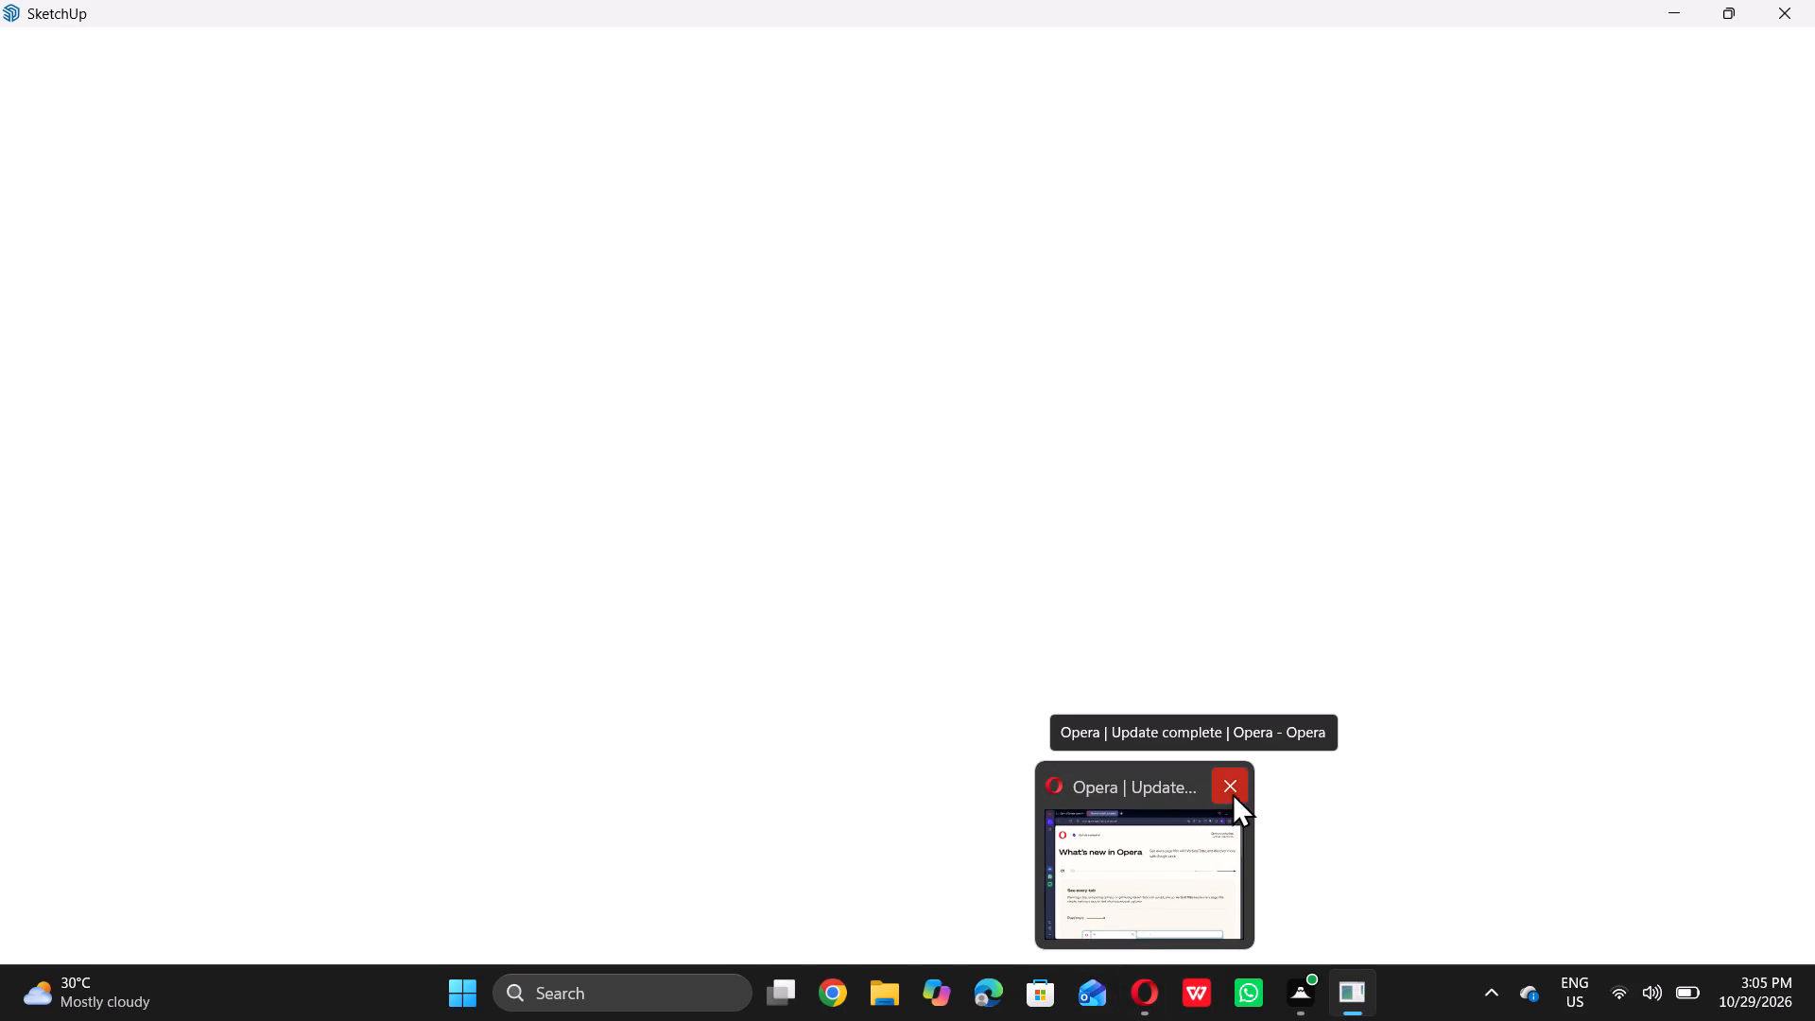
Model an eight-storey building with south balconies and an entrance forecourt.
Close the Opera browser window showing the update page and return to the SketchUp window.
left_click(1225, 792)
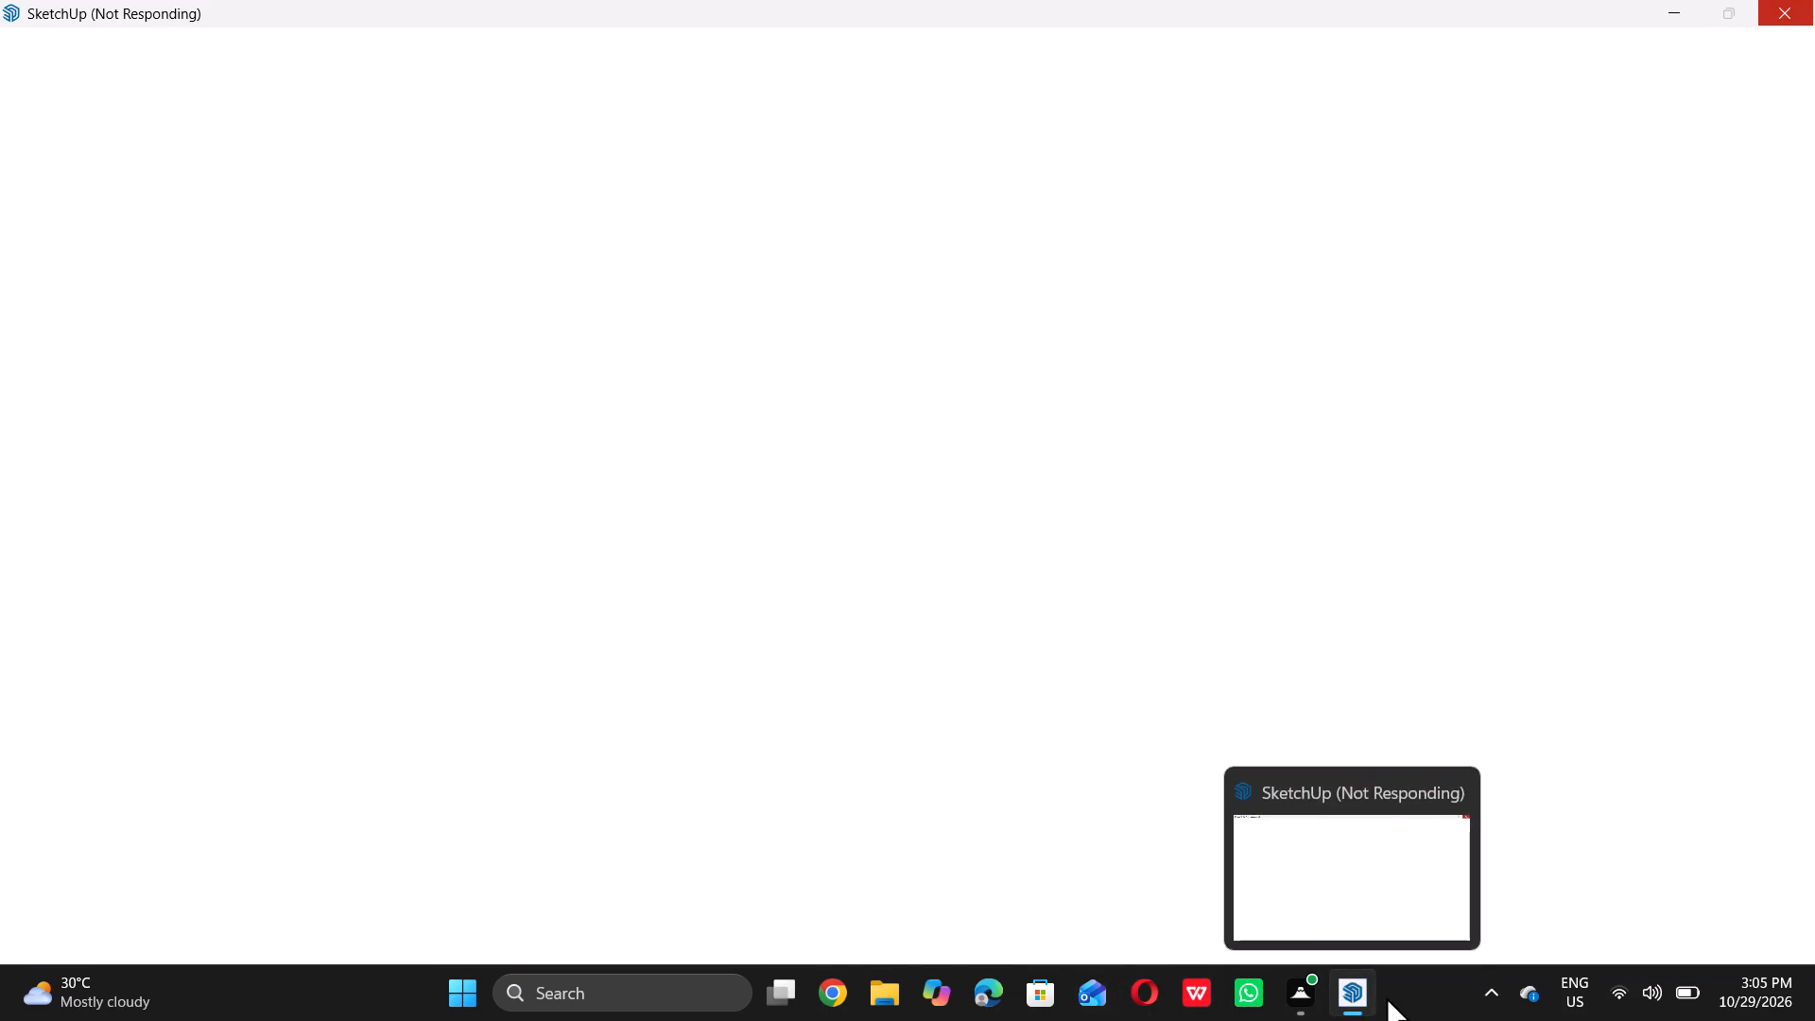
double_click(1396, 868)
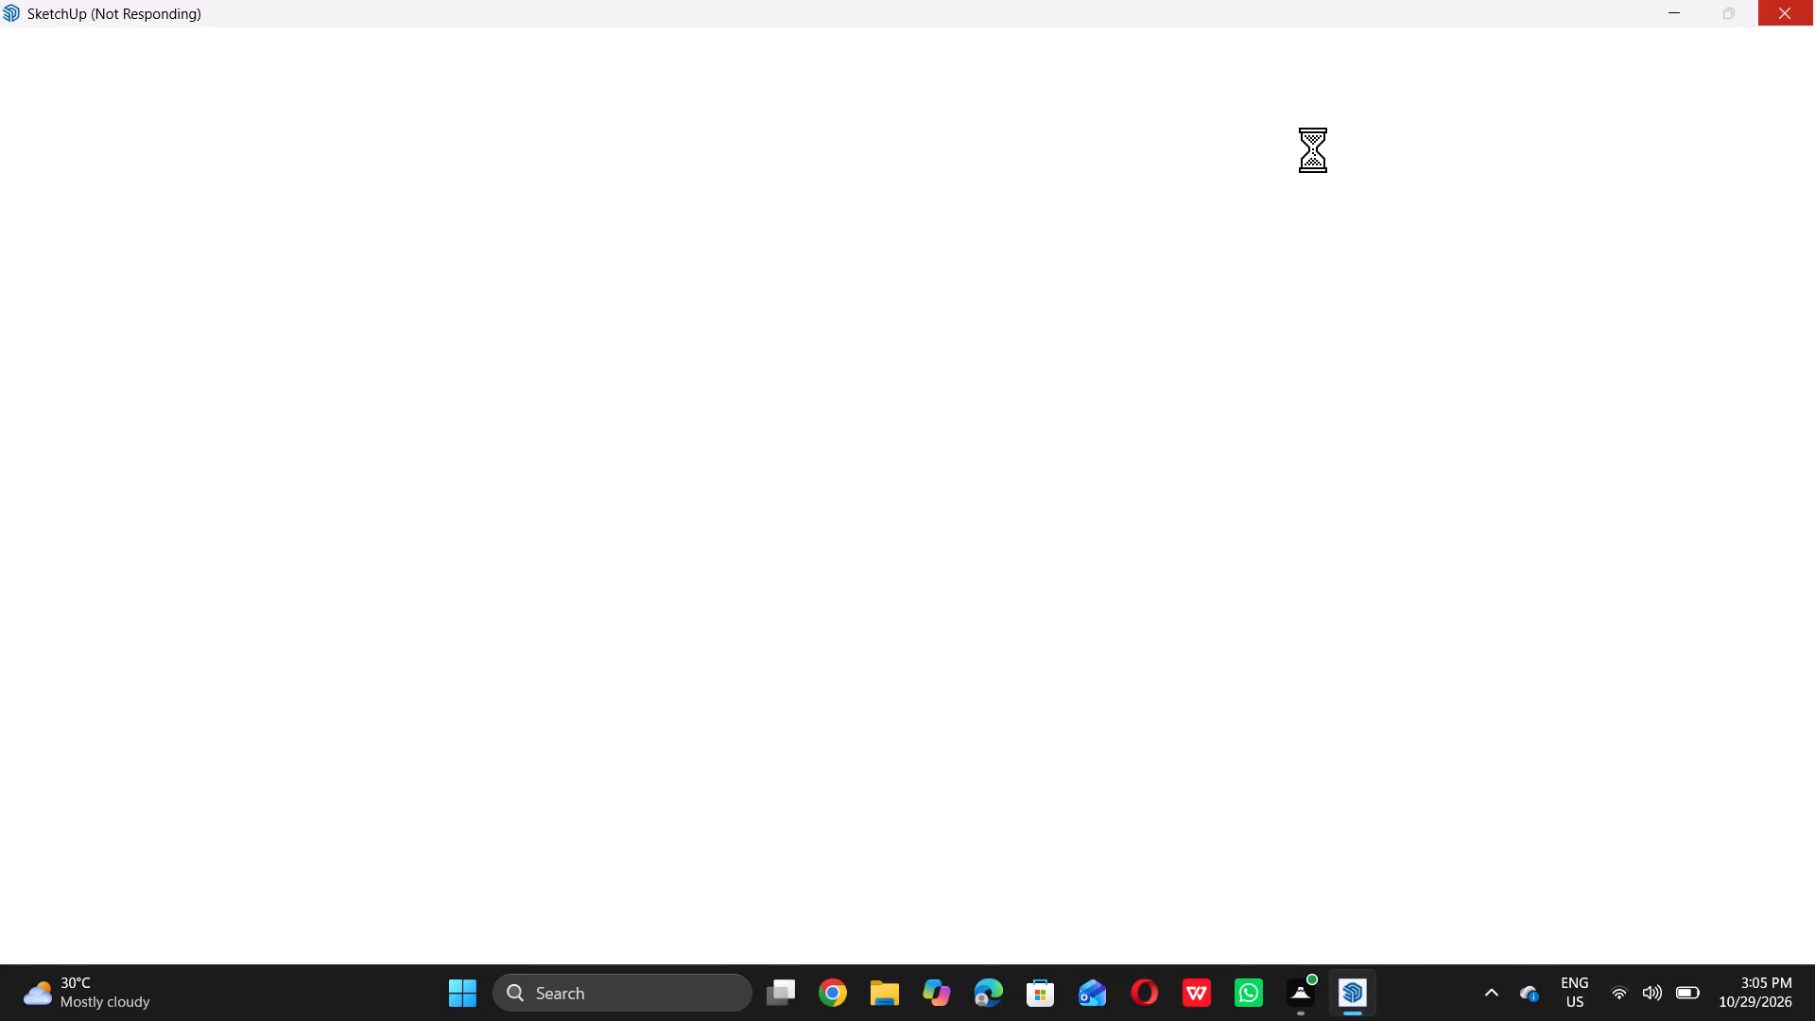
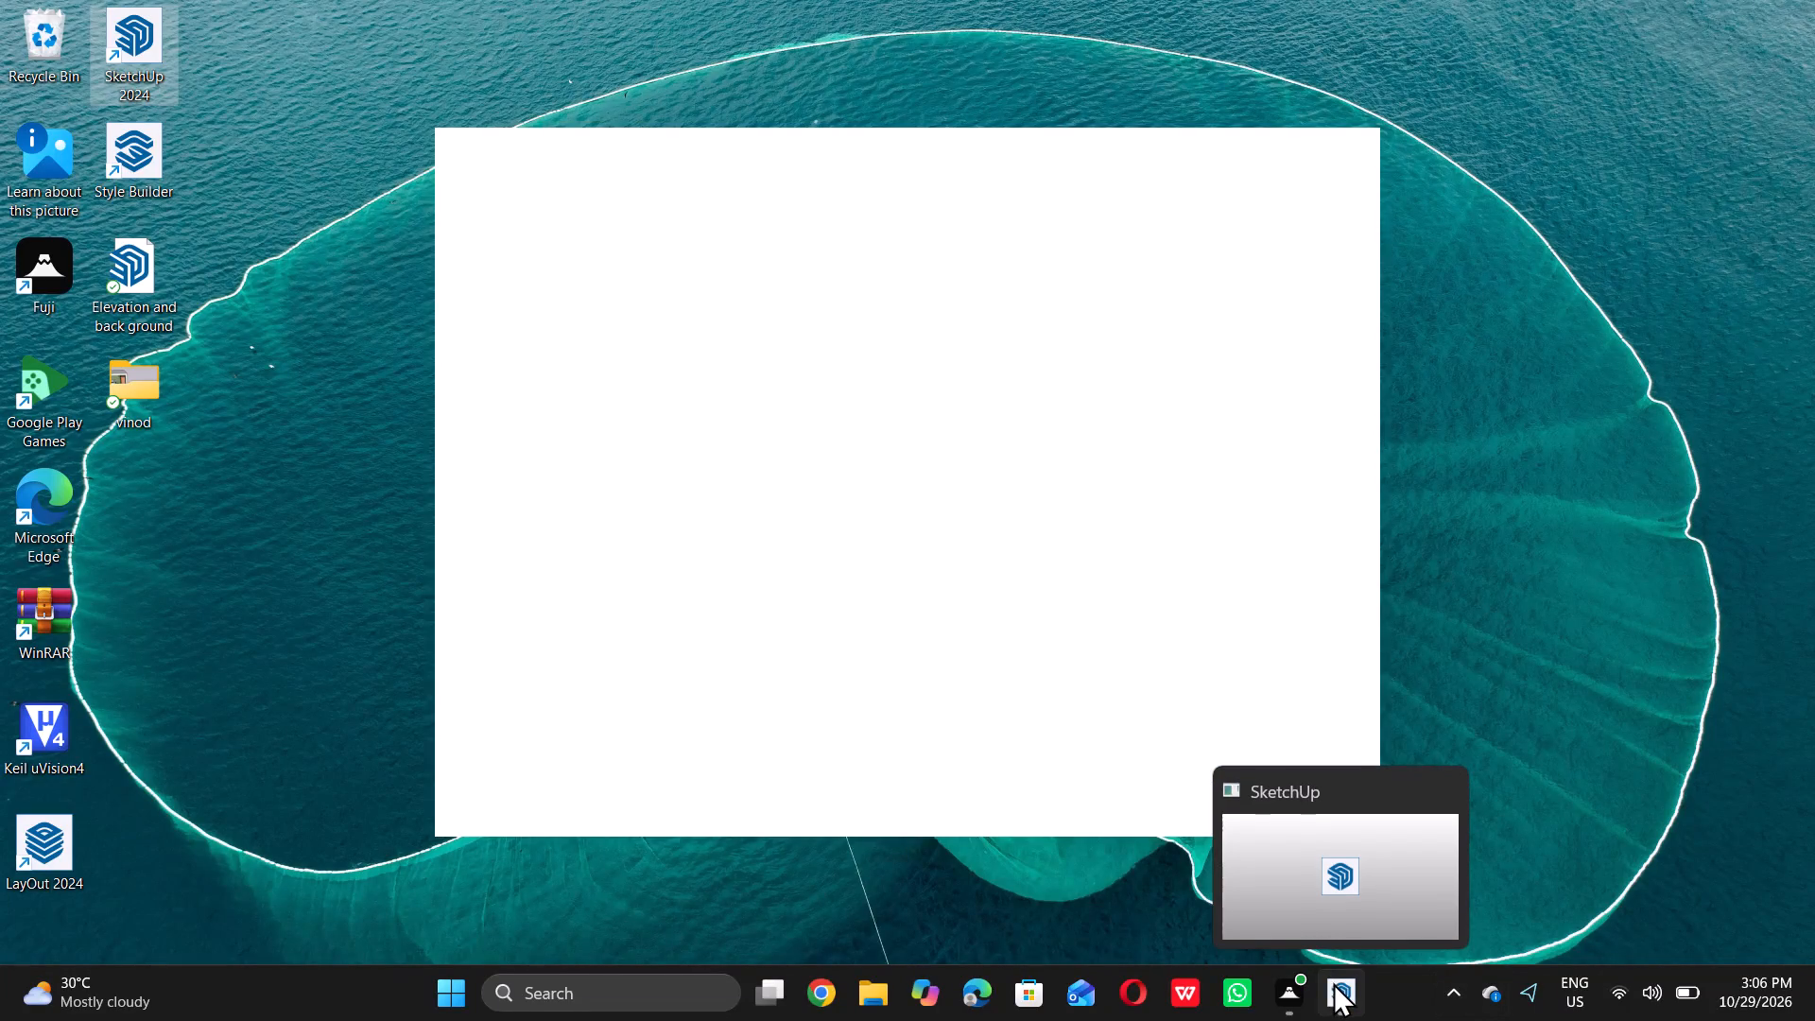
Switch to the SketchUp window that is starting up.
double_click(1361, 897)
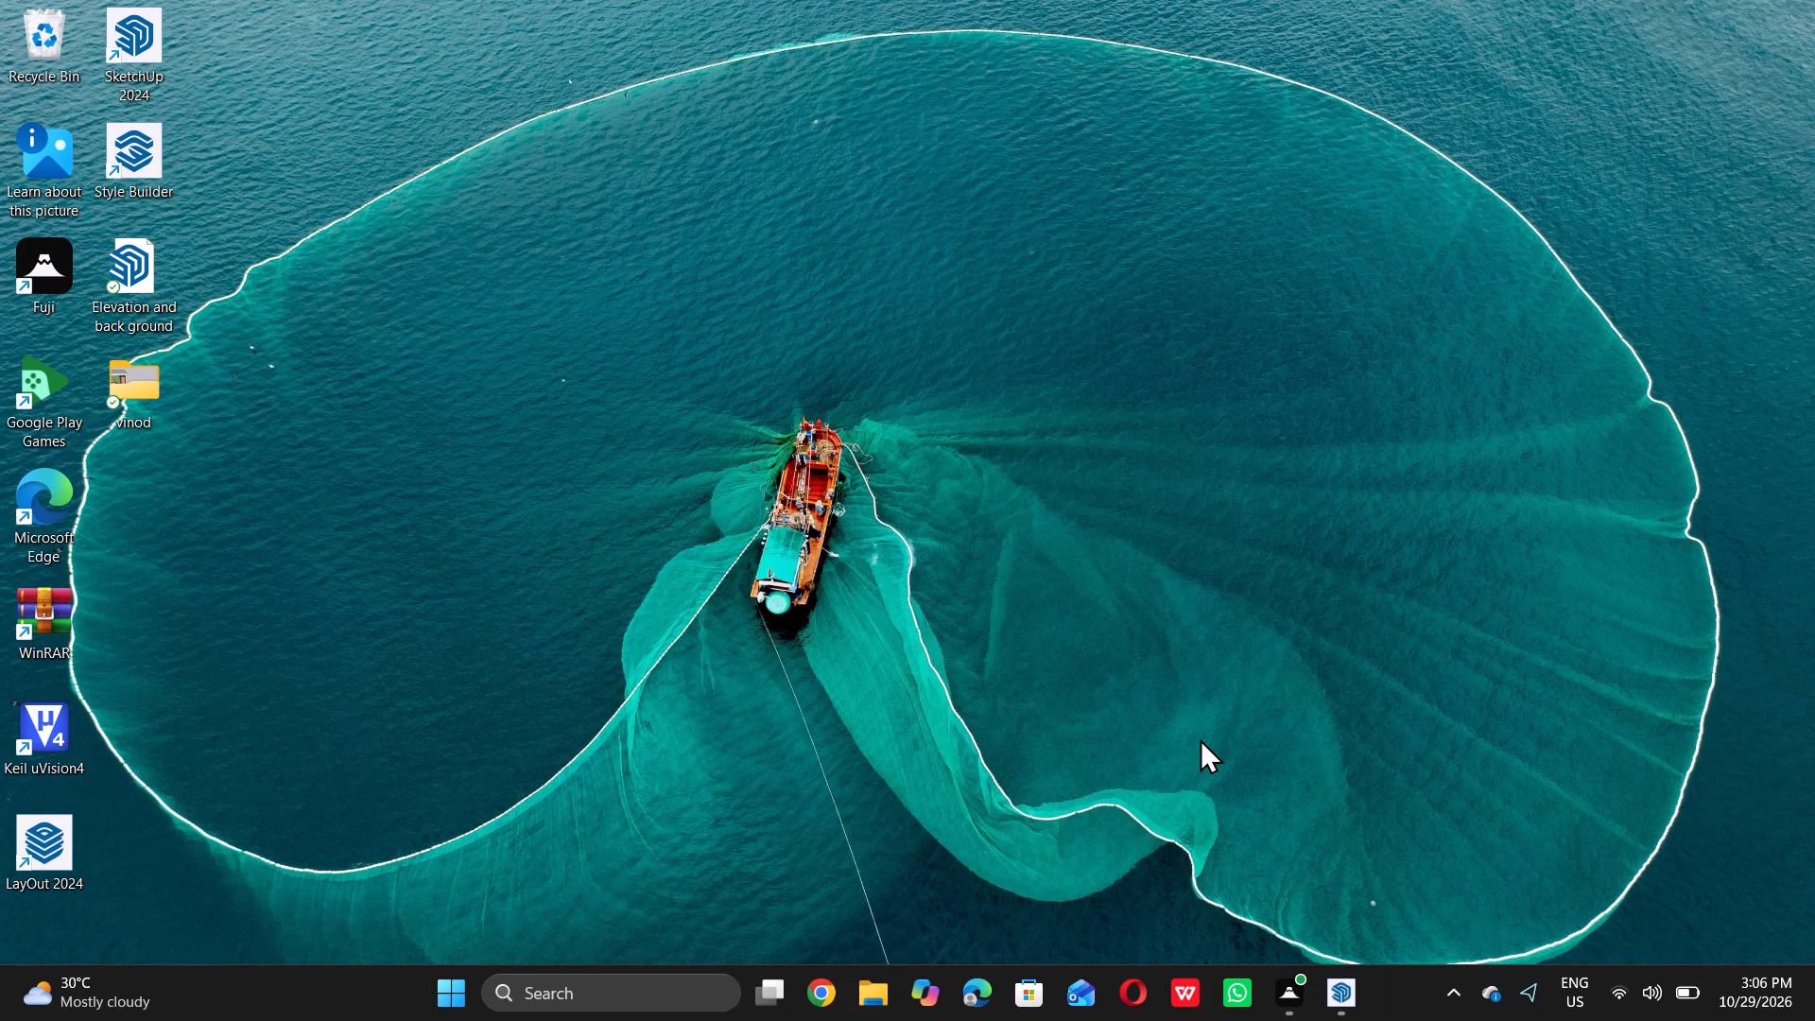
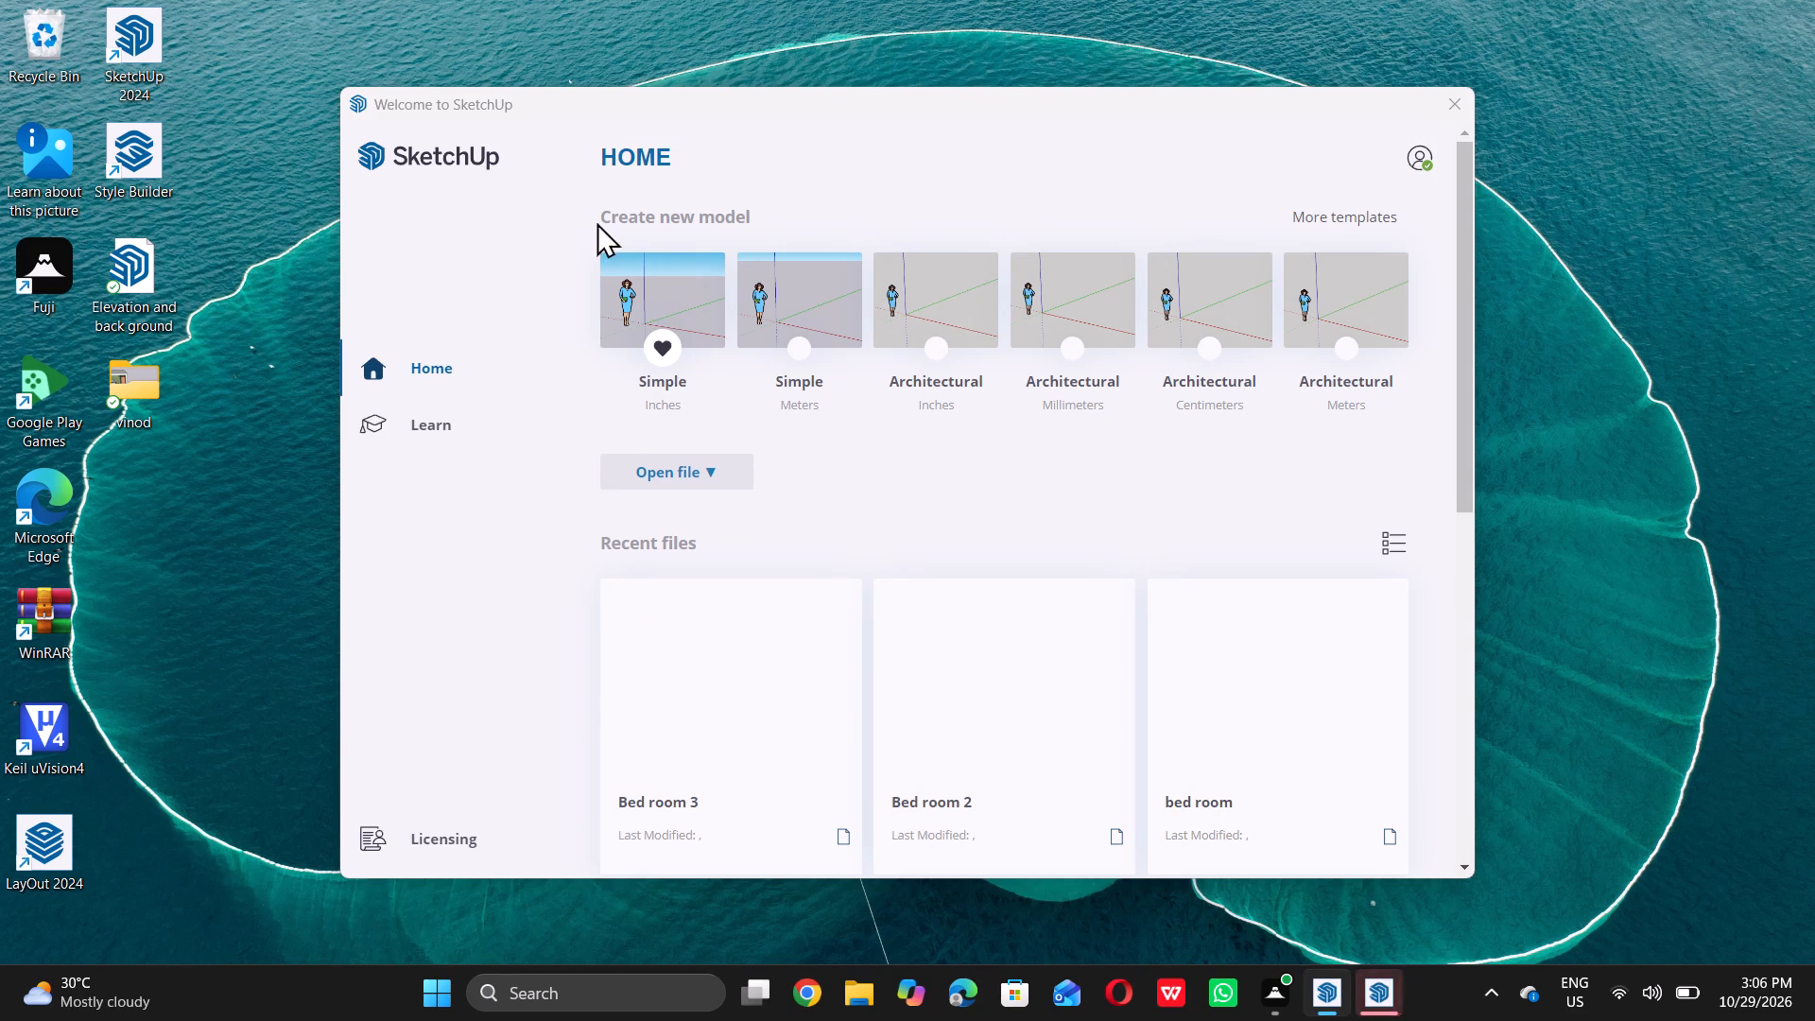
Try to start a new model from the Simple template in inches.
left_click(670, 335)
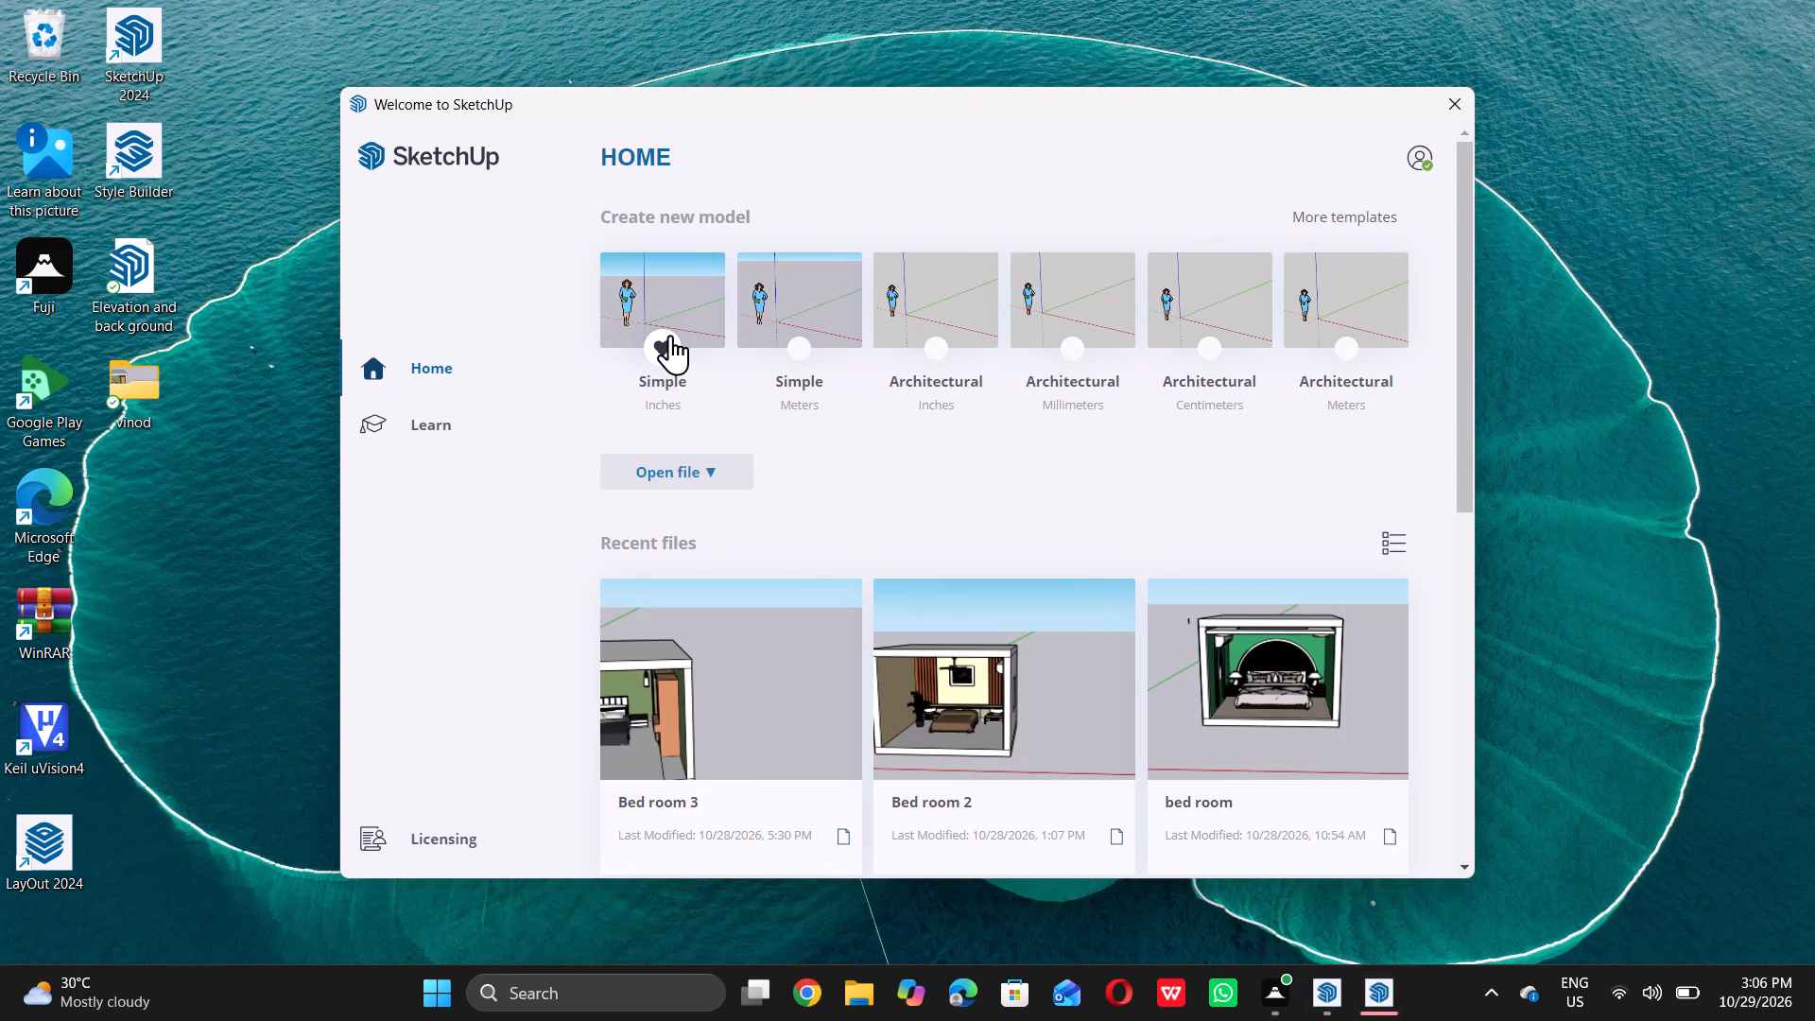
left_click(670, 335)
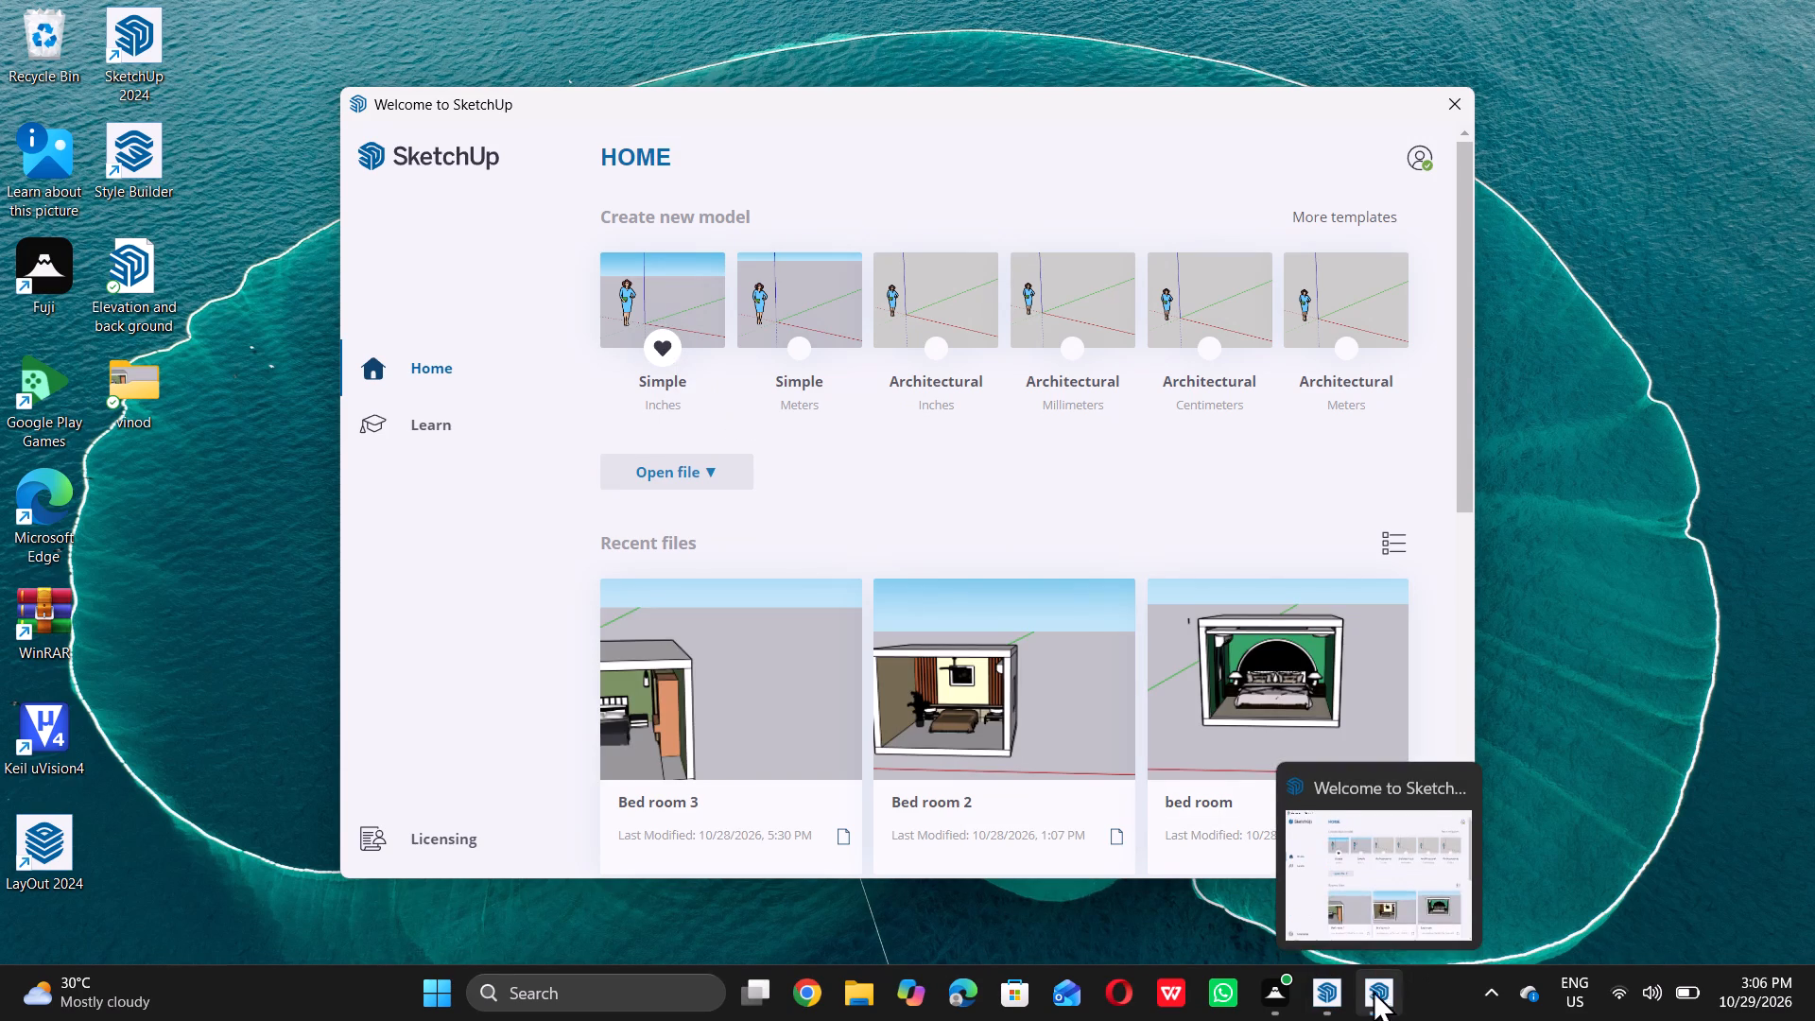
double_click(658, 337)
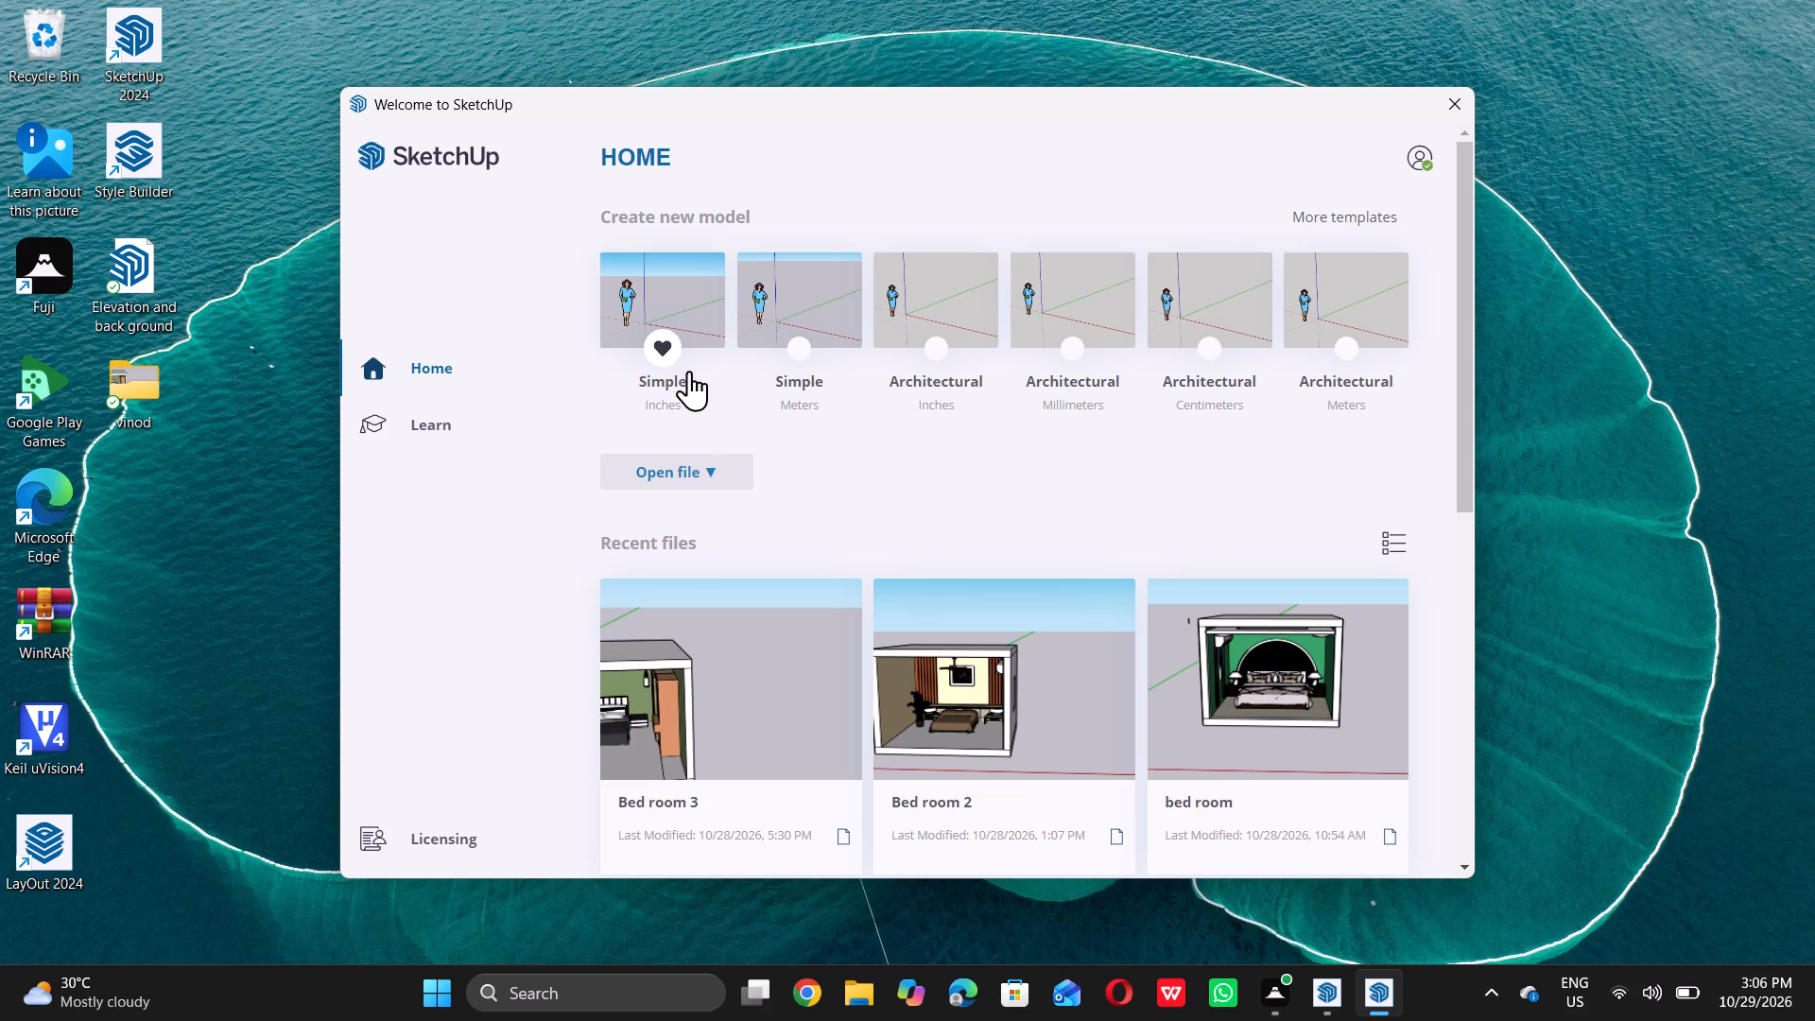
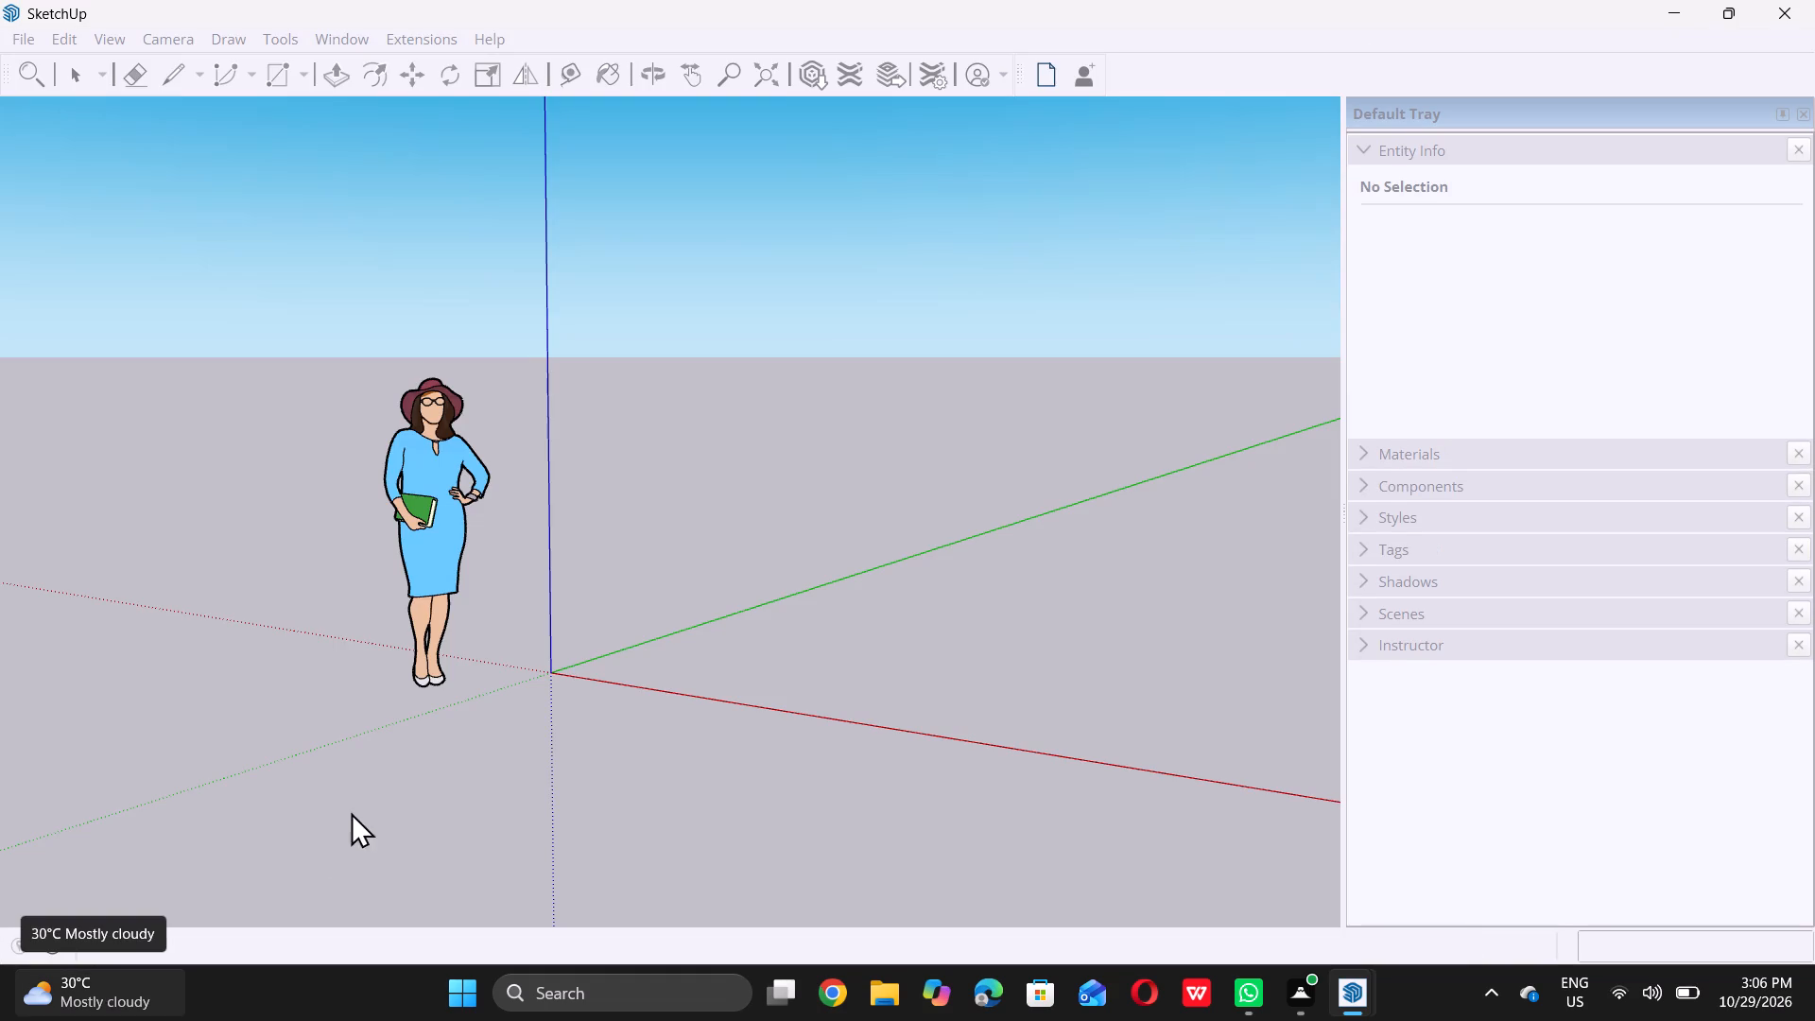
Delete the default human scale figure standing near the origin.
scroll(448, 559, "up", 4)
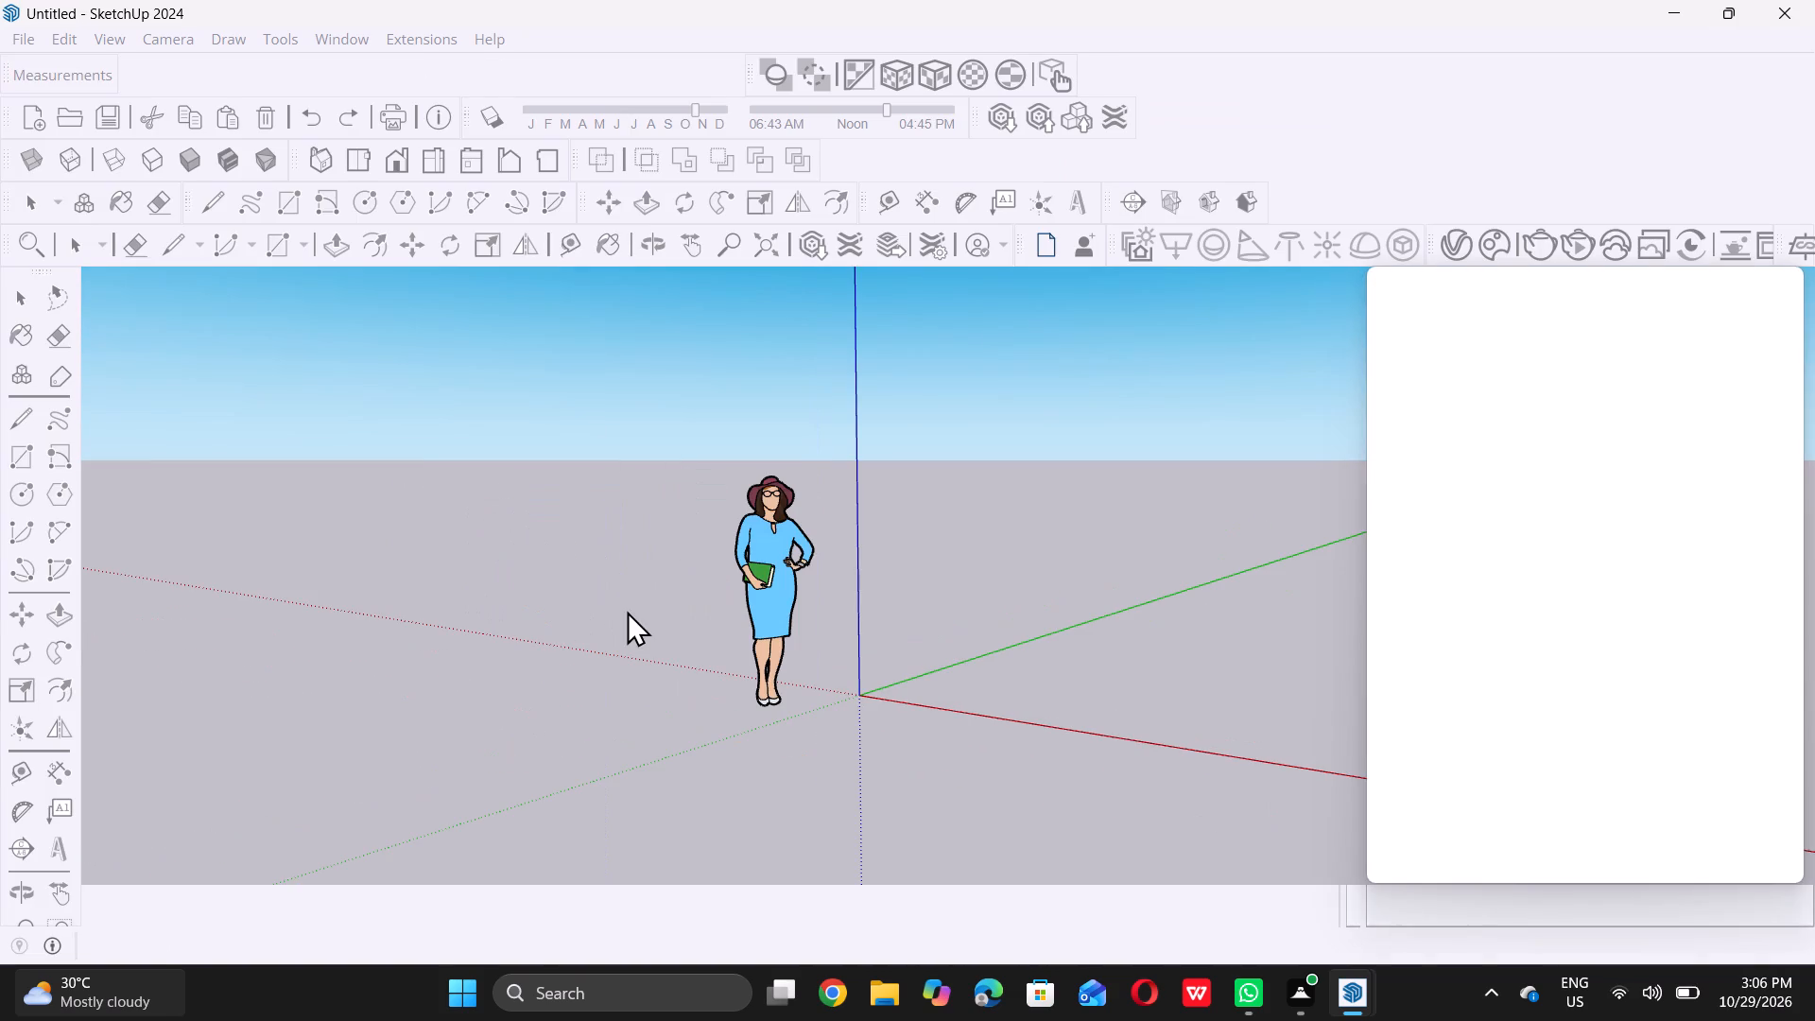
left_click(806, 606)
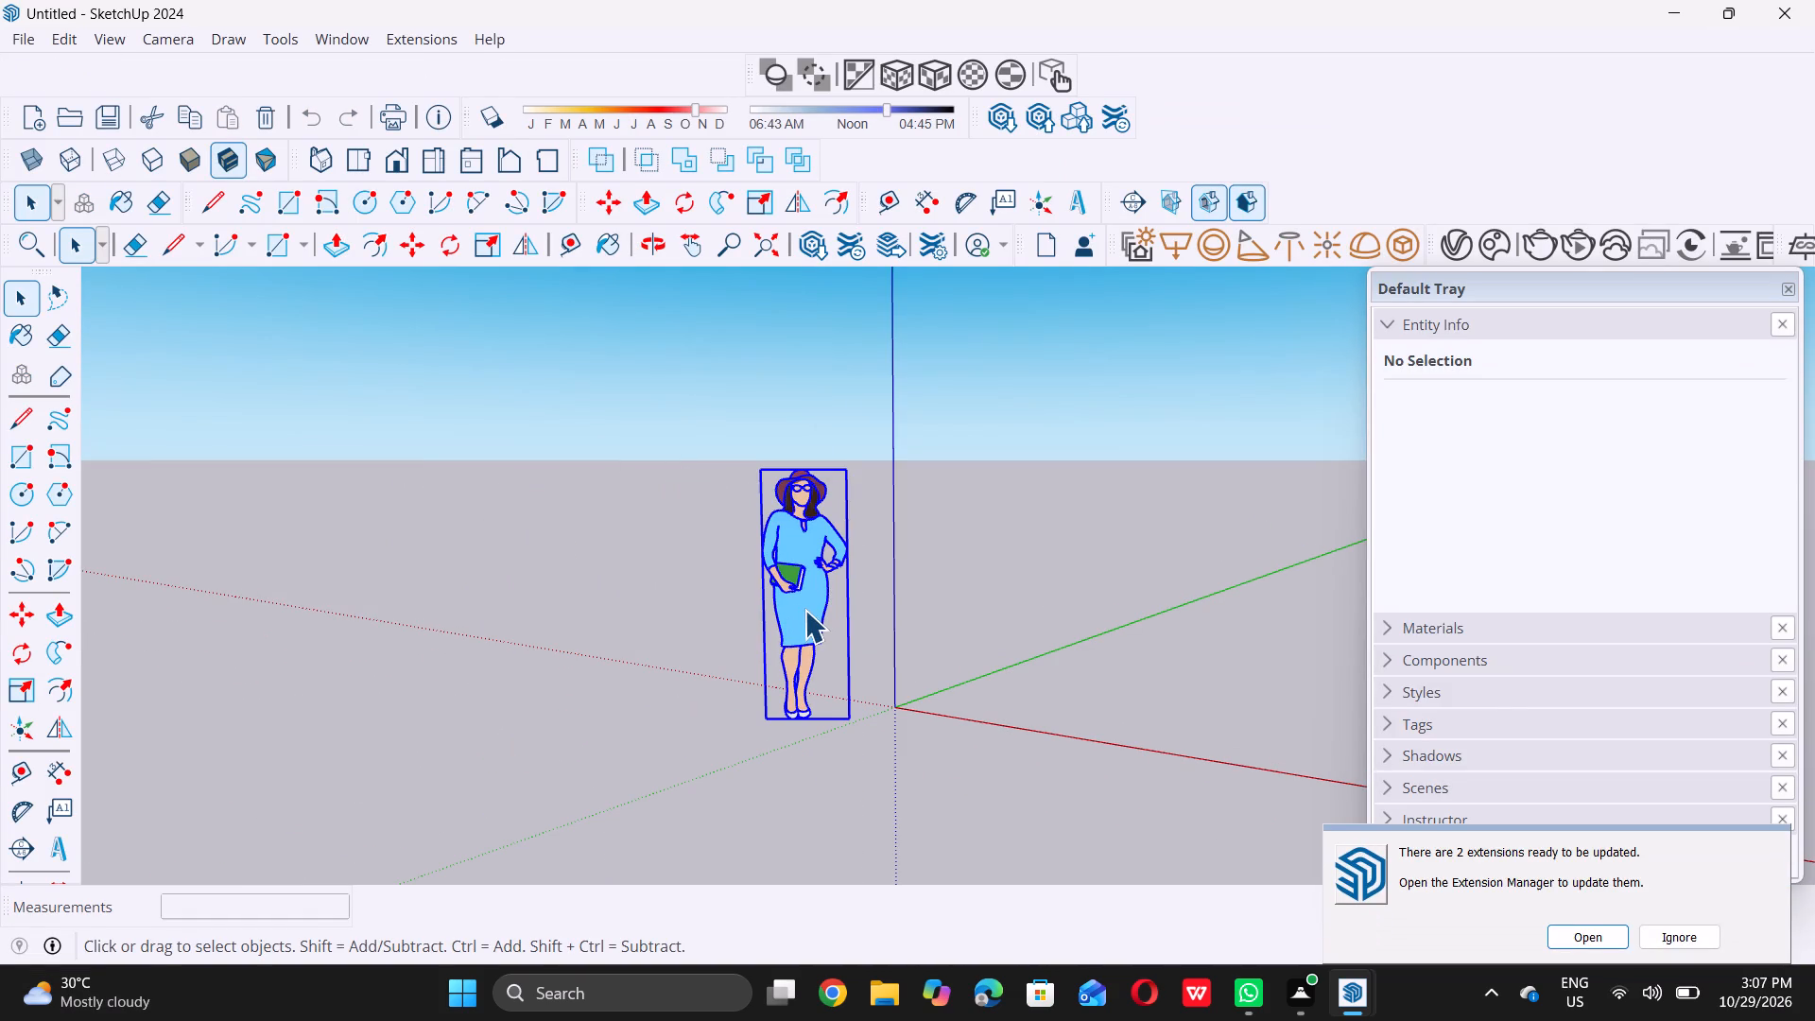
key("Delete")
Draw a 30' by 30' square on the ground in Top view, beside the green axis.
scroll(644, 638, "down", 4)
scroll(750, 568, "down", 5)
middle_click_drag(700, 494, 690, 649)
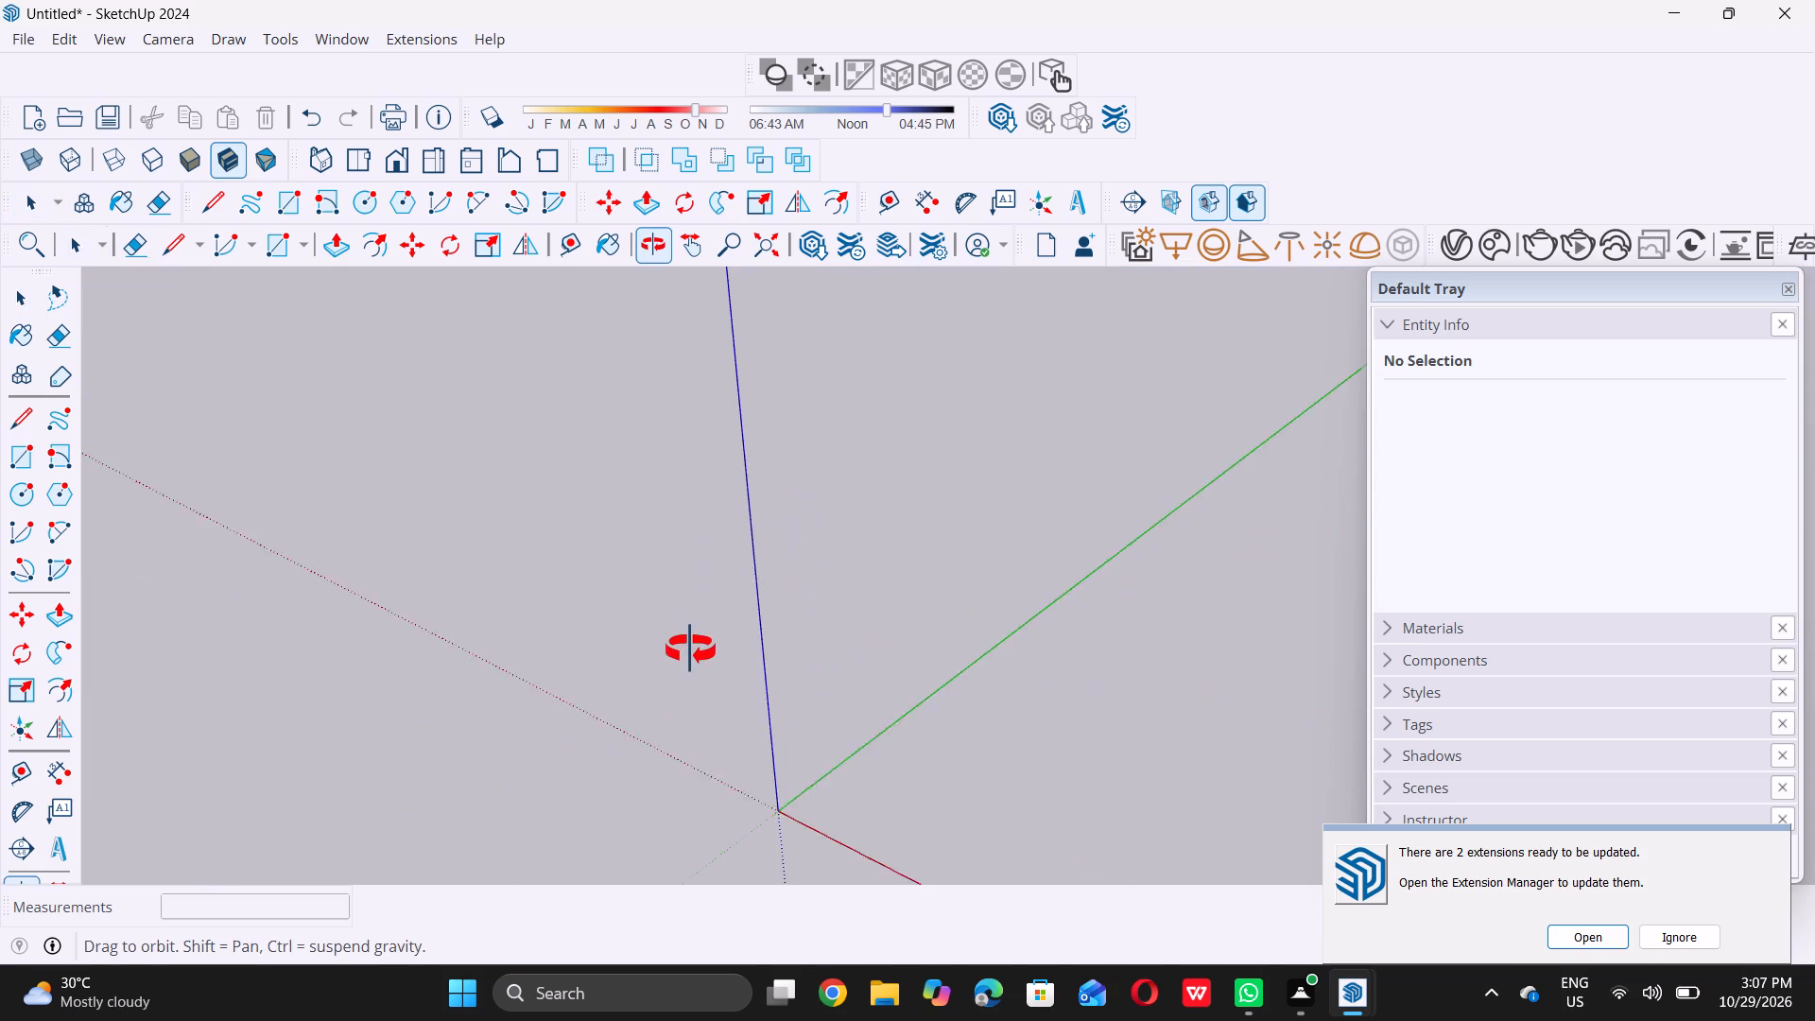
middle_click_drag(690, 649, 695, 658)
scroll(674, 608, "down", 16)
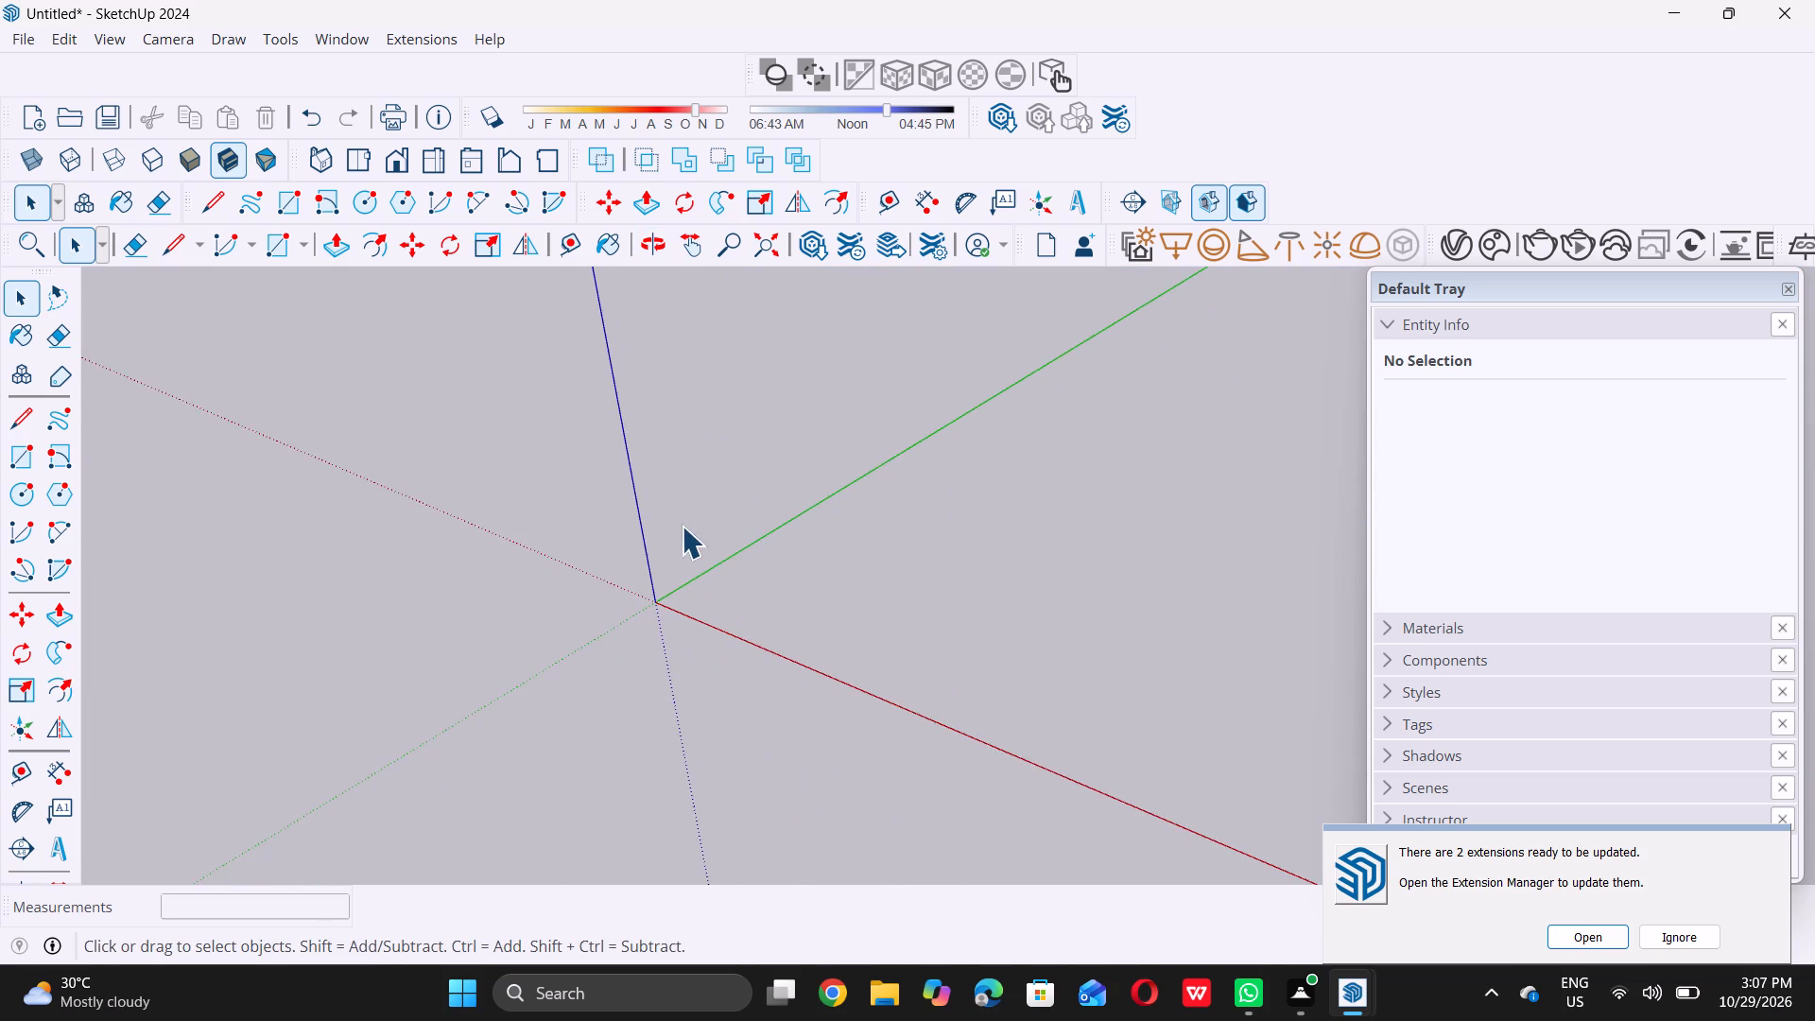
middle_click_drag(683, 533, 686, 592)
scroll(691, 594, "down", 5)
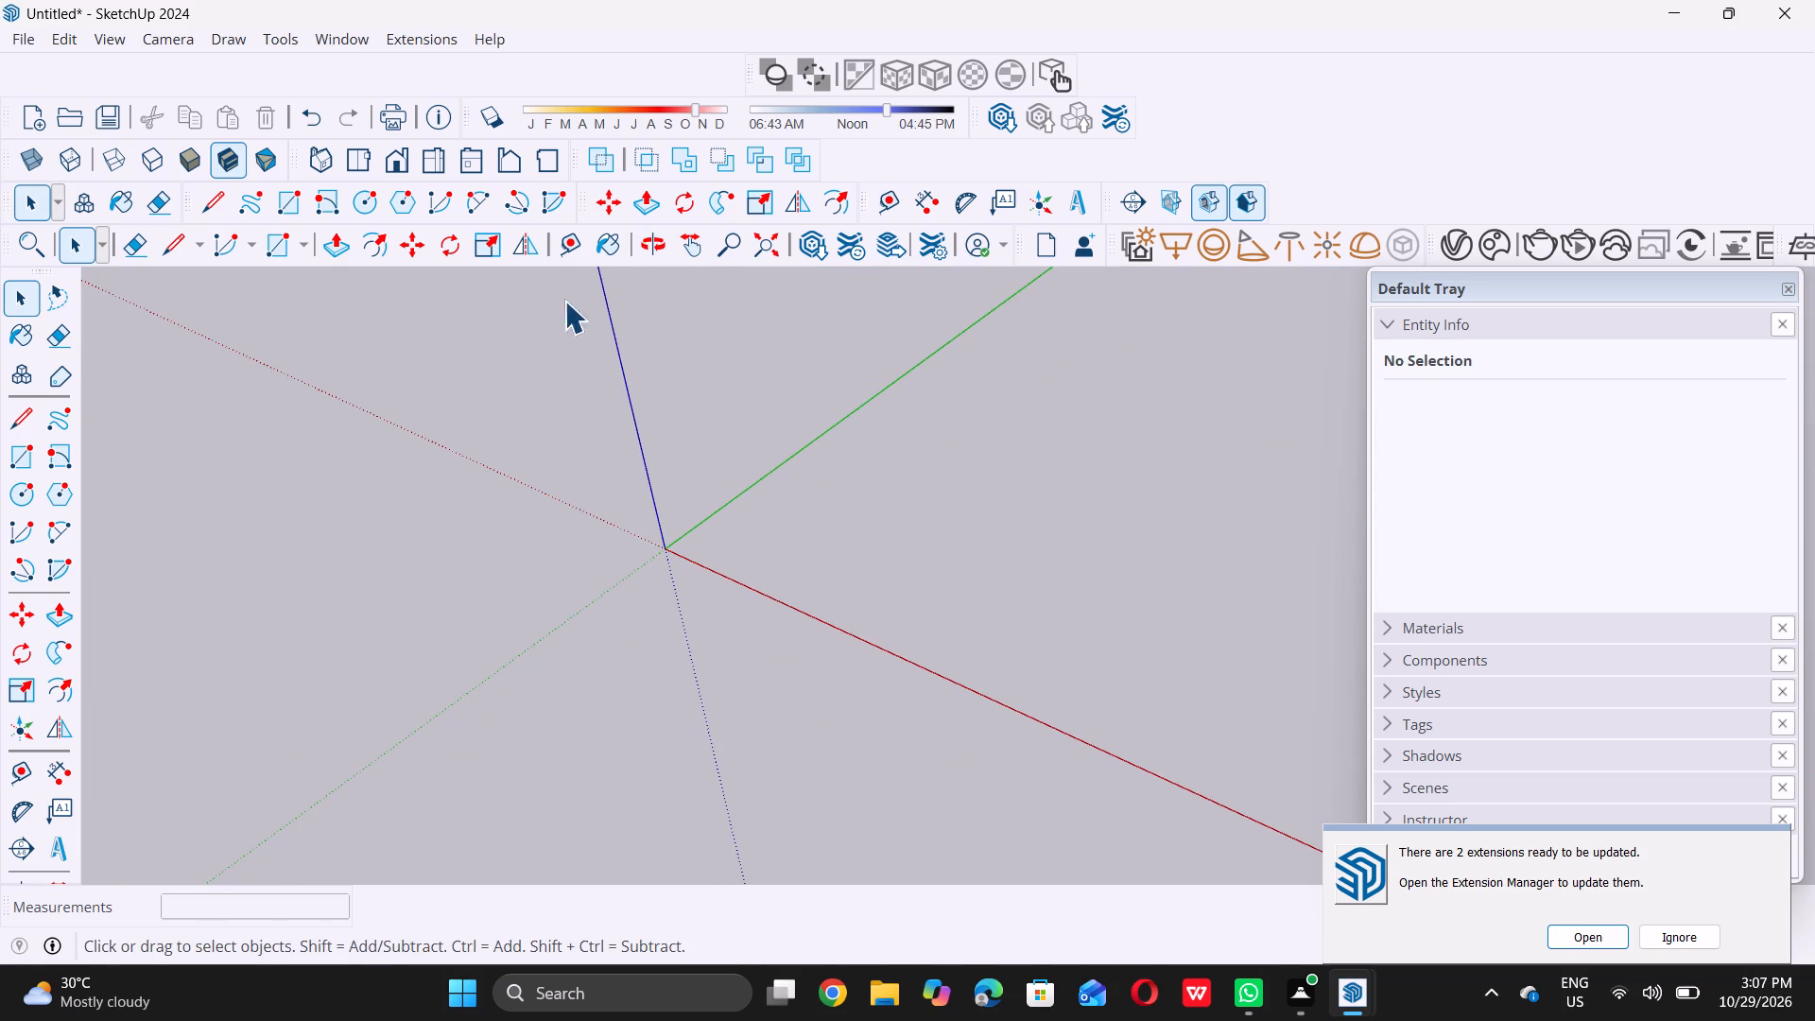
left_click(354, 166)
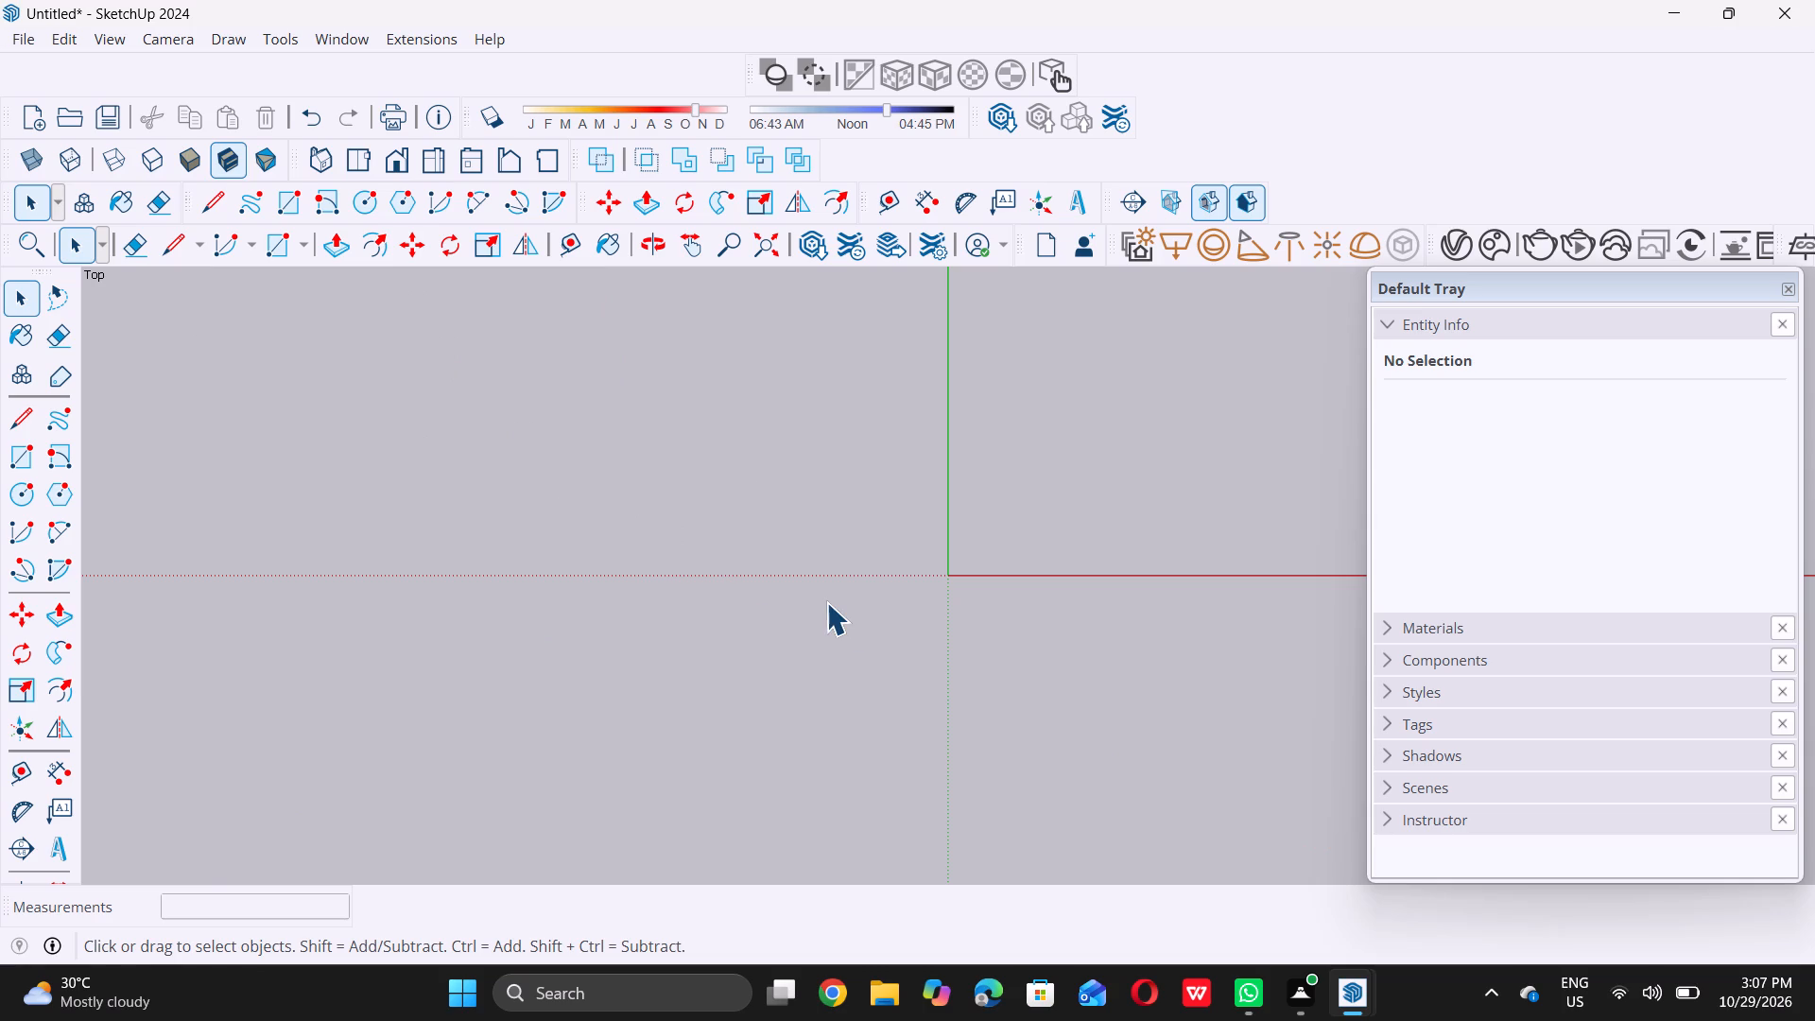
key("r")
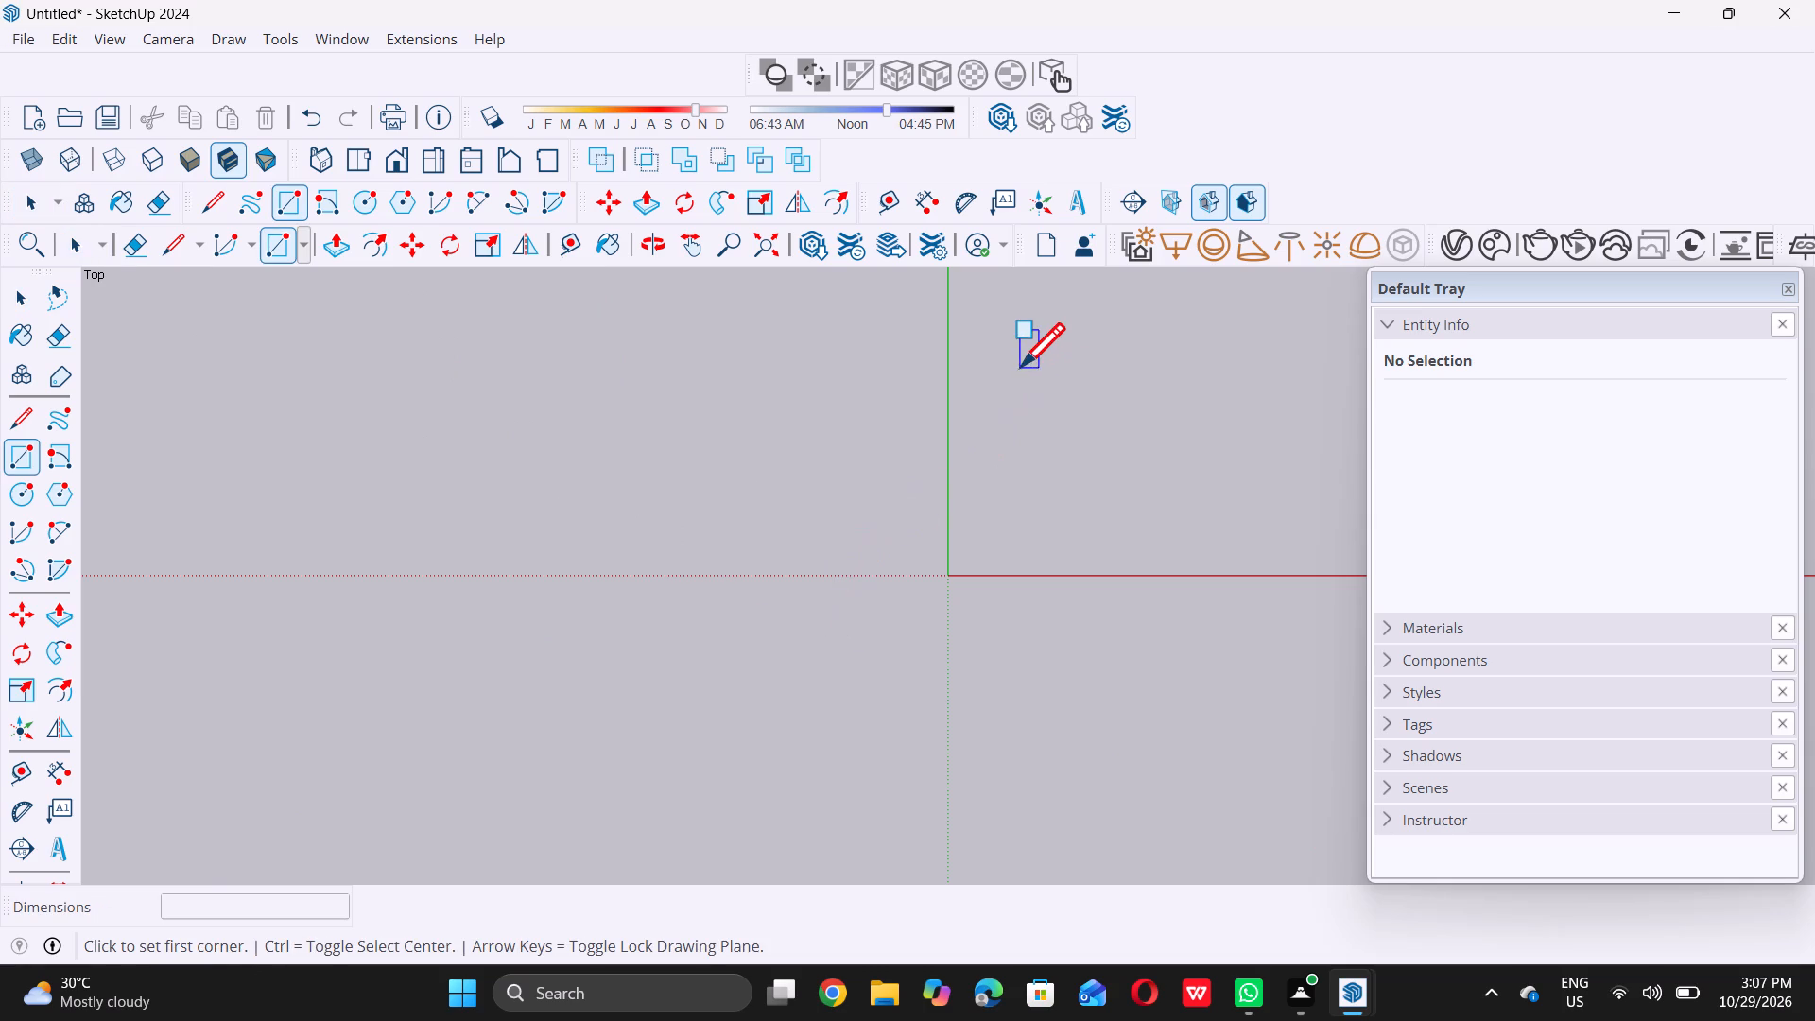
left_click(1021, 364)
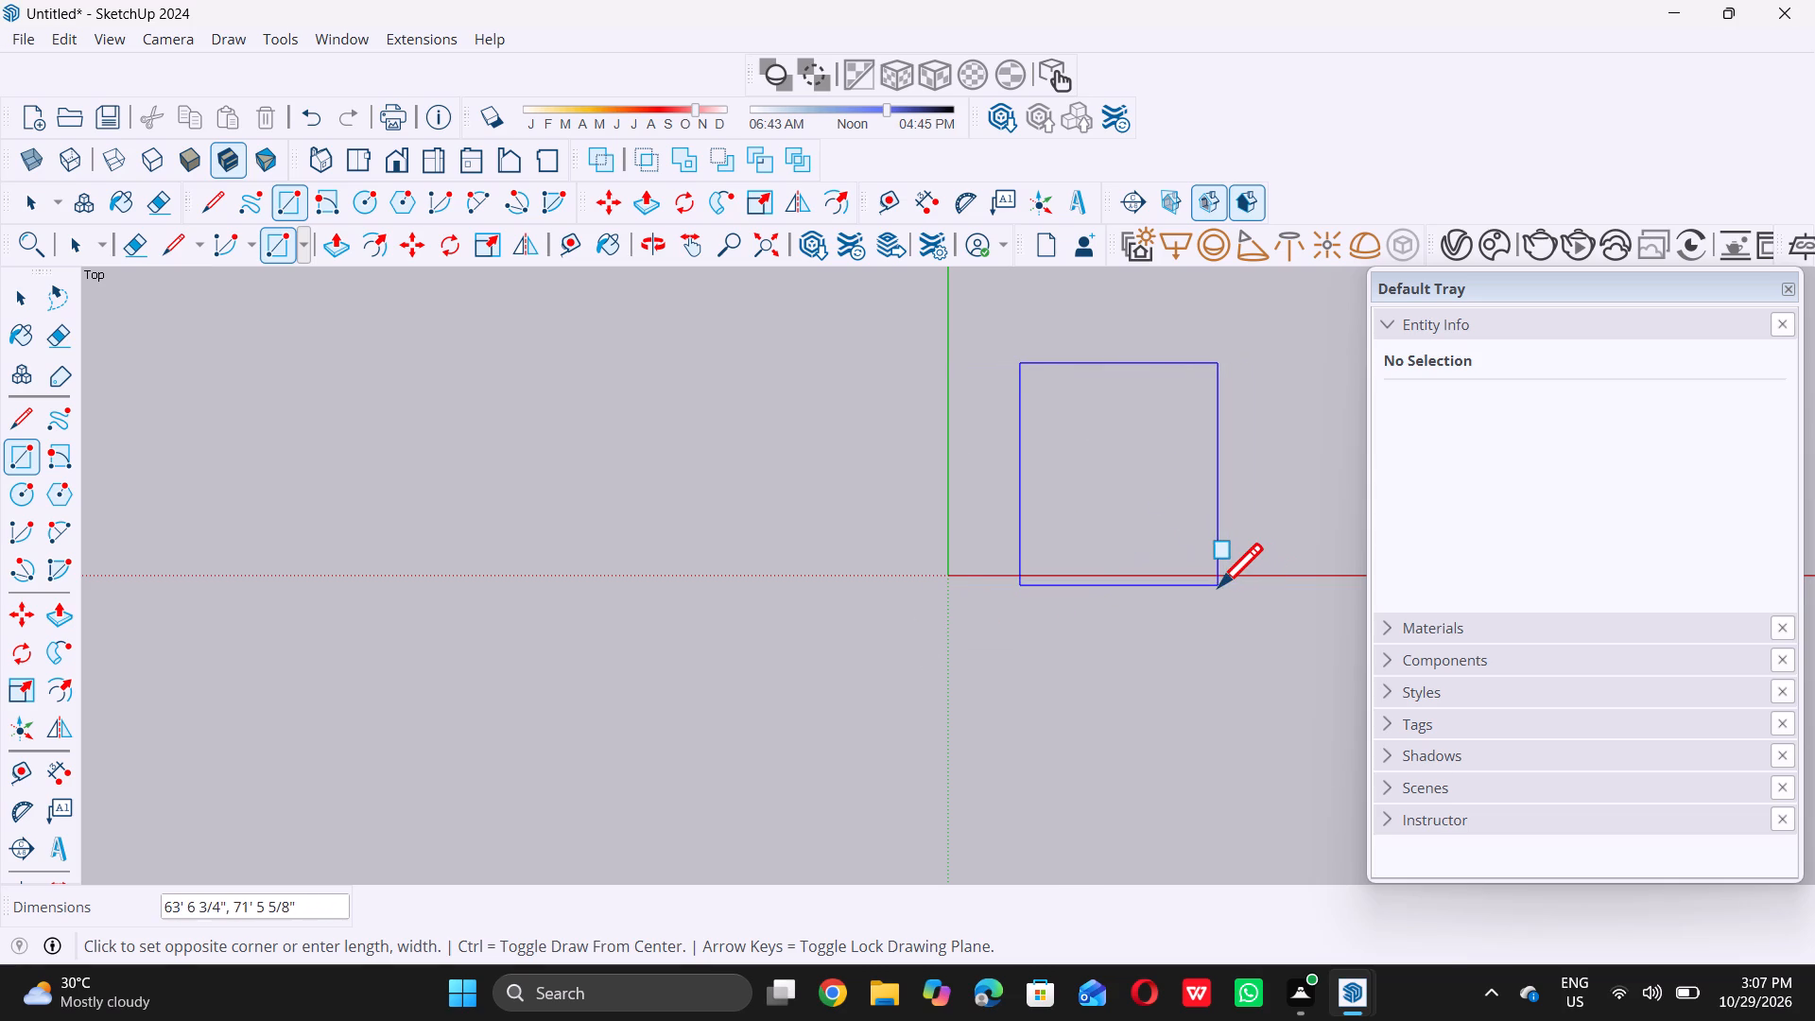
type("30")
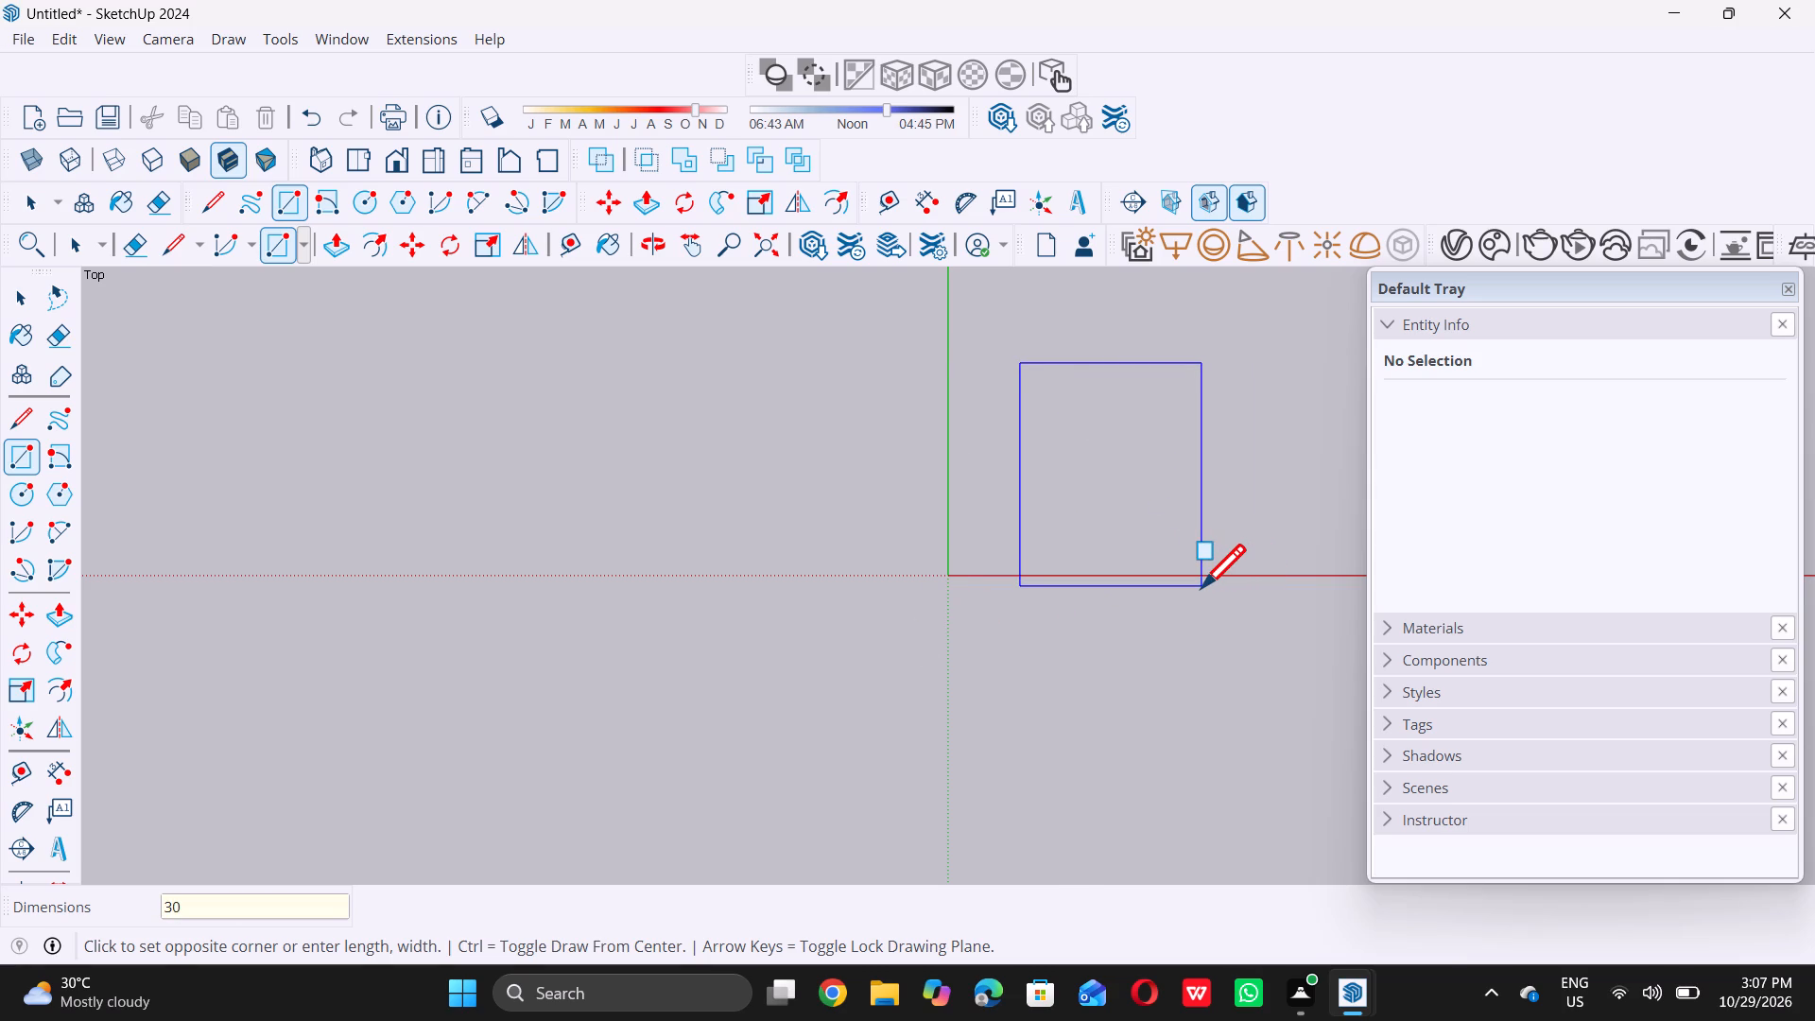
key("apostrophe")
type("30")
key("apostrophe")
key("Delete")
key("BackSpace")
key("BackSpace")
key("BackSpace")
type(",30")
key("apostrophe")
key("Return")
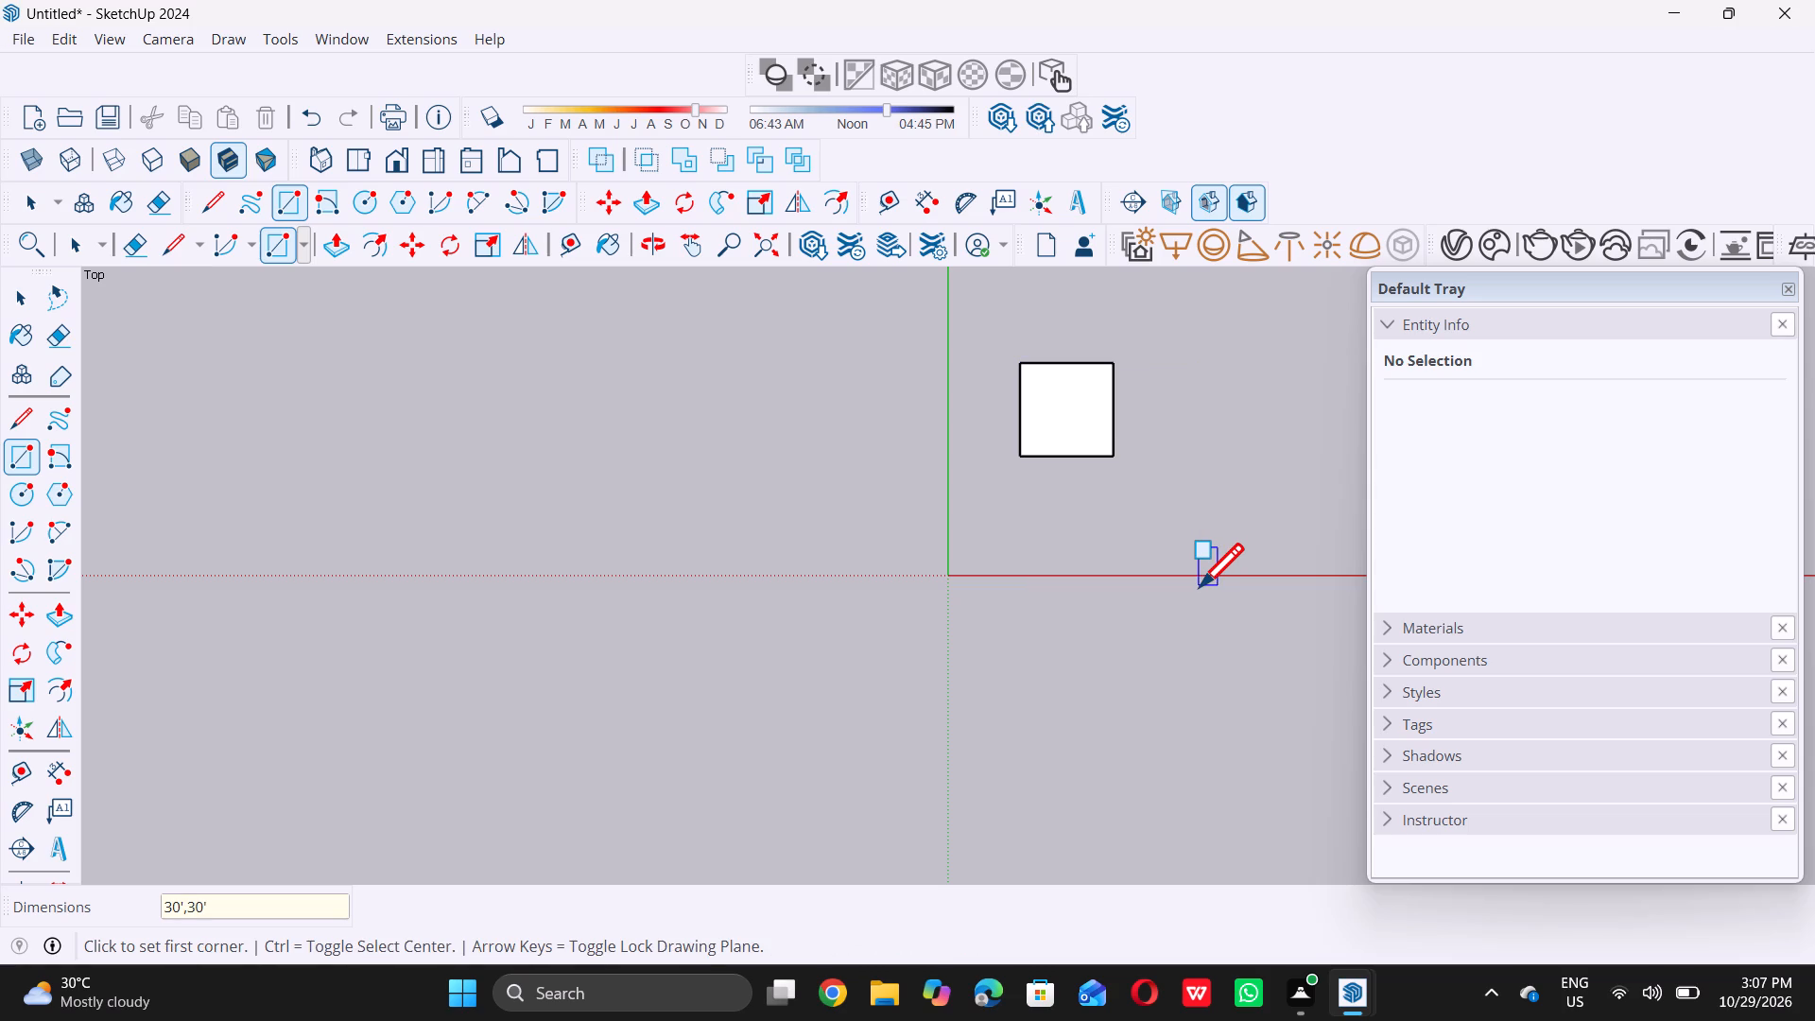
key("space")
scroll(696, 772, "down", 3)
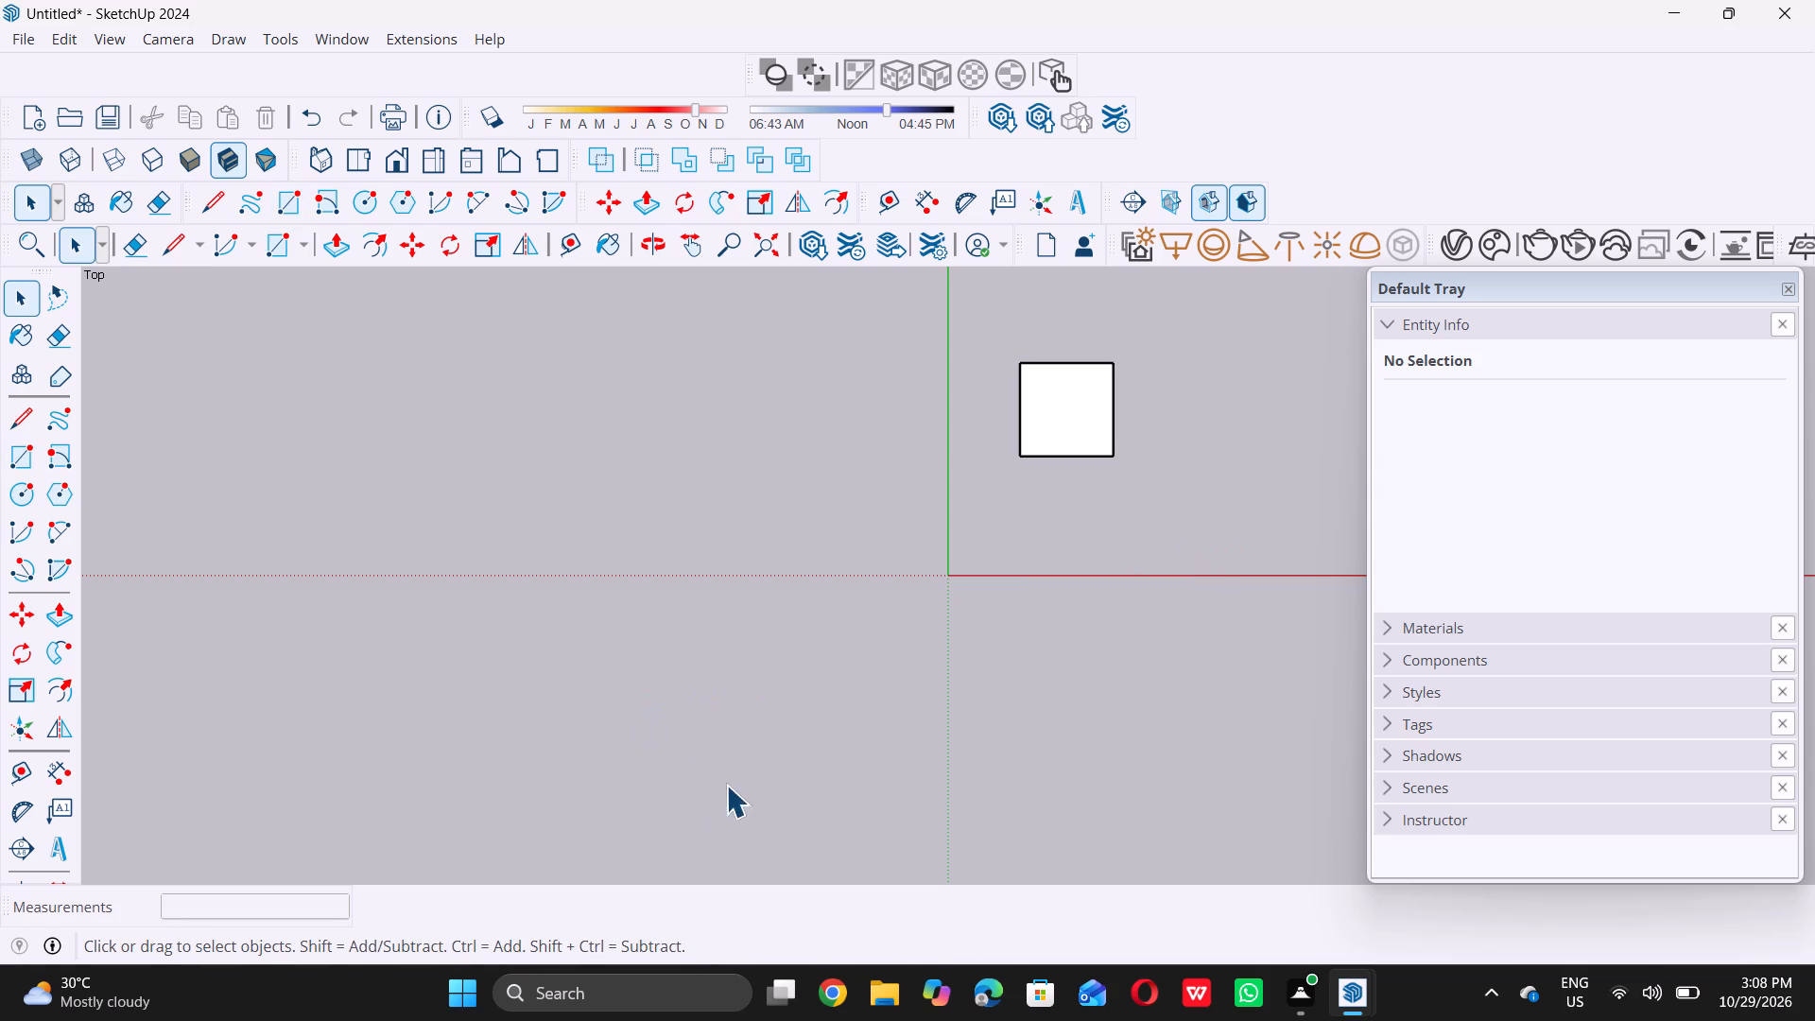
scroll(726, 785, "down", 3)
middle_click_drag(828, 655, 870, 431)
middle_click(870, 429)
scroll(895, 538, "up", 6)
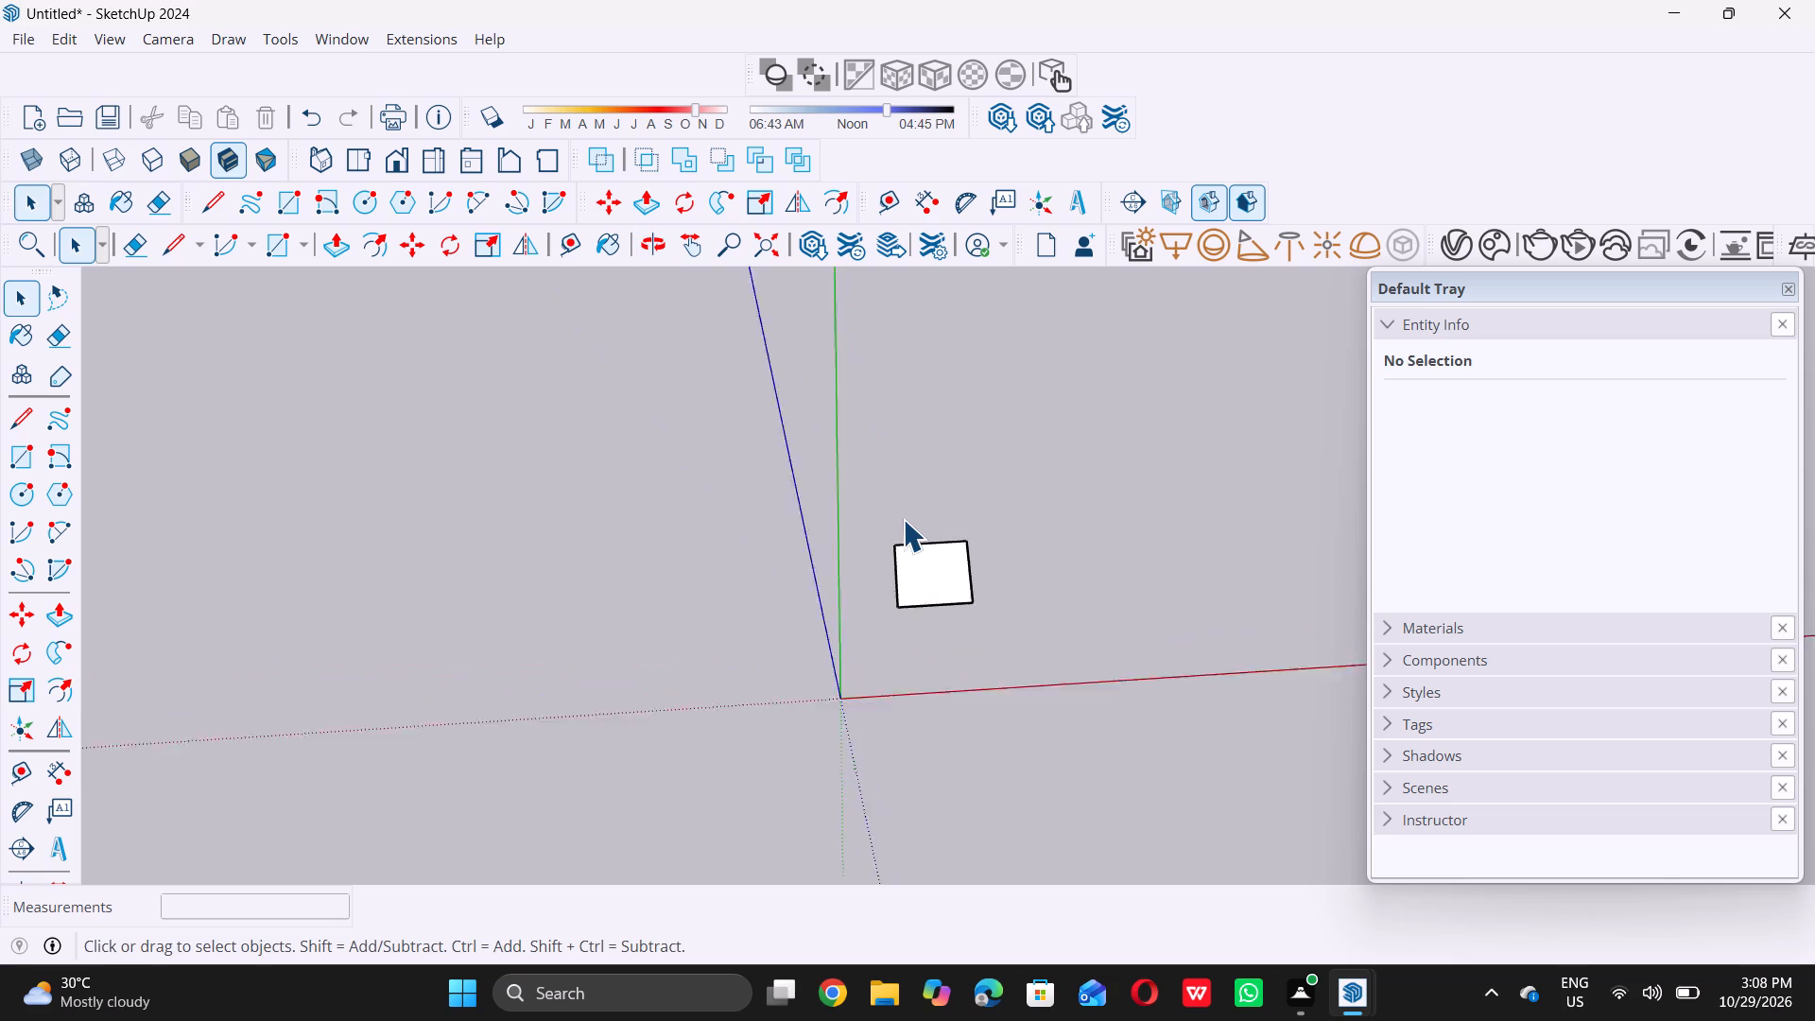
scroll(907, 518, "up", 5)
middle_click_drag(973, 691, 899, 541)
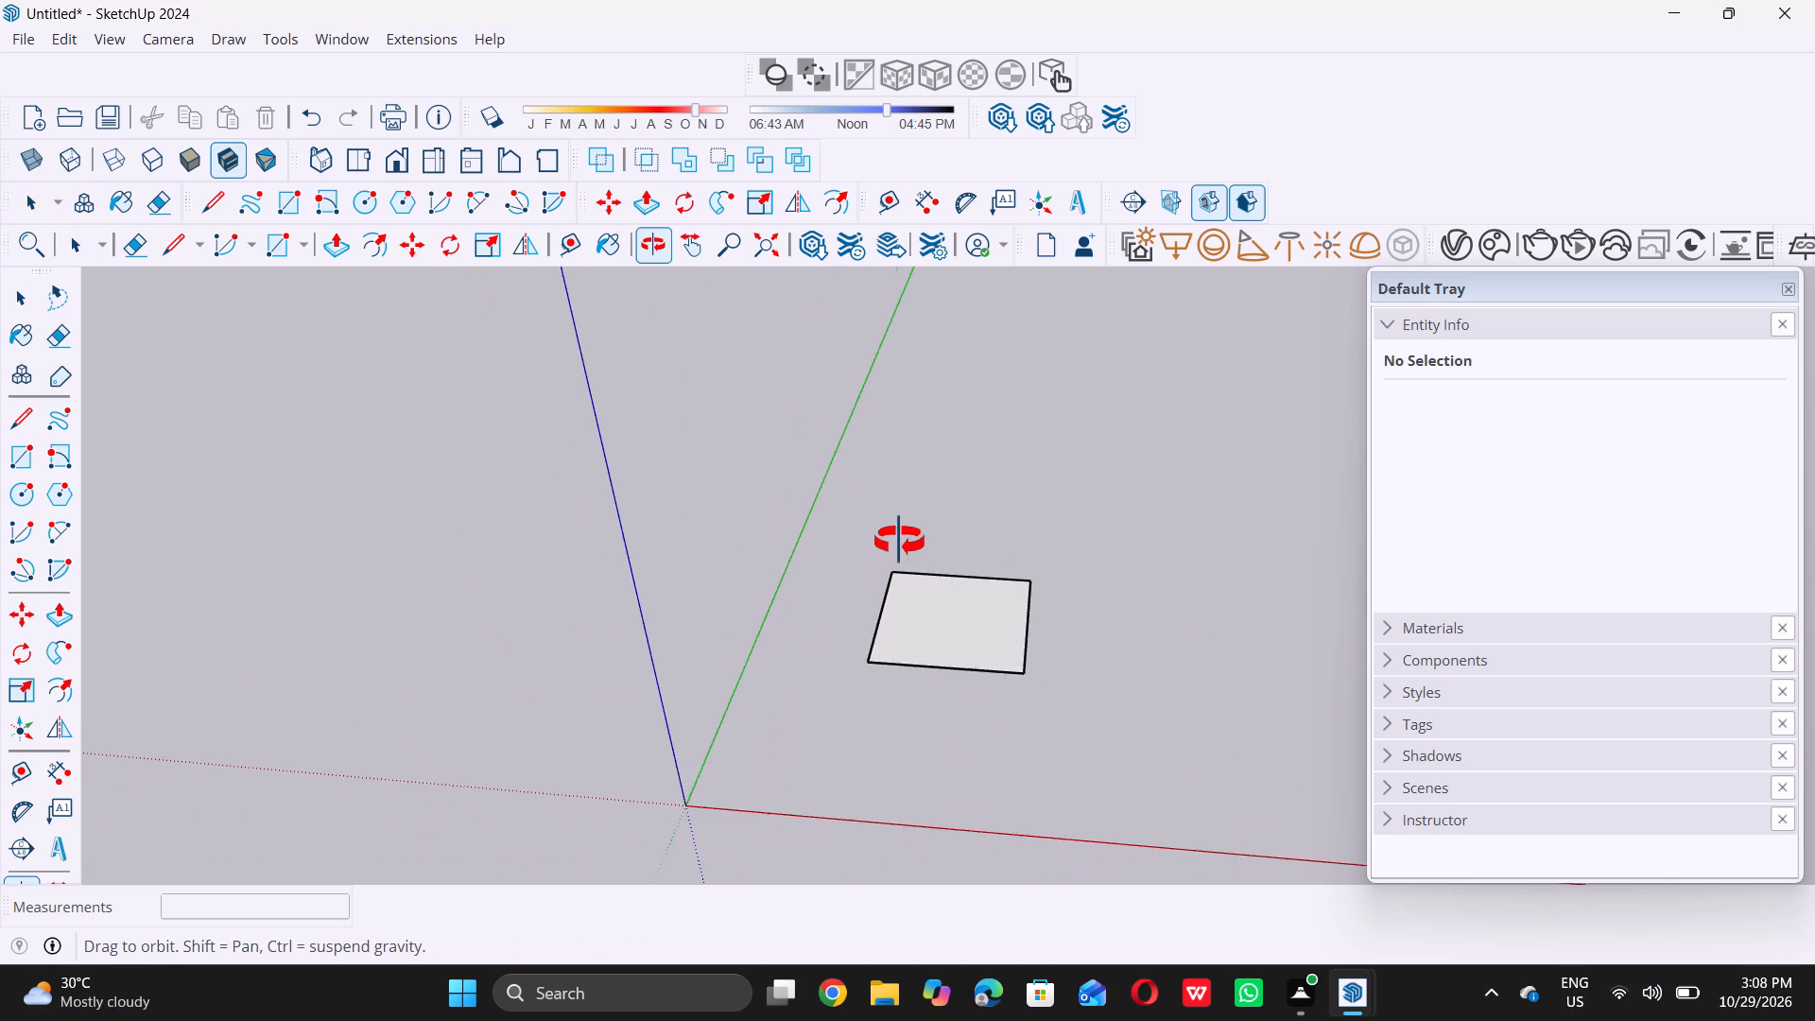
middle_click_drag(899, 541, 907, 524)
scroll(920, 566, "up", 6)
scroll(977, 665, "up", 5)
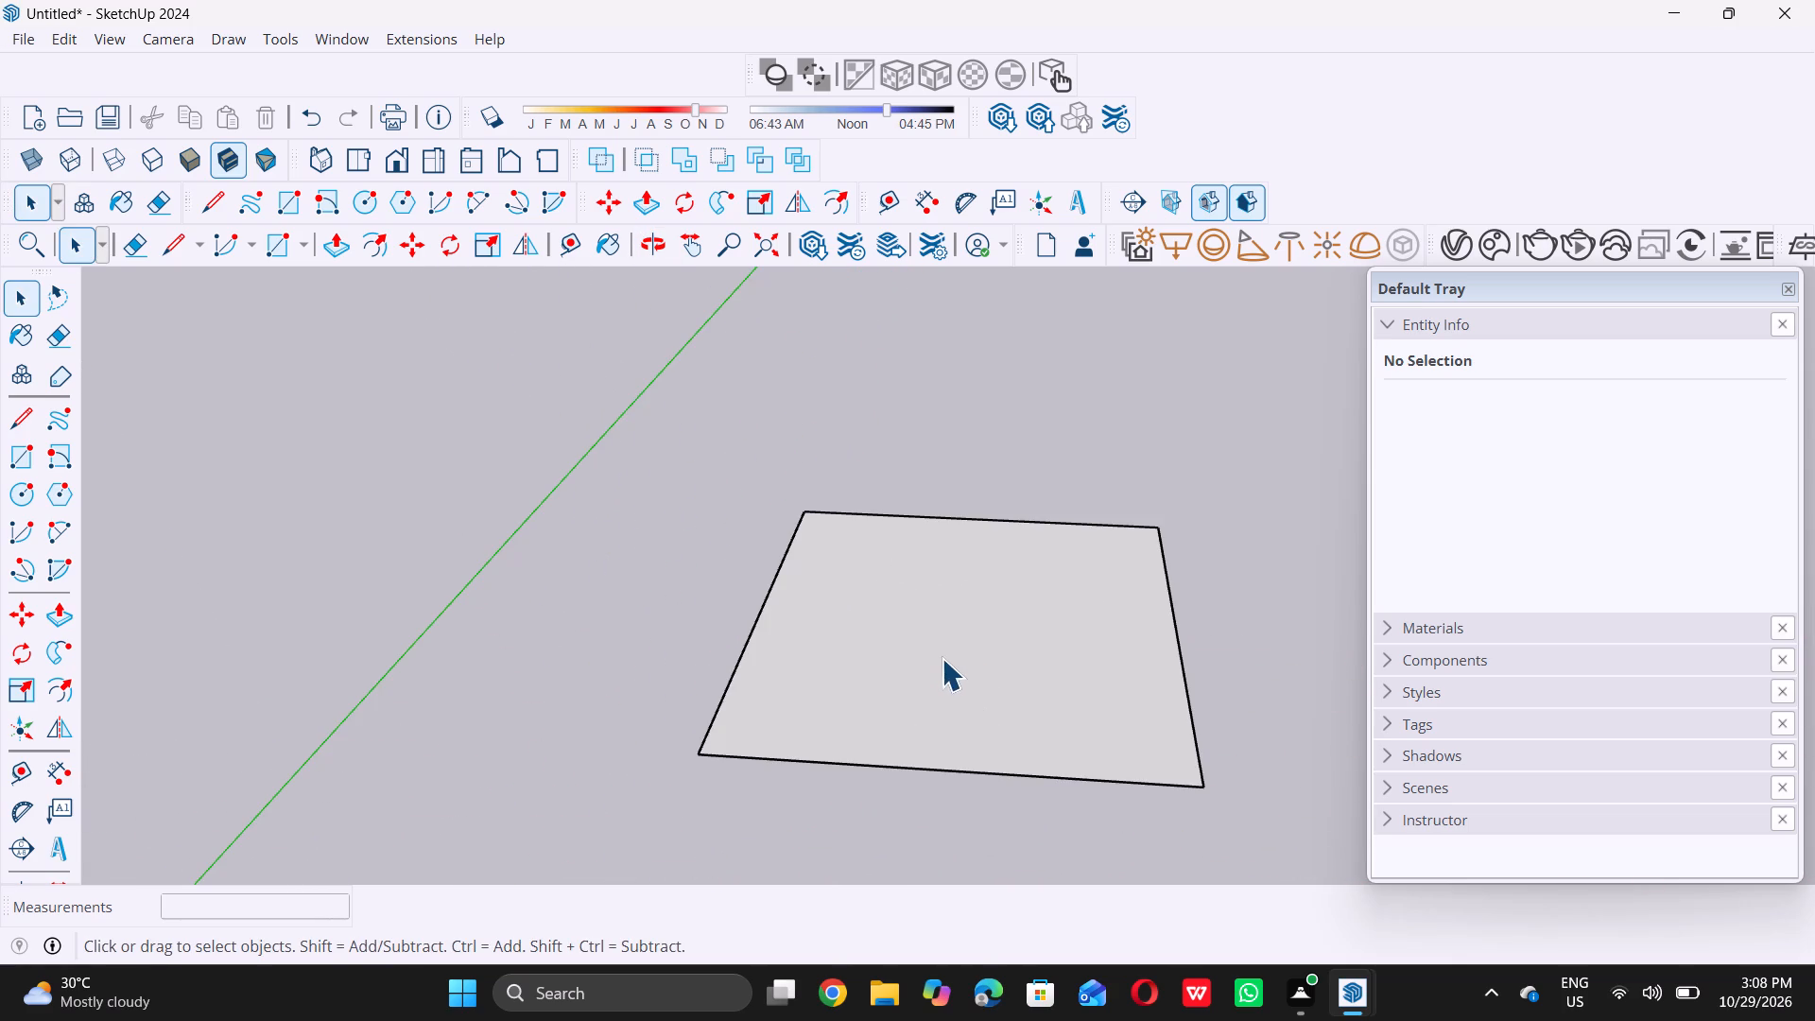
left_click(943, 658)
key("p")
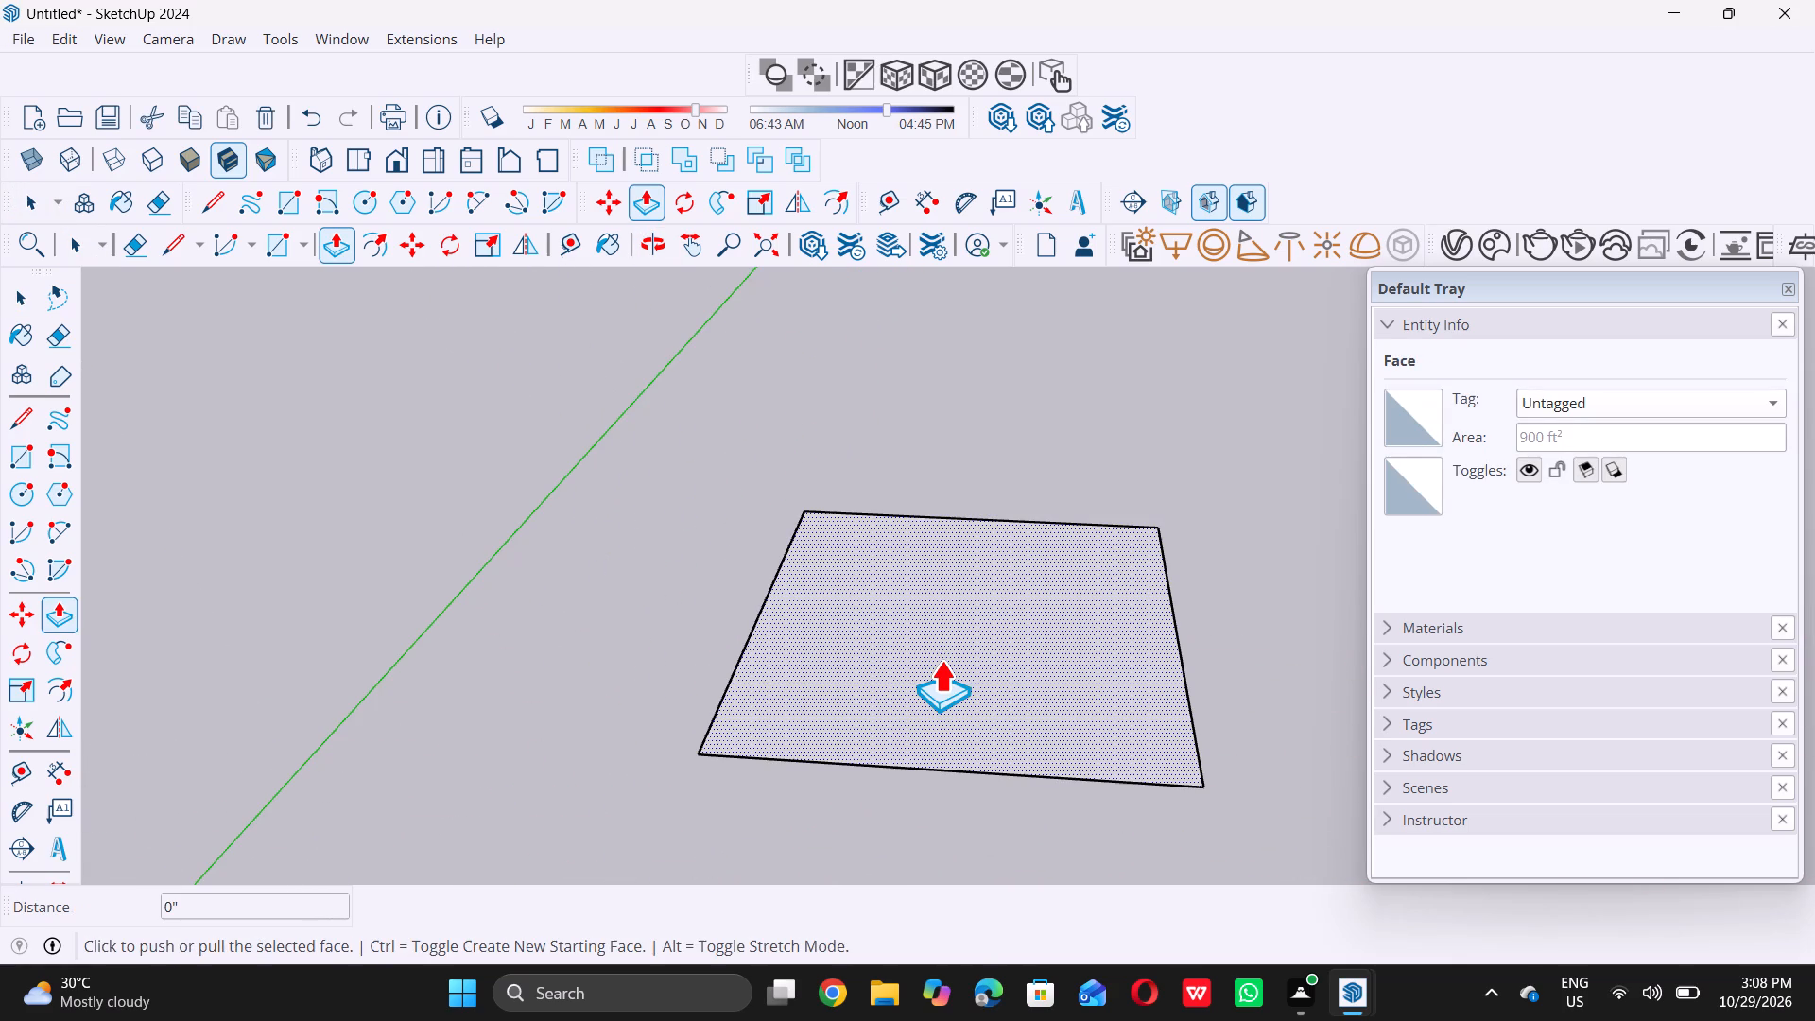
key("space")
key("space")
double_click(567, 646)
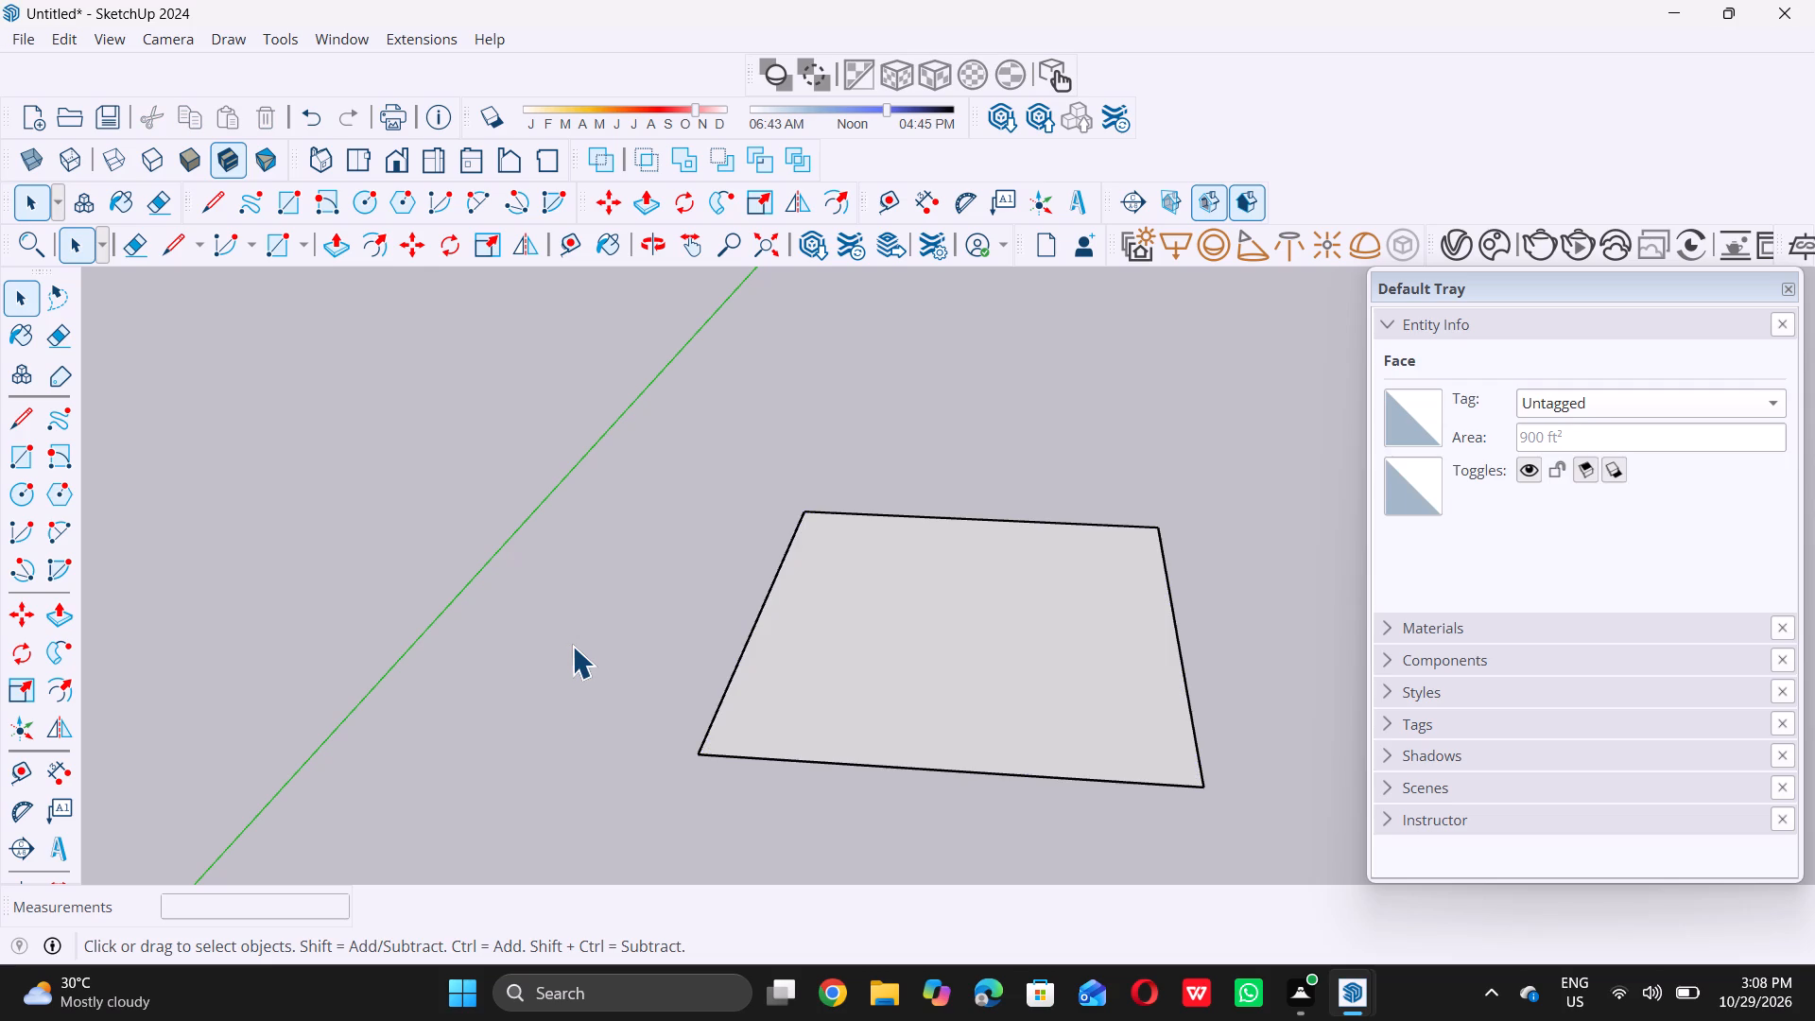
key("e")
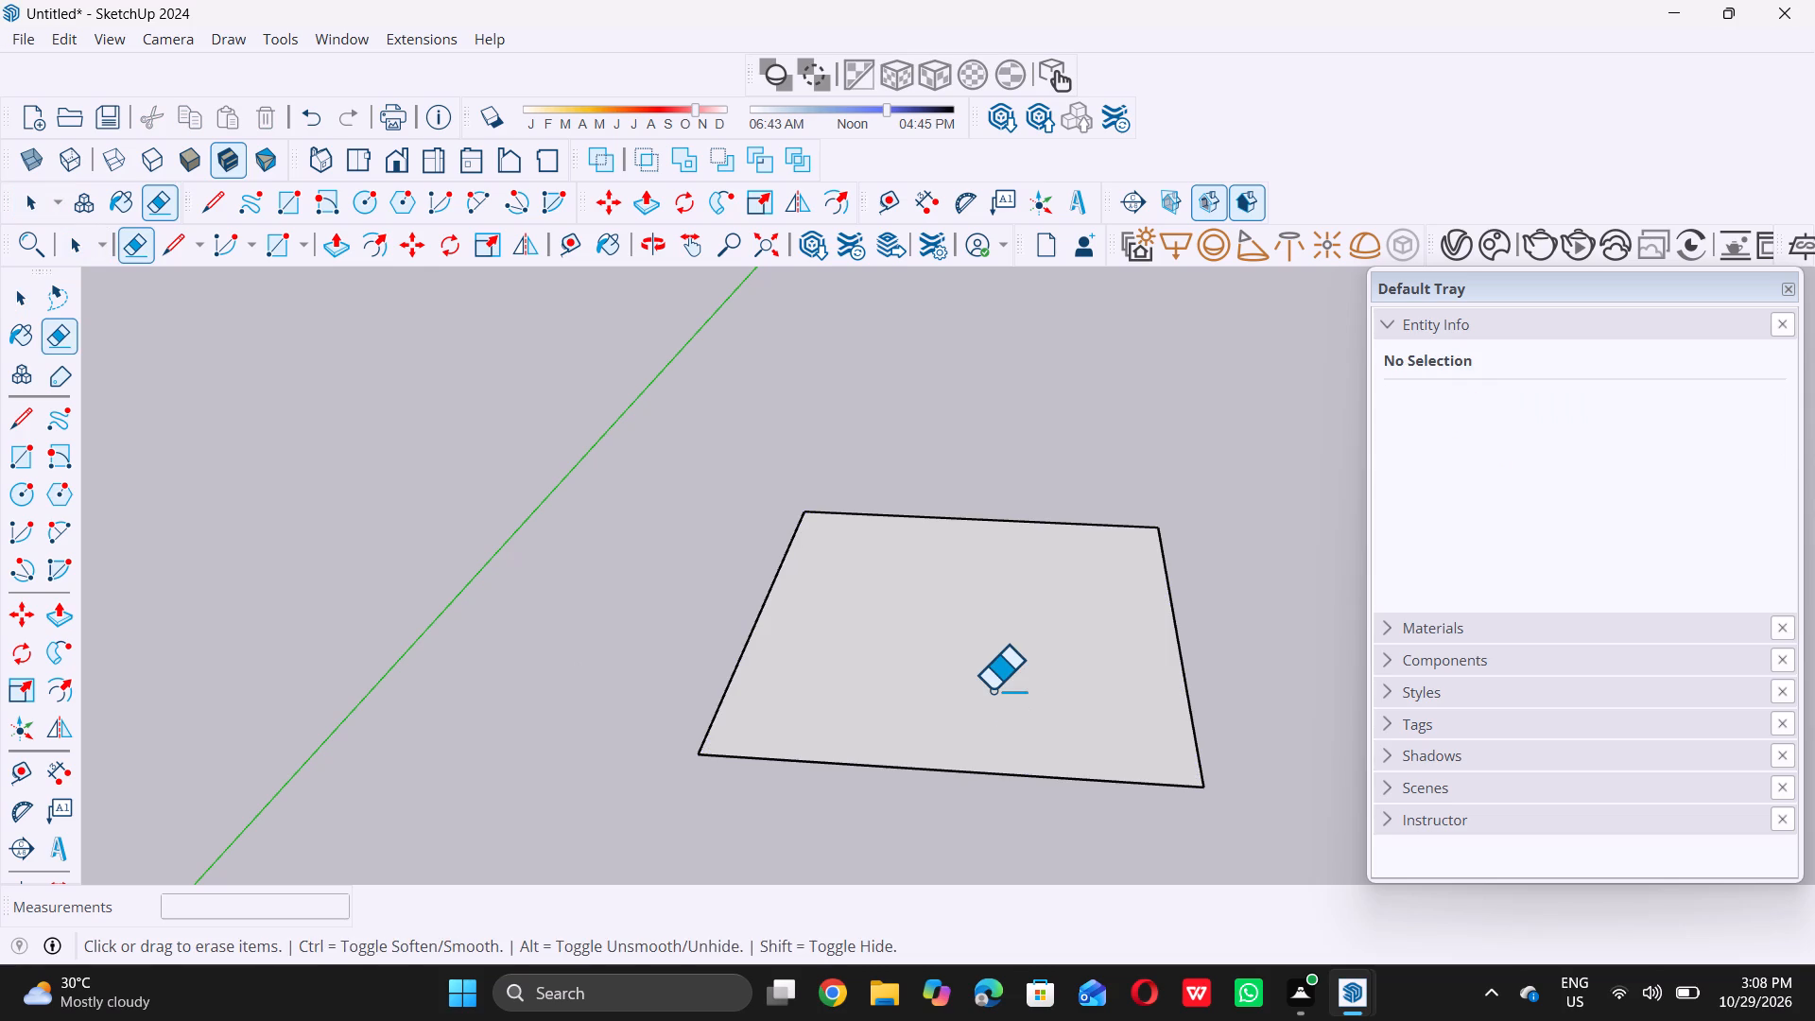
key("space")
Offset the square's outline inward by 9" to form a wall border.
key("f")
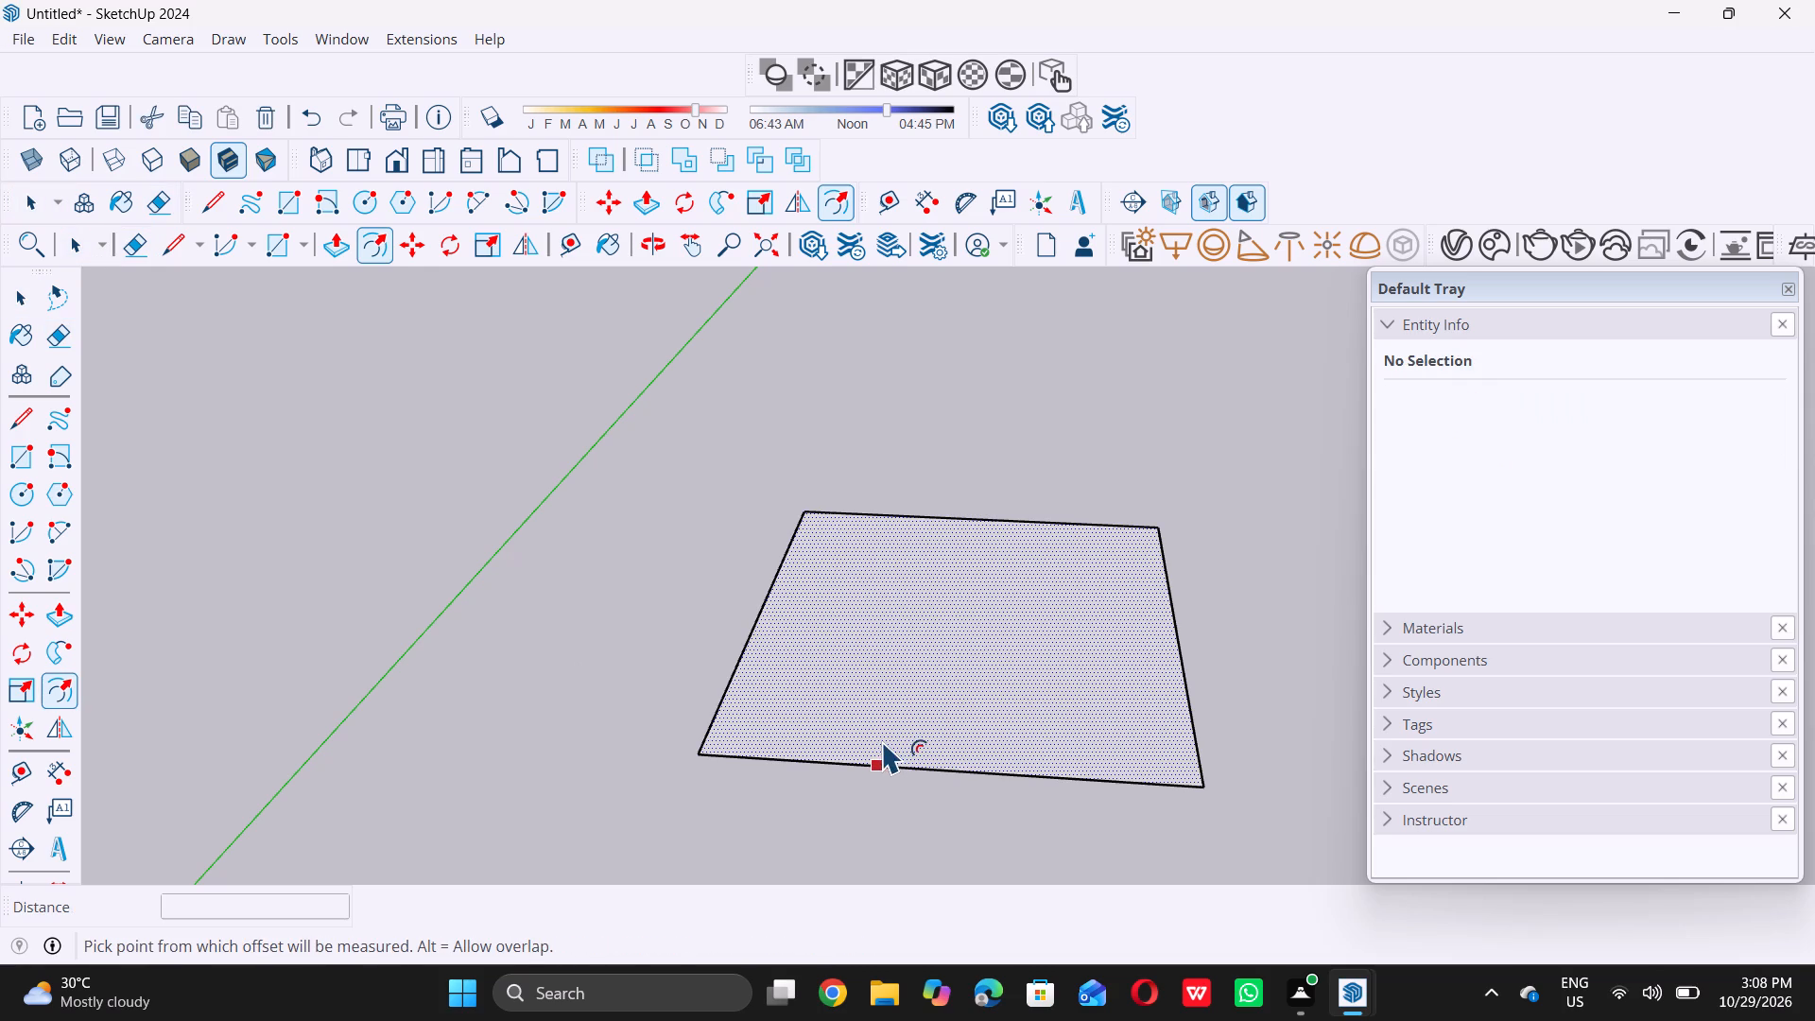
left_click_drag(884, 740, 895, 710)
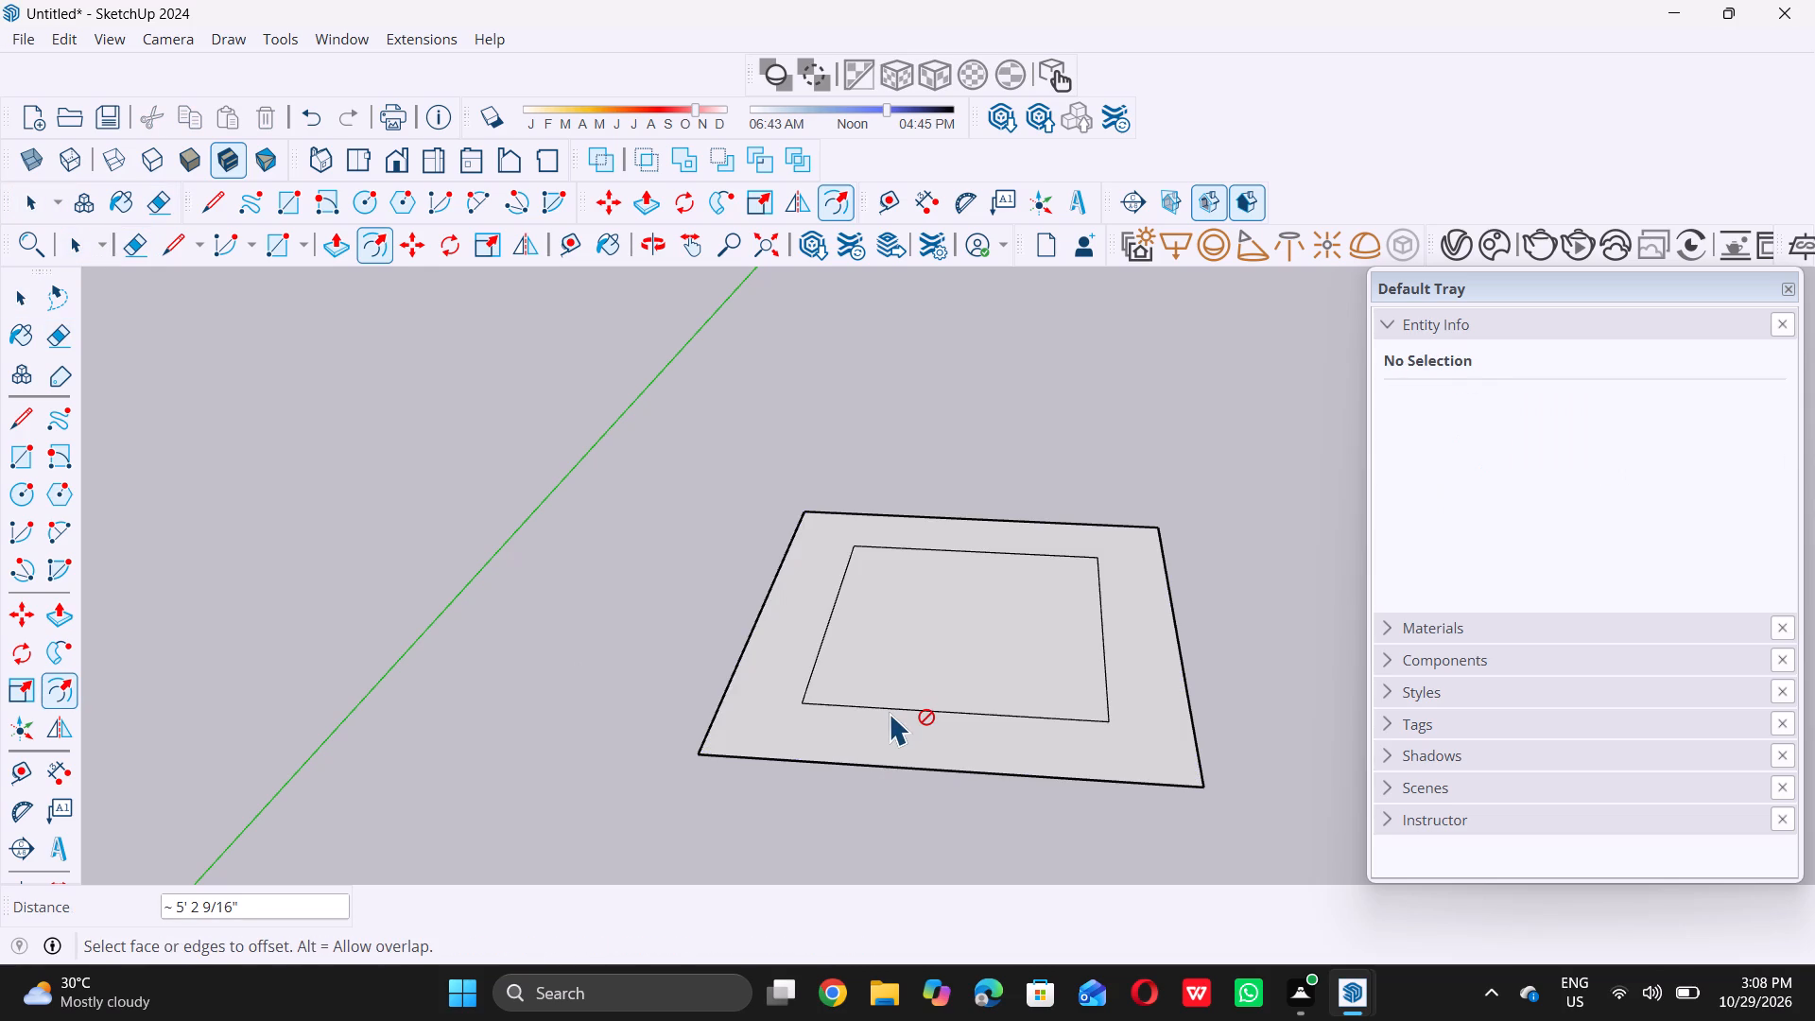
key("9")
key("shift+quotedbl")
key("Return")
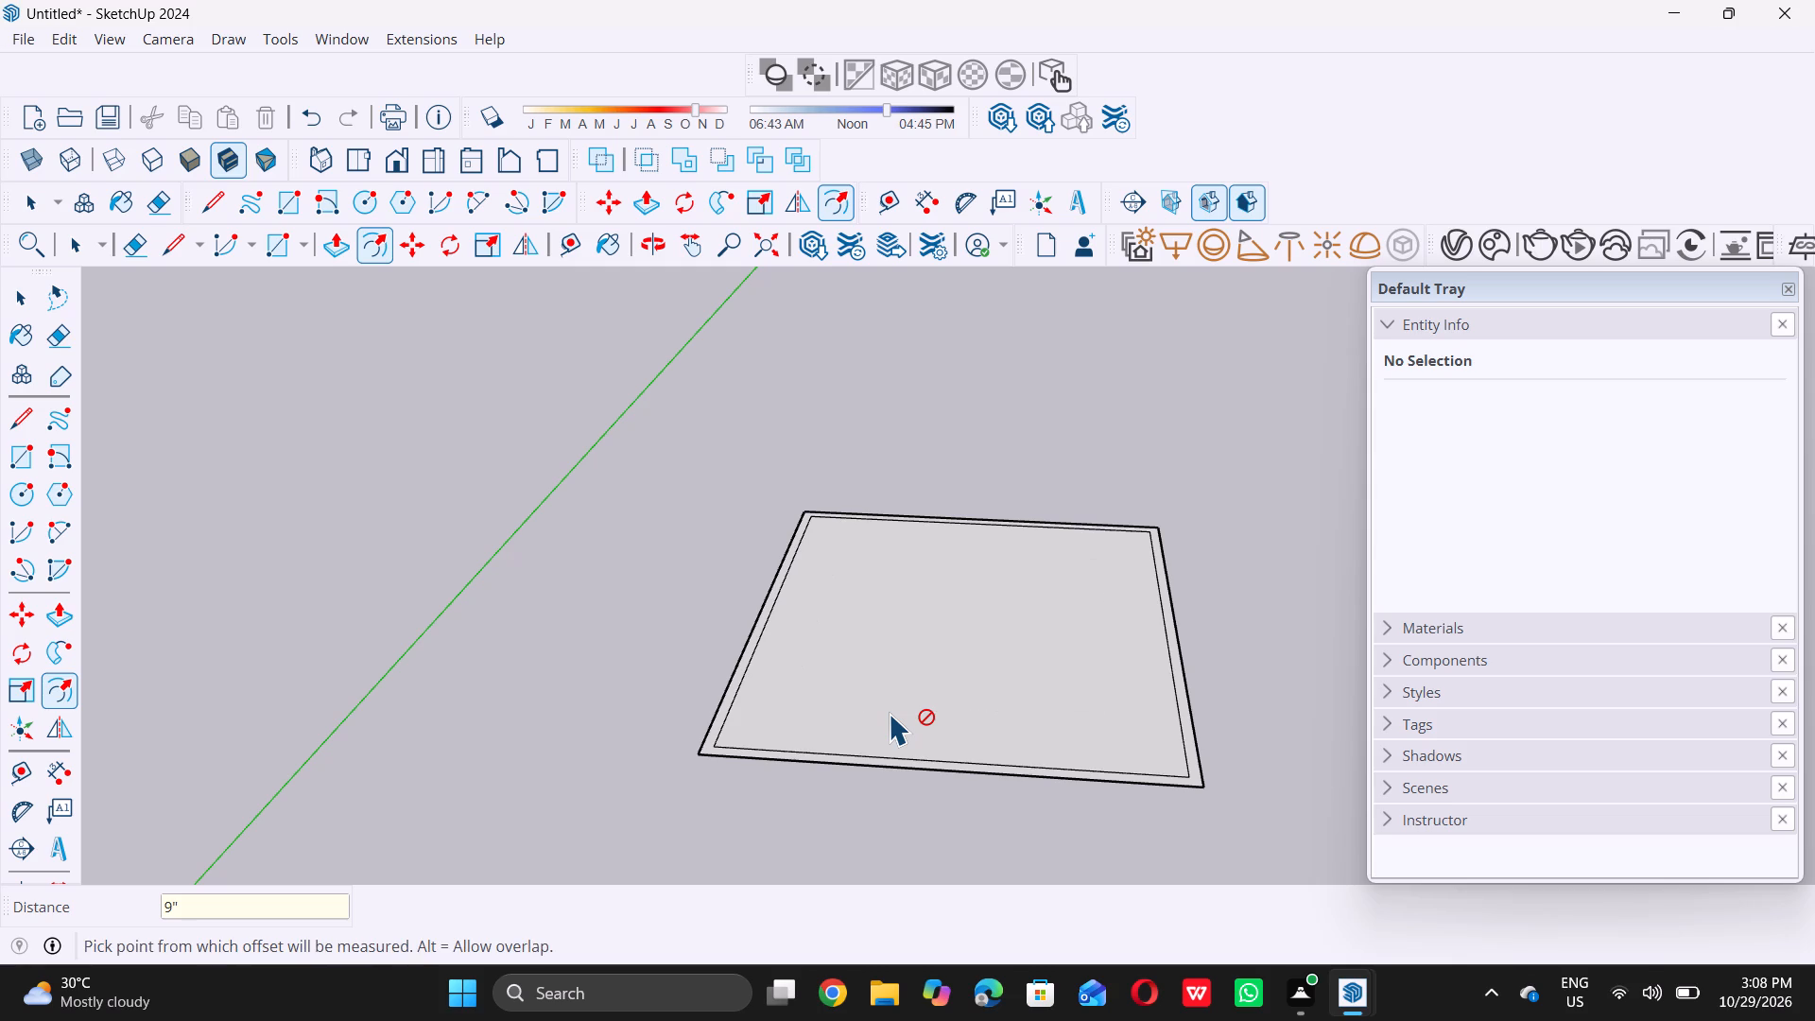
key("space")
key("space")
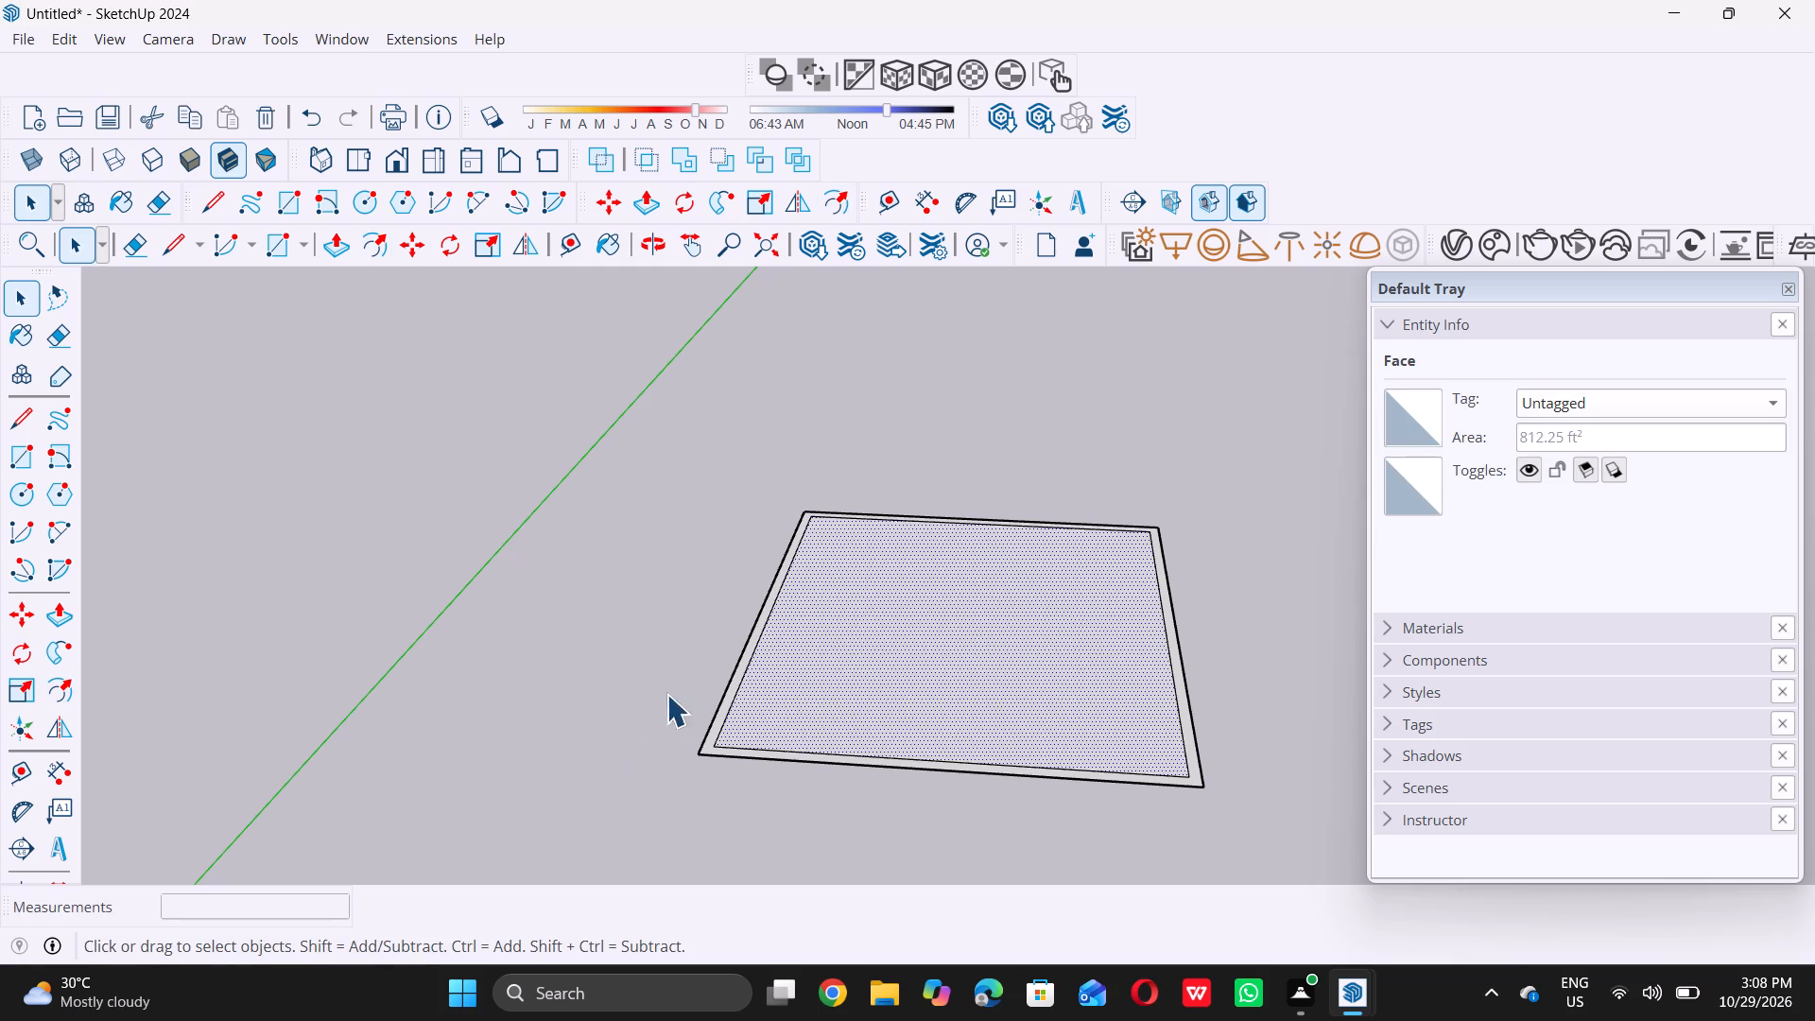
left_click(700, 424)
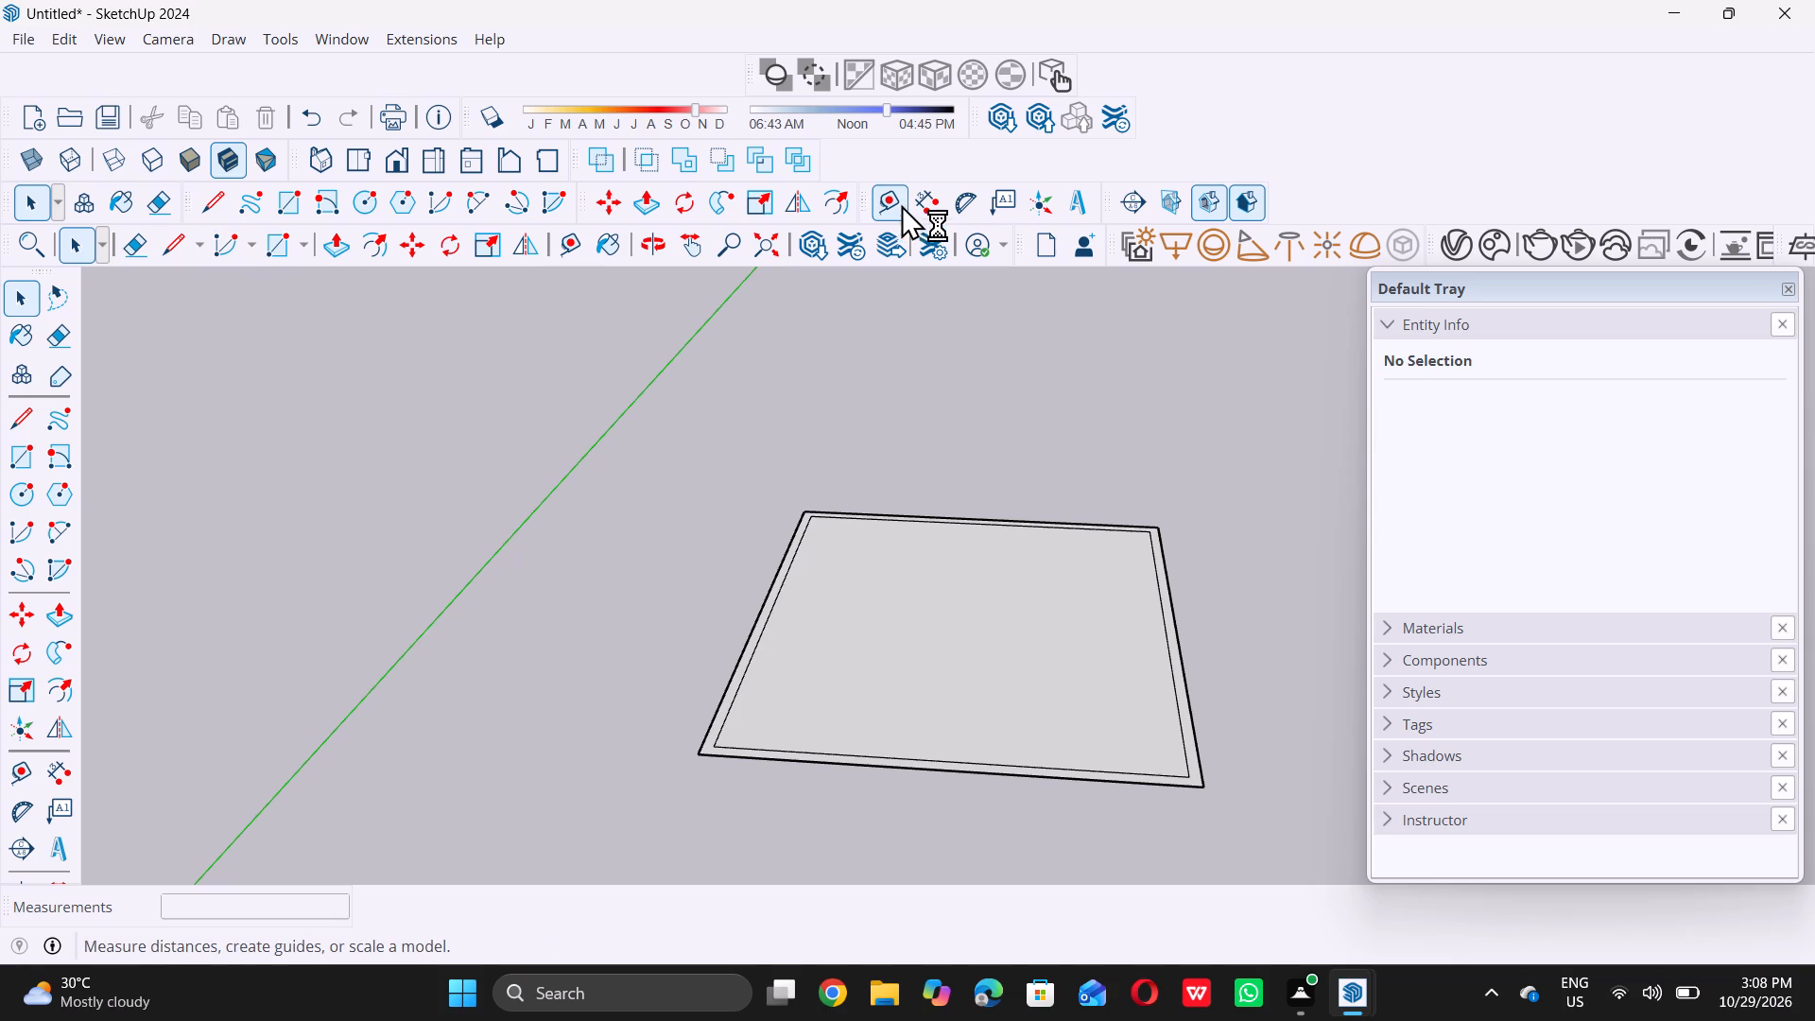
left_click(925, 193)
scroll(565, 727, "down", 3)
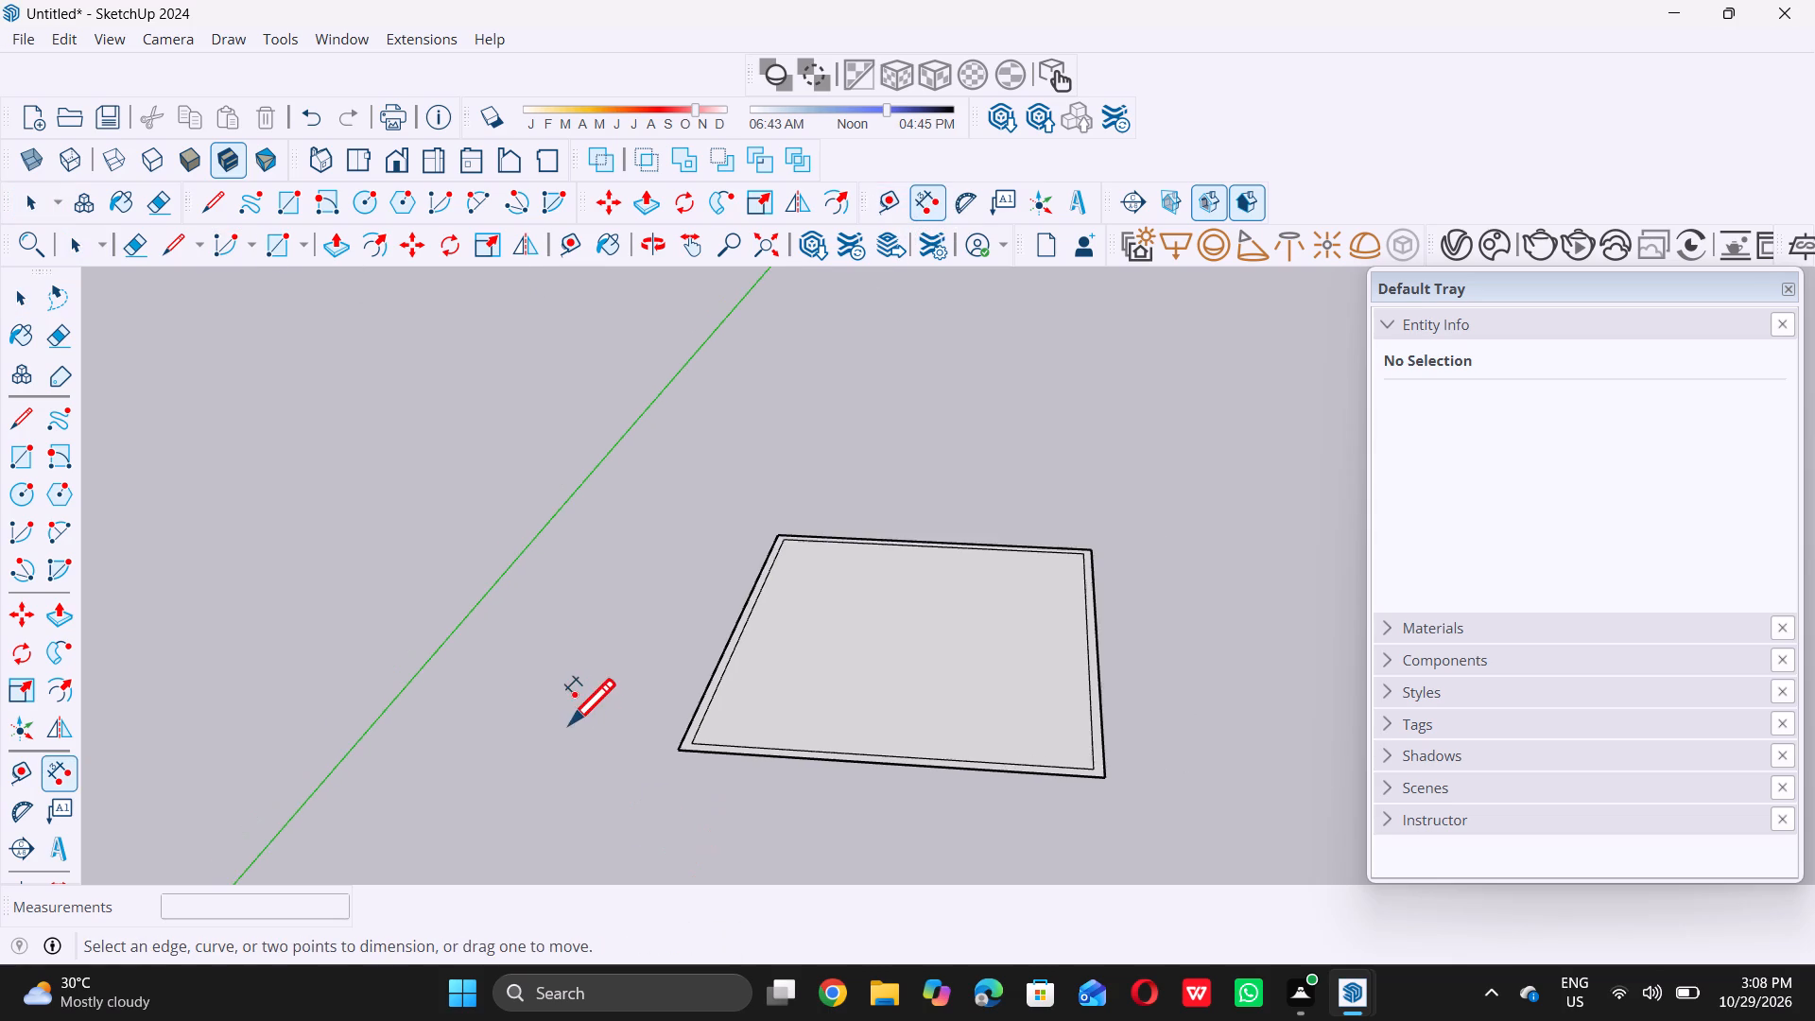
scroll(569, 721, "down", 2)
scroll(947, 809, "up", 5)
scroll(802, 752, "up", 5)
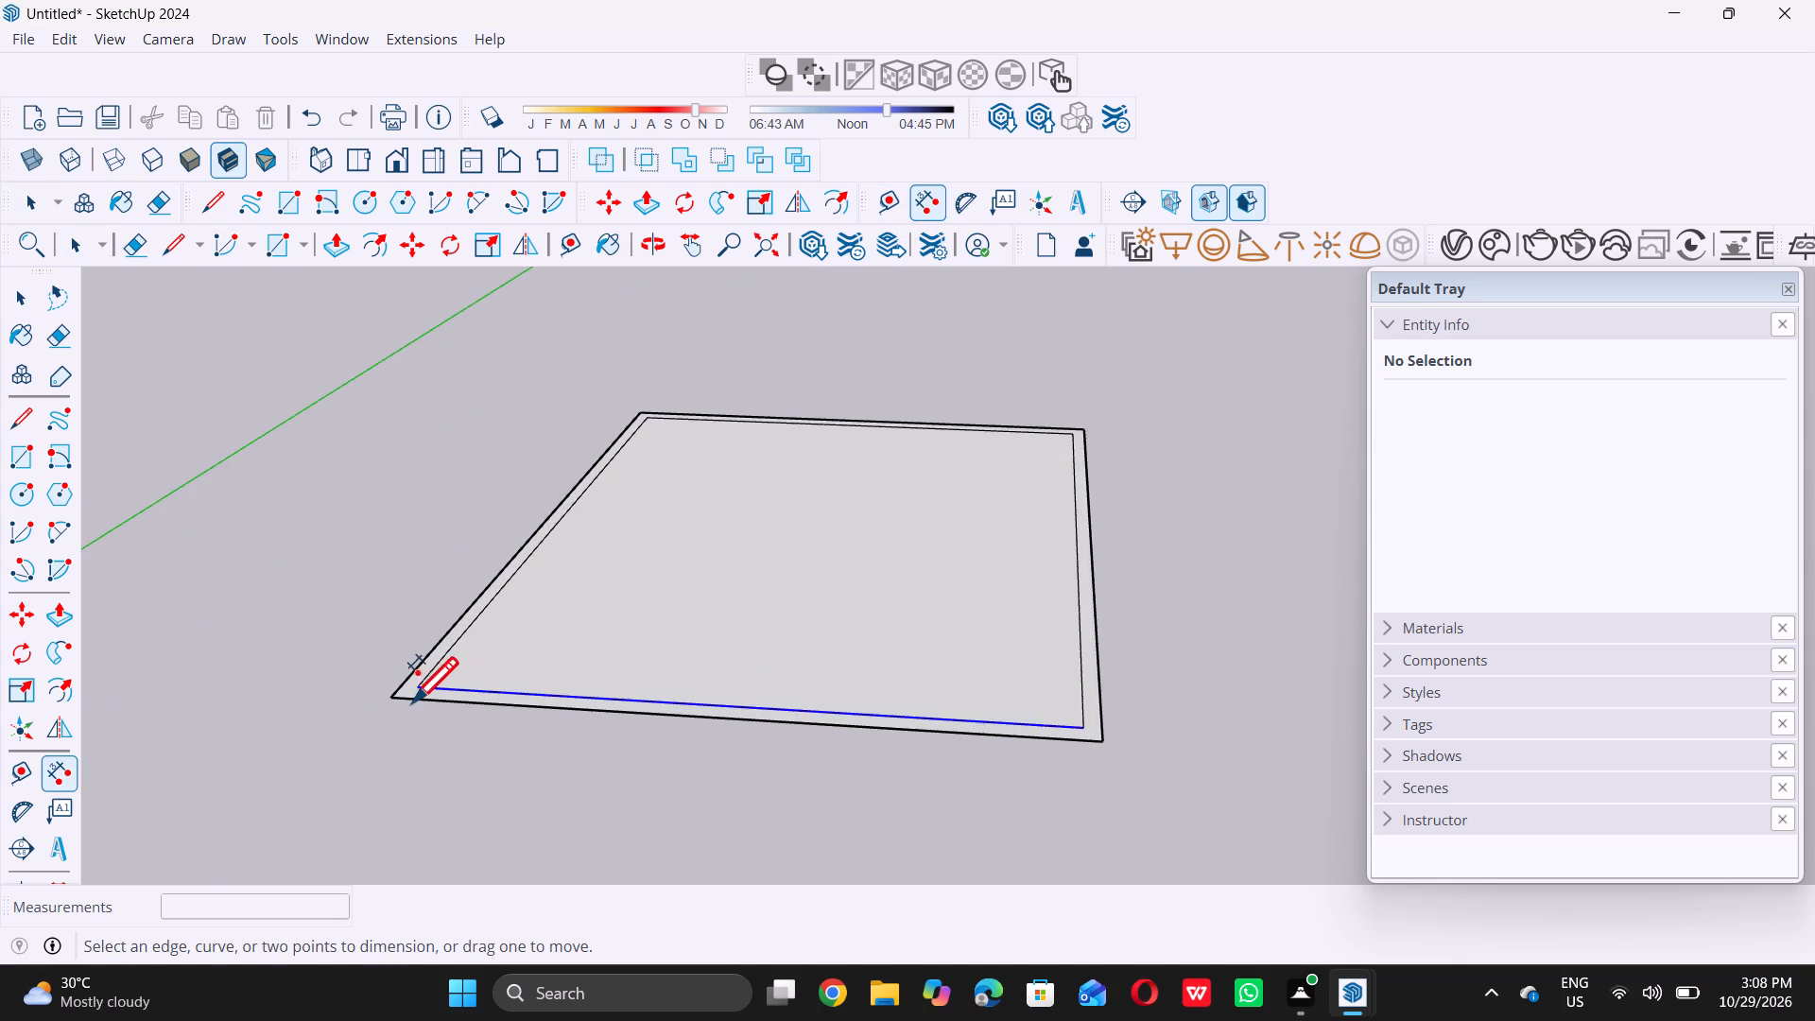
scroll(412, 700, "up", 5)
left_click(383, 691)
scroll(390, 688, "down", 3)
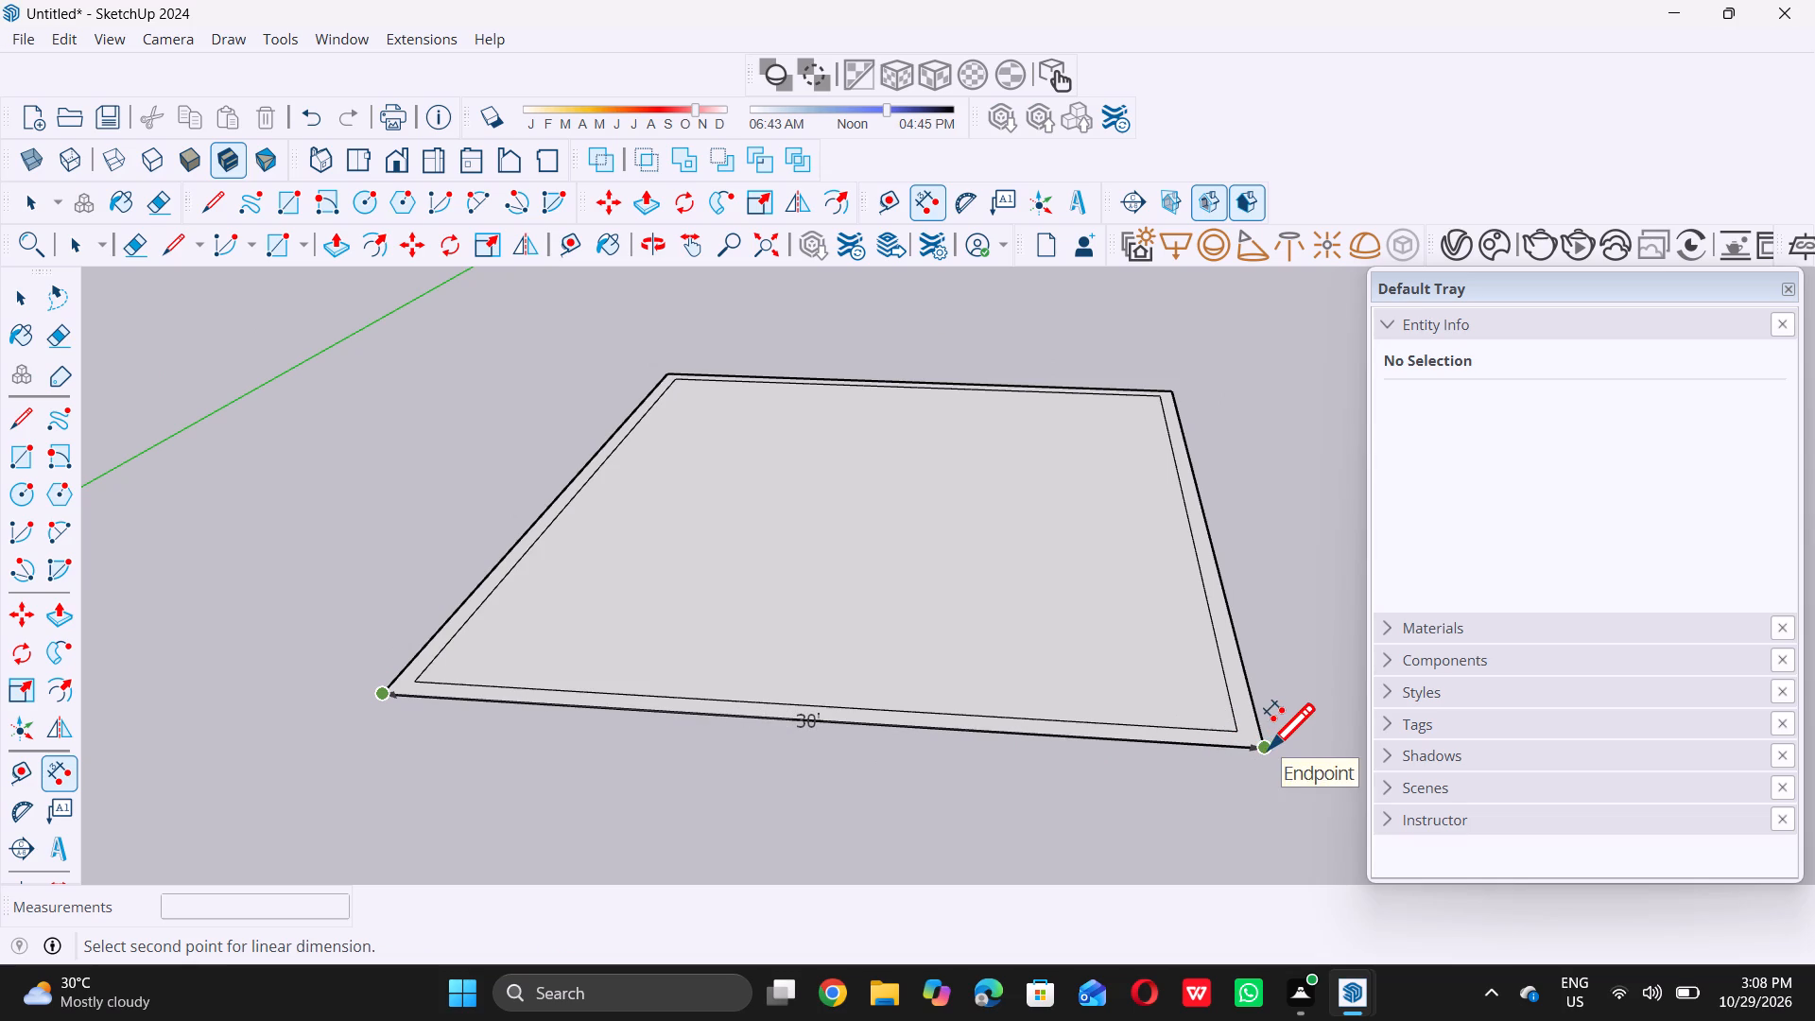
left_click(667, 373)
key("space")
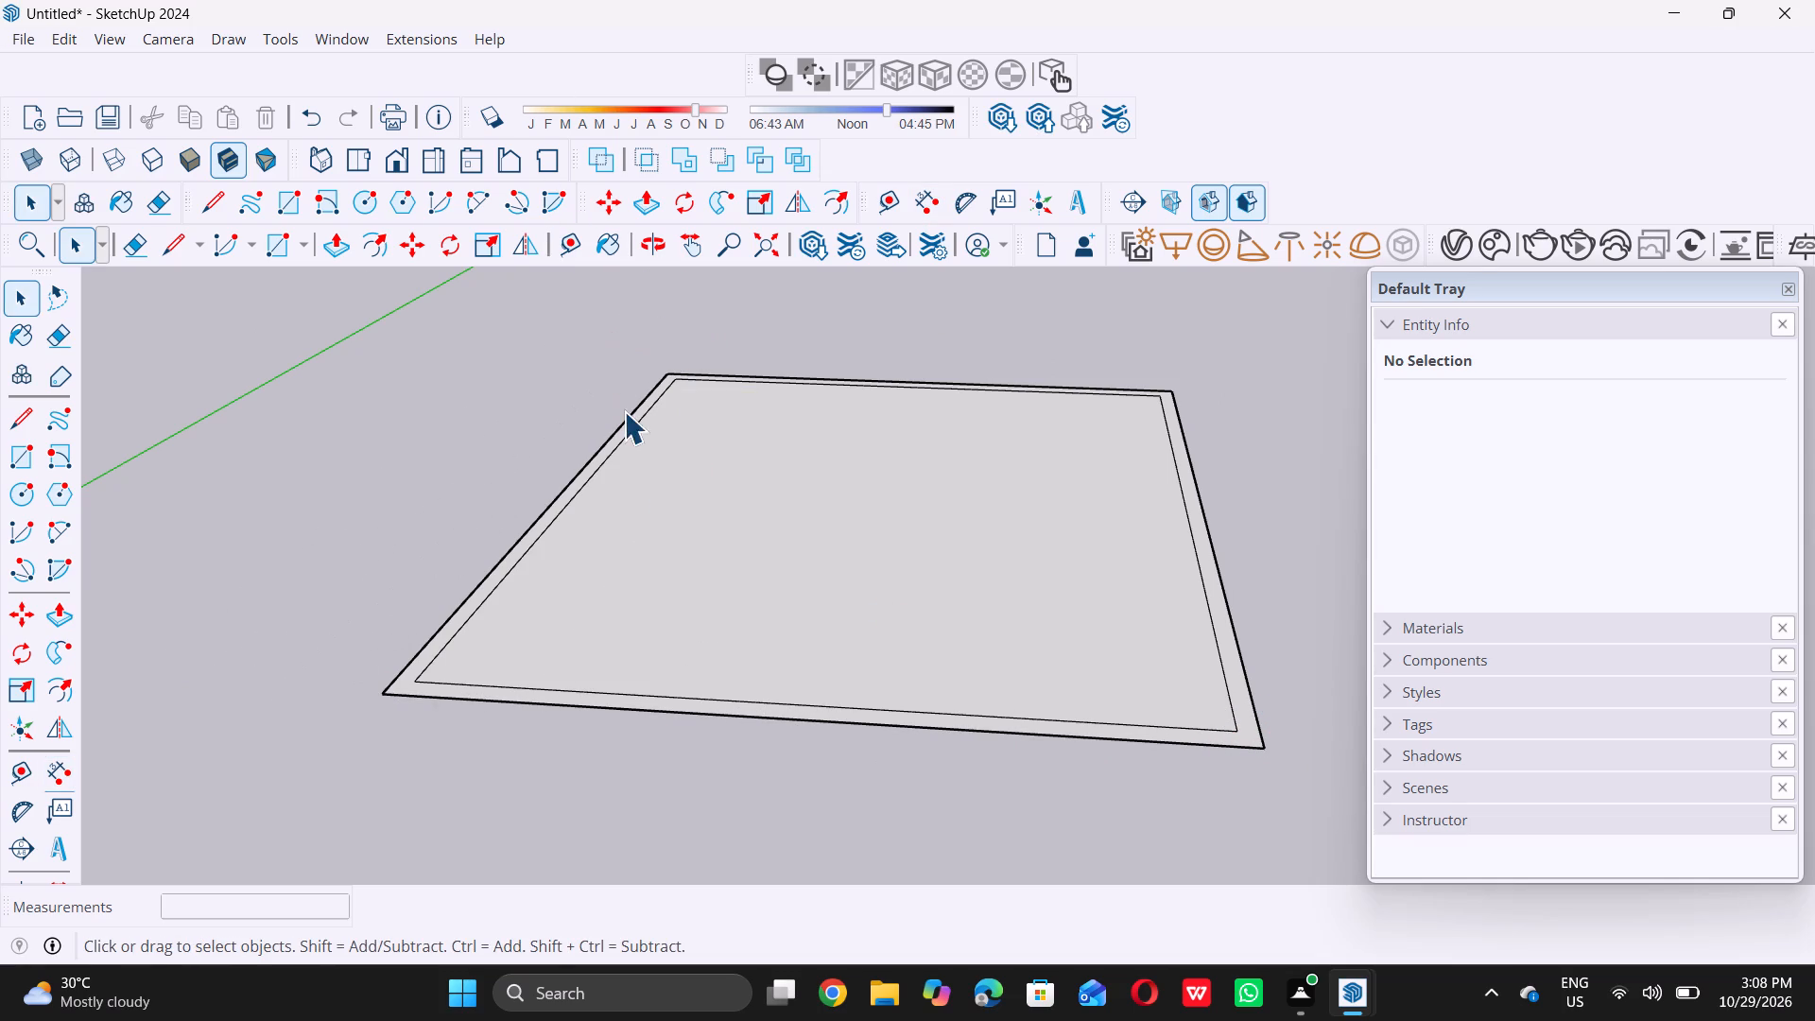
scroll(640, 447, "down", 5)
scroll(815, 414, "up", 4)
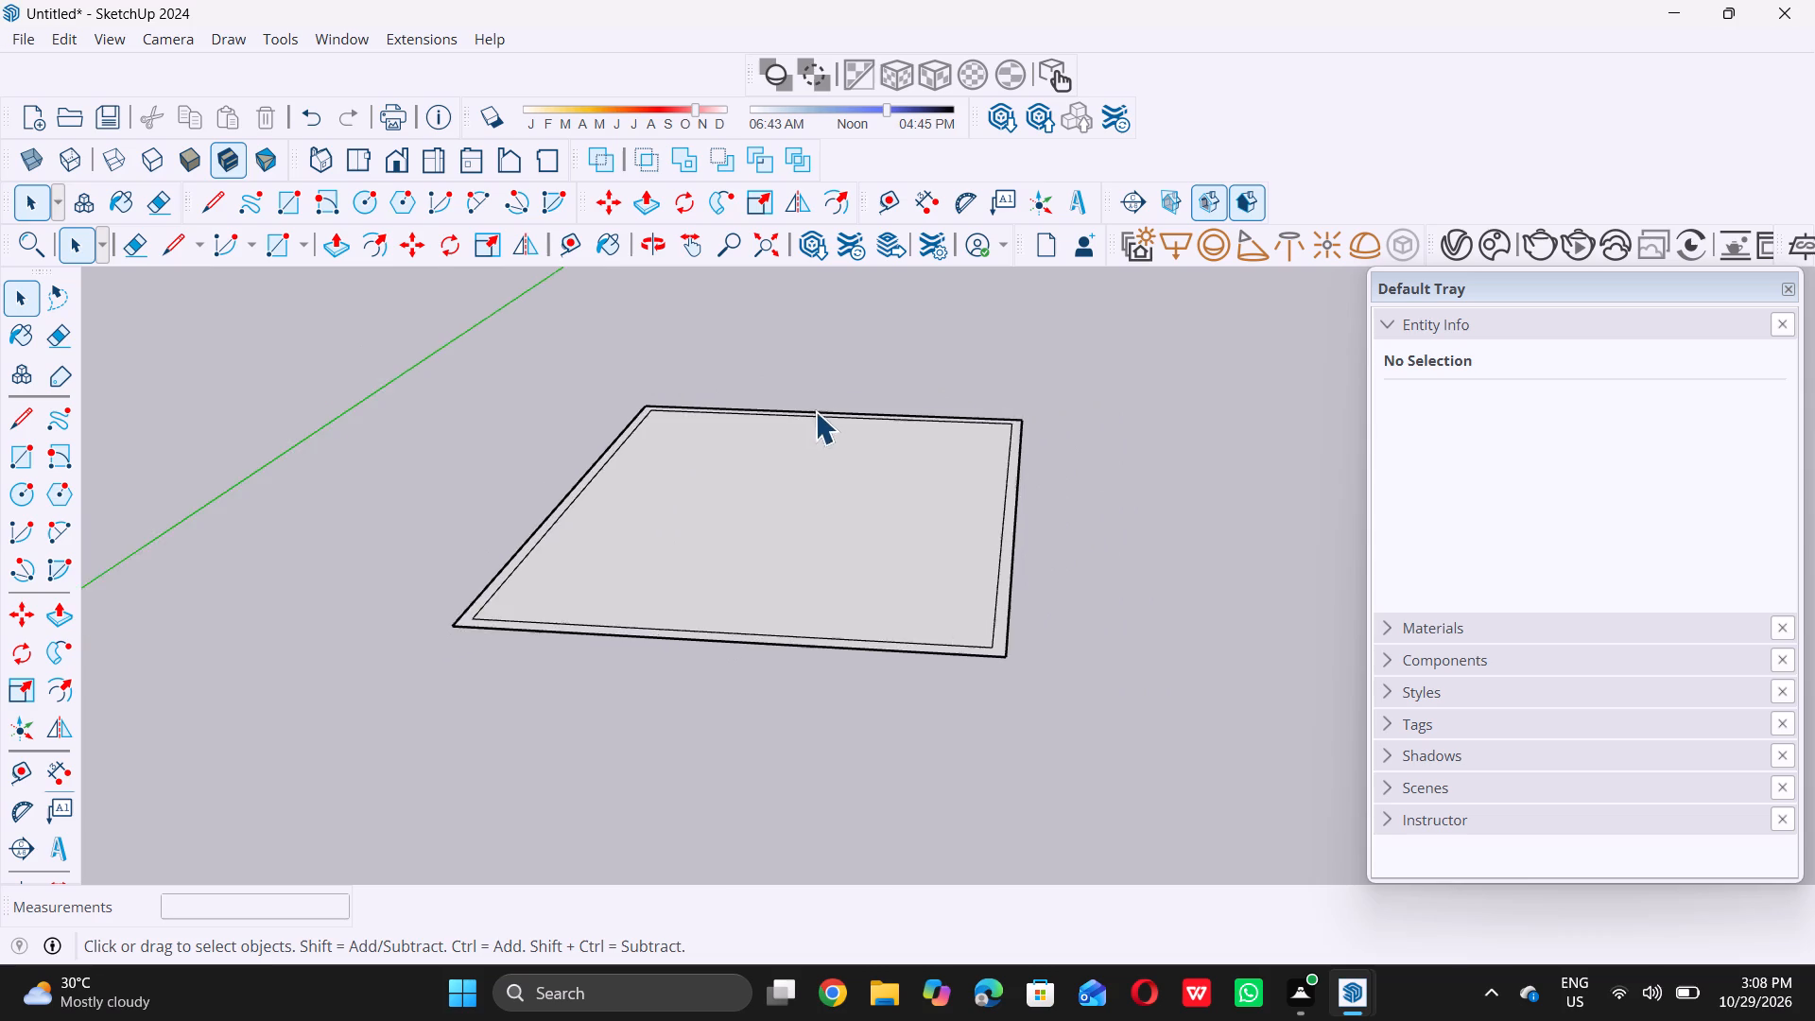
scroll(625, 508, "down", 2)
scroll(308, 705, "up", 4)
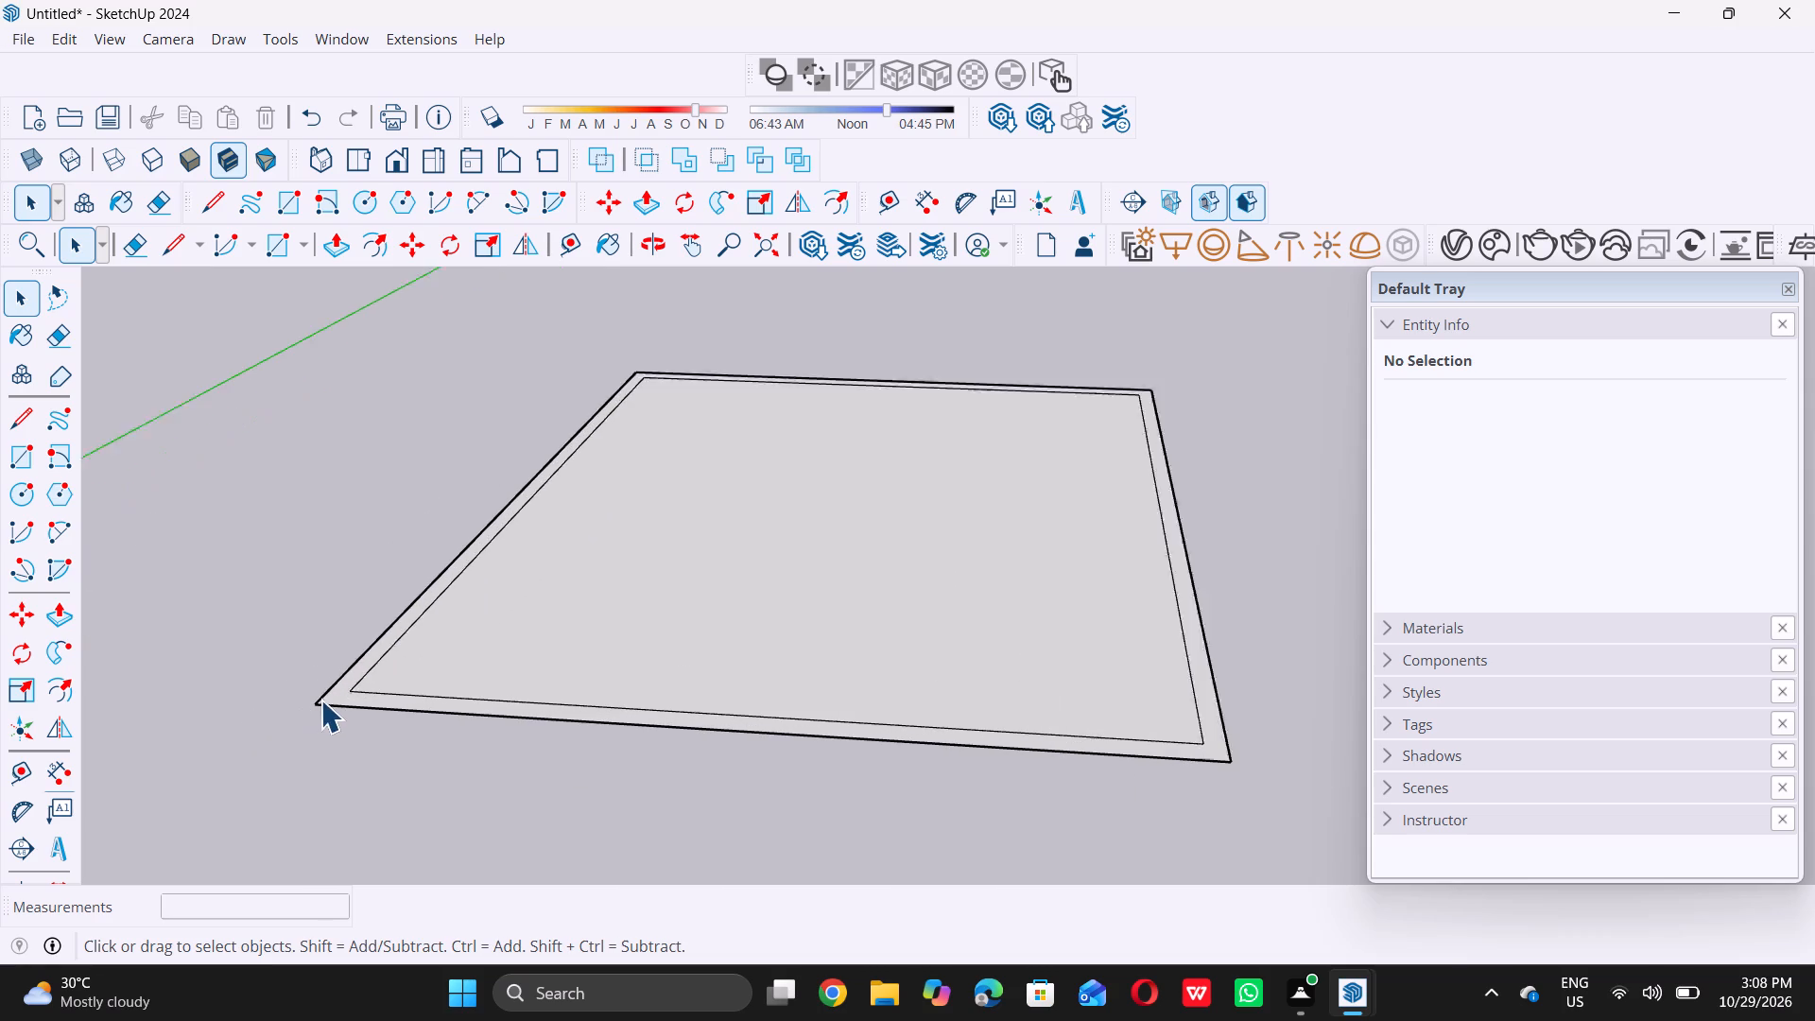
Push/Pull the 9" wall border face up 10' to raise the building's walls.
scroll(341, 699, "up", 10)
left_click(342, 695)
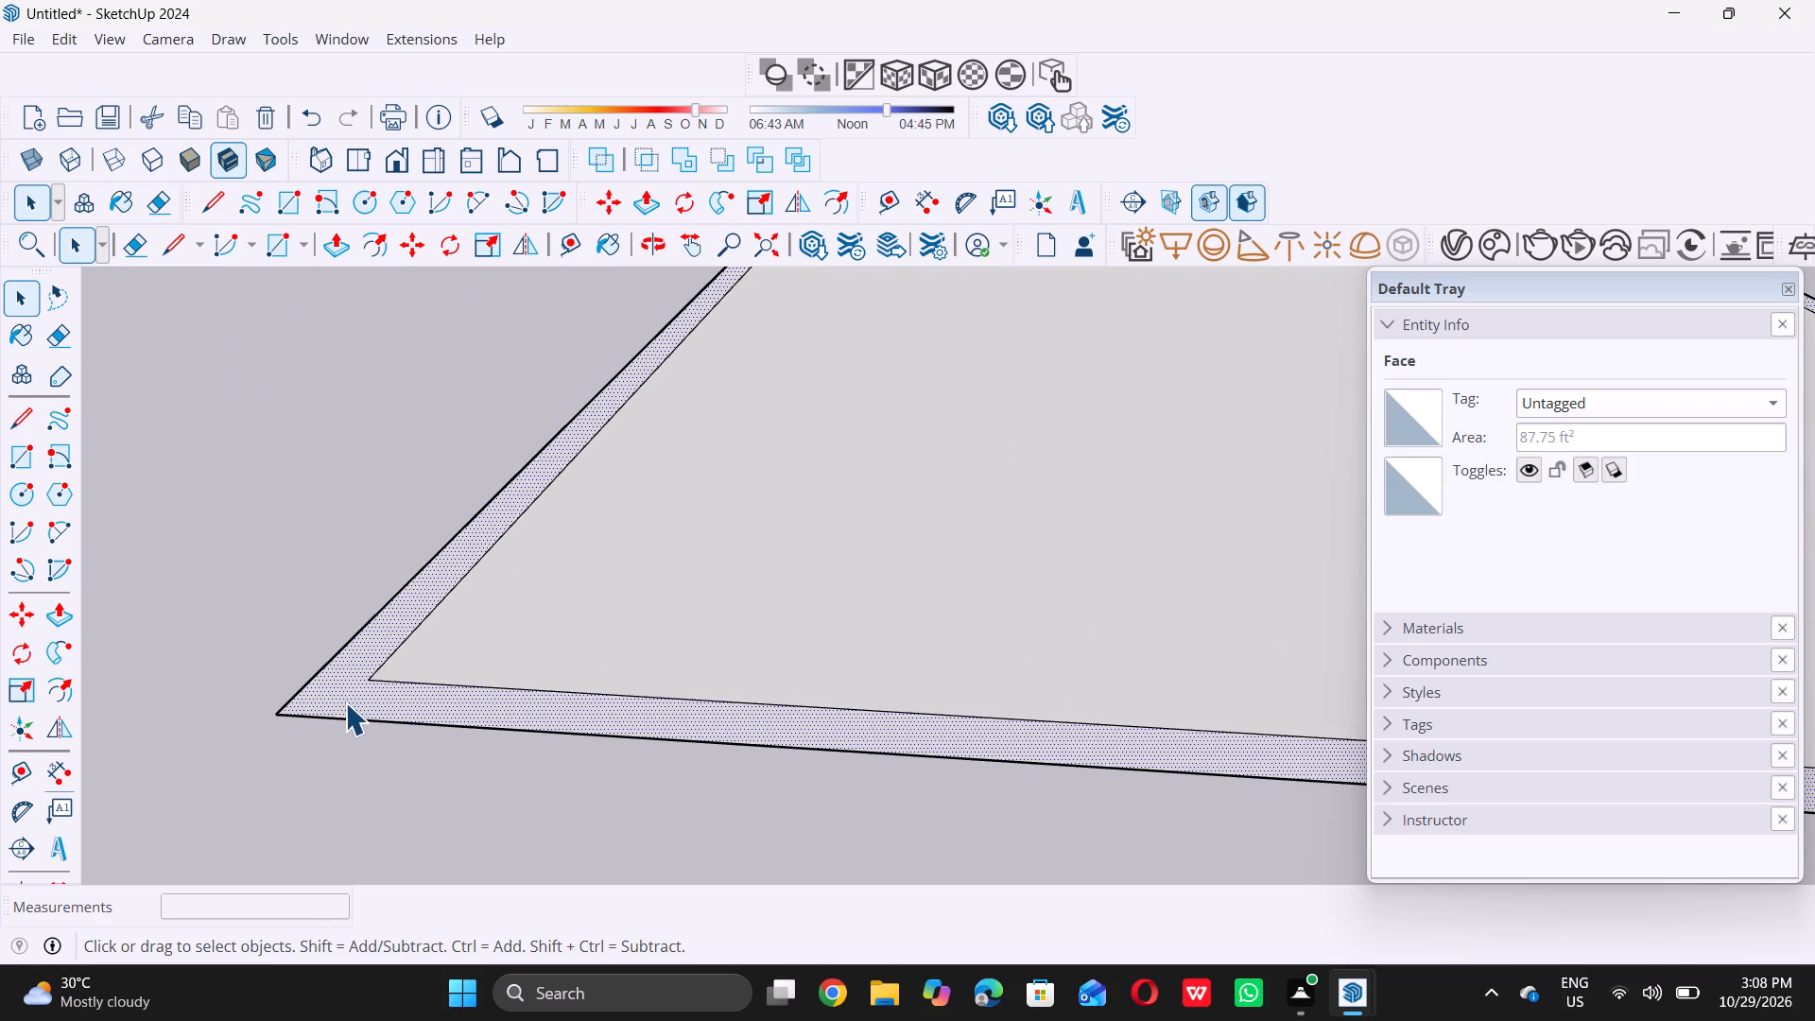
key("p")
left_click(348, 682)
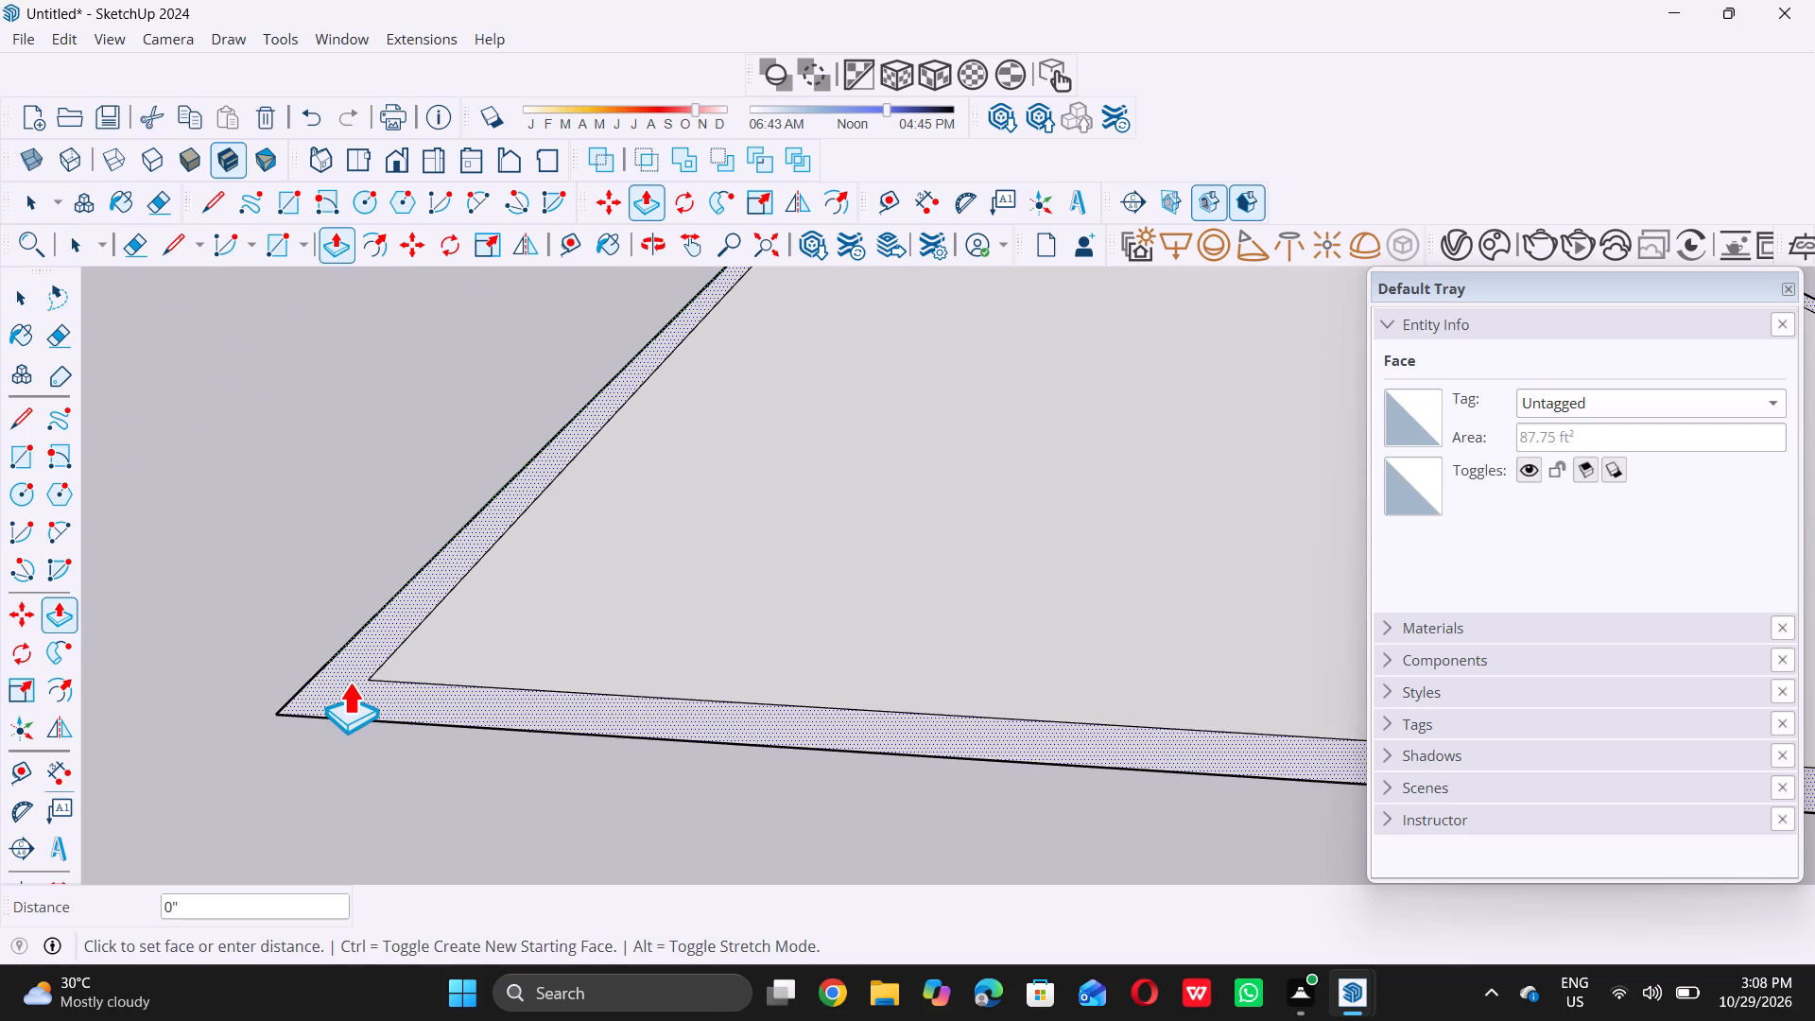
scroll(349, 682, "down", 12)
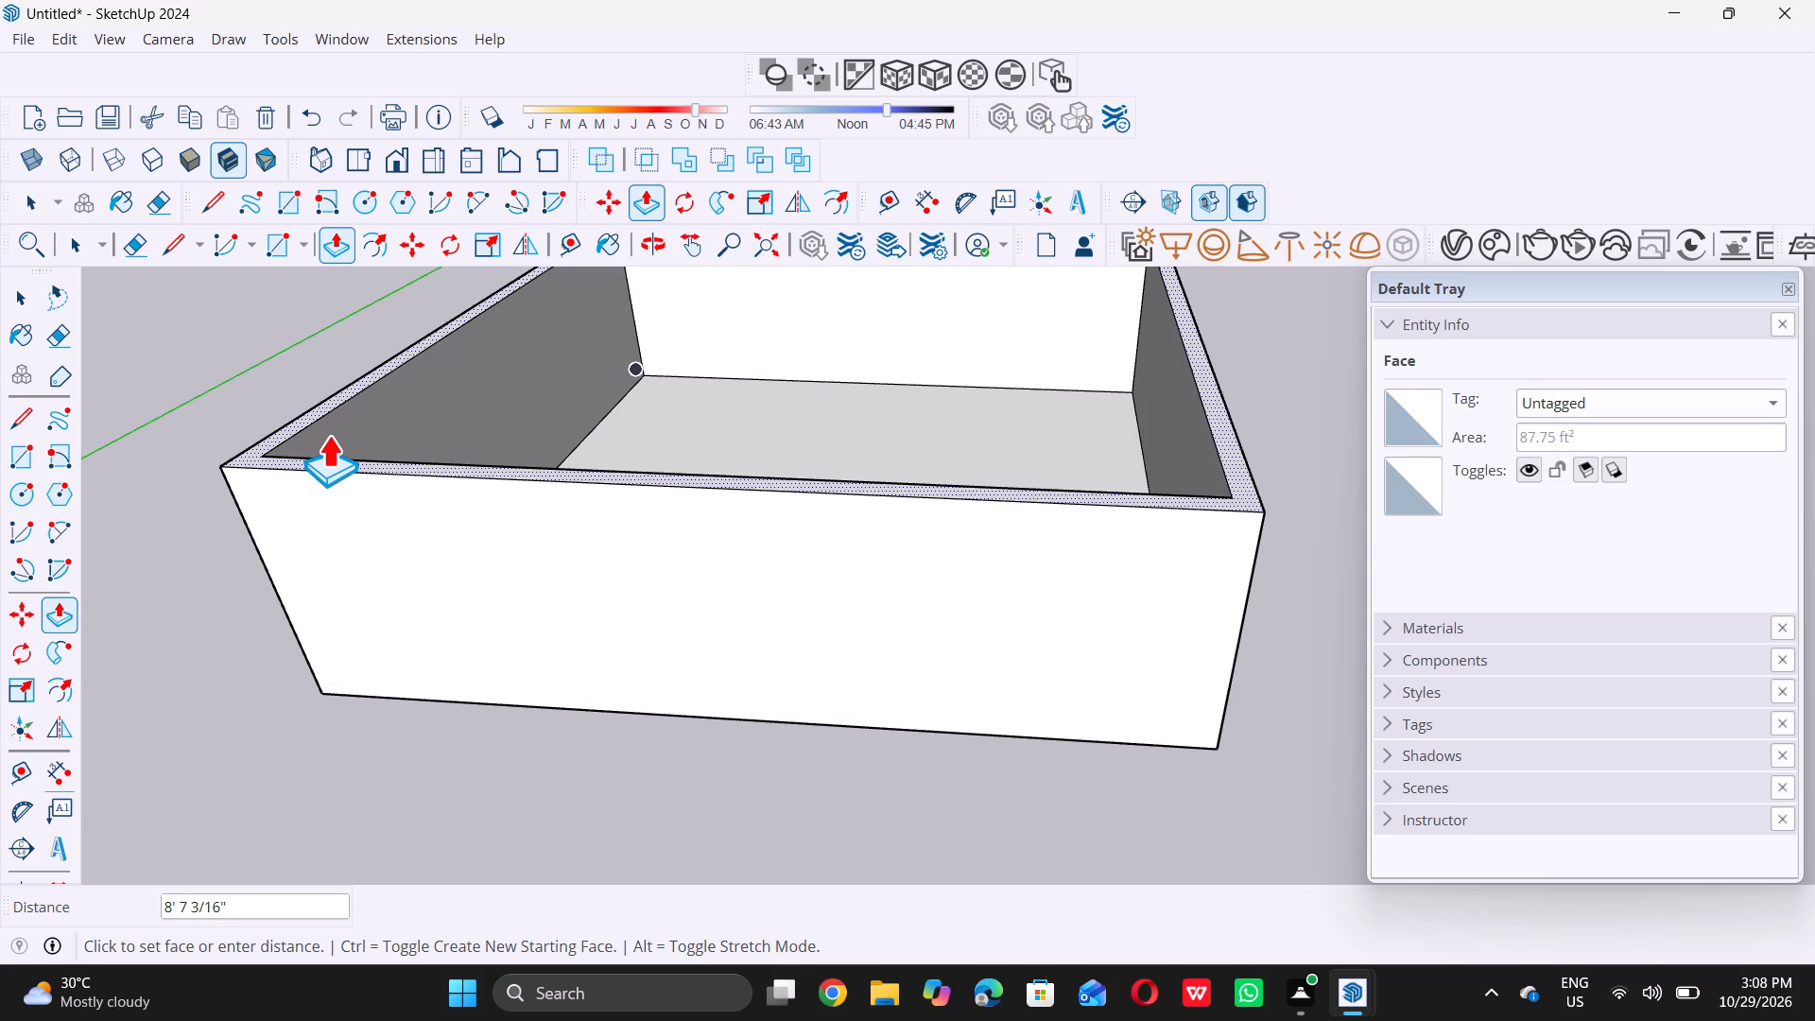
type("10")
key("apostrophe")
key("Return")
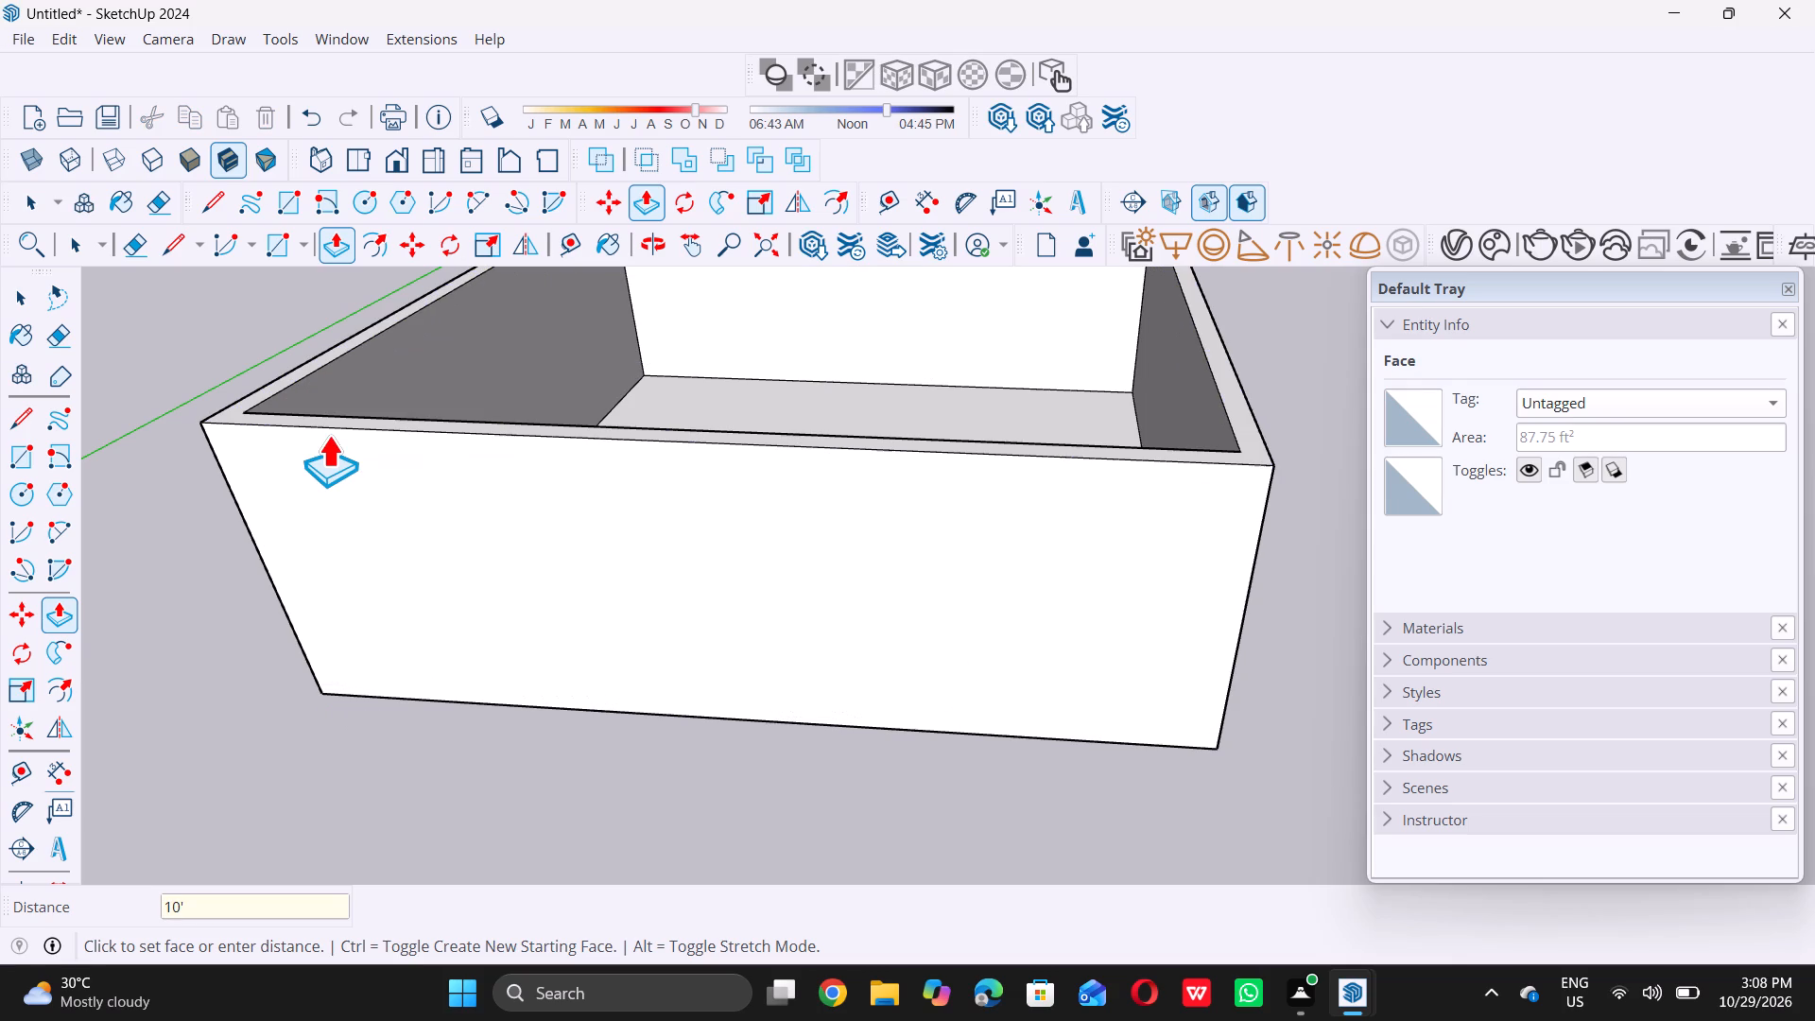
key("space")
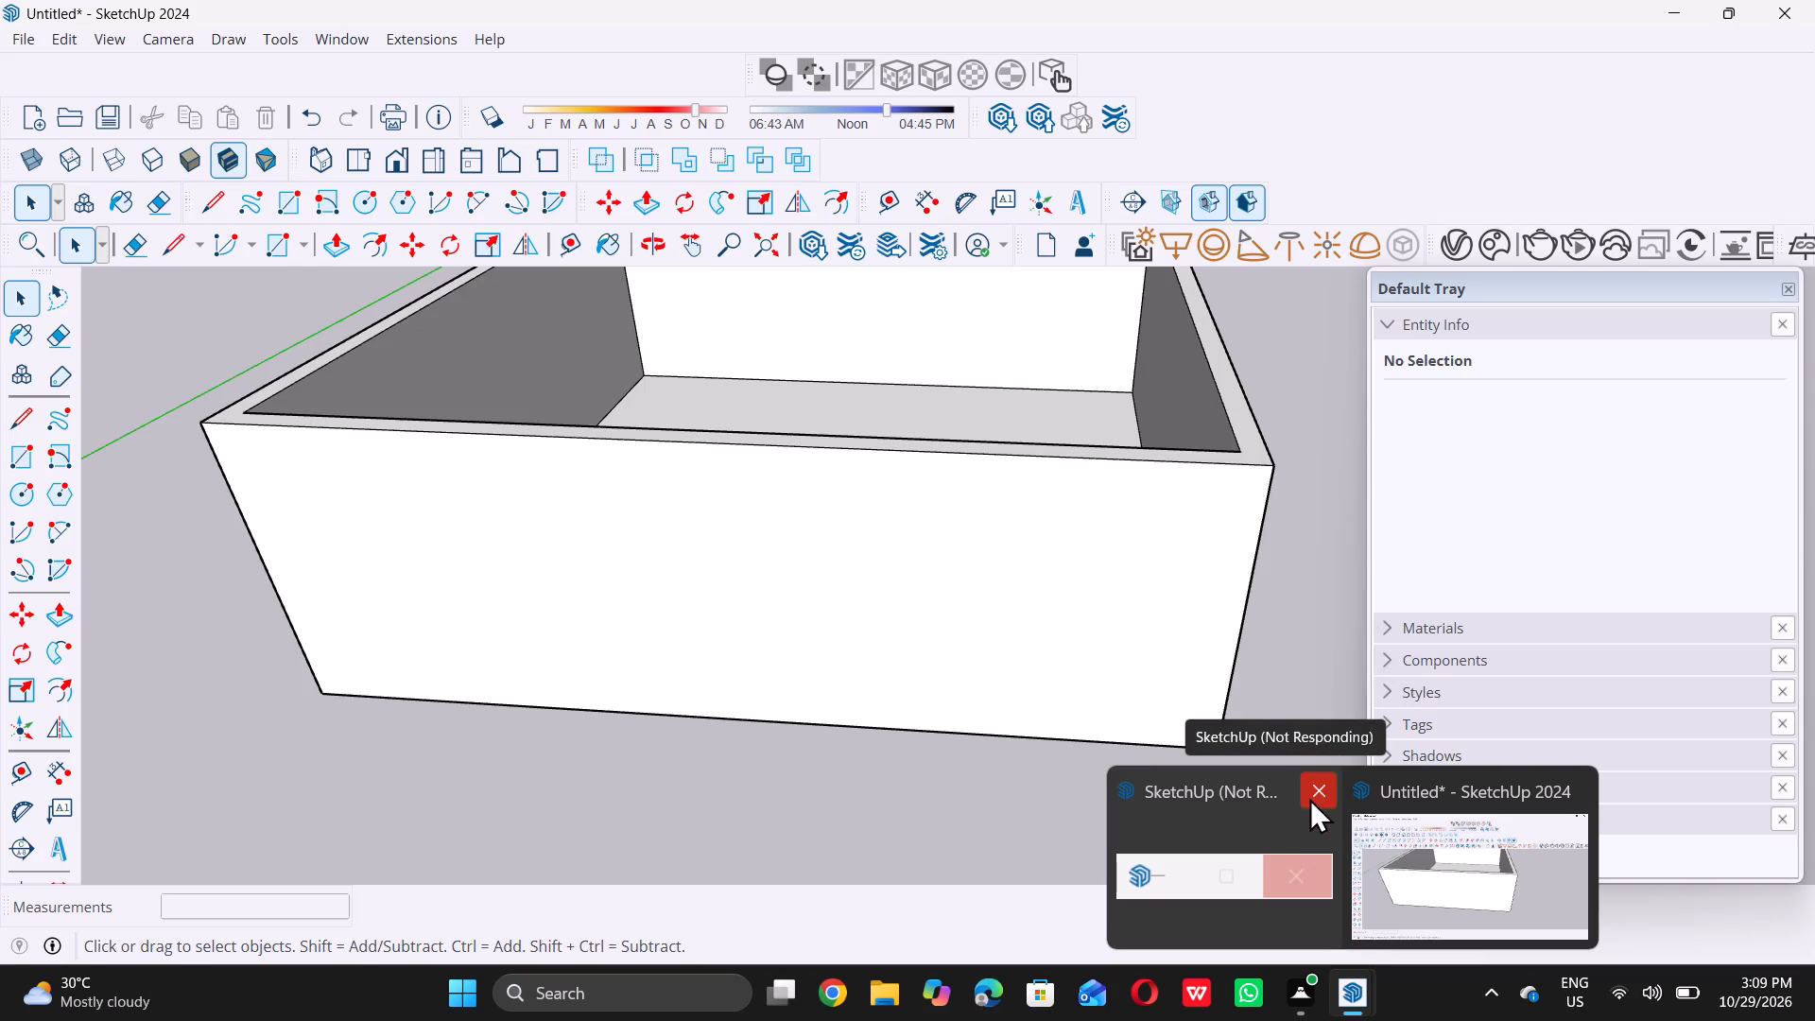
Close the unresponsive second SketchUp window and return to the building model.
double_click(1310, 797)
left_click(1407, 877)
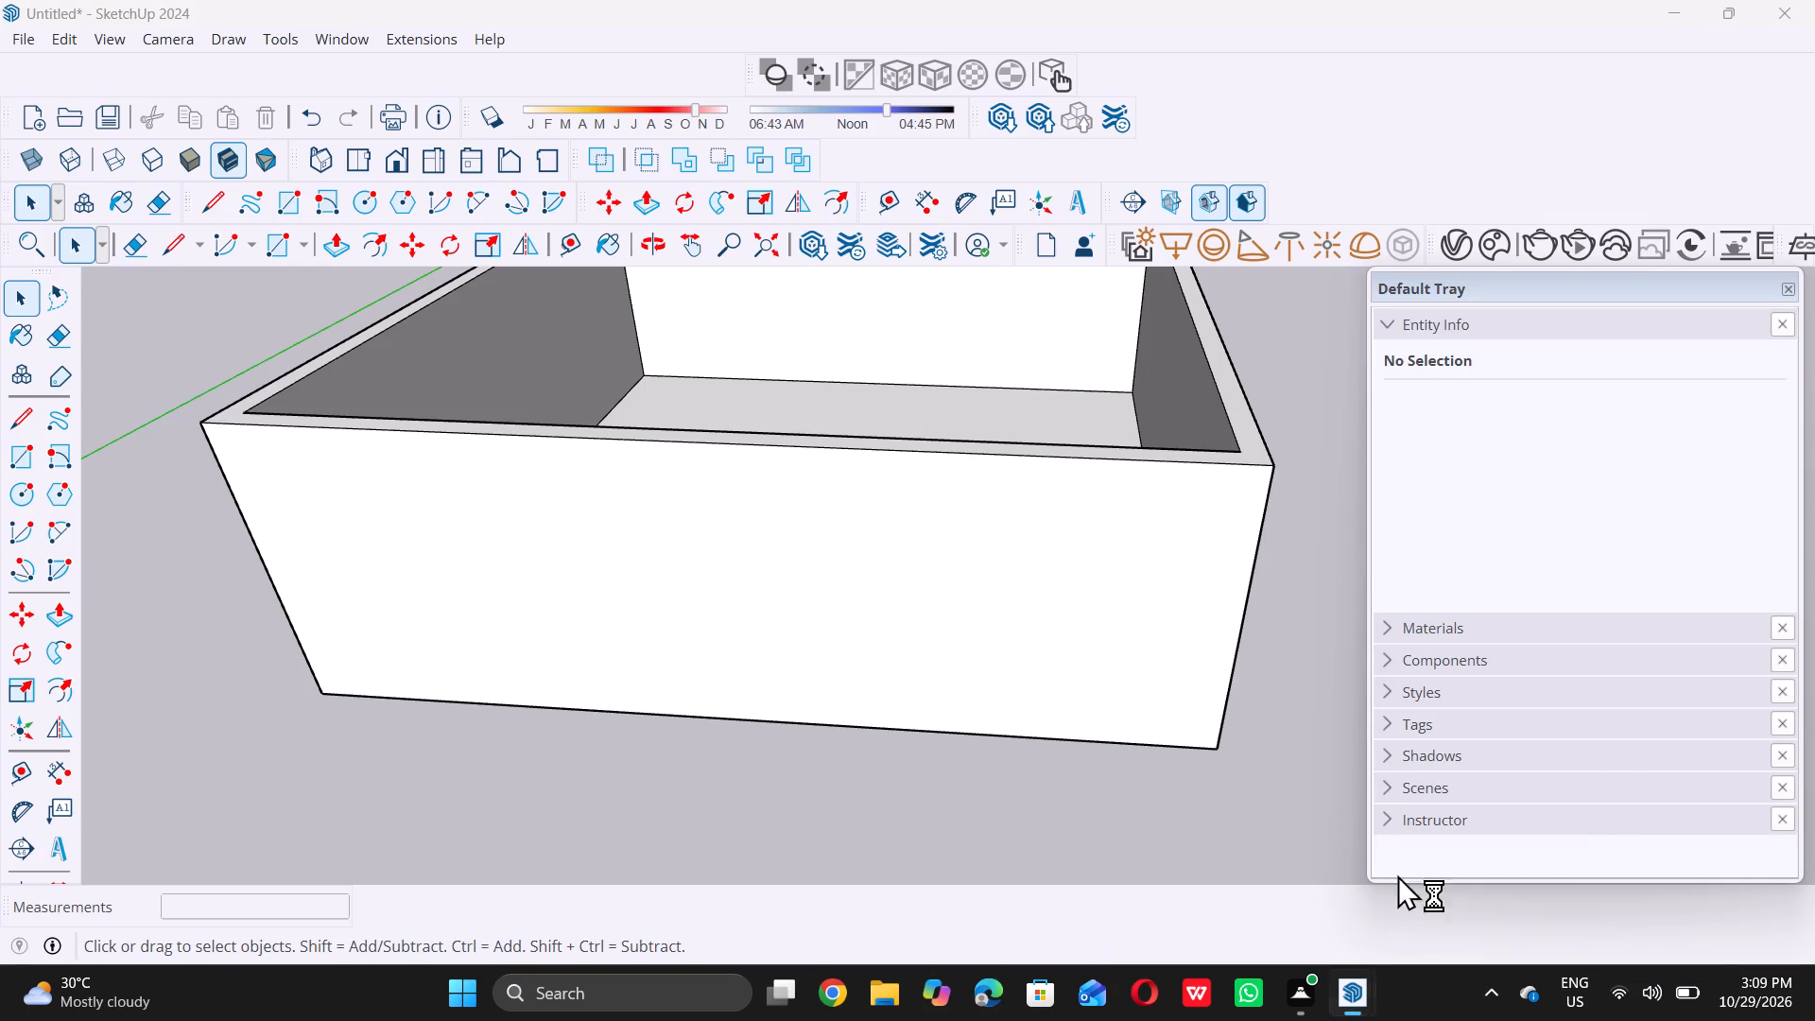
Delete the floor face enclosed by the walls.
scroll(743, 744, "down", 11)
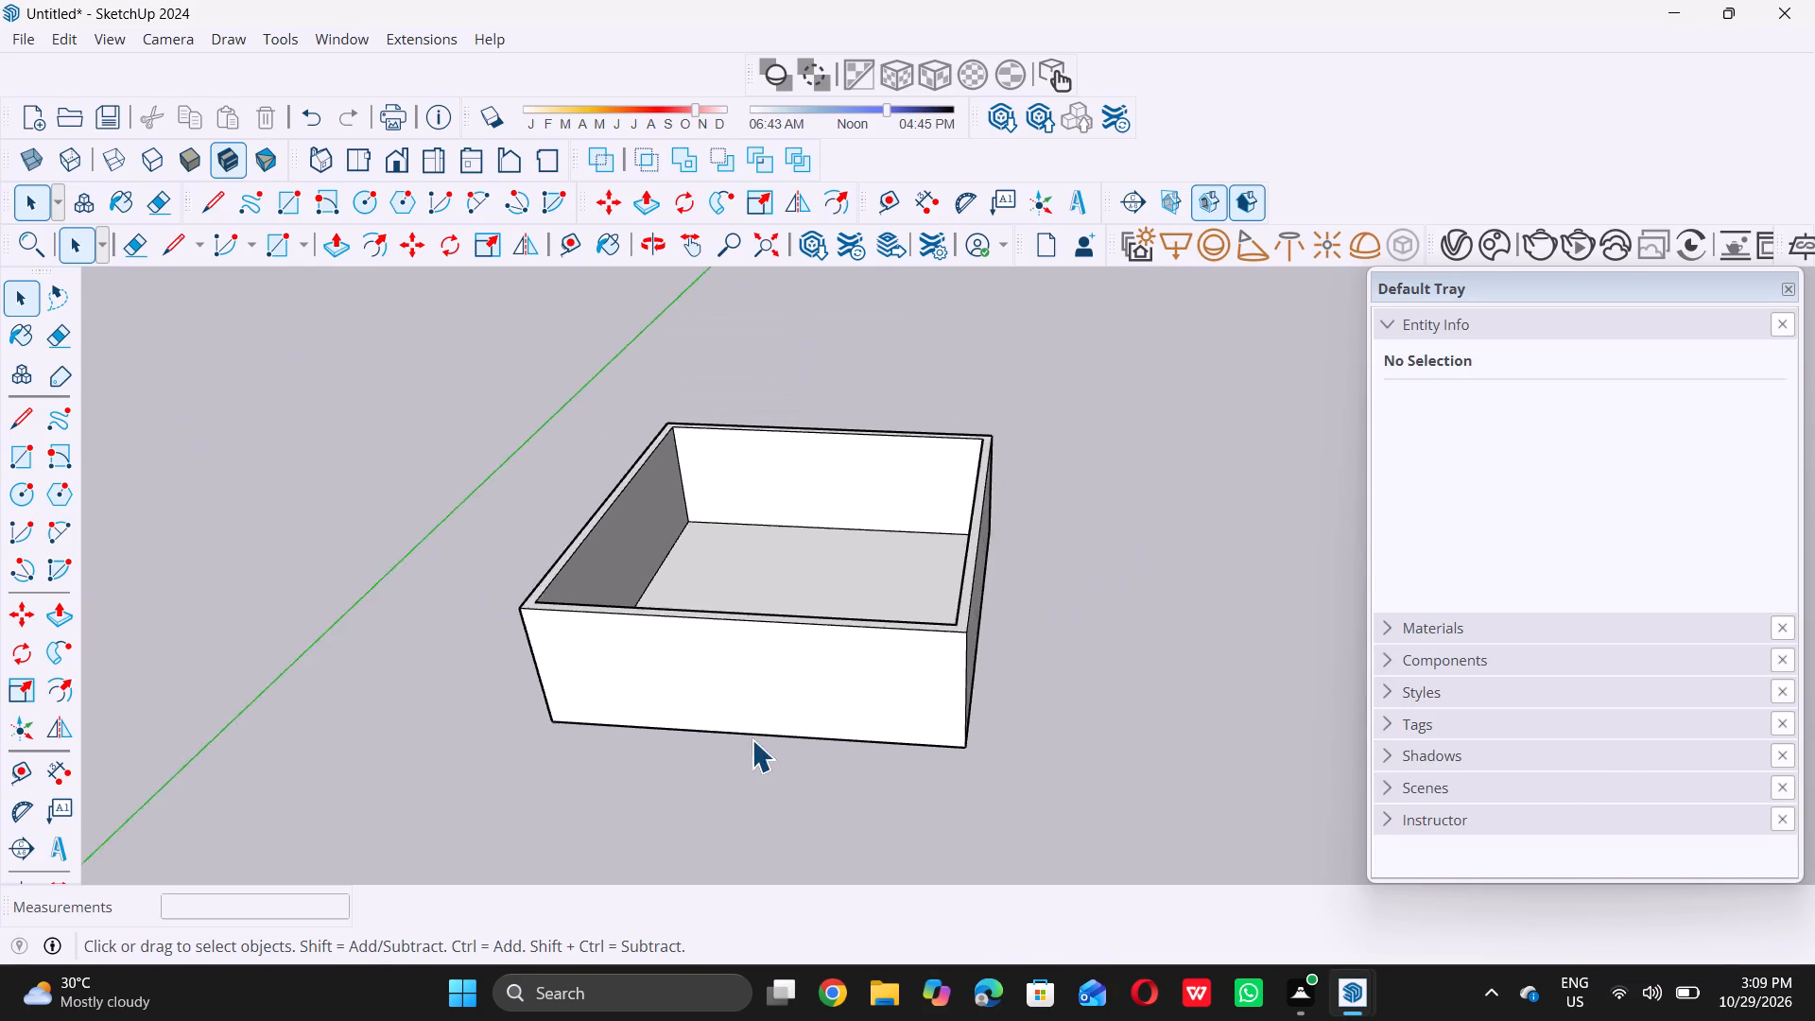
scroll(752, 739, "down", 2)
middle_click_drag(748, 744, 720, 828)
scroll(710, 643, "up", 5)
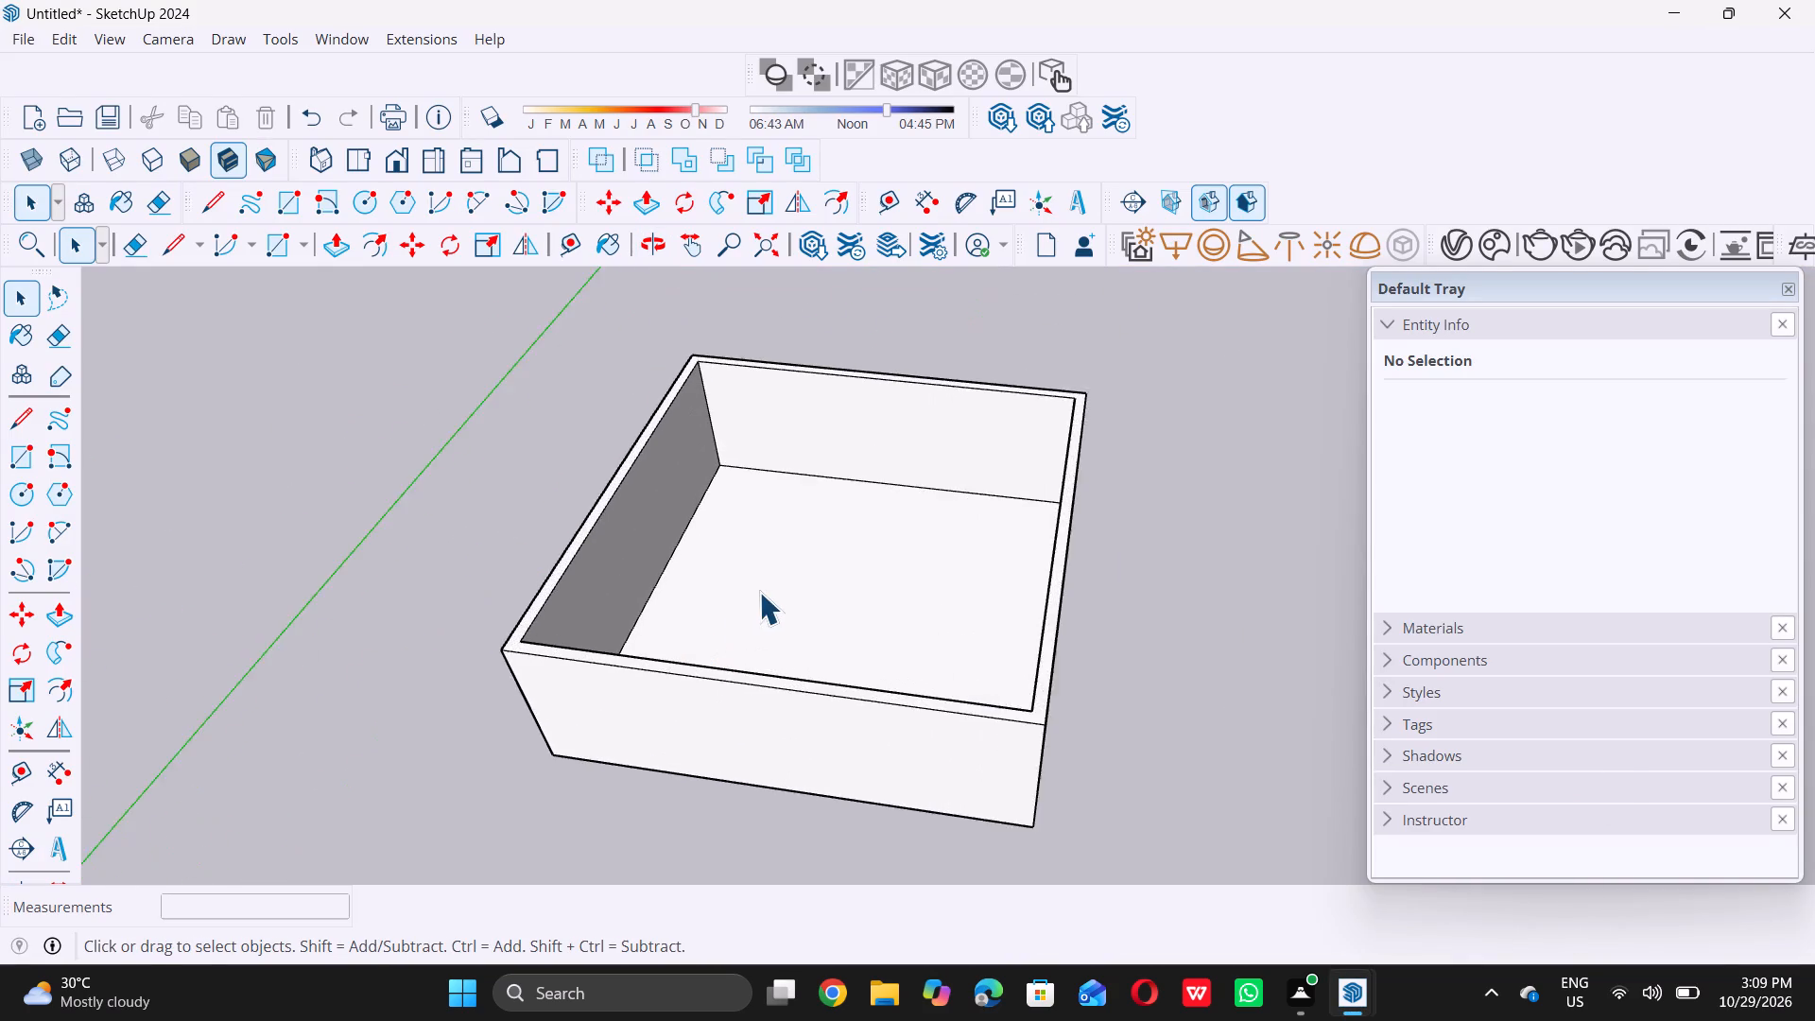
scroll(759, 592, "up", 3)
left_click(759, 592)
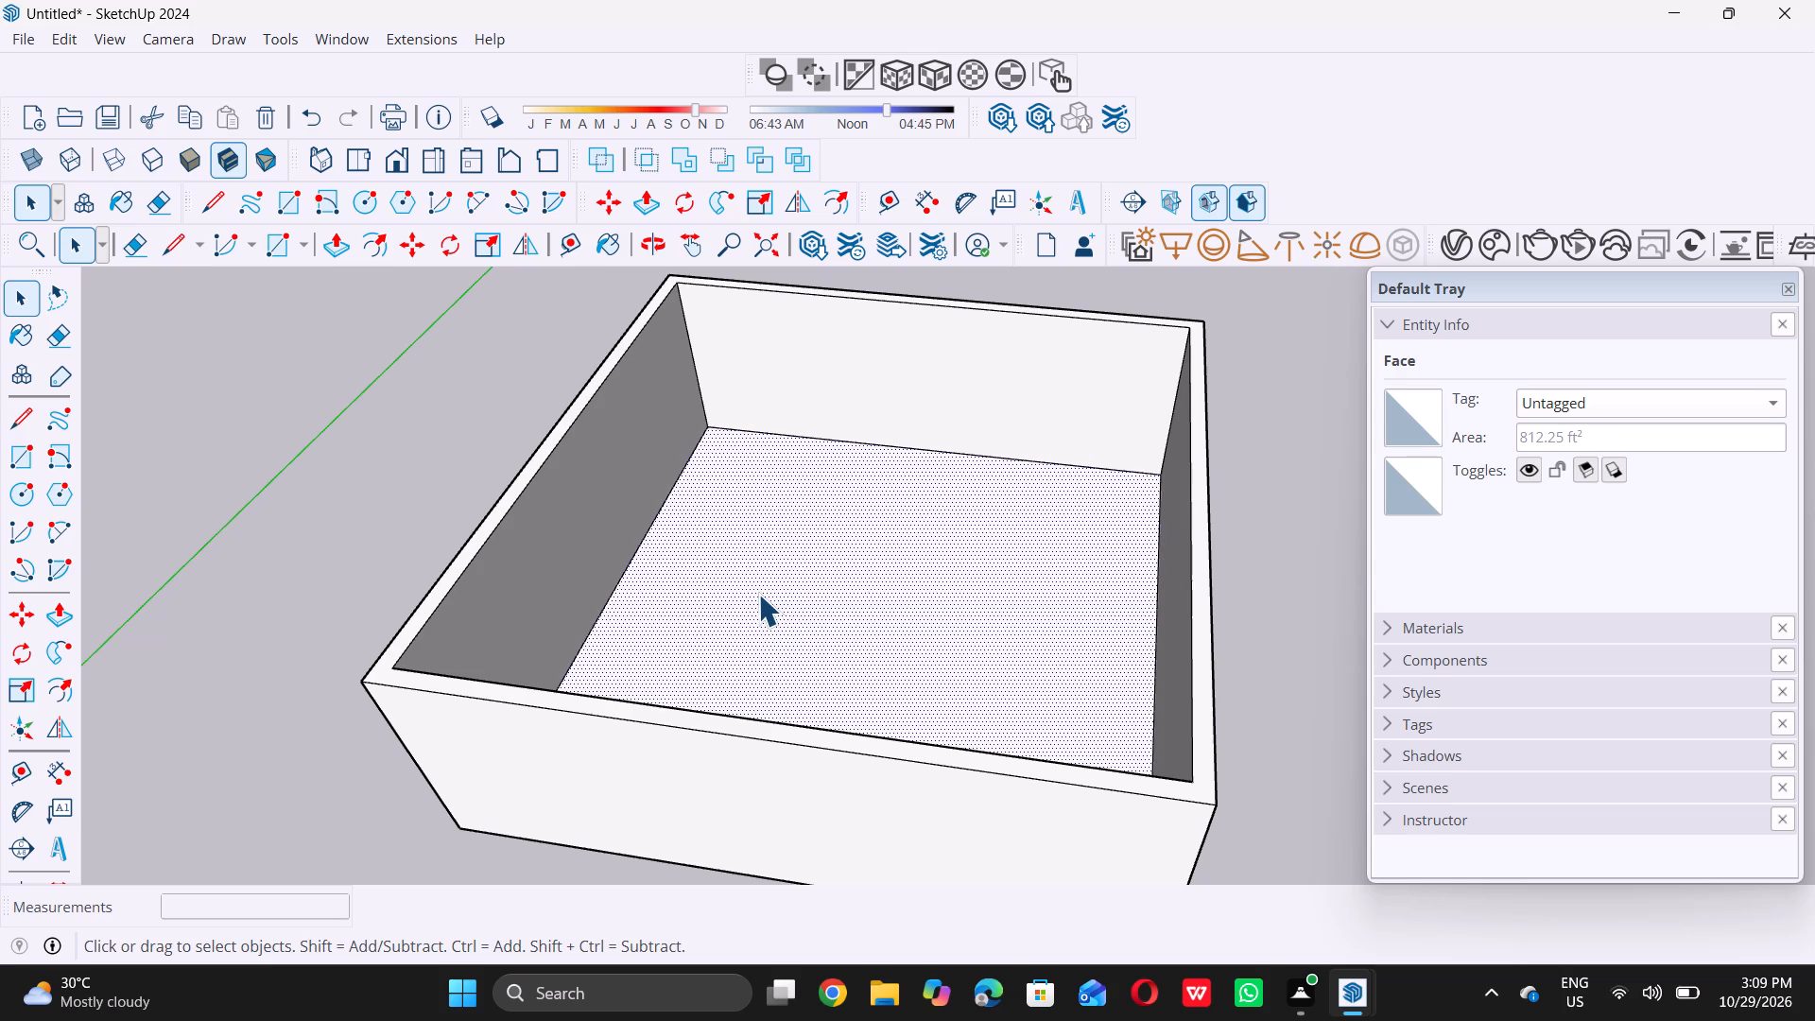
key("Delete")
Draw a vertical 30' by 9" rotated rectangle hanging below one wall's outer bottom edge, running from corner to corner.
scroll(754, 597, "down", 16)
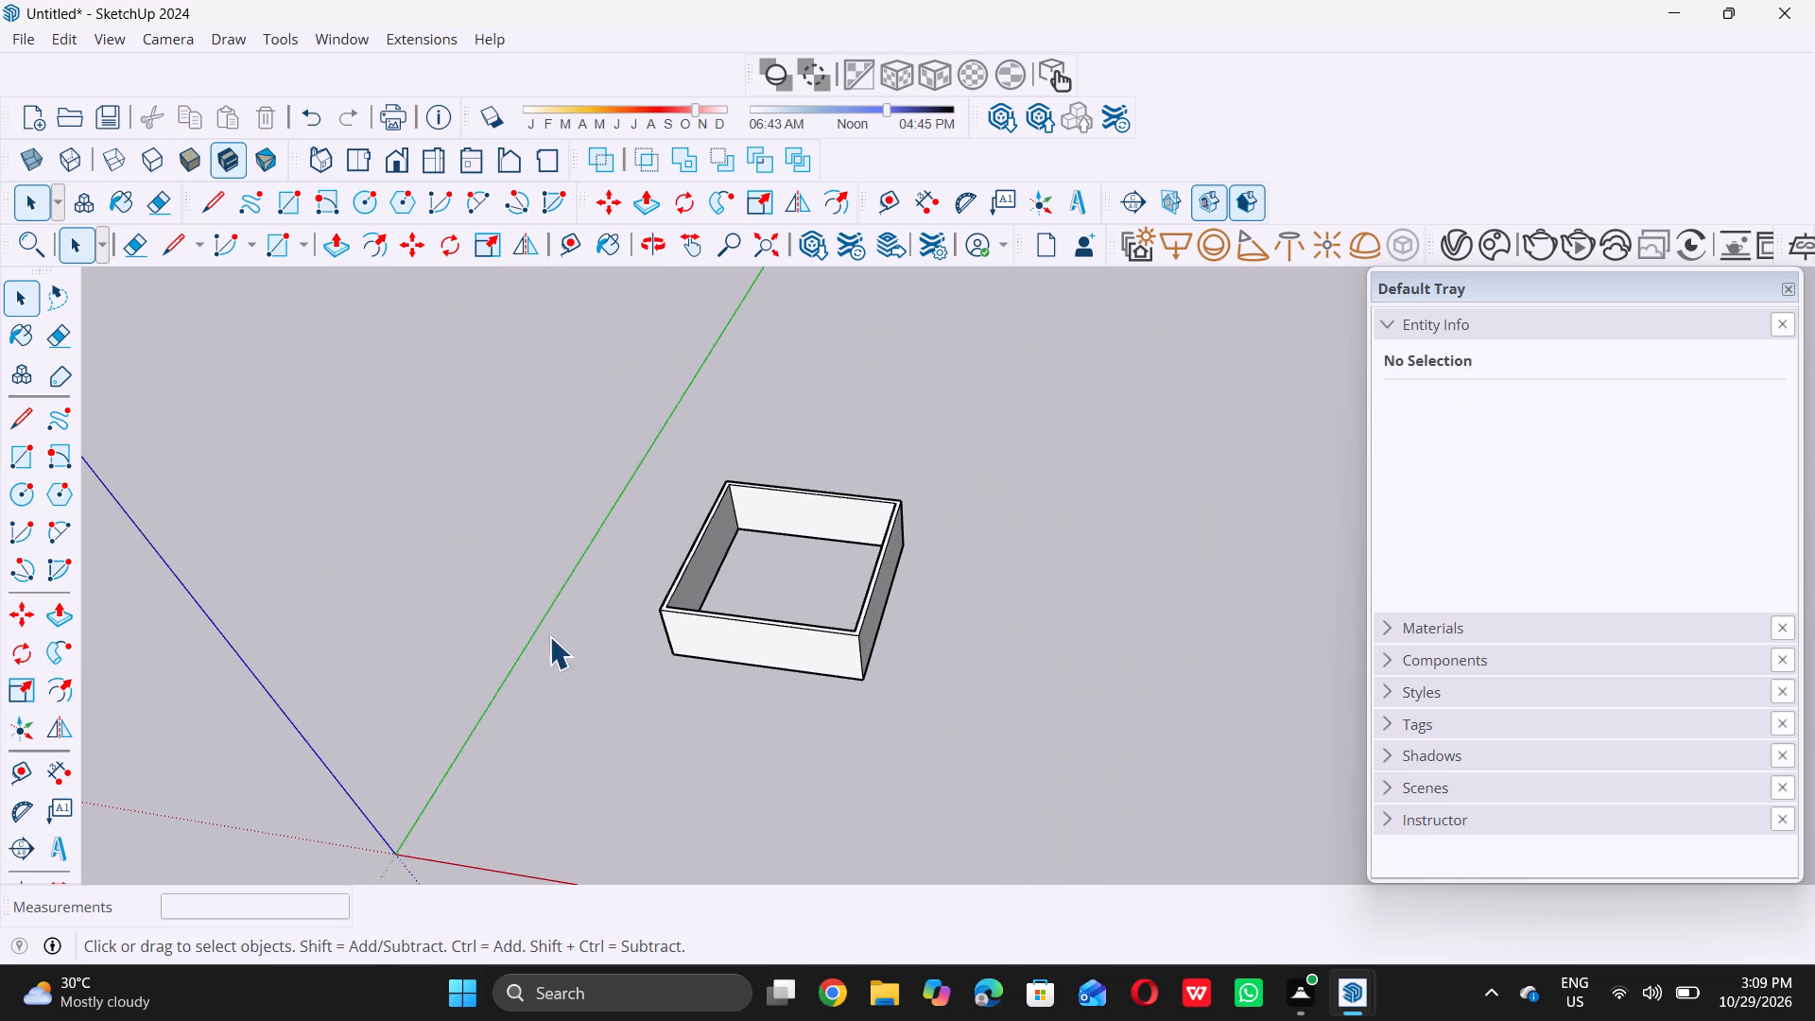
middle_click_drag(549, 636, 1097, 573)
scroll(837, 712, "up", 7)
middle_click_drag(768, 745, 818, 648)
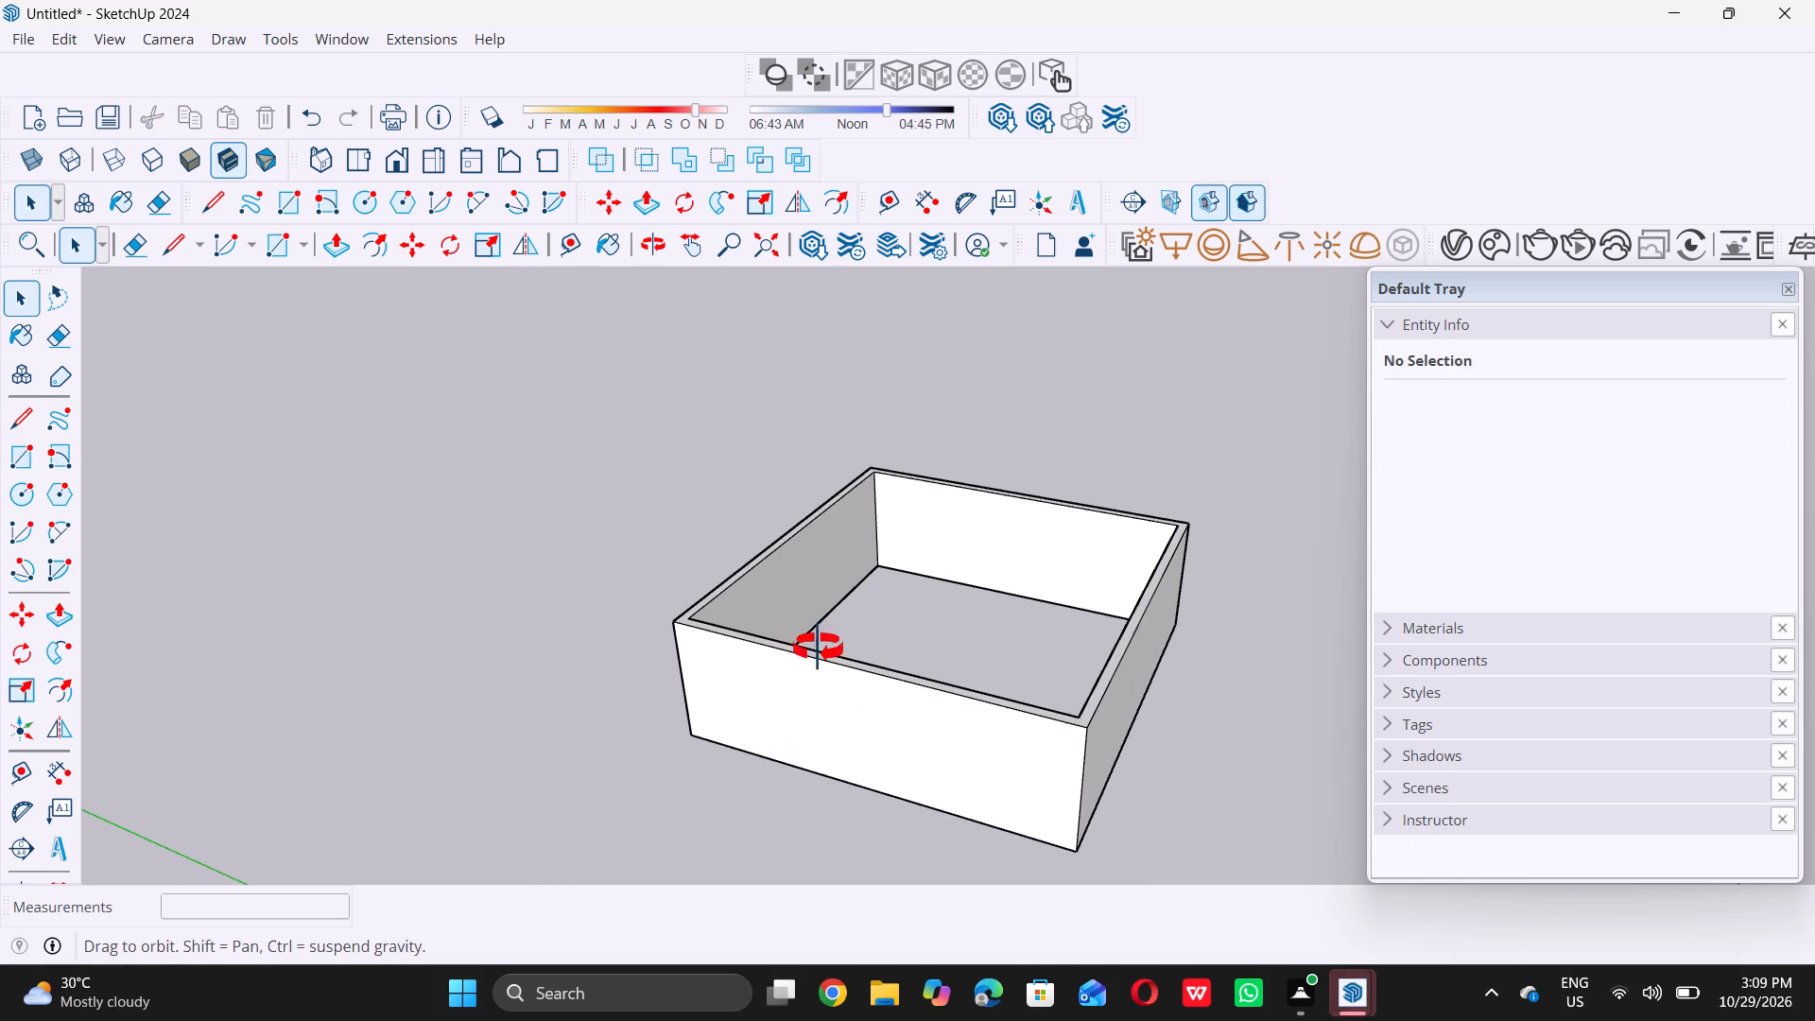
middle_click_drag(818, 648, 860, 547)
middle_click_drag(786, 697, 821, 577)
scroll(821, 577, "up", 1)
middle_click_drag(783, 735, 818, 621)
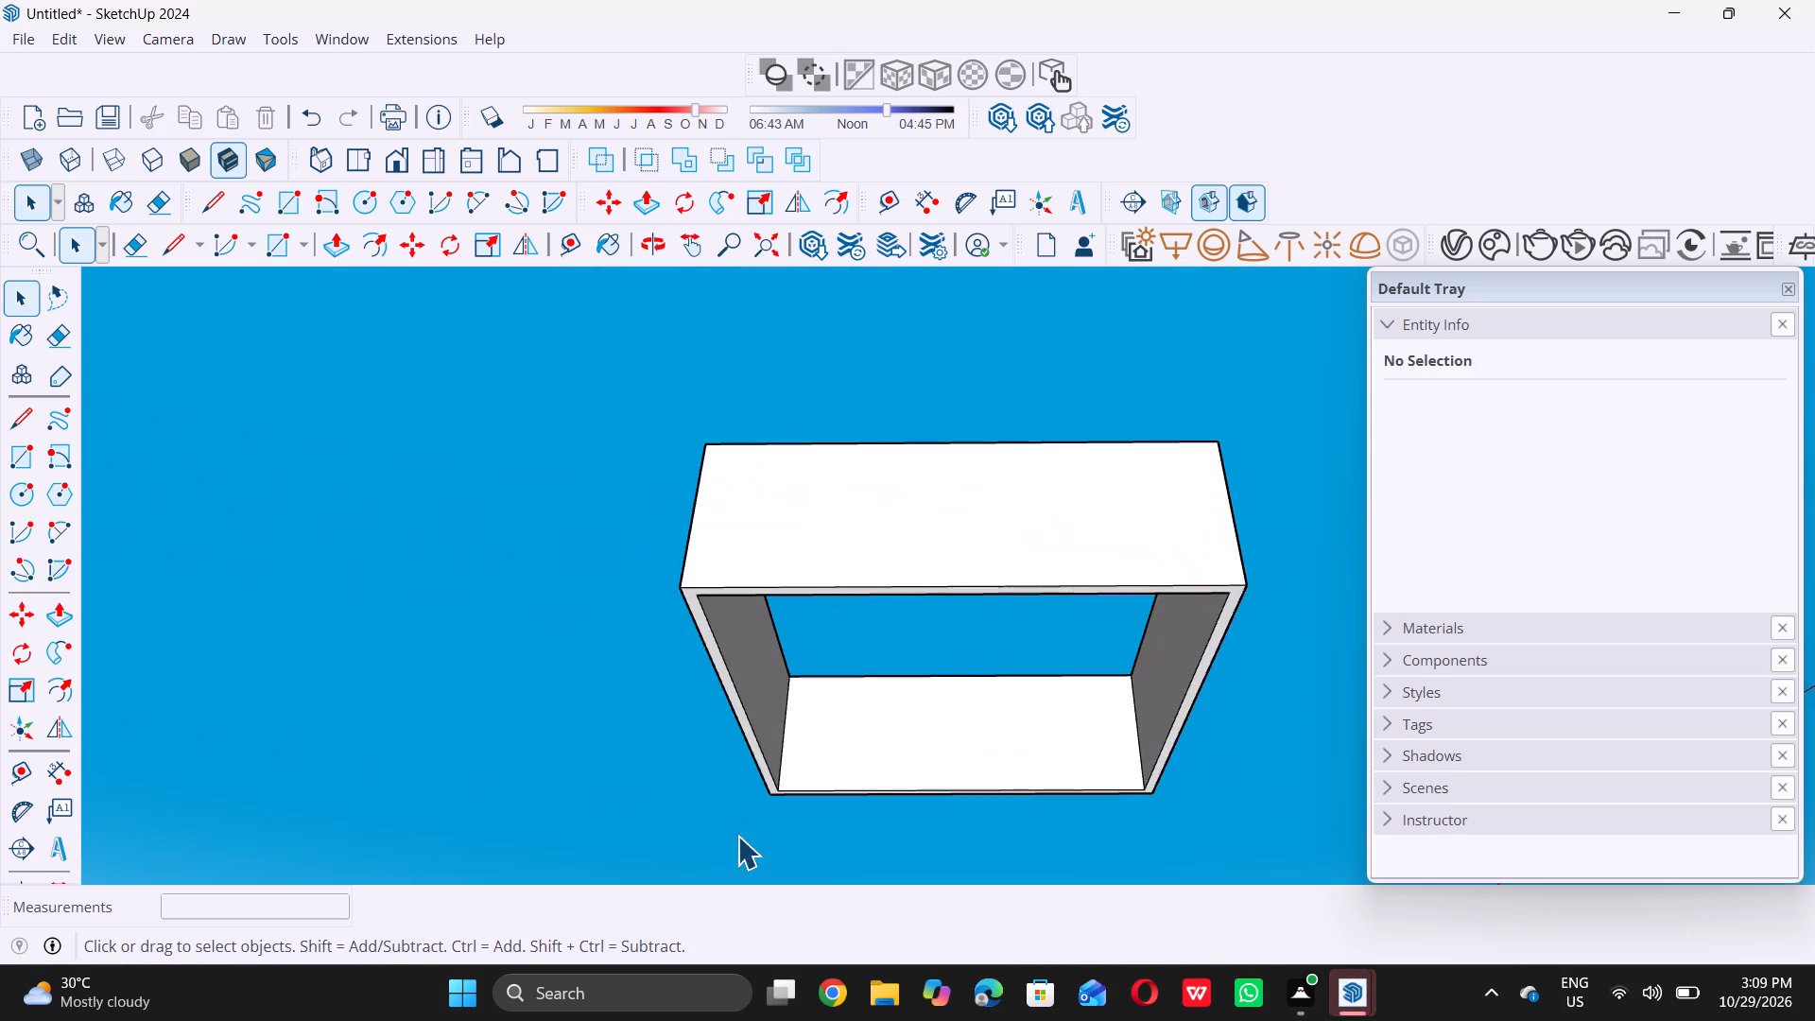
scroll(737, 836, "up", 18)
middle_click_drag(776, 796, 776, 791)
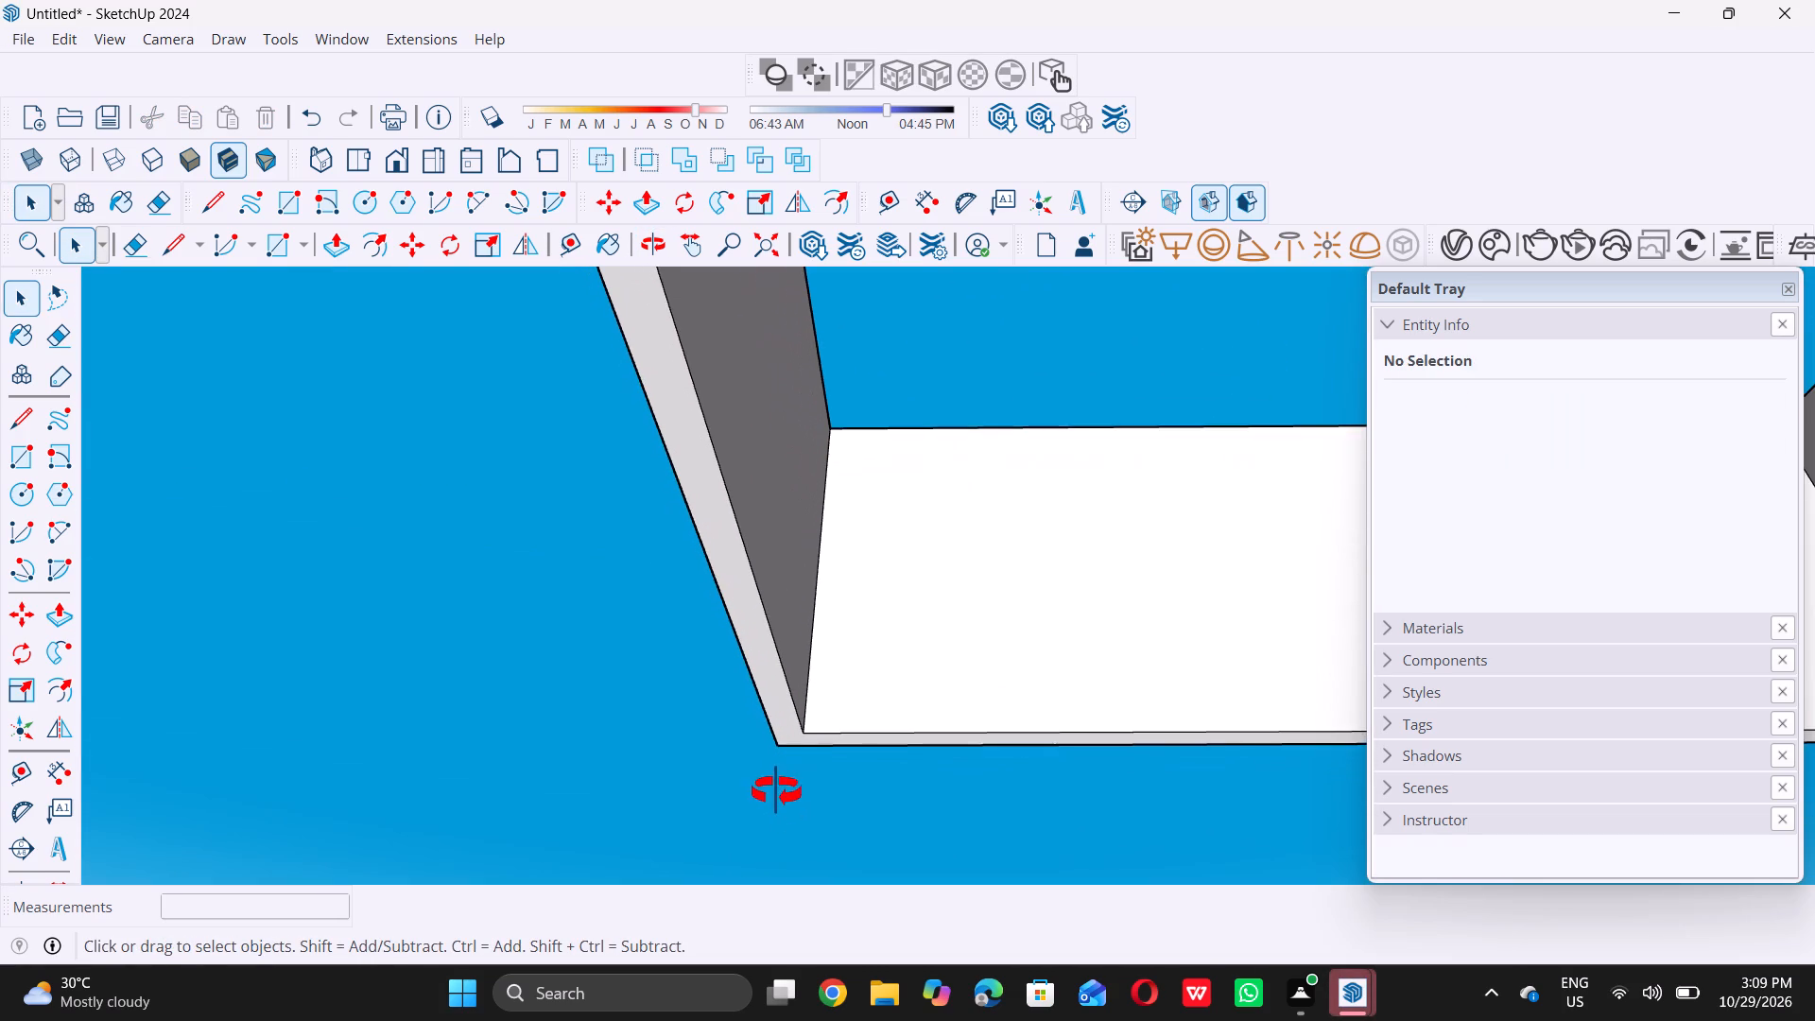
middle_click_drag(776, 791, 775, 774)
scroll(764, 781, "up", 7)
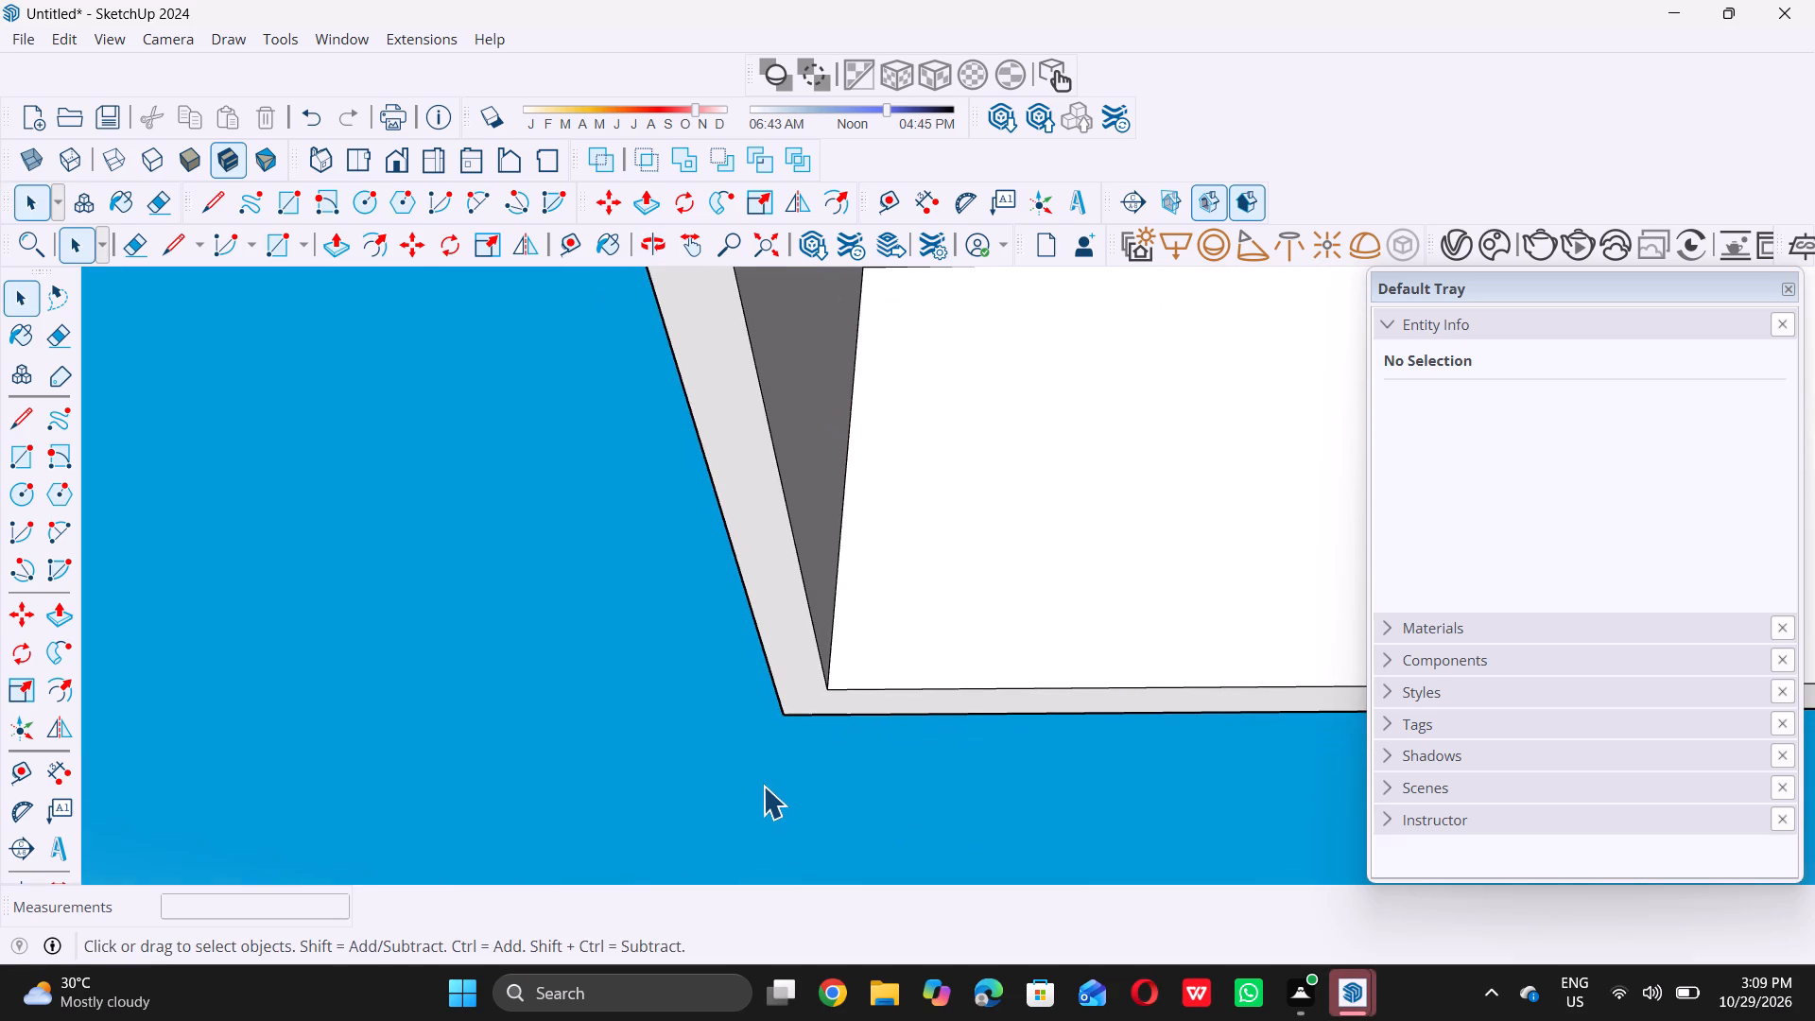
key("r")
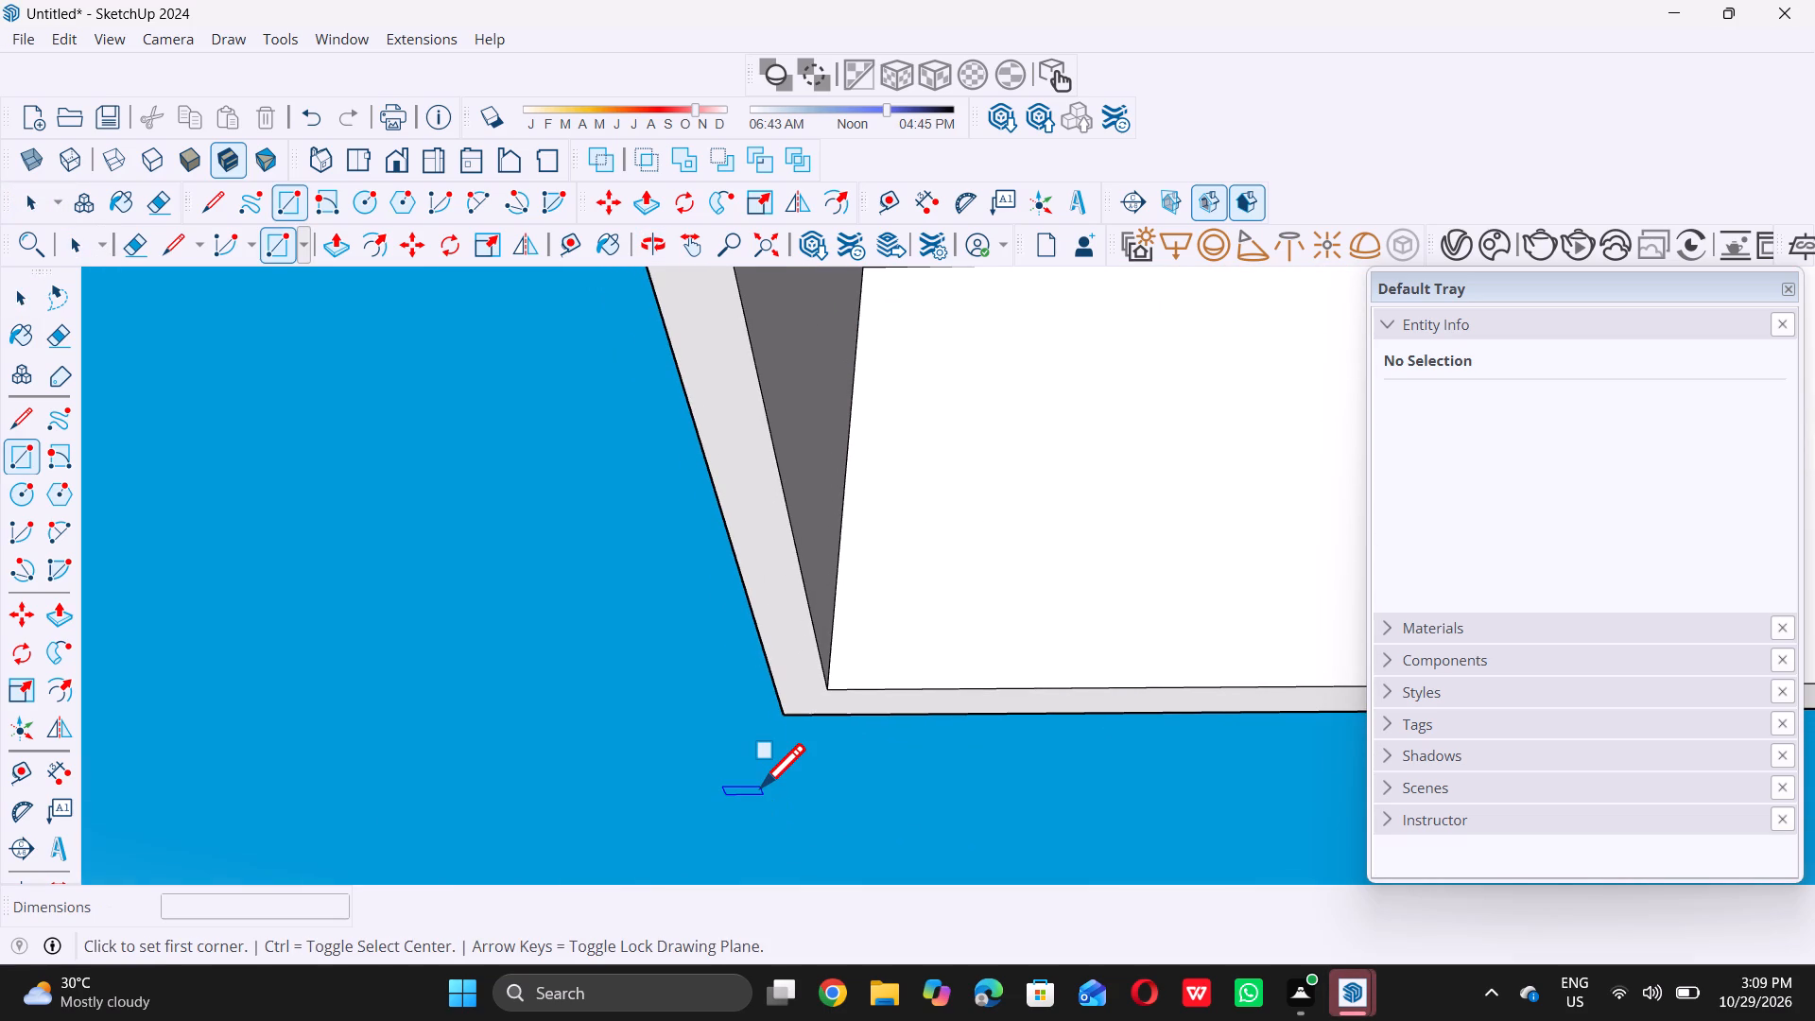
key("space")
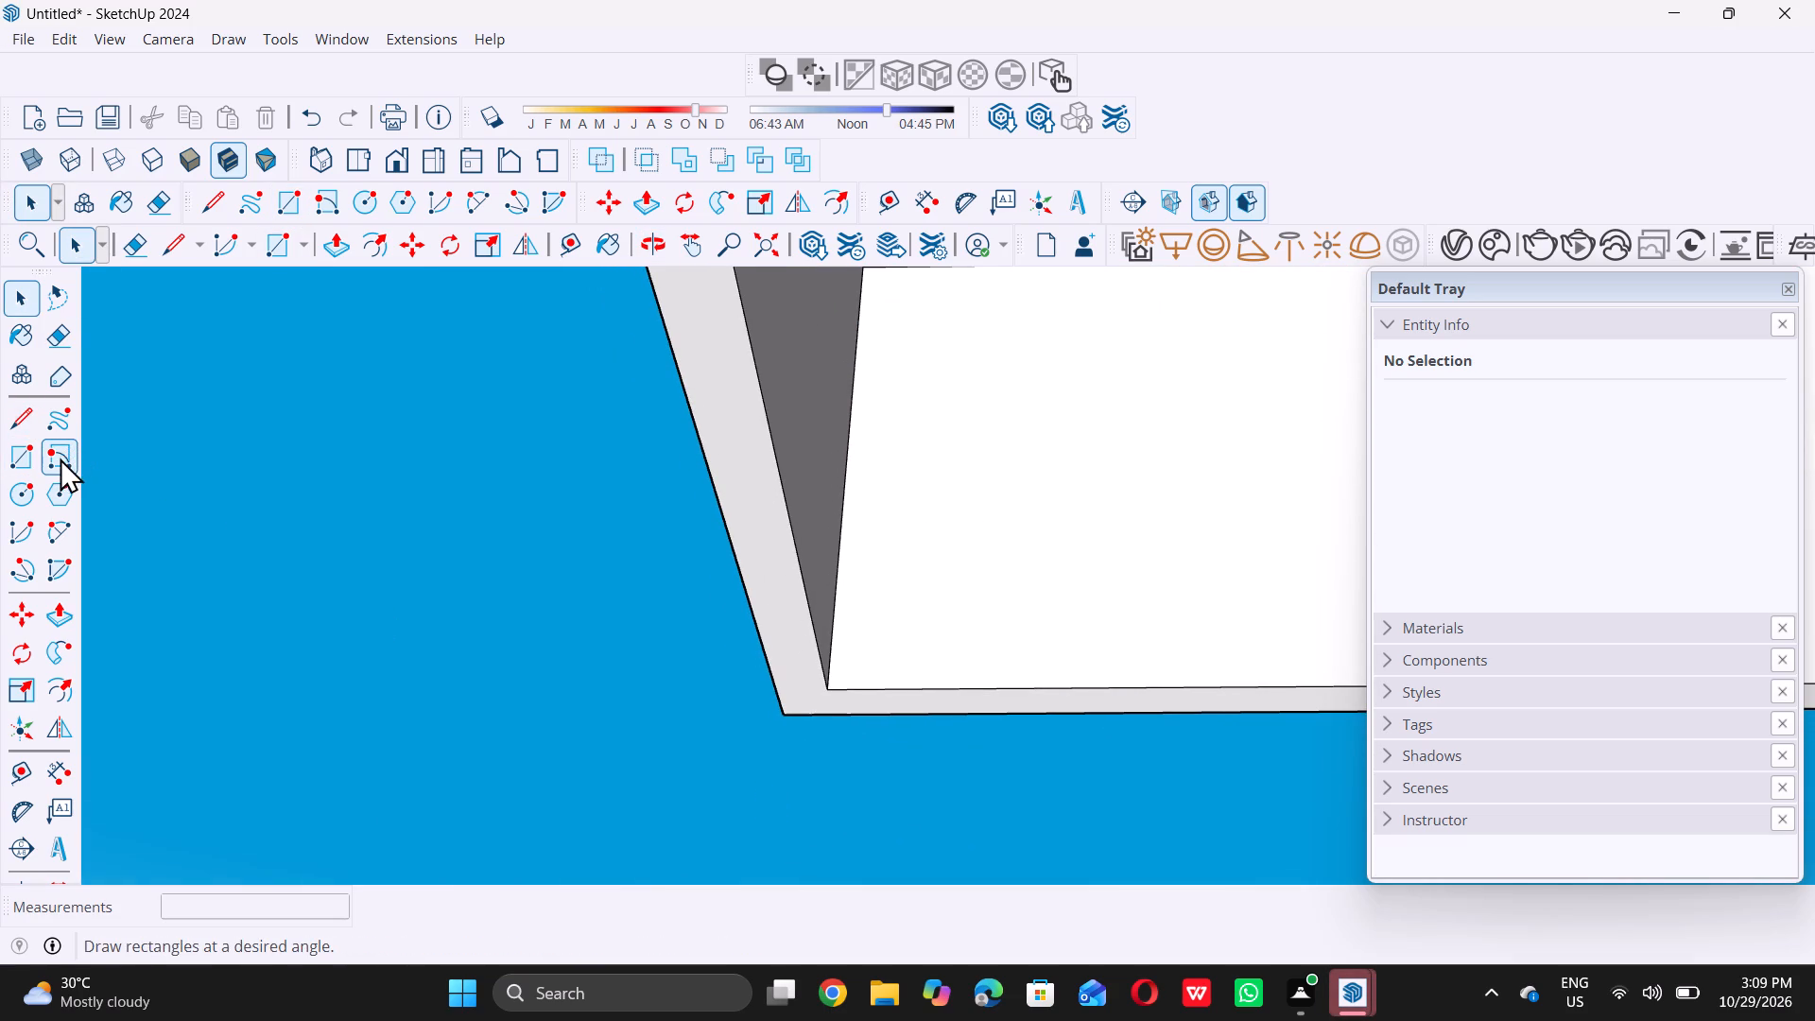
left_click(59, 456)
left_click(786, 717)
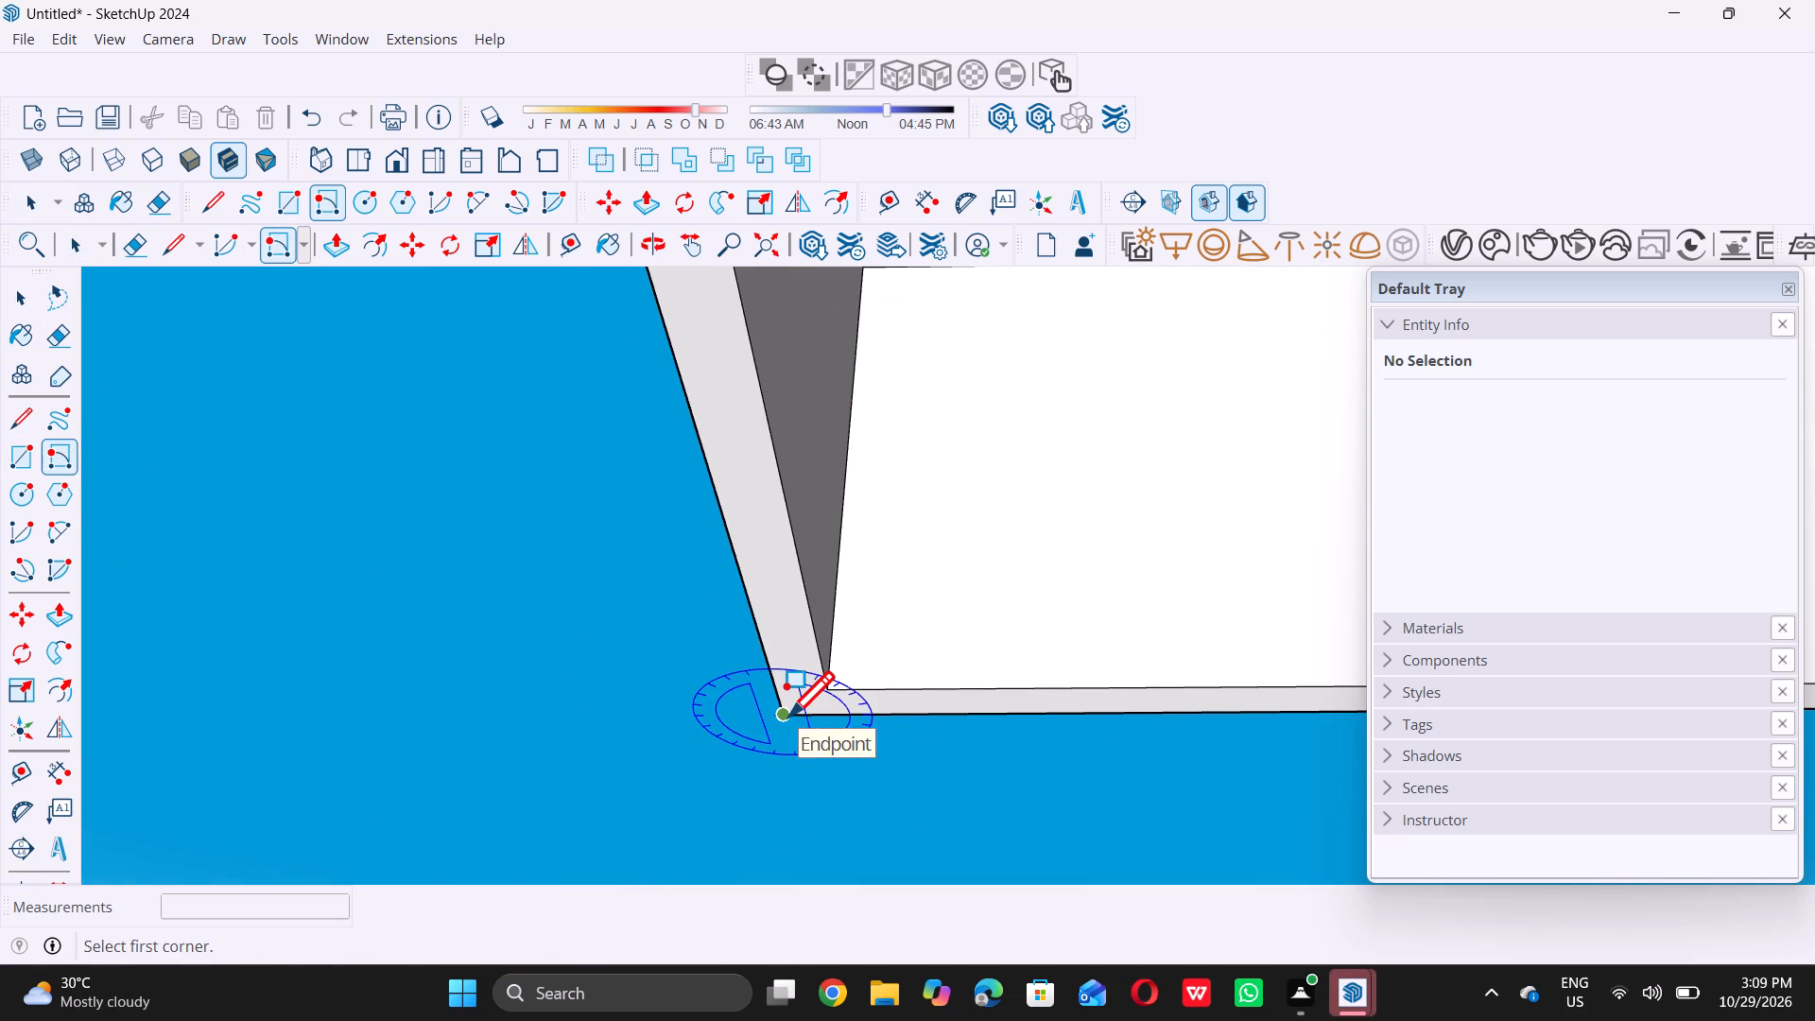
scroll(786, 717, "down", 20)
scroll(786, 717, "down", 2)
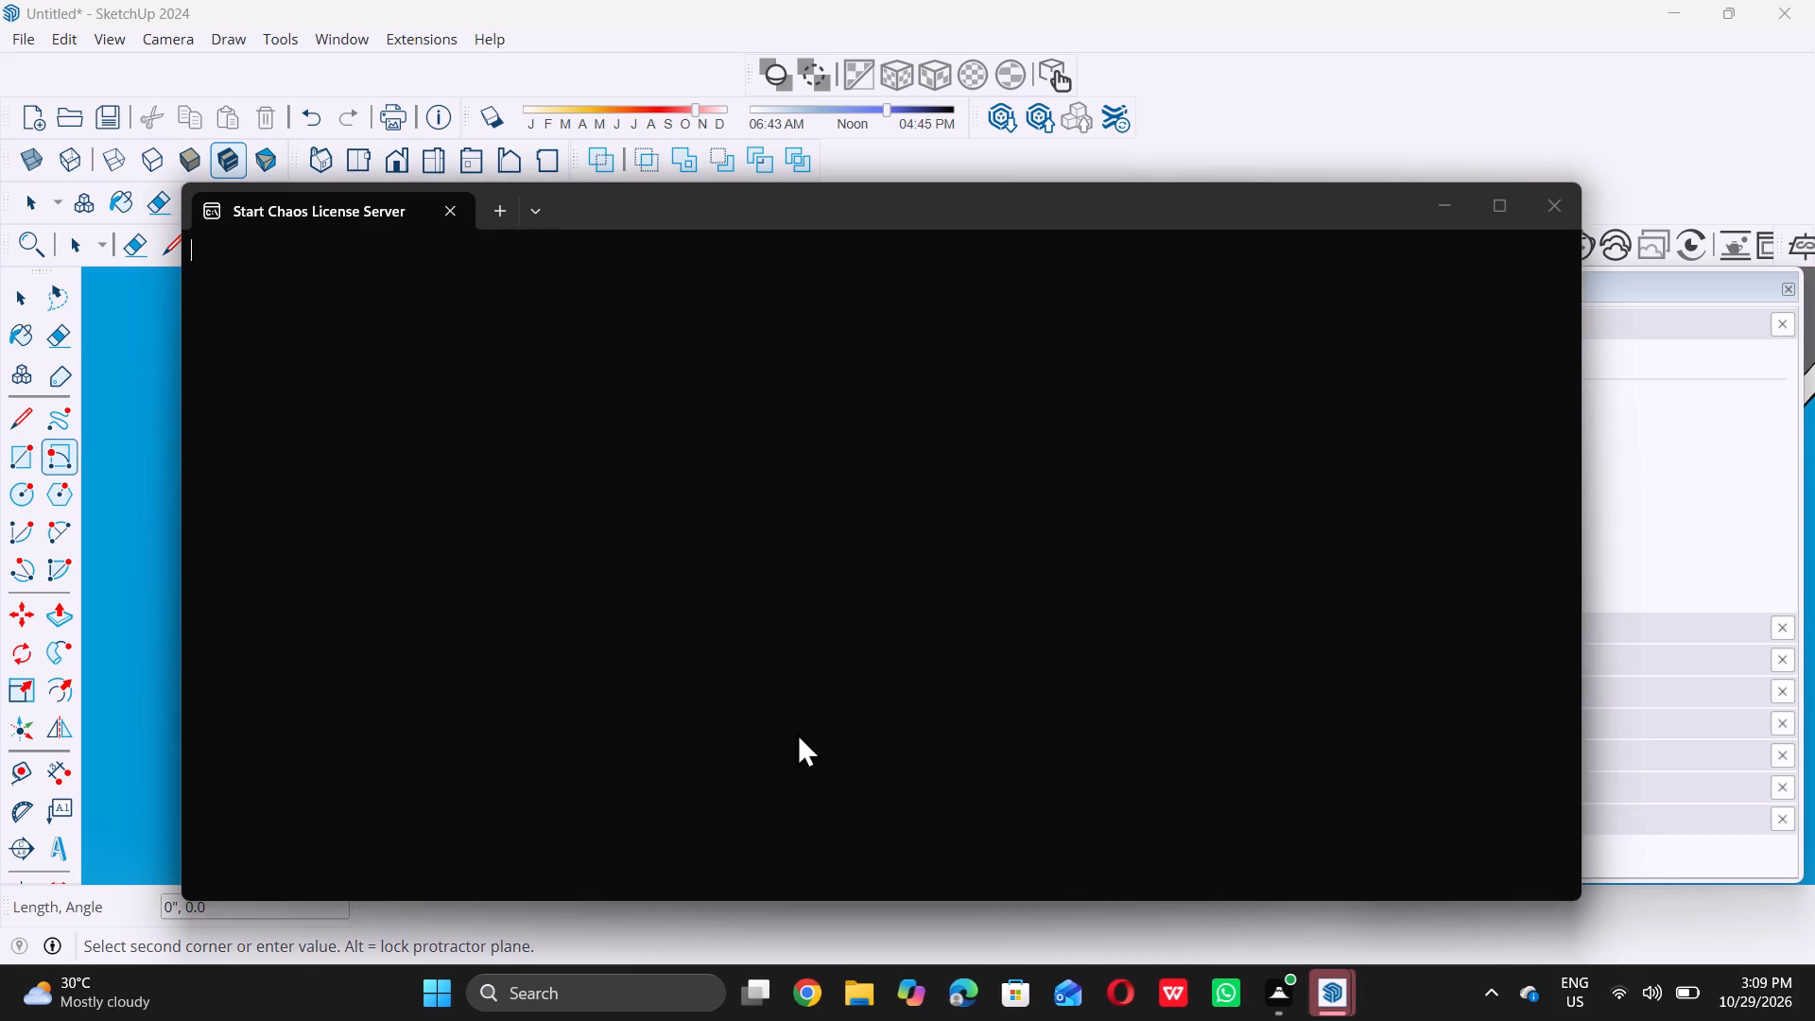
scroll(792, 727, "down", 3)
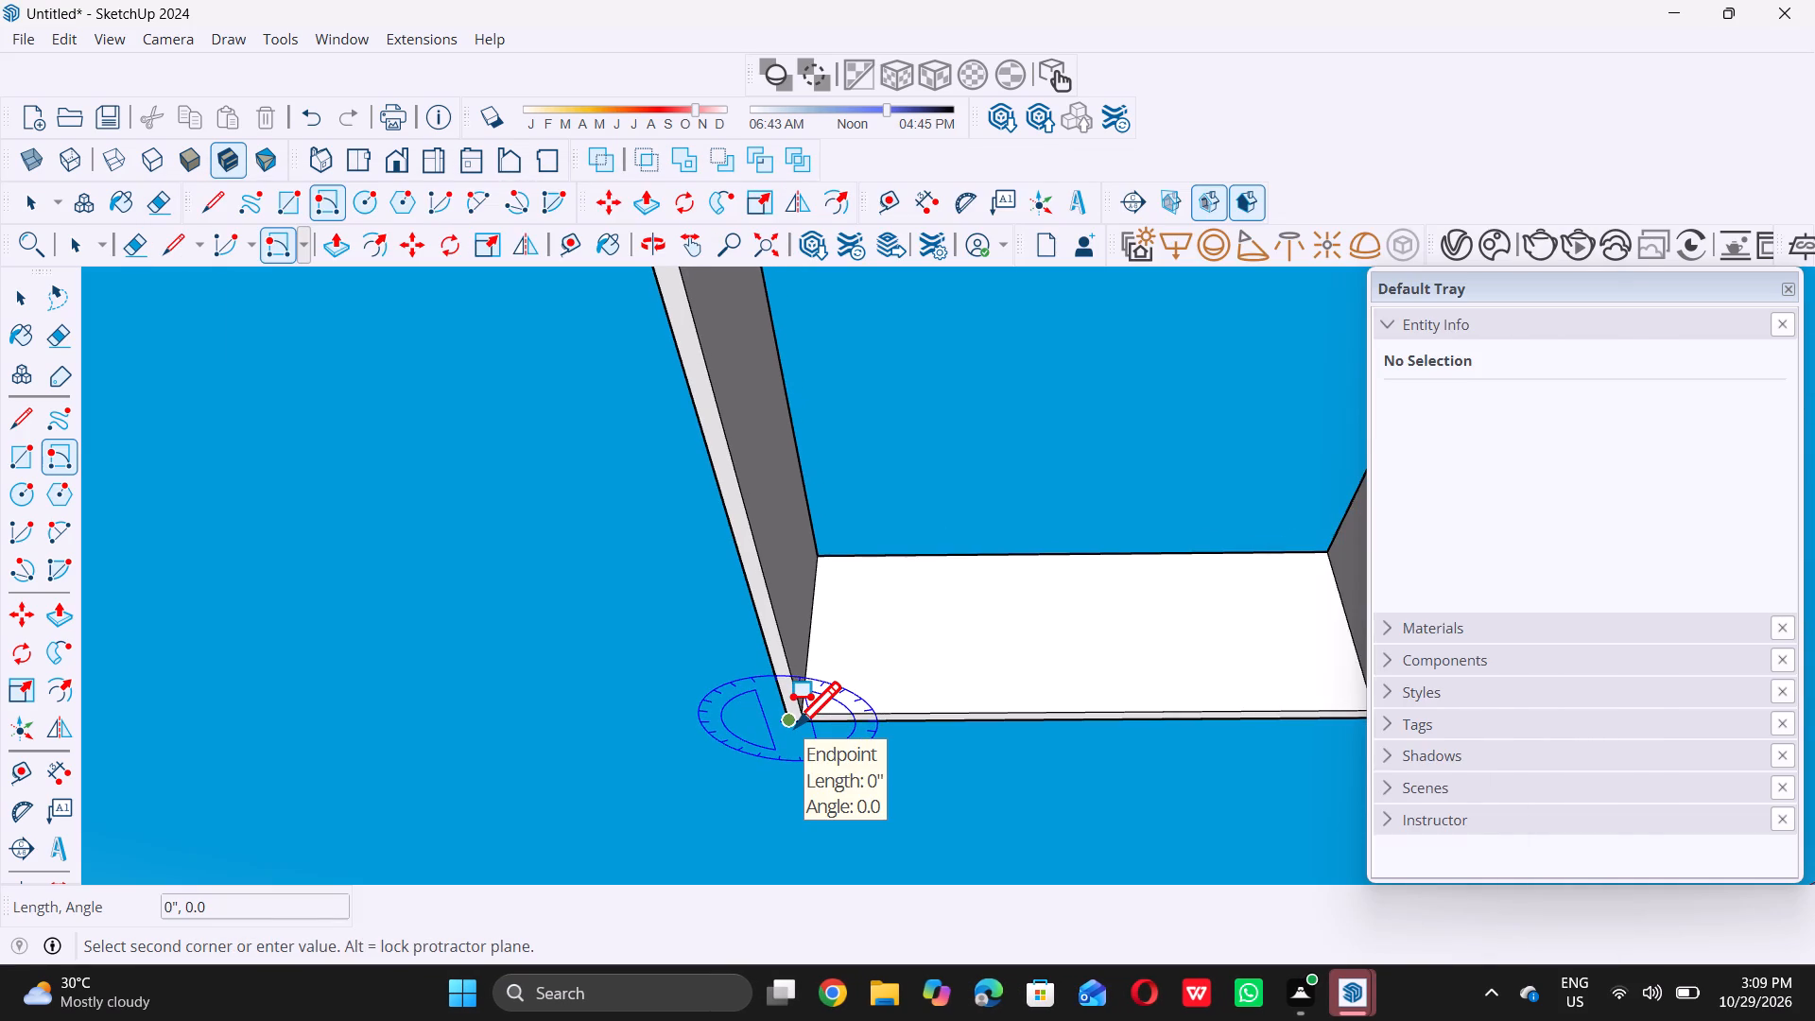
scroll(792, 727, "down", 4)
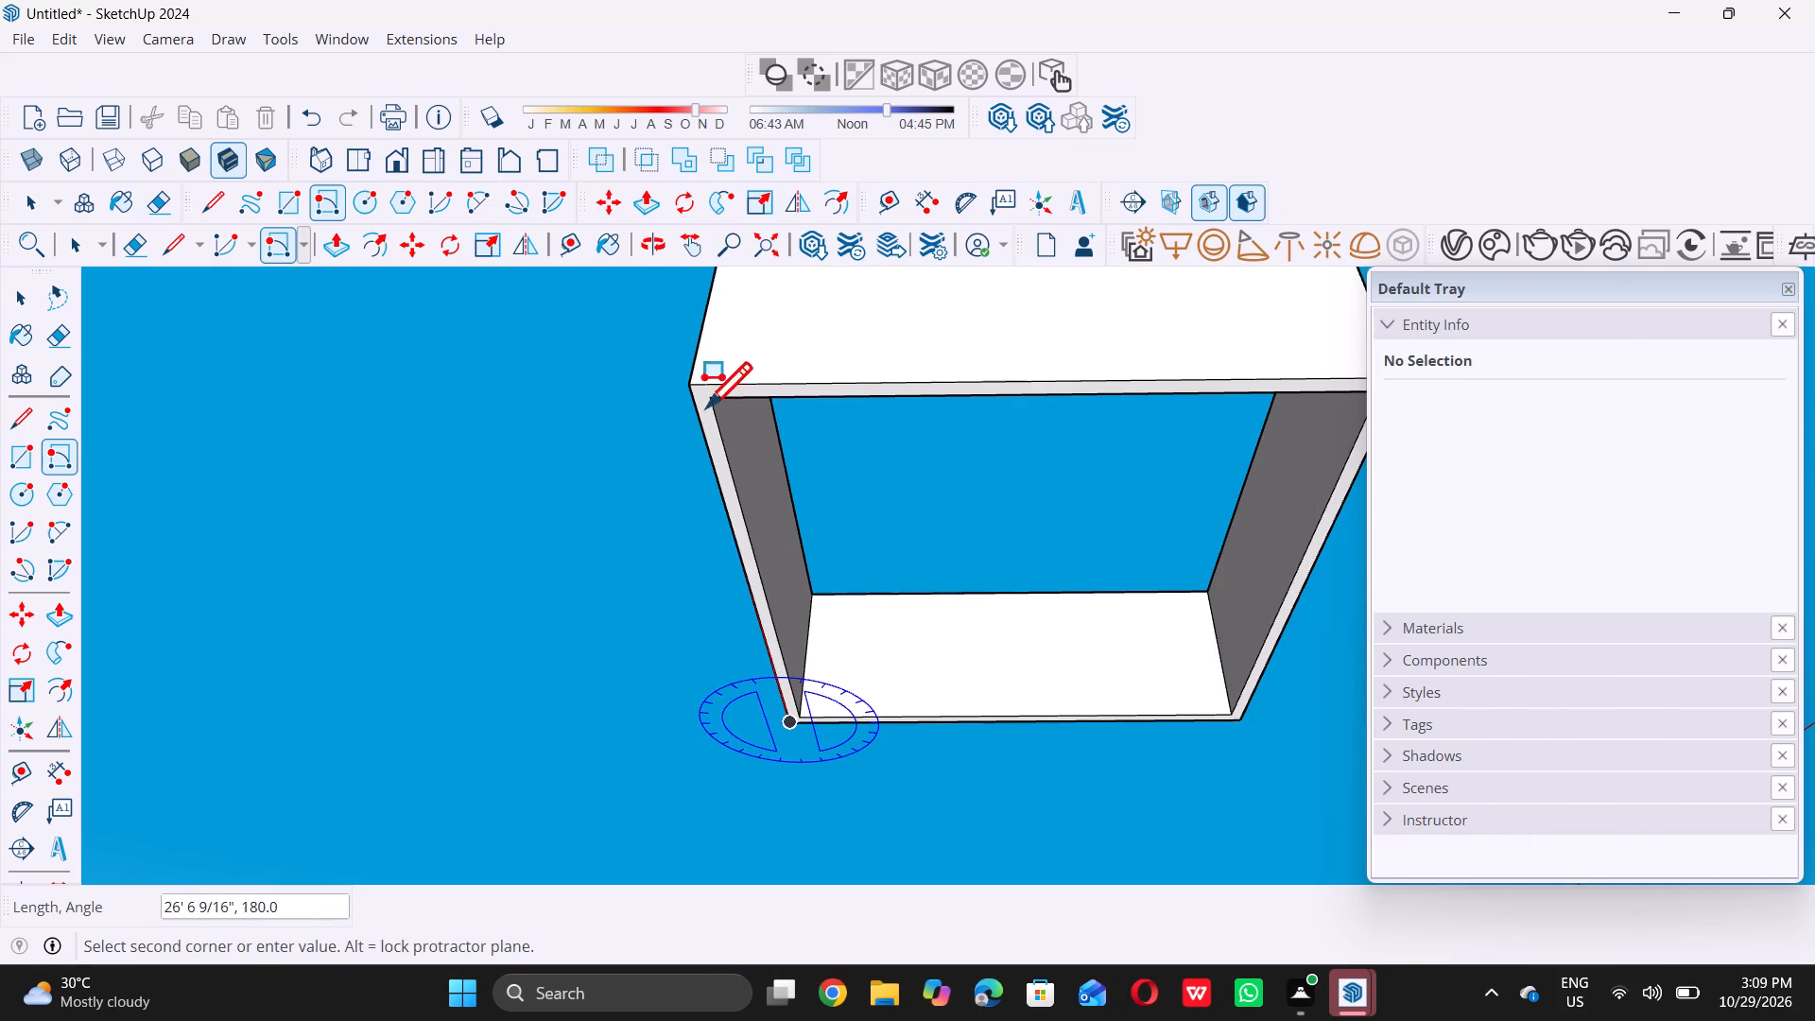
scroll(684, 392, "up", 5)
left_click(694, 383)
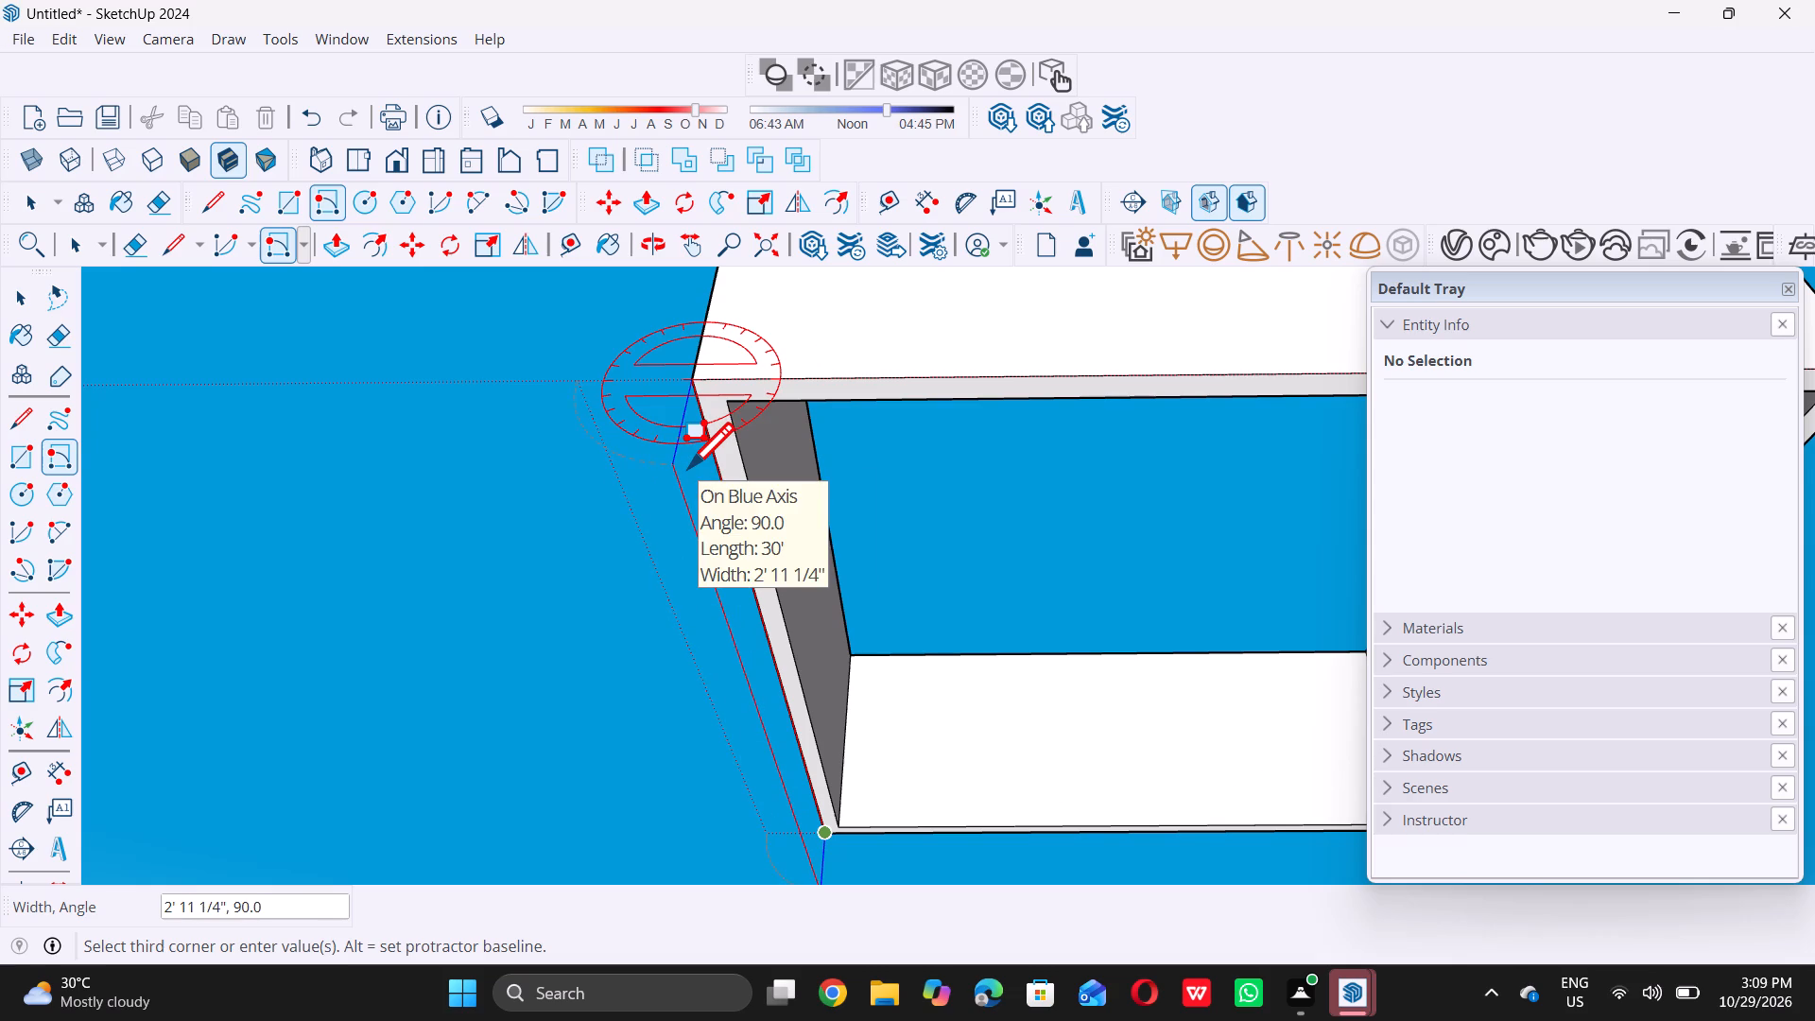
key("9")
key("shift+quotedbl")
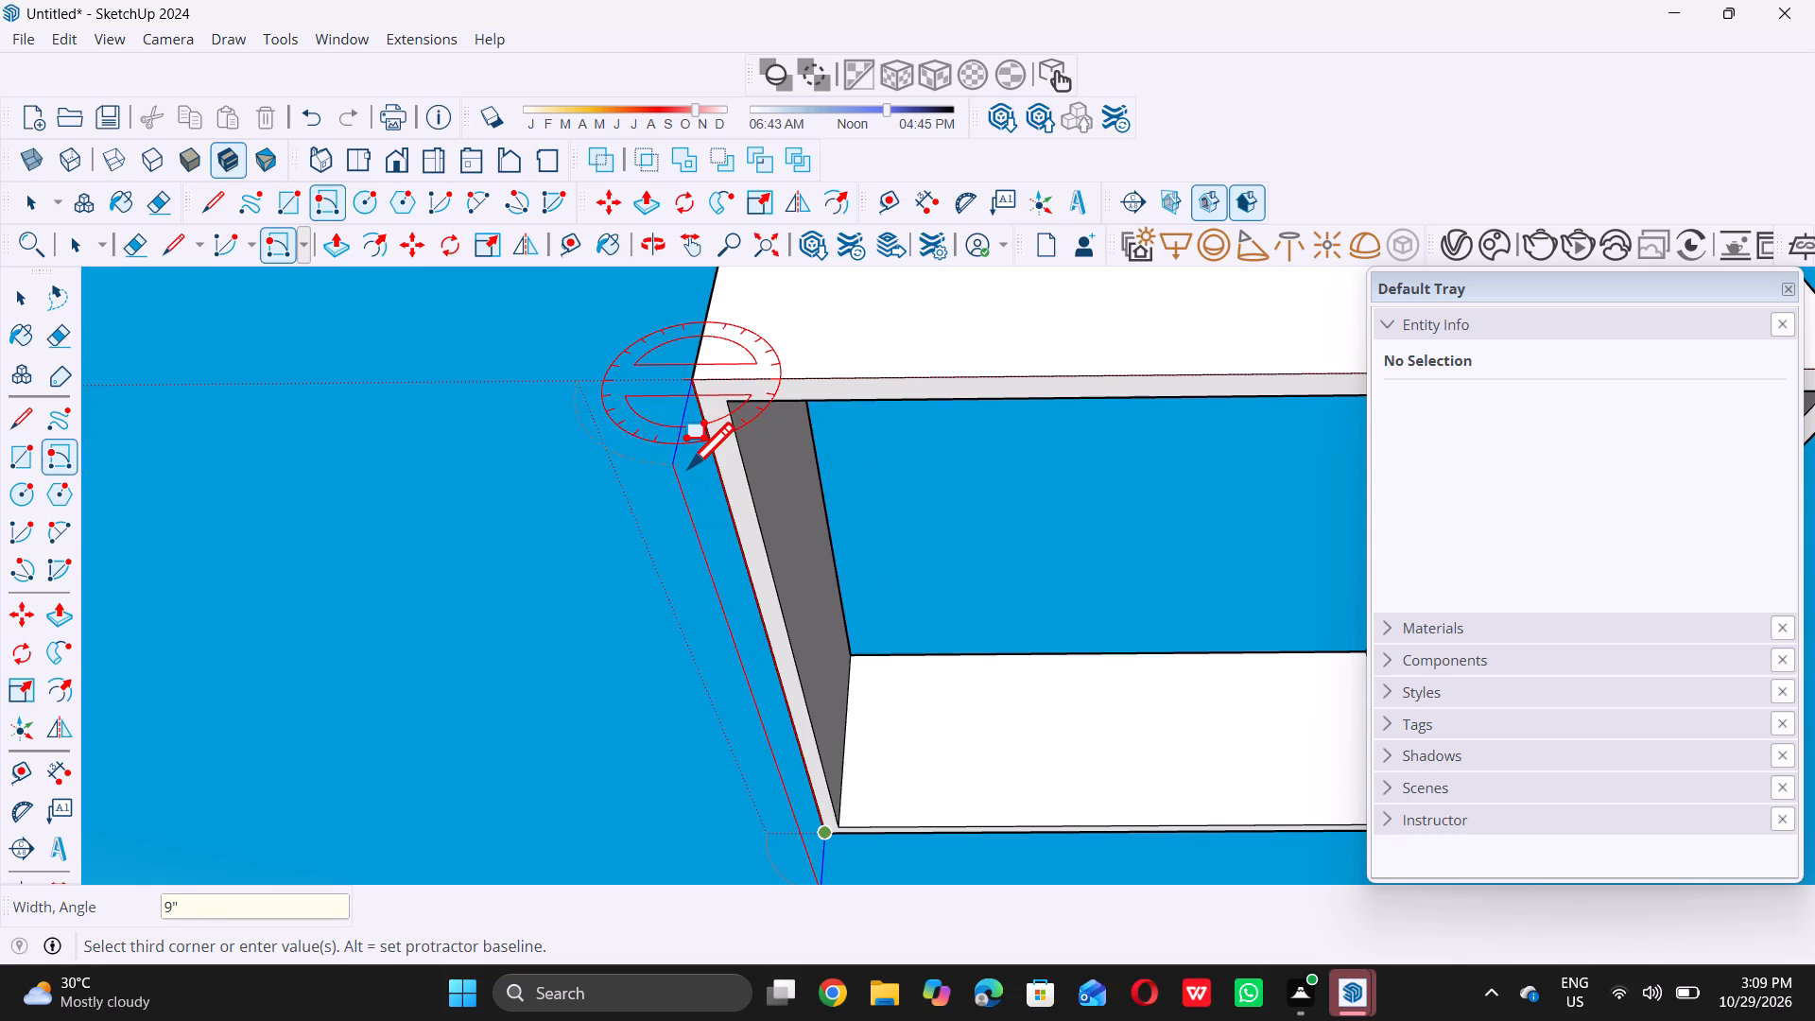
key("Return")
key("space")
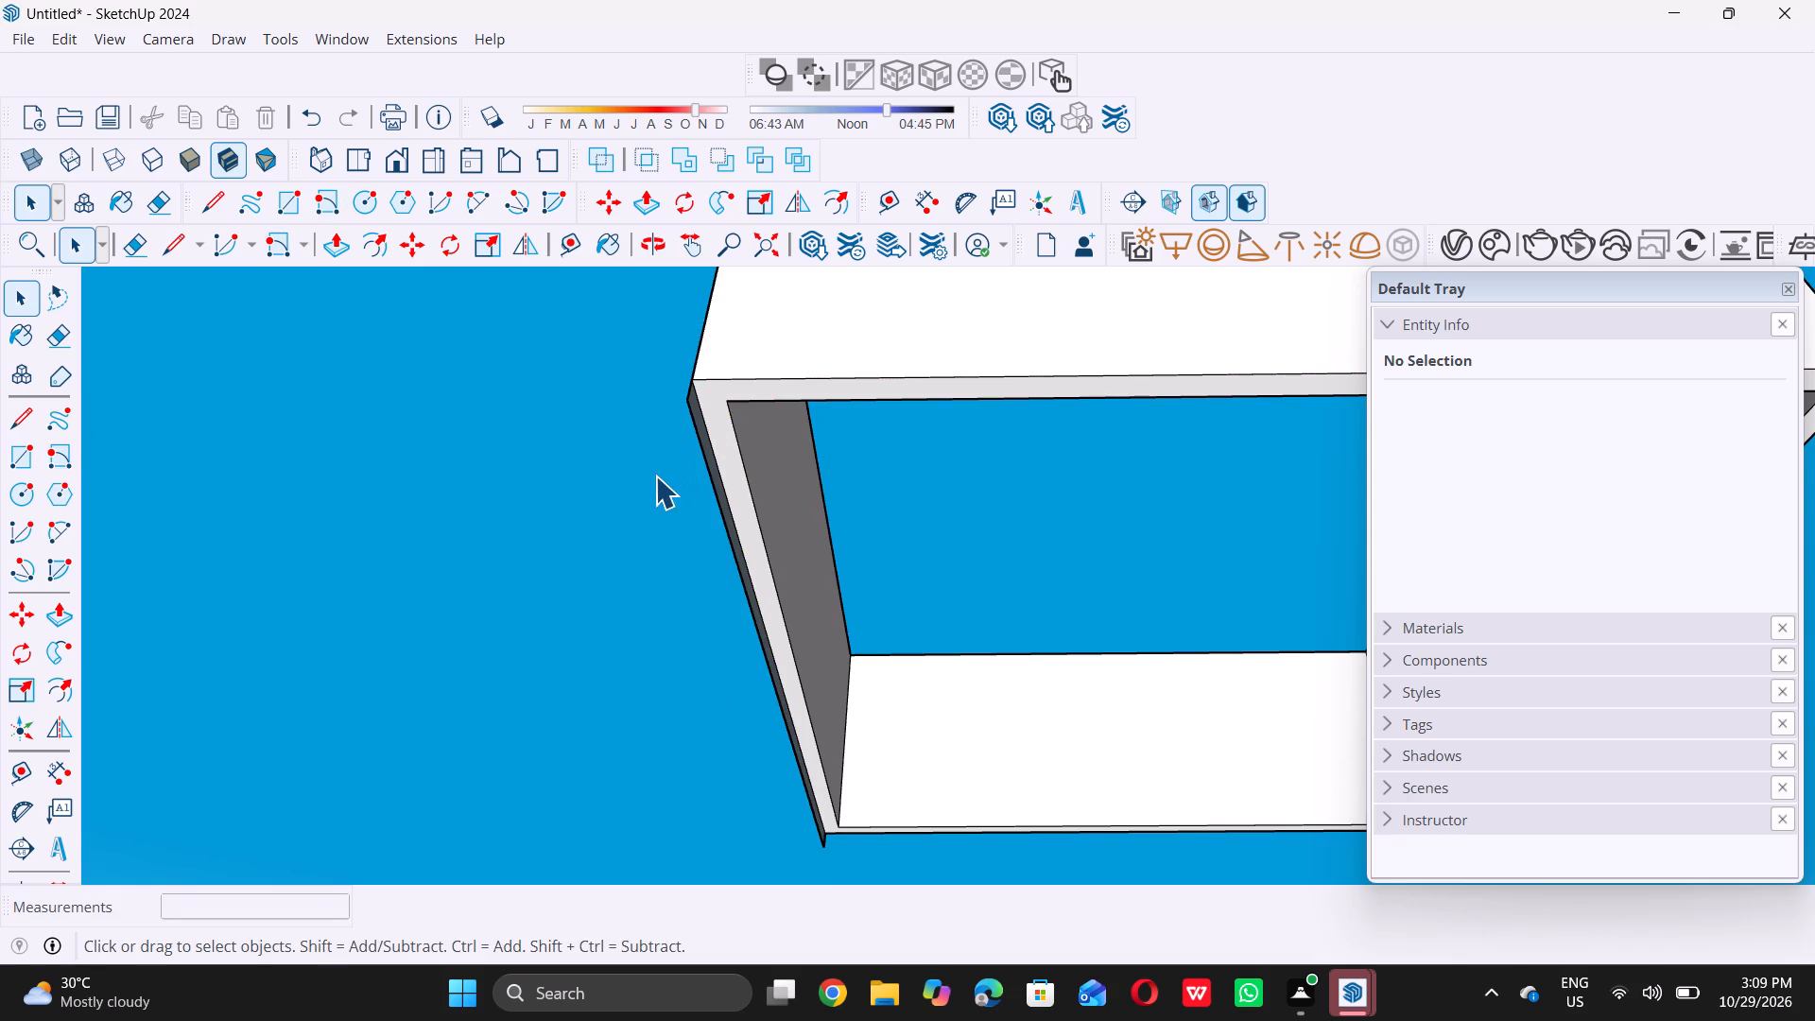
Push/Pull the 9" strip 30' across to the opposite wall's outer face, forming a floor slab beneath the walls.
scroll(650, 476, "down", 14)
middle_click_drag(749, 482, 681, 590)
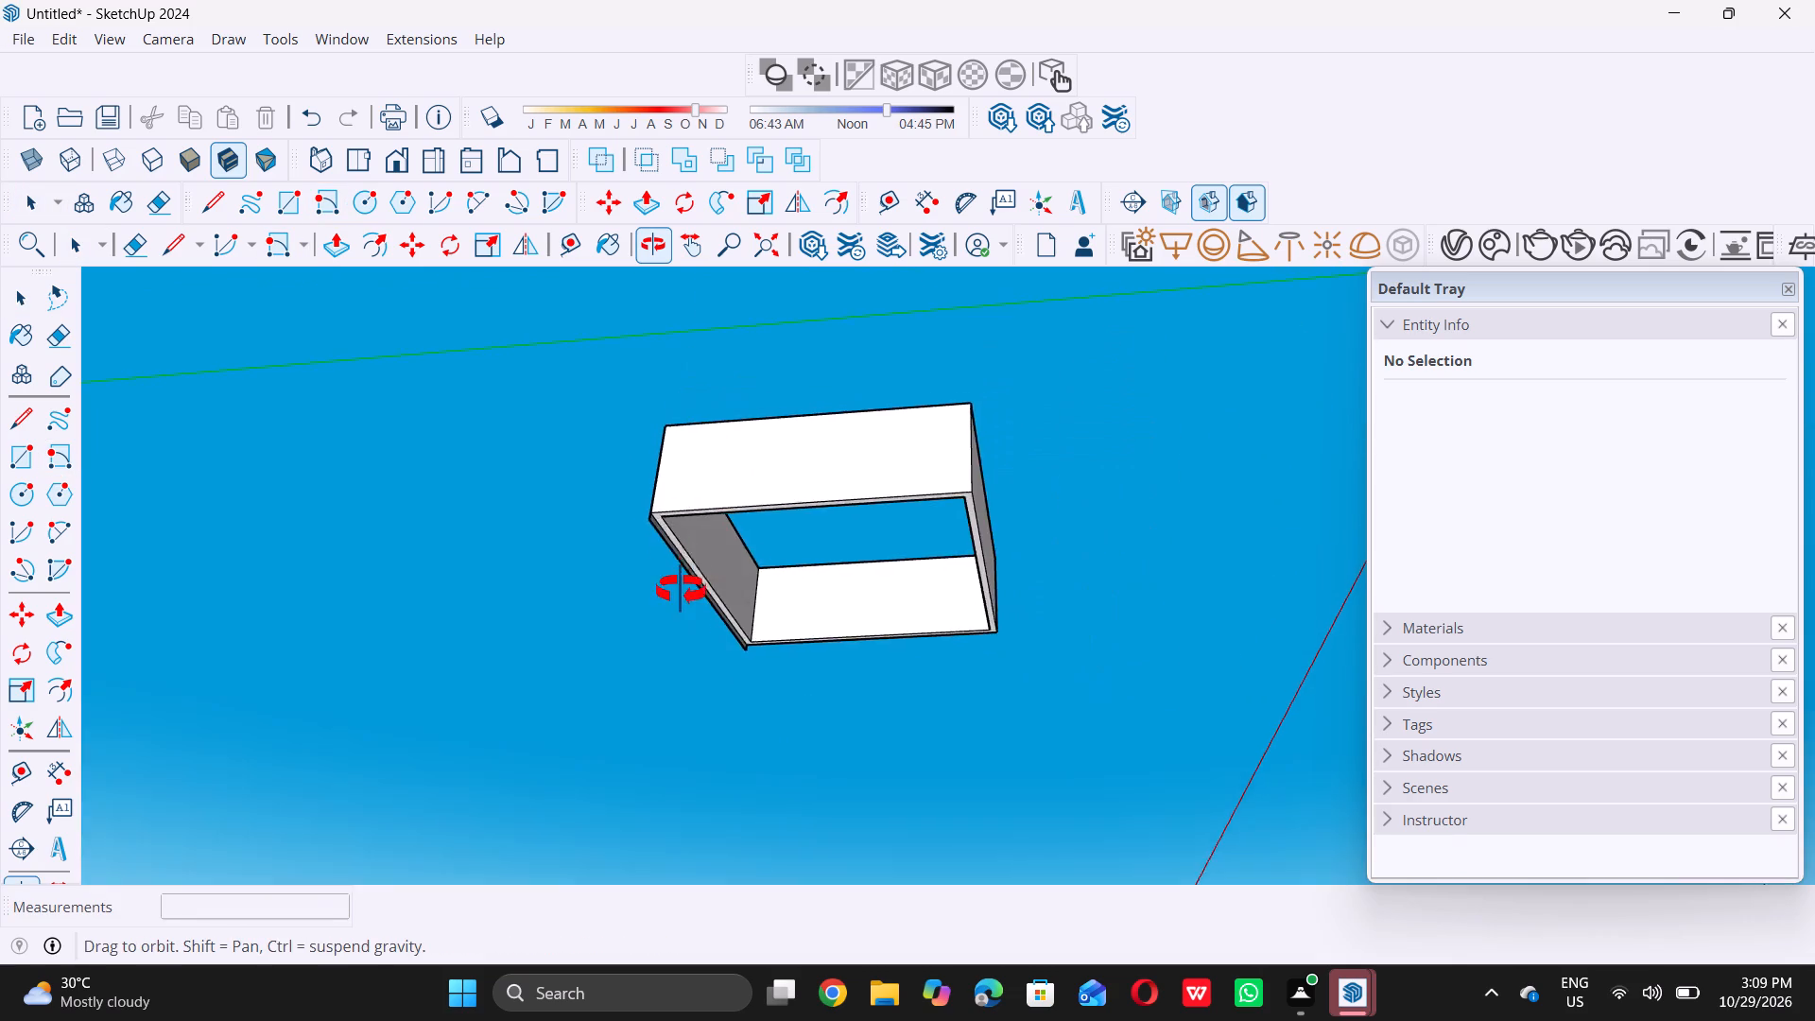
middle_click_drag(681, 590, 670, 695)
scroll(668, 597, "down", 5)
middle_click_drag(725, 615, 737, 597)
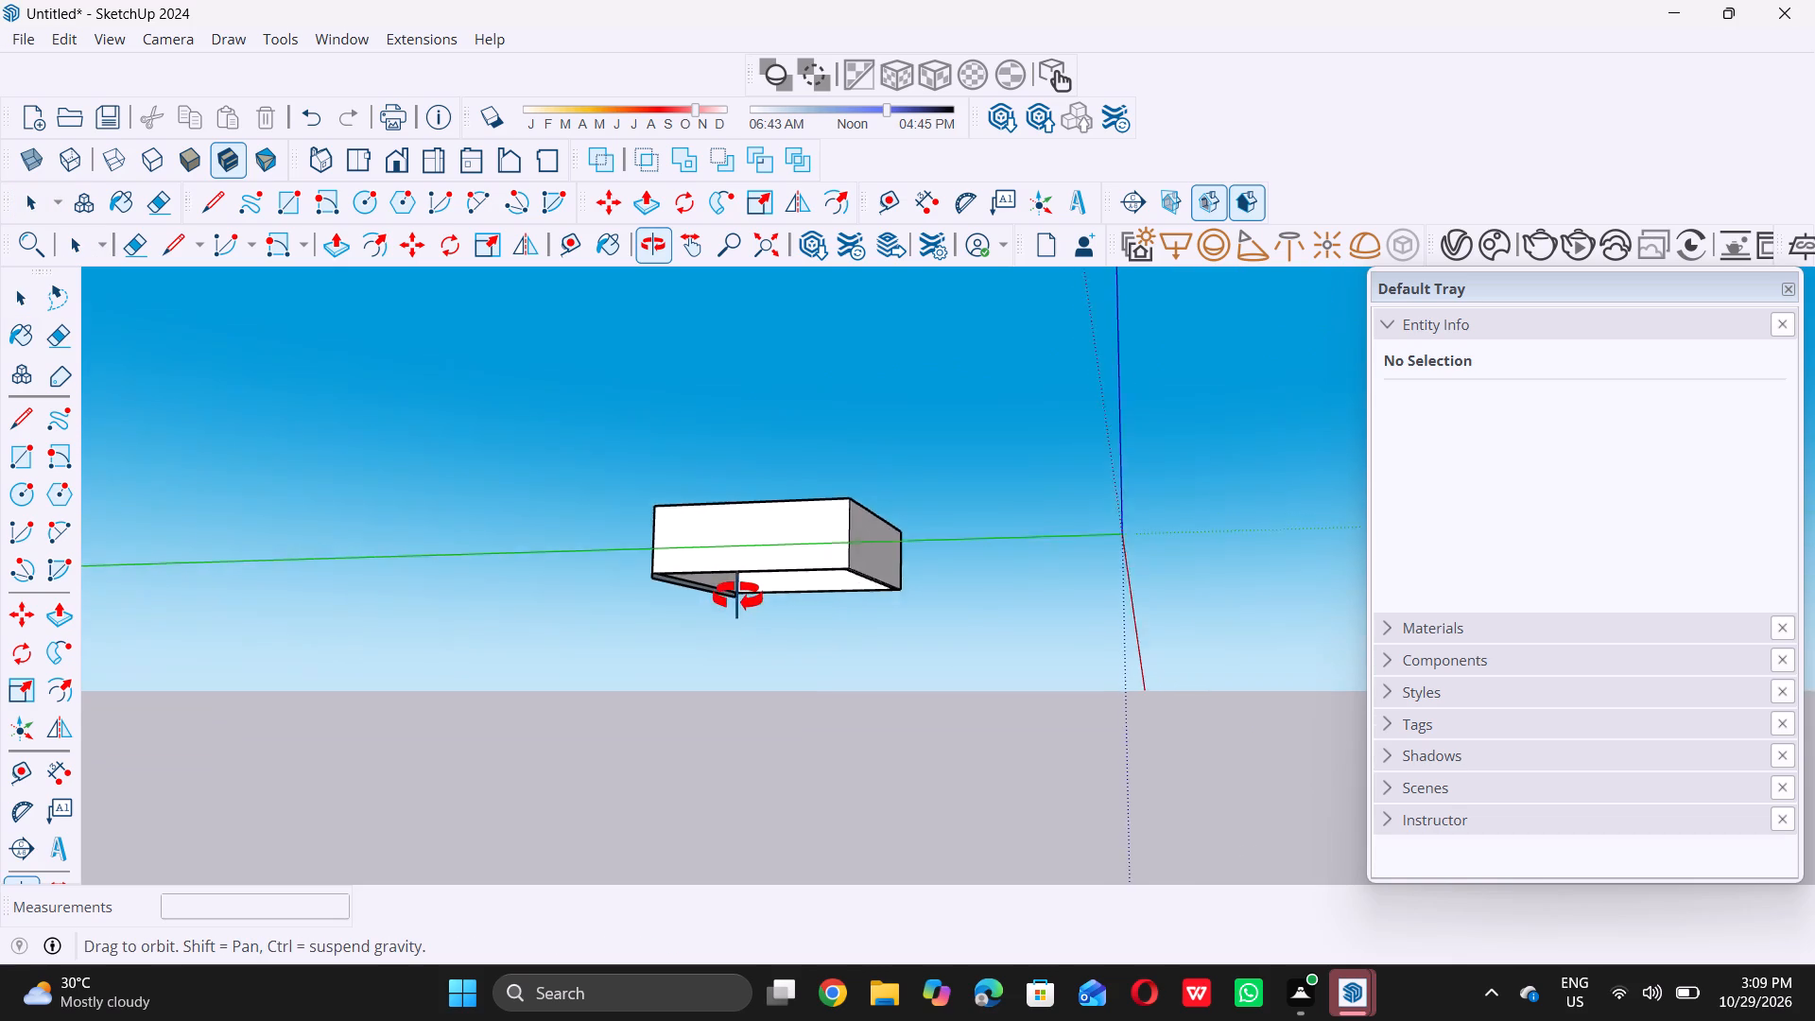
middle_click_drag(737, 597, 798, 600)
scroll(780, 612, "up", 6)
scroll(641, 596, "up", 6)
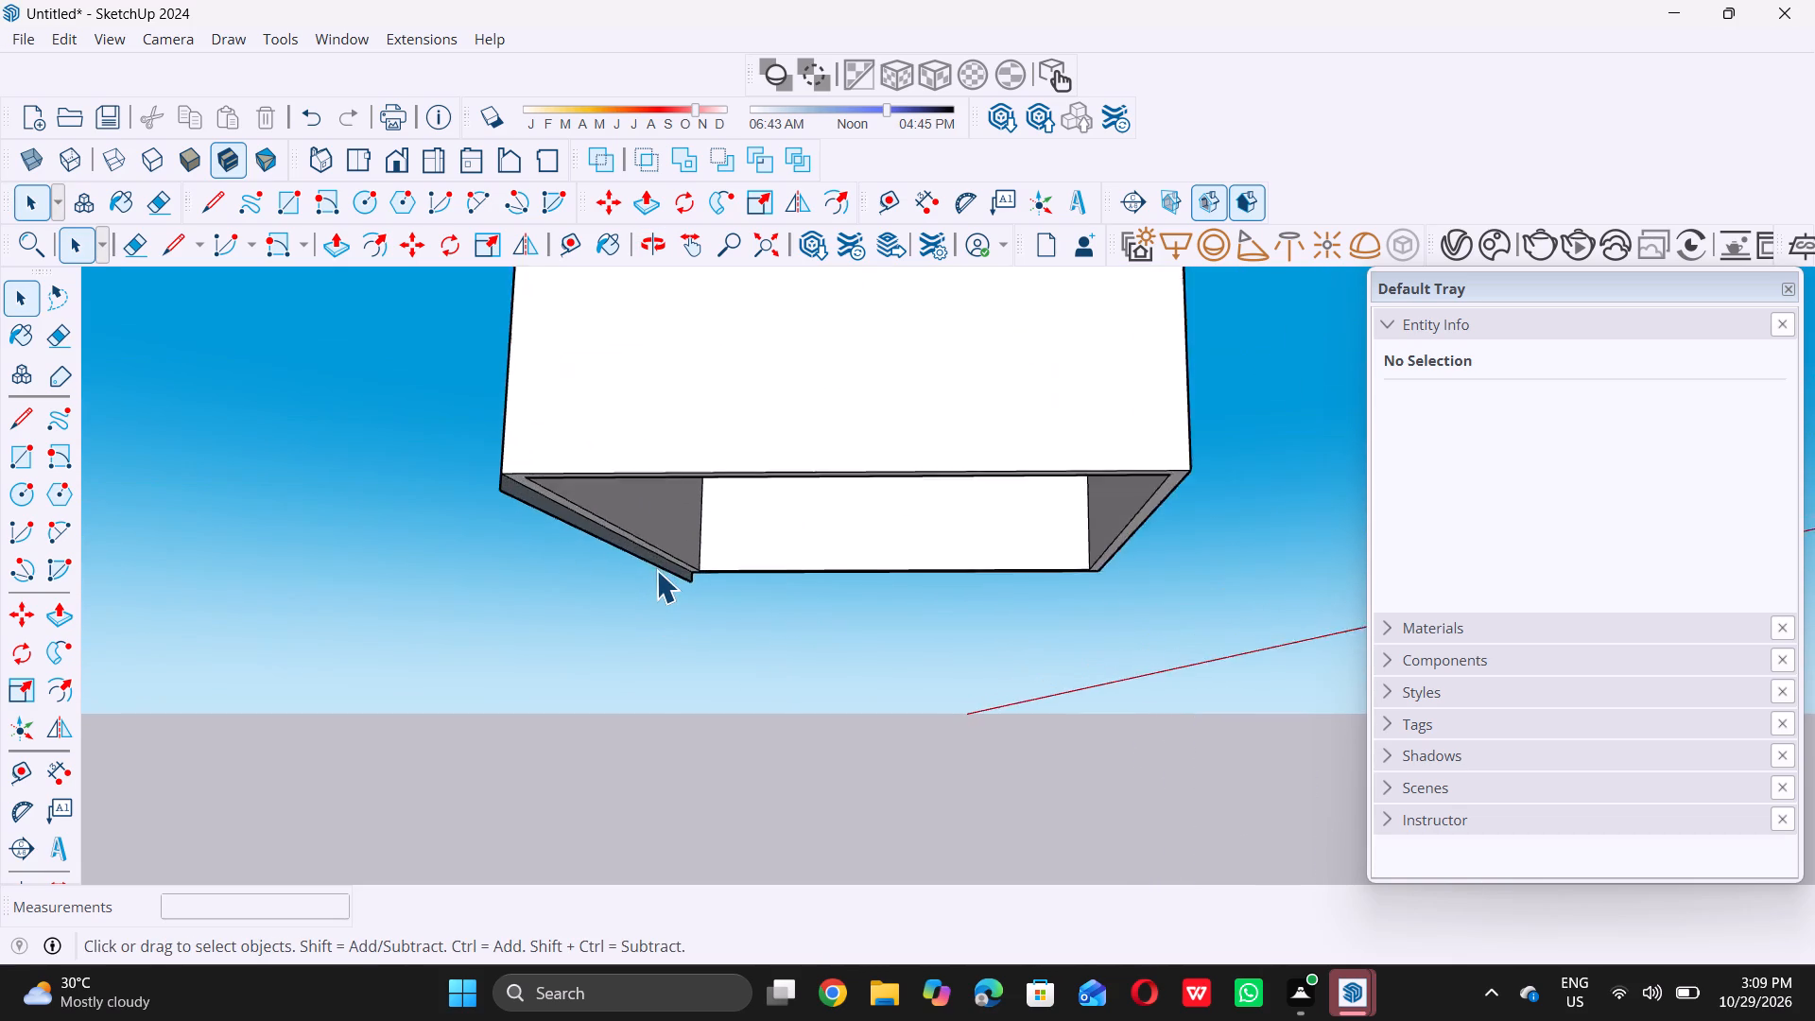
scroll(656, 570, "up", 19)
left_click(656, 555)
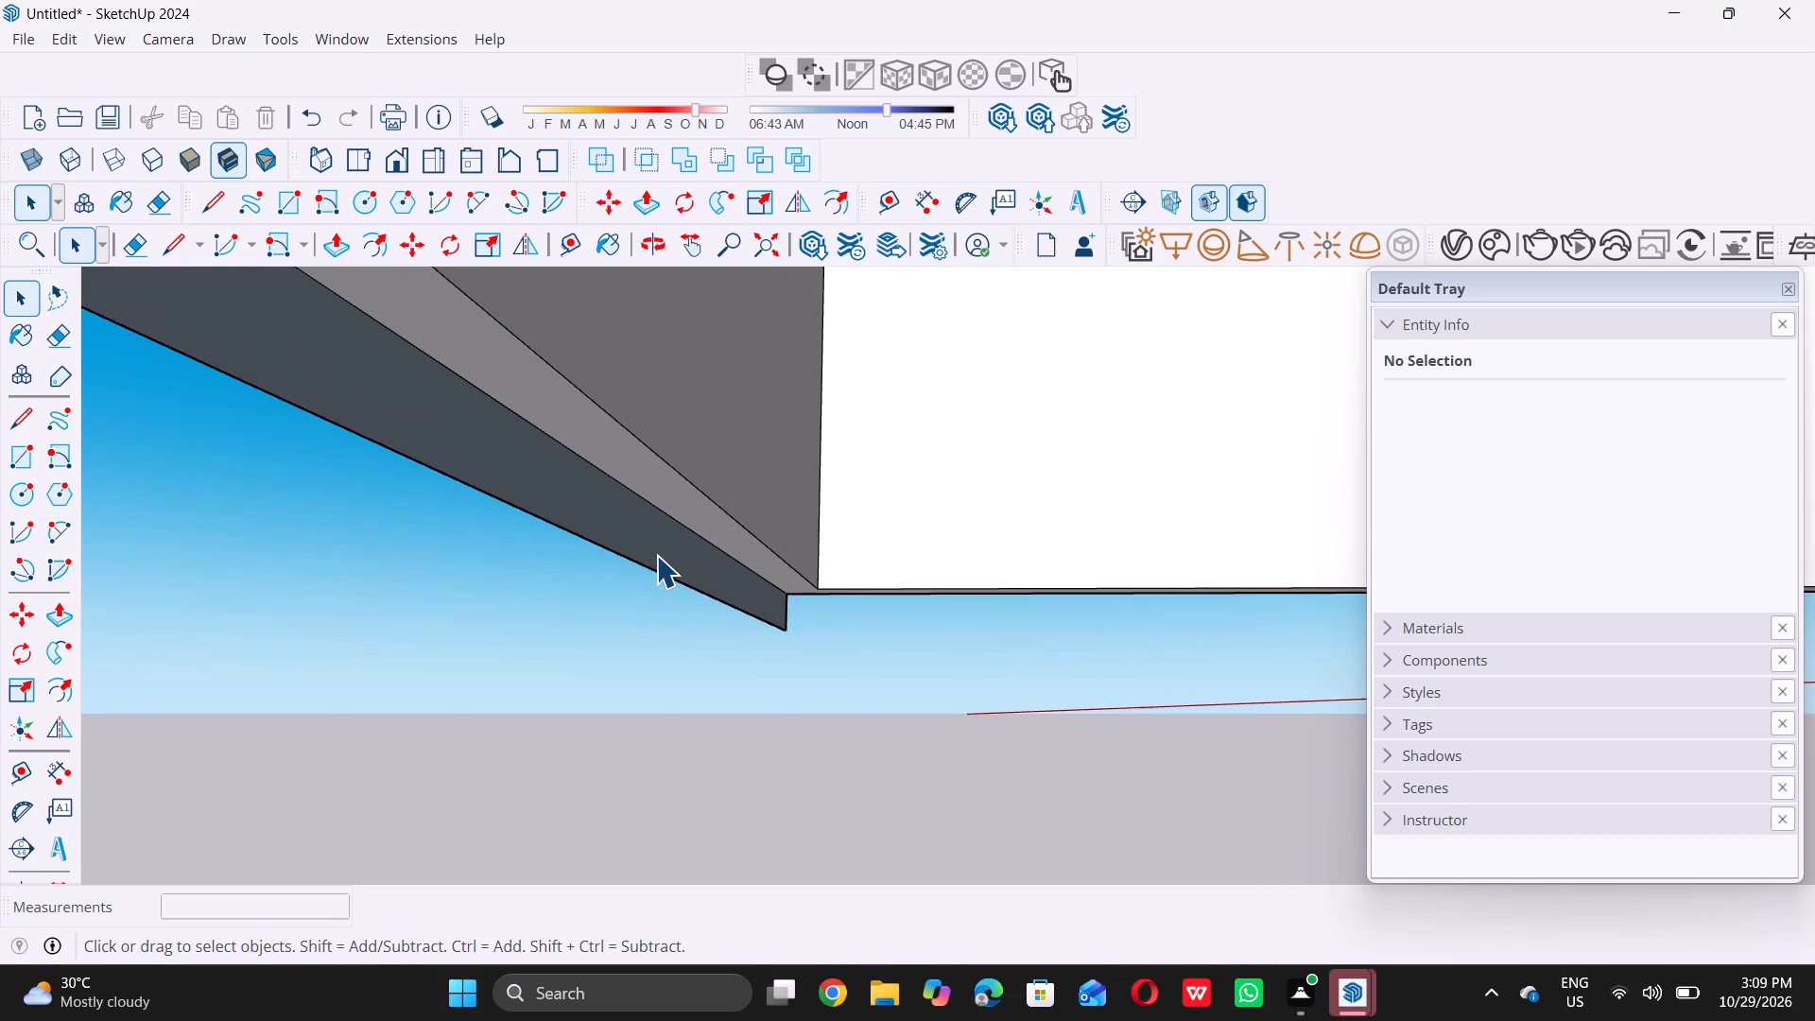
key("p")
scroll(655, 556, "down", 12)
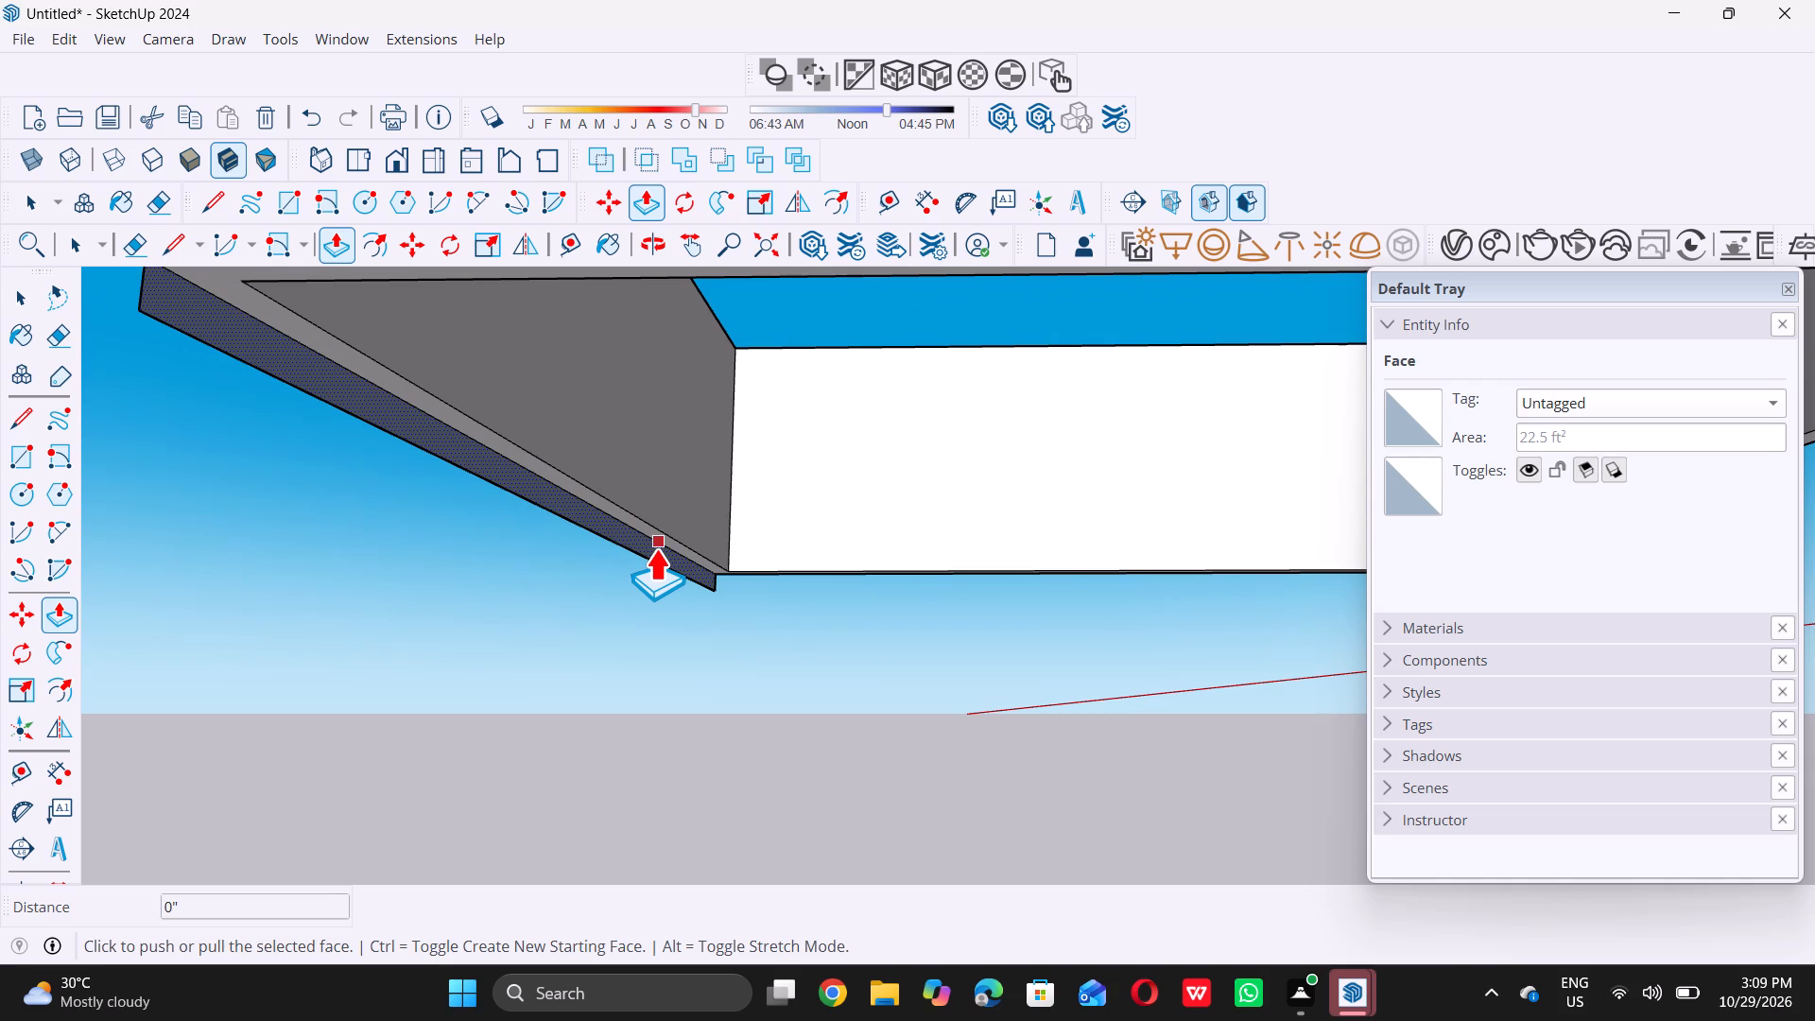
left_click(656, 549)
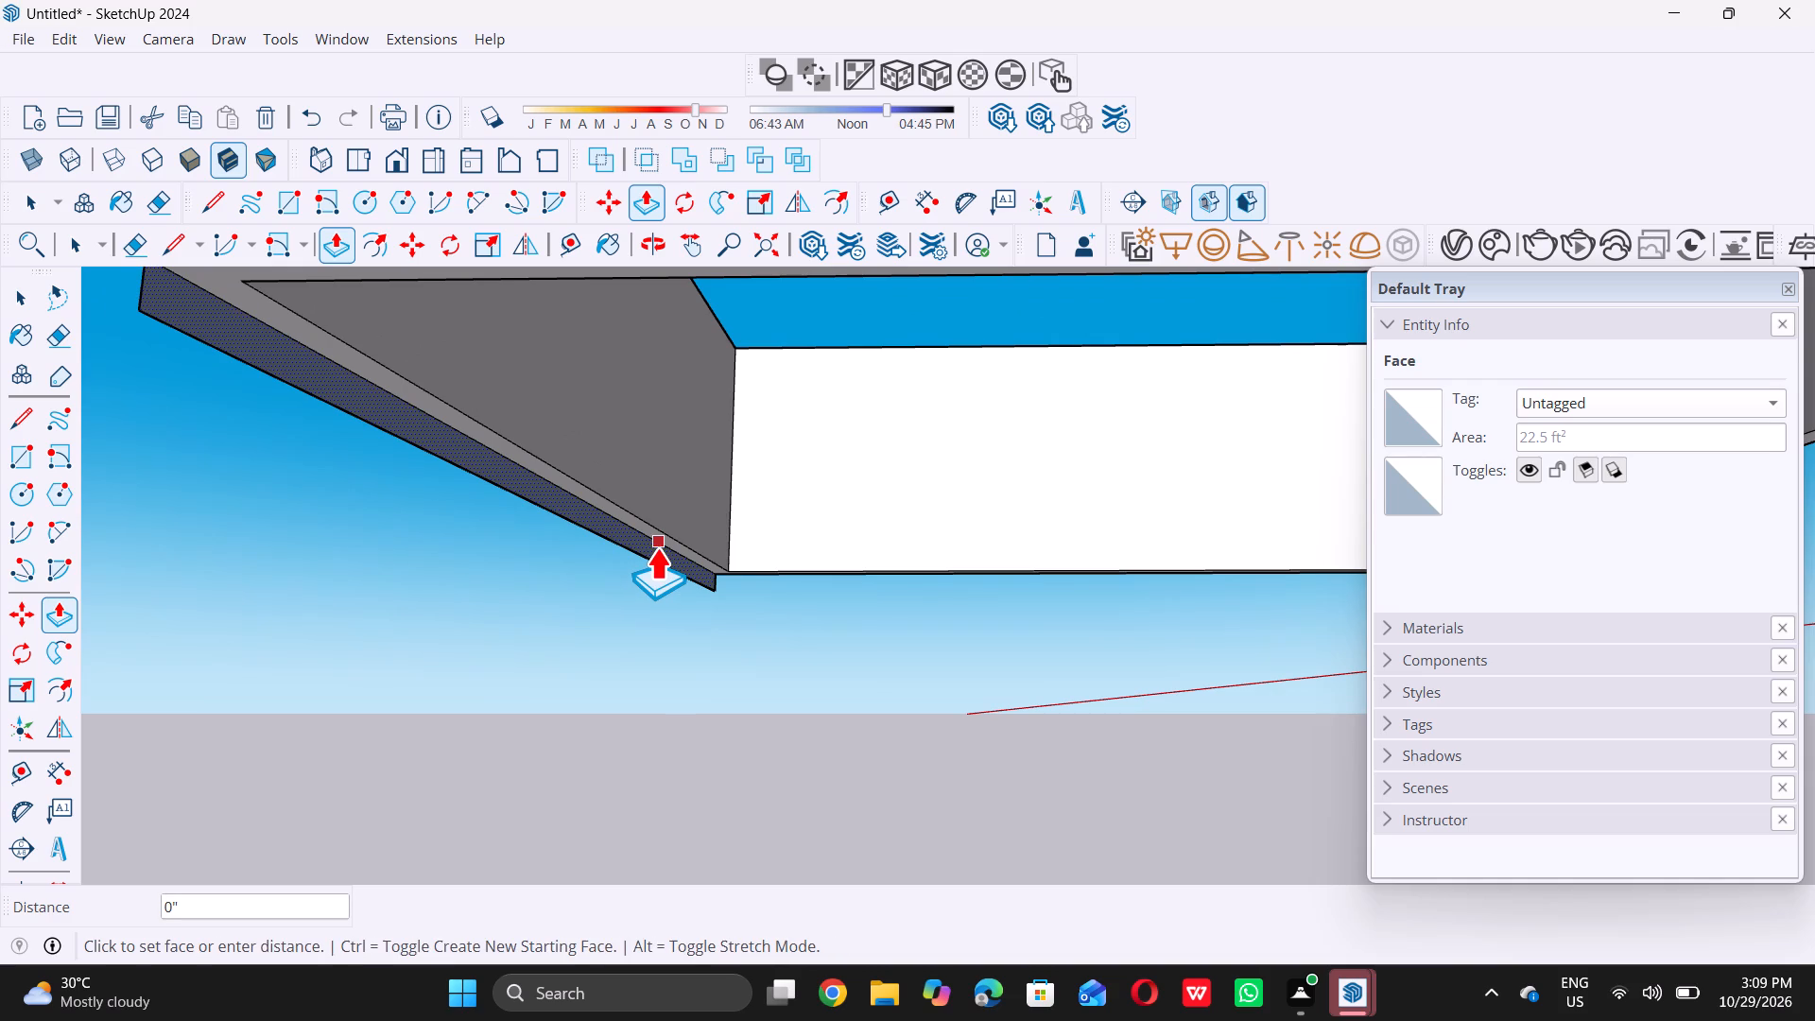
scroll(653, 547, "down", 10)
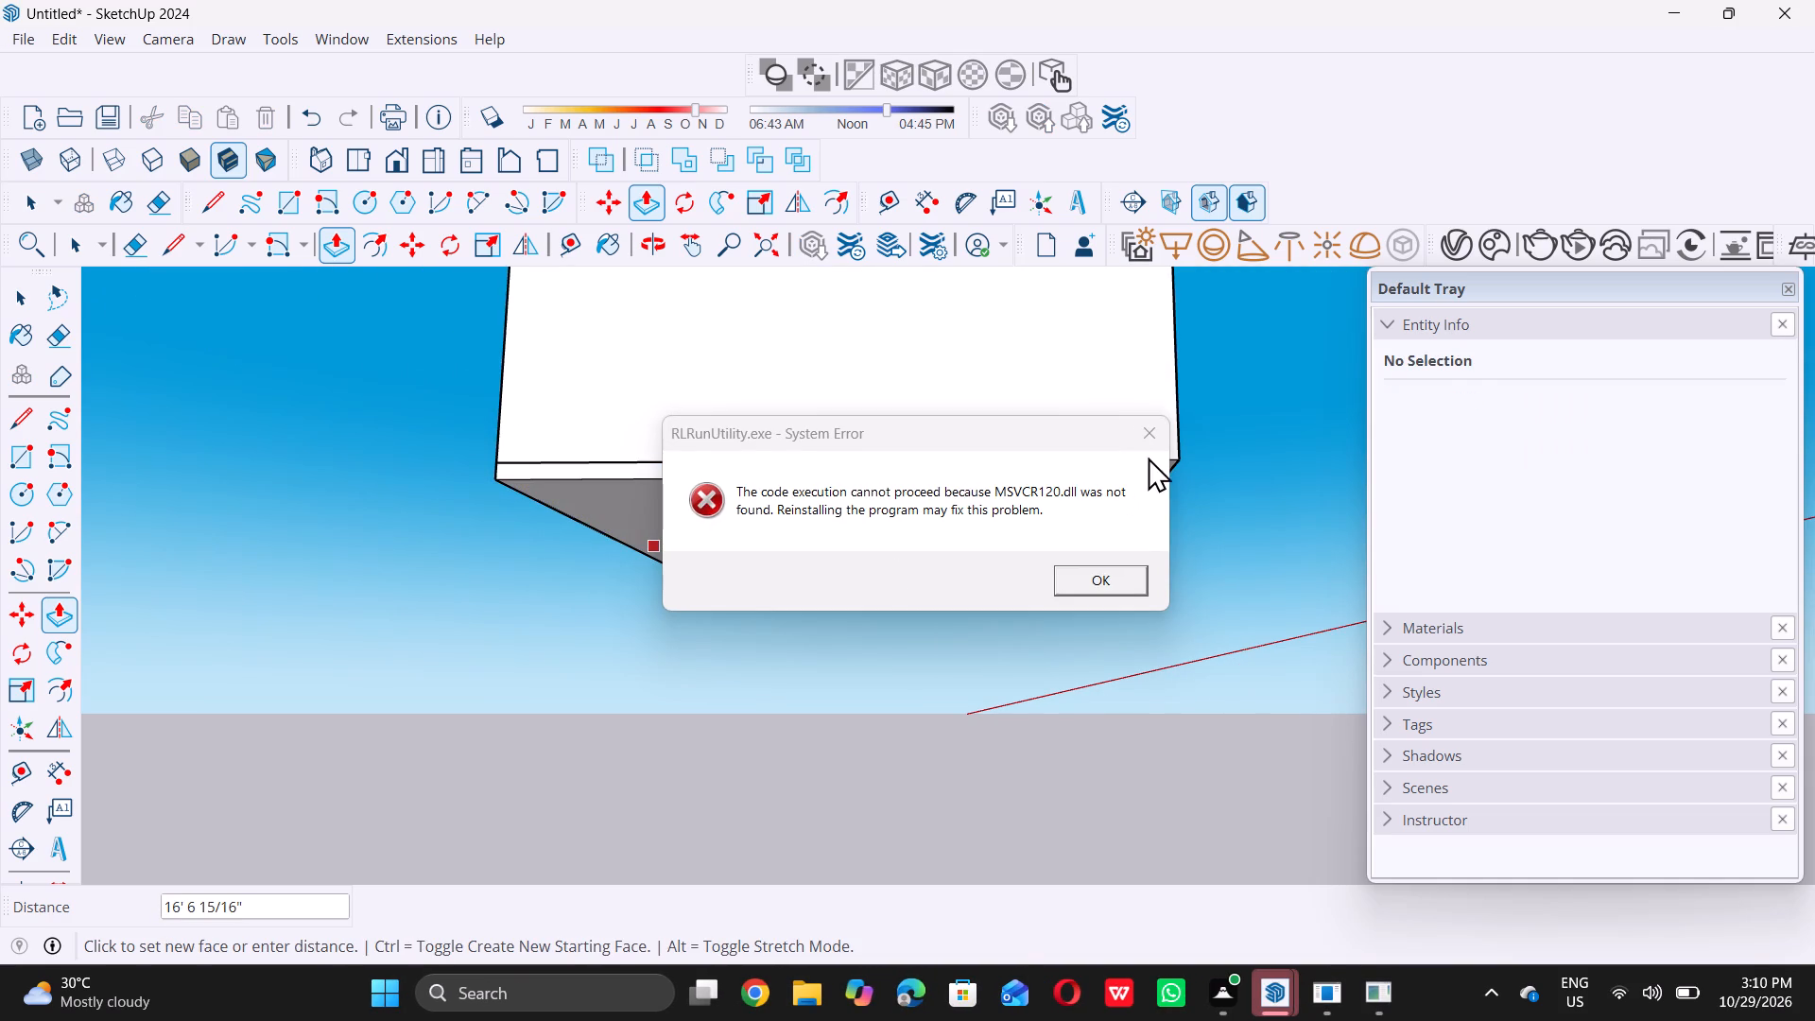
left_click(1150, 437)
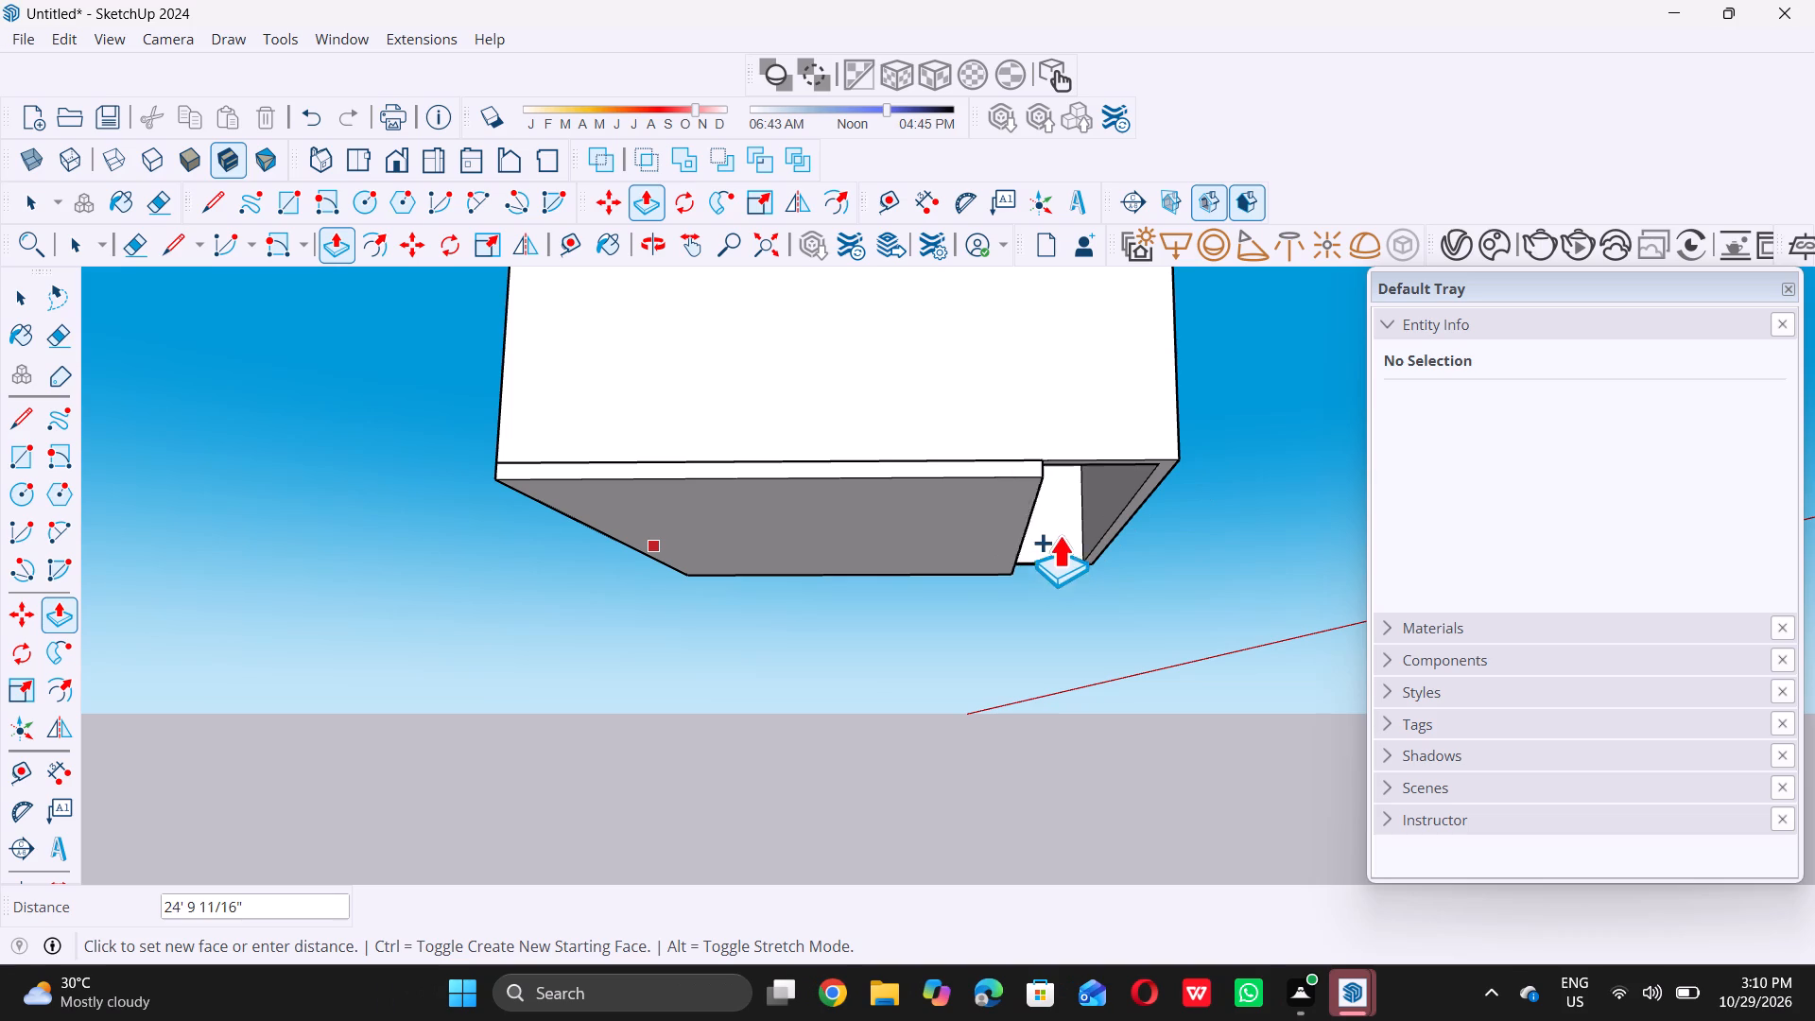
left_click(1173, 431)
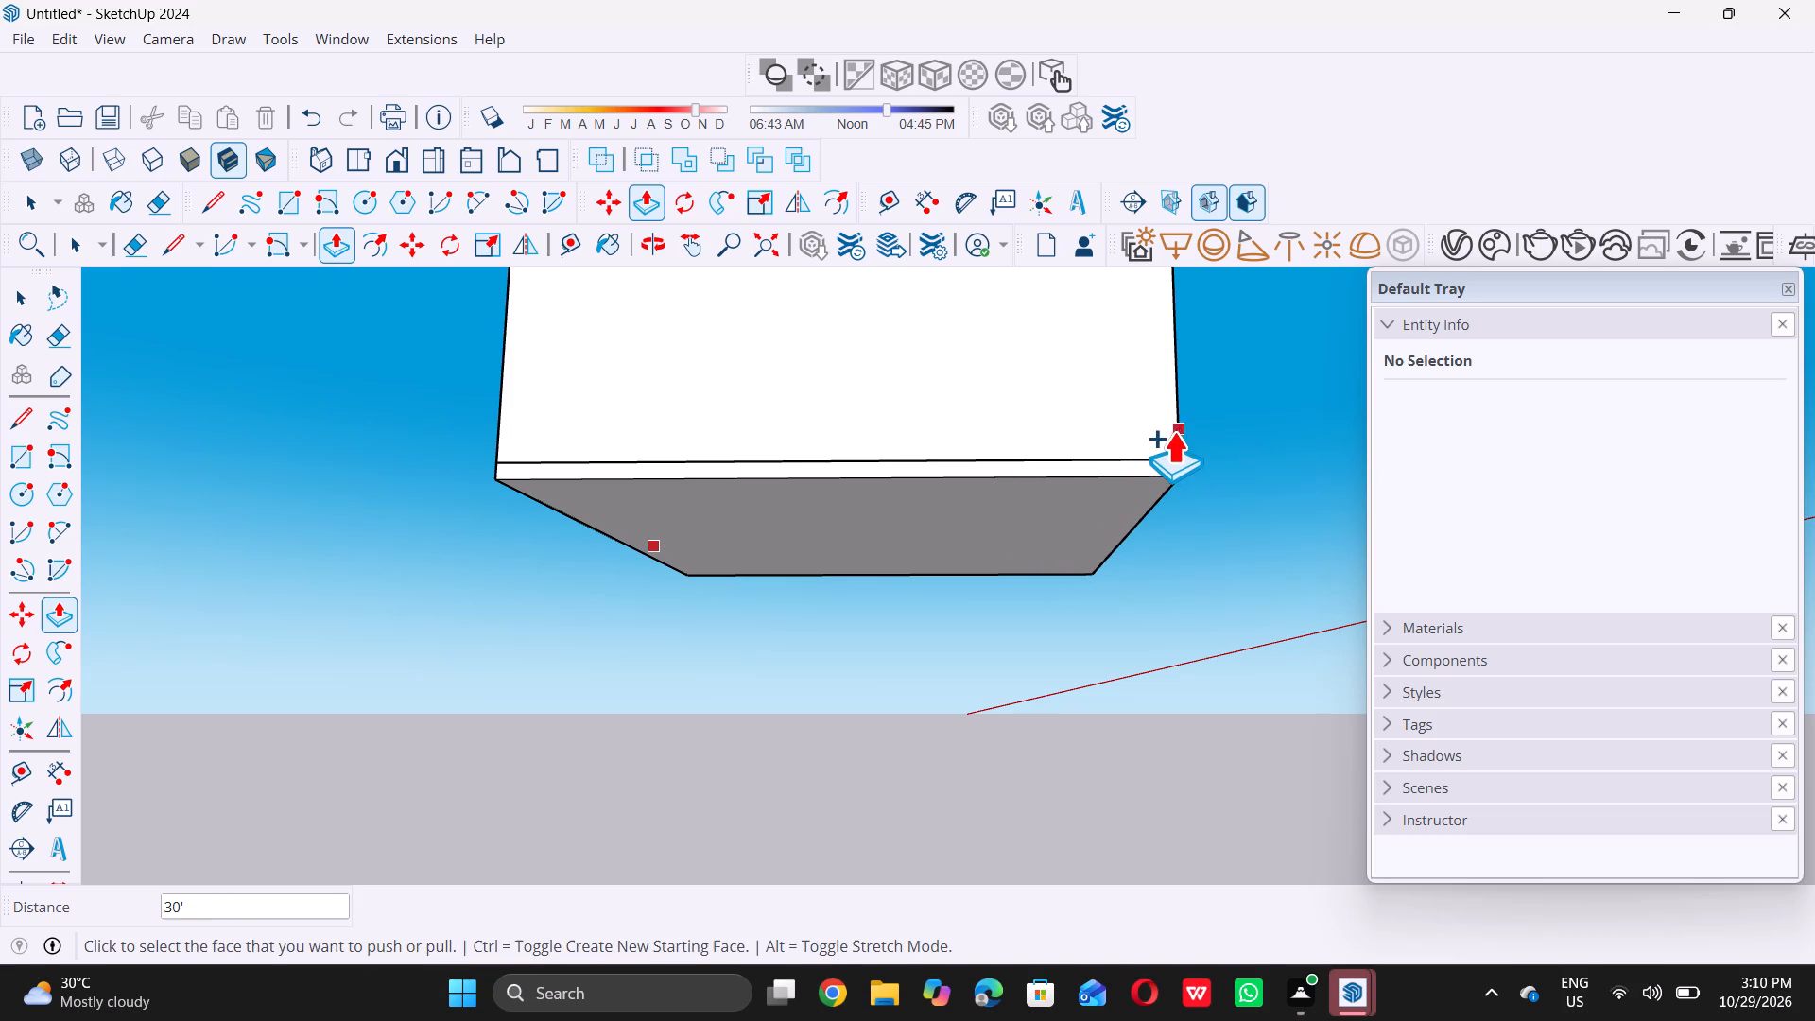
key("space")
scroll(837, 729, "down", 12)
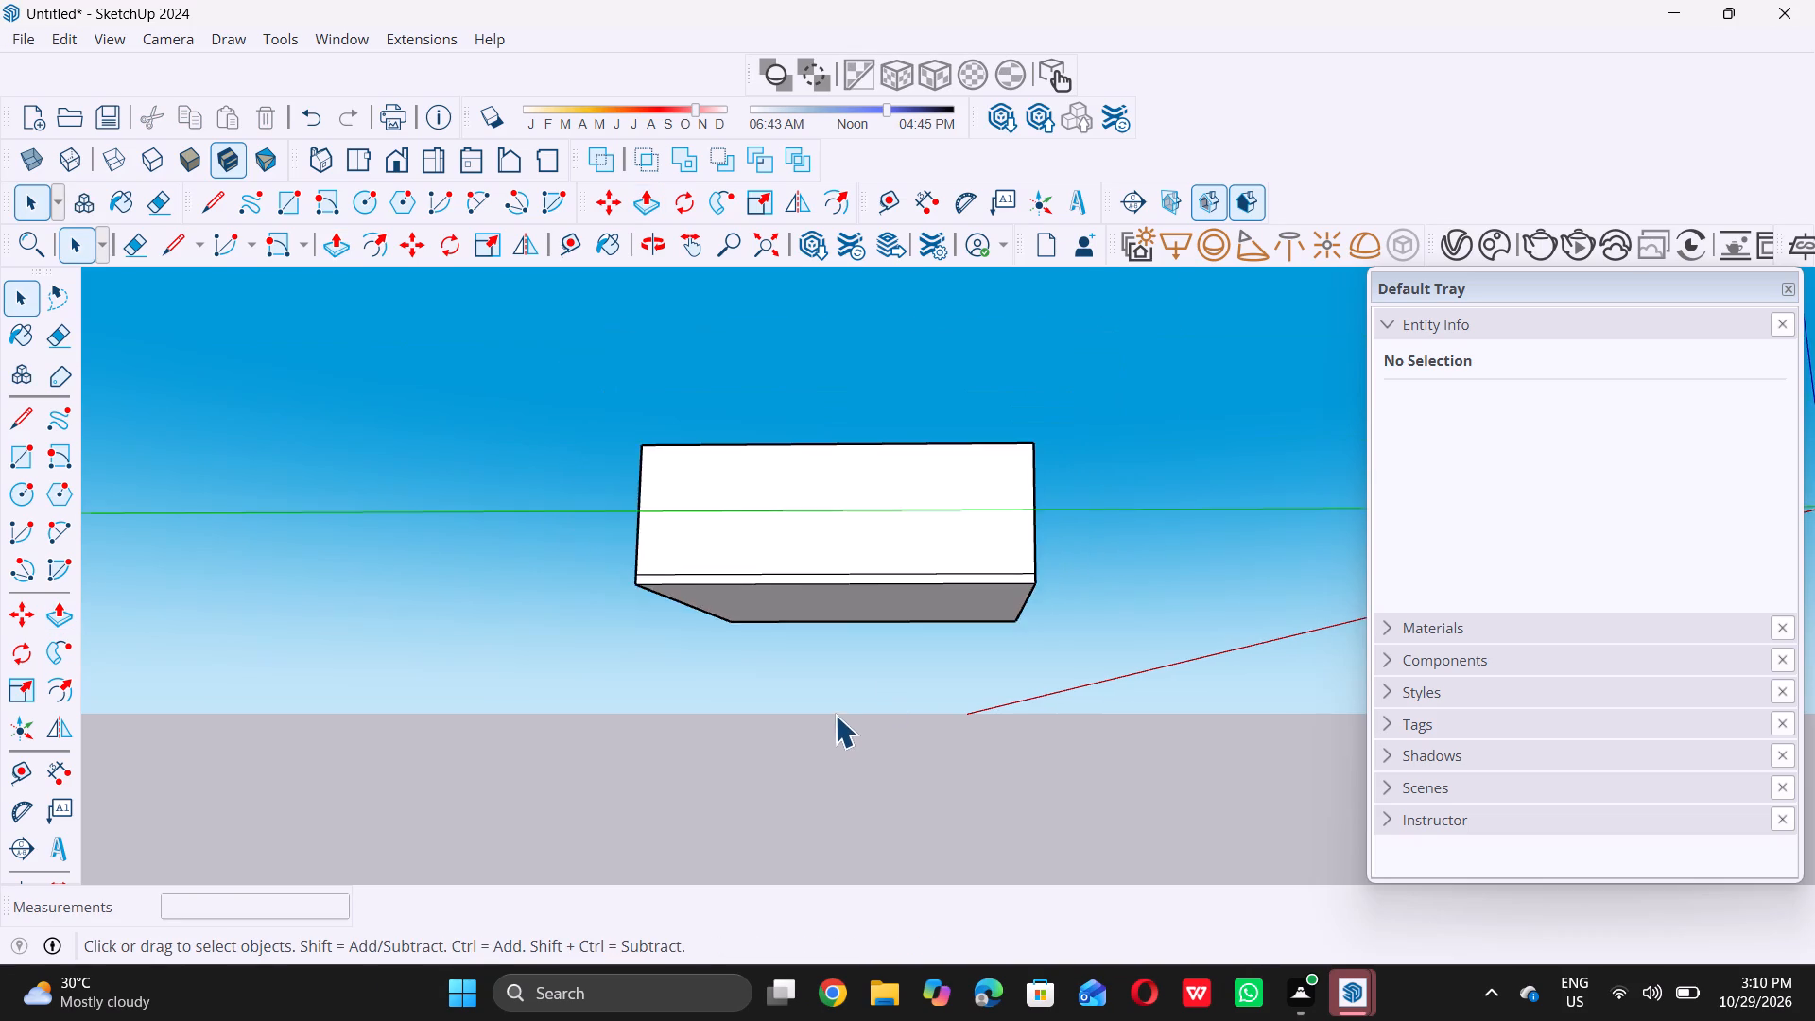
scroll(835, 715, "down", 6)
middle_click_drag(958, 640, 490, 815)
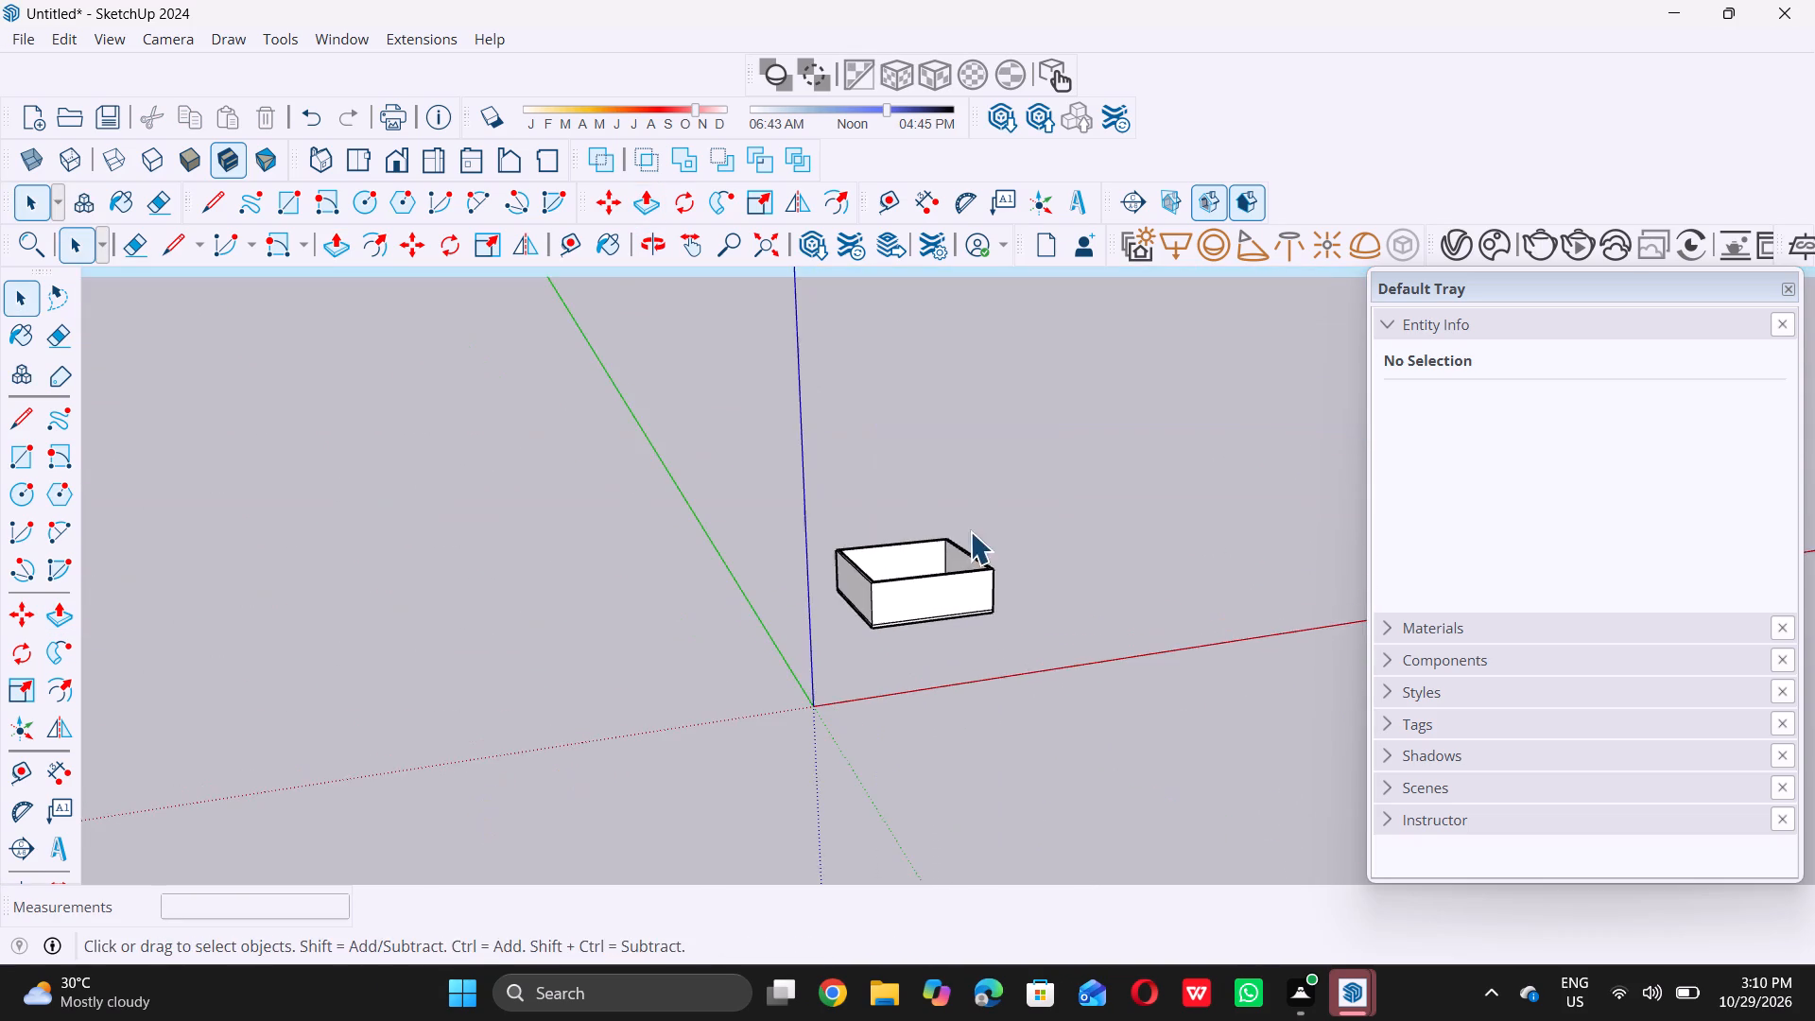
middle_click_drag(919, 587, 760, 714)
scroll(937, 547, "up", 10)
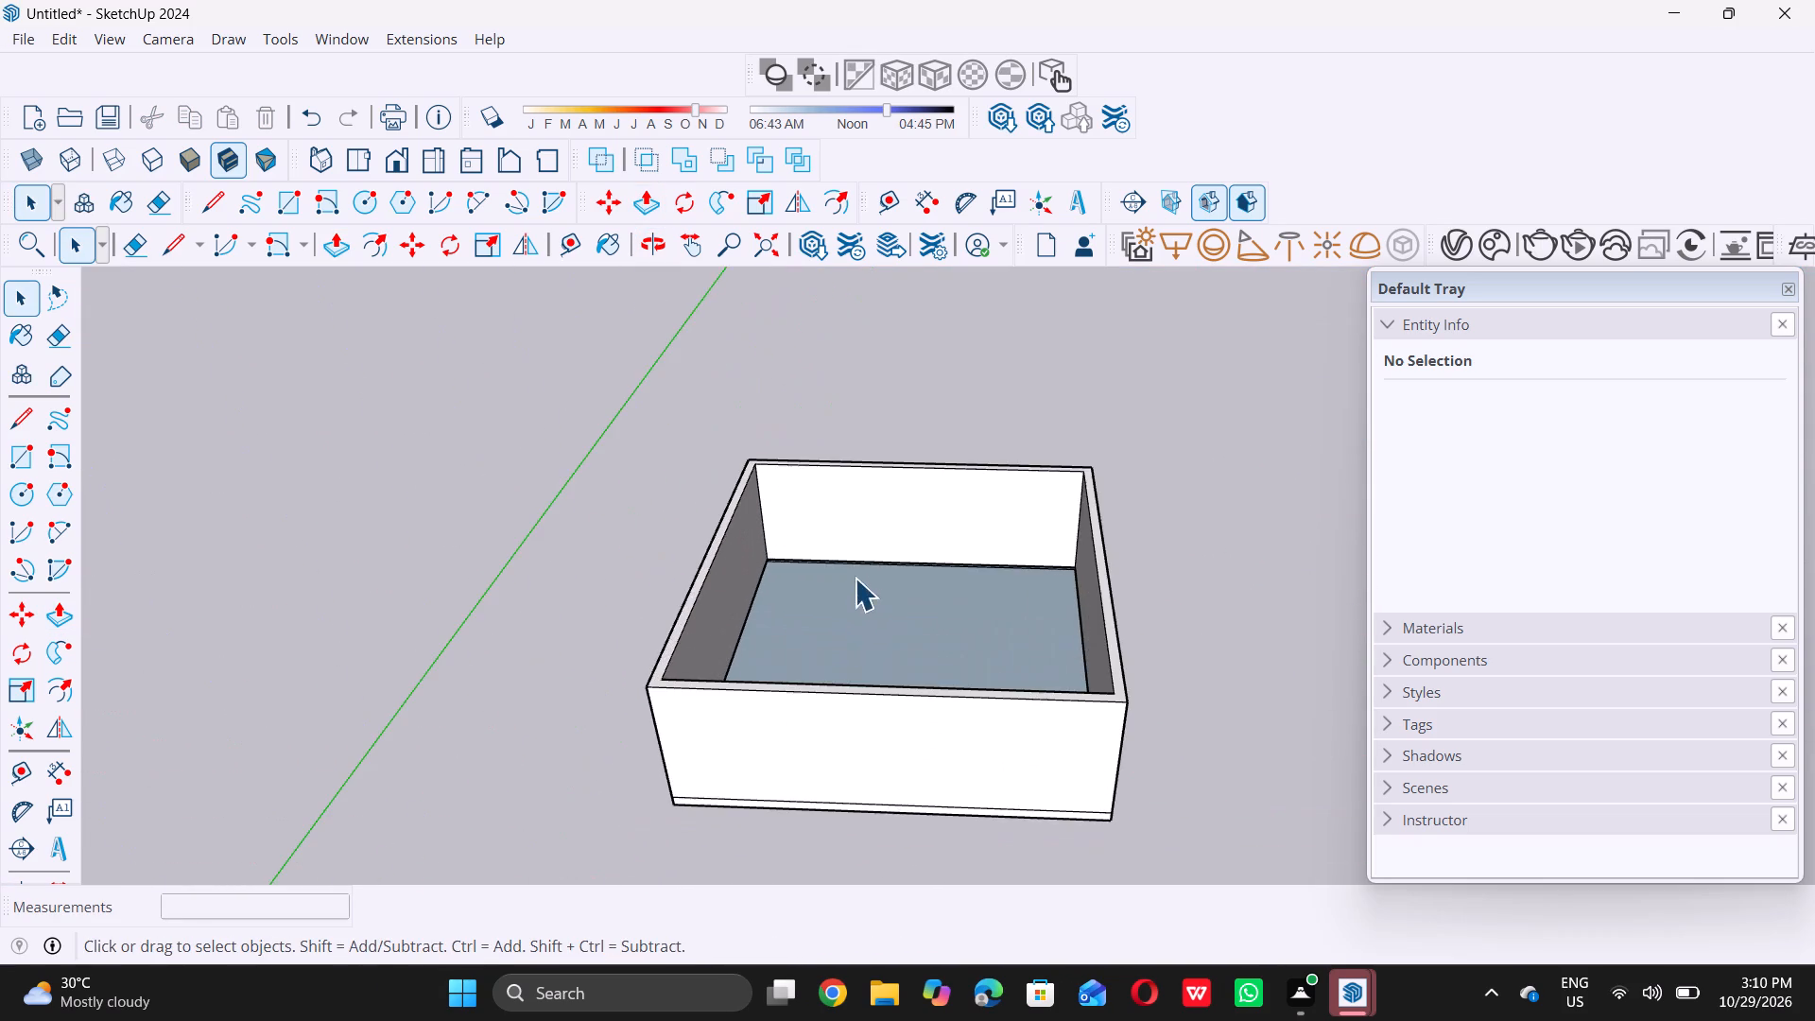
Undo the Push/Pull that extended the 9" strip across the building as a floor slab.
middle_click_drag(853, 593, 983, 494)
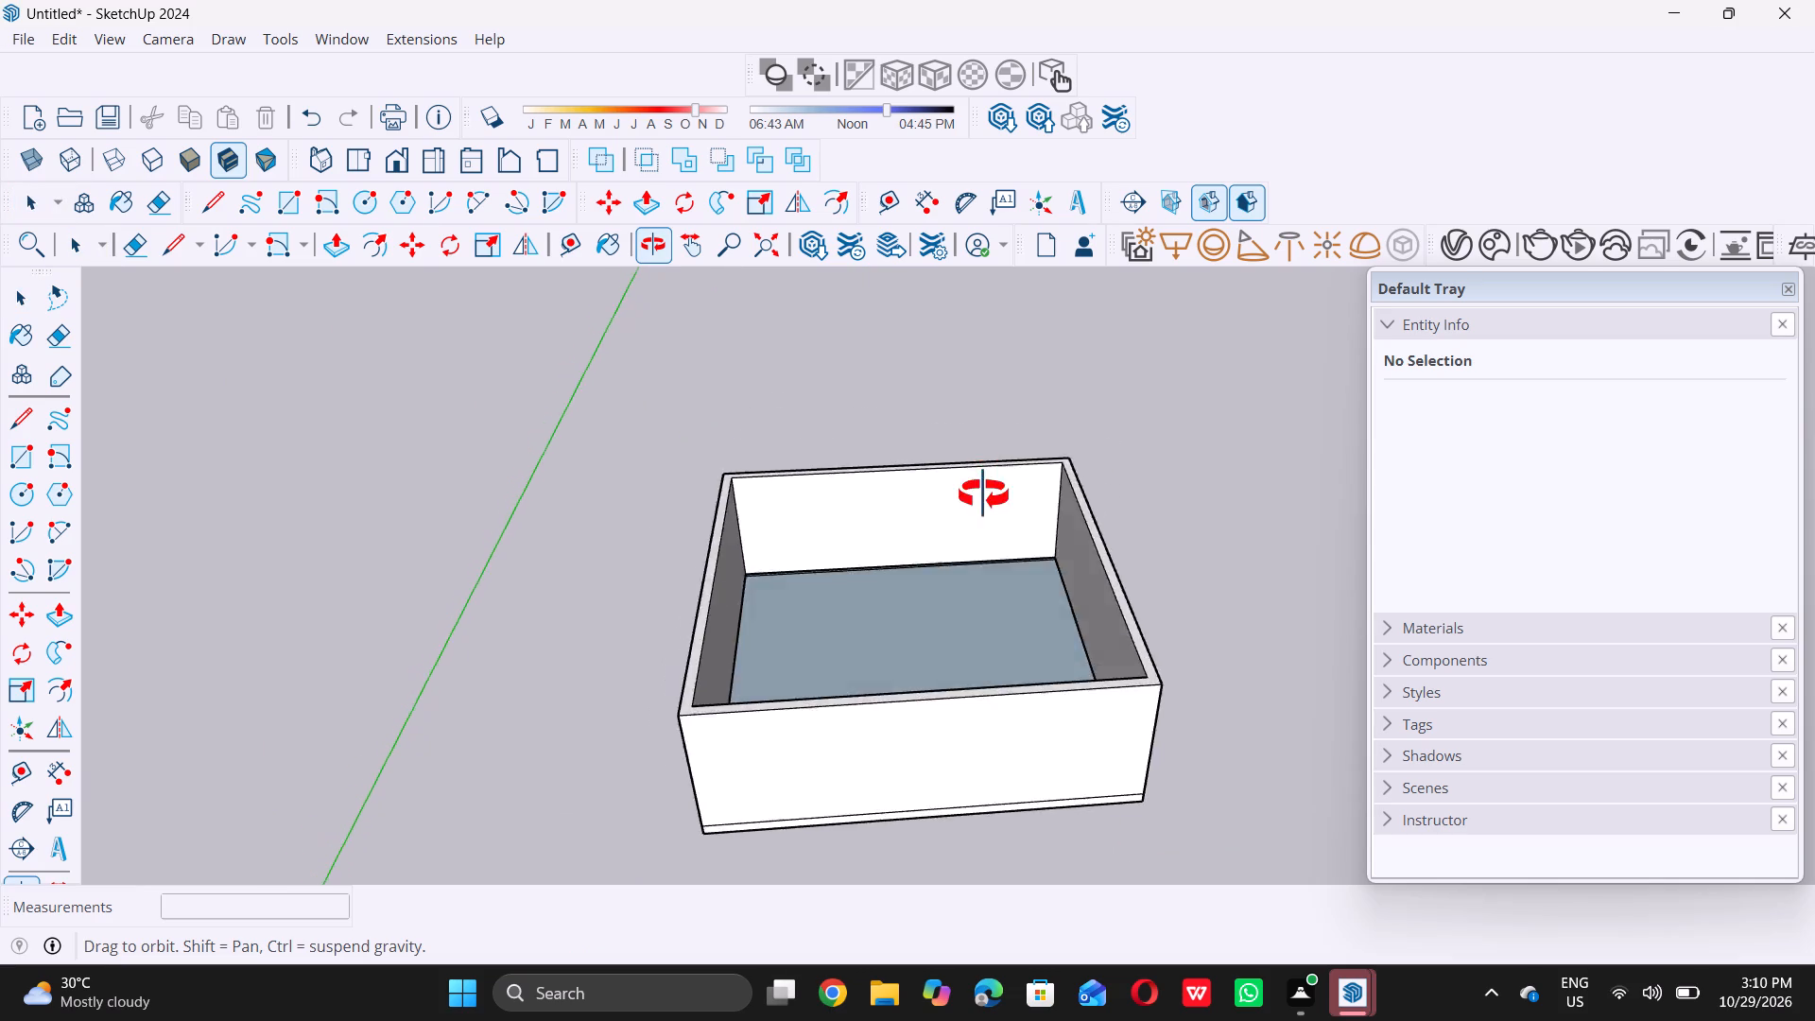
middle_click_drag(983, 494, 1020, 407)
middle_click_drag(746, 824, 886, 657)
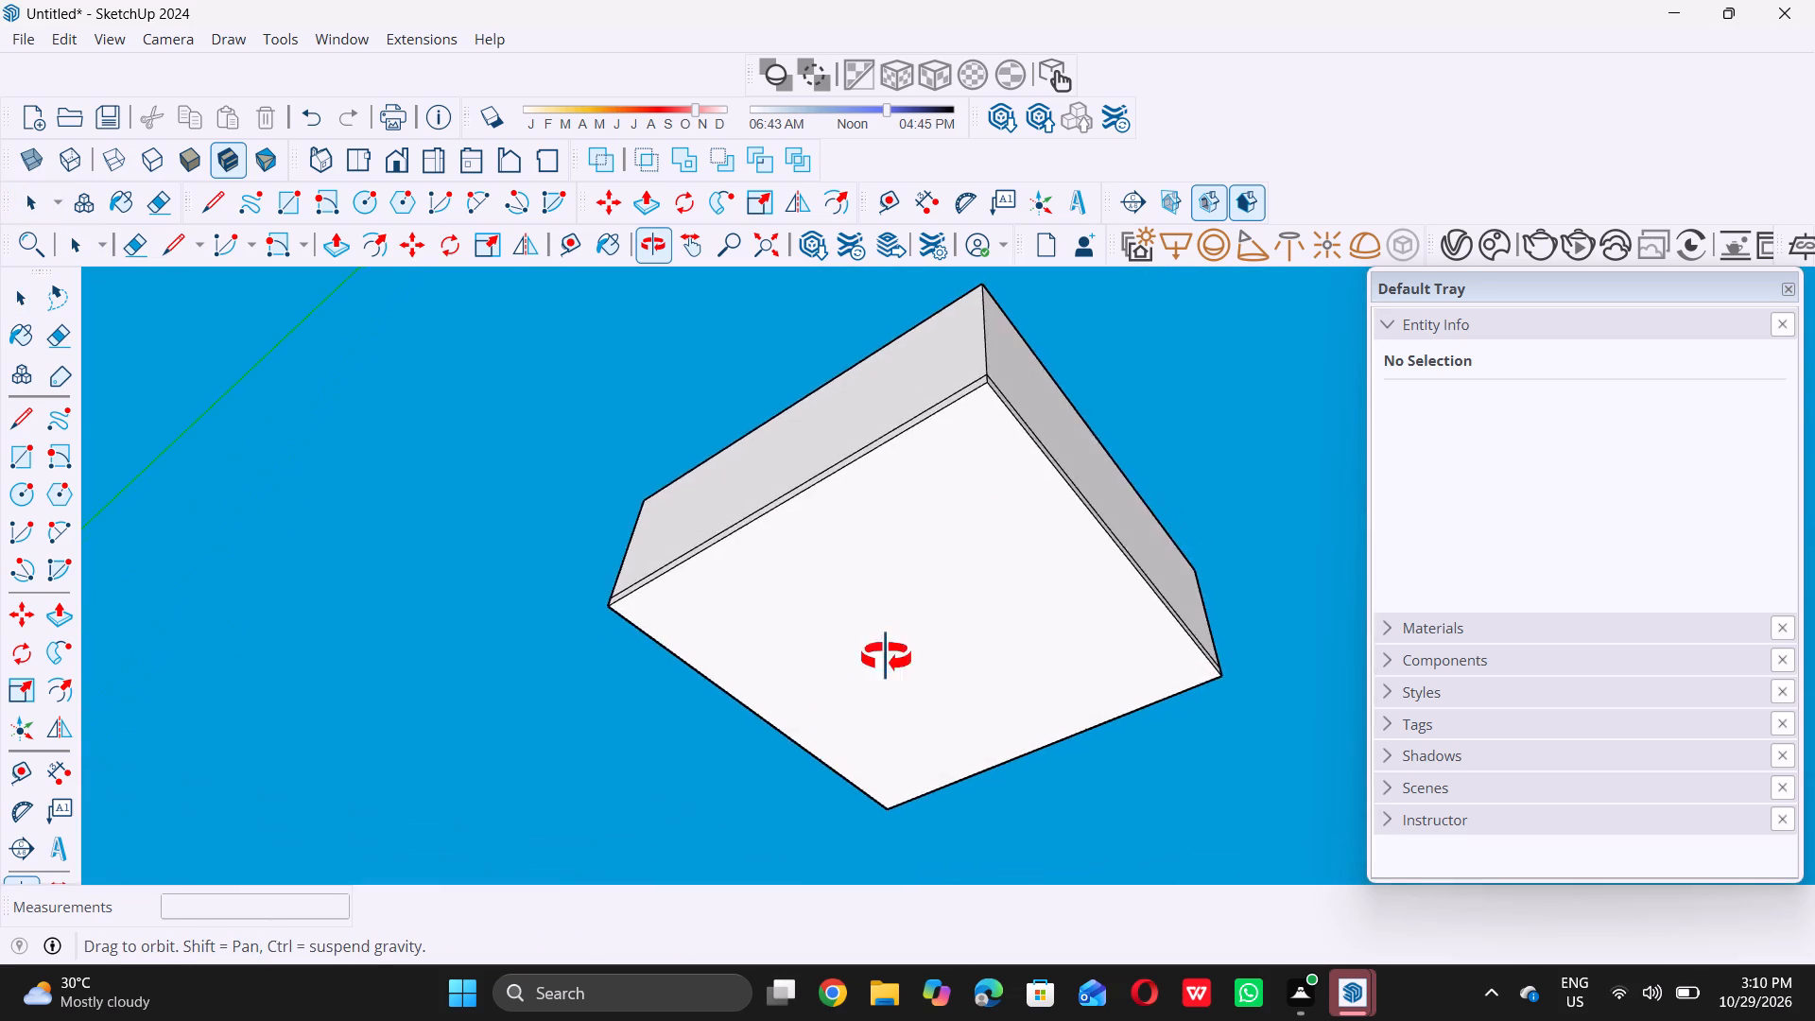
middle_click_drag(886, 657, 736, 844)
scroll(823, 612, "down", 6)
middle_click_drag(877, 558, 794, 724)
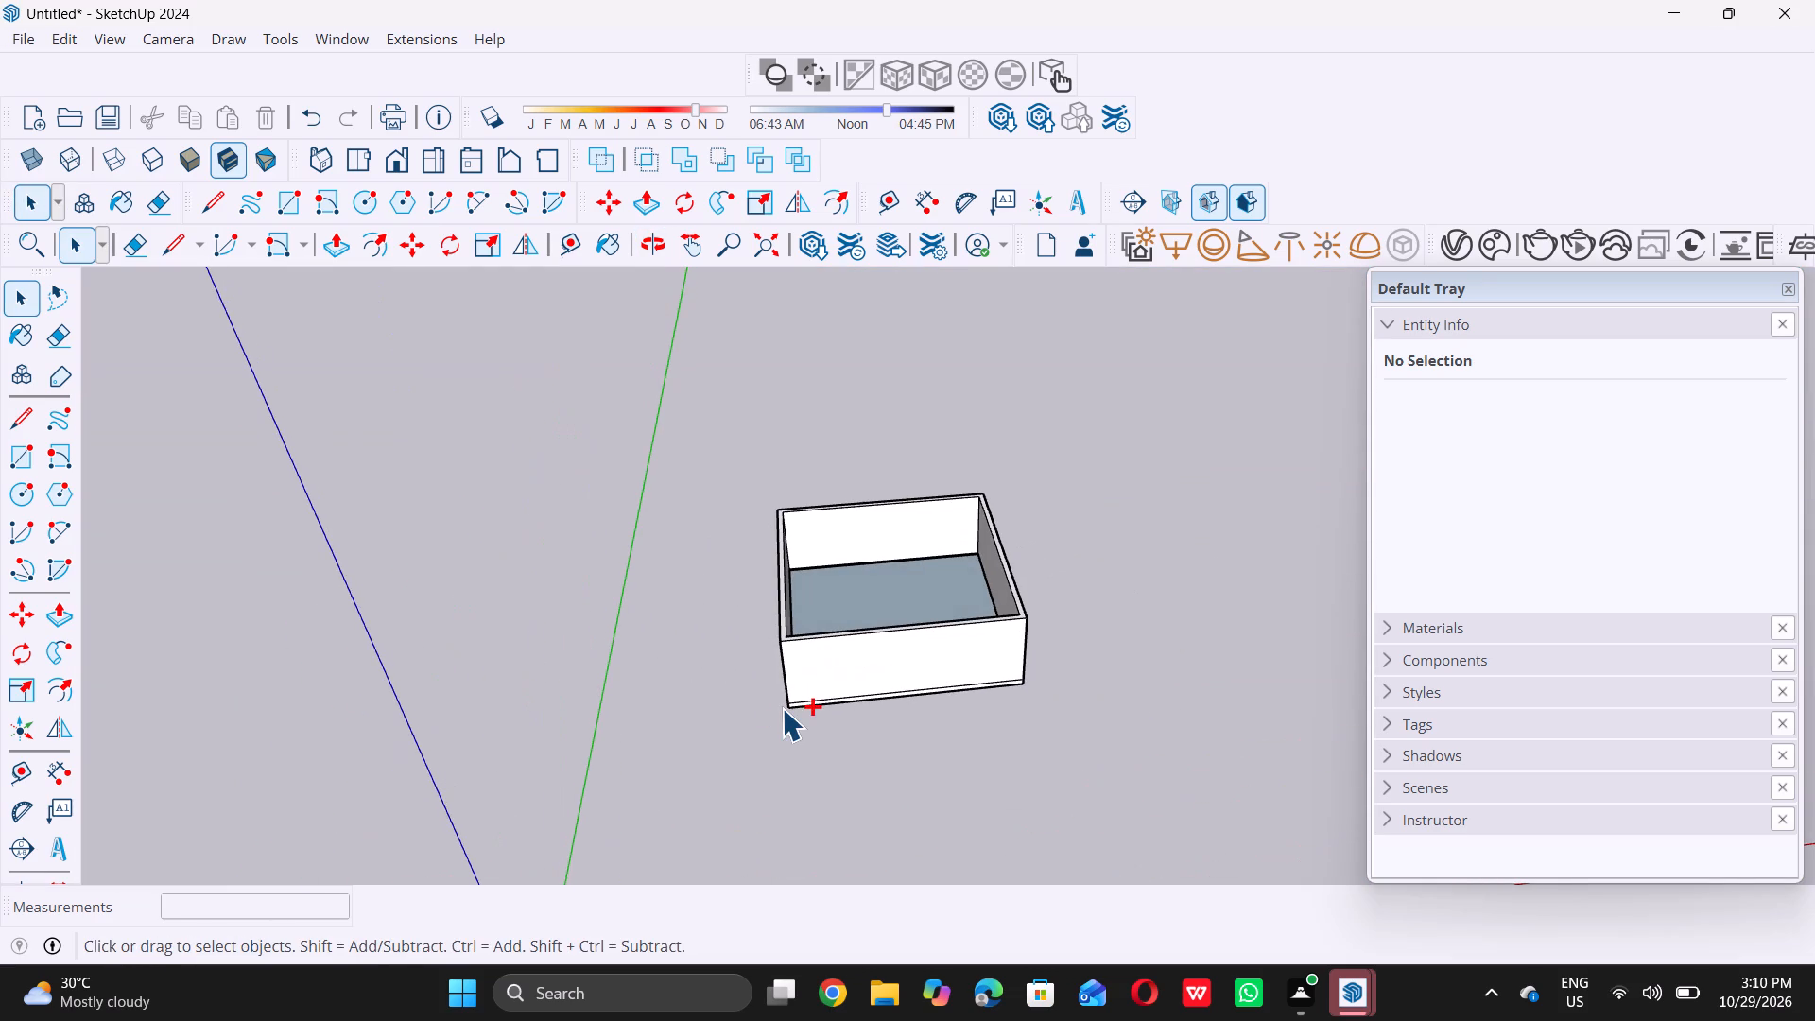
key("ctrl+z")
Examine the open underside of the walls and the 9" strip hanging below the wall's outer bottom edge.
middle_click_drag(954, 539, 1136, 428)
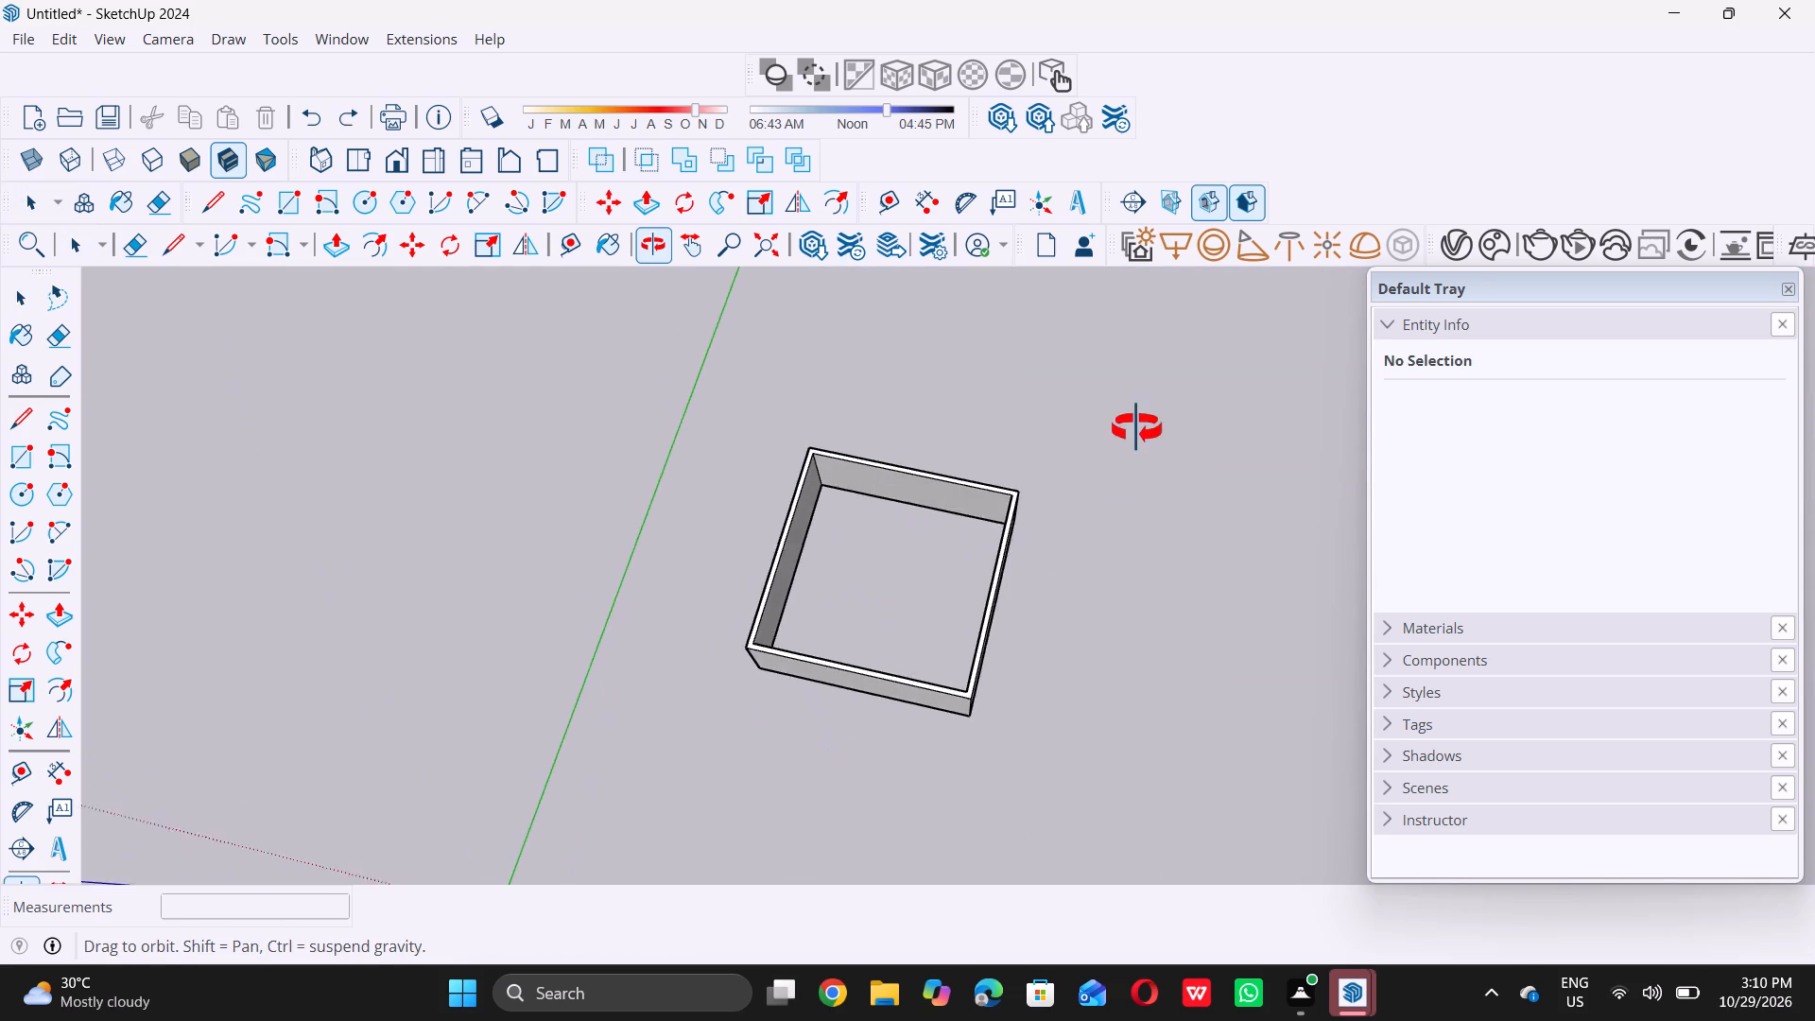
middle_click_drag(1136, 428, 1139, 424)
middle_click_drag(766, 737, 960, 441)
scroll(850, 654, "up", 7)
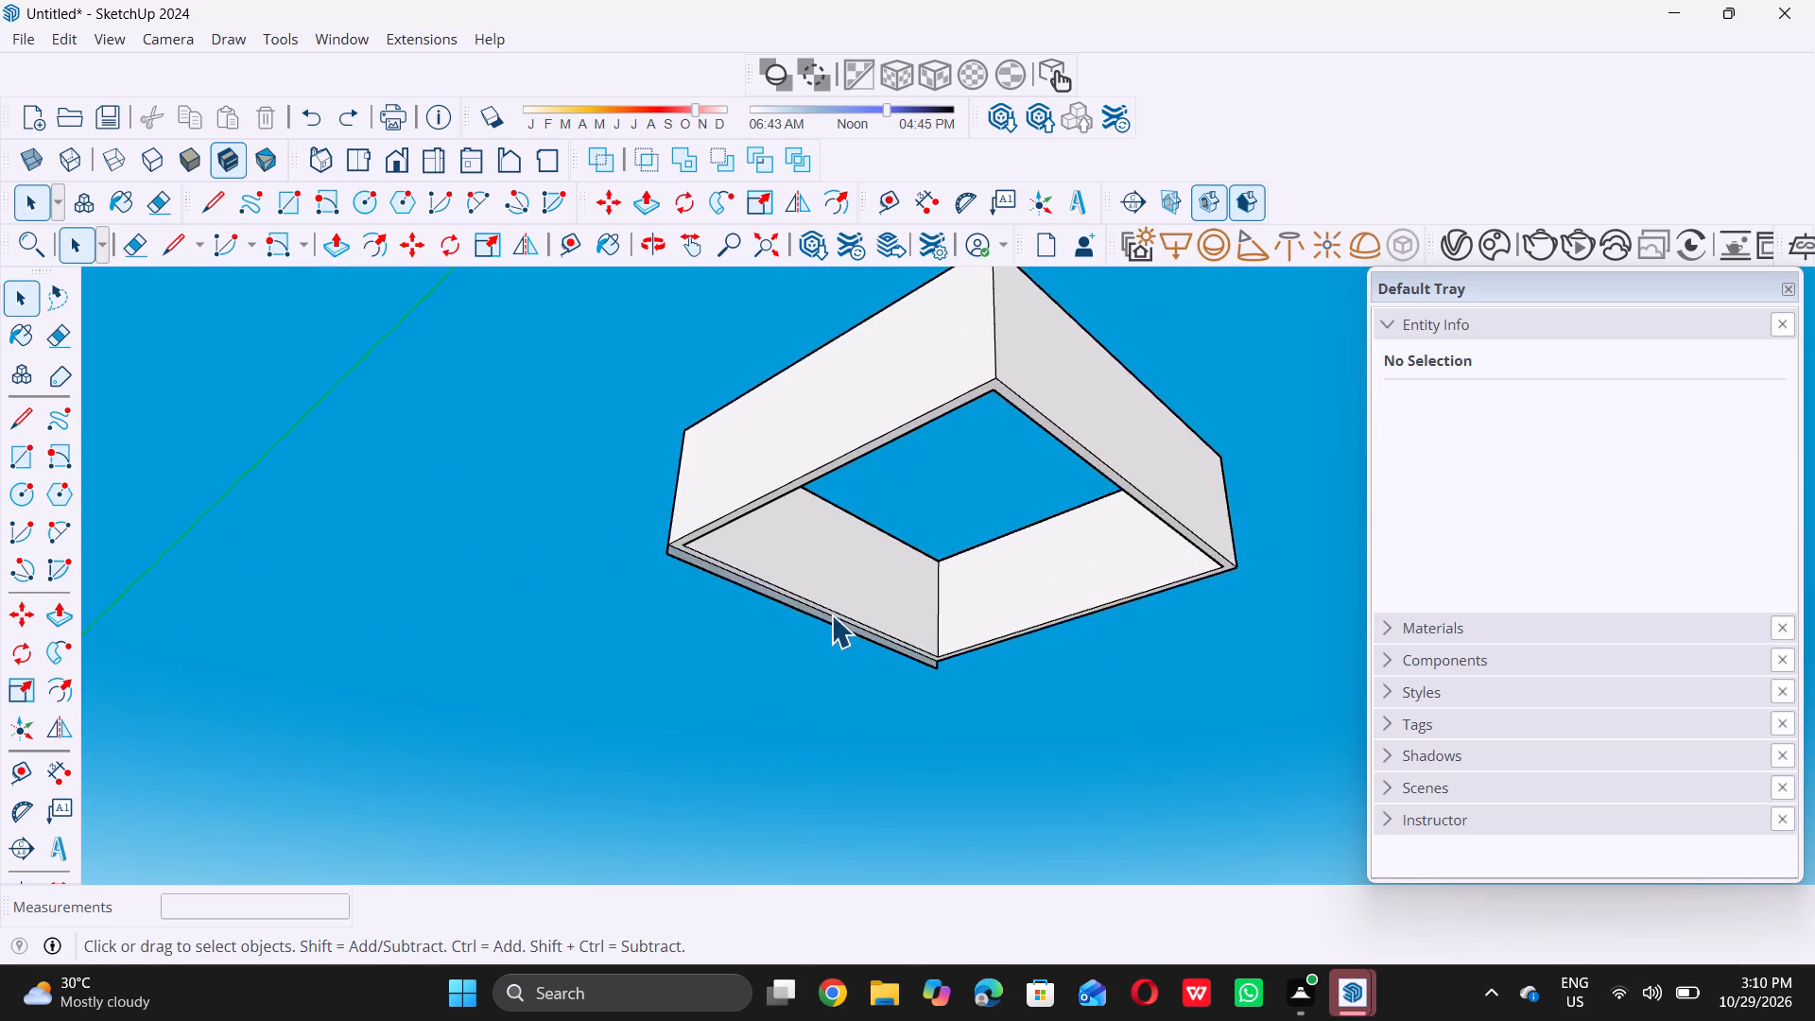
scroll(825, 614, "up", 12)
scroll(738, 587, "up", 3)
middle_click_drag(787, 540, 768, 605)
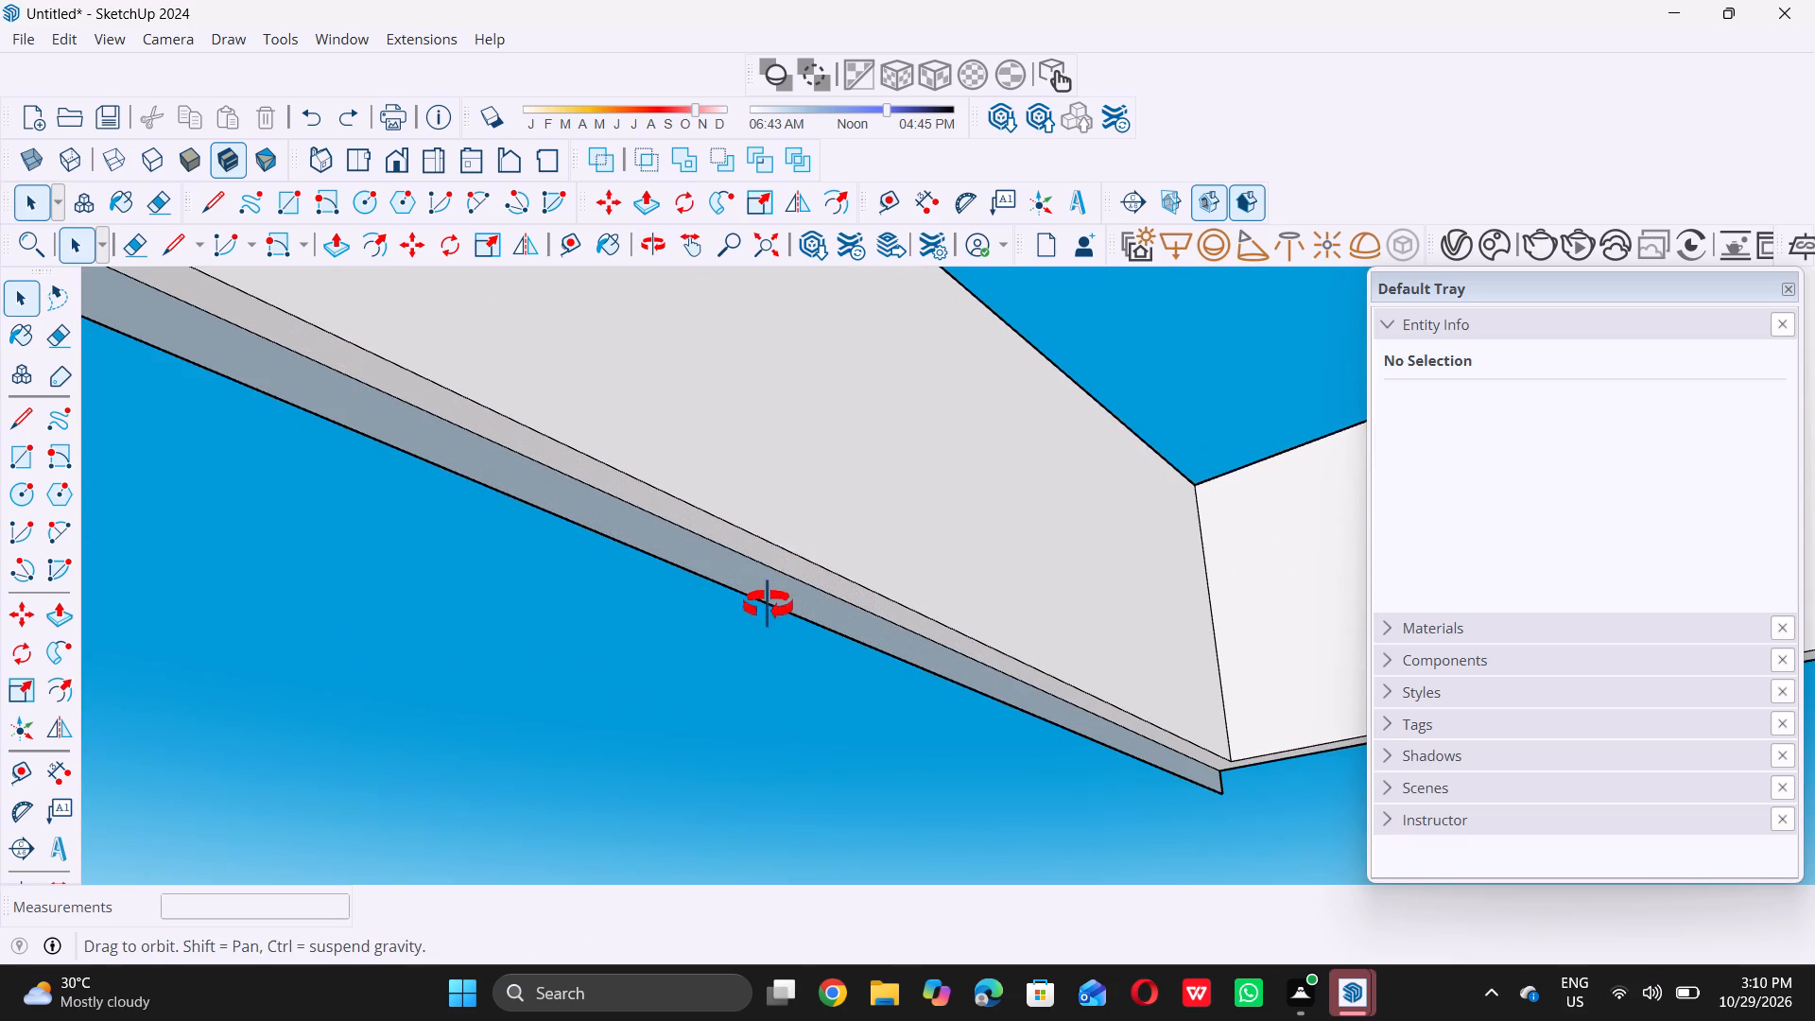
middle_click_drag(768, 605, 735, 671)
scroll(735, 664, "up", 1)
scroll(734, 634, "down", 8)
scroll(809, 543, "down", 3)
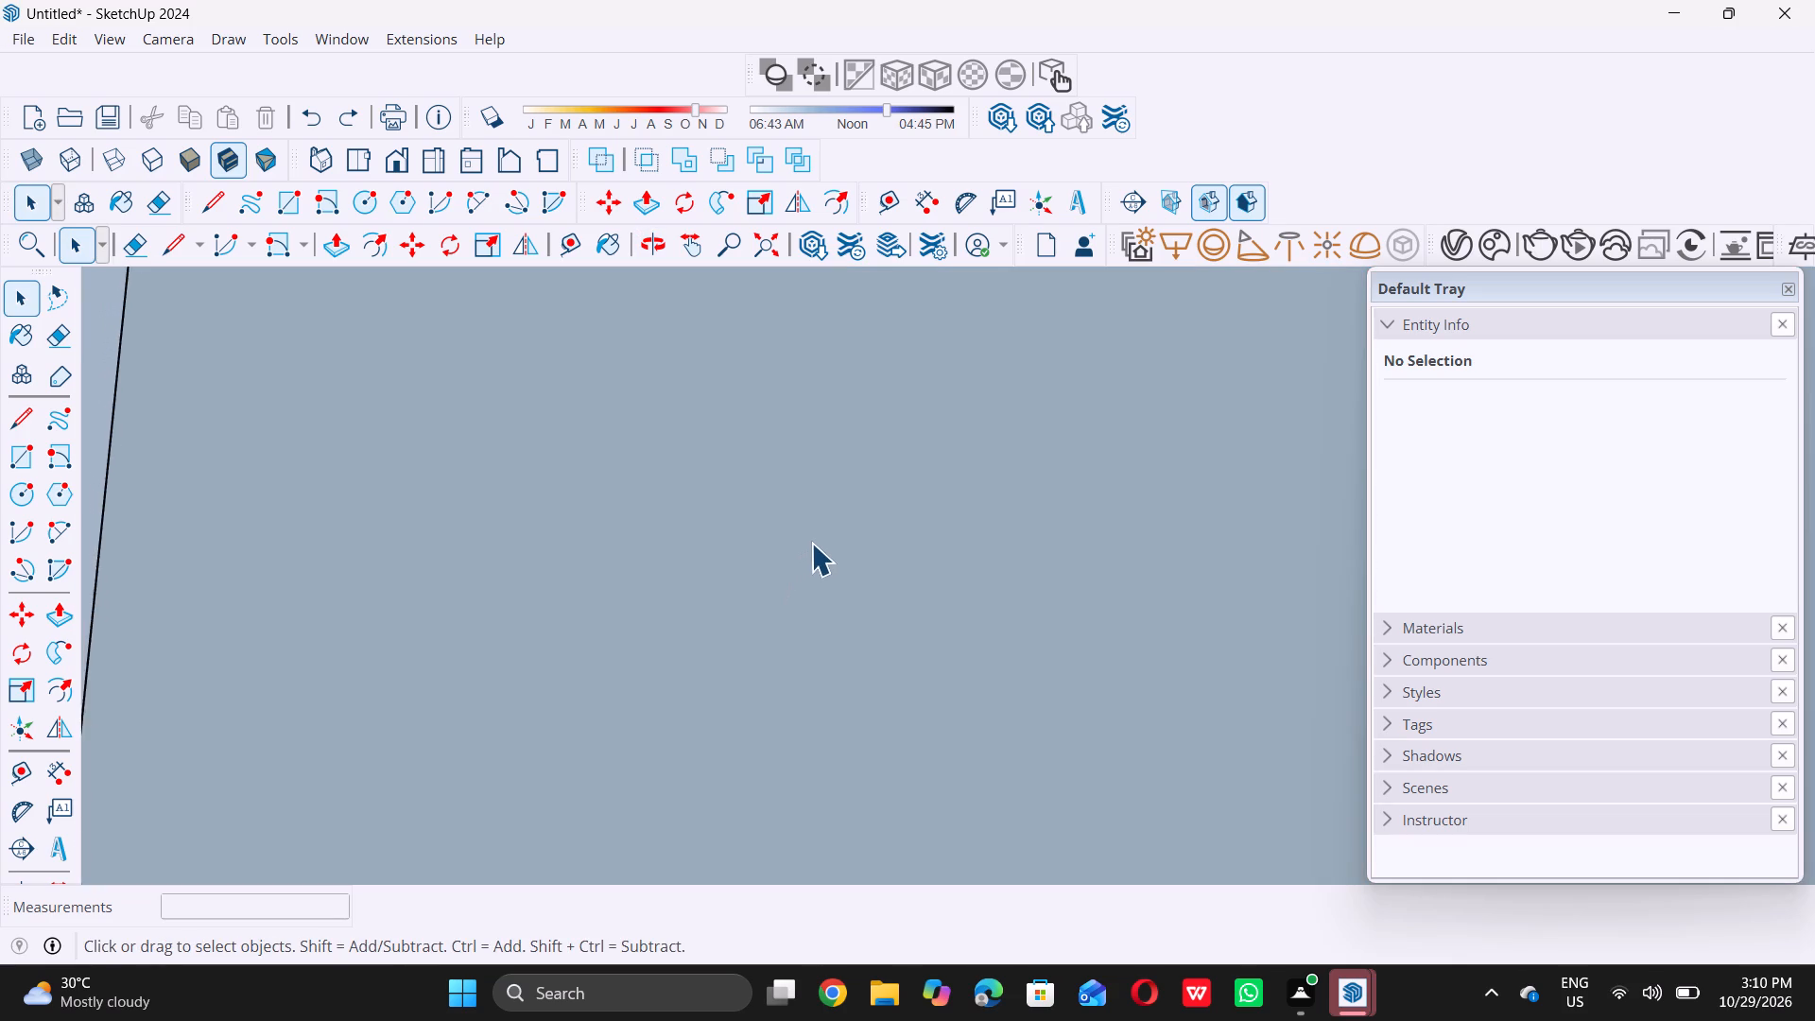
scroll(811, 543, "down", 20)
scroll(811, 543, "down", 2)
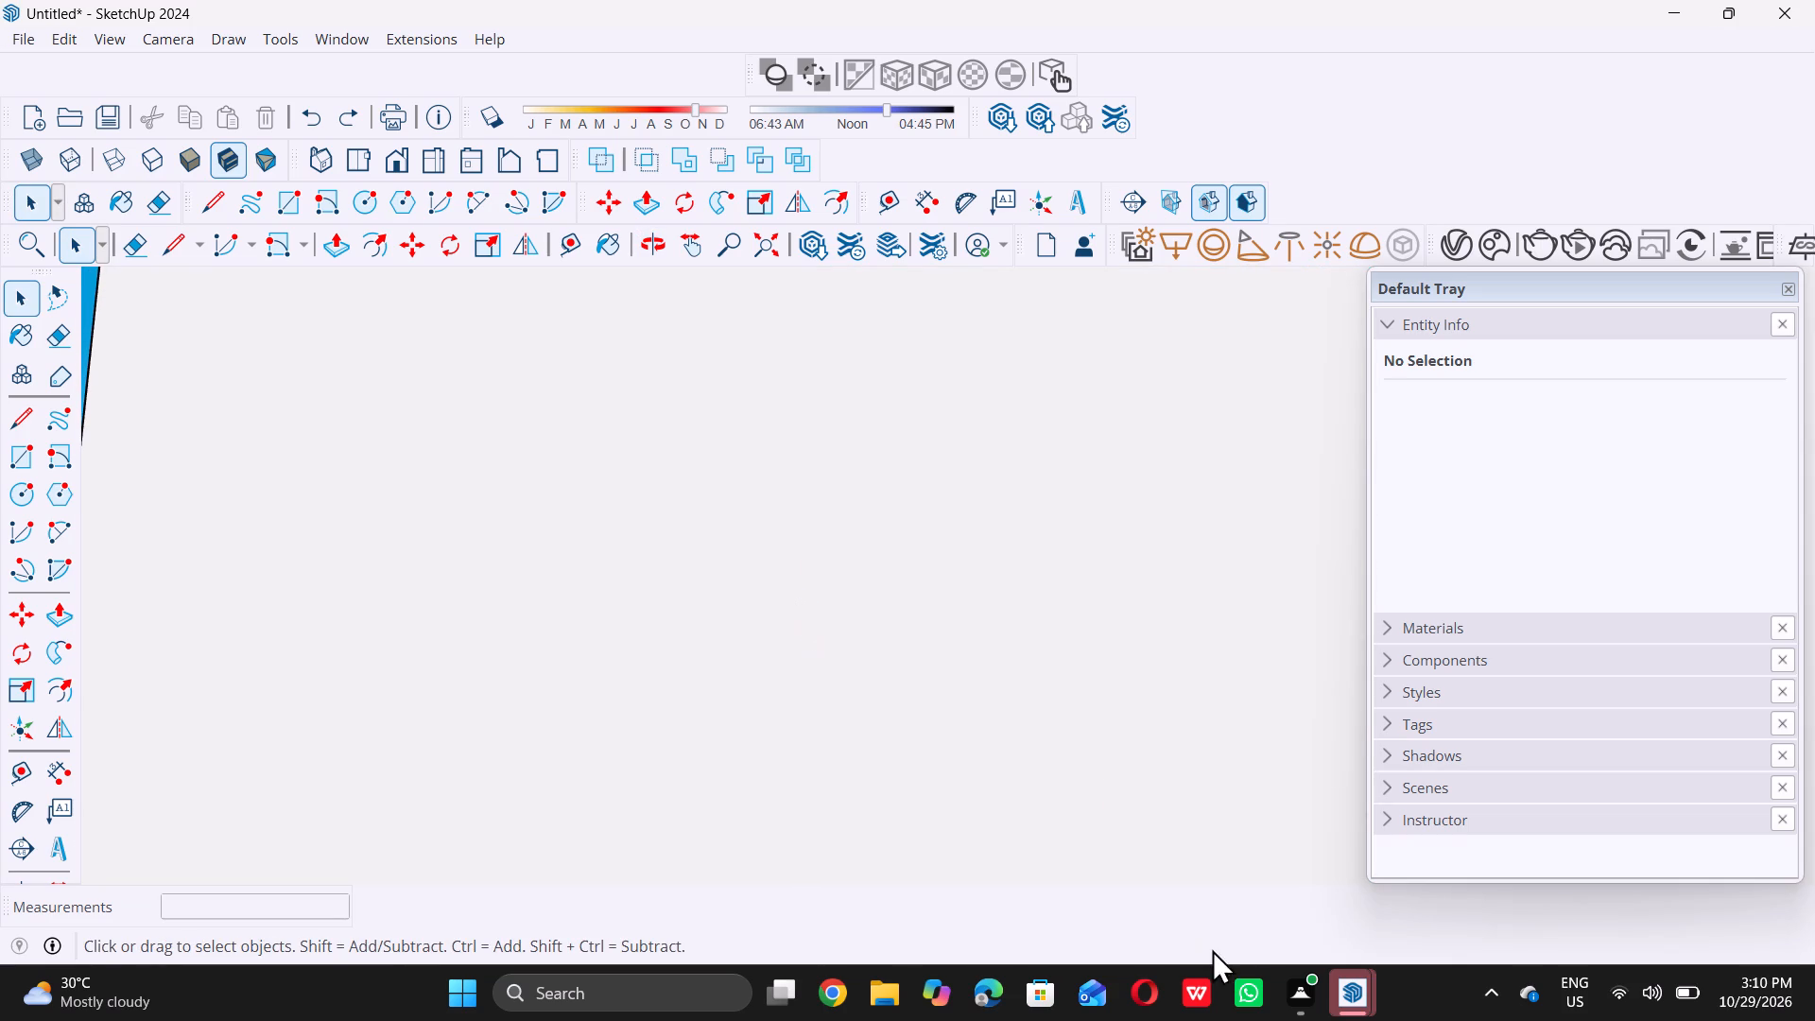
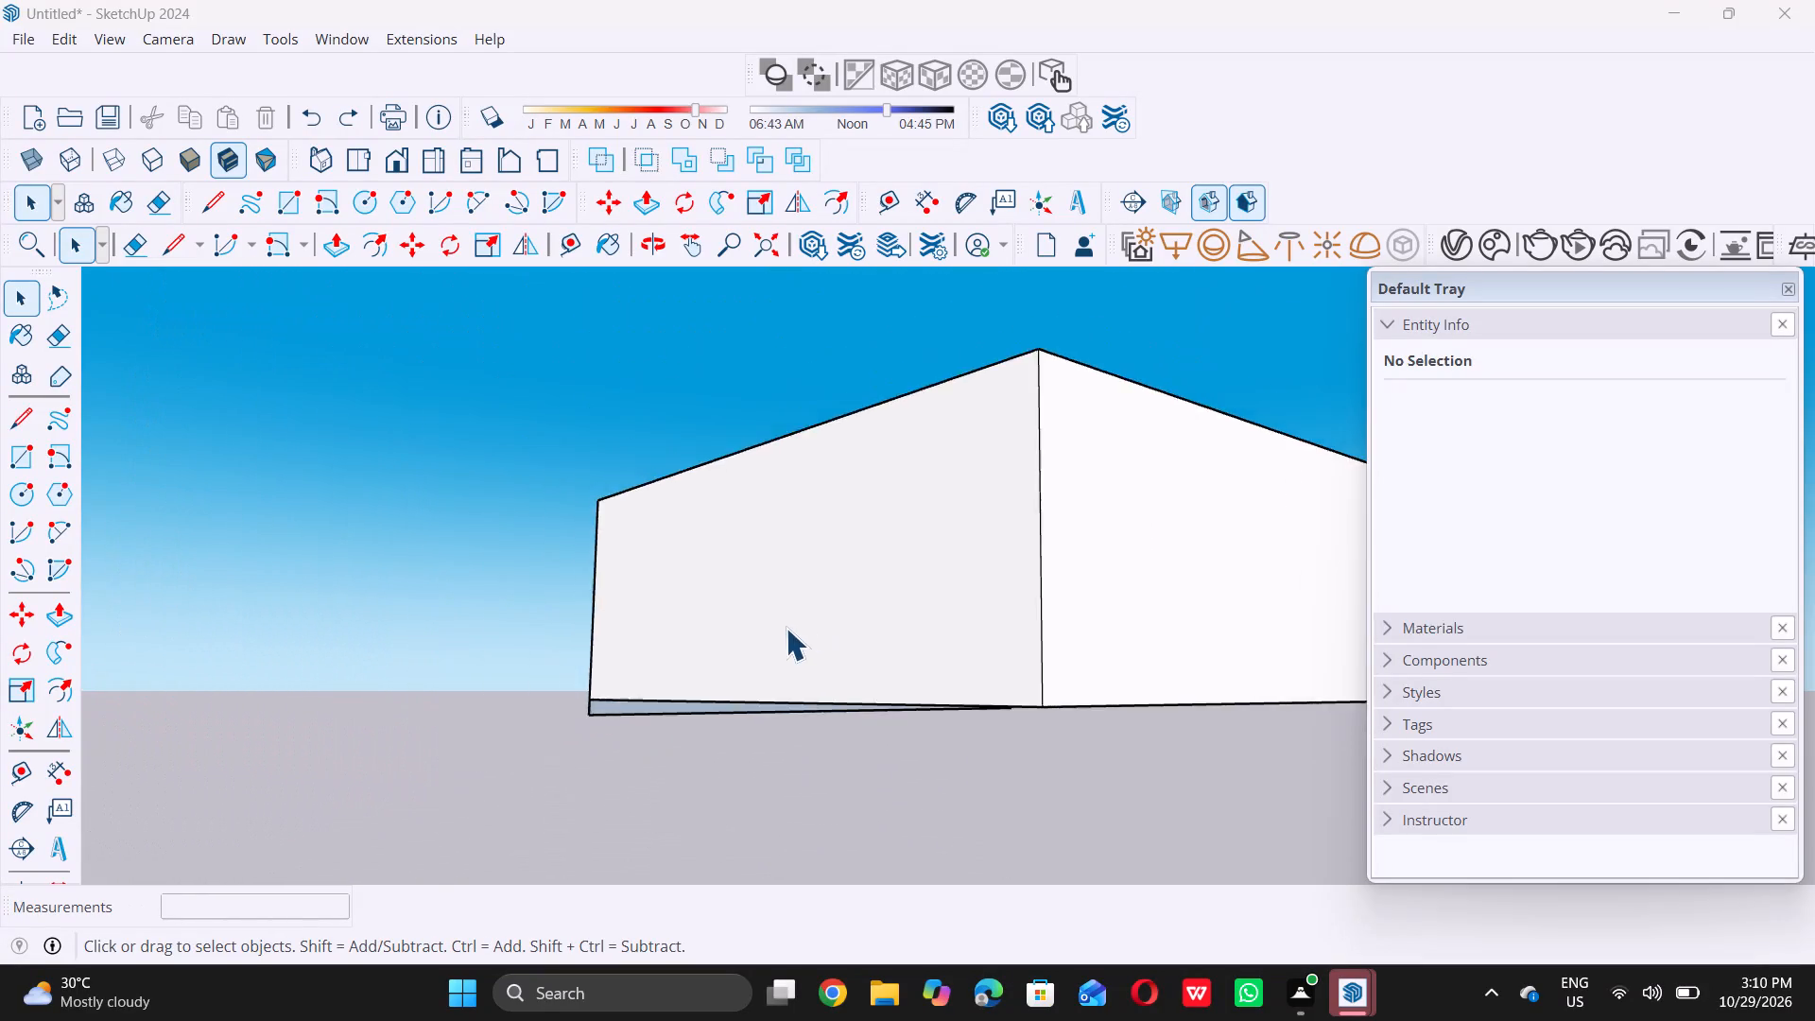
Push/Pull the 9" strip 30' across to the opposite wall's outer face, forming the floor slab beneath the walls.
middle_click_drag(739, 707, 829, 645)
middle_click(829, 645)
scroll(791, 674, "up", 2)
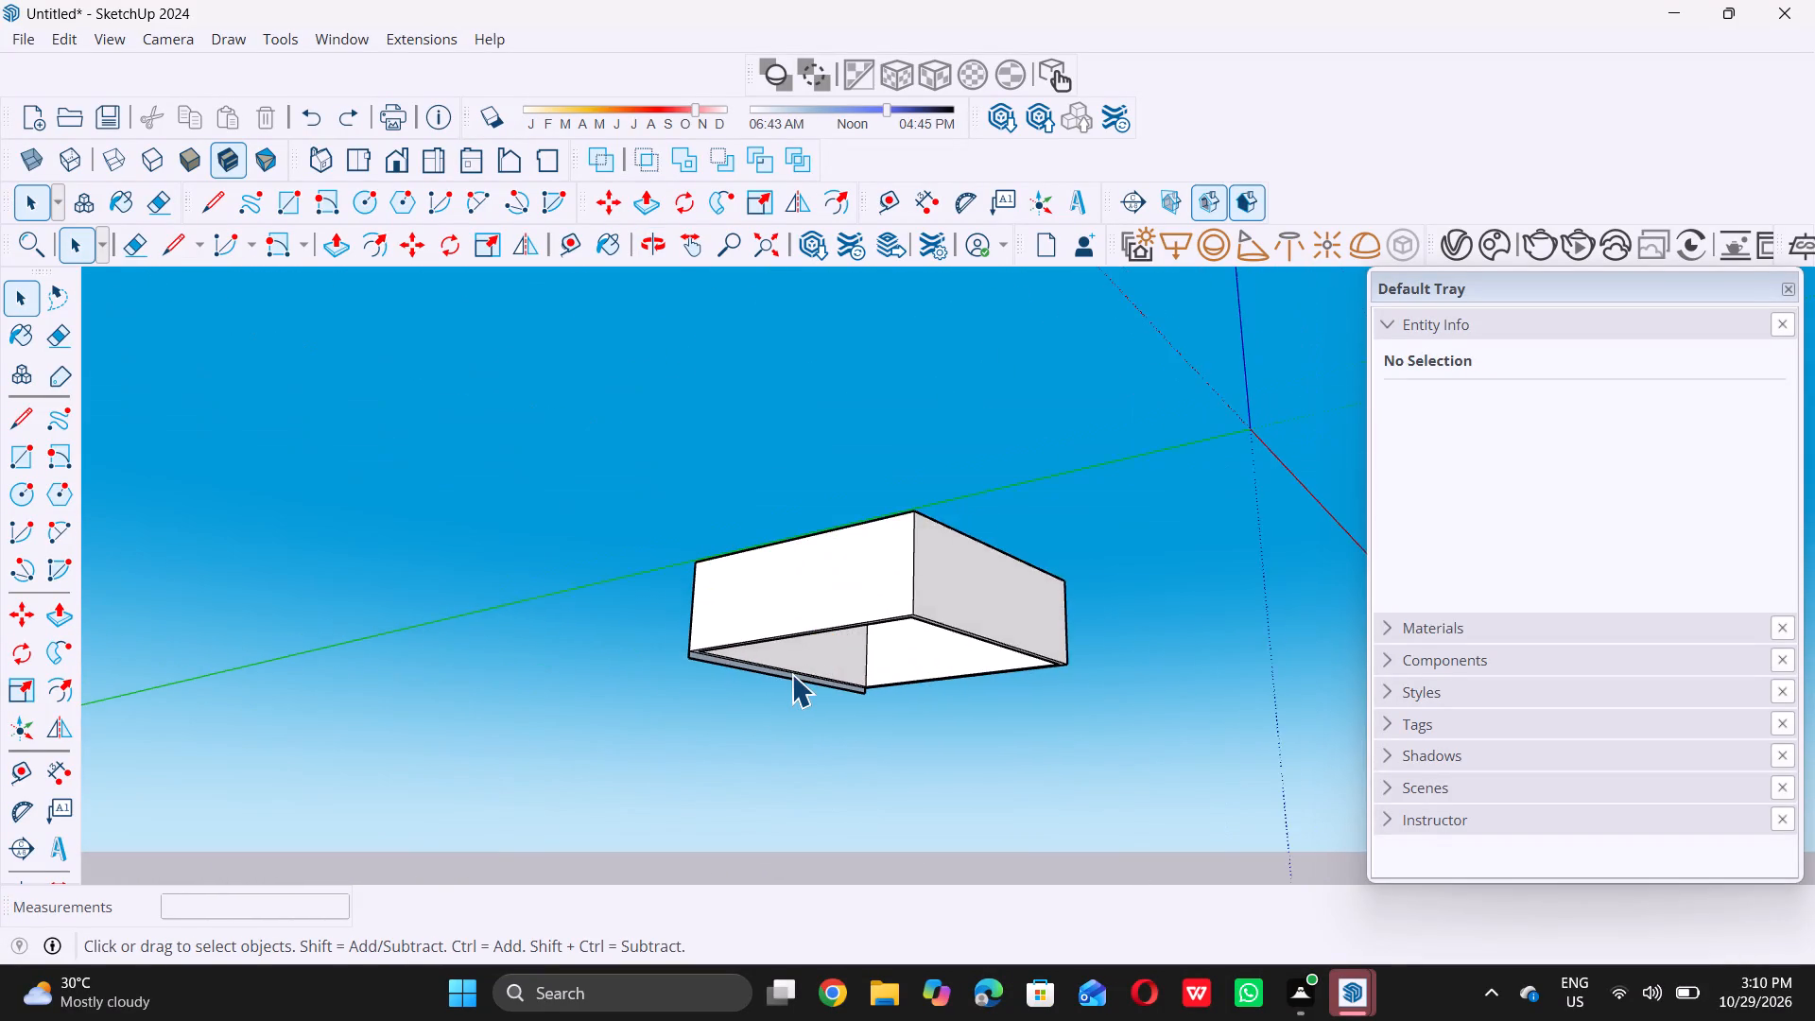
scroll(791, 674, "up", 17)
scroll(769, 676, "up", 9)
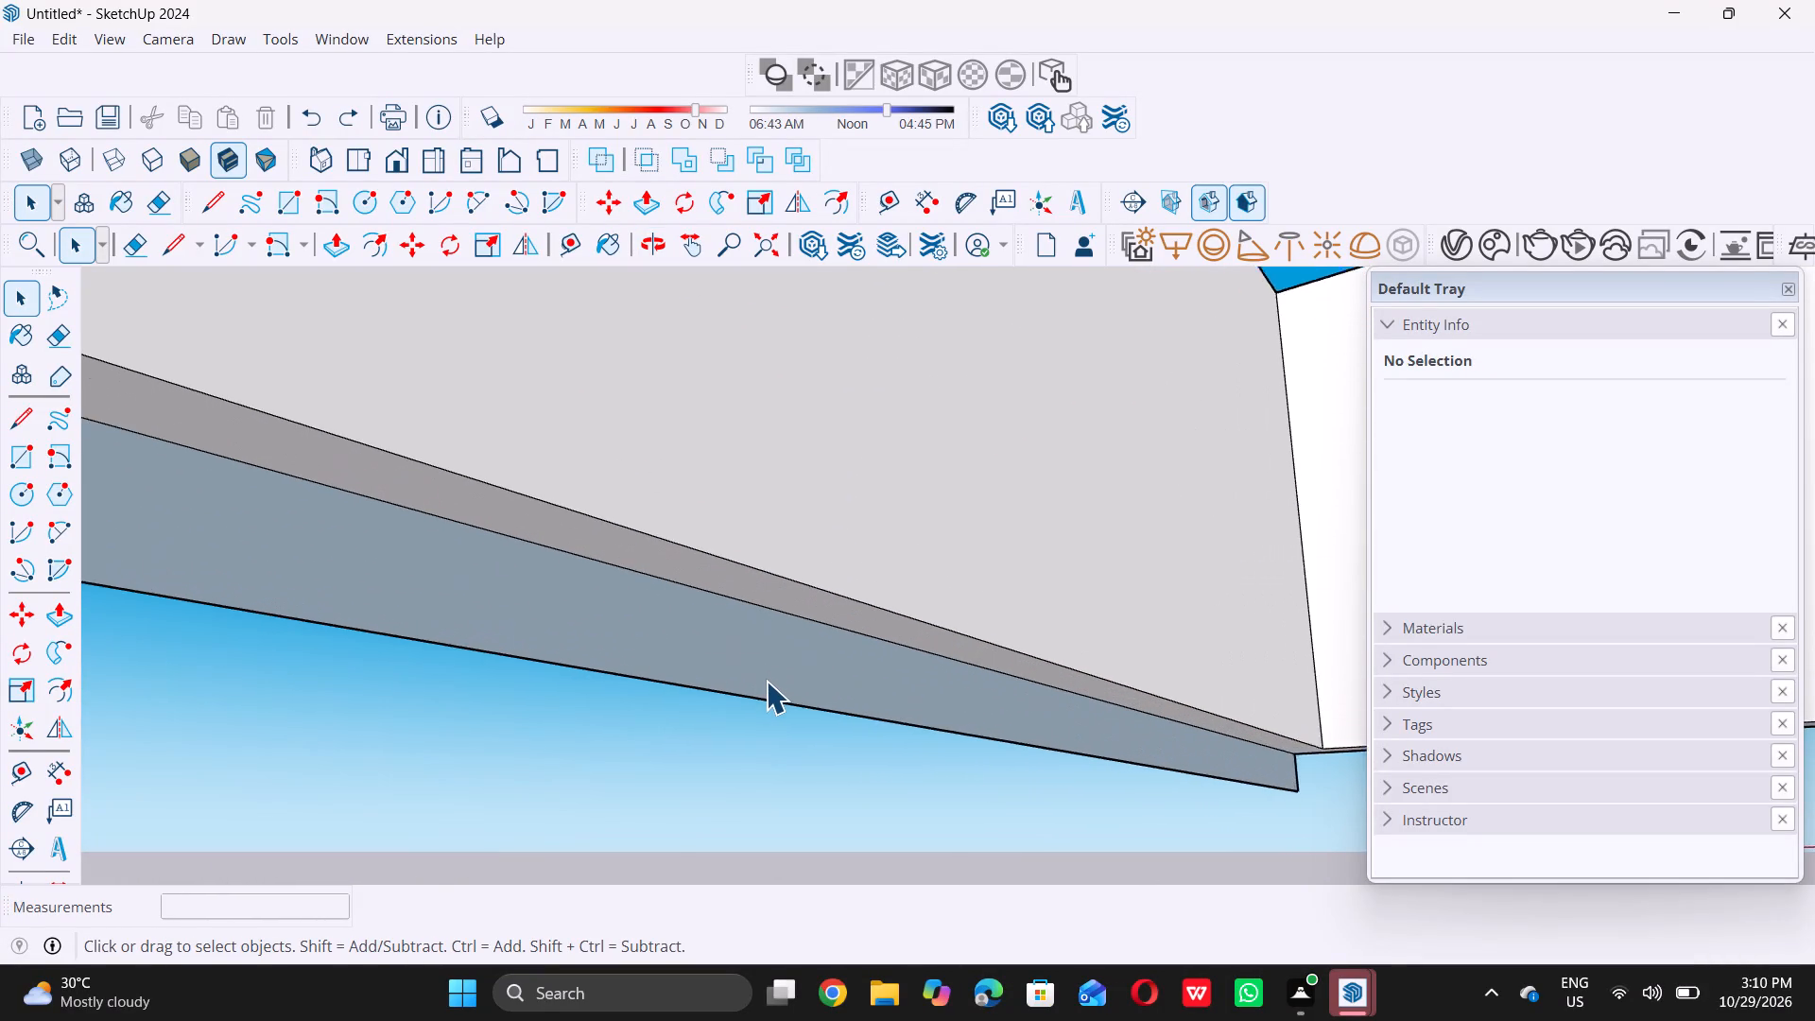
left_click(766, 681)
key("p")
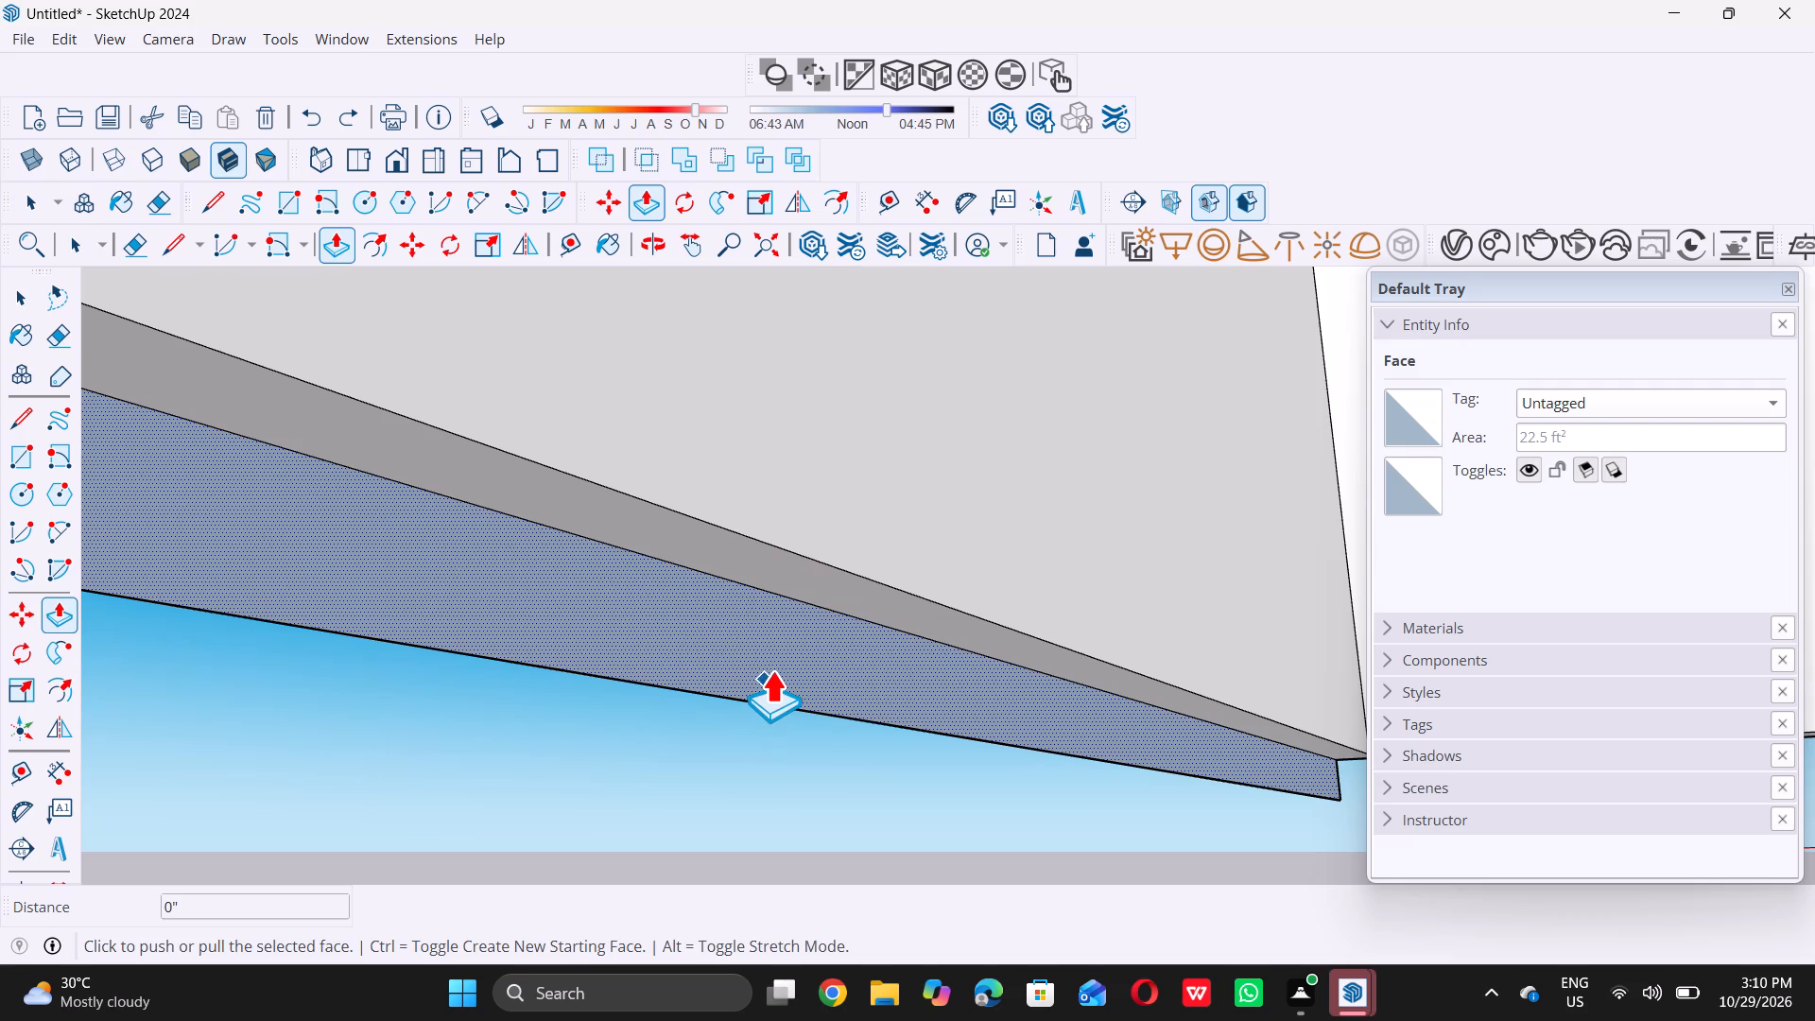
left_click(782, 659)
scroll(778, 661, "down", 9)
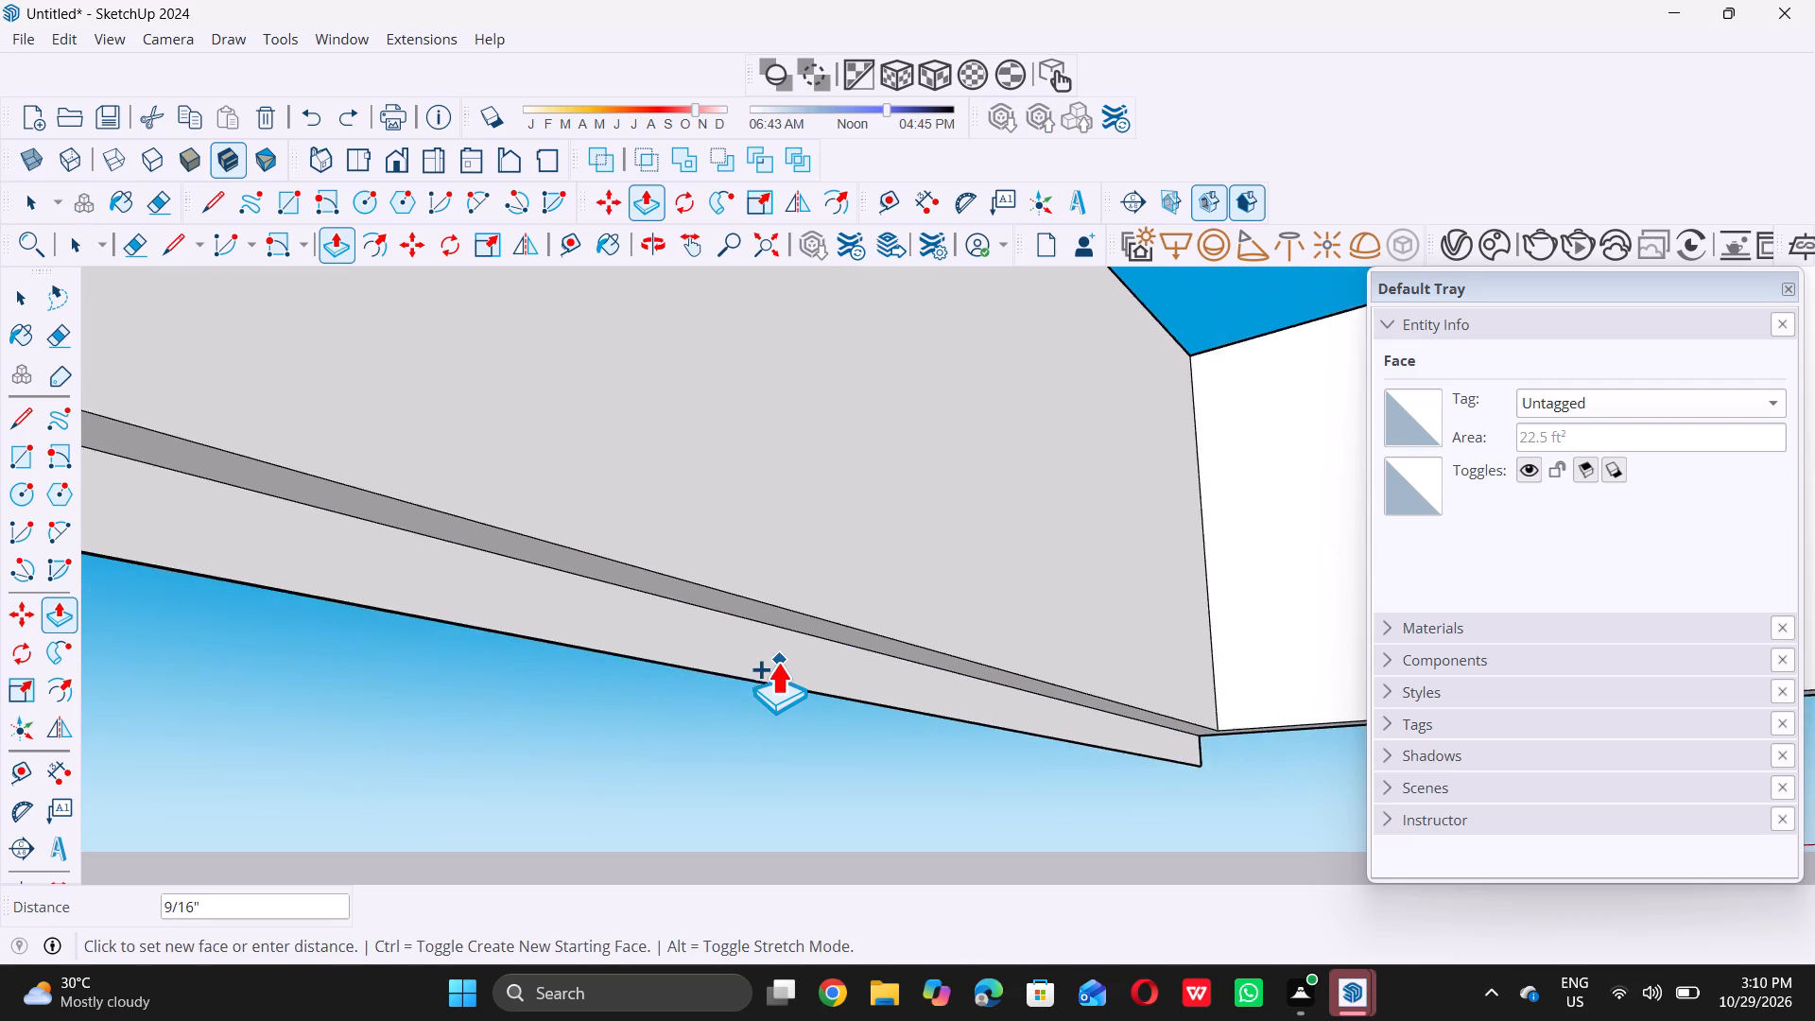
scroll(777, 662, "down", 19)
scroll(777, 662, "down", 4)
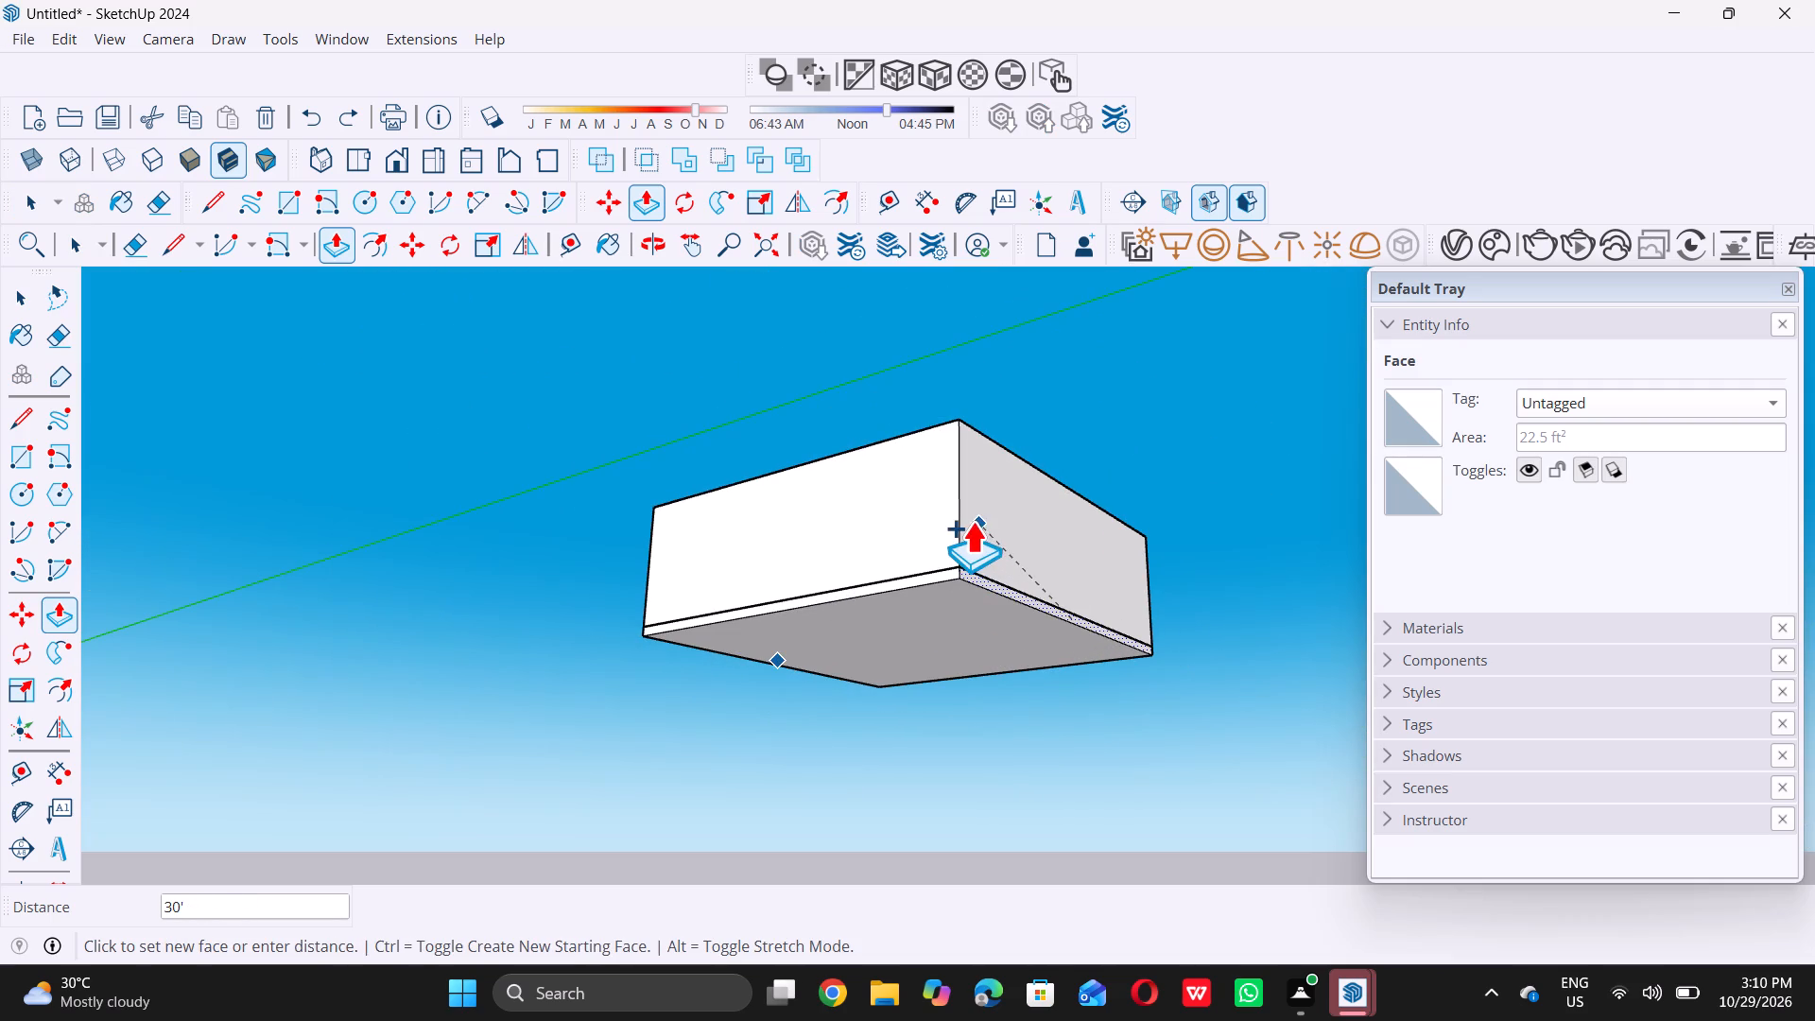
left_click(957, 523)
key("space")
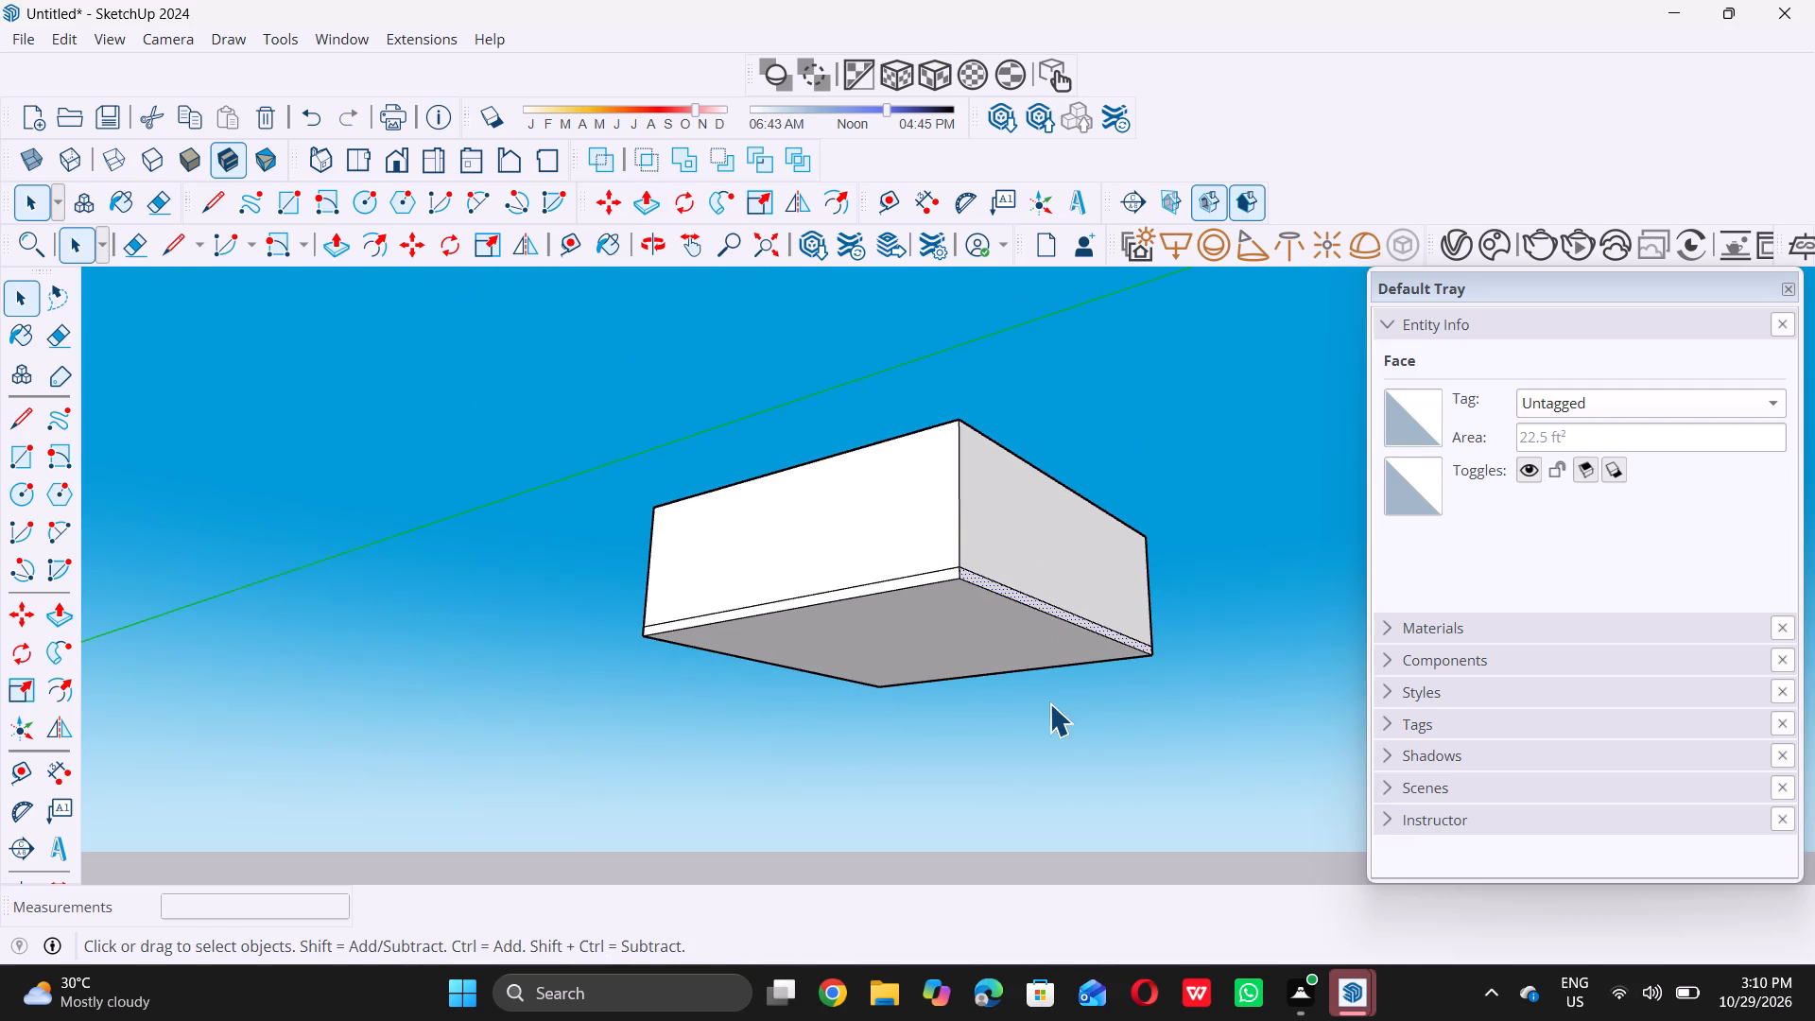
left_click(1060, 712)
Examine the walls and new floor slab from above, inside the enclosure and along the outer wall faces.
scroll(1061, 712, "down", 5)
middle_click_drag(1046, 527, 777, 896)
scroll(1046, 527, "down", 1)
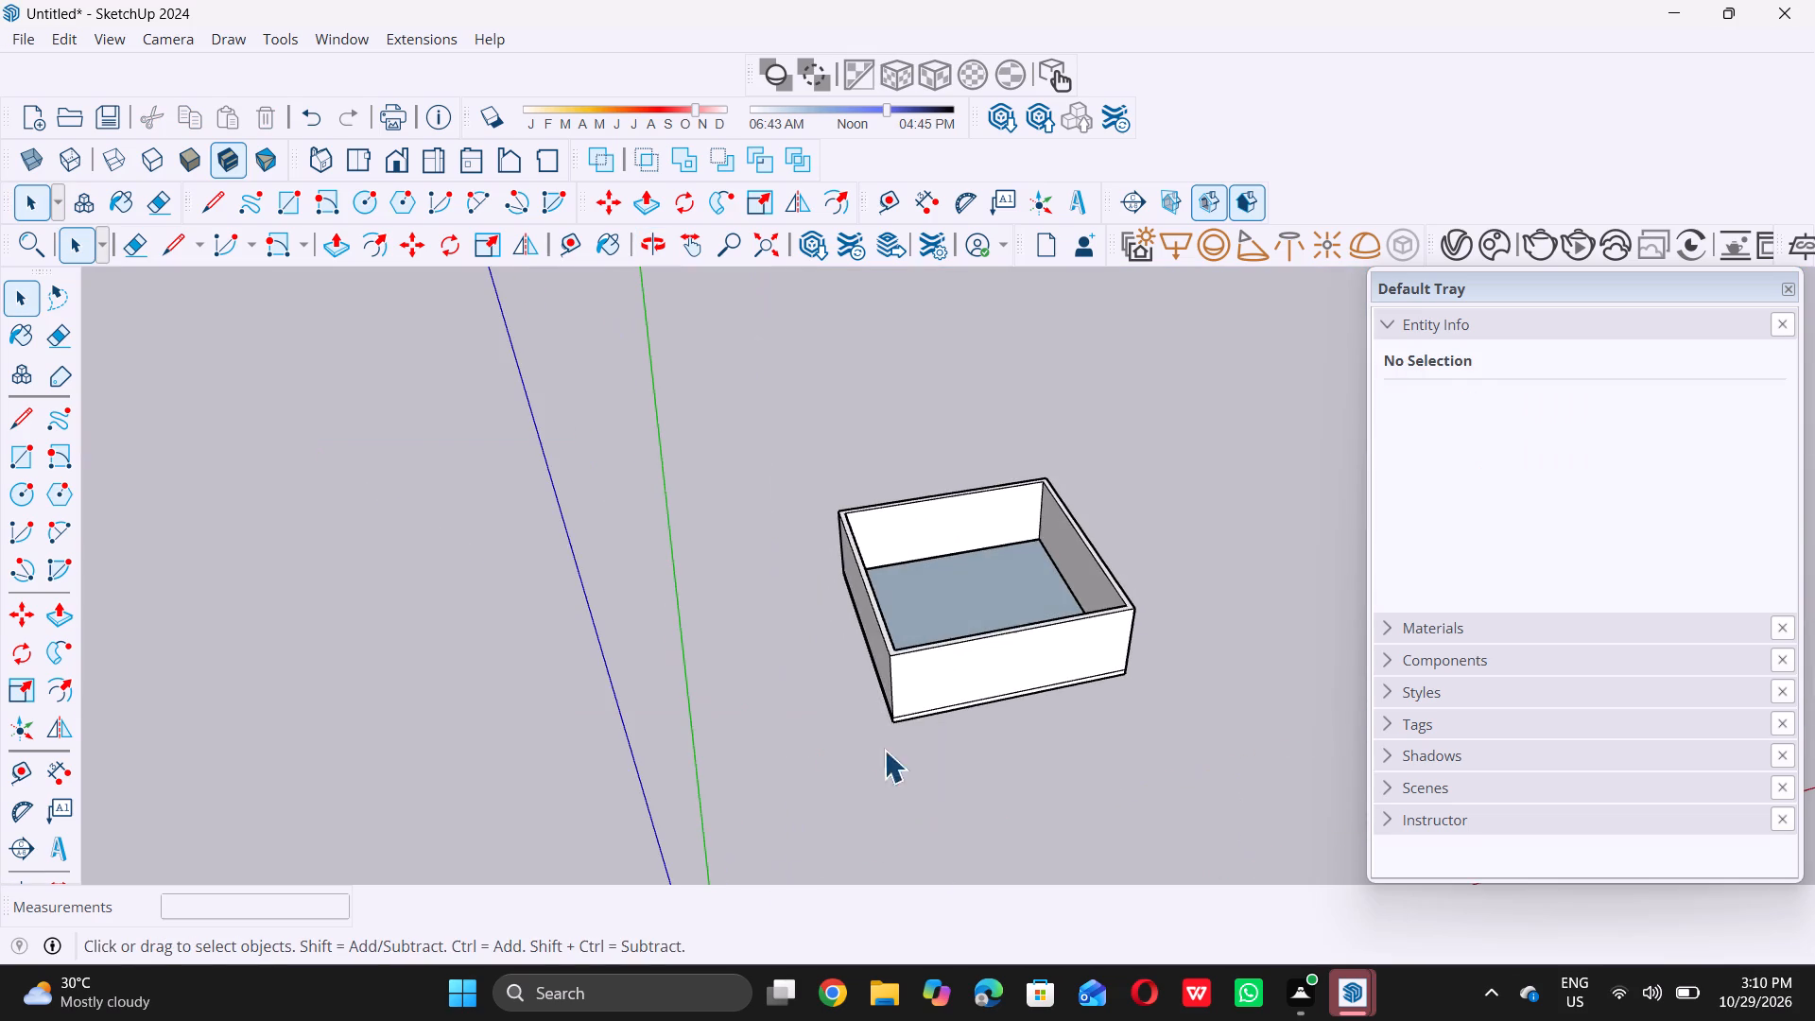
scroll(1060, 554, "up", 6)
scroll(876, 585, "up", 1)
middle_click_drag(876, 585, 856, 735)
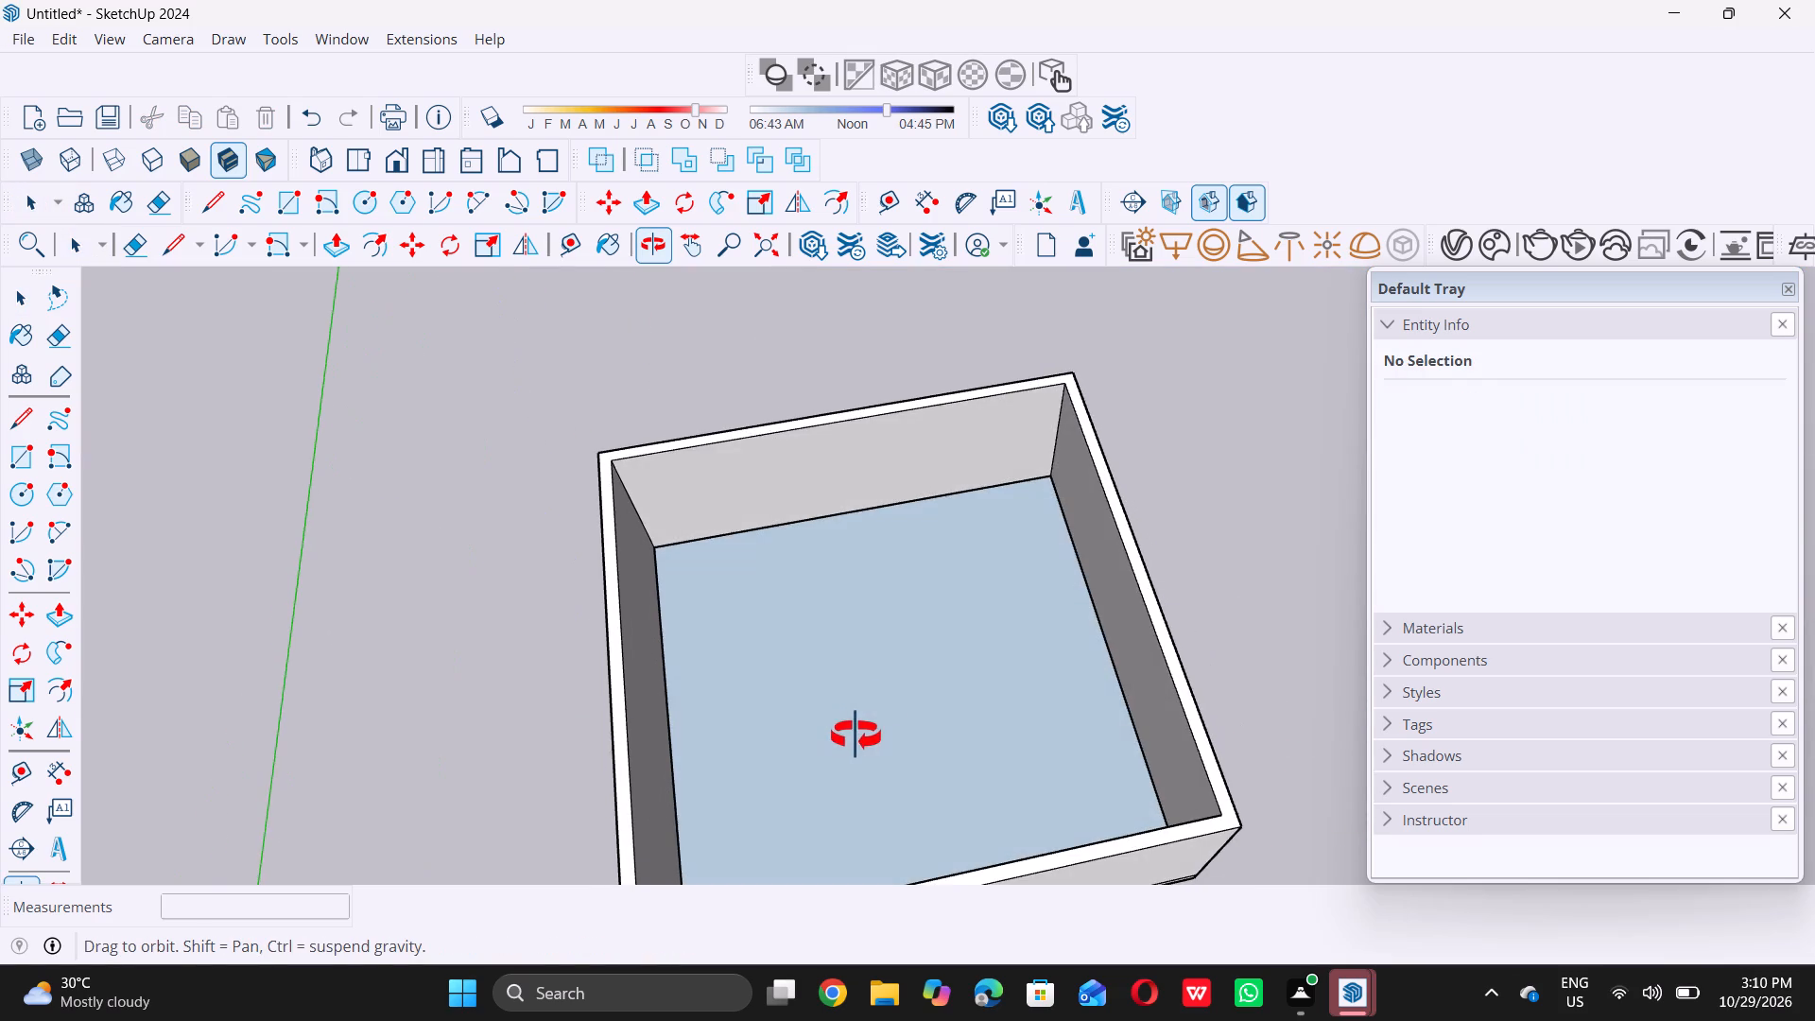
middle_click_drag(856, 735, 1093, 477)
middle_click(1093, 477)
scroll(1005, 509, "down", 1)
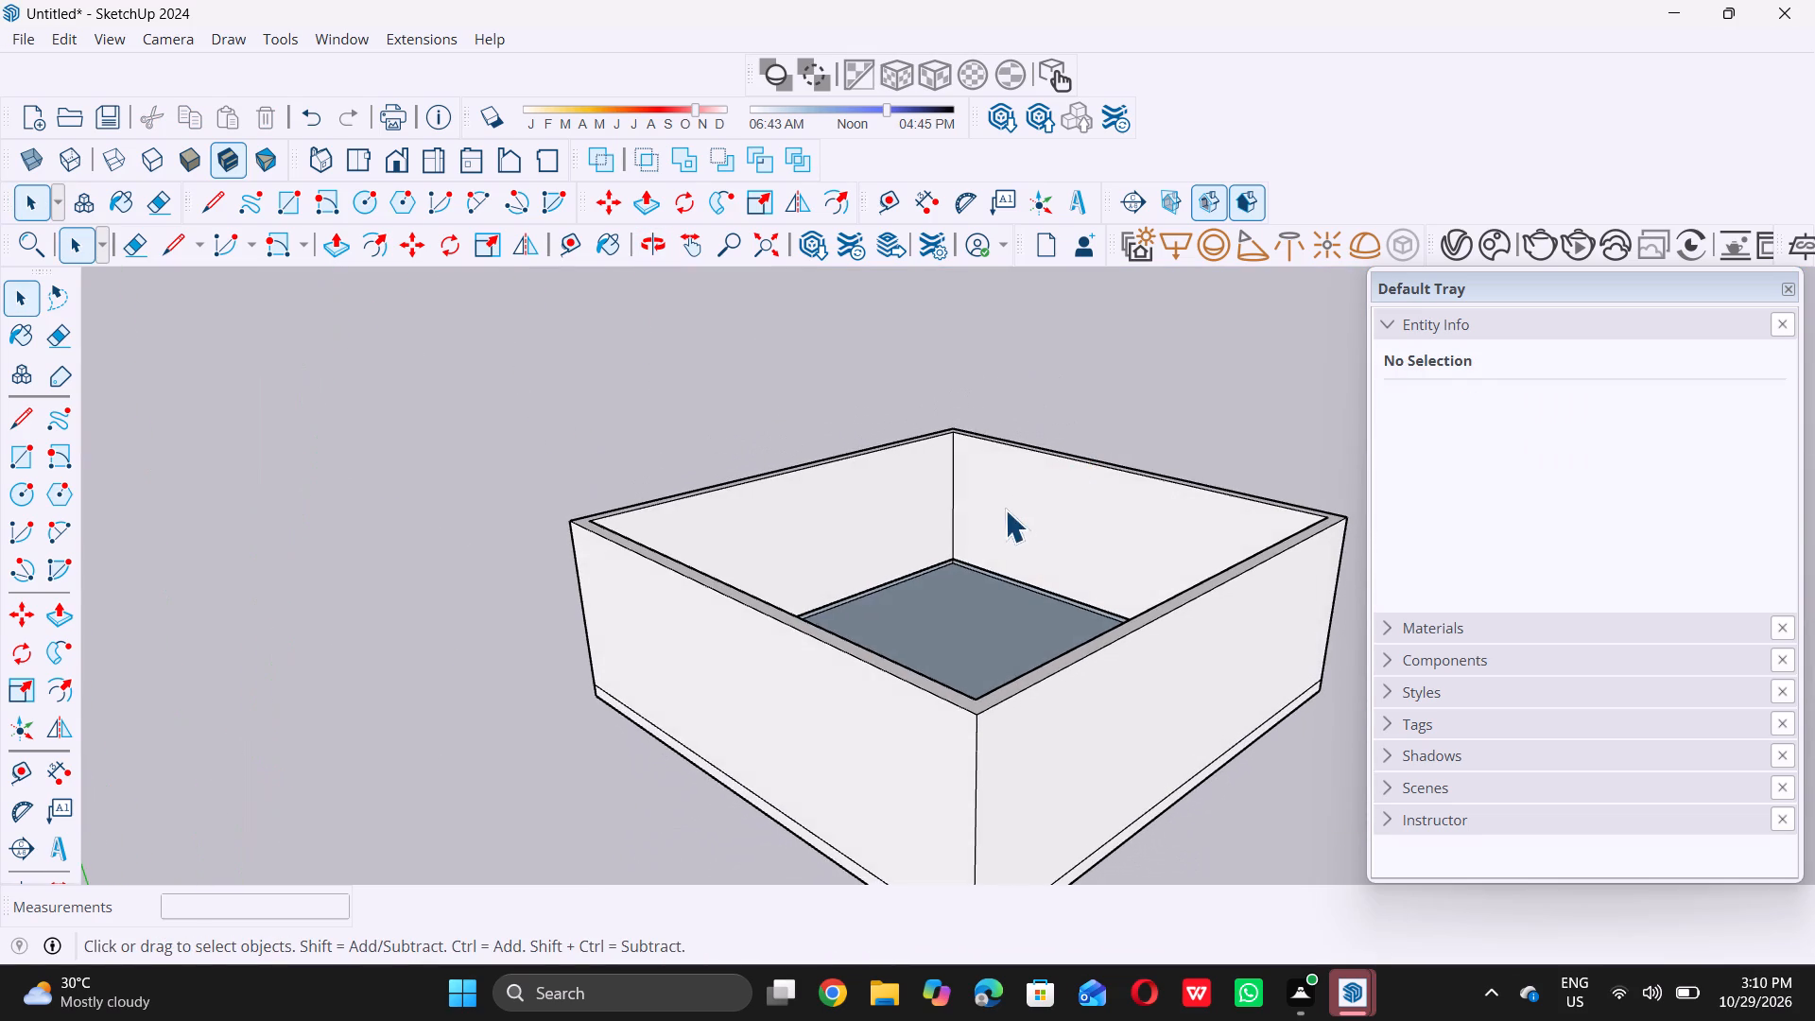
scroll(1005, 510, "down", 4)
middle_click_drag(1009, 511, 744, 465)
middle_click(741, 465)
middle_click_drag(925, 636, 852, 586)
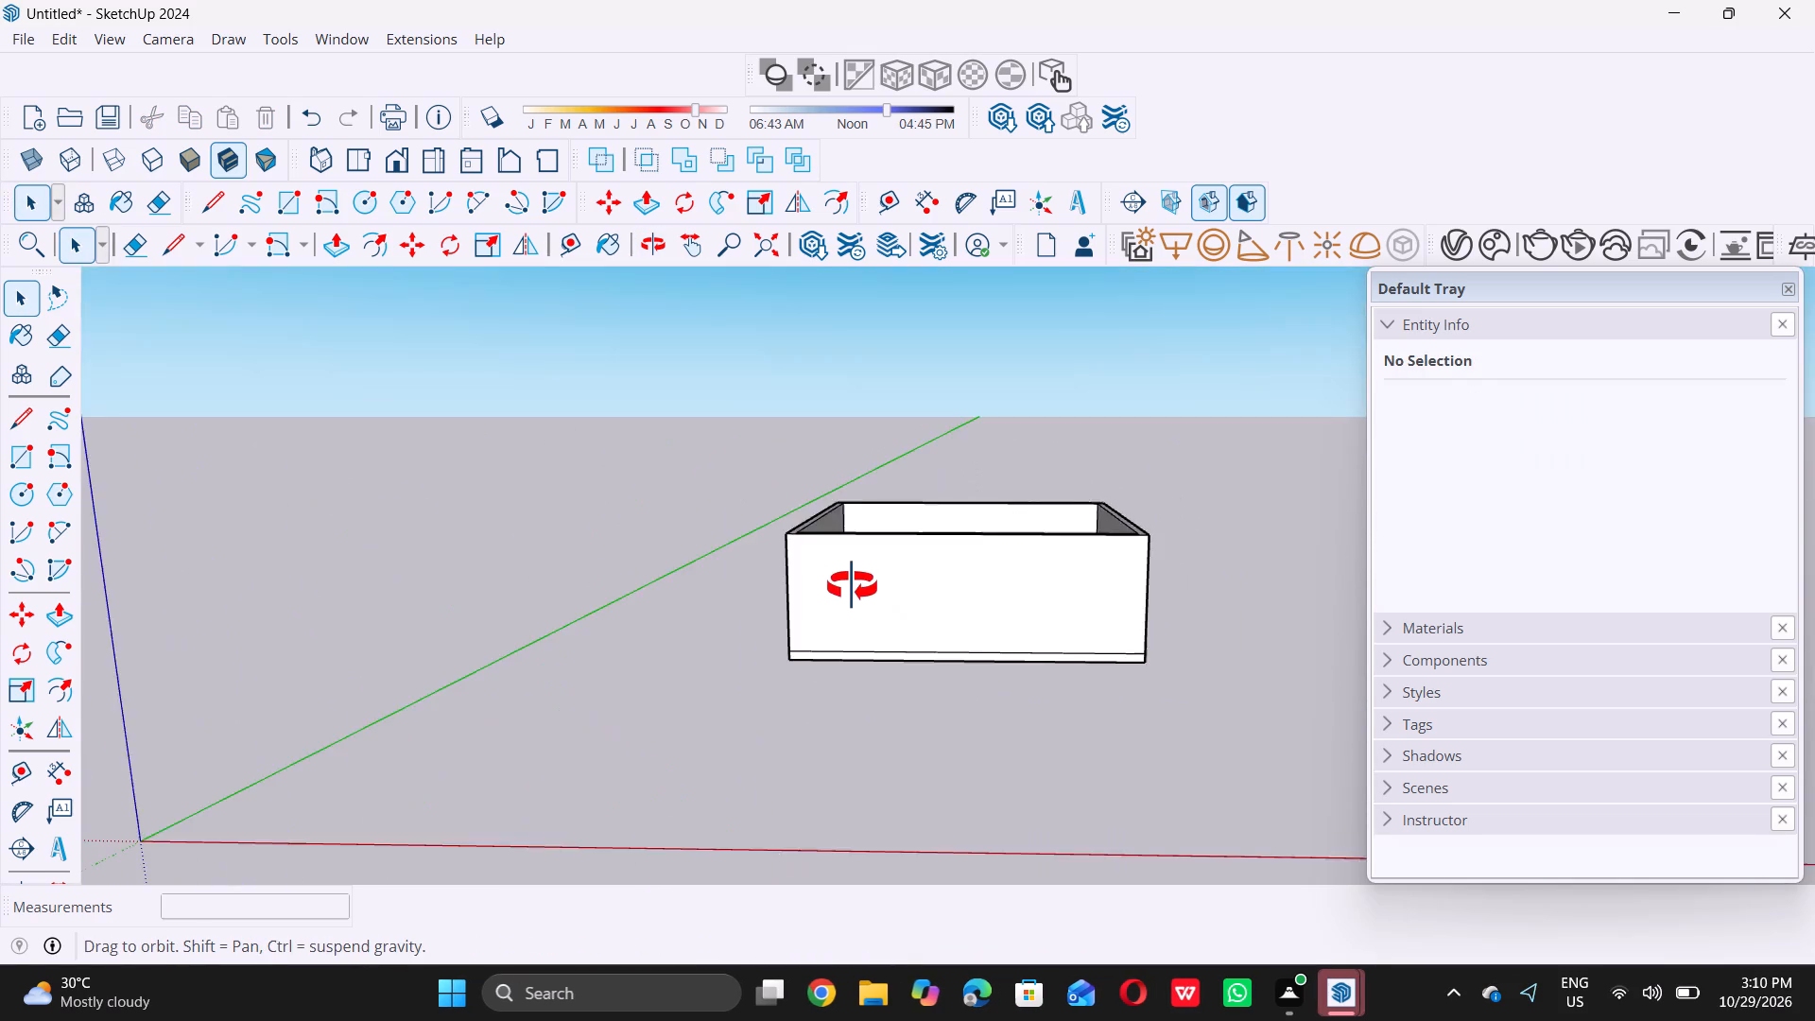
middle_click_drag(852, 586, 854, 546)
scroll(848, 556, "up", 2)
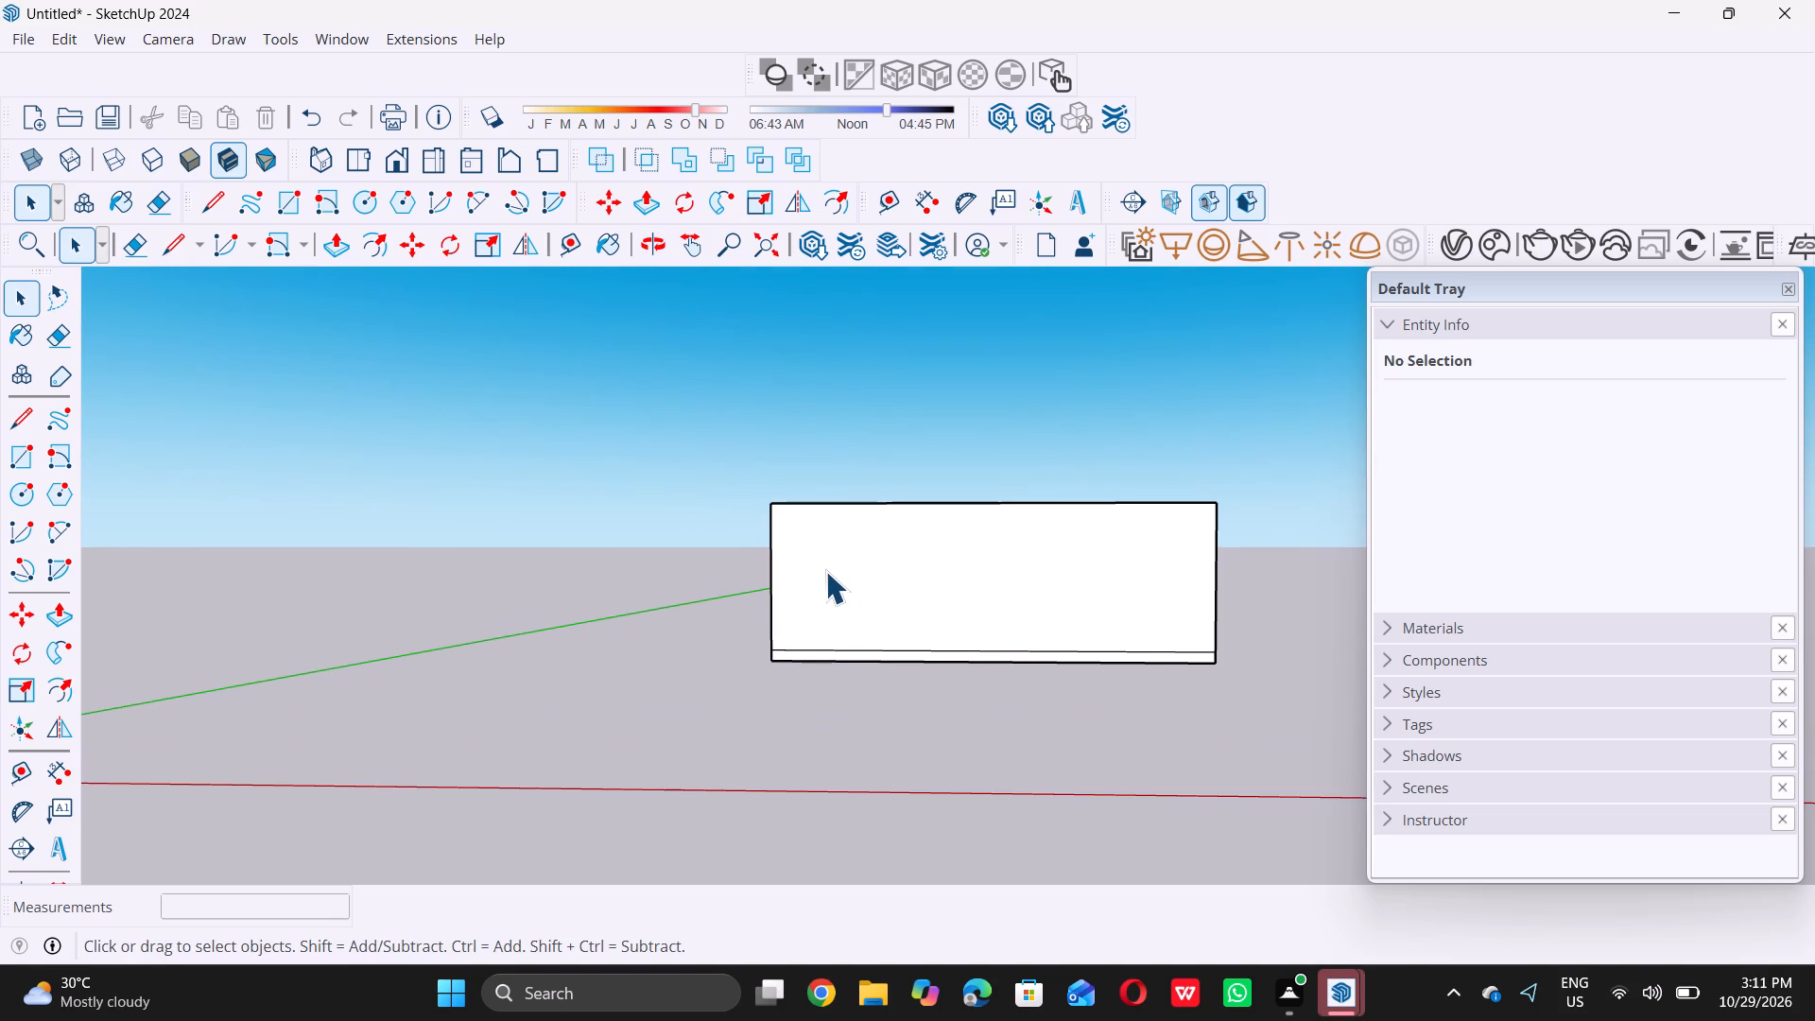
scroll(831, 646, "down", 4)
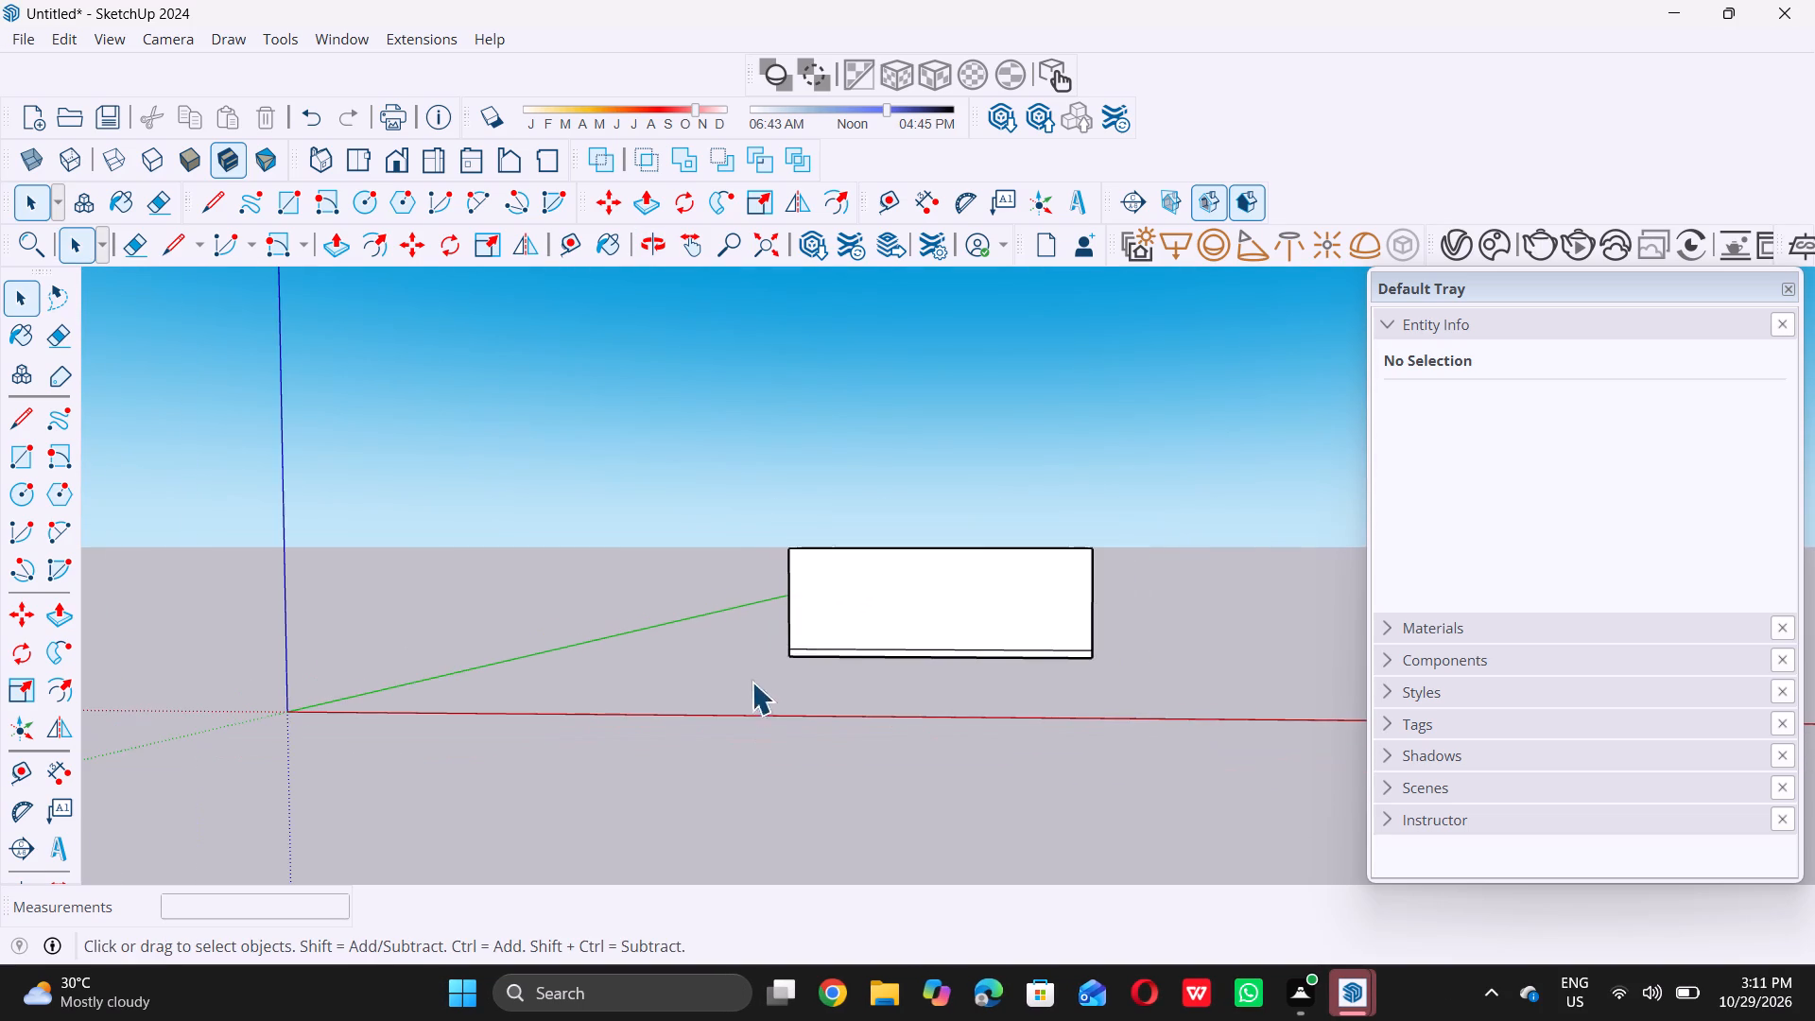
middle_click_drag(856, 657, 841, 636)
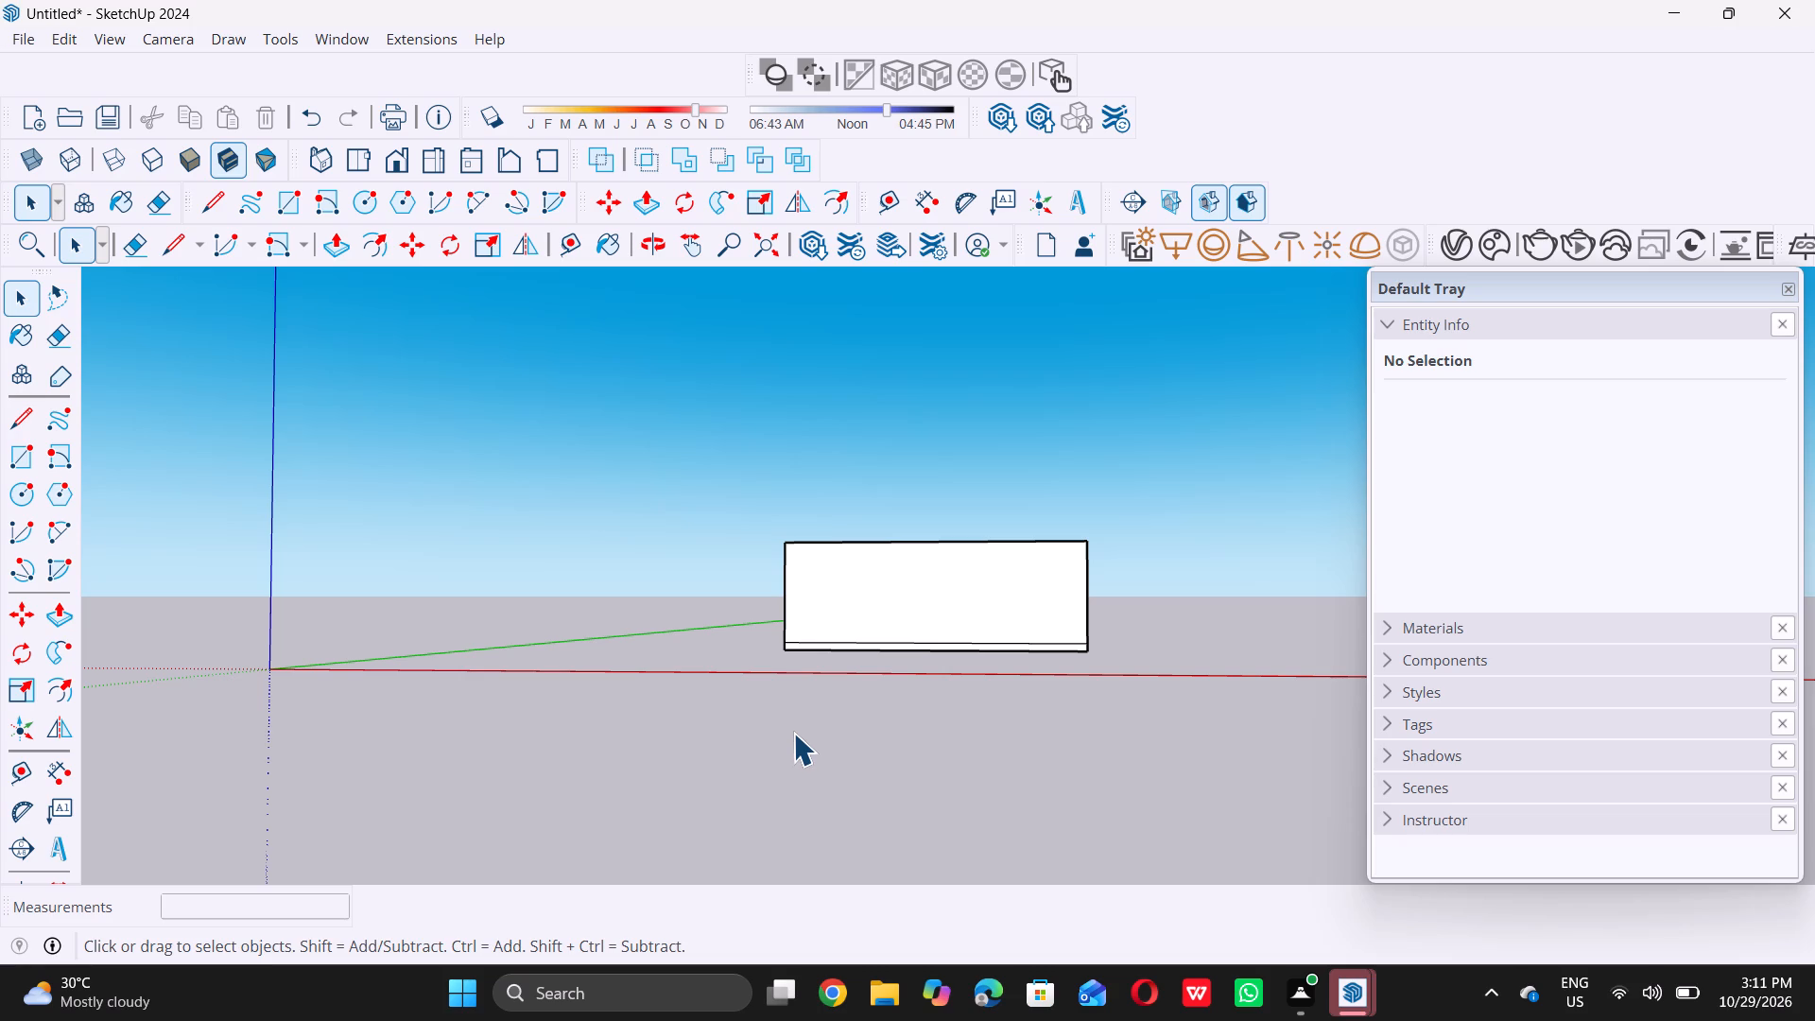
scroll(731, 703, "down", 5)
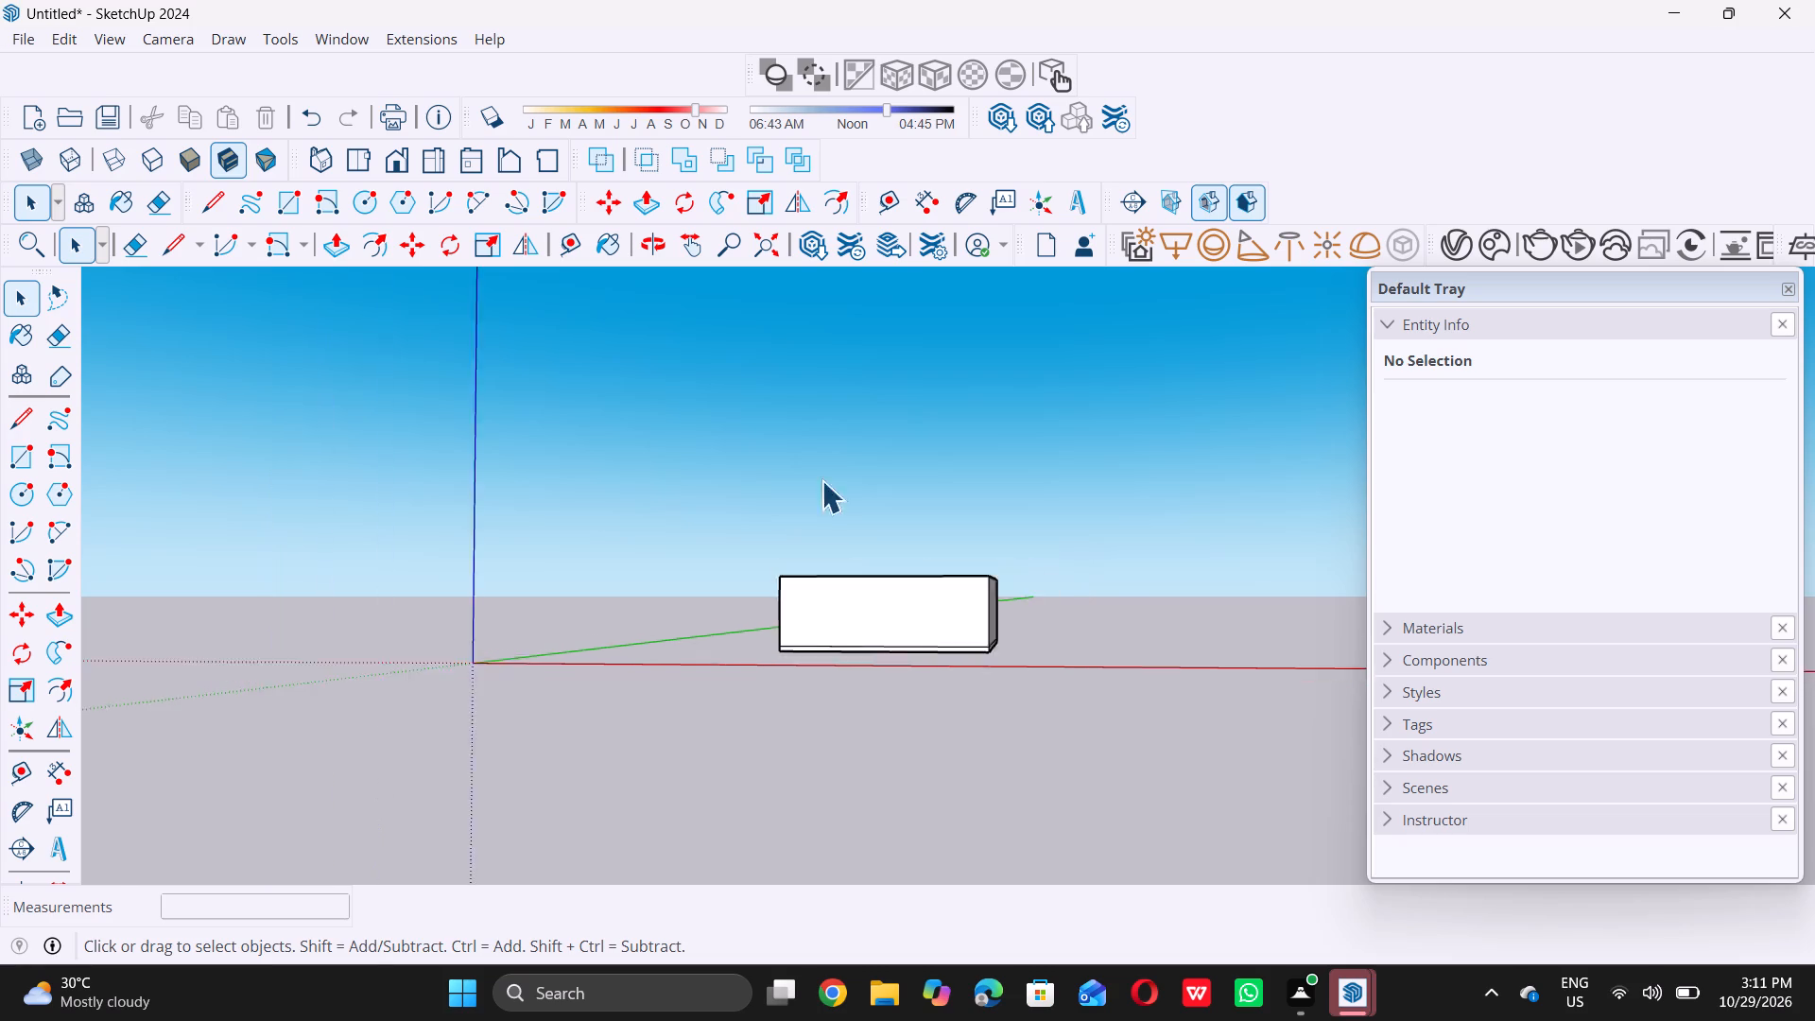
scroll(821, 480, "down", 3)
middle_click_drag(754, 553, 849, 578)
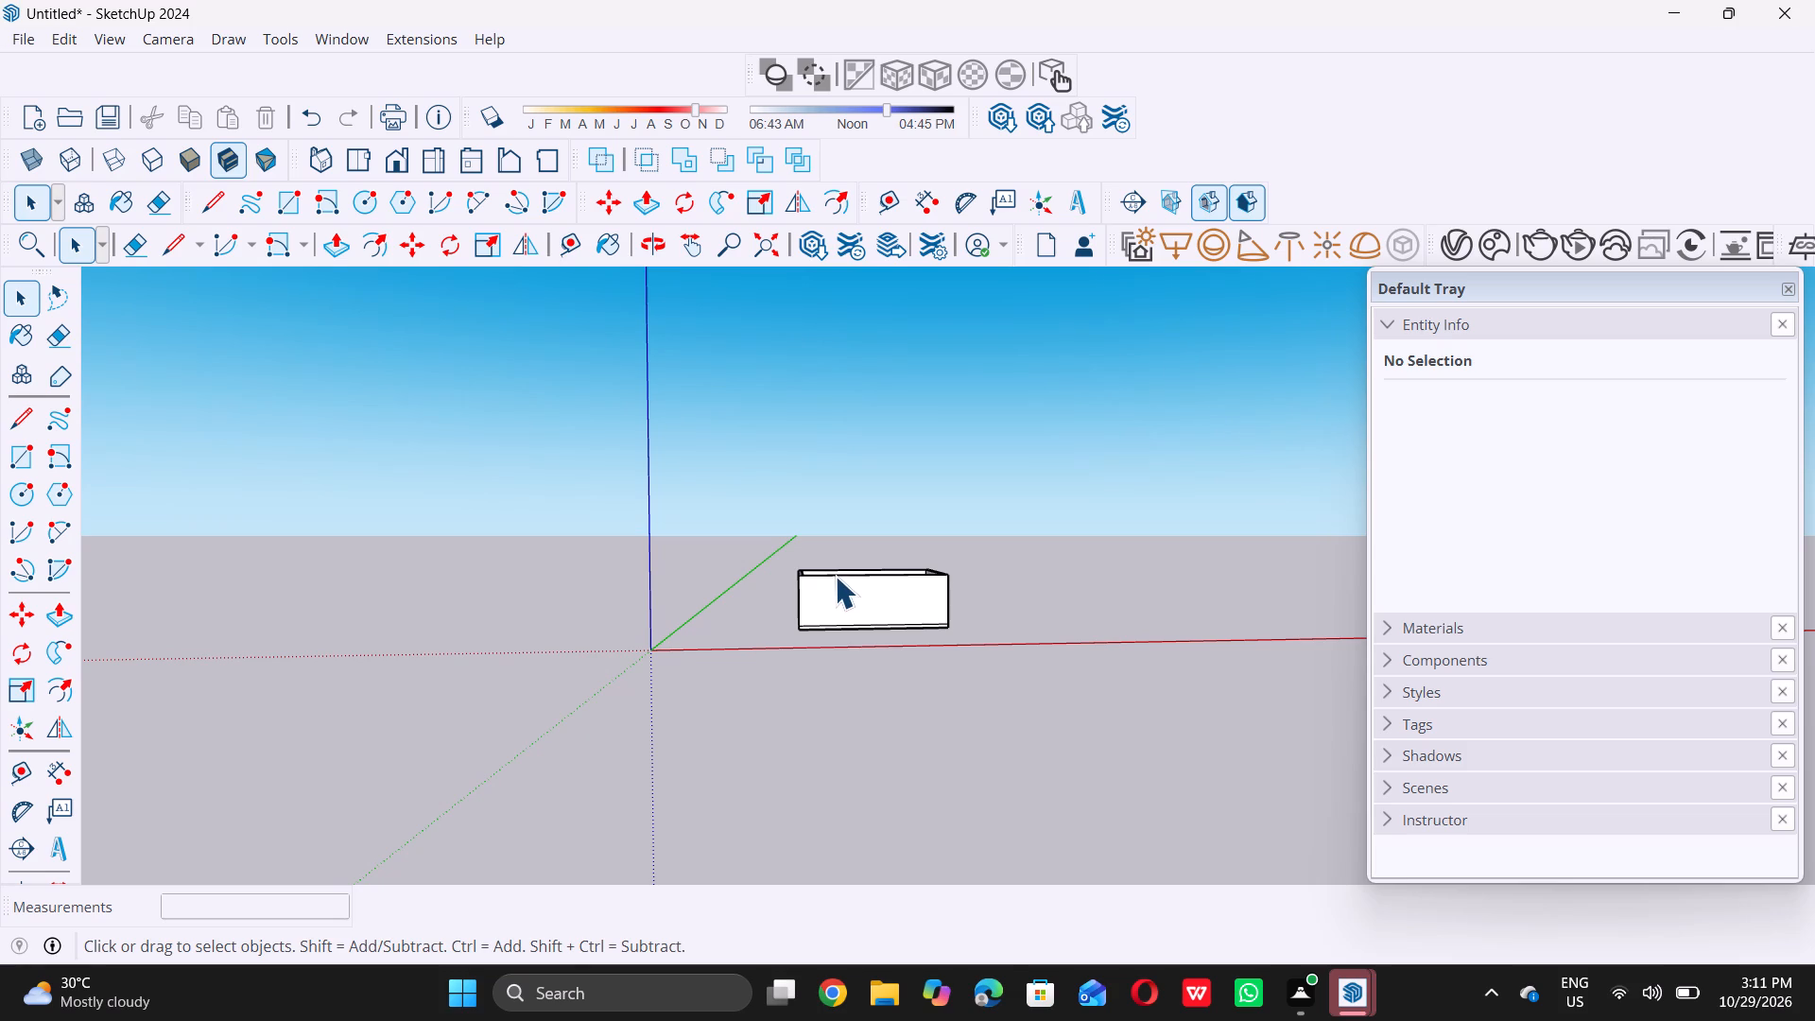
scroll(838, 570, "up", 7)
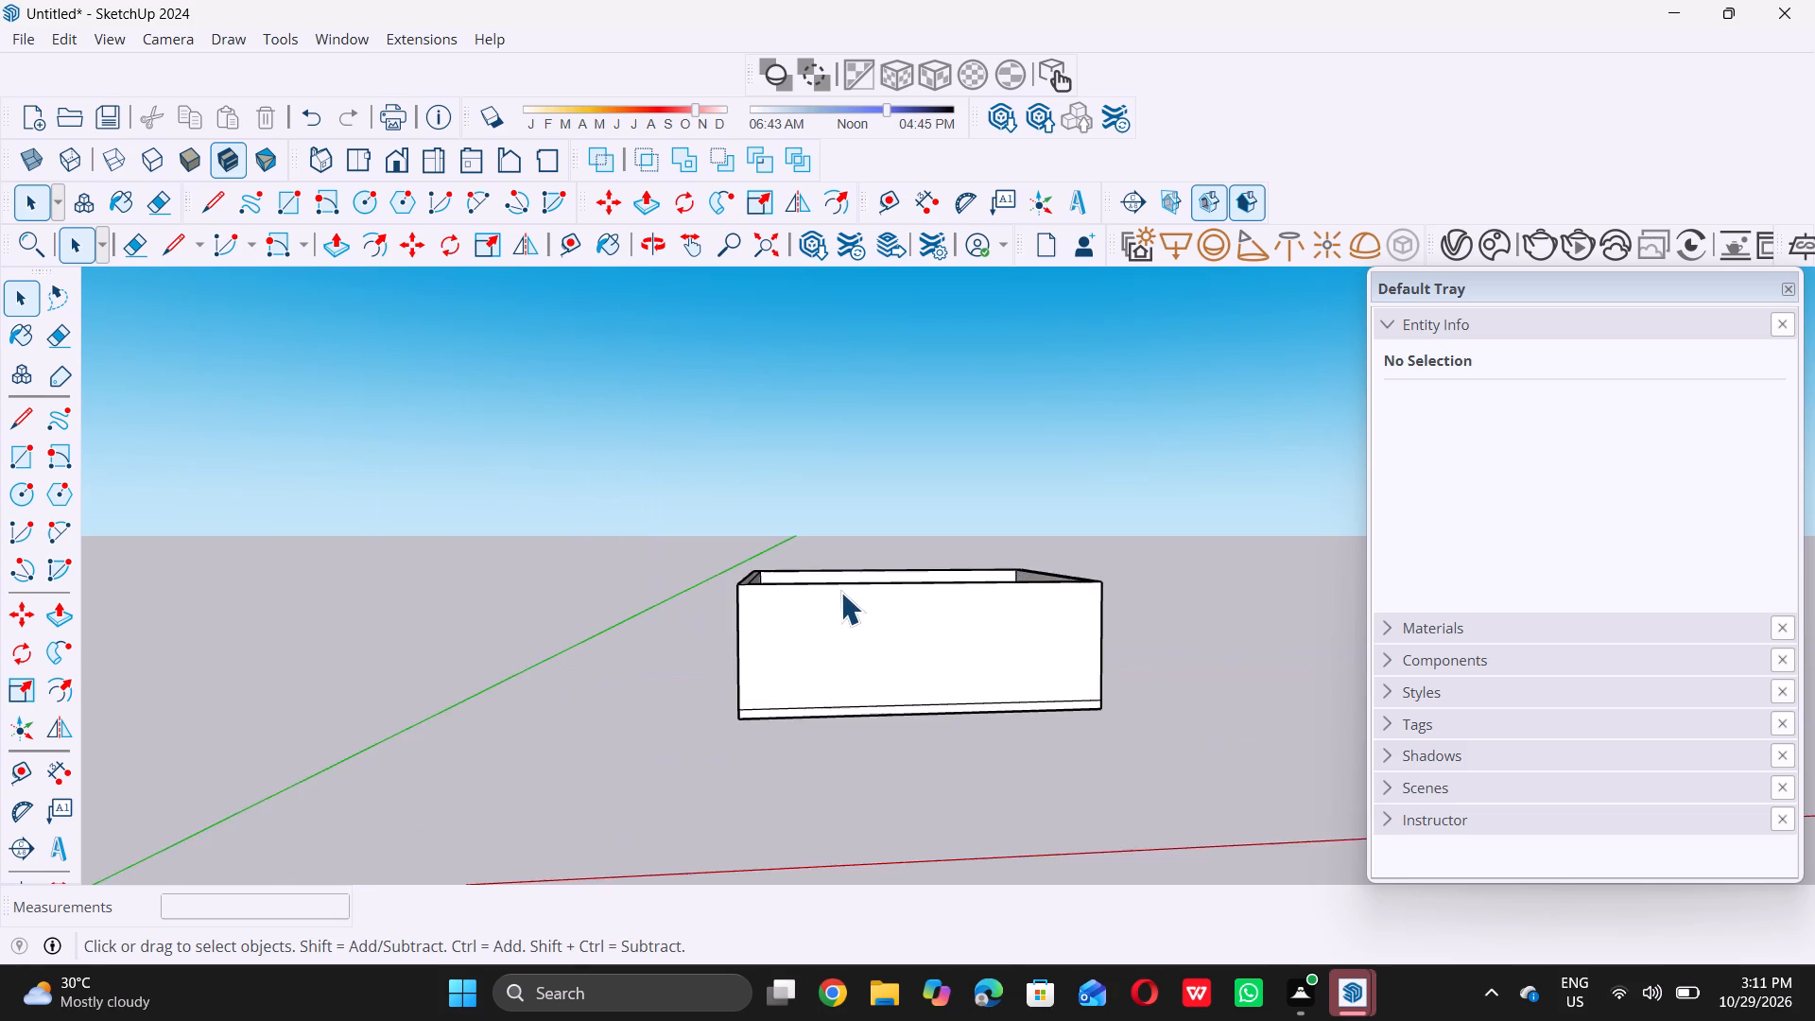
scroll(838, 614, "up", 3)
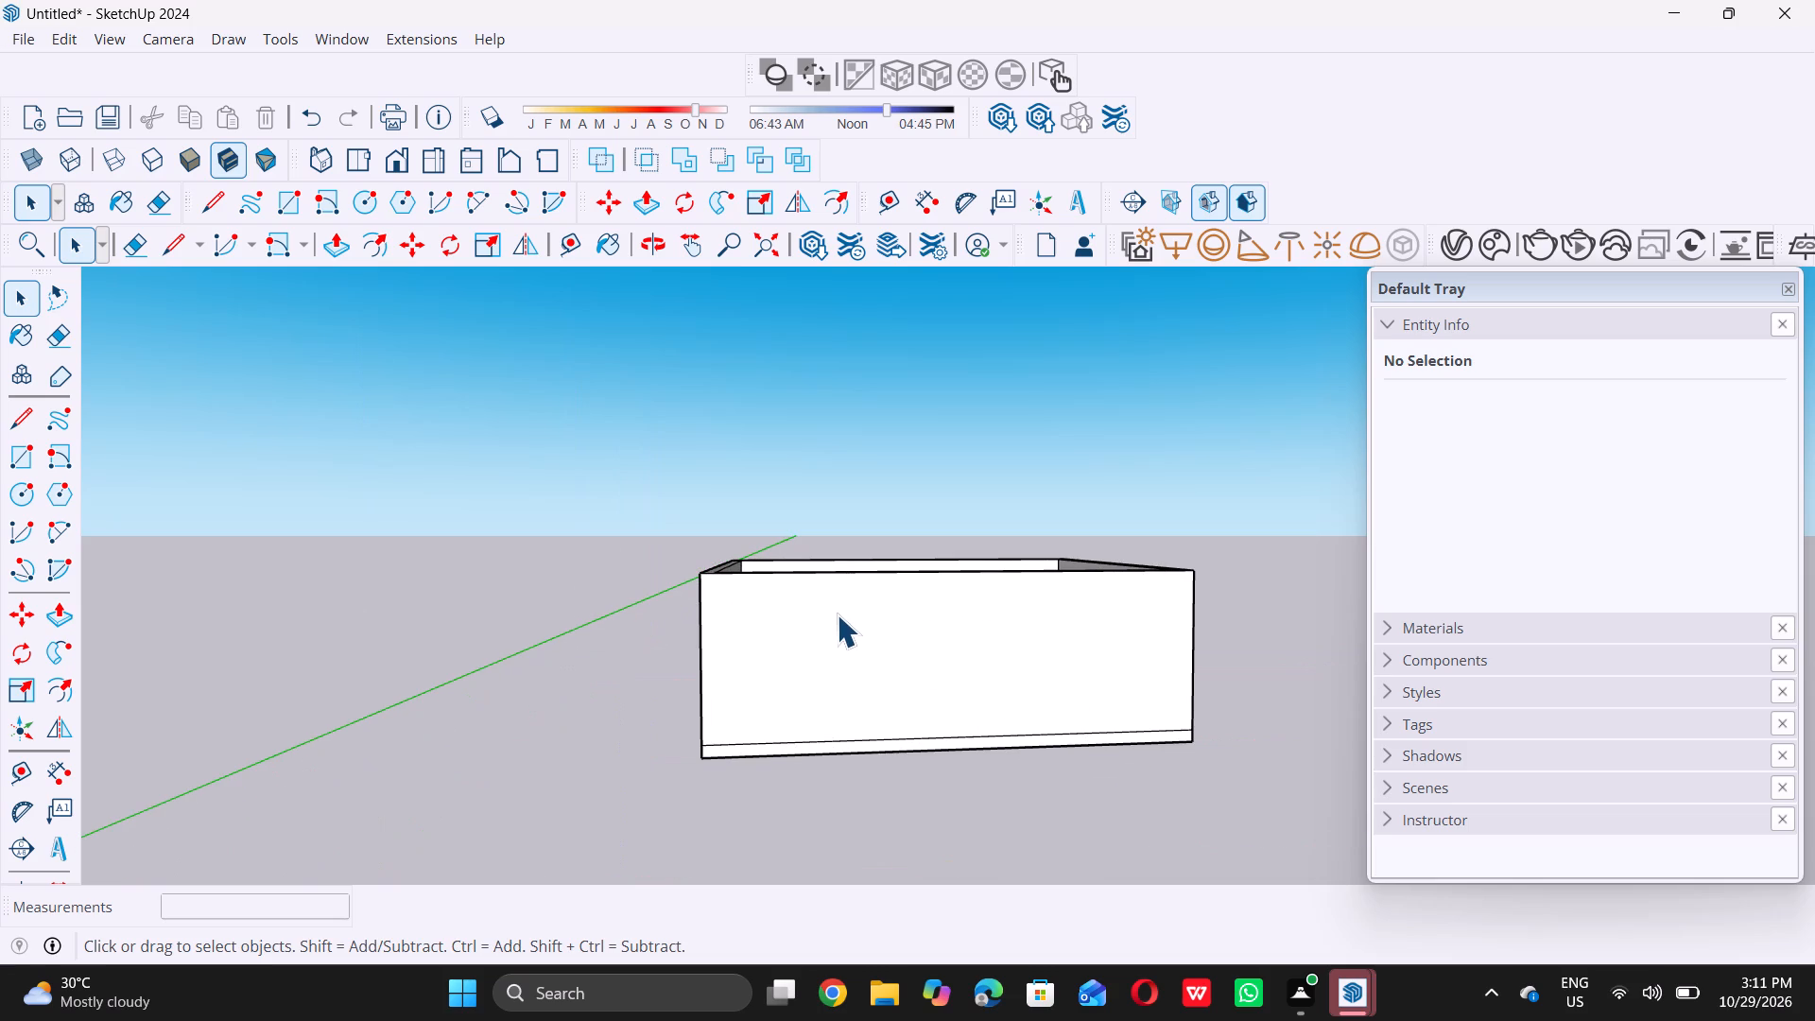
scroll(669, 576, "down", 5)
middle_click_drag(783, 684, 789, 615)
scroll(783, 612, "up", 11)
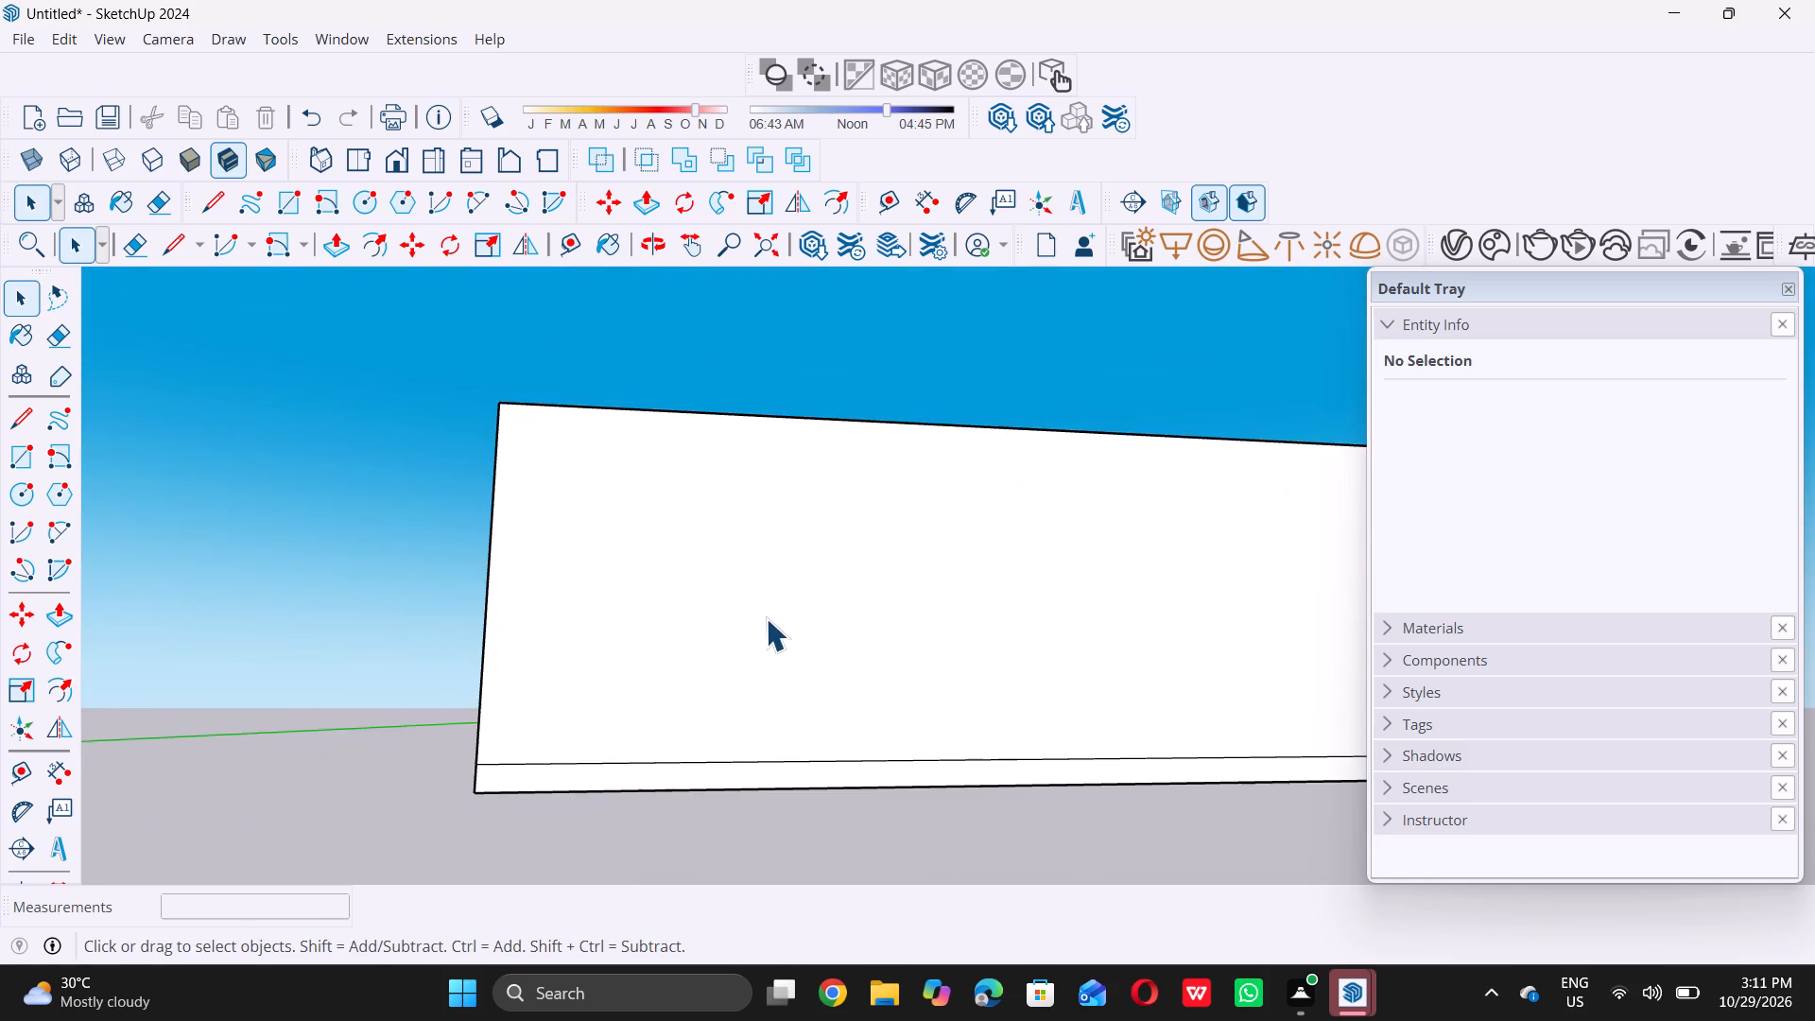
Place a vertical Tape Measure guide 3' in from the left vertical edge of the front wall's outer face.
middle_click_drag(761, 630, 733, 691)
middle_click(733, 691)
middle_click(733, 691)
scroll(729, 683, "up", 1)
scroll(698, 689, "down", 5)
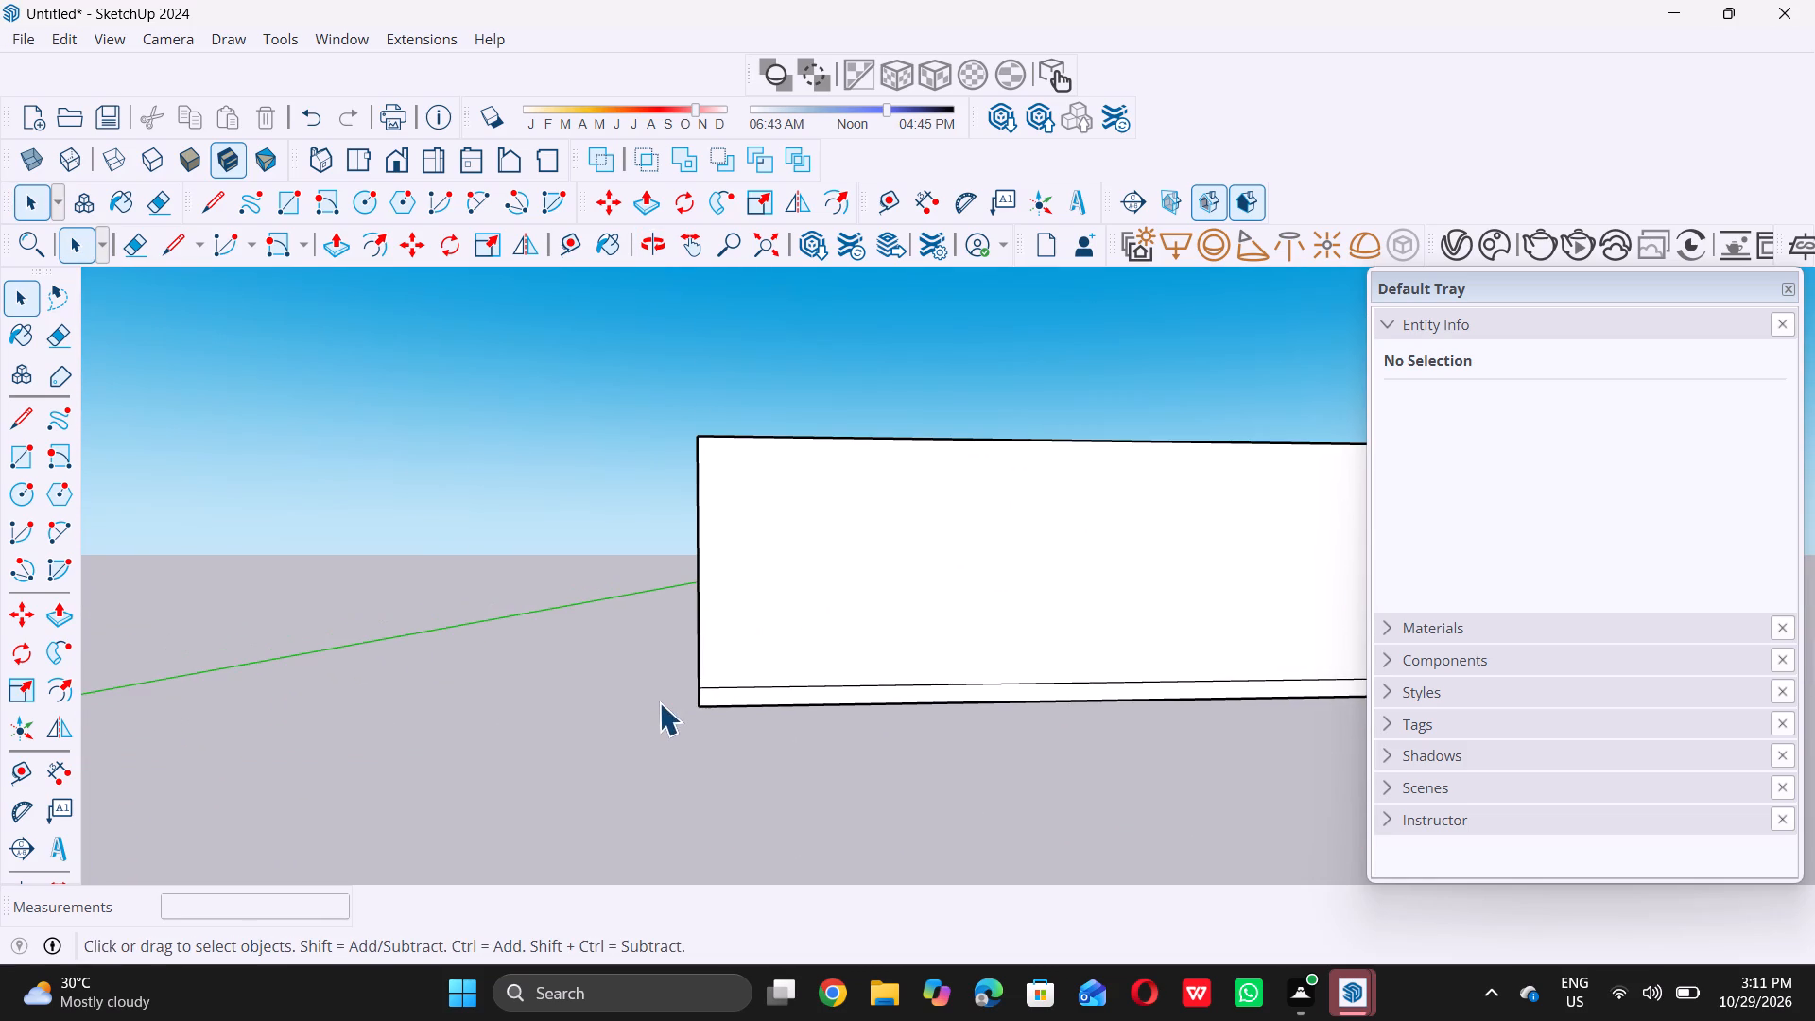
scroll(657, 702, "down", 5)
scroll(859, 651, "up", 4)
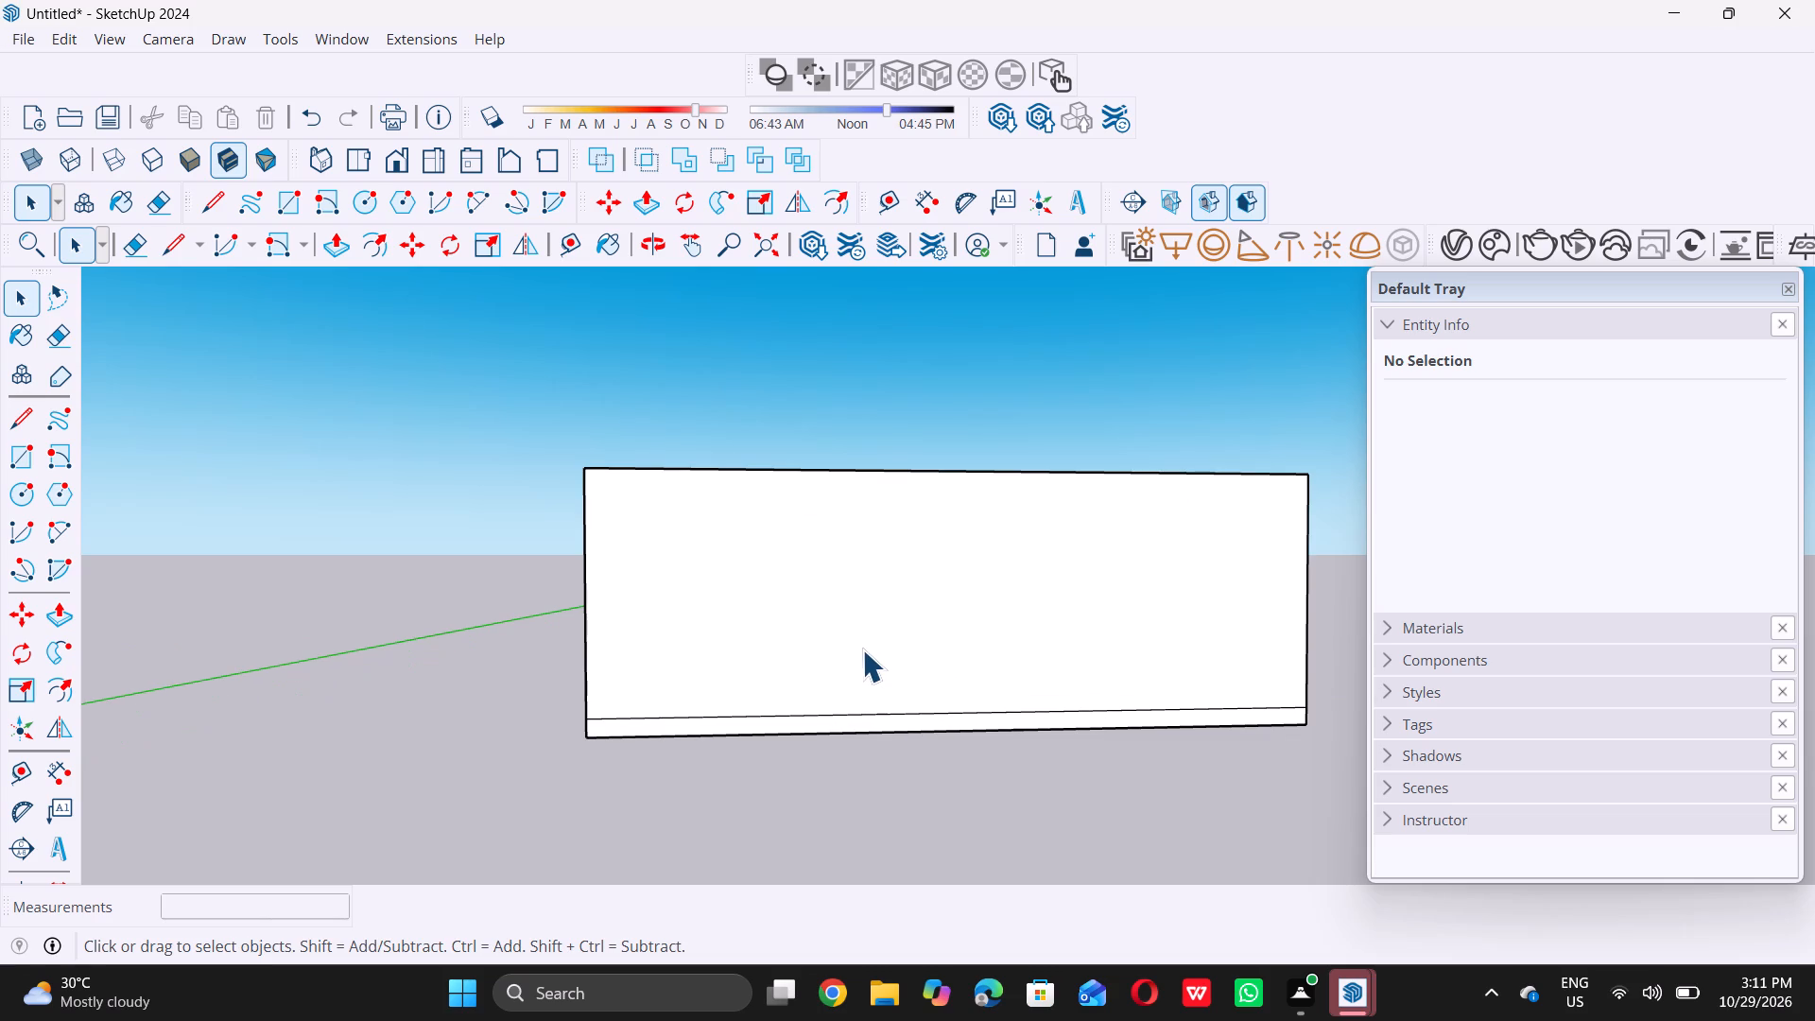
key("t")
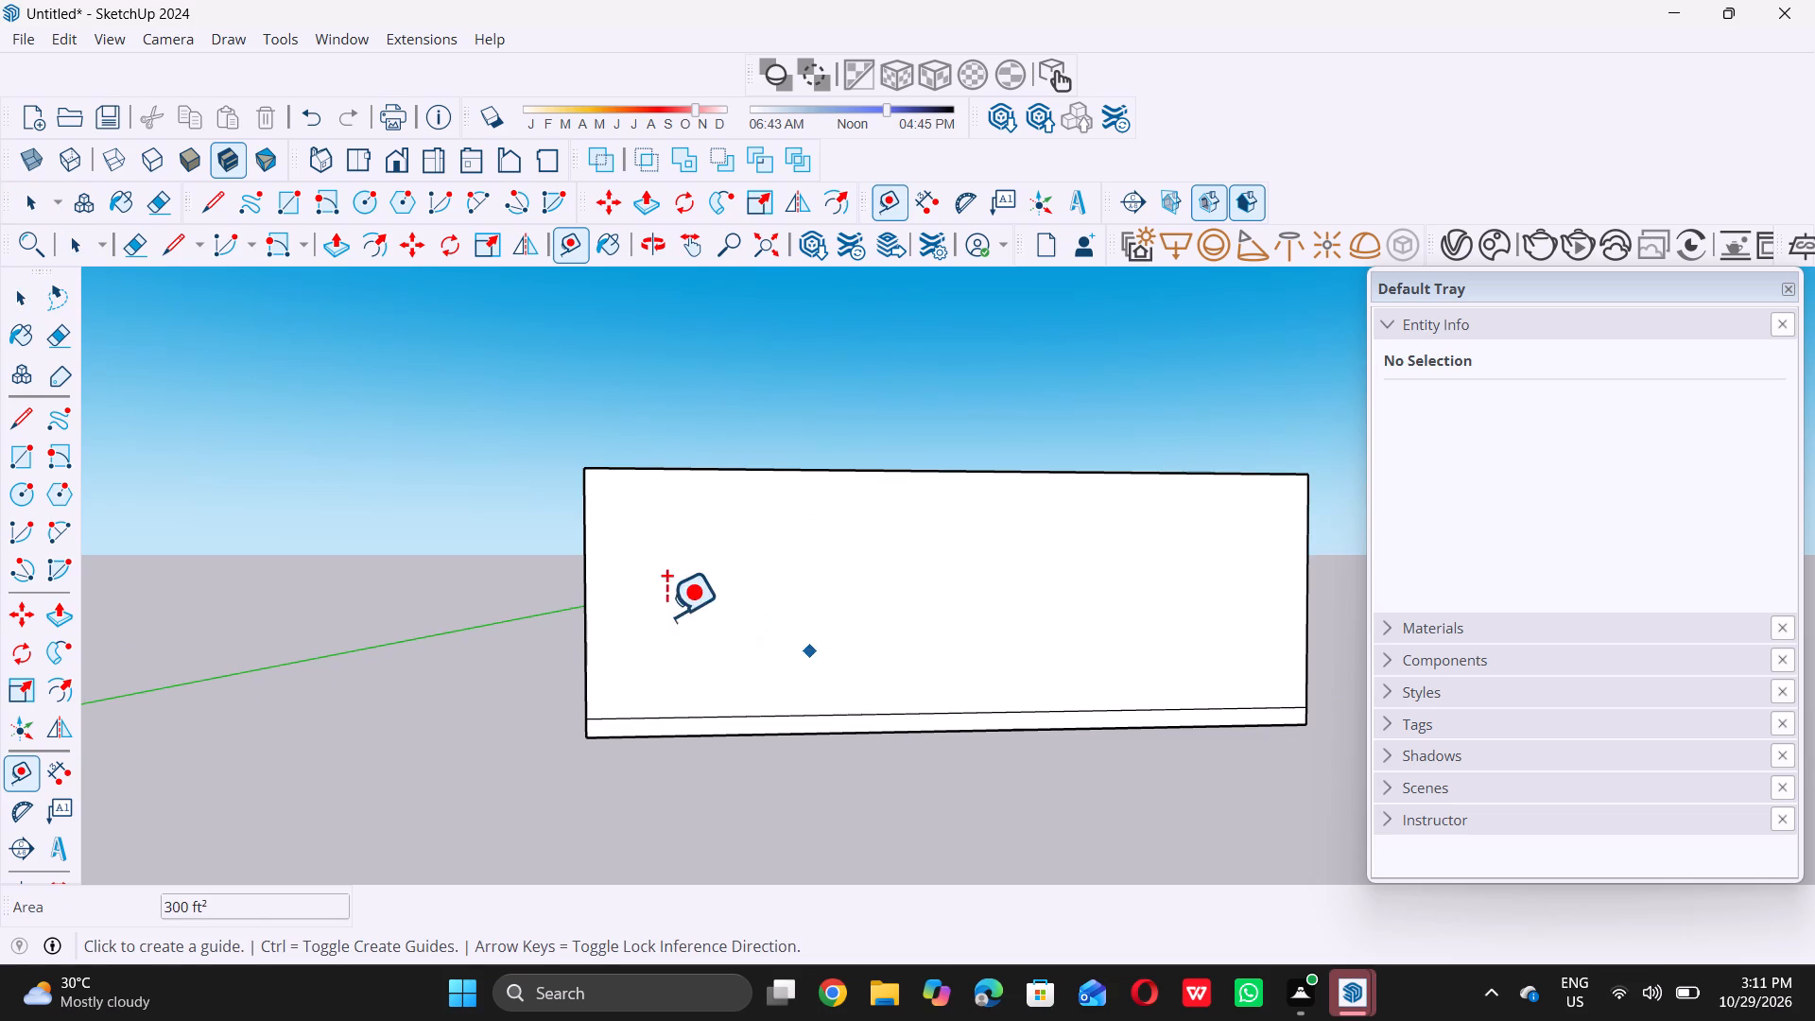
left_click(590, 591)
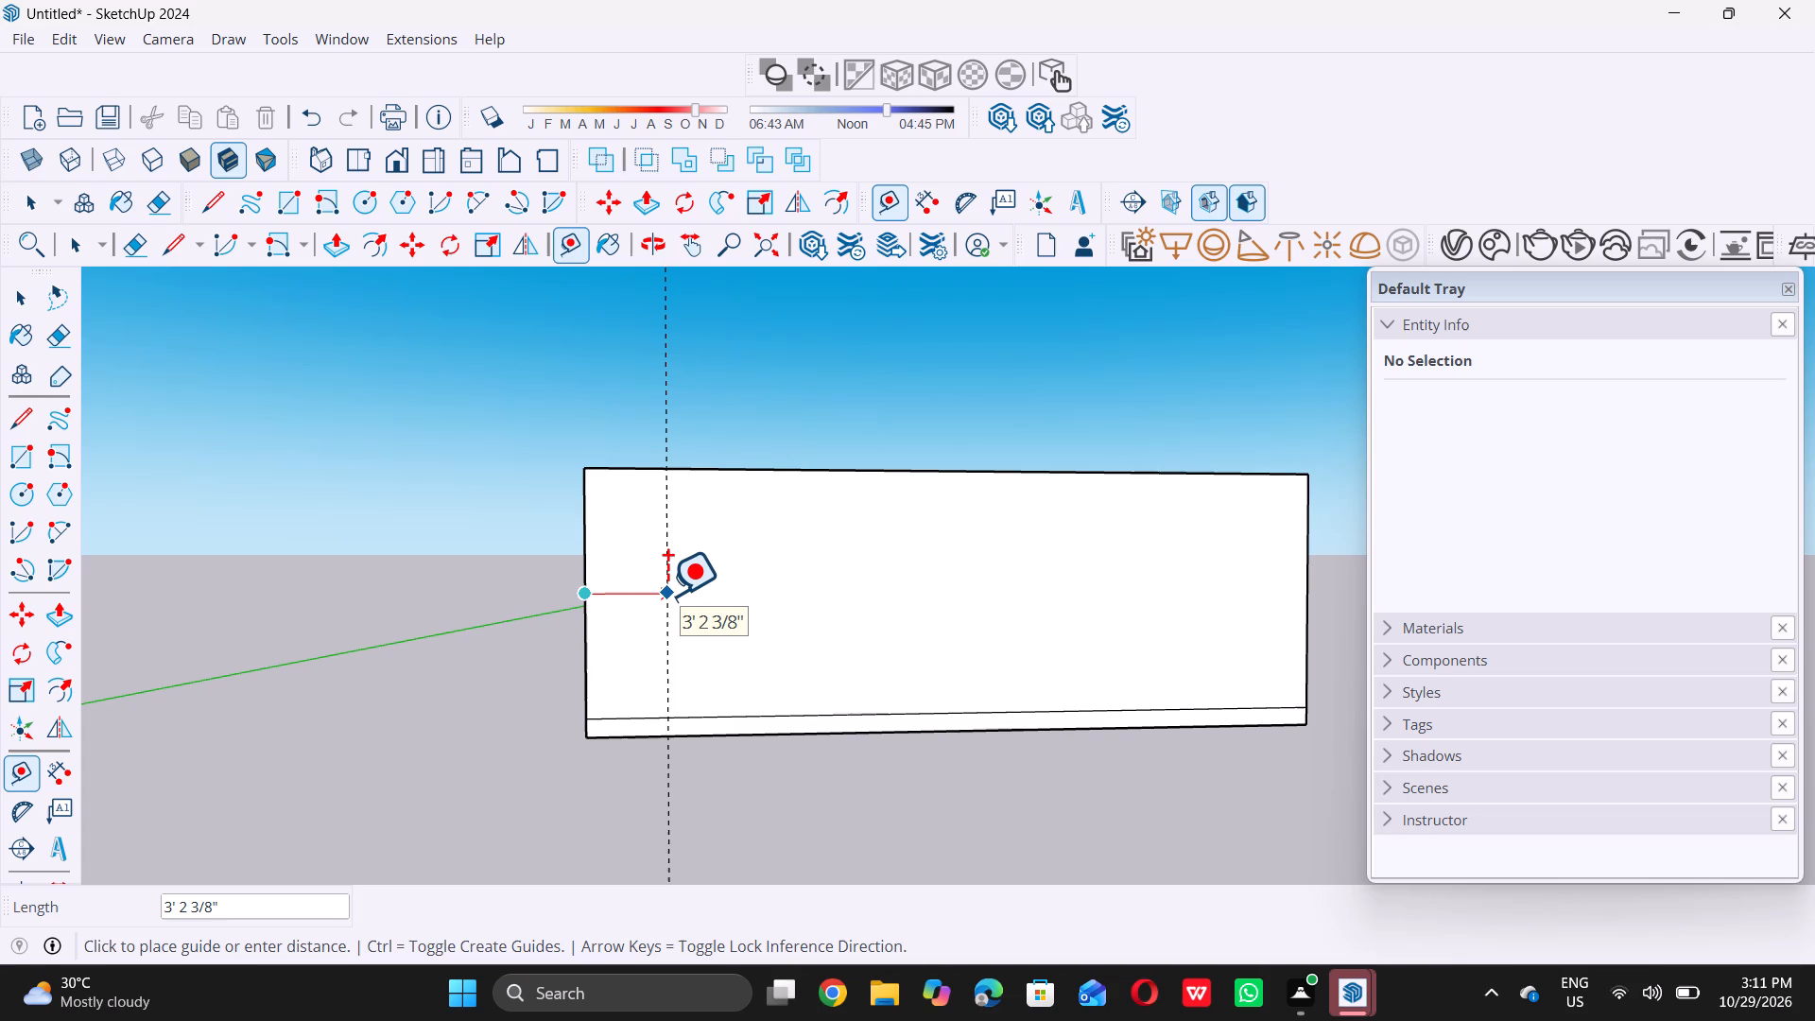
key("3")
key("apostrophe")
key("Return")
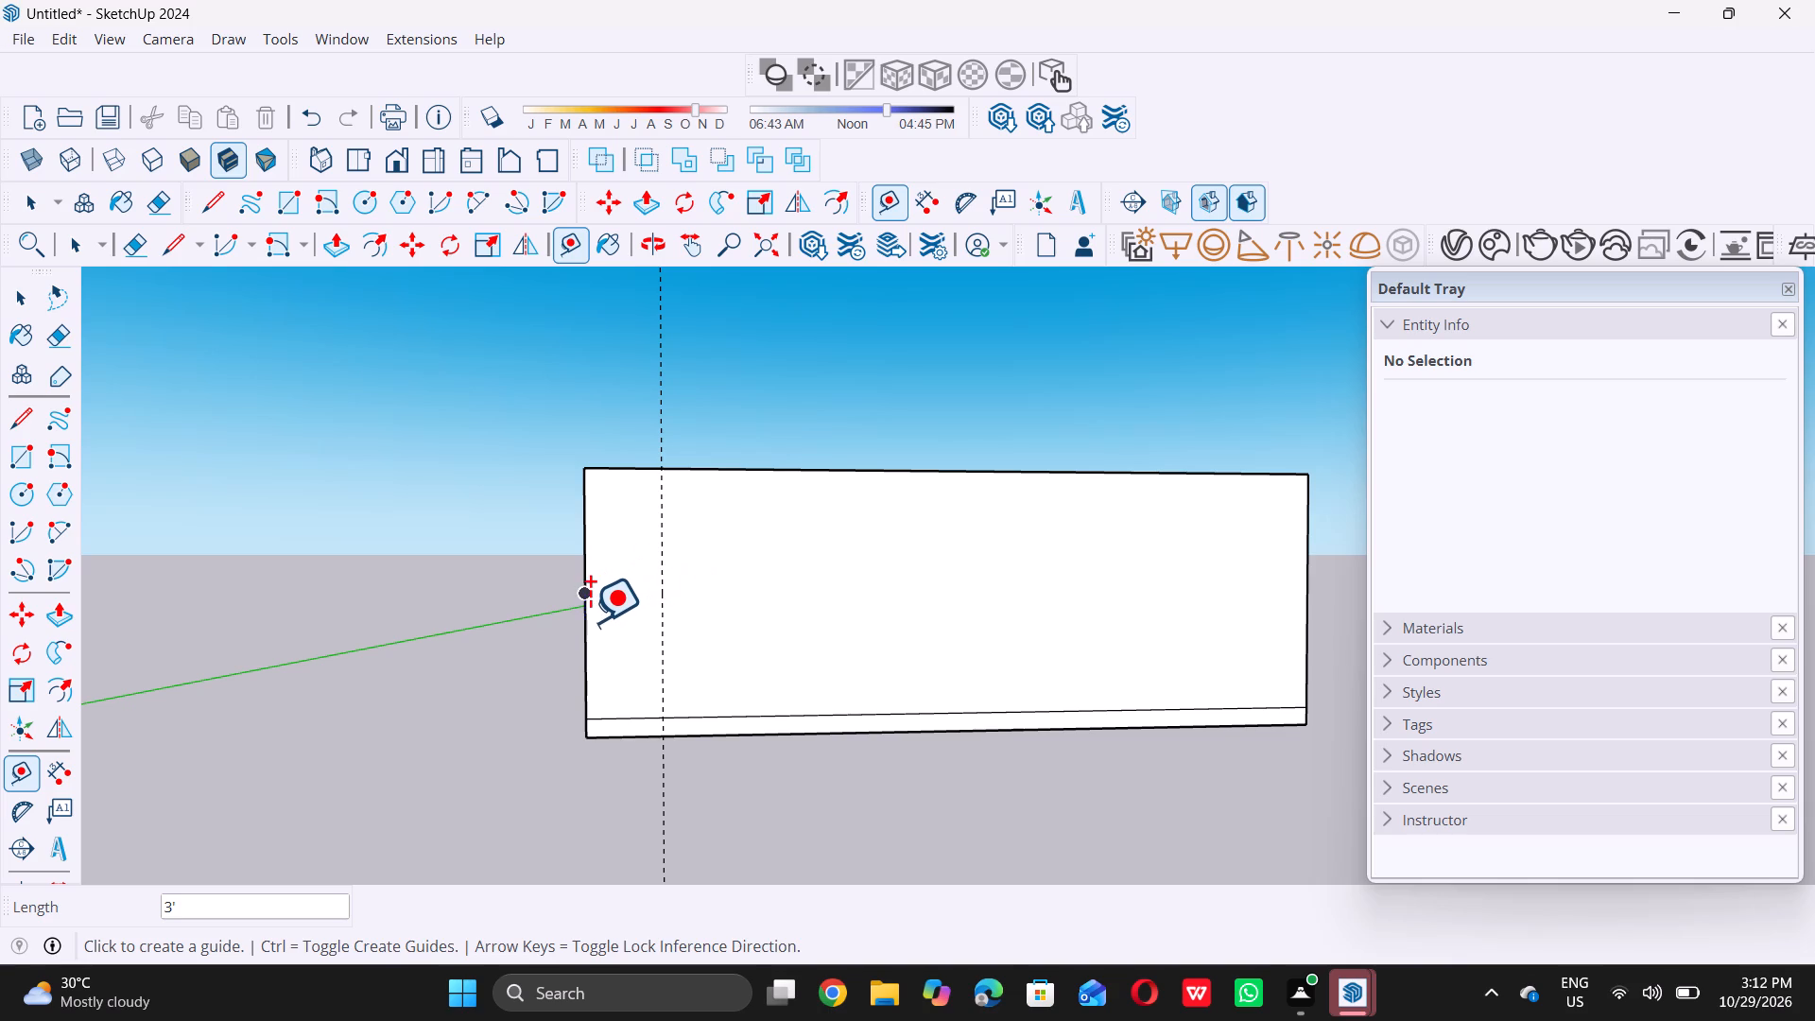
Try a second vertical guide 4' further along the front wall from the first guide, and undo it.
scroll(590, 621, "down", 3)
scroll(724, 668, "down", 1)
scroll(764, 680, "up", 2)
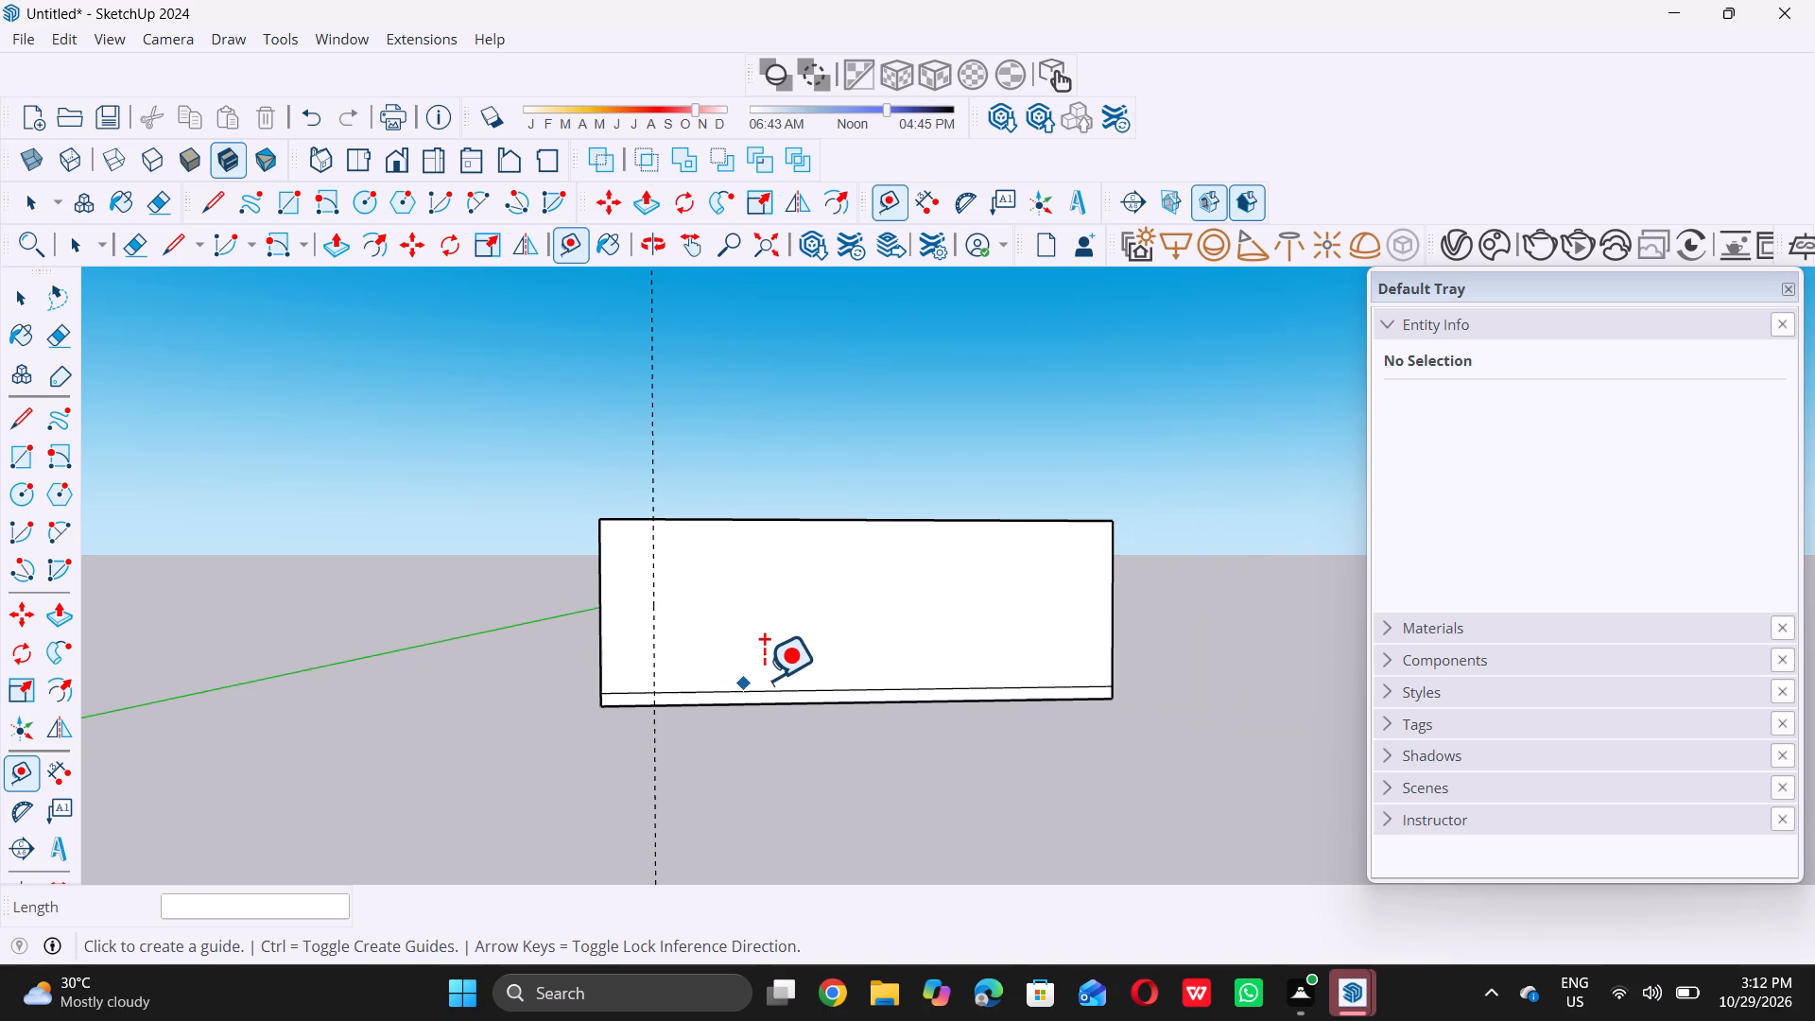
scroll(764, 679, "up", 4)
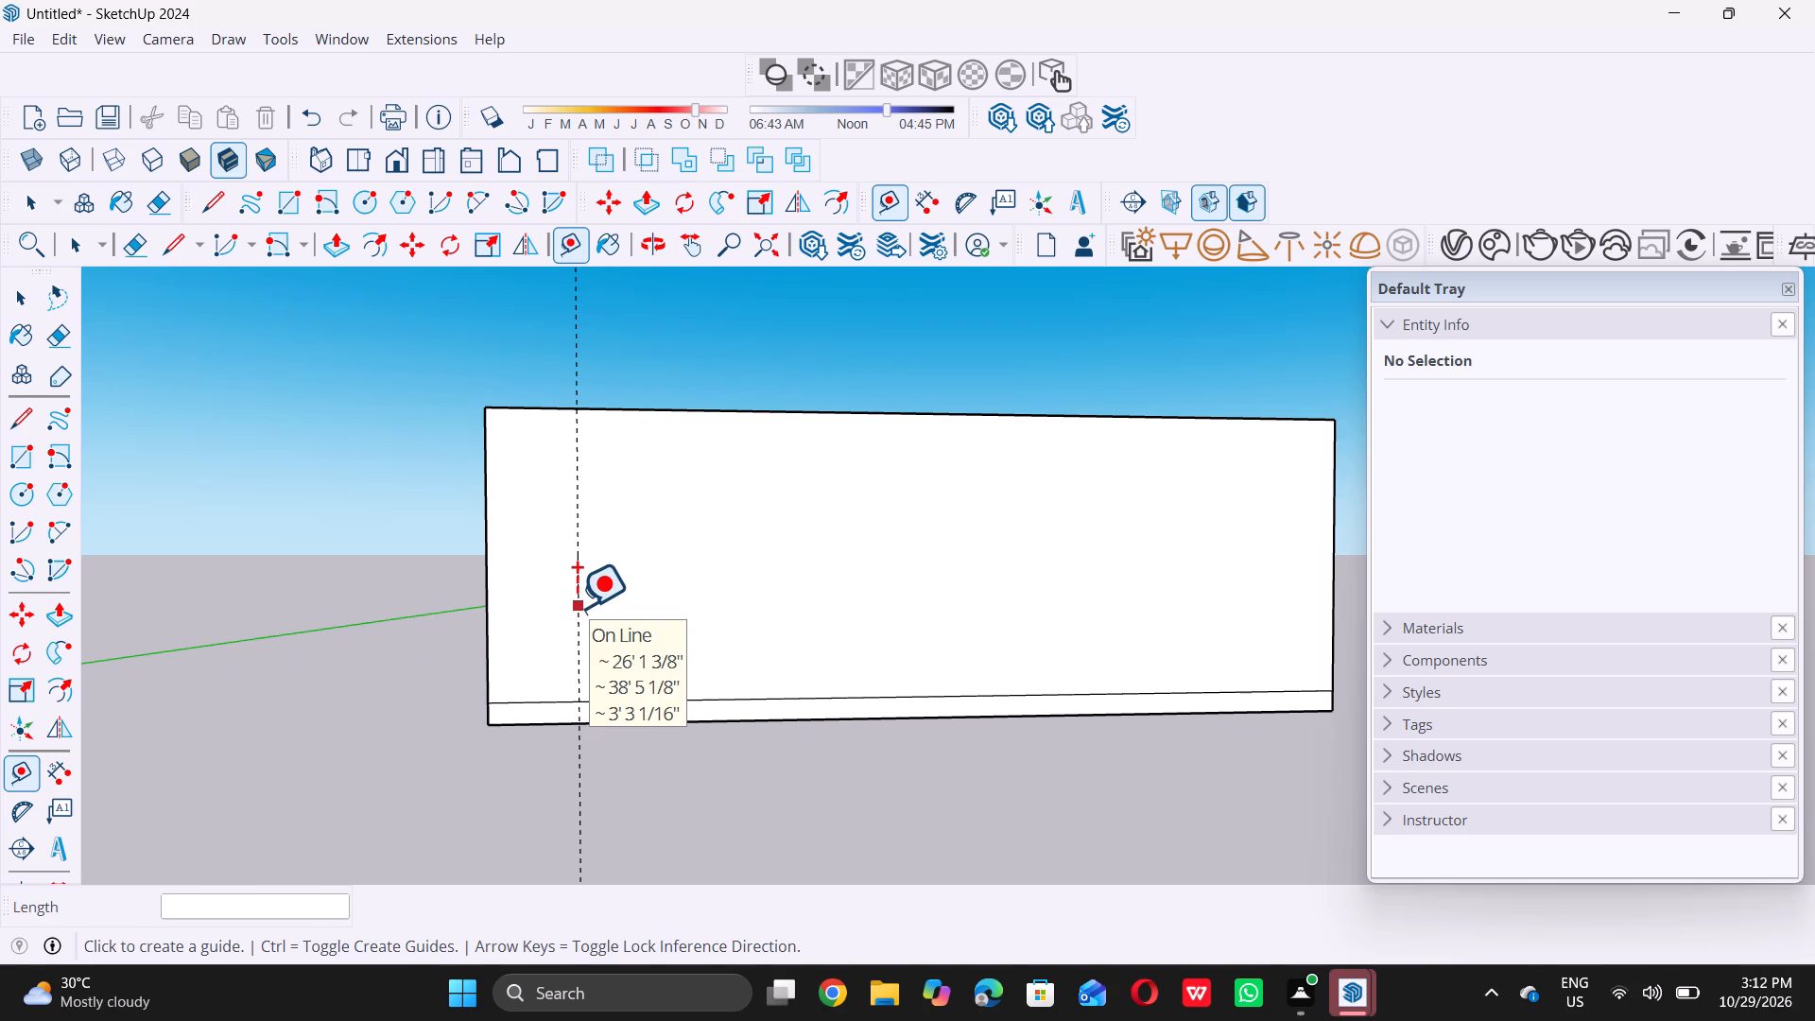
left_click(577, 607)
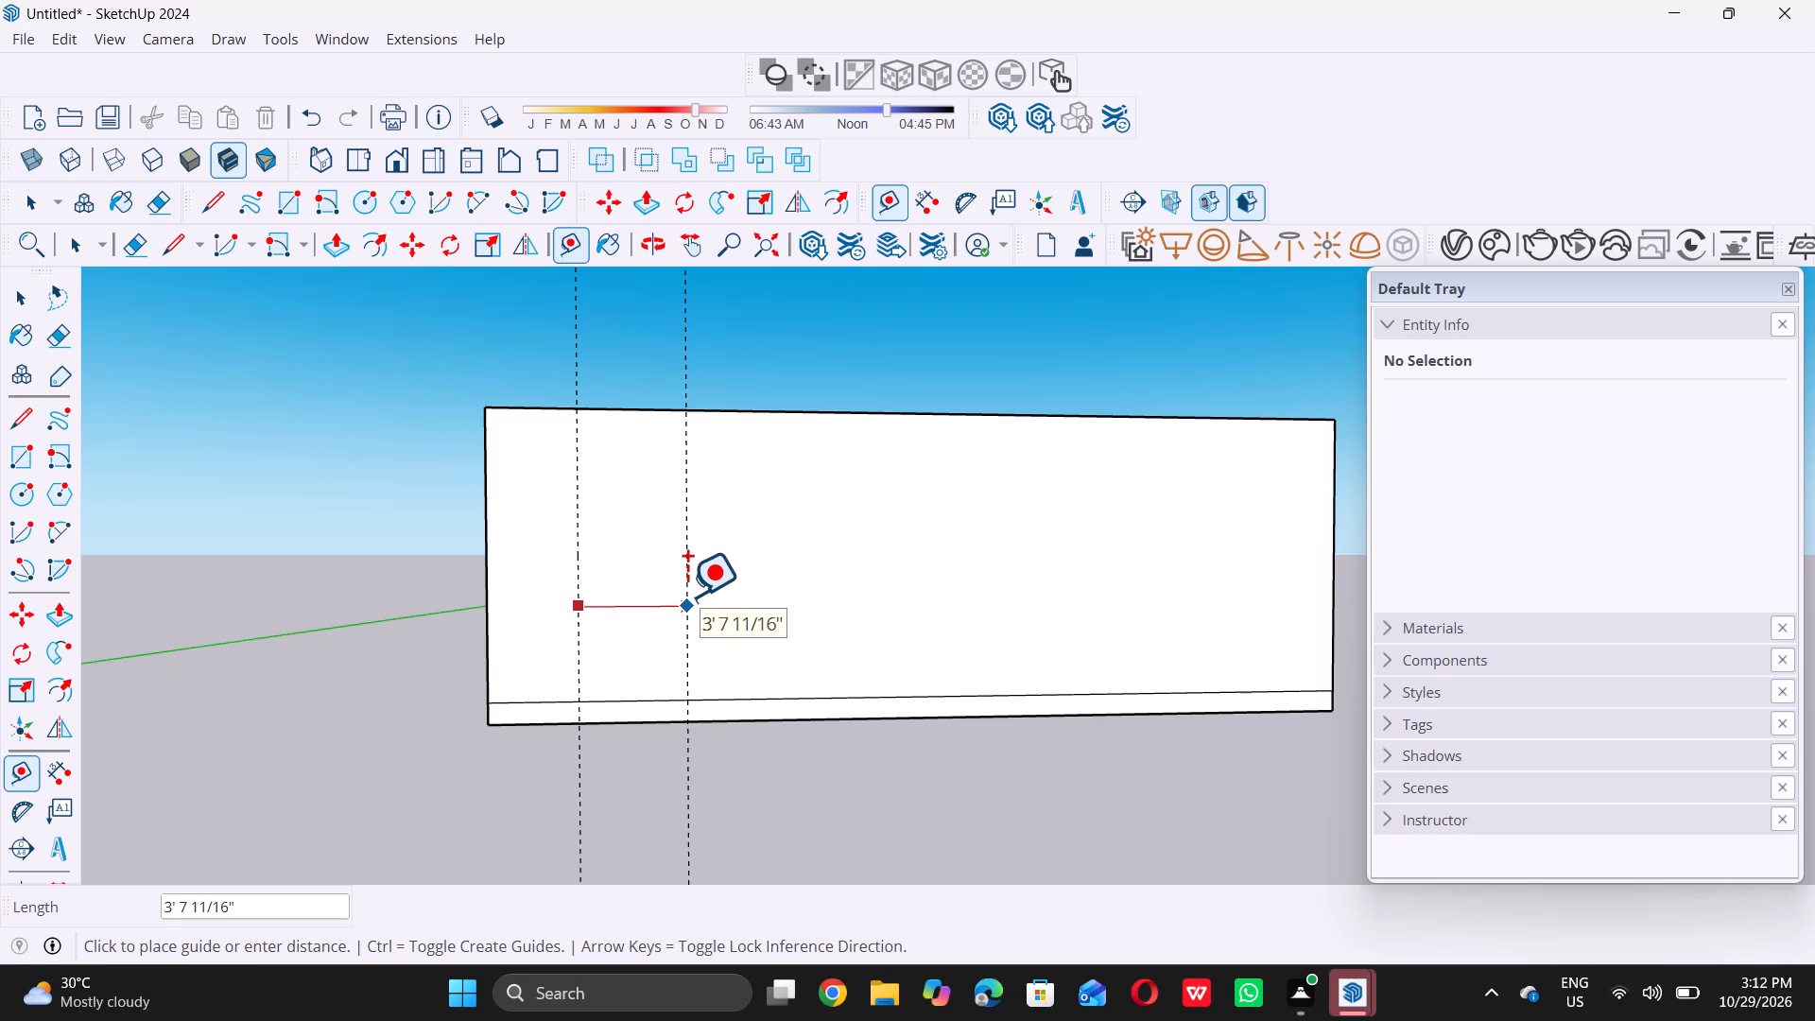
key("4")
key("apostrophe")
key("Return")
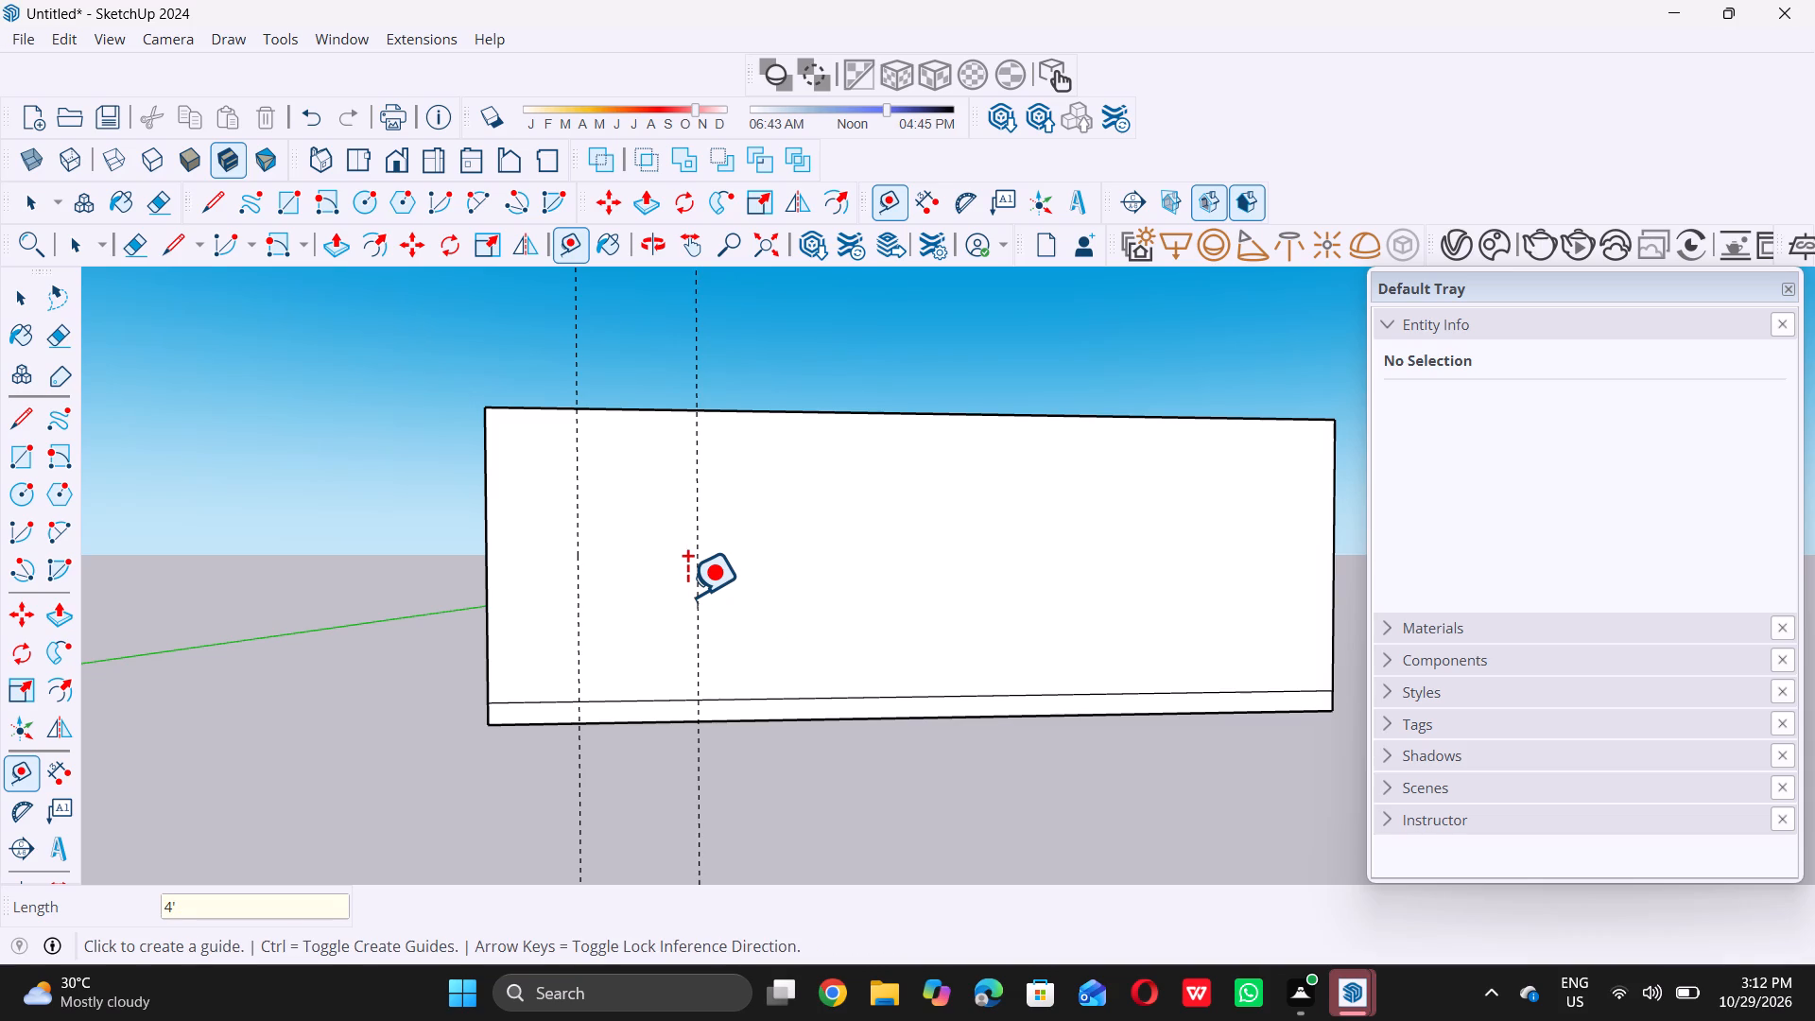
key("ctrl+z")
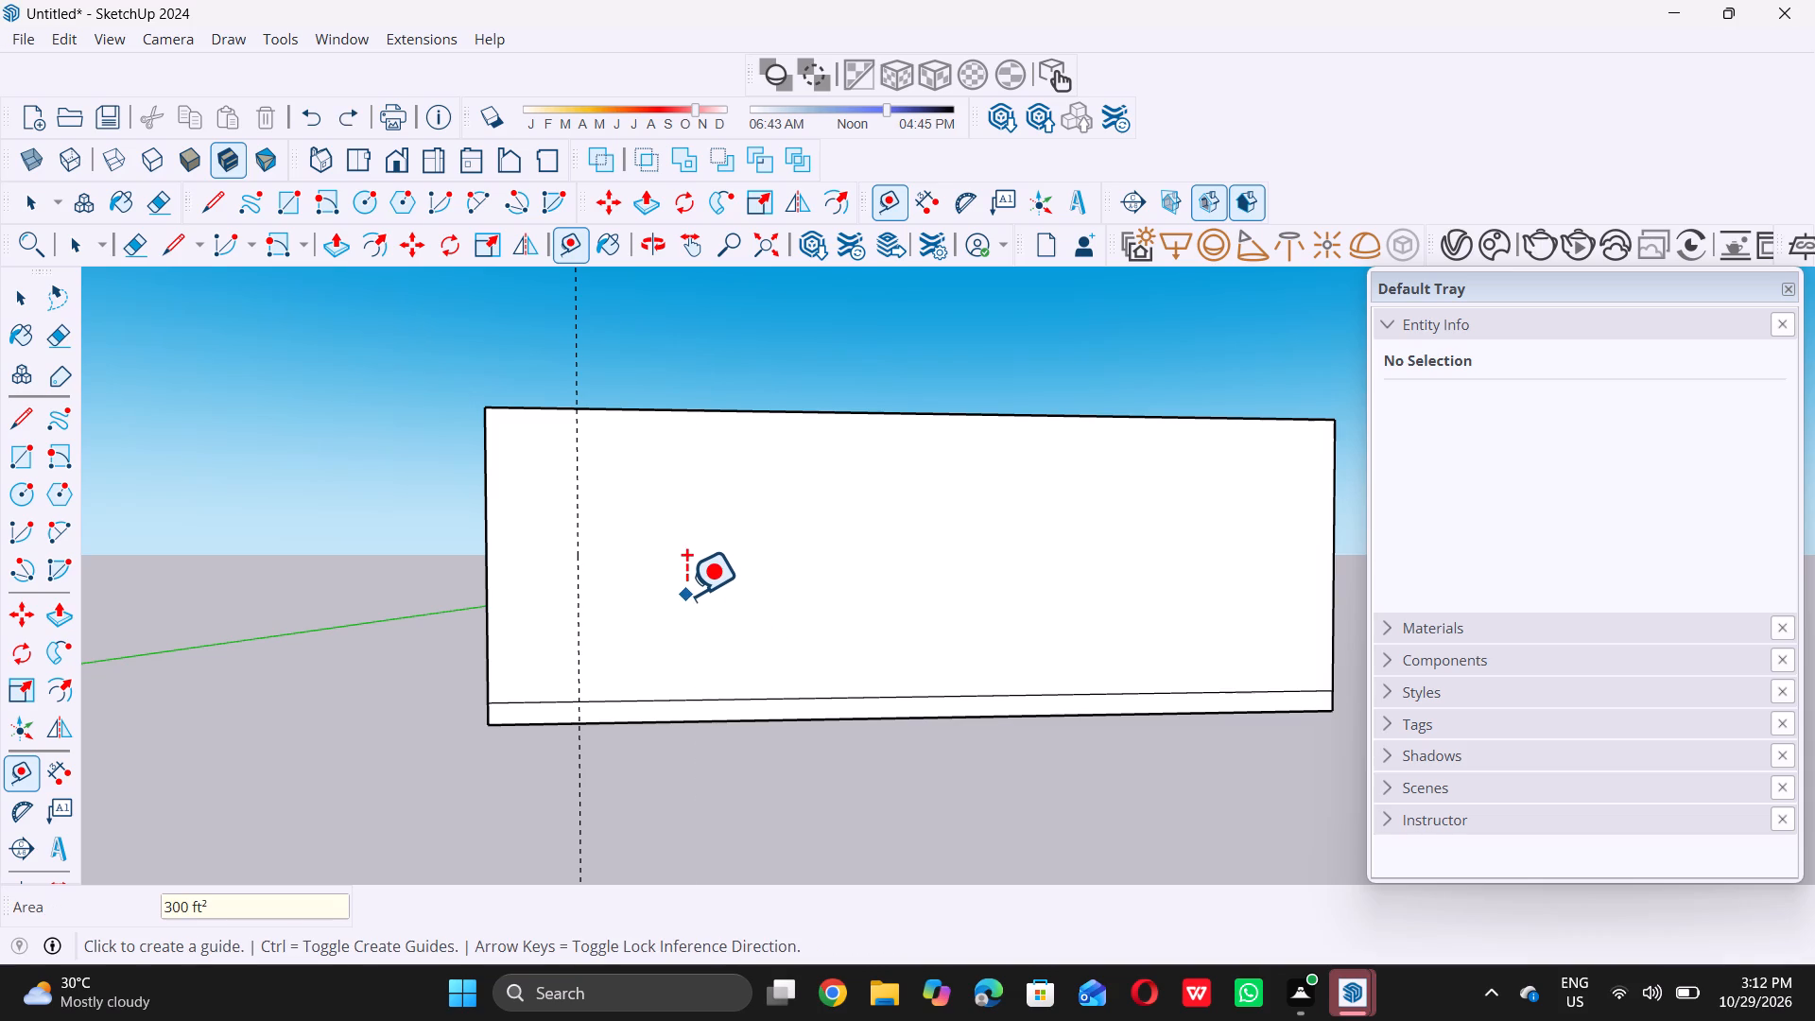
Place a second vertical guide 6' from the first guide, further along the front wall.
left_click(578, 538)
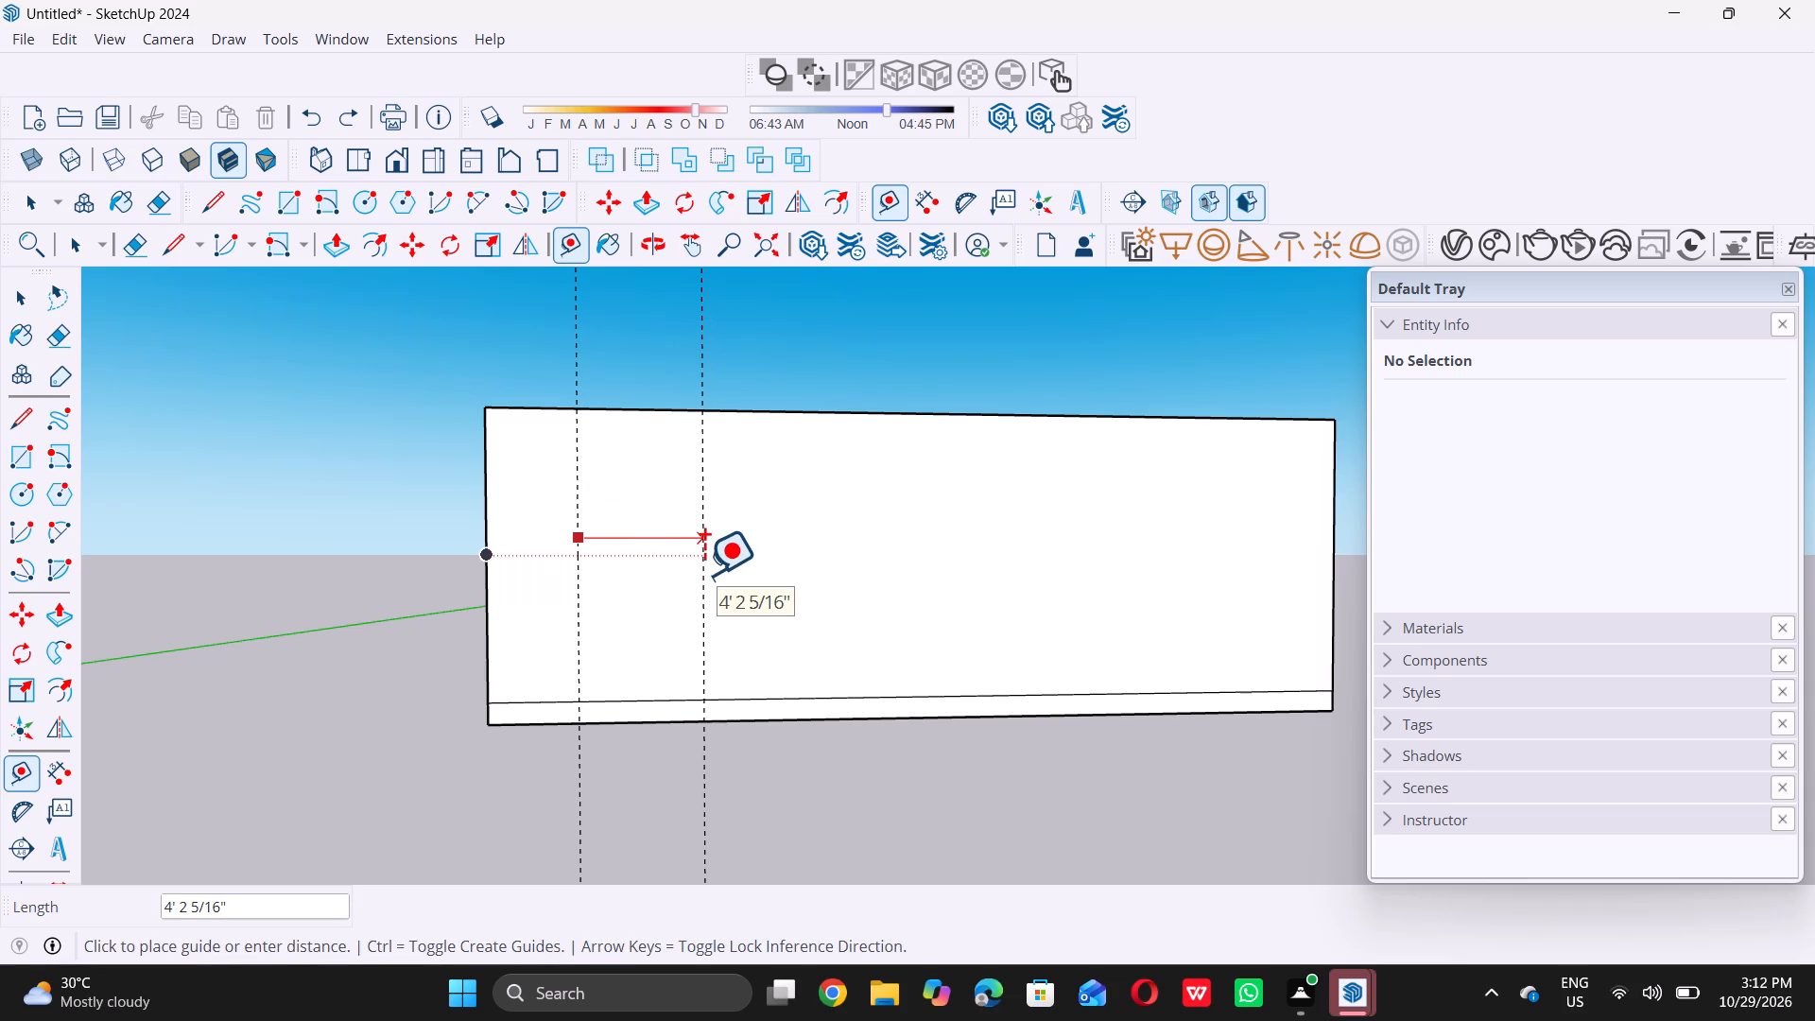
key("6")
key("apostrophe")
key("Return")
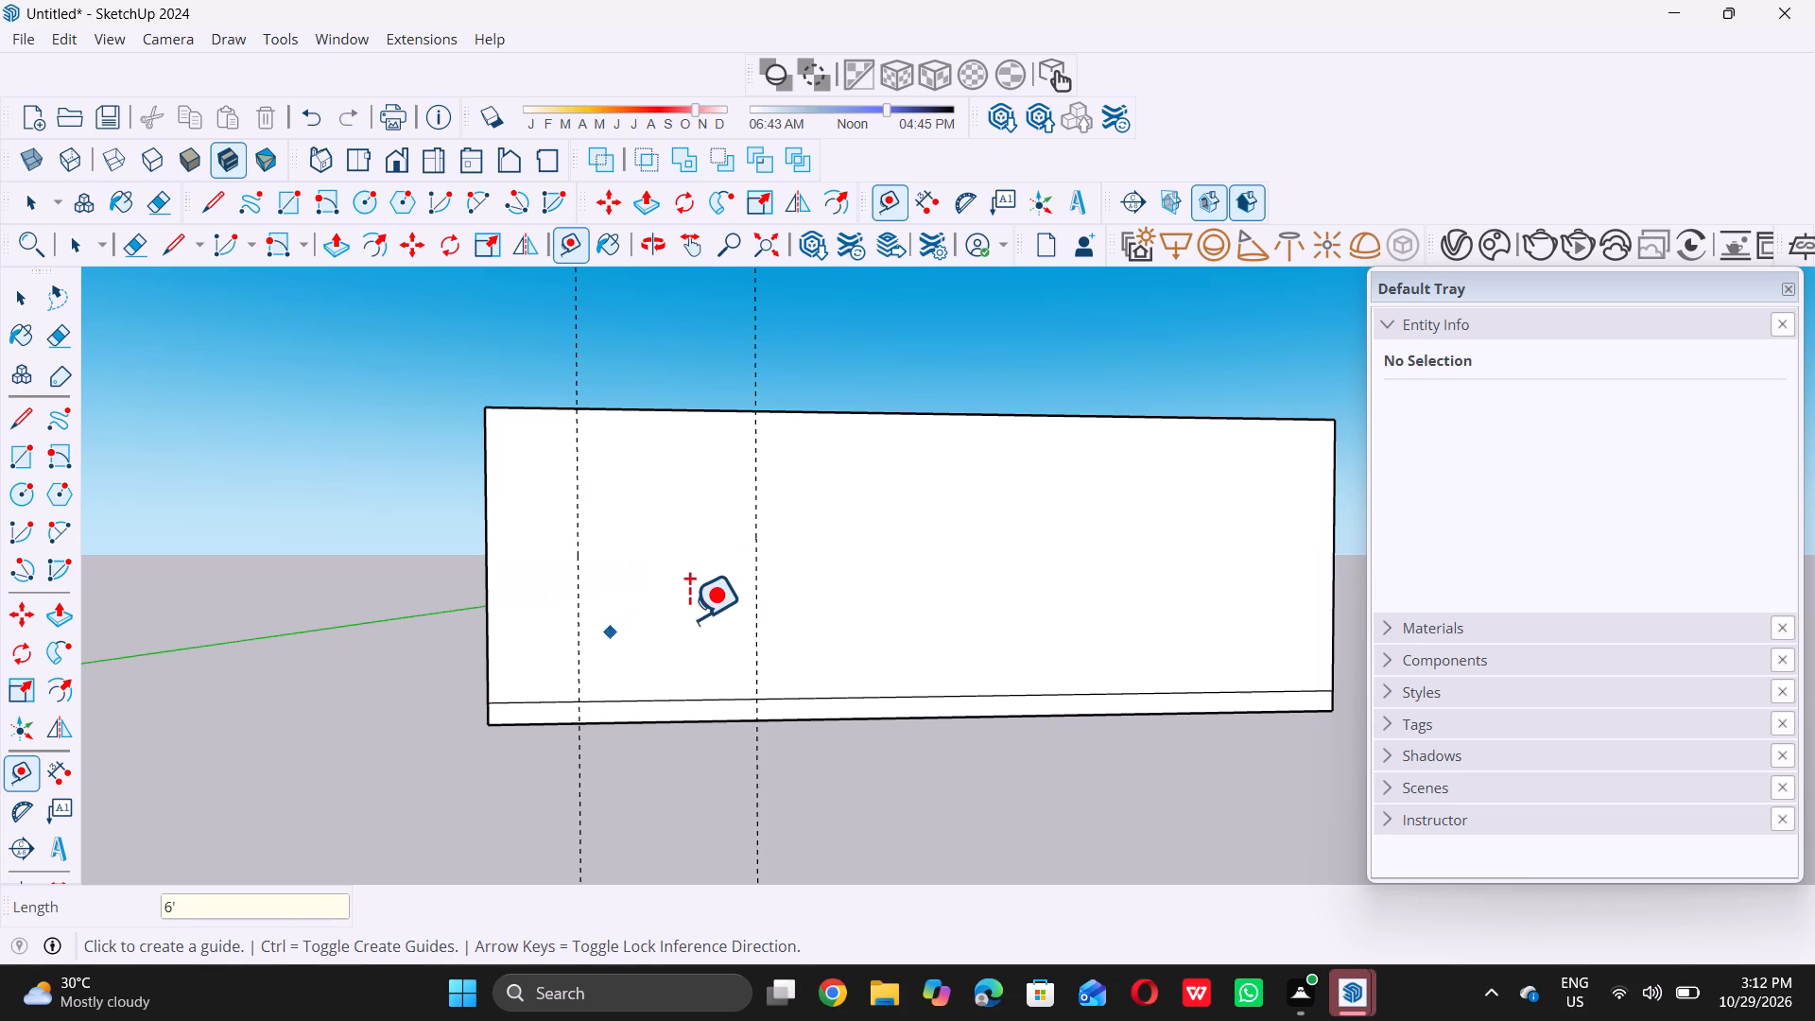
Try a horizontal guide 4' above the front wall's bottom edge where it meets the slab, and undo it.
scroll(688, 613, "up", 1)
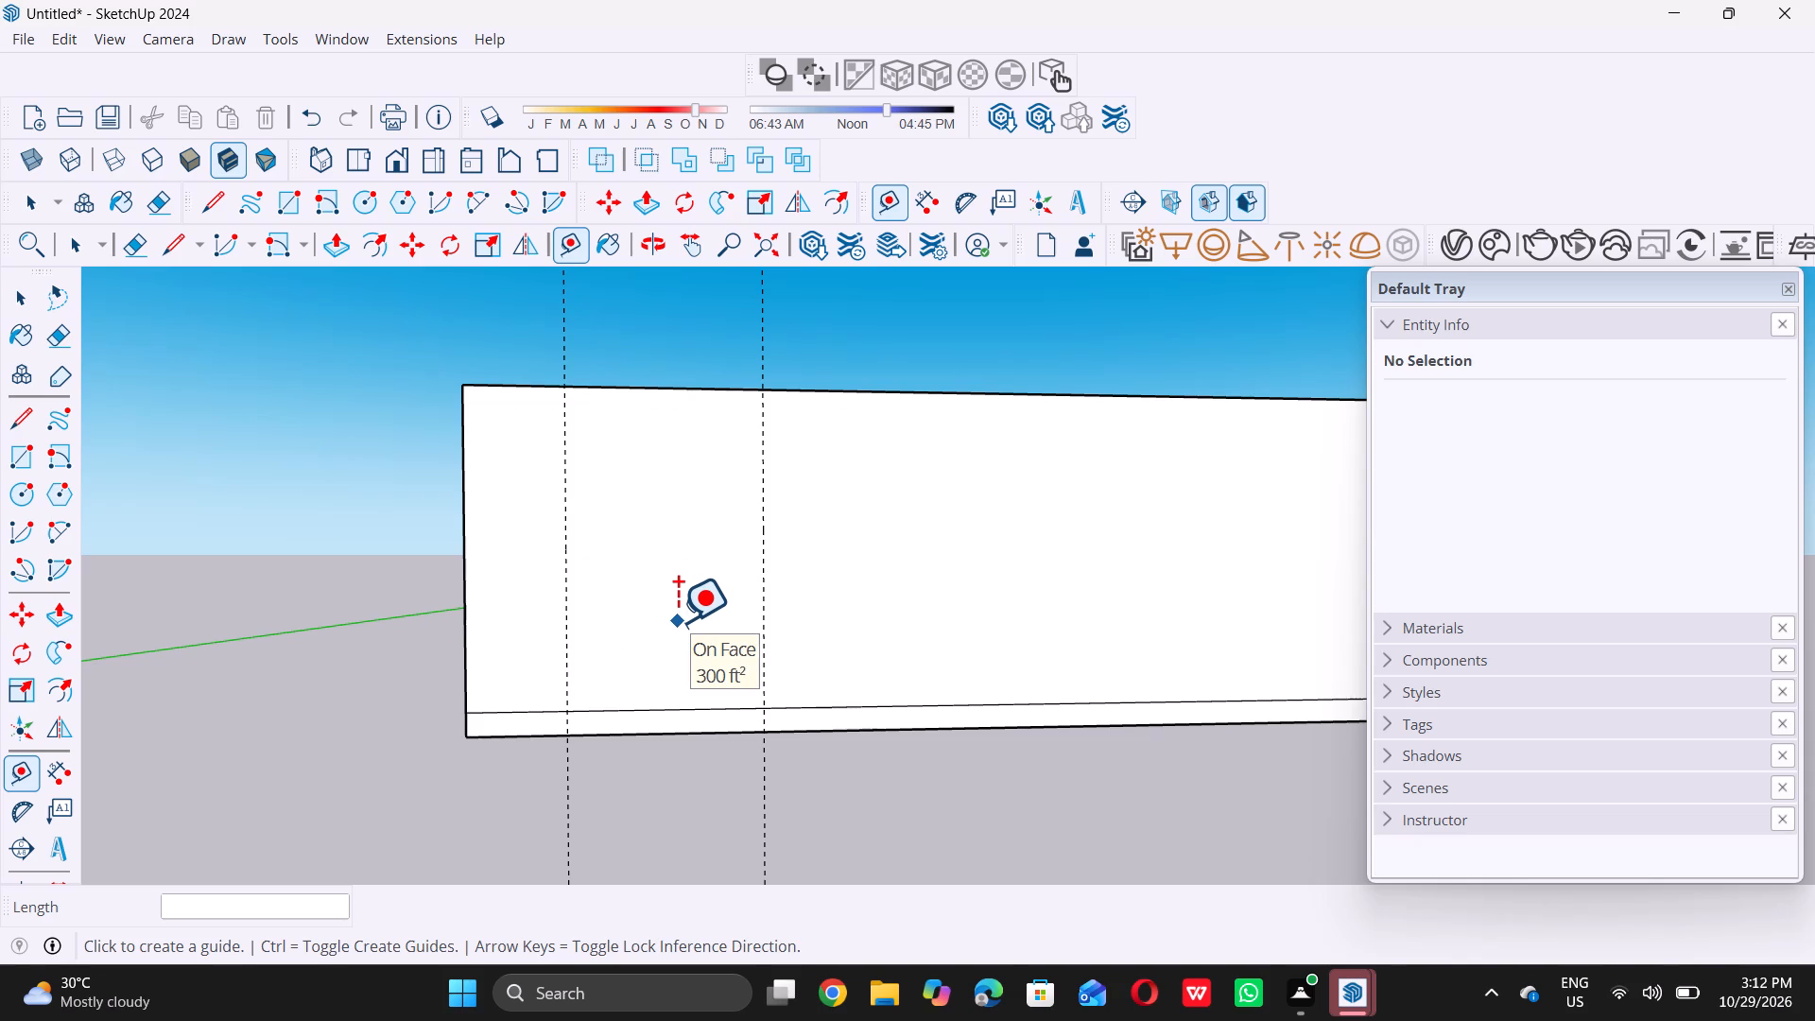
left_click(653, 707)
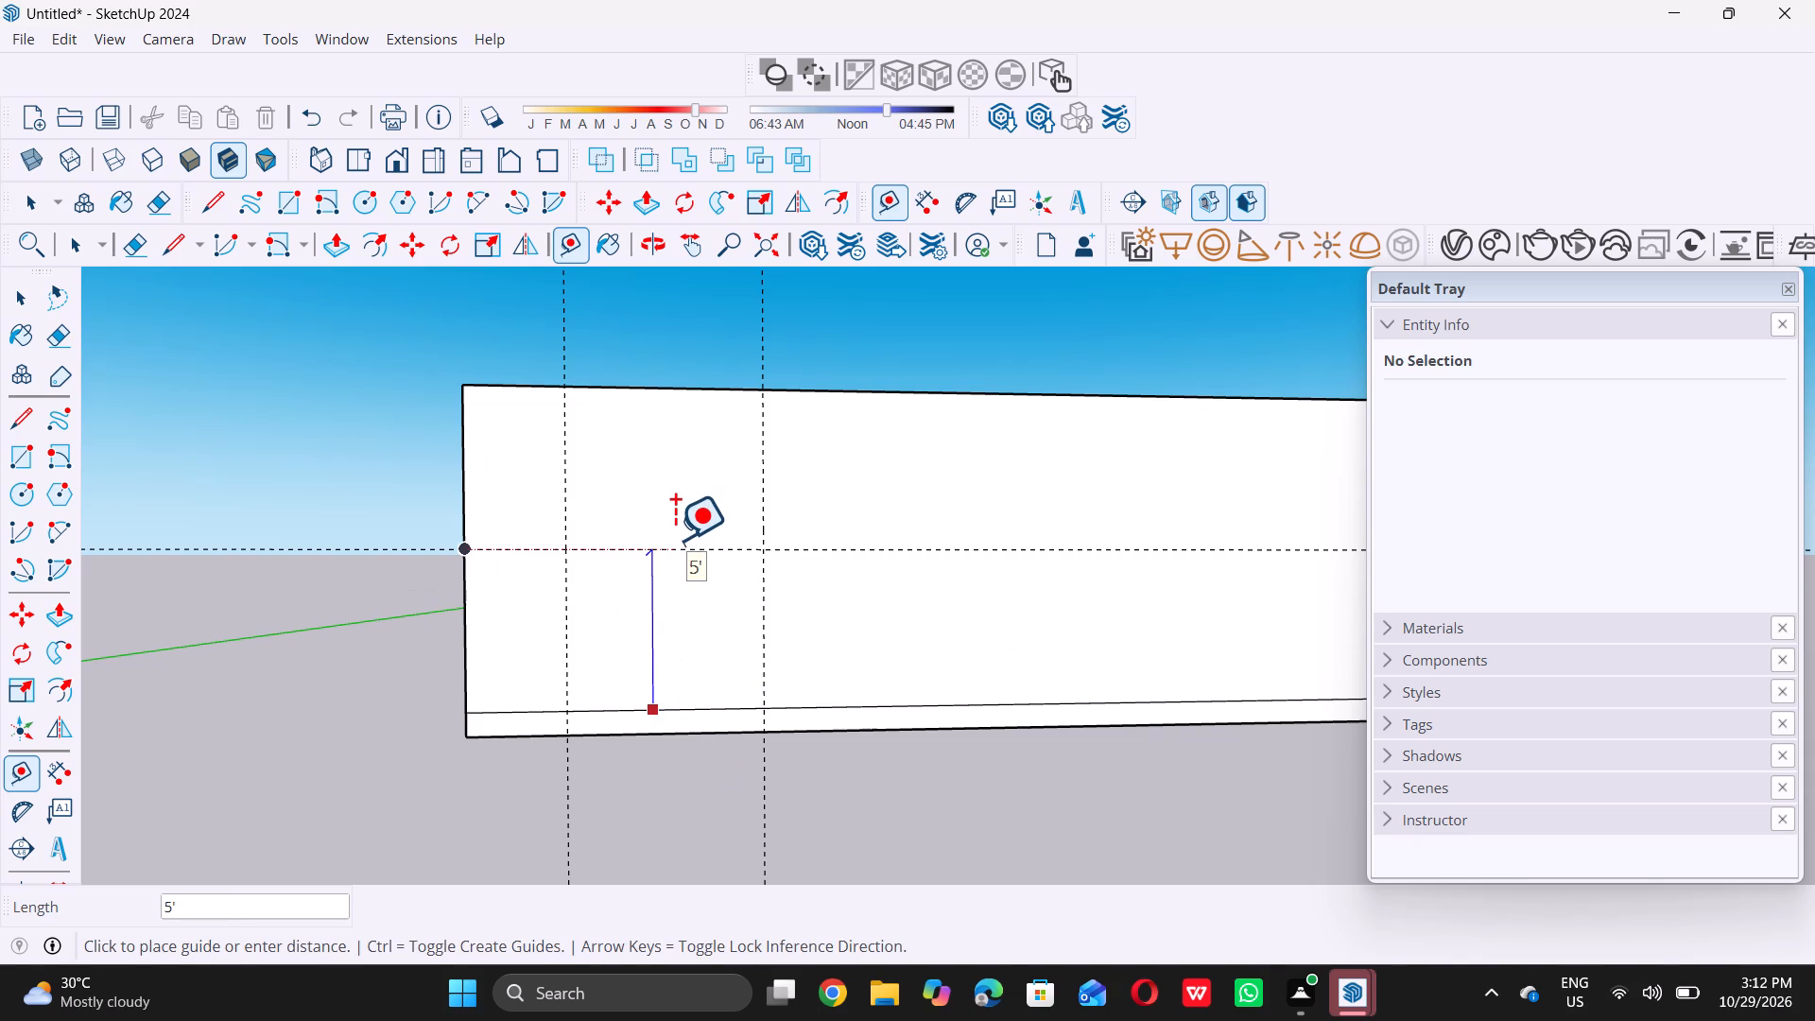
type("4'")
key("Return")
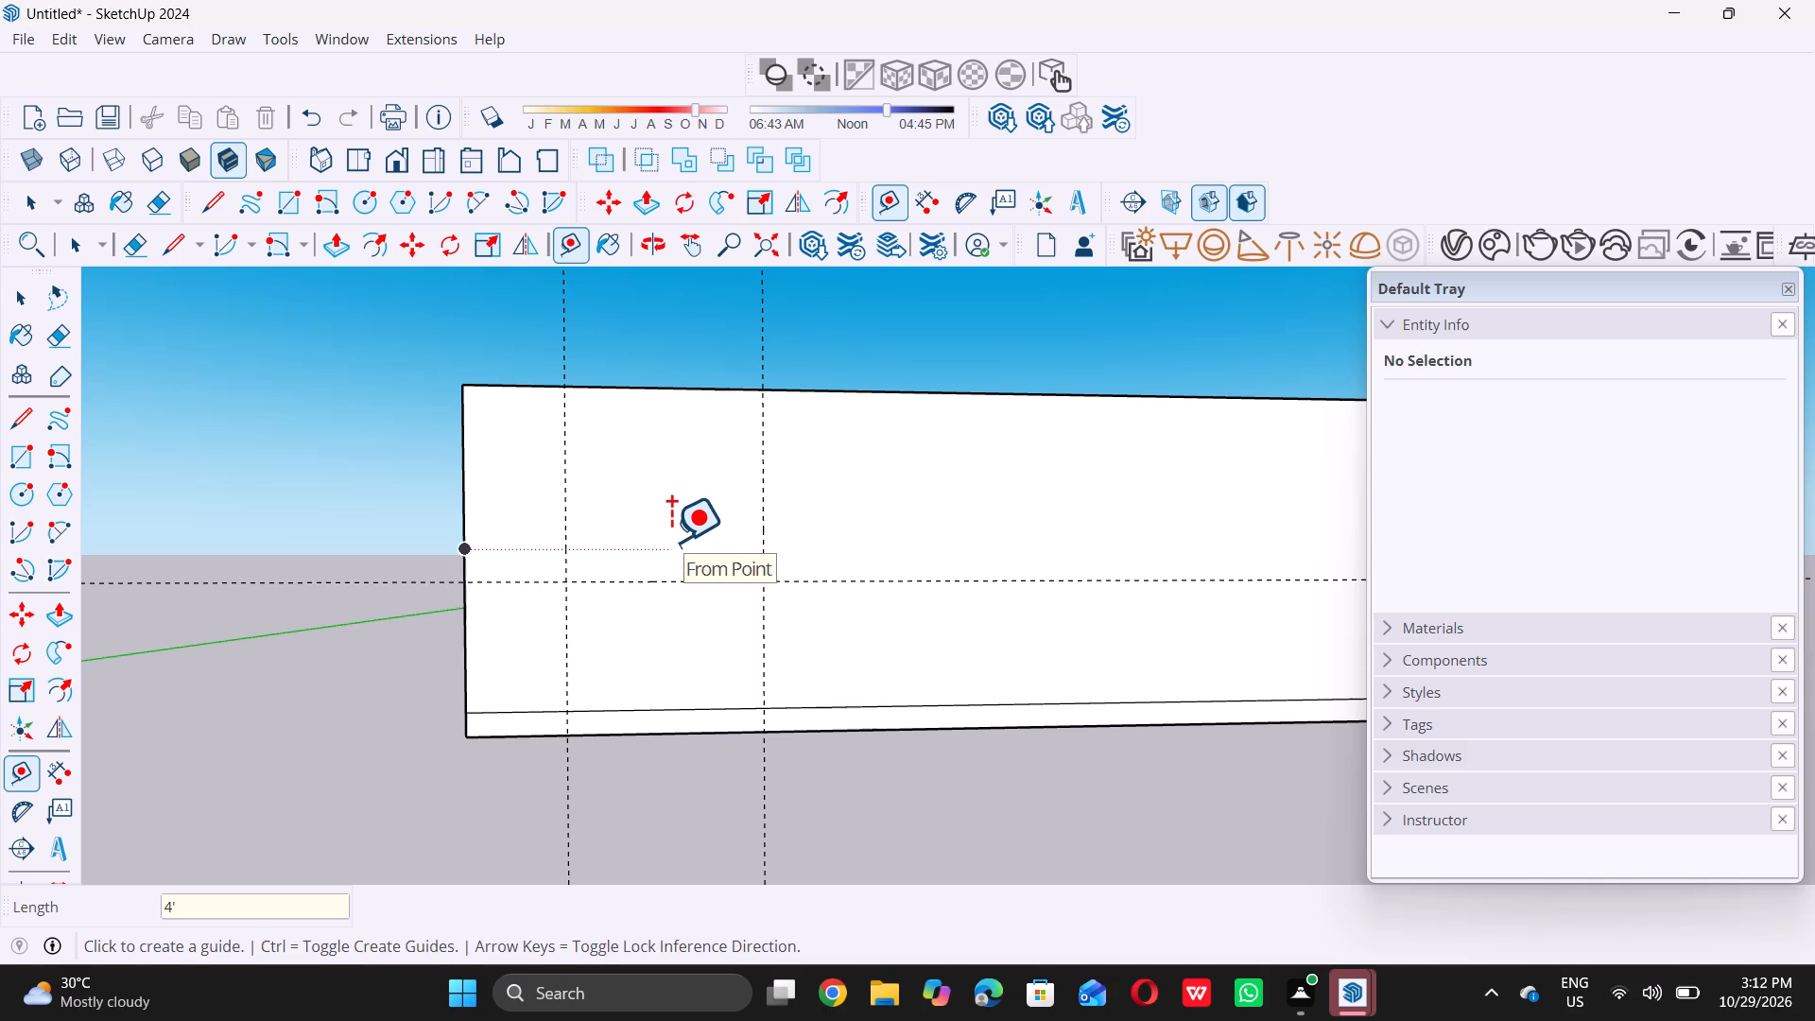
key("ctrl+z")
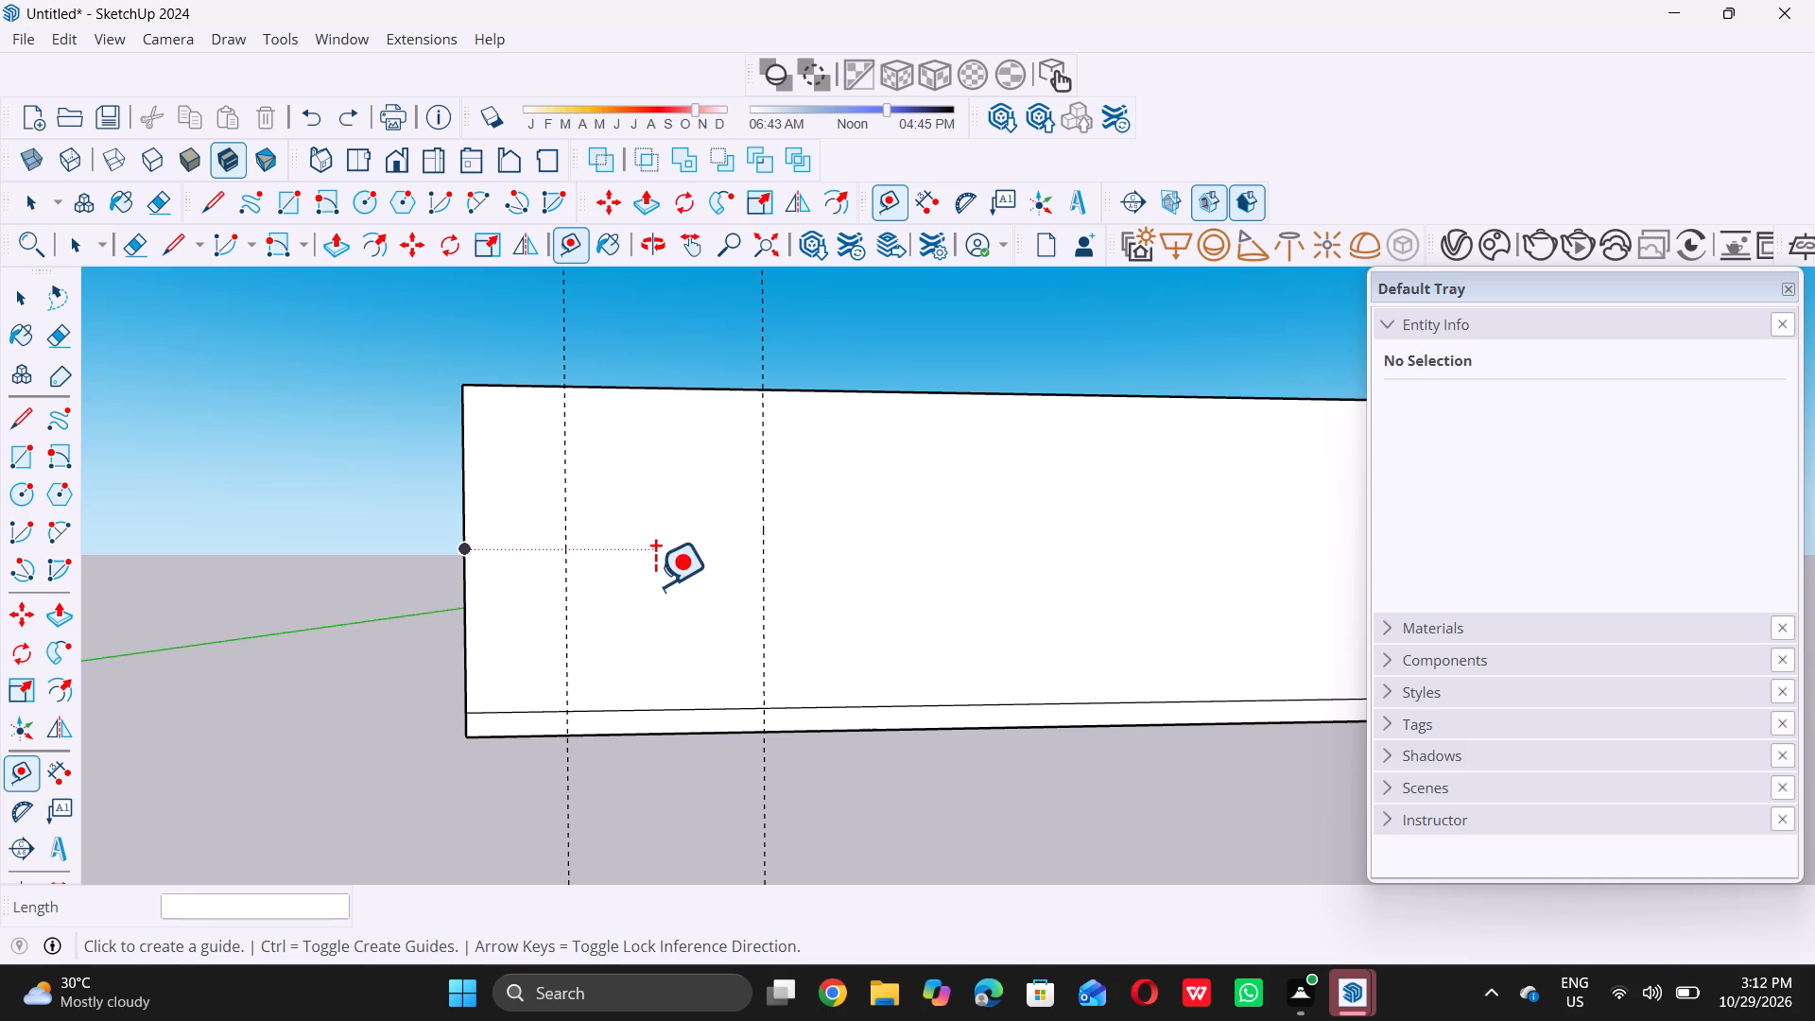
Place a horizontal guide about 9 3/4" above the front wall's bottom edge where it meets the slab.
scroll(666, 647, "up", 5)
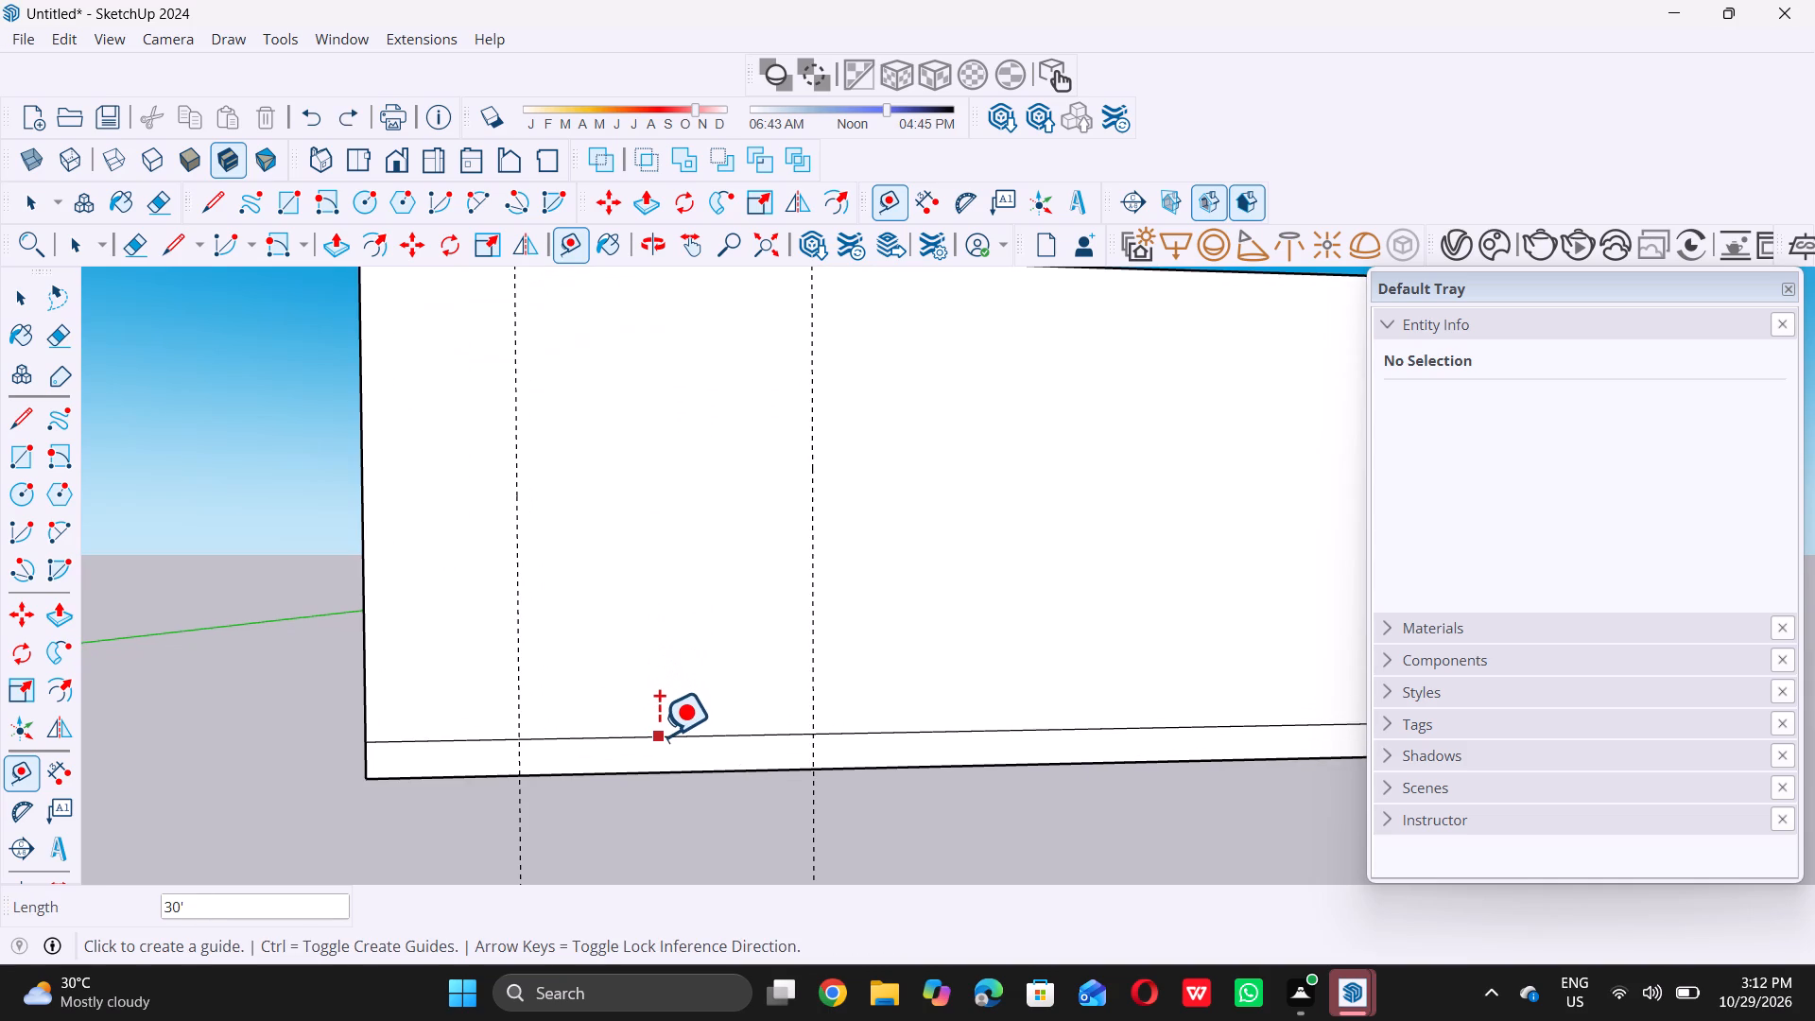
left_click(661, 735)
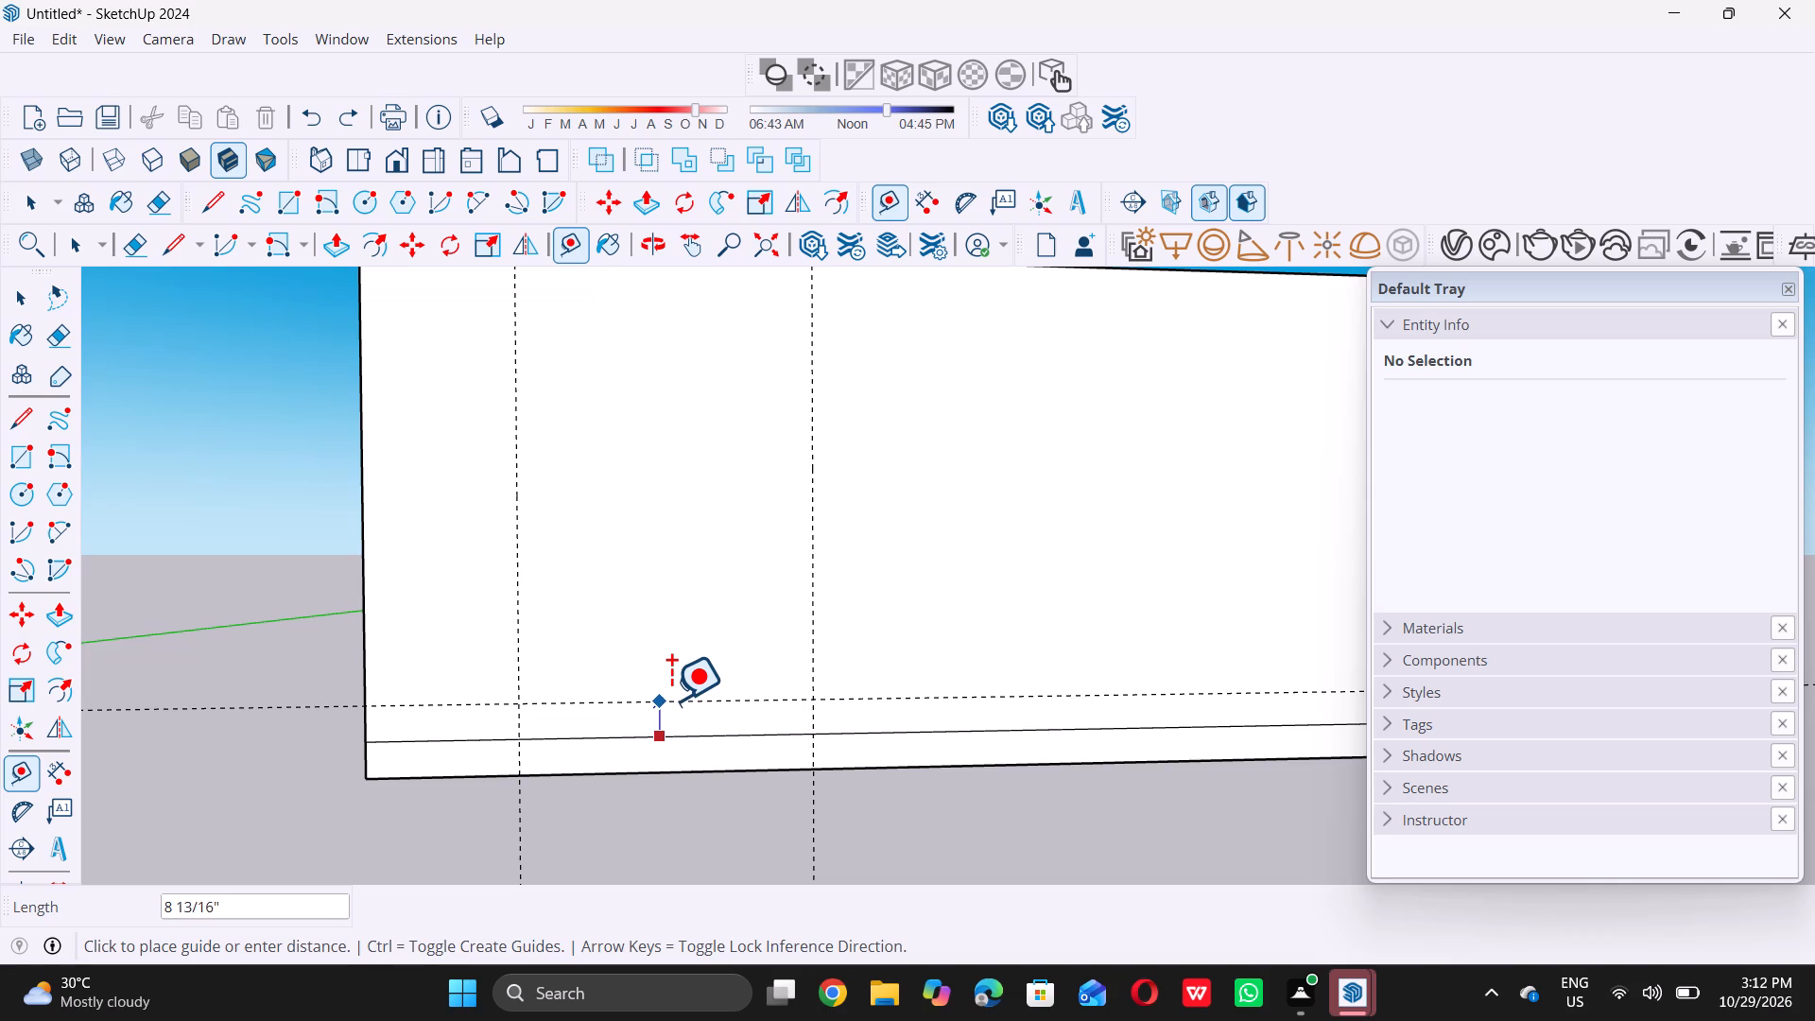
left_click(671, 698)
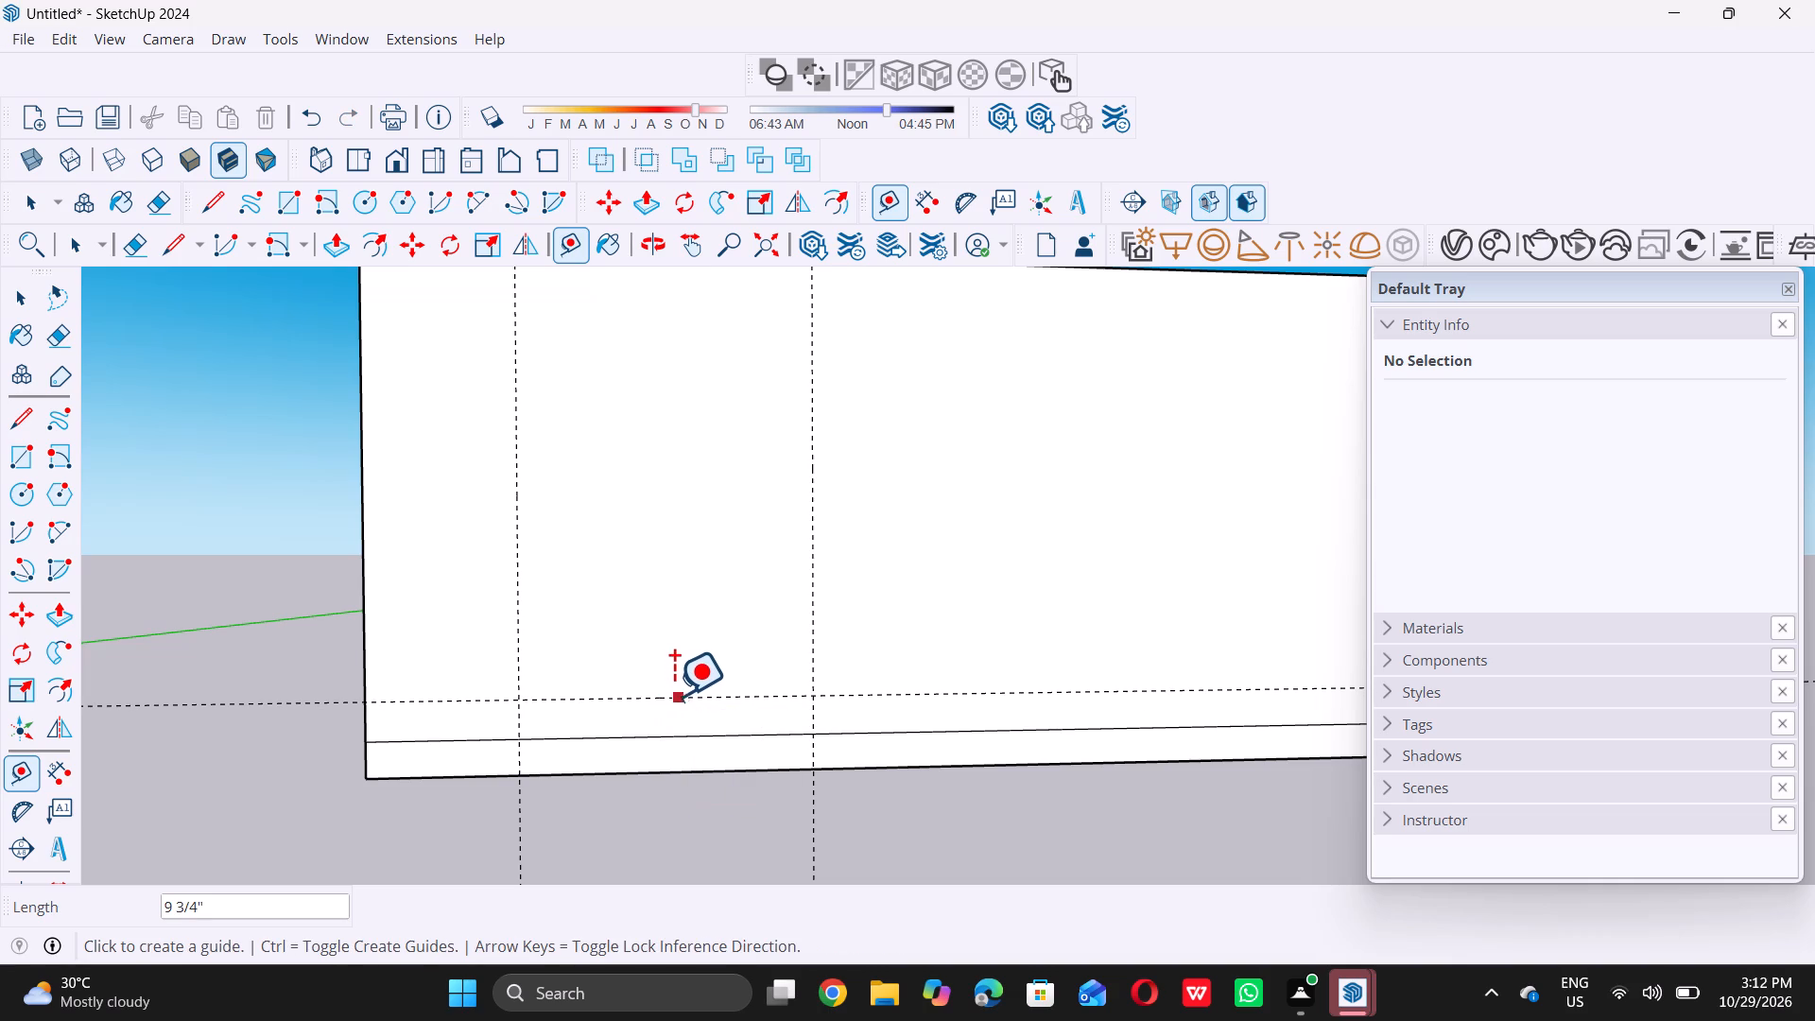
Place a second horizontal guide 6' above the lower horizontal guide on the front wall.
left_click(730, 699)
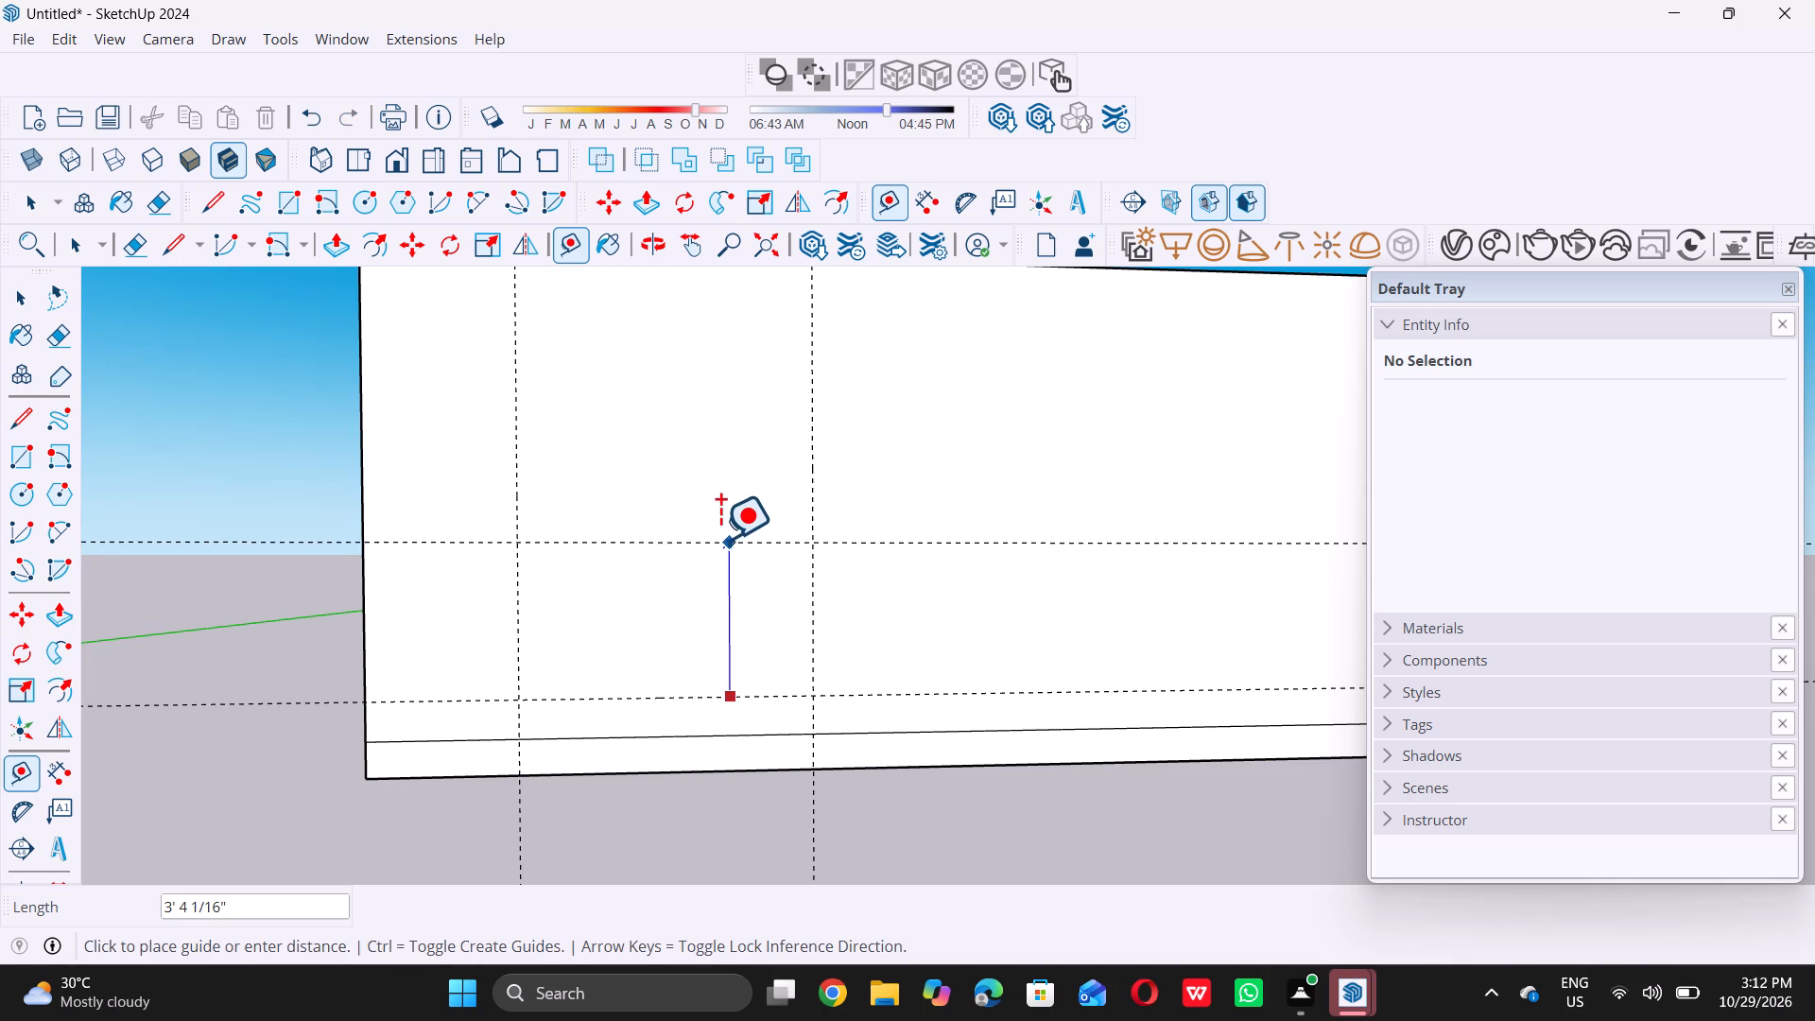
type("6'")
key("Return")
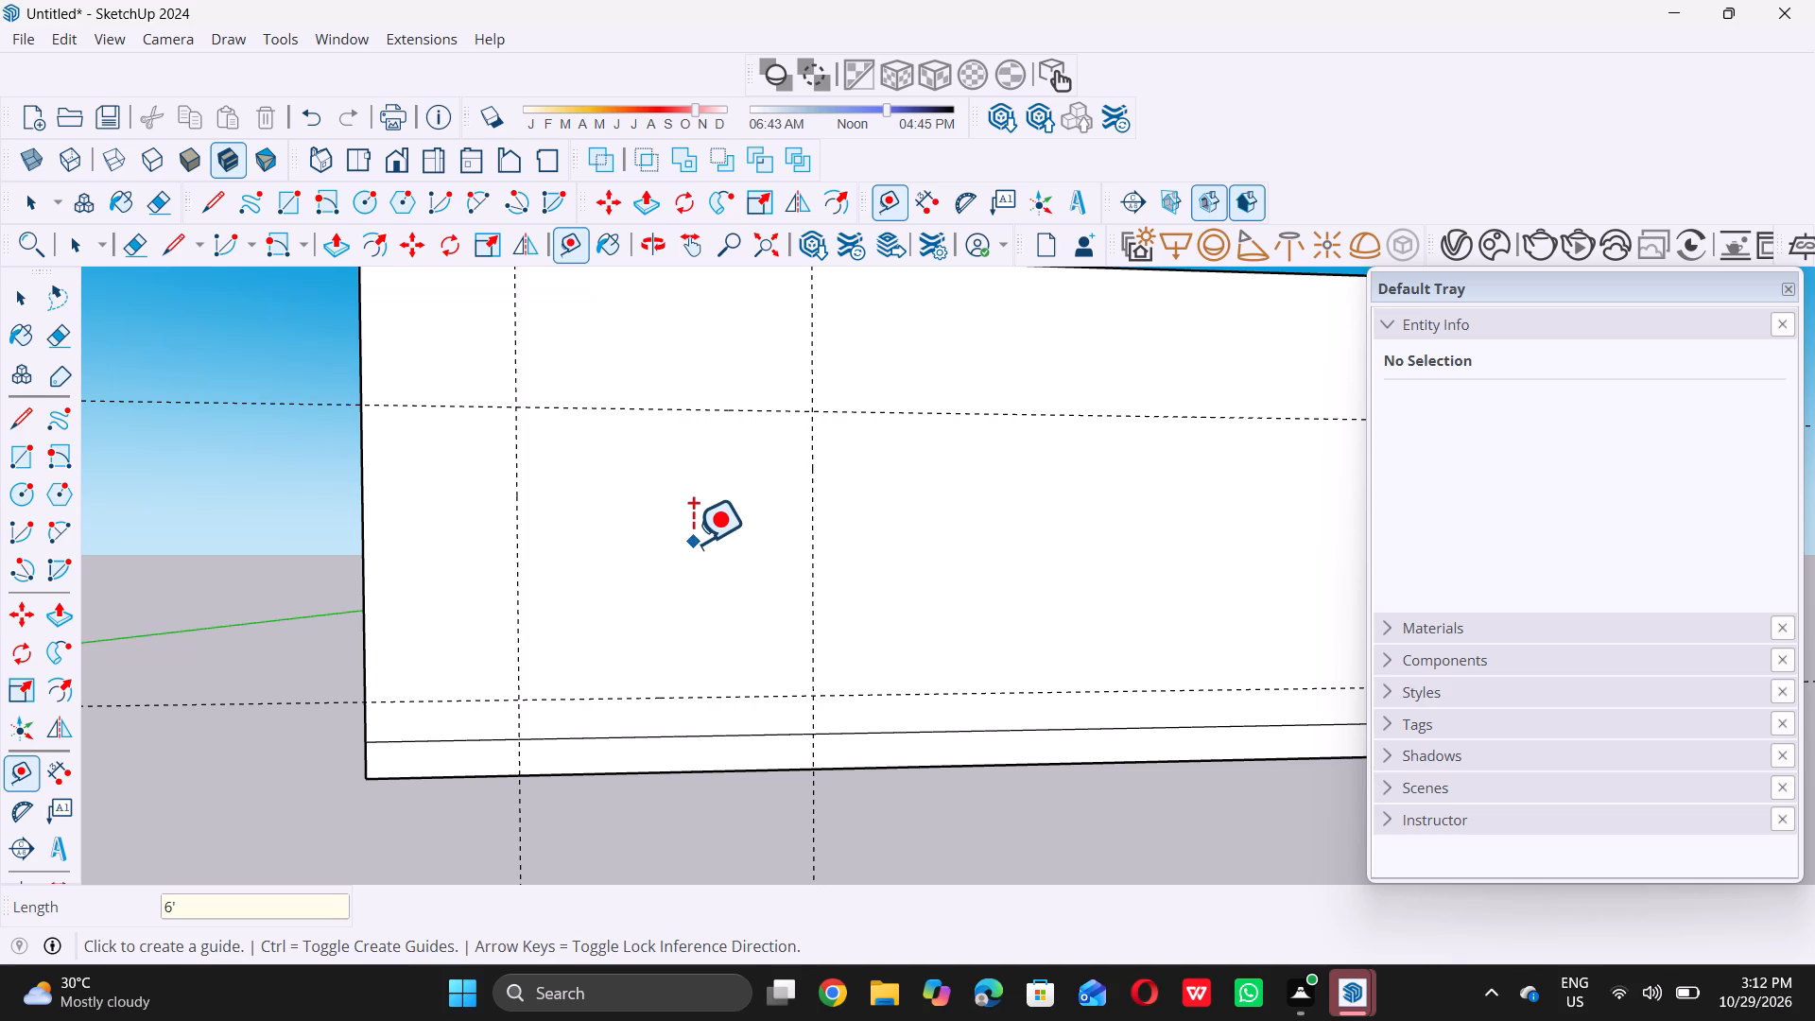
key("space")
Place a third vertical guide 4' from the second vertical guide, further along the front wall.
scroll(600, 607, "down", 12)
middle_click_drag(671, 573, 655, 578)
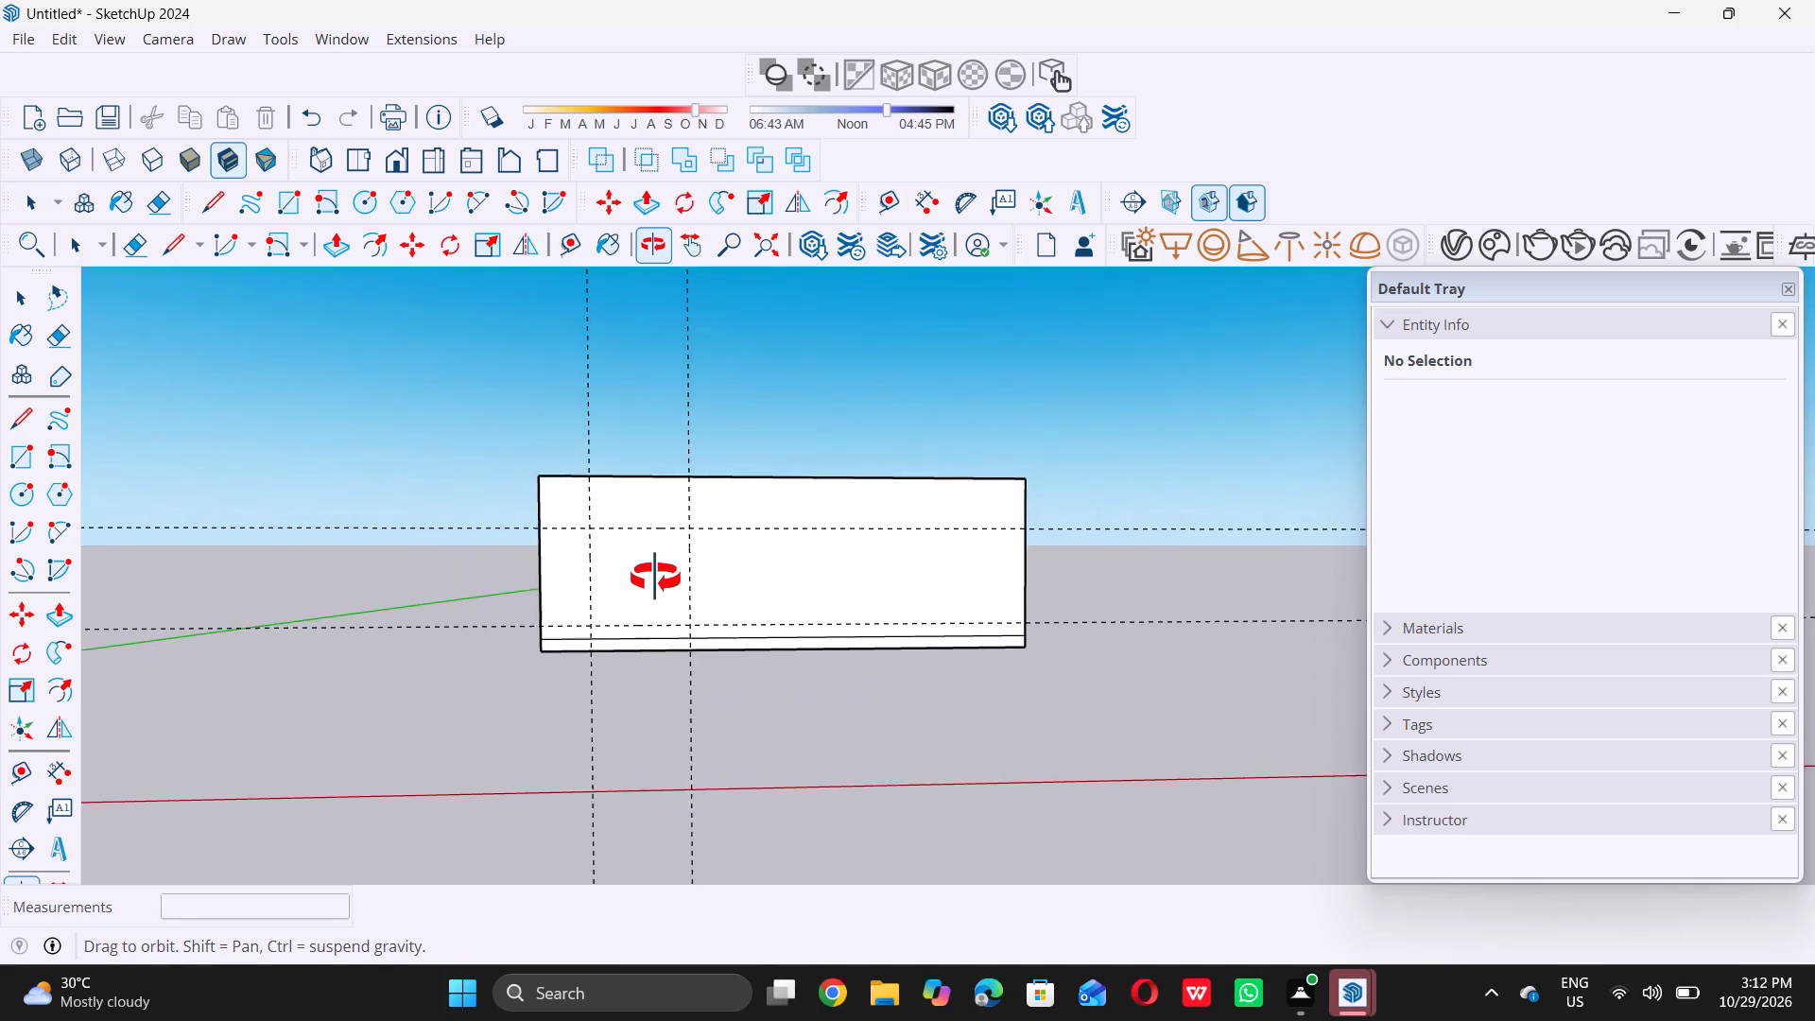
middle_click_drag(655, 578, 629, 576)
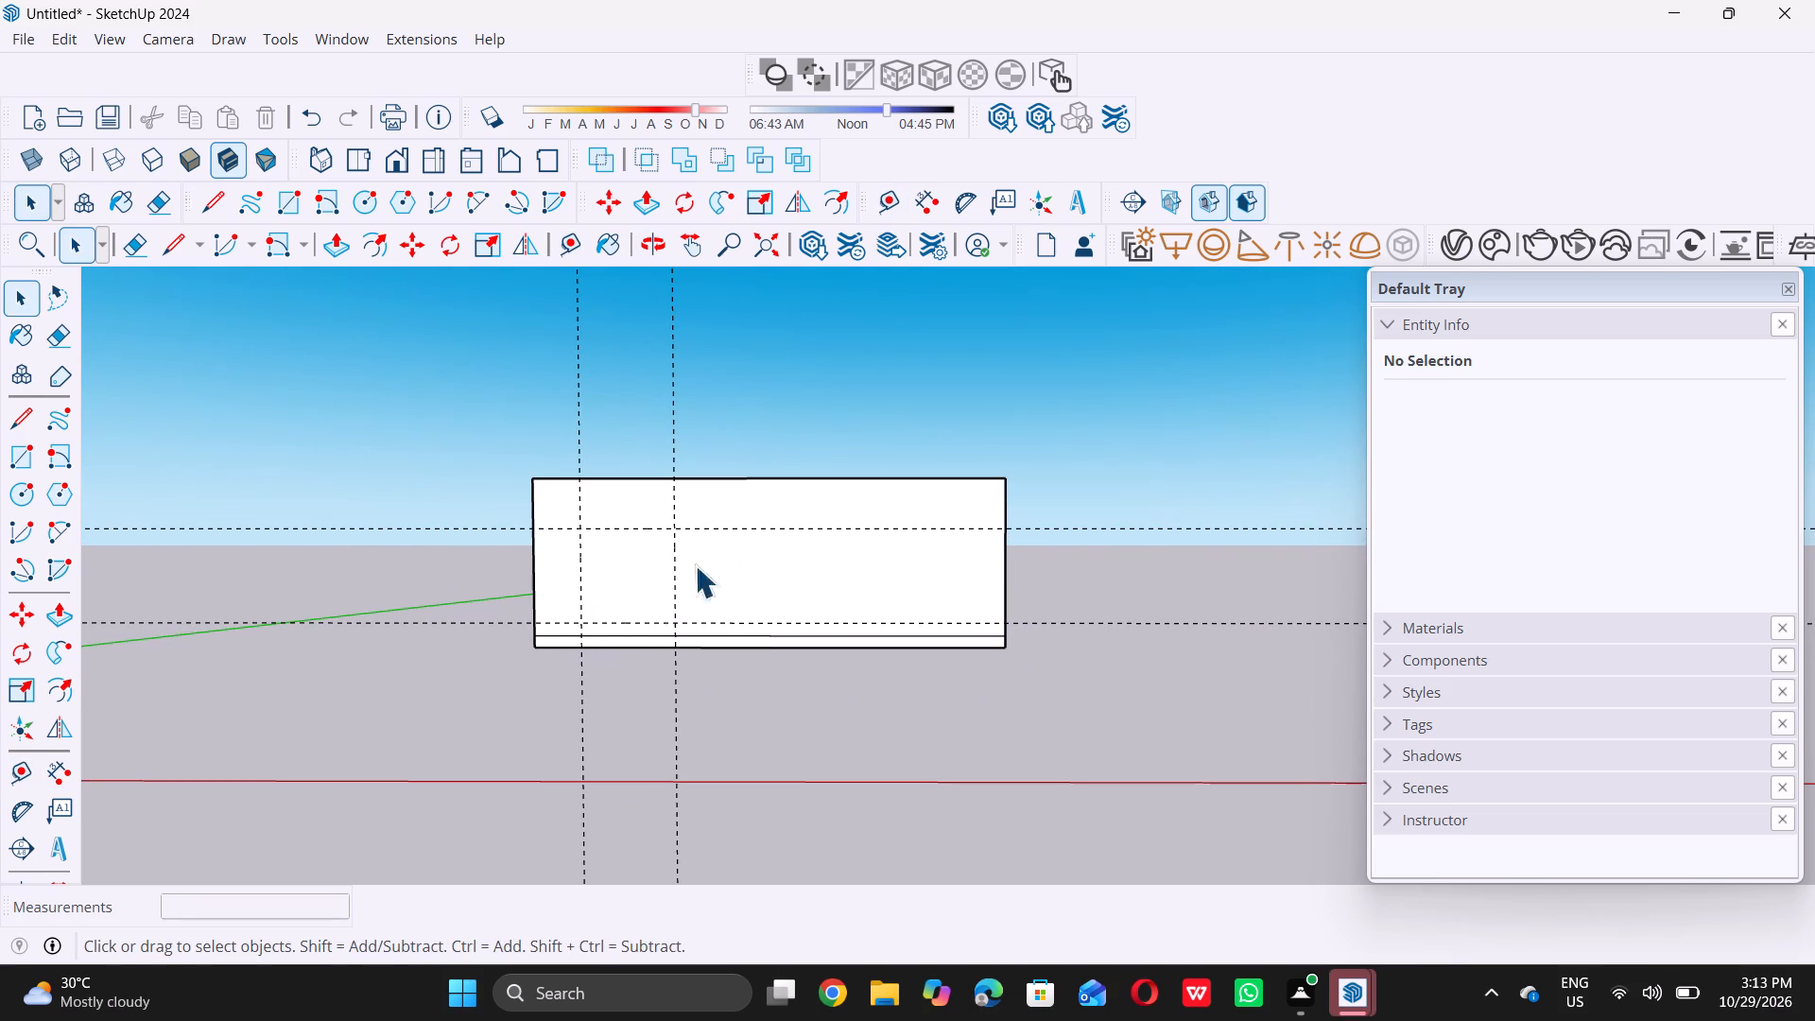
middle_click_drag(748, 555, 788, 551)
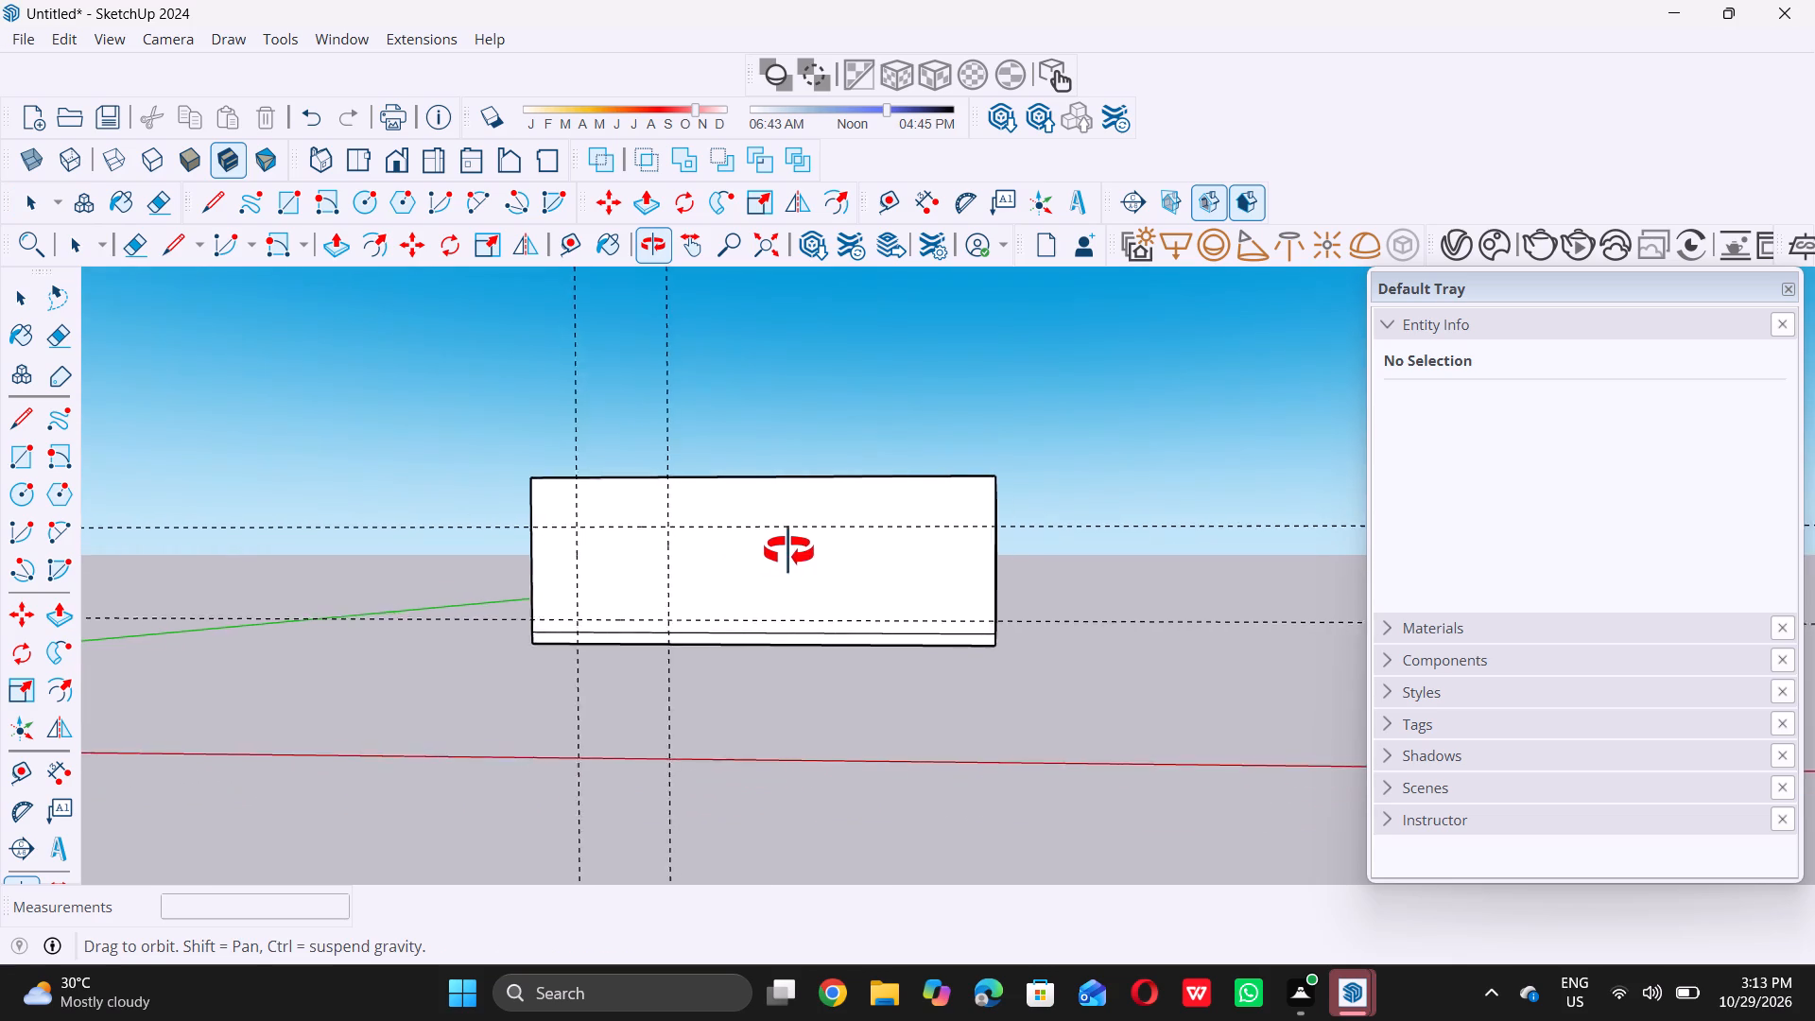
middle_click_drag(788, 551, 808, 545)
scroll(793, 544, "up", 2)
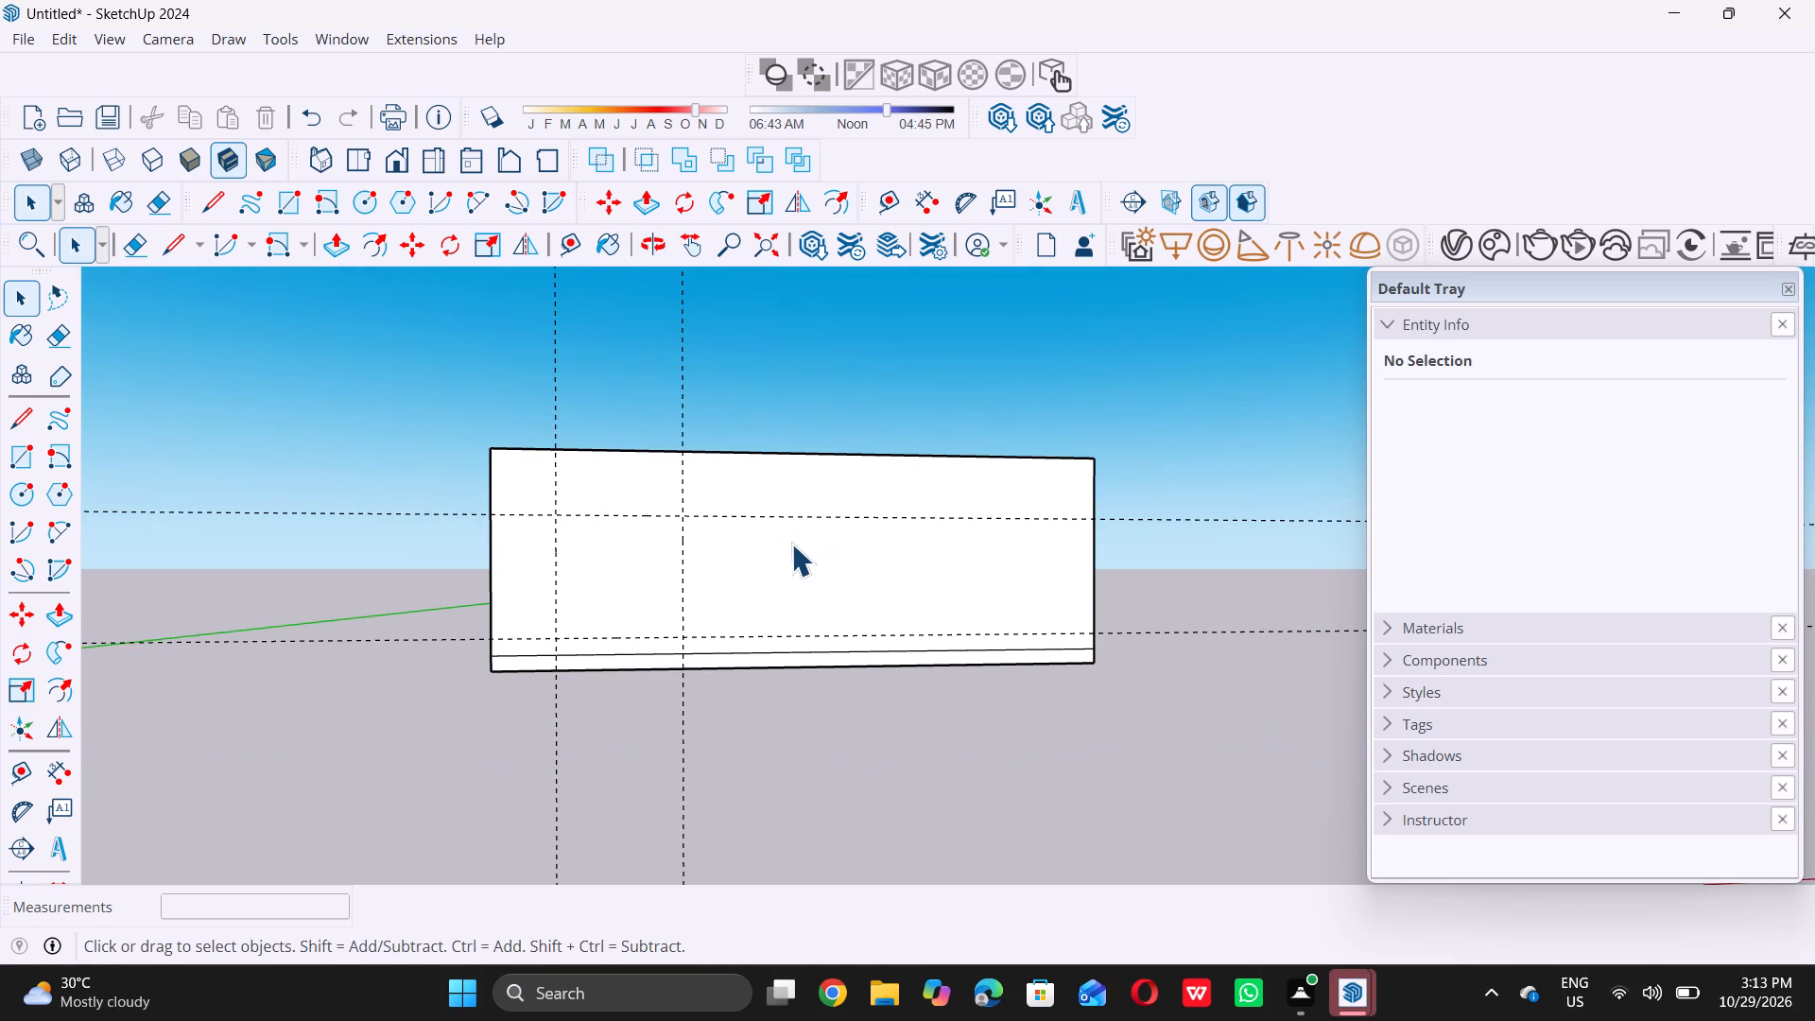
key("t")
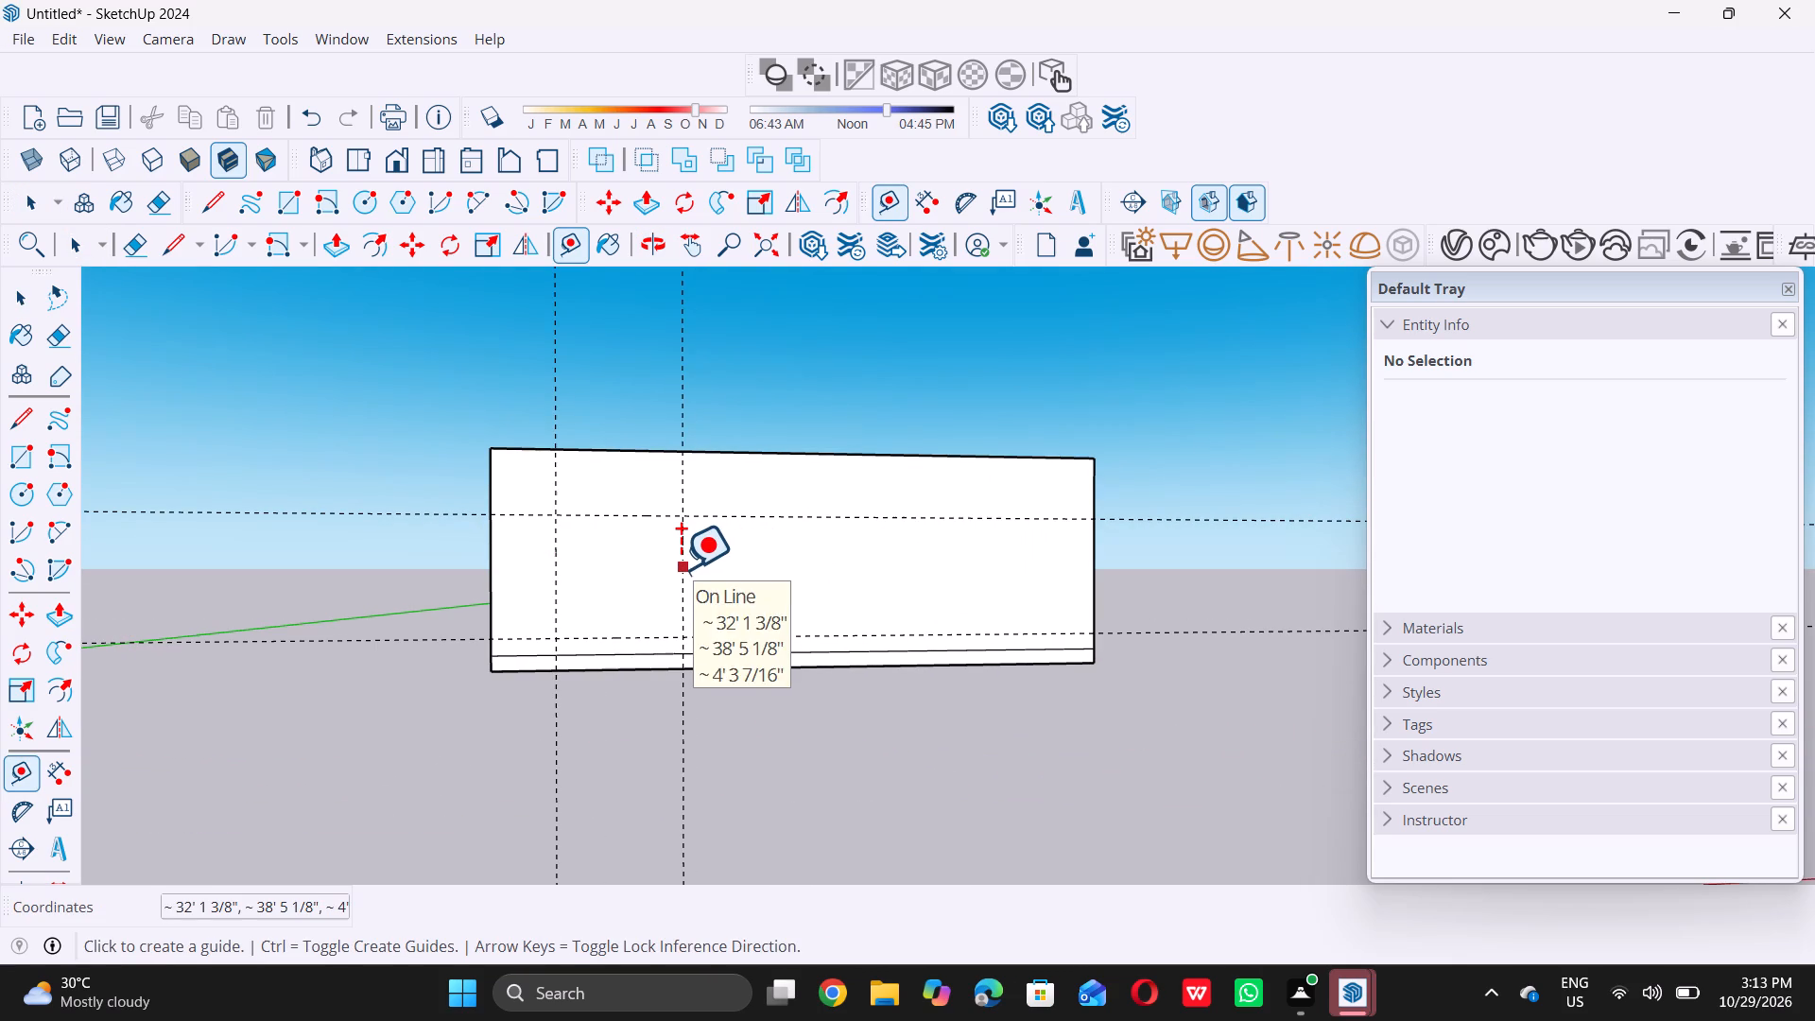
left_click(683, 569)
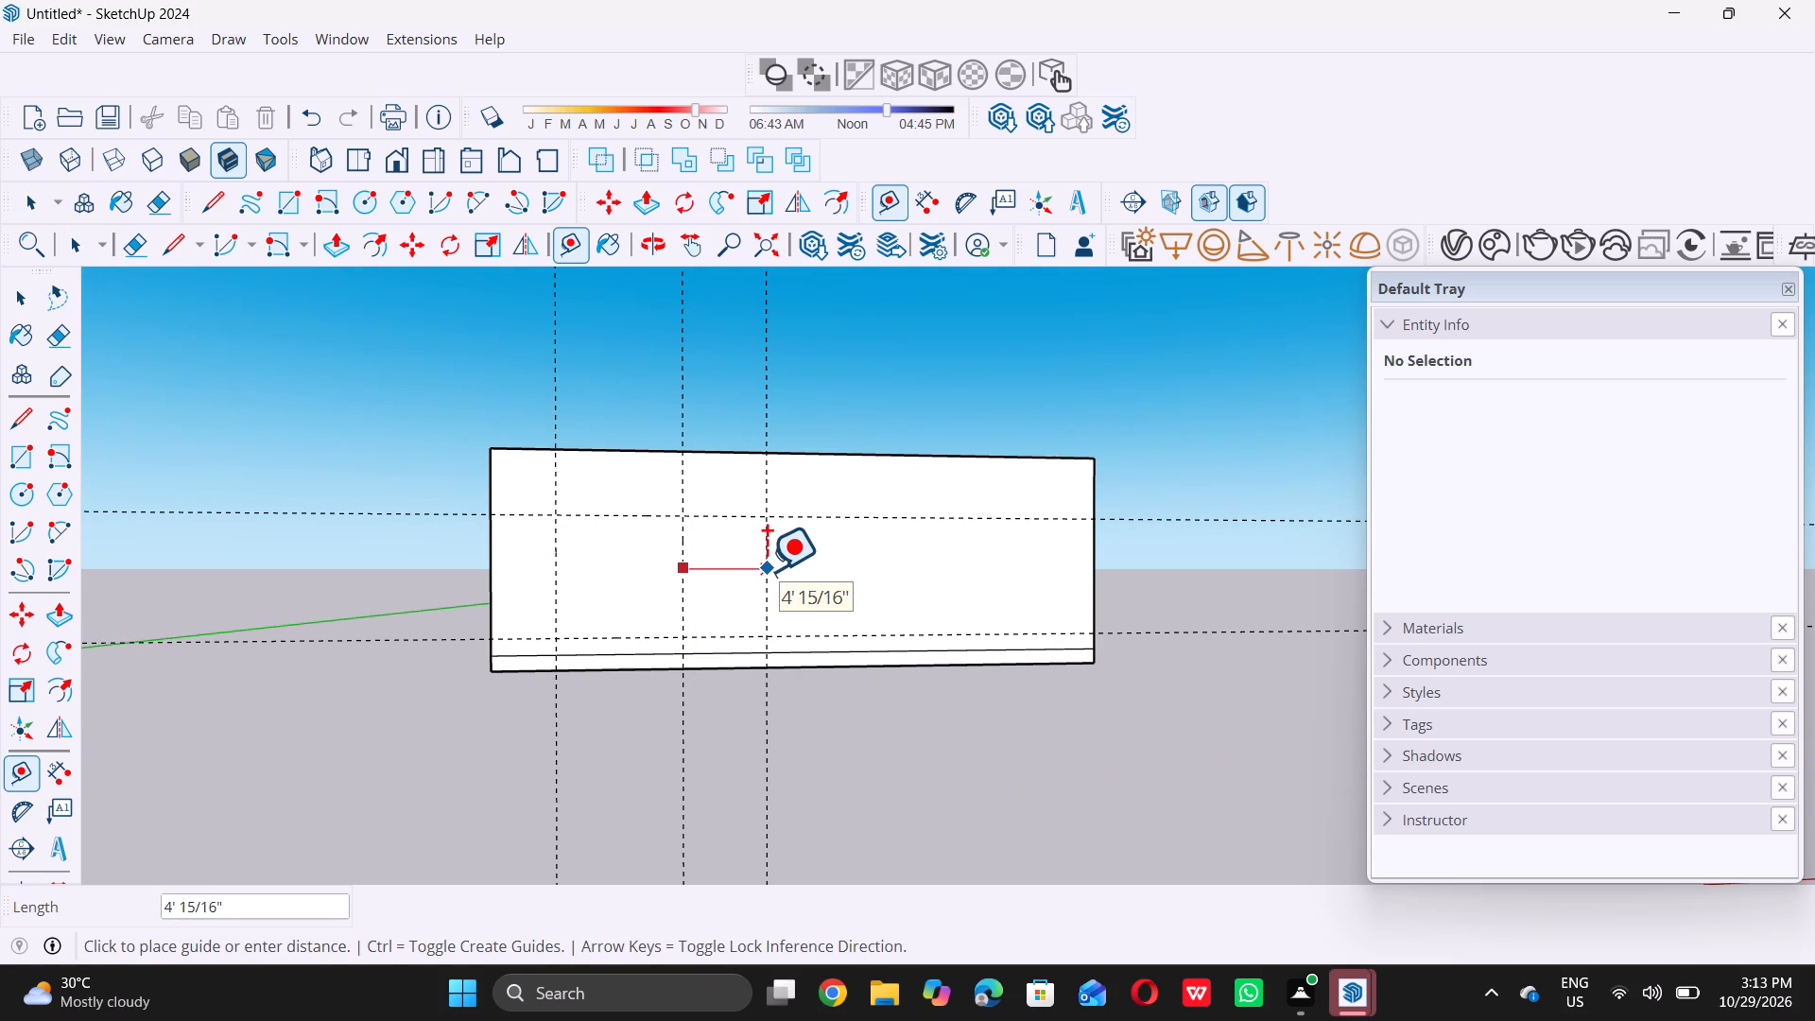
key("4")
key("apostrophe")
key("Return")
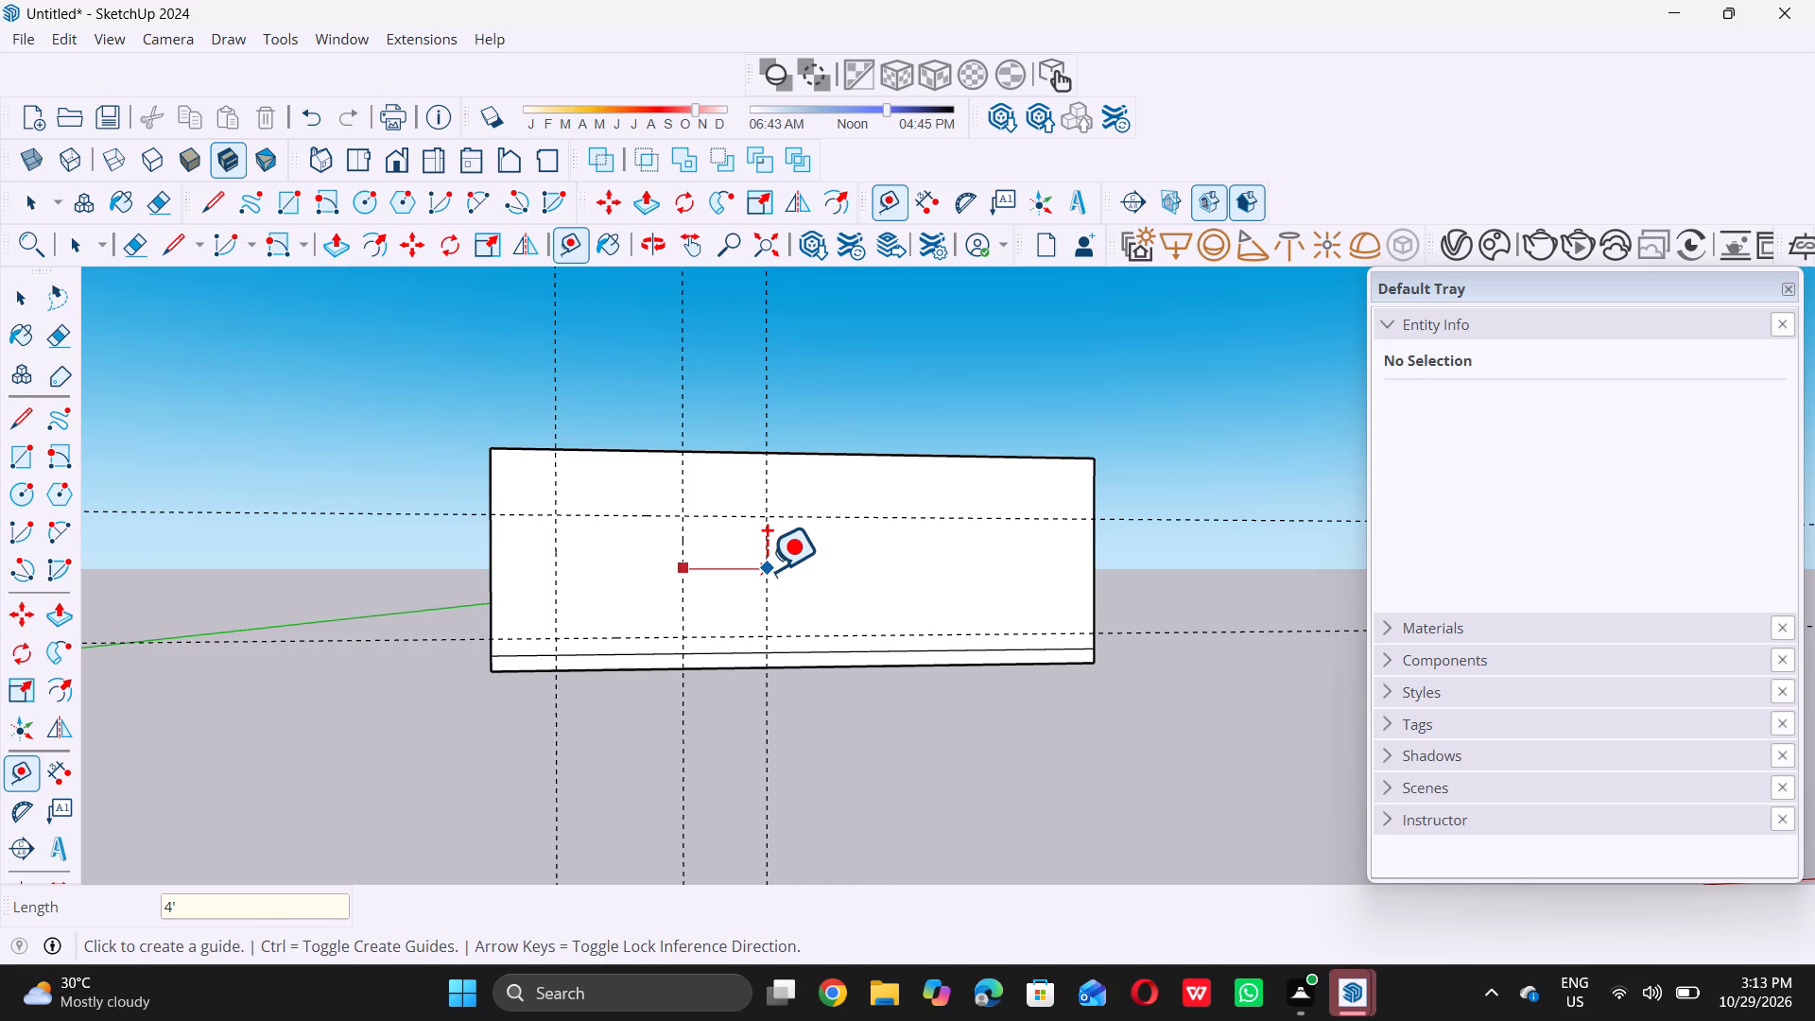
Place a fourth vertical guide 4' from the third vertical guide, further along the front wall.
middle_click_drag(674, 581, 663, 580)
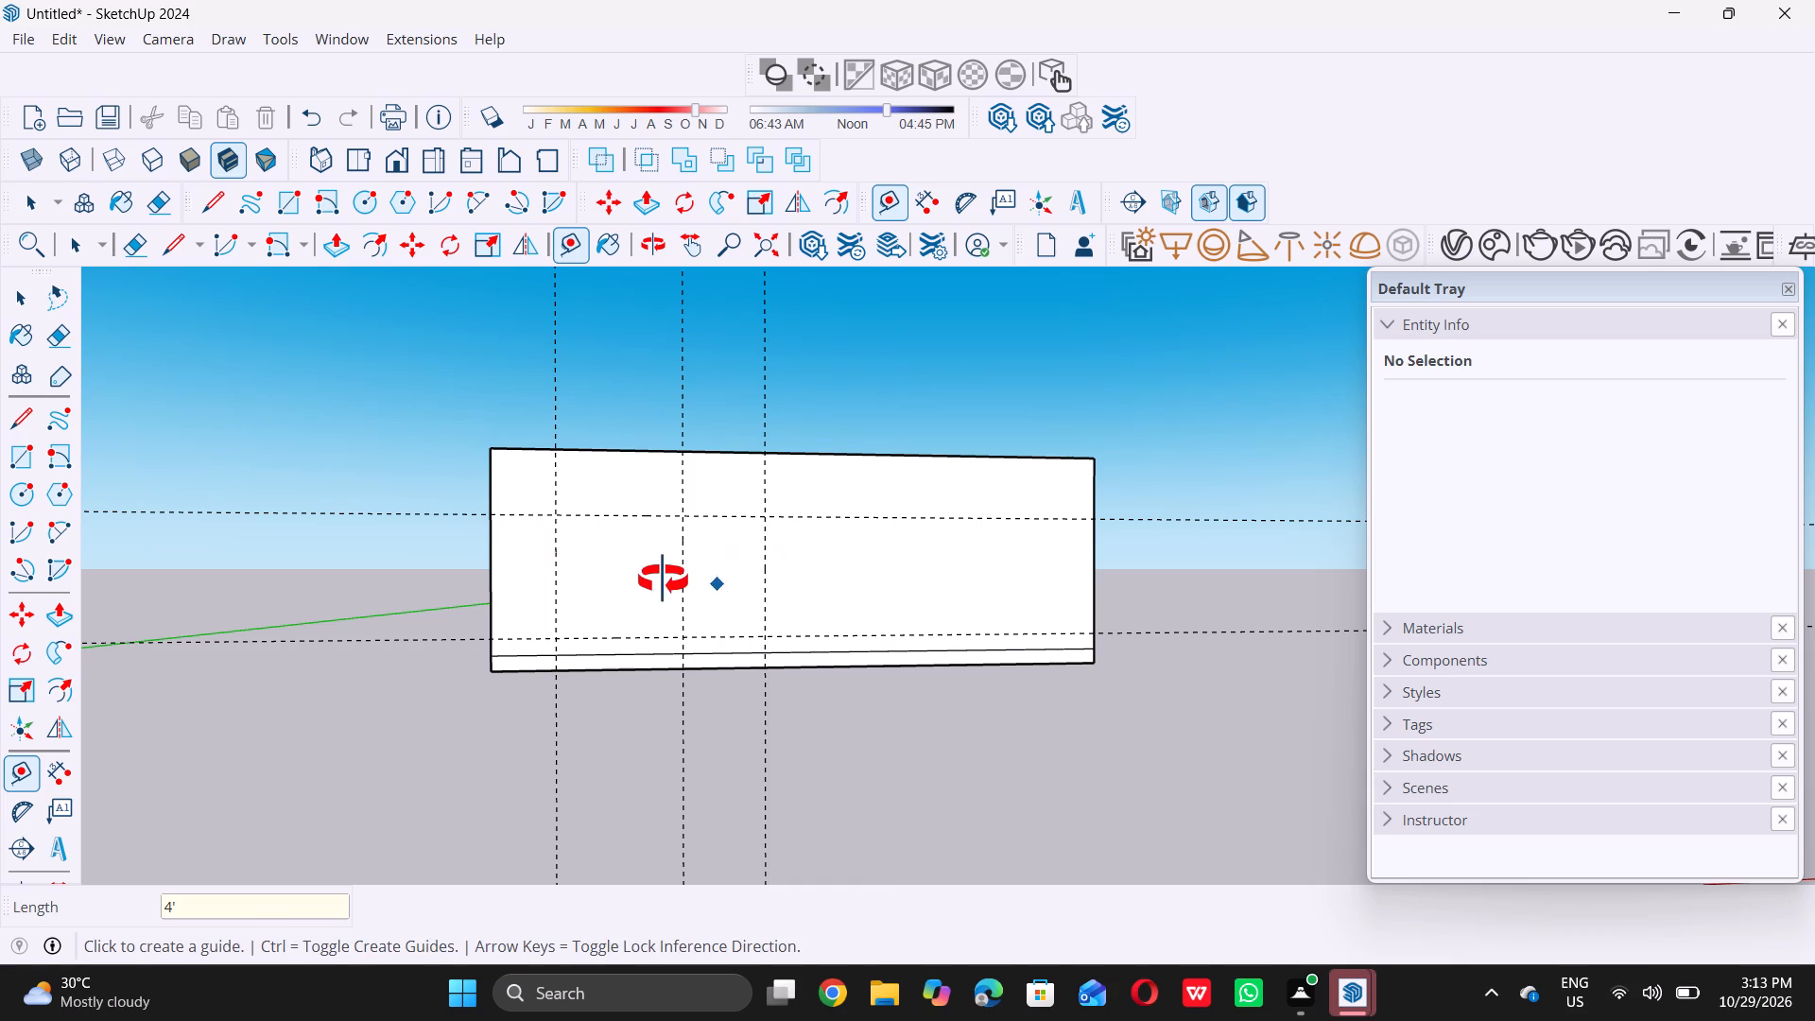
middle_click_drag(663, 580, 647, 572)
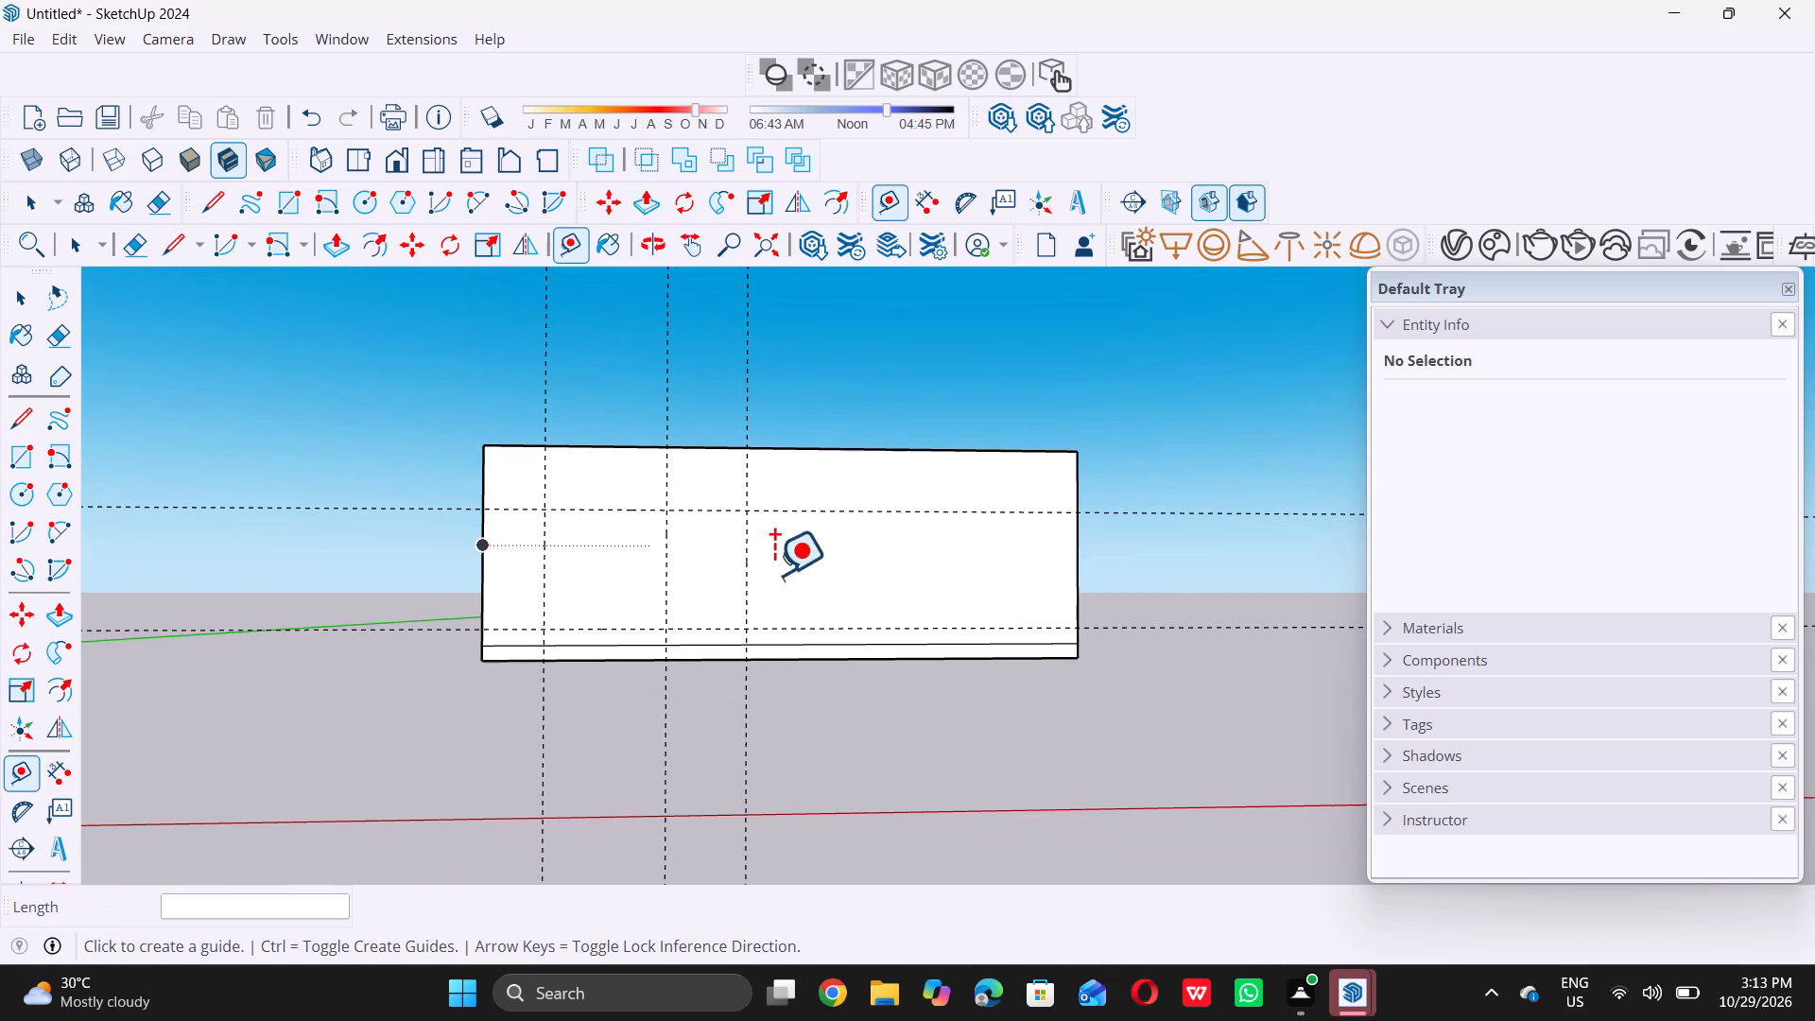
scroll(759, 686, "down", 1)
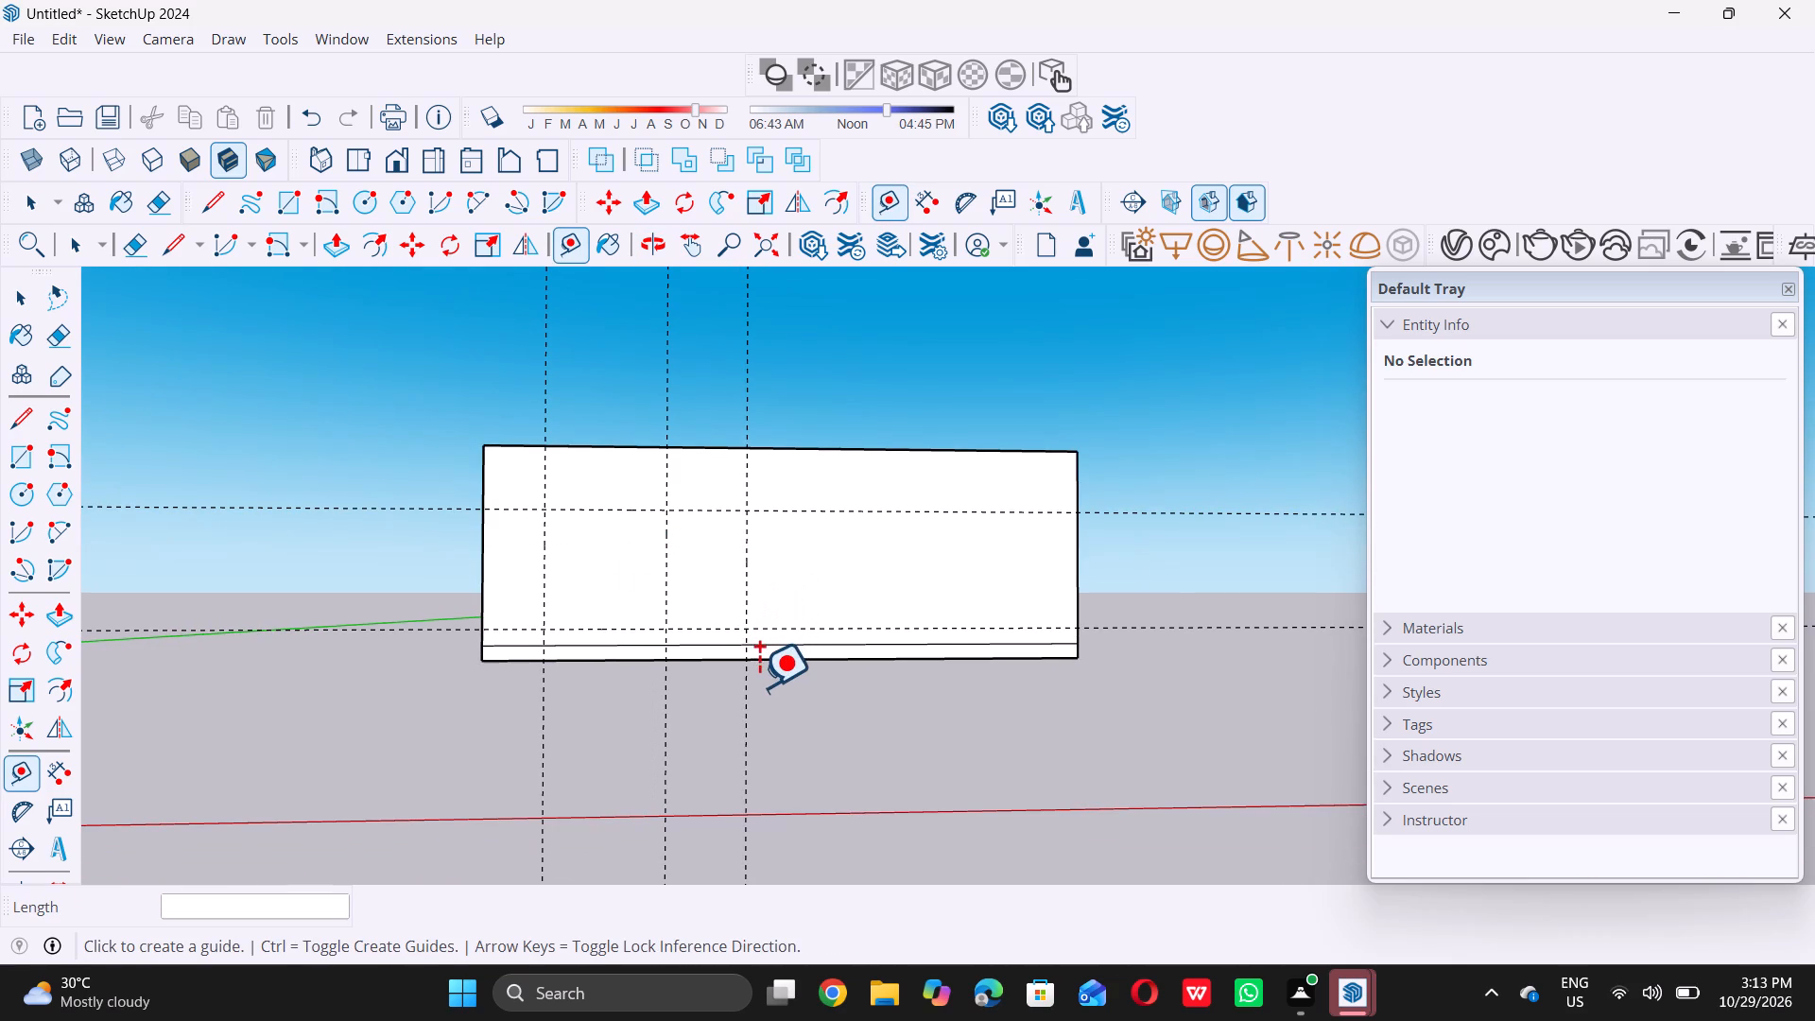
scroll(759, 686, "down", 3)
scroll(850, 563, "up", 4)
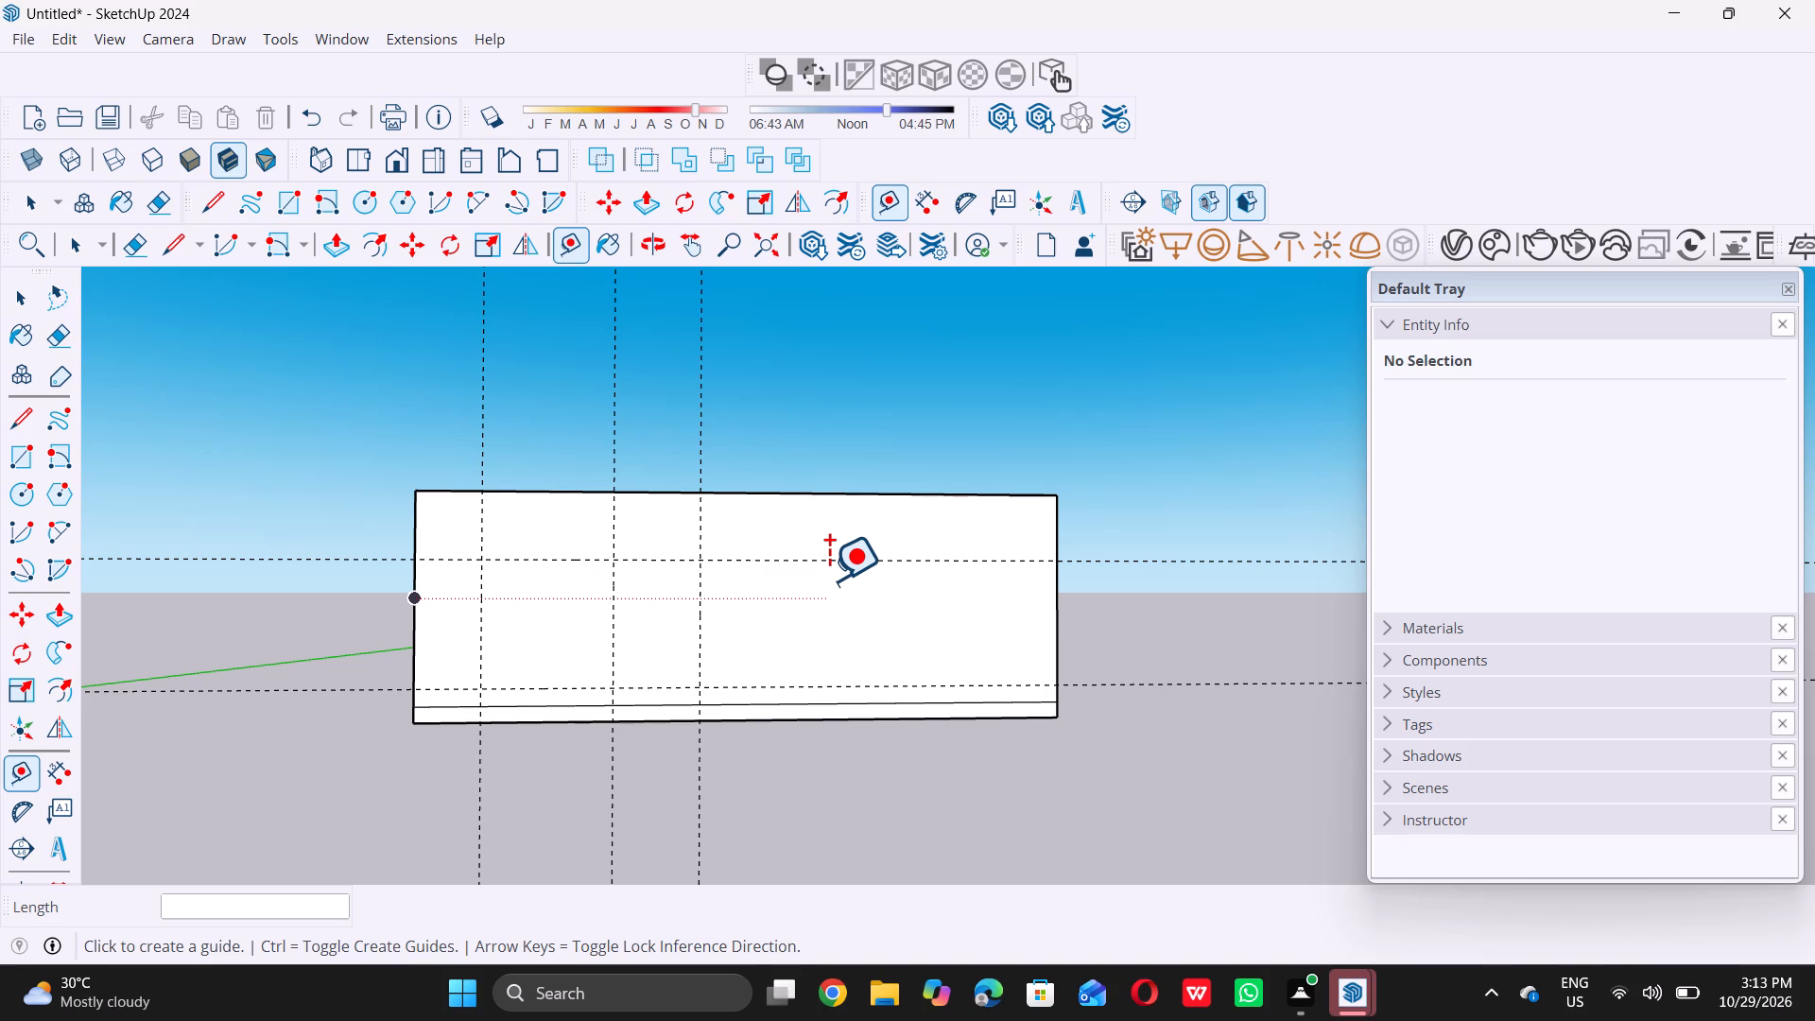
scroll(735, 647, "up", 2)
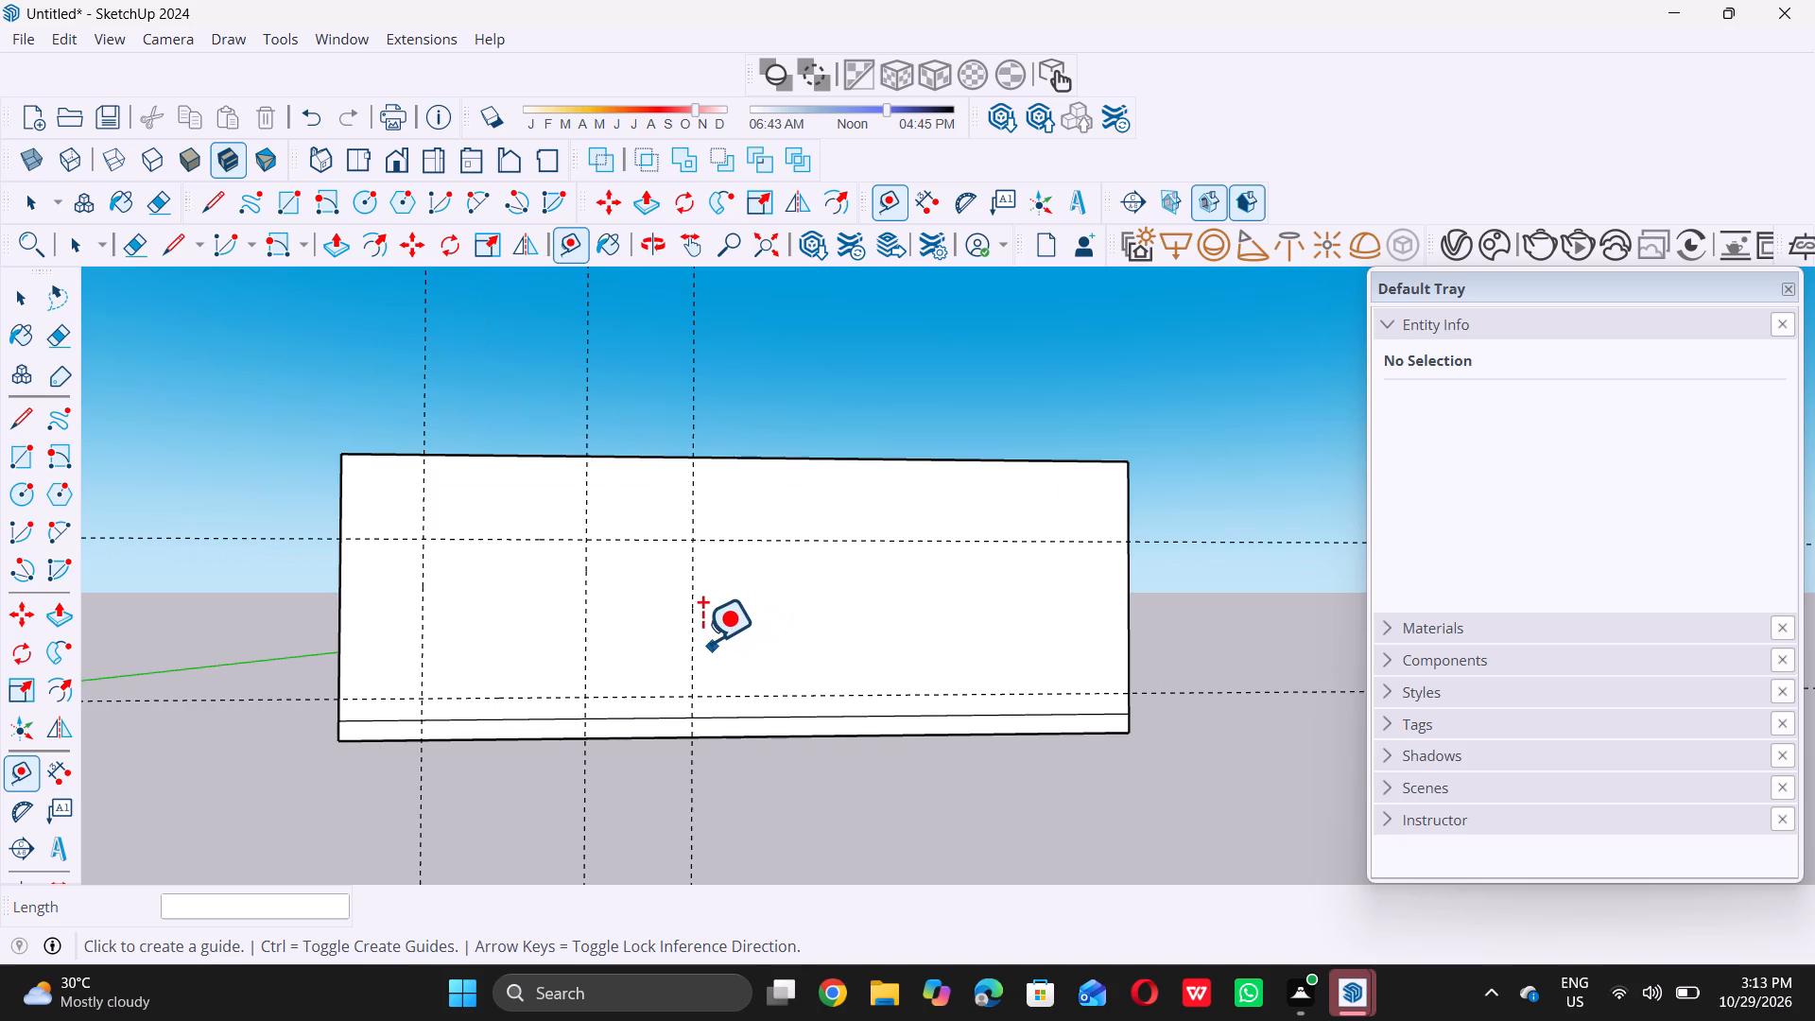
scroll(702, 642, "up", 4)
left_click(683, 621)
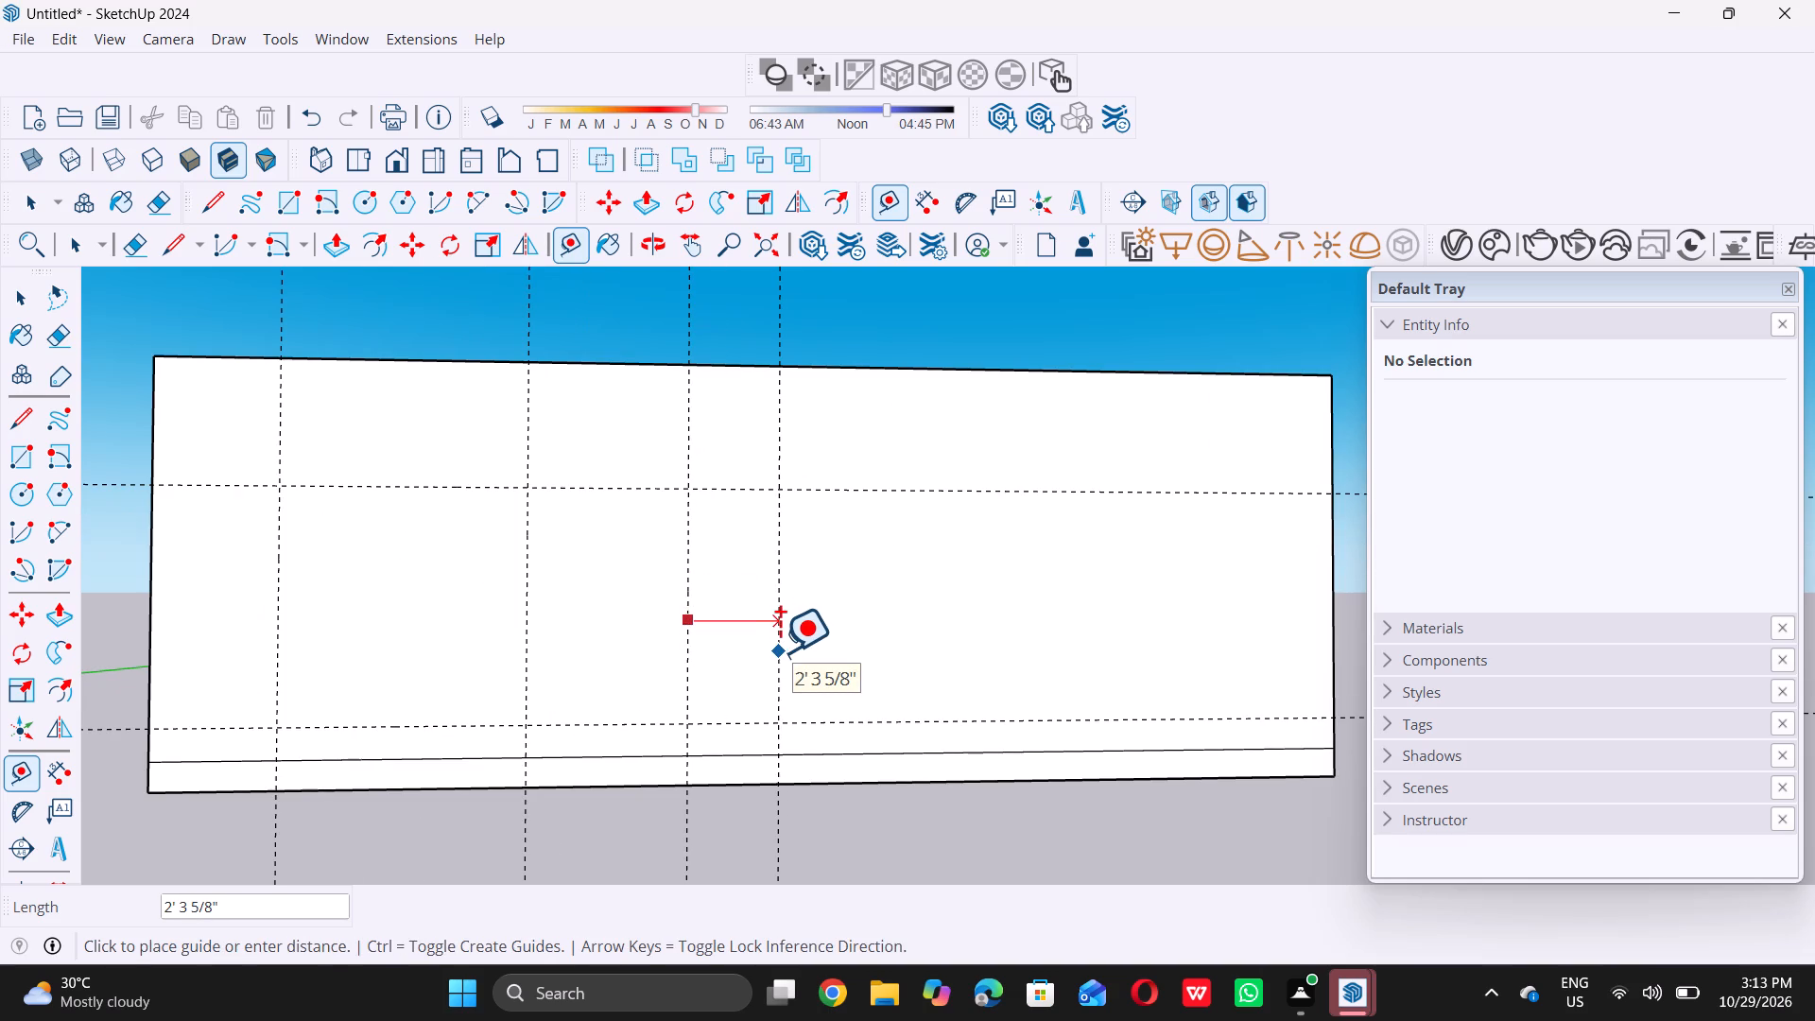
key("4")
key("apostrophe")
key("Return")
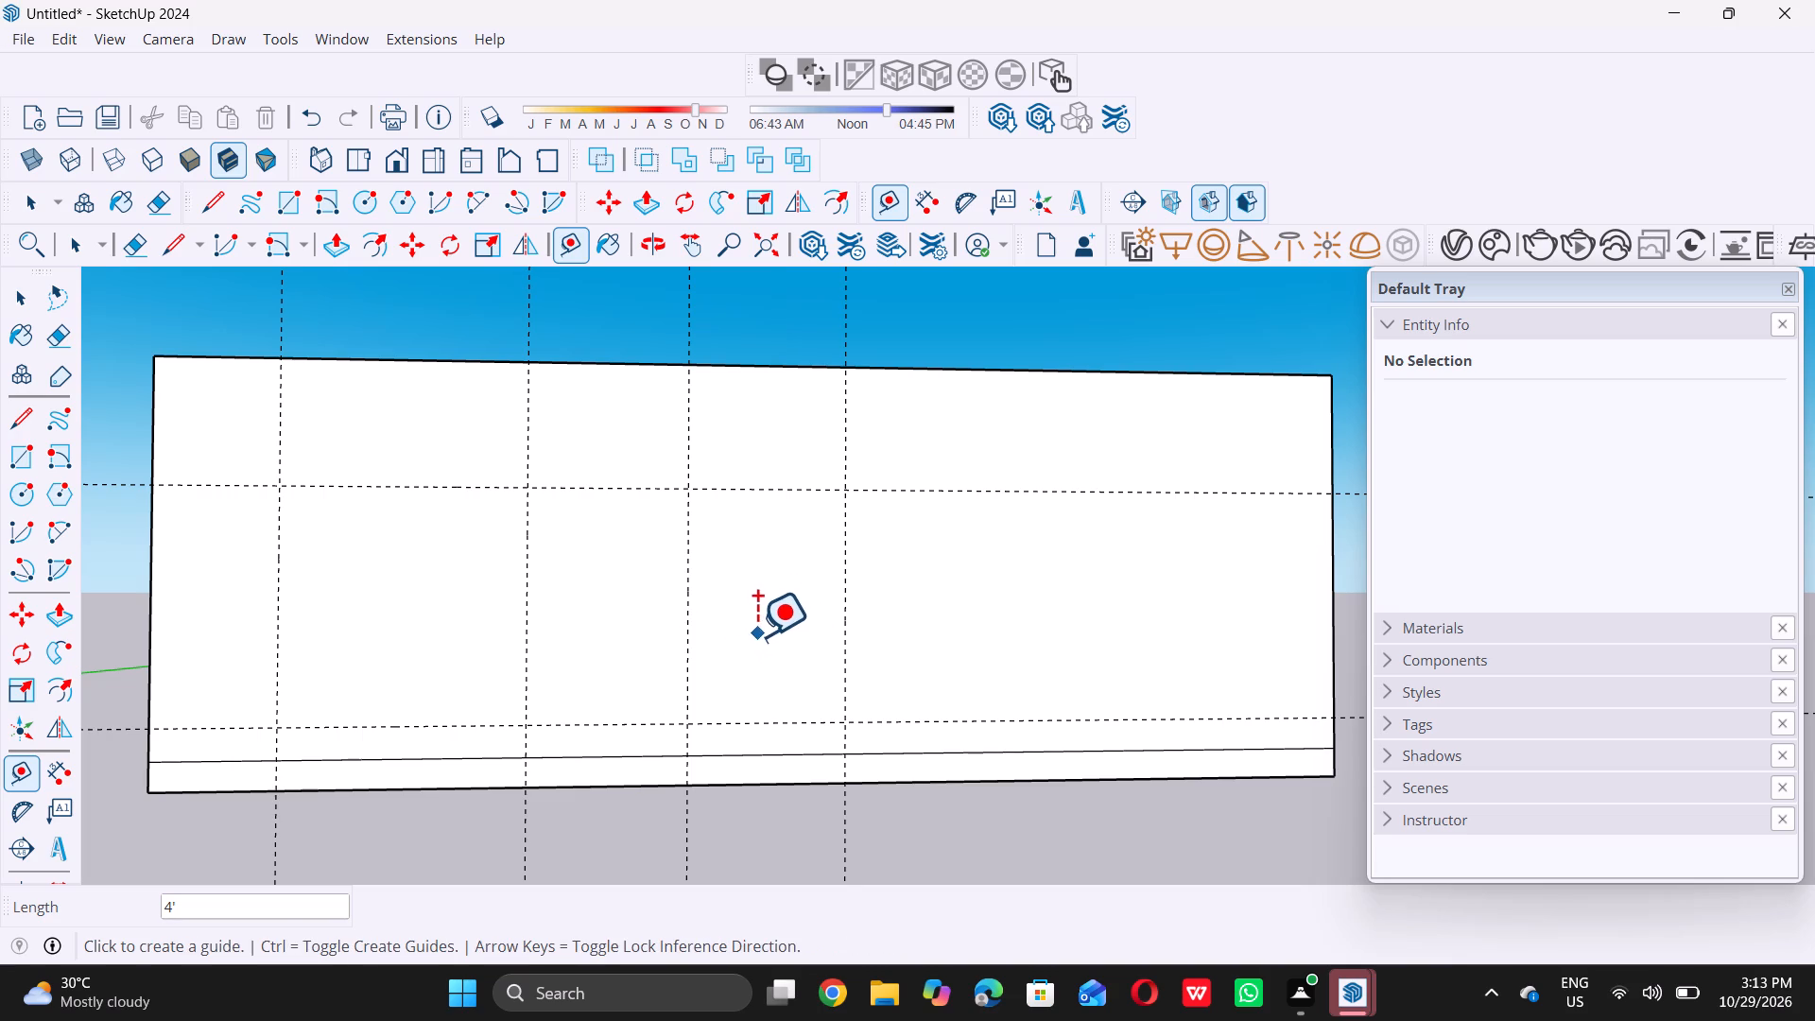
key("space")
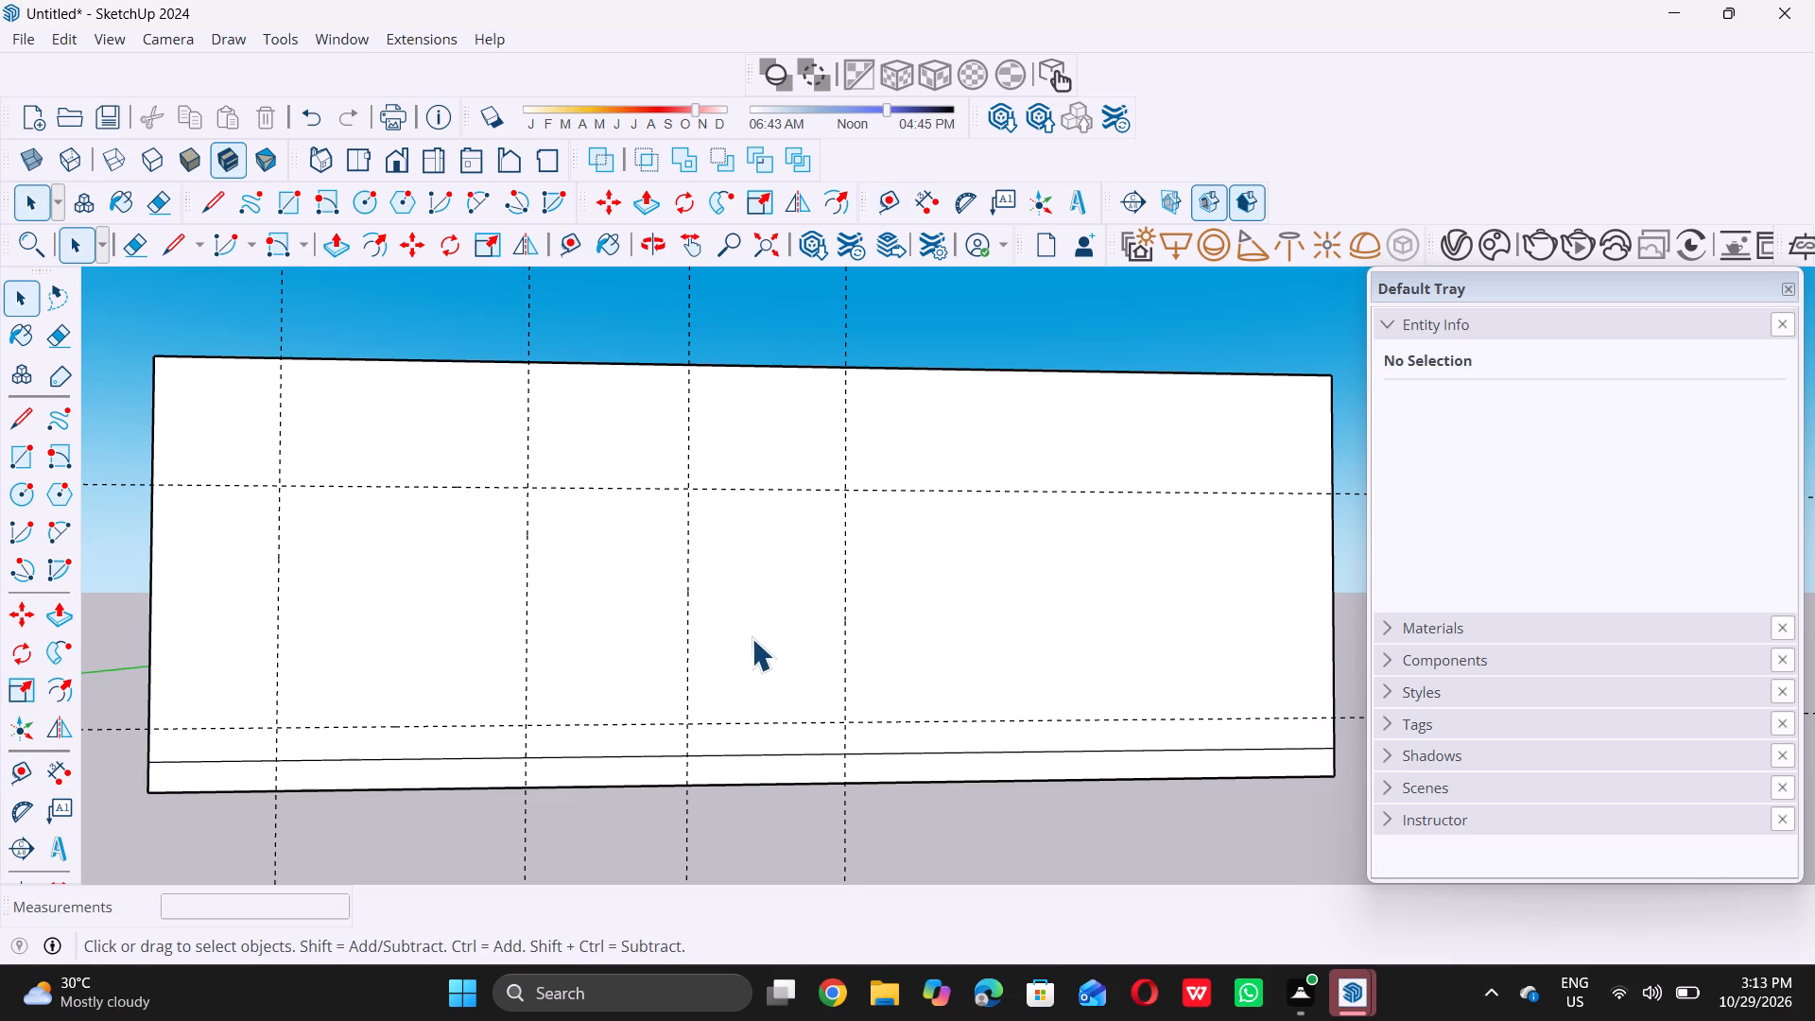
Draw a 6' by 6' rectangle on the front wall between the first two vertical guides and the two horizontal guides.
key("r")
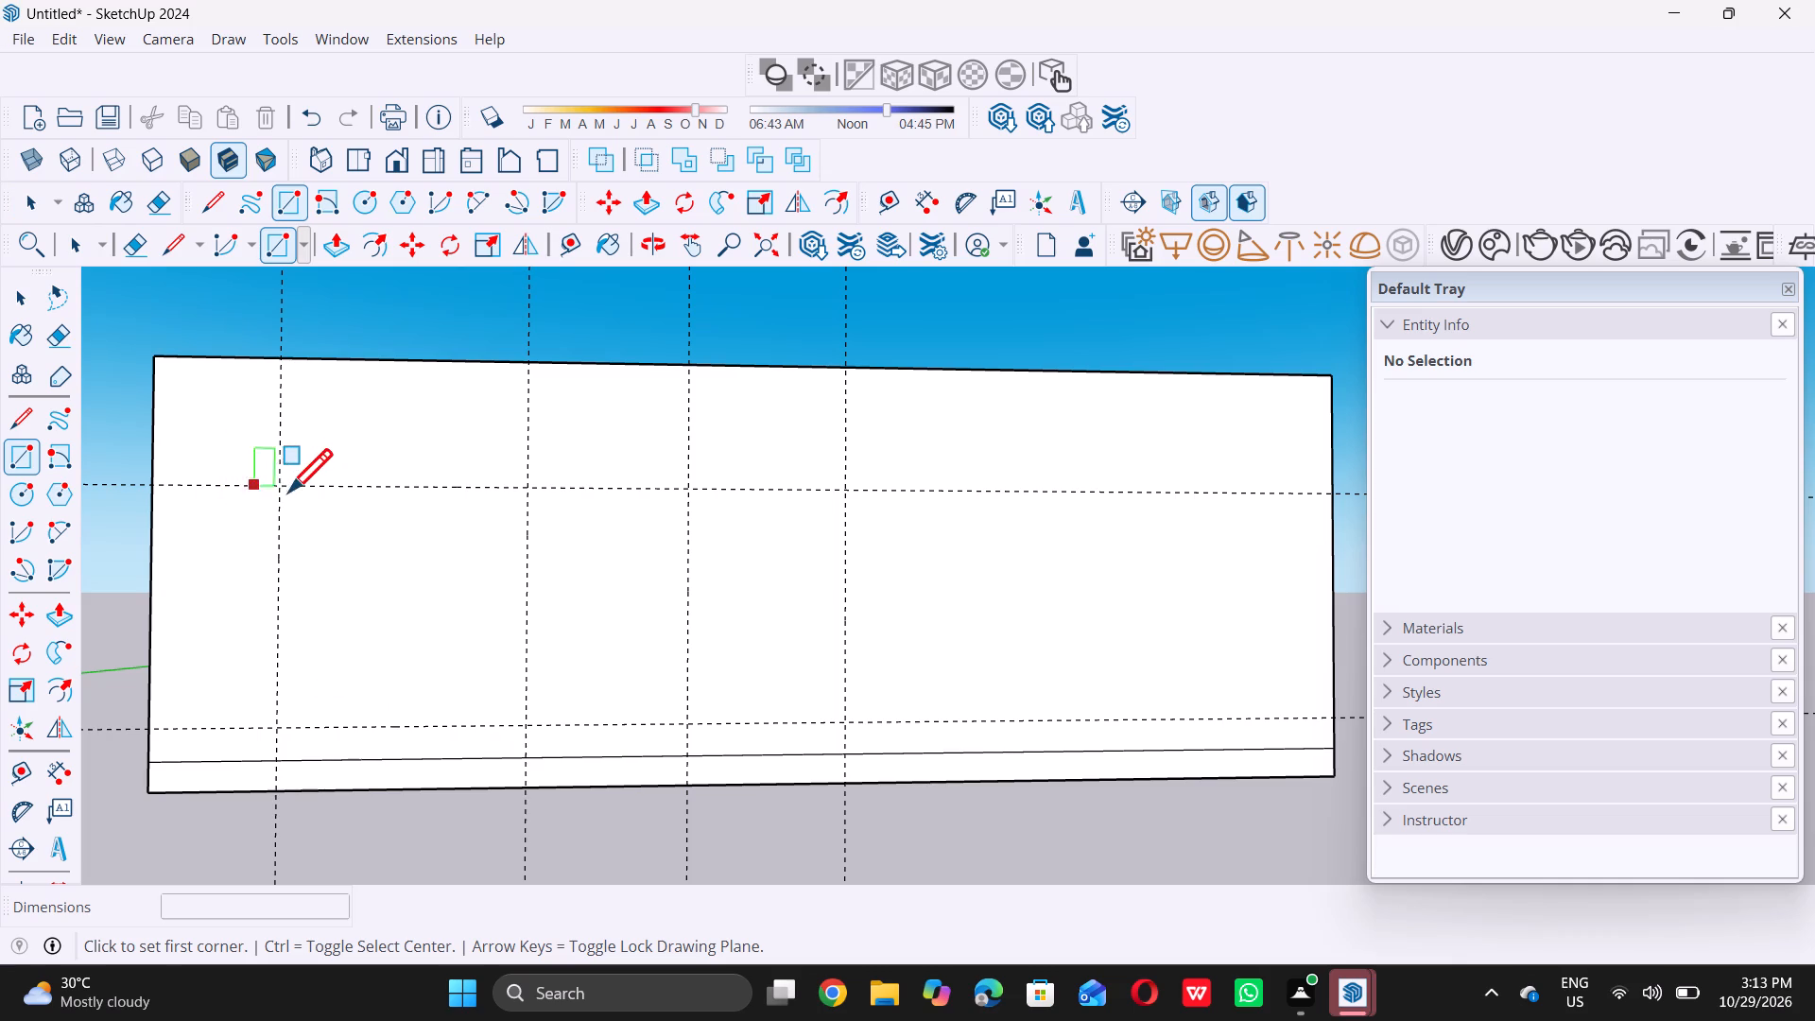
double_click(283, 486)
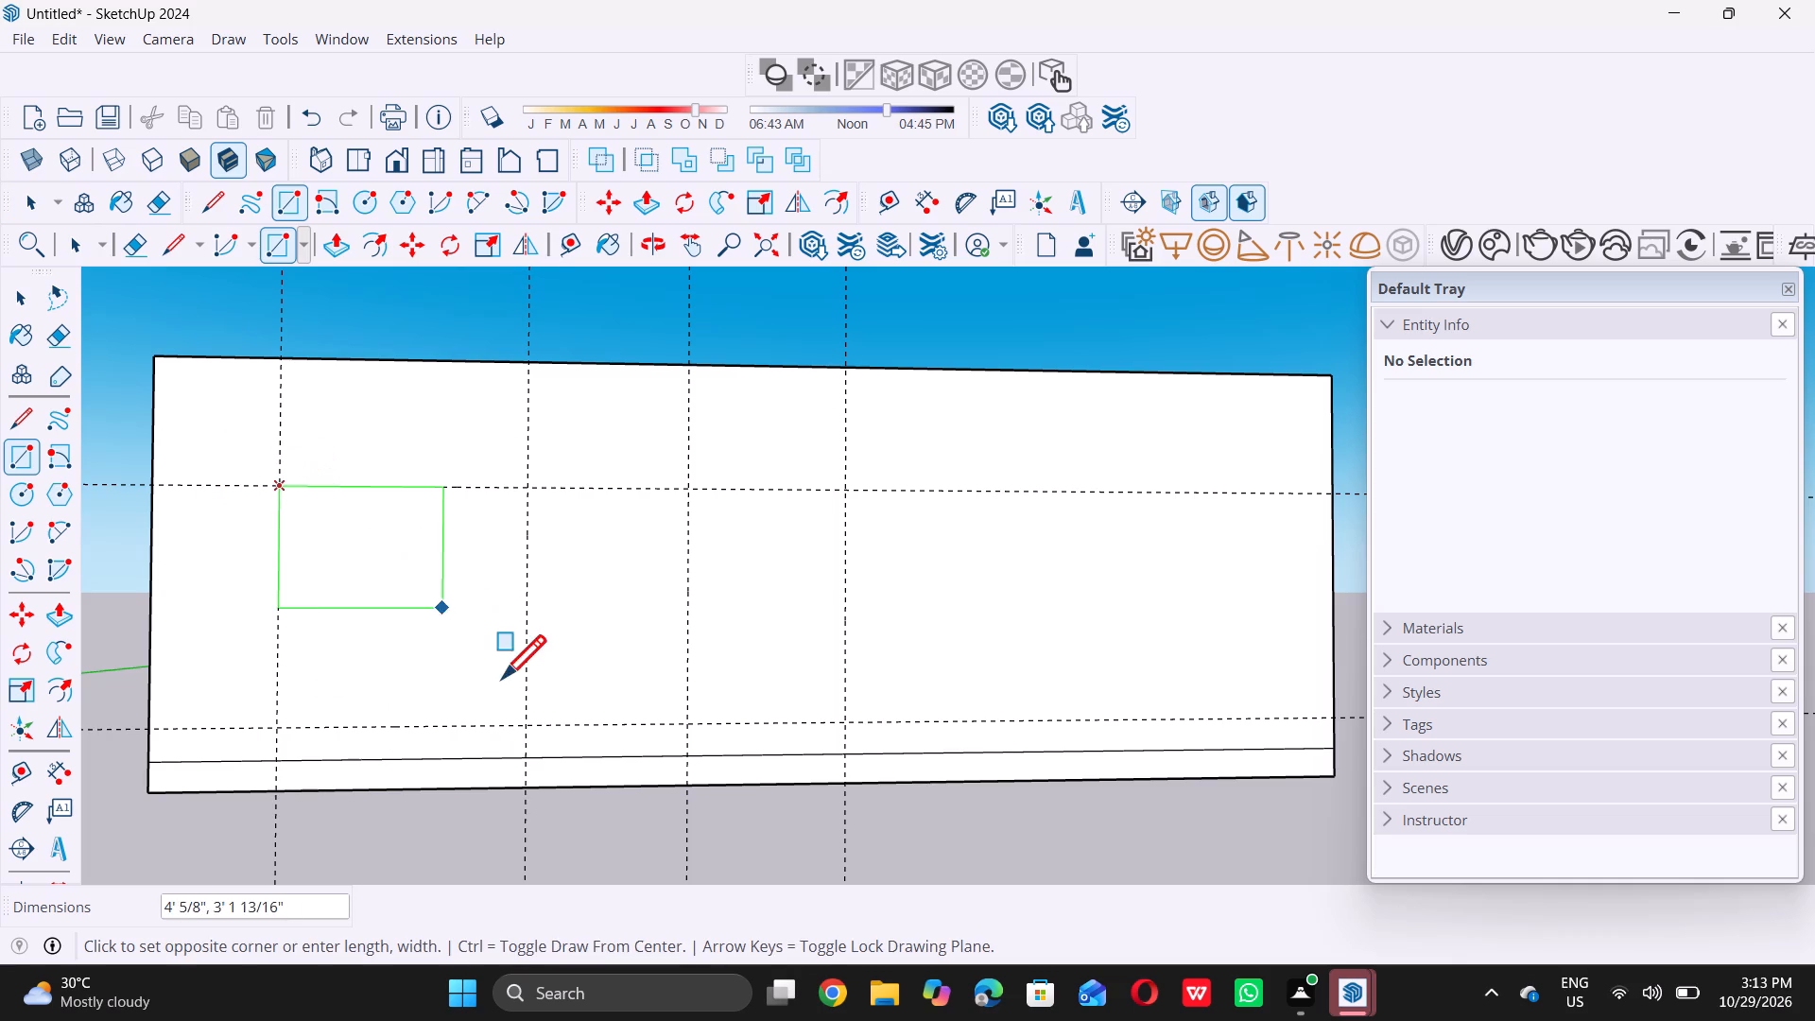
left_click(526, 728)
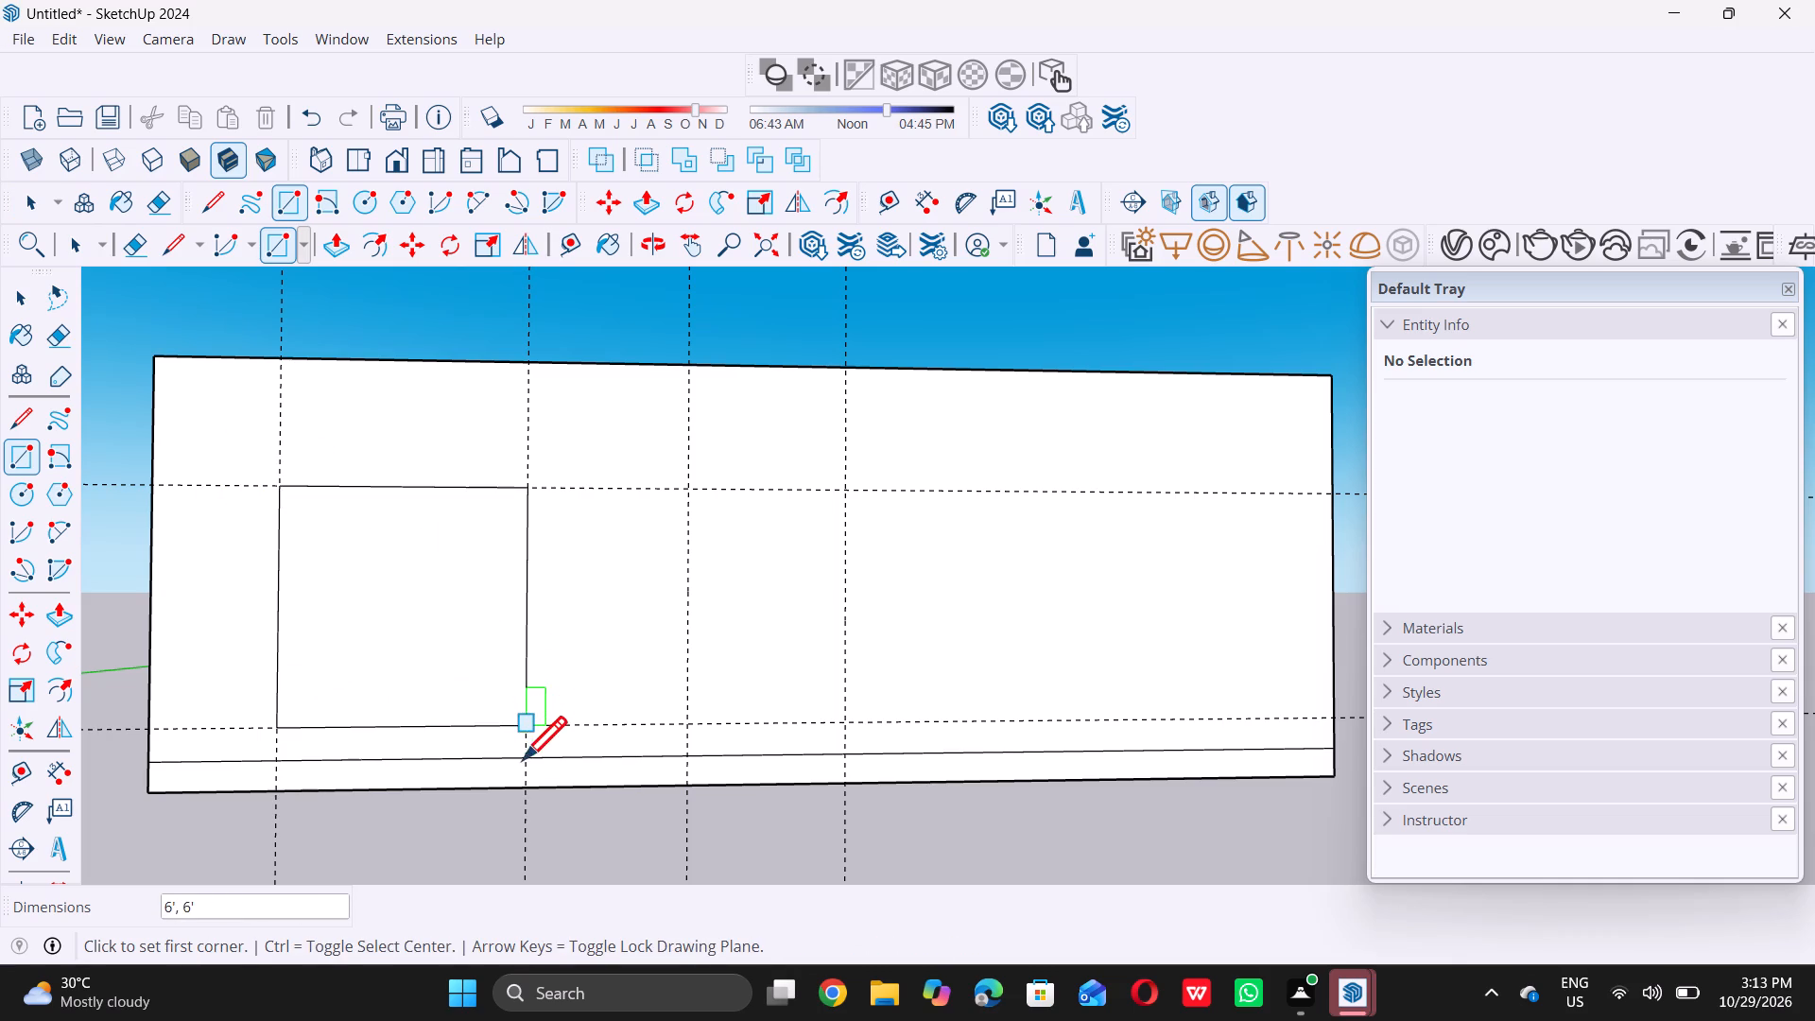
key("space")
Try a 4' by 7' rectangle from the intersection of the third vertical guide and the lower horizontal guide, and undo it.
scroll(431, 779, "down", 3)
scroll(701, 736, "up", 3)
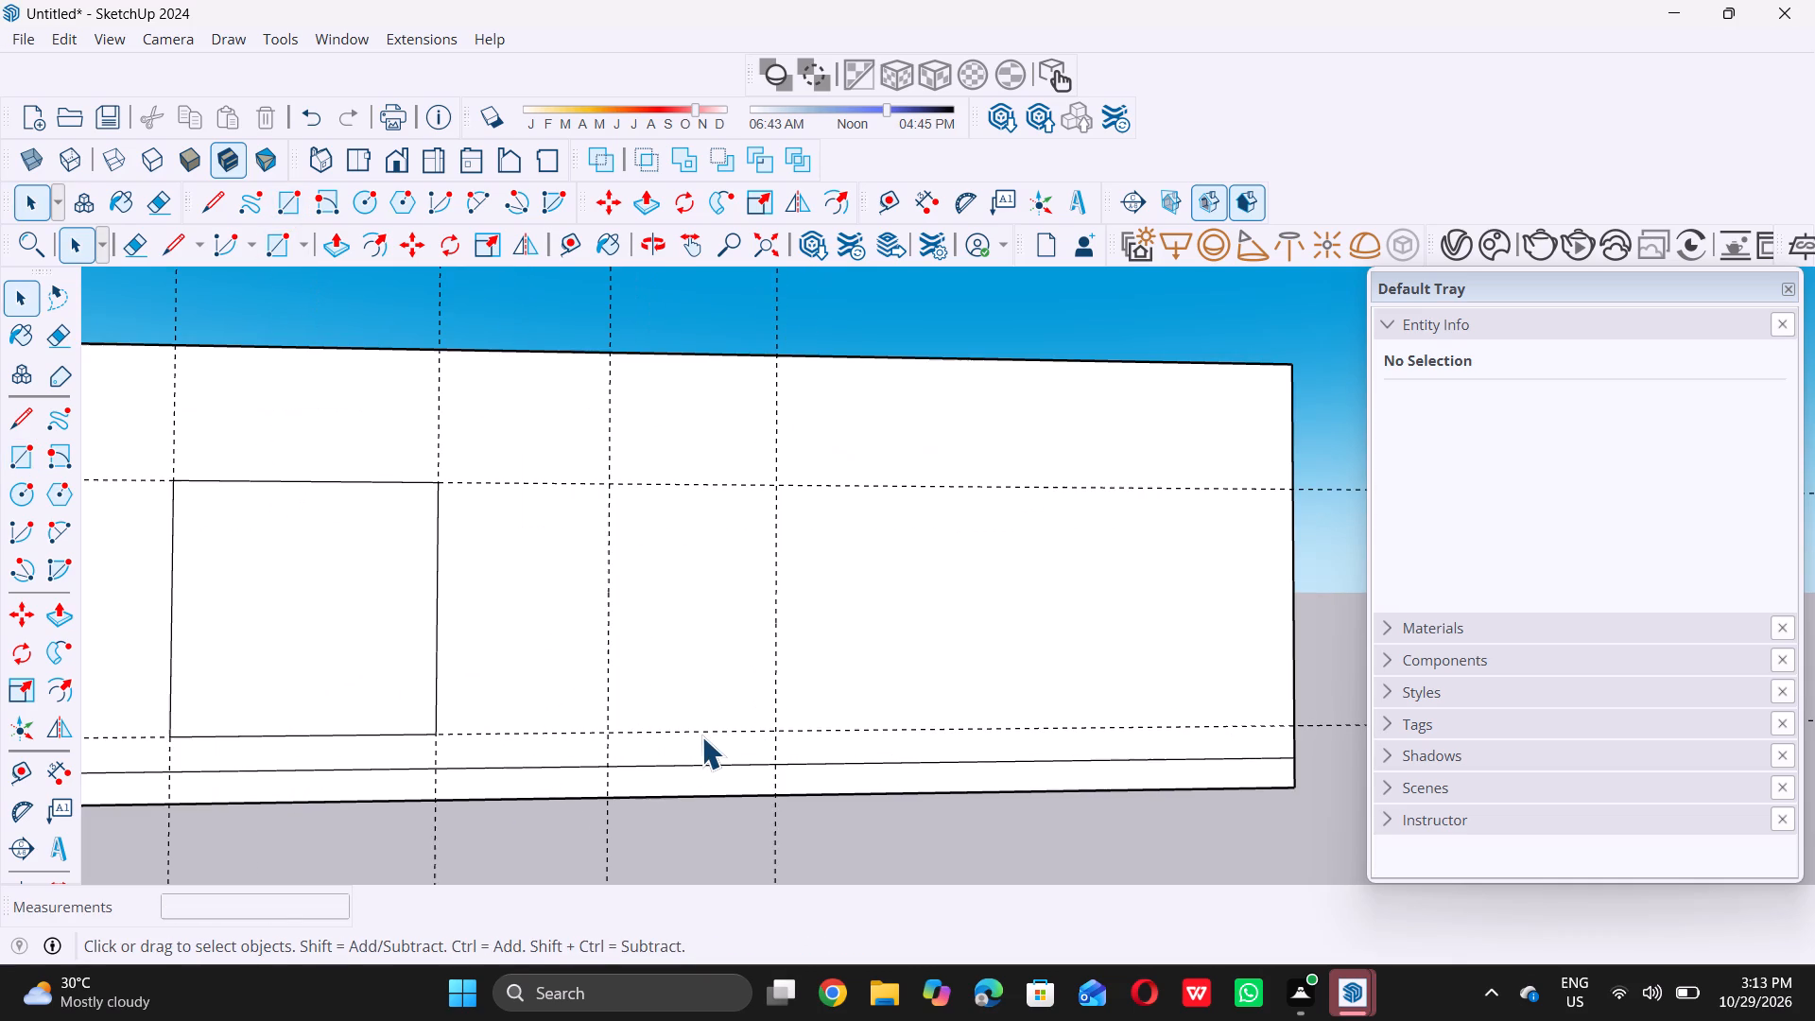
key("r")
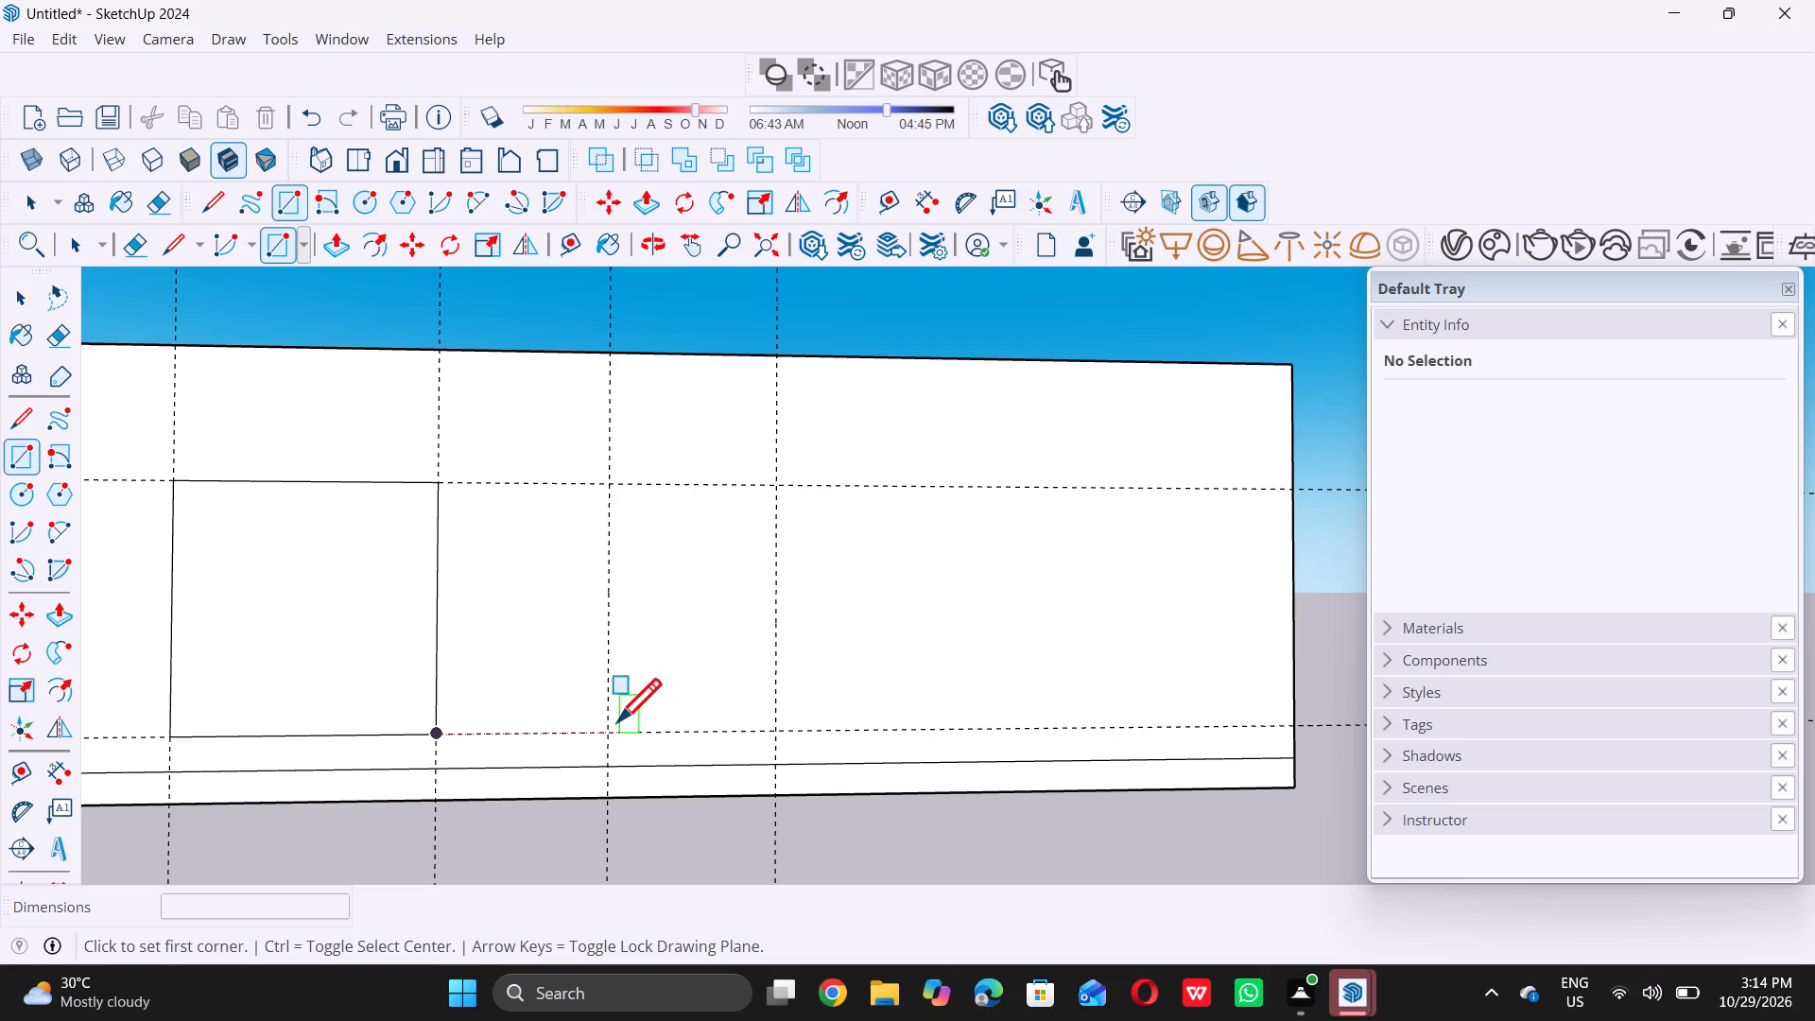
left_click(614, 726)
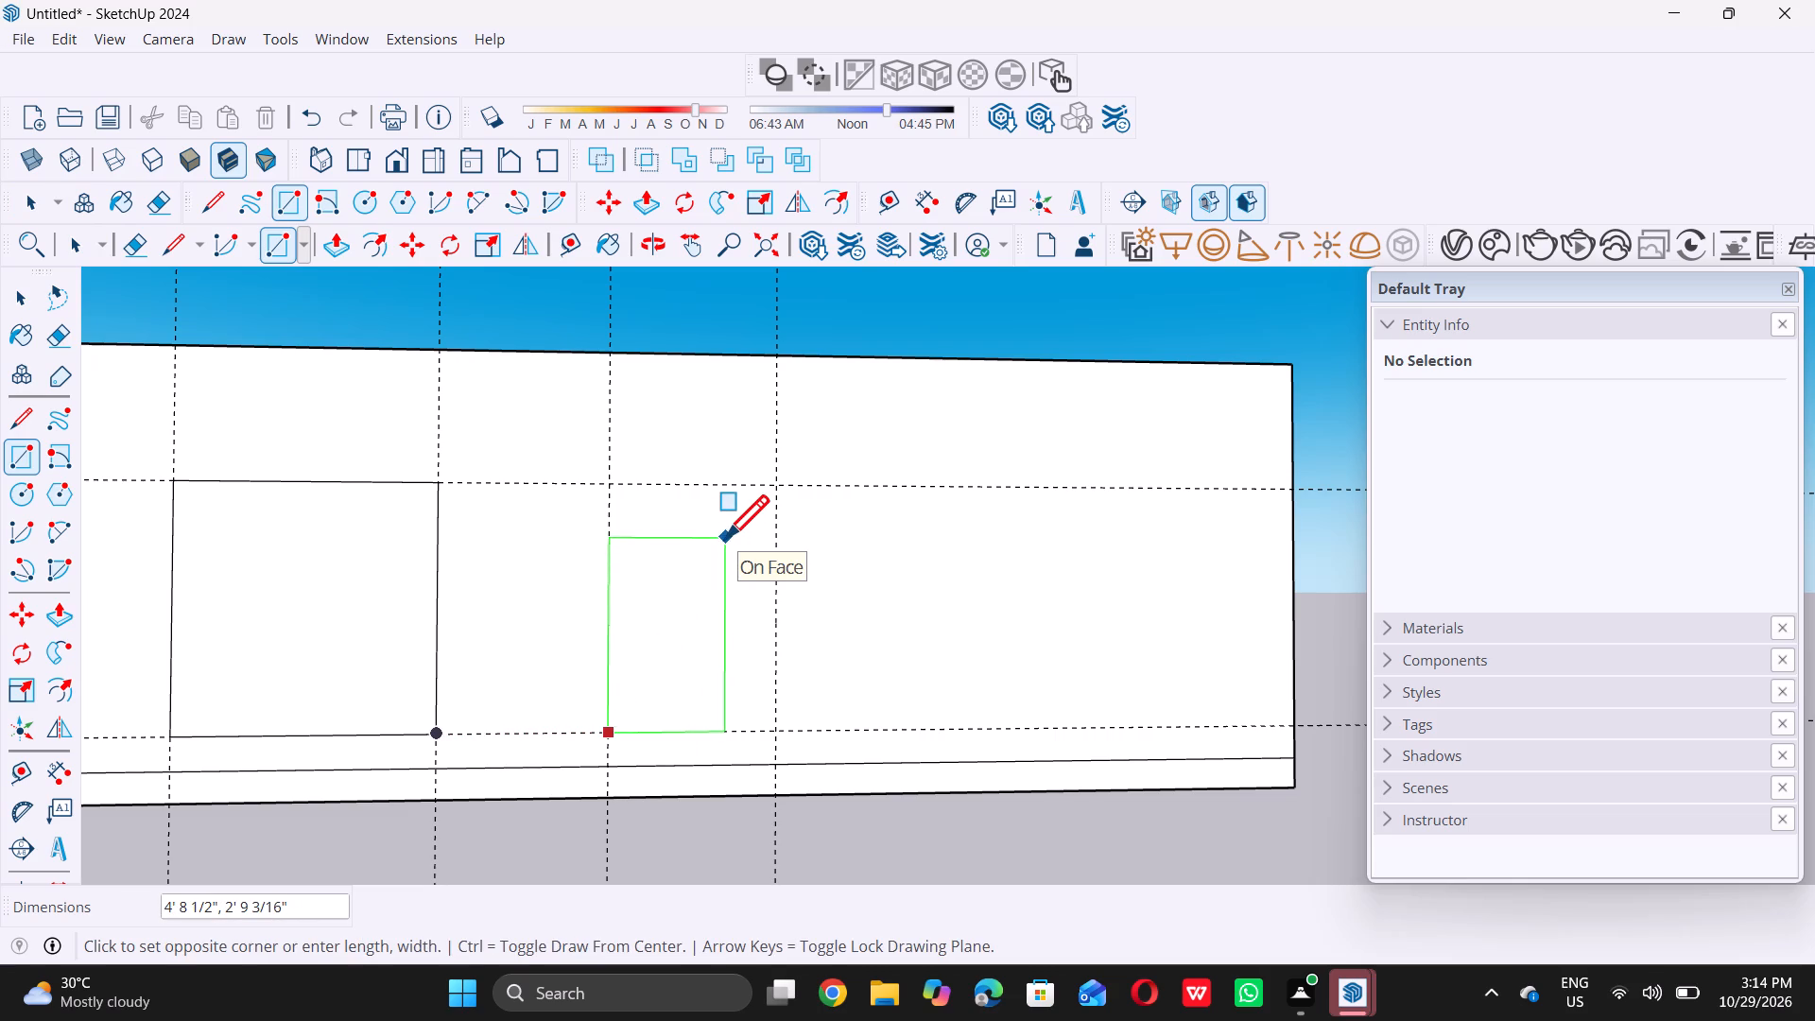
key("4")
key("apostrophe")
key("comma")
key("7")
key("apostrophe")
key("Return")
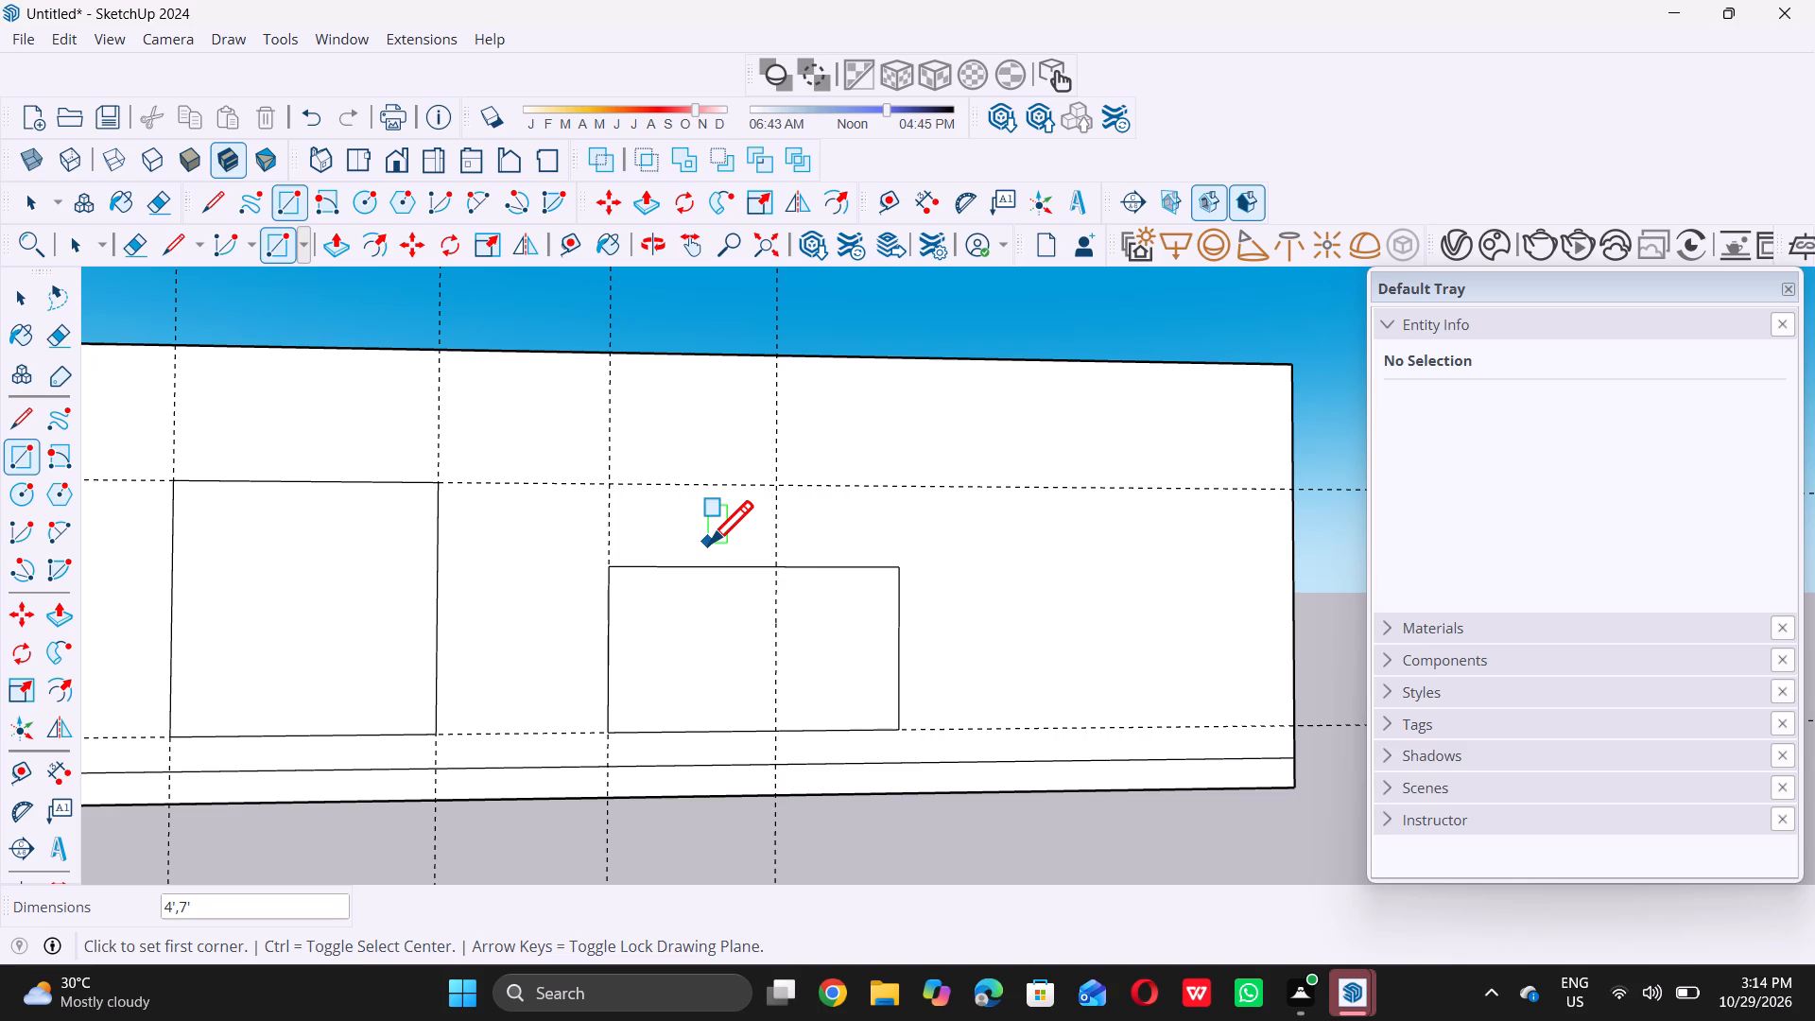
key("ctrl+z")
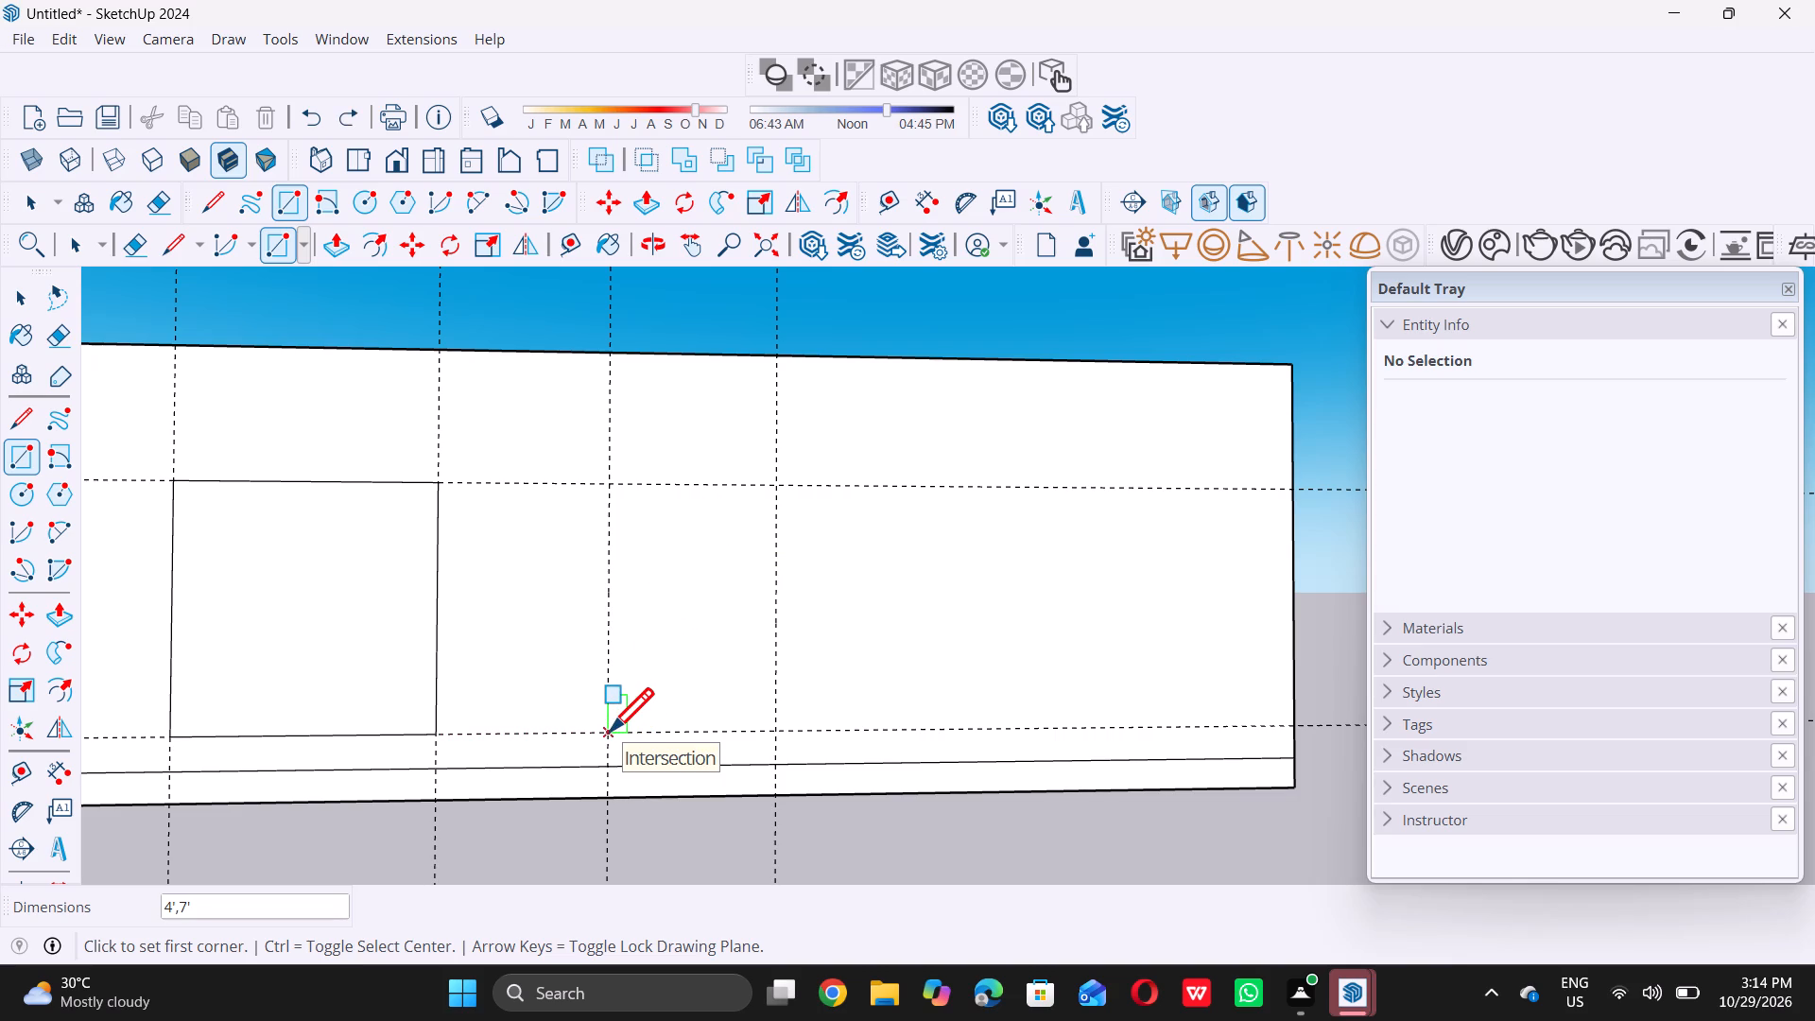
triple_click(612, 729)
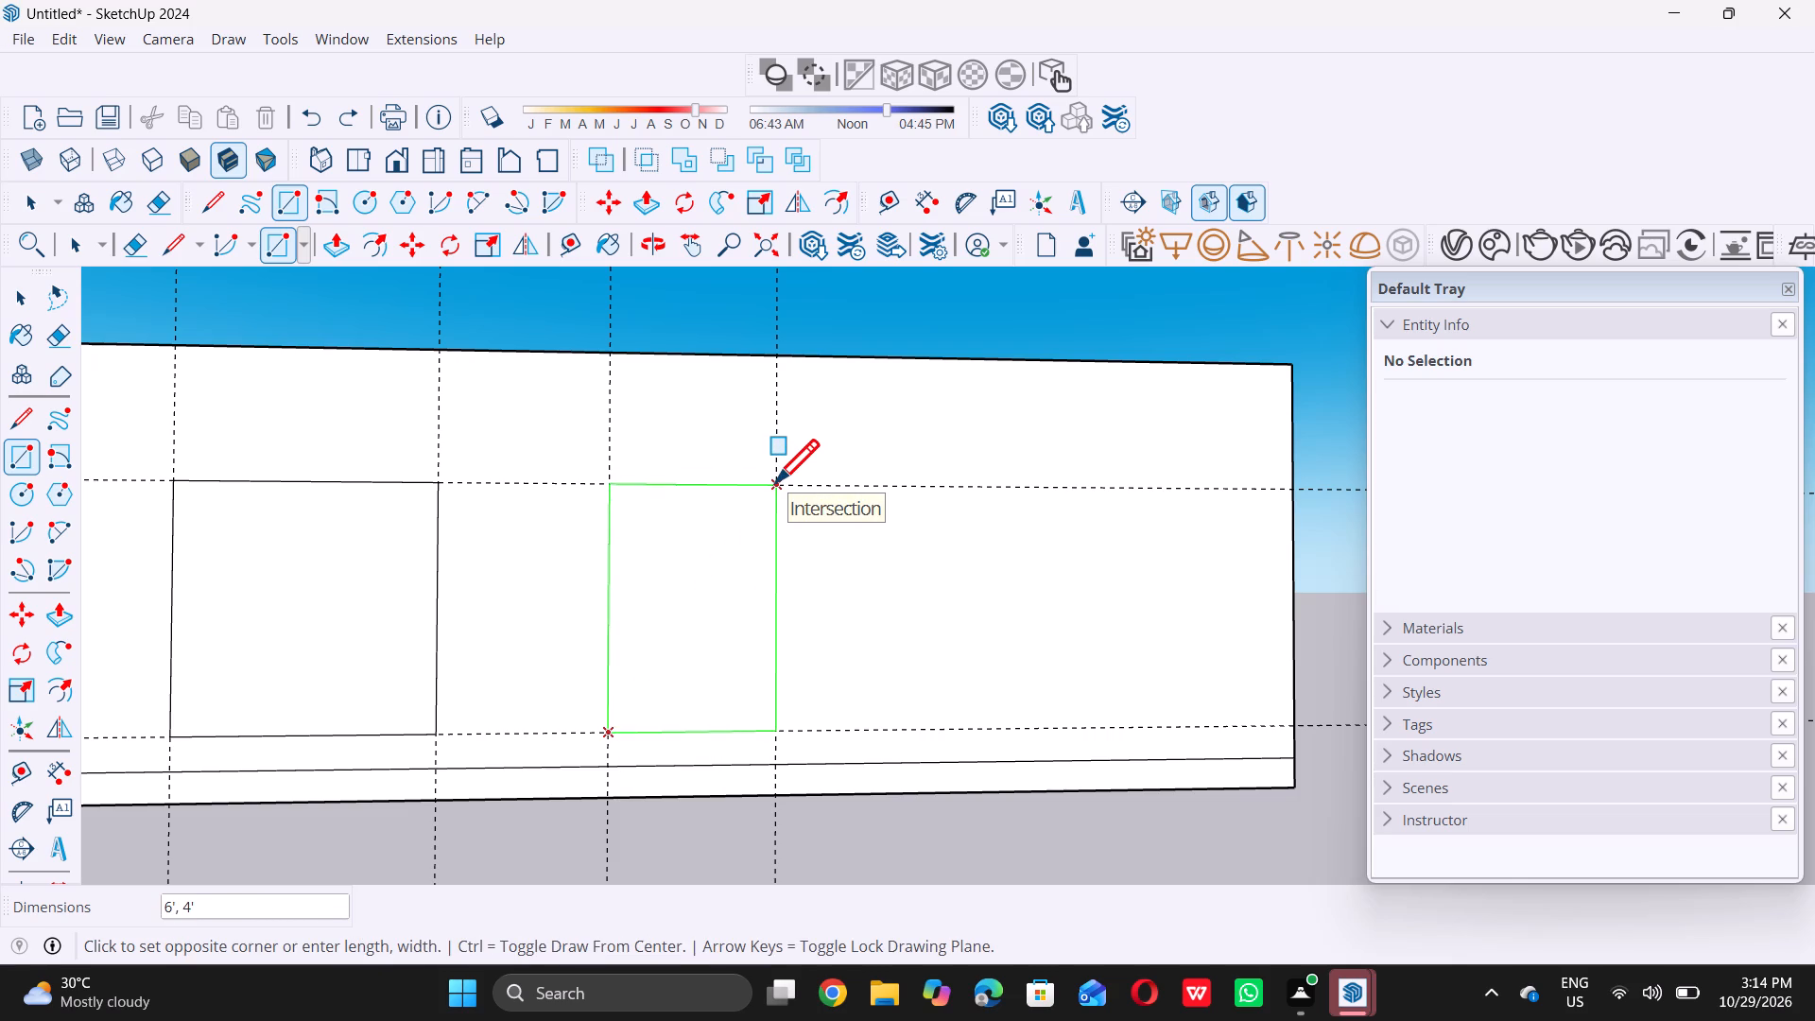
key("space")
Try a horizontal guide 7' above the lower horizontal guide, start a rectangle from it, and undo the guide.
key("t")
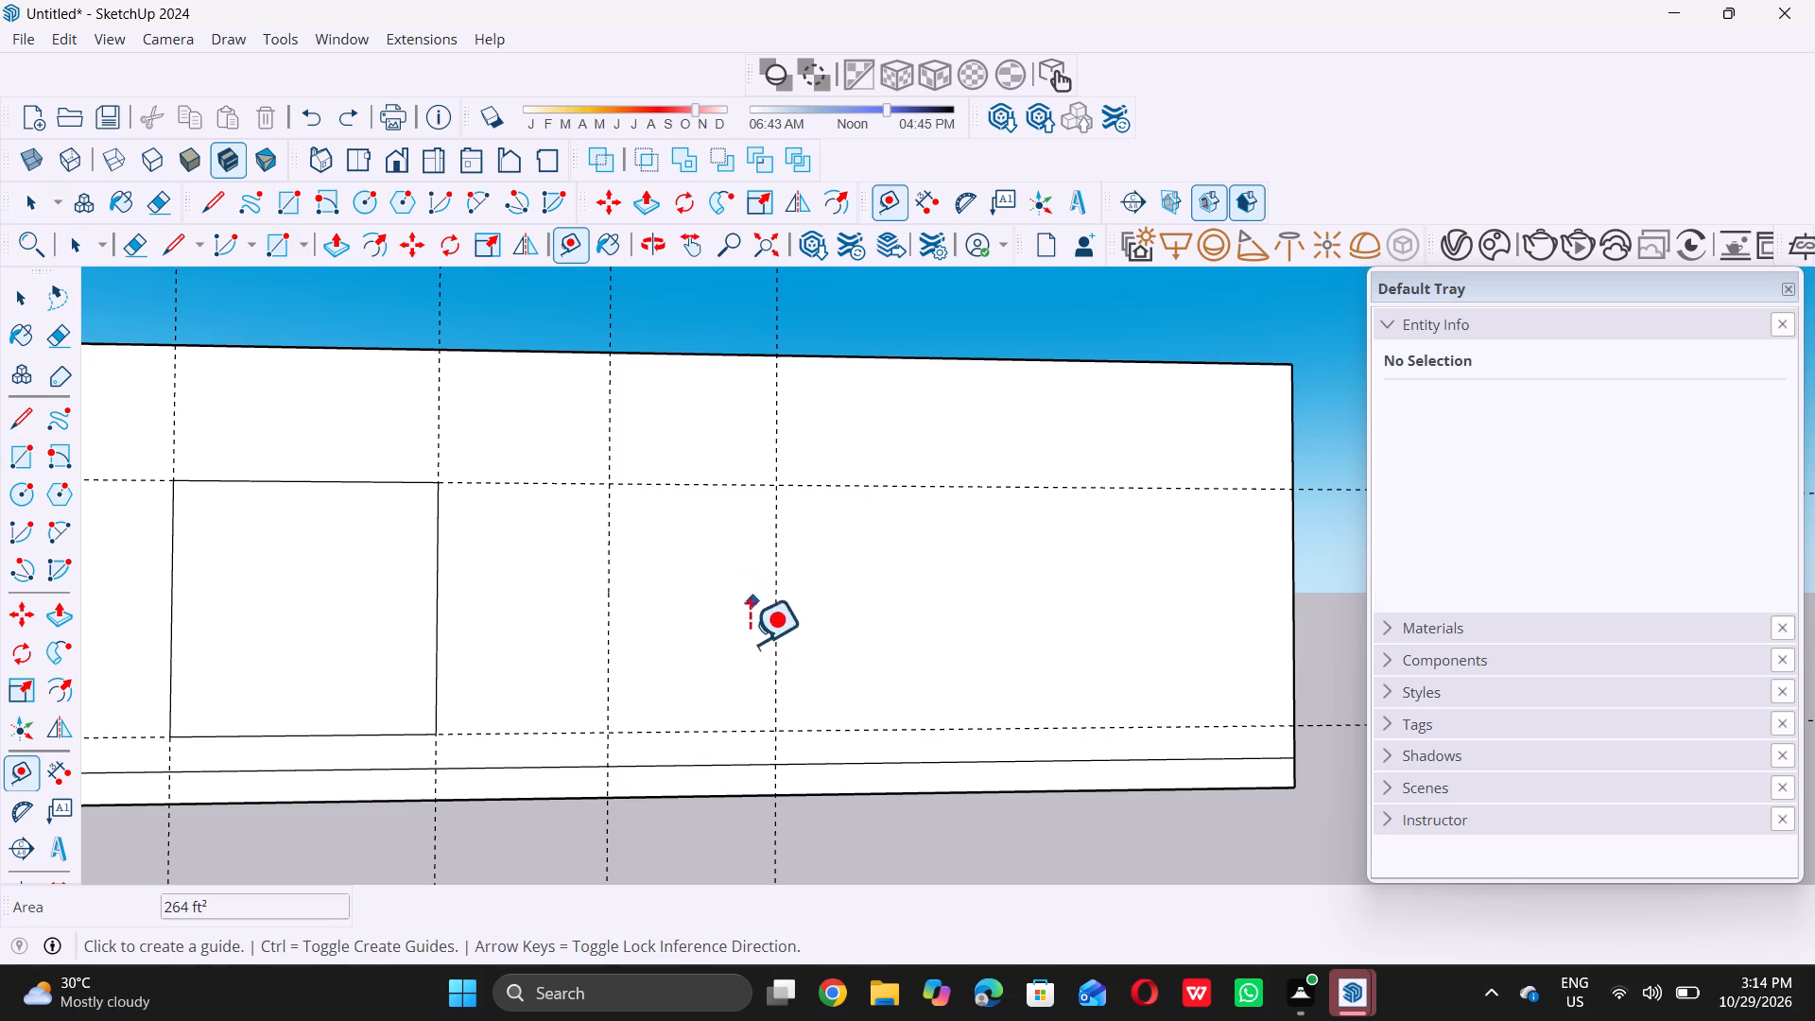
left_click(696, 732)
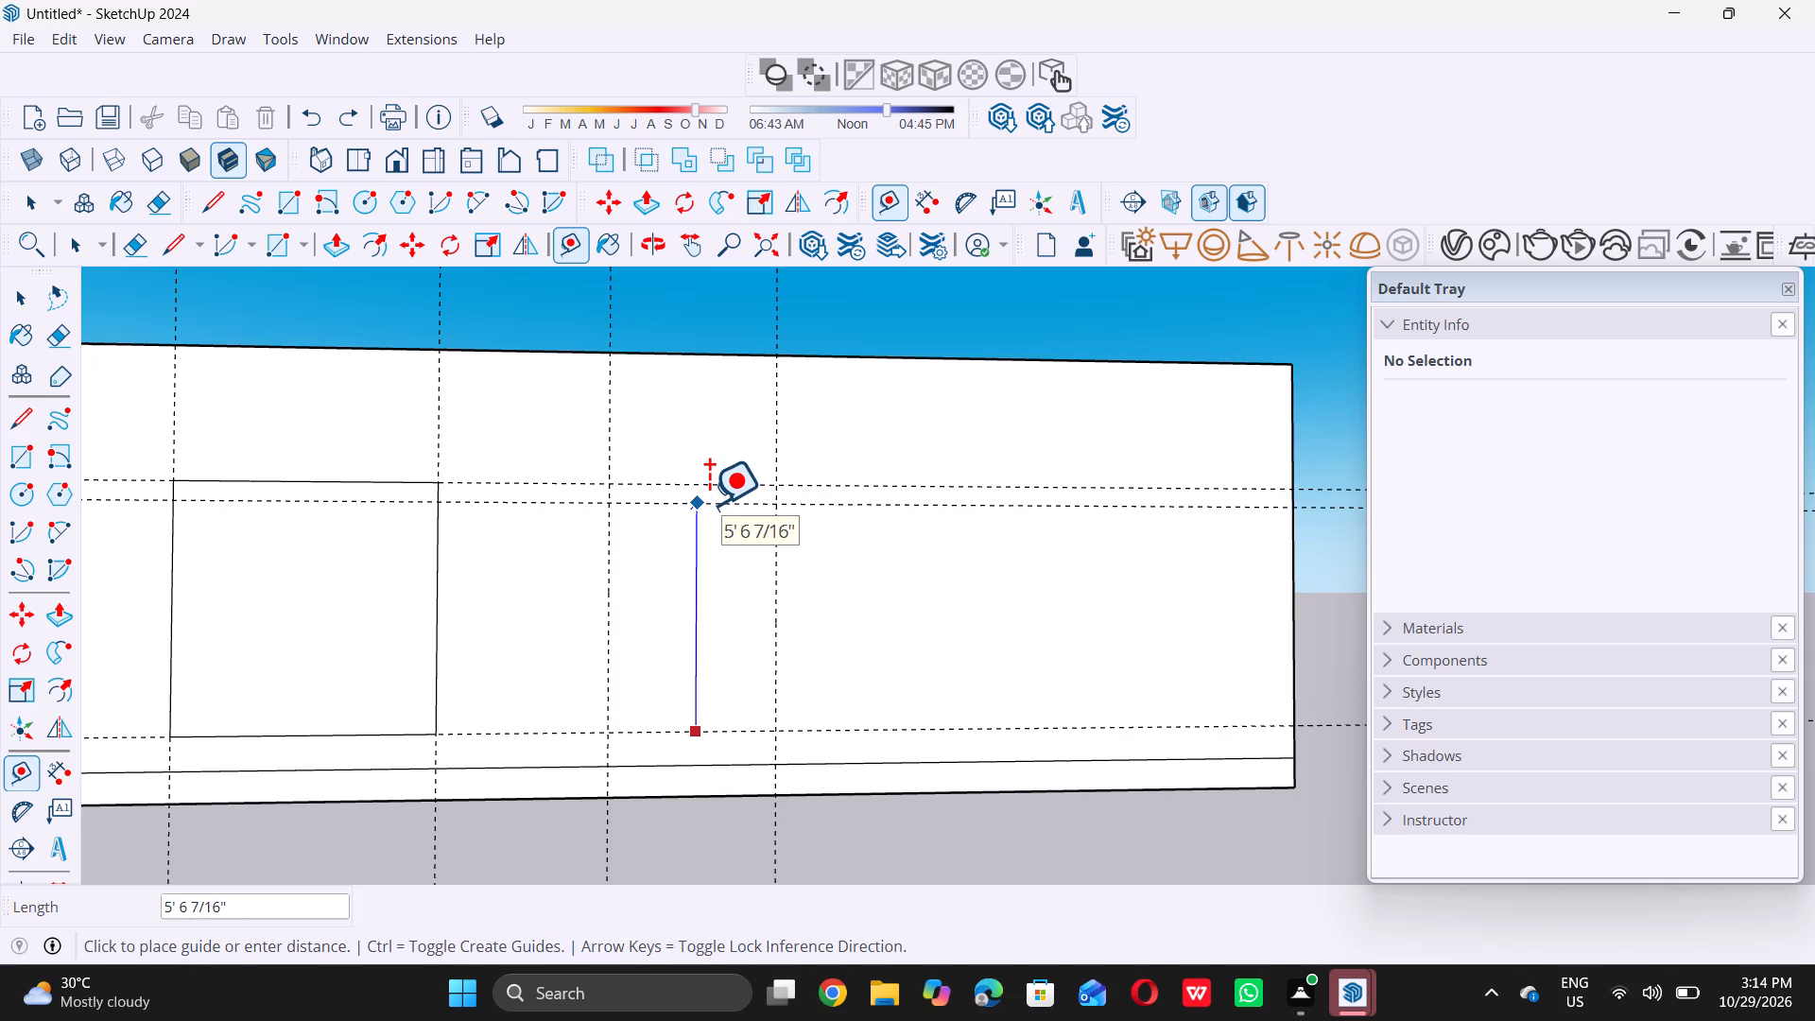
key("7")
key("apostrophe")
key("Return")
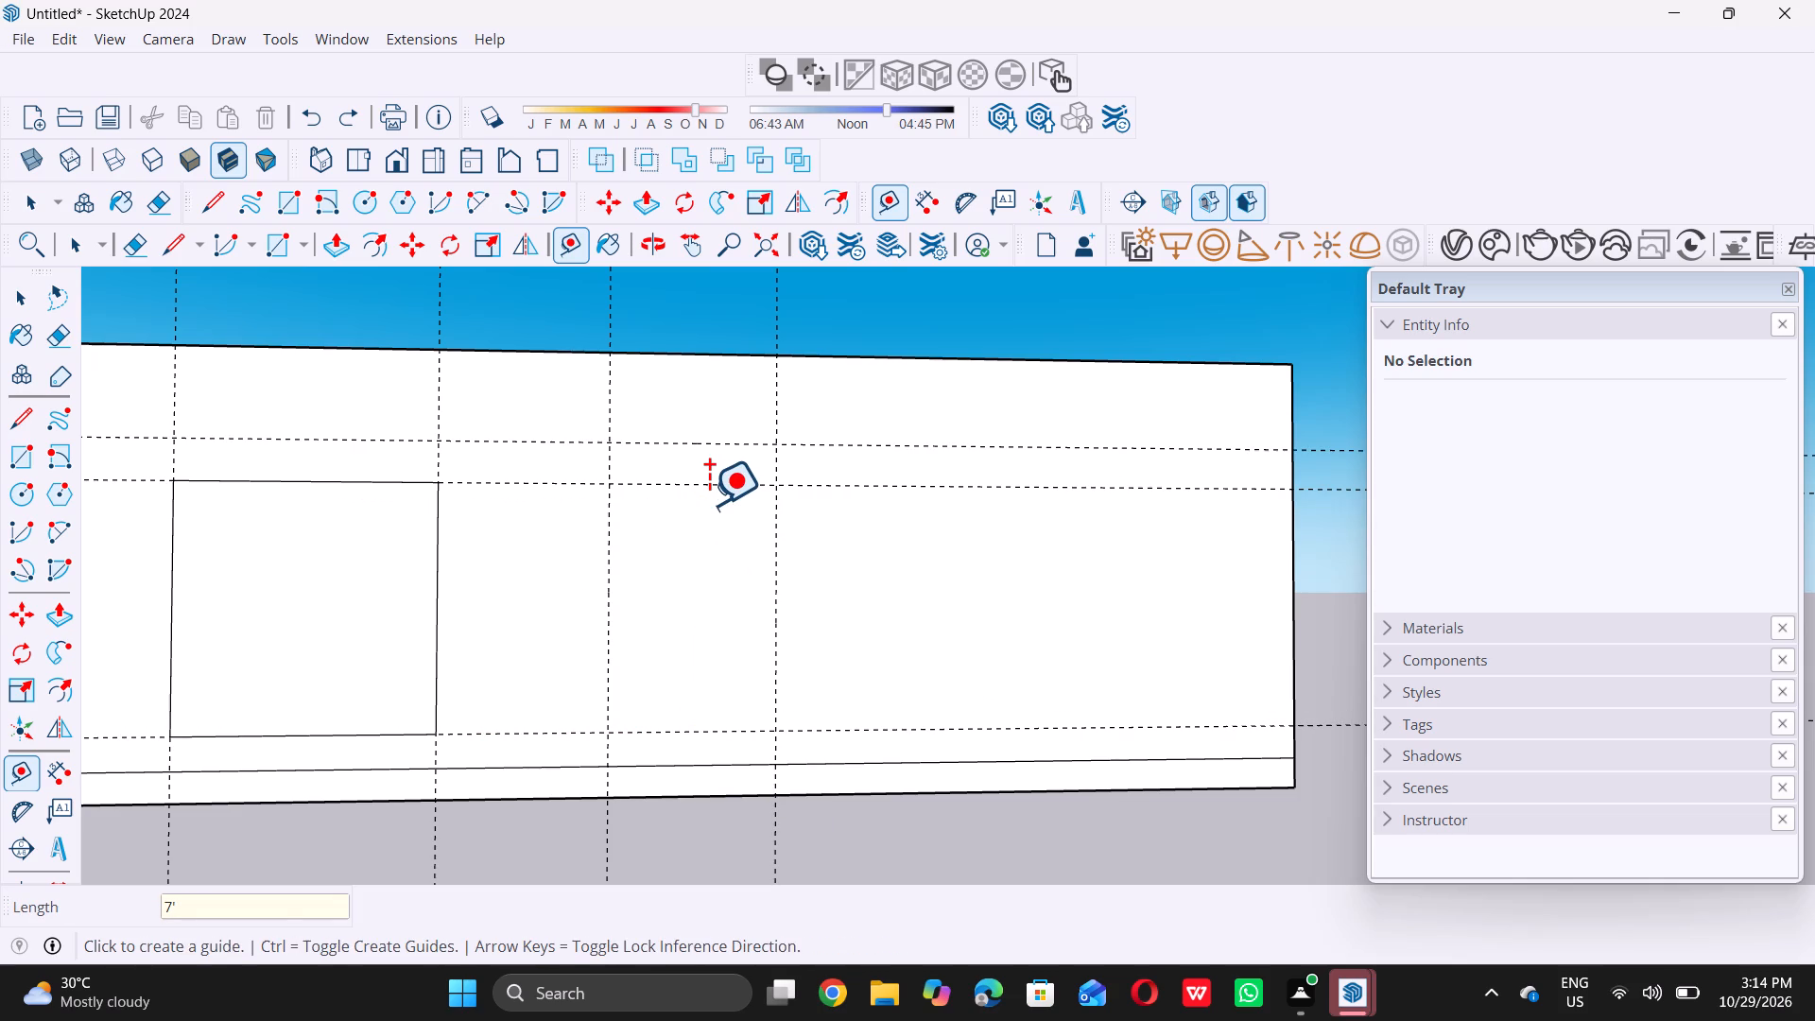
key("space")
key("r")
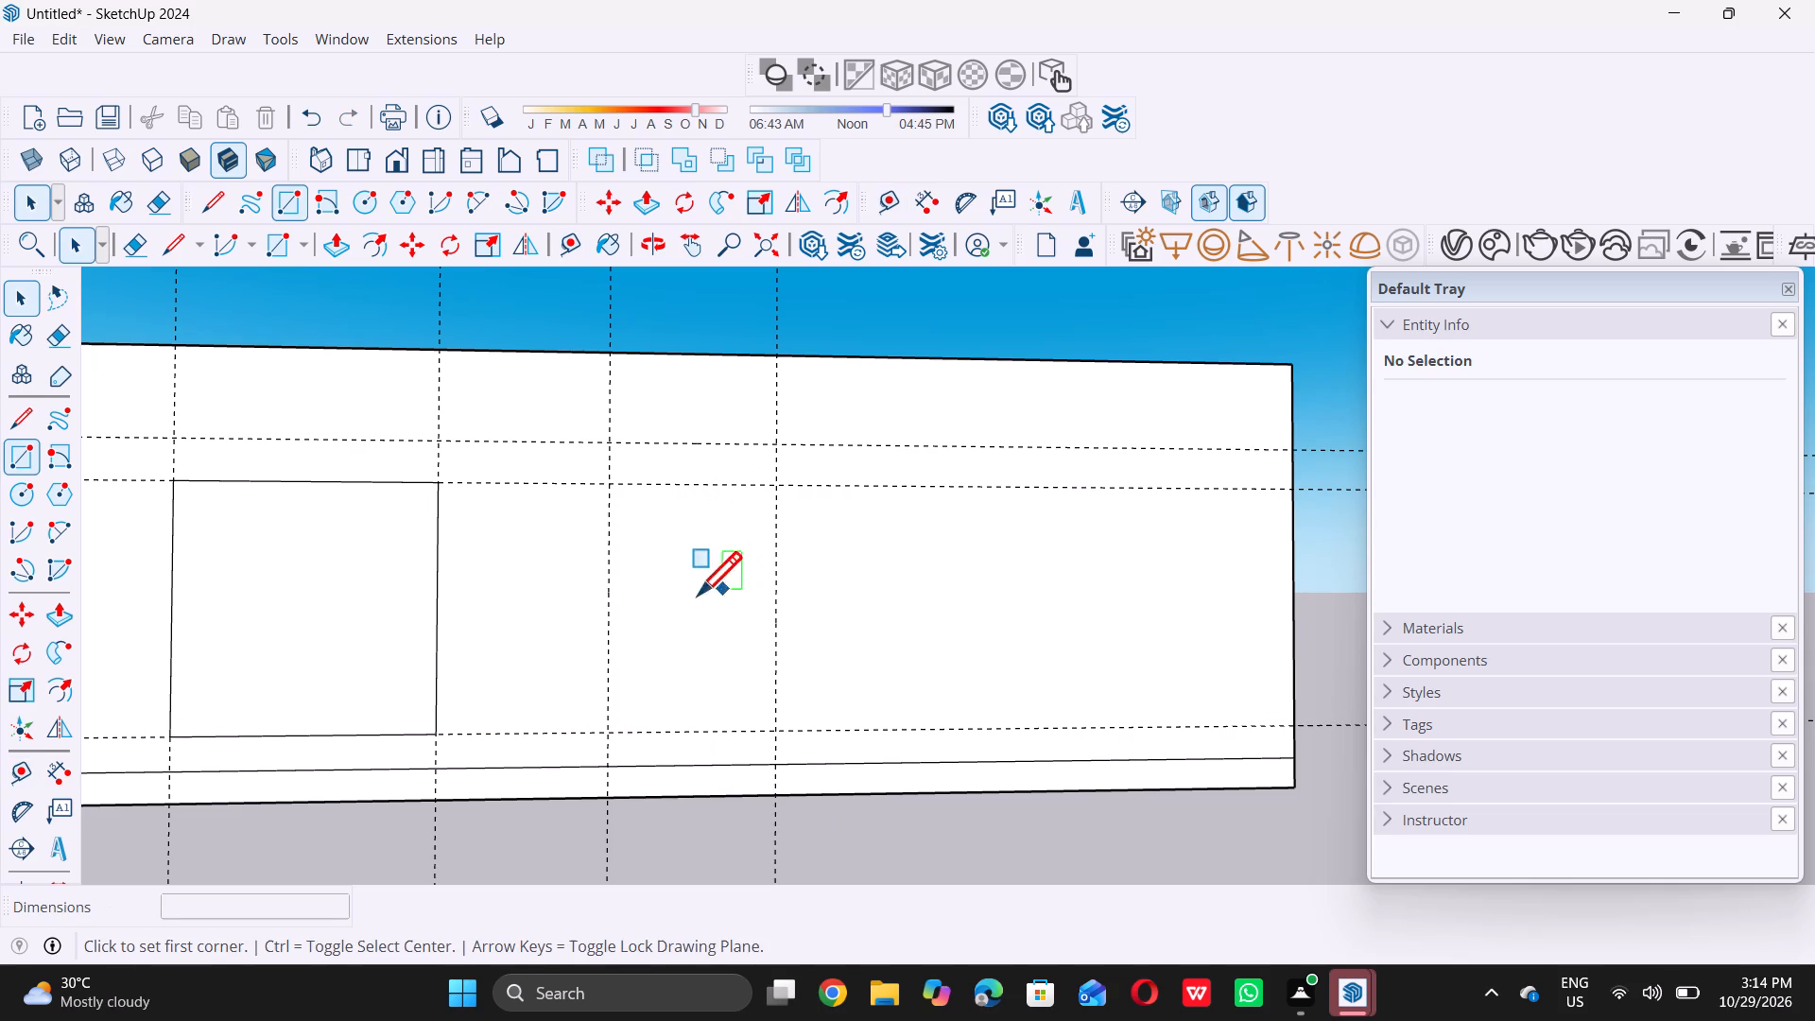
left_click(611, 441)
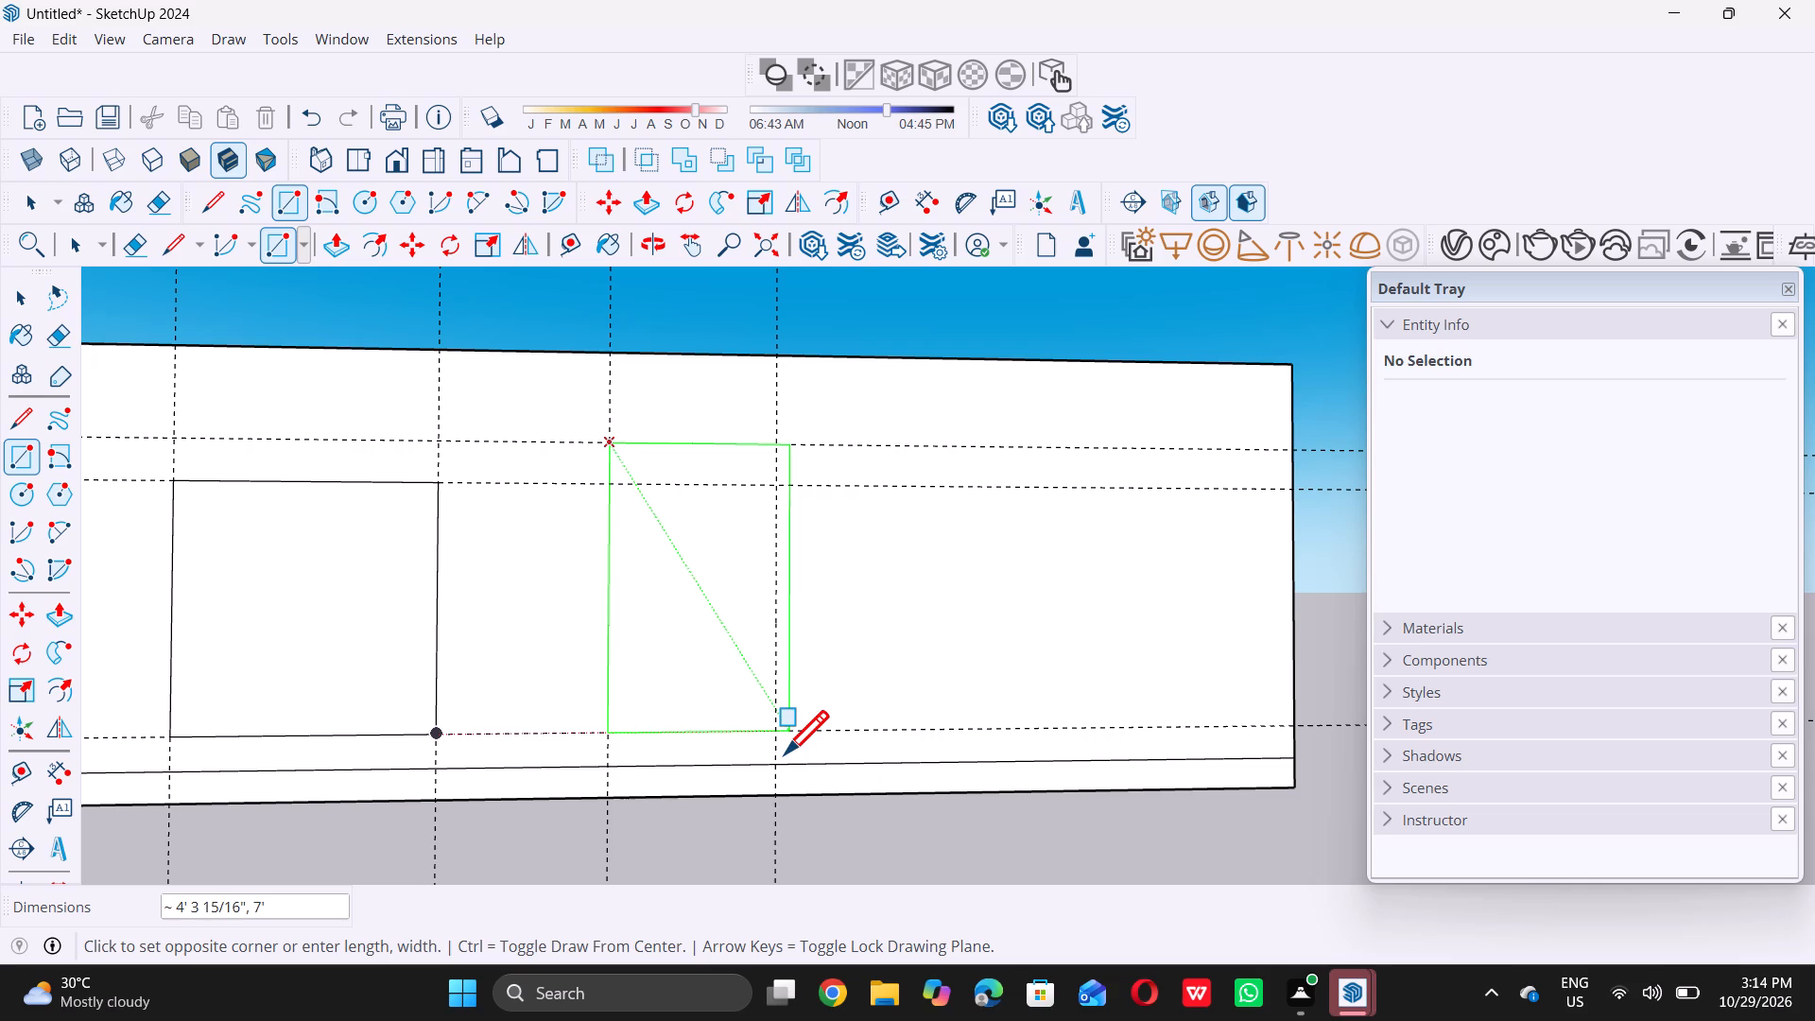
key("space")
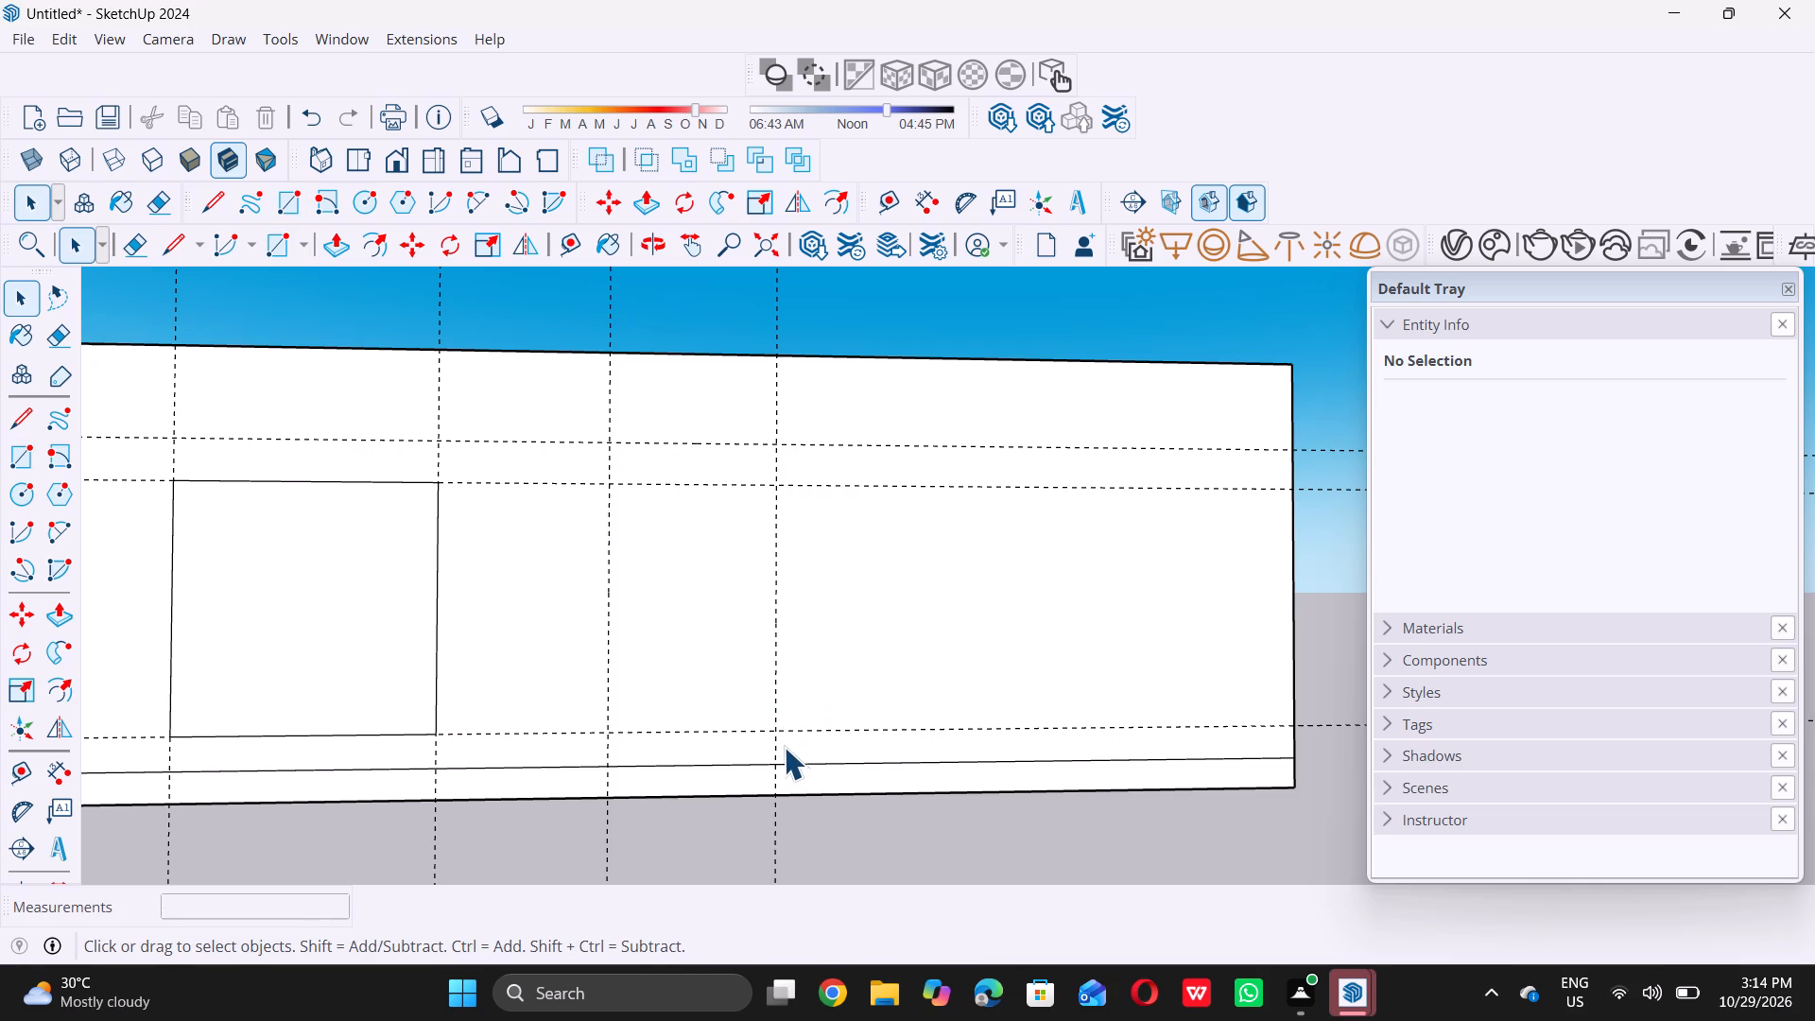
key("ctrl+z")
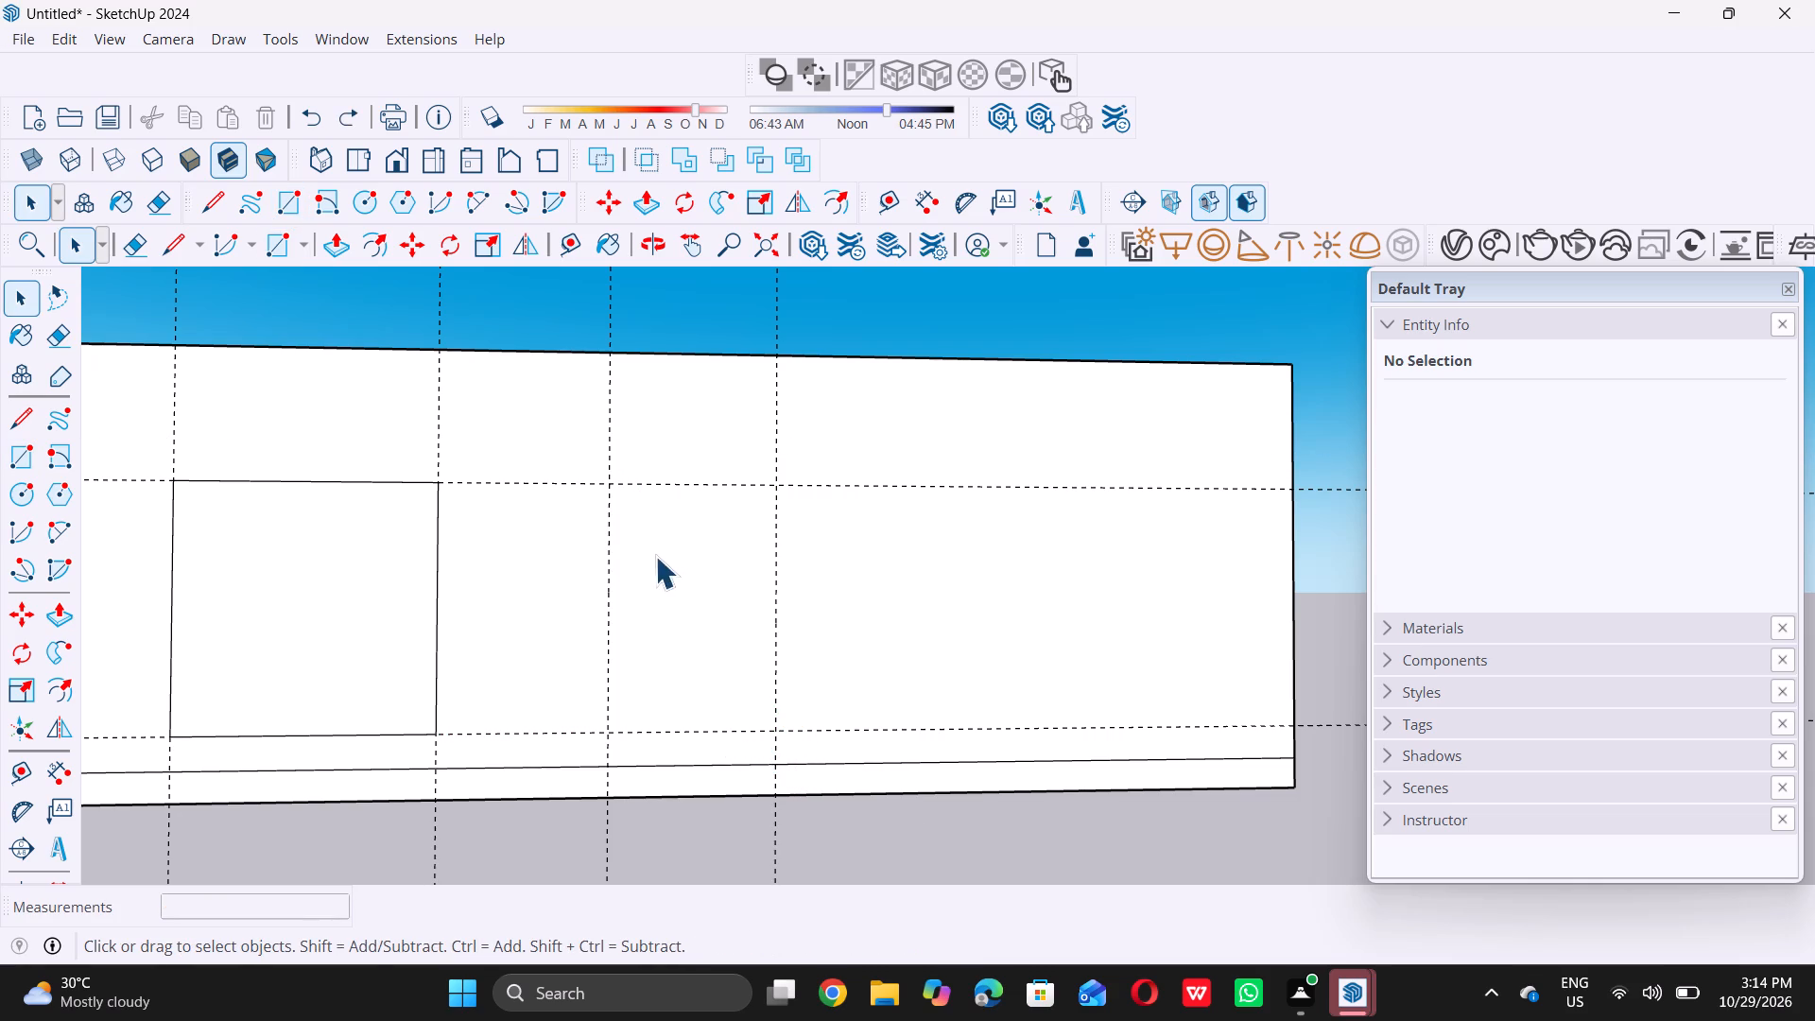
Place a horizontal guide on the front wall 7' above the line where the wall meets the slab.
middle_click_drag(652, 565, 672, 629)
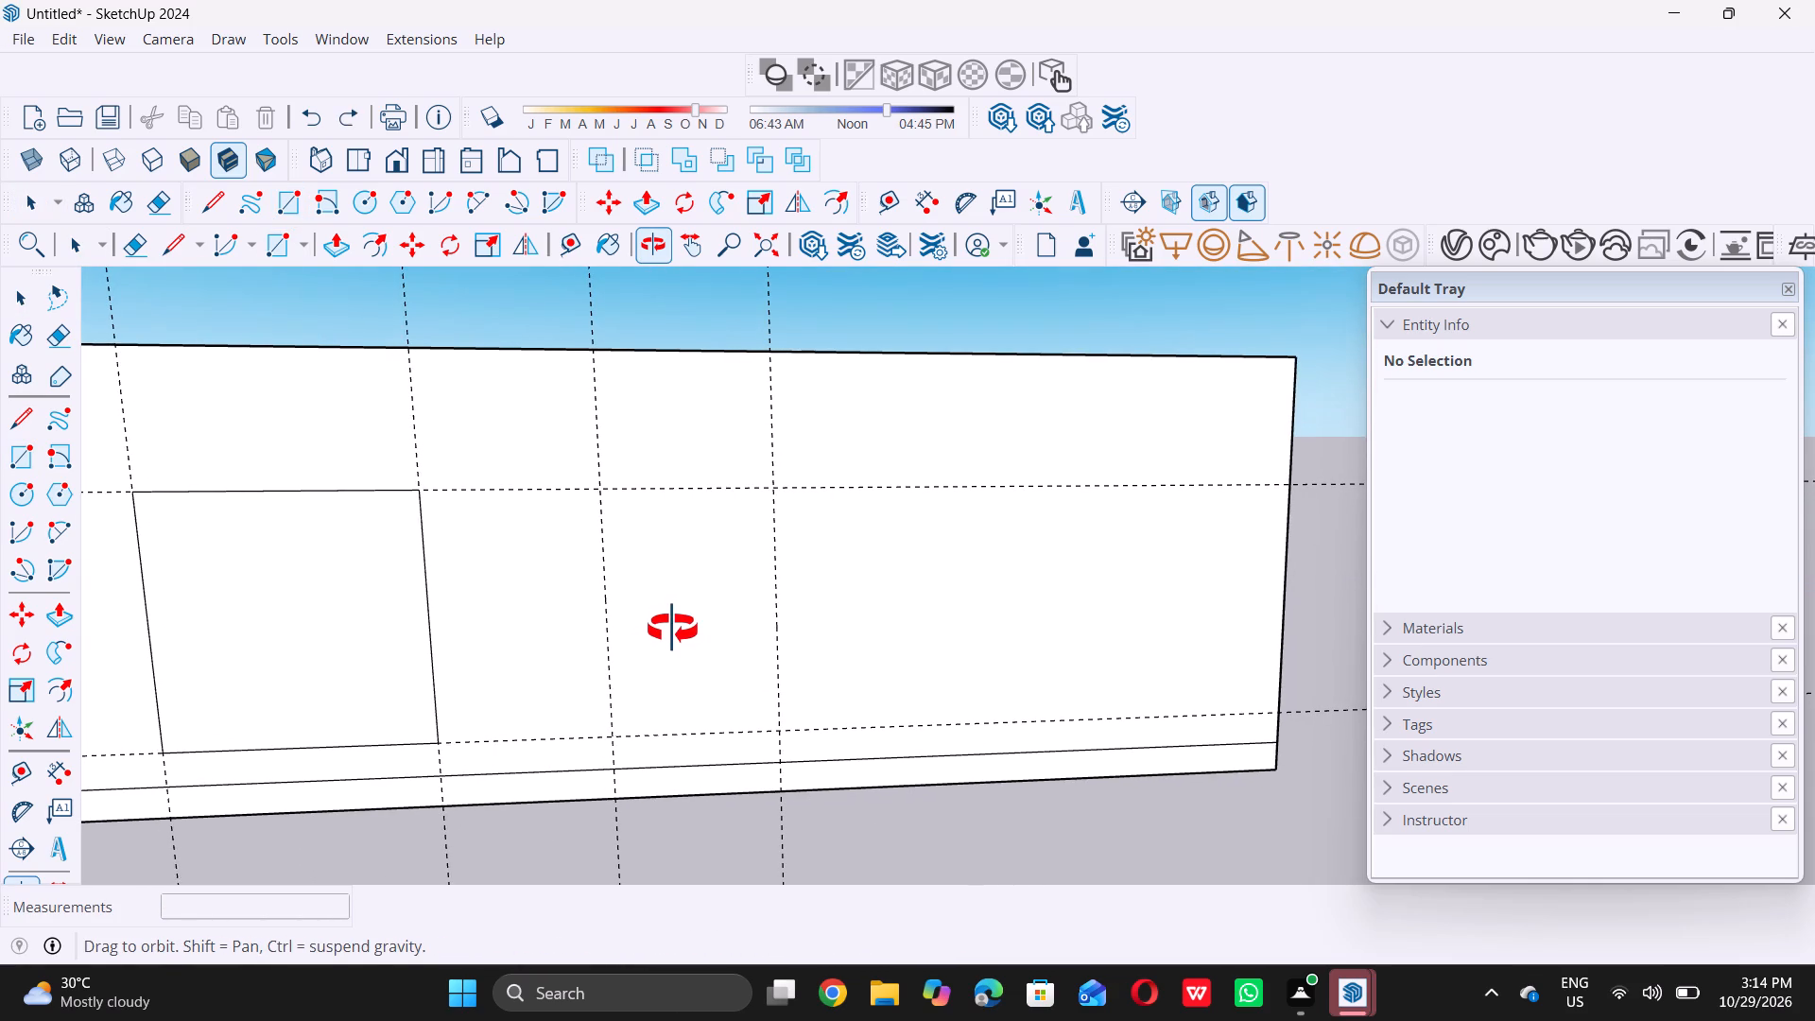
middle_click_drag(672, 629, 673, 629)
middle_click(673, 629)
key("t")
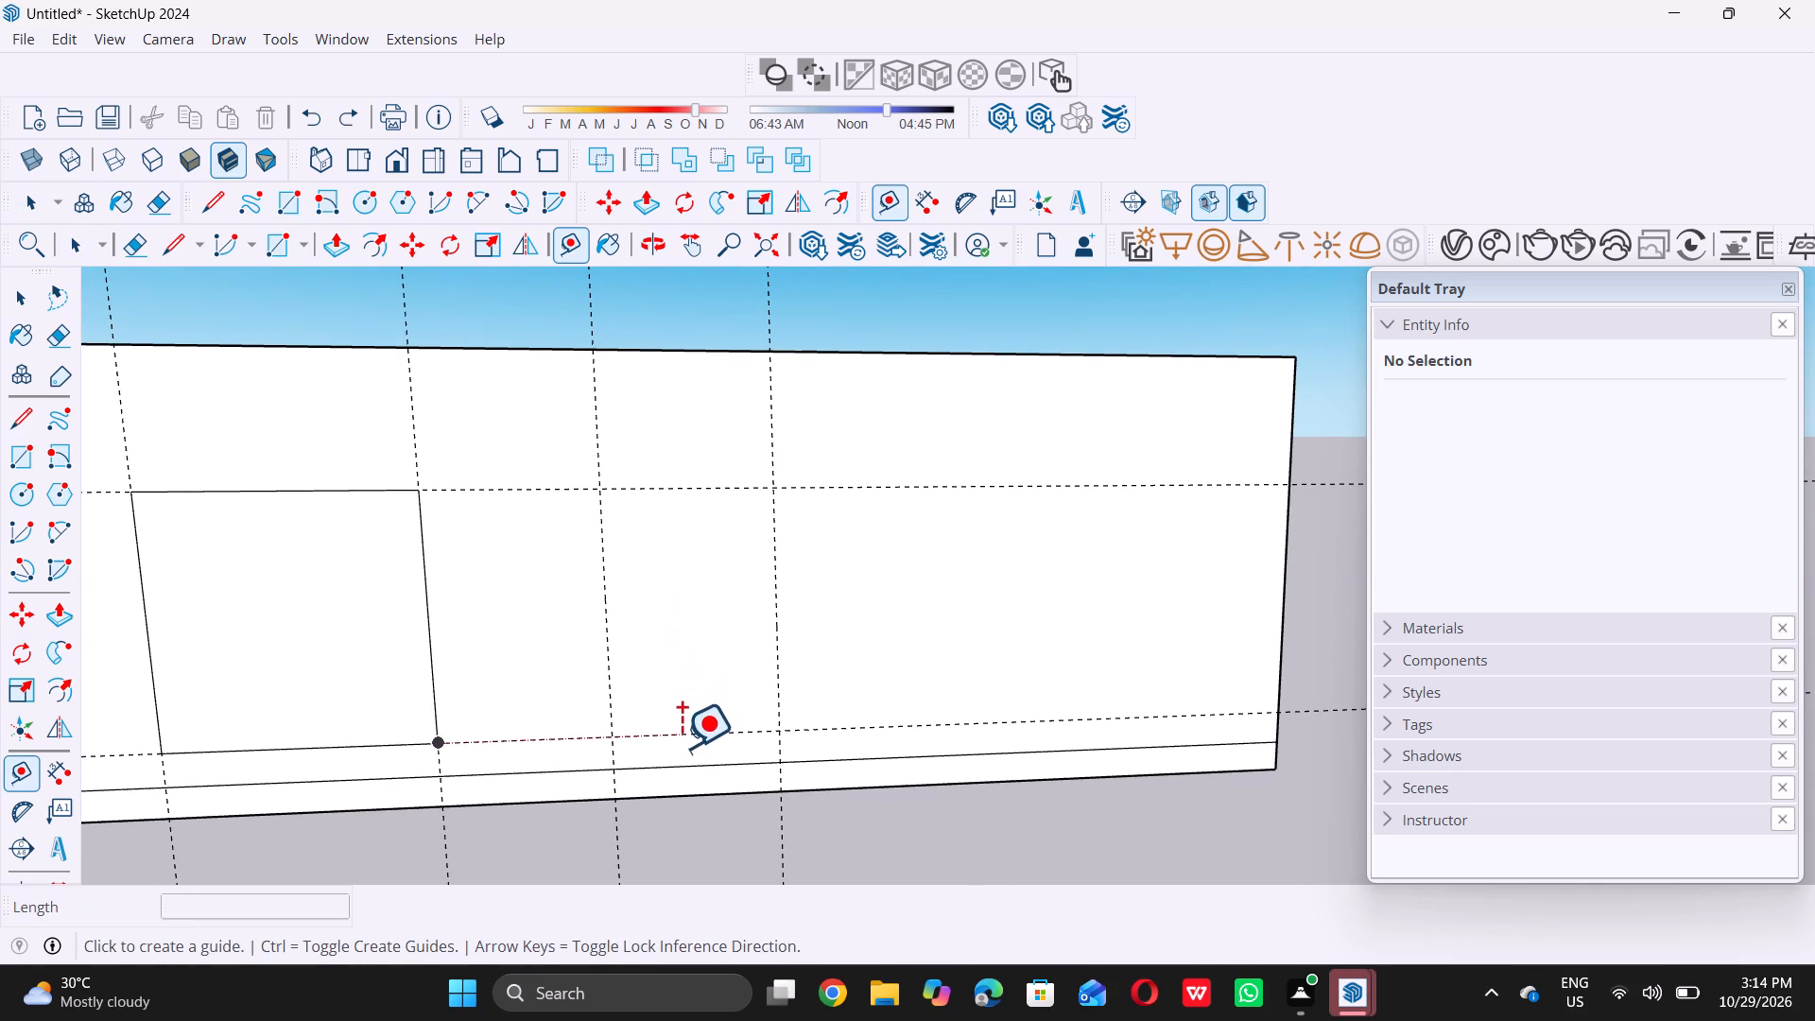
triple_click(695, 765)
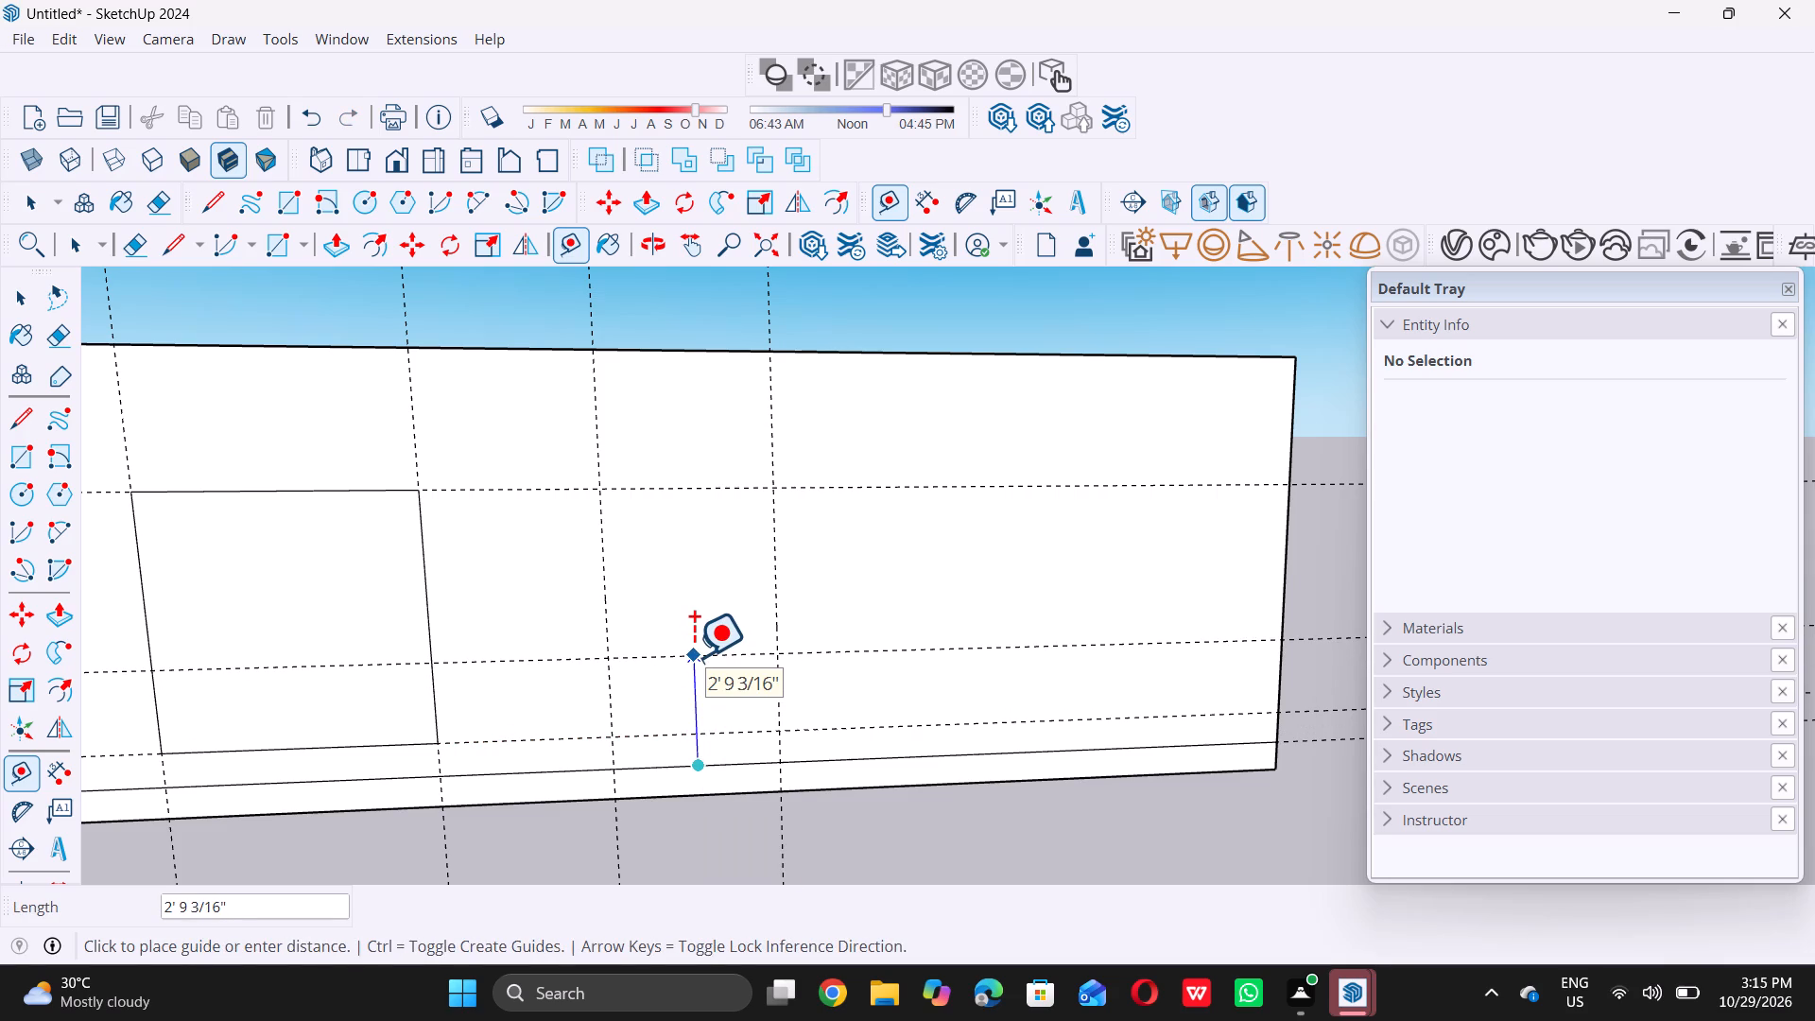
key("7")
key("apostrophe")
key("Return")
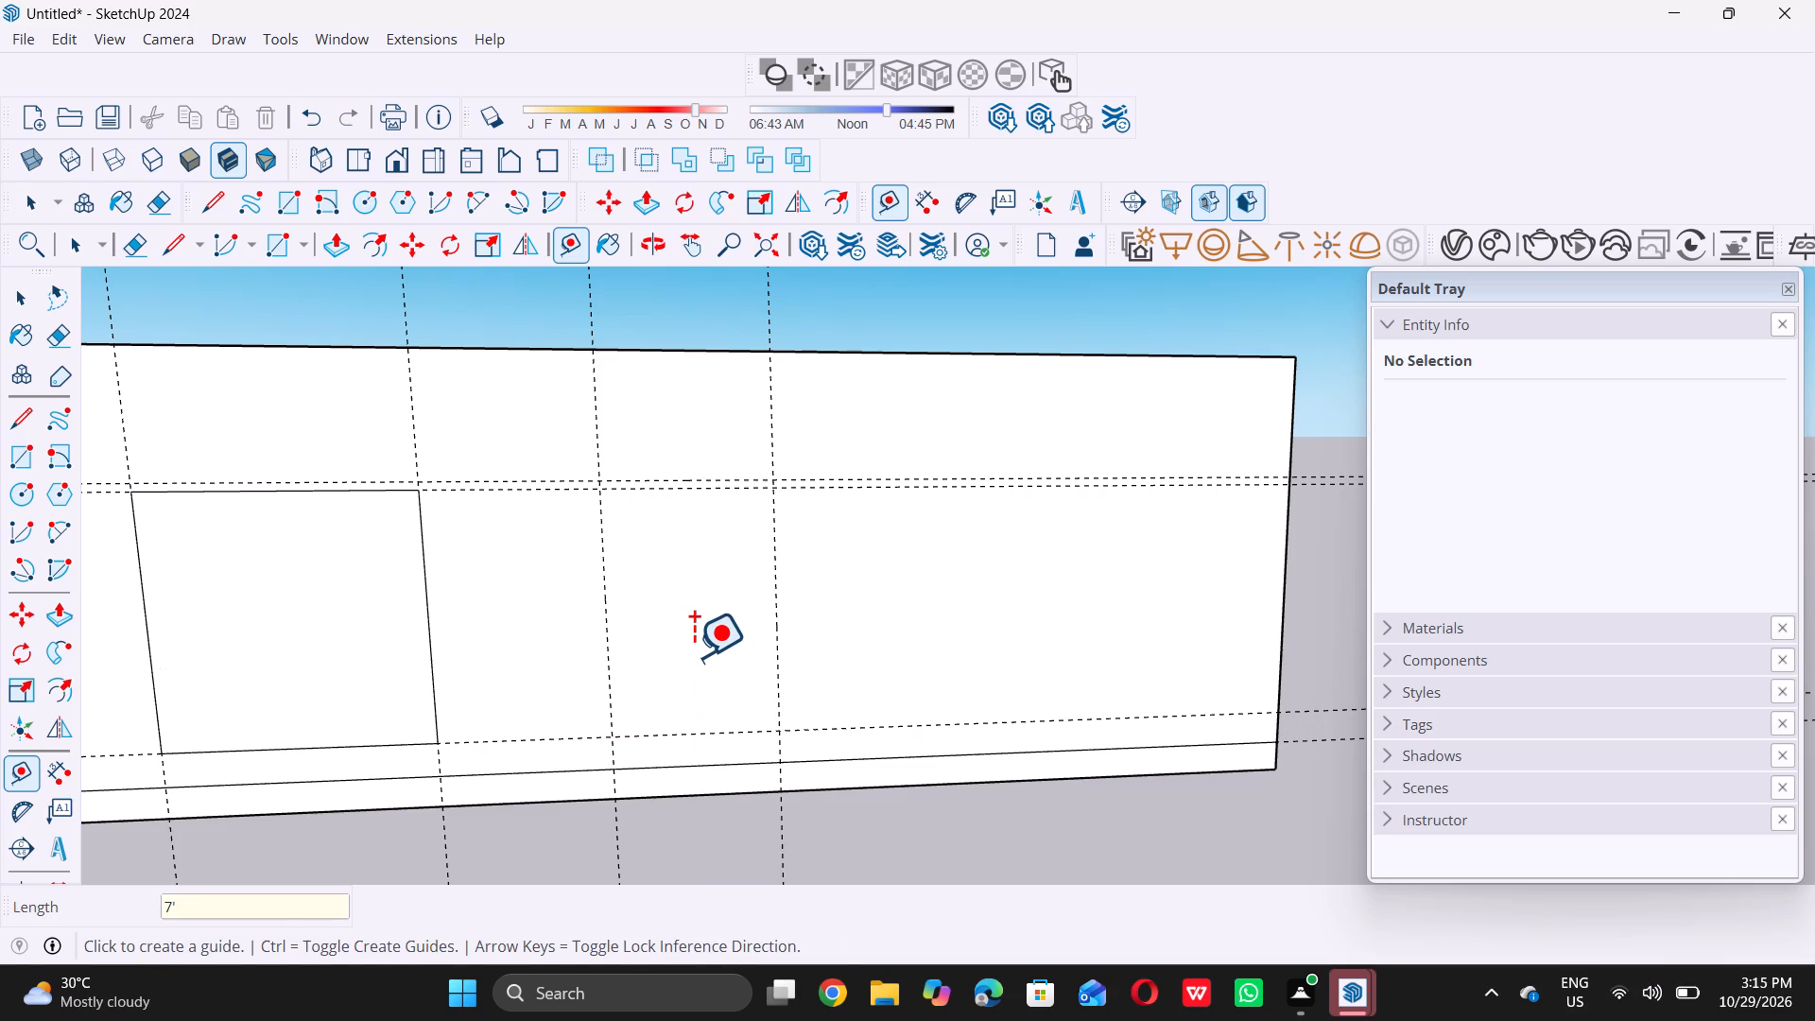
key("space")
Draw a 4' by 7' rectangle between the third and fourth vertical guides, from the slab line up to the 7' guide.
scroll(742, 607, "up", 2)
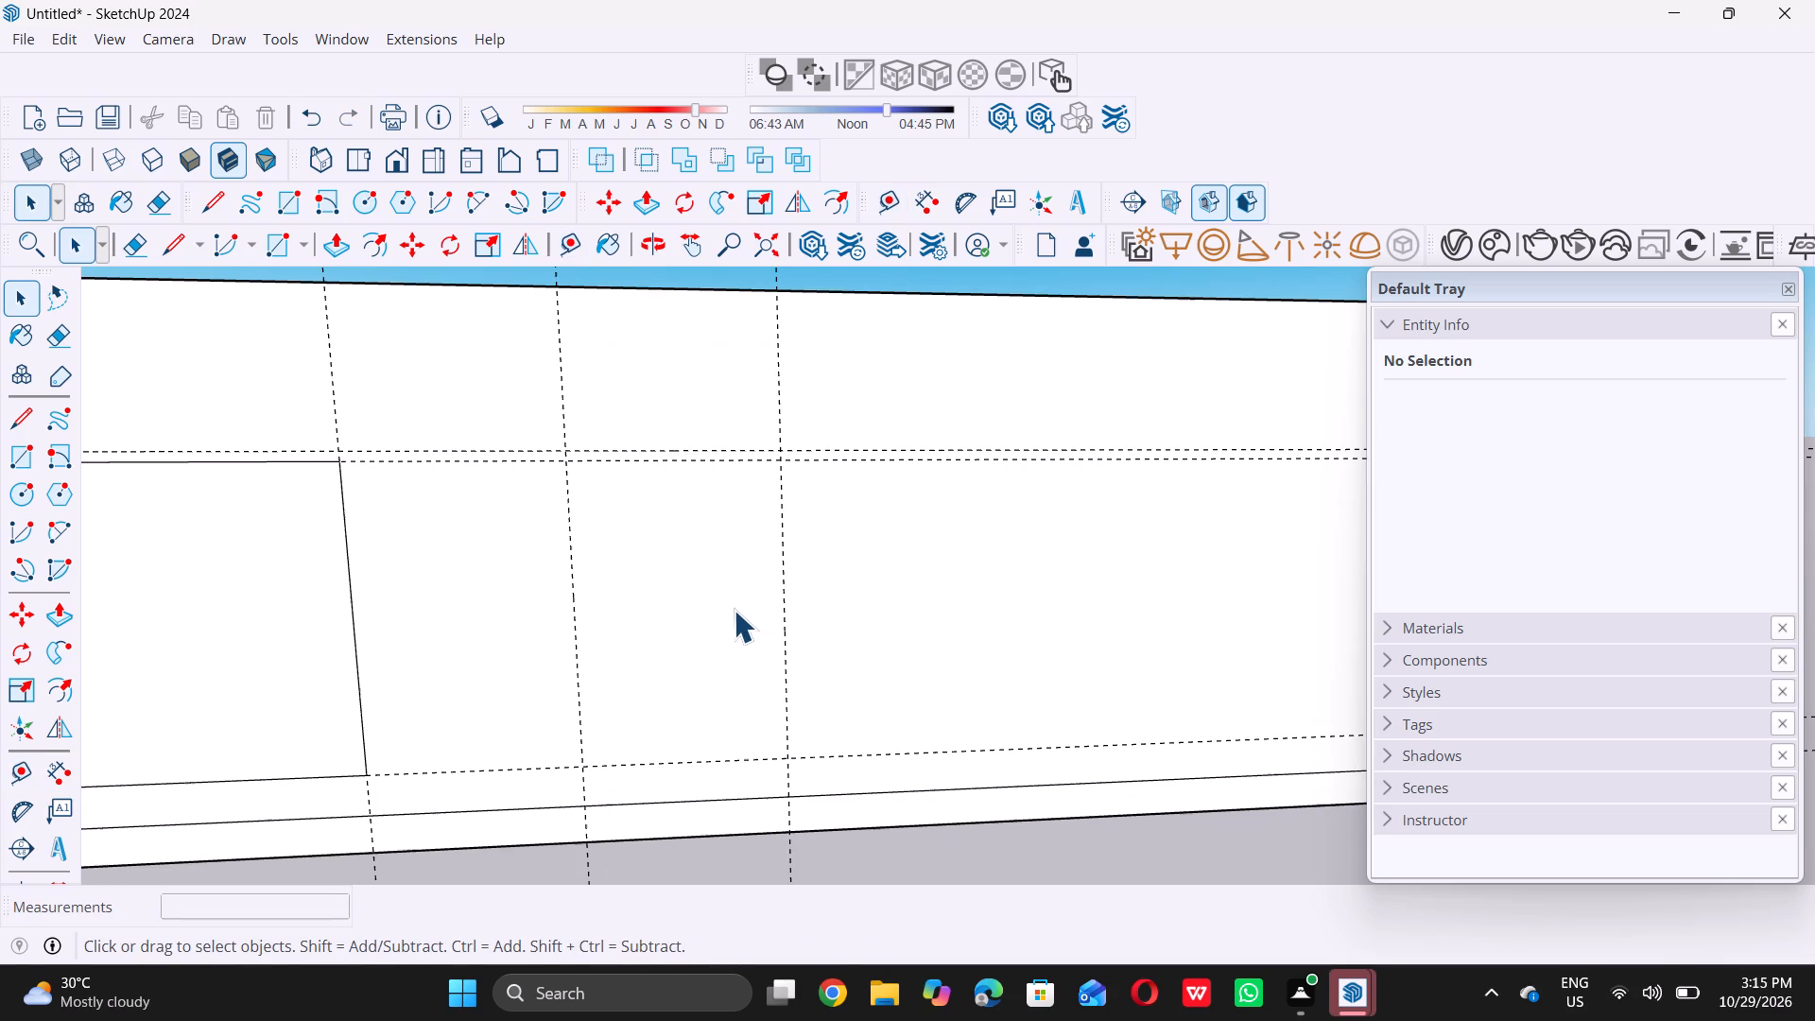
key("r")
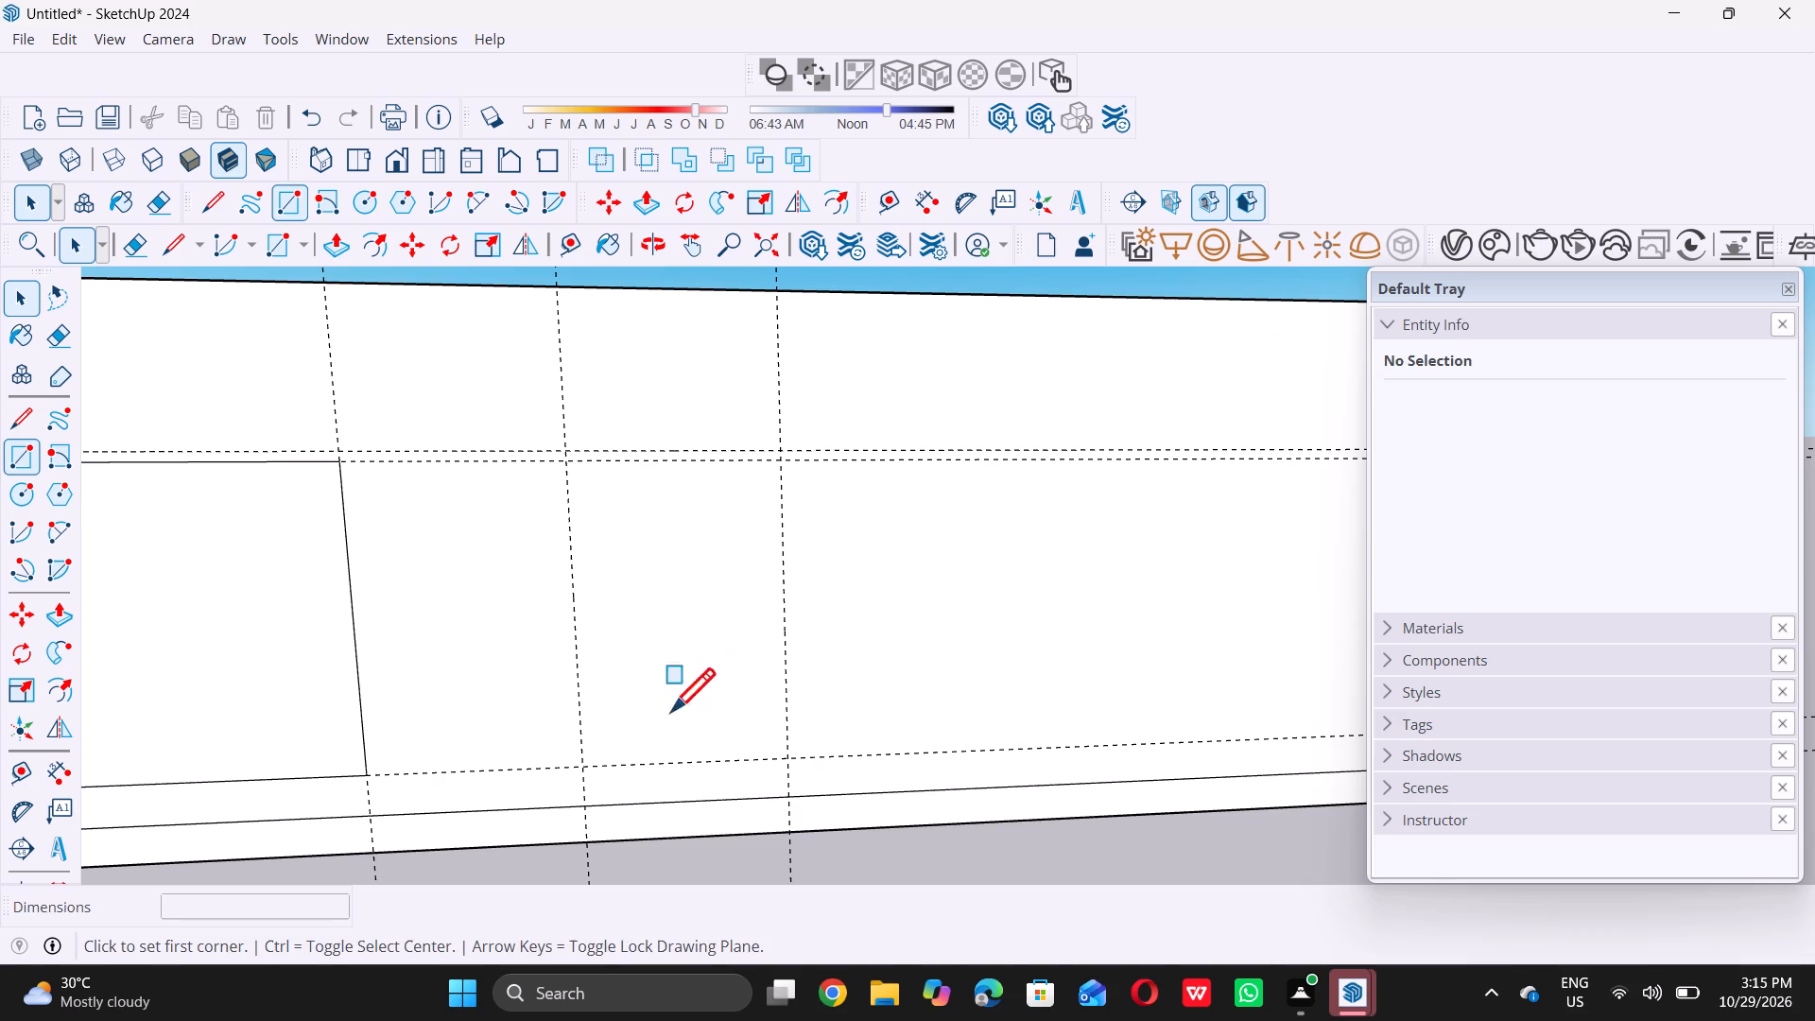
left_click(587, 804)
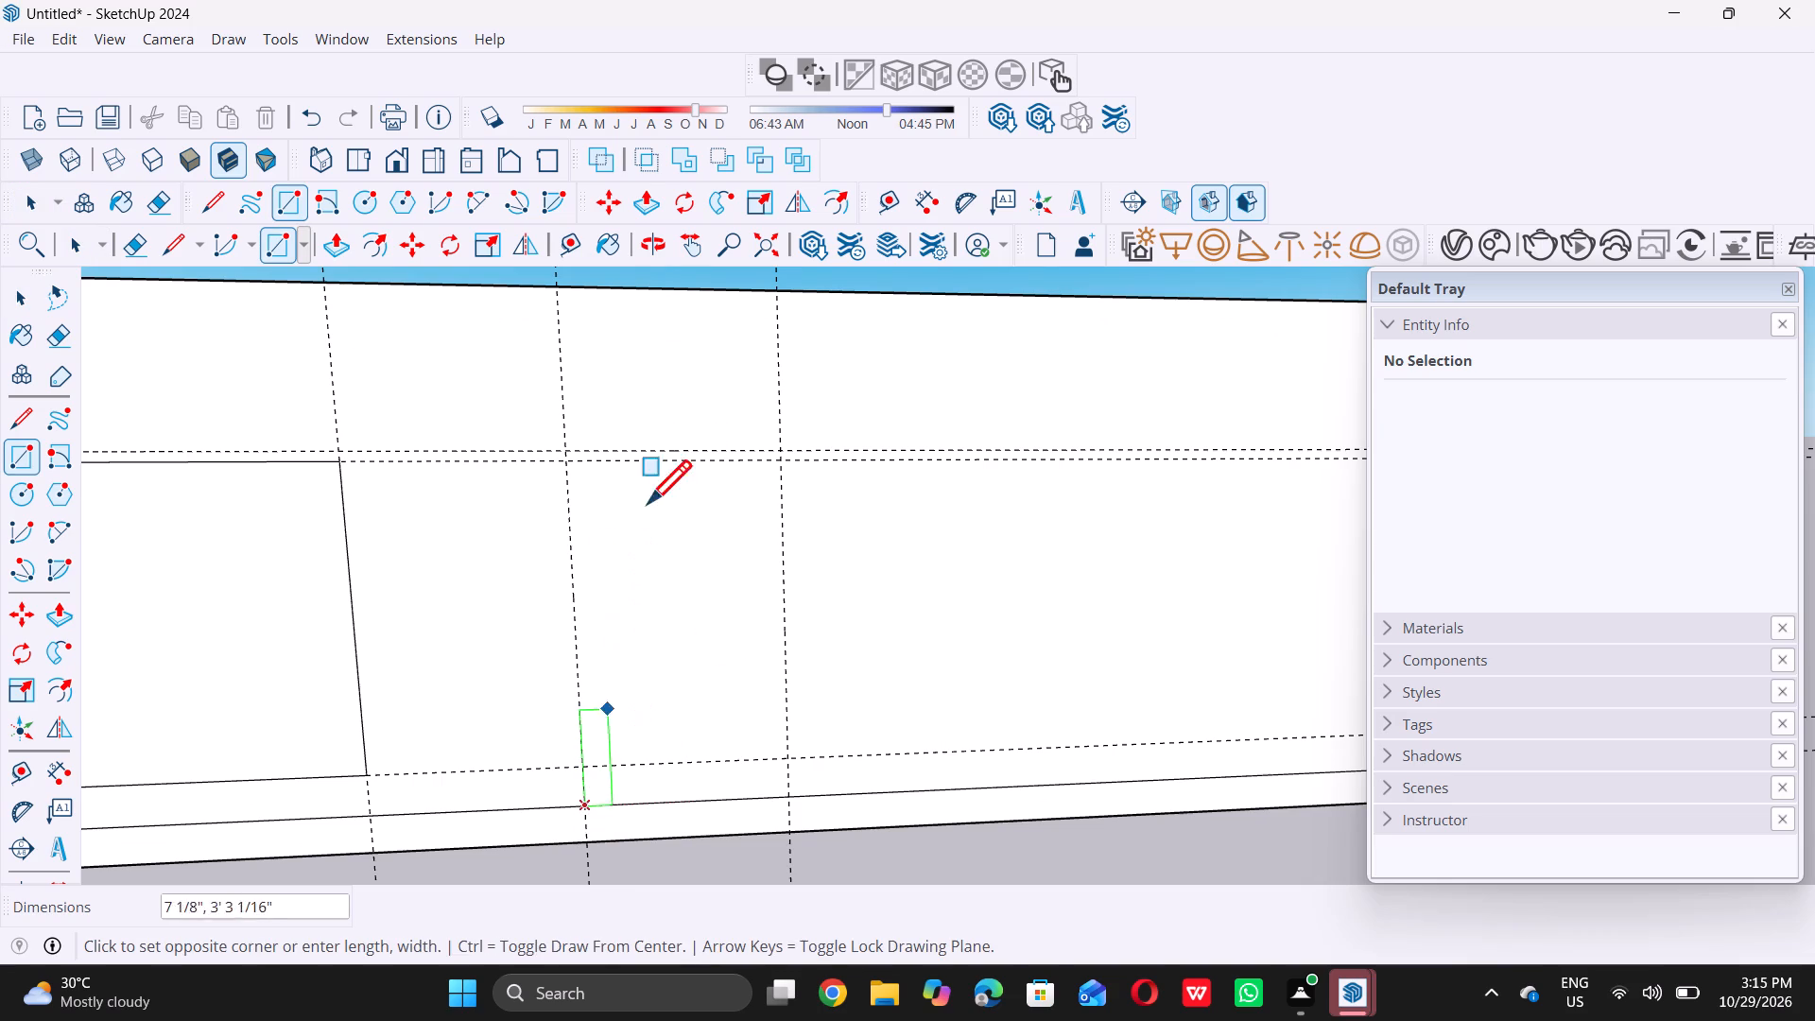
scroll(776, 458, "up", 5)
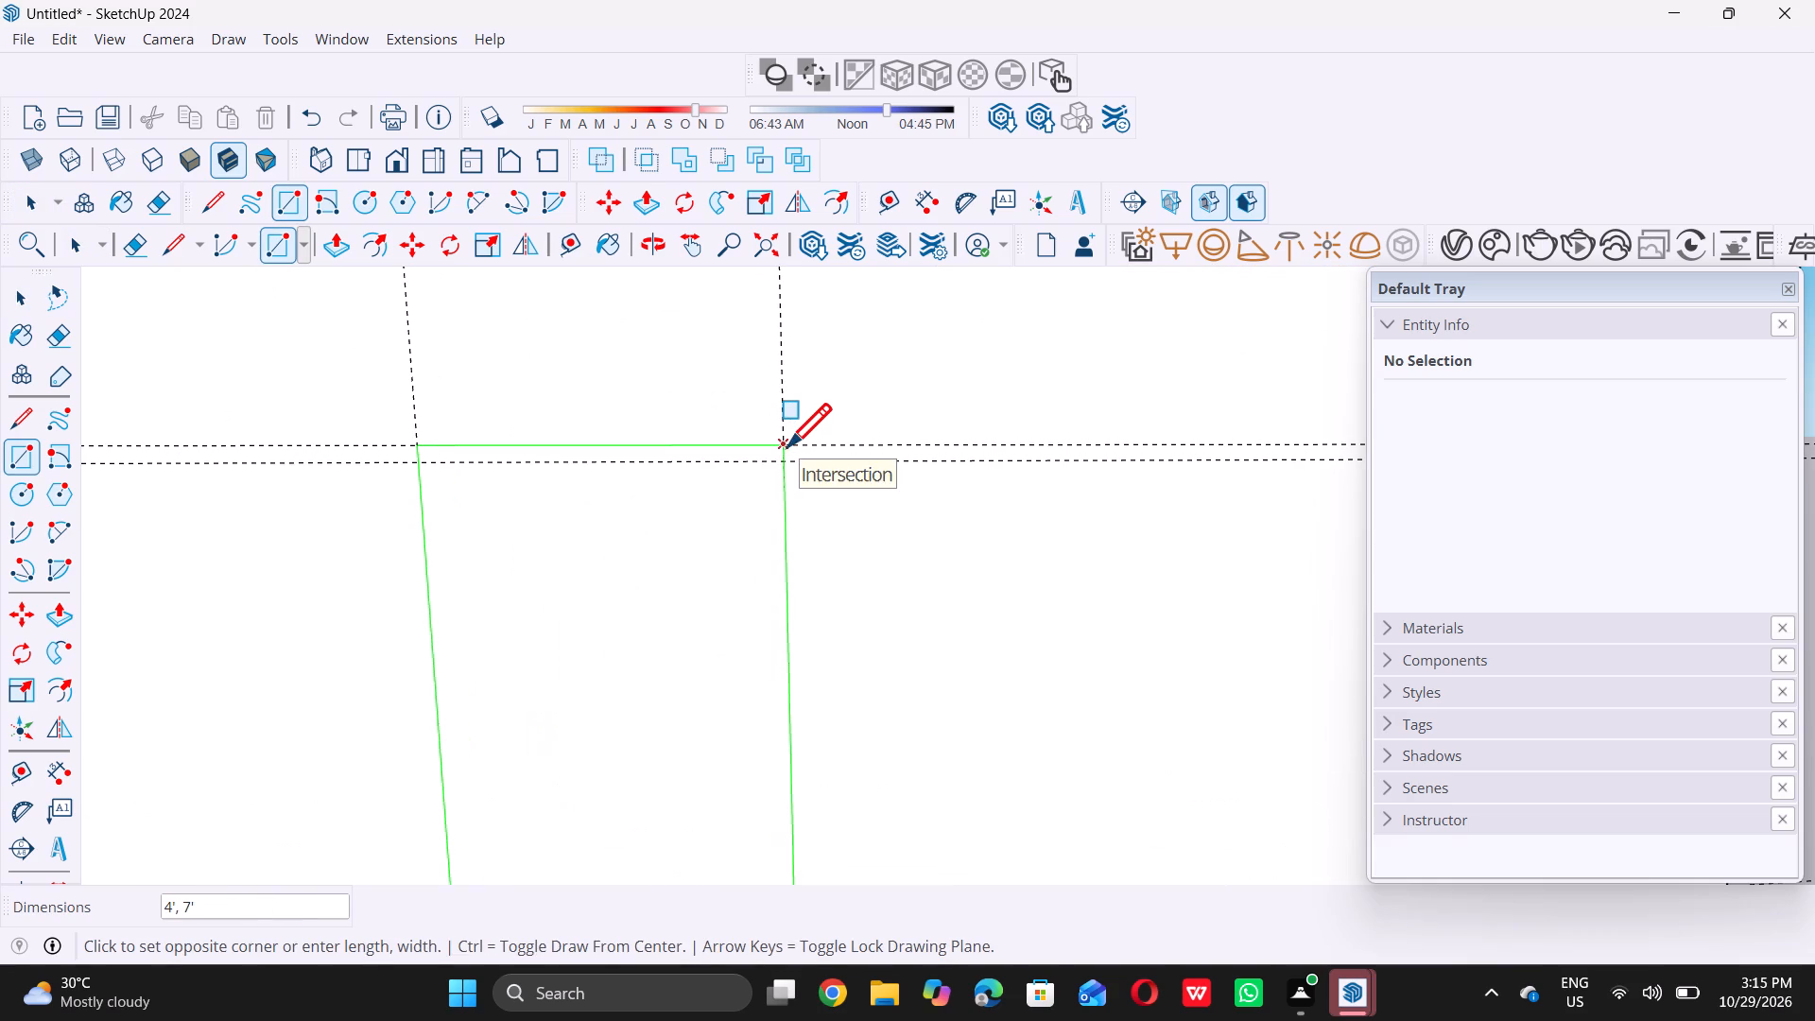
left_click(787, 446)
key("space")
scroll(711, 521, "down", 7)
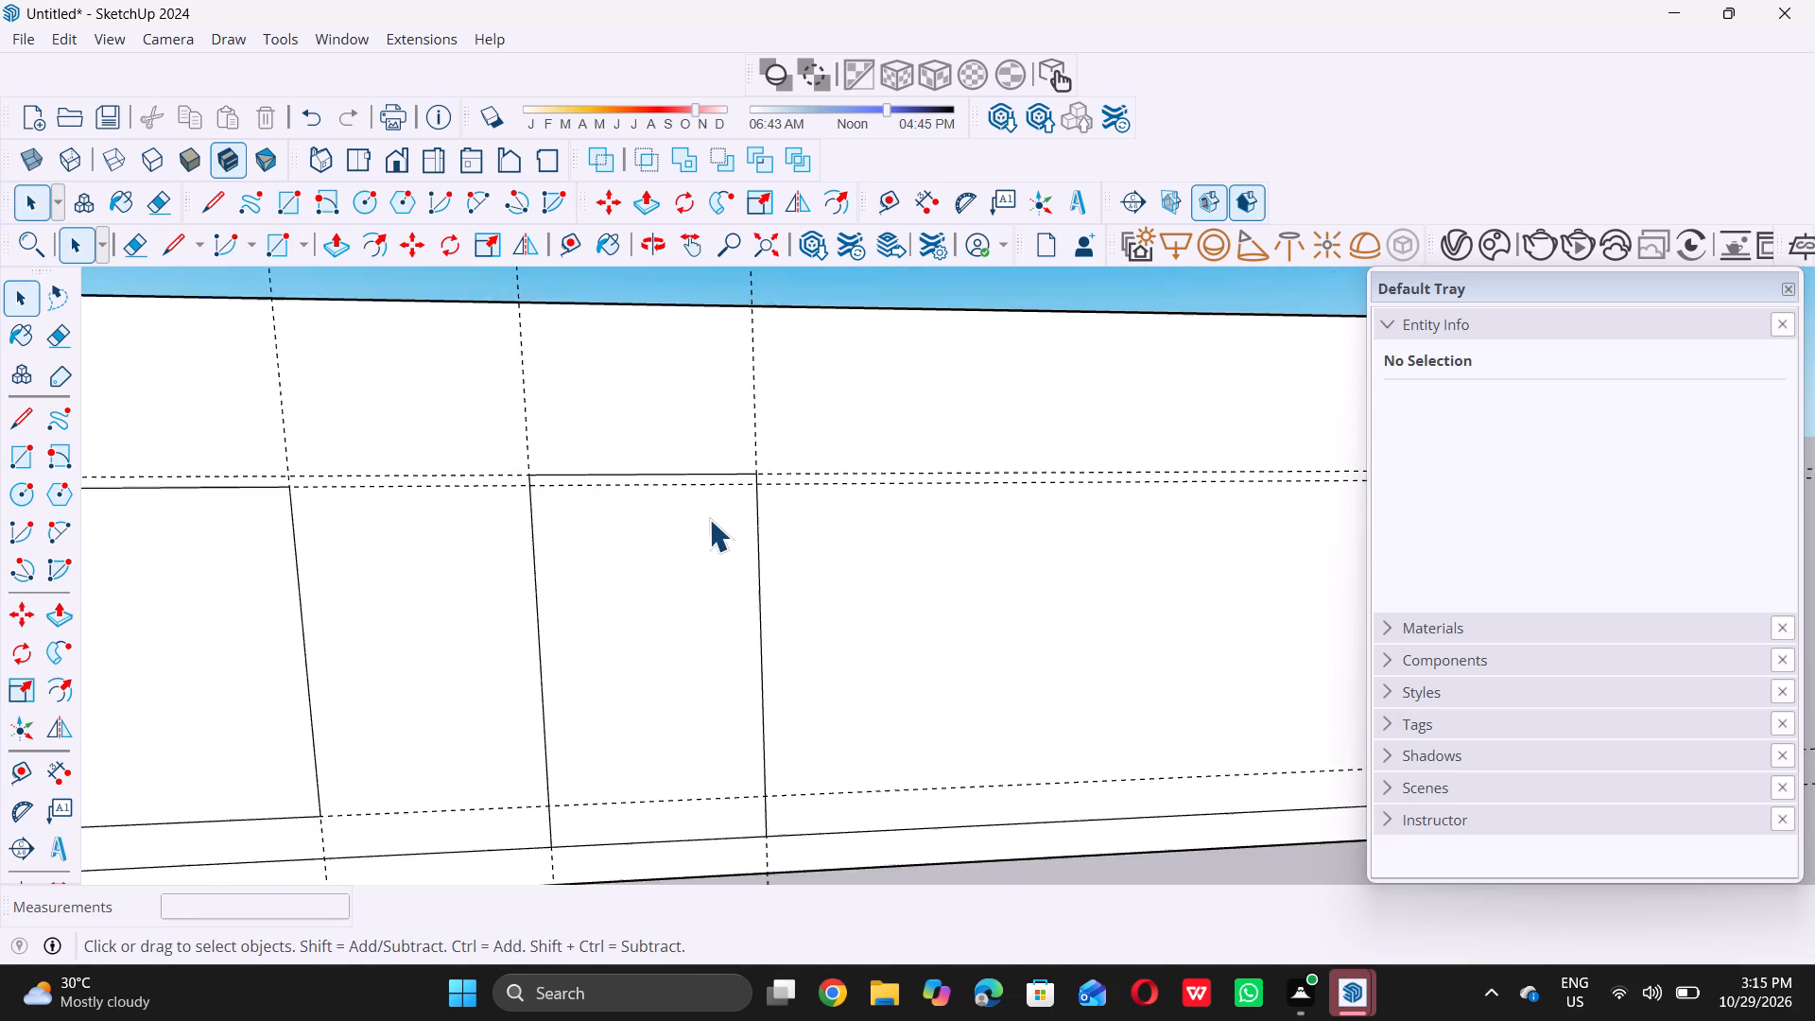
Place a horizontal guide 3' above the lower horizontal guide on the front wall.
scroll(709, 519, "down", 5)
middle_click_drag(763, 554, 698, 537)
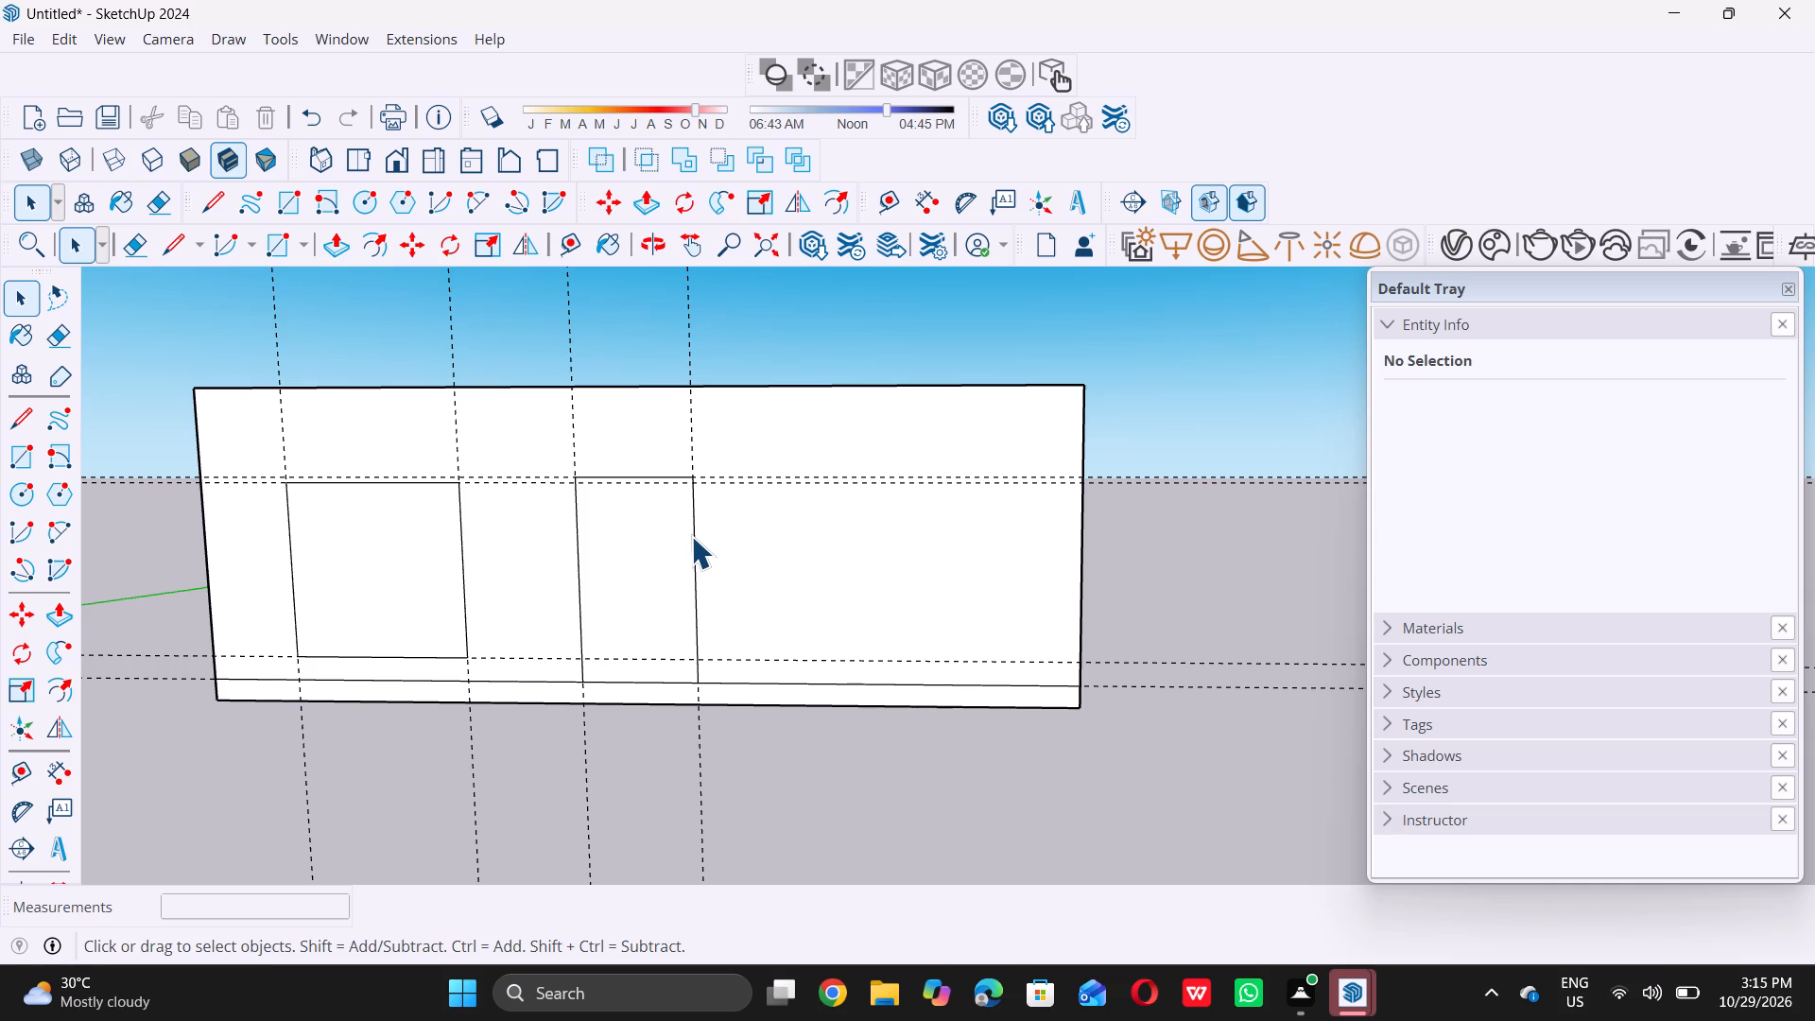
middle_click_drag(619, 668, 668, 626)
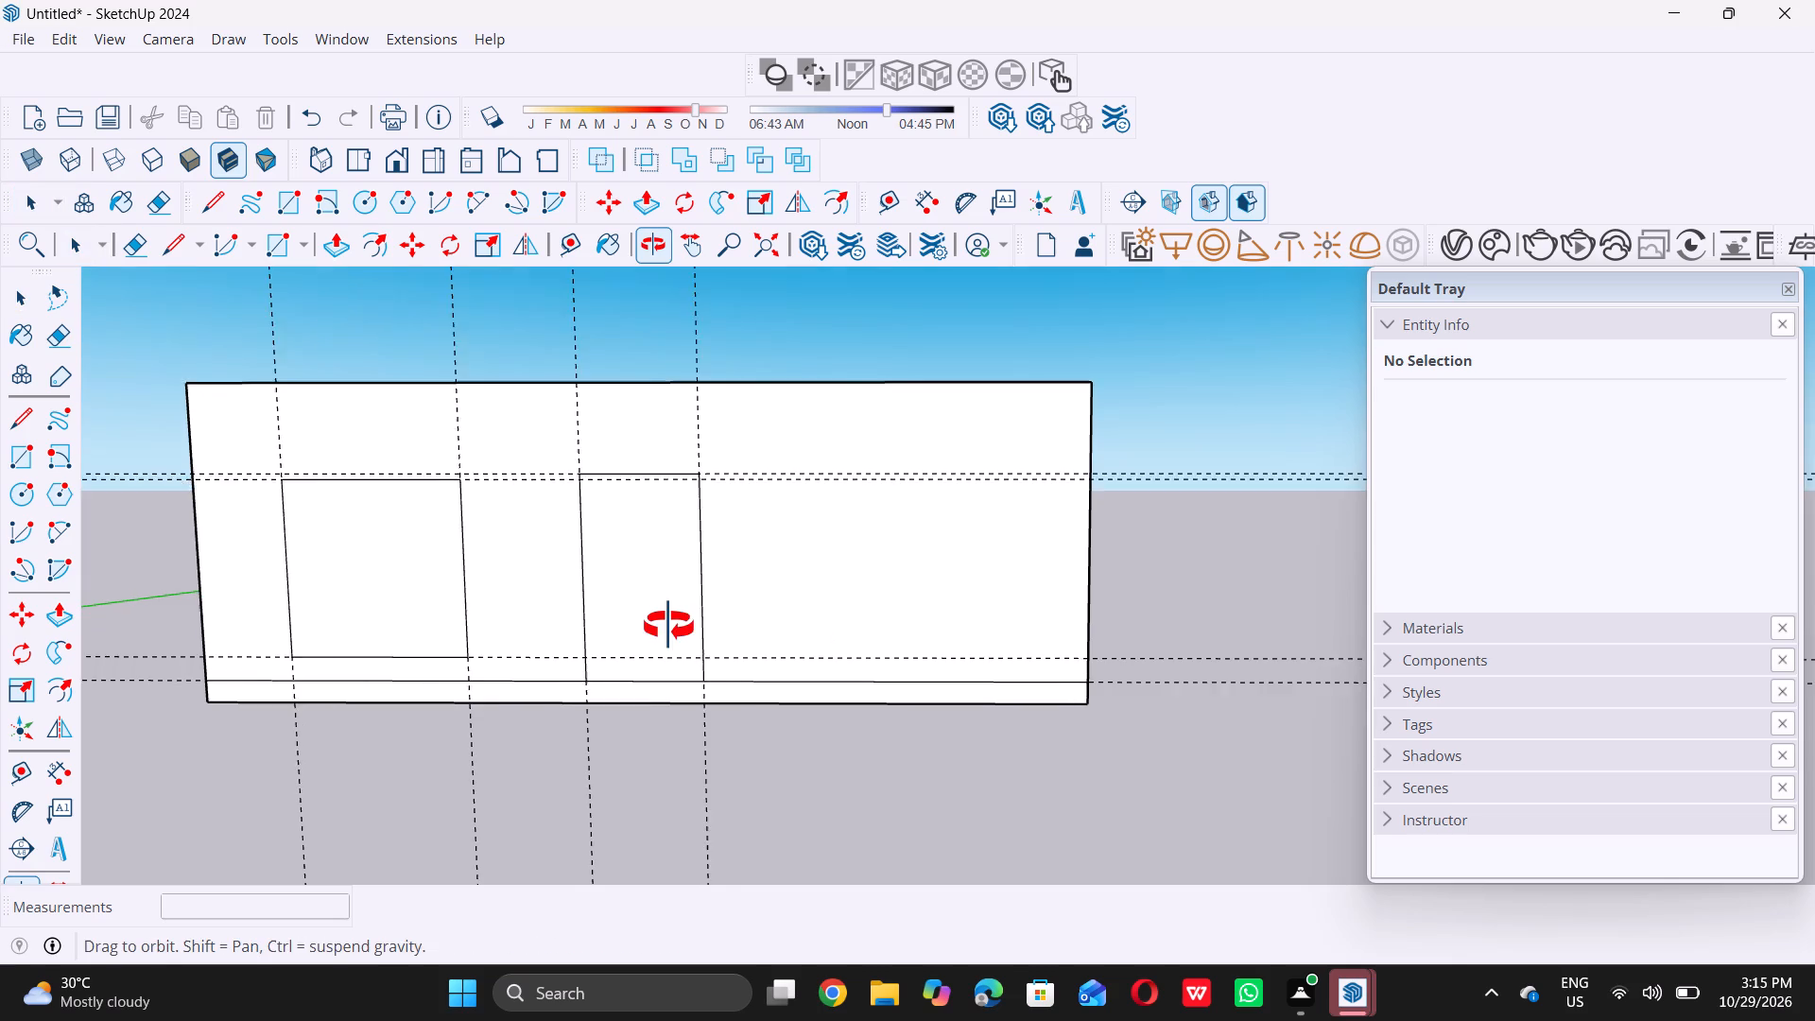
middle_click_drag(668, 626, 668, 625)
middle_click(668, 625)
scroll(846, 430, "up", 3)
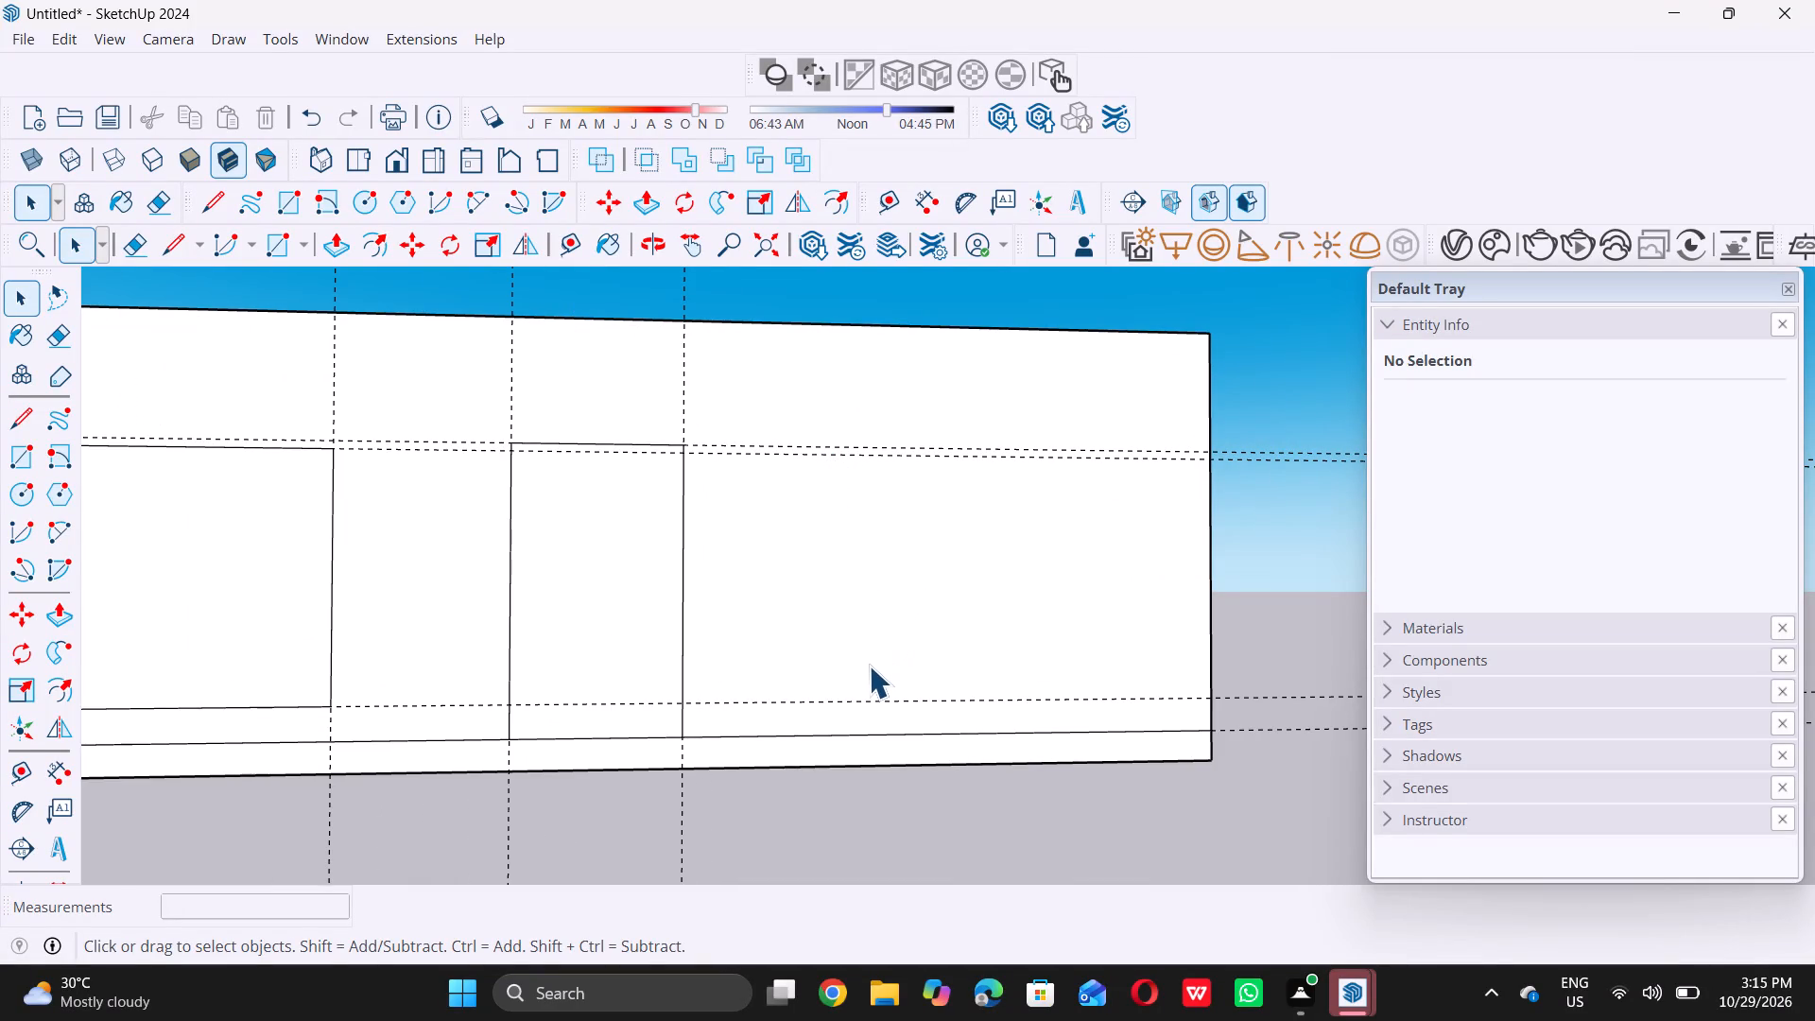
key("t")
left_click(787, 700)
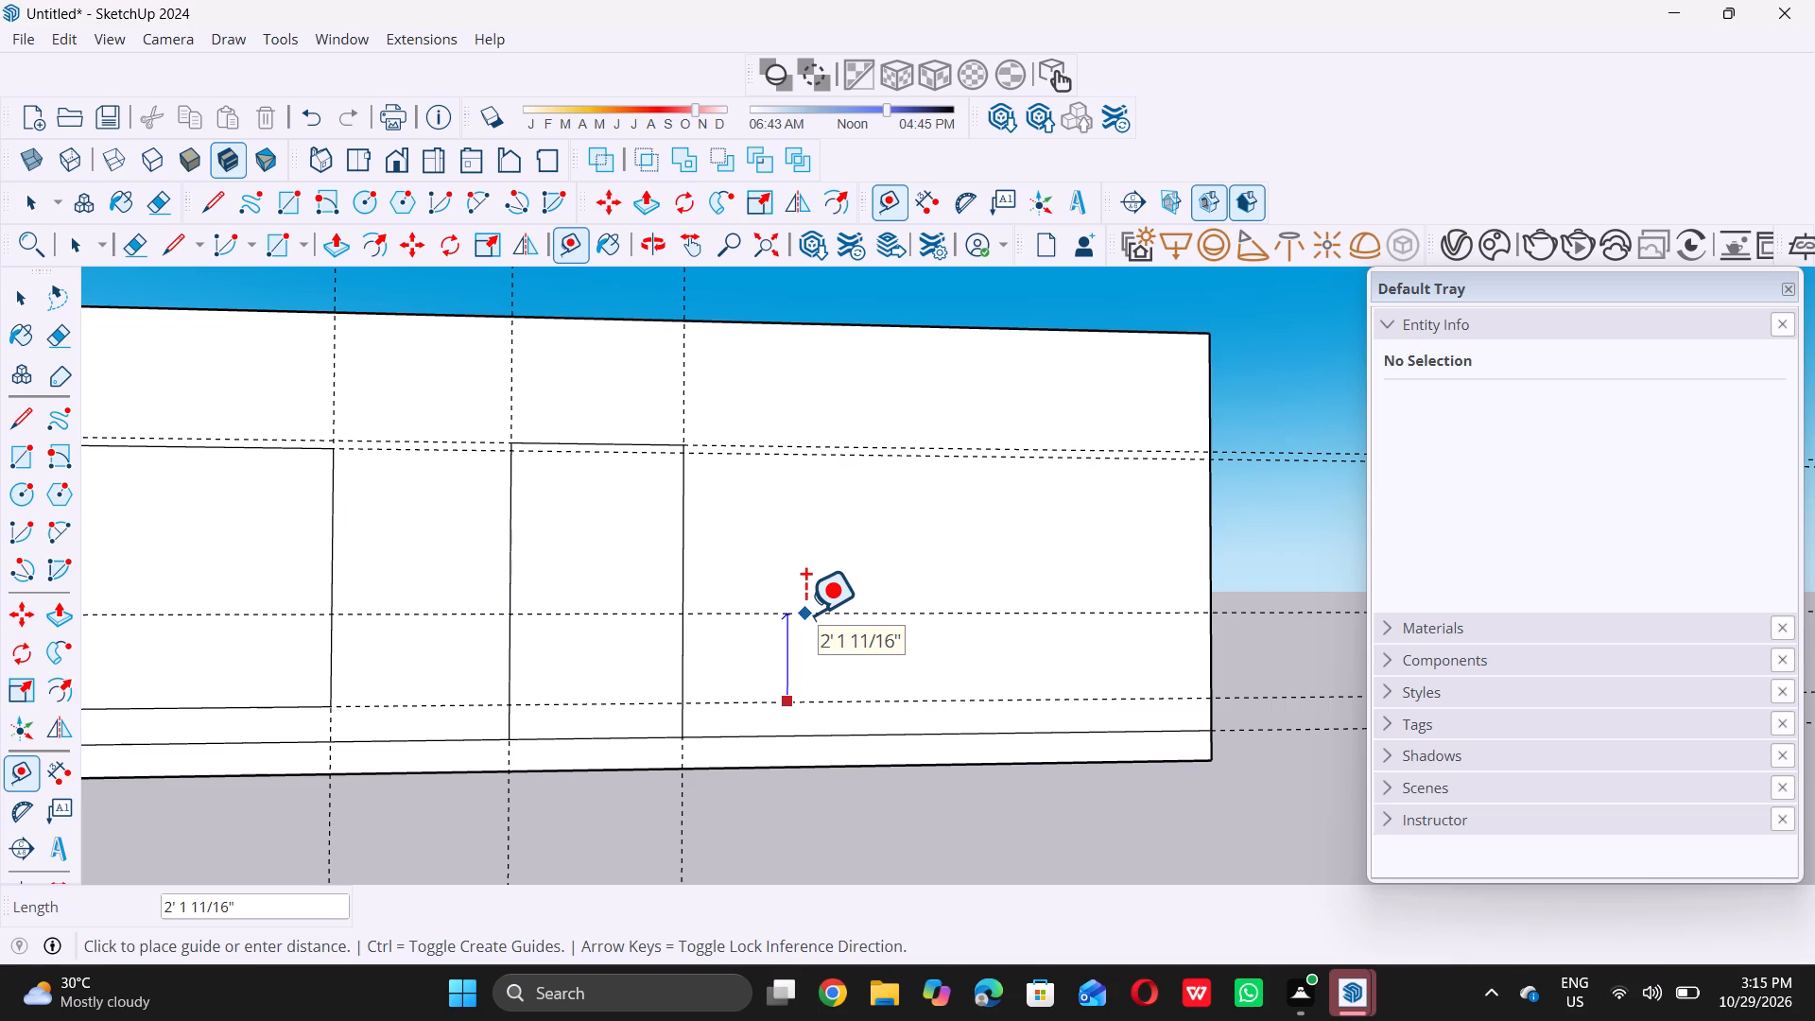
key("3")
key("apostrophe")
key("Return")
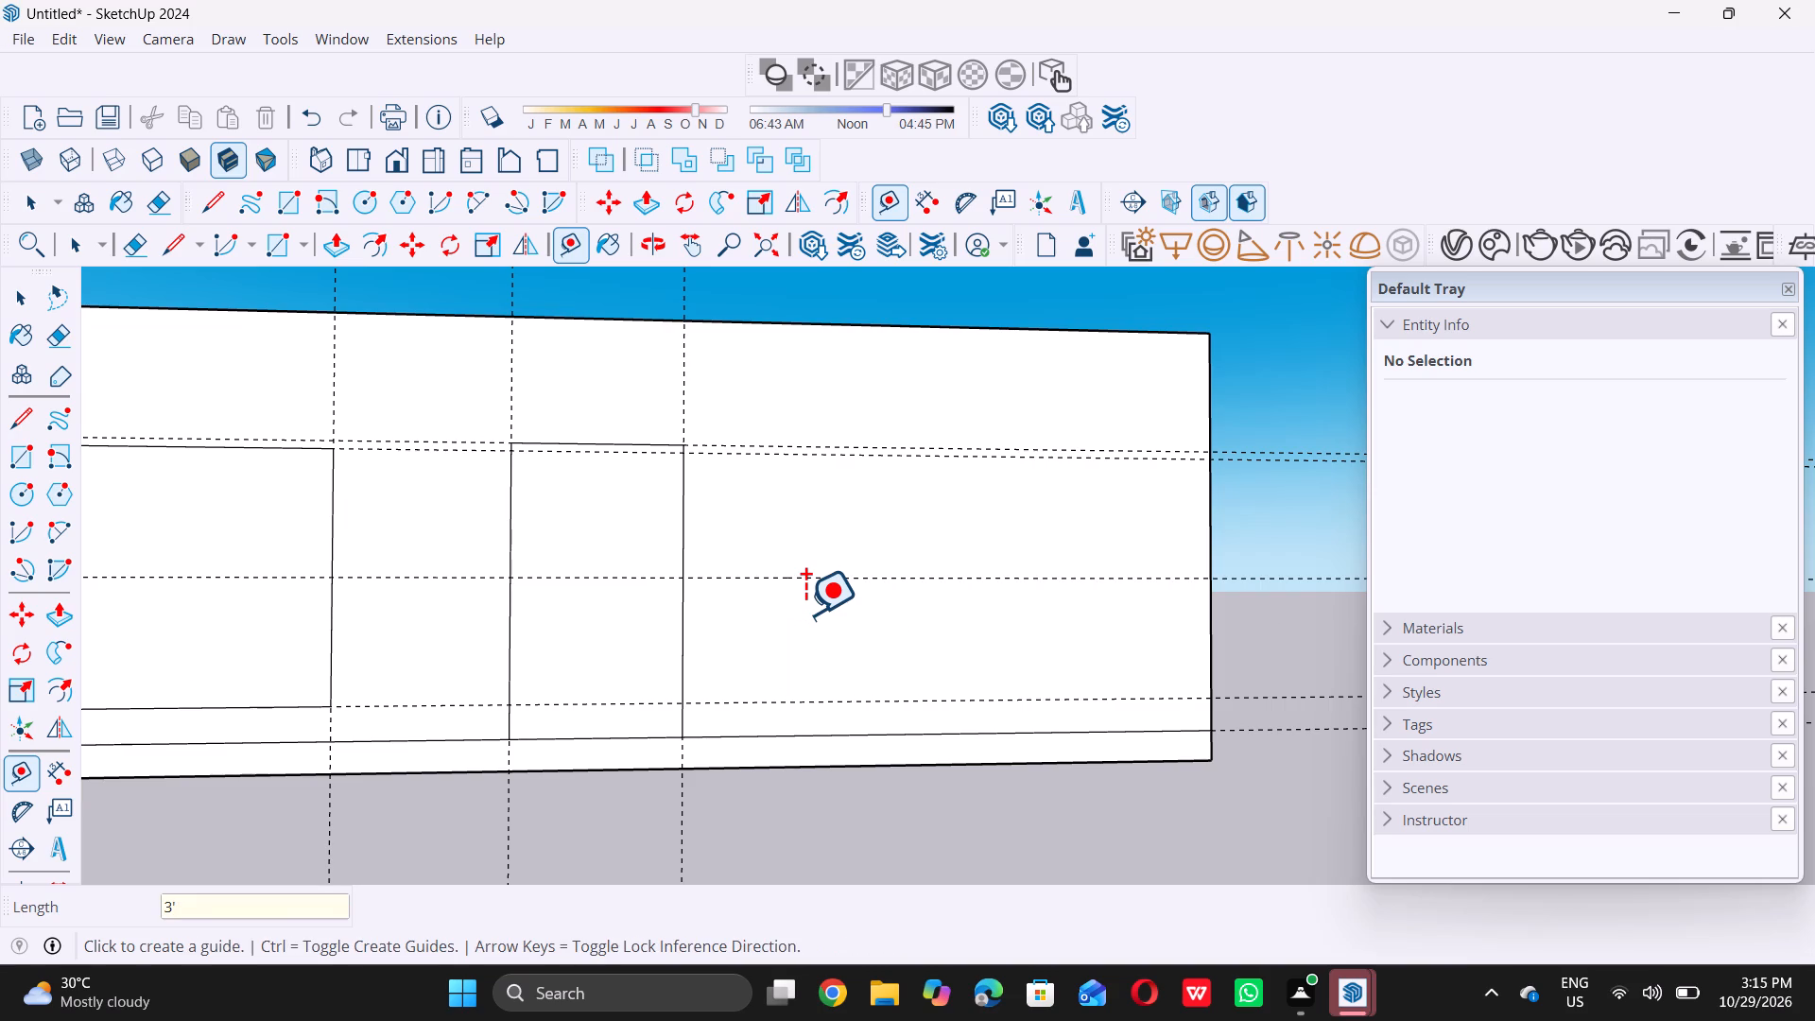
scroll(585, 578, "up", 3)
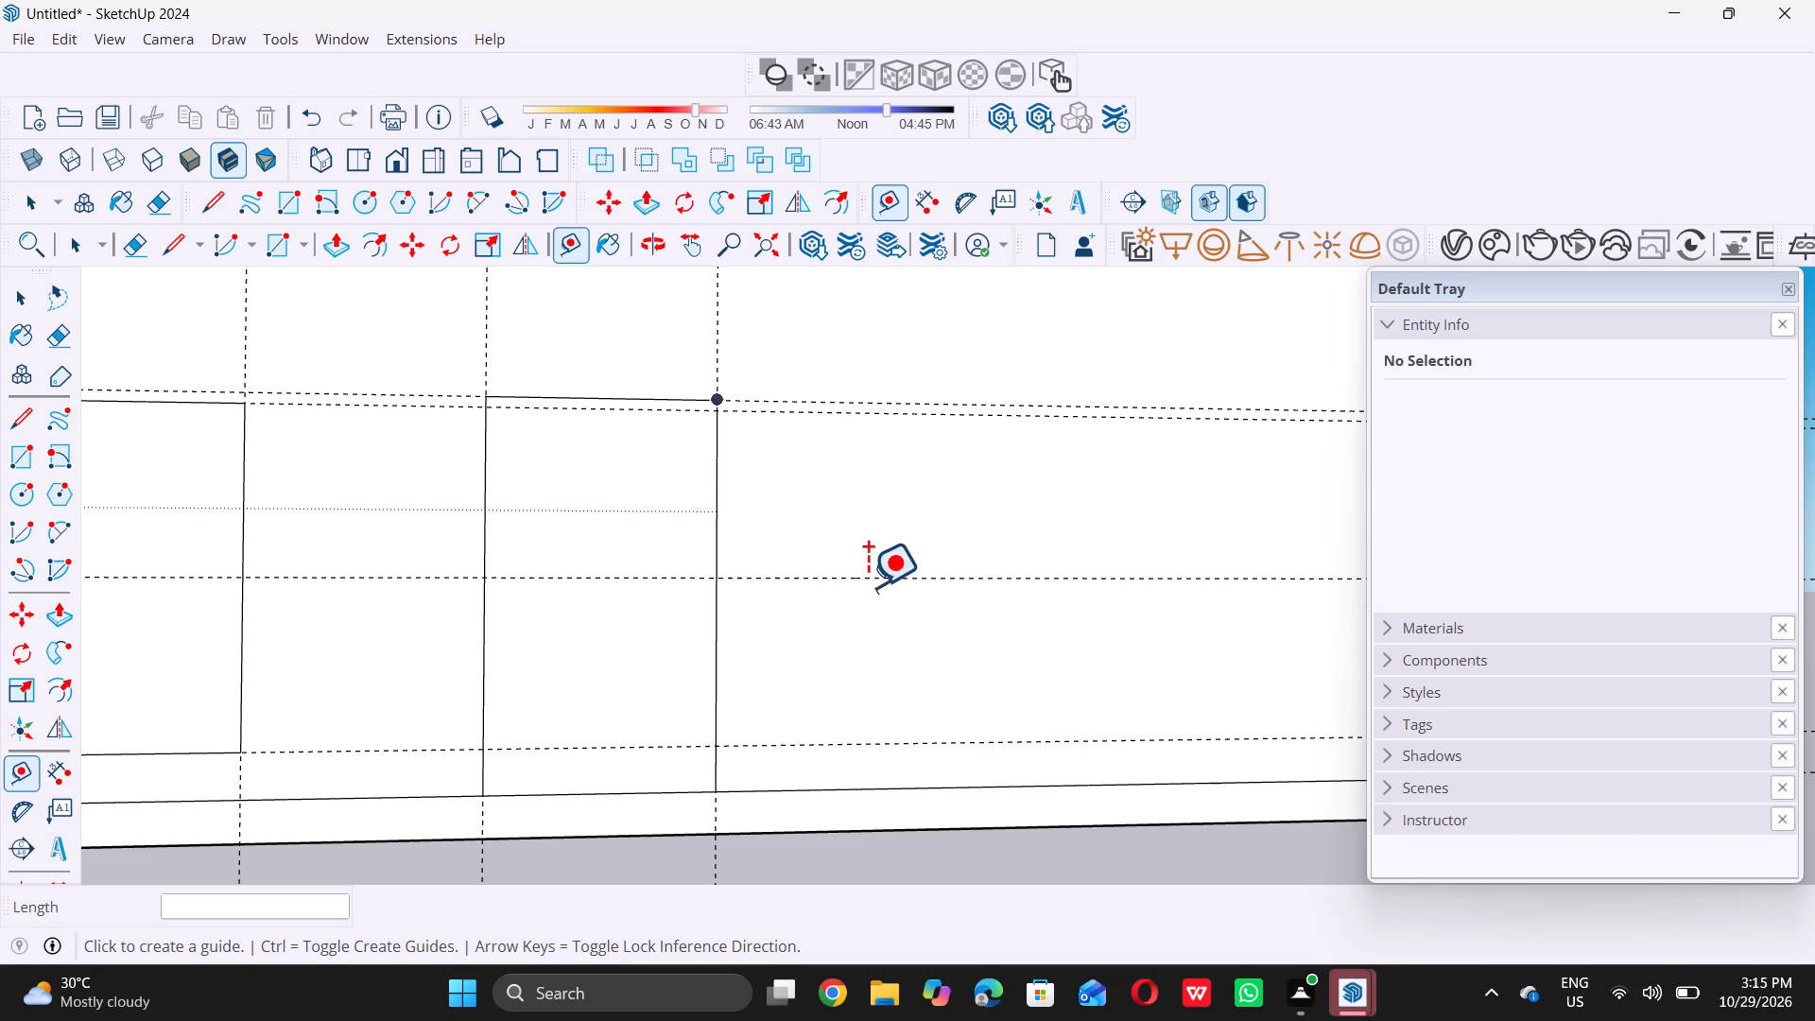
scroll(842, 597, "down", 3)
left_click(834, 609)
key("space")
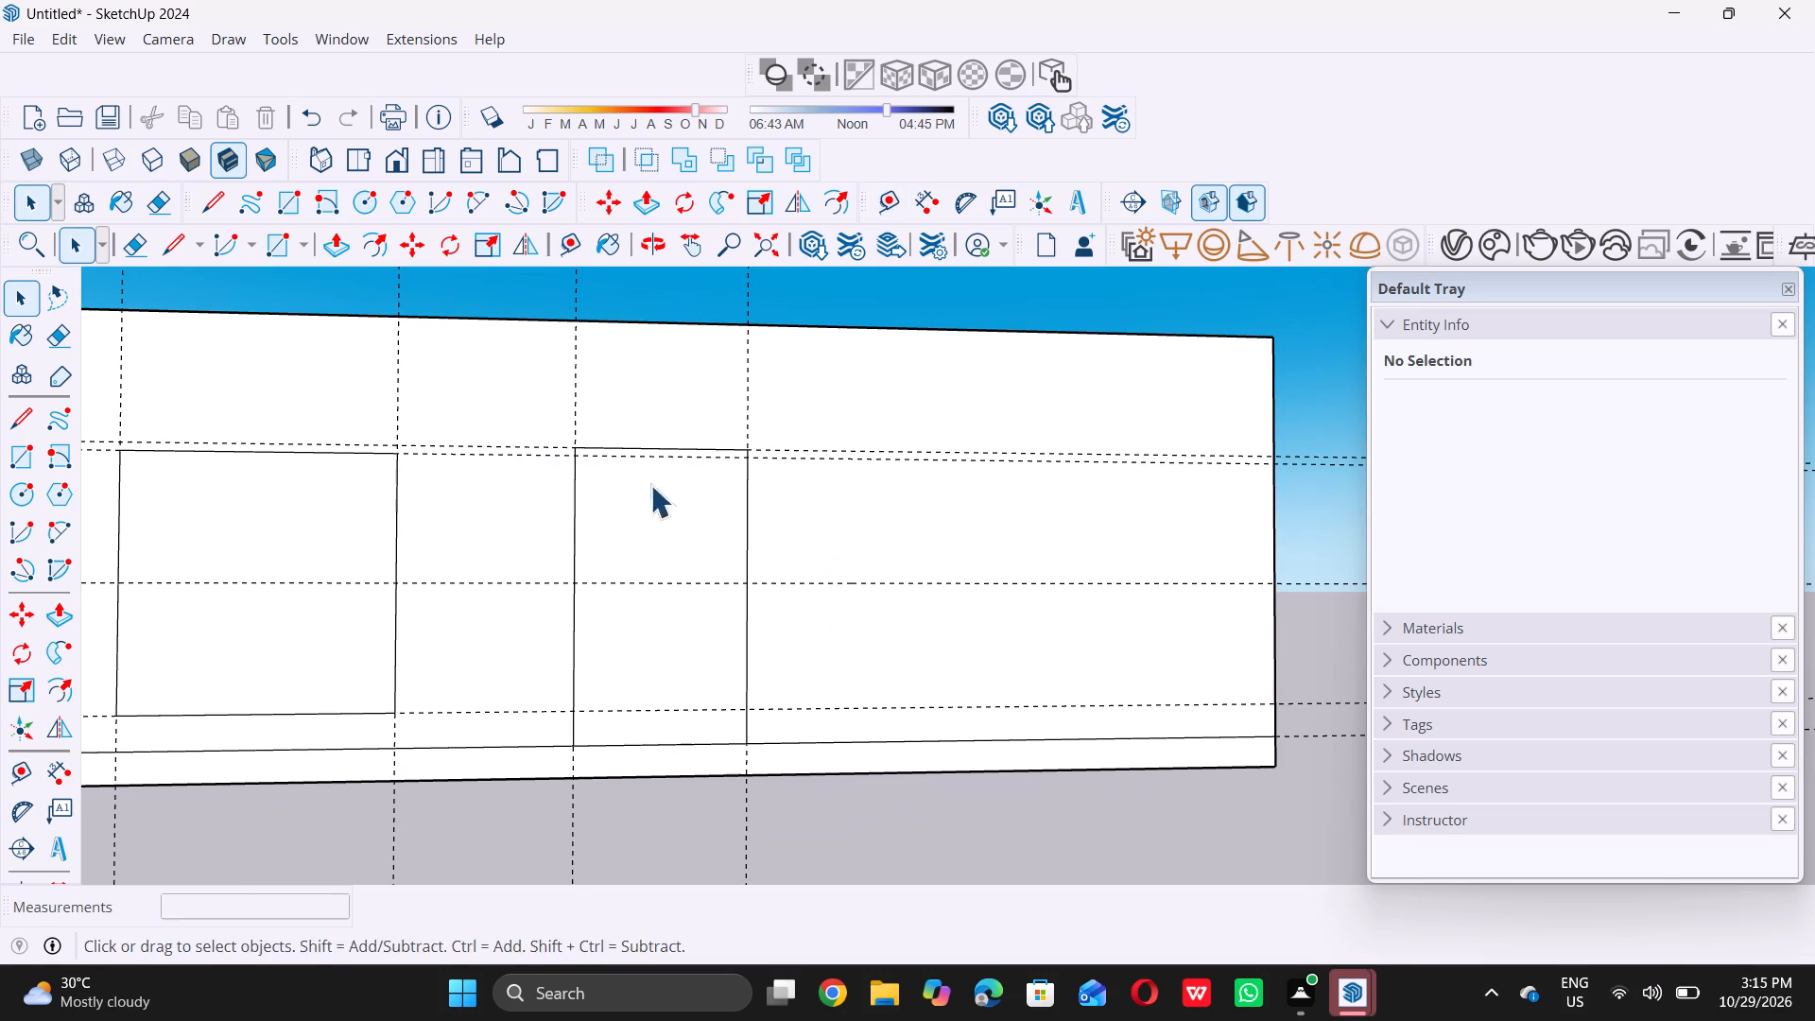
Delete all guides from the model.
left_click(68, 43)
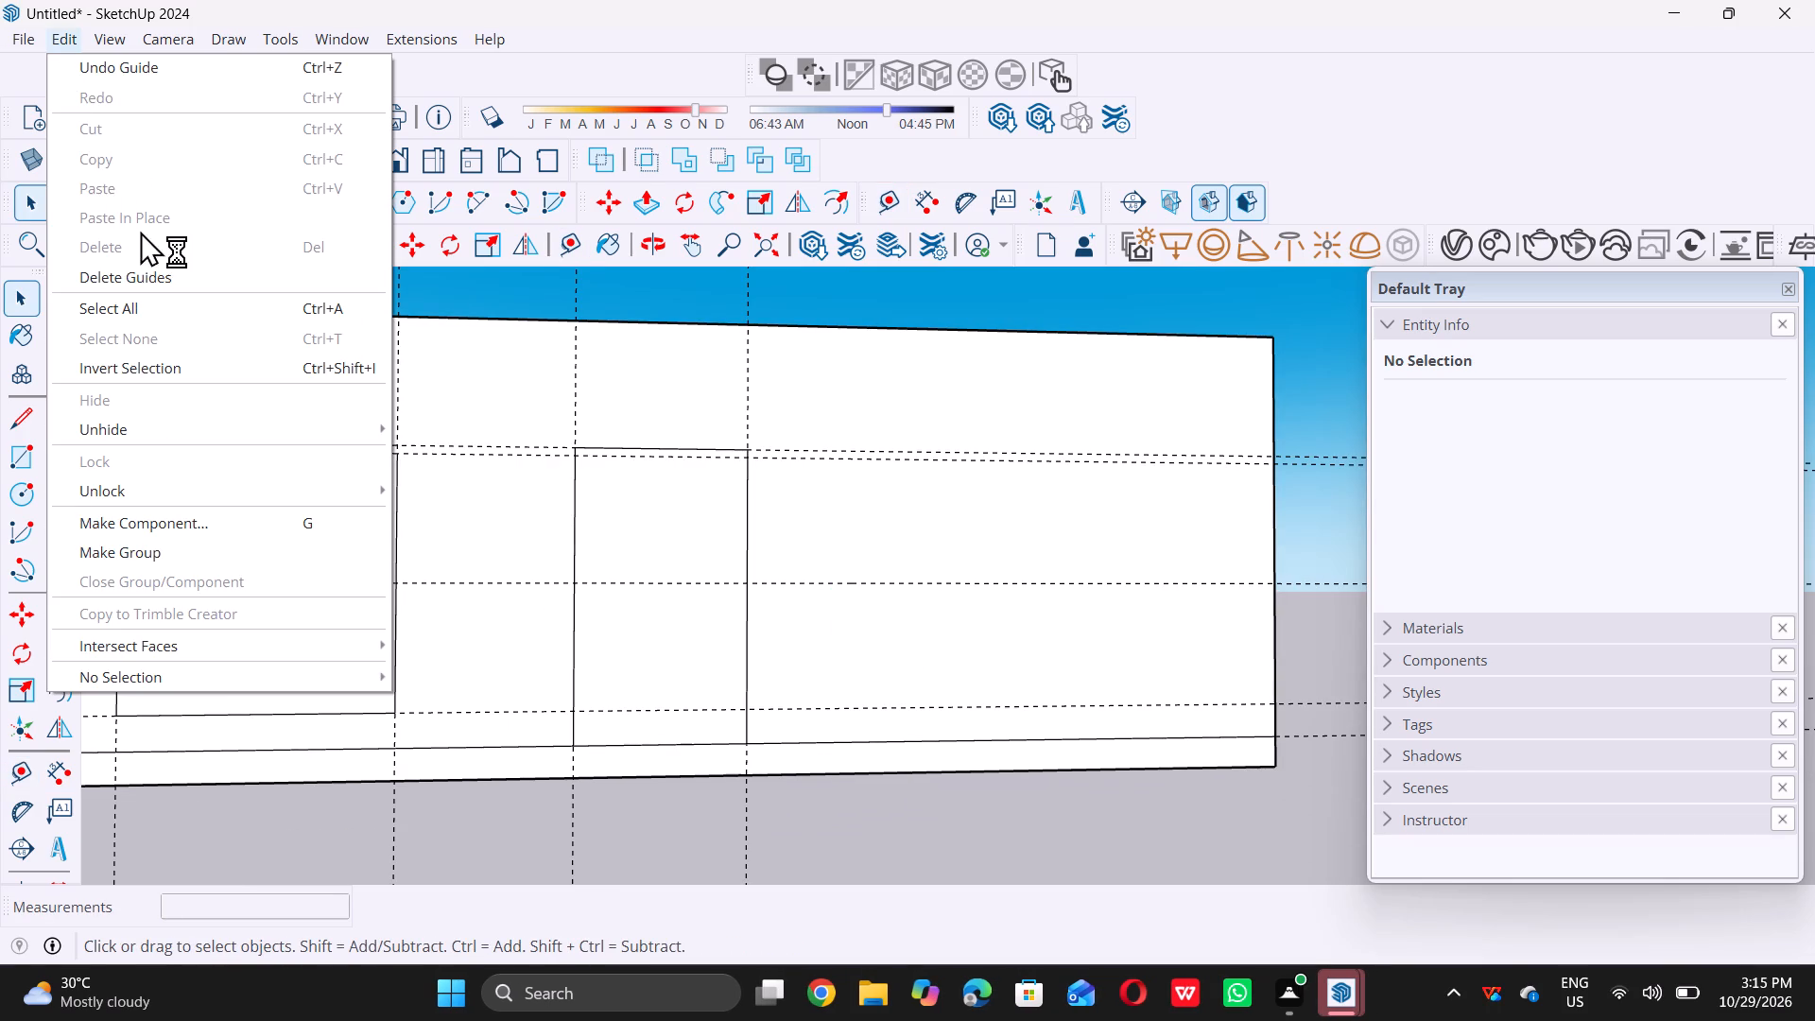
left_click(172, 274)
left_click(175, 280)
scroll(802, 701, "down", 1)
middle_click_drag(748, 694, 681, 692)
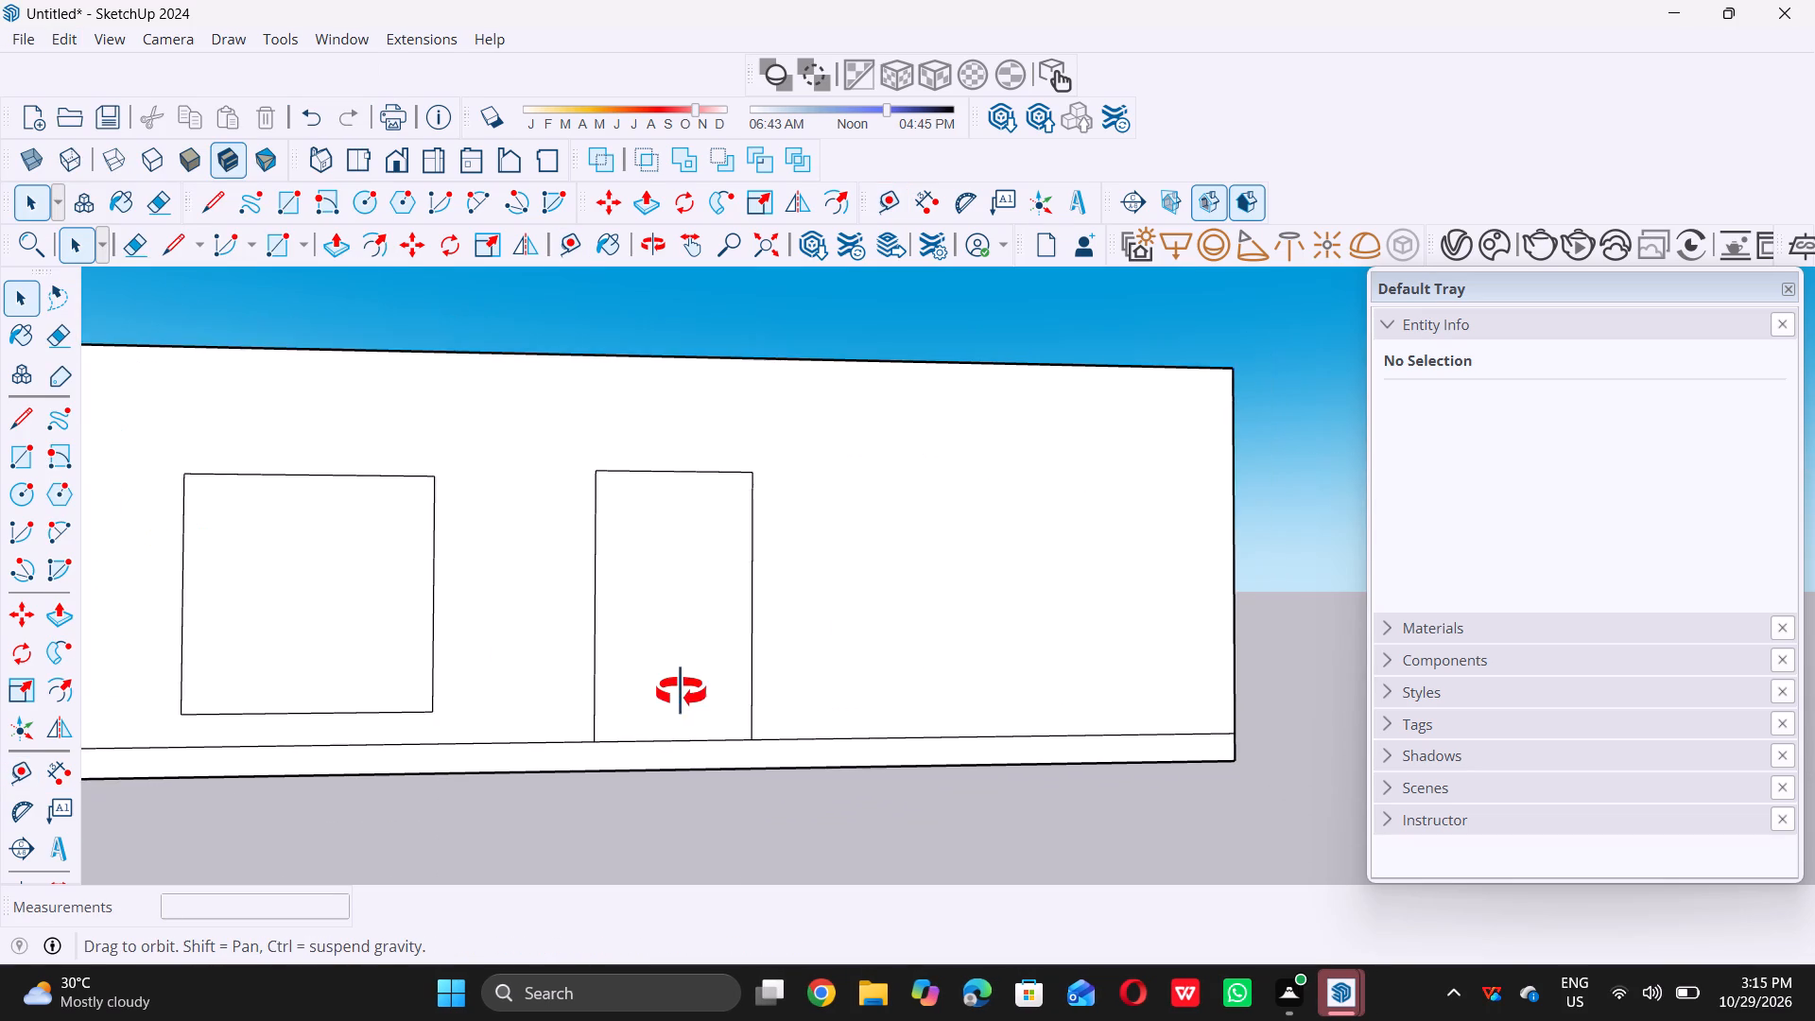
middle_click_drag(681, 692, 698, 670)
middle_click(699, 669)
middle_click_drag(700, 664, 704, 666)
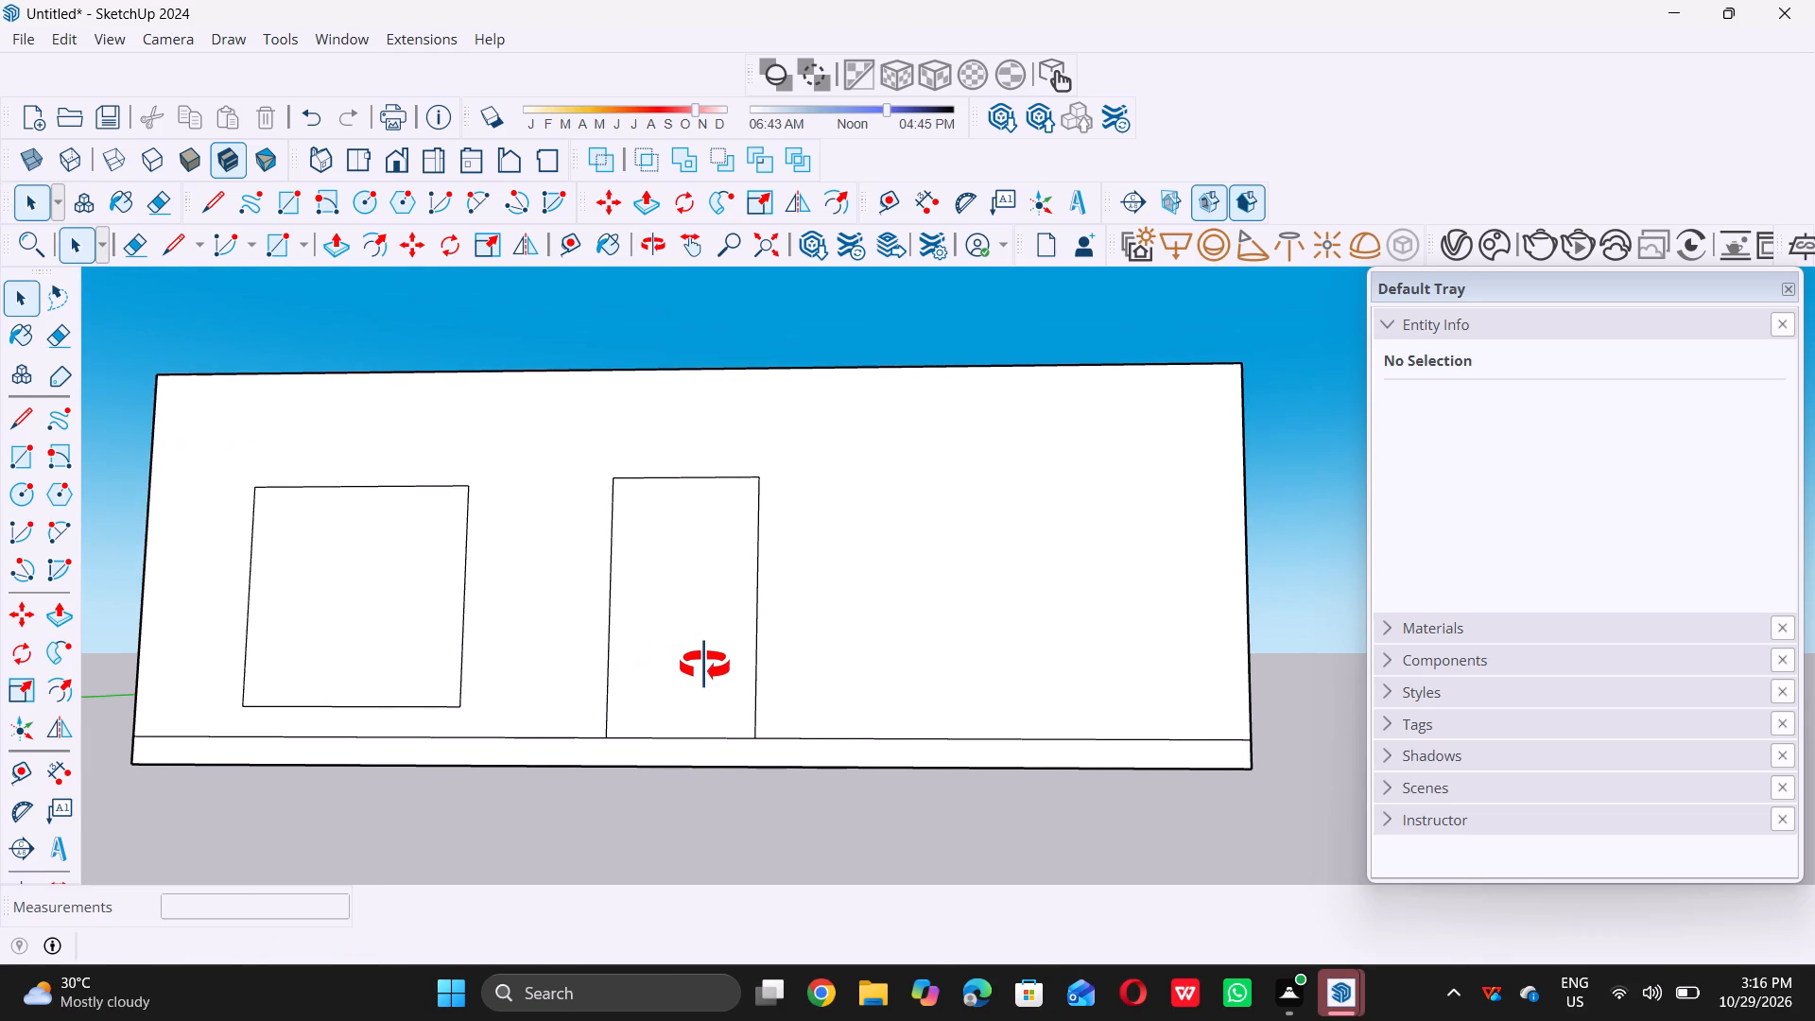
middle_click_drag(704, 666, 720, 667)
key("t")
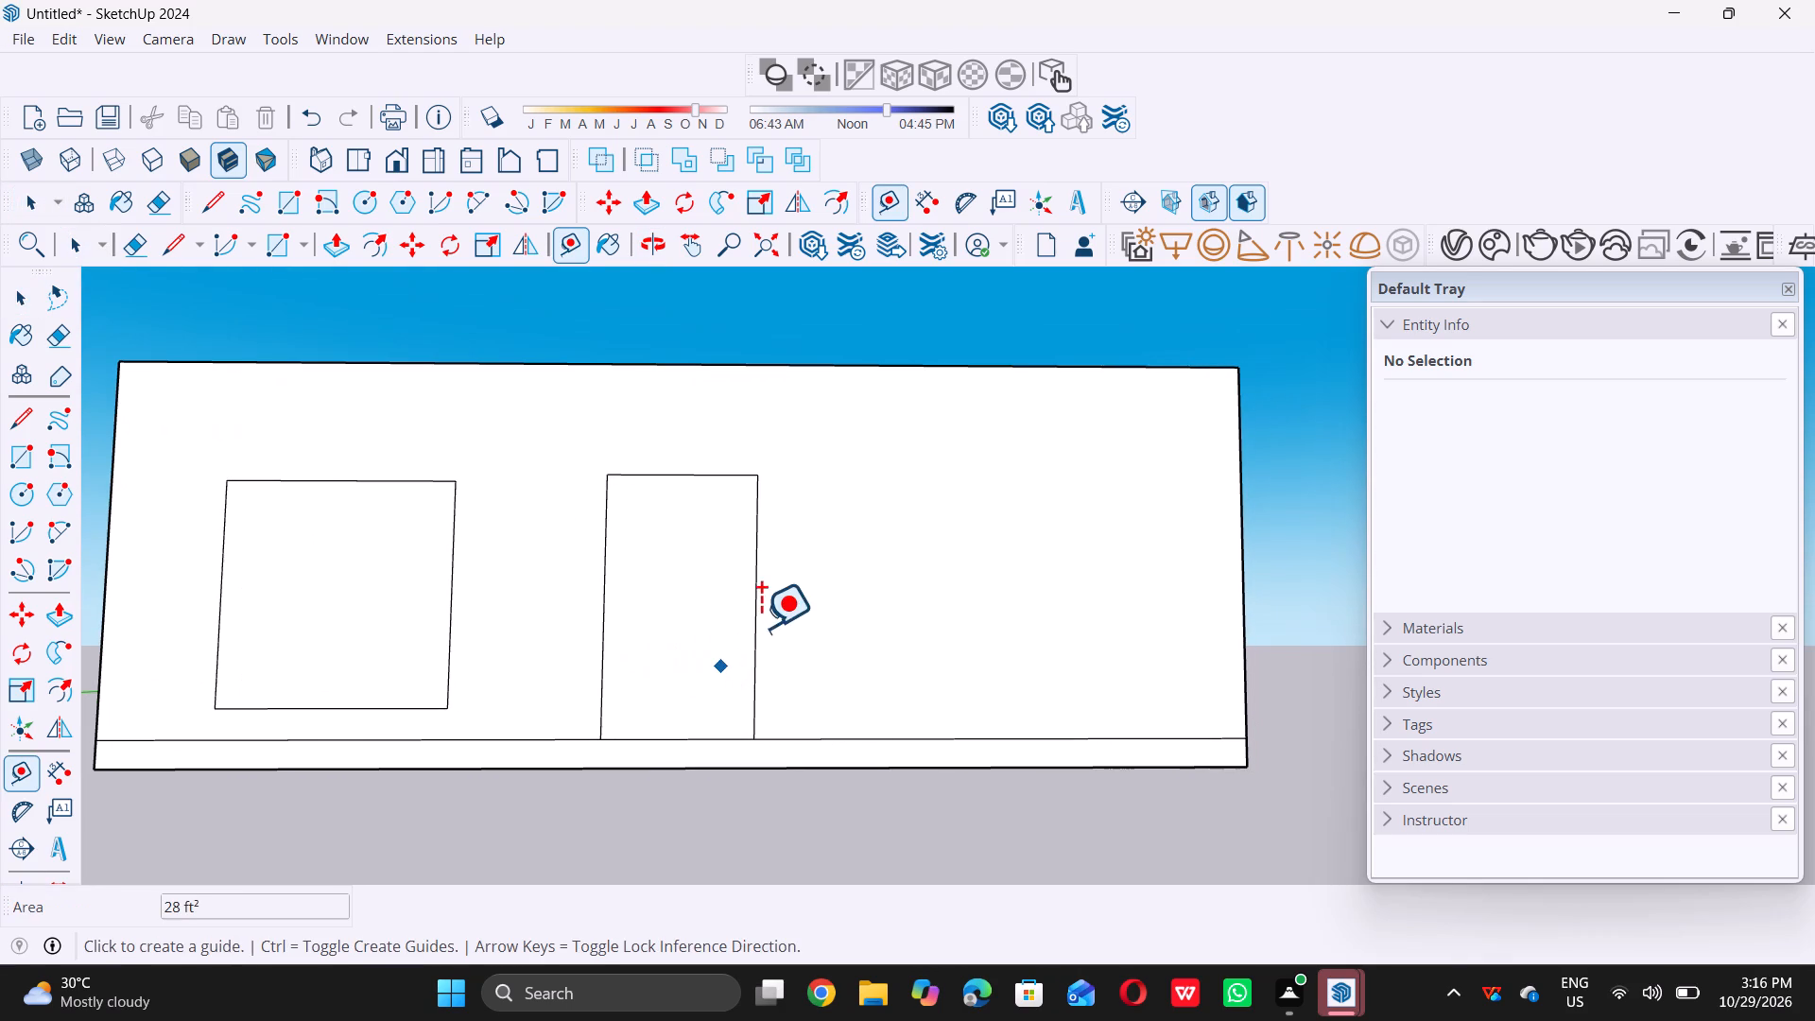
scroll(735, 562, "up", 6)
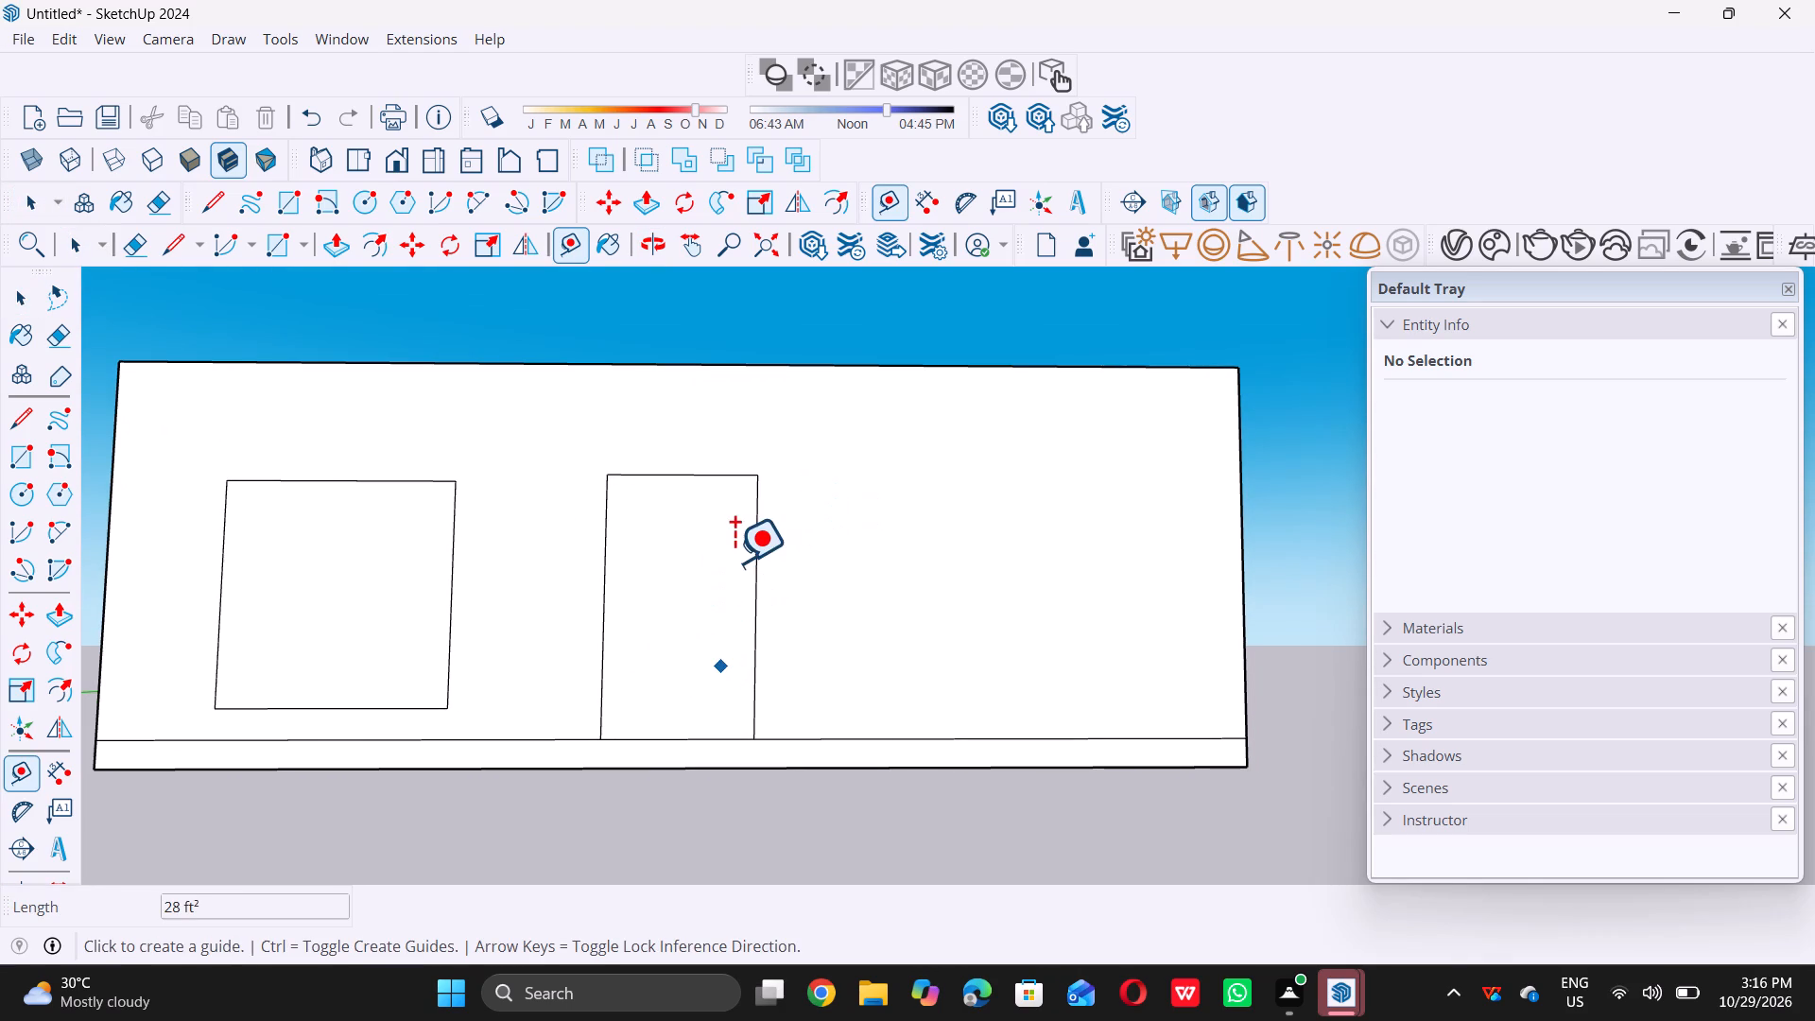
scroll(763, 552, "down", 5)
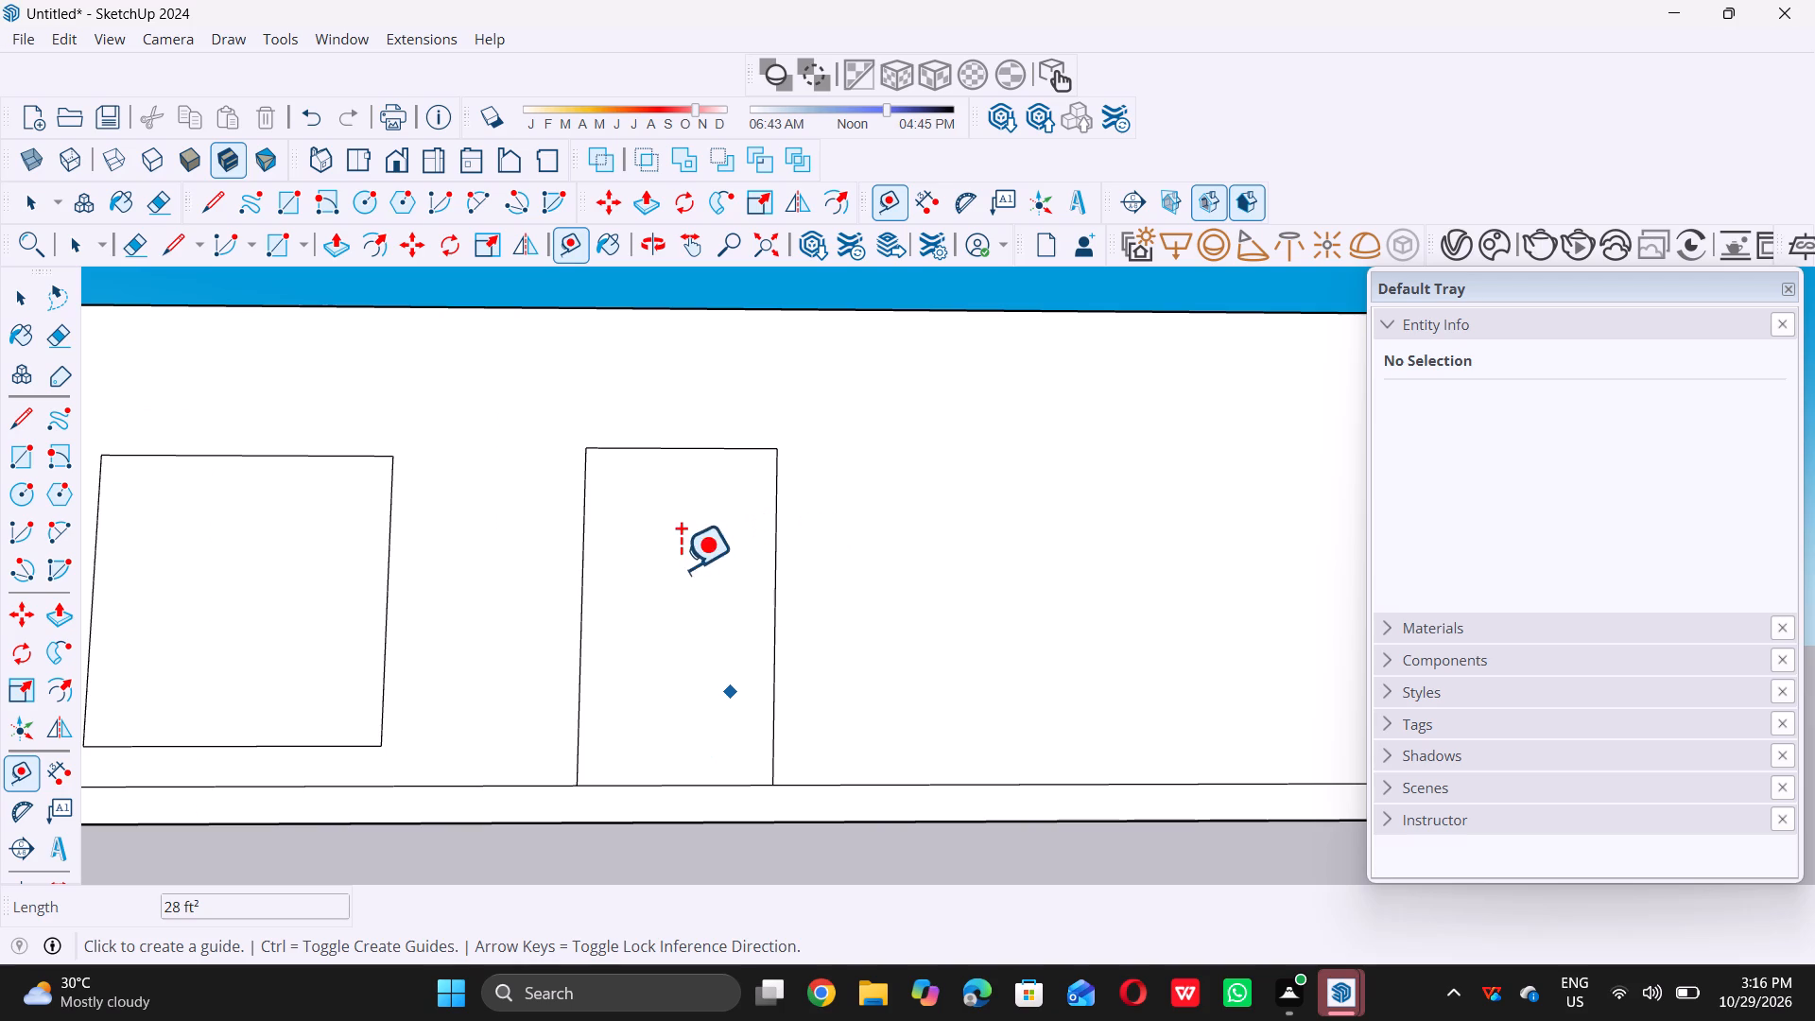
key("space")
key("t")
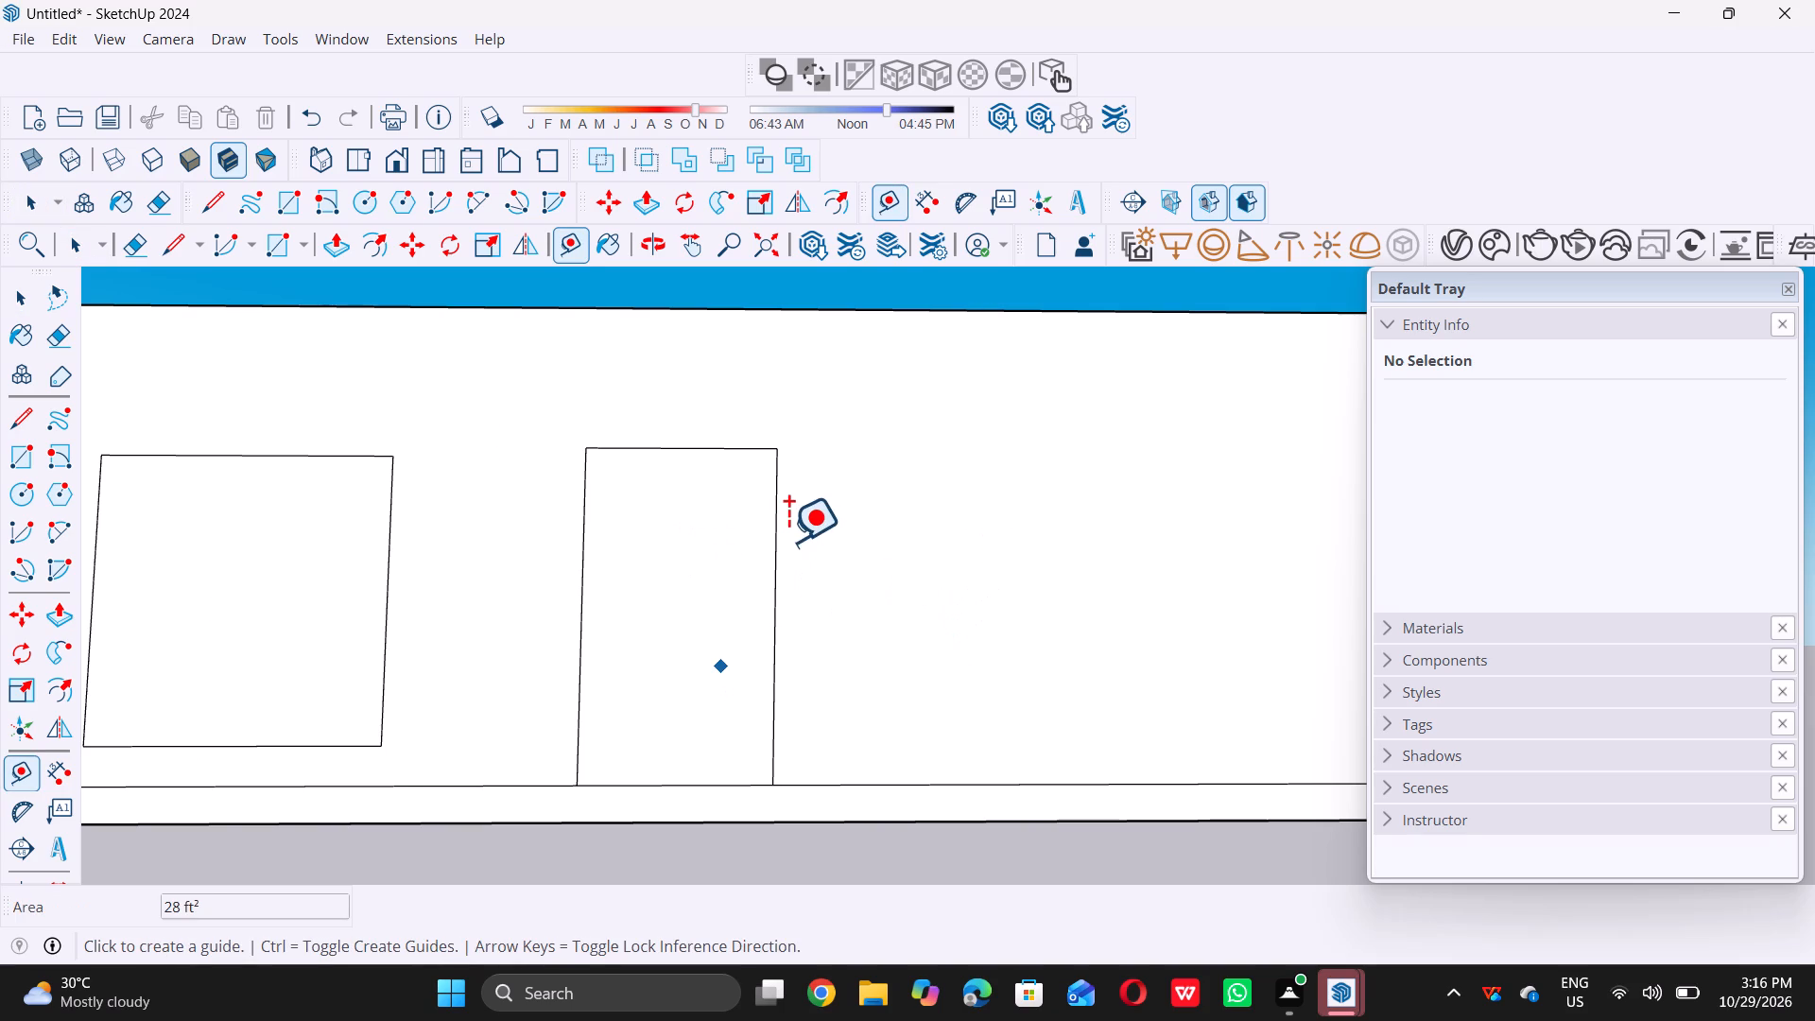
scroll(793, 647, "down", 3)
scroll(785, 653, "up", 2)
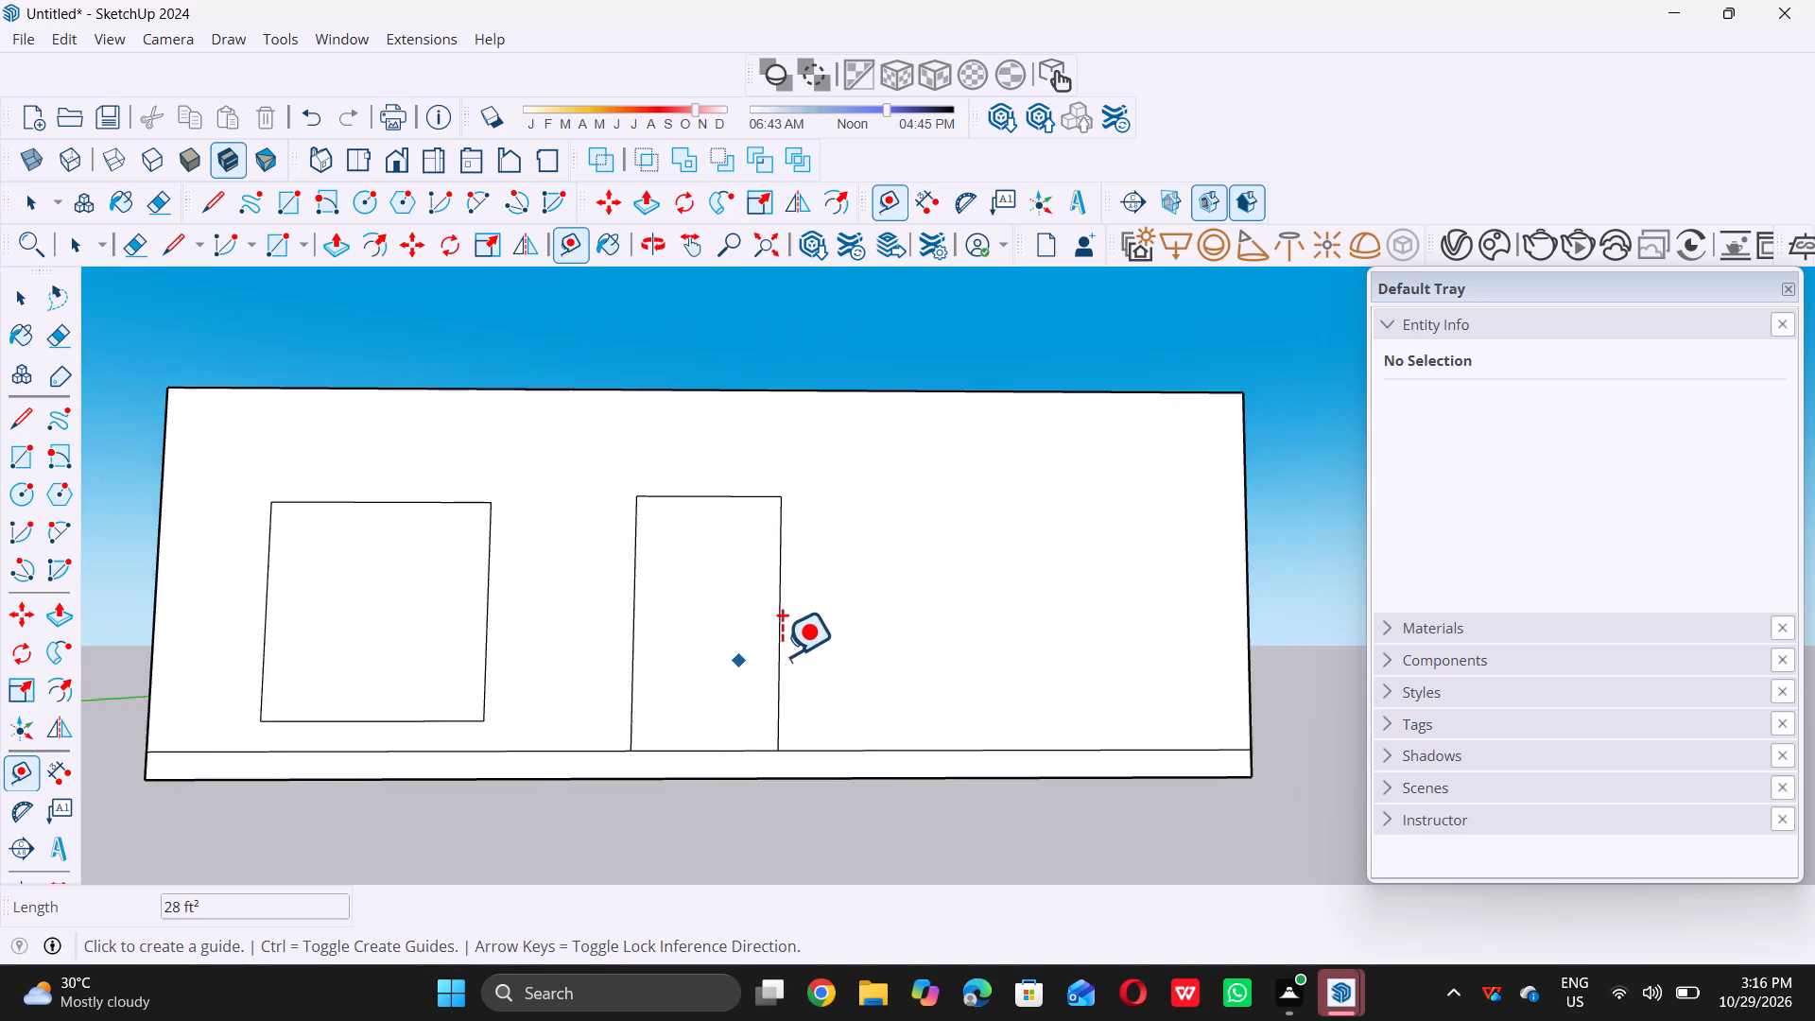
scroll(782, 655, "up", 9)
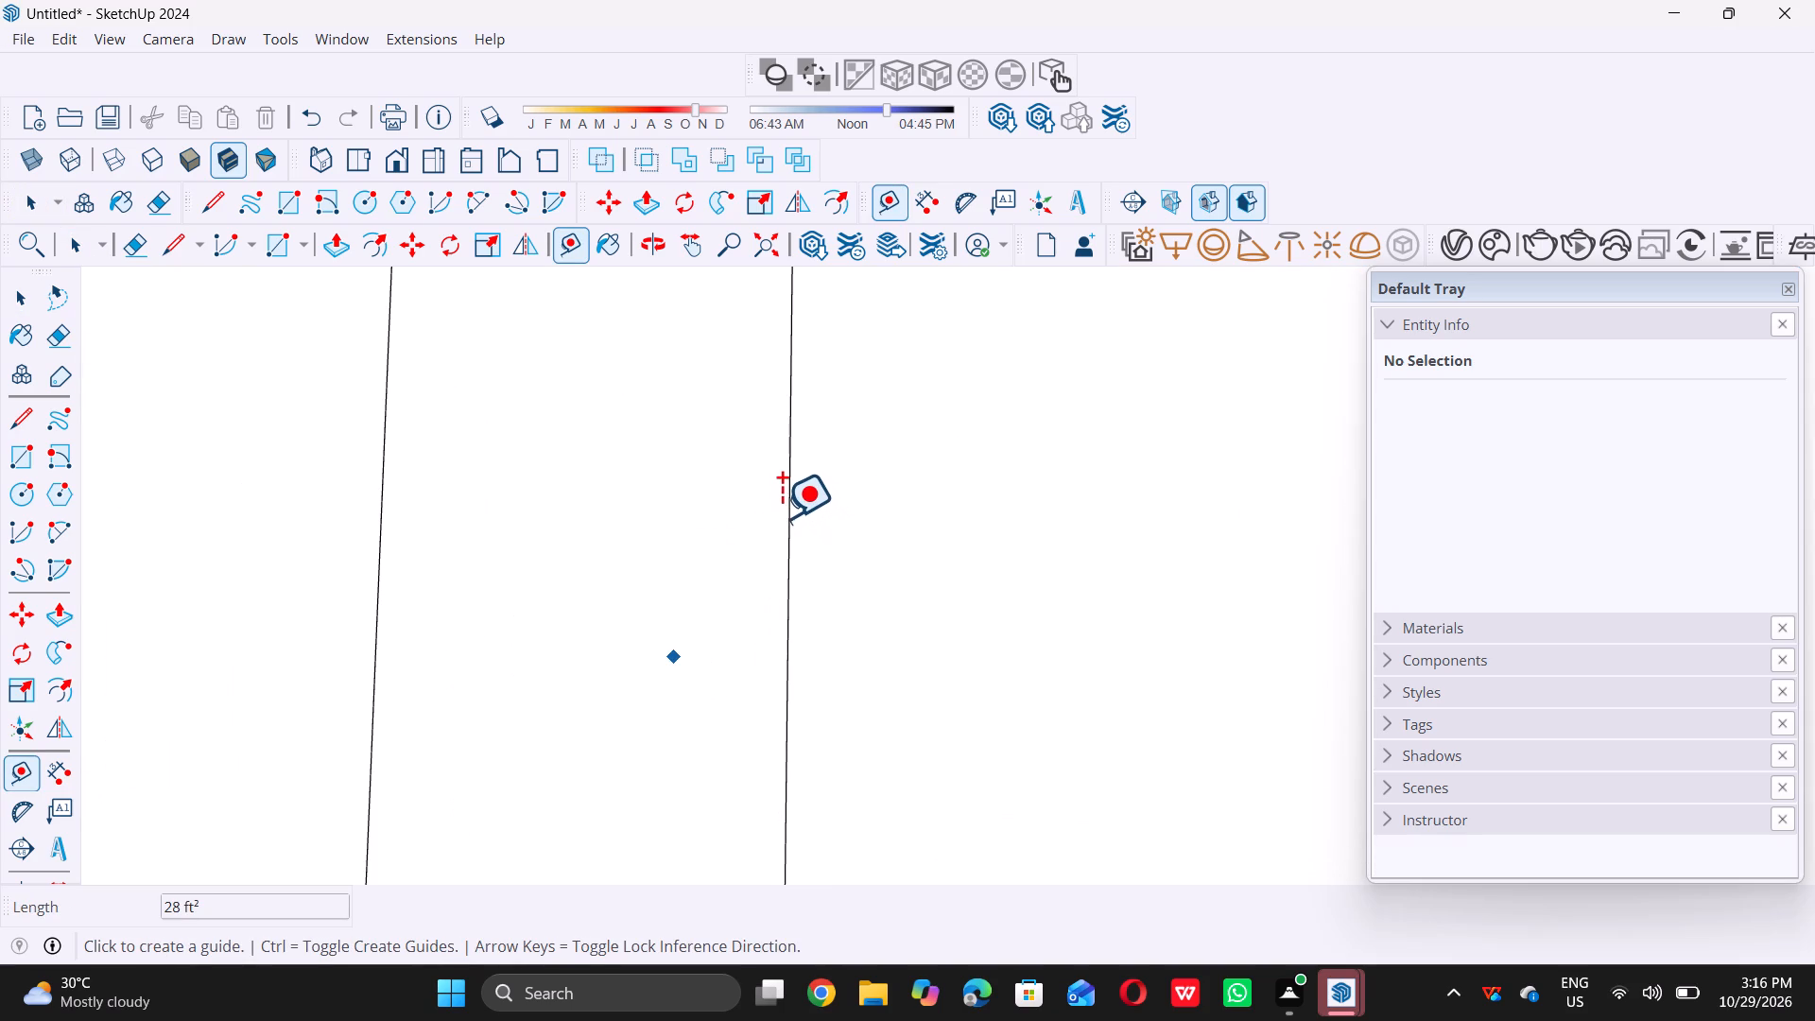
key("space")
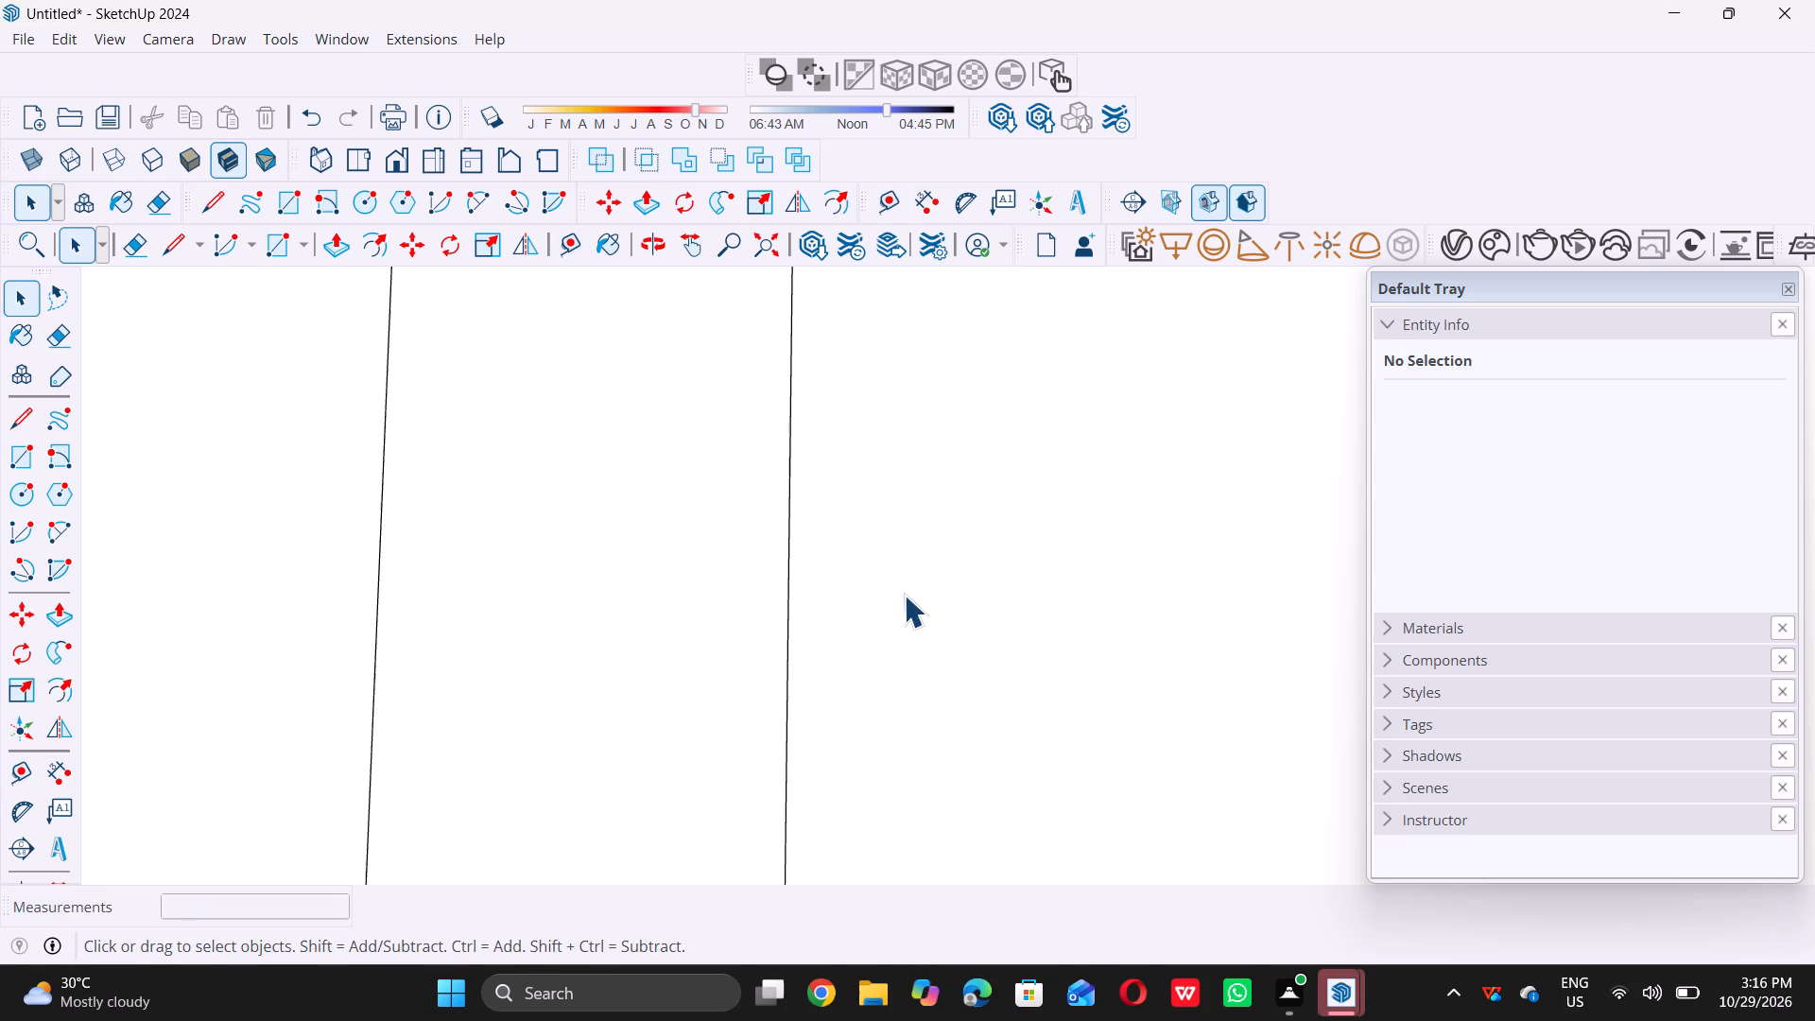
Try to place a vertical guide on the front wall, measured off the right edge of the door rectangle.
key("t")
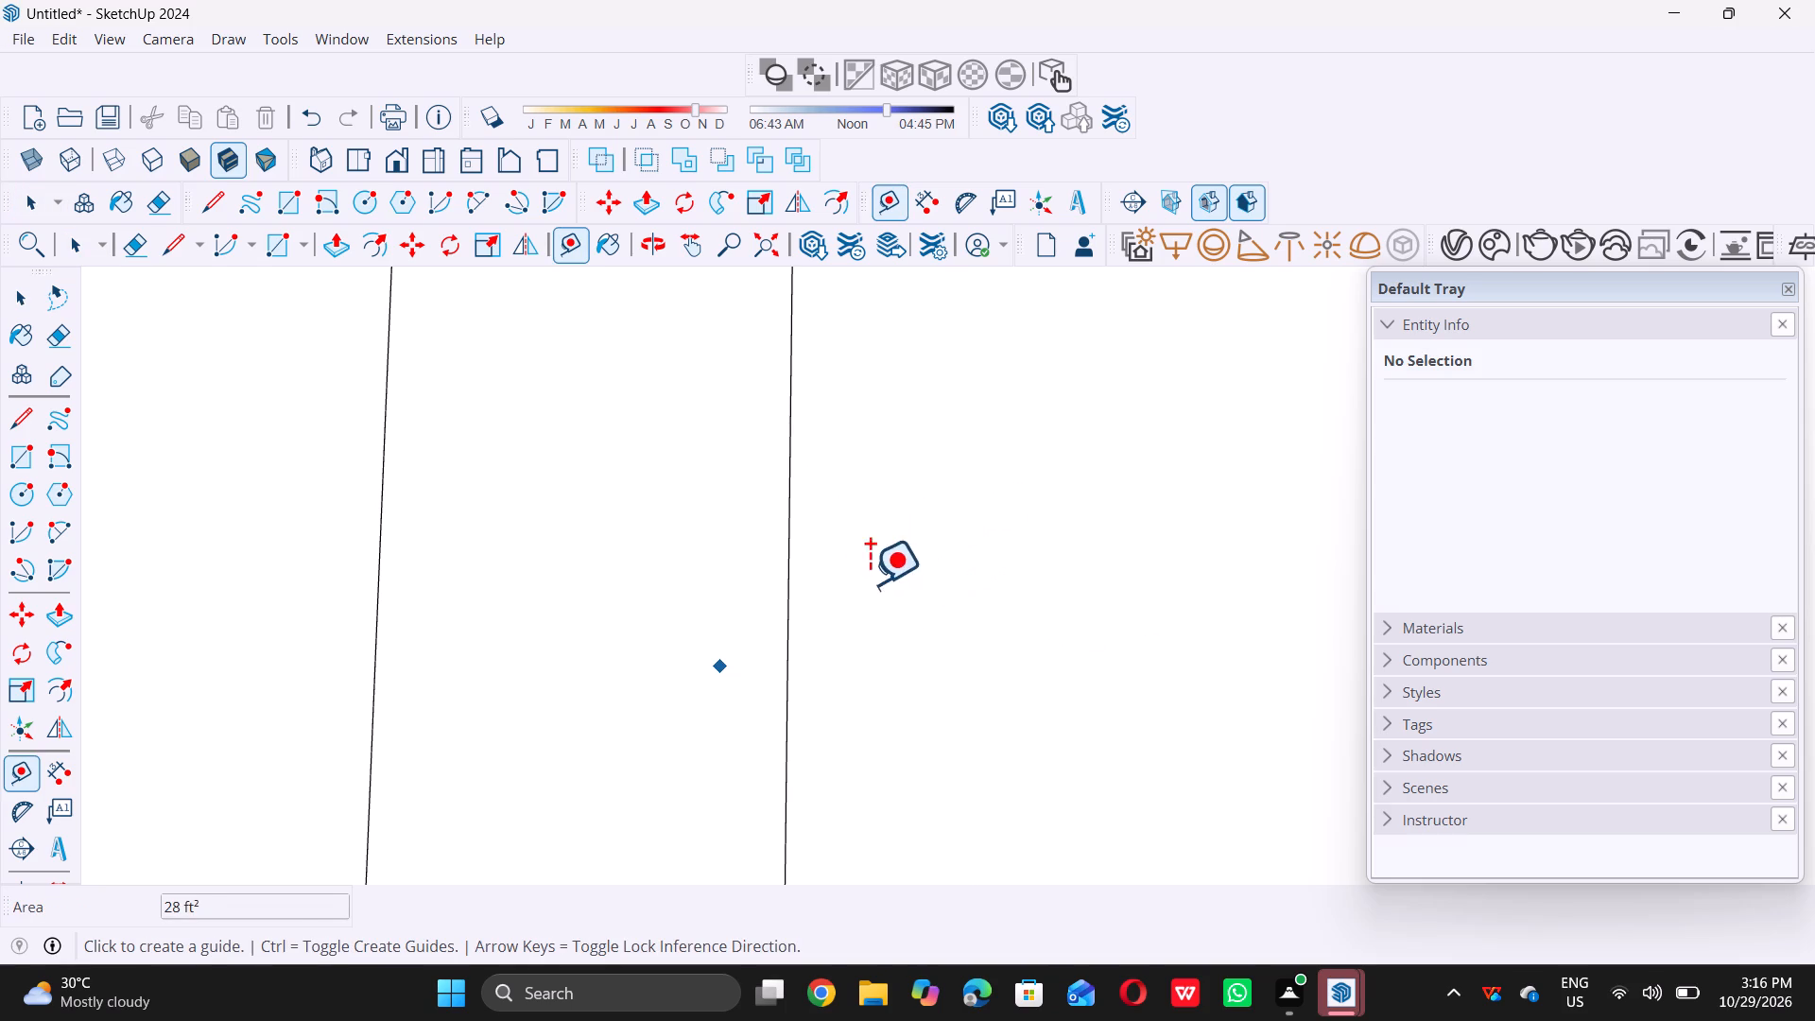
left_click(782, 523)
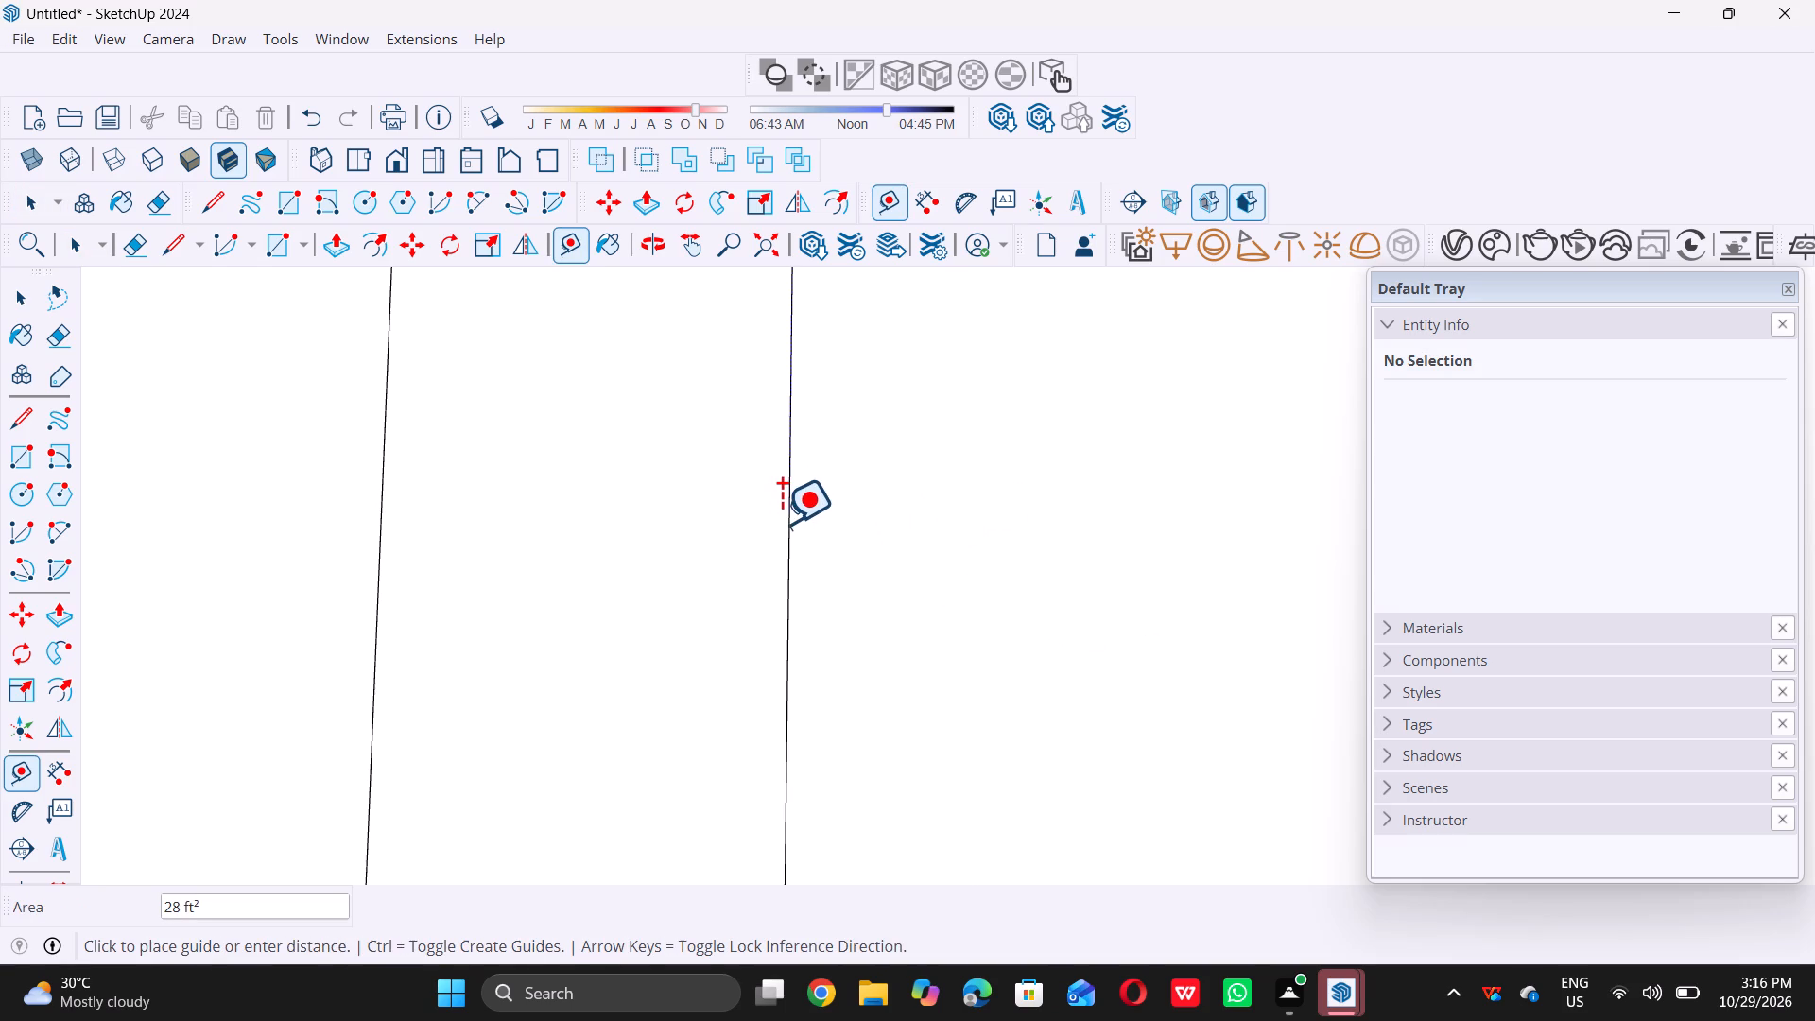
left_click_drag(777, 668, 796, 672)
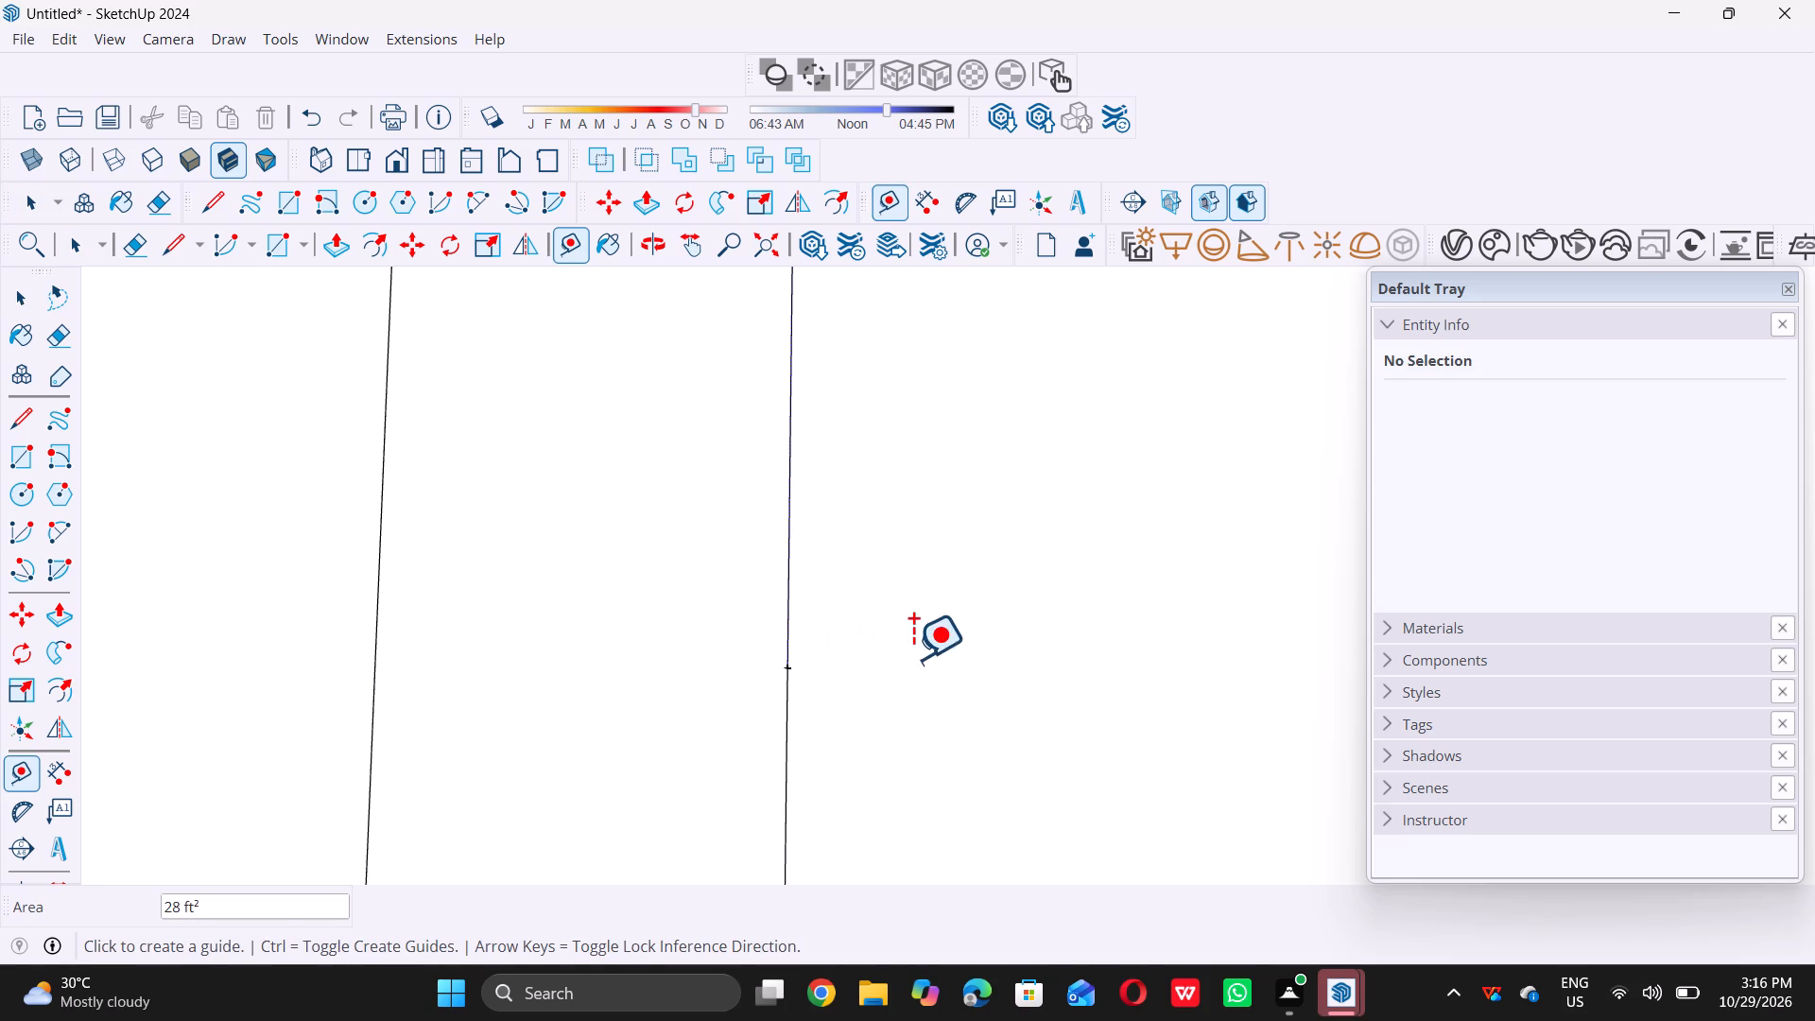
double_click(782, 665)
key("space")
key("t")
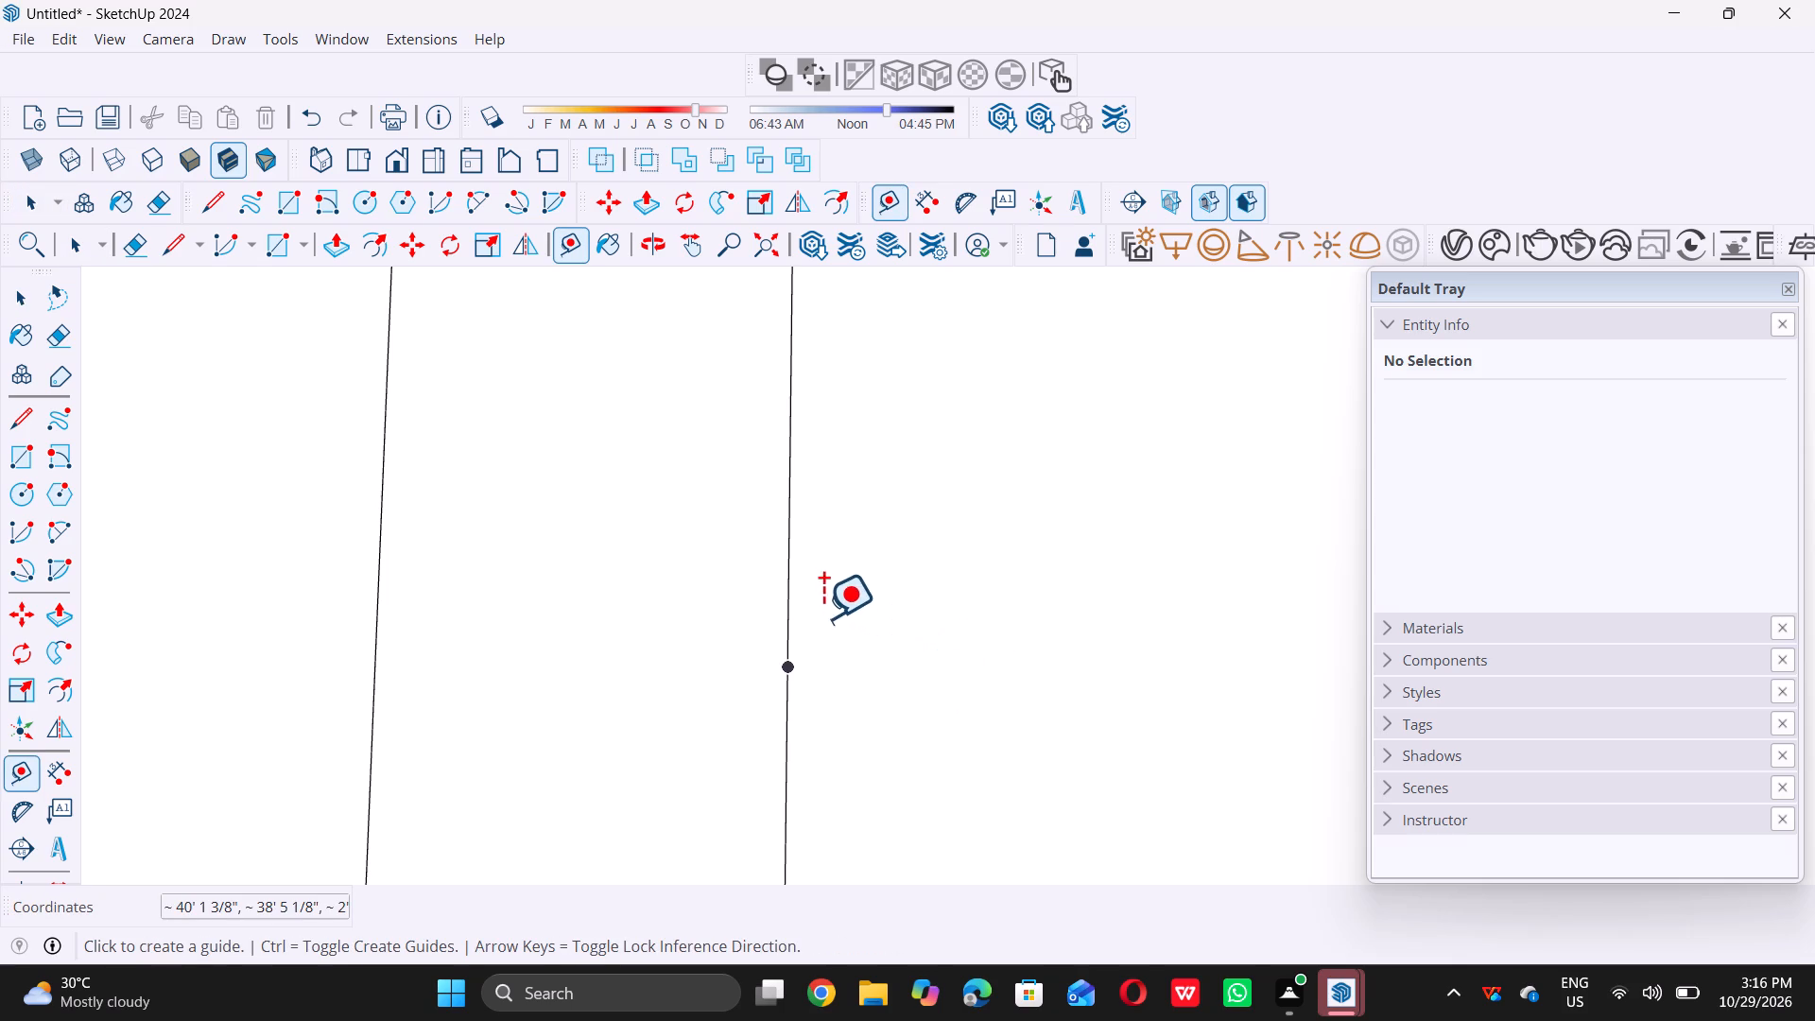
left_click(778, 551)
left_click_drag(776, 549, 994, 587)
left_click(994, 587)
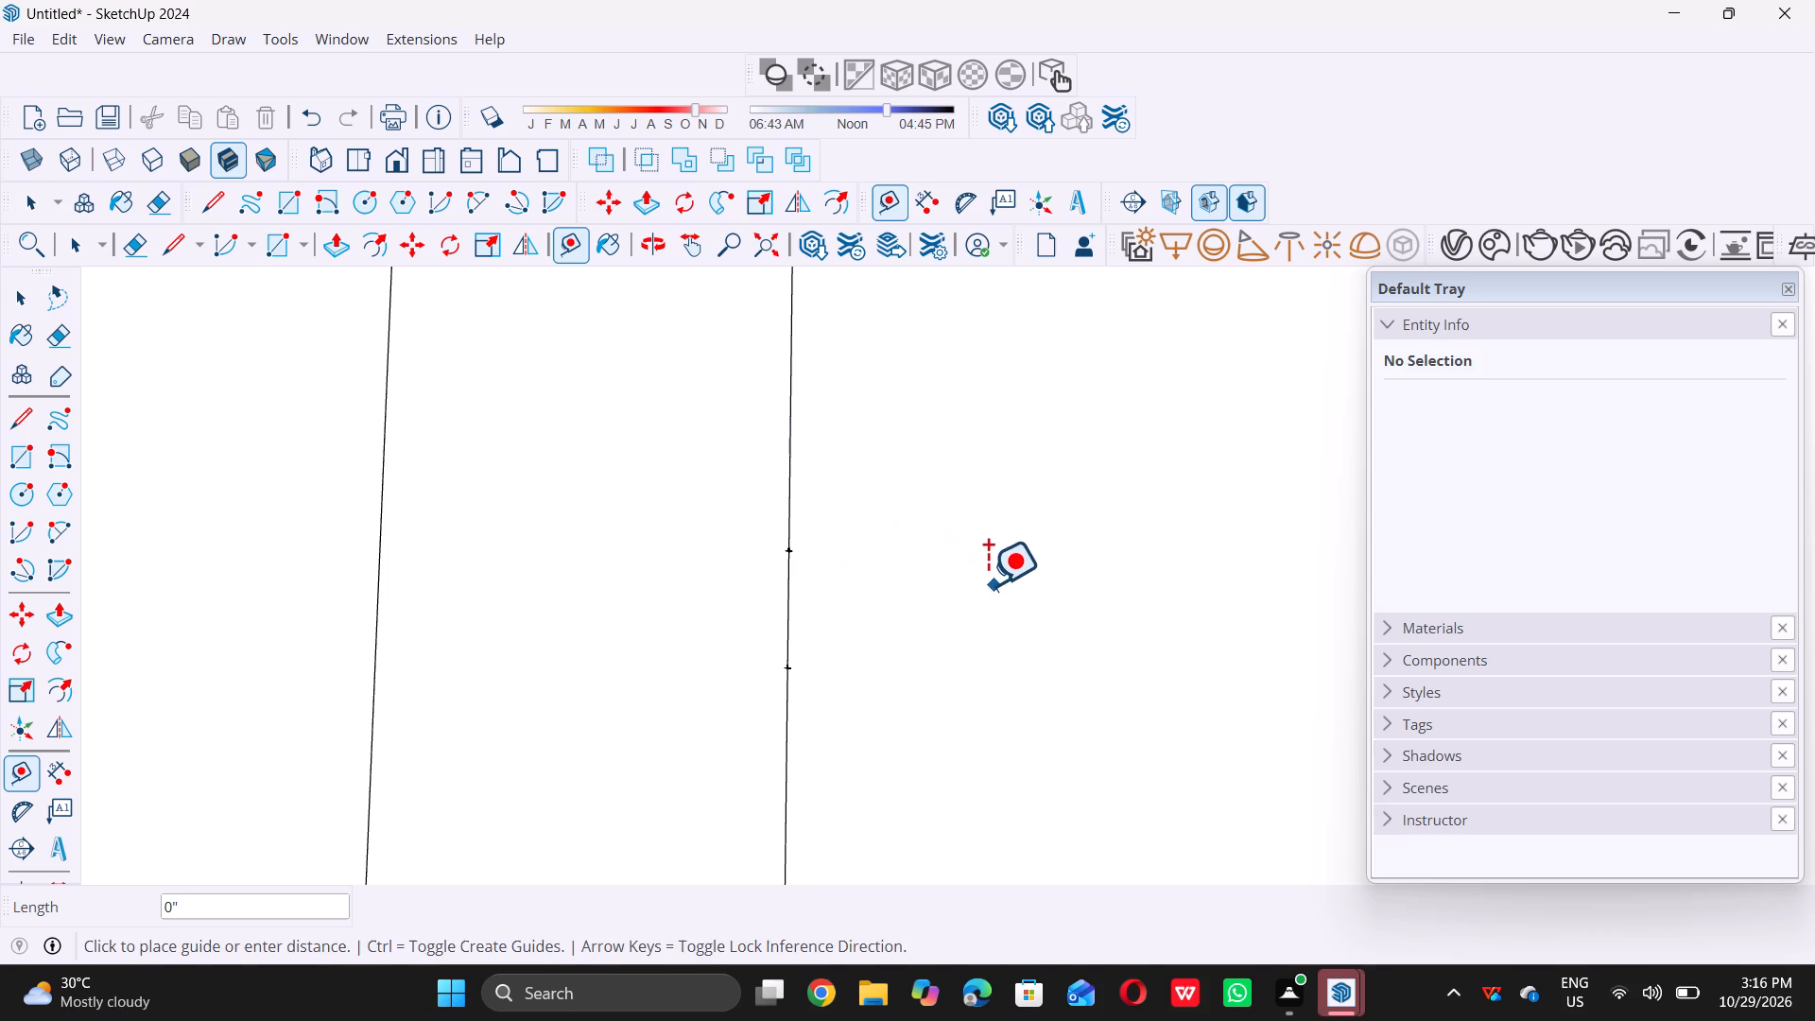
key("space")
Try again to place a vertical guide offset from the door rectangle's right edge, starting partway up that edge.
scroll(826, 701, "down", 13)
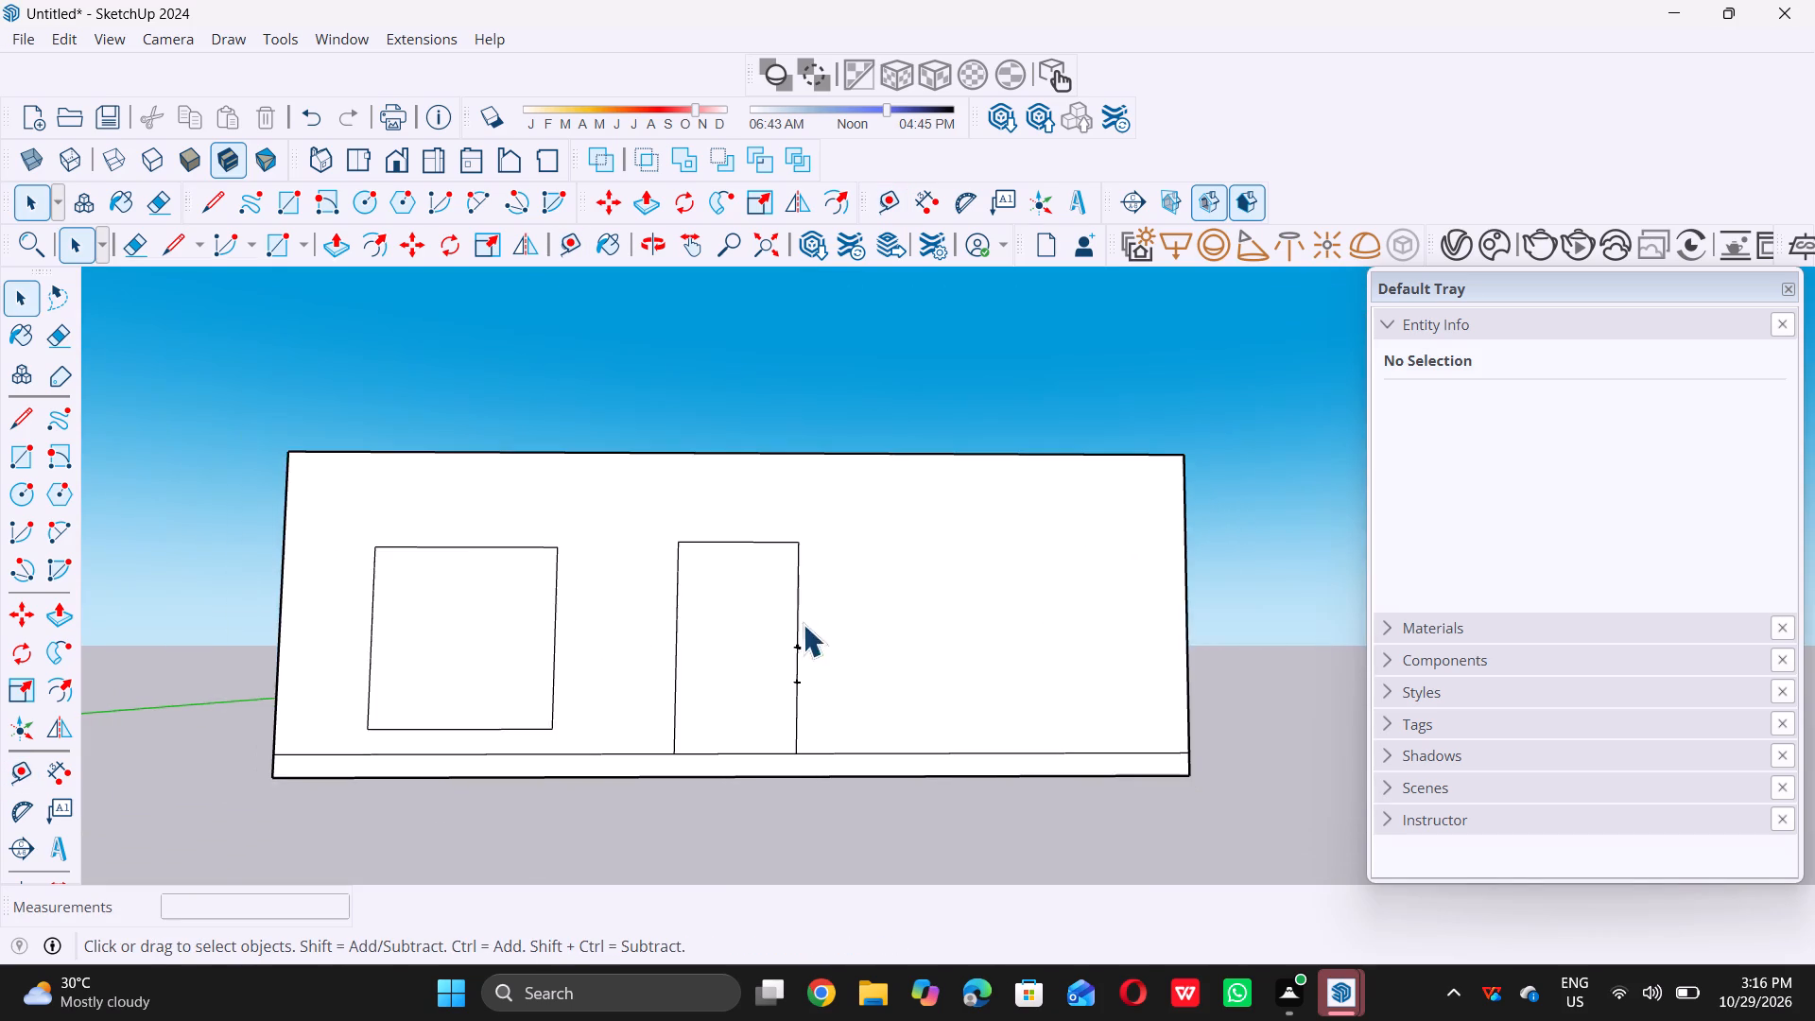
scroll(812, 552, "up", 11)
key("t")
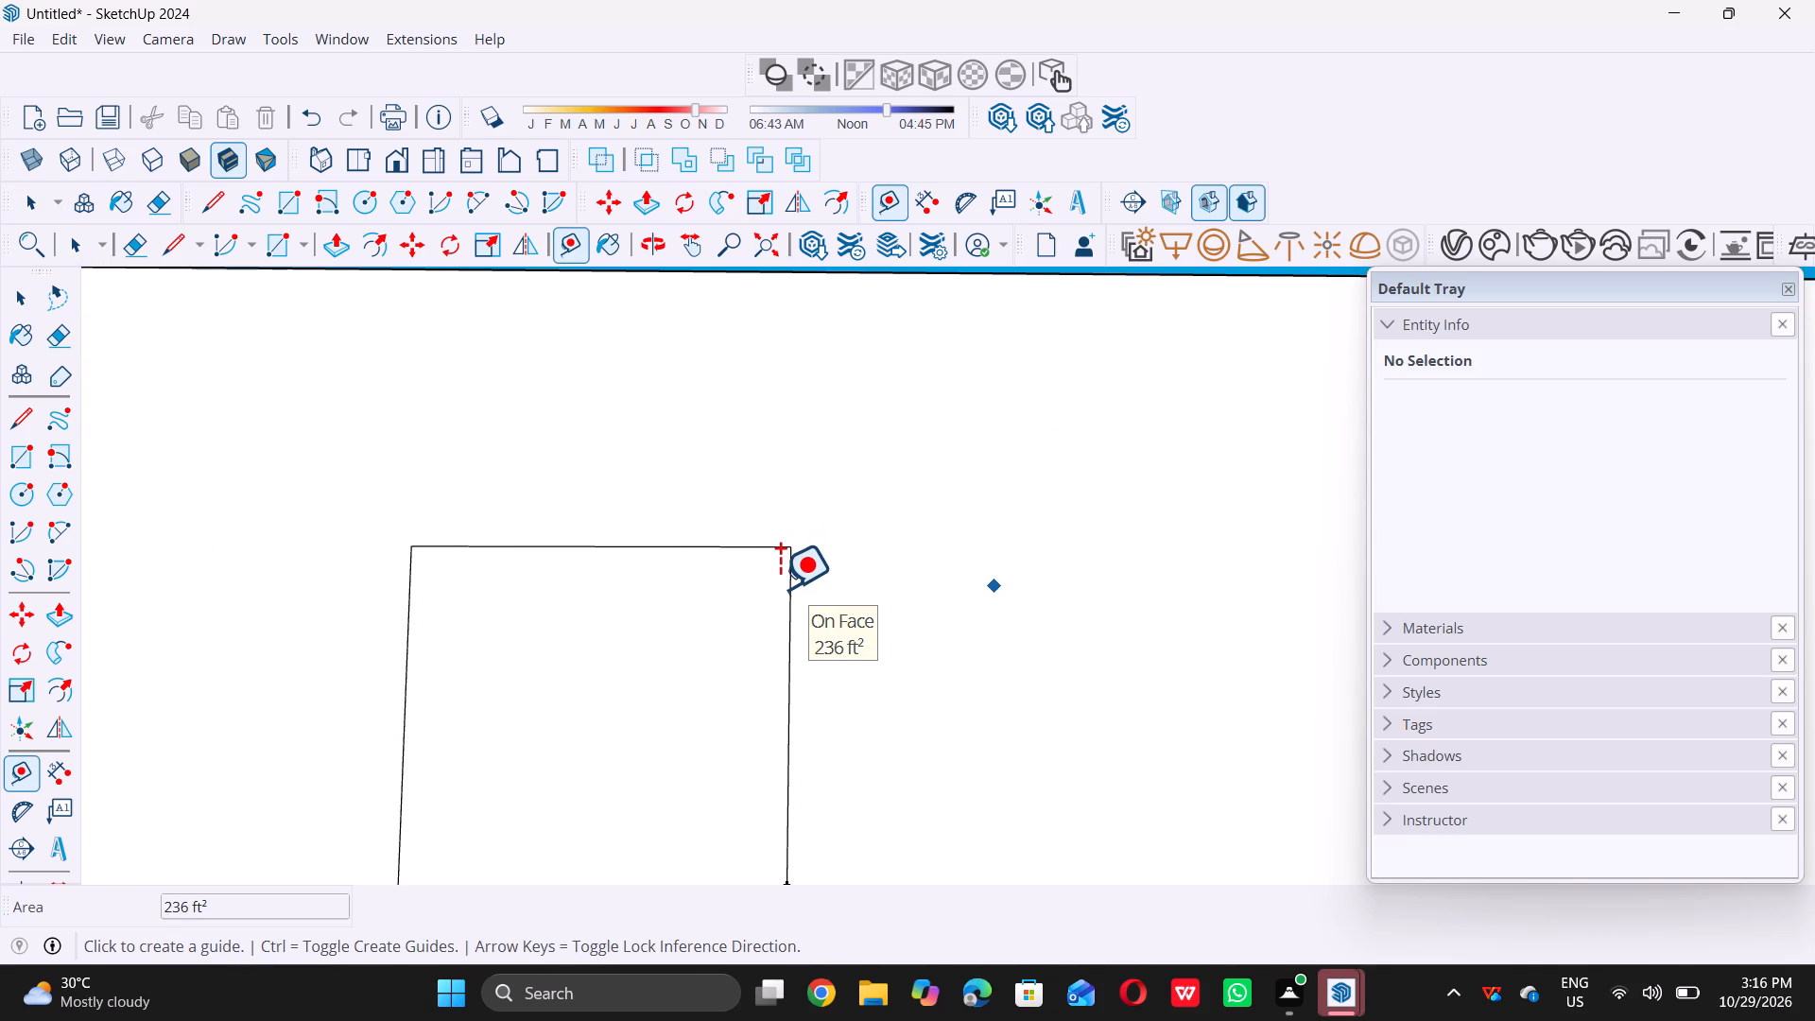
scroll(780, 588, "down", 15)
scroll(781, 737, "up", 5)
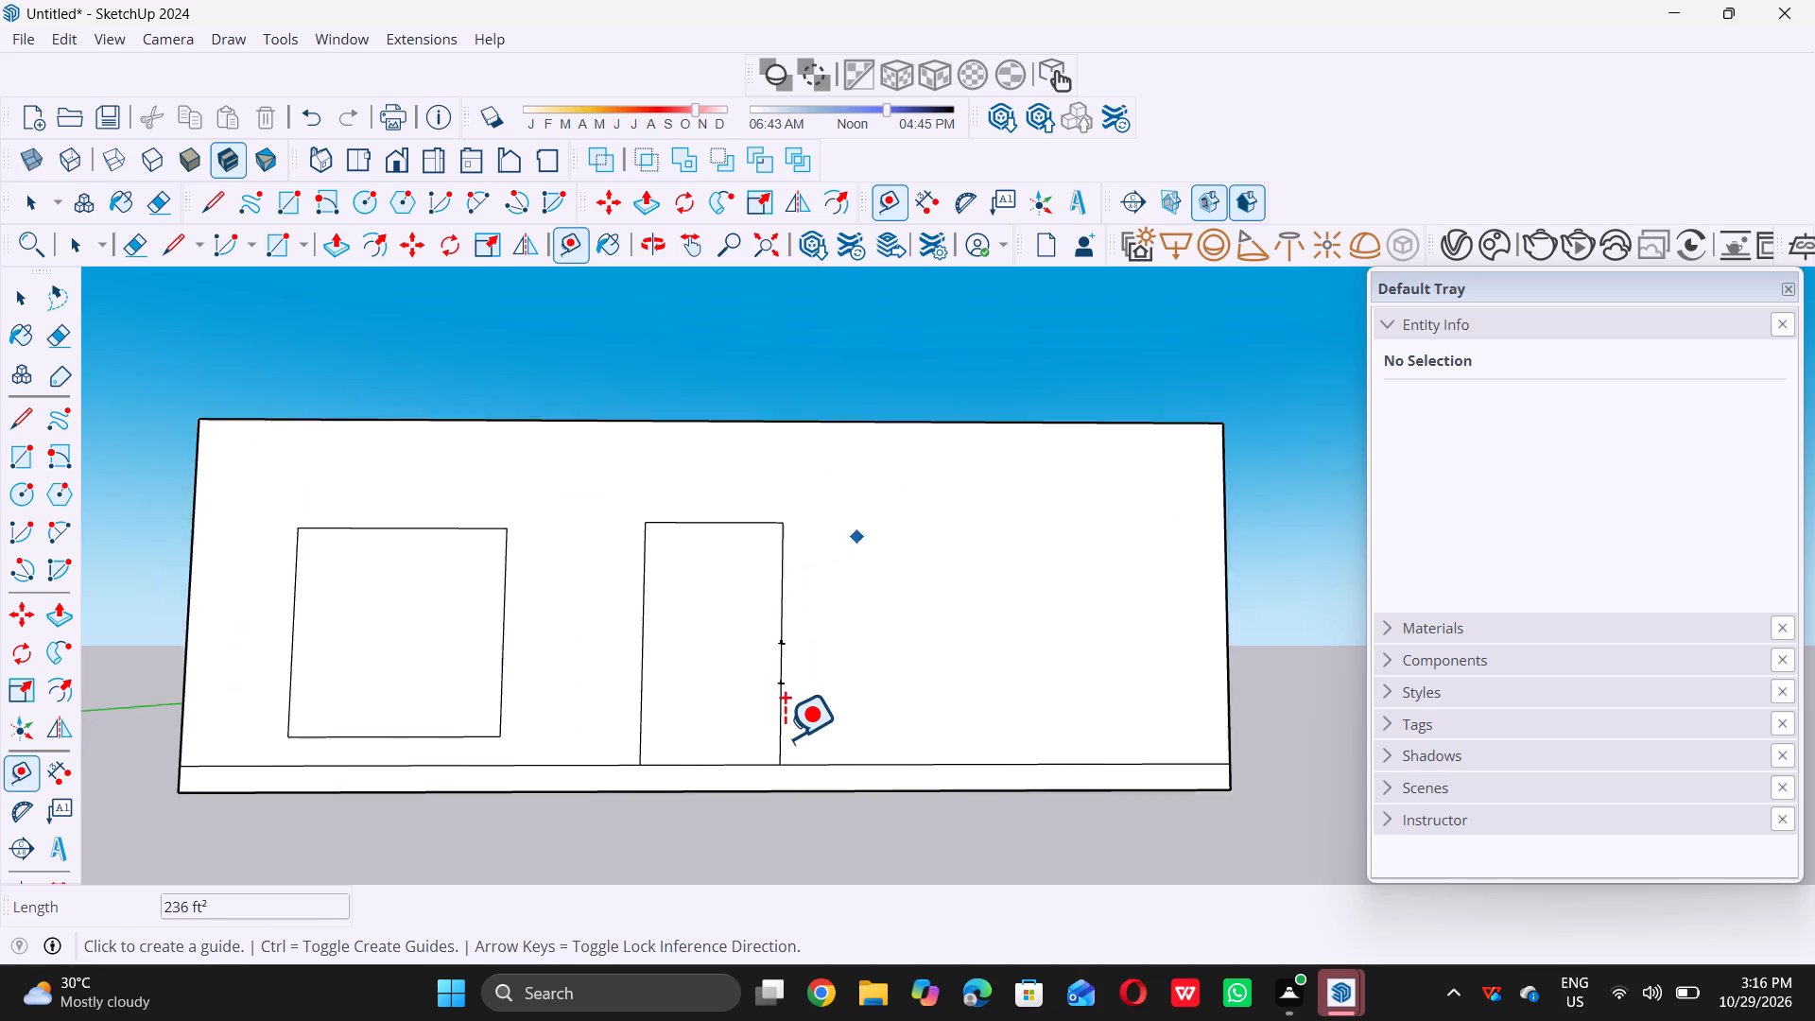
scroll(785, 737, "up", 5)
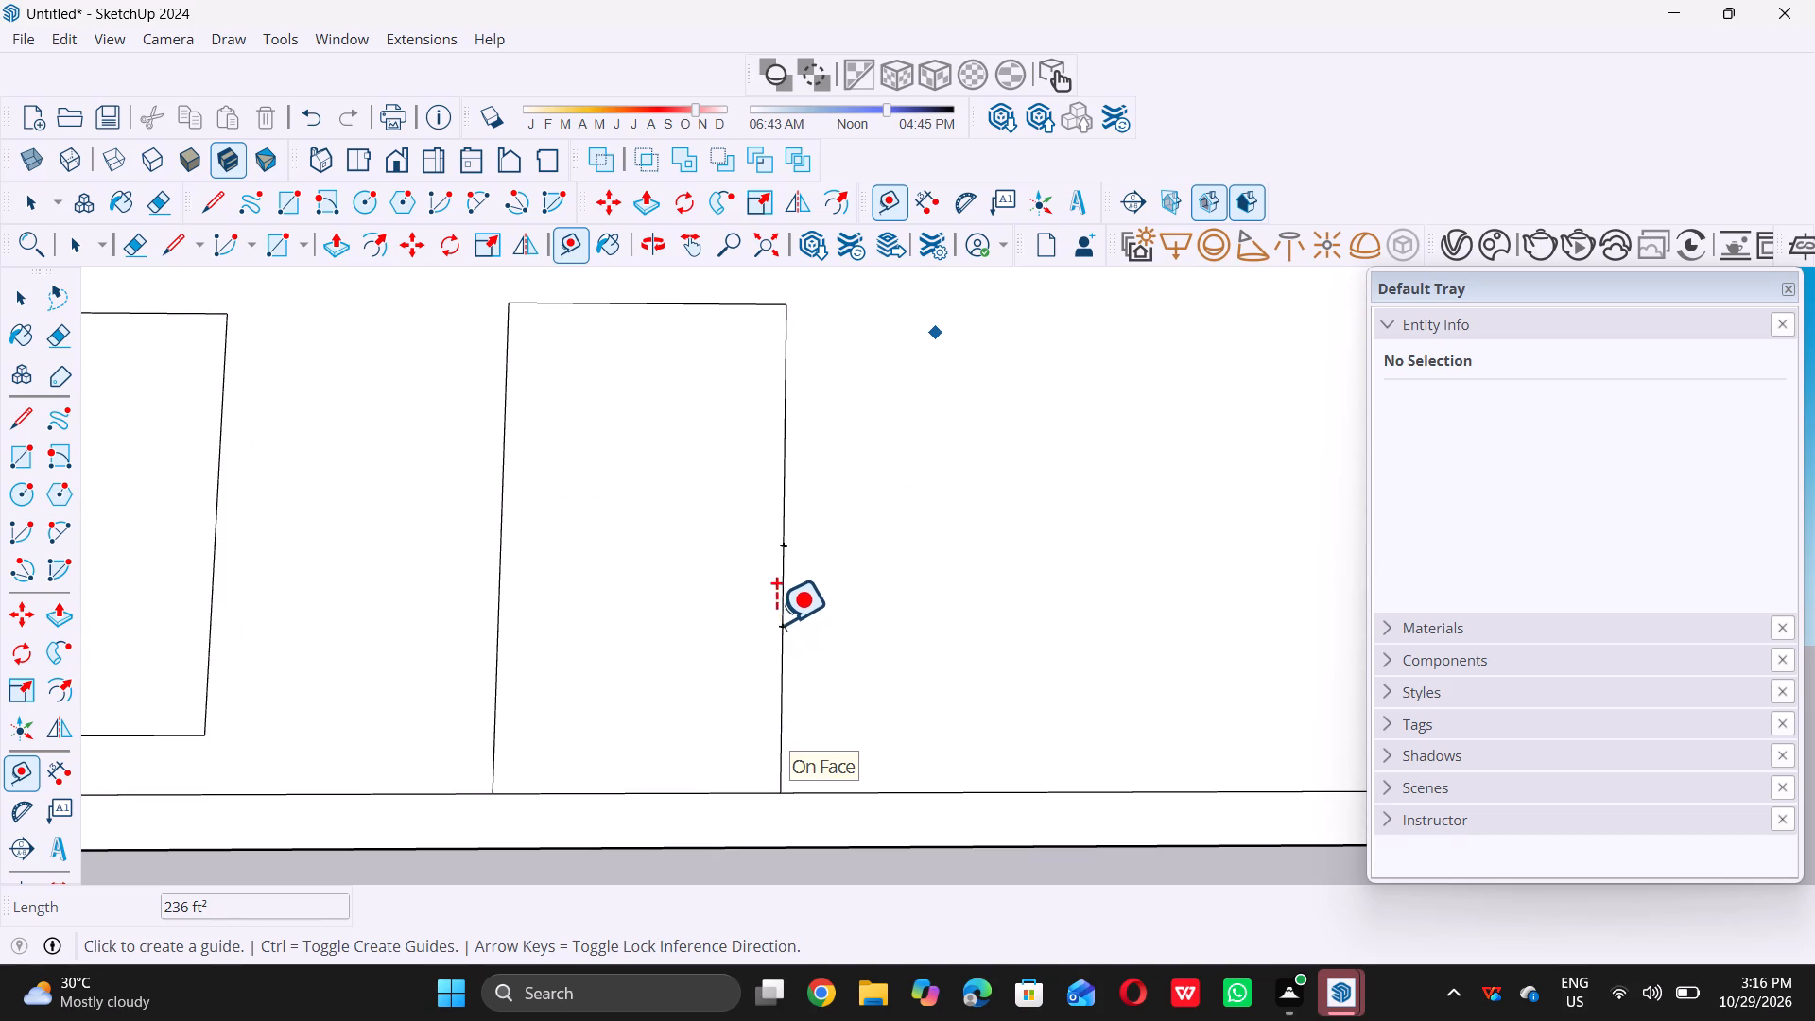
left_click(772, 569)
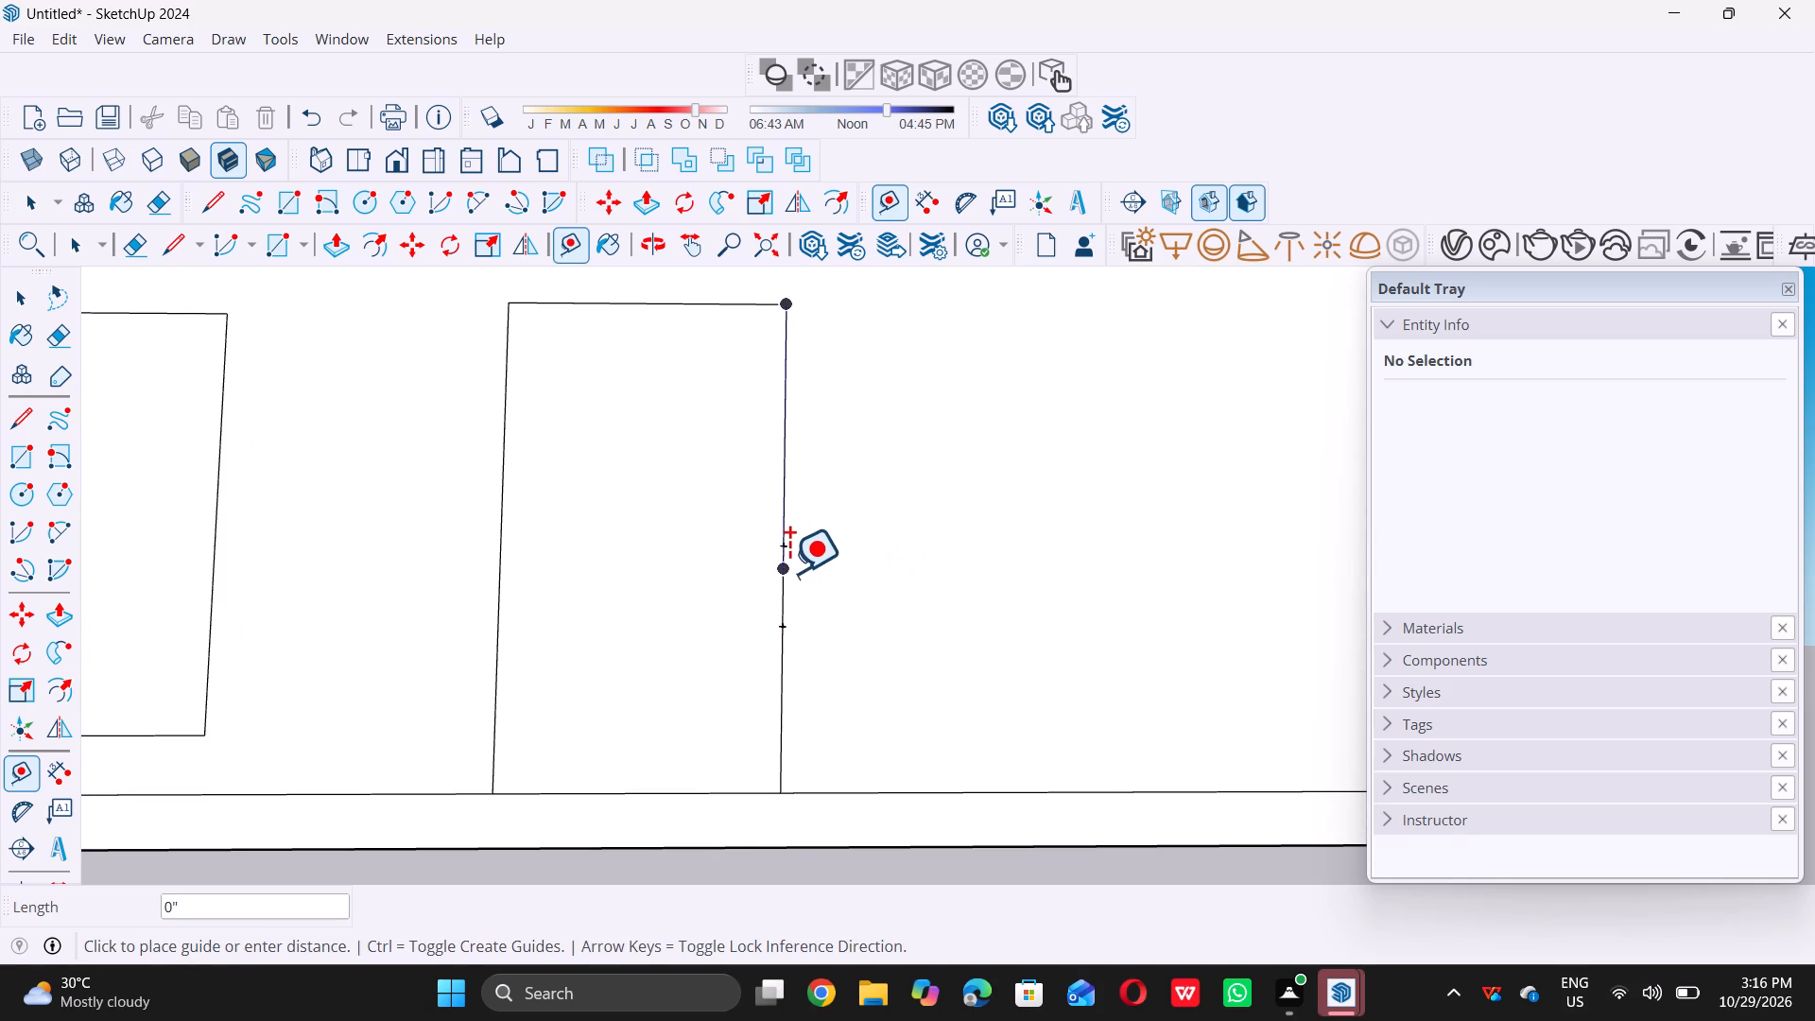
left_click_drag(775, 564, 946, 604)
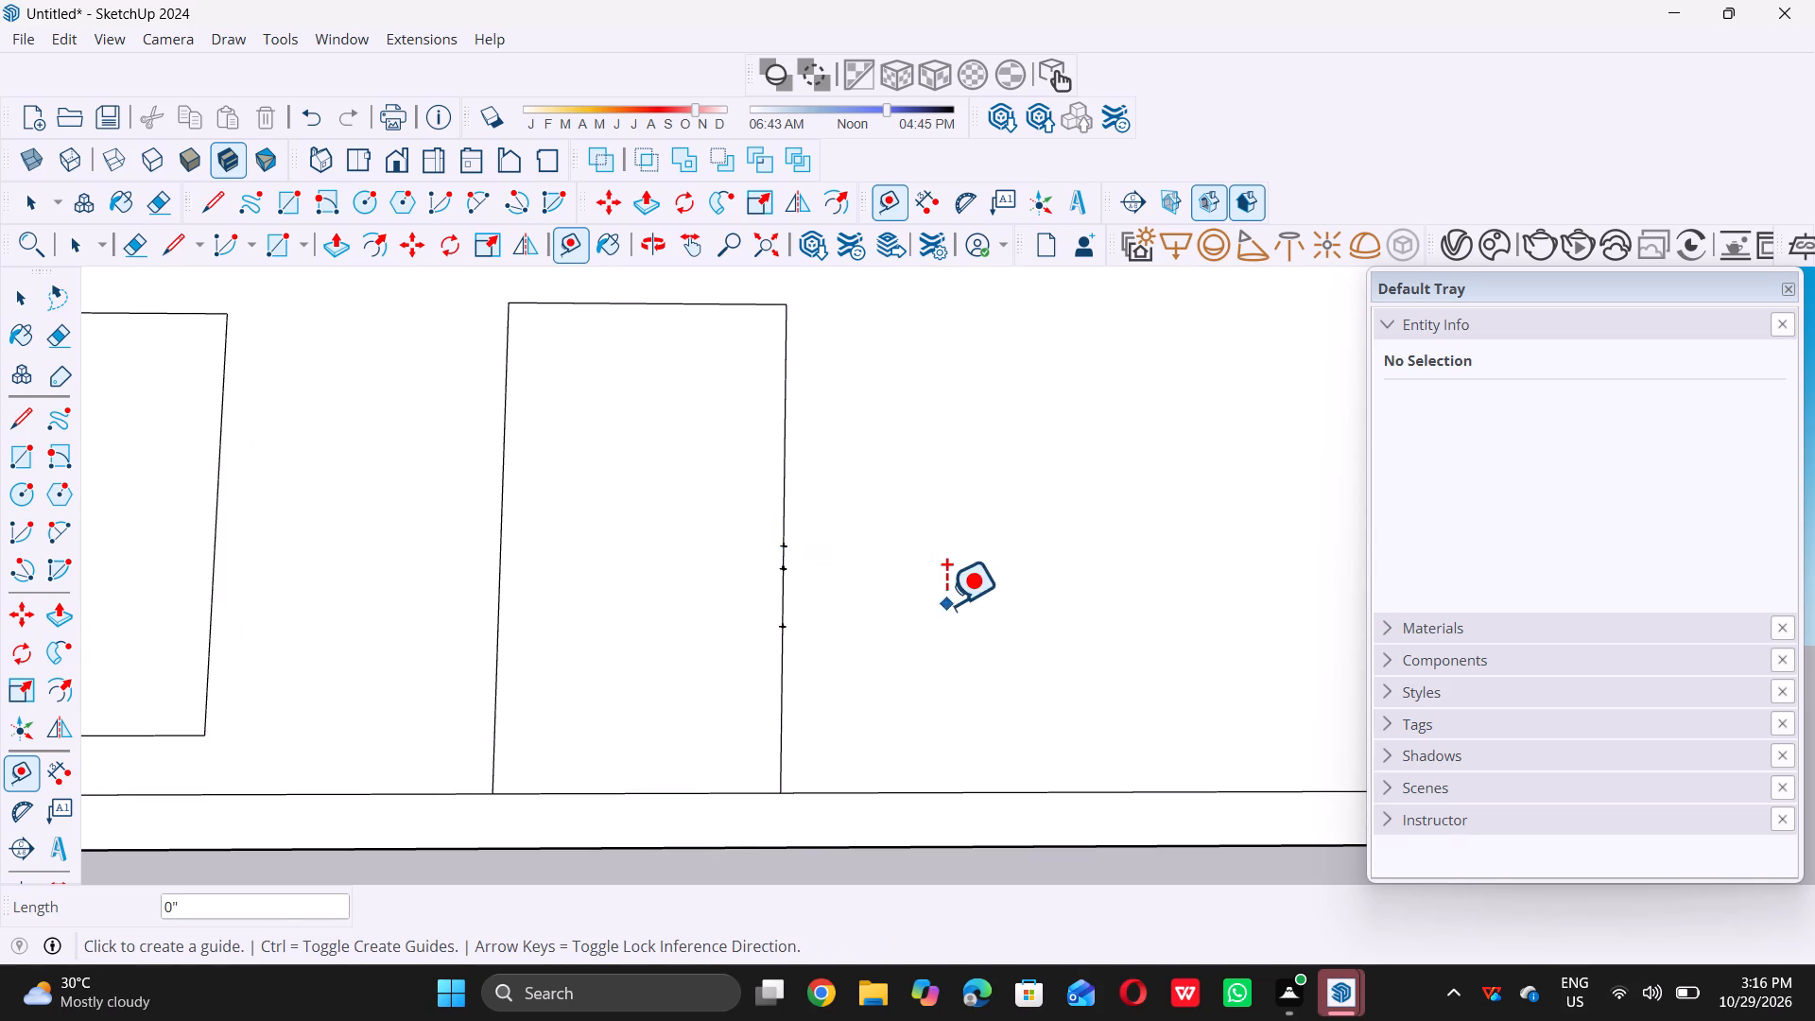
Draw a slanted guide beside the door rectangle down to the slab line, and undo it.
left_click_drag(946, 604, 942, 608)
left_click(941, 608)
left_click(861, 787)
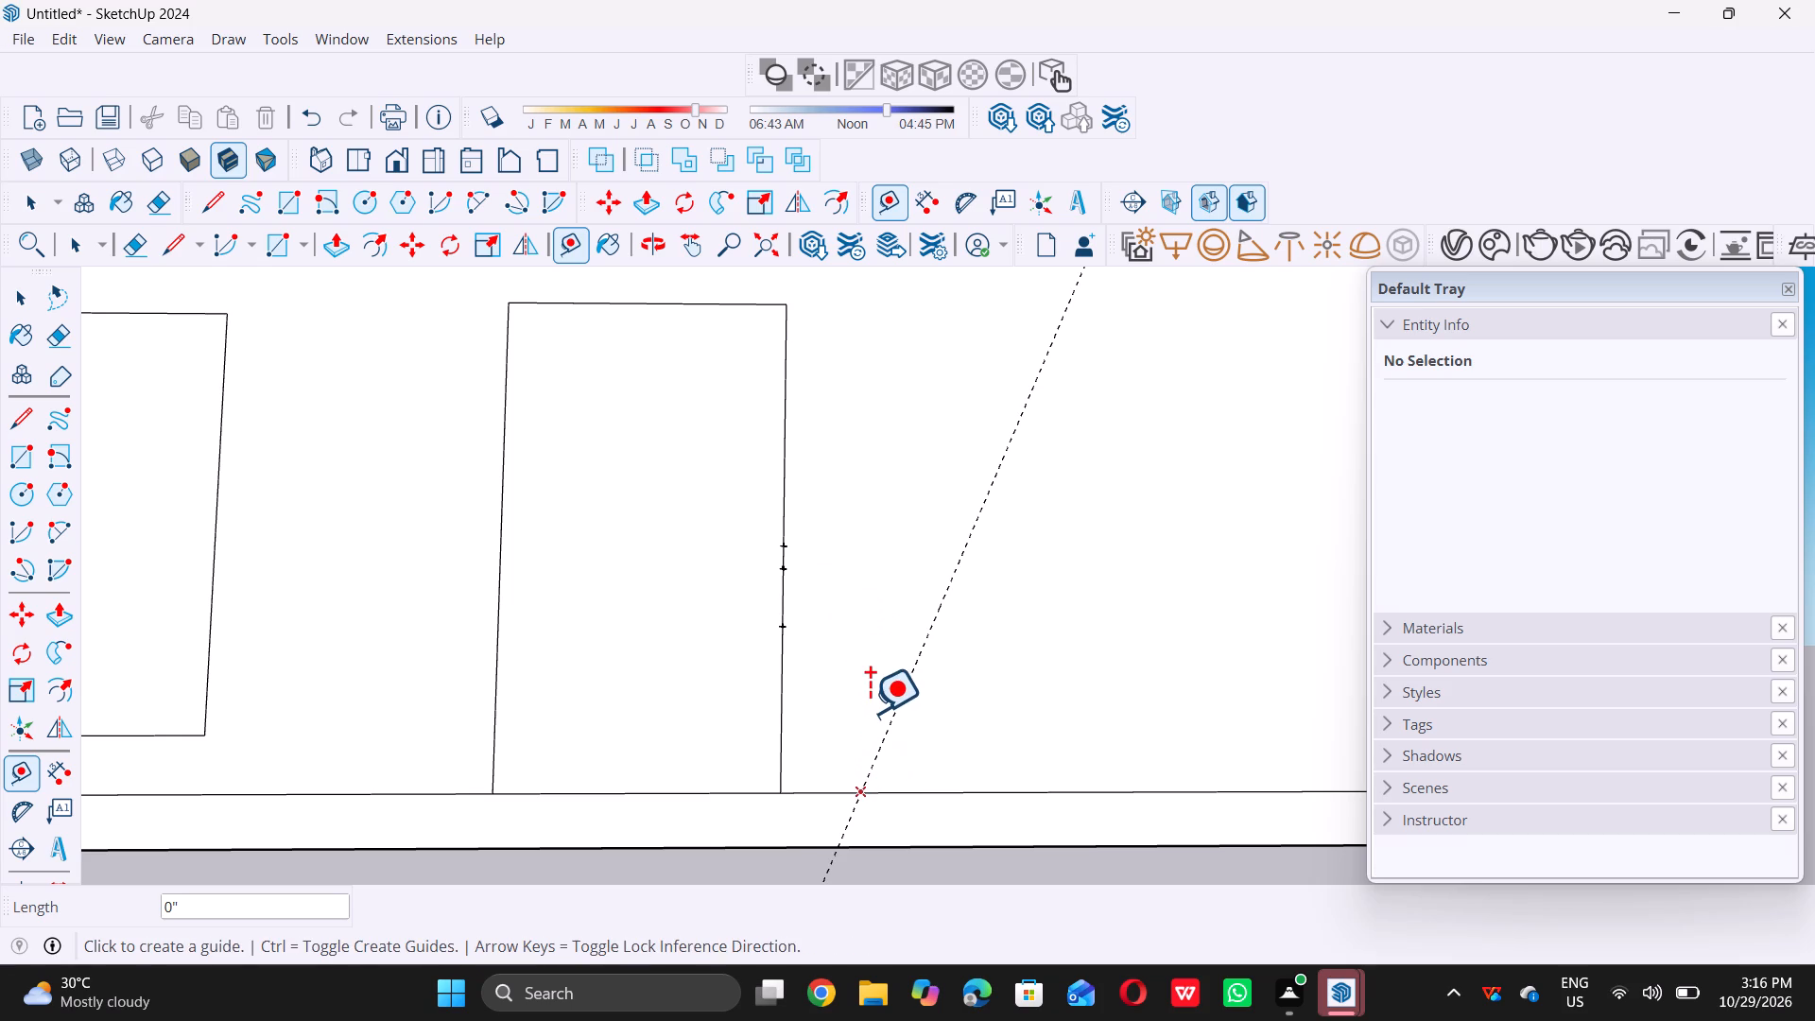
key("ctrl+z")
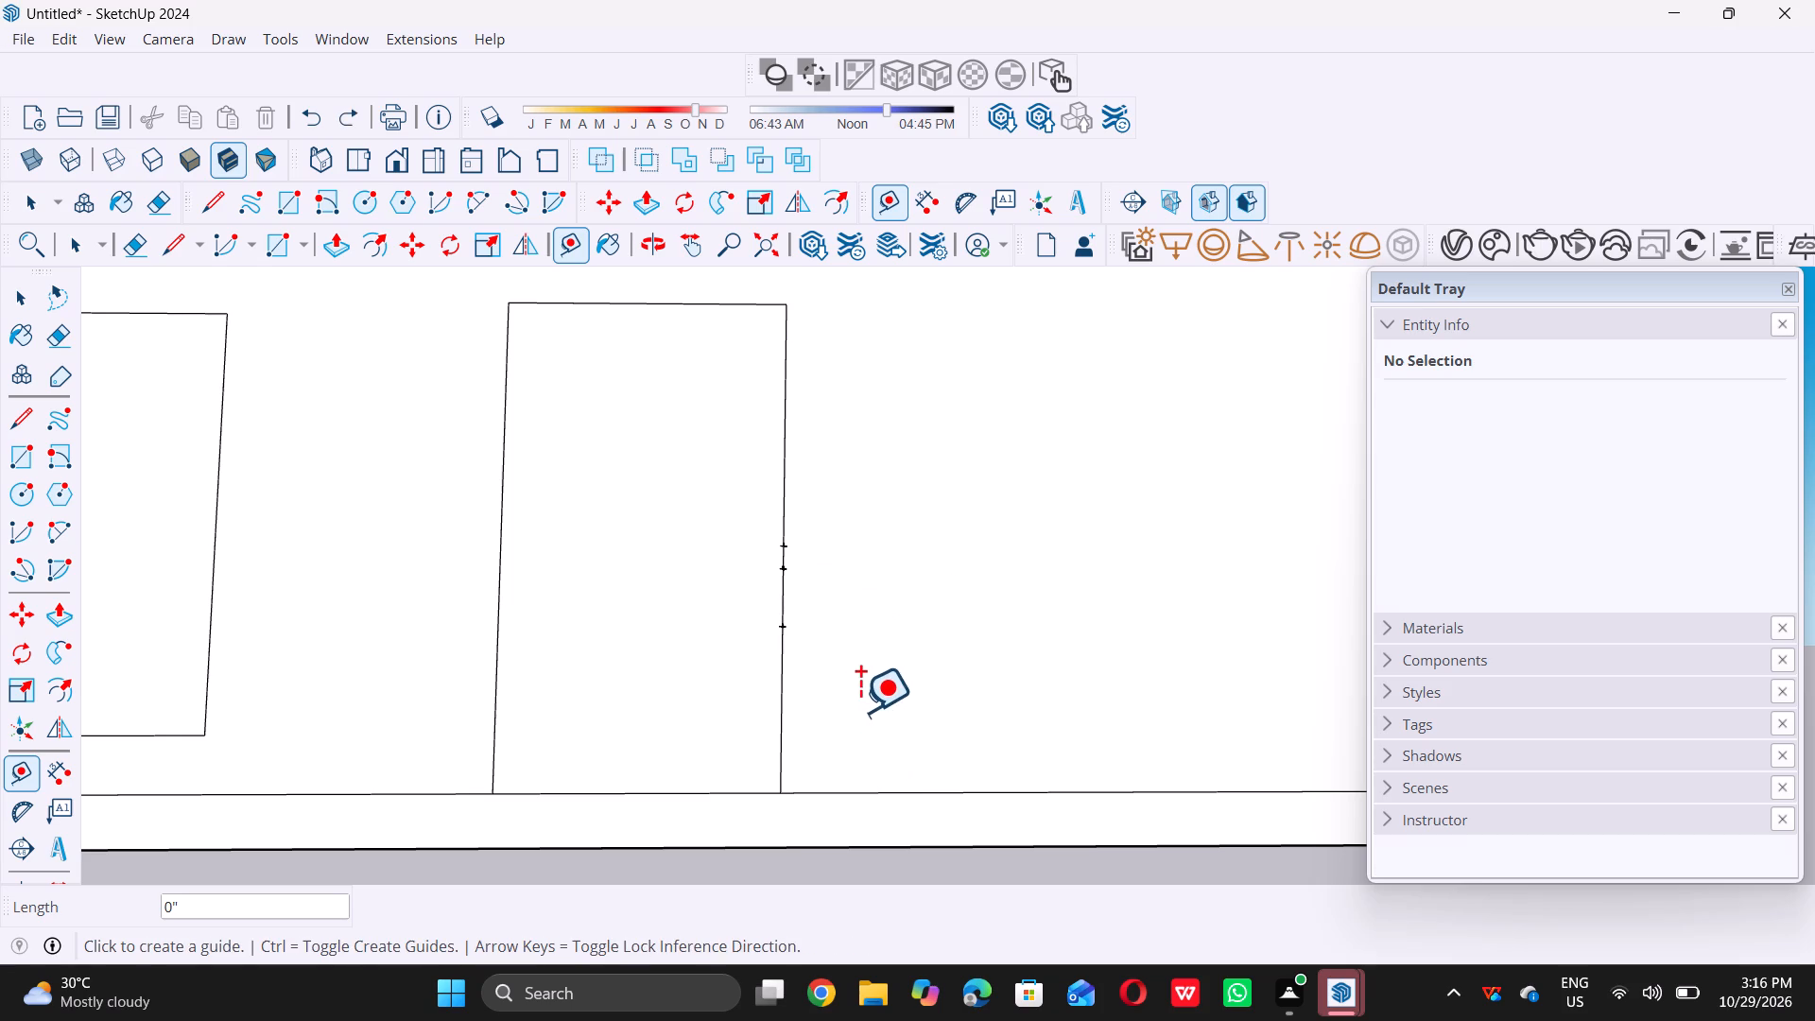
Place a short horizontal guide, about 3 7/16" long, starting on the lower half of the door rectangle's right edge.
left_click_drag(773, 672, 810, 665)
left_click_drag(819, 664, 827, 661)
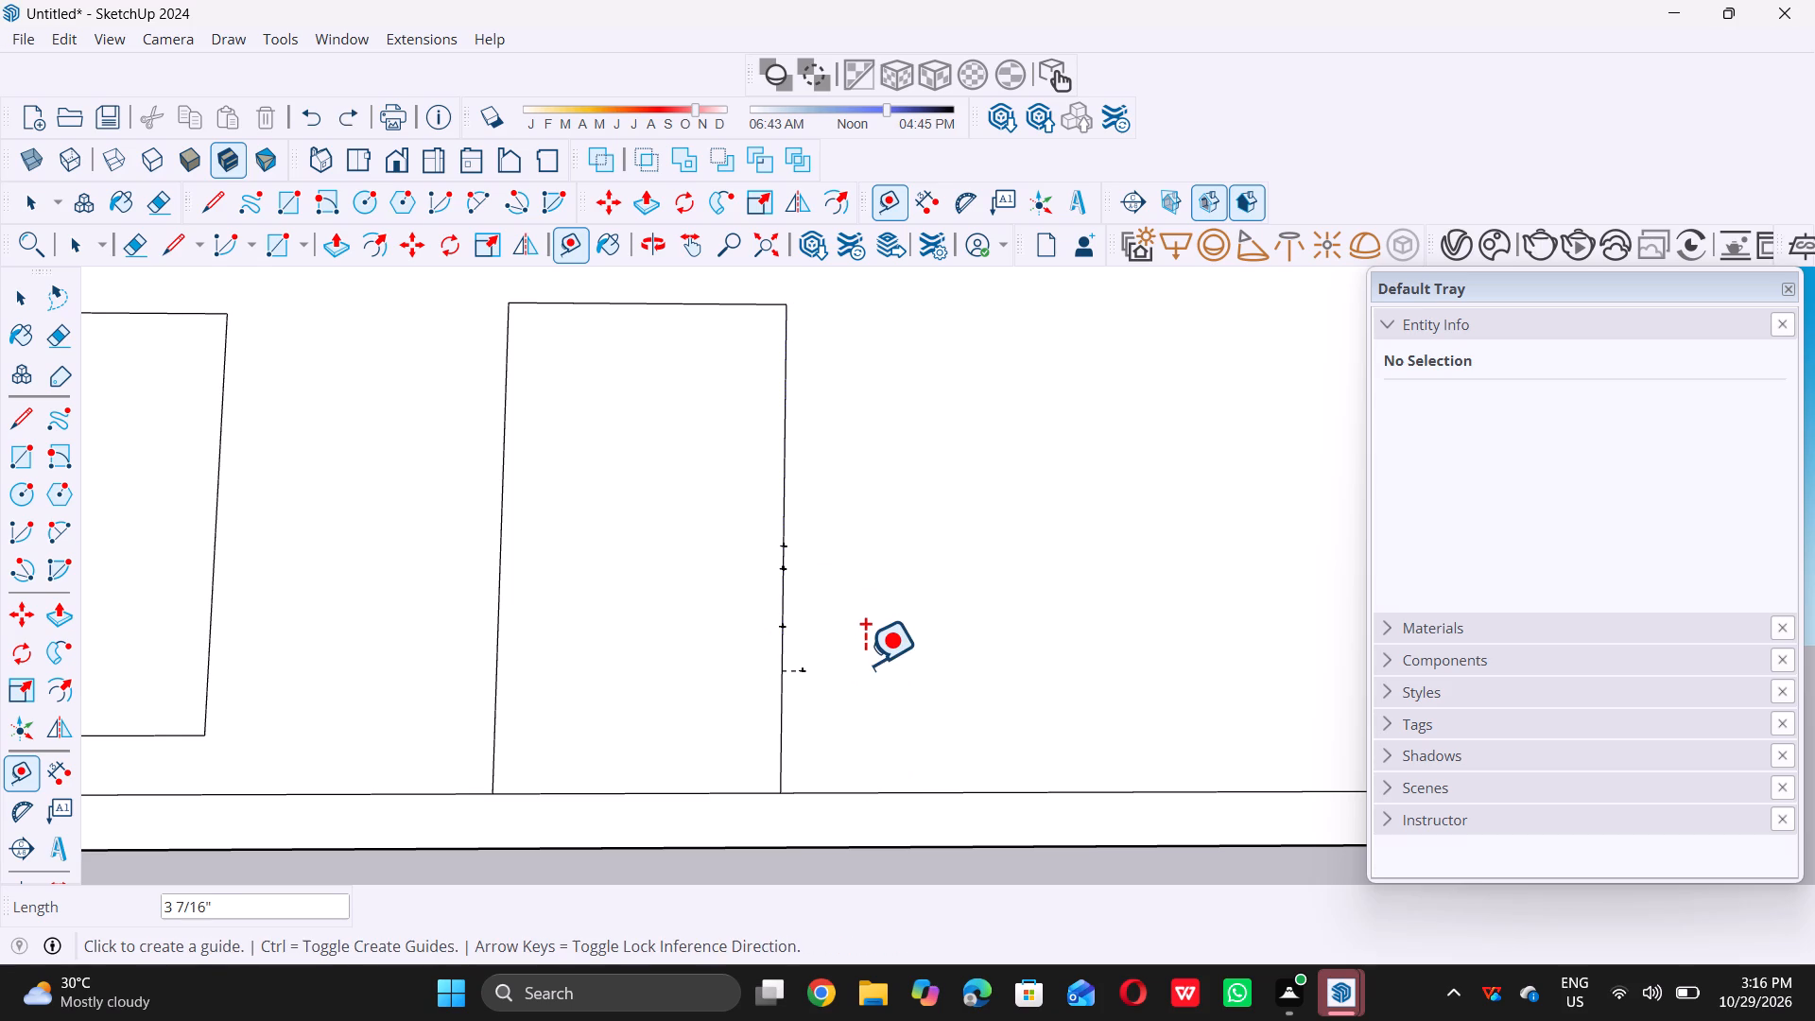
key("space")
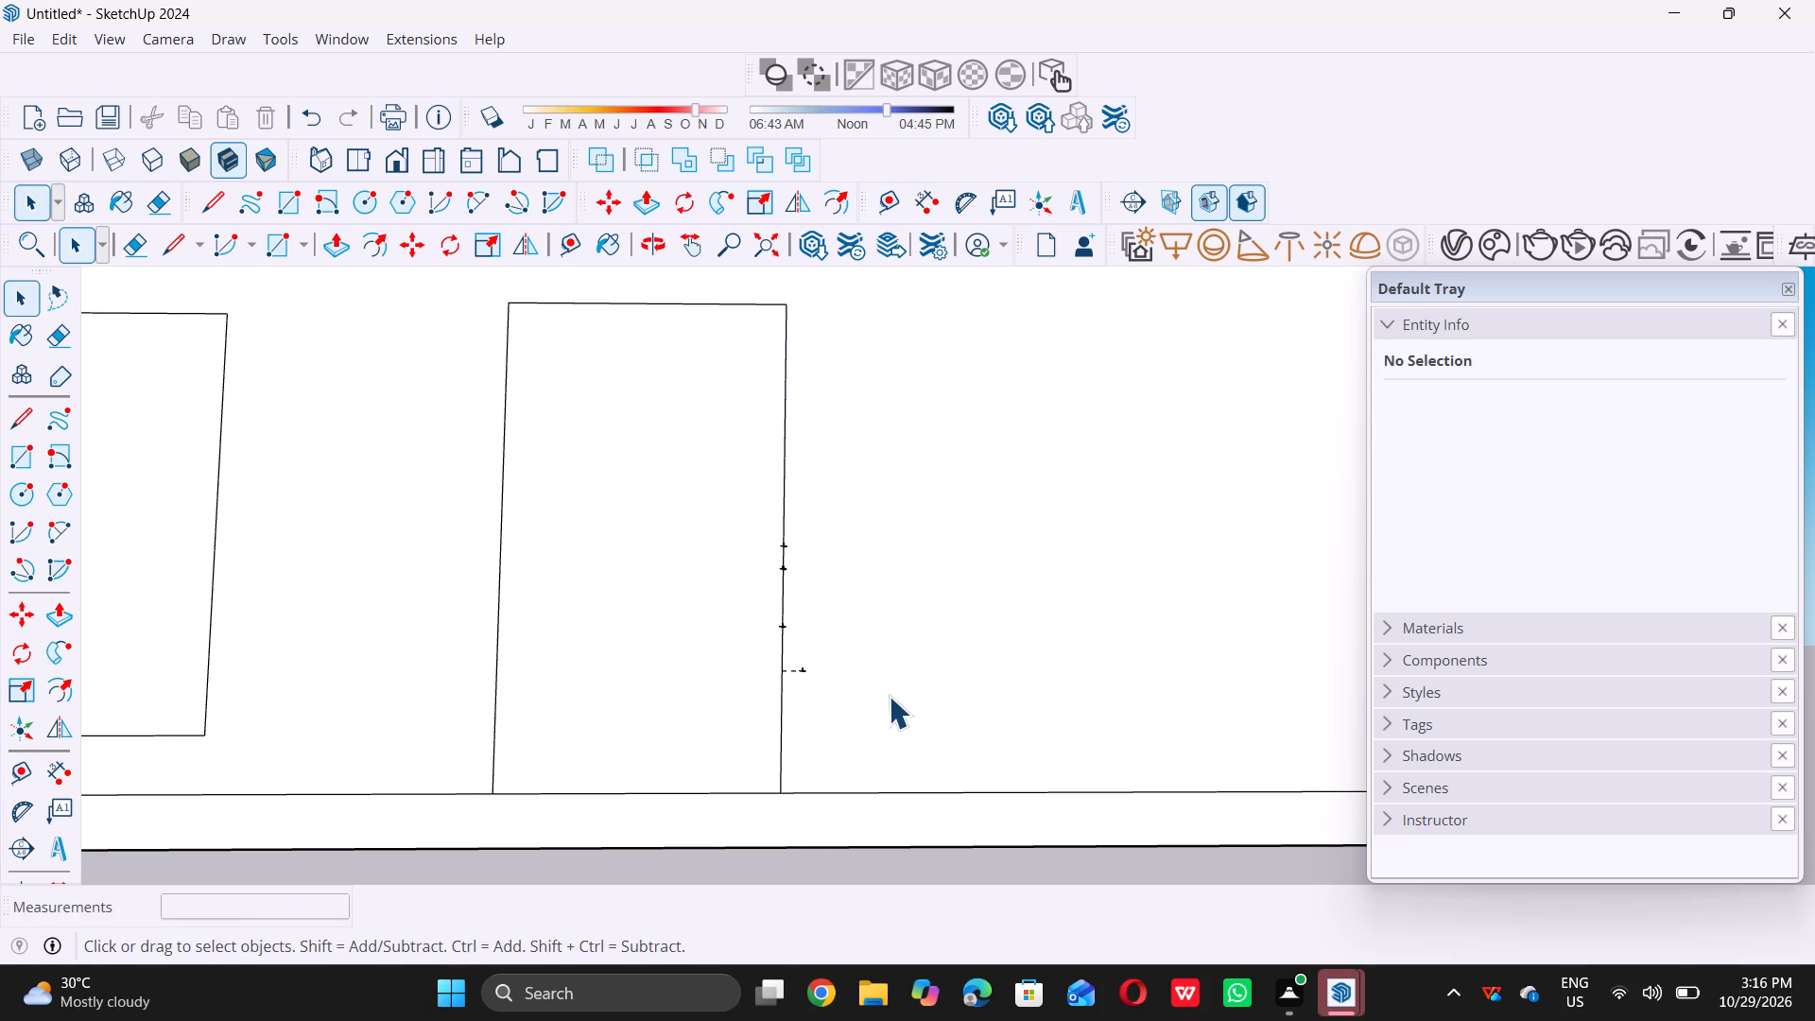
Try to place a guide from a higher point on the door rectangle's right edge.
key("t")
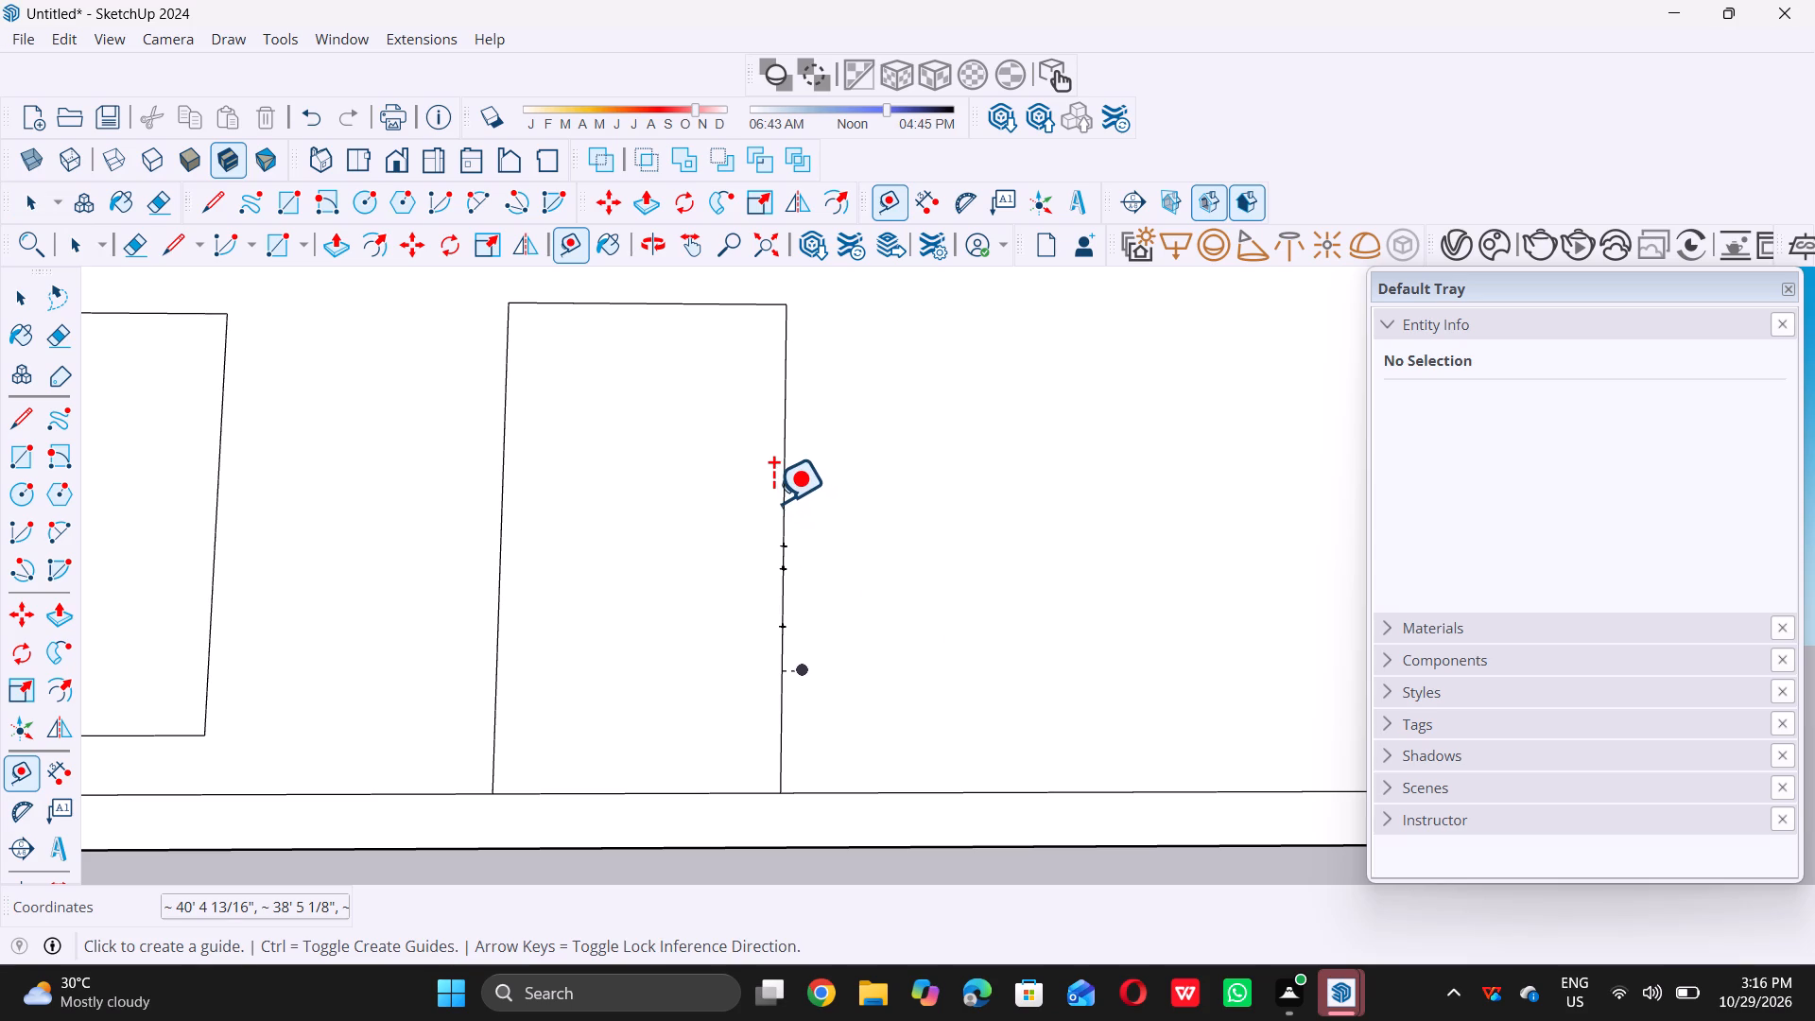
left_click(773, 502)
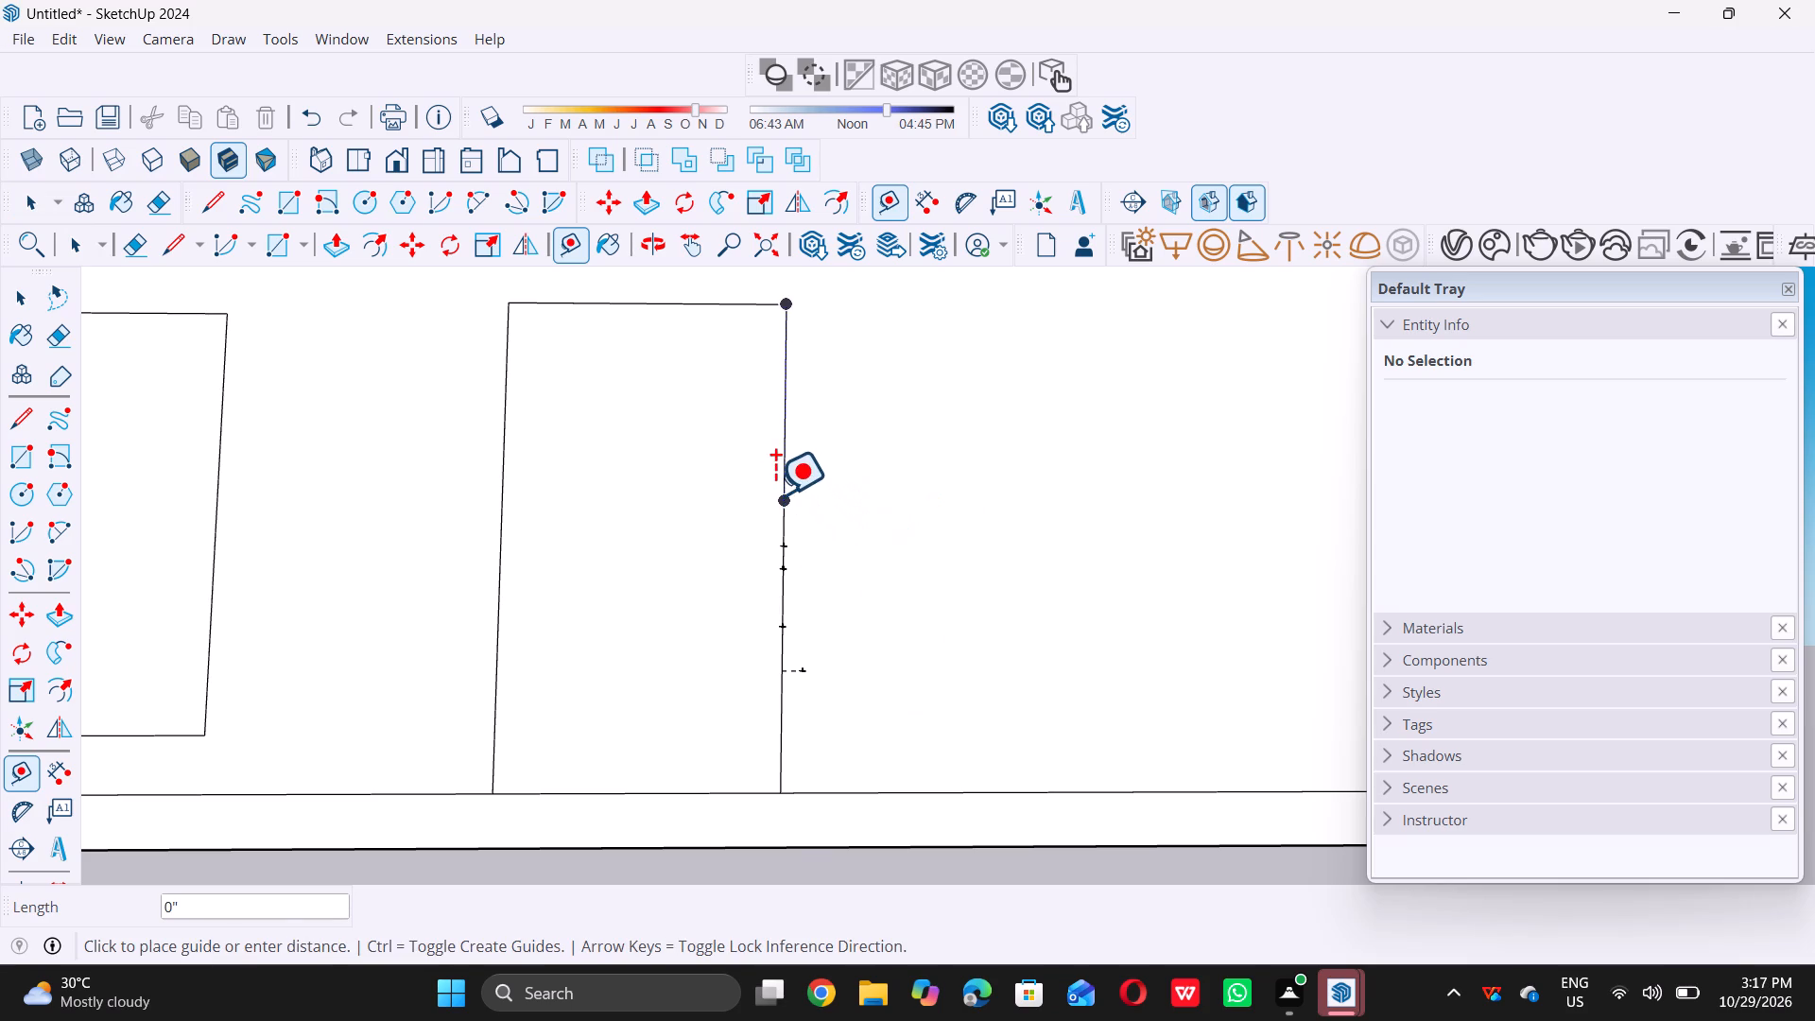
left_click(775, 493)
key("space")
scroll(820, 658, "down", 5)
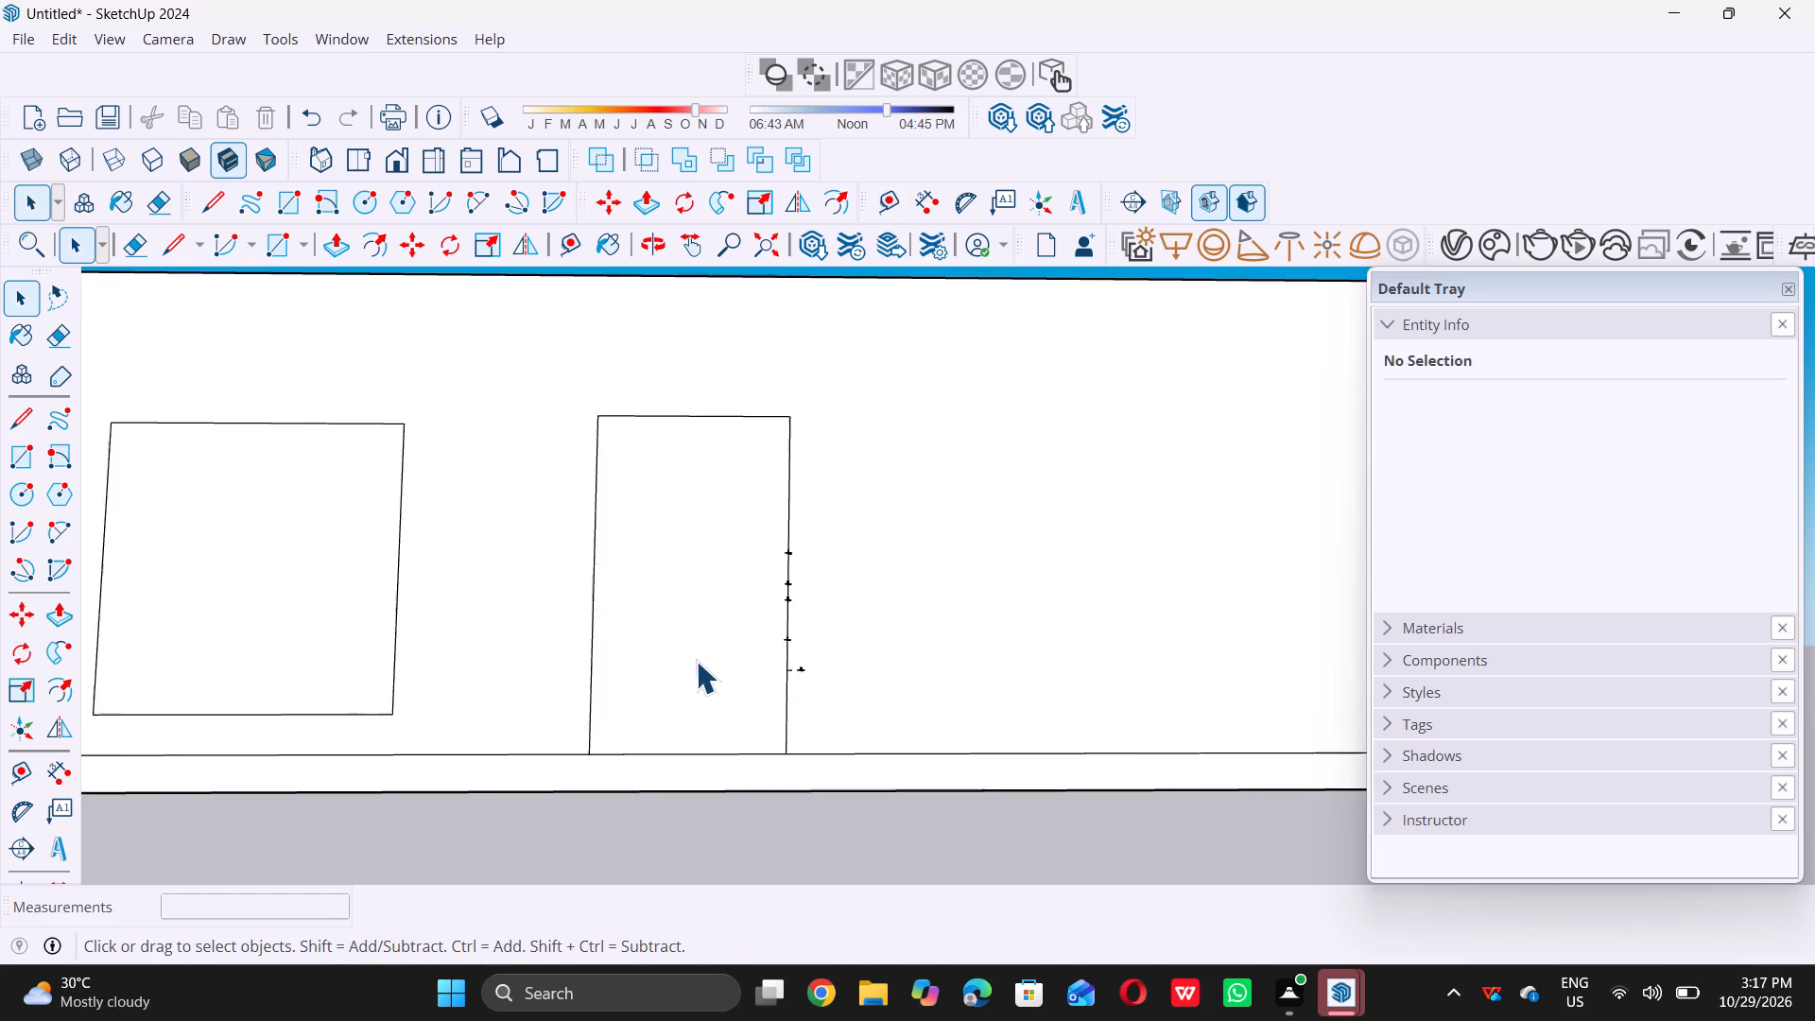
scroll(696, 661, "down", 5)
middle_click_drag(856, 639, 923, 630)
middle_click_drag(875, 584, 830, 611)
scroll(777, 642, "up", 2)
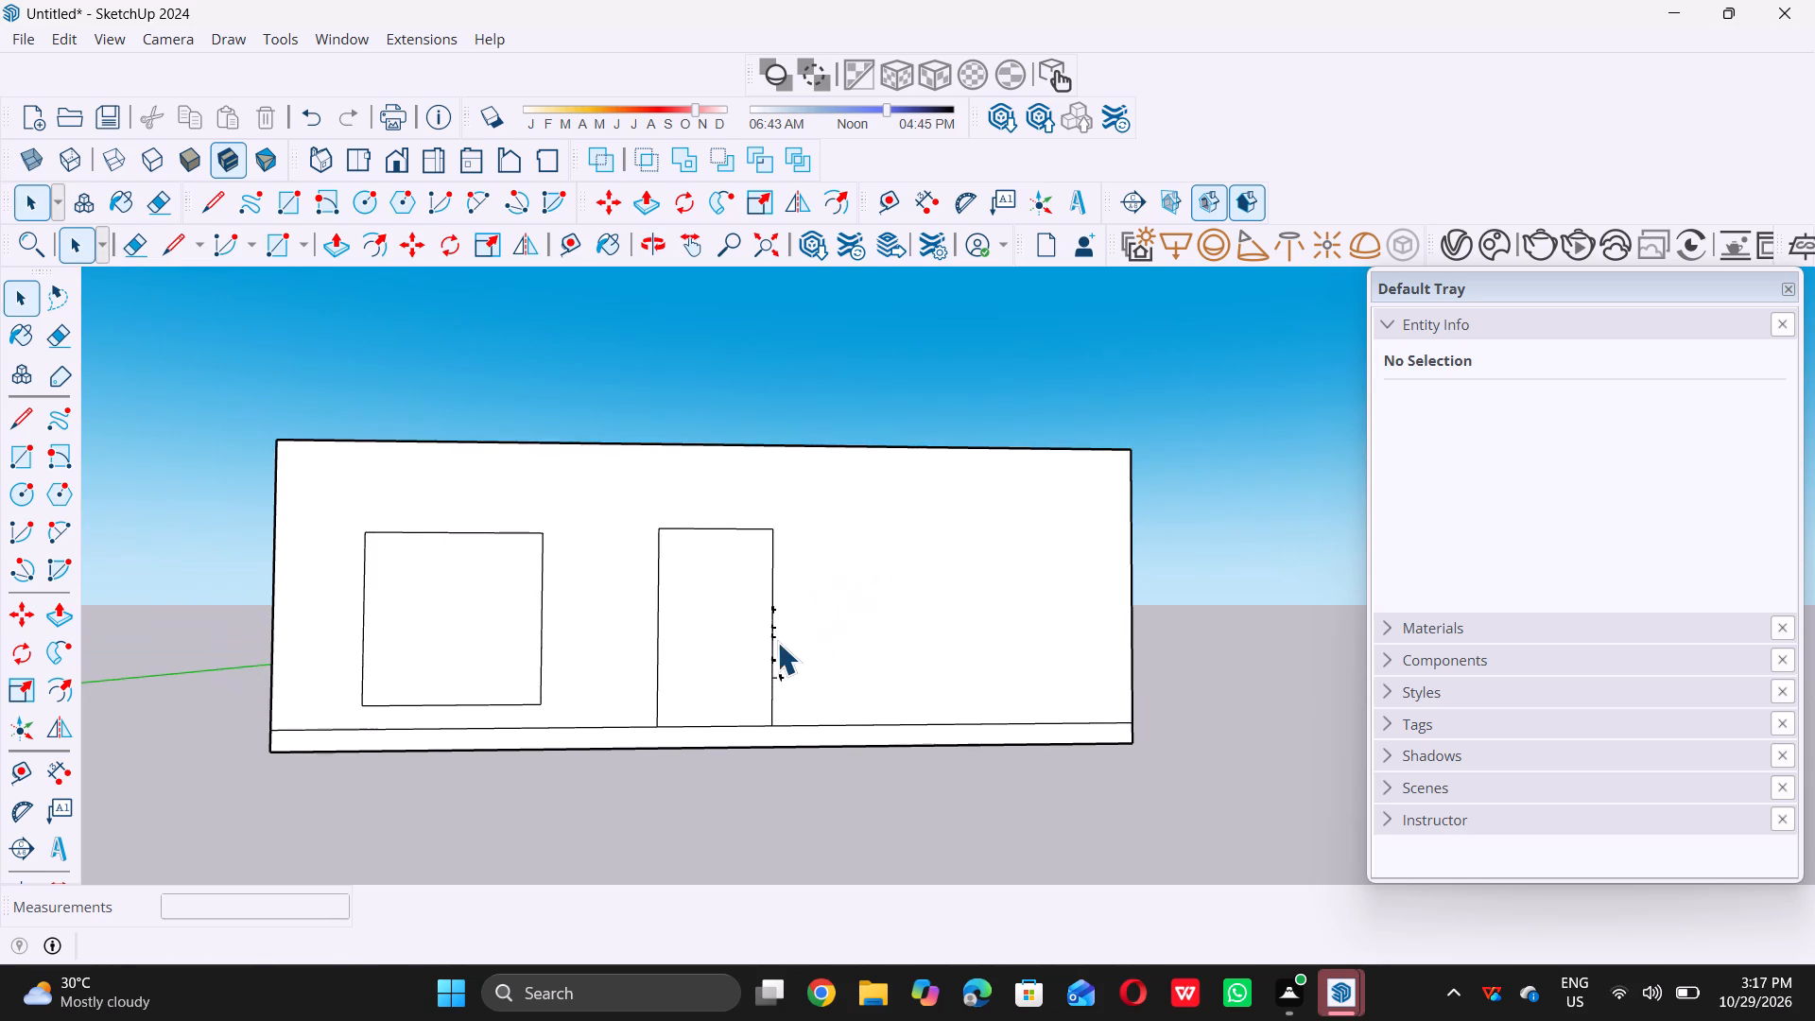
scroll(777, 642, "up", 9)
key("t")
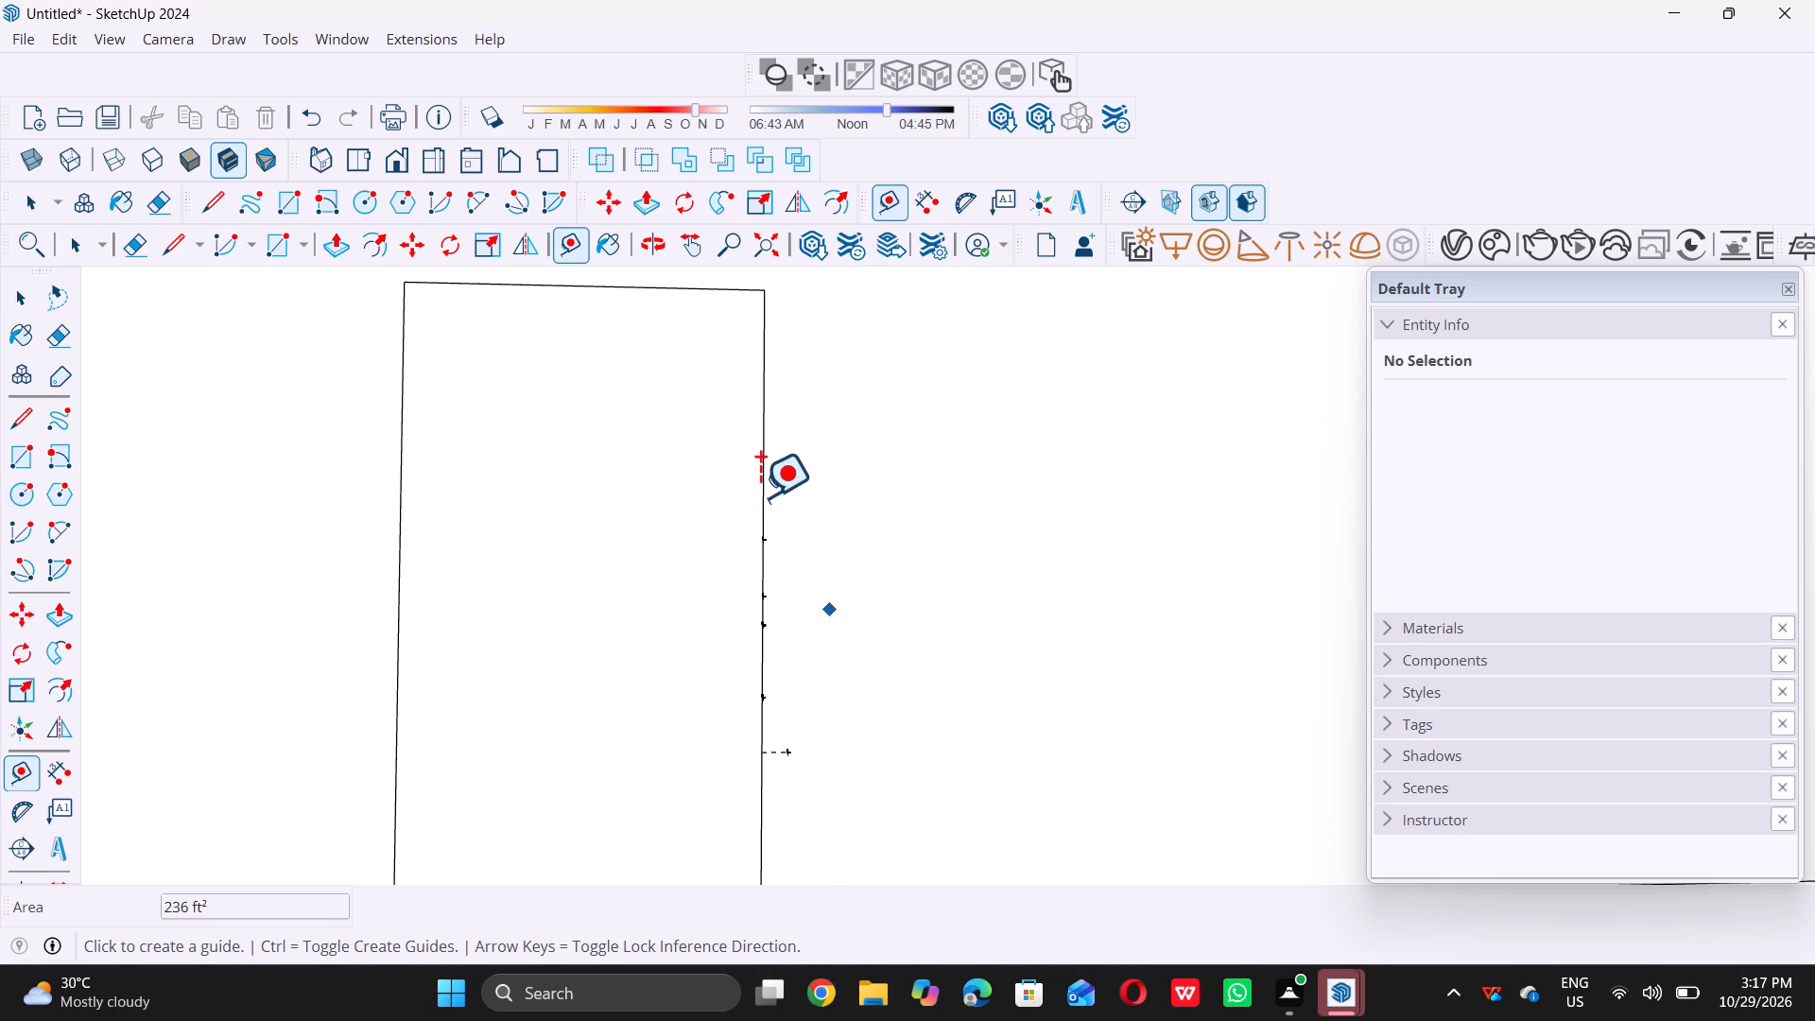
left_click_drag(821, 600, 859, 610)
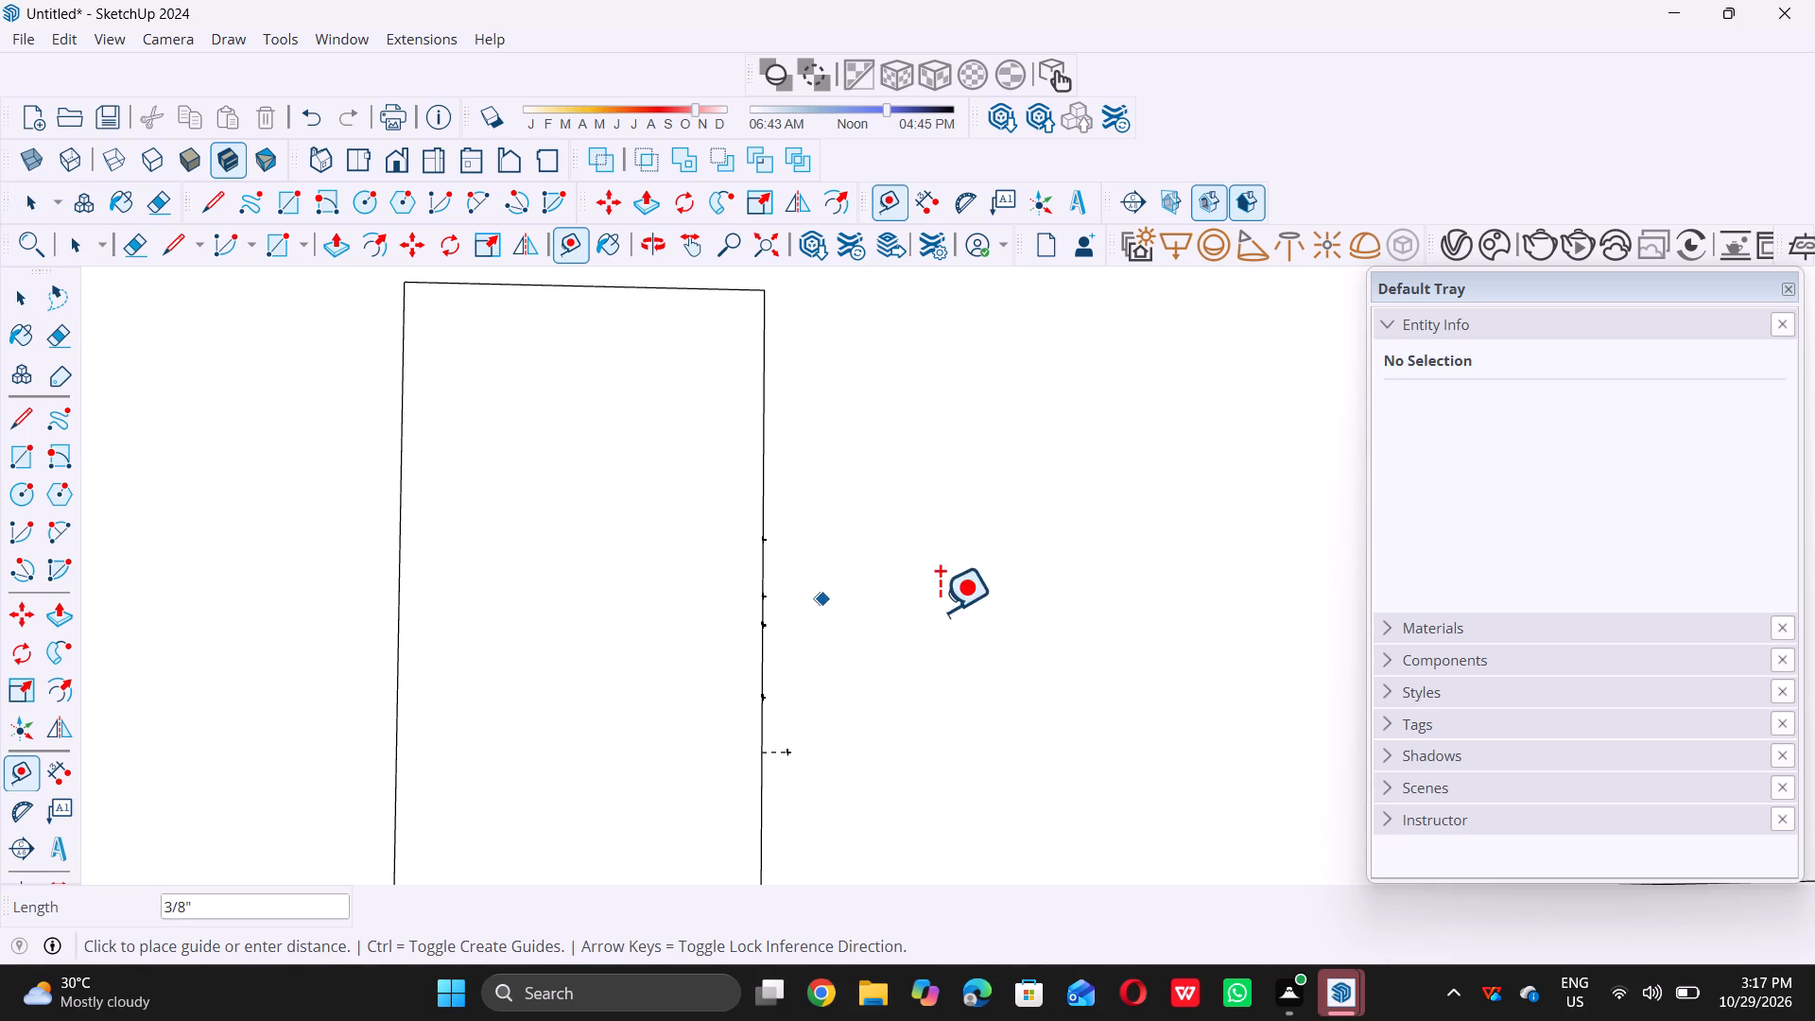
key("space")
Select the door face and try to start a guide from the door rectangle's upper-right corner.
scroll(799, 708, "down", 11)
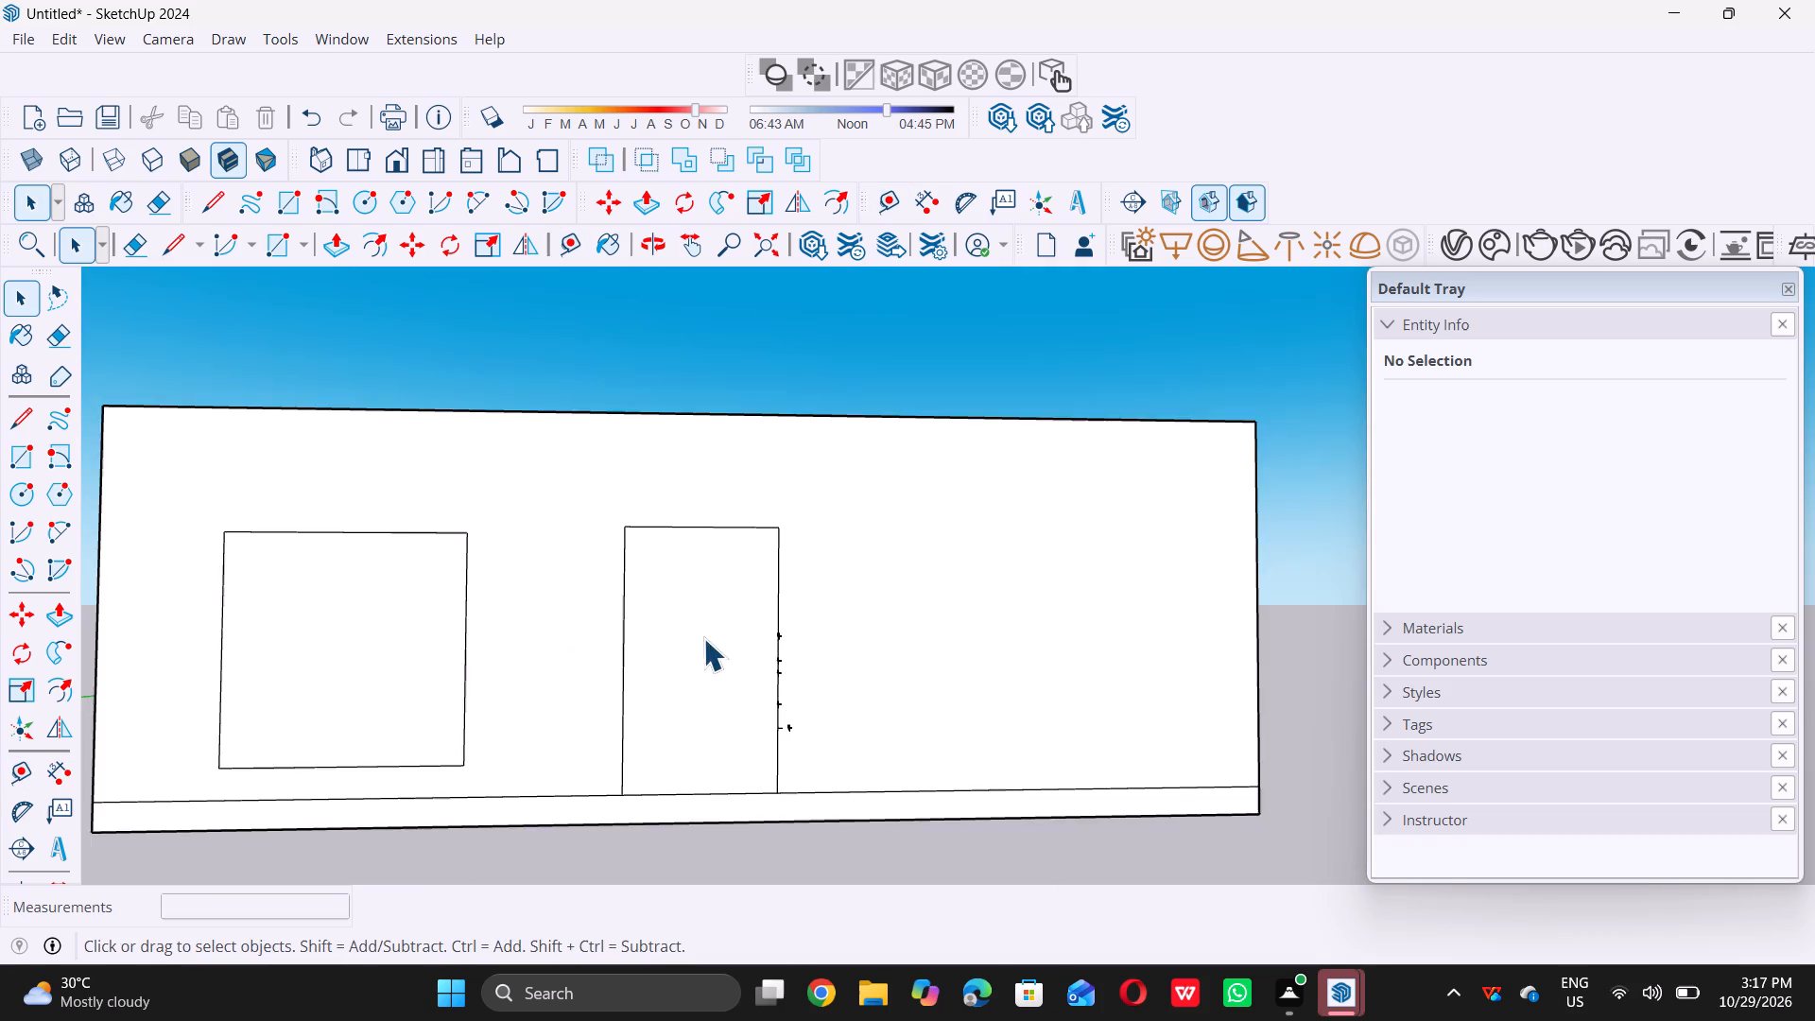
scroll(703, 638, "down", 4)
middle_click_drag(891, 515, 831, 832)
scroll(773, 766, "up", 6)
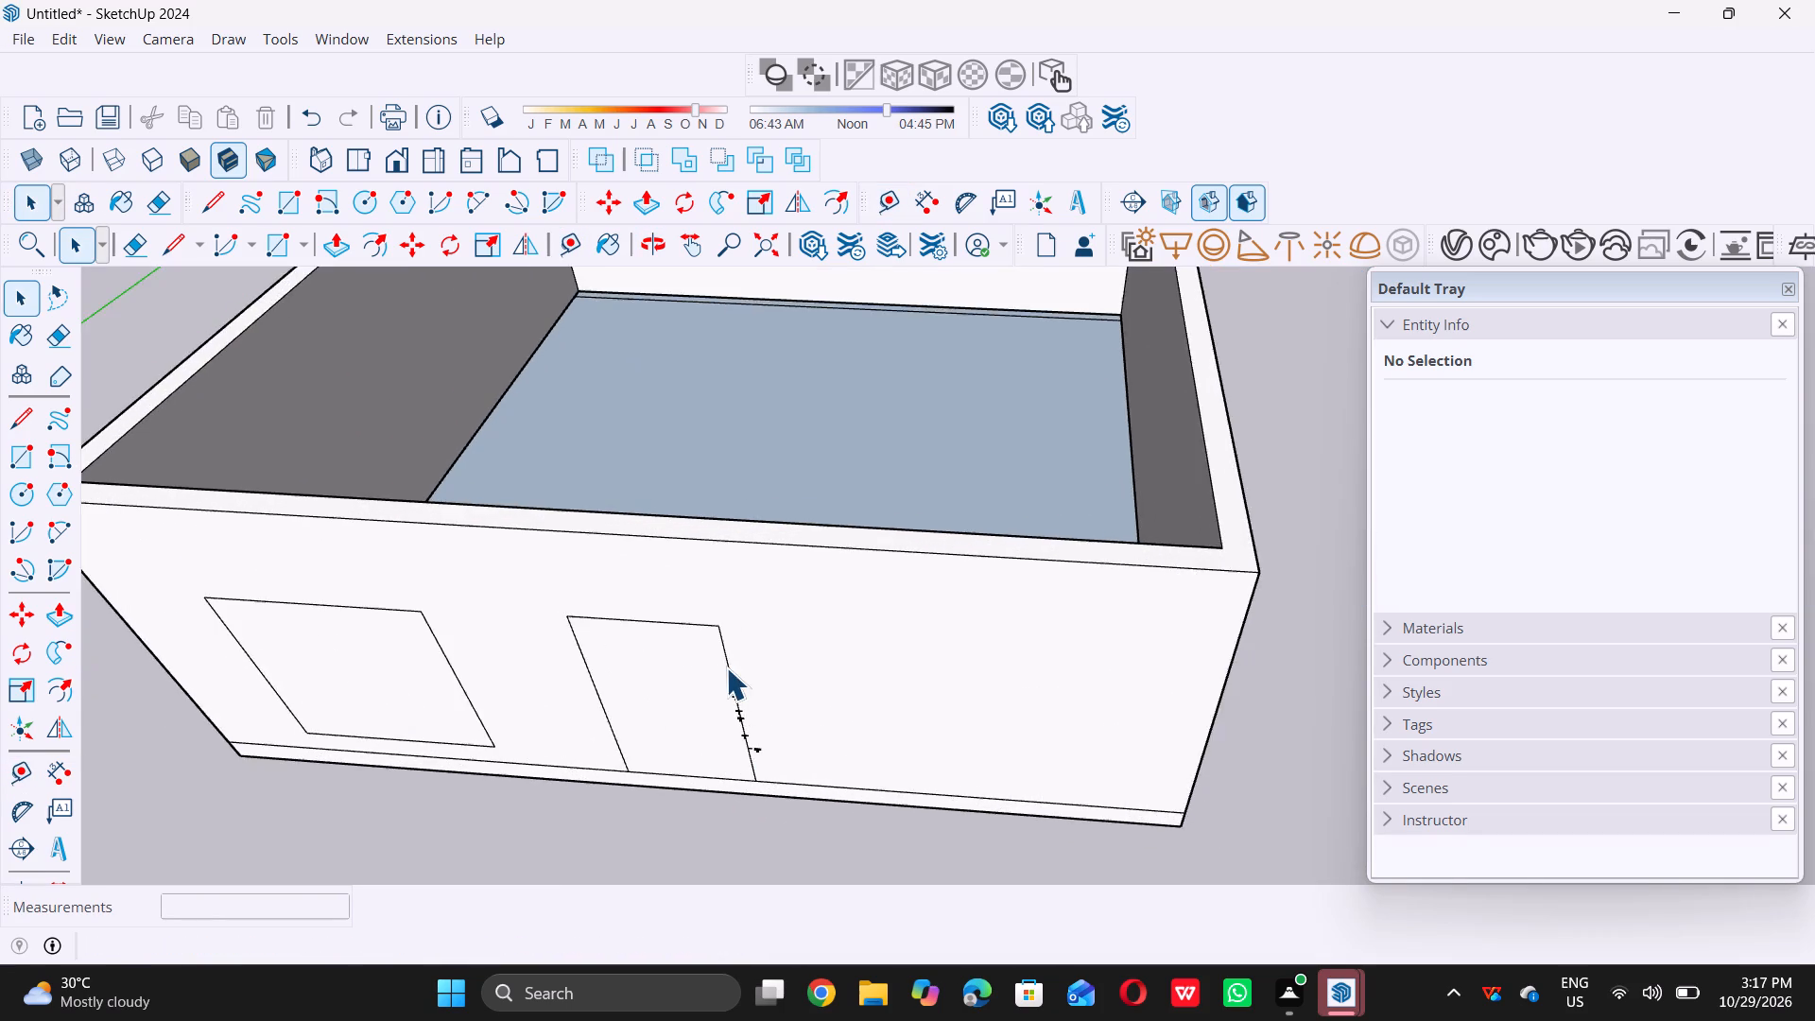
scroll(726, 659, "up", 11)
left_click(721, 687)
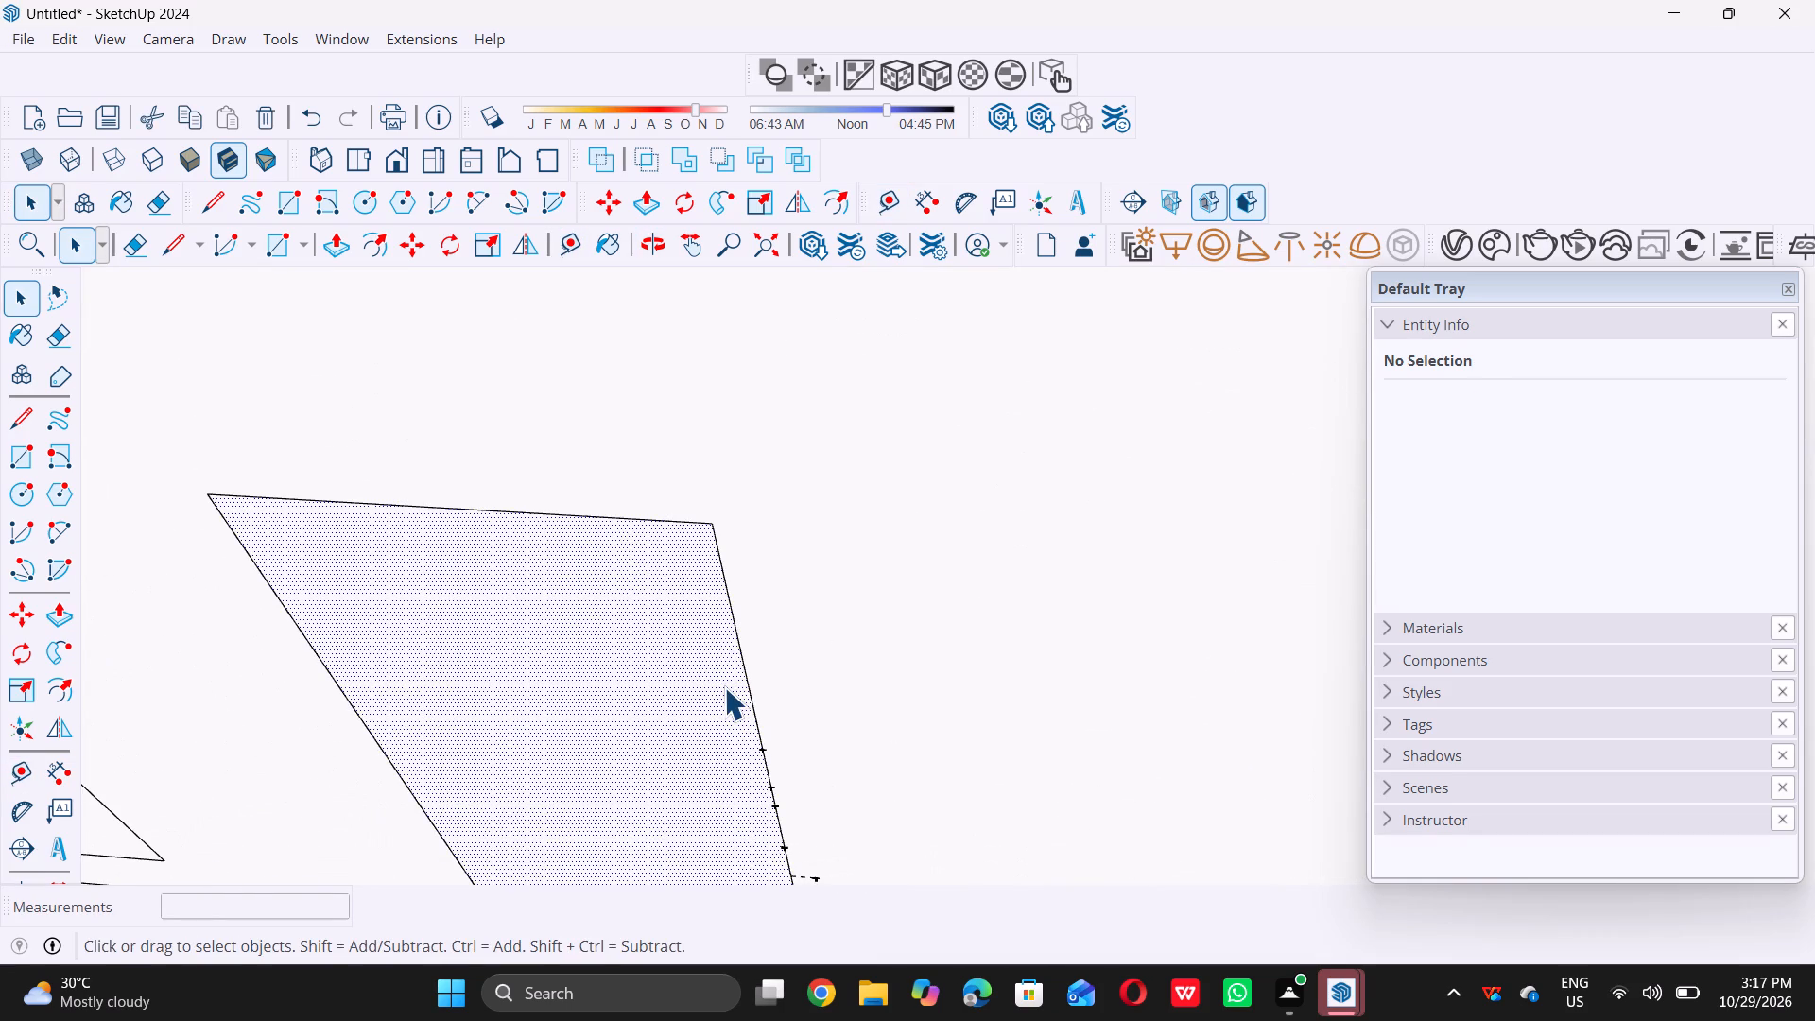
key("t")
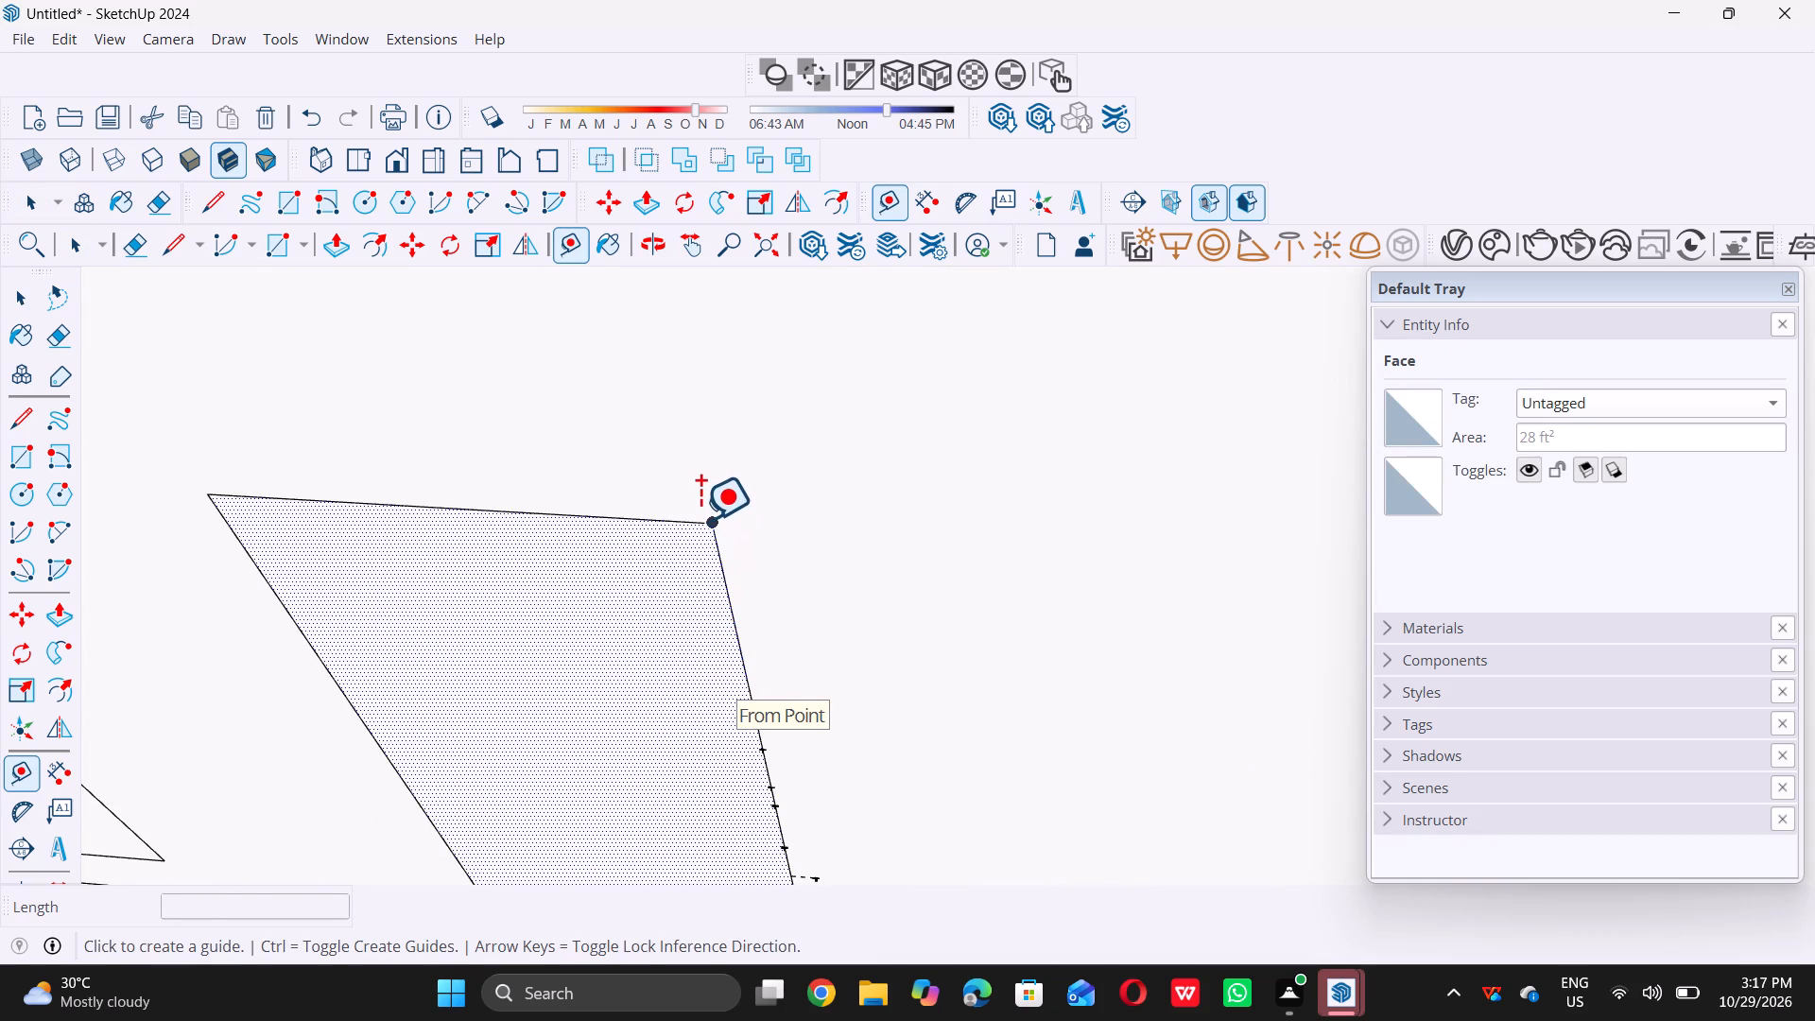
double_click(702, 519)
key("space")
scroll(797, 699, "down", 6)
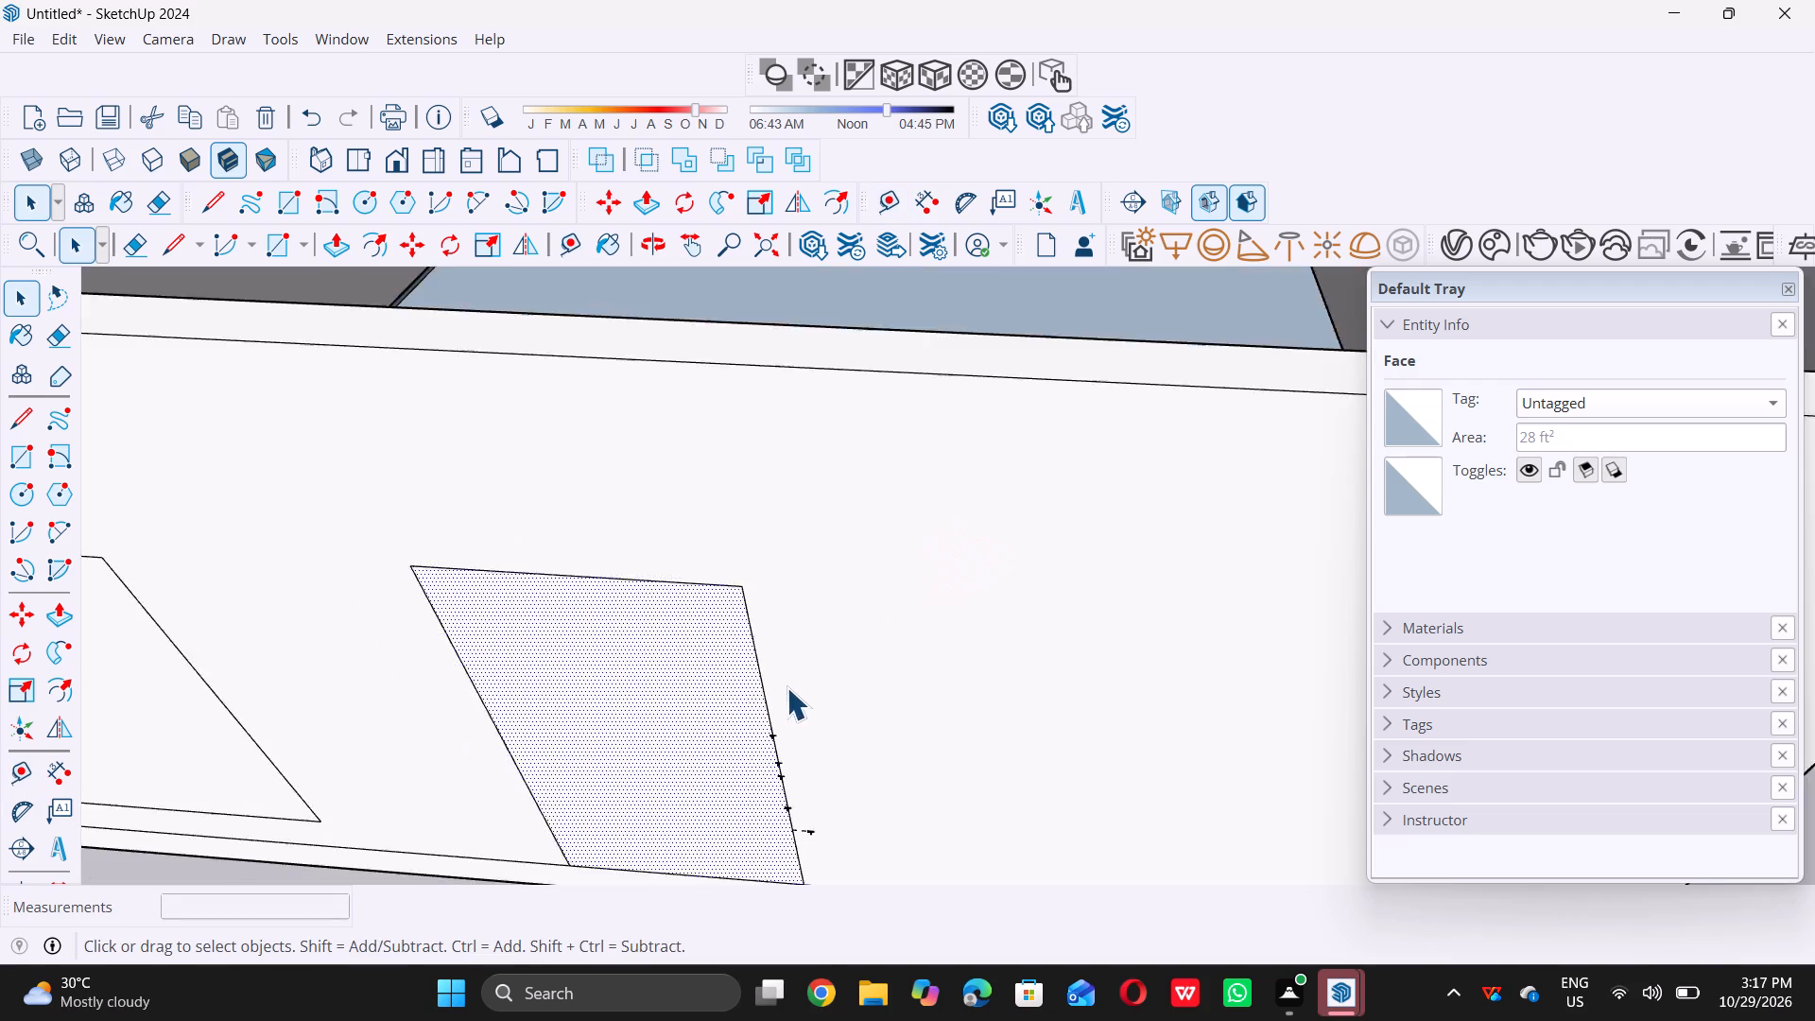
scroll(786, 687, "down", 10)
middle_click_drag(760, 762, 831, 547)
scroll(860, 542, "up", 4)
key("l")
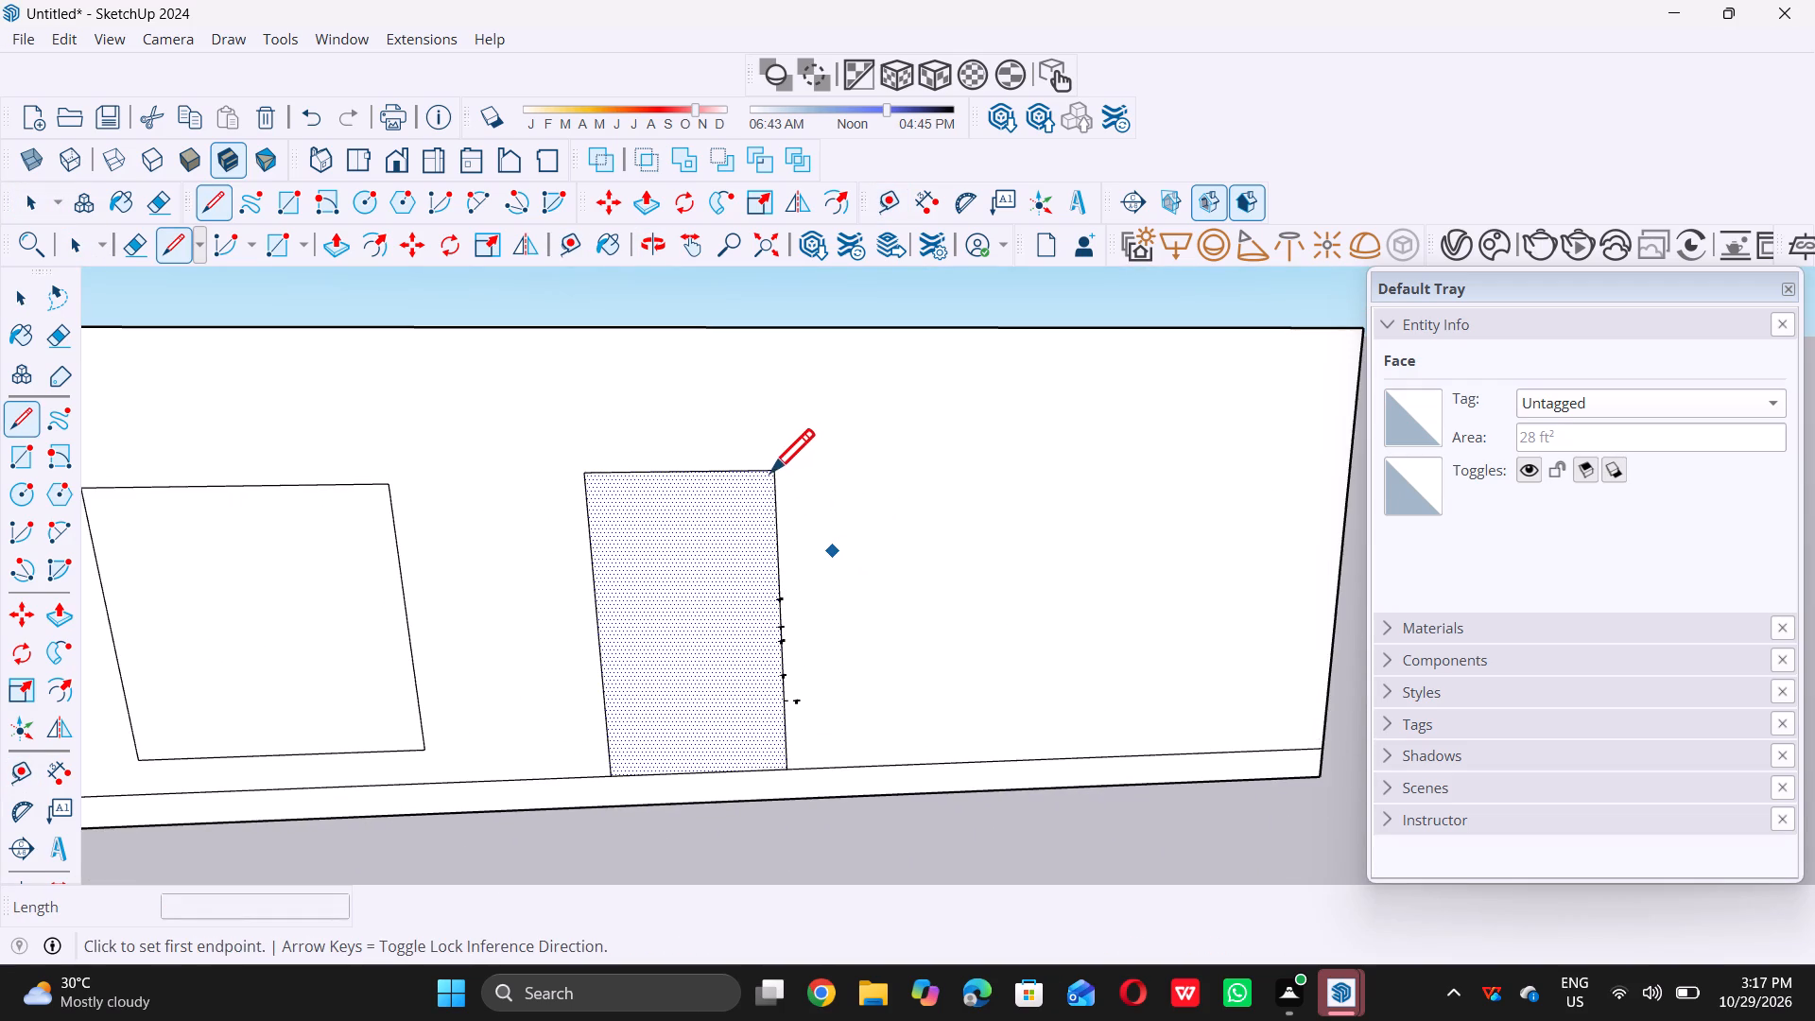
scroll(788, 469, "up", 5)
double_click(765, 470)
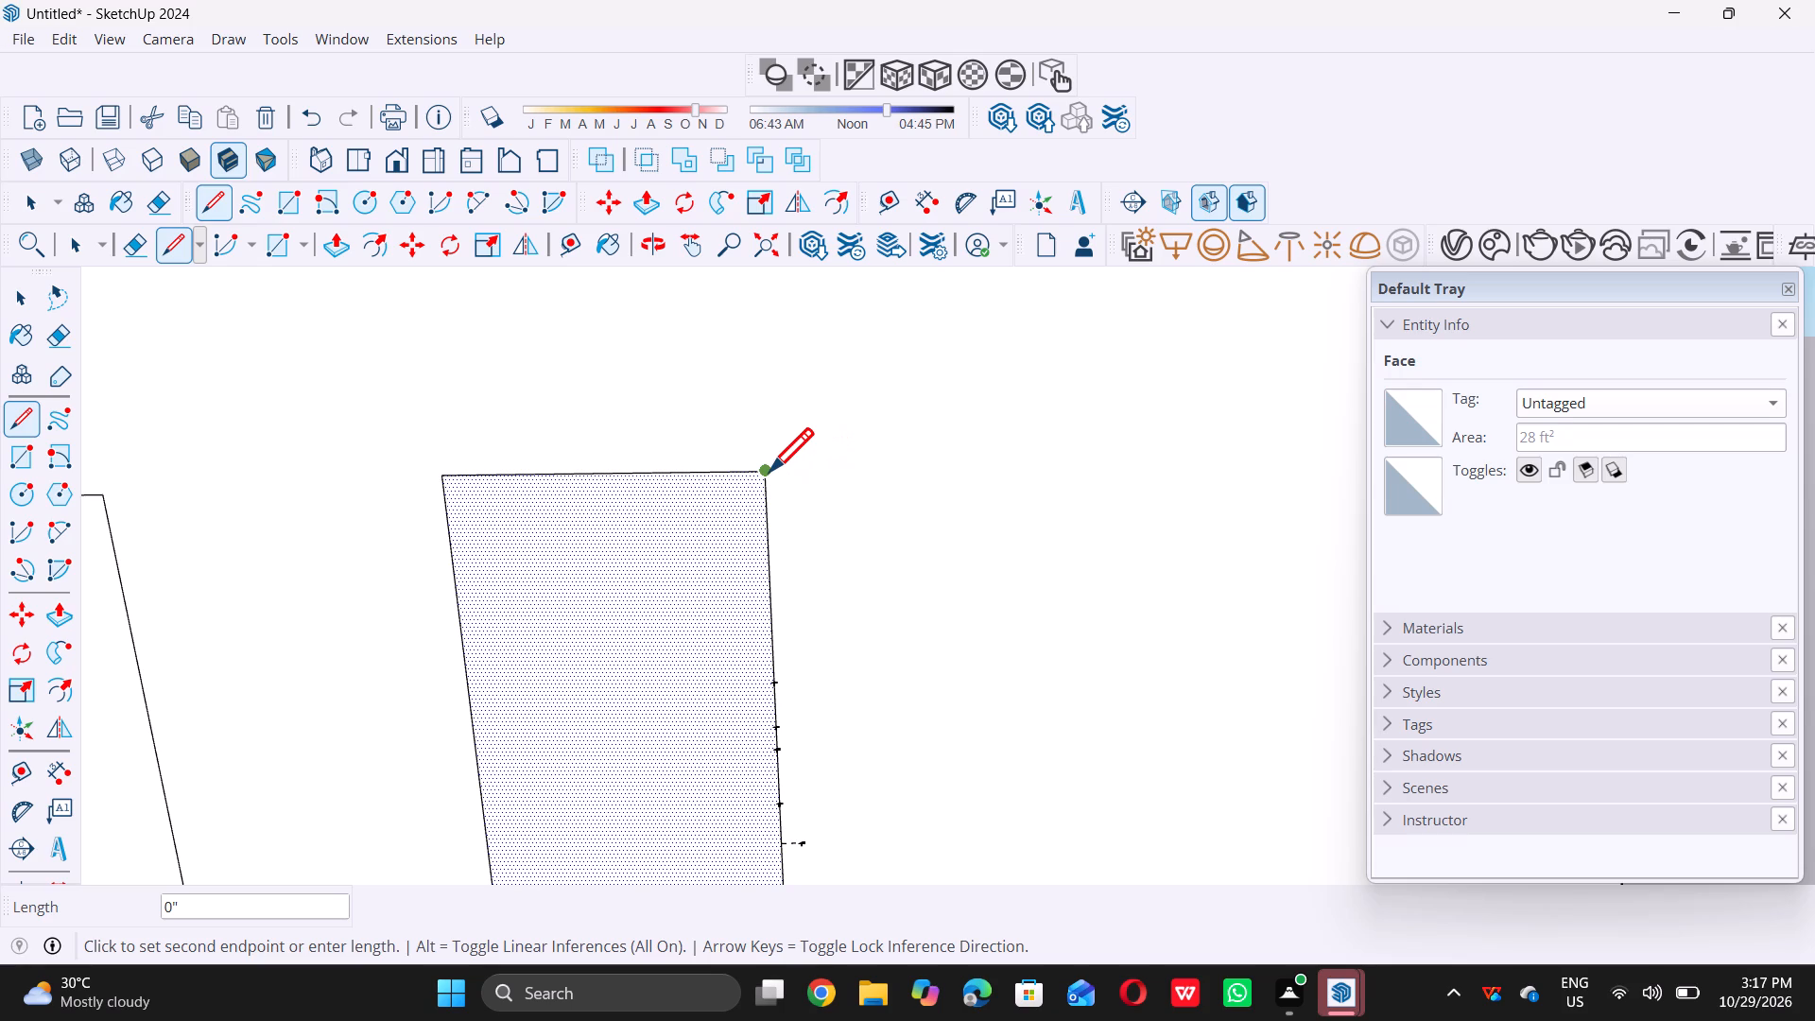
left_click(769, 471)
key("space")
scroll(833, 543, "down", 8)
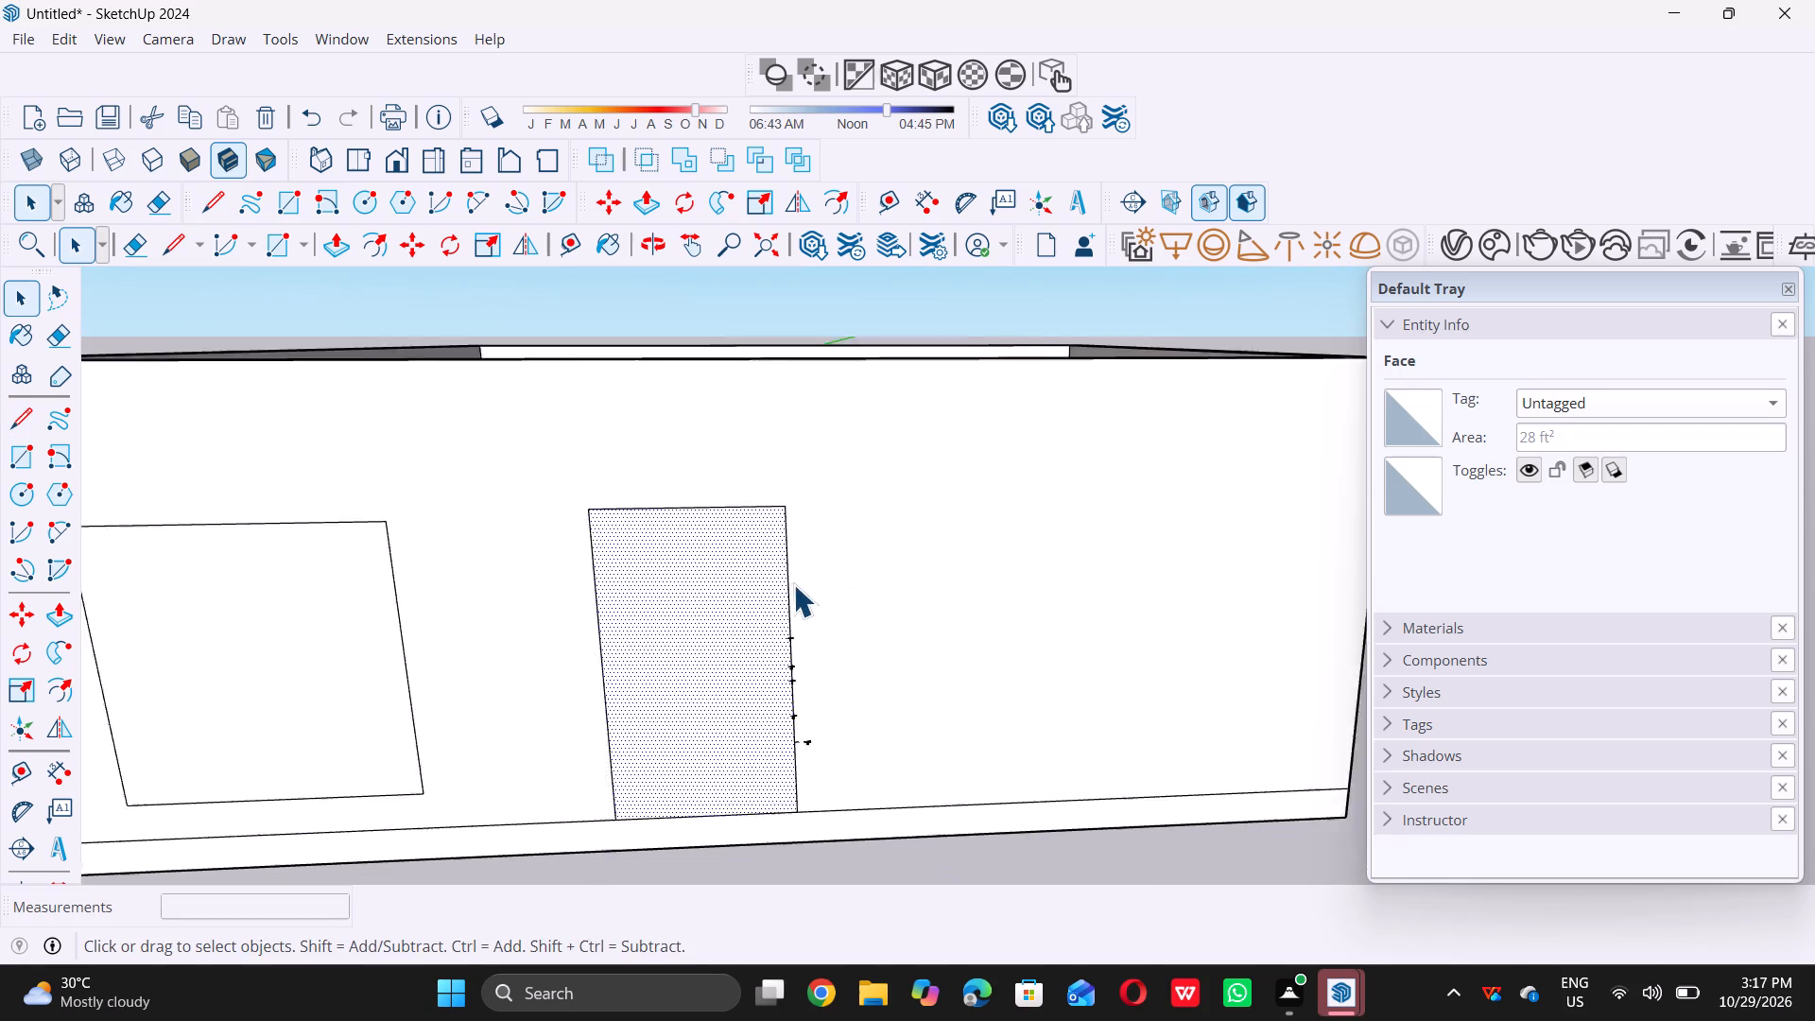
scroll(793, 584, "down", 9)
Clear the selection and undo the stray short guides along the door rectangle's right edge.
triple_click(849, 753)
left_click(853, 755)
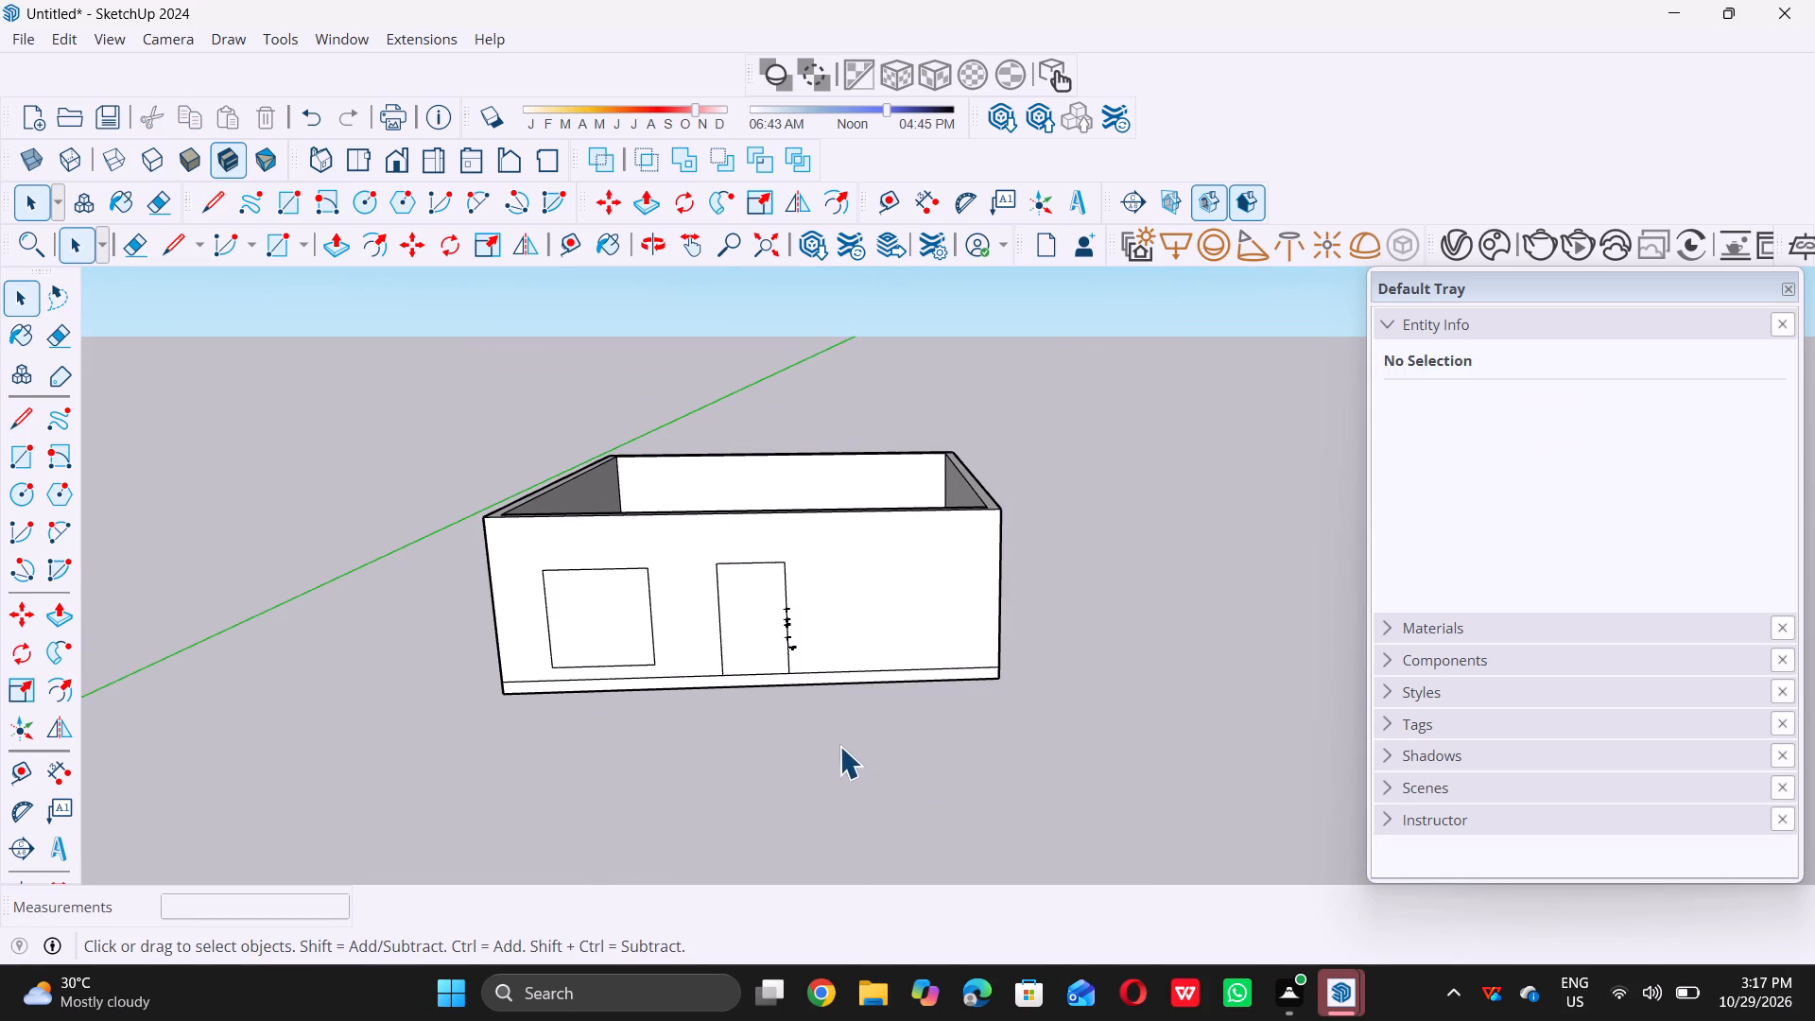
key("ctrl+z")
key("ctrl+z")
key("ctrl+z")
key("ctrl+z")
key("ctrl+z")
Place a short horizontal guide, about 6 1/2" long, from the upper part of the door rectangle's right edge.
scroll(839, 518, "up", 4)
middle_click_drag(775, 674, 774, 622)
scroll(774, 621, "up", 3)
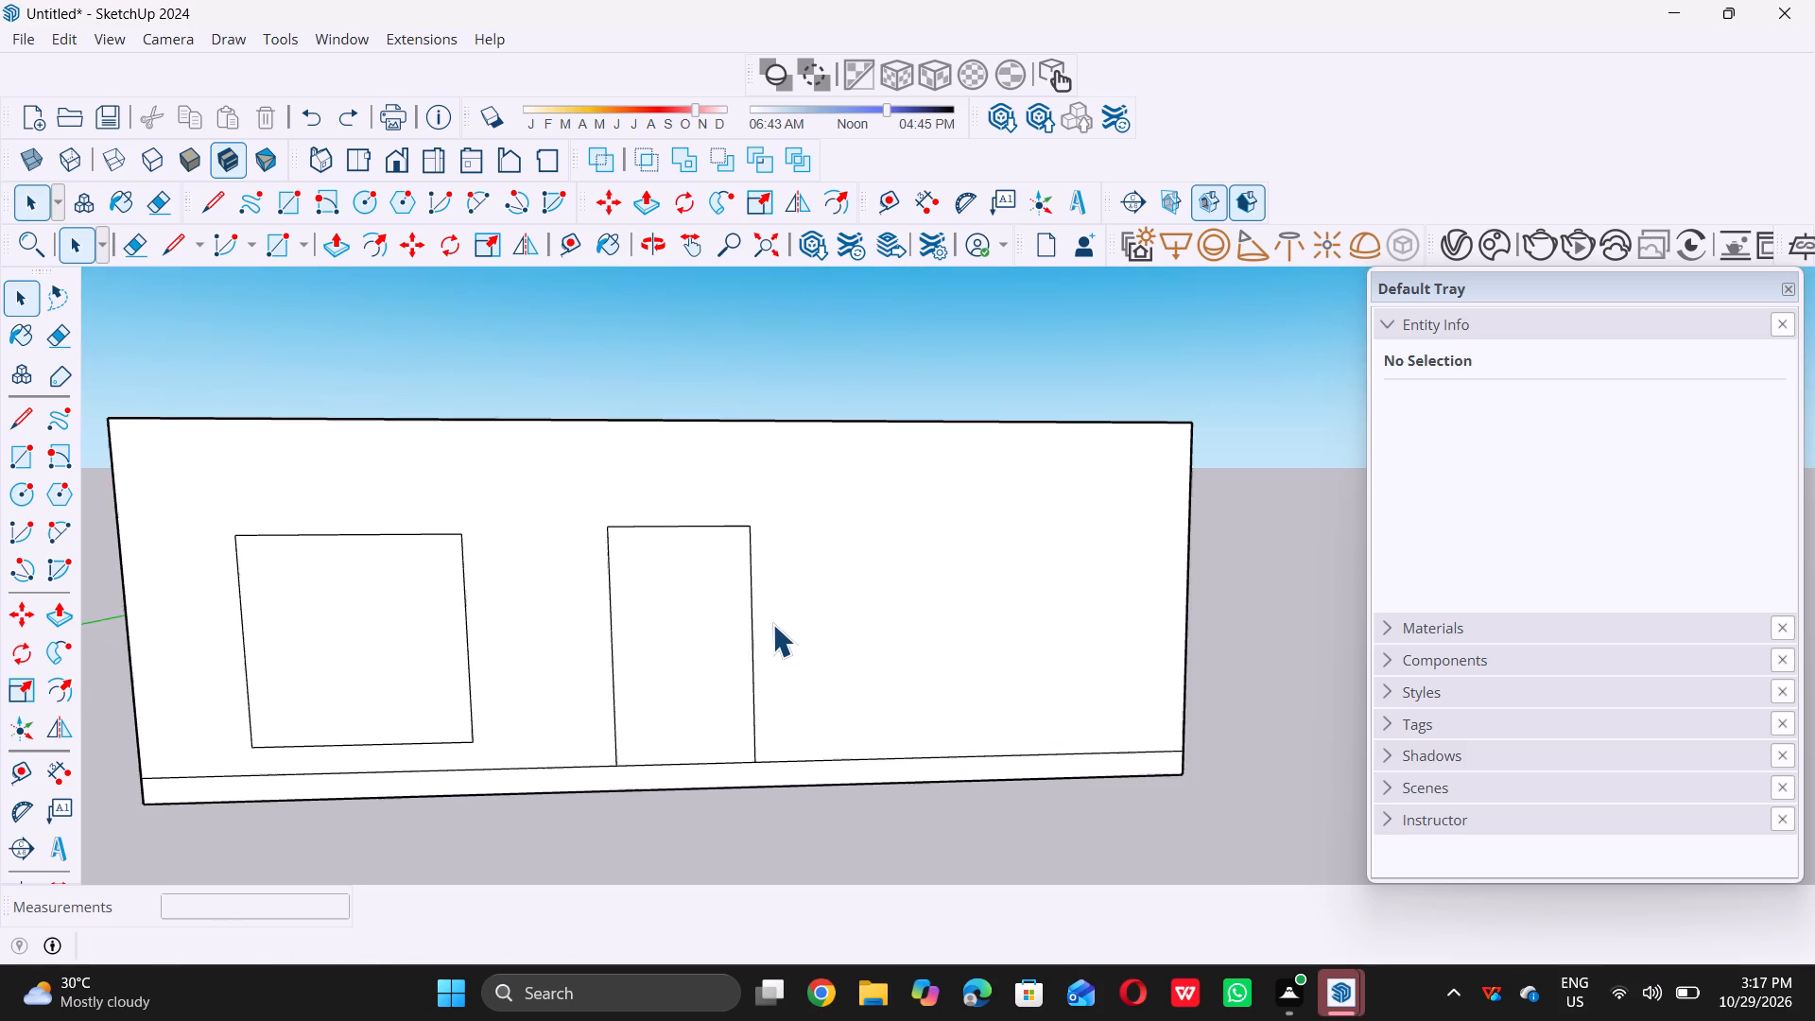
scroll(772, 624, "up", 2)
key("t")
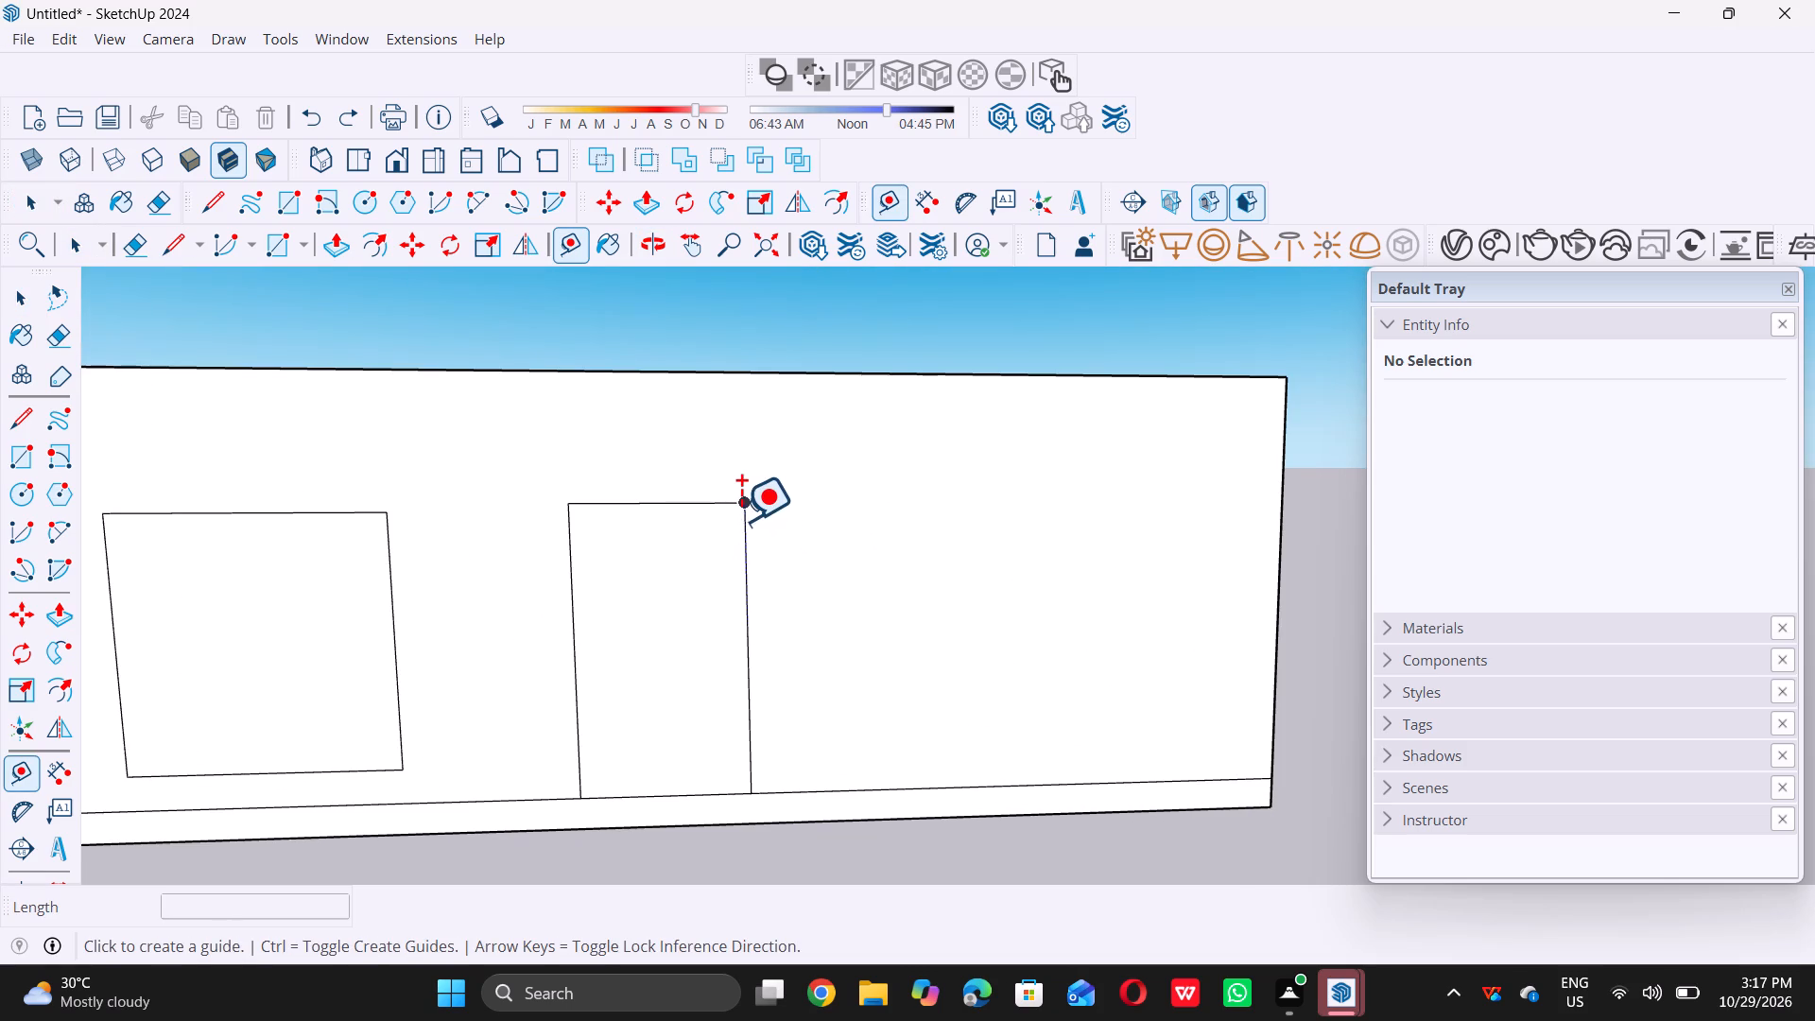
left_click(736, 497)
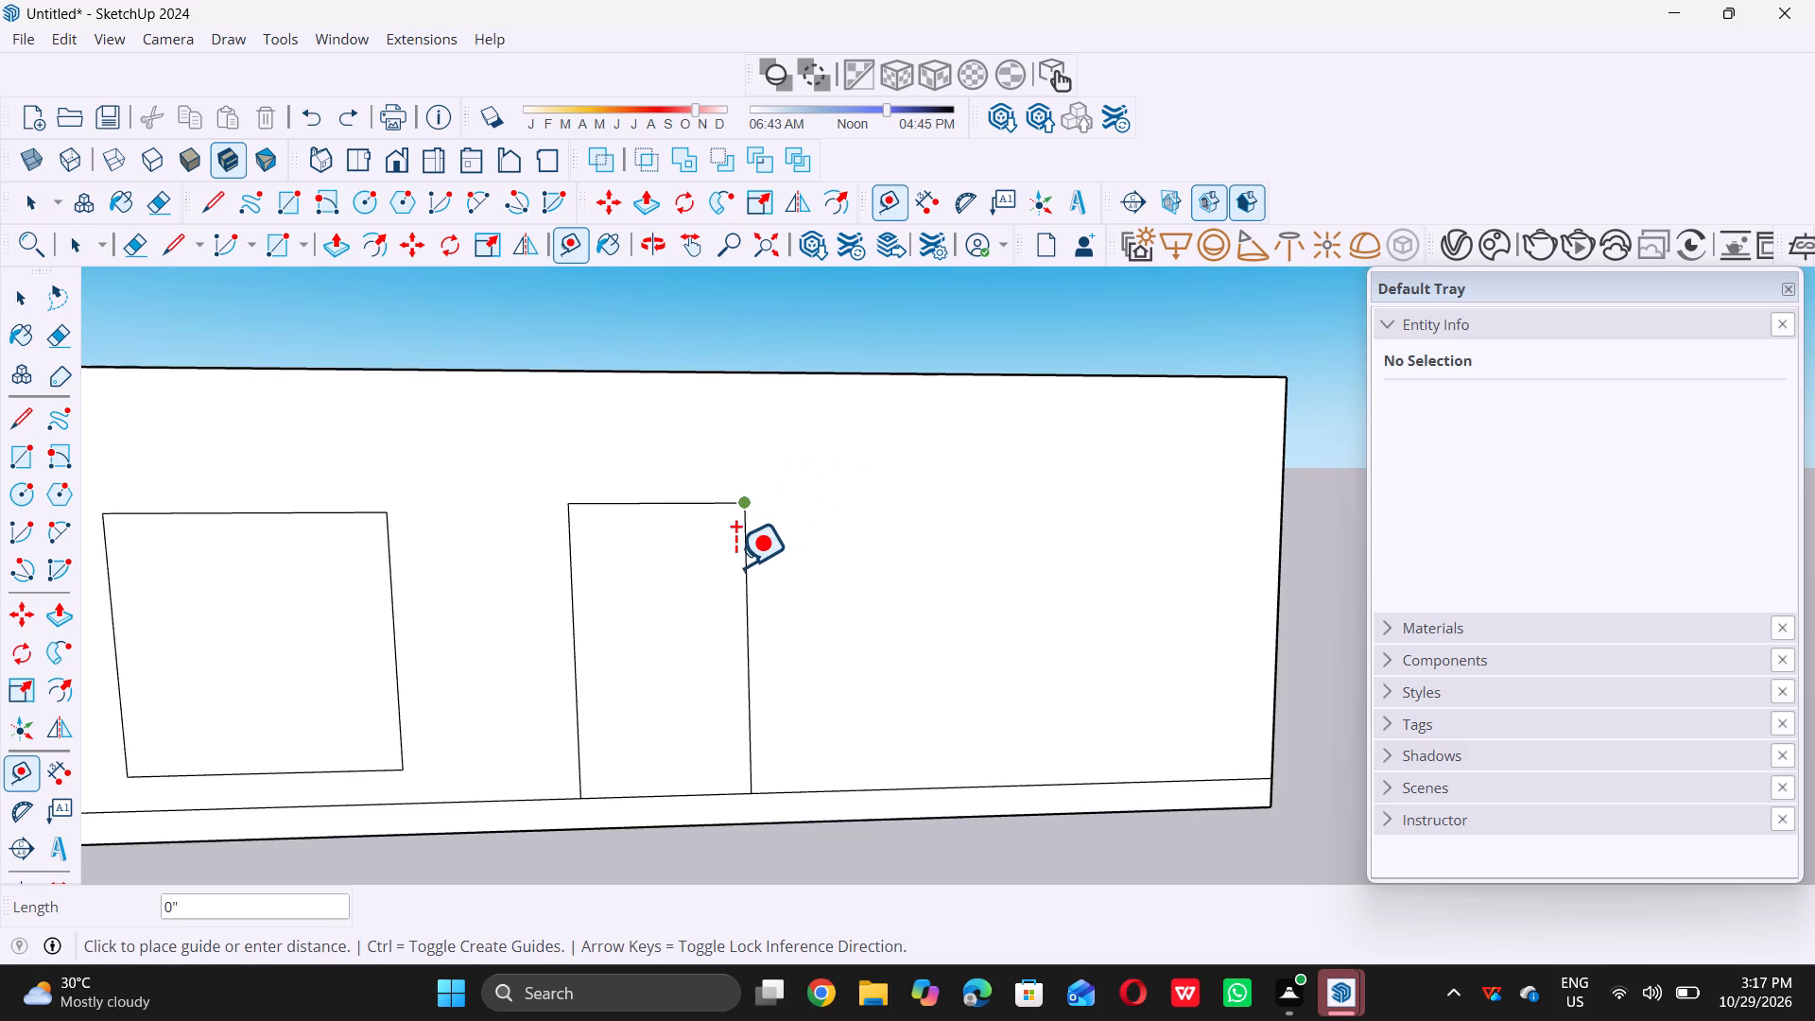
left_click(737, 572)
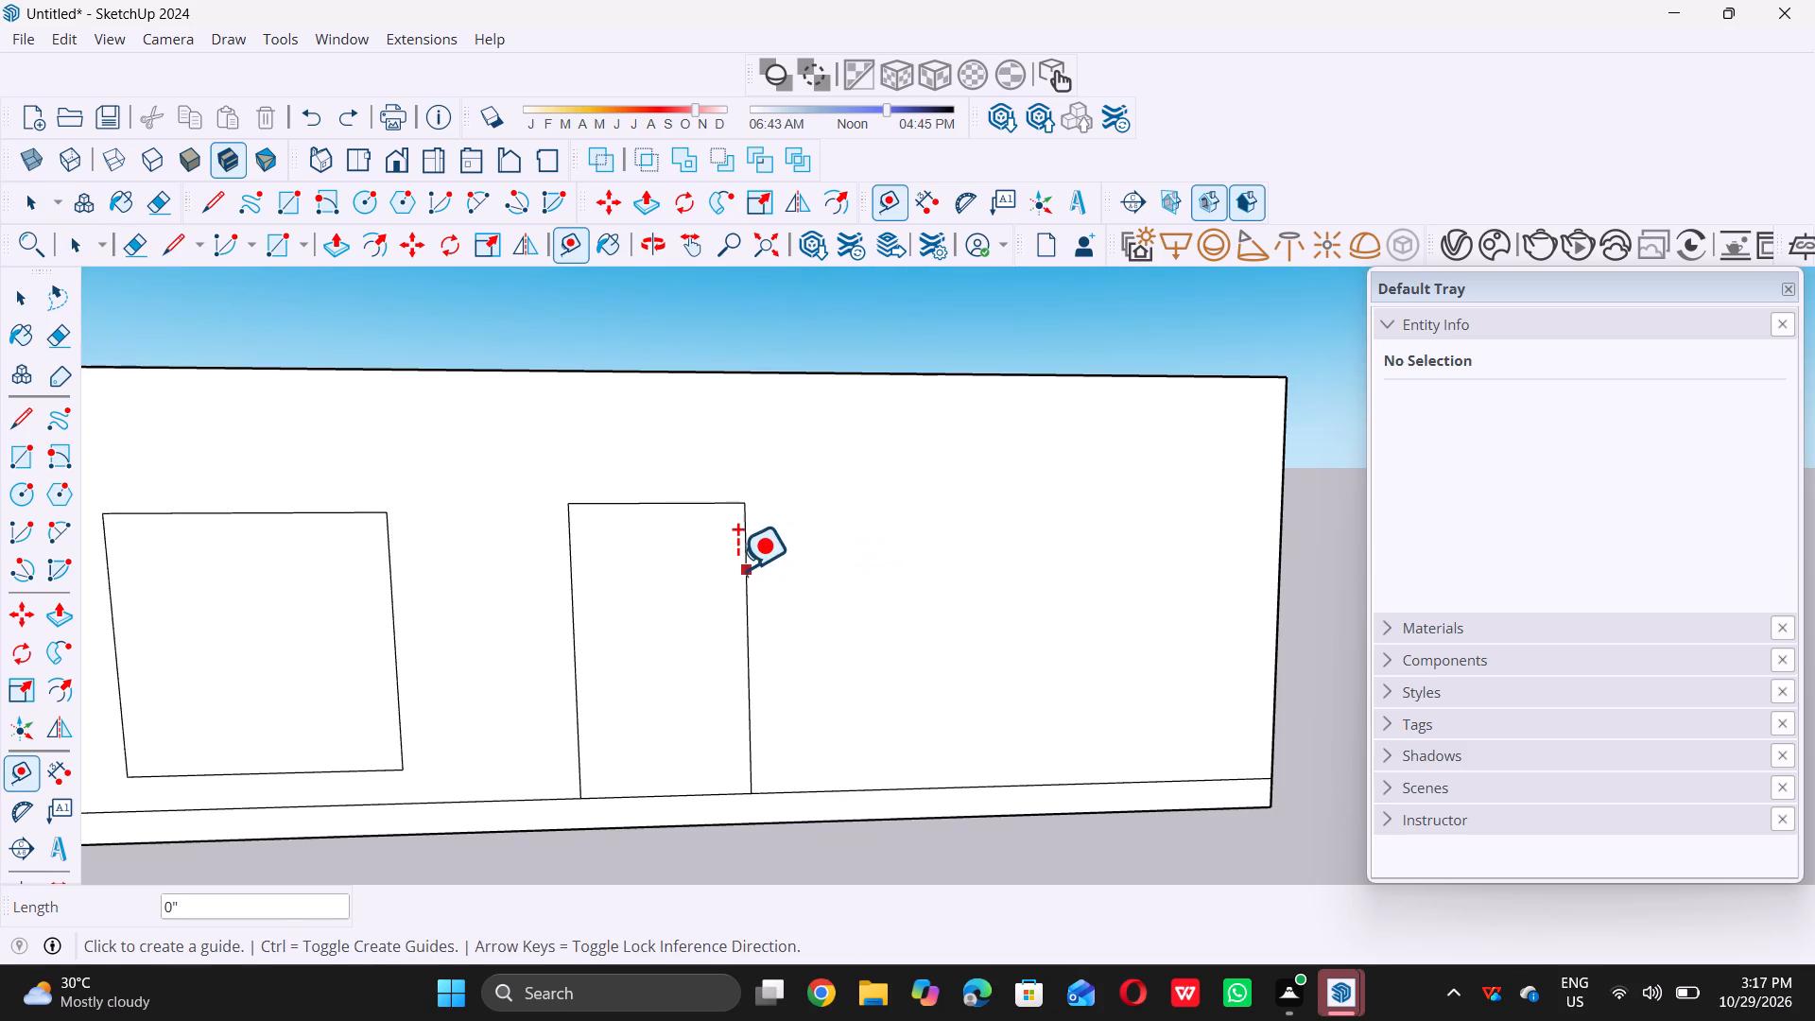
left_click_drag(734, 565, 781, 578)
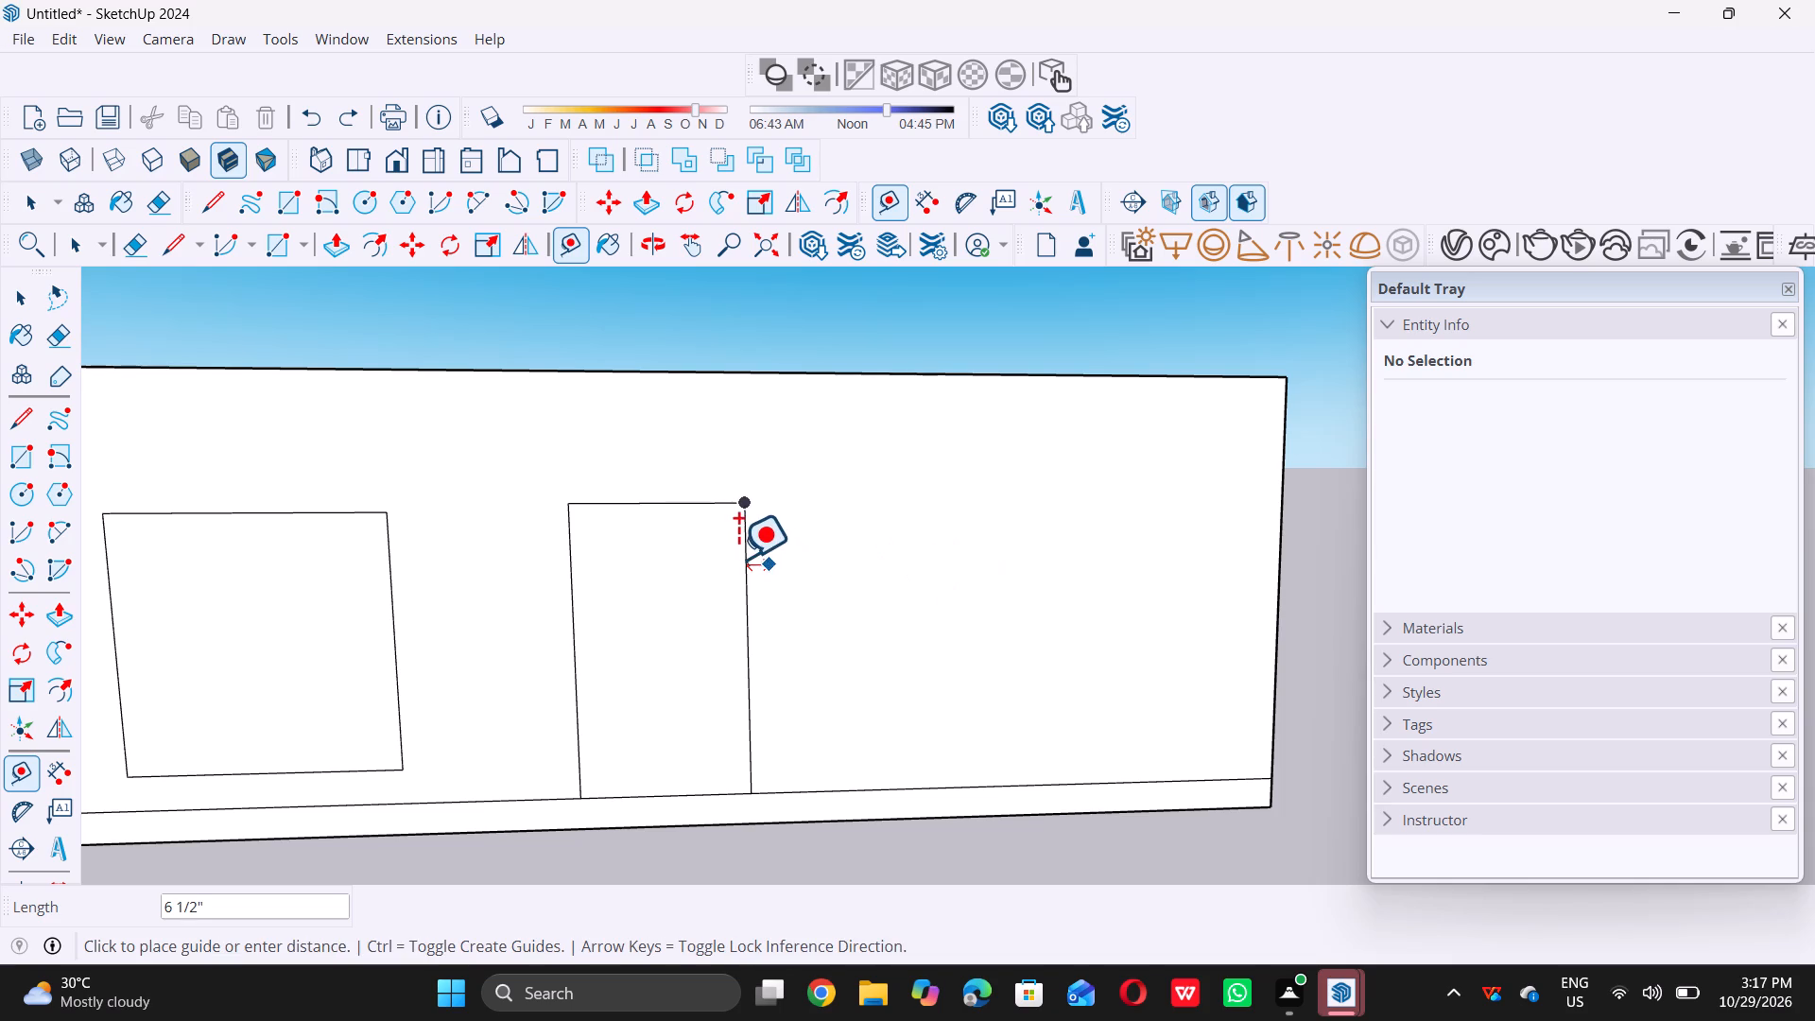
left_click_drag(759, 562, 898, 564)
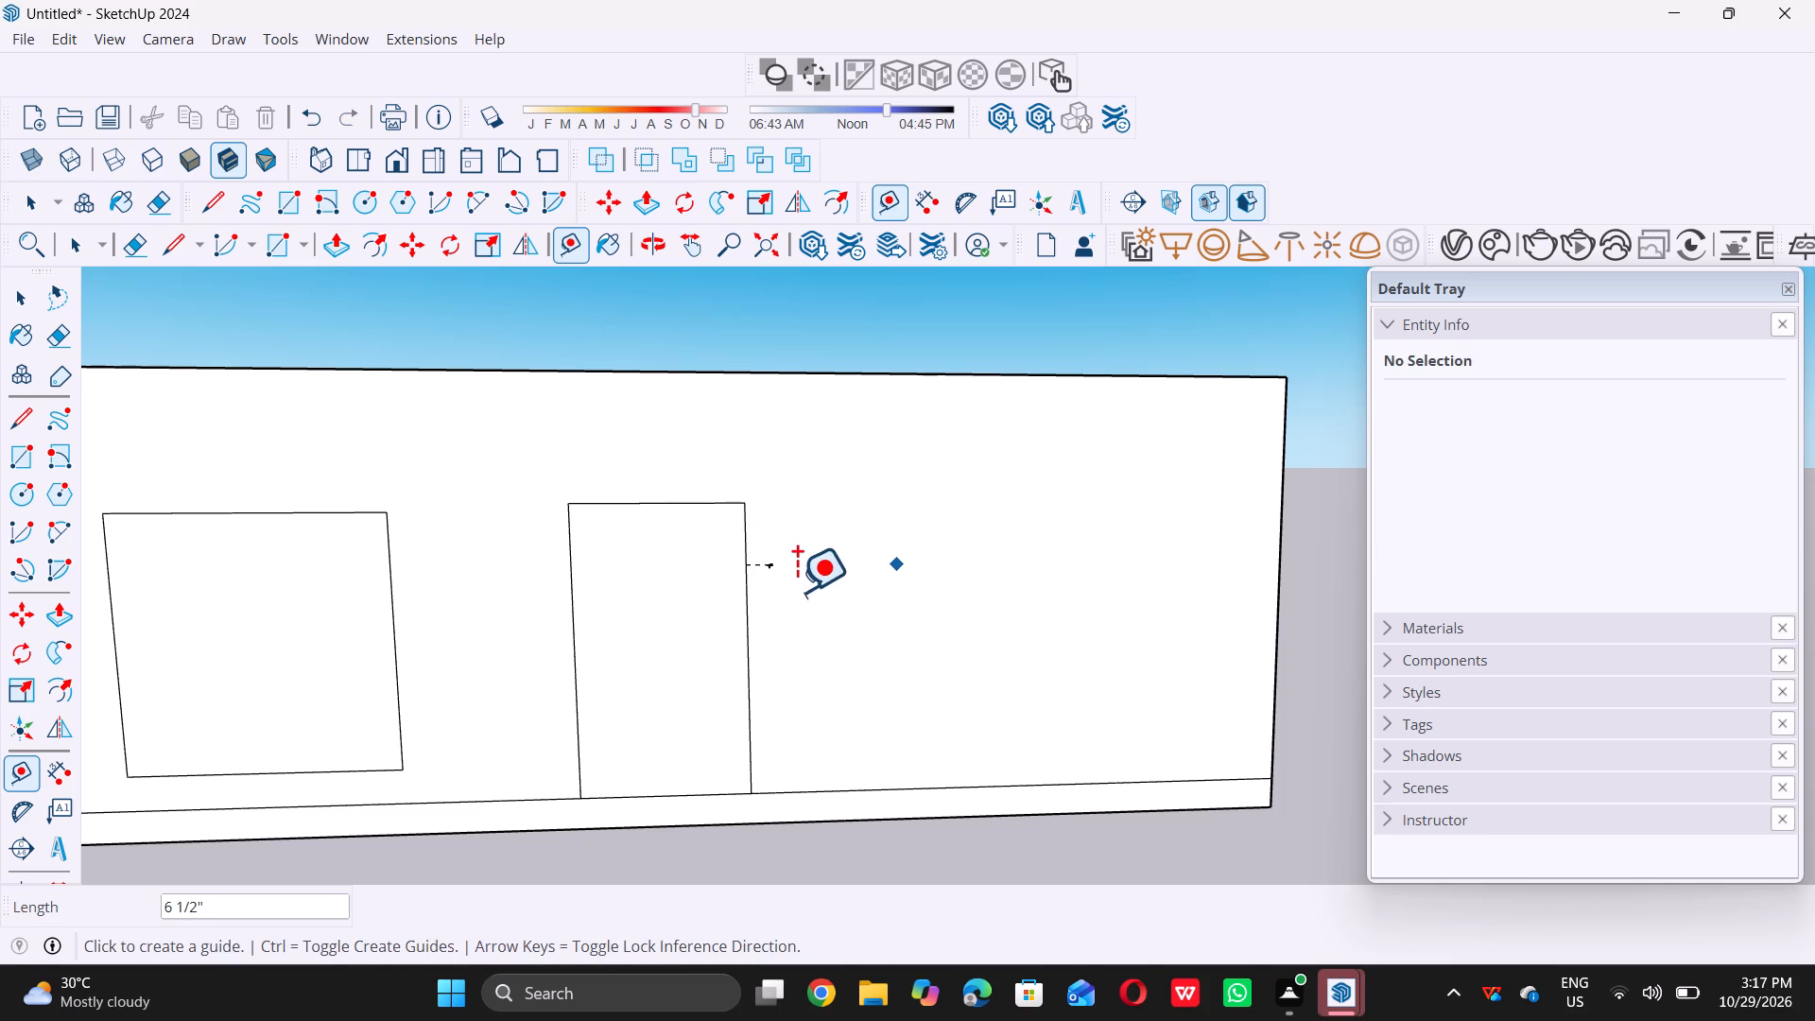
Place another very short guide lower down on the door rectangle's right edge.
left_click(741, 693)
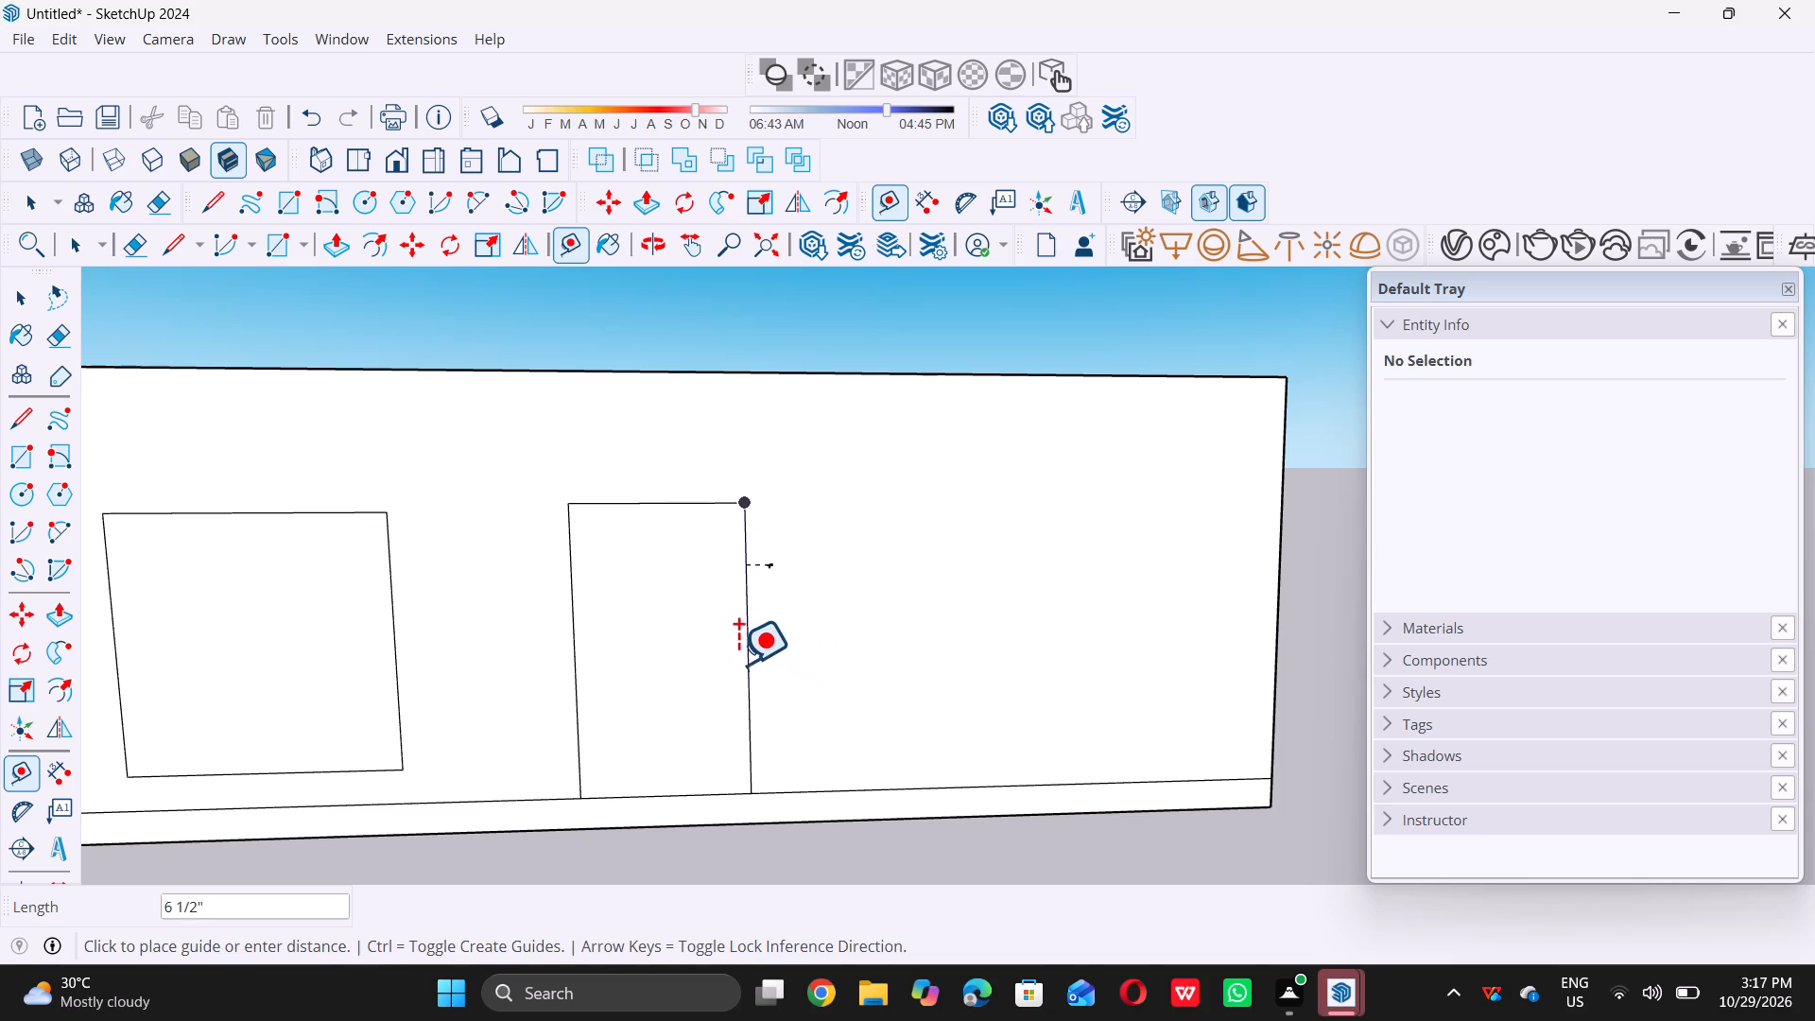
left_click(739, 664)
left_click_drag(739, 665, 807, 676)
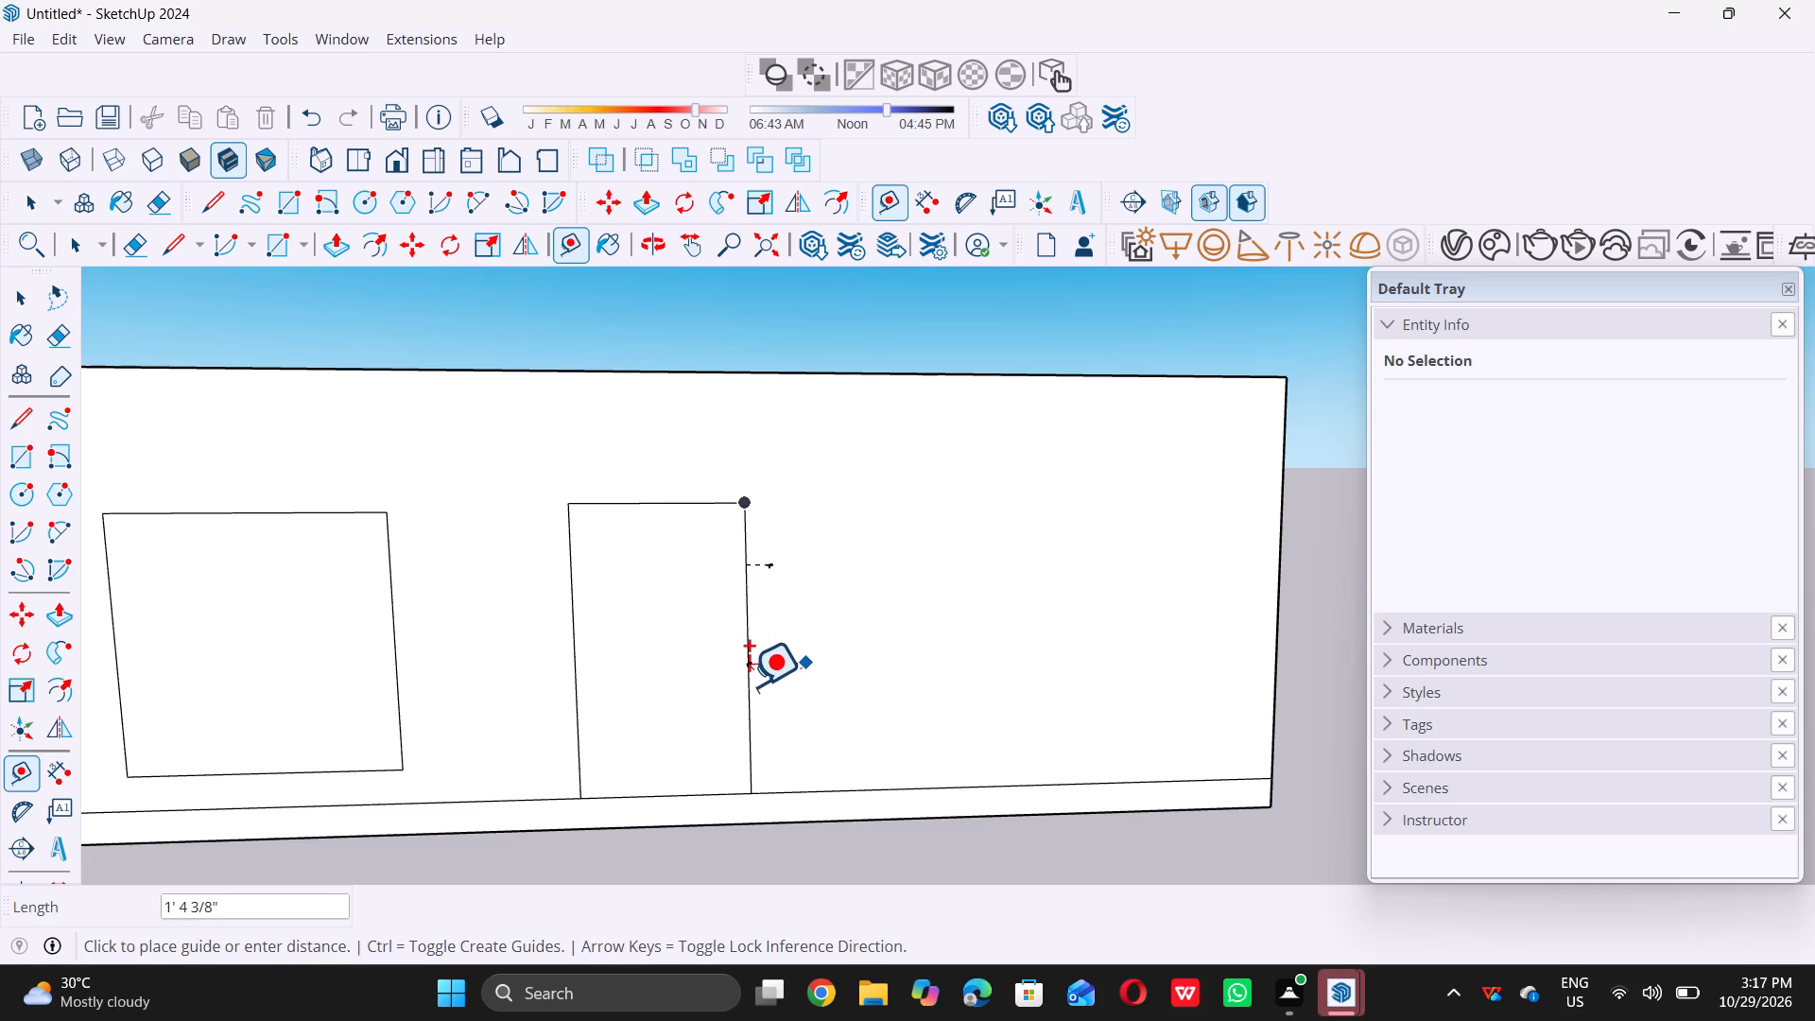
key("space")
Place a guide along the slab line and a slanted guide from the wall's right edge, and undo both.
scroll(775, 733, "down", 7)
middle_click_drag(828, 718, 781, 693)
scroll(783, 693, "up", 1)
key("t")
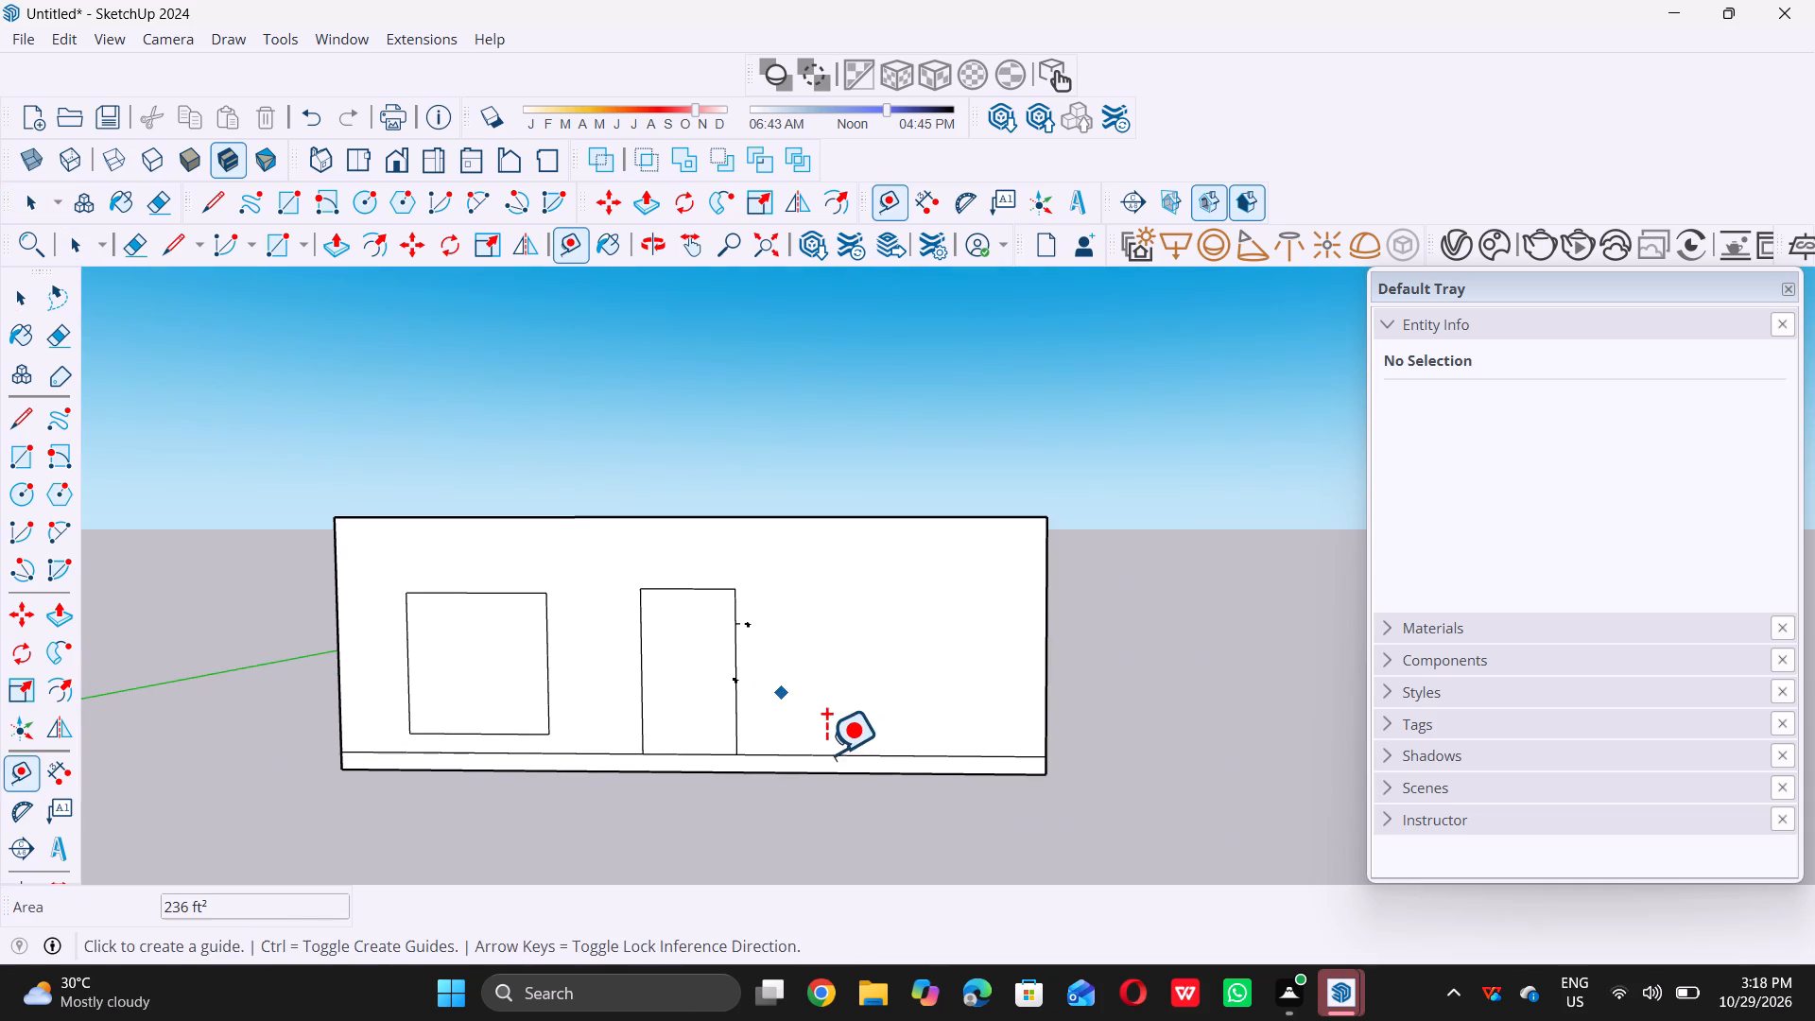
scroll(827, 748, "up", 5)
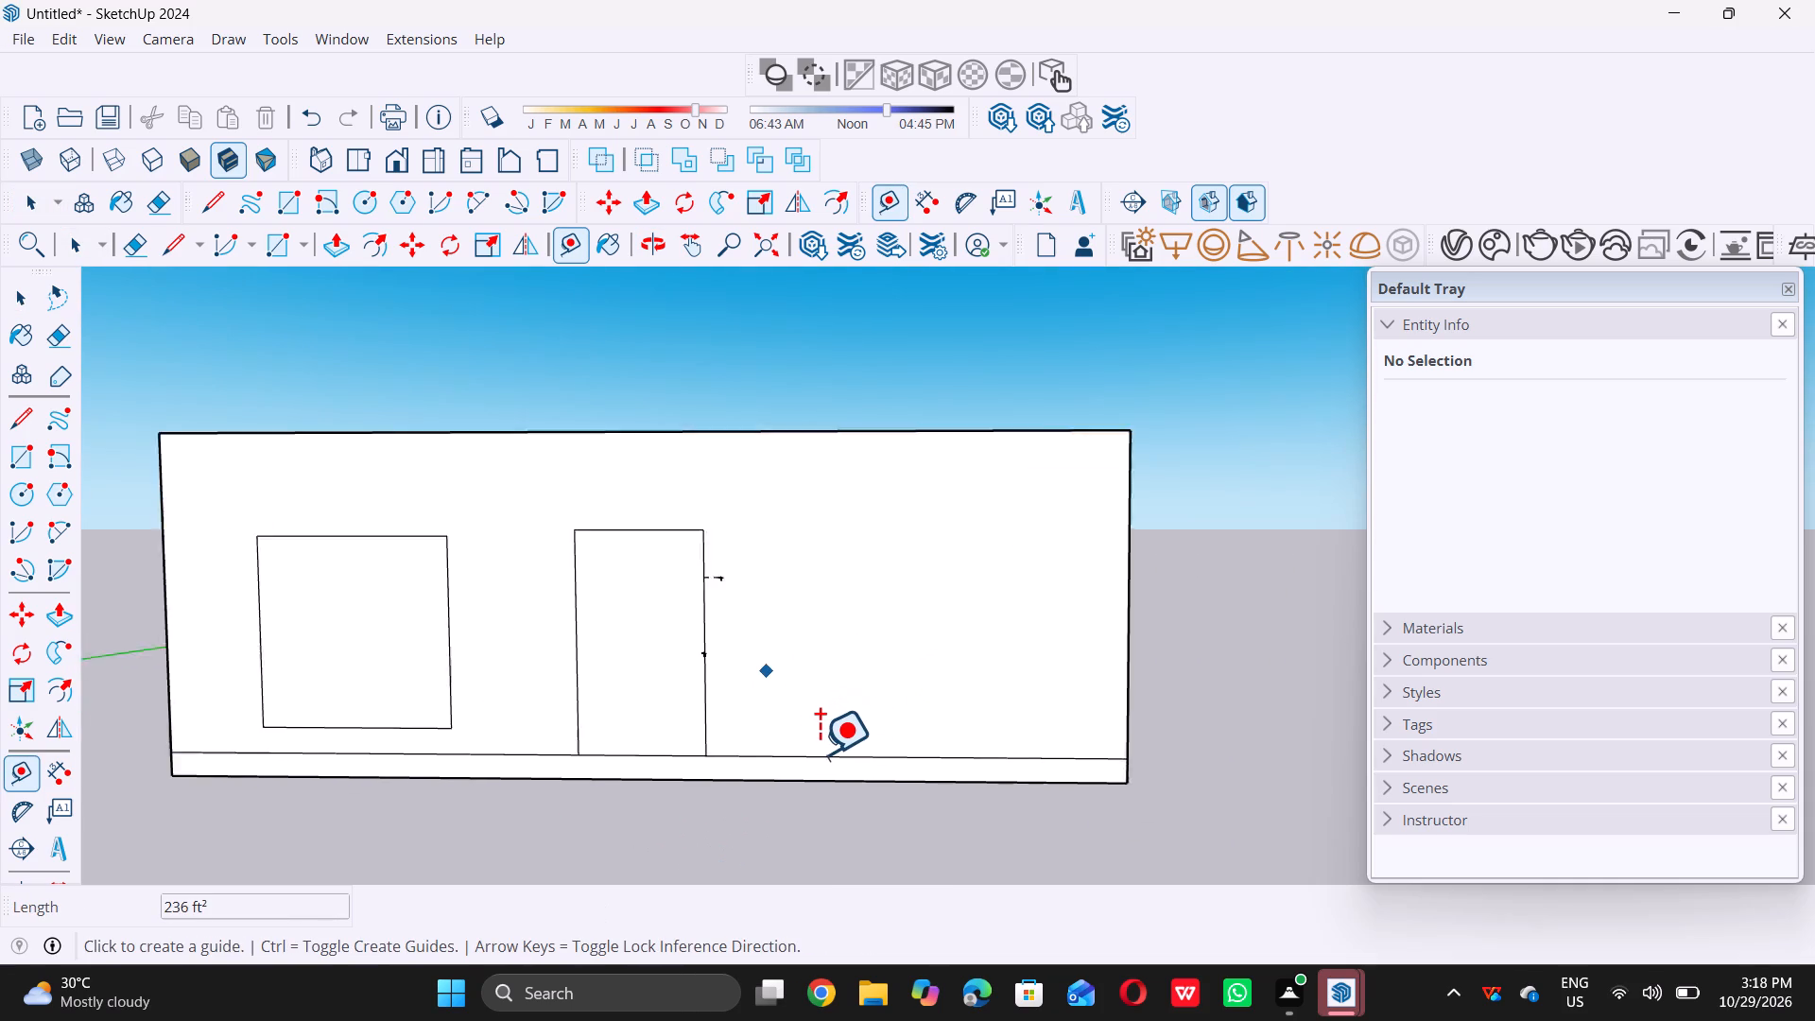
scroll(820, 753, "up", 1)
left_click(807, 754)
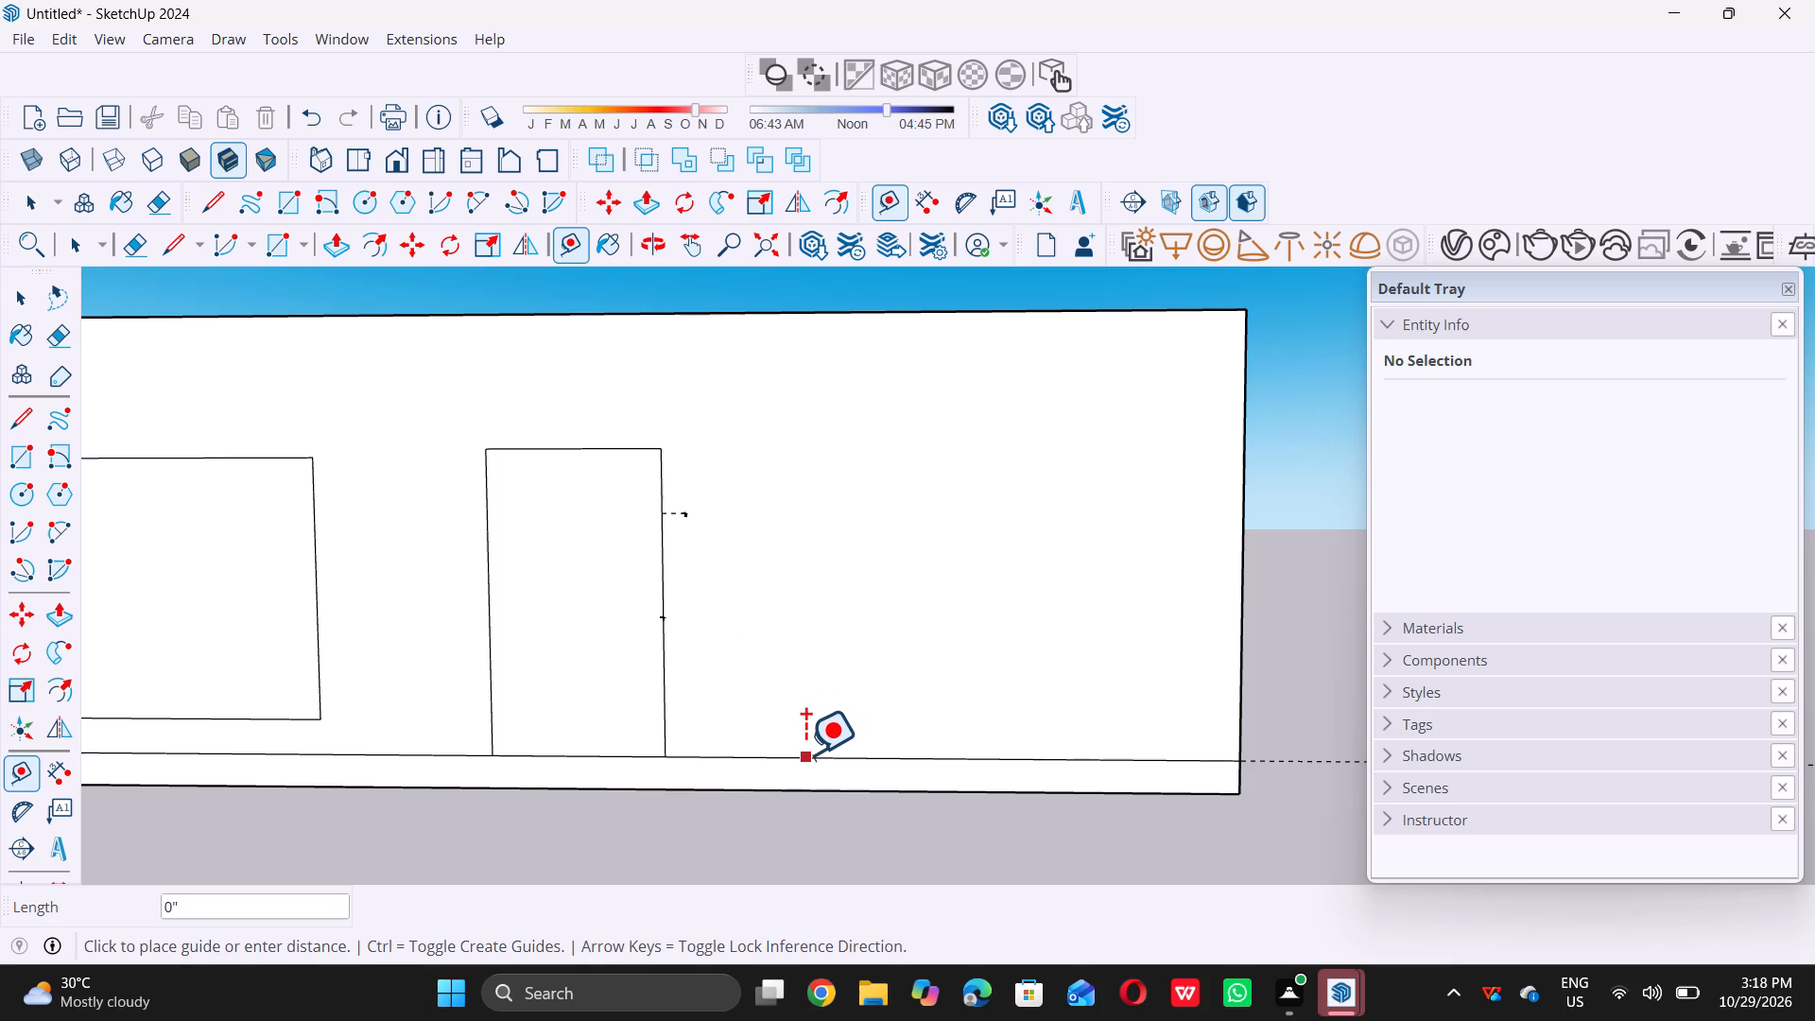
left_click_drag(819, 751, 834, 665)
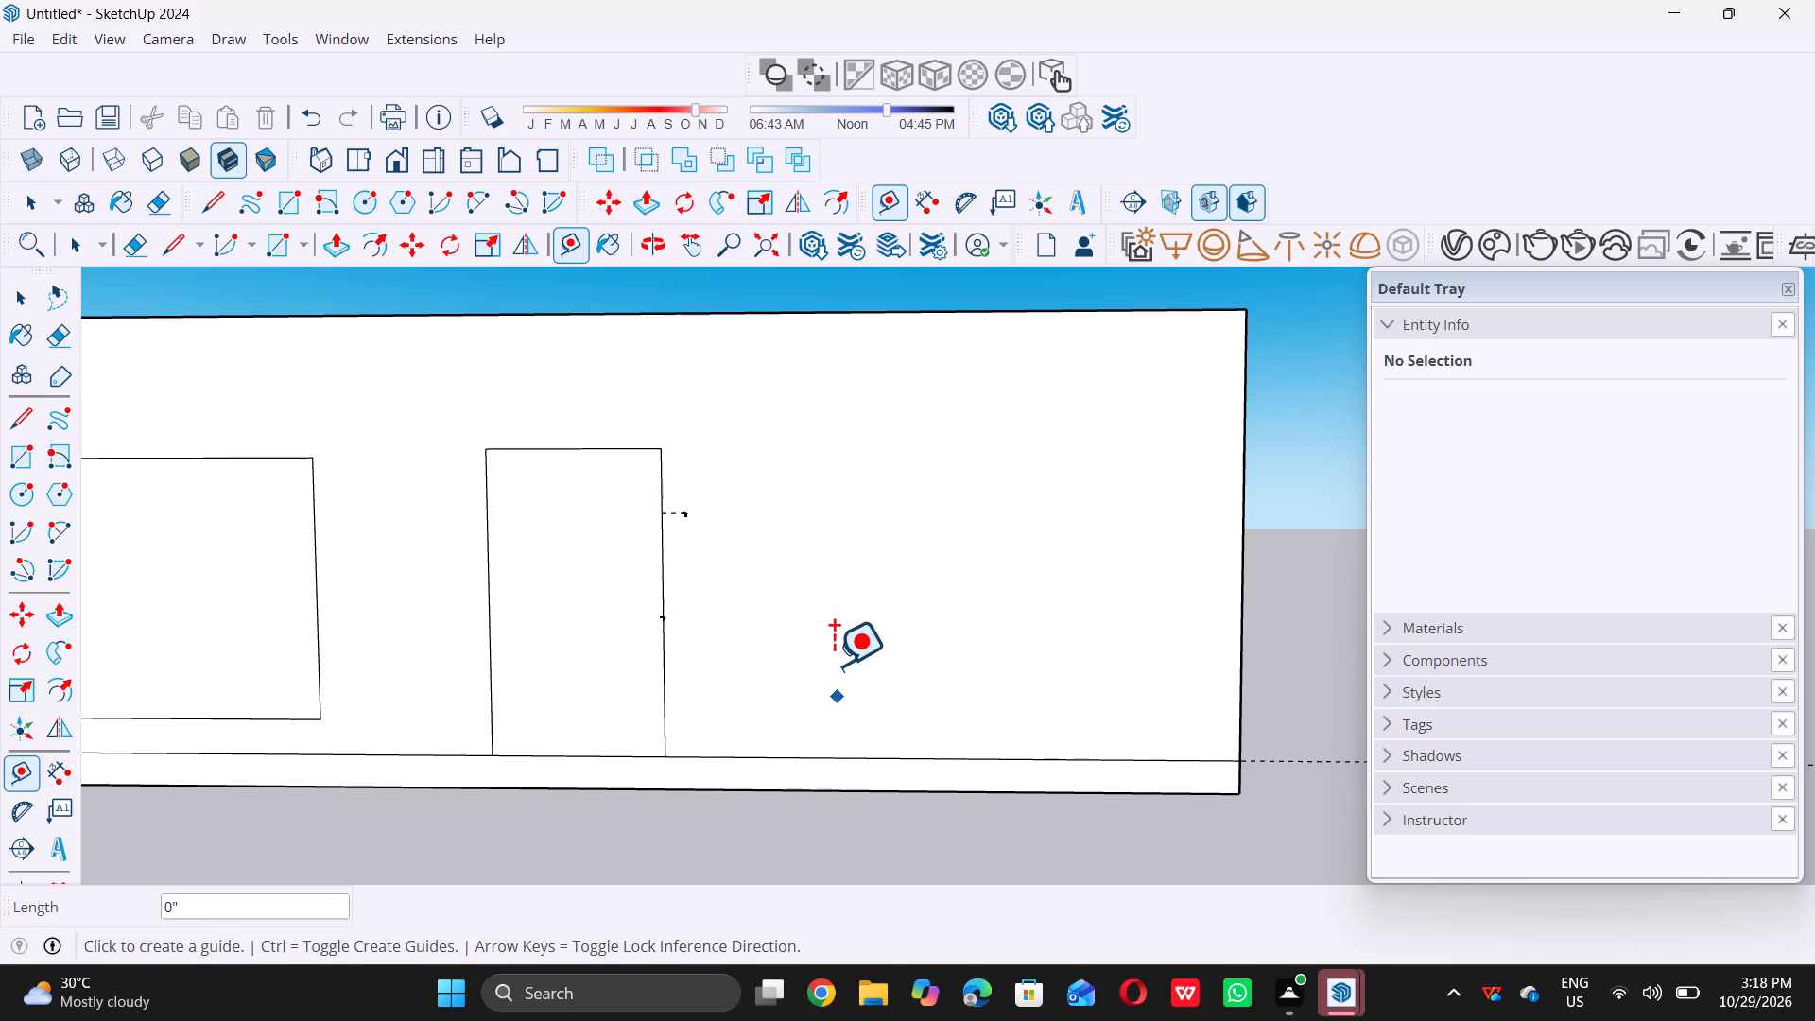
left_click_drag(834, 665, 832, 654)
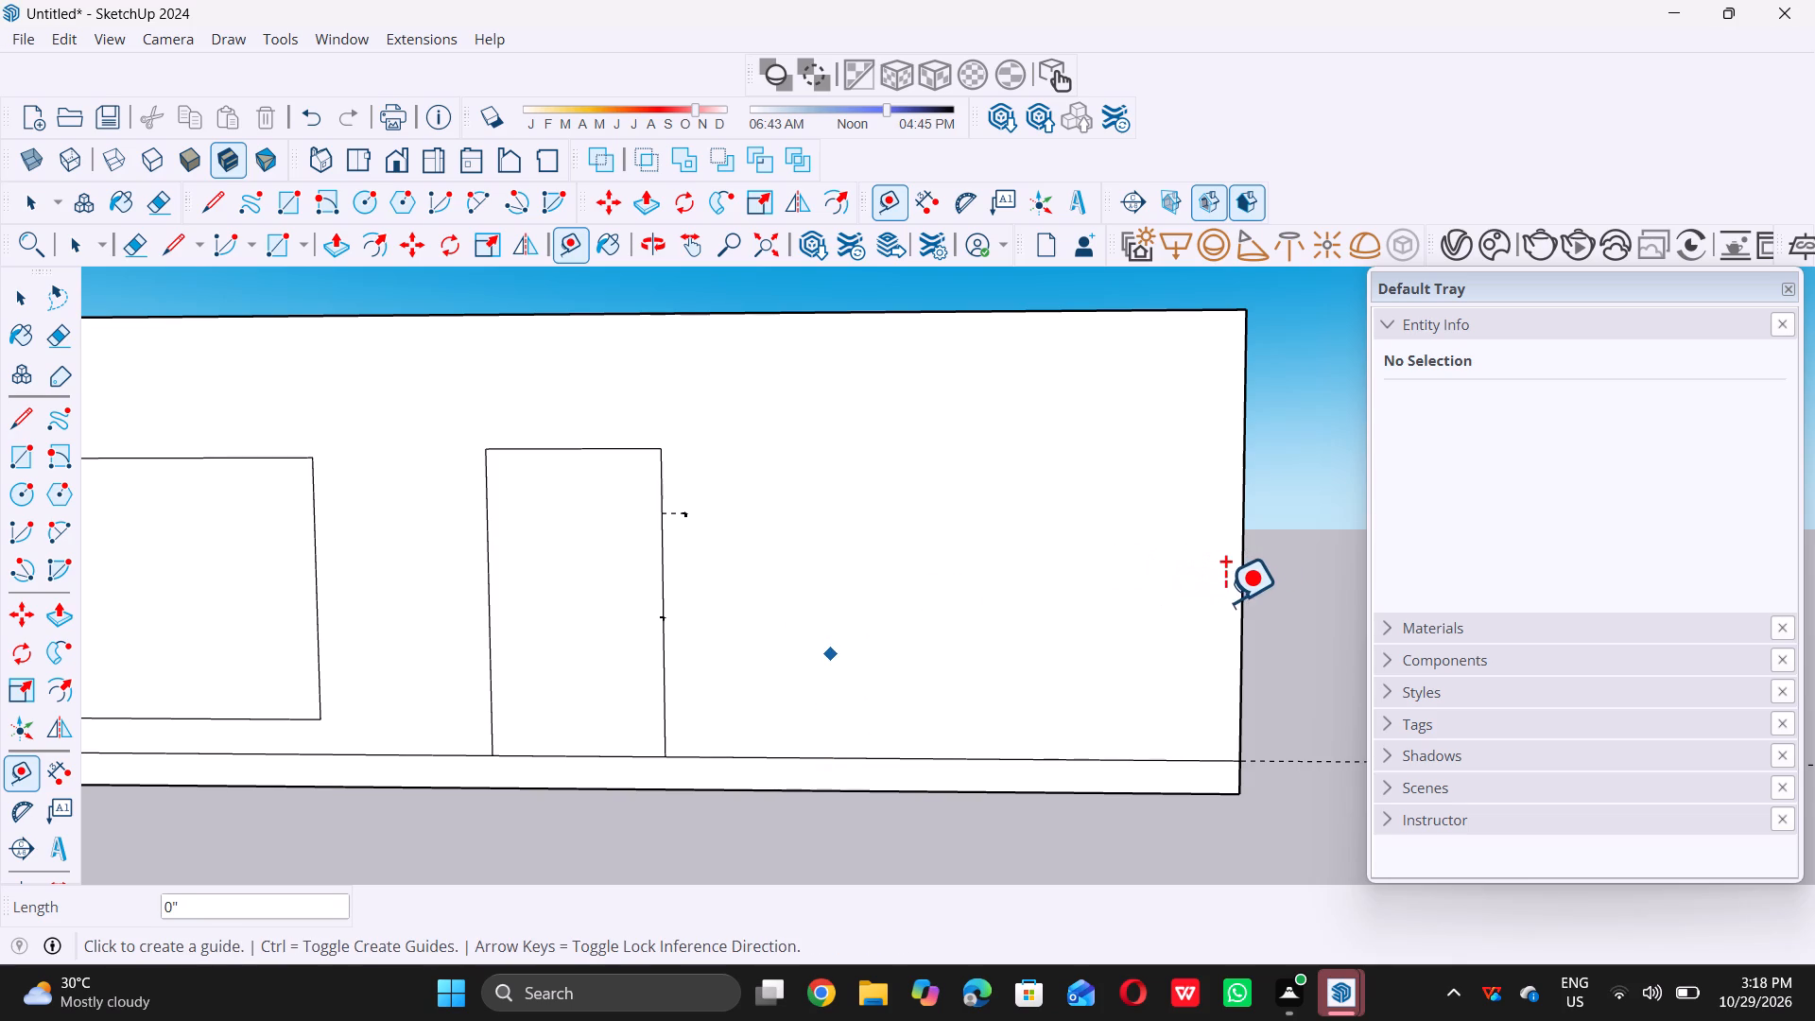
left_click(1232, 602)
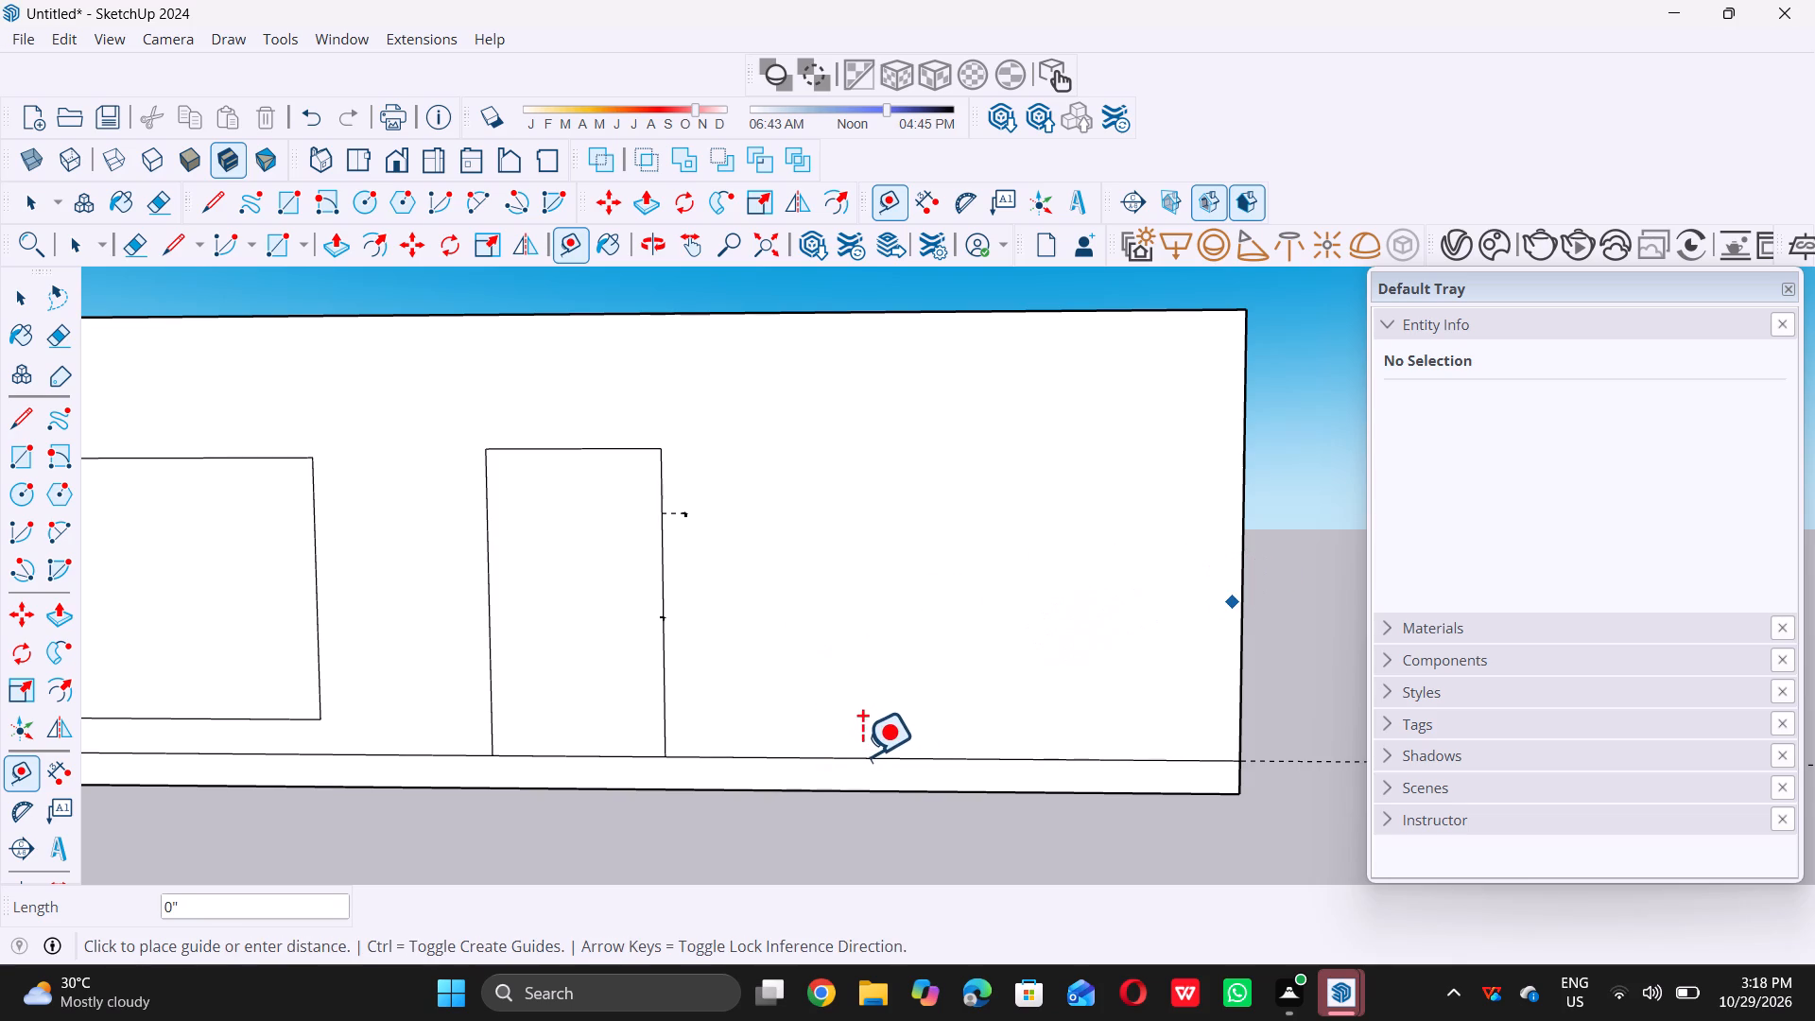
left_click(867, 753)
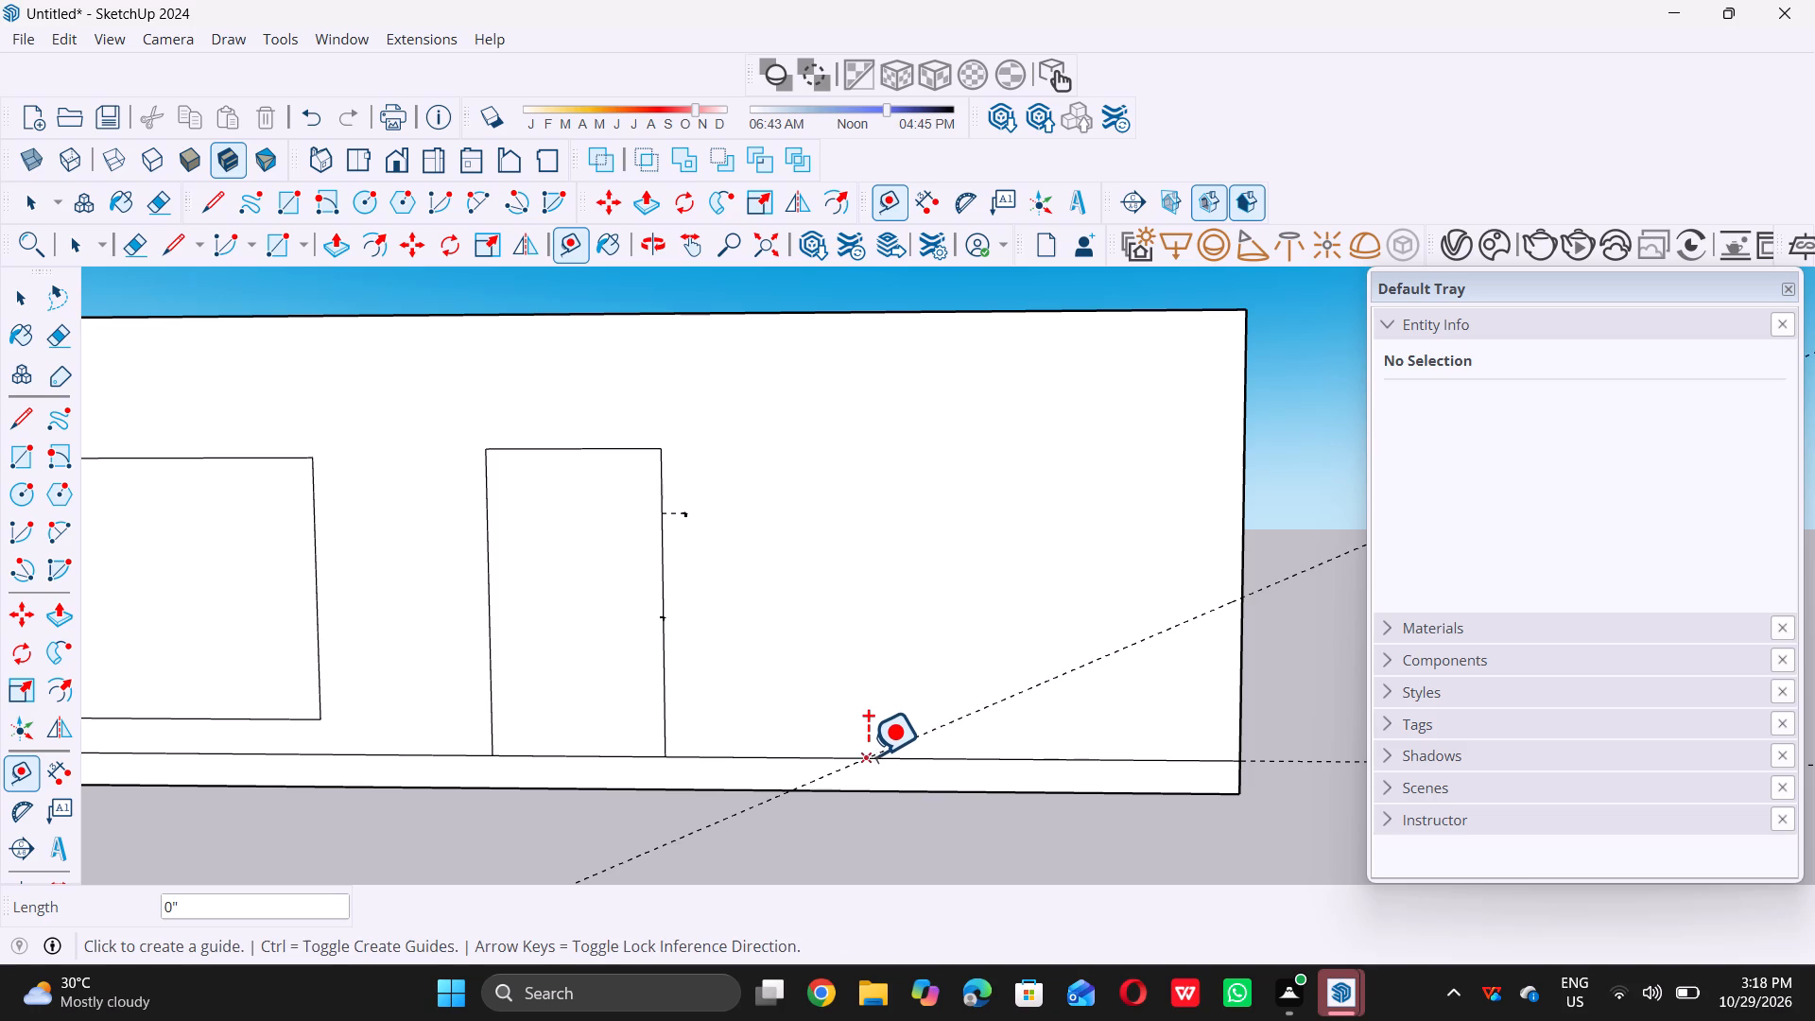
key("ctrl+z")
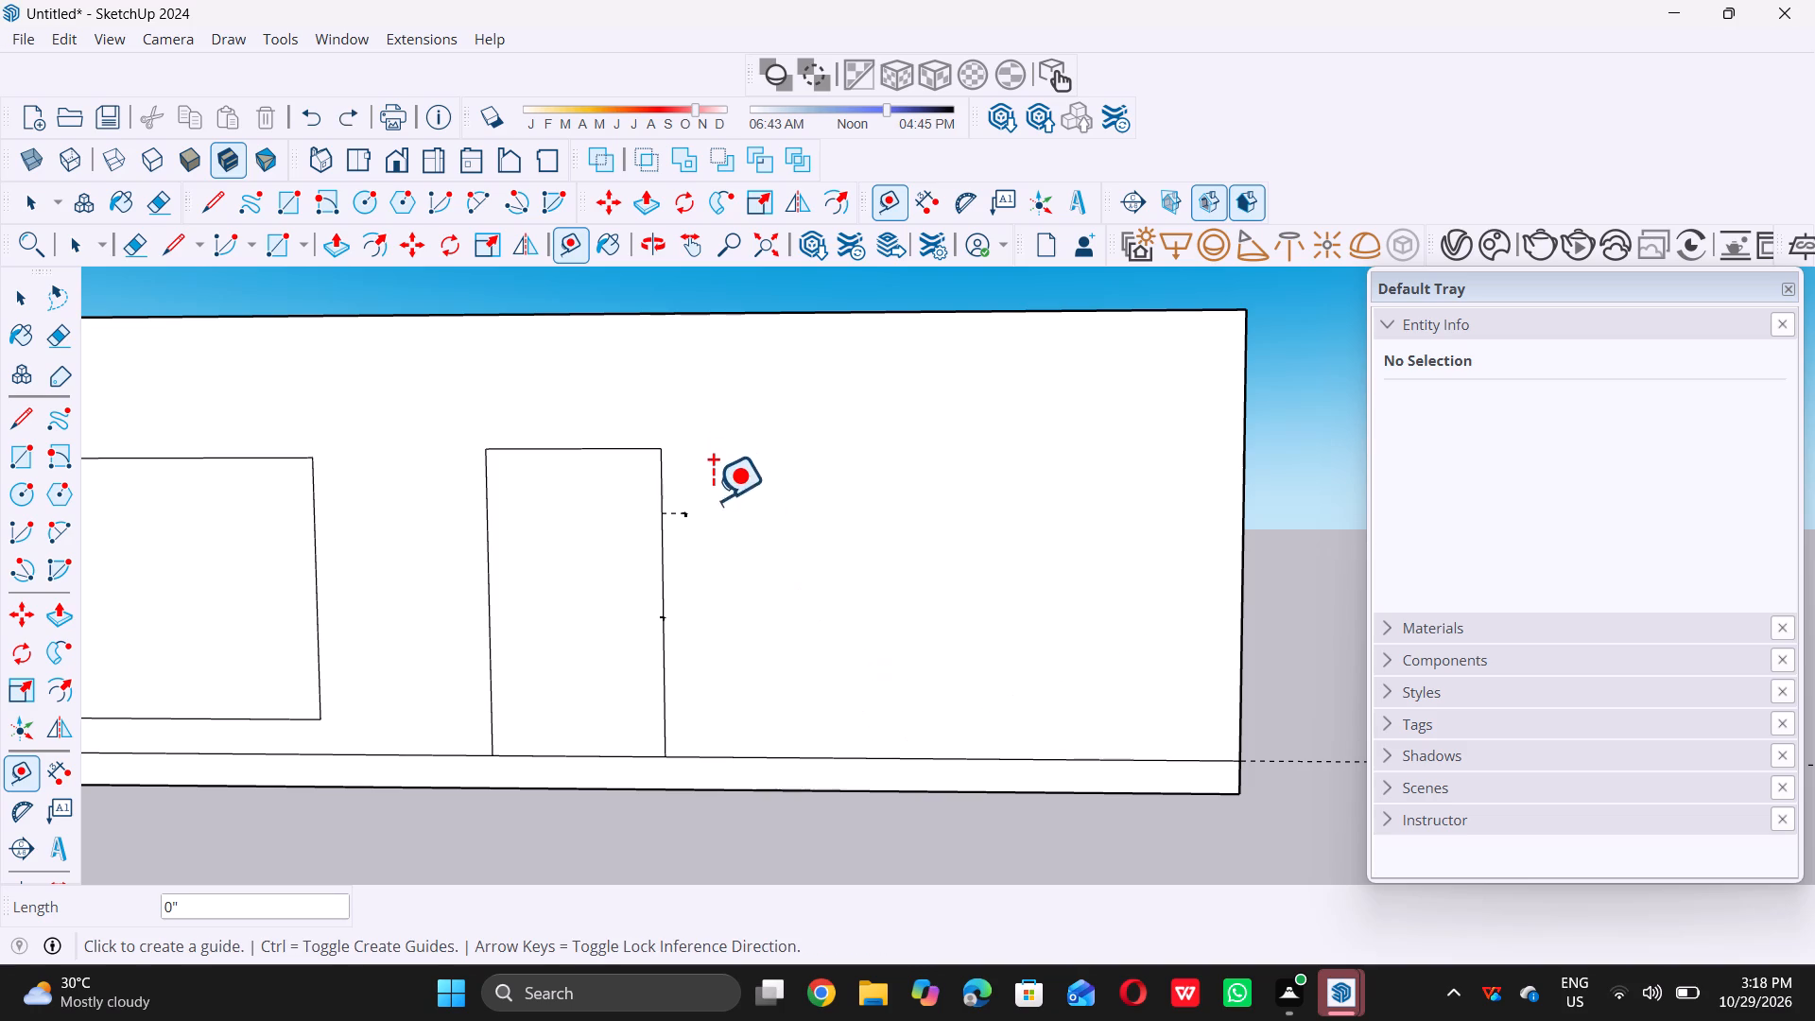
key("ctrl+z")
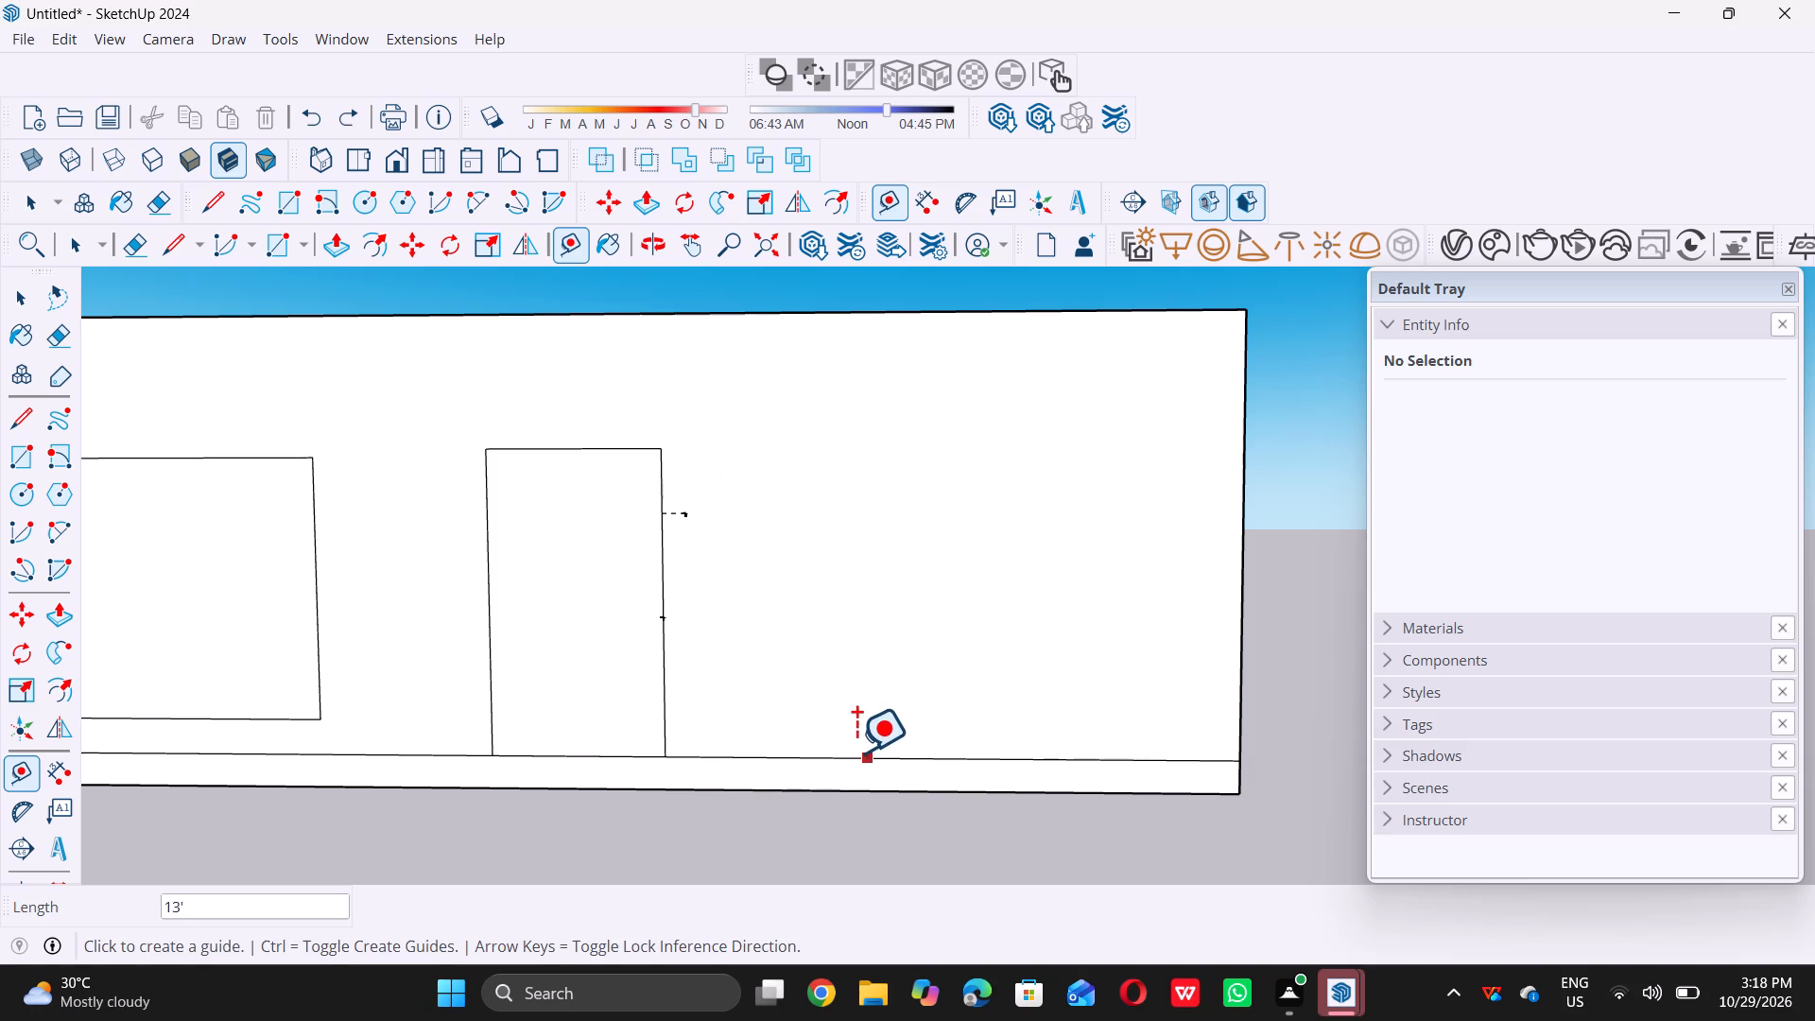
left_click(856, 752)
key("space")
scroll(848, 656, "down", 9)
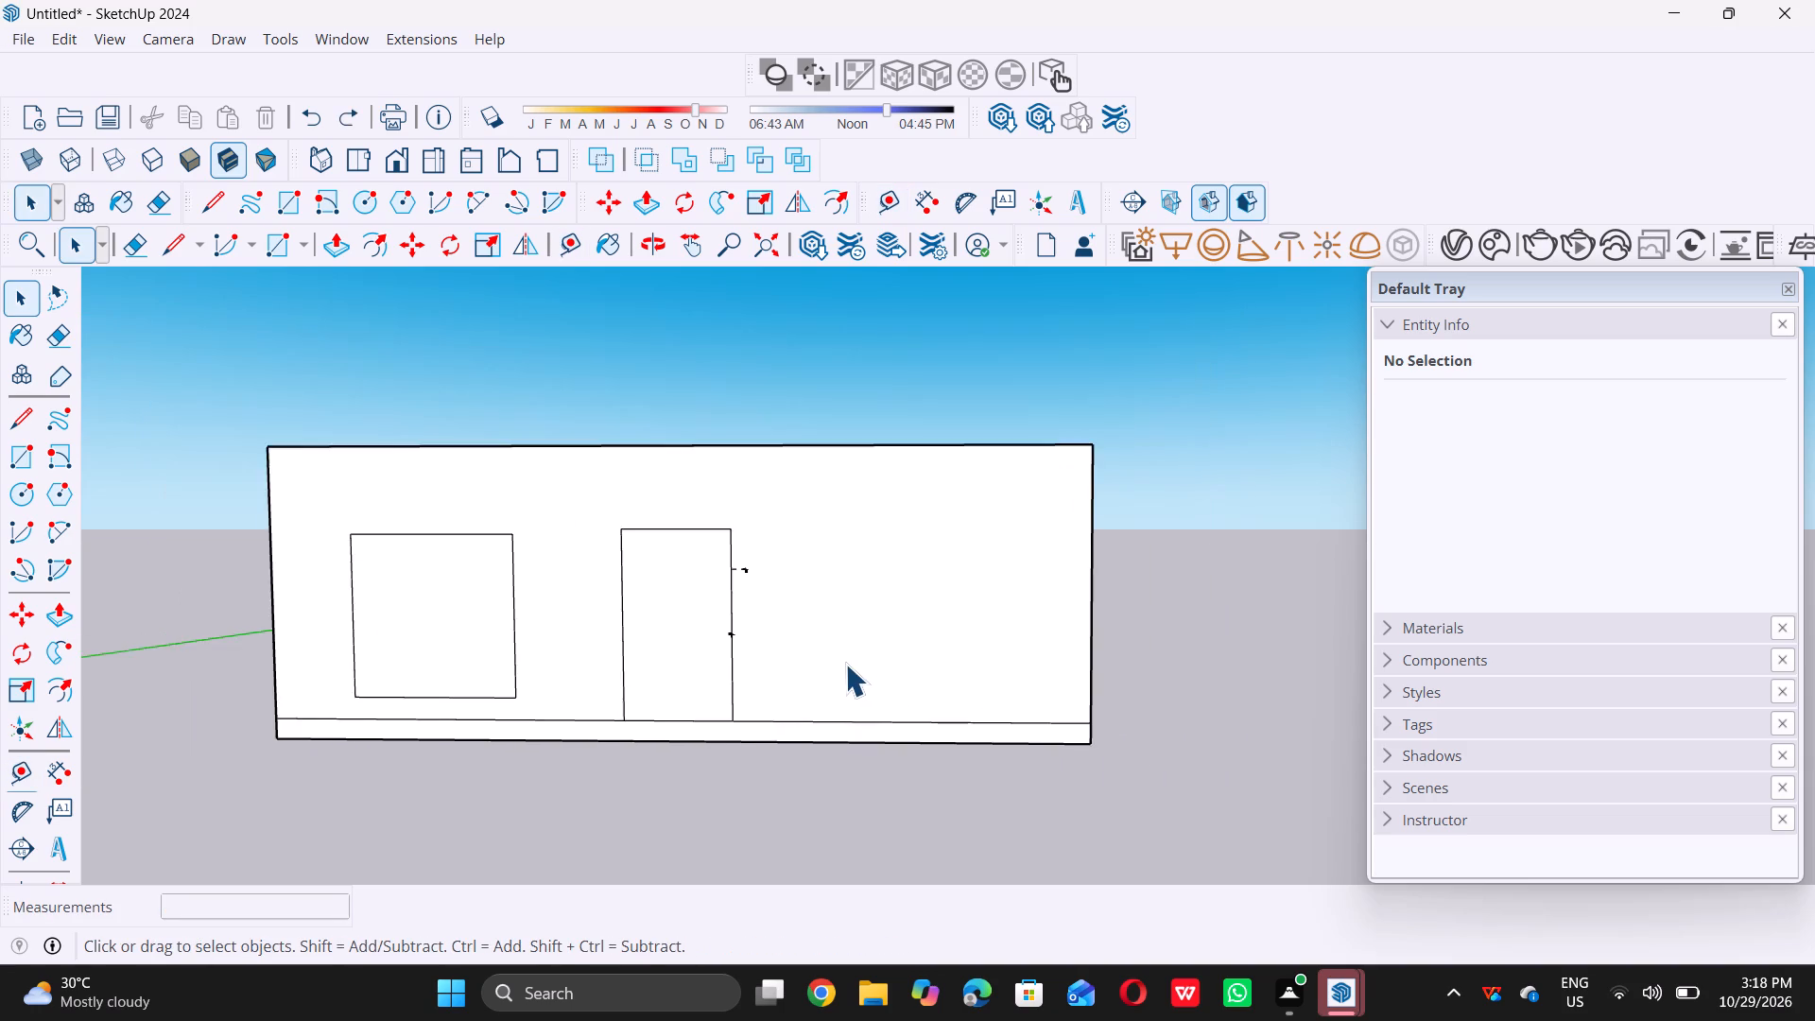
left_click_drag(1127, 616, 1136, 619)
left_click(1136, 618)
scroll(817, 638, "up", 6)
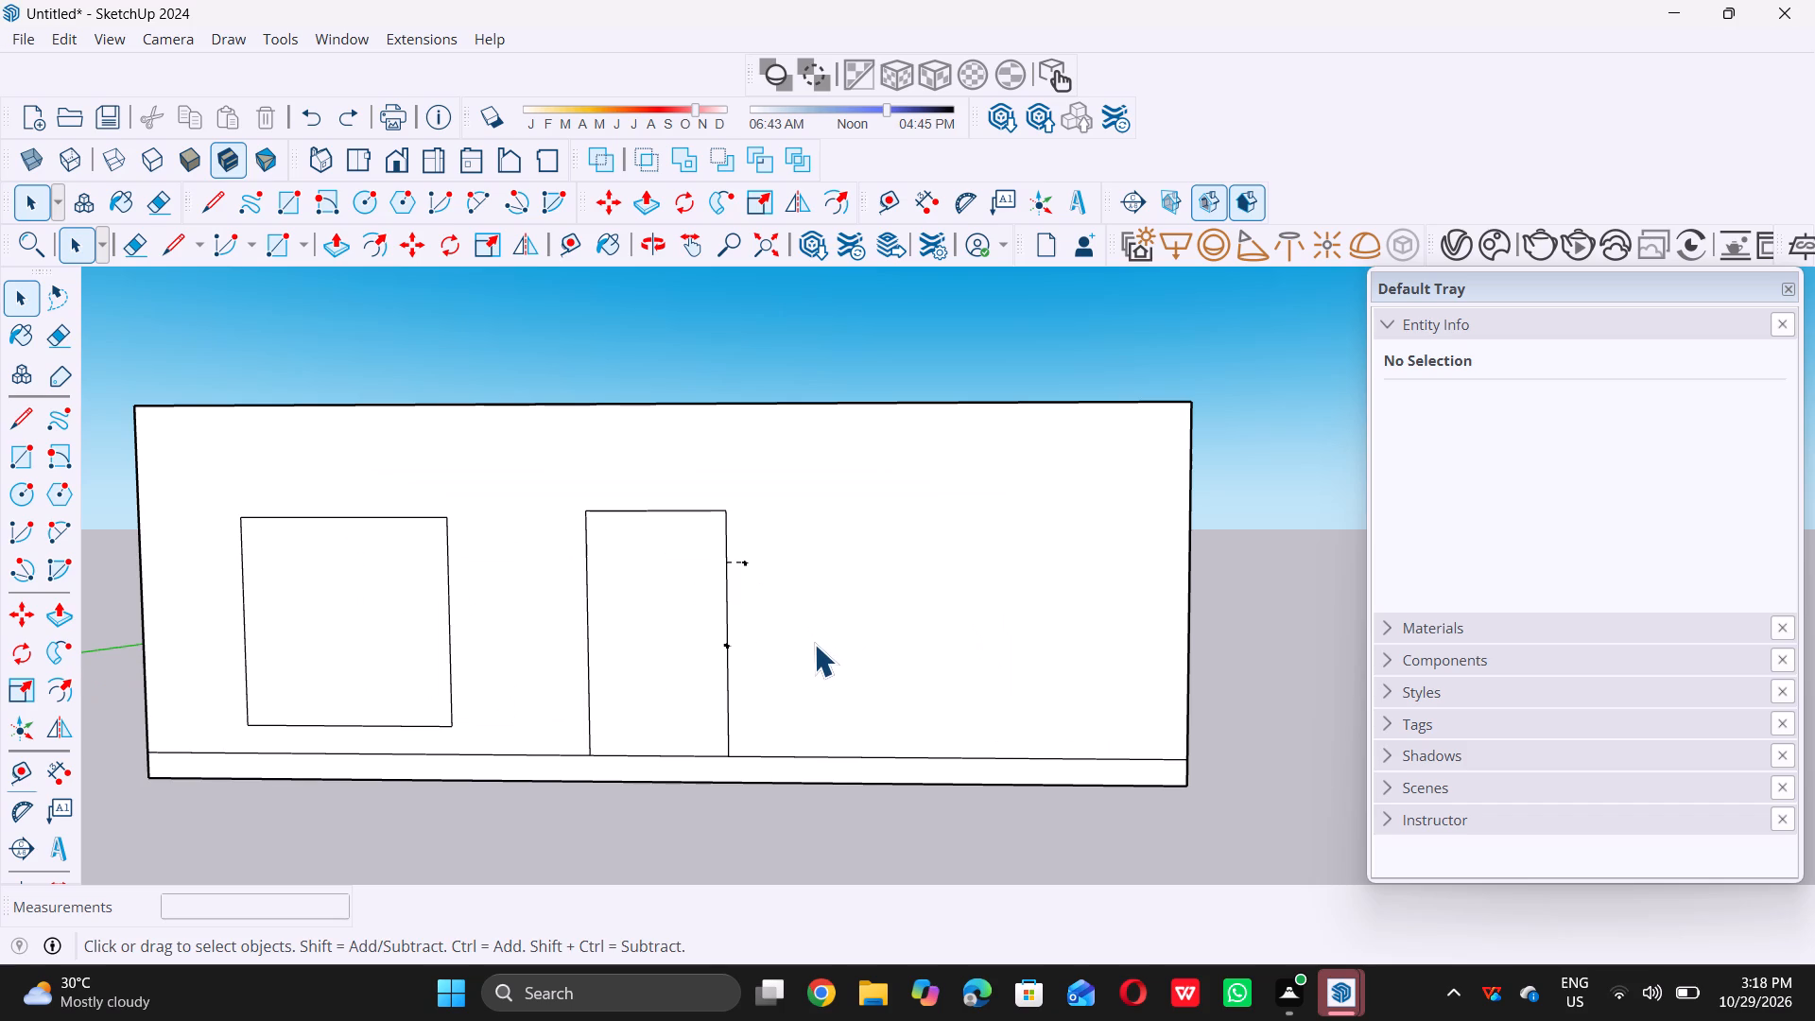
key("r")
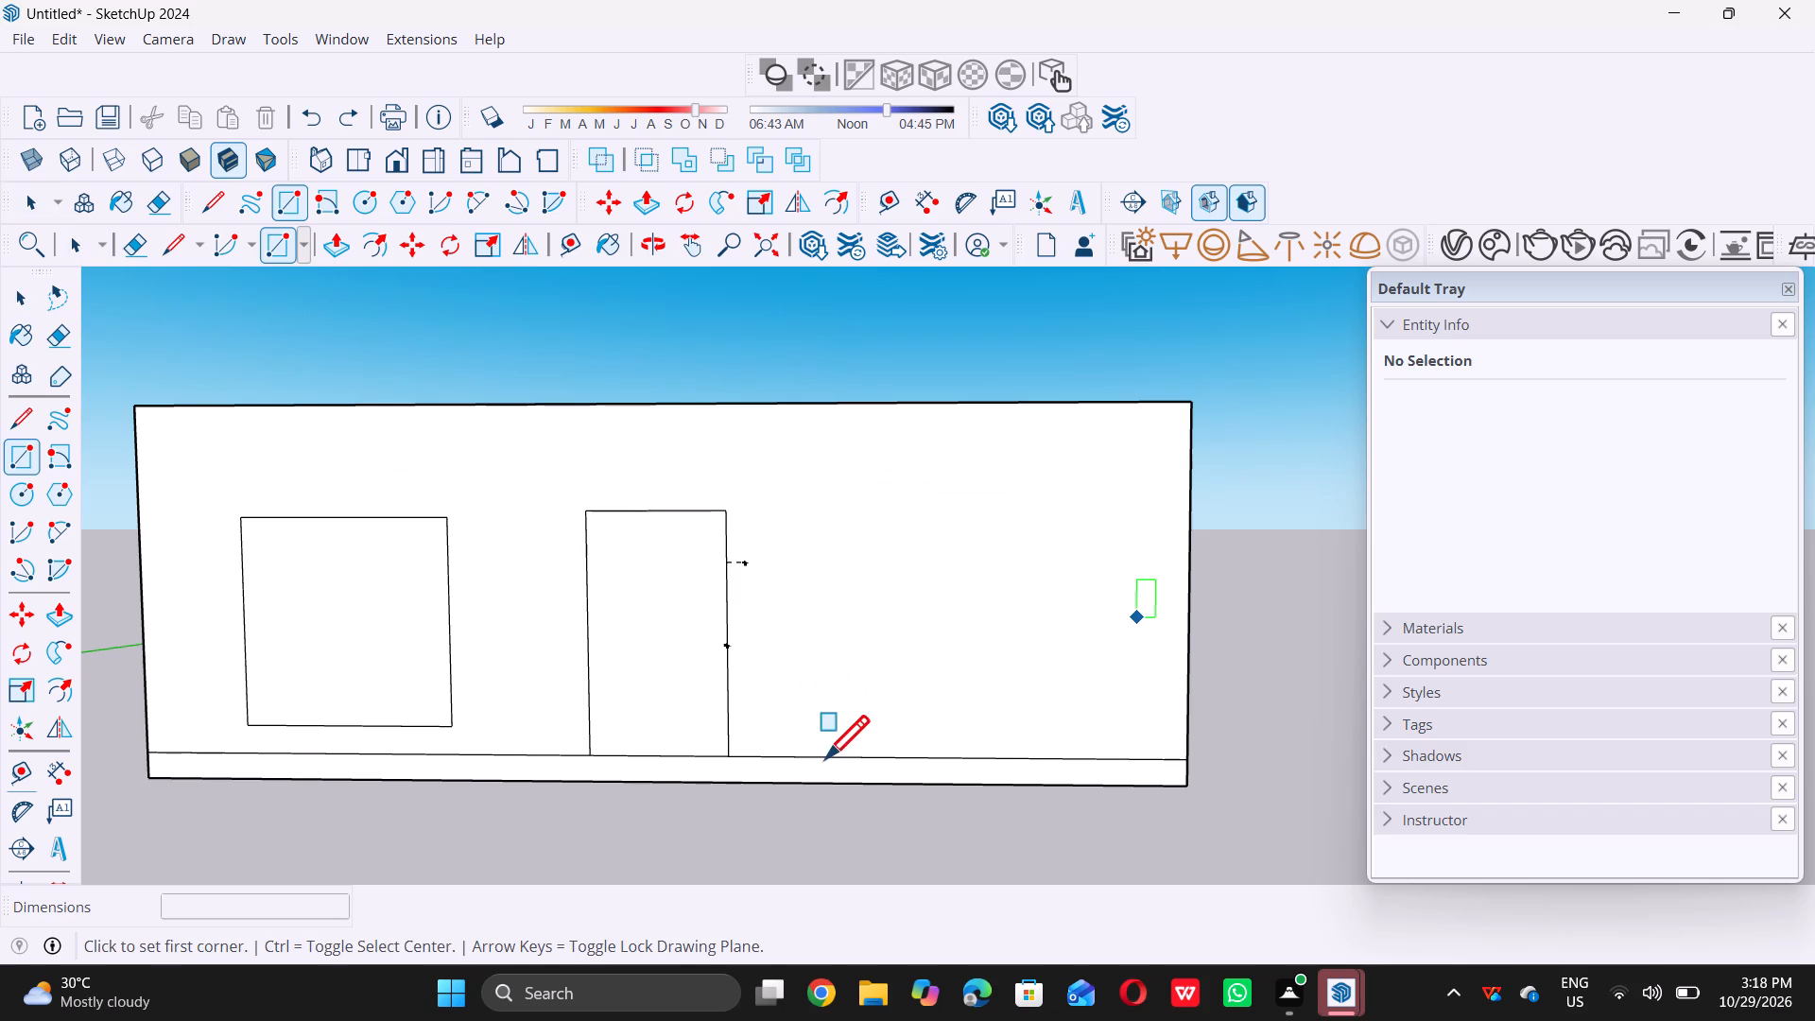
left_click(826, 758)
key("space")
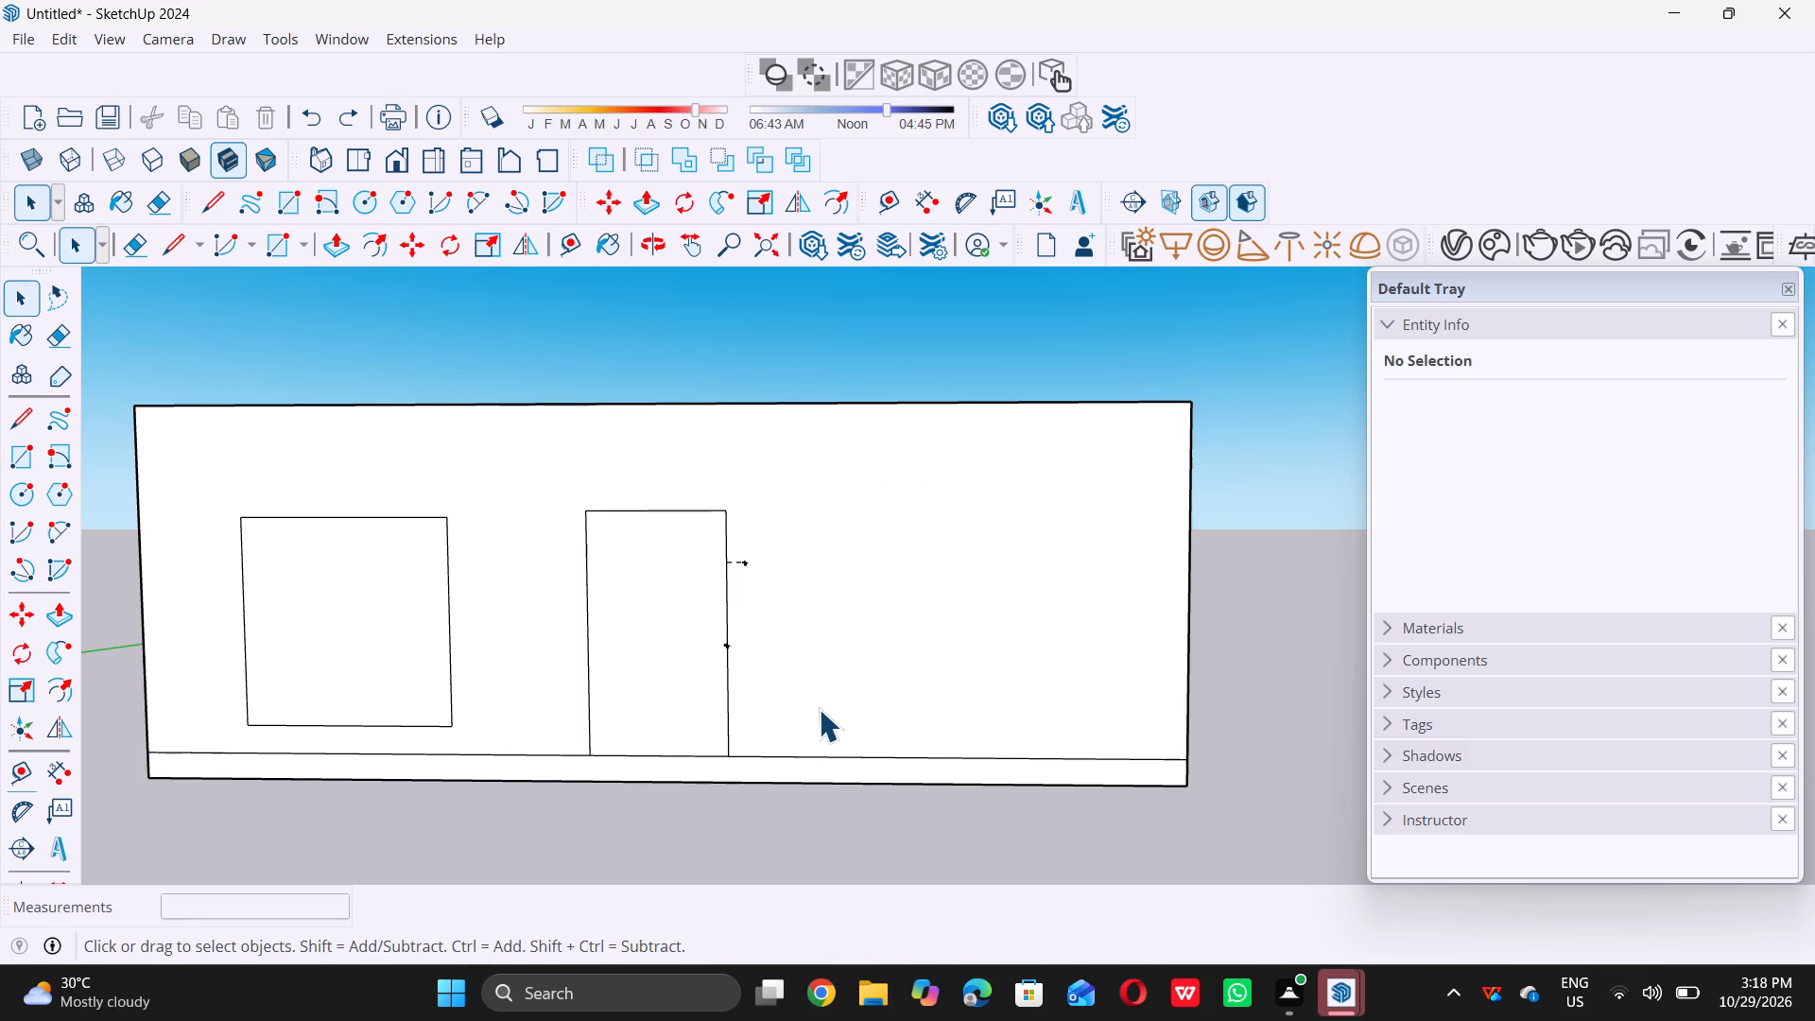
Place a guide along the front wall's slab line, starting to the right of the door rectangle.
key("t")
left_click(822, 751)
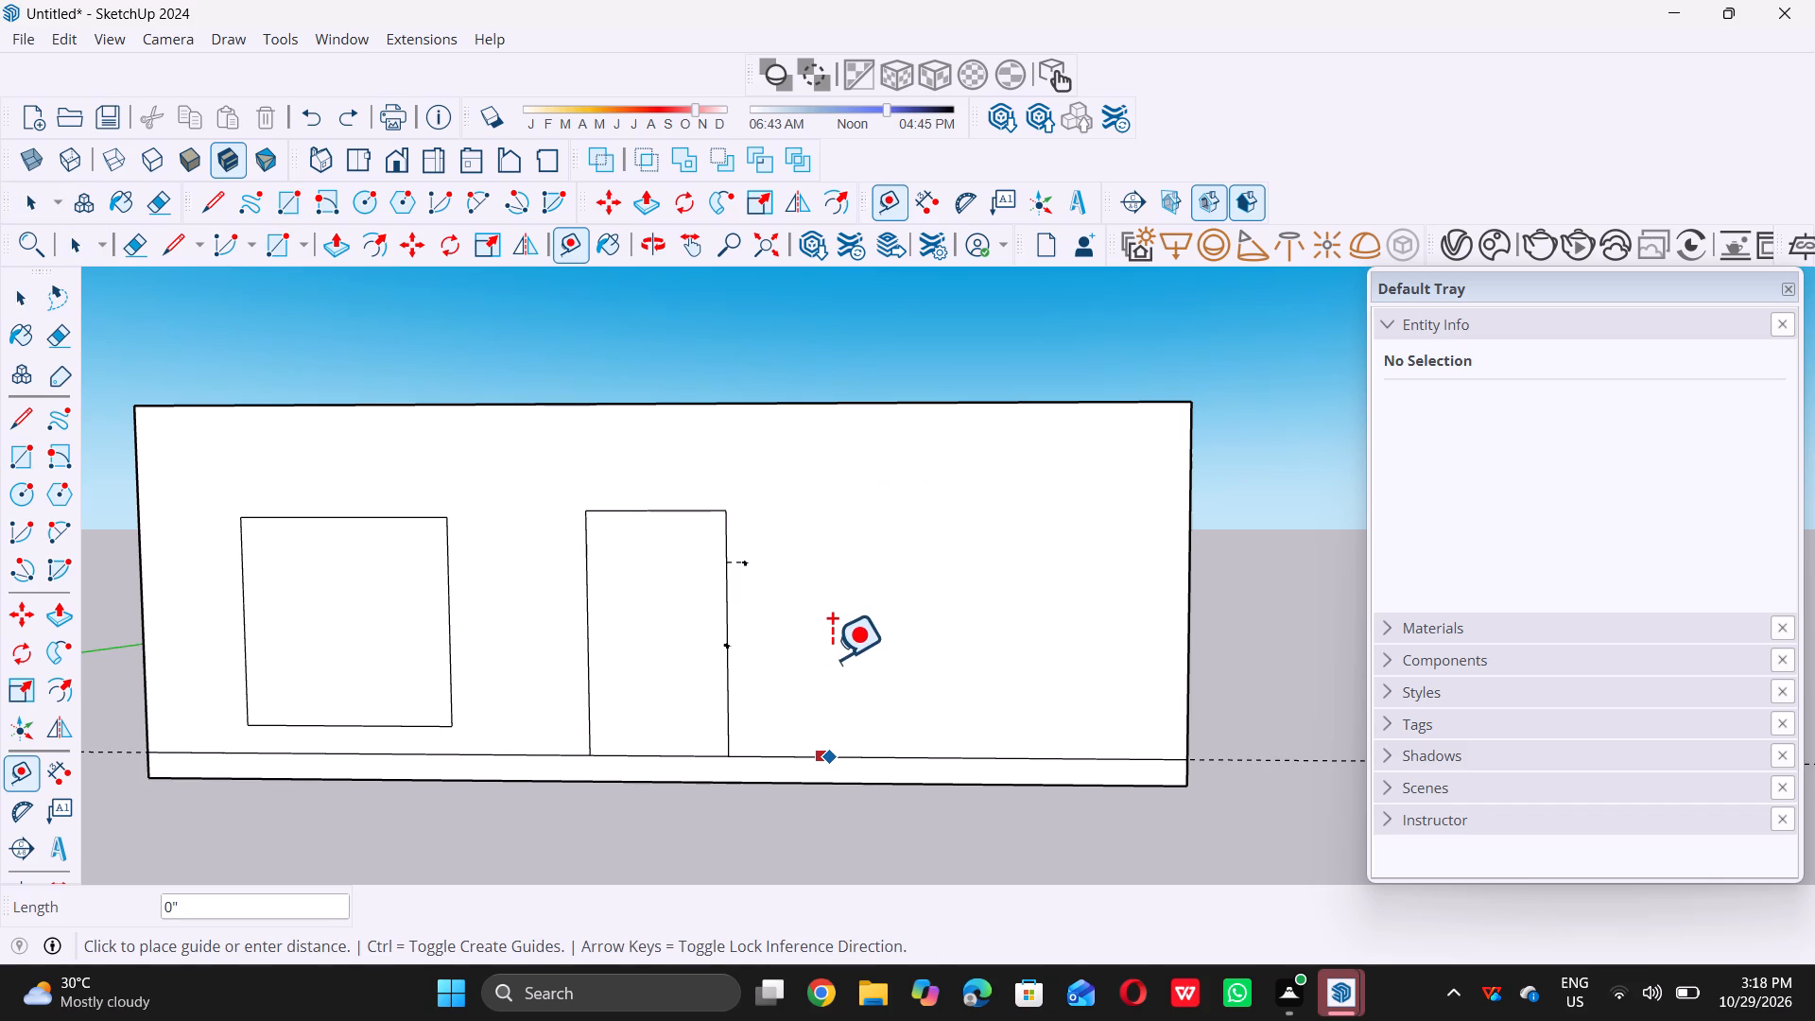
scroll(822, 659, "down", 5)
middle_click_drag(789, 606, 786, 752)
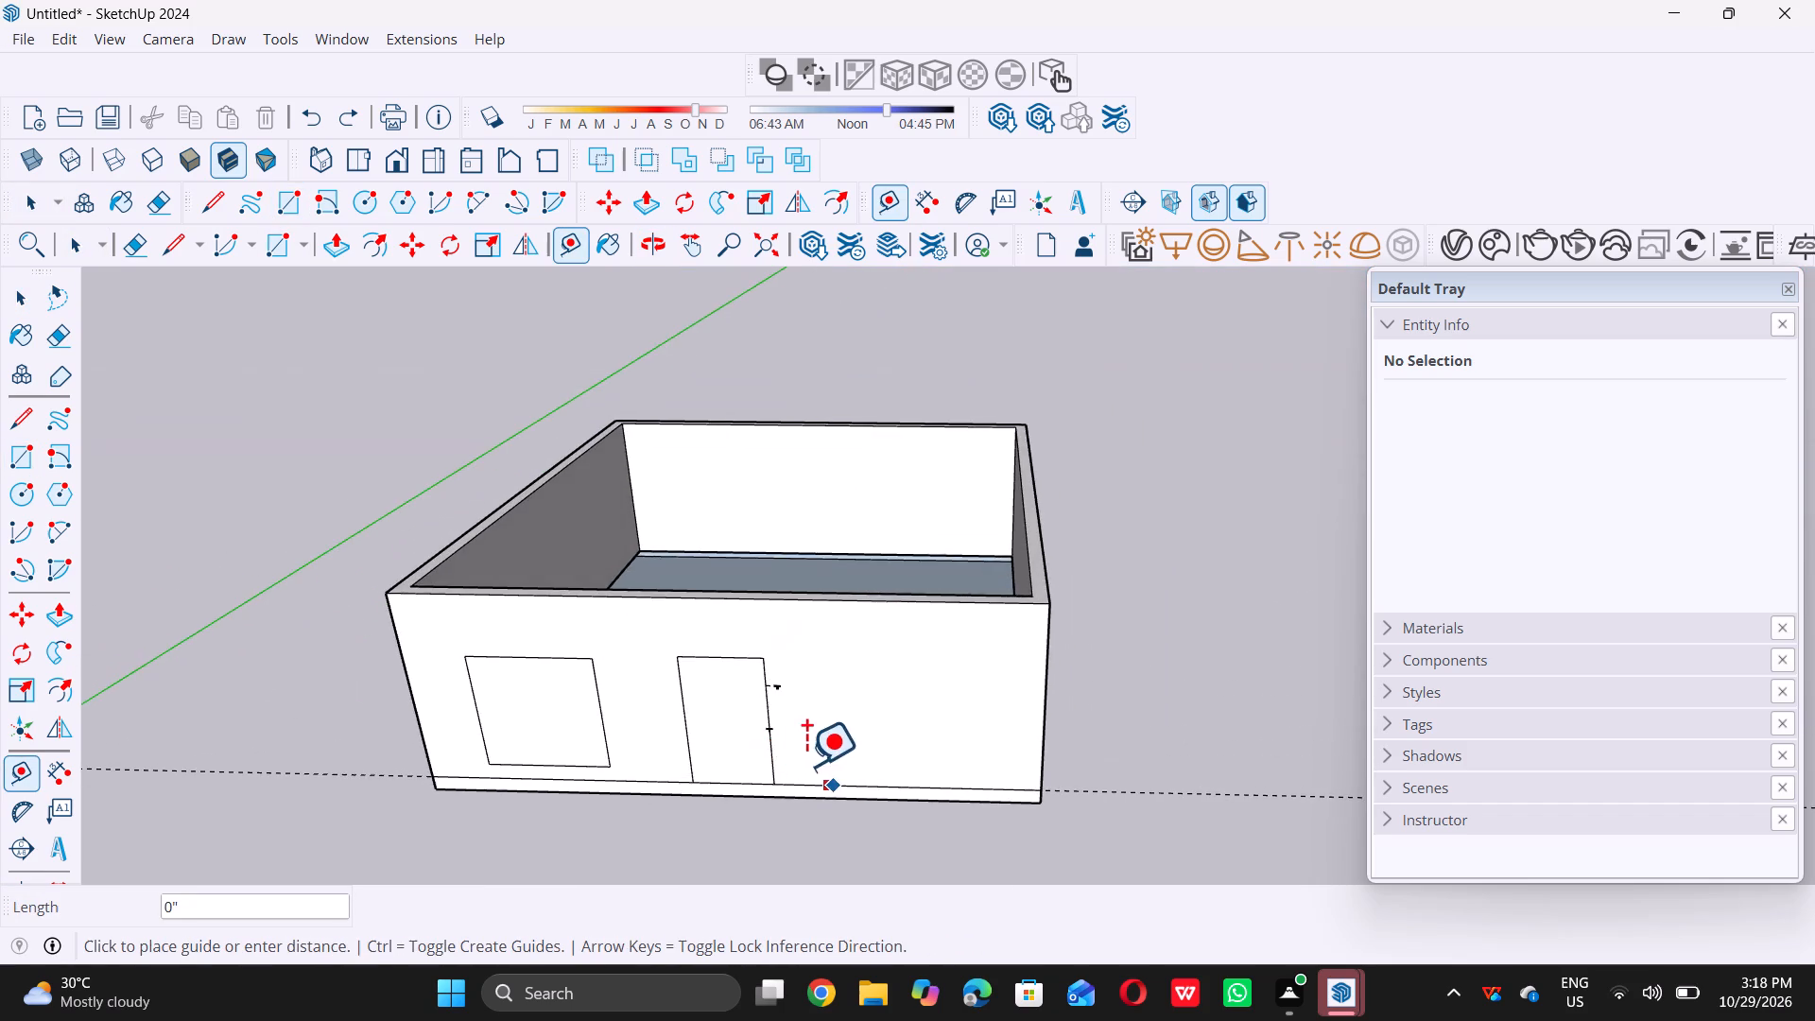
scroll(830, 771, "up", 6)
left_click(838, 794)
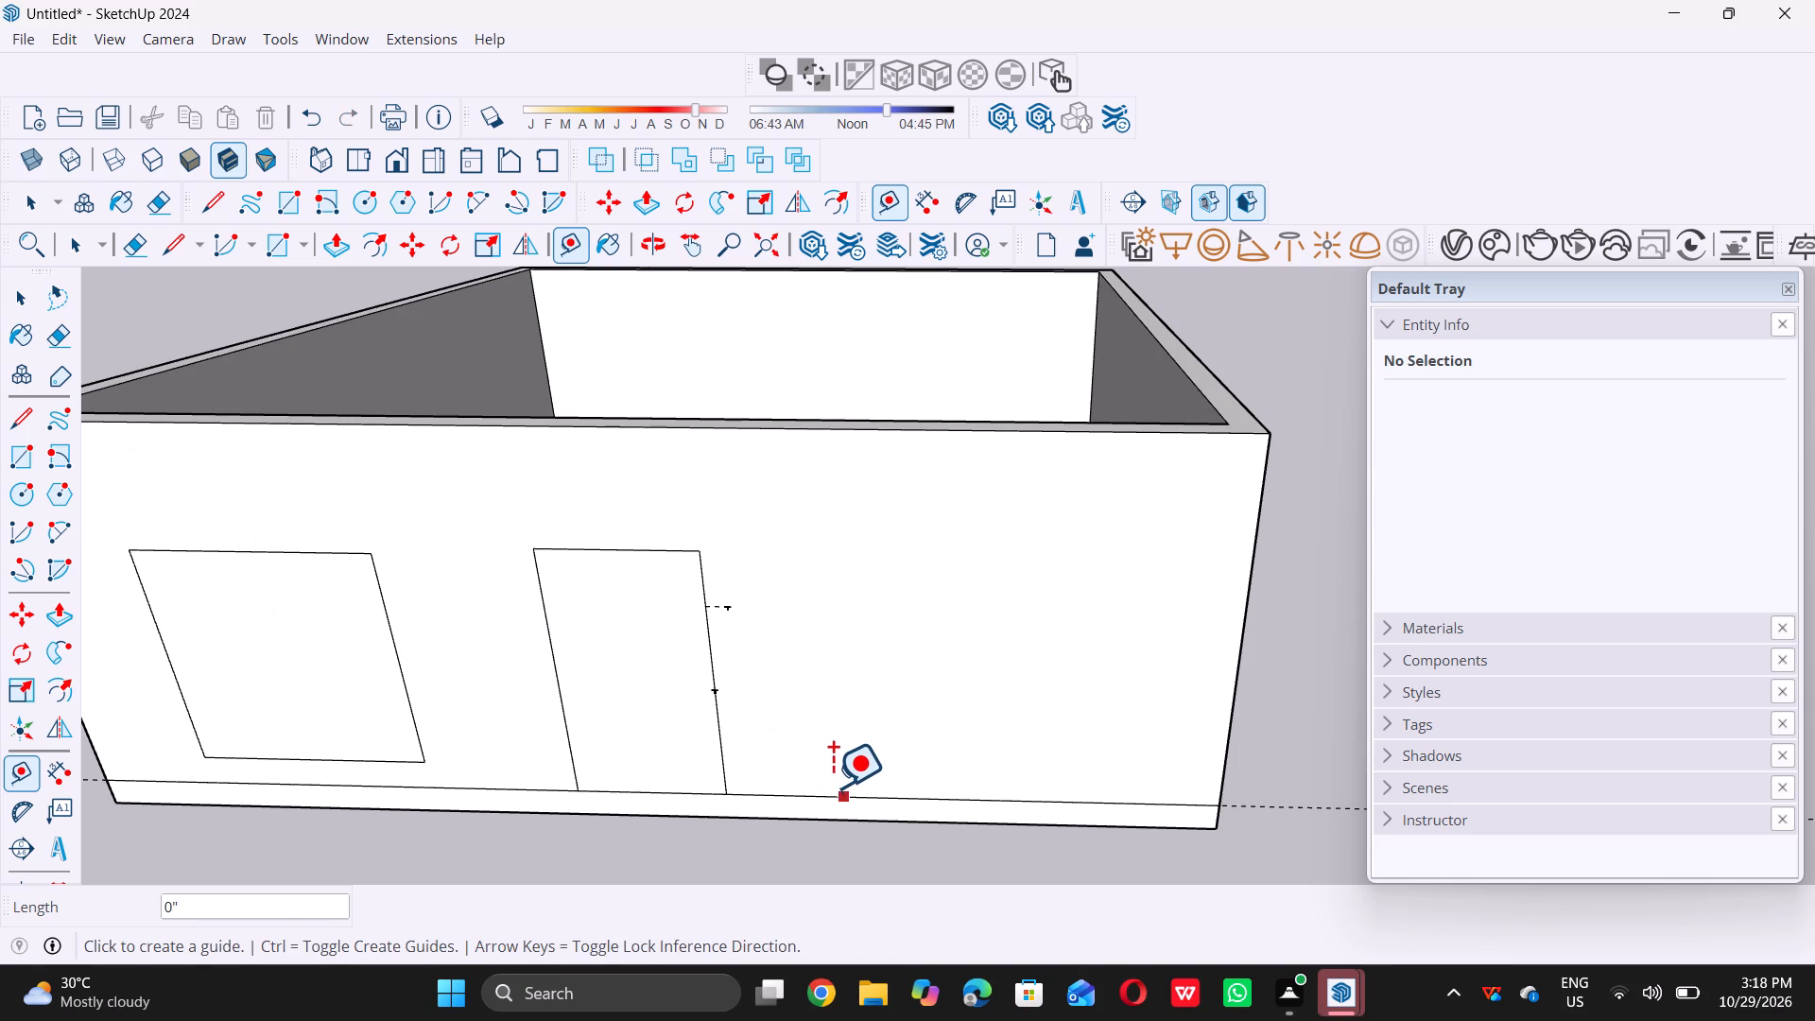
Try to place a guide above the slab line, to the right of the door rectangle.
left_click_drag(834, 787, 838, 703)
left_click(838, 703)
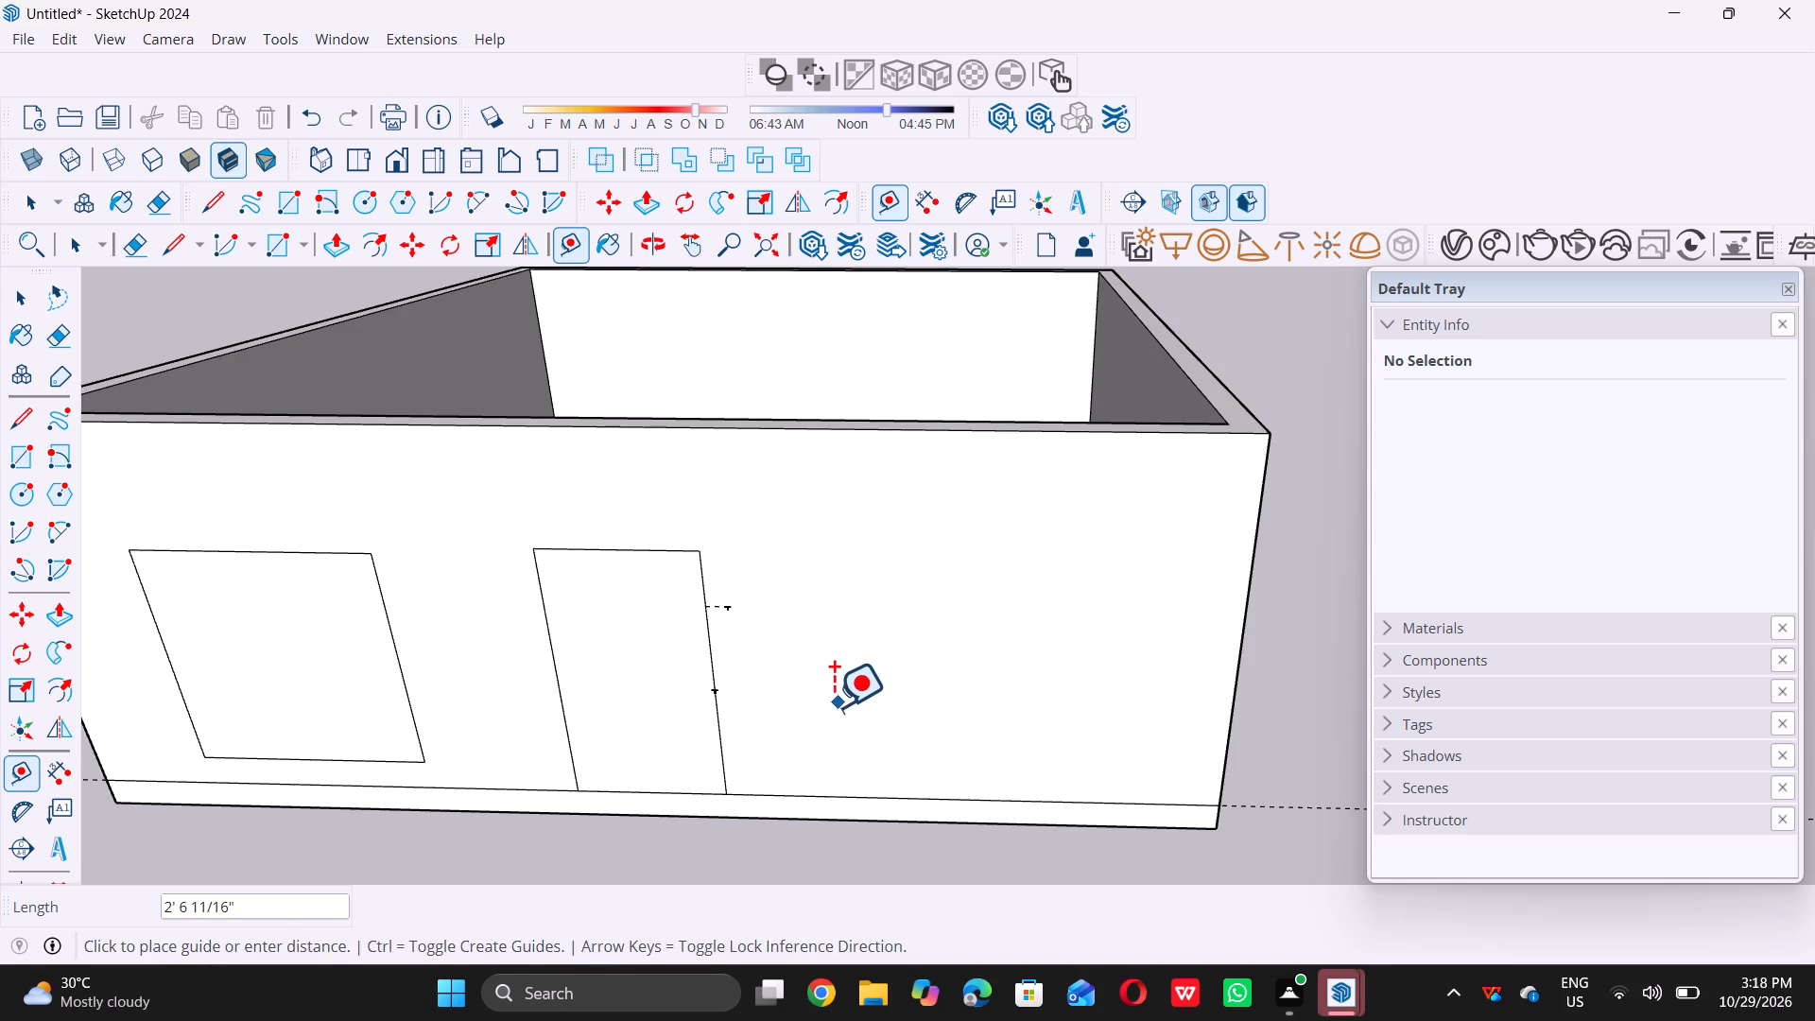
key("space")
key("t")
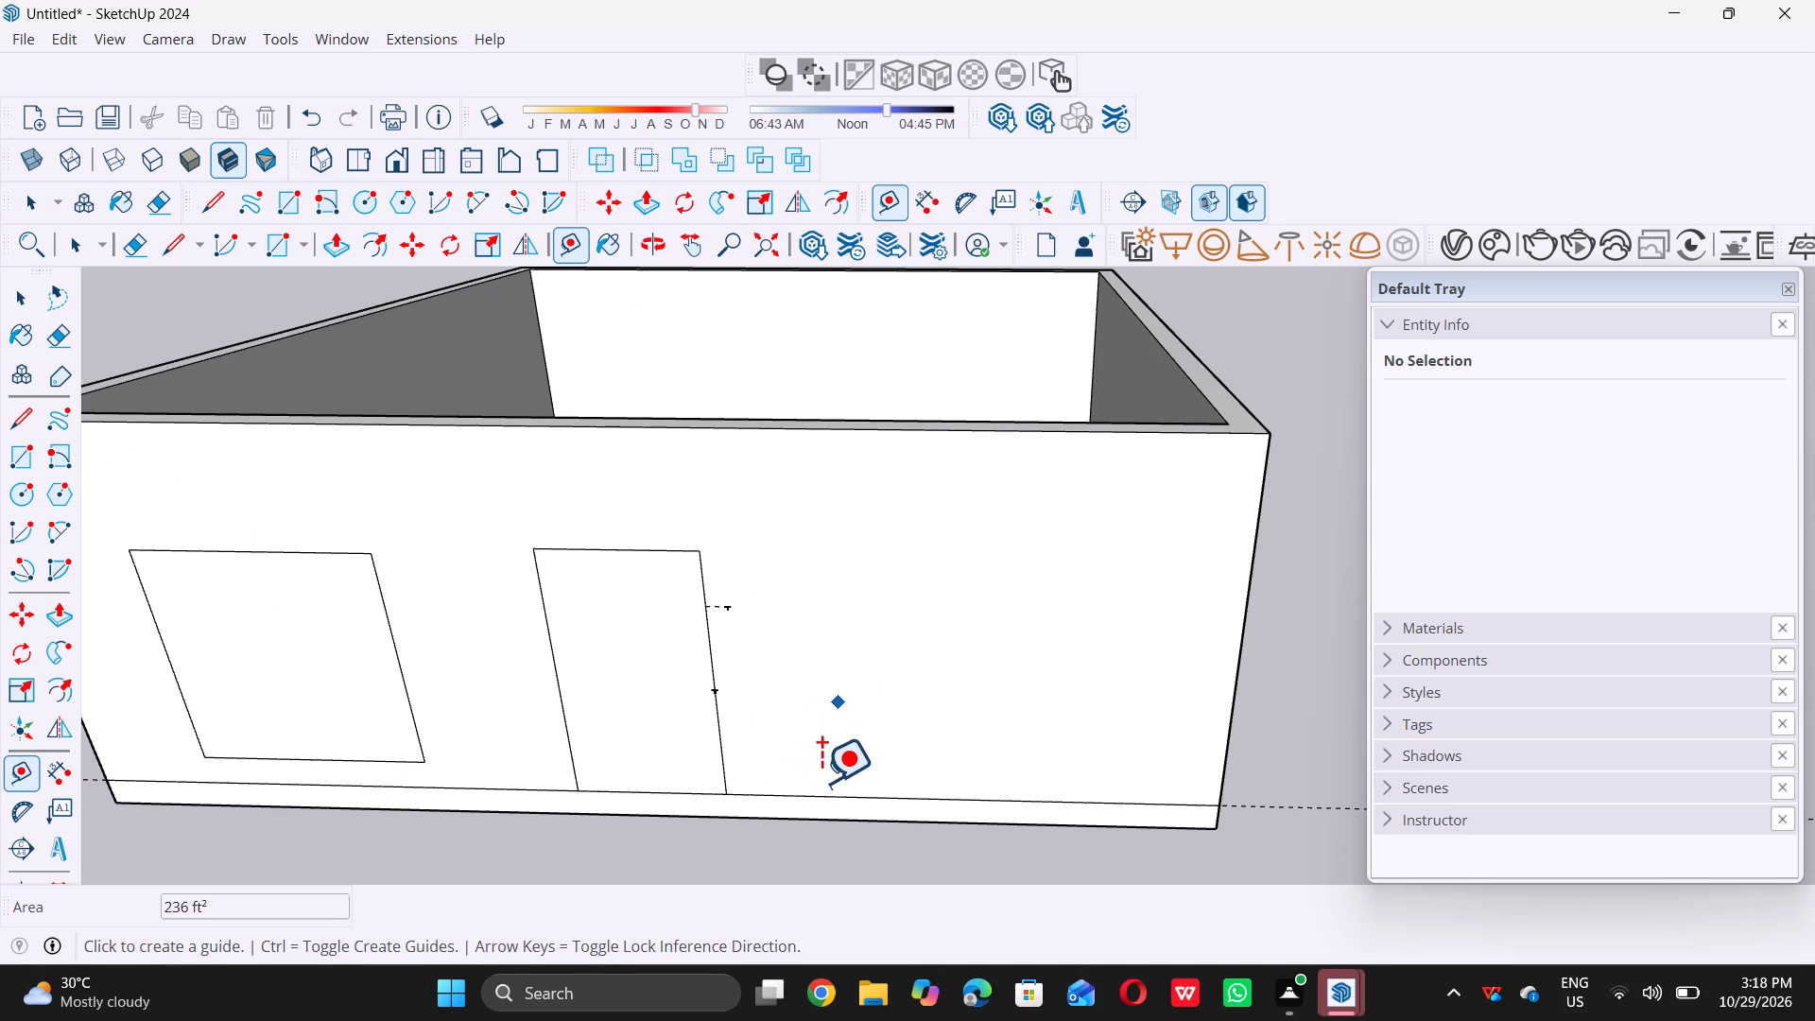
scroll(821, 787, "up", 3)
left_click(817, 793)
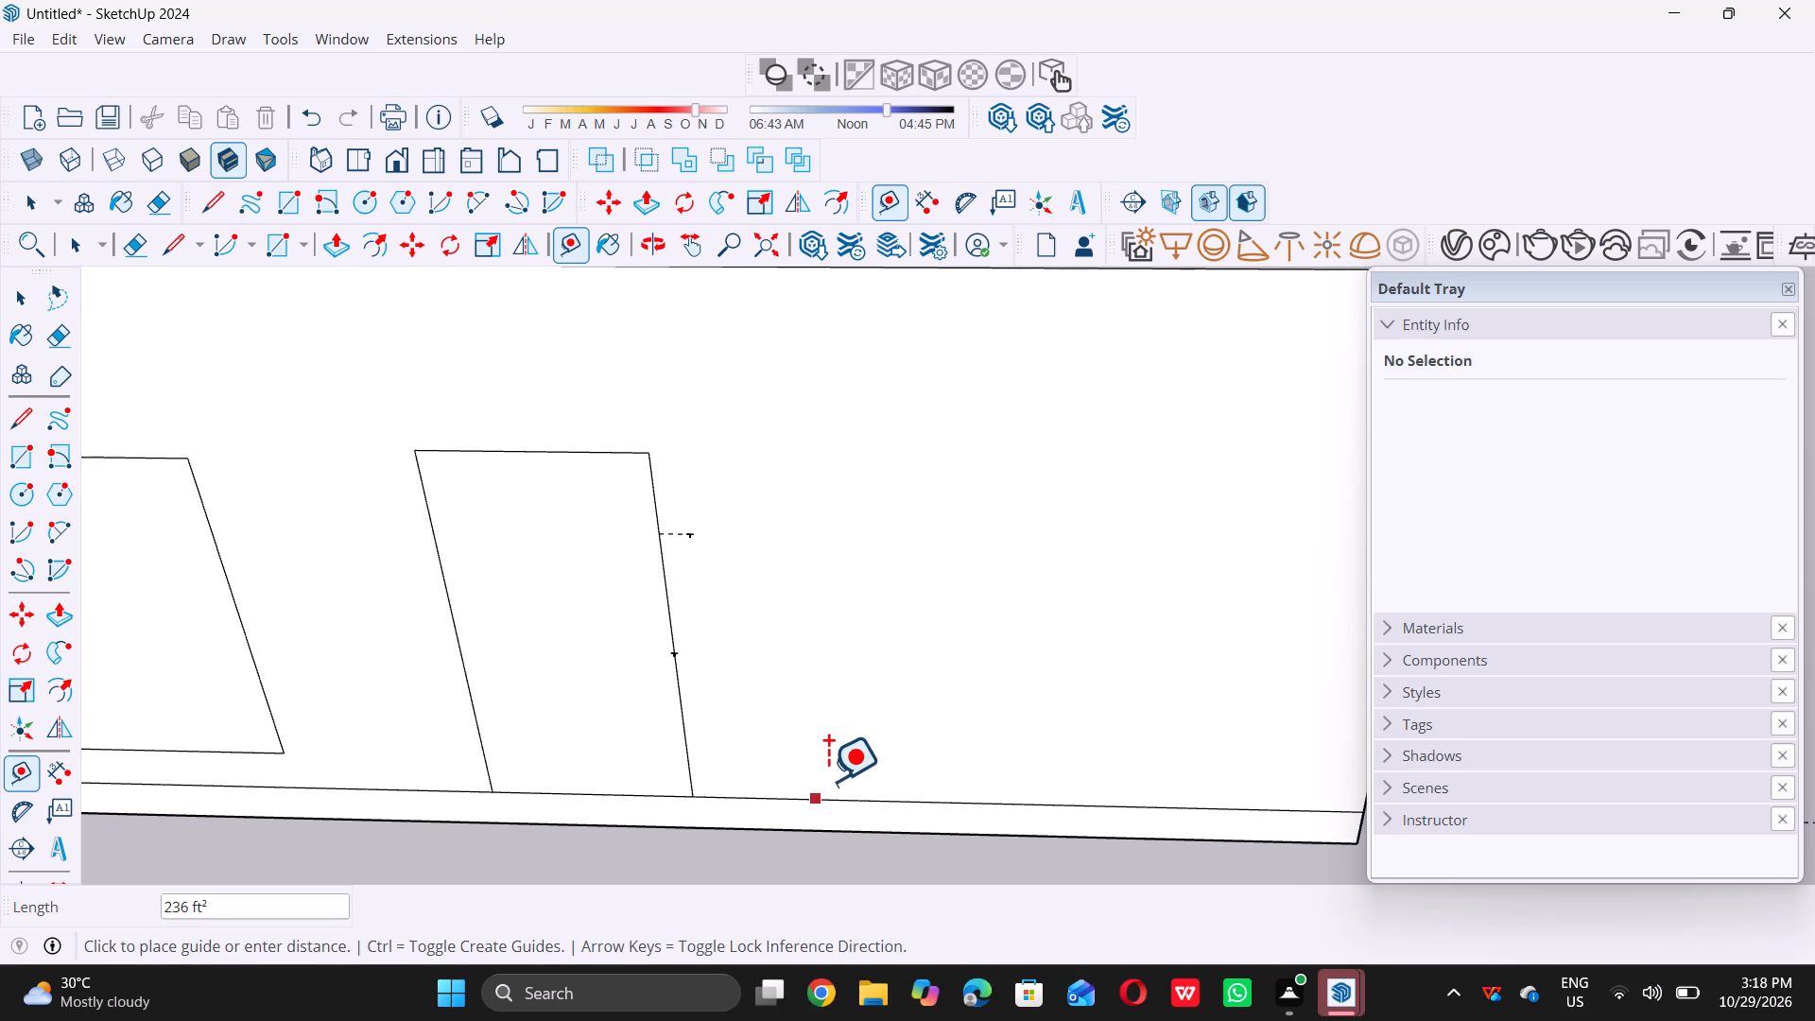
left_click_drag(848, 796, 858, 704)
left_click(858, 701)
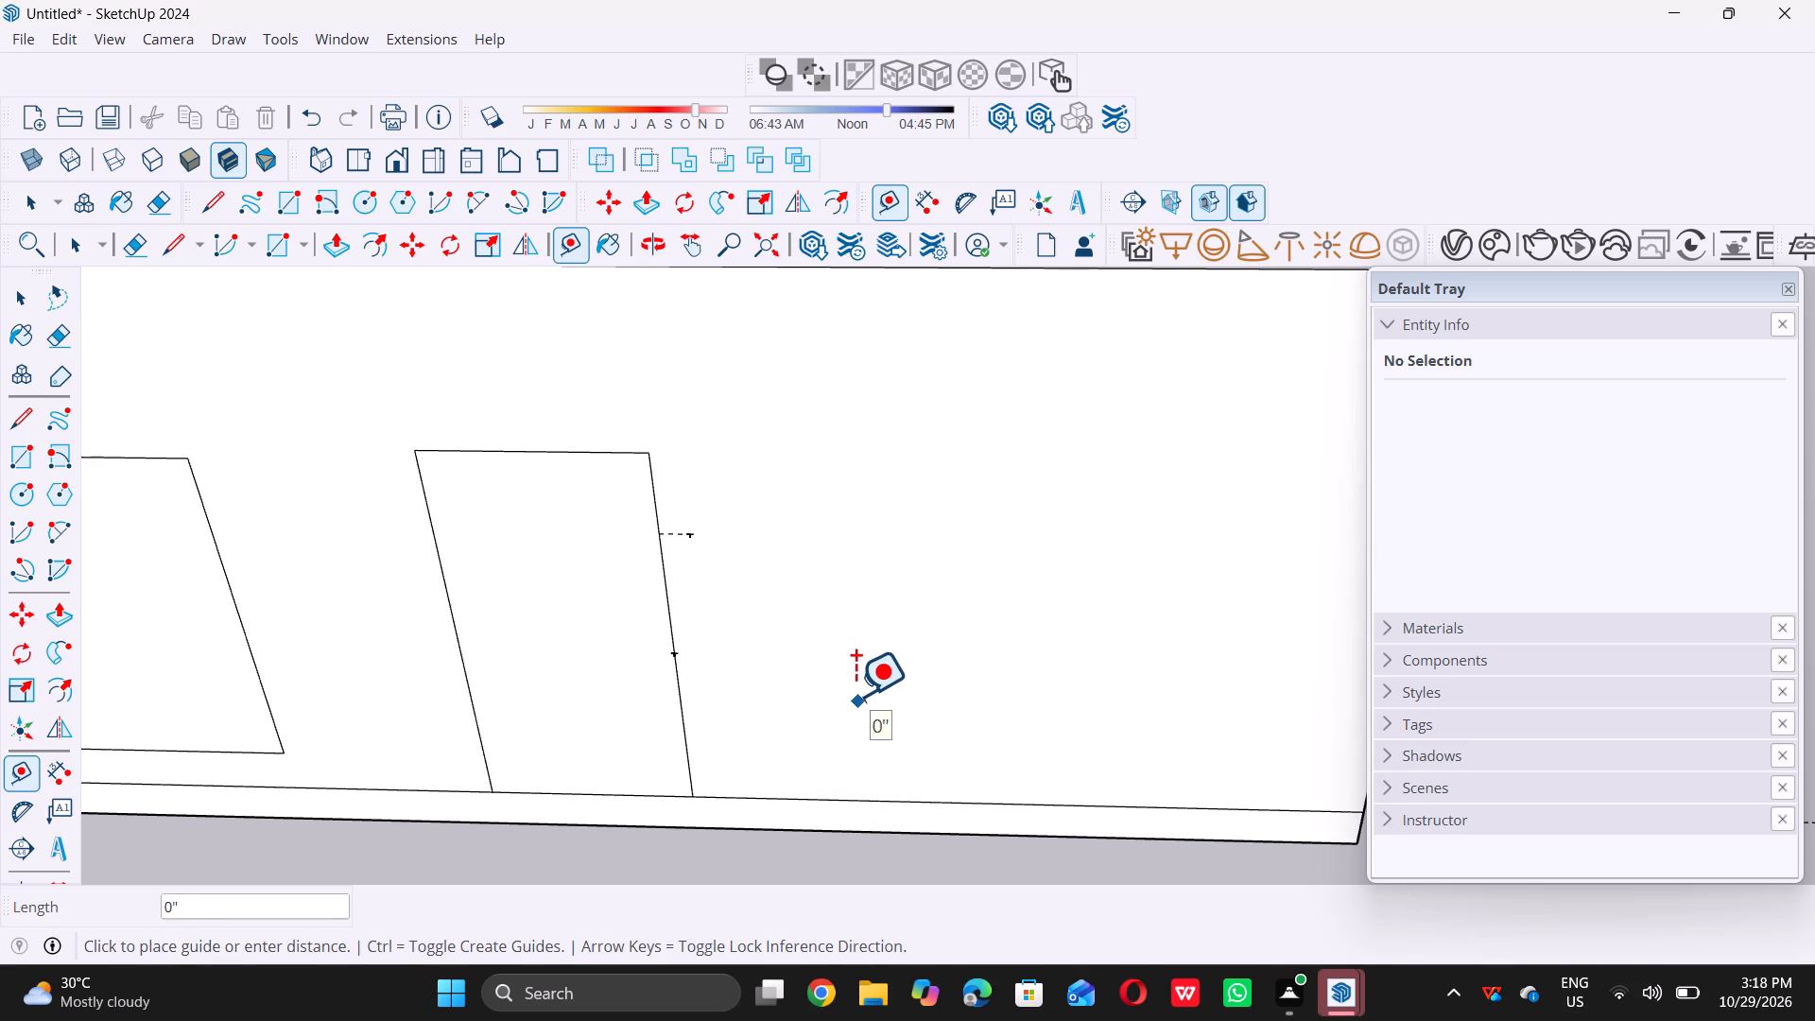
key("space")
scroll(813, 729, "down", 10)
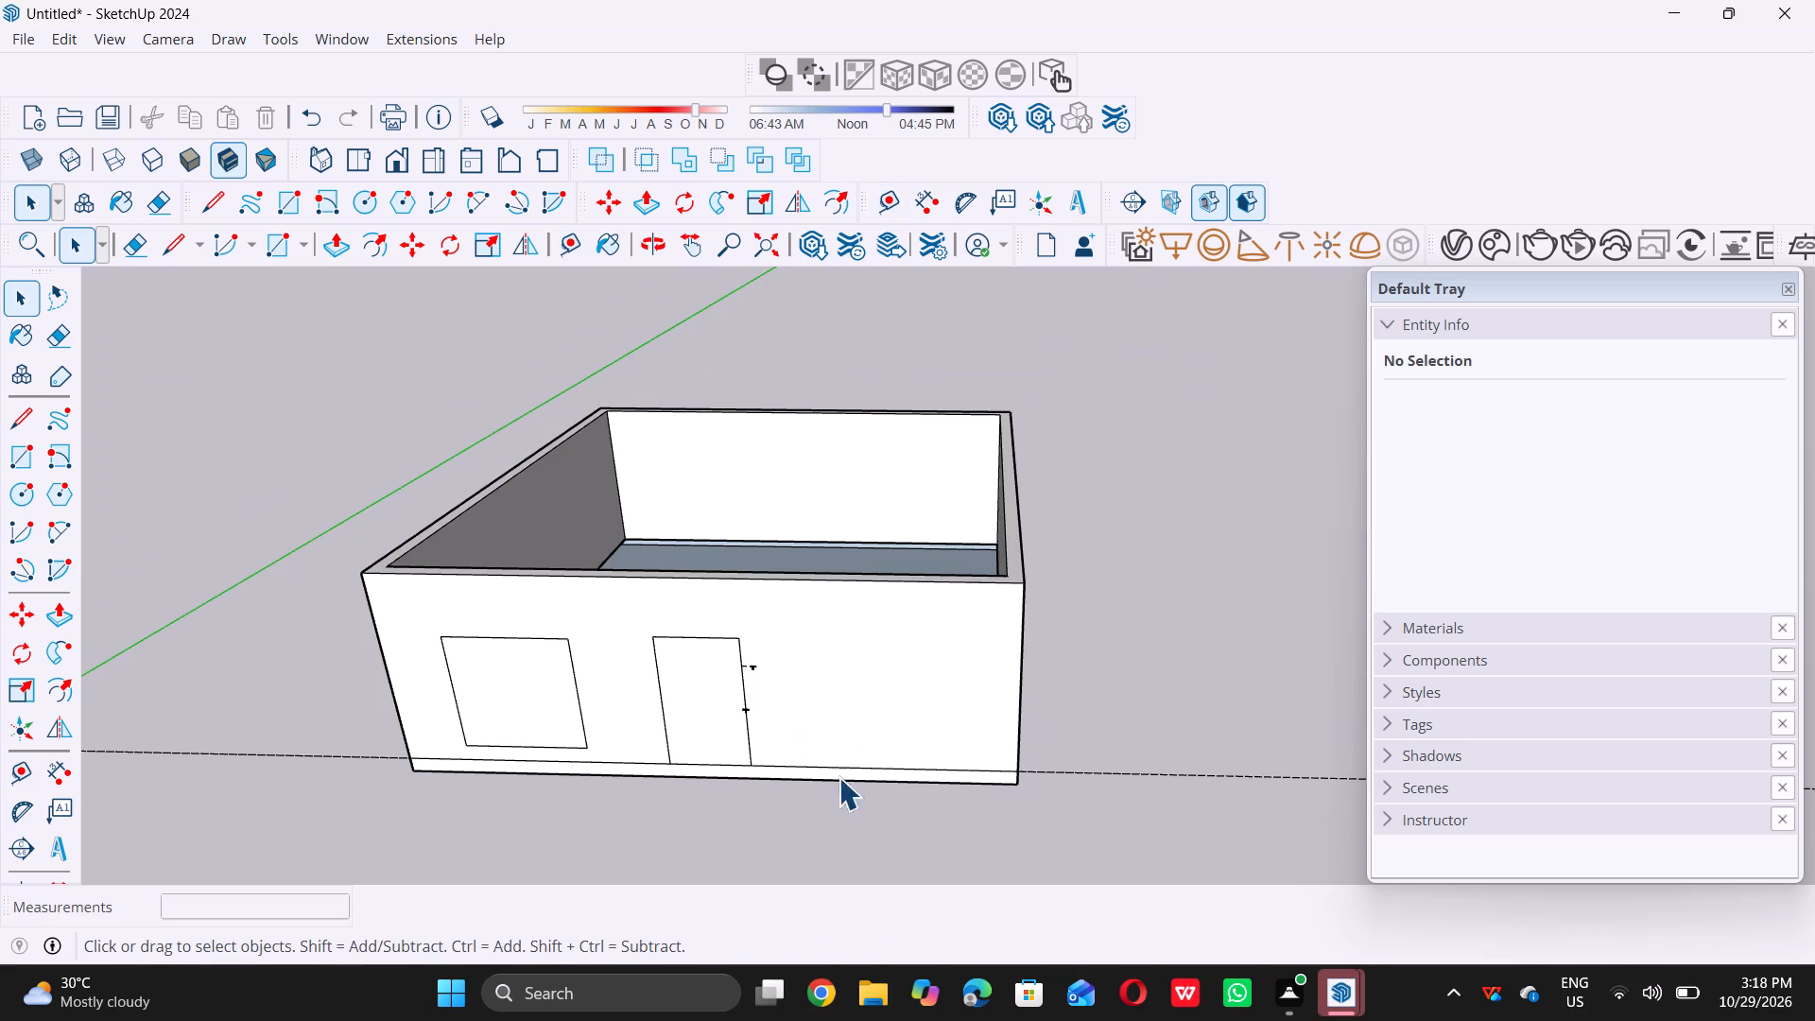
Undo the guide along the front wall's slab line.
left_click(856, 834)
key("ctrl+z")
key("ctrl+z")
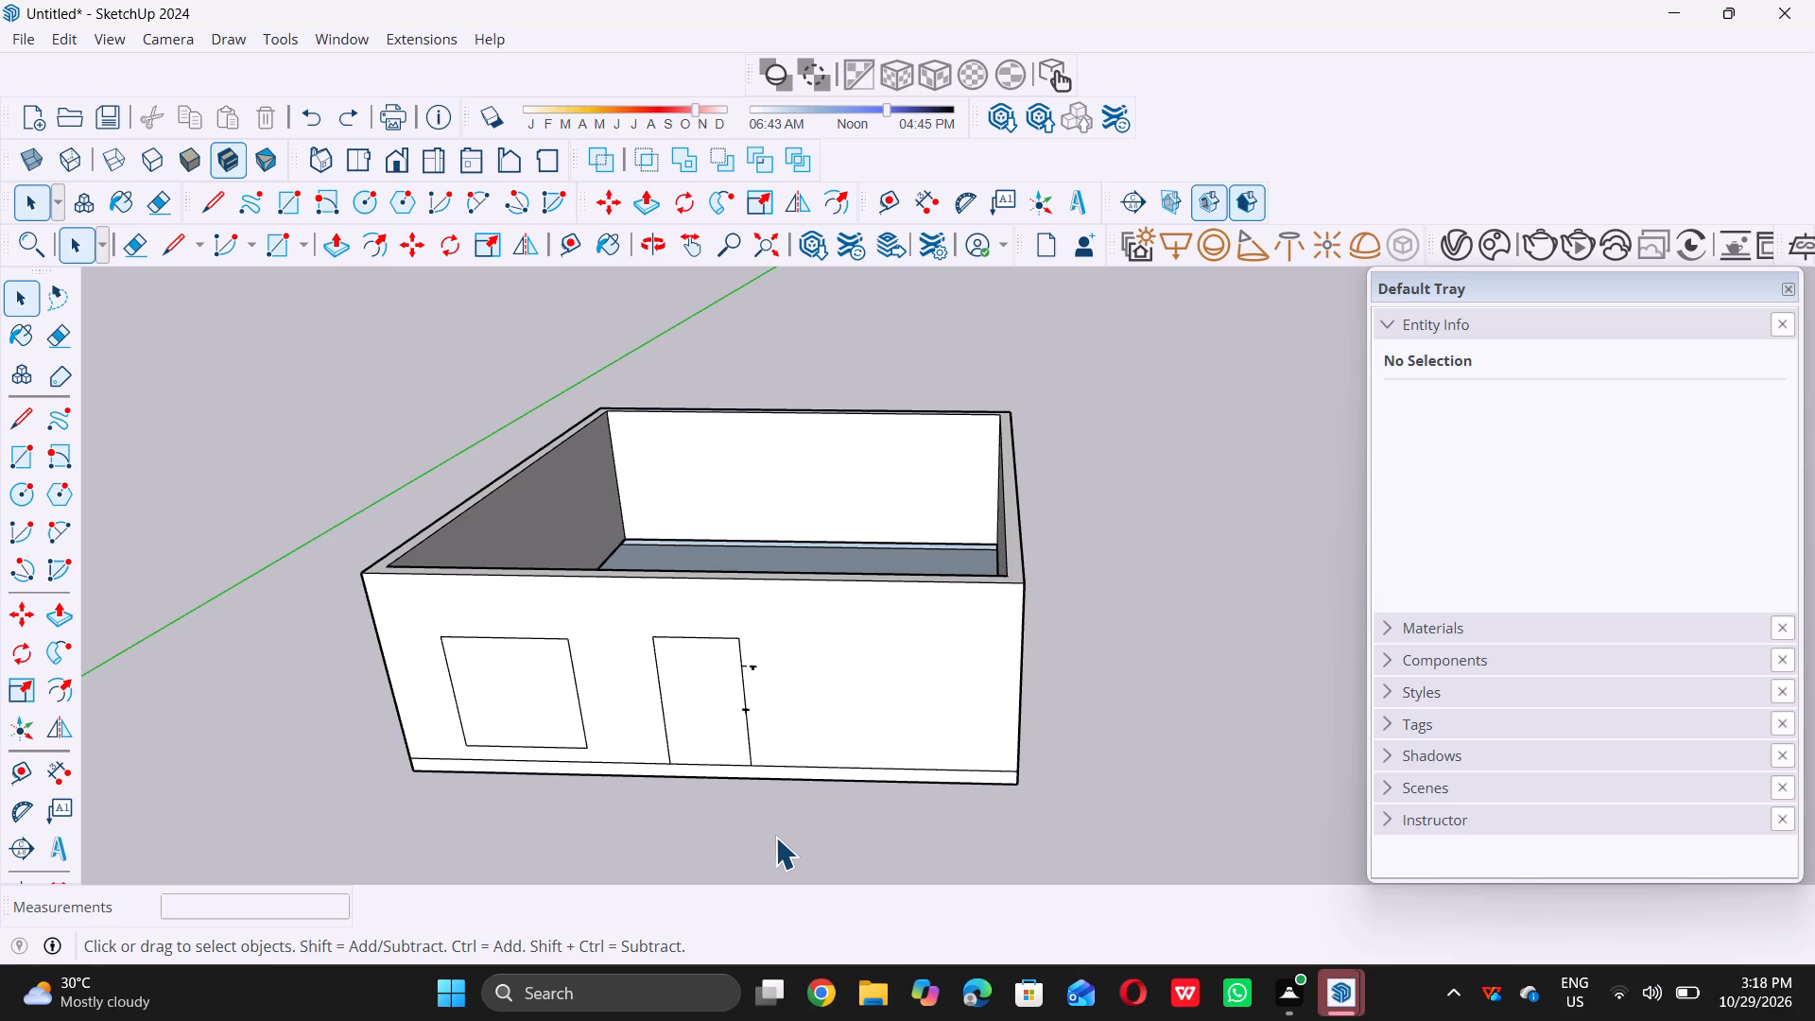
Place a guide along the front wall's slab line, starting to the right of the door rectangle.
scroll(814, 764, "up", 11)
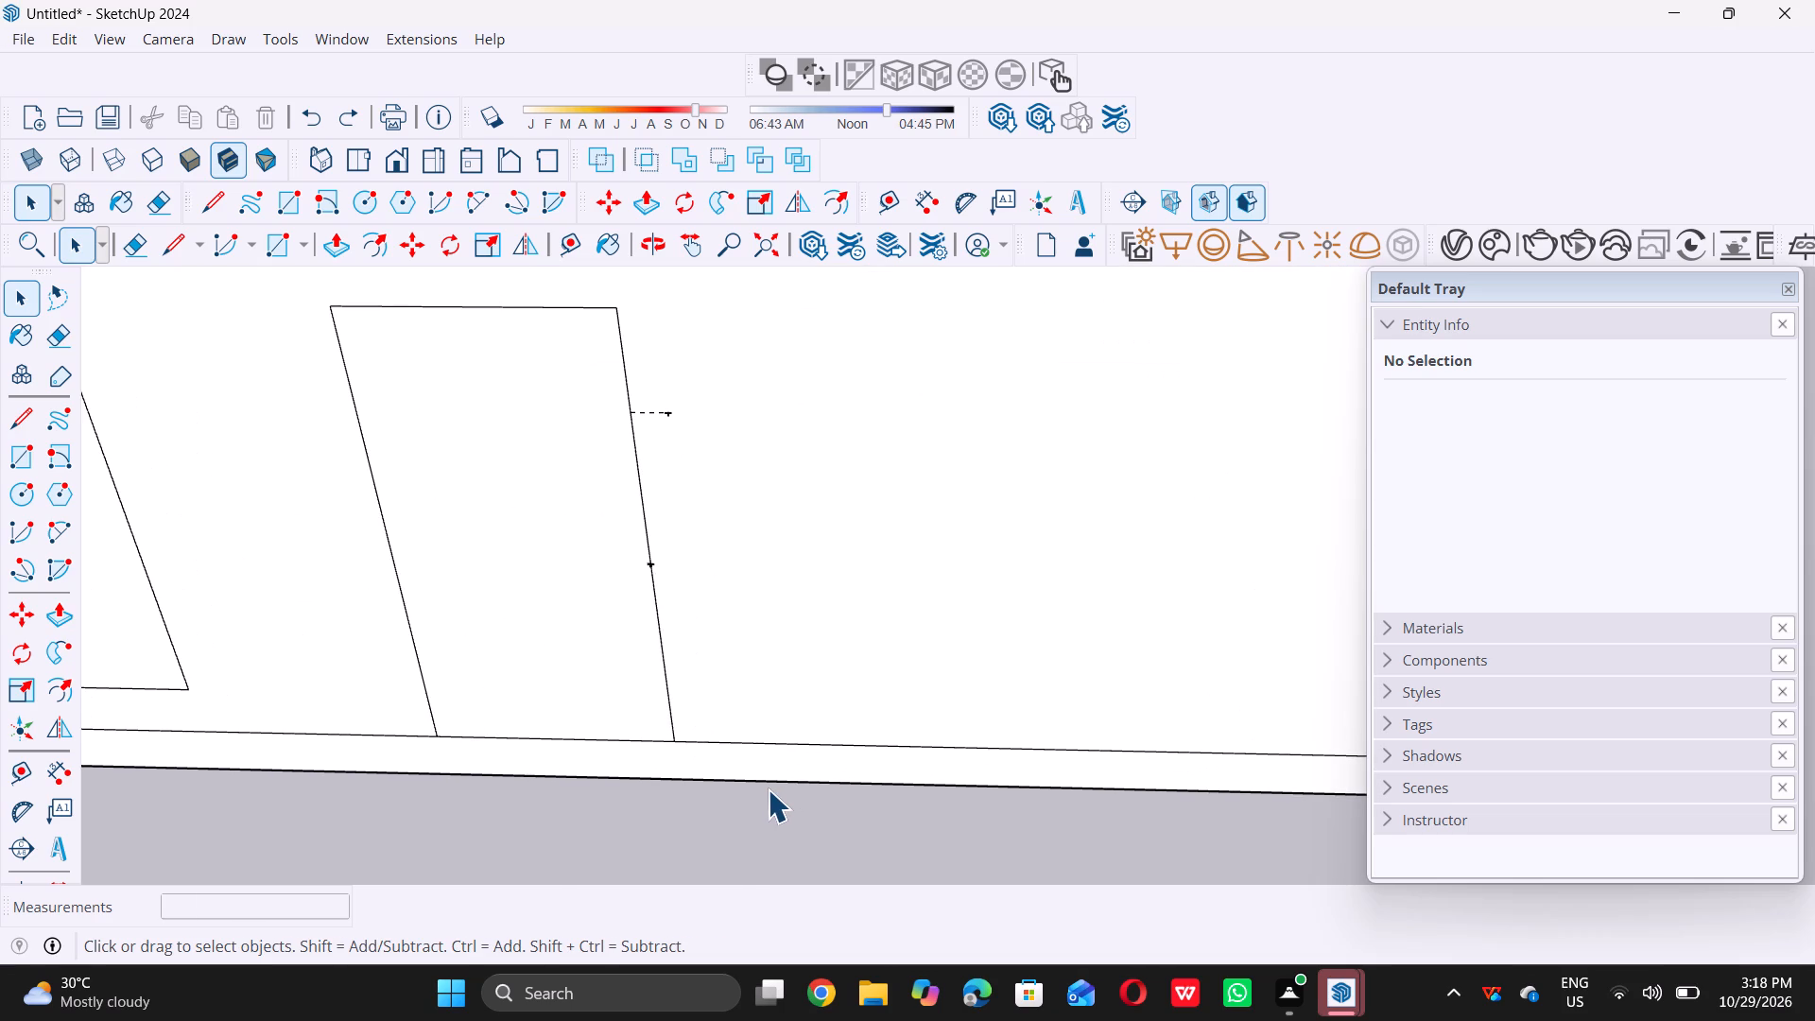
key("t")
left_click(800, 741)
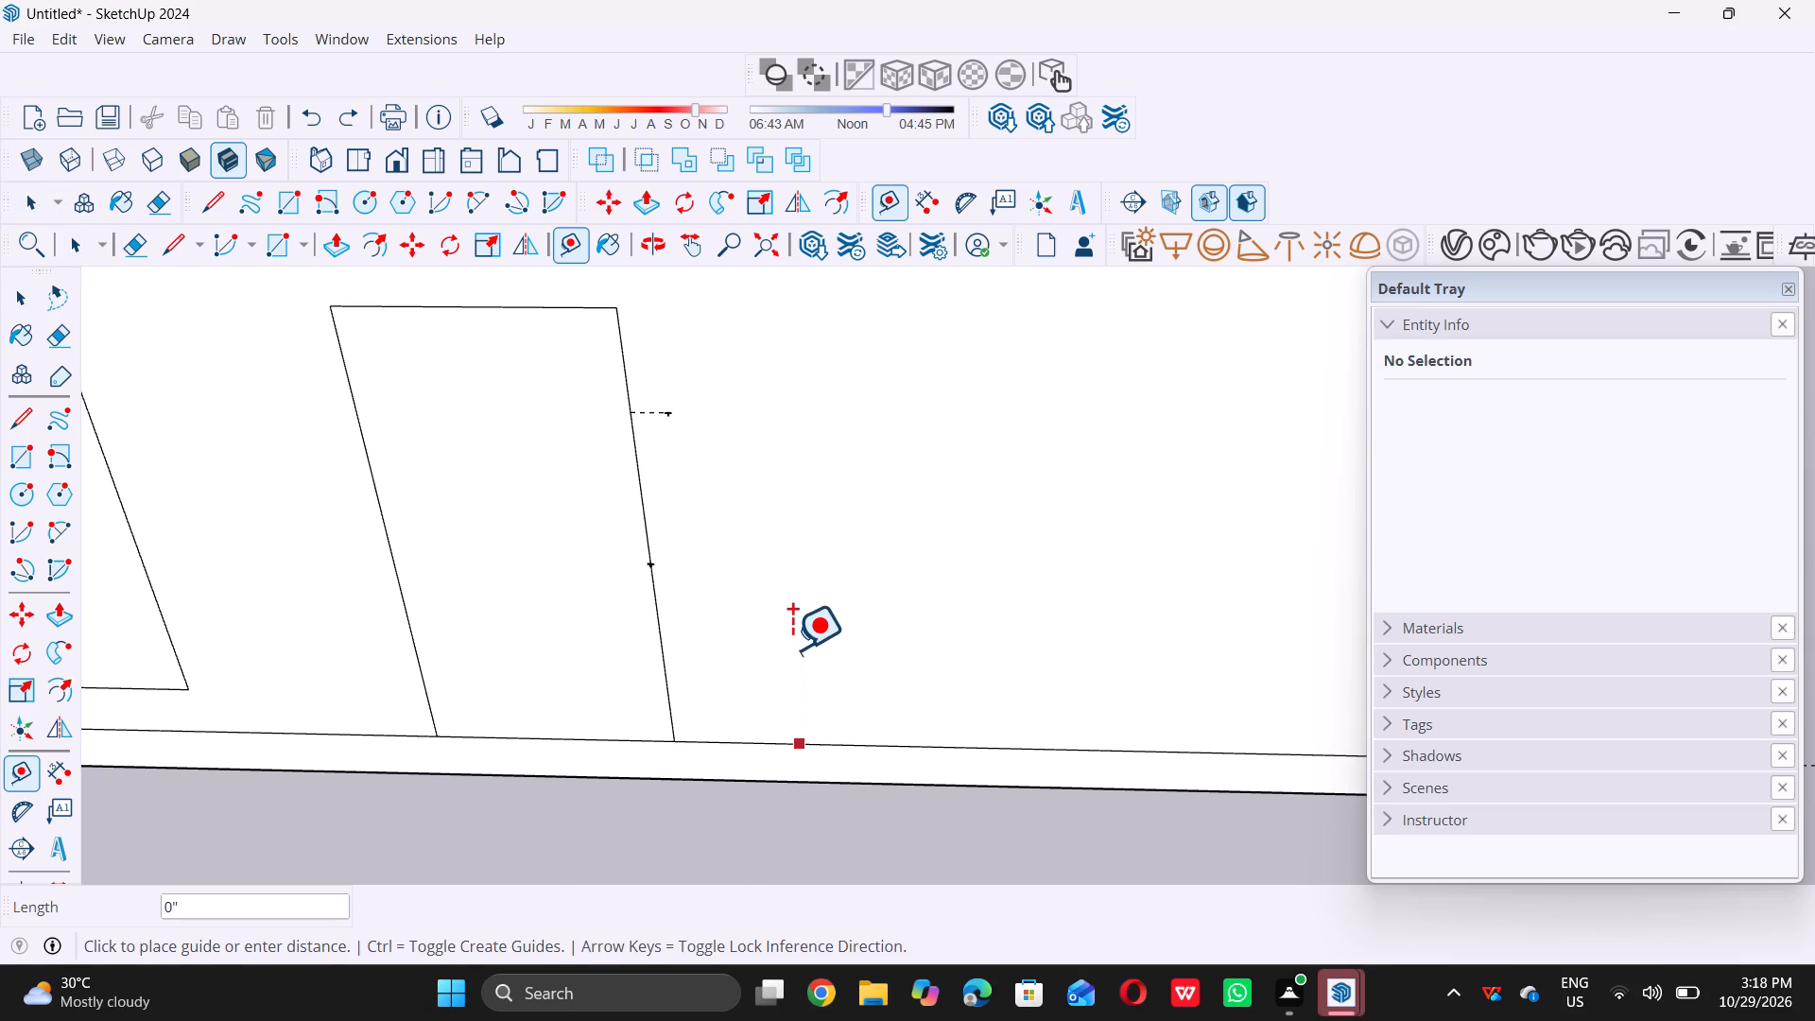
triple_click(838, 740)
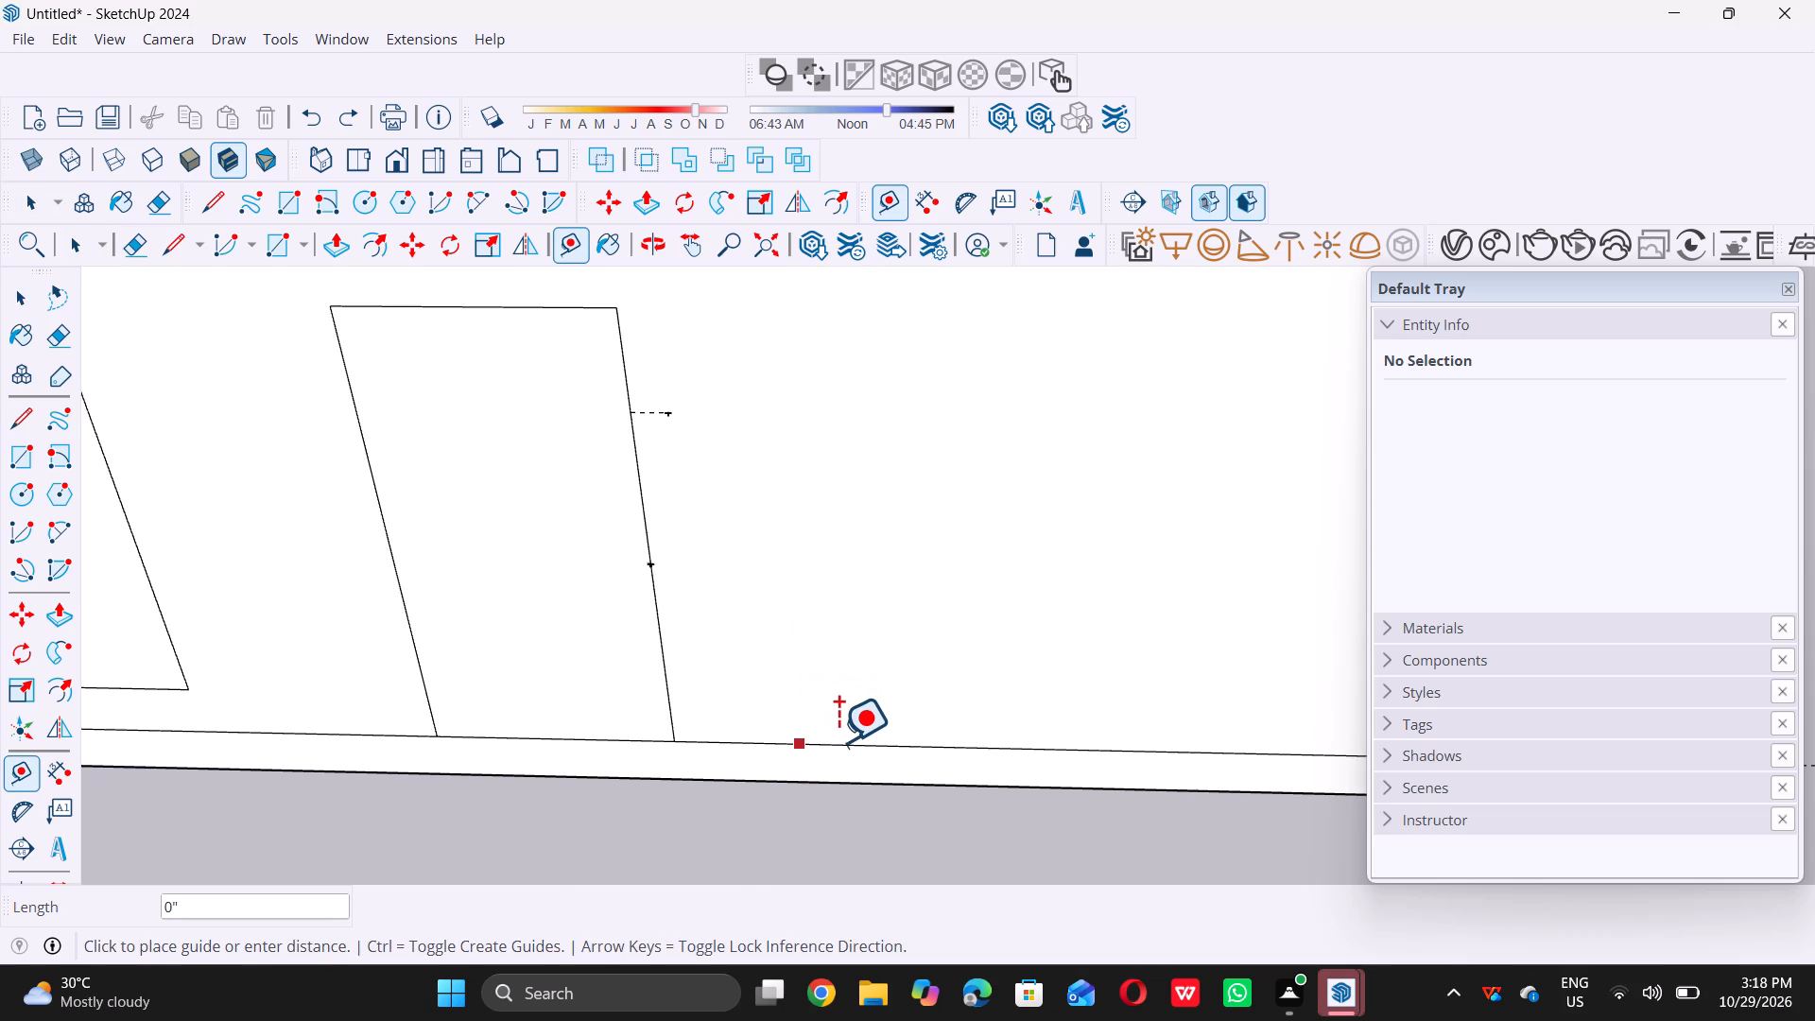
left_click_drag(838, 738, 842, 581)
Examine the front wall's door rectangle and the guides beside it from several angles.
scroll(768, 652, "up", 1)
scroll(768, 671, "down", 11)
middle_click_drag(770, 714, 788, 588)
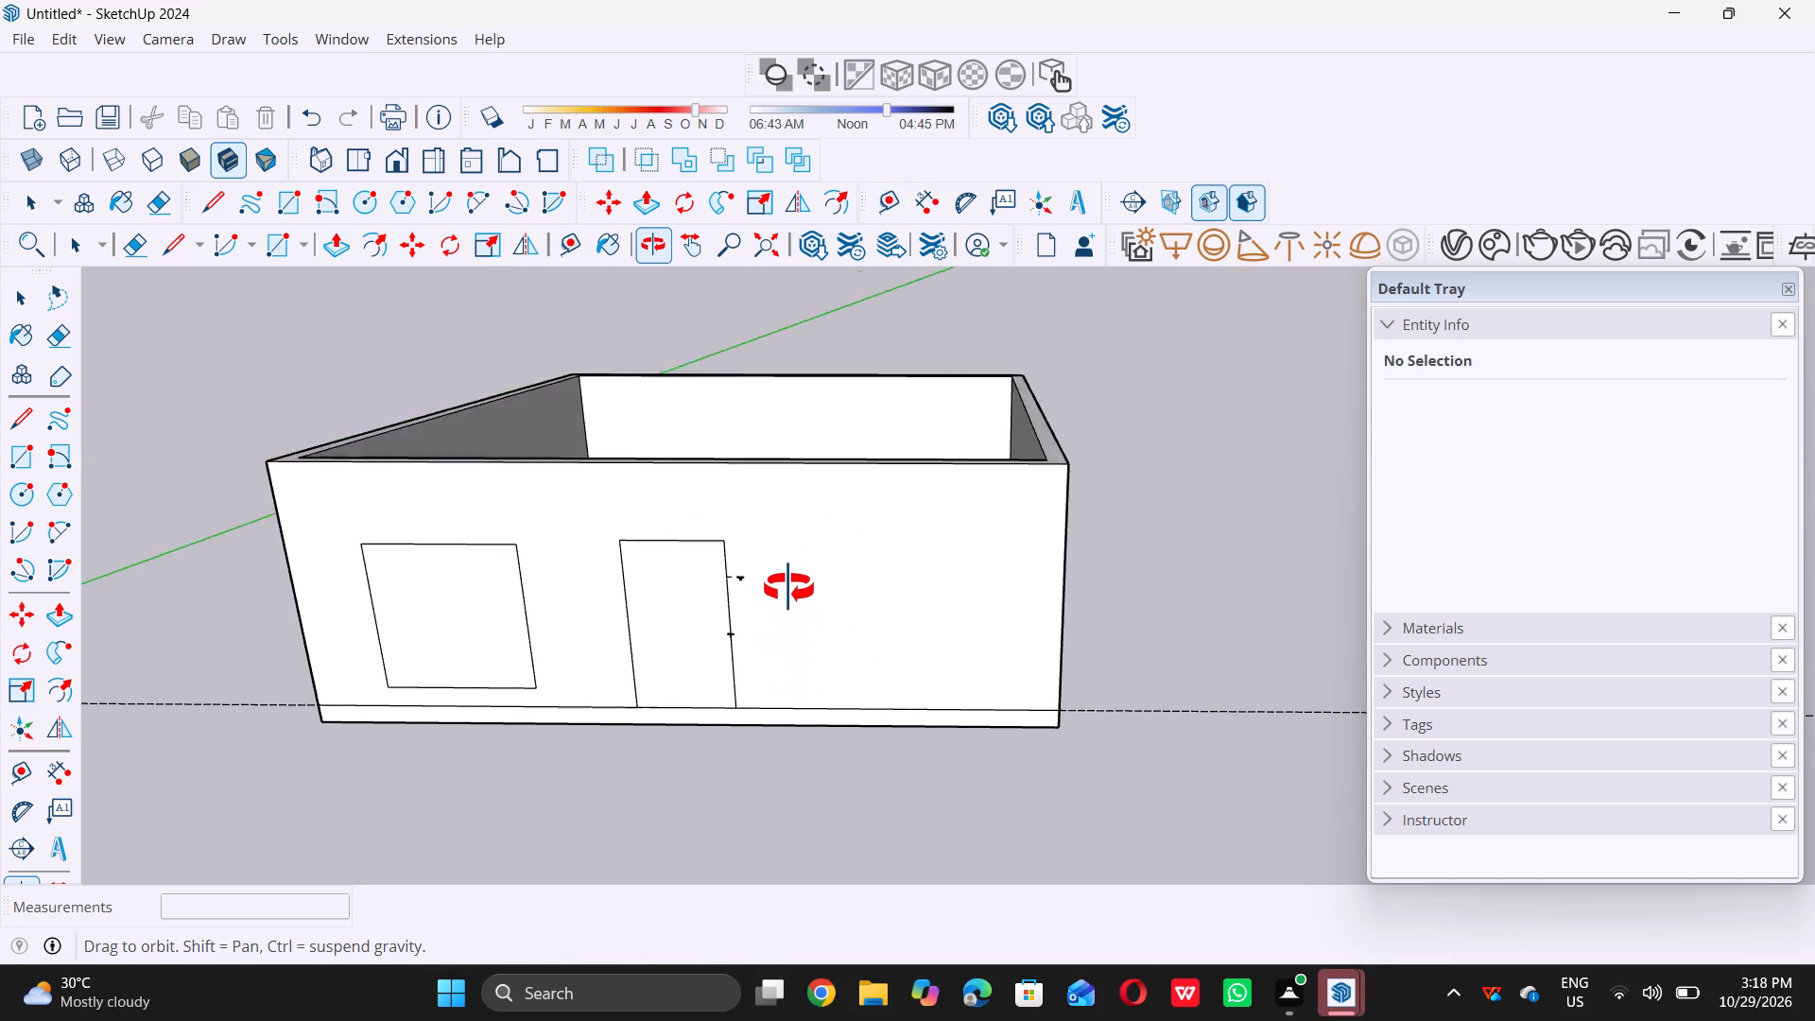
middle_click_drag(788, 588, 786, 578)
scroll(773, 613, "up", 6)
scroll(735, 656, "down", 2)
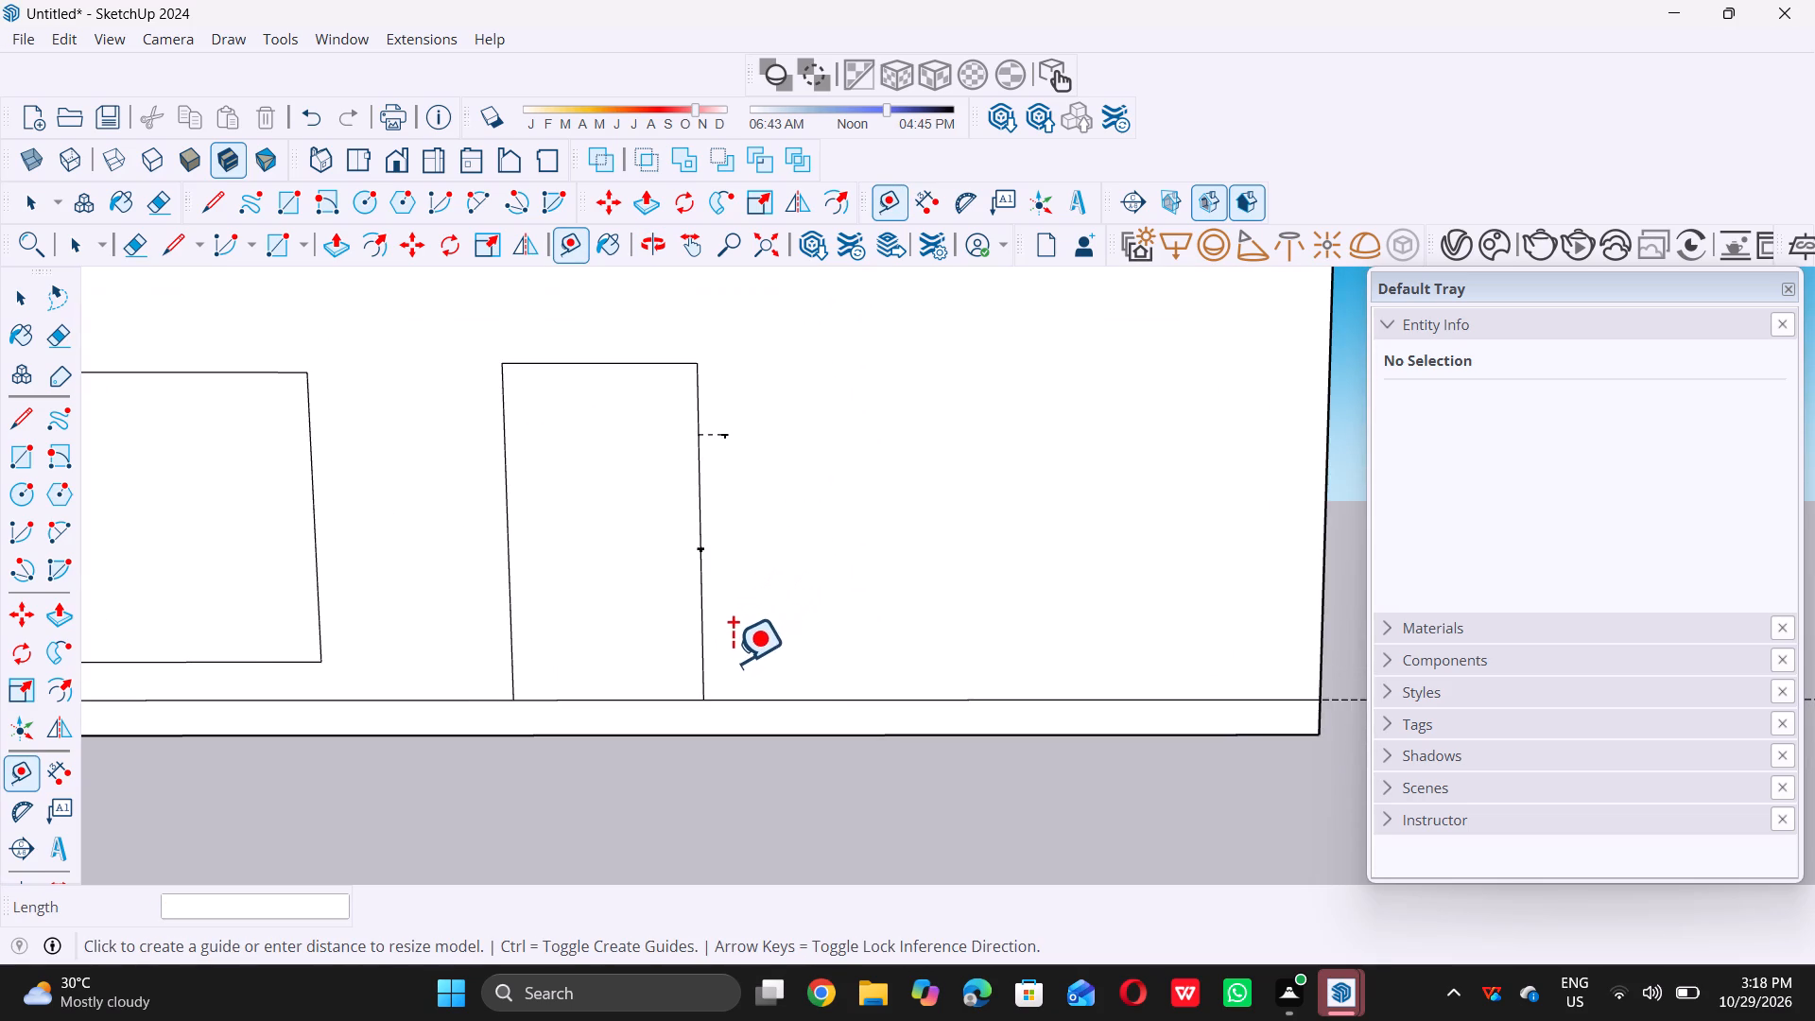
scroll(733, 662, "down", 3)
middle_click_drag(727, 720, 747, 640)
scroll(747, 559, "up", 5)
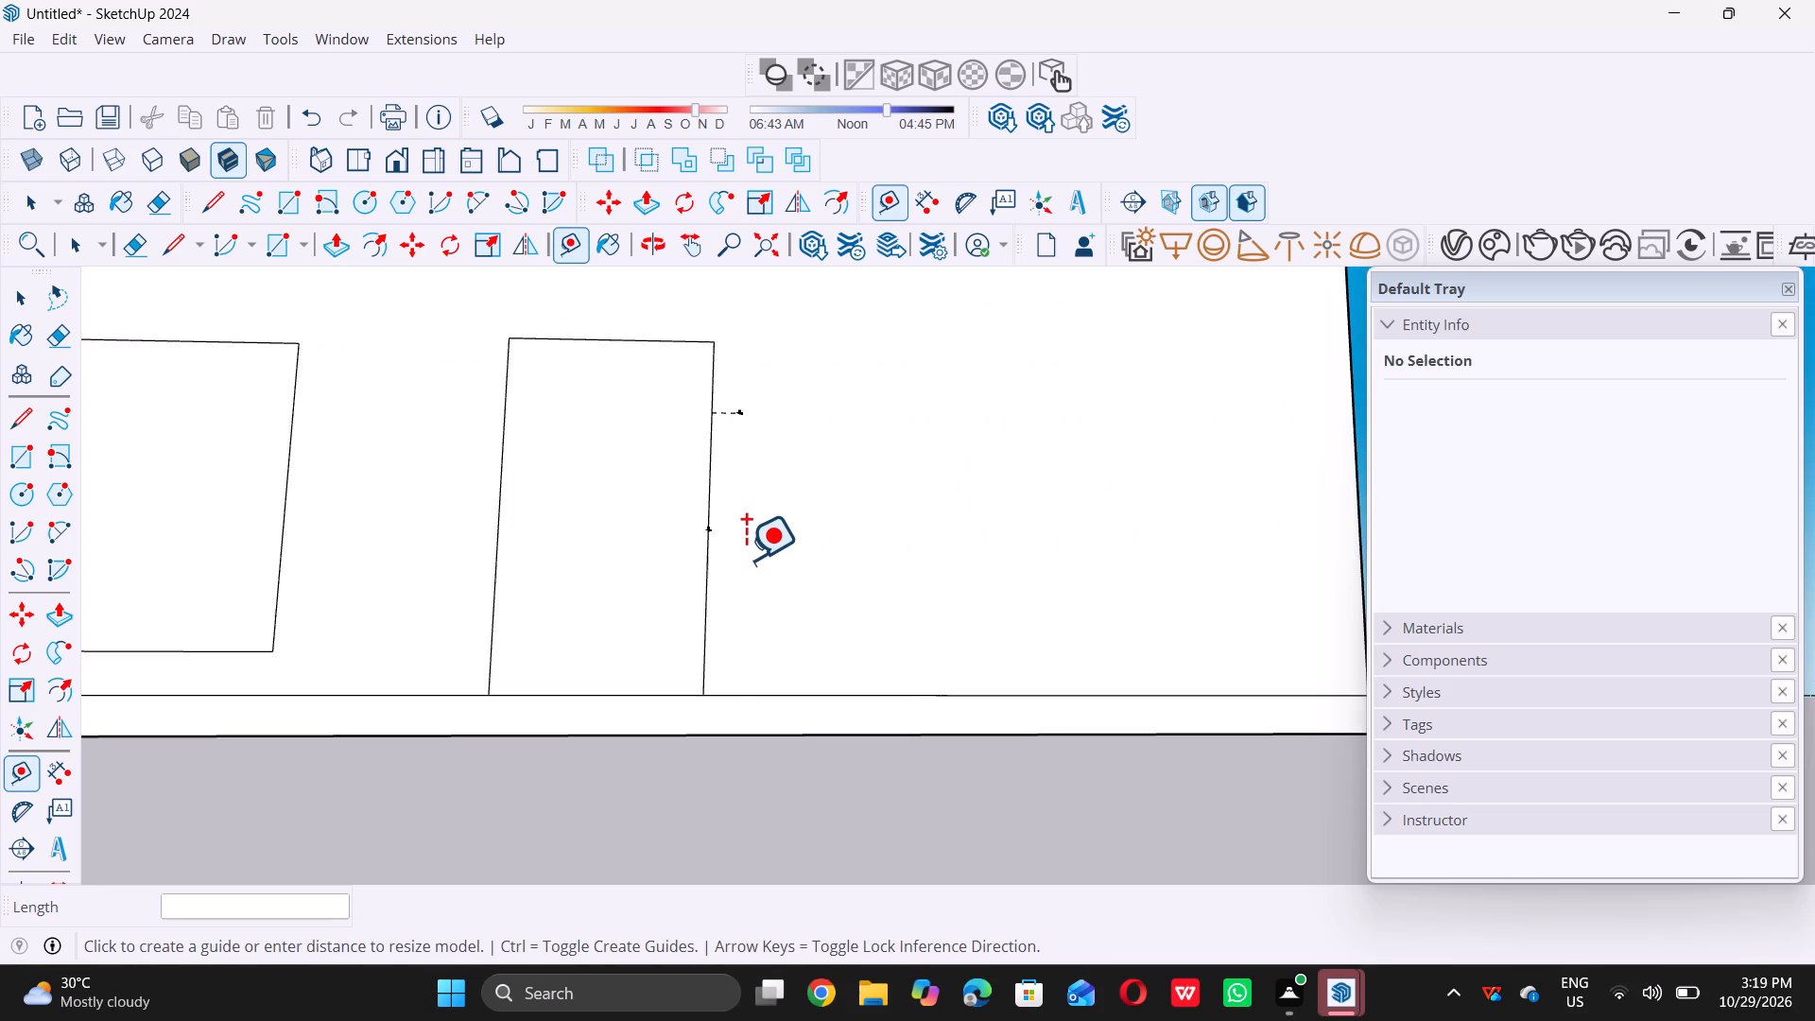
scroll(727, 608, "down", 5)
middle_click_drag(766, 607, 723, 655)
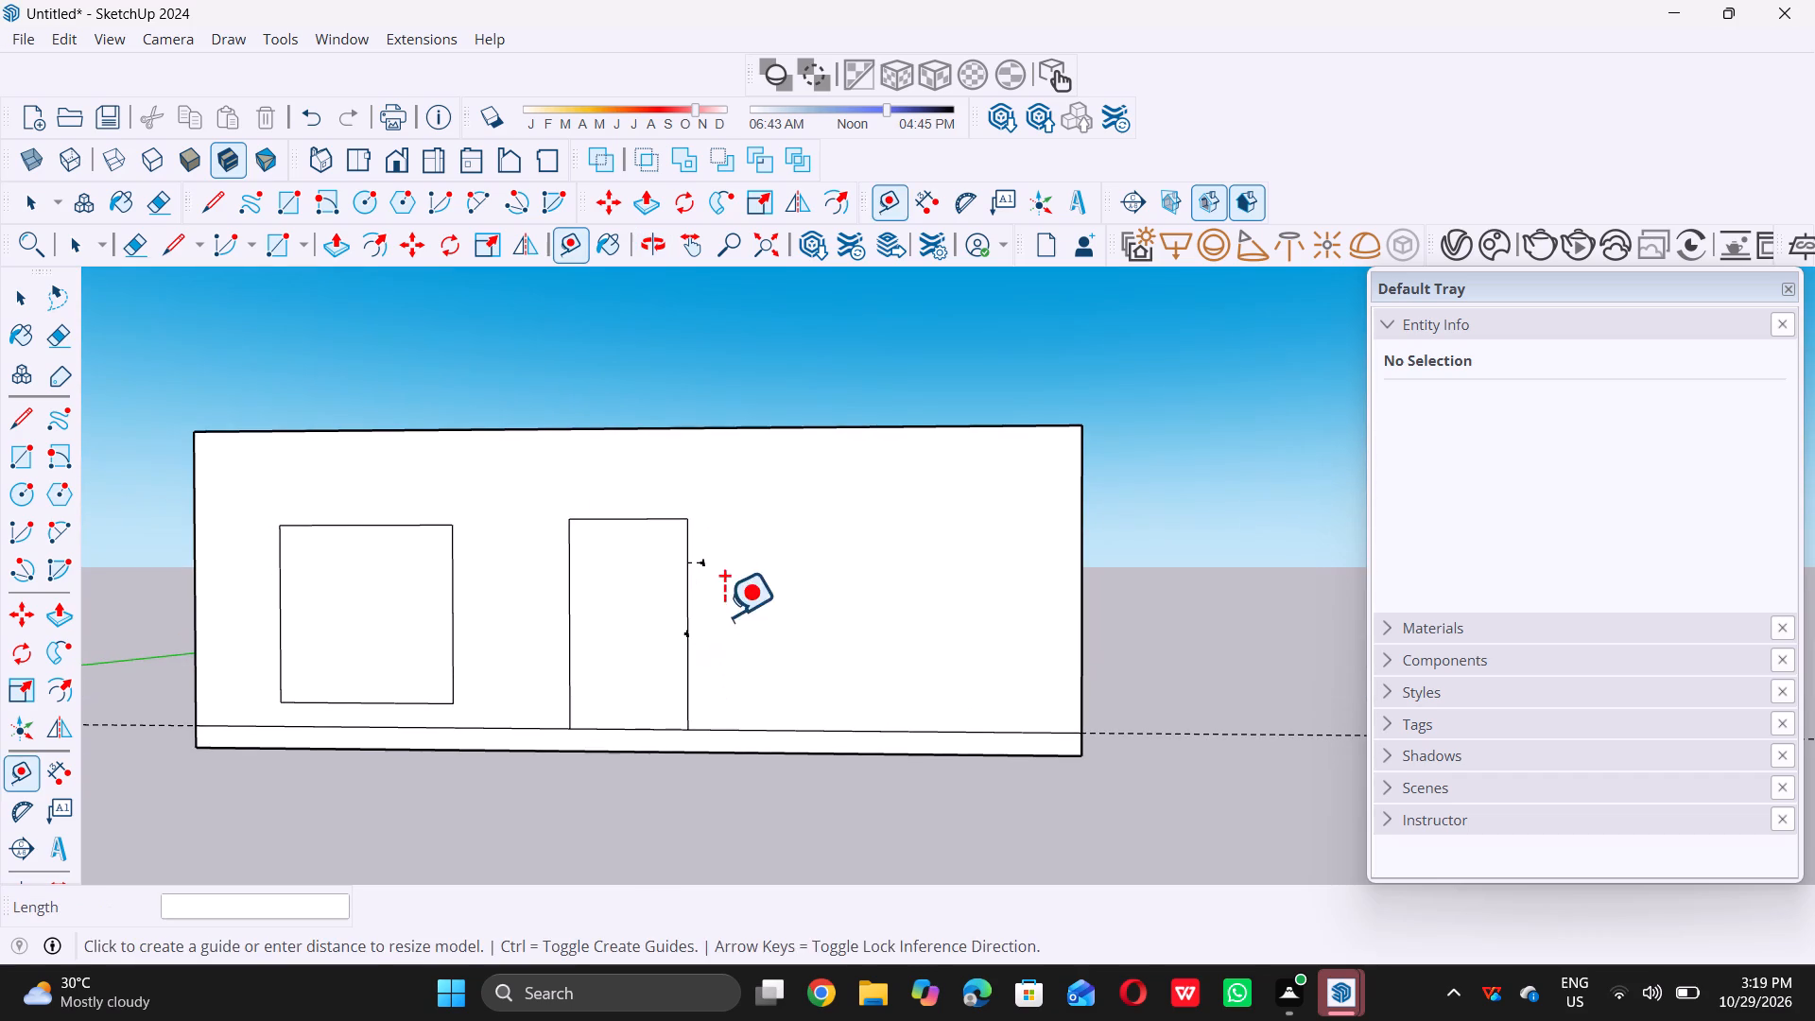
middle_click_drag(680, 651, 716, 633)
scroll(756, 644, "up", 3)
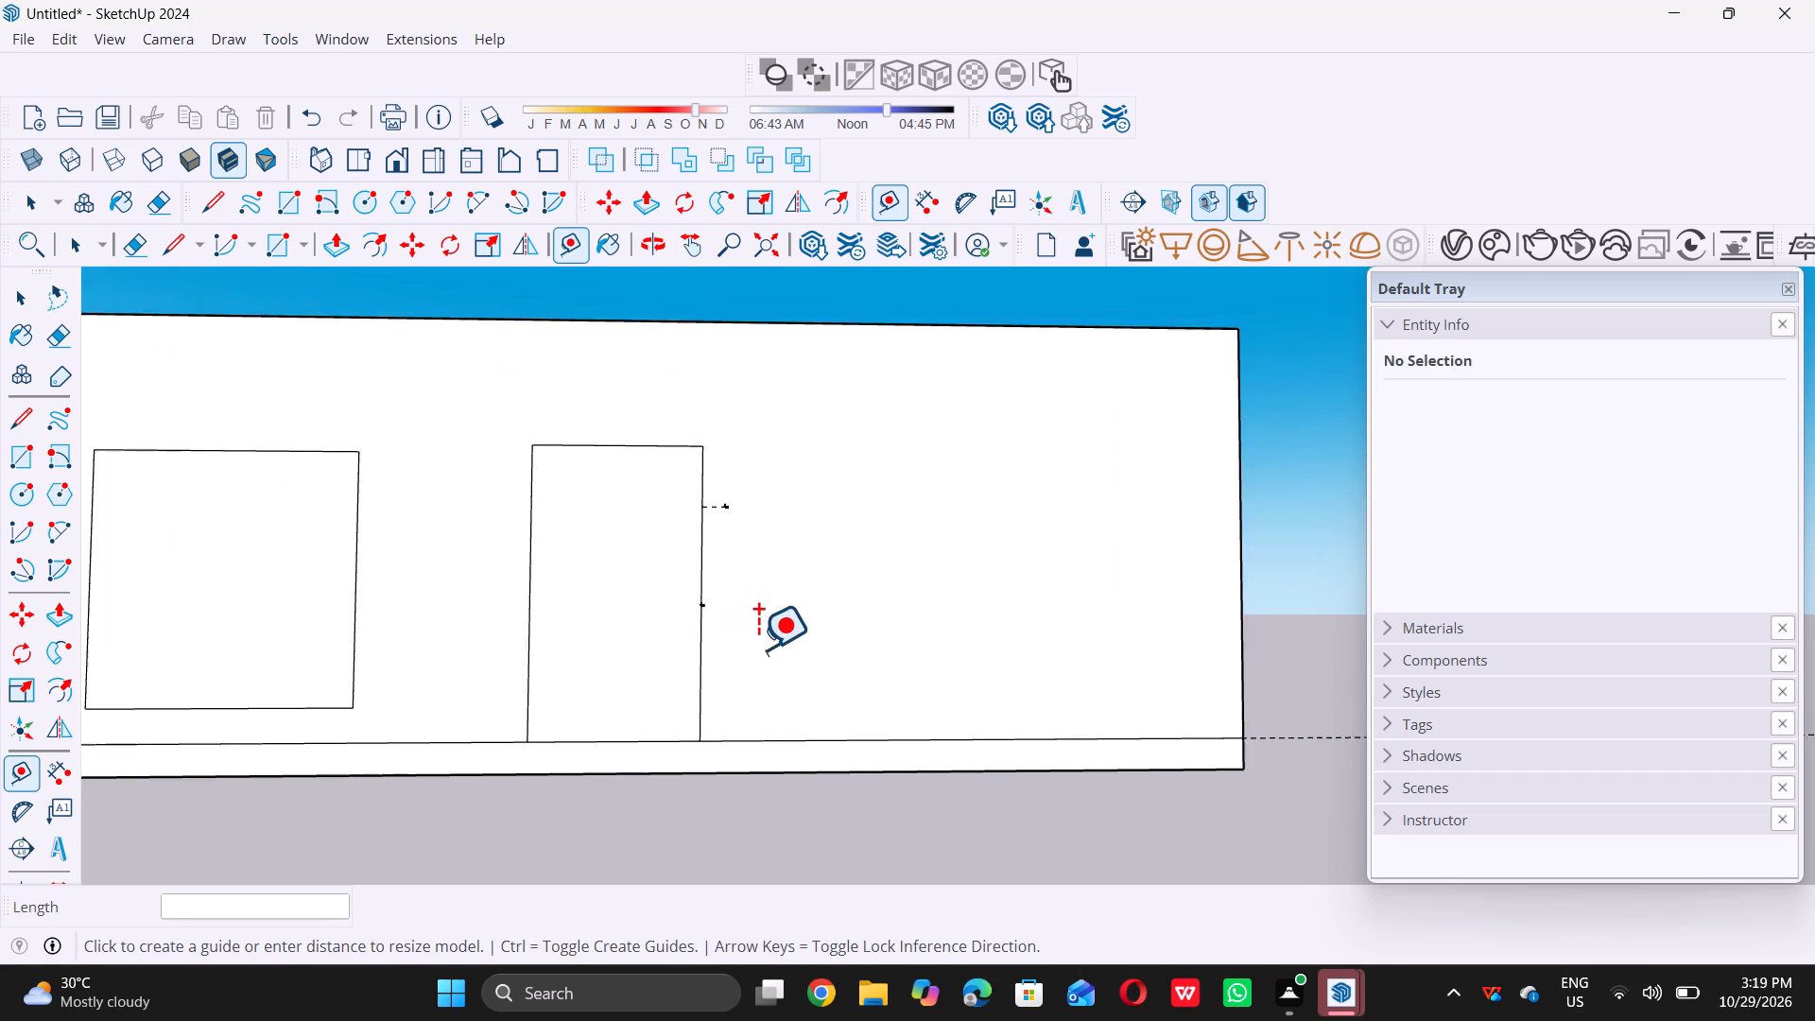
scroll(758, 649, "up", 1)
scroll(722, 706, "down", 6)
middle_click_drag(739, 751, 789, 734)
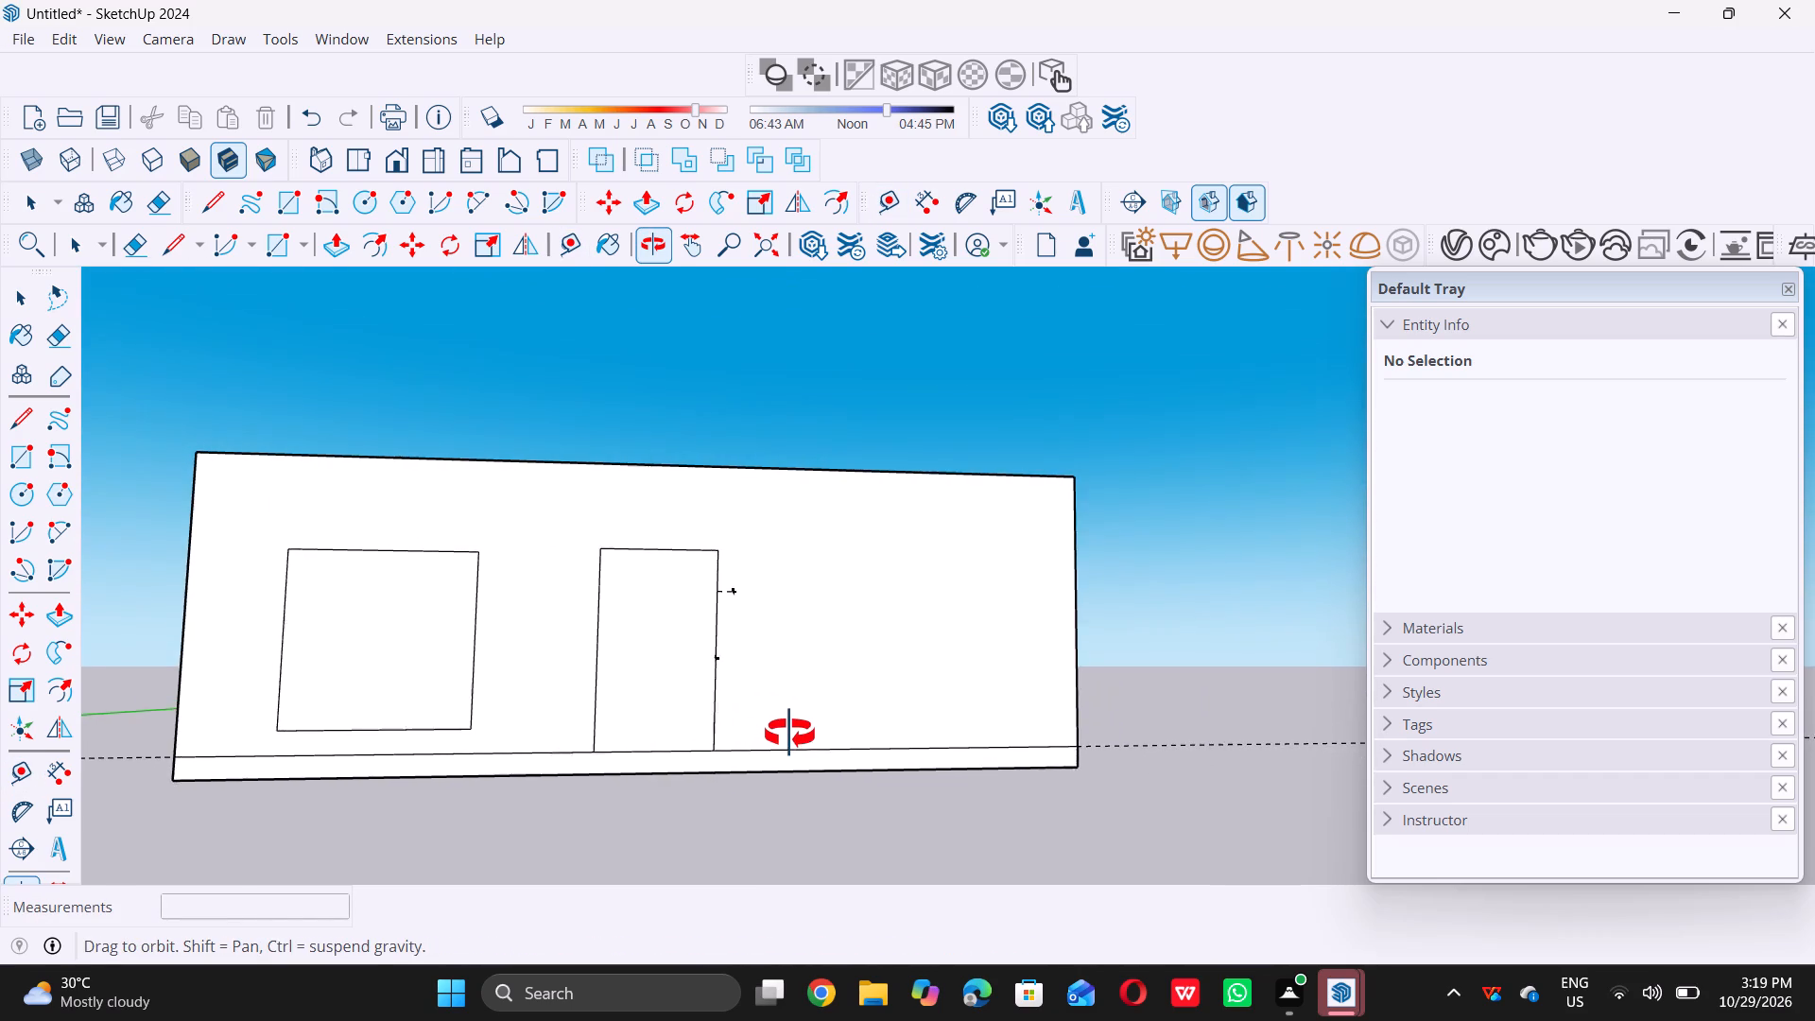
middle_click_drag(789, 734, 798, 729)
scroll(804, 703, "up", 4)
scroll(783, 708, "down", 1)
middle_click_drag(770, 715, 723, 730)
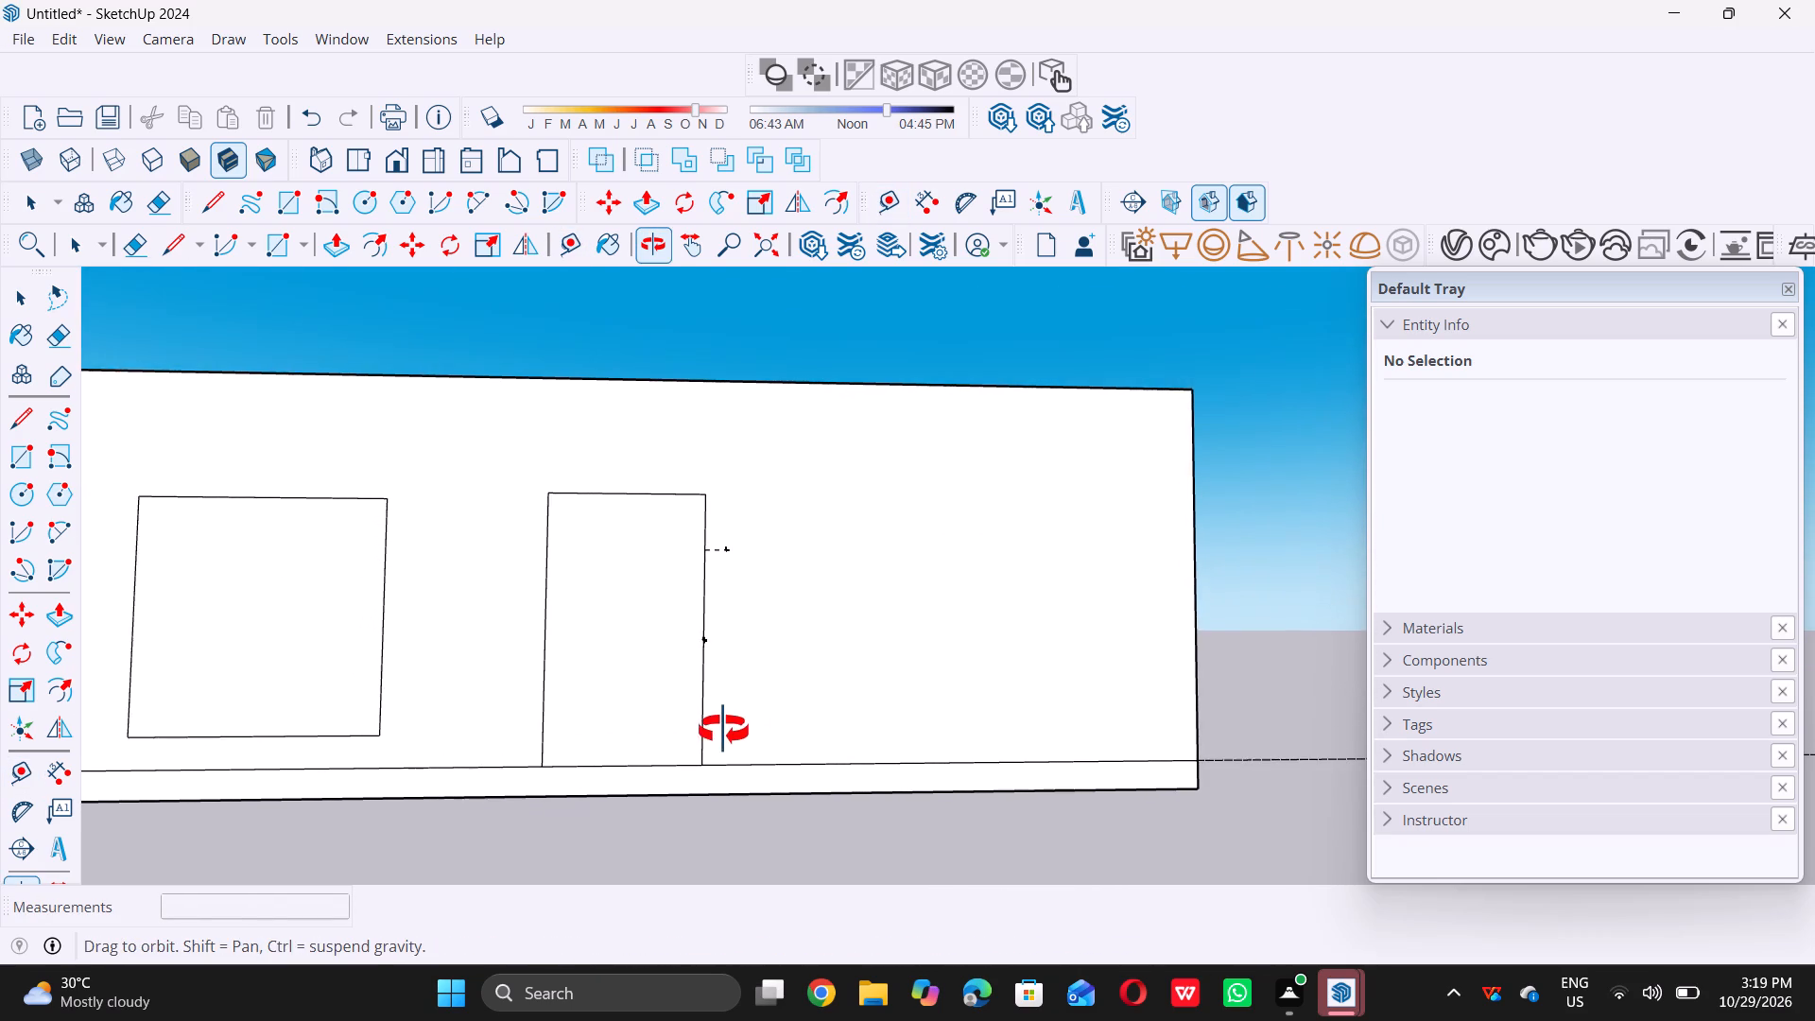
middle_click_drag(723, 730, 720, 729)
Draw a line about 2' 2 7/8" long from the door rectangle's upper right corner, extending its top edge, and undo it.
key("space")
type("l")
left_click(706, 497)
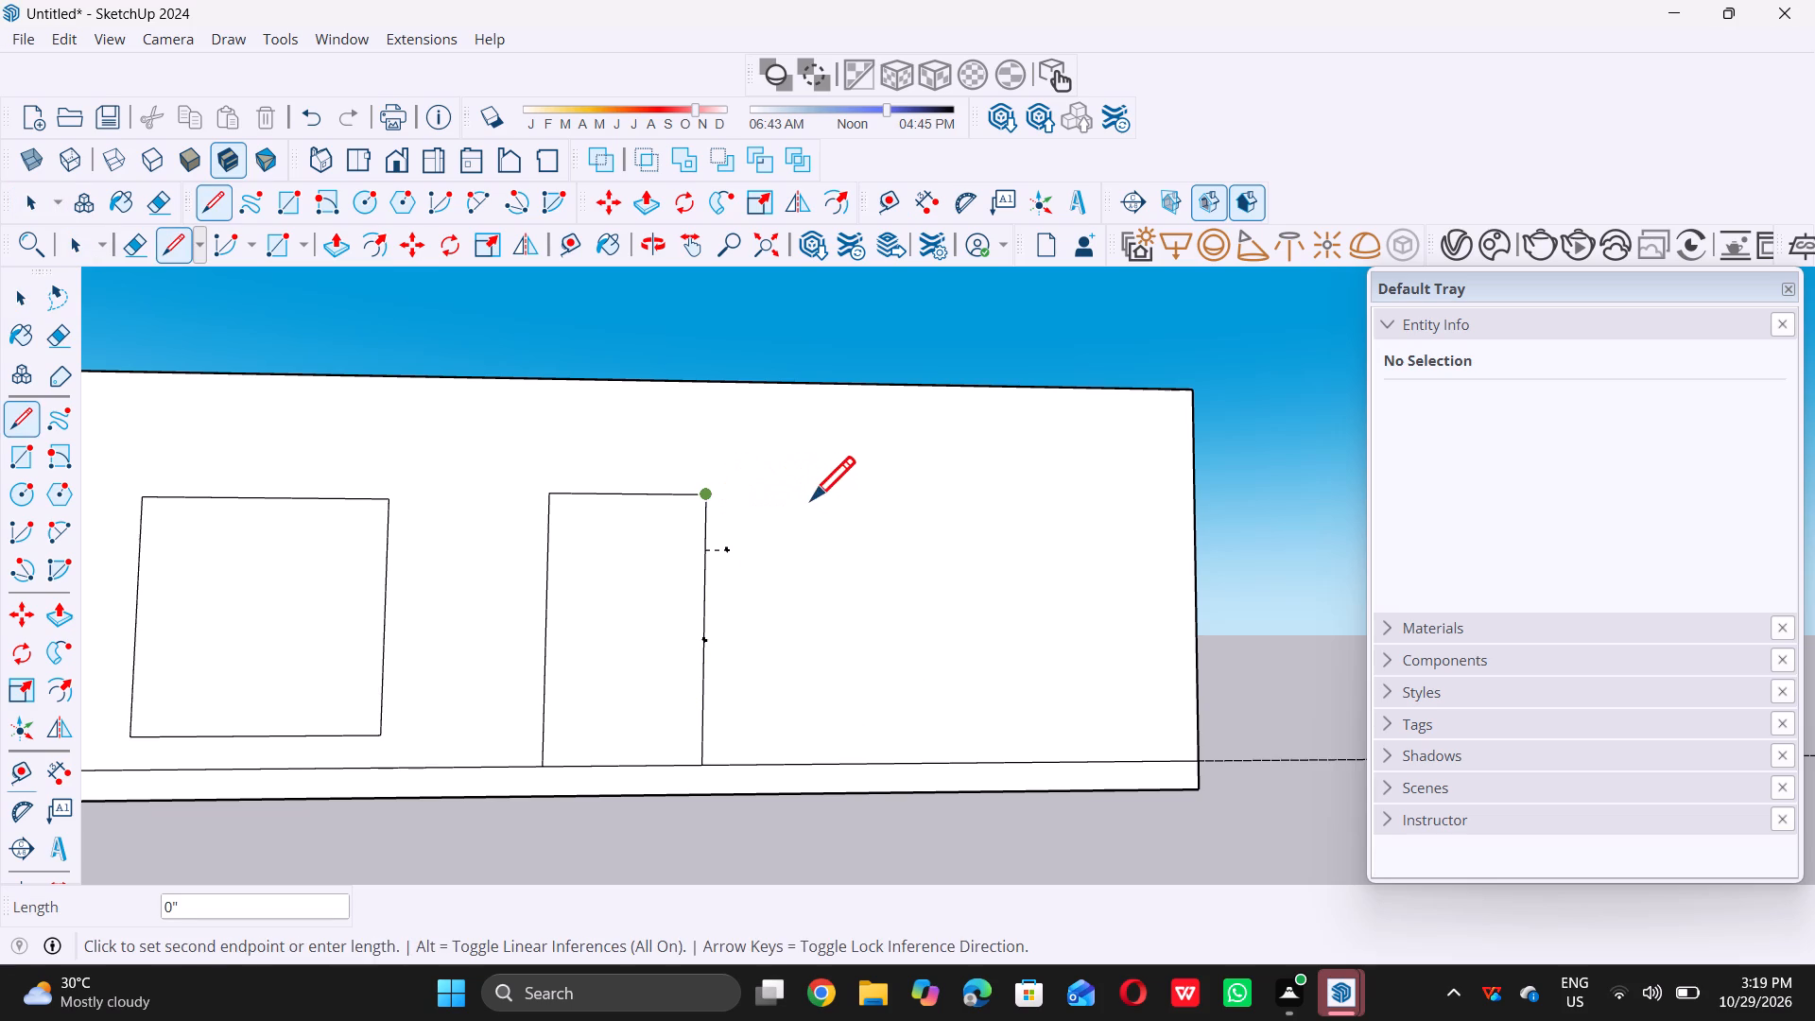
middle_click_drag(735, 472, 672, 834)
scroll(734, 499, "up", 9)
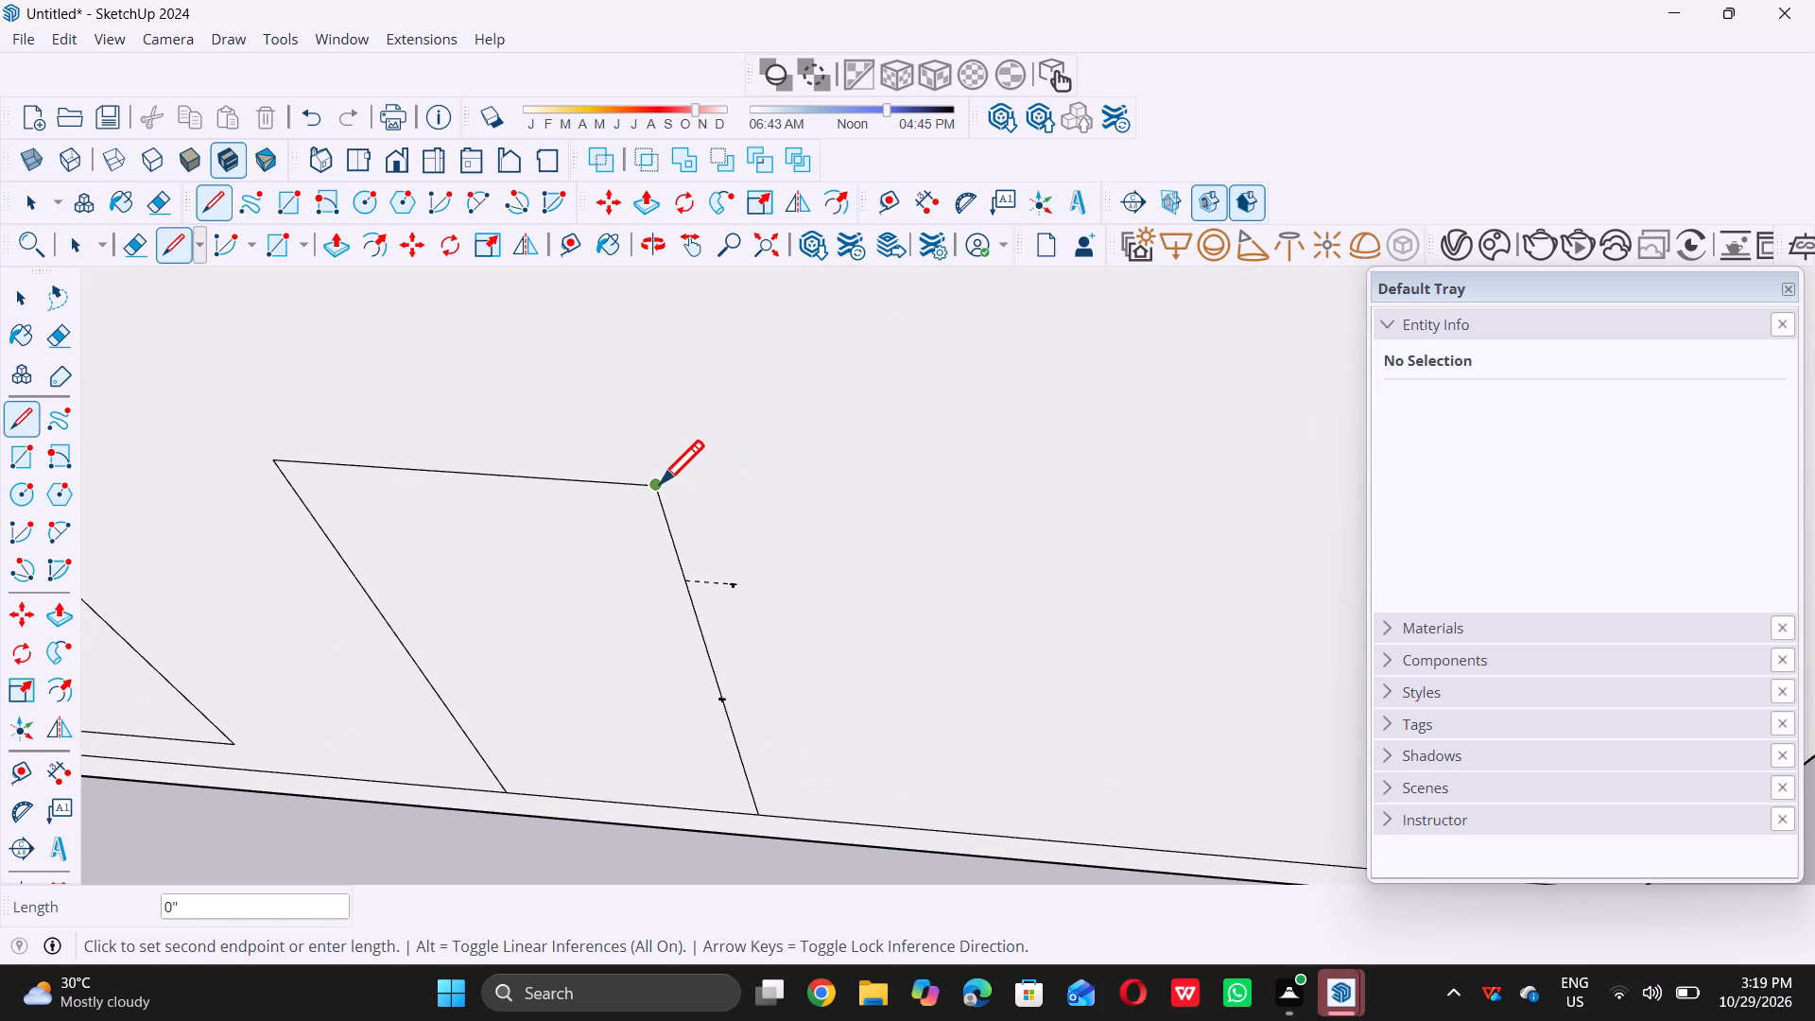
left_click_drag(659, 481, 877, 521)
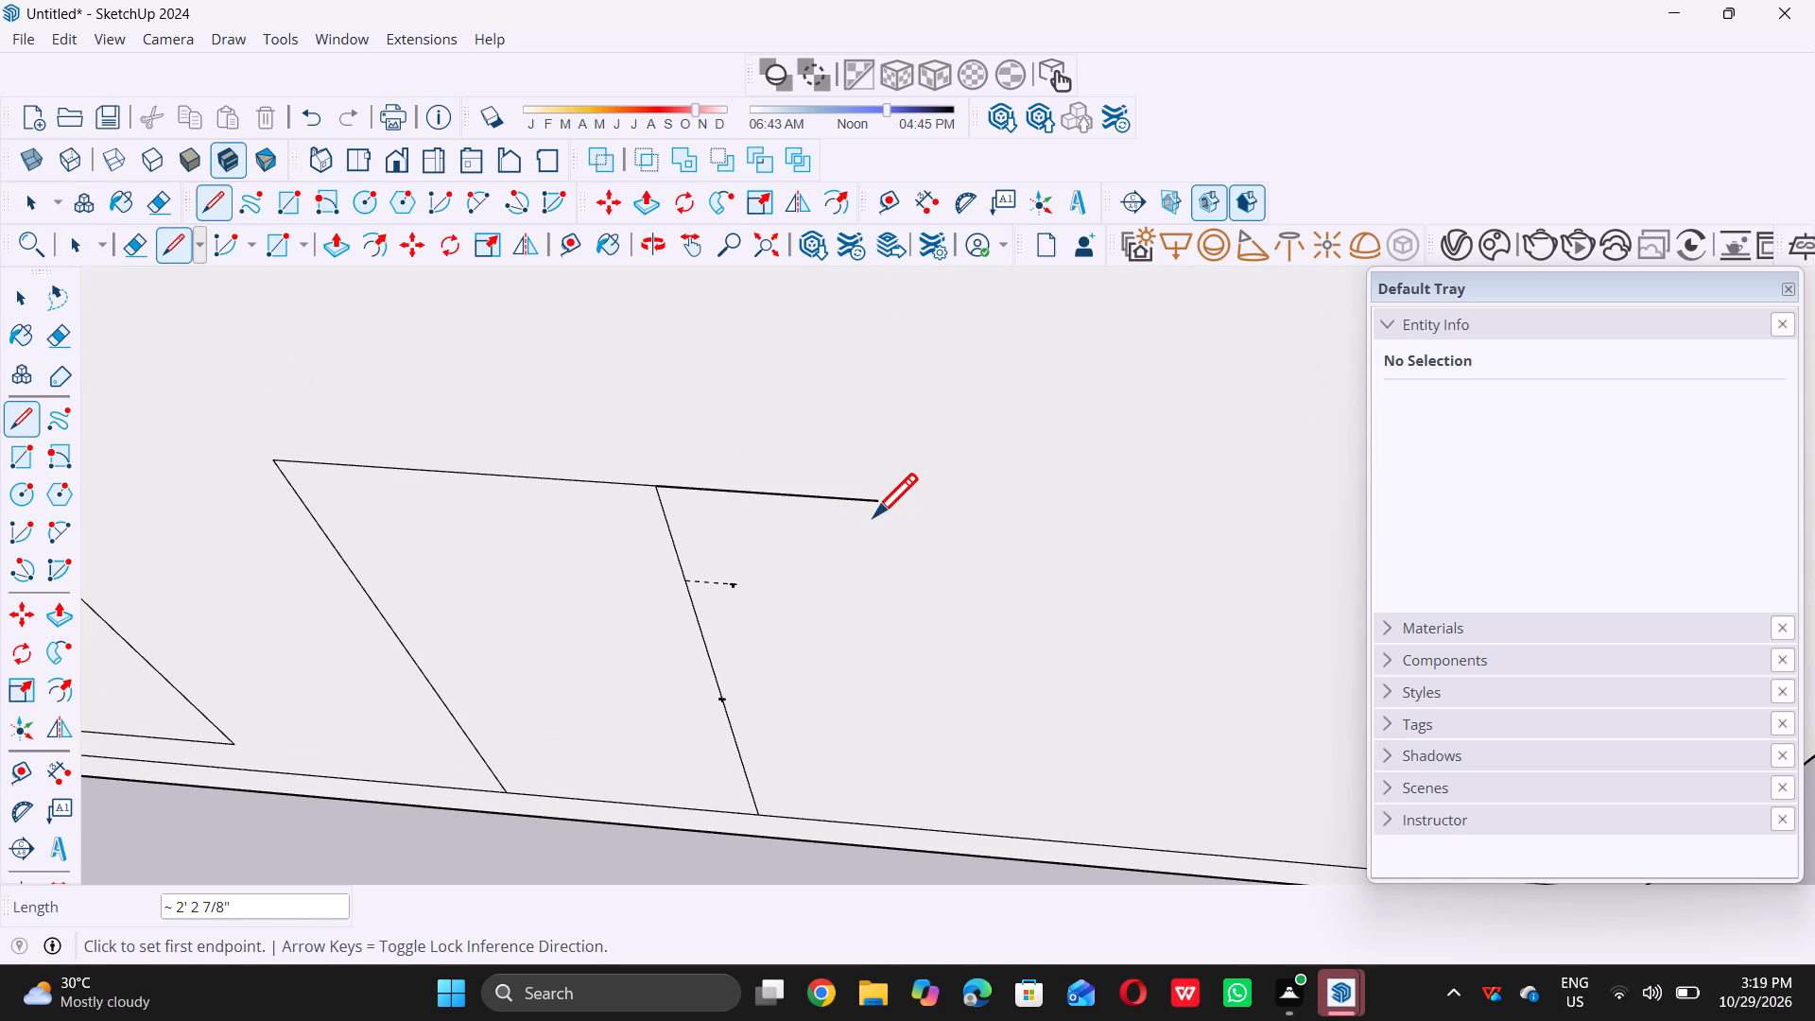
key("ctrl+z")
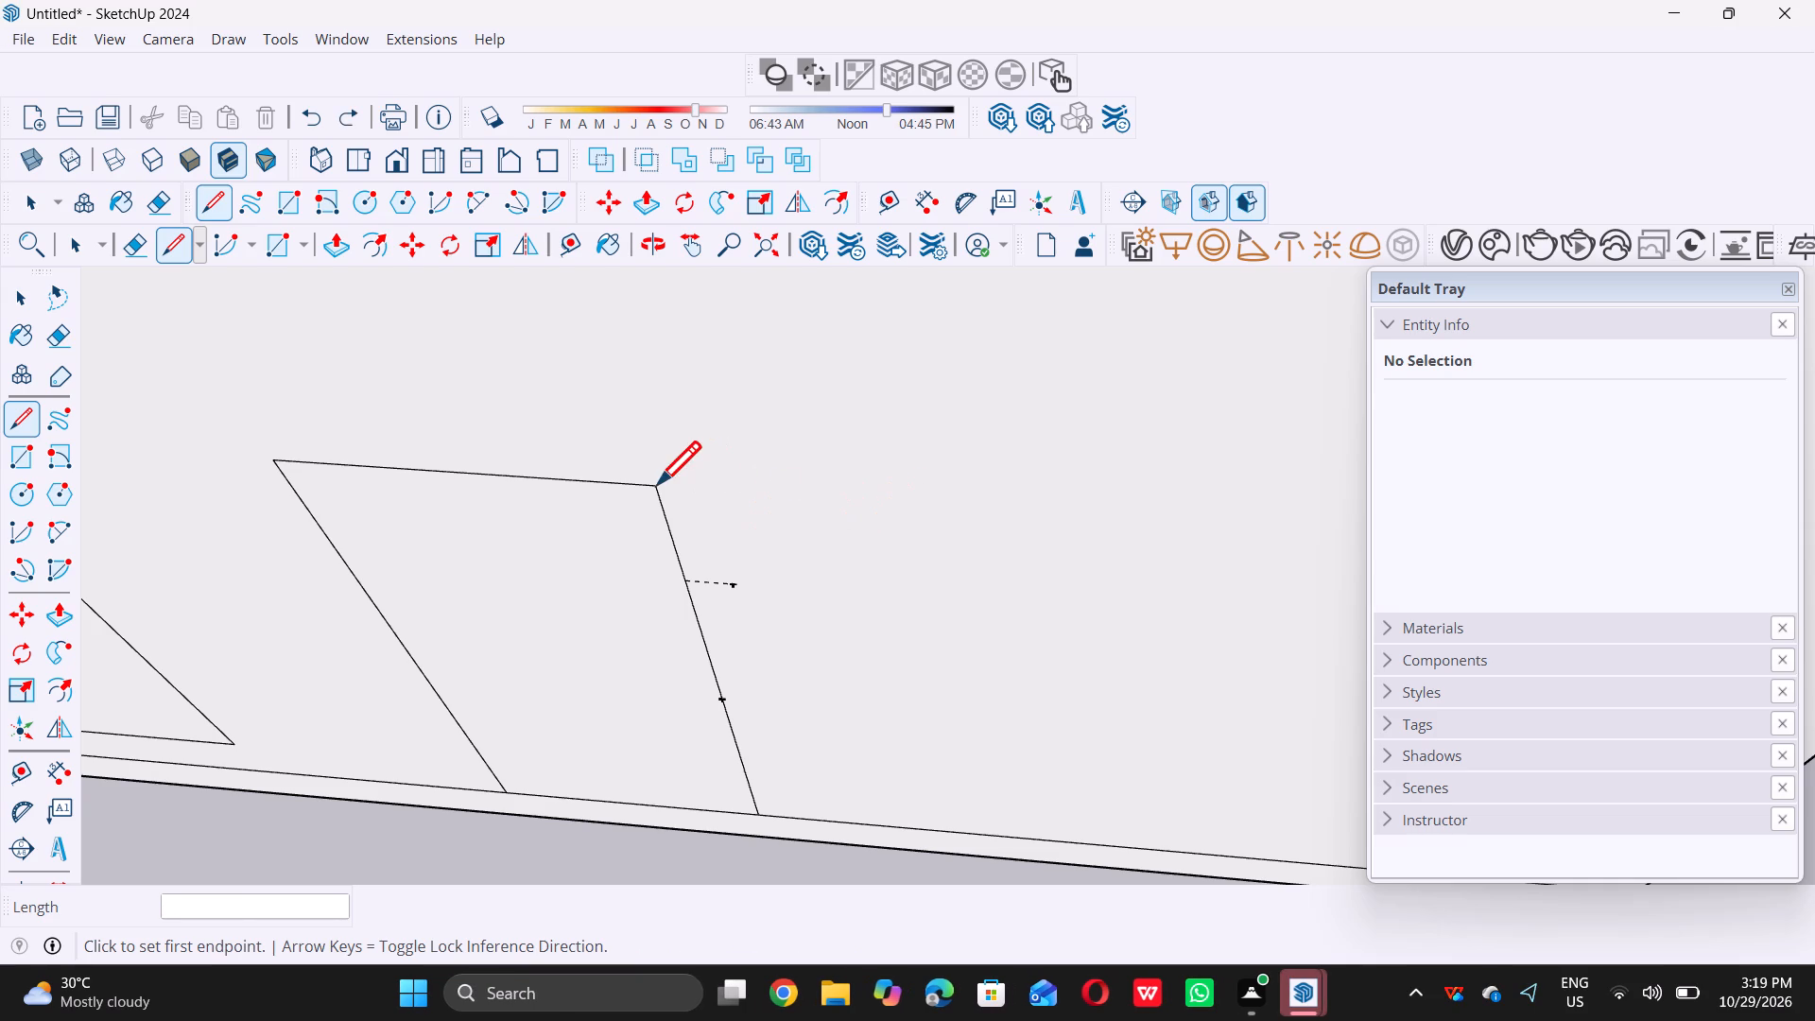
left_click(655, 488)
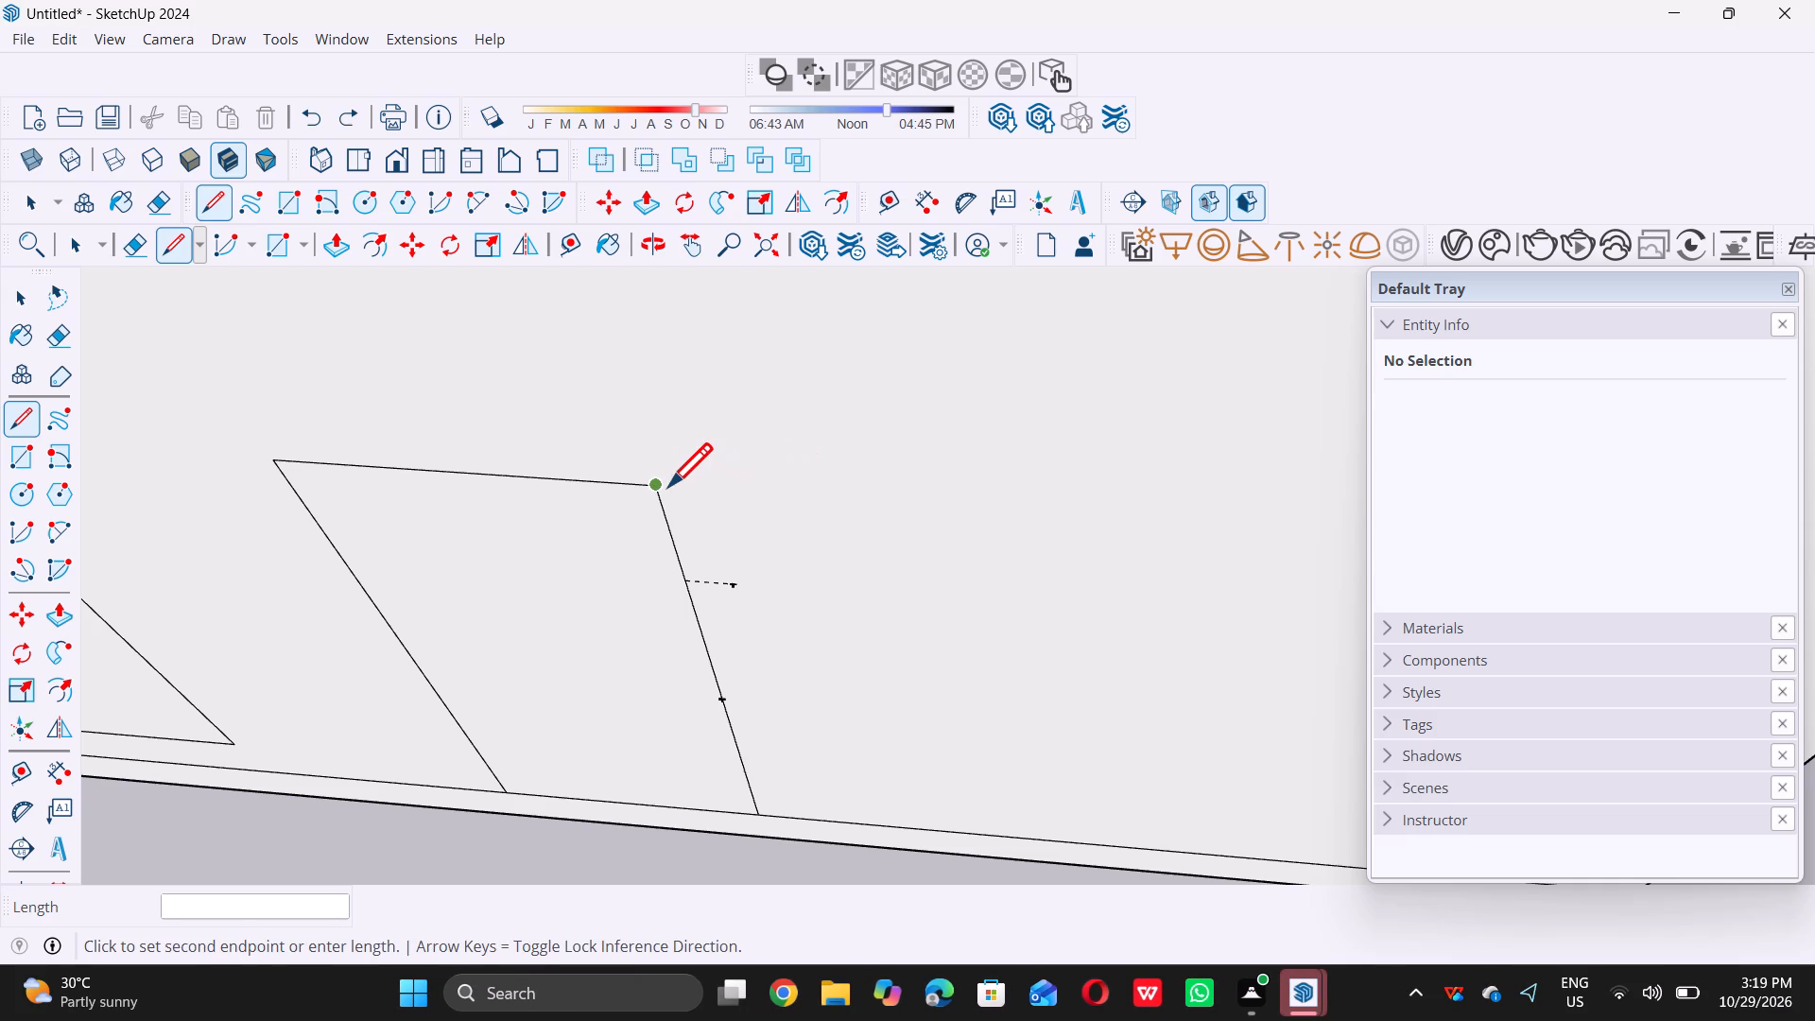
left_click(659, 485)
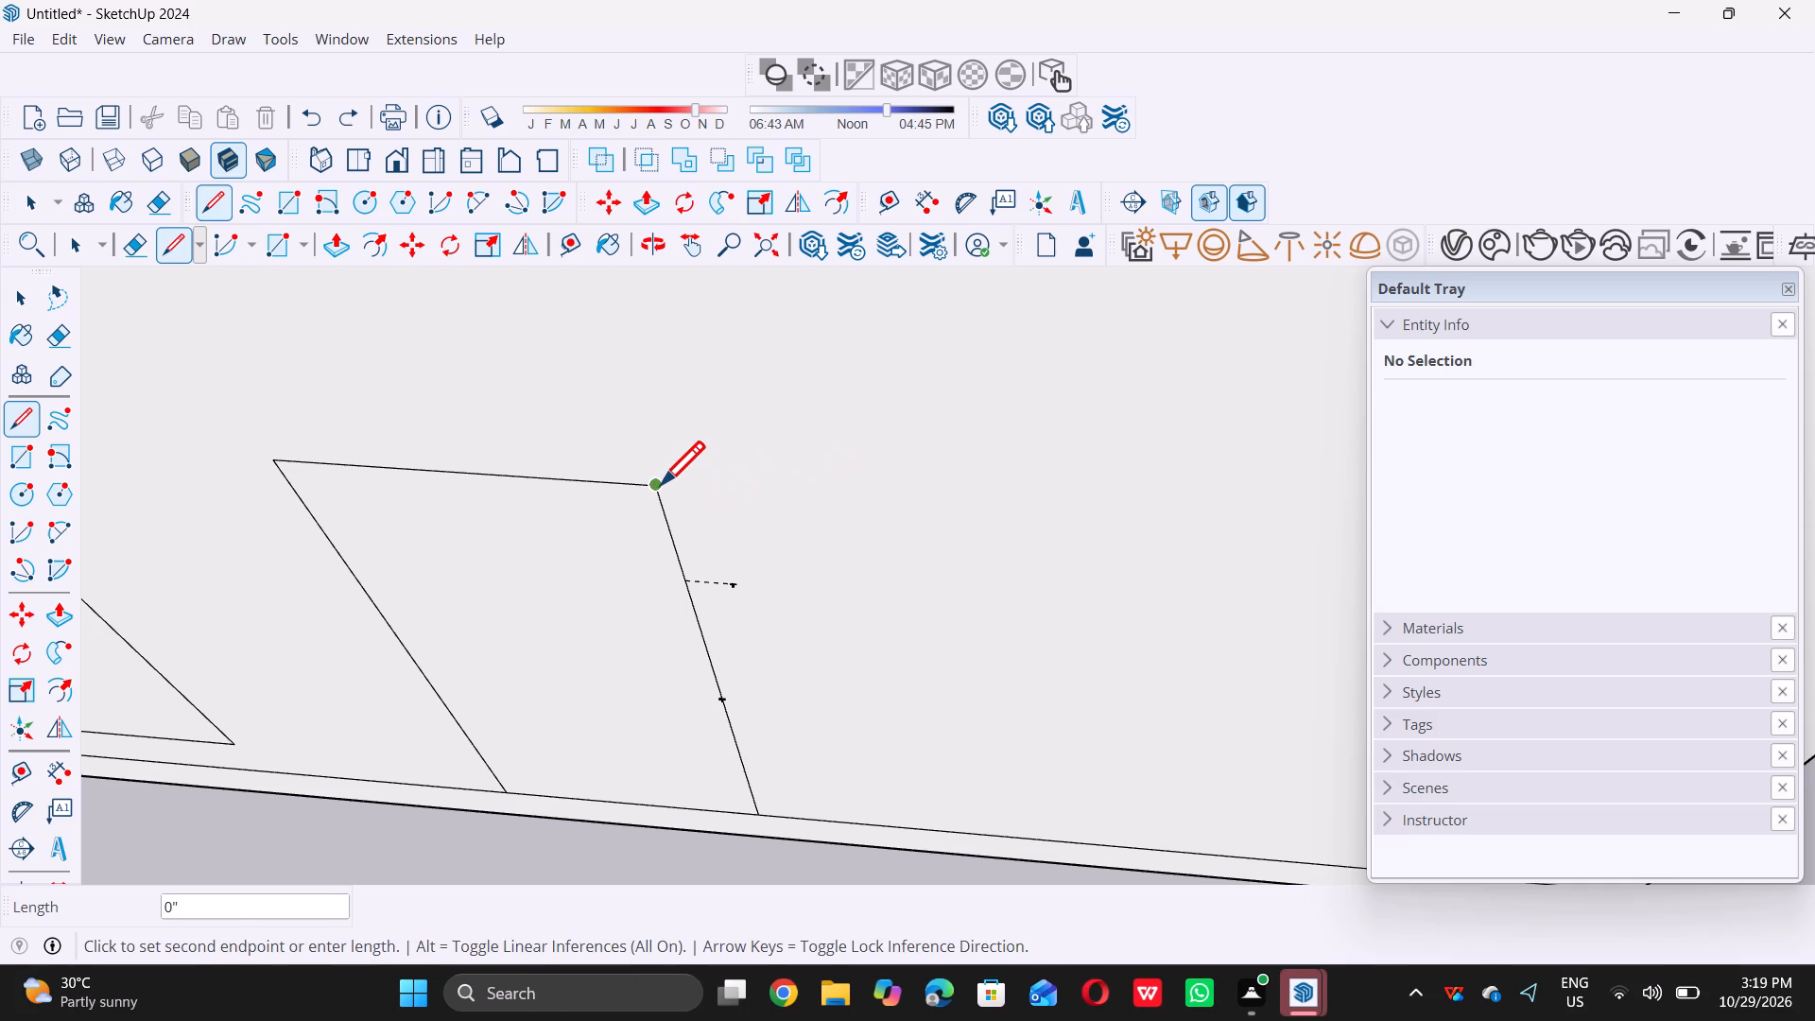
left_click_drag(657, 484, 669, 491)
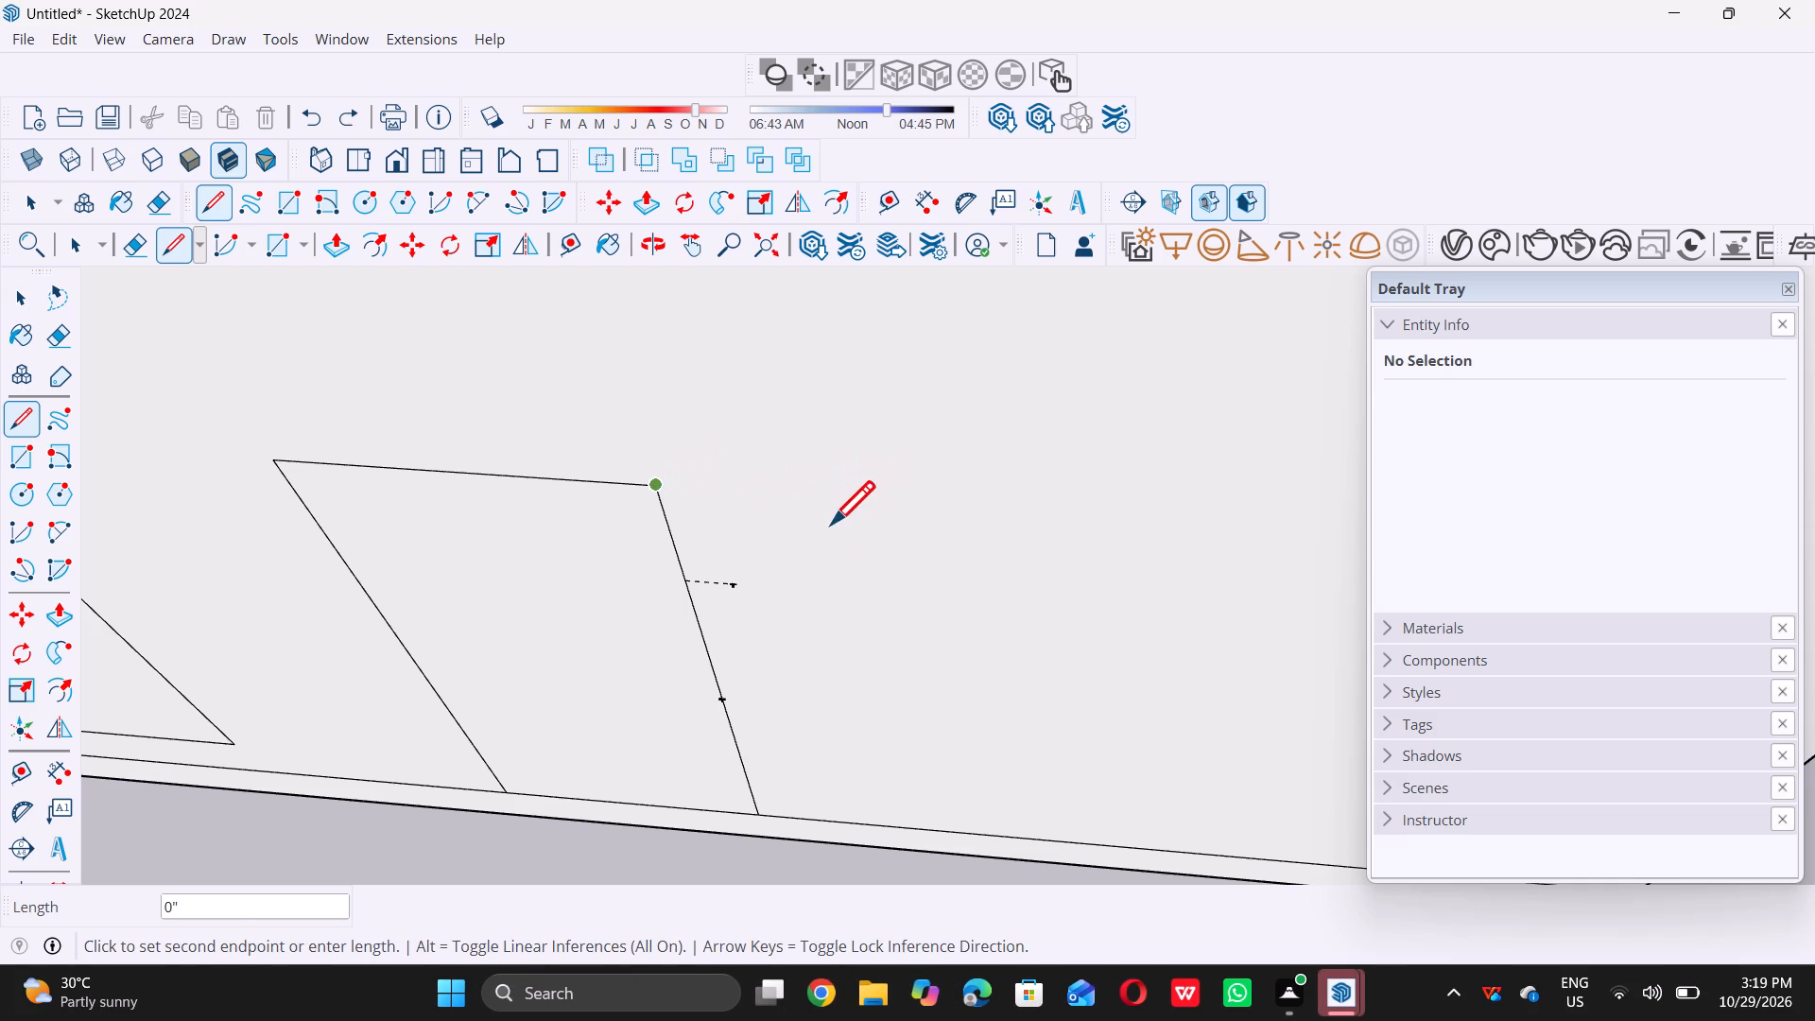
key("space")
Undo the slab-line guide and both short guides on the door rectangle's right edge.
scroll(831, 539, "down", 15)
left_click(831, 701)
triple_click(841, 695)
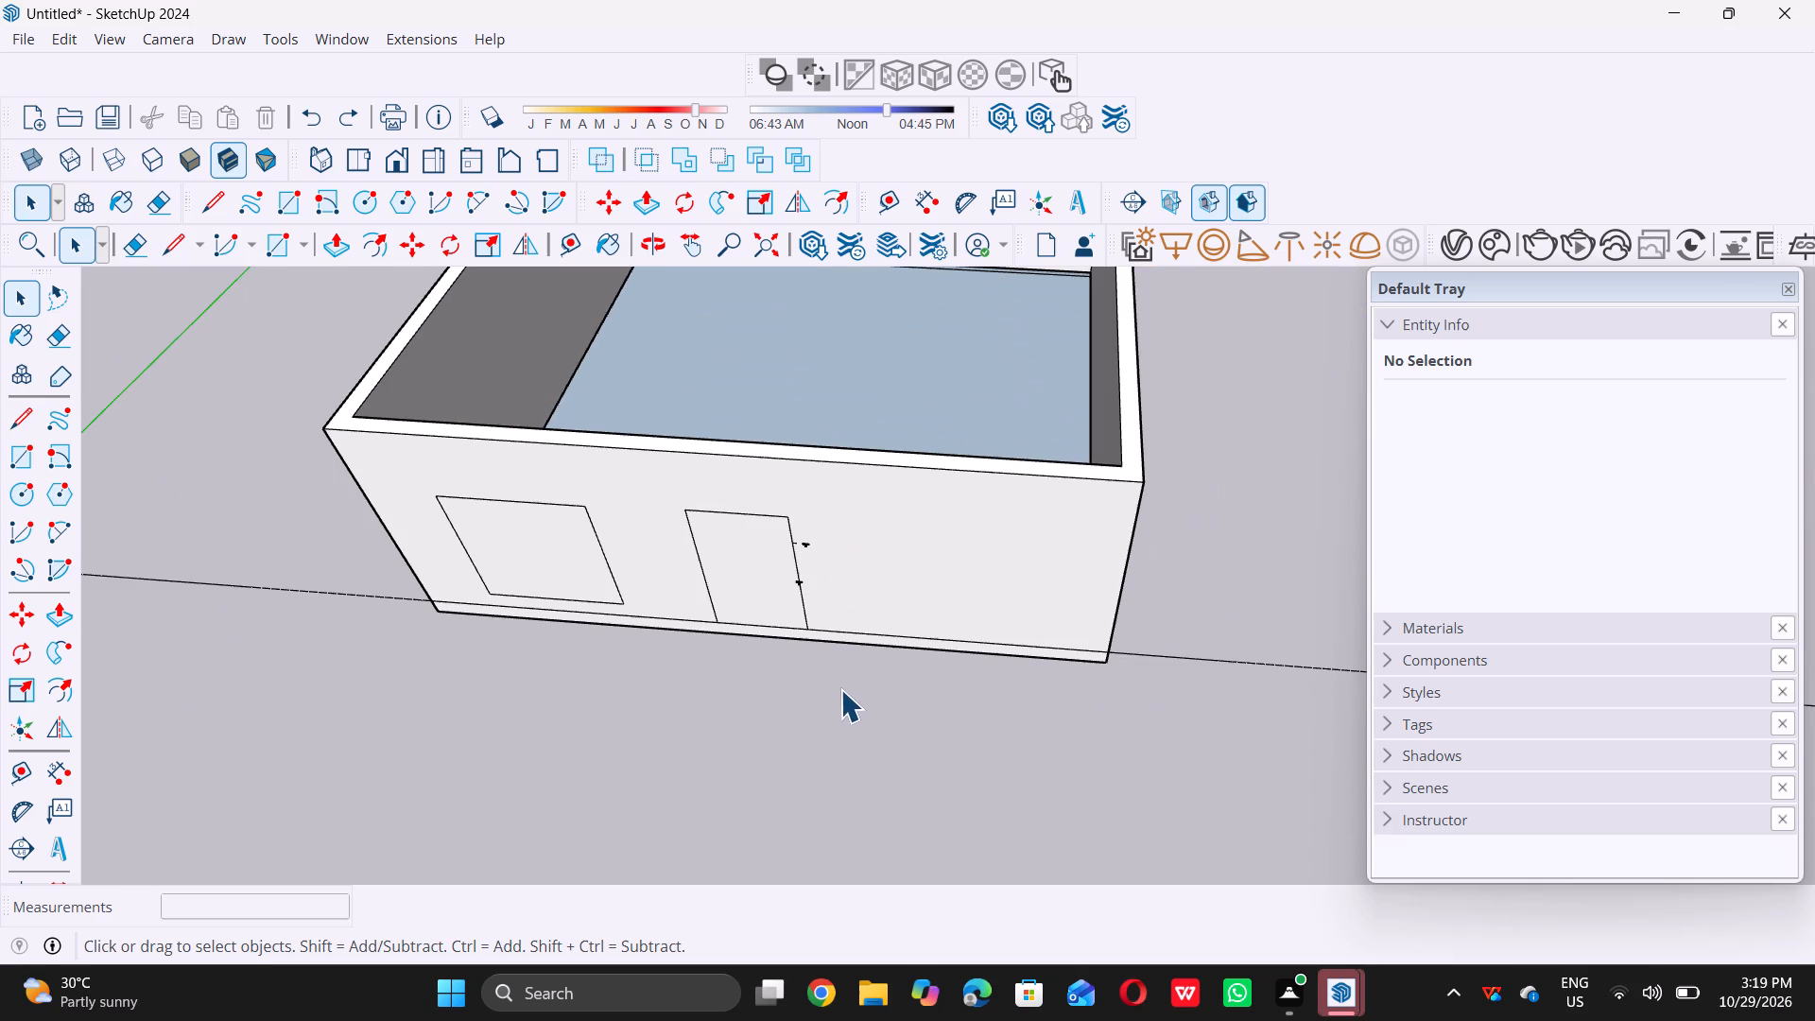
double_click(839, 686)
key("ctrl+z")
key("ctrl+z")
key("ctrl+z")
scroll(811, 707, "down", 2)
key("ctrl+z")
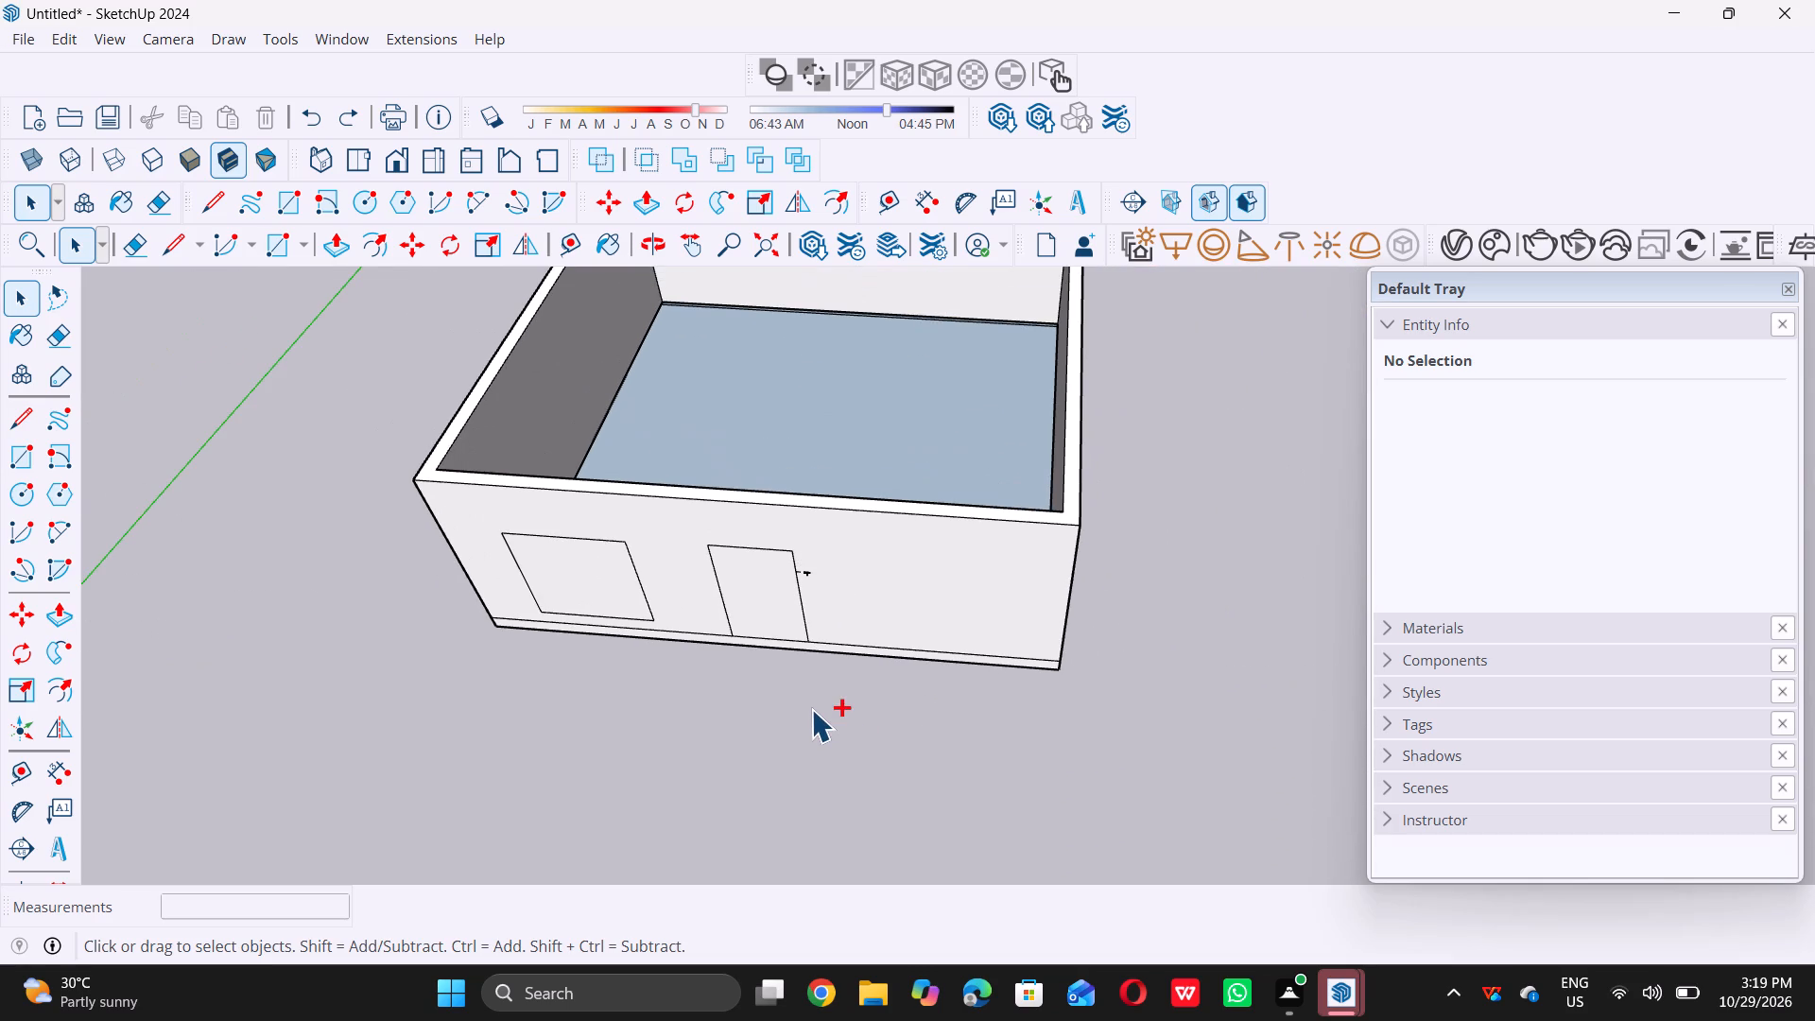
Place a guide along the front wall's slab line, starting from a point to the right of the door rectangle.
middle_click_drag(813, 695, 832, 553)
scroll(823, 616, "up", 4)
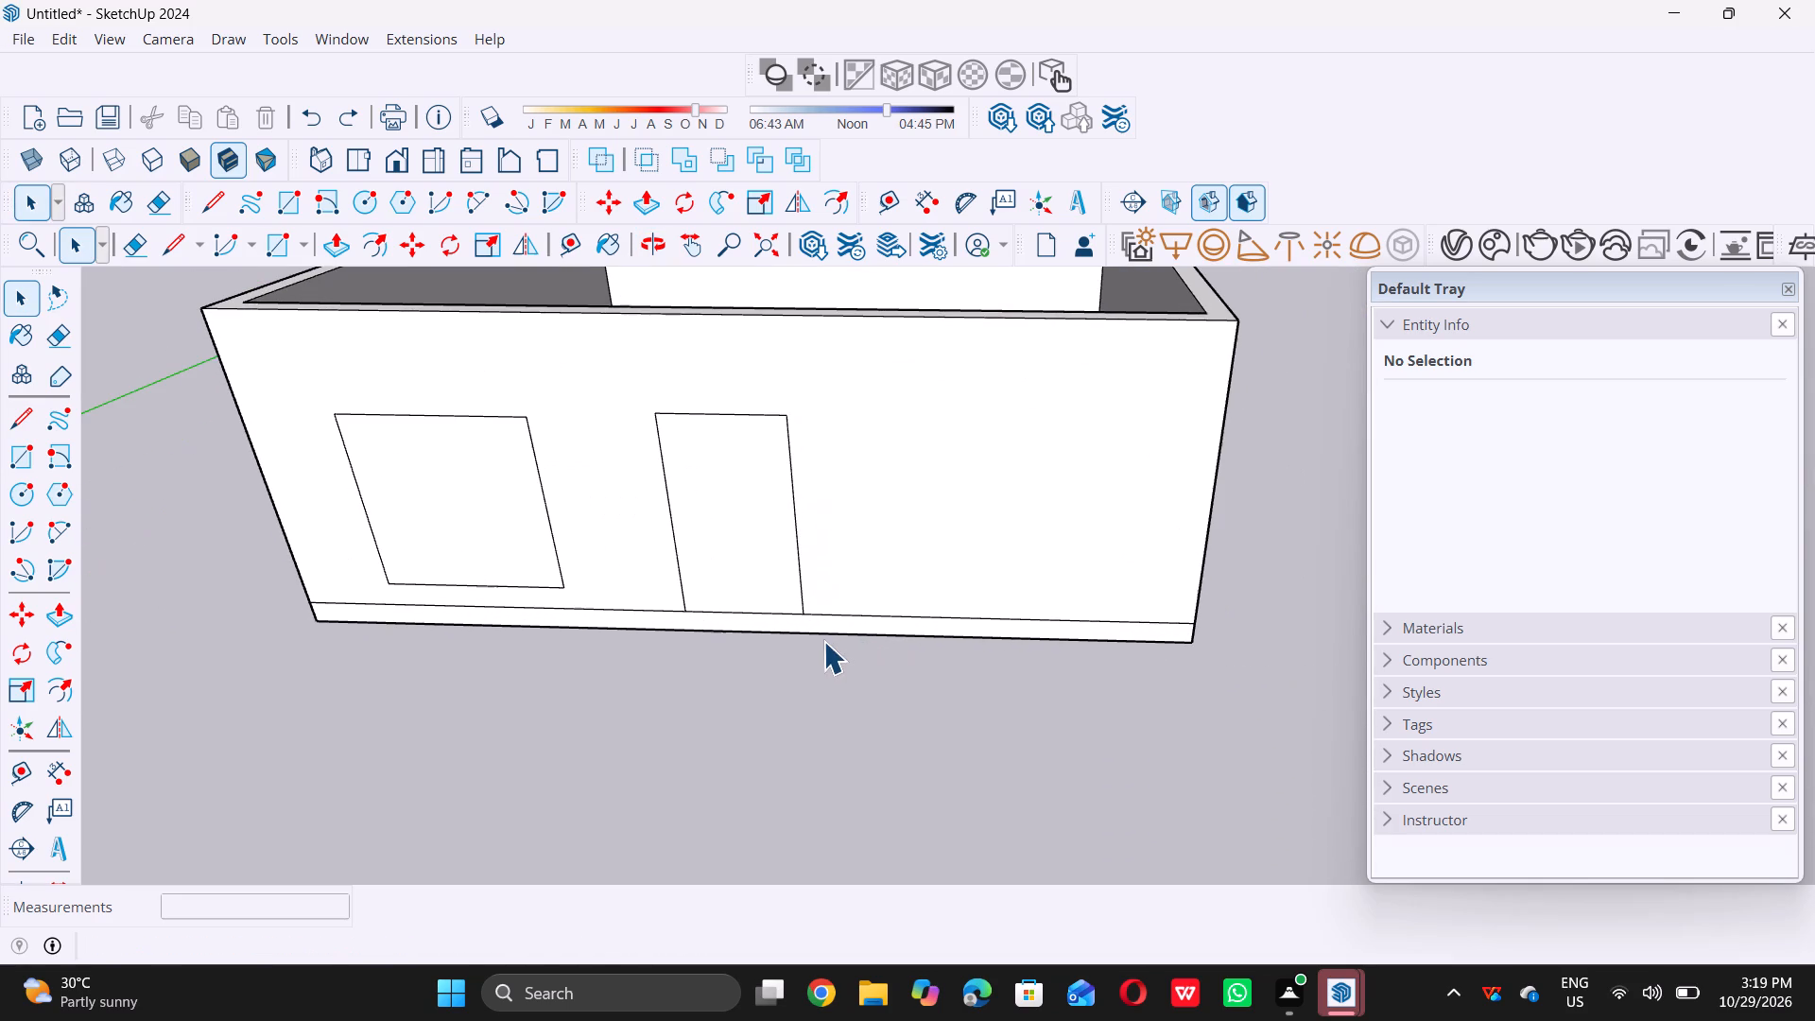
key("t")
scroll(778, 474, "up", 2)
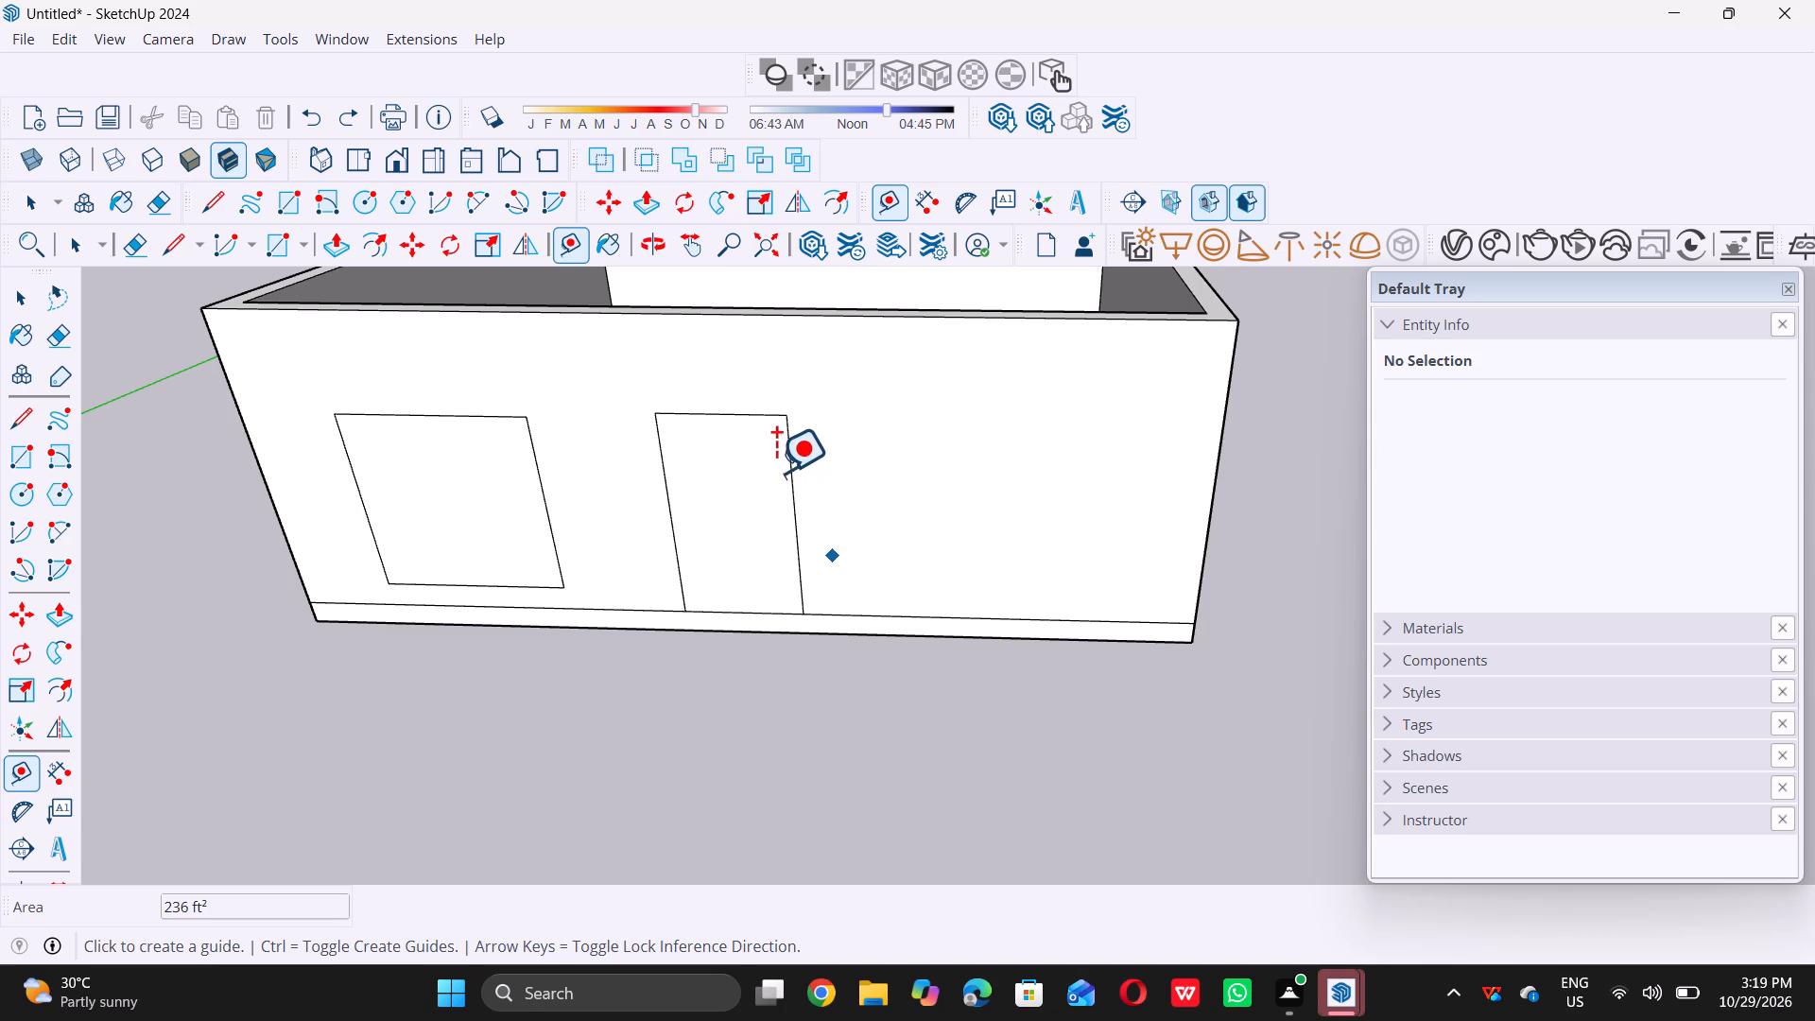
scroll(776, 472, "up", 5)
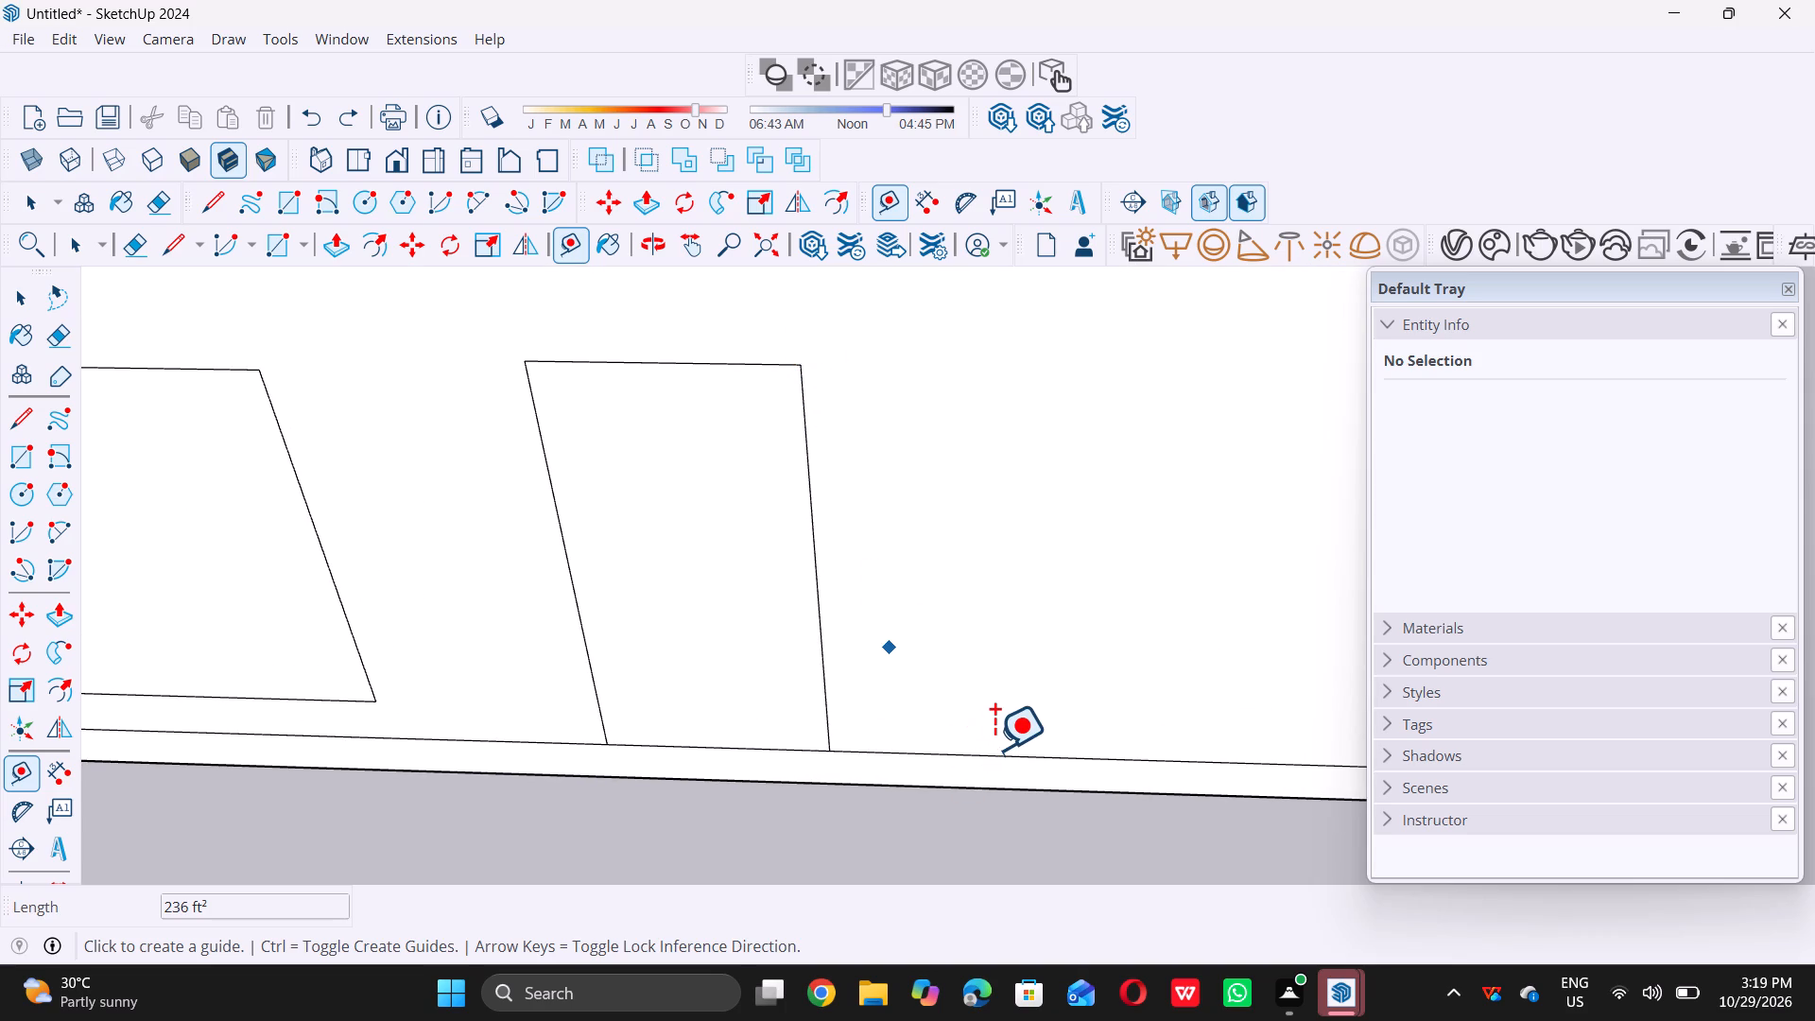
middle_click_drag(853, 831, 856, 638)
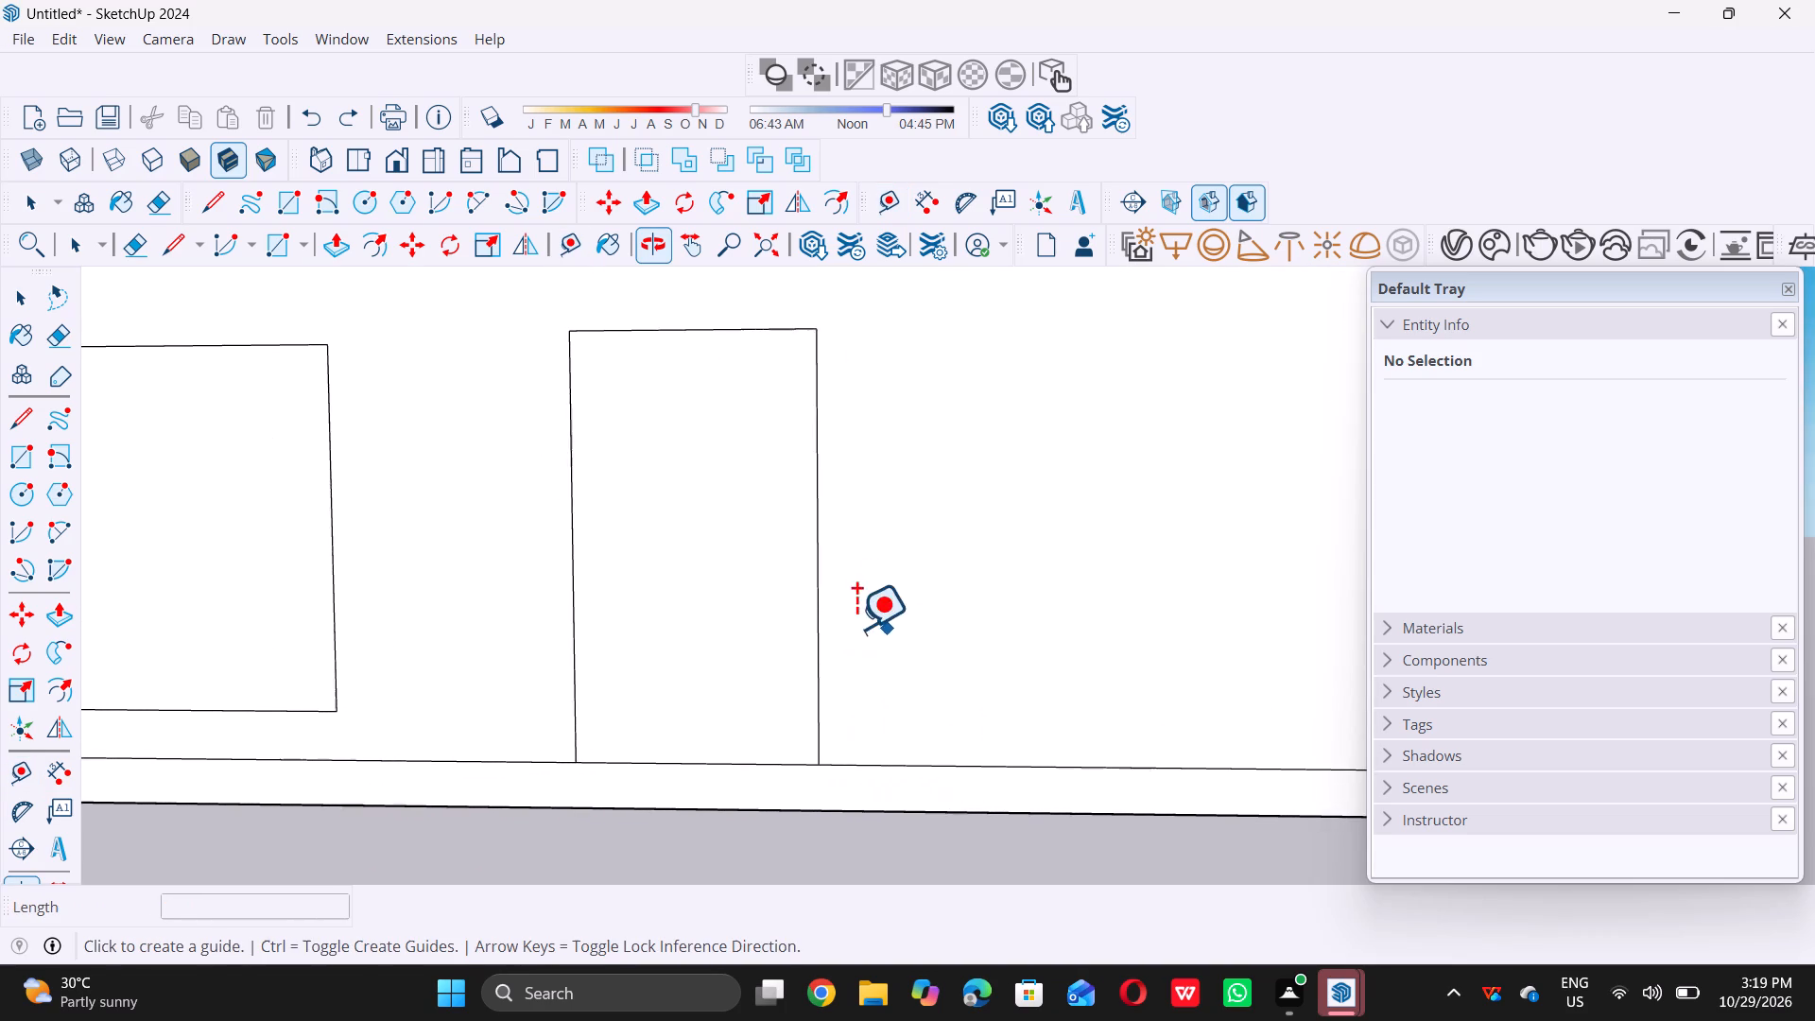
scroll(916, 787, "up", 11)
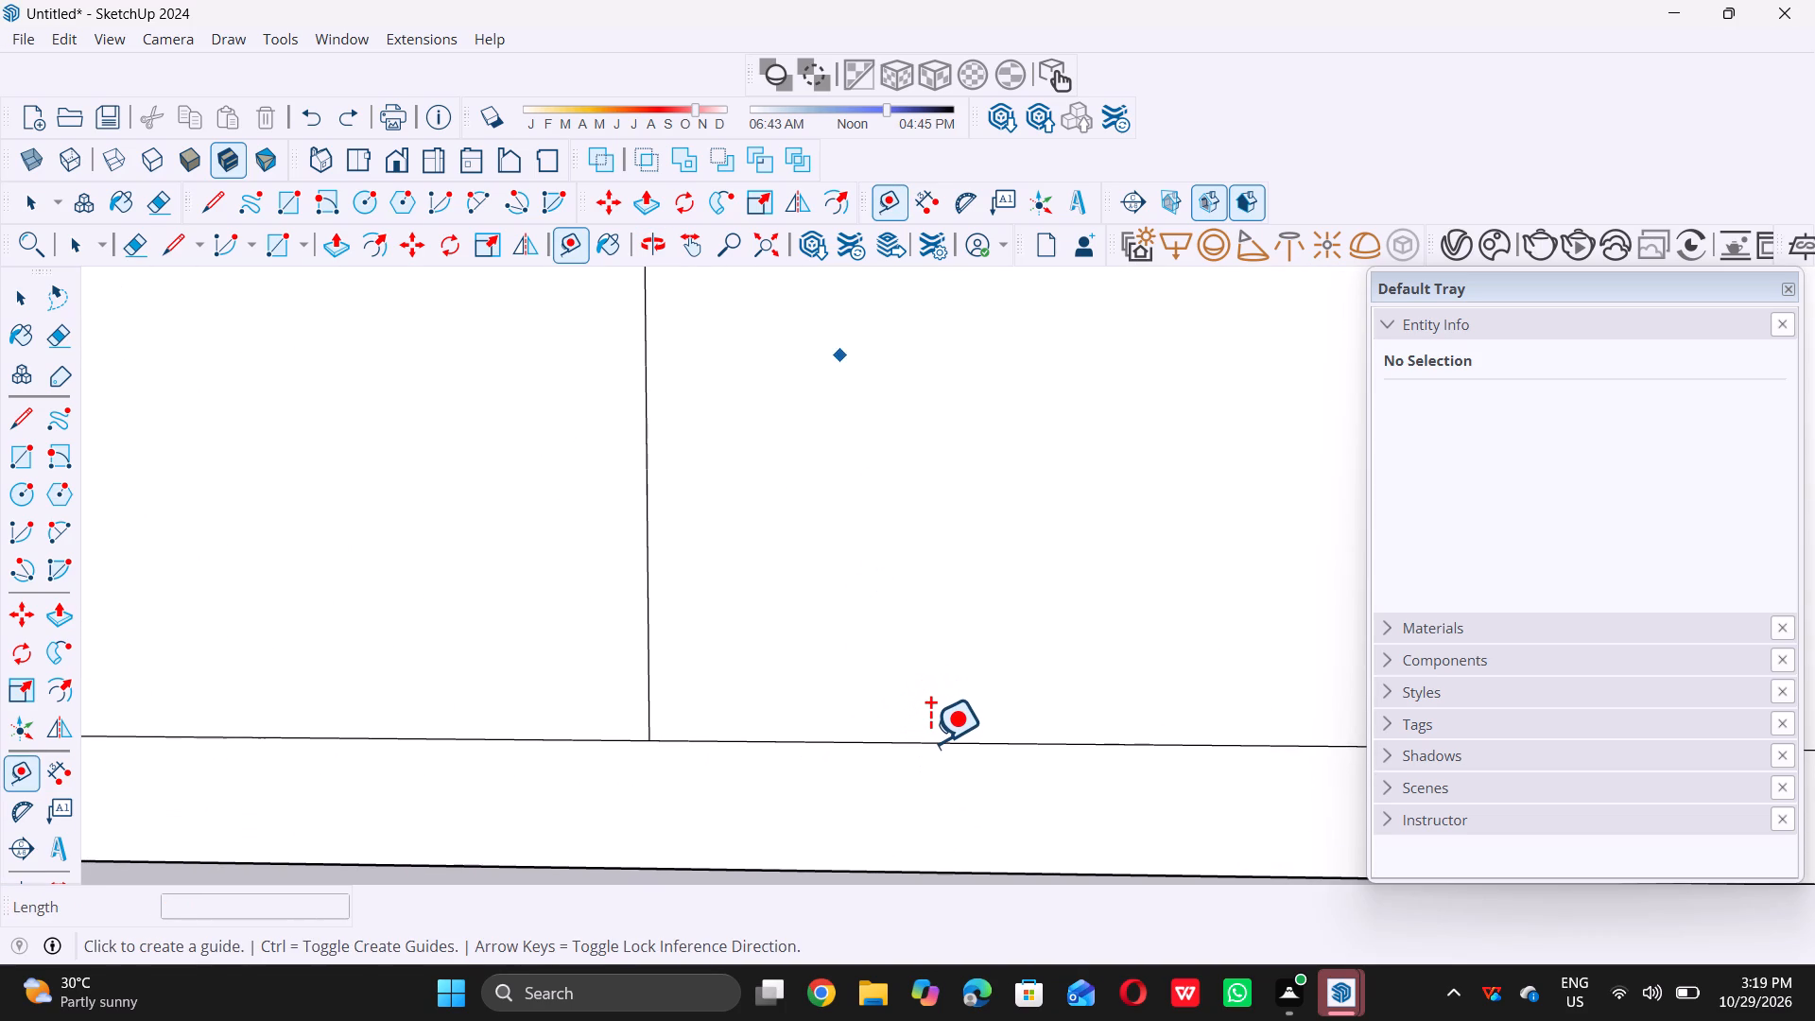
left_click(932, 738)
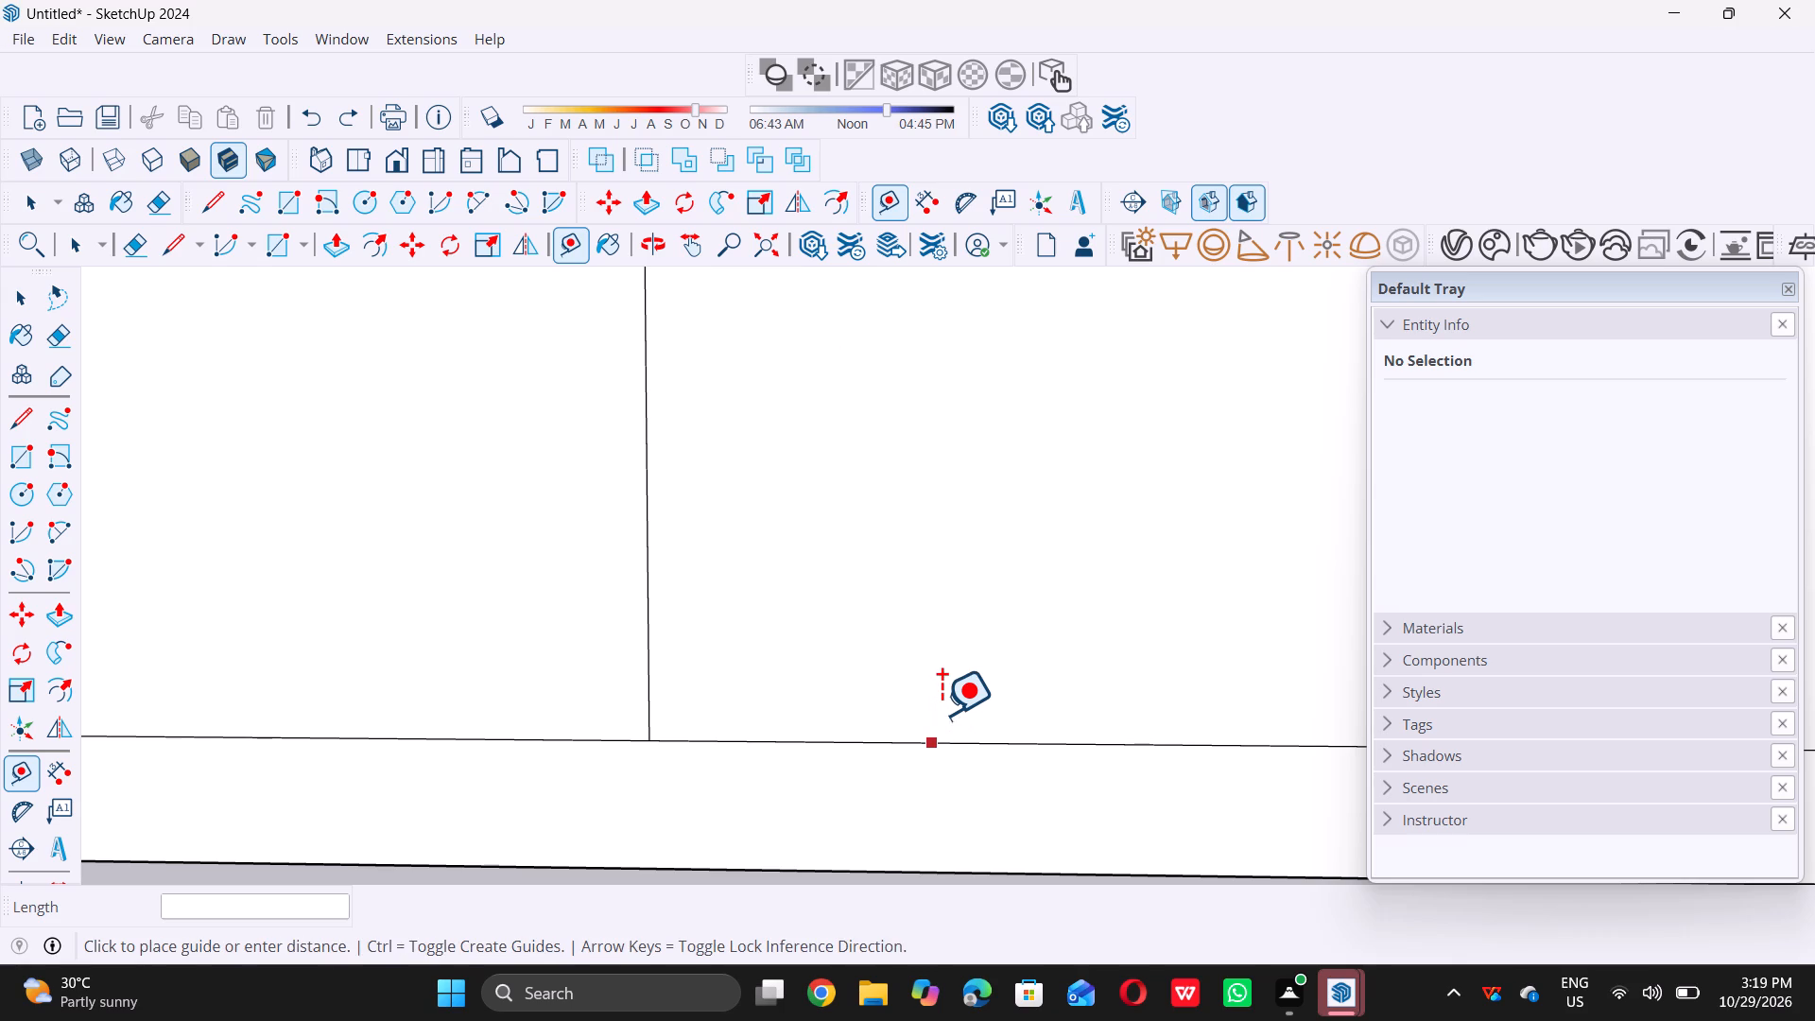
left_click_drag(917, 735, 951, 606)
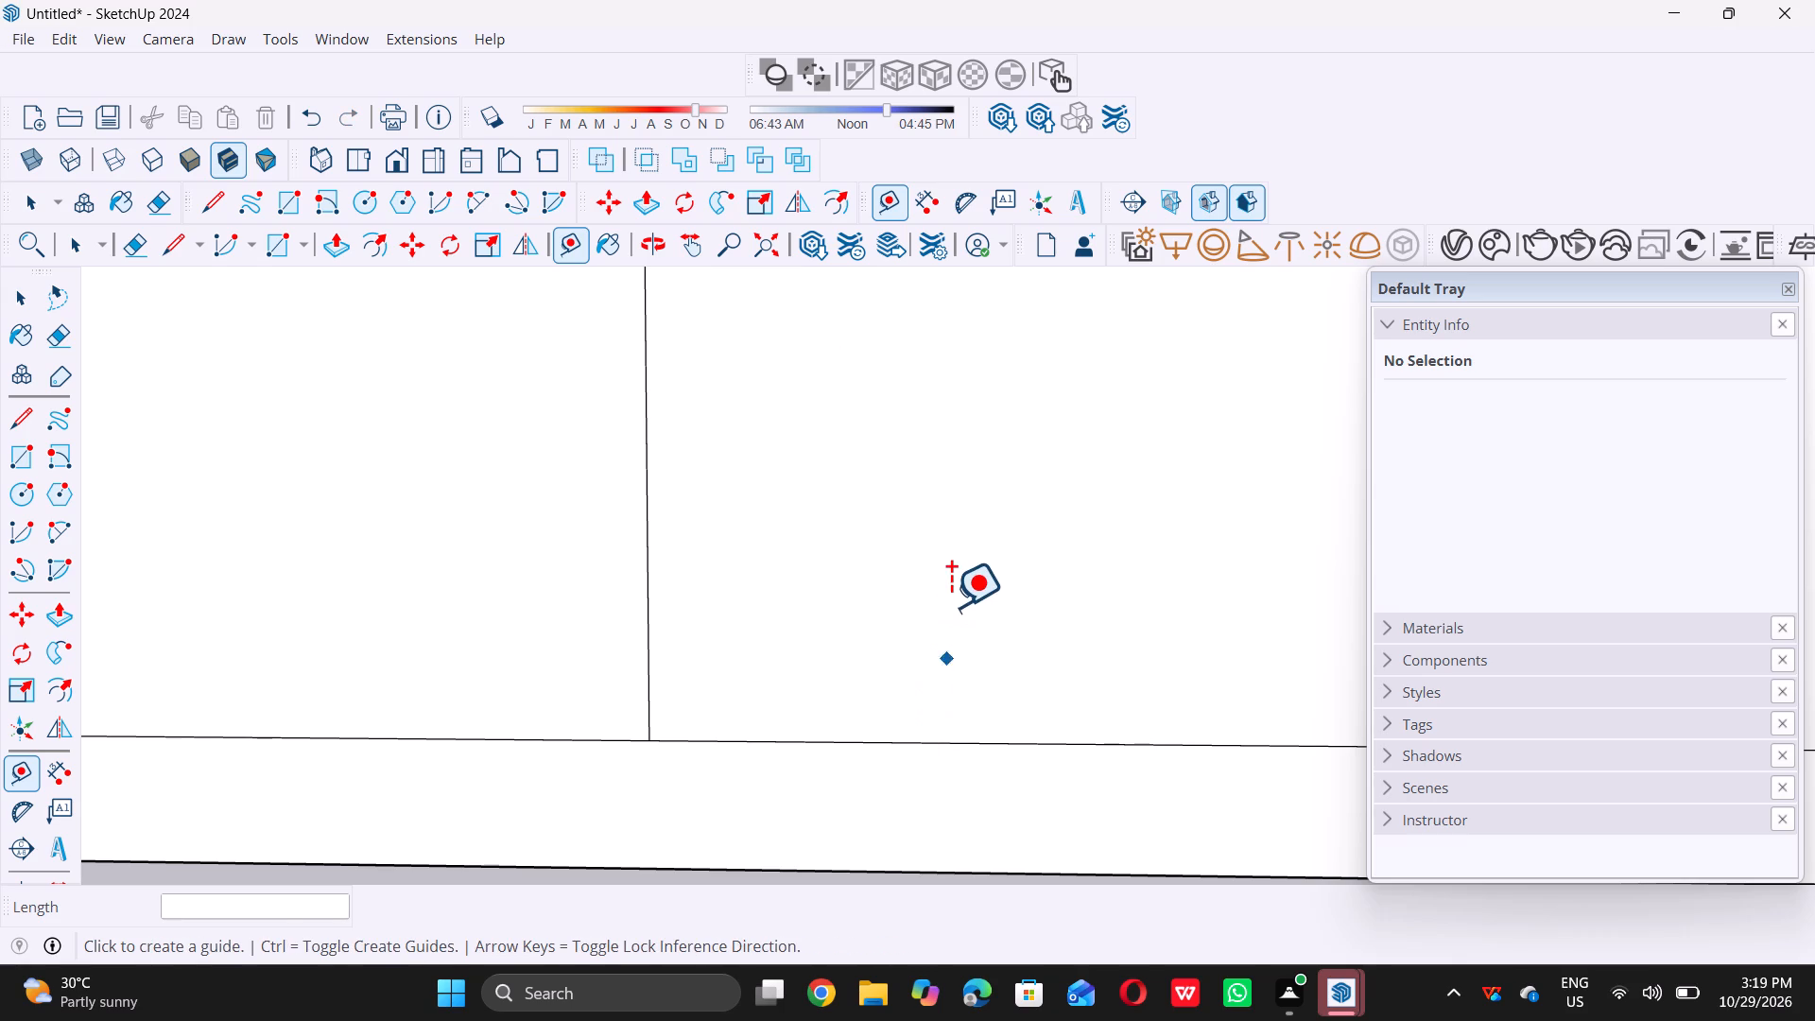
left_click_drag(951, 606, 951, 602)
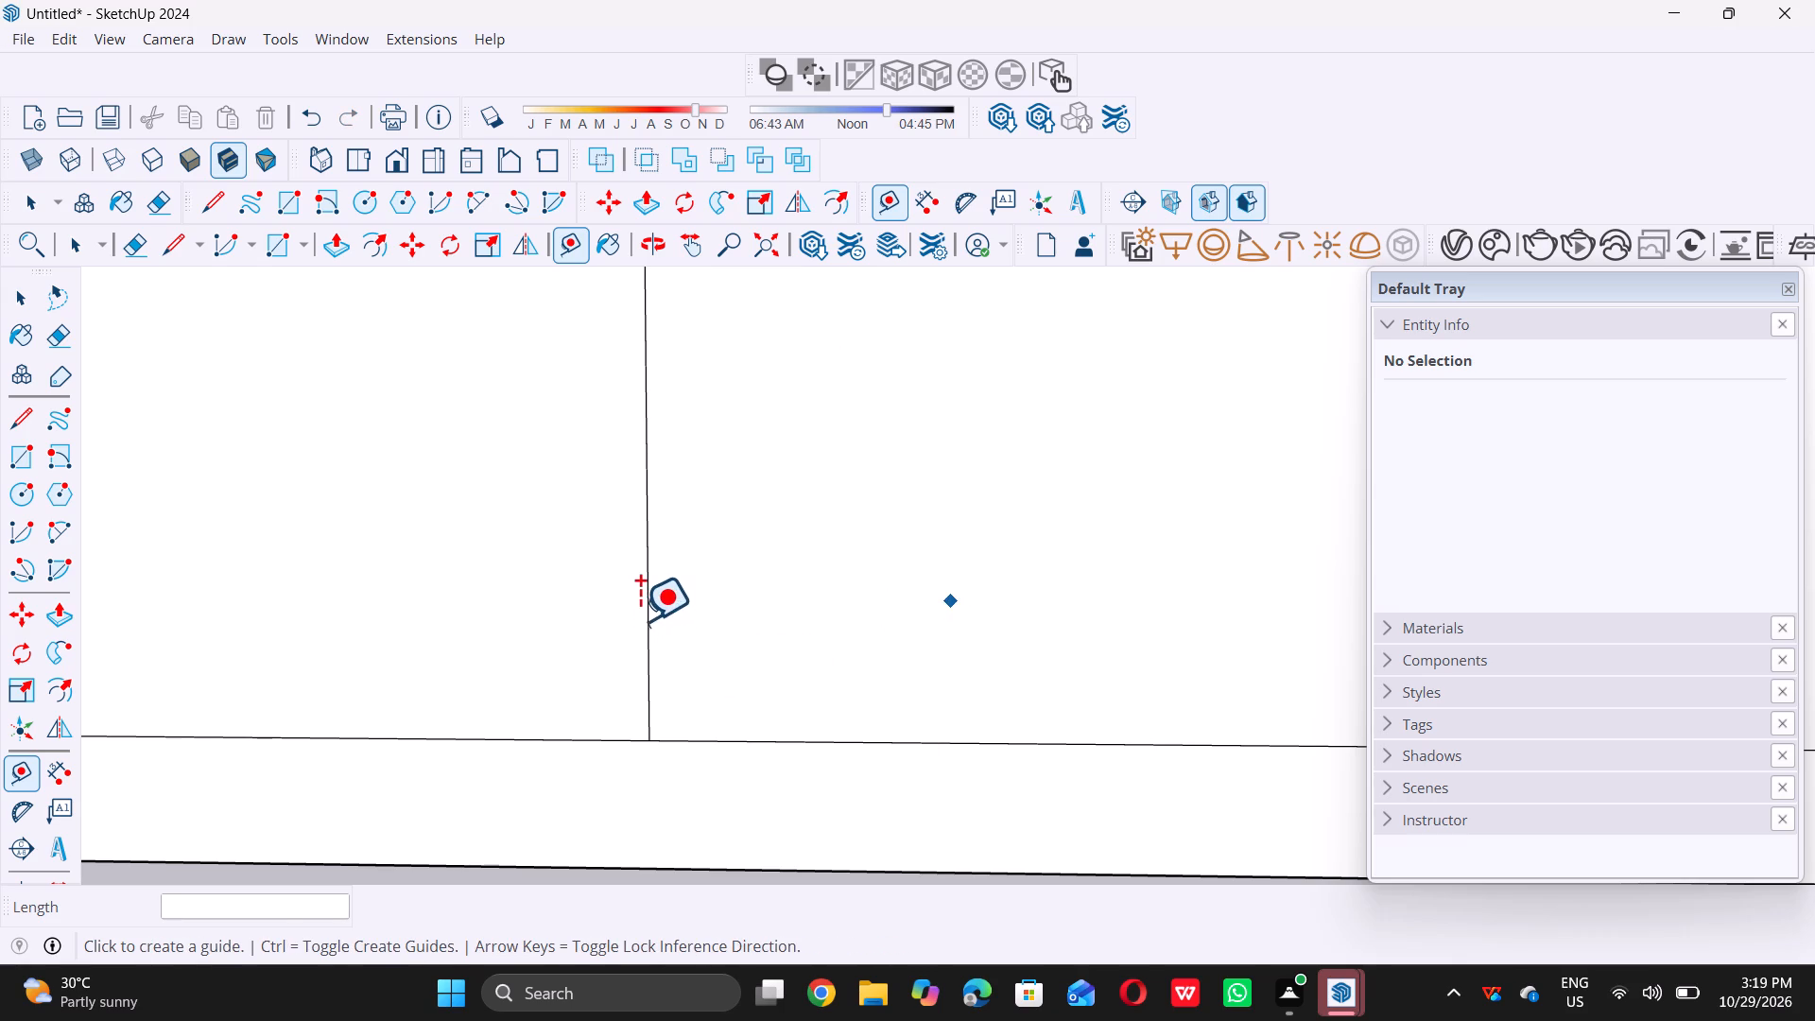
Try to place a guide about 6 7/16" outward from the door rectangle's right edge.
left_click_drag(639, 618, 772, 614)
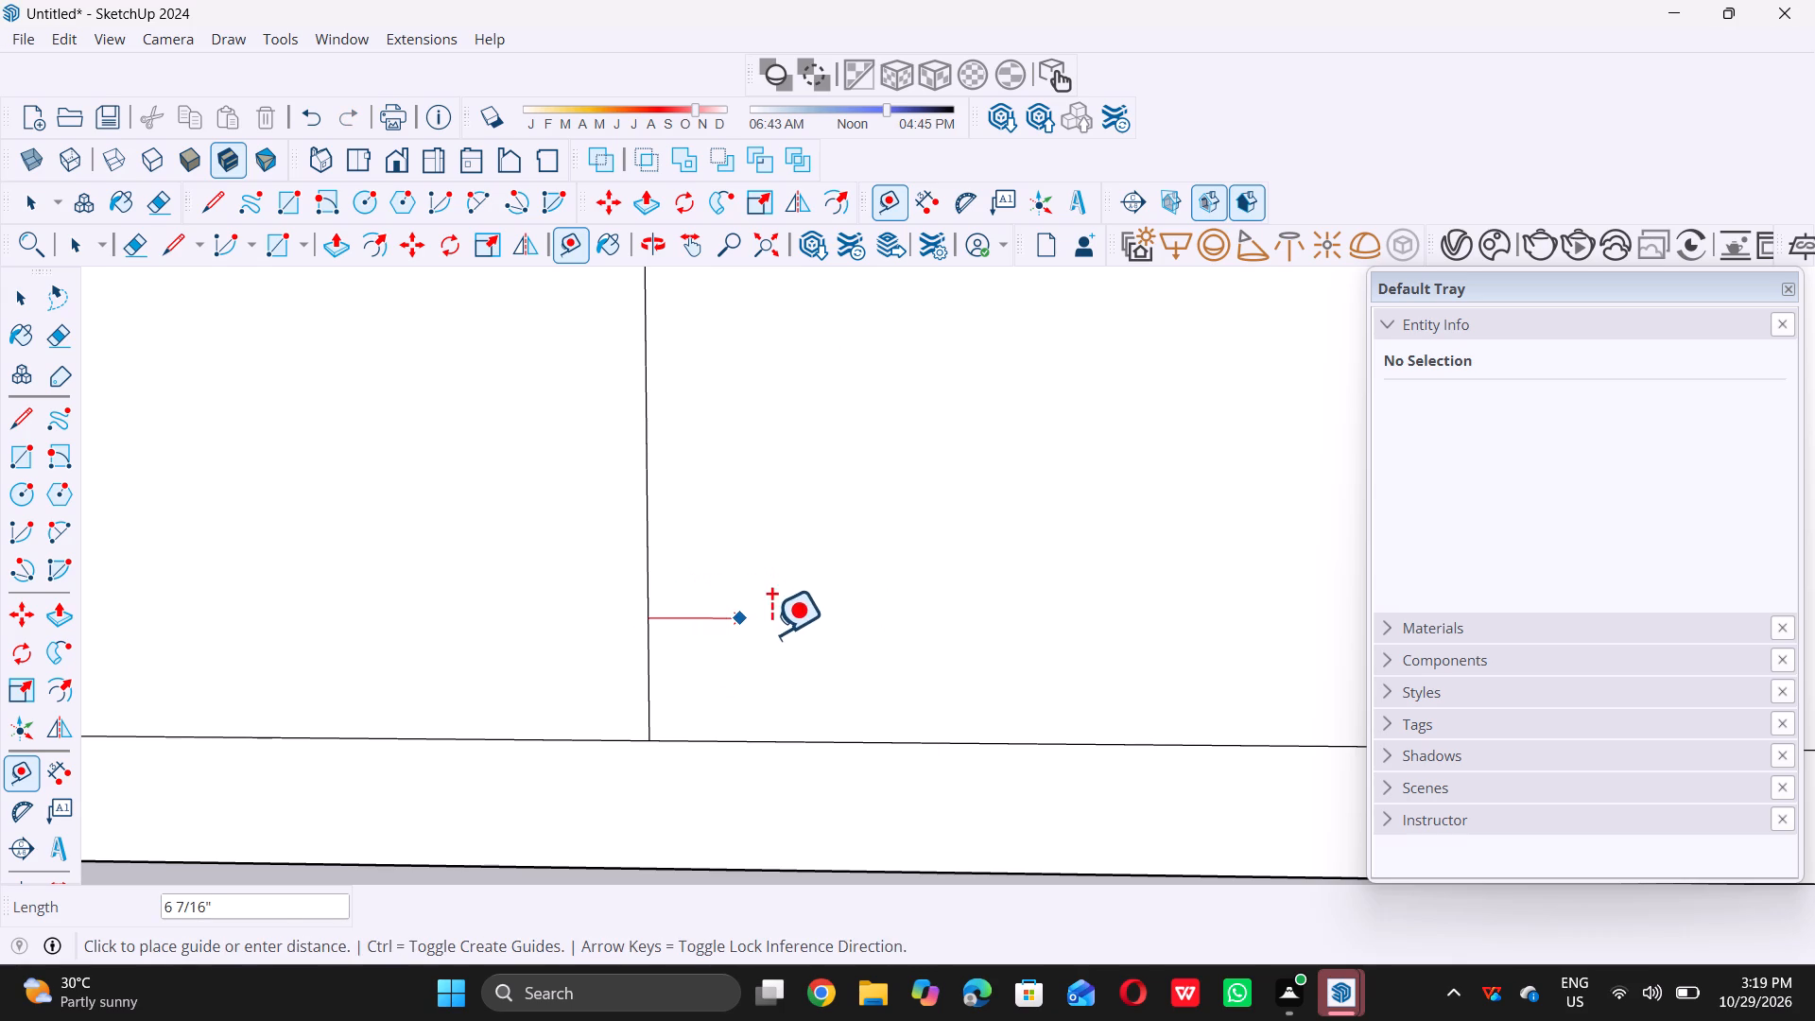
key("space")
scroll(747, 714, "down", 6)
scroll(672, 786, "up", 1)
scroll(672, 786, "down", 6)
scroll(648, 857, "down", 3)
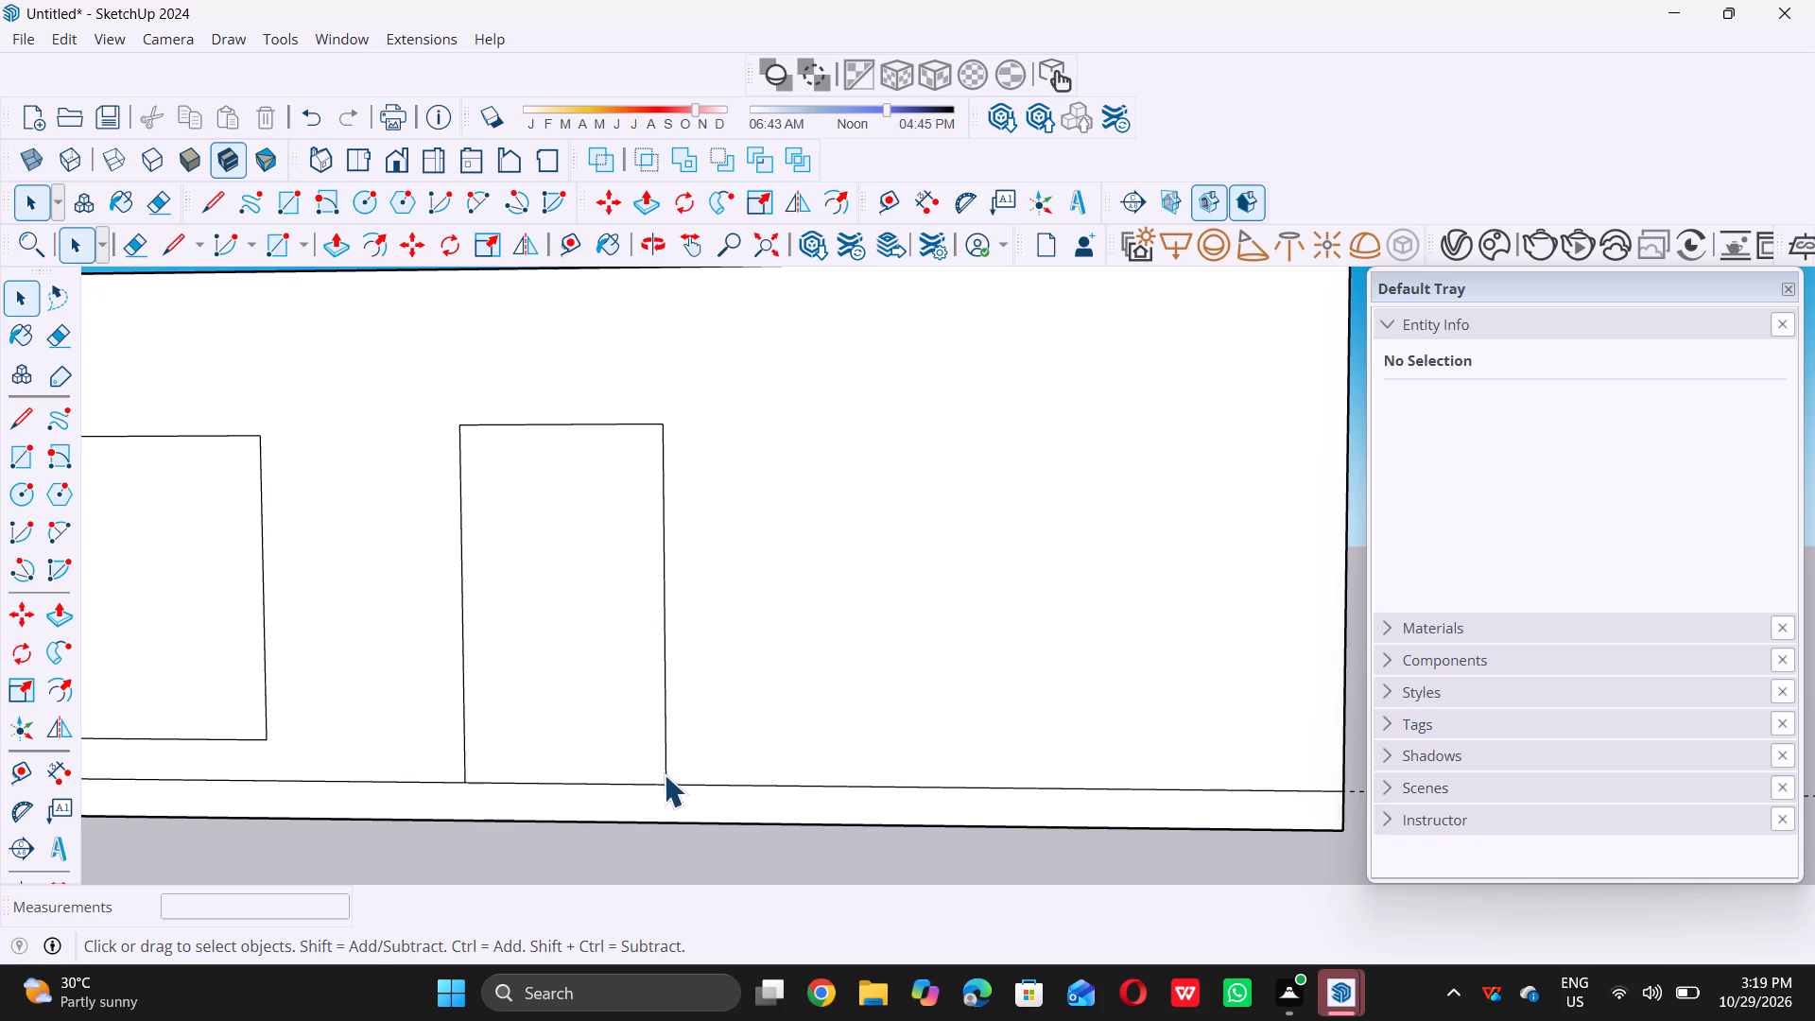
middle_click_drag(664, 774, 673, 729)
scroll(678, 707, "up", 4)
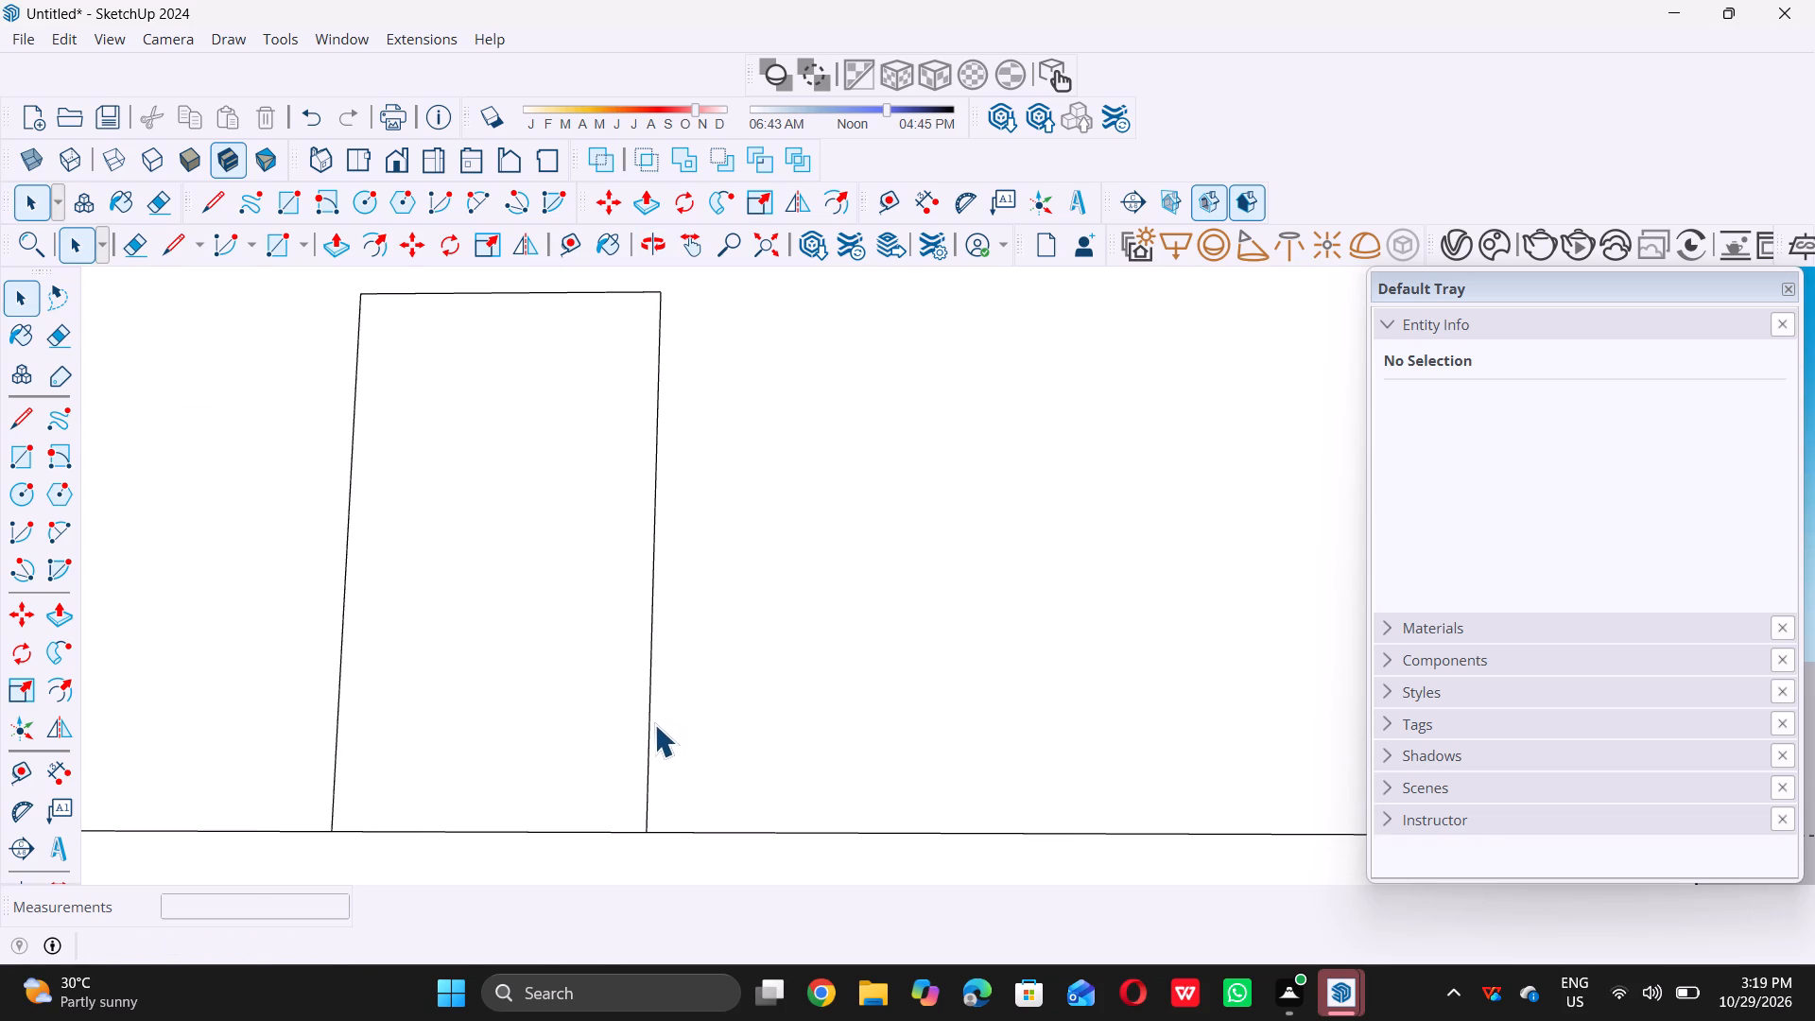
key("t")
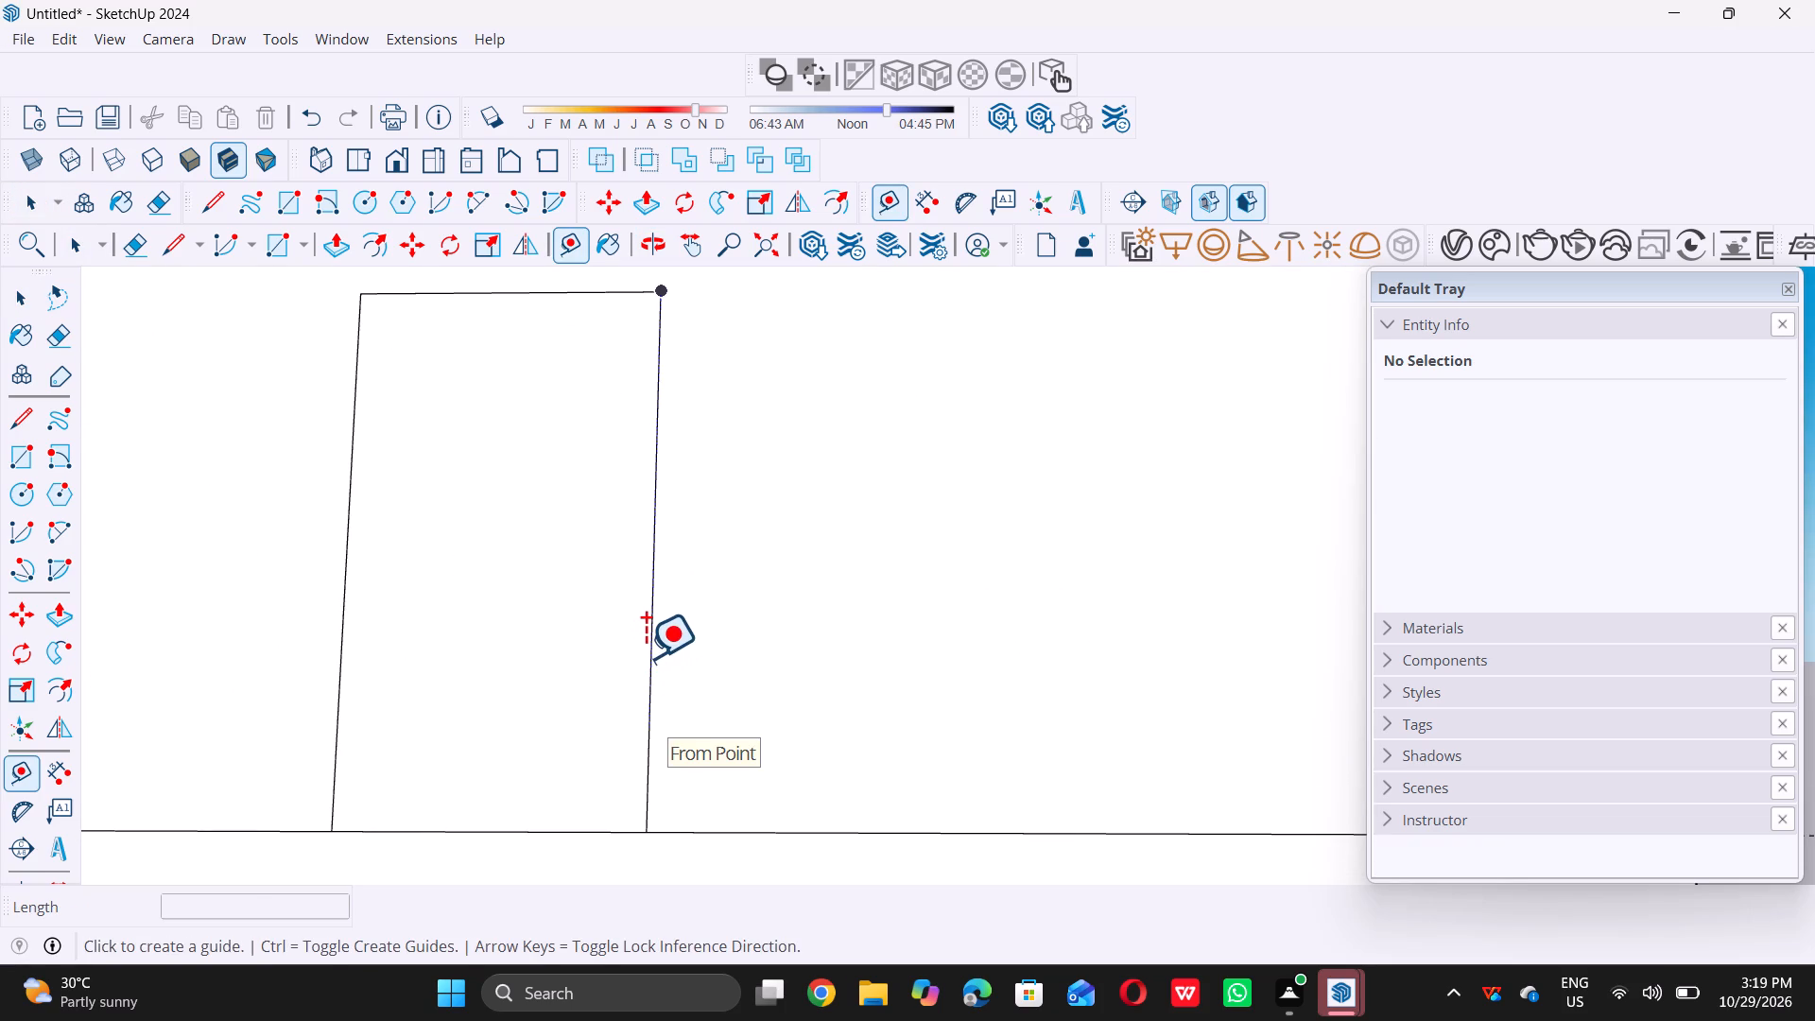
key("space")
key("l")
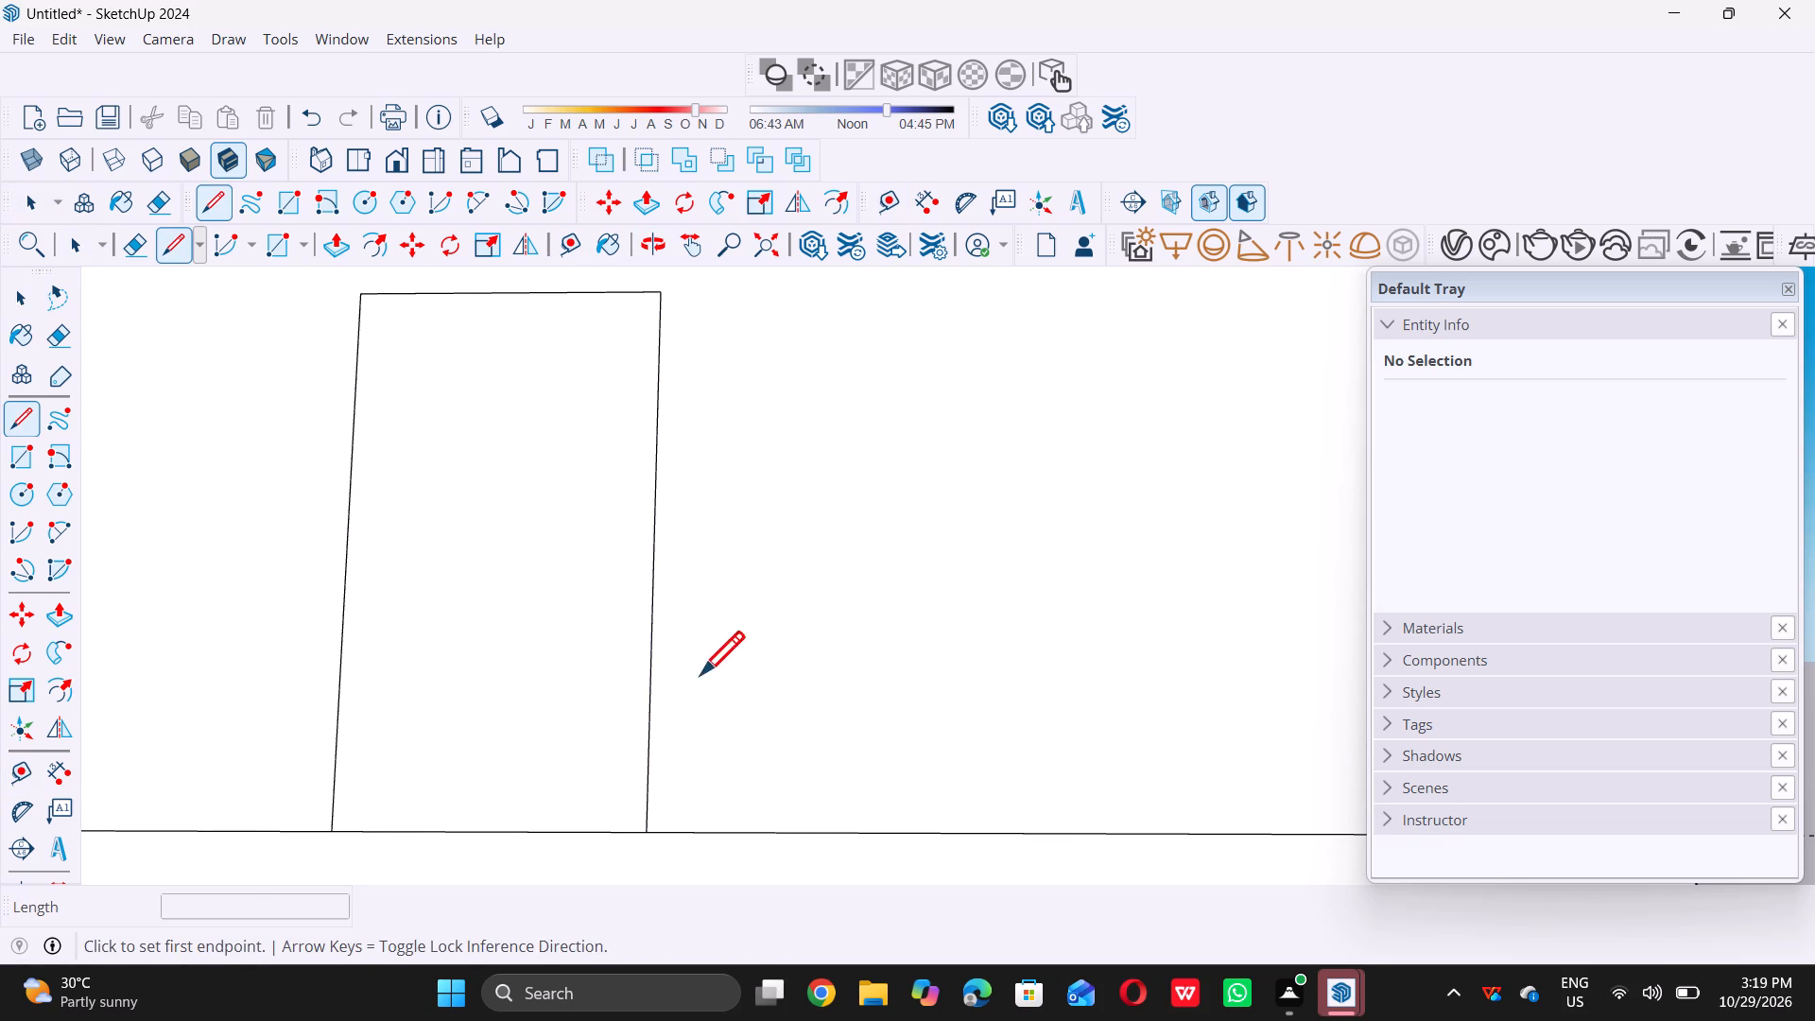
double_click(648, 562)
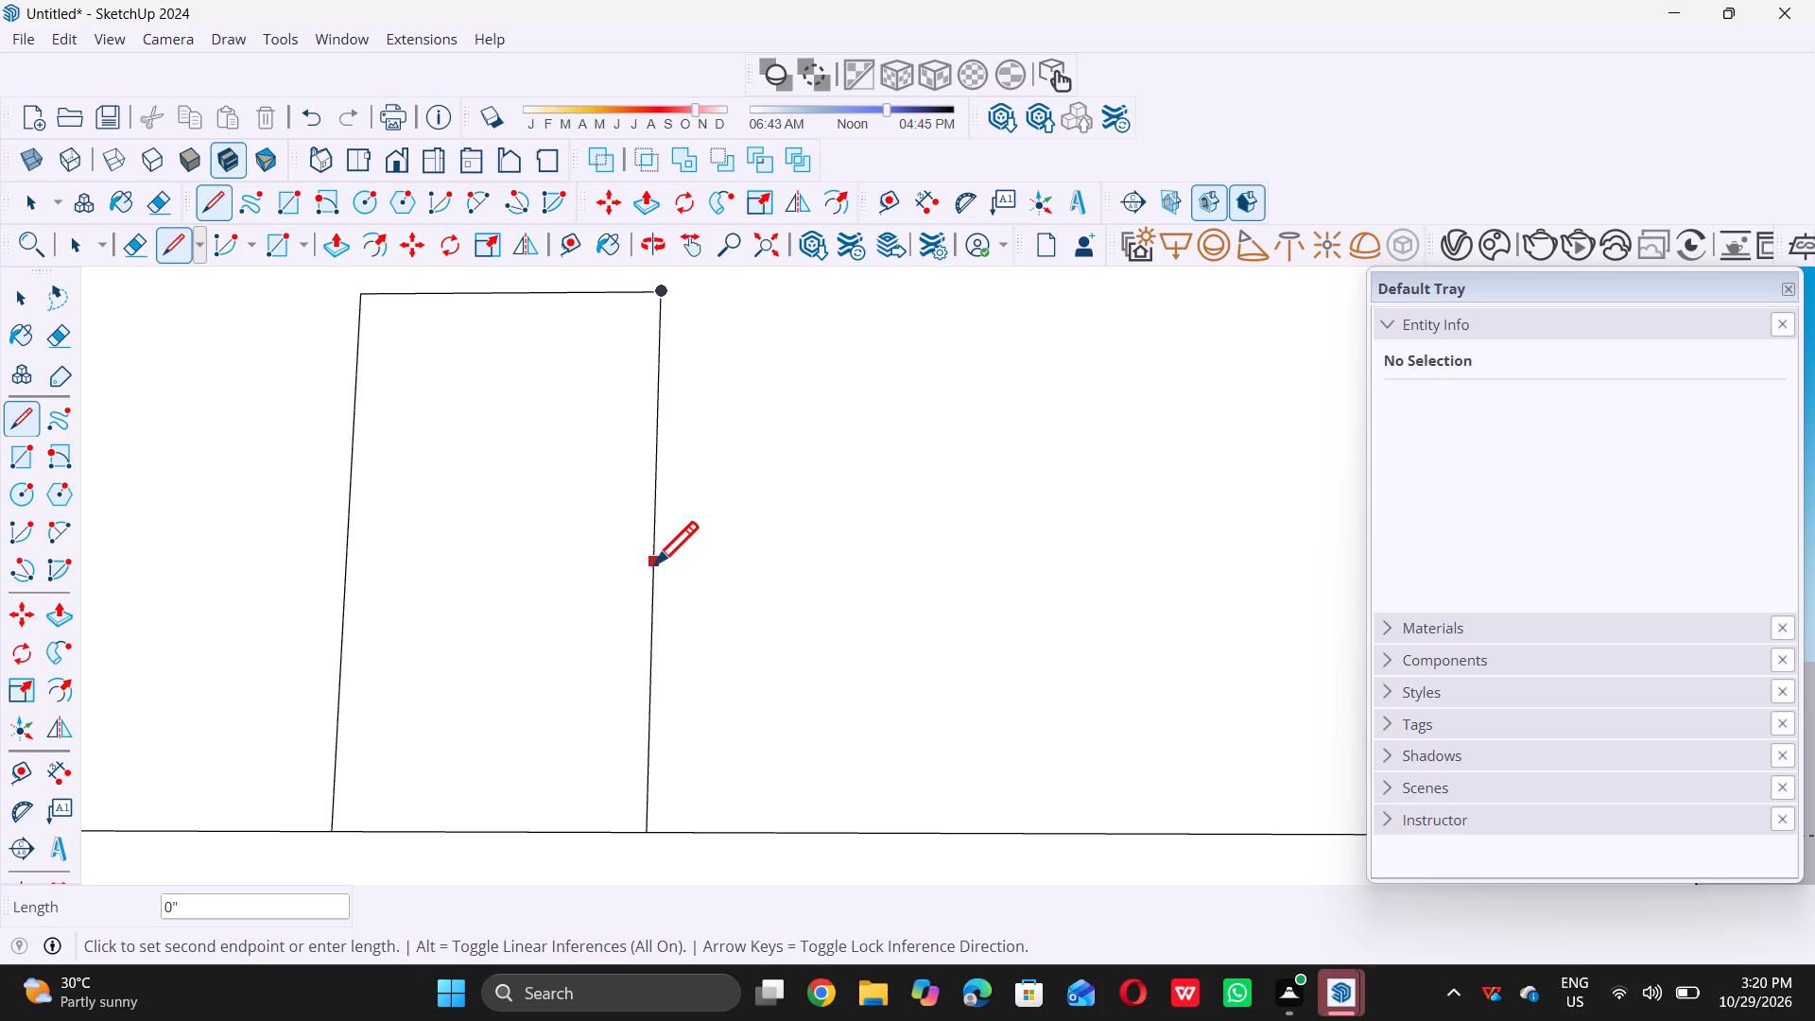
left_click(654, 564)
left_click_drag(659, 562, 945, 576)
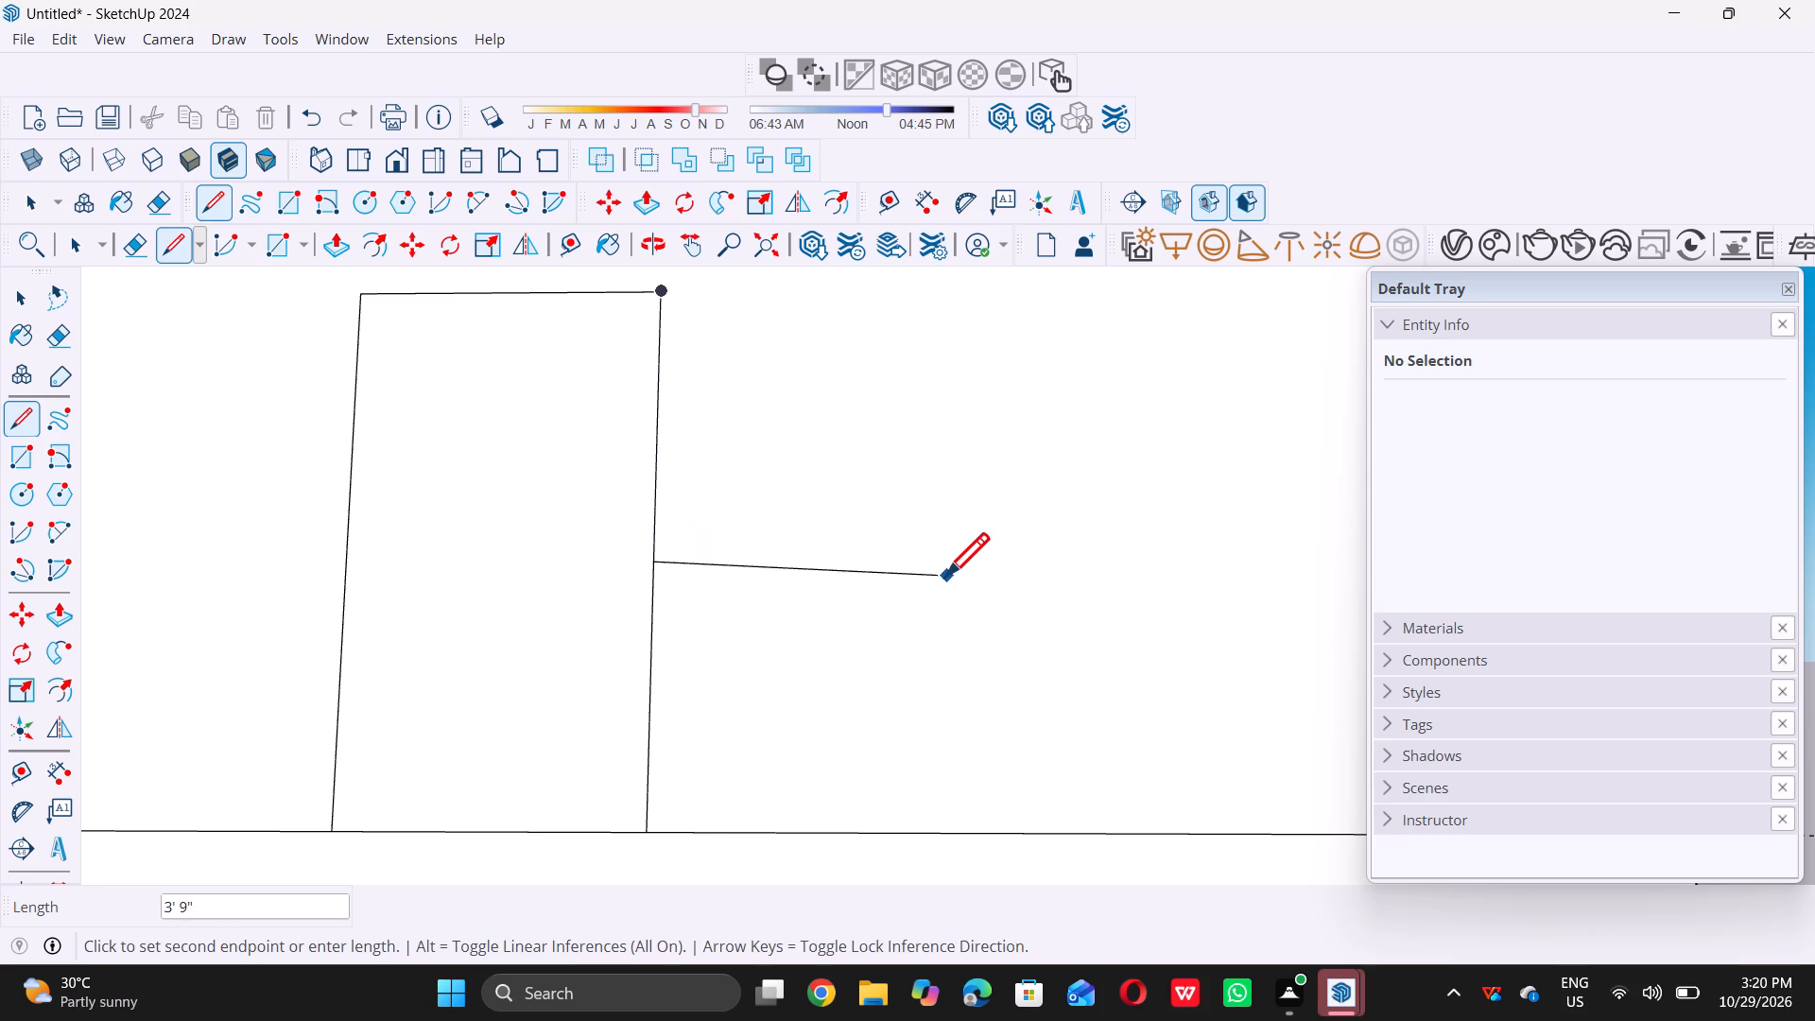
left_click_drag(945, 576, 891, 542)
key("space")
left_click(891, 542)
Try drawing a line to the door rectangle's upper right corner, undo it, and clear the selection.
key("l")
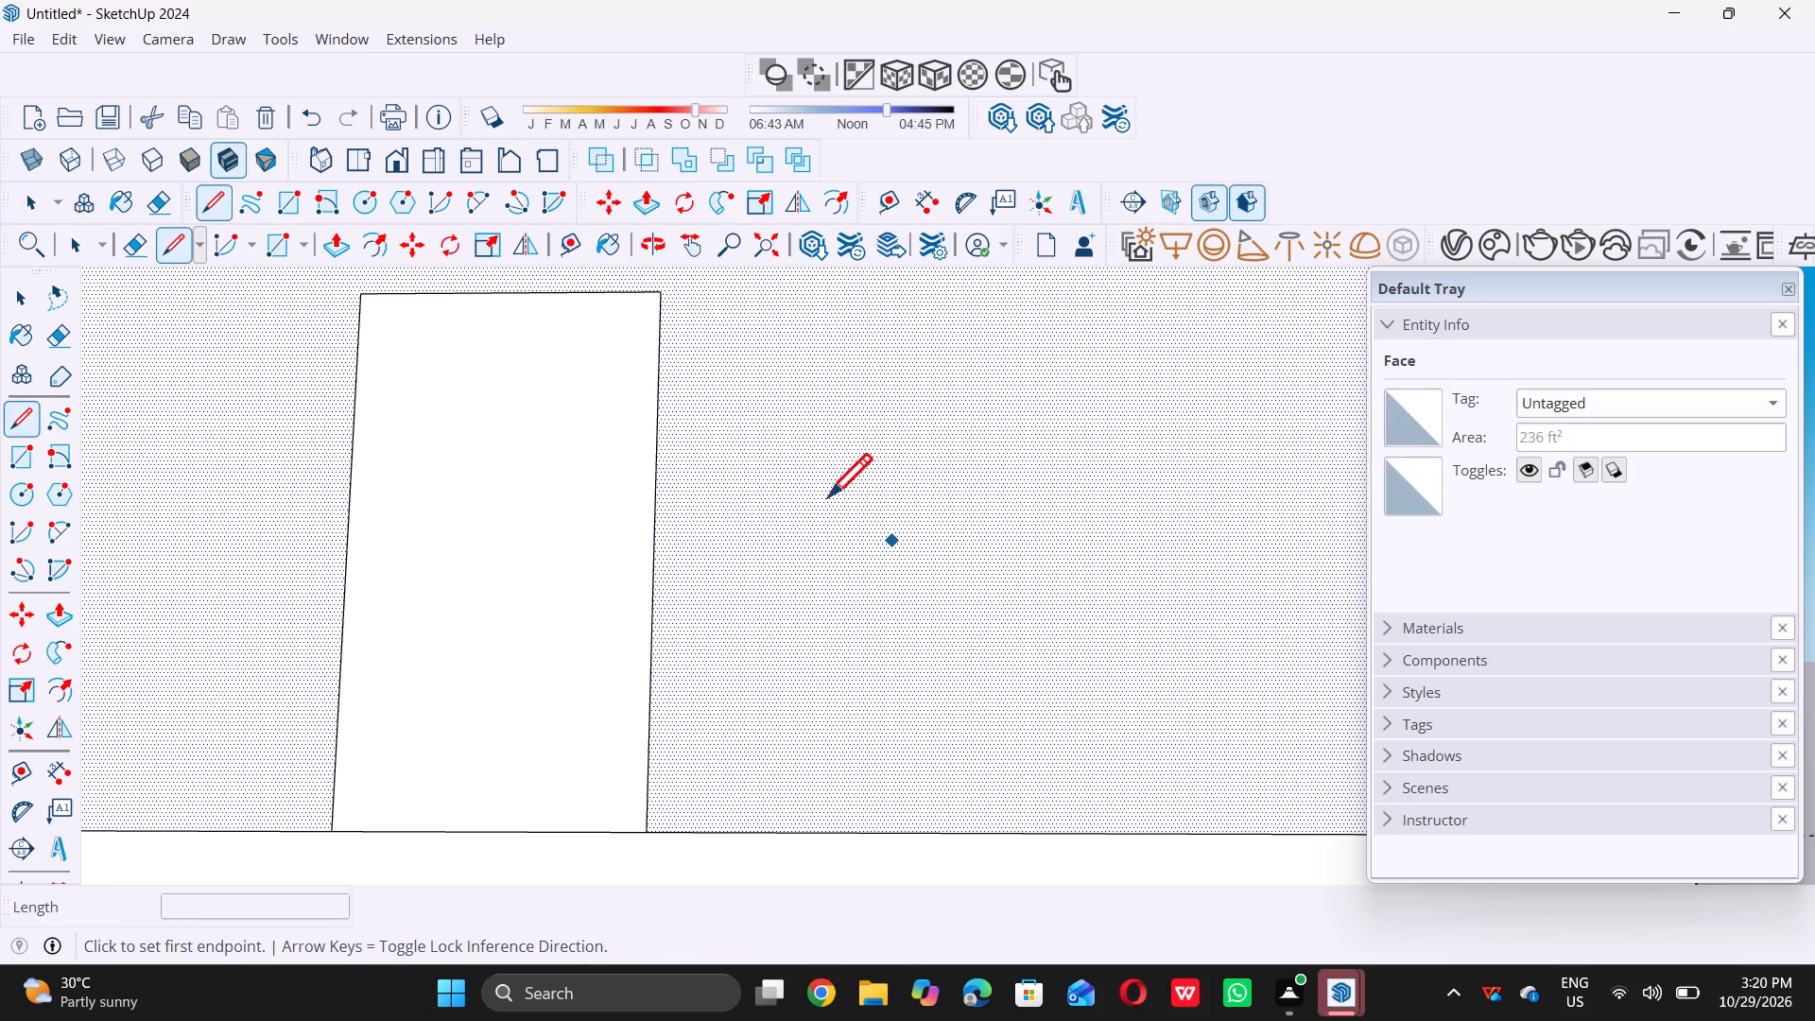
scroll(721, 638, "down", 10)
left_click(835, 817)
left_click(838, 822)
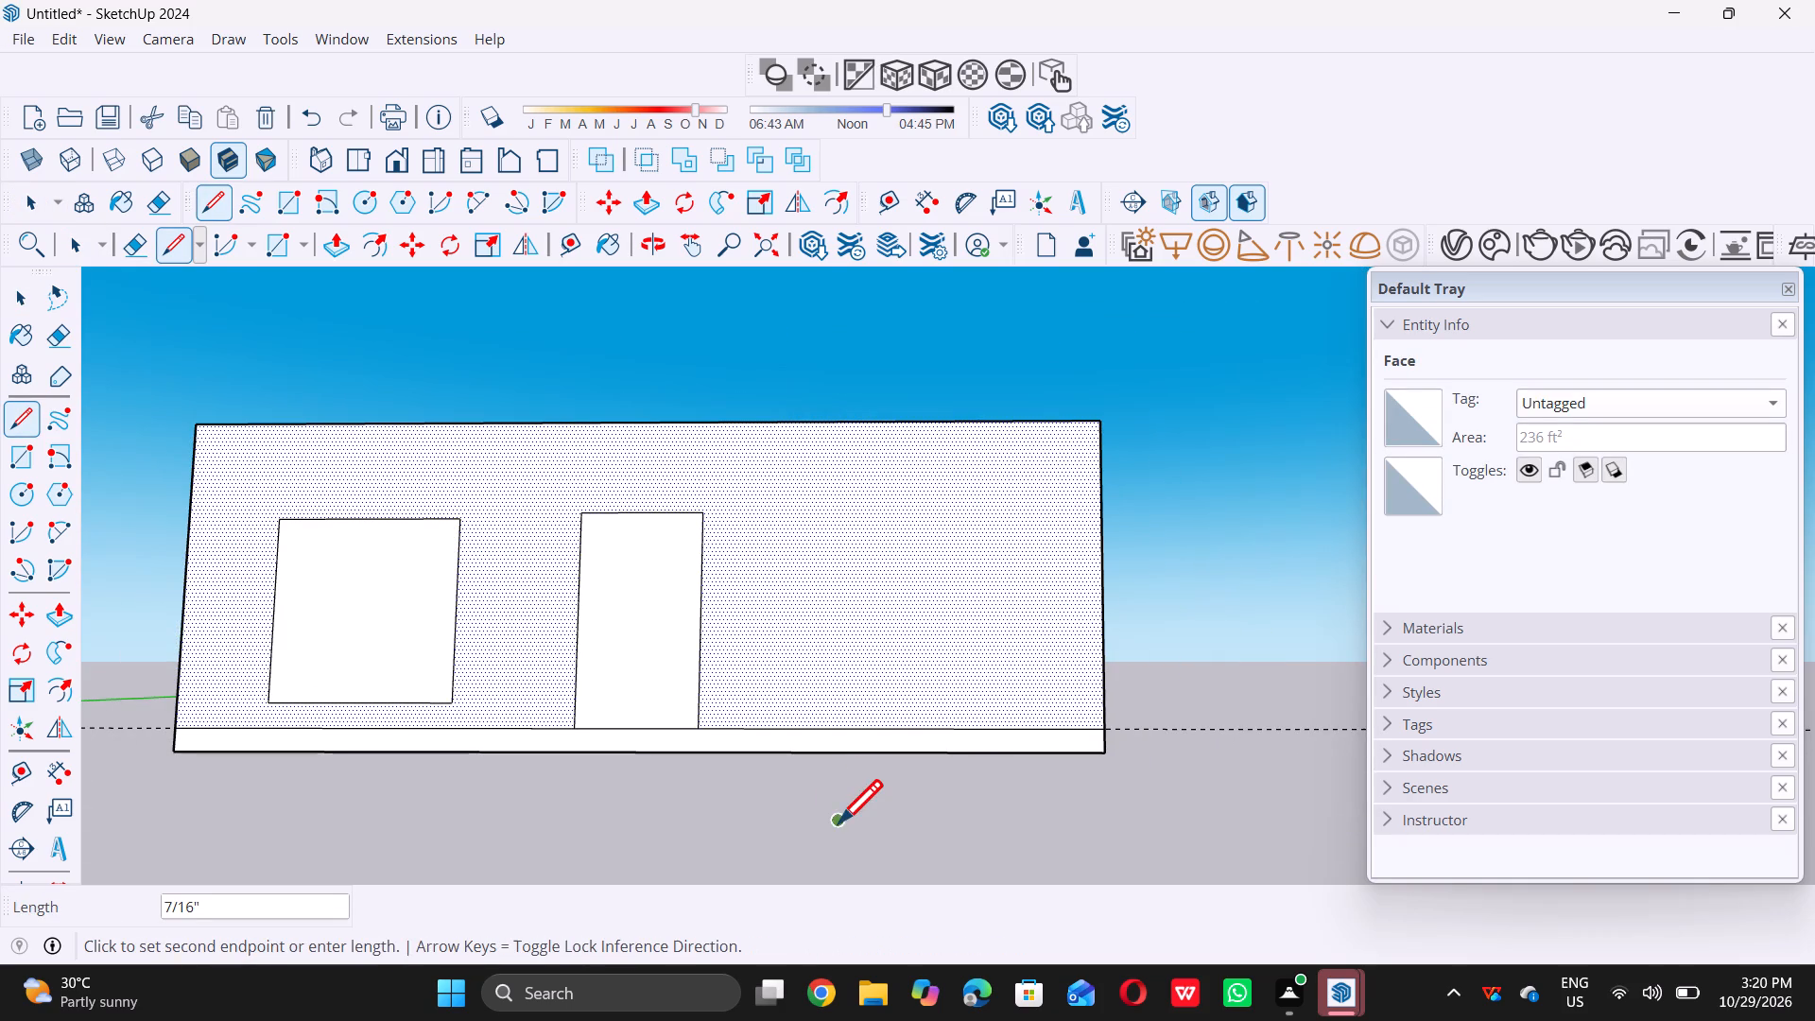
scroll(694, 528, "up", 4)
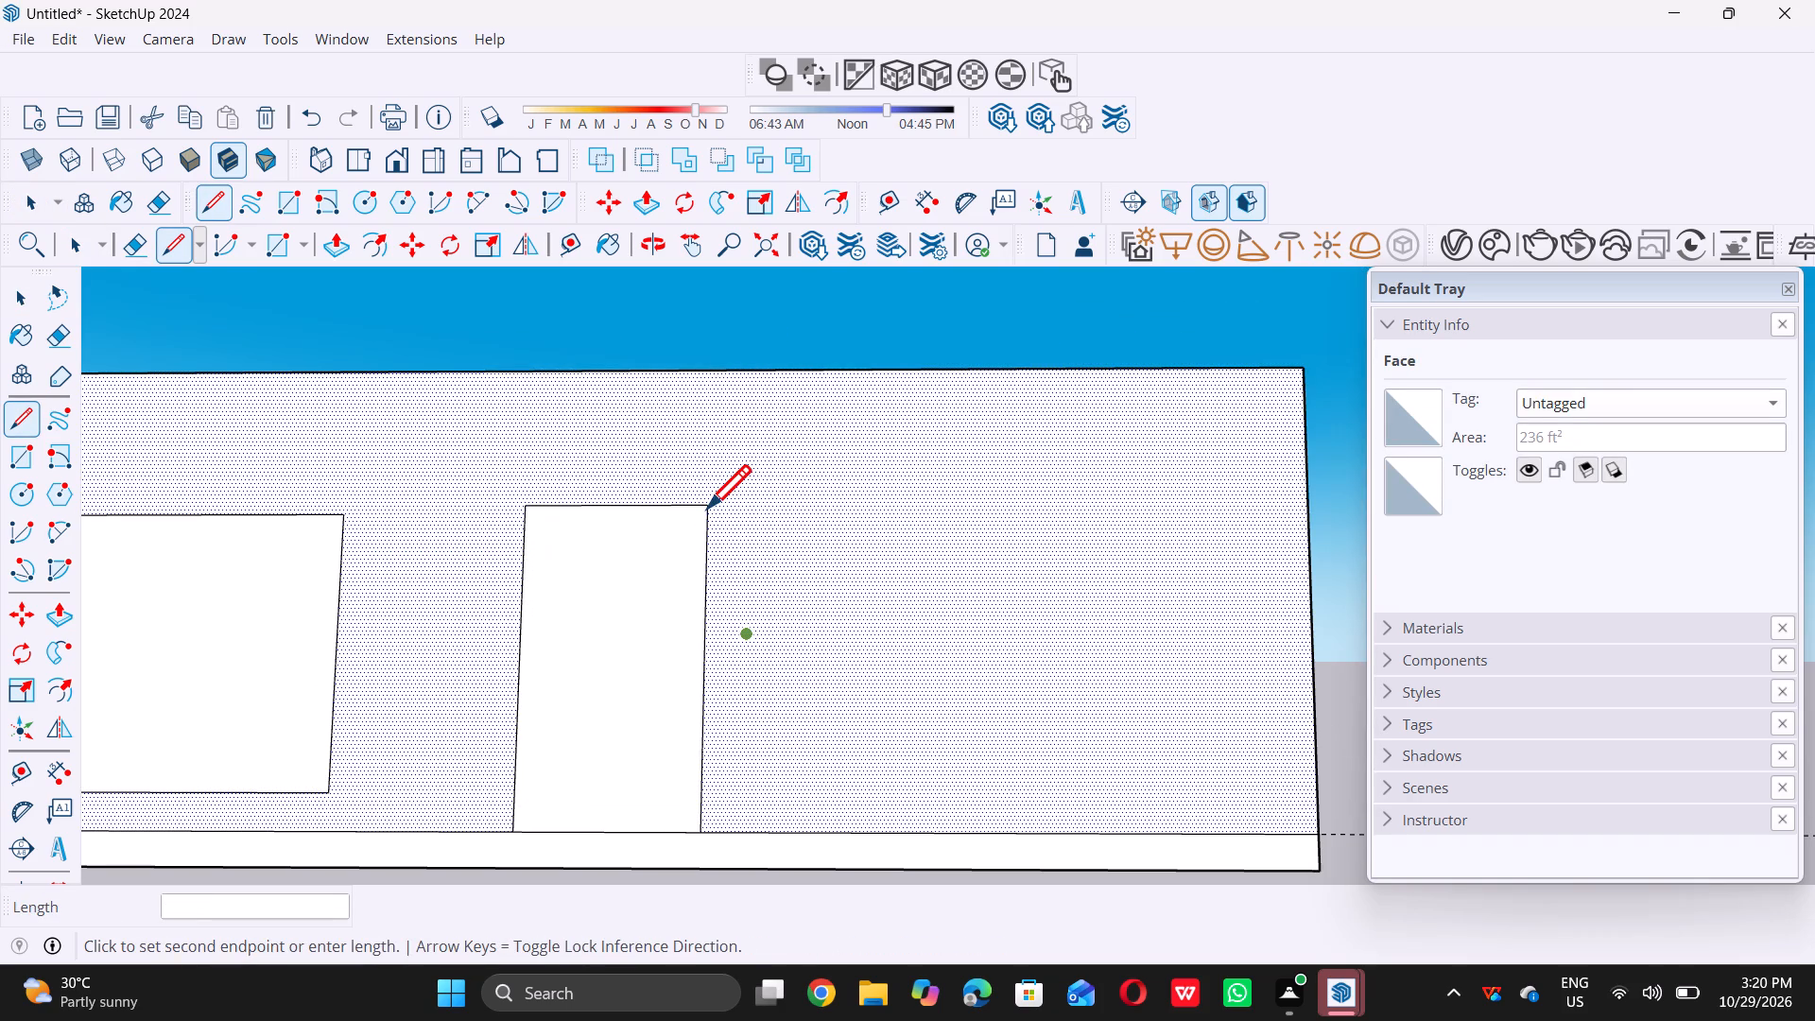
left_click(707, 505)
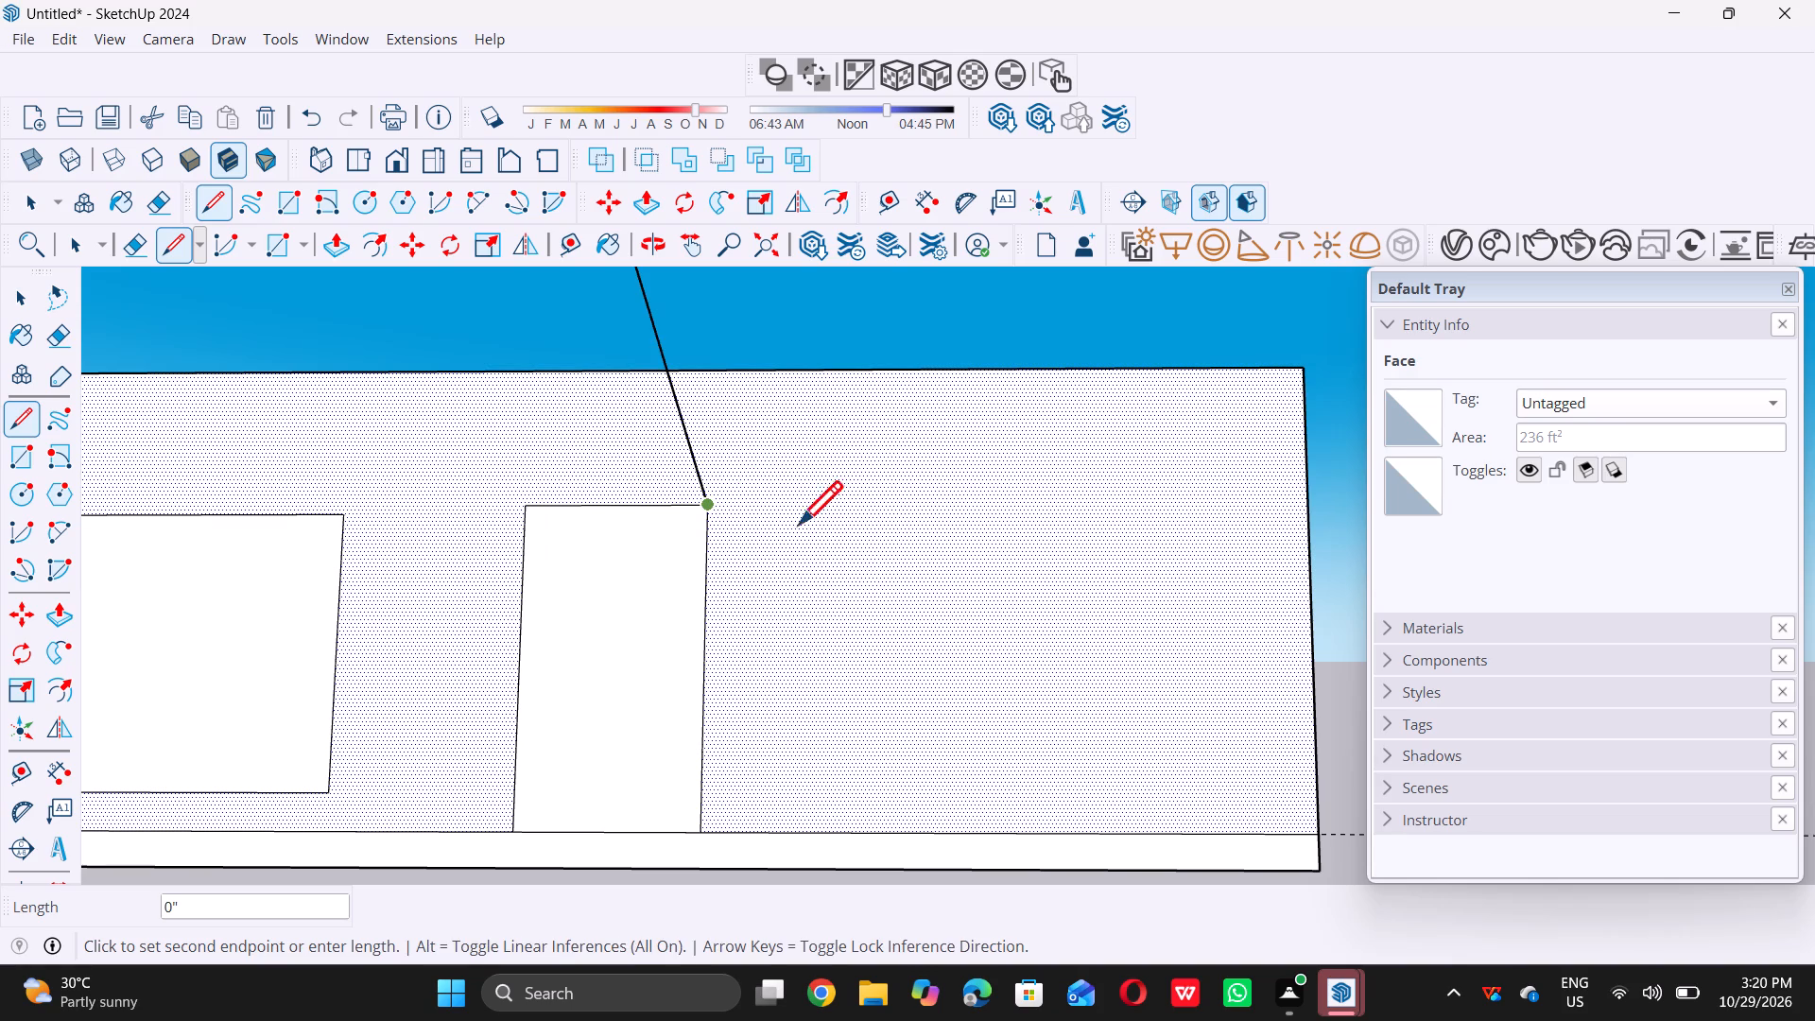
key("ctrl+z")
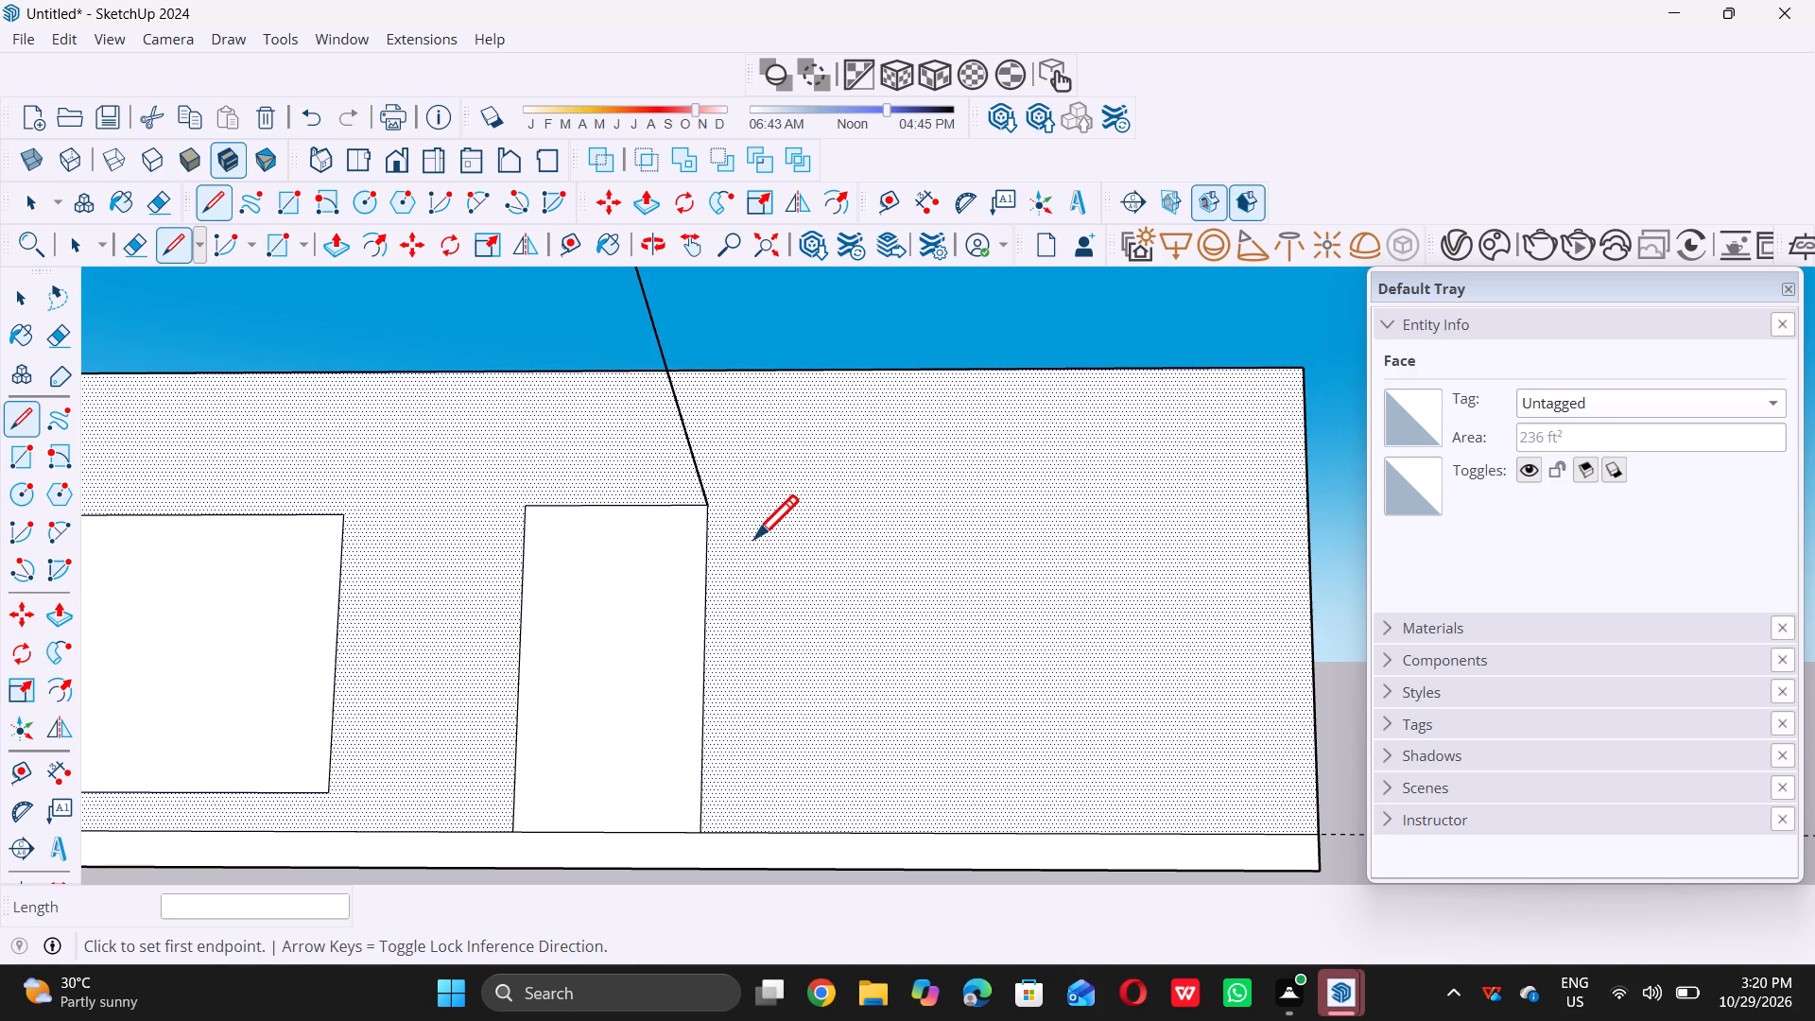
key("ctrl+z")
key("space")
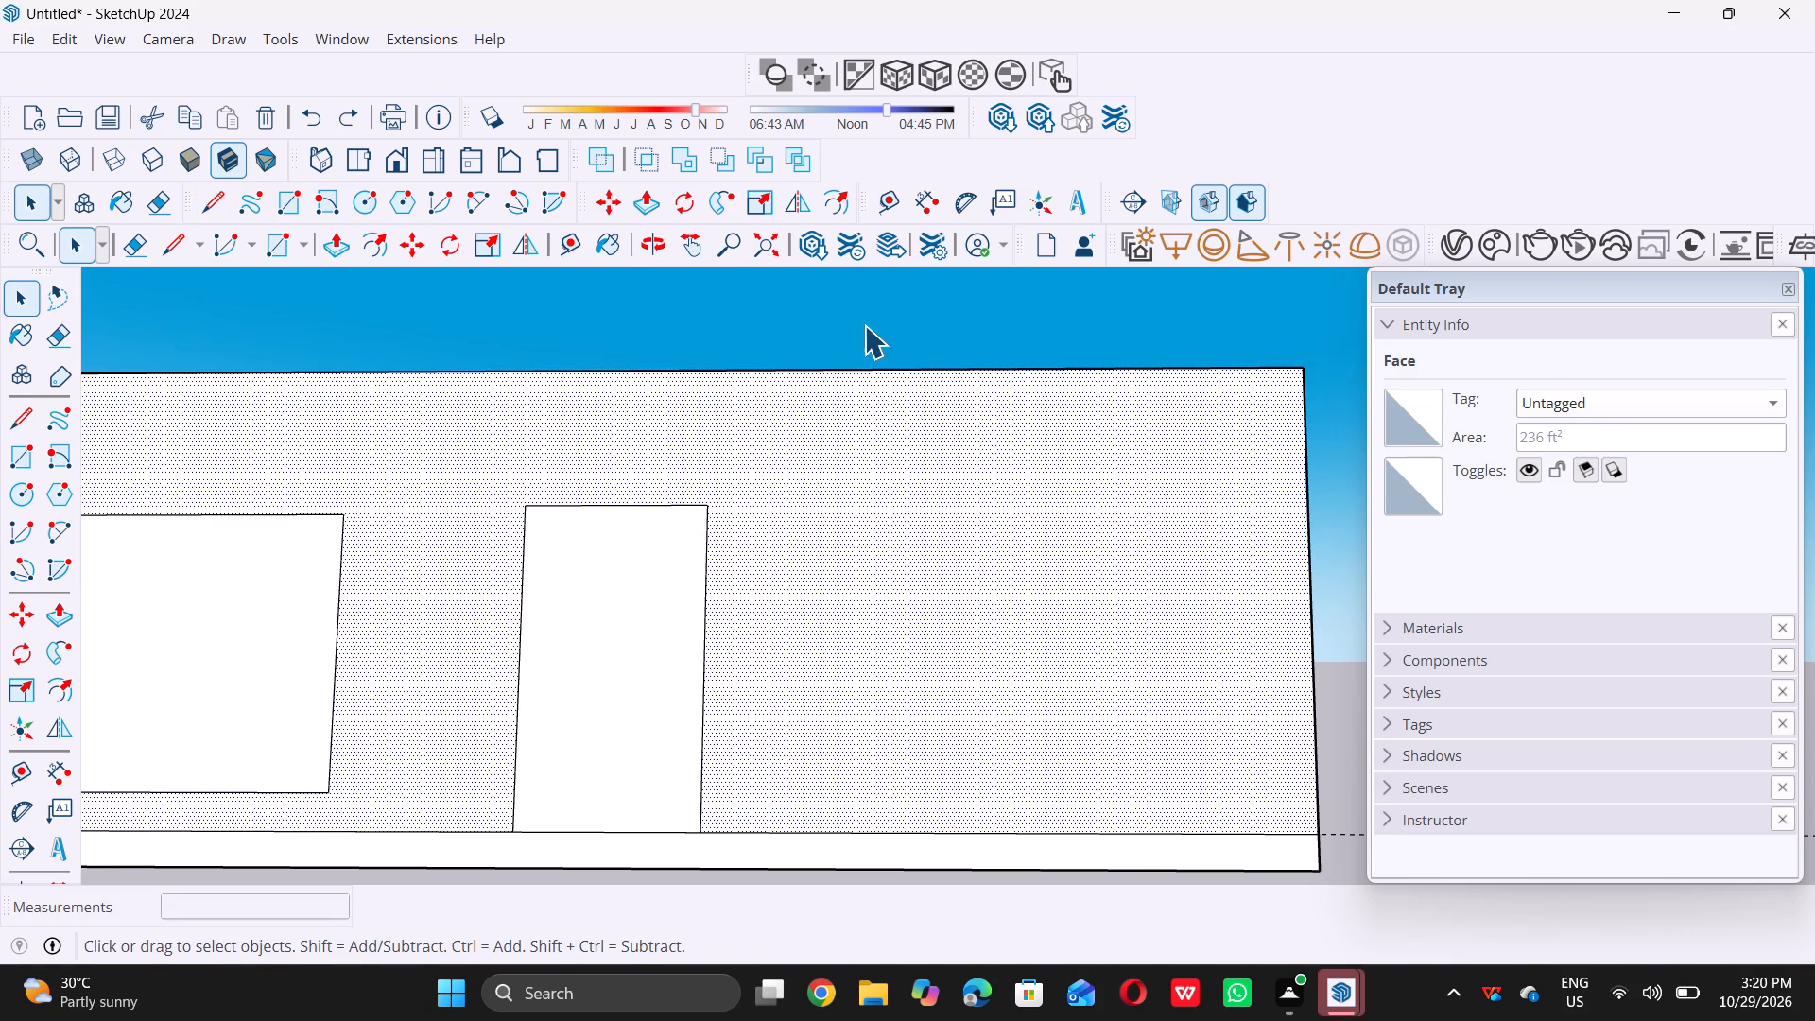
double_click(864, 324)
Draw a 3' line from the door rectangle's upper right corner, extending its top edge along the front wall.
scroll(635, 500, "down", 4)
middle_click_drag(633, 530, 670, 682)
scroll(711, 698, "up", 4)
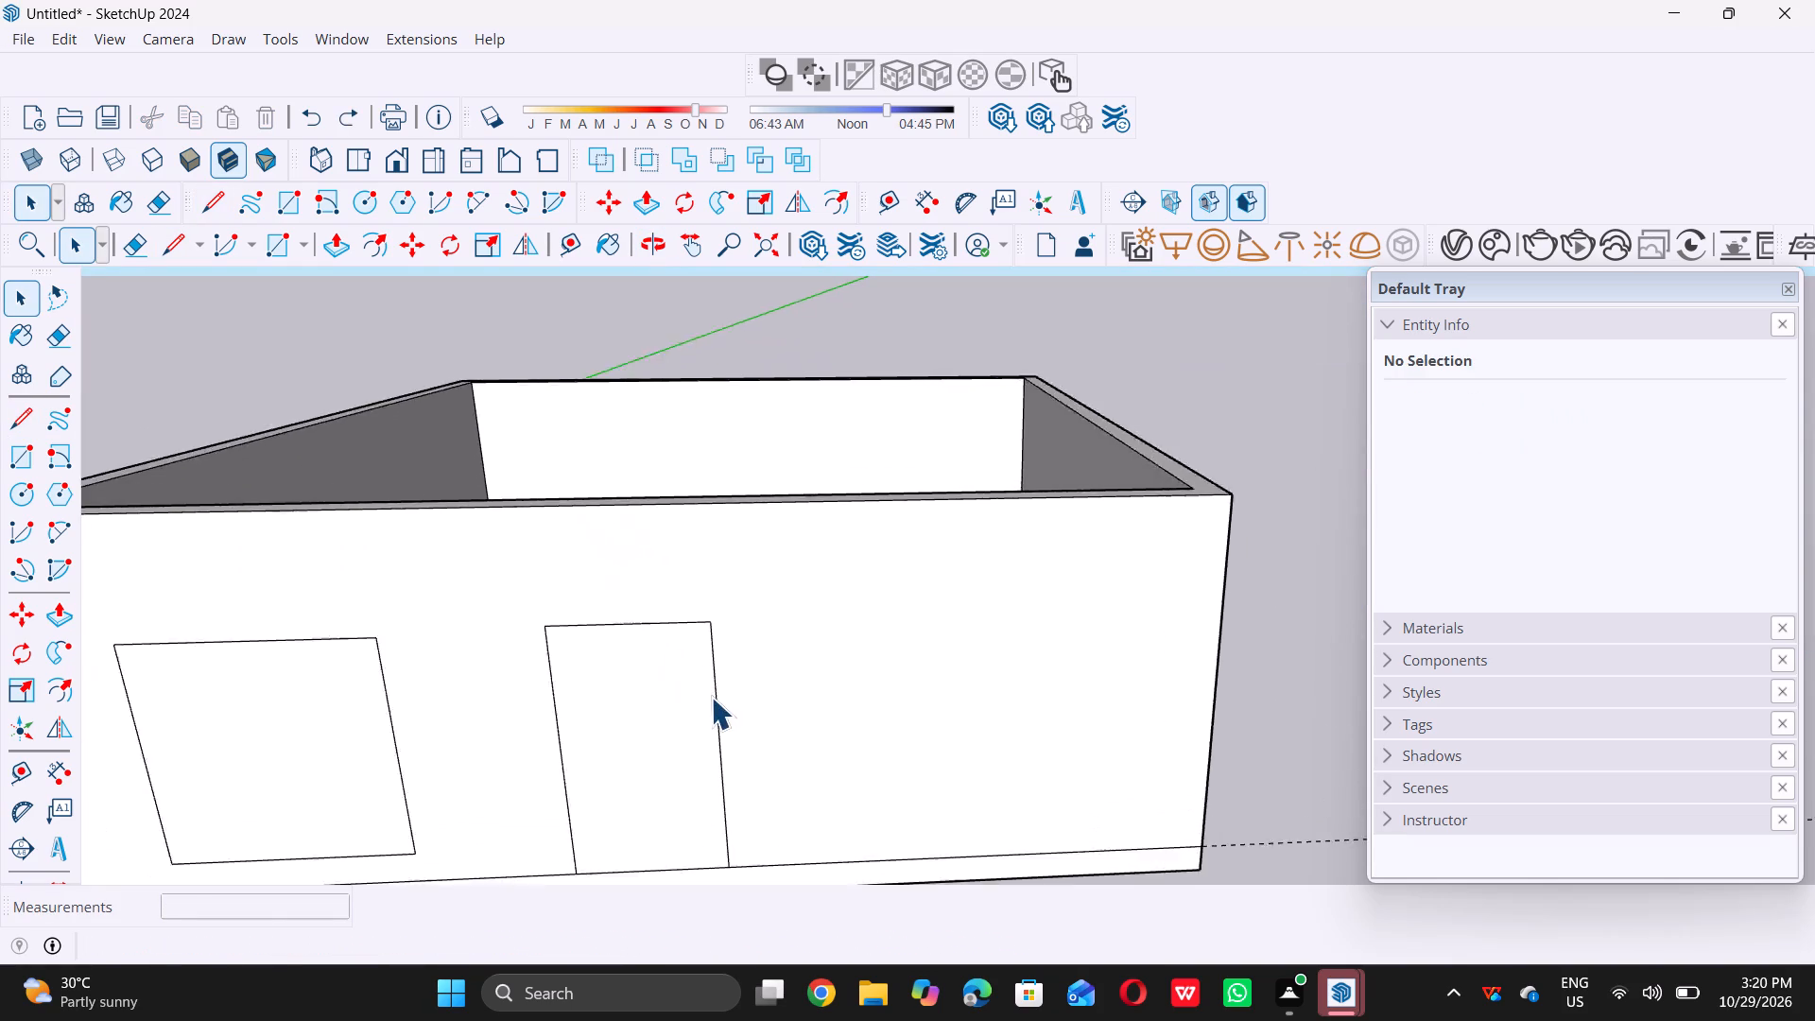
scroll(711, 697, "up", 4)
key("l")
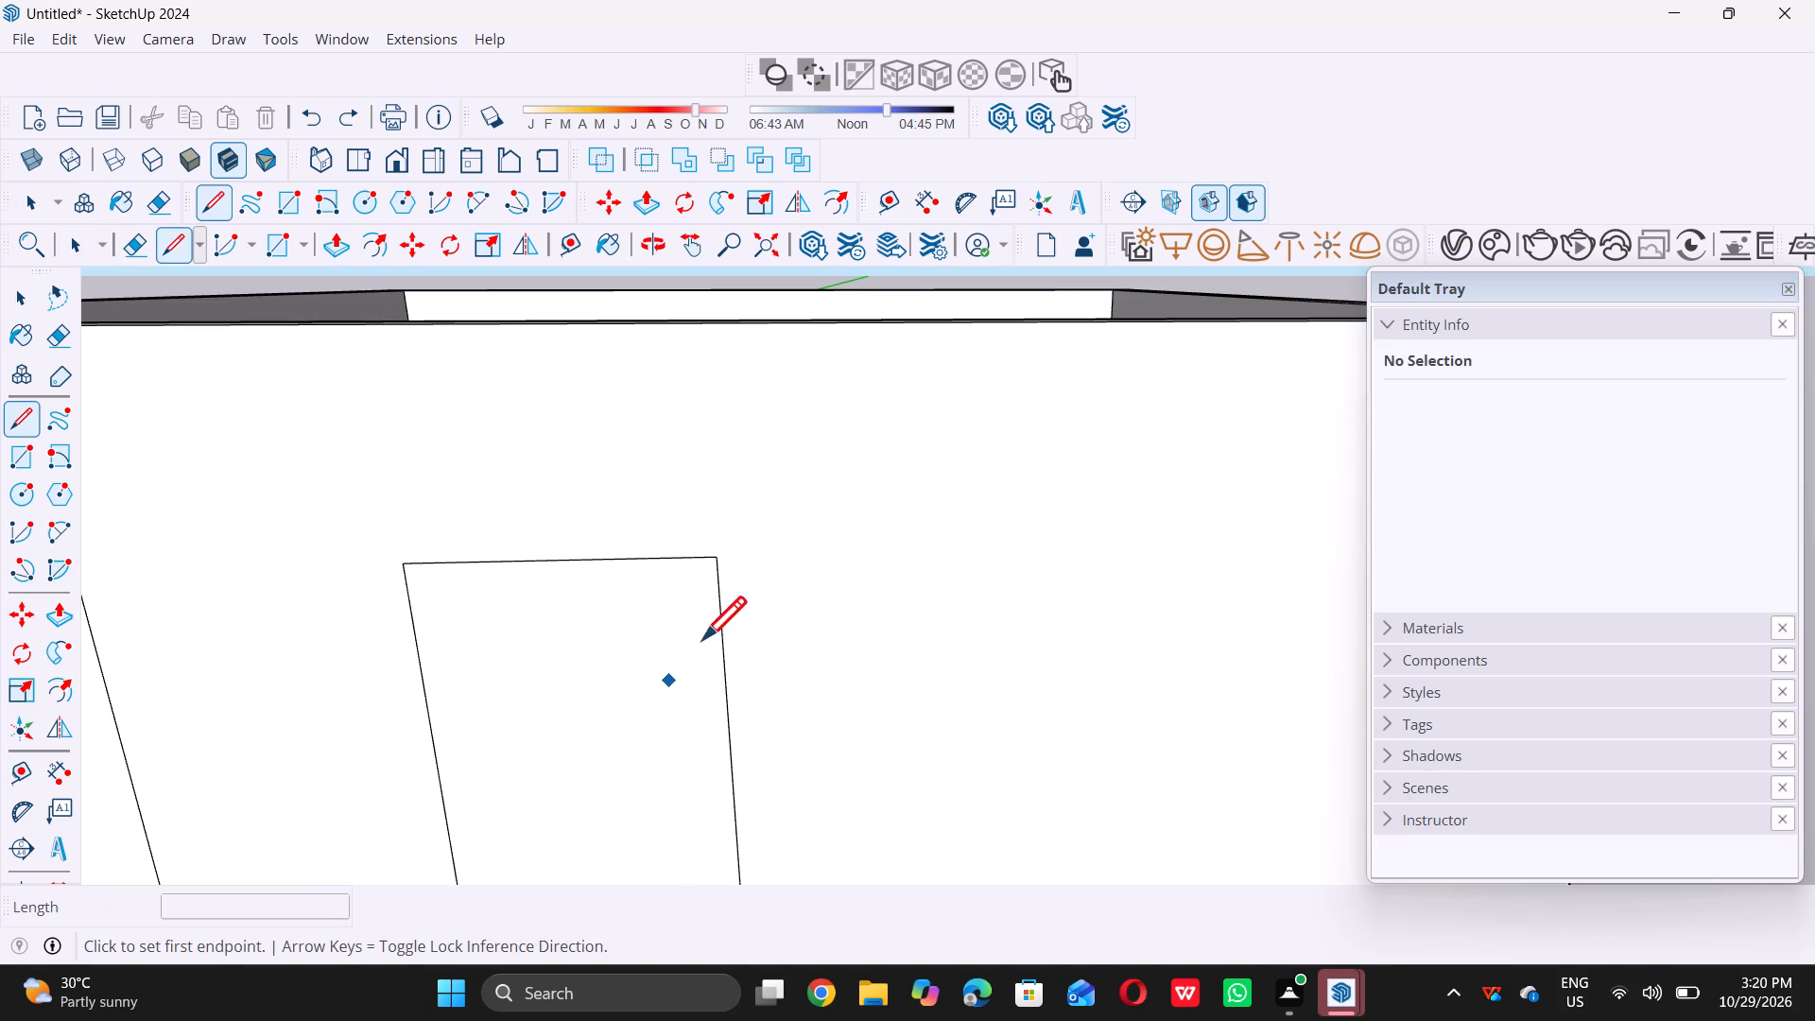
left_click(717, 557)
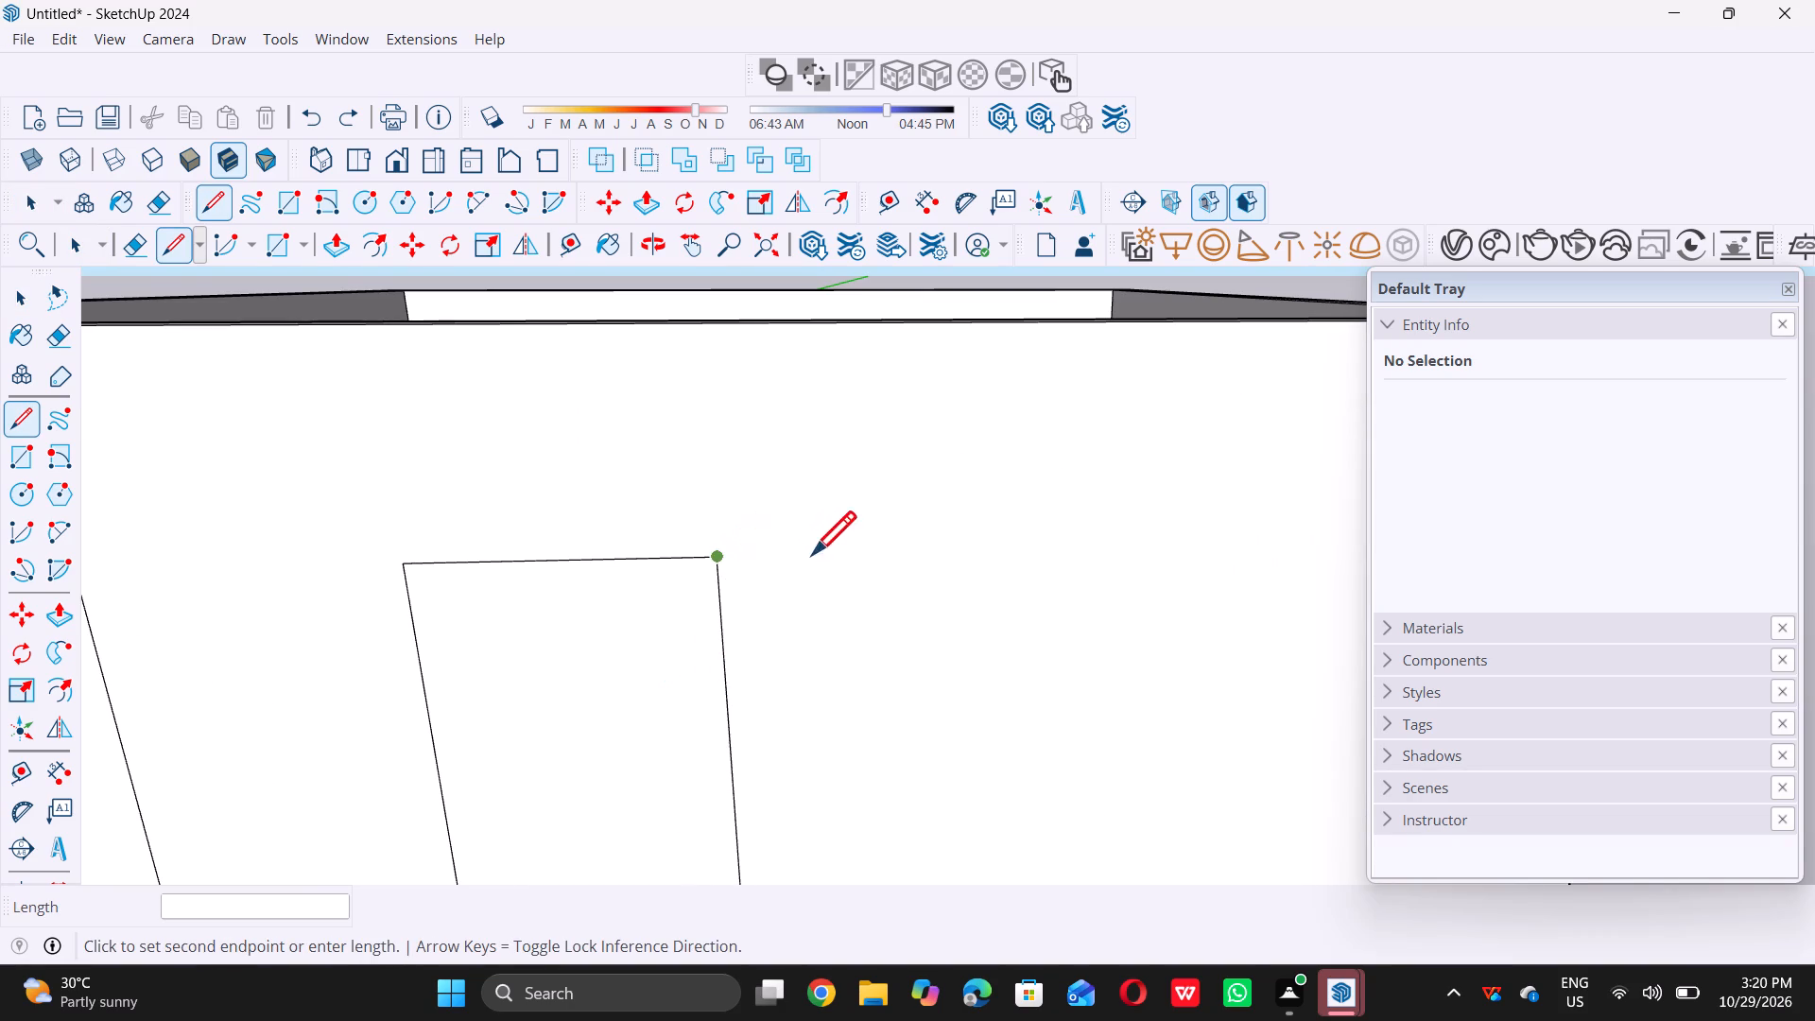
left_click_drag(717, 556, 896, 550)
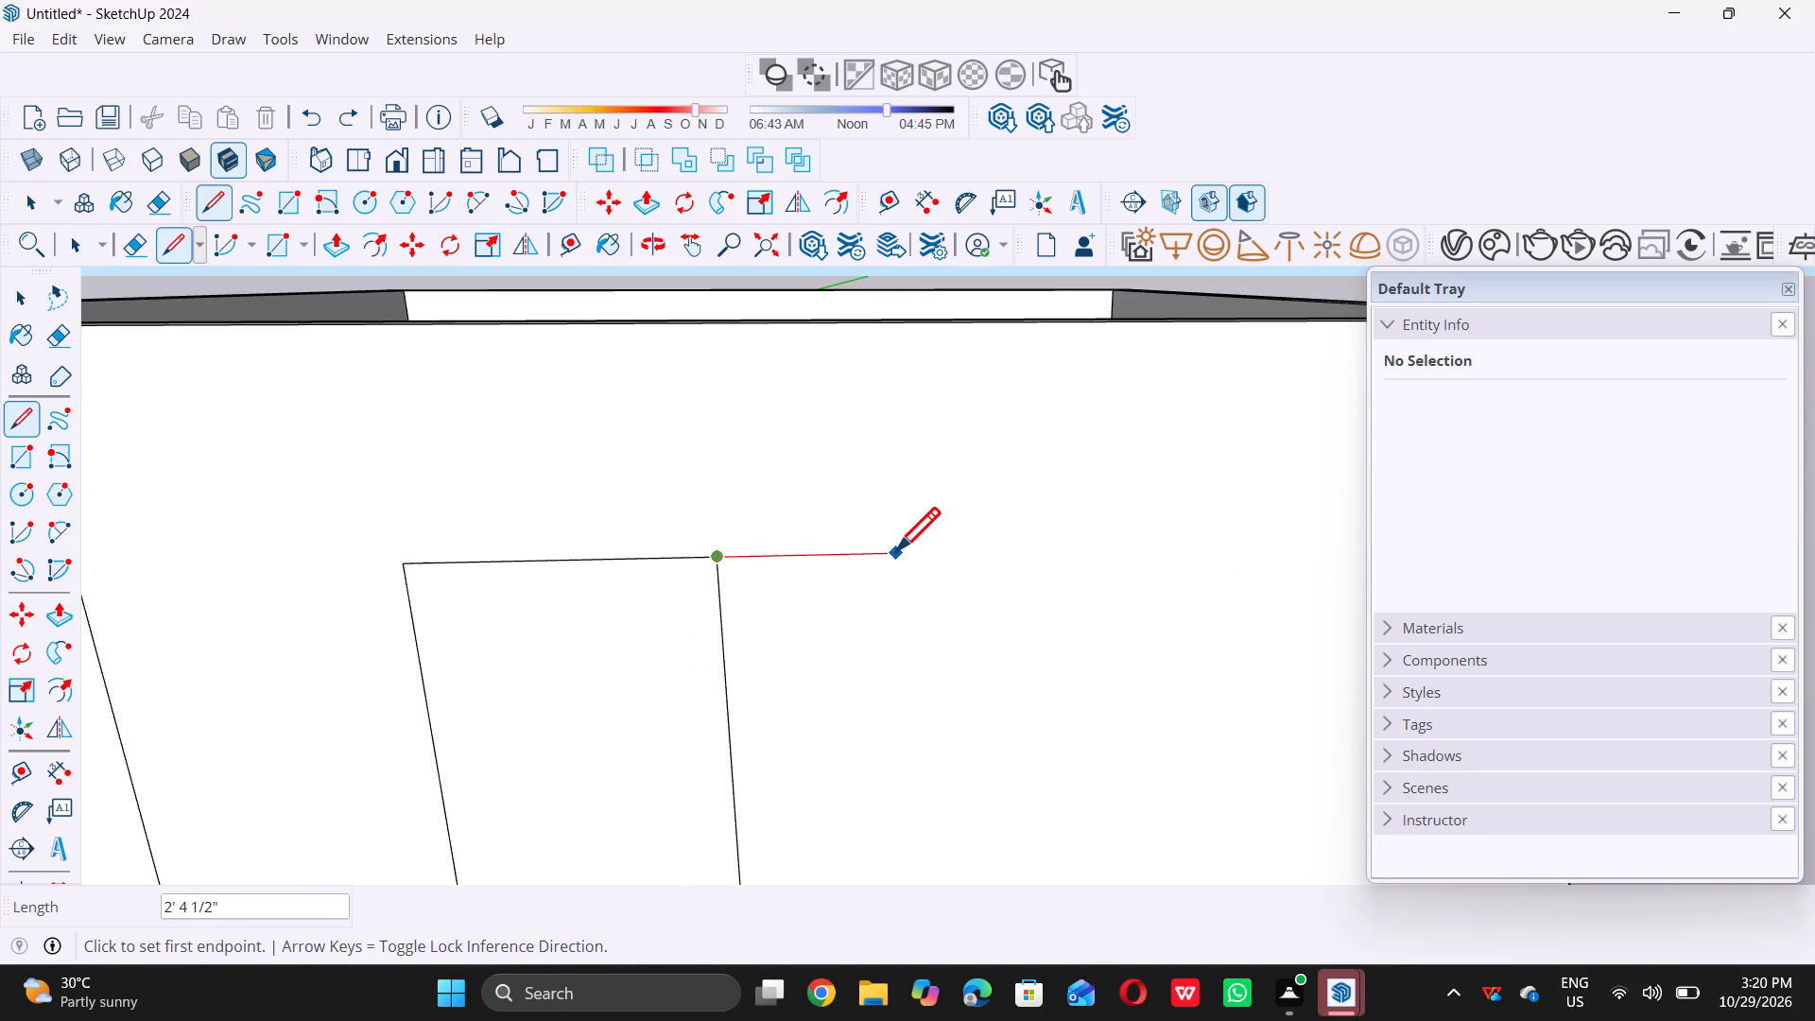
key("3")
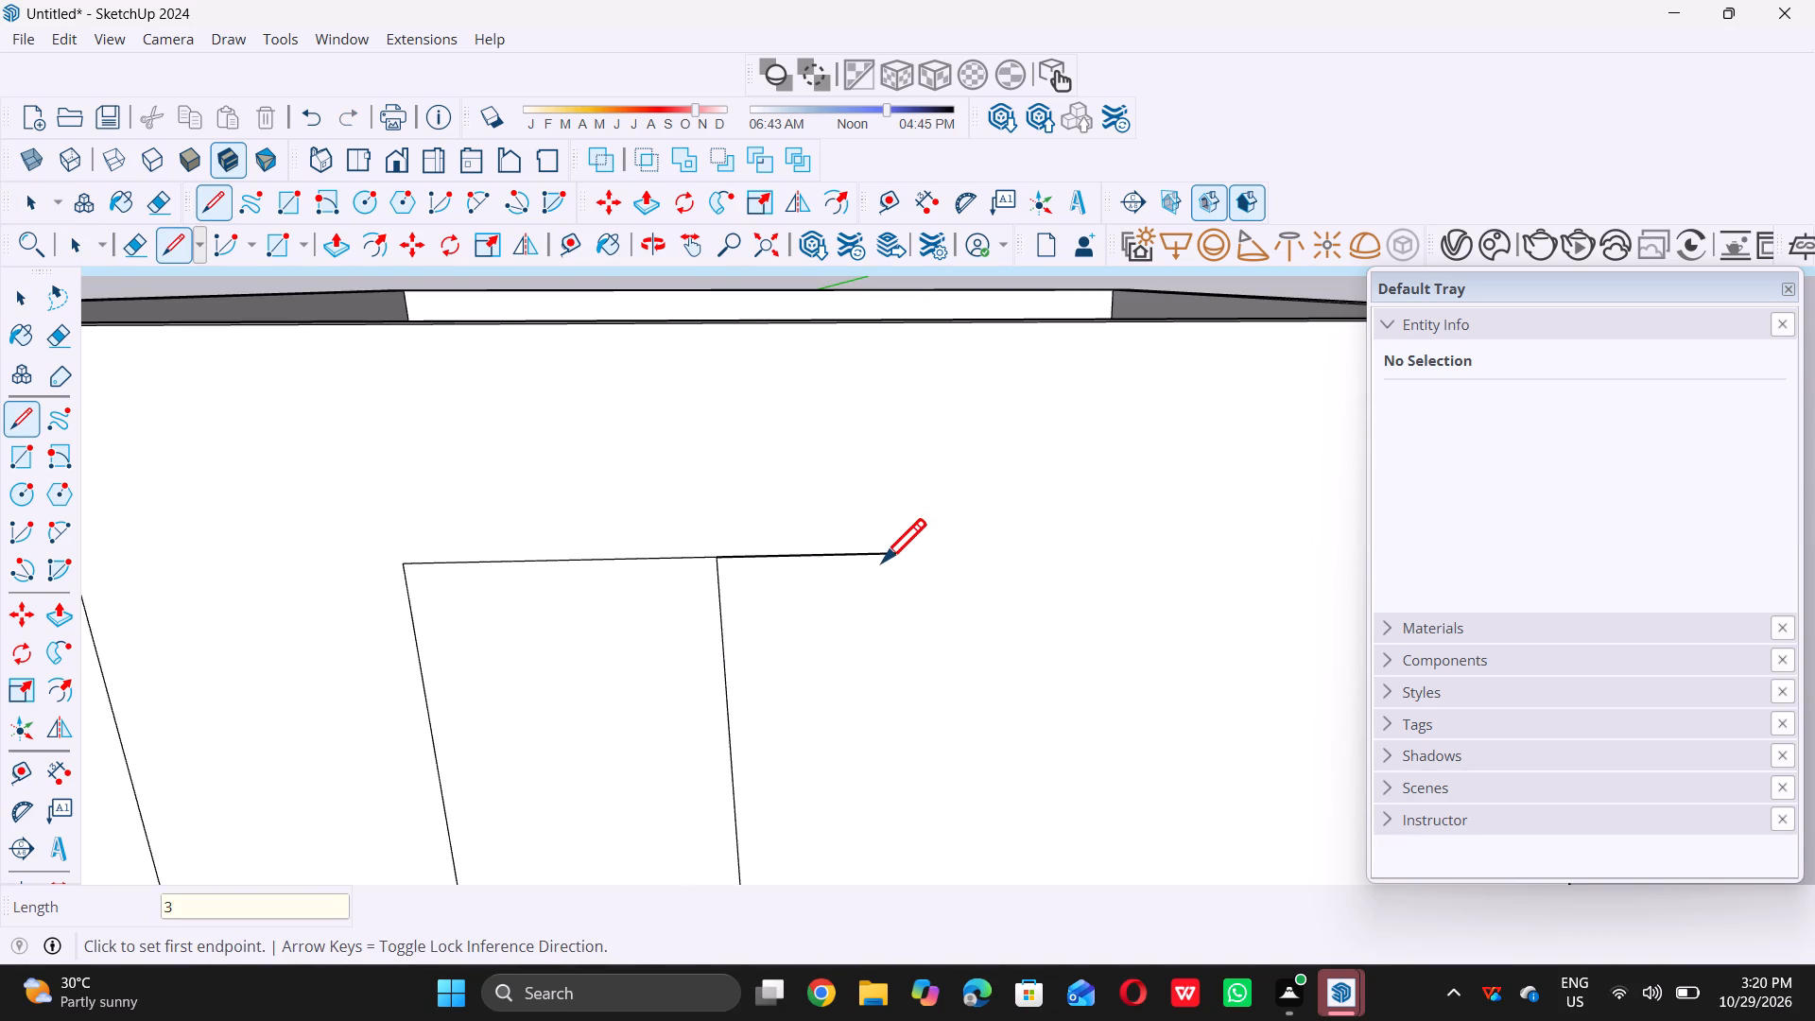
key("apostrophe")
key("Return")
key("space")
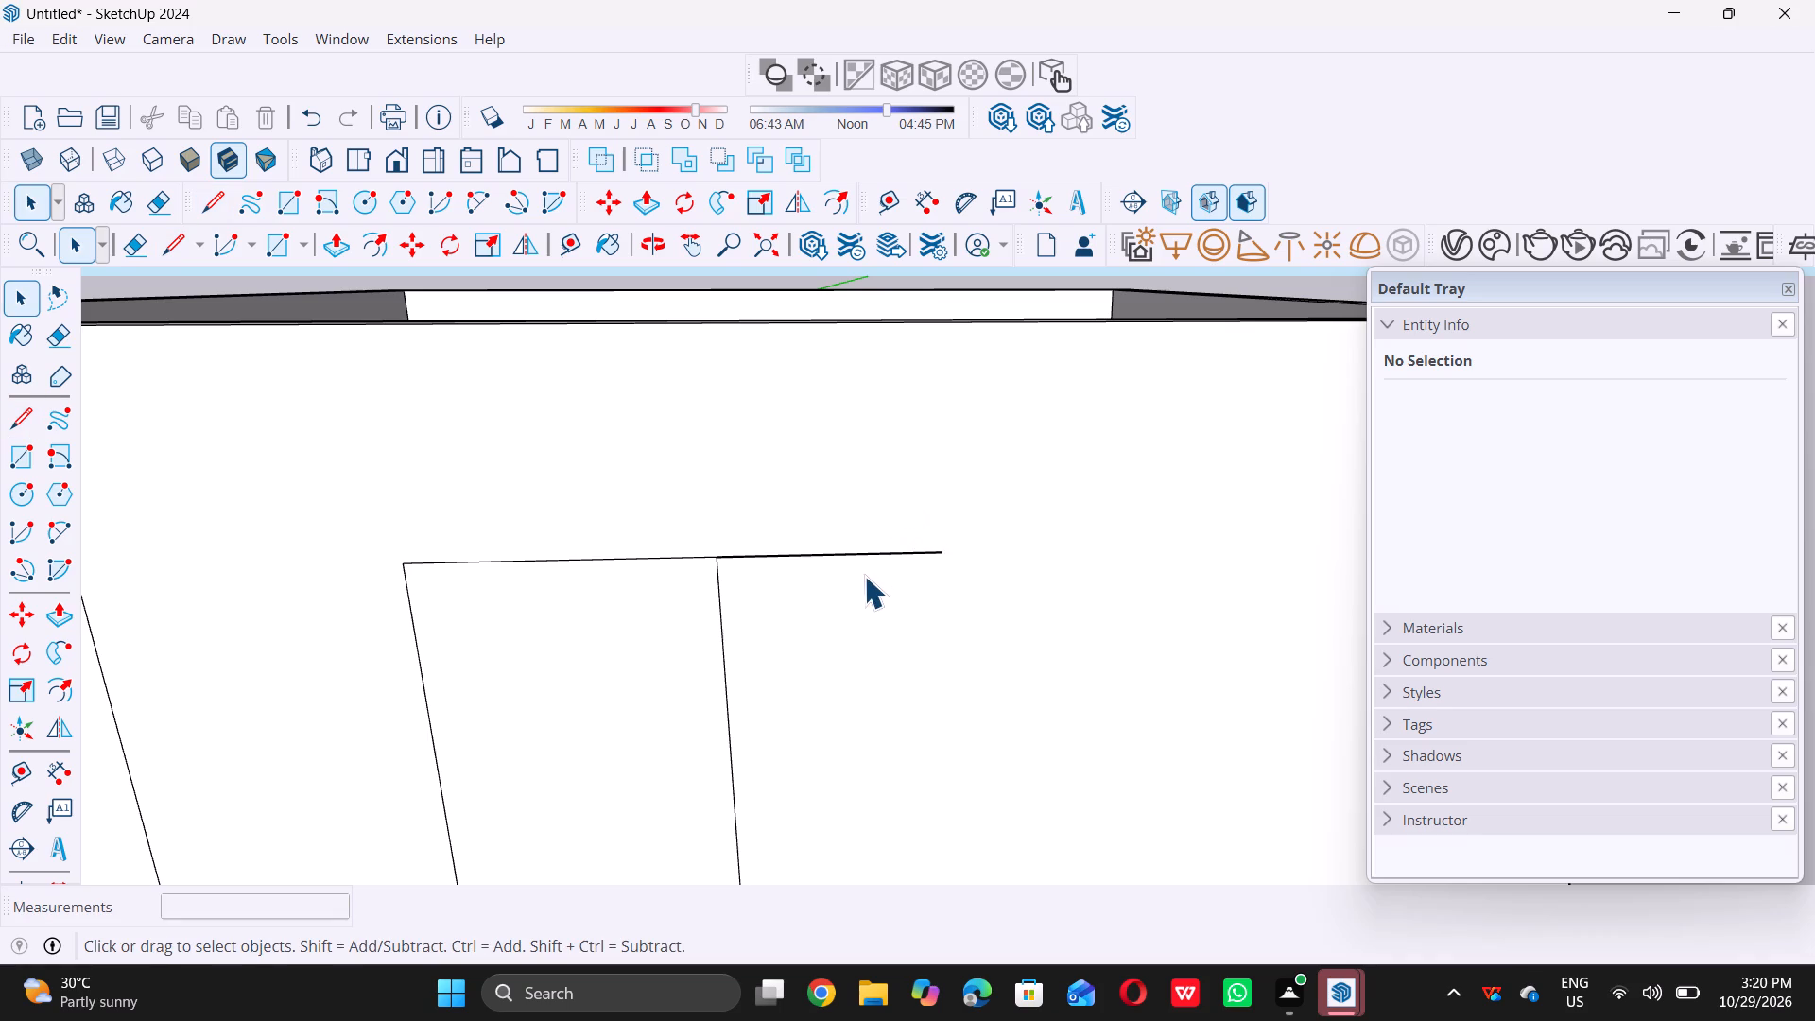
Place a horizontal guide 3' above the slab line on the front wall.
scroll(851, 582, "down", 6)
scroll(684, 475, "down", 5)
middle_click_drag(760, 756, 764, 649)
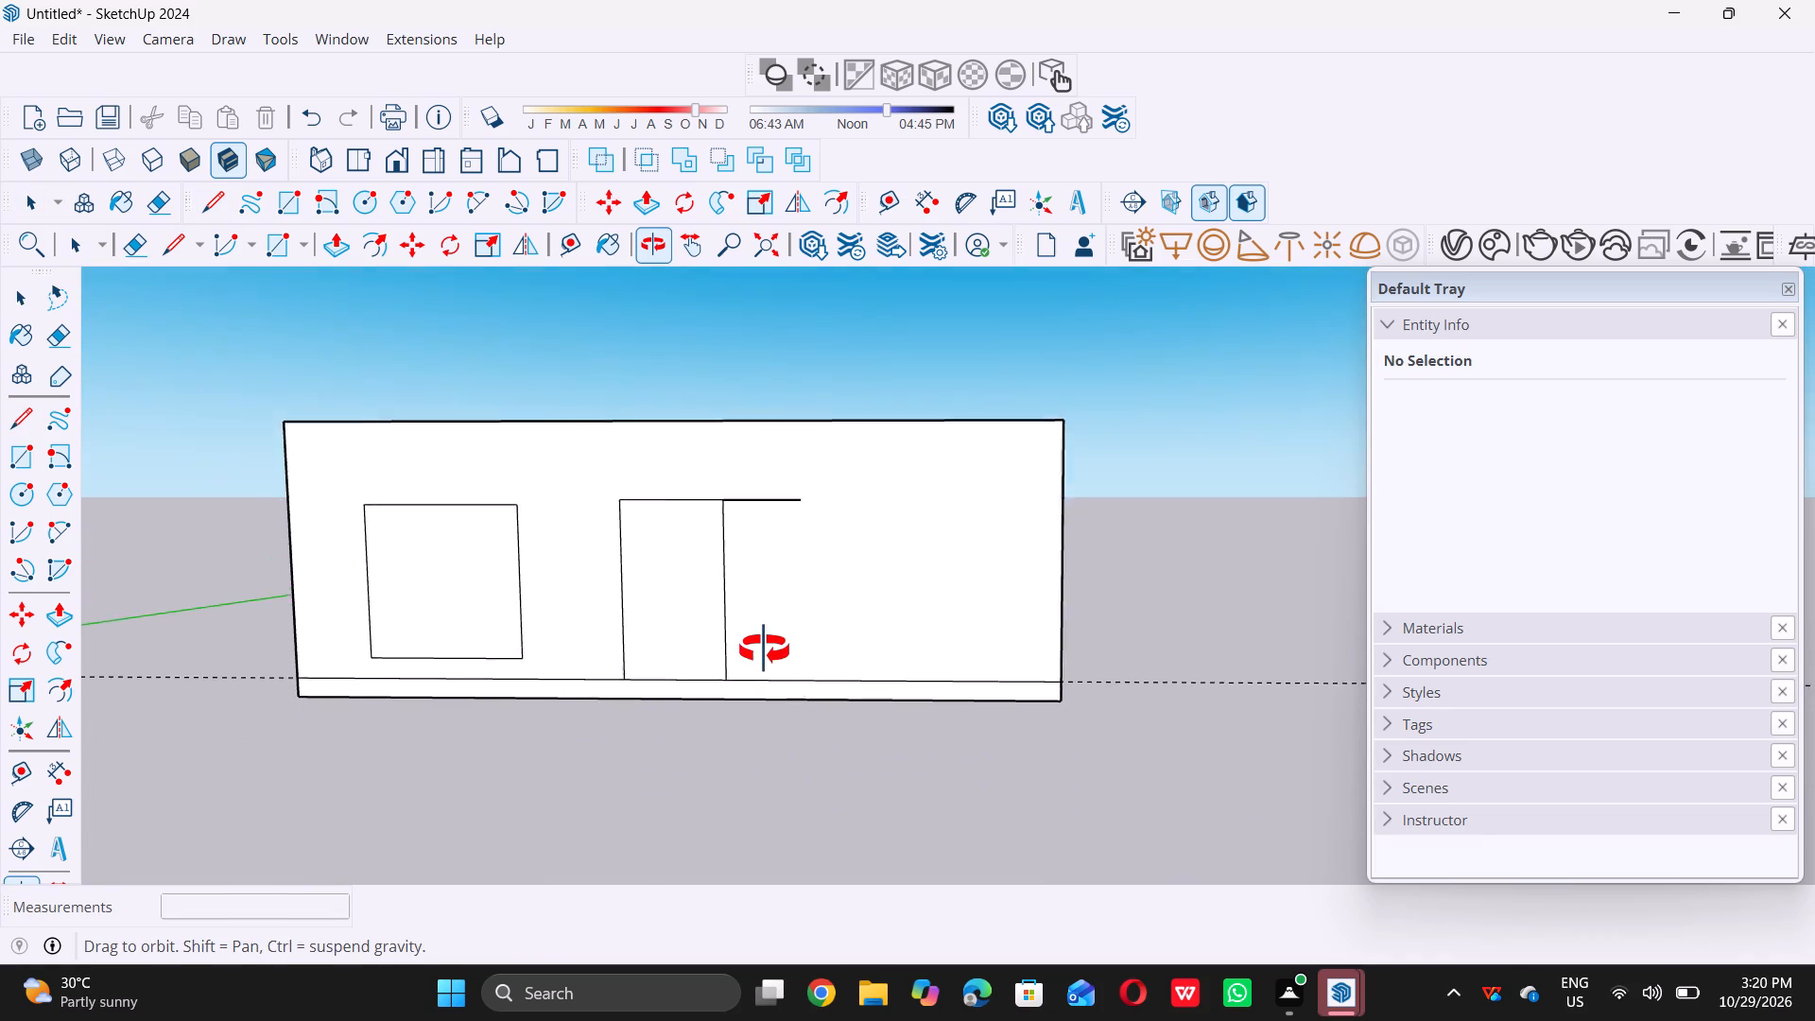
middle_click_drag(764, 649, 765, 644)
scroll(764, 641, "up", 1)
scroll(828, 524, "up", 3)
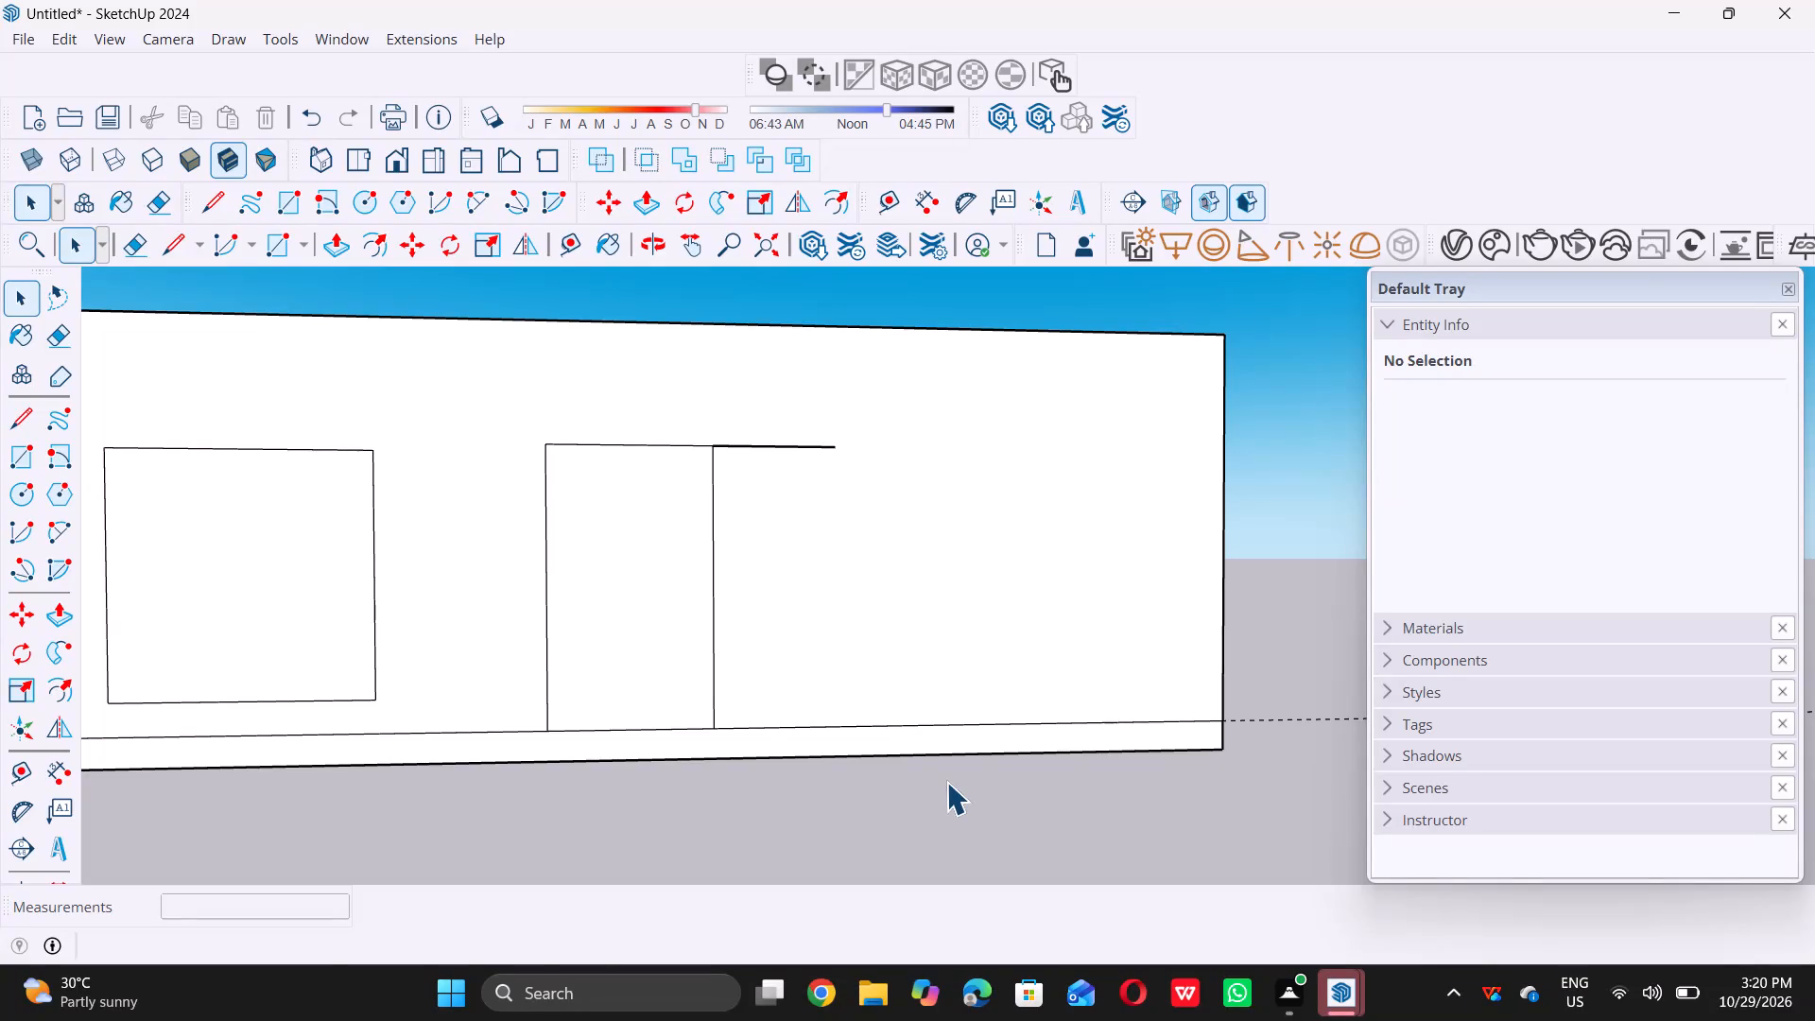
key("t")
double_click(854, 720)
left_click_drag(854, 720, 849, 632)
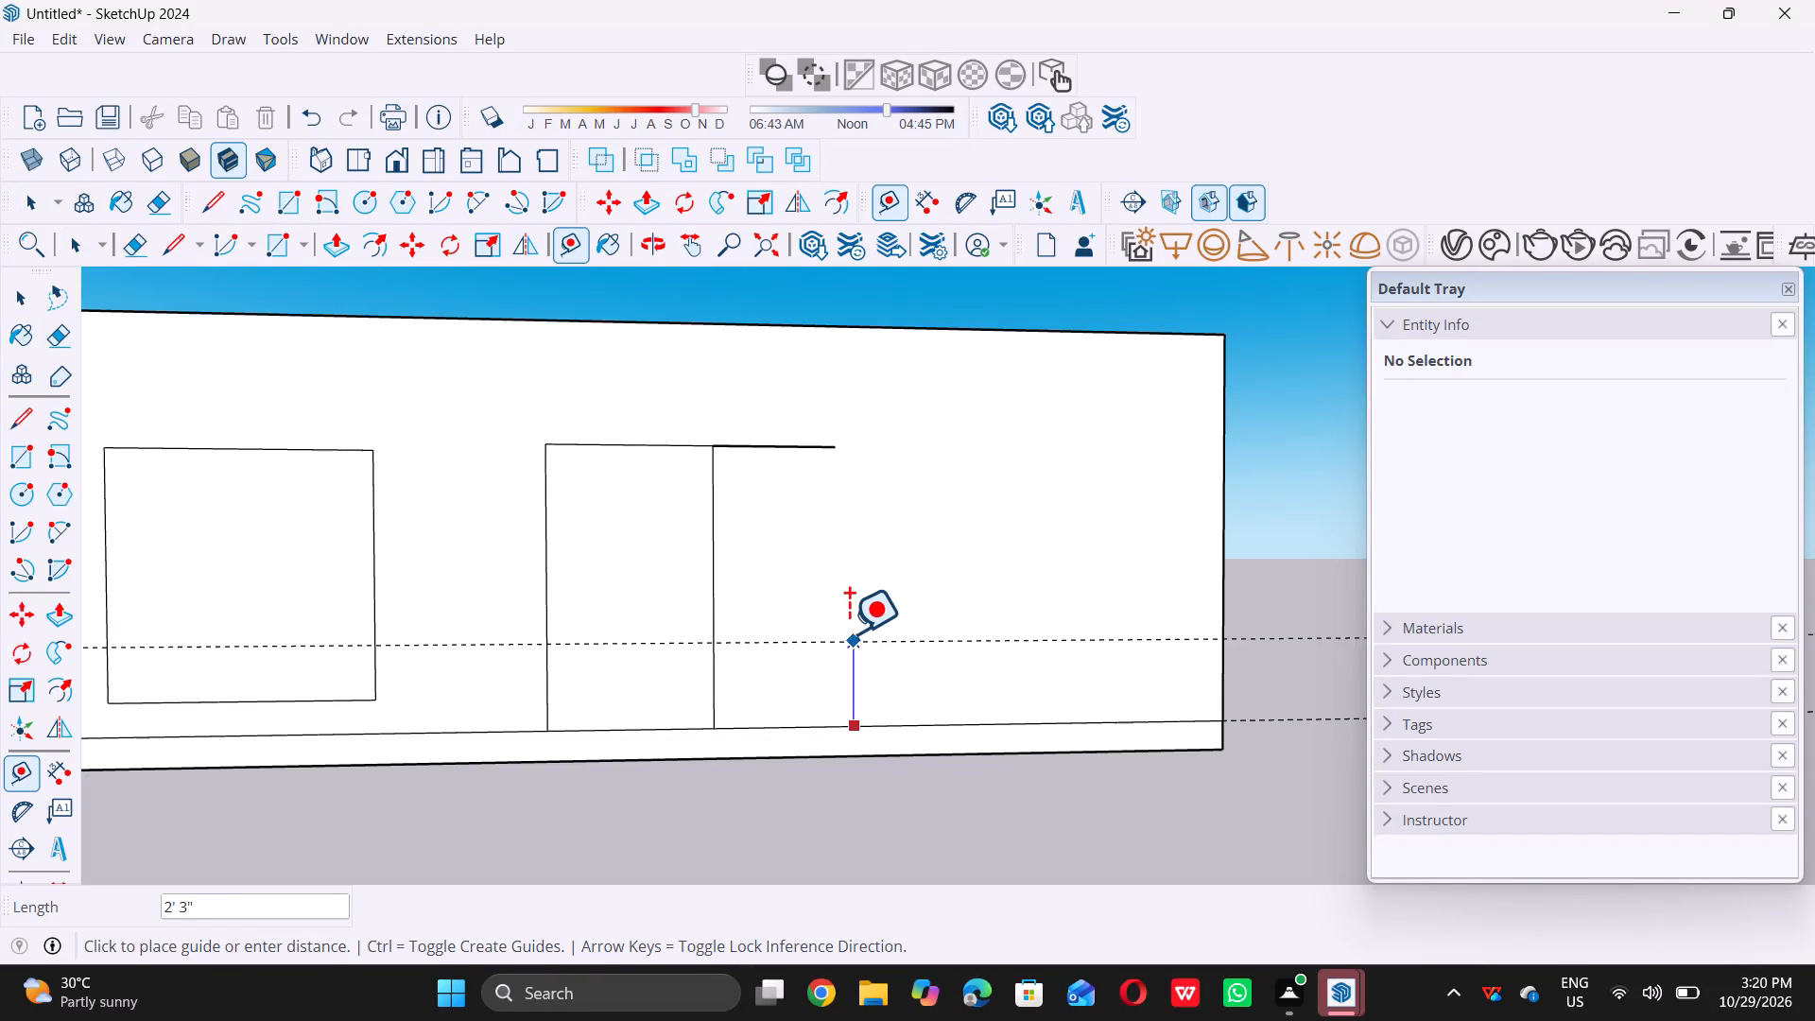
left_click_drag(849, 632, 850, 632)
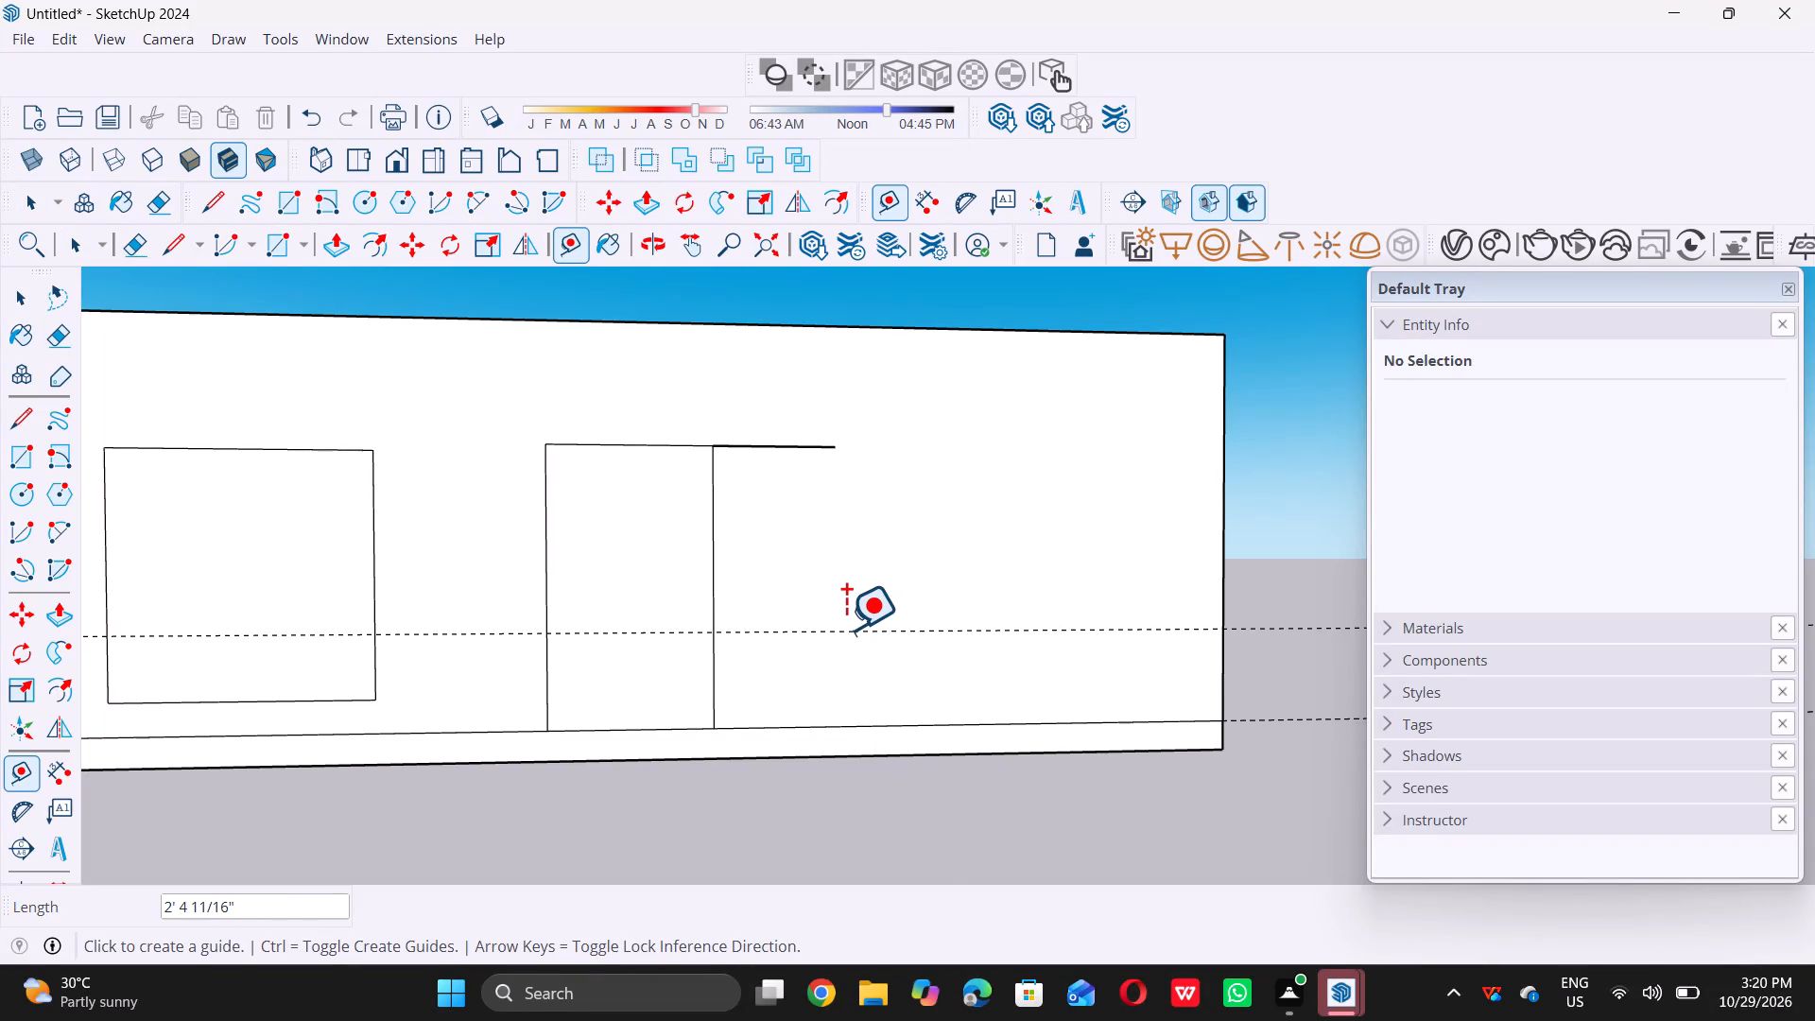
key("3")
key("apostrophe")
key("Return")
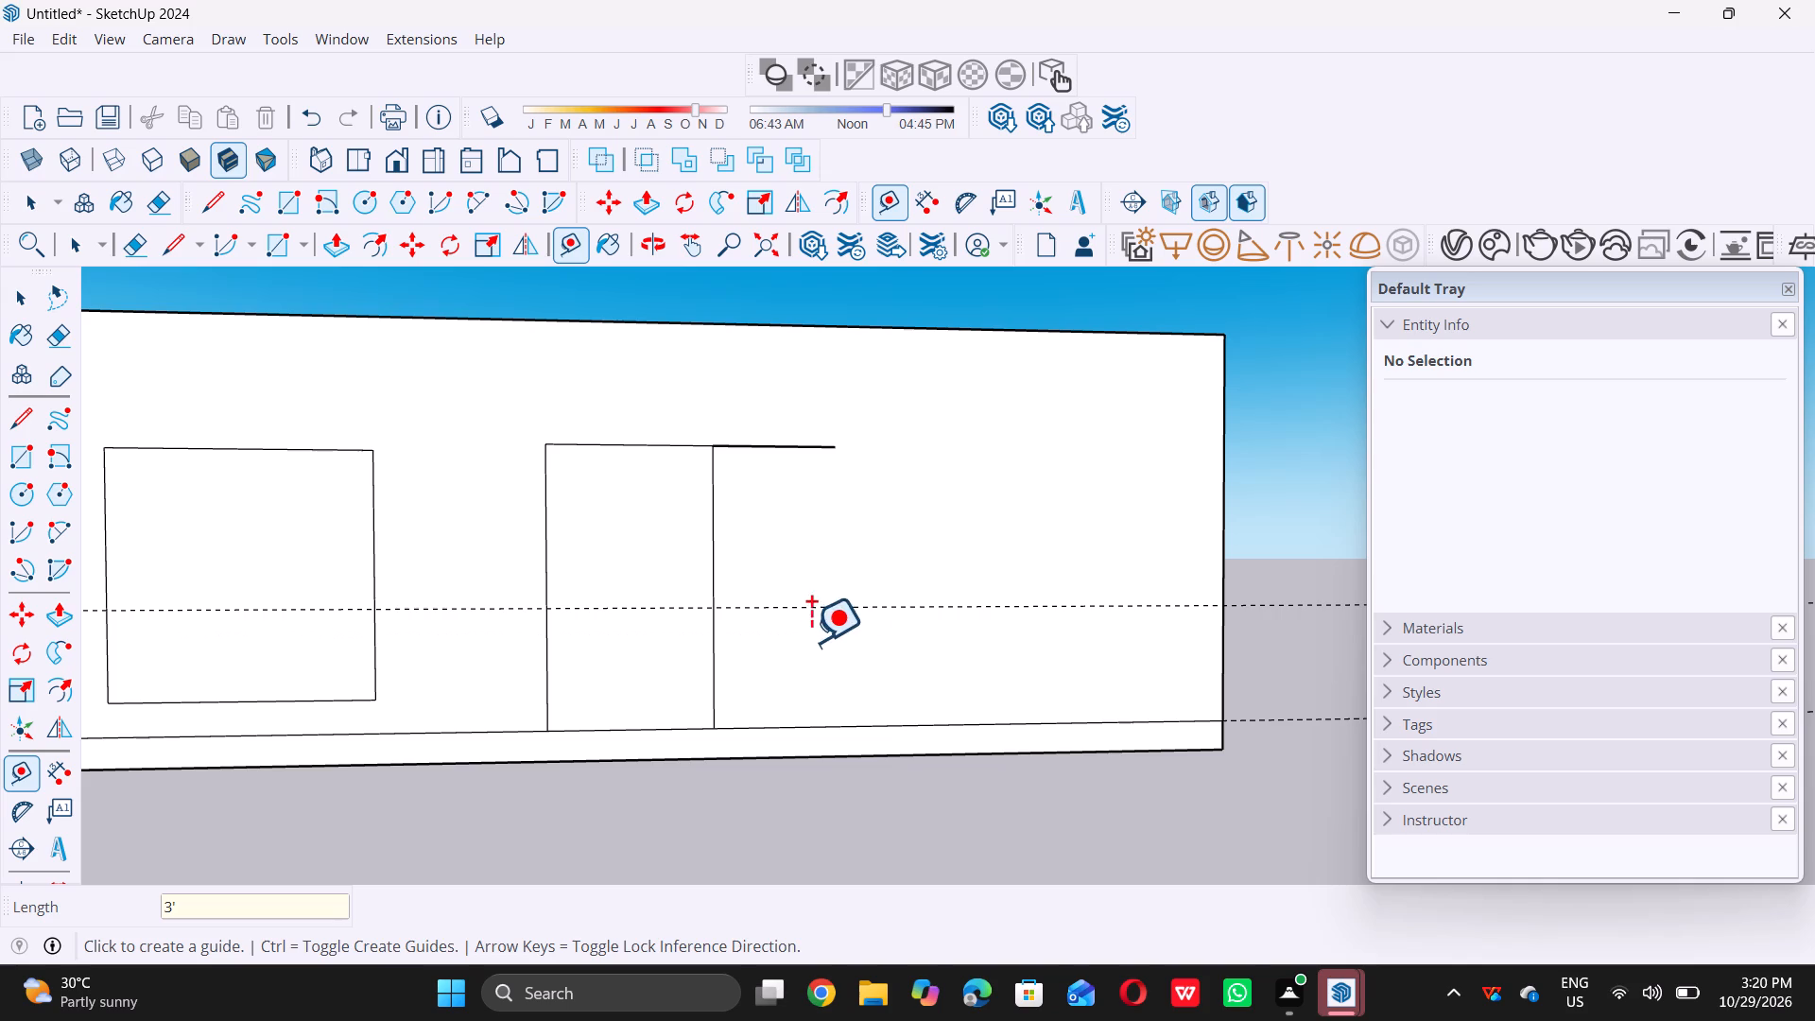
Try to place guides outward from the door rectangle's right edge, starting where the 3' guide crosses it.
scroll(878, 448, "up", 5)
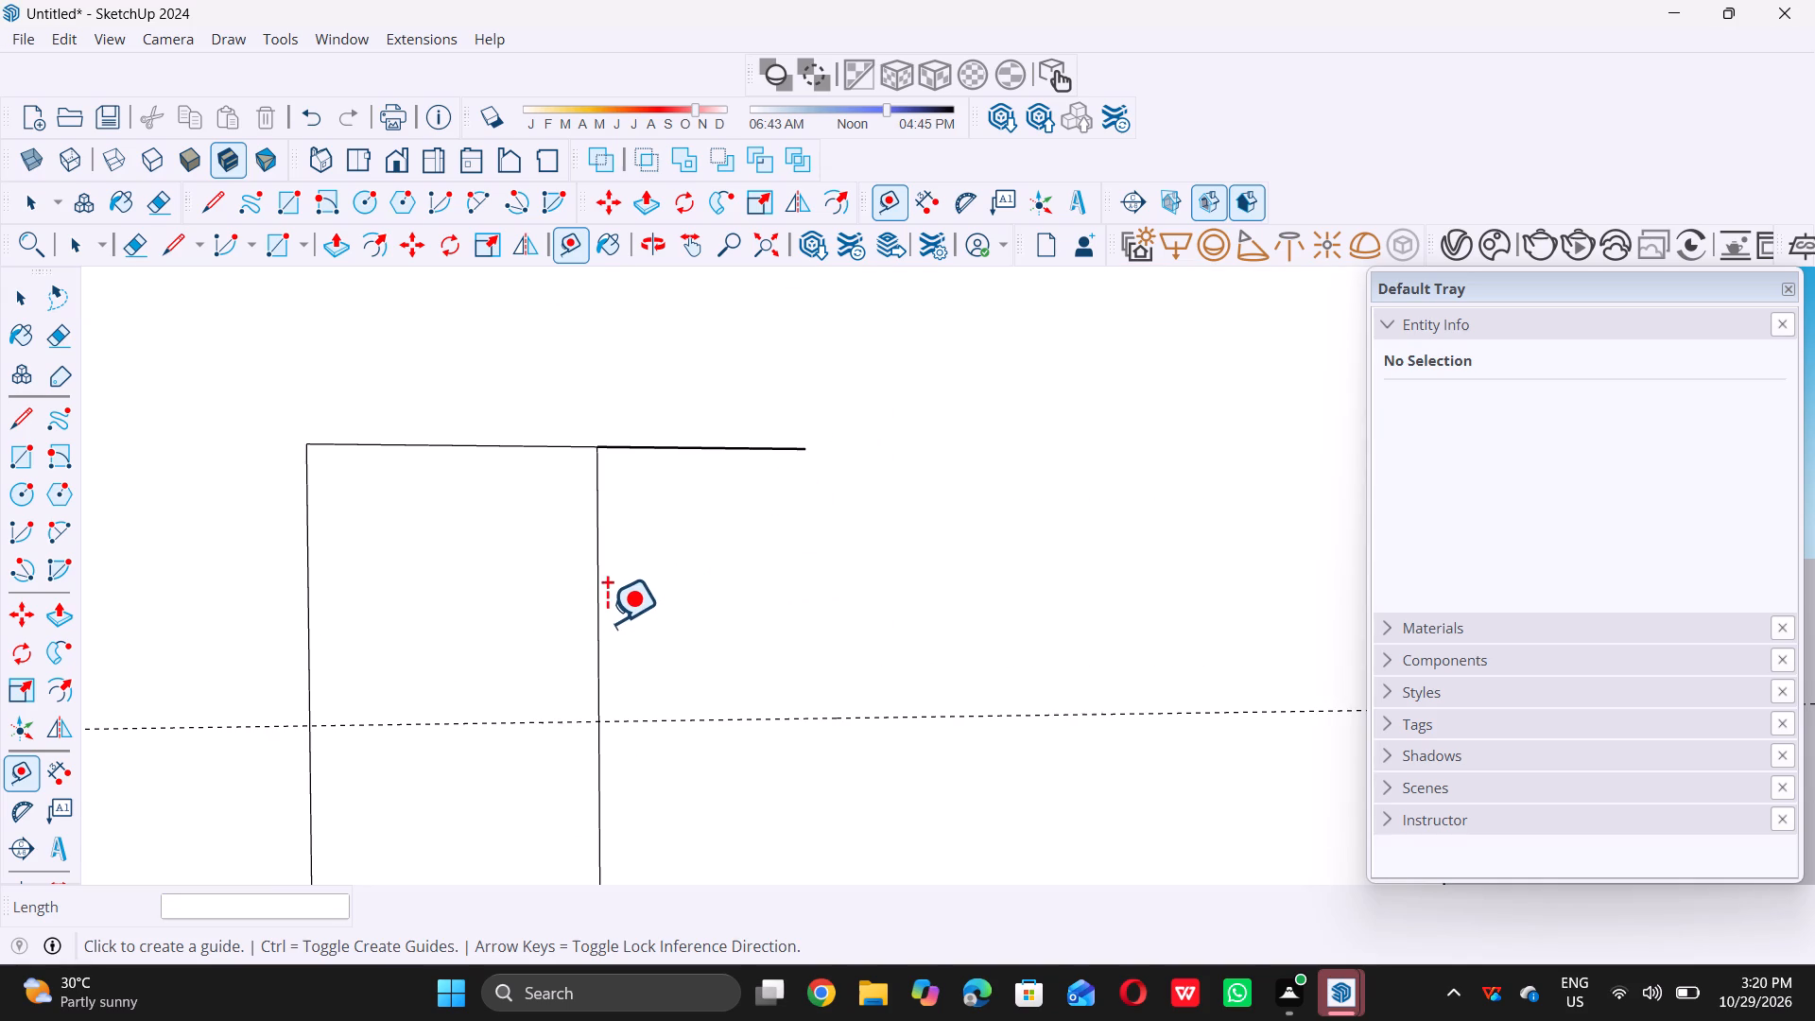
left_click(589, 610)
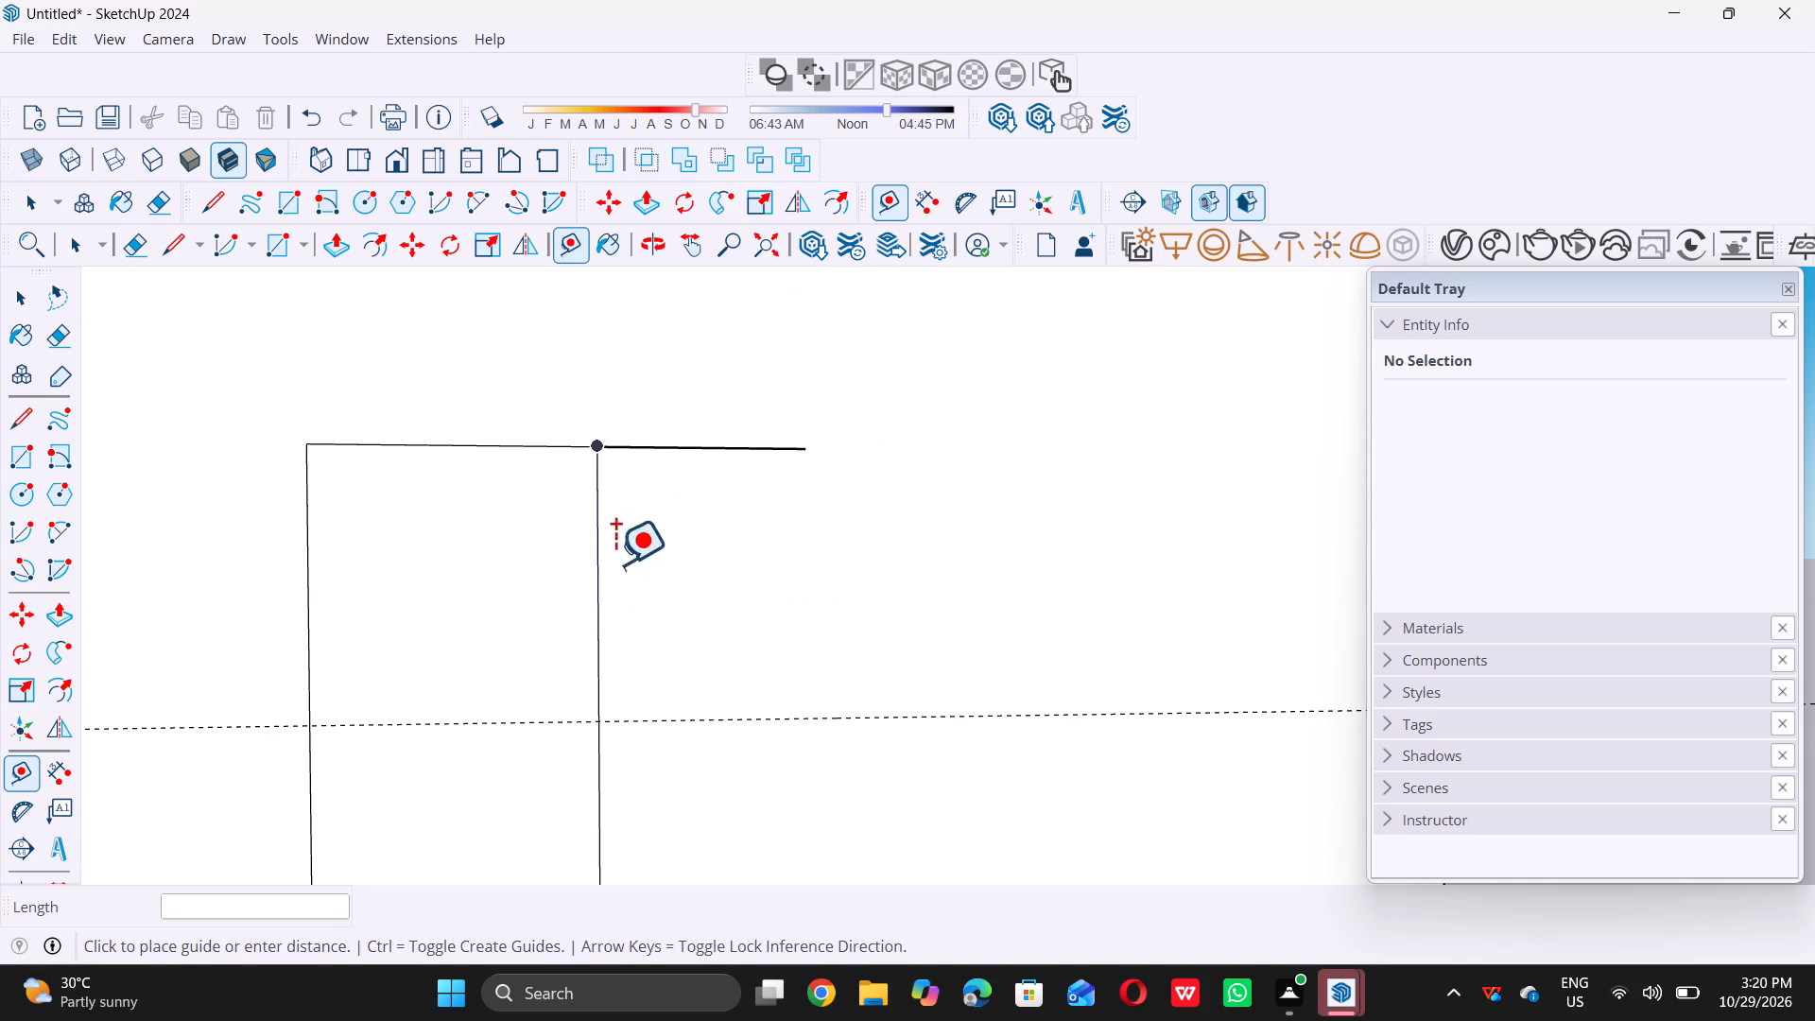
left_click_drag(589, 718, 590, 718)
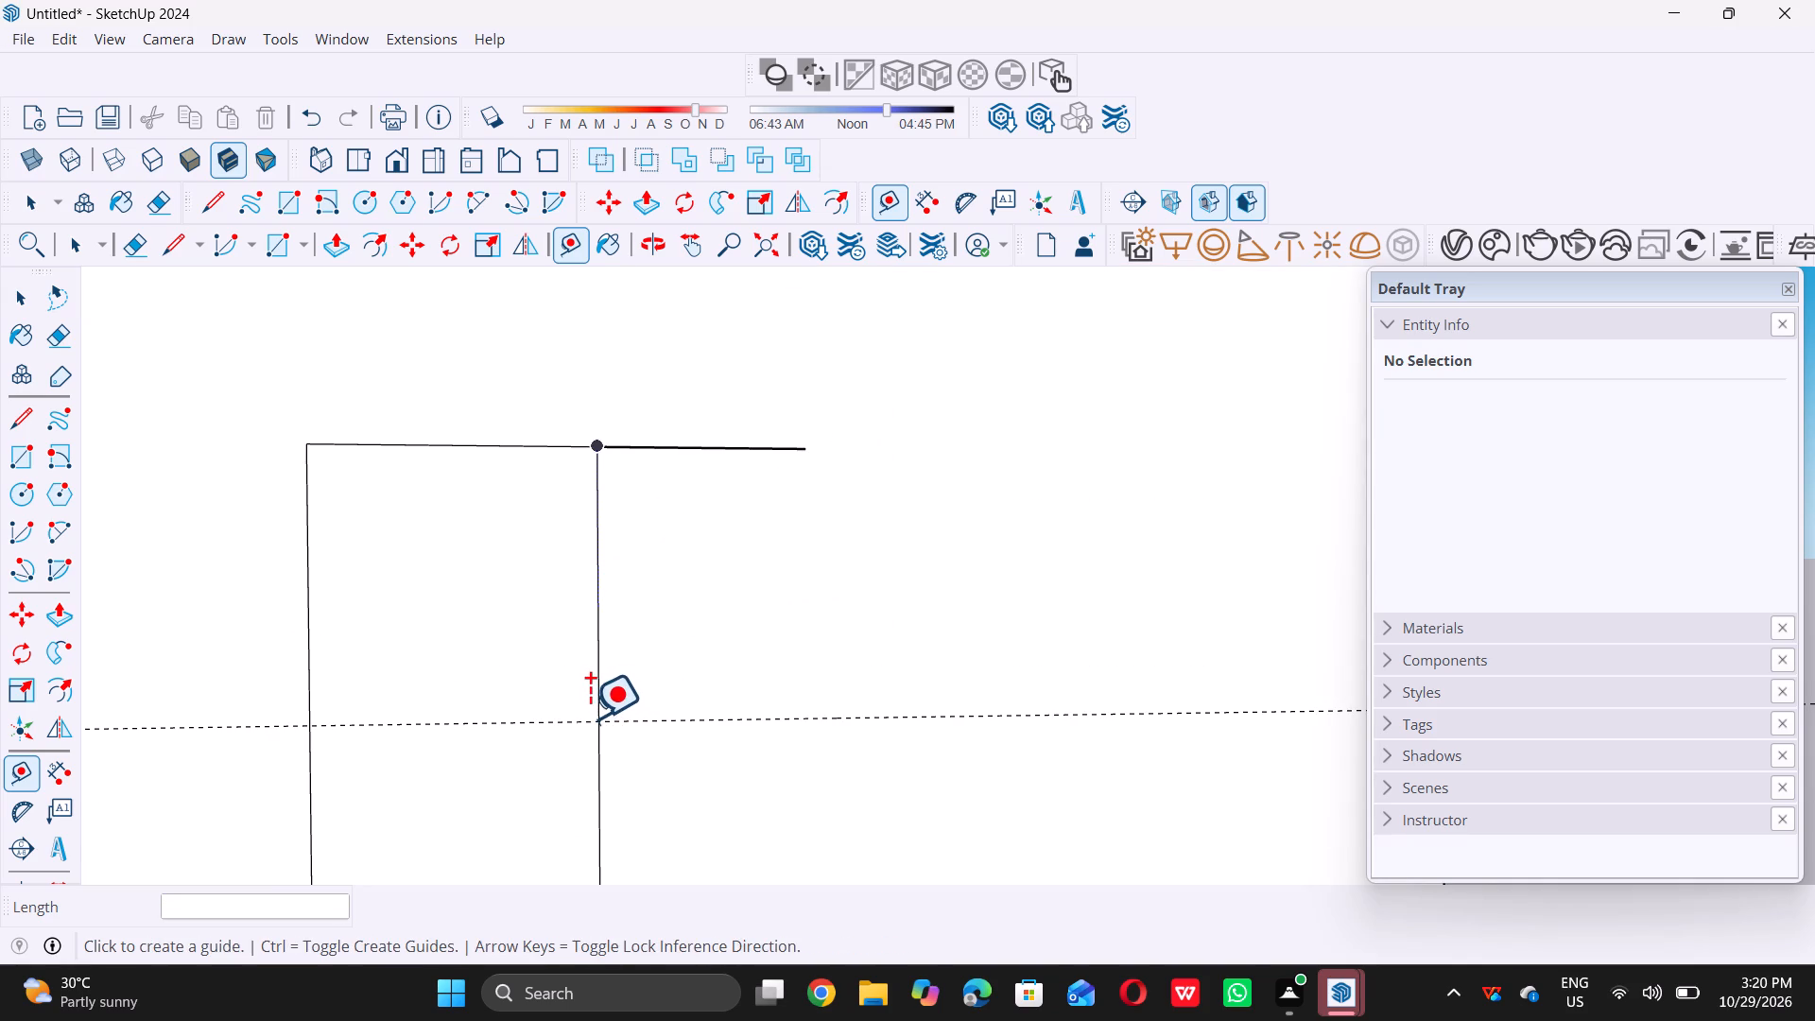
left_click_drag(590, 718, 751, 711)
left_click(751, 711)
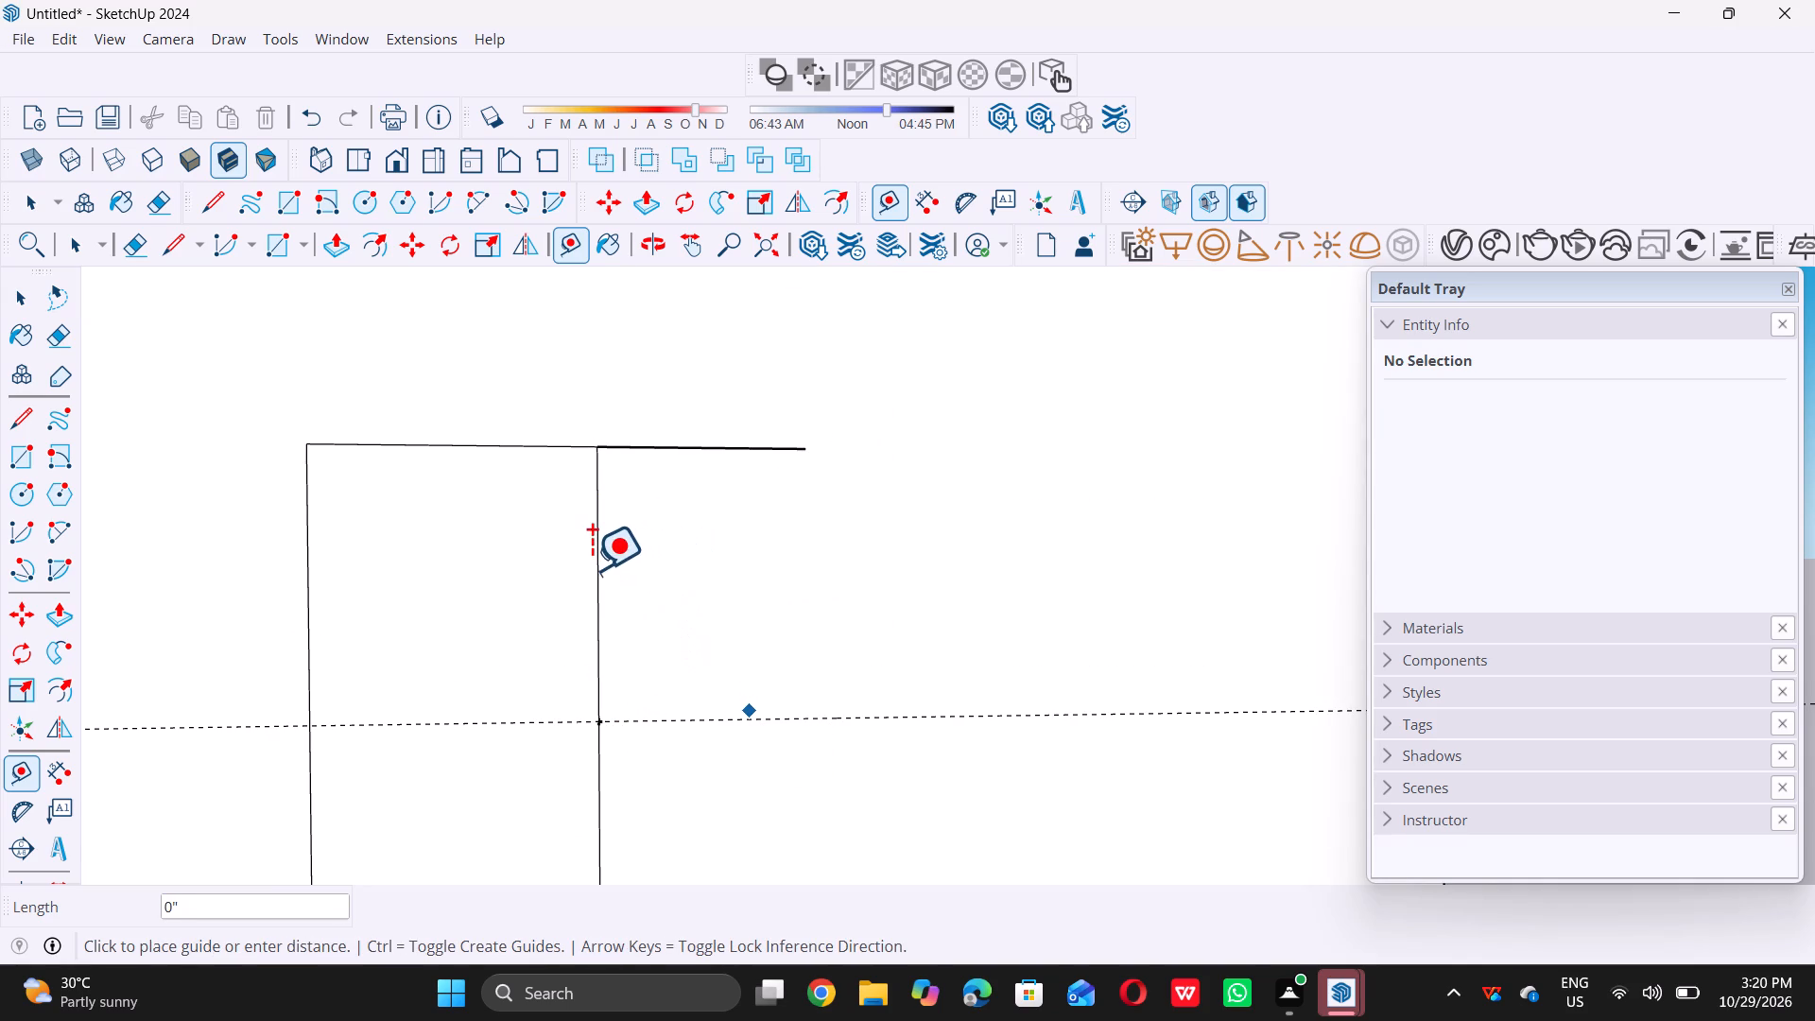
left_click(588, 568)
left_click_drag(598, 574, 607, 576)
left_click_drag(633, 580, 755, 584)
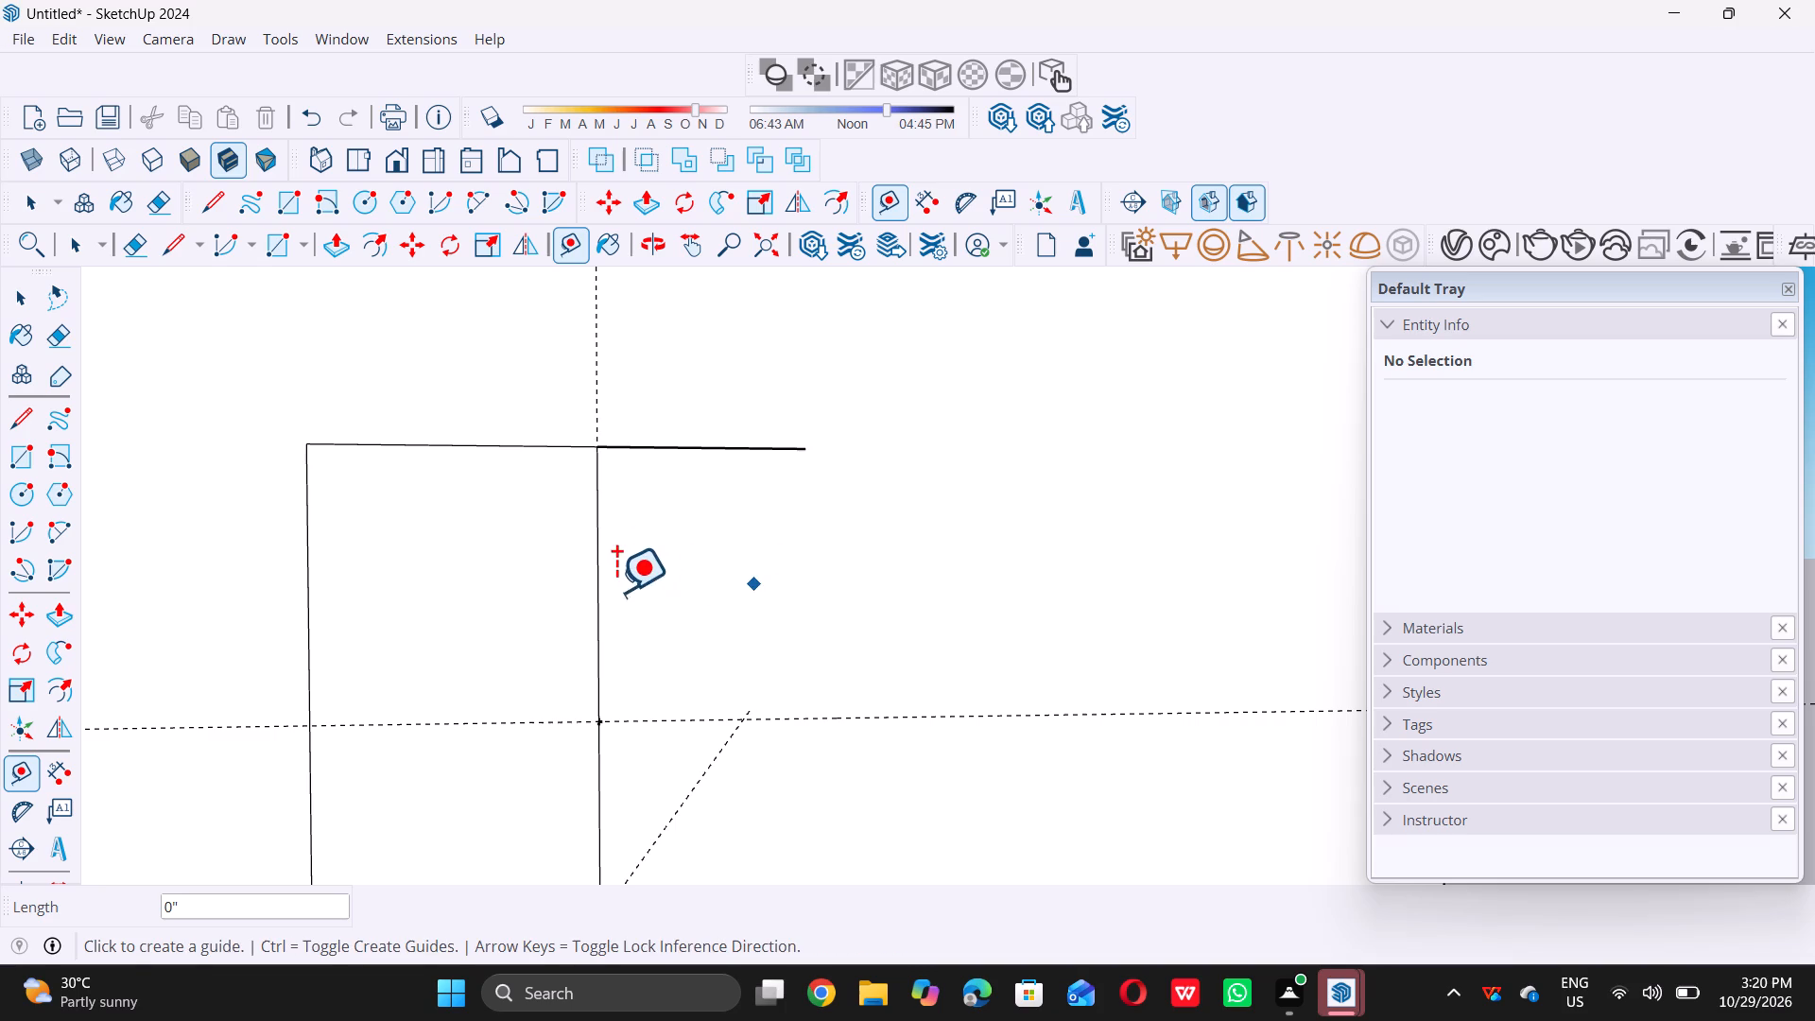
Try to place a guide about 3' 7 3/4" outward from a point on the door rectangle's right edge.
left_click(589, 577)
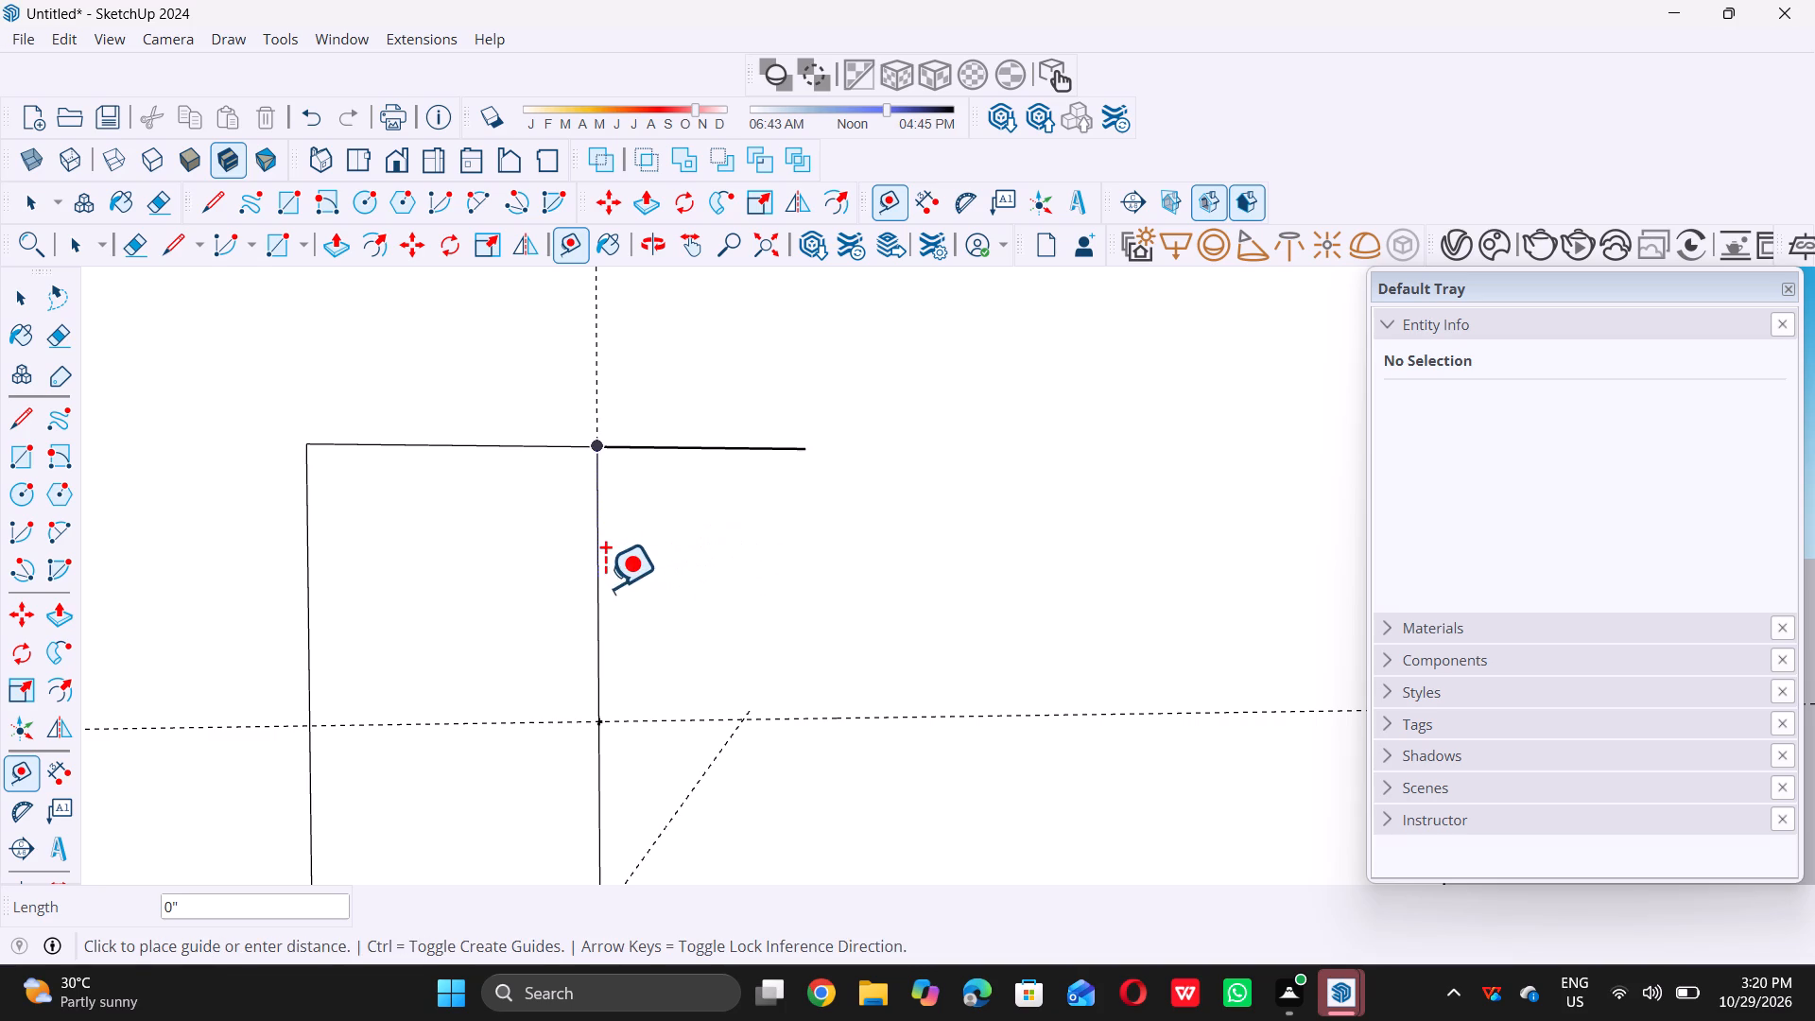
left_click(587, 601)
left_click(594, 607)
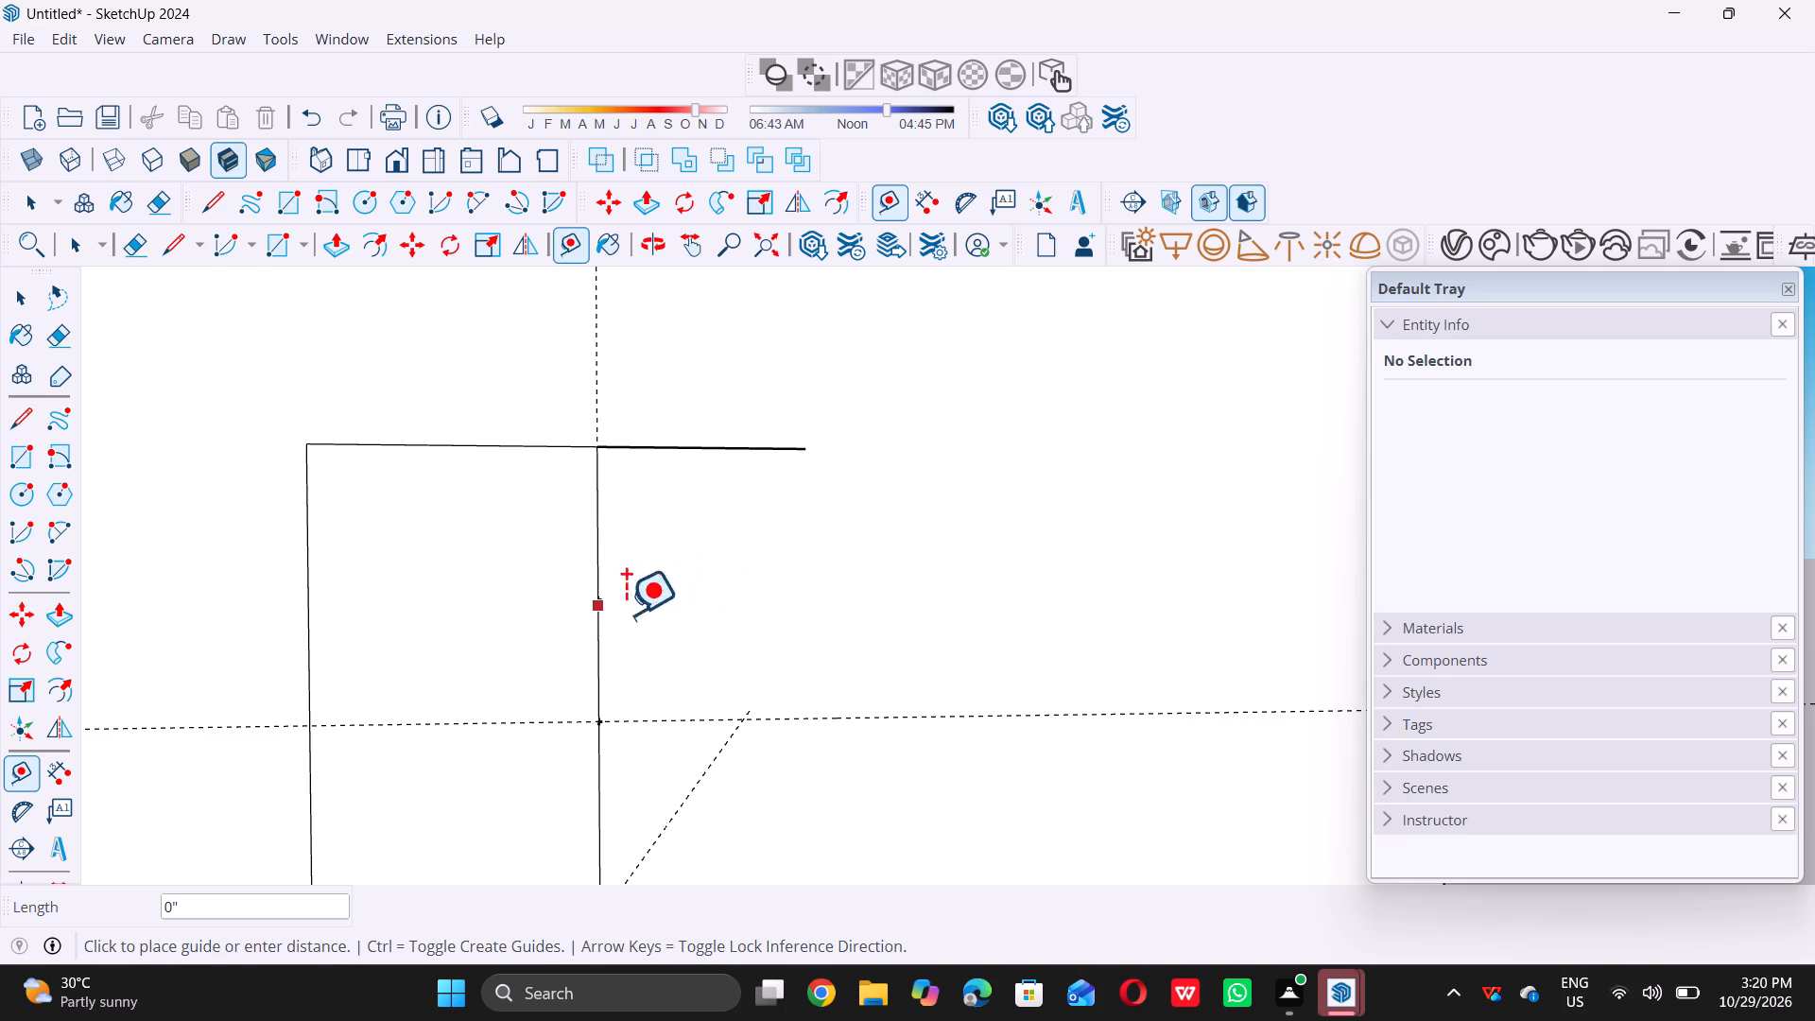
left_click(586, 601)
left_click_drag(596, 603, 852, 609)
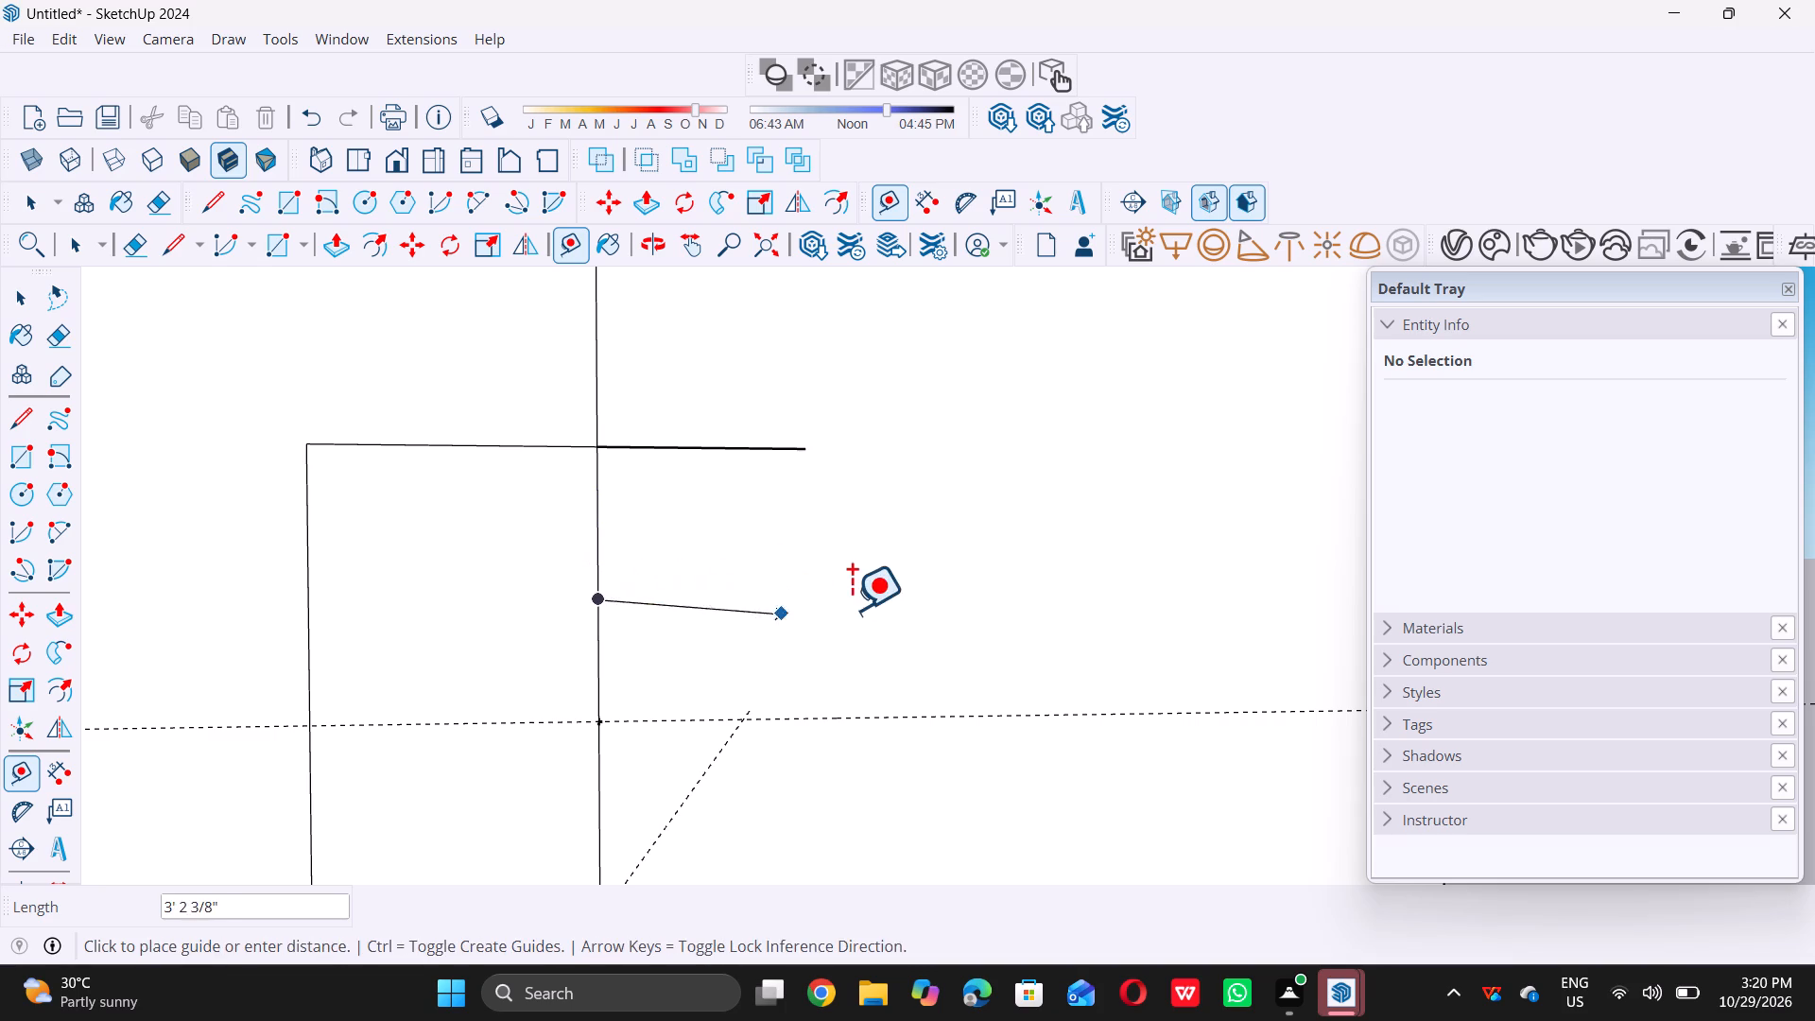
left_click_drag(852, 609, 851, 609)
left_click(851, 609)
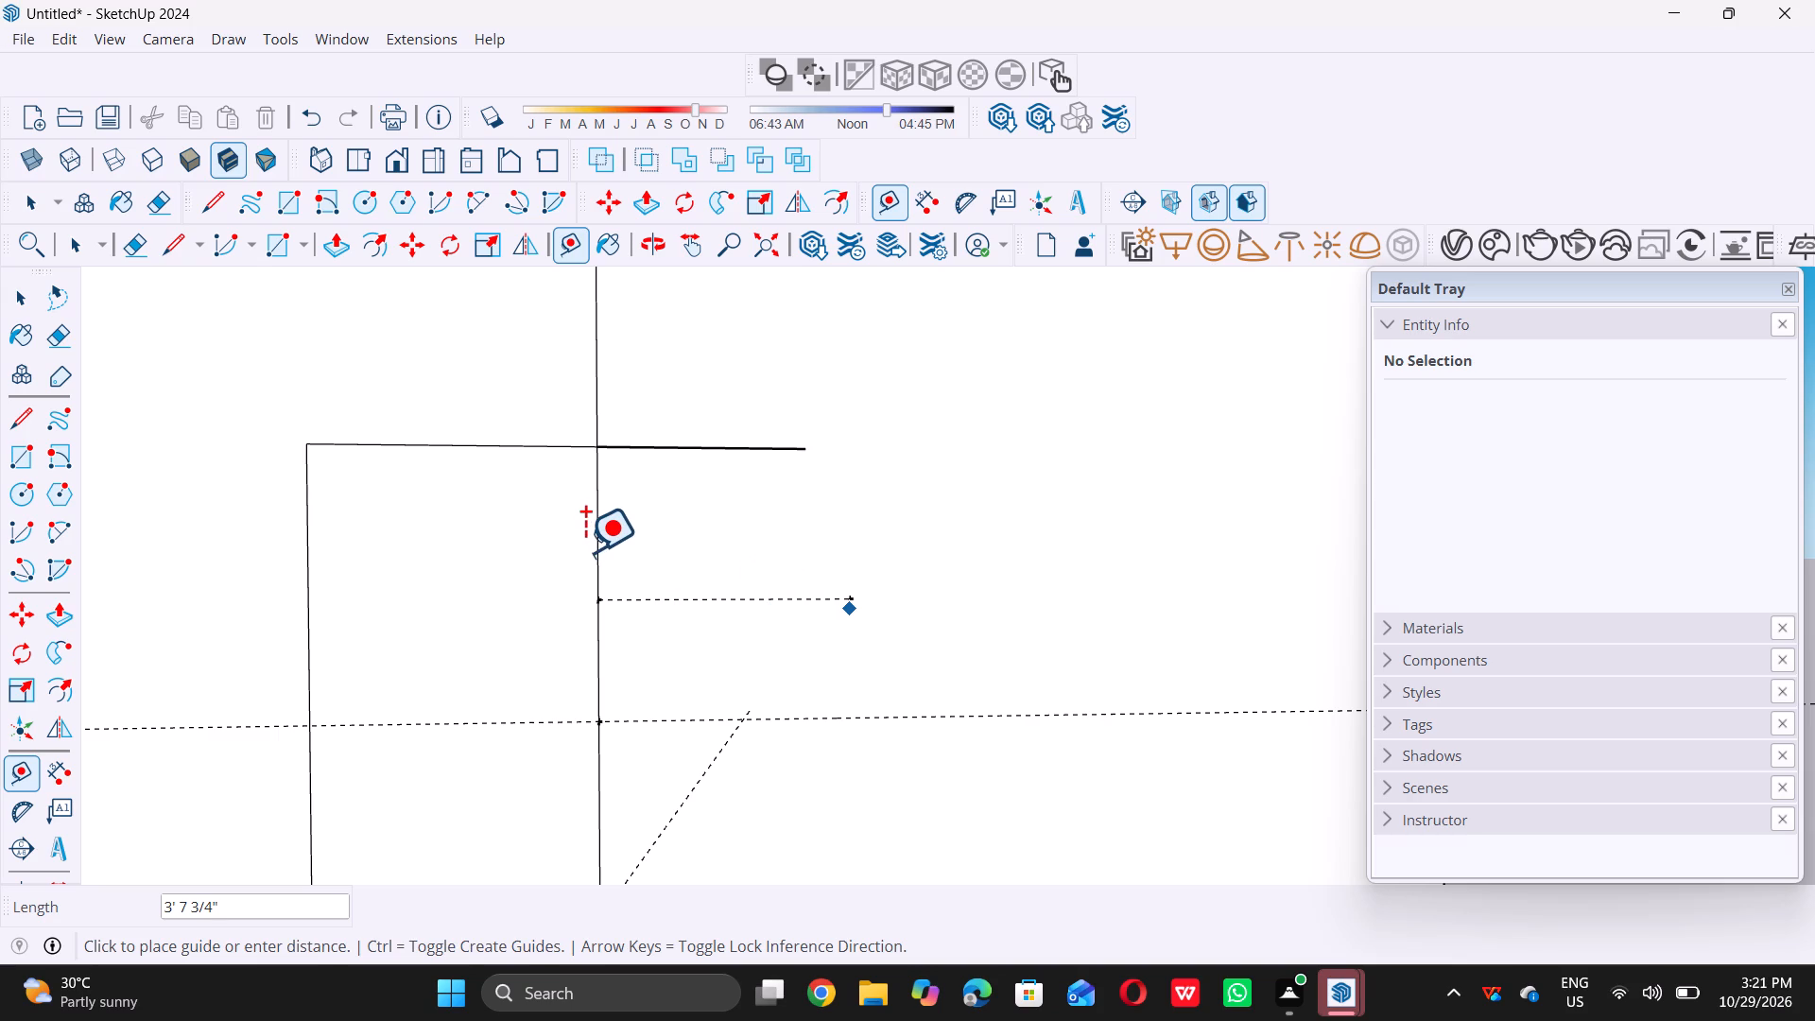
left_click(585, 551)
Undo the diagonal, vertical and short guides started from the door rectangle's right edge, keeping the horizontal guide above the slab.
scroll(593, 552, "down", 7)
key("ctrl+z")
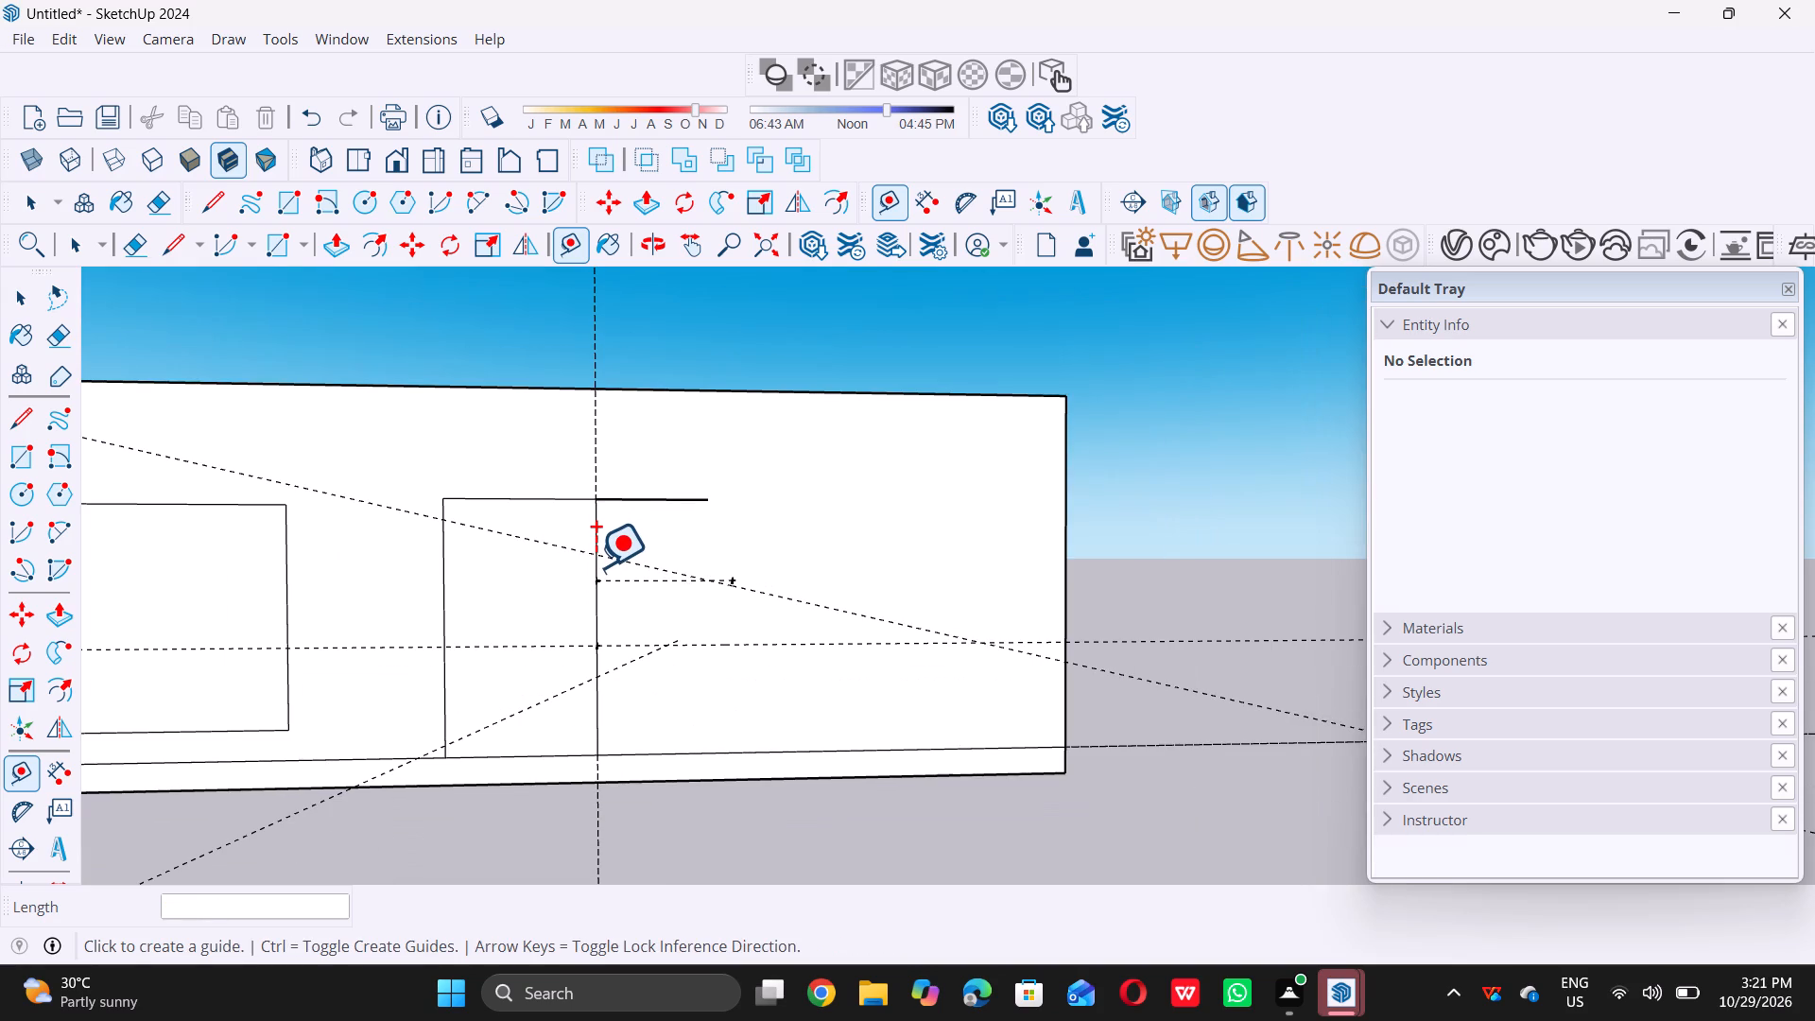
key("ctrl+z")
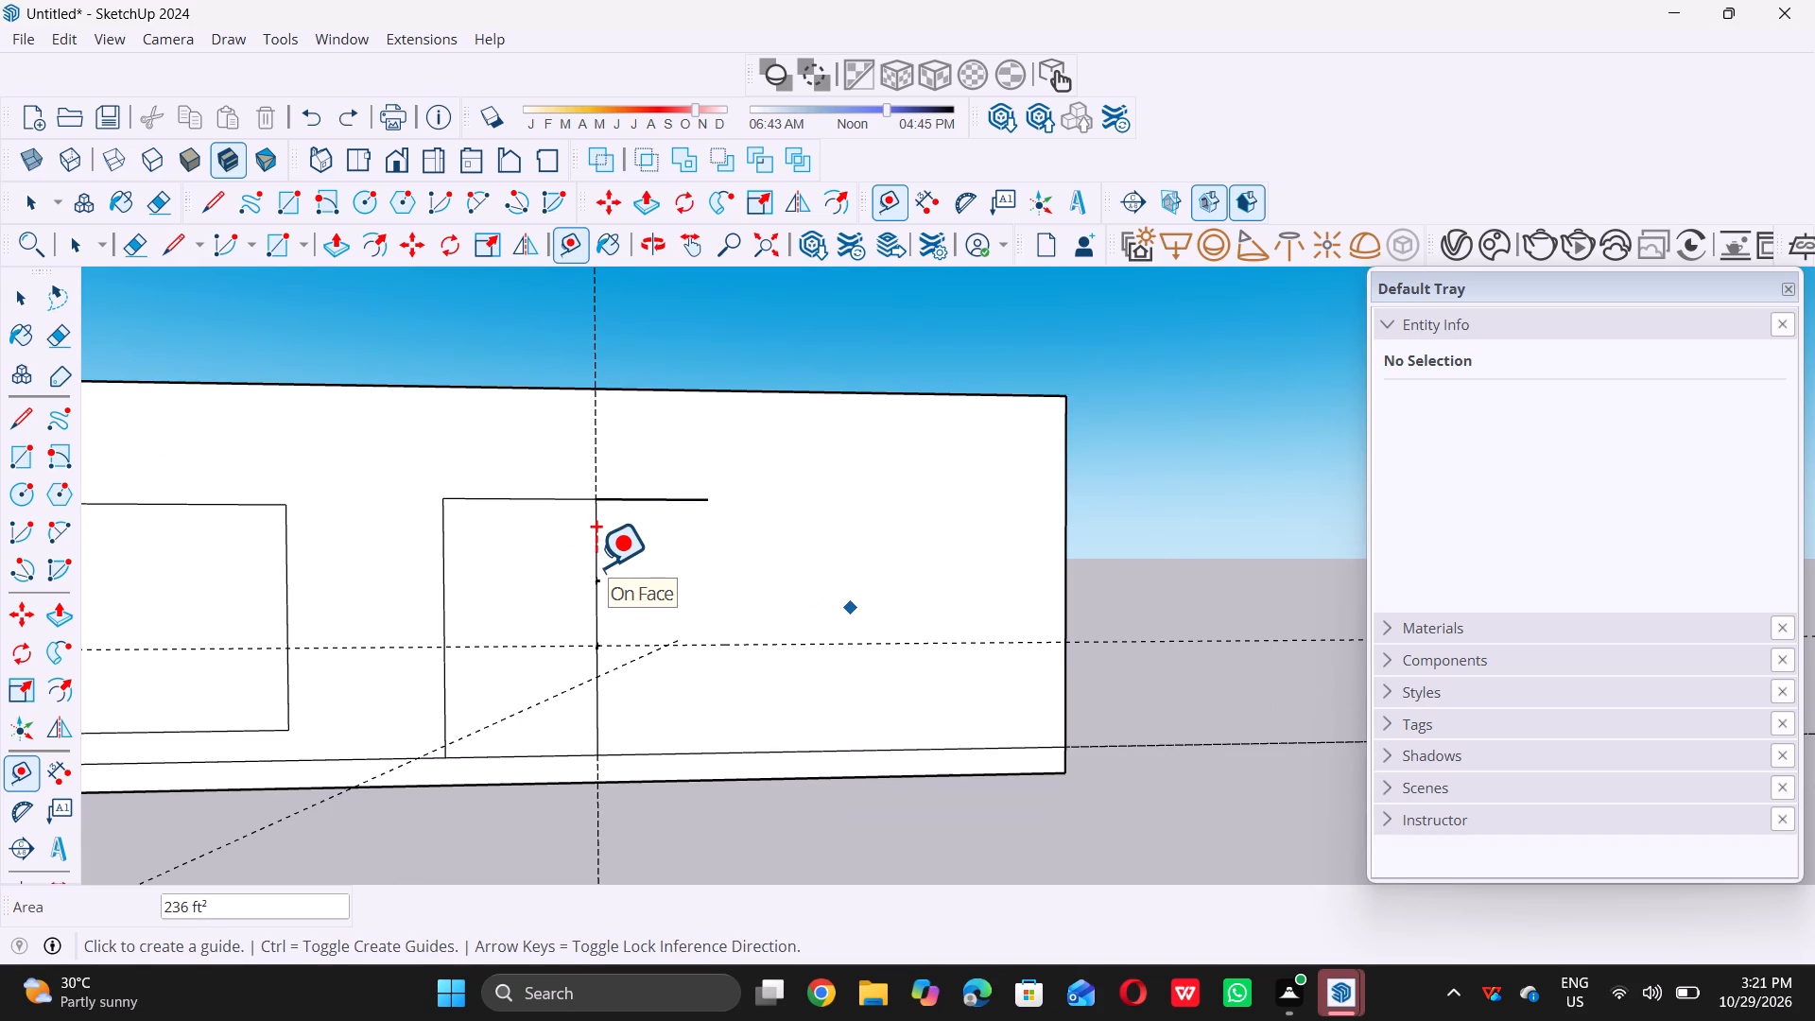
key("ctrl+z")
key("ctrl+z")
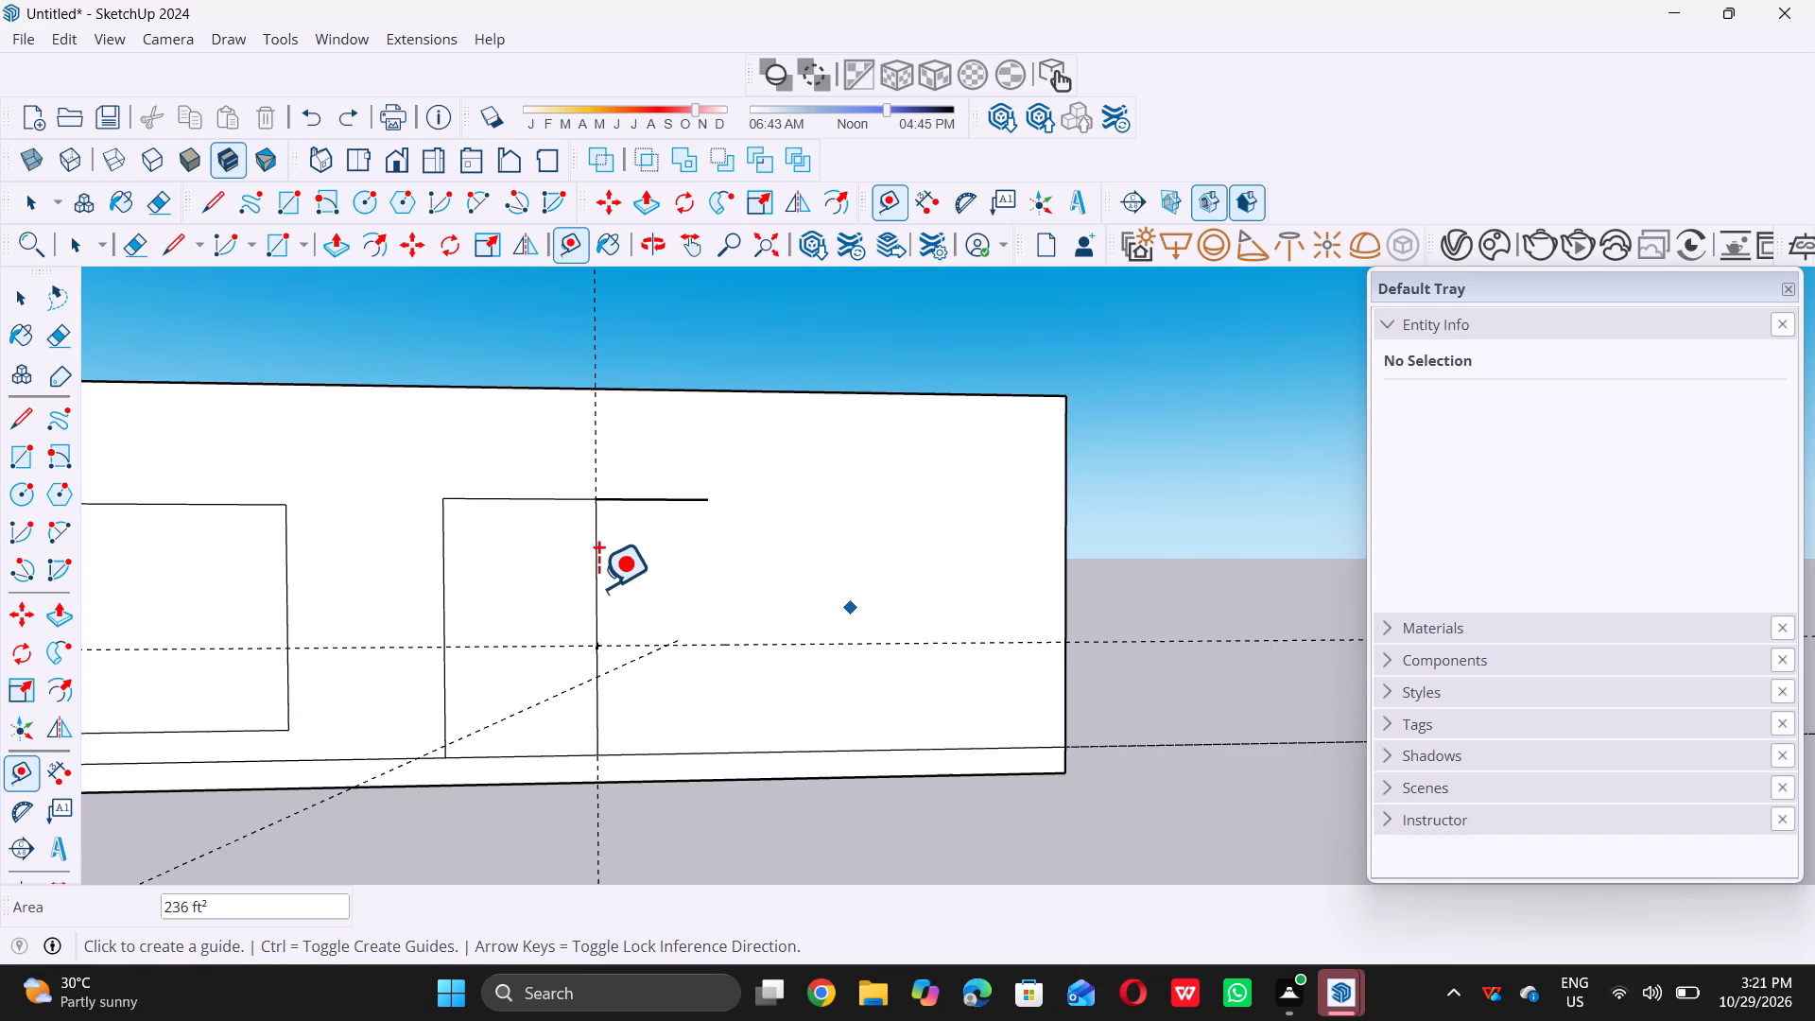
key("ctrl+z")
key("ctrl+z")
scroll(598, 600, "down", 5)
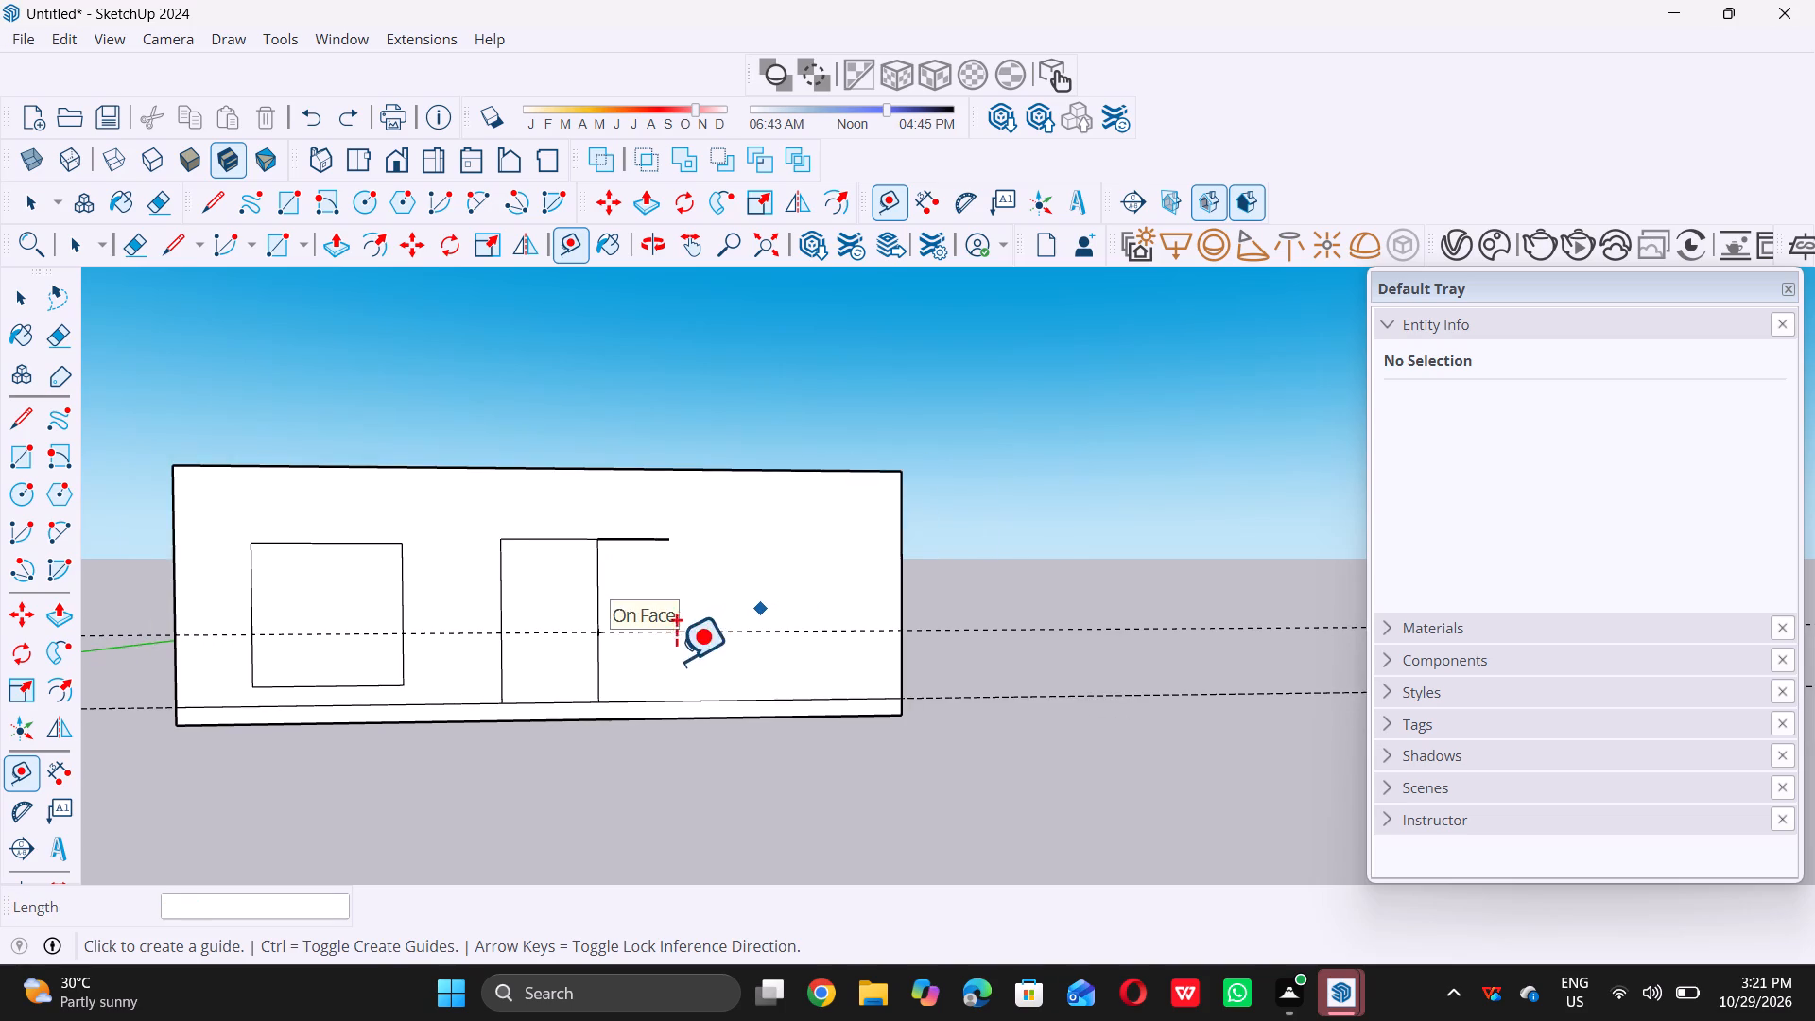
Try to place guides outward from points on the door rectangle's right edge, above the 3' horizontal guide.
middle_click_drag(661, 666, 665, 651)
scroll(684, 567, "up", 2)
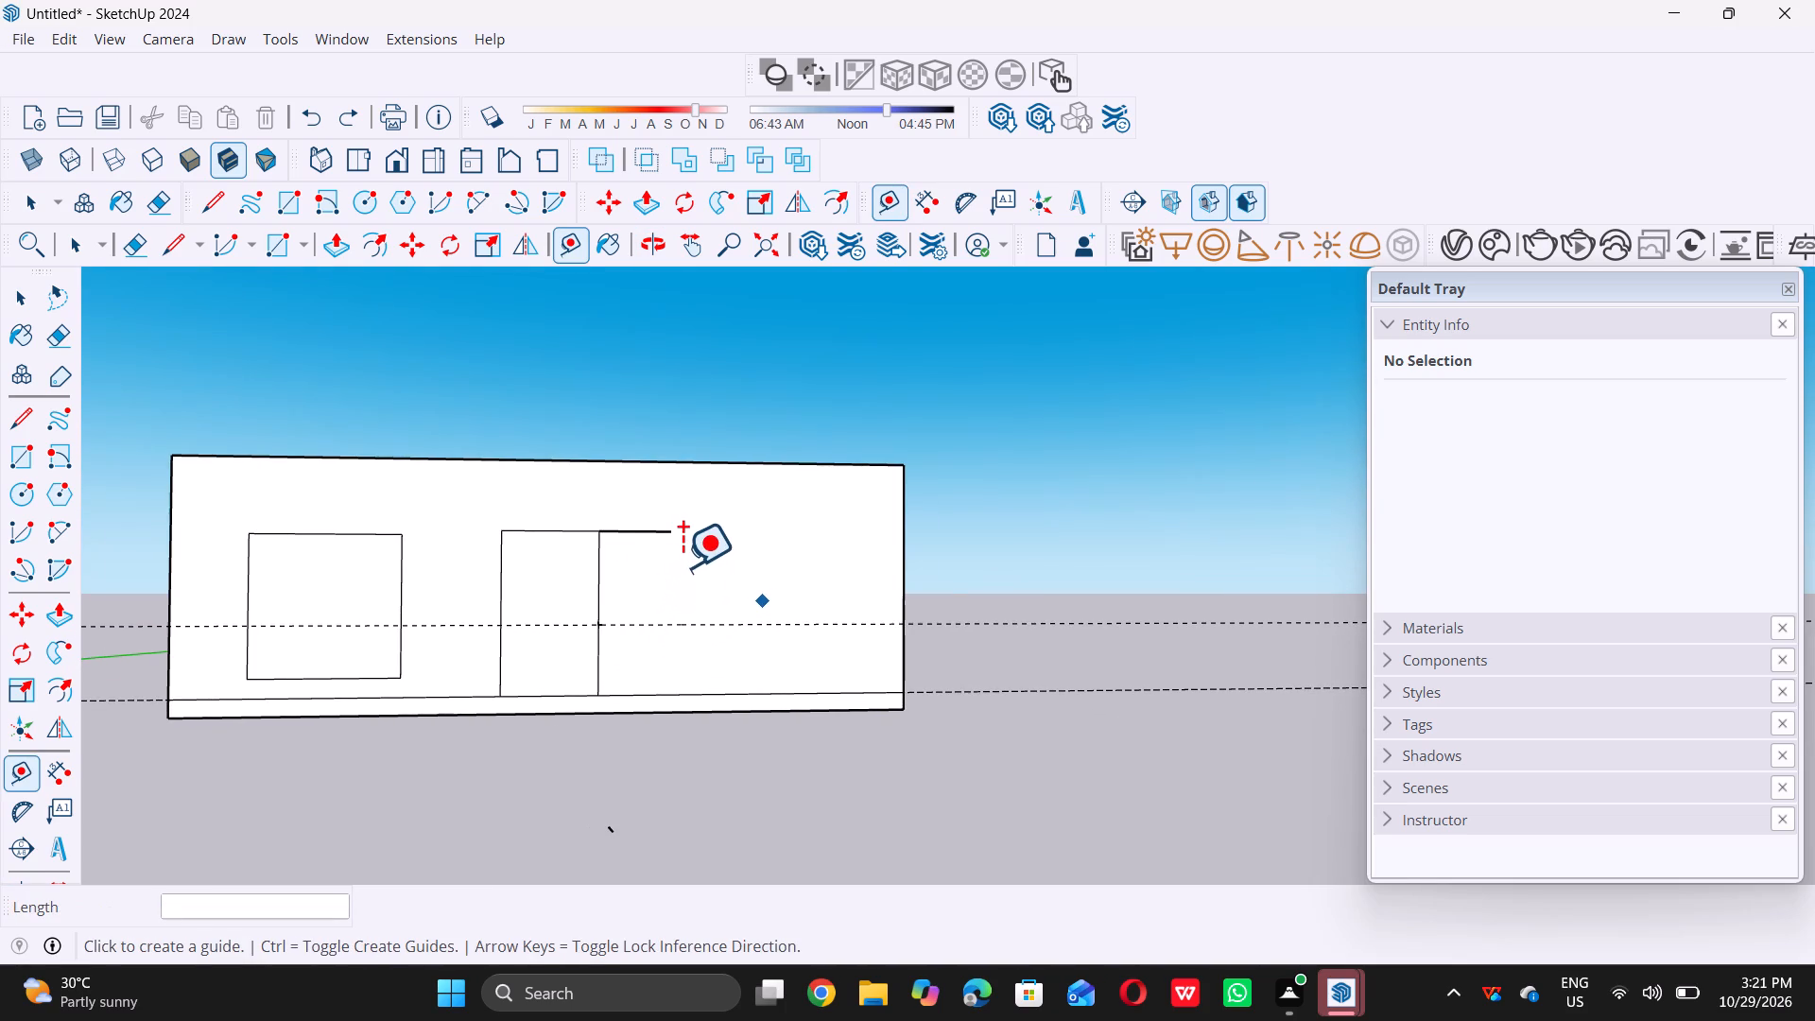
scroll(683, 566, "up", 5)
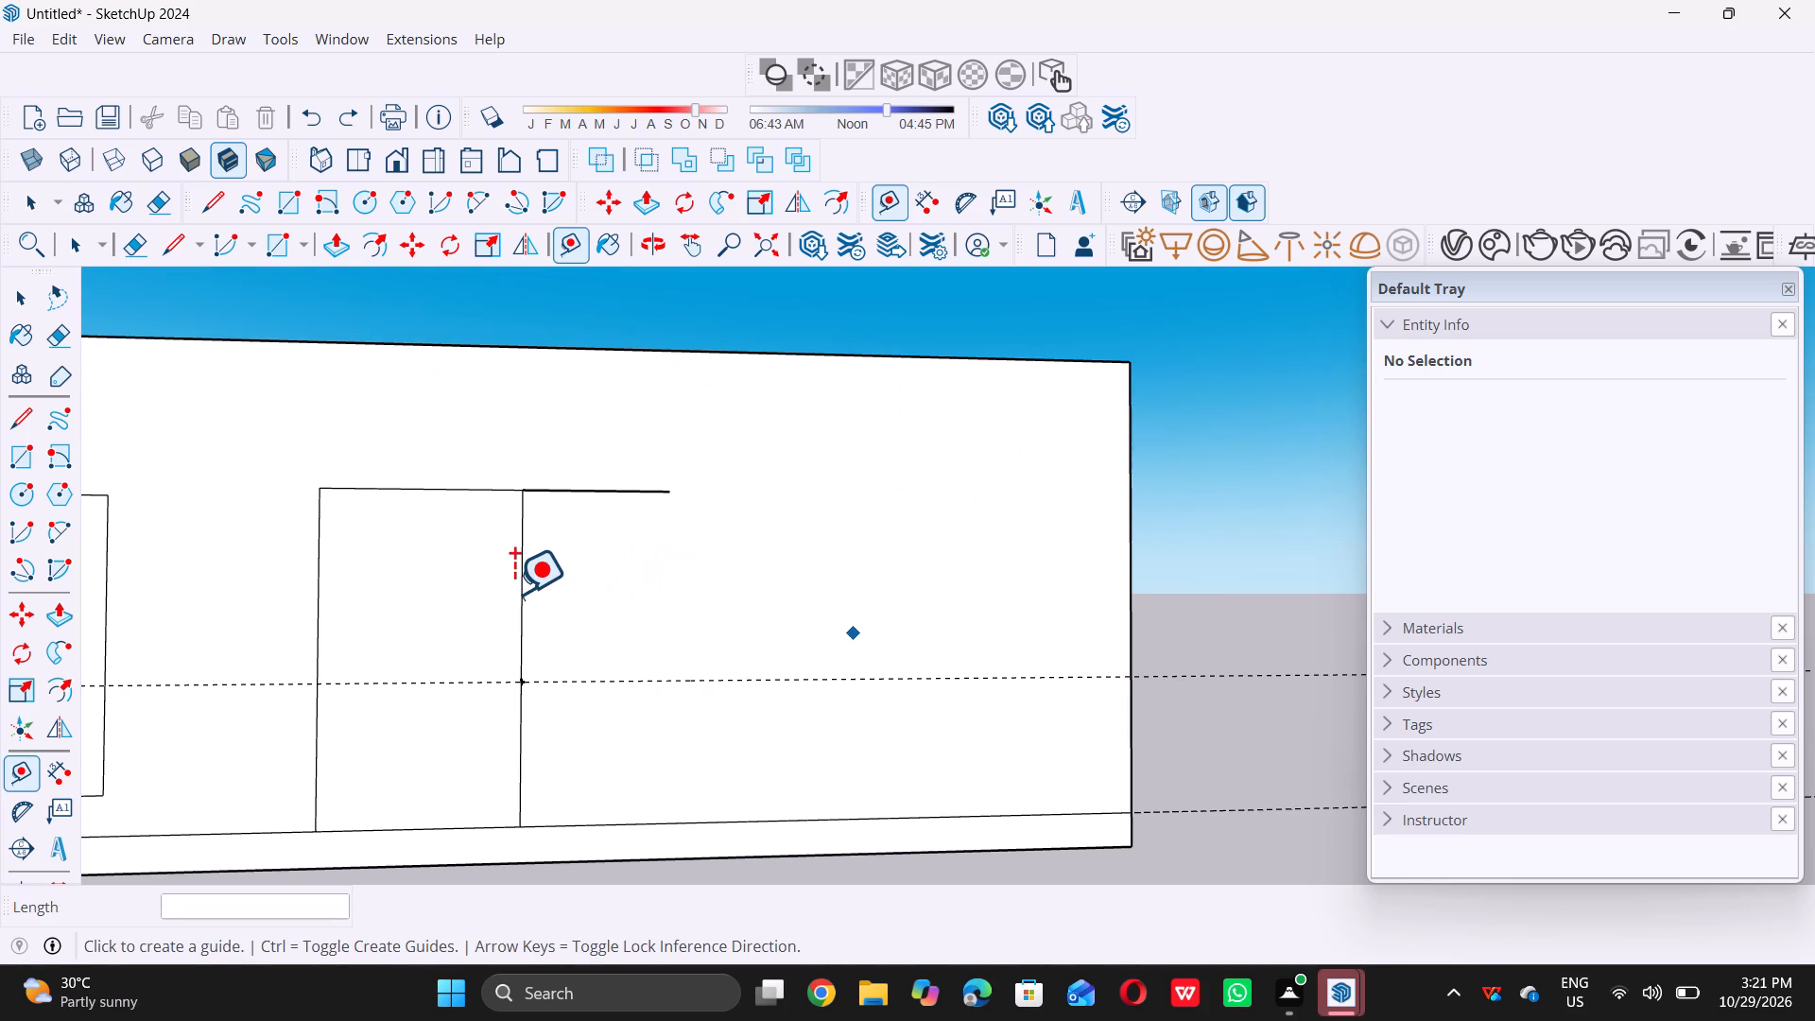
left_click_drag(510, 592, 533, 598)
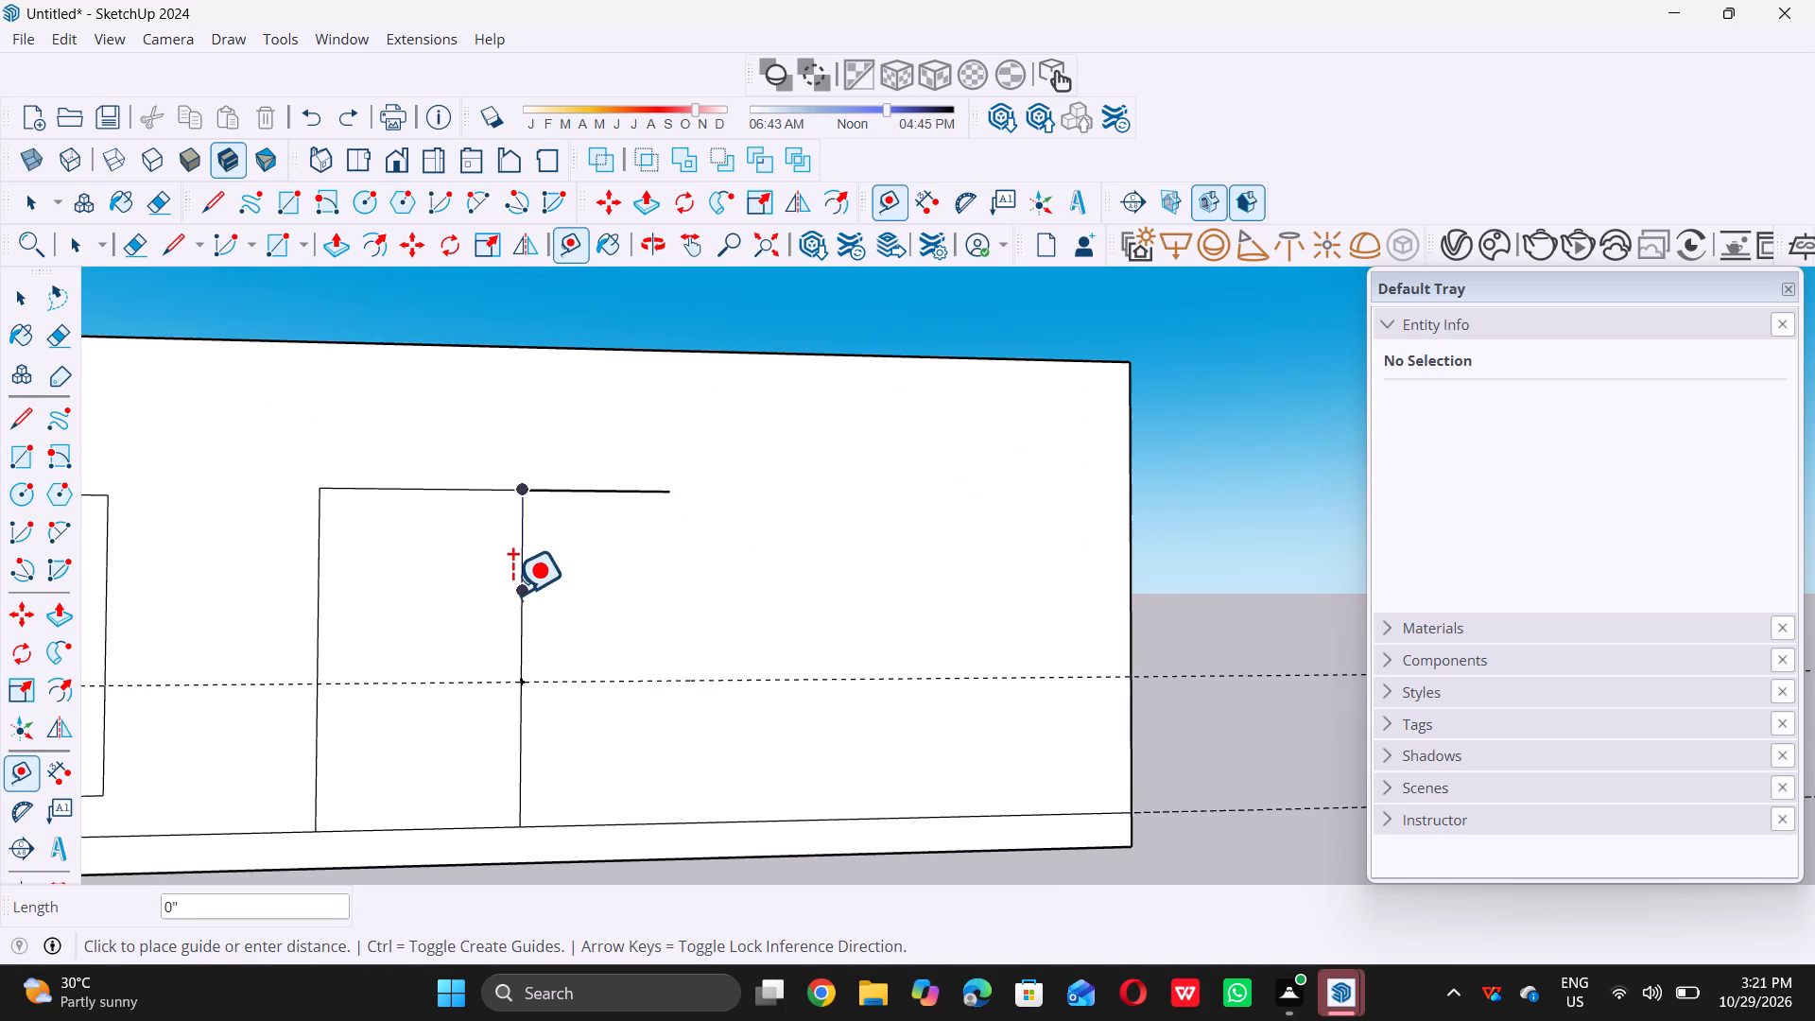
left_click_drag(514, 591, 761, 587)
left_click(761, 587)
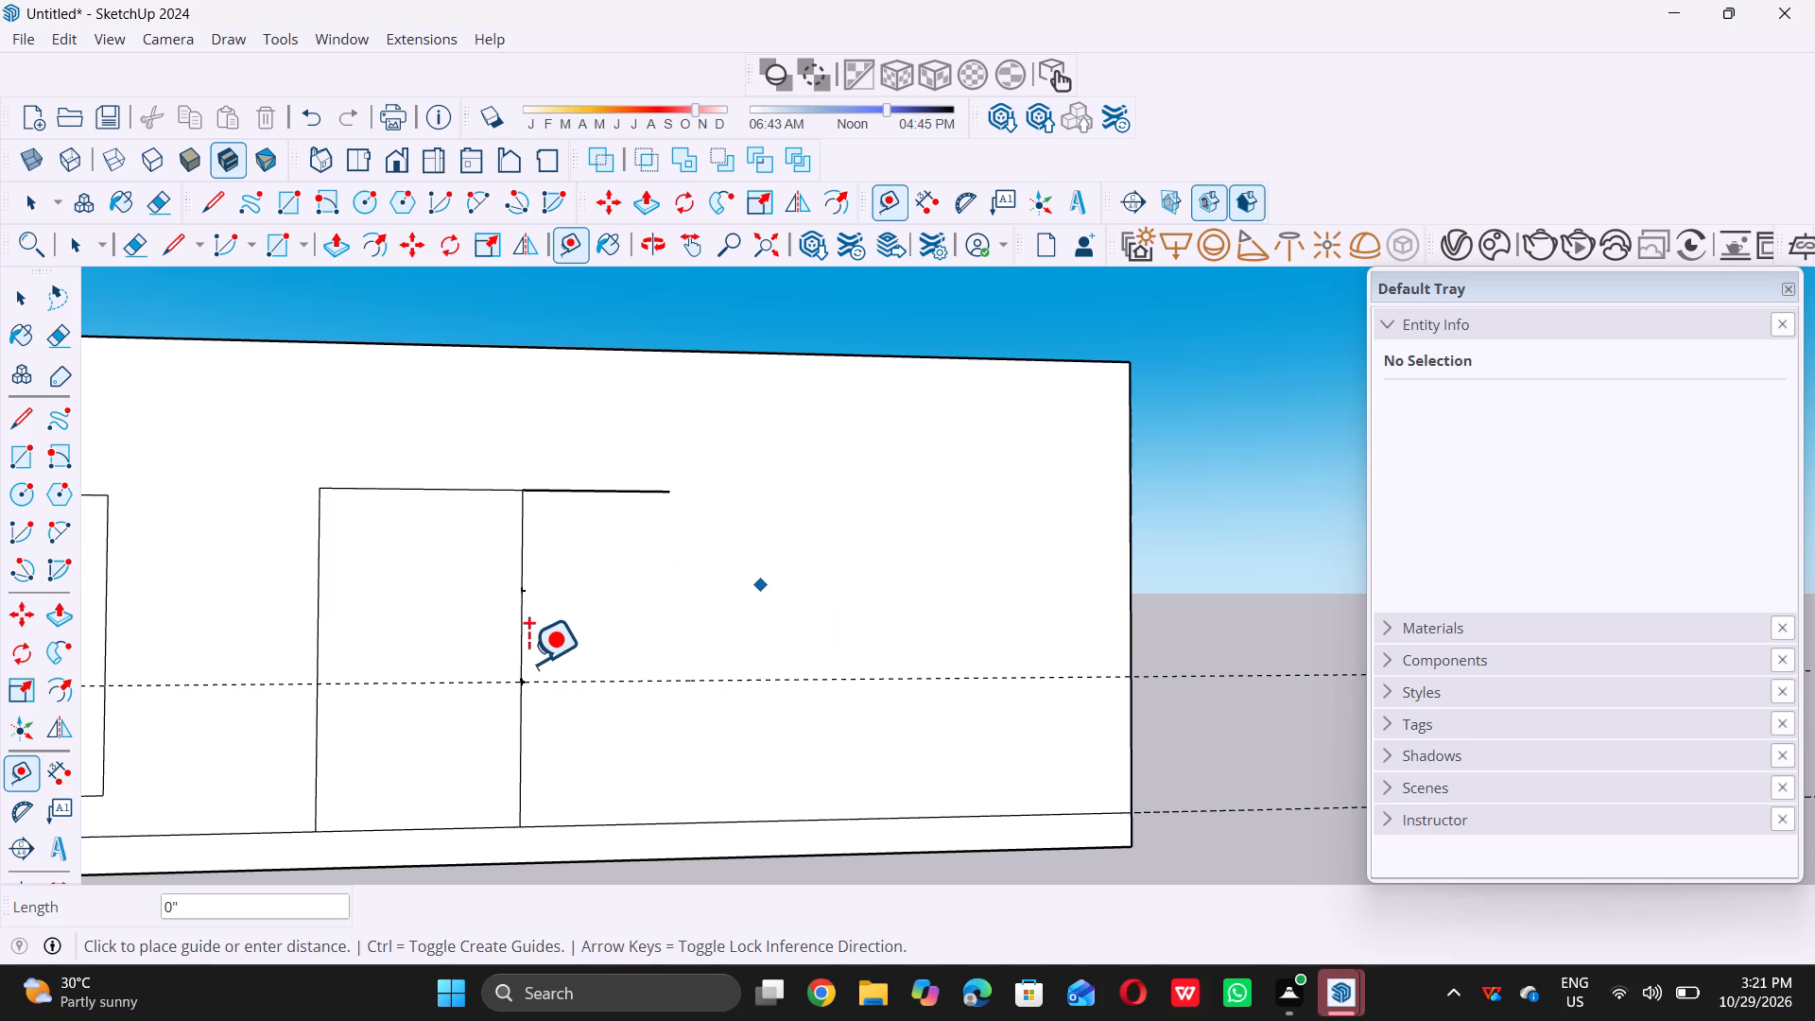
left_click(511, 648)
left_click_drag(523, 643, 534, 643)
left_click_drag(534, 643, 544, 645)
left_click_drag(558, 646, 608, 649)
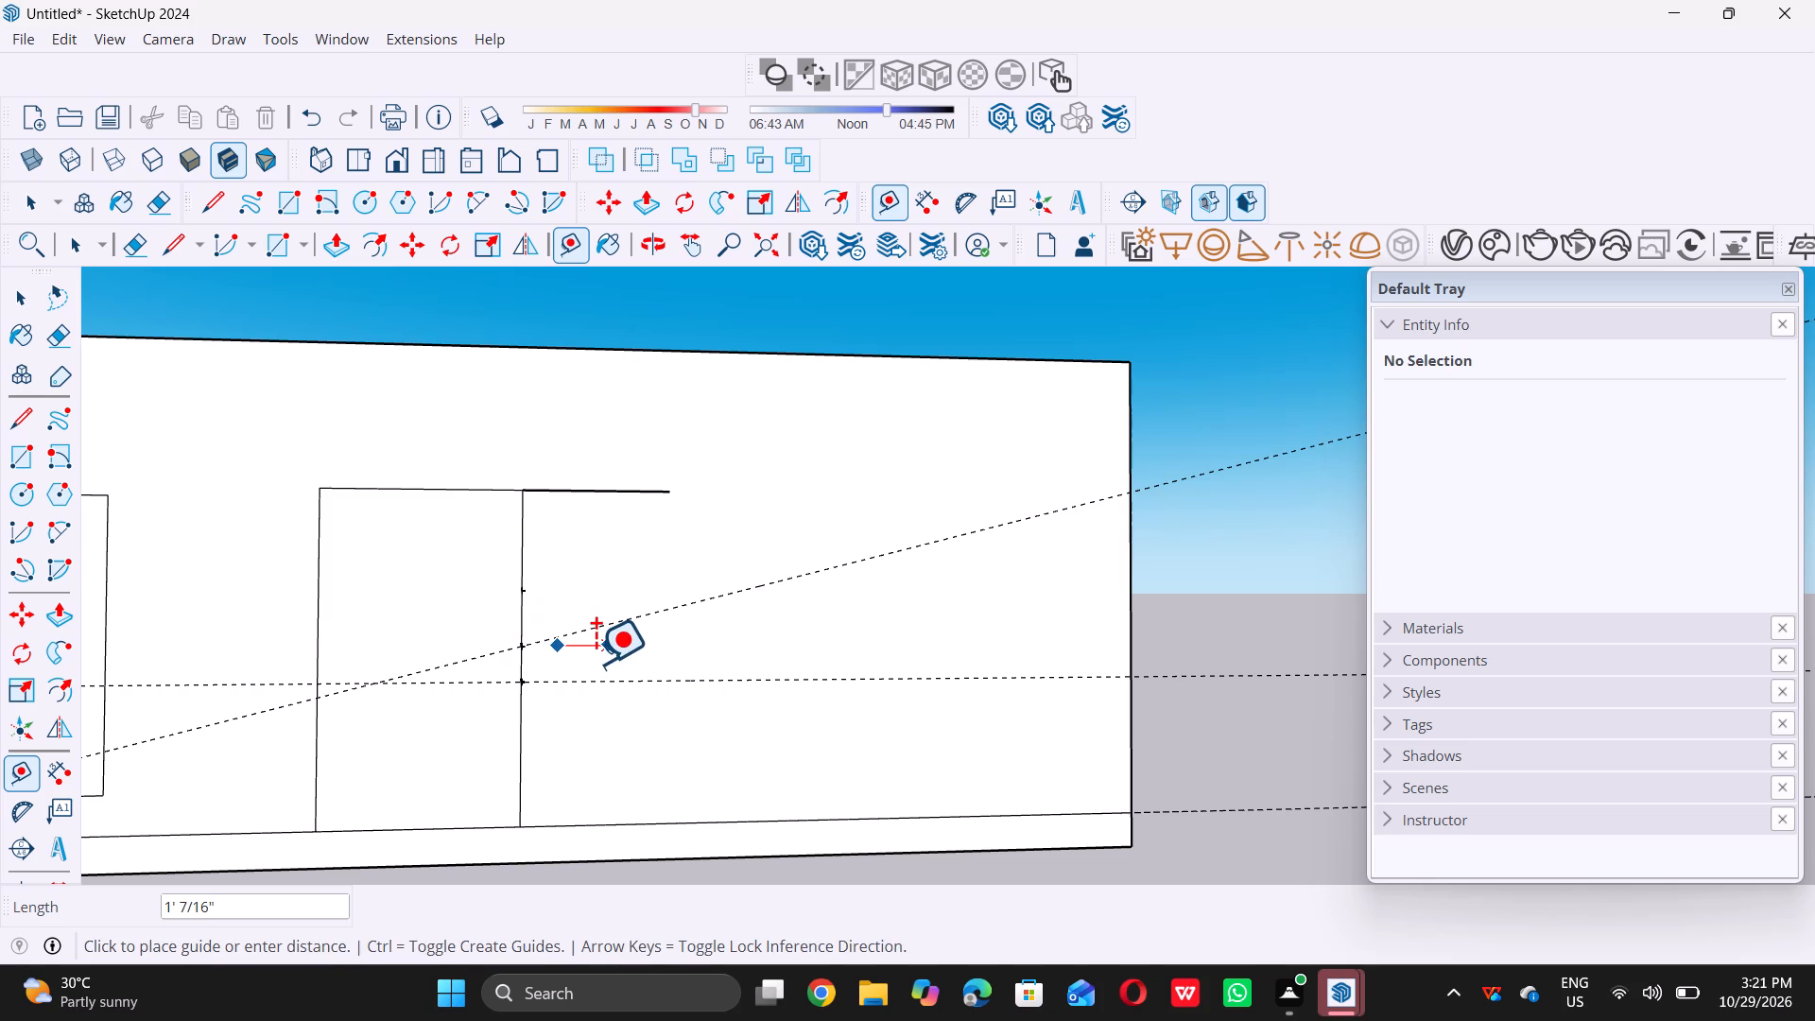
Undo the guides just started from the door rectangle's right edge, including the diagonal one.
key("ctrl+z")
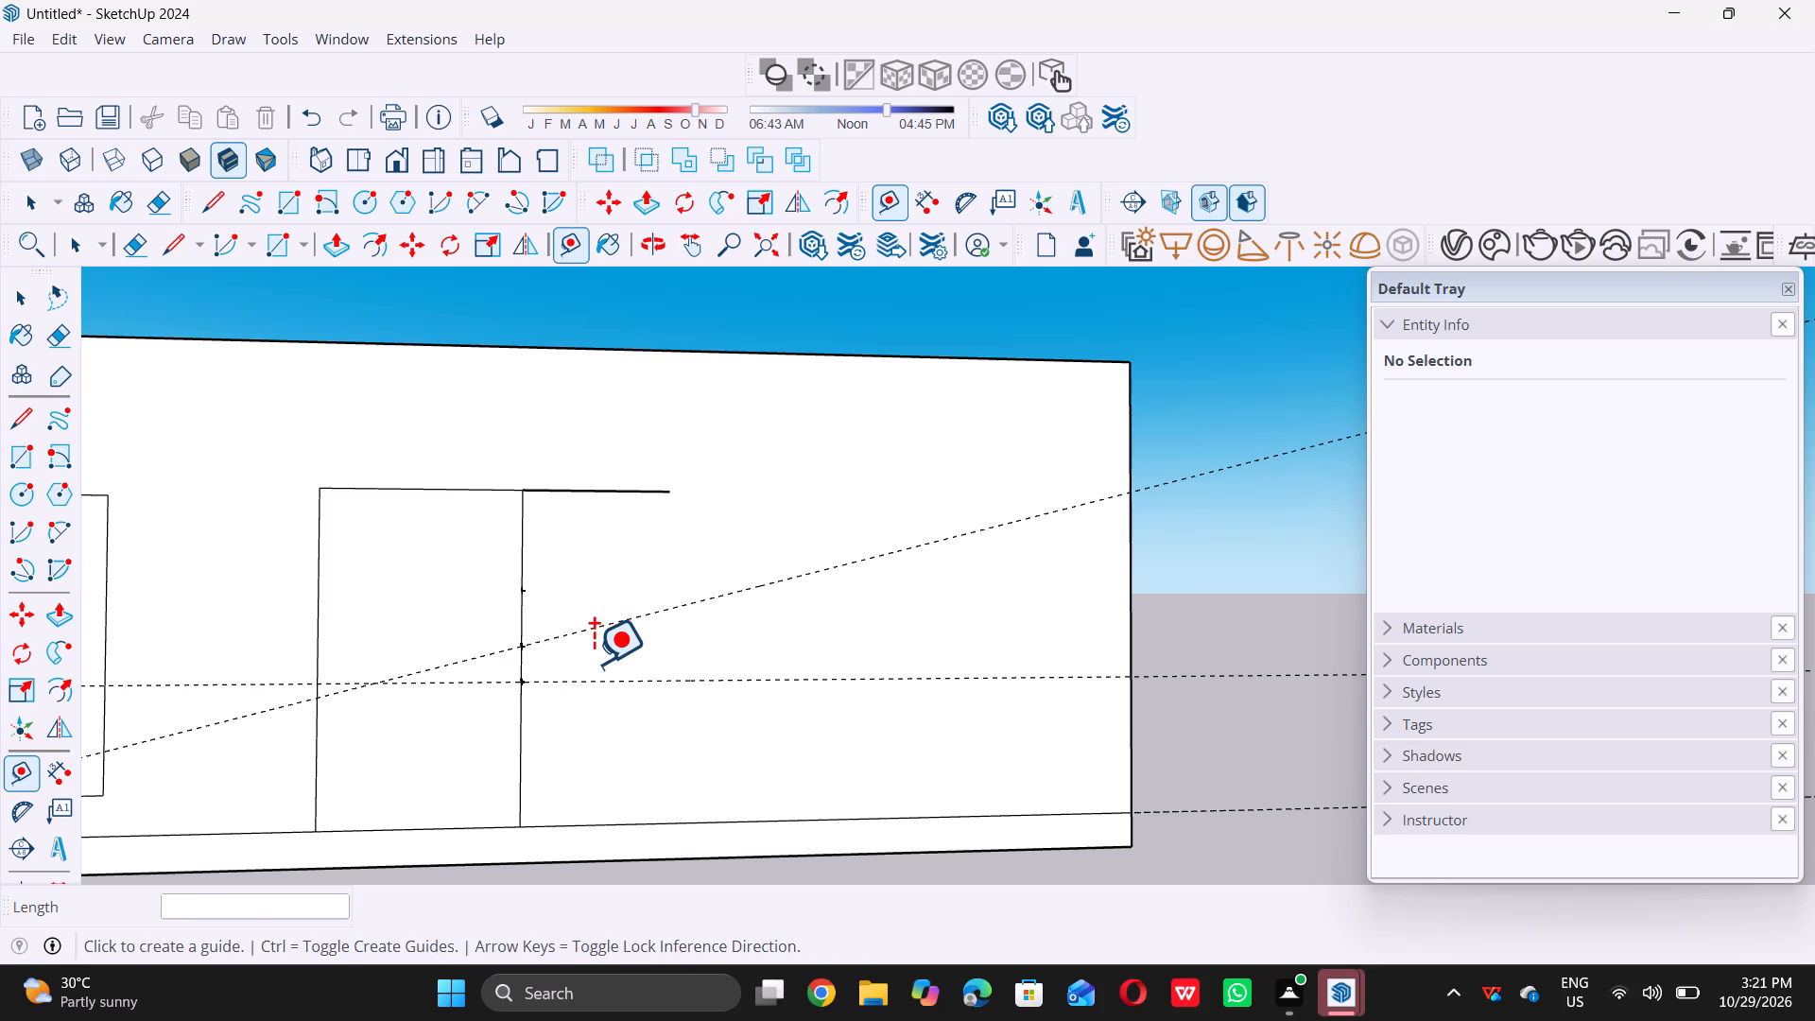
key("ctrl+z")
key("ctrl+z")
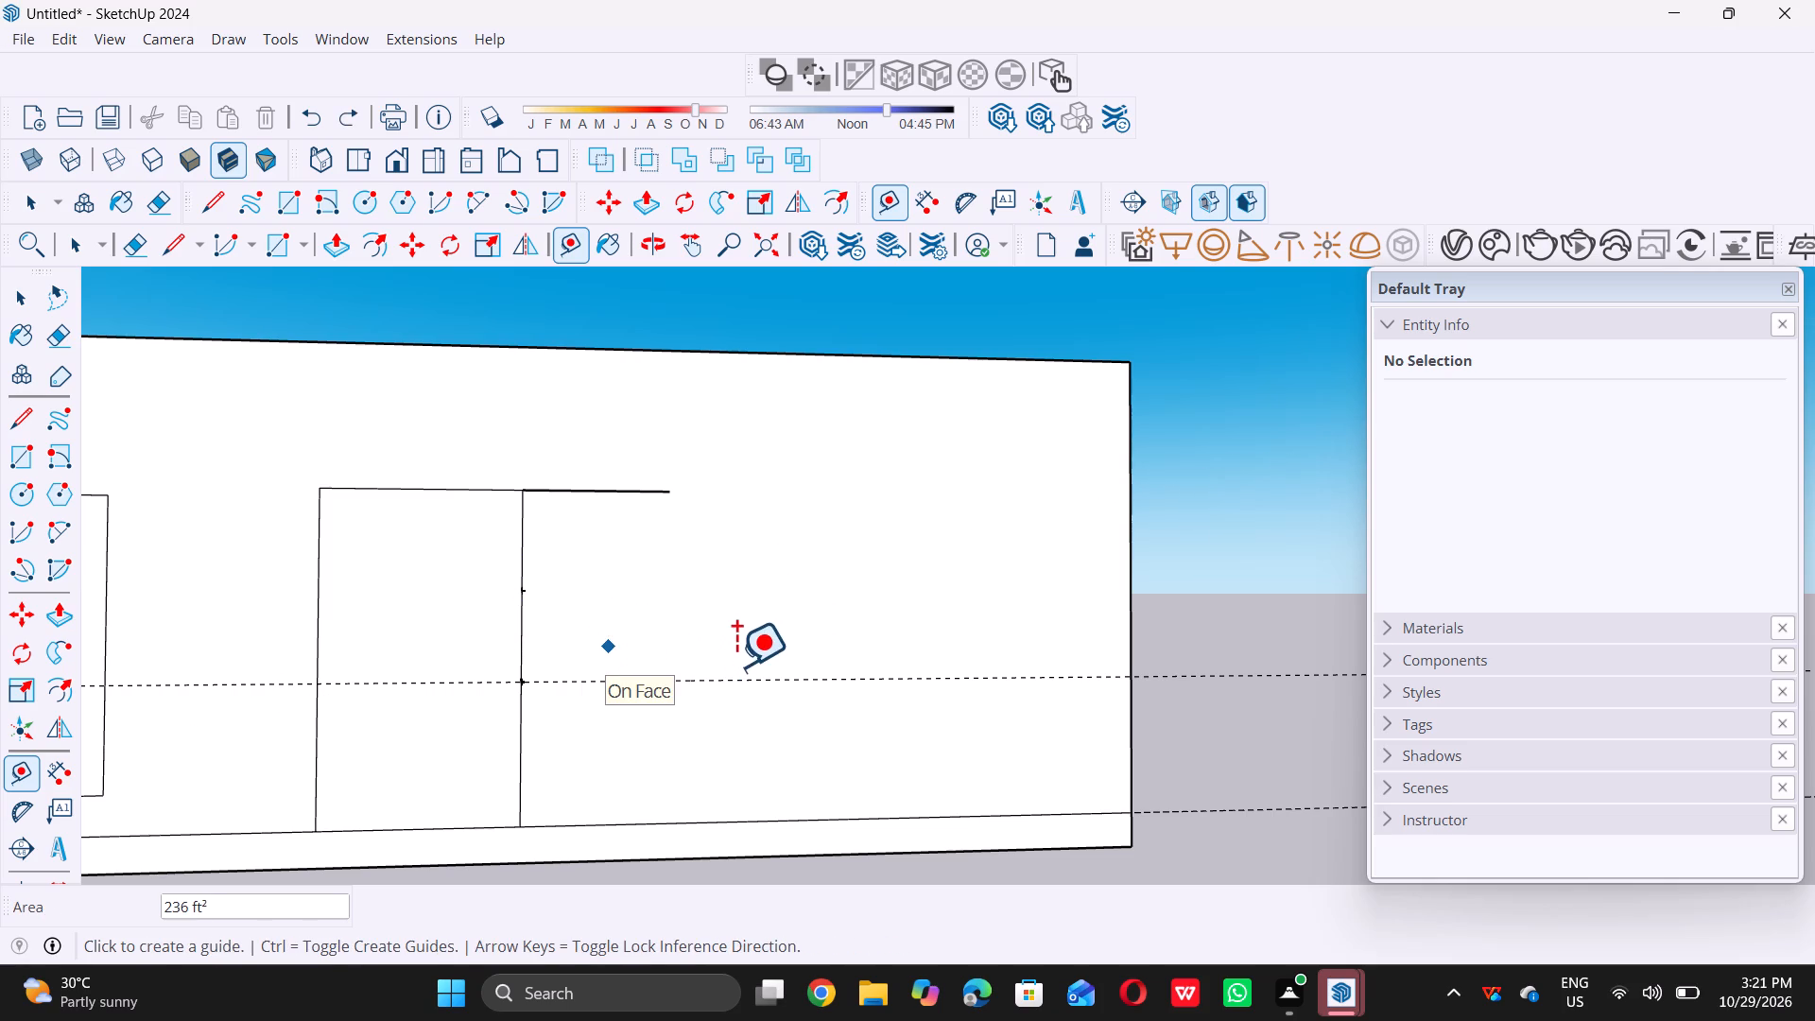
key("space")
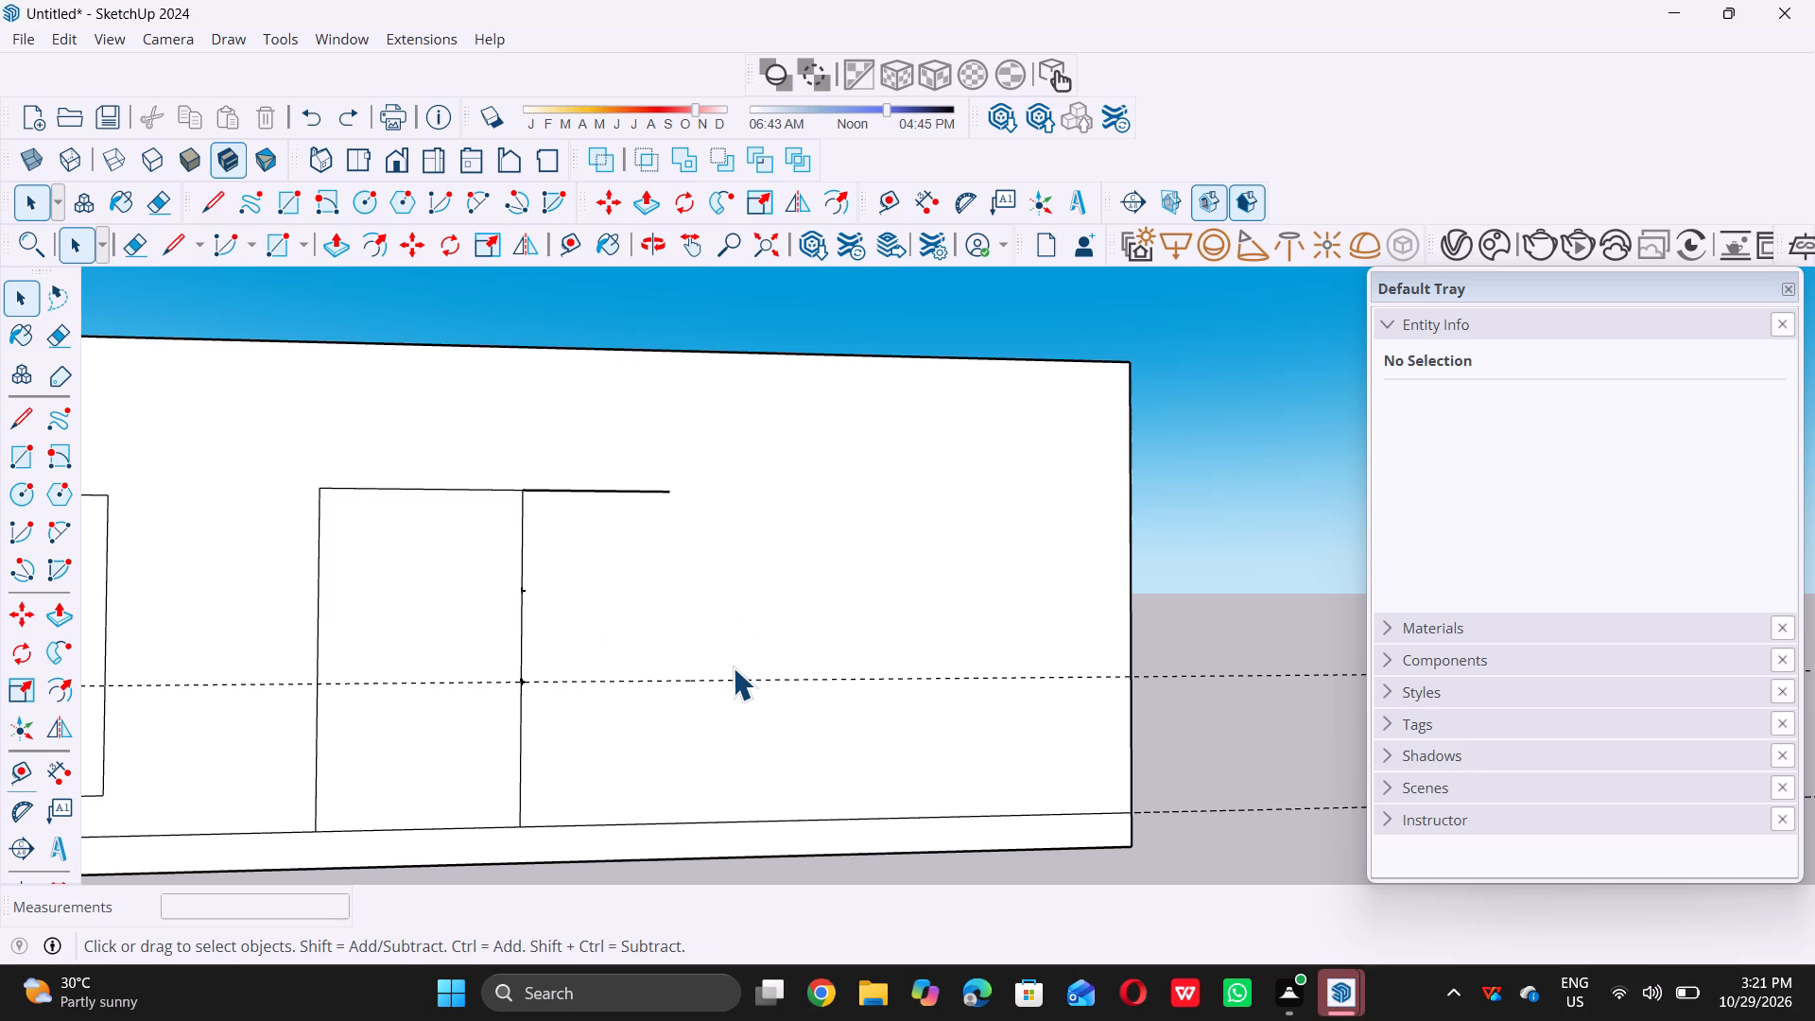
Draw the second window's left edge from the outer end of the door-top reference line straight down to the 3' guide.
key("l")
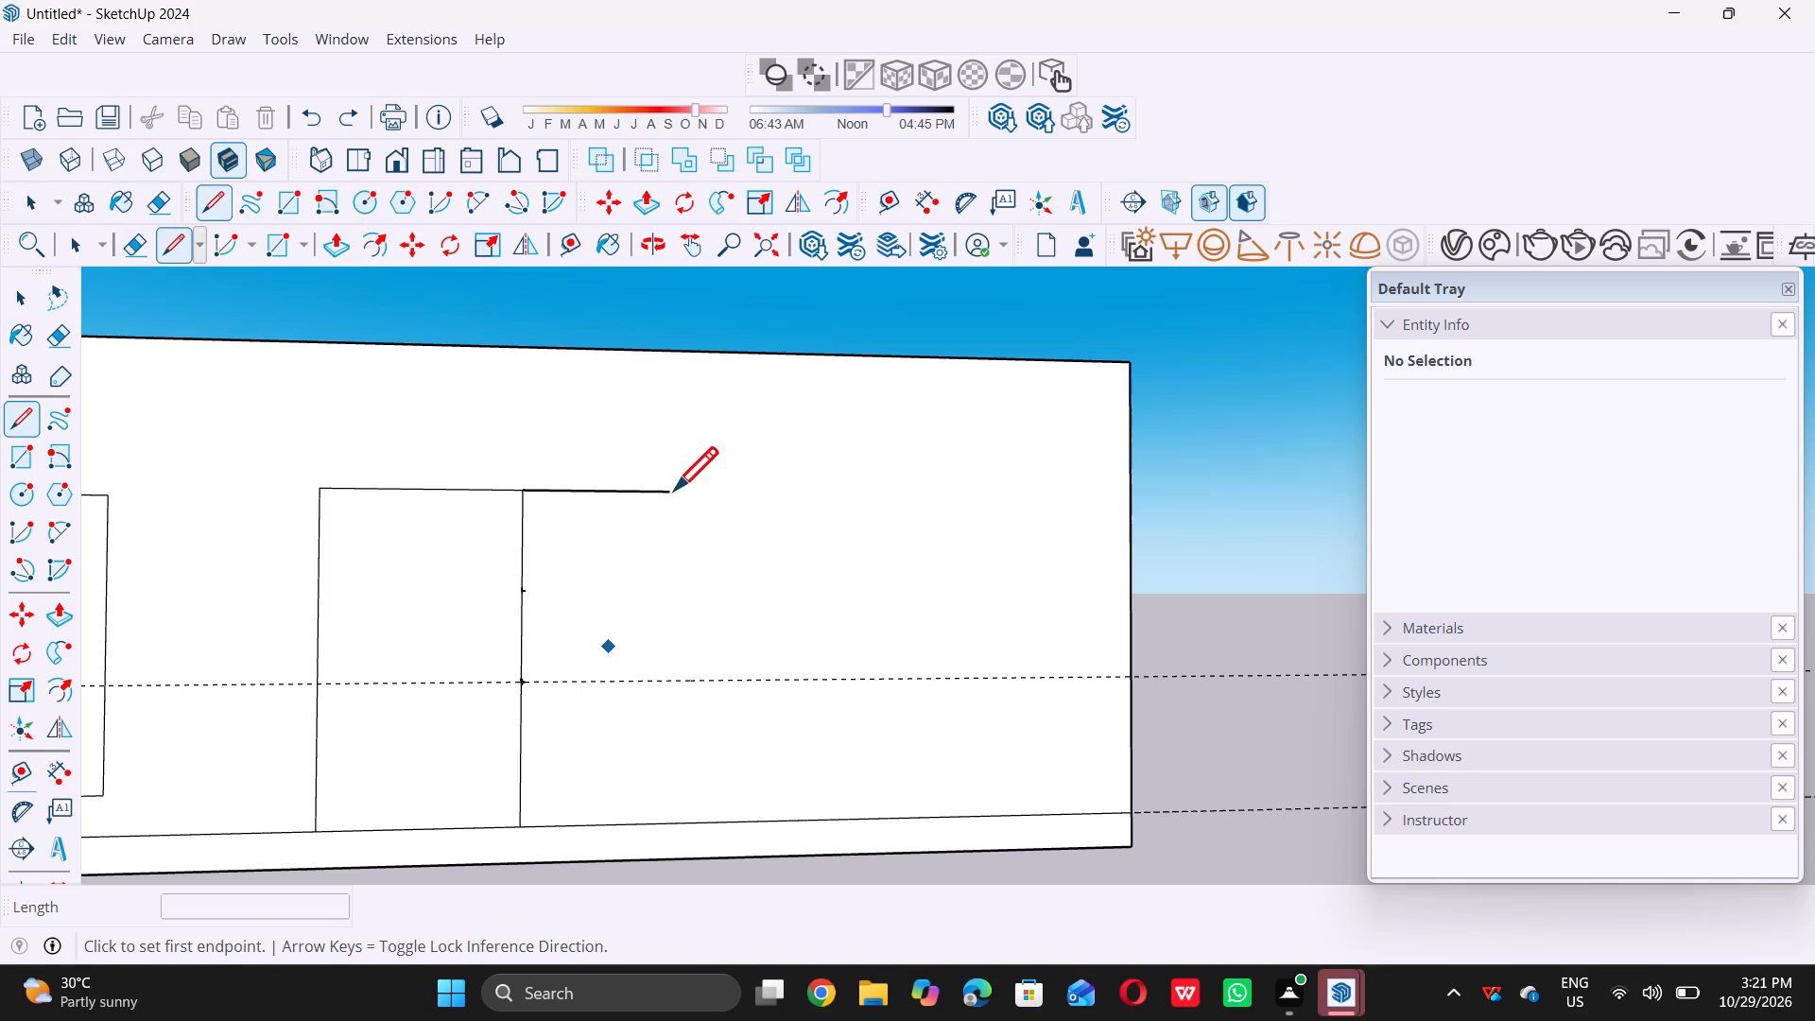
left_click(671, 488)
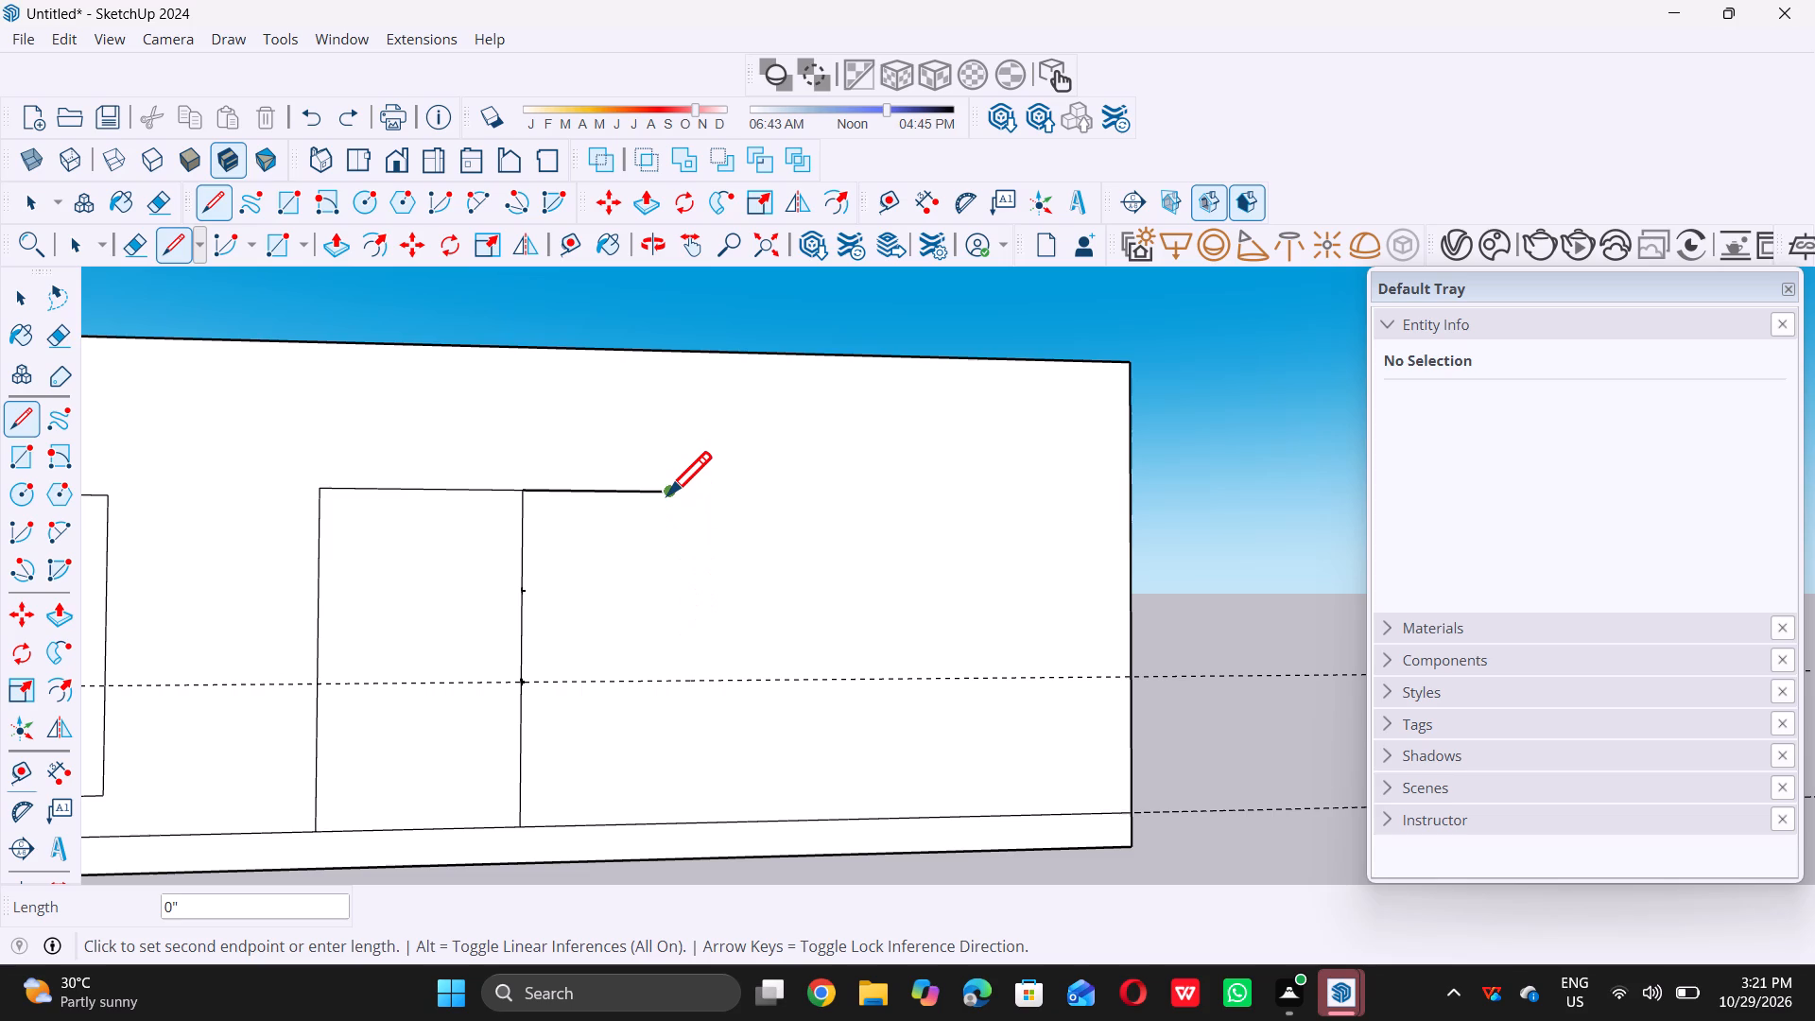
left_click_drag(667, 494, 667, 513)
left_click(667, 516)
left_click_drag(675, 648, 670, 670)
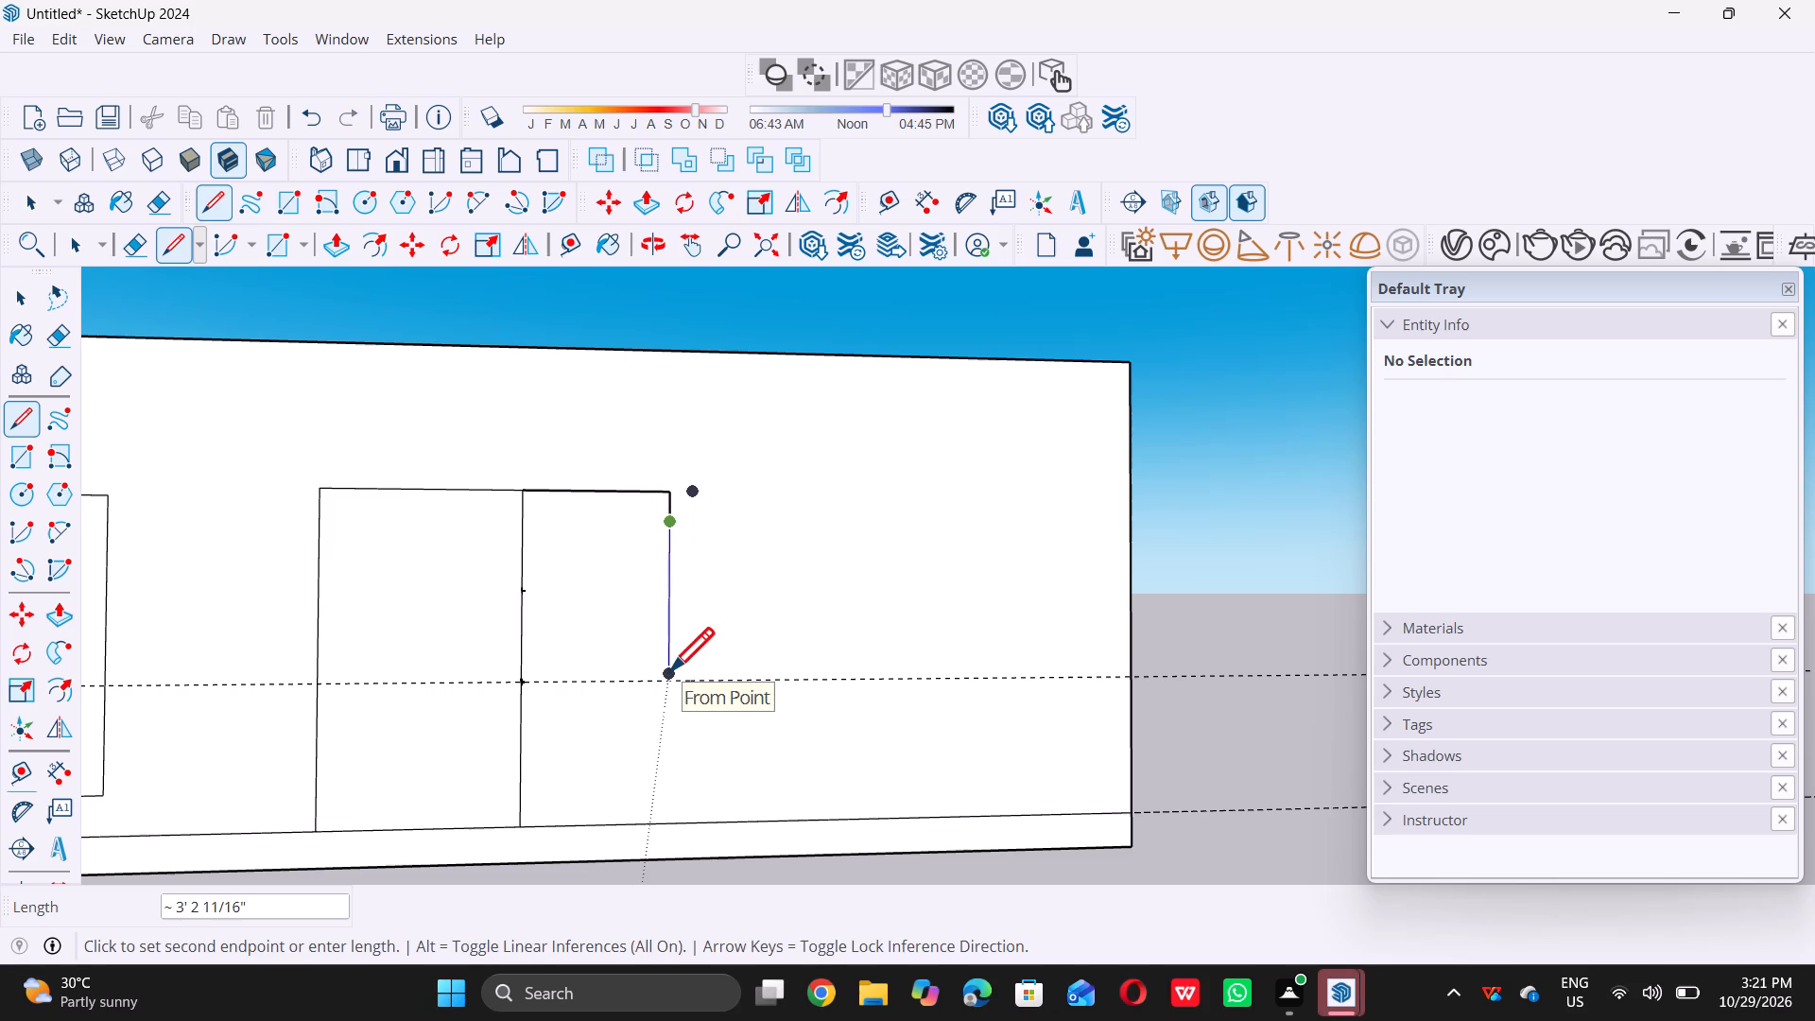
left_click_drag(670, 670, 668, 680)
left_click(668, 680)
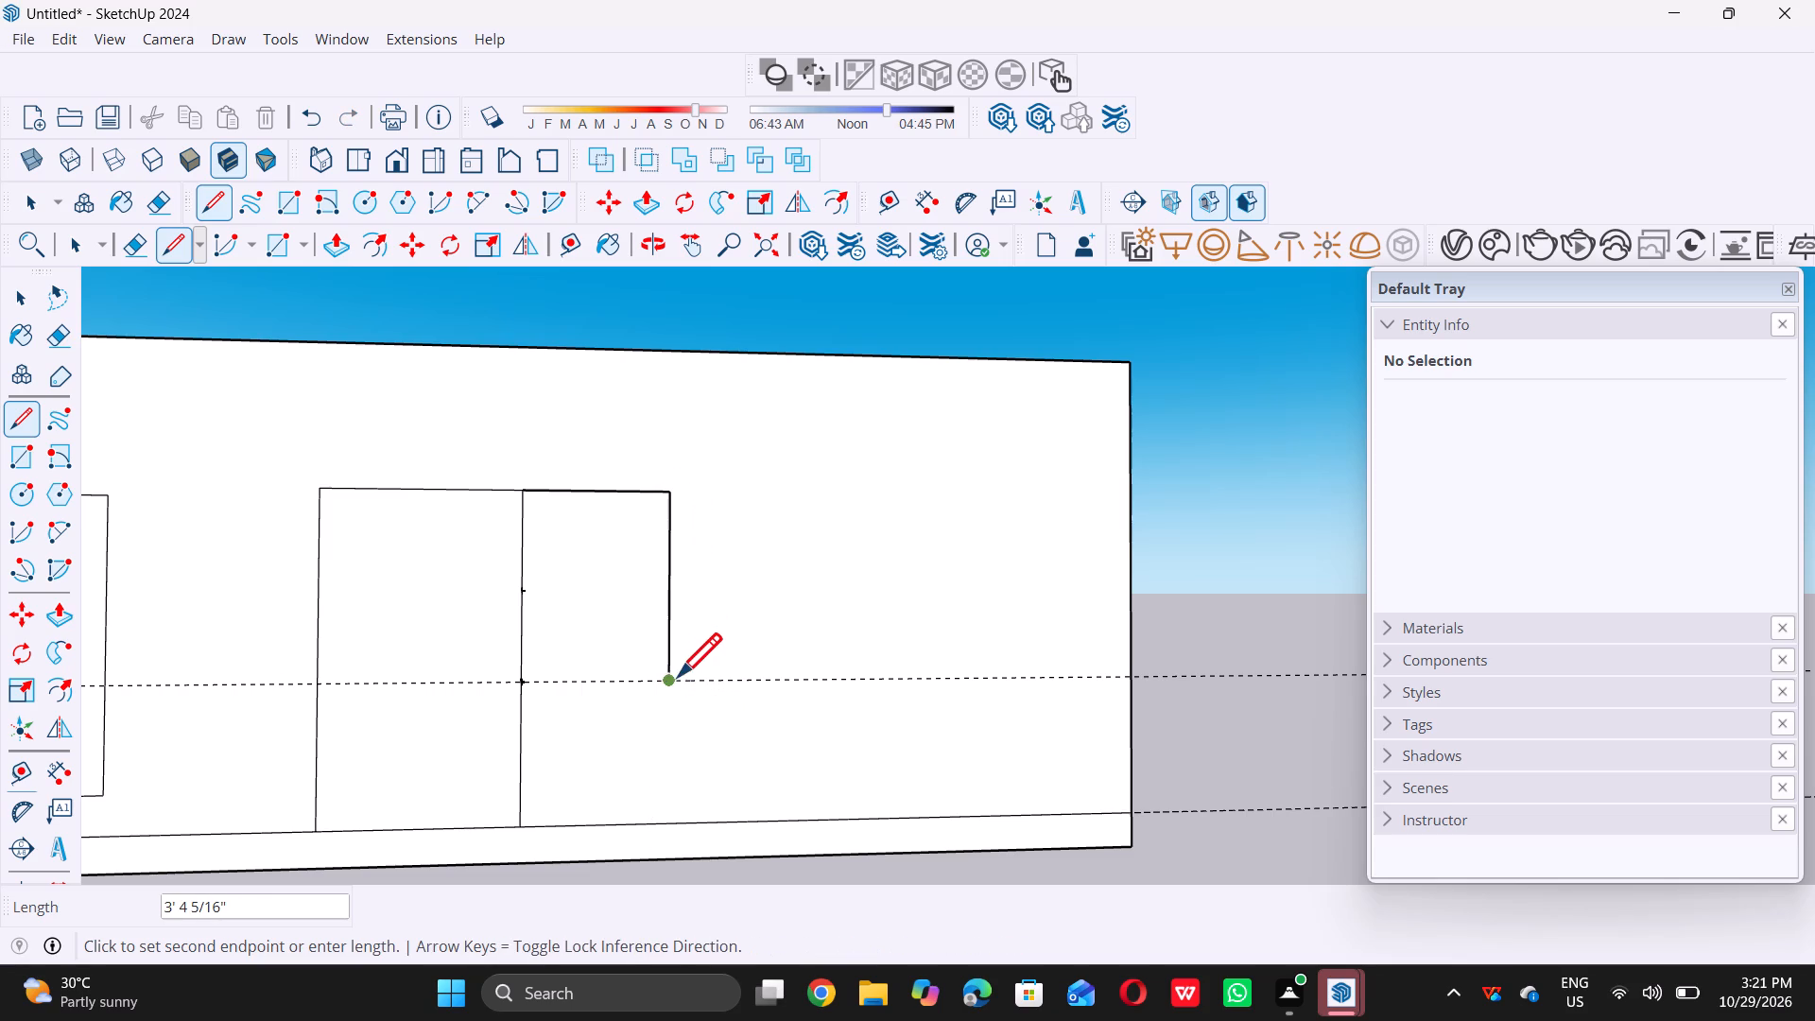
Draw the second window's bottom edge 4' long along the horizontal guide, away from the door.
left_click(666, 683)
left_click_drag(666, 683, 827, 684)
left_click(827, 684)
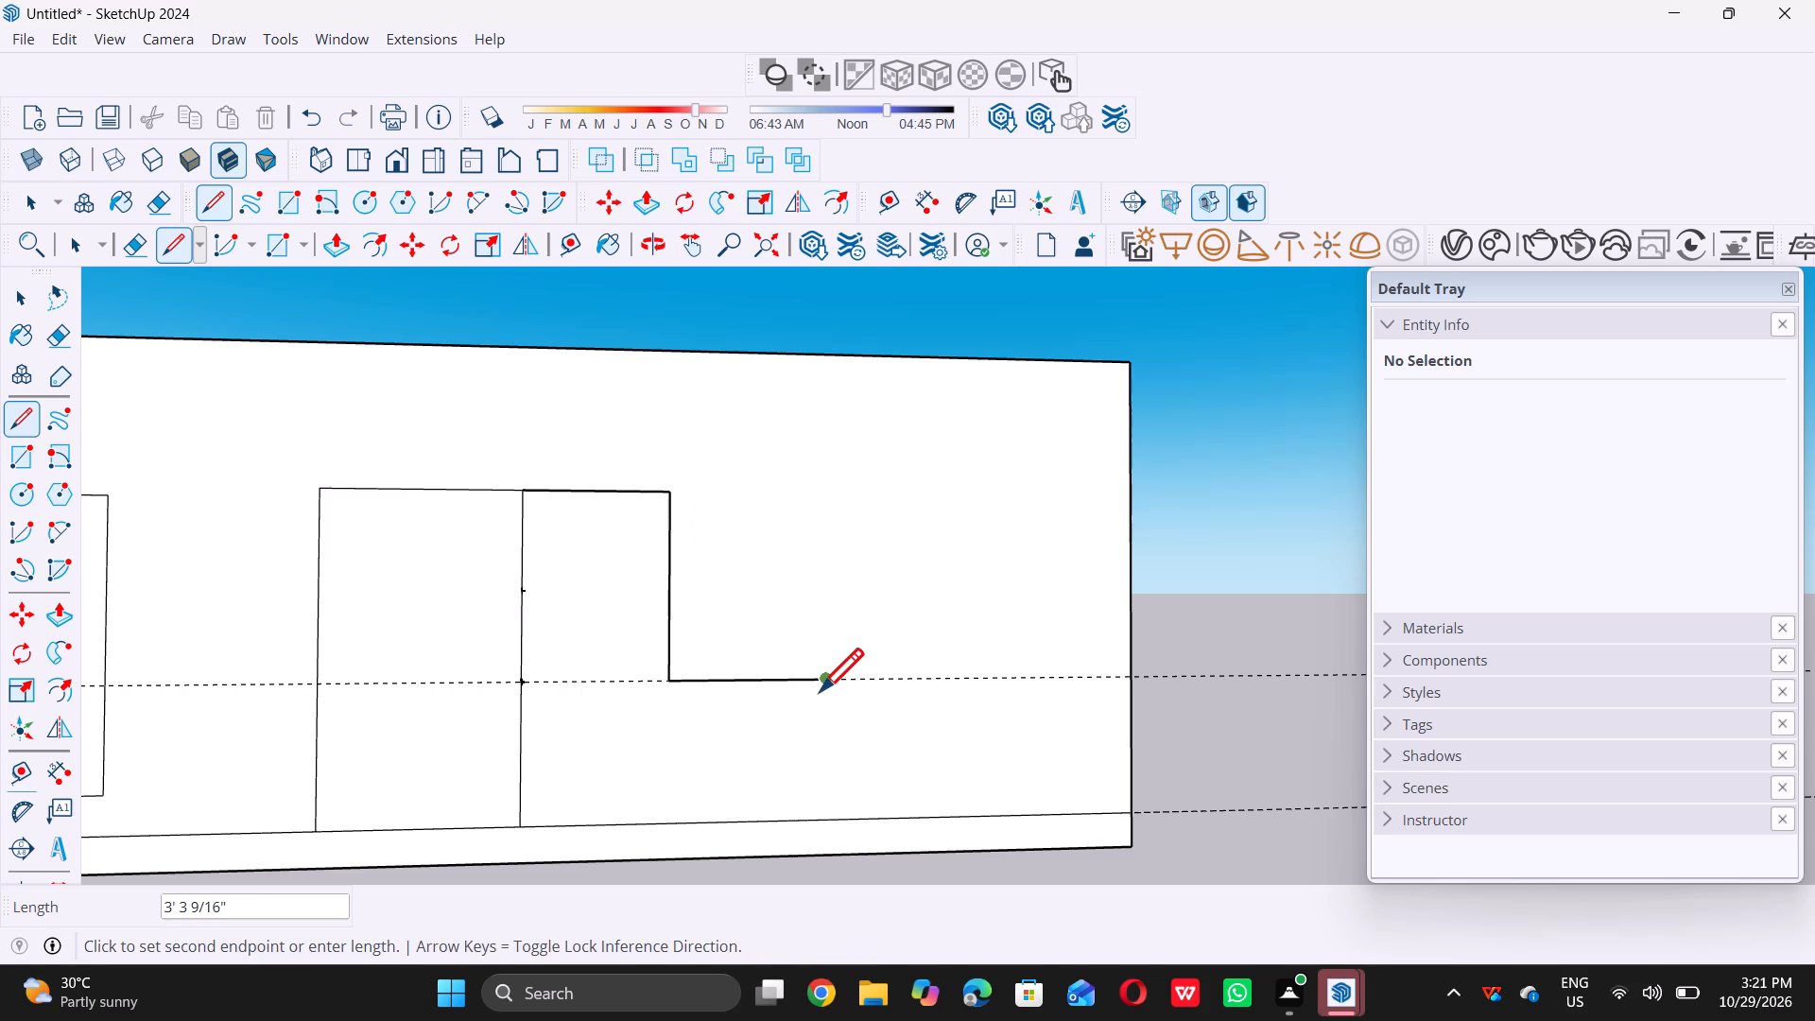
type("4'")
key("Return")
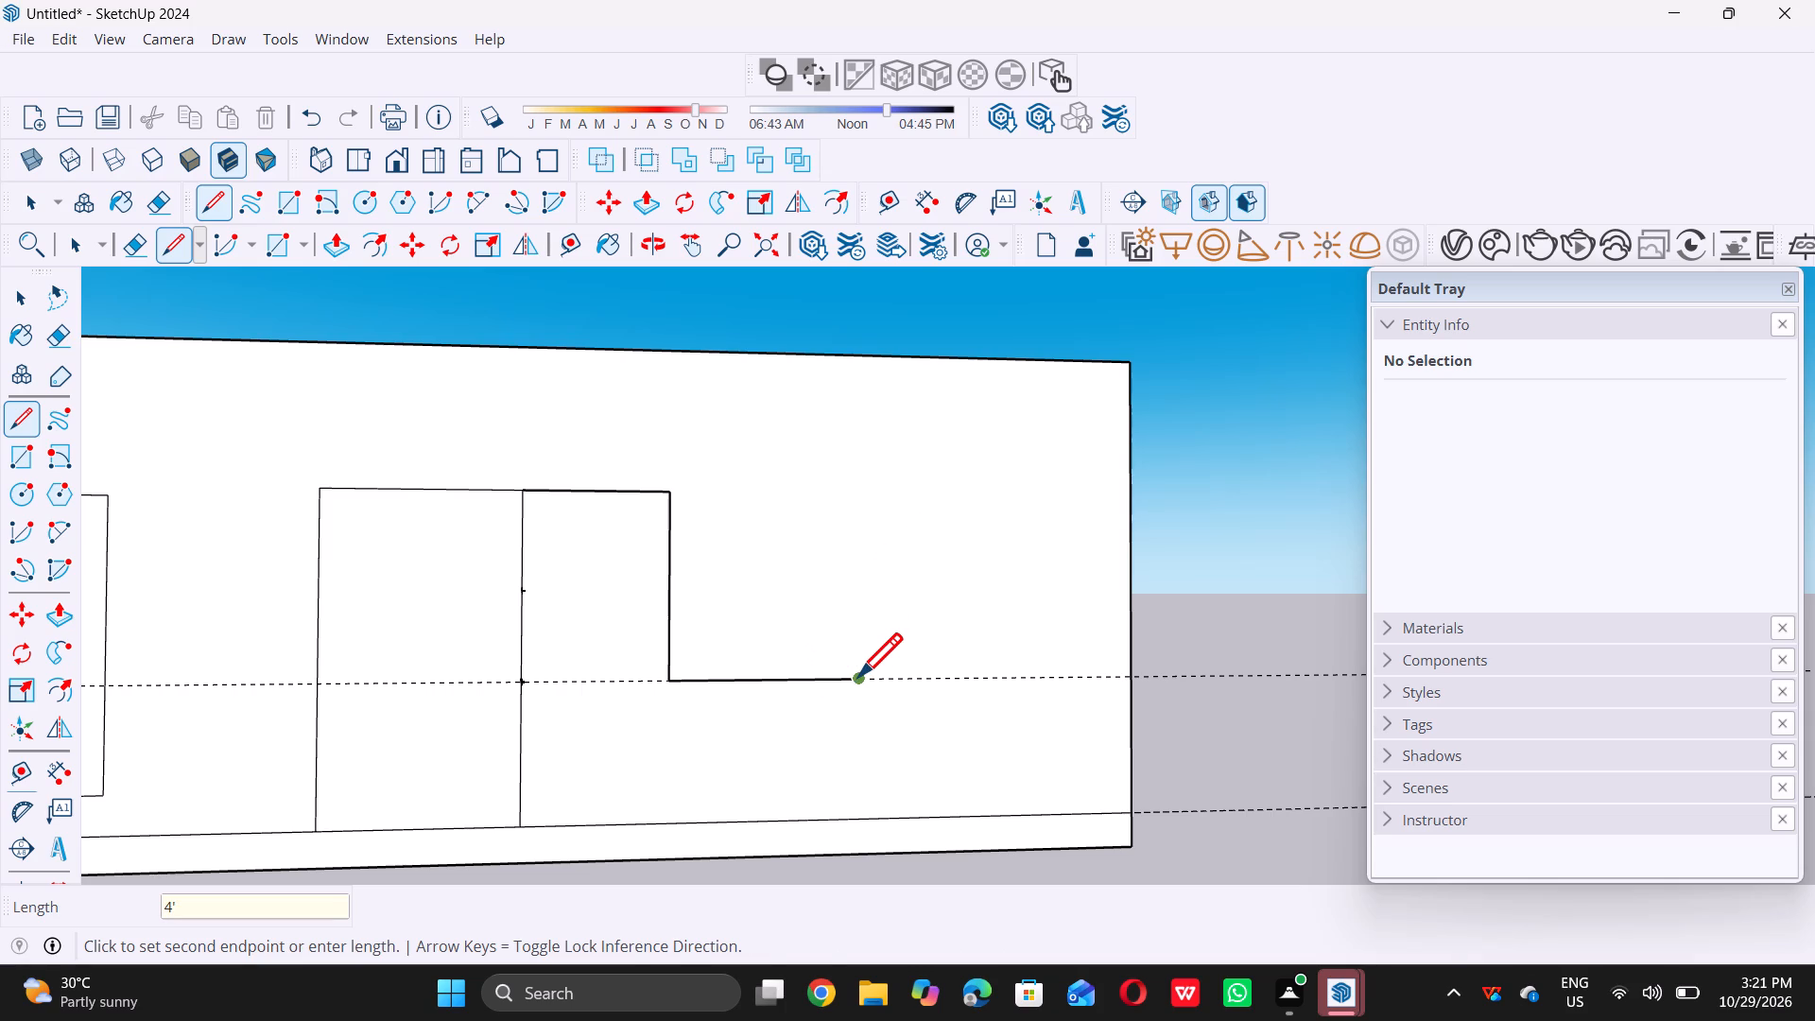
Draw the second window's right edge 4' up, level with the reference line, and close the top edge back to the left corner.
left_click(858, 676)
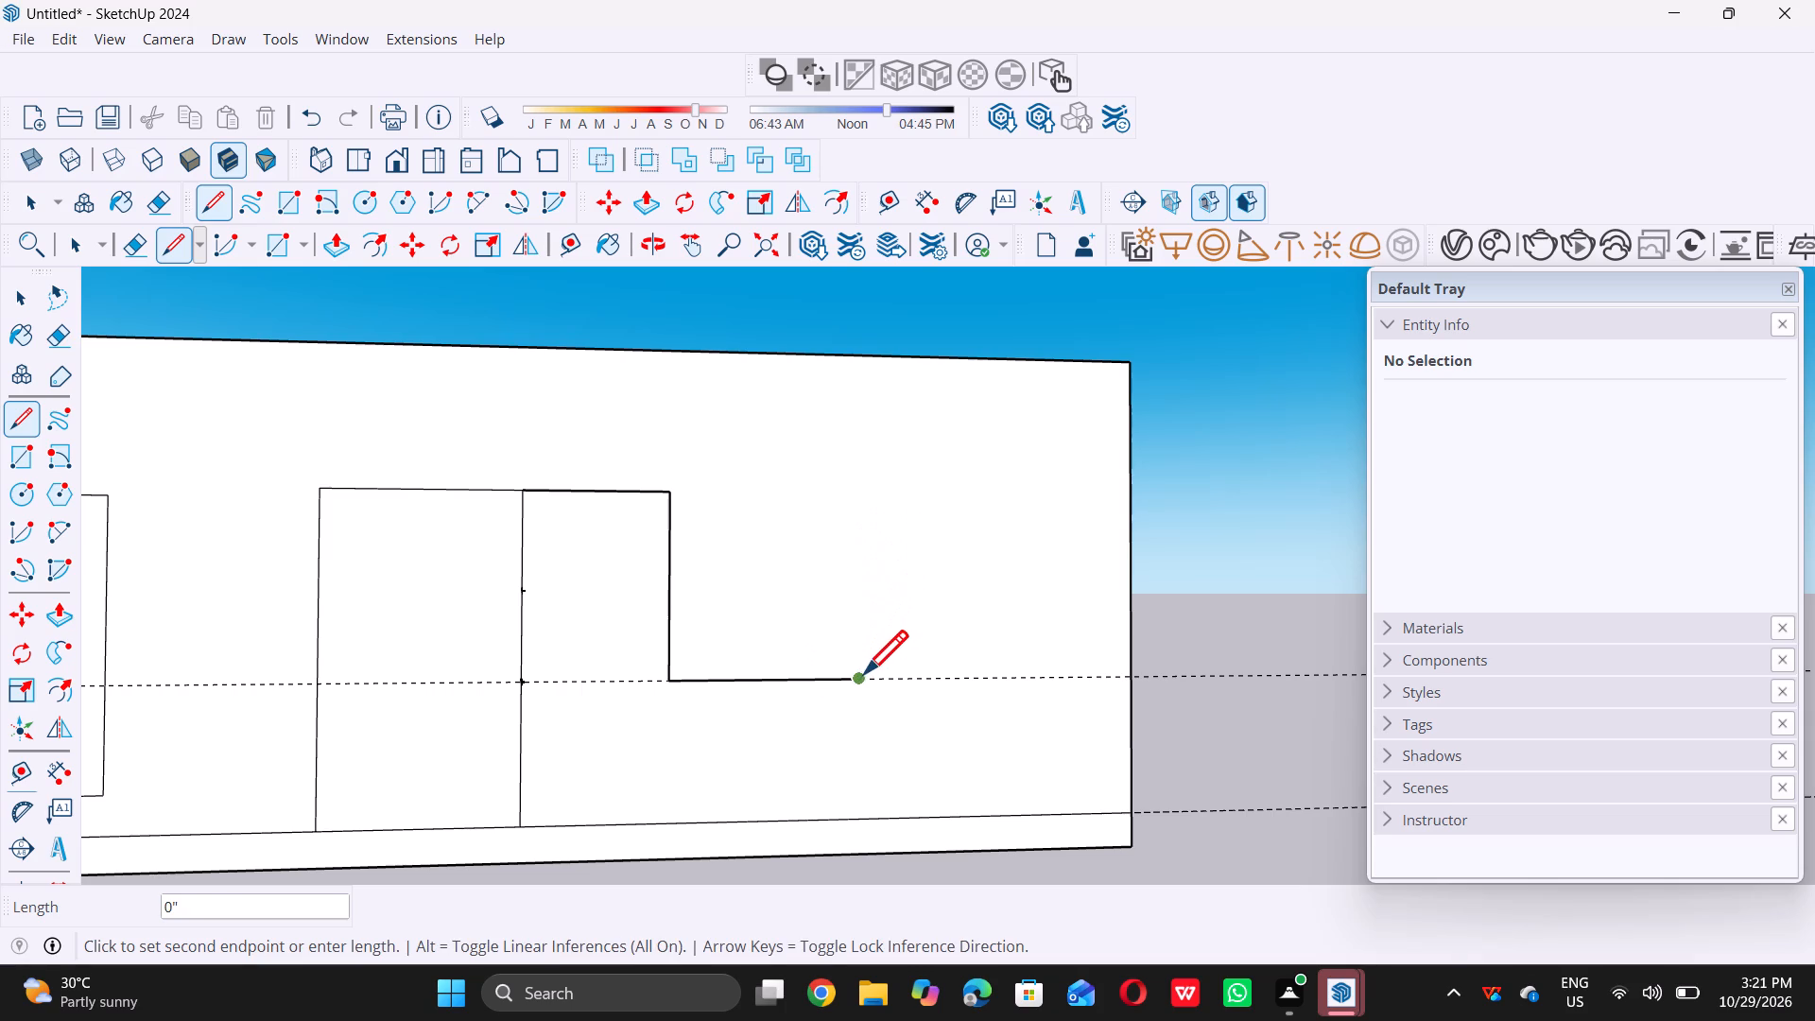
left_click(861, 677)
left_click_drag(860, 677, 860, 505)
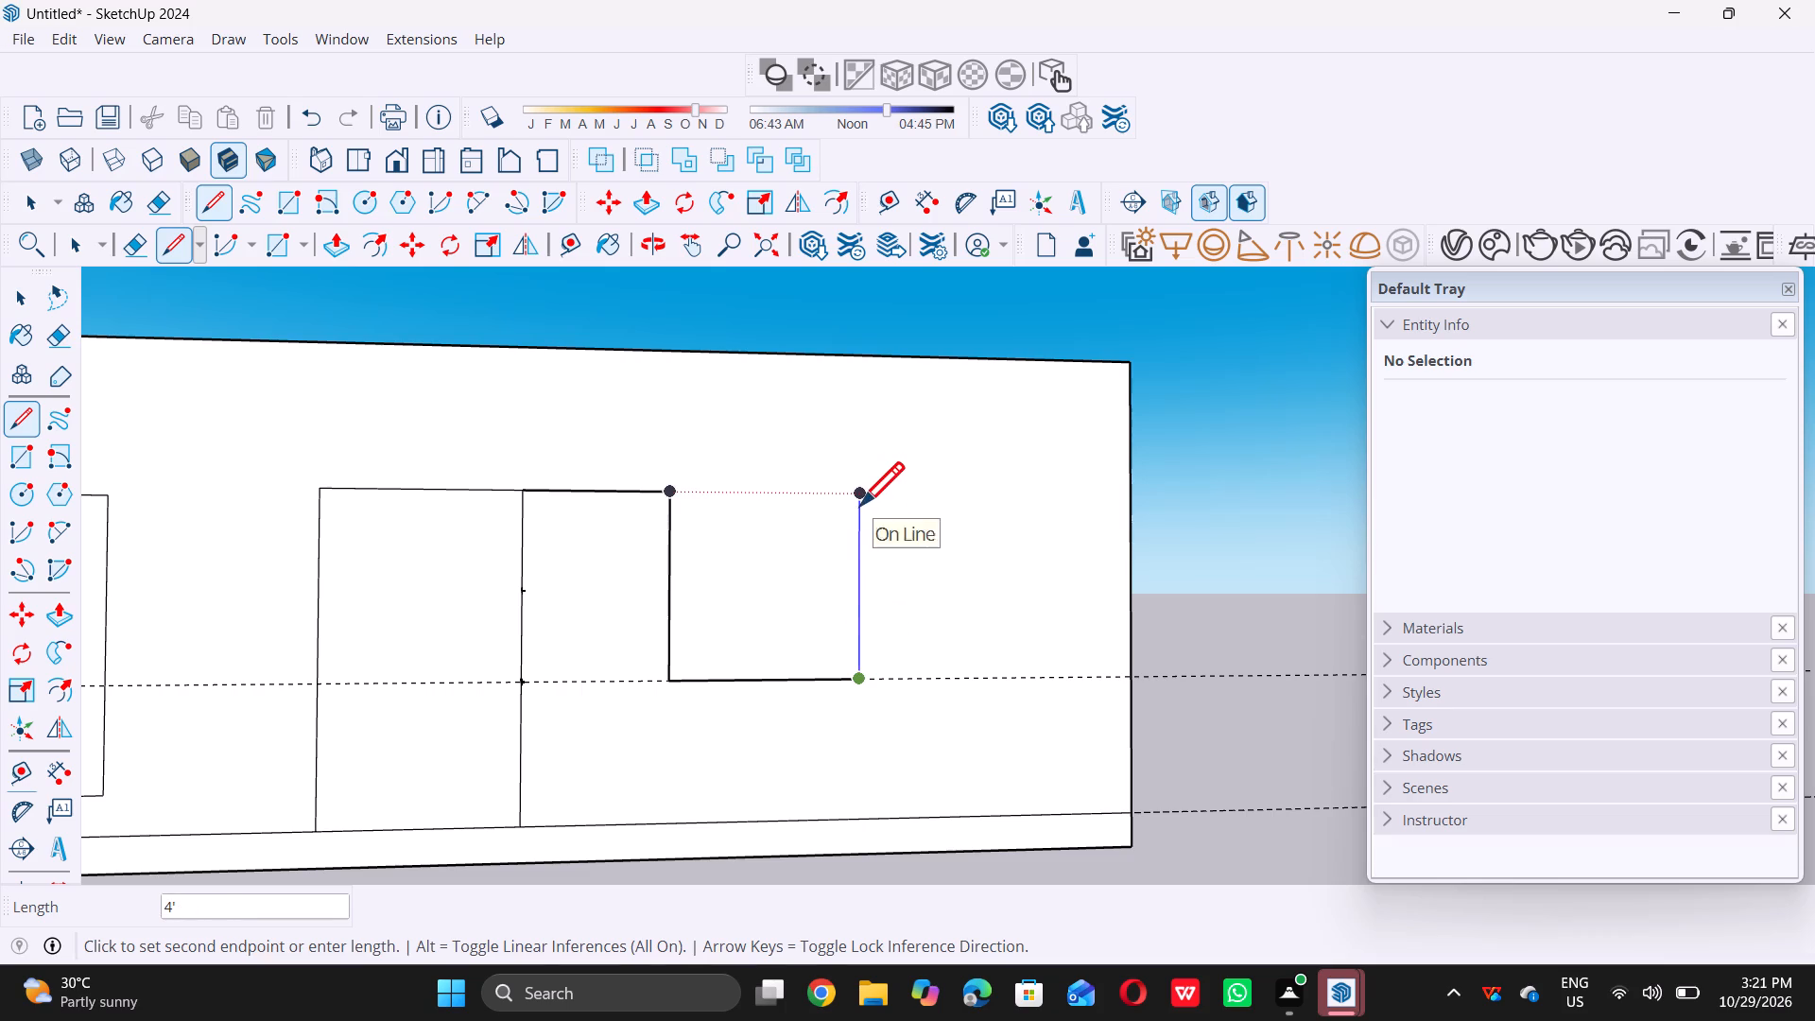
left_click_drag(860, 505, 859, 503)
double_click(859, 503)
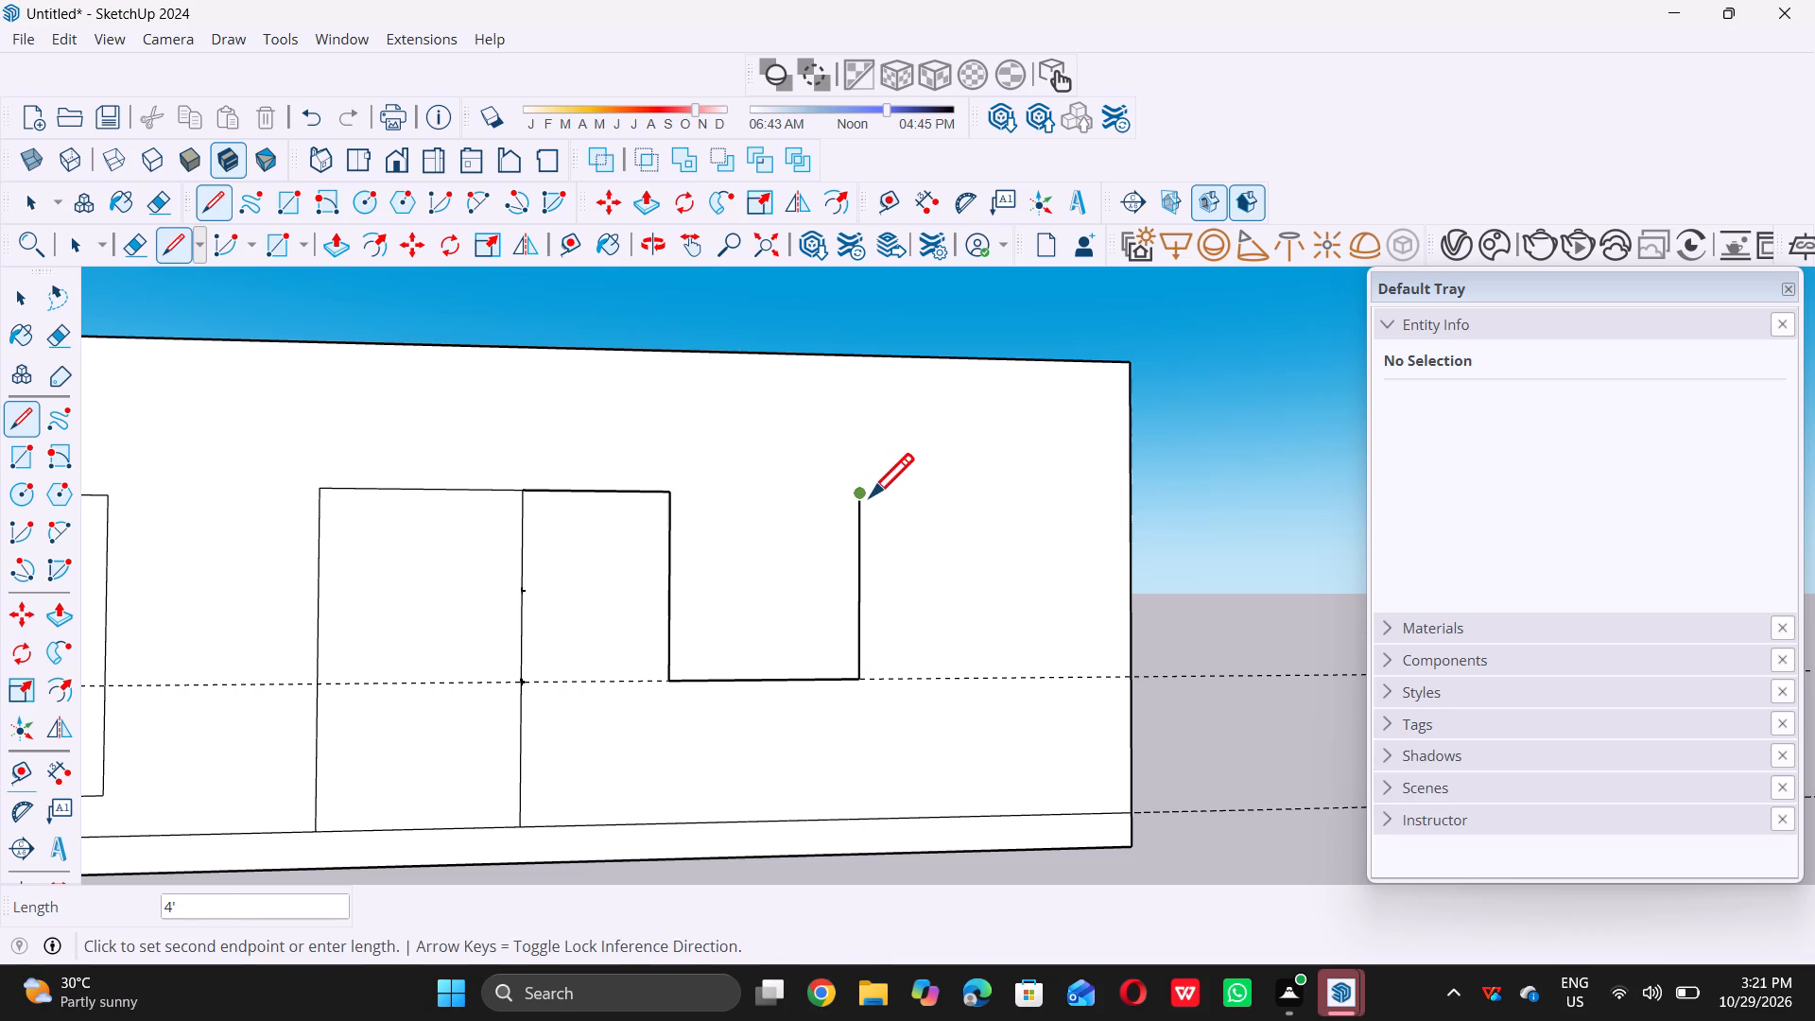
double_click(861, 492)
left_click_drag(859, 491, 700, 490)
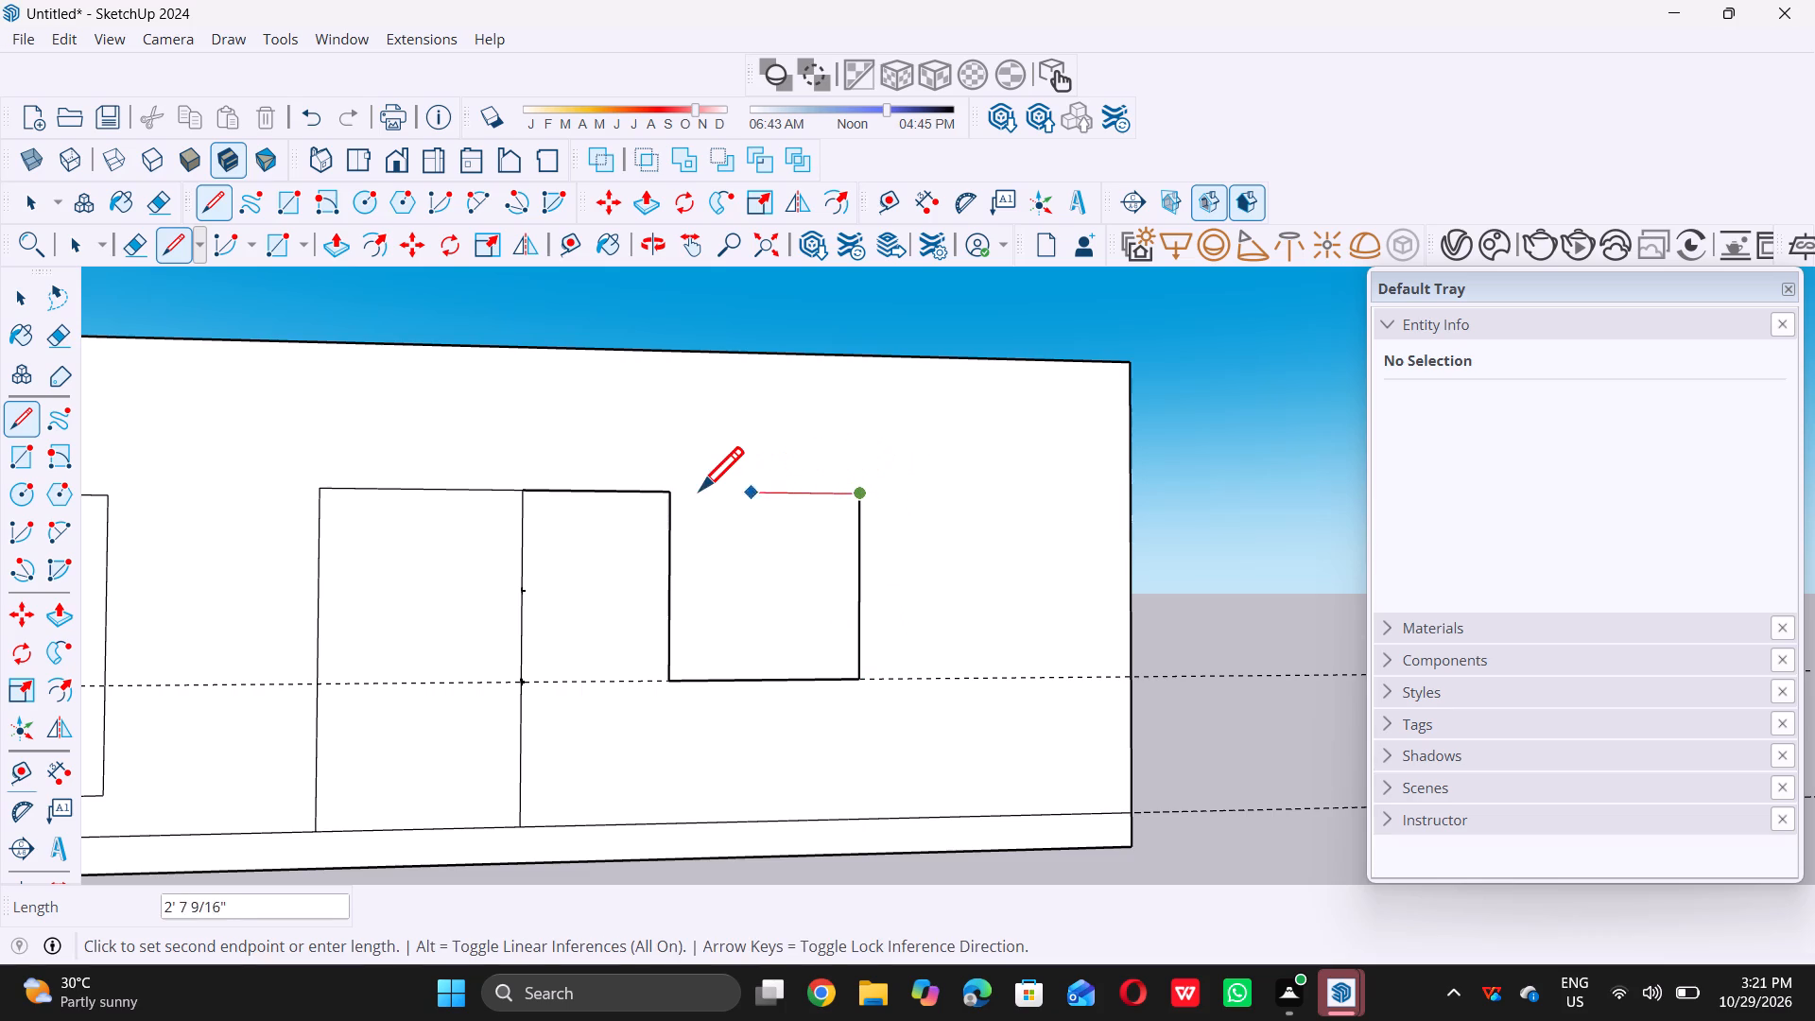
left_click_drag(700, 490, 665, 489)
left_click(665, 489)
key("space")
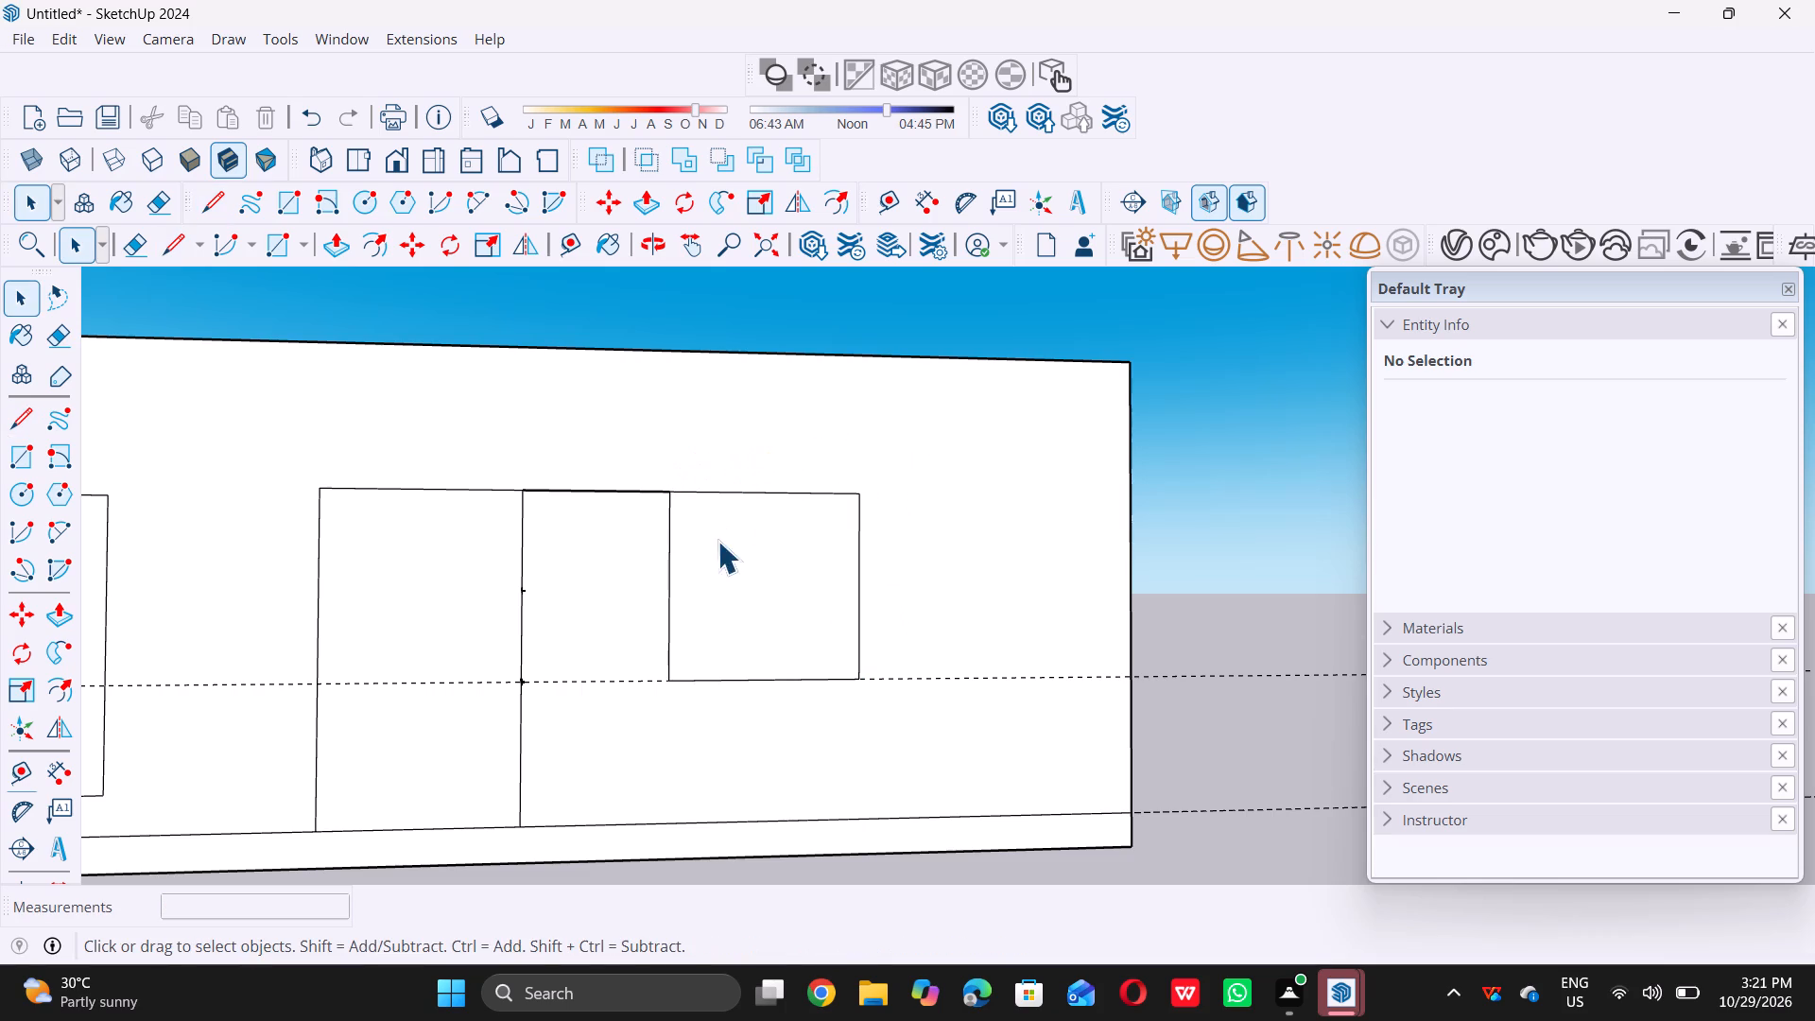
Erase the reference line between the door and second window, and the horizontal guide at the window's bottom edge.
key("e")
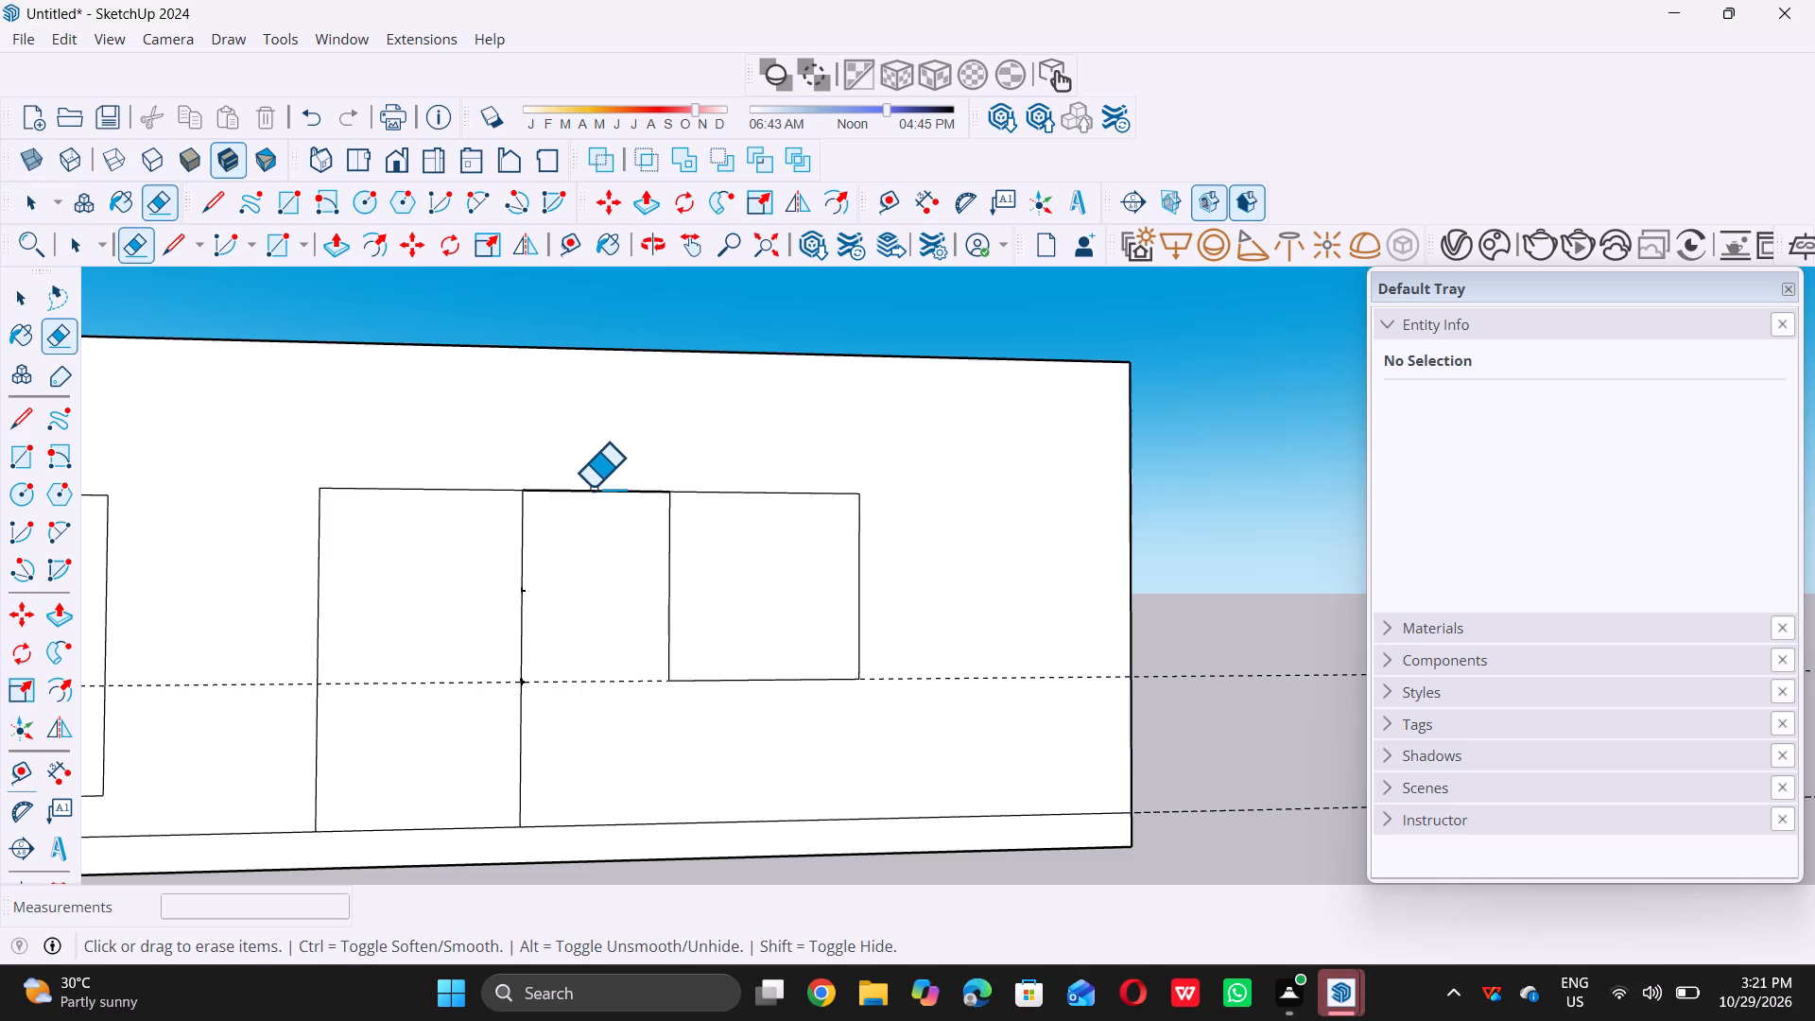
left_click(588, 492)
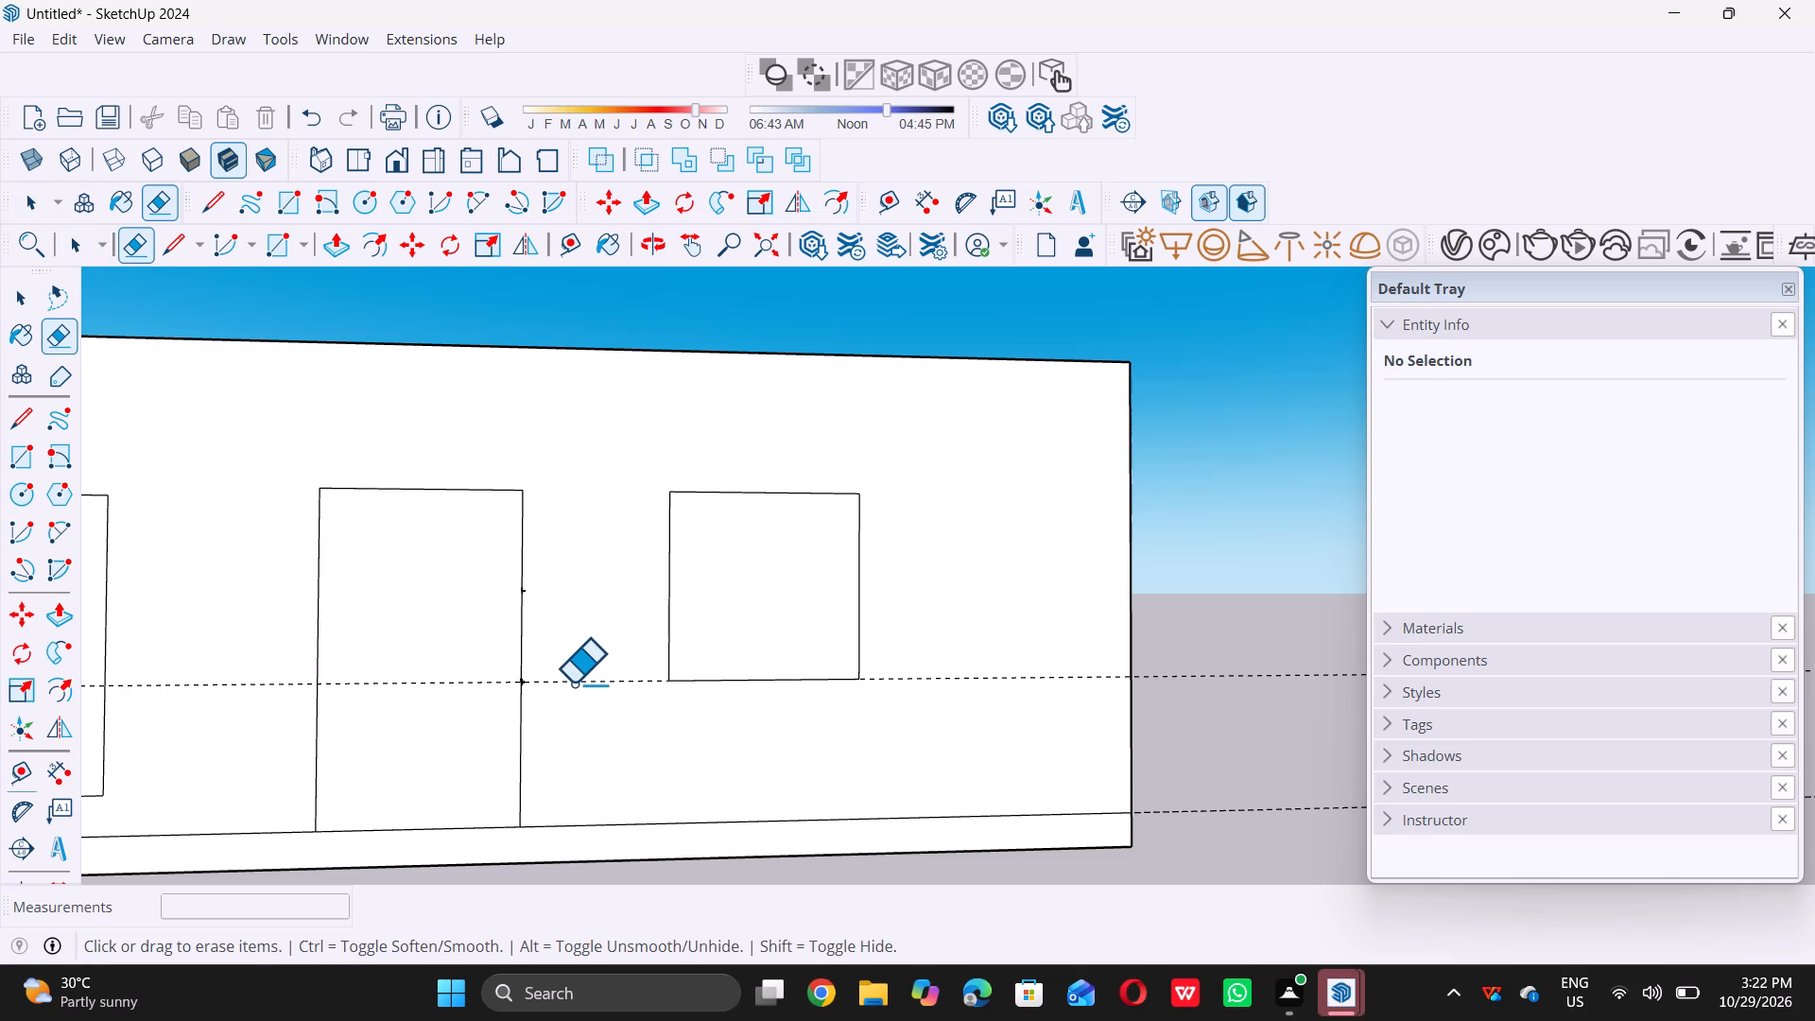
left_click(574, 680)
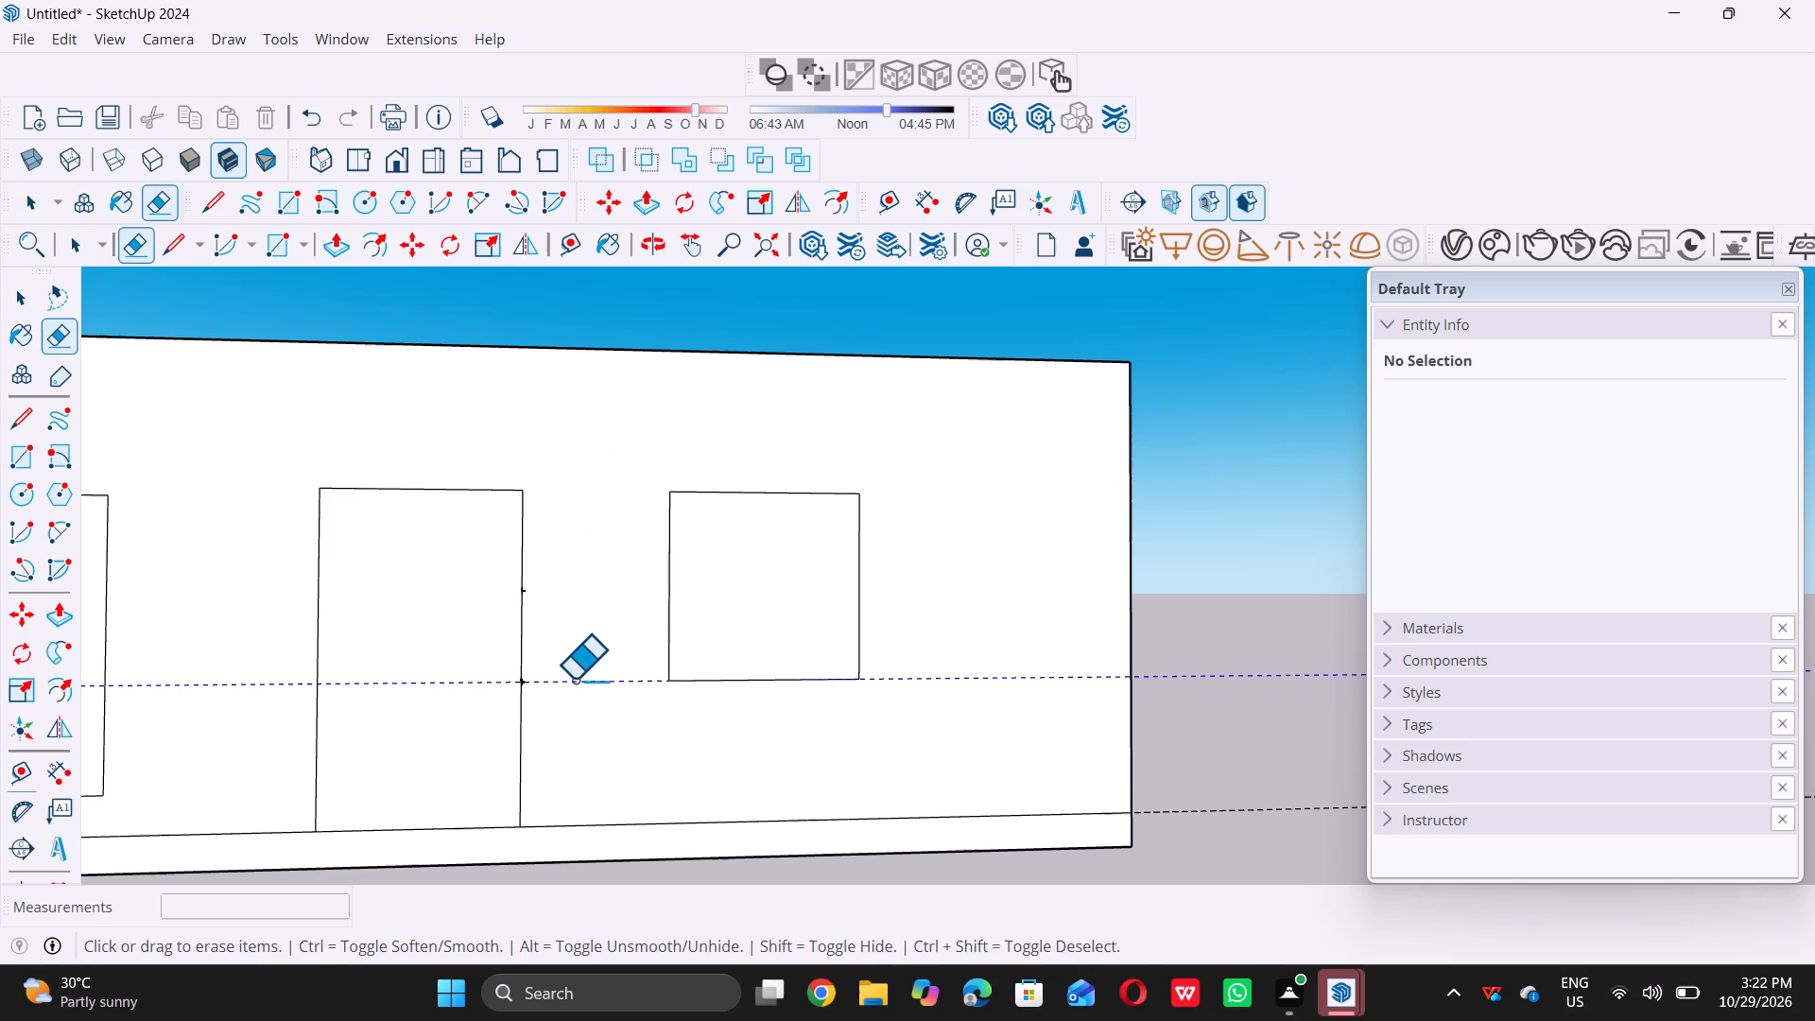
key("space")
Delete all remaining guides in the model, including the slab-line guide and the guide points on the door's edge.
scroll(607, 718, "down", 10)
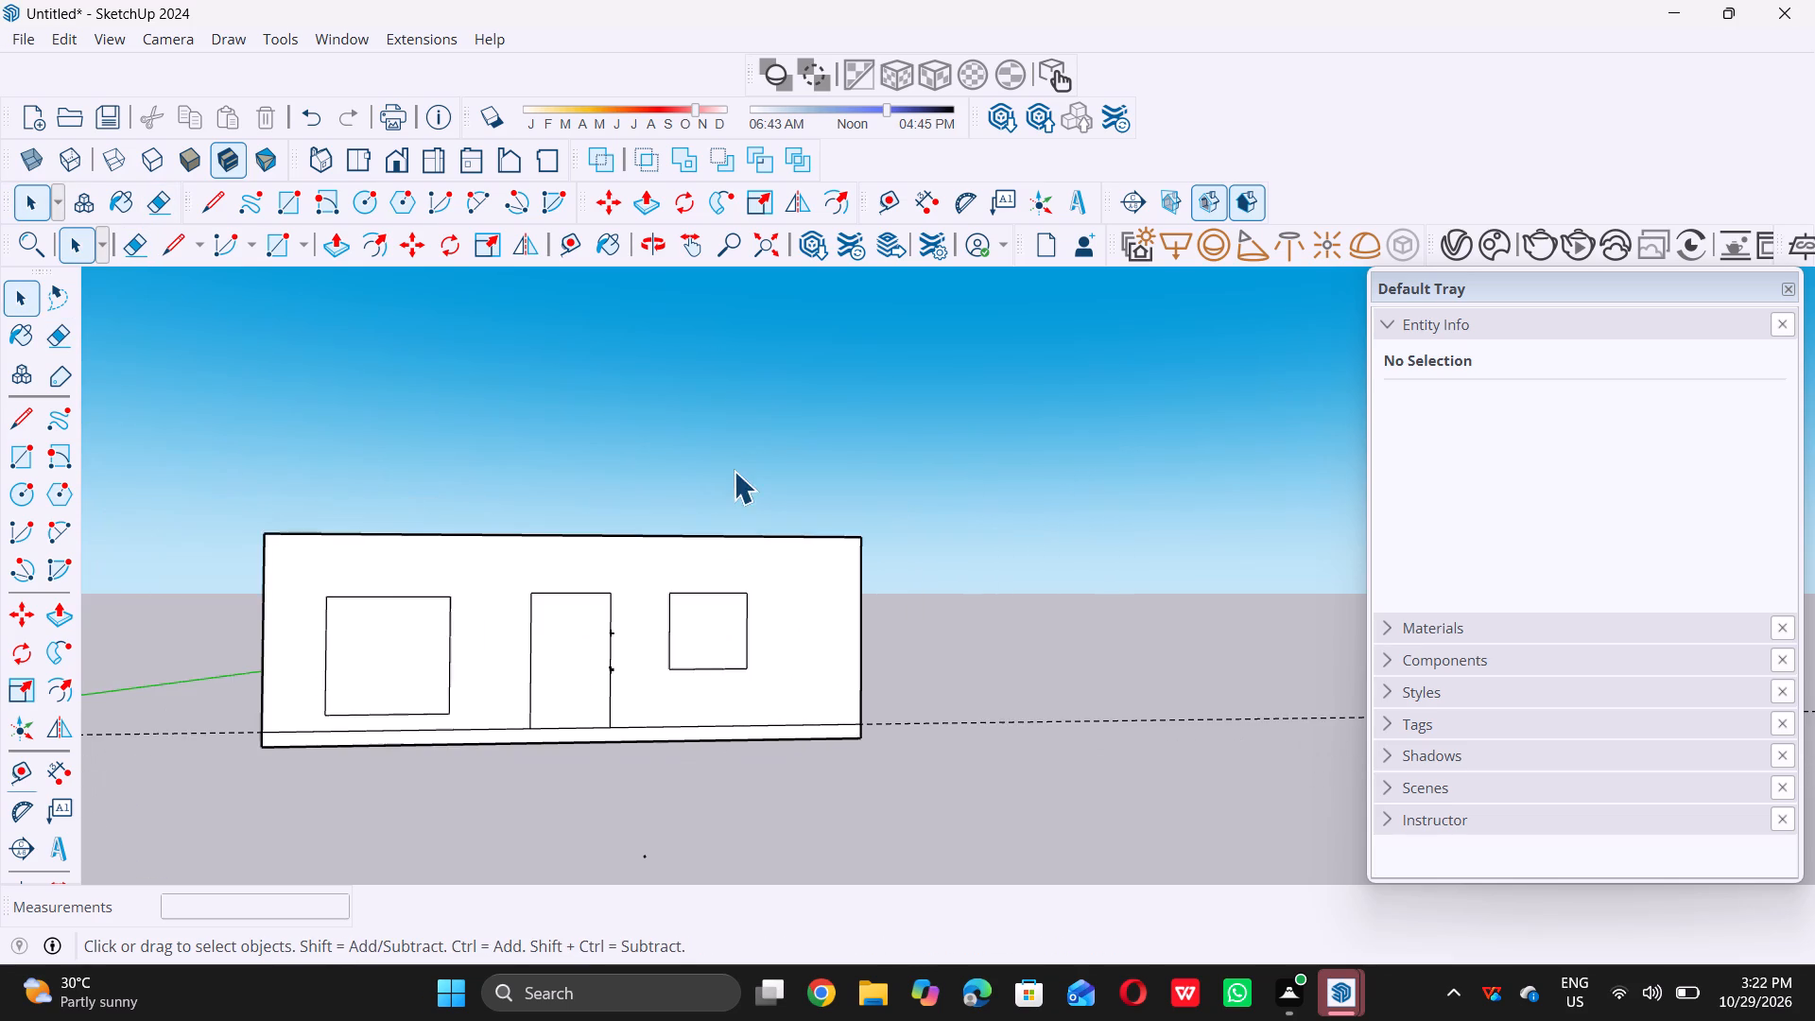
scroll(733, 472, "down", 5)
scroll(683, 586, "up", 11)
middle_click_drag(635, 546, 571, 683)
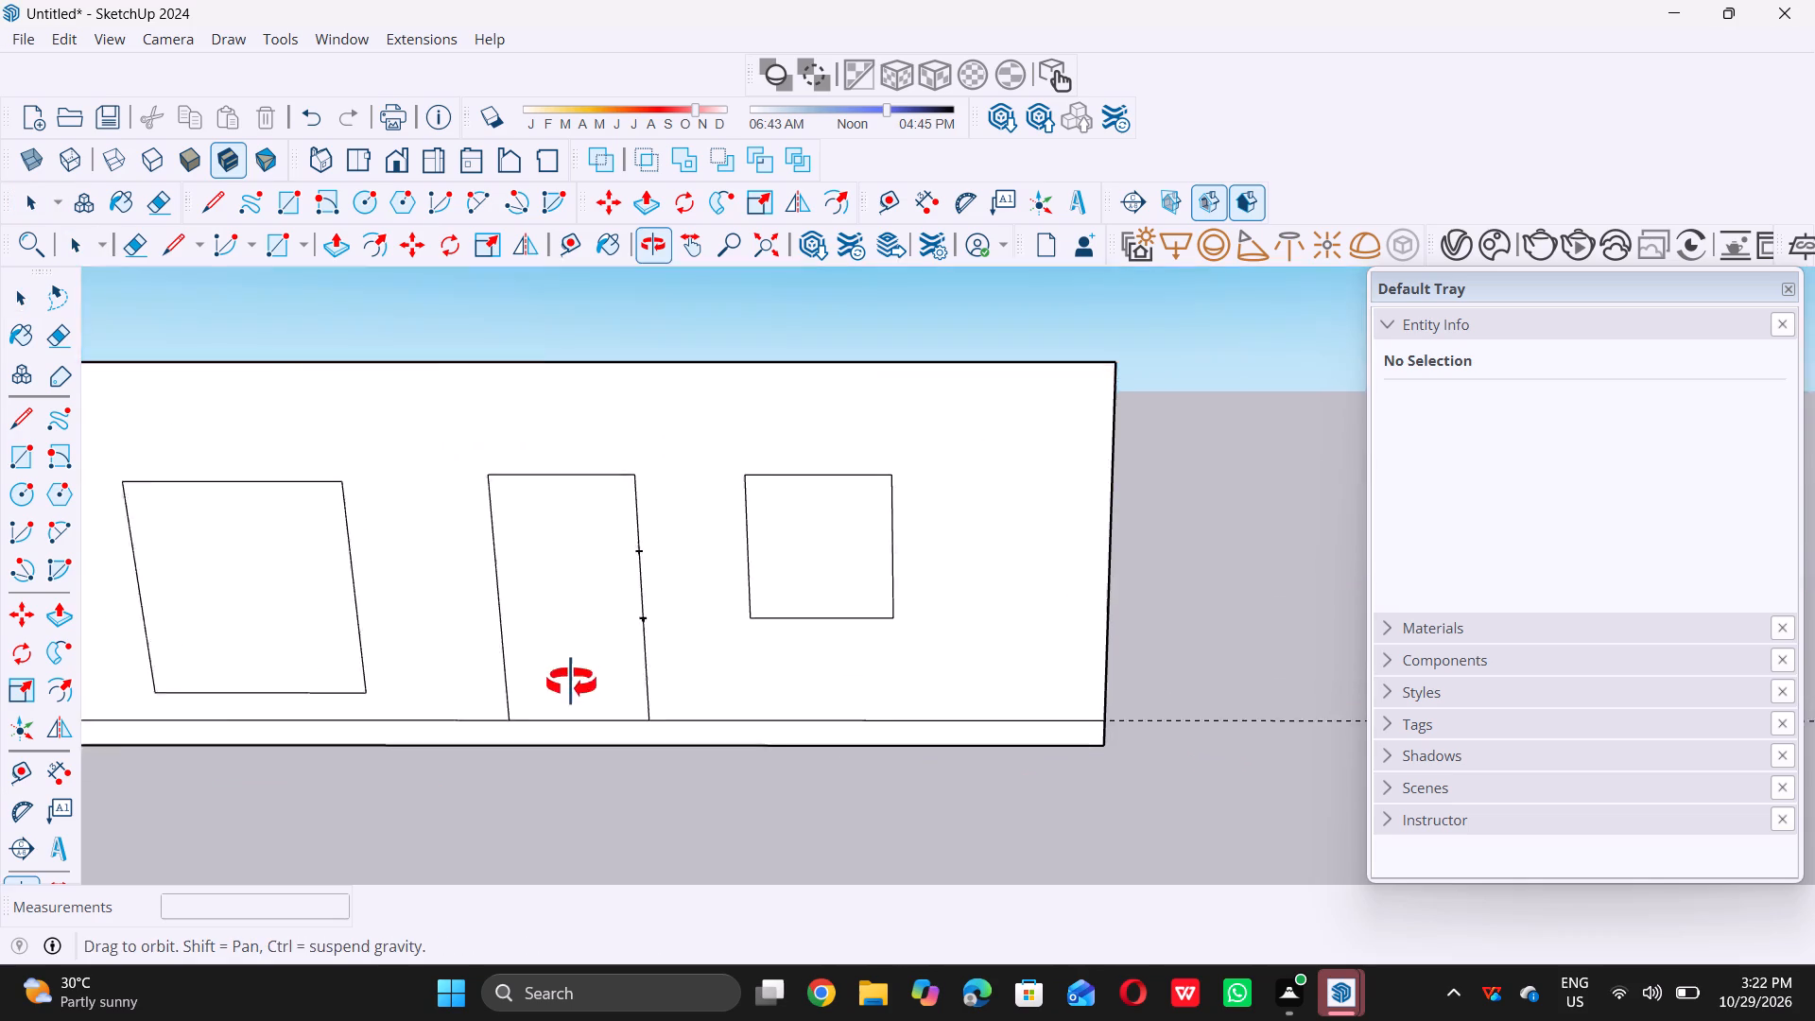
middle_click_drag(571, 683, 569, 693)
scroll(628, 632, "up", 12)
scroll(579, 637, "down", 9)
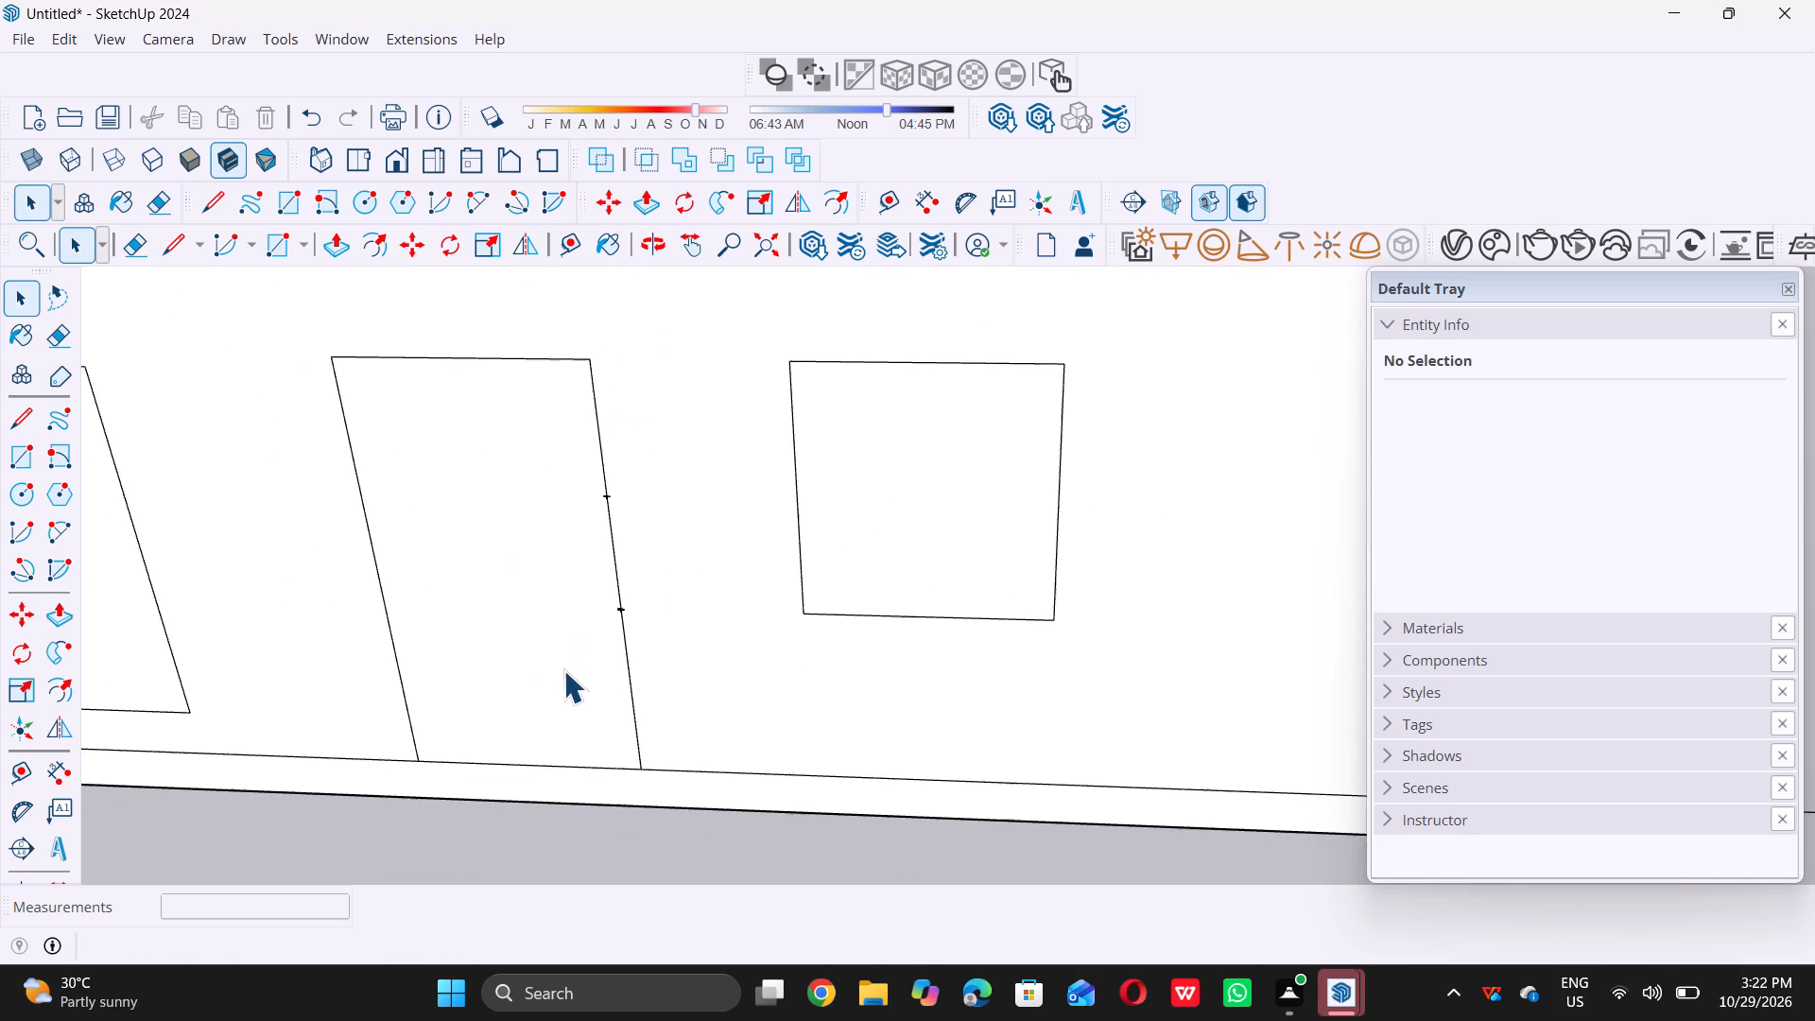
scroll(563, 670, "down", 6)
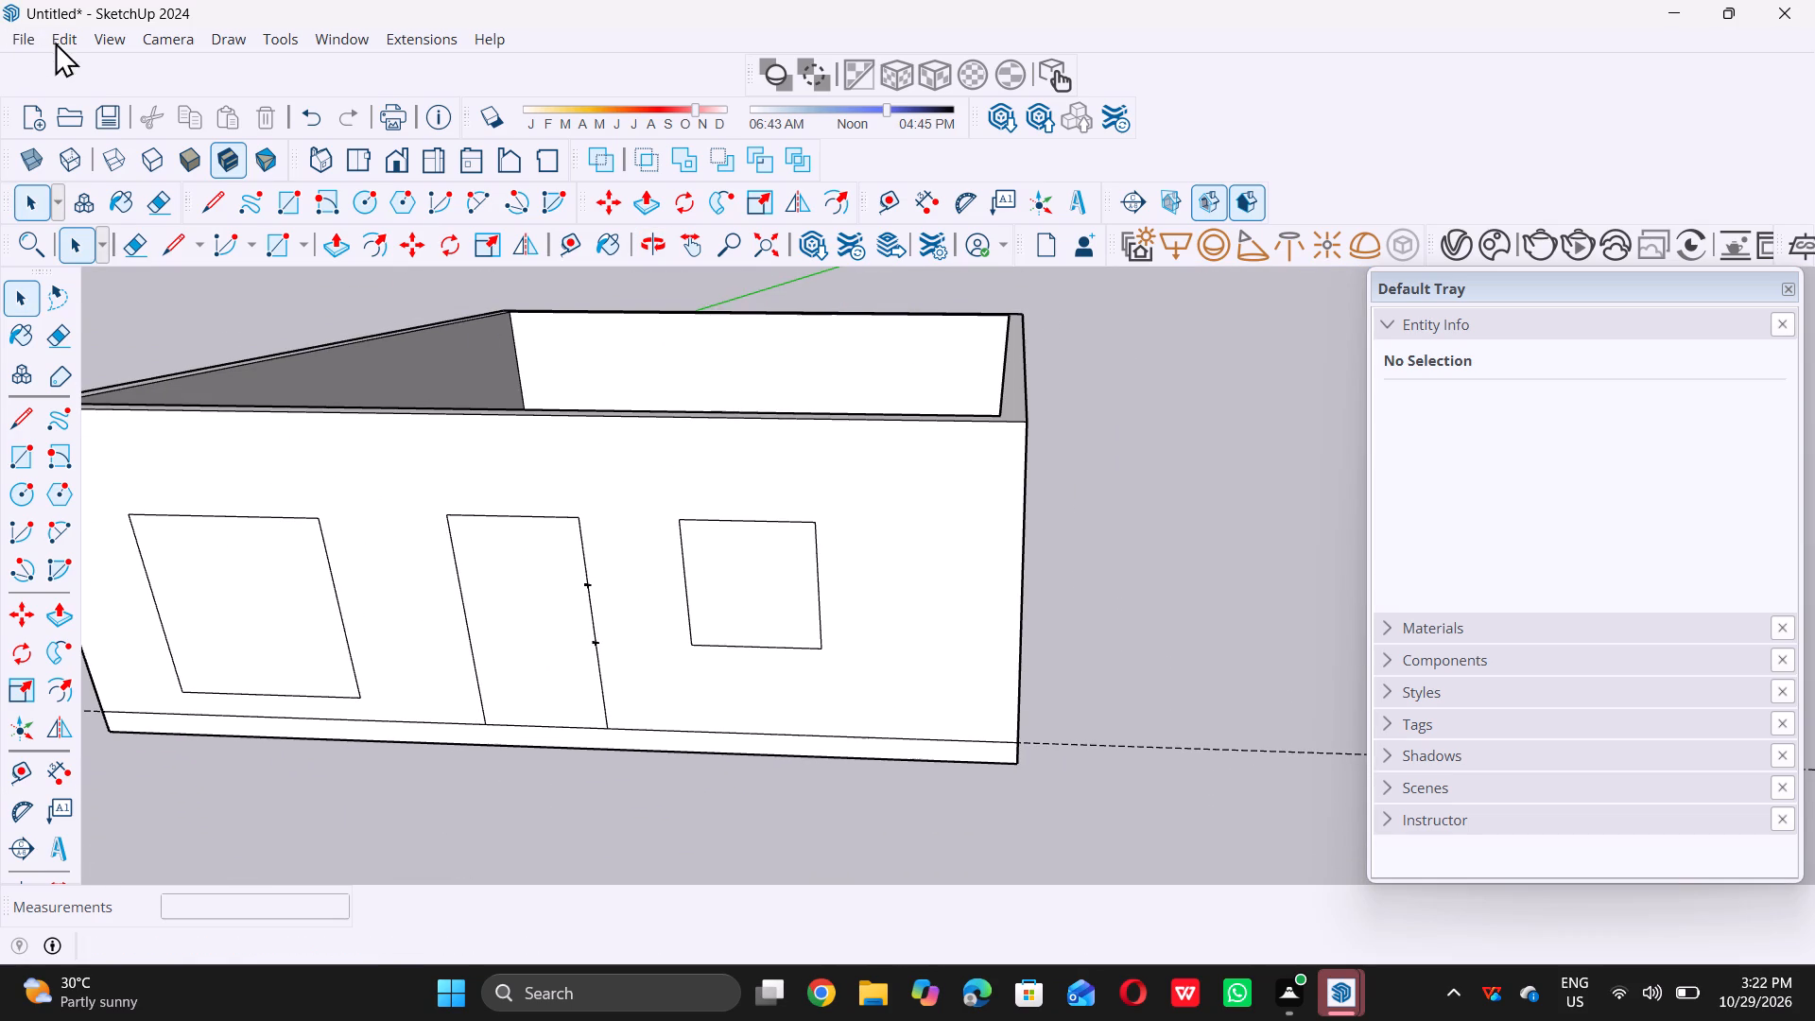
left_click(66, 45)
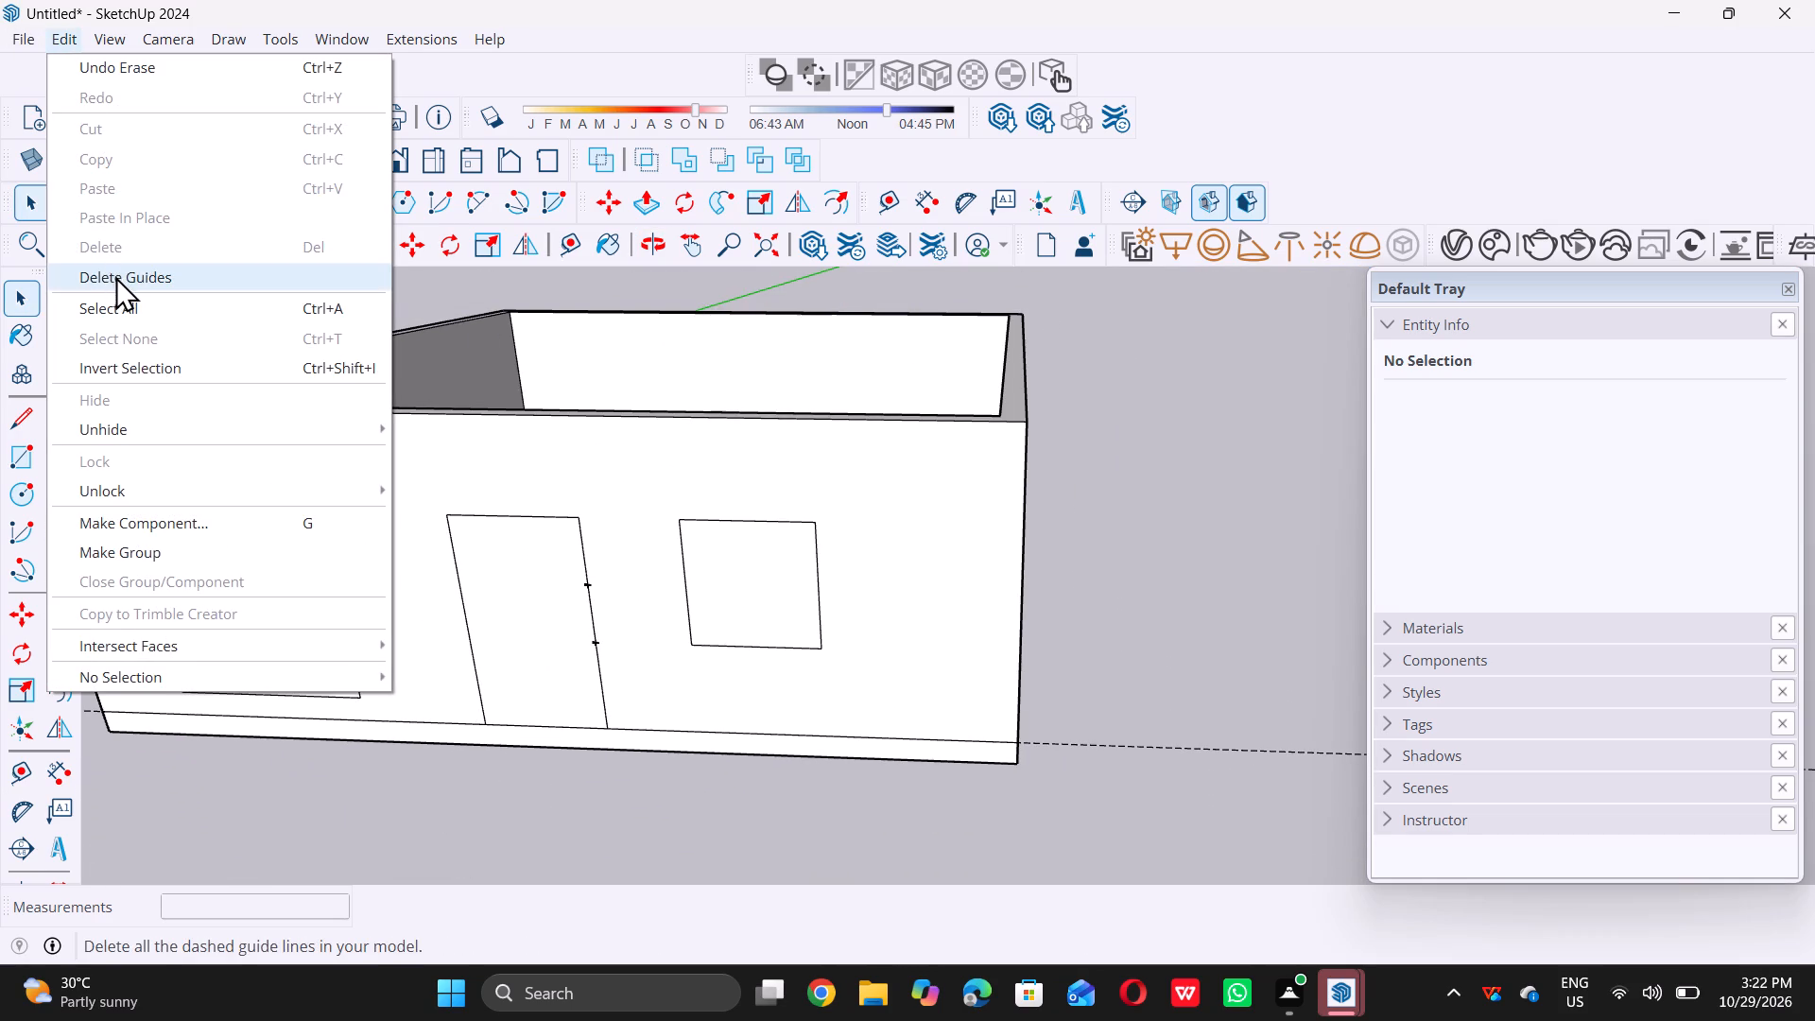
left_click(115, 276)
Examine the building and the window and door outlines on its front wall from several angles.
scroll(642, 702, "down", 5)
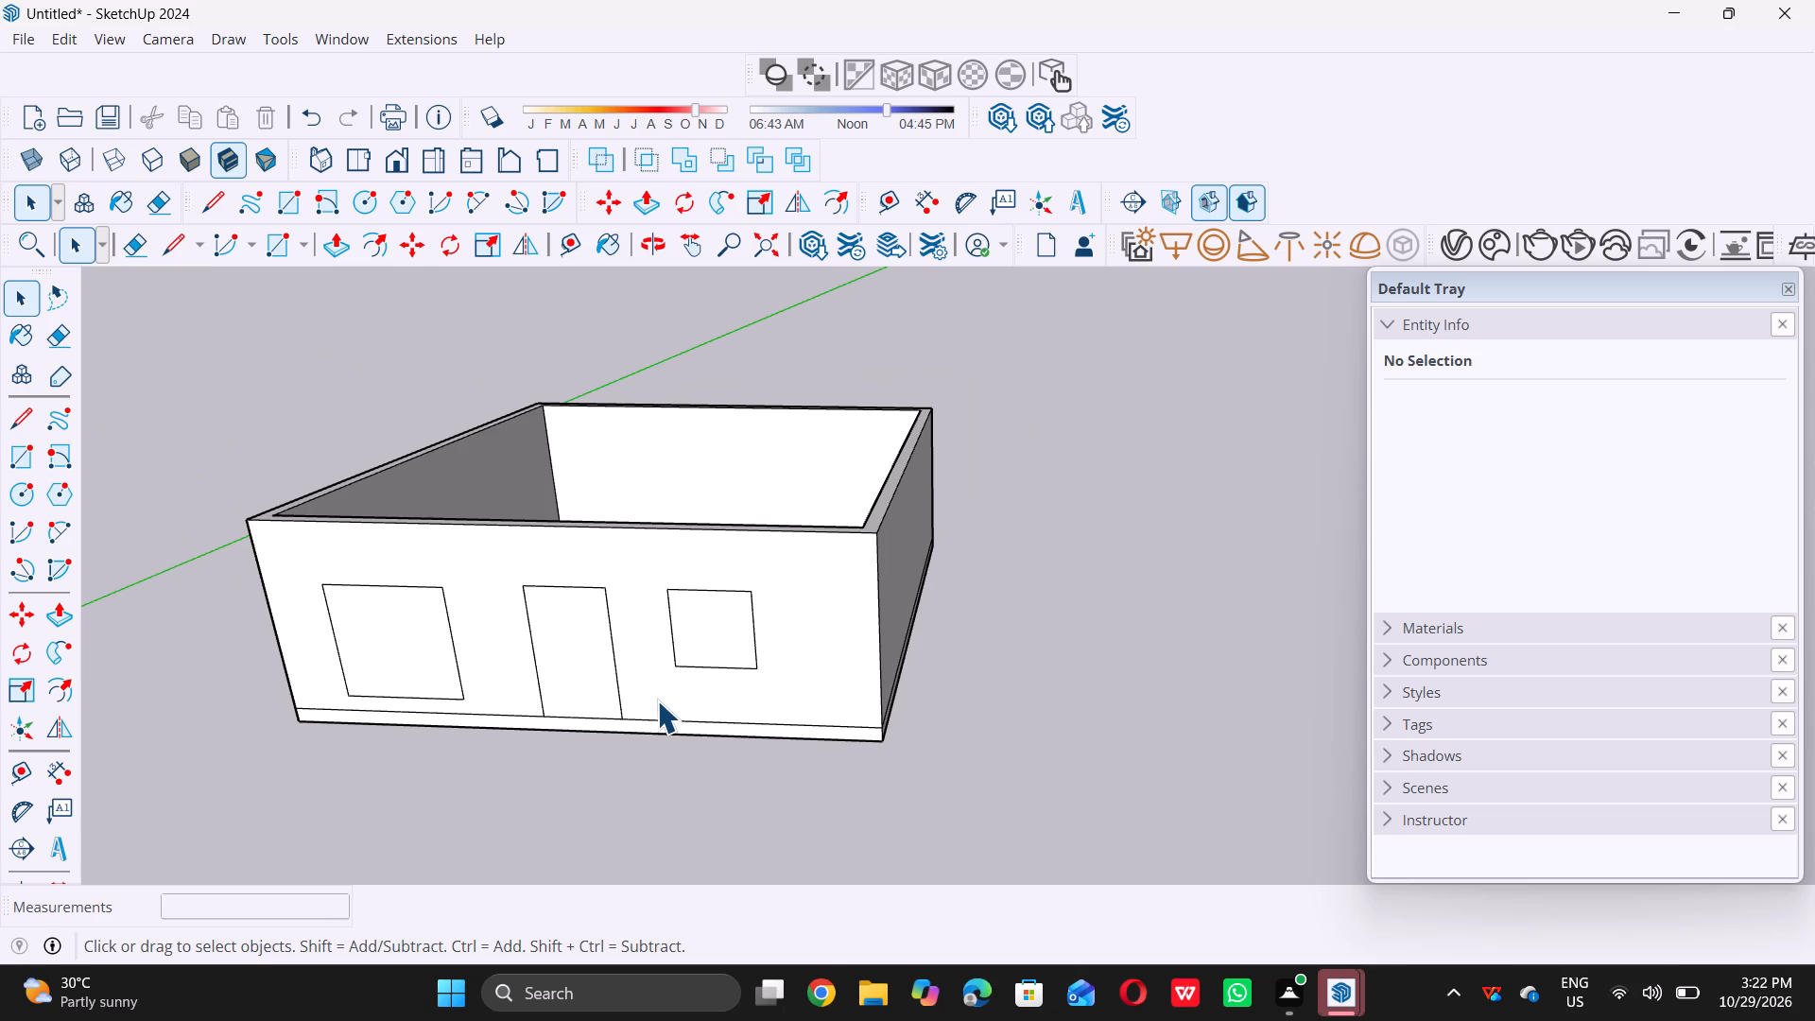
scroll(597, 481, "down", 4)
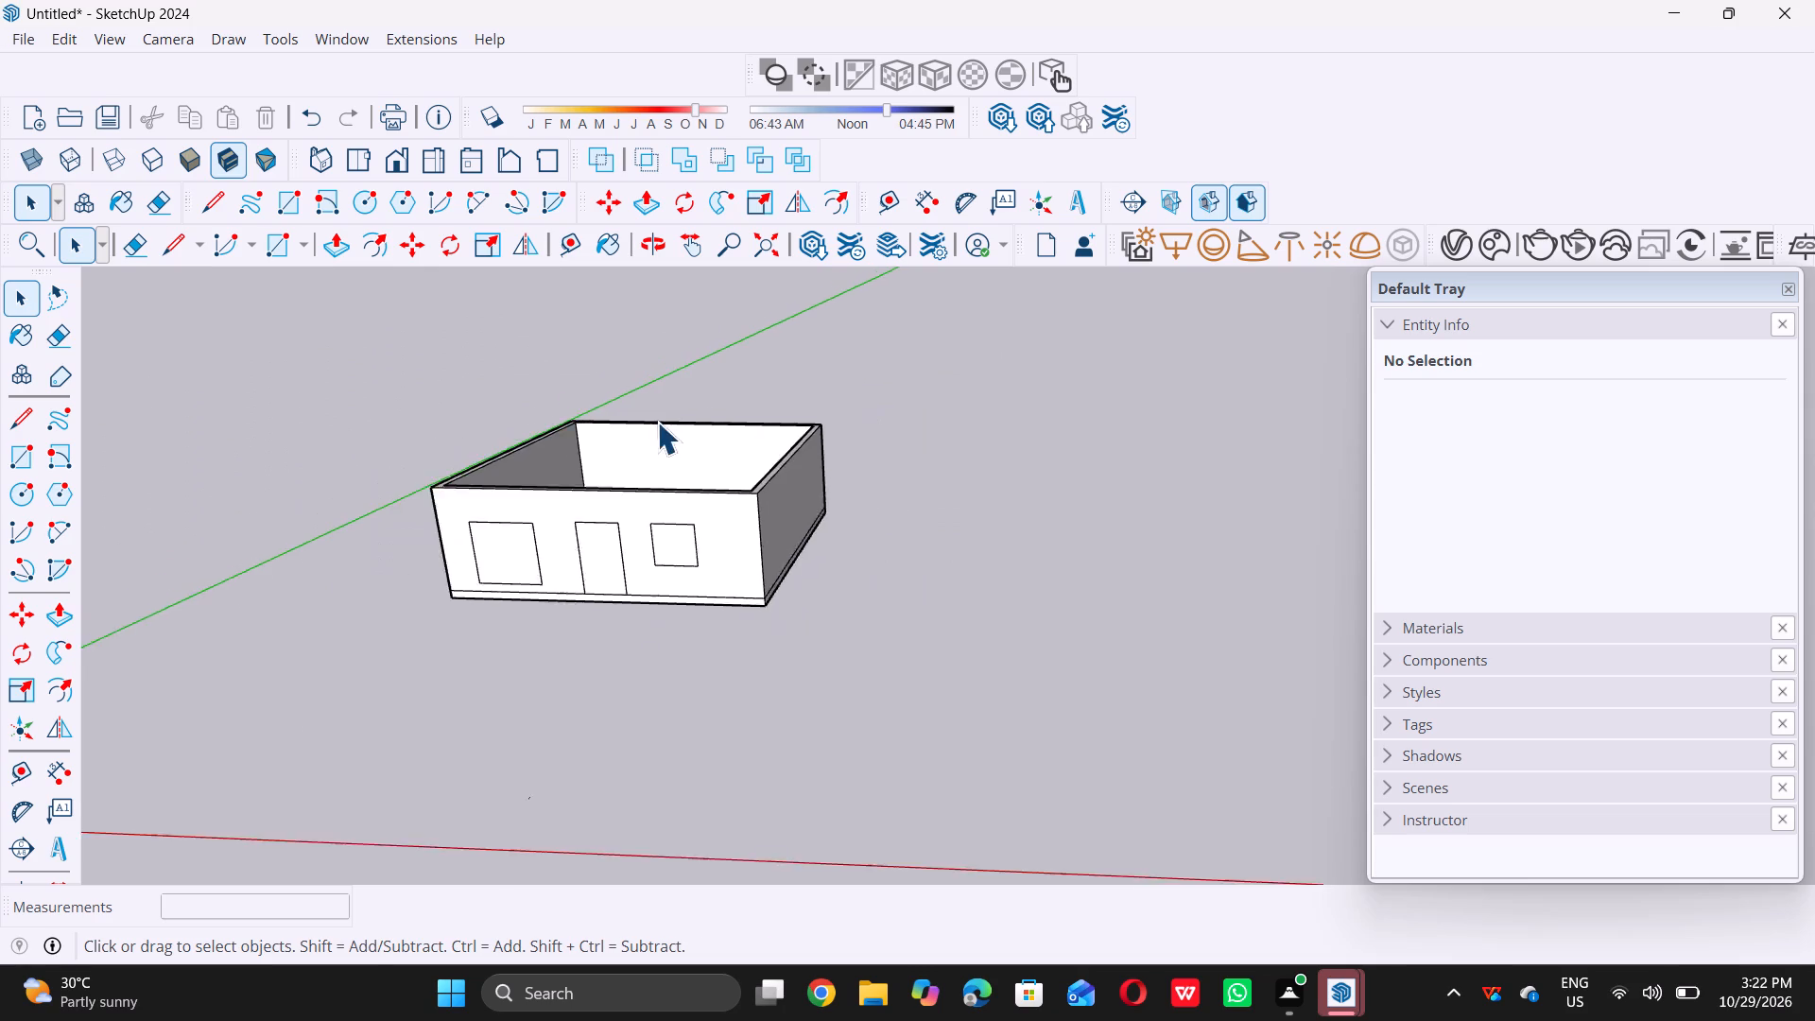
scroll(657, 422, "down", 2)
middle_click_drag(655, 423, 624, 489)
scroll(559, 576, "up", 6)
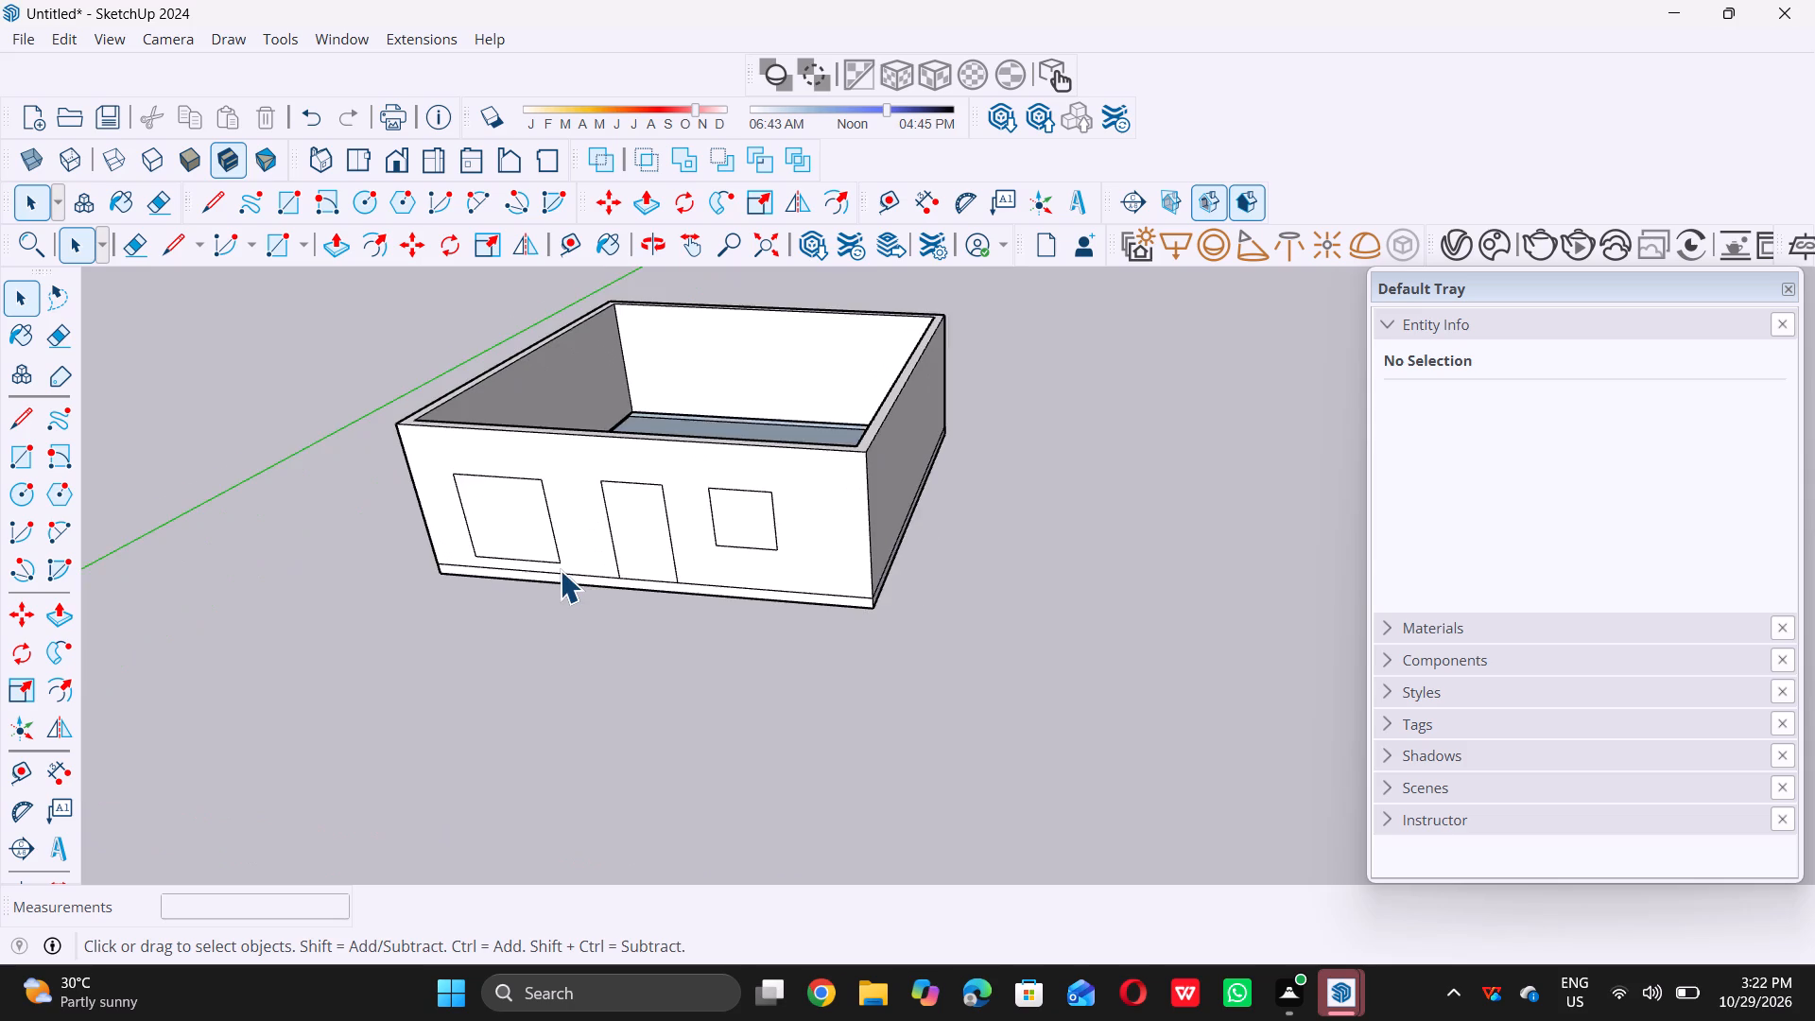
scroll(560, 570, "up", 2)
scroll(563, 562, "down", 11)
middle_click_drag(561, 602, 570, 485)
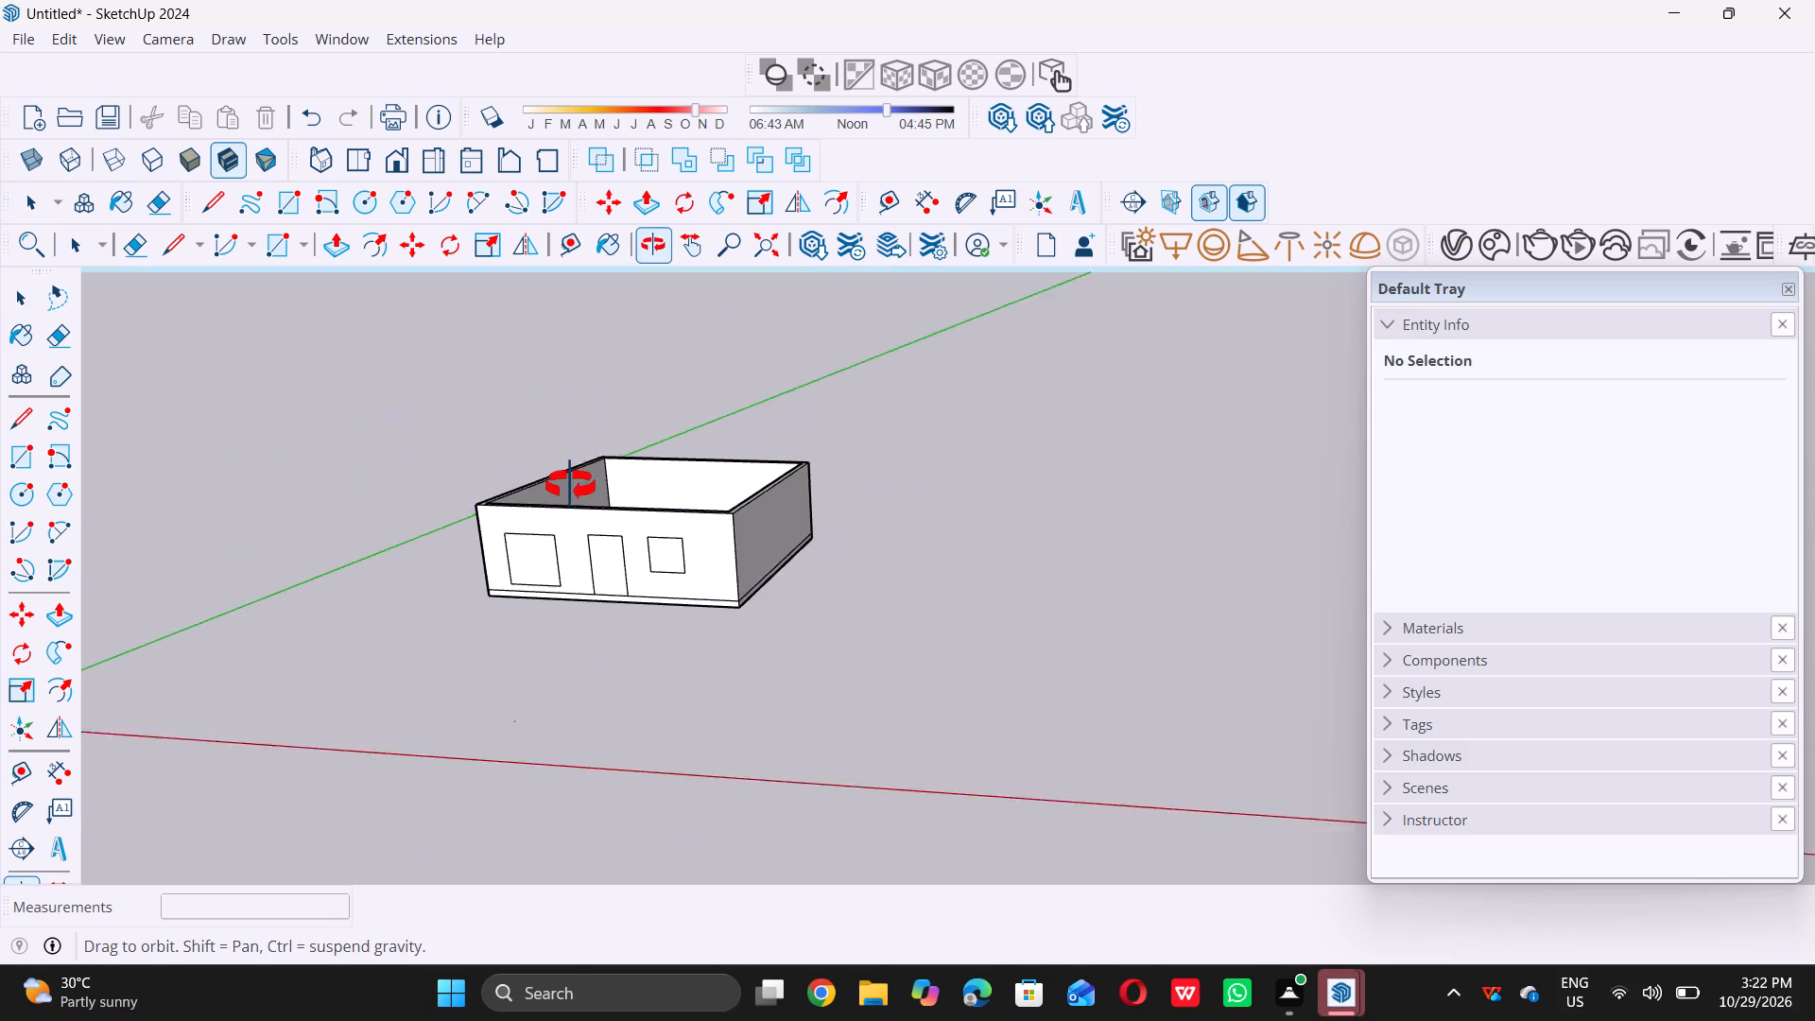
middle_click_drag(570, 485, 574, 479)
scroll(601, 566, "up", 7)
scroll(623, 560, "down", 2)
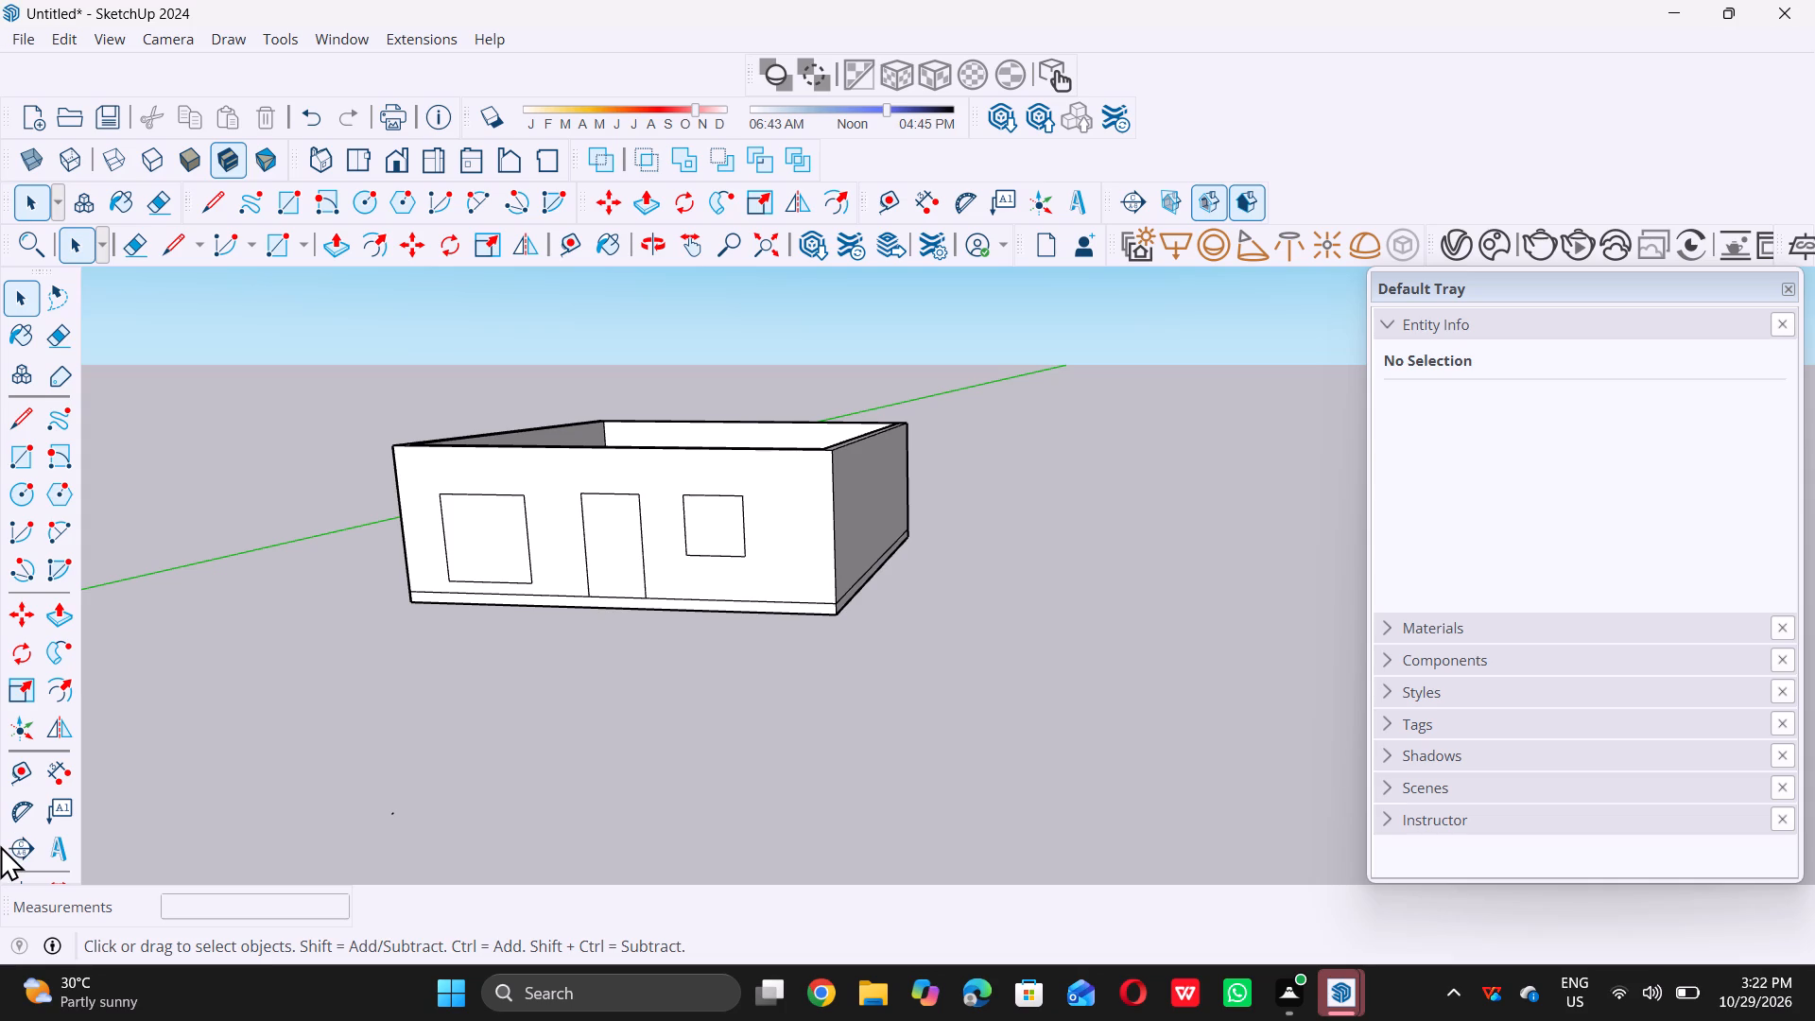
scroll(77, 978, "down", 2)
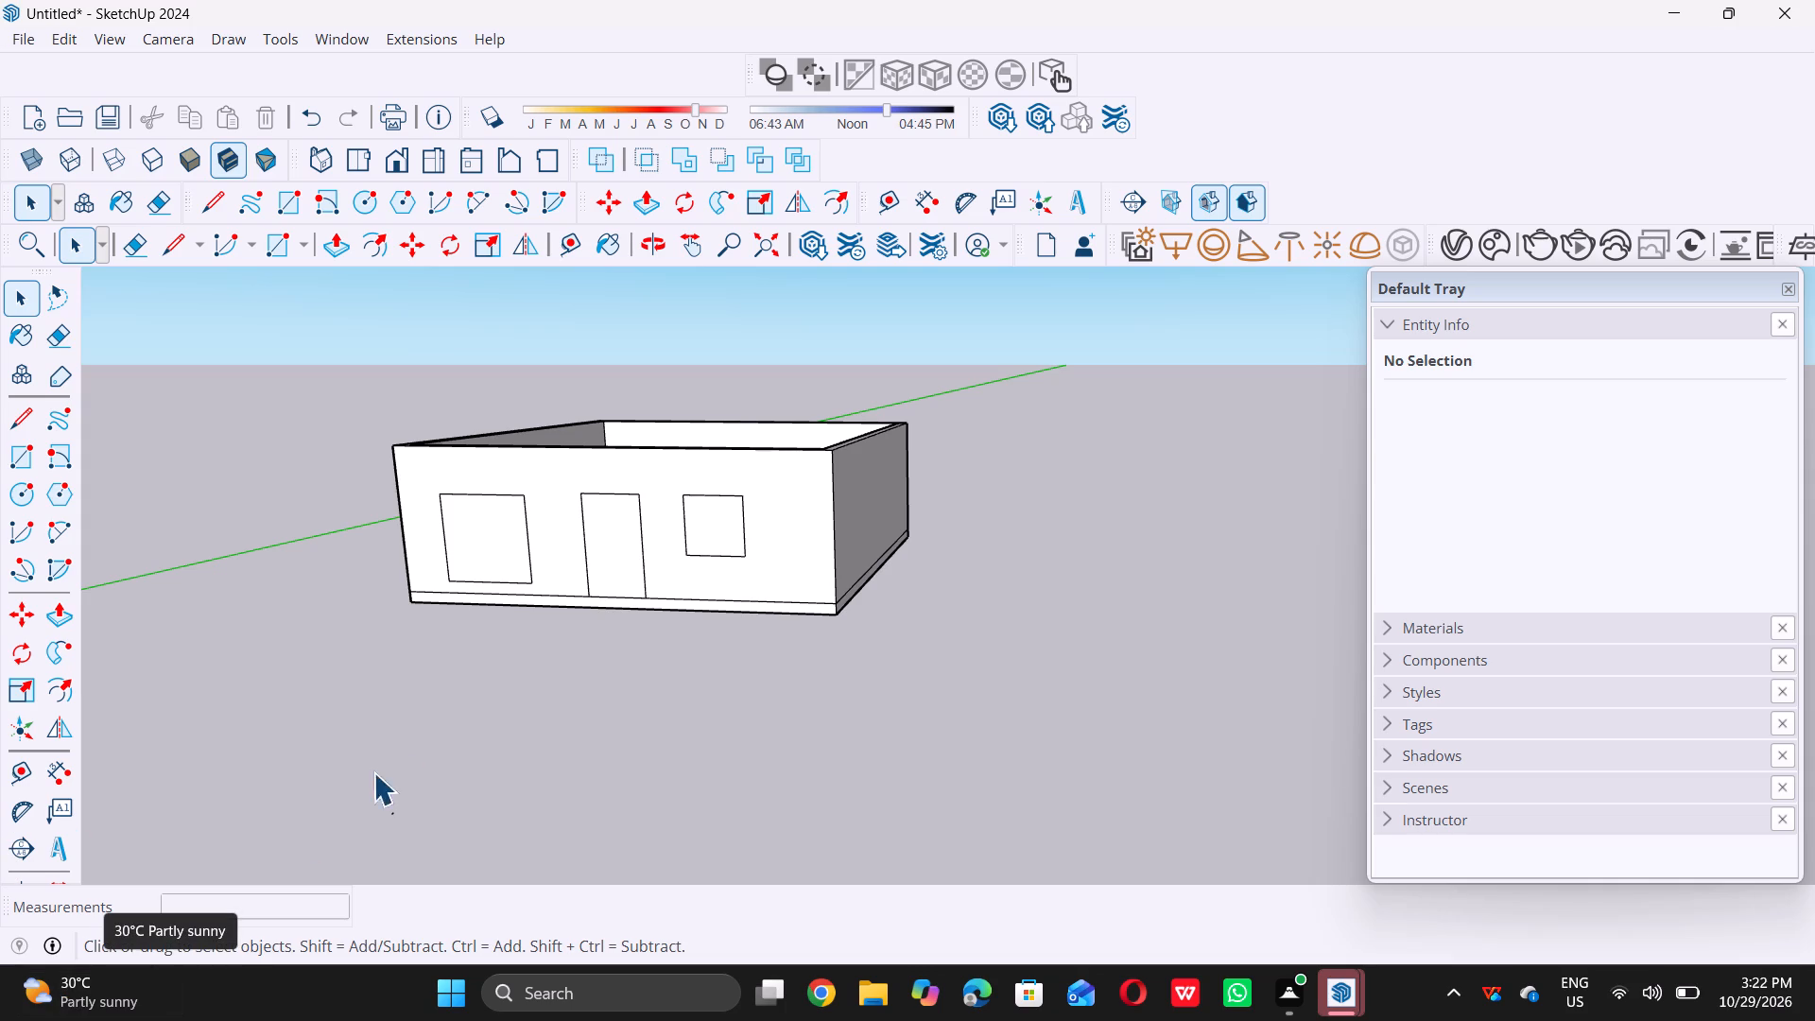
scroll(491, 651, "down", 5)
middle_click_drag(501, 698, 631, 652)
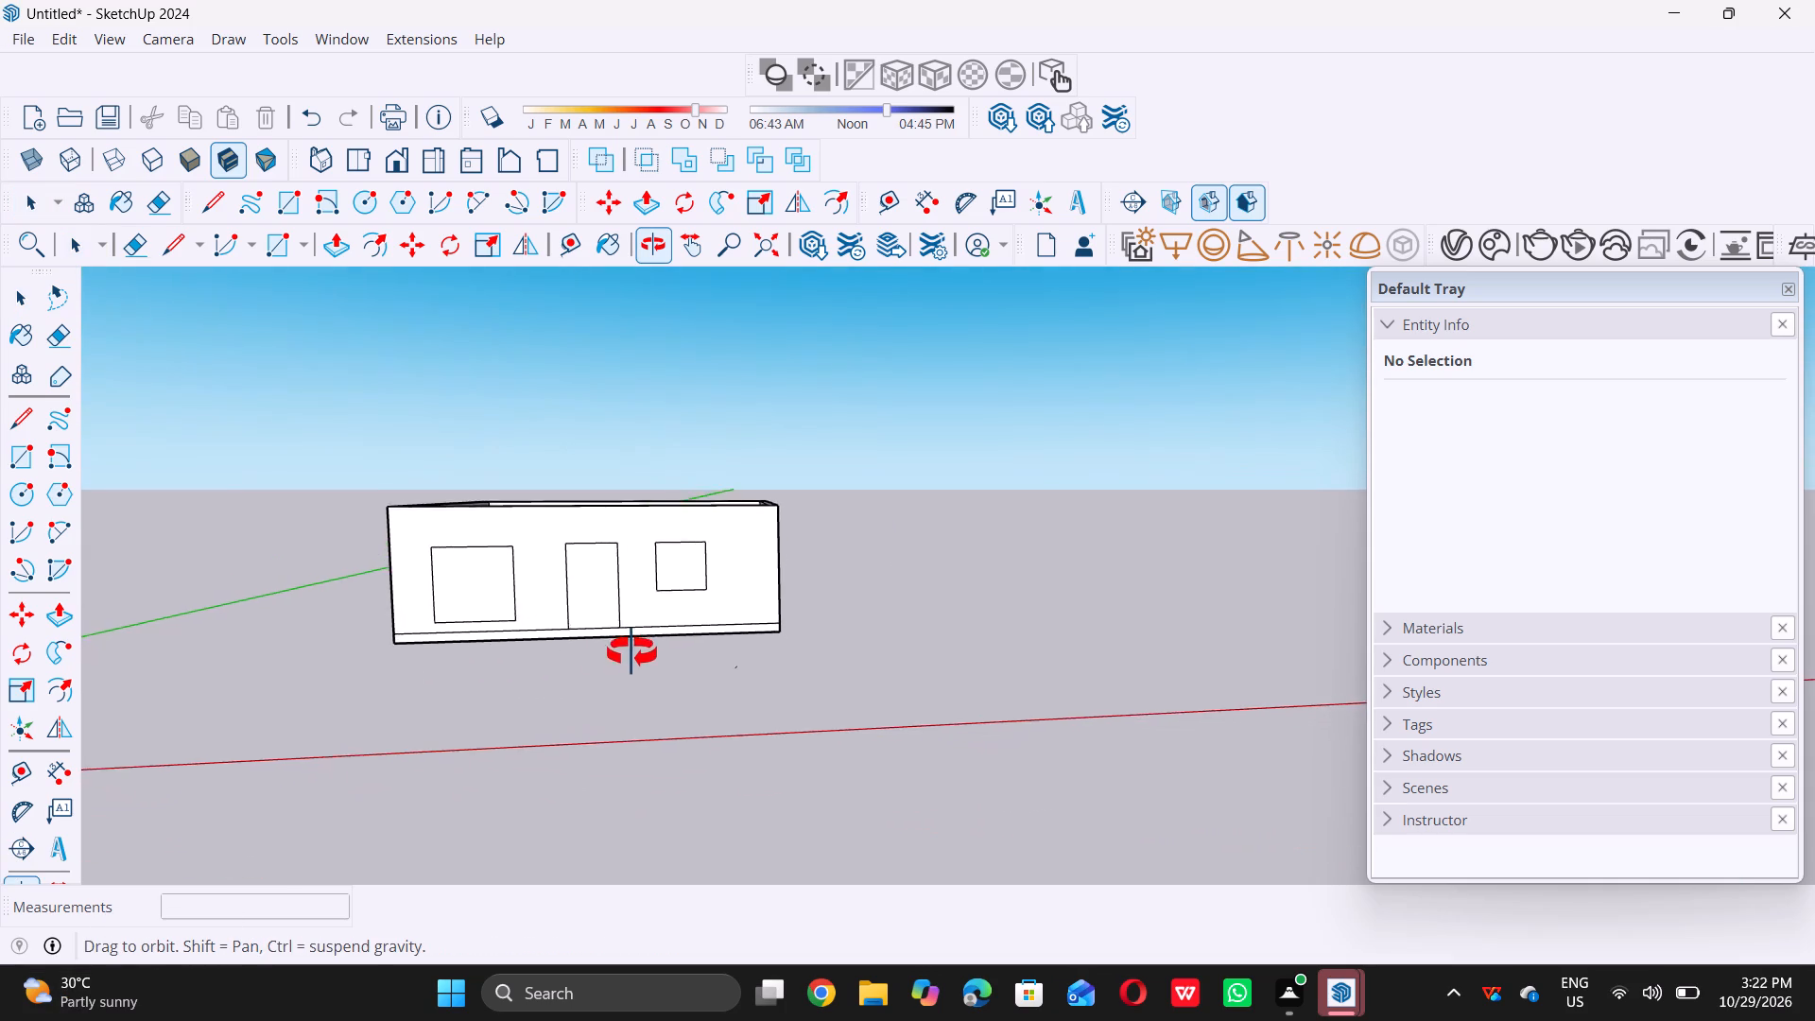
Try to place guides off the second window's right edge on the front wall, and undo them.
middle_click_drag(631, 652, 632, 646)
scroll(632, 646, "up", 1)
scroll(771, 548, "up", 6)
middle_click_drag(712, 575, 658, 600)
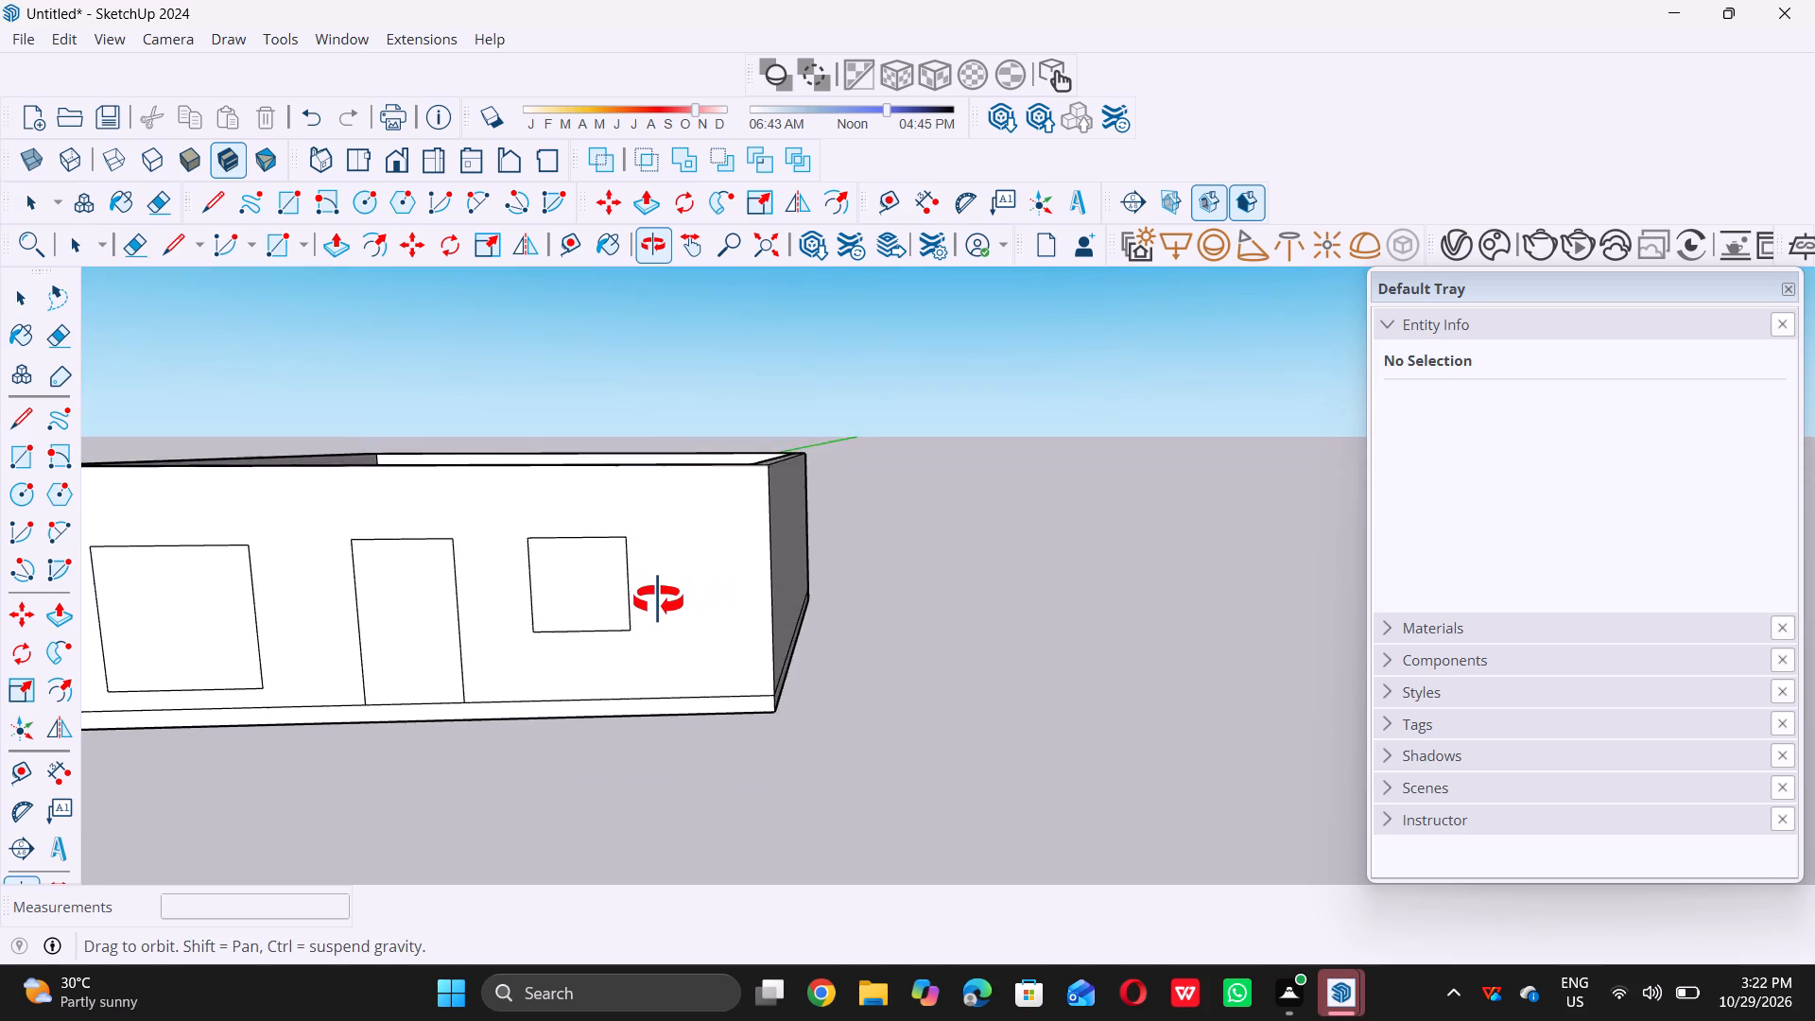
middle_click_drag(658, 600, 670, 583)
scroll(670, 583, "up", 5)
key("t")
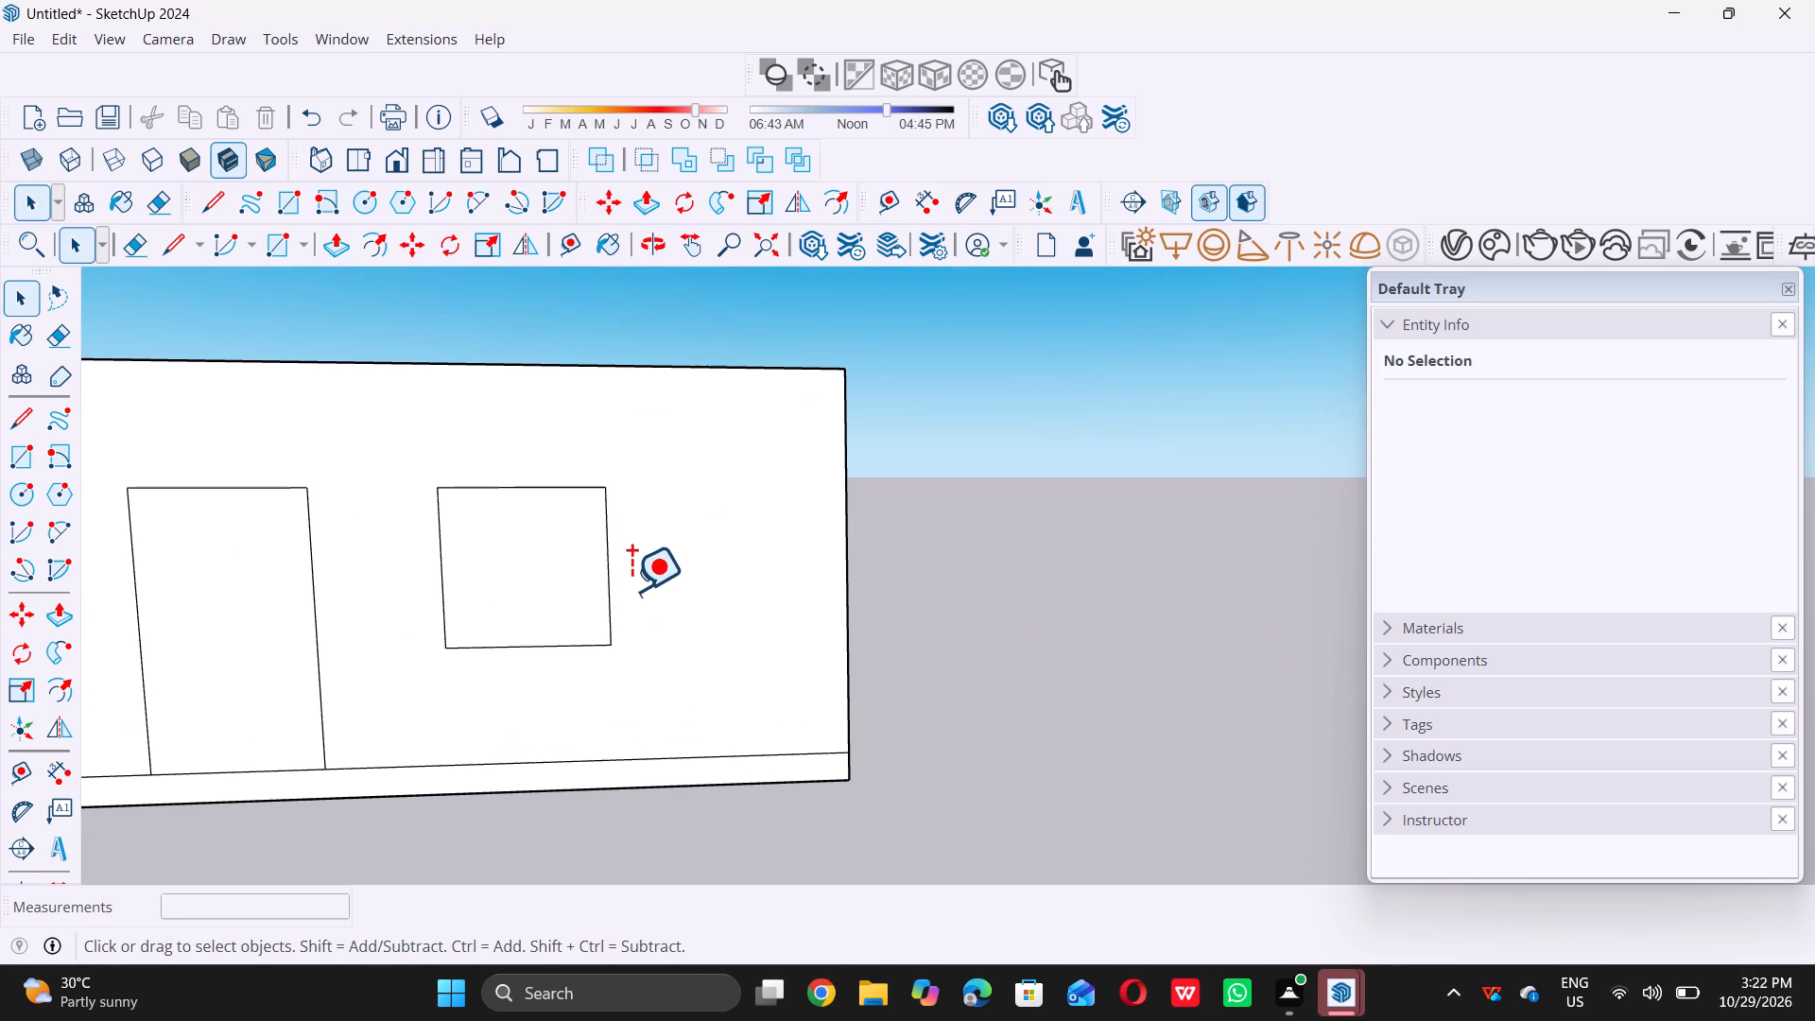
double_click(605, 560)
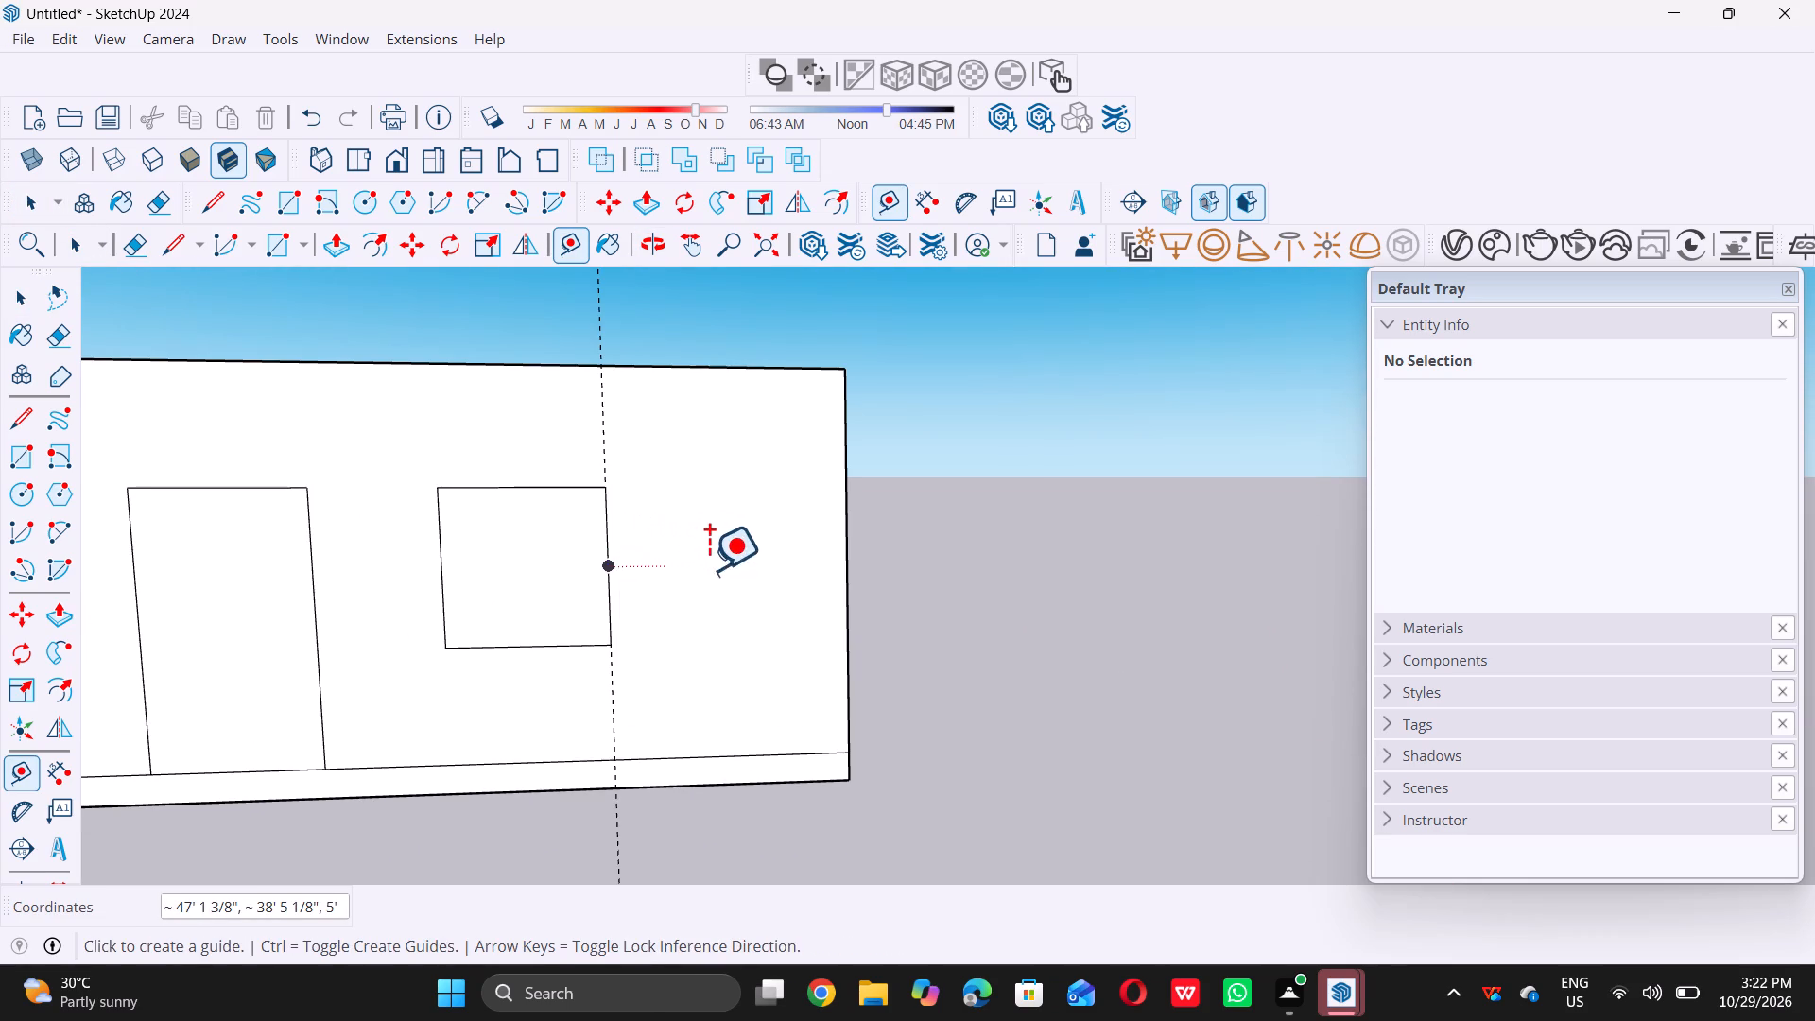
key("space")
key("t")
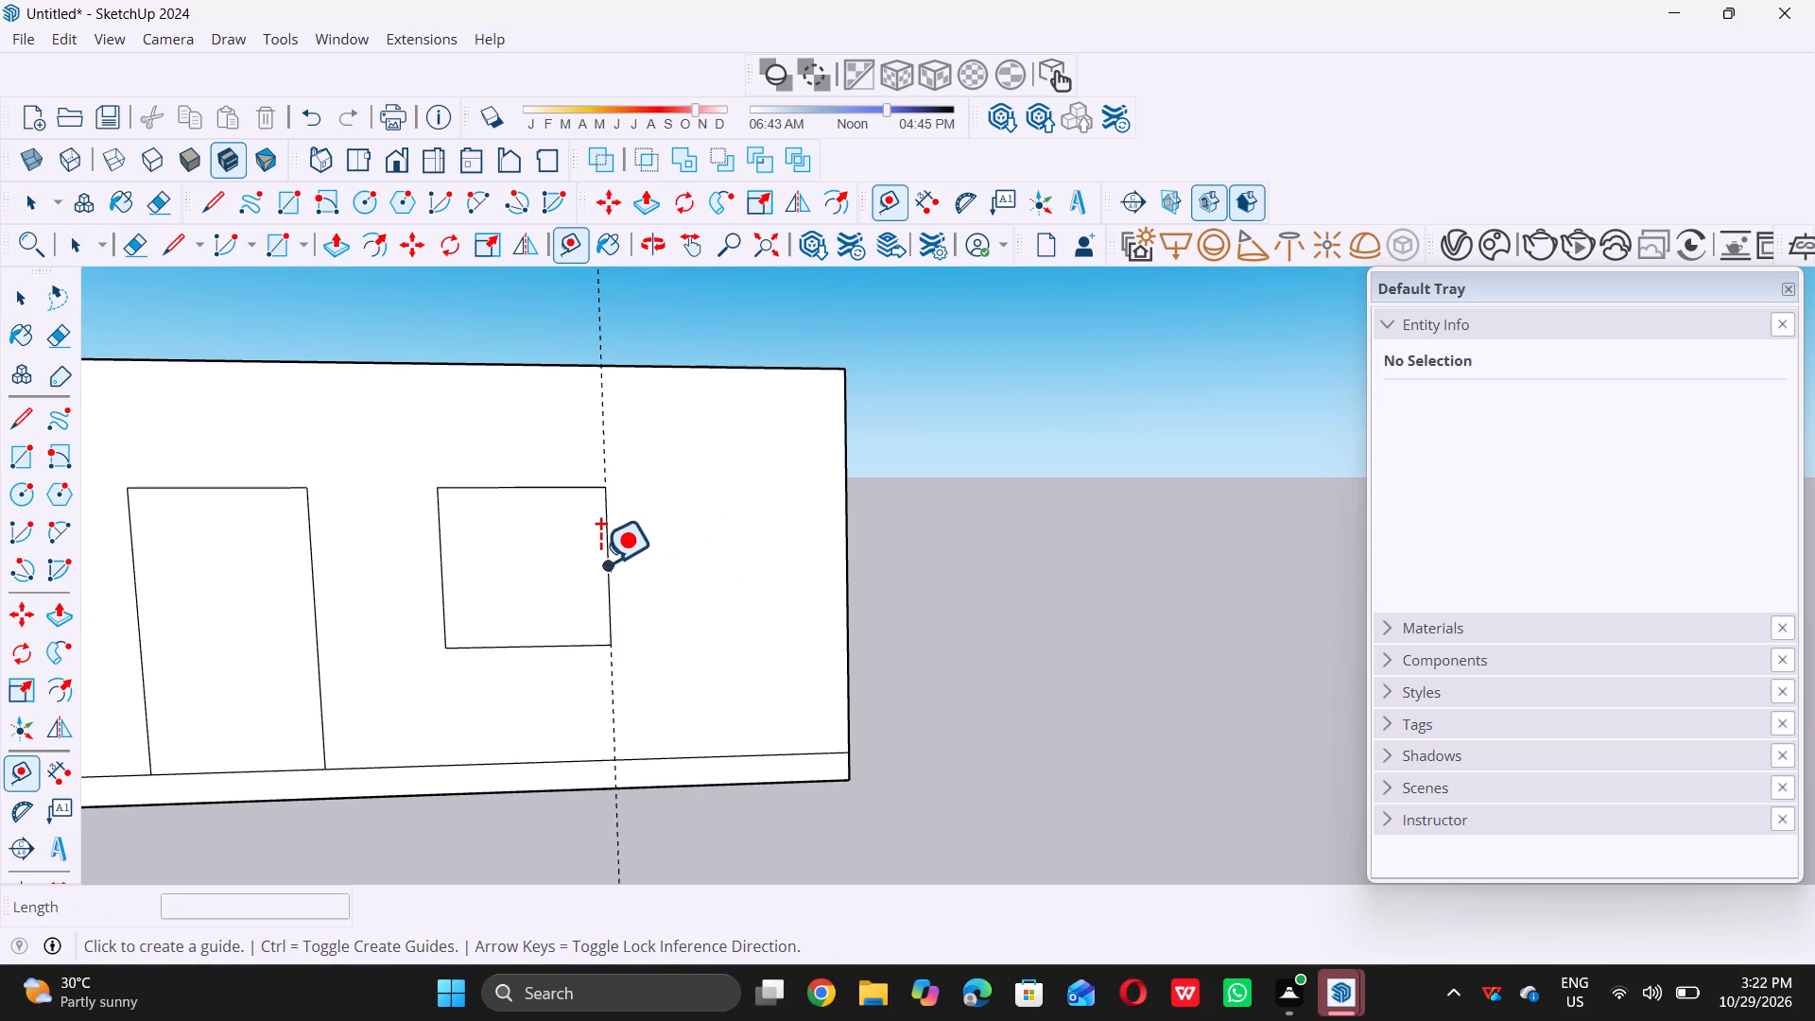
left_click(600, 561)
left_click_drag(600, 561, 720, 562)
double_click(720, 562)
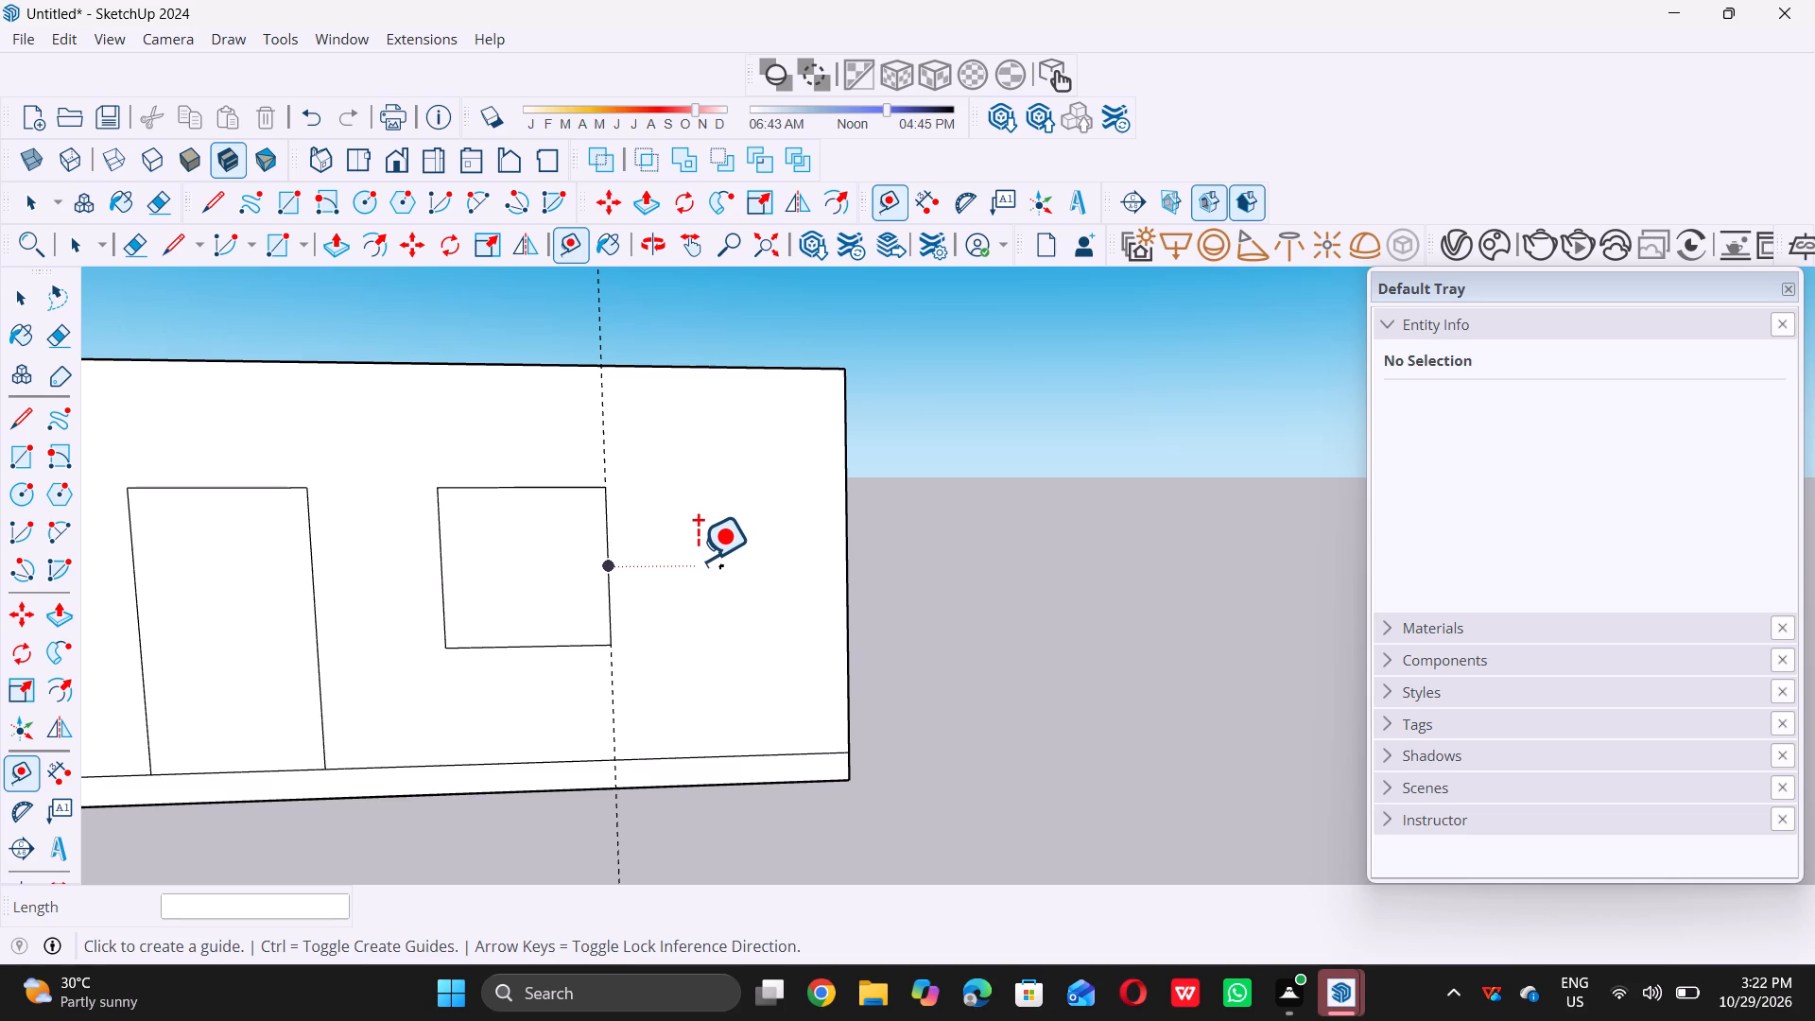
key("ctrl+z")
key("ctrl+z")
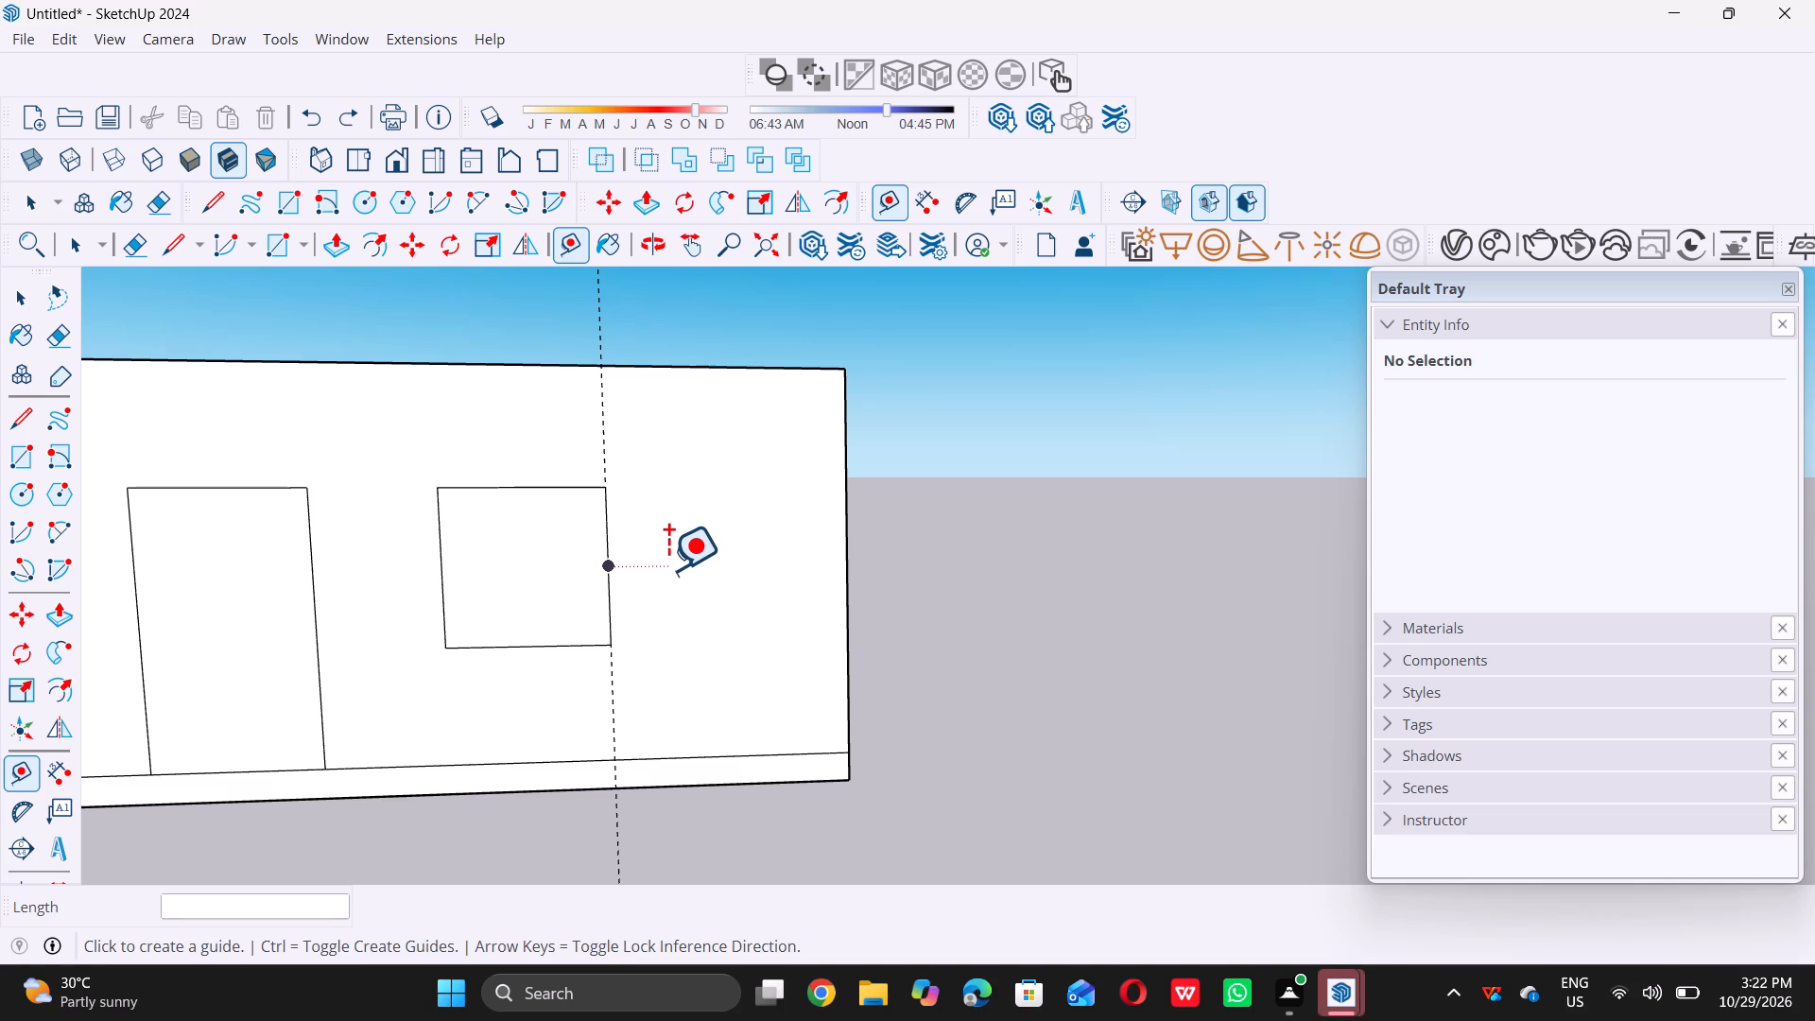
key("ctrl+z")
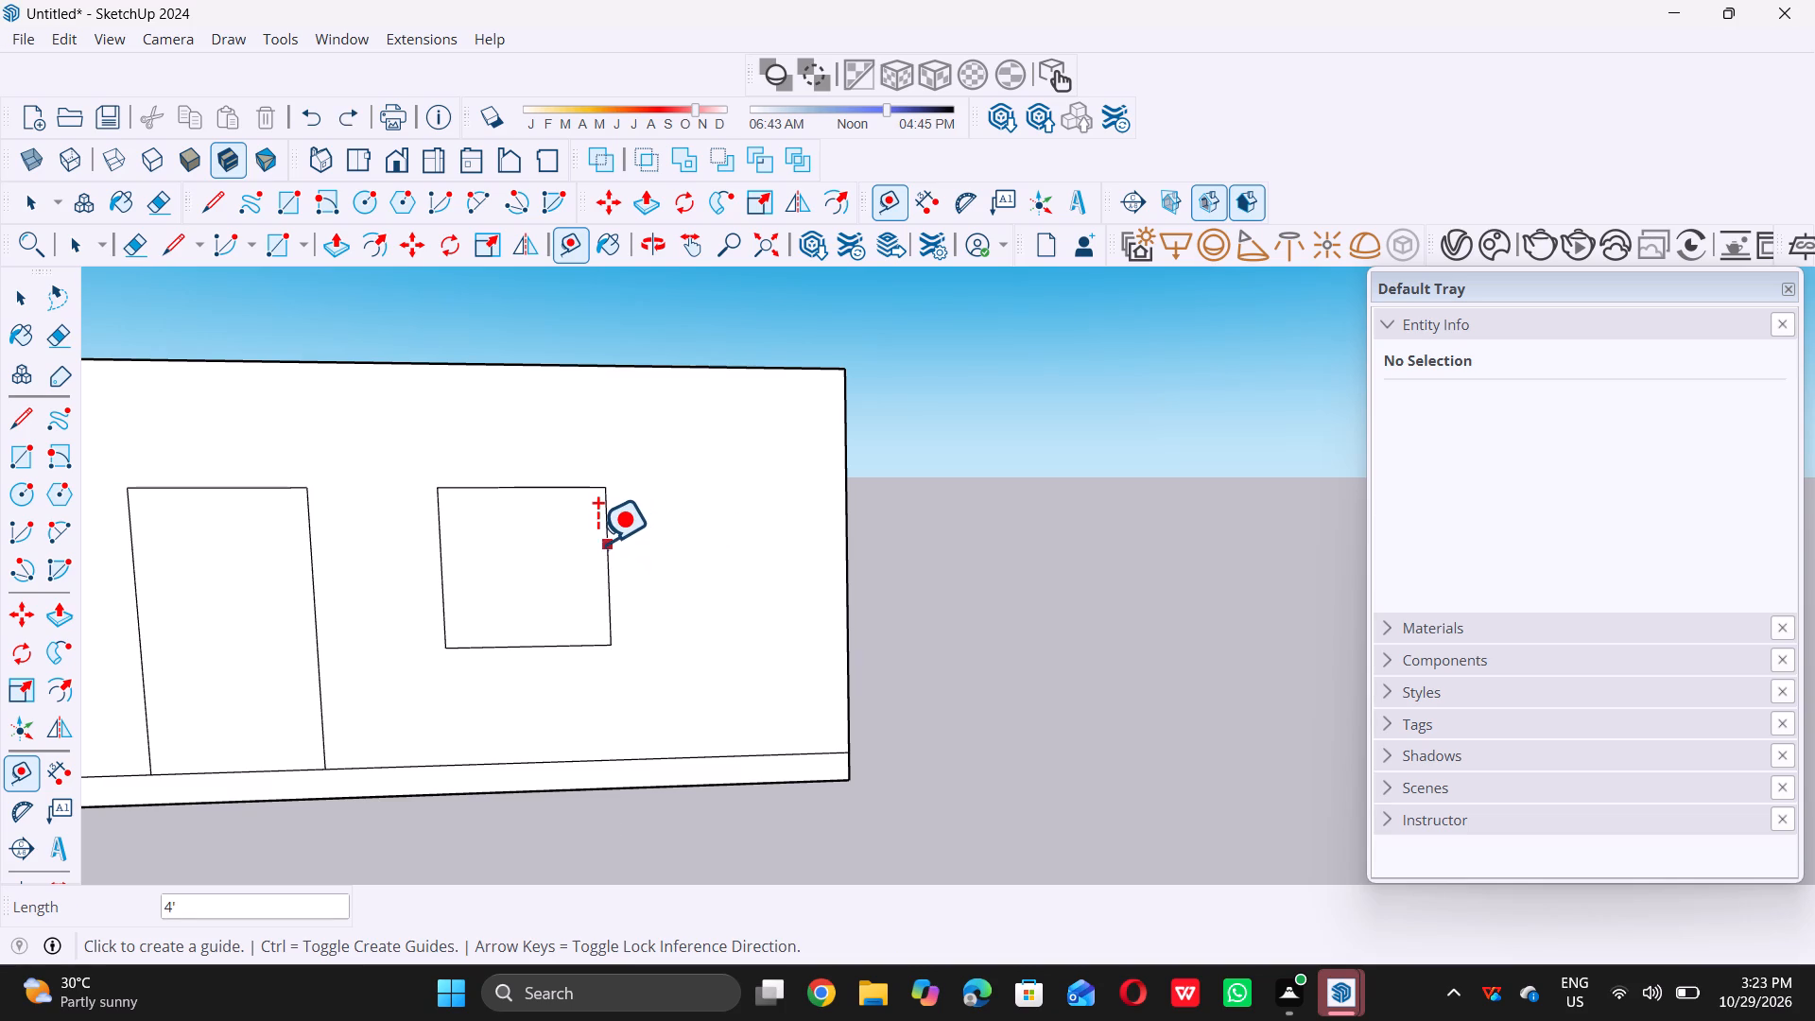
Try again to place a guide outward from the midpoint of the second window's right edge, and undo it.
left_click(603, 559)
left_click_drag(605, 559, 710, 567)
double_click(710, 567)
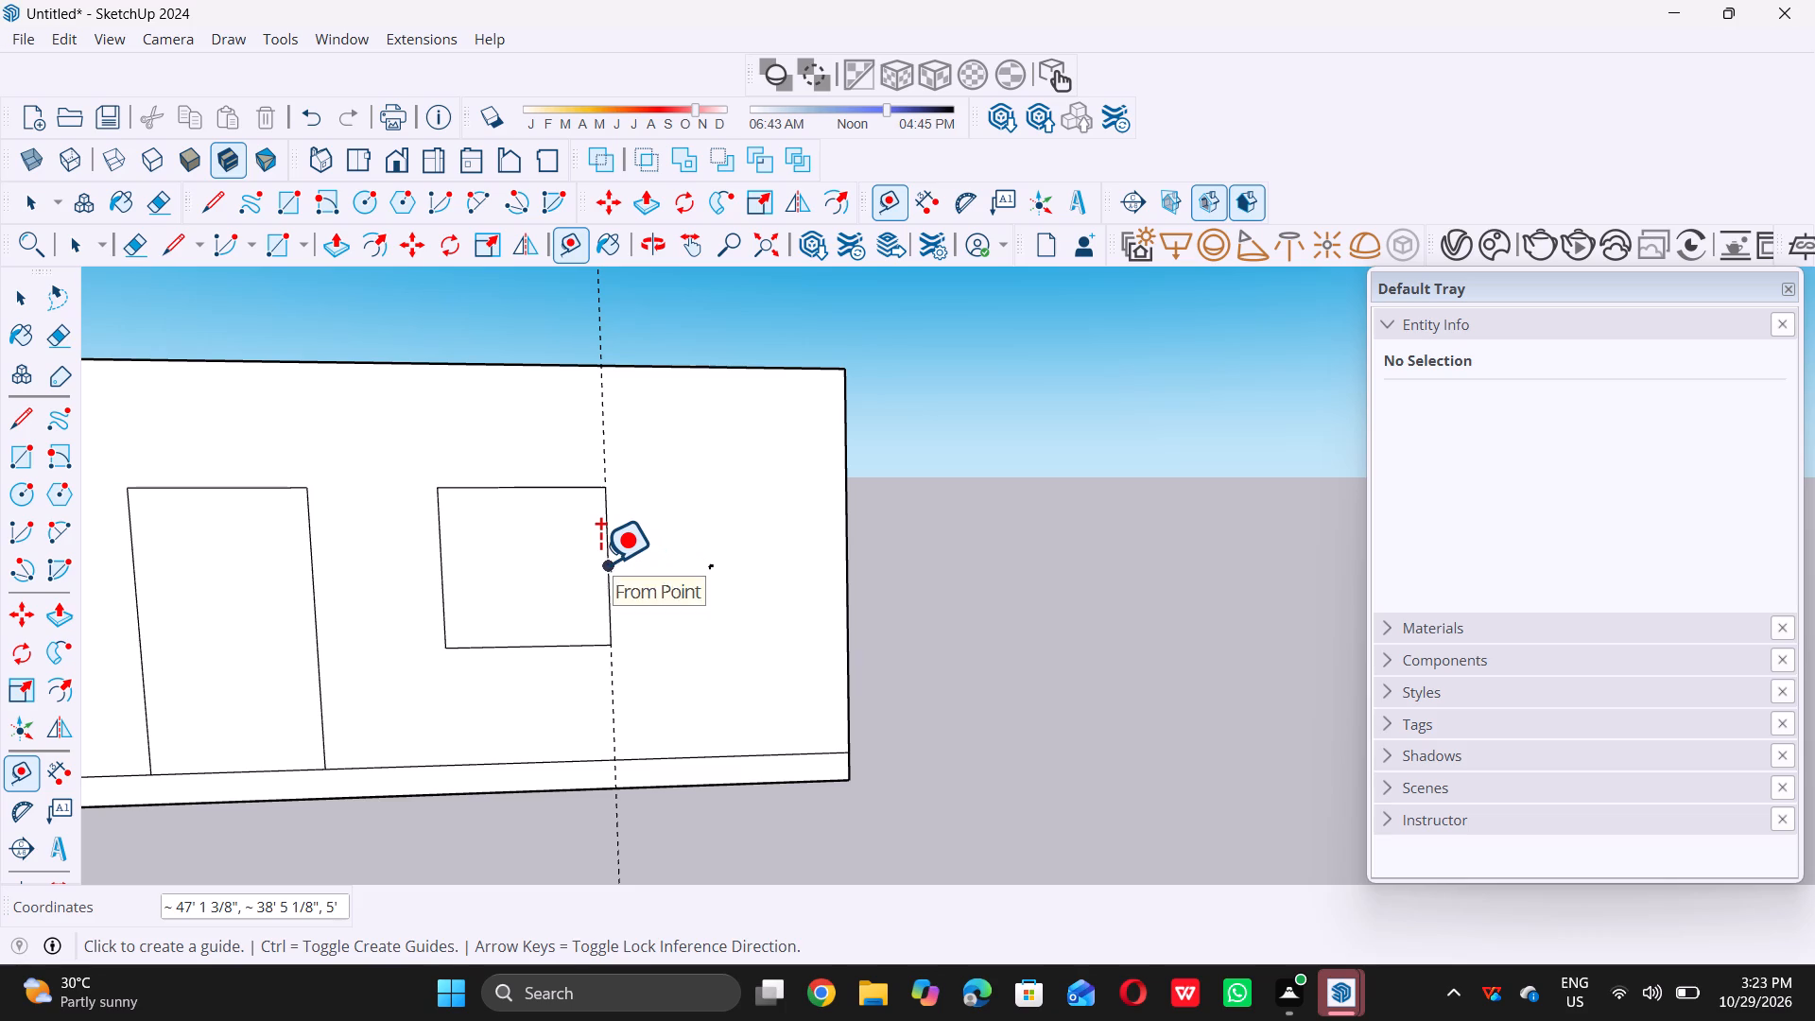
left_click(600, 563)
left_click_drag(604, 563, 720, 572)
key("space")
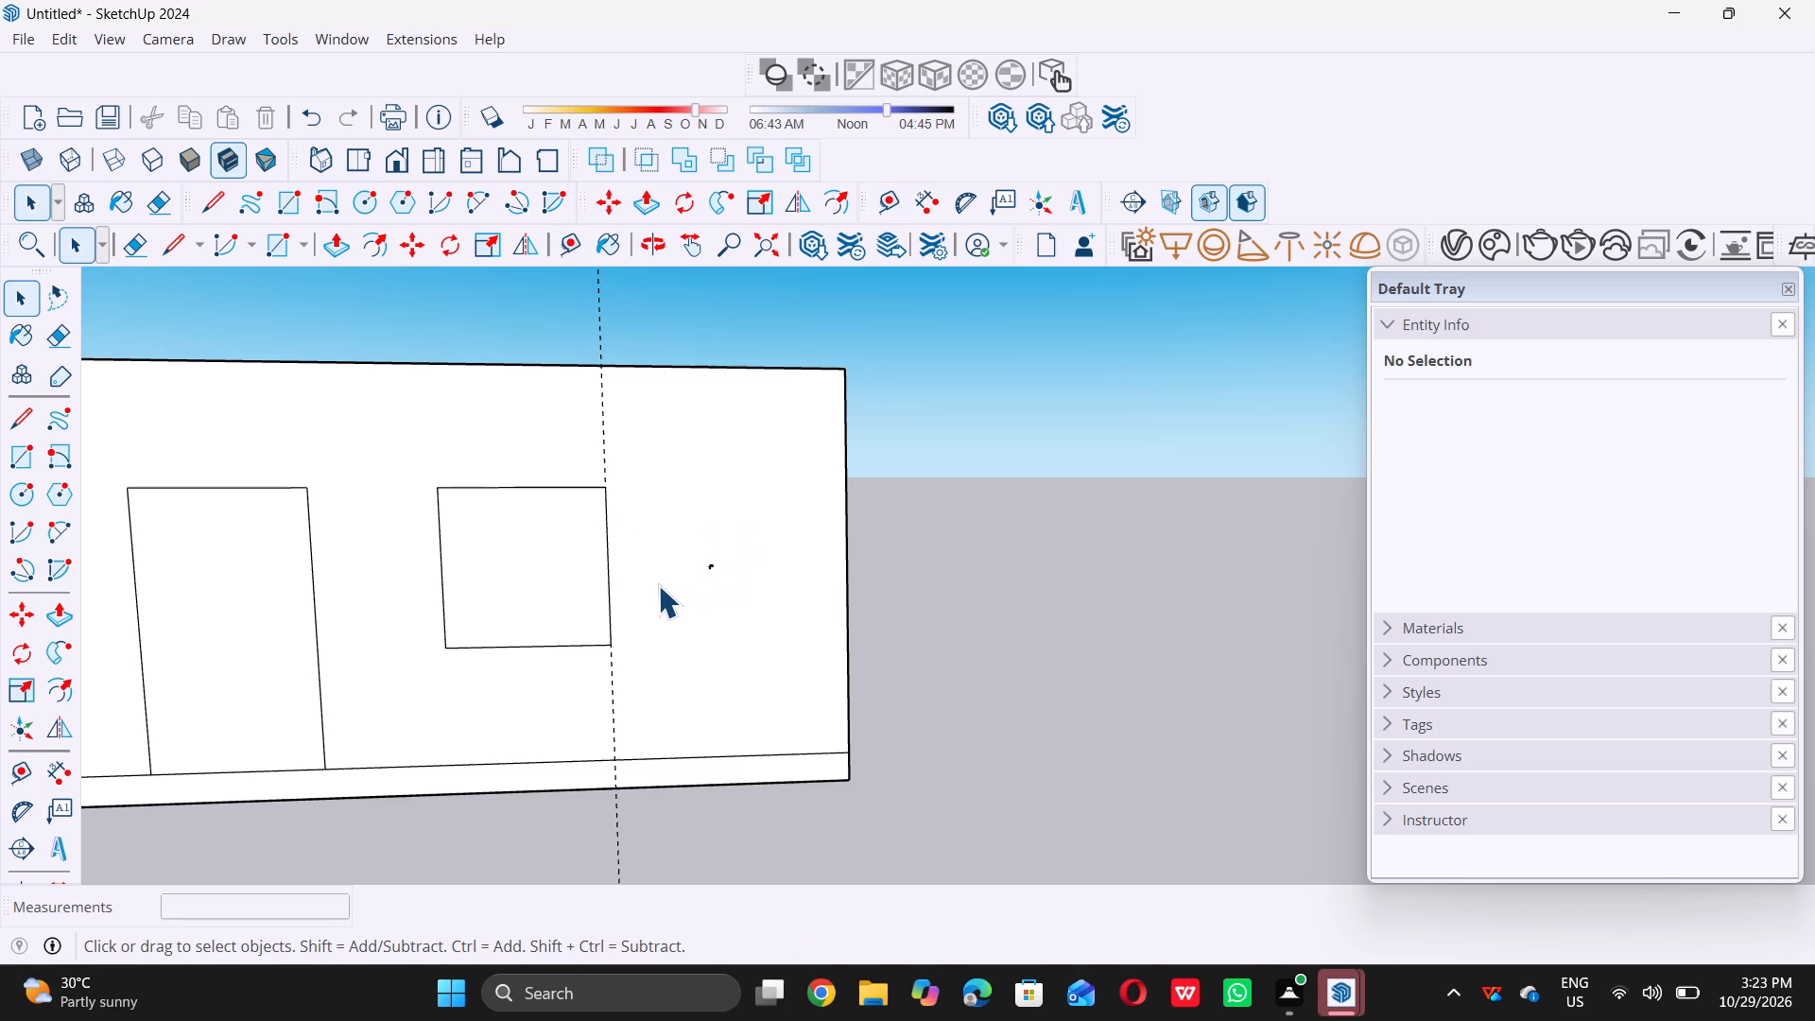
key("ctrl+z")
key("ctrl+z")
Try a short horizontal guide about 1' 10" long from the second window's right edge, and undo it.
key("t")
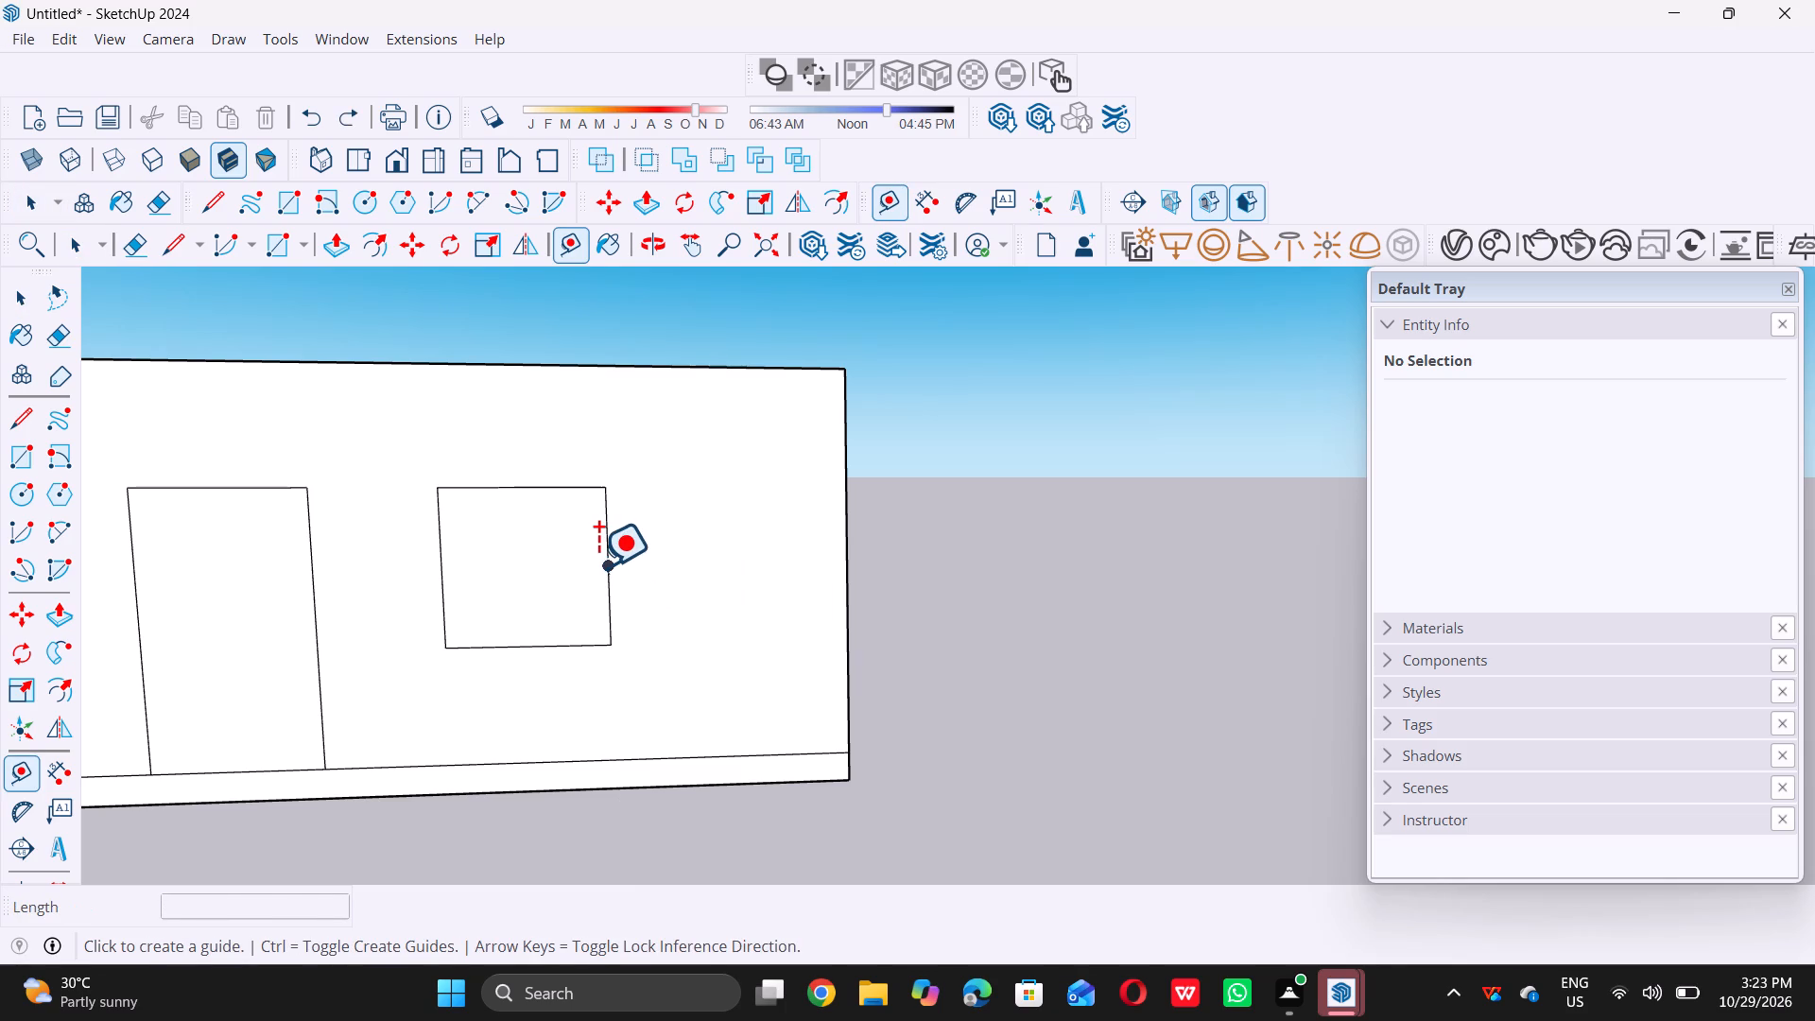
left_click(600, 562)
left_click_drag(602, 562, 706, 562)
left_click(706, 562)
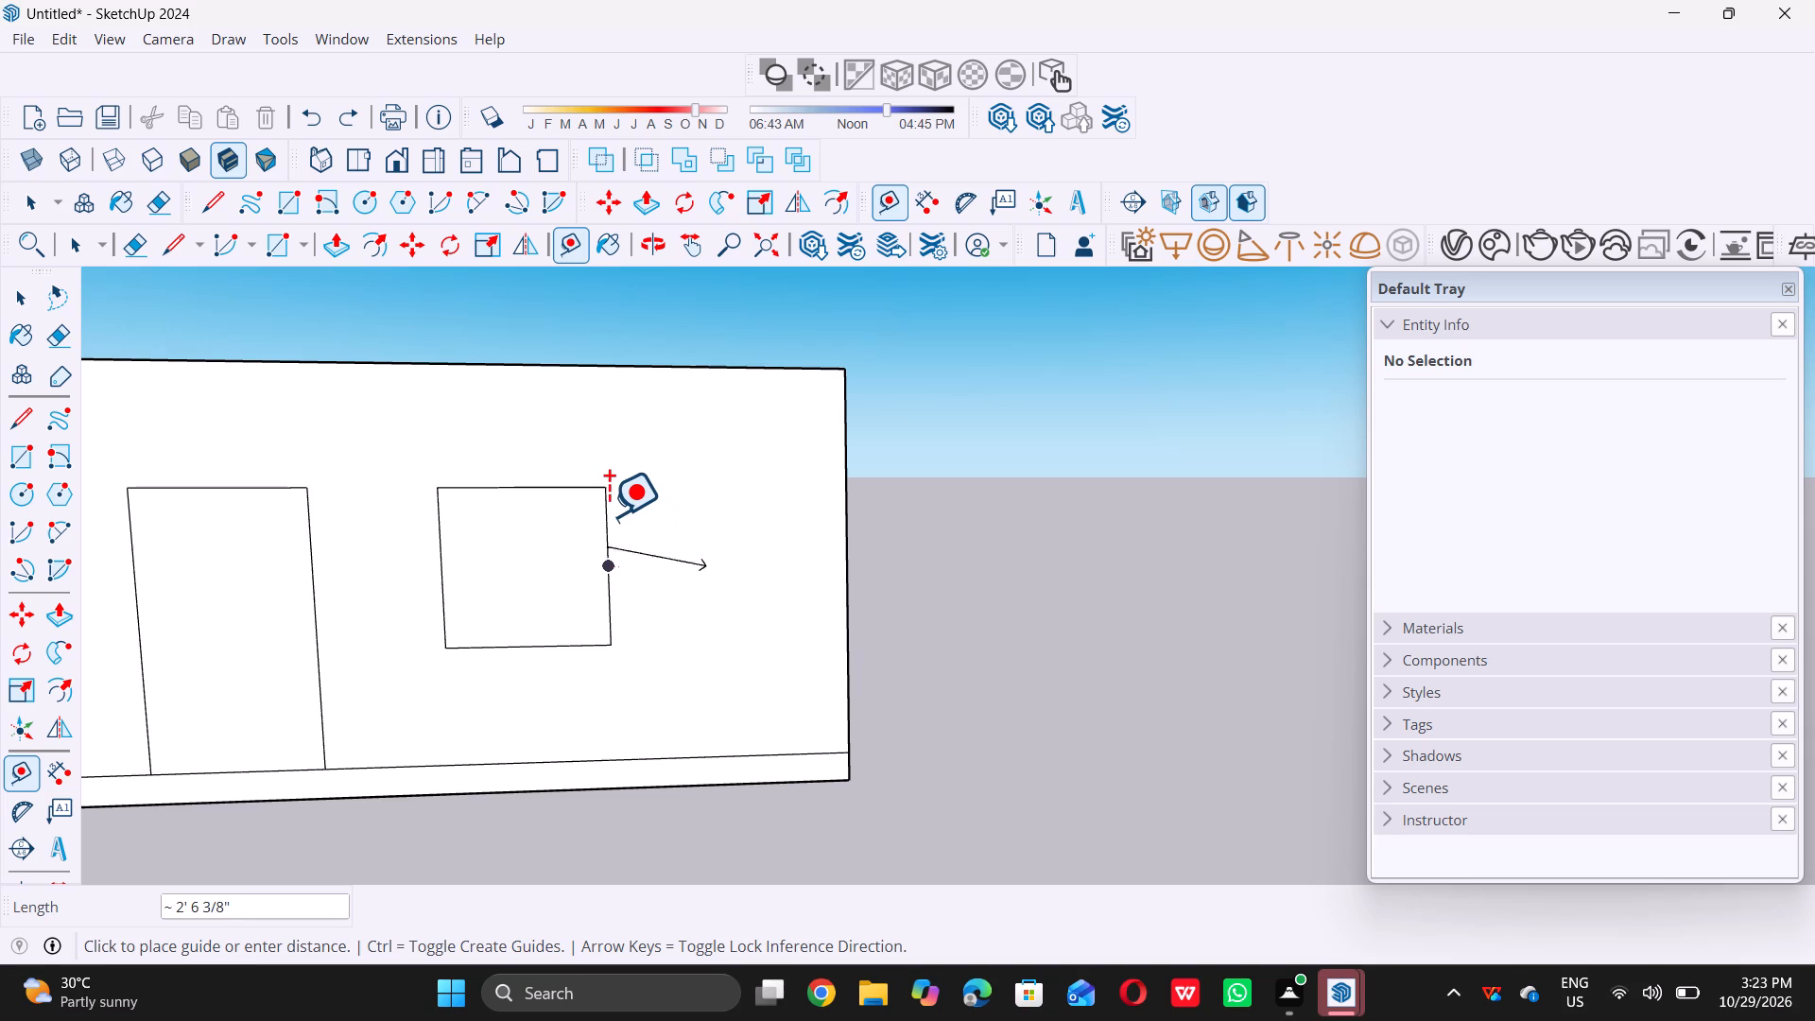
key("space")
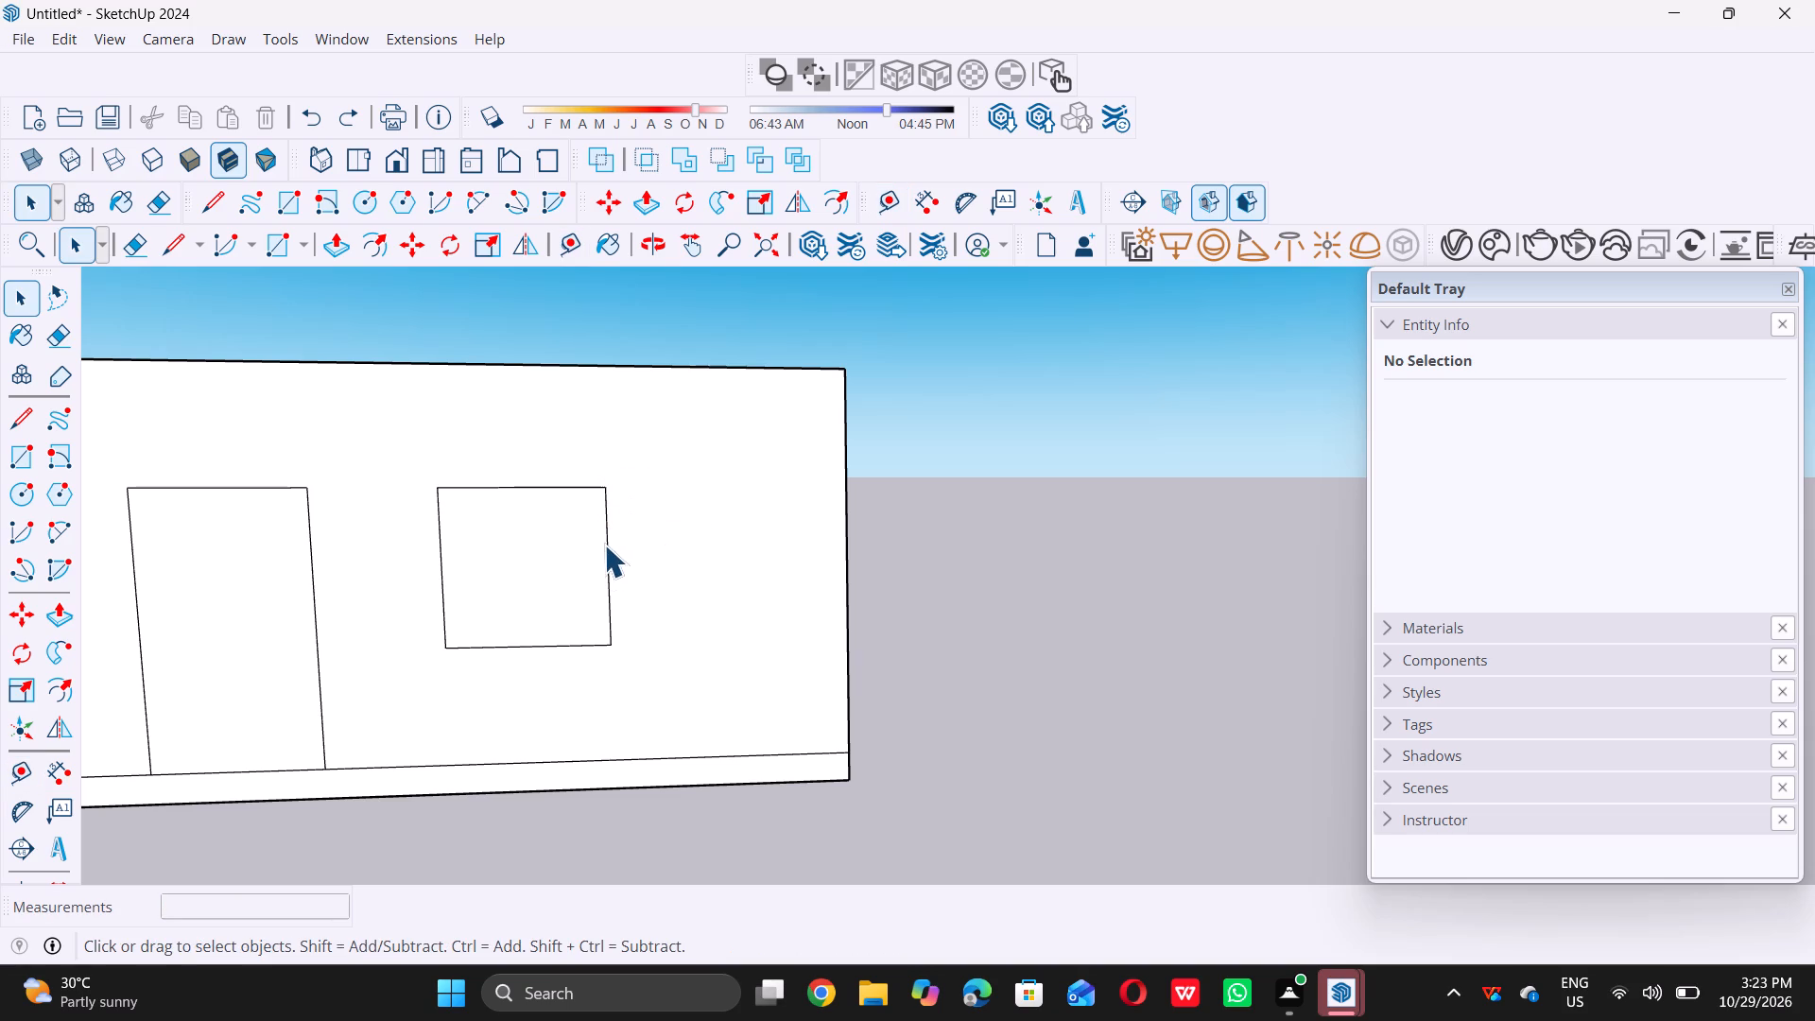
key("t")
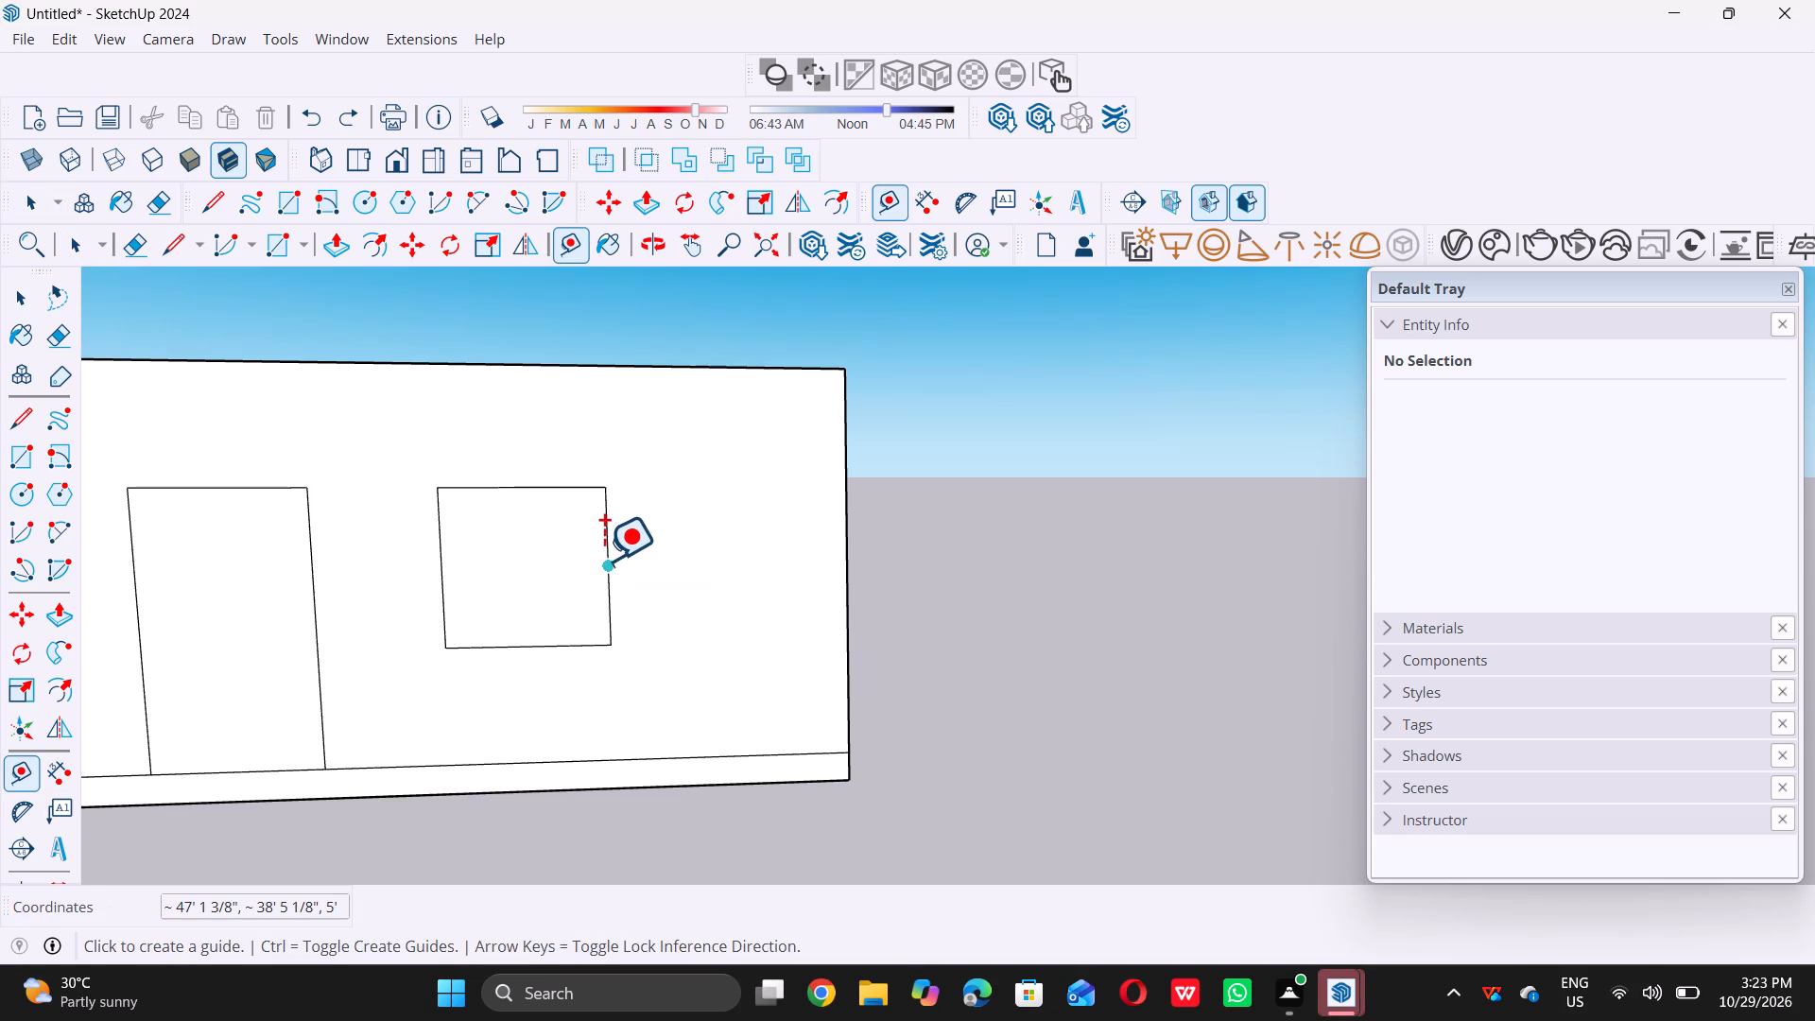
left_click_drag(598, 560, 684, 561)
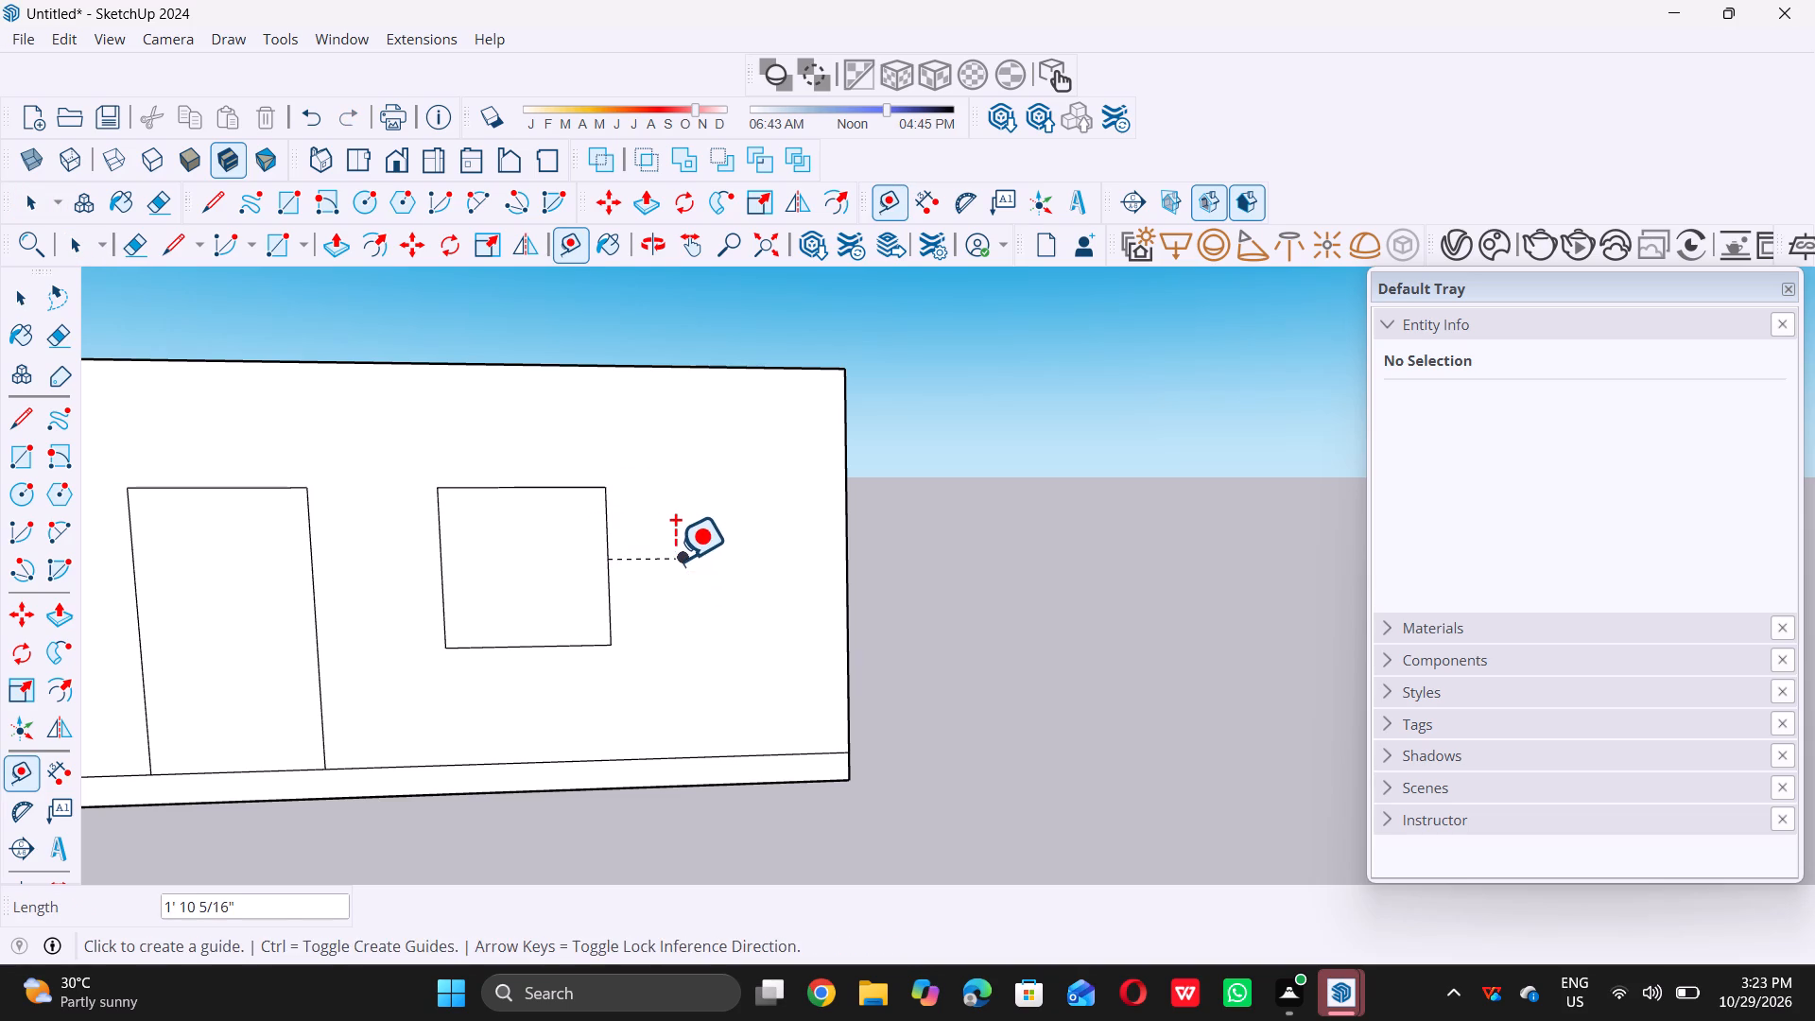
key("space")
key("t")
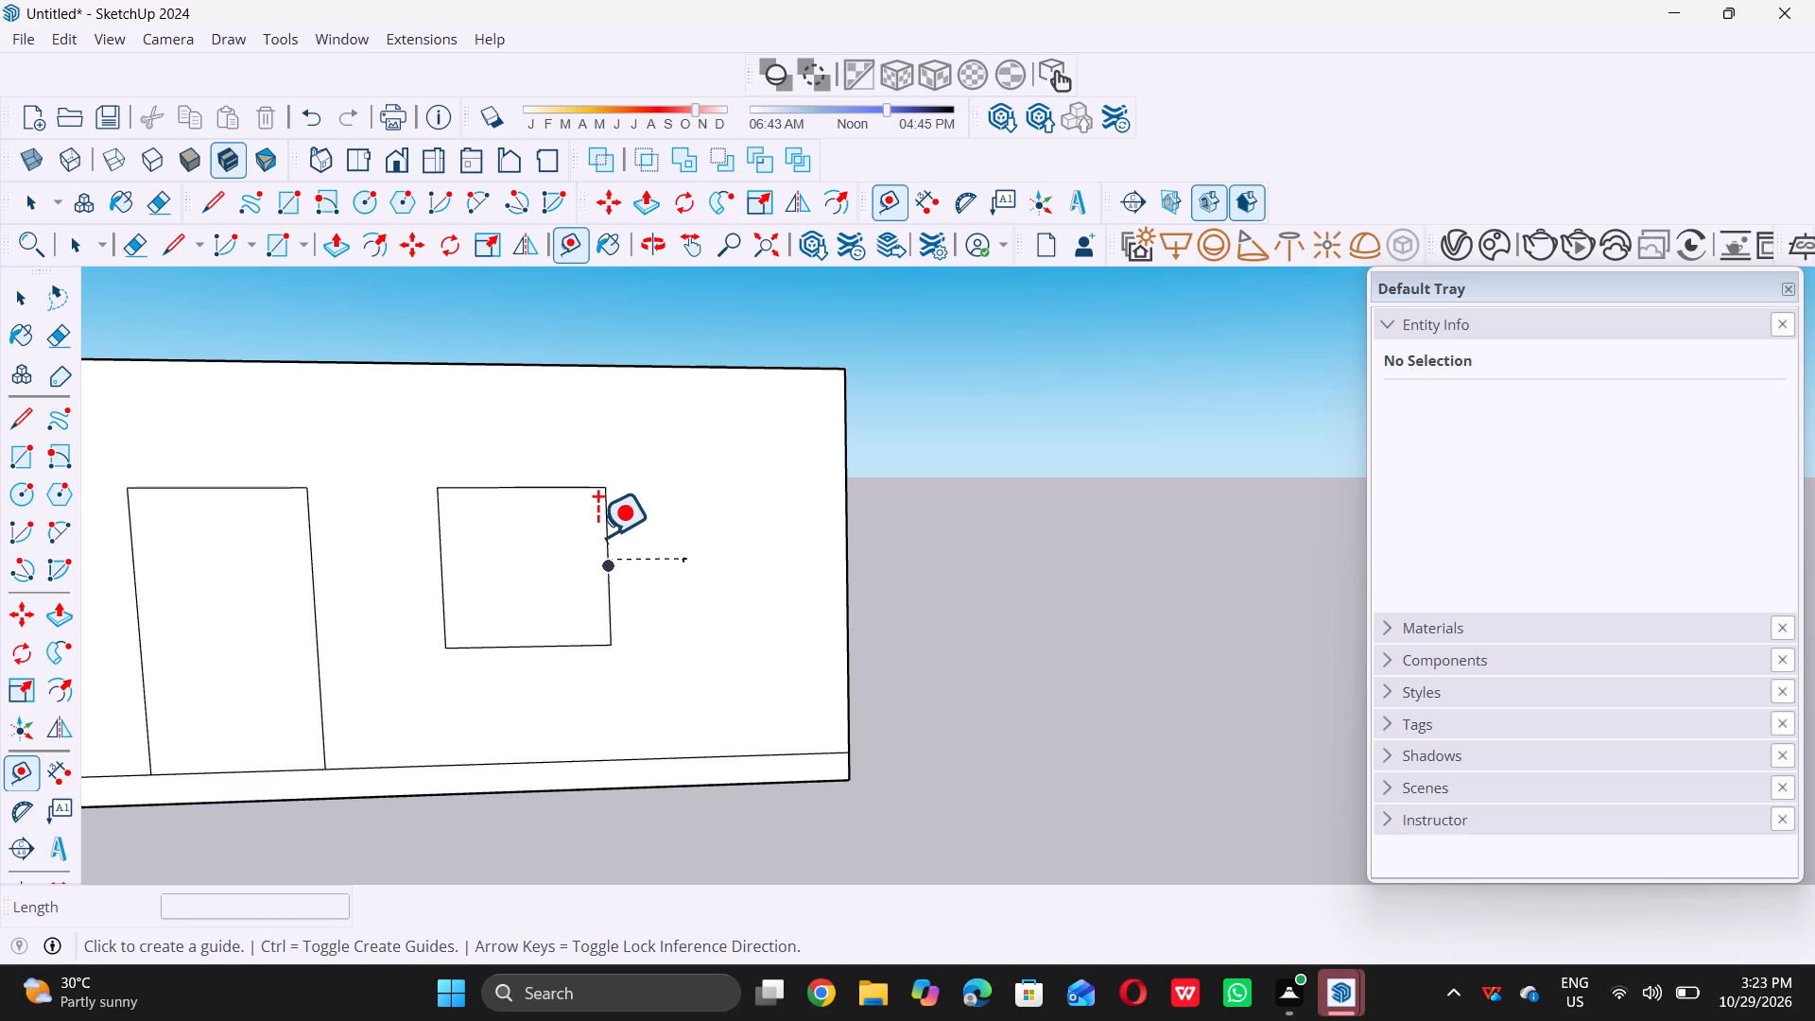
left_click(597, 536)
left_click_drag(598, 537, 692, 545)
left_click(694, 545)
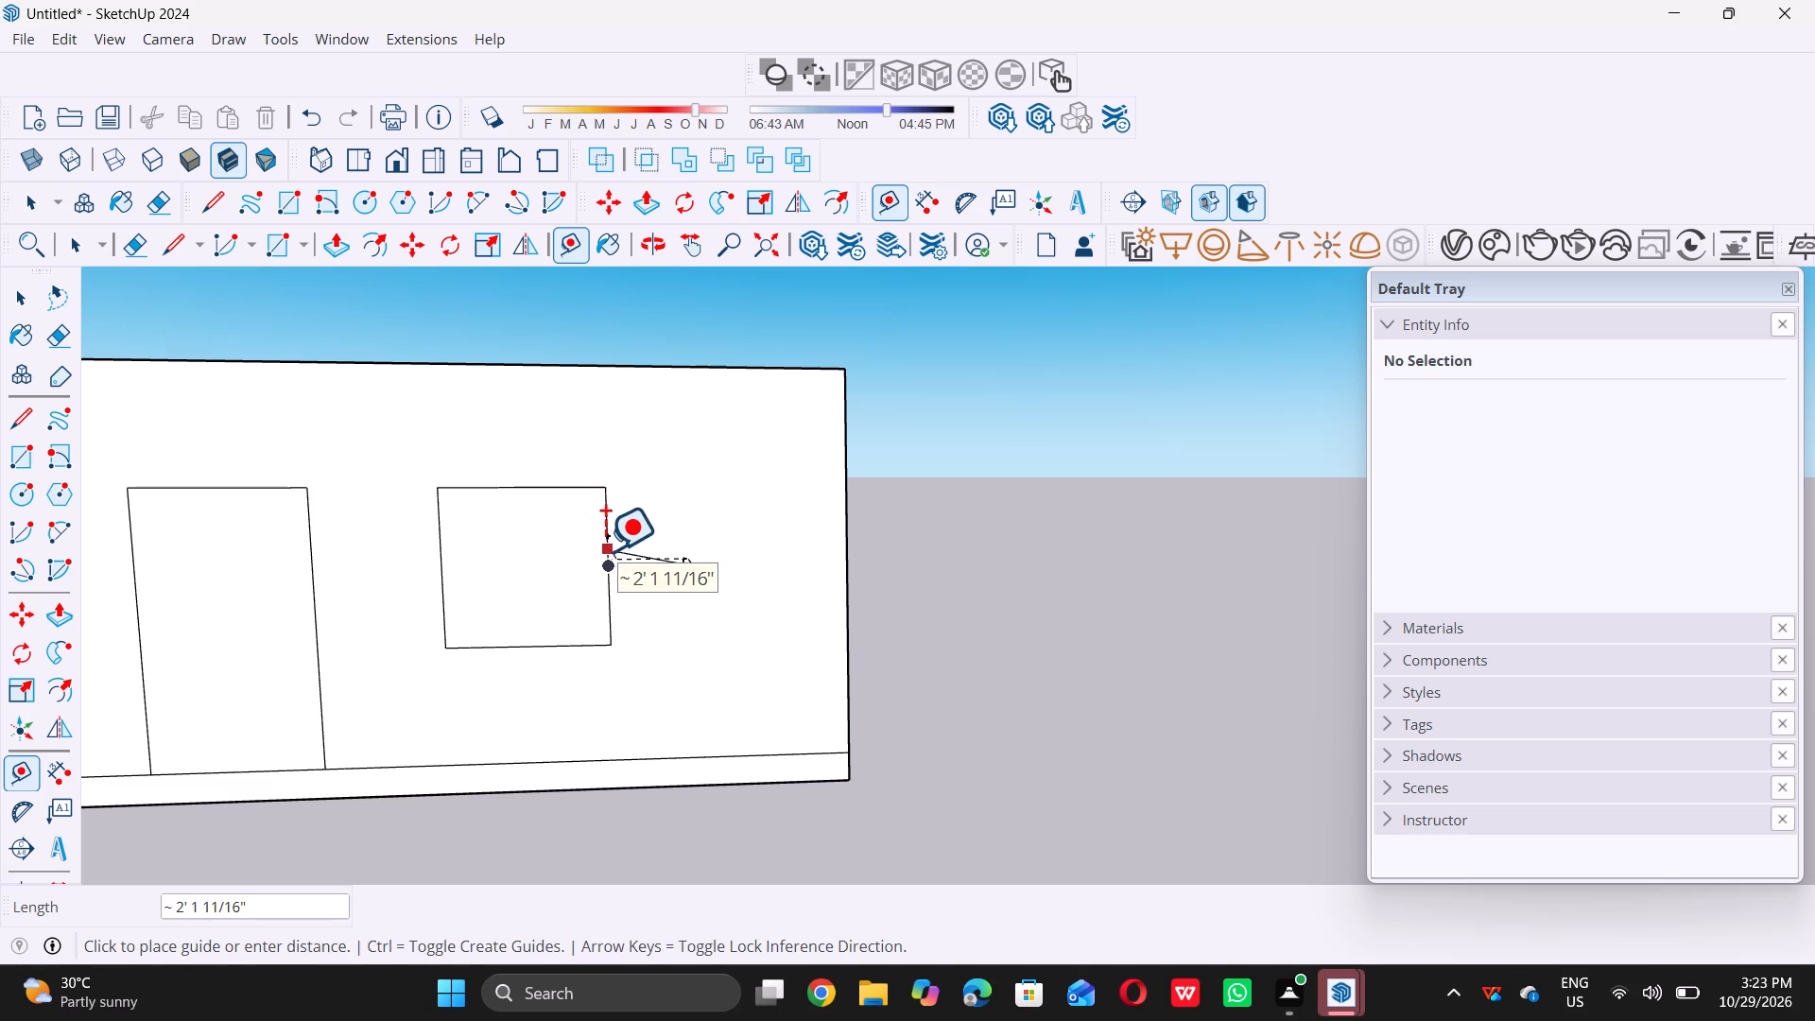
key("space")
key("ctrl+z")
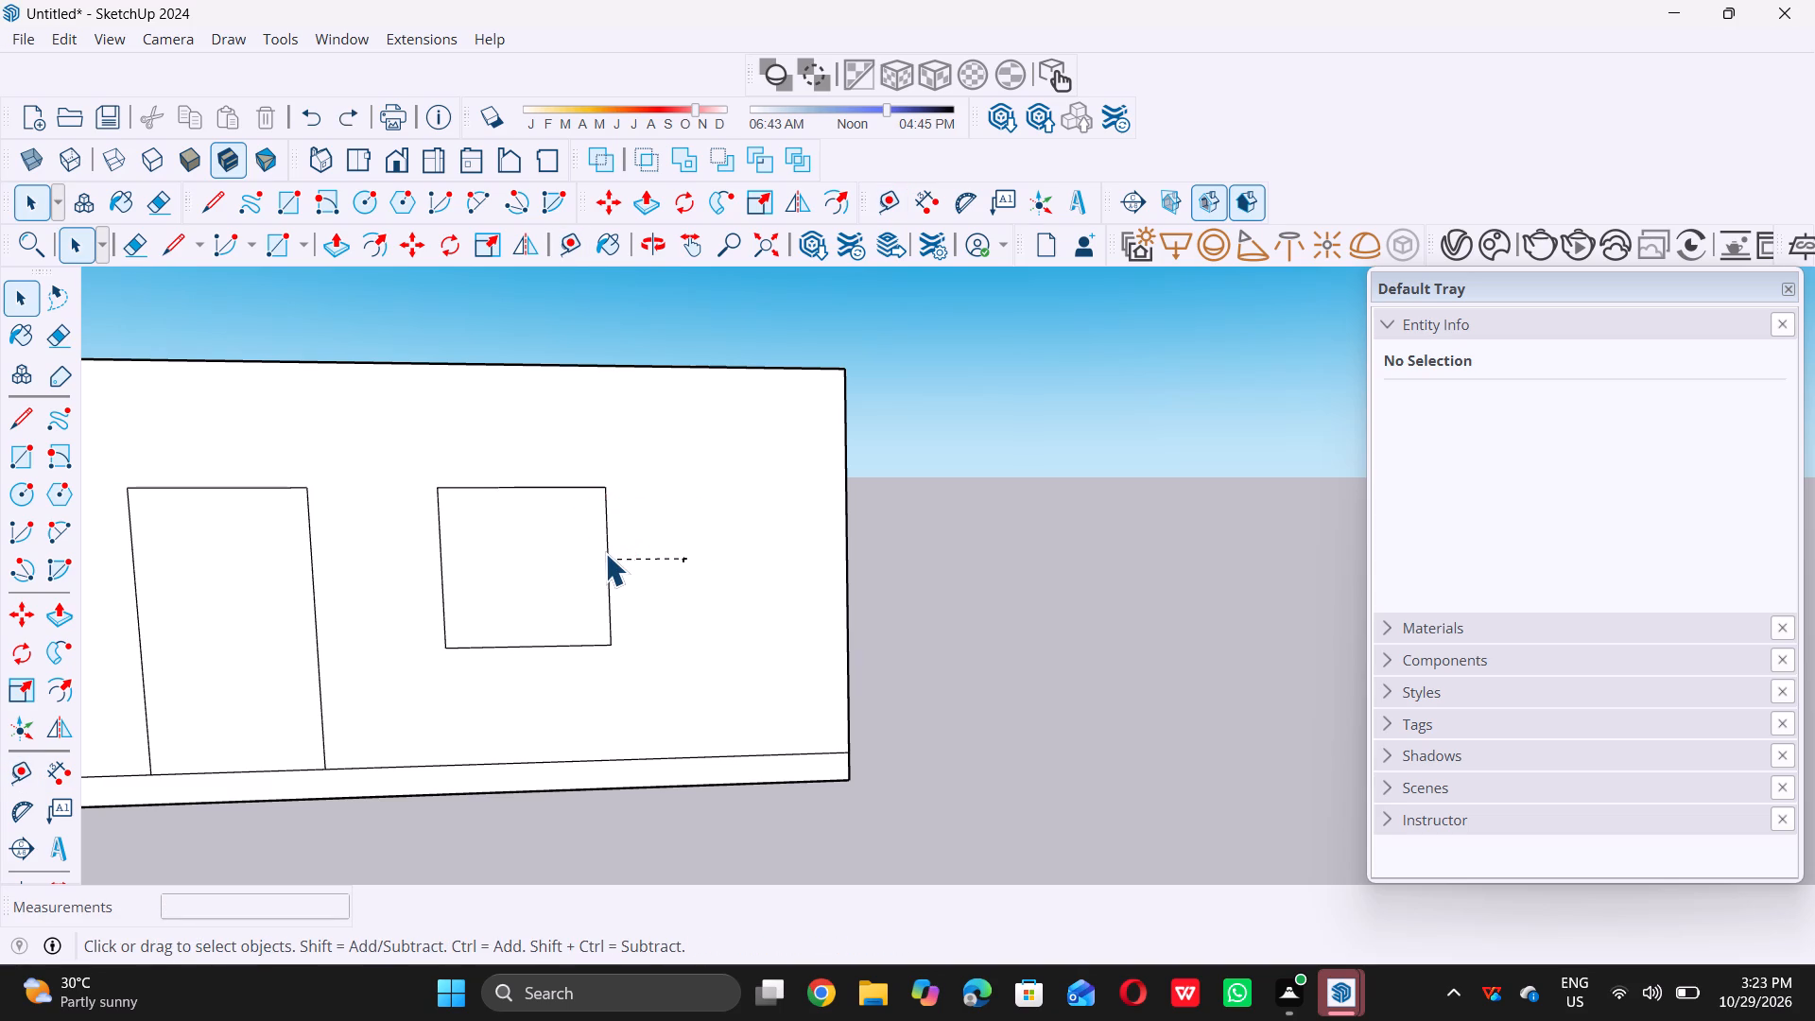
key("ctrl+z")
Place a vertical guide along the second window's right edge and a short horizontal guide from that edge toward the wall's right end.
key("t")
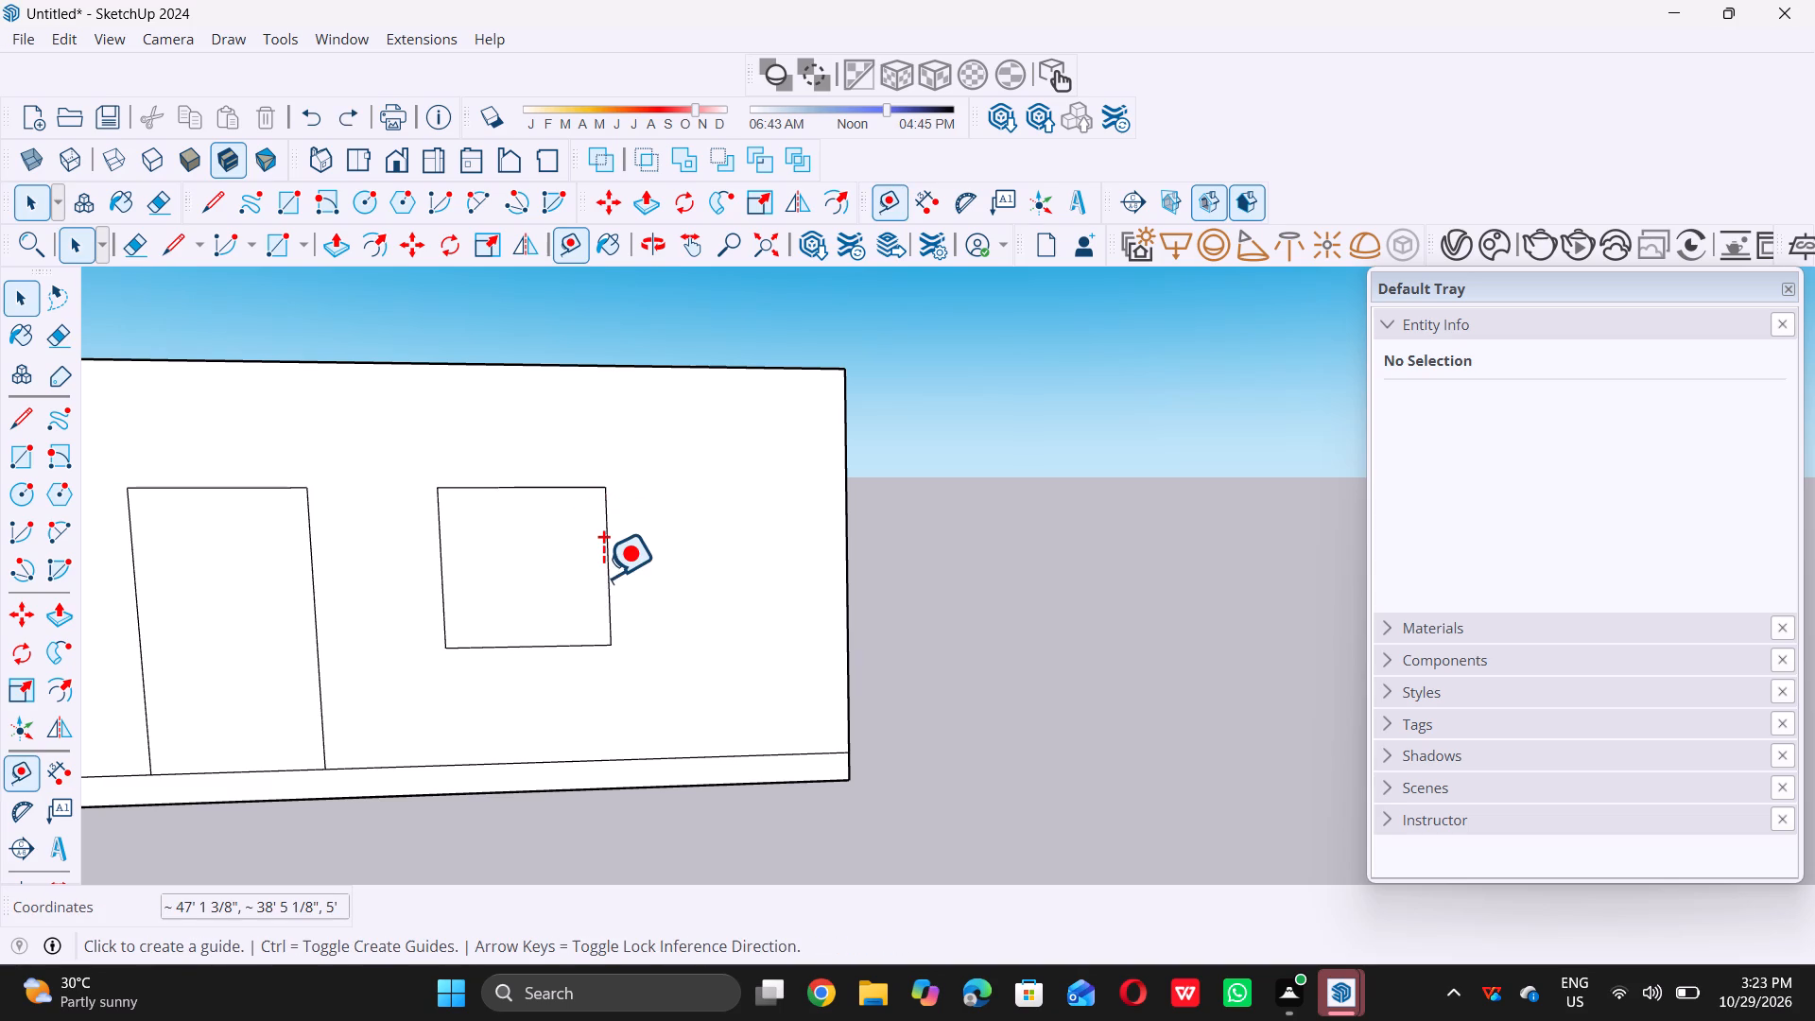
double_click(601, 561)
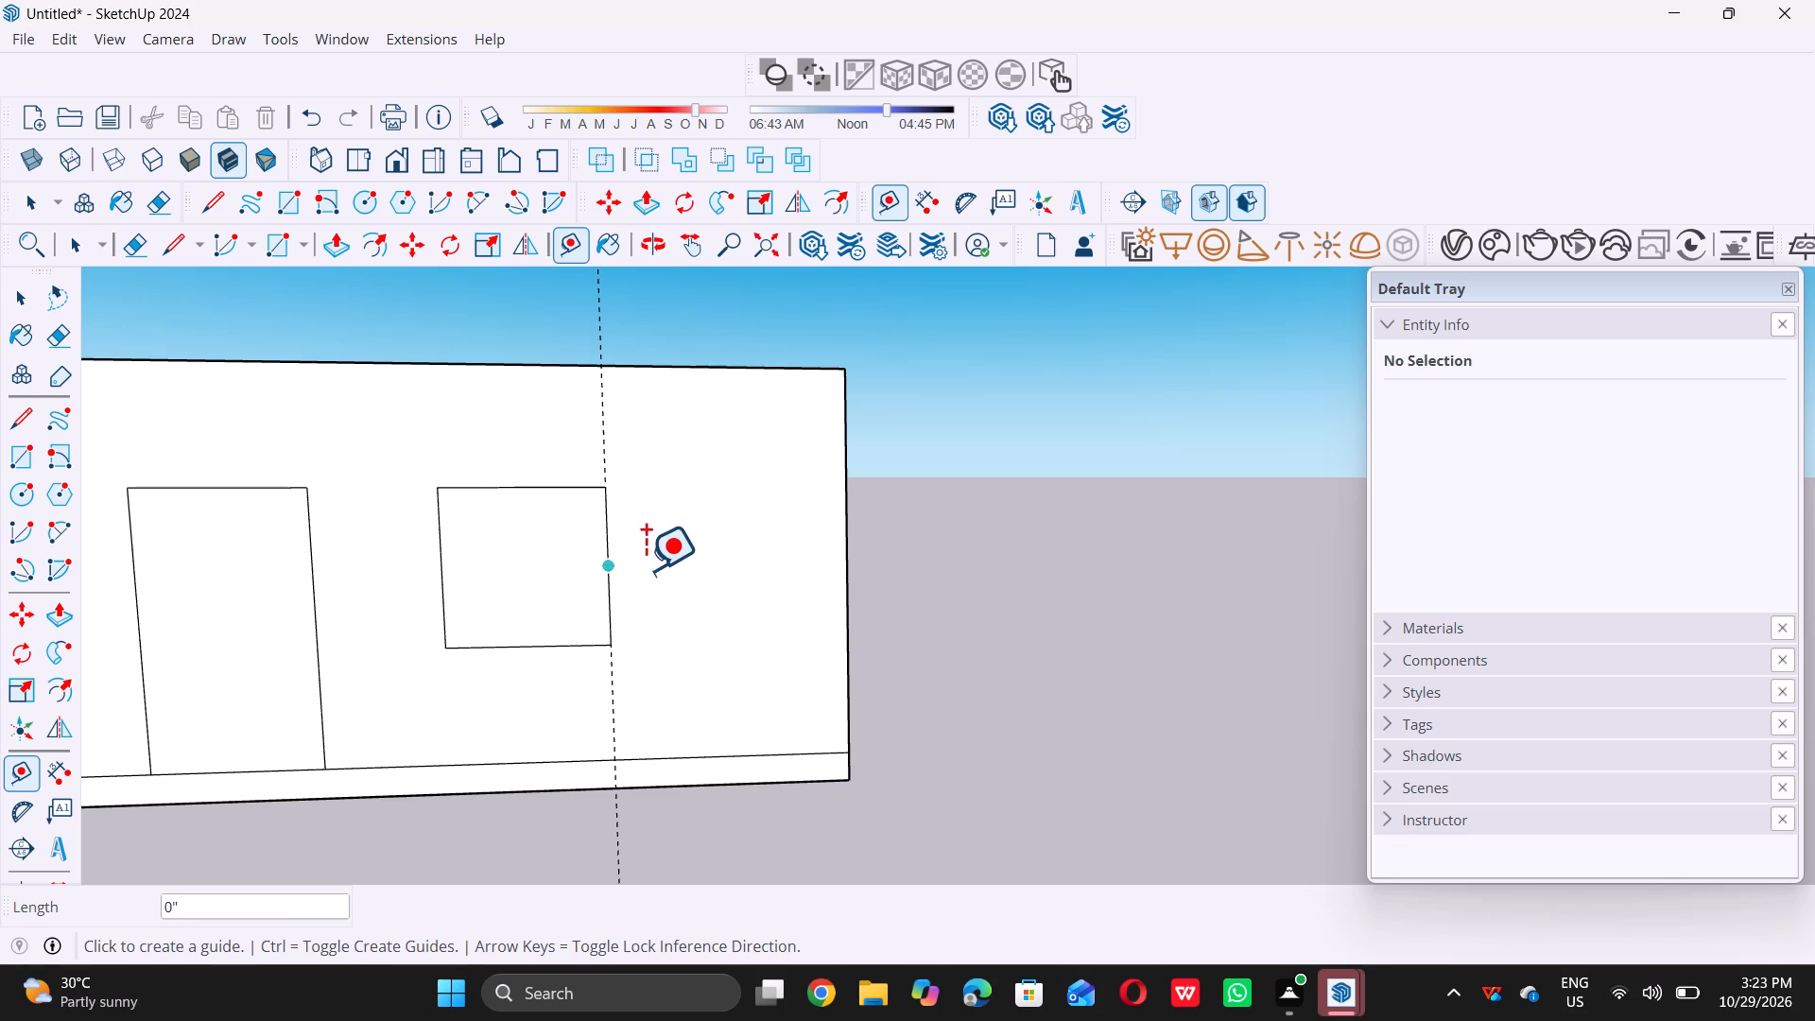
key("space")
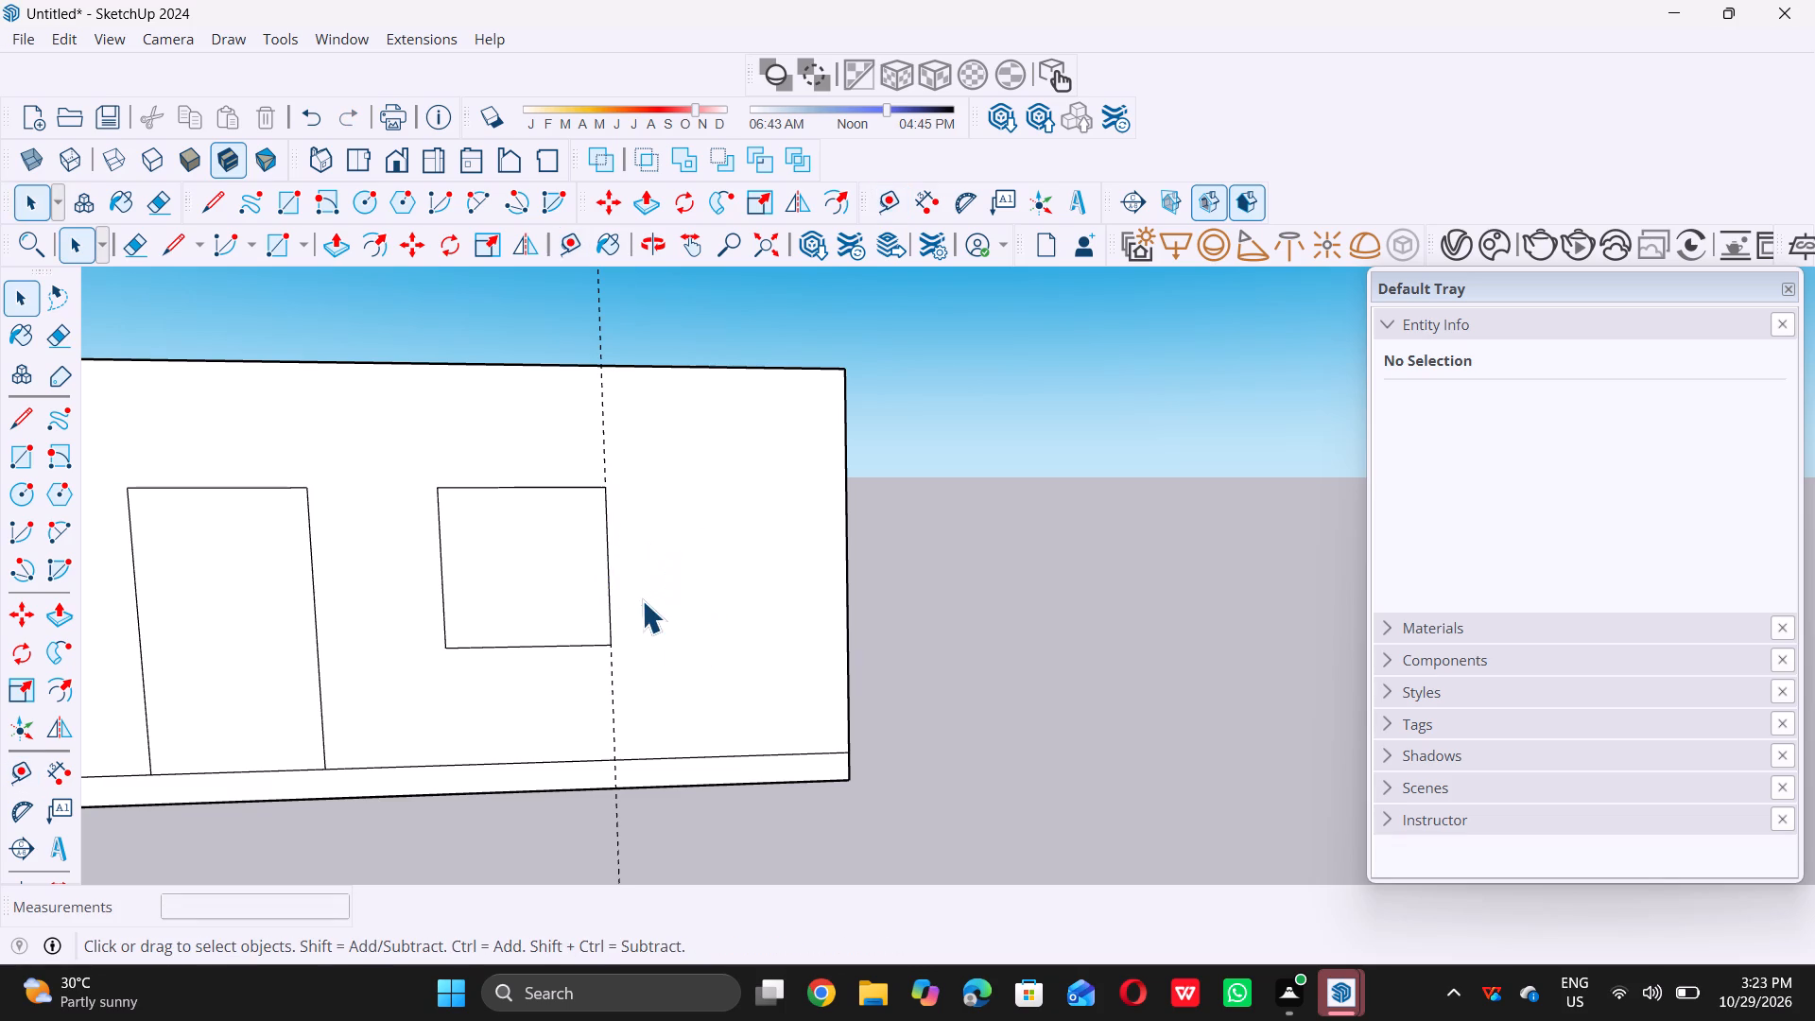
key("t")
left_click_drag(599, 563, 714, 568)
left_click(714, 568)
key("space")
Place a vertical guide 3' from the second window's right edge, toward the wall's right end.
key("t")
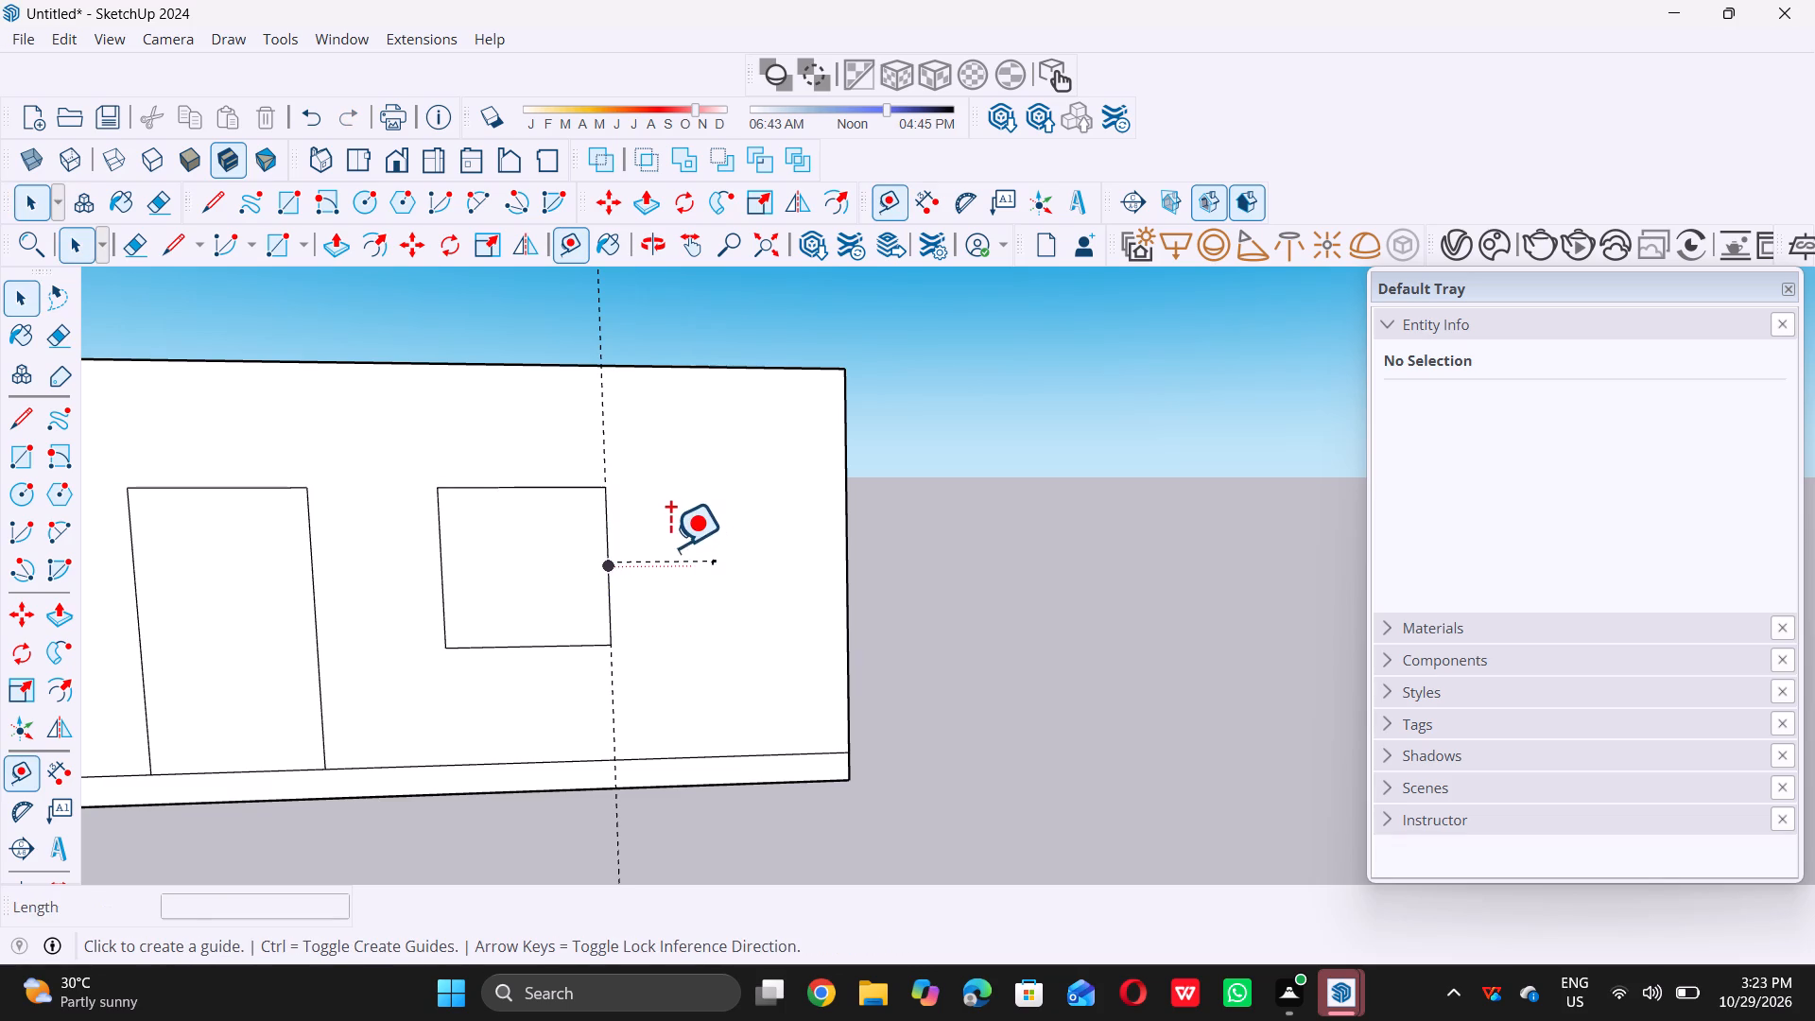
left_click_drag(601, 533, 716, 528)
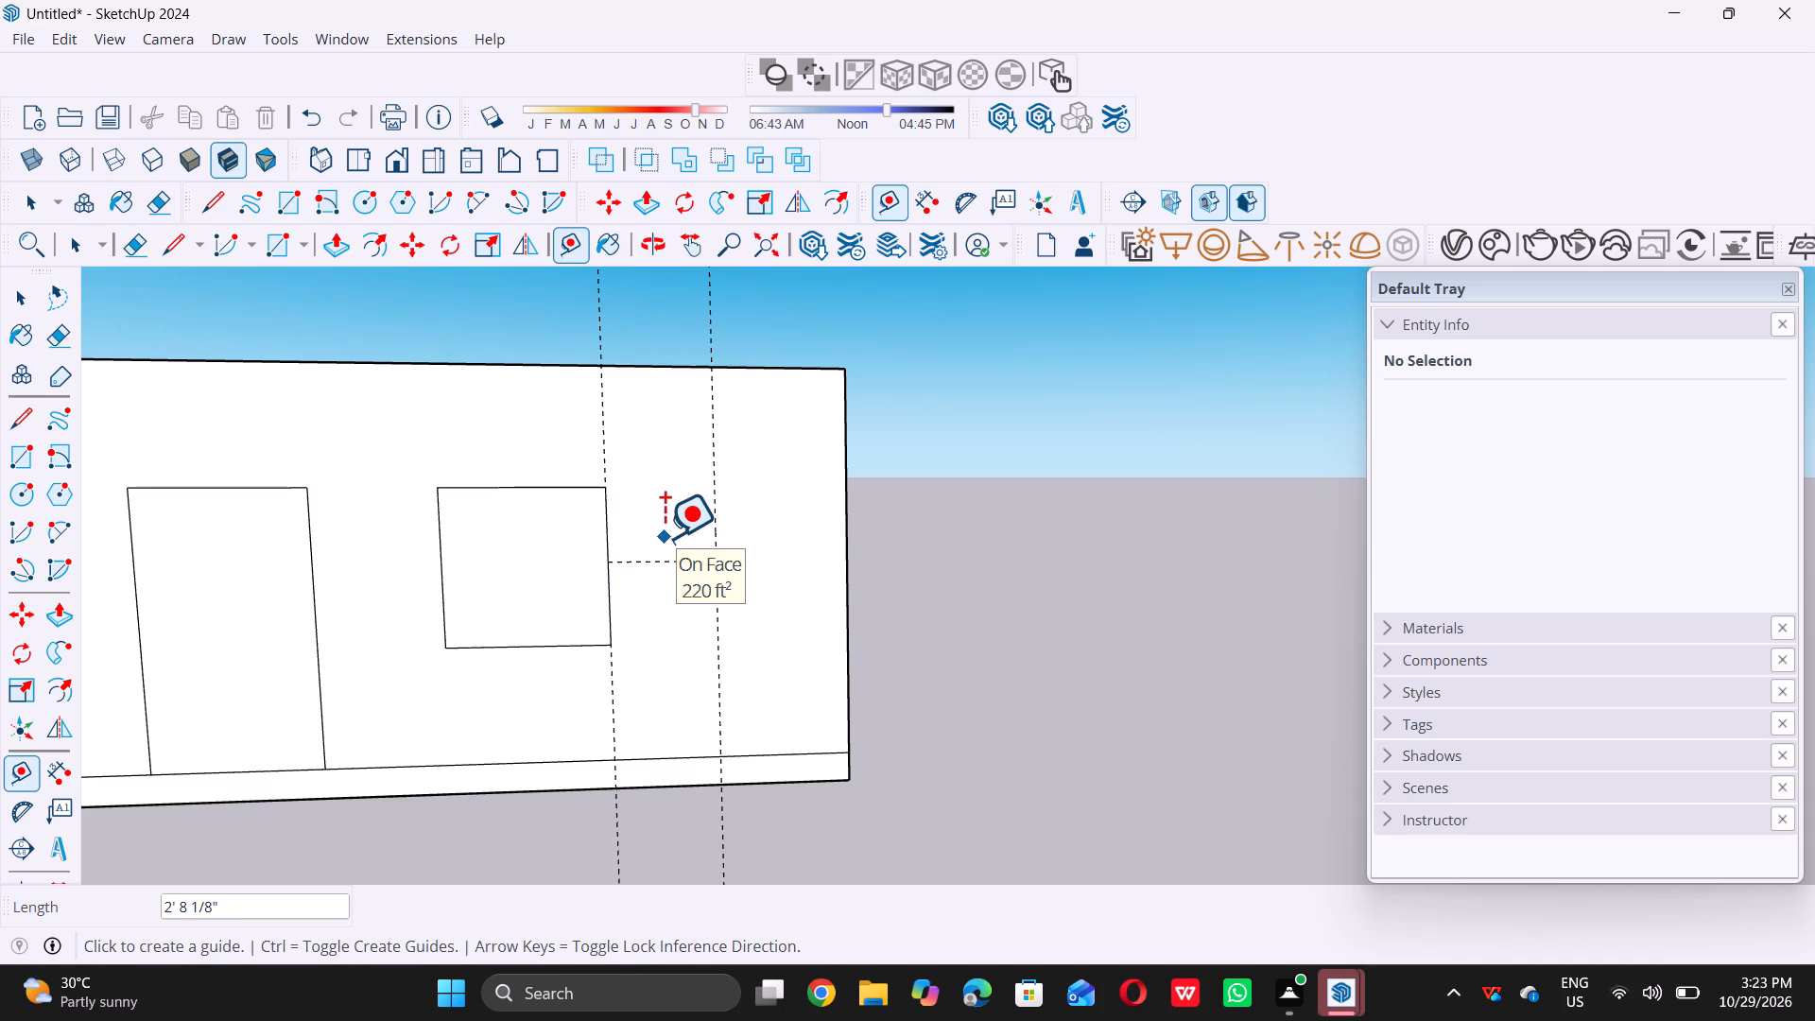
key("4")
key("BackSpace")
key("3")
key("apostrophe")
key("Return")
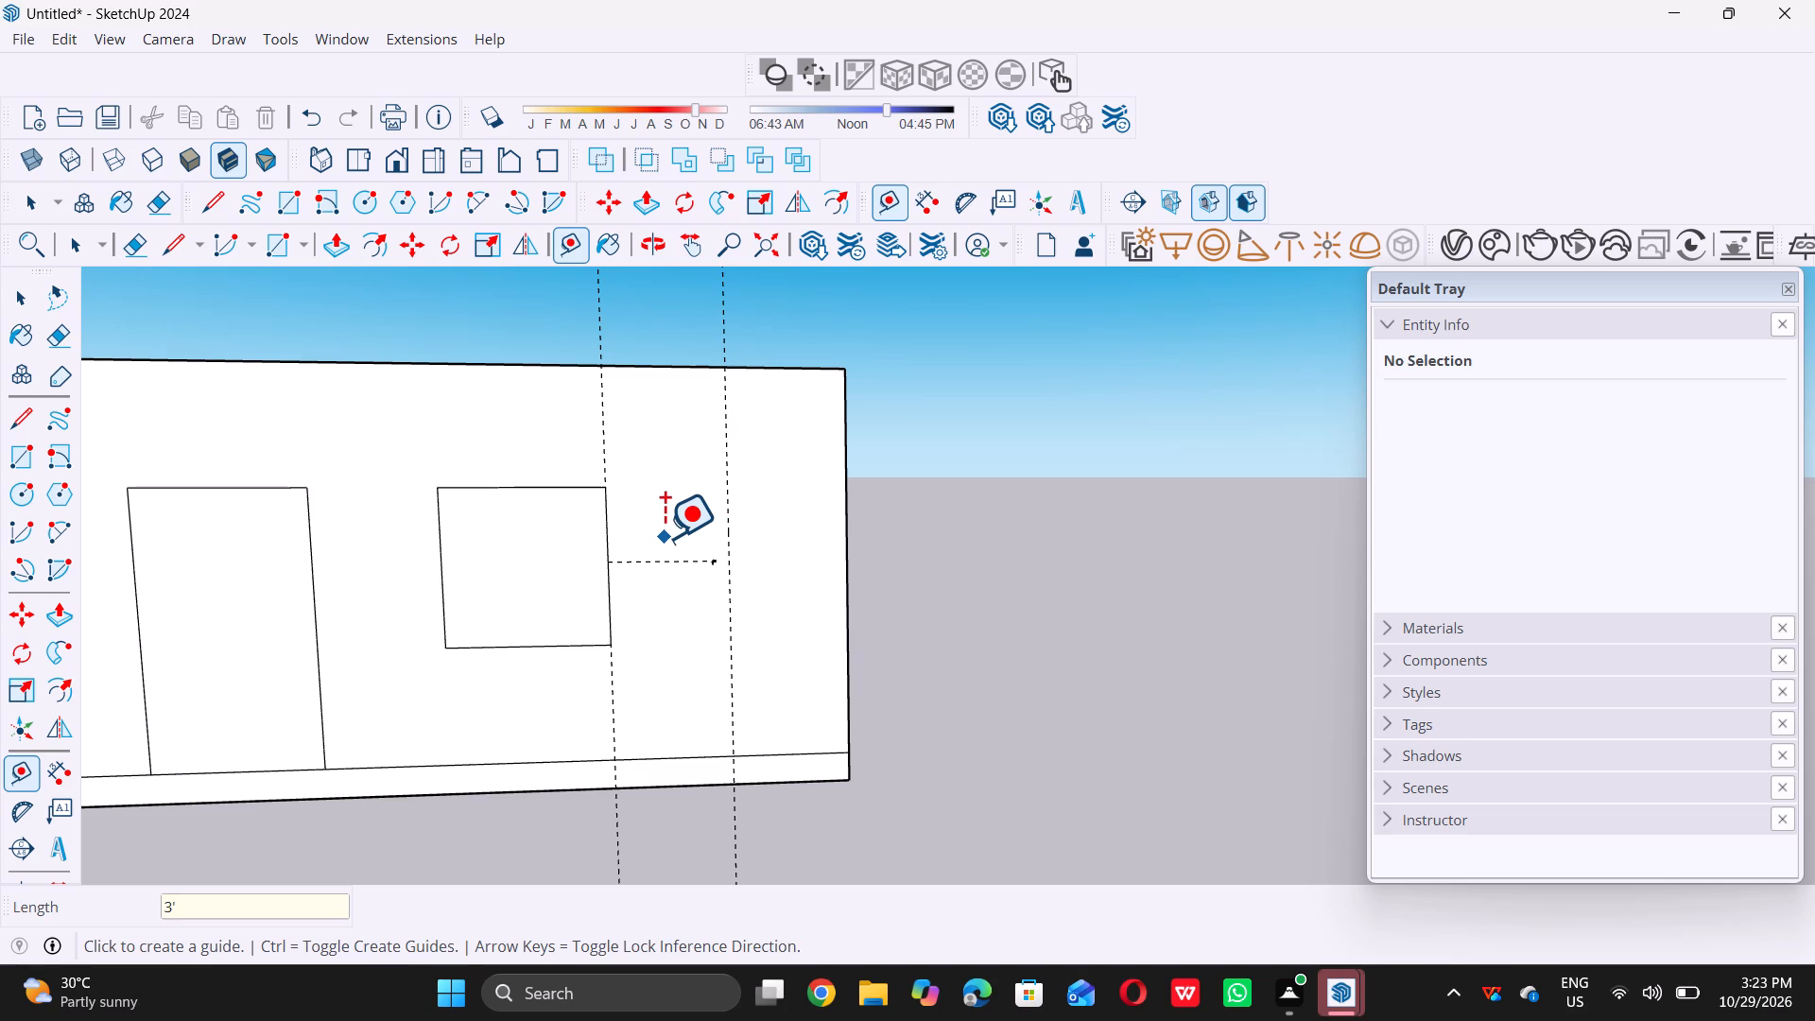
key("space")
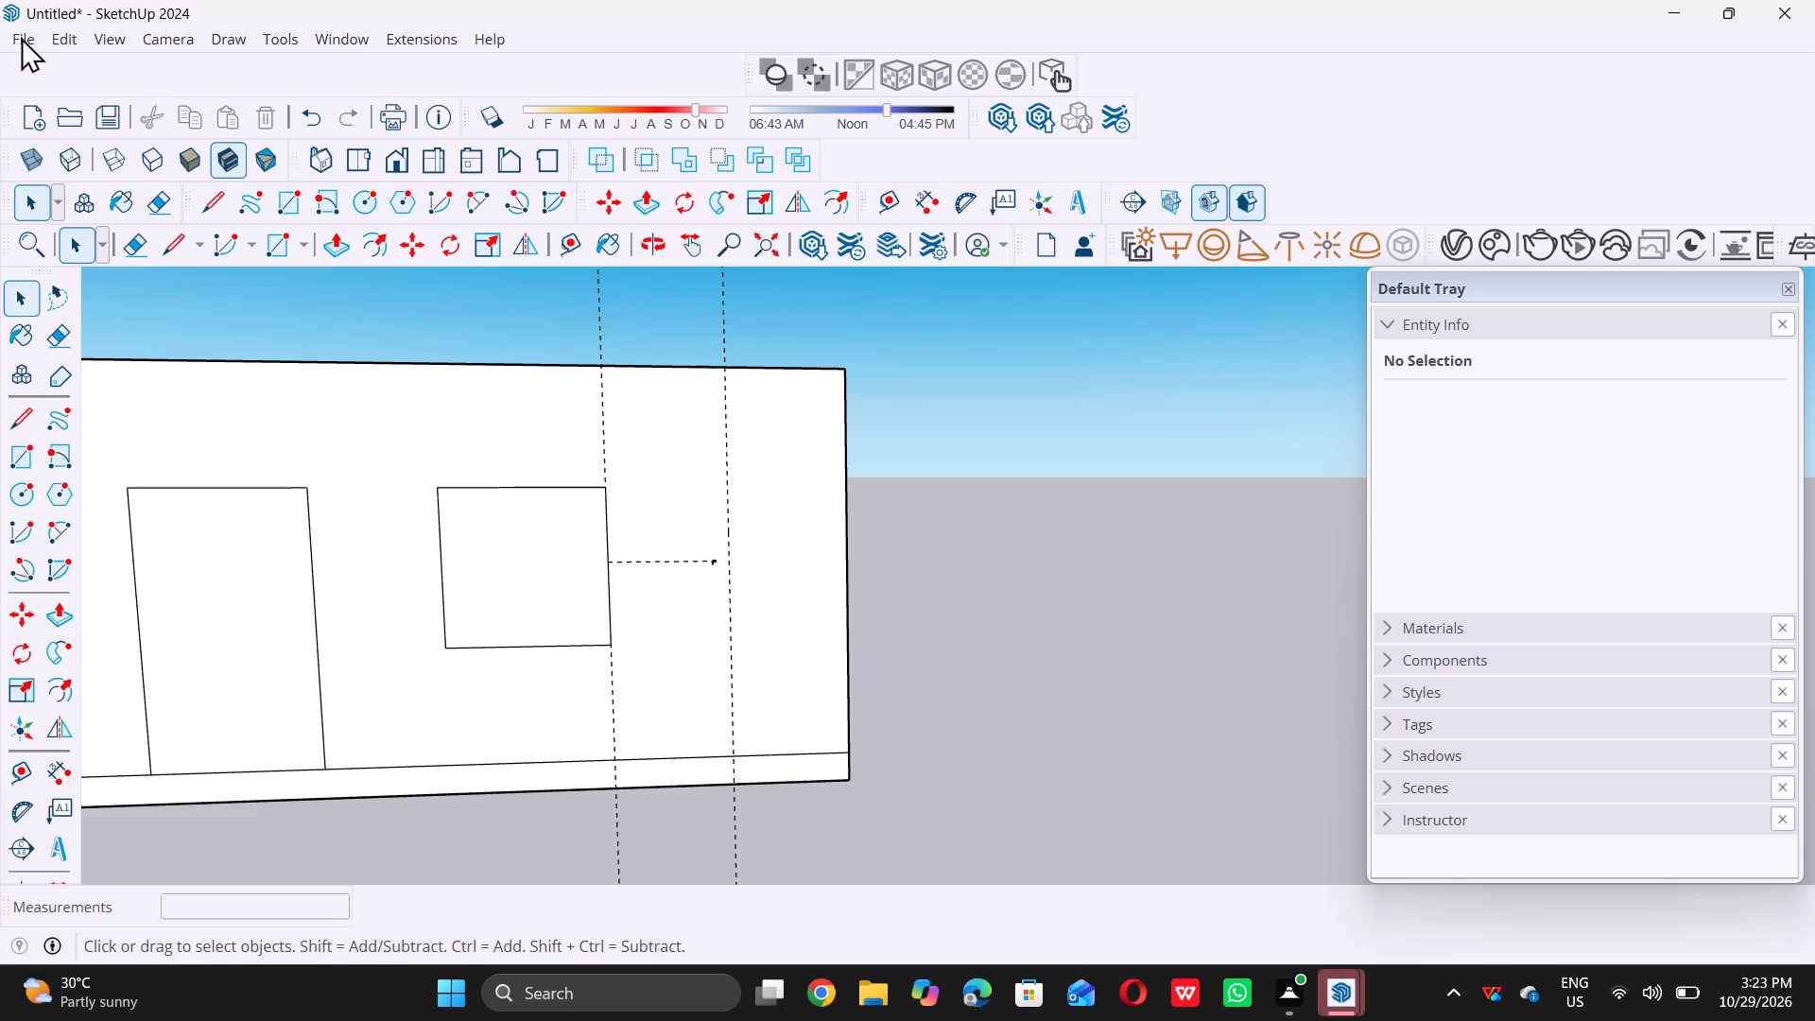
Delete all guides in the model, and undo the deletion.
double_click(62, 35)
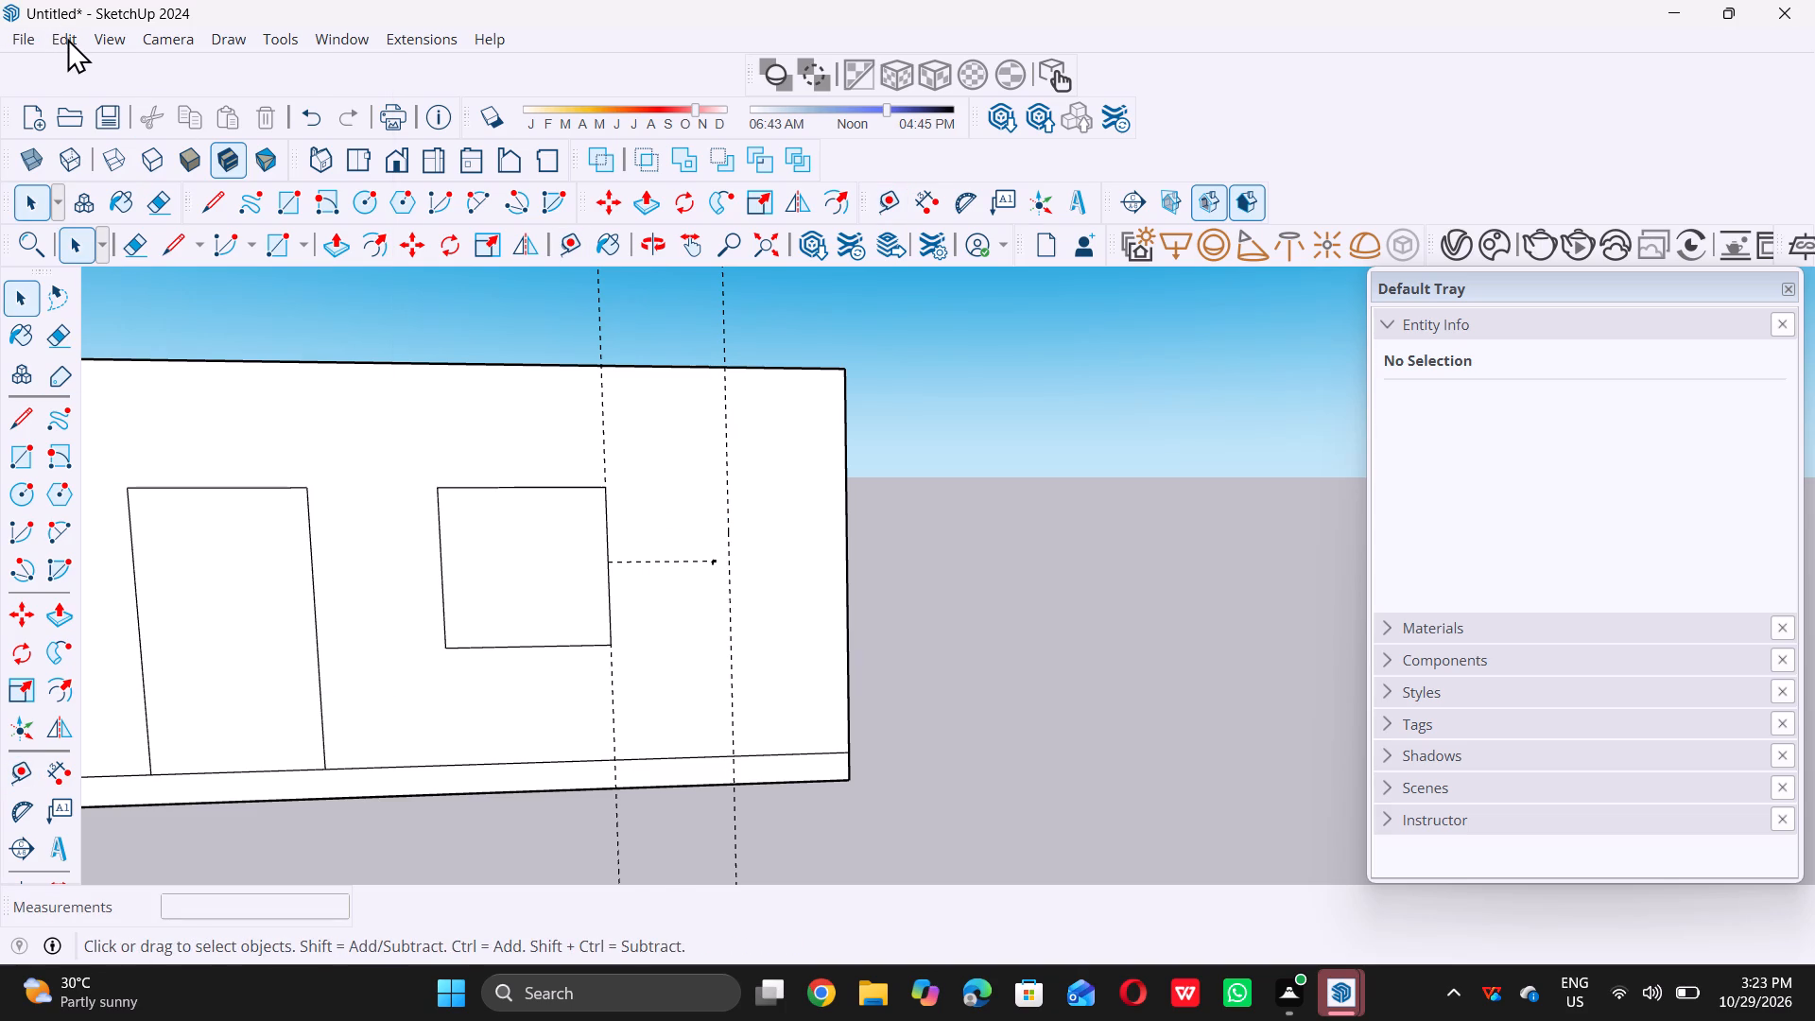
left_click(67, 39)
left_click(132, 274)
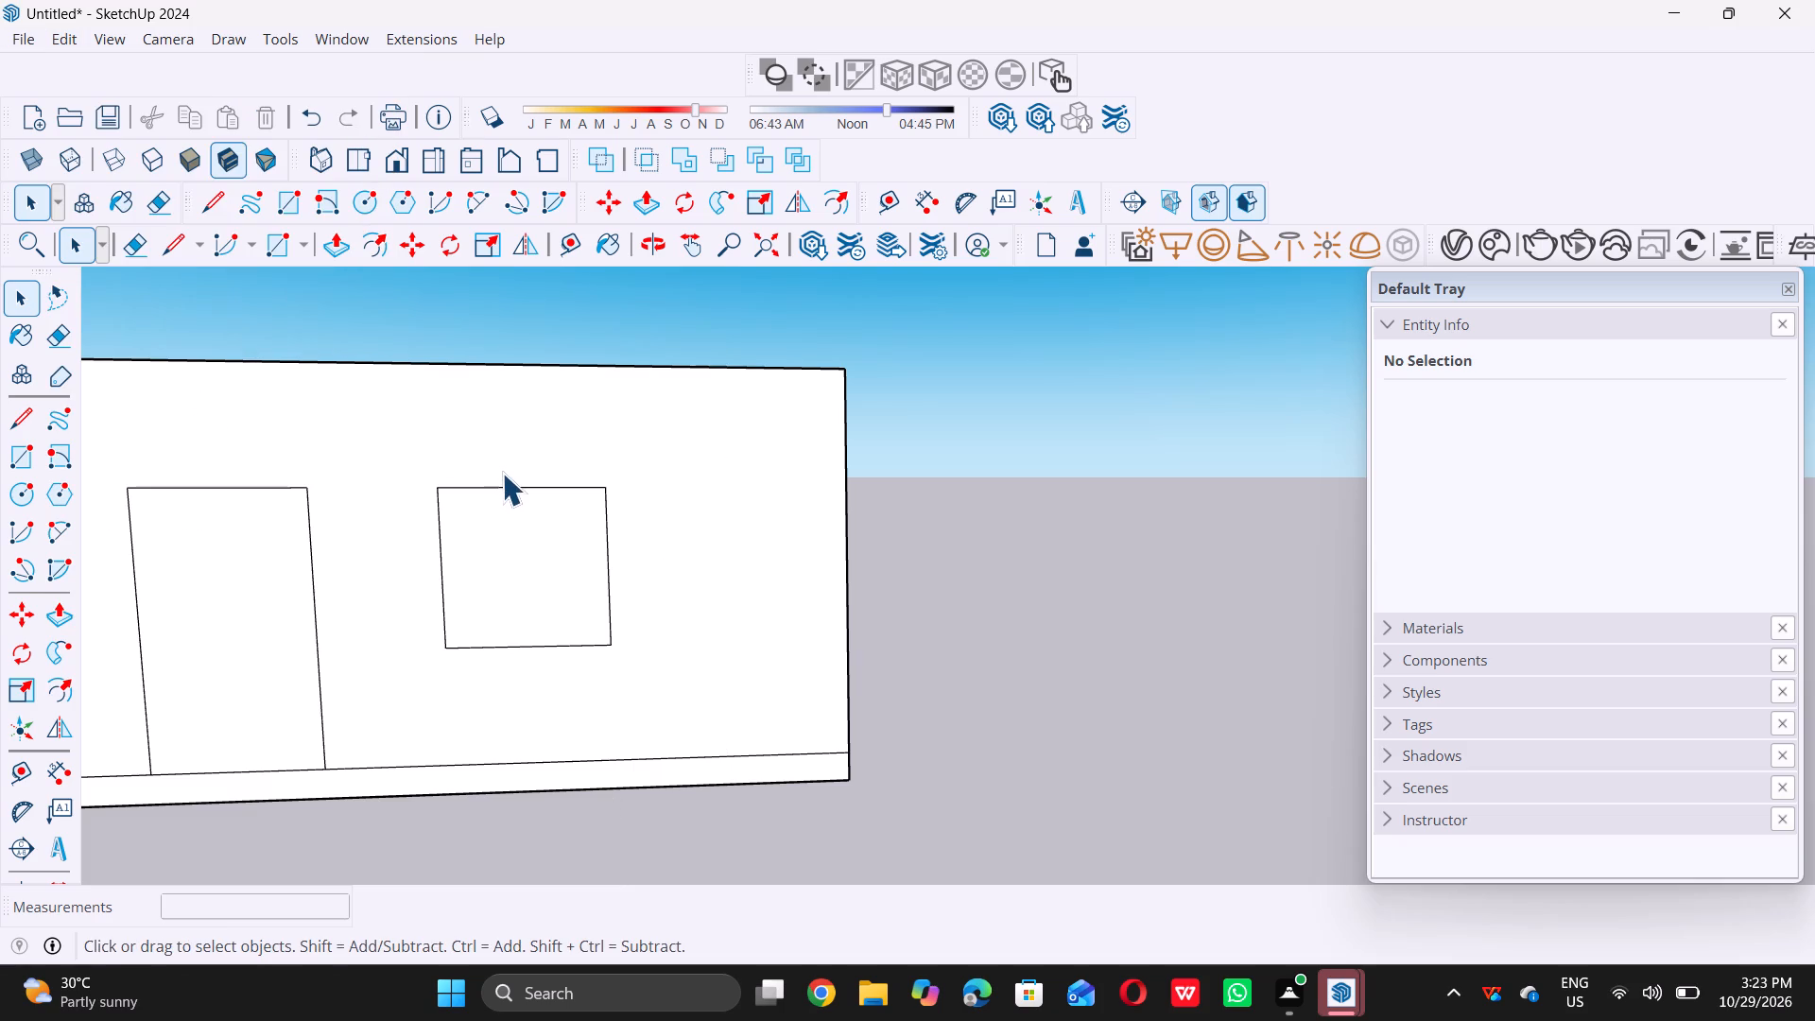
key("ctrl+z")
Draw a 9" line across the wall top from the inner corner to the side wall's outer edge, beside the window-and-door wall.
scroll(667, 581, "up", 2)
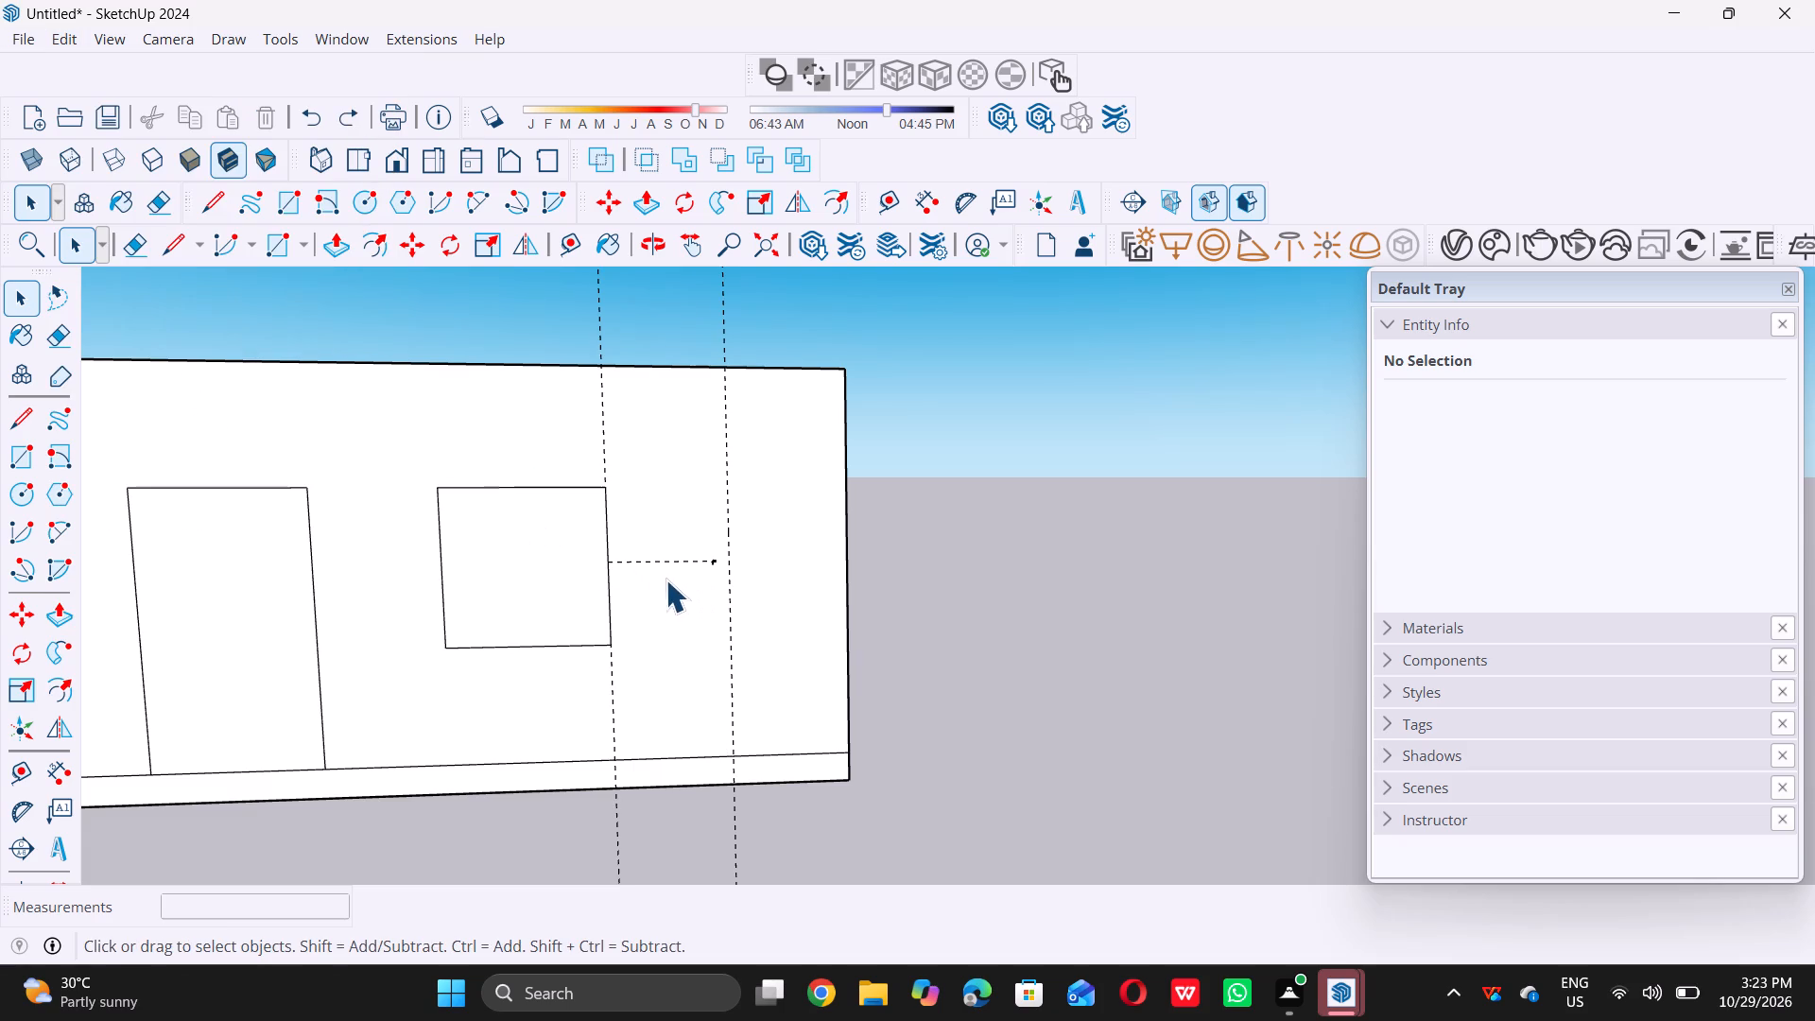
scroll(665, 580, "up", 2)
scroll(544, 636, "down", 5)
middle_click_drag(323, 708, 326, 659)
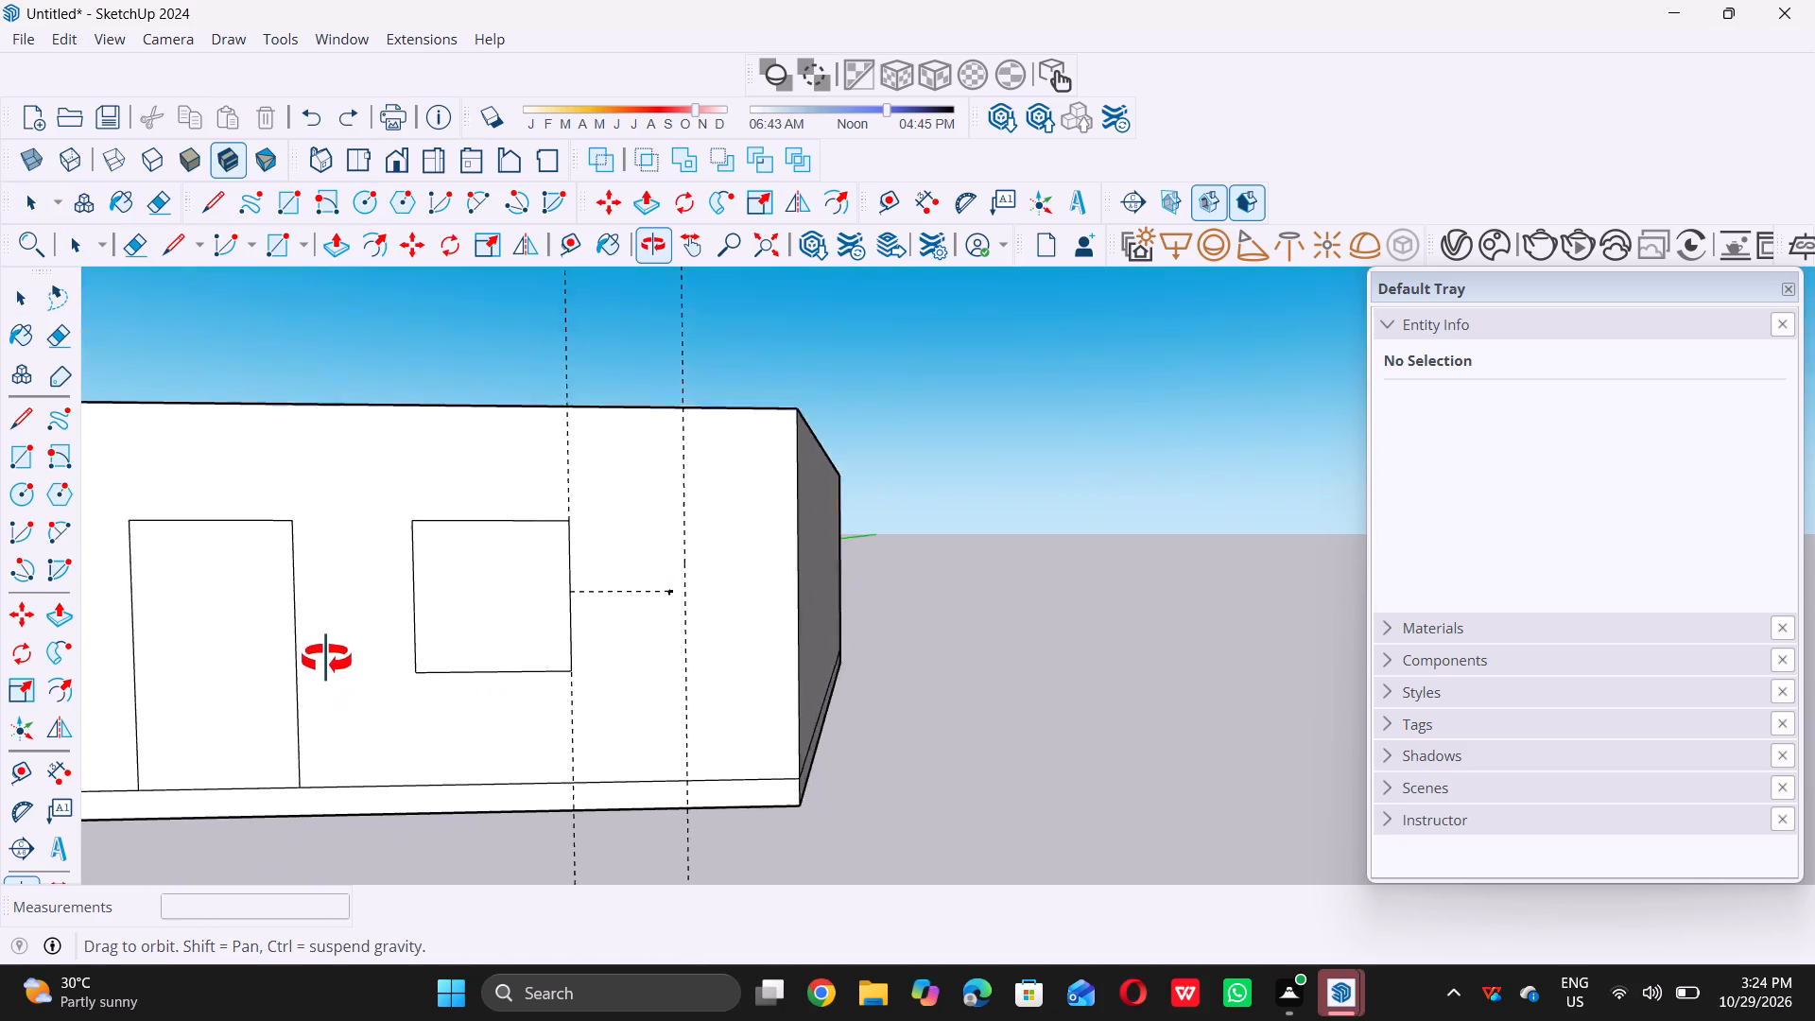
middle_click_drag(326, 659, 327, 658)
scroll(770, 793, "down", 2)
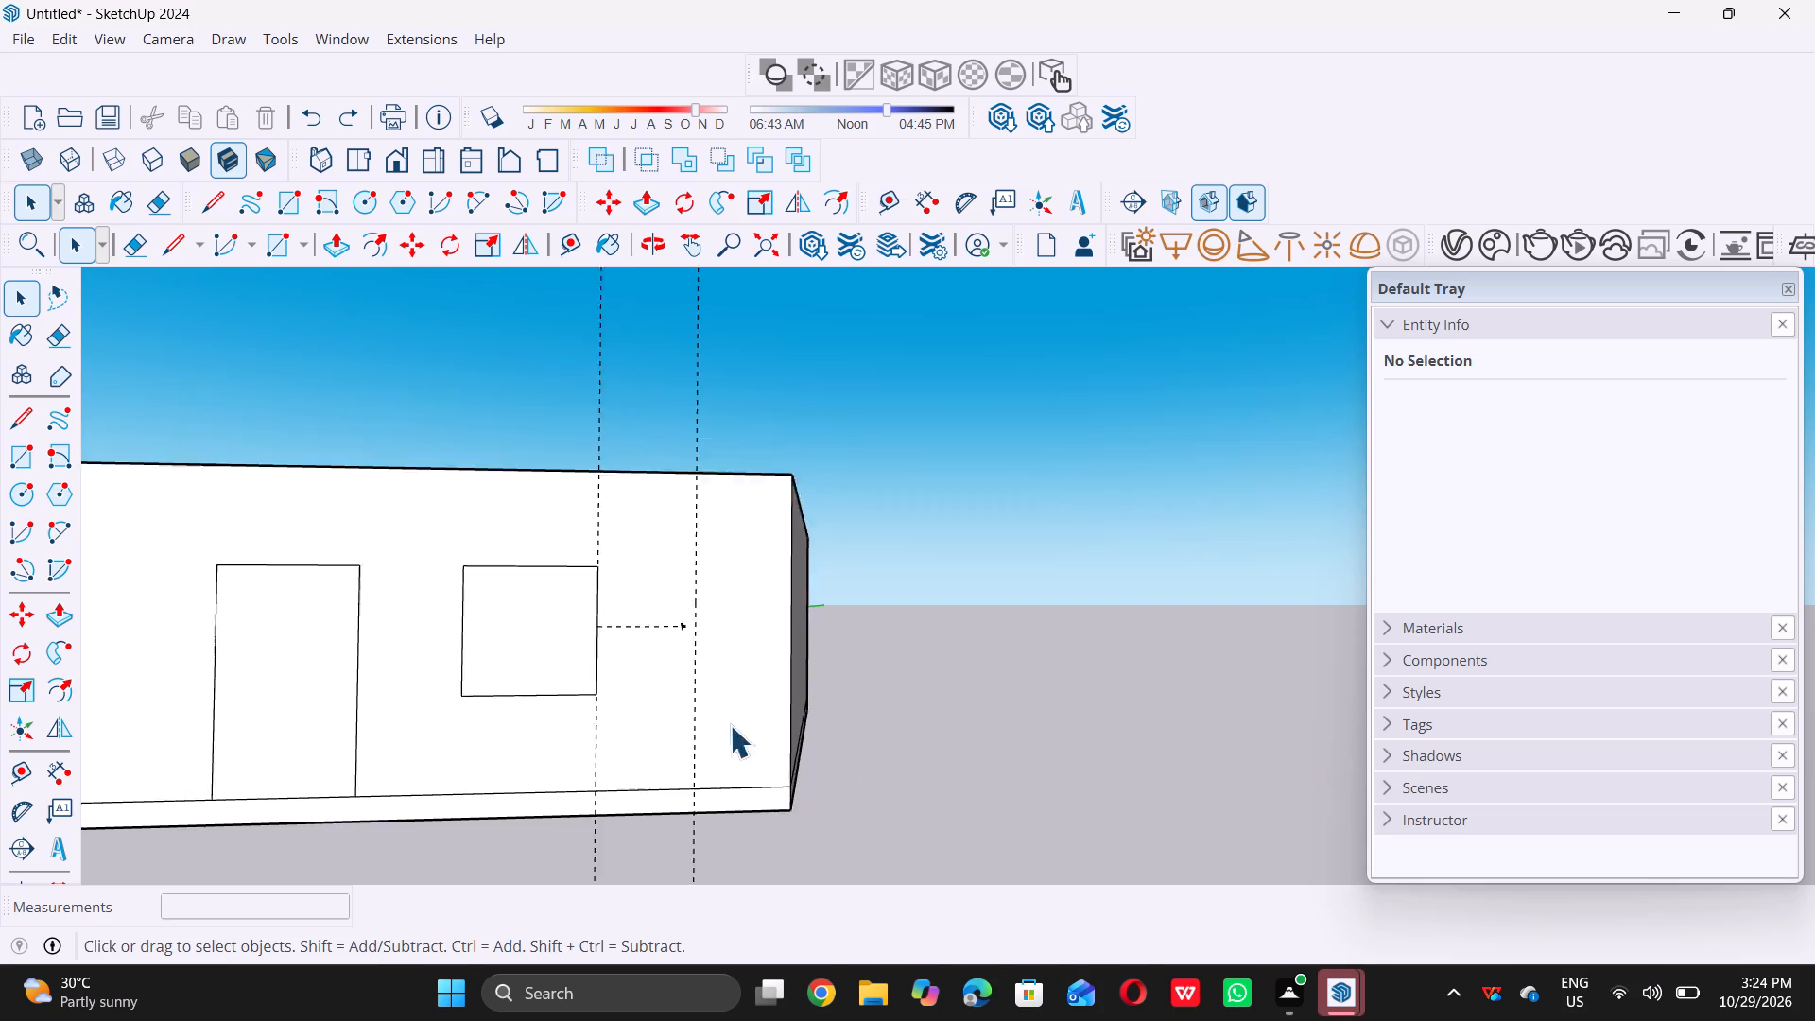
scroll(730, 725, "down", 3)
middle_click_drag(684, 570, 435, 863)
scroll(613, 631, "up", 6)
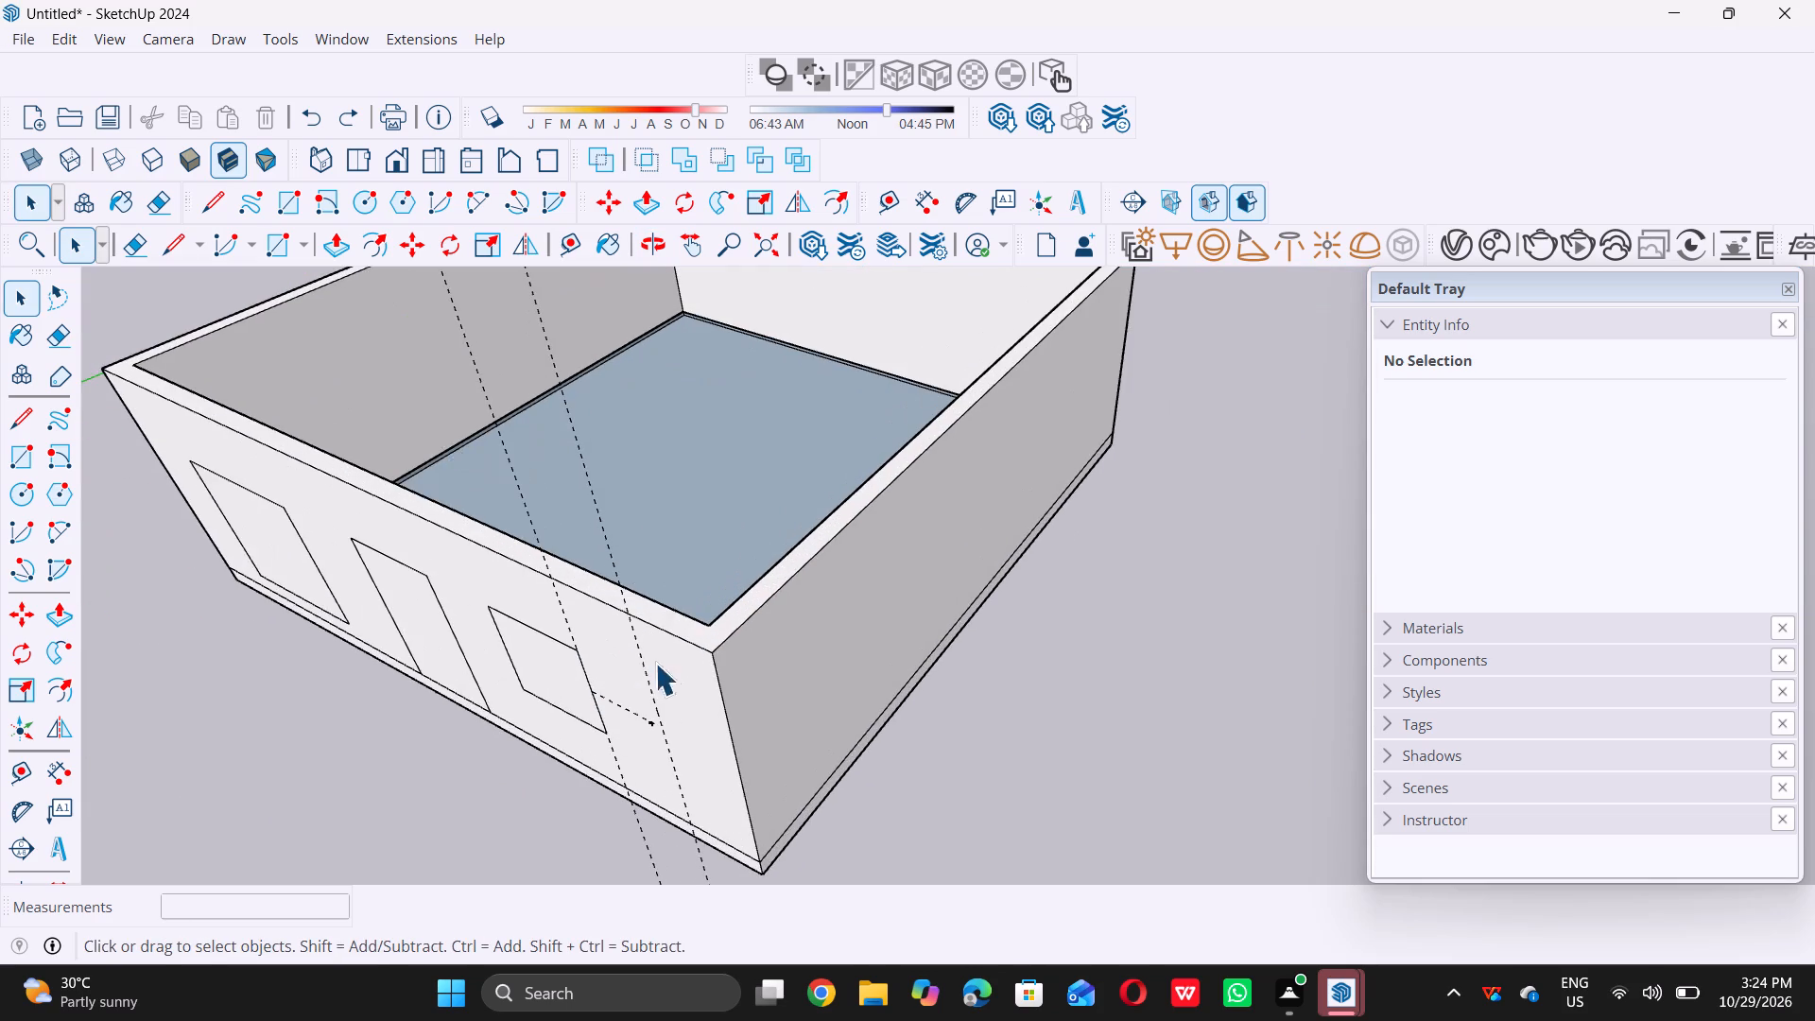
scroll(712, 625, "up", 5)
key("l")
scroll(698, 616, "up", 3)
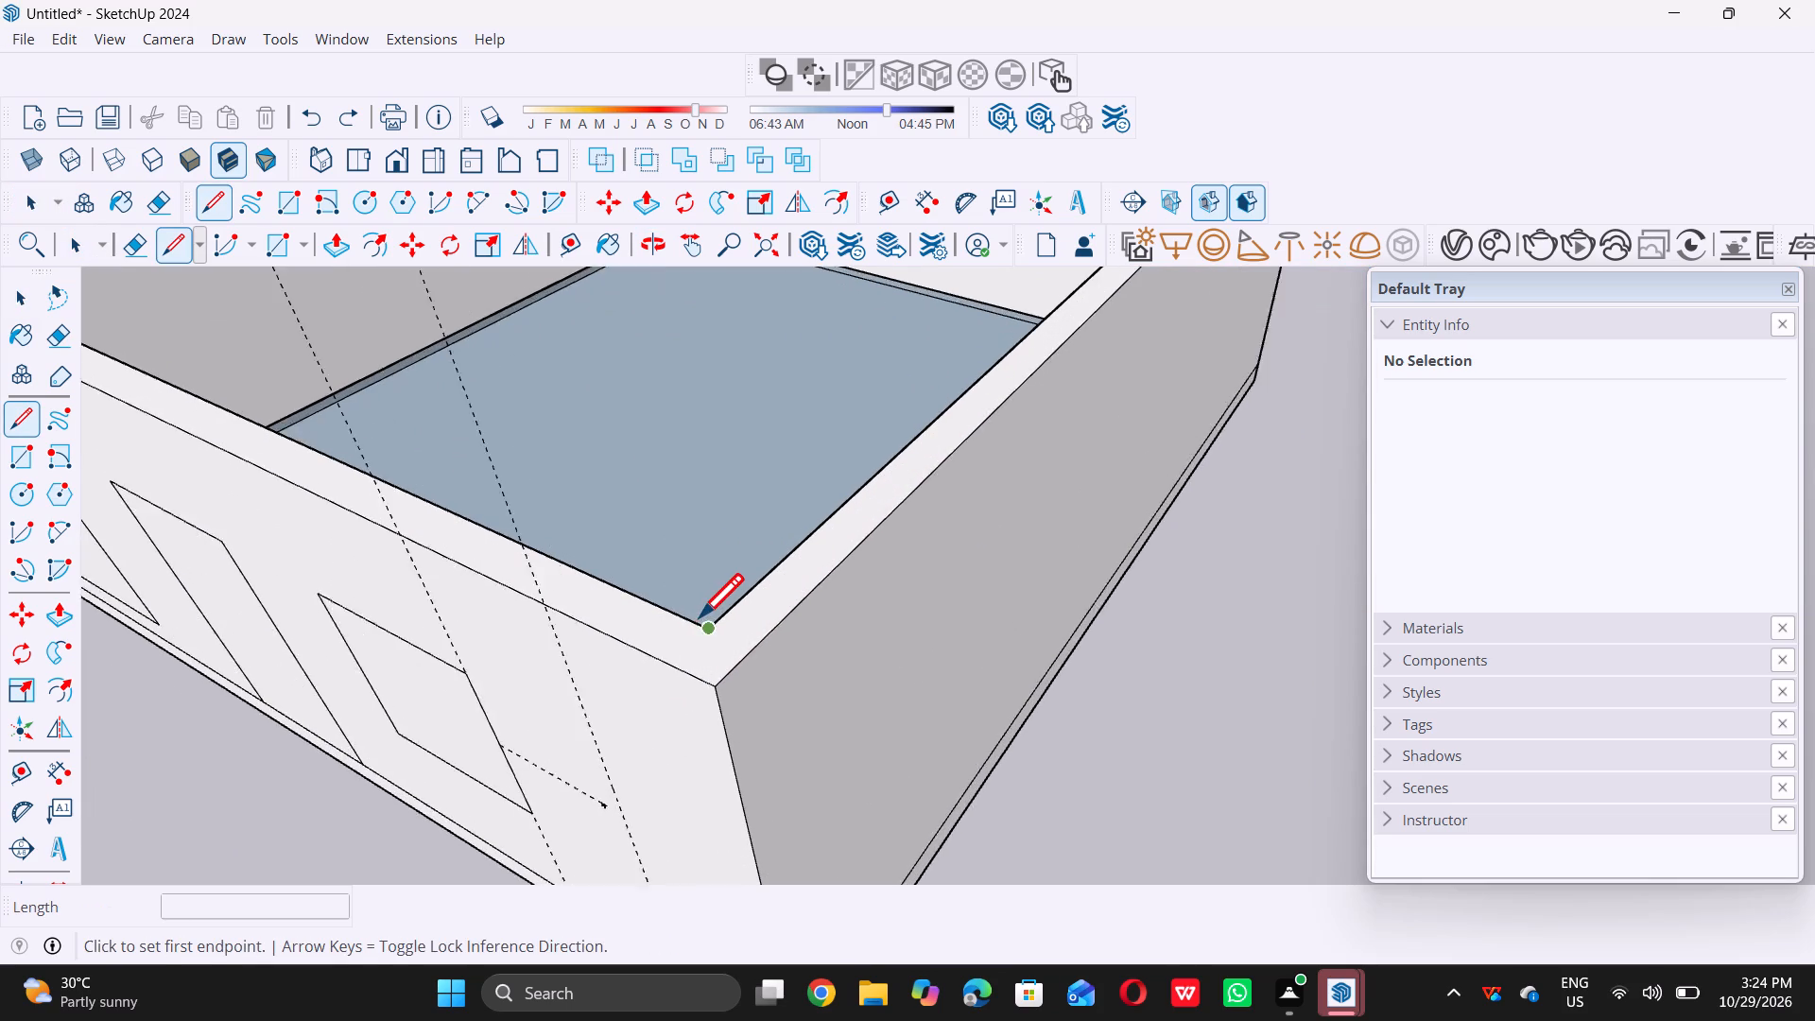
scroll(700, 616, "up", 2)
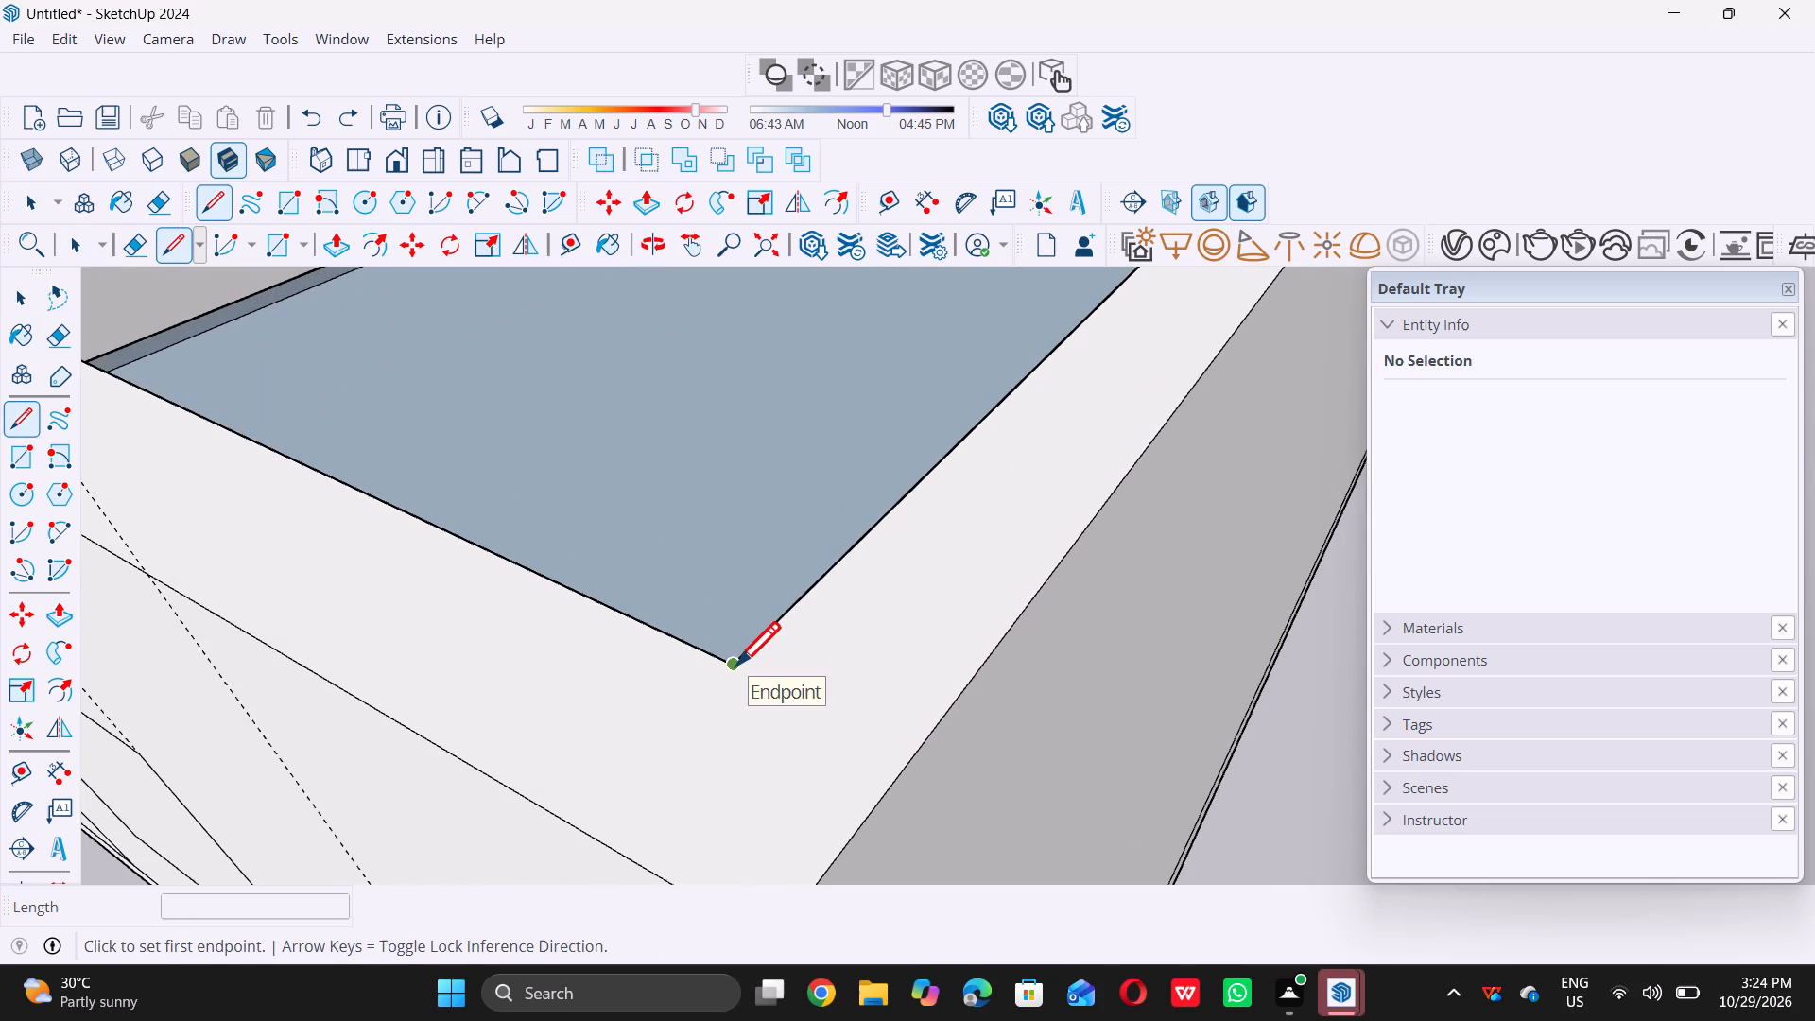
left_click(736, 665)
scroll(734, 664, "down", 4)
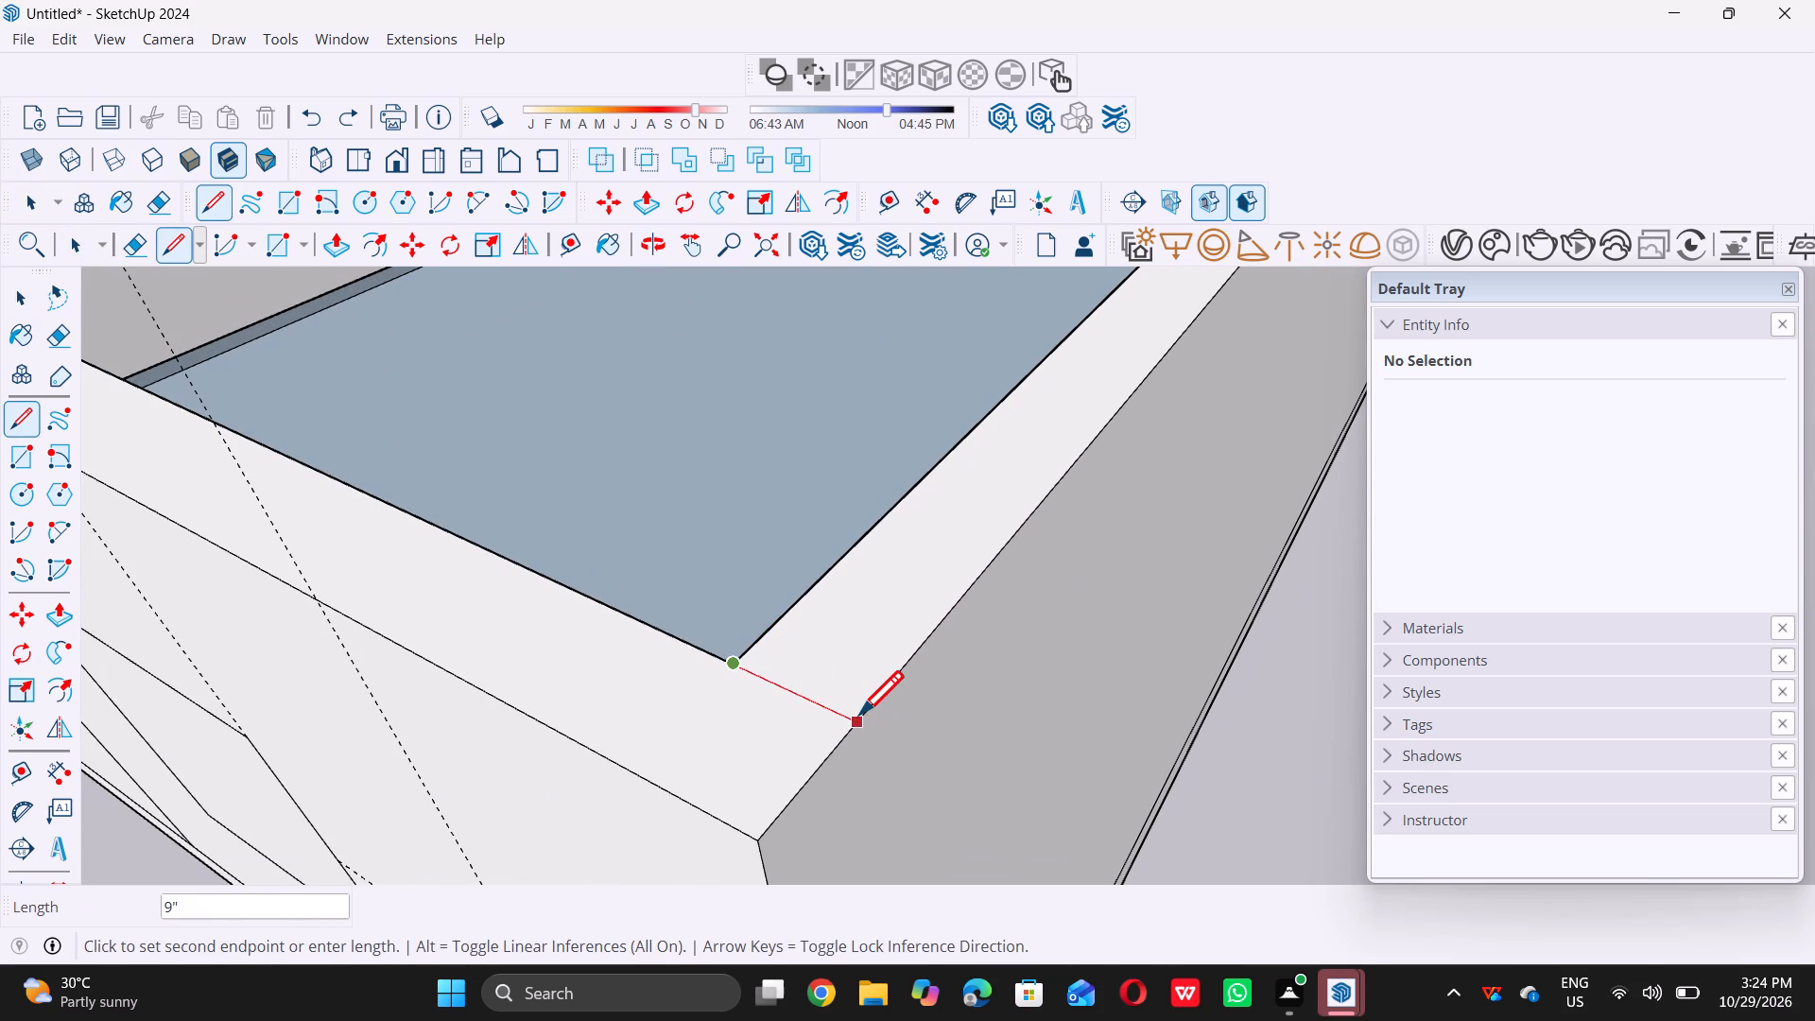
left_click(856, 722)
Draw a matching line across the wall top at the side wall's far end, from the inner corner to the outer edge.
scroll(738, 758, "down", 15)
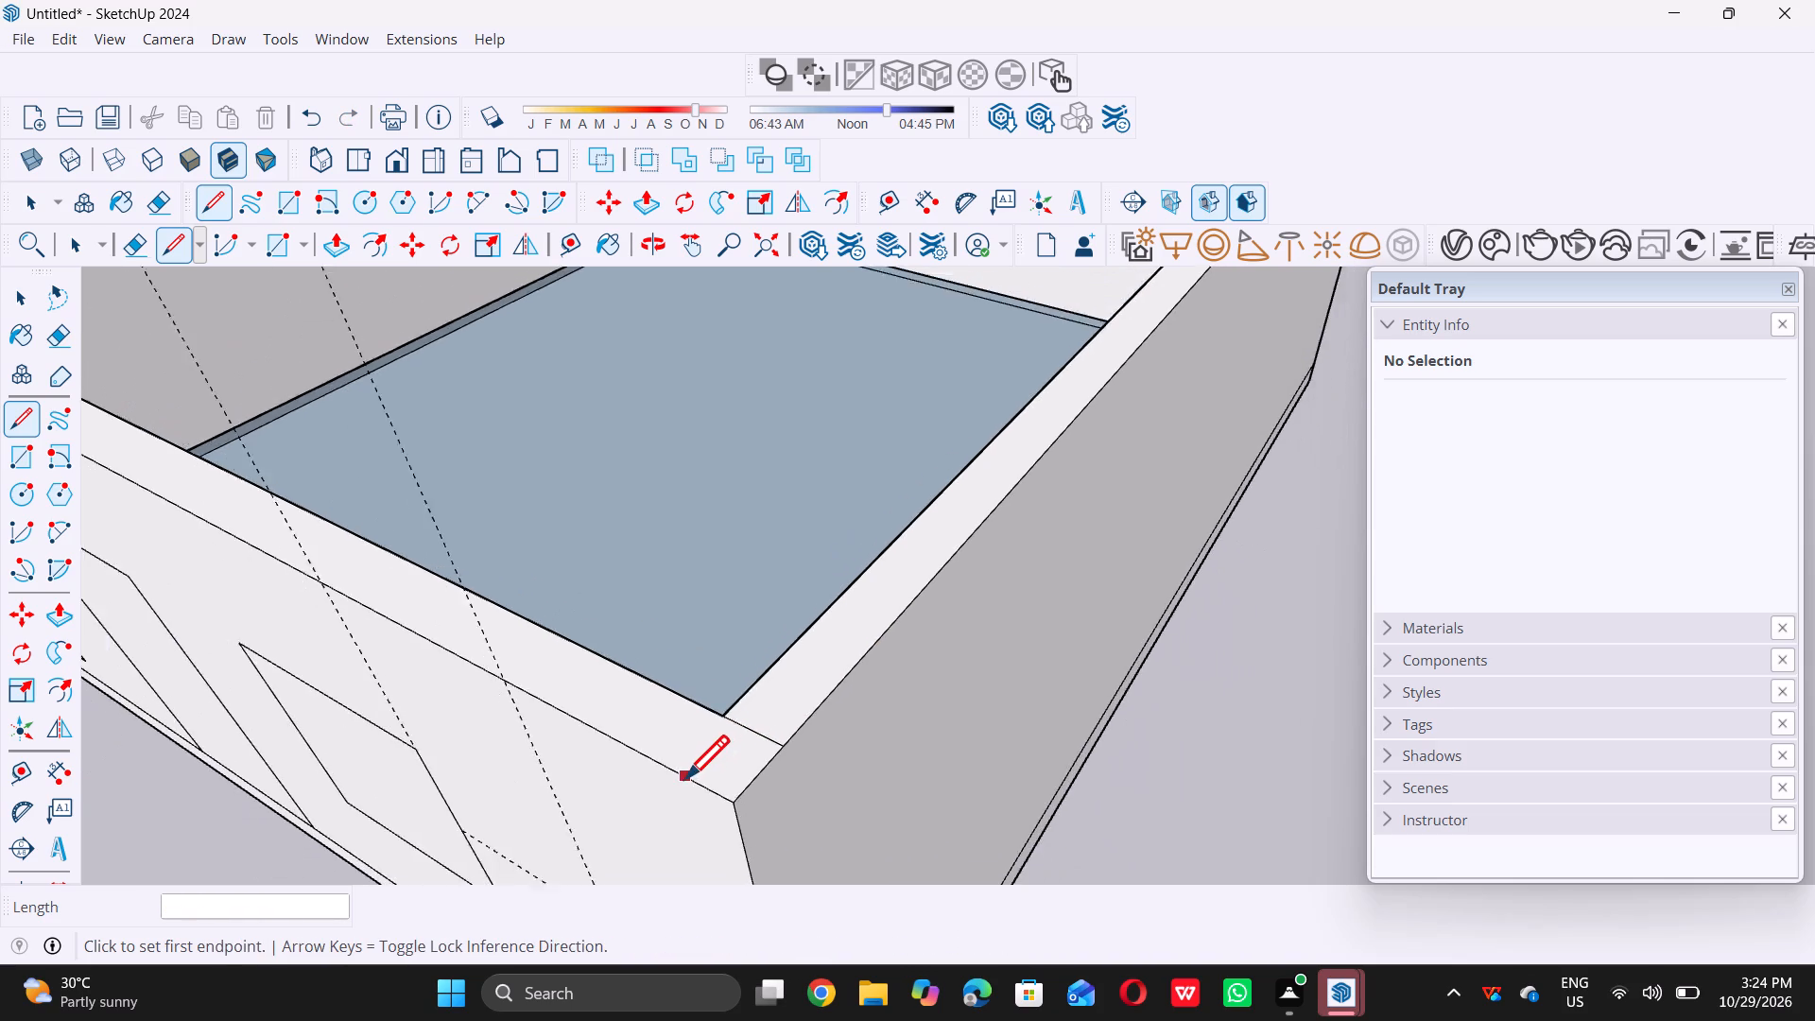
scroll(685, 778, "down", 17)
scroll(965, 476, "up", 7)
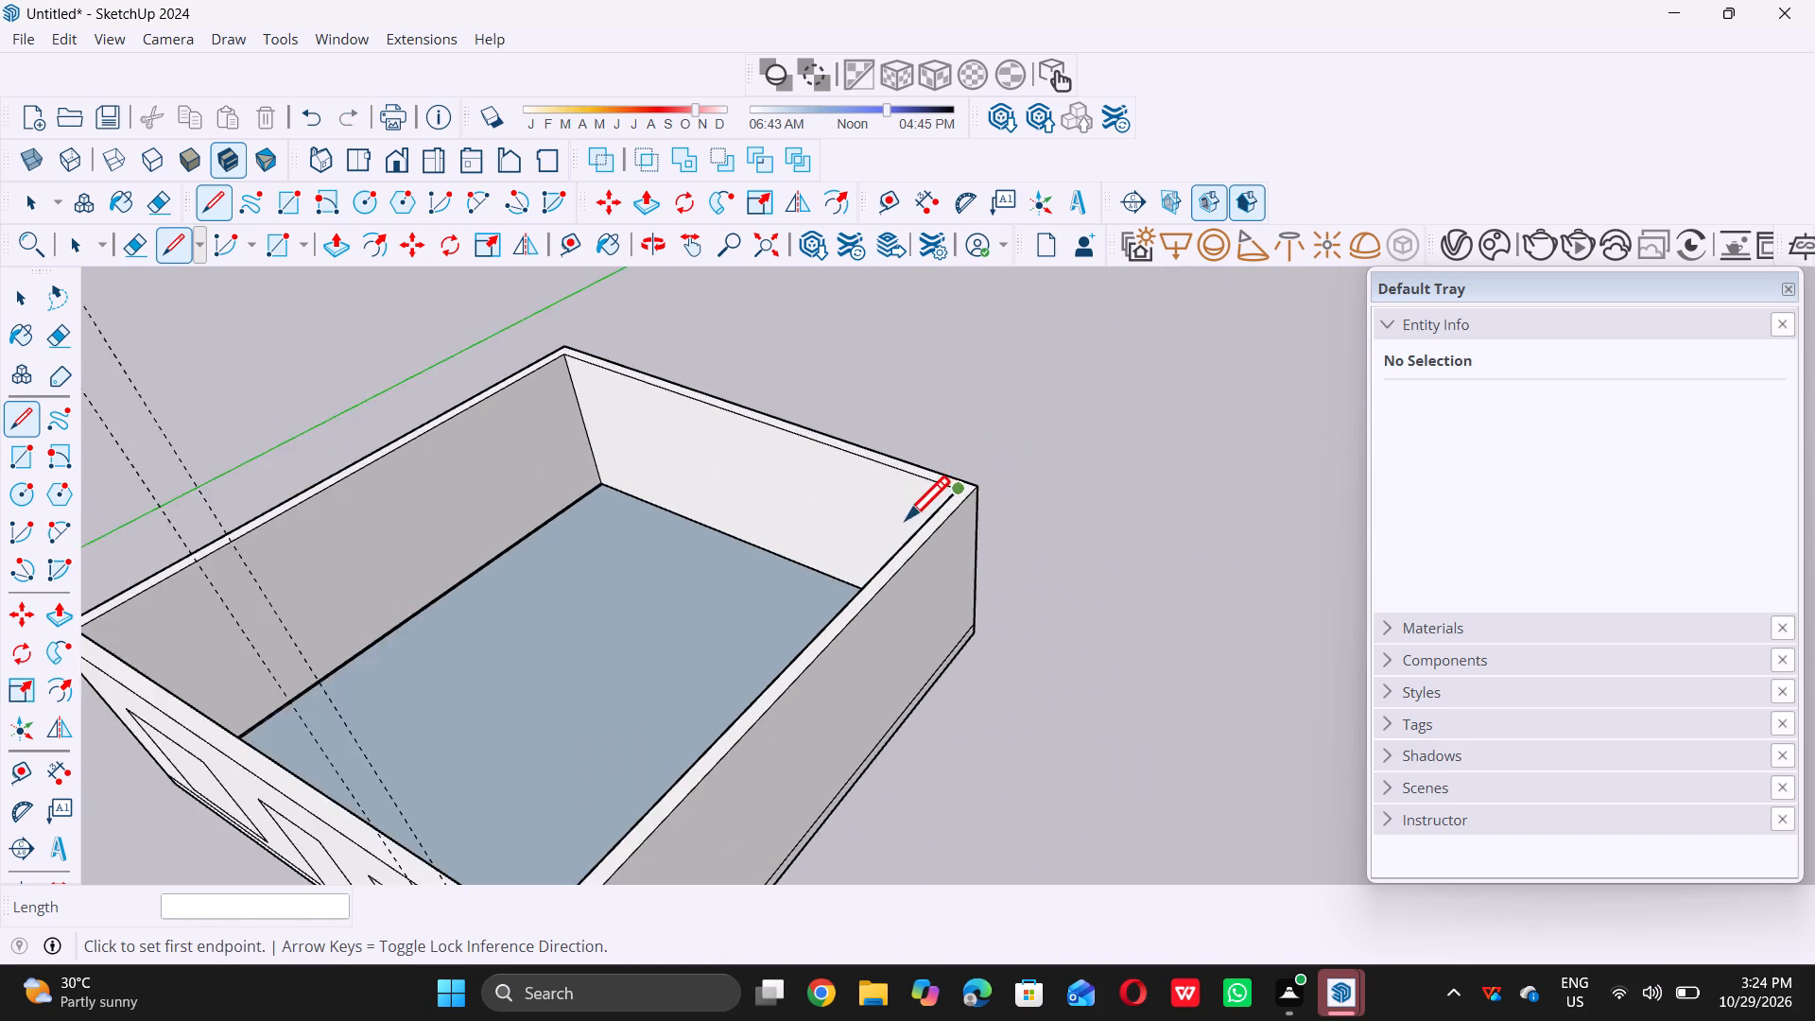
scroll(906, 519, "up", 10)
scroll(994, 464, "up", 5)
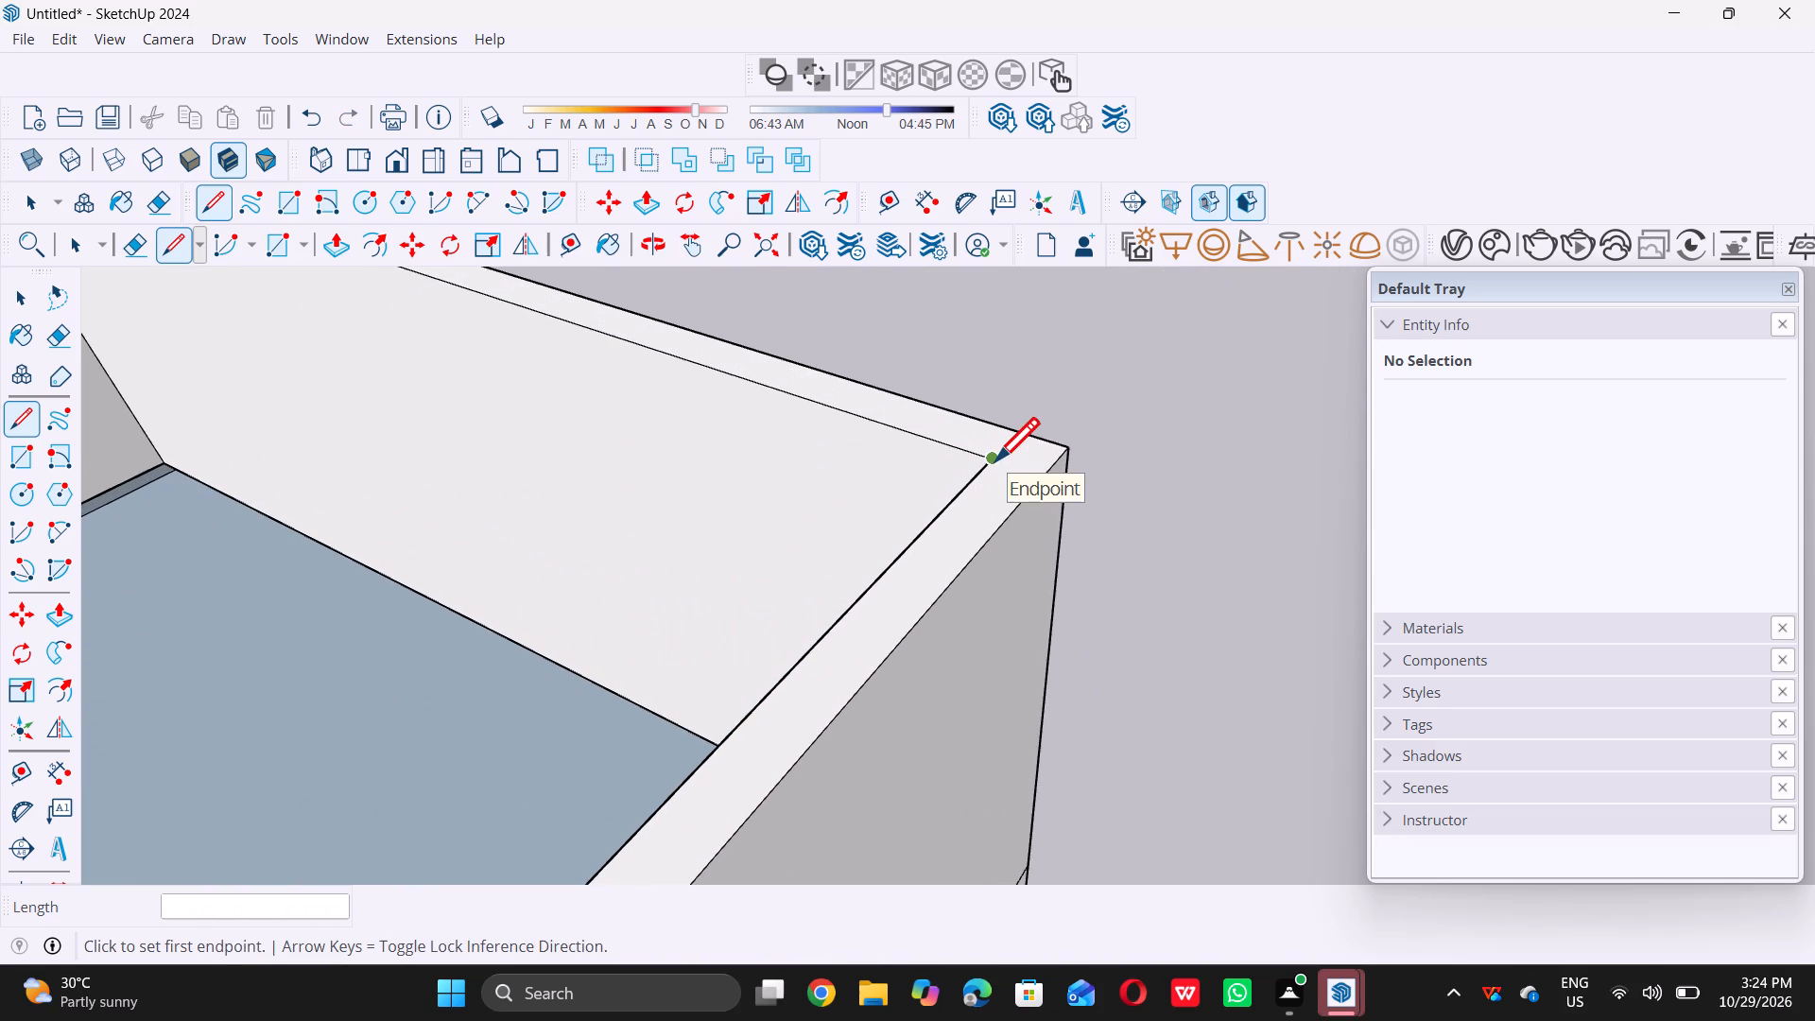
left_click(995, 459)
triple_click(1046, 479)
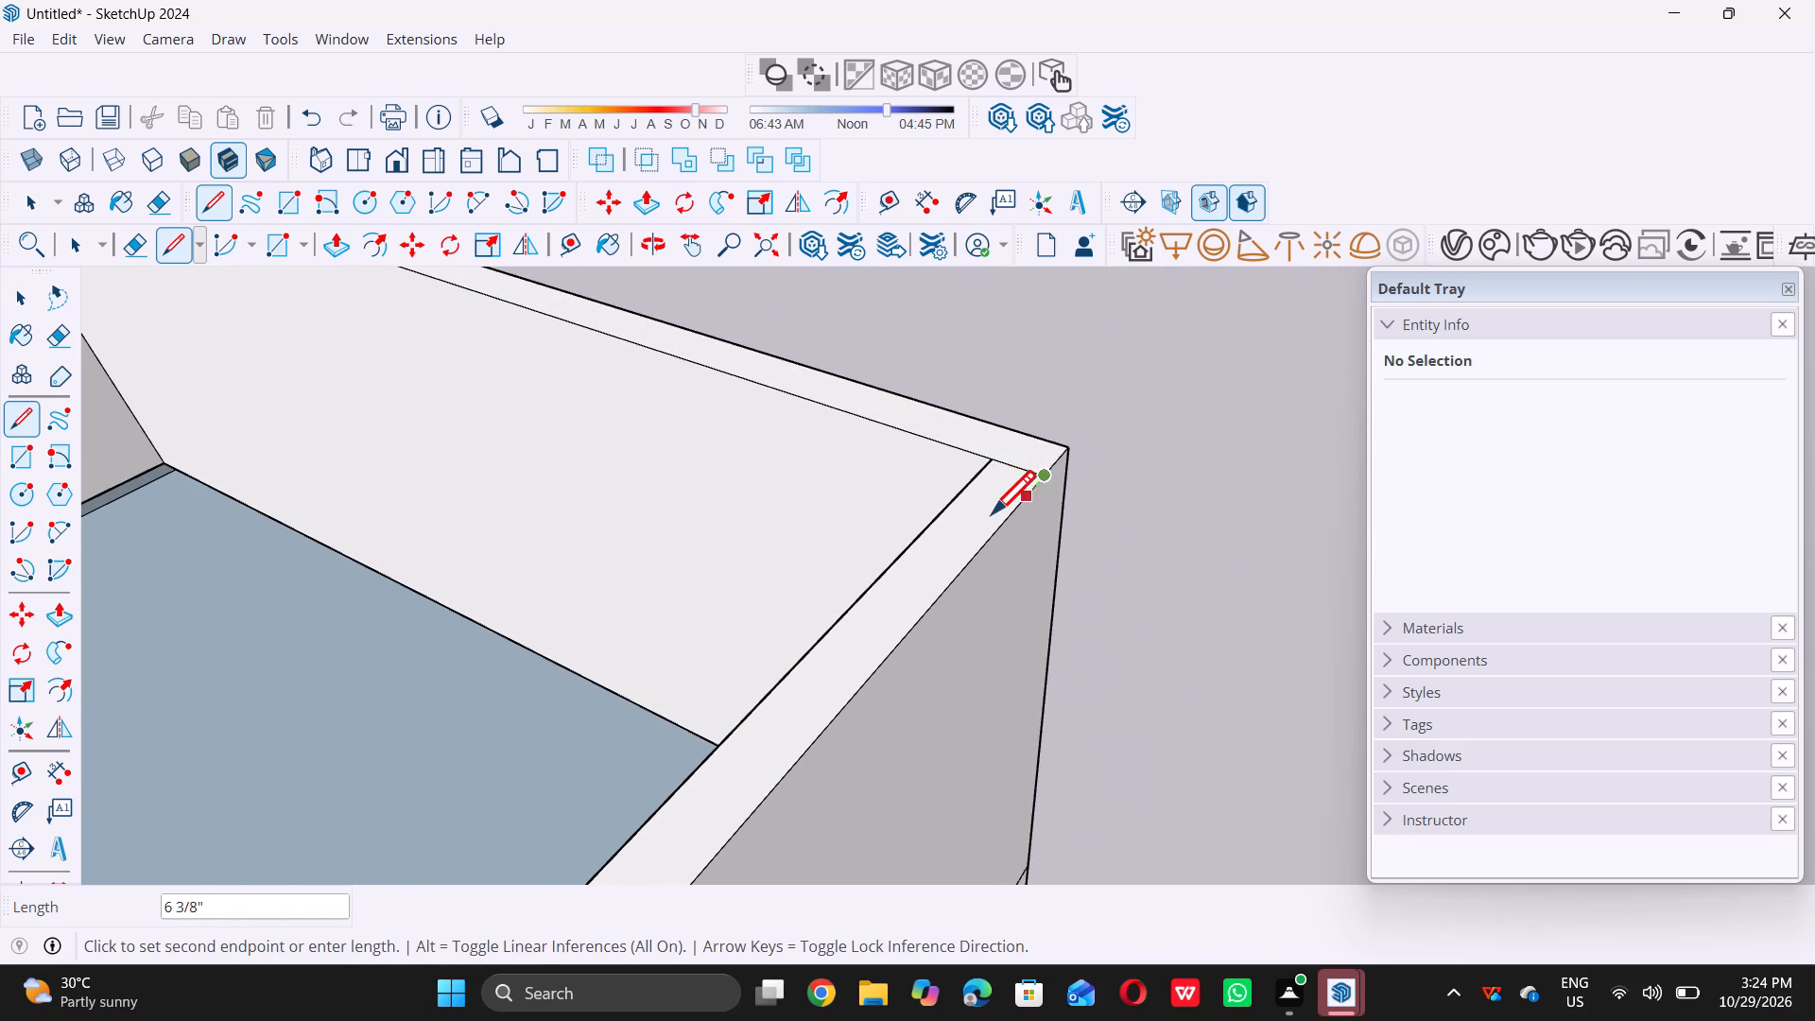
scroll(993, 511, "down", 20)
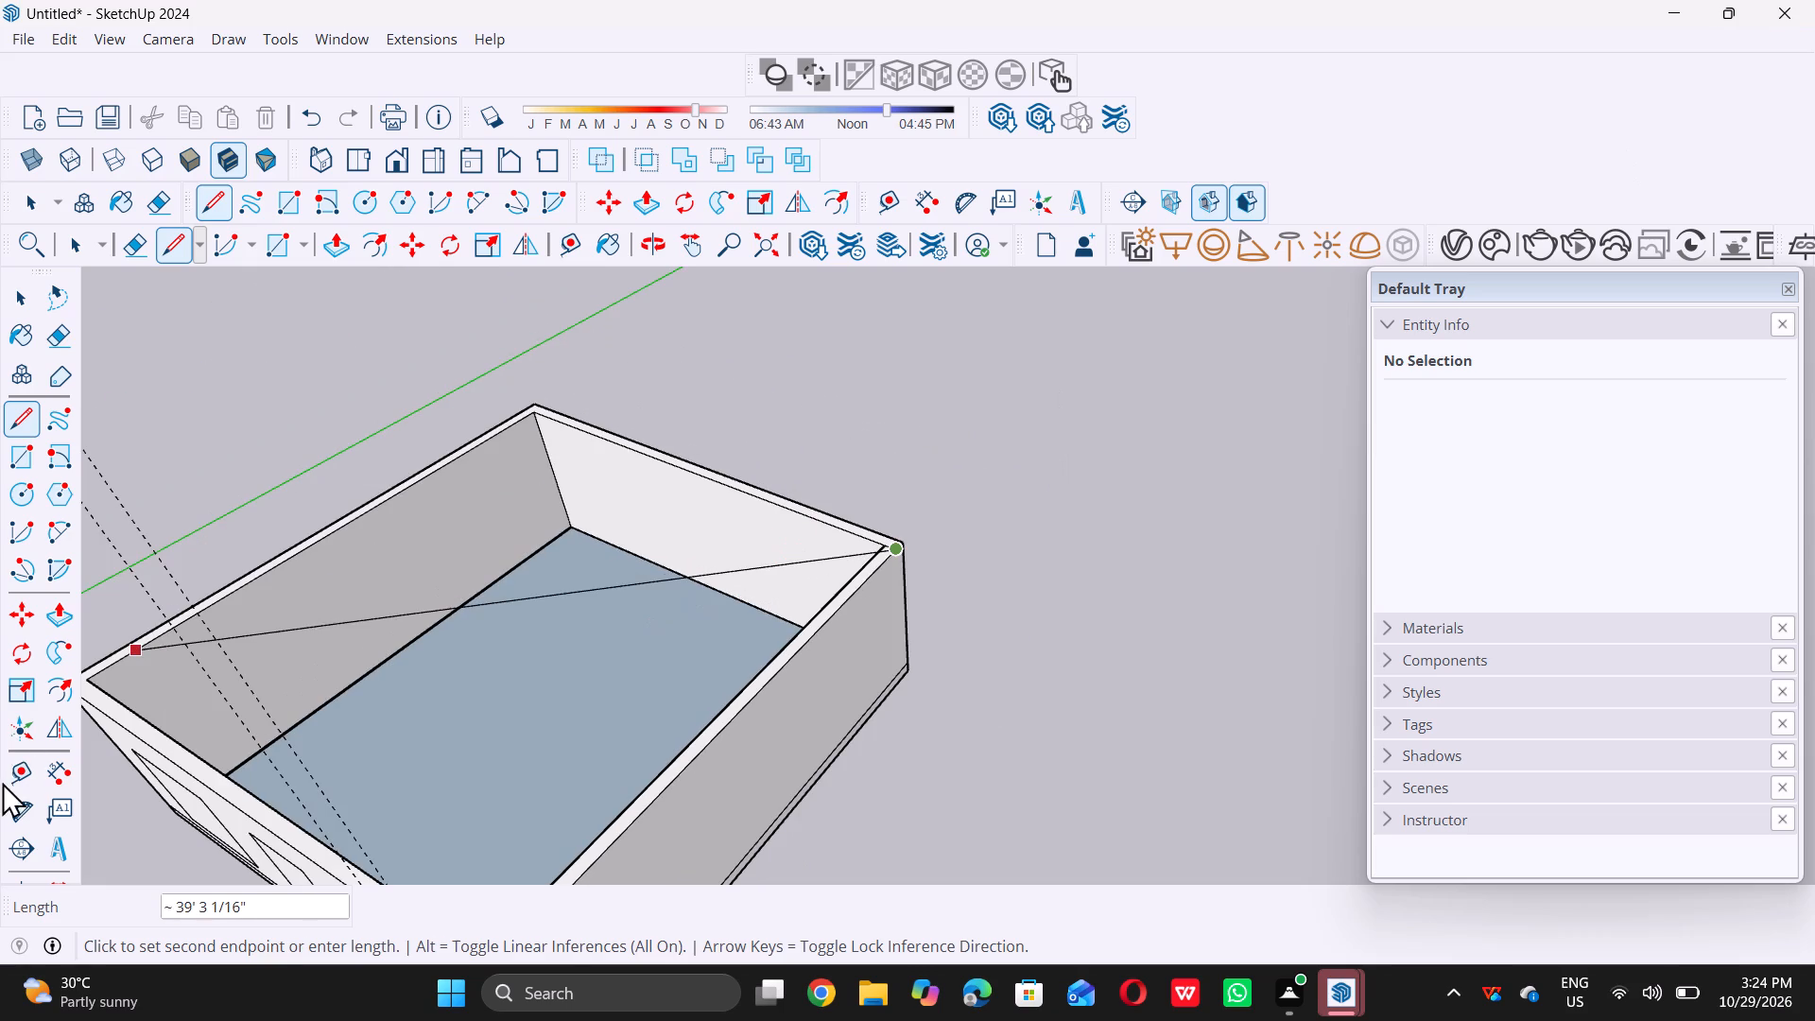
key("space")
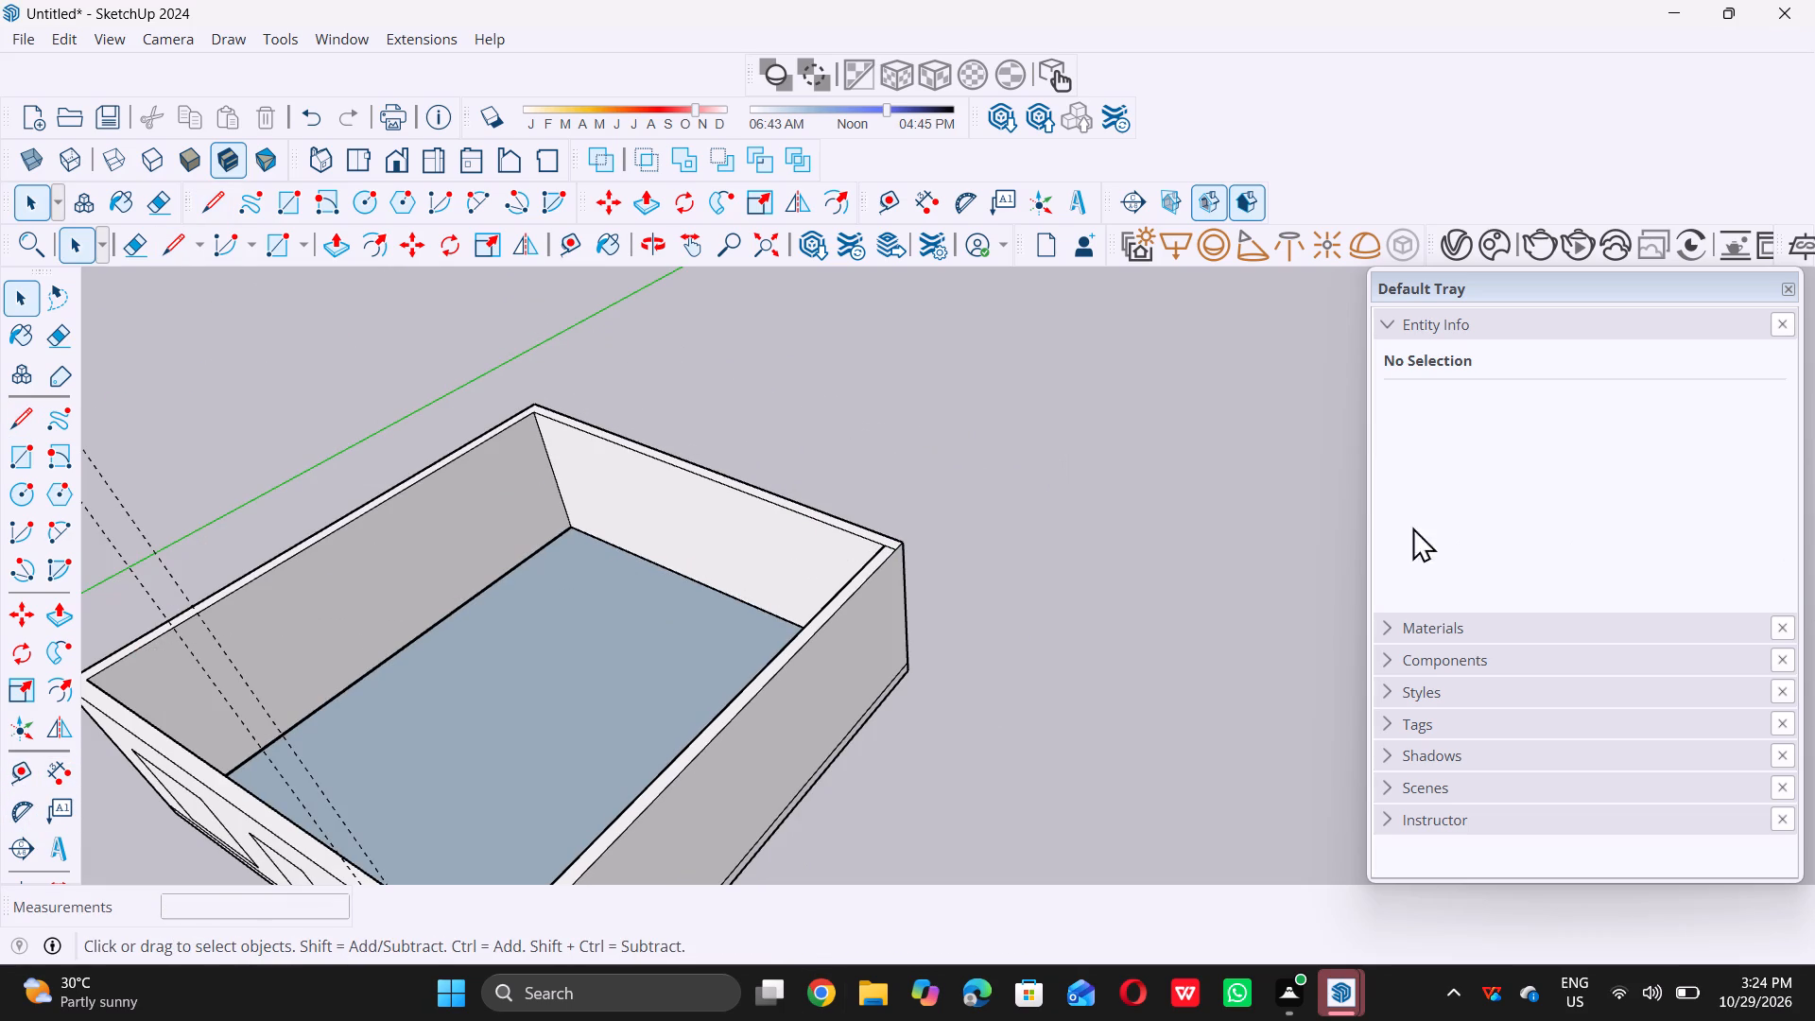
Extend the slab outward 6' by pulling its edge face beneath the blank side wall.
scroll(976, 559, "down", 5)
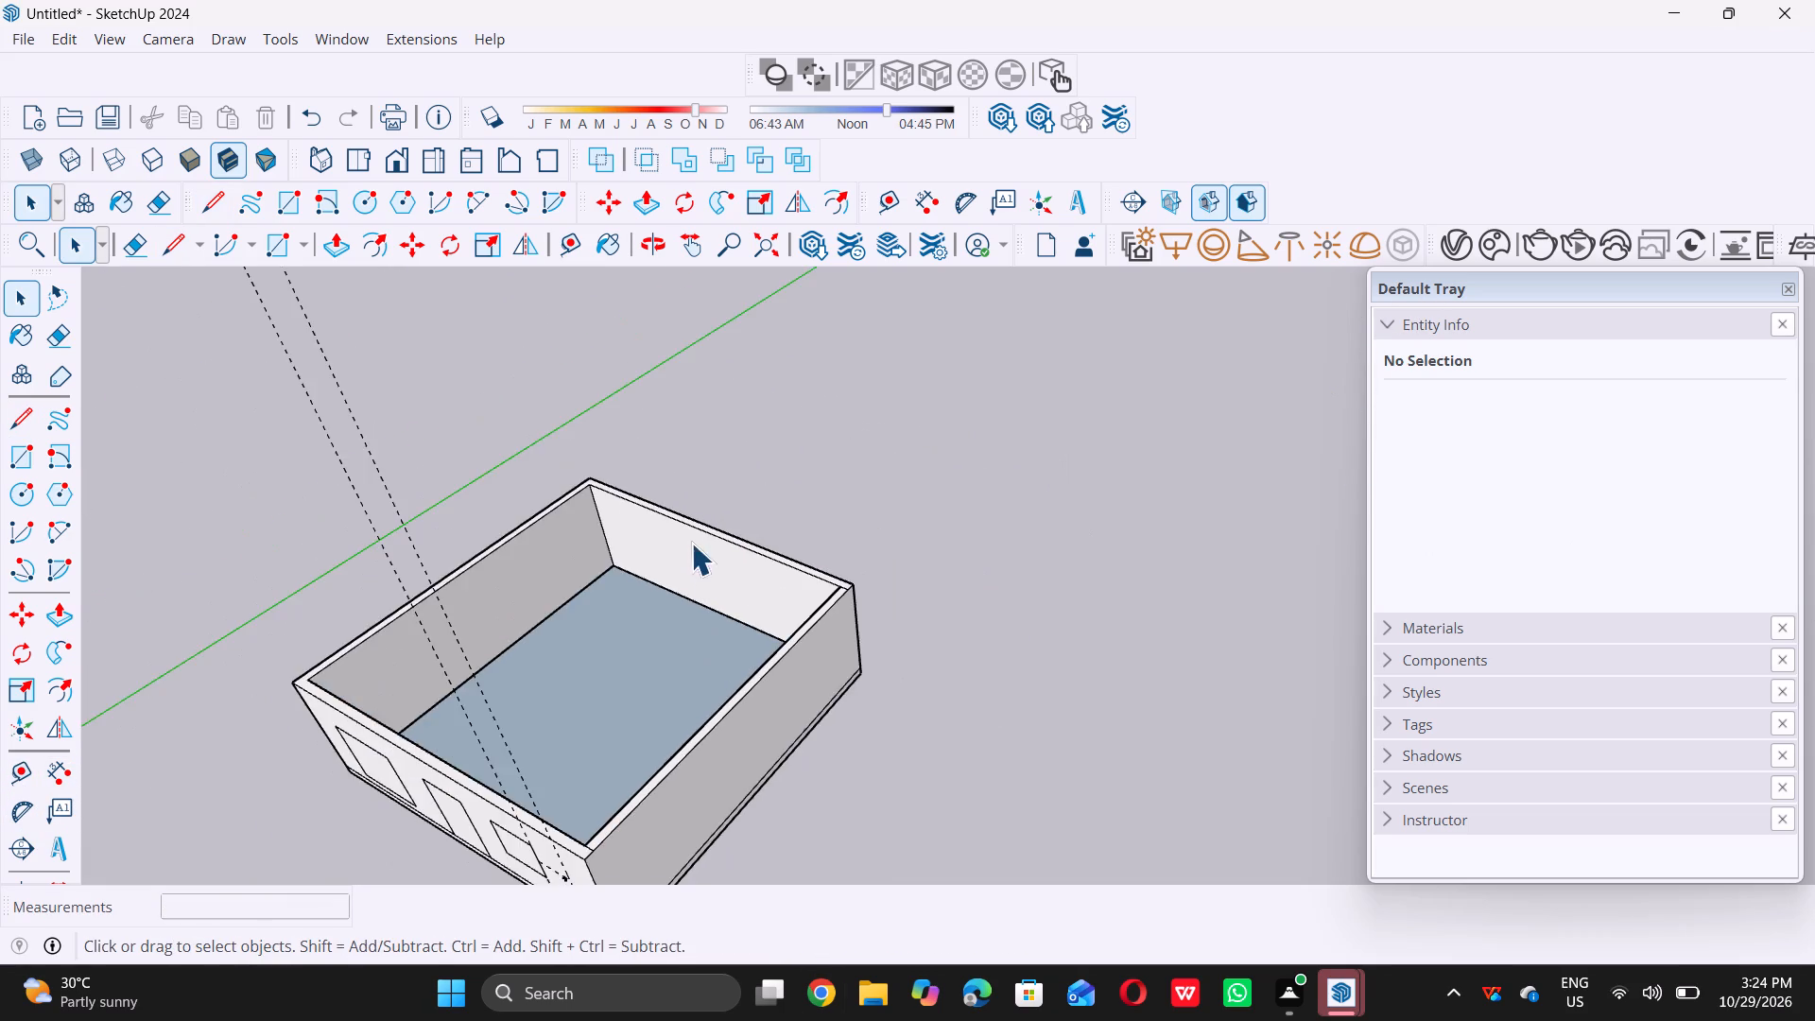
scroll(691, 543, "down", 4)
middle_click_drag(689, 750, 680, 735)
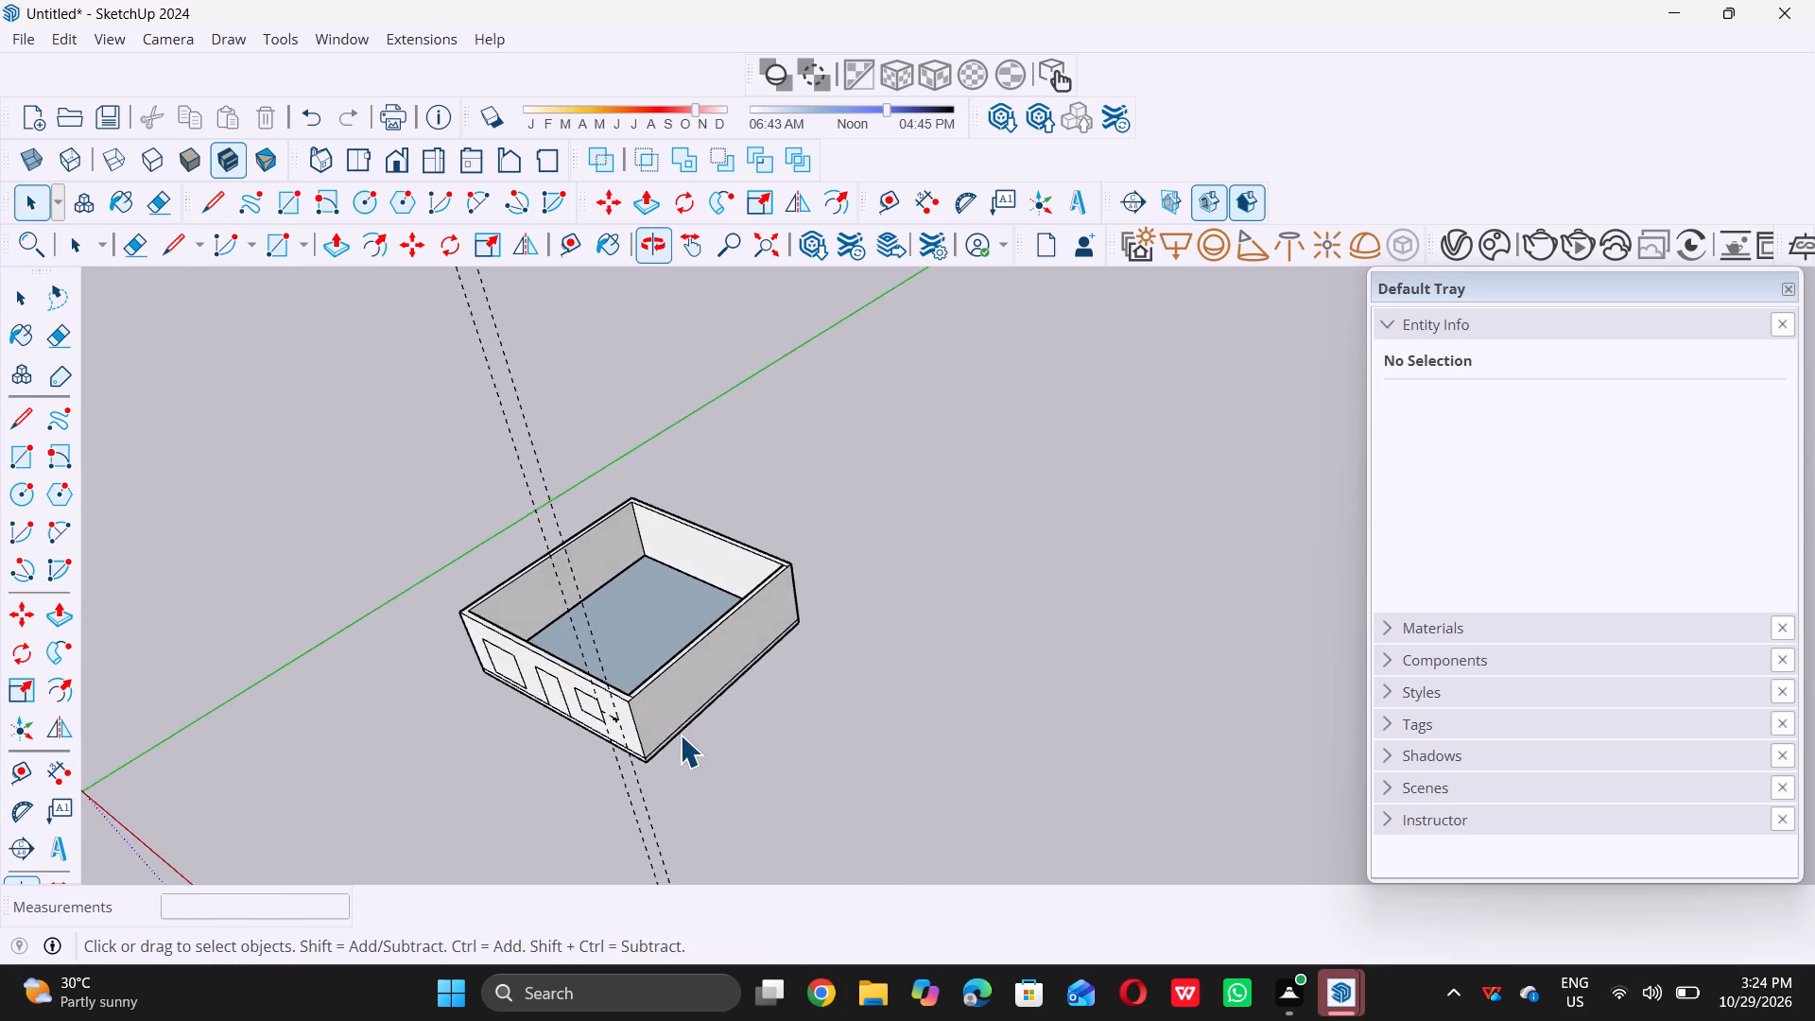
scroll(680, 735, "up", 20)
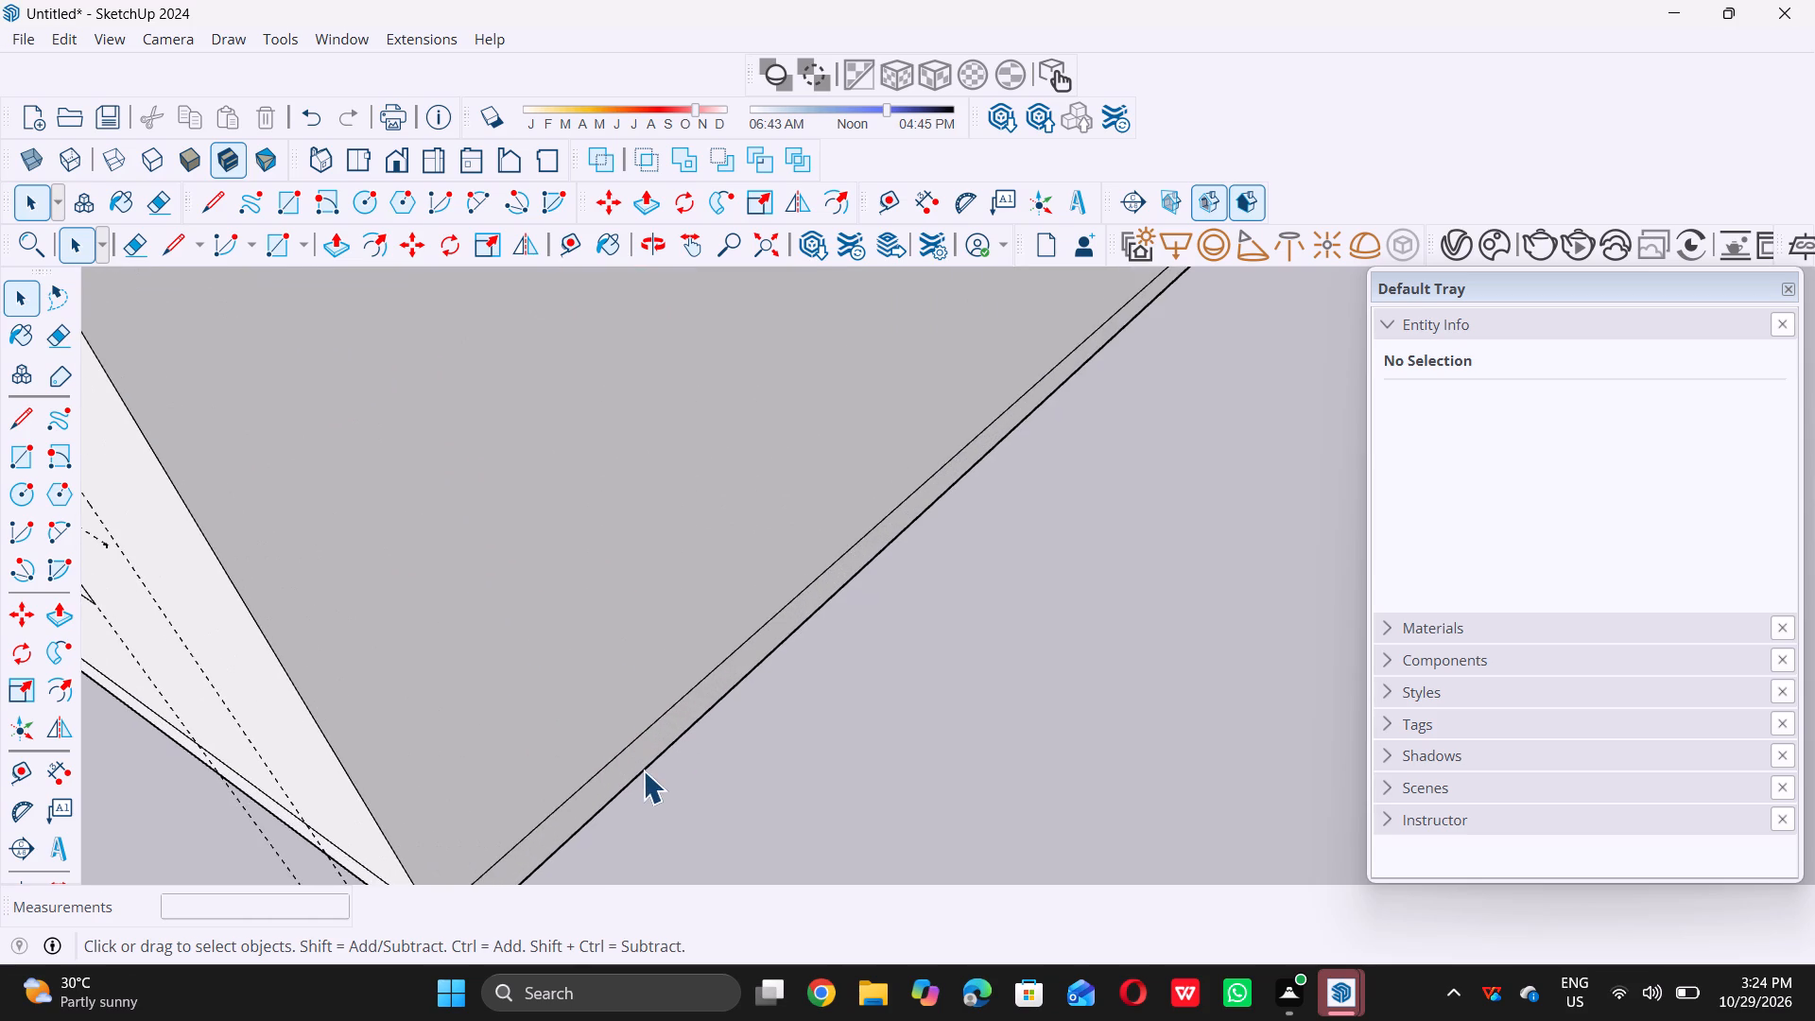
double_click(647, 753)
scroll(689, 733, "down", 5)
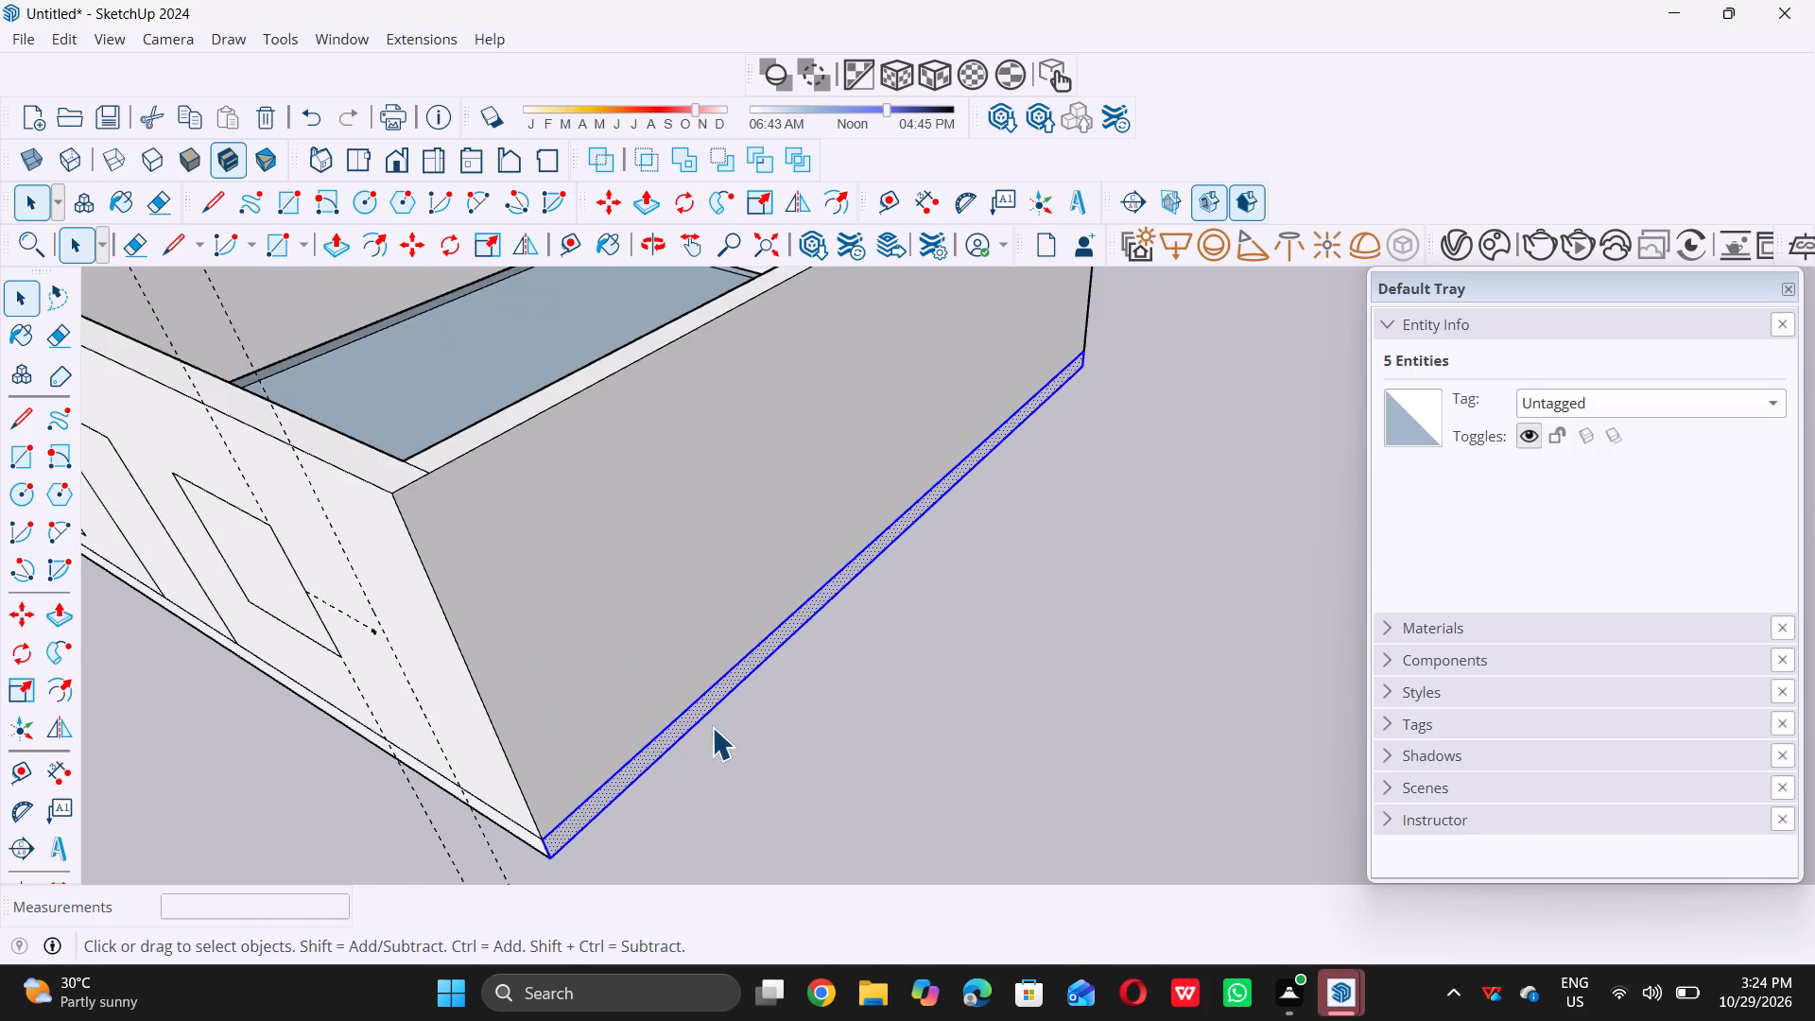
scroll(713, 727, "down", 4)
key("p")
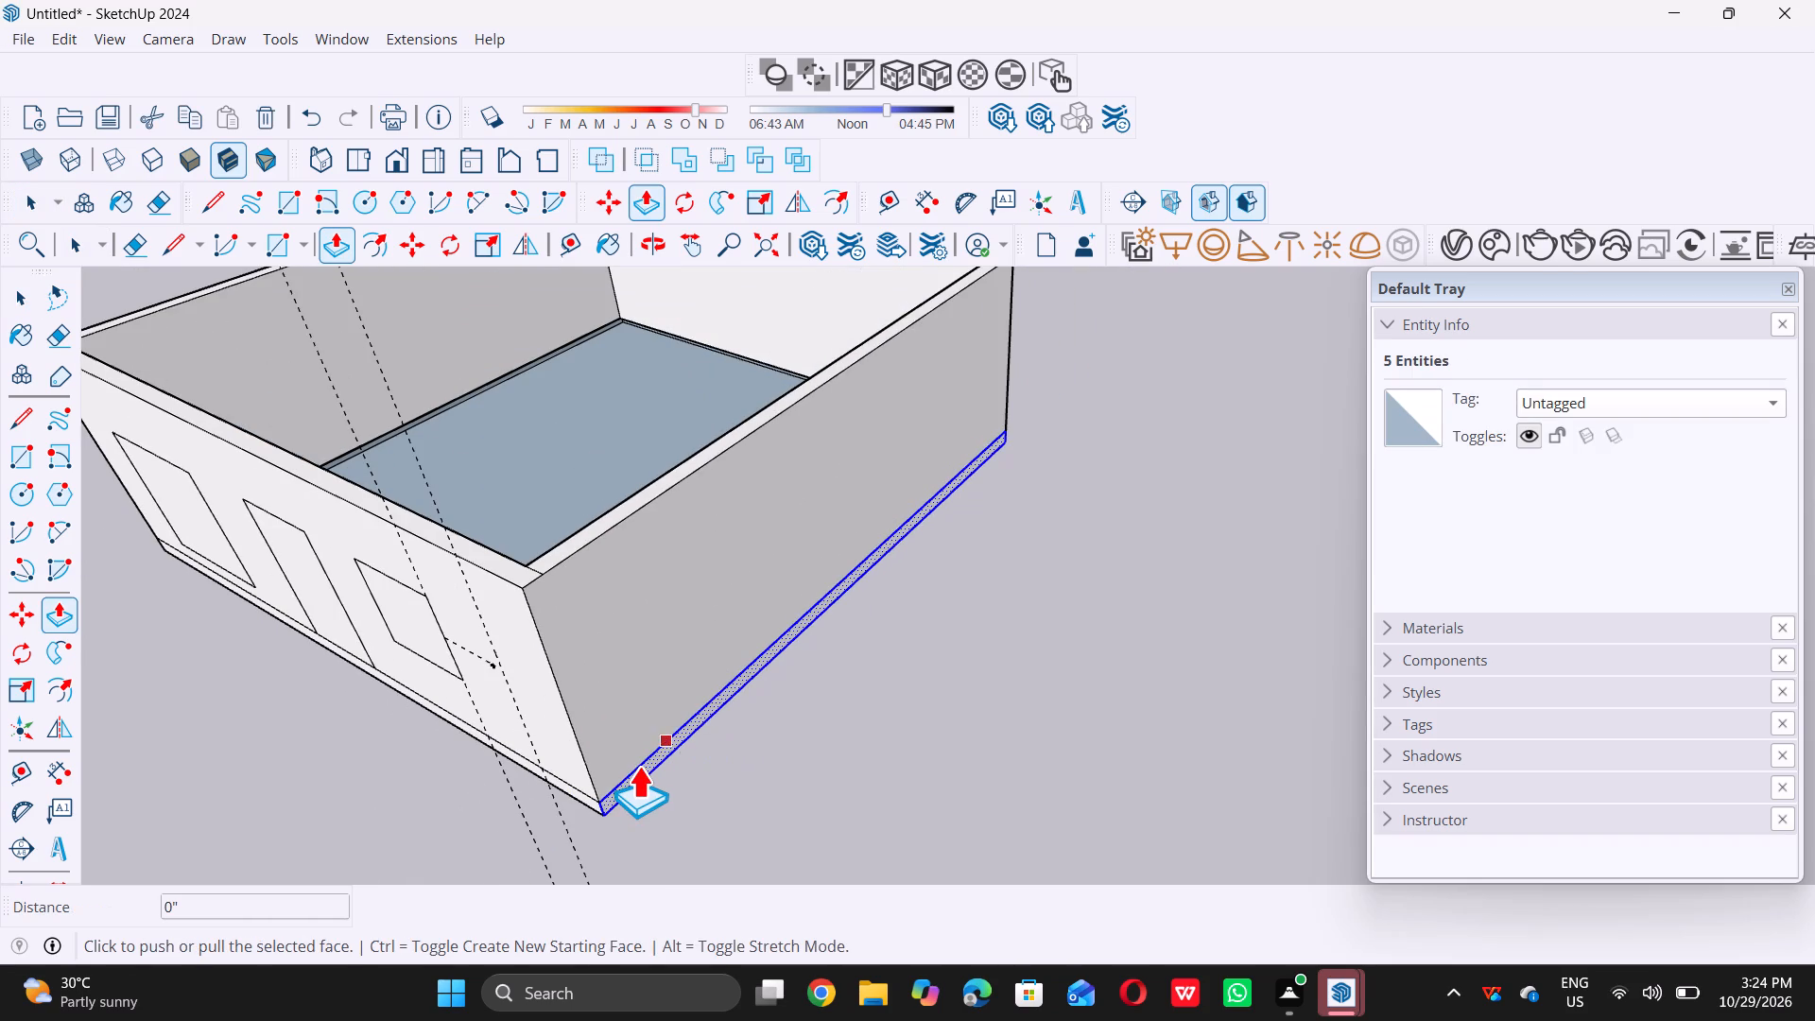
scroll(638, 767, "up", 5)
left_click(637, 770)
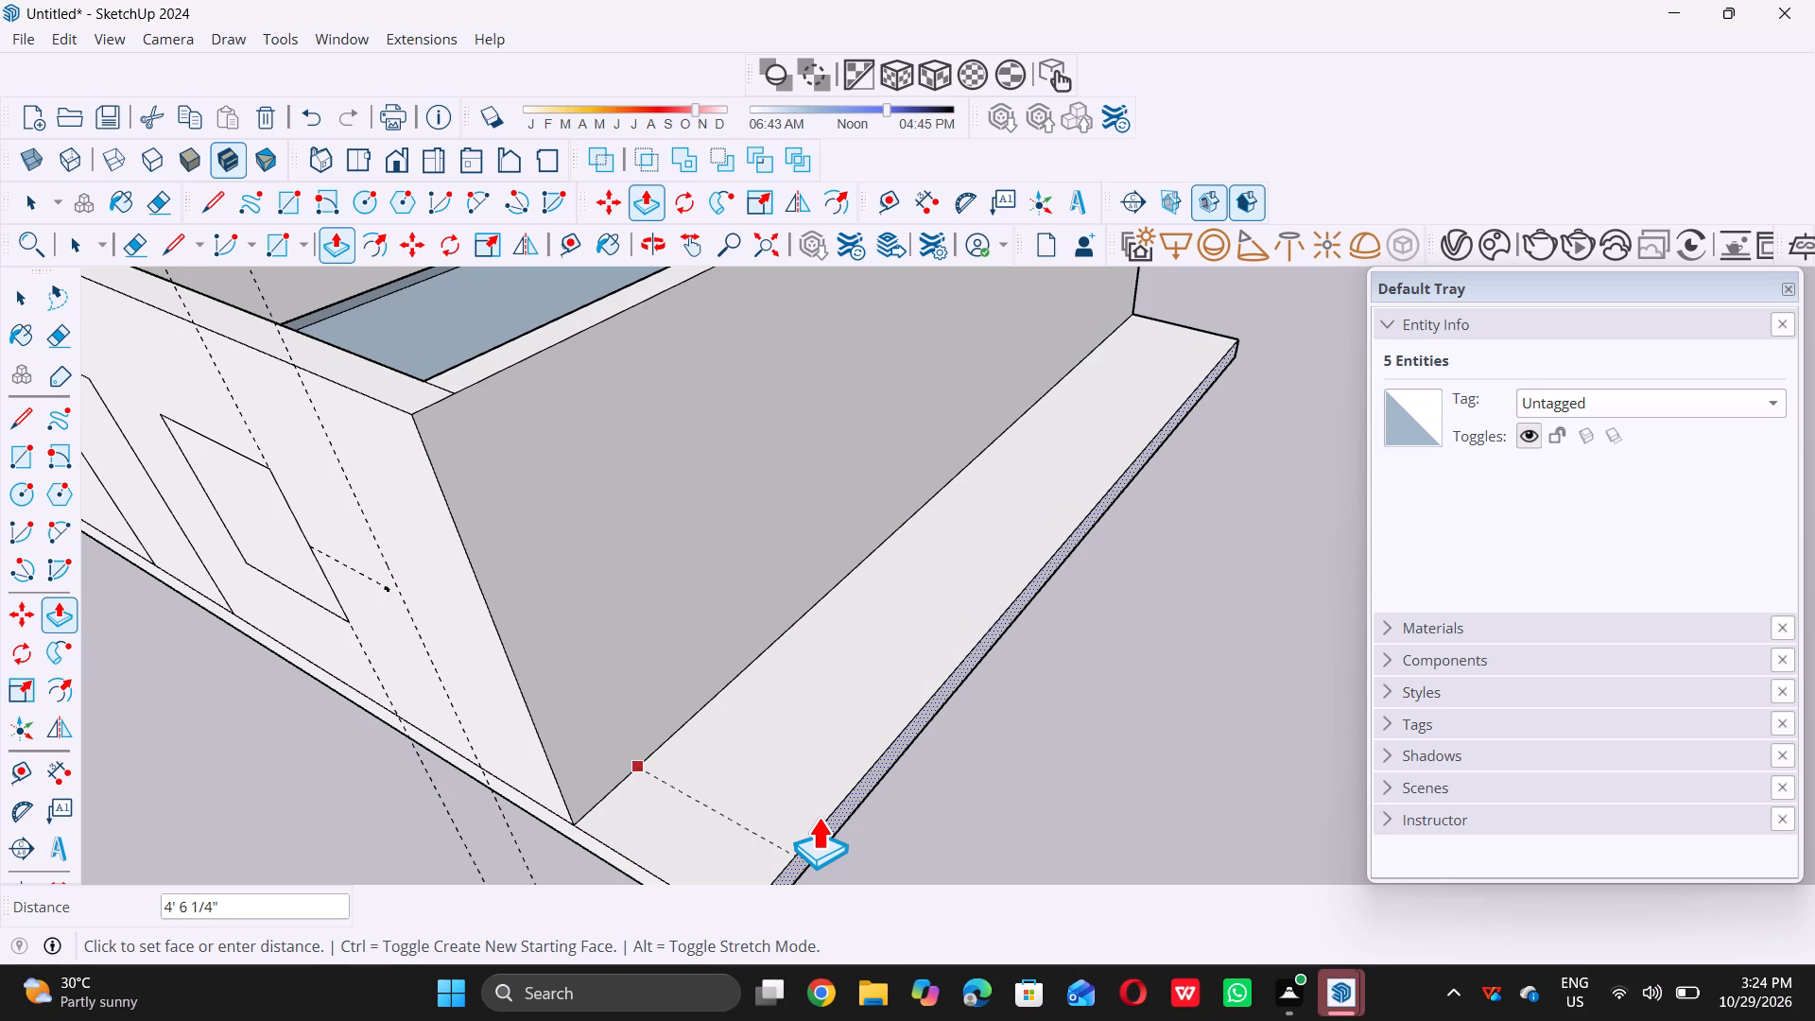
key("6")
key("apostrophe")
key("Return")
key("space")
Push the side wall's top face between the two corner lines down 10' to the slab, removing that wall.
scroll(408, 494, "down", 9)
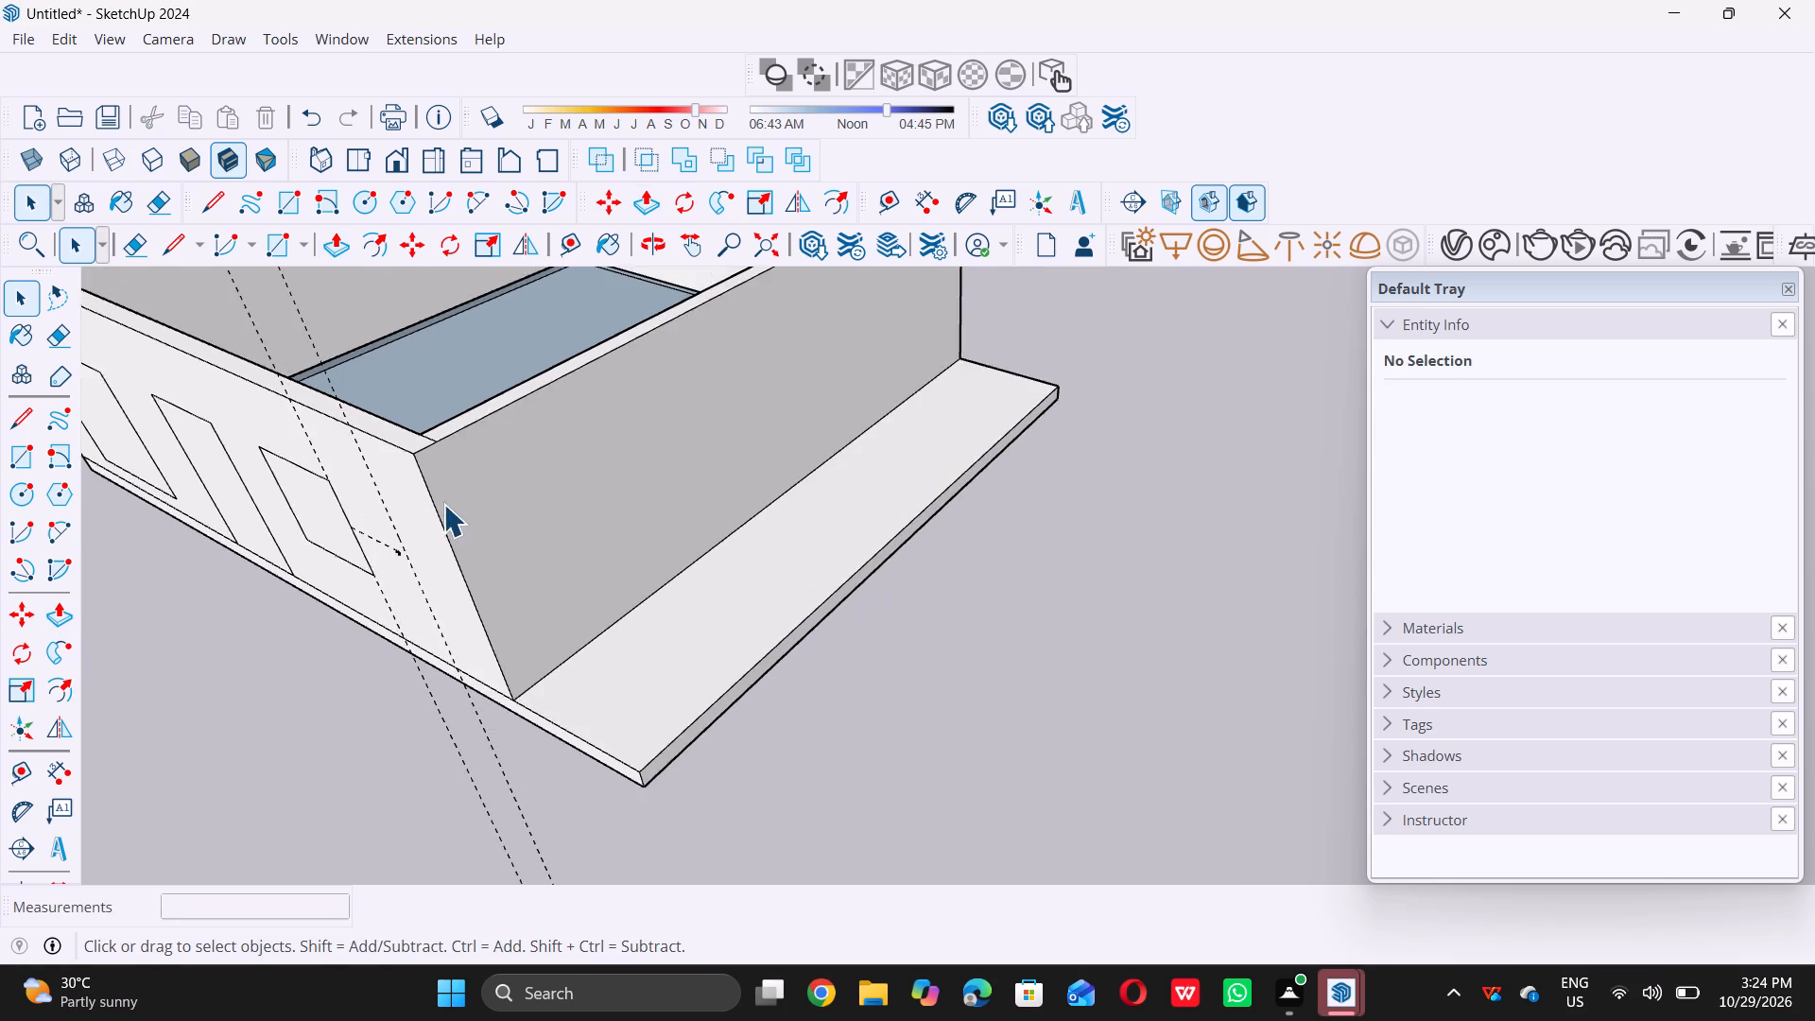
scroll(443, 504, "down", 5)
middle_click_drag(372, 562, 456, 523)
middle_click_drag(466, 436, 421, 492)
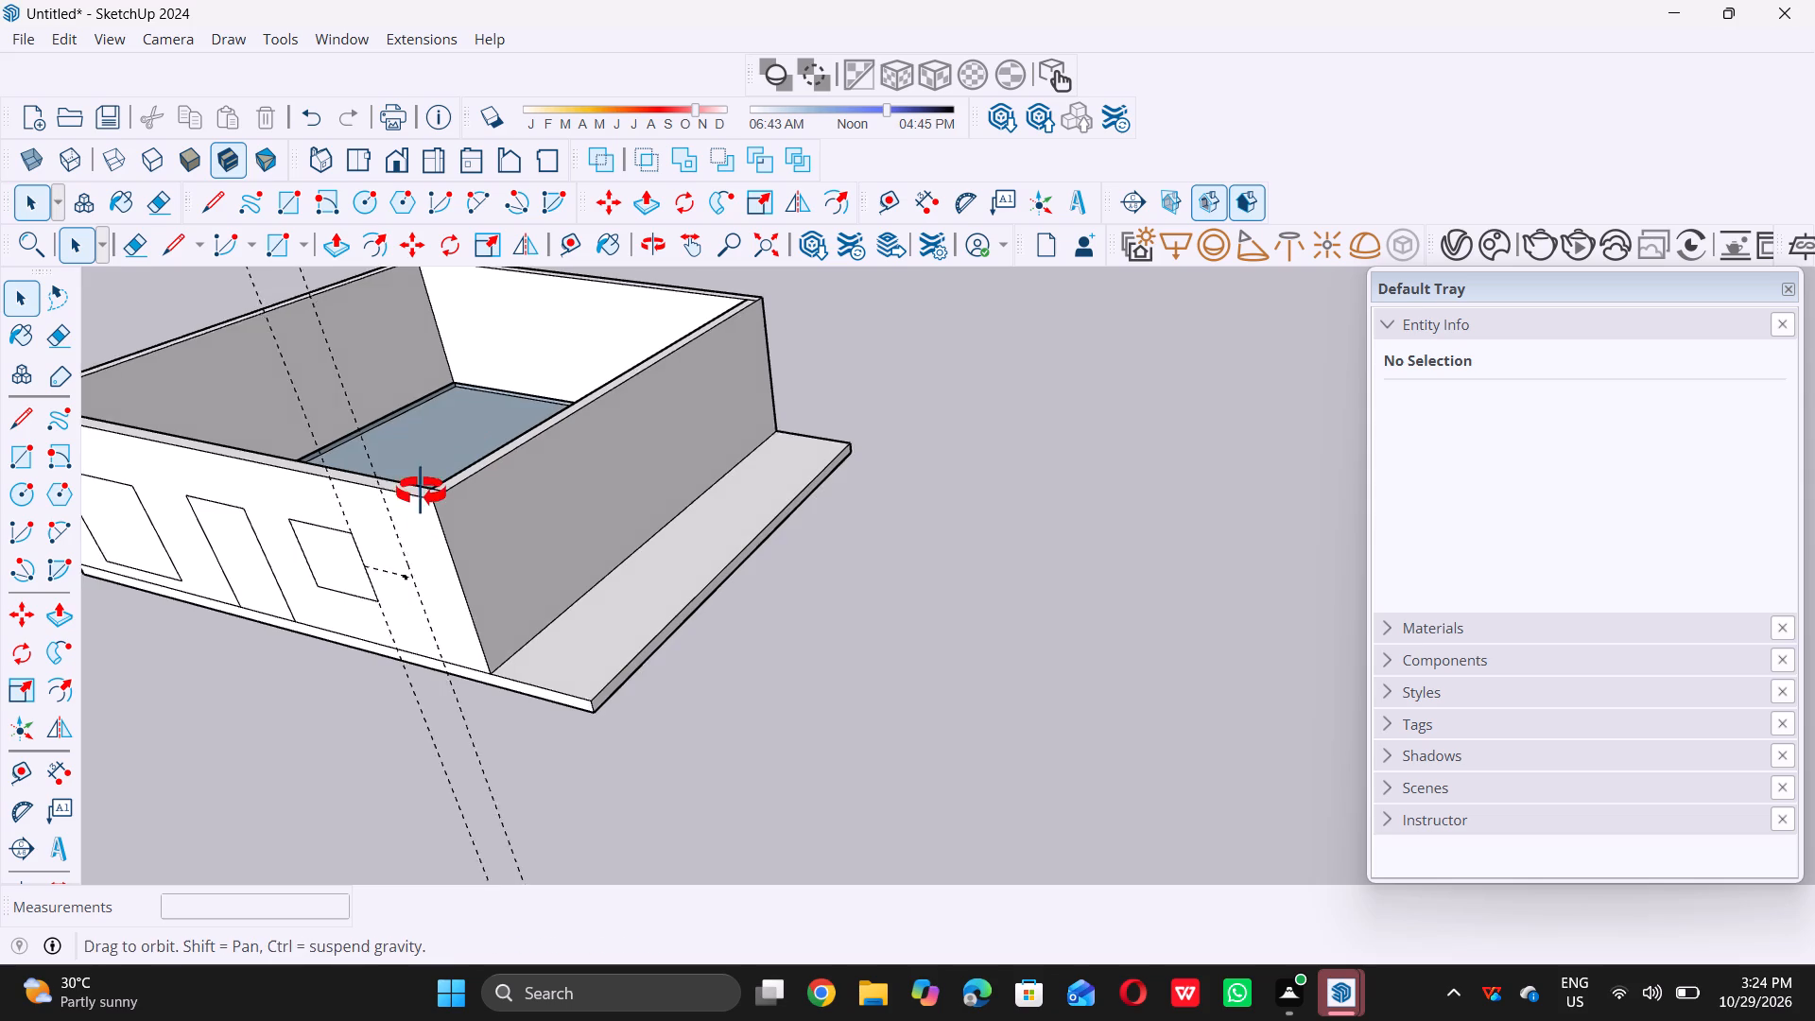
middle_click_drag(421, 492, 365, 585)
scroll(422, 494, "up", 18)
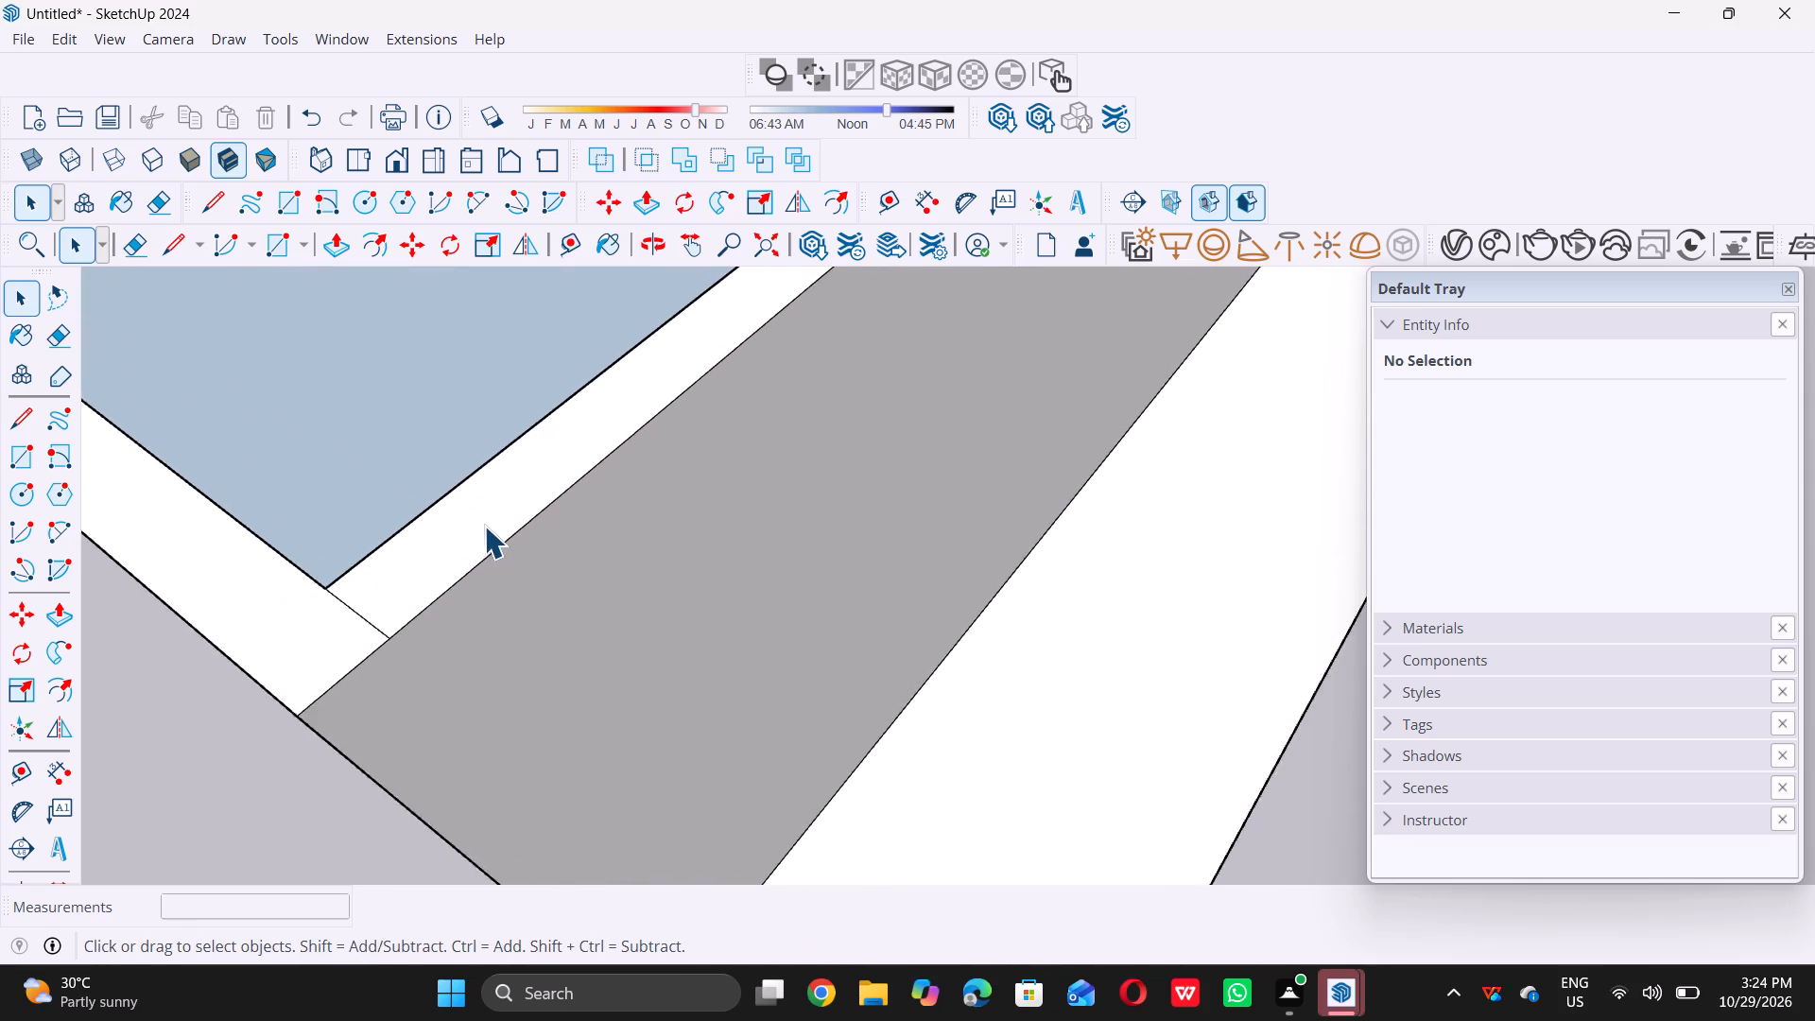
scroll(484, 526, "up", 3)
left_click(484, 526)
key("p")
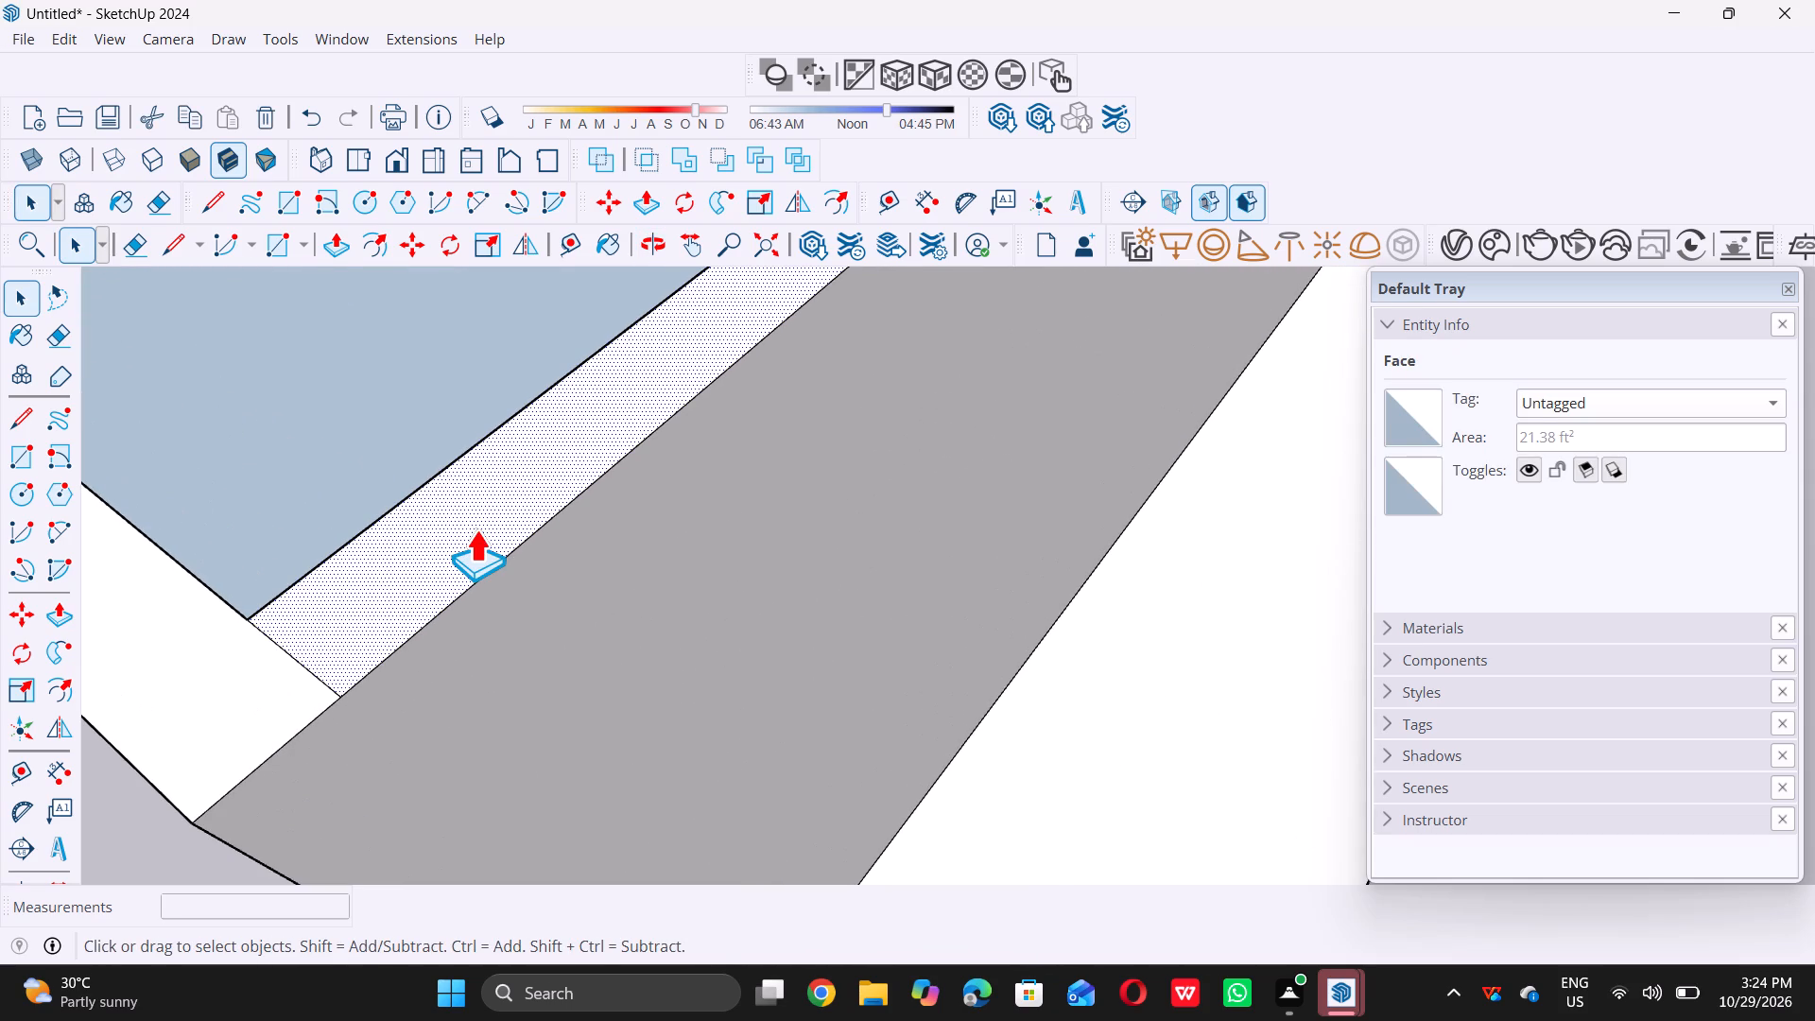
left_click(479, 528)
scroll(479, 528, "down", 10)
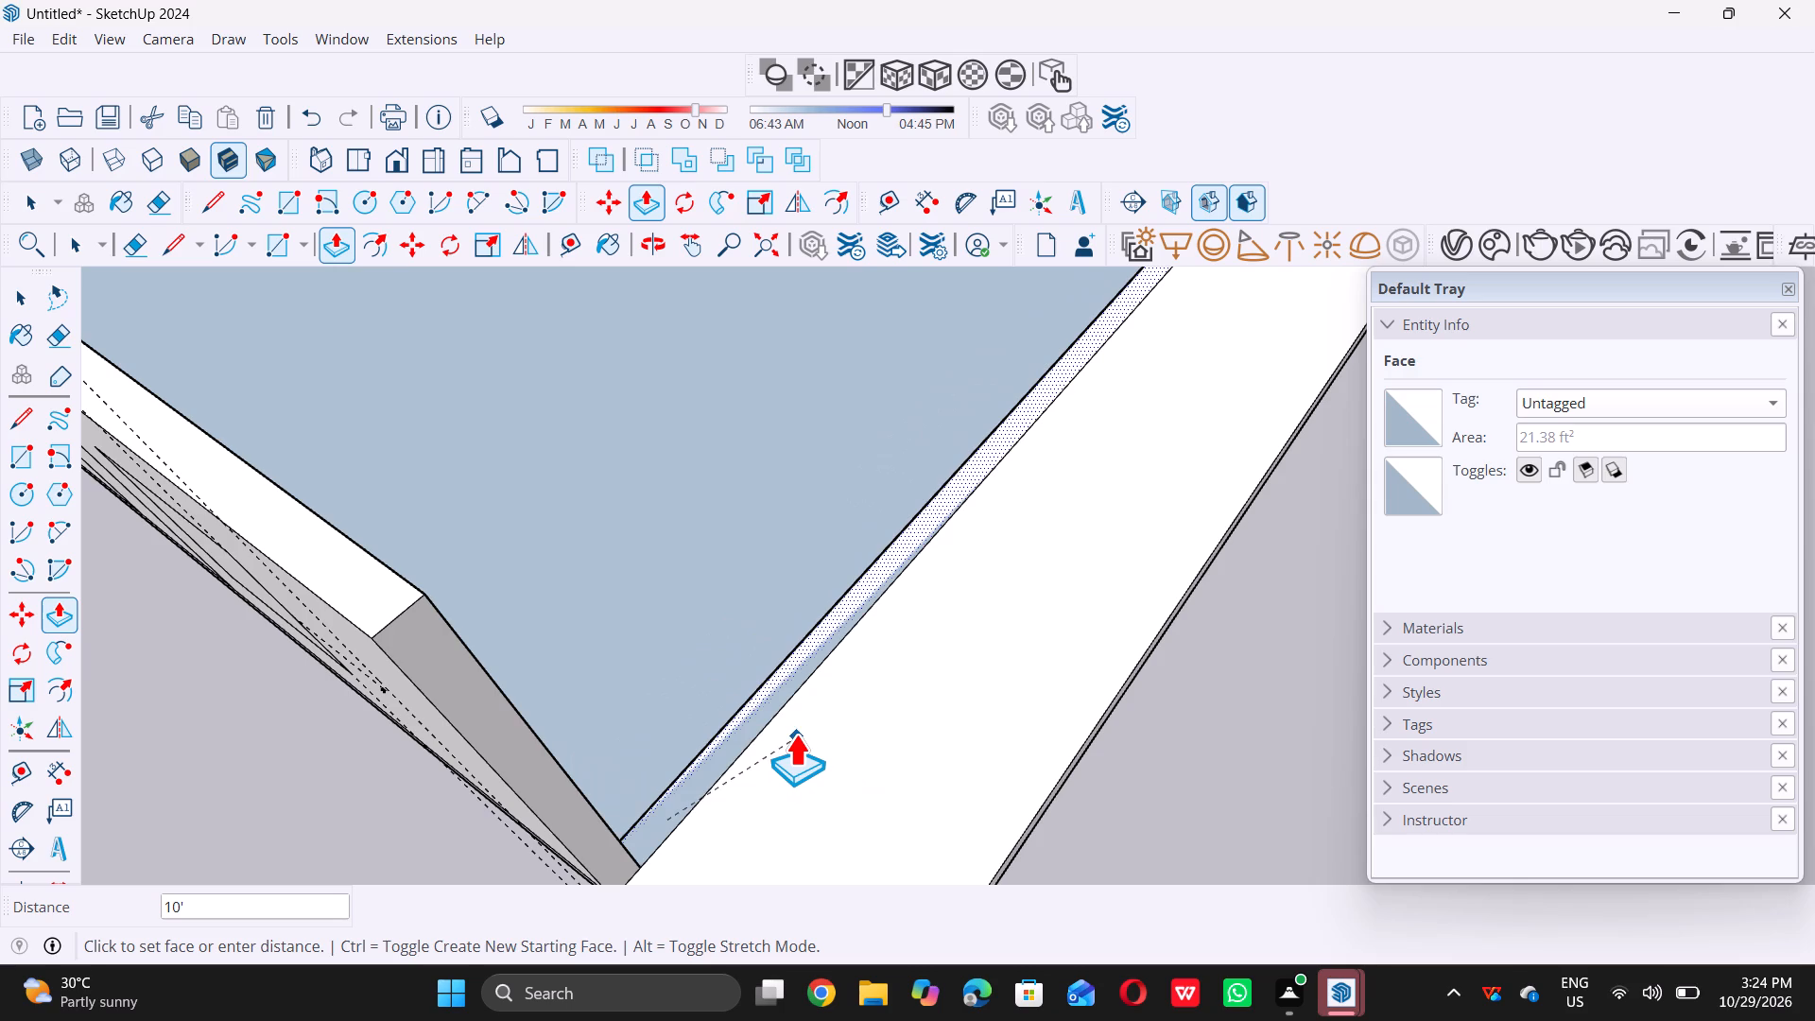
left_click(791, 709)
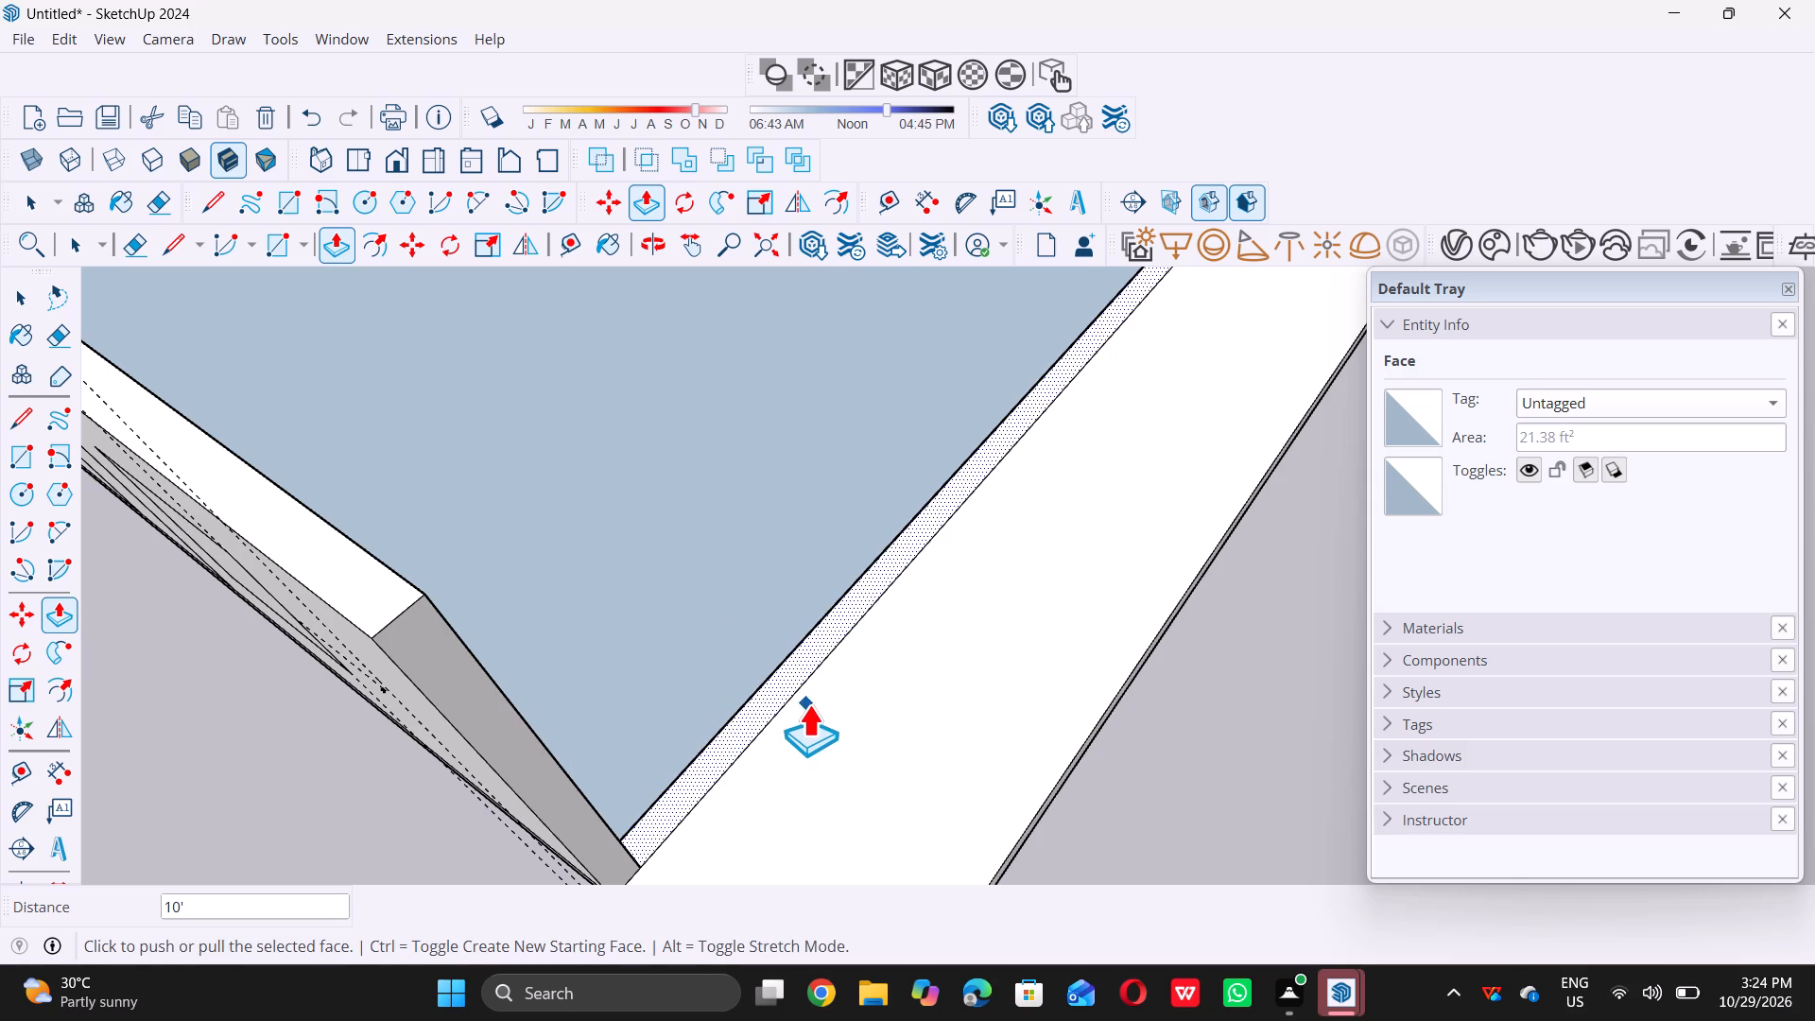
key("space")
Place a guide on the slab extension 9" inward from its long outer edge.
scroll(808, 705, "down", 11)
double_click(1103, 716)
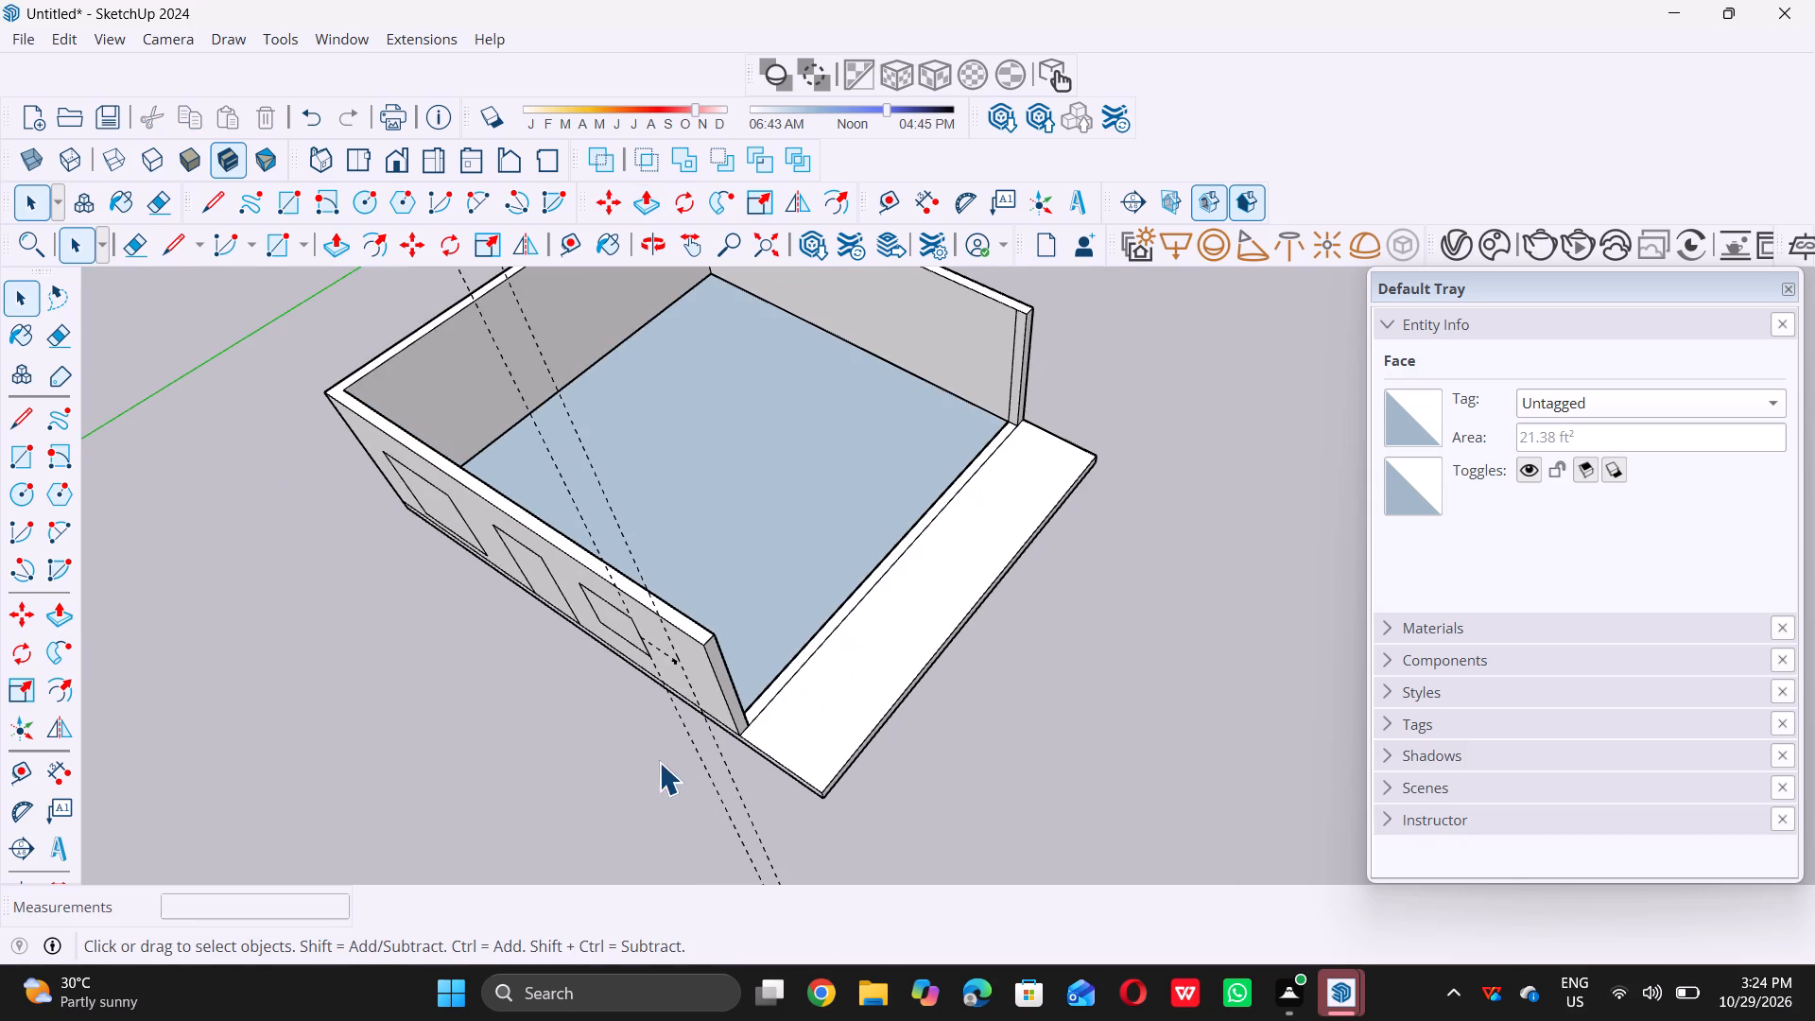
middle_click_drag(681, 709, 739, 508)
scroll(708, 624, "up", 11)
scroll(706, 630, "down", 5)
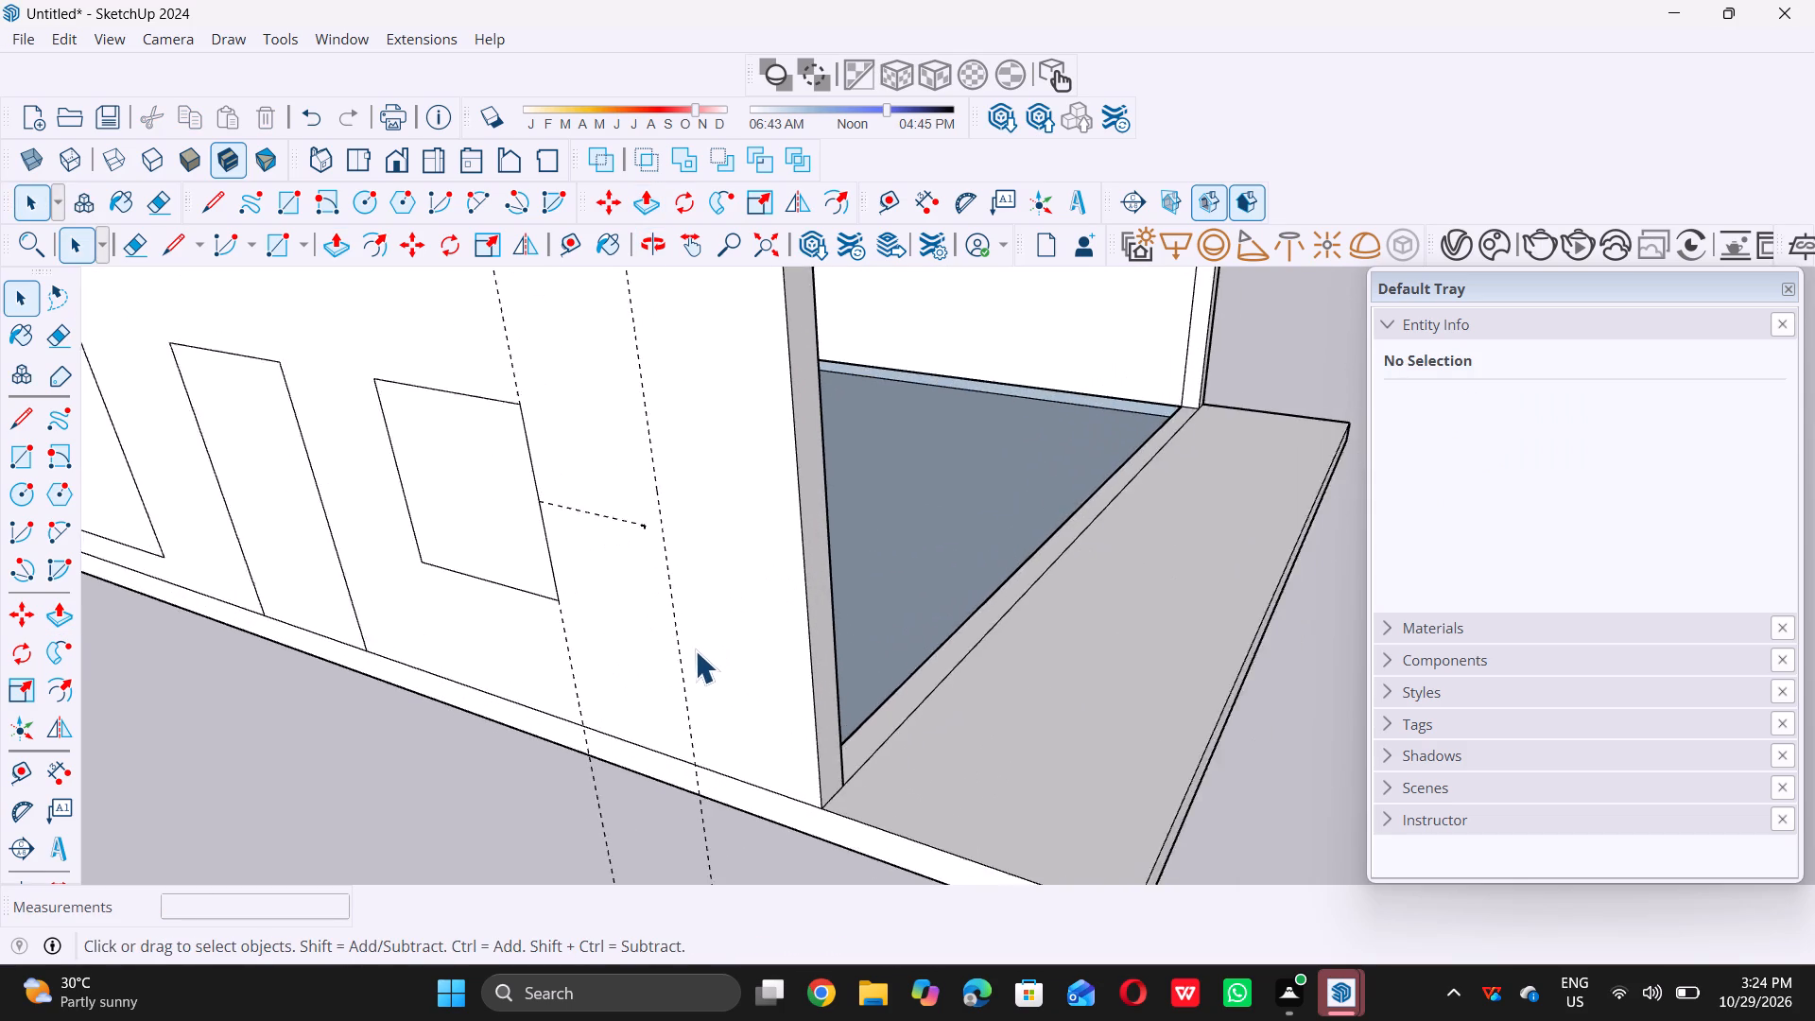
scroll(695, 650, "down", 2)
scroll(827, 617, "up", 6)
scroll(729, 628, "down", 6)
middle_click(753, 649)
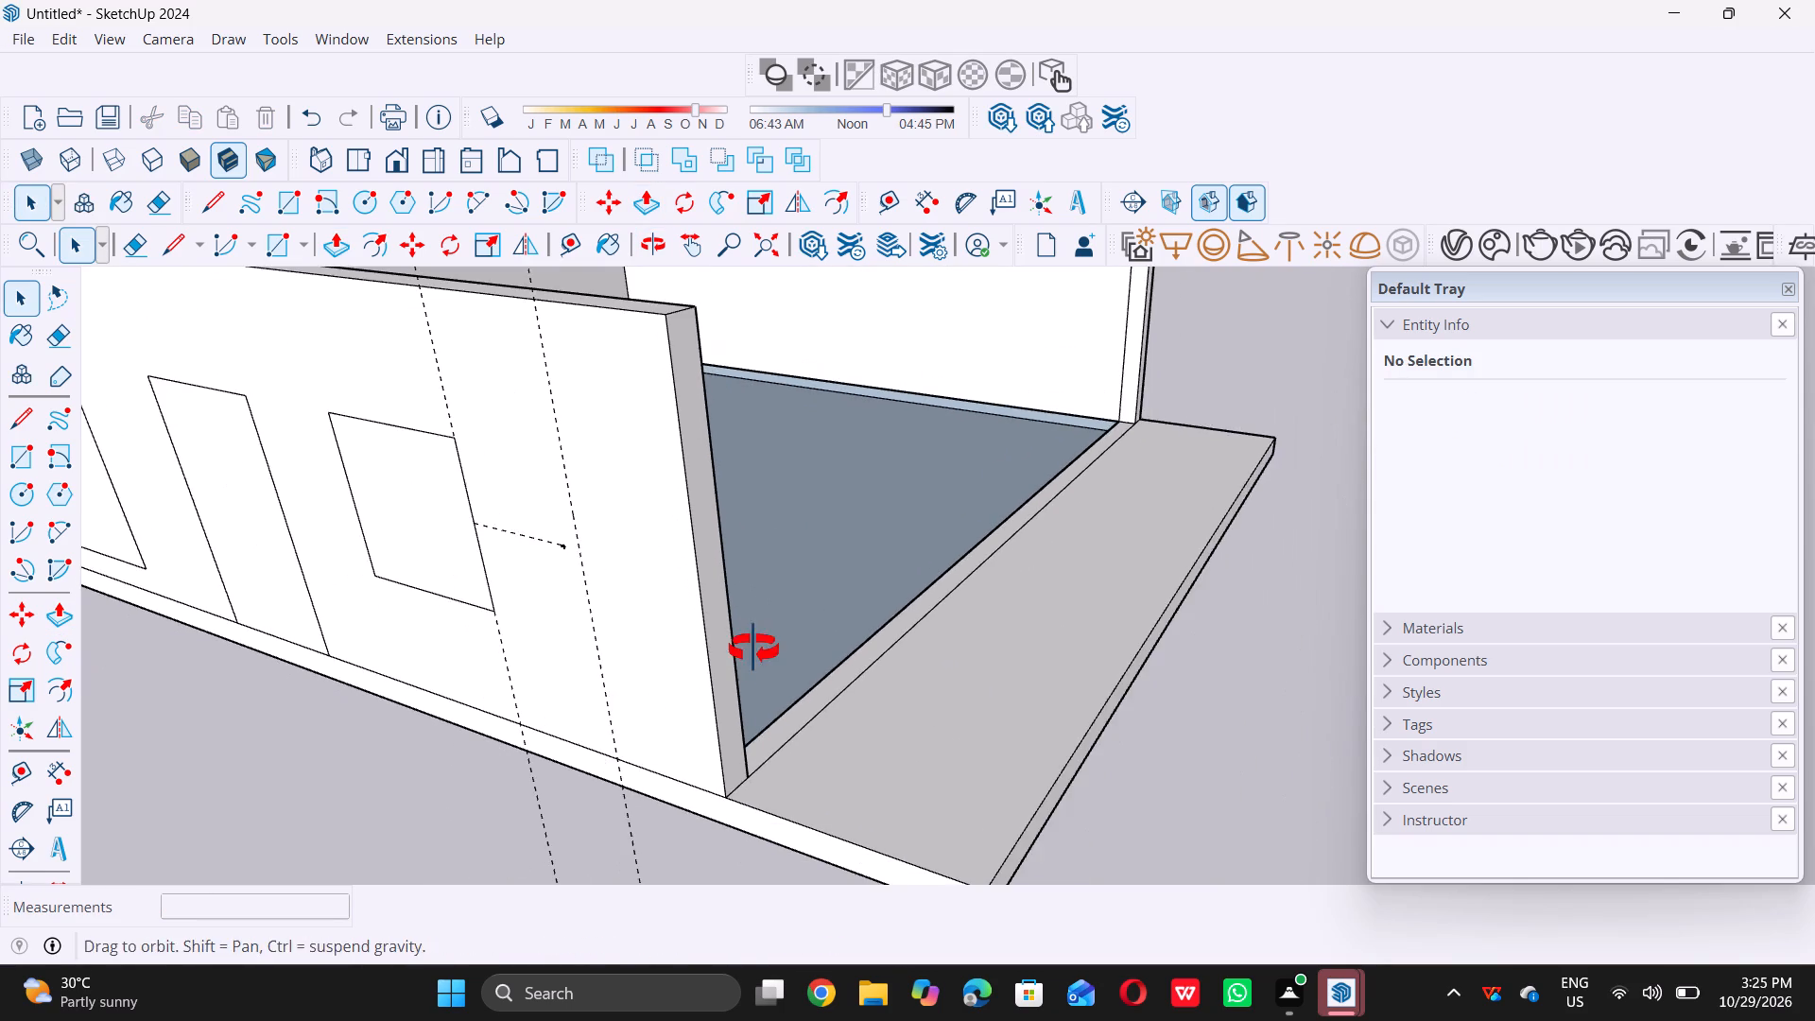
scroll(753, 649, "up", 1)
scroll(750, 638, "down", 9)
middle_click_drag(743, 657, 738, 747)
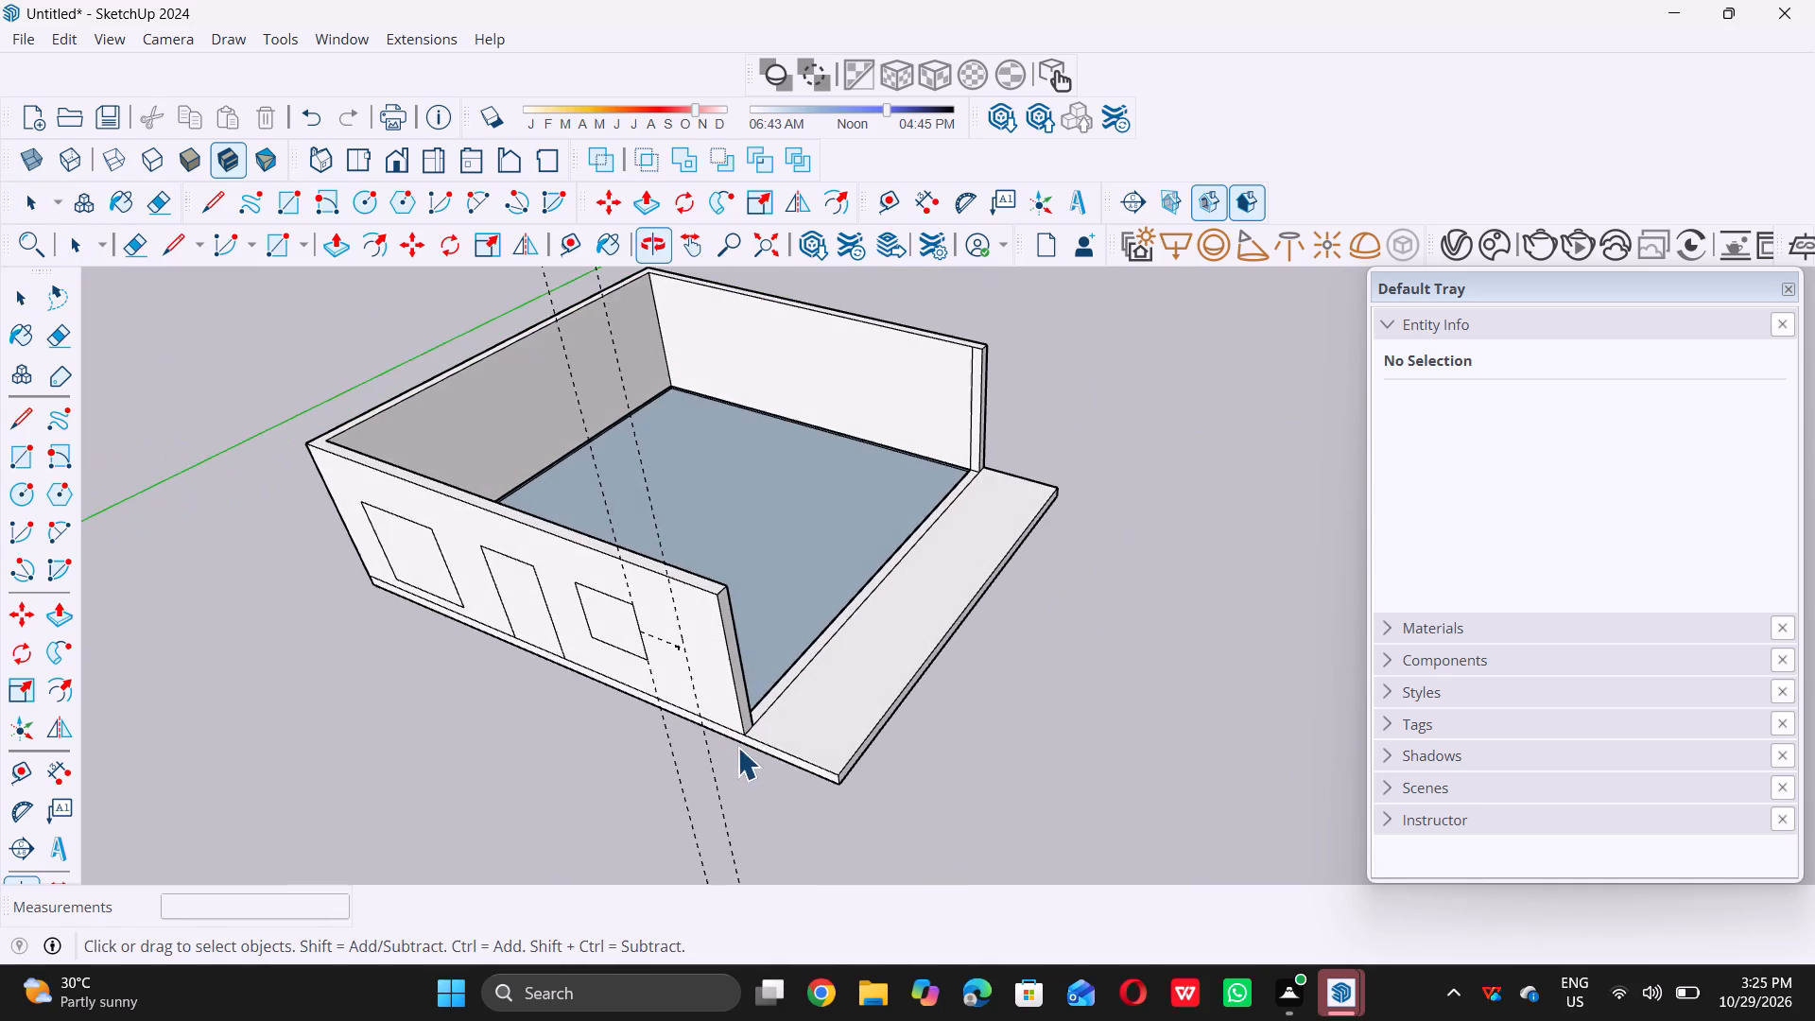
scroll(792, 755, "up", 7)
middle_click_drag(732, 627, 729, 837)
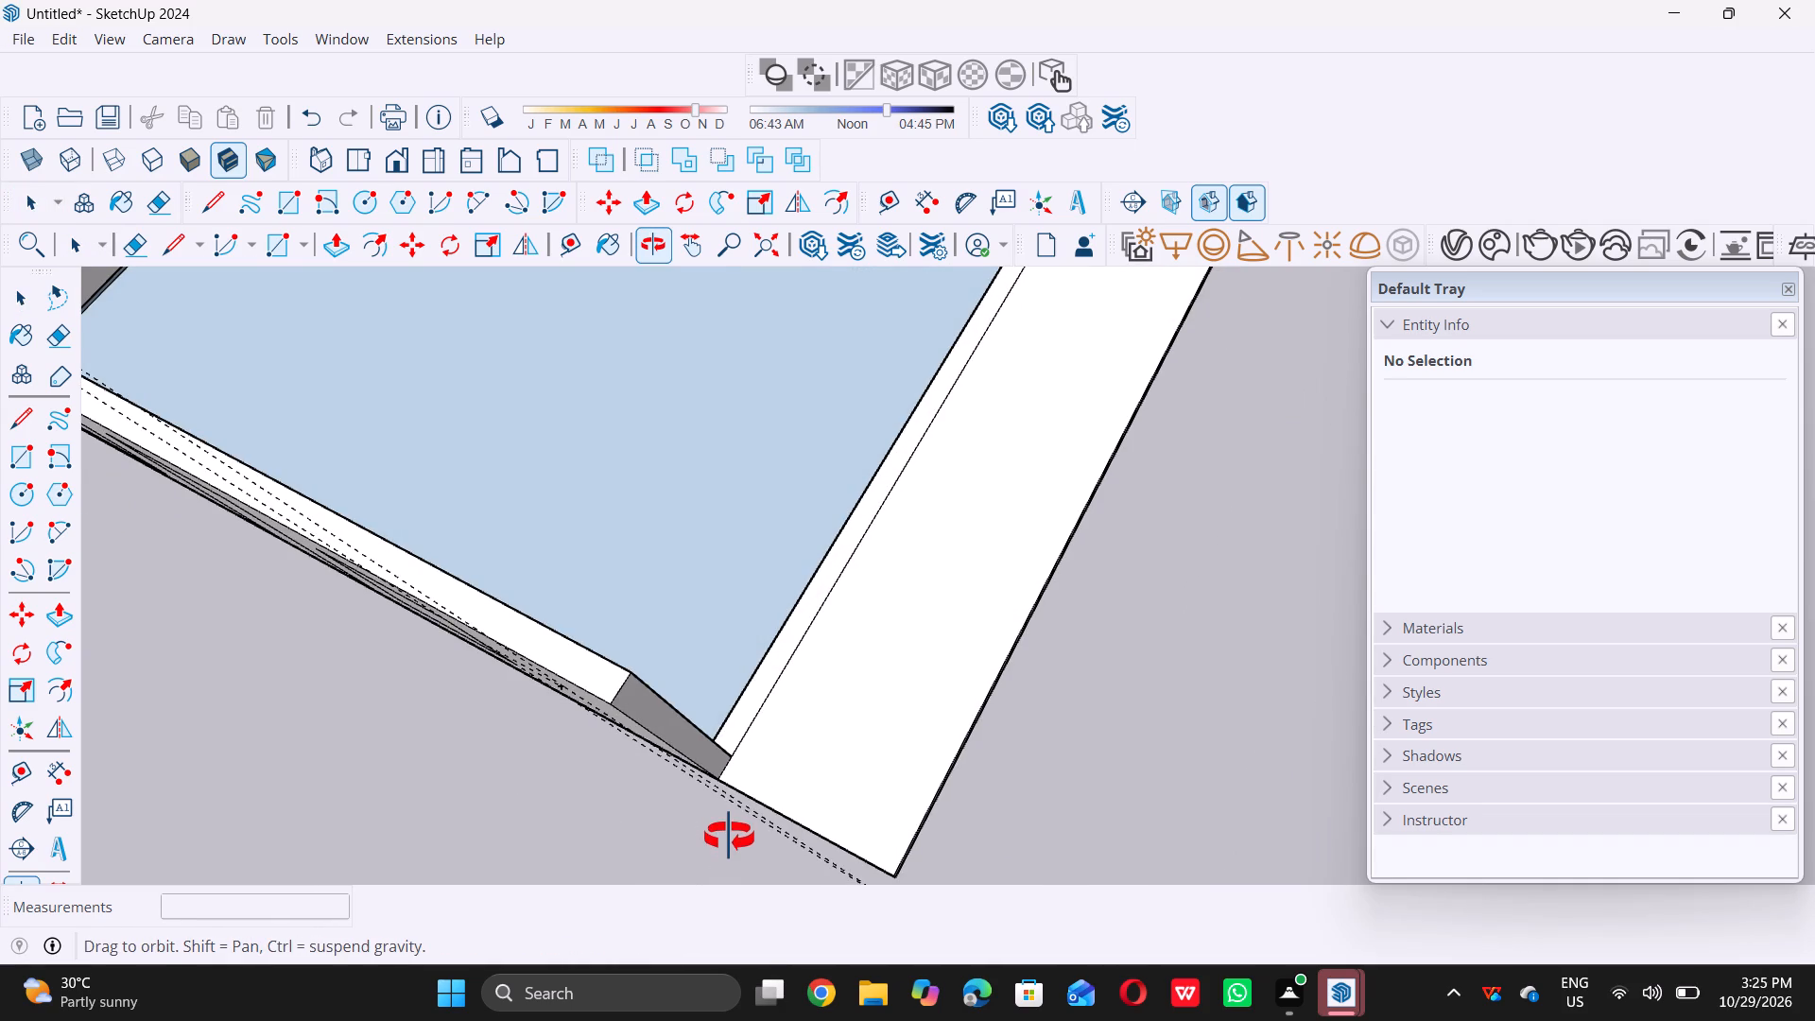
middle_click_drag(729, 837, 730, 833)
scroll(756, 757, "up", 2)
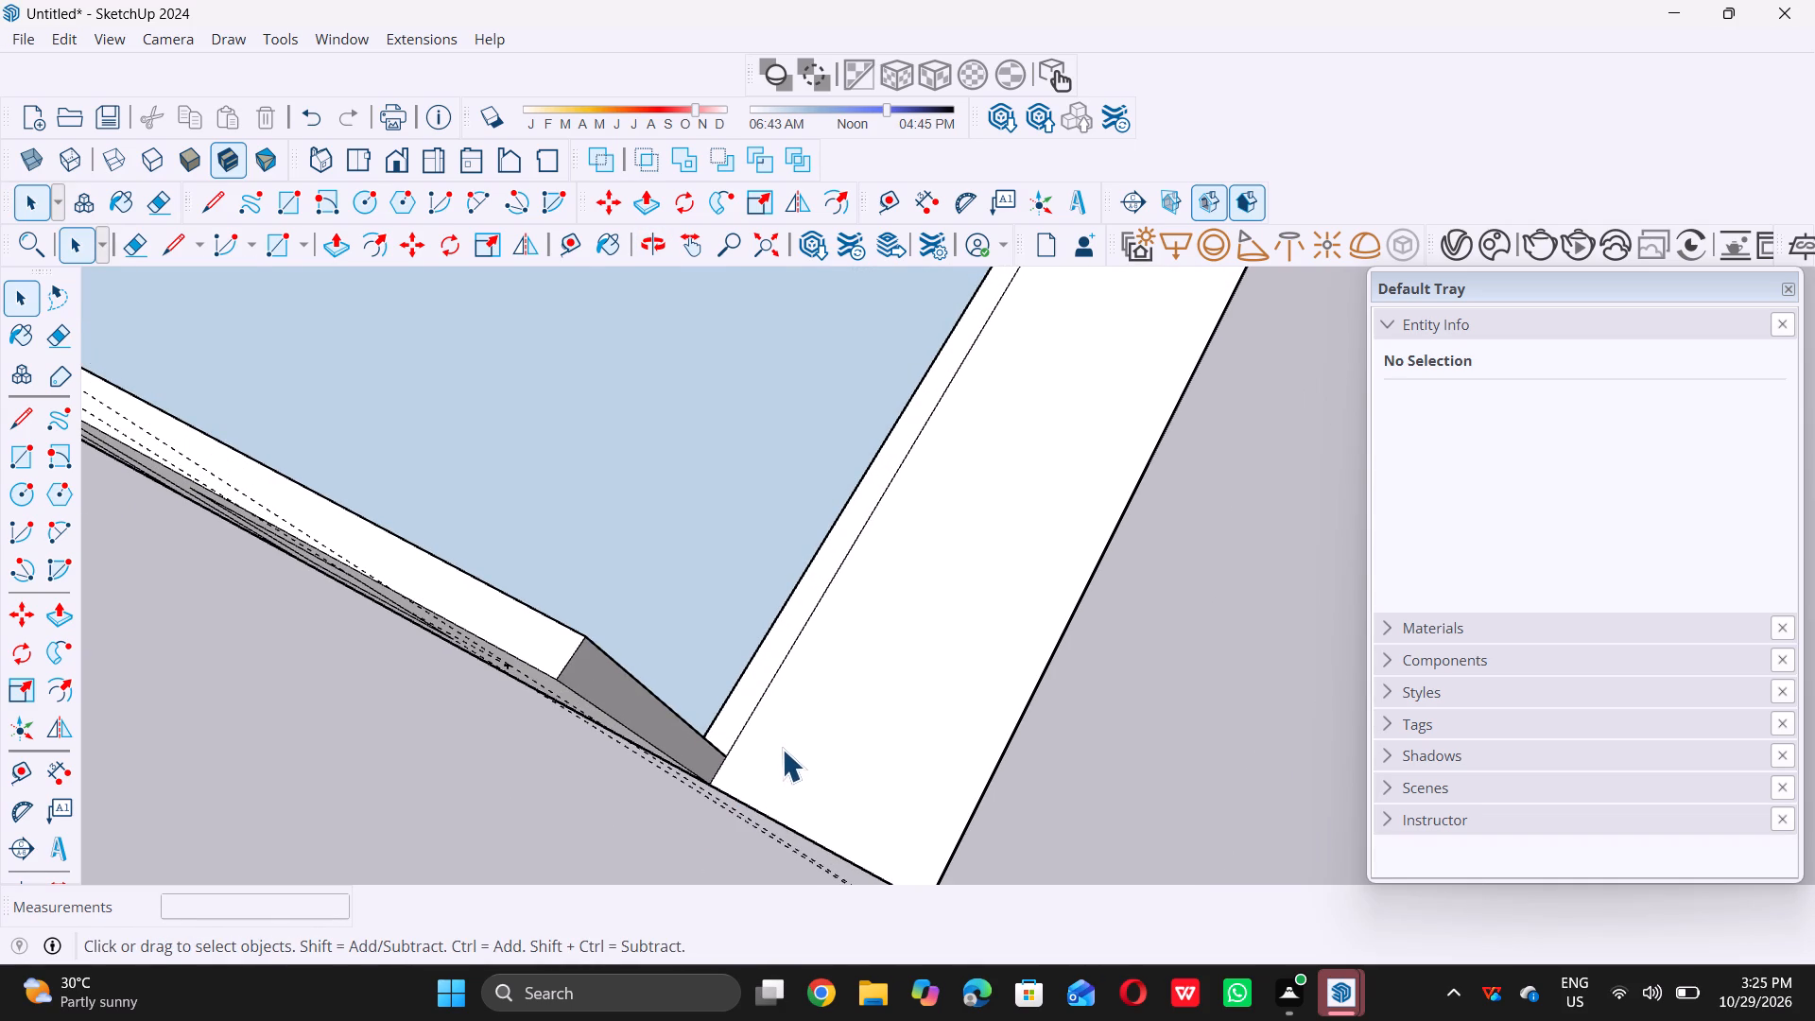
key("t")
left_click(1031, 682)
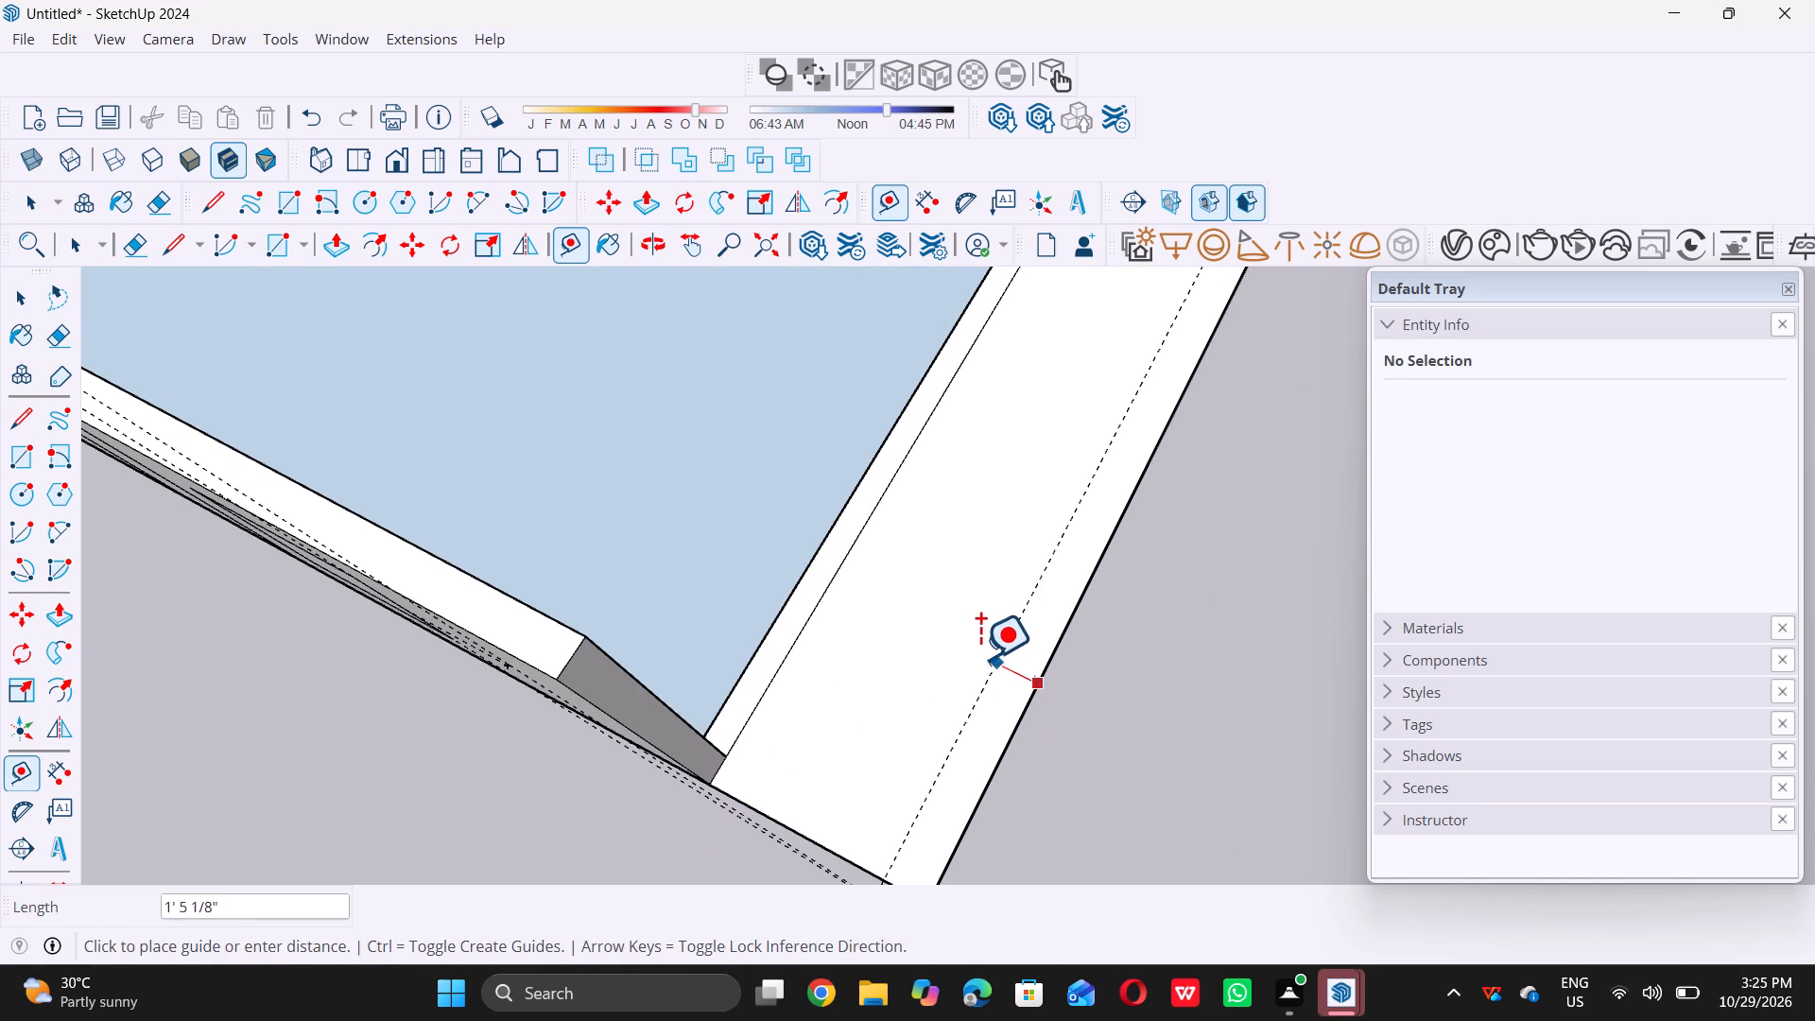
key("9")
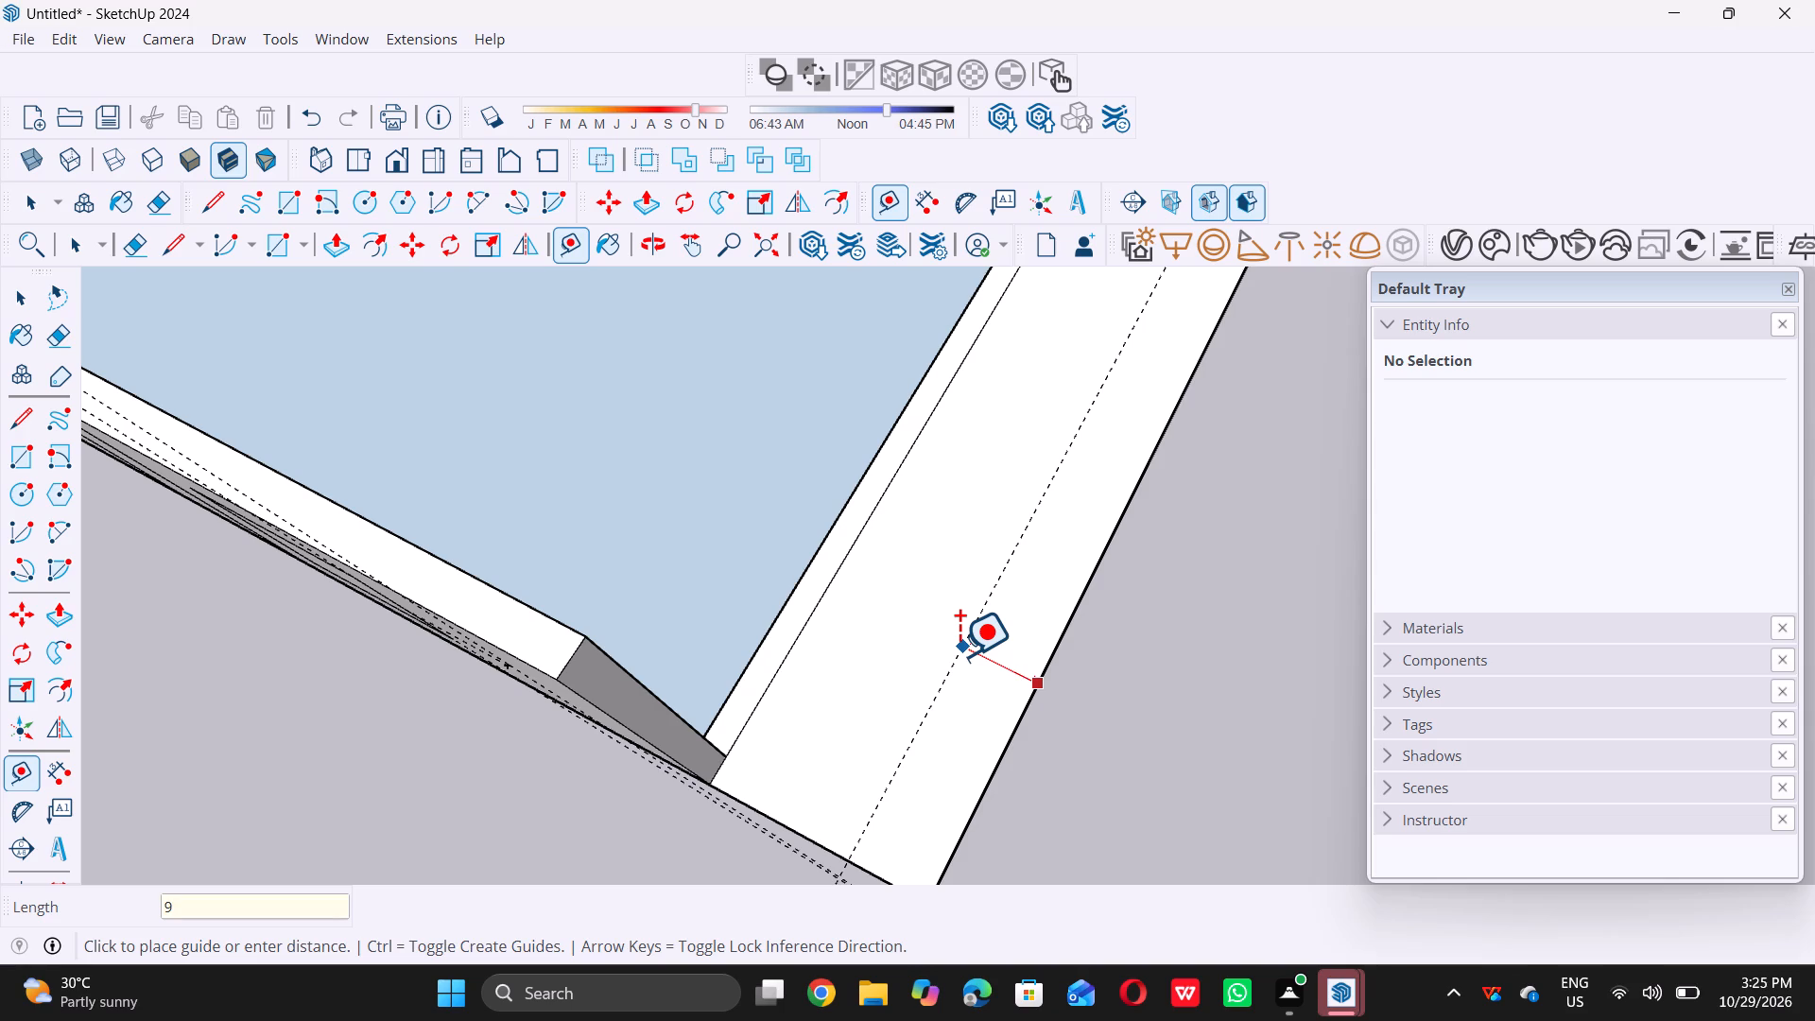
key("shift+quotedbl")
key("Return")
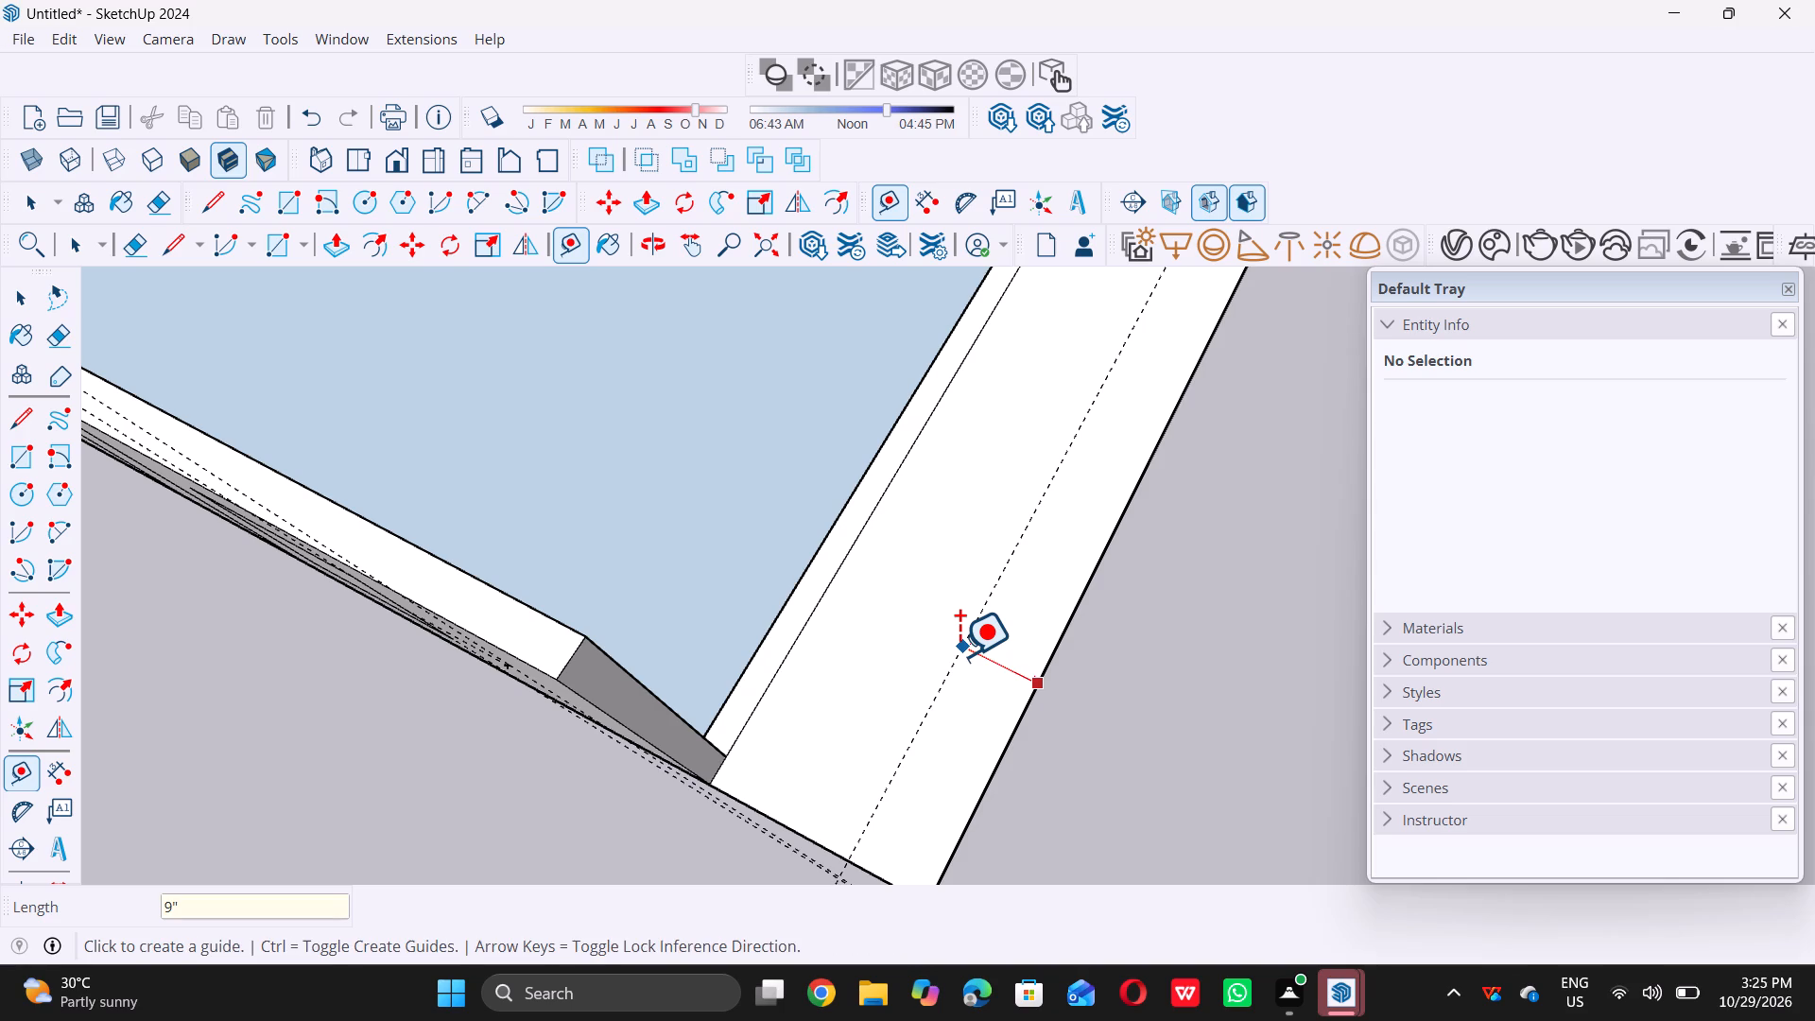
Draw a 9" by 30' rectangle along the slab extension's long outer edge, from its far corner to the guide.
key("space")
key("r")
scroll(936, 856, "down", 2)
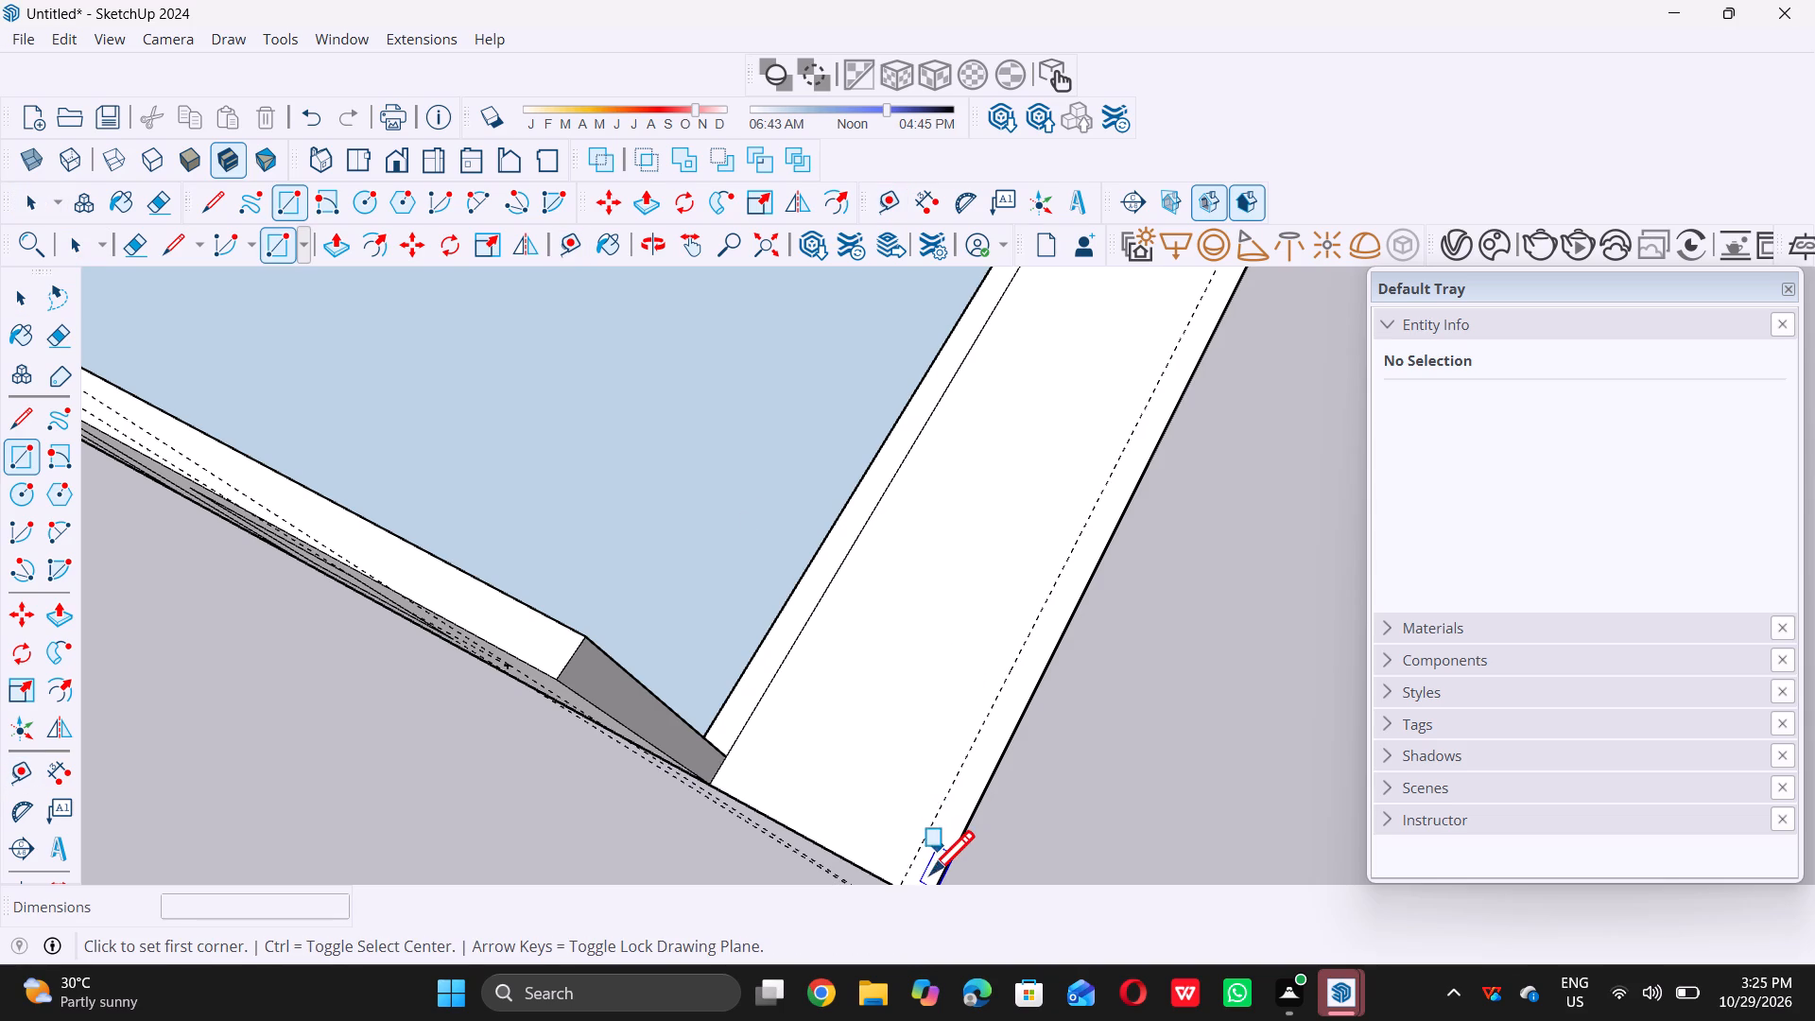
scroll(930, 874, "down", 7)
scroll(1183, 389, "up", 4)
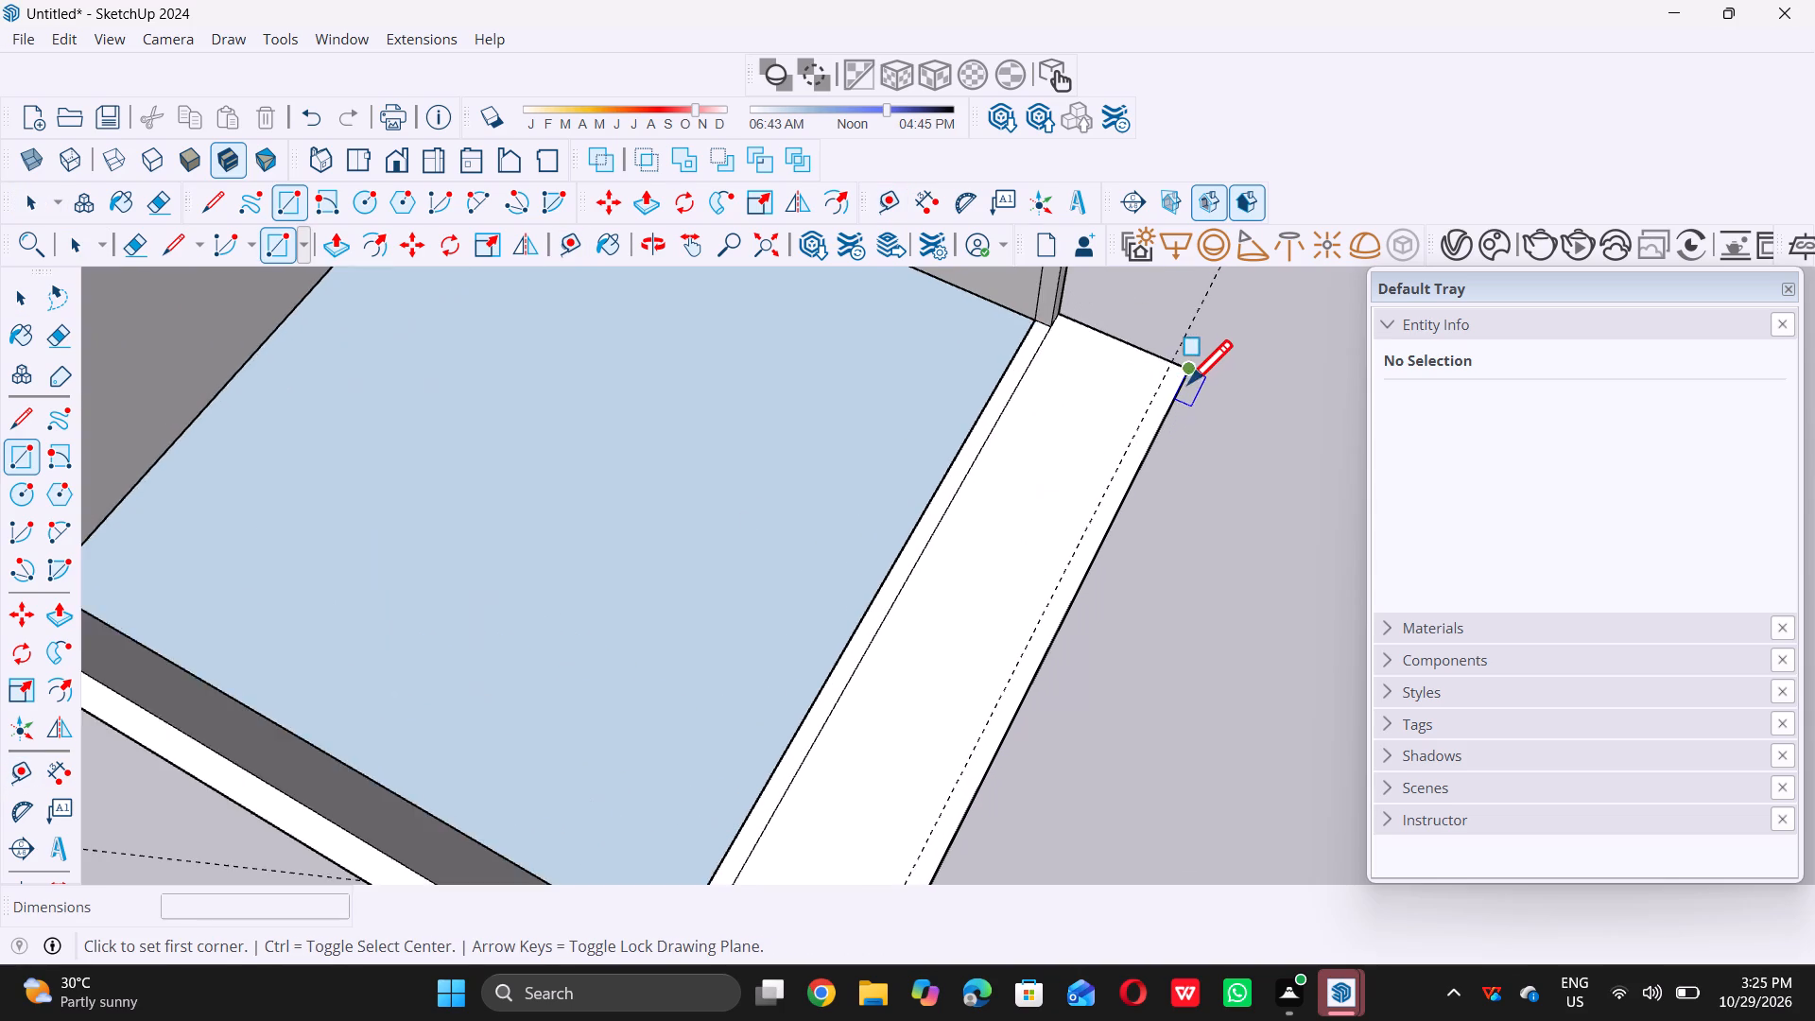
scroll(1188, 381, "up", 8)
left_click(1190, 357)
scroll(1188, 359, "down", 4)
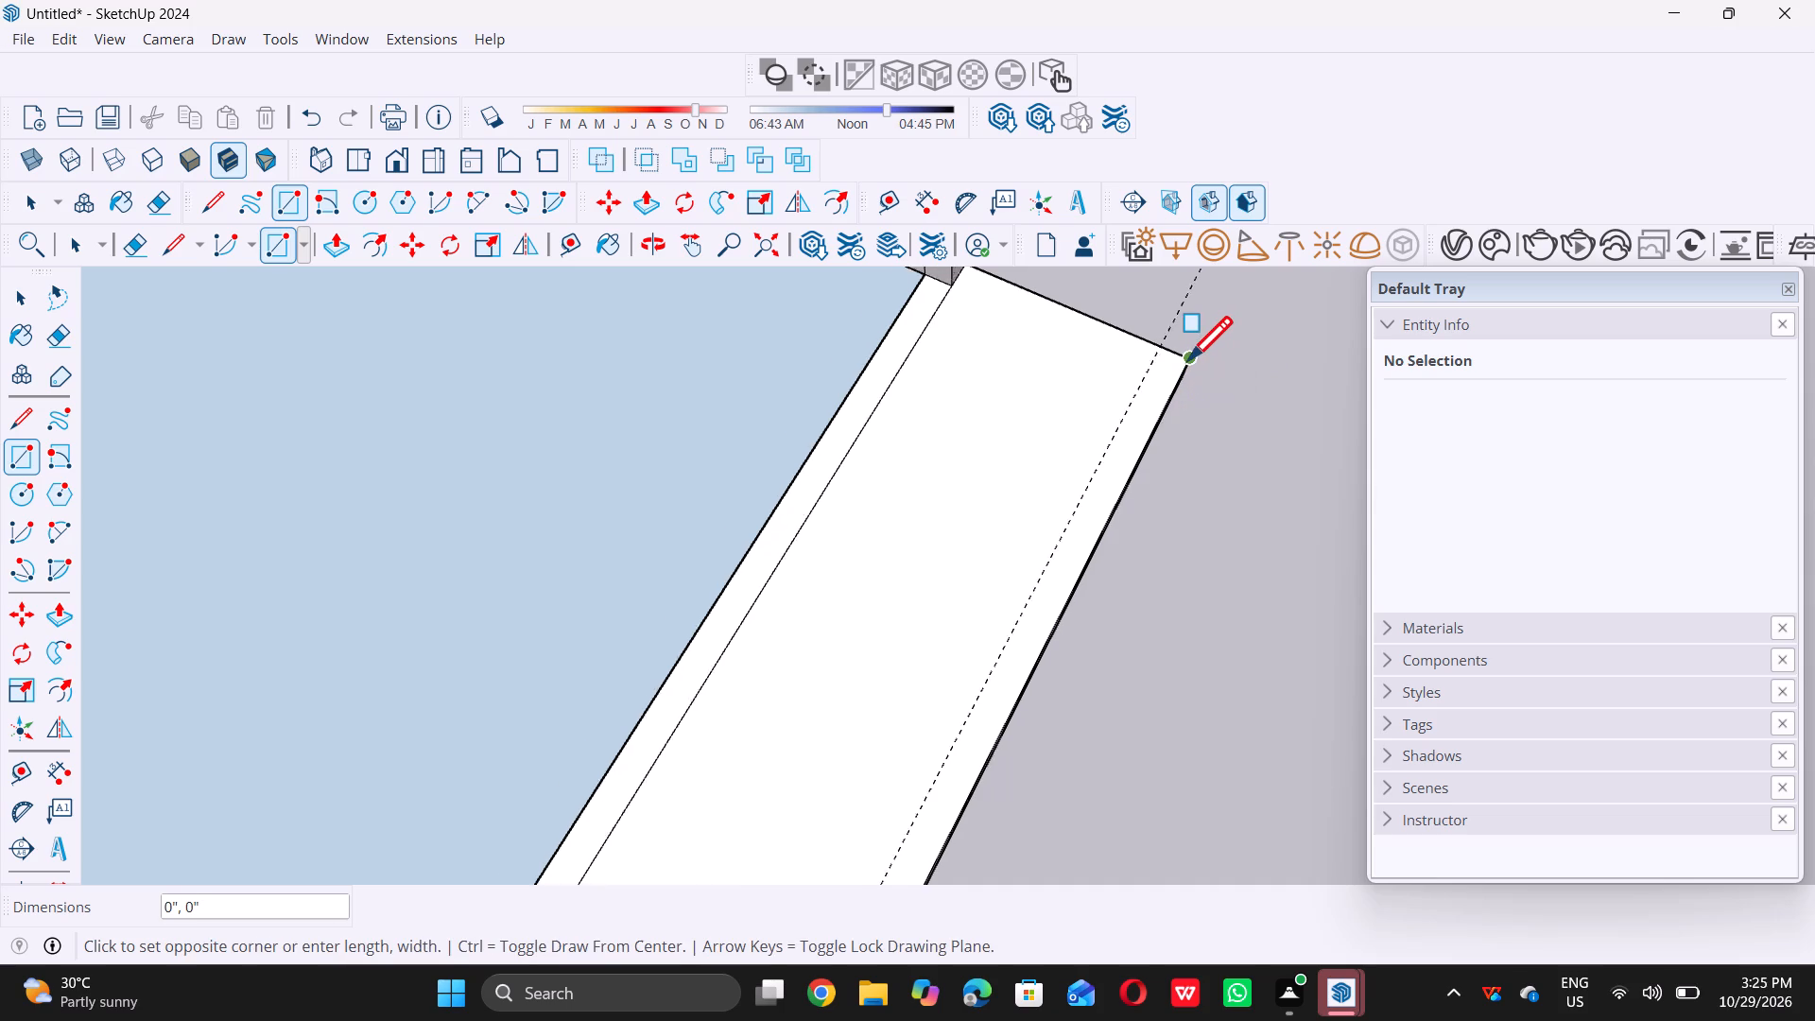
scroll(1188, 359, "down", 11)
scroll(1038, 732, "up", 17)
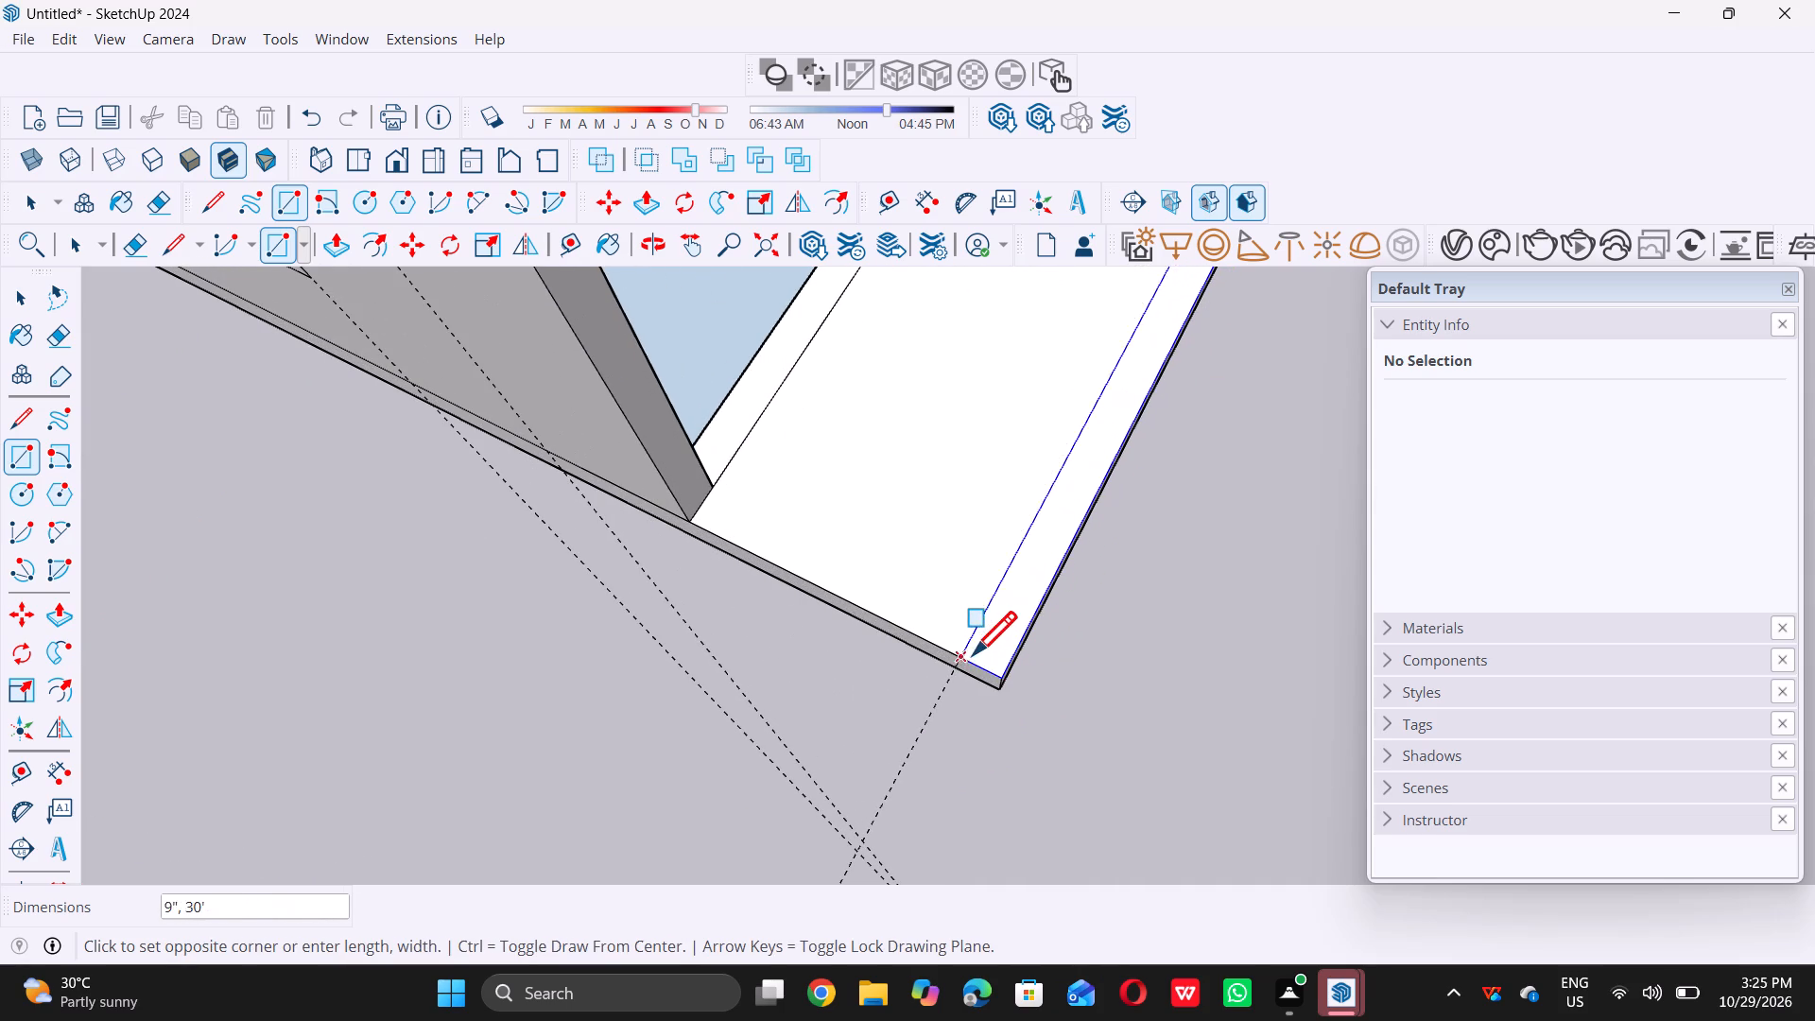
double_click(961, 655)
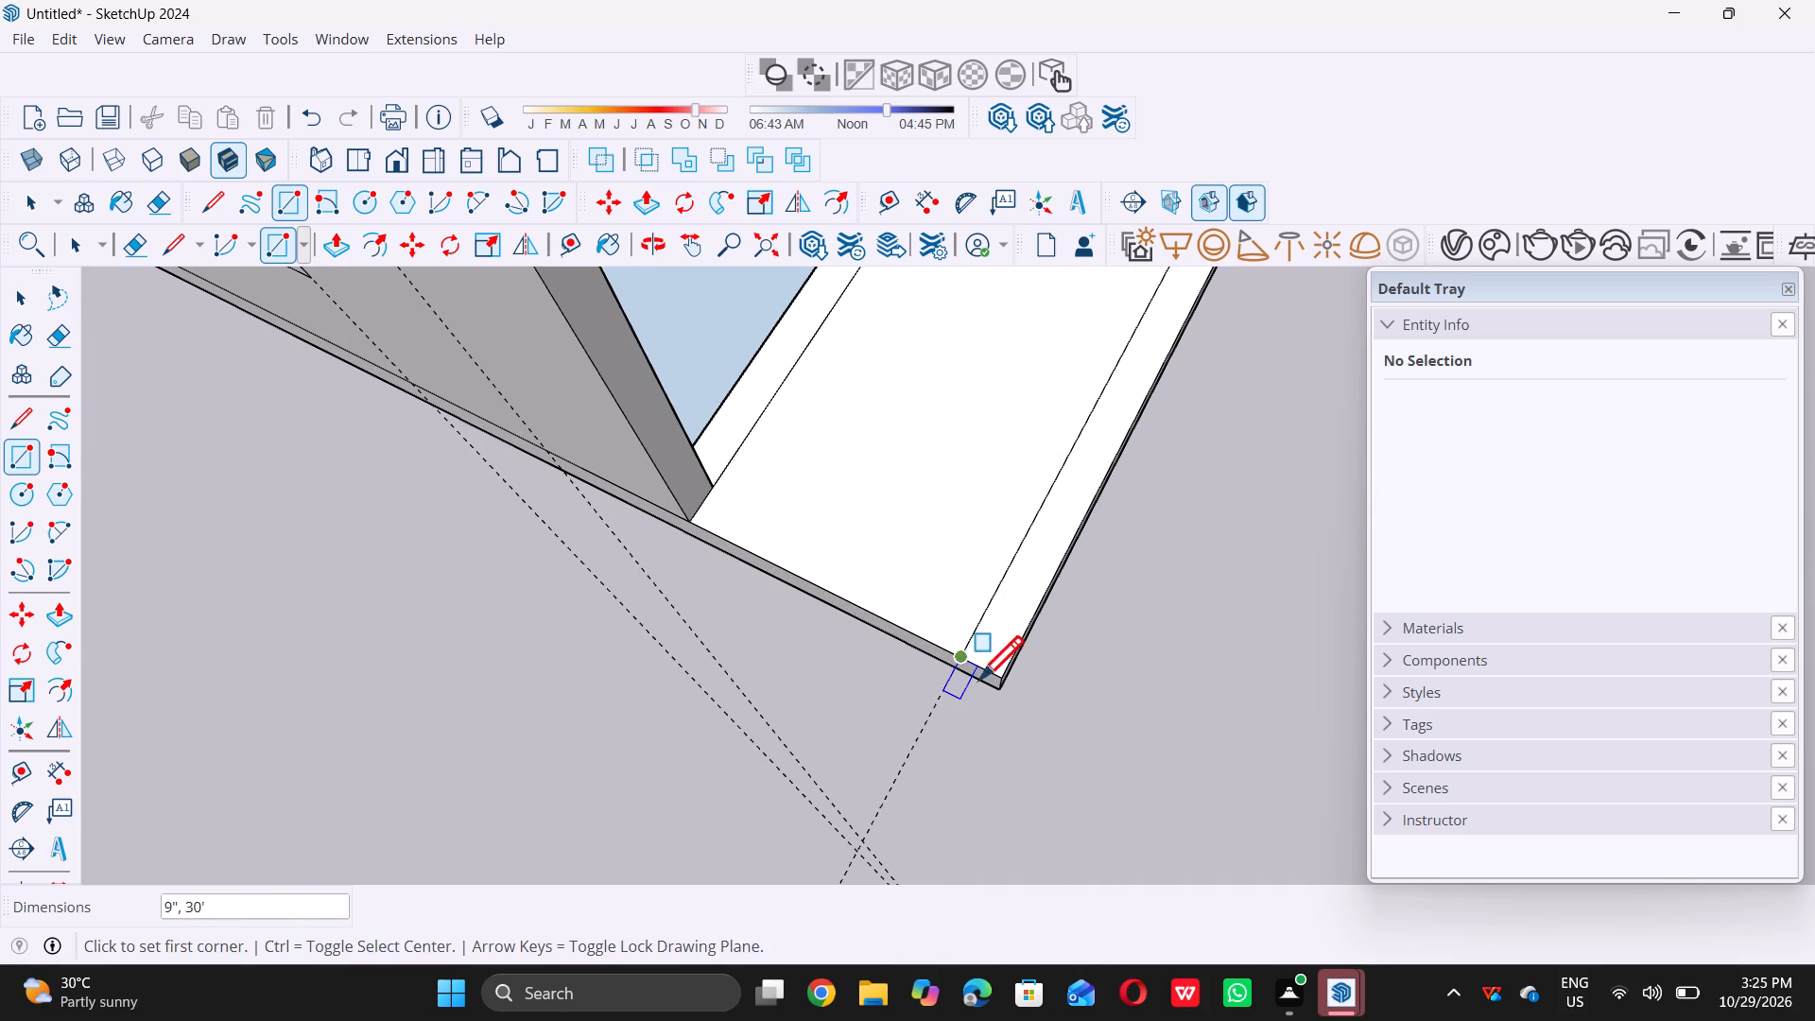
key("space")
Draw a 10' vertical line on the front wall along the guide nearest its open end, from slab to wall top.
scroll(942, 761, "down", 16)
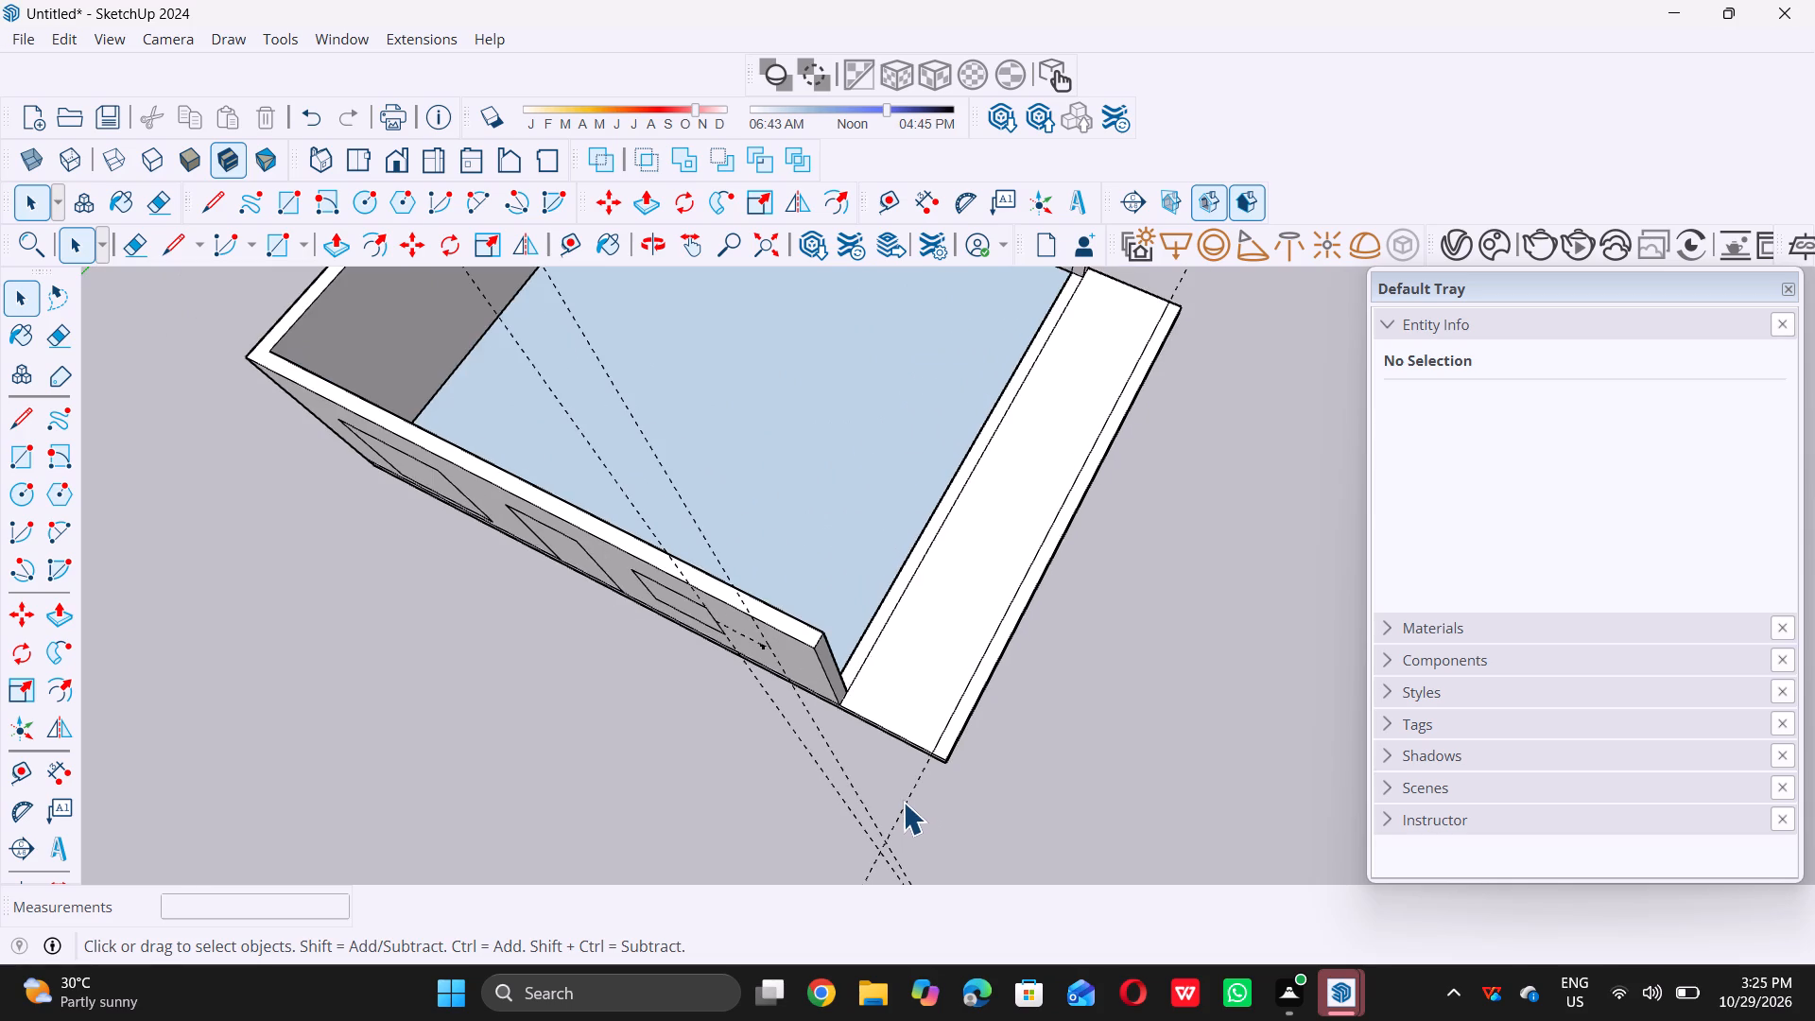
scroll(903, 800, "down", 5)
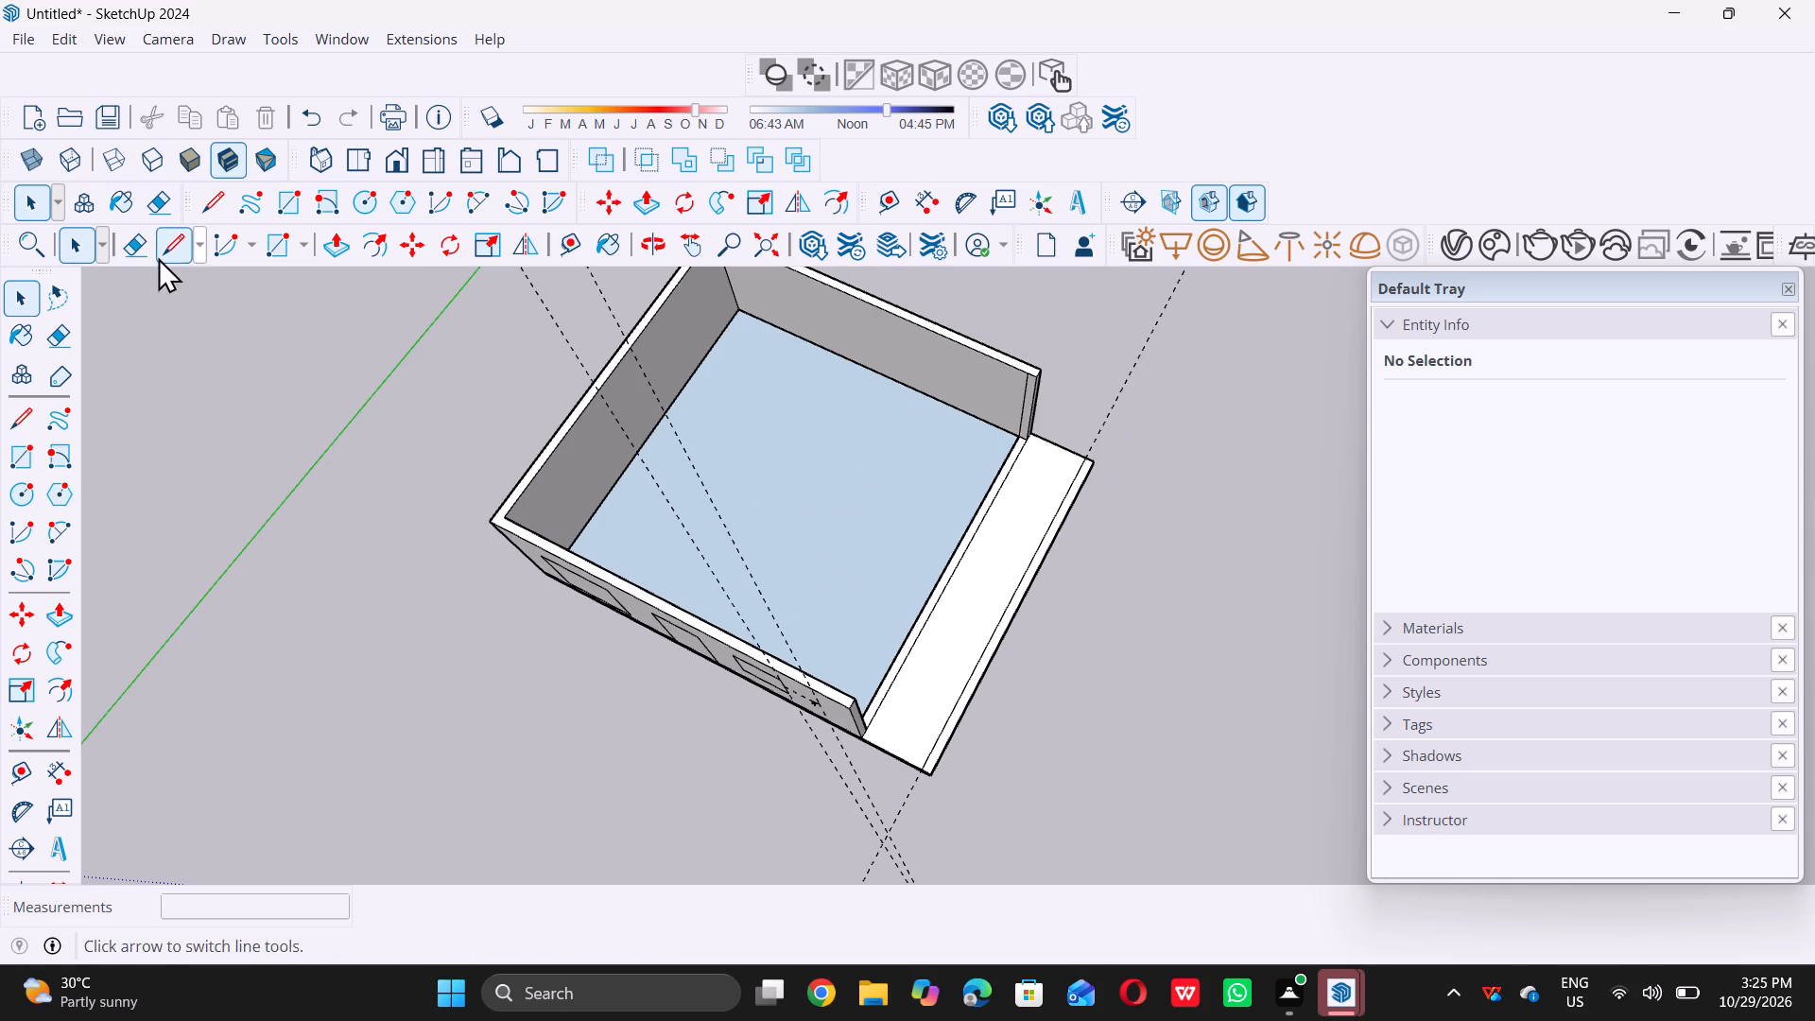
middle_click_drag(829, 765, 827, 554)
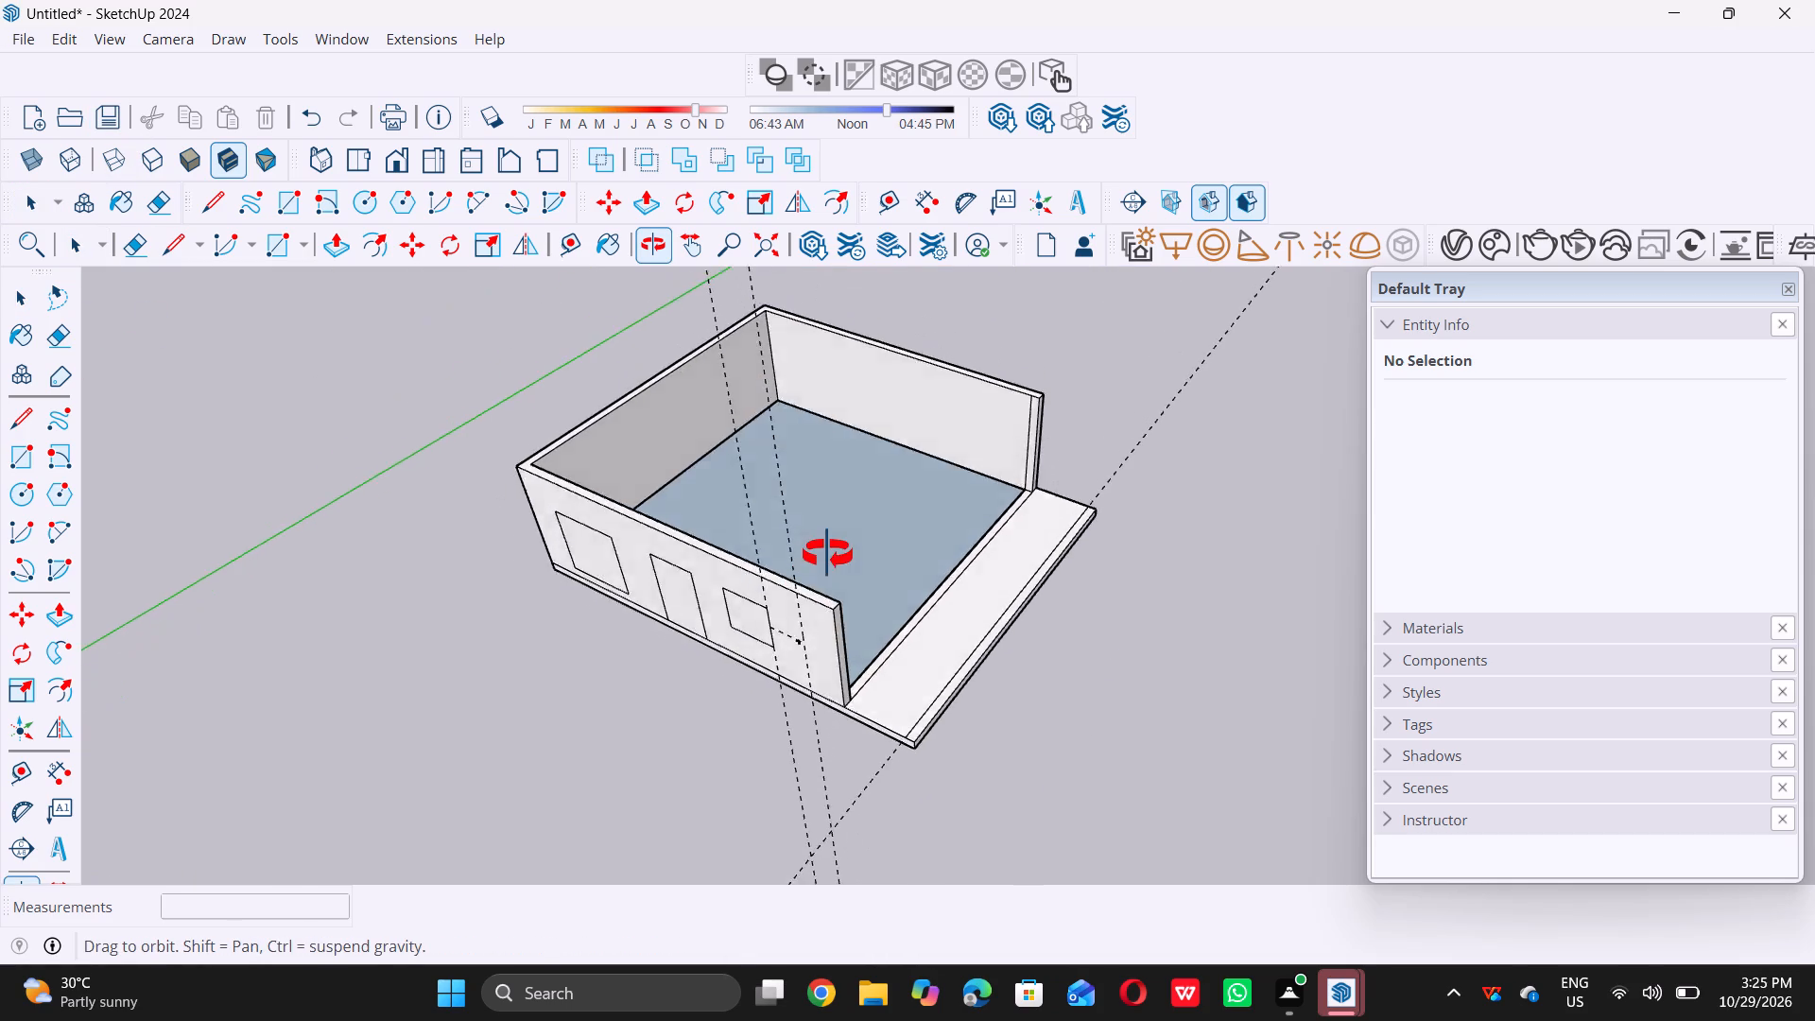
middle_click_drag(827, 554, 828, 549)
middle_click_drag(912, 660, 977, 620)
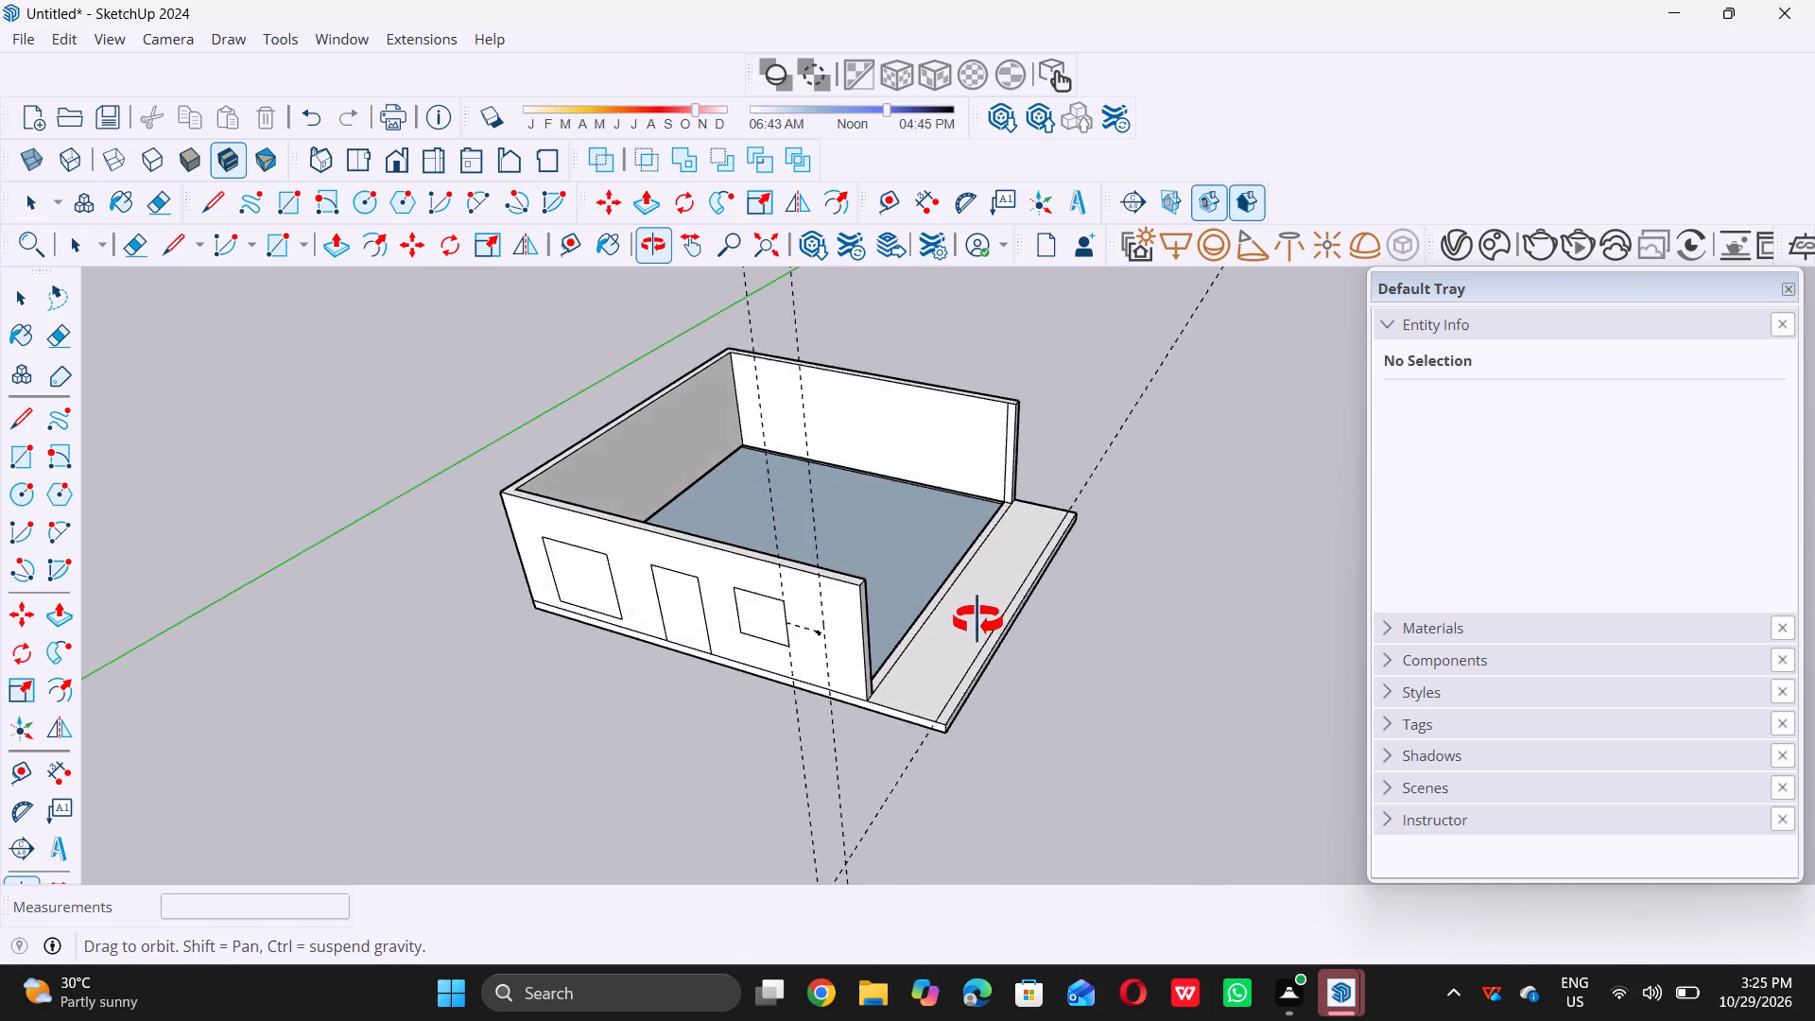
middle_click_drag(977, 620, 1020, 582)
scroll(886, 642, "up", 7)
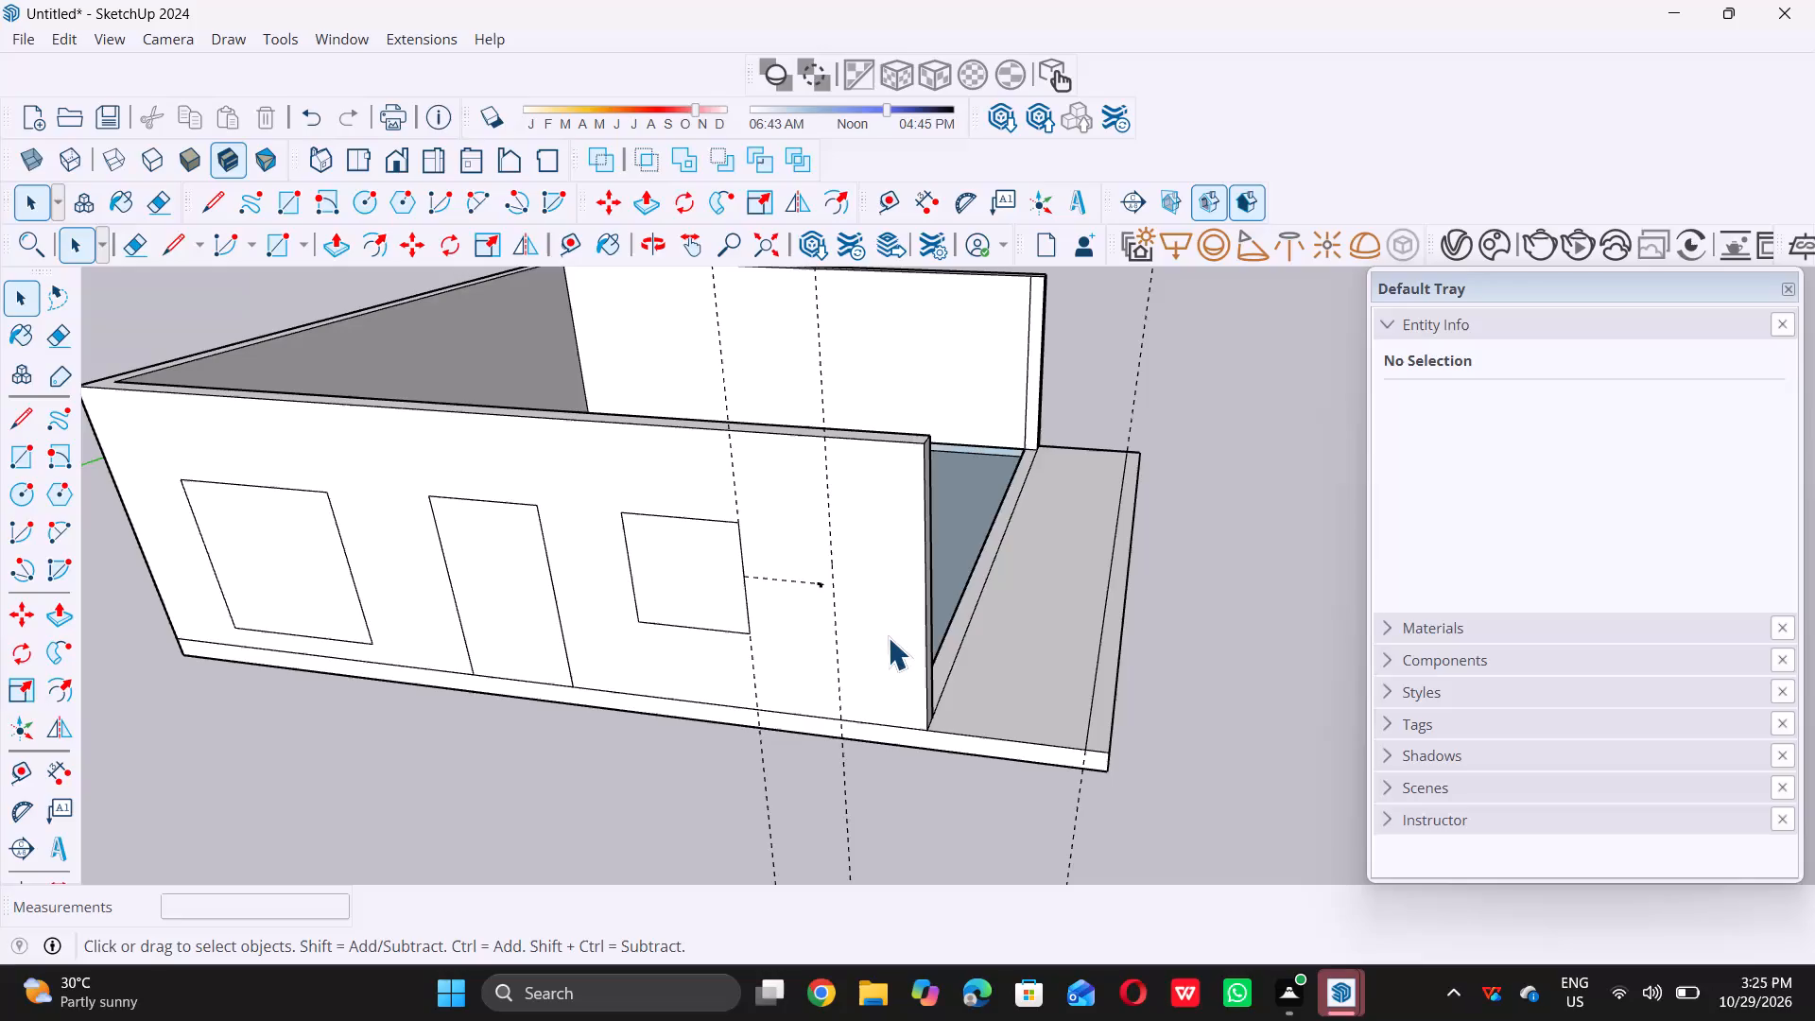
key("l")
scroll(834, 727, "up", 5)
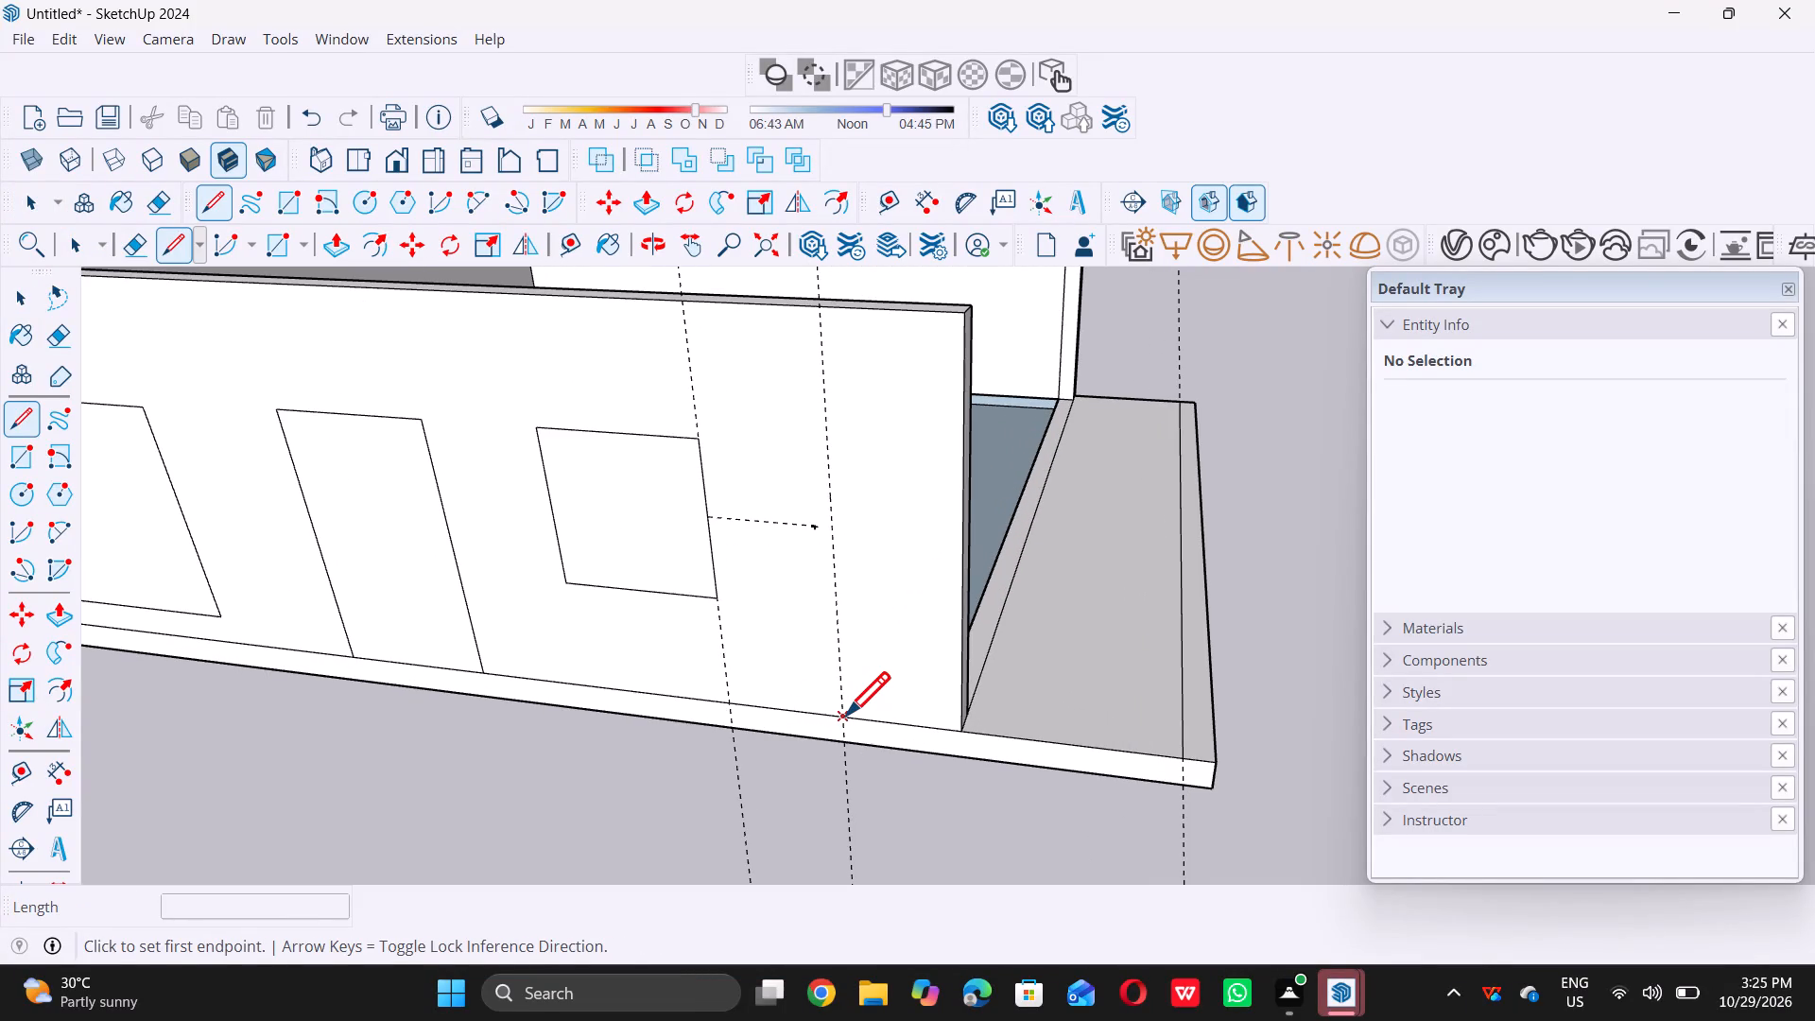
left_click(846, 715)
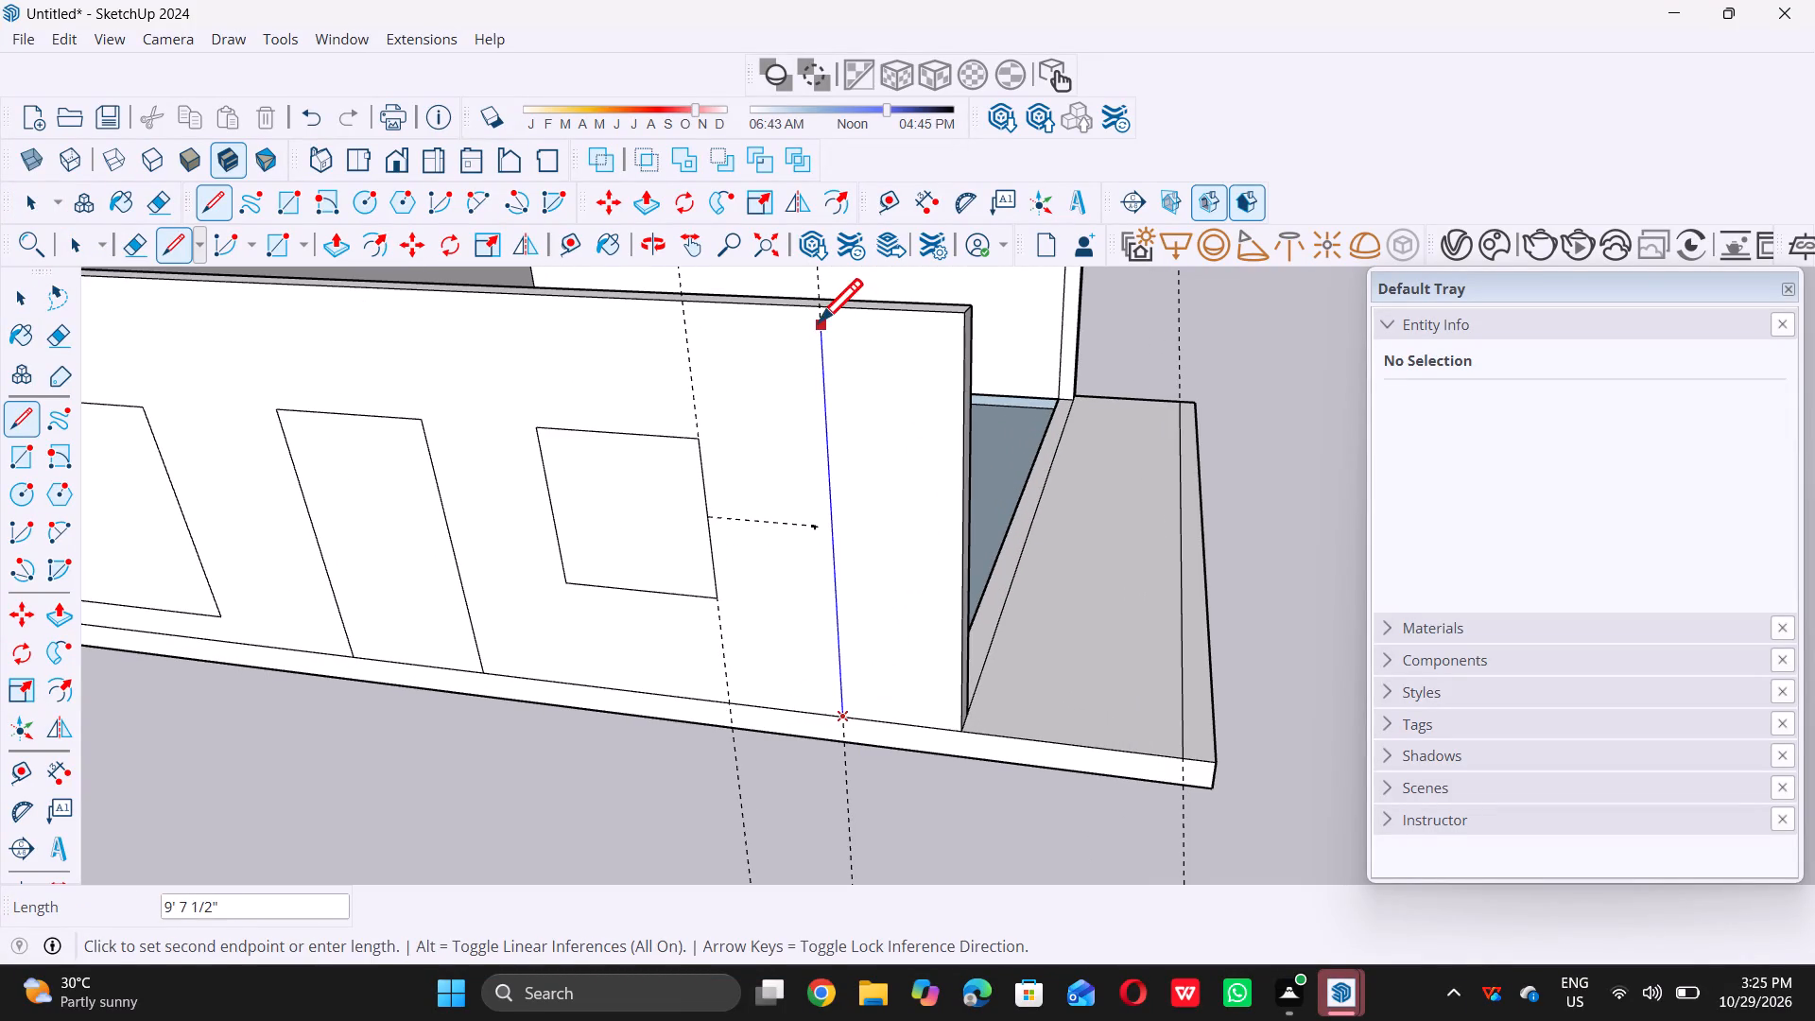
double_click(821, 308)
key("space")
Delete all guides from the model.
scroll(734, 620, "down", 4)
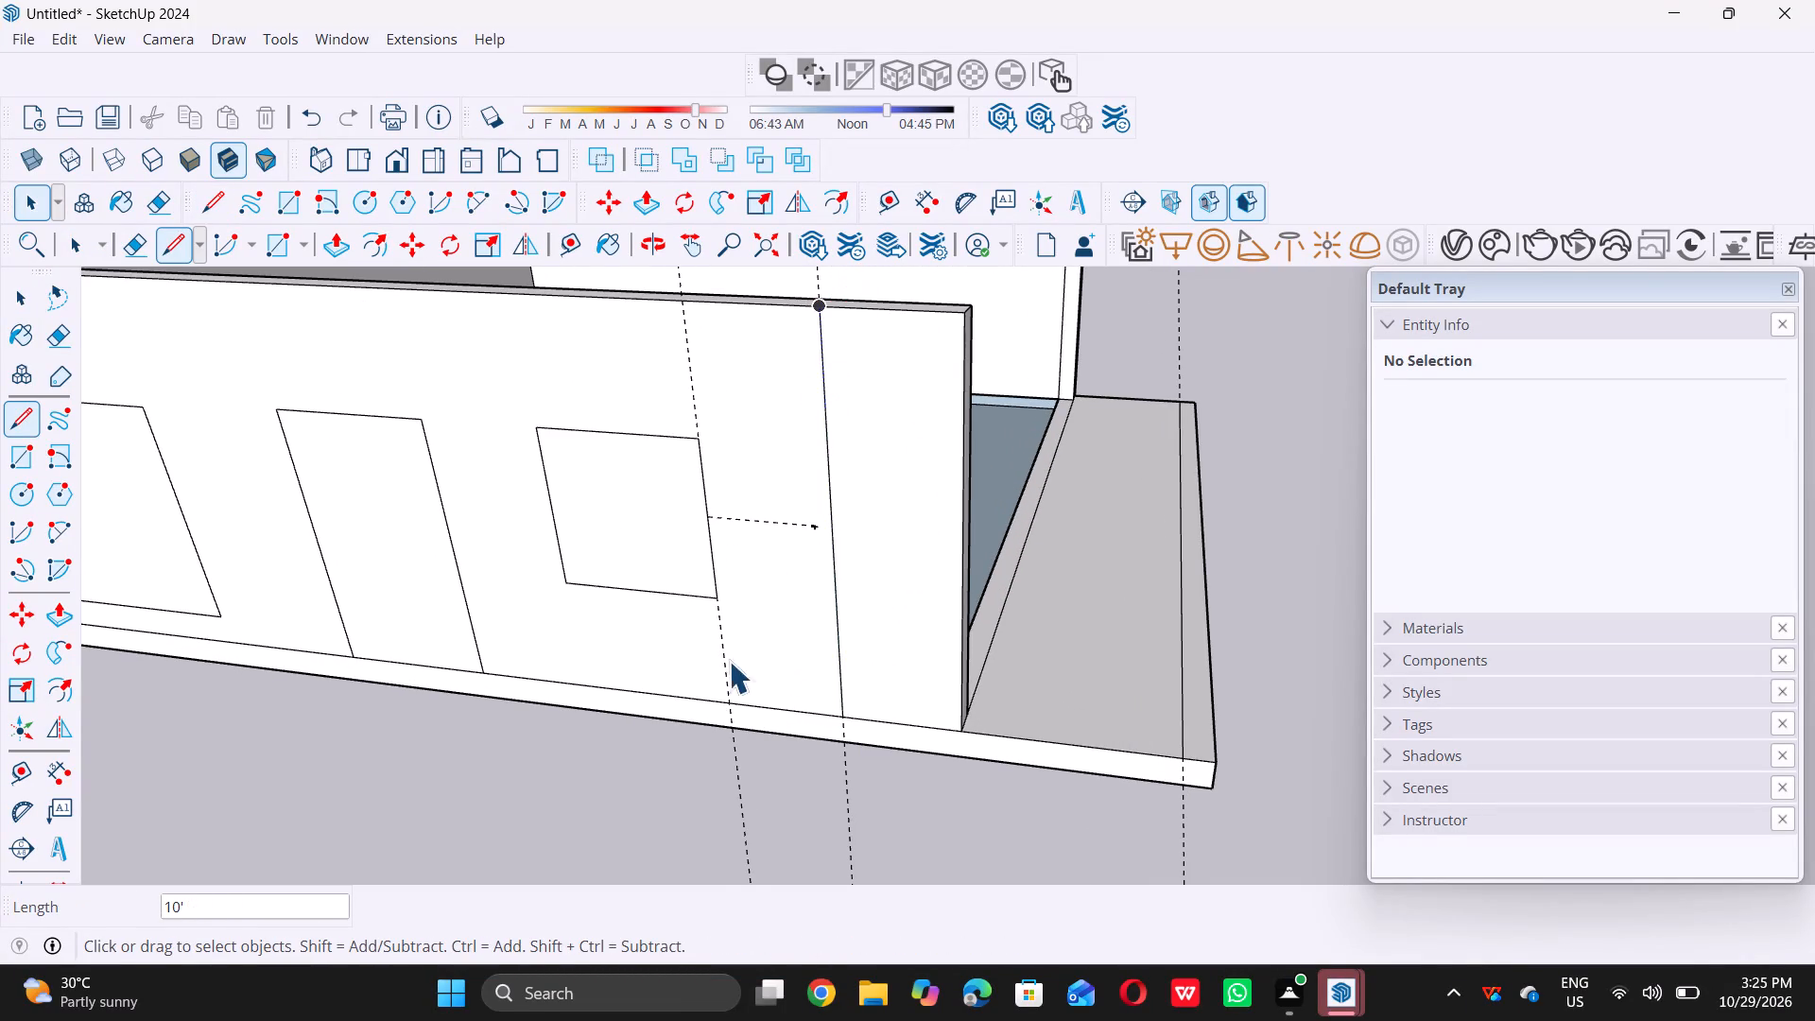
scroll(729, 661, "down", 2)
double_click(66, 39)
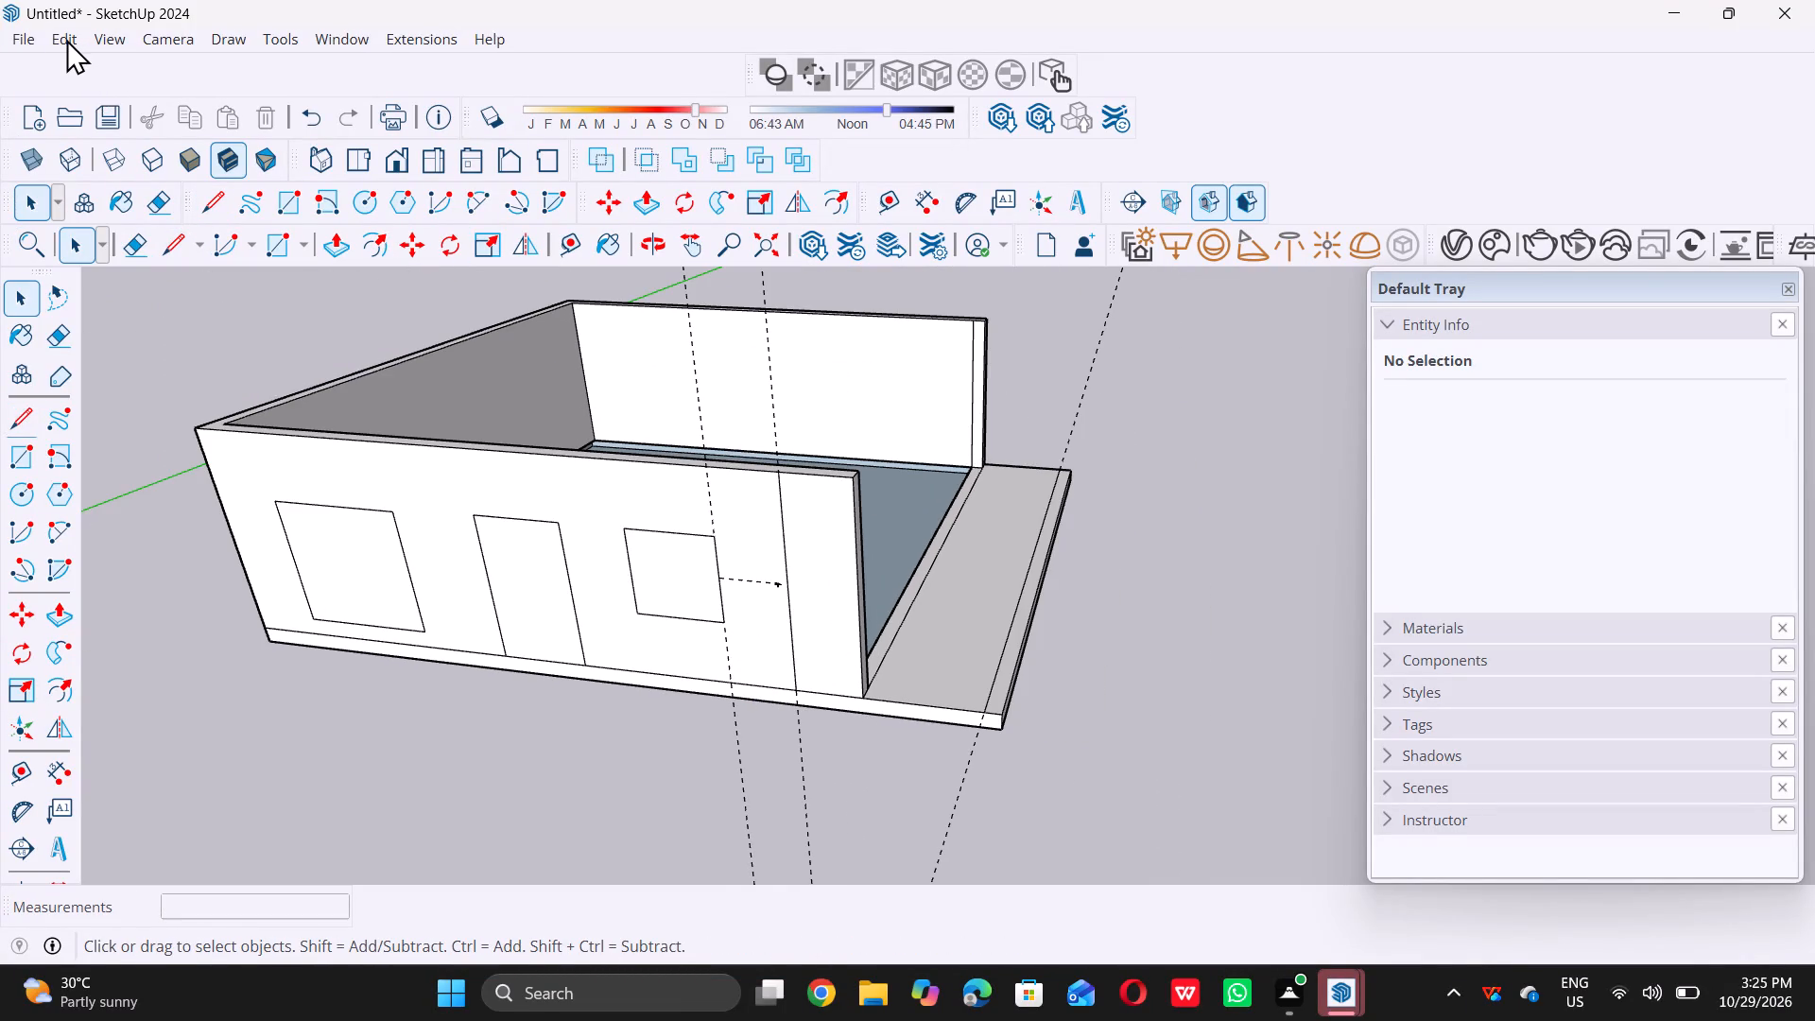
double_click(66, 38)
triple_click(66, 38)
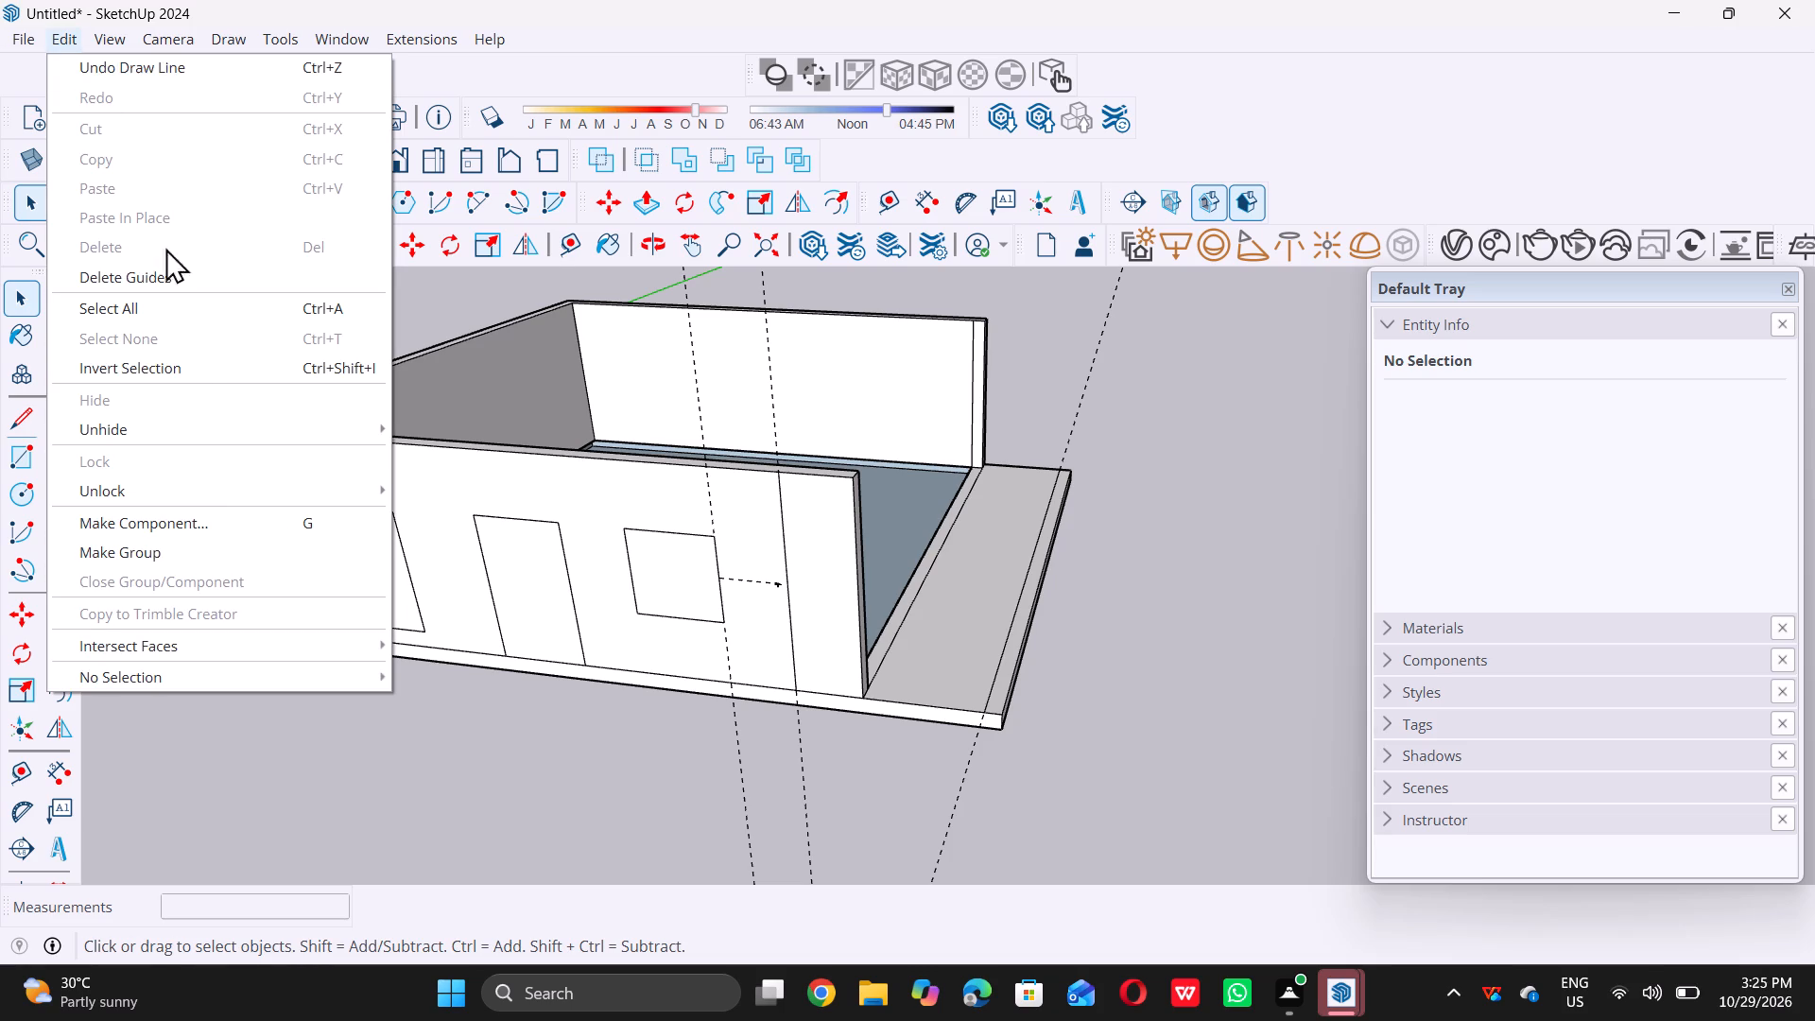
left_click(181, 284)
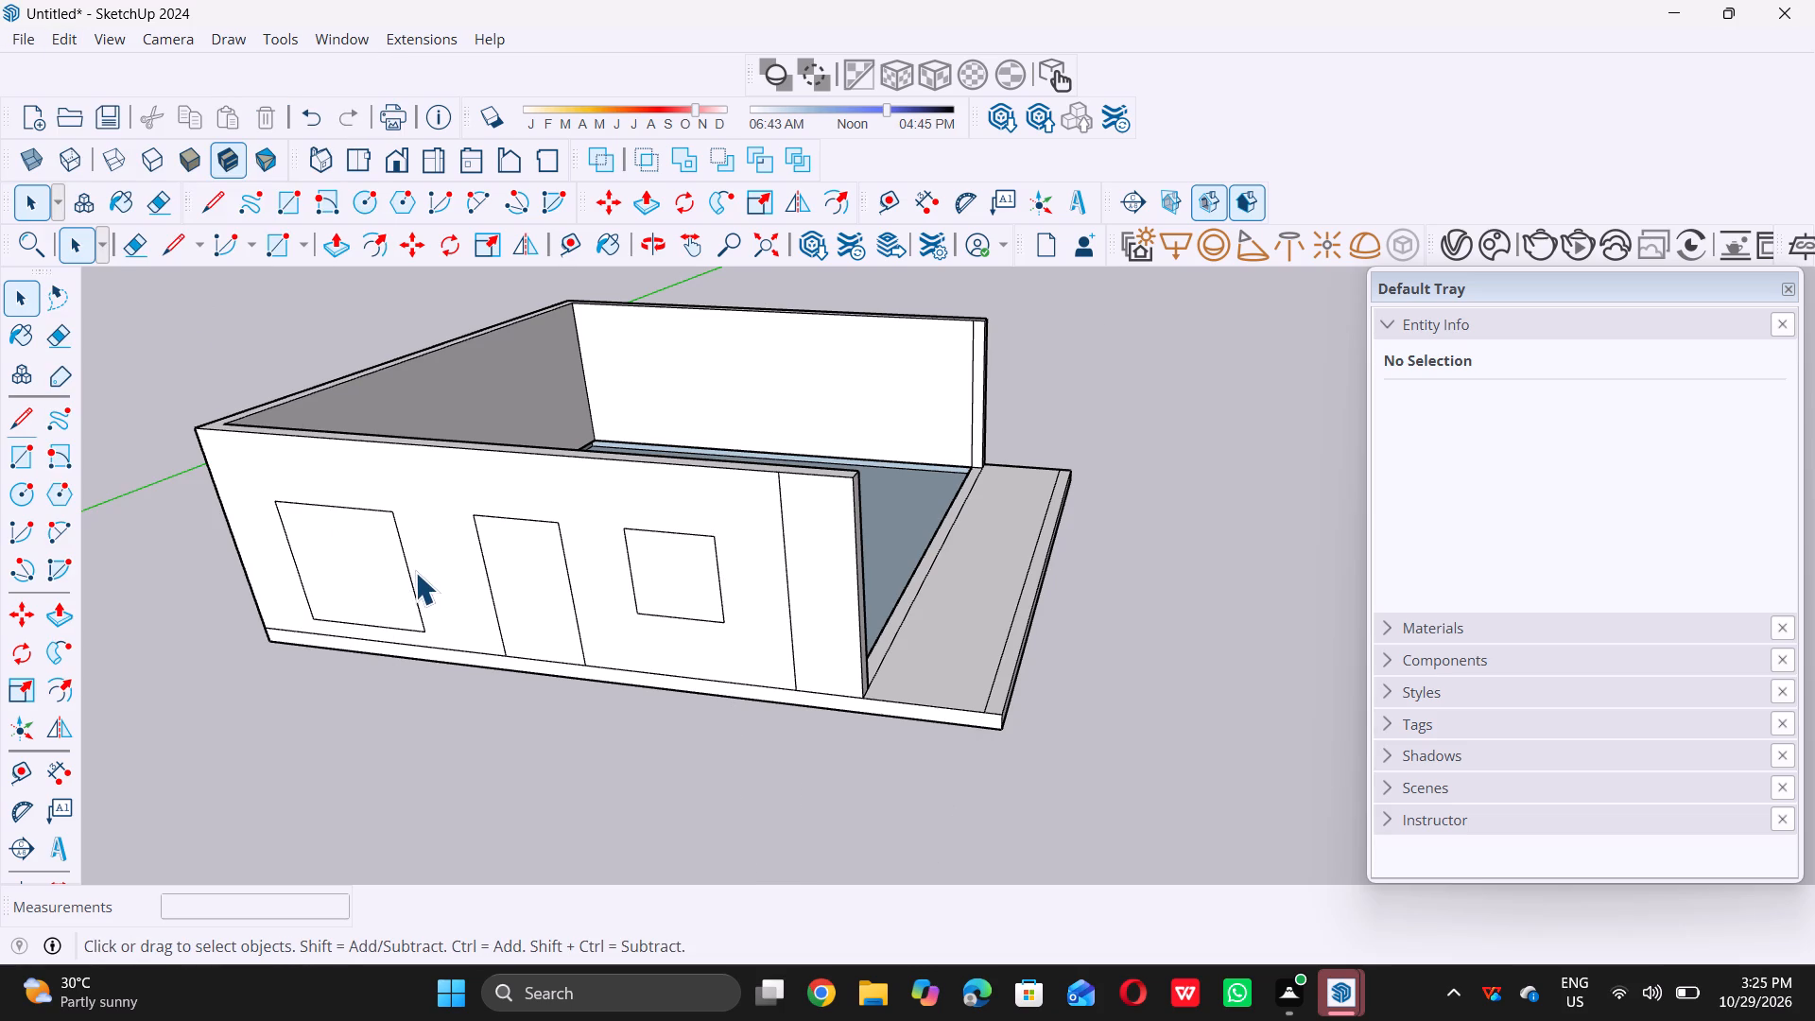
Examine the front wall's openings and the slab extension from several angles.
middle_click_drag(898, 478, 906, 470)
scroll(878, 499, "down", 1)
middle_click_drag(906, 470, 724, 621)
scroll(1004, 467, "up", 5)
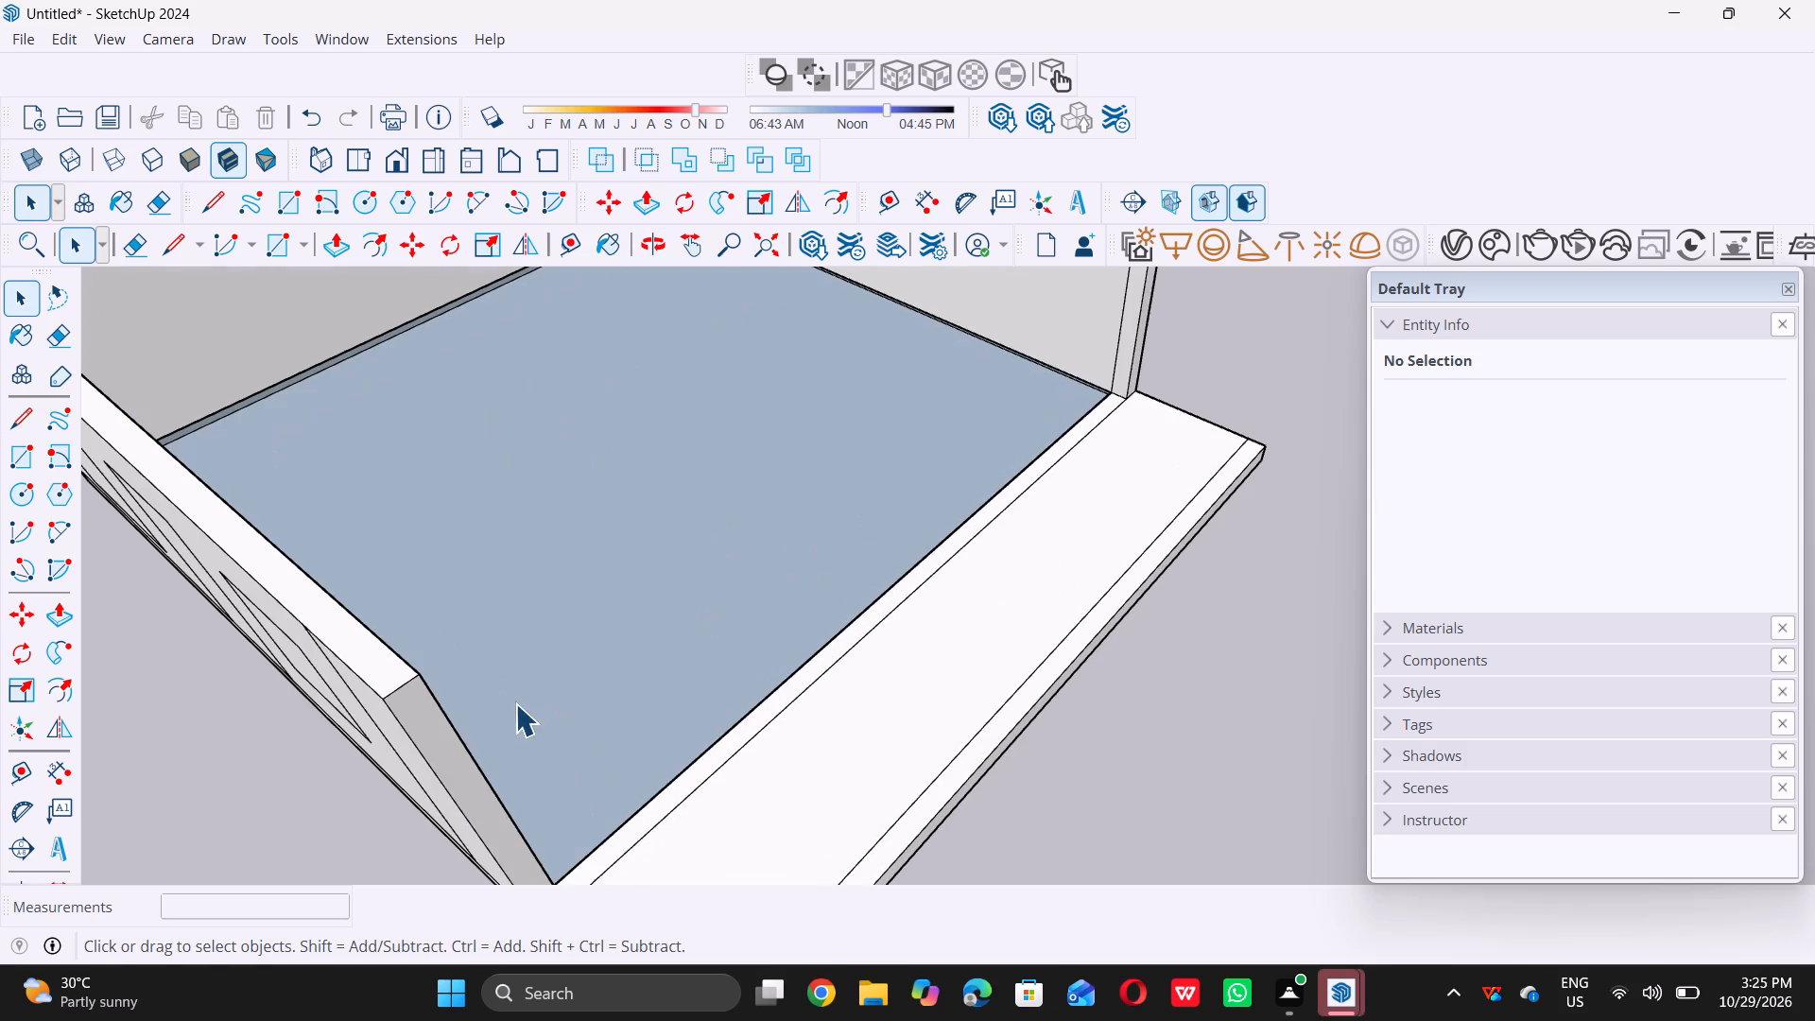
middle_click_drag(124, 719, 570, 401)
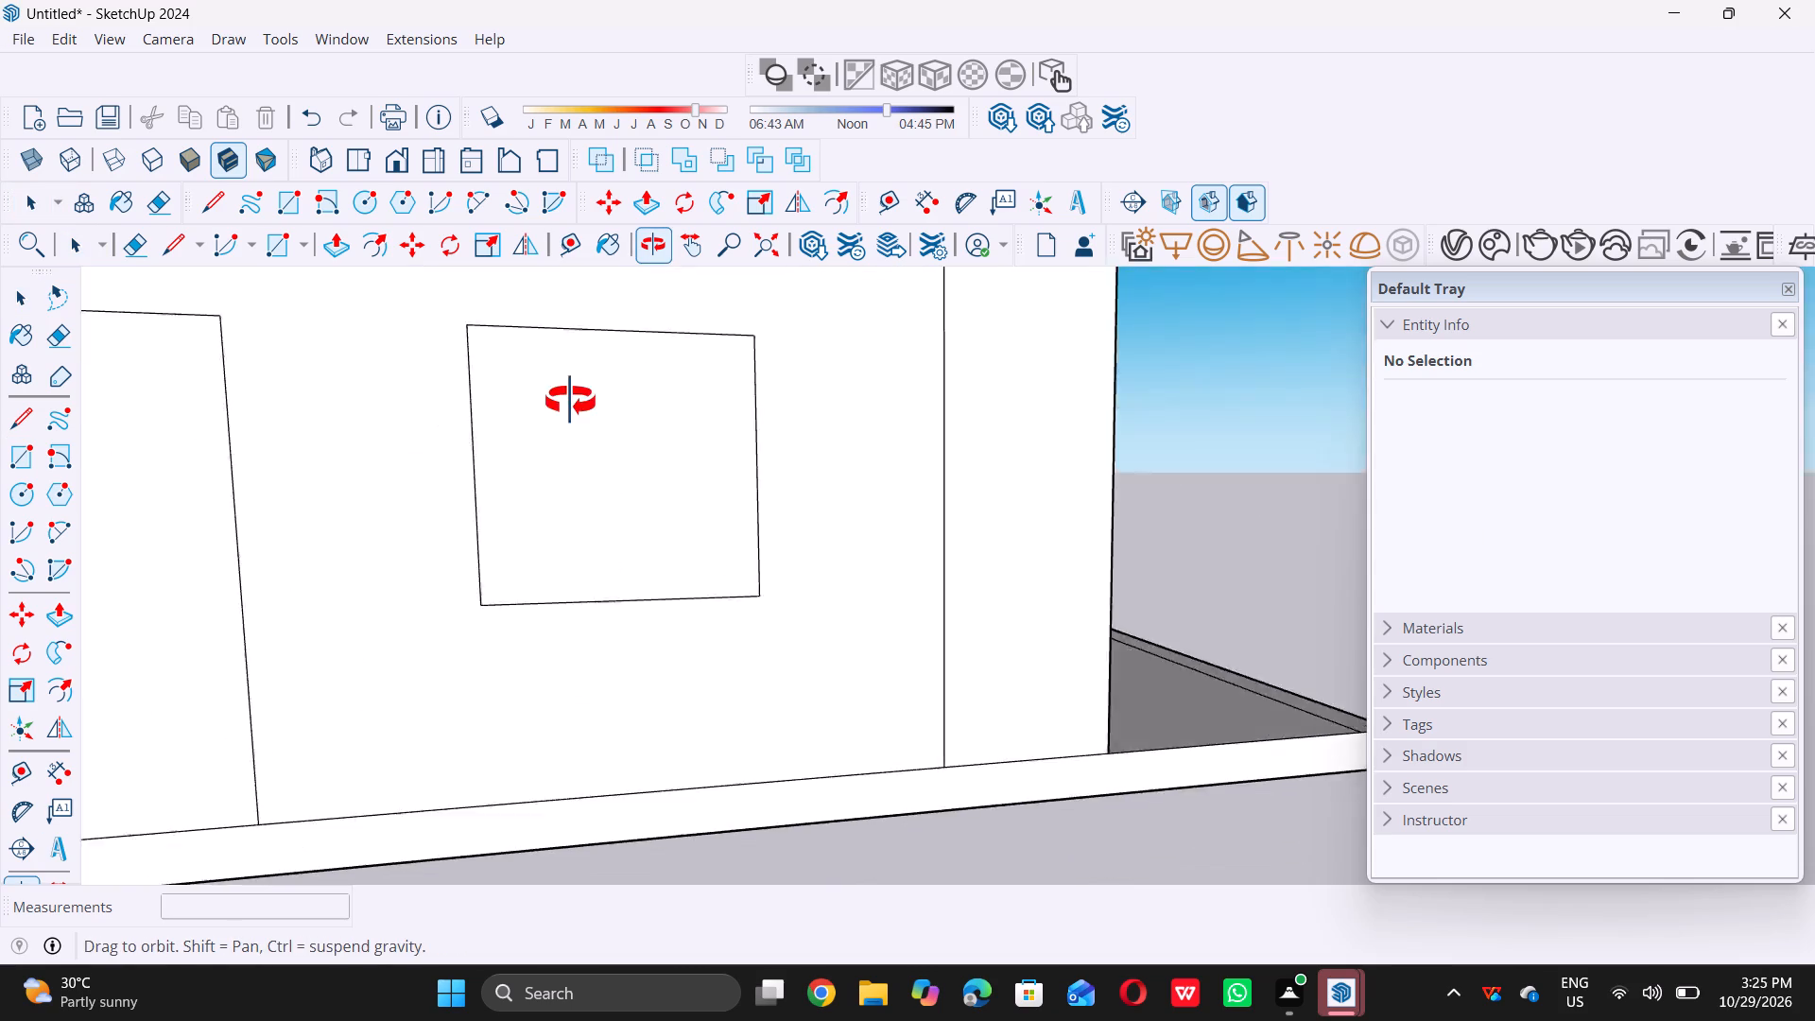
middle_click_drag(570, 401, 613, 364)
scroll(574, 382, "down", 6)
middle_click_drag(507, 537, 357, 614)
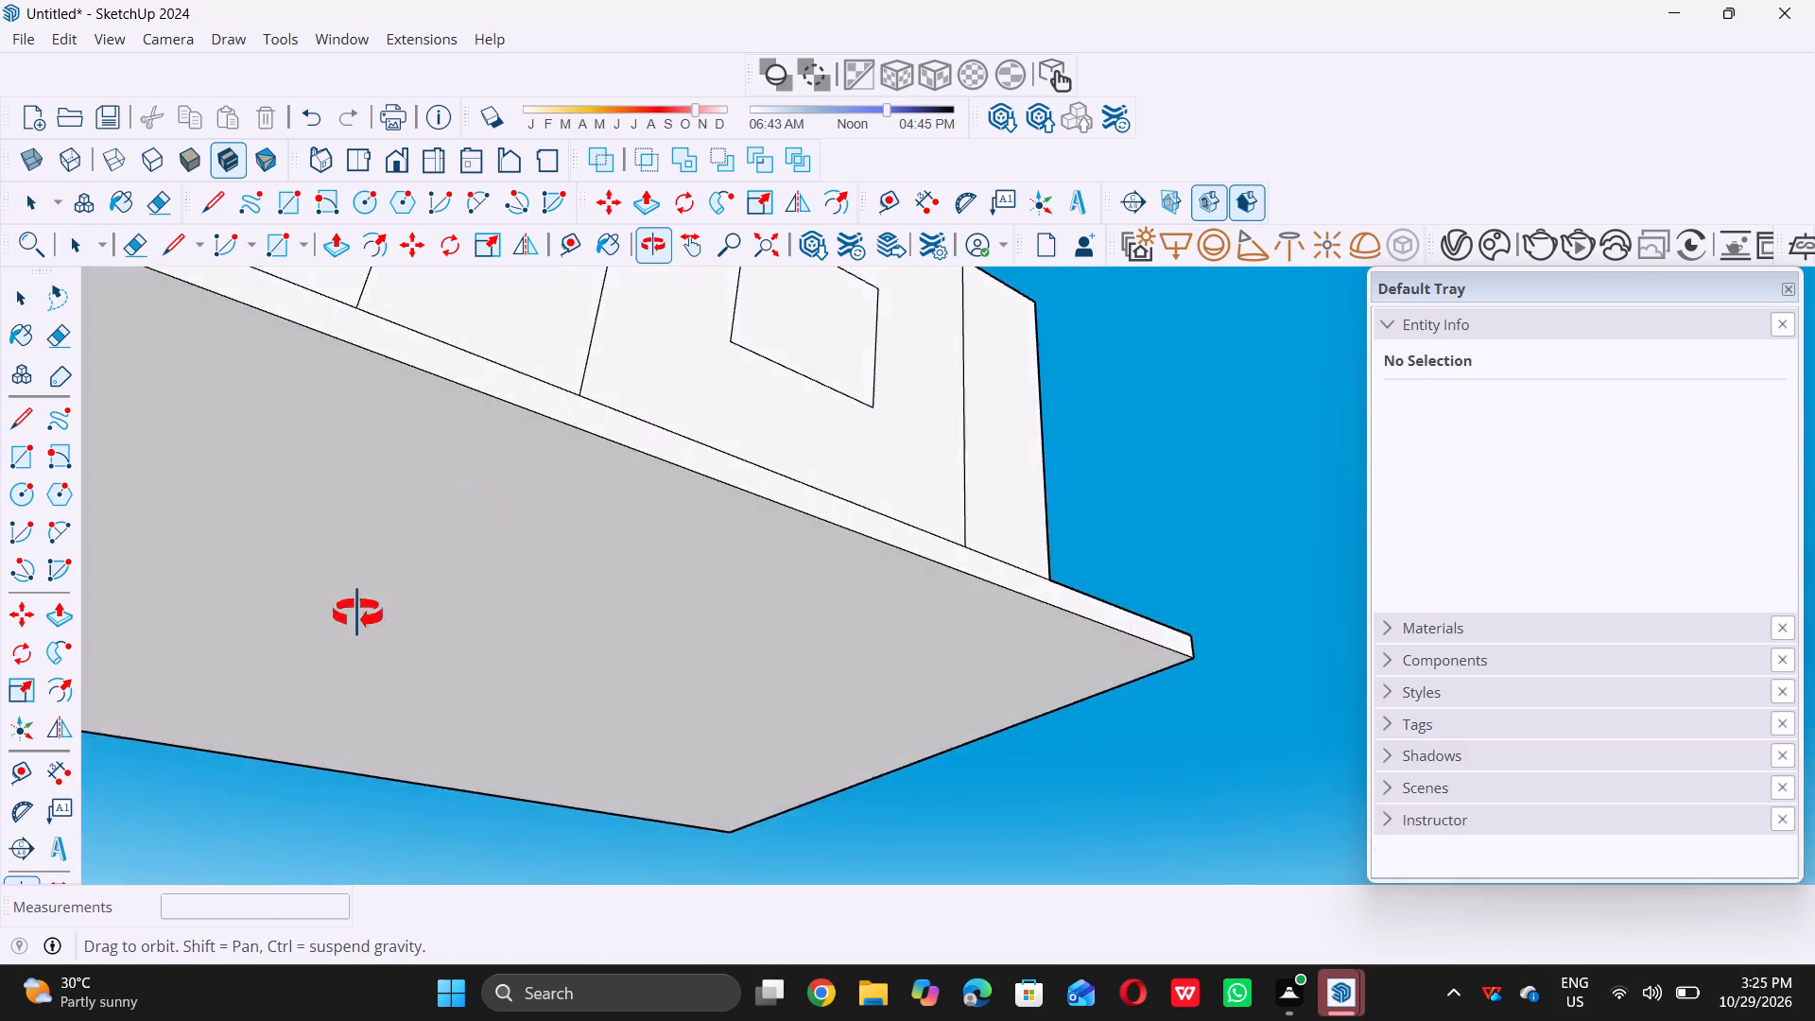
middle_click_drag(357, 614, 161, 773)
scroll(649, 386, "down", 12)
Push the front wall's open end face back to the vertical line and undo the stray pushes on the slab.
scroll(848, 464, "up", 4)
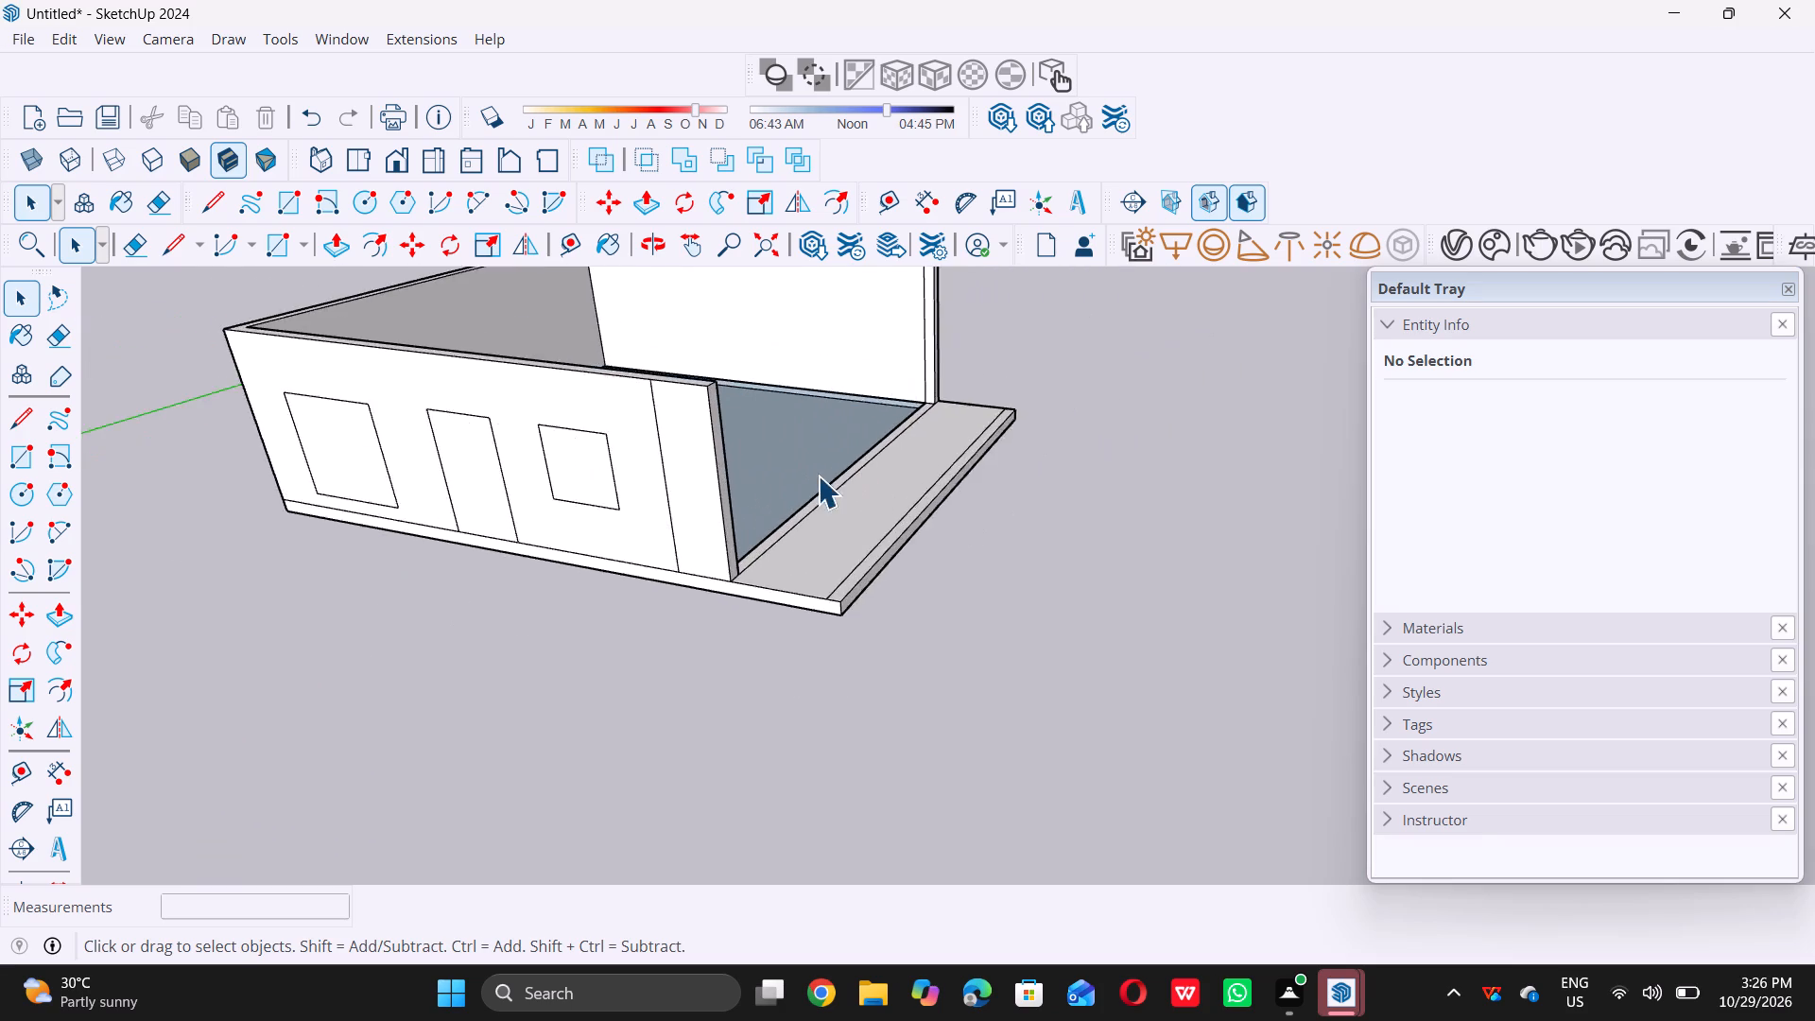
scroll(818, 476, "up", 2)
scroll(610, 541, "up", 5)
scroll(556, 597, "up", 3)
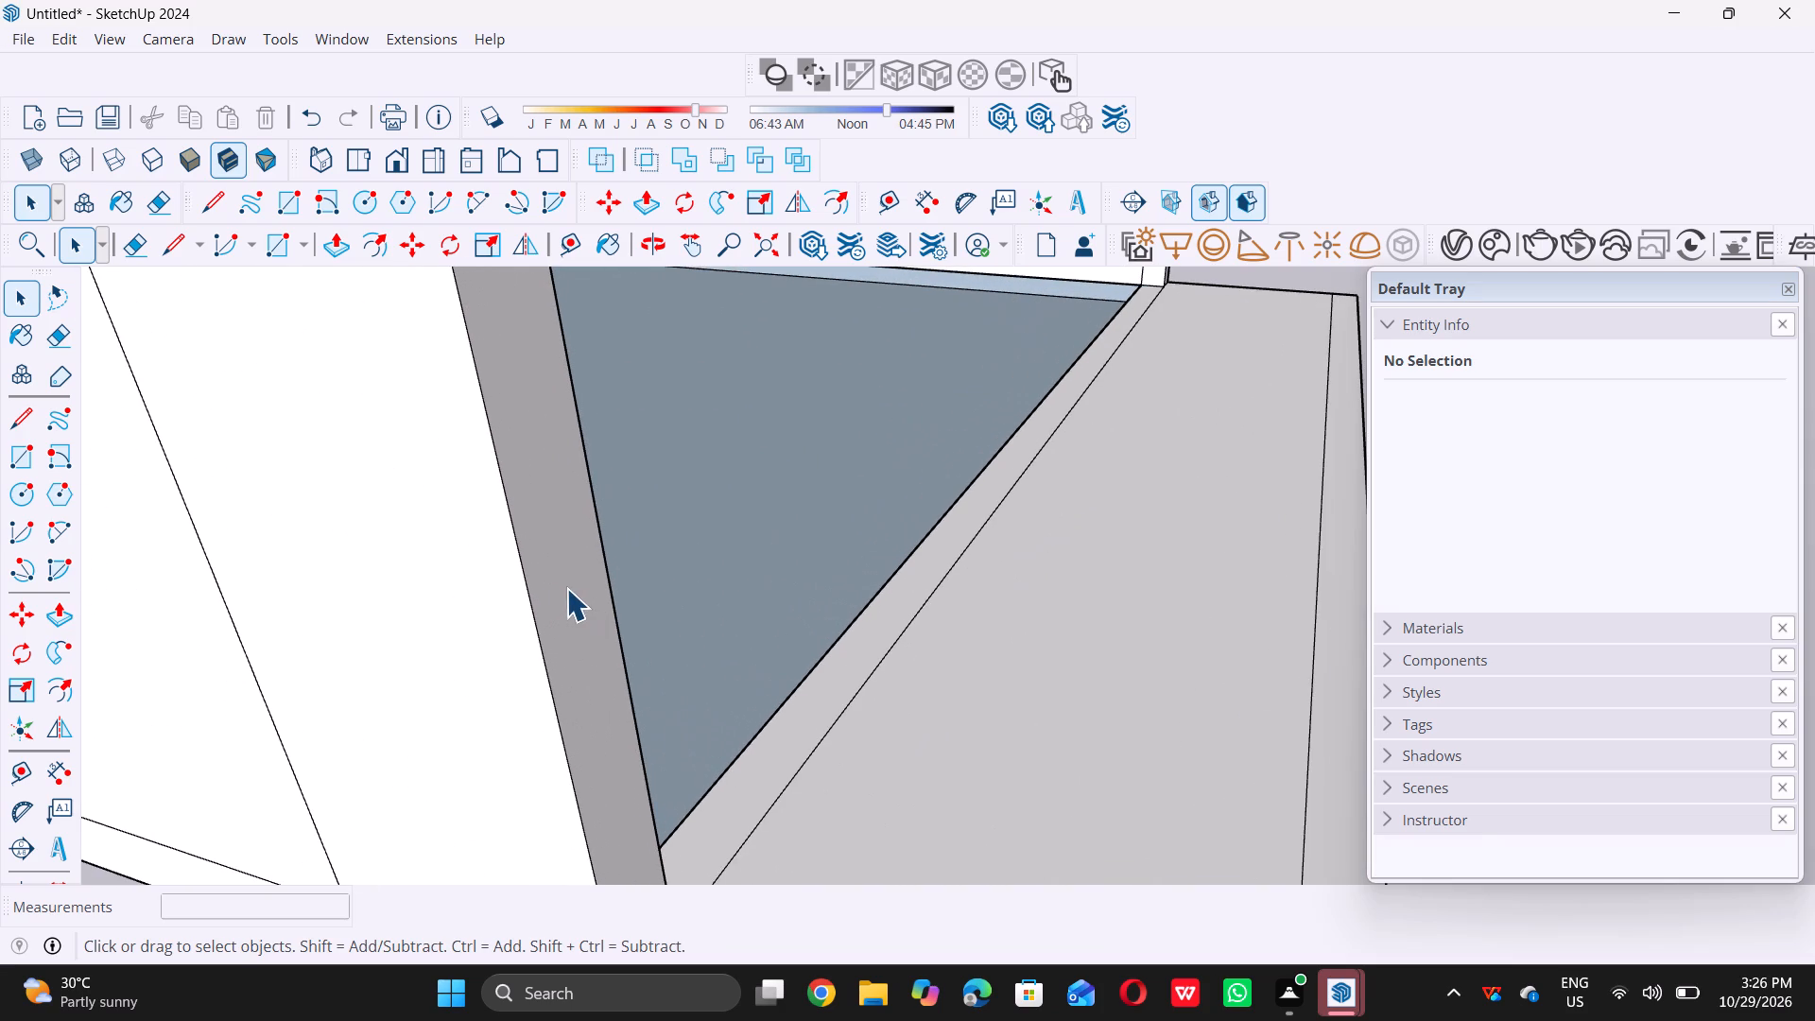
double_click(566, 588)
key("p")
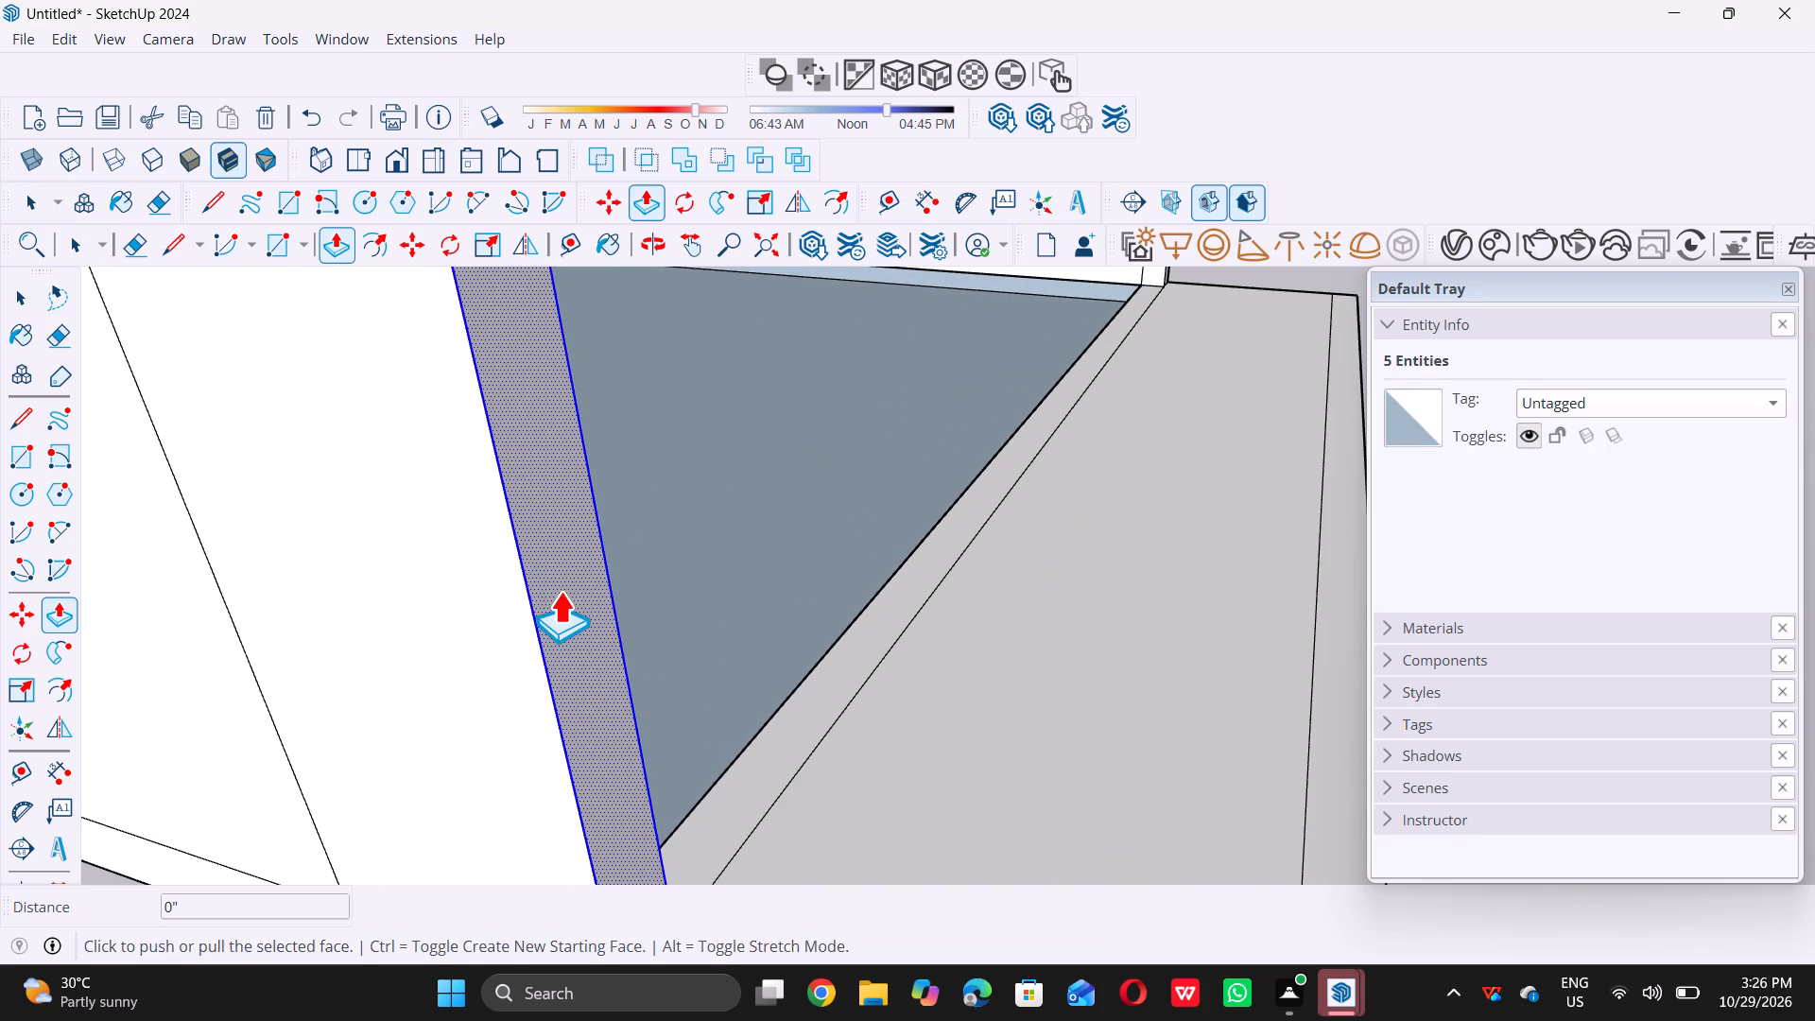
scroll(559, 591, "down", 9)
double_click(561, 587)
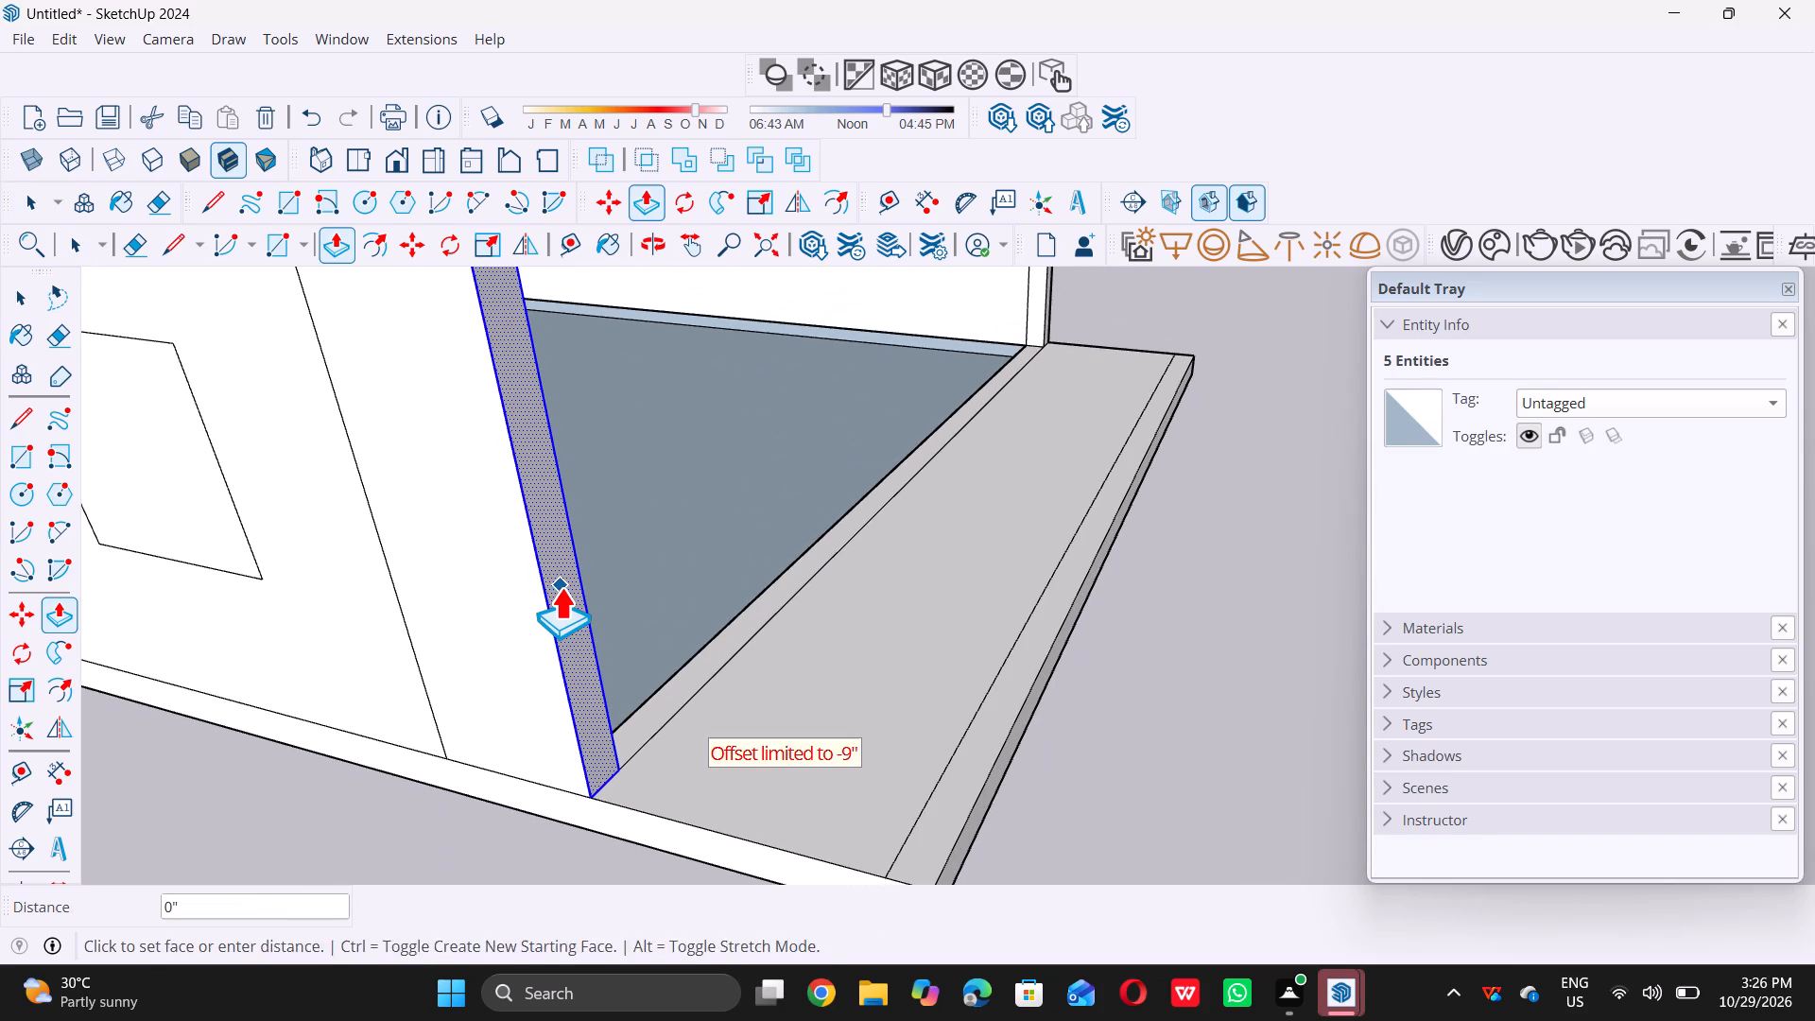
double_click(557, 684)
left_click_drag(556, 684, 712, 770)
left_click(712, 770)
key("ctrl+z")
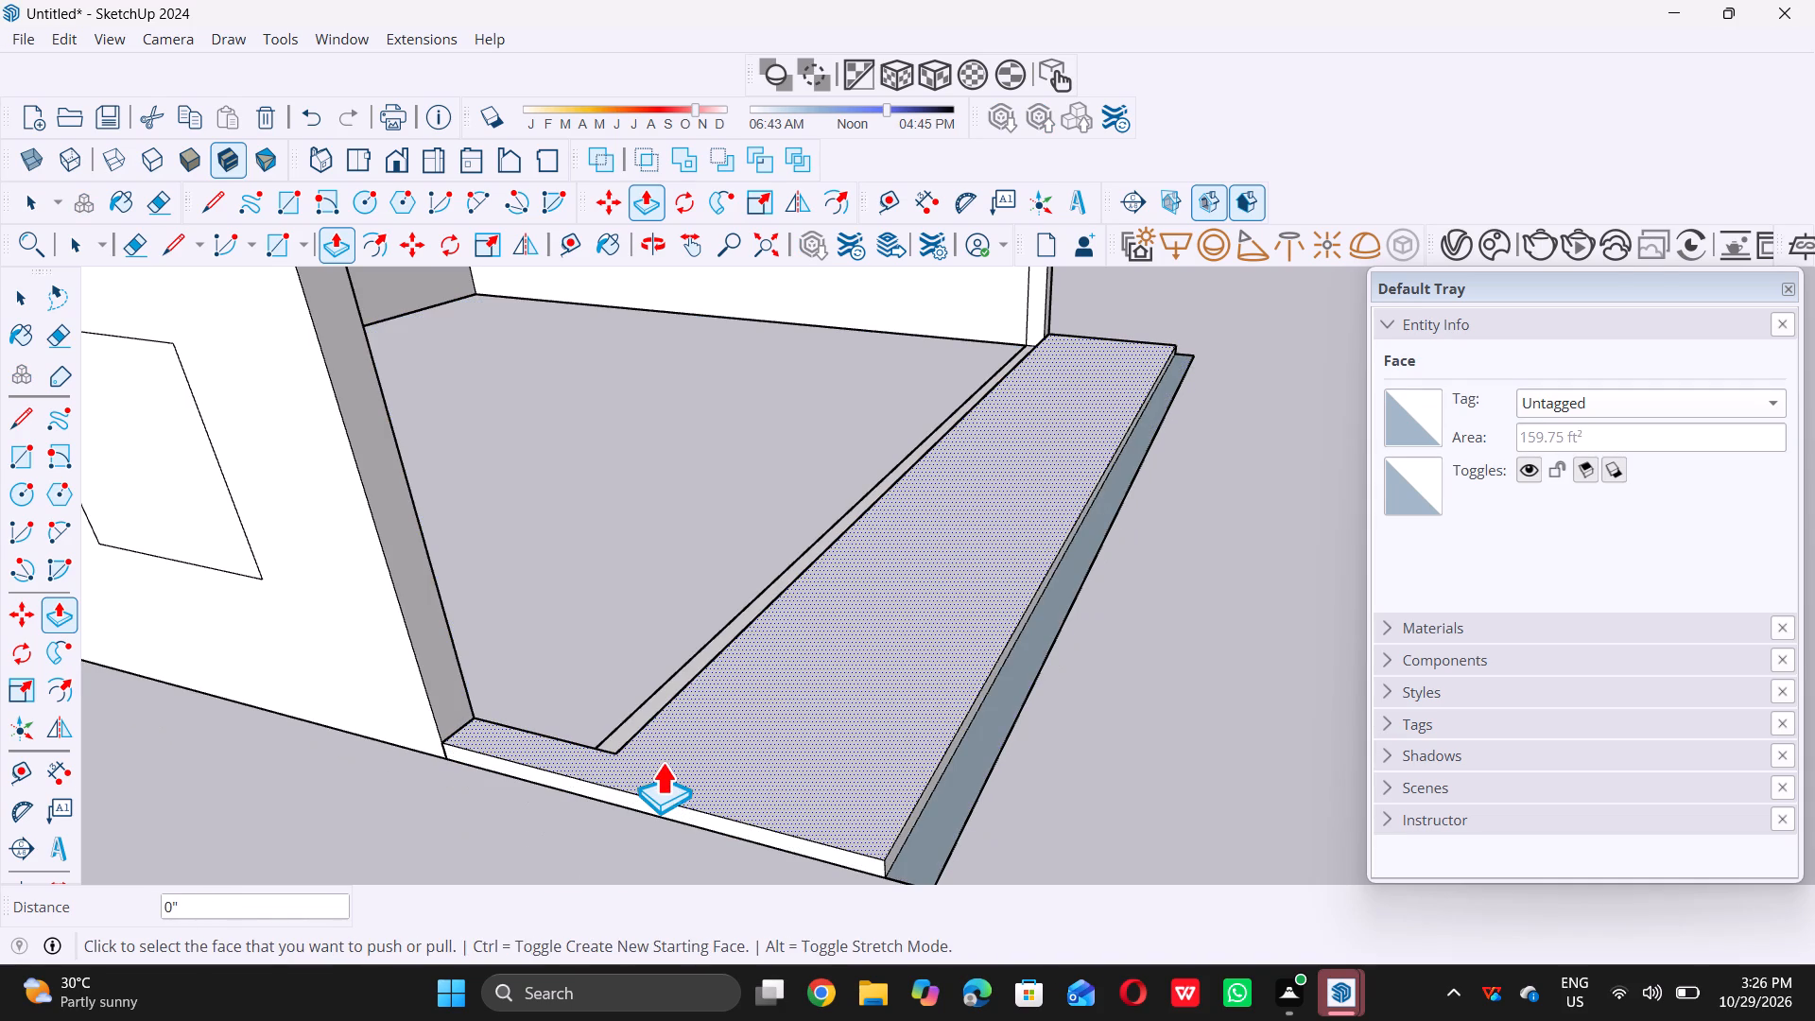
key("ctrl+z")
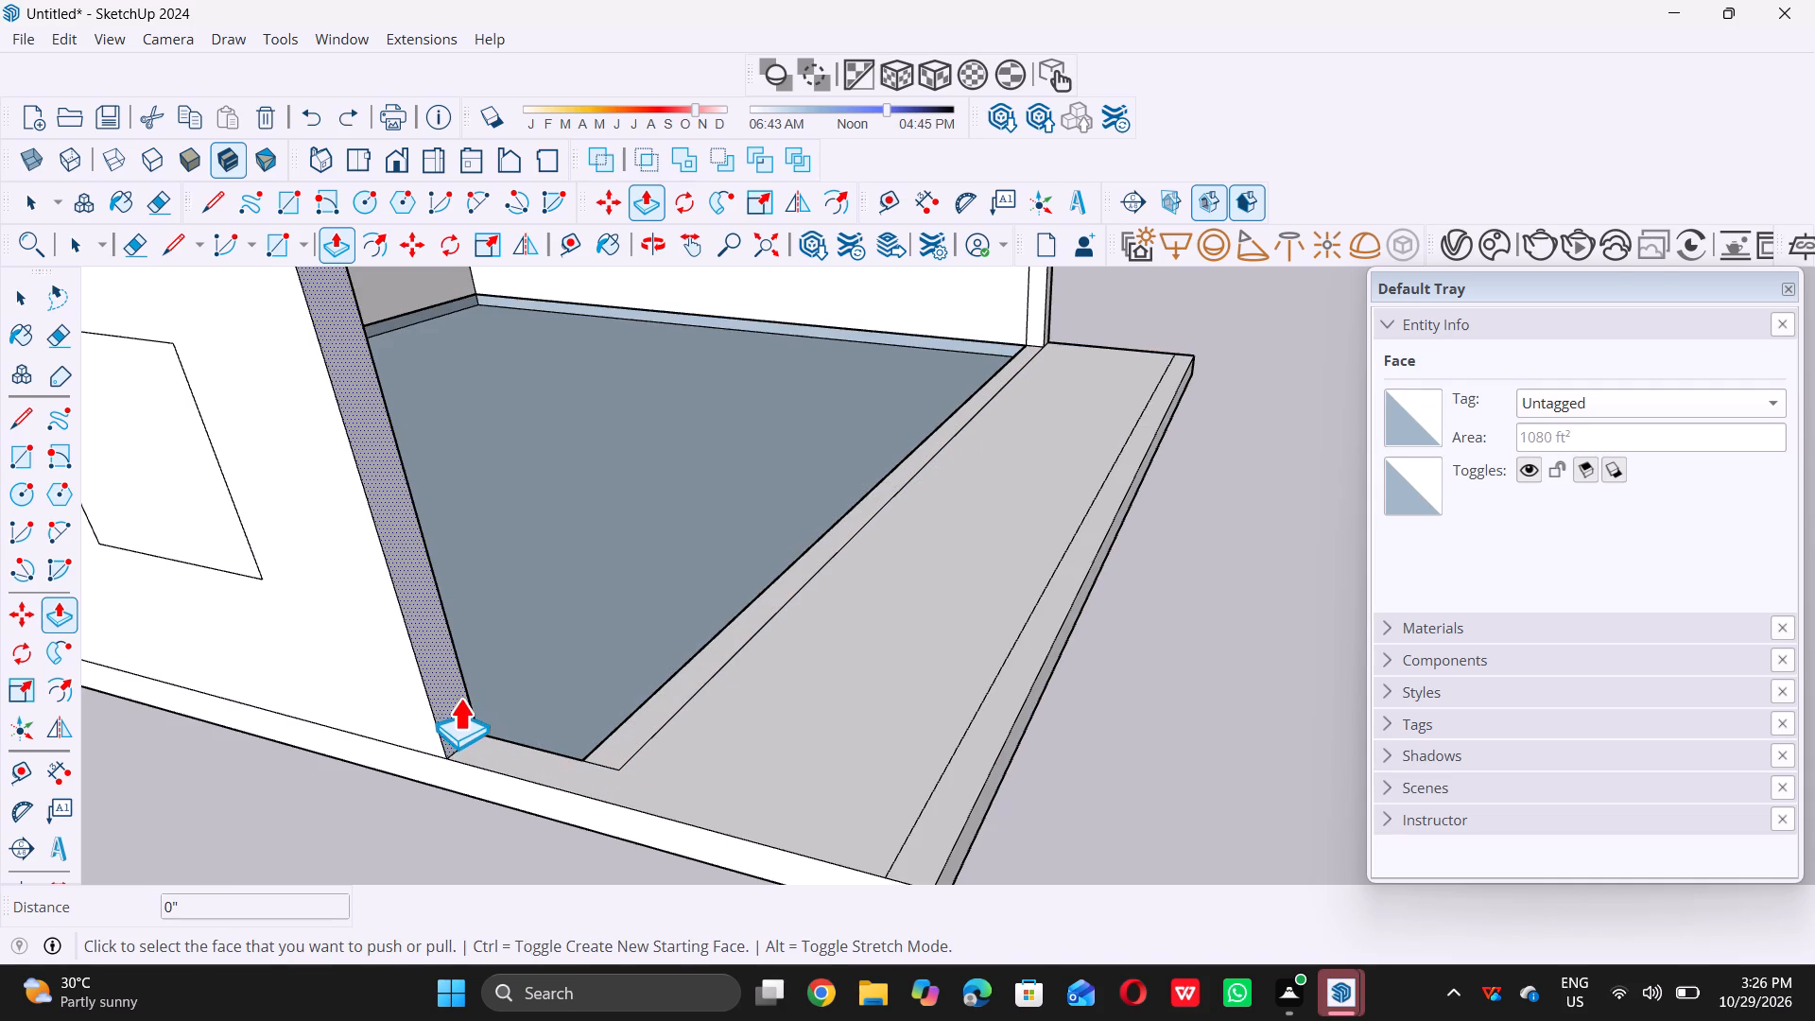
Pull the front wall's end face outward over the slab extension toward the 9" strip, undoing the stray slab push.
left_click_drag(459, 694, 768, 833)
left_click_drag(772, 834, 808, 841)
left_click_drag(817, 843, 839, 848)
left_click(851, 851)
left_click_drag(863, 854, 918, 871)
left_click_drag(925, 874, 949, 873)
key("ctrl+z")
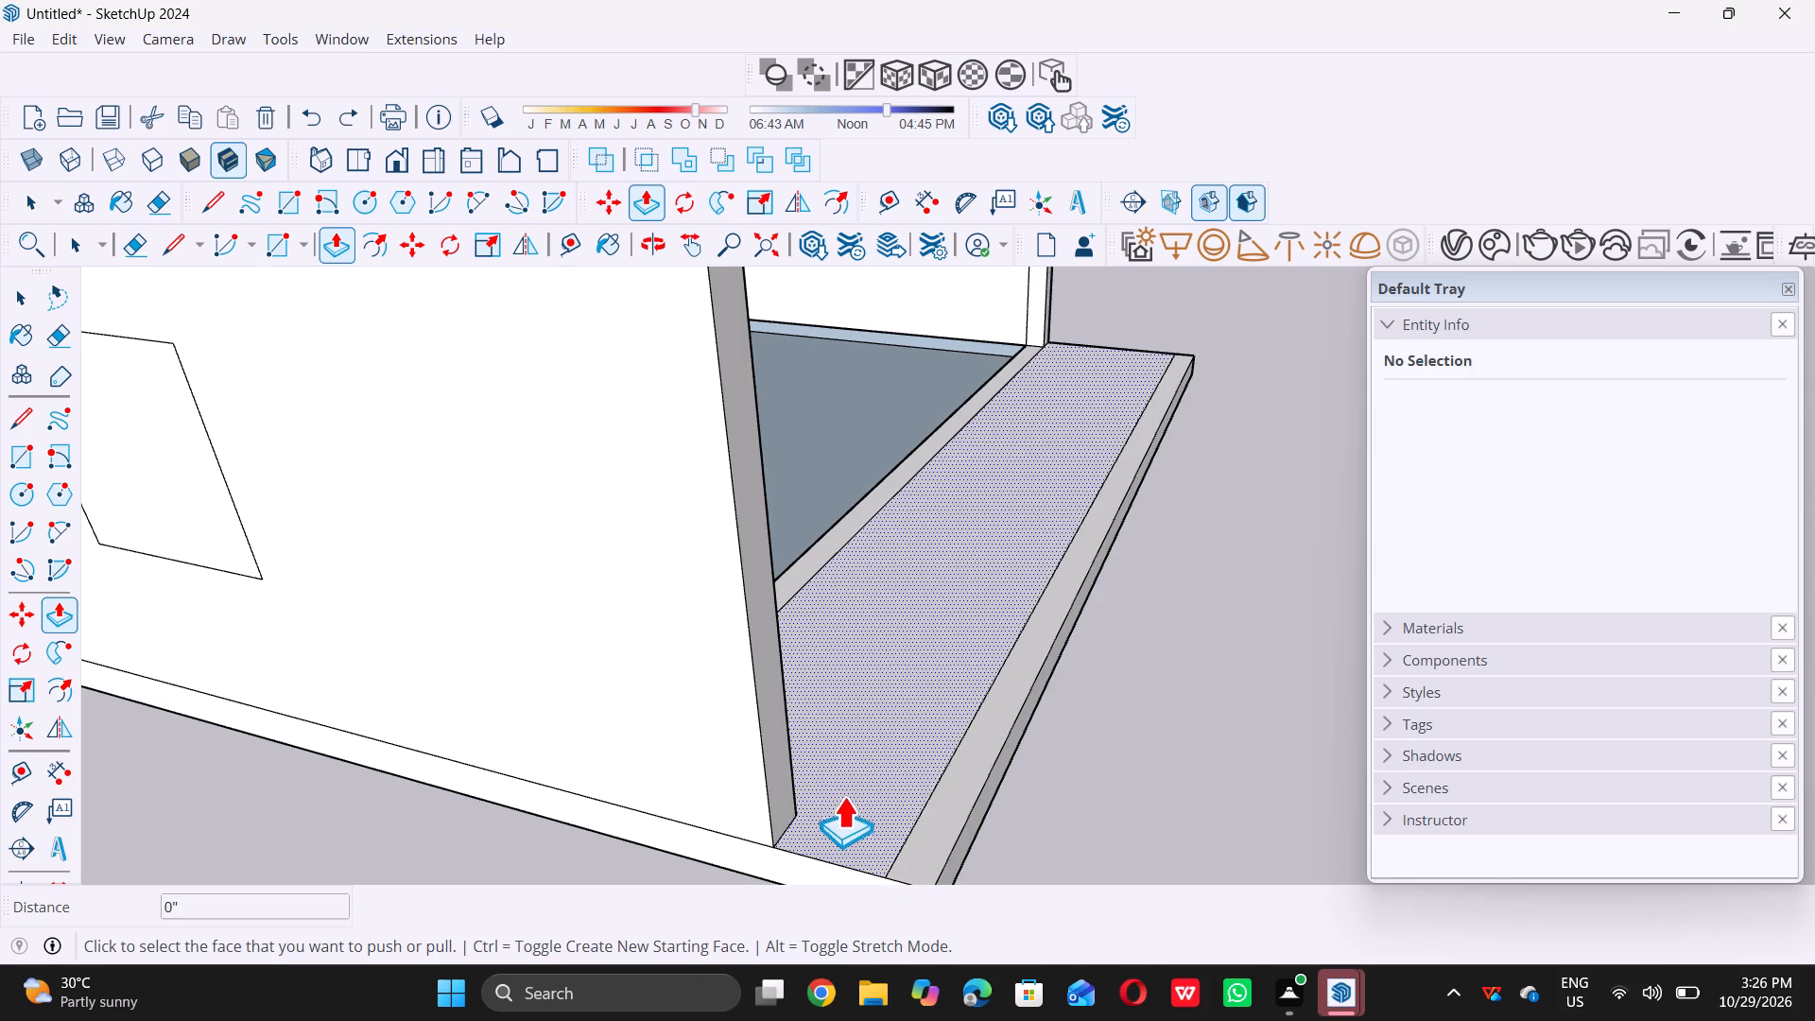
Pull the front wall's end face slightly farther toward the 9" strip and undo the stray push on the slab extension.
scroll(843, 793, "down", 12)
scroll(888, 792, "up", 7)
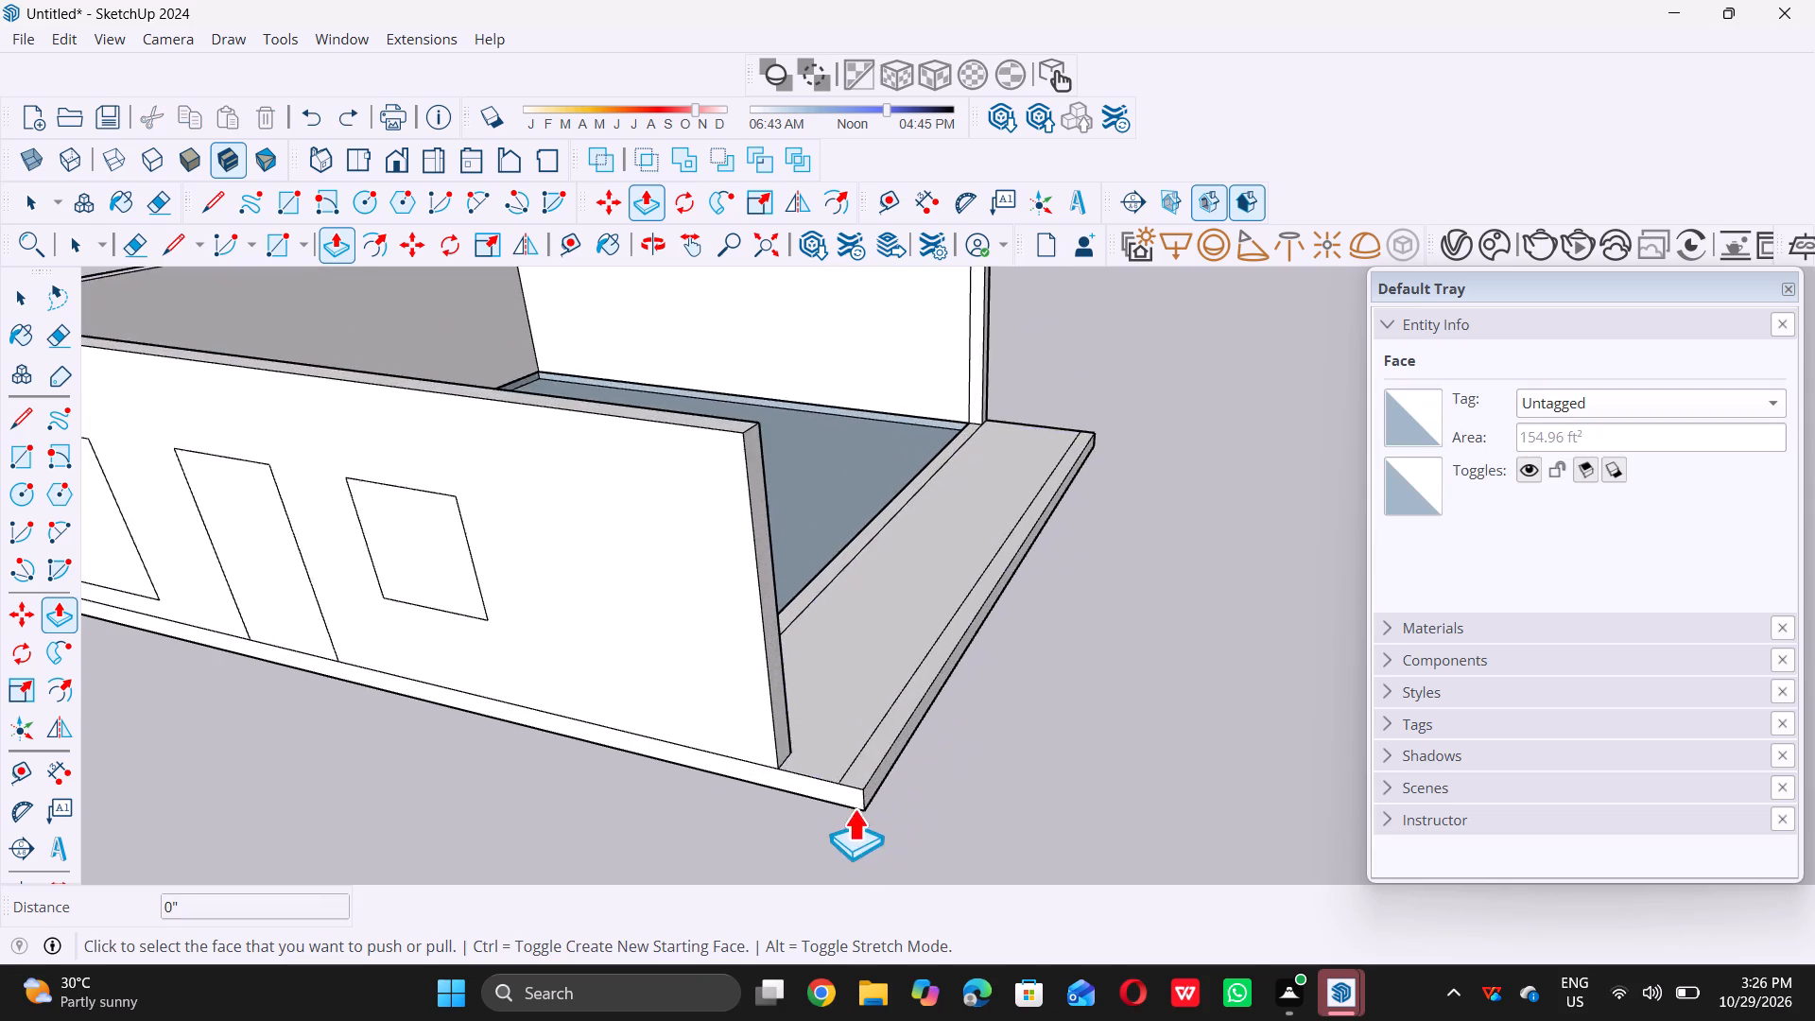
scroll(854, 808, "up", 5)
left_click_drag(734, 662, 749, 667)
left_click_drag(751, 669, 782, 688)
left_click(786, 691)
left_click_drag(805, 696, 820, 701)
double_click(820, 701)
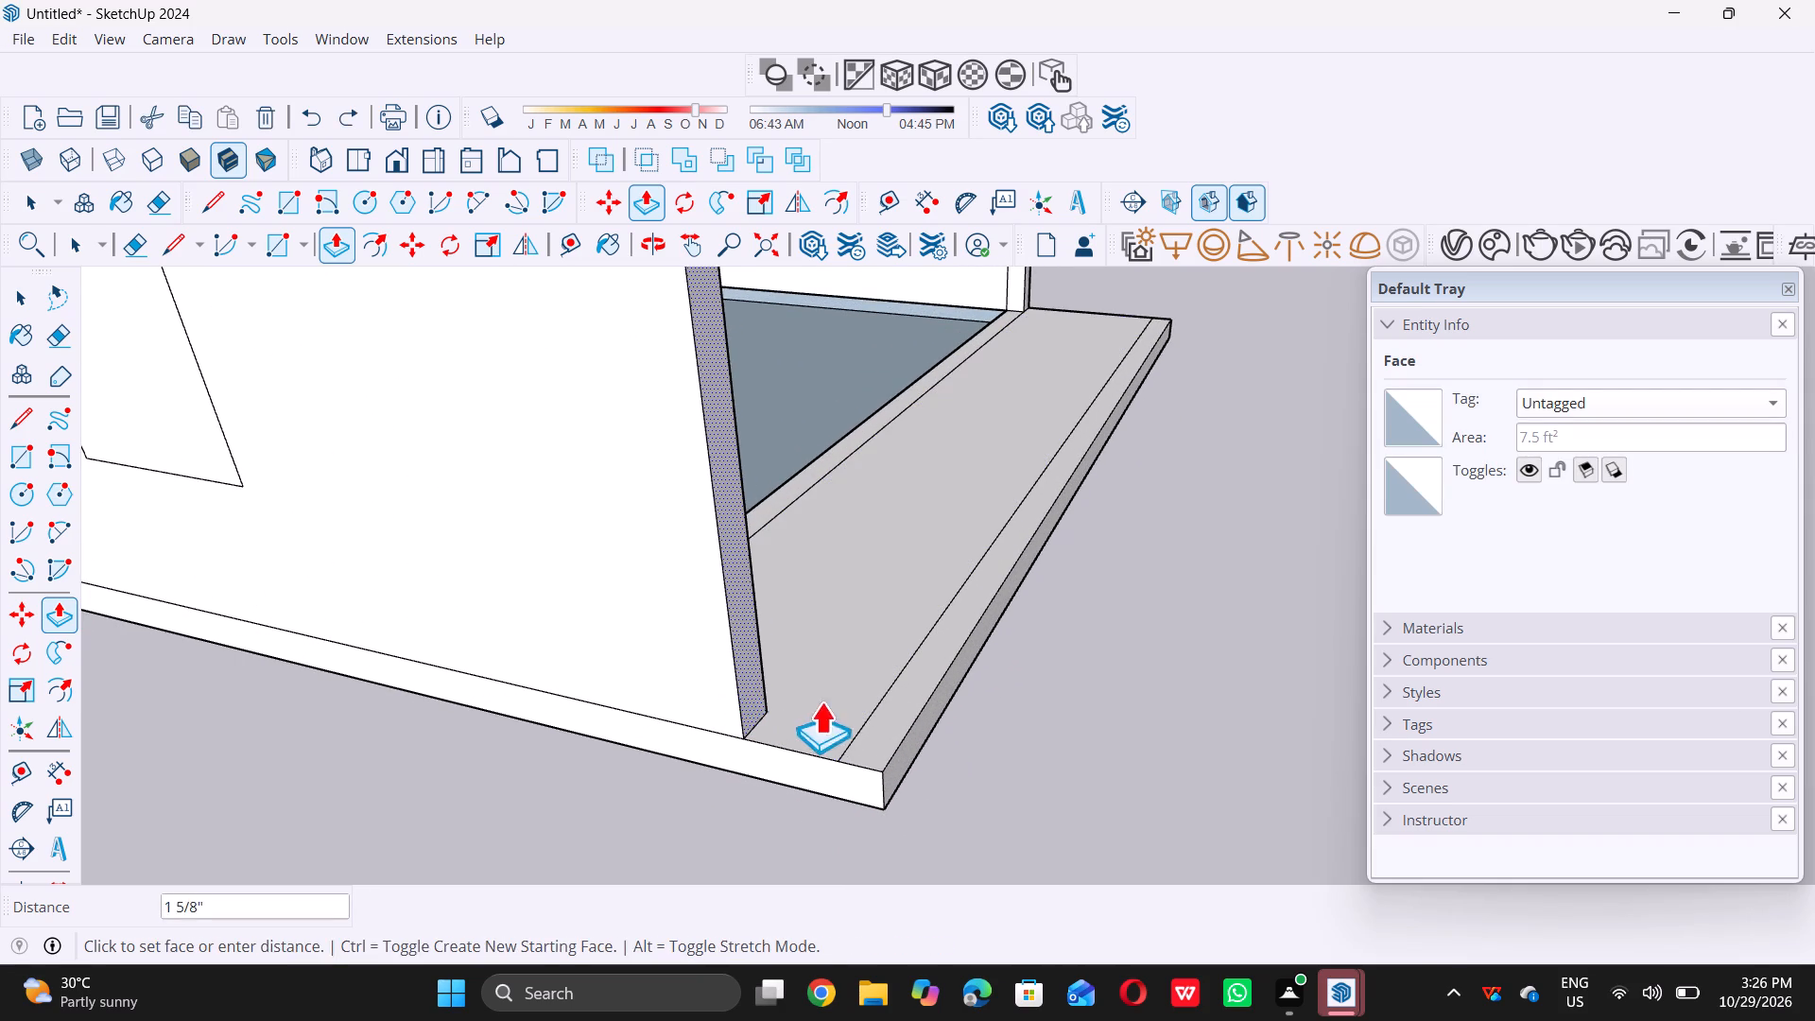
left_click_drag(823, 704, 863, 731)
left_click_drag(865, 731, 876, 723)
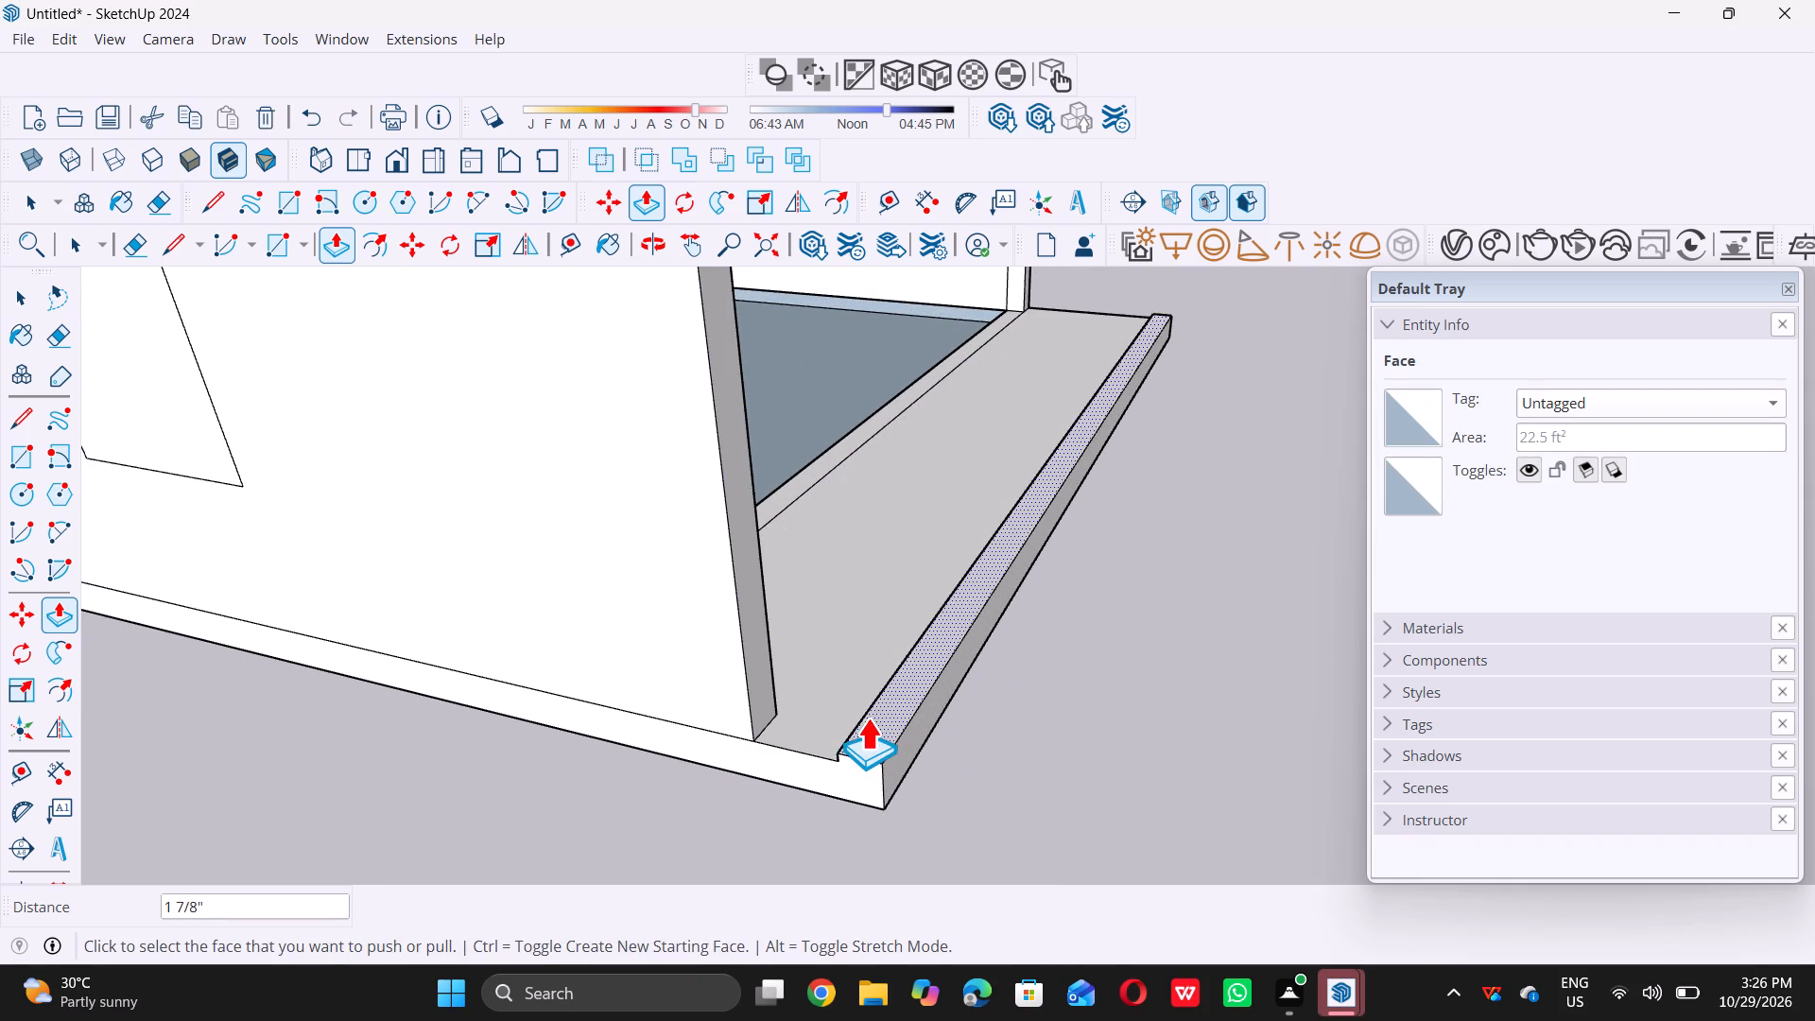
key("ctrl+z")
Extend the front wall's end face closer to the 9" strip, undoing the stray push on the slab extension's top.
scroll(772, 697, "up", 6)
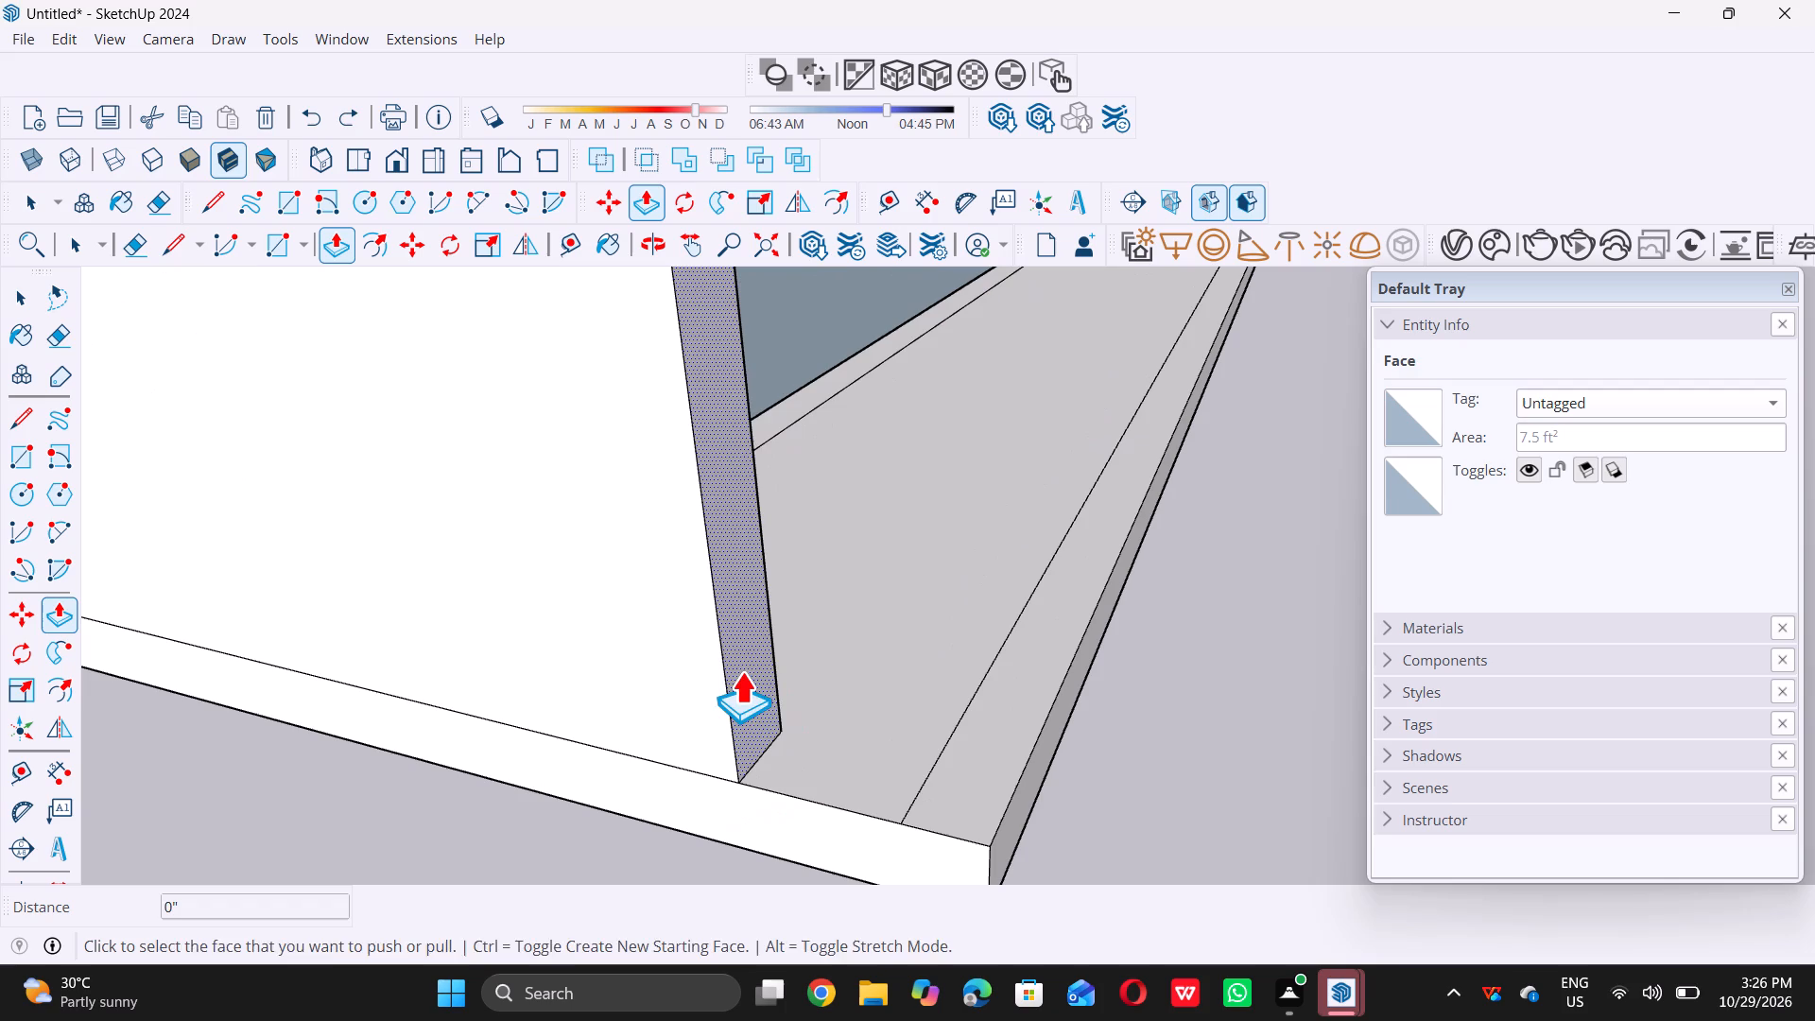
double_click(743, 670)
left_click_drag(745, 672, 759, 685)
left_click(860, 735)
left_click_drag(871, 739, 929, 797)
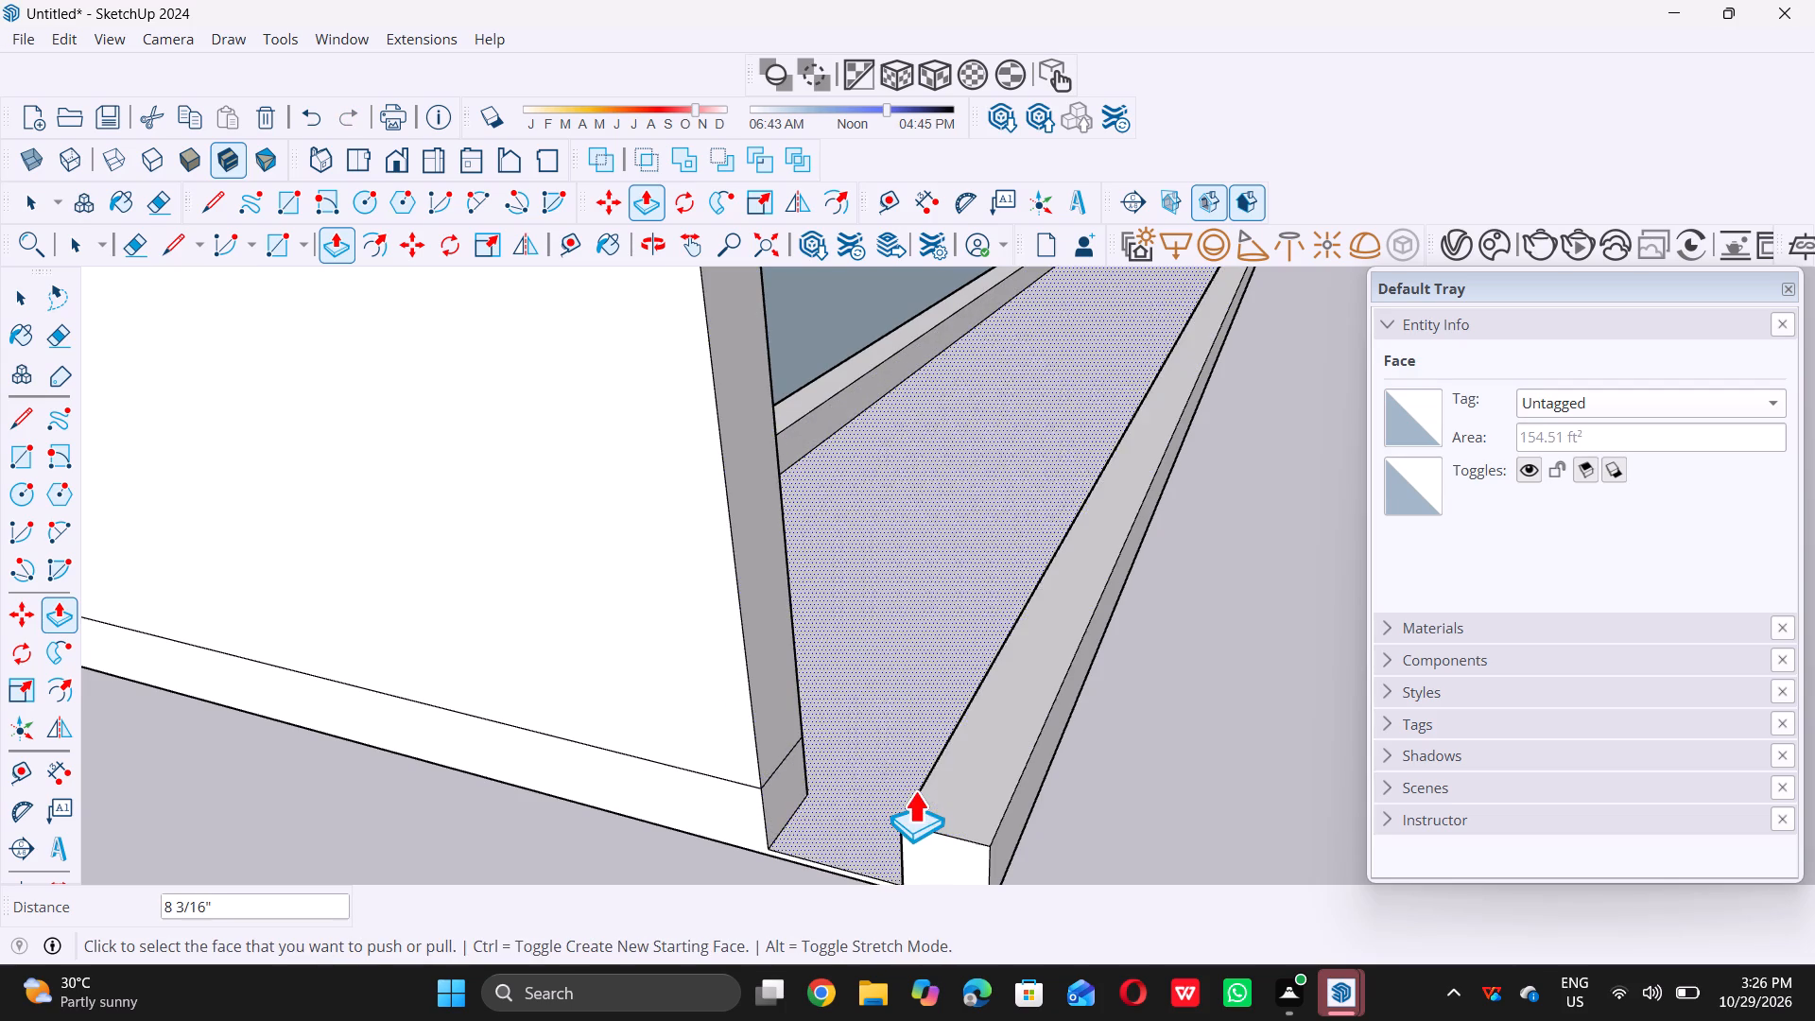
key("ctrl+z")
Pull the front wall's end face closer to the 9" strip, undoing the stray pushes on the slab extension and strip.
scroll(821, 760, "down", 13)
scroll(810, 665, "up", 2)
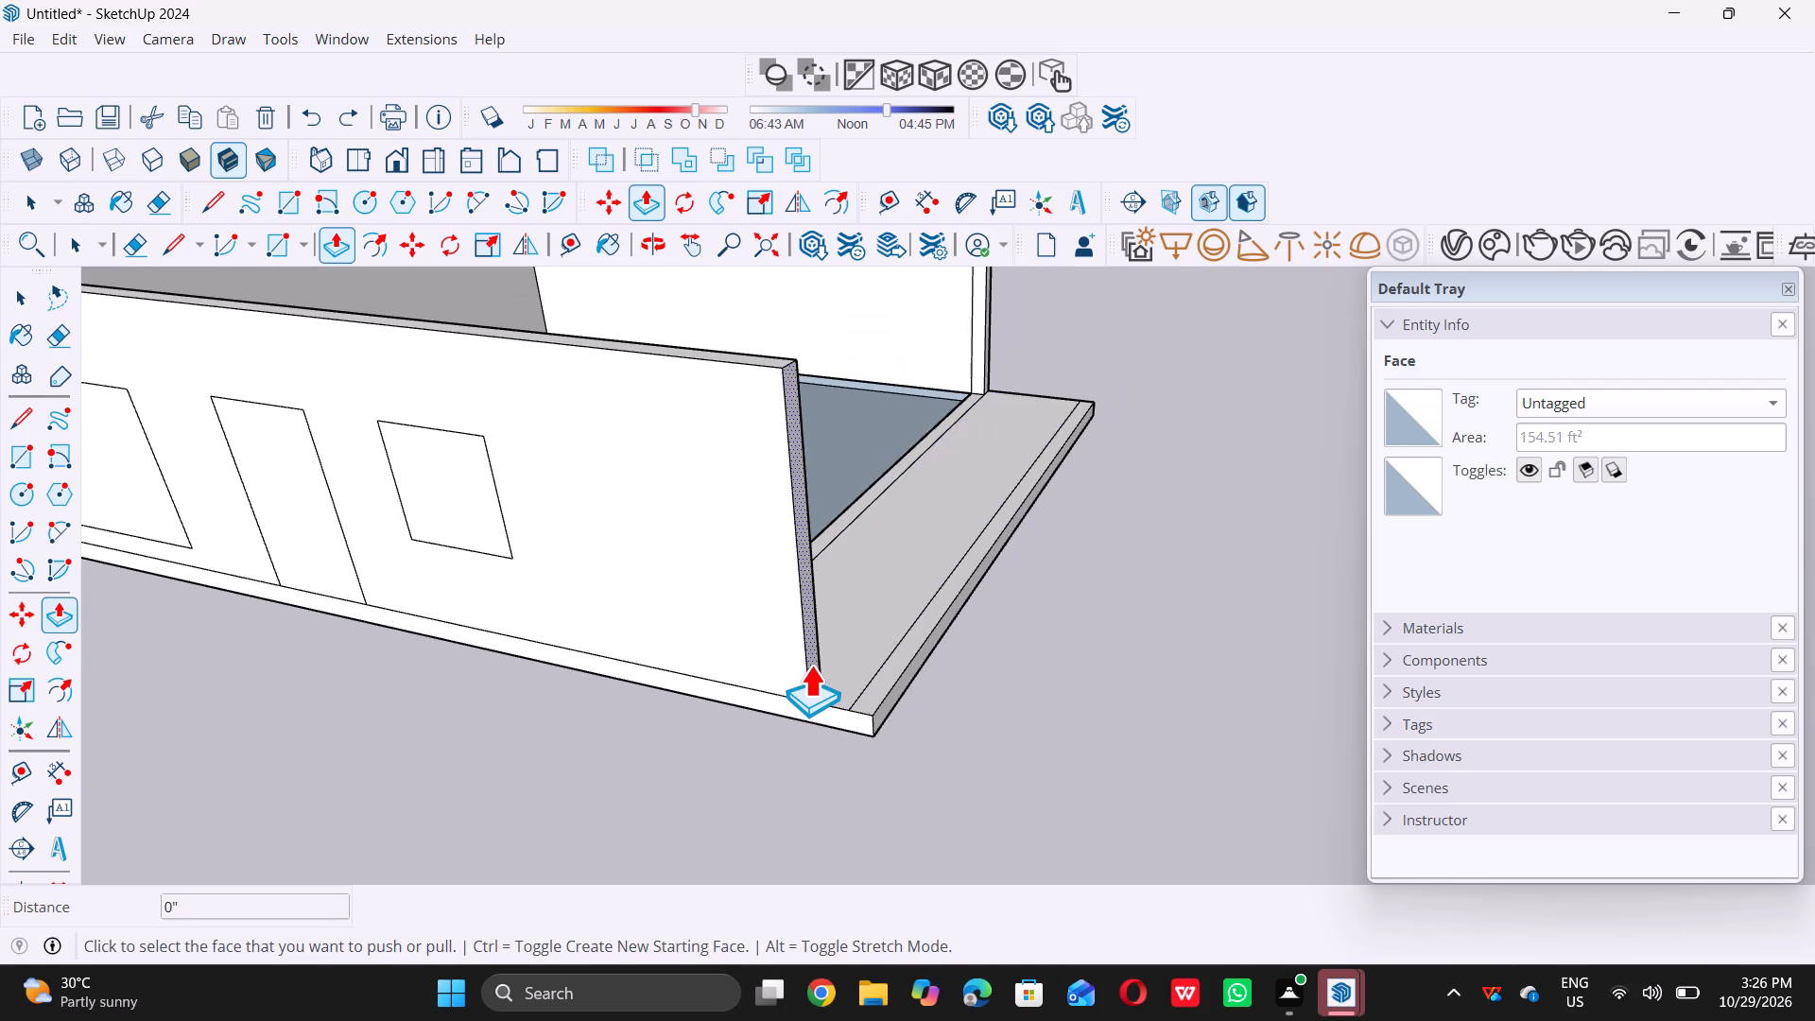
scroll(810, 665, "up", 7)
left_click_drag(813, 655, 874, 692)
left_click(877, 693)
left_click(890, 701)
left_click_drag(900, 704, 942, 742)
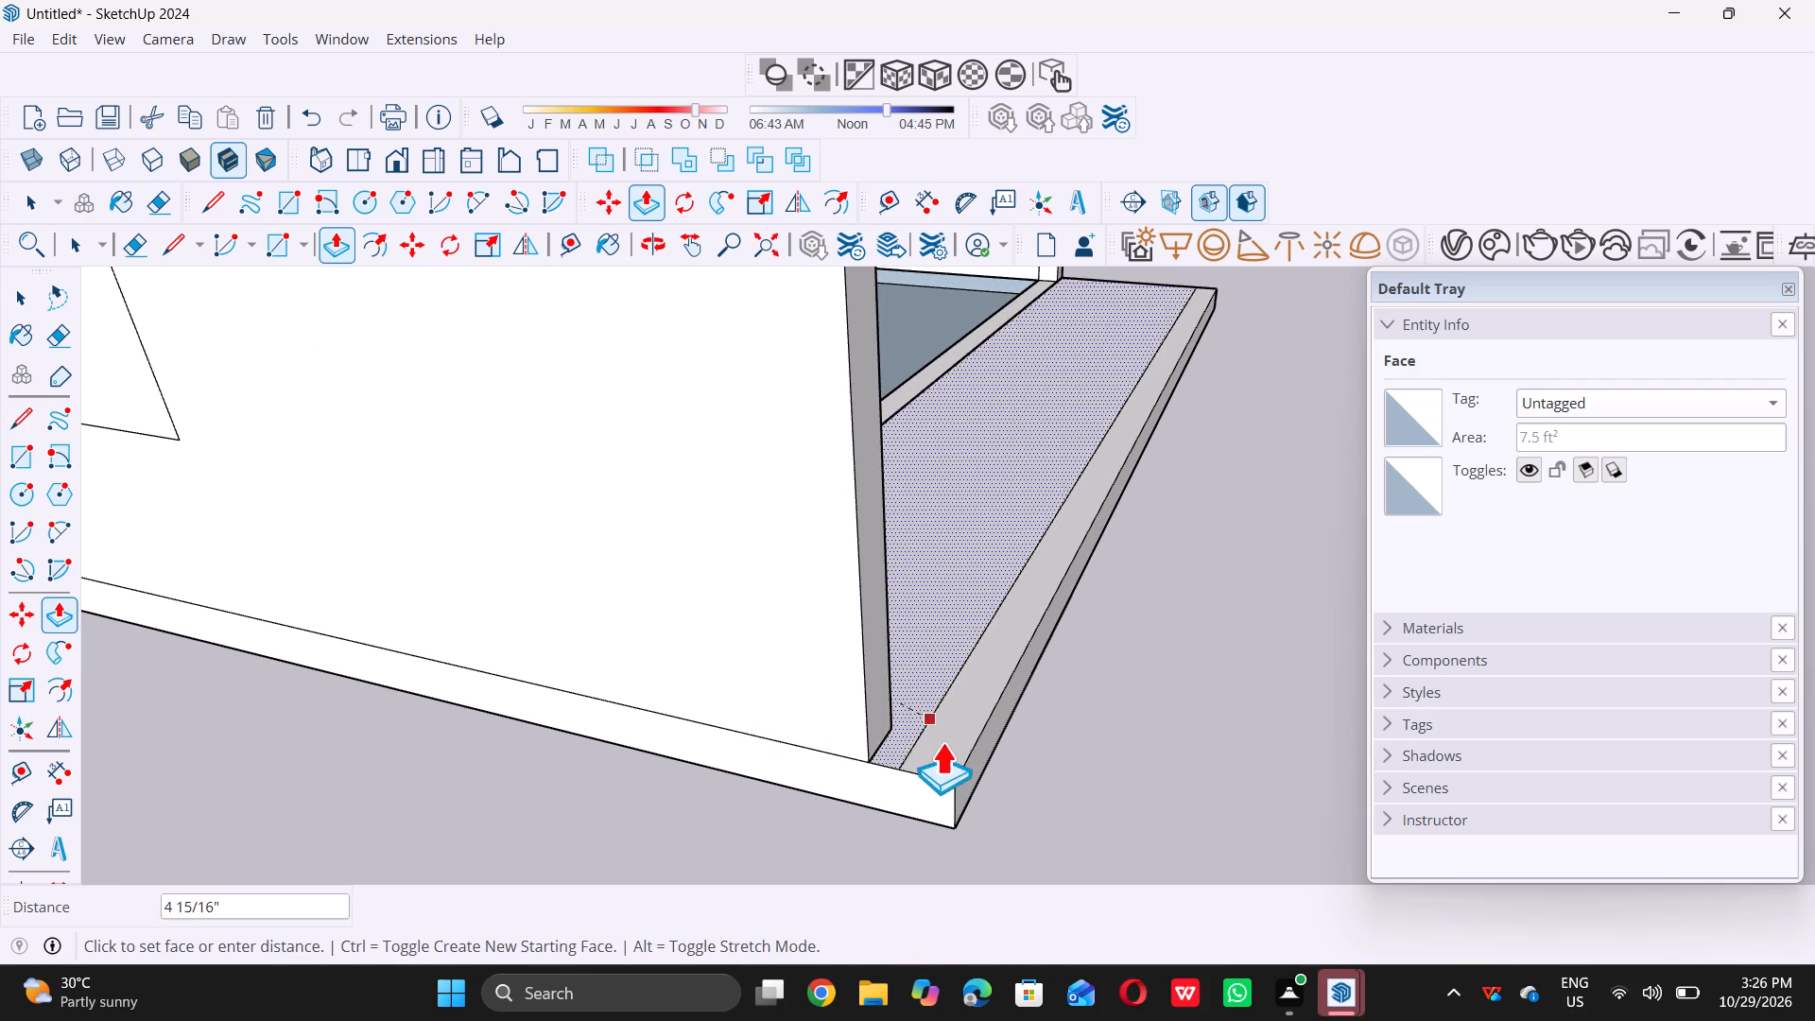
left_click_drag(942, 742, 930, 763)
double_click(930, 763)
double_click(934, 756)
key("ctrl+z")
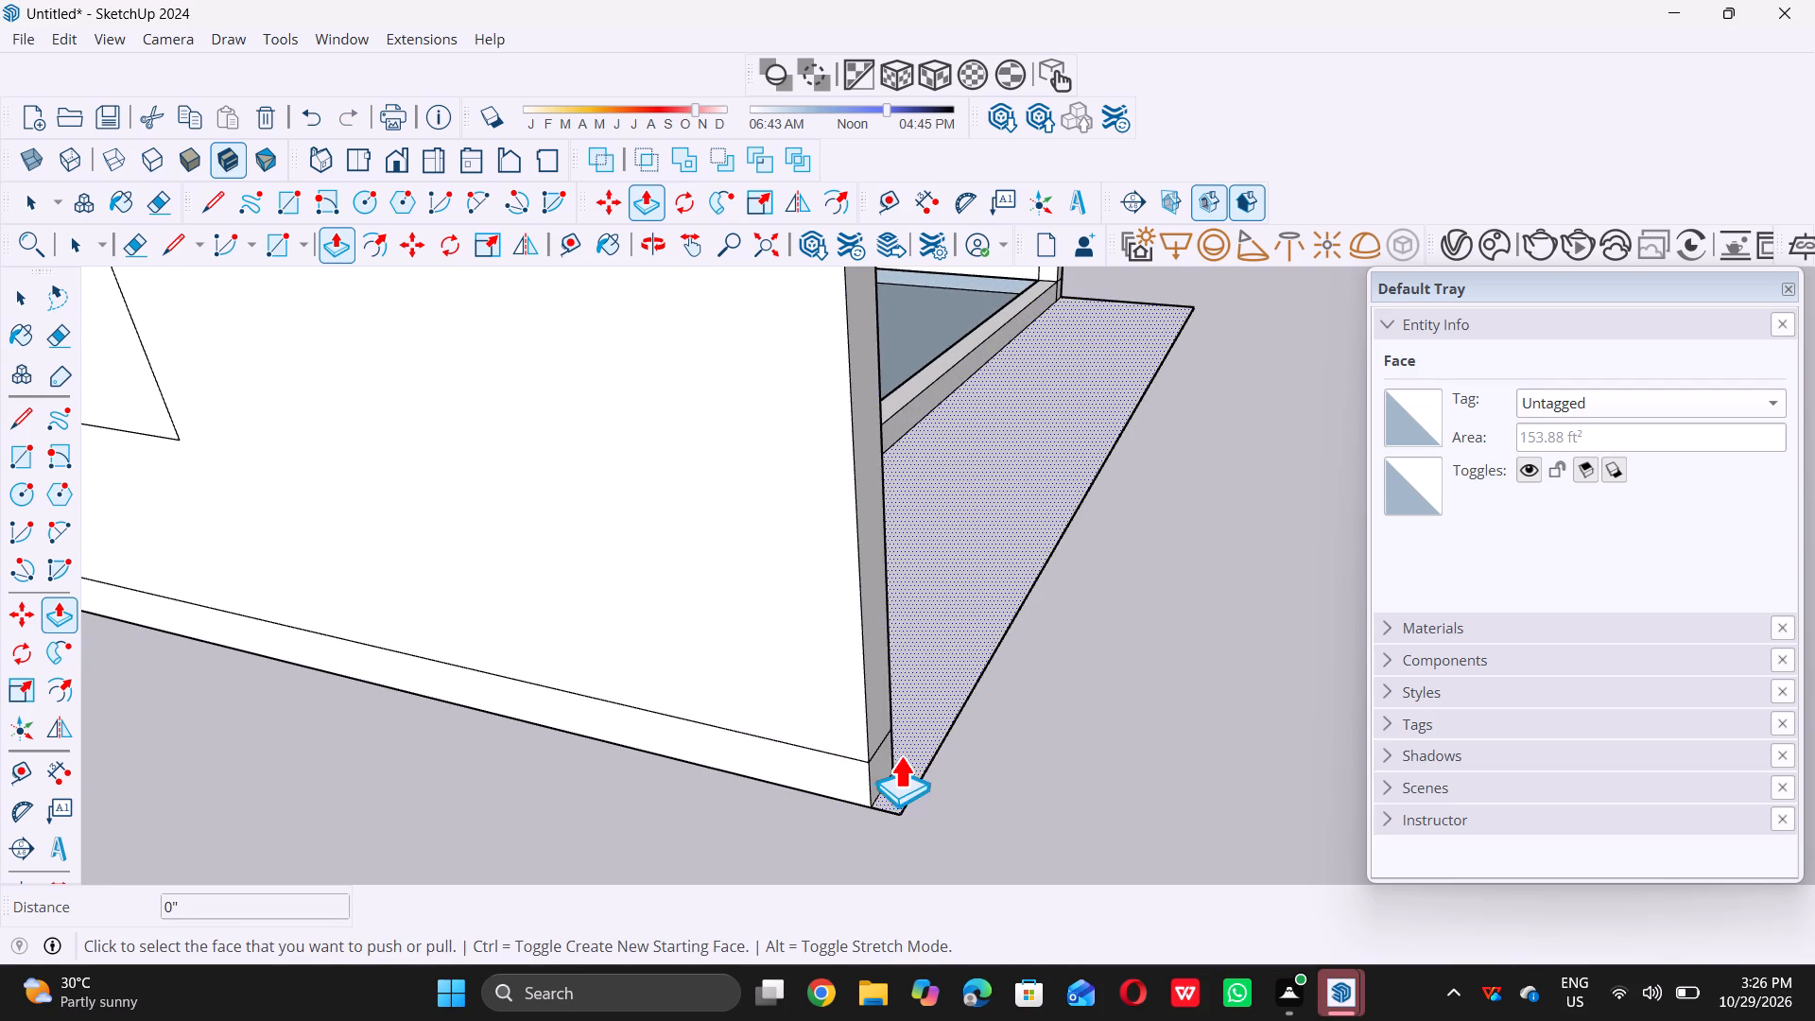
key("ctrl+z")
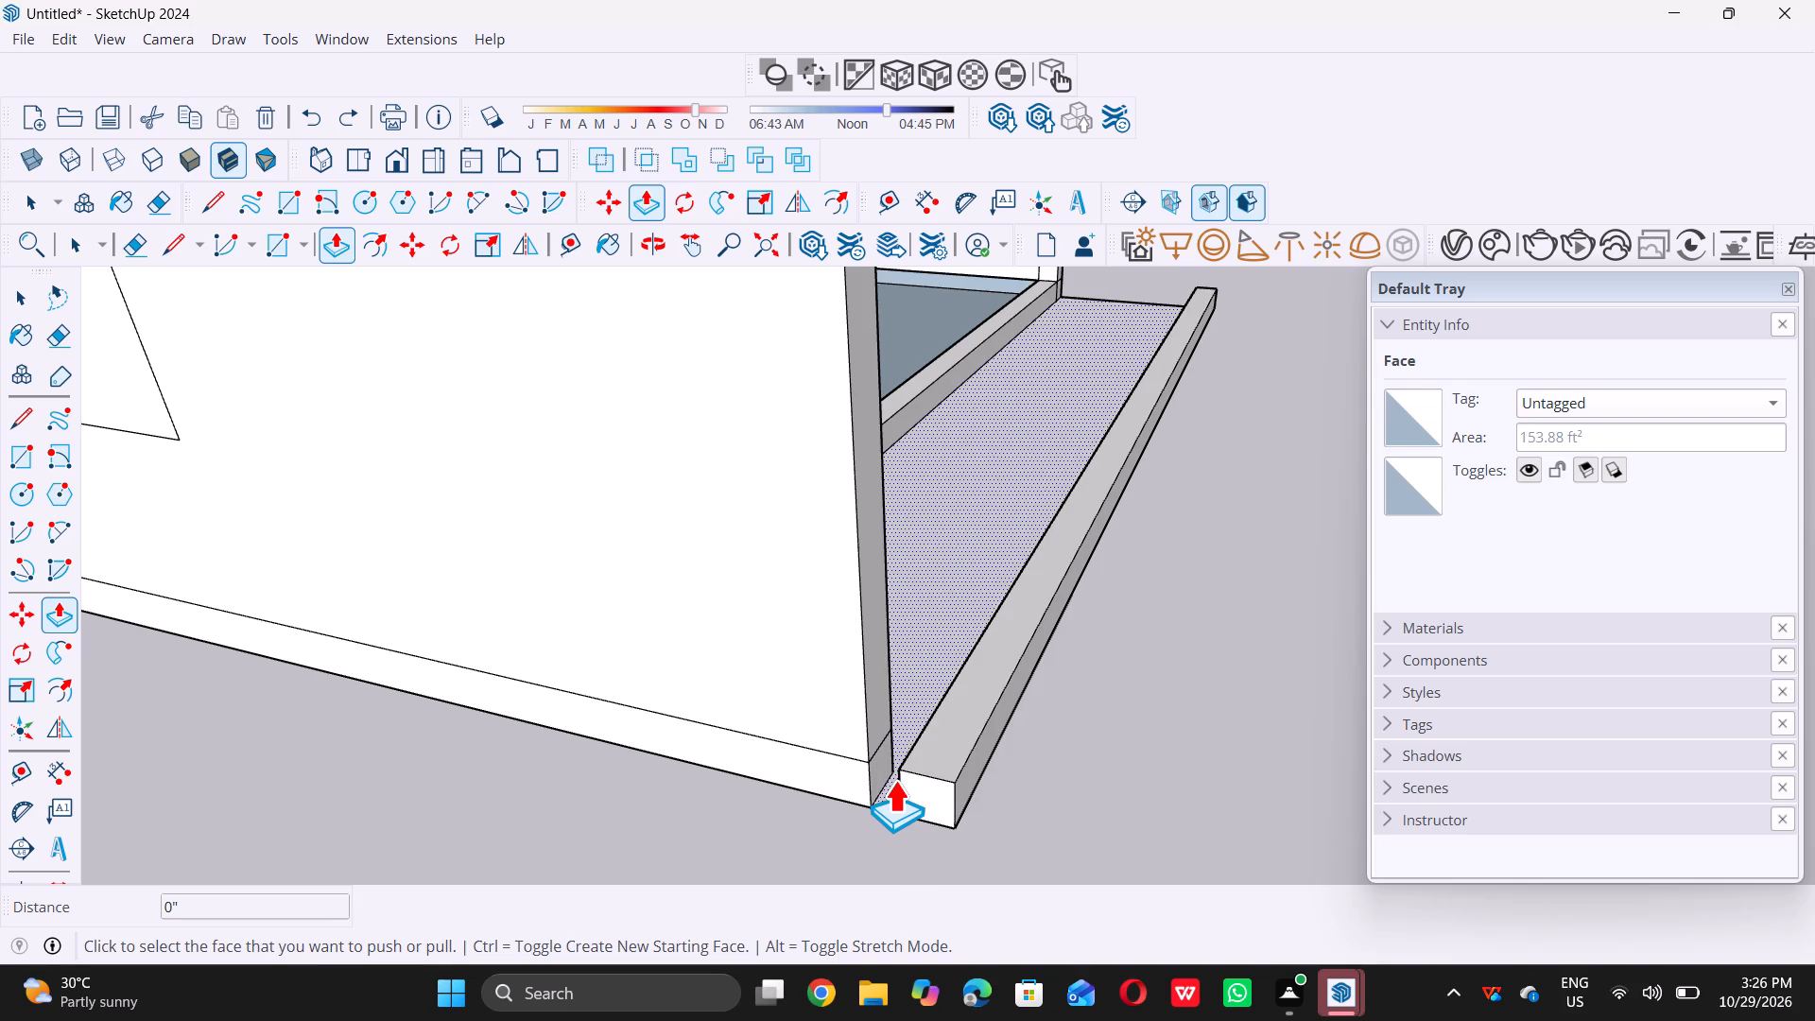
key("ctrl+z")
Pull the front wall's end face 5" farther so it meets the inner edge of the 9" strip.
scroll(892, 777, "up", 11)
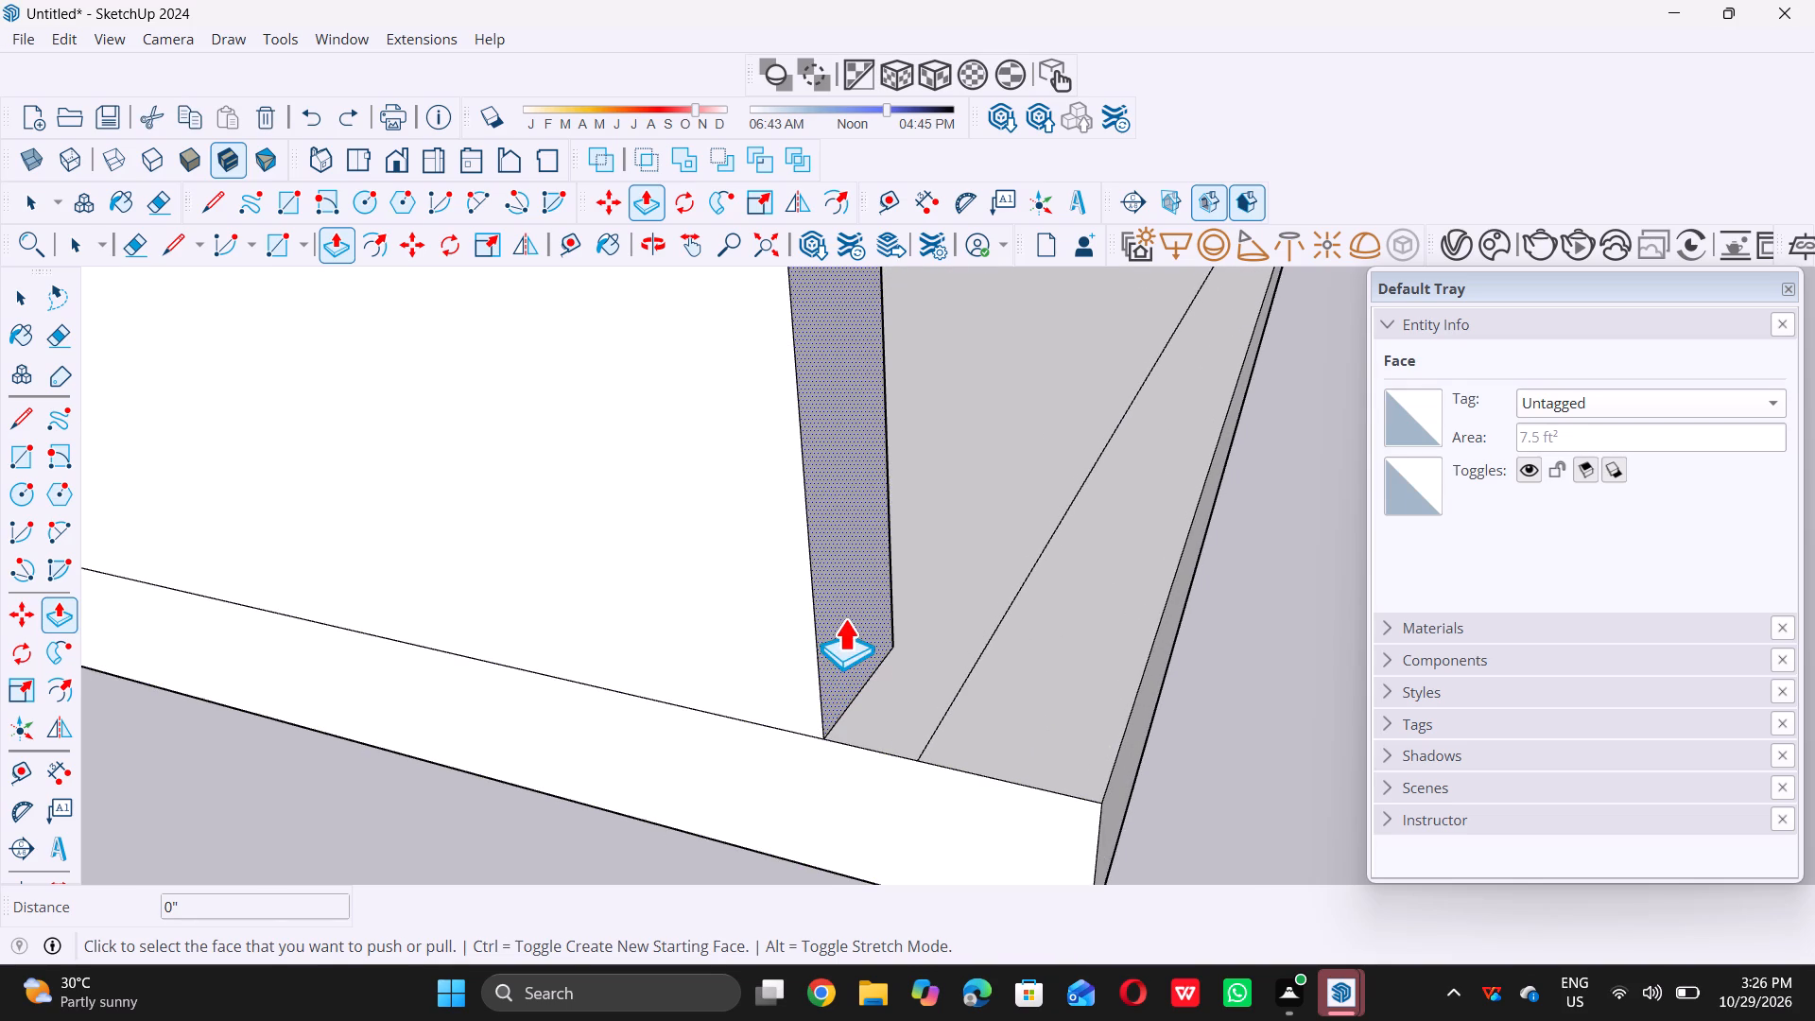
left_click_drag(837, 619, 947, 752)
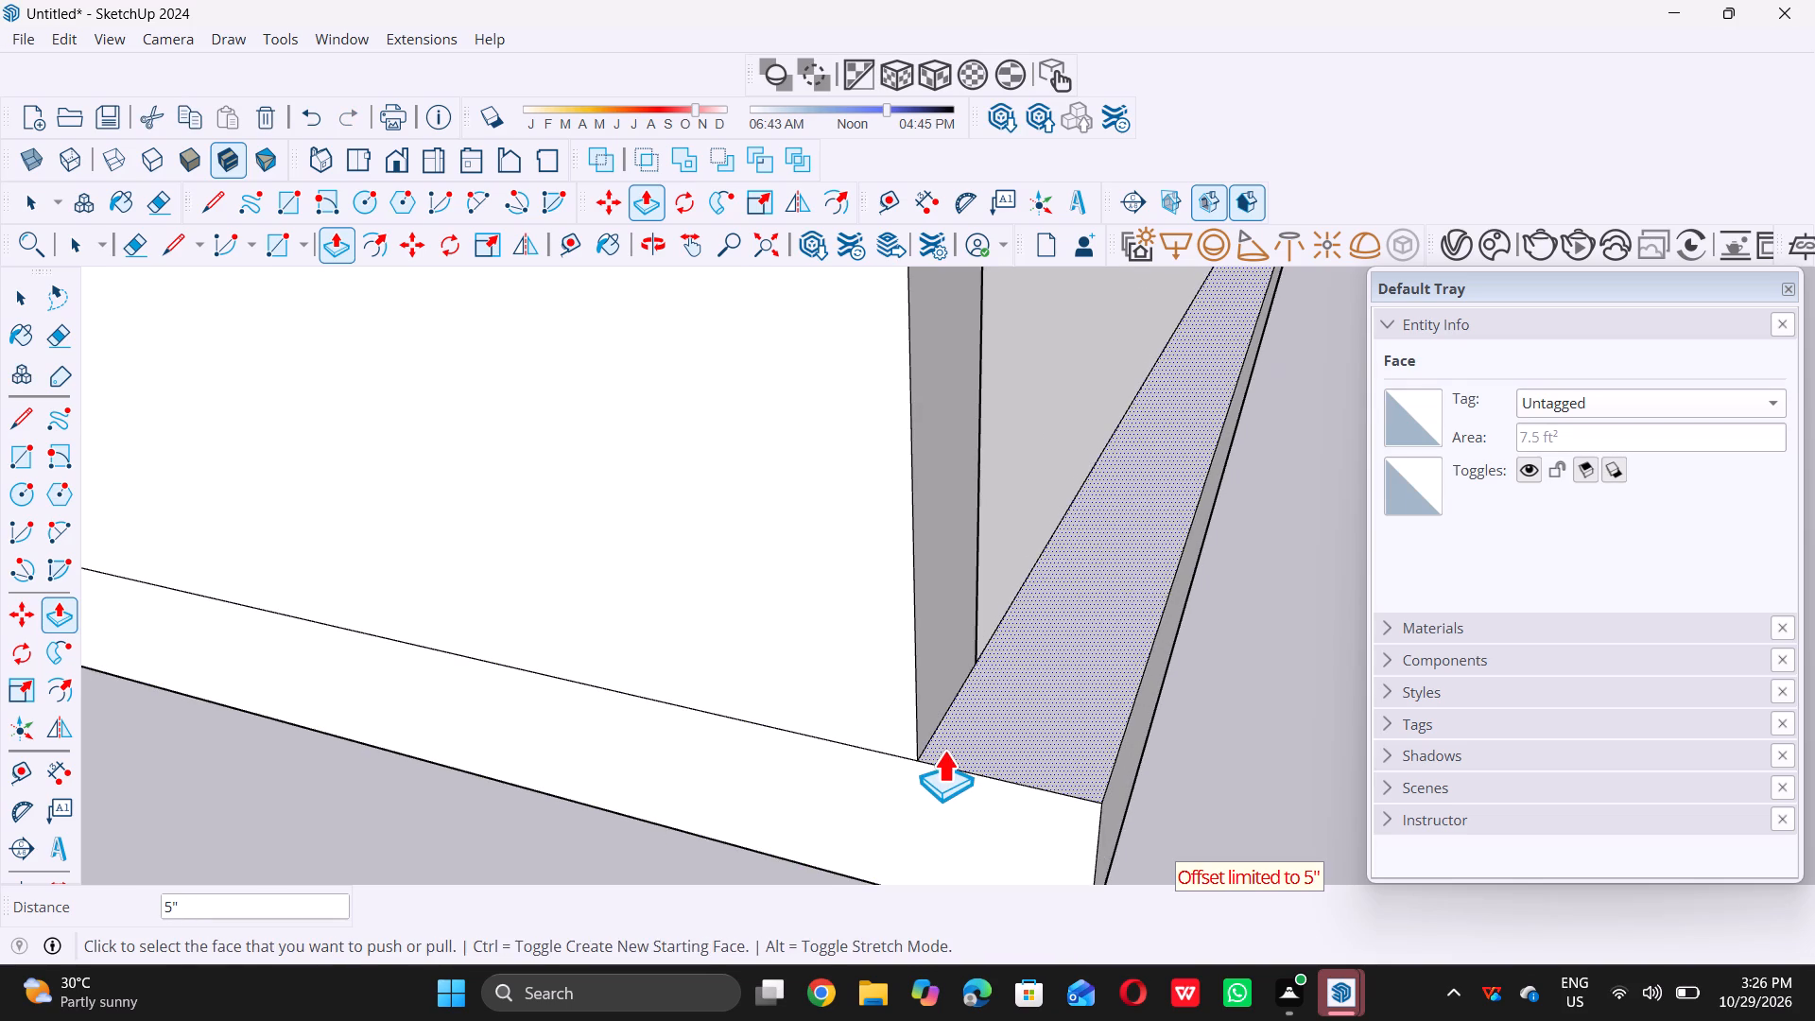
key("space")
Place a horizontal guide 9 3/4" above the front wall's base line, along the bottom edge of the large window.
scroll(848, 805, "down", 20)
scroll(848, 805, "down", 2)
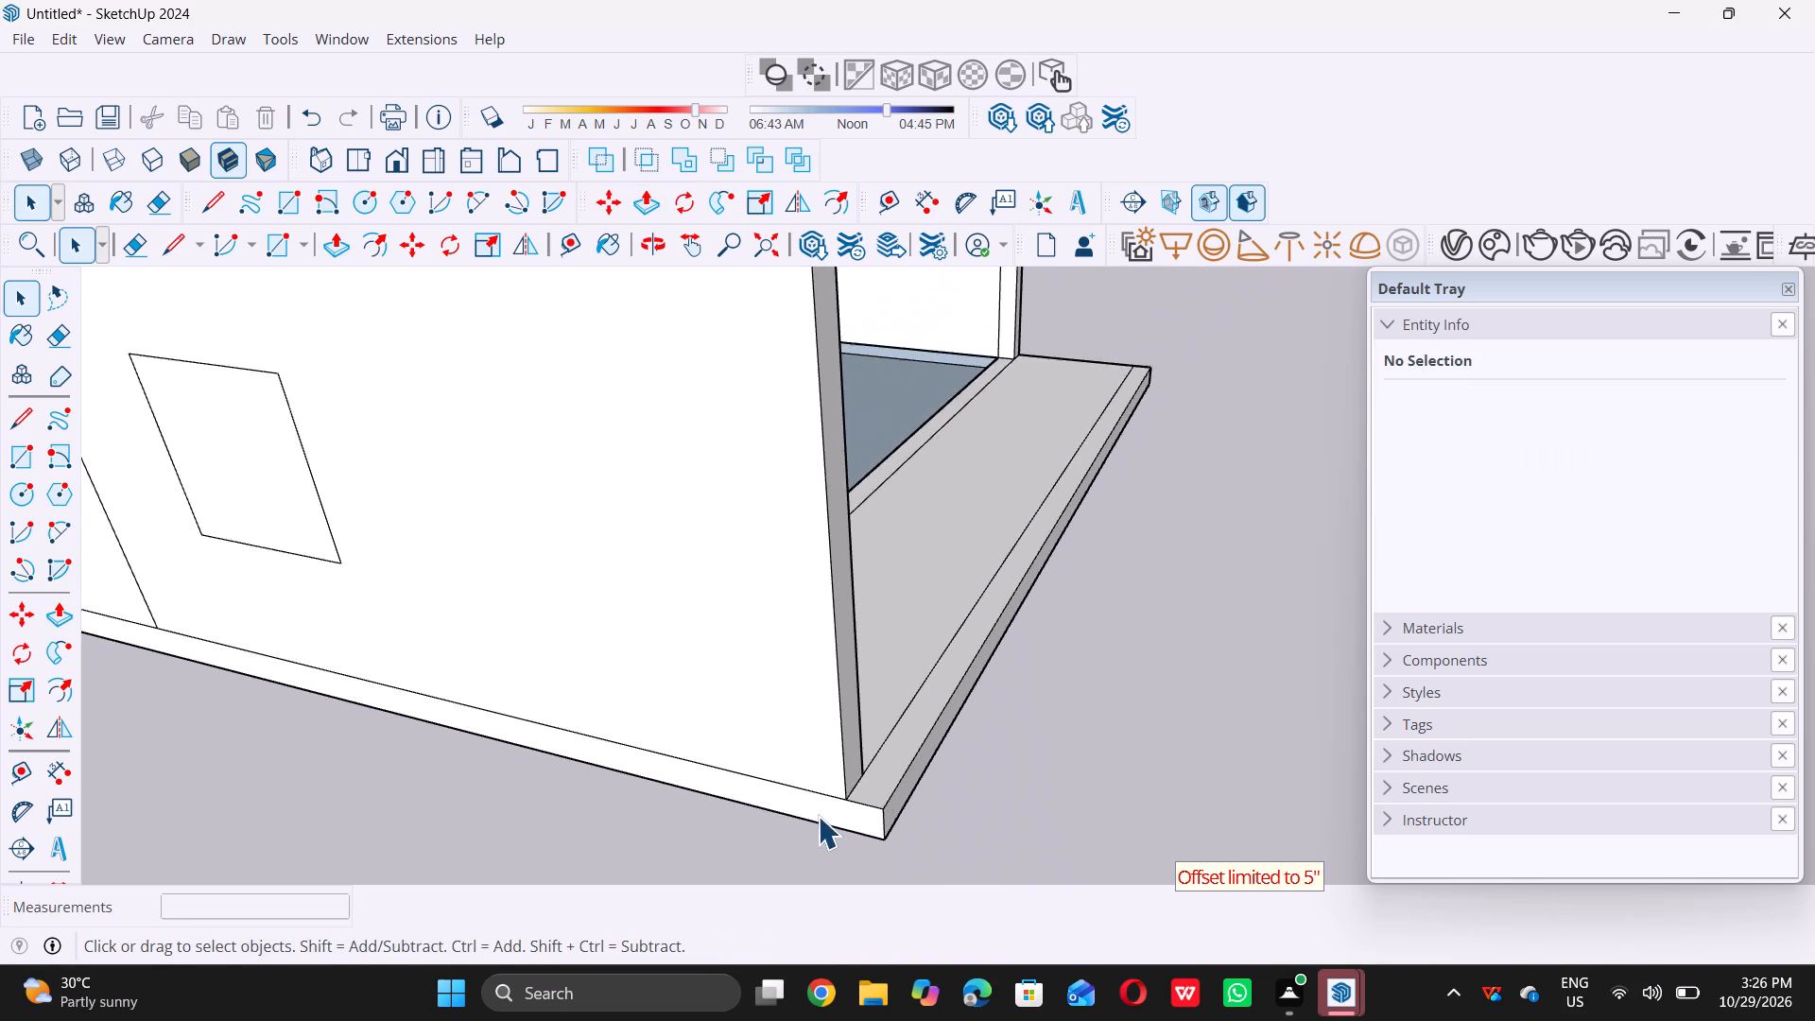
scroll(818, 816, "down", 11)
middle_click_drag(611, 757, 809, 644)
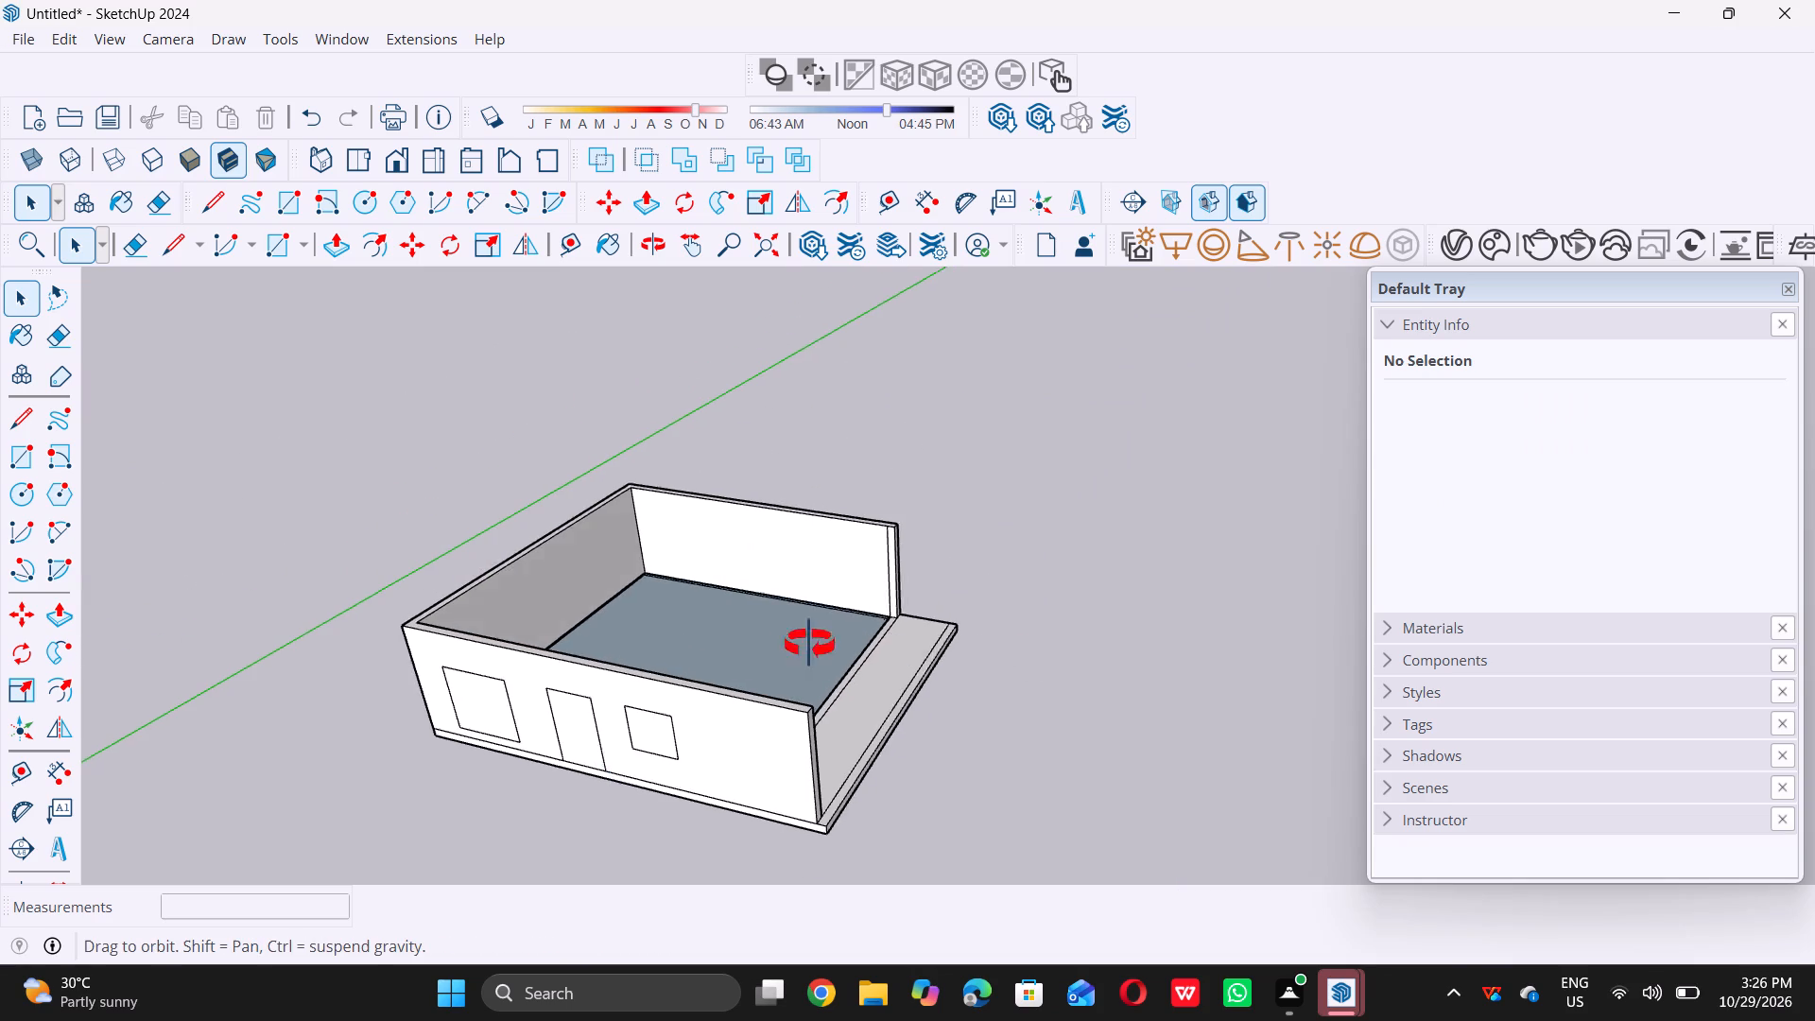
middle_click_drag(809, 644, 756, 574)
scroll(756, 574, "up", 1)
scroll(730, 758, "up", 6)
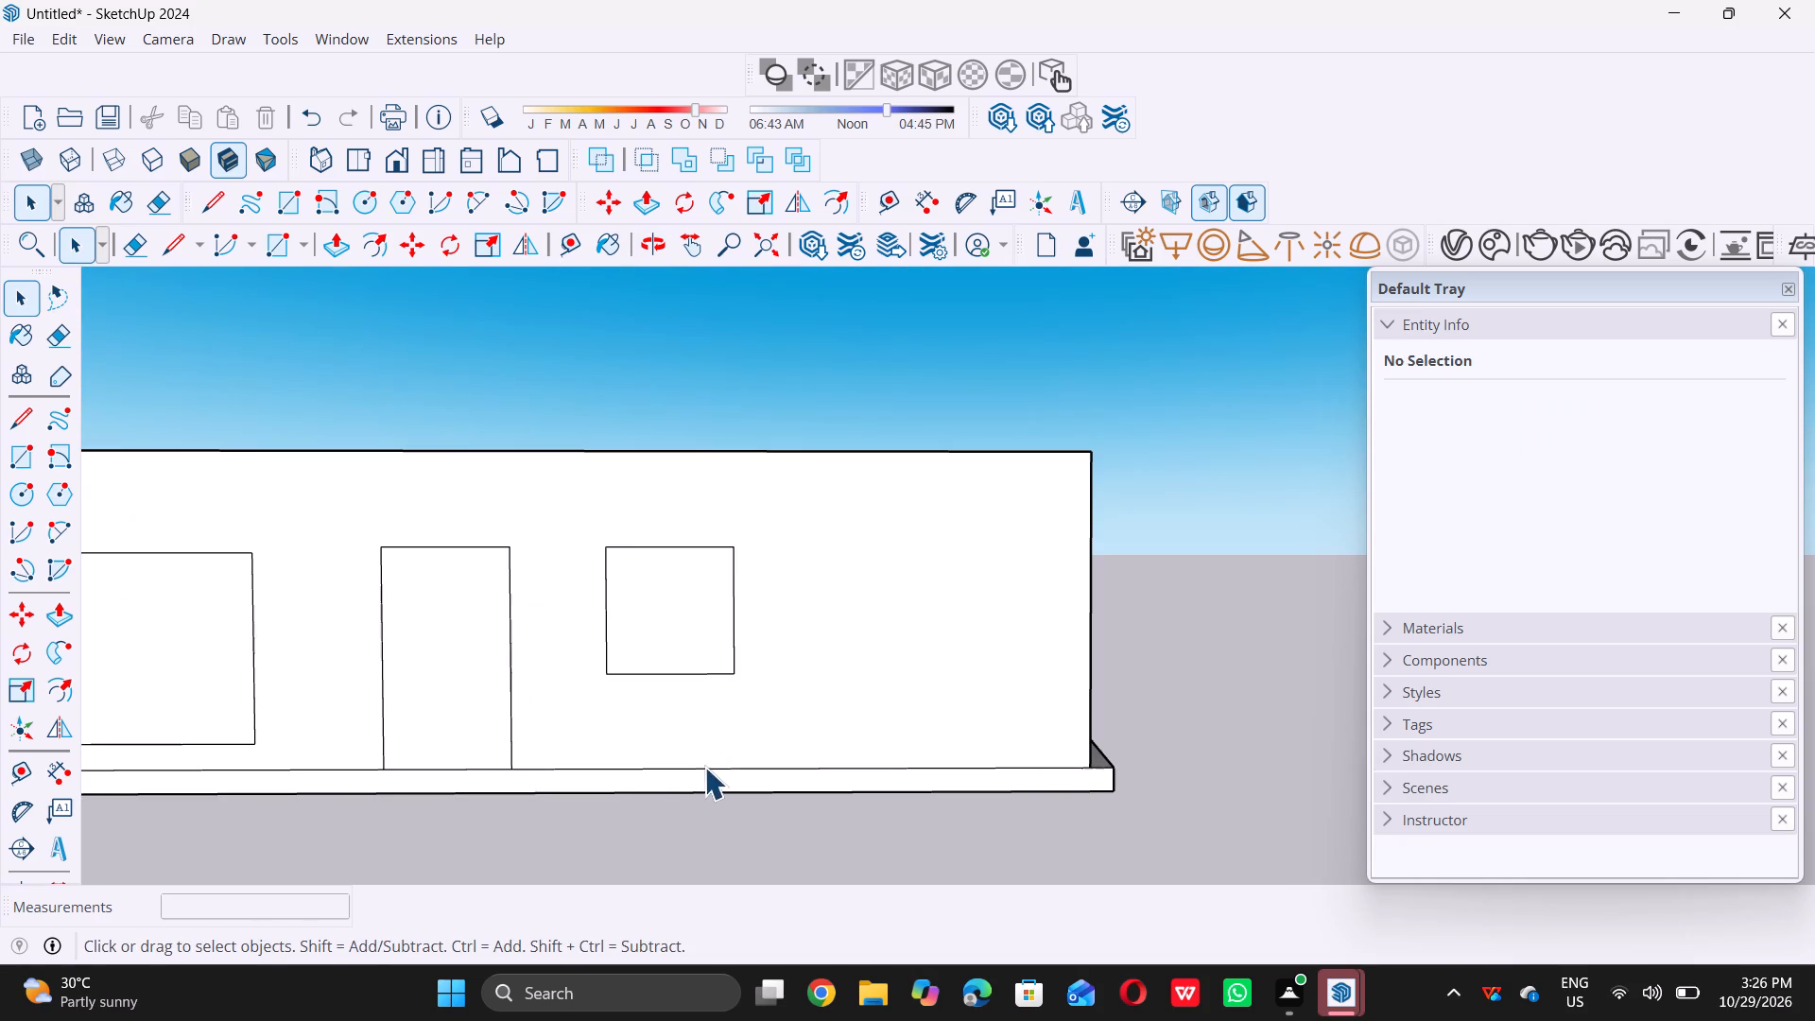
scroll(691, 764, "down", 3)
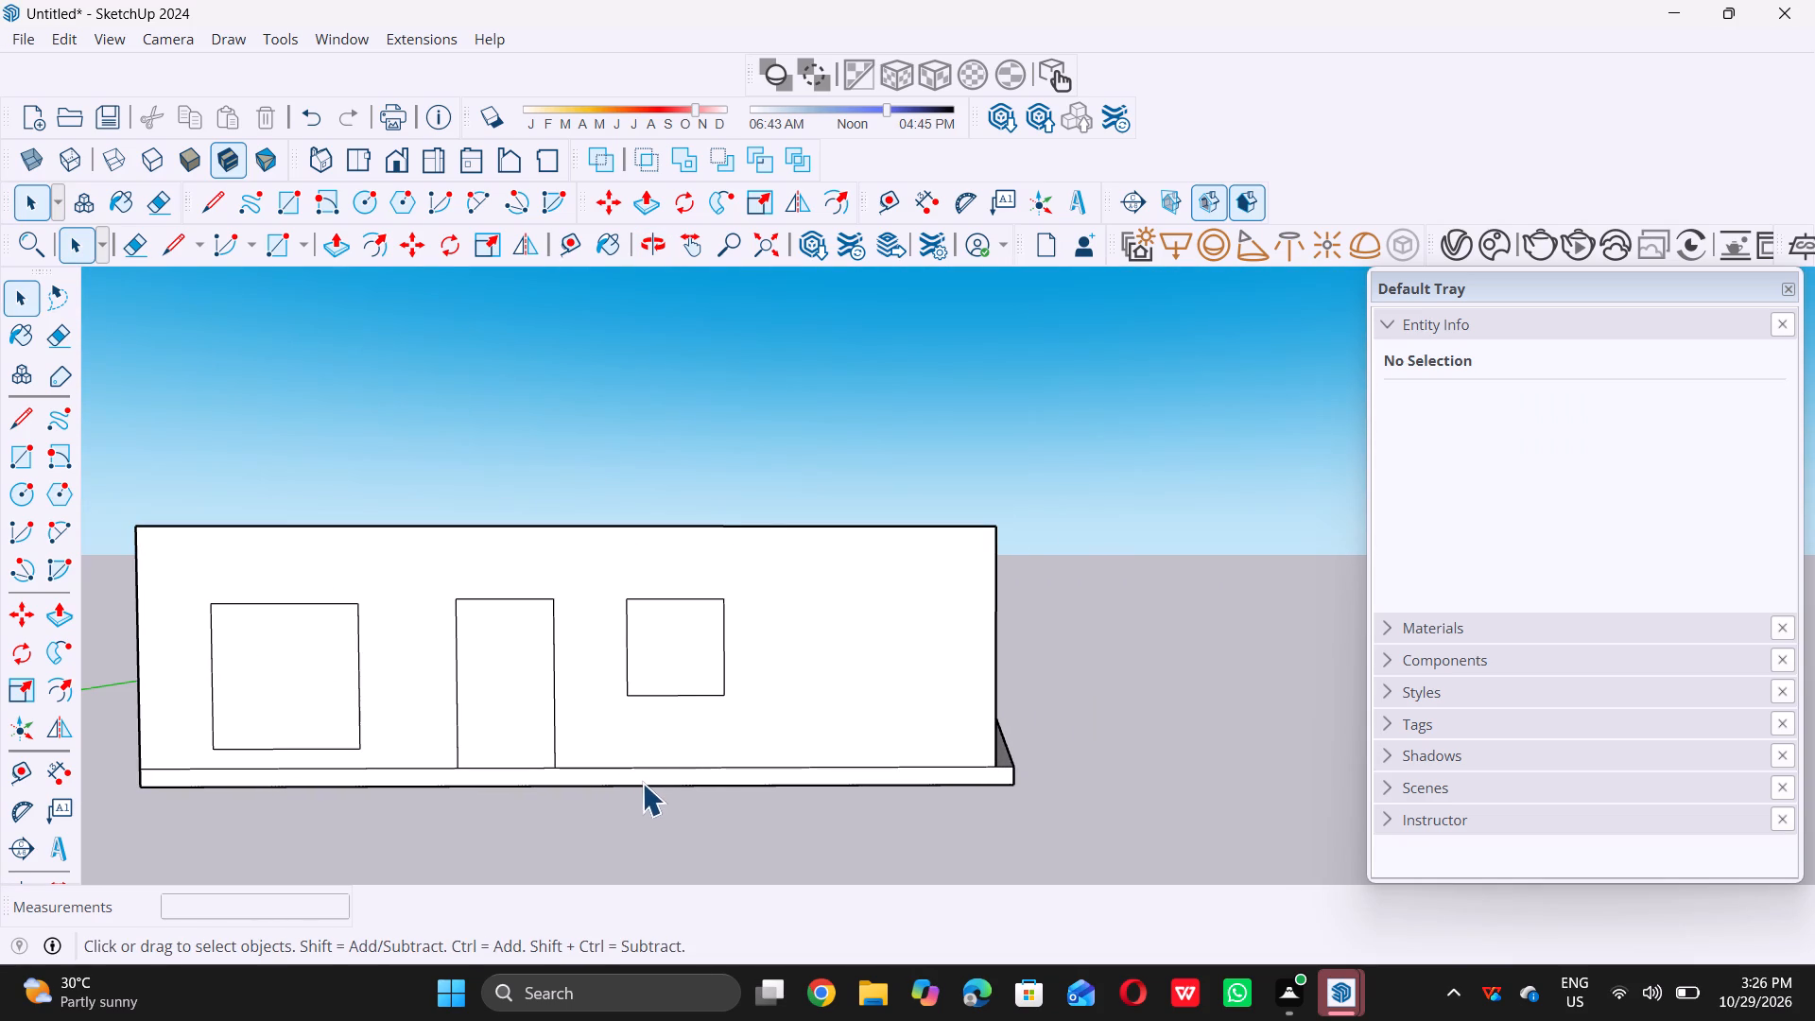
key("t")
scroll(303, 773, "up", 5)
left_click(302, 762)
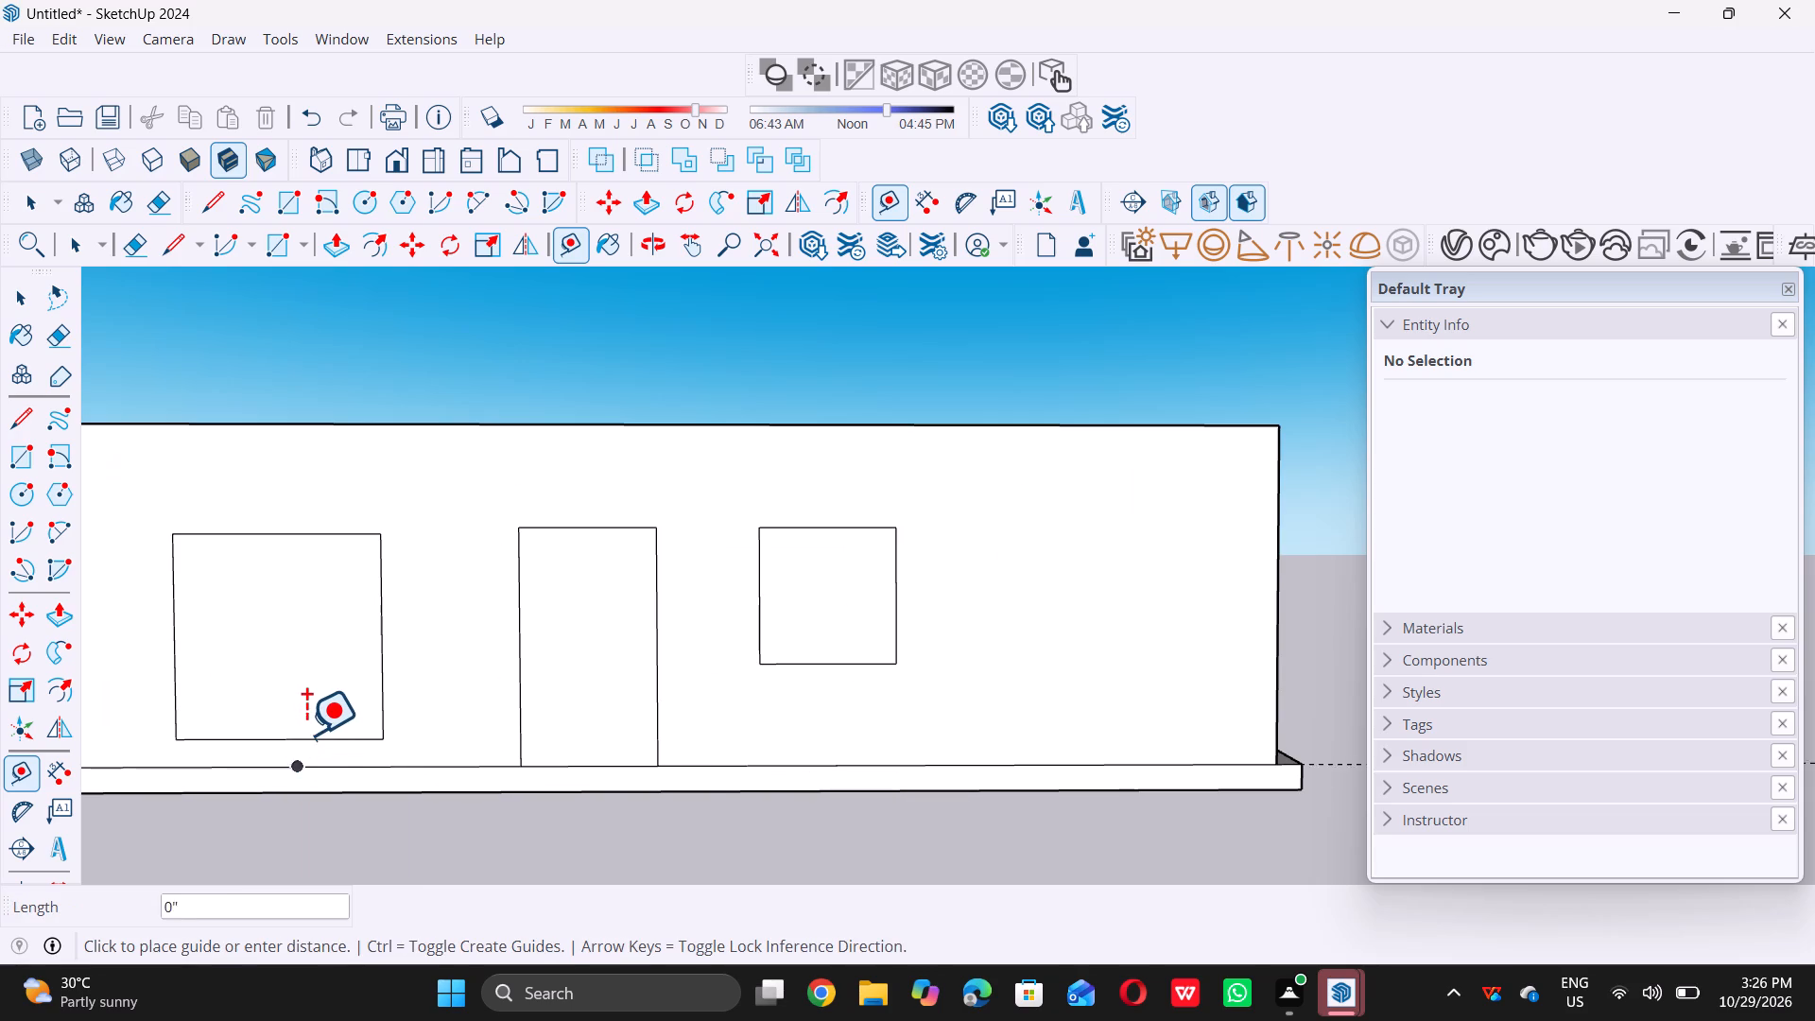
left_click(311, 735)
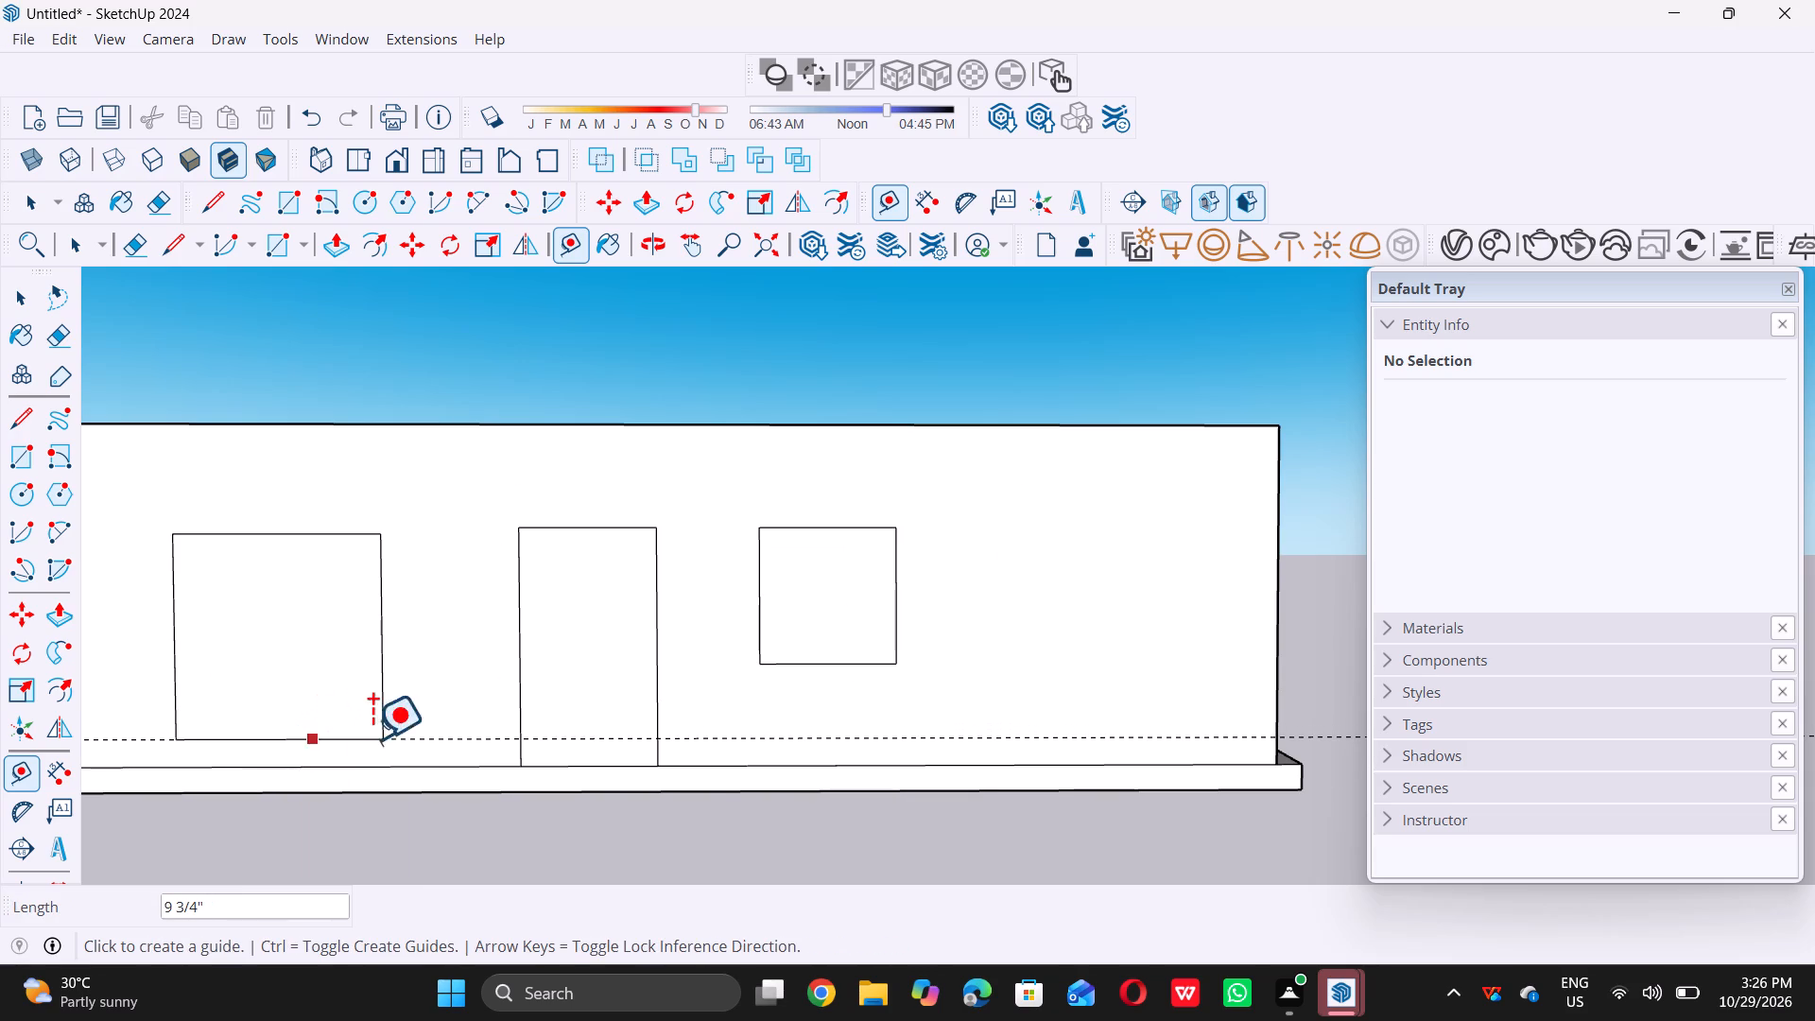
key("space")
Place a vertical guide on the front wall 3' from the small window's side edge, toward the extended end.
scroll(444, 765, "down", 6)
middle_click_drag(797, 707, 795, 692)
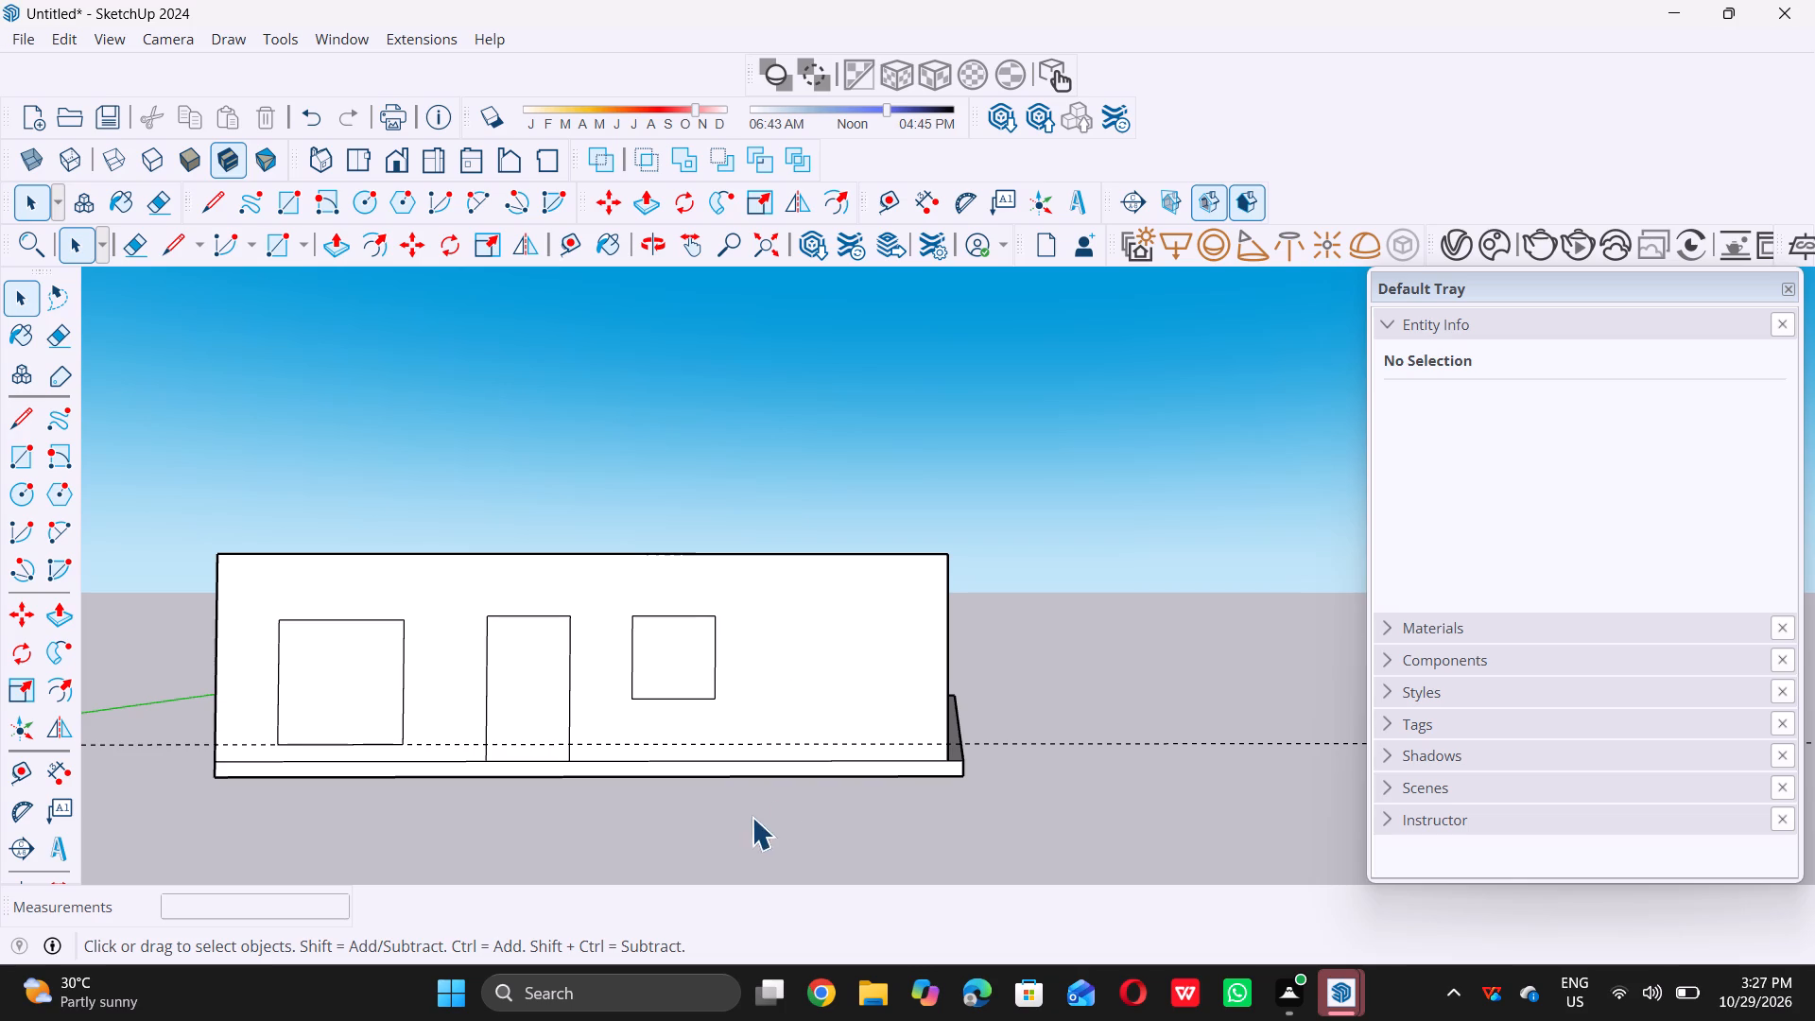
scroll(758, 671, "up", 2)
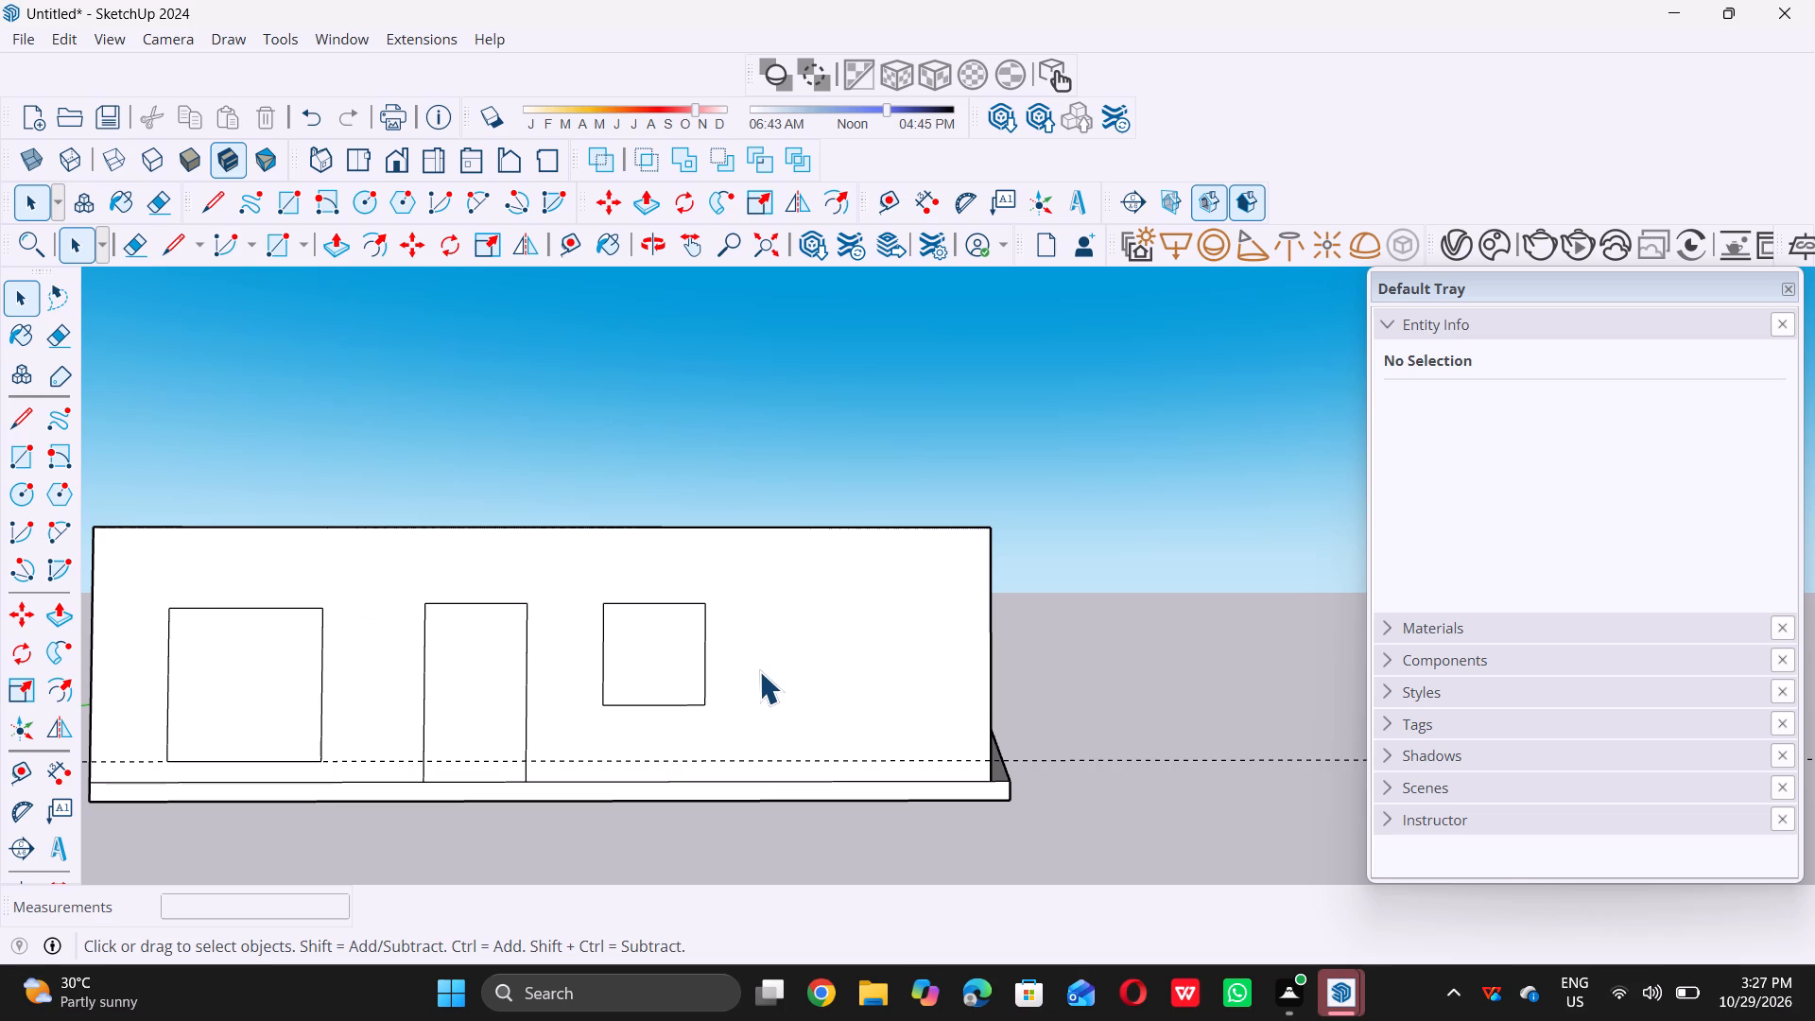
key("t")
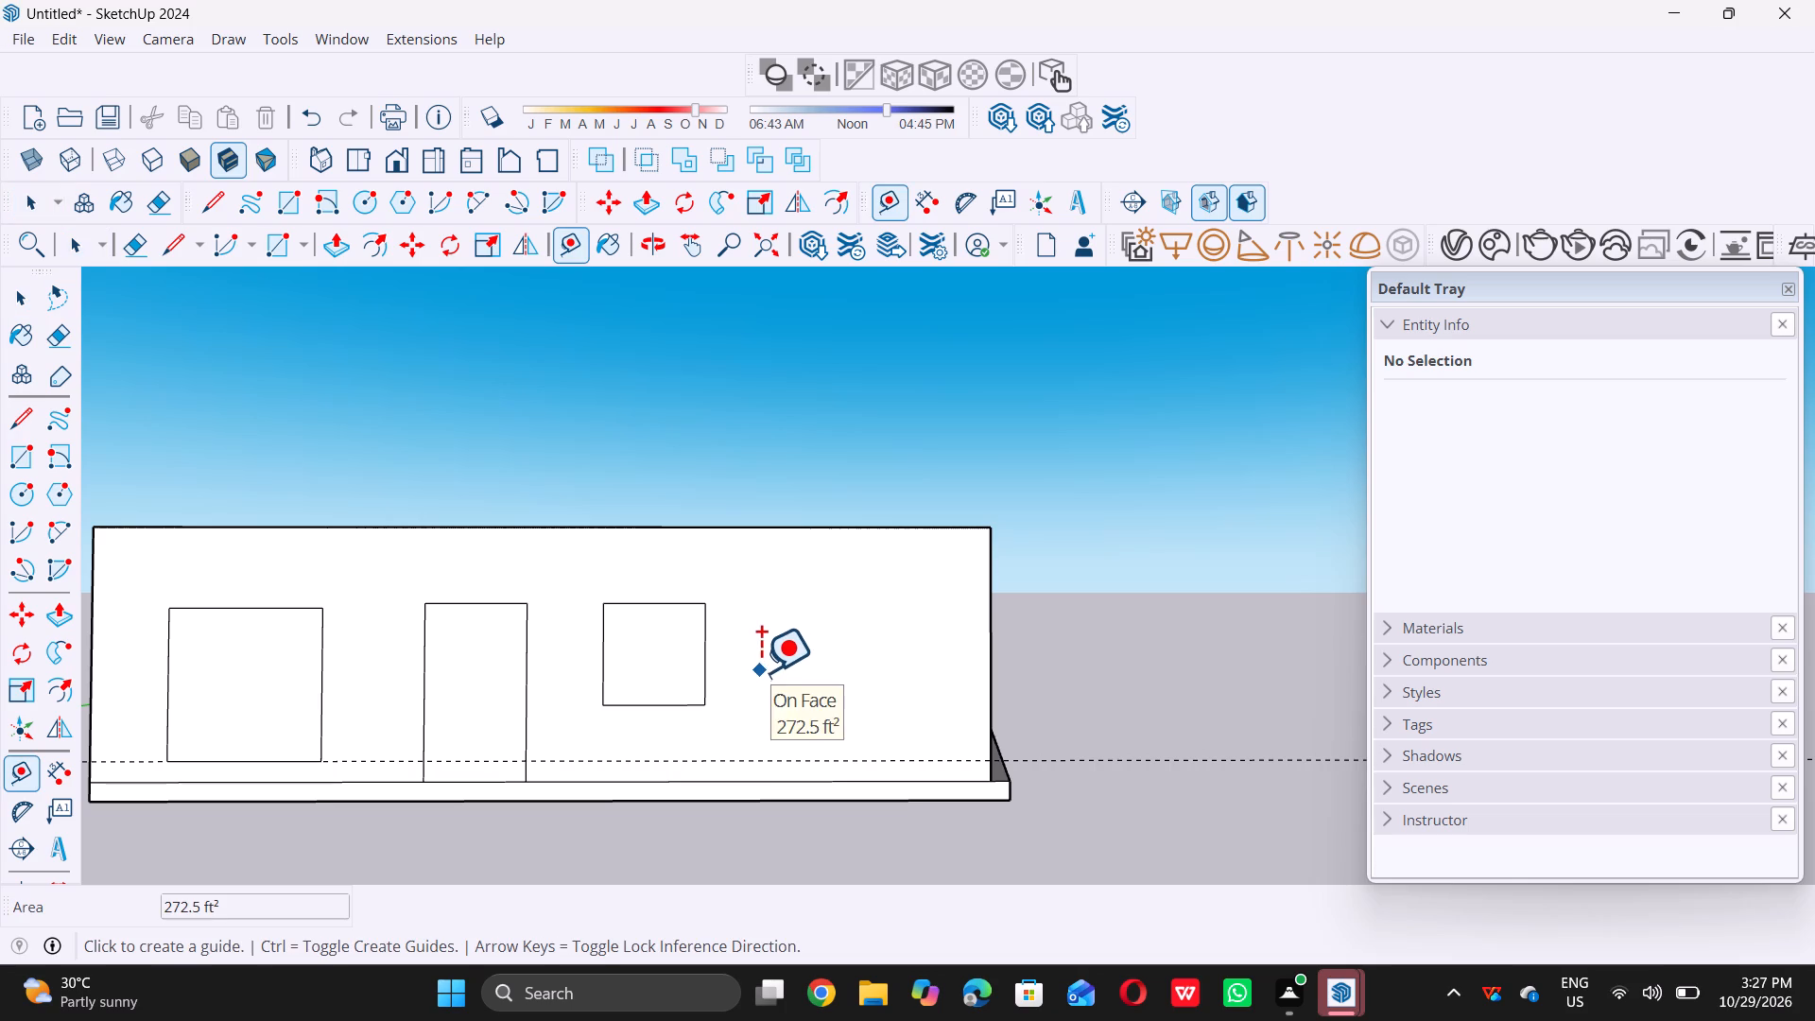
left_click(707, 650)
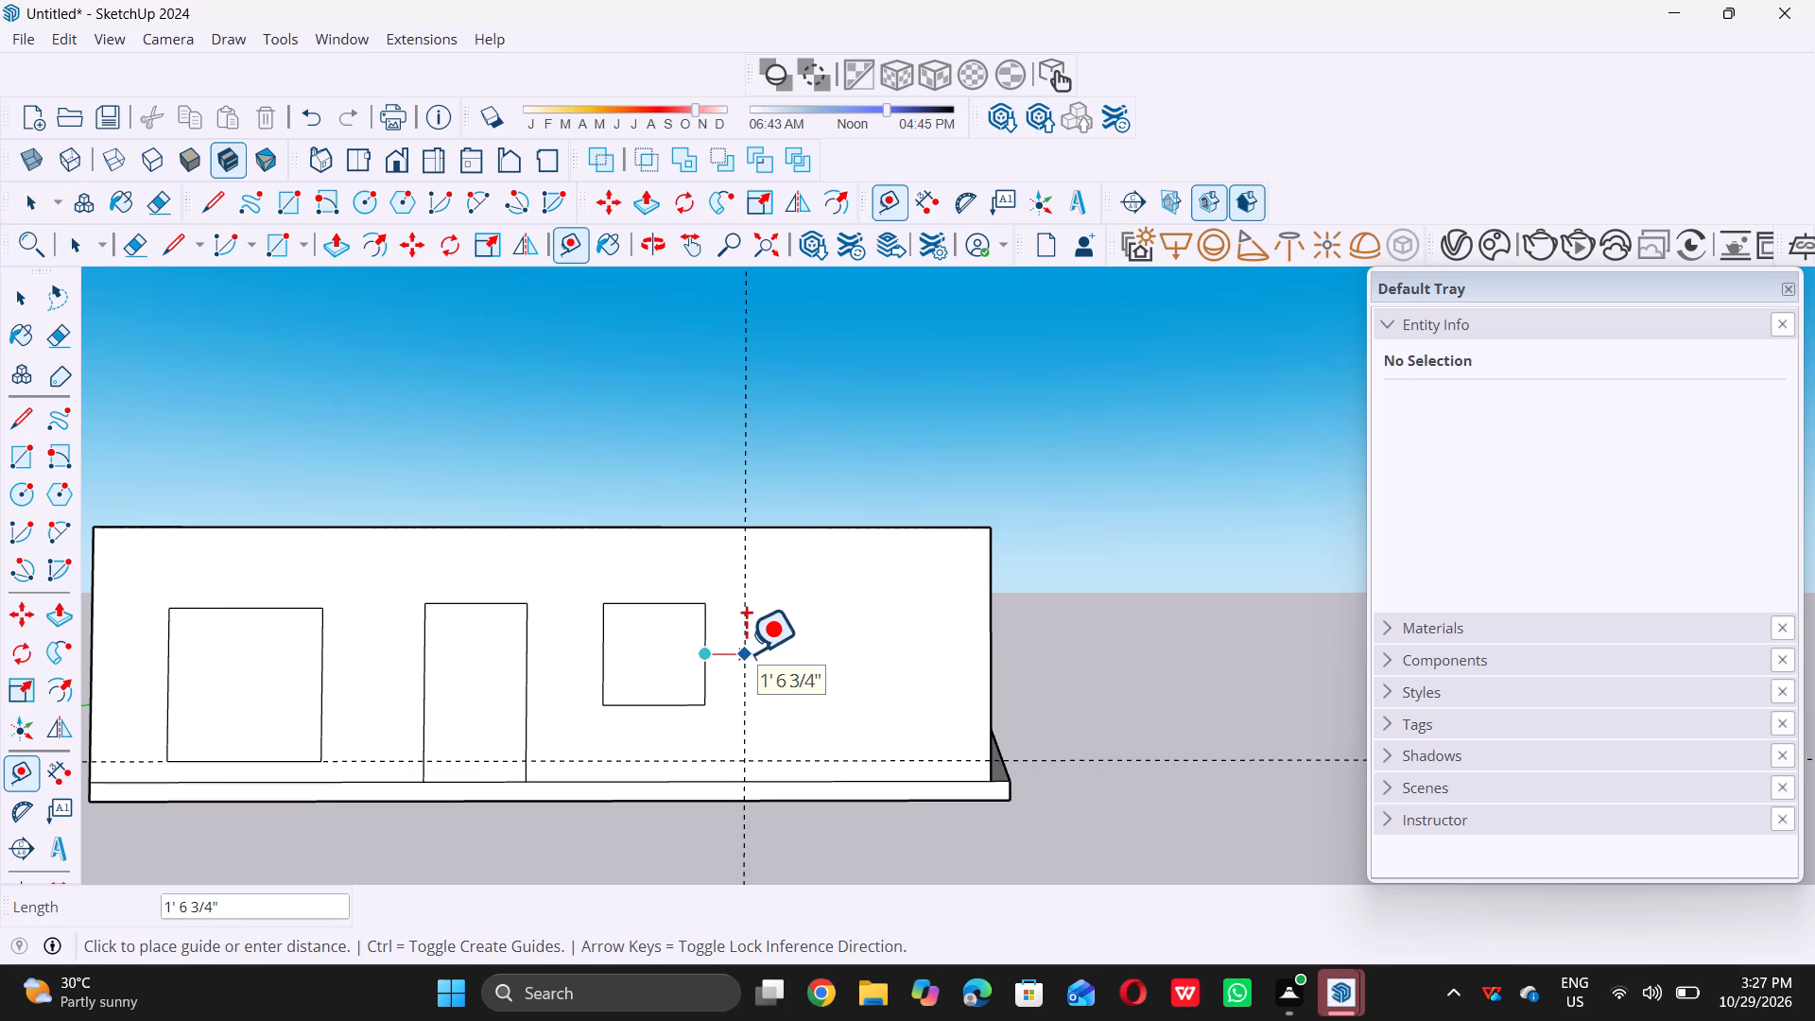
key("3")
key("apostrophe")
key("Return")
key("space")
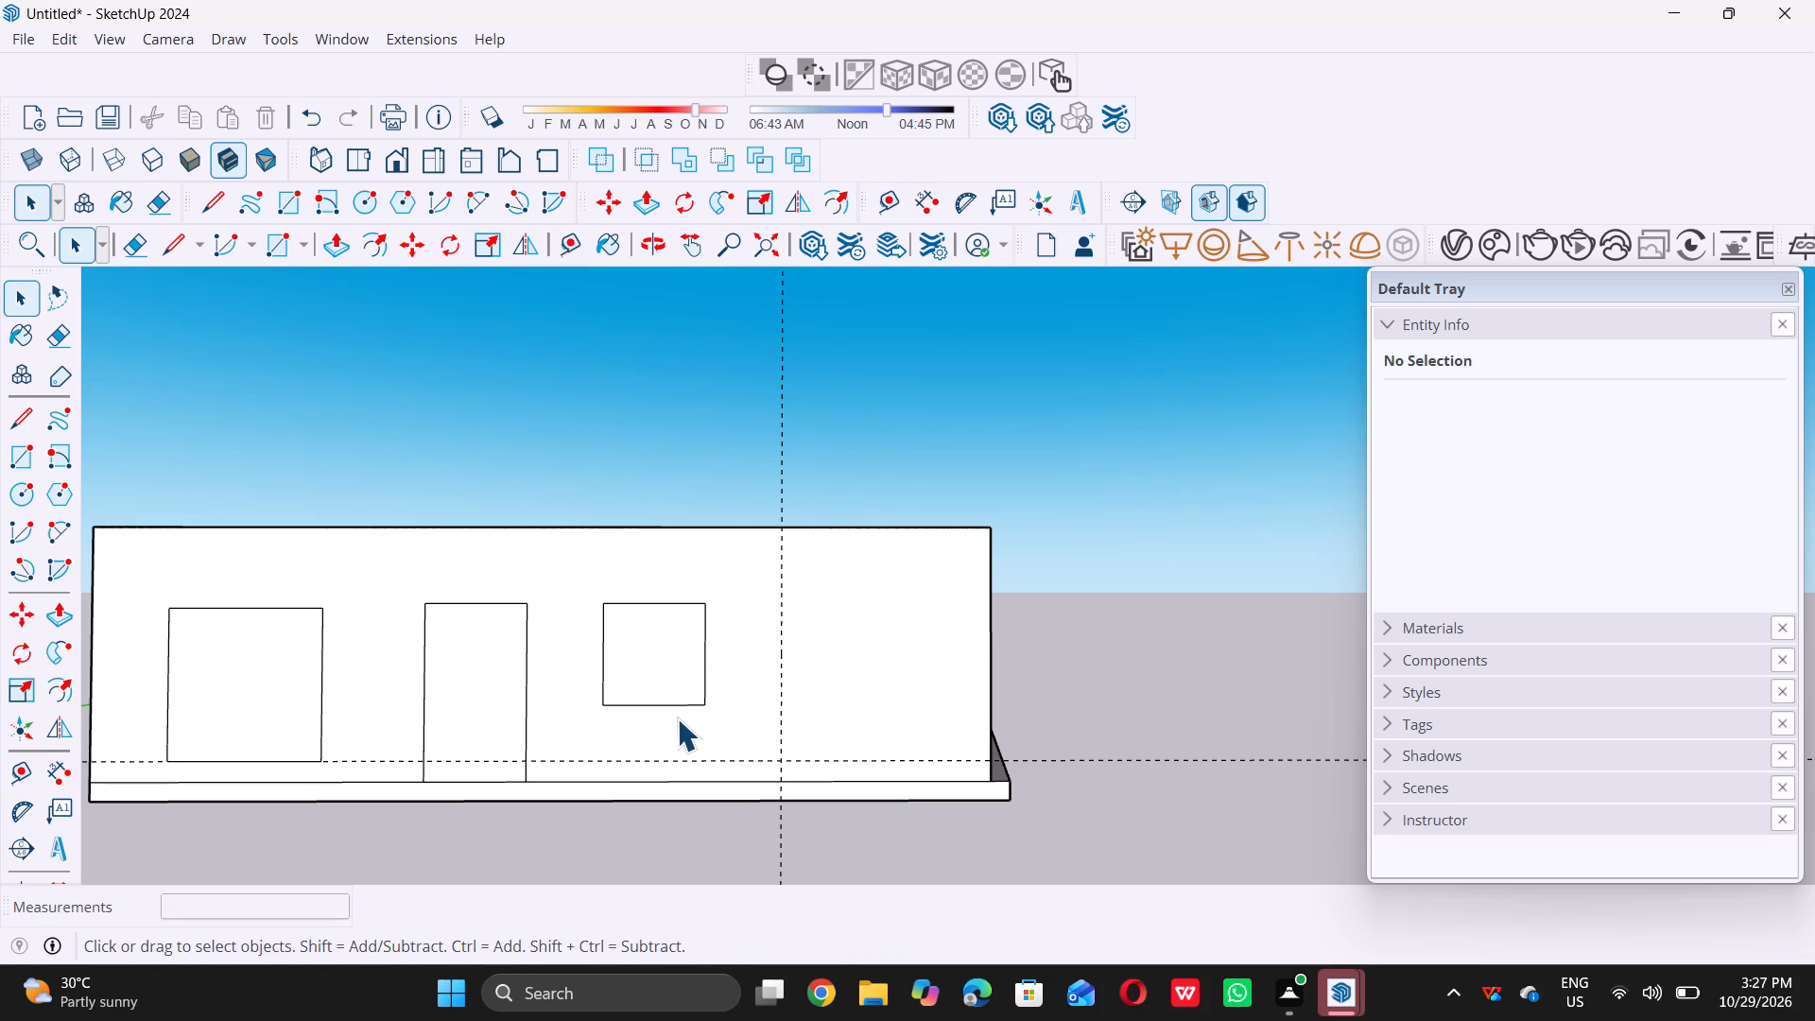
Draw a 6' by 6' window rectangle on the front wall from the vertical guide, just above the horizontal guide.
key("r")
left_click(783, 753)
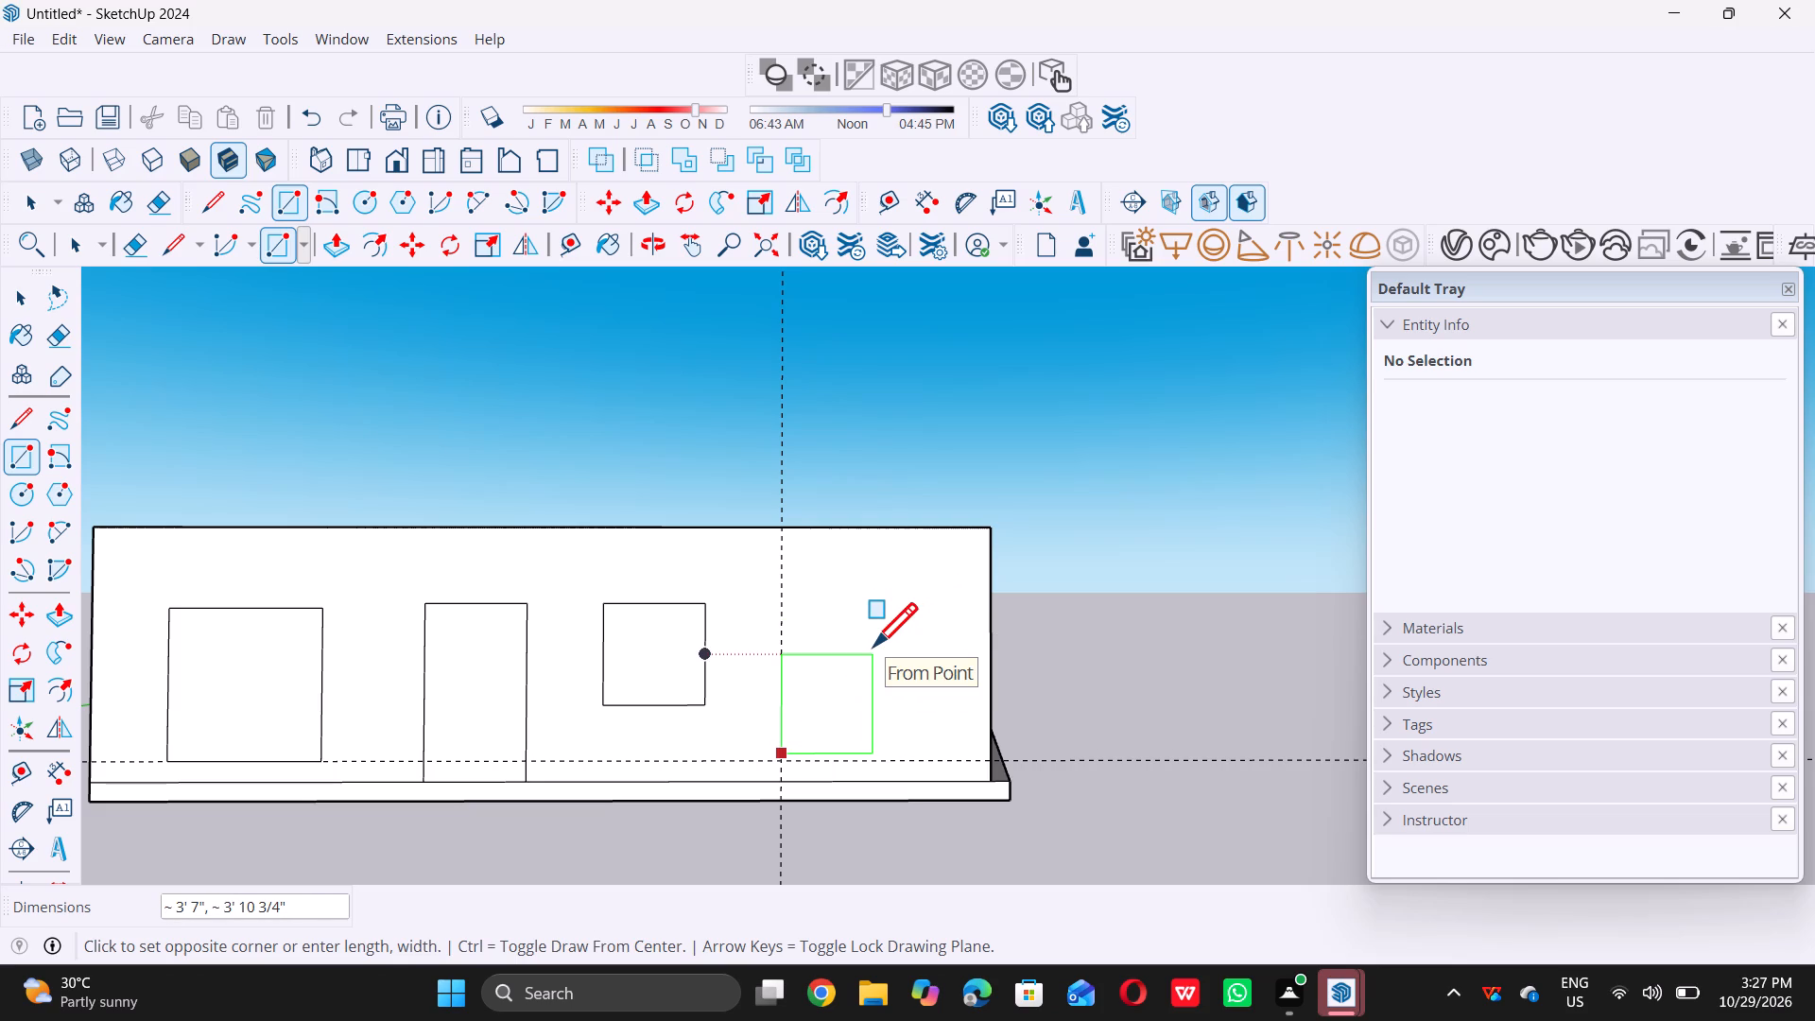
key("6")
key("apostrophe")
type(",6'")
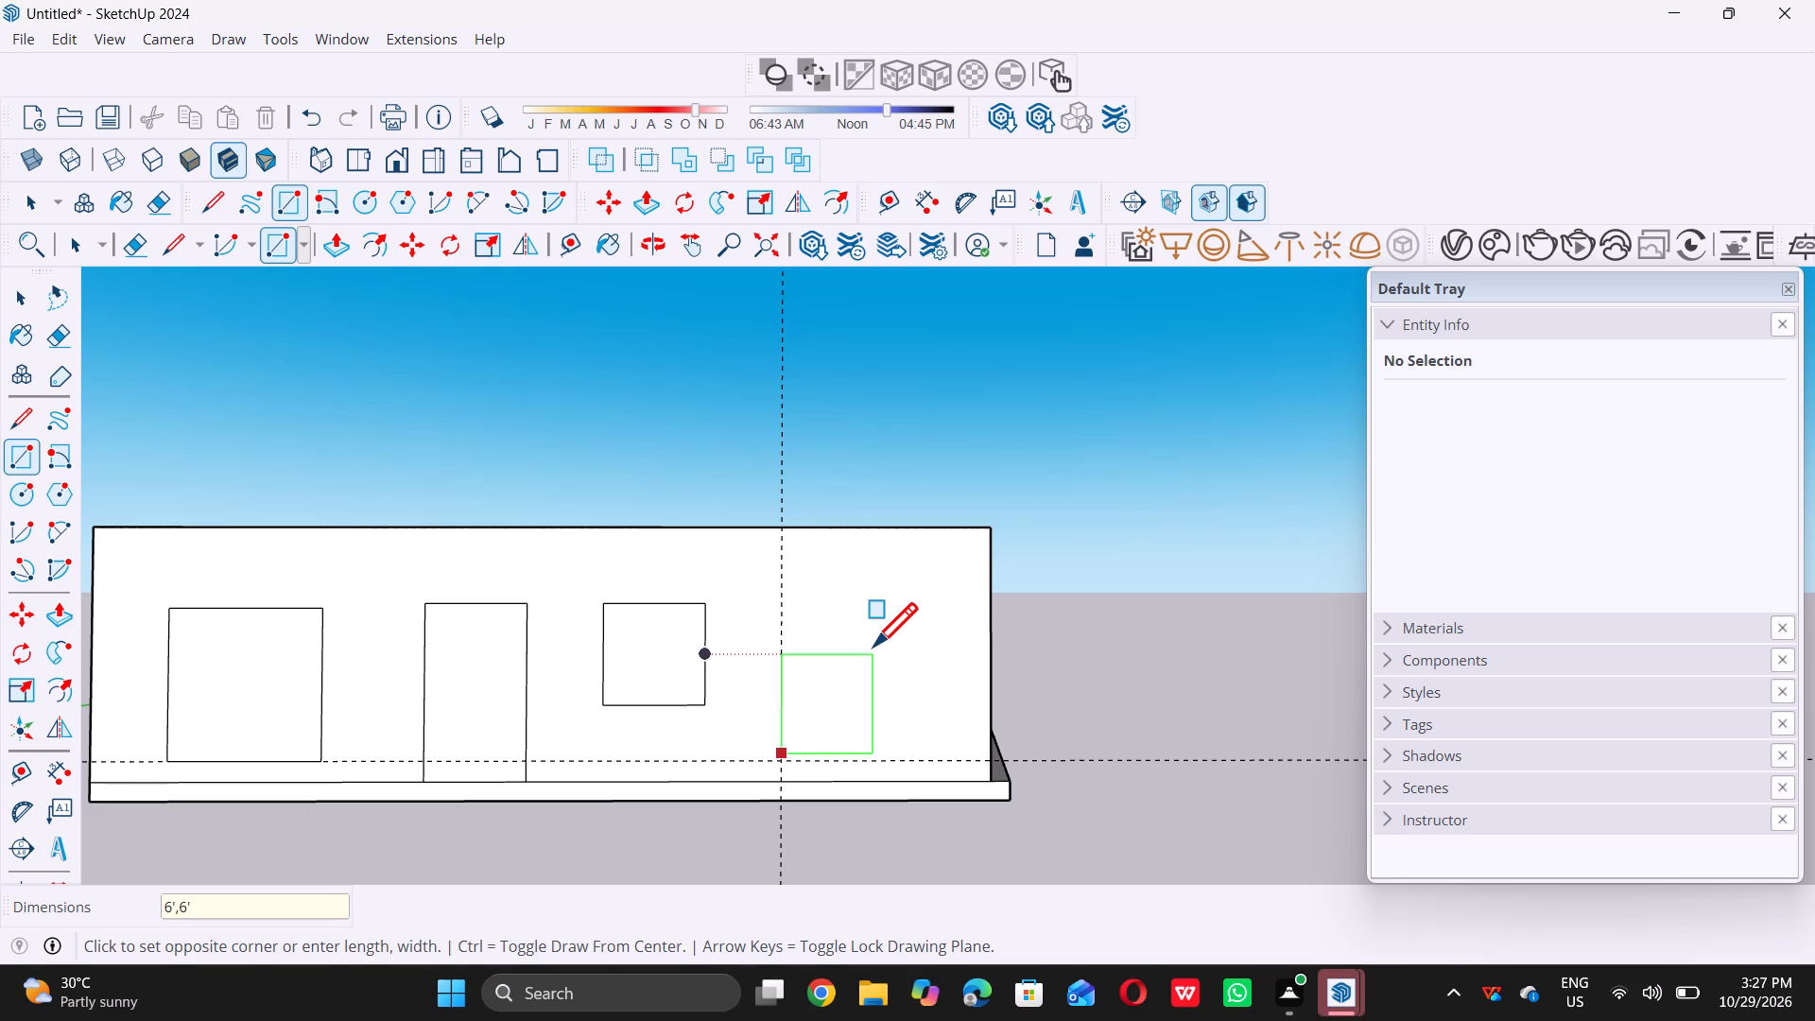
key("Return")
key("space")
Push/Pull the 9" strip along the slab extension's outer edge up 10' to the top of the front wall.
scroll(870, 655, "down", 3)
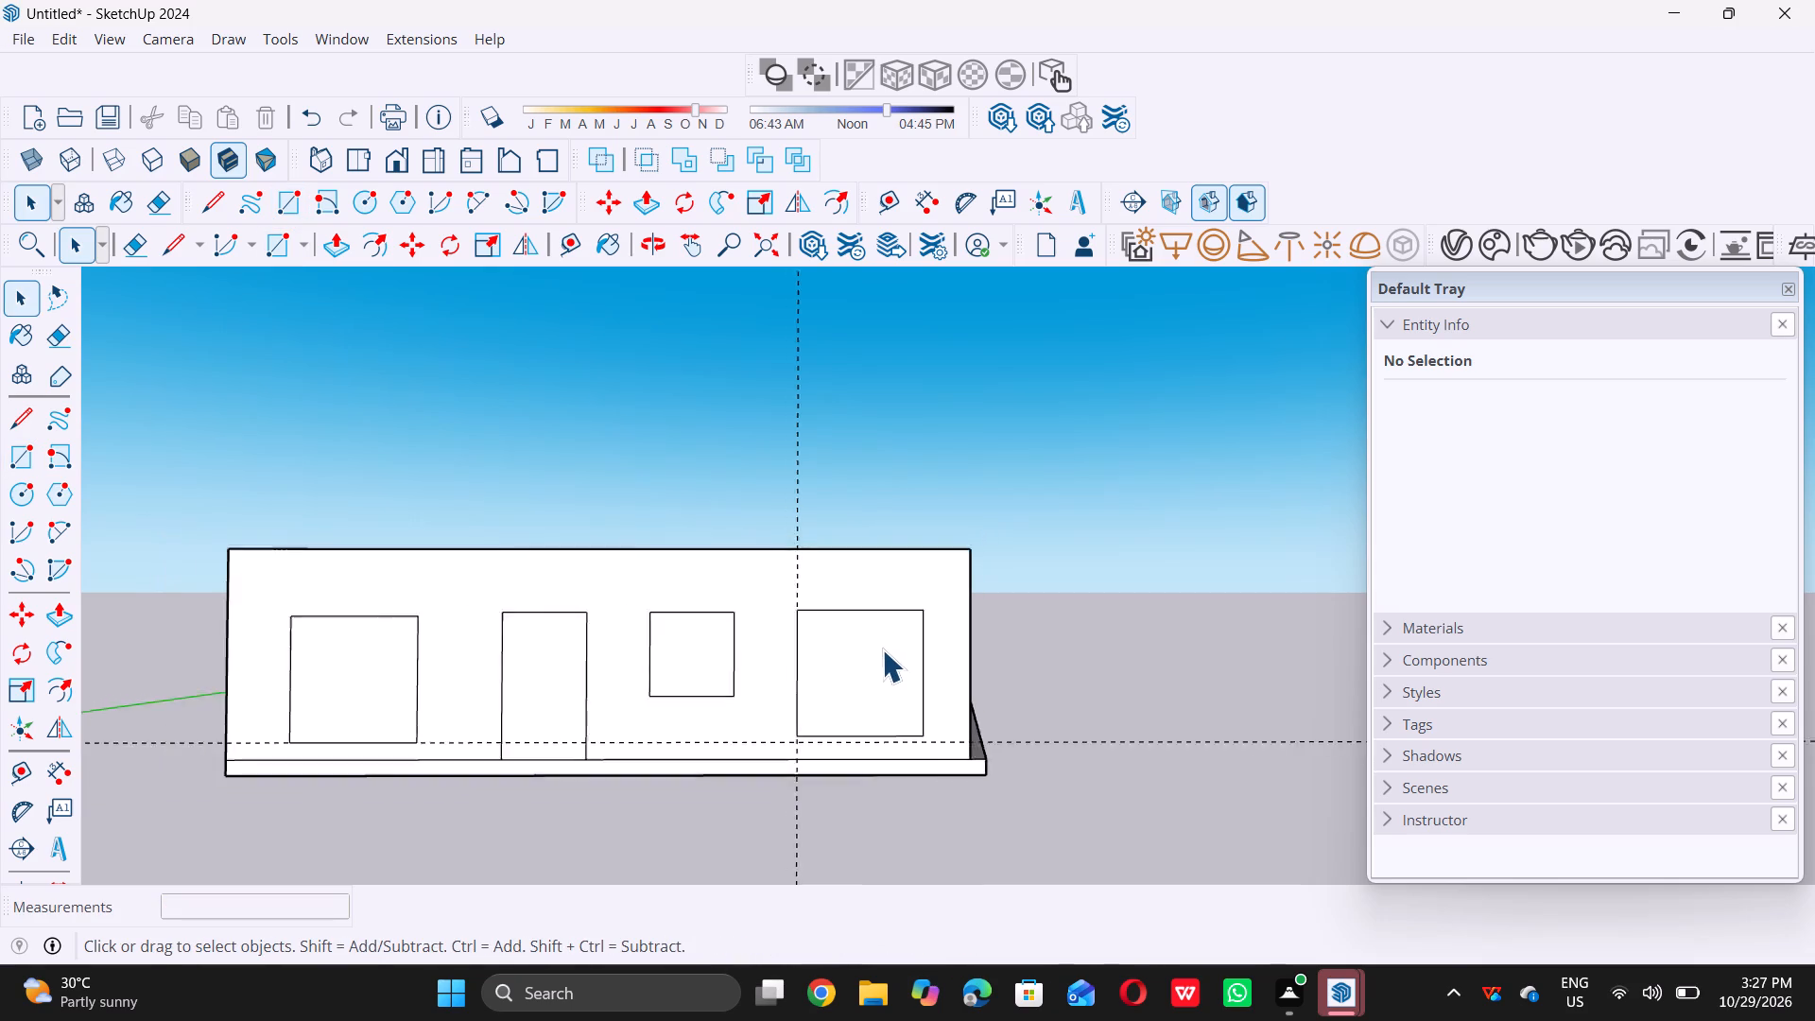
scroll(882, 649, "down", 3)
middle_click_drag(893, 632, 856, 666)
scroll(933, 700, "up", 6)
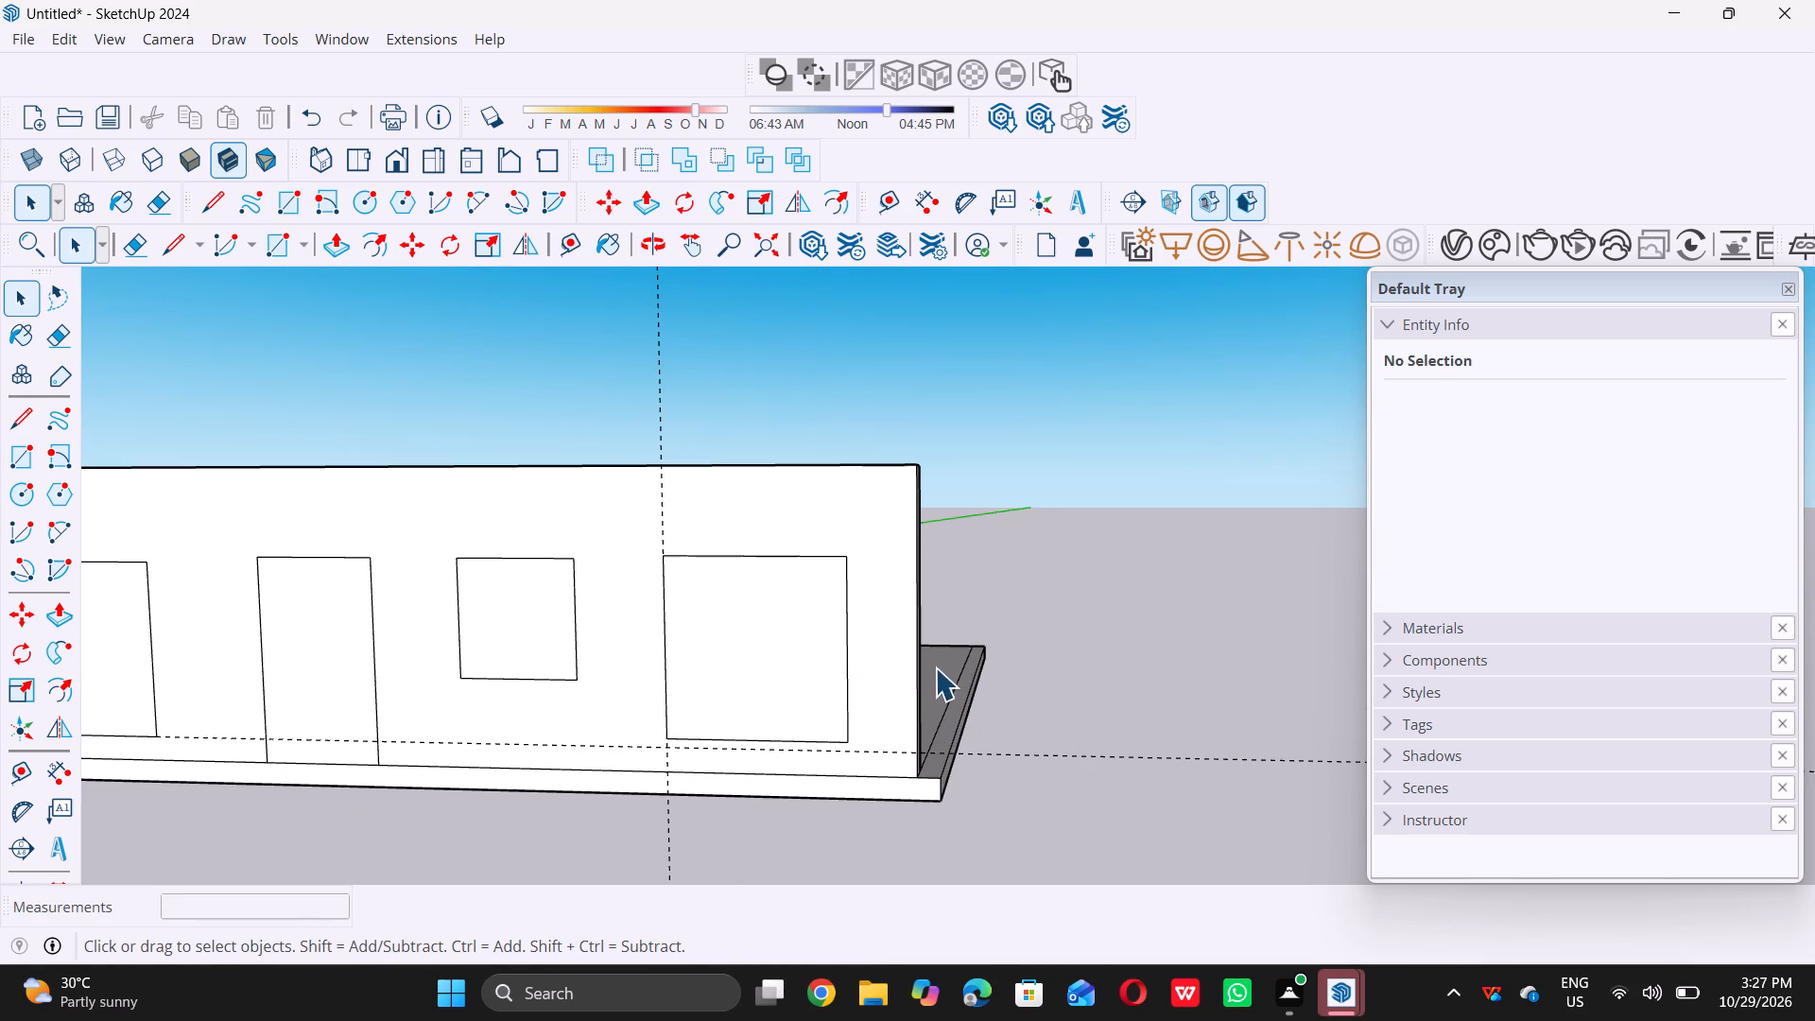
middle_click_drag(889, 636, 840, 767)
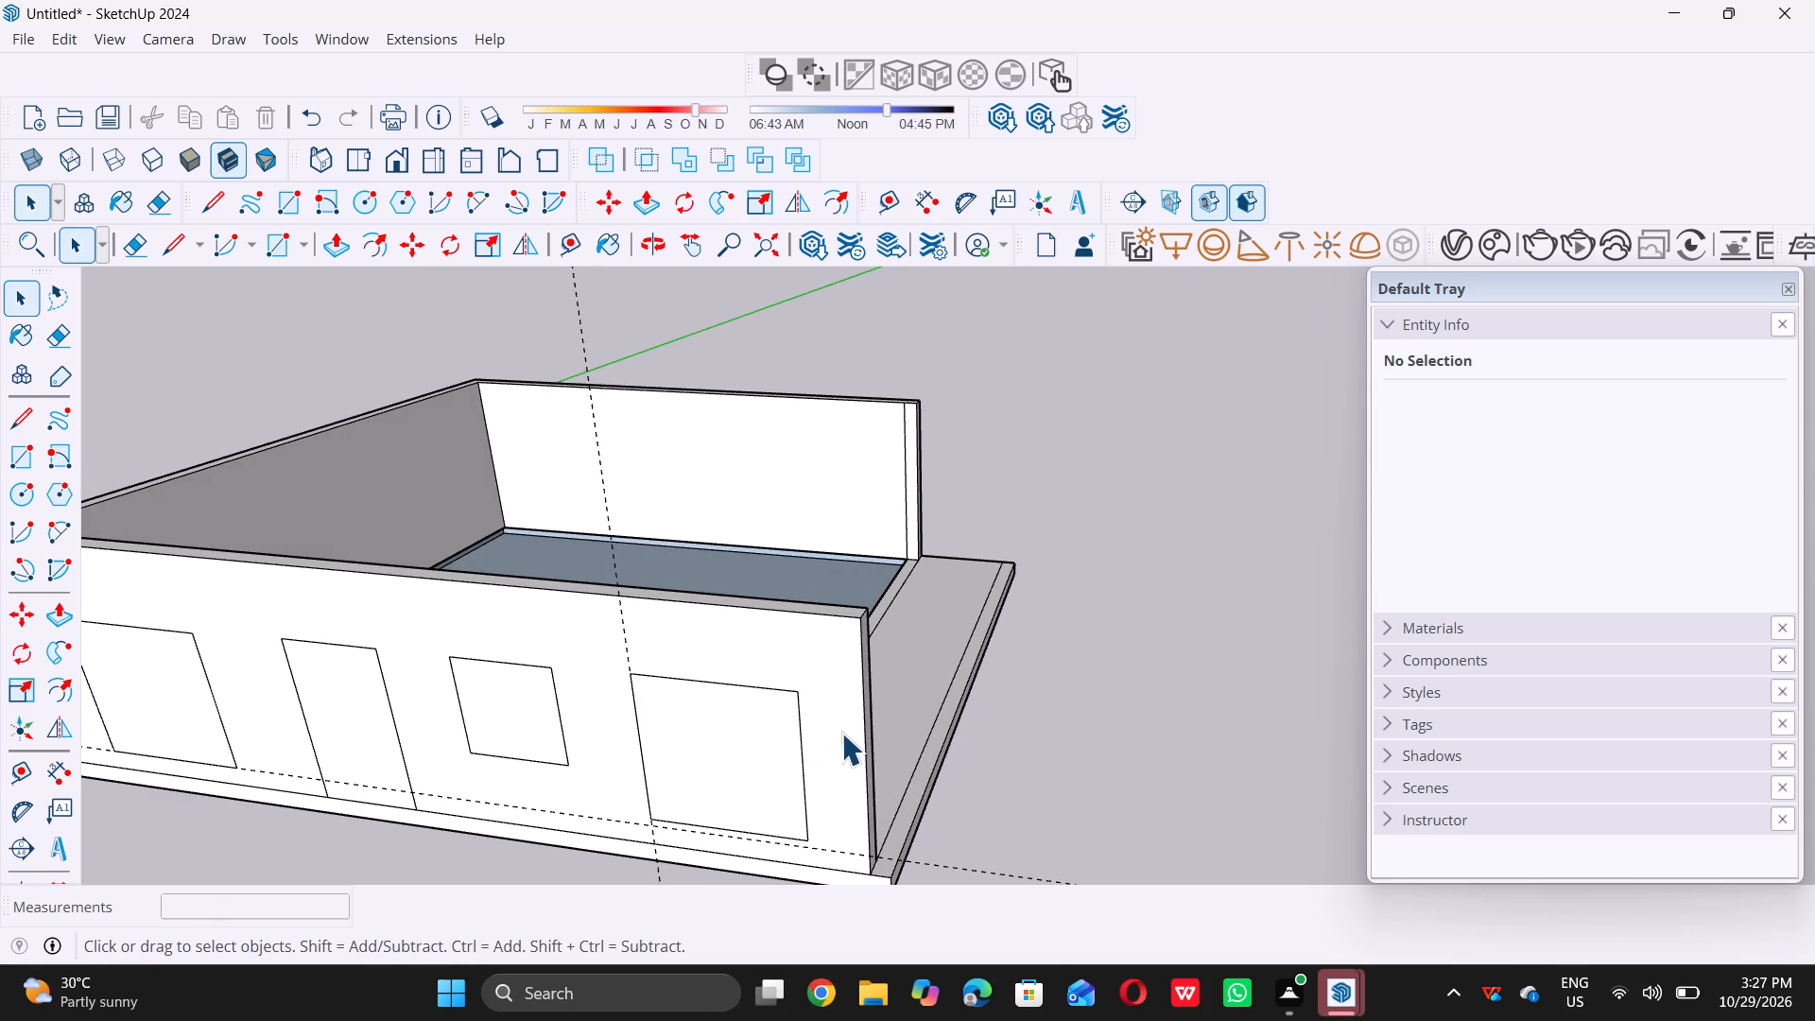
scroll(834, 732, "down", 3)
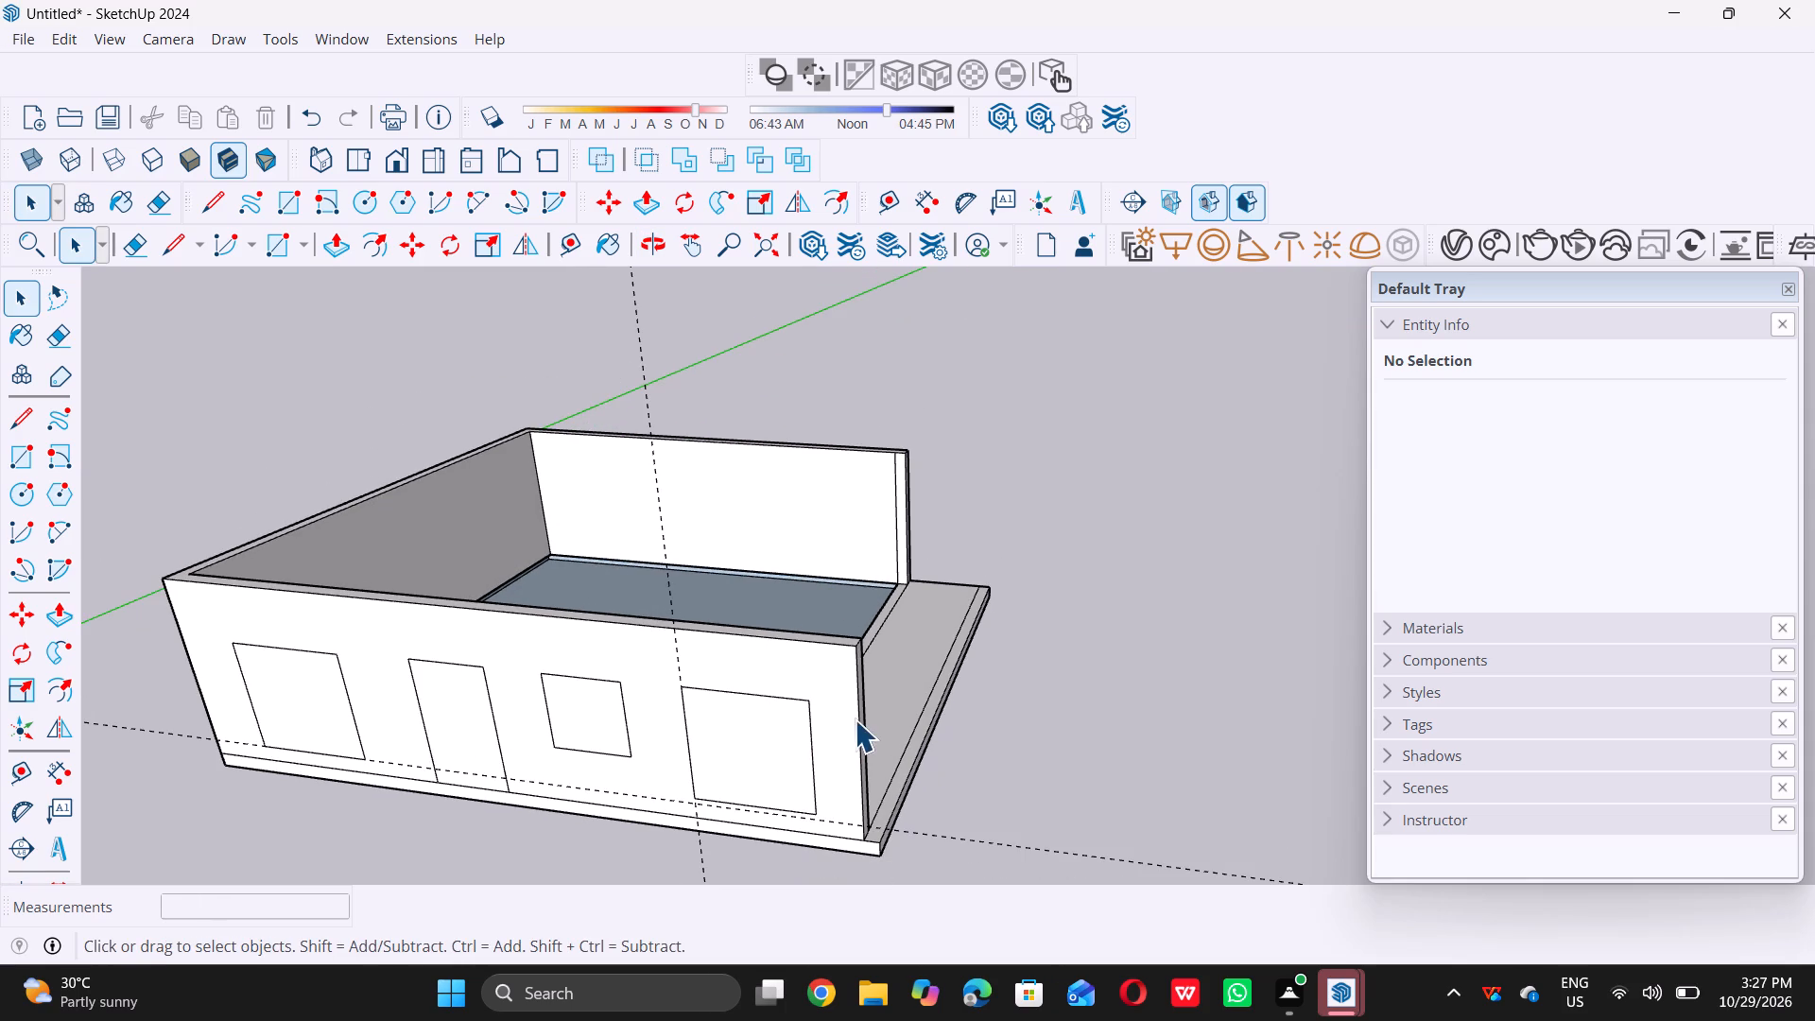
middle_click_drag(851, 716, 769, 822)
scroll(837, 820, "up", 9)
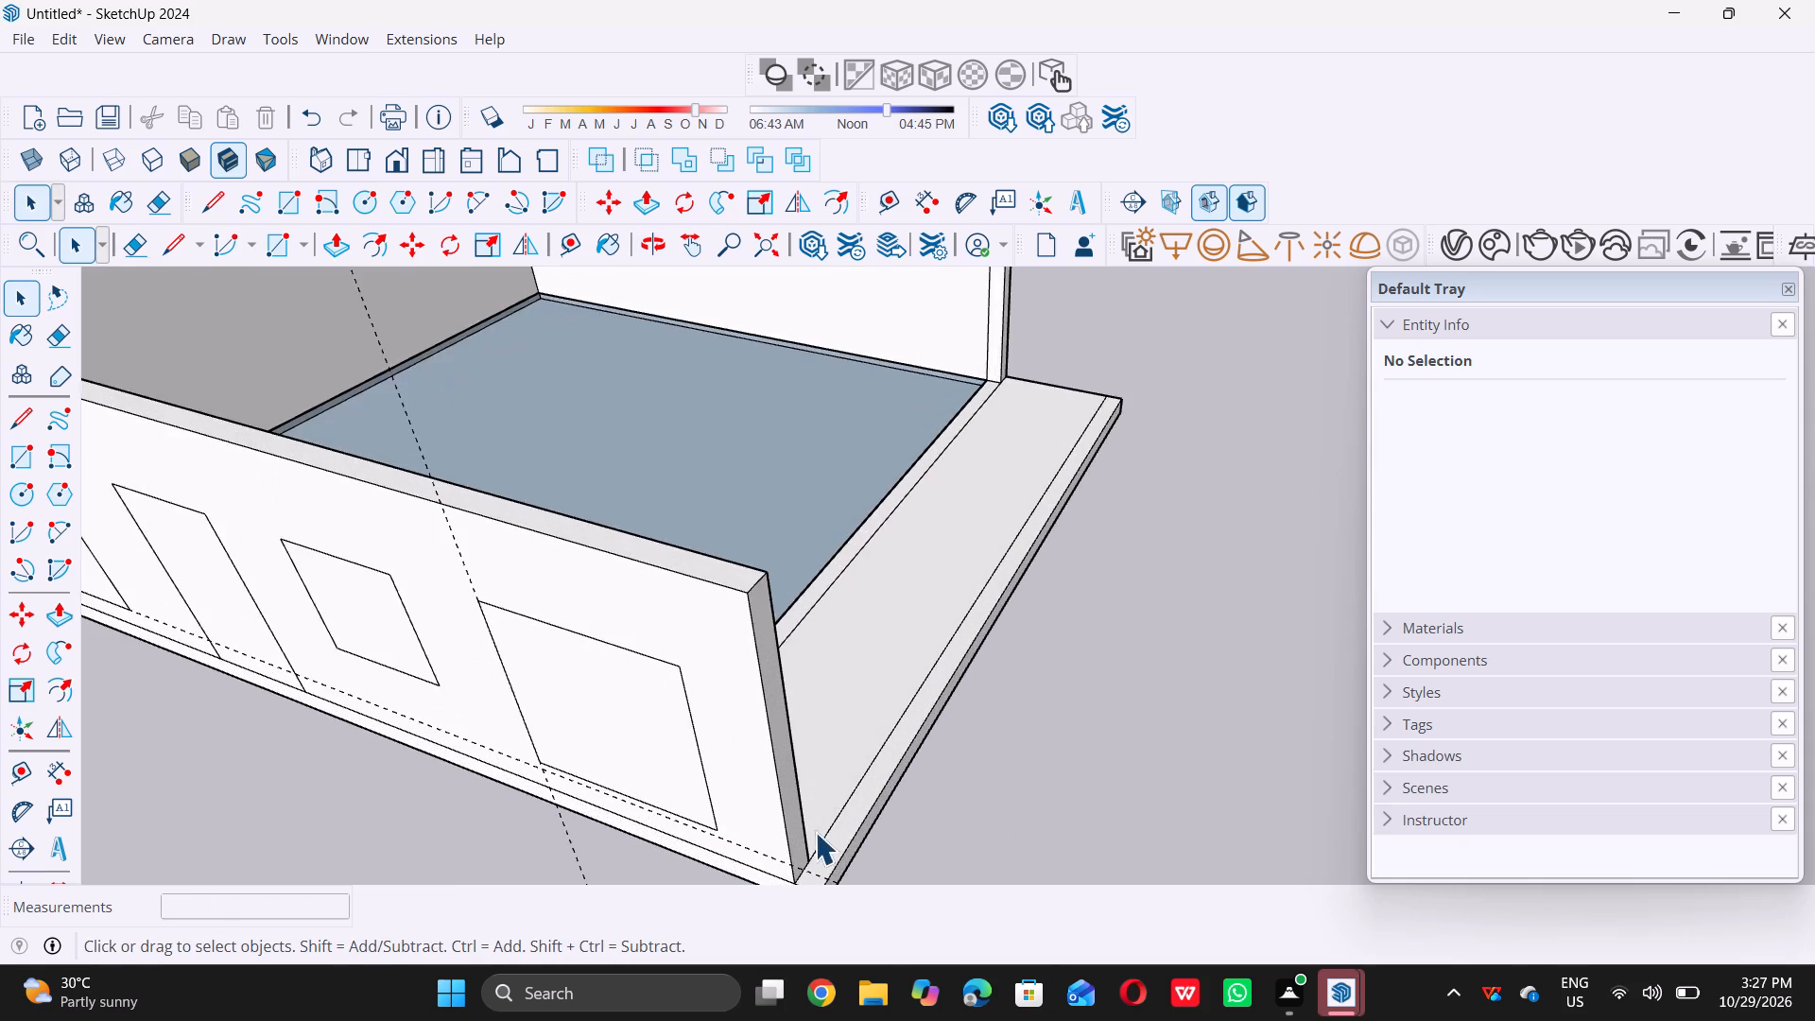
scroll(815, 832, "up", 2)
left_click(861, 835)
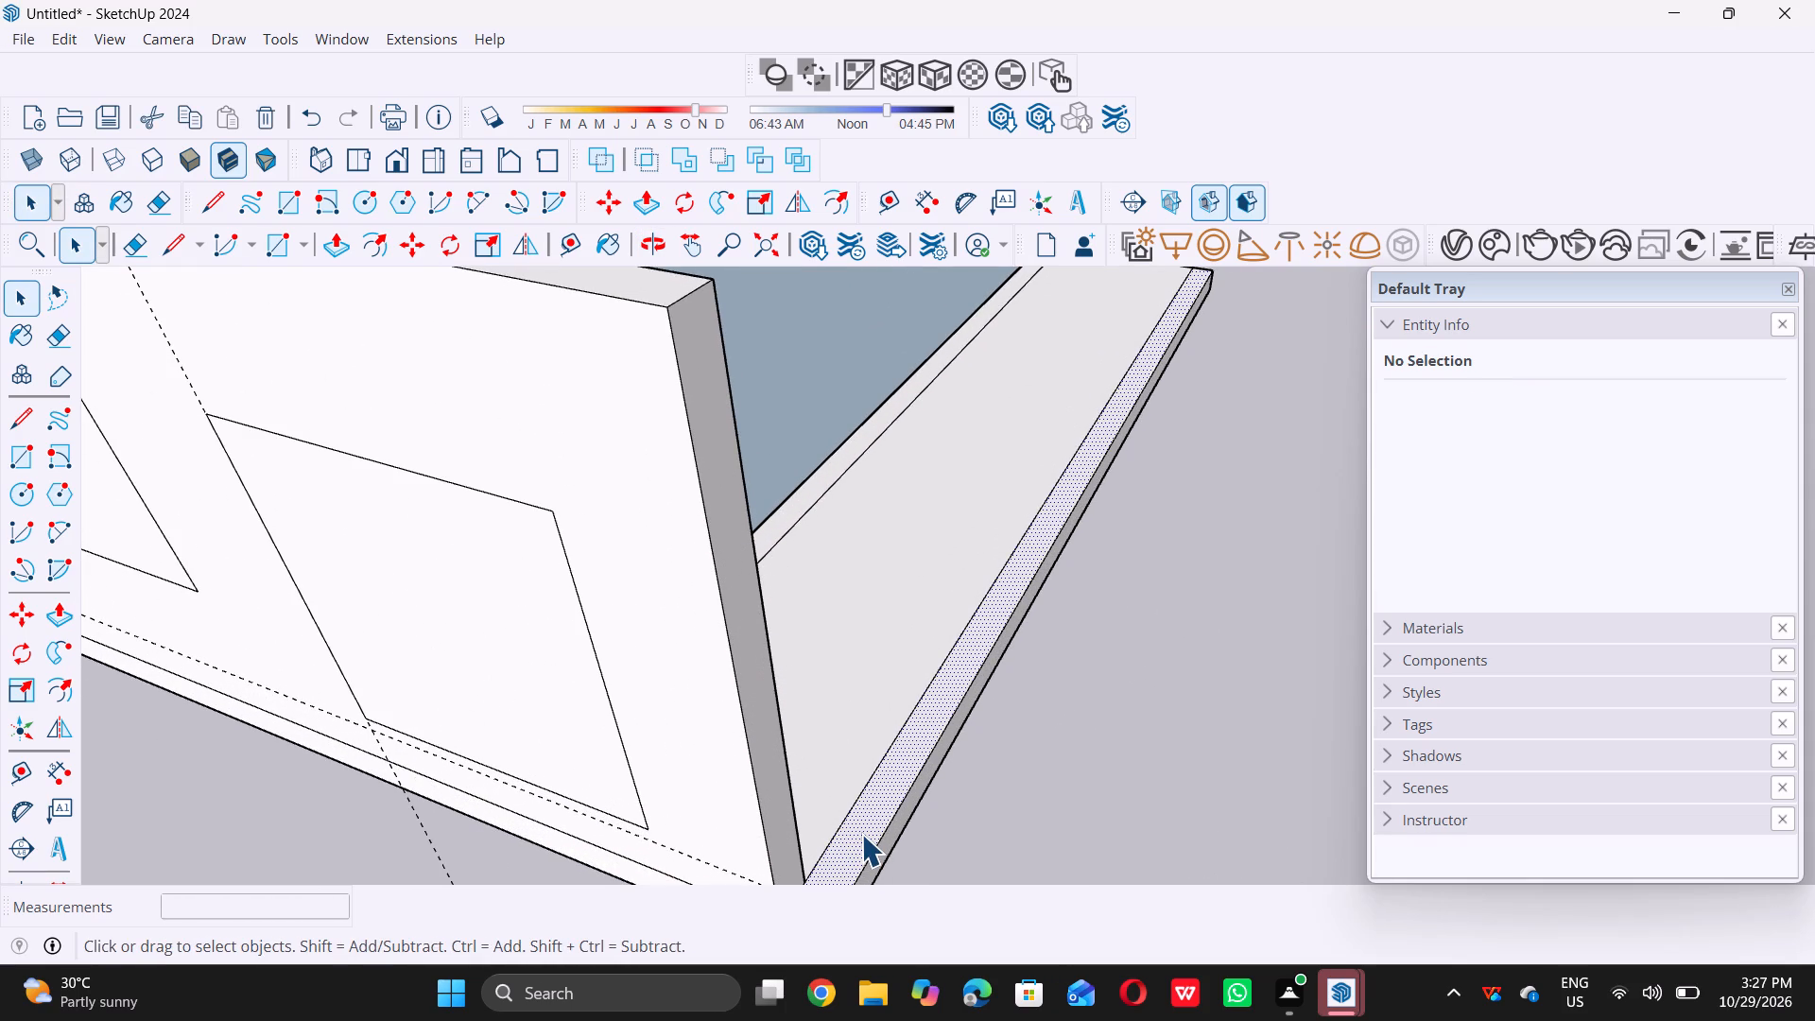
key("p")
scroll(867, 829, "down", 6)
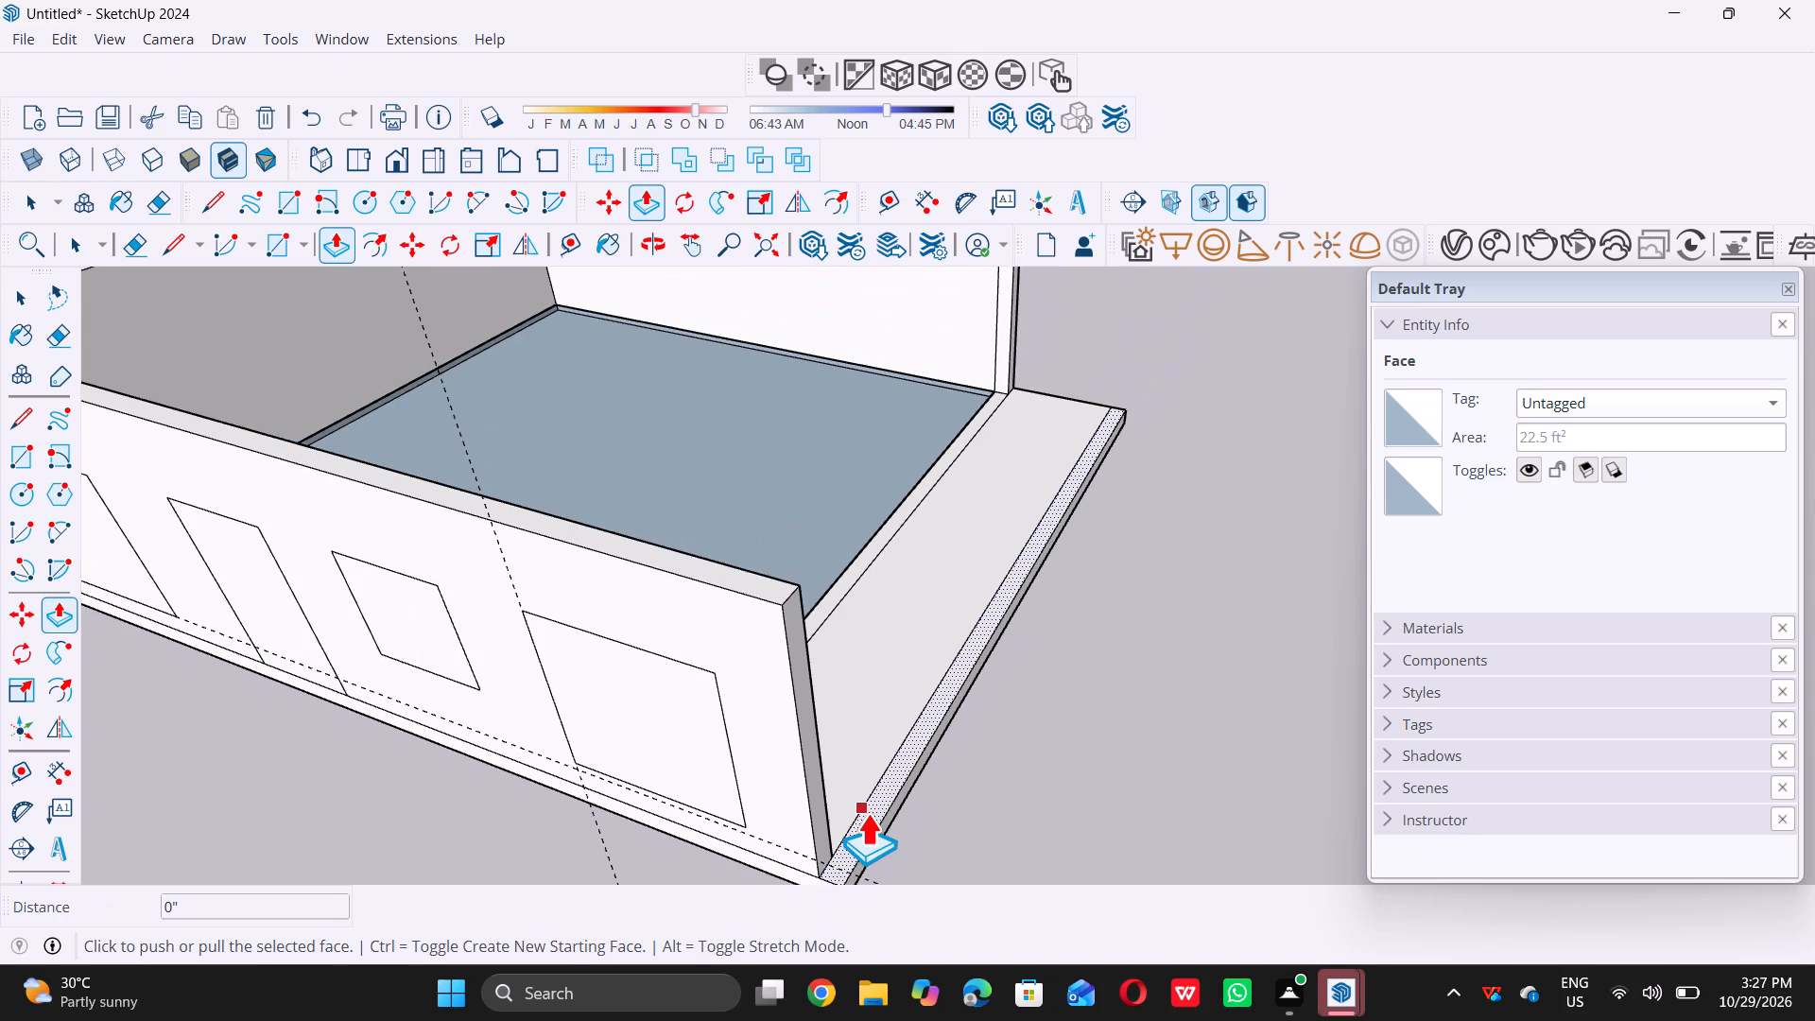
left_click(866, 813)
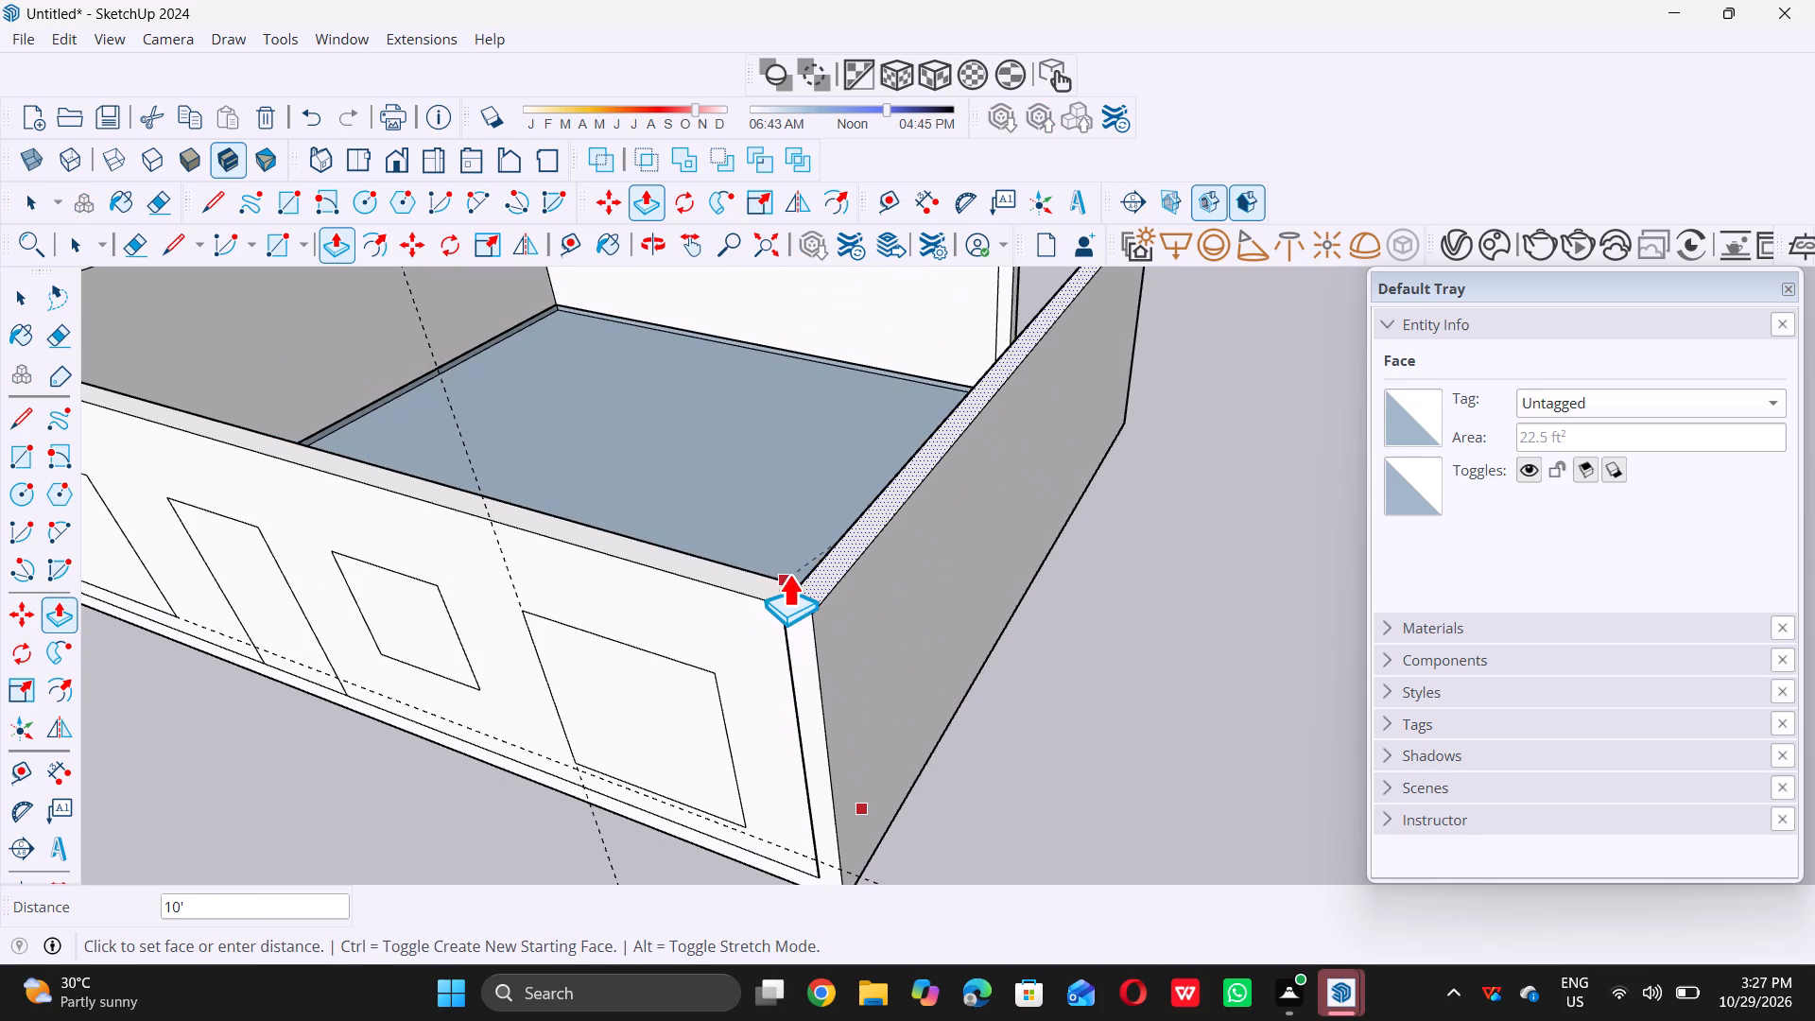
left_click(778, 575)
key("space")
scroll(950, 735, "down", 6)
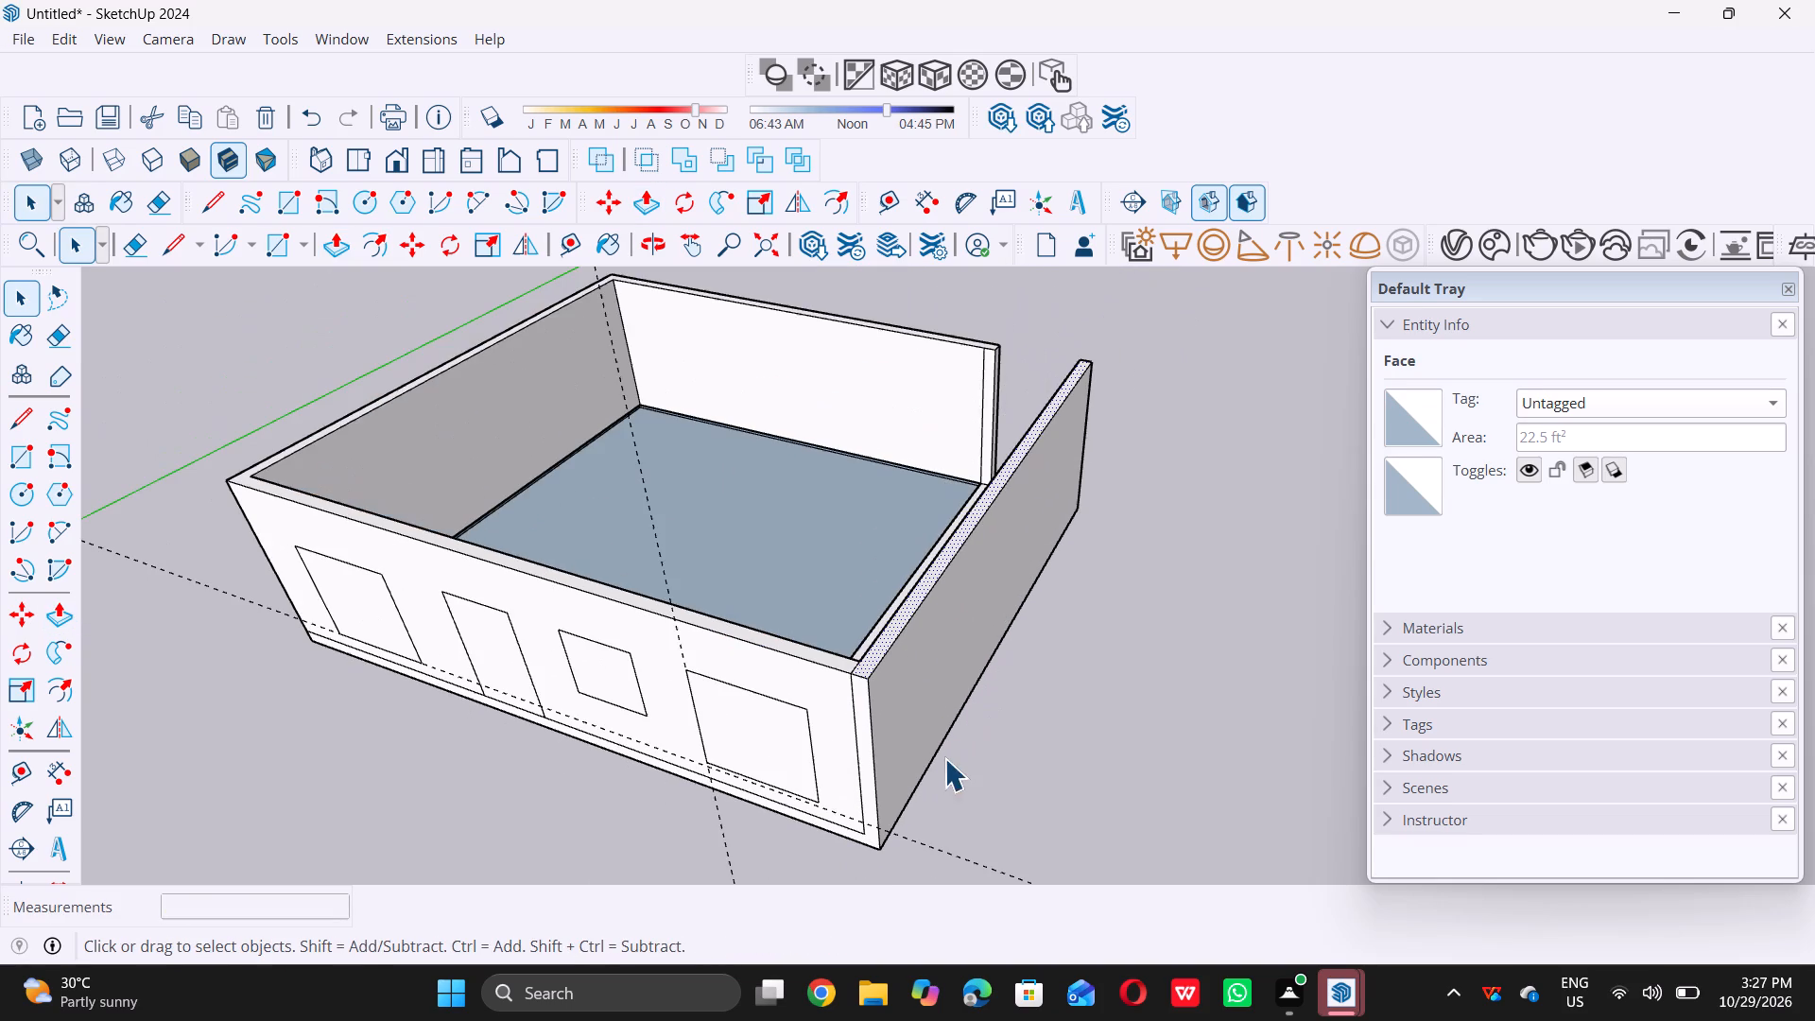
Push/Pull the open end of the rear wall across the slab extension to meet the new side wall, closing the gap.
double_click(1007, 748)
scroll(873, 823, "down", 12)
middle_click_drag(1038, 594, 130, 609)
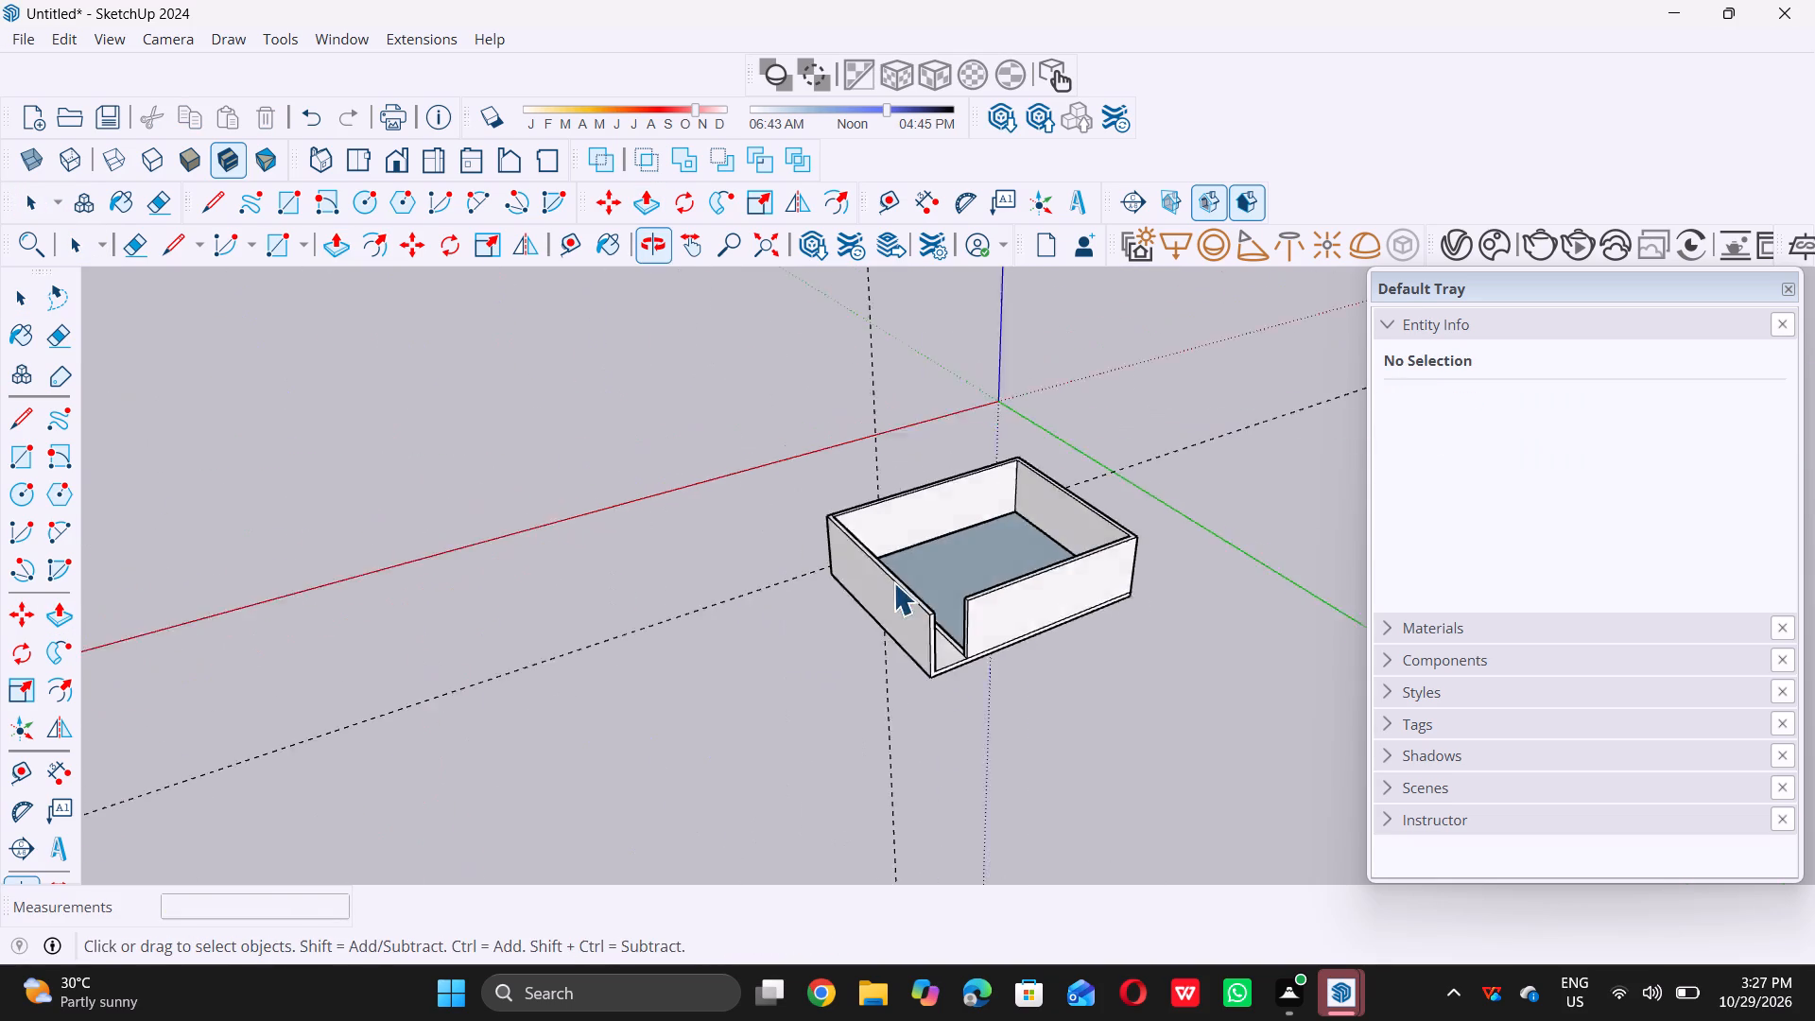
middle_click_drag(916, 624, 1053, 638)
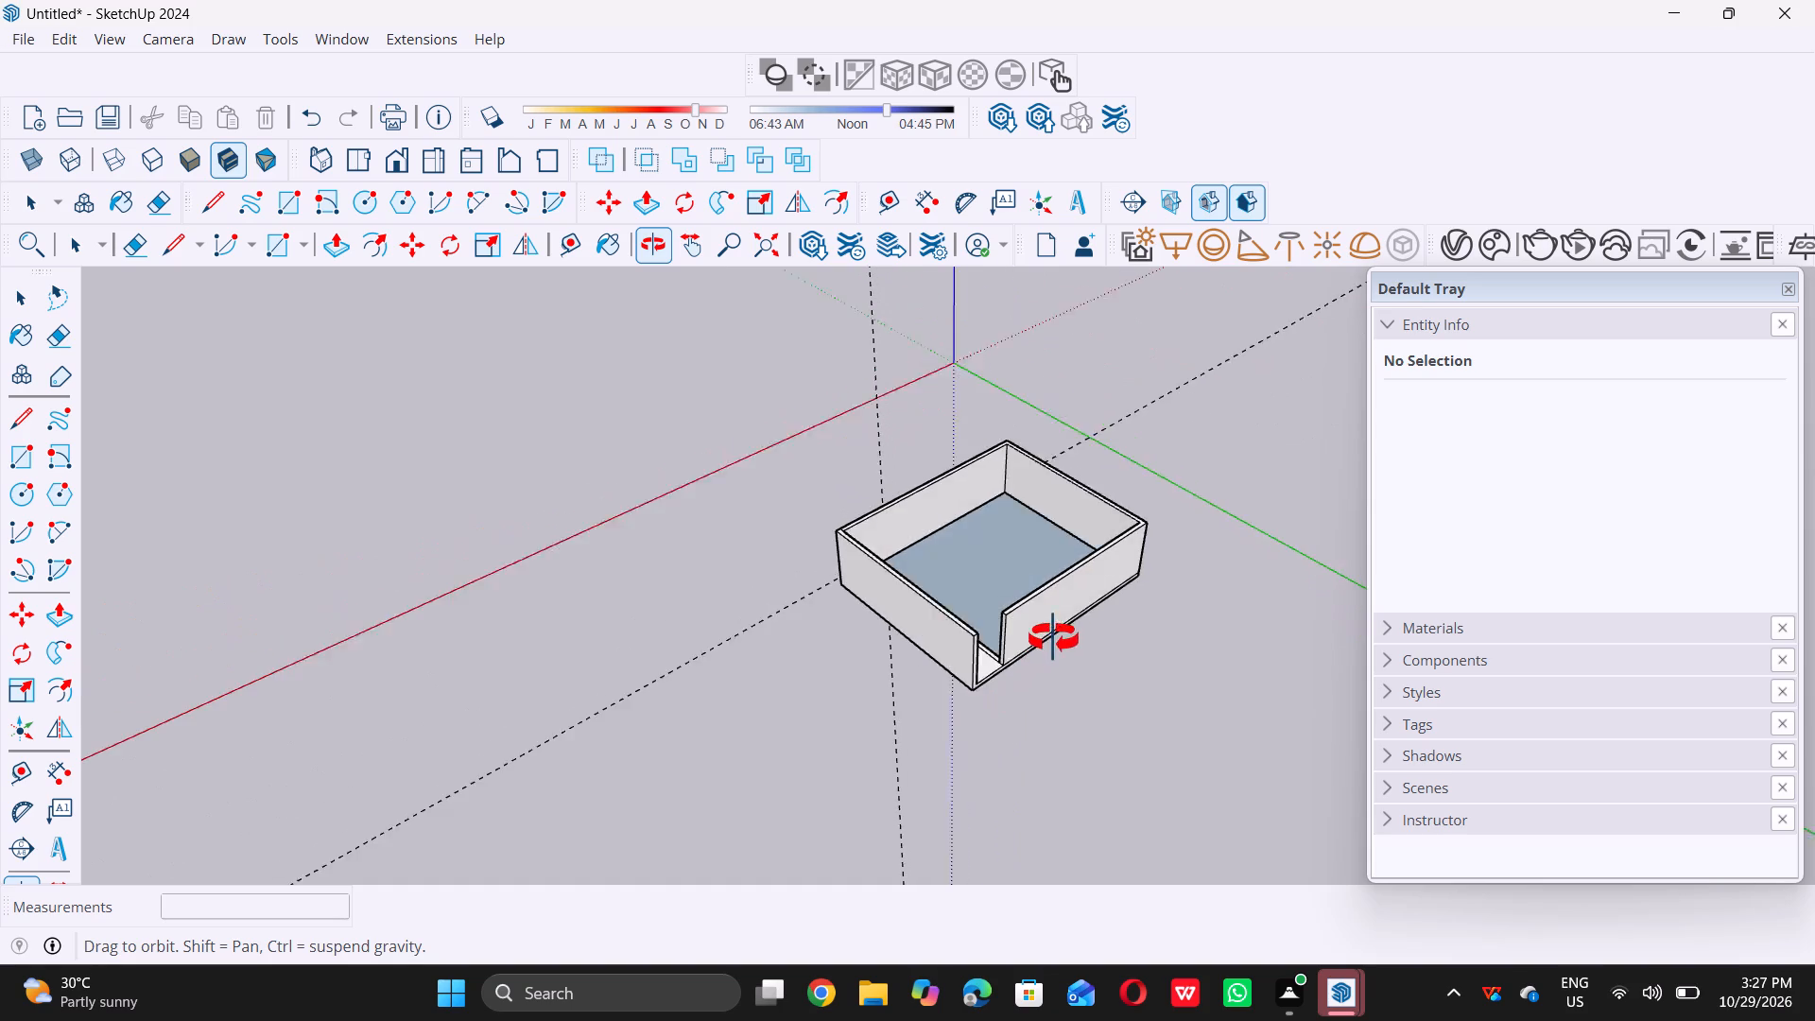
middle_click_drag(1053, 638, 1067, 595)
scroll(999, 632, "up", 15)
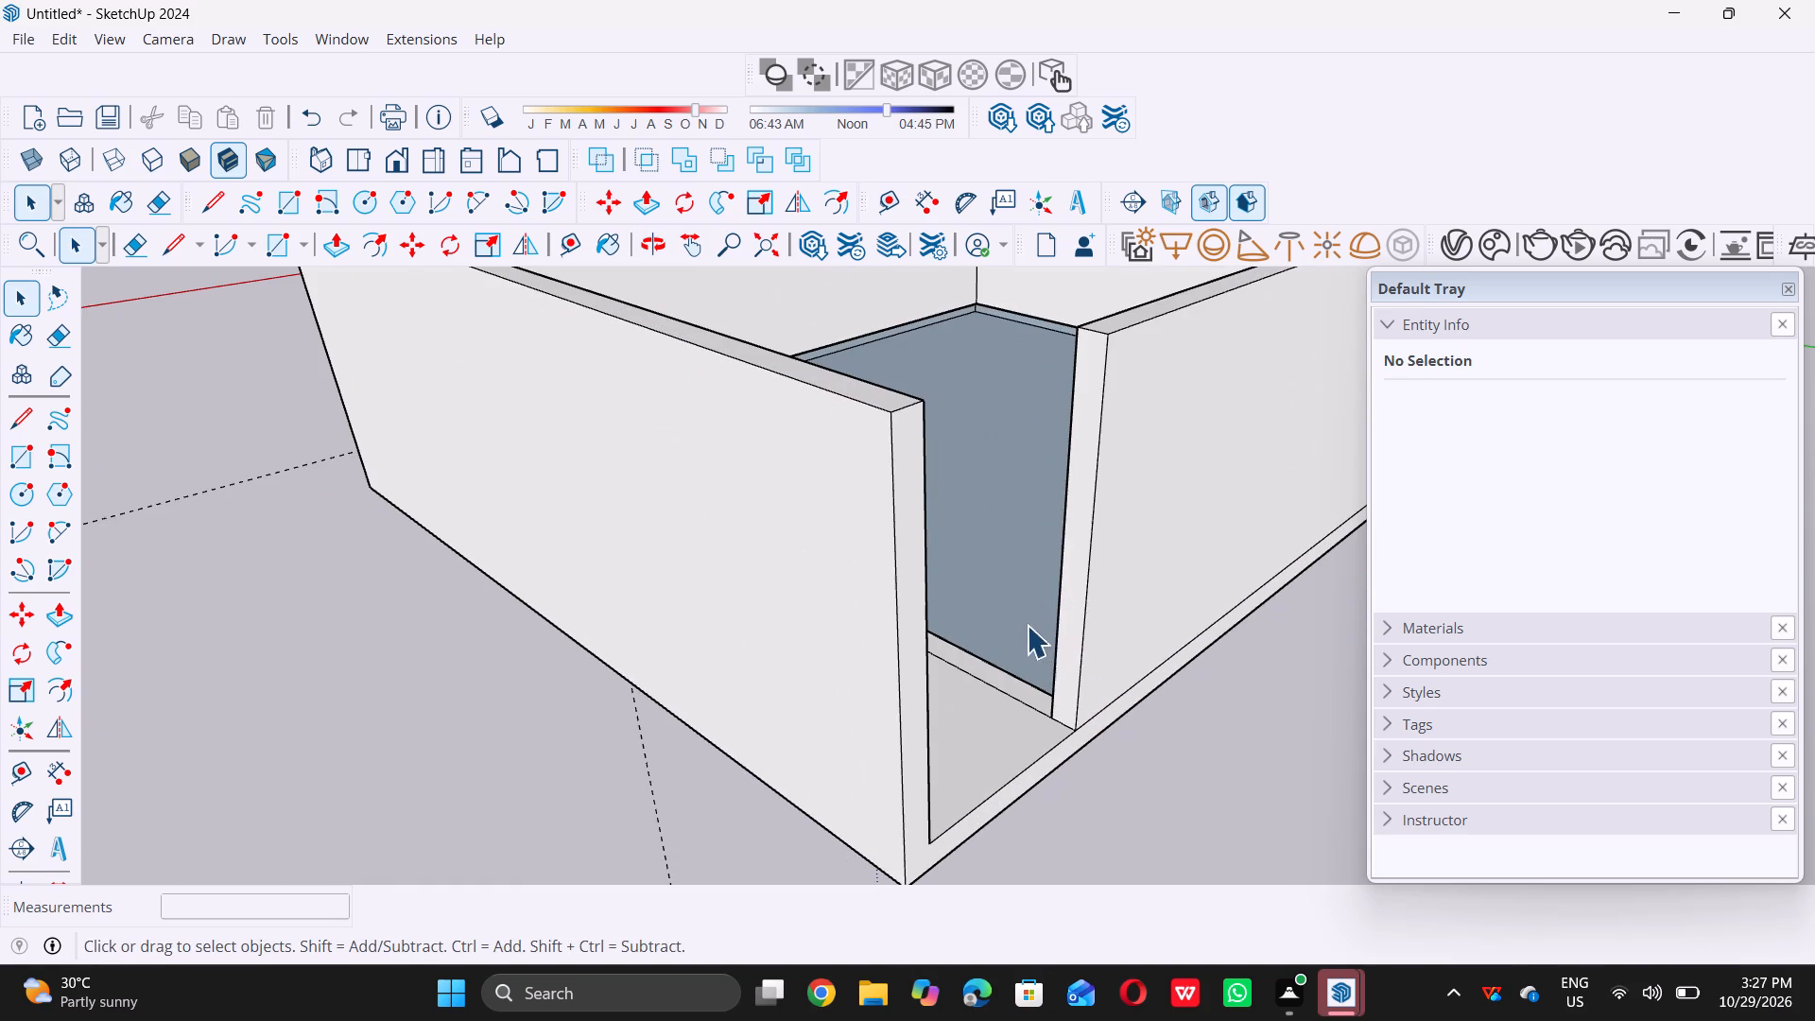
scroll(1055, 643, "up", 6)
left_click(1080, 642)
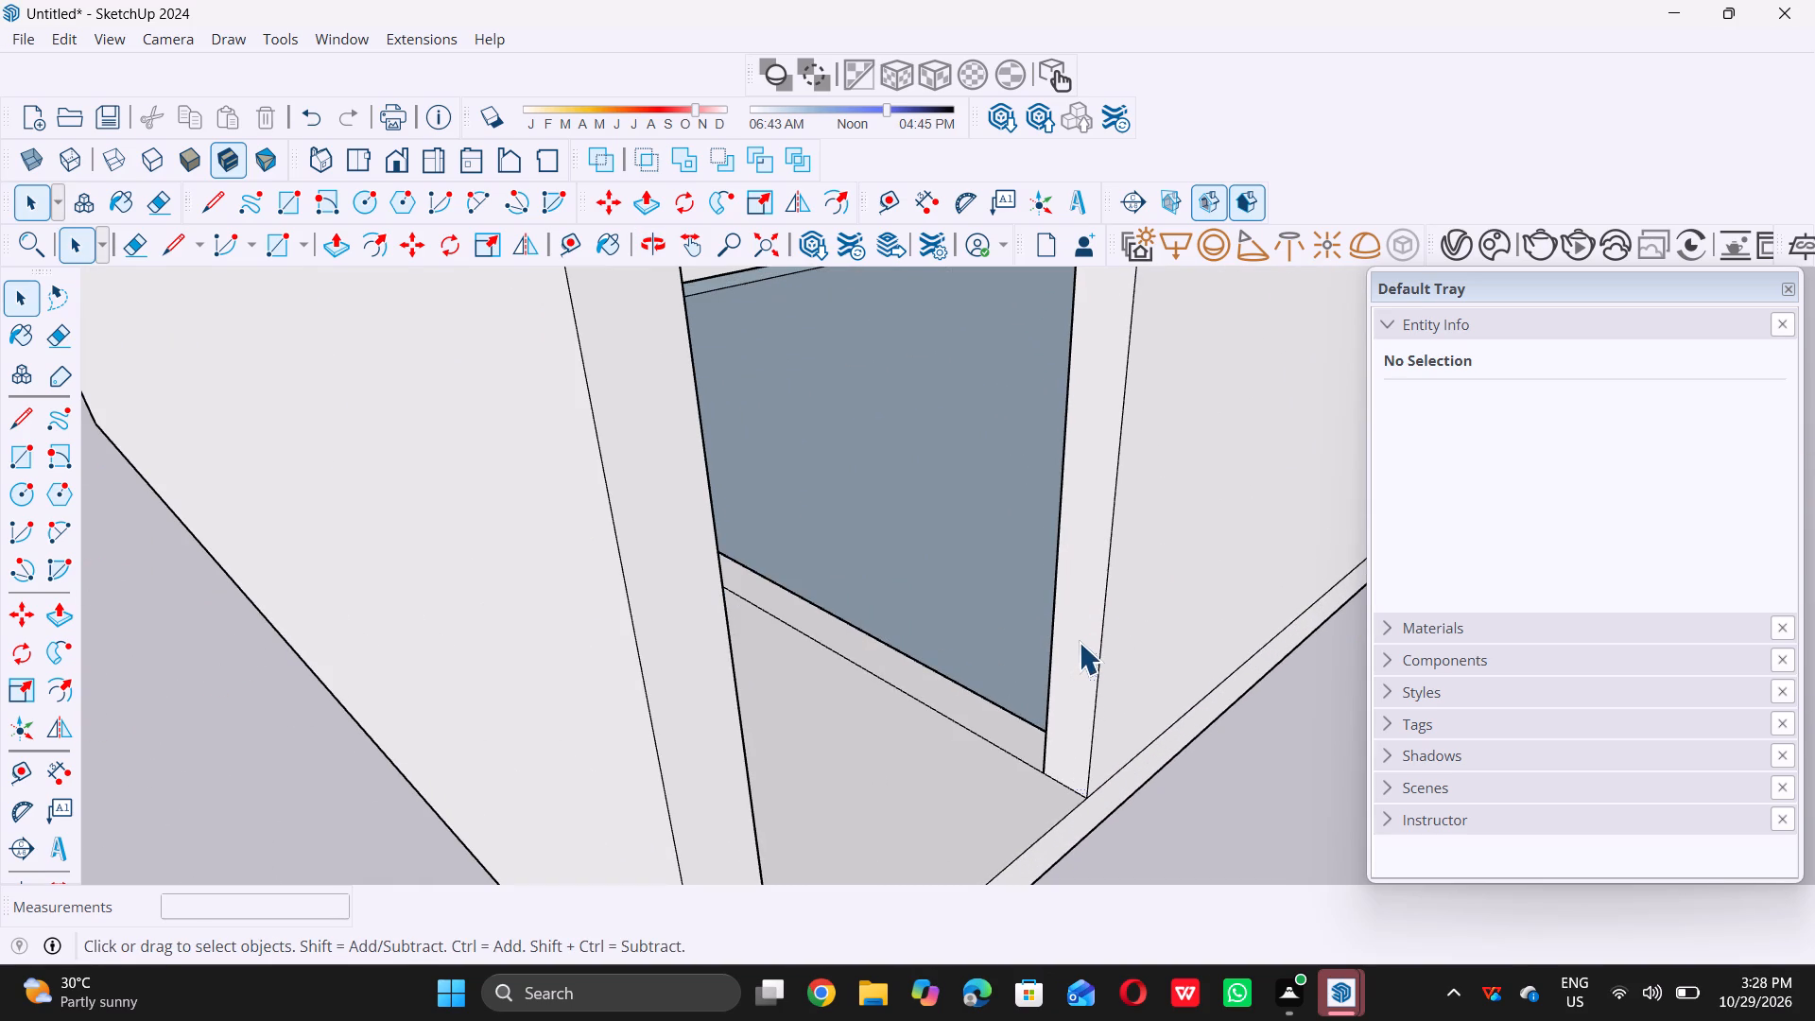
key("p")
left_click(1064, 649)
scroll(1064, 649, "down", 6)
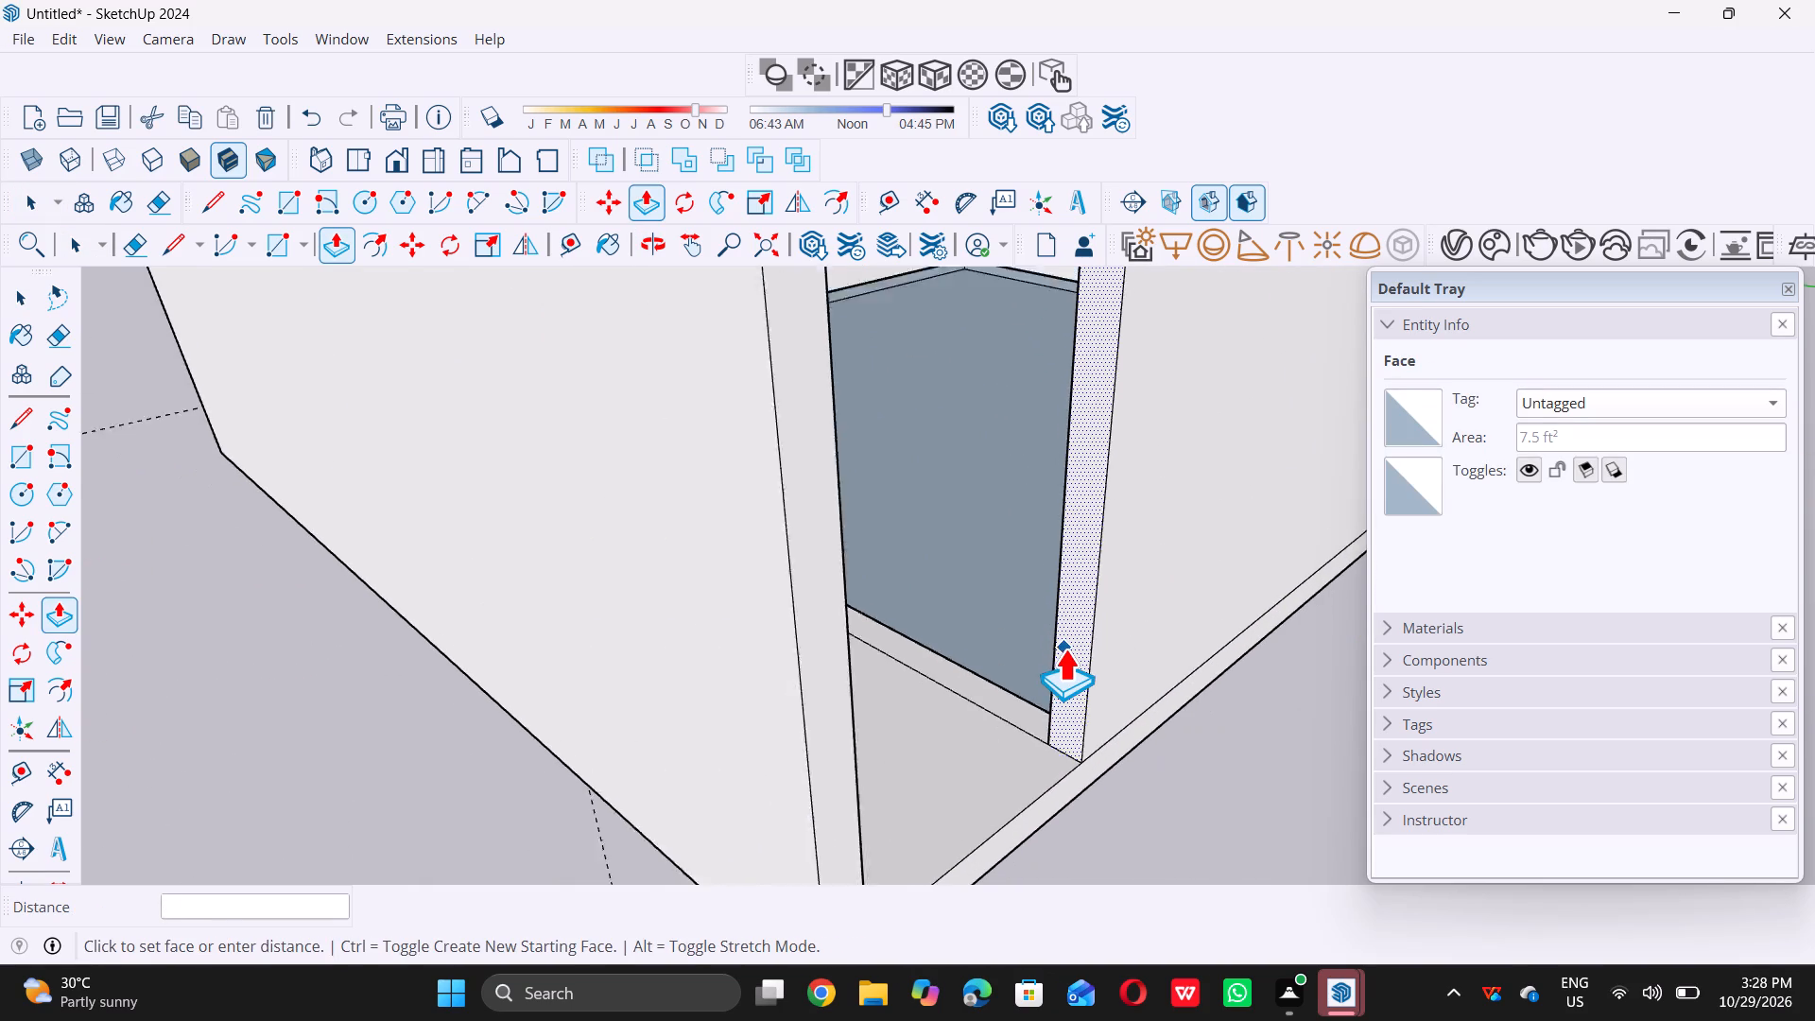
left_click(893, 718)
key("space")
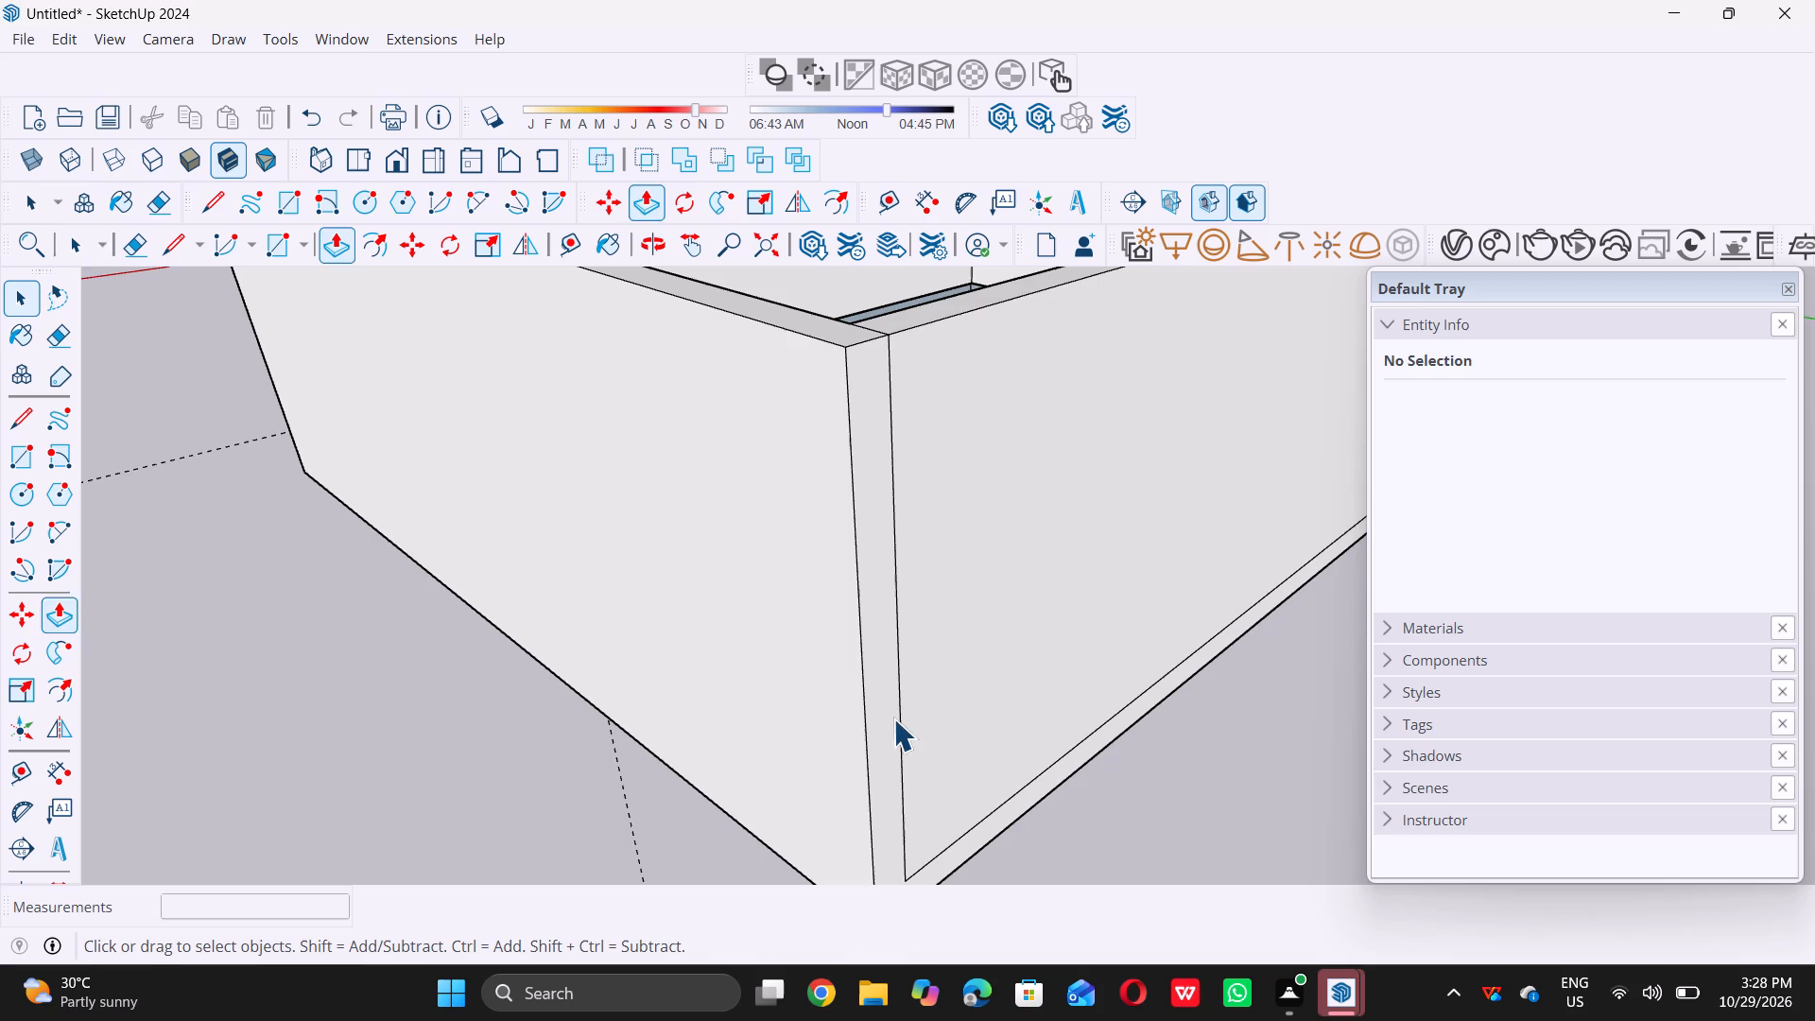
Delete all construction guides from the model.
scroll(906, 777, "down", 20)
middle_click_drag(656, 680, 750, 683)
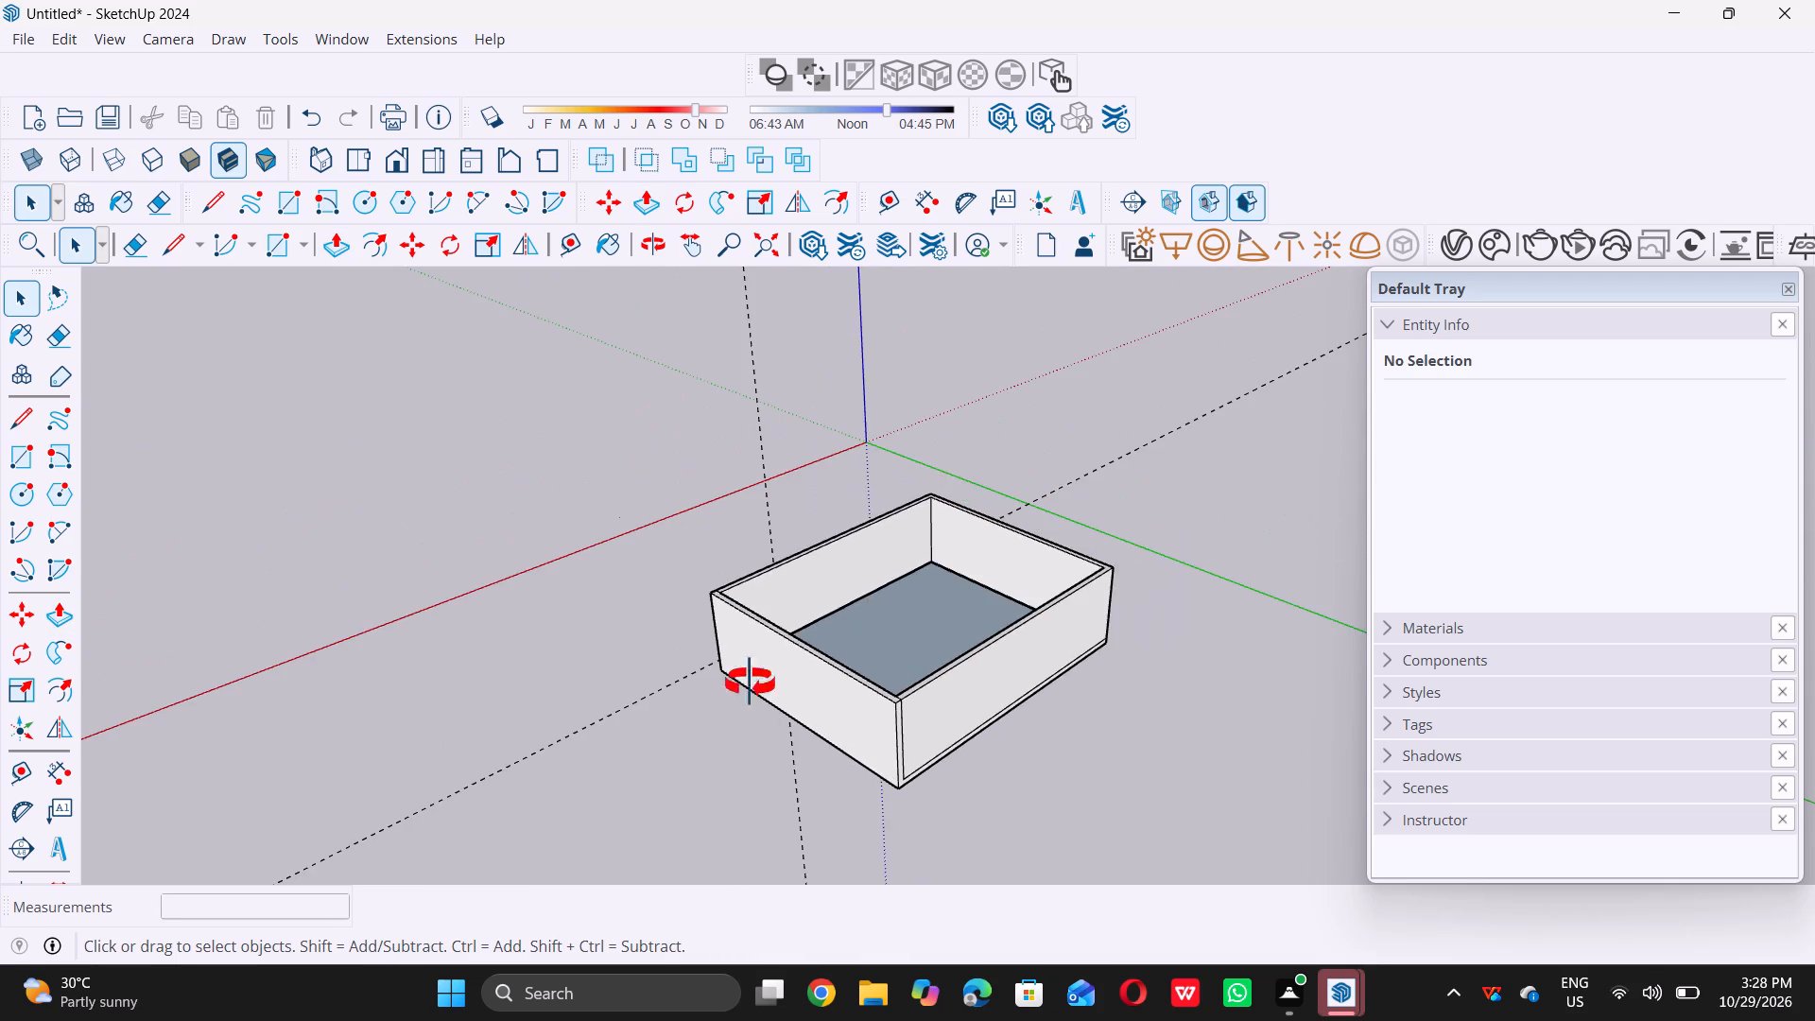
middle_click_drag(750, 683, 1245, 653)
middle_click_drag(740, 745, 1008, 674)
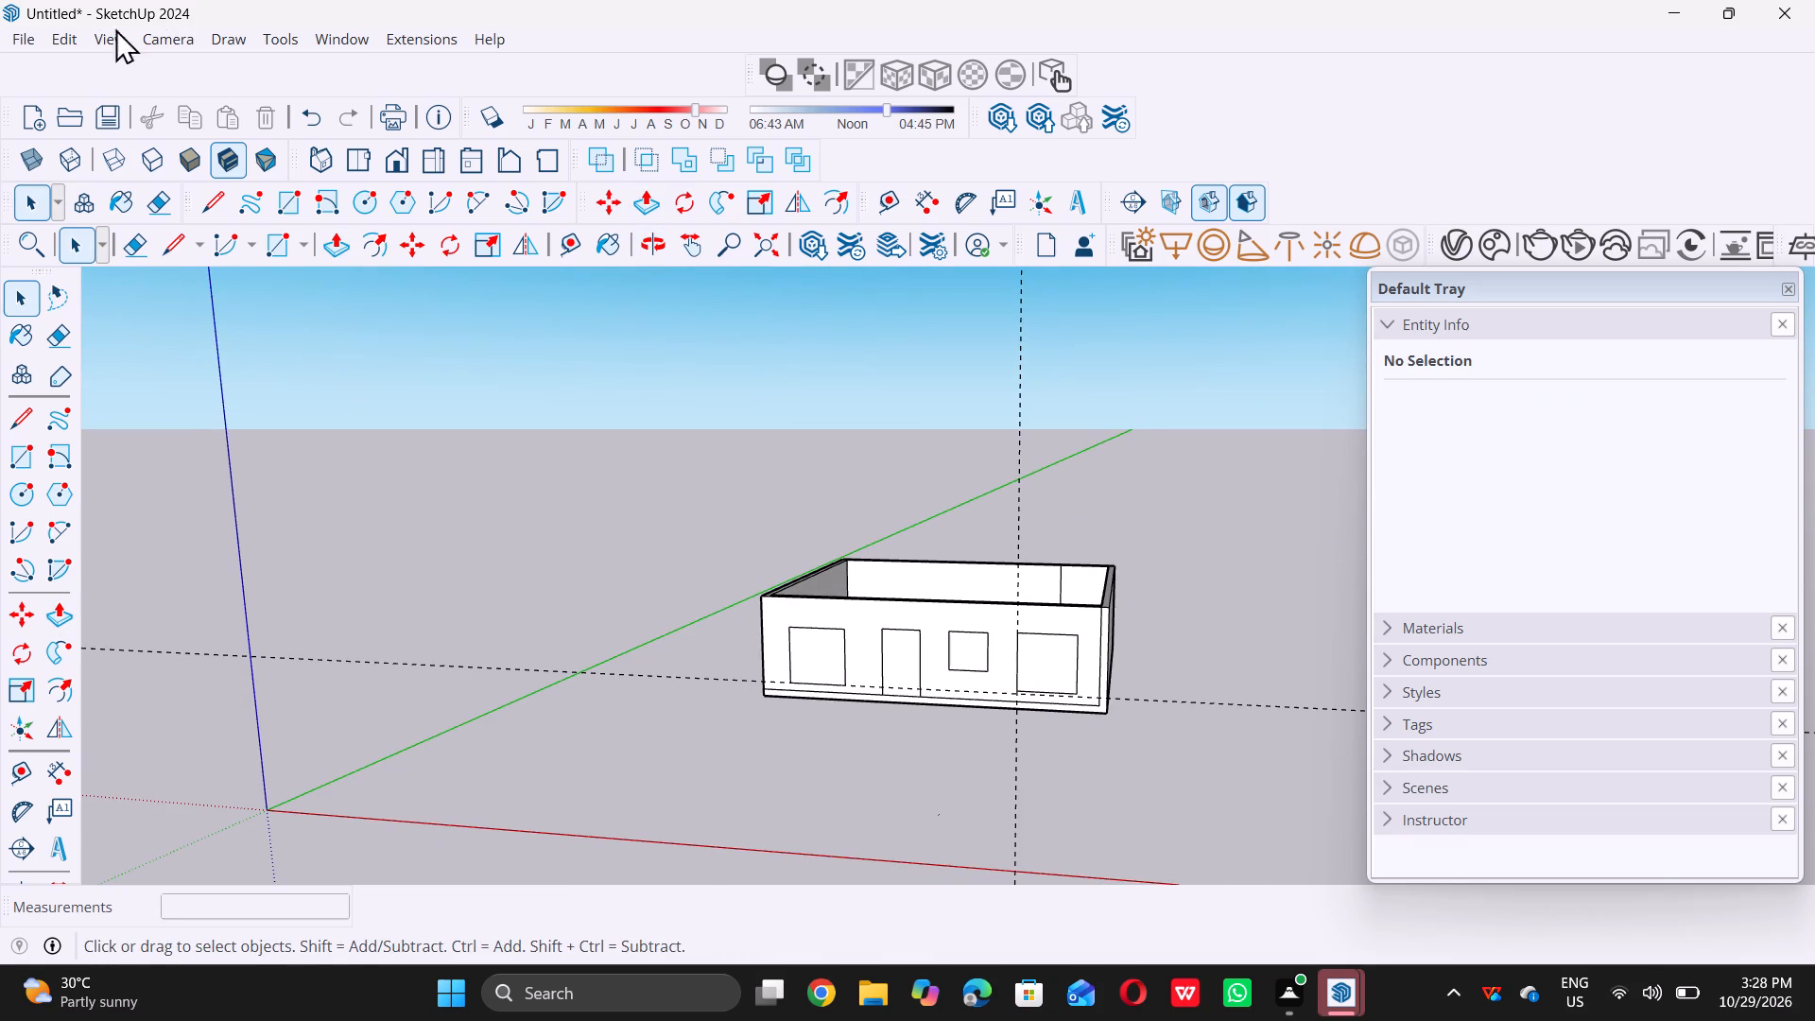
left_click(56, 39)
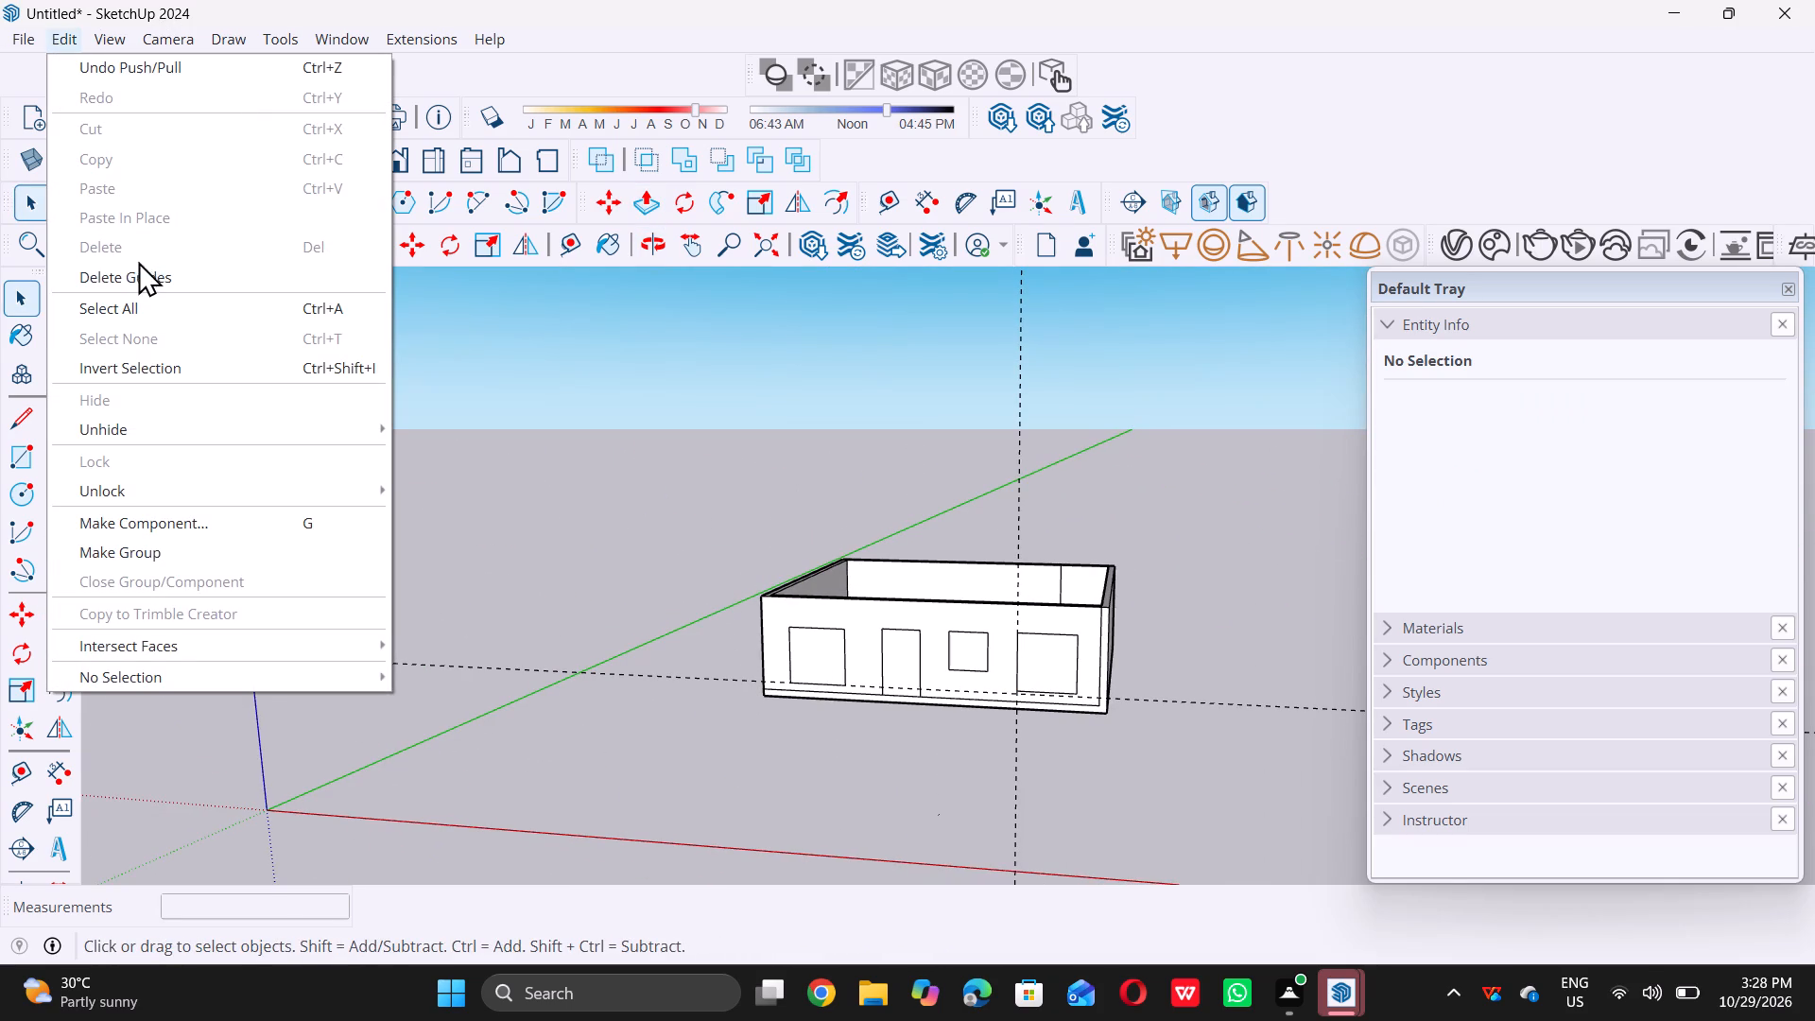
left_click(152, 282)
Inspect the enclosed building and the openings outlined on its front wall.
scroll(346, 565, "down", 6)
scroll(545, 733, "down", 4)
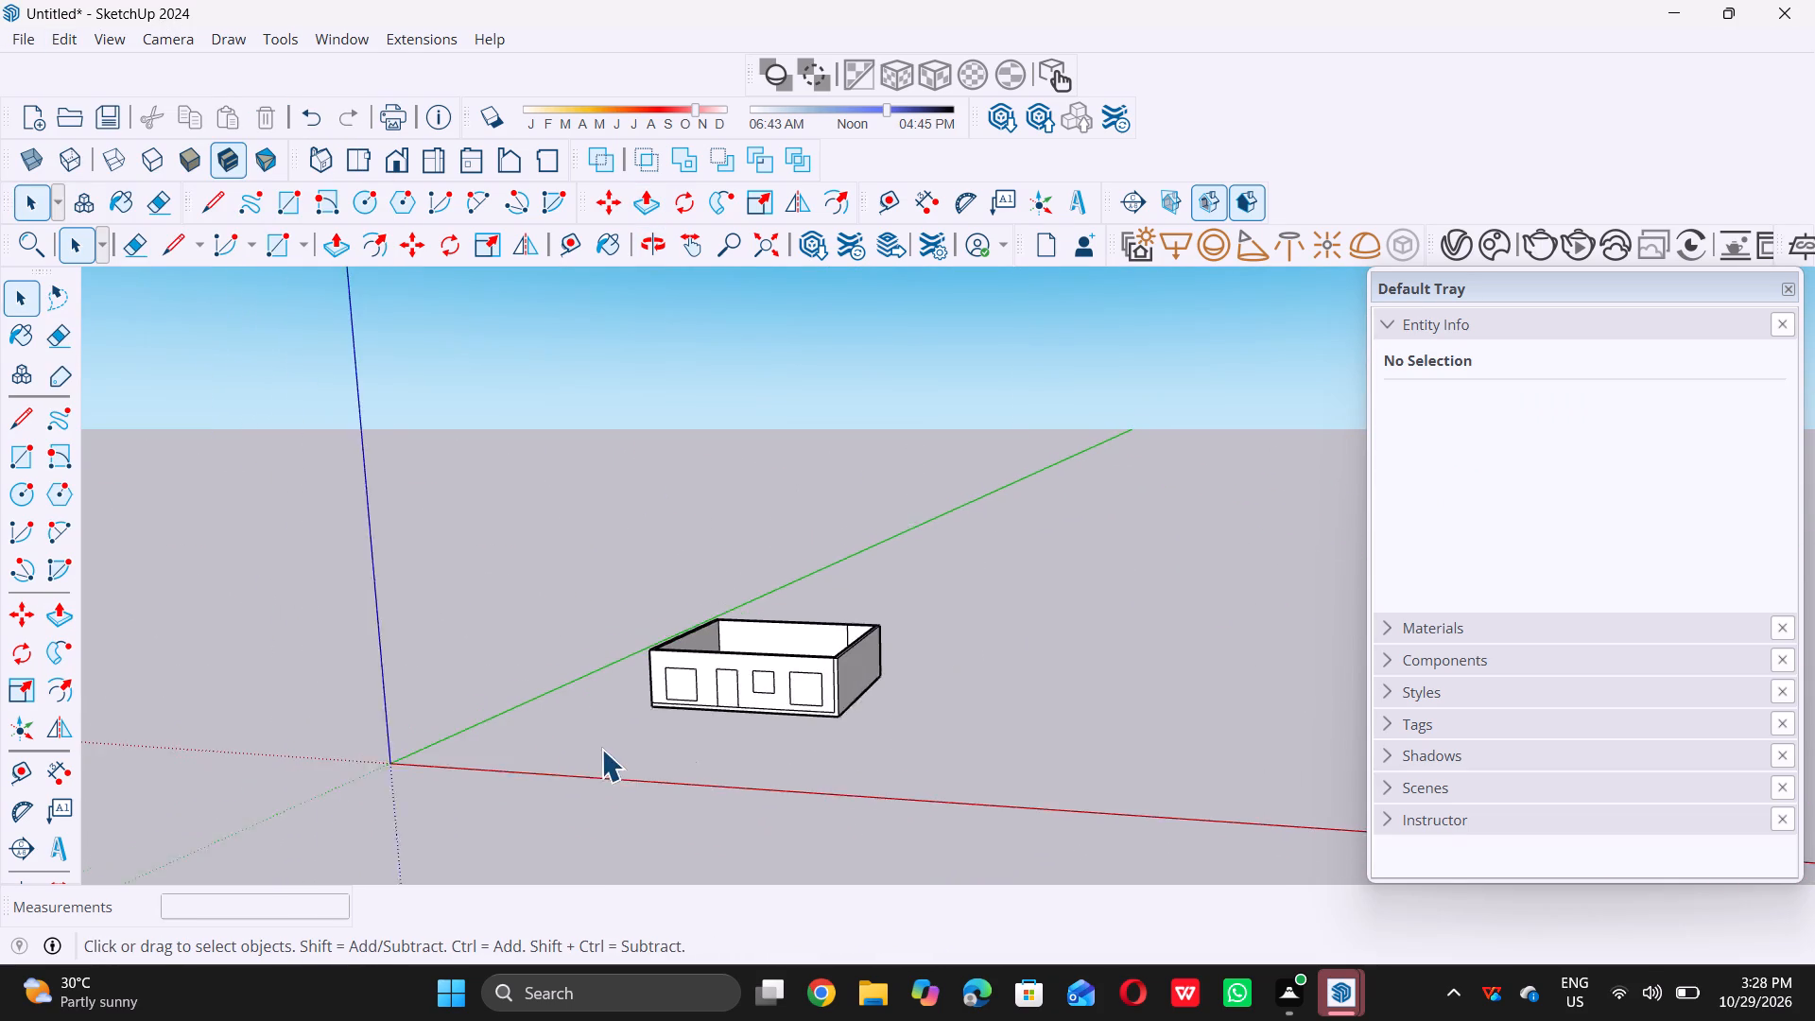
scroll(601, 749, "down", 1)
middle_click_drag(604, 749, 787, 627)
scroll(737, 653, "up", 5)
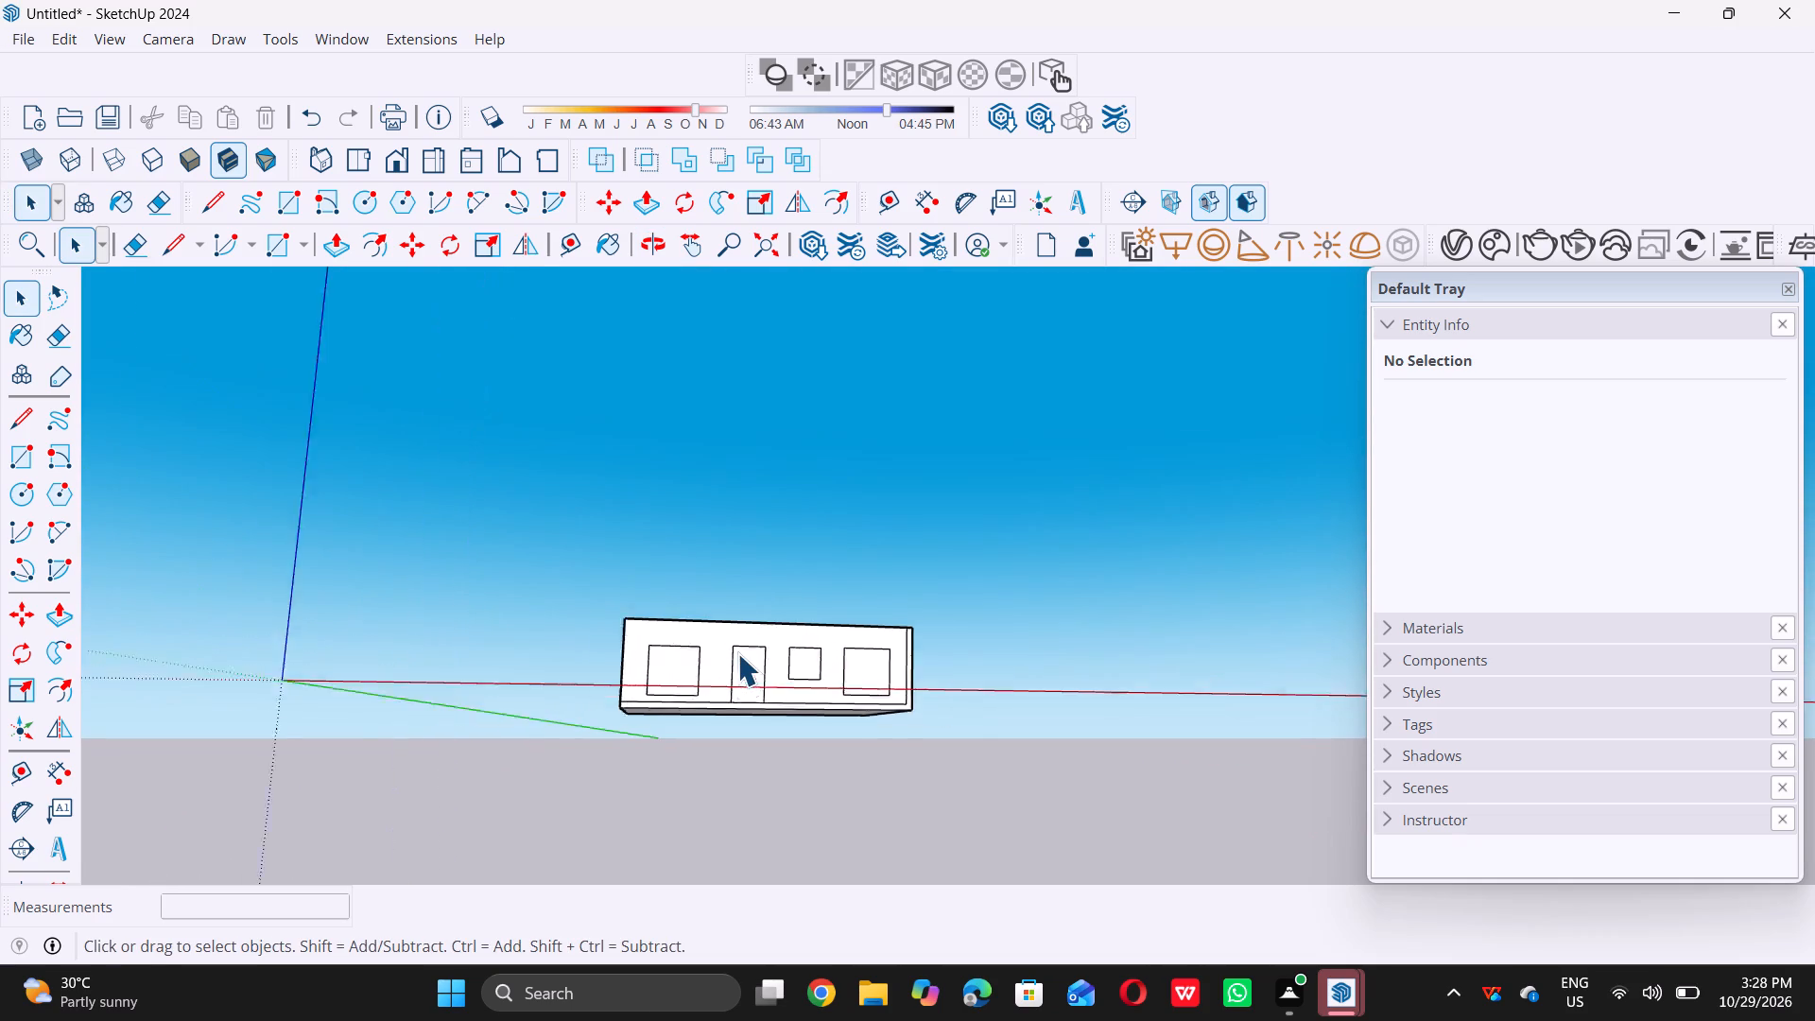
scroll(737, 653, "up", 6)
middle_click_drag(744, 639, 582, 848)
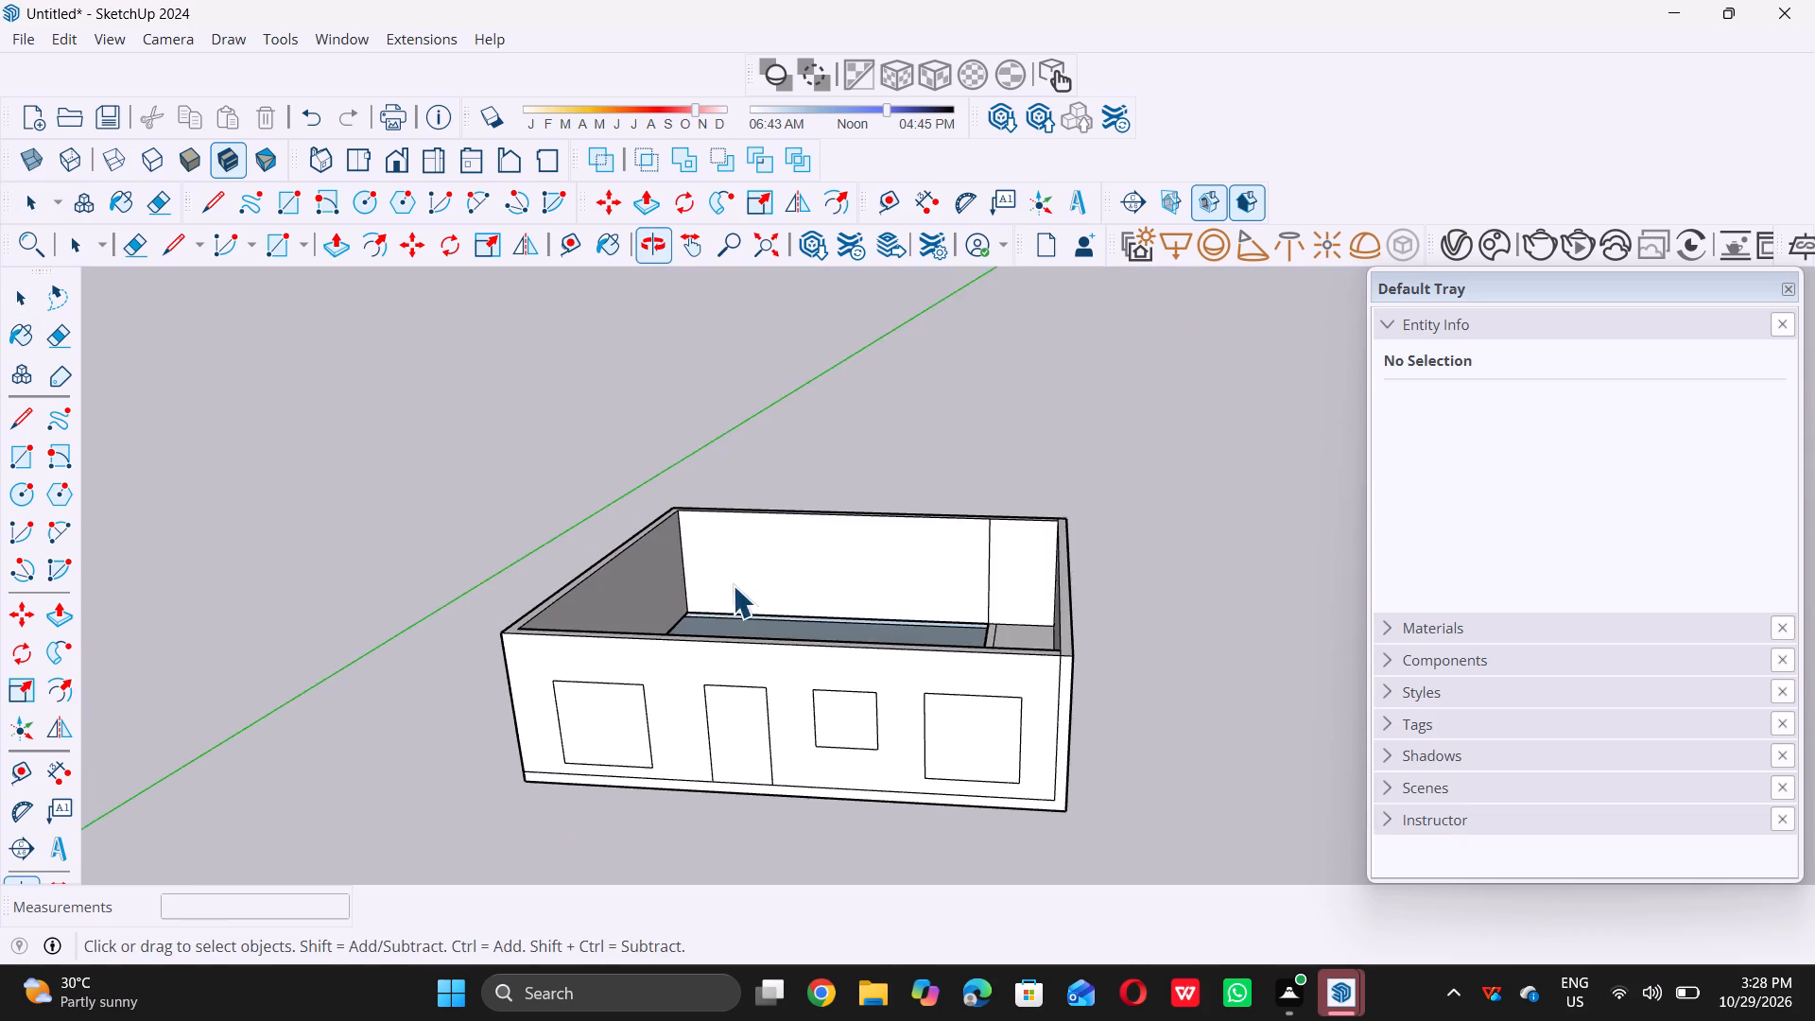
middle_click_drag(669, 607, 731, 595)
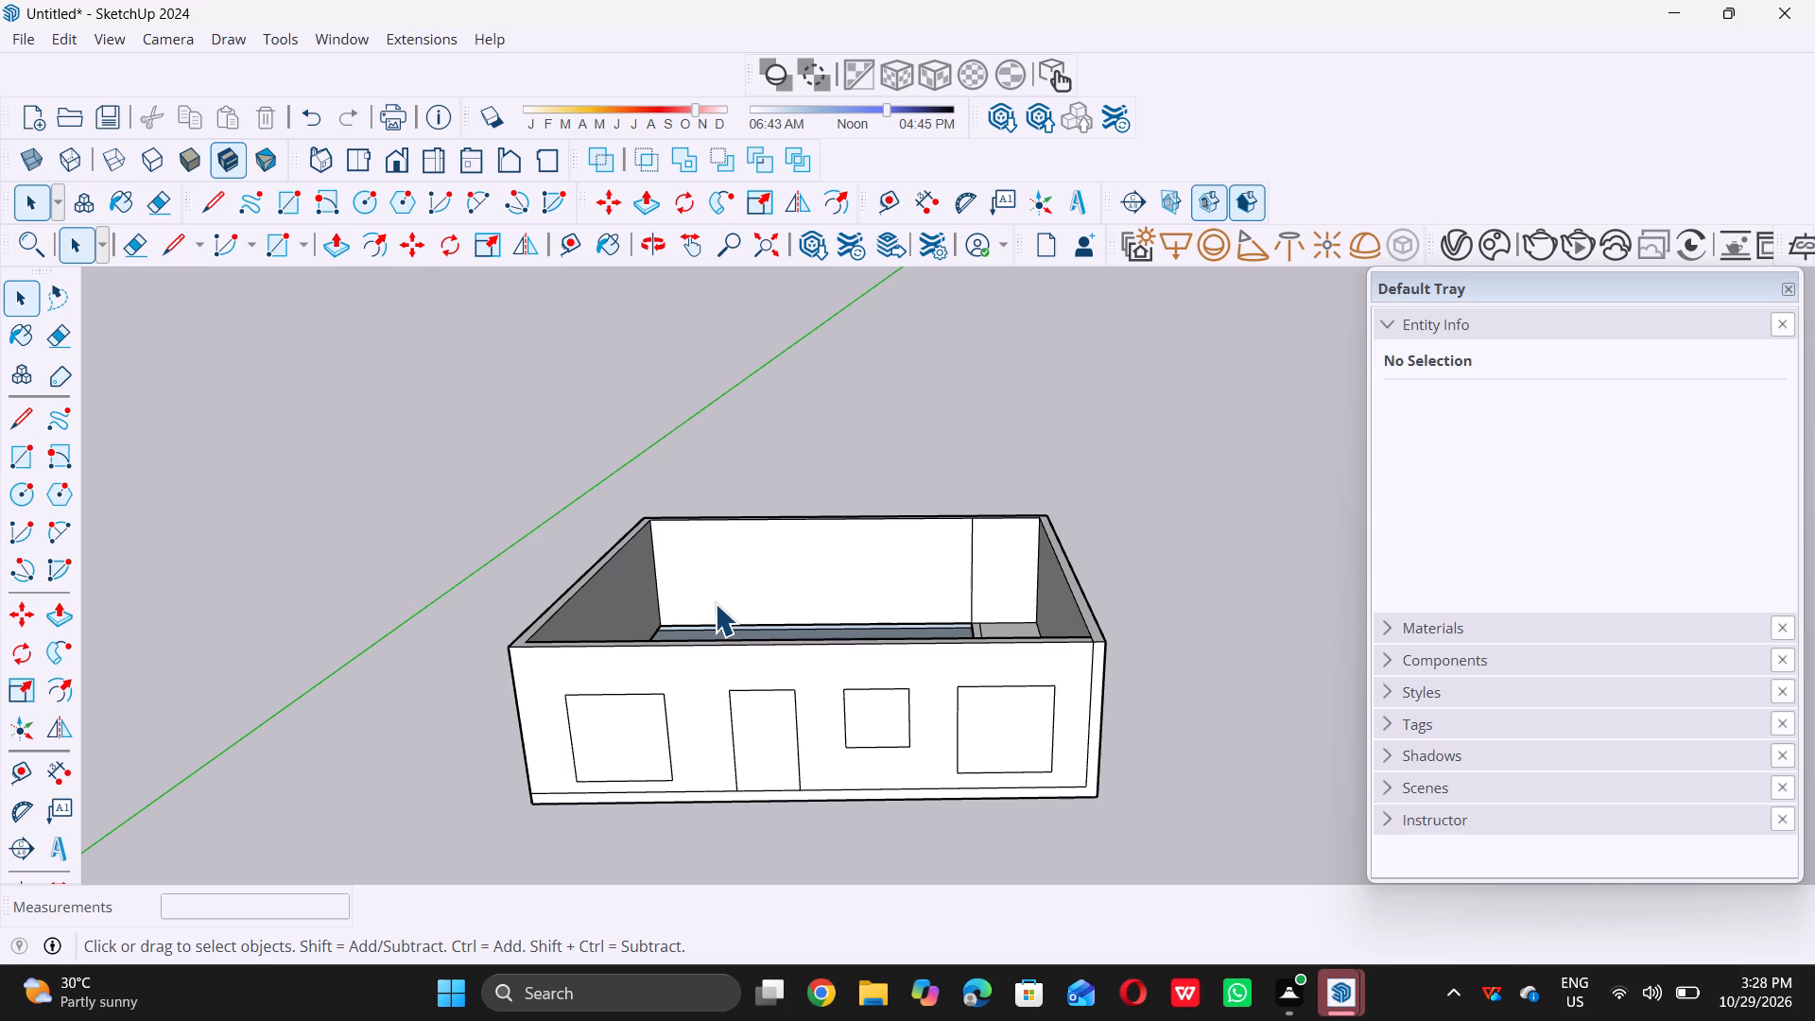
Search the 3D Warehouse for "window".
left_click(804, 244)
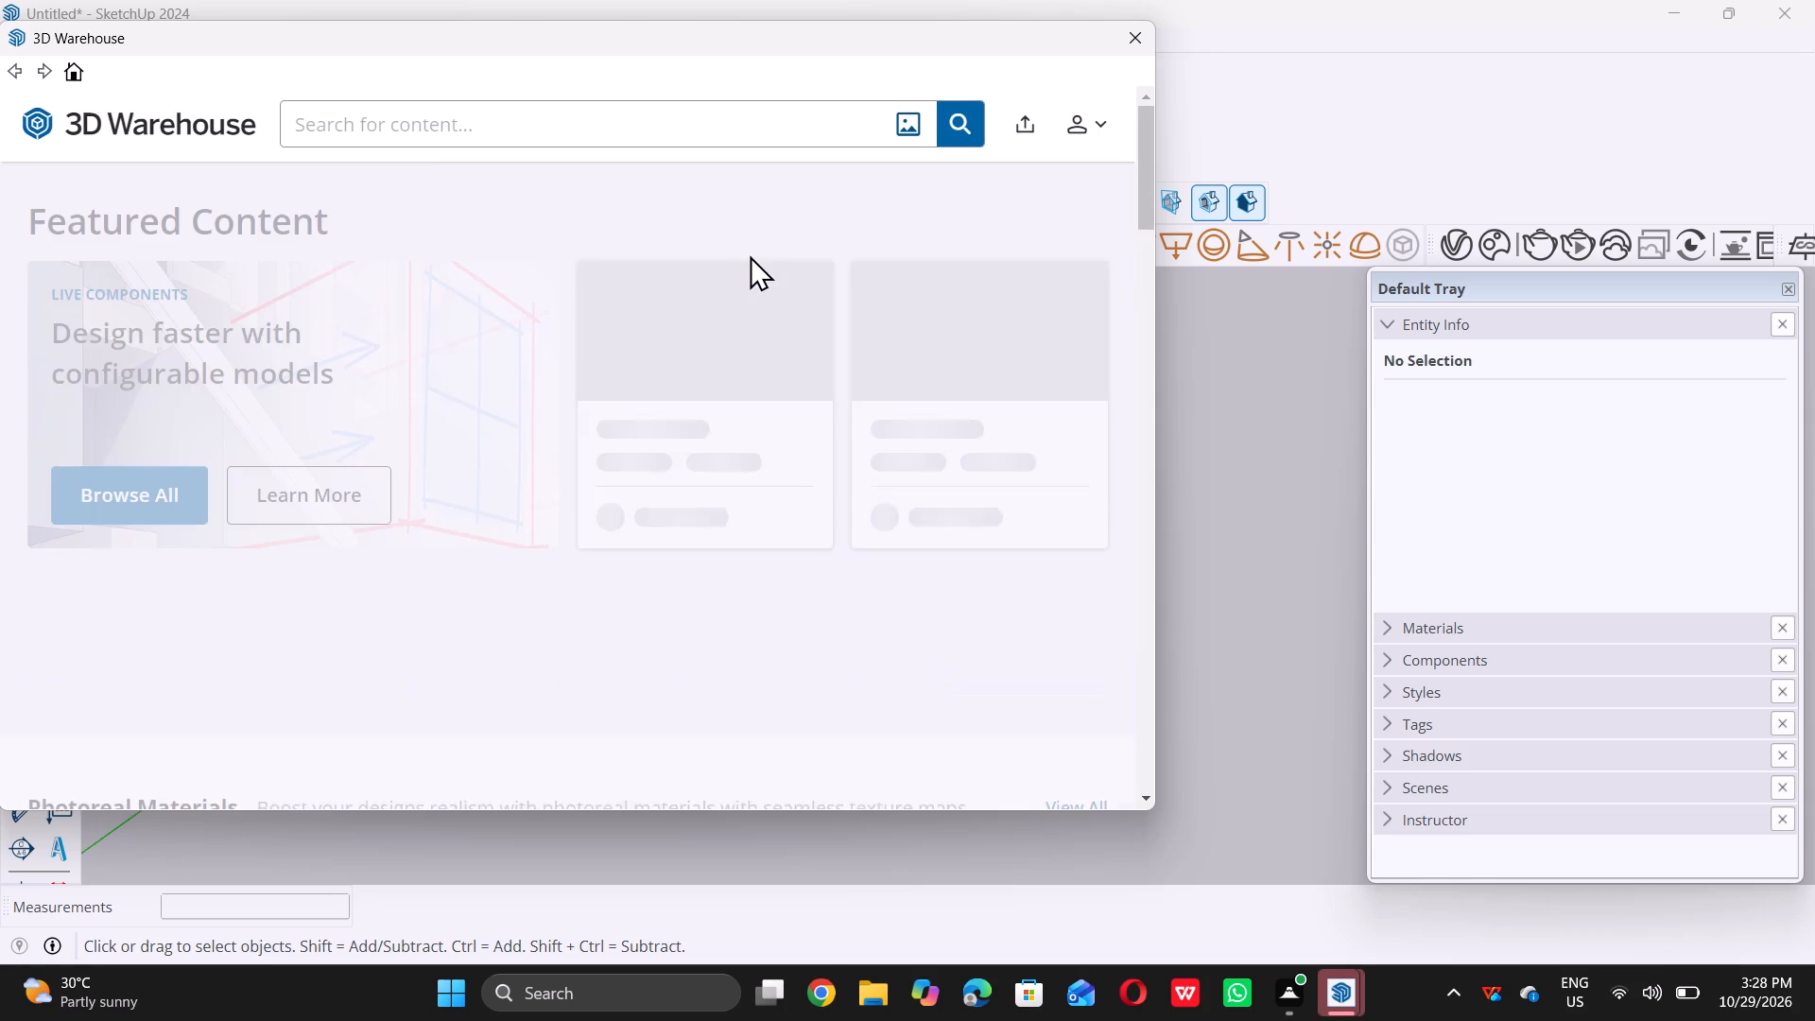
double_click(407, 123)
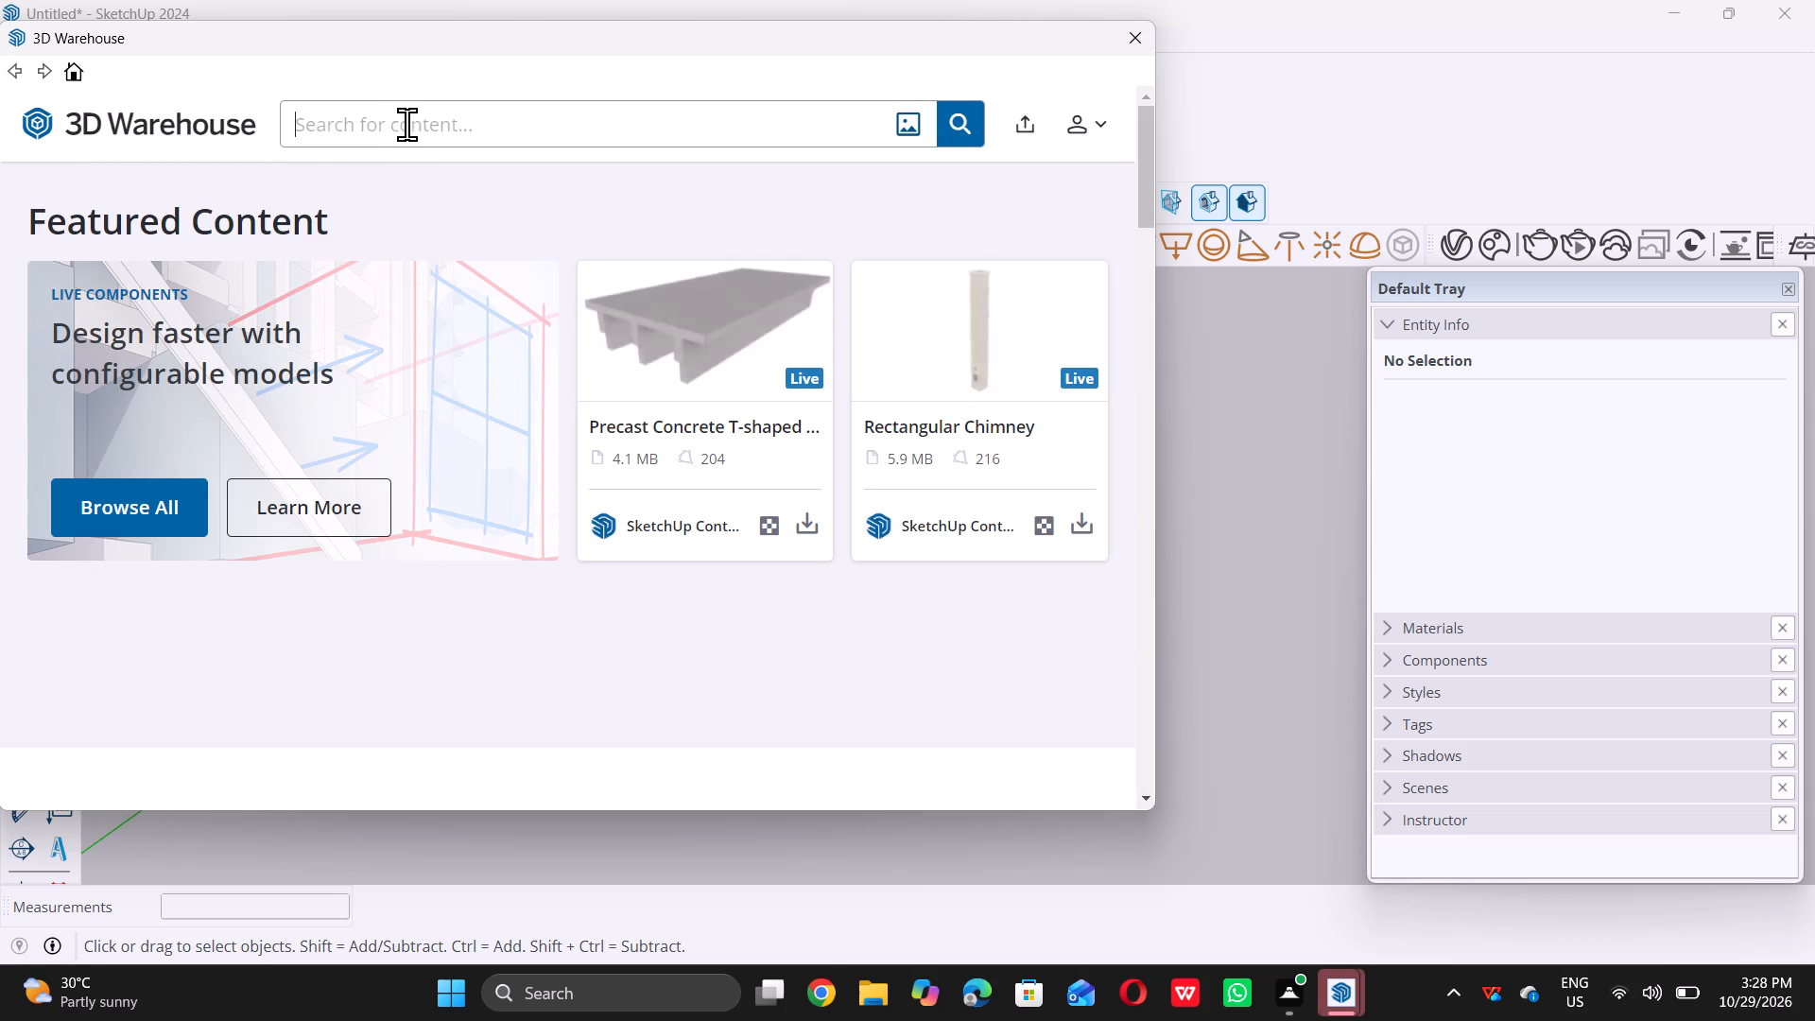
type("wi")
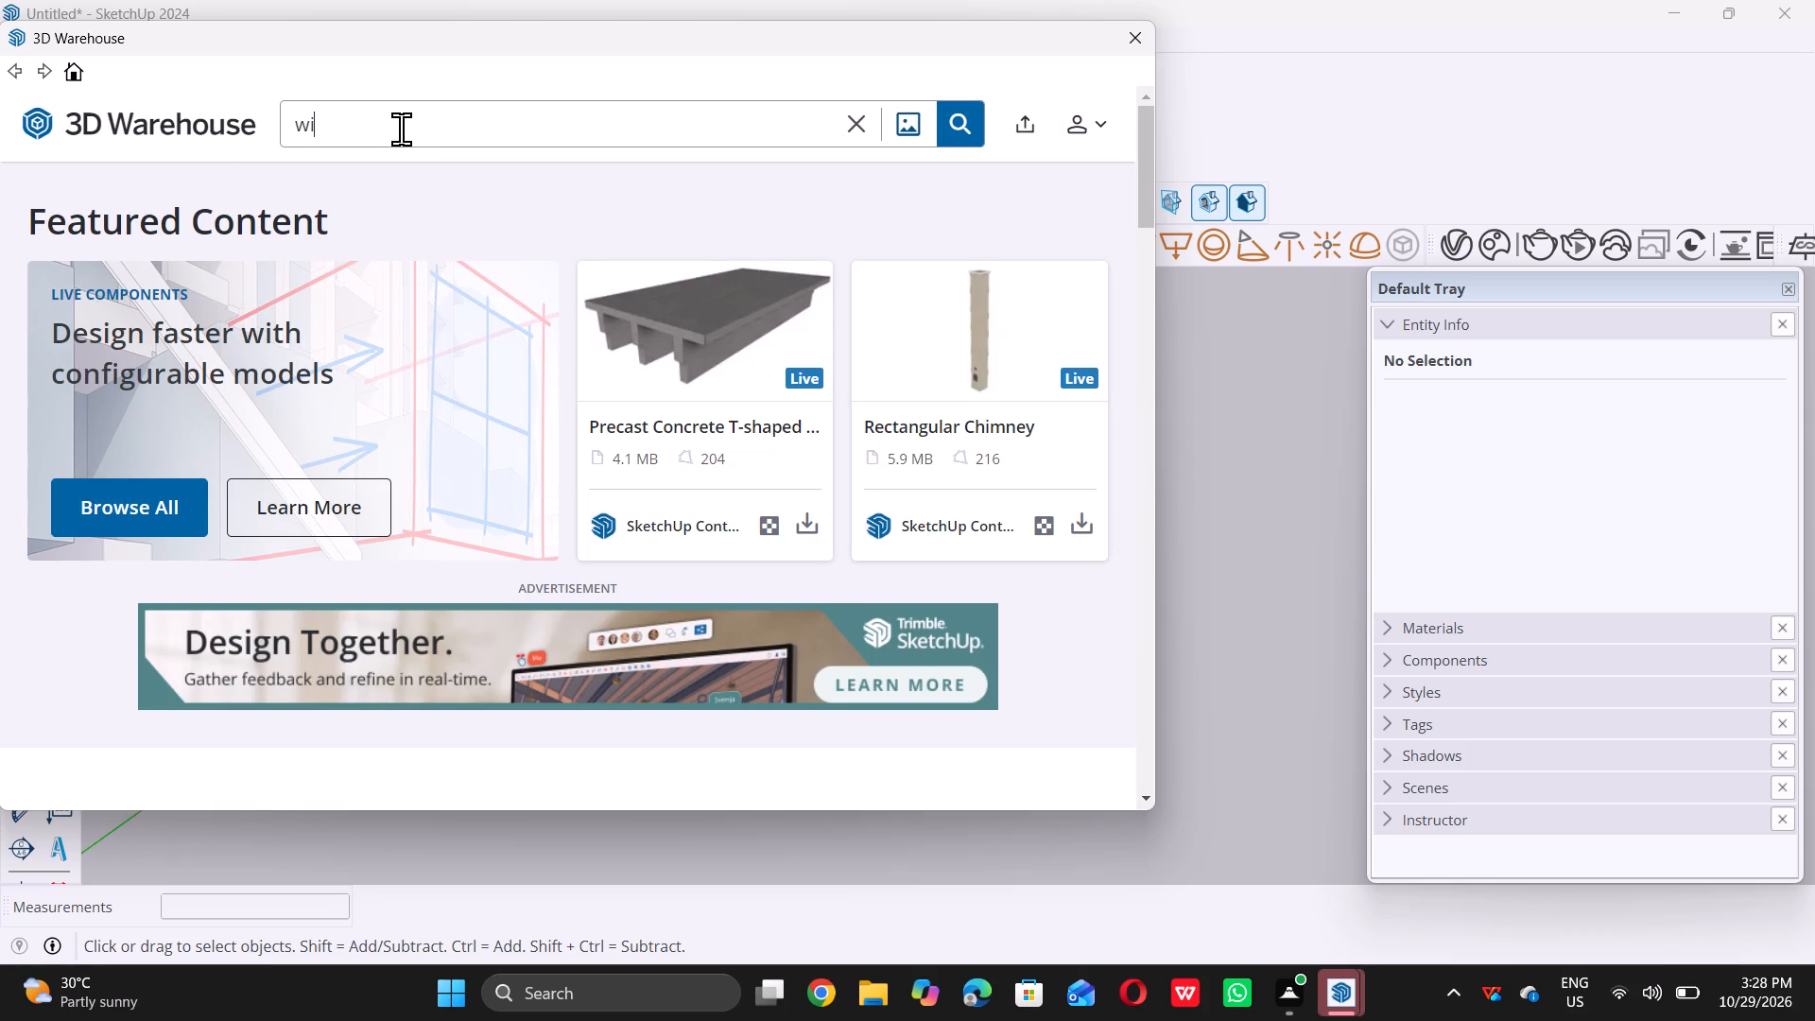
type("ndow")
key("Return")
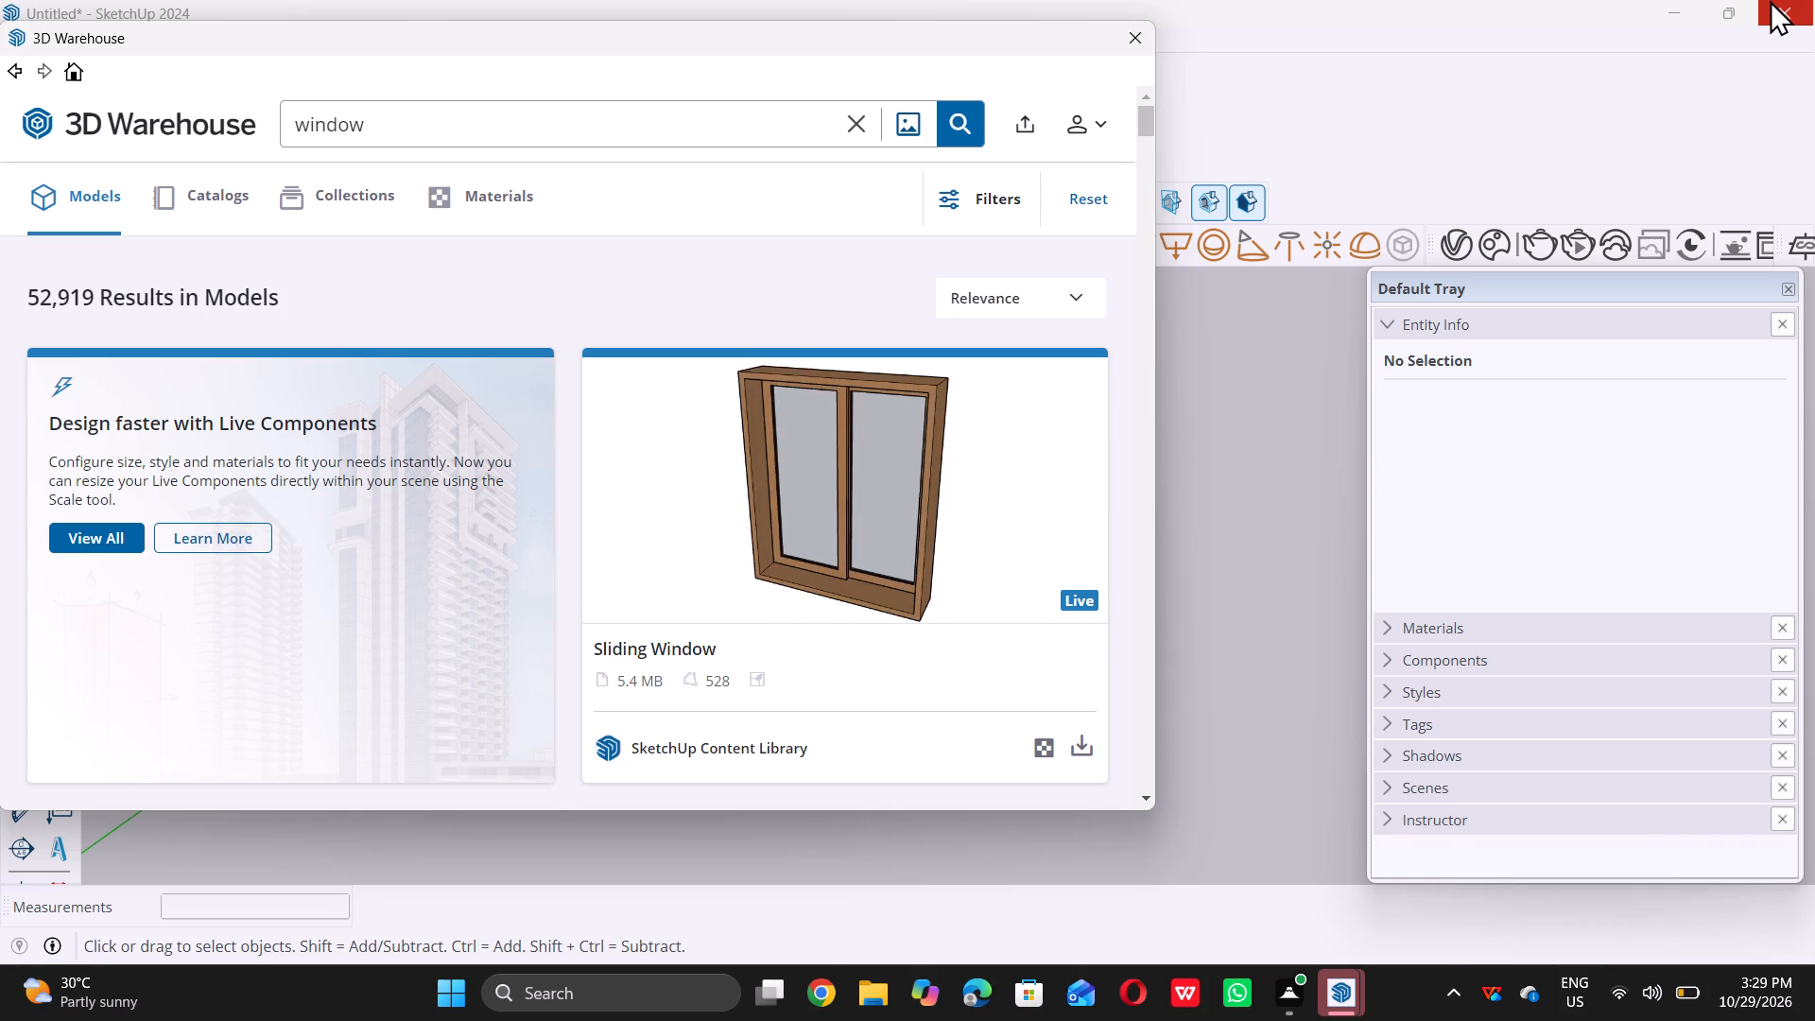
Browse the 3D Warehouse window results for a two-pane model that suits the building's front wall openings.
scroll(1763, 246, "down", 3)
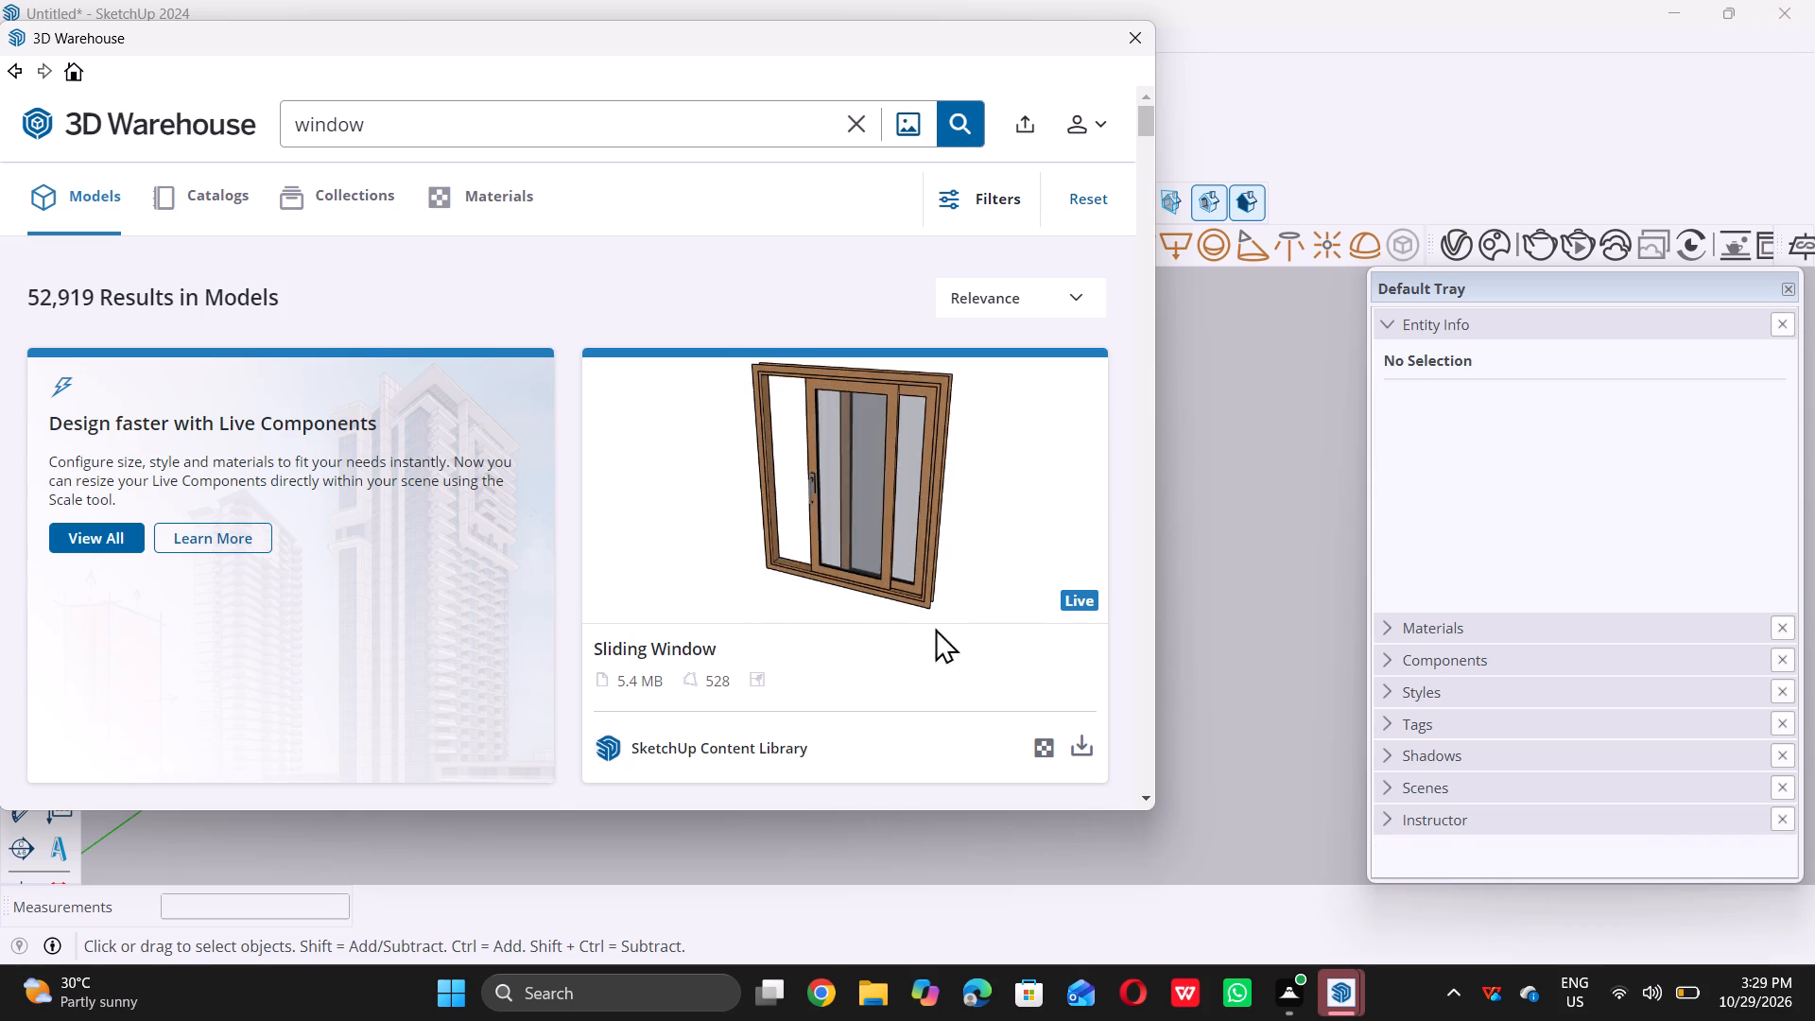
scroll(926, 618, "down", 5)
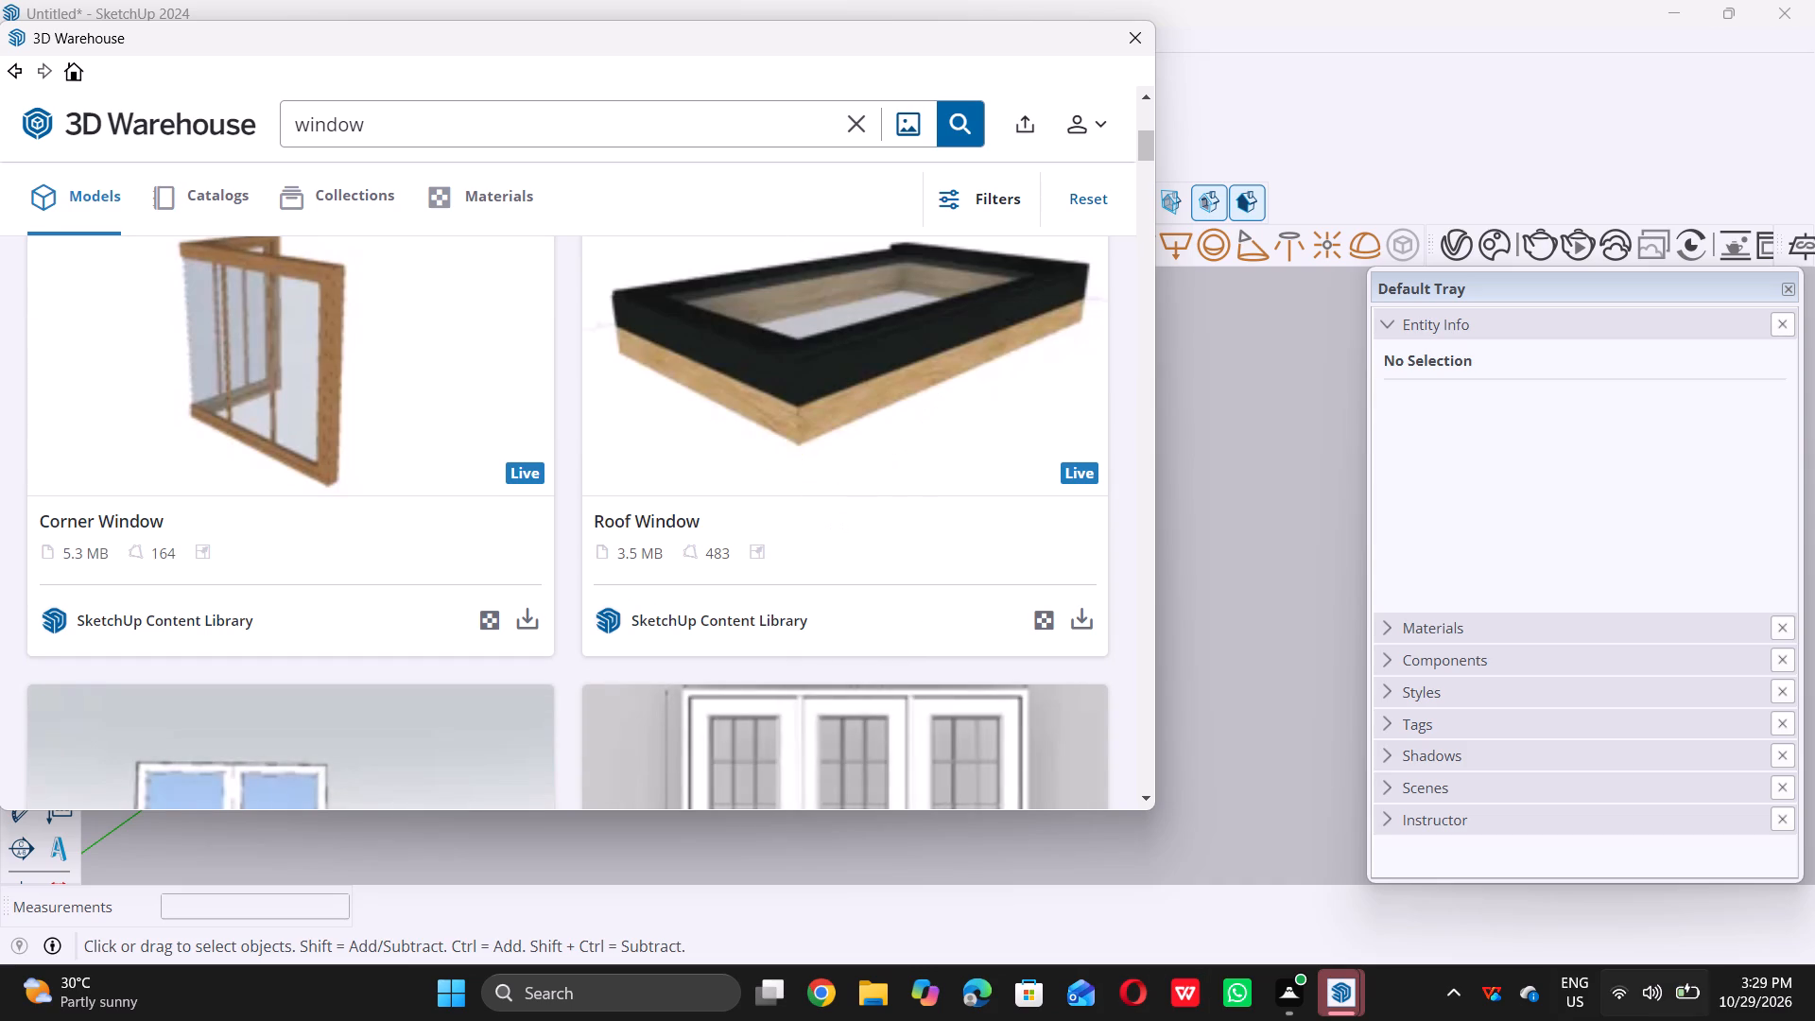
scroll(562, 476, "down", 6)
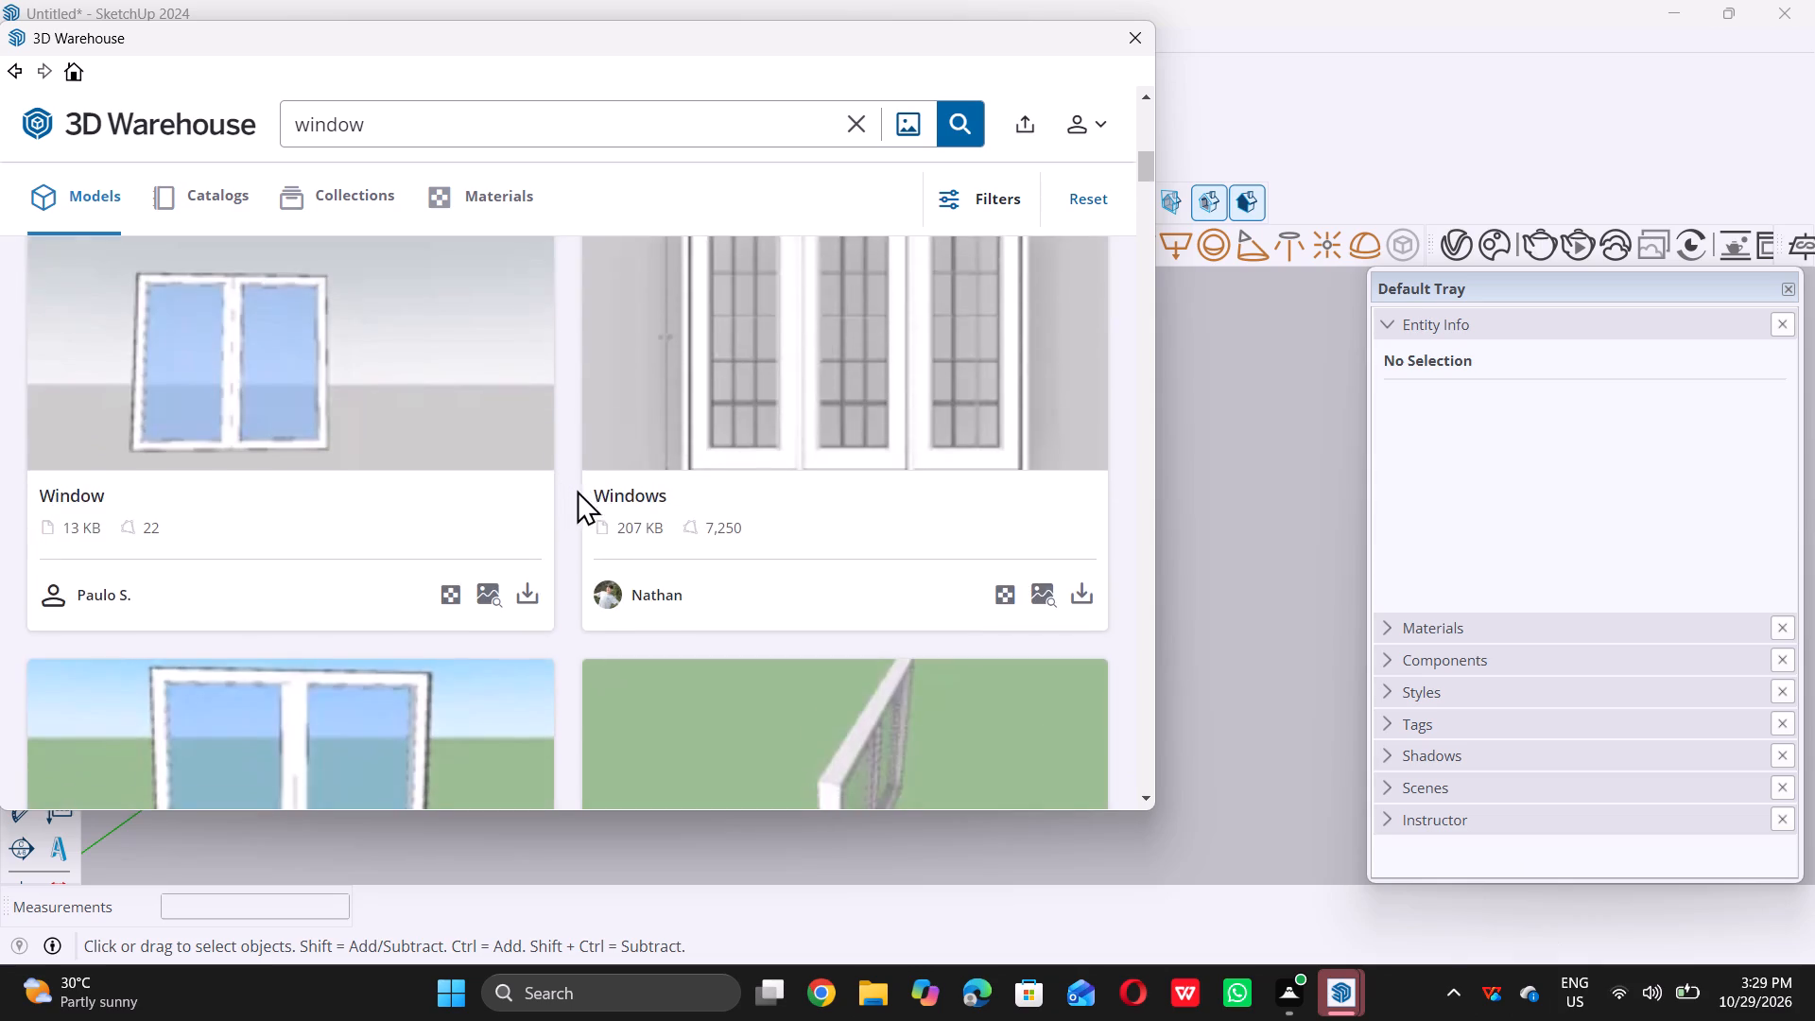
scroll(577, 490, "down", 11)
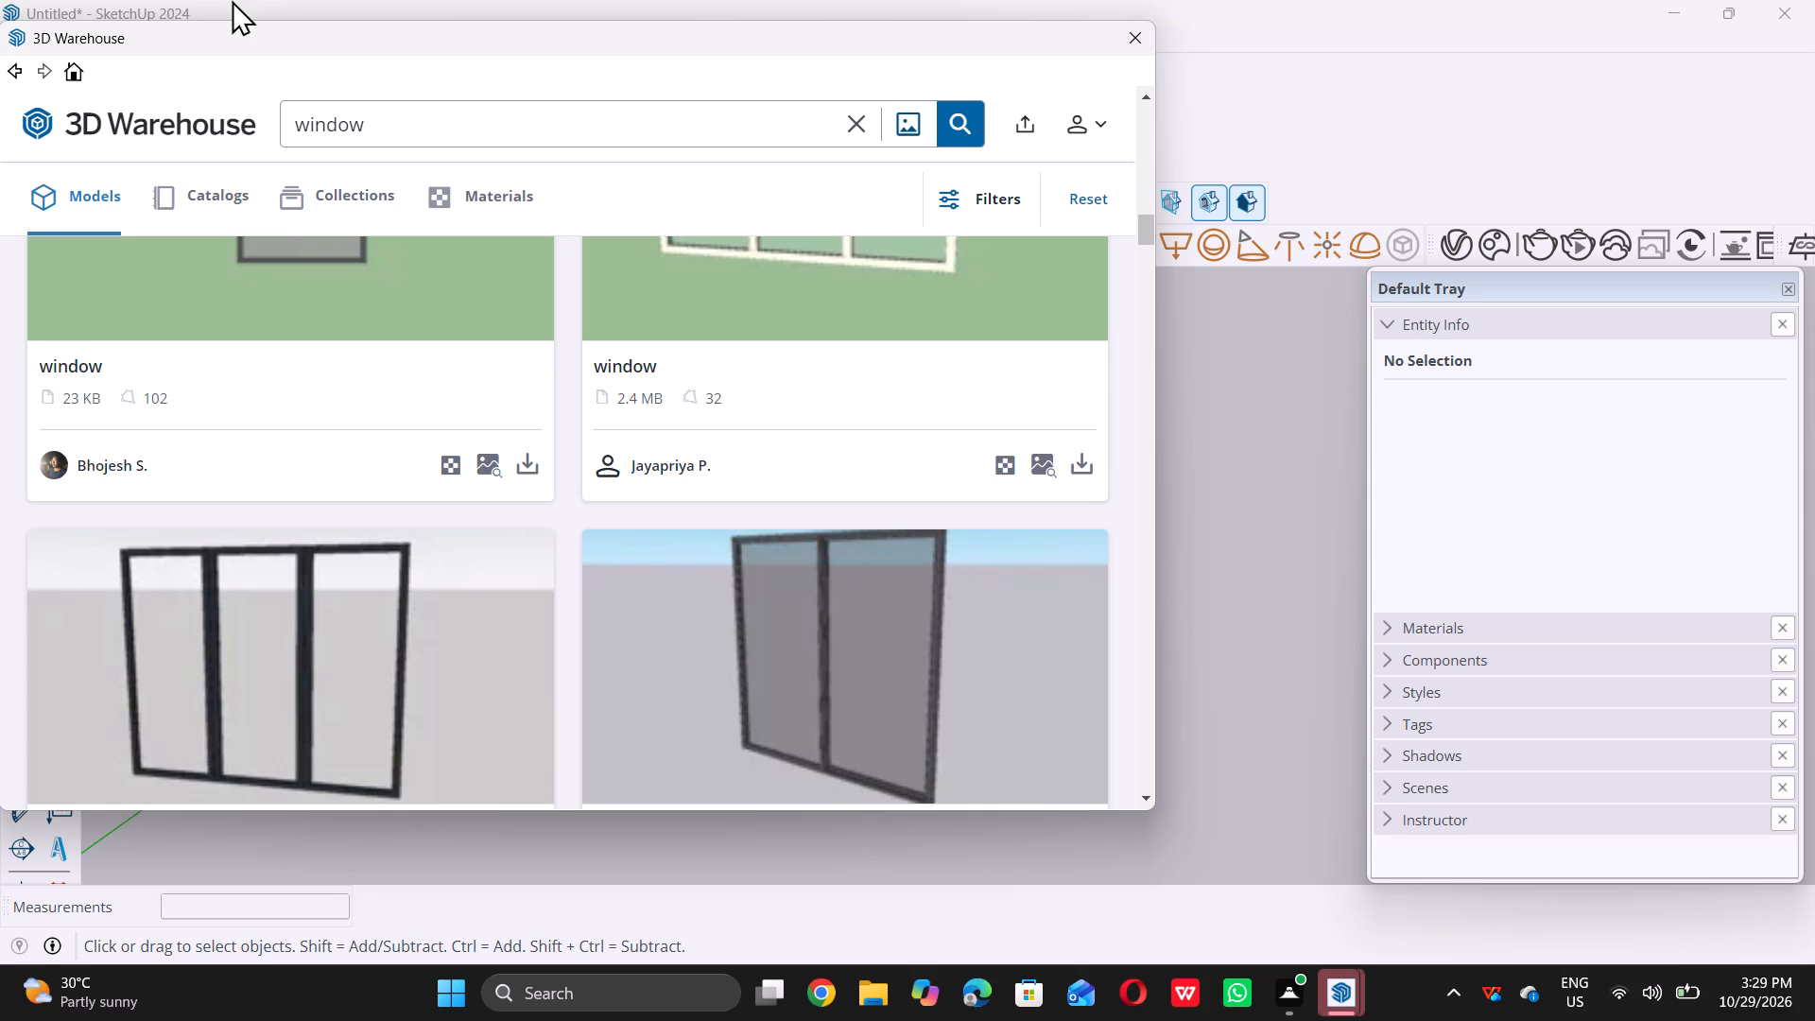
scroll(577, 401, "down", 4)
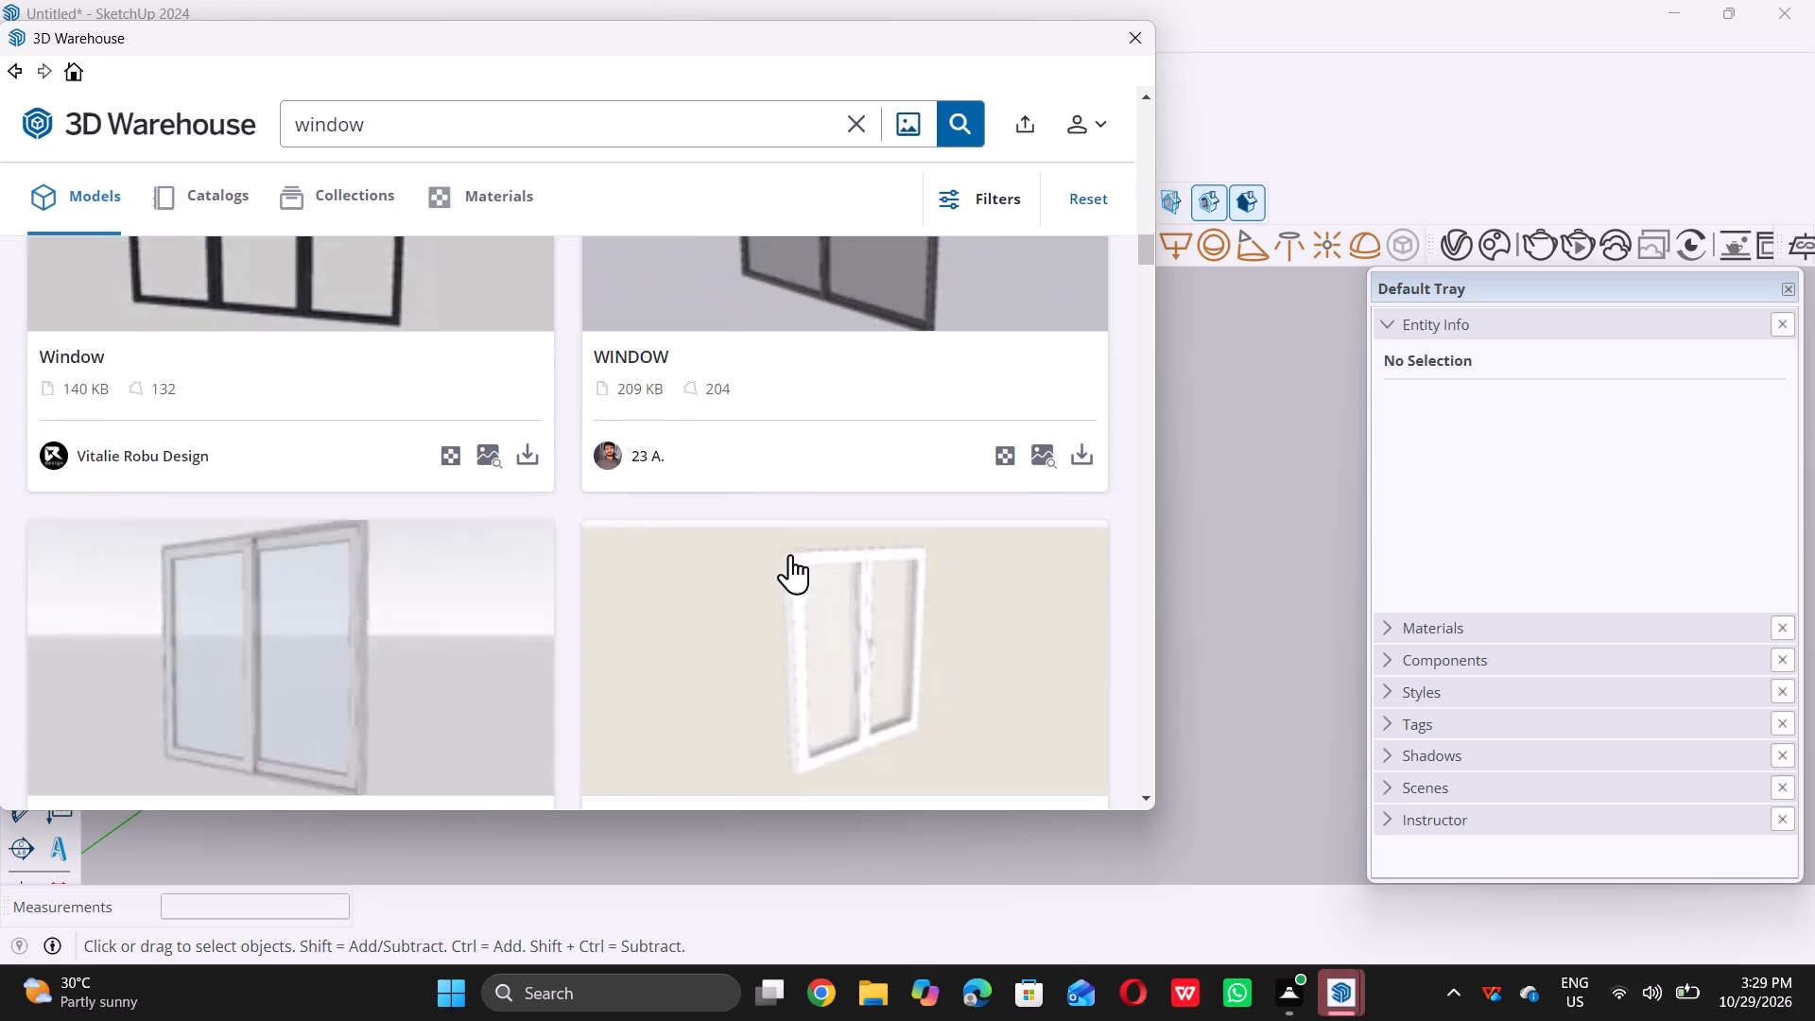
scroll(788, 567, "down", 5)
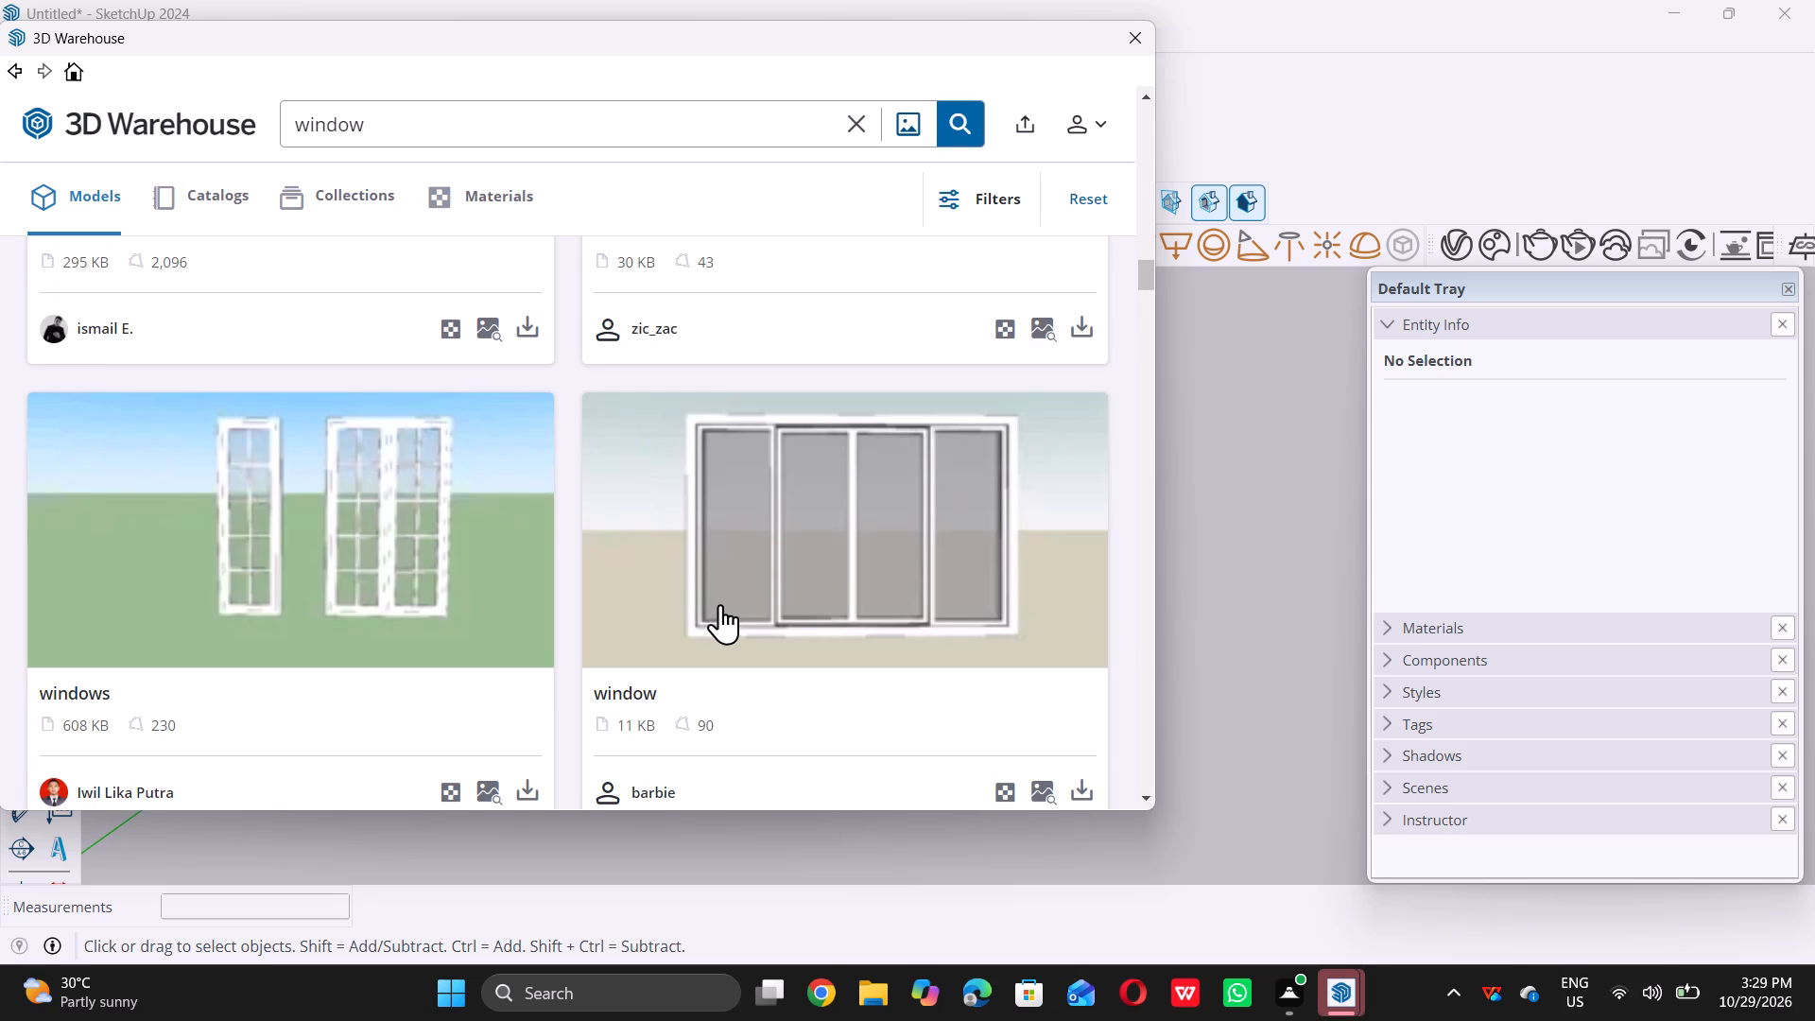
scroll(722, 604, "down", 3)
scroll(725, 604, "up", 2)
scroll(737, 598, "down", 3)
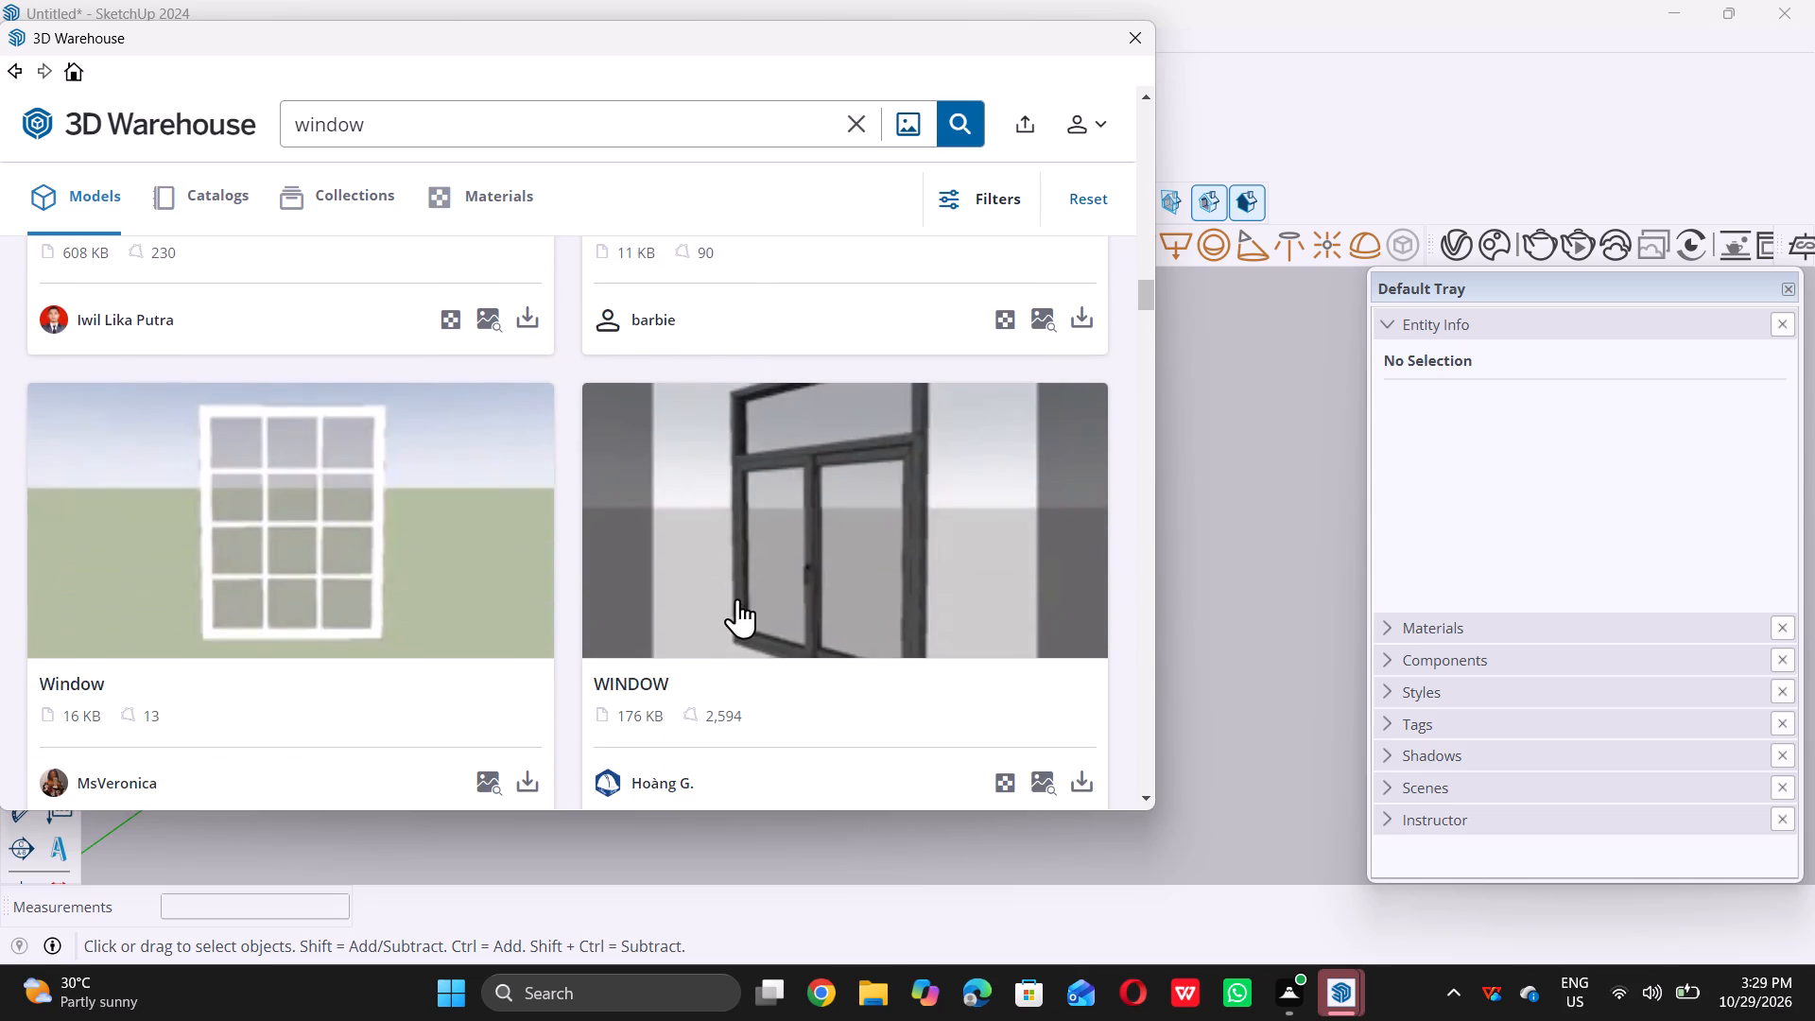
scroll(737, 598, "down", 4)
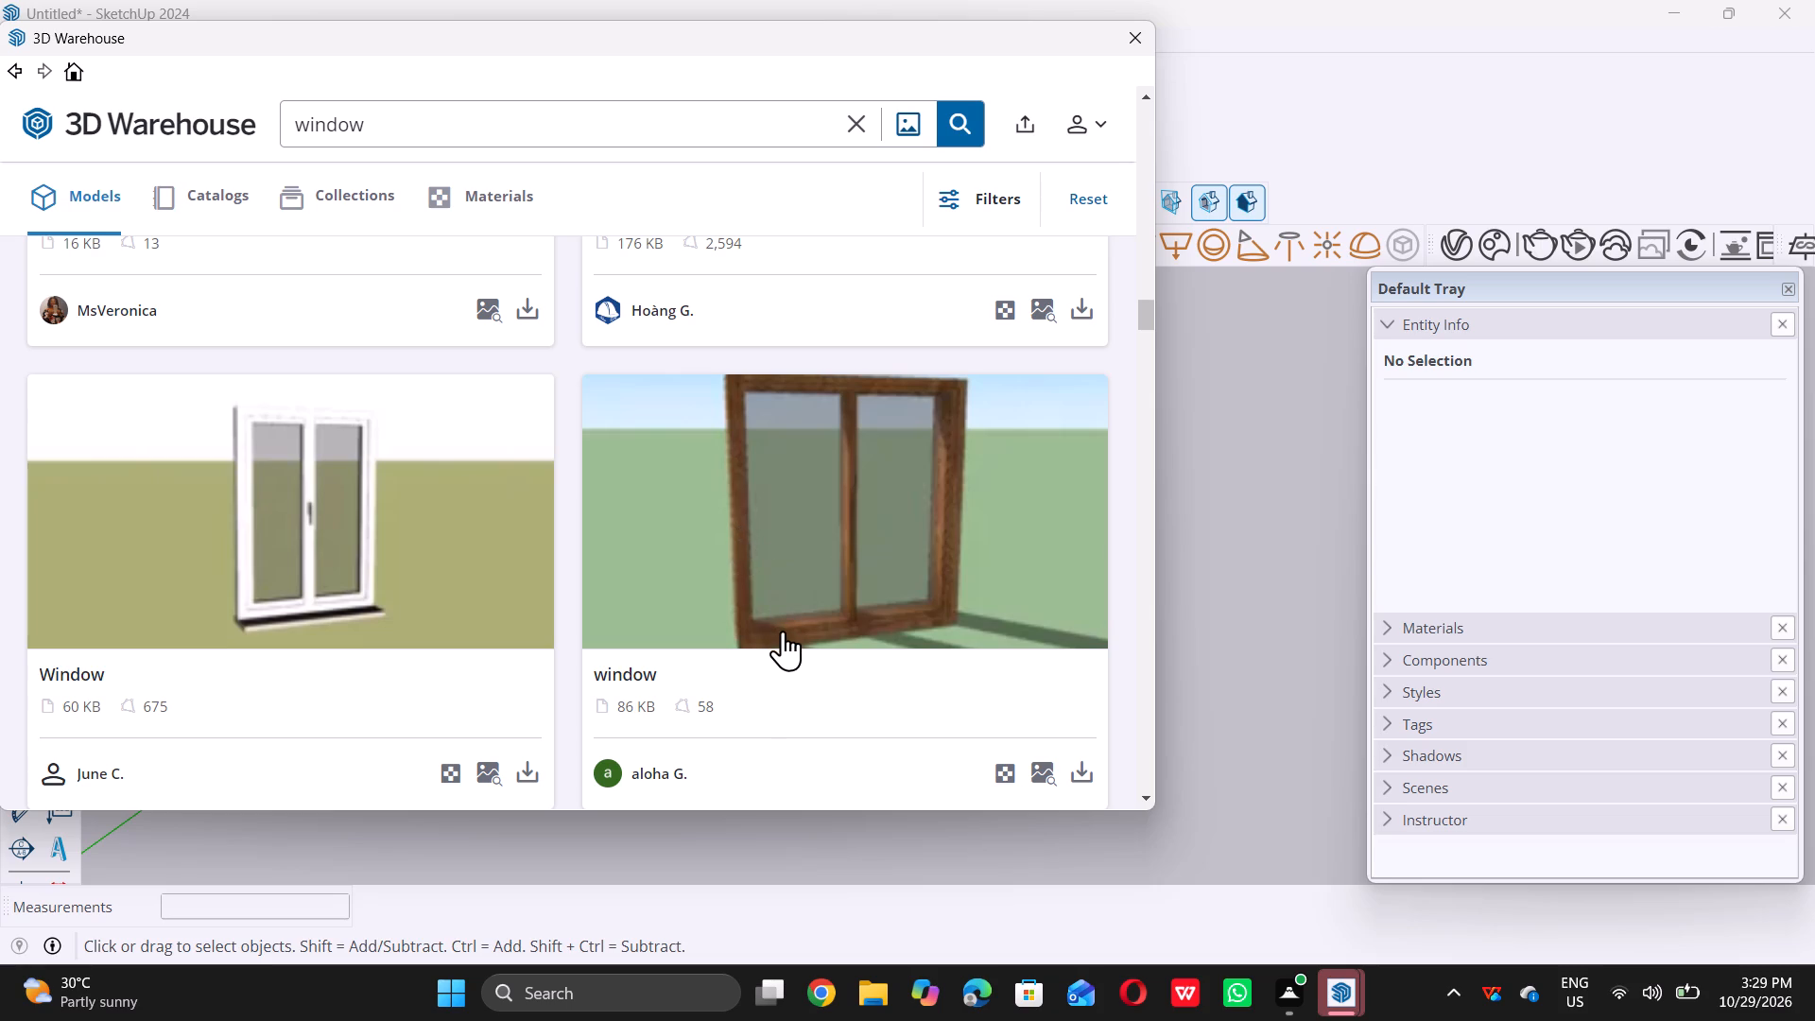
scroll(828, 614, "up", 7)
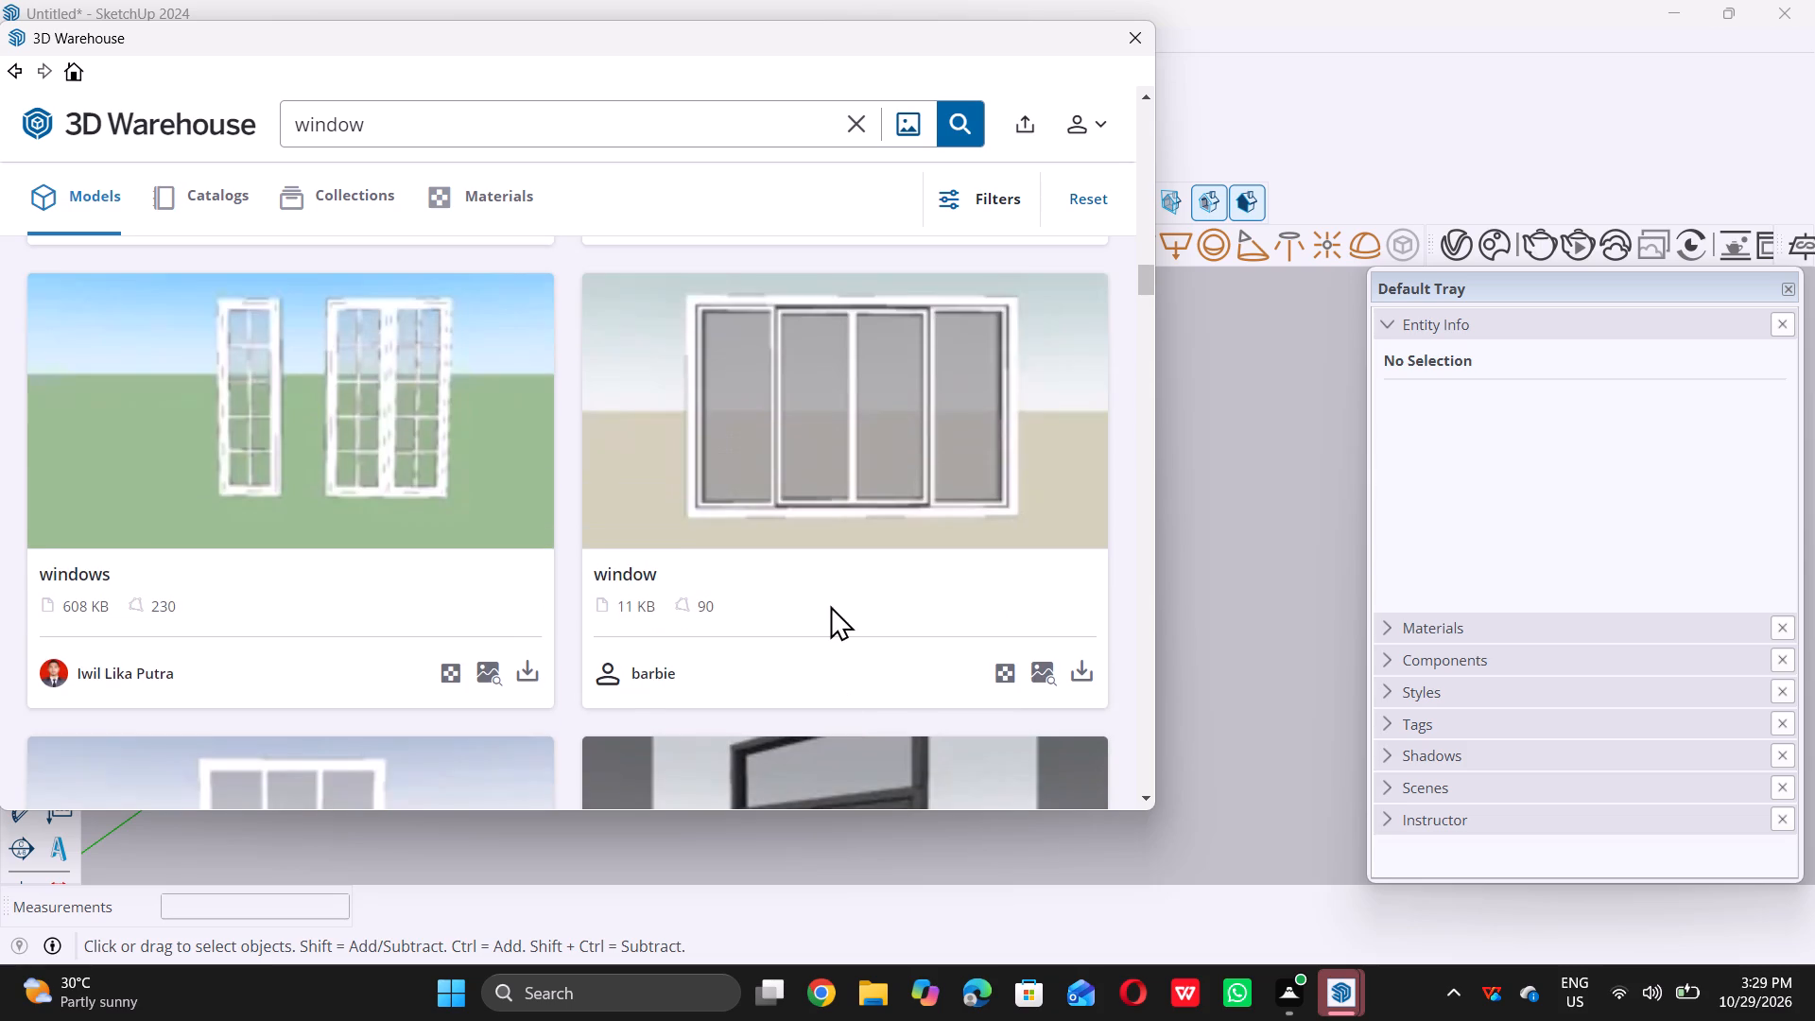
scroll(830, 605, "down", 7)
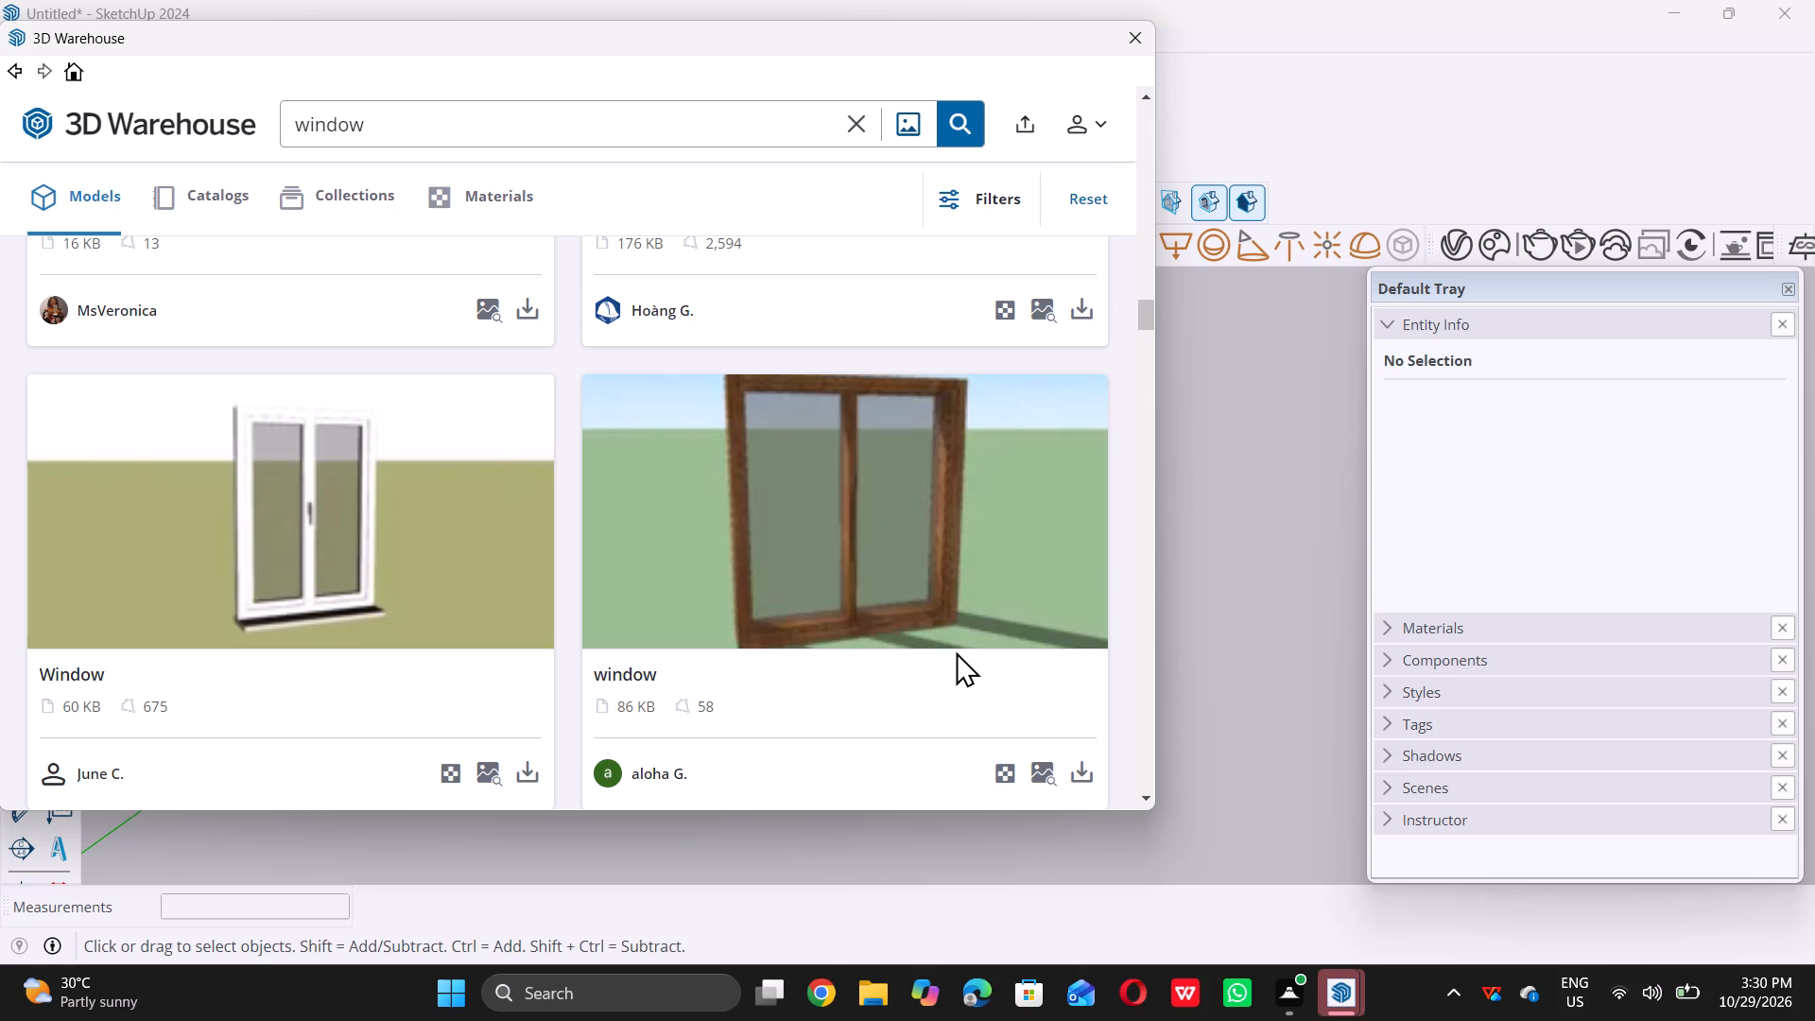
scroll(956, 651, "down", 1)
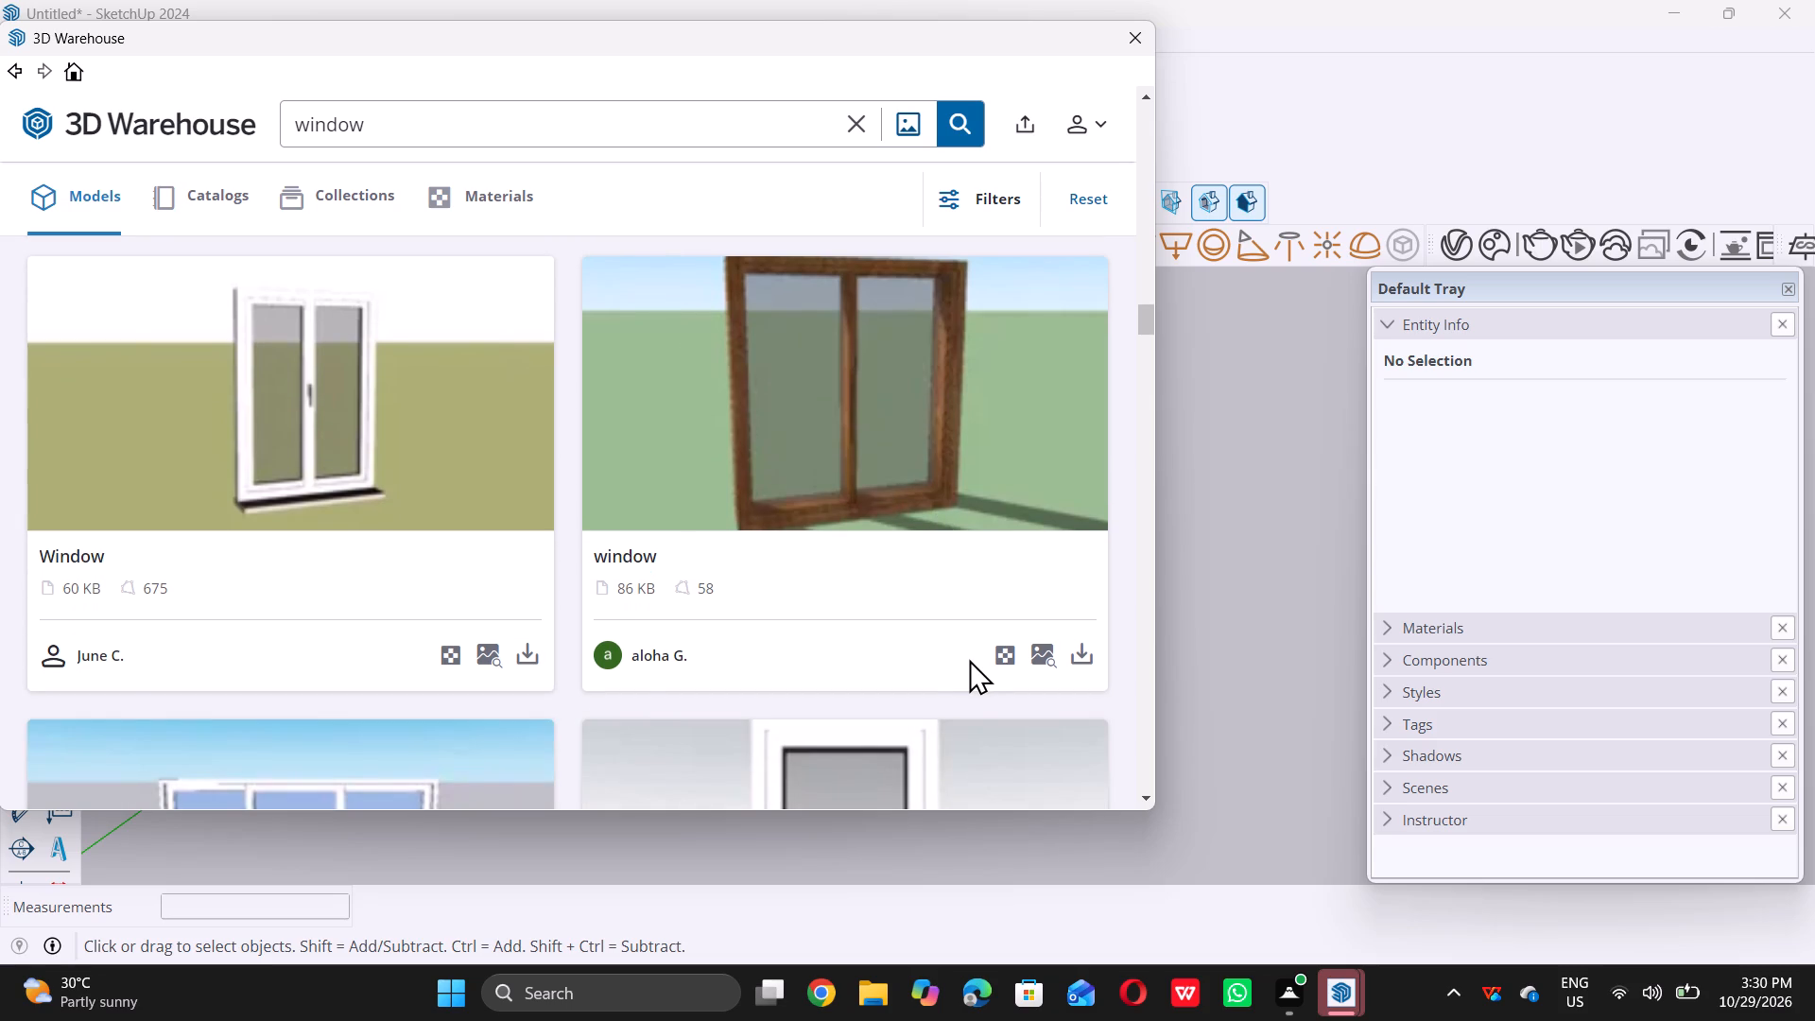
scroll(960, 650, "down", 9)
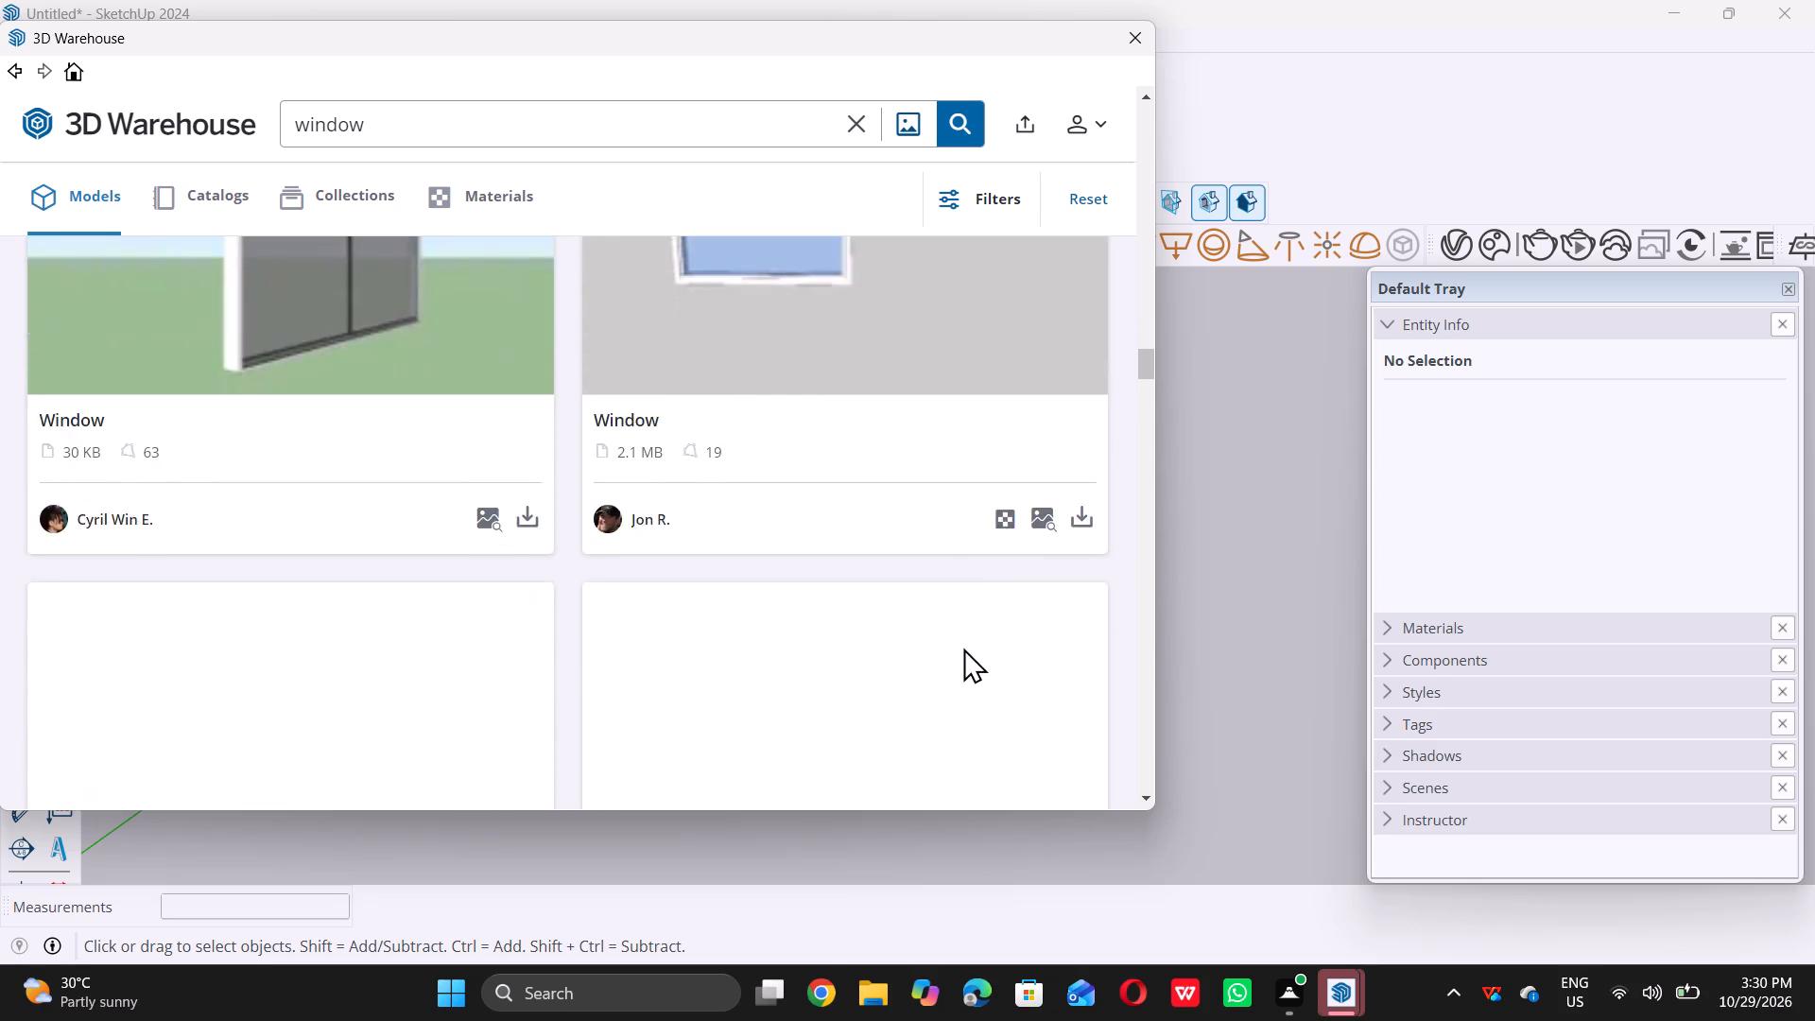
scroll(963, 648, "down", 1)
scroll(963, 648, "up", 1)
scroll(964, 646, "down", 7)
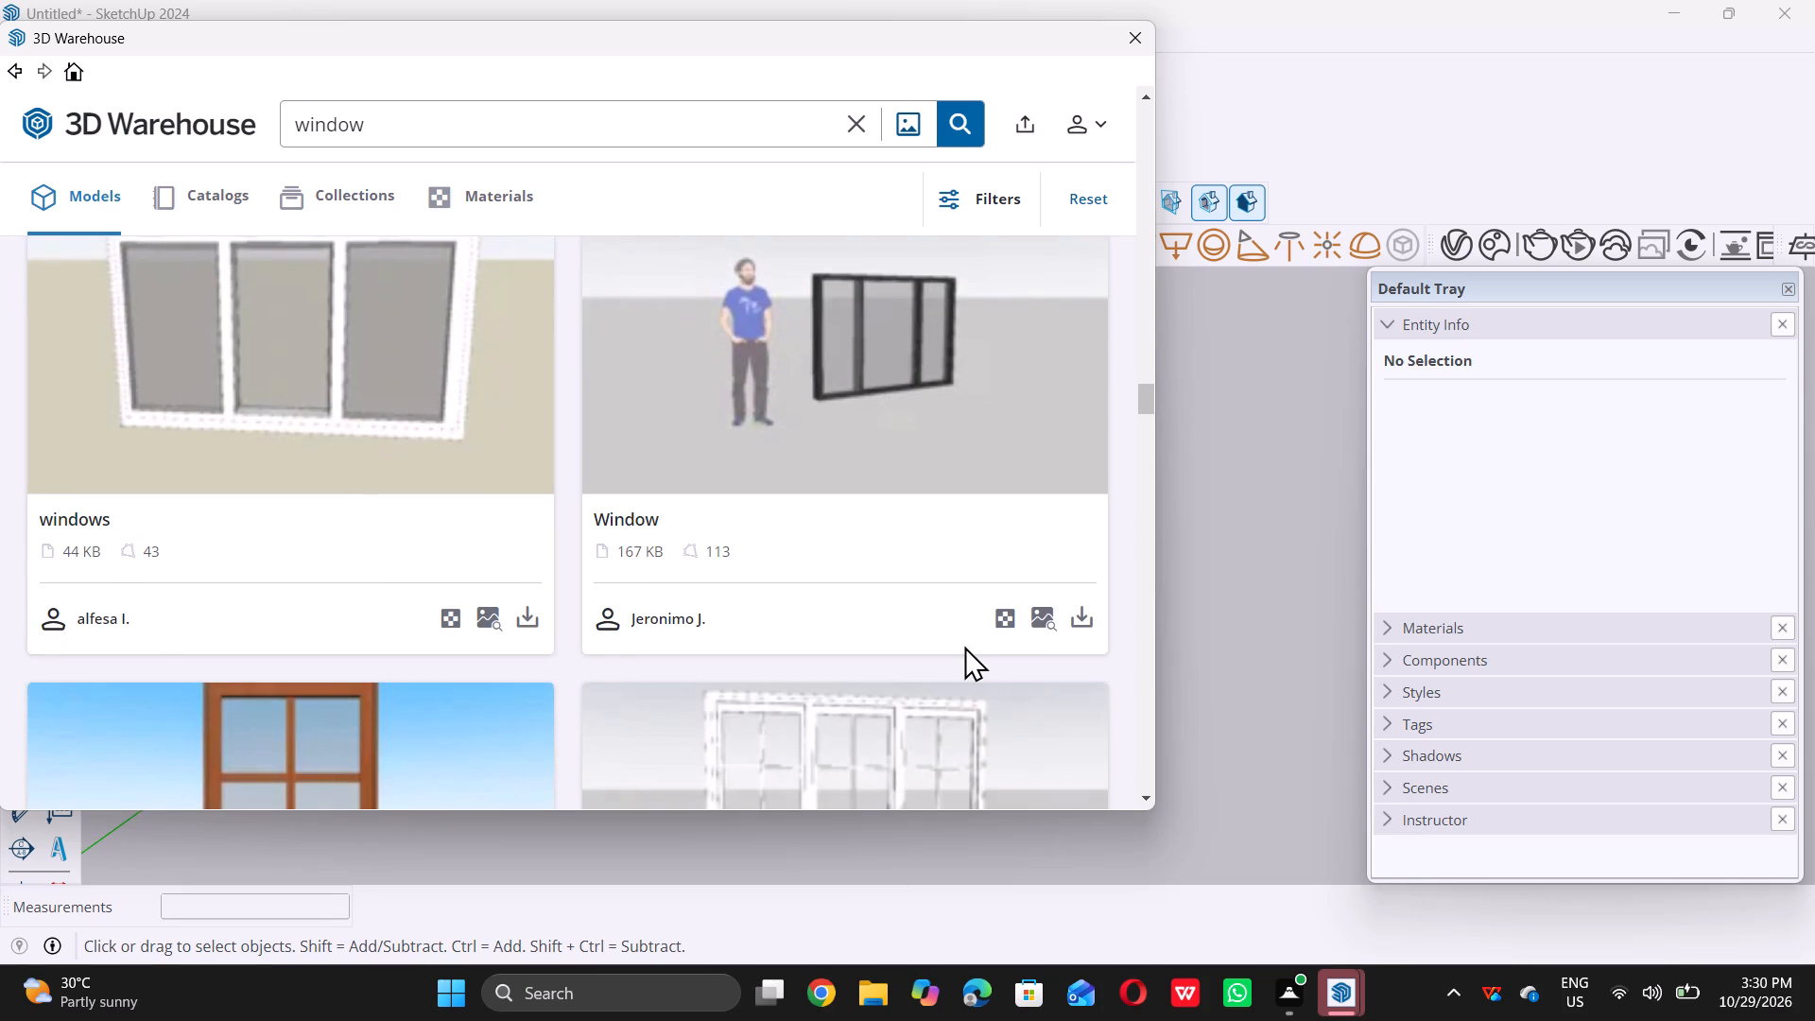
scroll(964, 646, "down", 6)
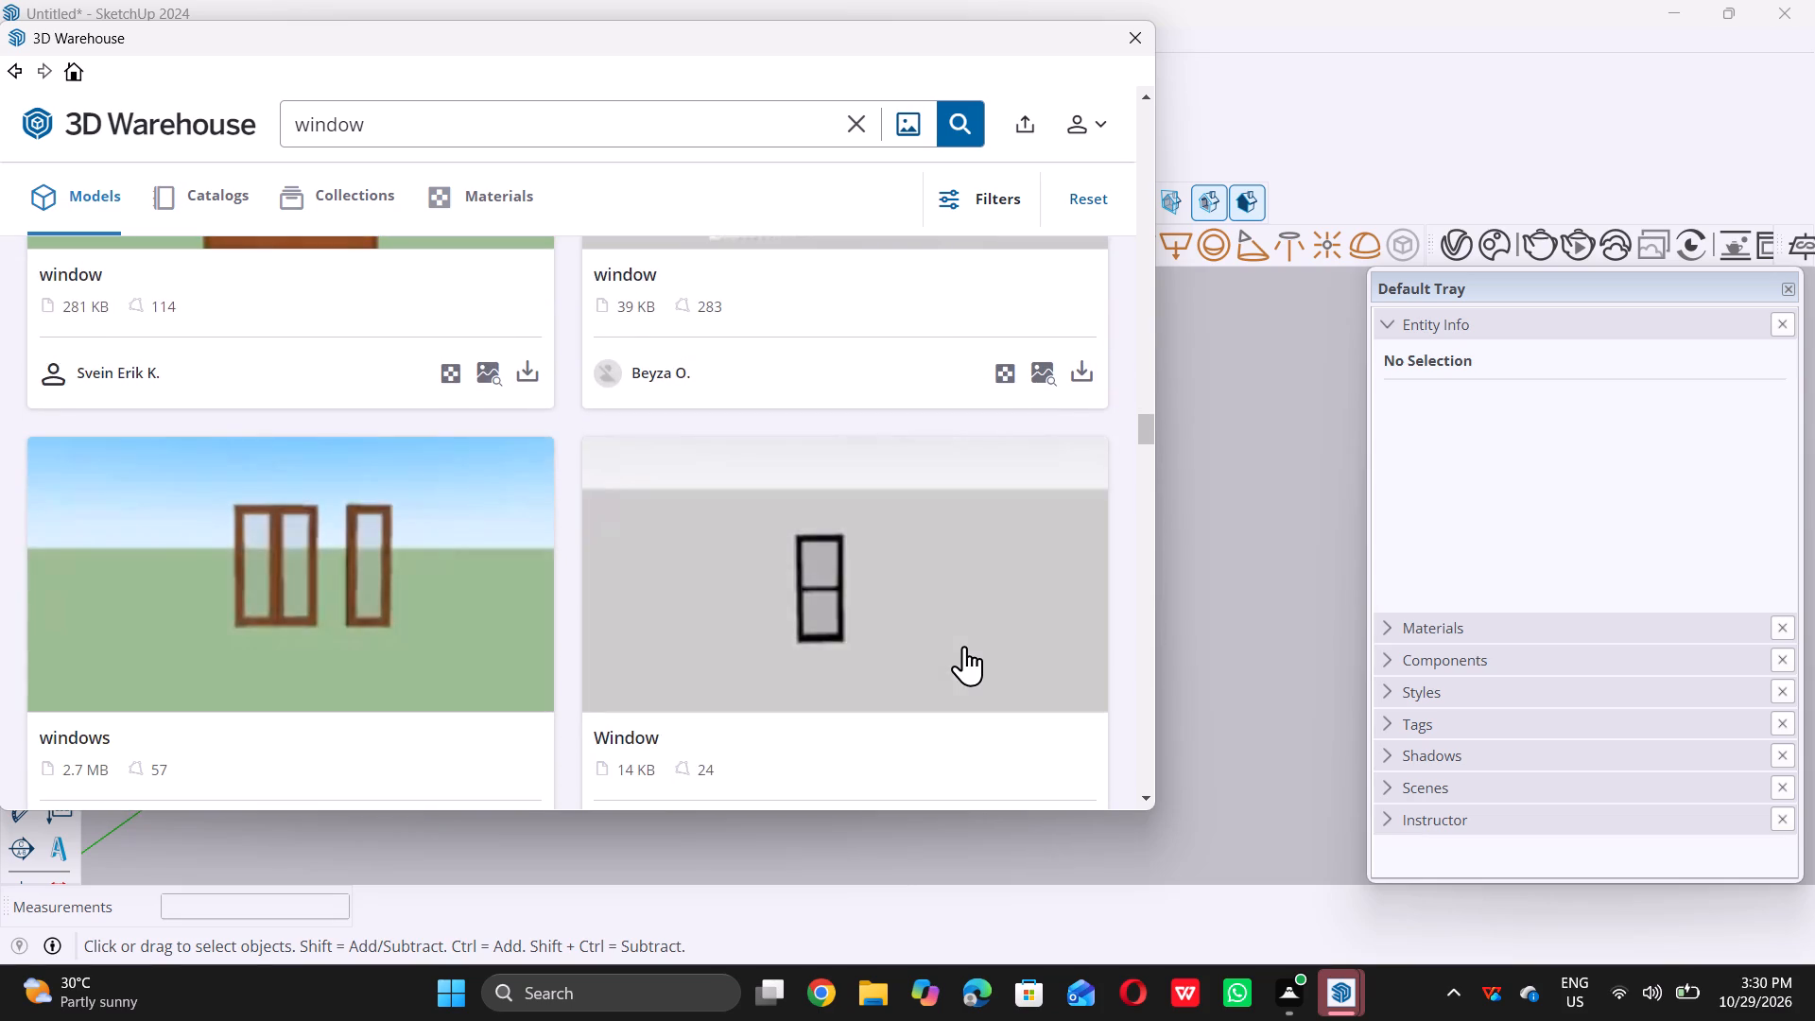
scroll(964, 646, "down", 7)
scroll(964, 646, "up", 3)
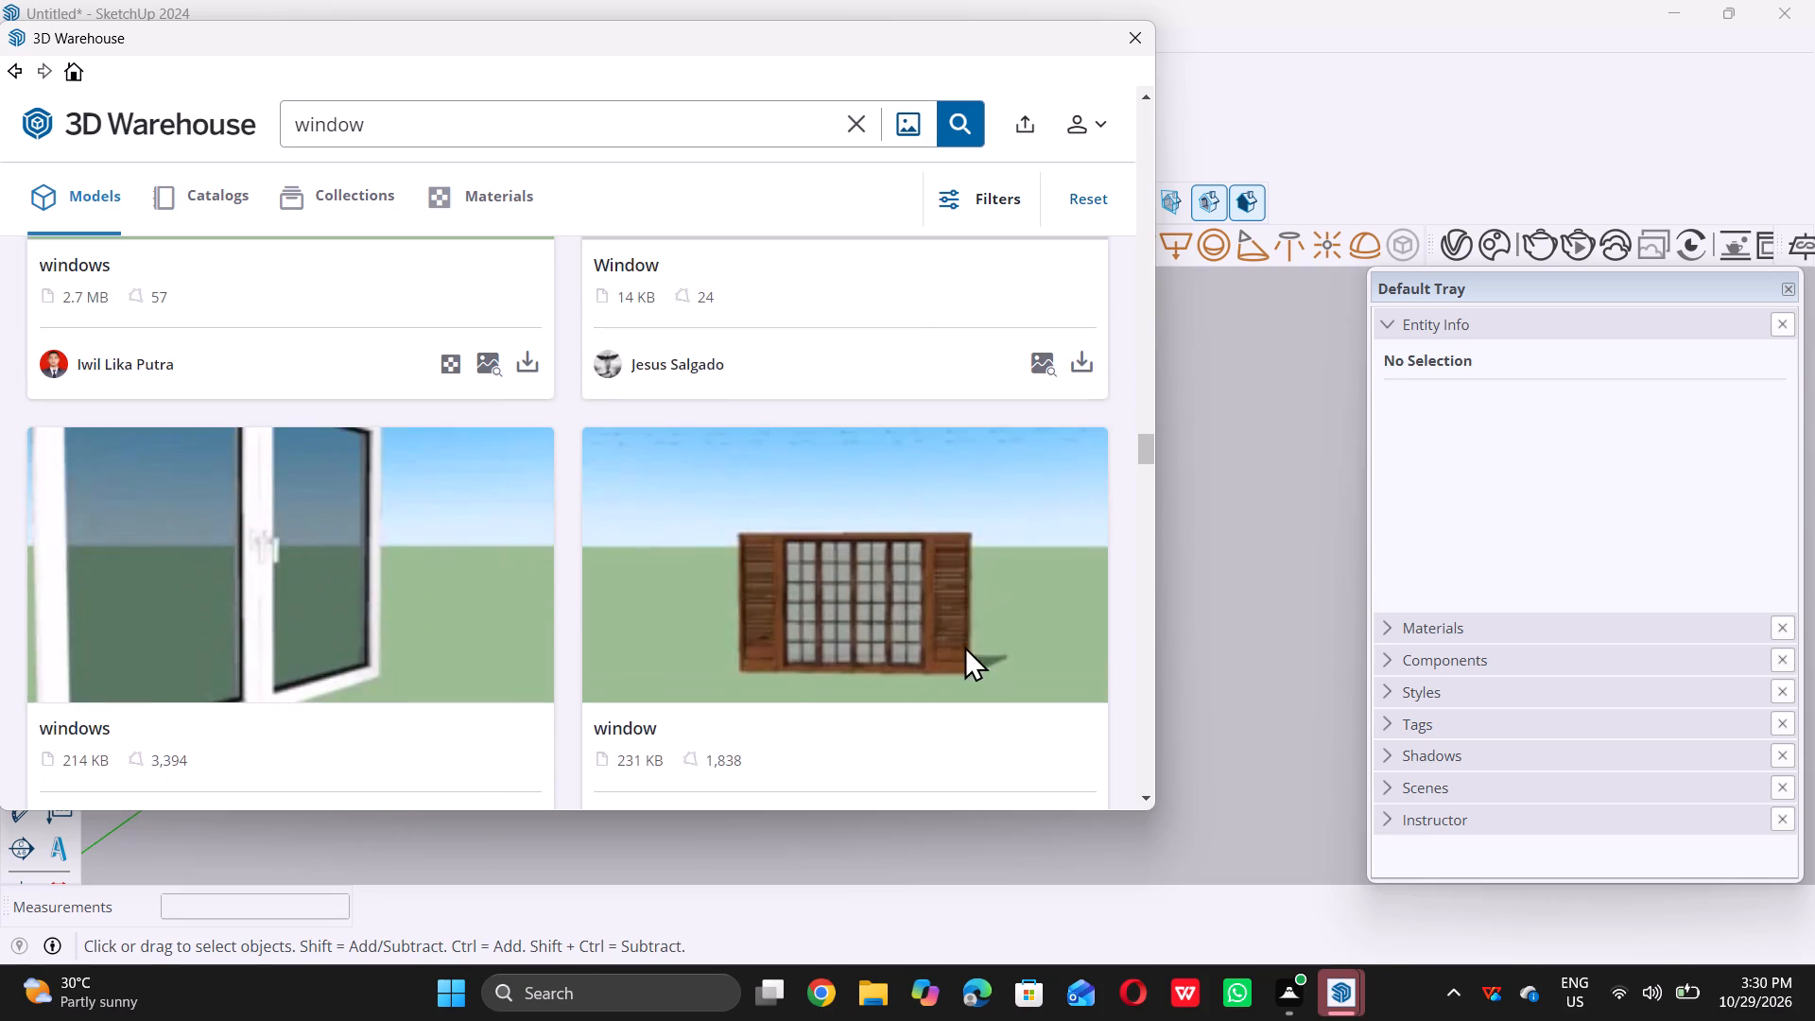
scroll(964, 646, "down", 17)
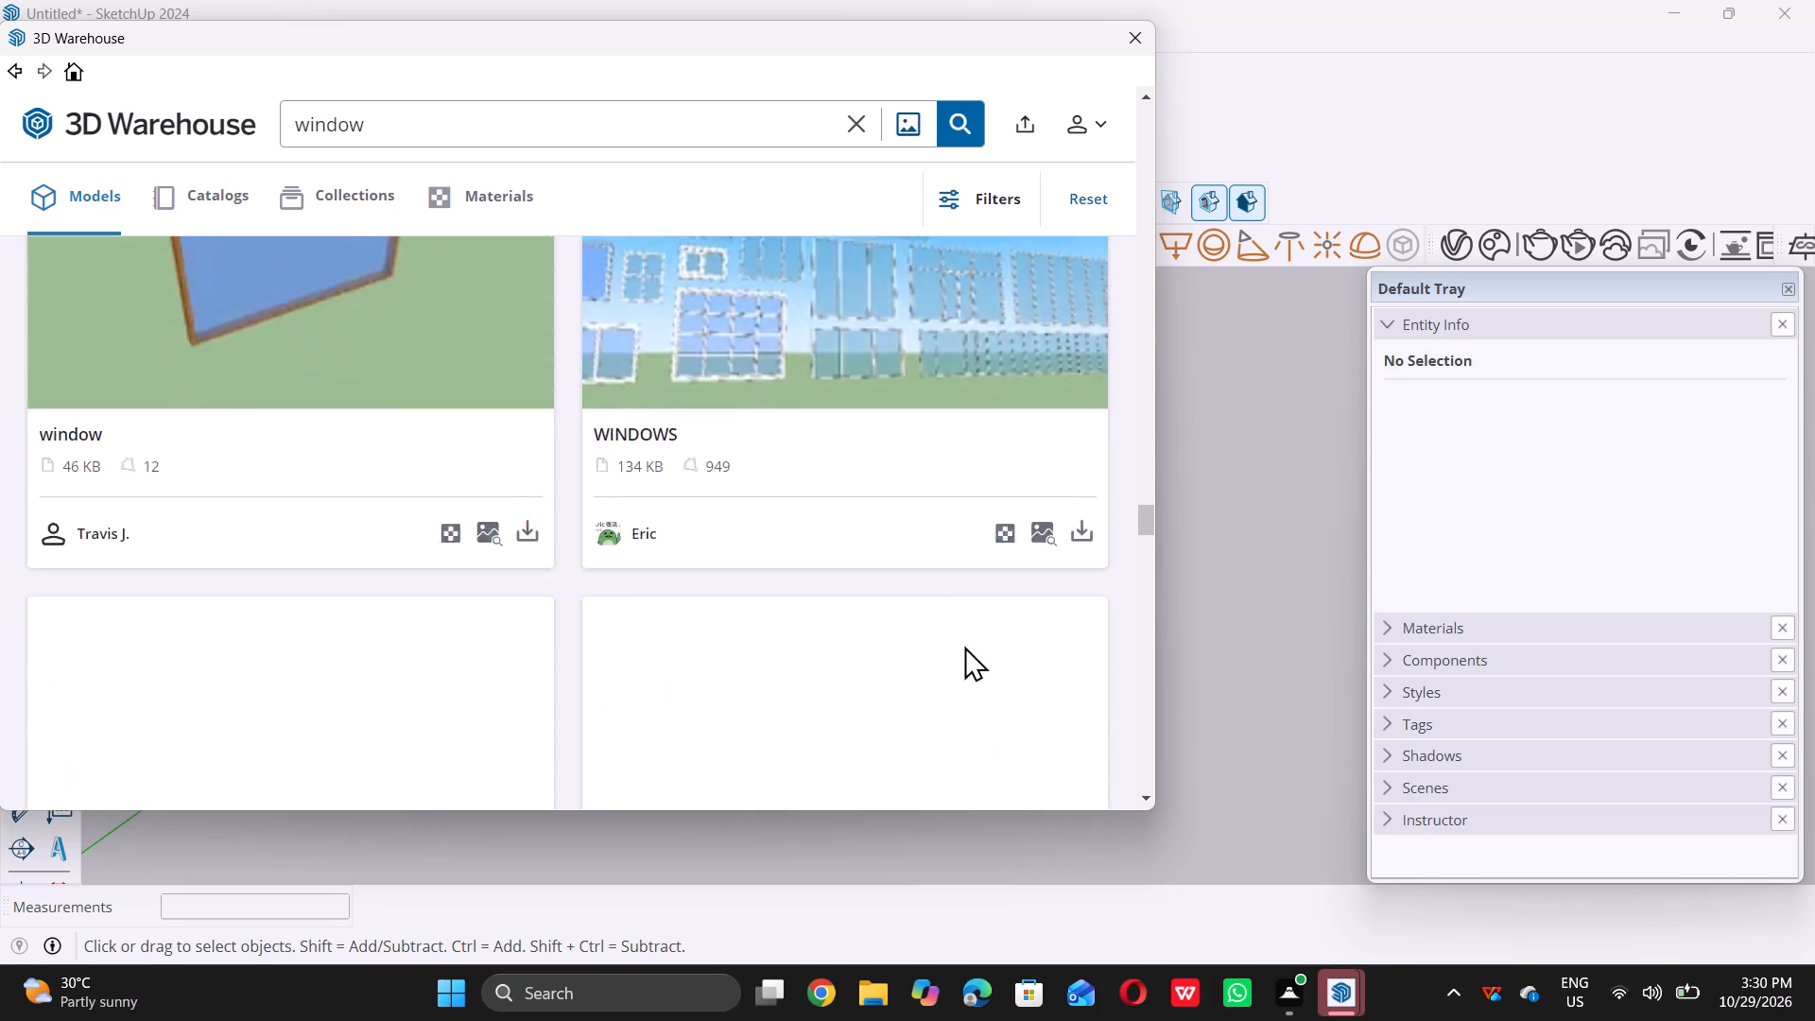
scroll(964, 646, "down", 14)
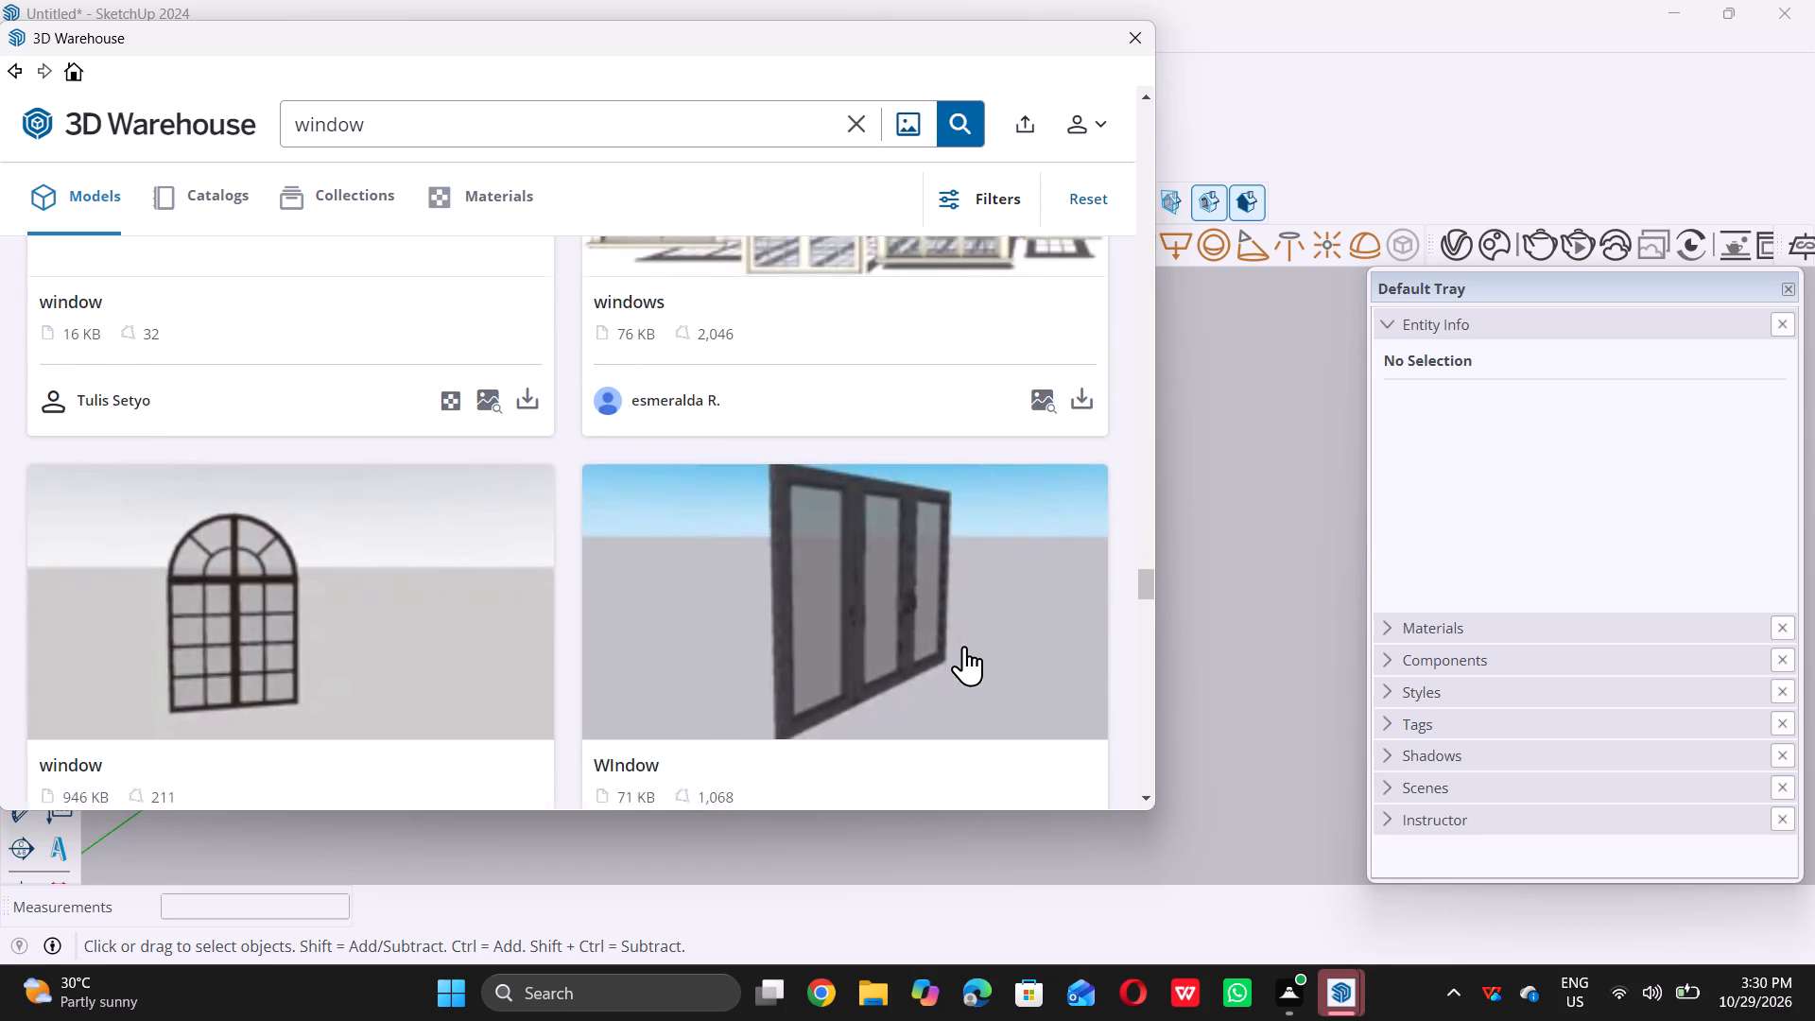
scroll(964, 646, "down", 2)
scroll(964, 646, "up", 7)
scroll(968, 645, "down", 1)
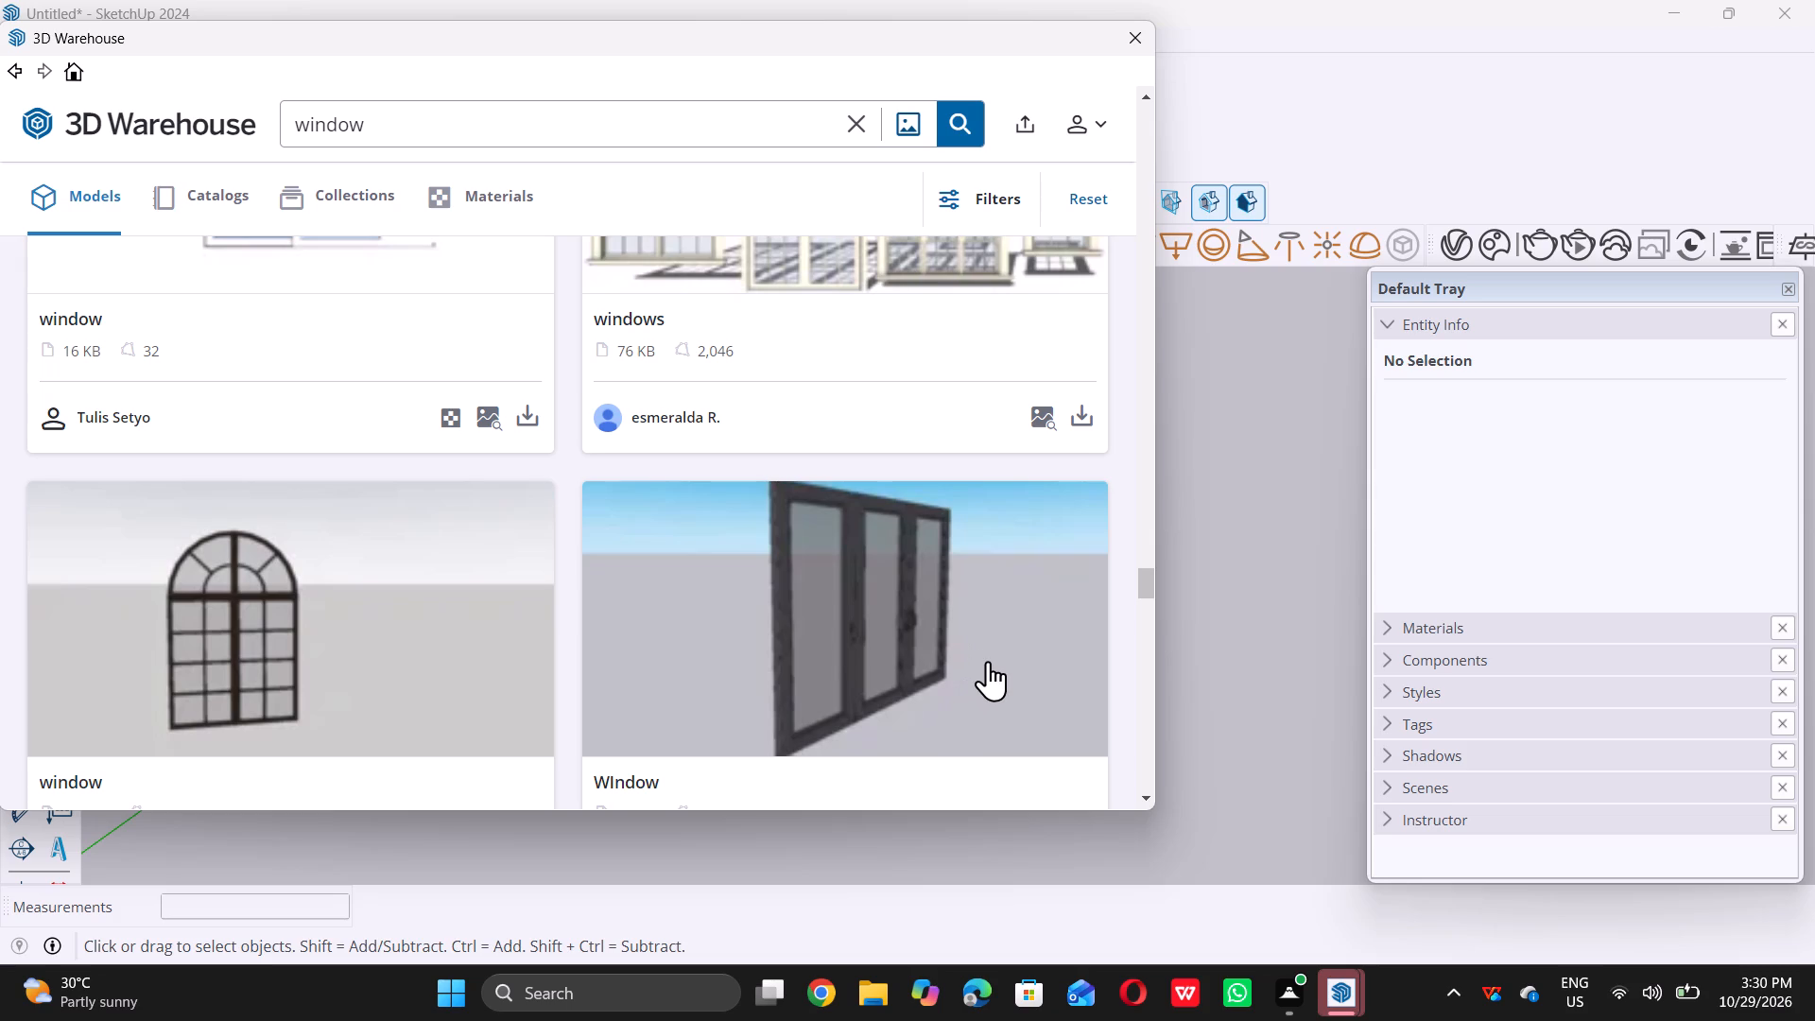
scroll(971, 648, "down", 2)
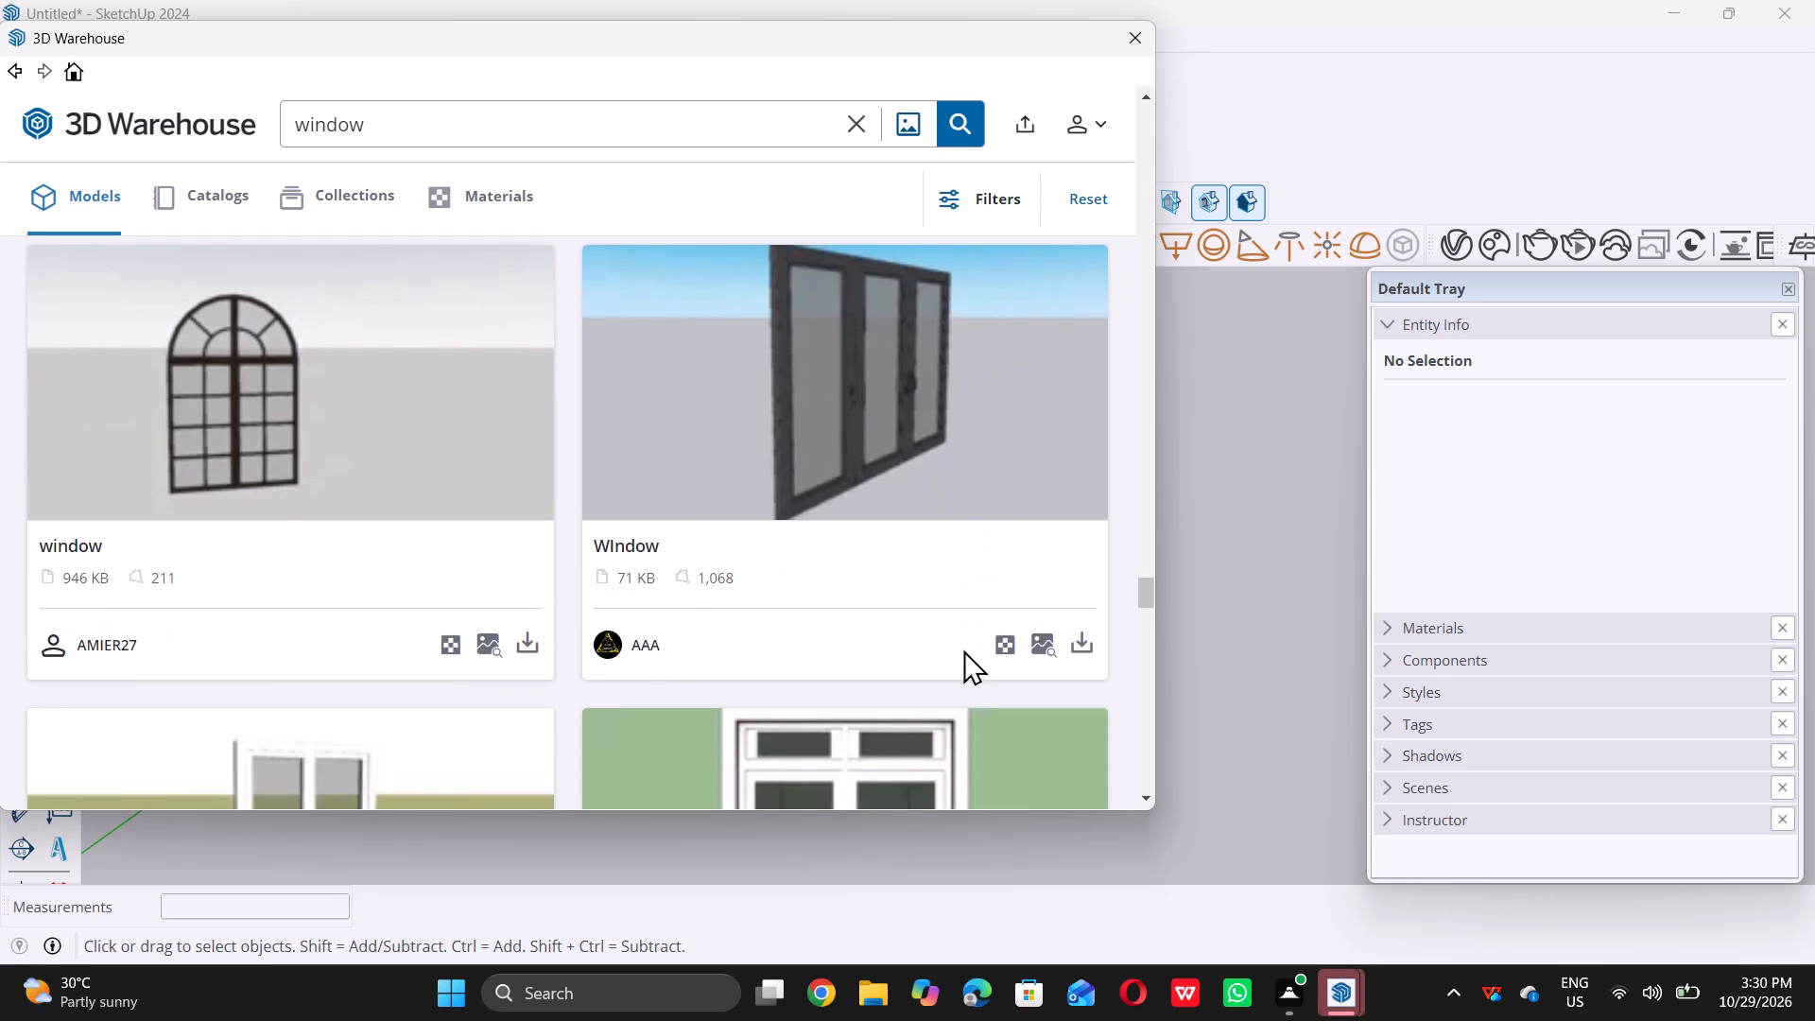
scroll(963, 649, "down", 1)
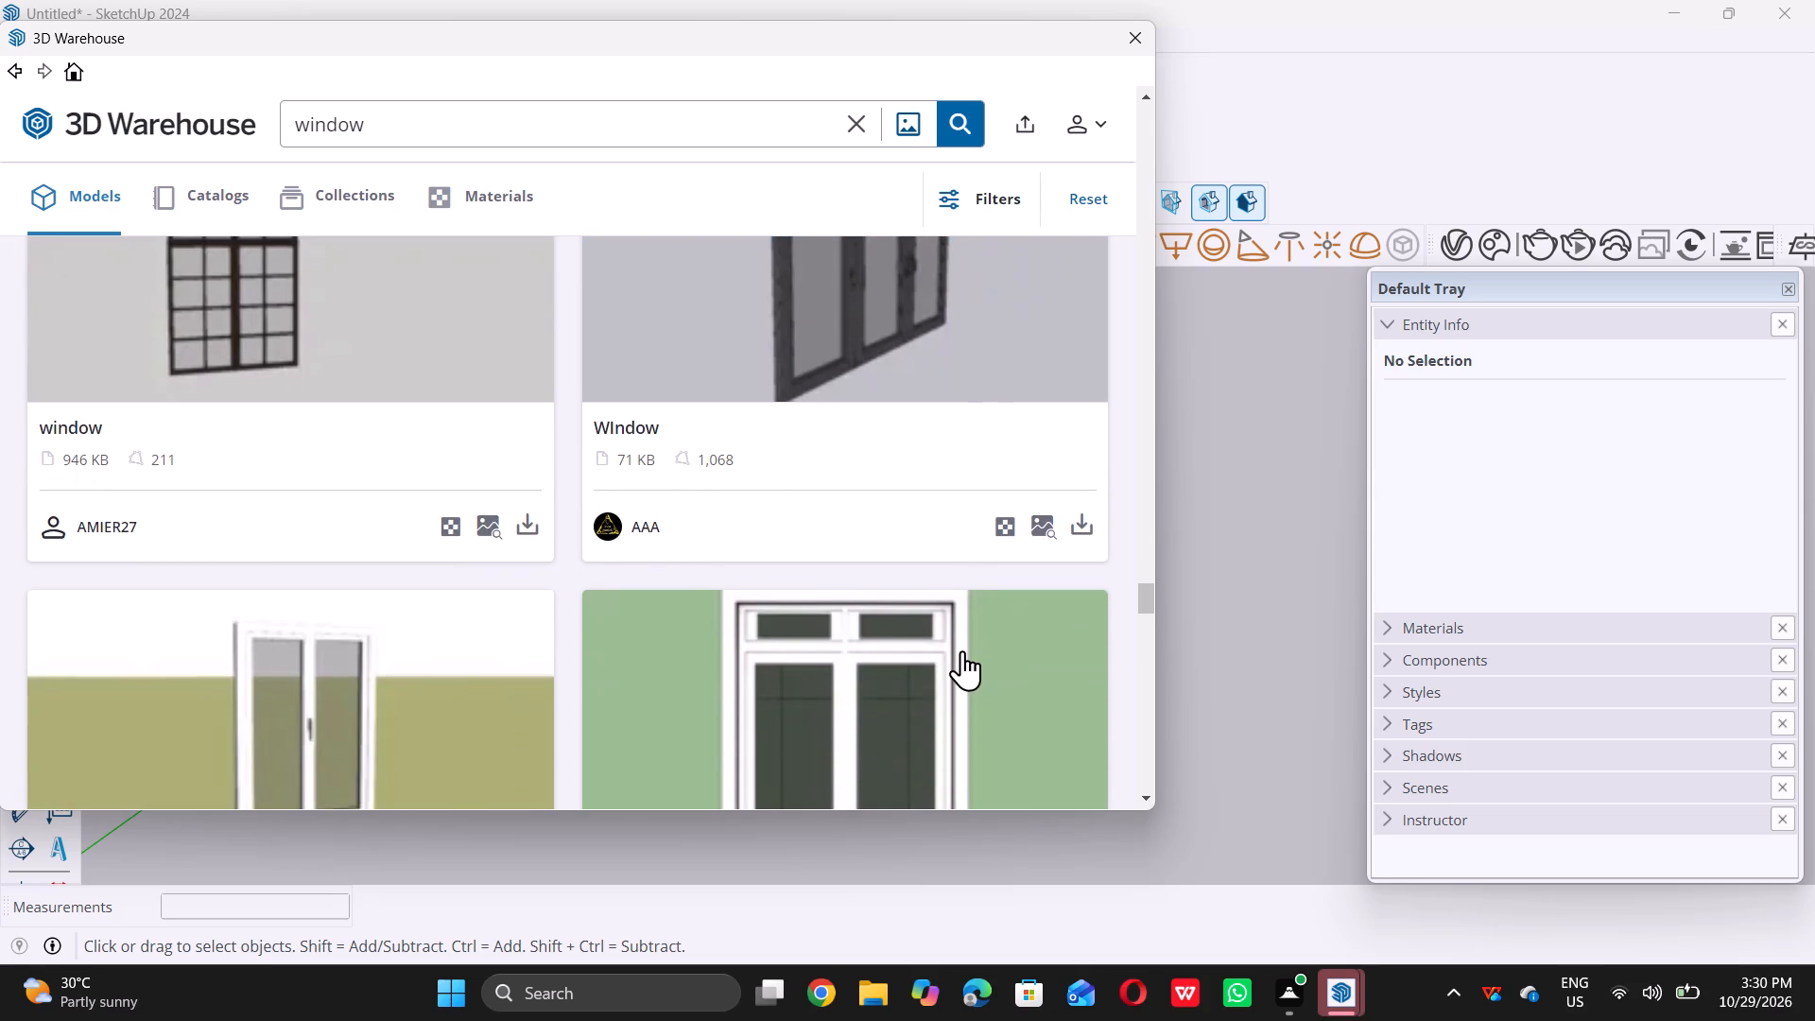
scroll(962, 650, "down", 3)
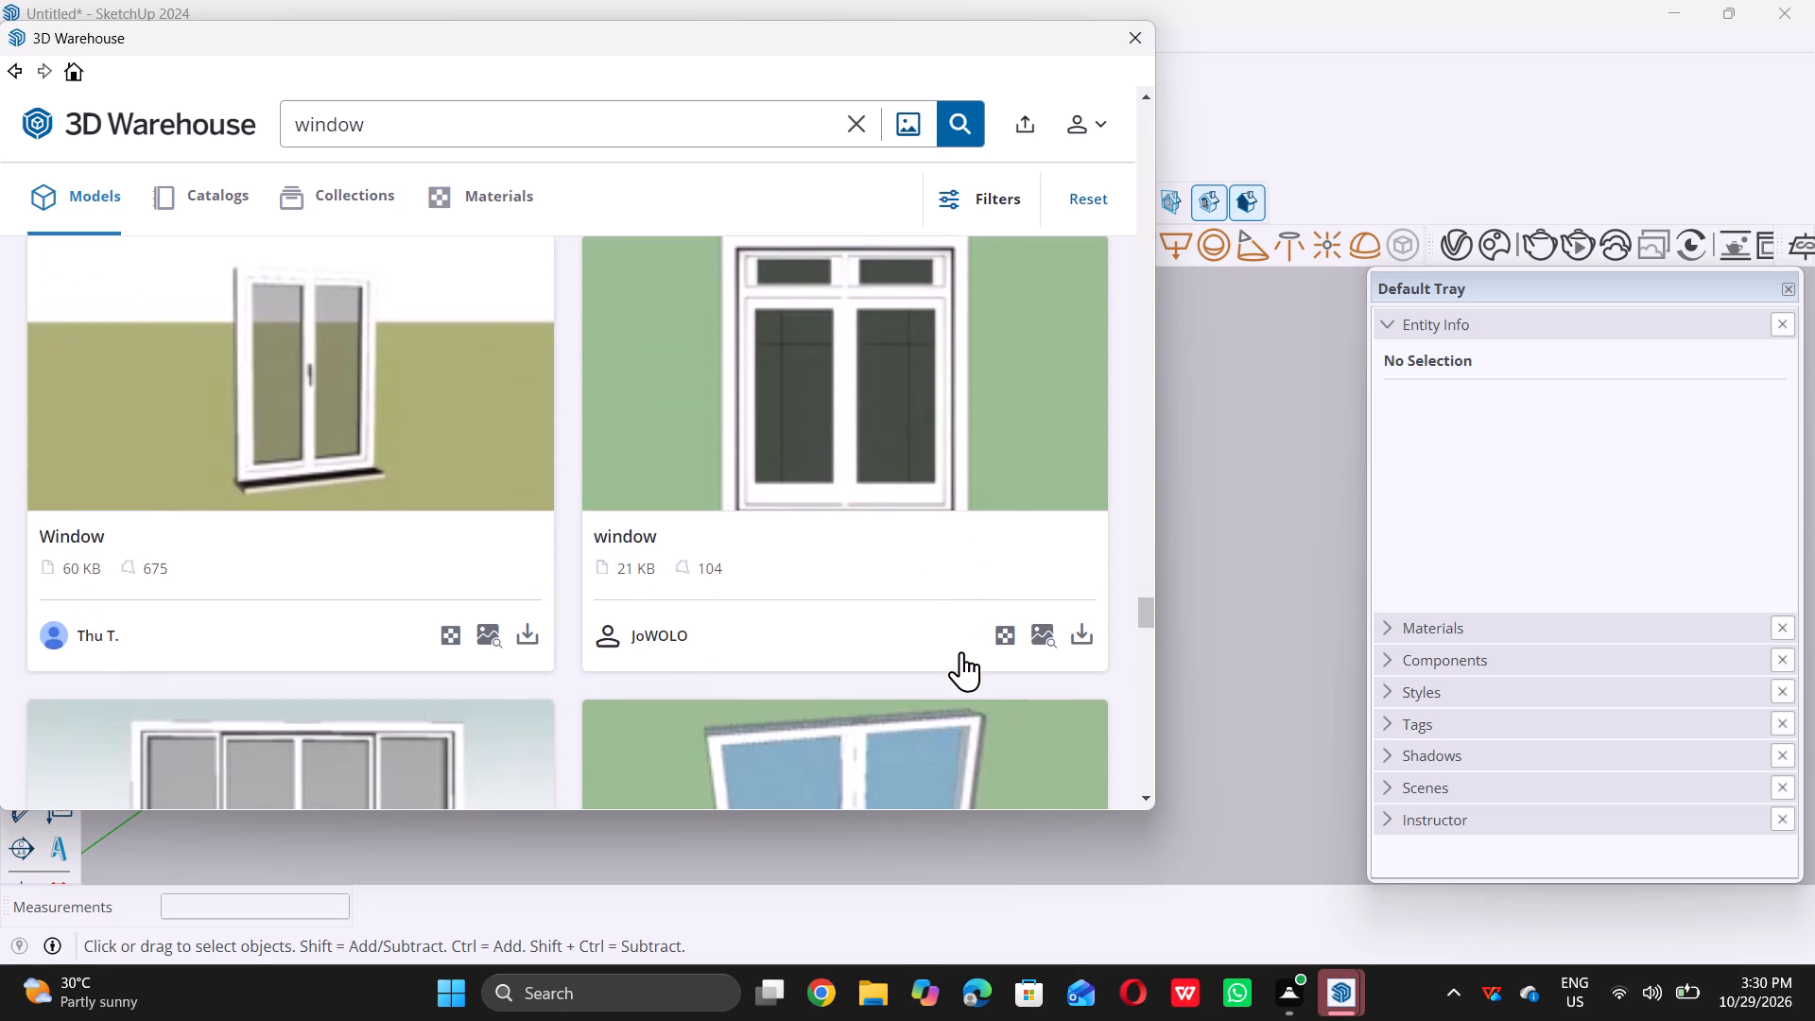
scroll(963, 653, "down", 8)
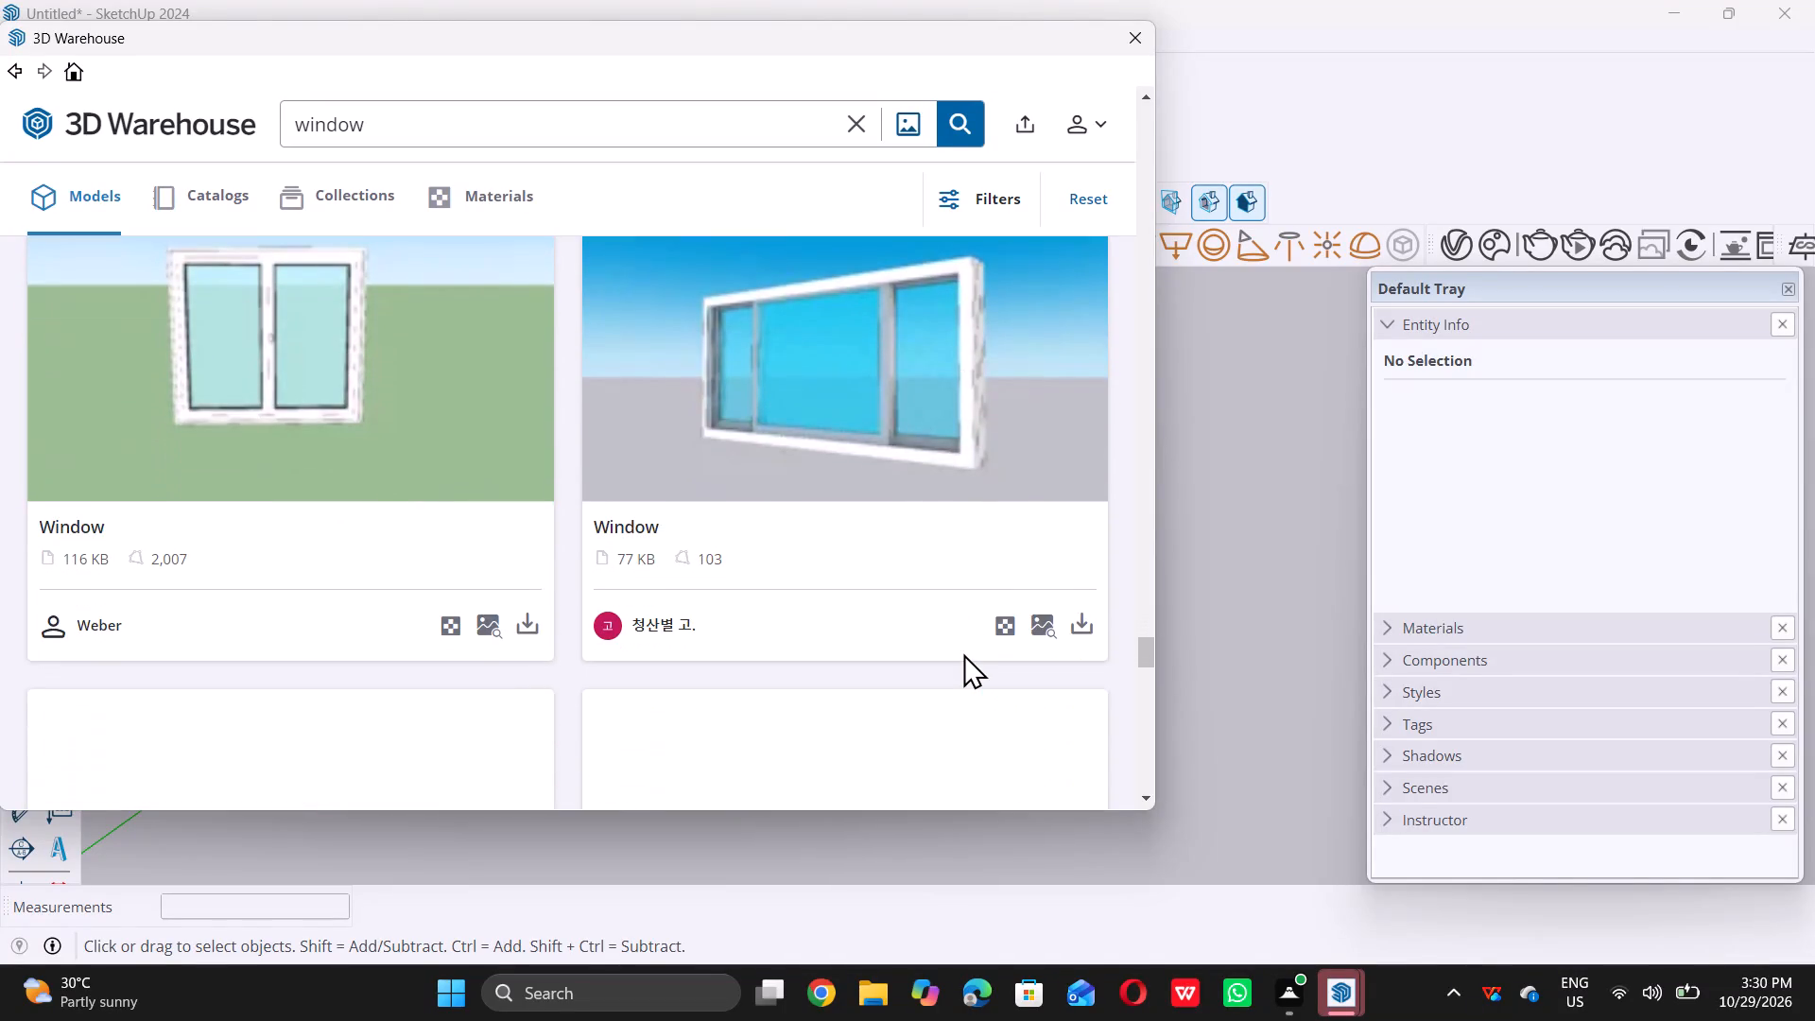
scroll(963, 653, "down", 4)
scroll(963, 653, "up", 10)
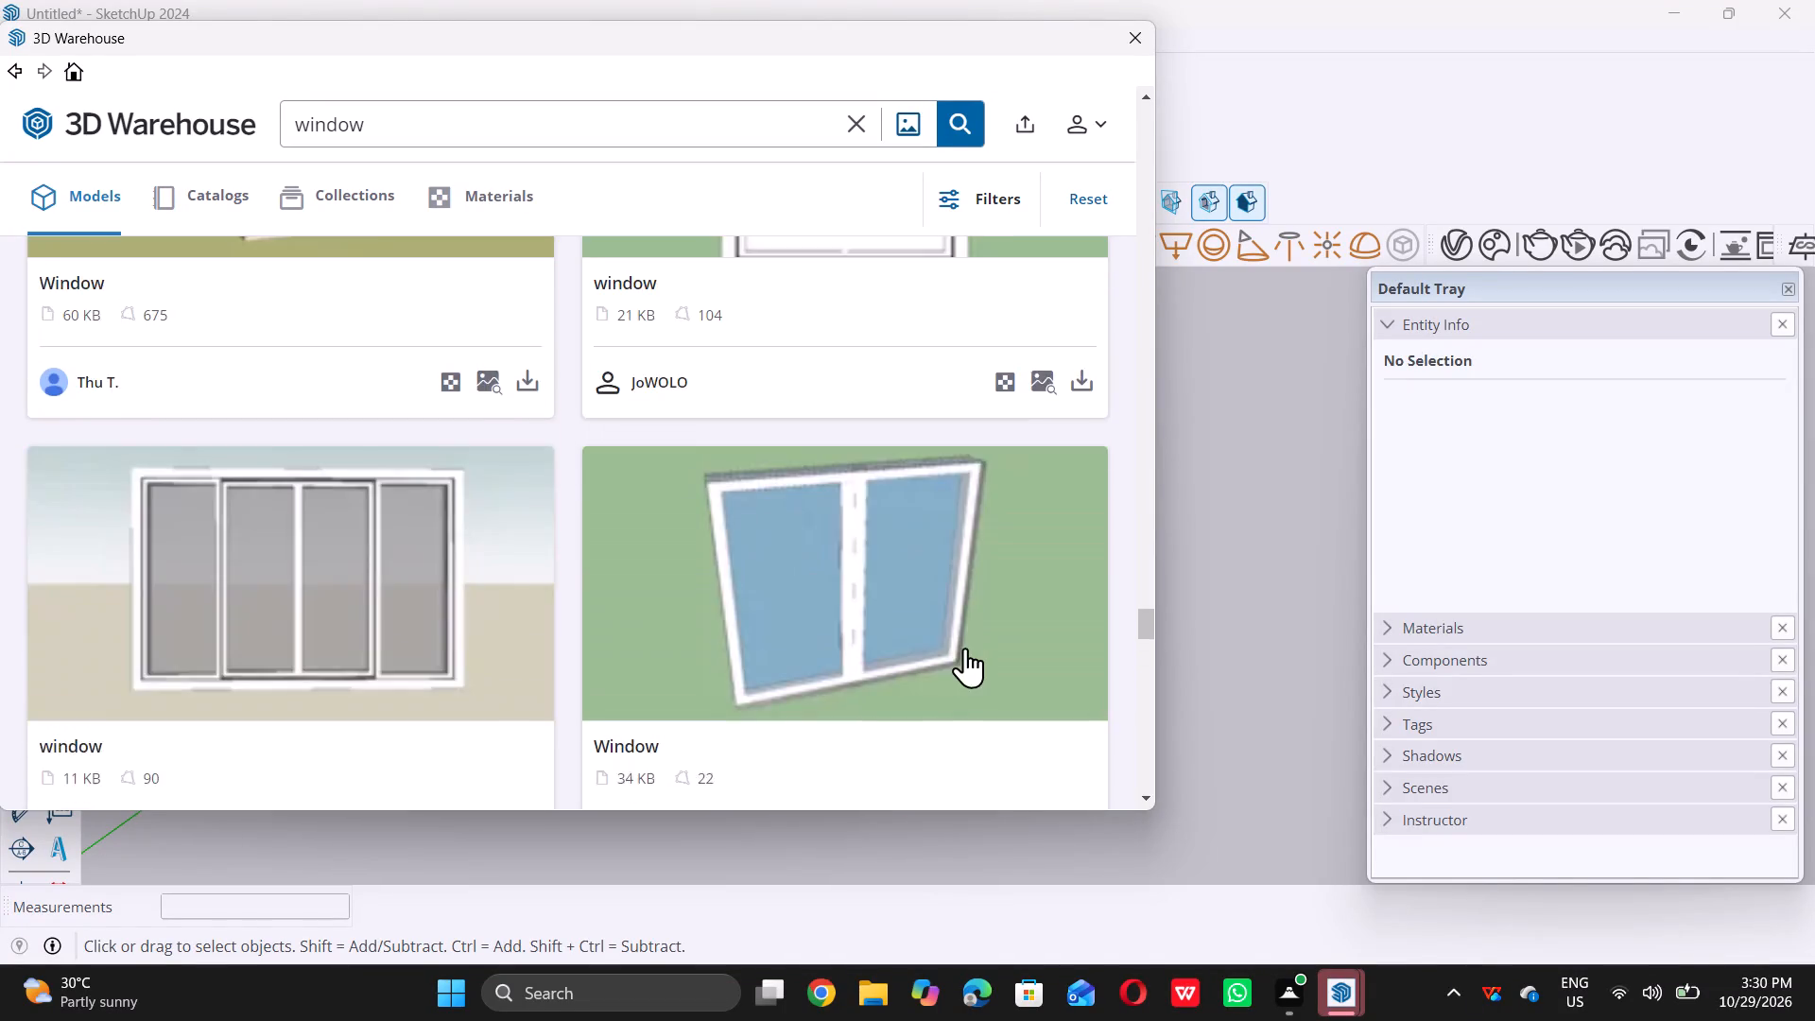
scroll(965, 648, "up", 14)
scroll(963, 647, "up", 9)
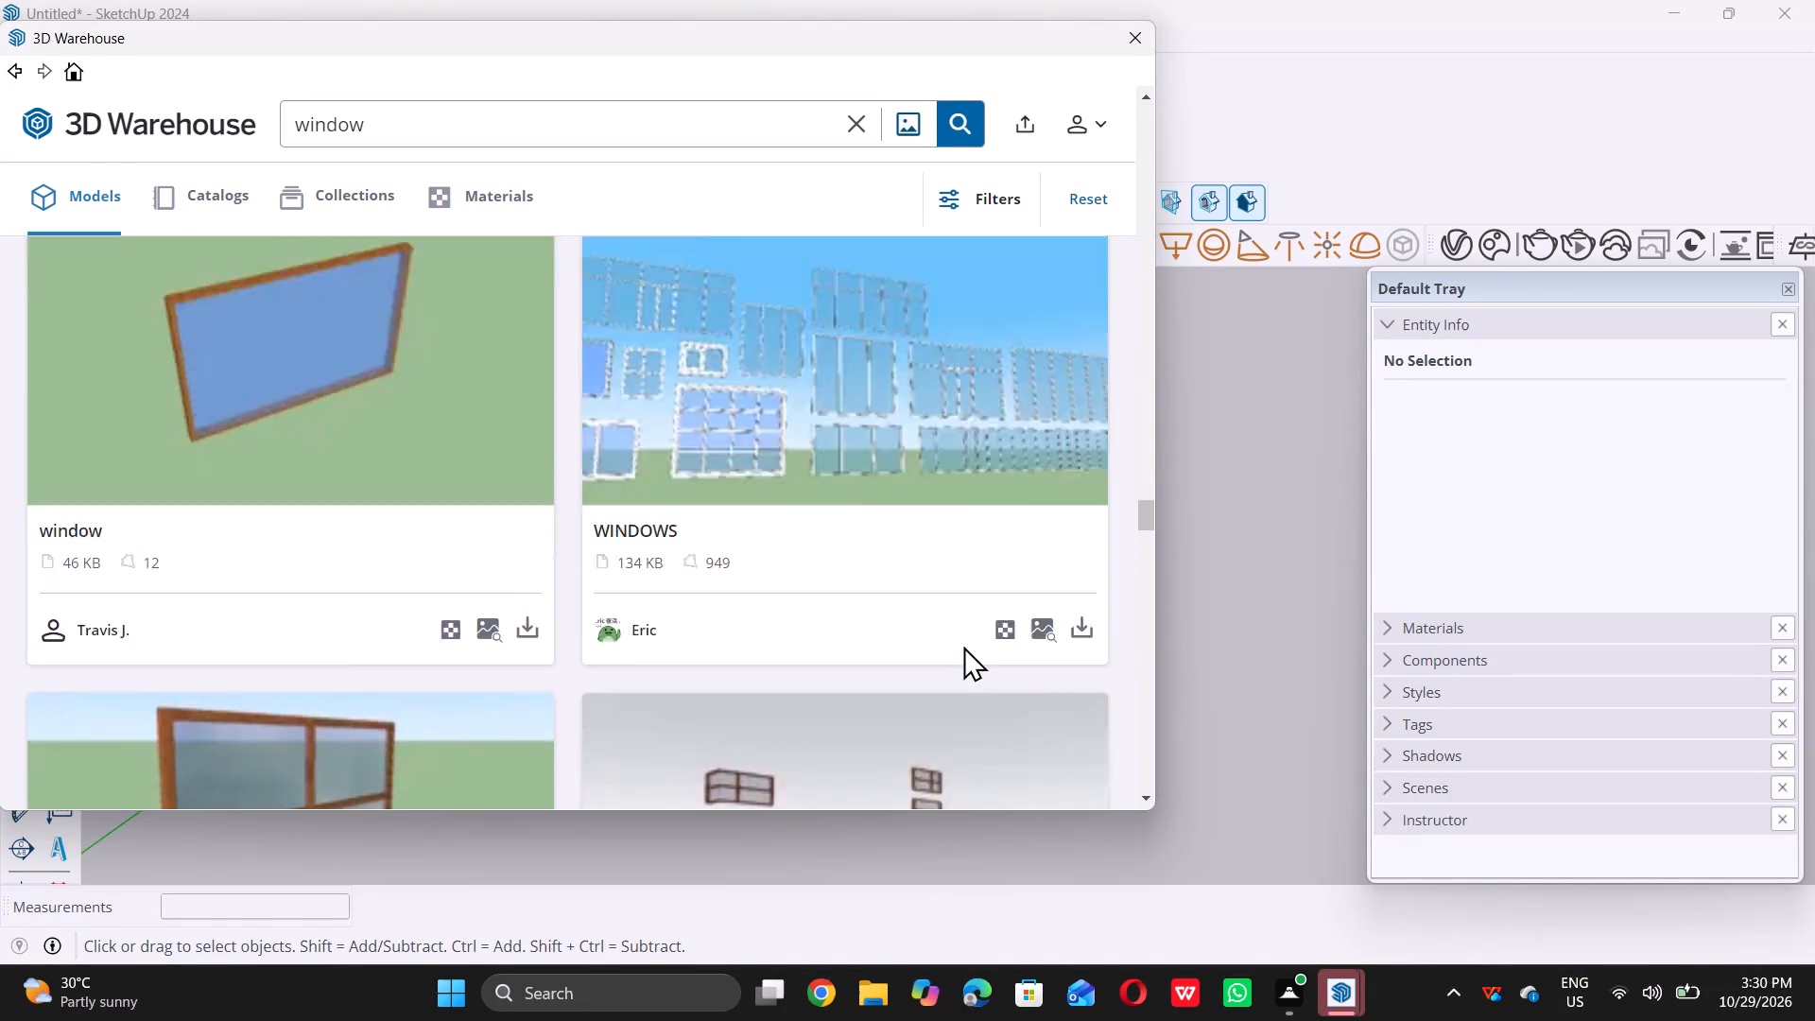
scroll(963, 646, "up", 20)
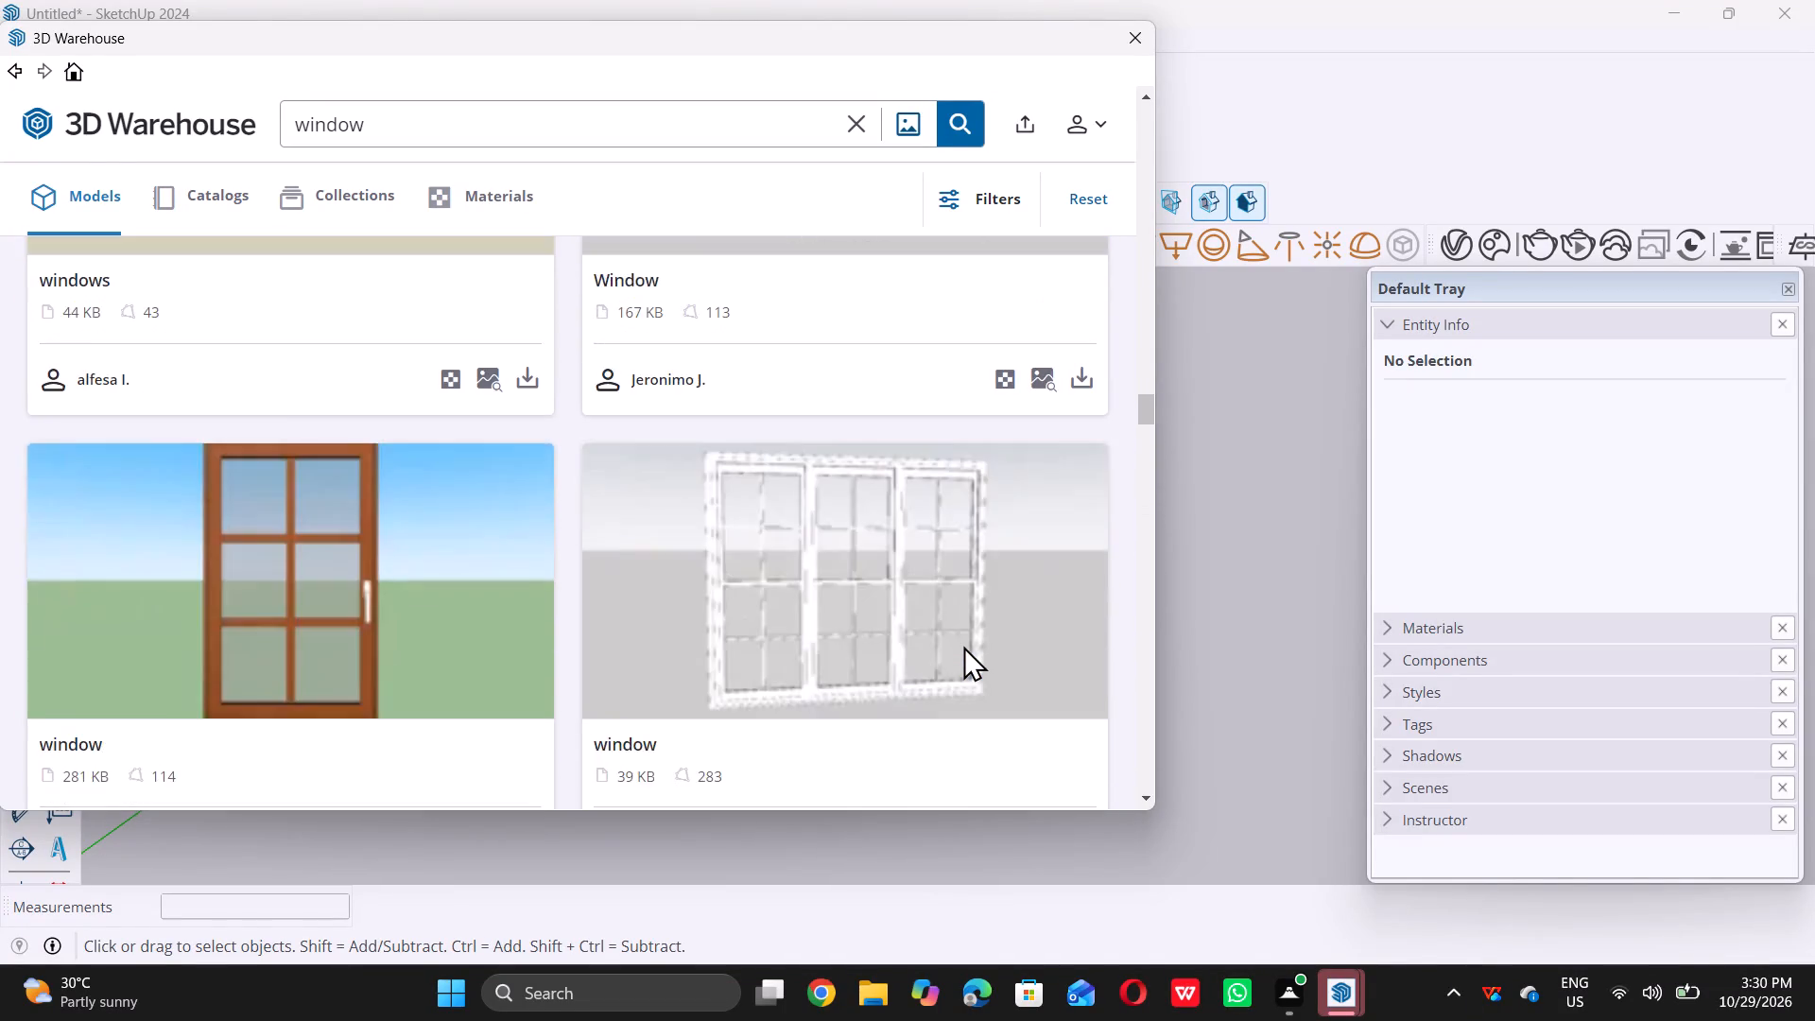
scroll(963, 646, "up", 17)
scroll(963, 646, "up", 4)
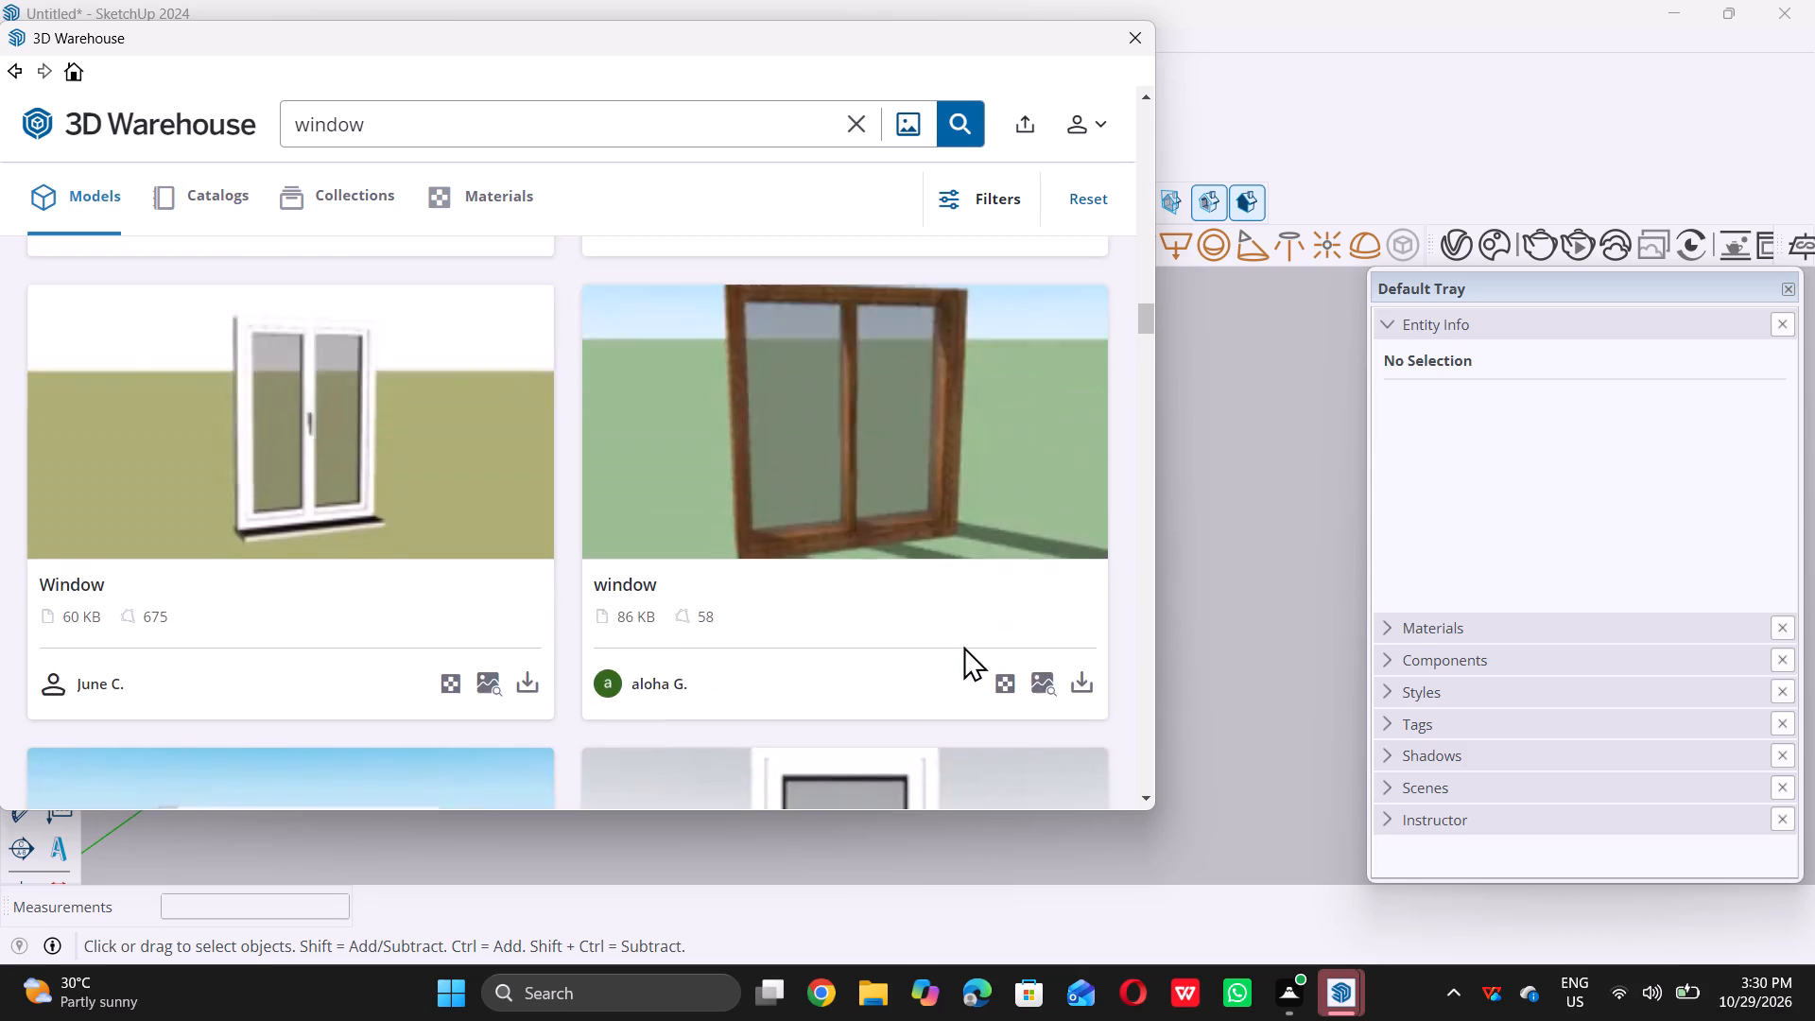
scroll(963, 646, "up", 2)
scroll(963, 646, "down", 5)
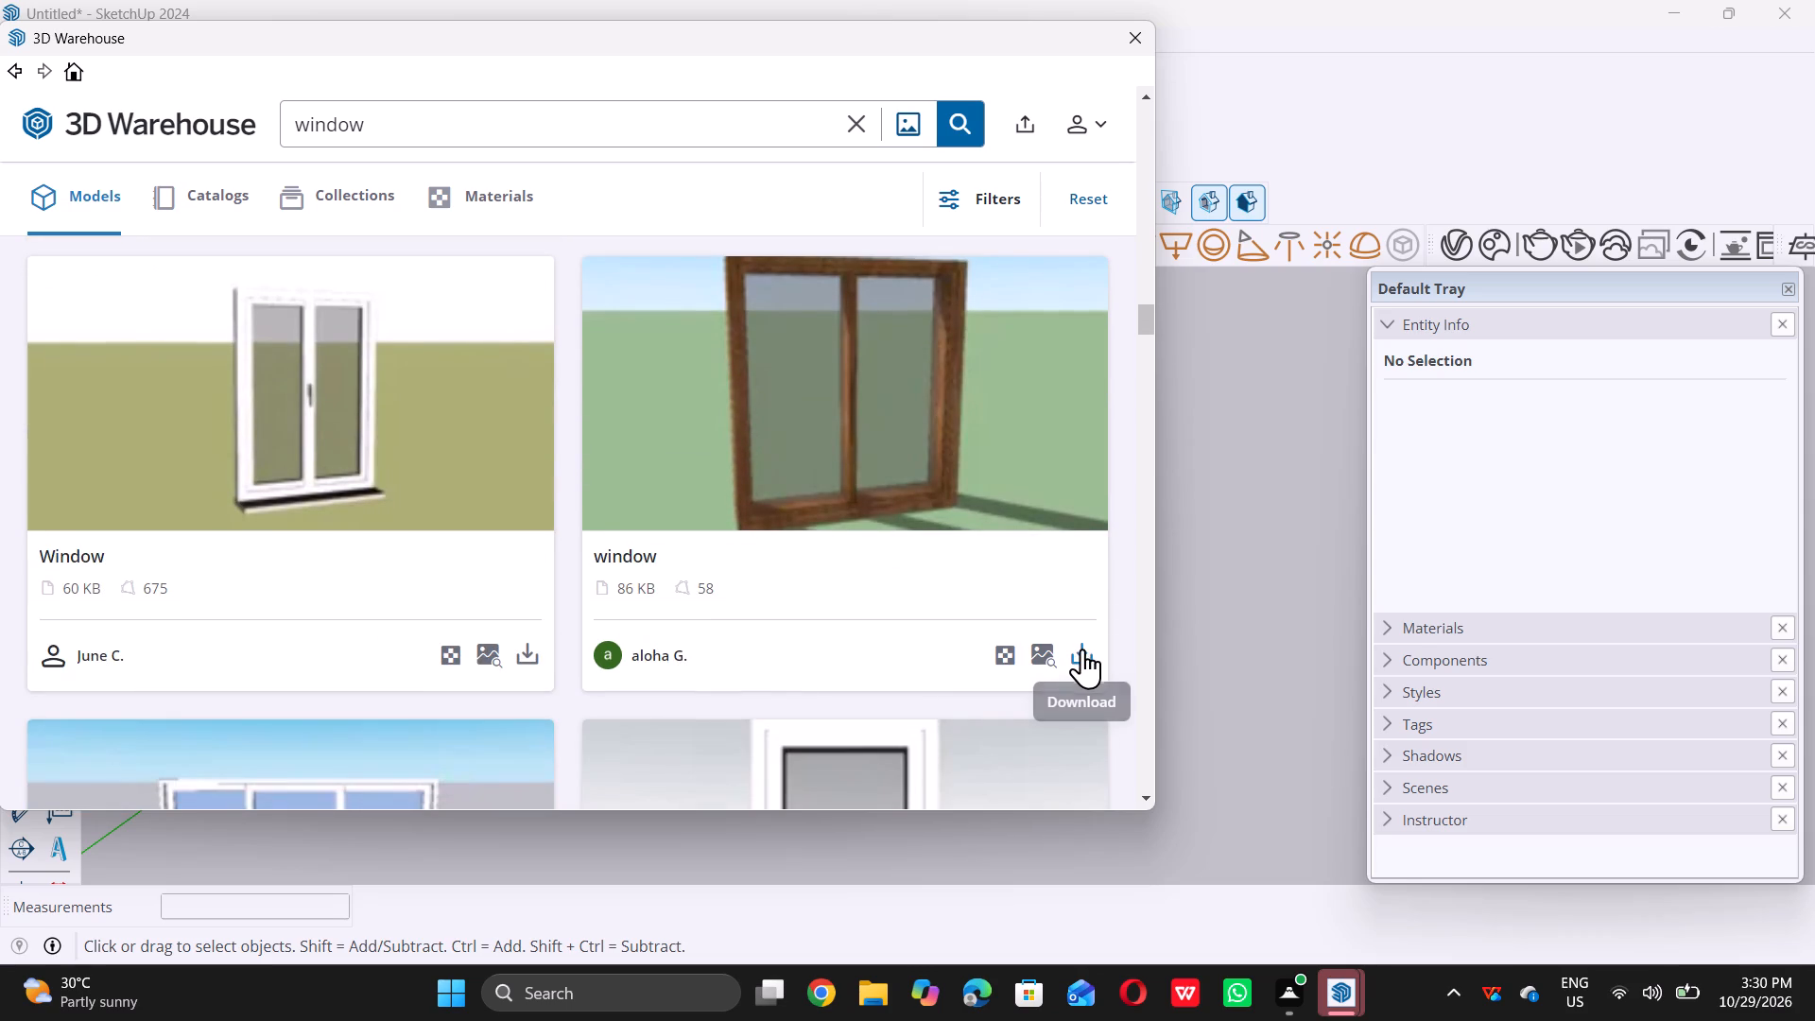
Load the 86 KB brown wooden two-pane window directly into the model and place it on open ground beside the building's extension side.
left_click(1082, 649)
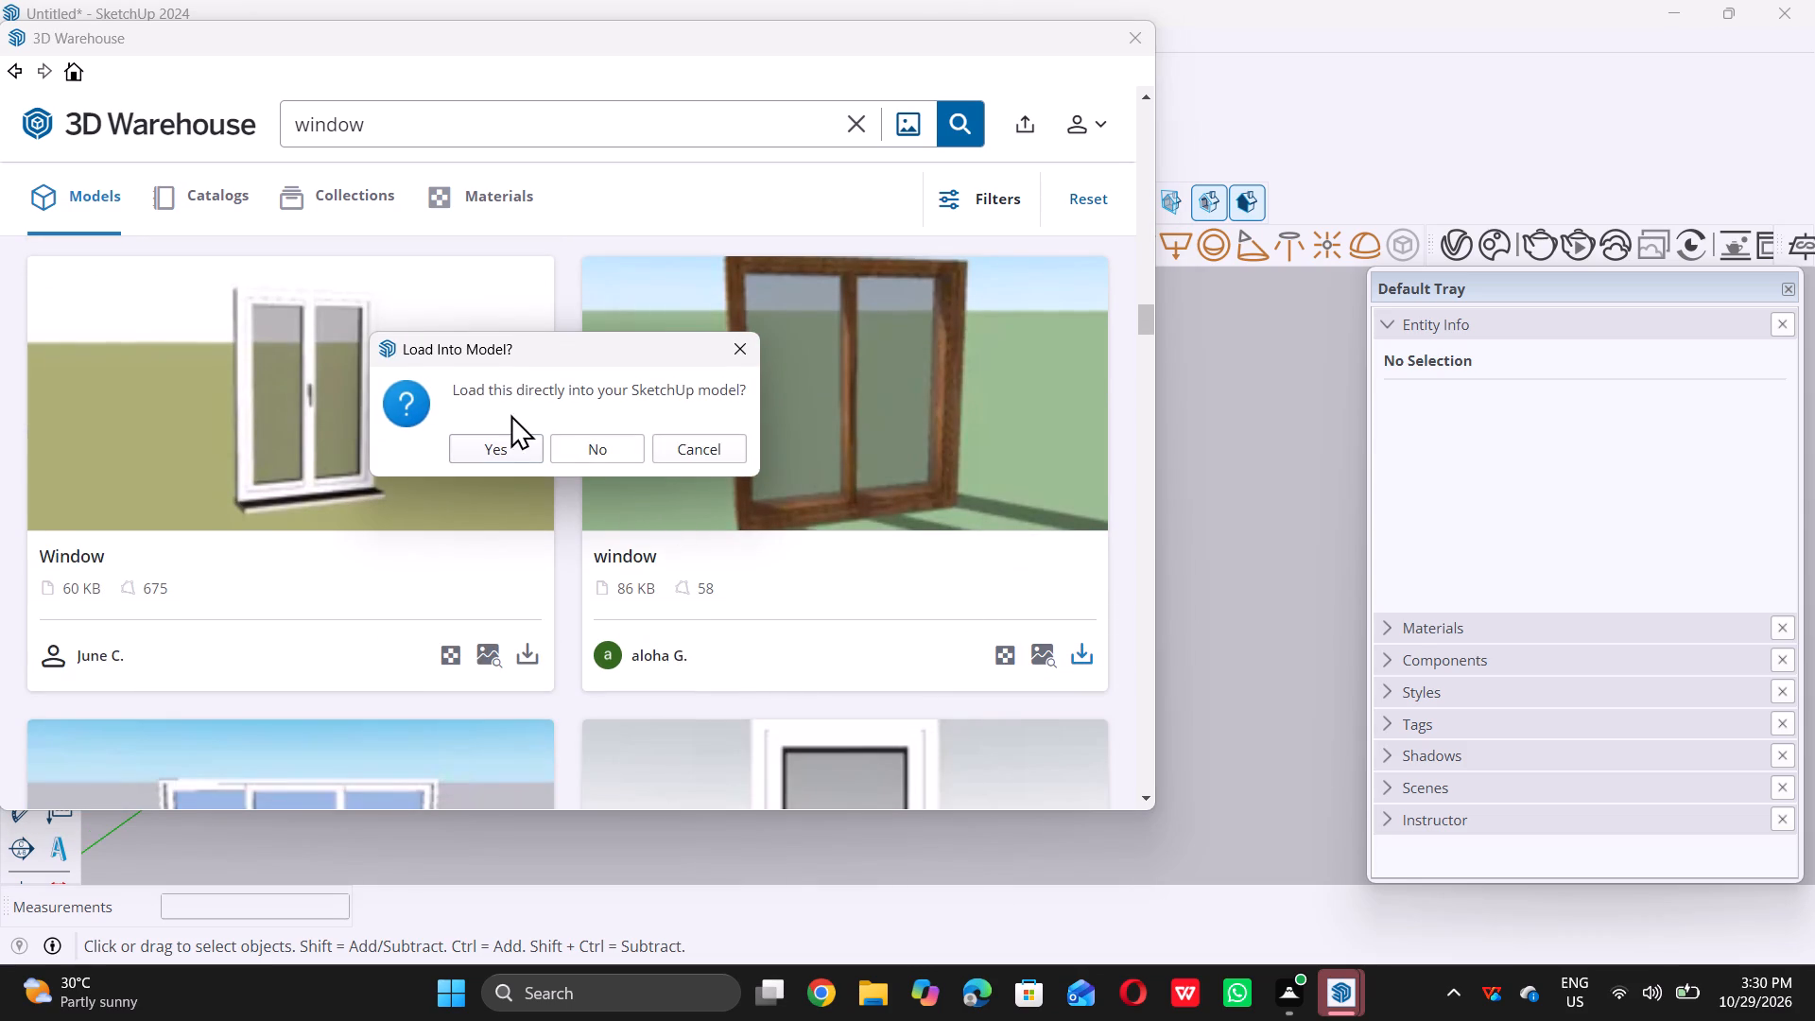
left_click(501, 450)
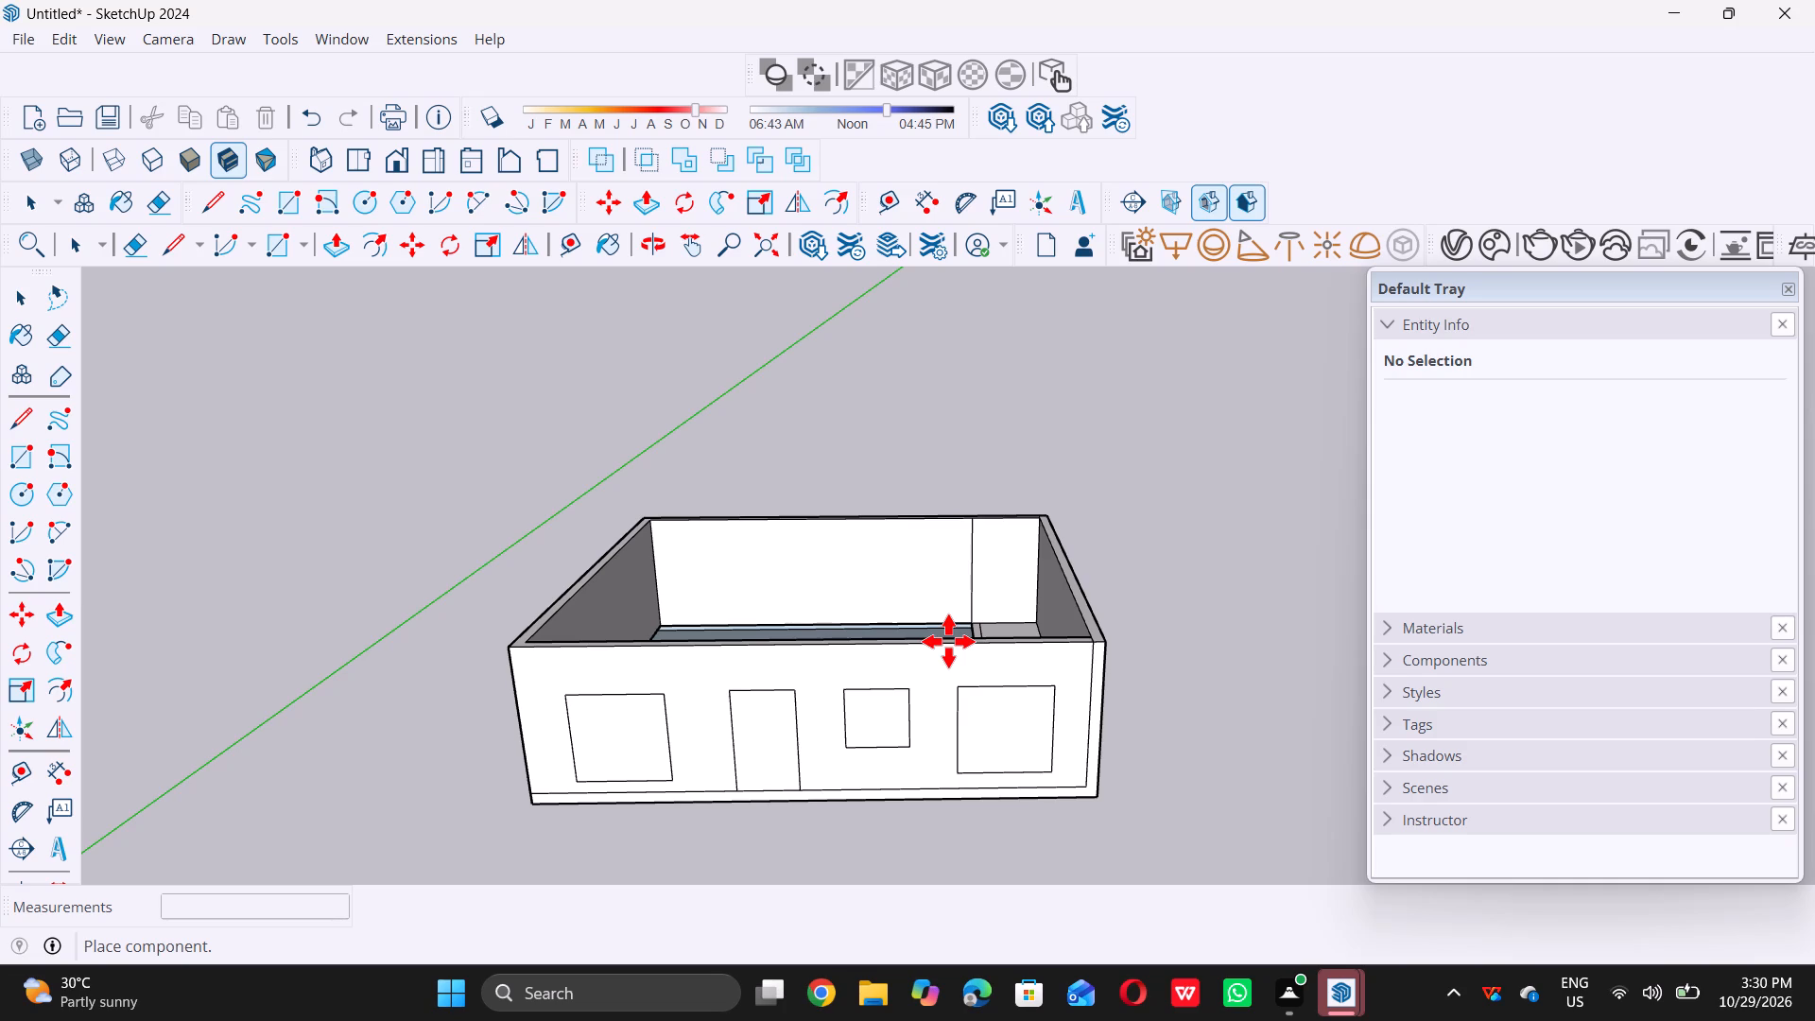
scroll(859, 649, "down", 6)
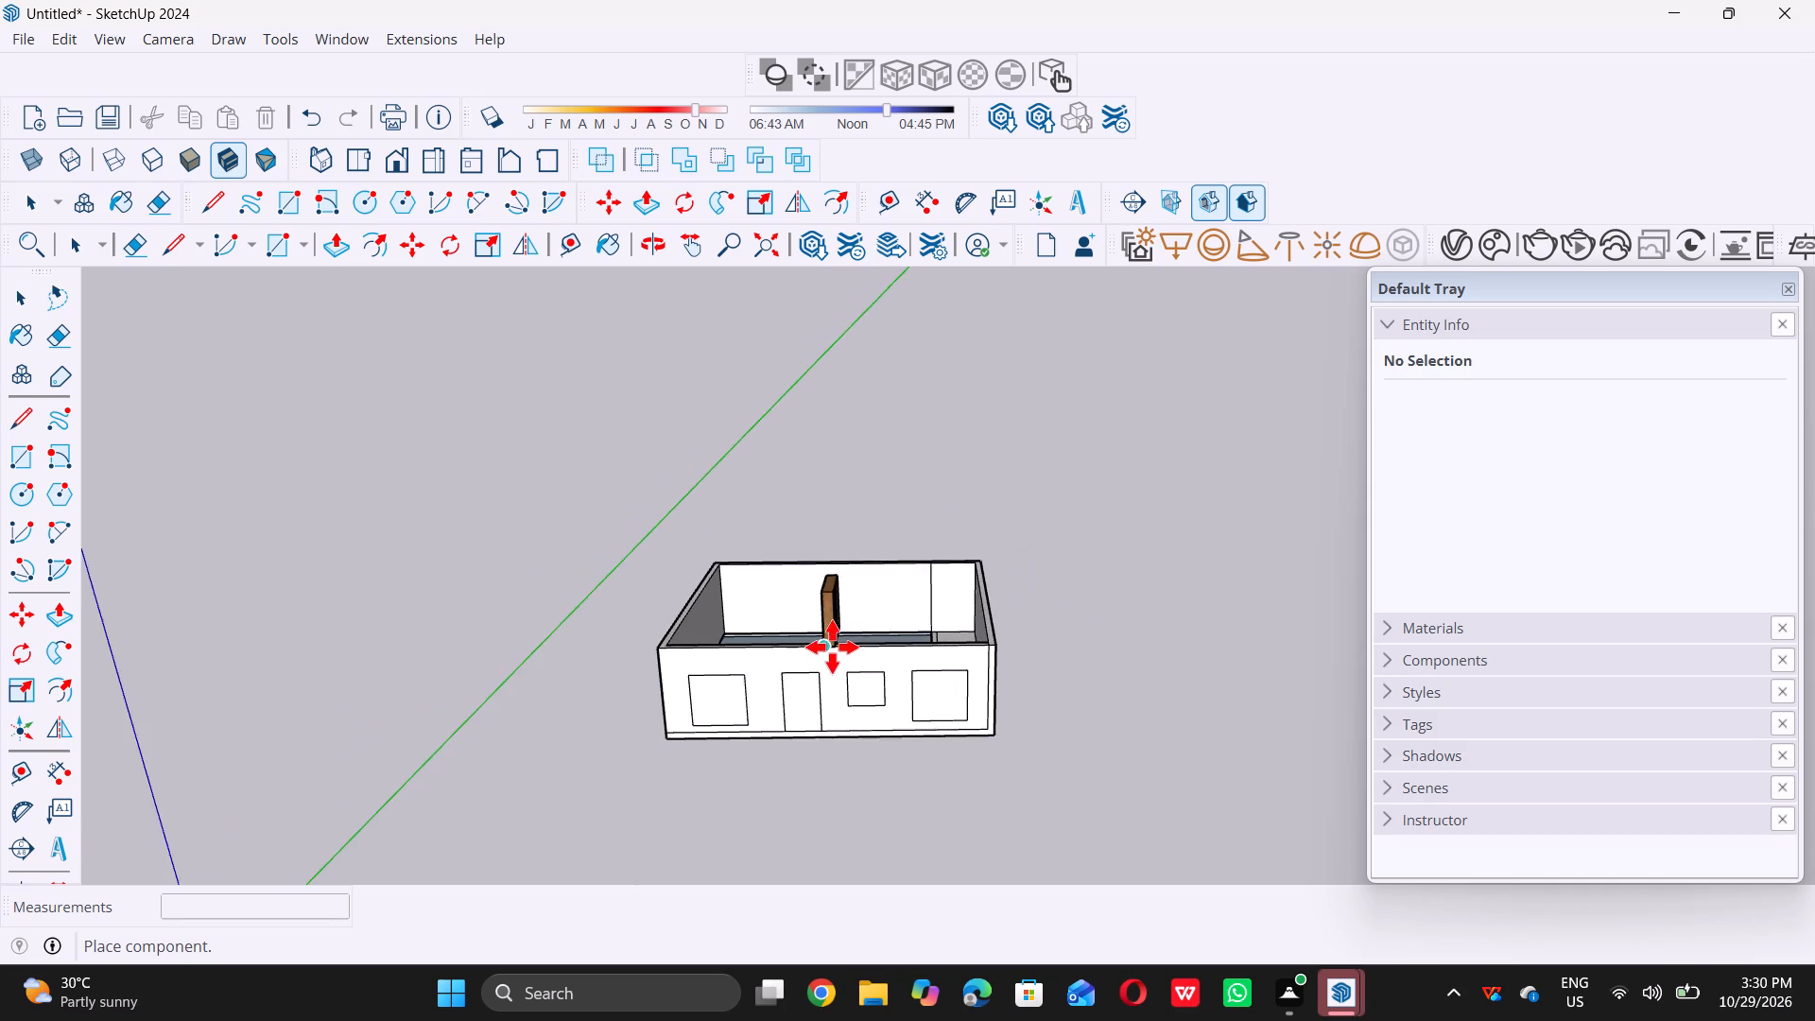
scroll(832, 647, "down", 4)
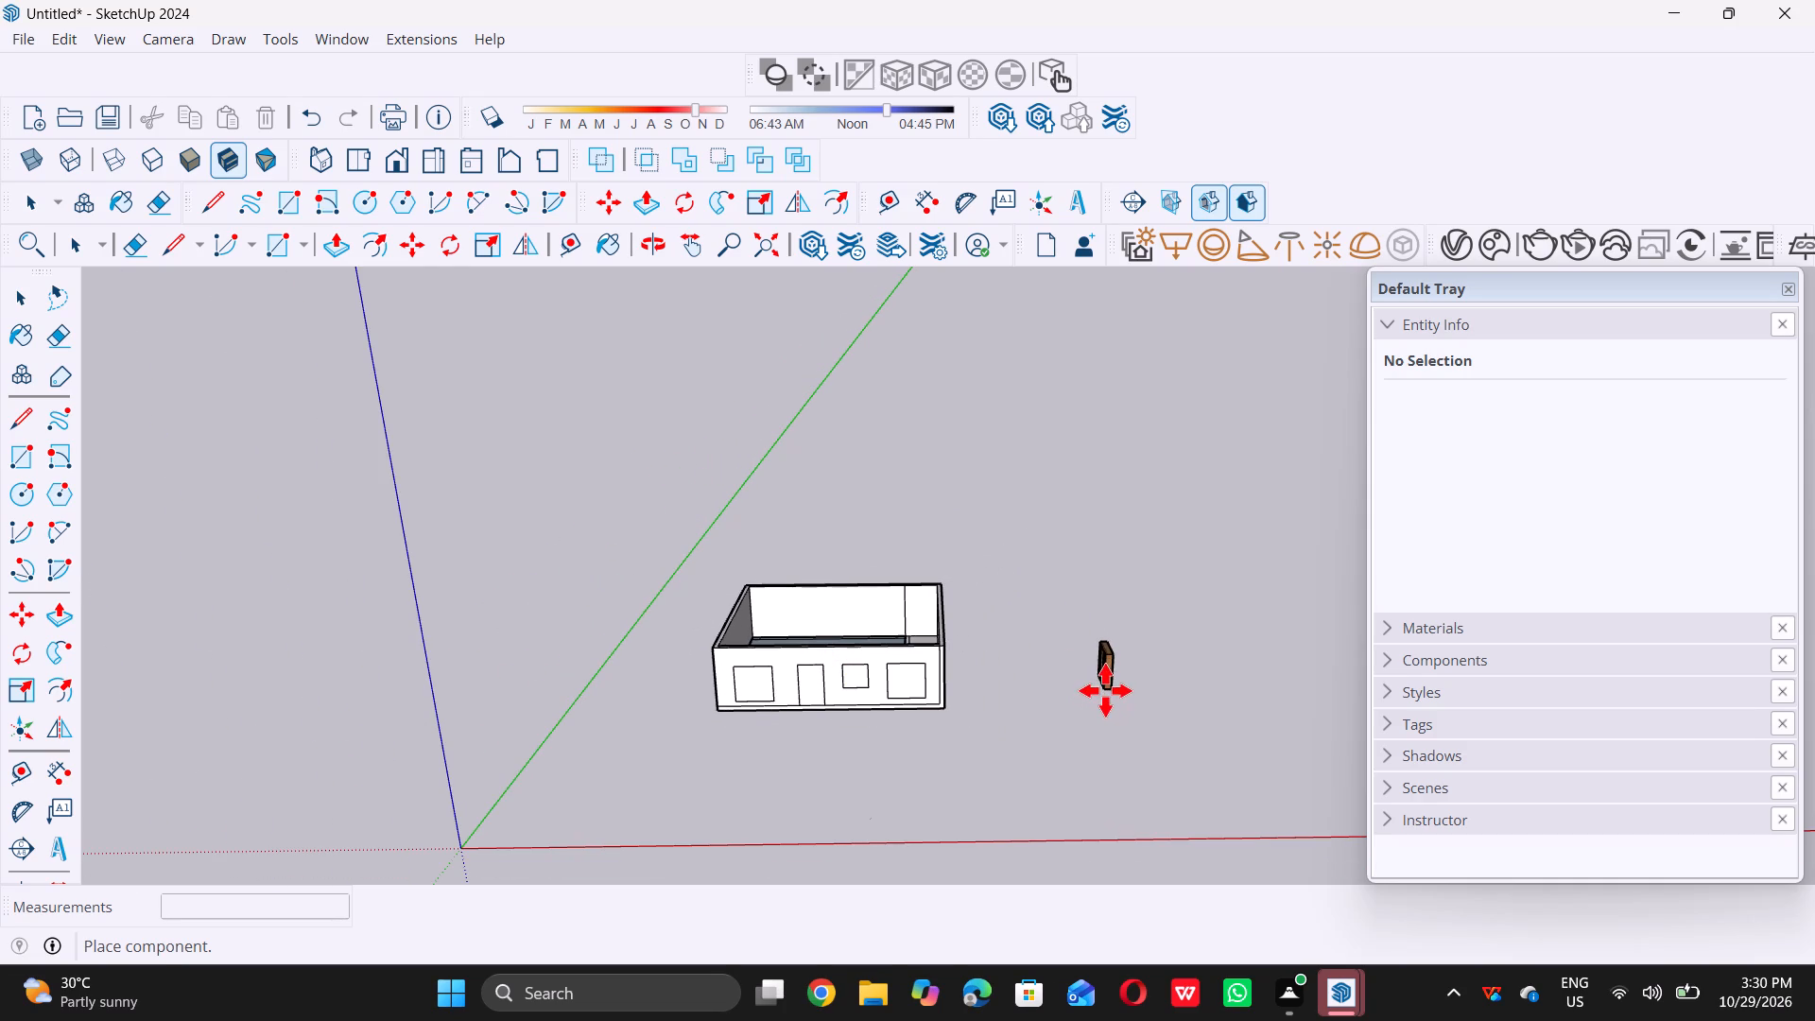
left_click(1106, 687)
key("space")
scroll(1140, 722, "up", 5)
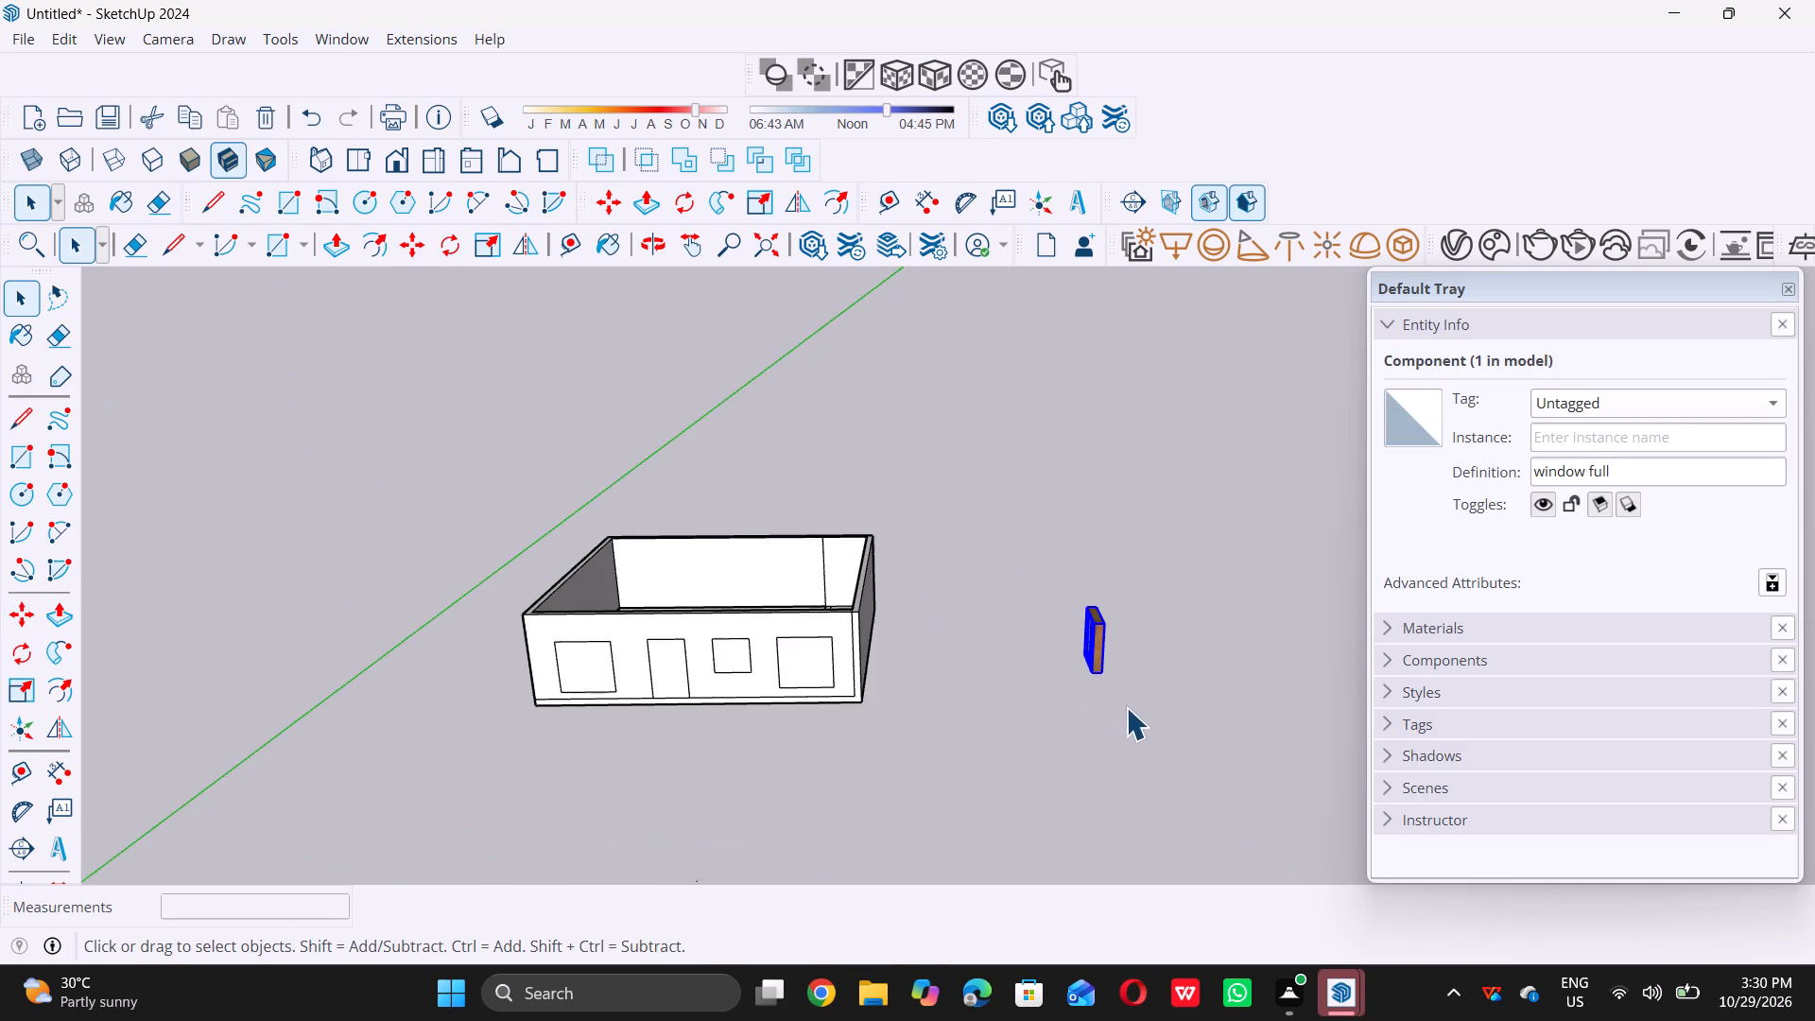
scroll(1126, 707, "up", 4)
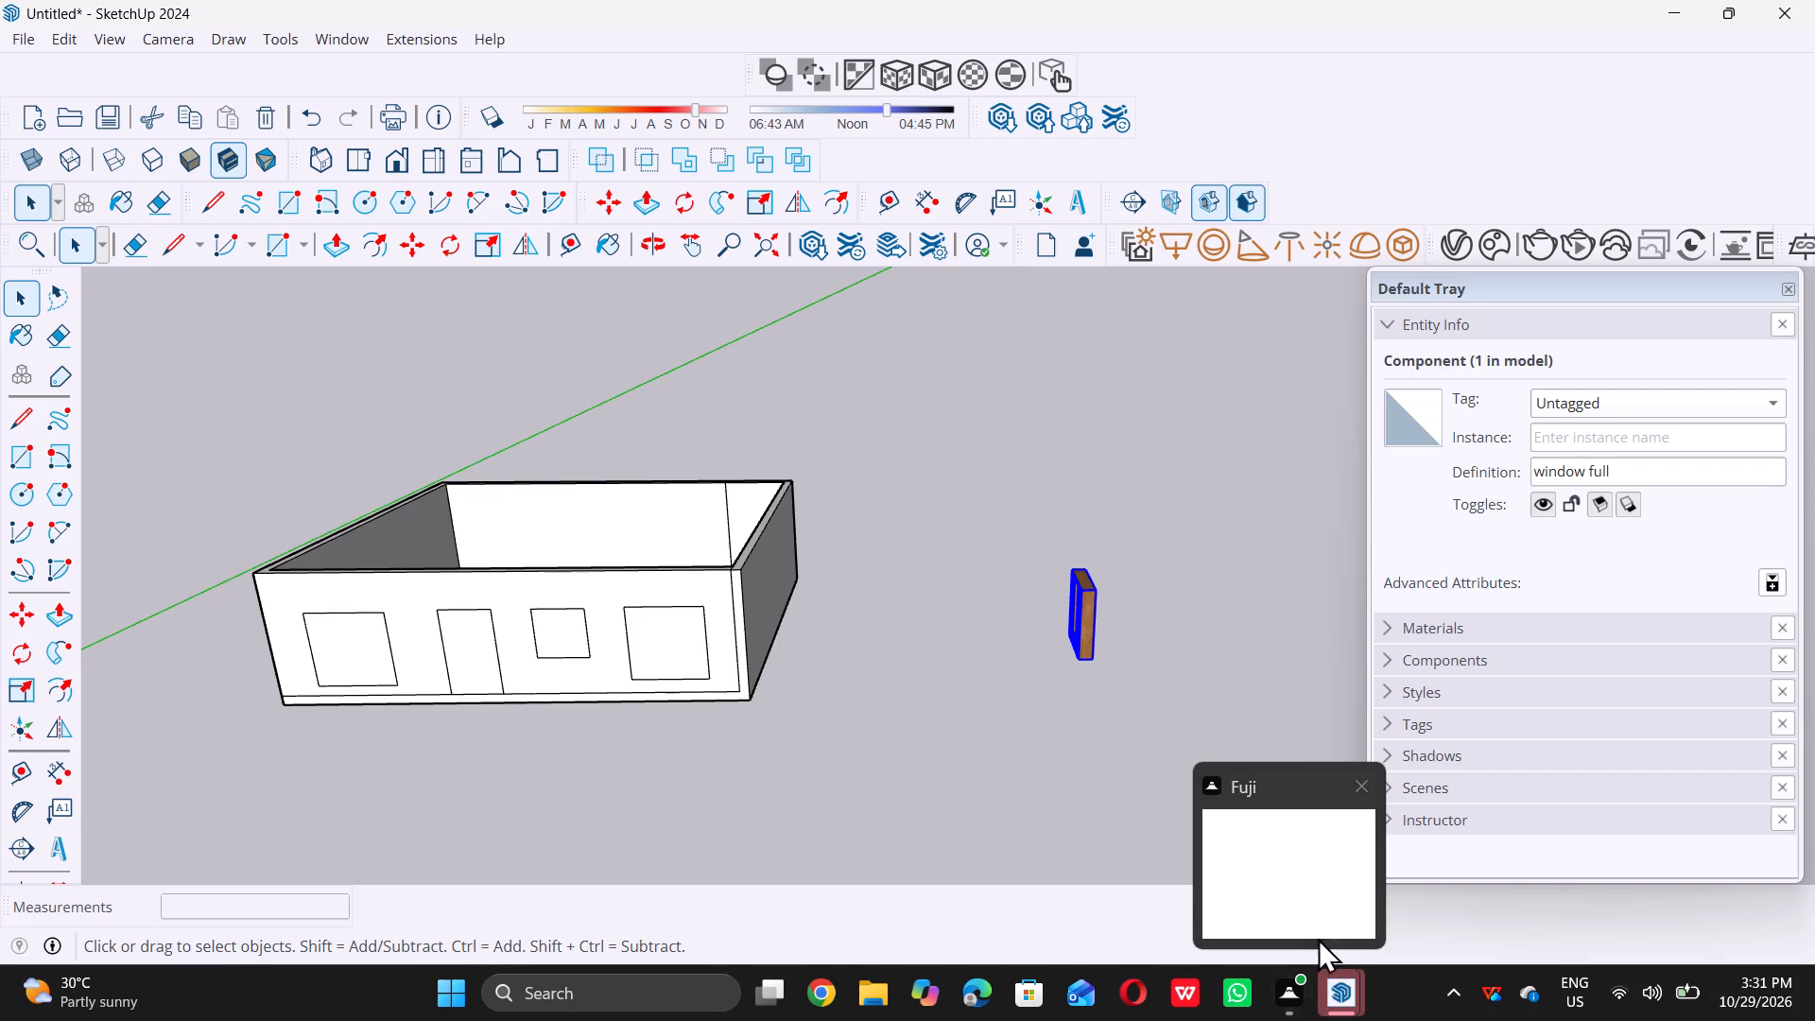
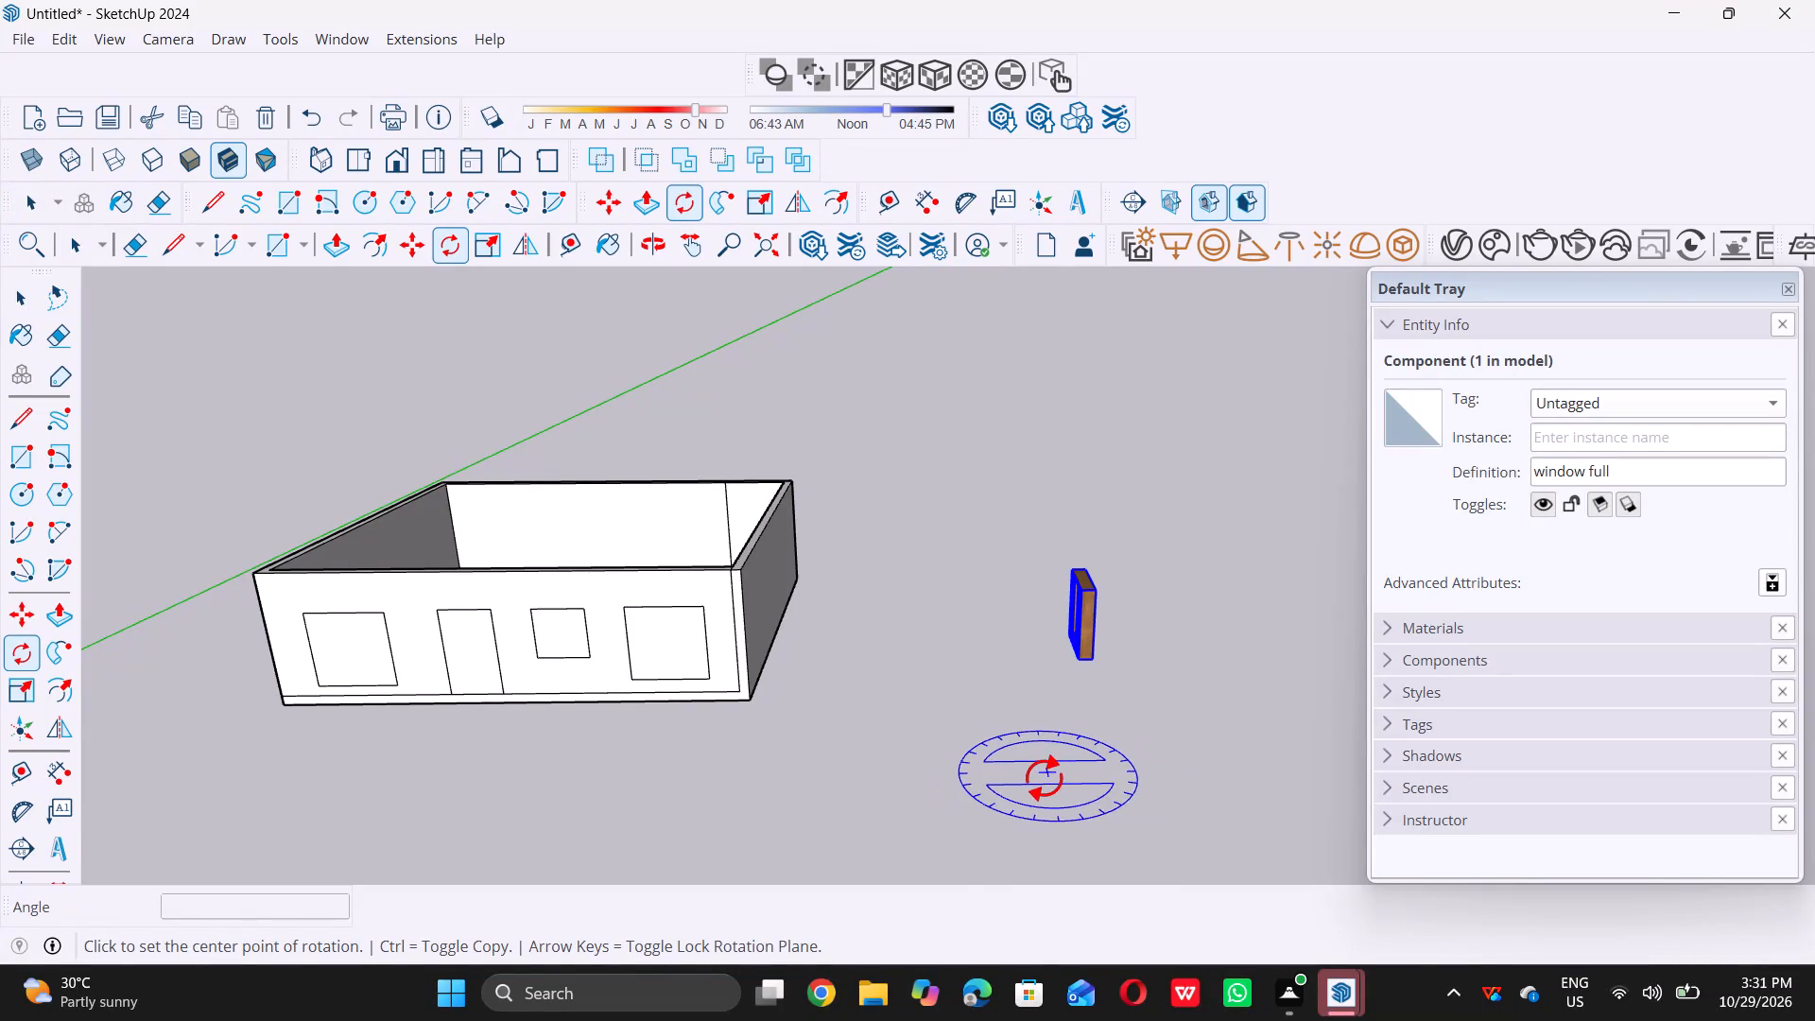
Rotate the wooden window 90 degrees on the ground plane so it faces the same way as the building's front wall.
left_click(1044, 778)
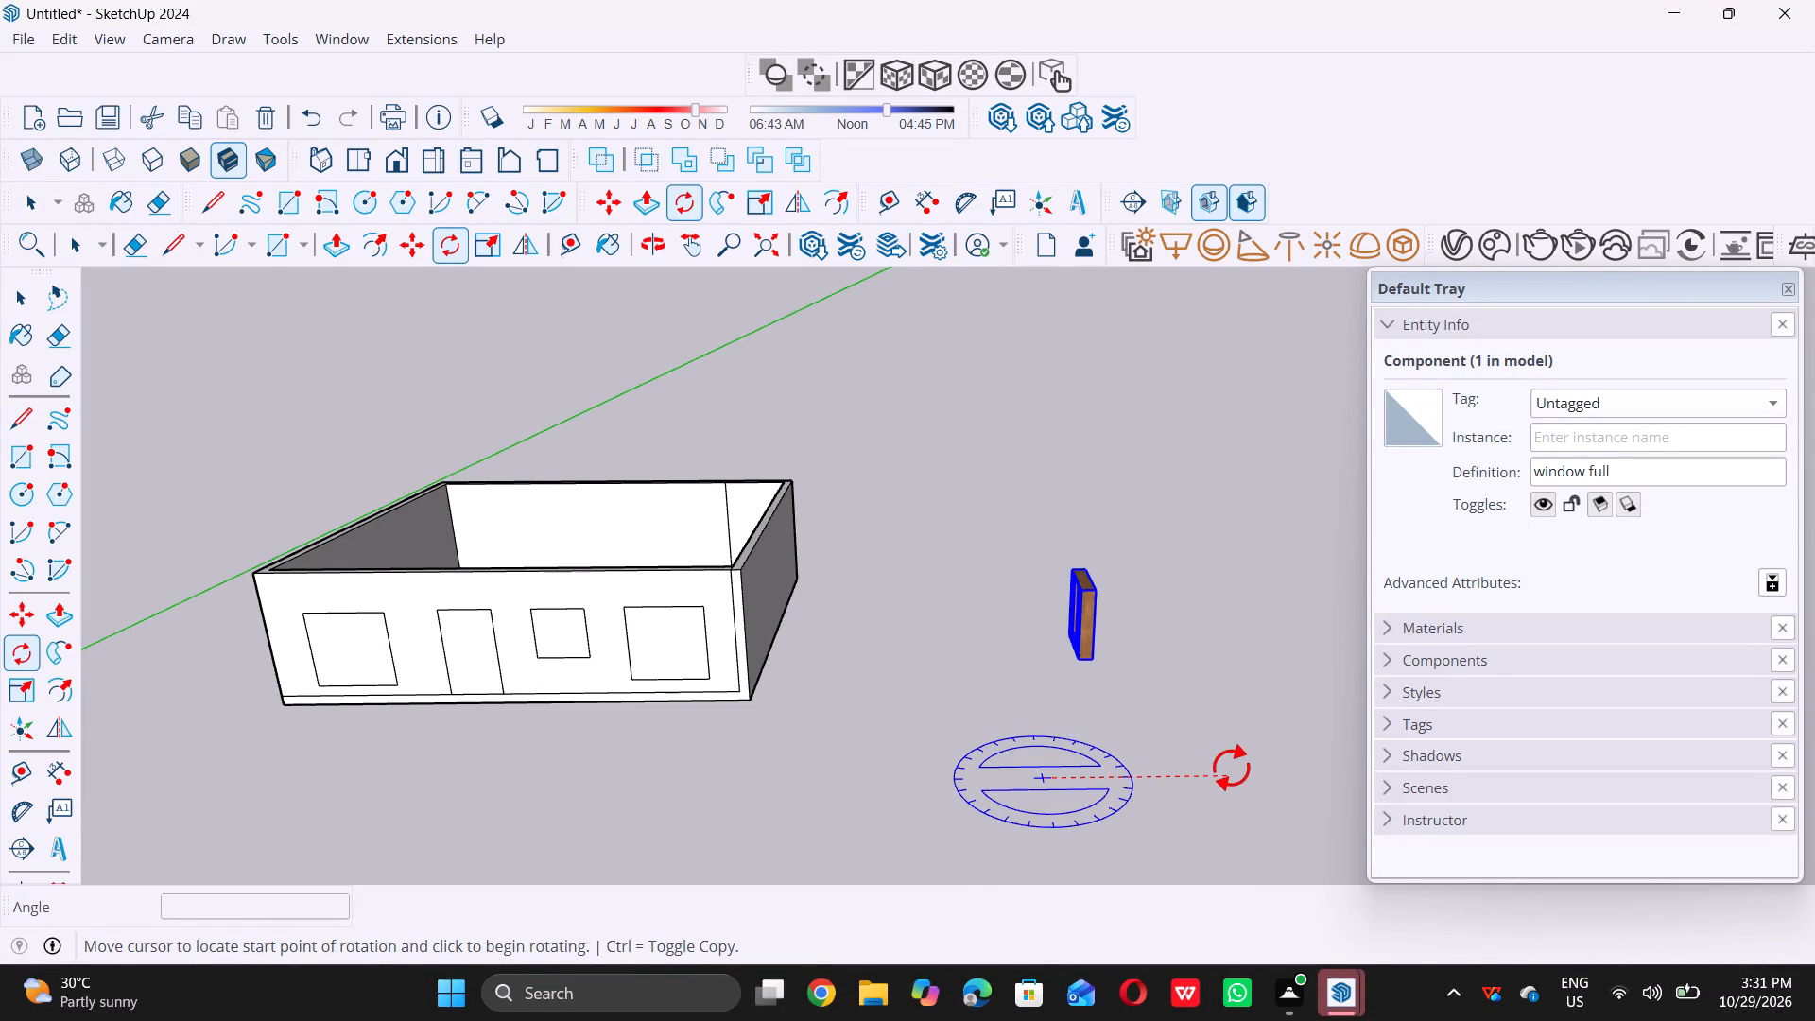
left_click(1231, 768)
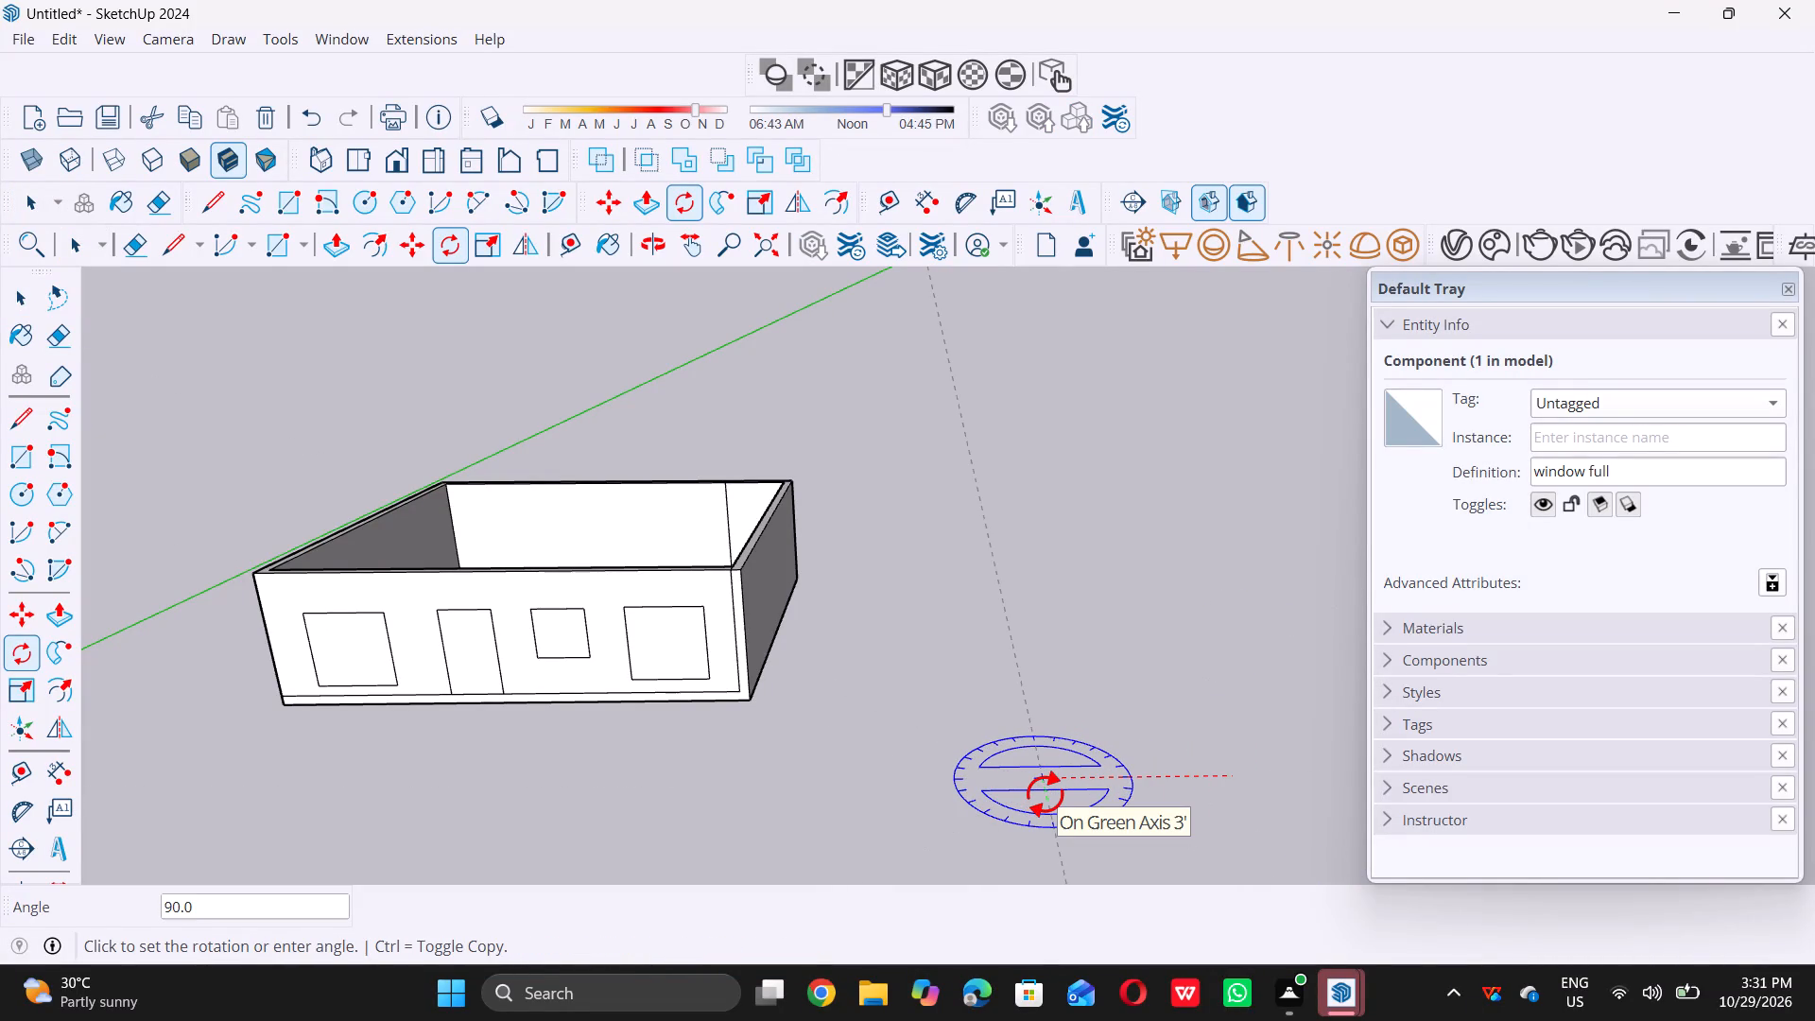
left_click(1045, 794)
scroll(1036, 790, "down", 5)
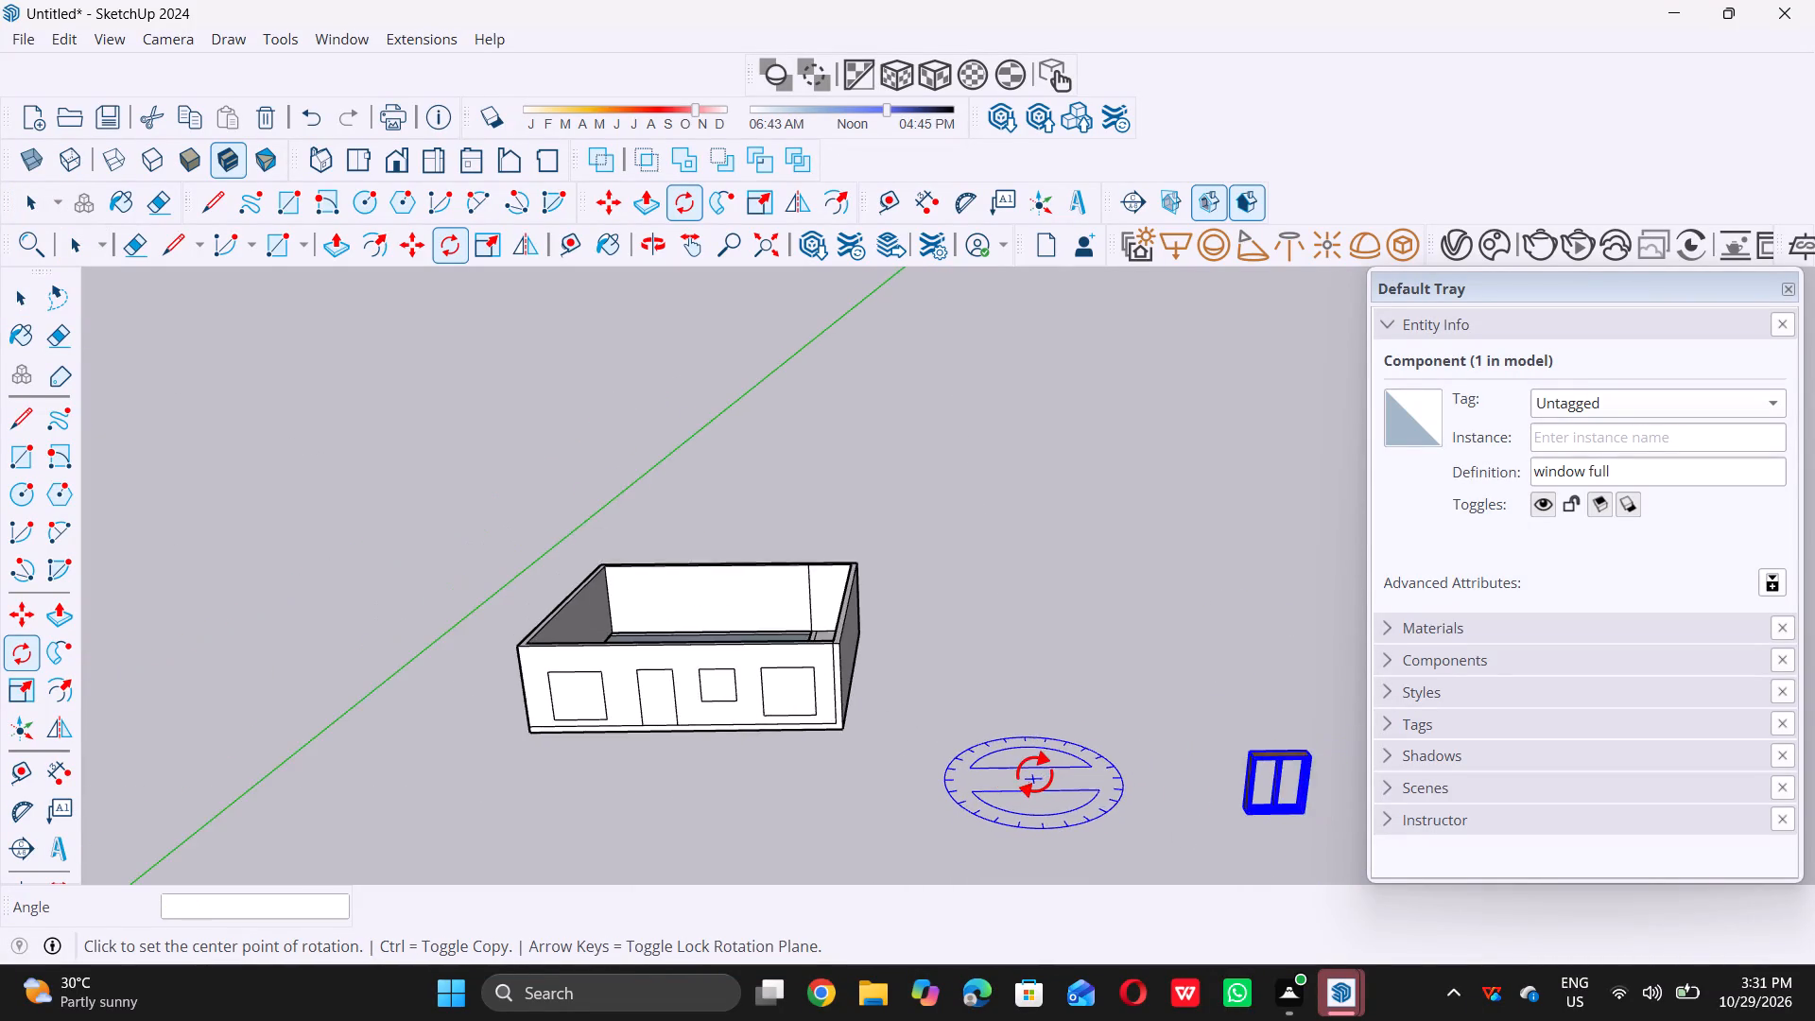
scroll(1034, 774, "down", 5)
key("space")
left_click(1106, 729)
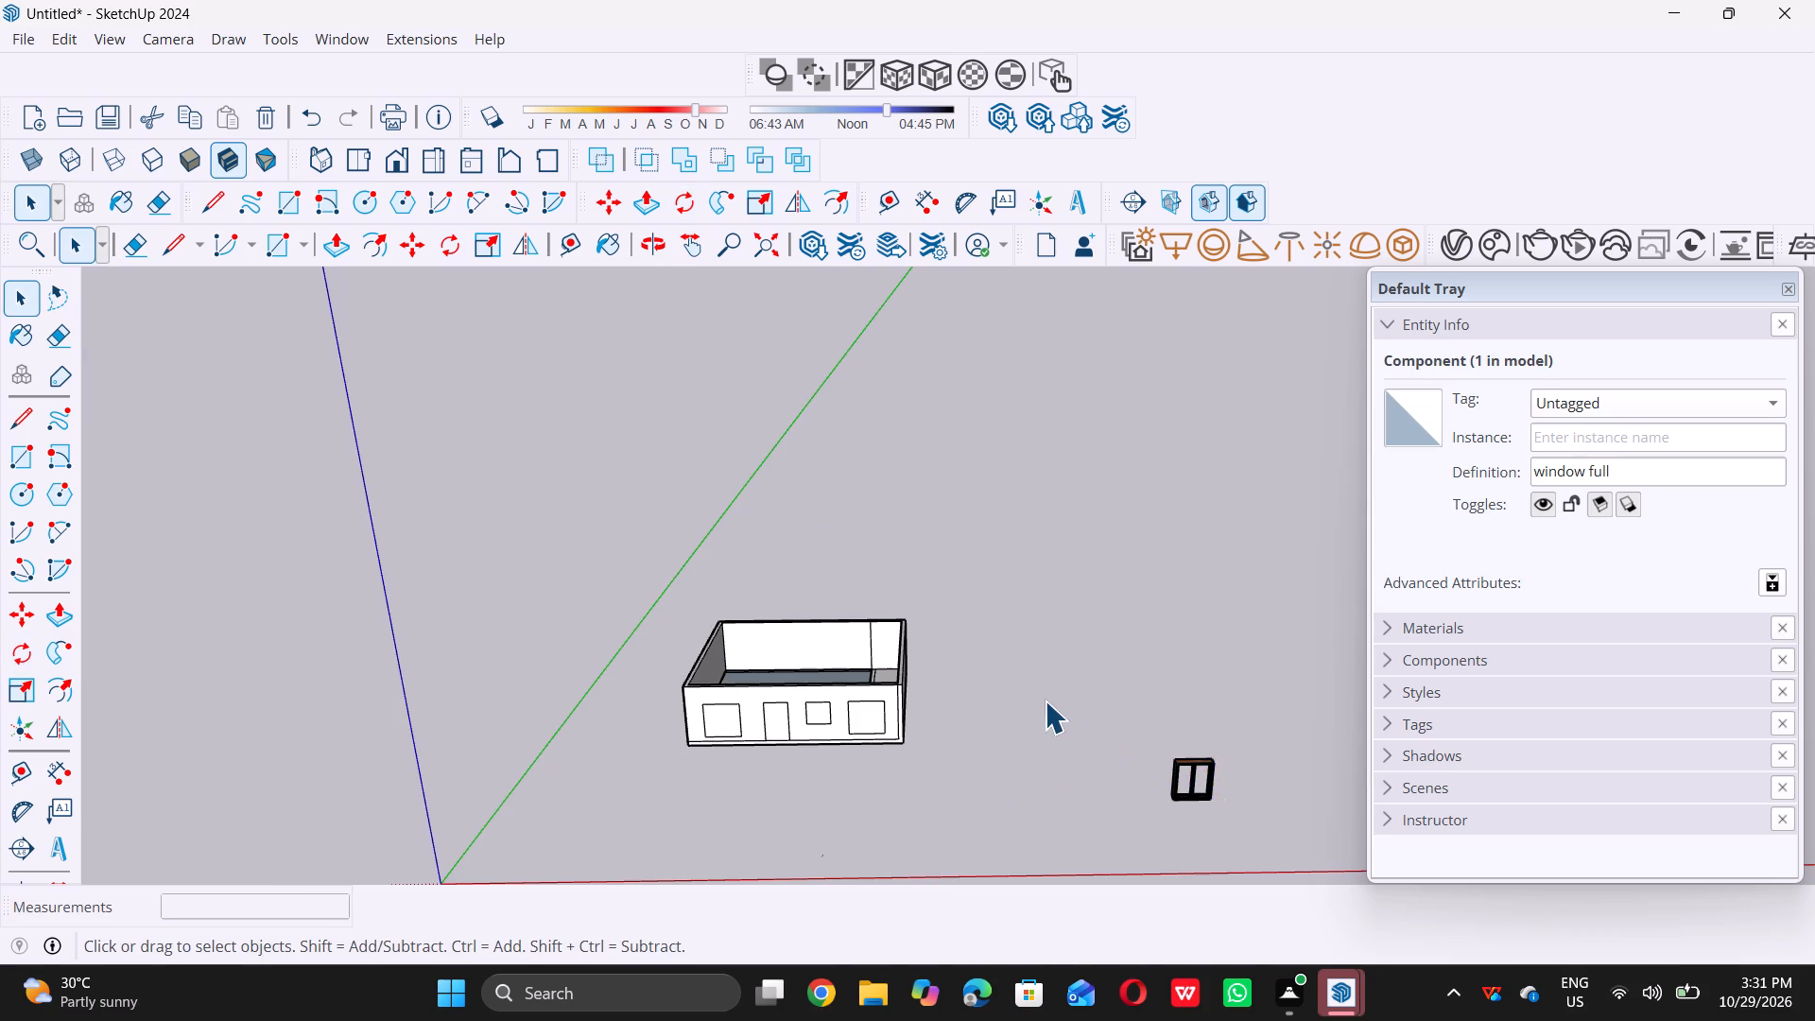
Select the window and bring up the black swatch at the end of the Colors-Named materials.
scroll(1044, 699, "down", 5)
scroll(1172, 774, "up", 20)
scroll(1172, 774, "up", 2)
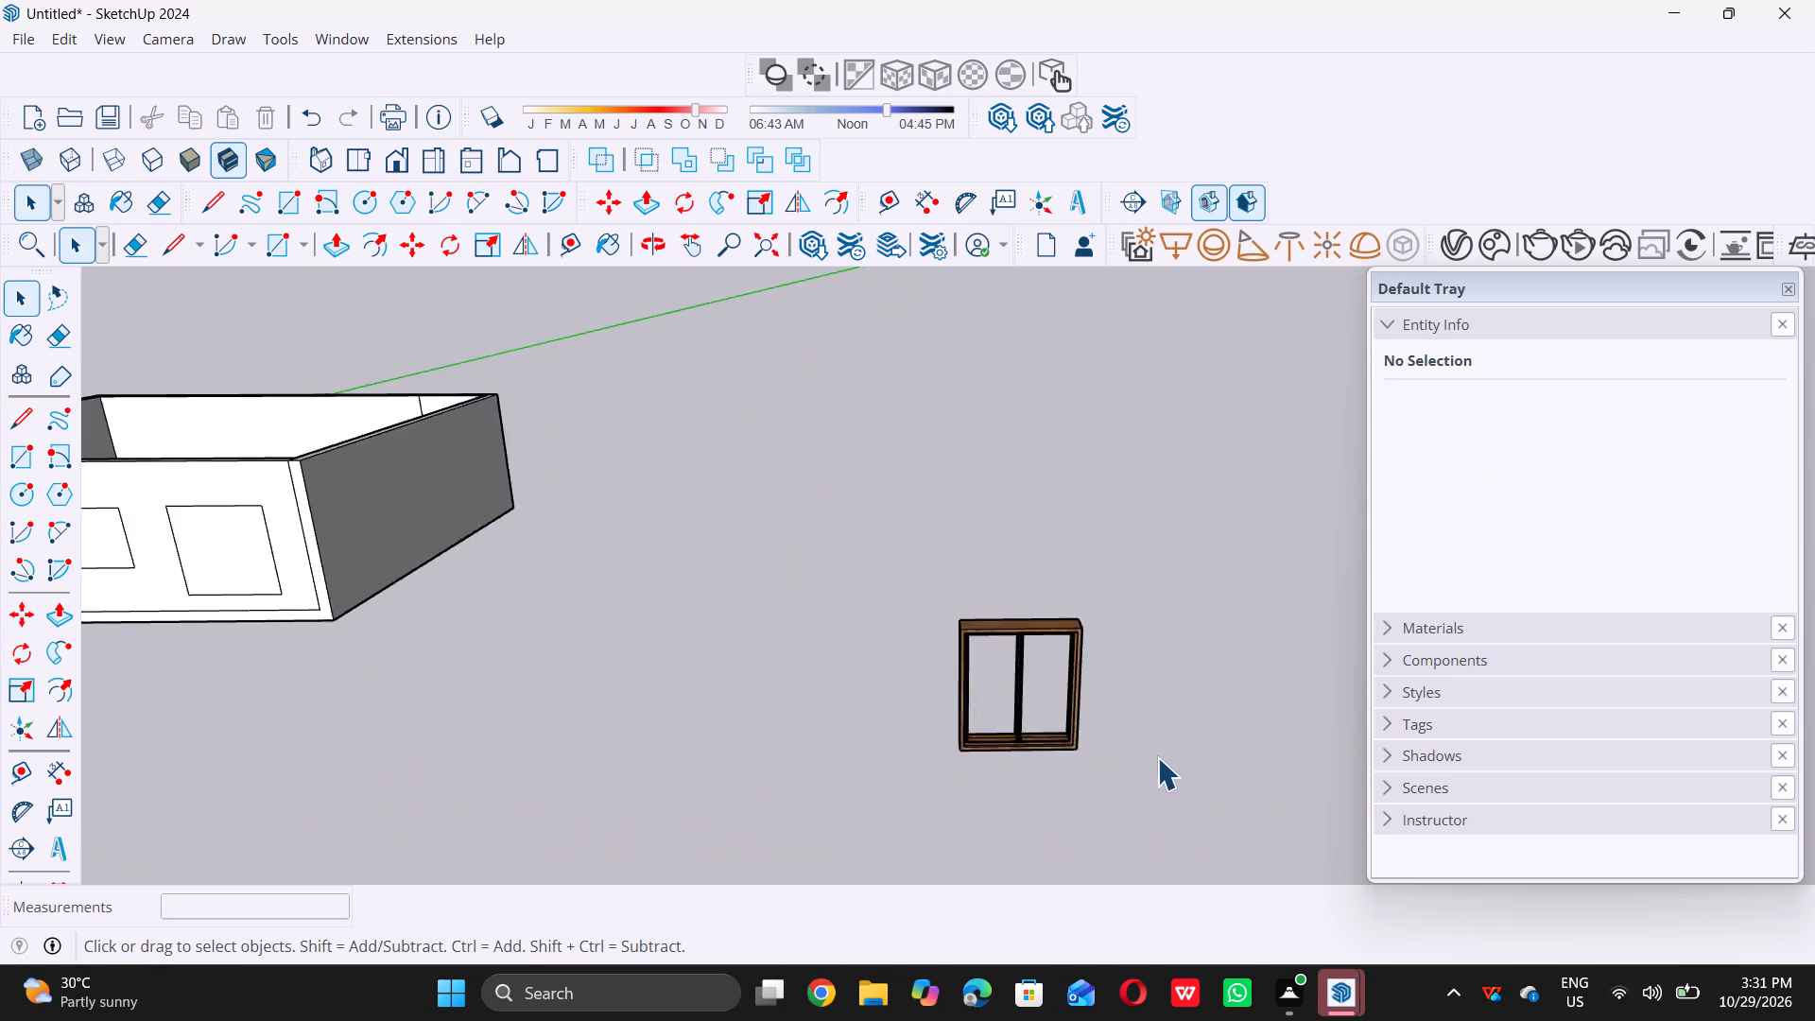
middle_click_drag(1024, 719, 981, 595)
scroll(956, 667, "up", 6)
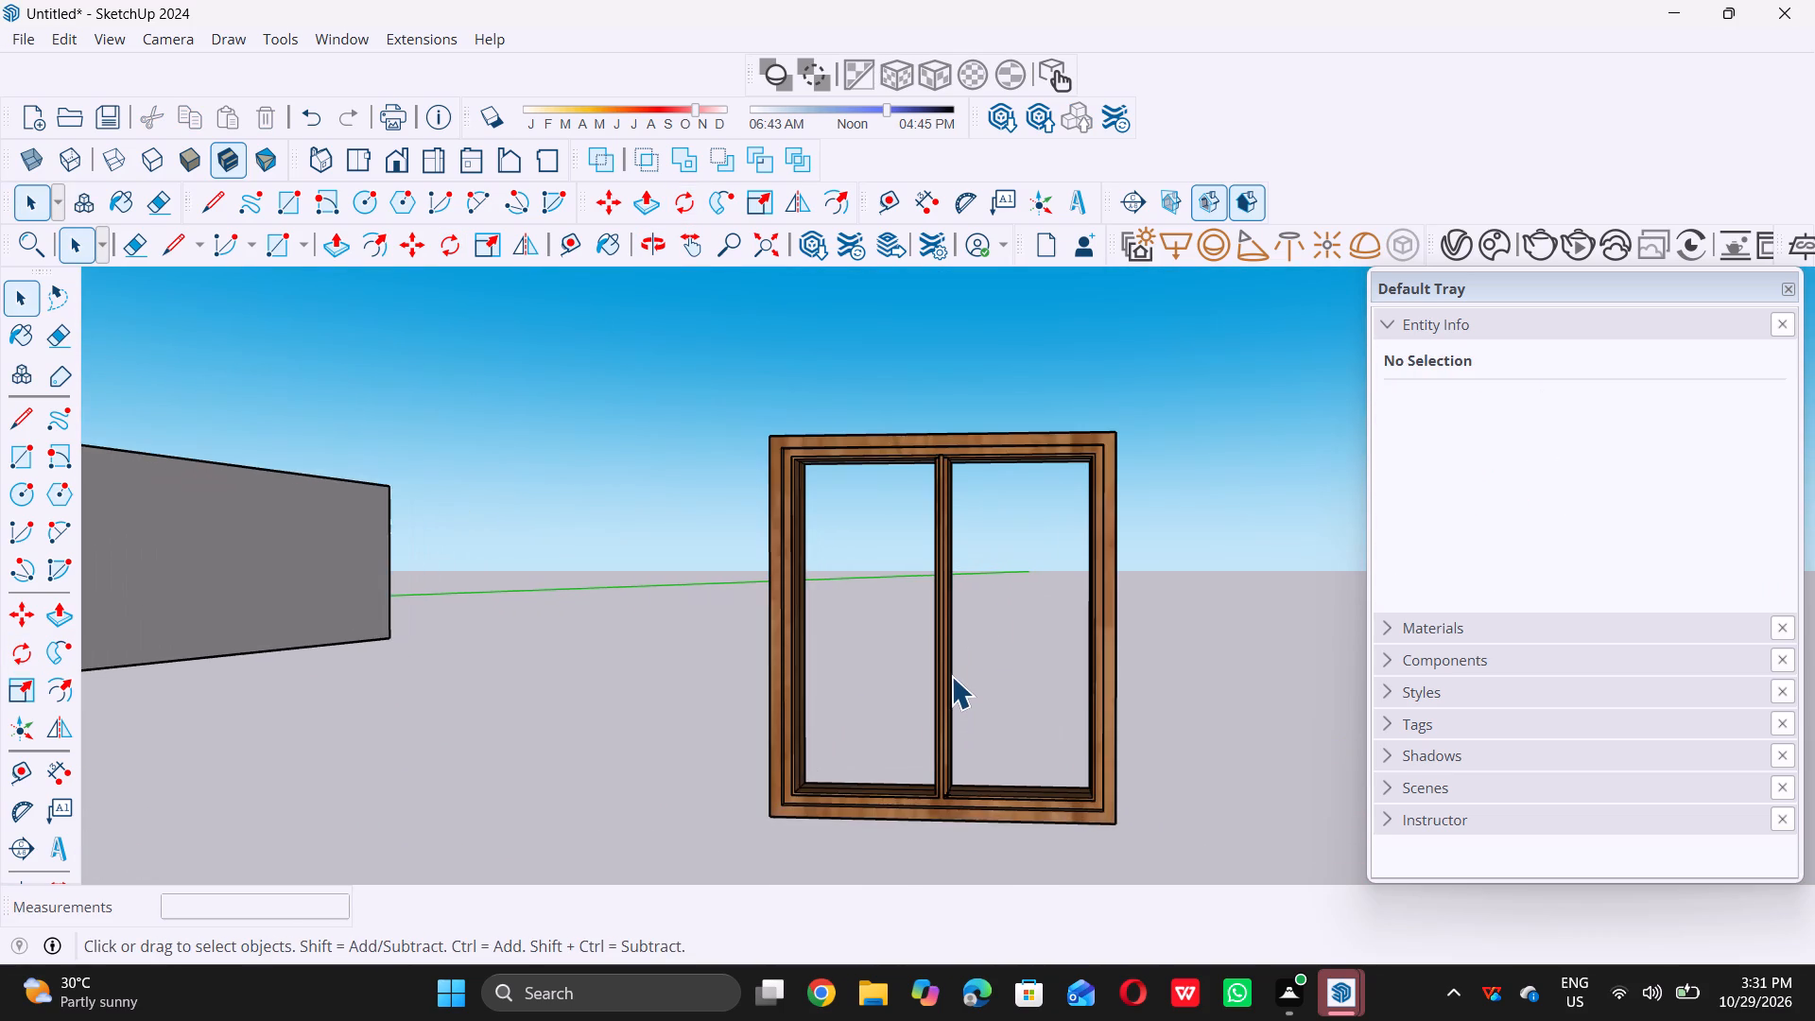
scroll(941, 679, "up", 4)
scroll(939, 679, "down", 4)
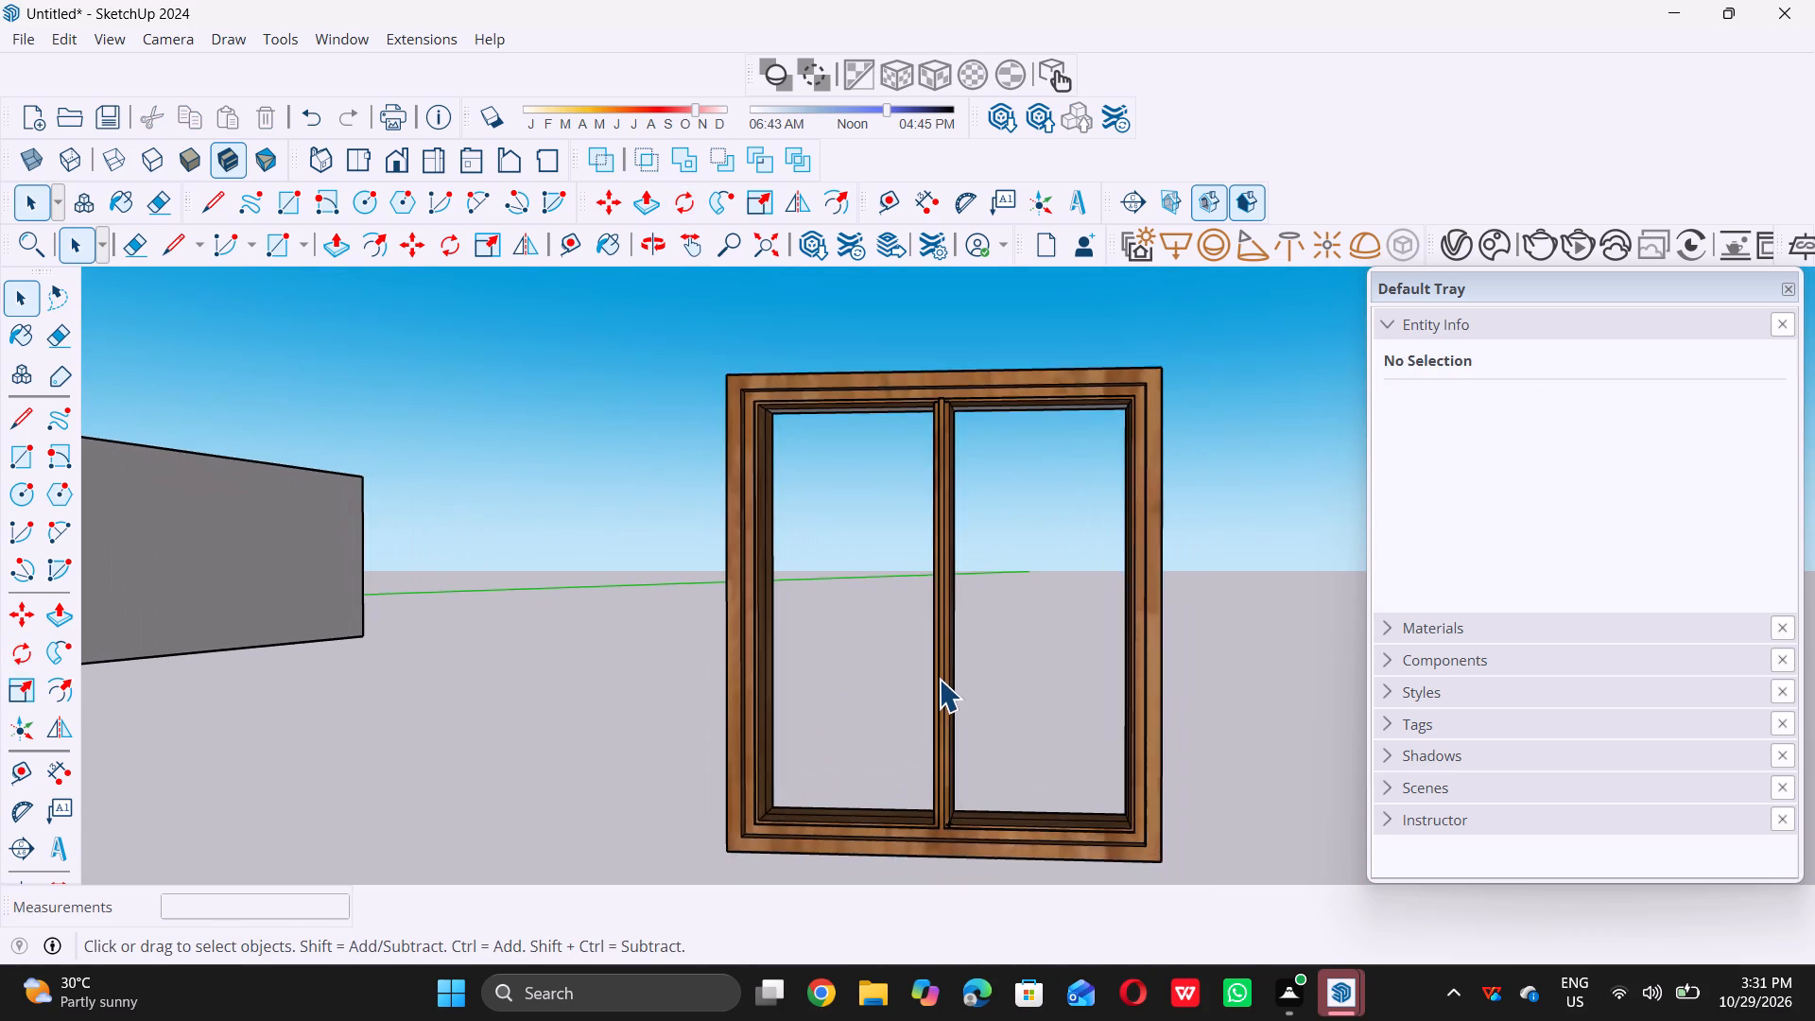
scroll(939, 679, "down", 1)
middle_click_drag(937, 679, 946, 677)
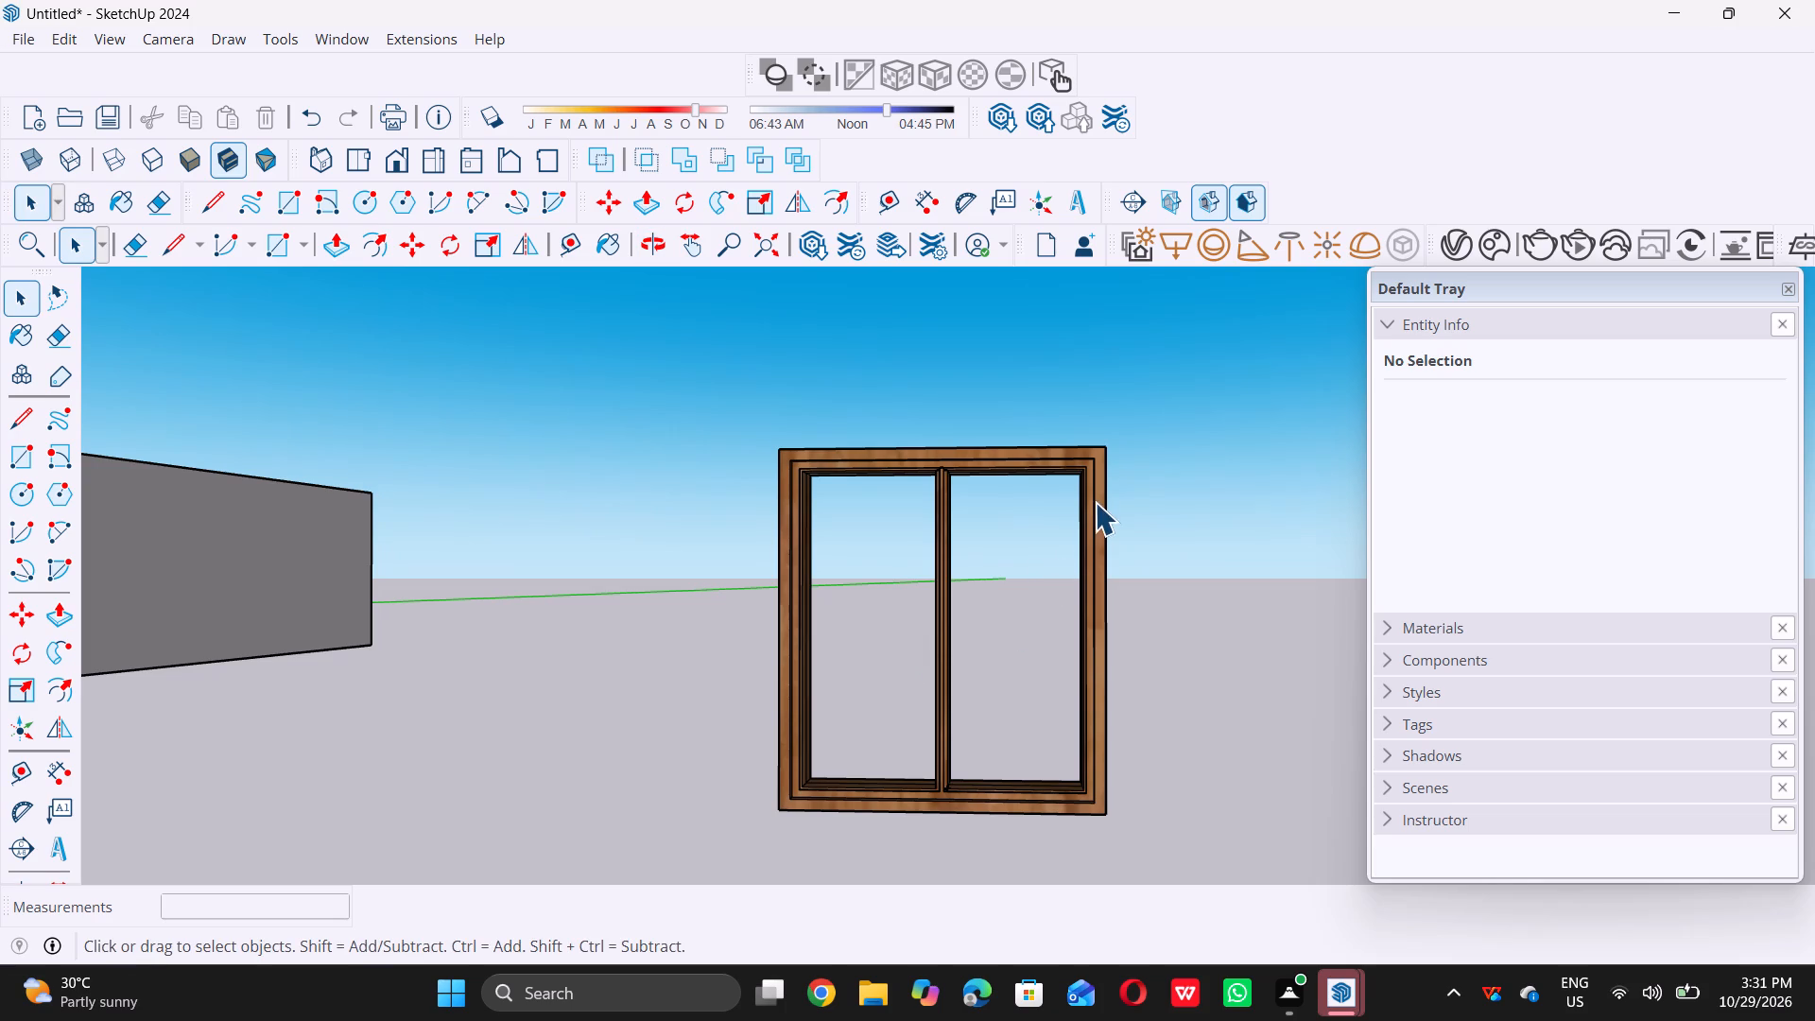
left_click(1100, 495)
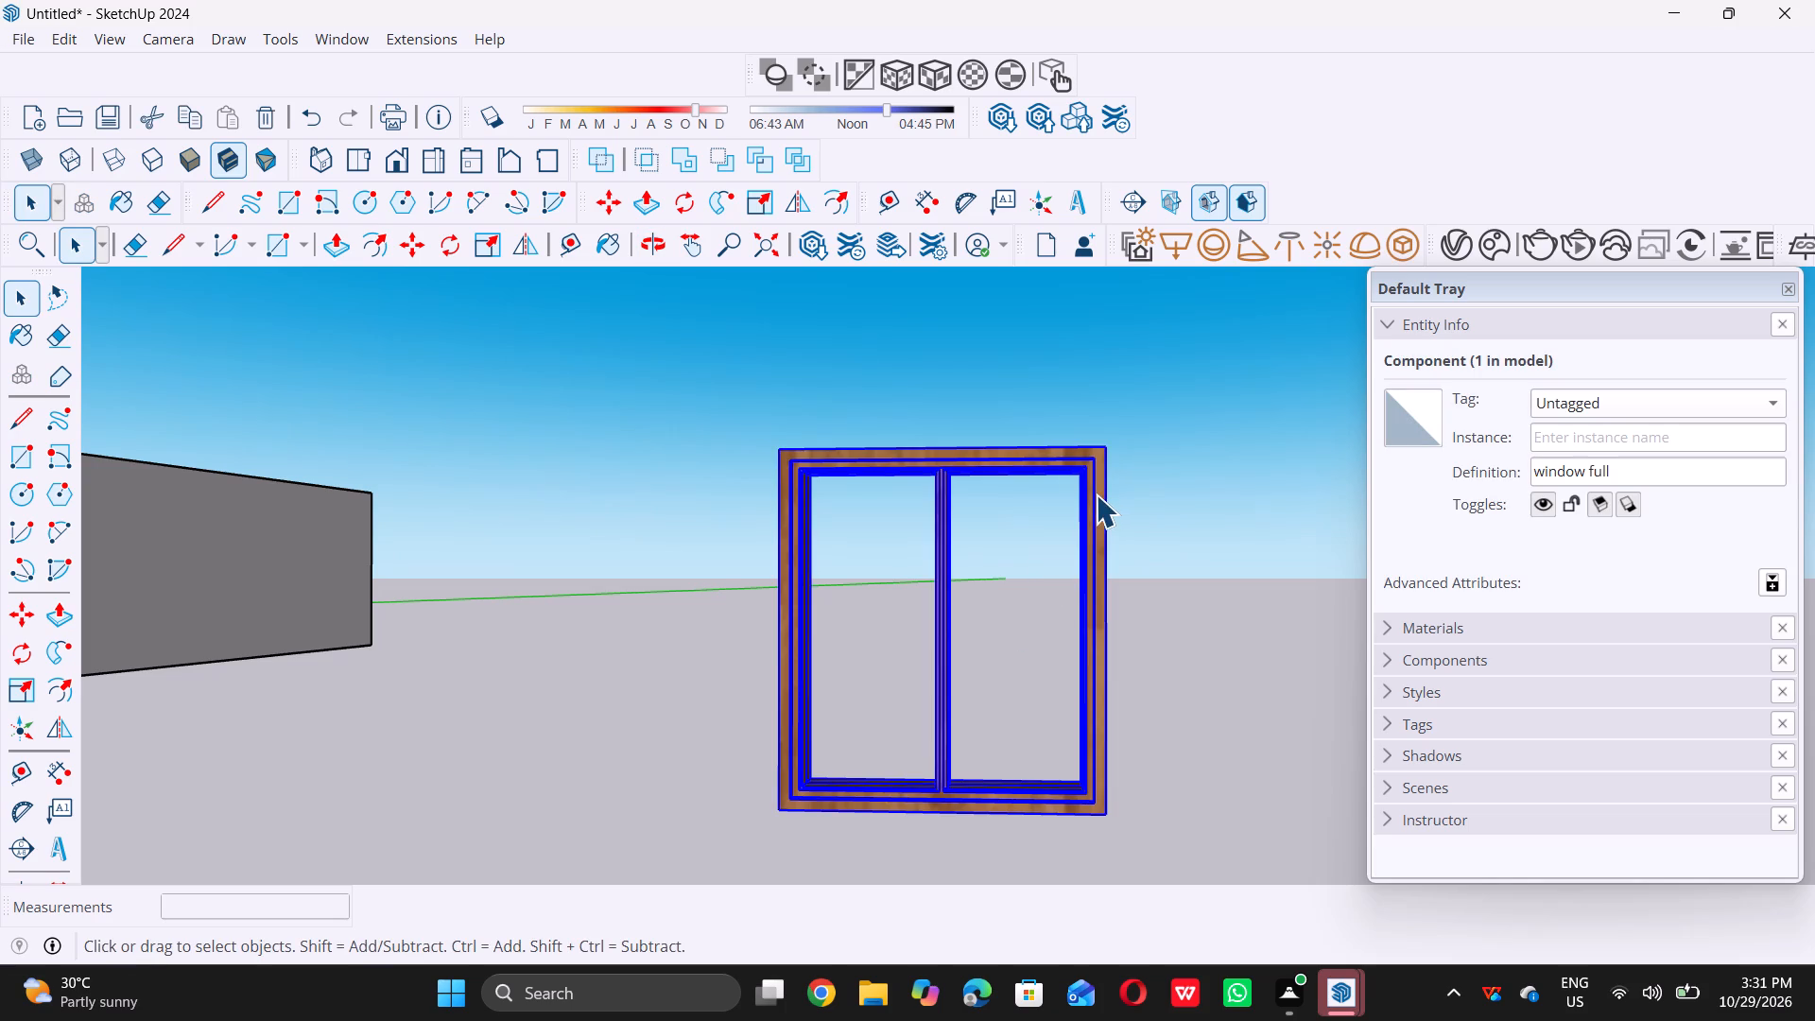
left_click(1385, 626)
scroll(1393, 645, "down", 2)
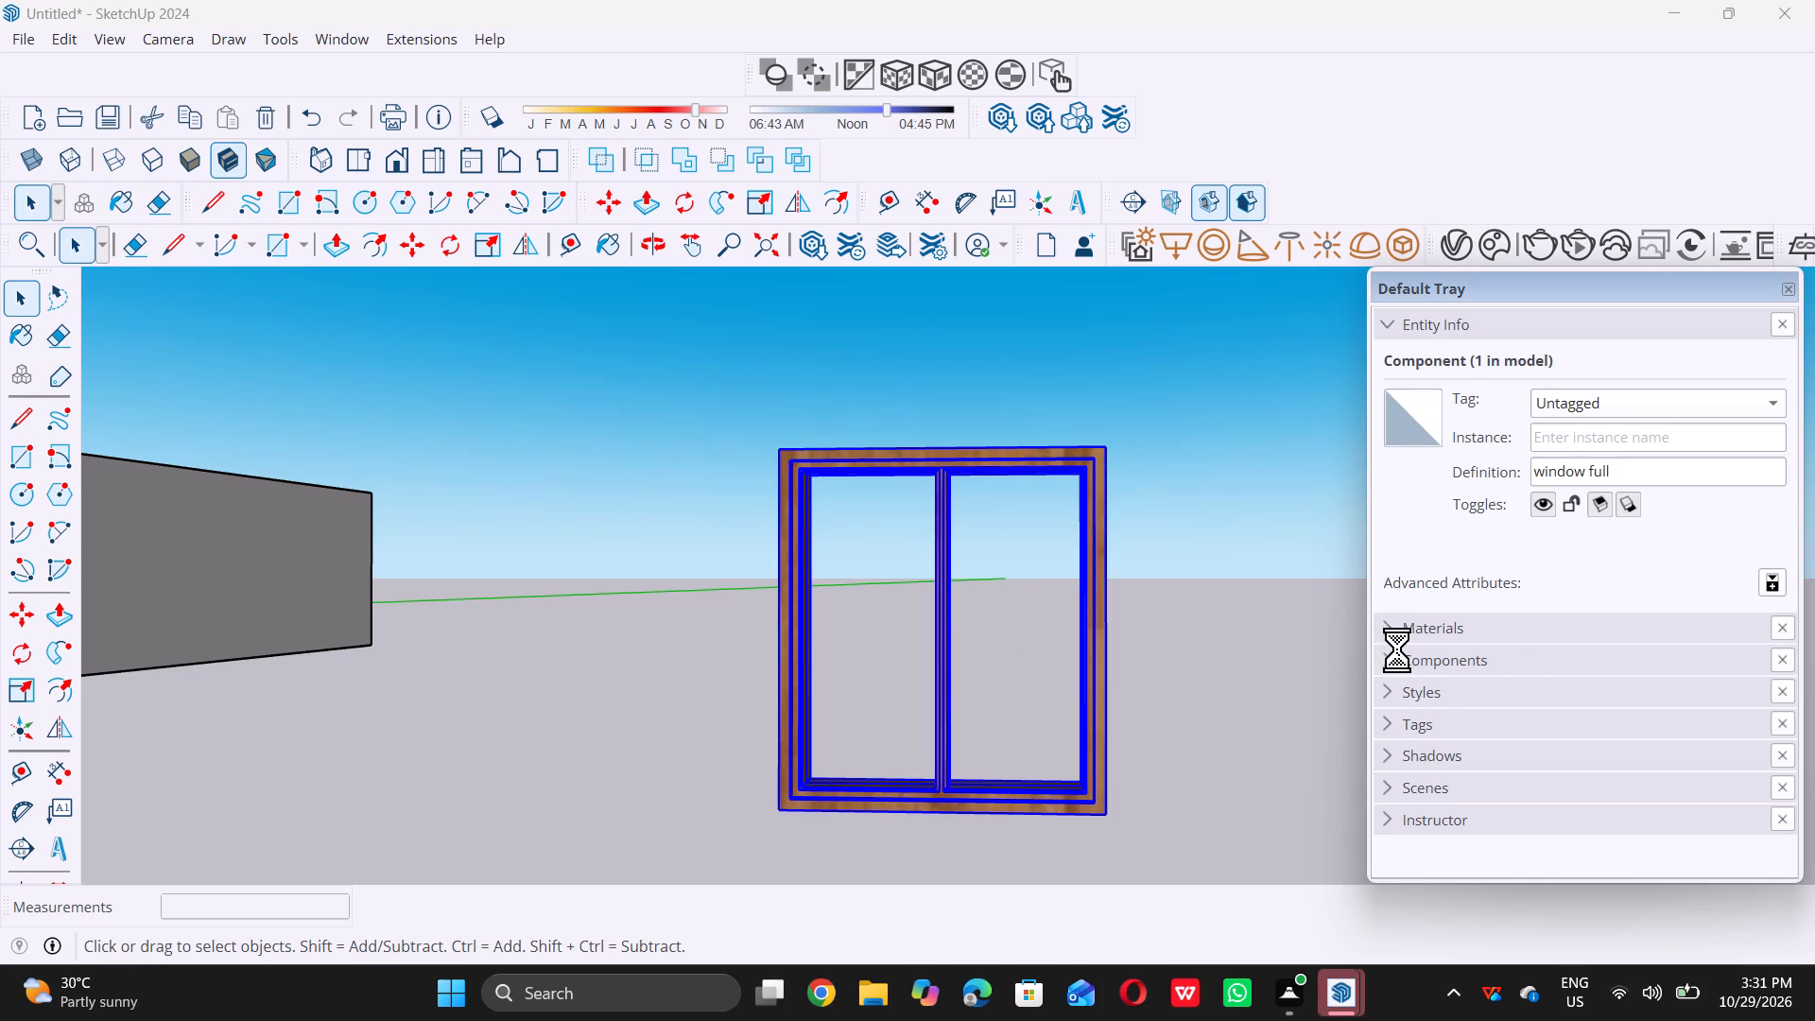
scroll(1397, 649, "down", 13)
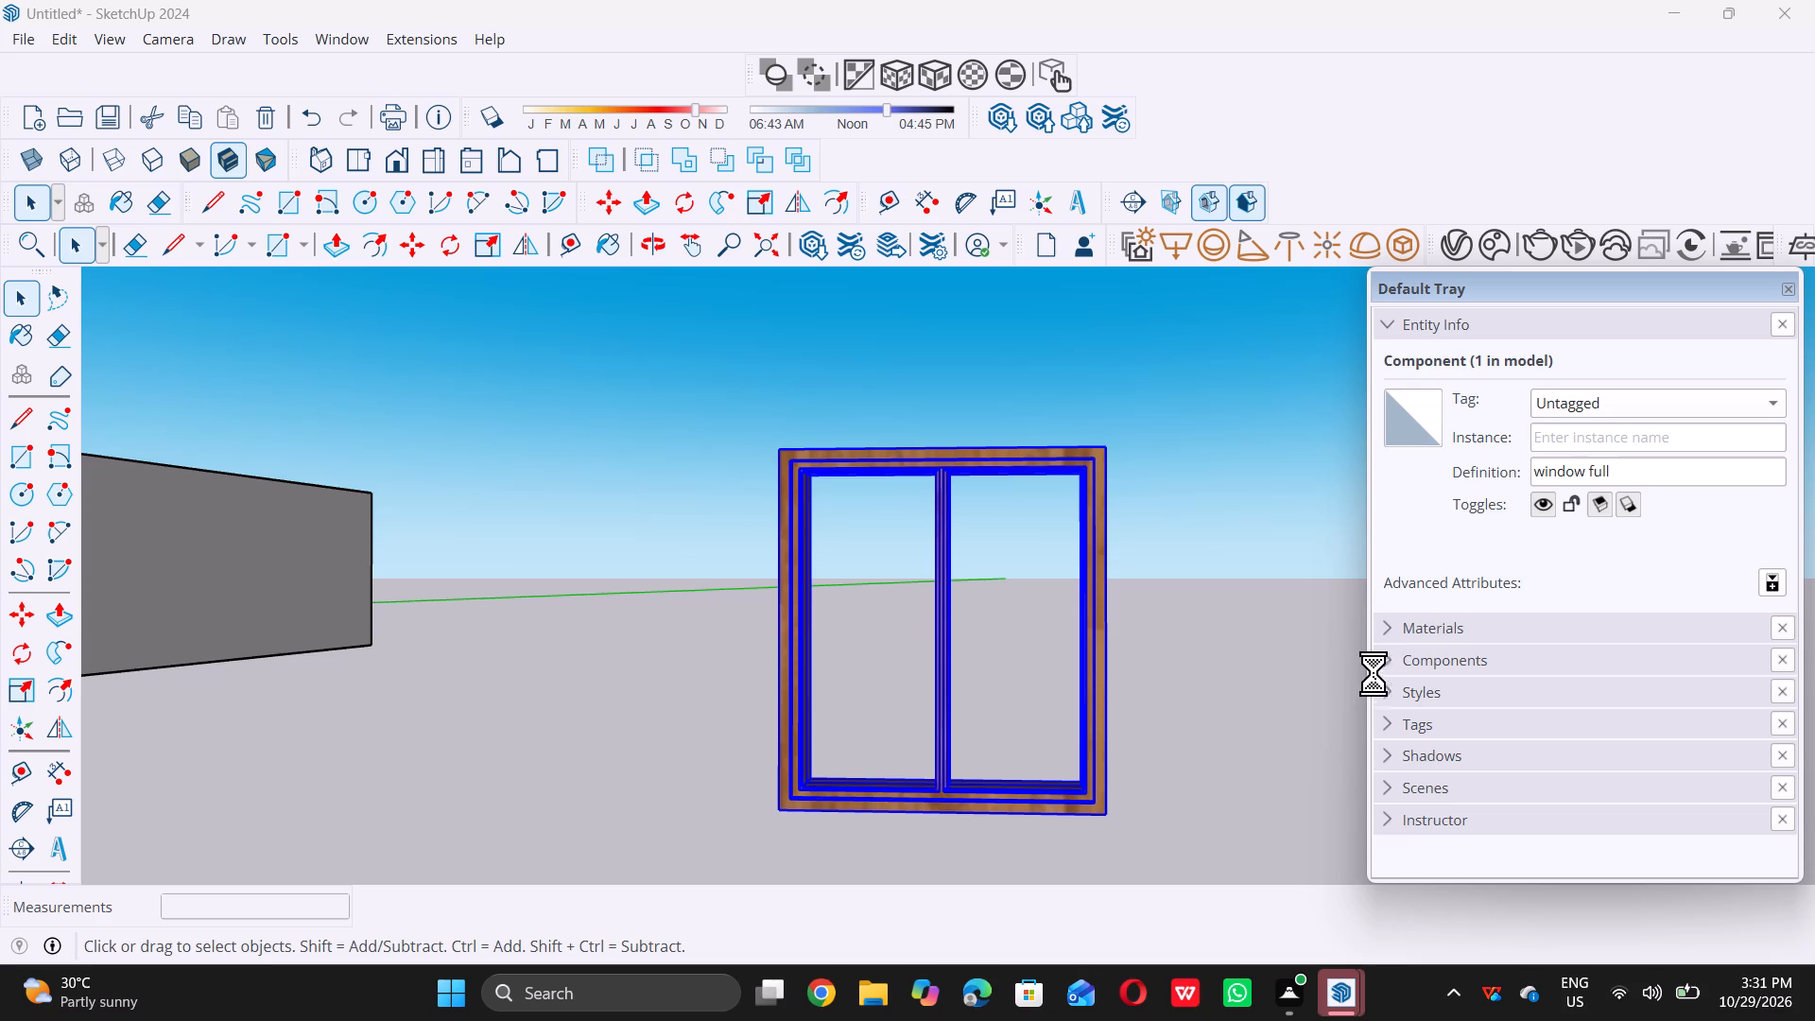
scroll(1374, 673, "down", 9)
scroll(1162, 701, "down", 20)
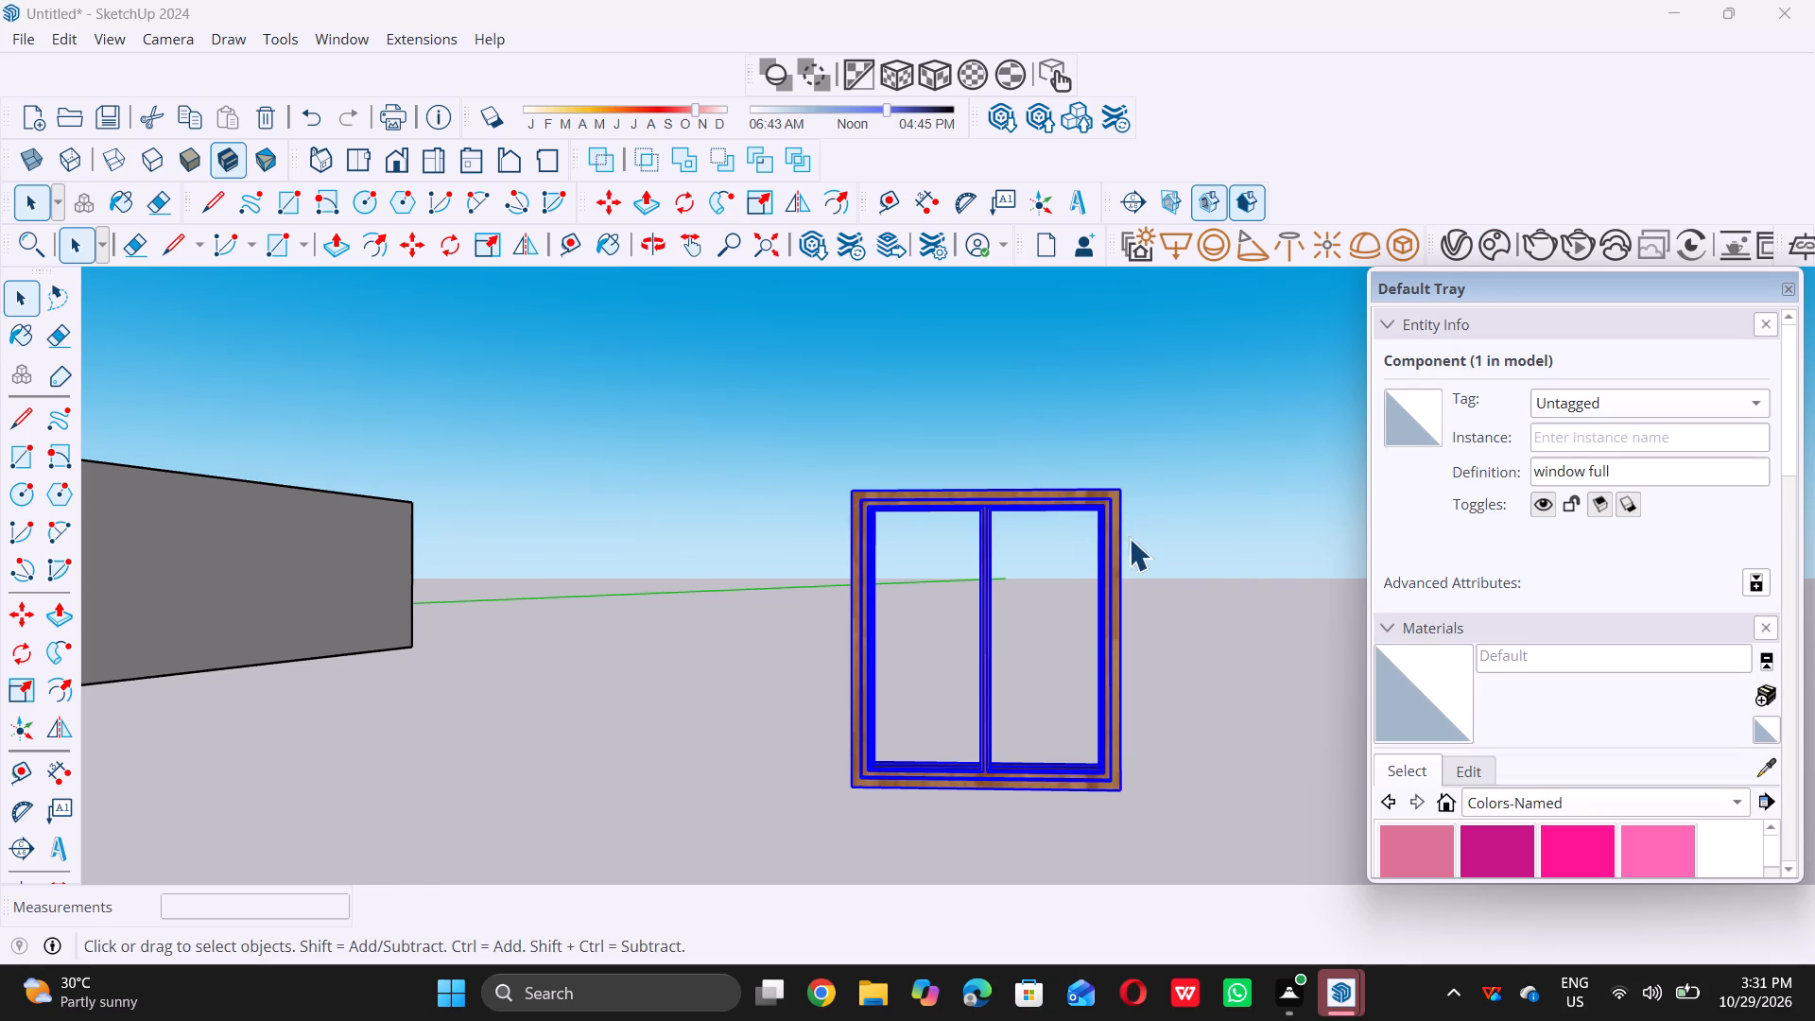
scroll(1460, 636, "down", 5)
scroll(1579, 636, "down", 3)
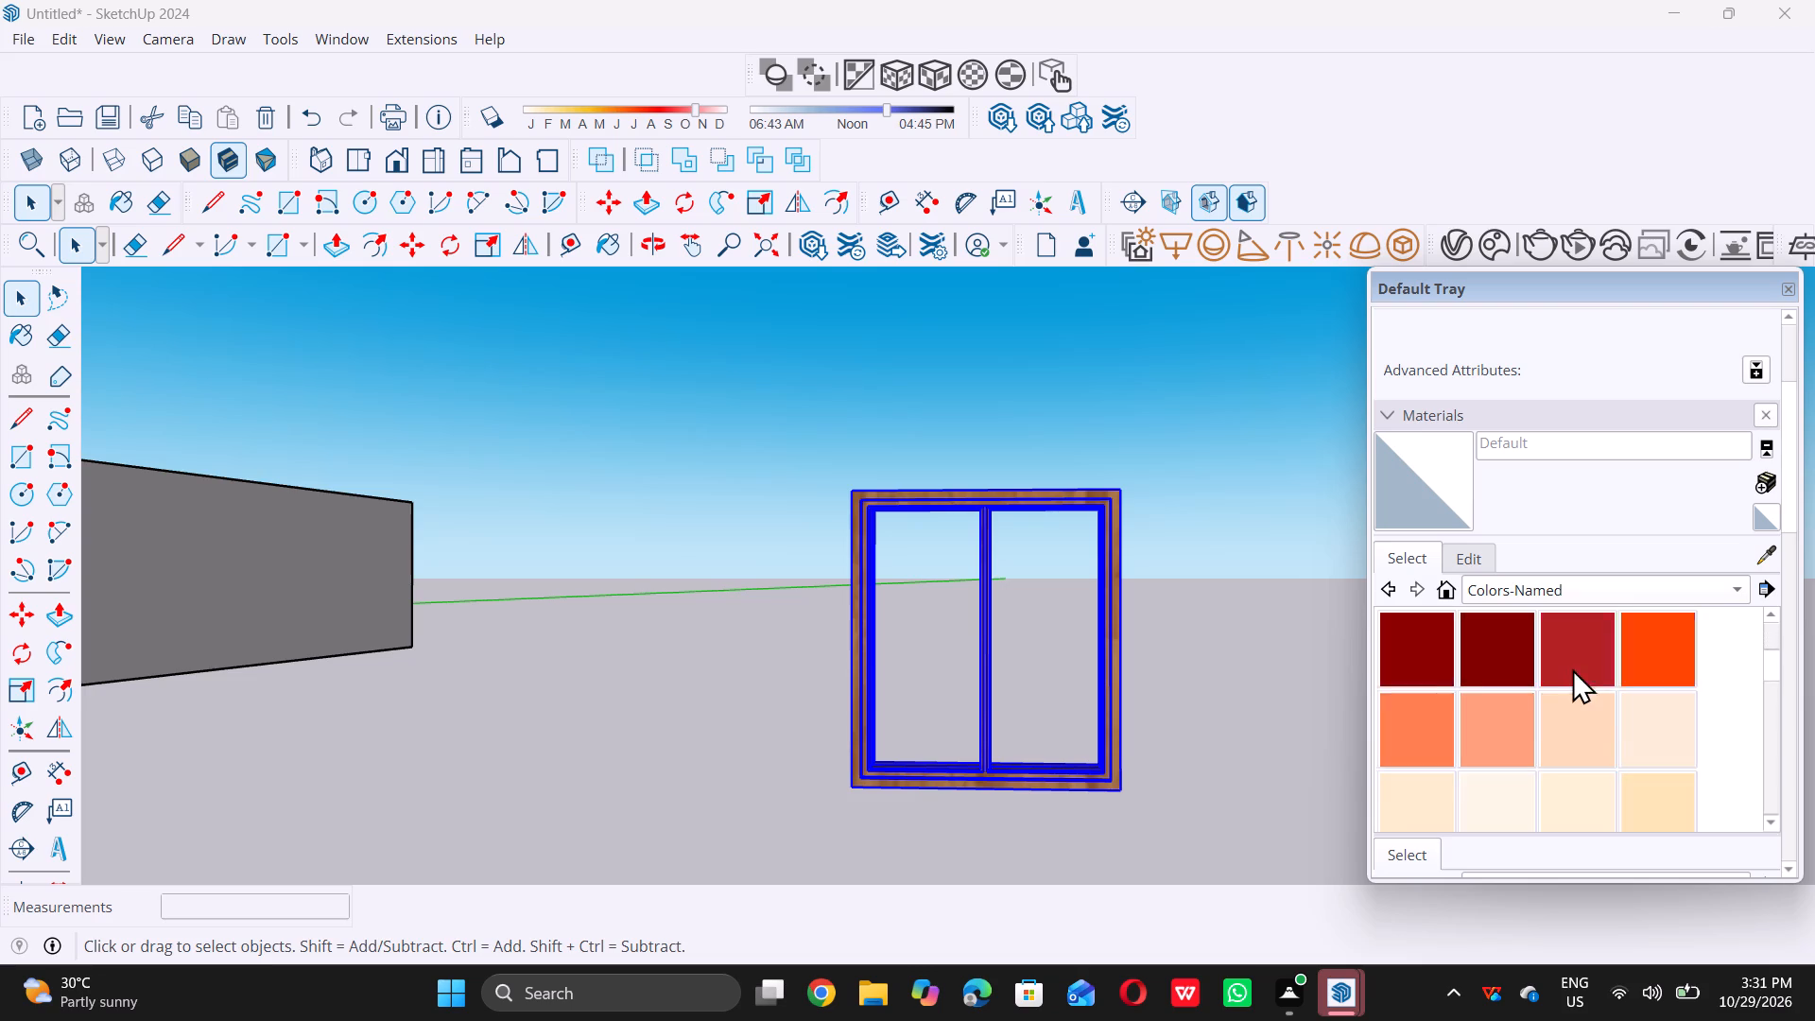
scroll(1572, 668, "down", 17)
scroll(1572, 673, "down", 5)
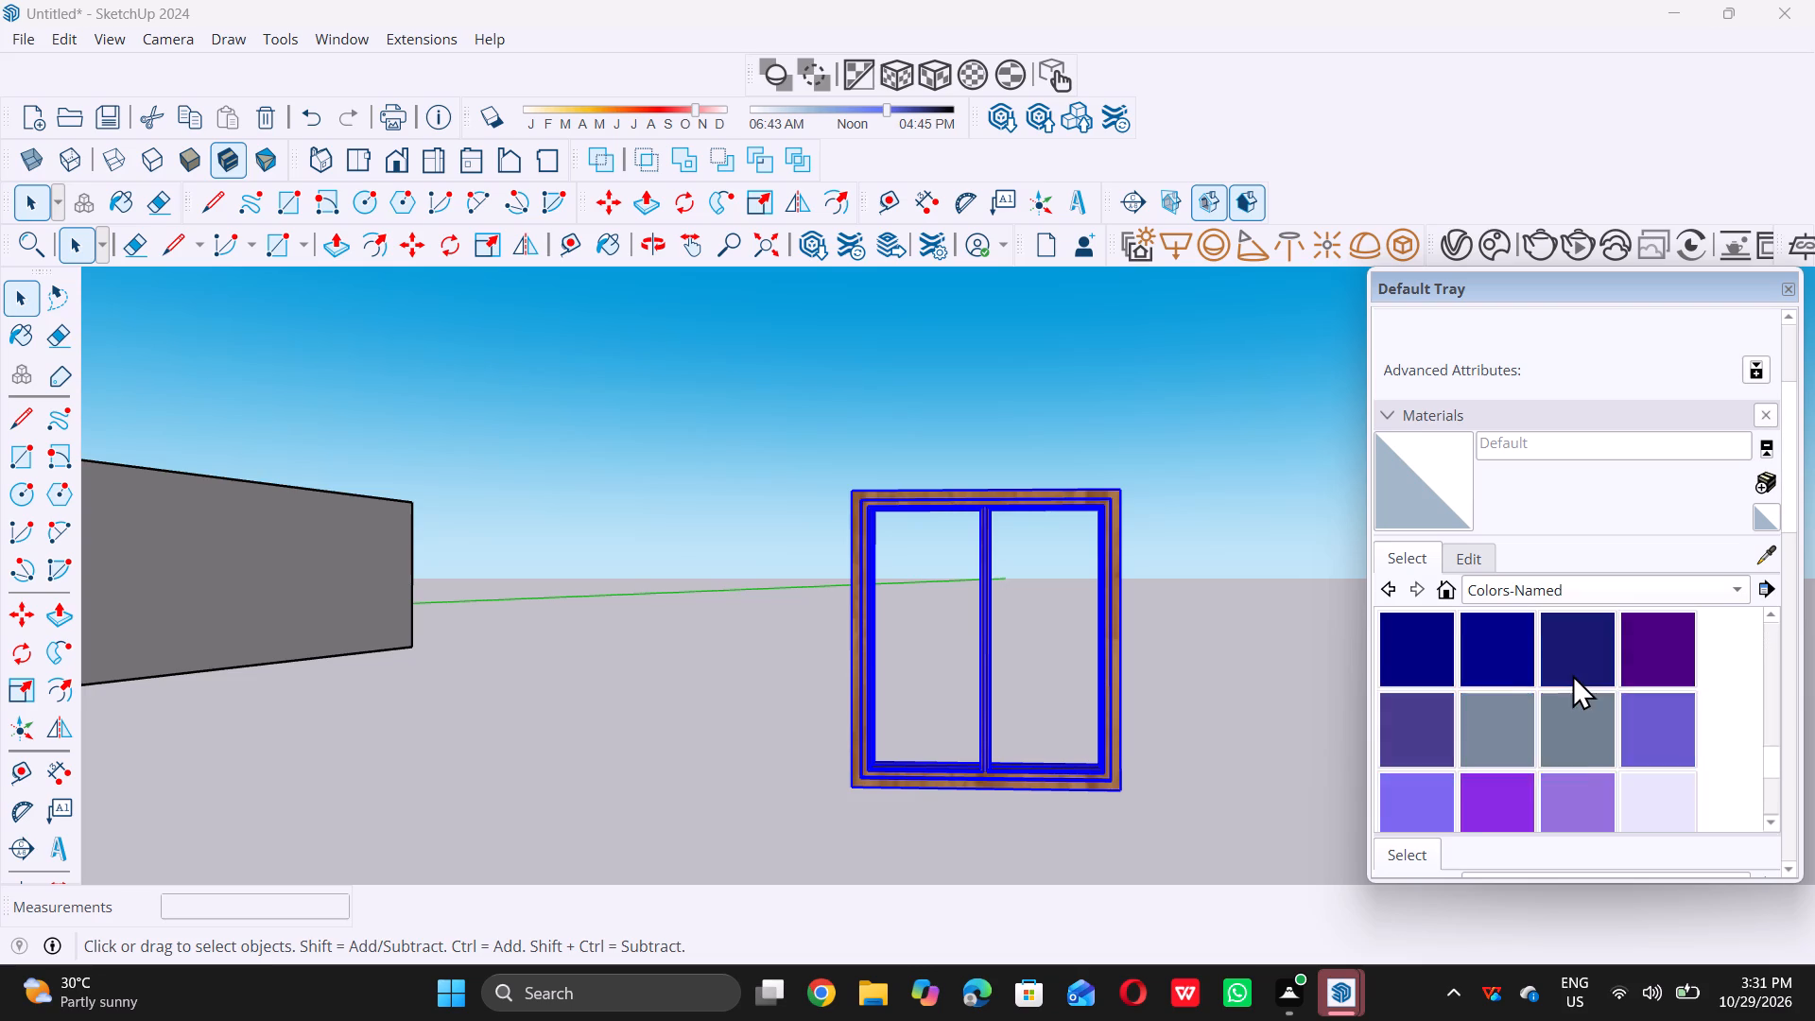
scroll(1572, 674, "down", 13)
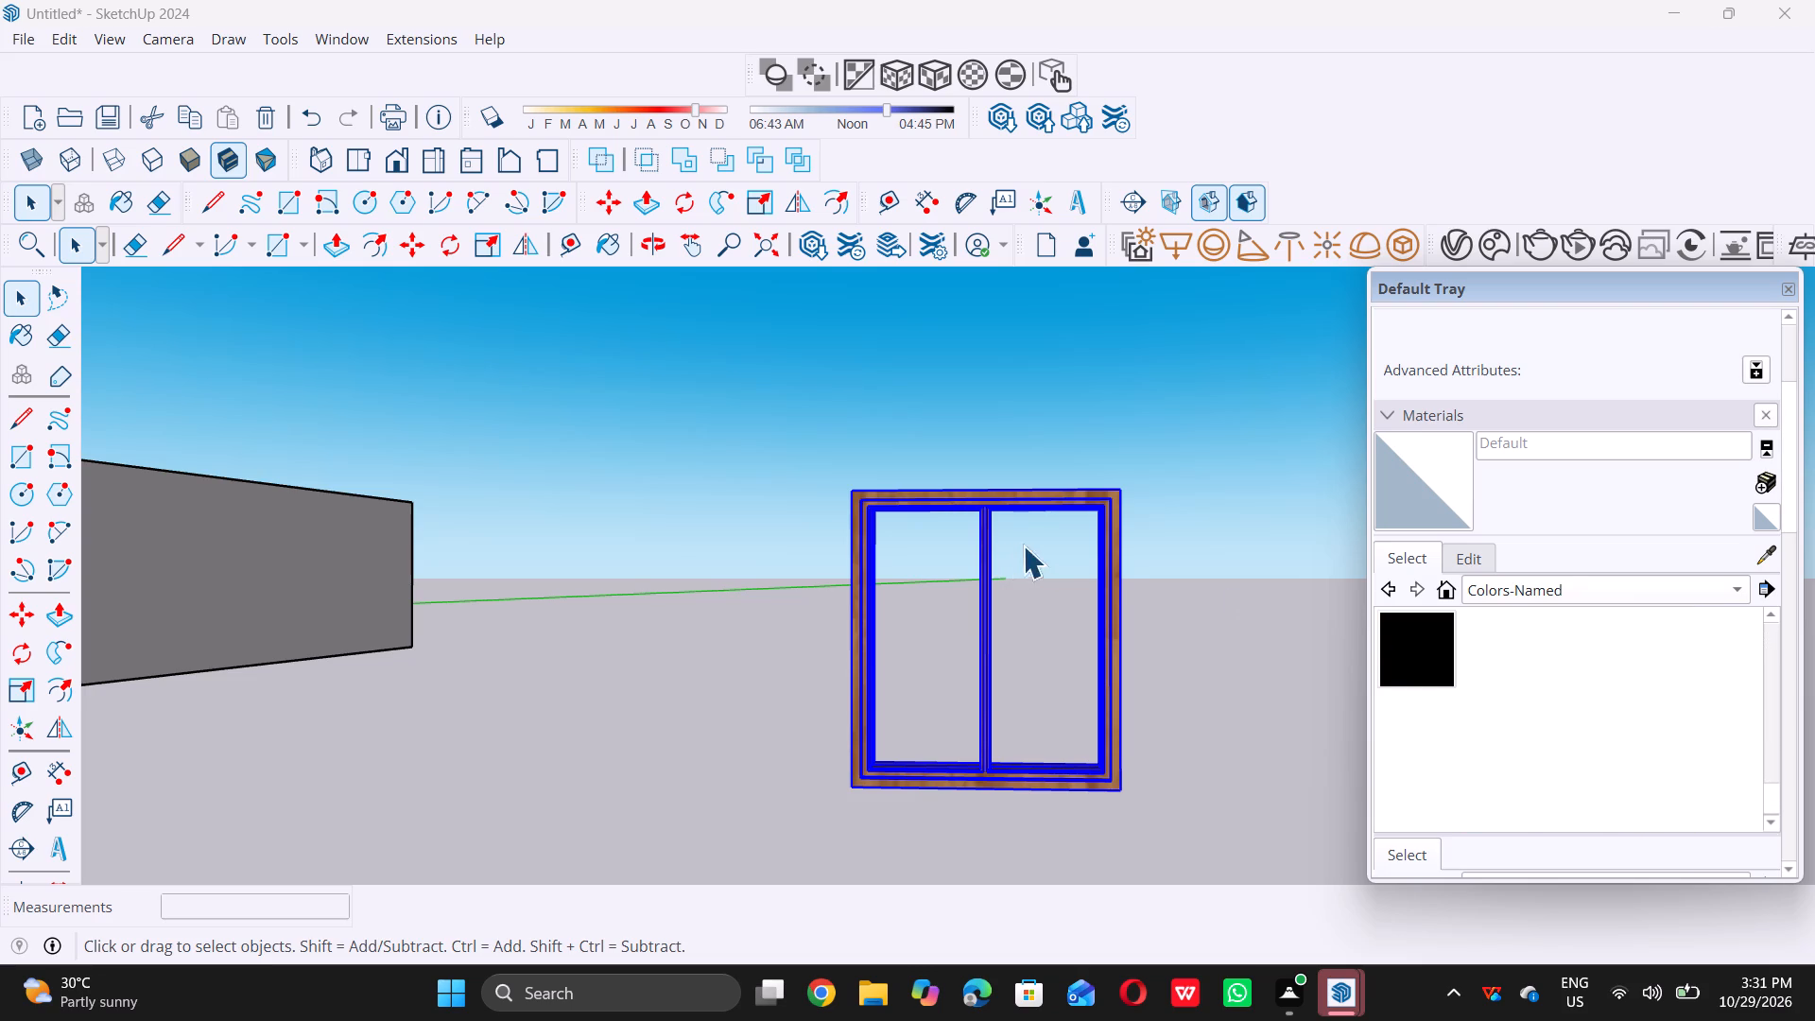
Open the window component for editing and select the outer front face of its frame.
triple_click(1115, 555)
double_click(1115, 553)
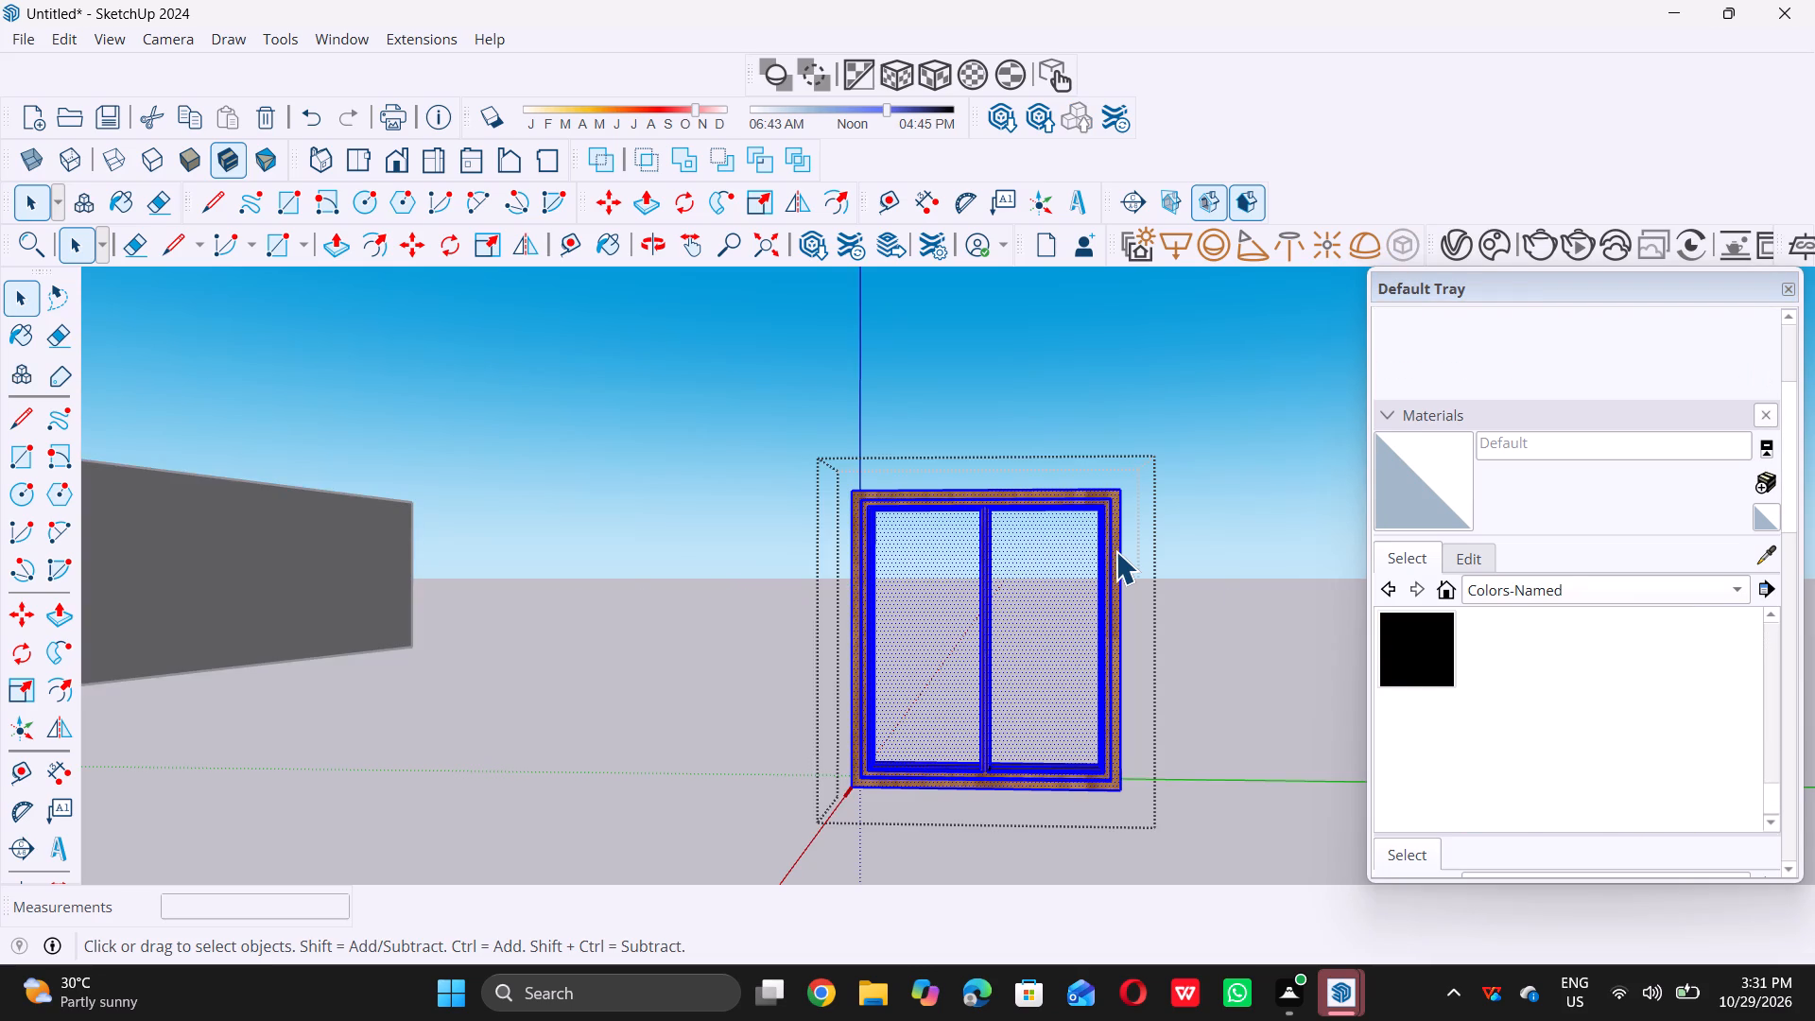
triple_click(1115, 551)
double_click(1115, 549)
triple_click(1115, 549)
left_click(1115, 546)
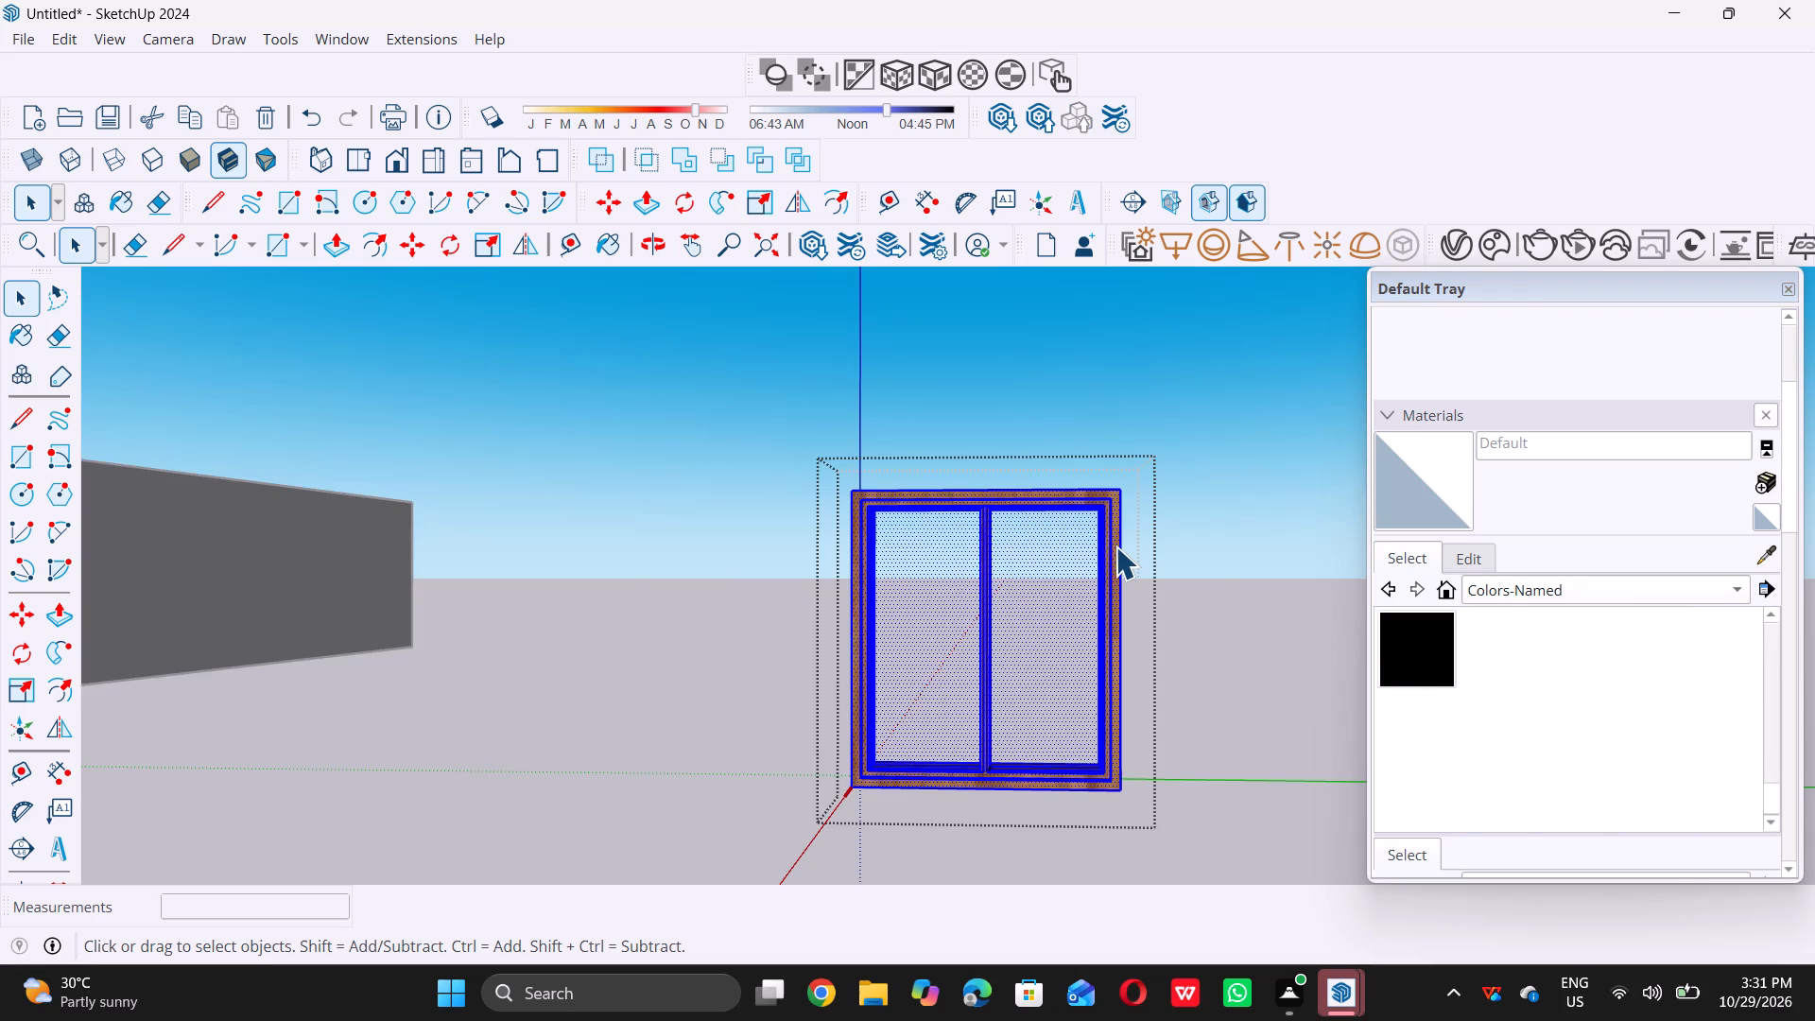
double_click(1115, 546)
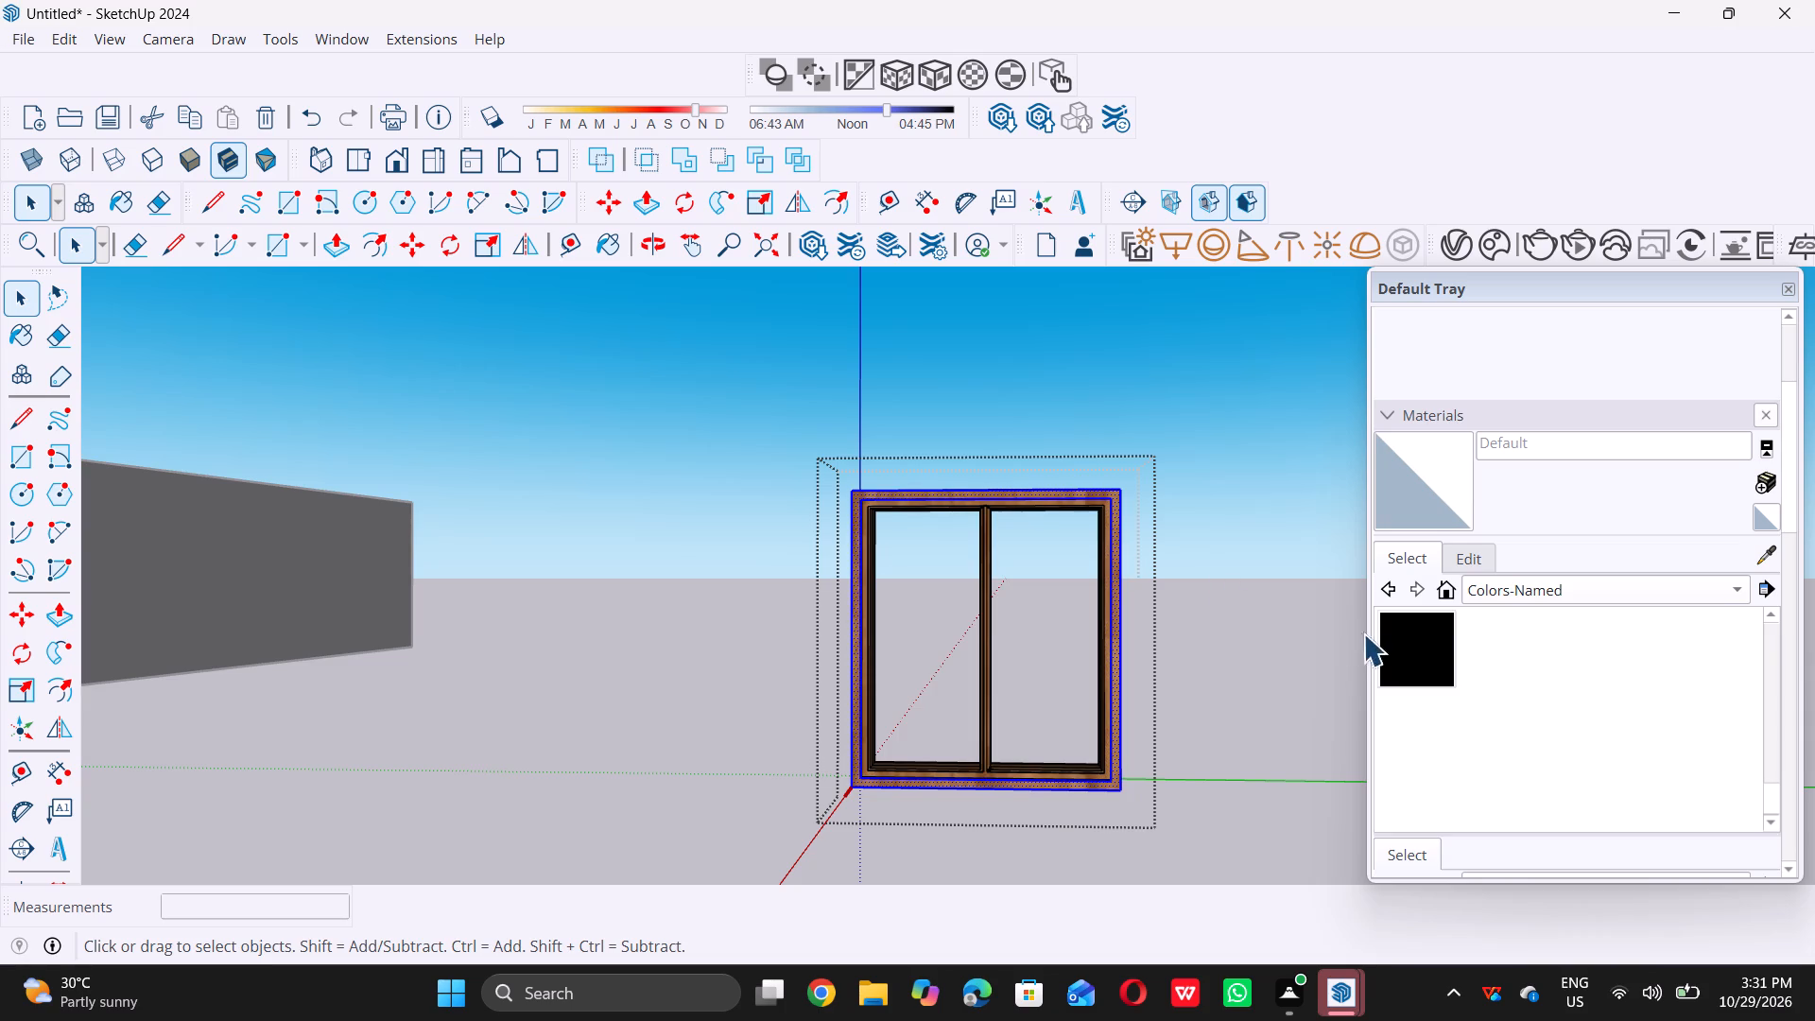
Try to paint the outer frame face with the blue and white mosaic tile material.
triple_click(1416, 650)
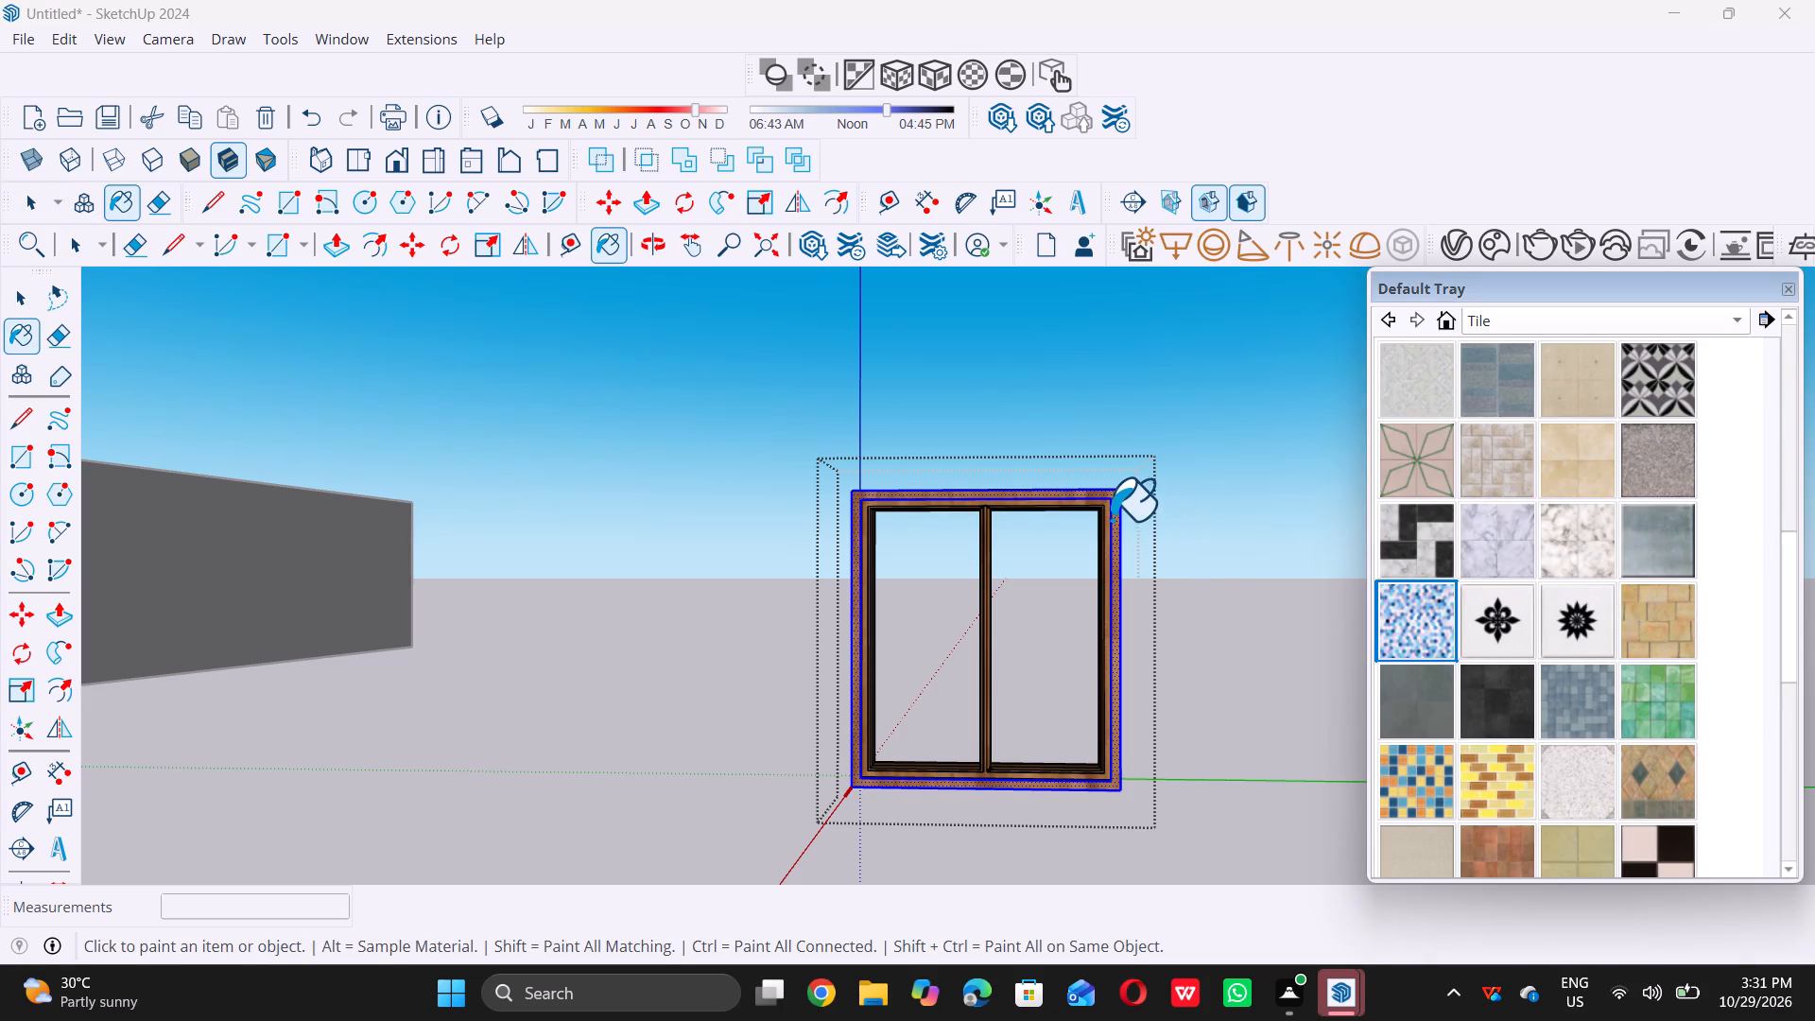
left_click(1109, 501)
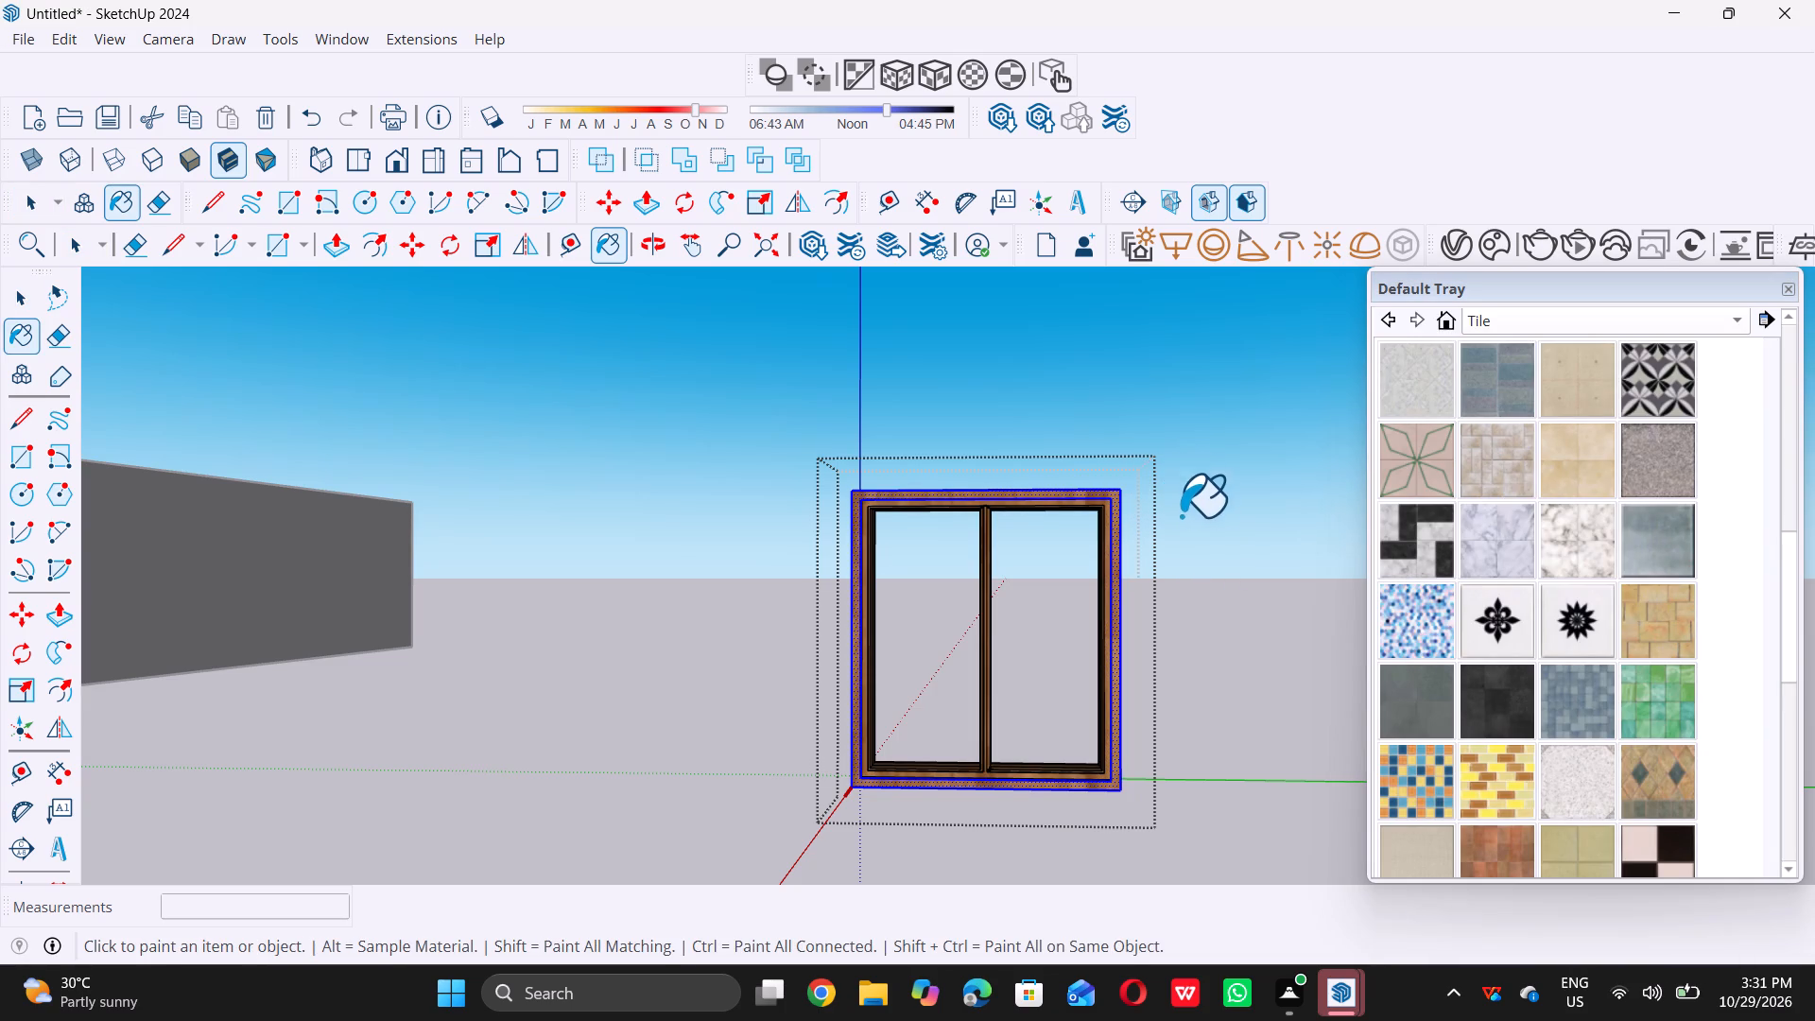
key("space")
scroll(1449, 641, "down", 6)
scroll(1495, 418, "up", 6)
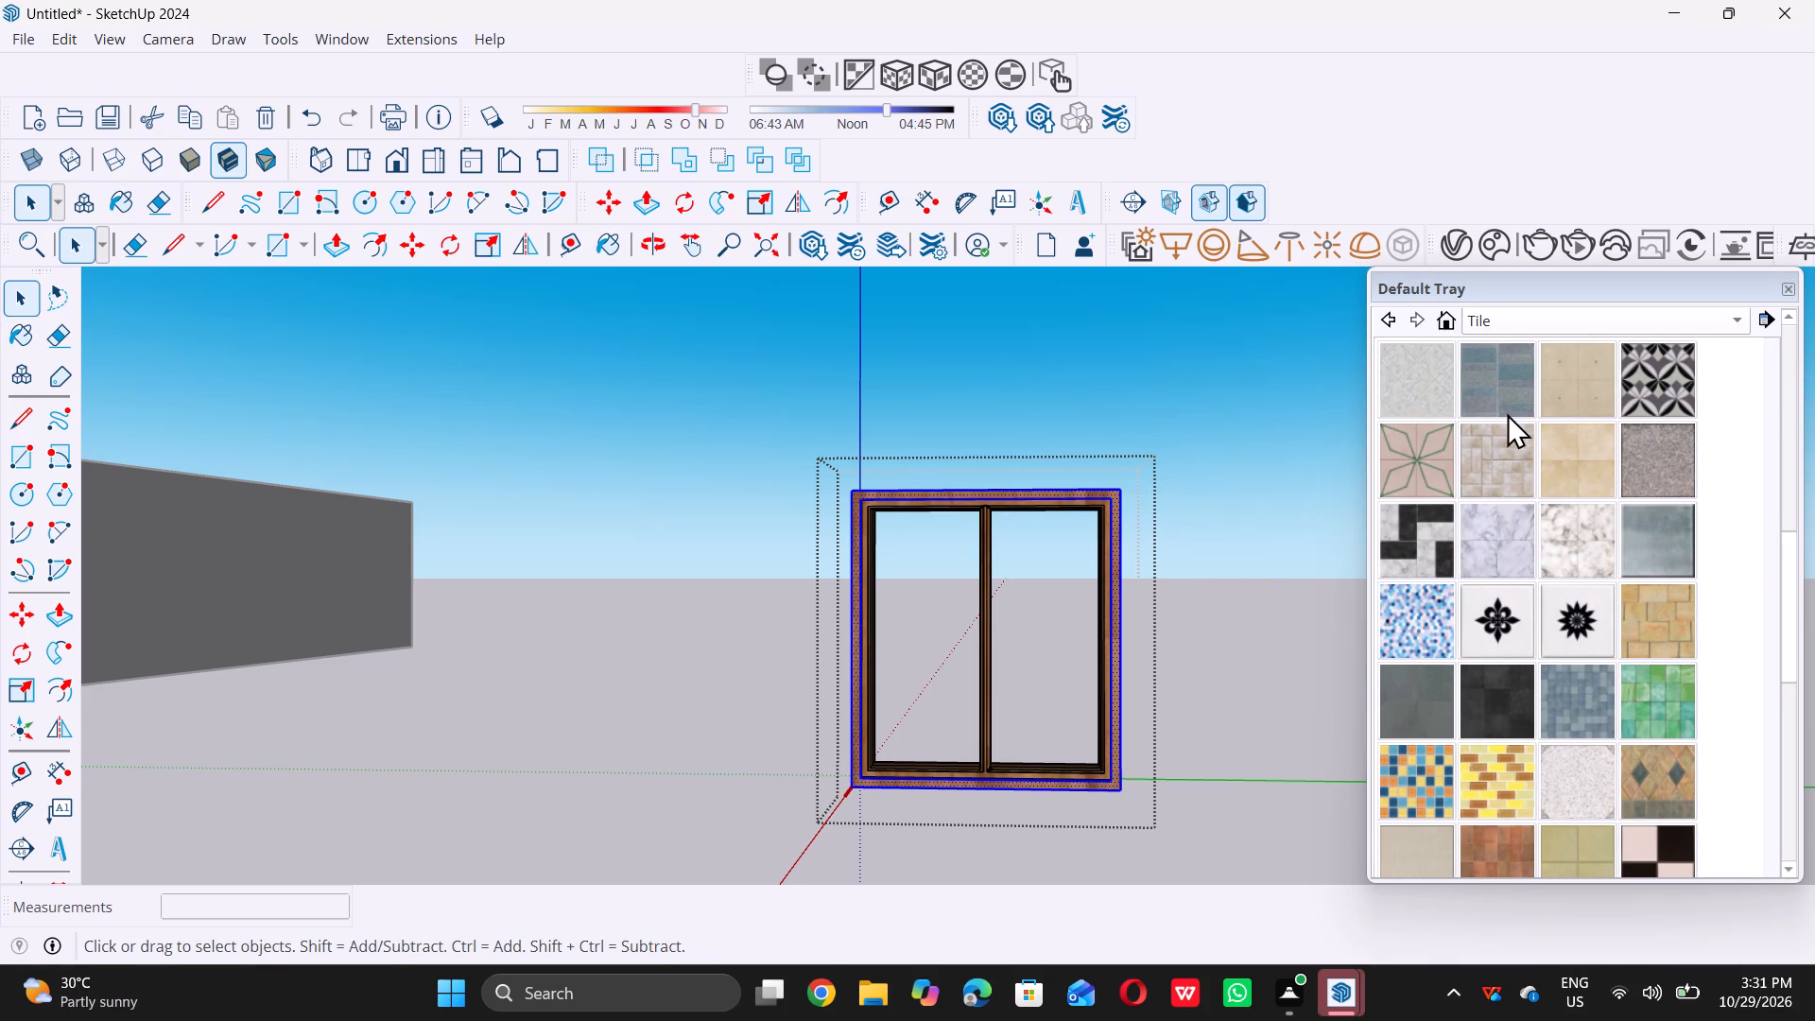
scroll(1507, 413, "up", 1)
Paint the outer front face of the window frame black from the Colors-Named materials.
left_click(1741, 319)
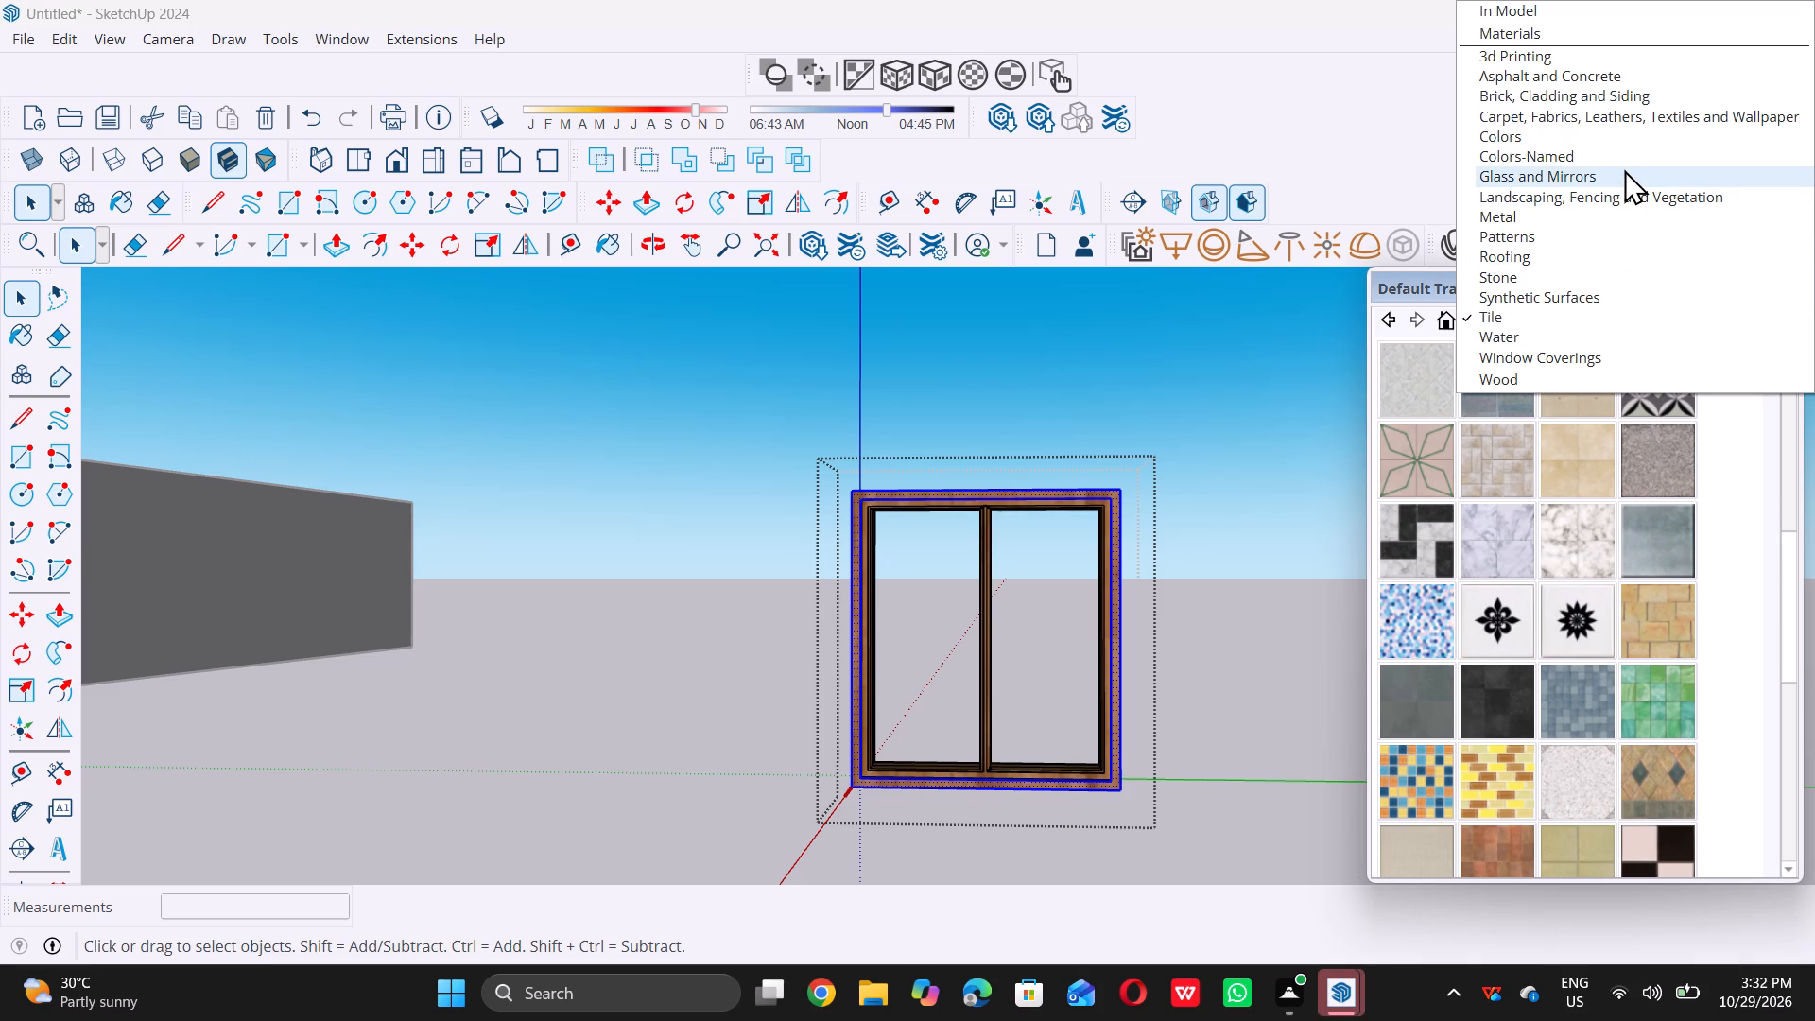
left_click(1620, 156)
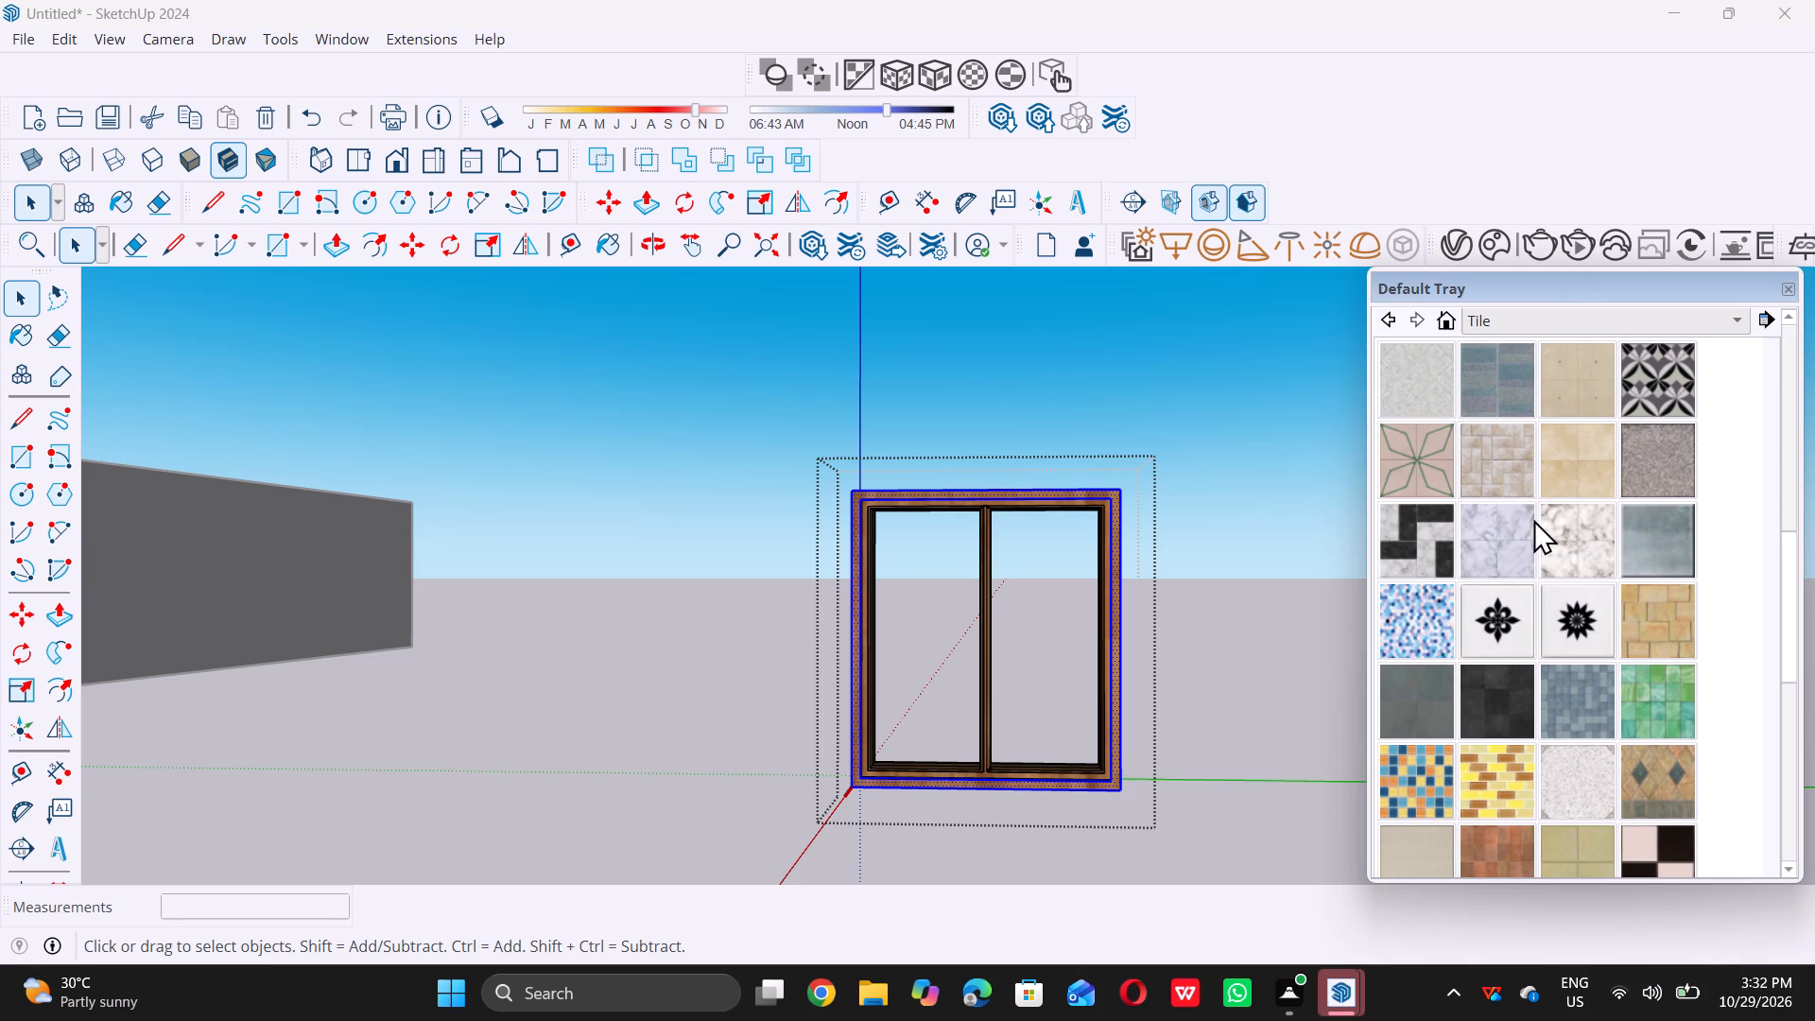
scroll(1545, 570, "down", 8)
scroll(1539, 610, "up", 1)
scroll(1538, 603, "down", 5)
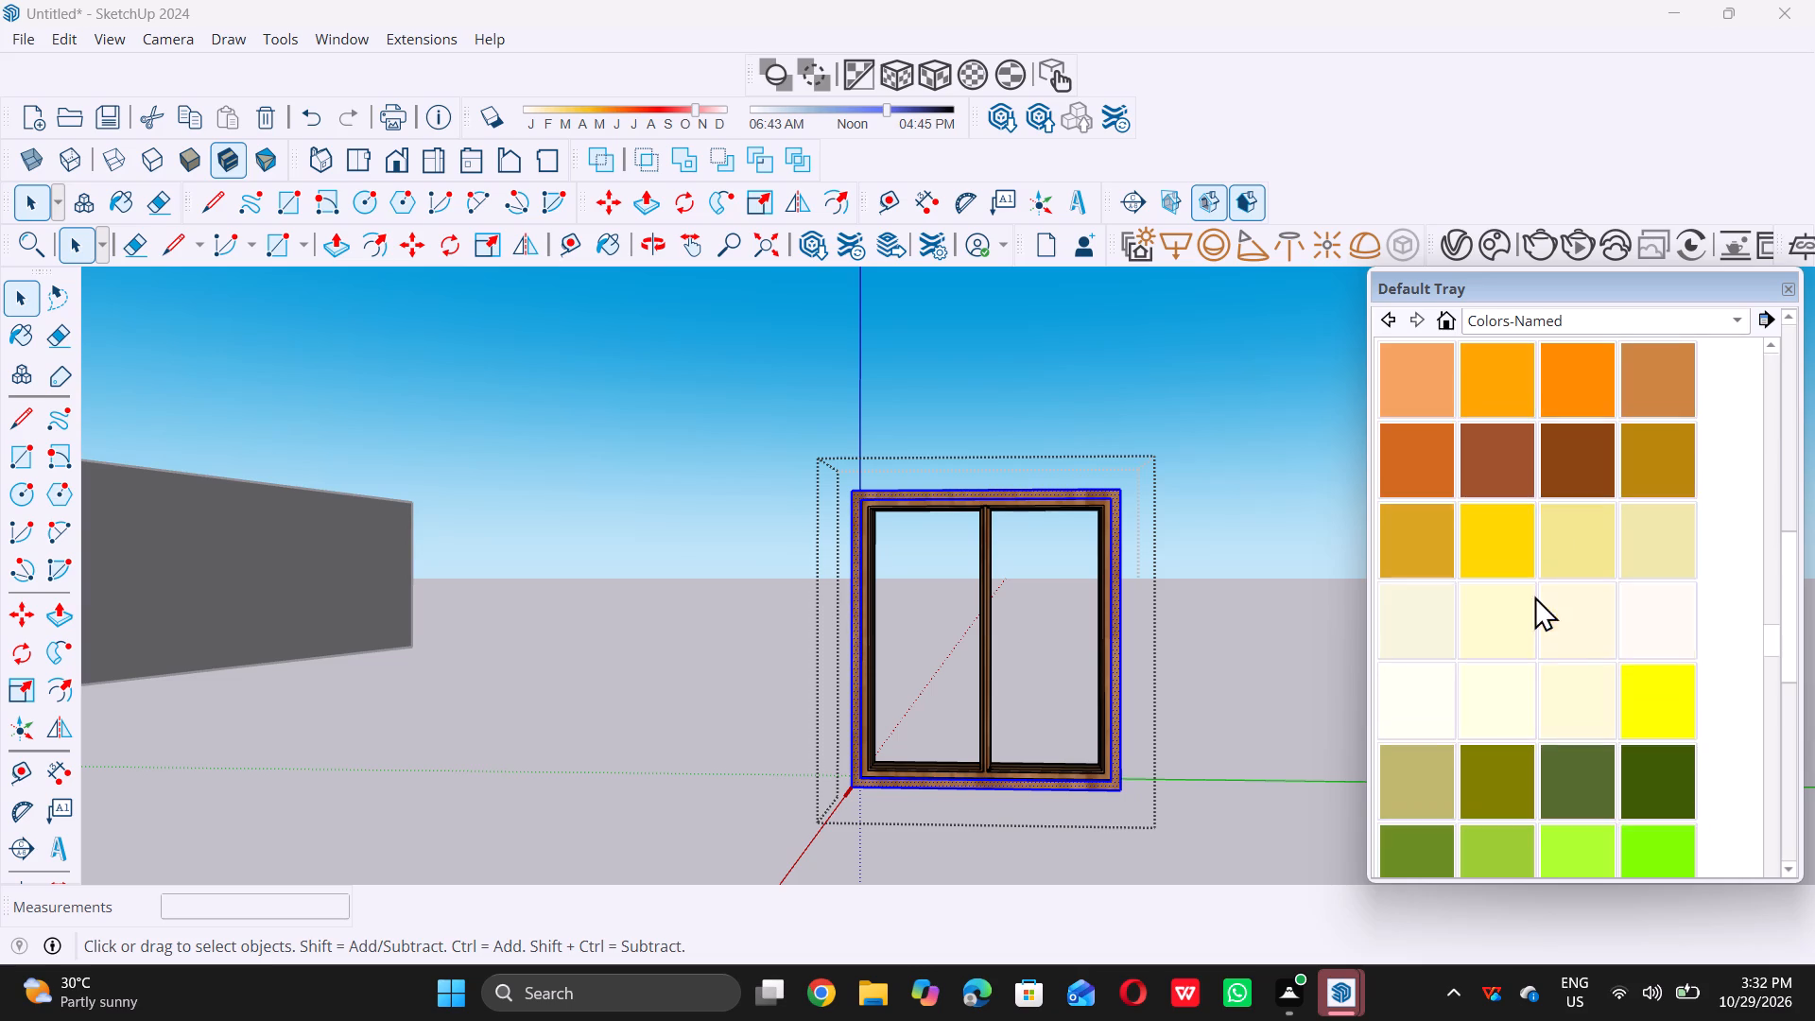
scroll(1534, 596, "down", 4)
scroll(1502, 666, "down", 19)
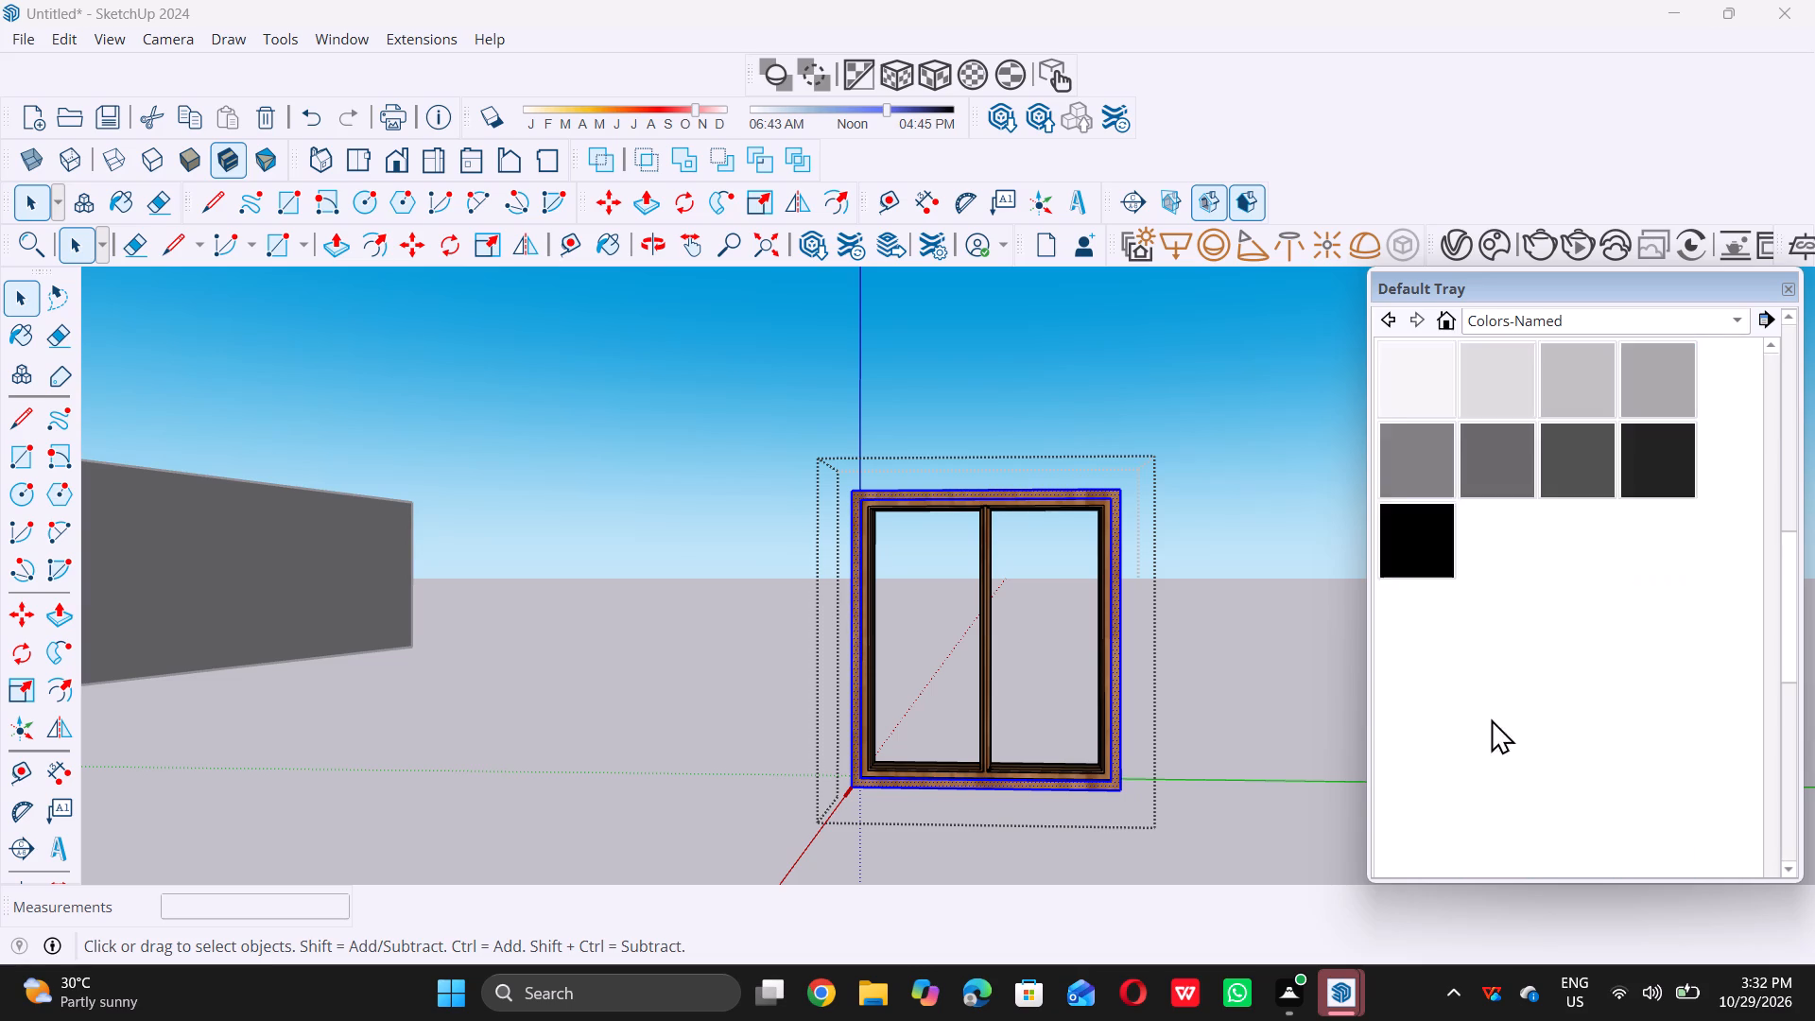
left_click(1444, 394)
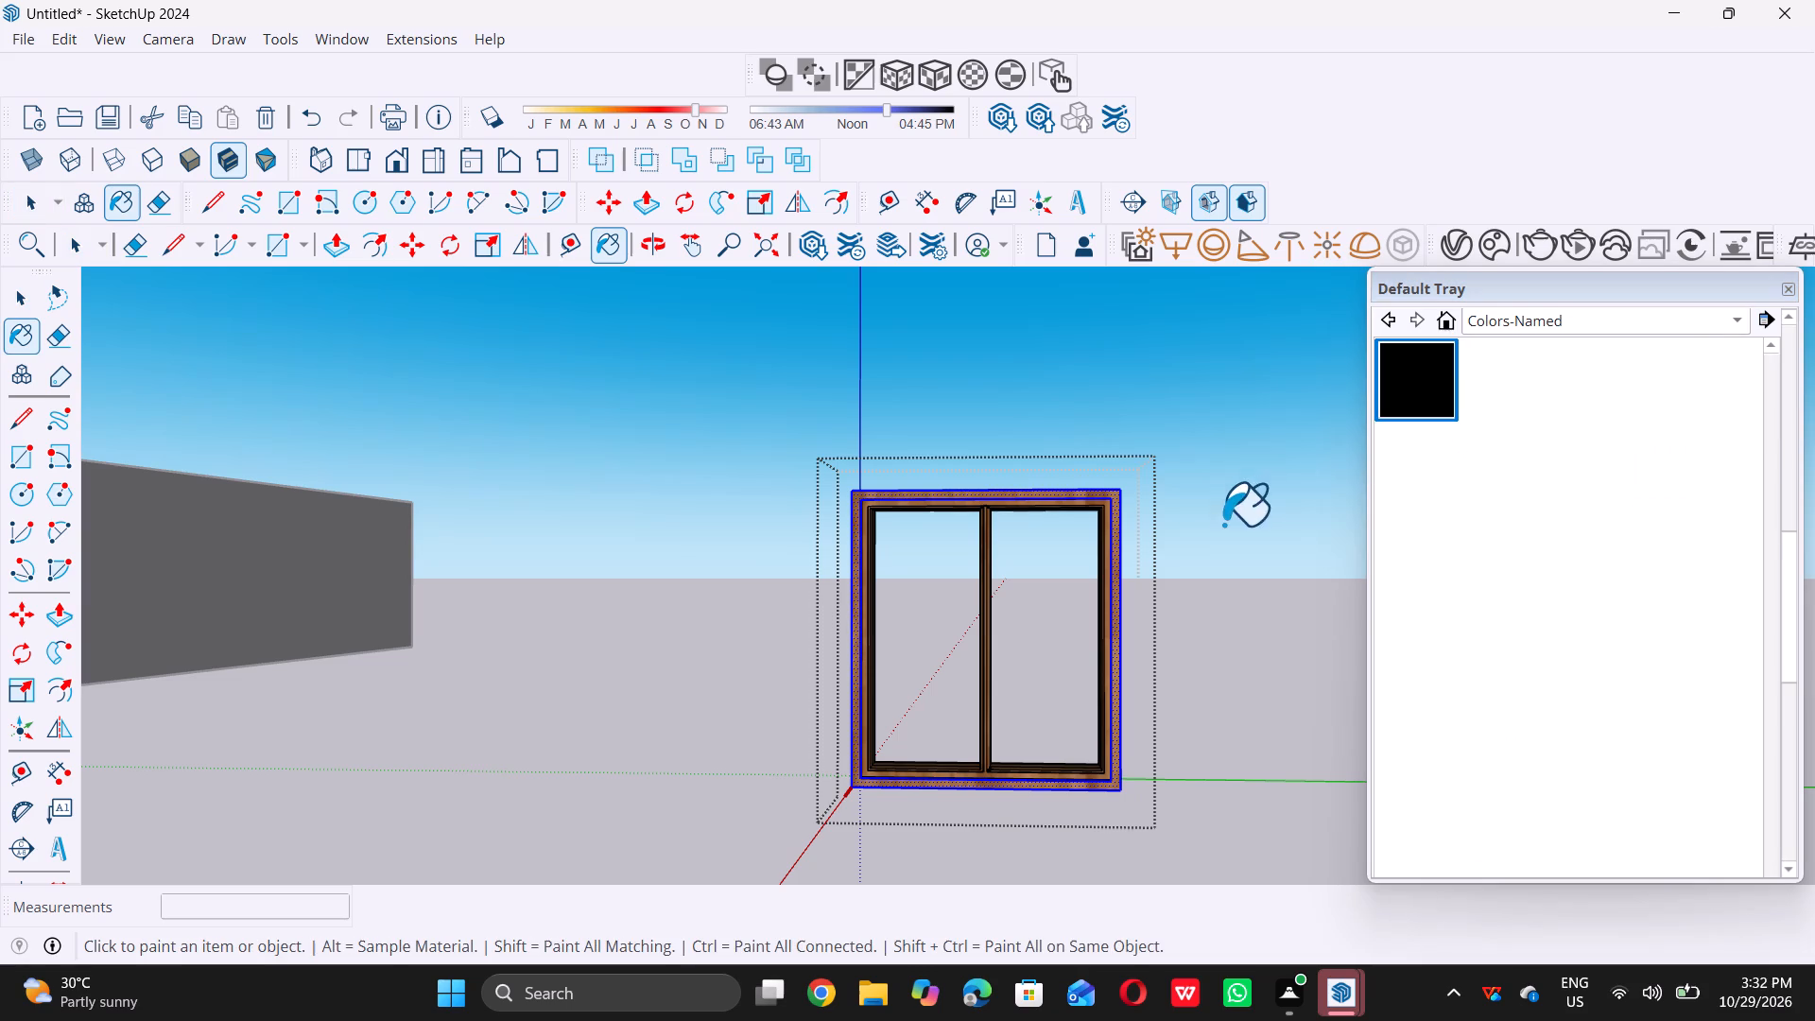
left_click(1114, 580)
Paint the inner front frame face, including the central mullion, black and leave the window component.
scroll(1113, 583, "up", 5)
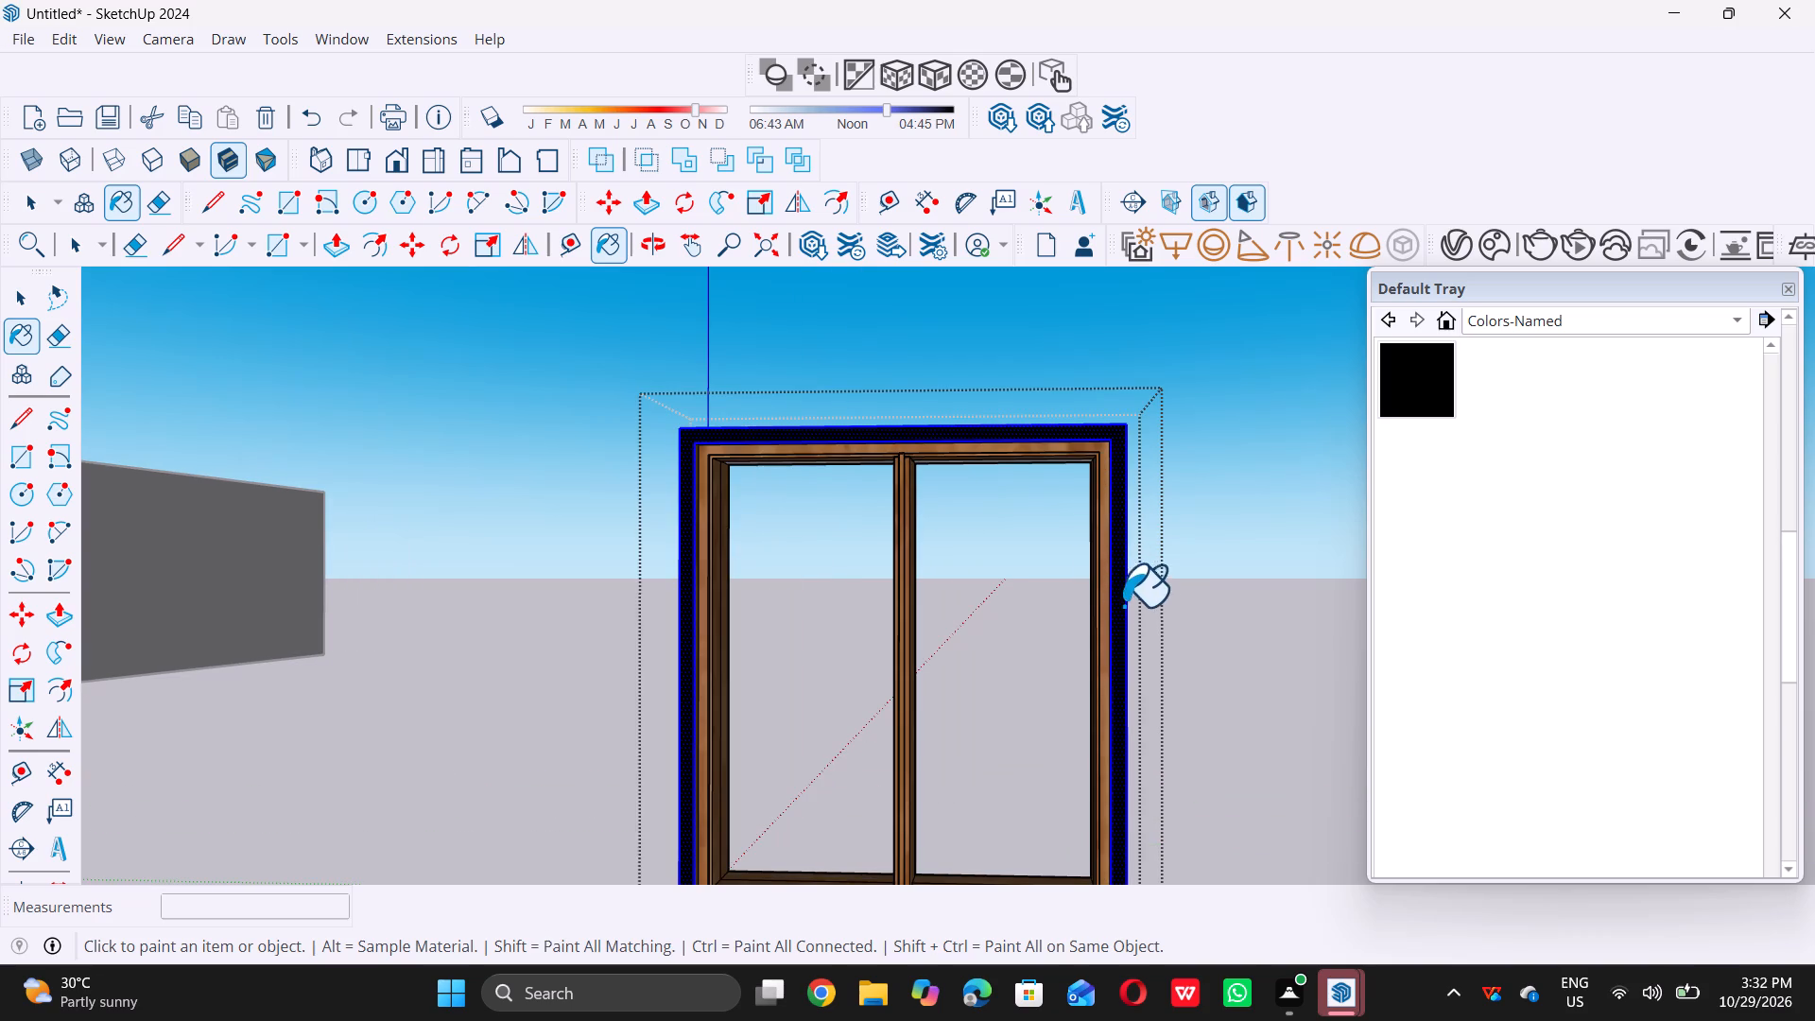
left_click(1101, 619)
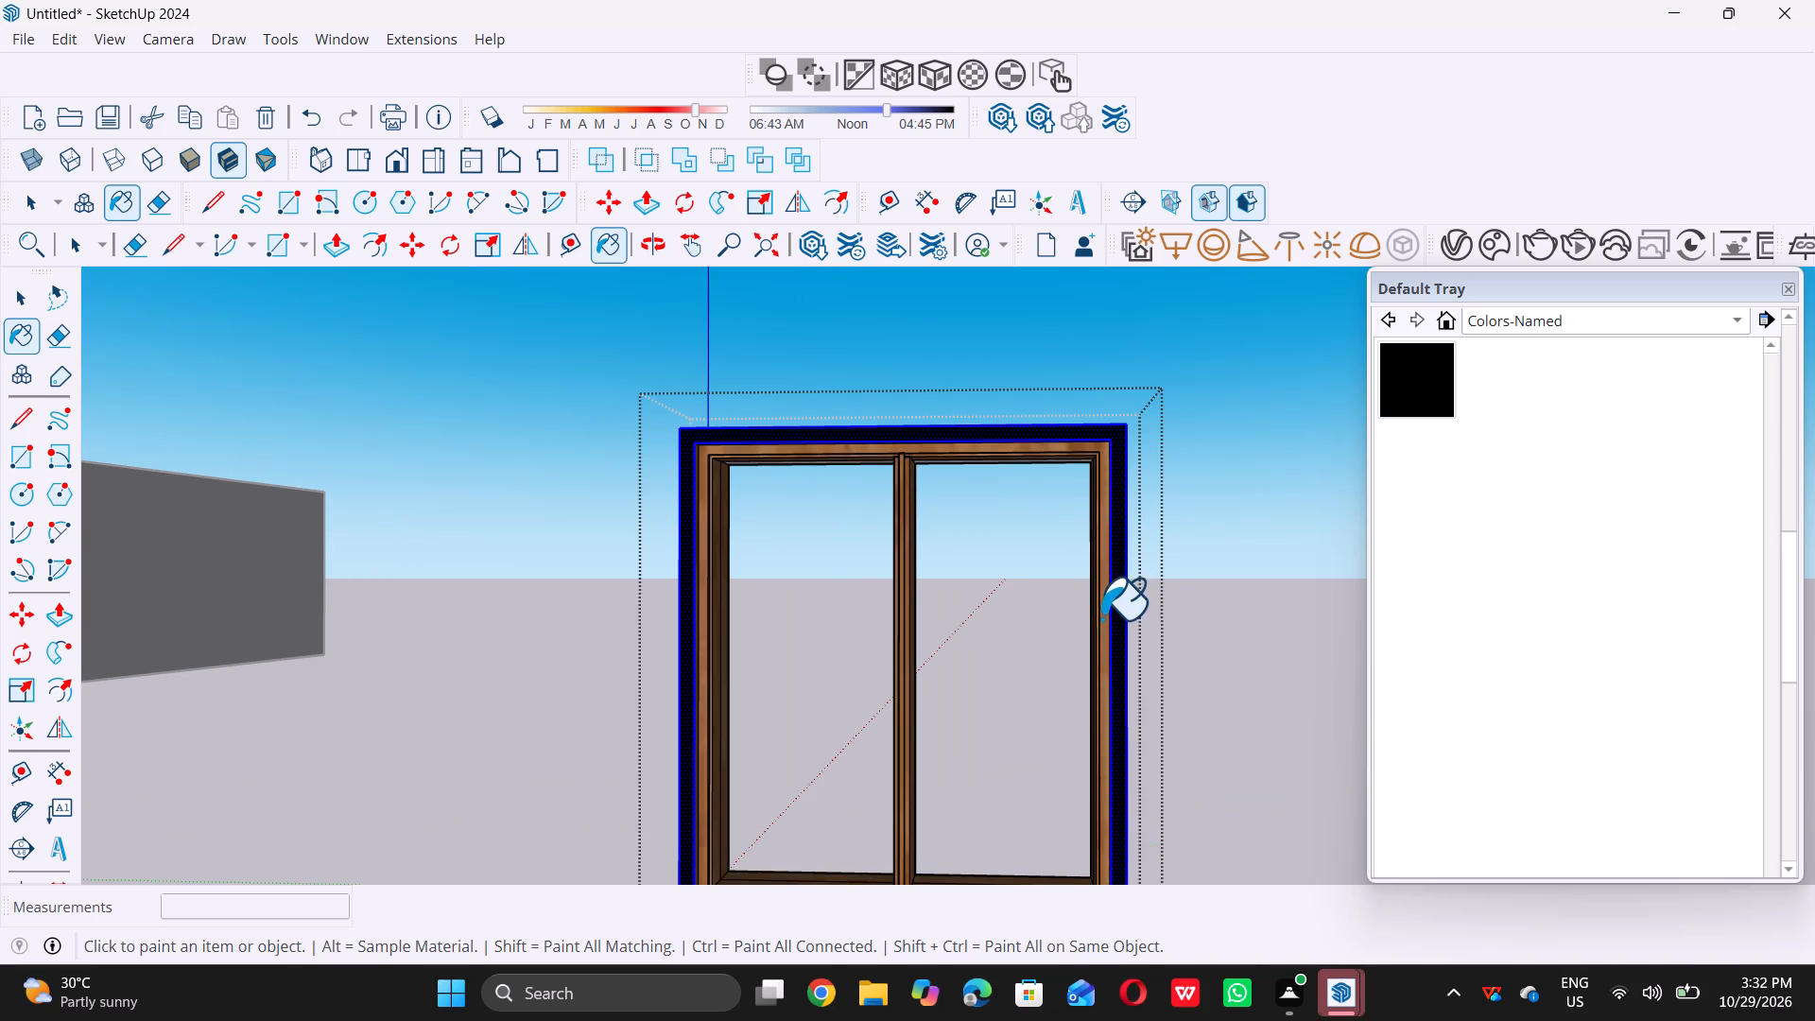
key("space")
double_click(1104, 616)
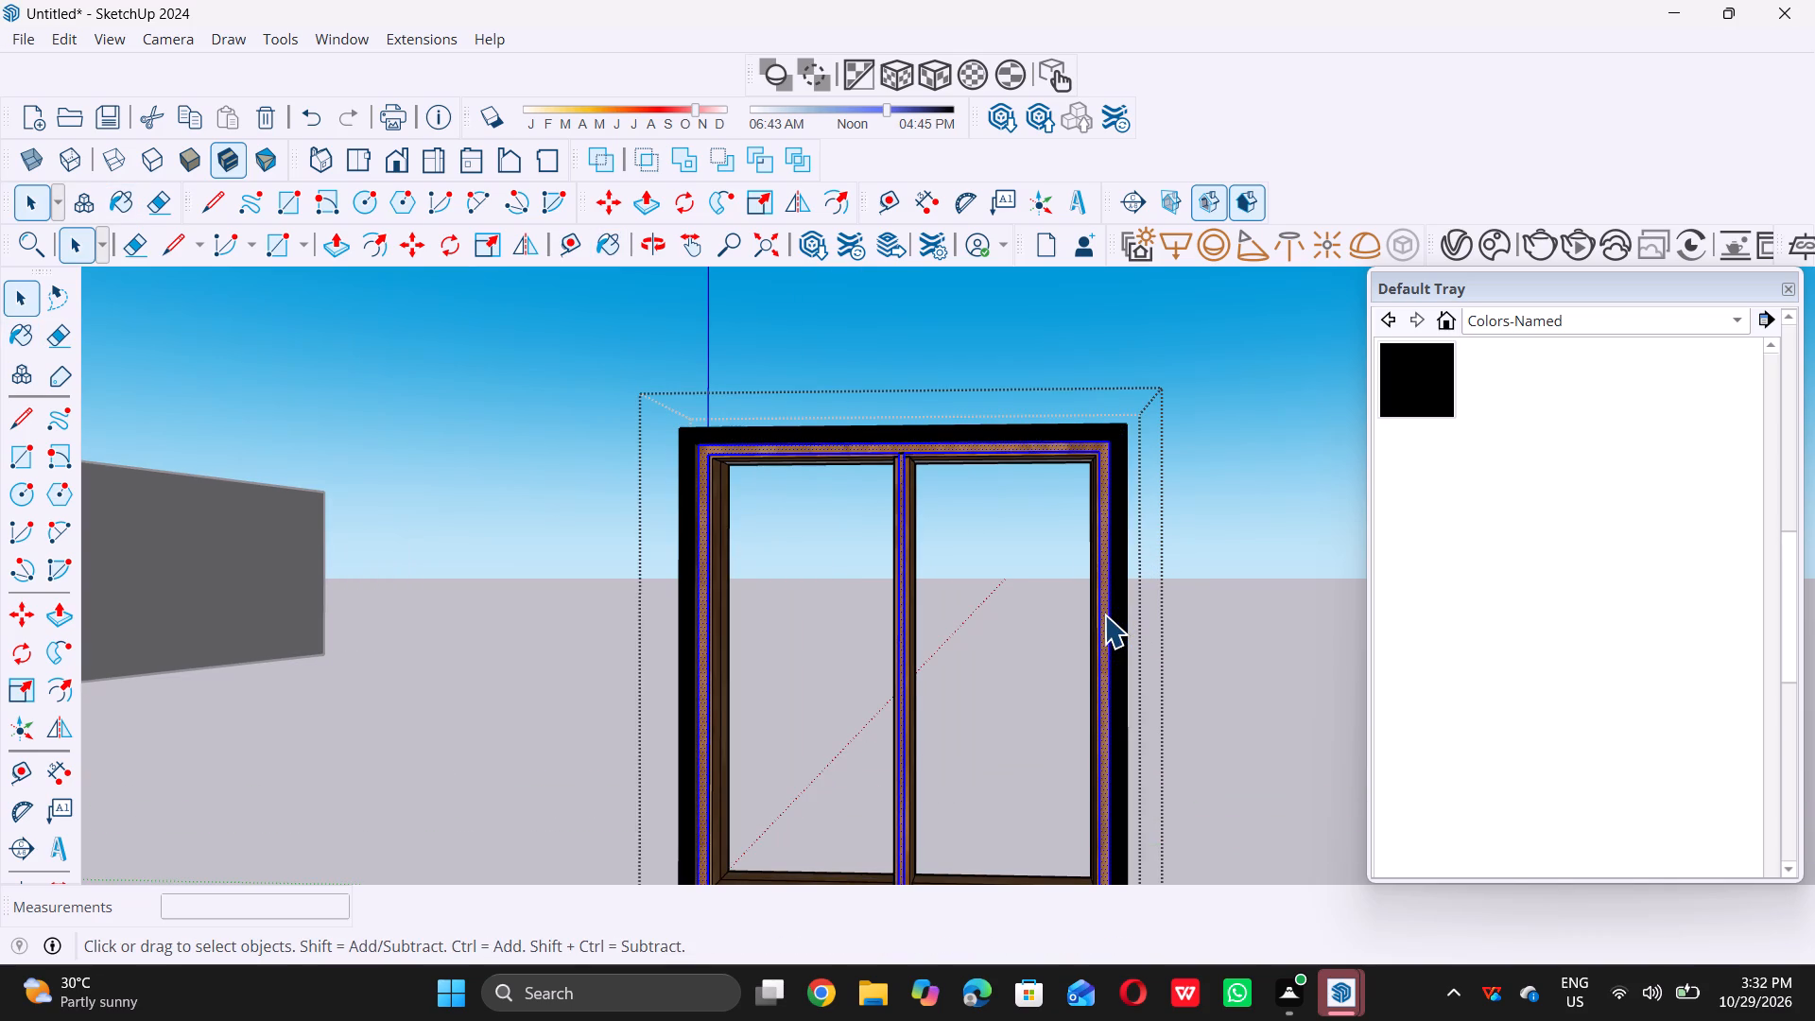
left_click(1104, 614)
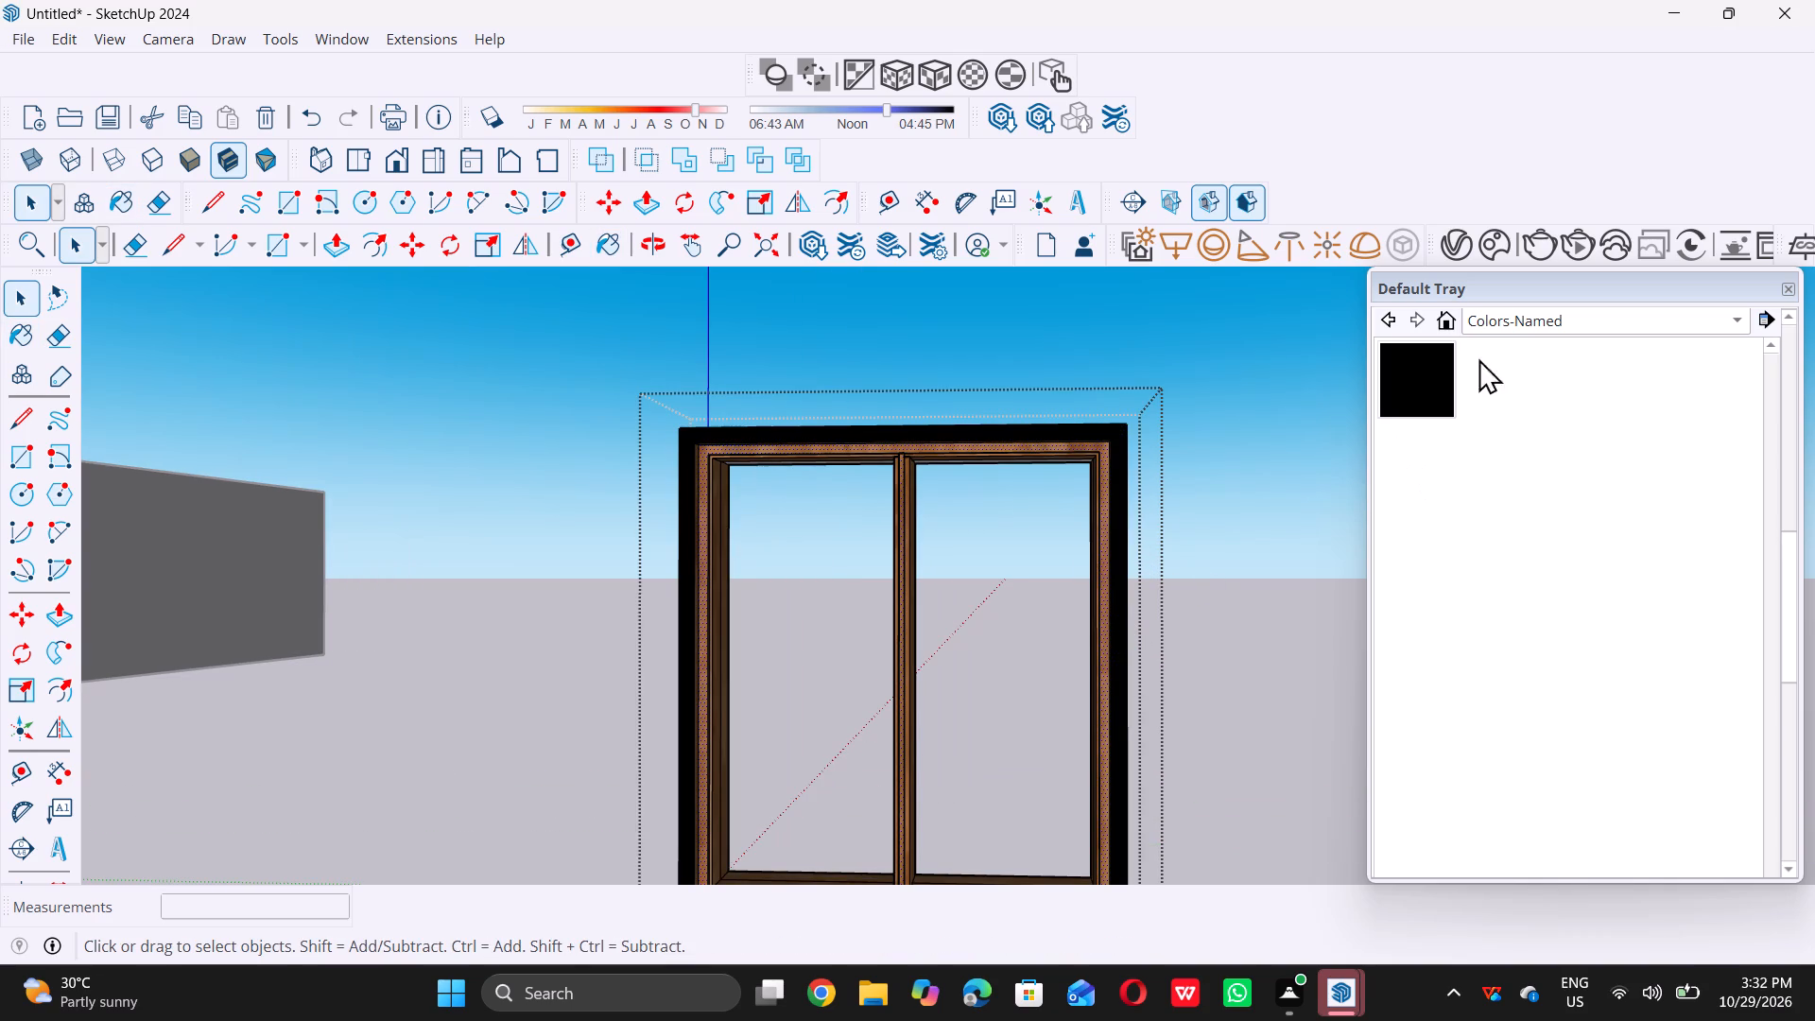
left_click(1428, 383)
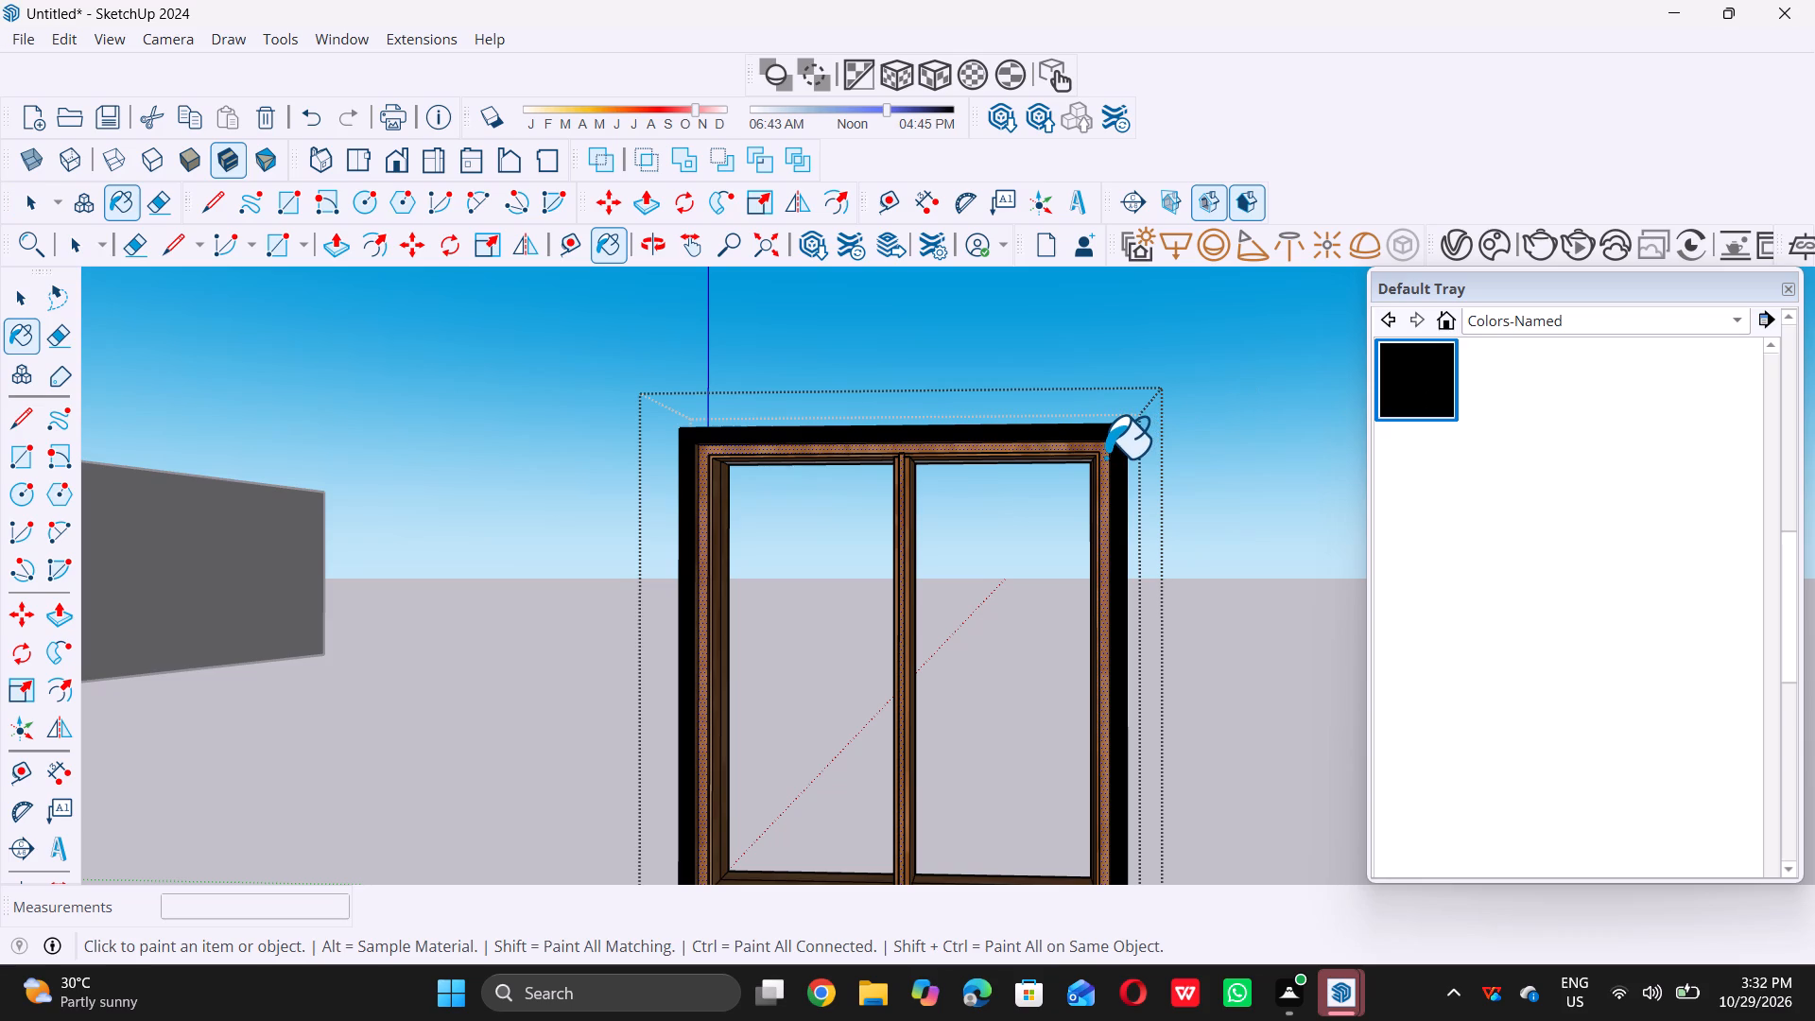
left_click(1105, 456)
key("space")
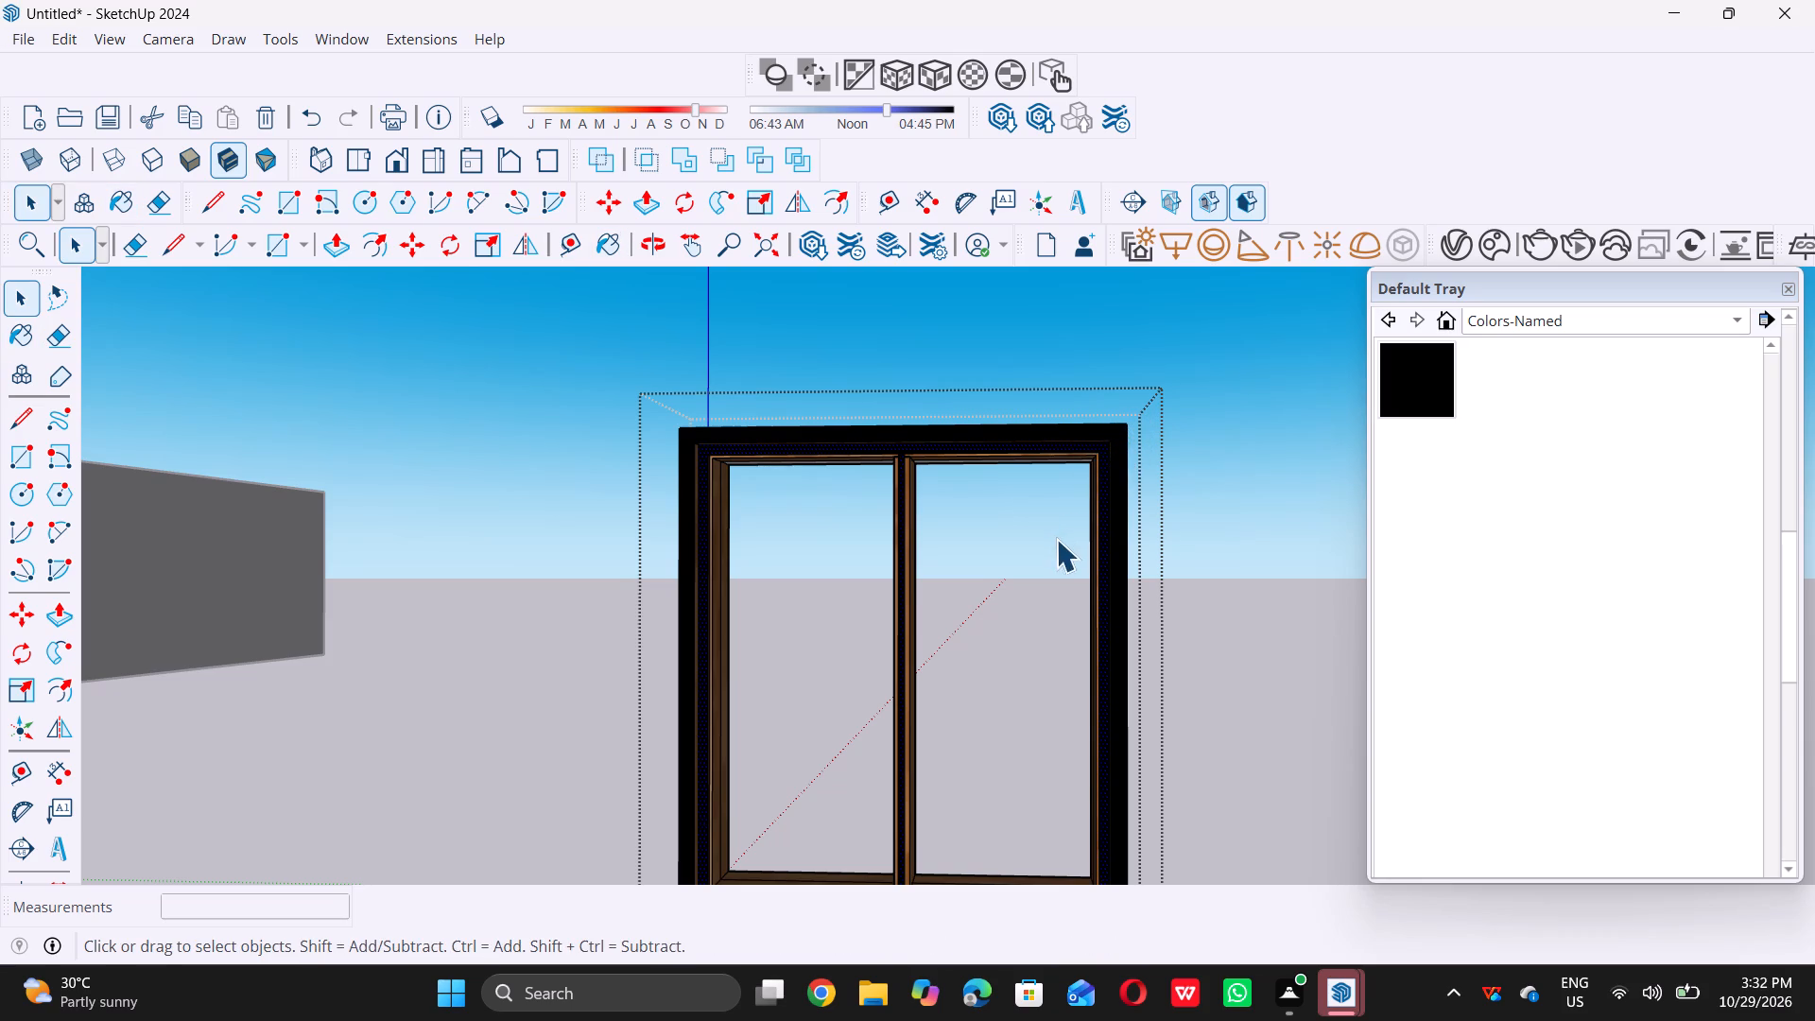
scroll(1056, 539, "down", 4)
left_click(1219, 485)
Open the window component for editing again, at the frame's side jamb nearest the building.
scroll(933, 626, "up", 6)
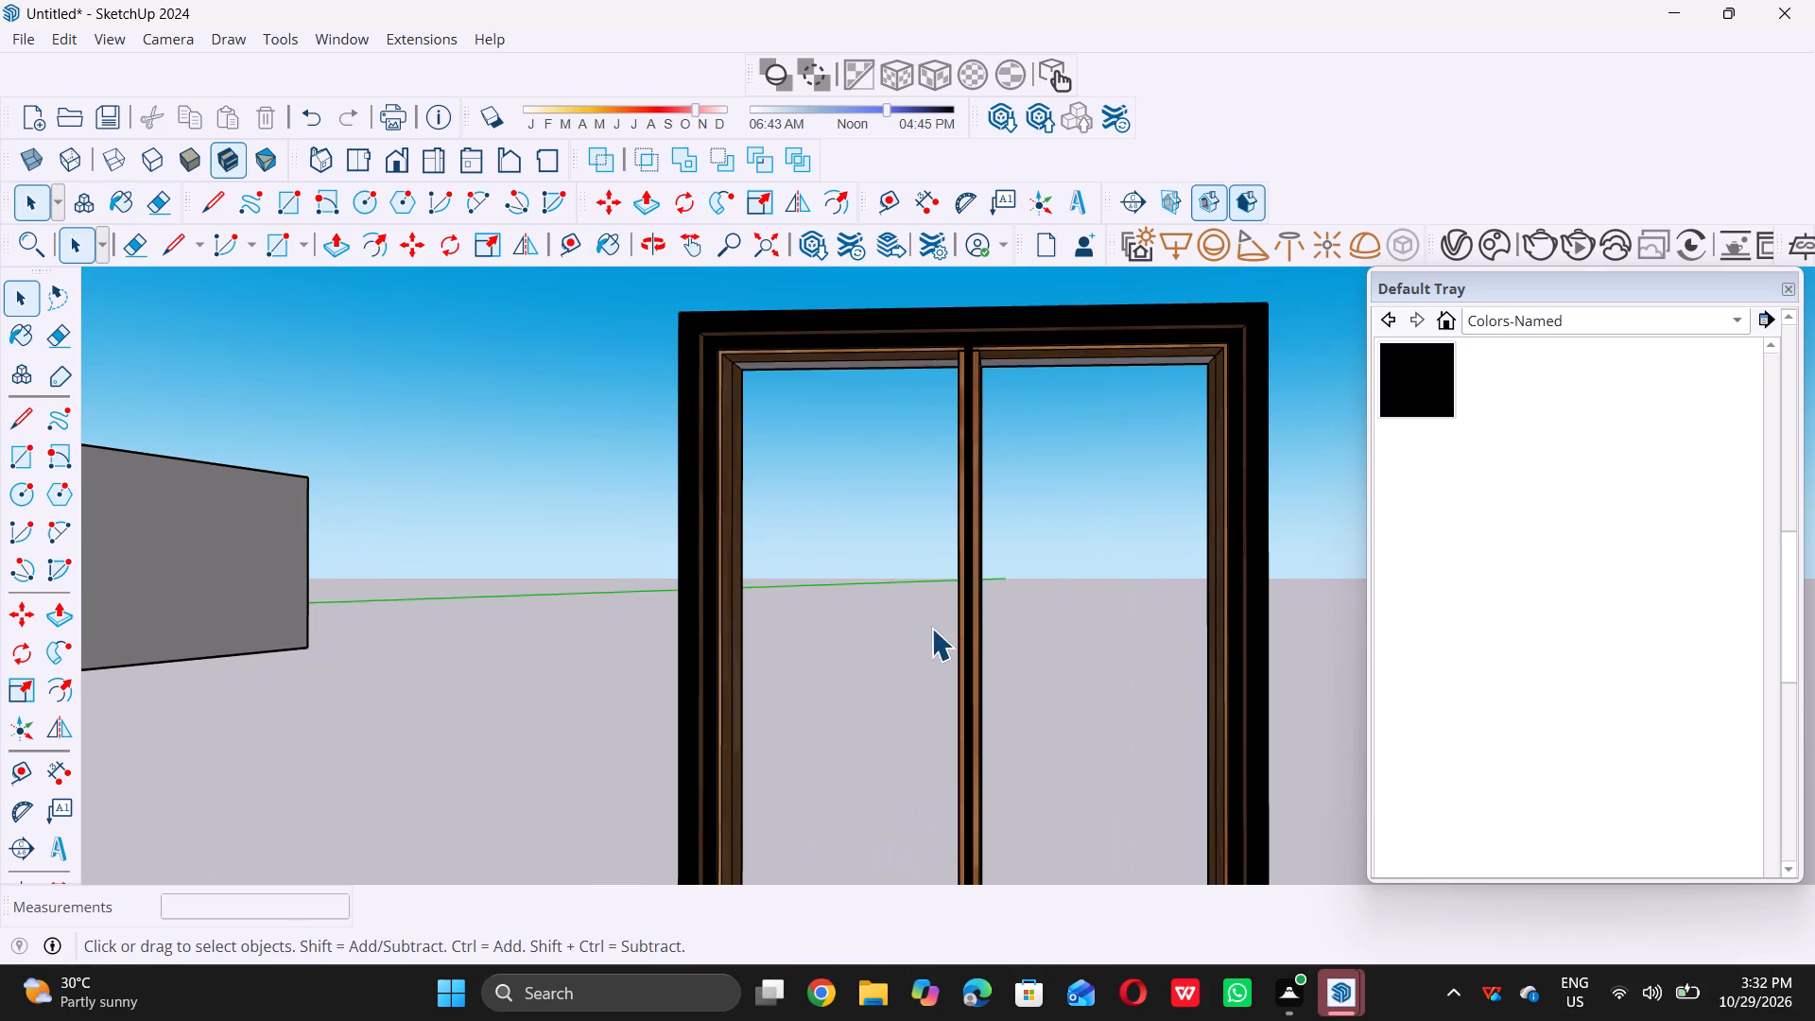
scroll(931, 626, "down", 5)
middle_click_drag(1039, 545, 837, 588)
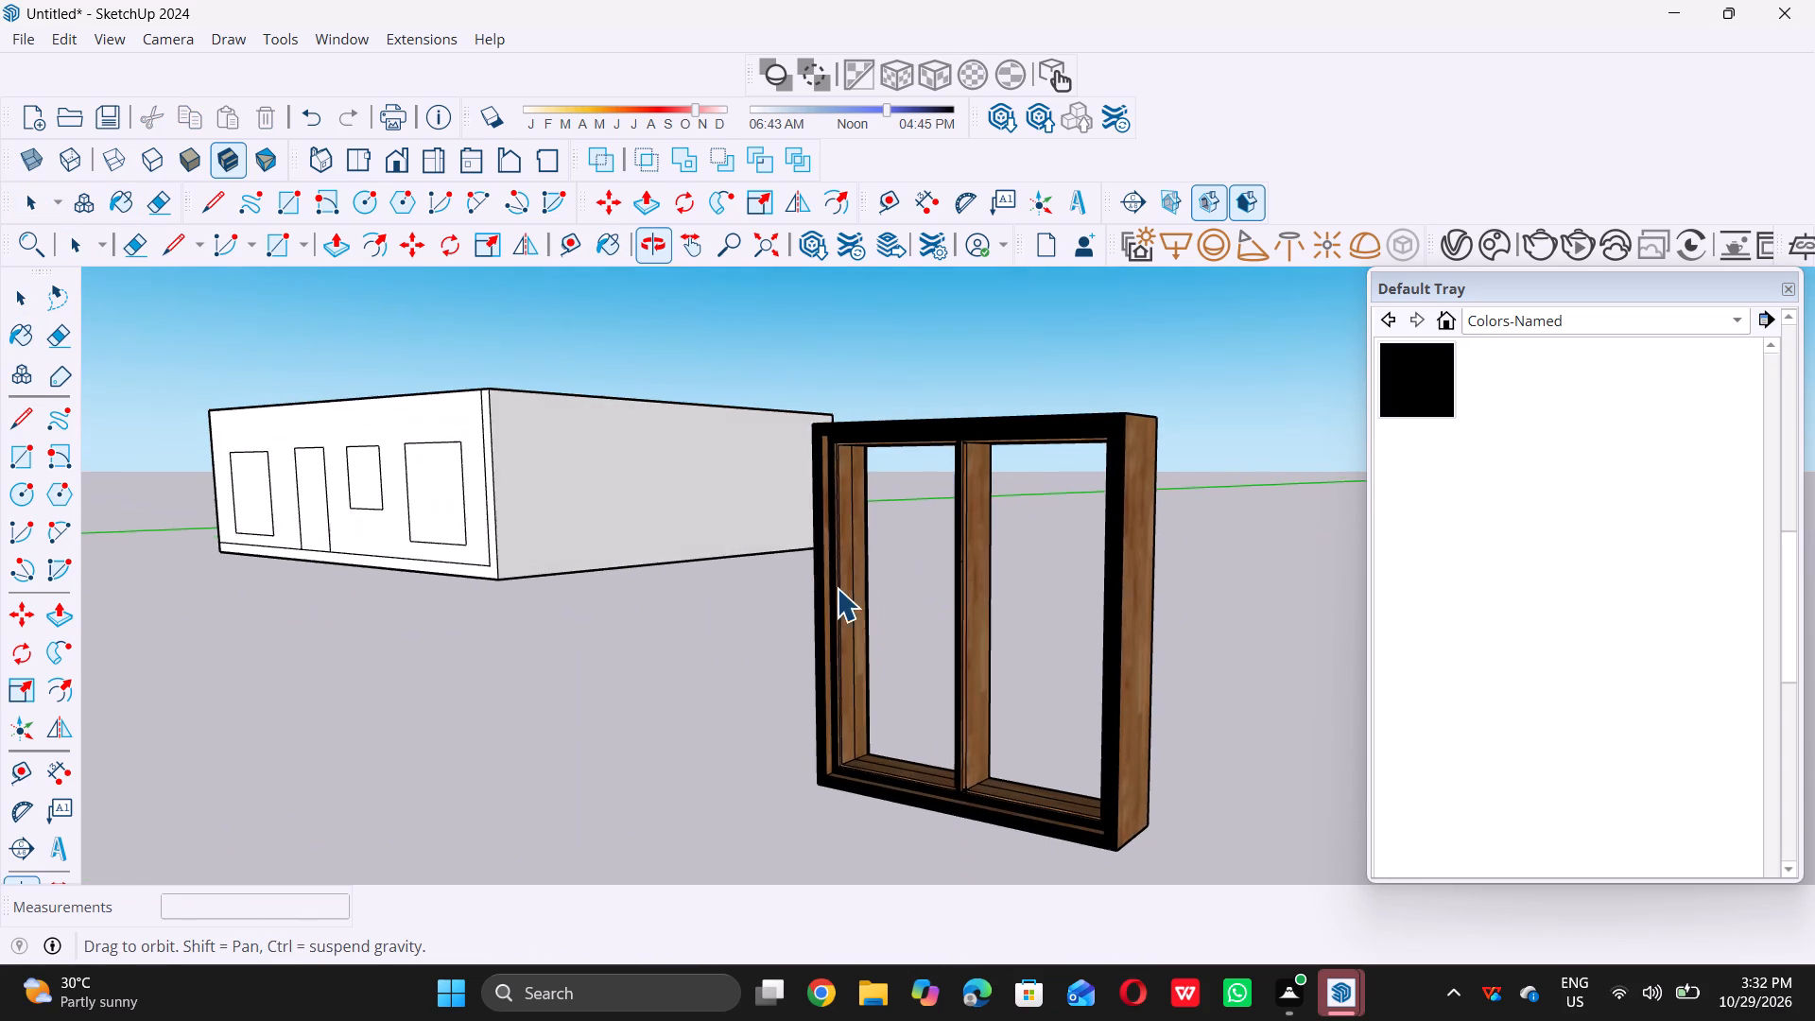
scroll(827, 595, "up", 10)
double_click(837, 585)
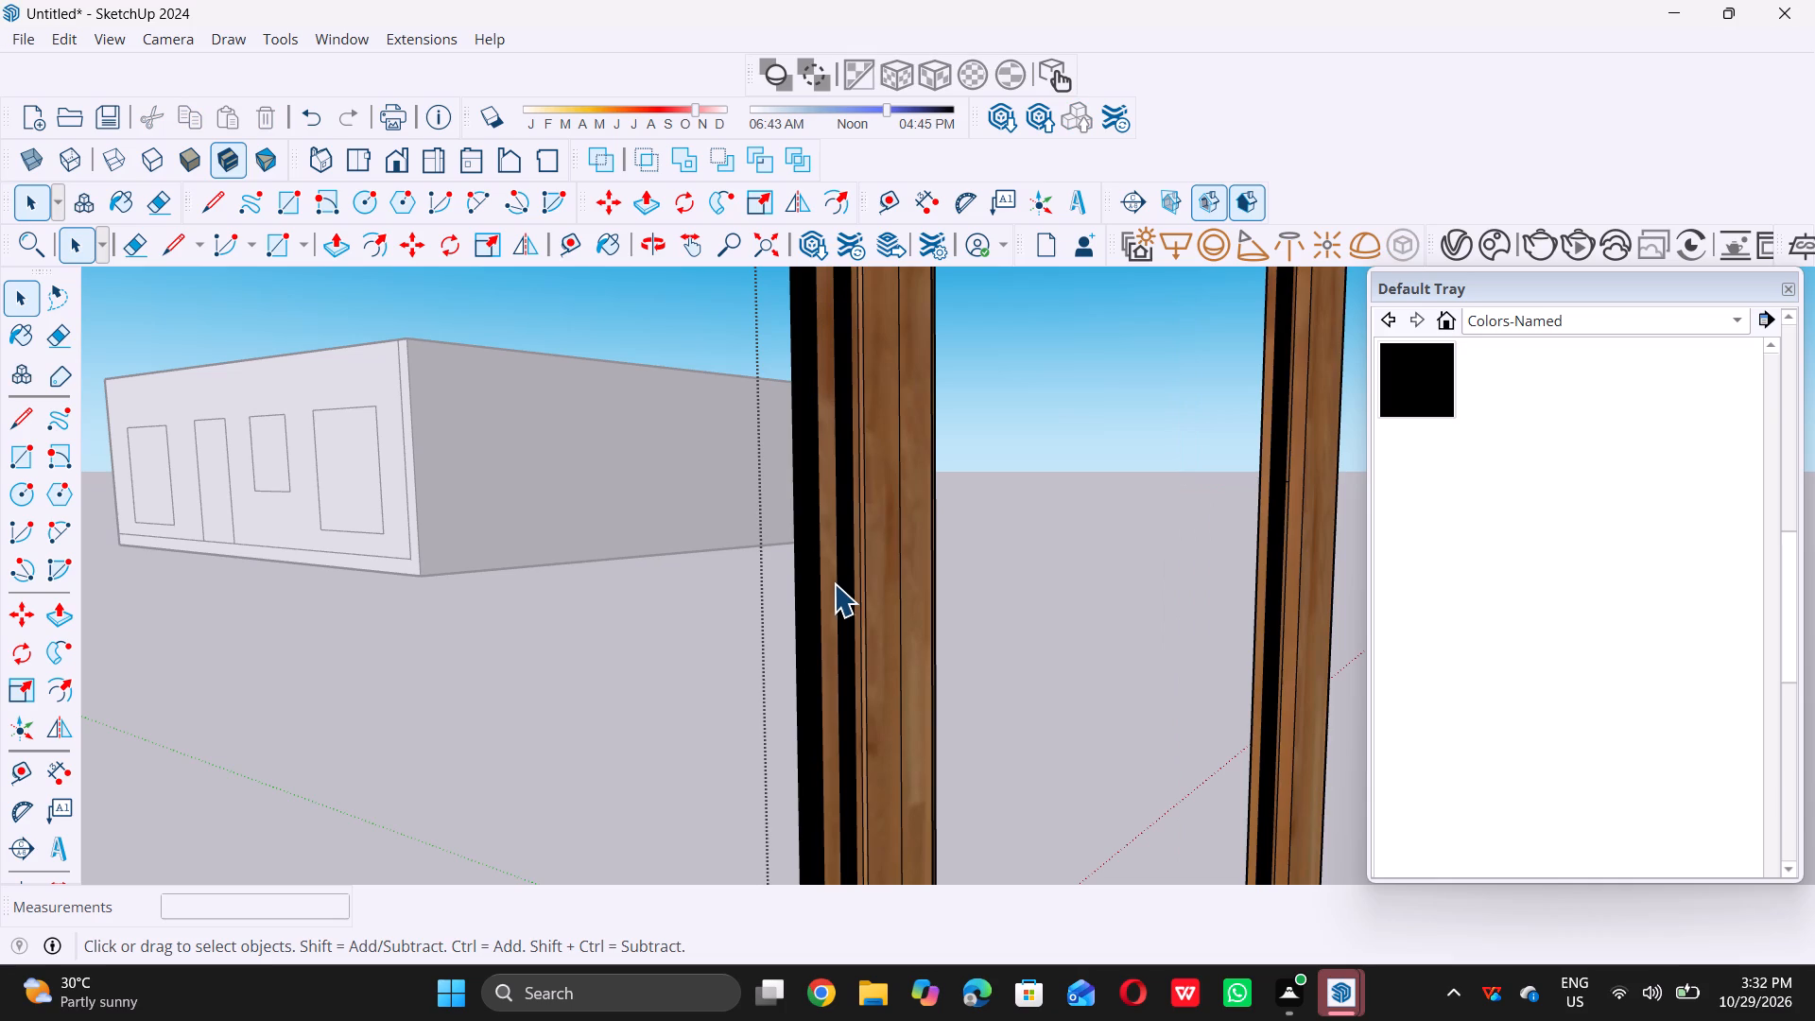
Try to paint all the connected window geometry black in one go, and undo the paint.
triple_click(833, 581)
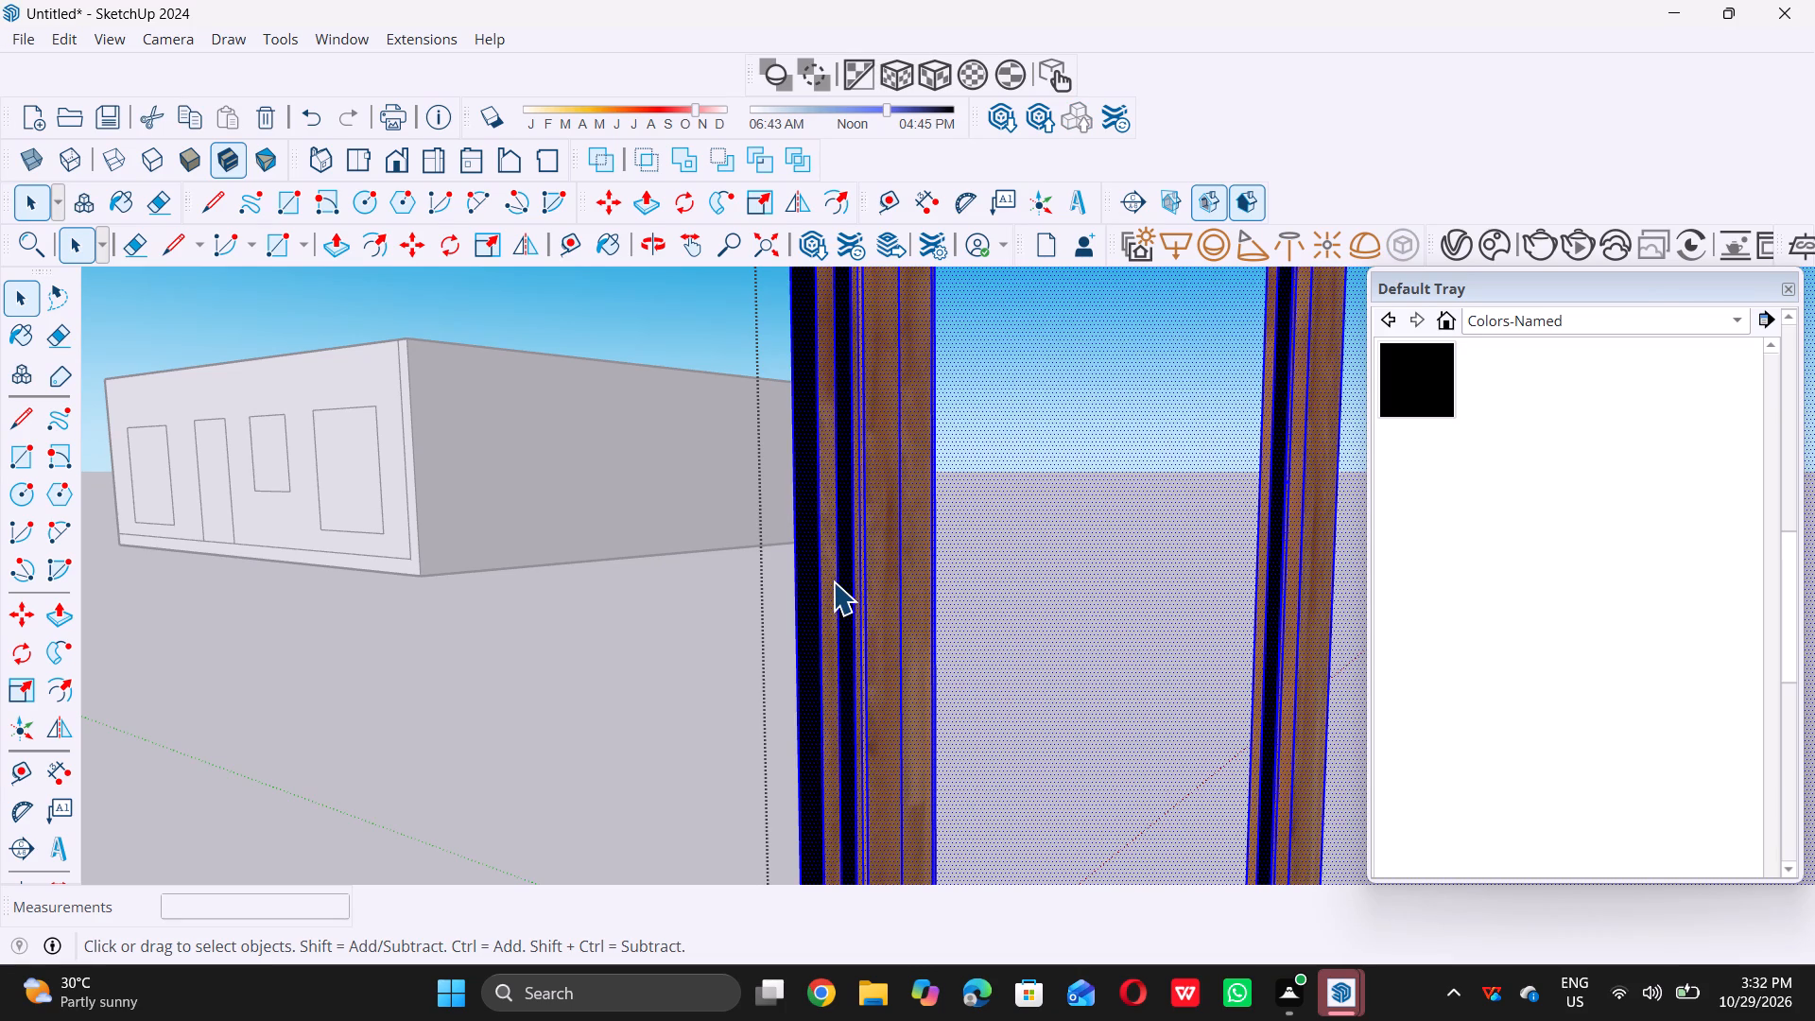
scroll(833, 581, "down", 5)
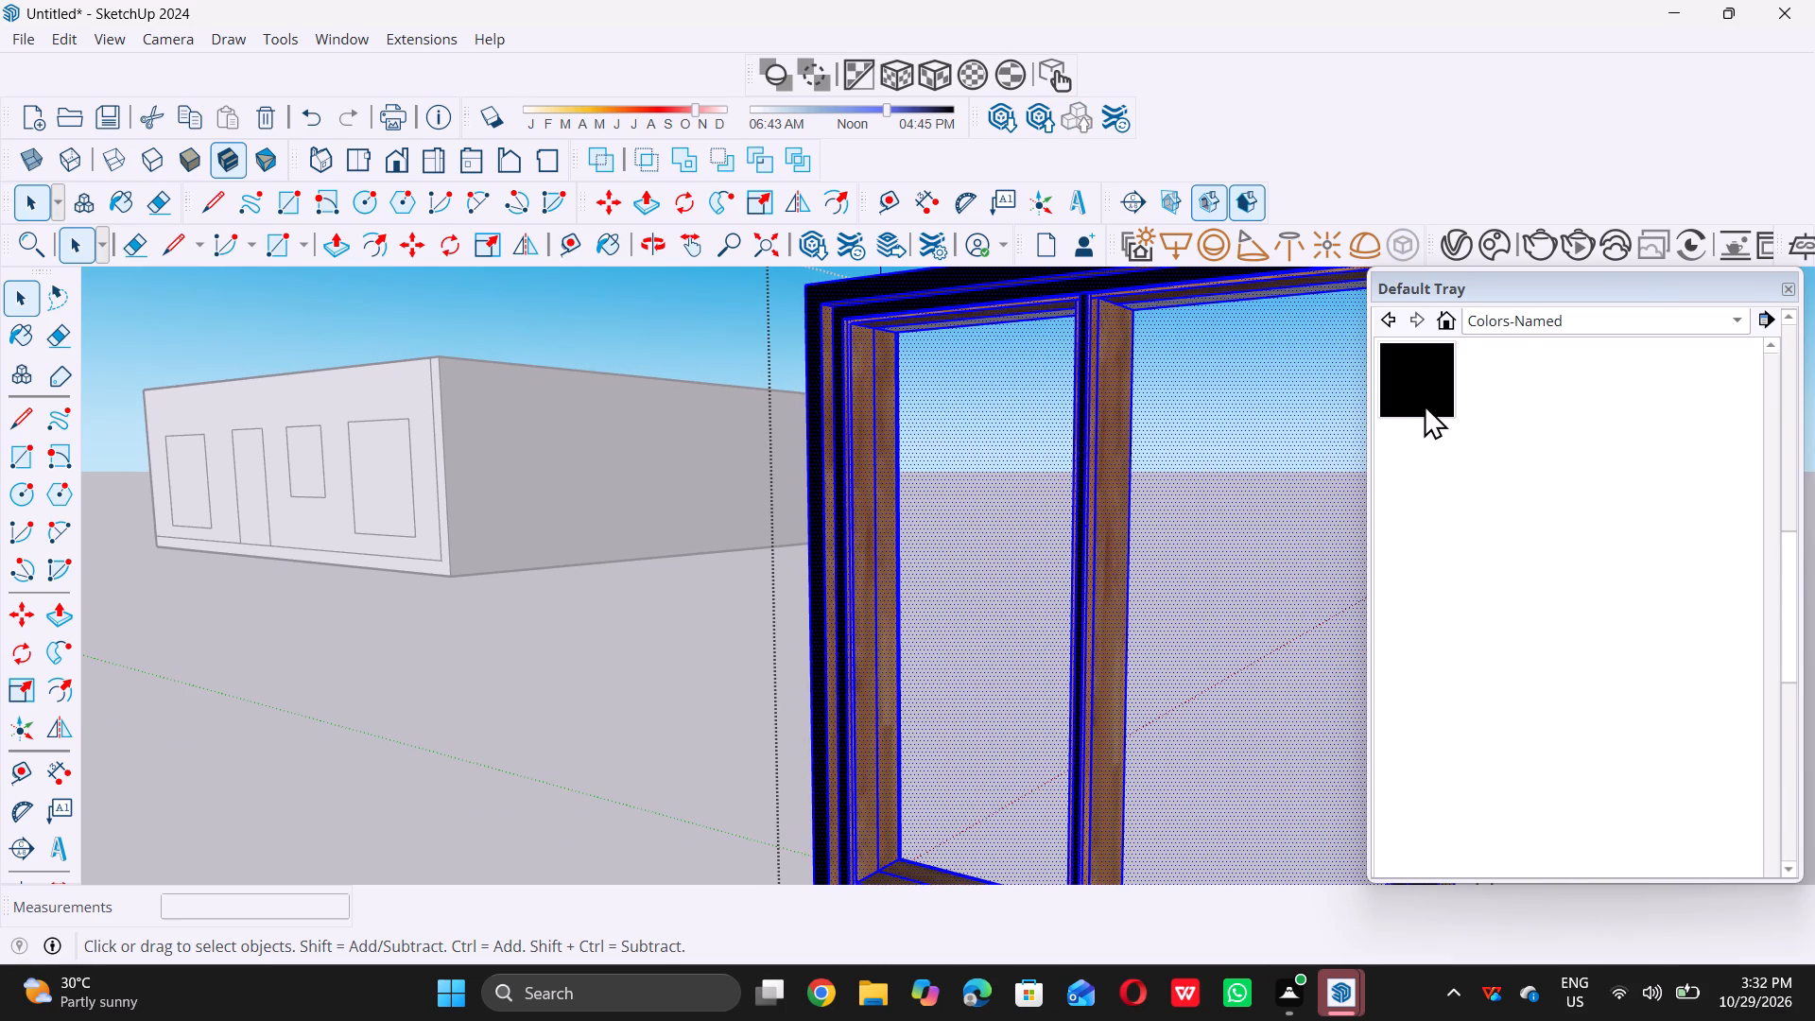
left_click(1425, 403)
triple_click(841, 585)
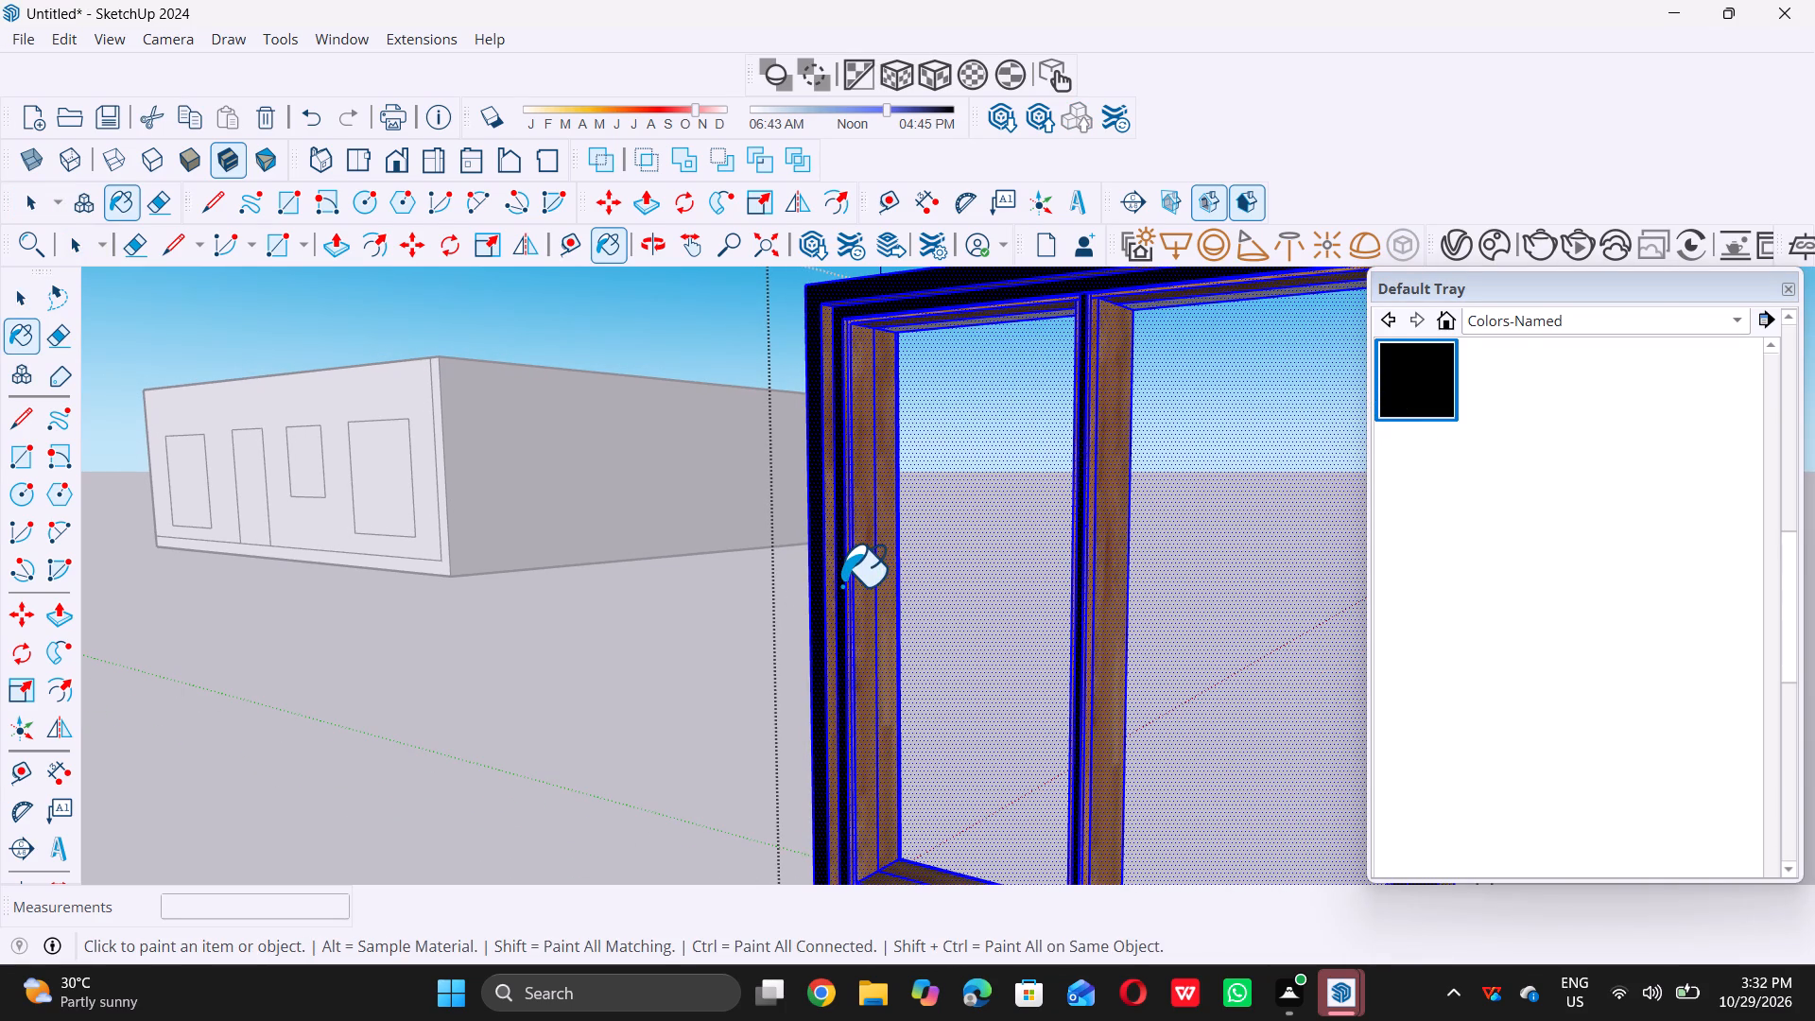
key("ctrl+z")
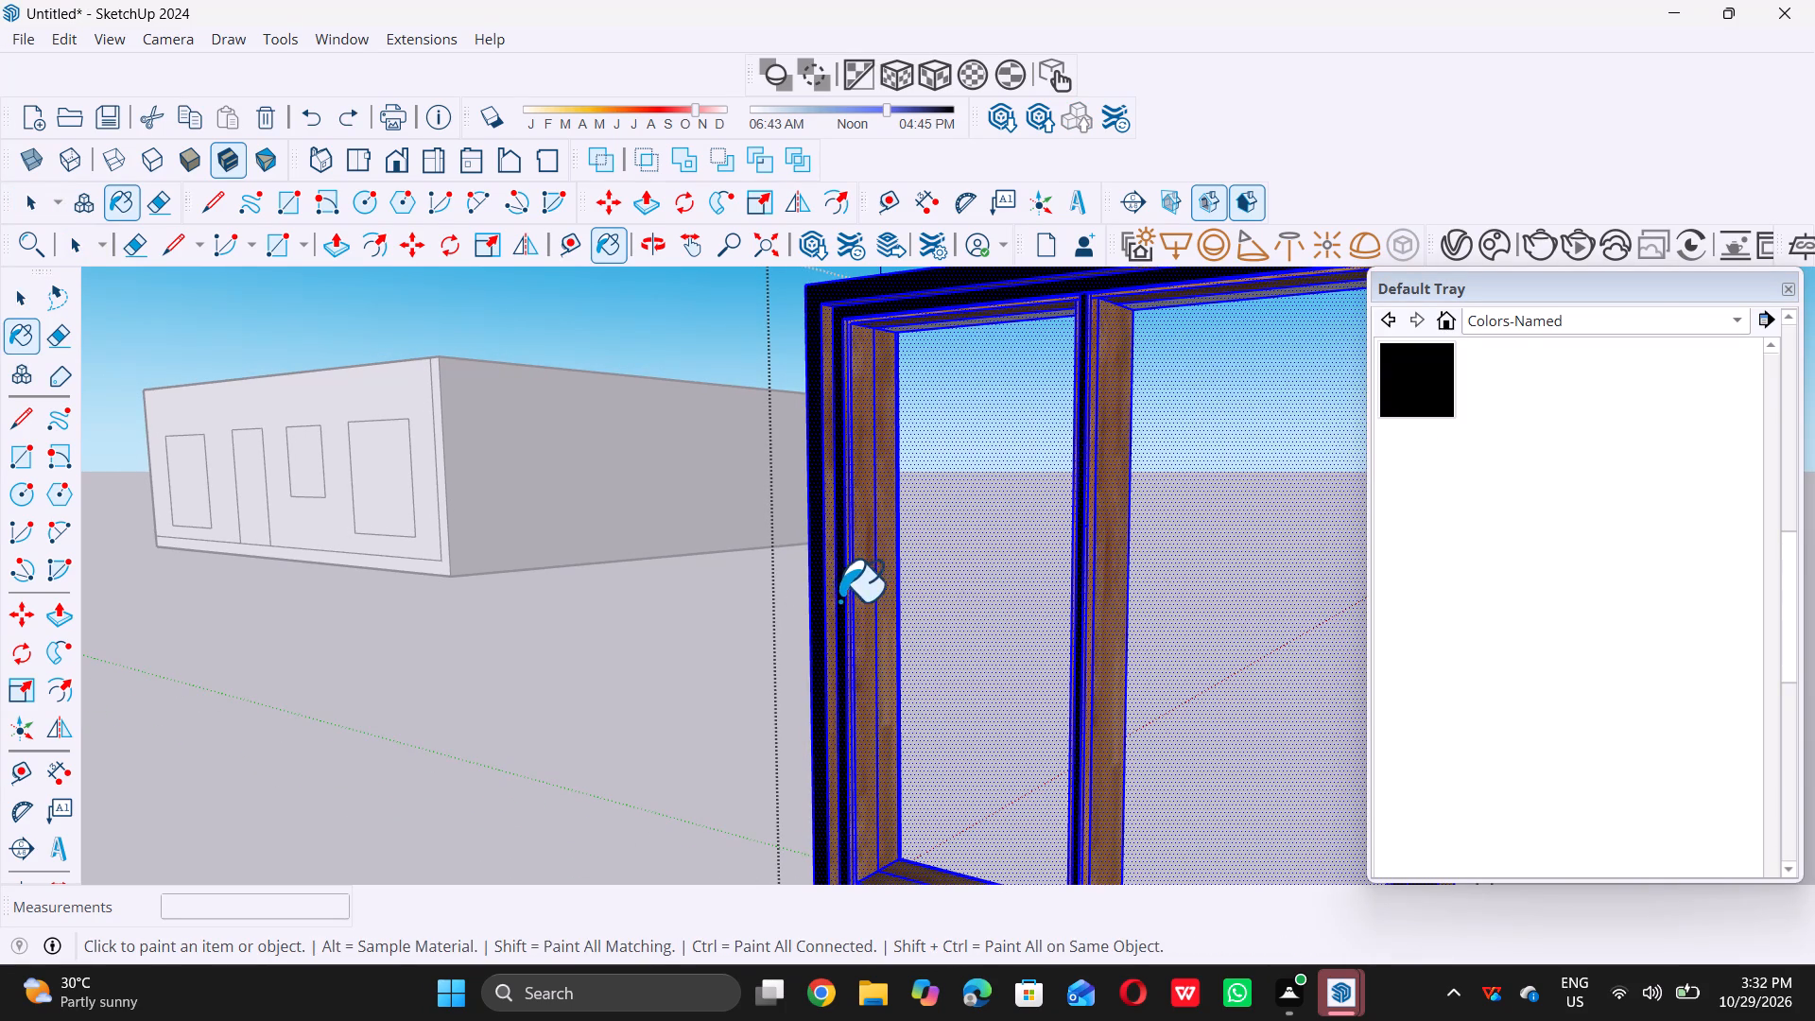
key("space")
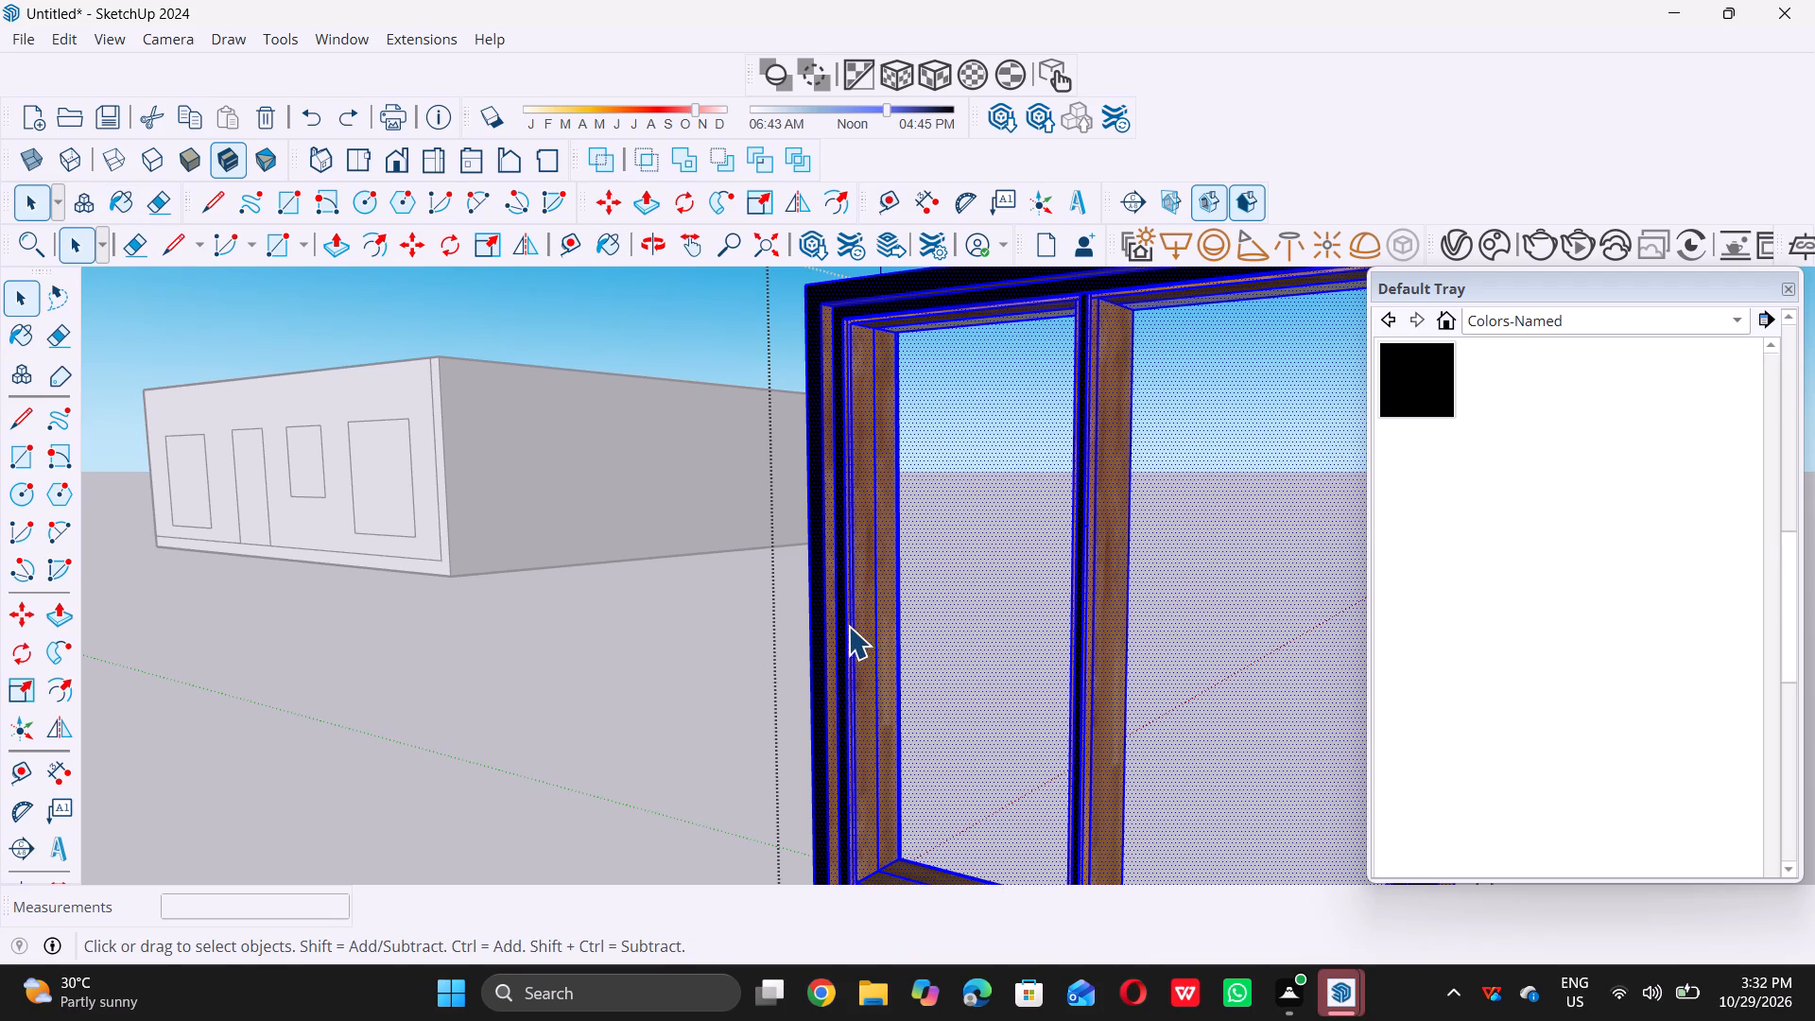
Paint the wooden strip between the outer and inner front frame faces of the side jamb black.
double_click(848, 625)
scroll(839, 626, "up", 7)
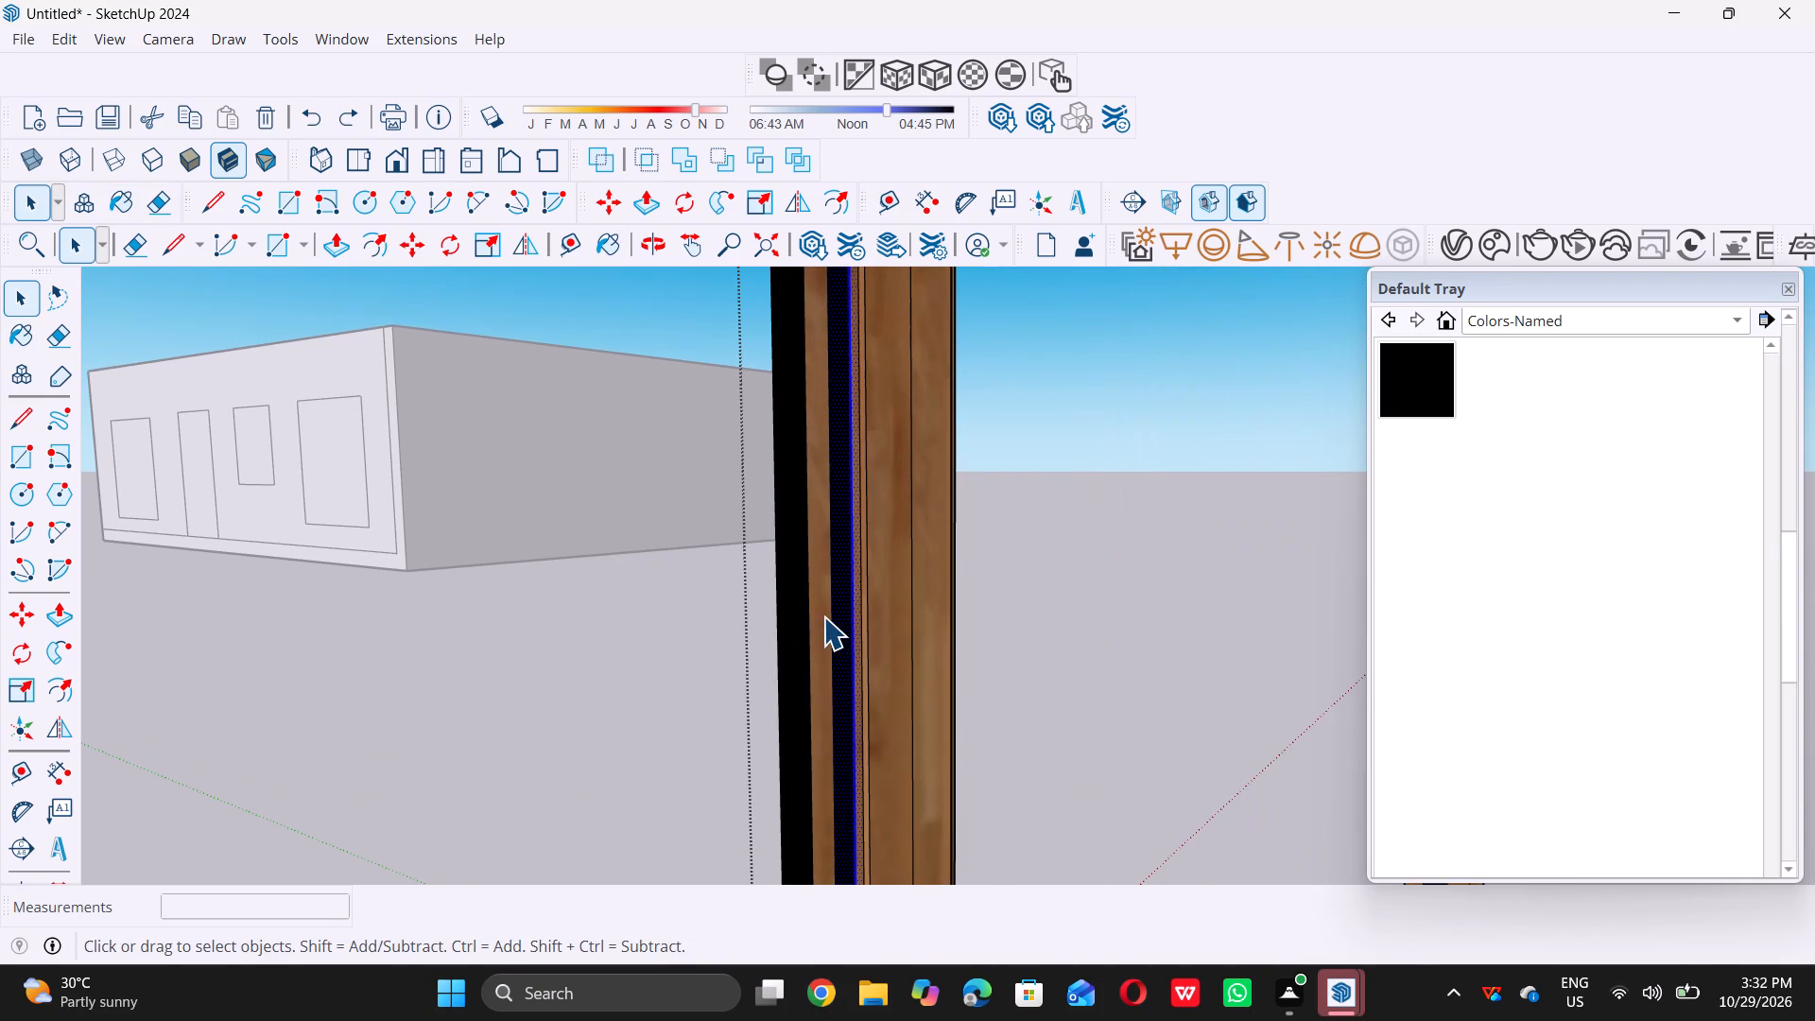
left_click(820, 614)
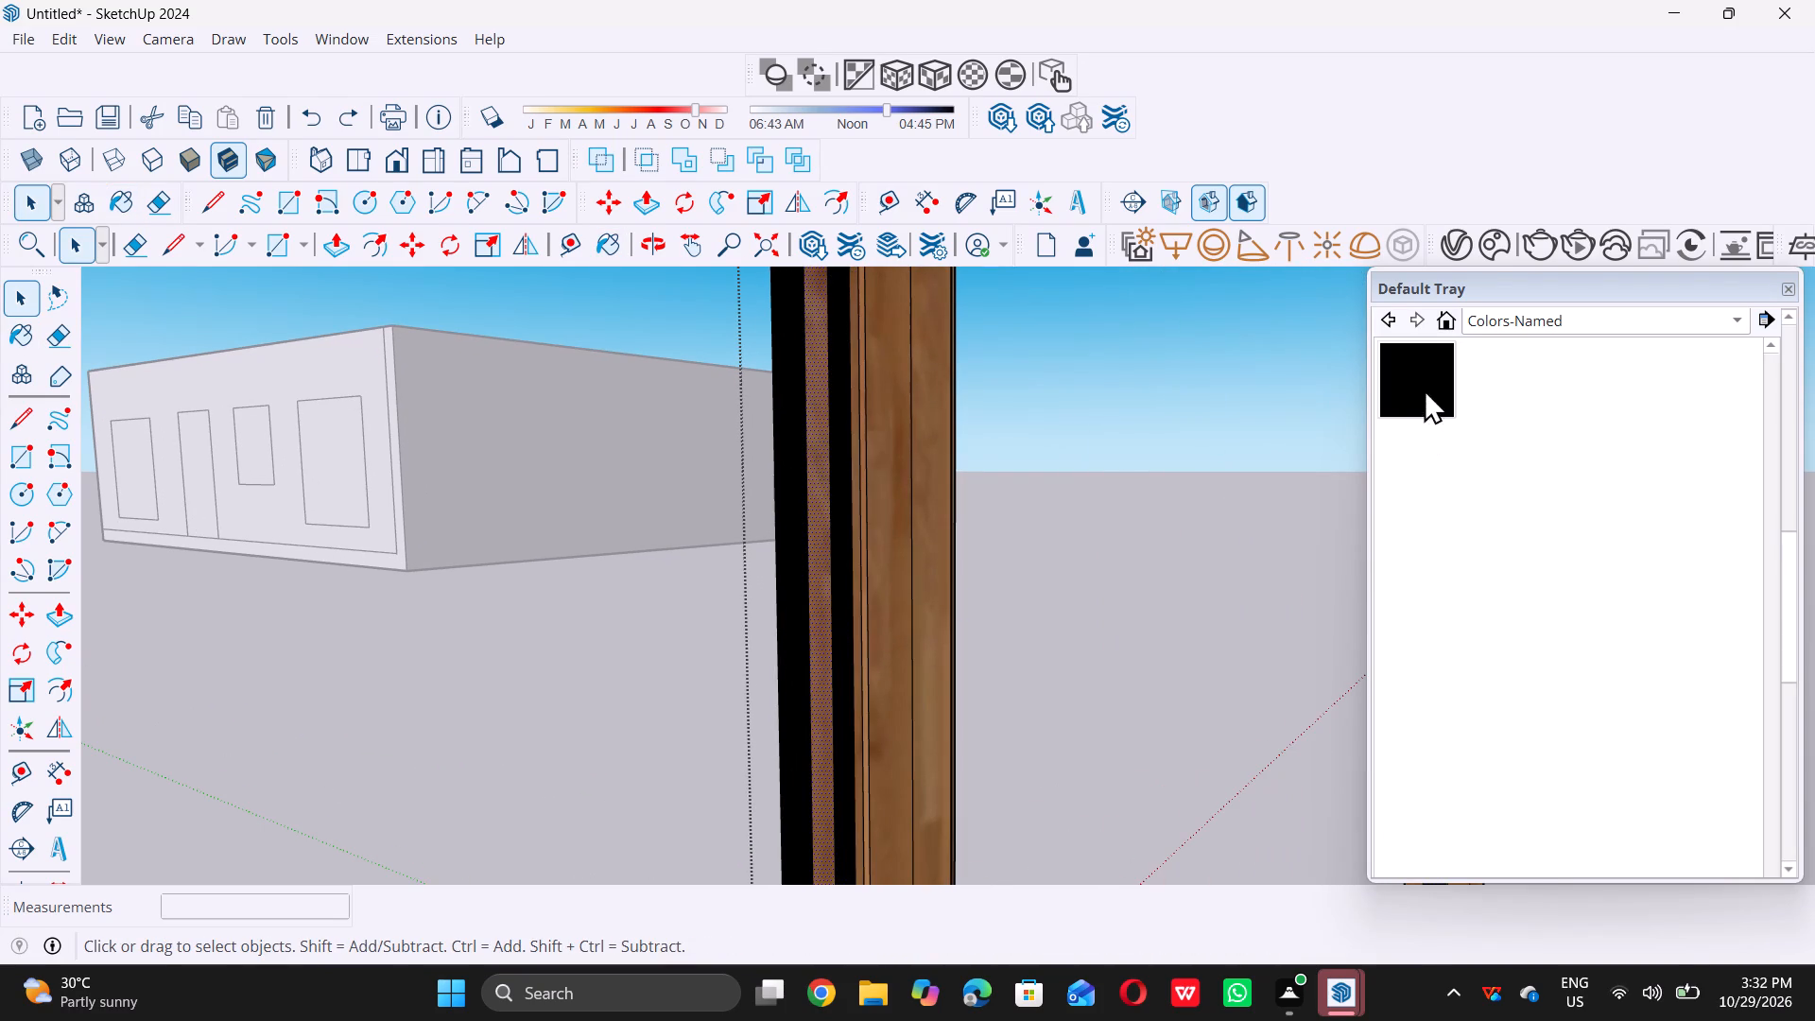
left_click(1429, 376)
left_click(813, 558)
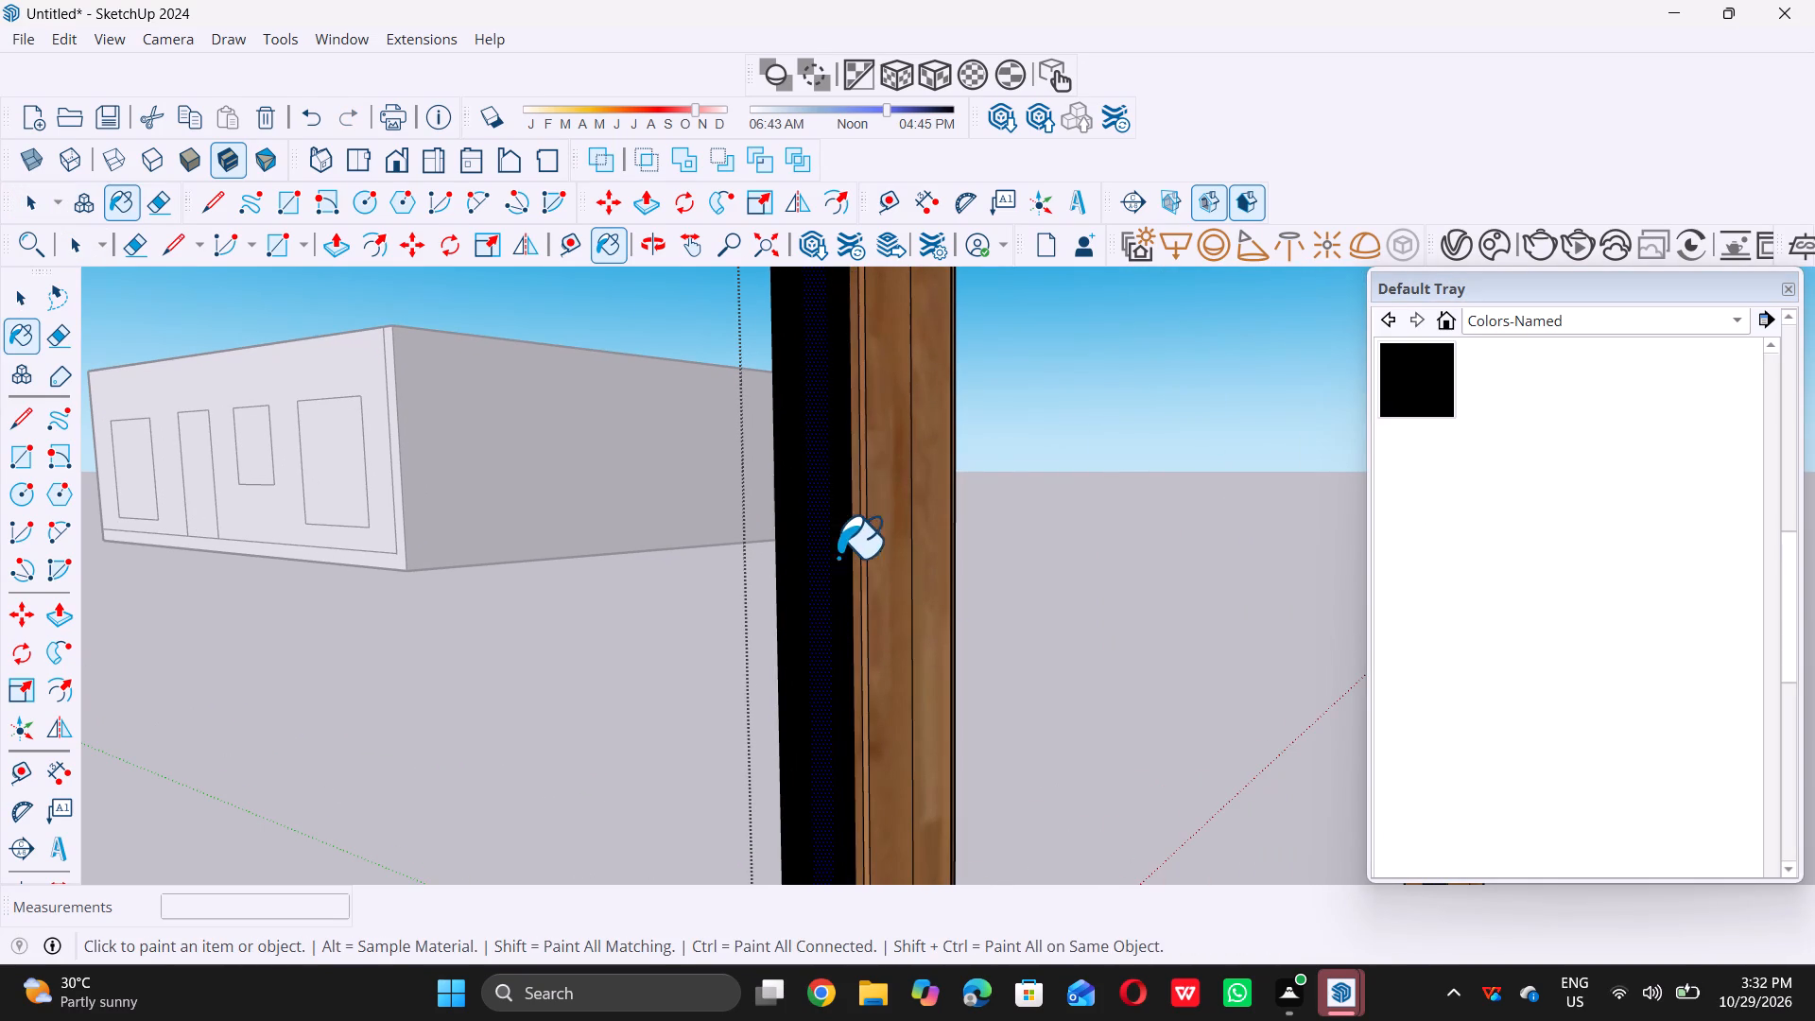
Paint the narrow stepped faces on the inside of the same jamb black, undoing the stray paint on the glass.
scroll(874, 535, "up", 9)
double_click(855, 536)
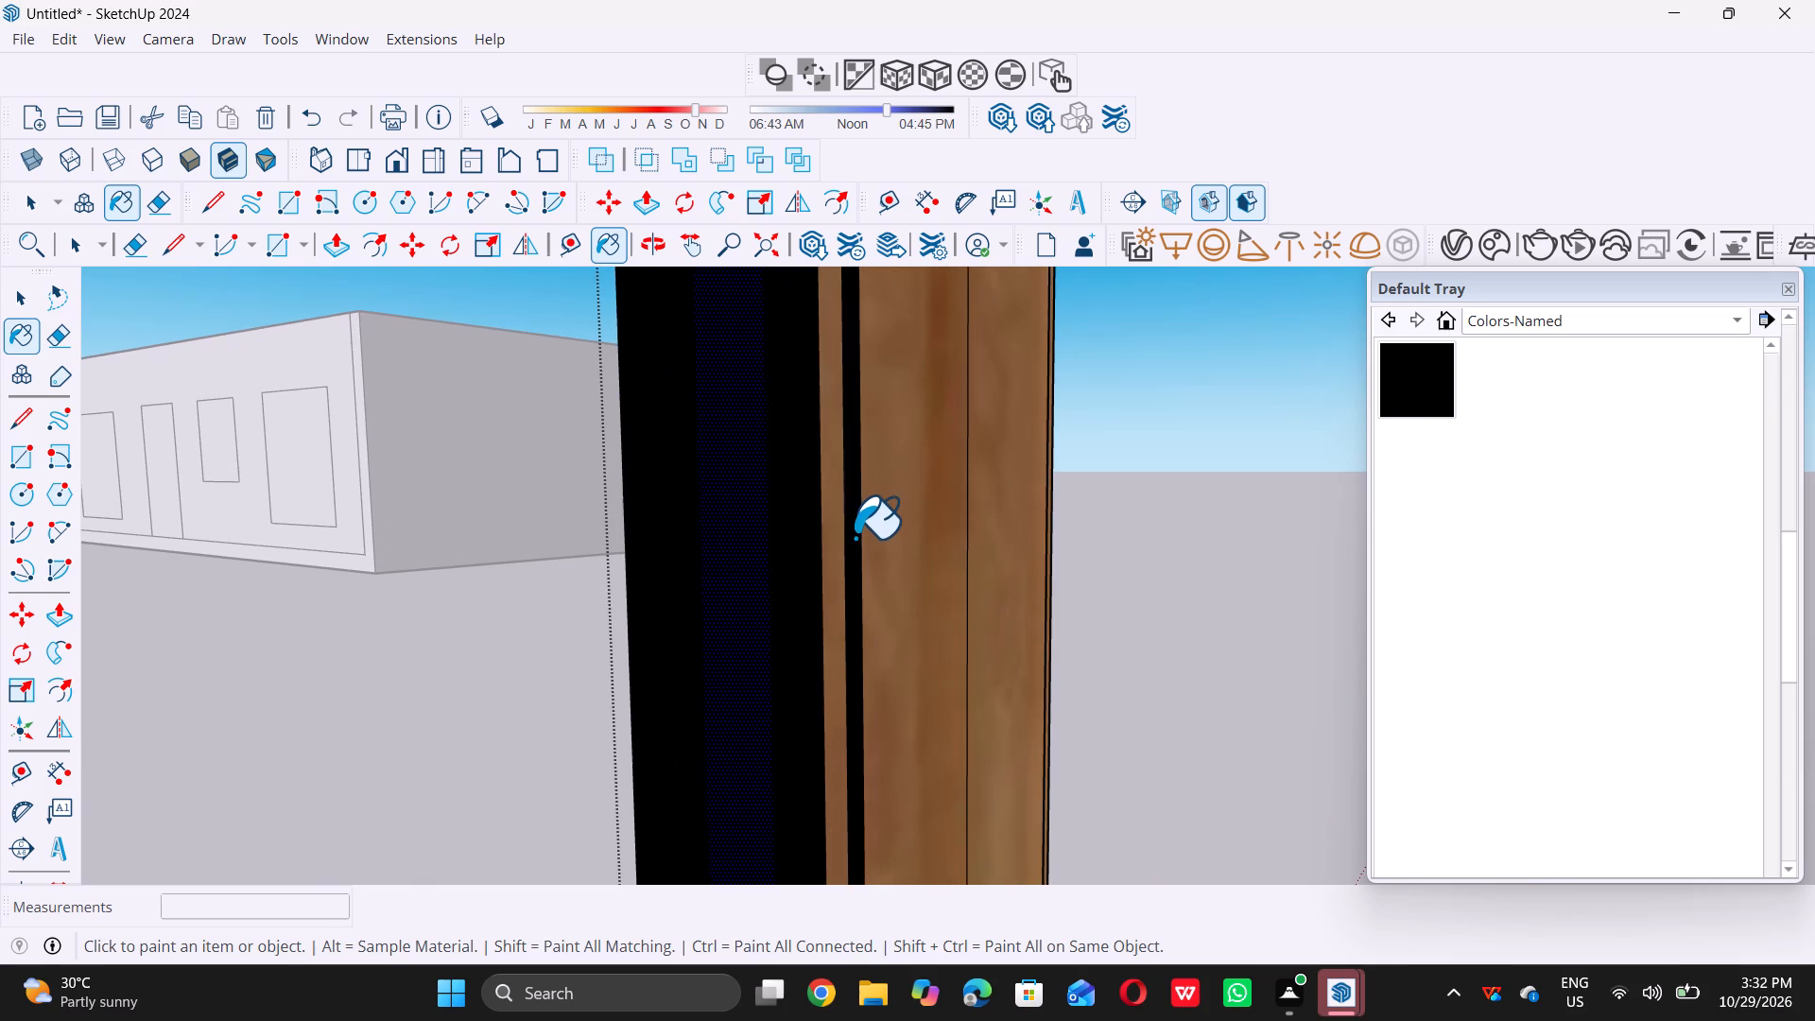
left_click(901, 518)
left_click(967, 494)
triple_click(990, 500)
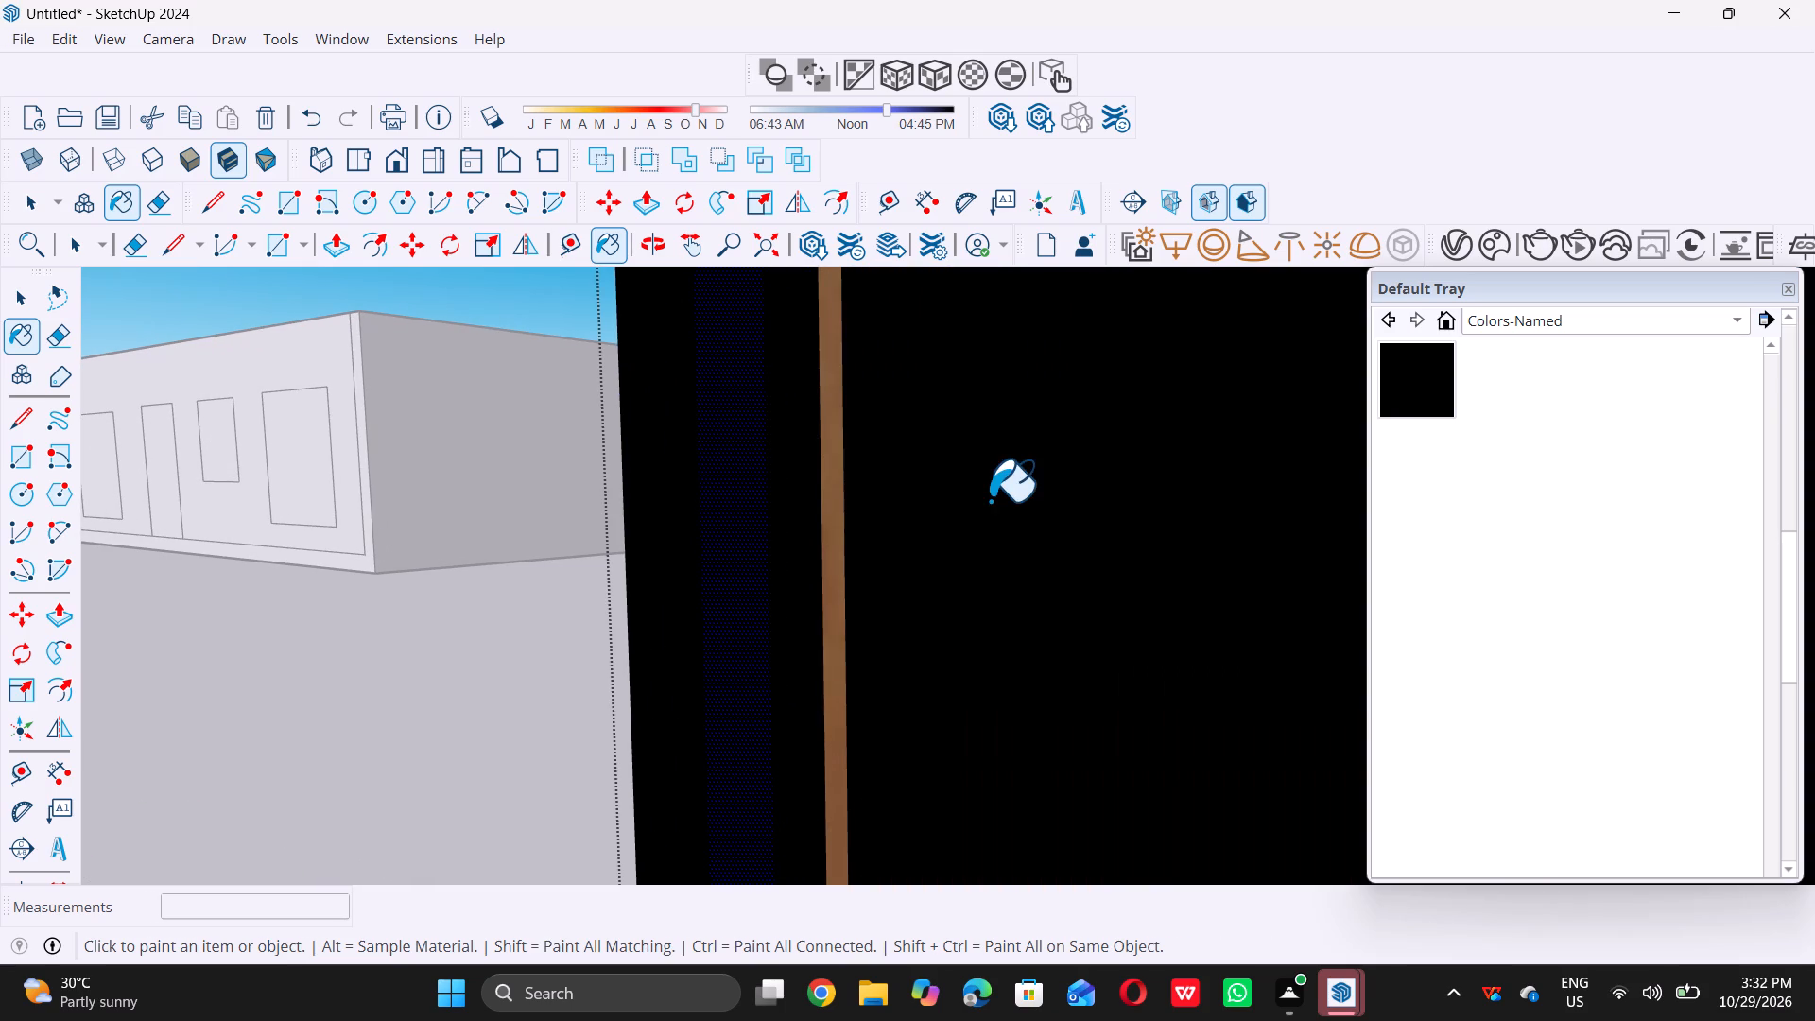
scroll(843, 589, "down", 14)
key("ctrl+z")
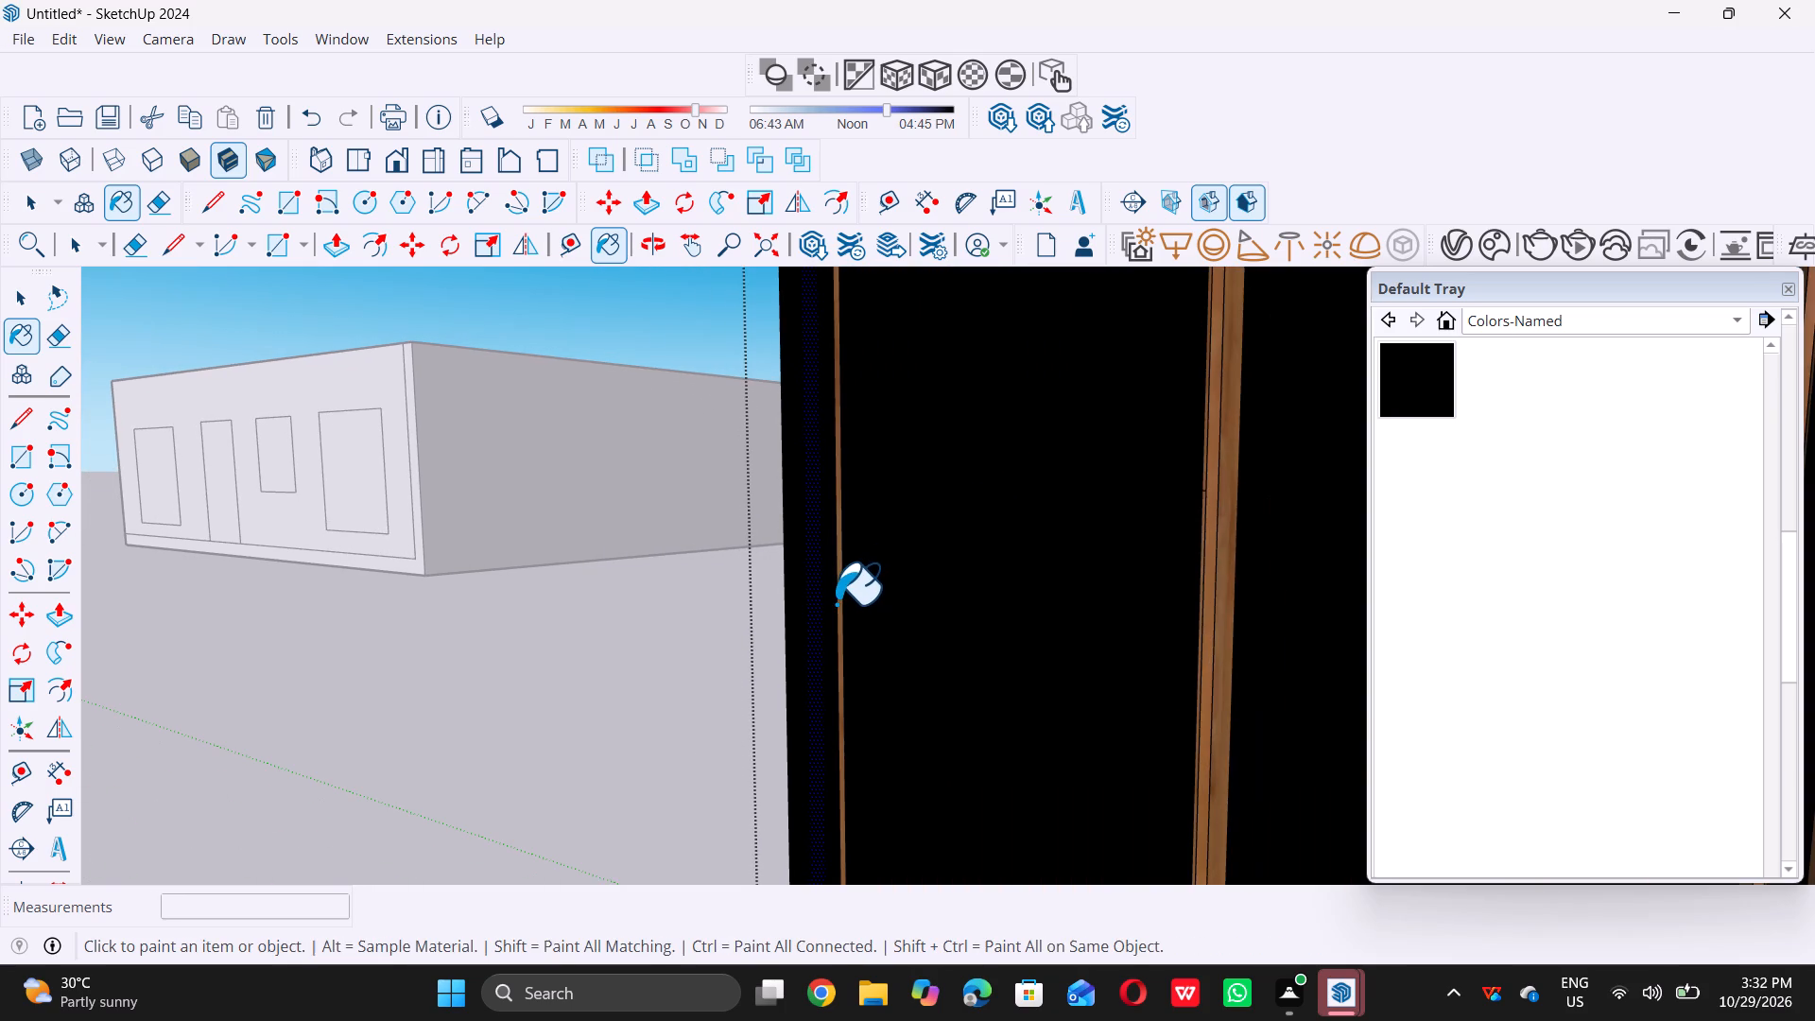
scroll(857, 597, "up", 9)
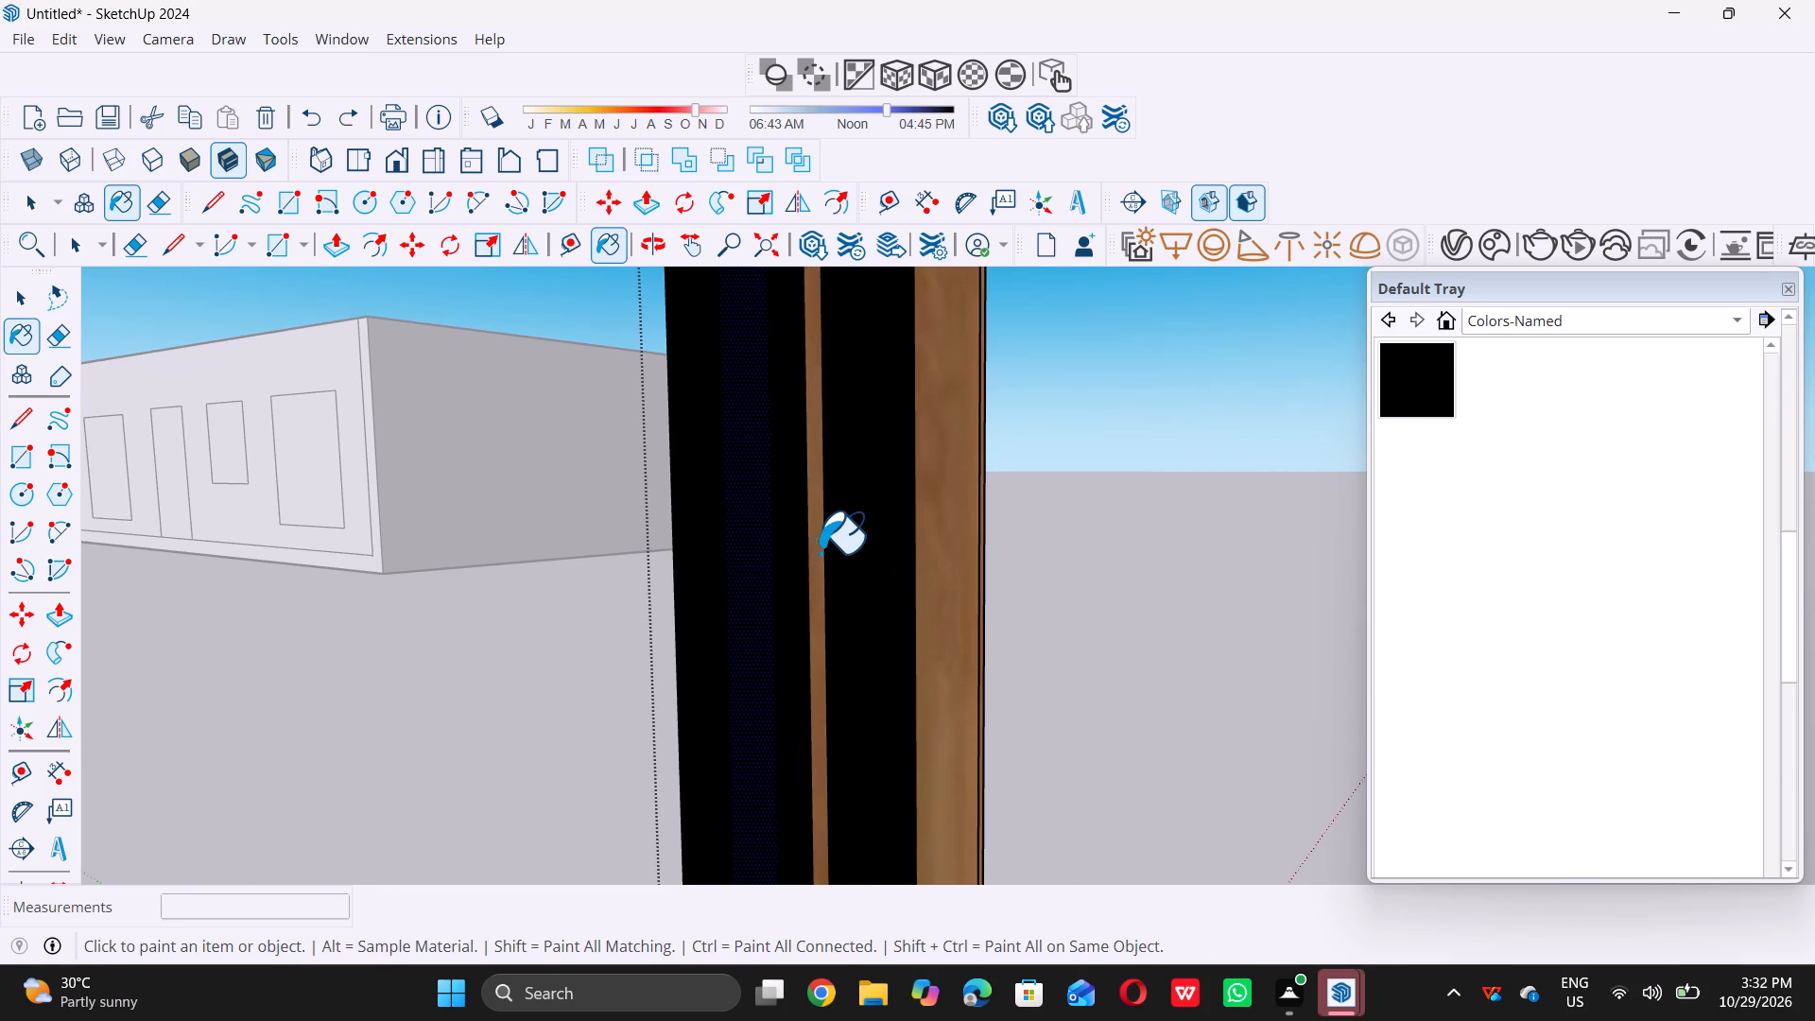
left_click(816, 549)
Paint the stepped recess strips along the frame's bottom rail and opposite jamb black.
scroll(793, 565, "down", 13)
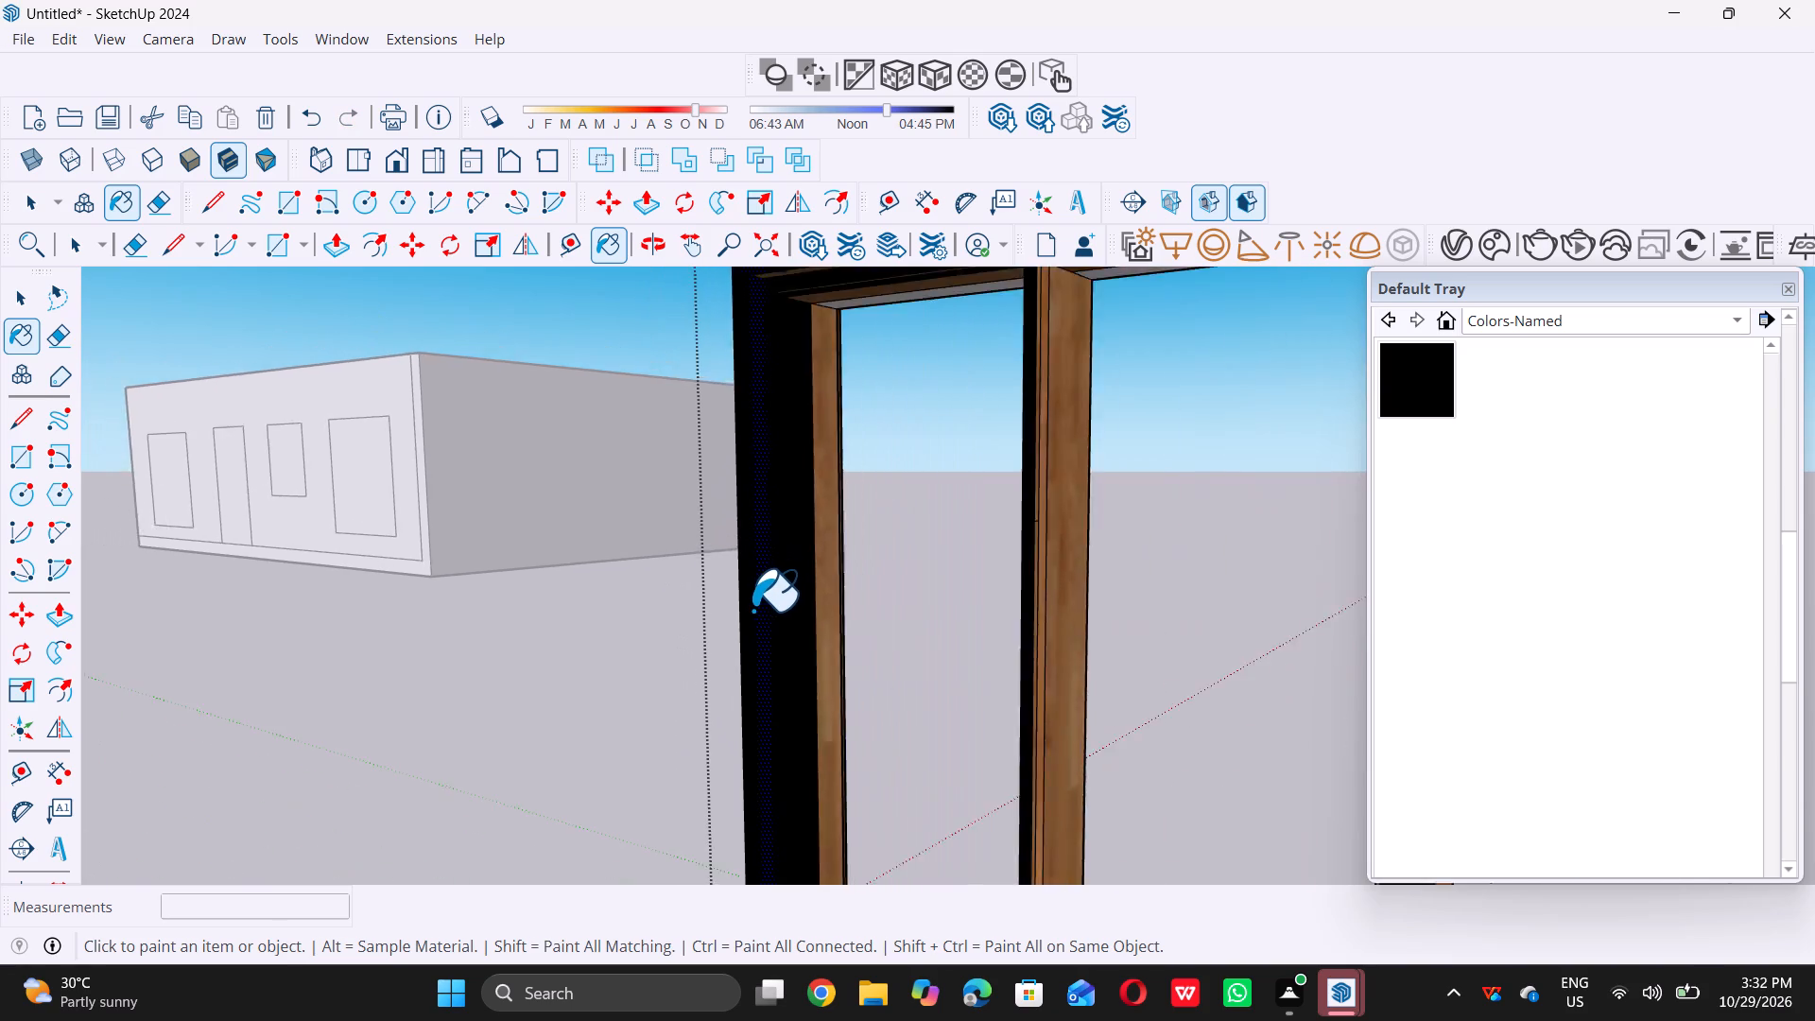
scroll(752, 610, "down", 12)
middle_click_drag(739, 666, 785, 669)
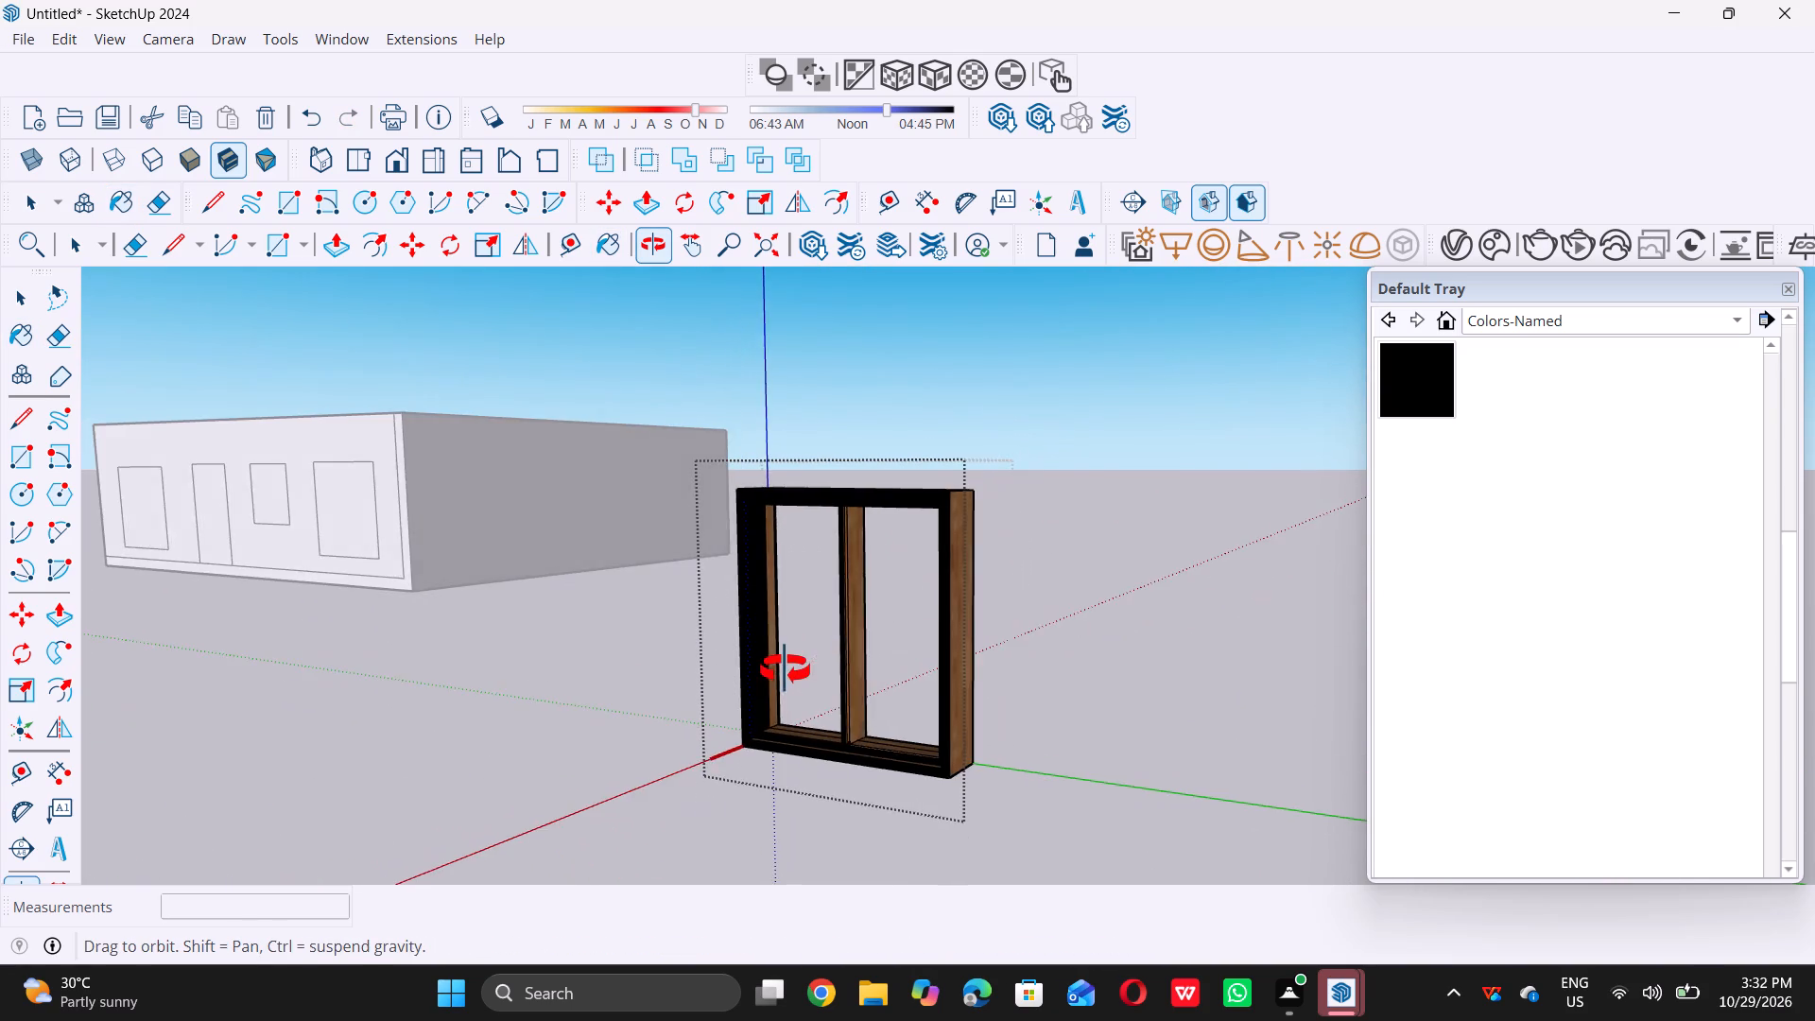
middle_click_drag(785, 669, 1141, 730)
scroll(999, 720, "up", 10)
scroll(947, 797, "up", 5)
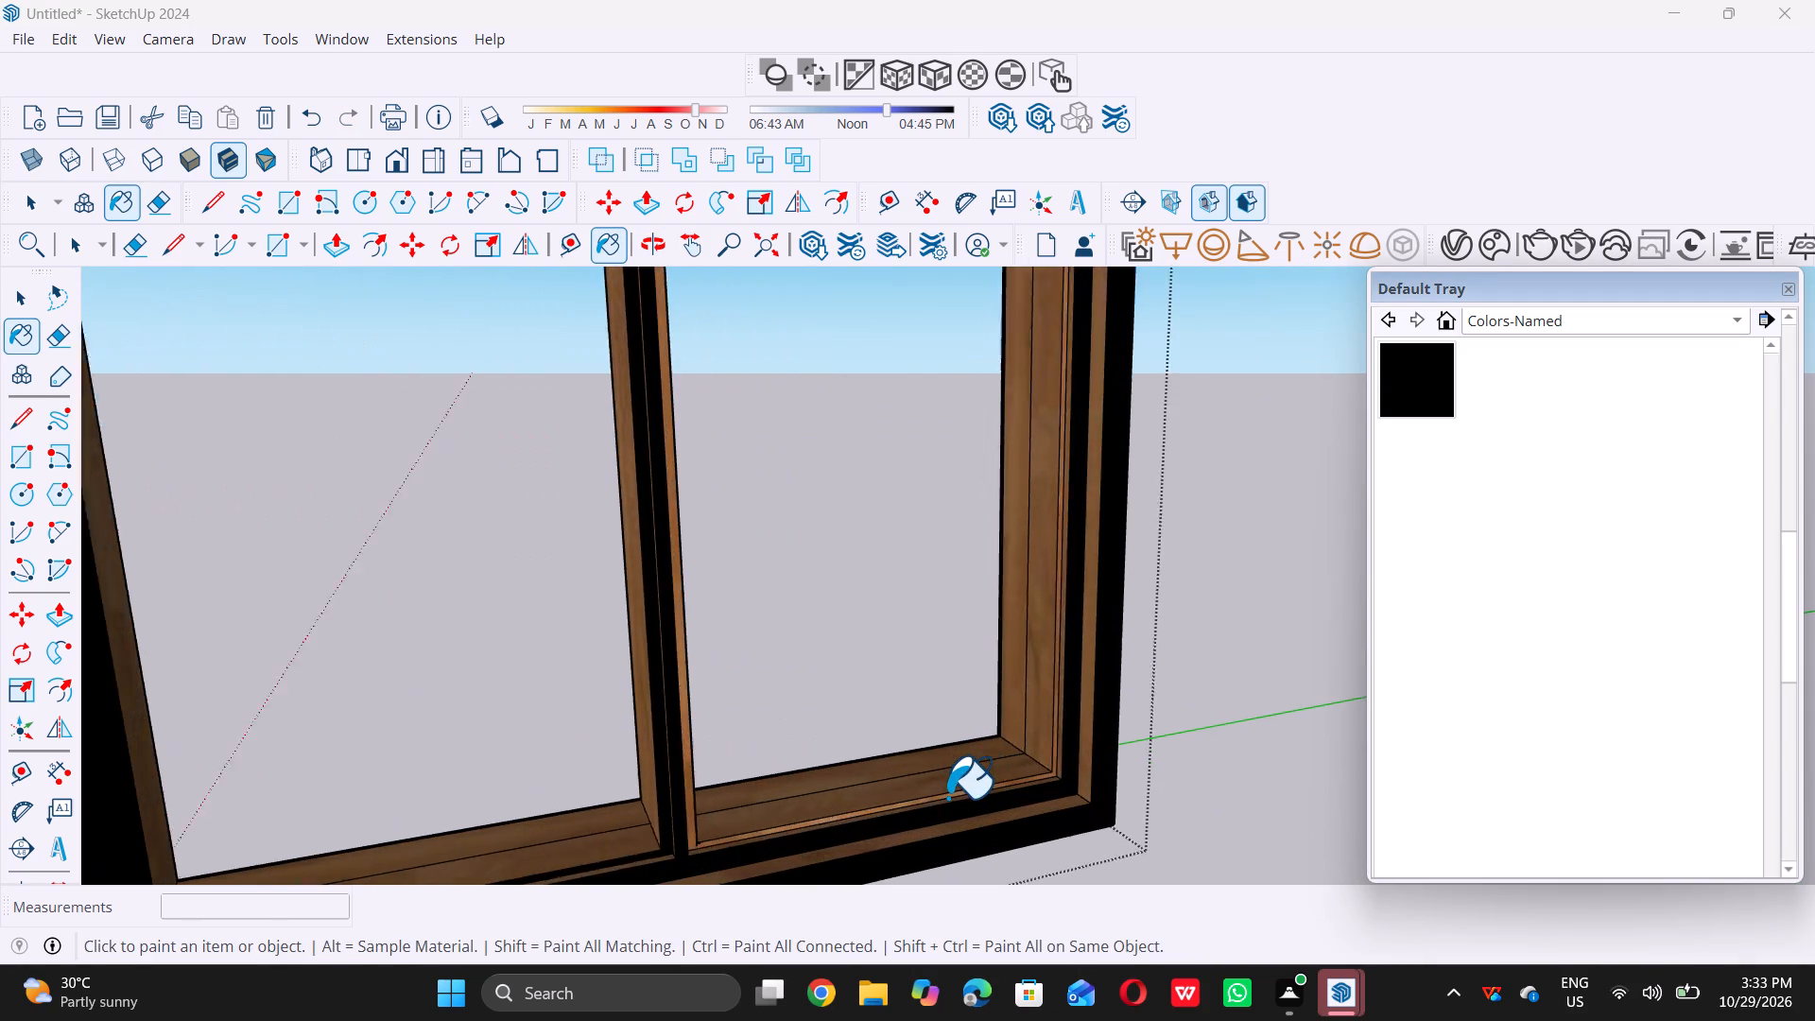
scroll(947, 797, "up", 13)
double_click(991, 787)
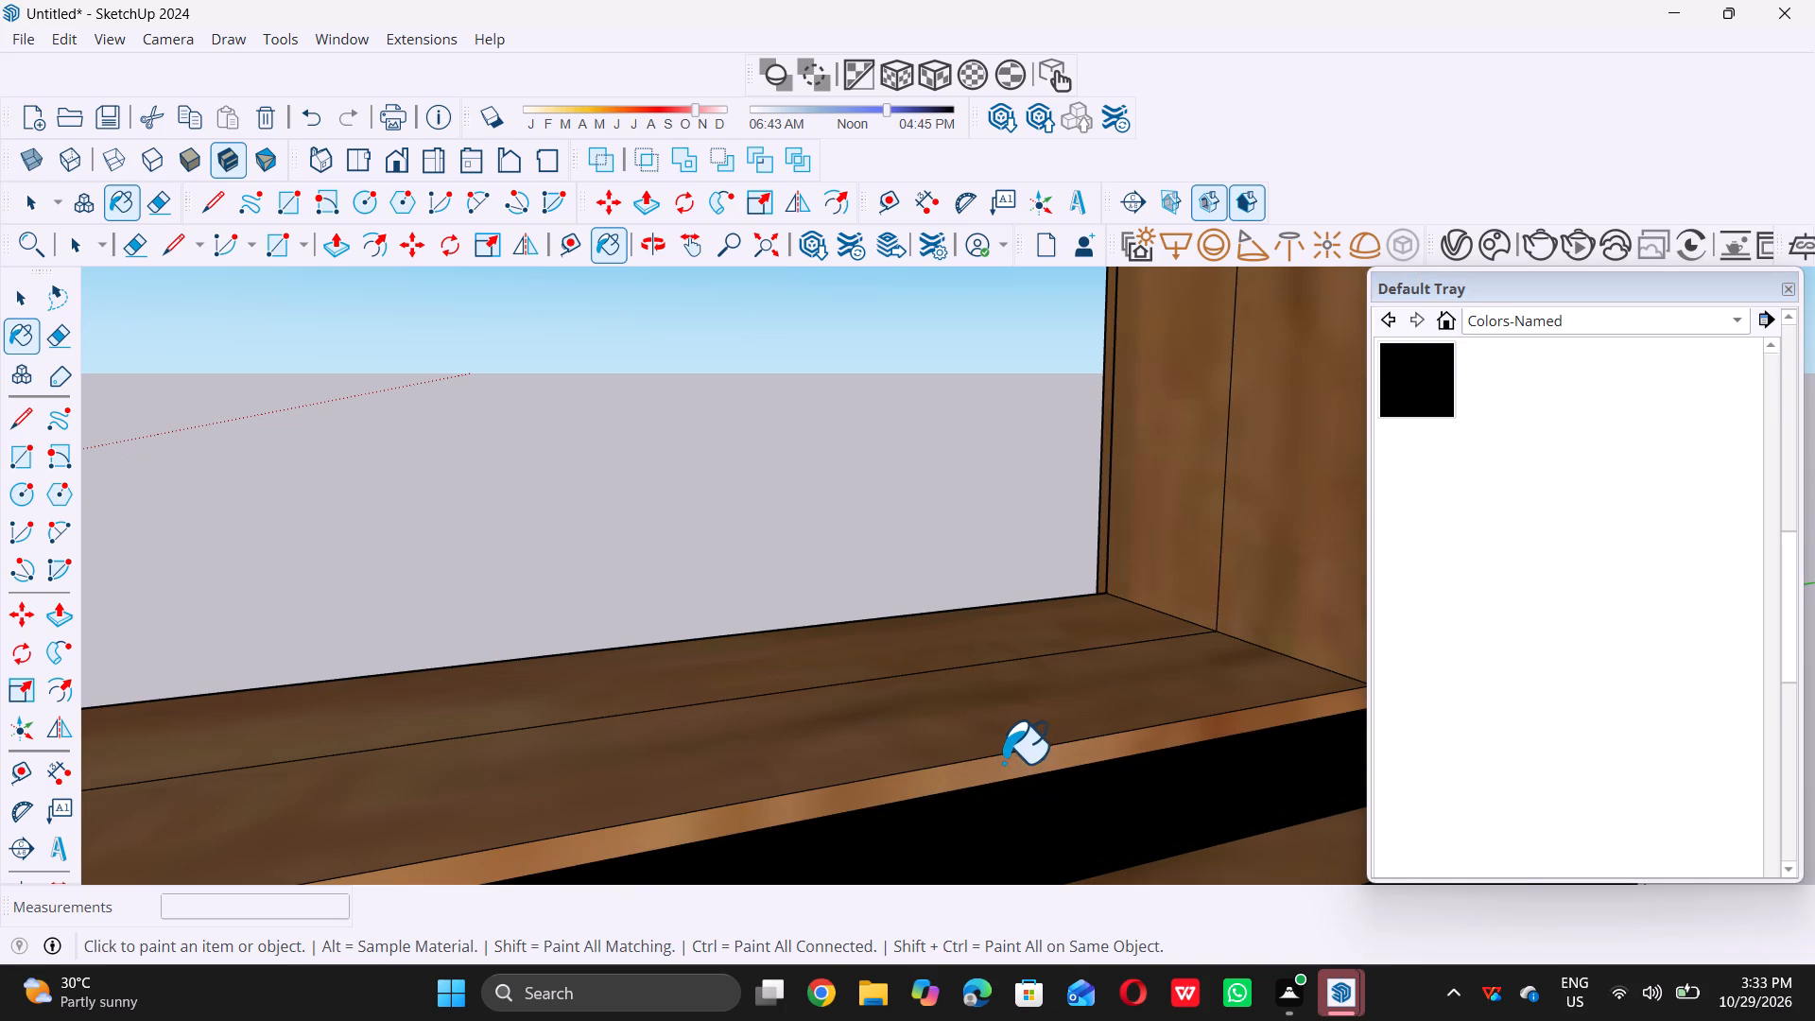
scroll(1003, 762, "down", 10)
triple_click(1086, 808)
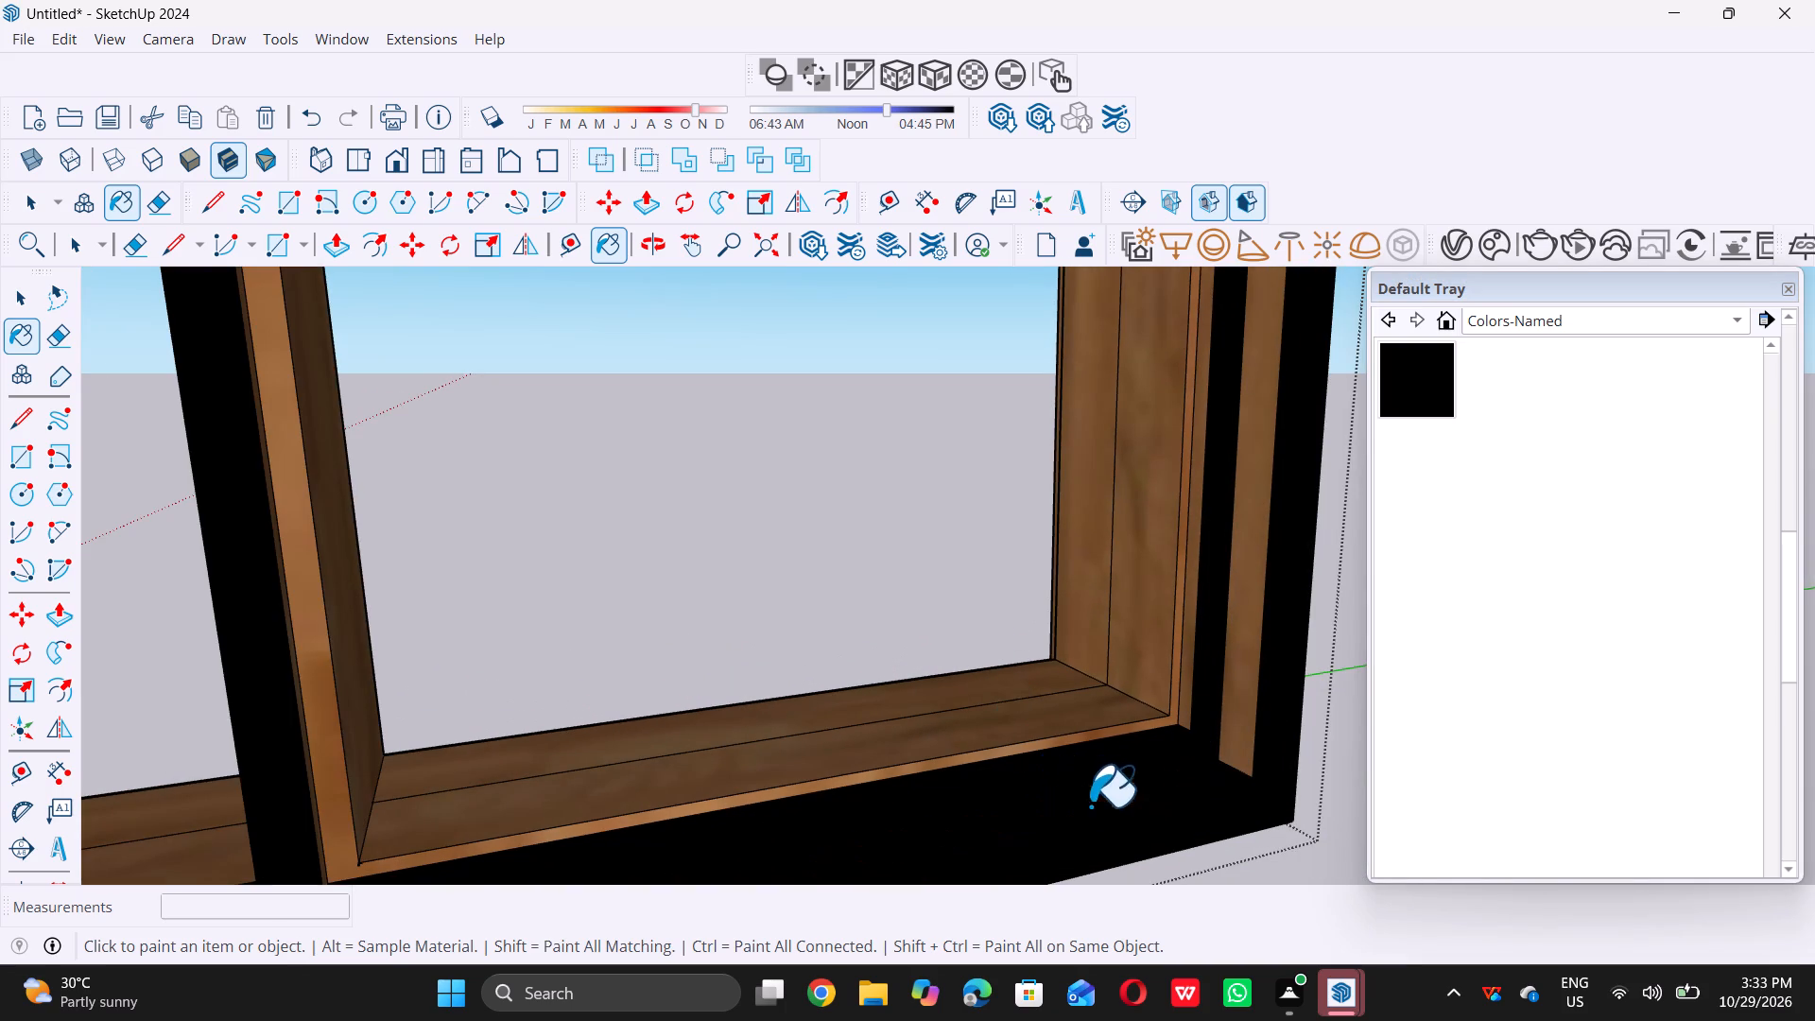
left_click(1250, 704)
scroll(1203, 687, "up", 5)
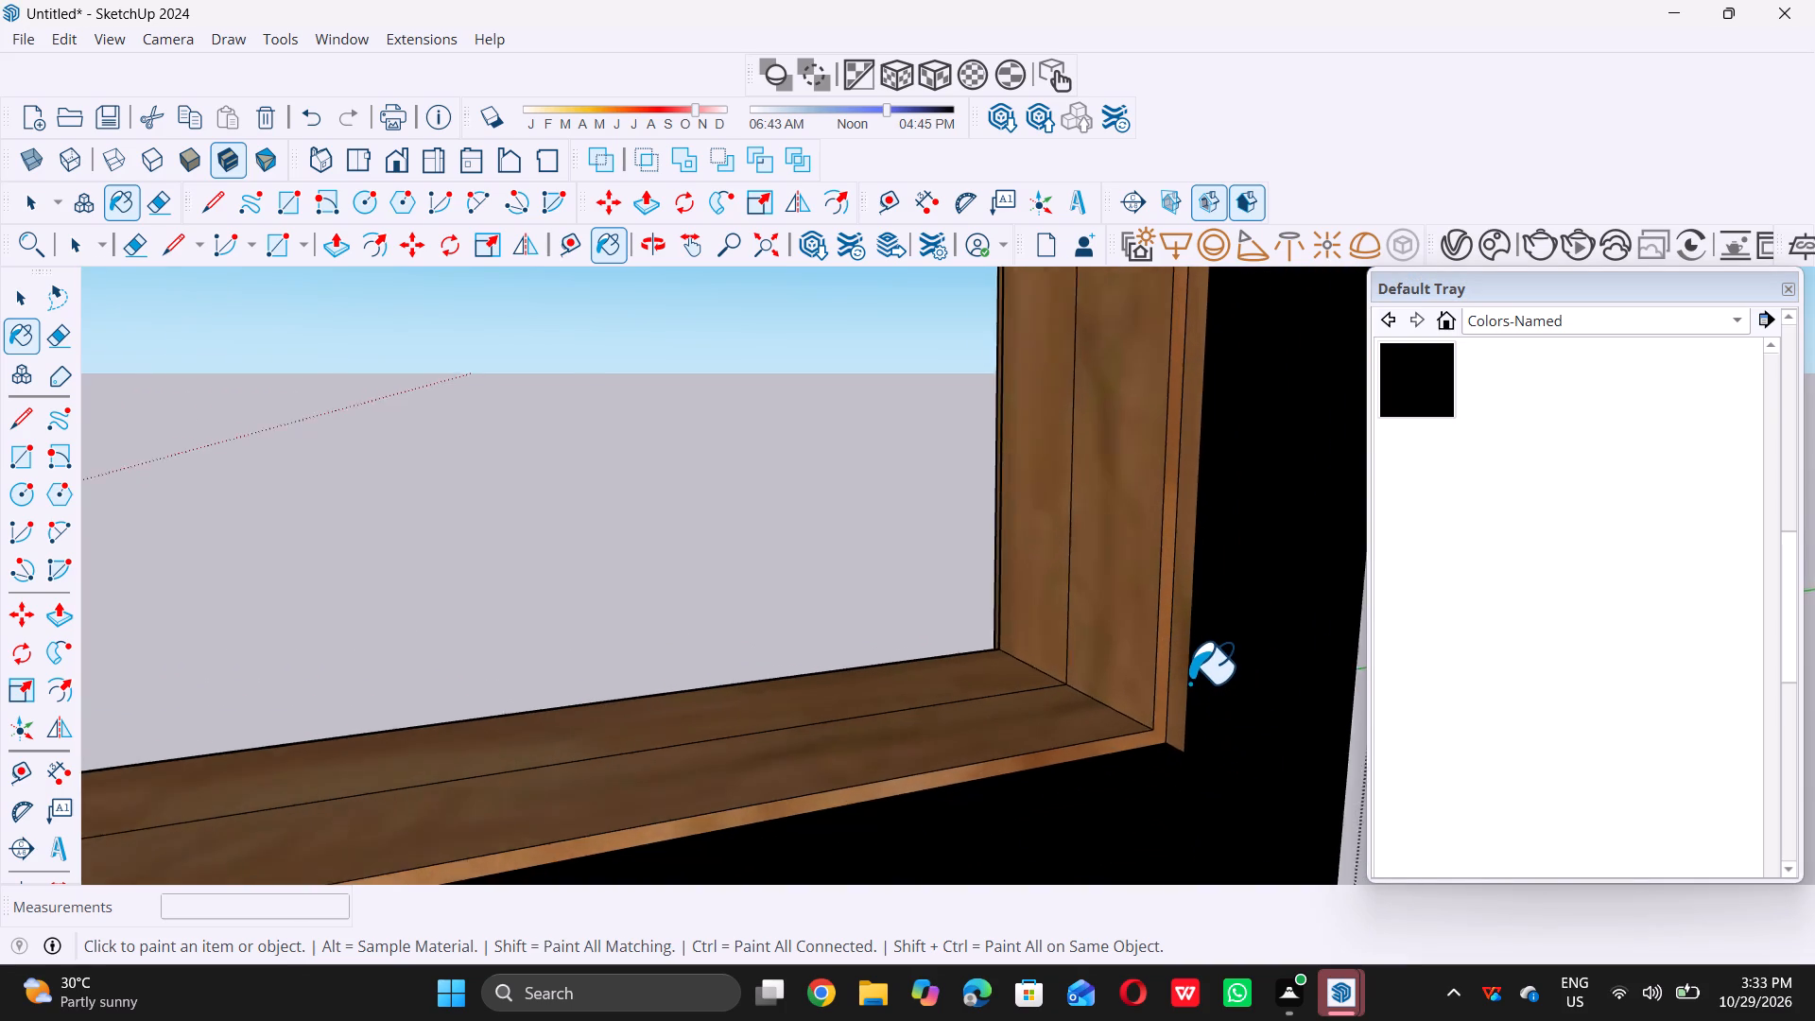
scroll(1189, 683, "up", 5)
left_click(1176, 677)
Paint the wooden outer side face of the window frame black.
scroll(1176, 676, "down", 8)
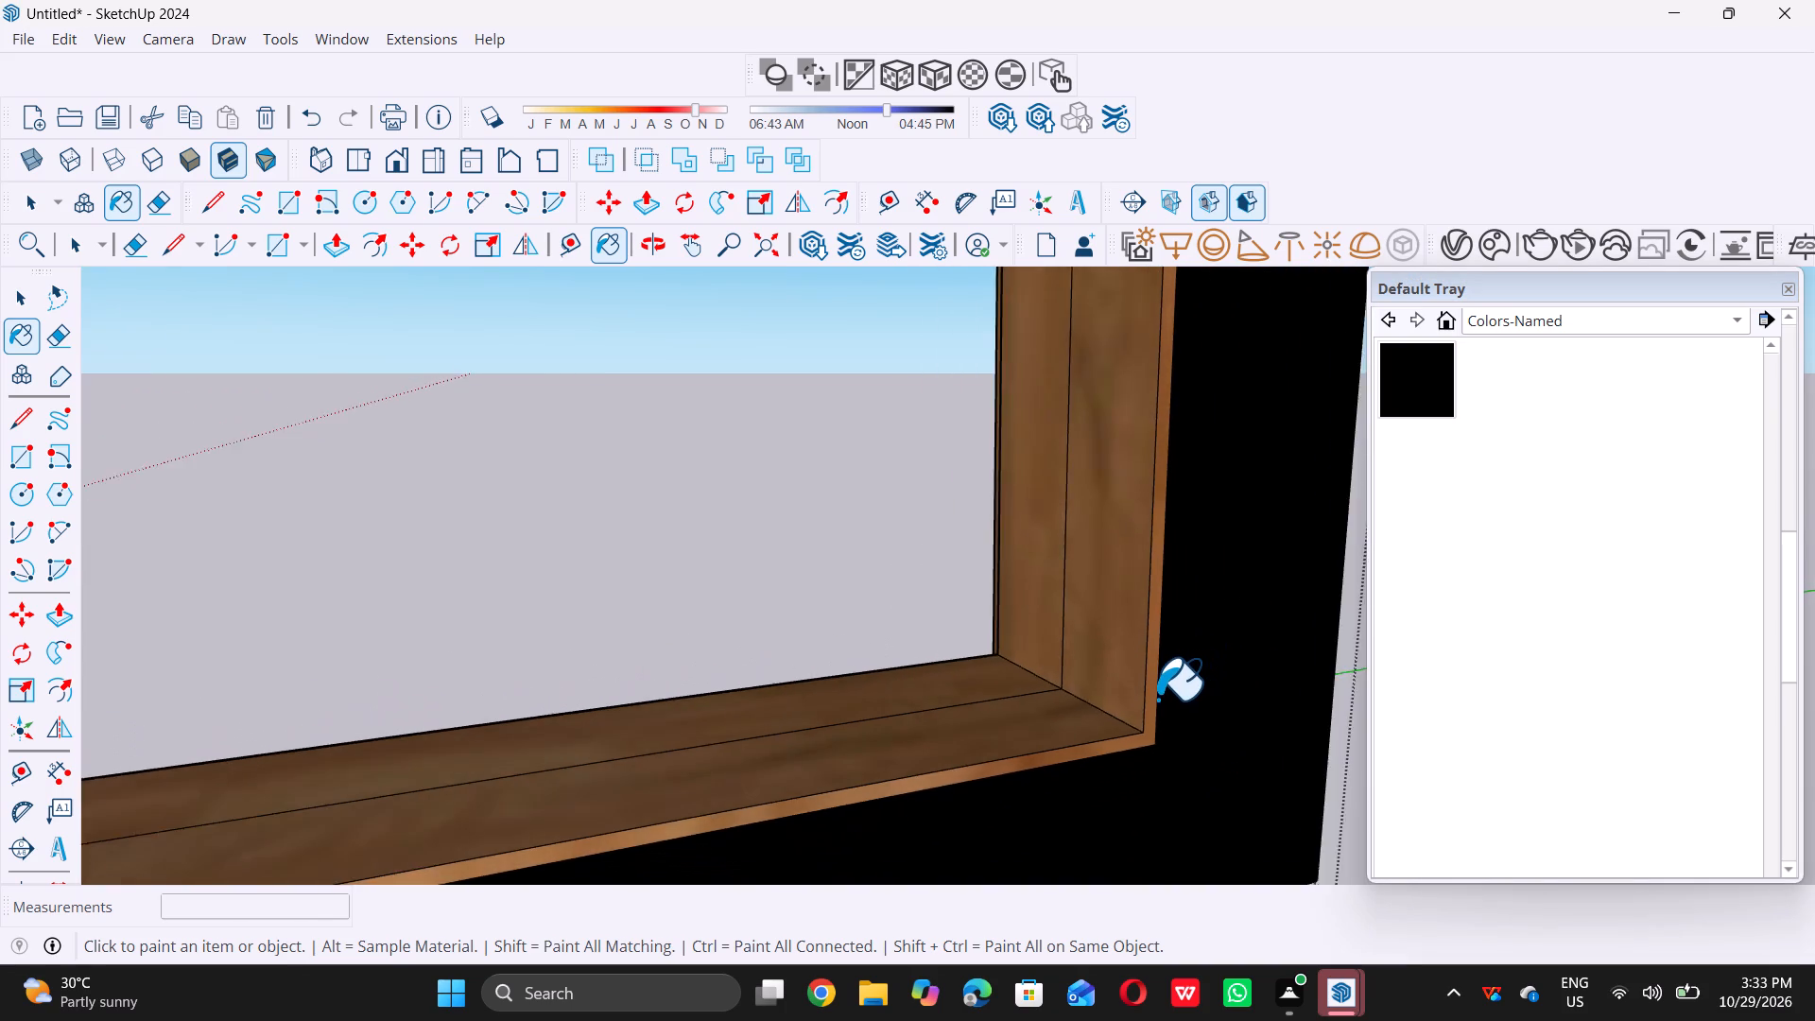
scroll(1157, 699, "down", 19)
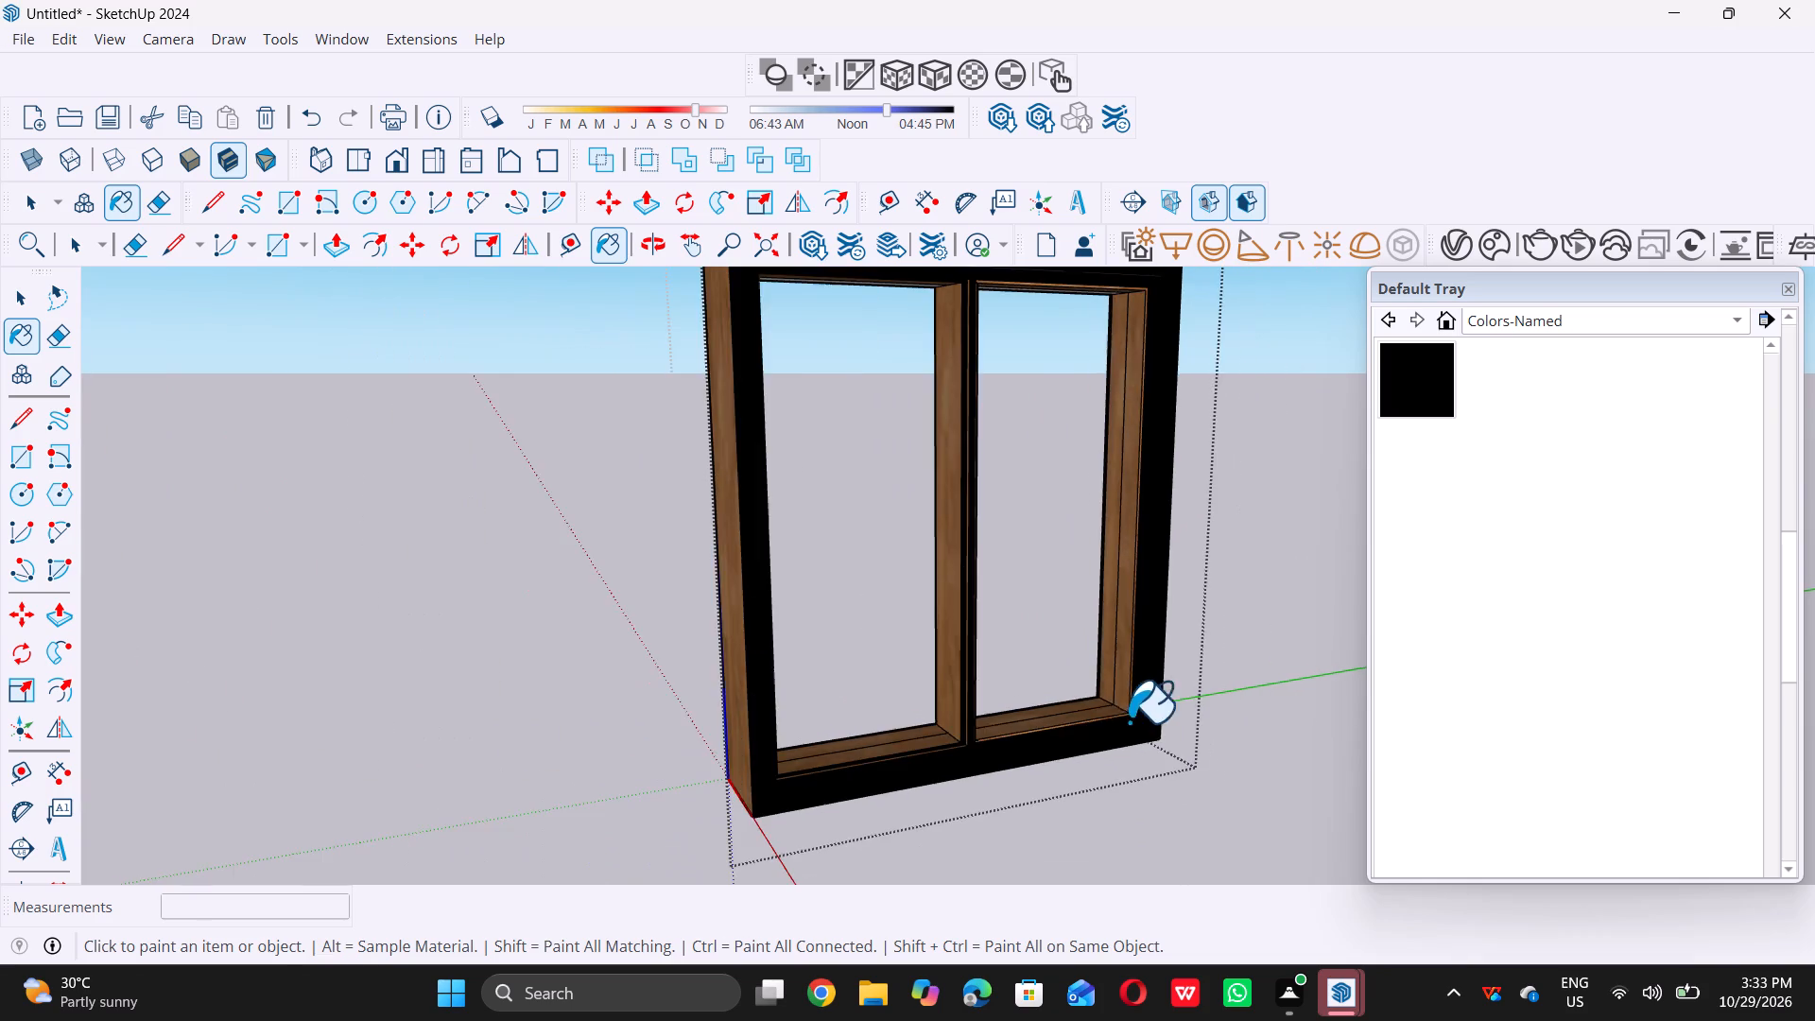
middle_click_drag(1110, 730, 679, 723)
middle_click(679, 723)
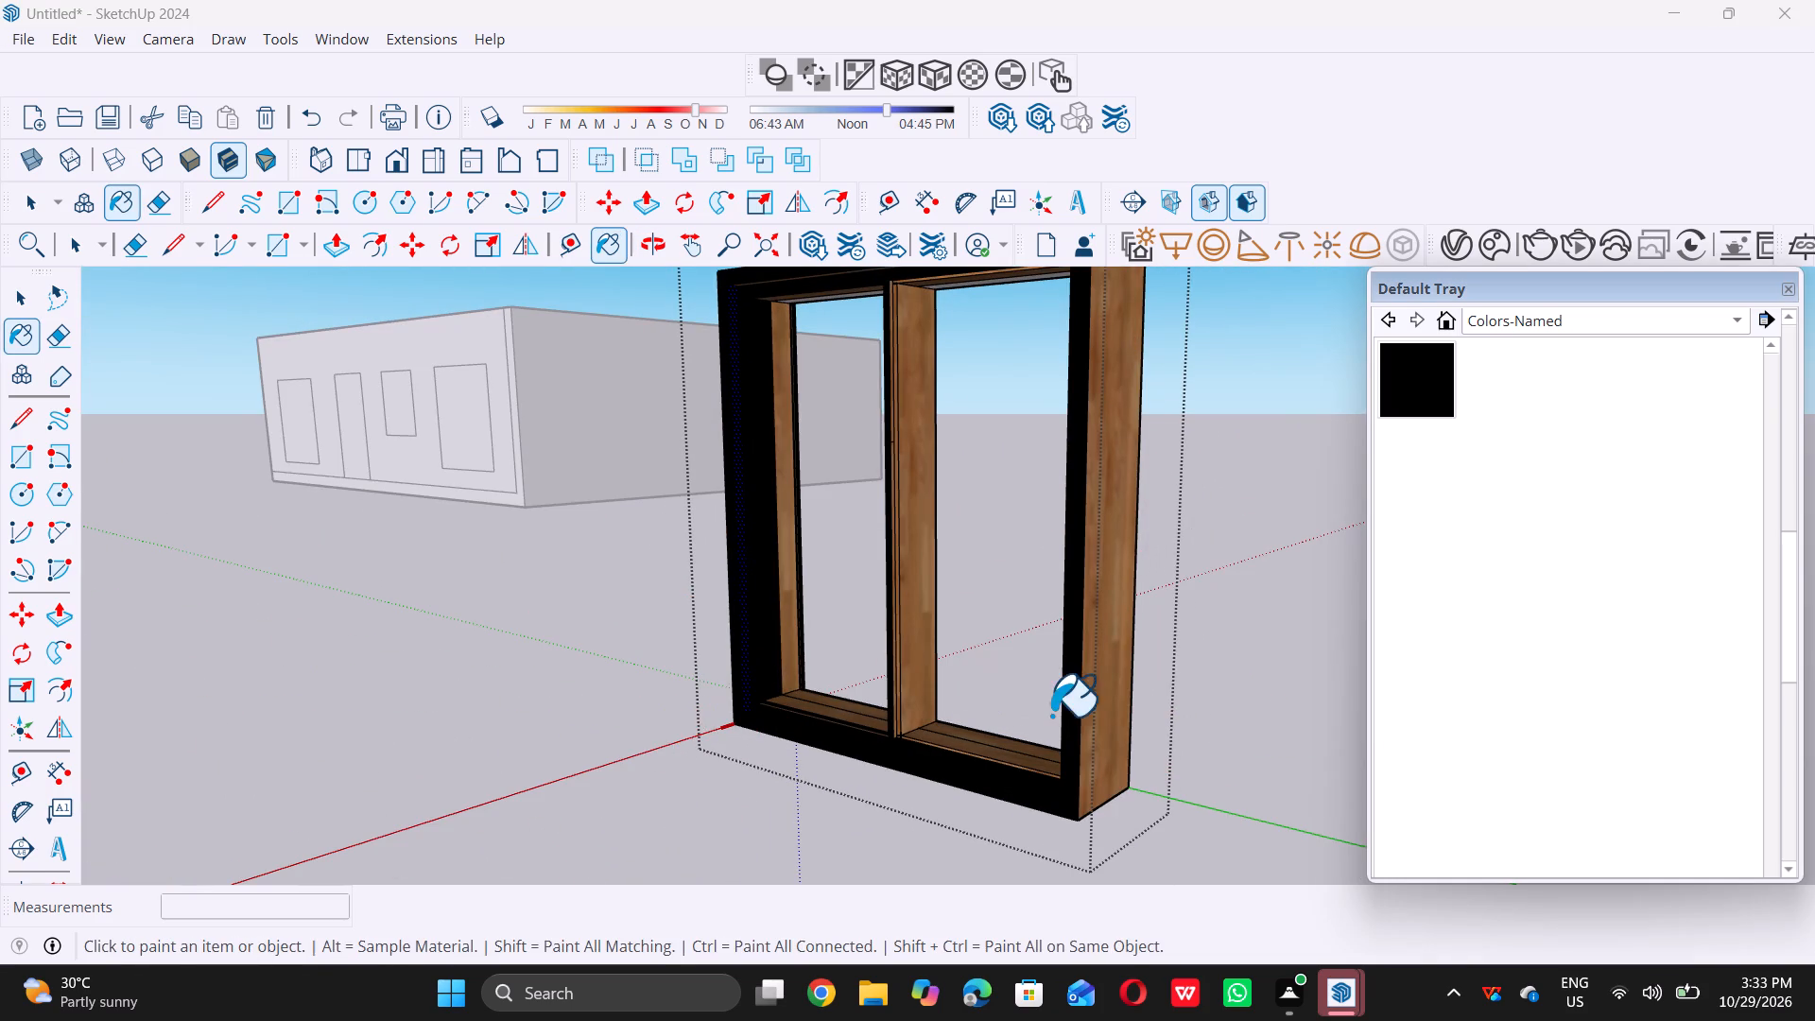
scroll(1090, 707, "up", 4)
left_click(1124, 689)
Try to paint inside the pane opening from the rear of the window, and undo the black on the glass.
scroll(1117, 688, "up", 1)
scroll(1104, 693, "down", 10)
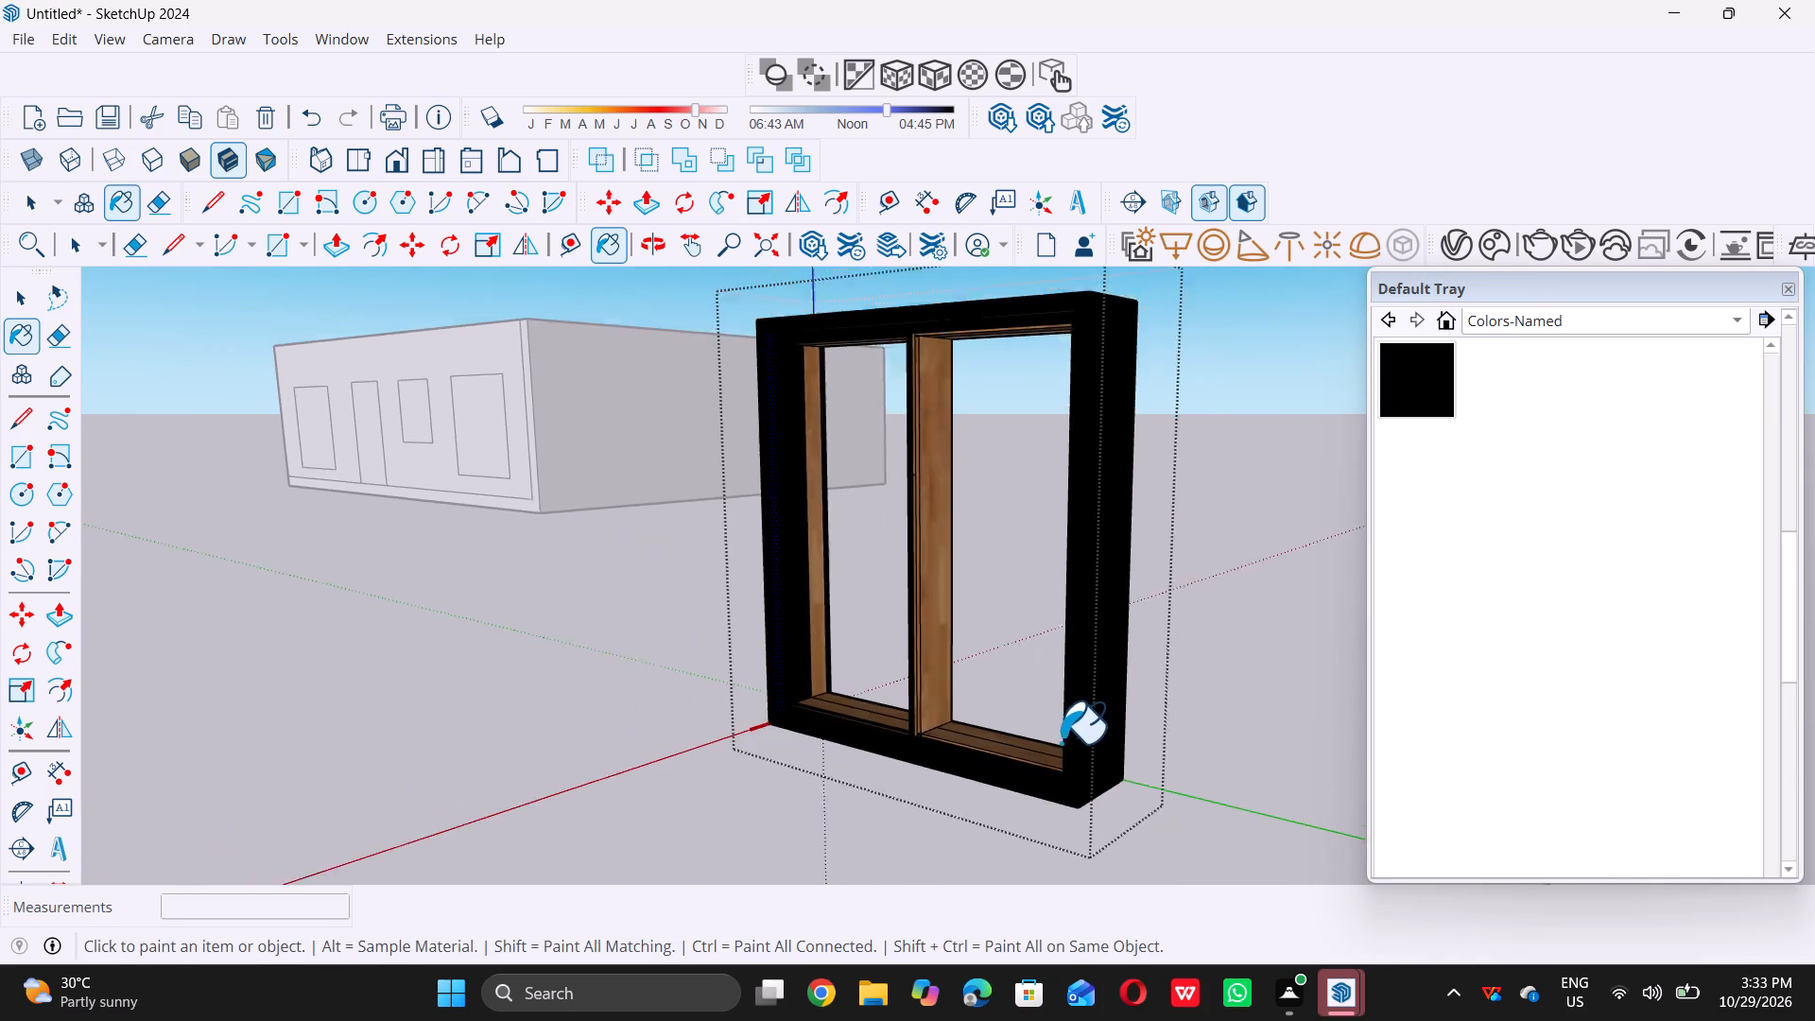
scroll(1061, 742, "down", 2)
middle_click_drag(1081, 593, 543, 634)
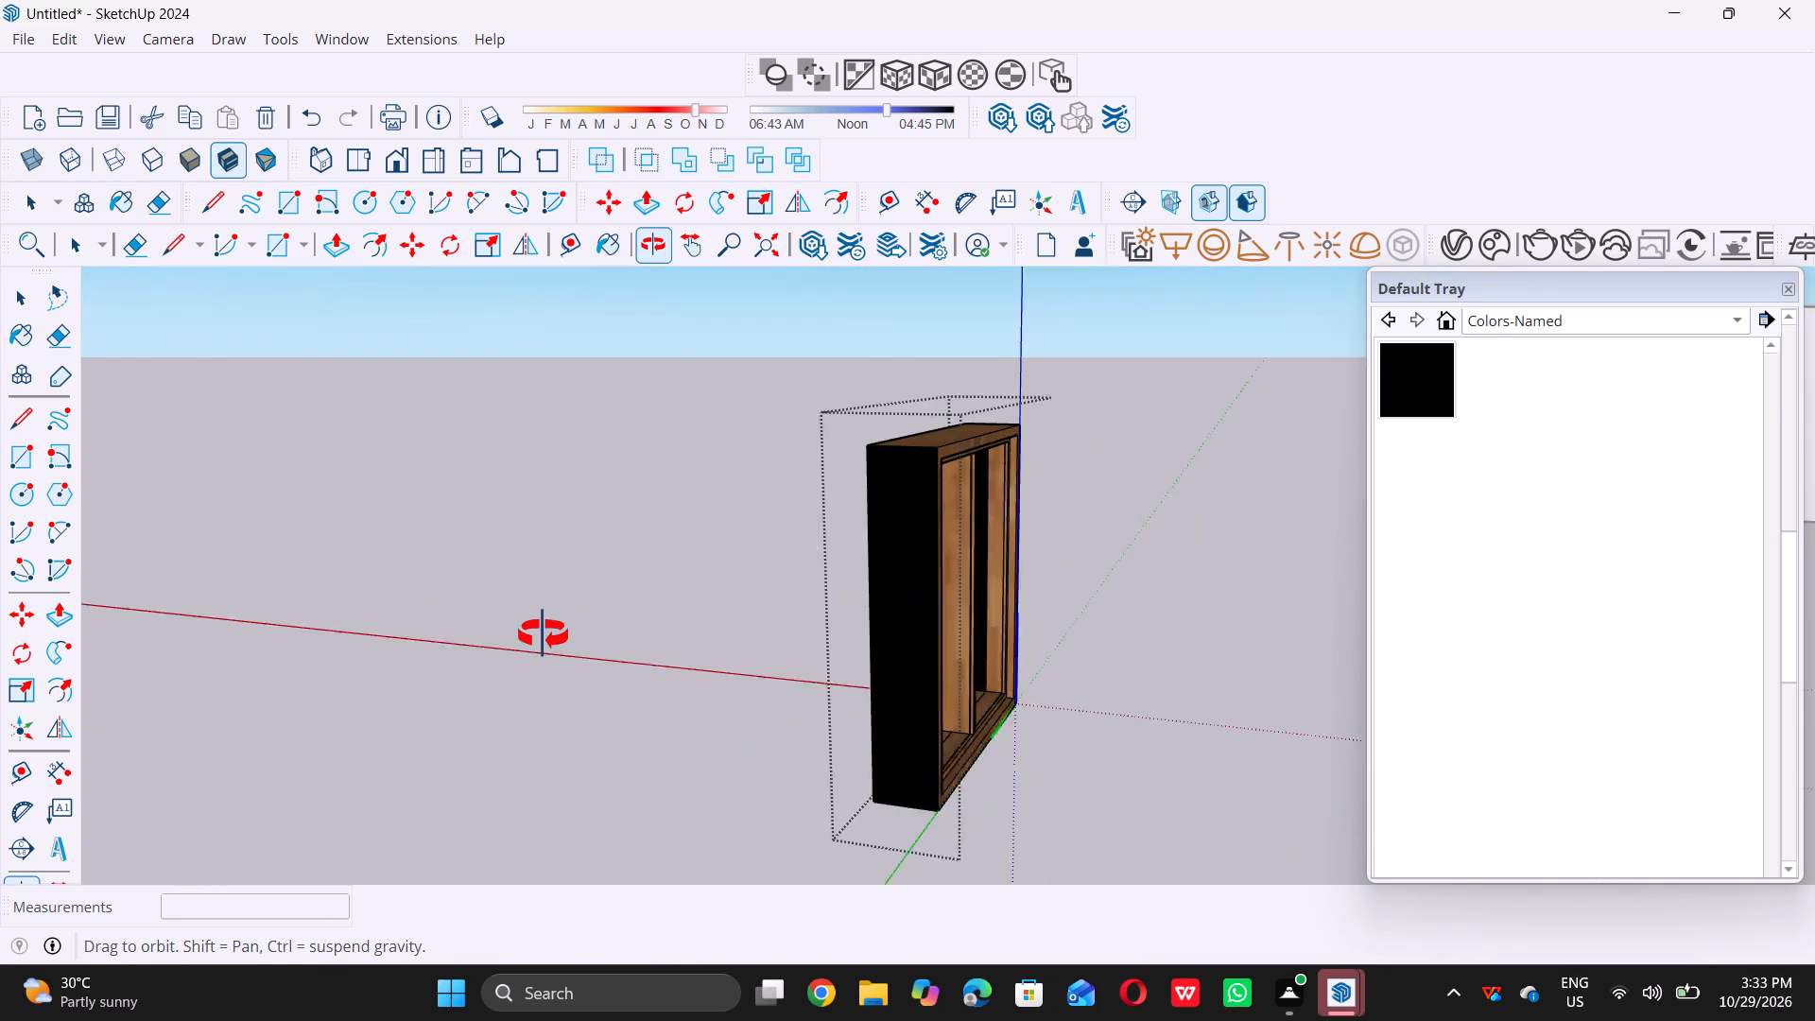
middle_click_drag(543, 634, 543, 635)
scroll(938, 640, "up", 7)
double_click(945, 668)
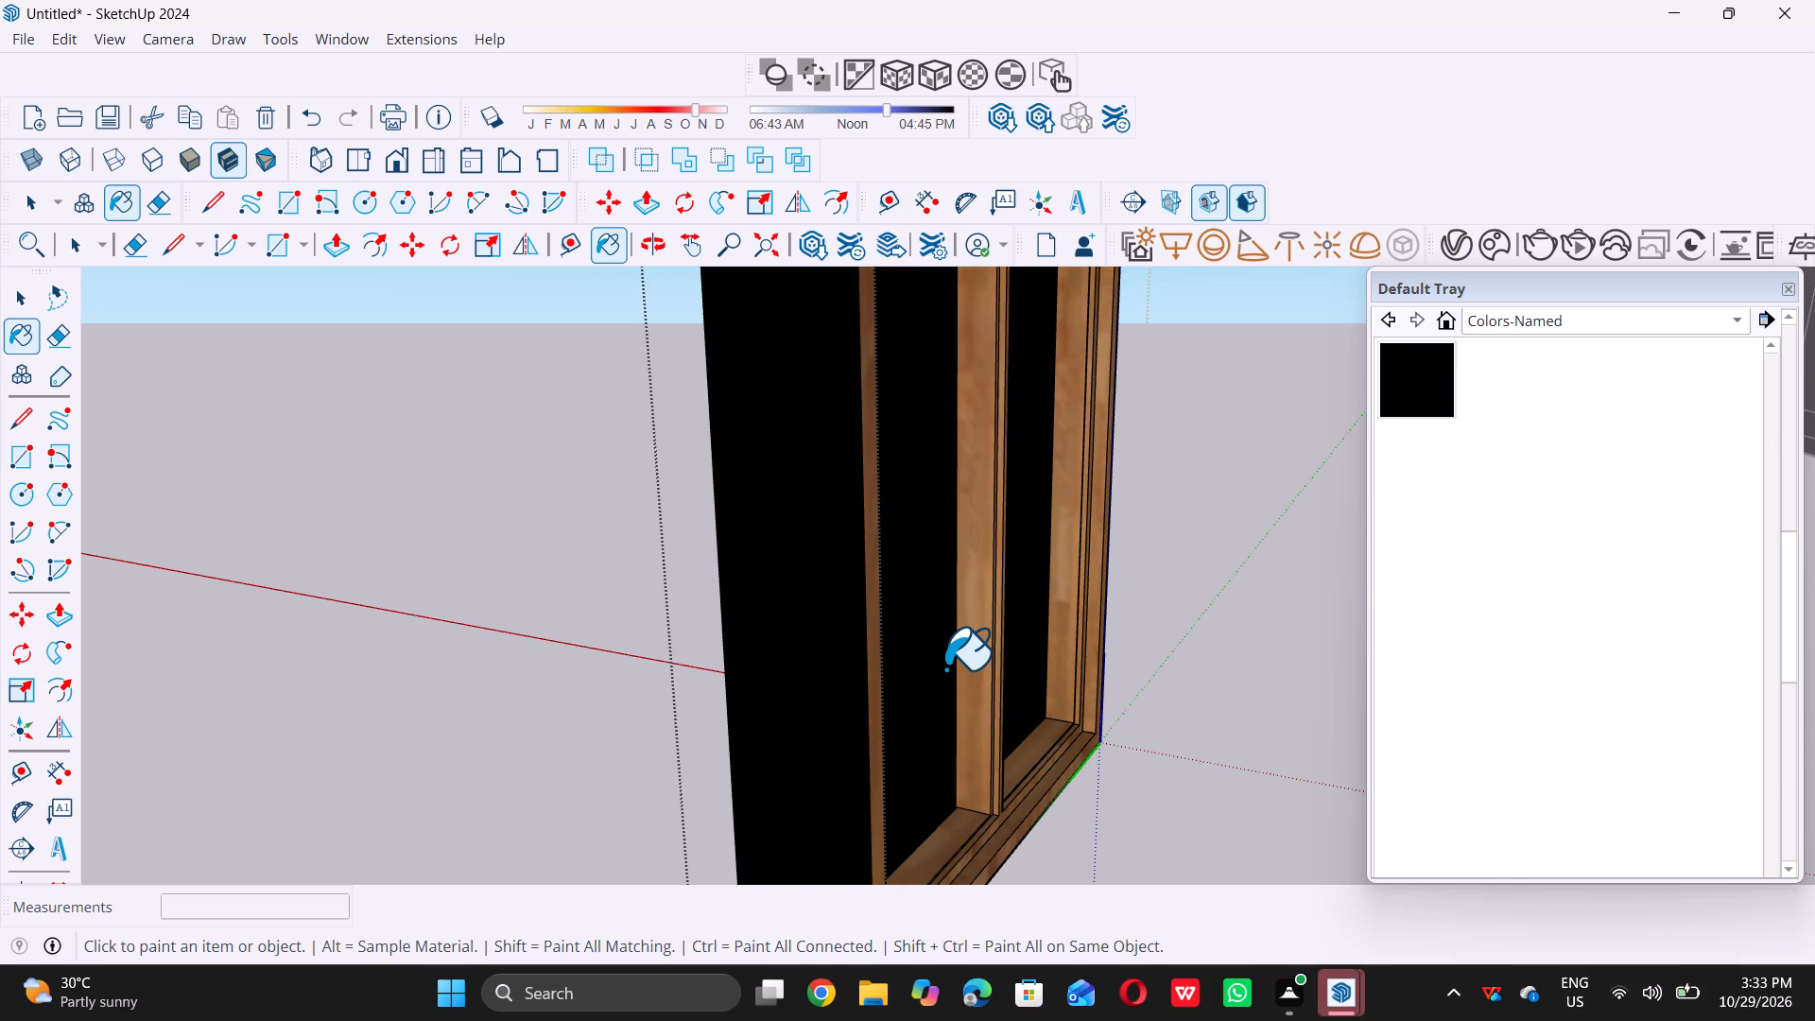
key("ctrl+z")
Paint the outer rear face of the window frame and the adjoining bottom rail strips black.
scroll(947, 680, "down", 2)
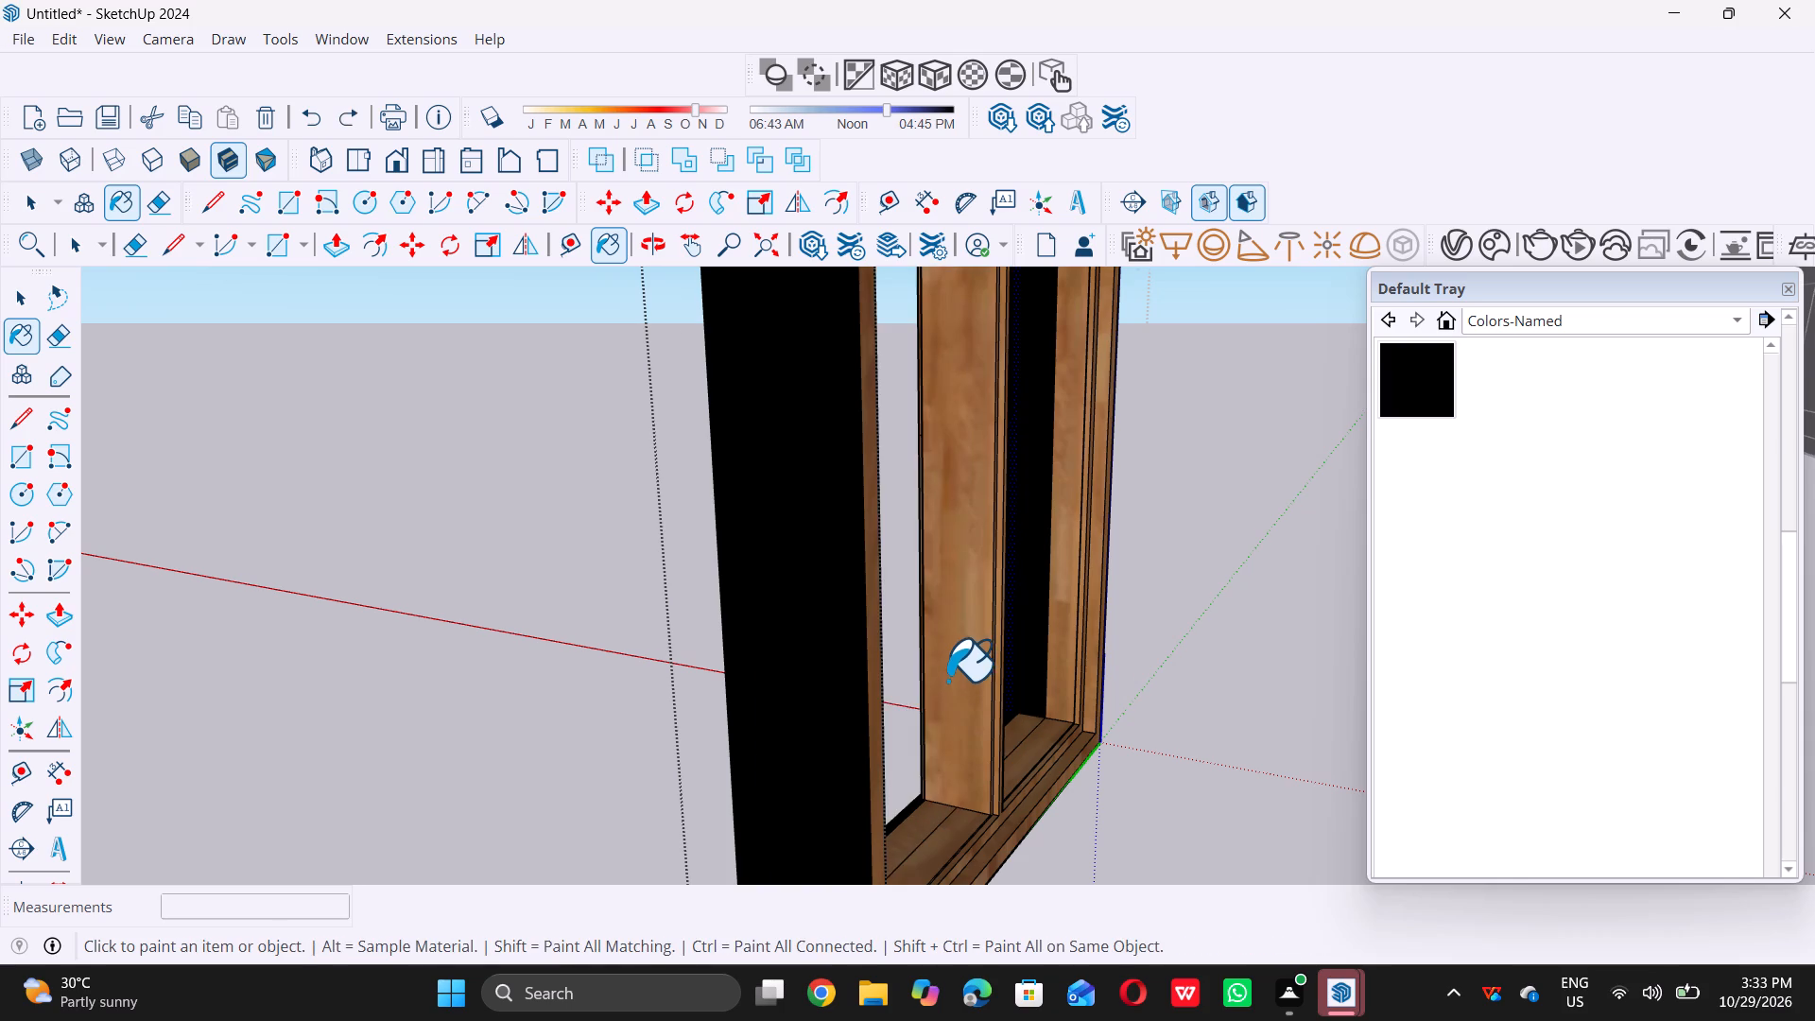
scroll(947, 680, "down", 2)
scroll(939, 771, "up", 4)
double_click(968, 828)
left_click(998, 794)
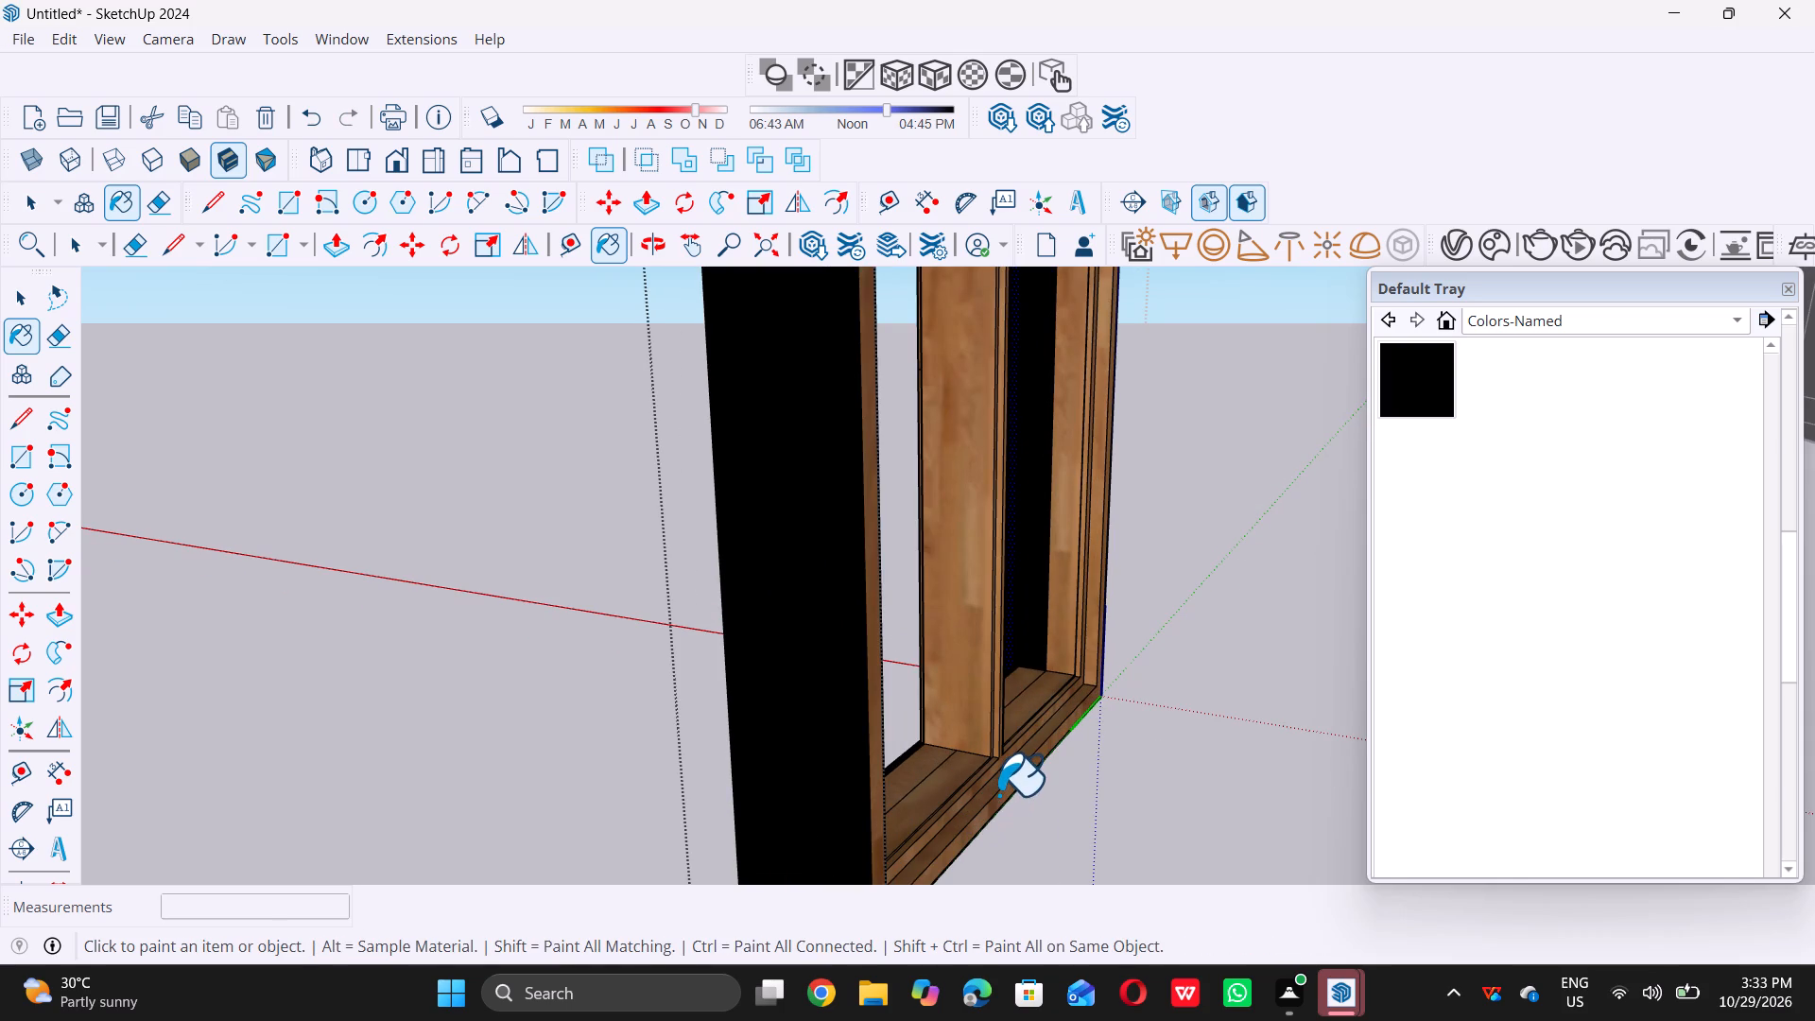
left_click(998, 788)
double_click(1005, 777)
triple_click(1015, 787)
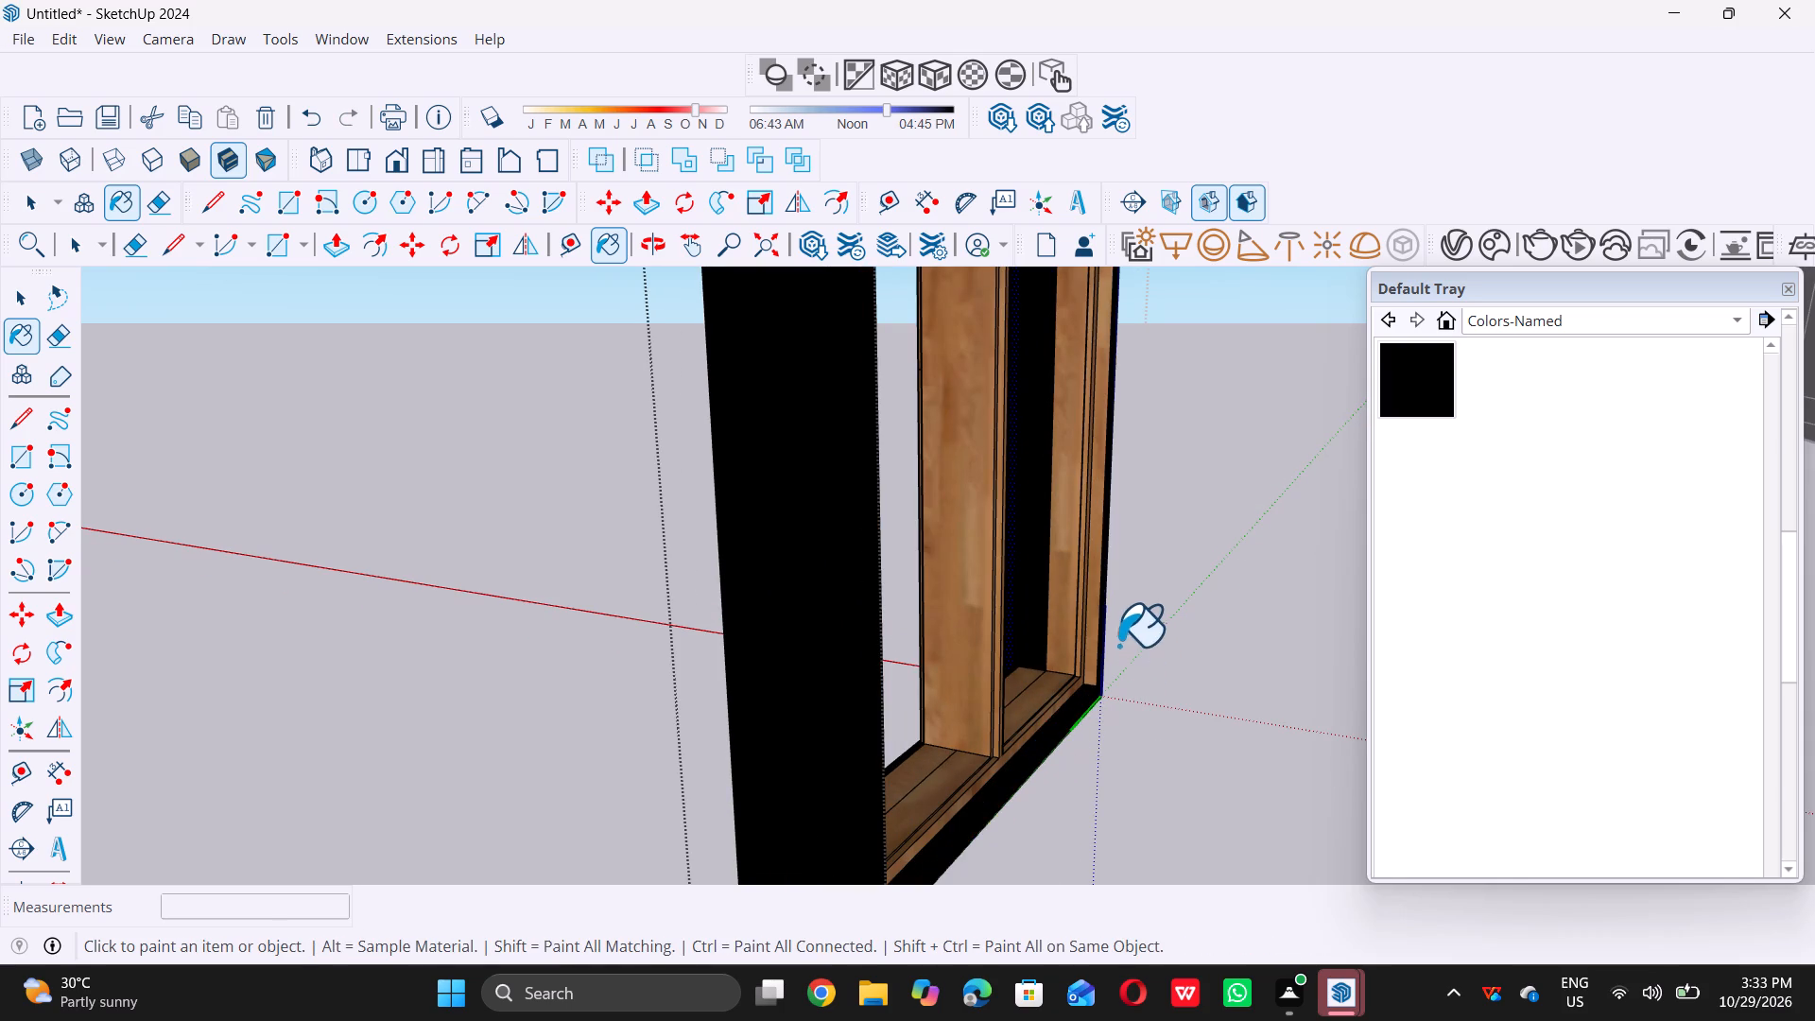
Paint the remaining wooden strip on the rear side of the far jamb black and leave the window component.
scroll(1105, 616, "up", 1)
left_click(1099, 598)
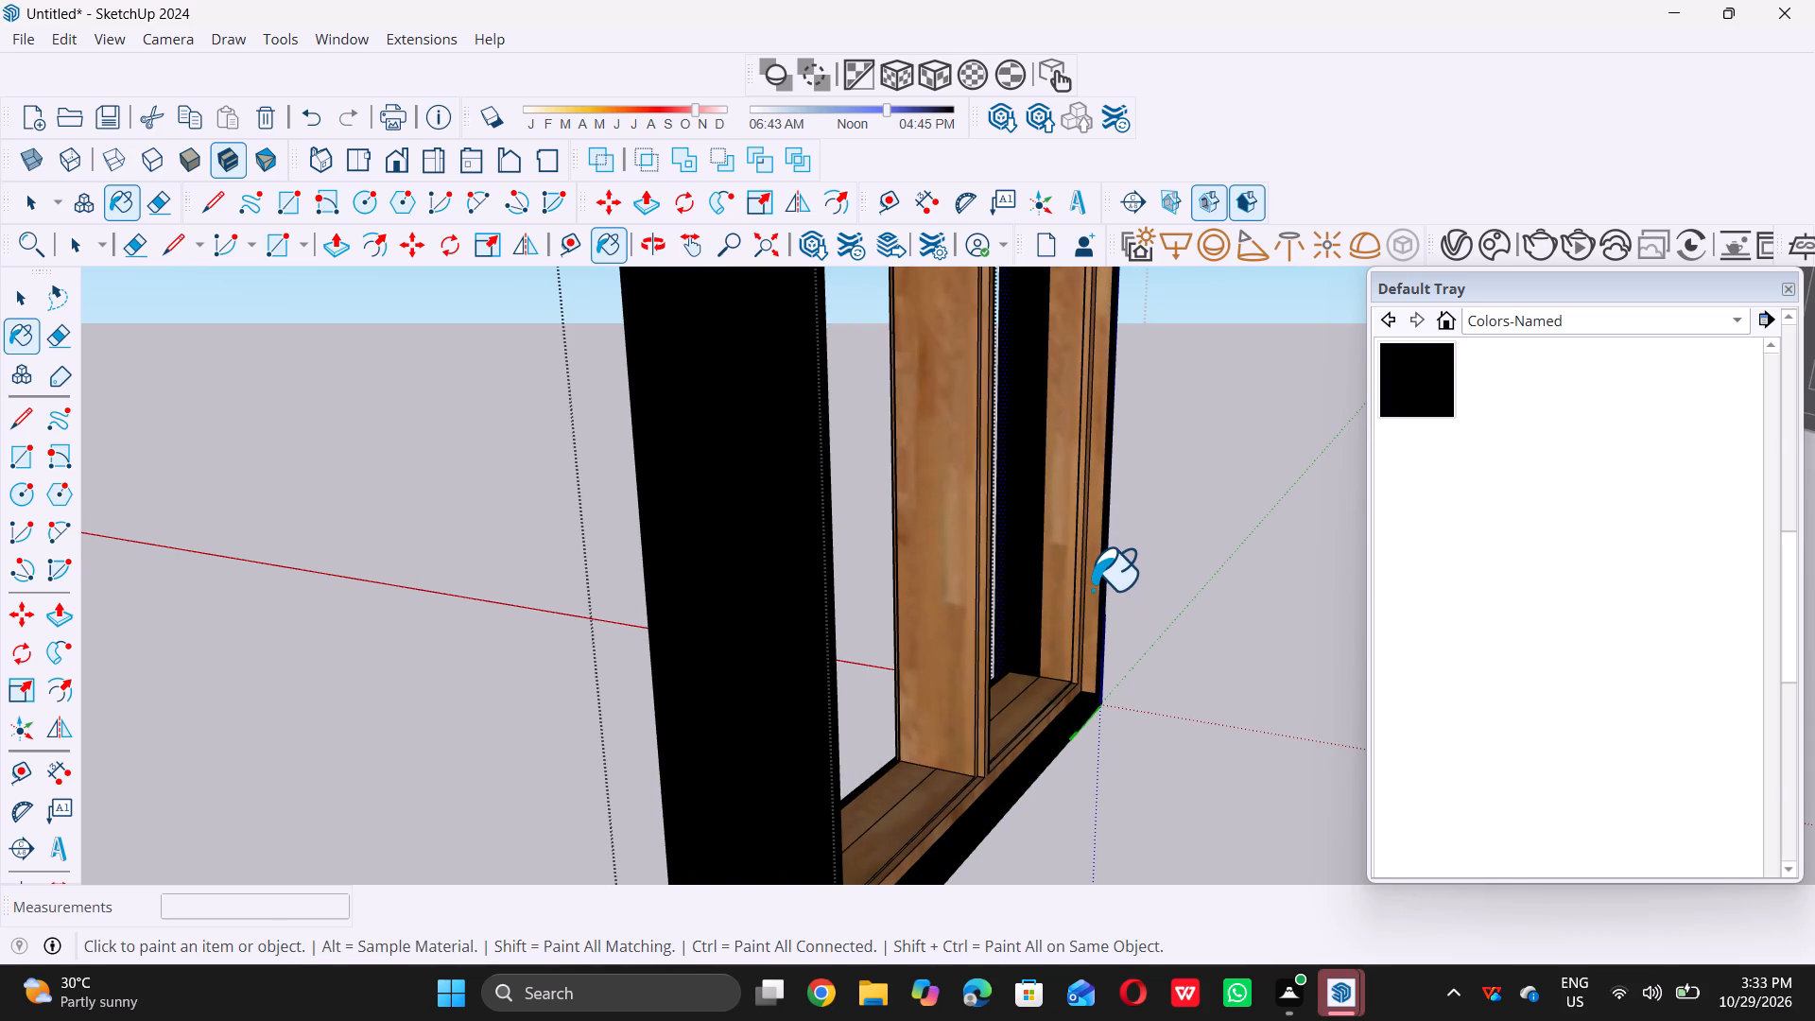
left_click(1092, 588)
scroll(1080, 600, "down", 10)
middle_click_drag(823, 669, 1236, 636)
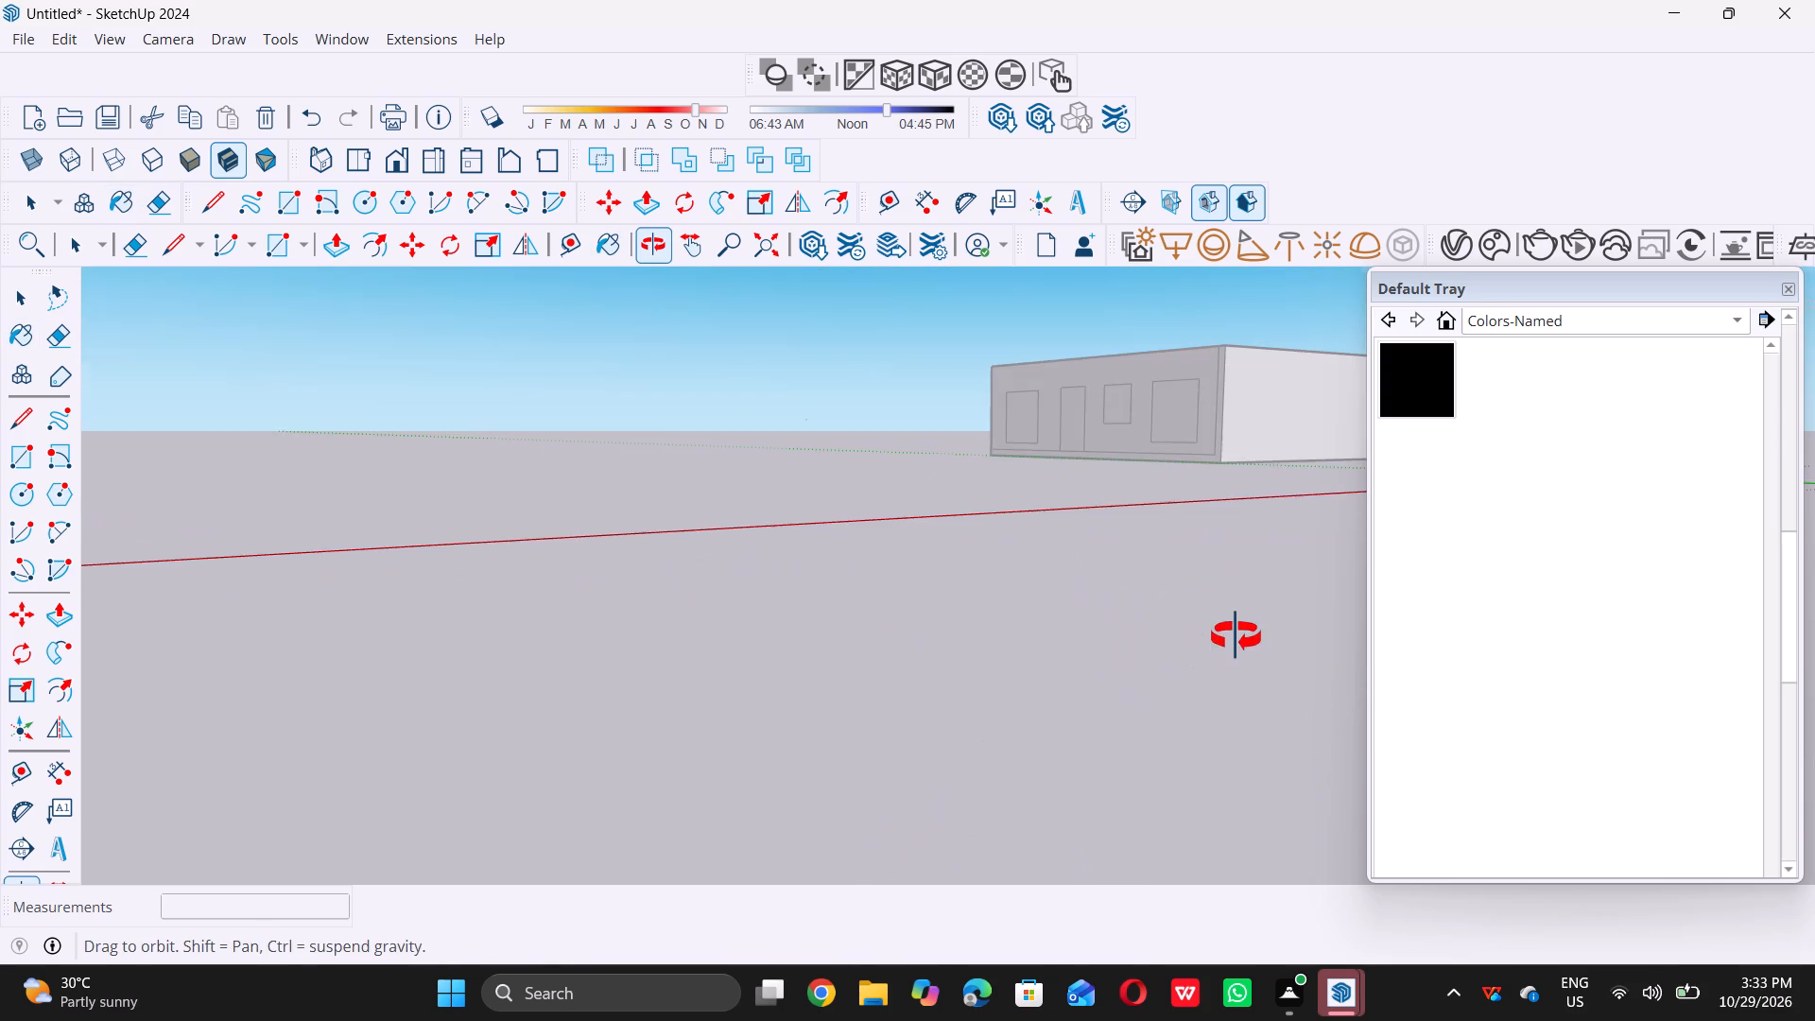
middle_click_drag(1236, 636, 1196, 637)
scroll(916, 673, "down", 15)
key("space")
left_click(888, 731)
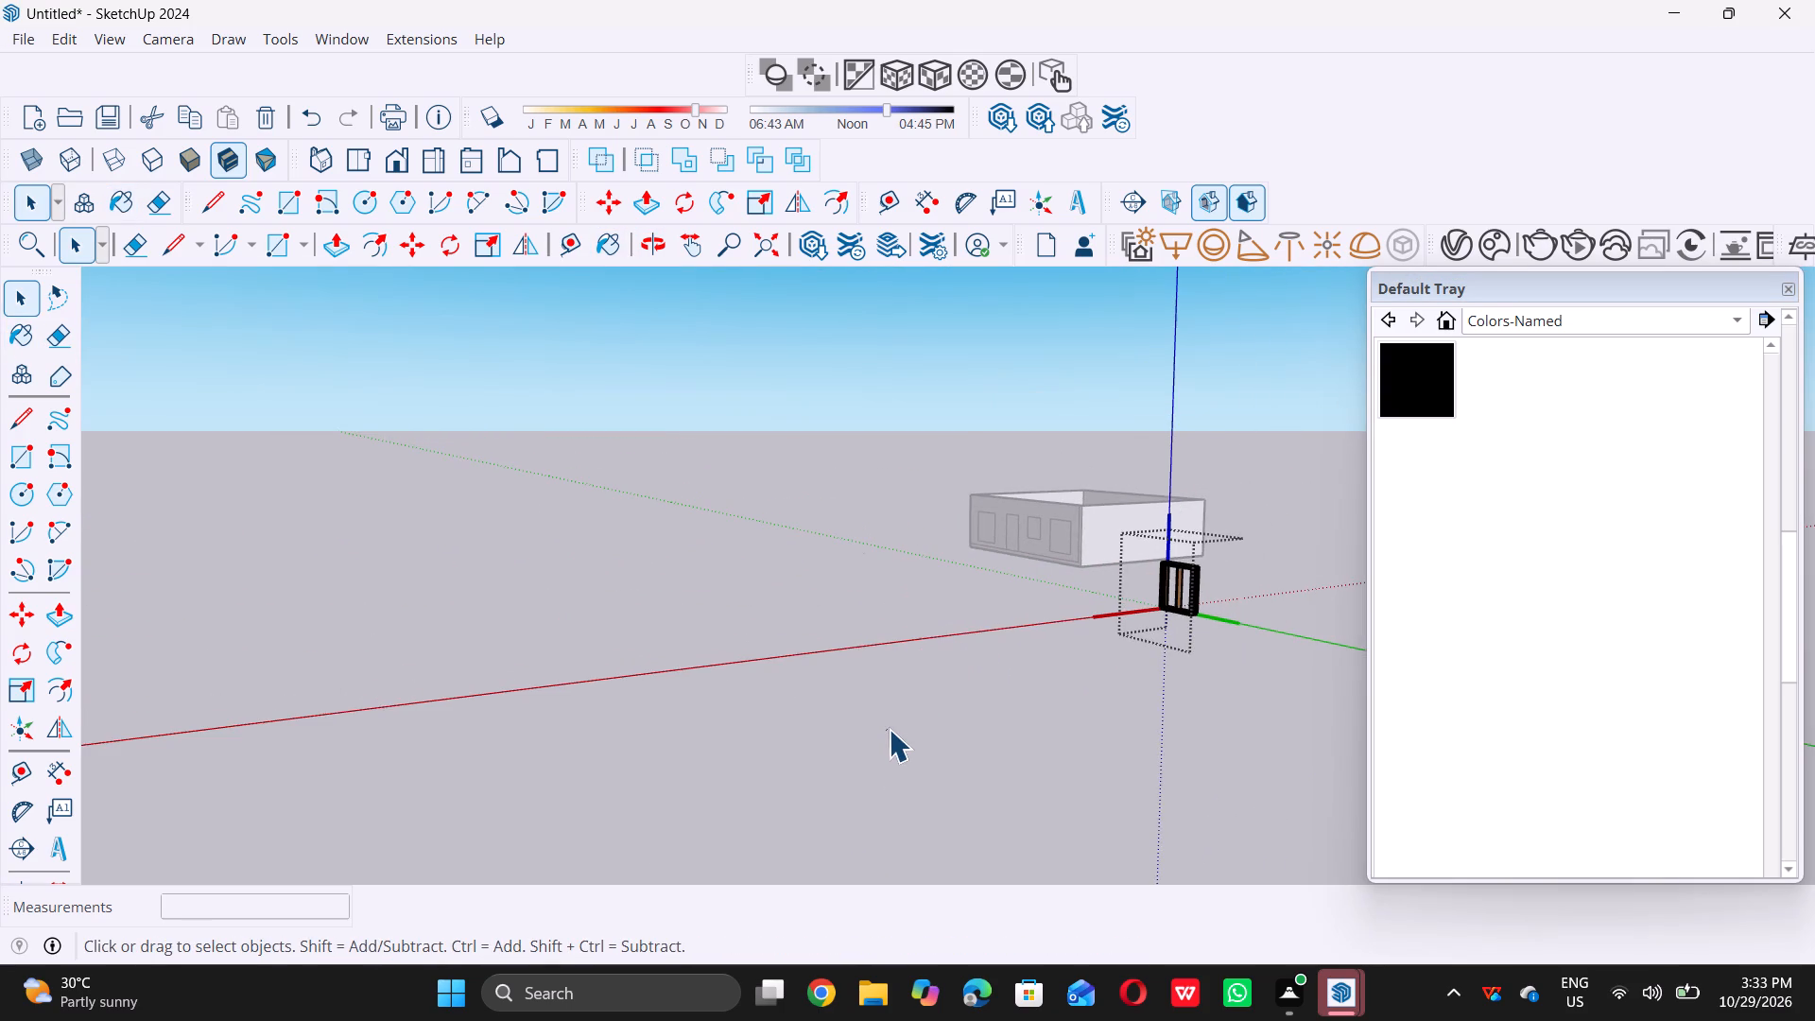
triple_click(899, 717)
triple_click(900, 713)
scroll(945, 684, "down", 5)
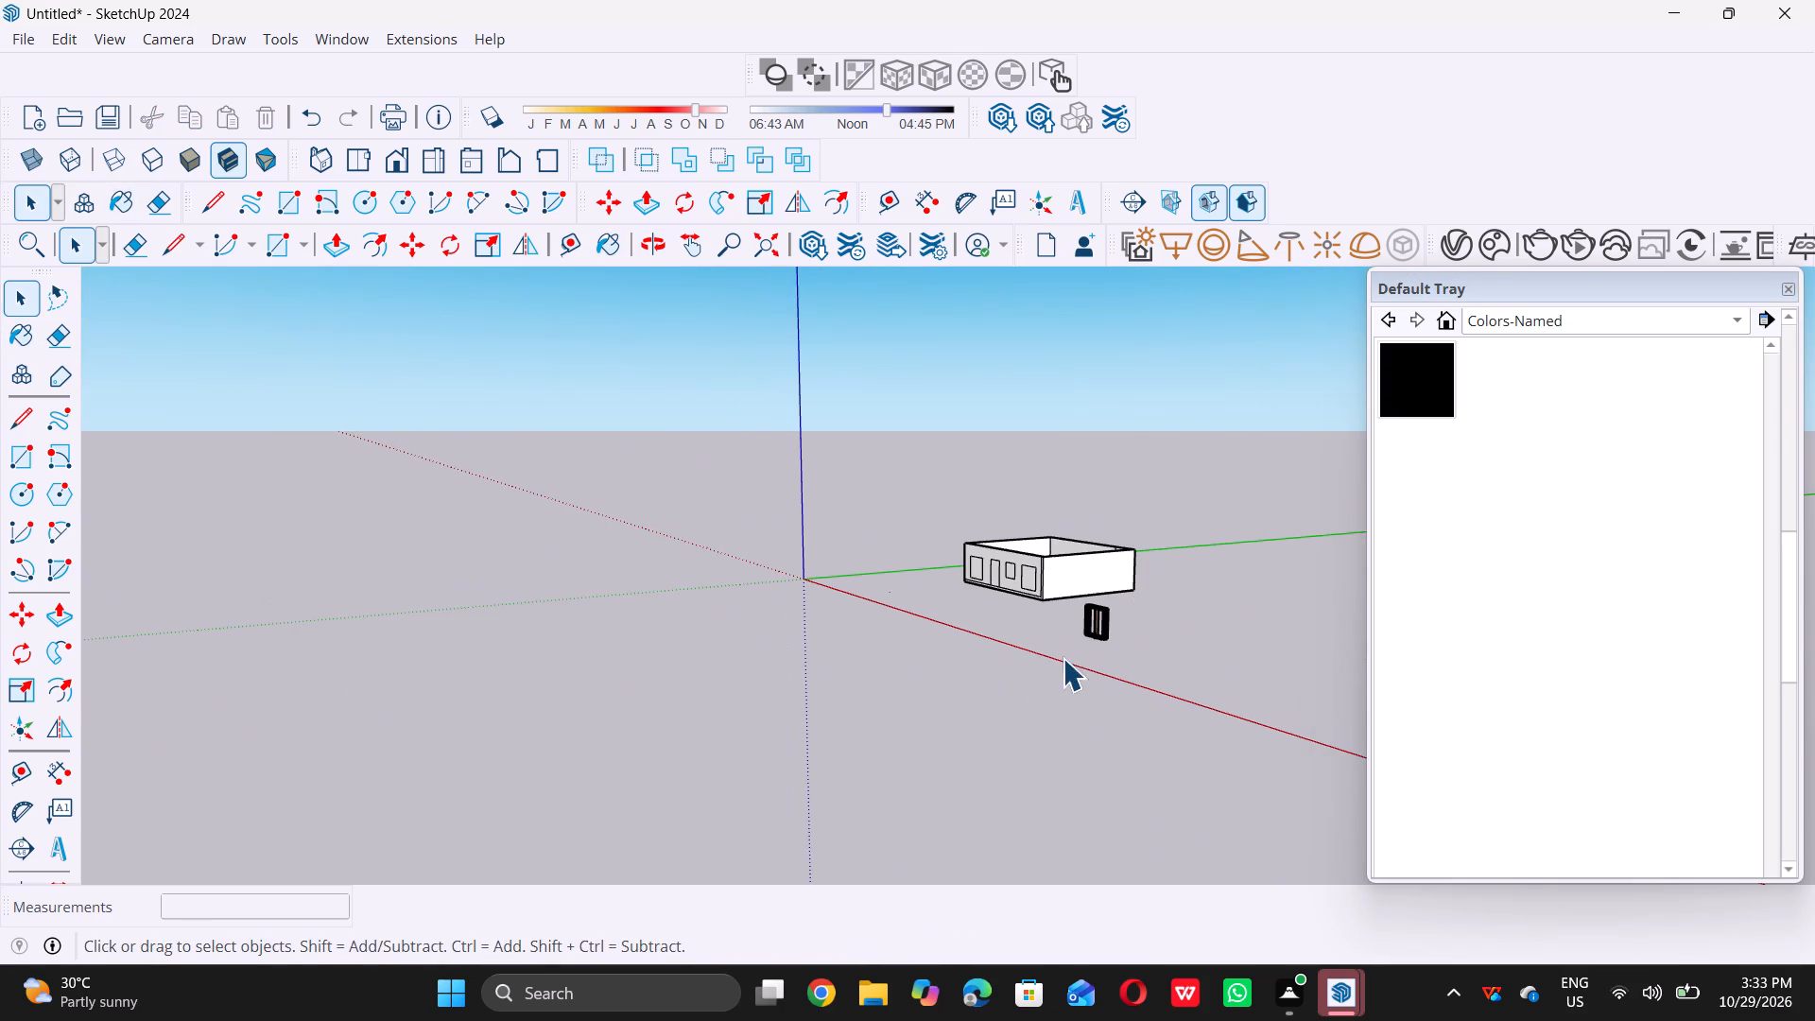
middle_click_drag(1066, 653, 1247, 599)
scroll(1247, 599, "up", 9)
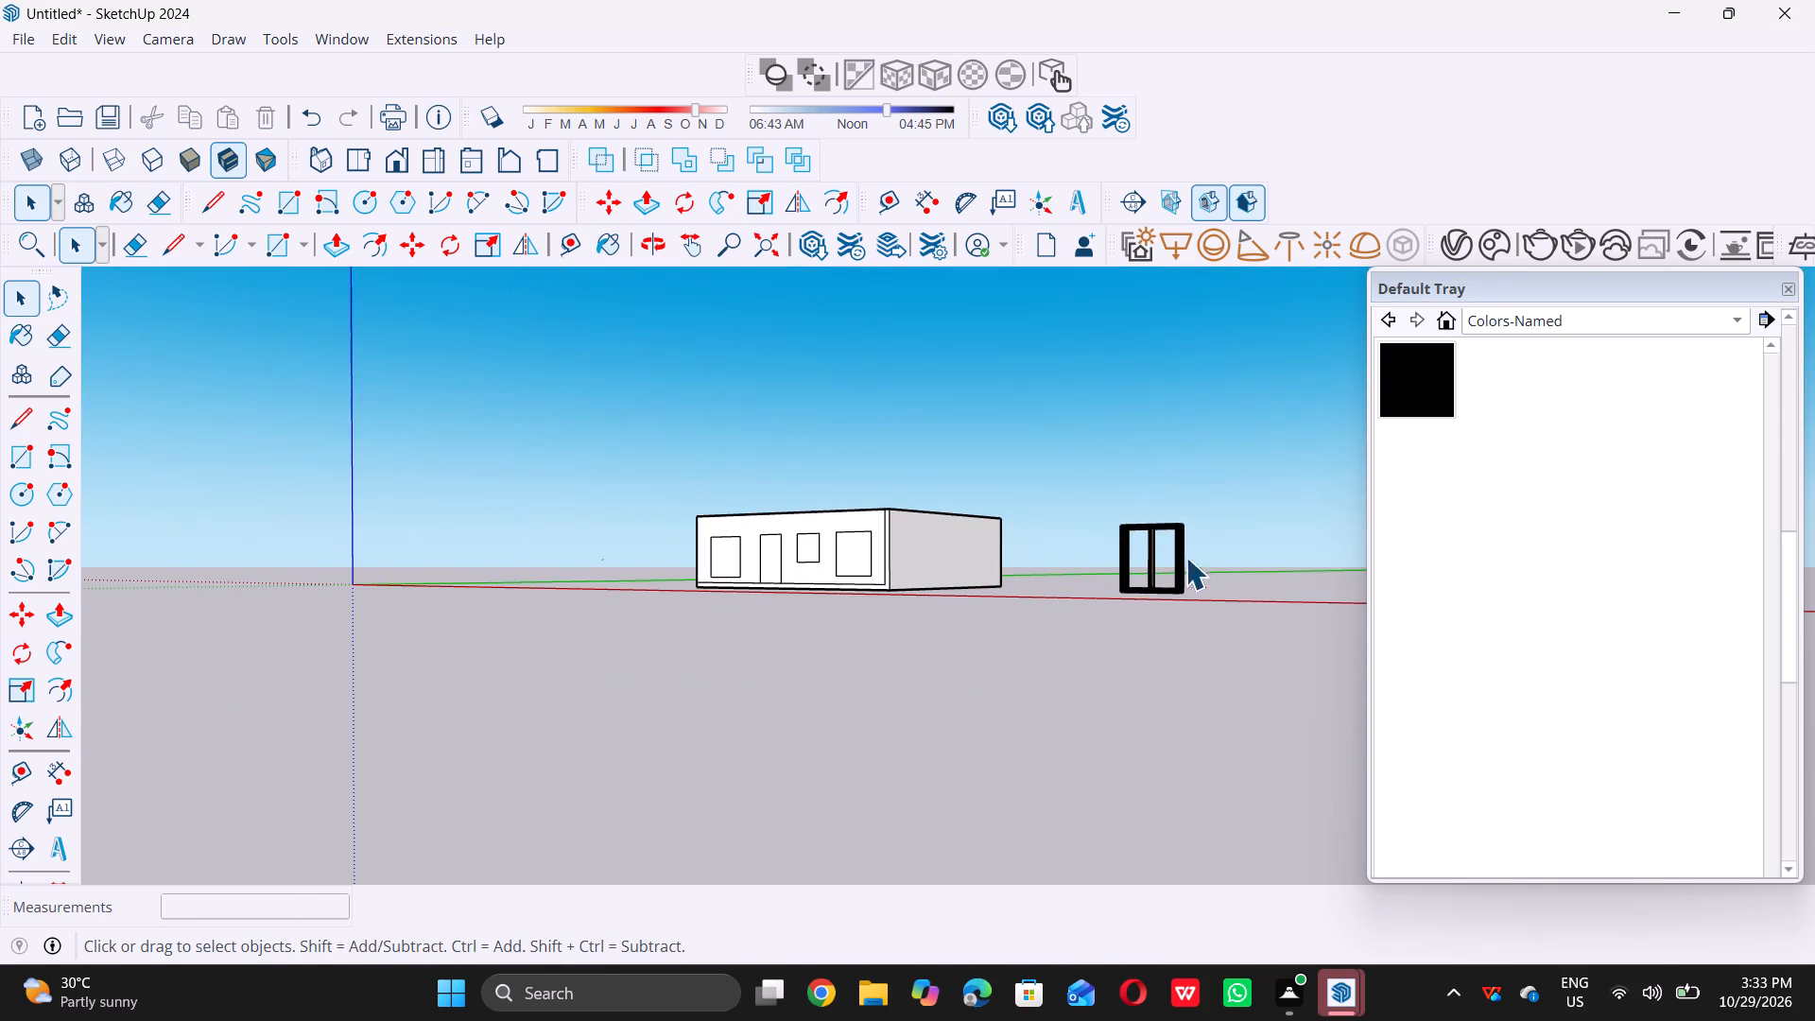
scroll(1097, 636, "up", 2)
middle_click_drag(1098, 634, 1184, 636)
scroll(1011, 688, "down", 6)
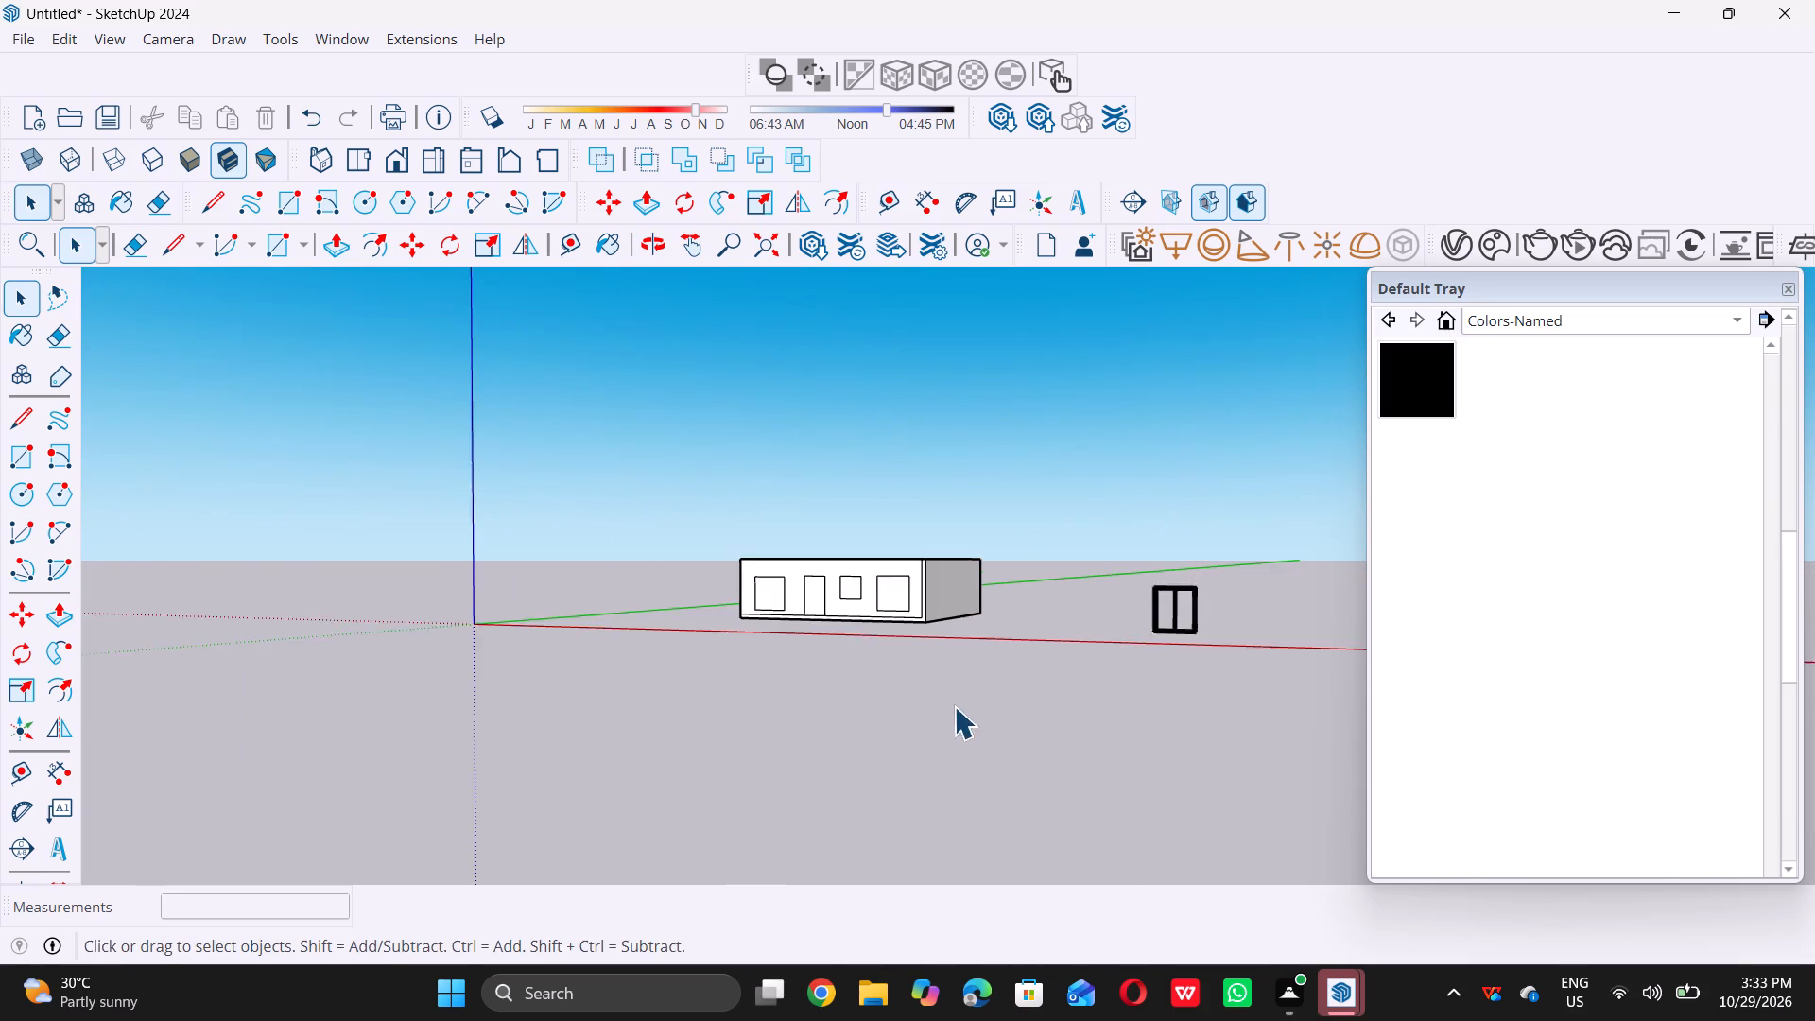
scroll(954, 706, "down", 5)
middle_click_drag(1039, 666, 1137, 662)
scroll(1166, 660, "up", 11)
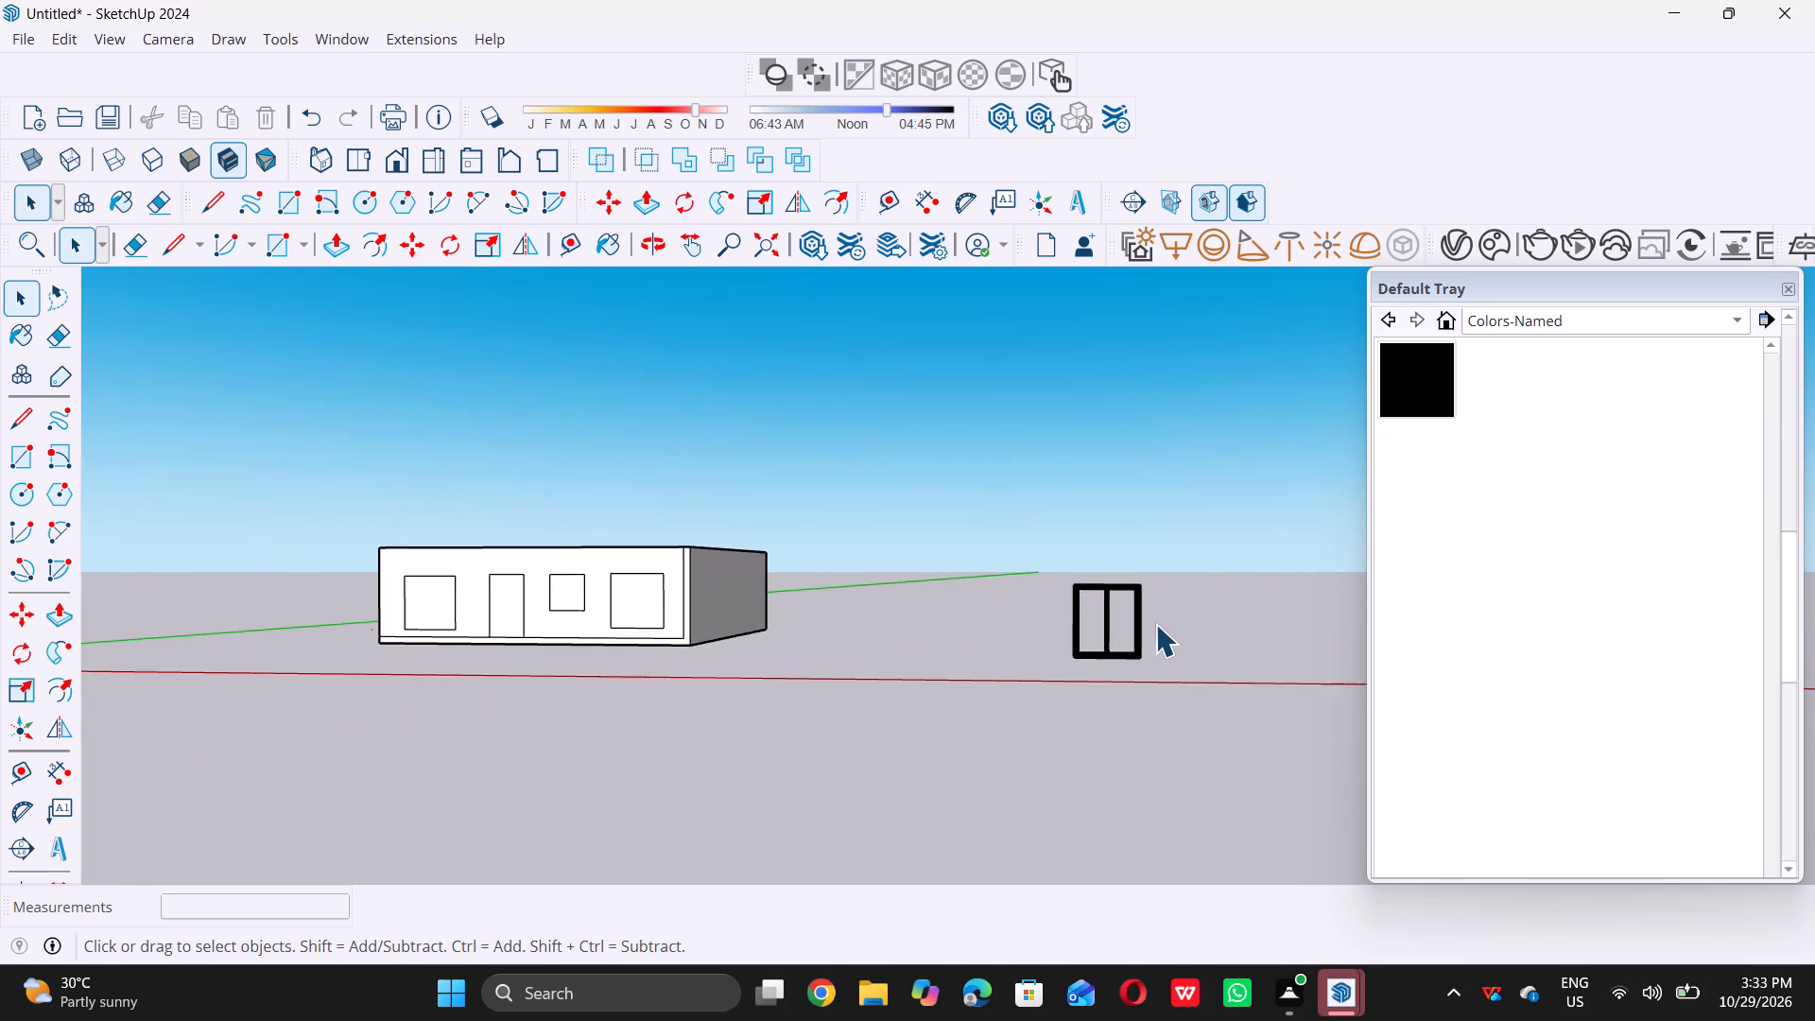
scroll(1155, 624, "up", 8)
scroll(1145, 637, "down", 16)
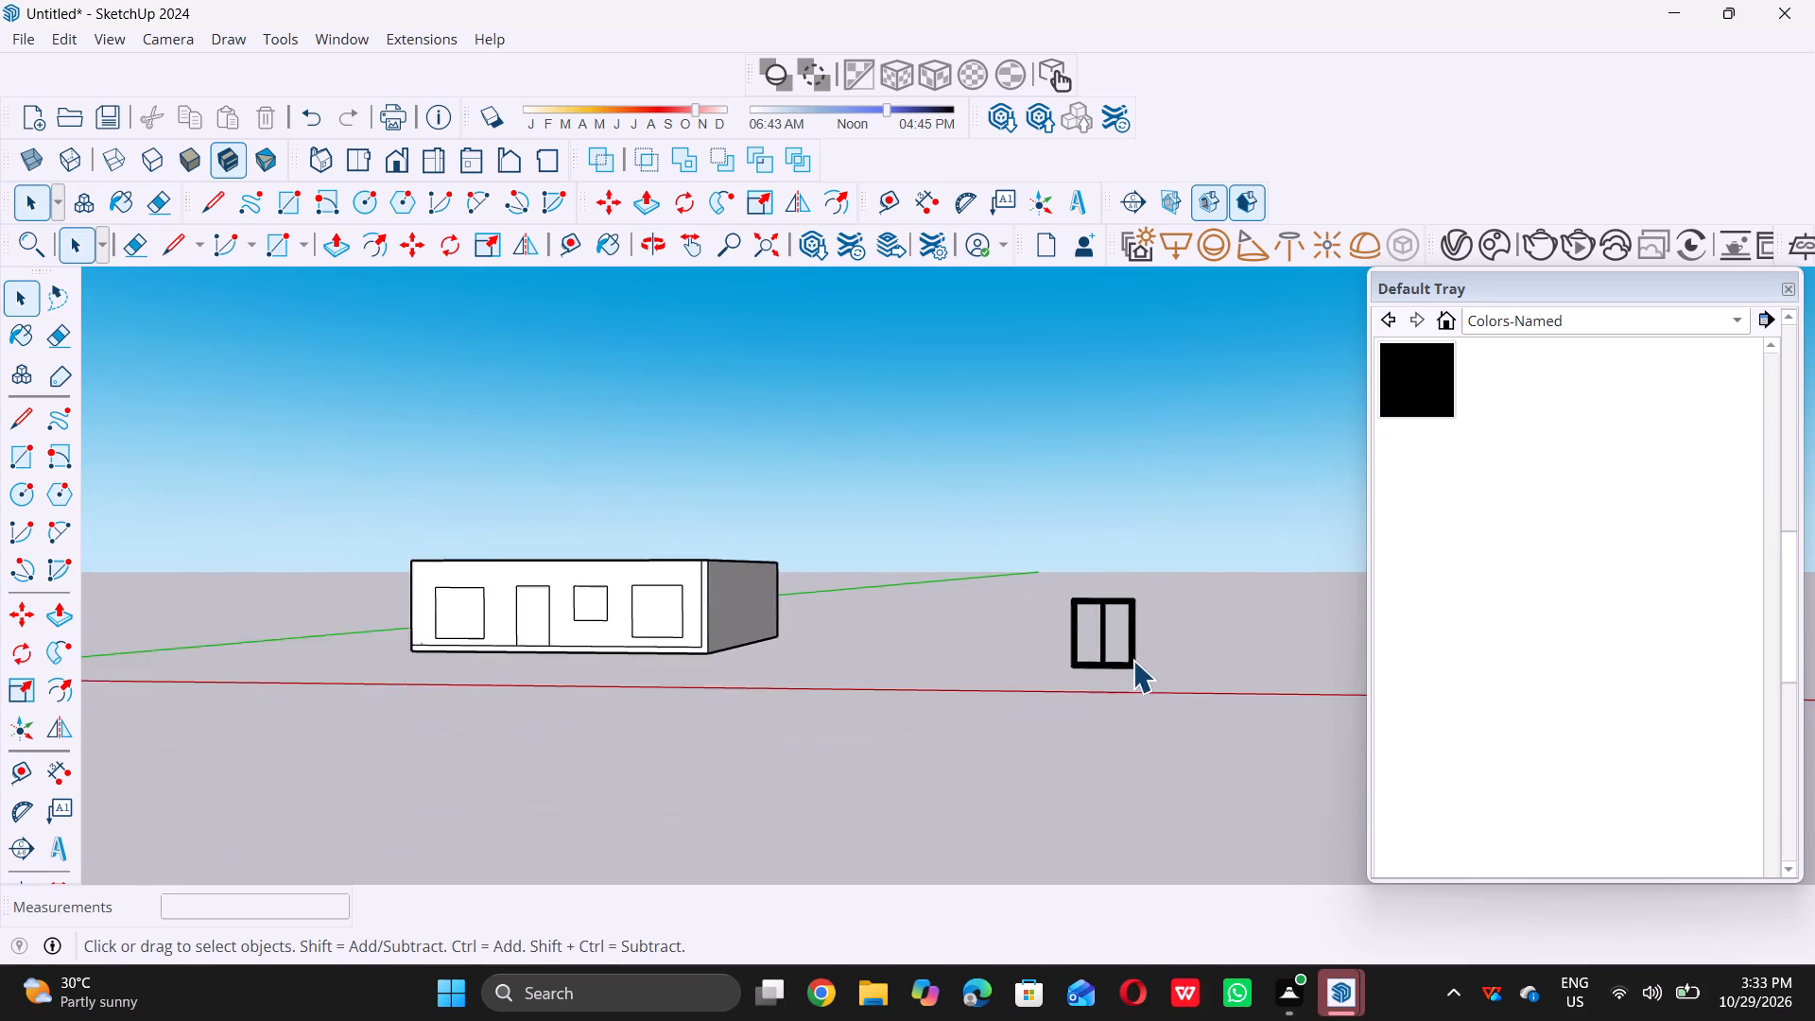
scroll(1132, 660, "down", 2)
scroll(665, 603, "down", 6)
Push the large window outline beside the door 9" through the front wall to cut an opening.
middle_click_drag(697, 580, 637, 781)
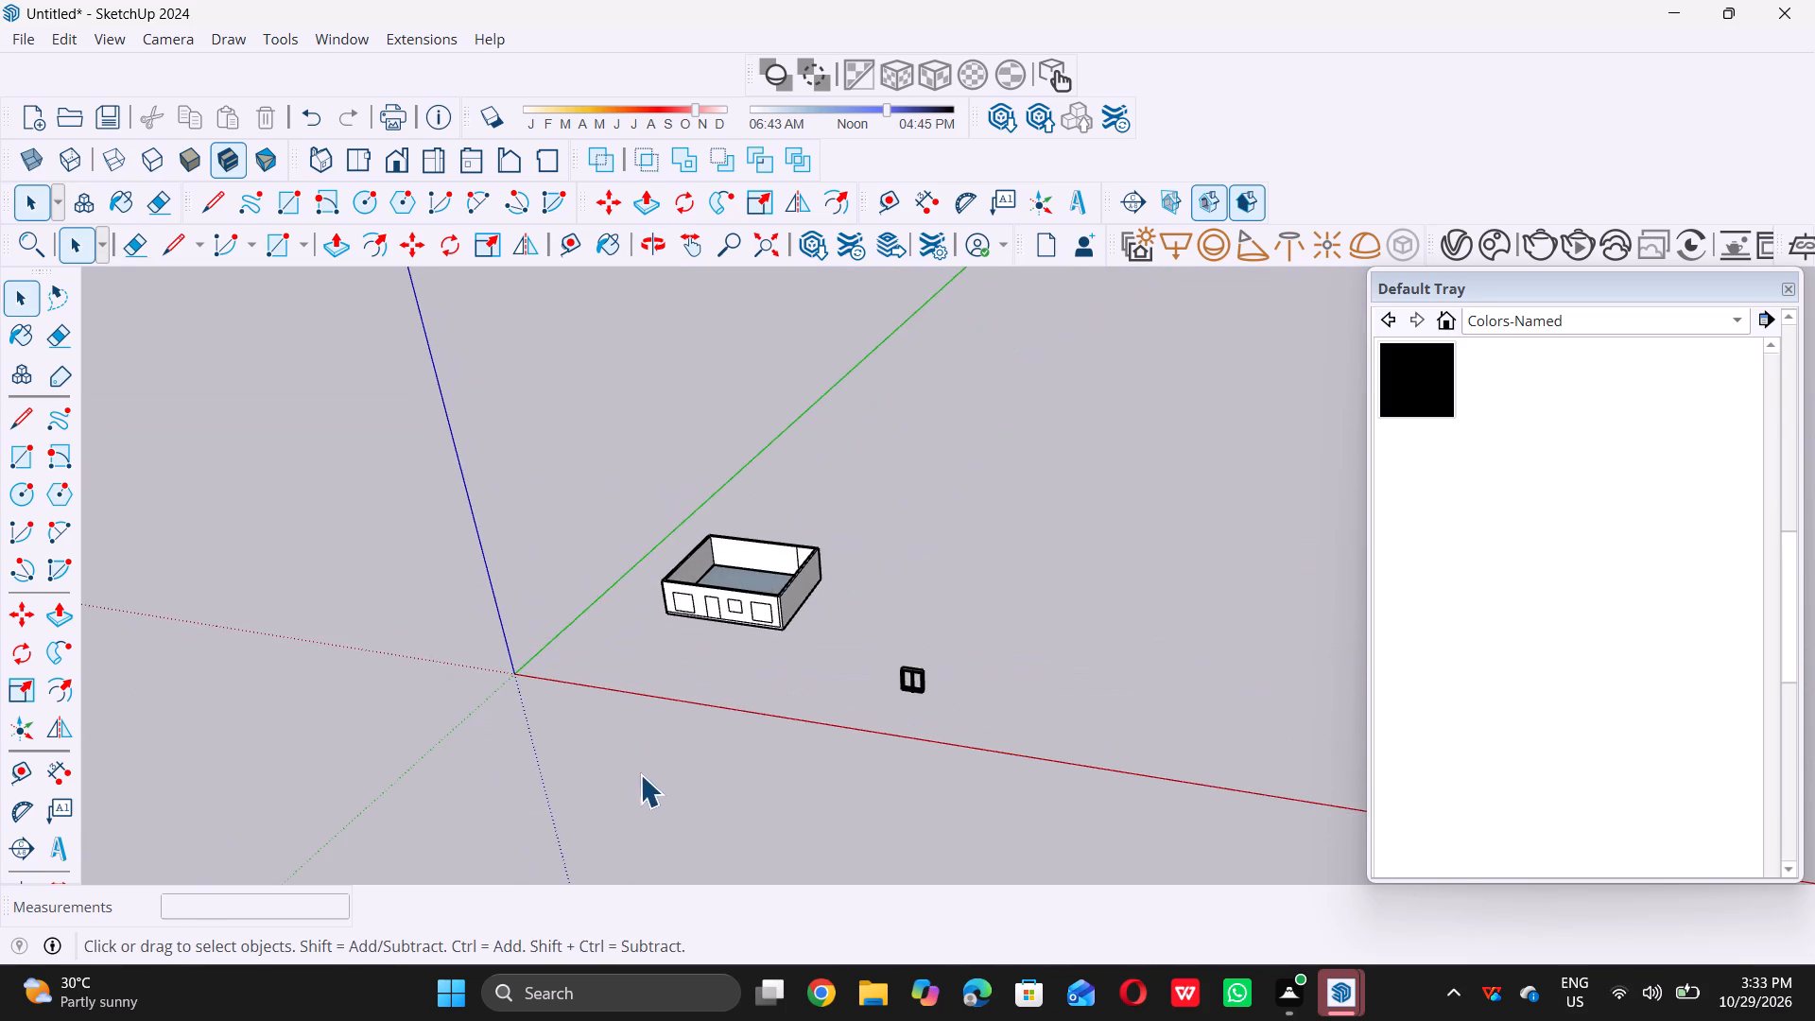
scroll(683, 667, "up", 12)
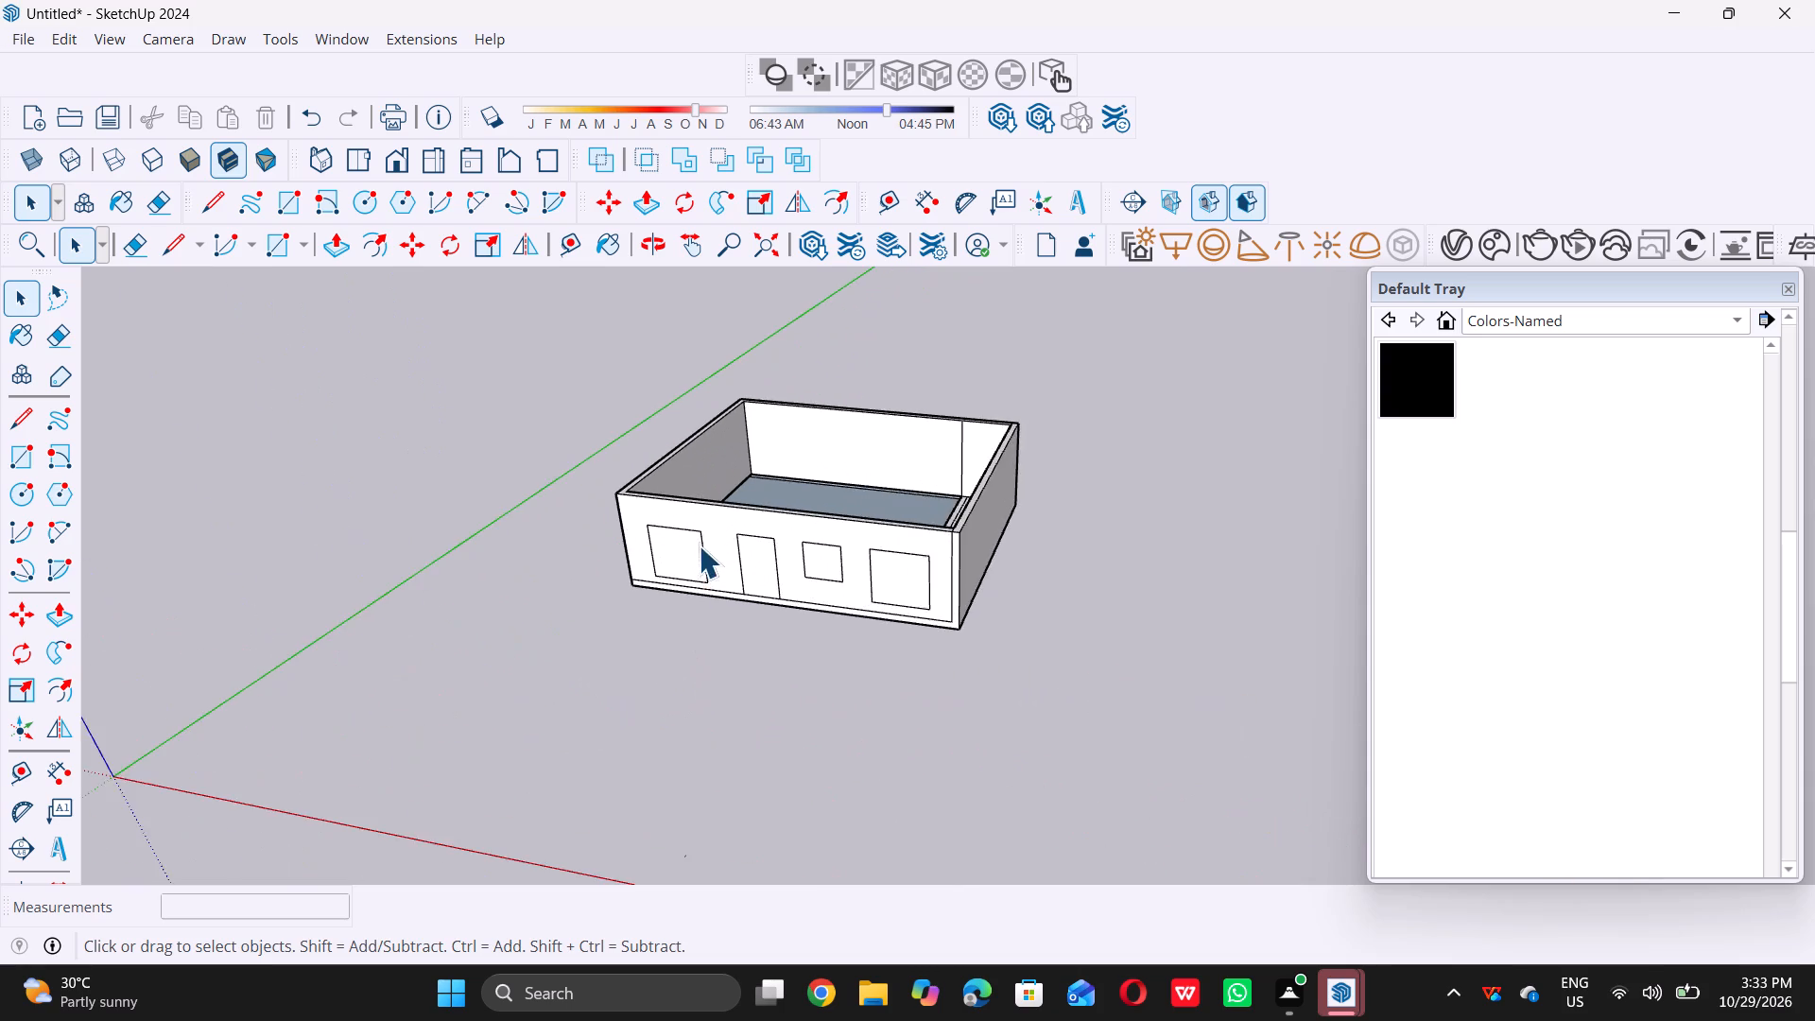
scroll(699, 545, "up", 5)
scroll(695, 530, "down", 2)
scroll(693, 528, "up", 9)
middle_click_drag(693, 452, 657, 509)
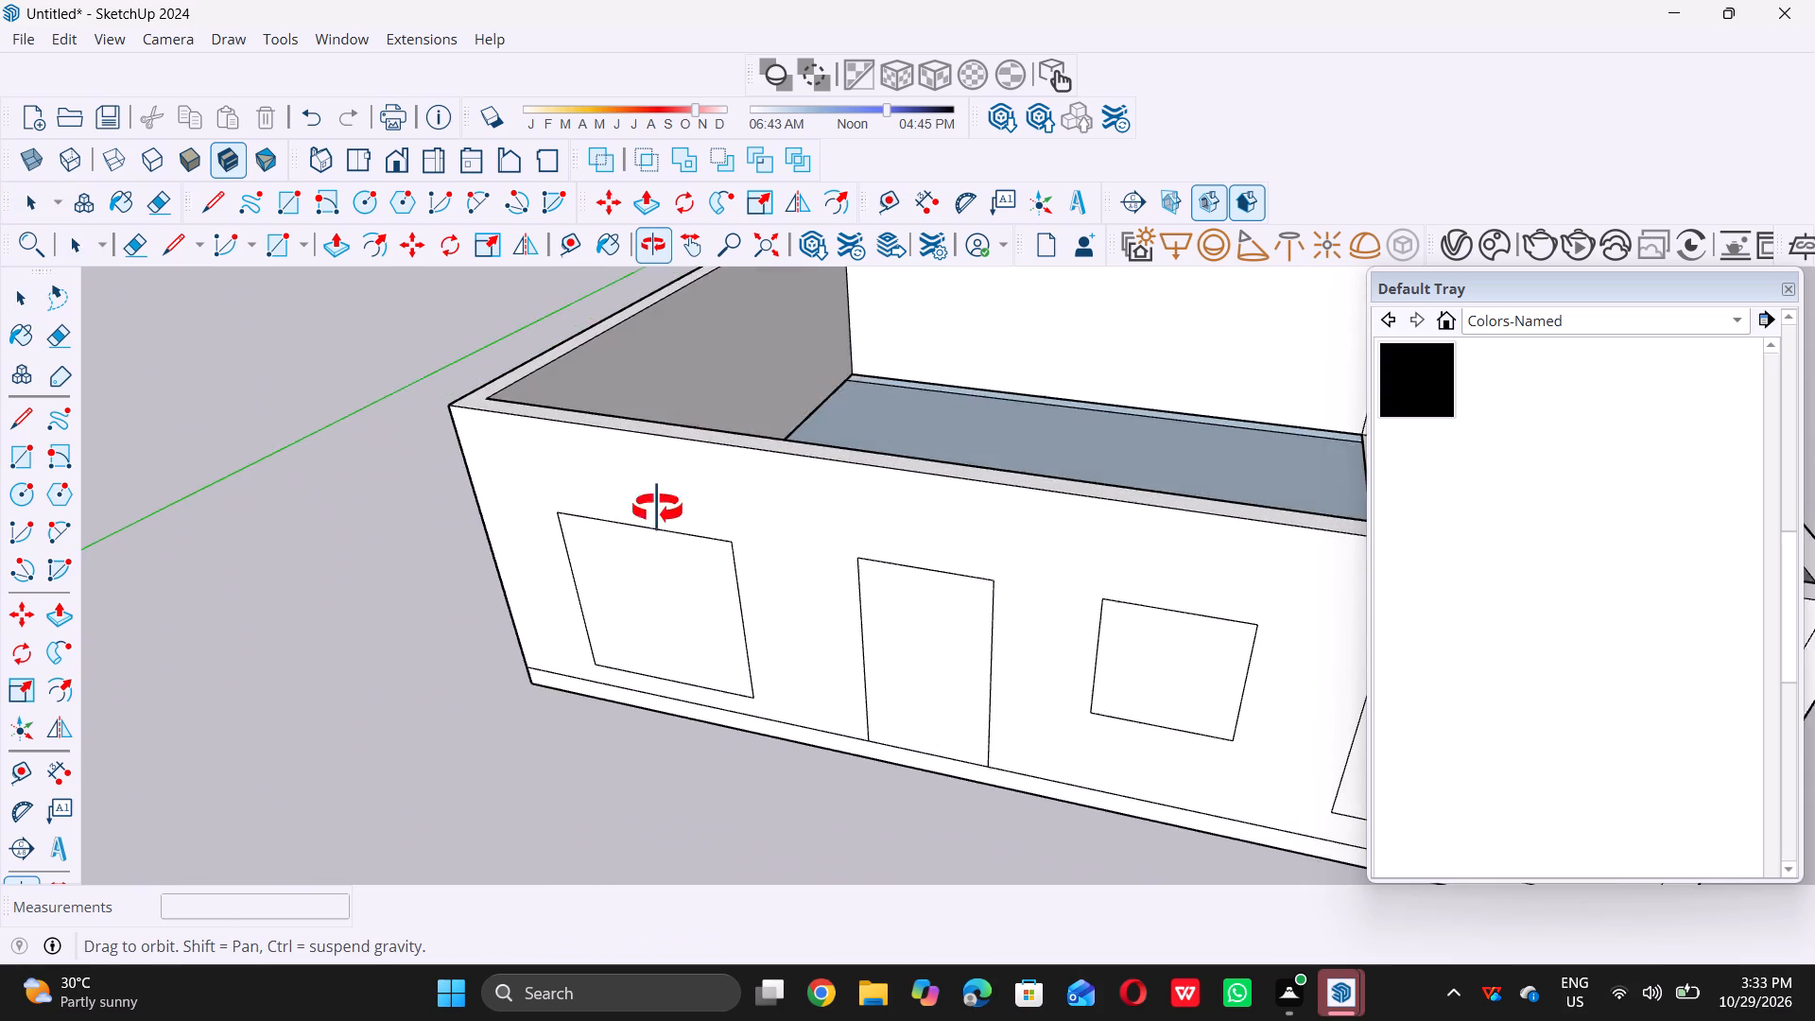
middle_click_drag(657, 509, 625, 582)
scroll(627, 580, "up", 8)
left_click(643, 571)
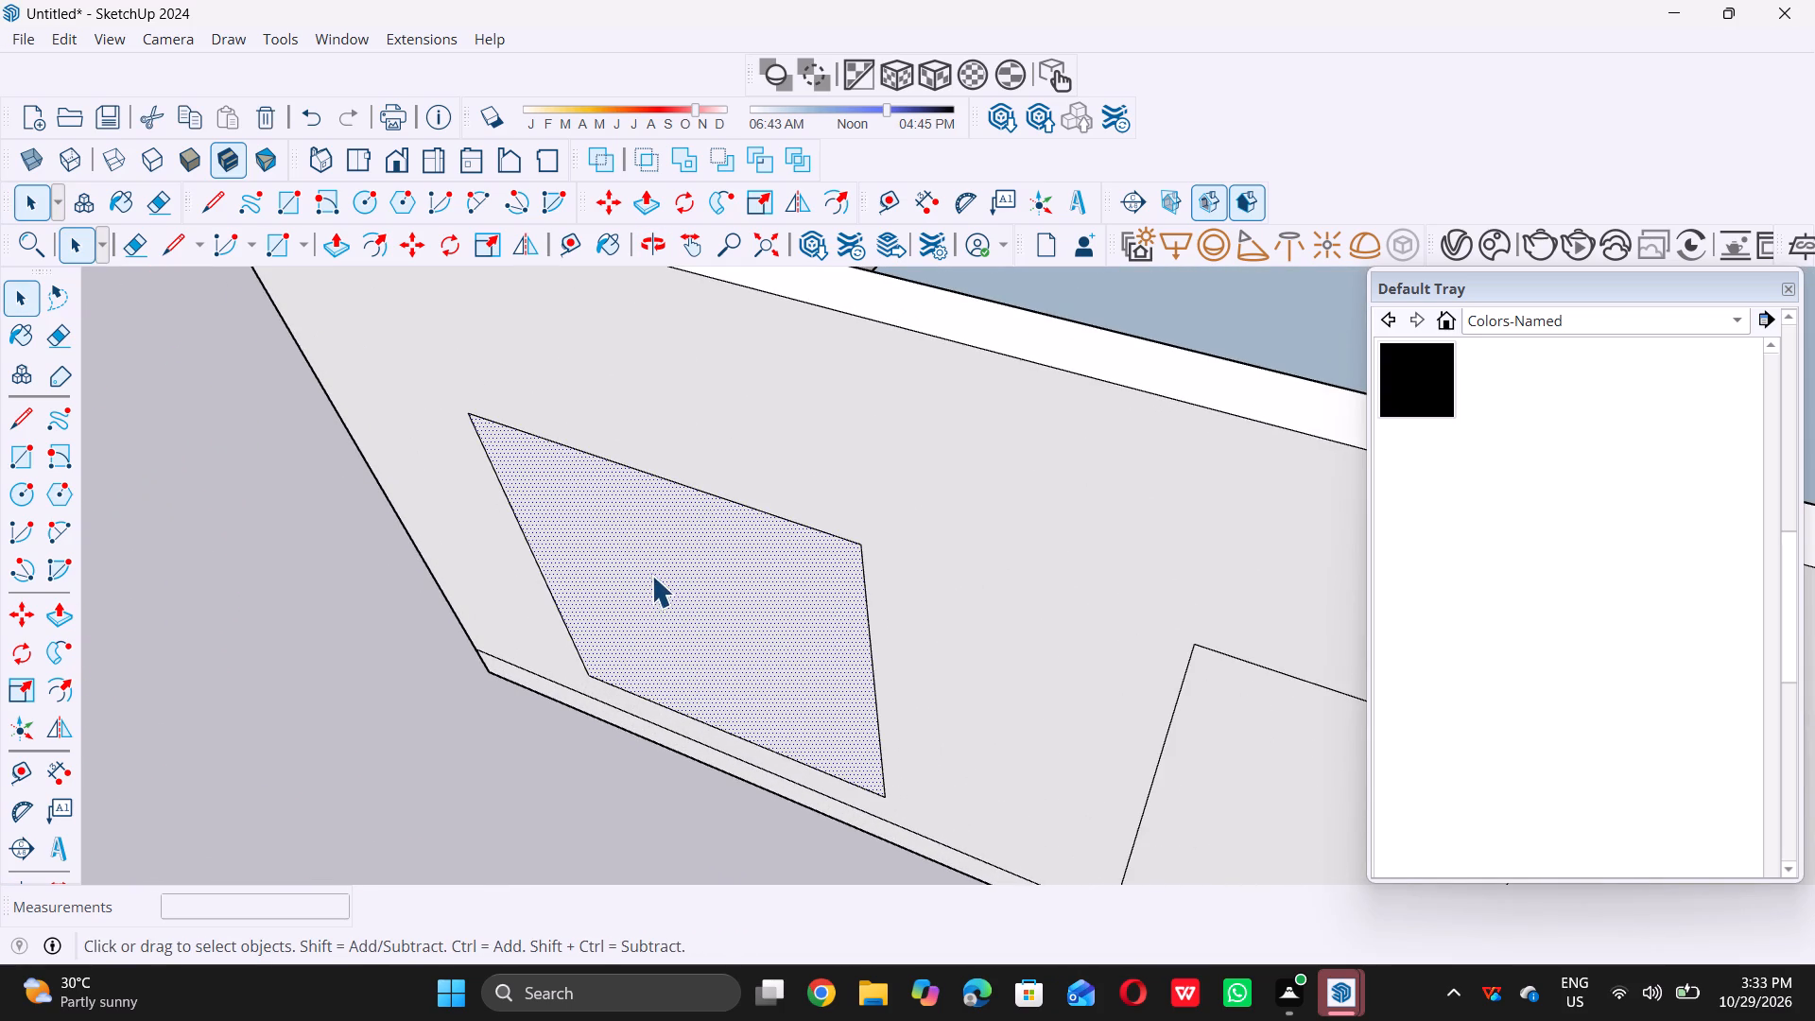
key("p")
left_click(658, 577)
scroll(658, 578, "down", 2)
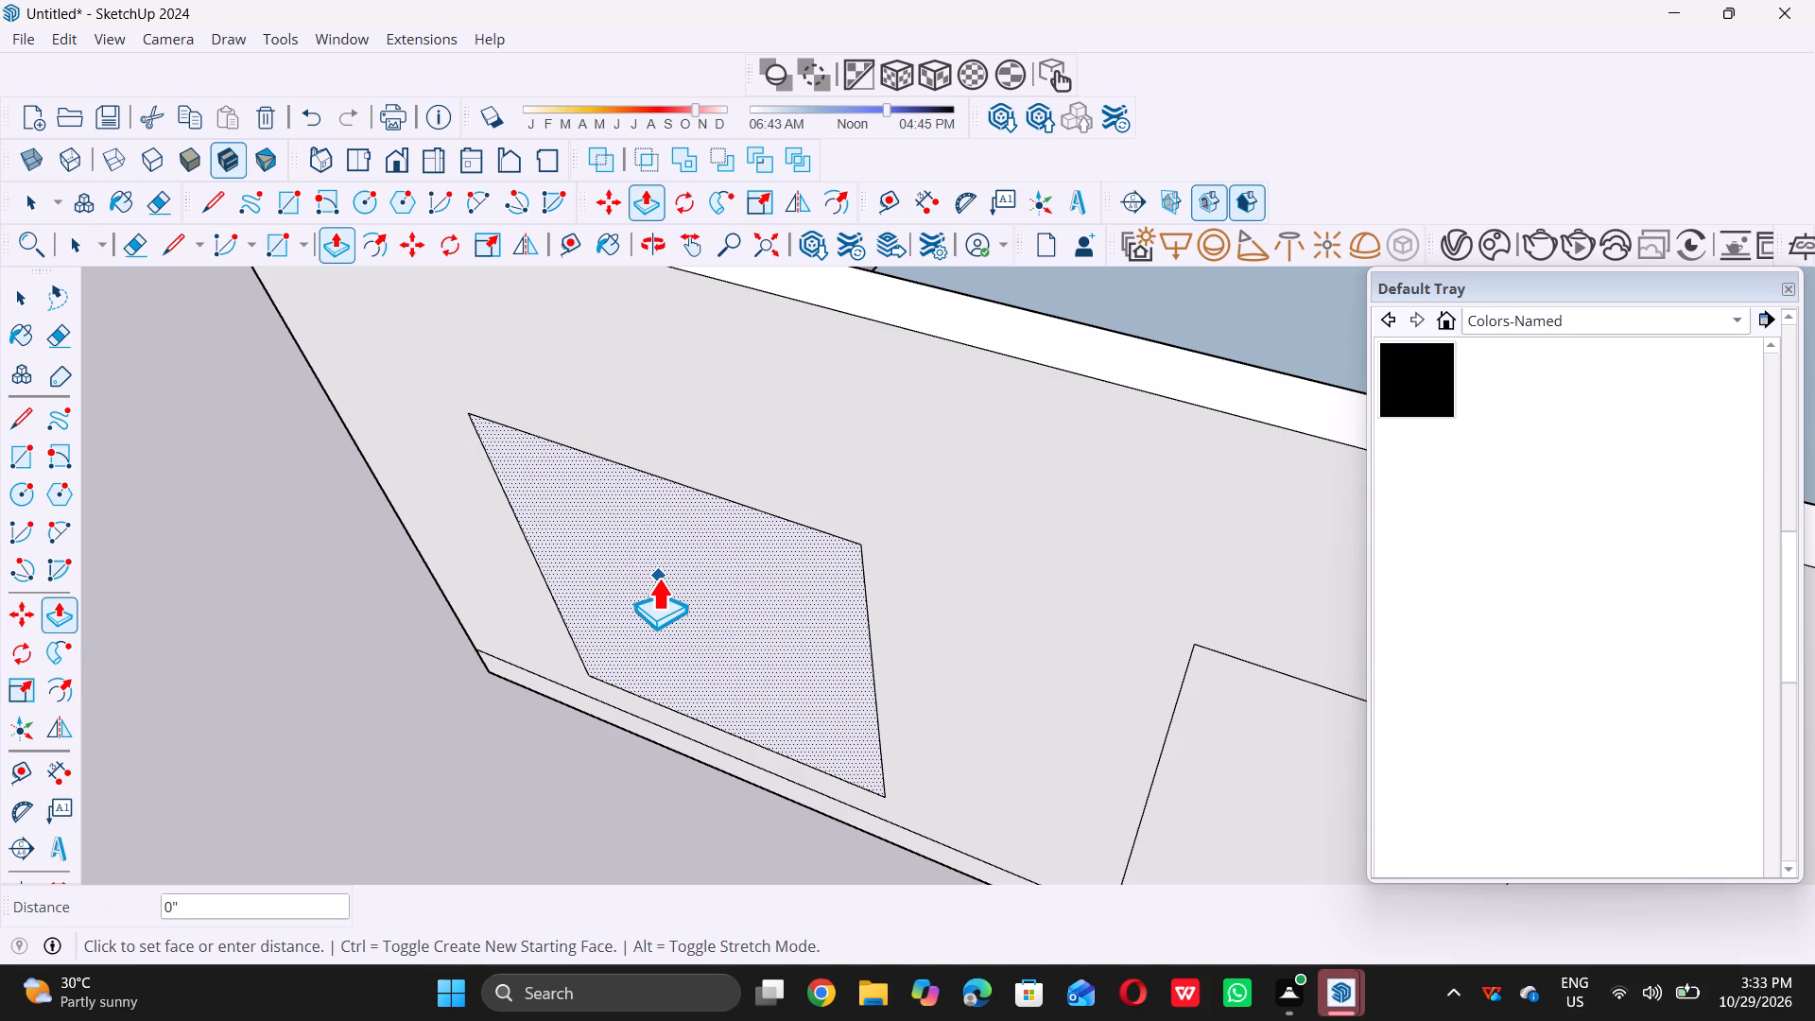
scroll(658, 578, "down", 4)
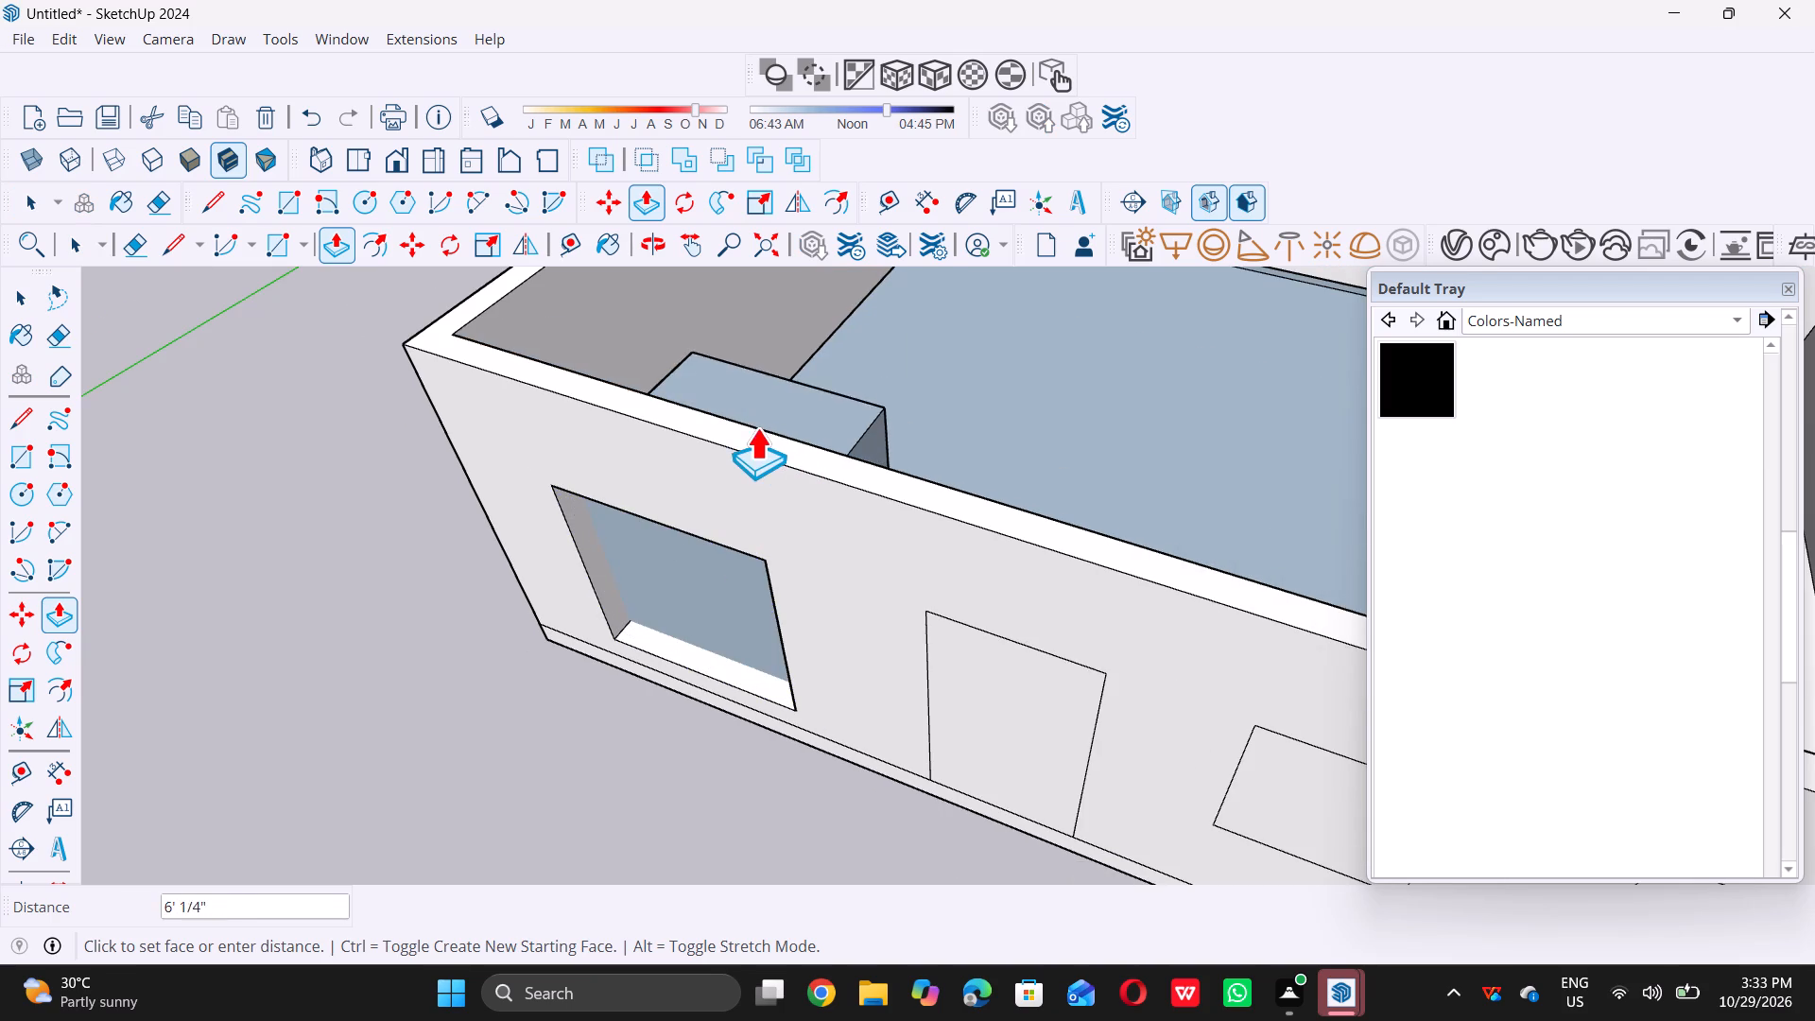
scroll(759, 422, "up", 4)
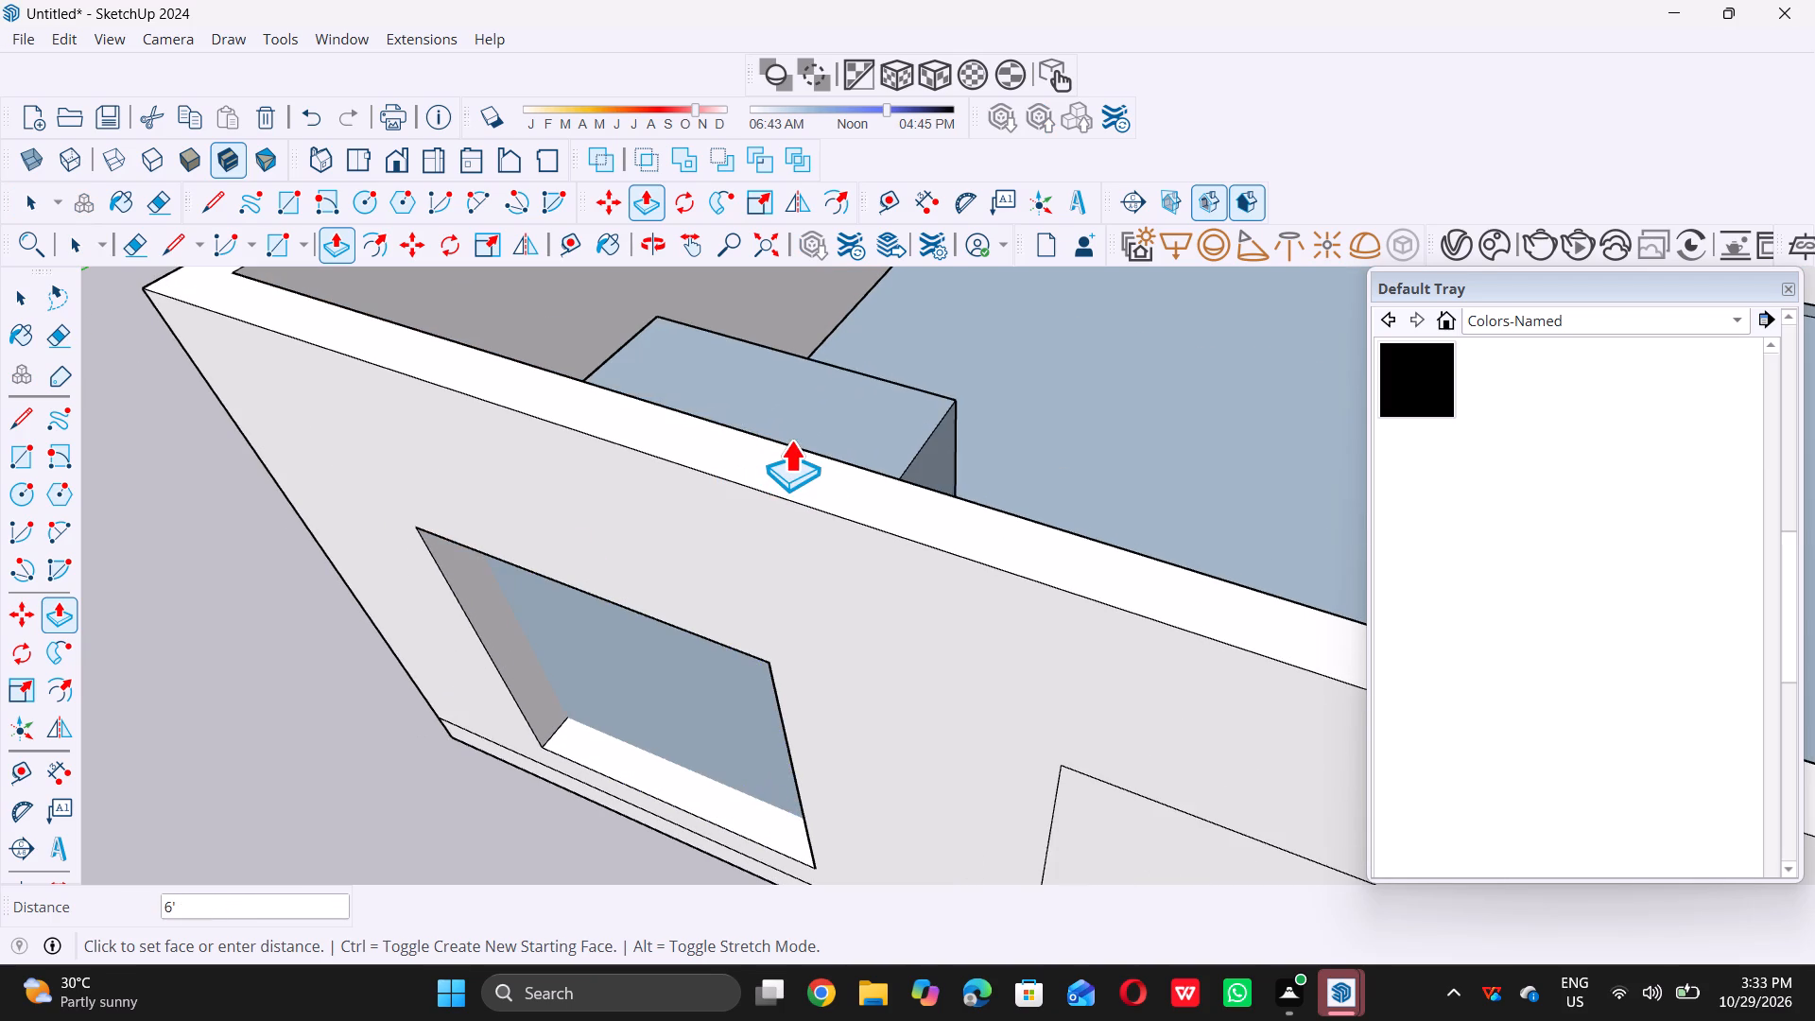
scroll(830, 448, "up", 9)
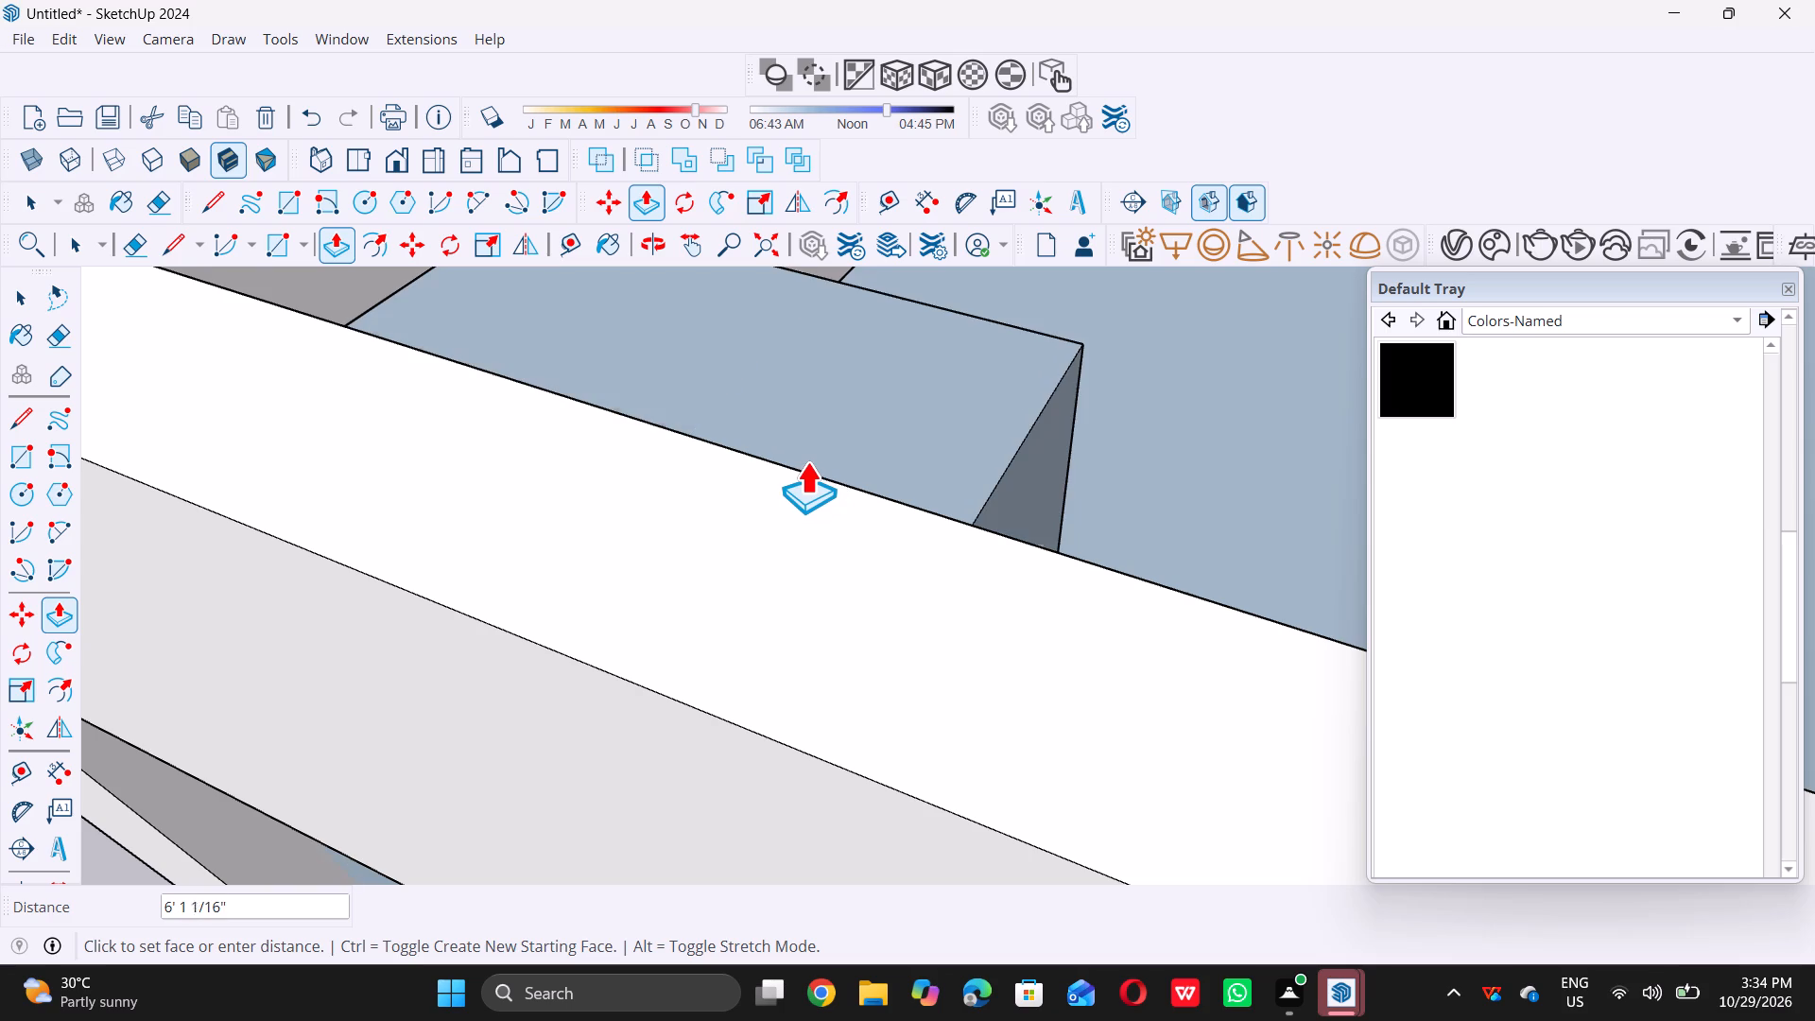
scroll(800, 462, "up", 4)
scroll(771, 483, "down", 3)
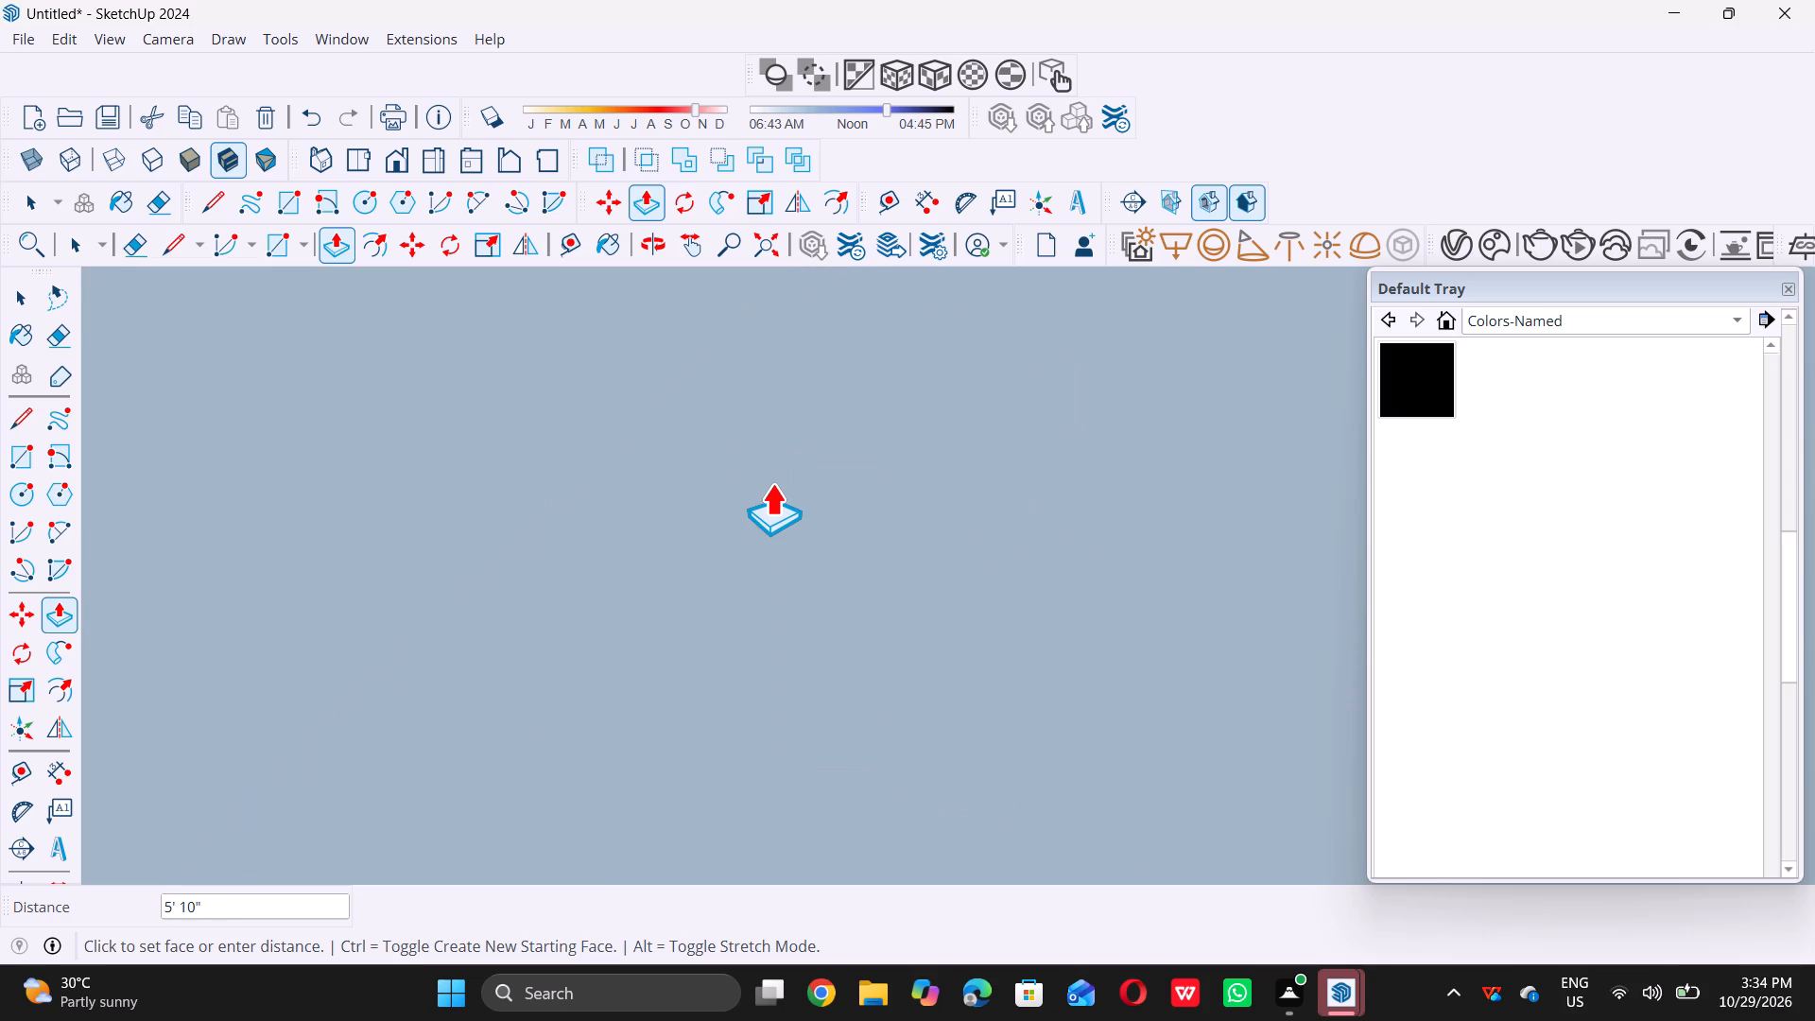
scroll(771, 483, "down", 3)
scroll(771, 483, "down", 20)
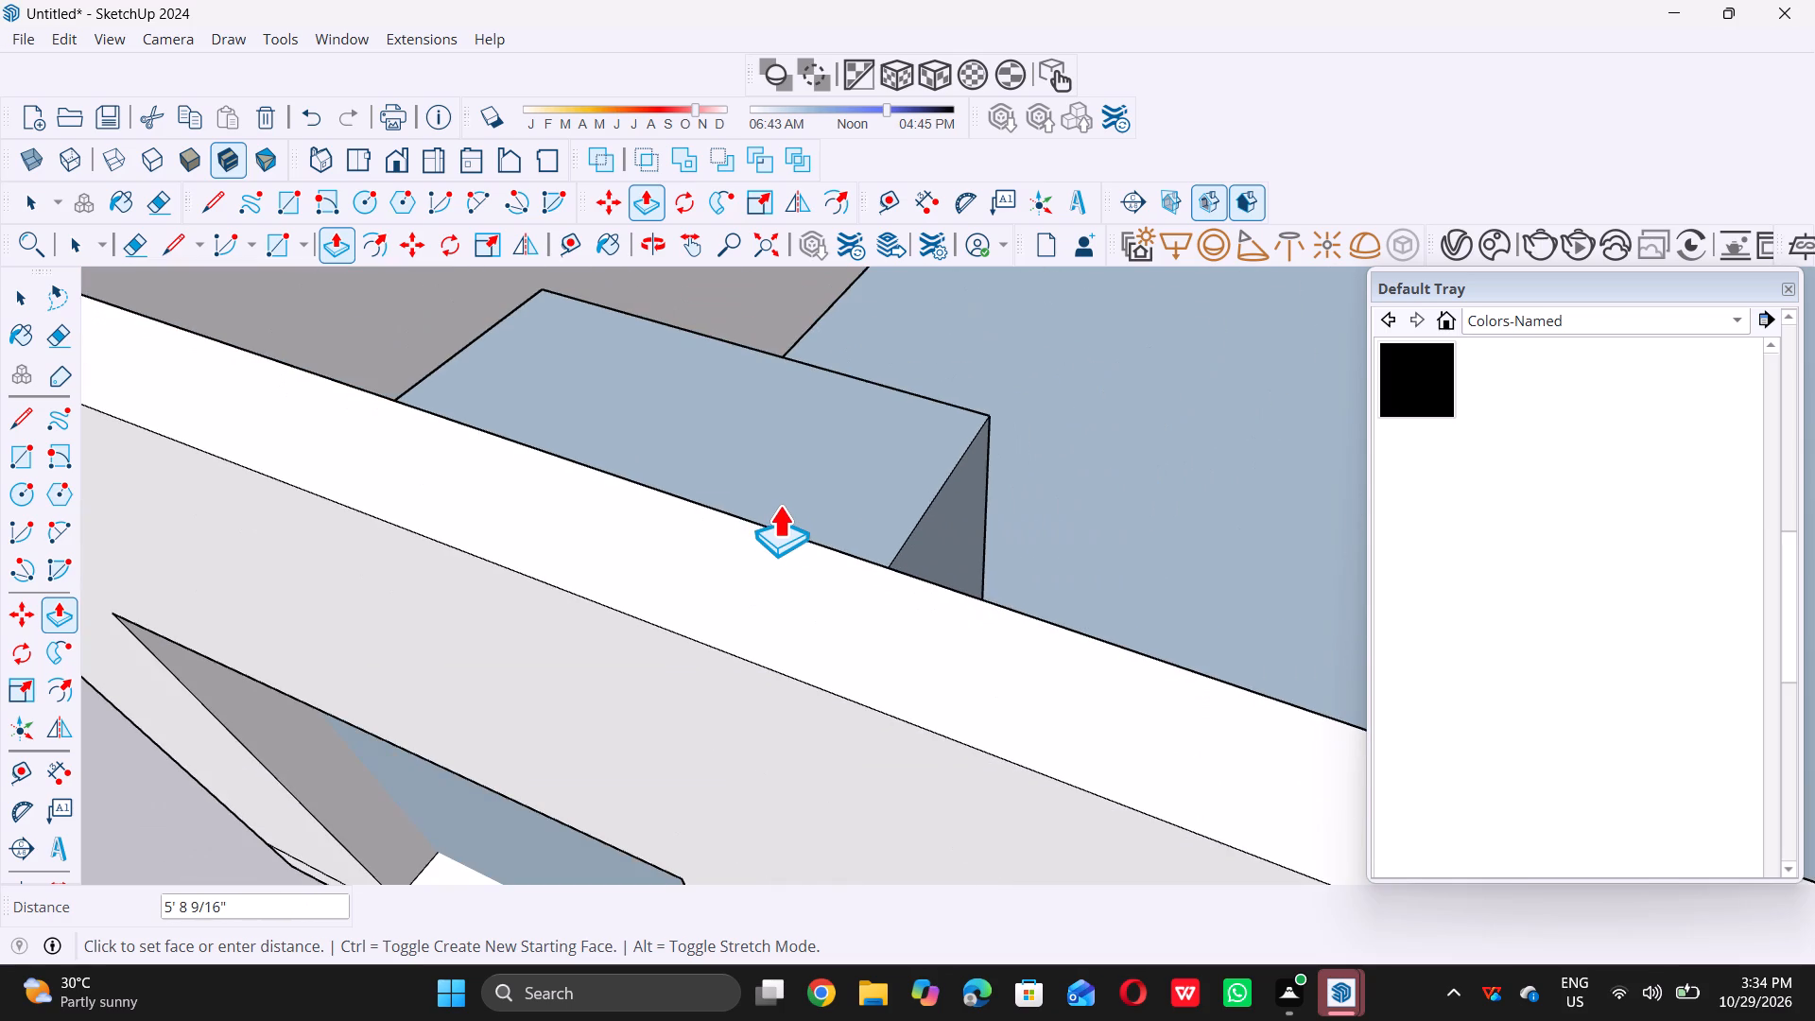
left_click(766, 522)
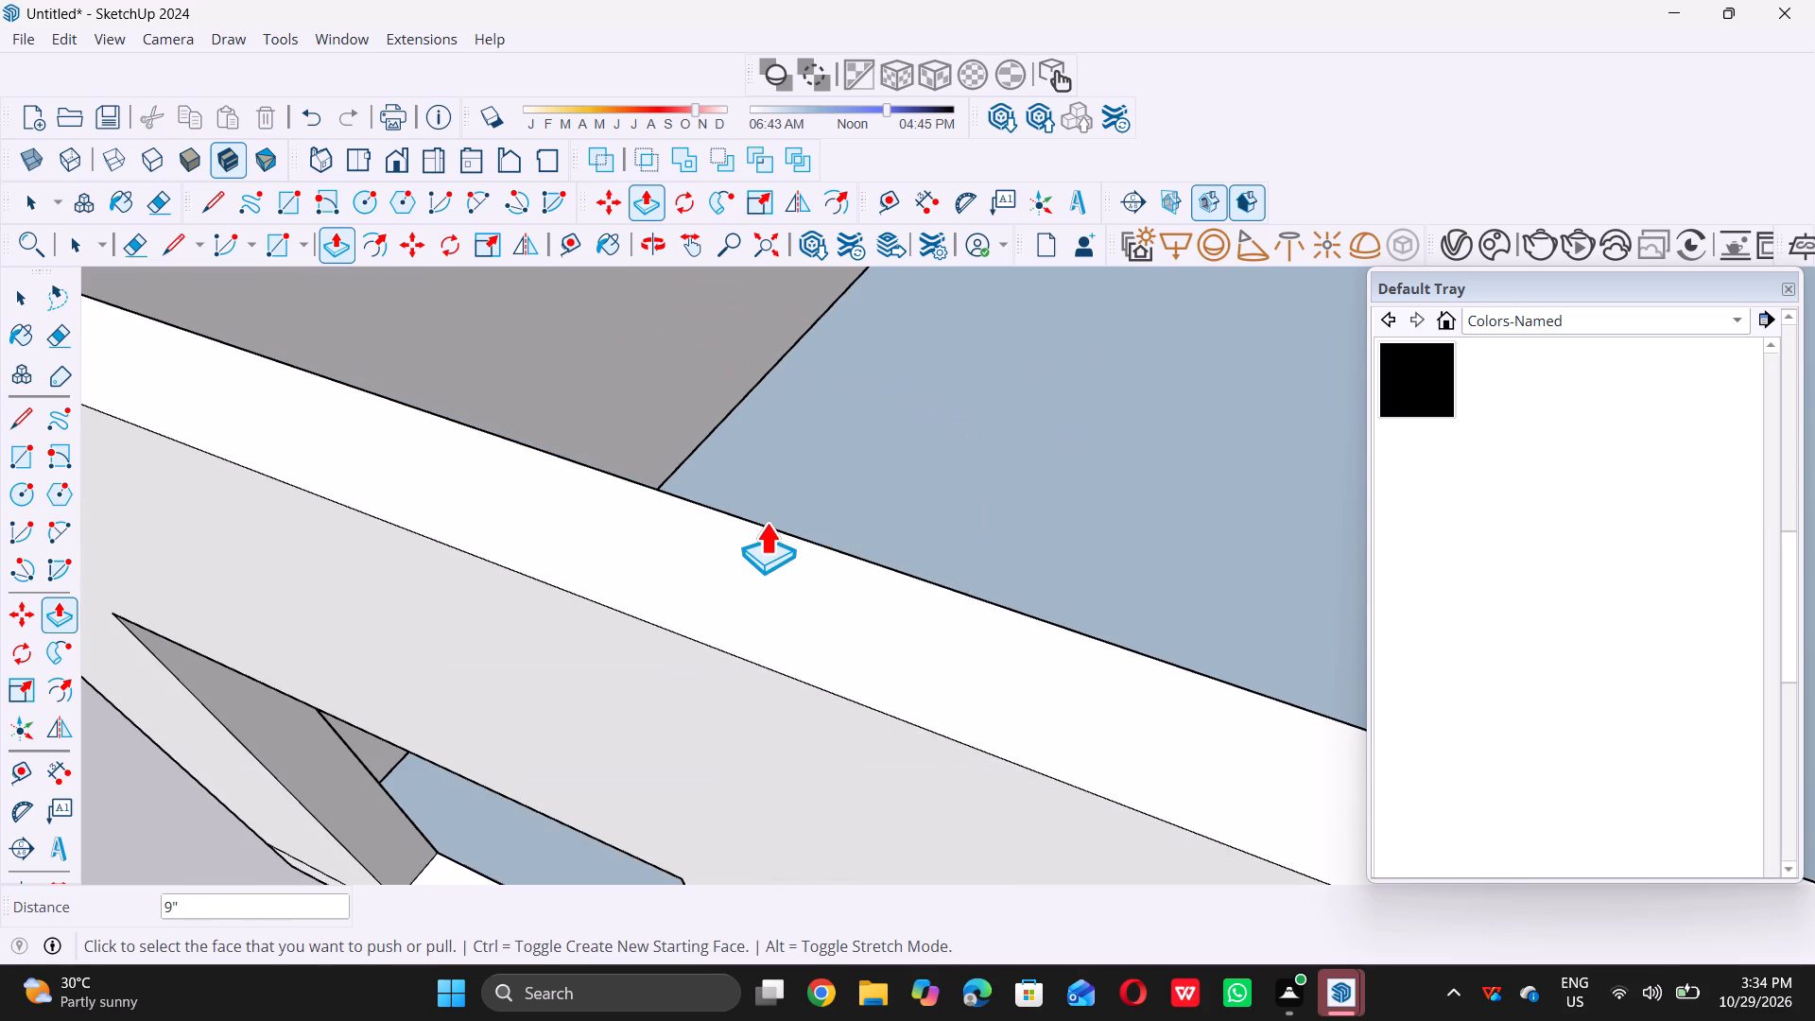
key("space")
Push the large window outline at the other end of the front wall, past the small one, 9" through to cut an opening.
scroll(786, 538, "down", 16)
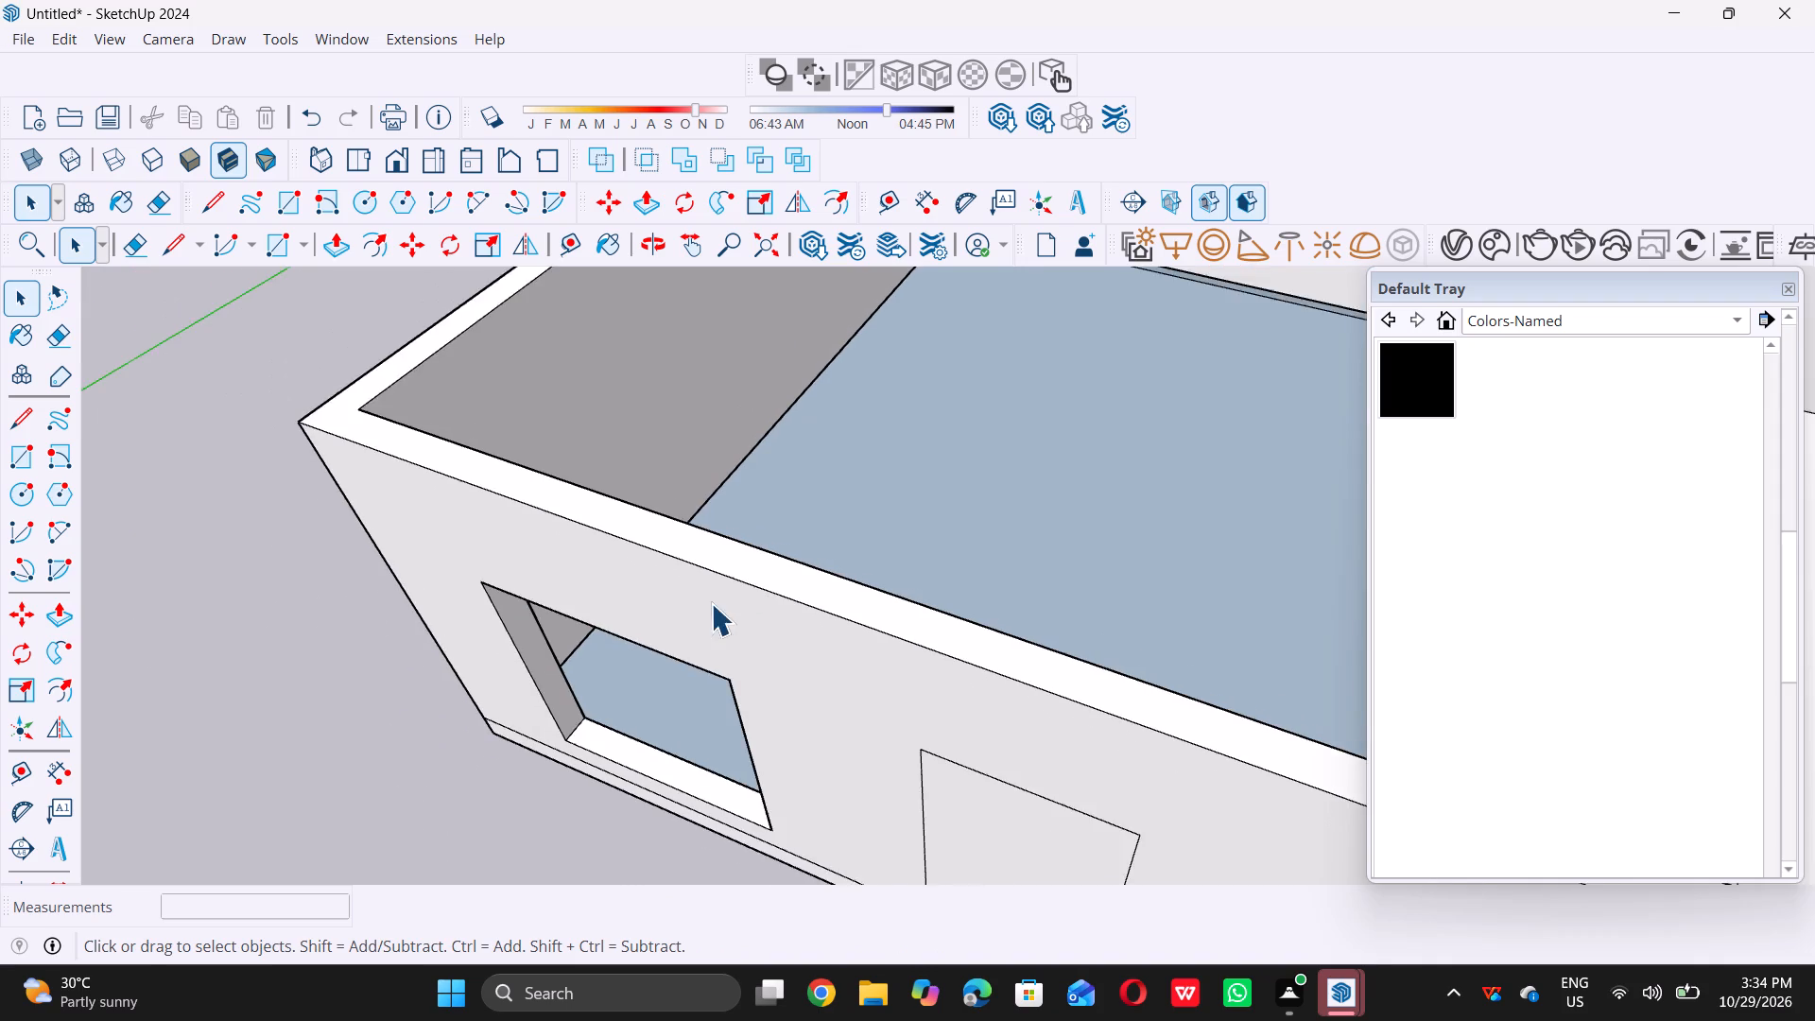
scroll(711, 603, "down", 20)
middle_click_drag(624, 662, 687, 524)
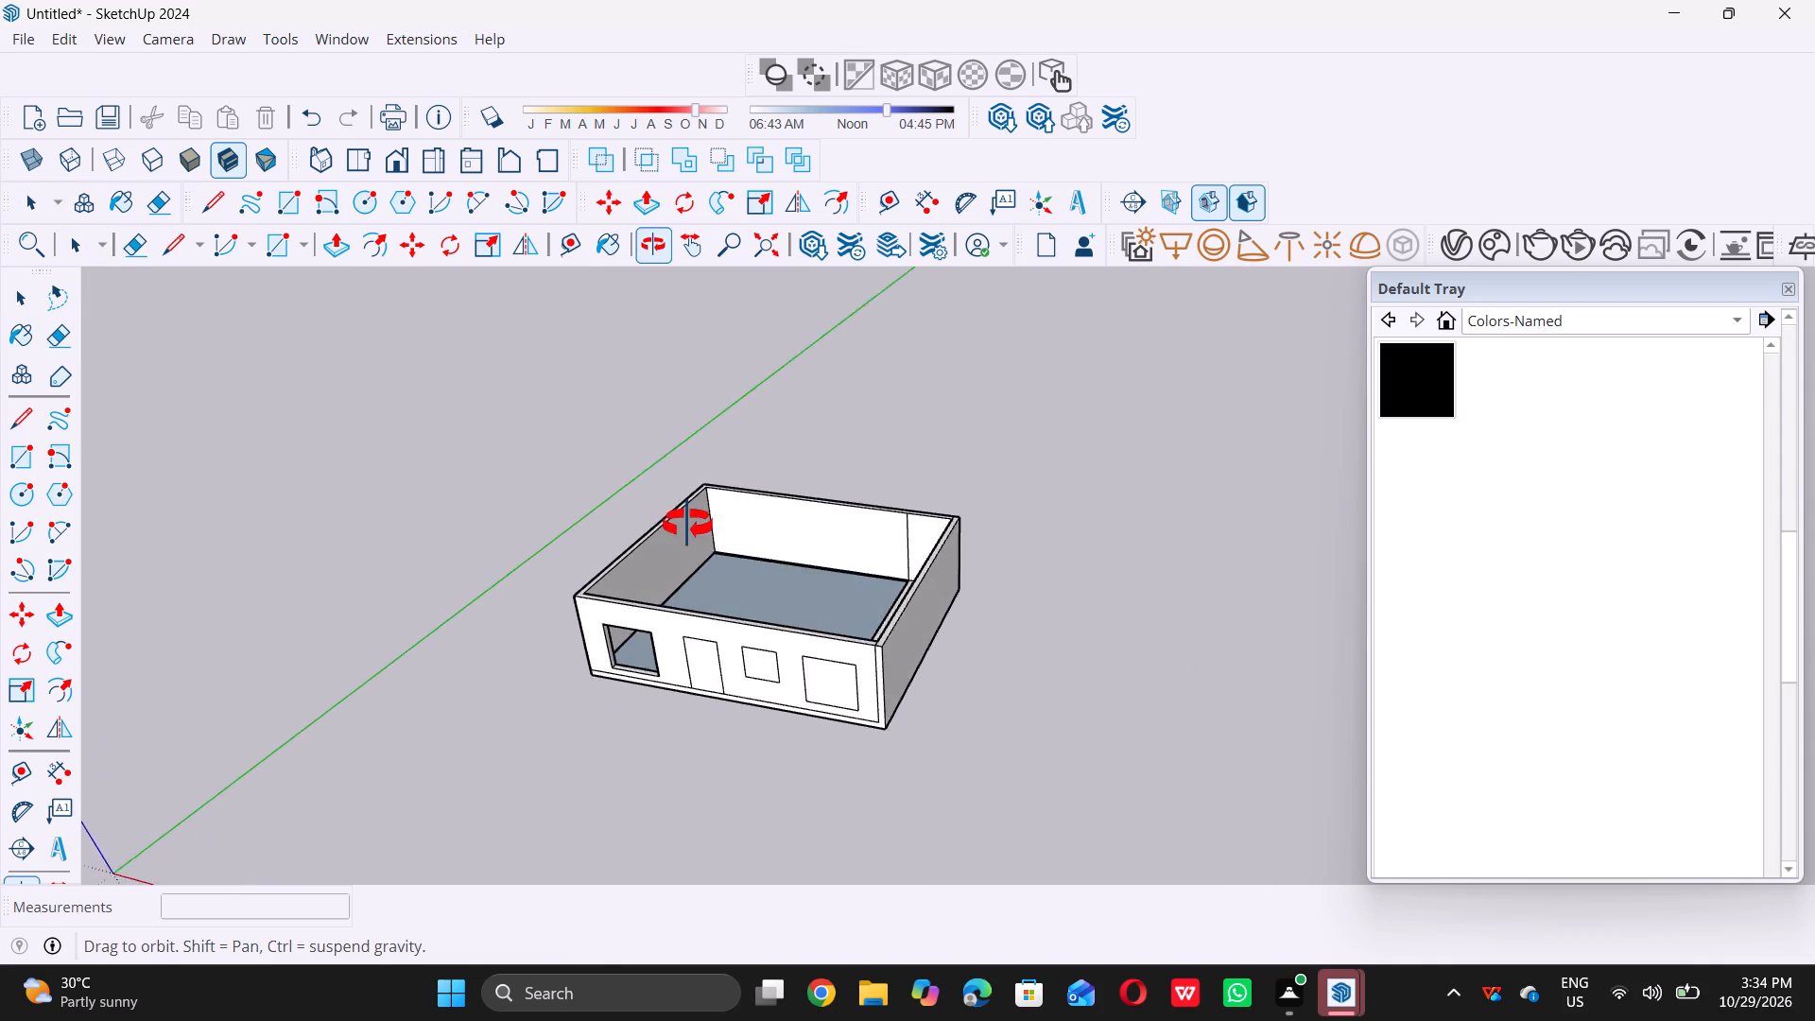
middle_click_drag(687, 524, 679, 517)
scroll(768, 678, "up", 7)
scroll(845, 667, "up", 6)
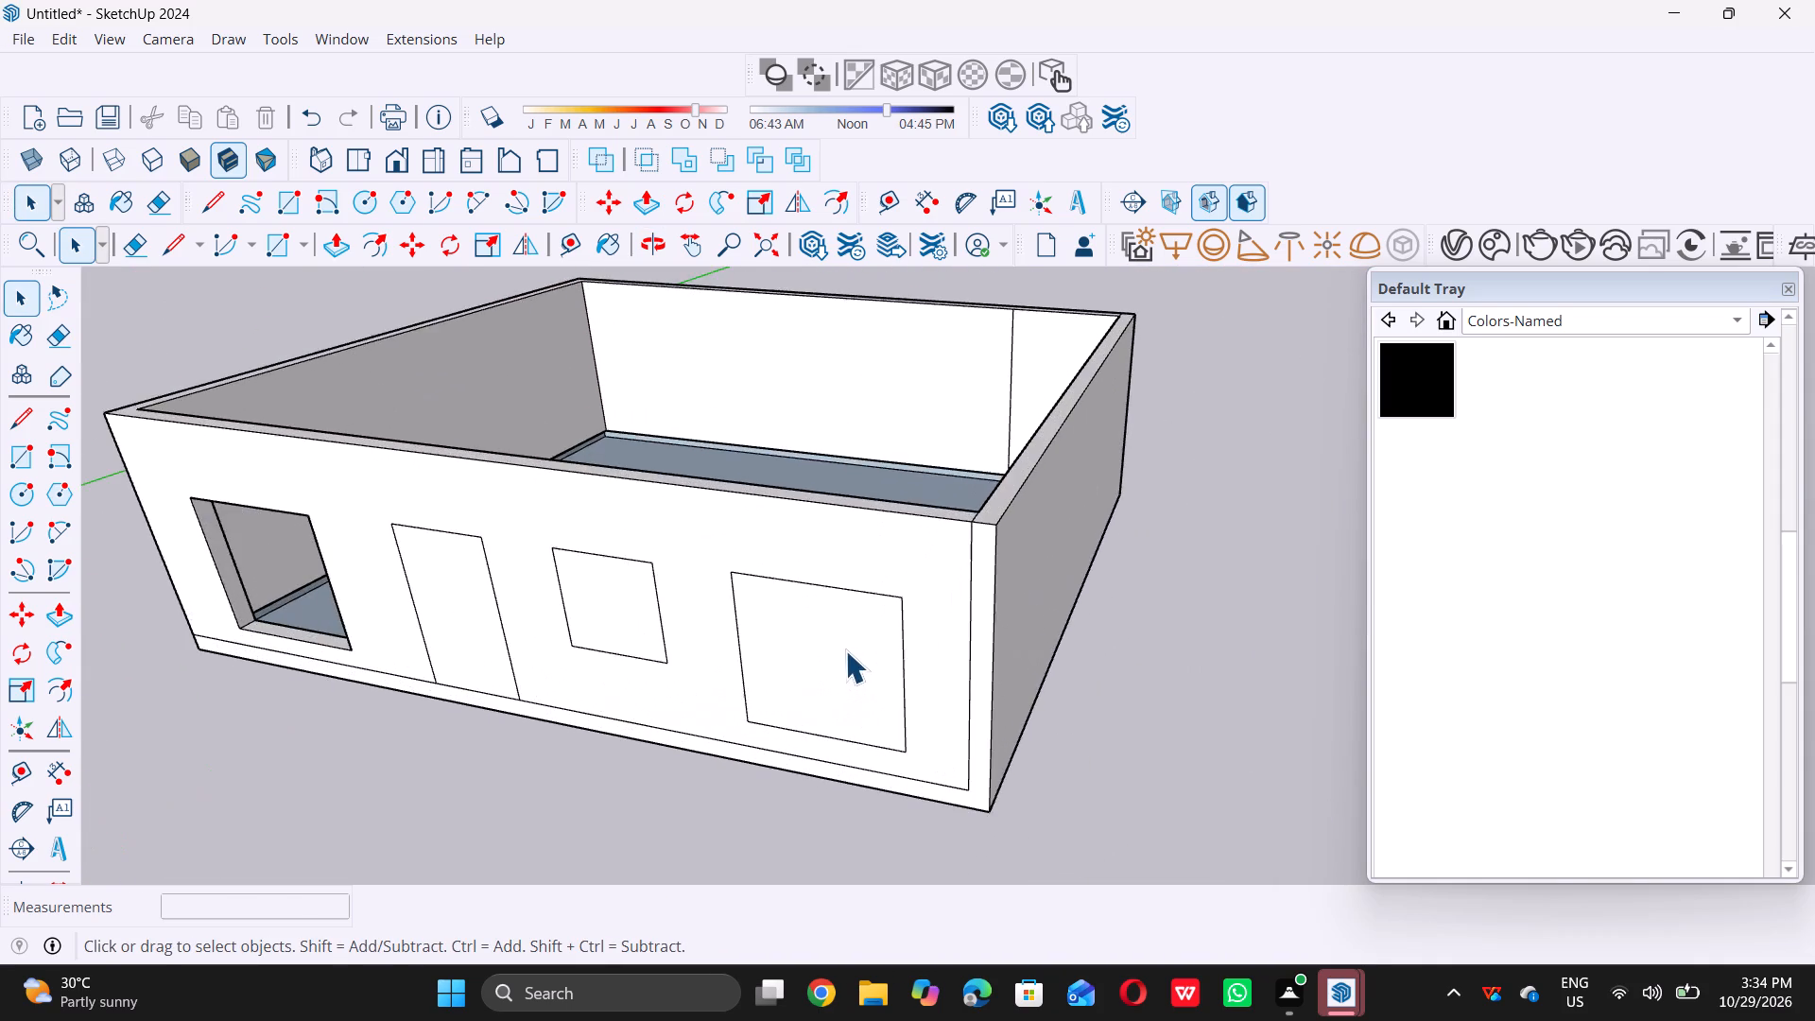
scroll(845, 650, "up", 3)
left_click(830, 629)
key("p")
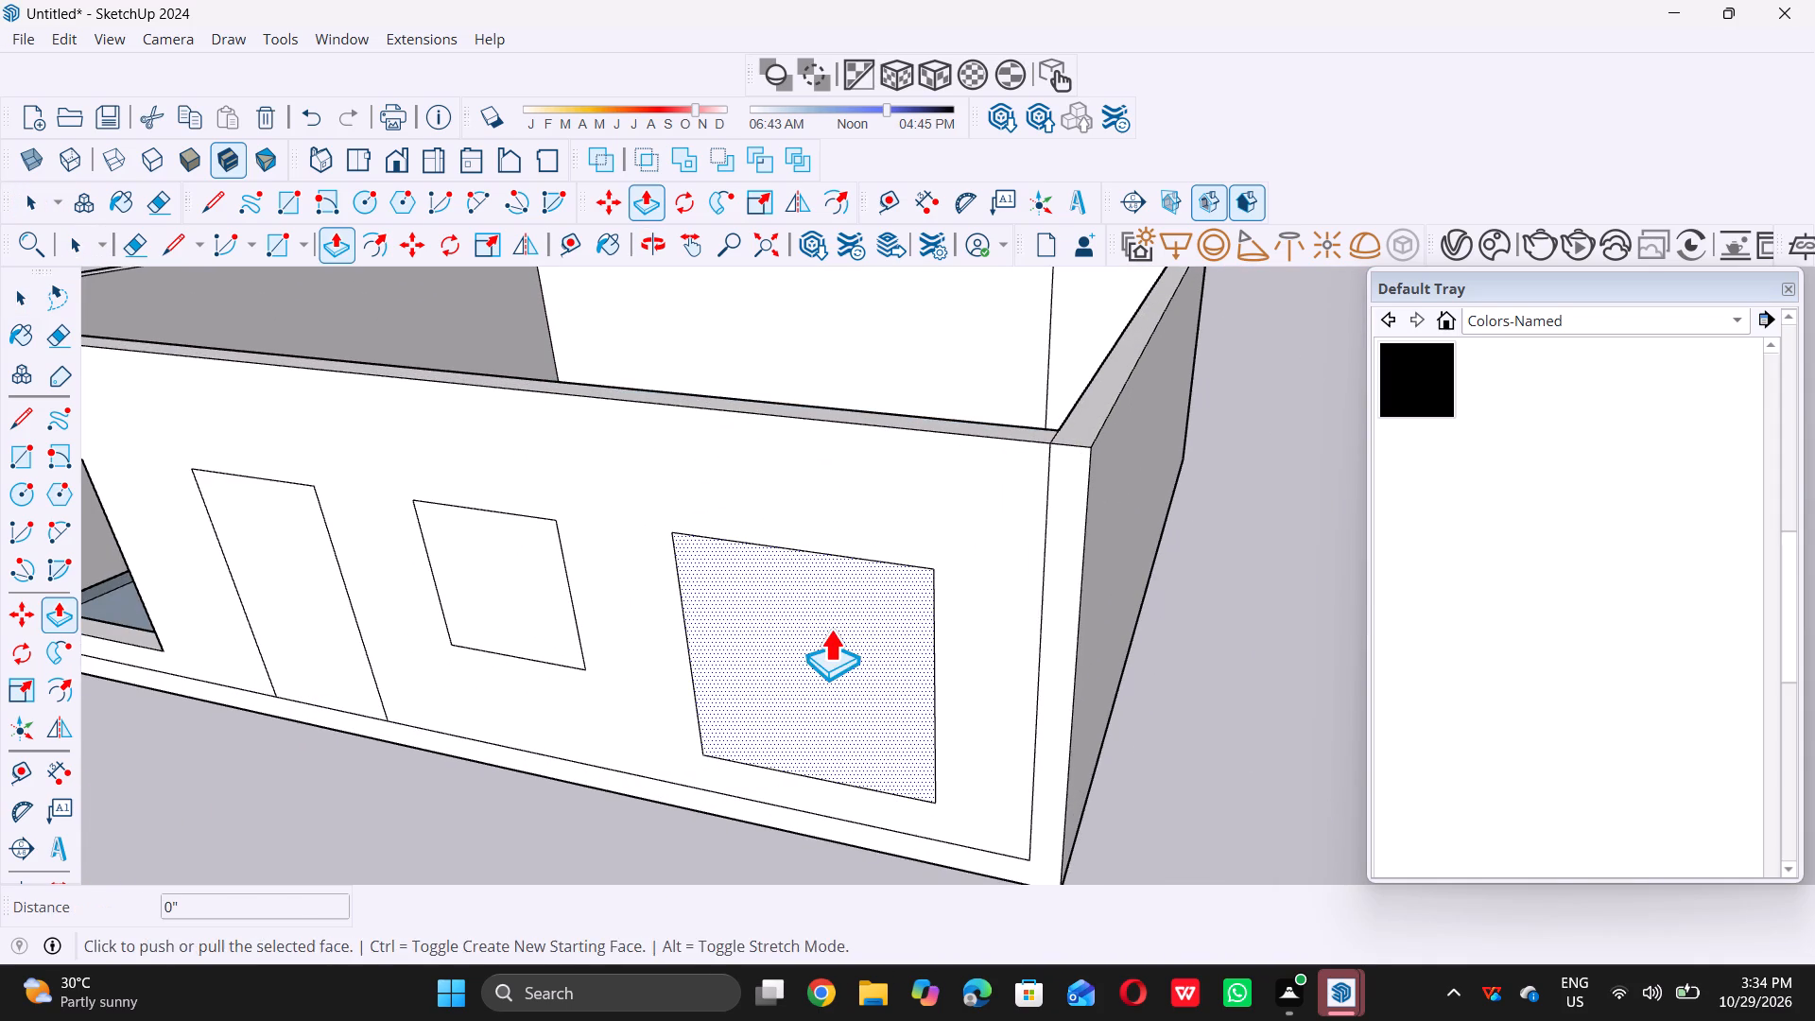
left_click(830, 629)
scroll(933, 414, "up", 6)
middle_click_drag(926, 403, 788, 535)
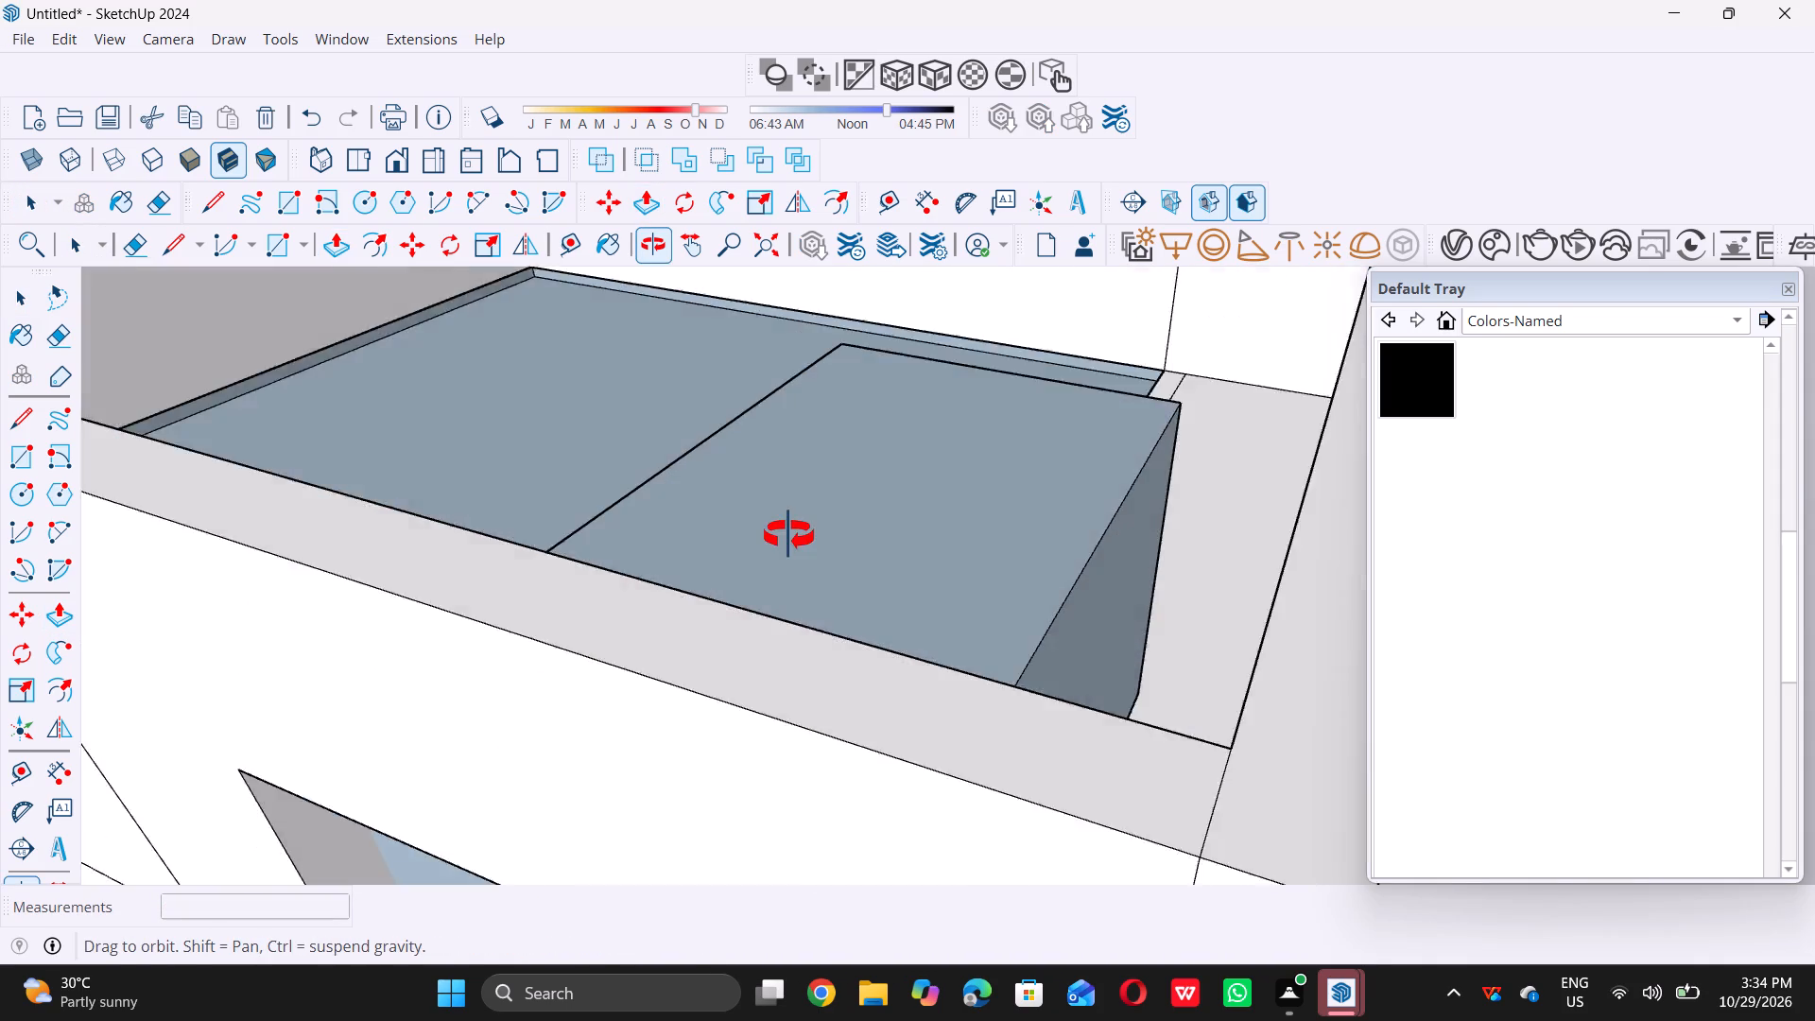
middle_click_drag(788, 535, 789, 531)
scroll(796, 522, "down", 6)
scroll(630, 602, "up", 4)
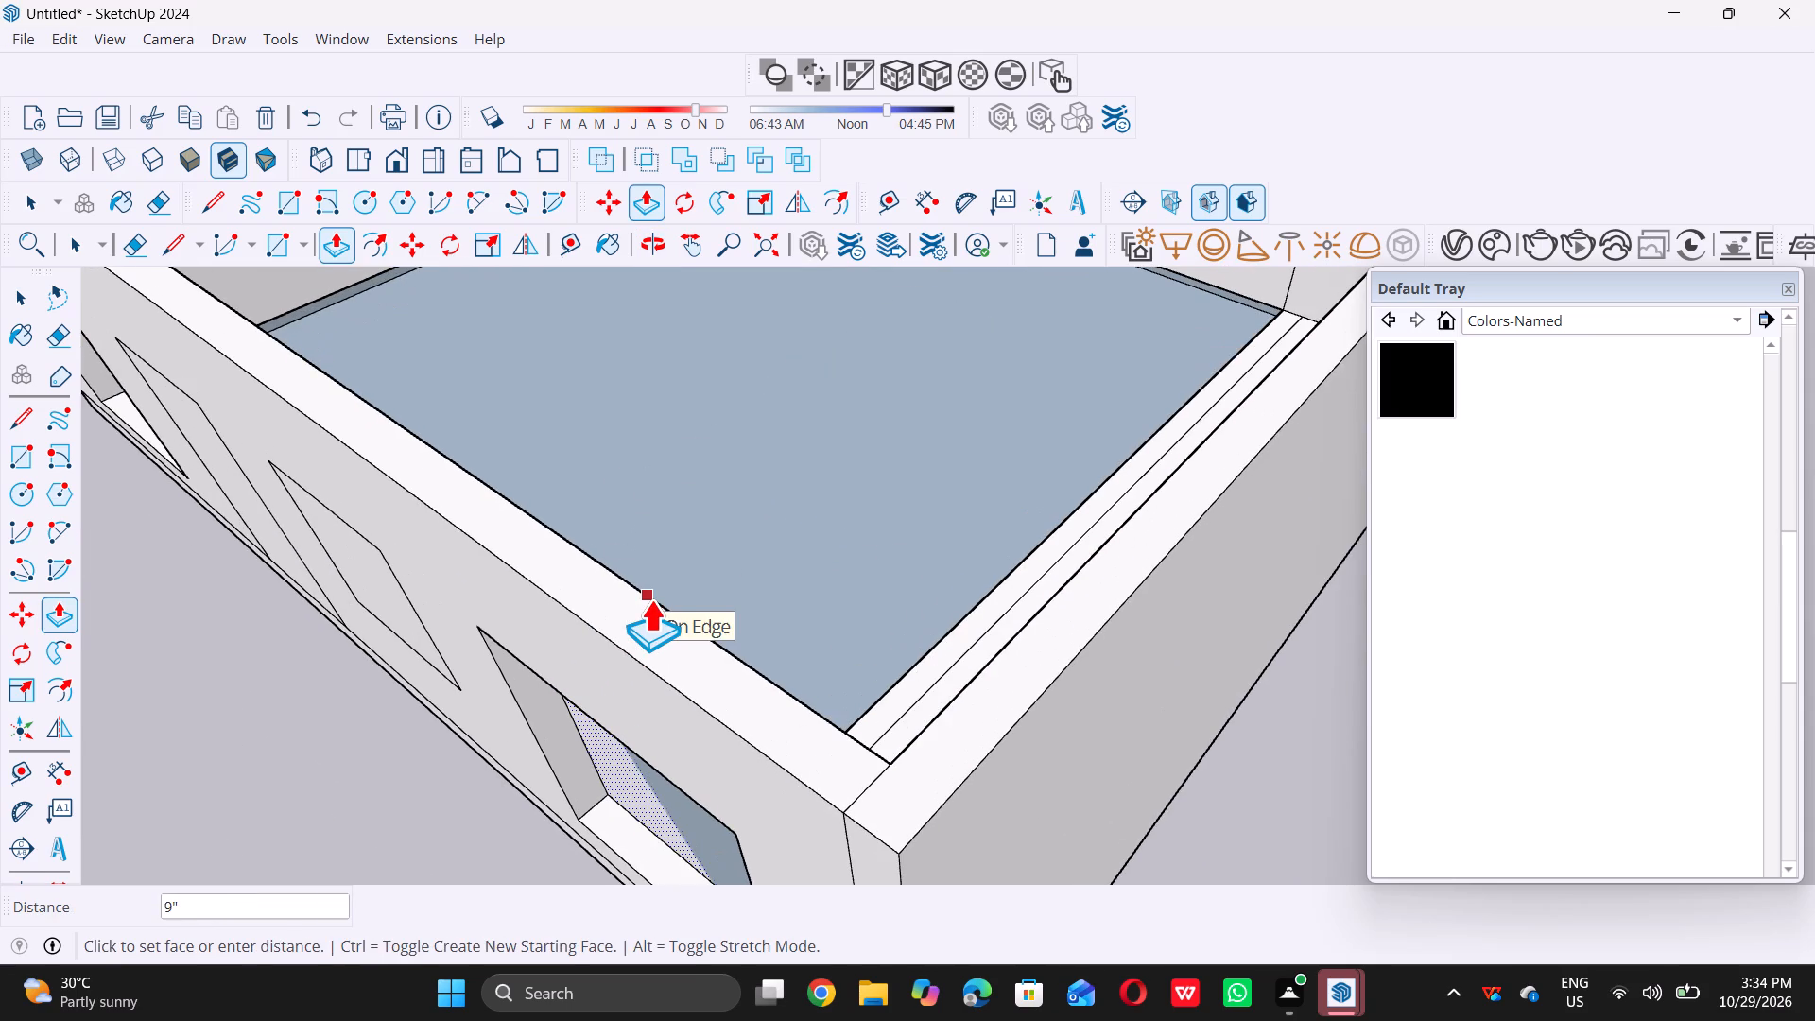
left_click(652, 597)
key("space")
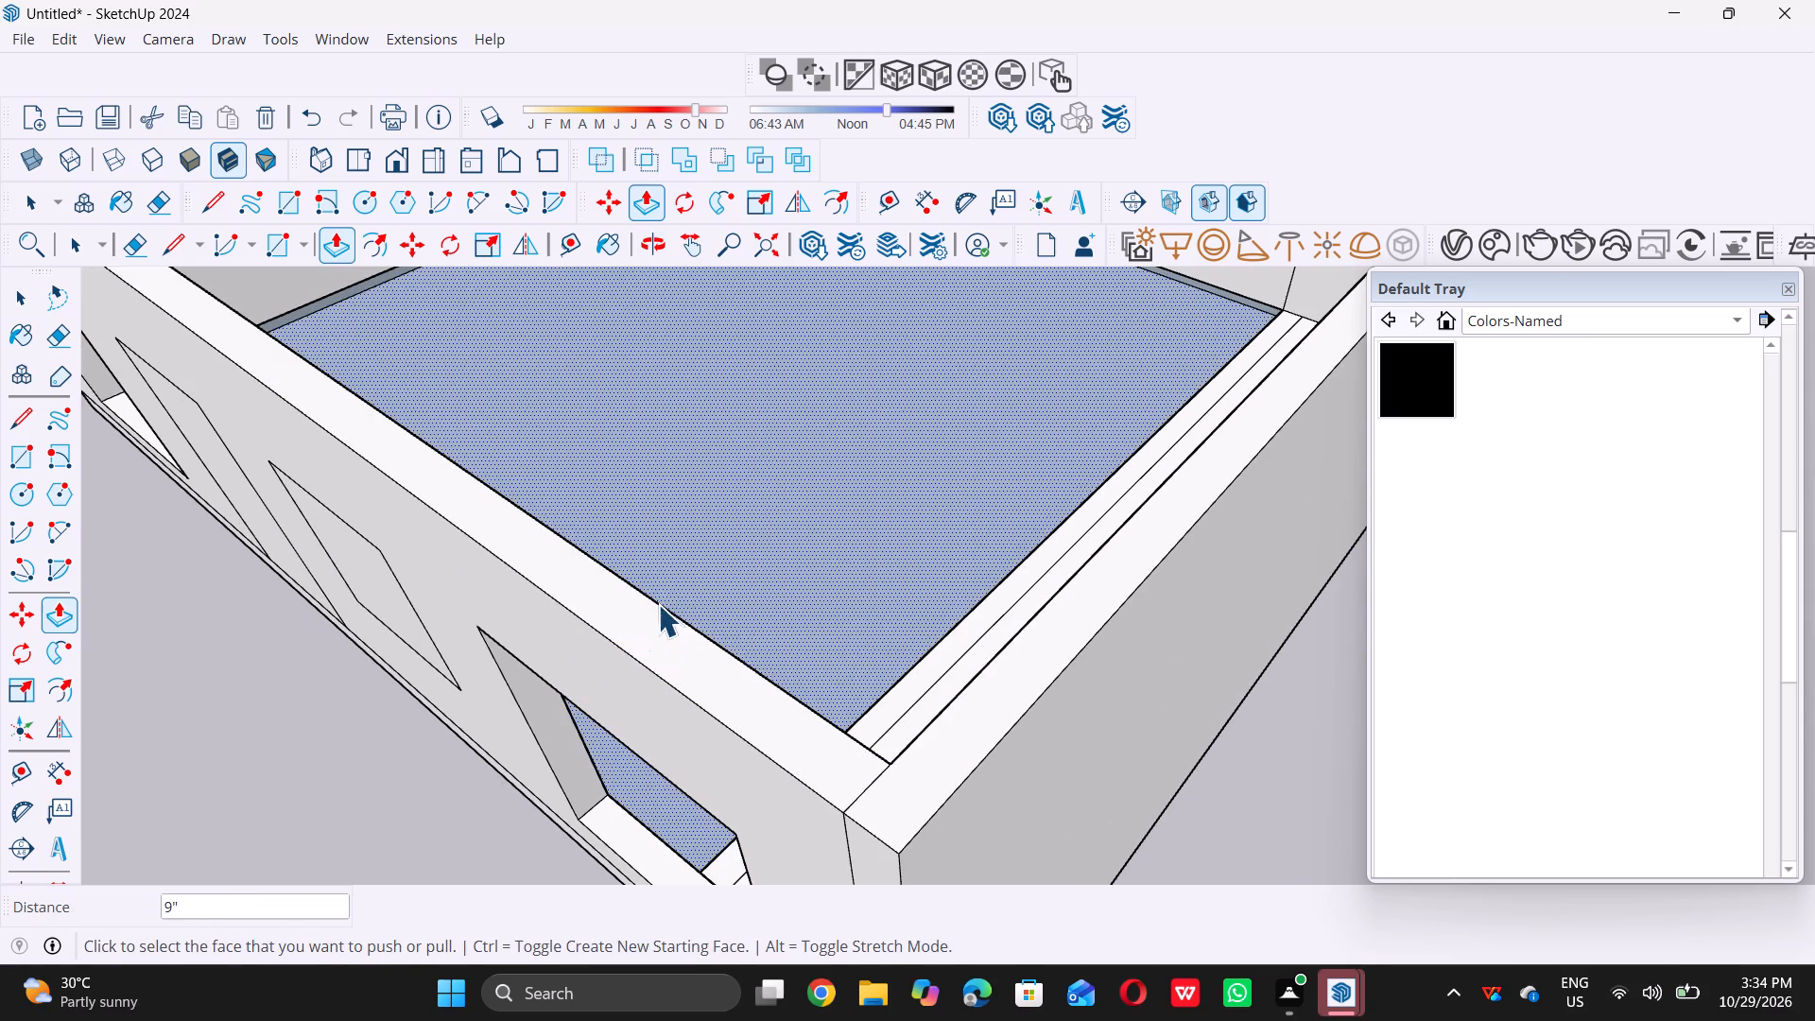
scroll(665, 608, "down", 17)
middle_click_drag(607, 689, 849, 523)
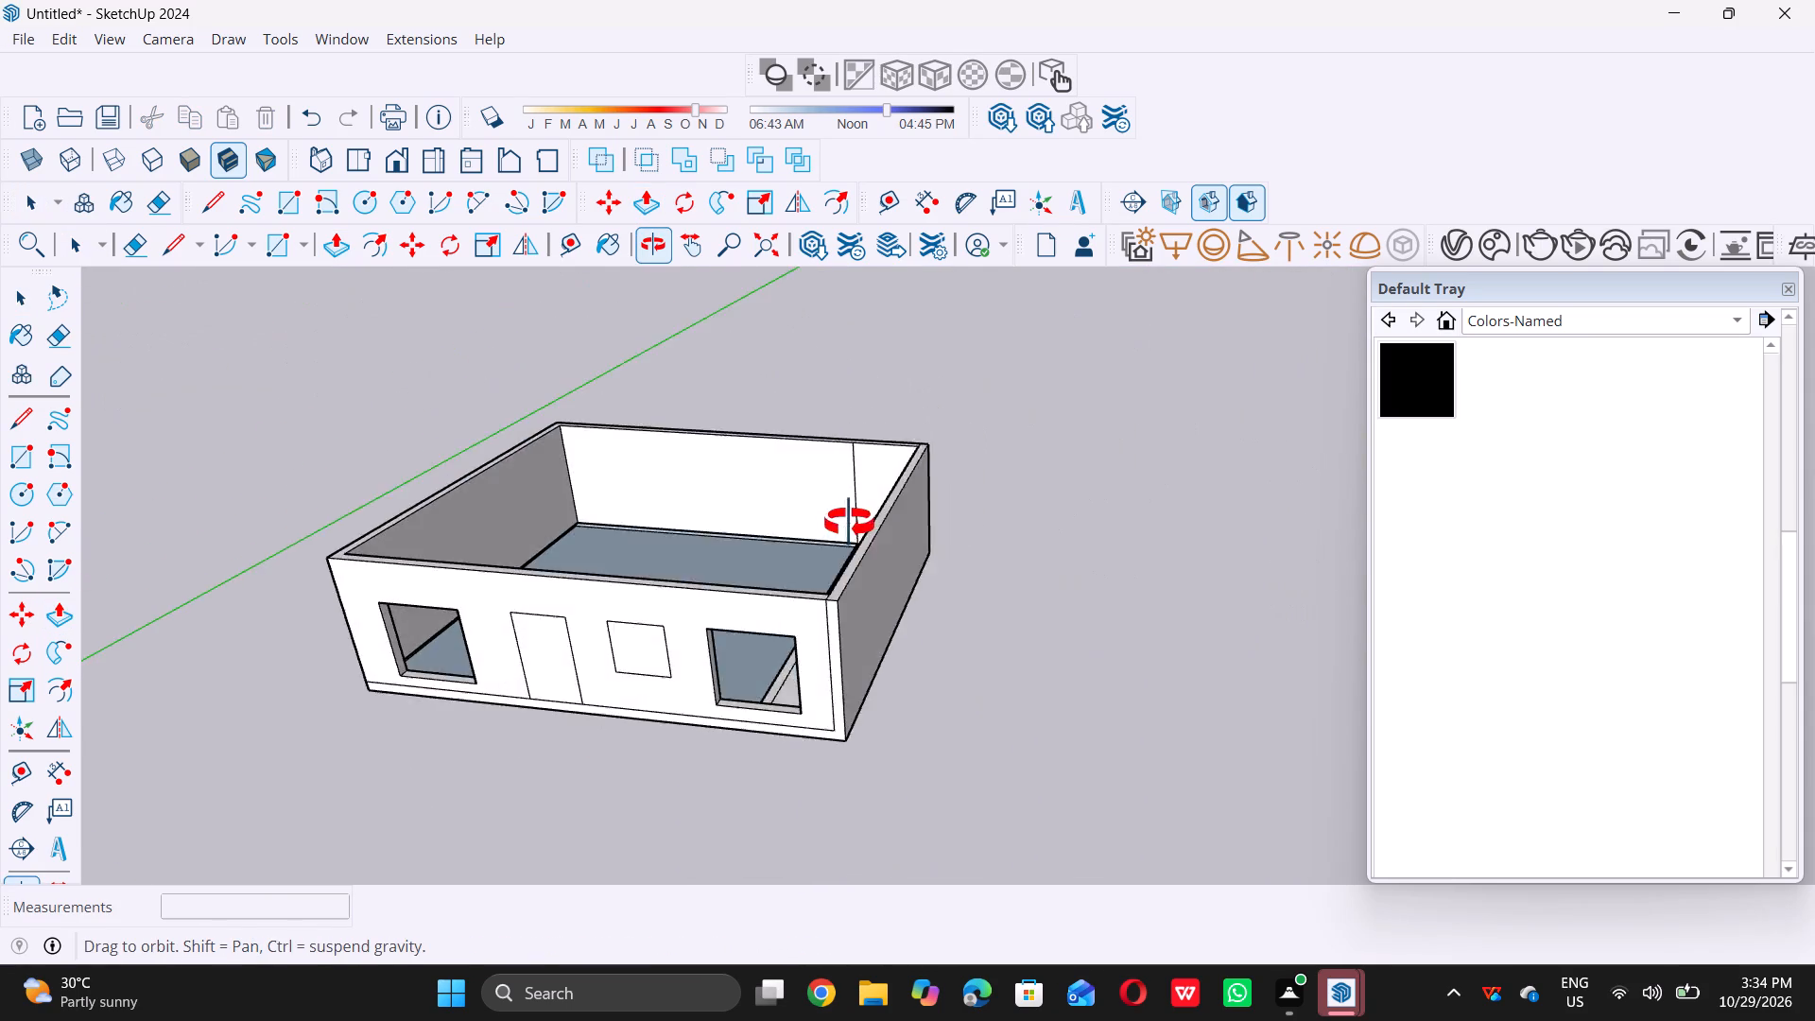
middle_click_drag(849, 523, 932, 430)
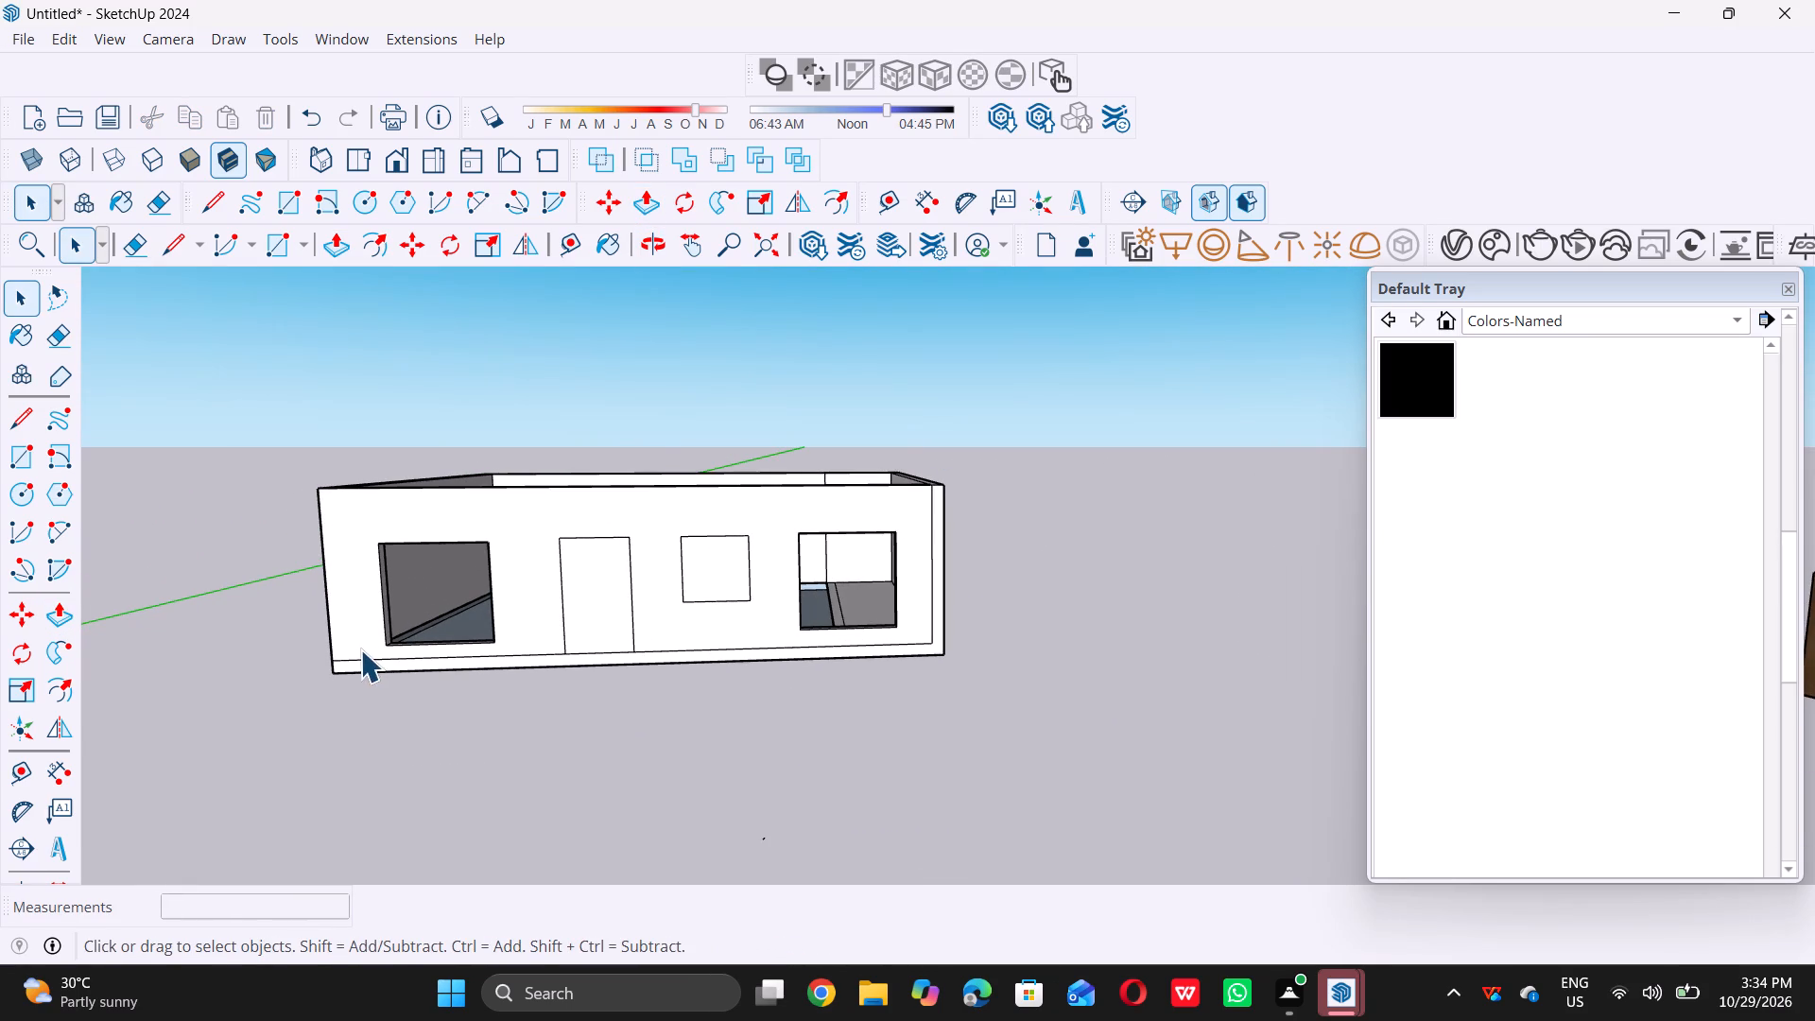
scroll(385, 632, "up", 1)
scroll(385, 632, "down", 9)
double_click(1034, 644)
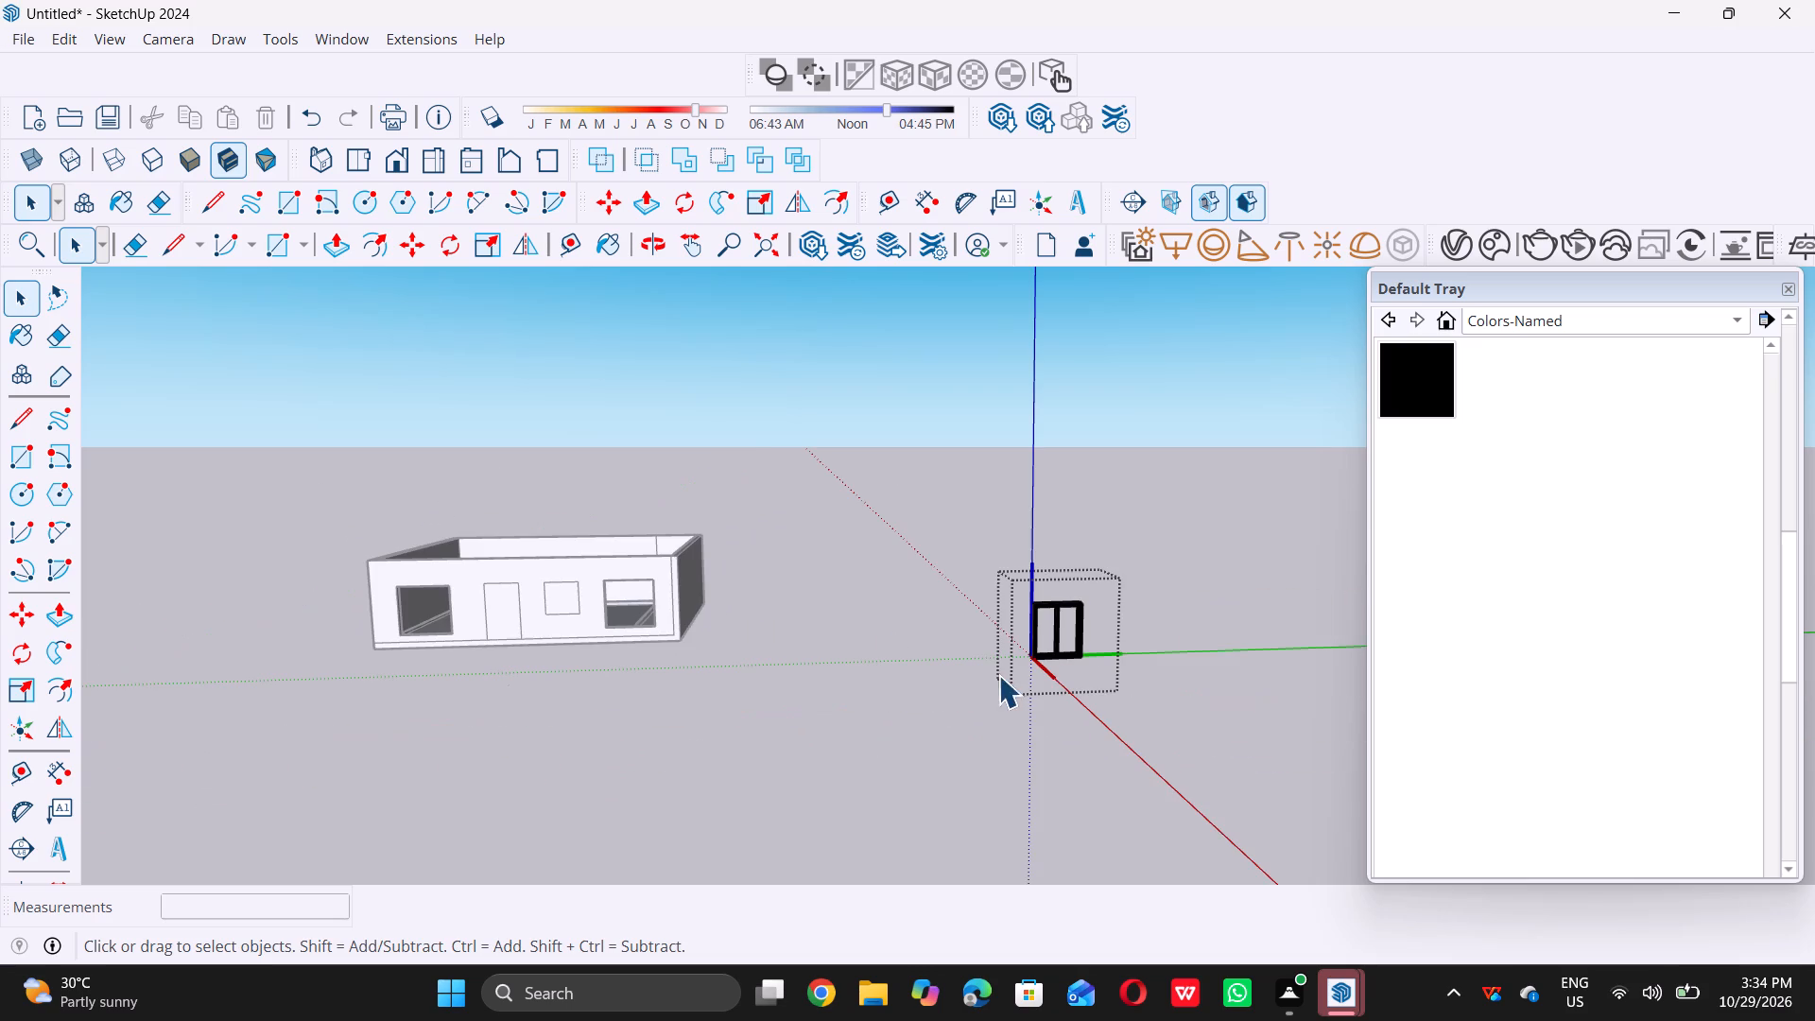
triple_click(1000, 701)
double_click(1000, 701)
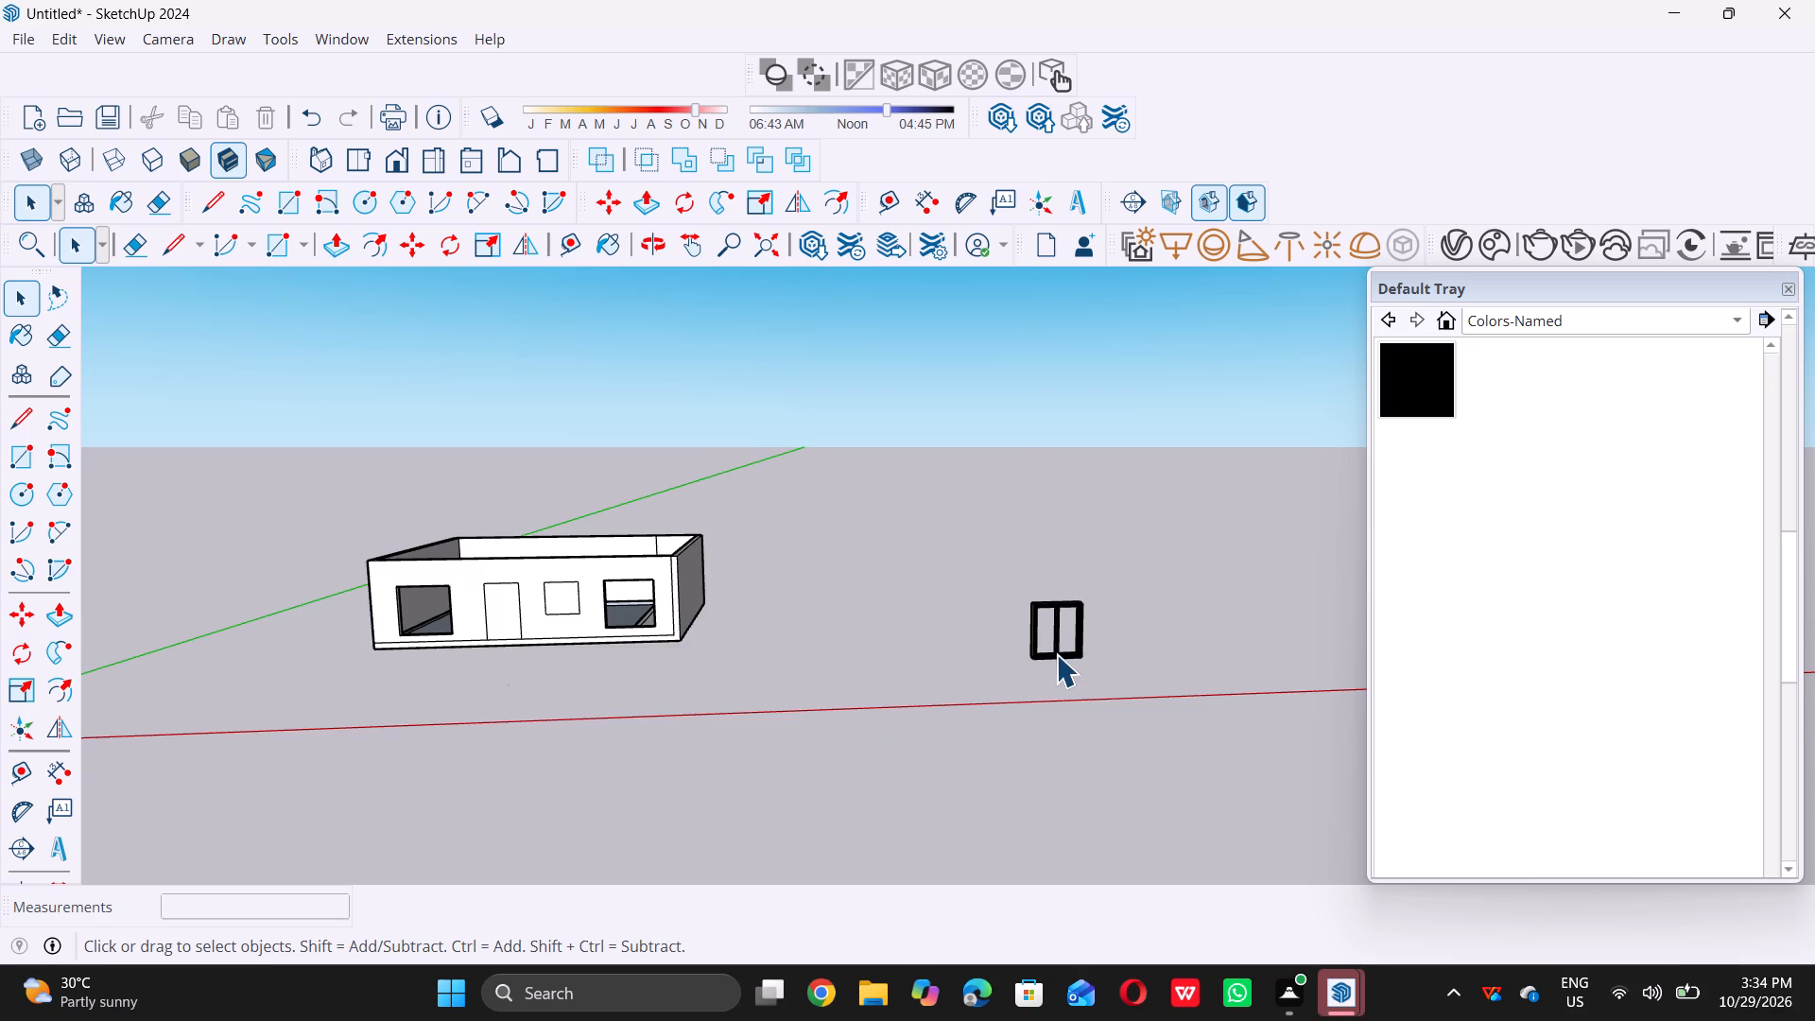
Move the black window component by its front bottom corner onto the outer bottom corner of the opening beside the door.
left_click(1055, 652)
key("m")
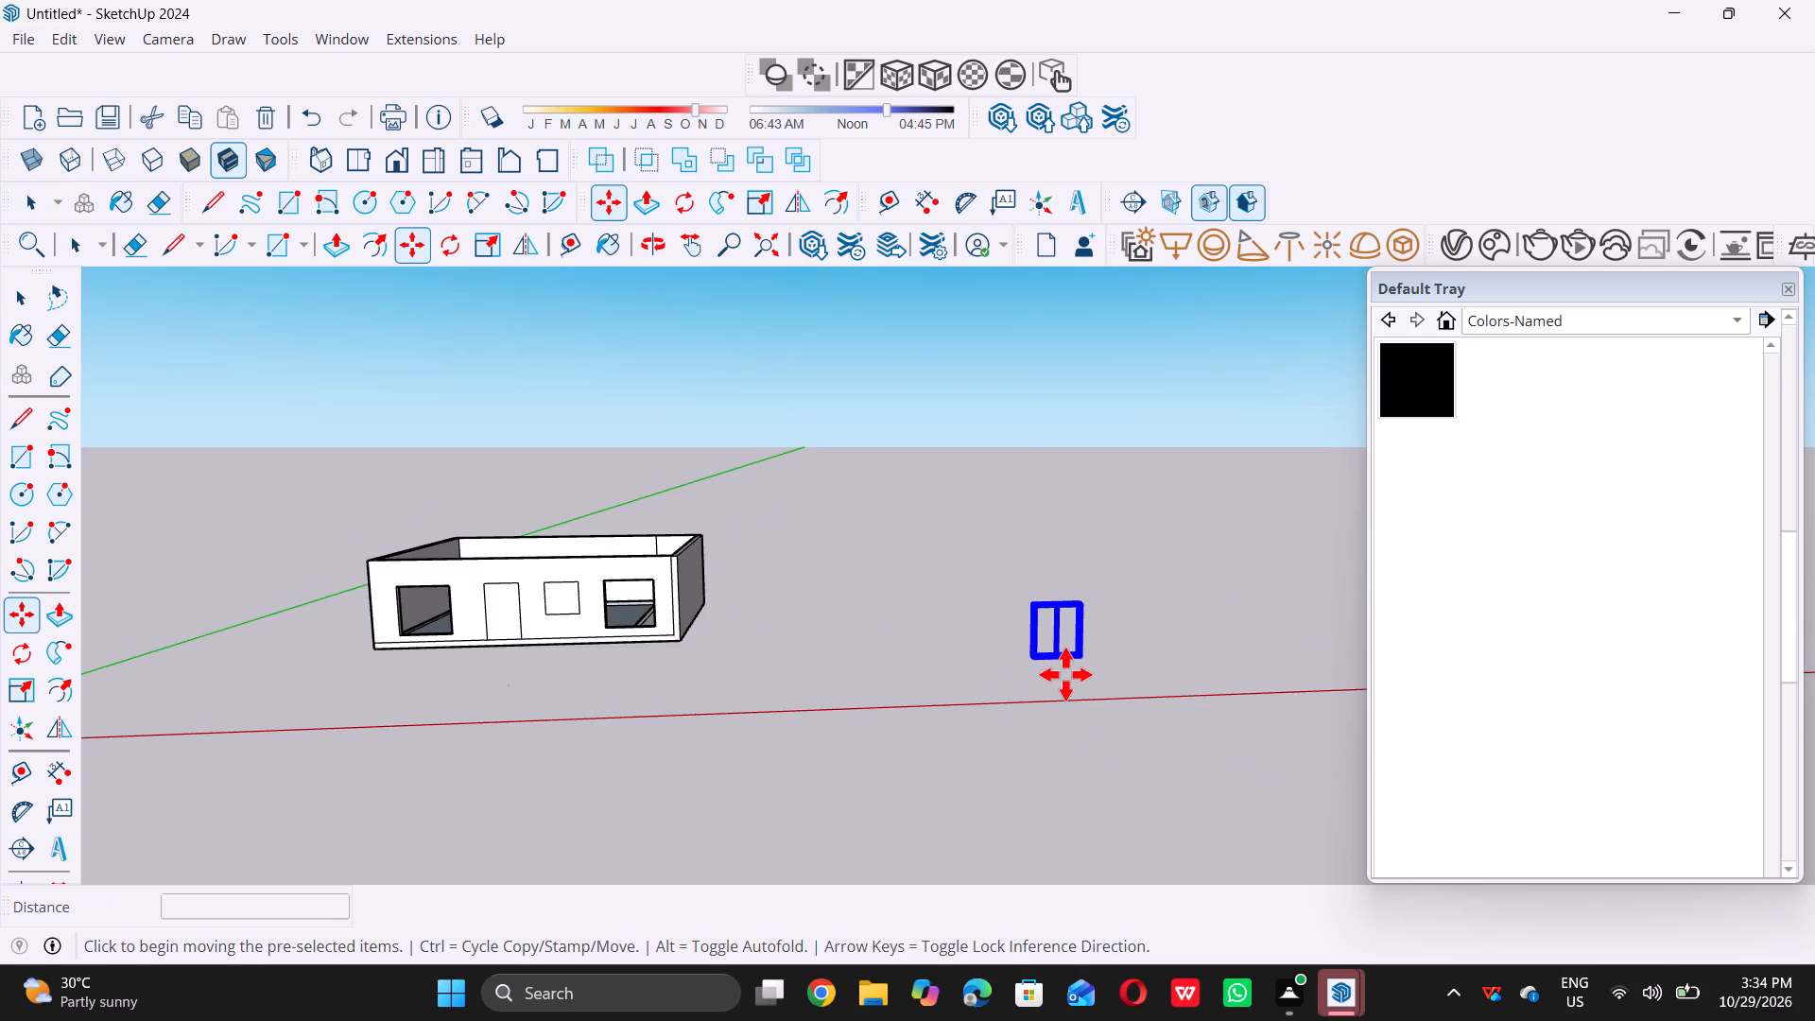
scroll(1065, 674, "up", 4)
scroll(990, 652, "up", 20)
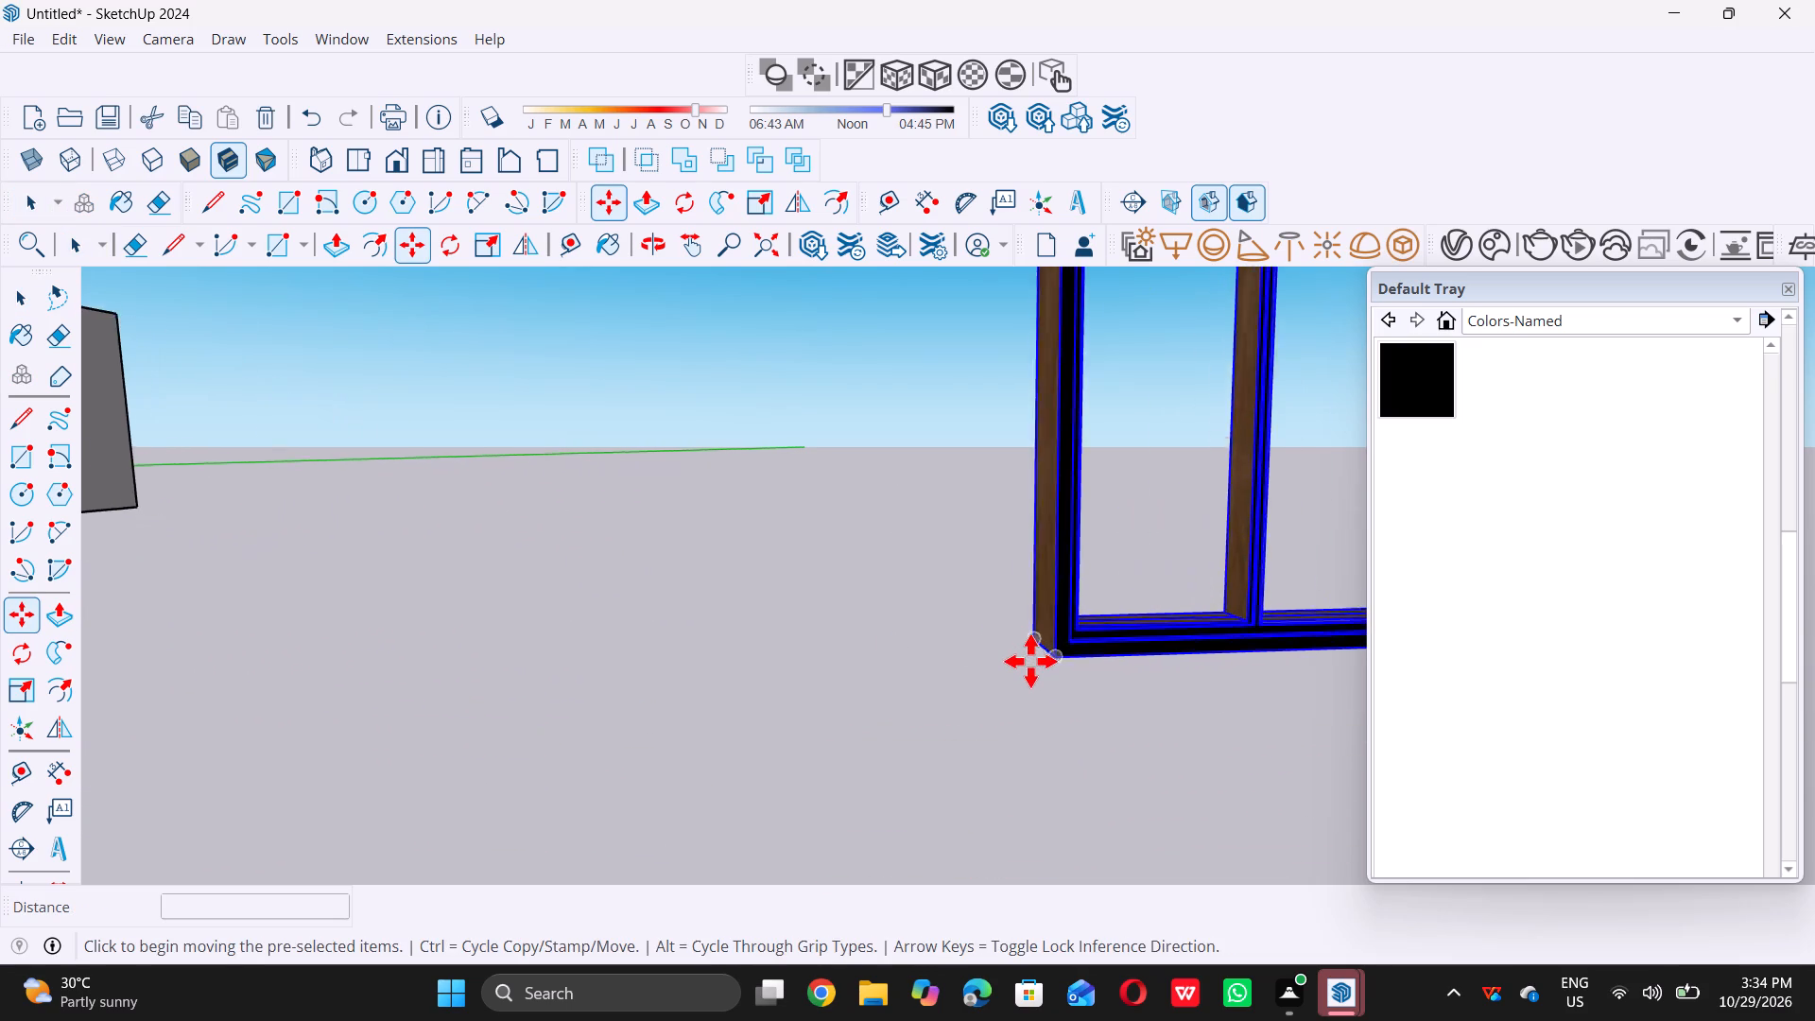
scroll(1030, 661, "up", 6)
left_click(1086, 646)
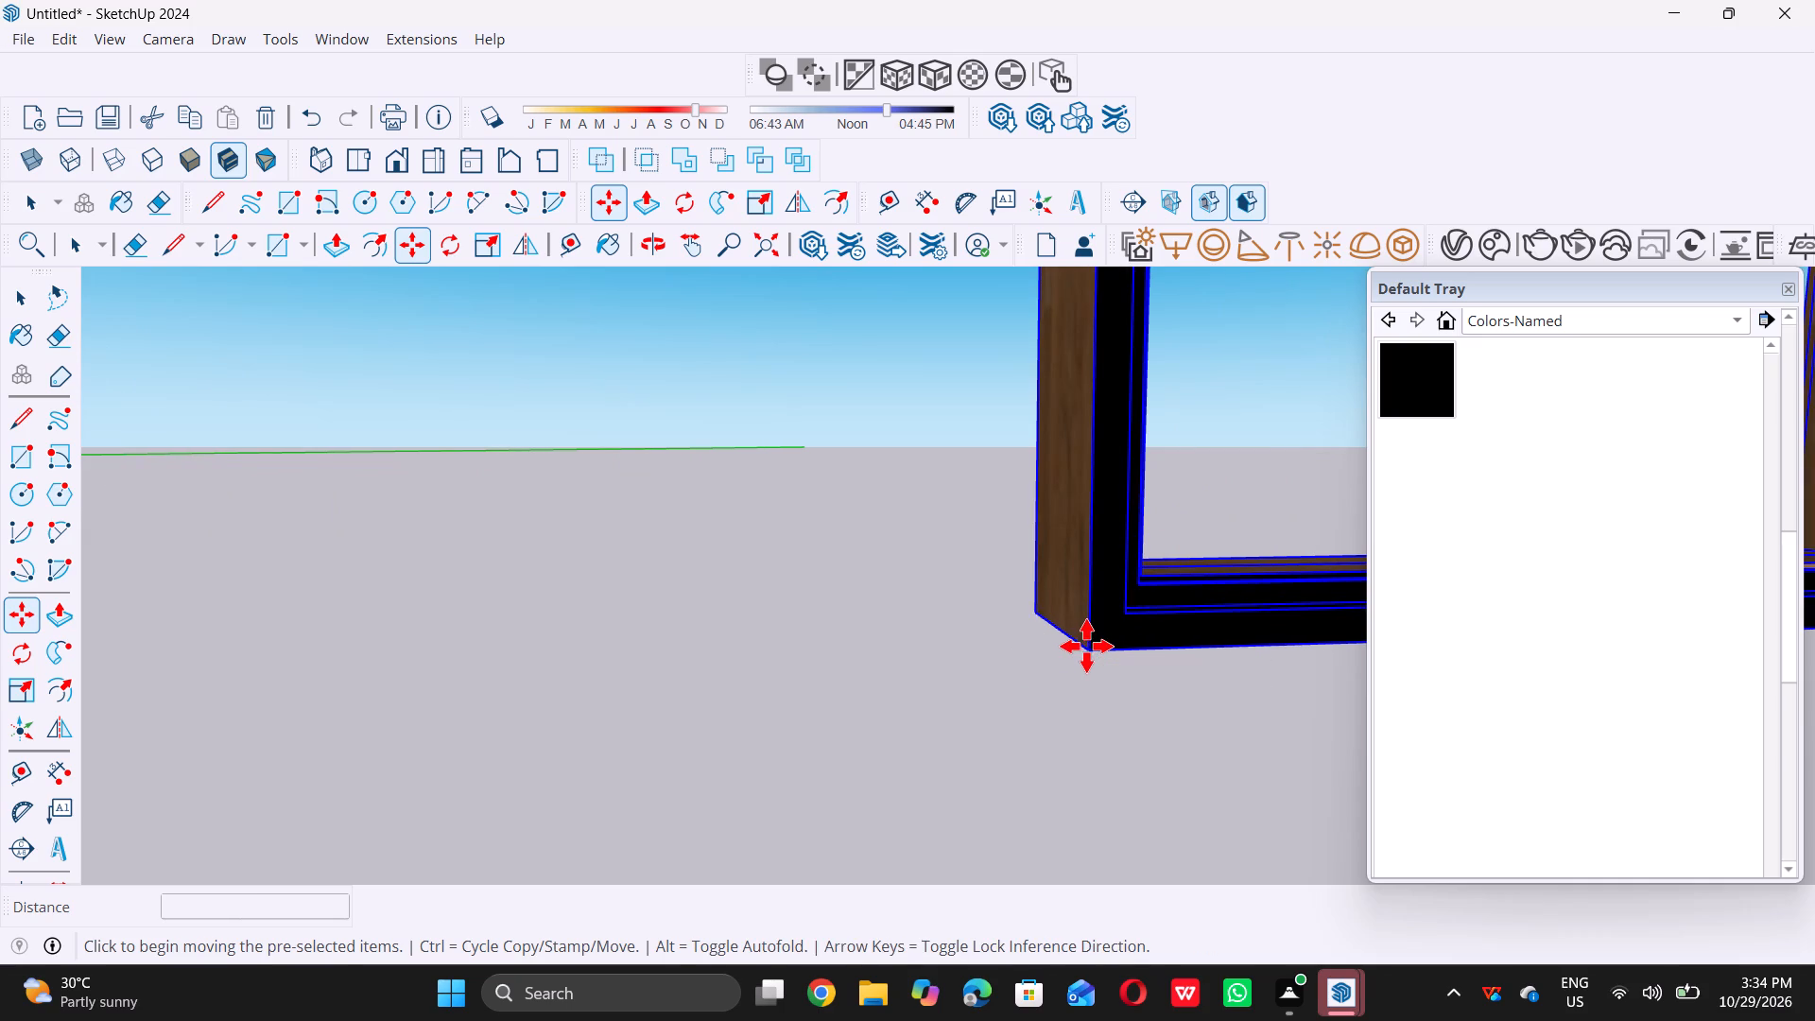
scroll(1086, 646, "down", 20)
scroll(1086, 646, "down", 6)
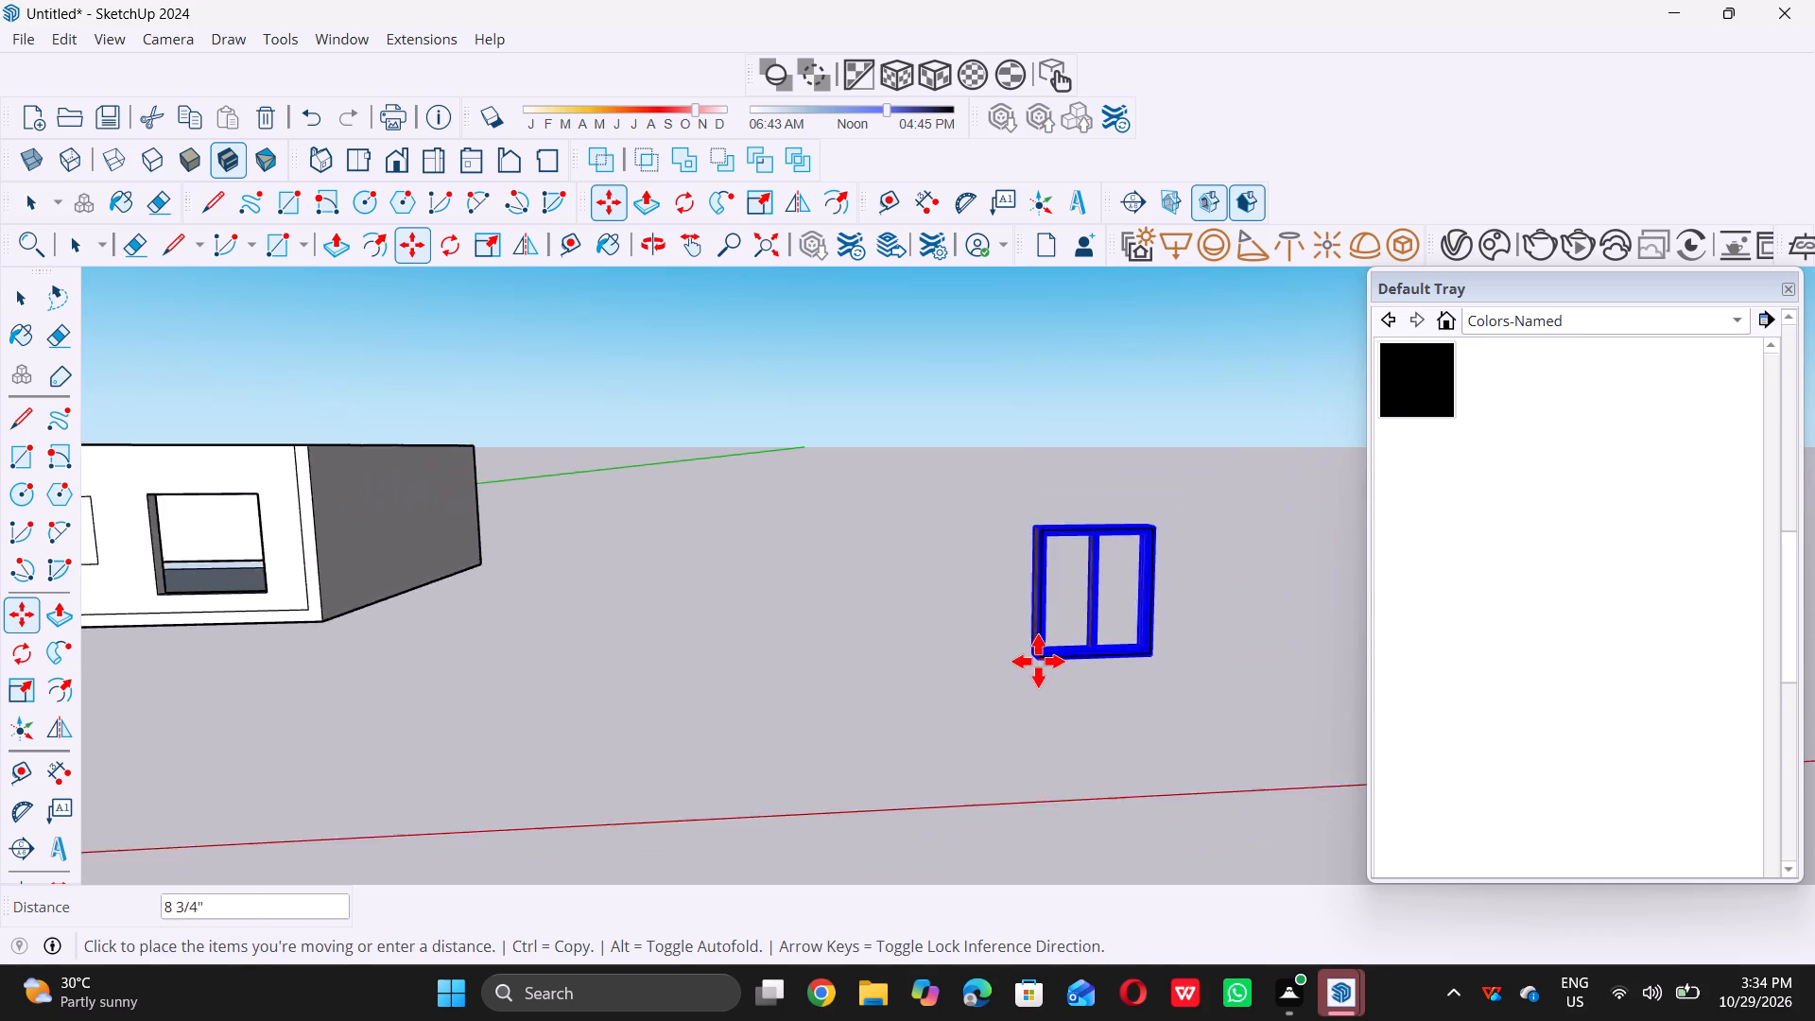
scroll(1038, 661, "down", 20)
scroll(1038, 661, "down", 2)
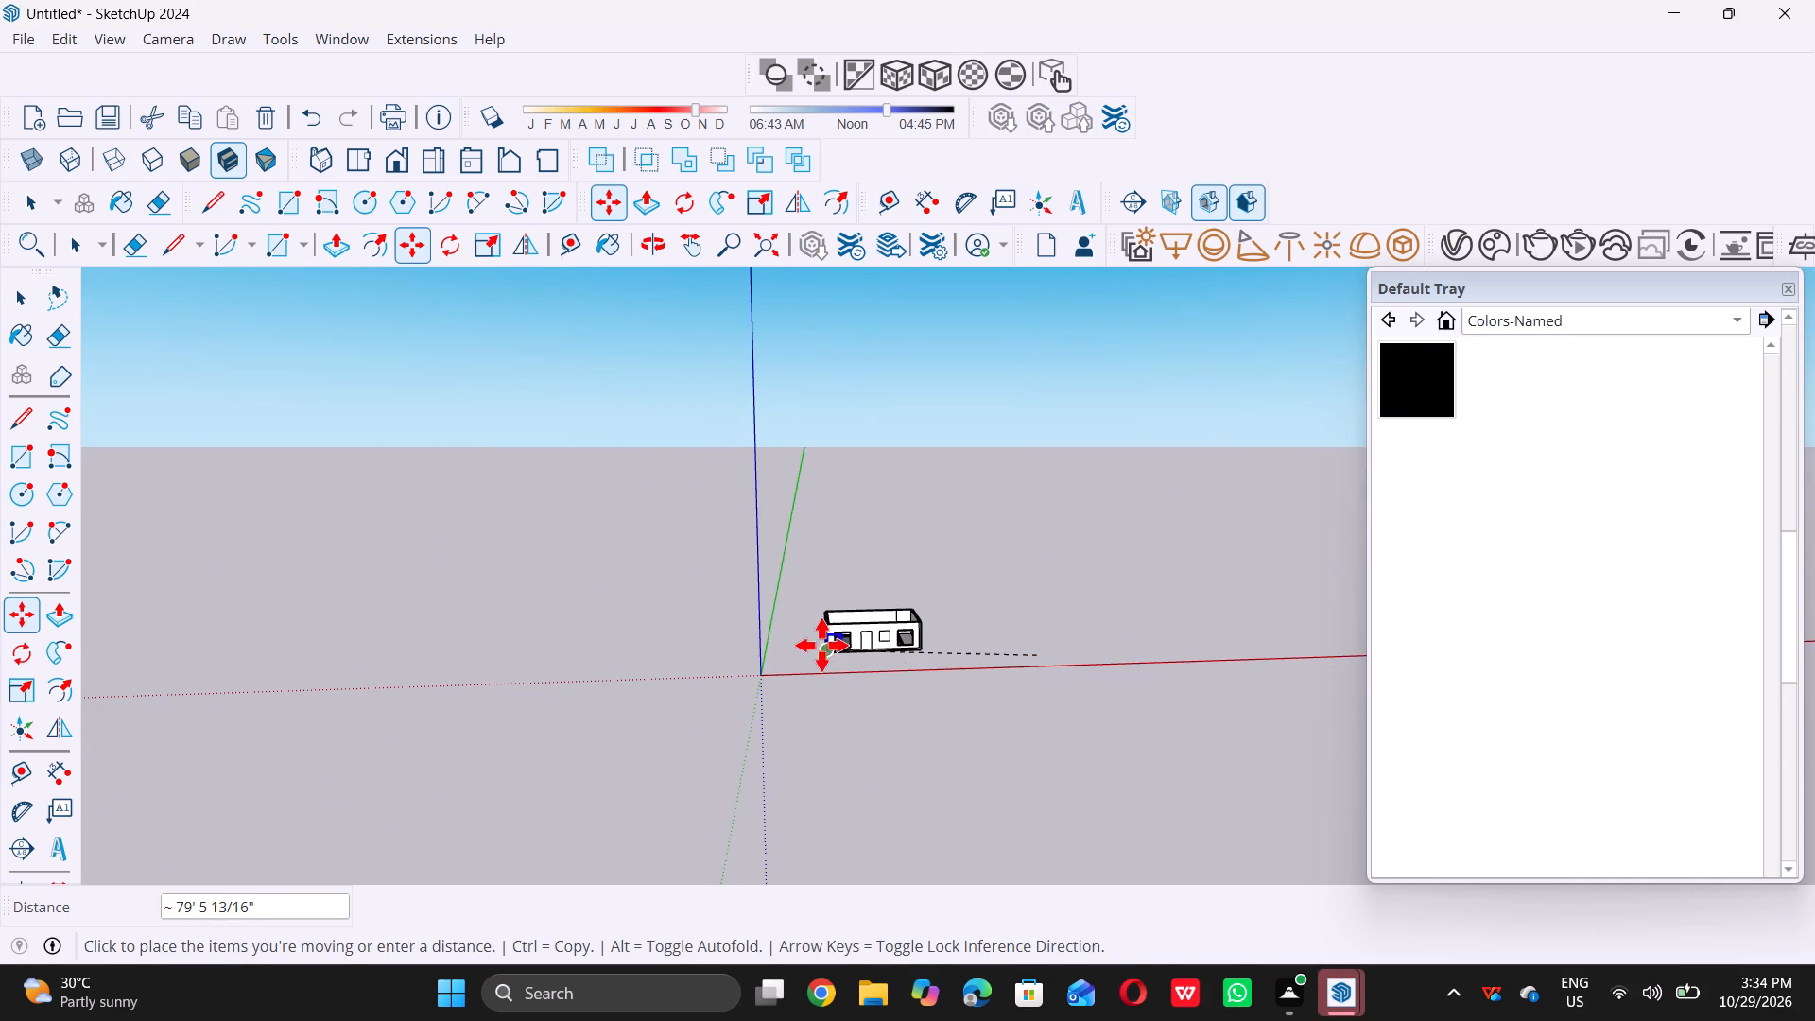
scroll(840, 649, "up", 20)
scroll(840, 649, "up", 6)
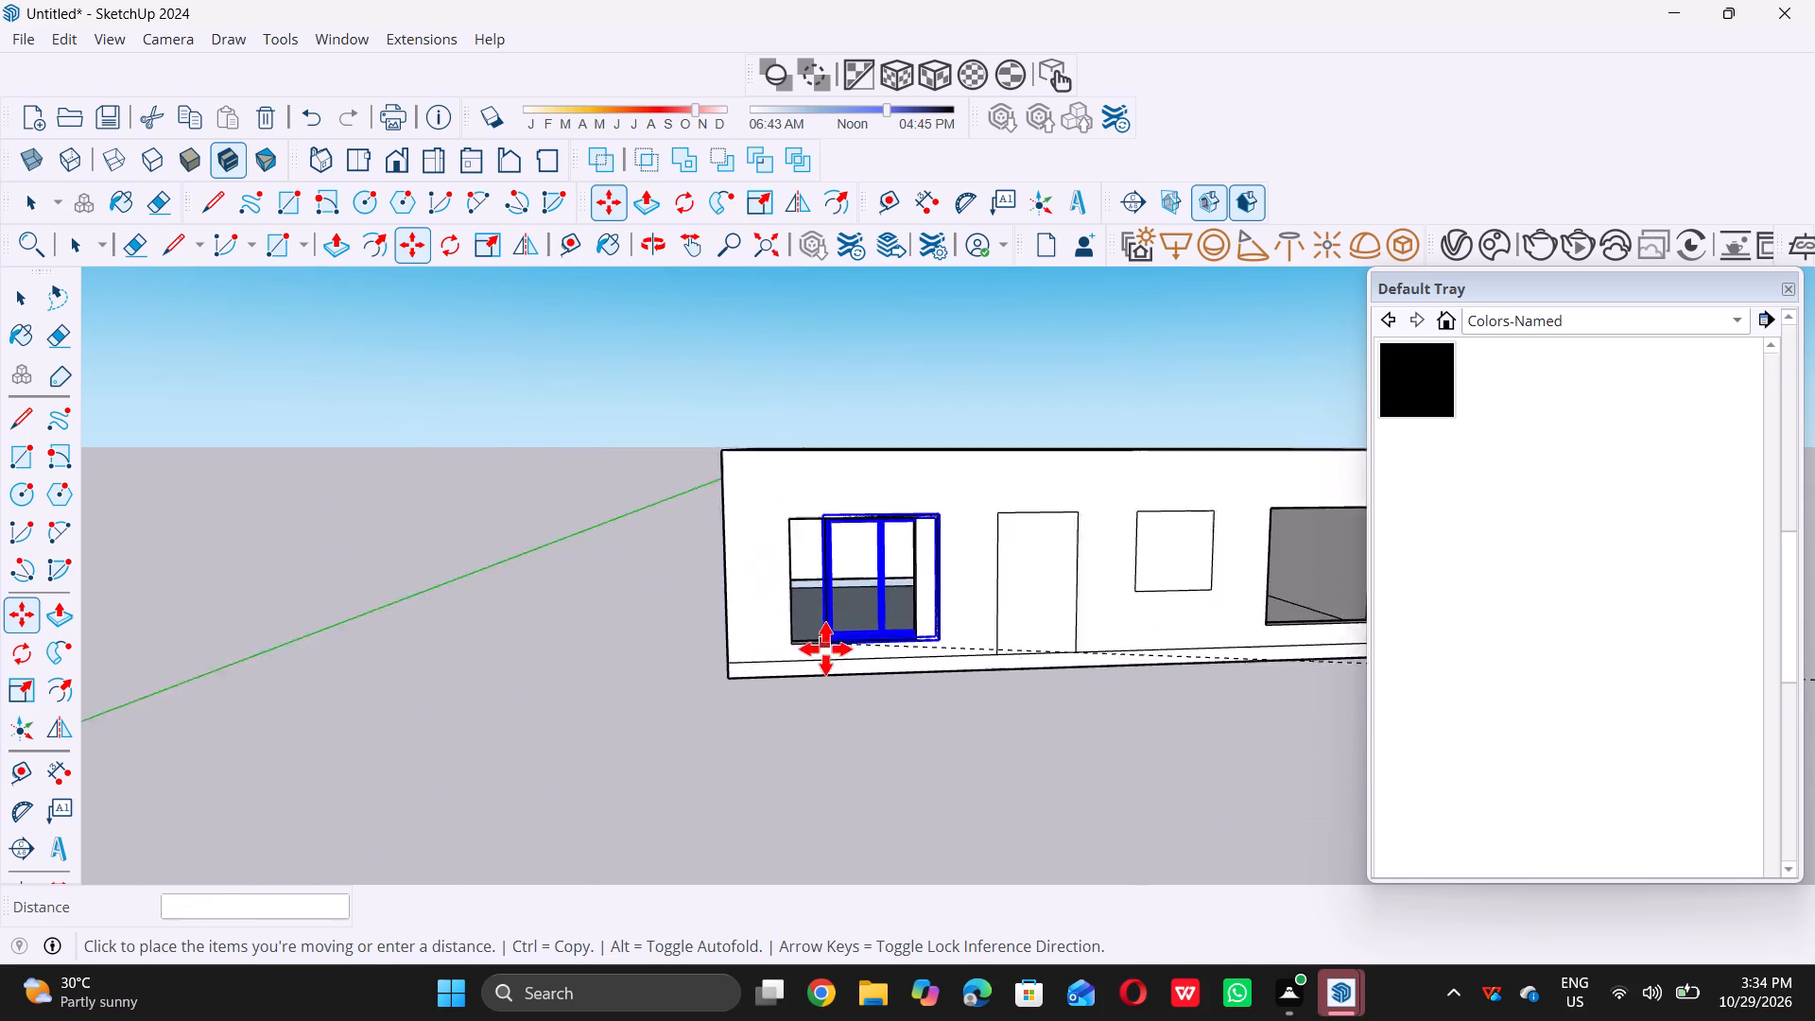
middle_click_drag(832, 639, 711, 651)
scroll(747, 633, "up", 10)
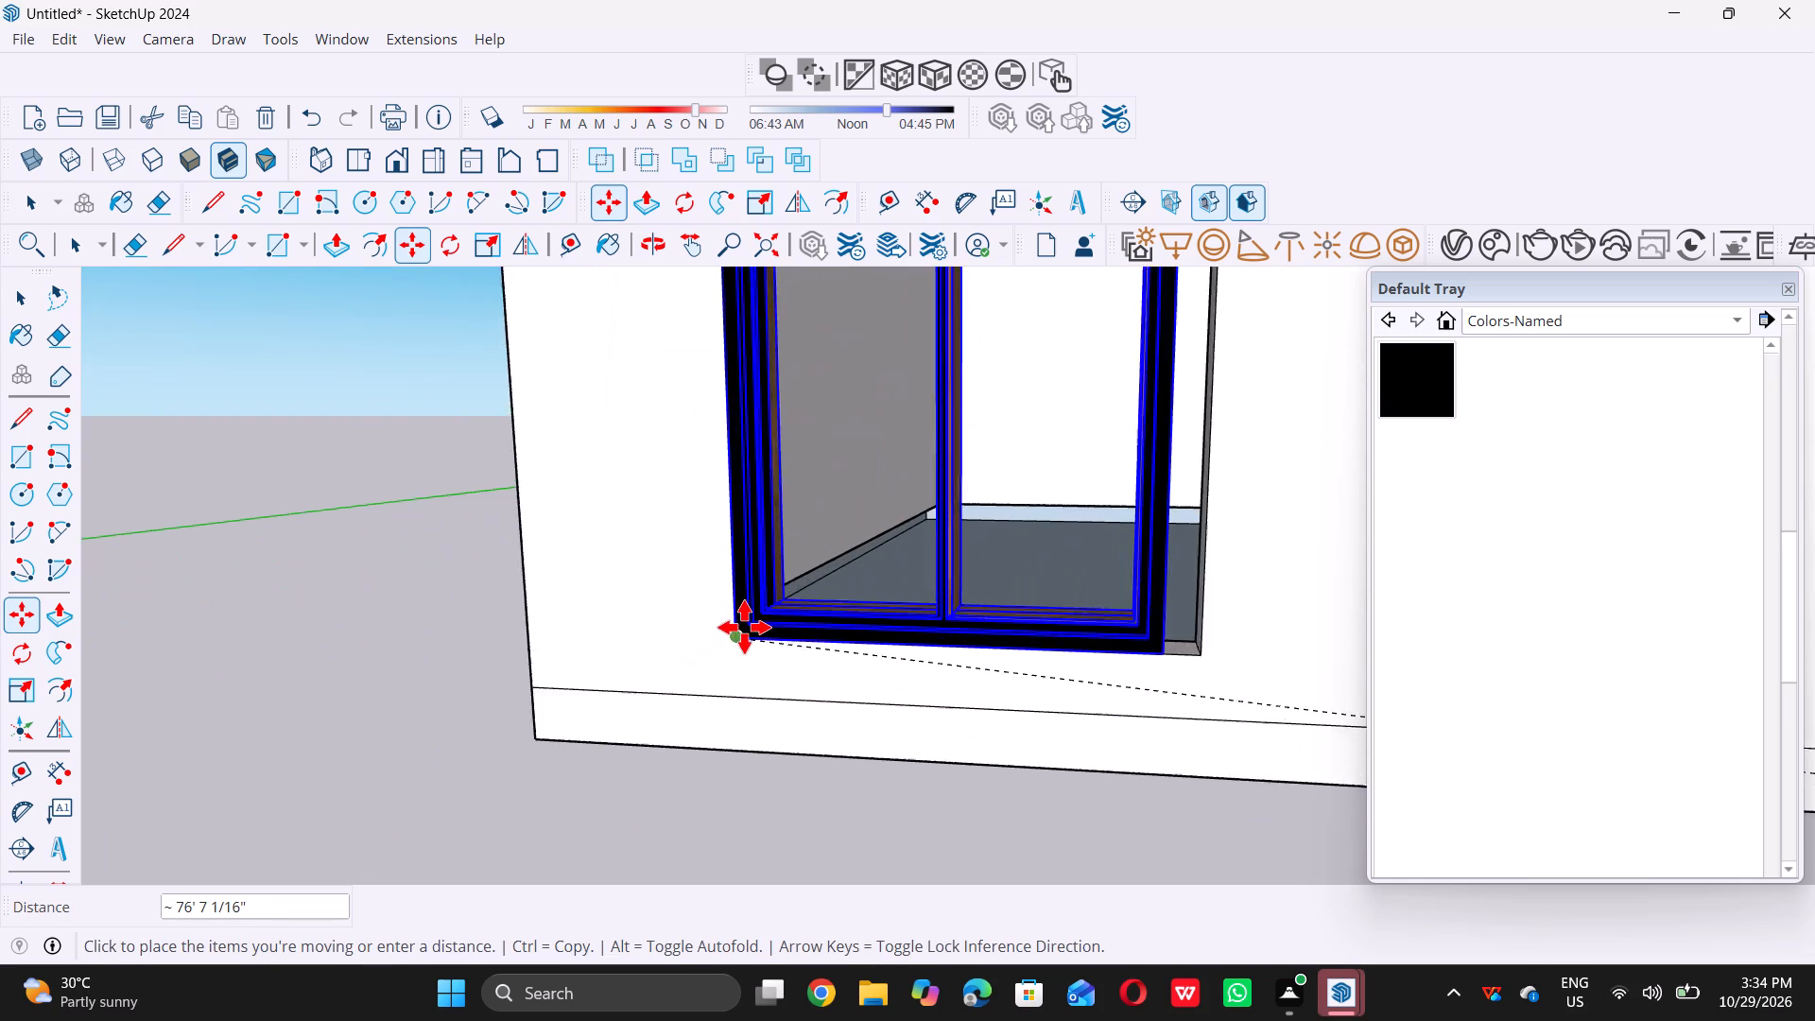
scroll(744, 627, "up", 14)
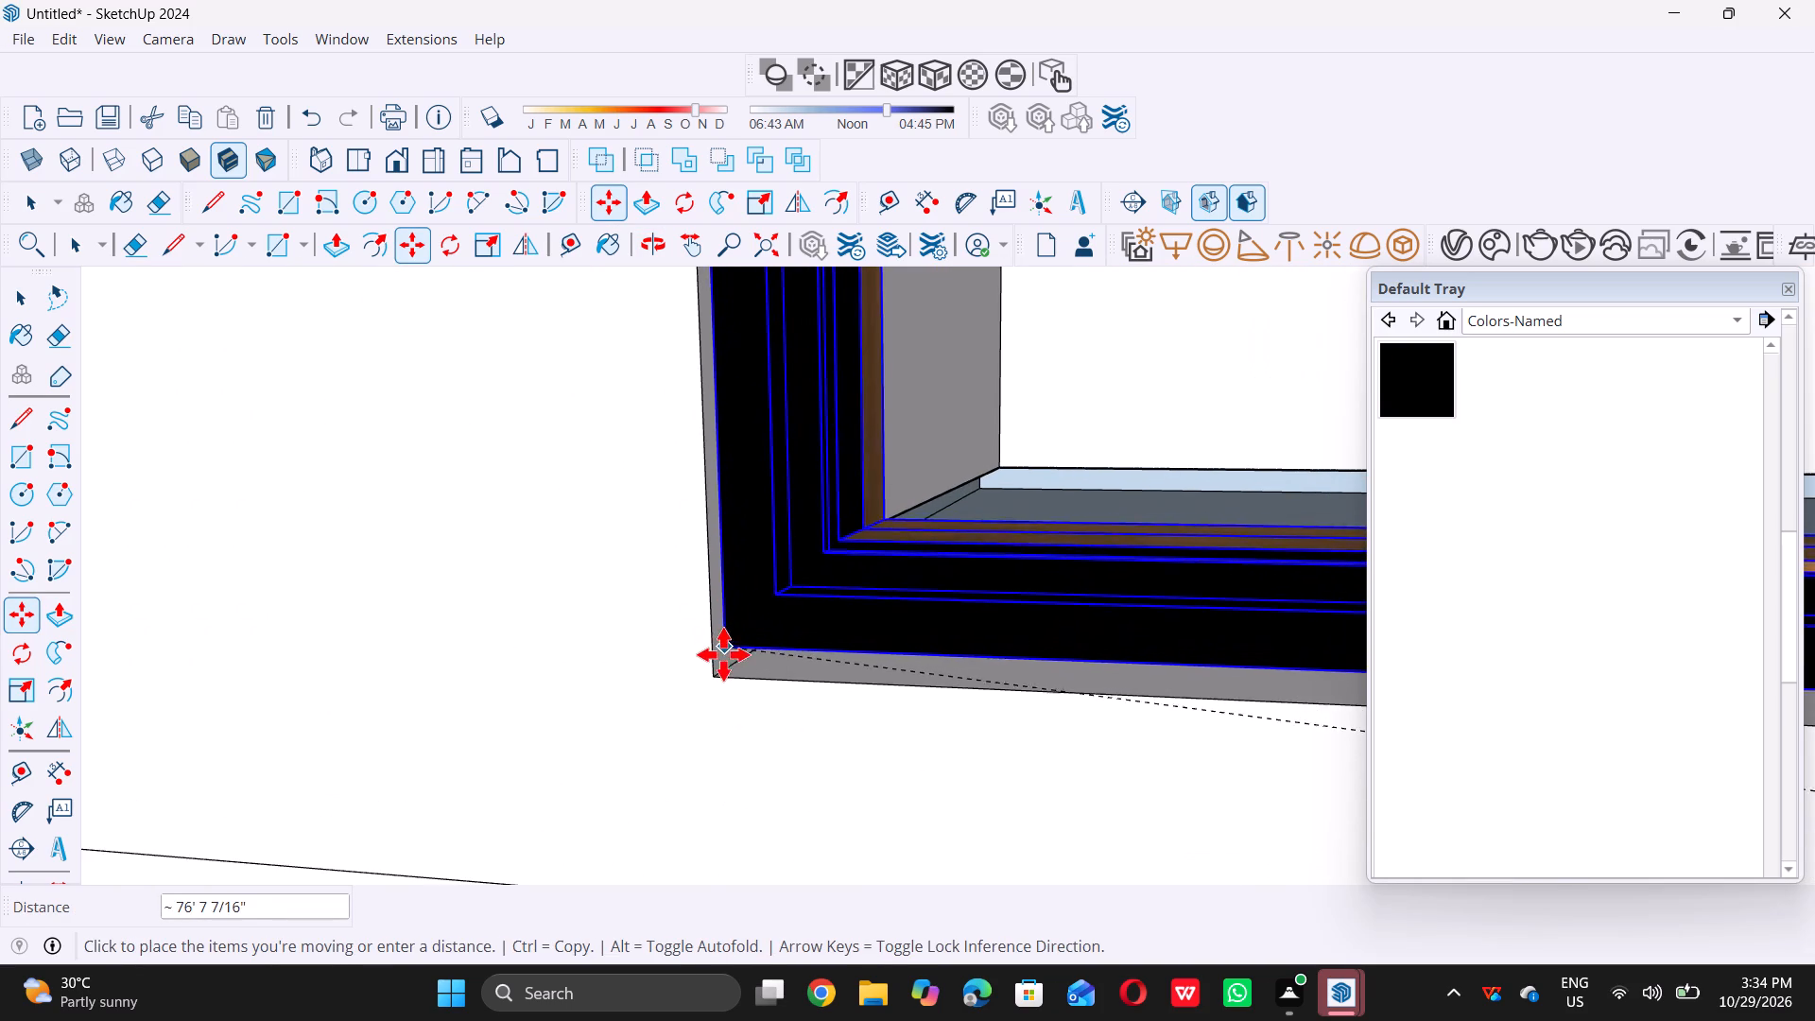
left_click(714, 676)
Move the black window 4 1/2" inward from the outer bottom corner of the opening beside the door, into the wall thickness.
scroll(727, 671, "up", 11)
left_click(695, 688)
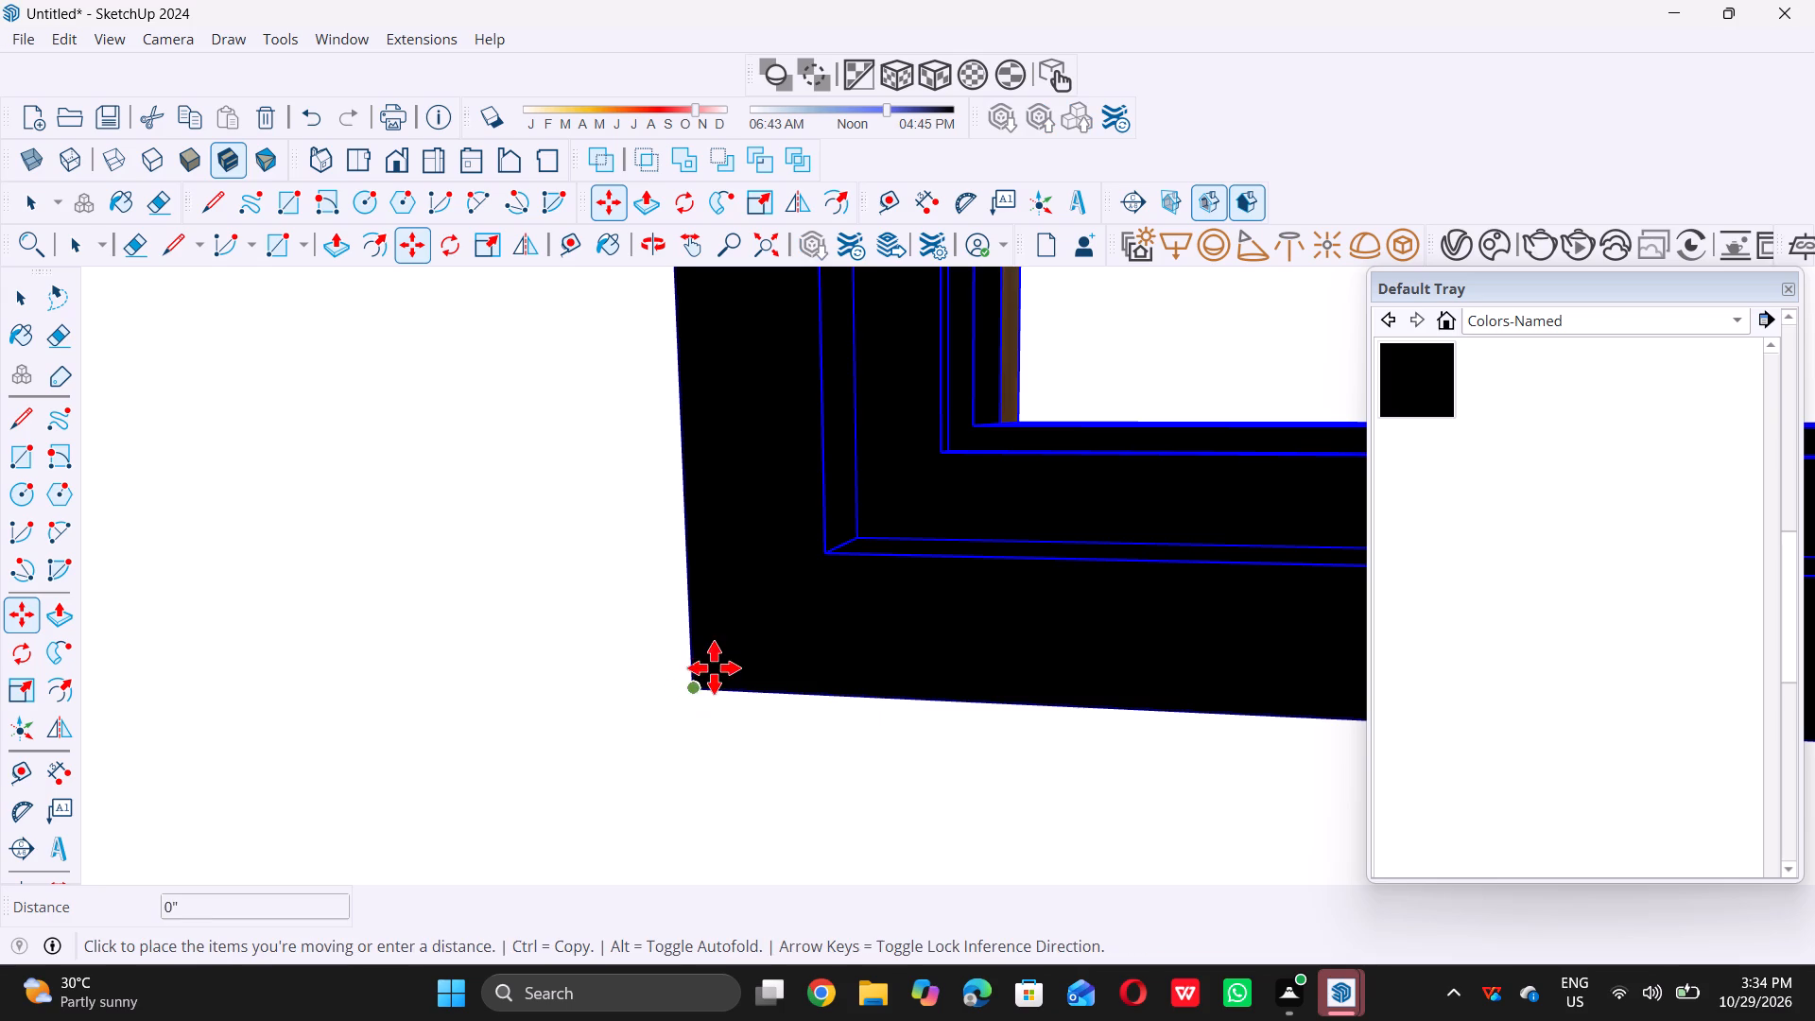
scroll(747, 637, "up", 8)
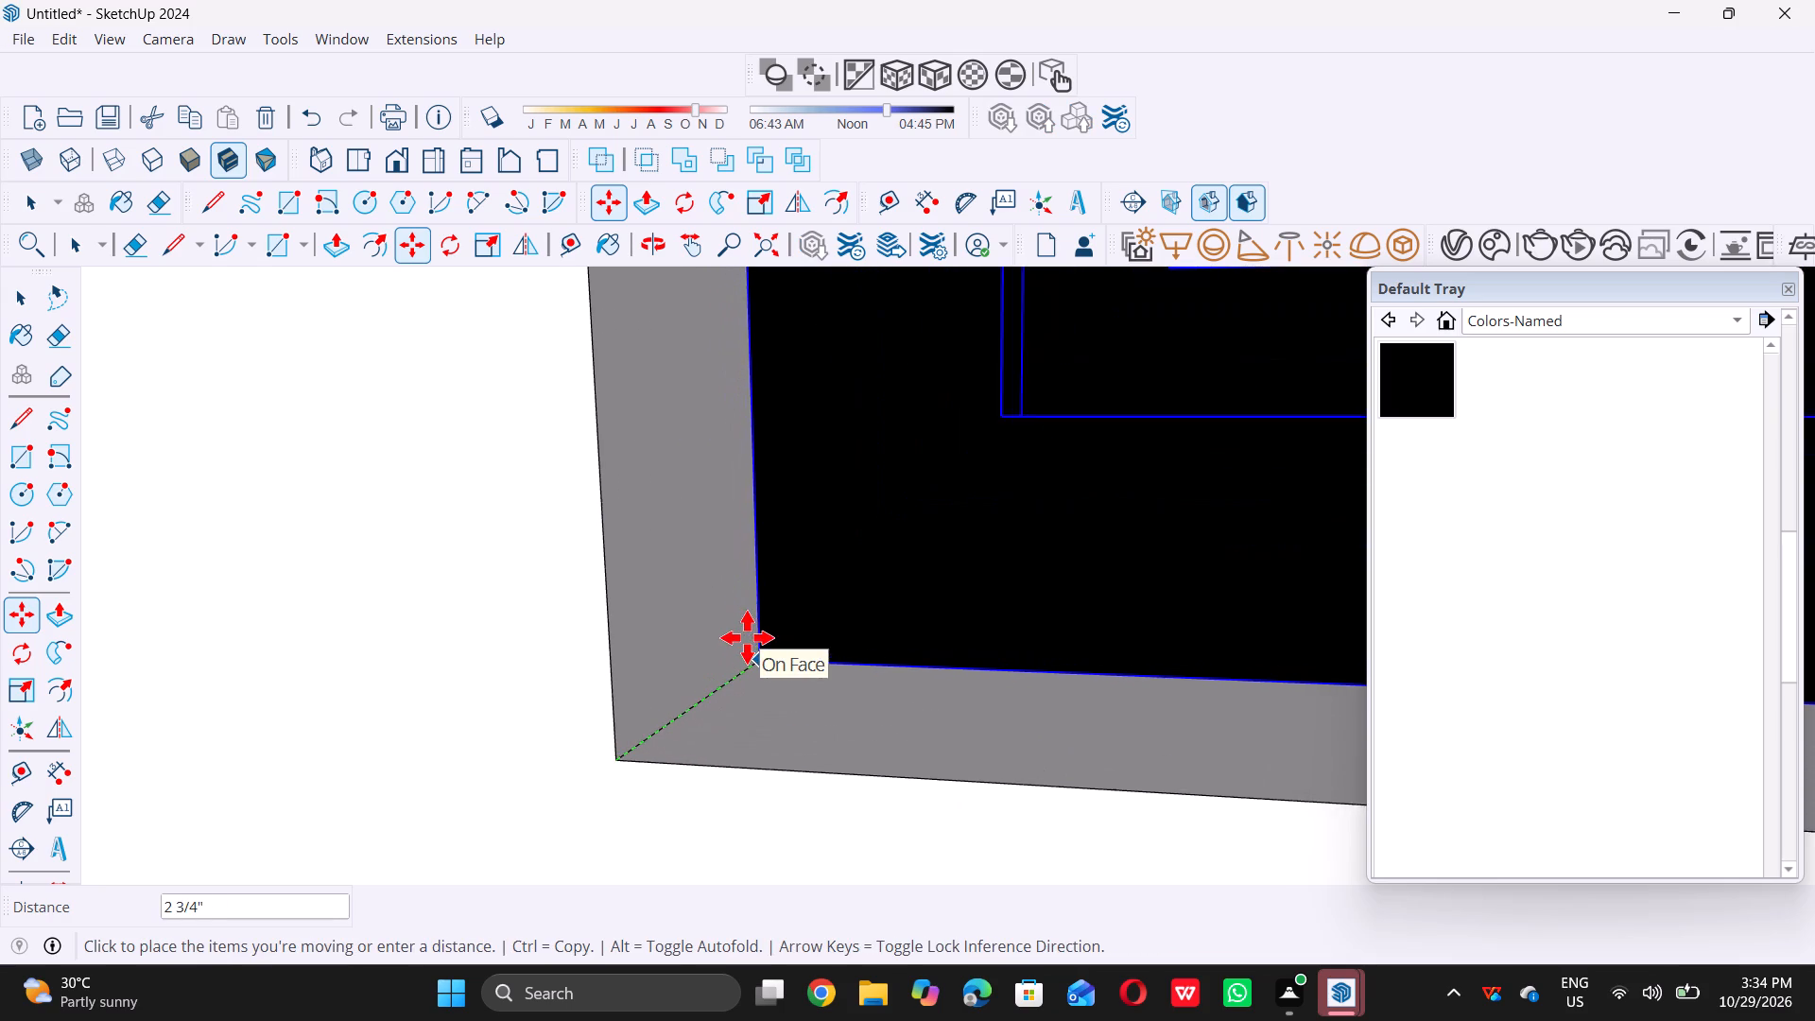
scroll(747, 637, "up", 2)
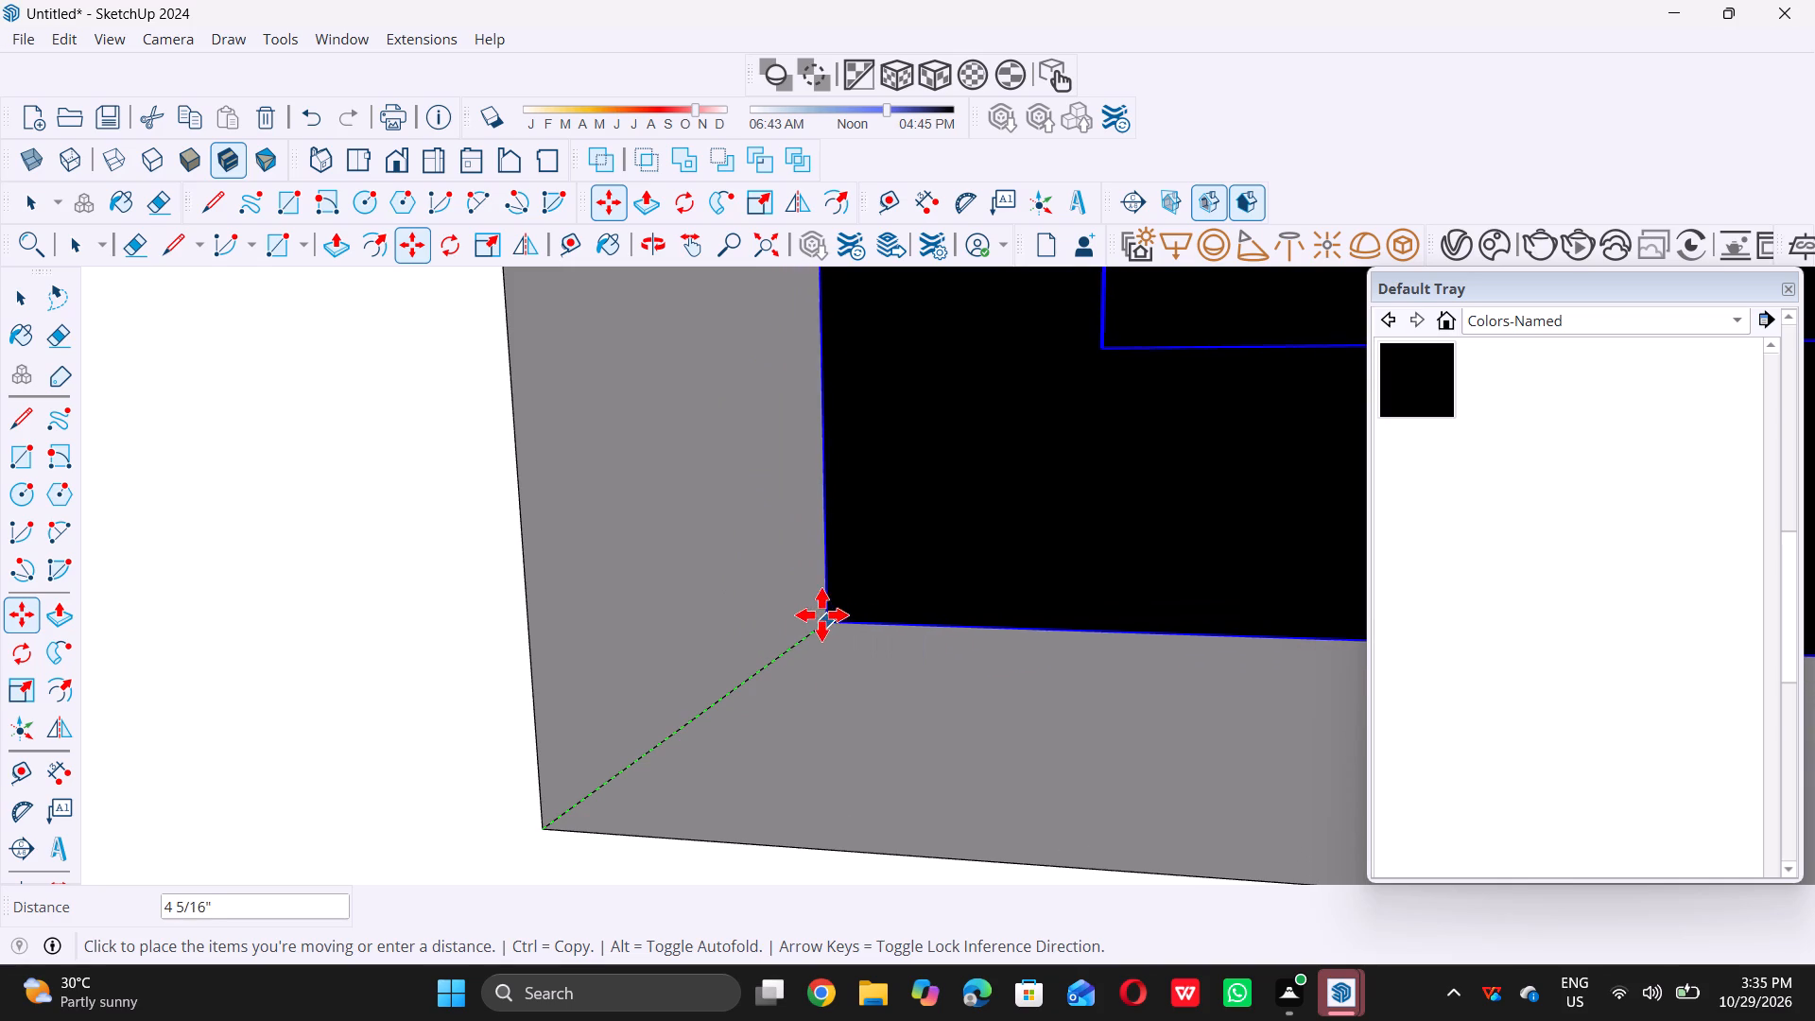
double_click(838, 614)
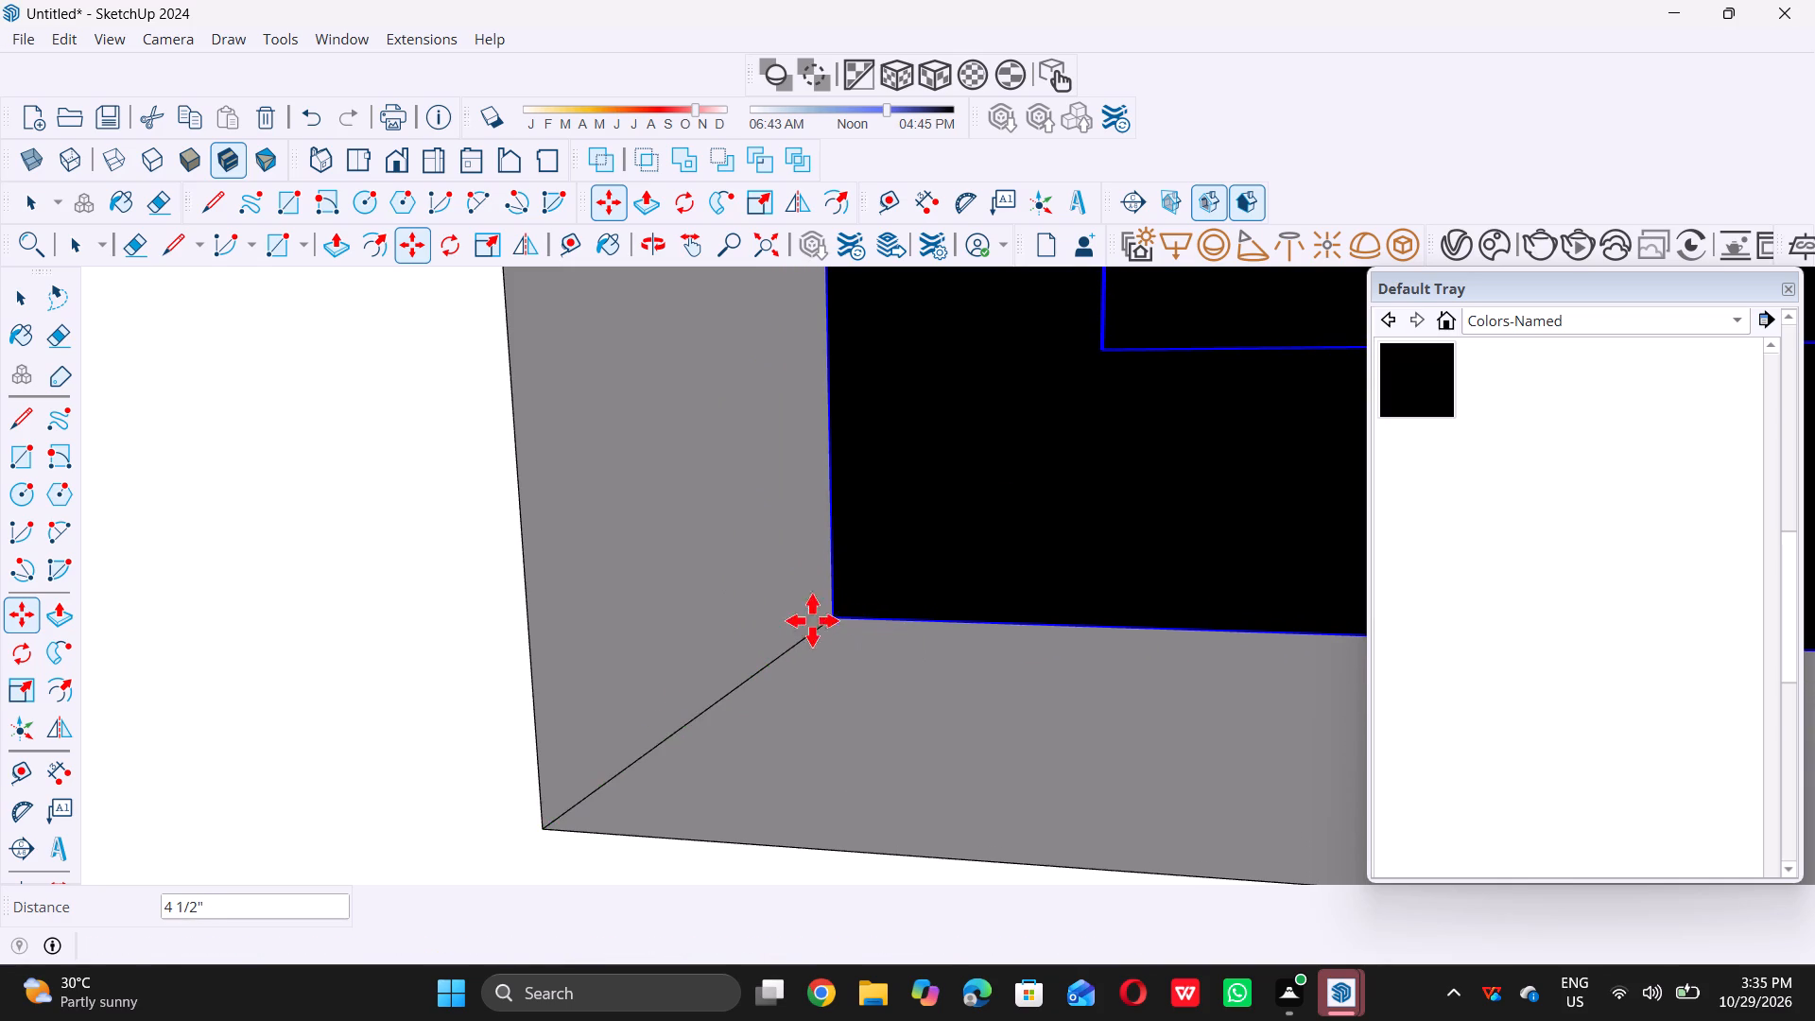
scroll(607, 755, "down", 17)
scroll(607, 754, "down", 12)
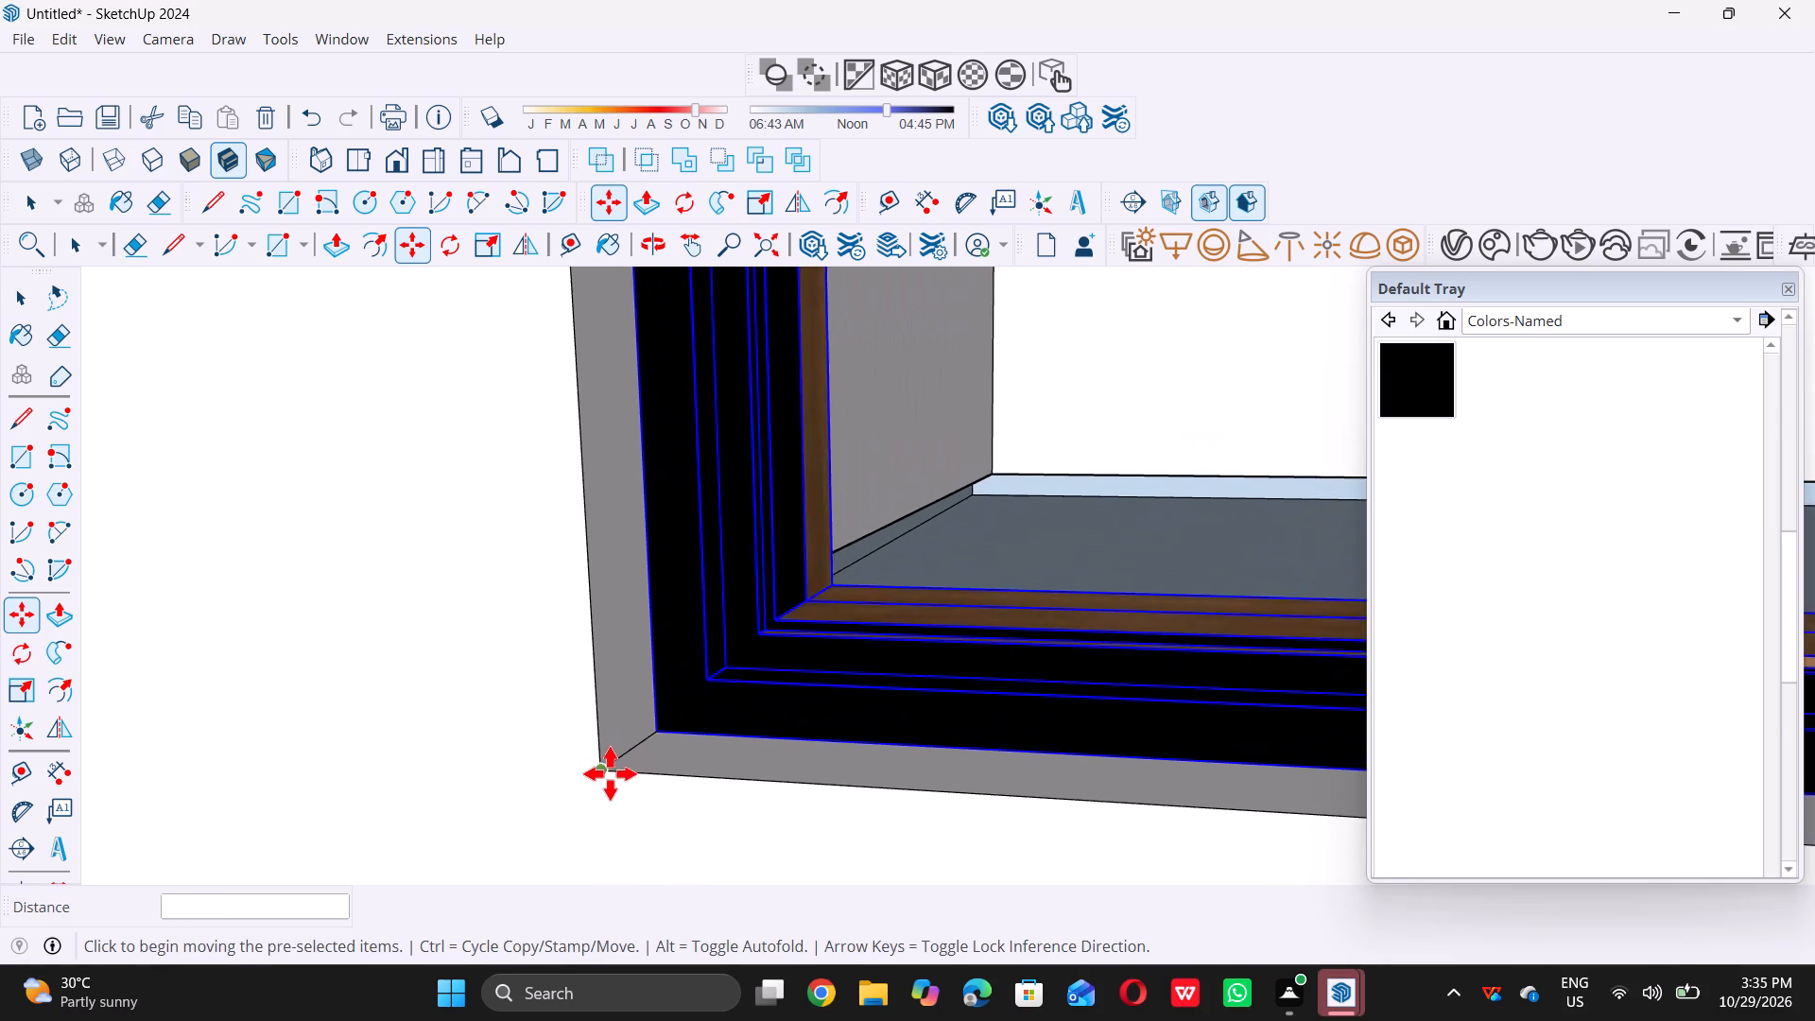
scroll(610, 773, "down", 20)
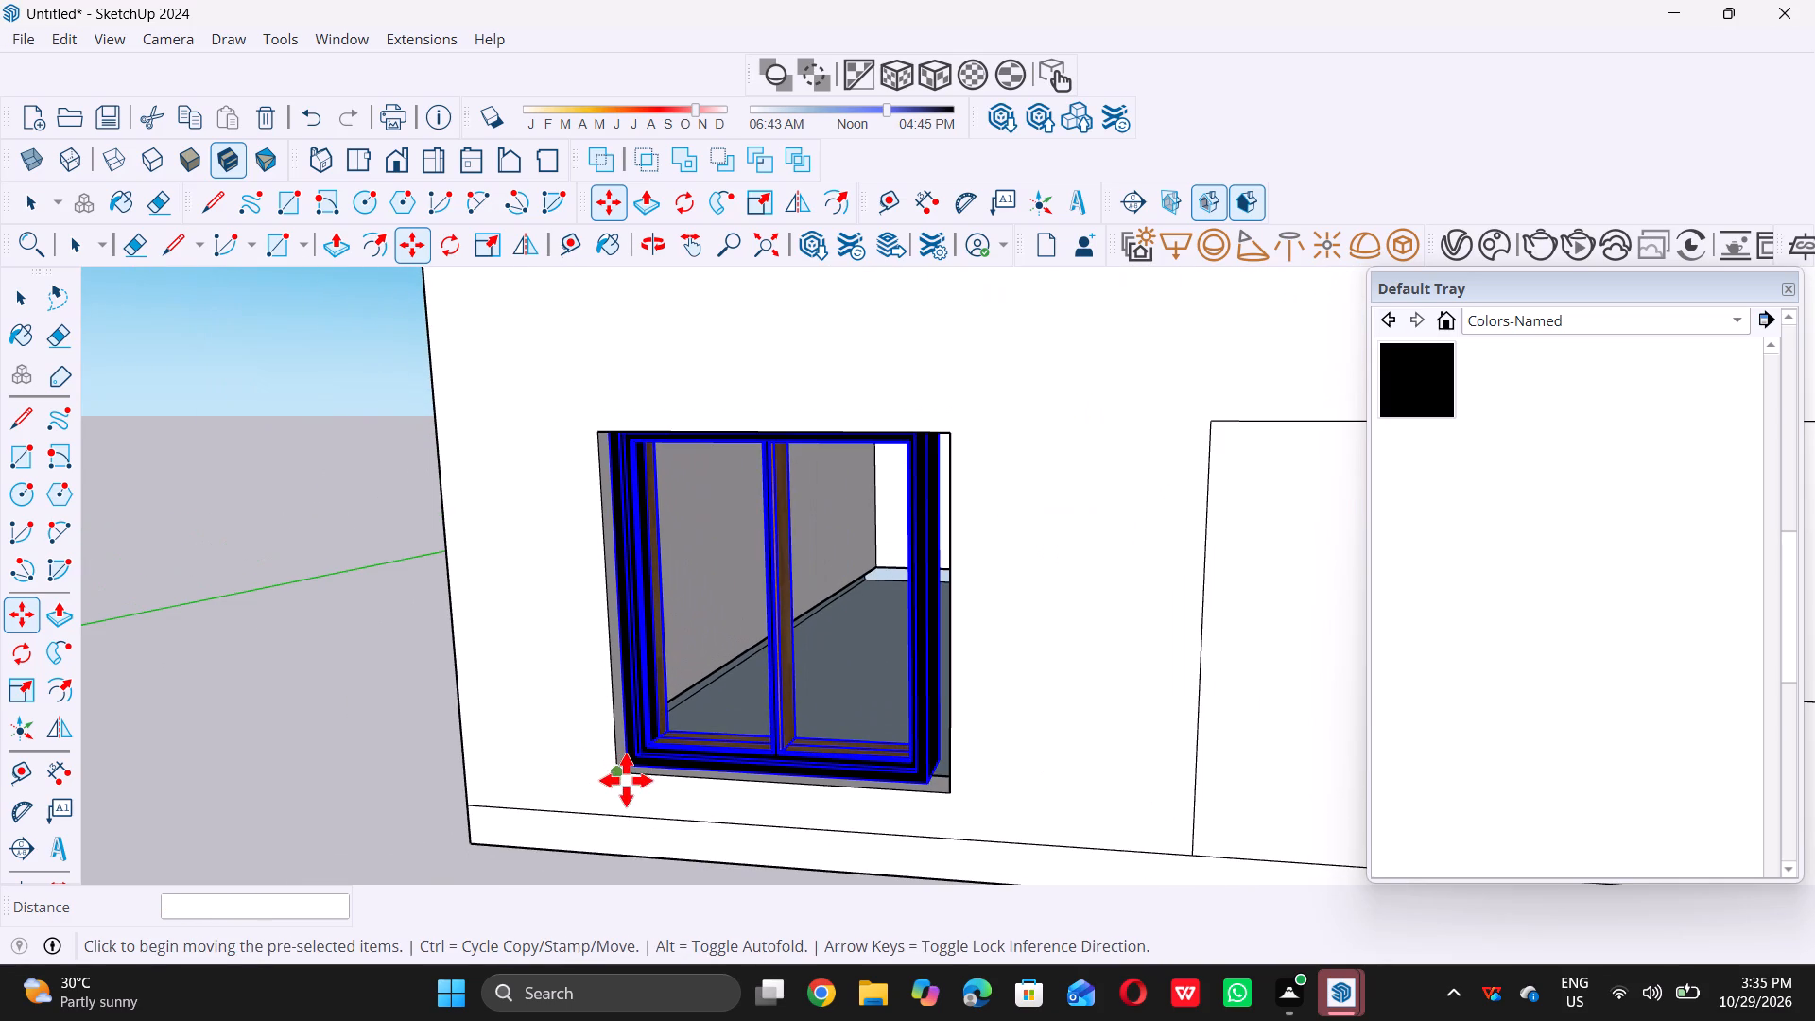
key("space")
Examine how the window sits in its opening from outside and inside, including the bottom corner and the side nearest the door.
middle_click_drag(829, 610, 336, 751)
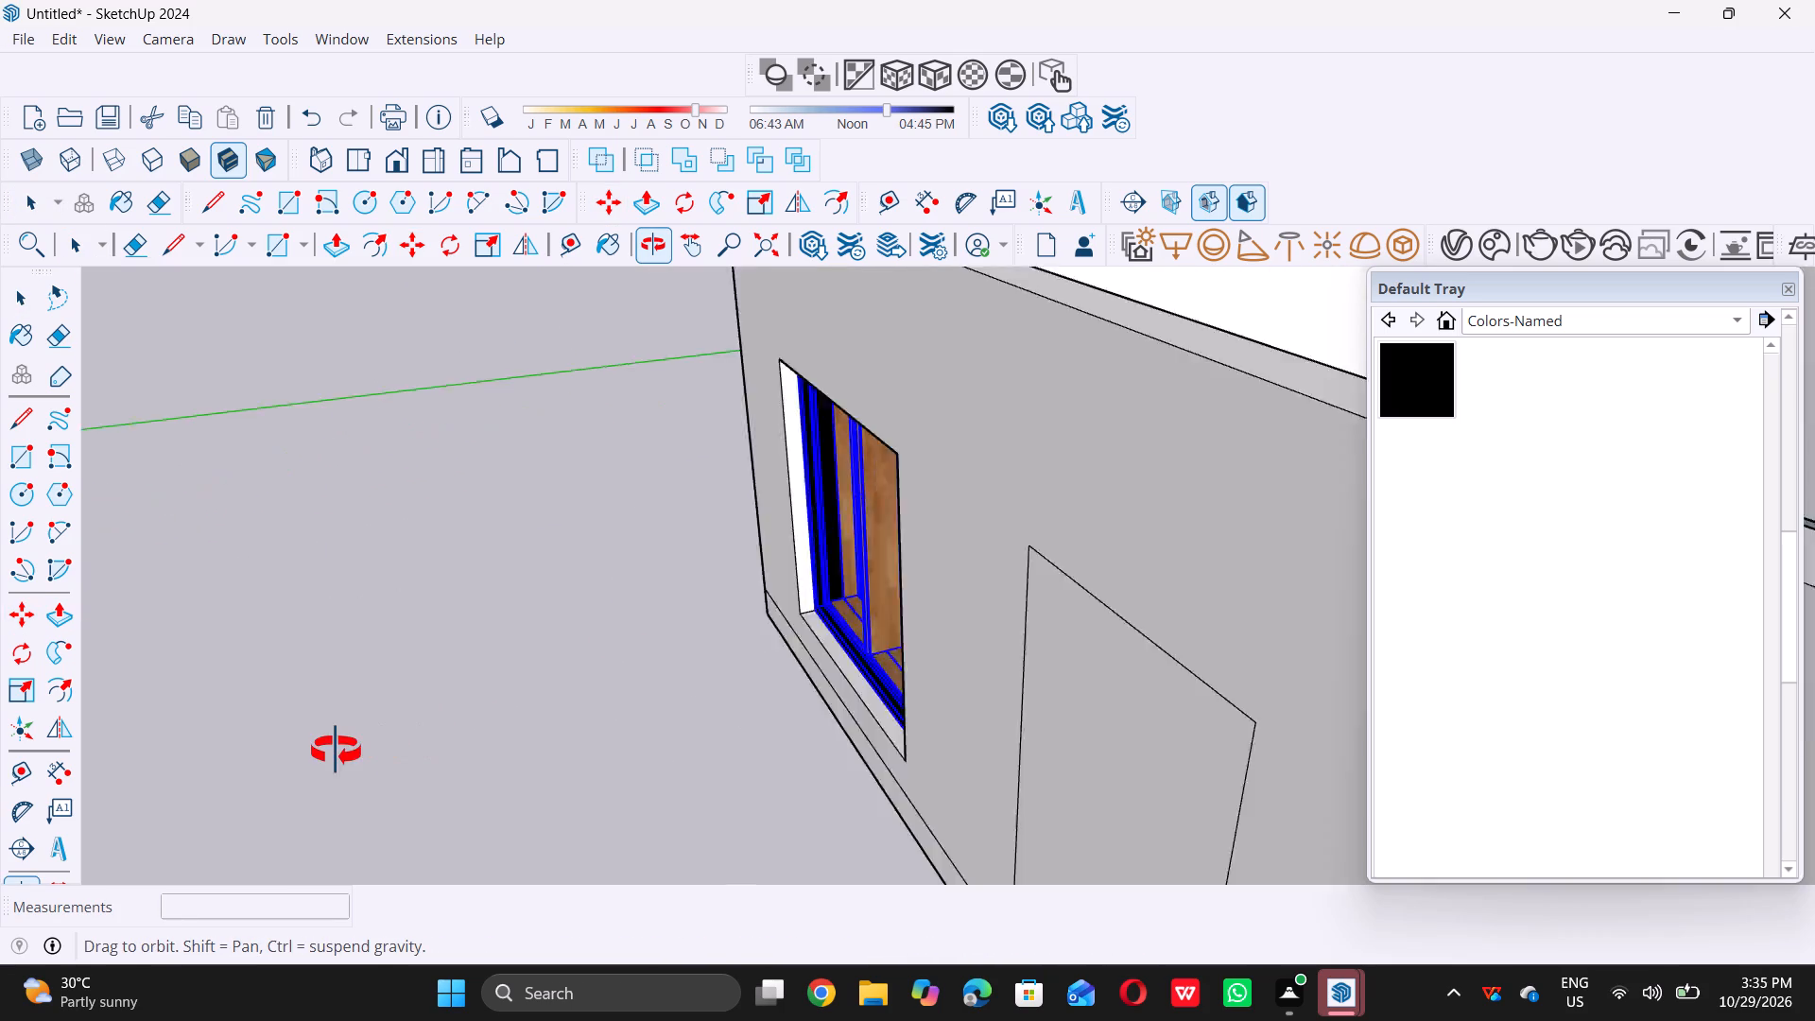
middle_click_drag(336, 751, 436, 680)
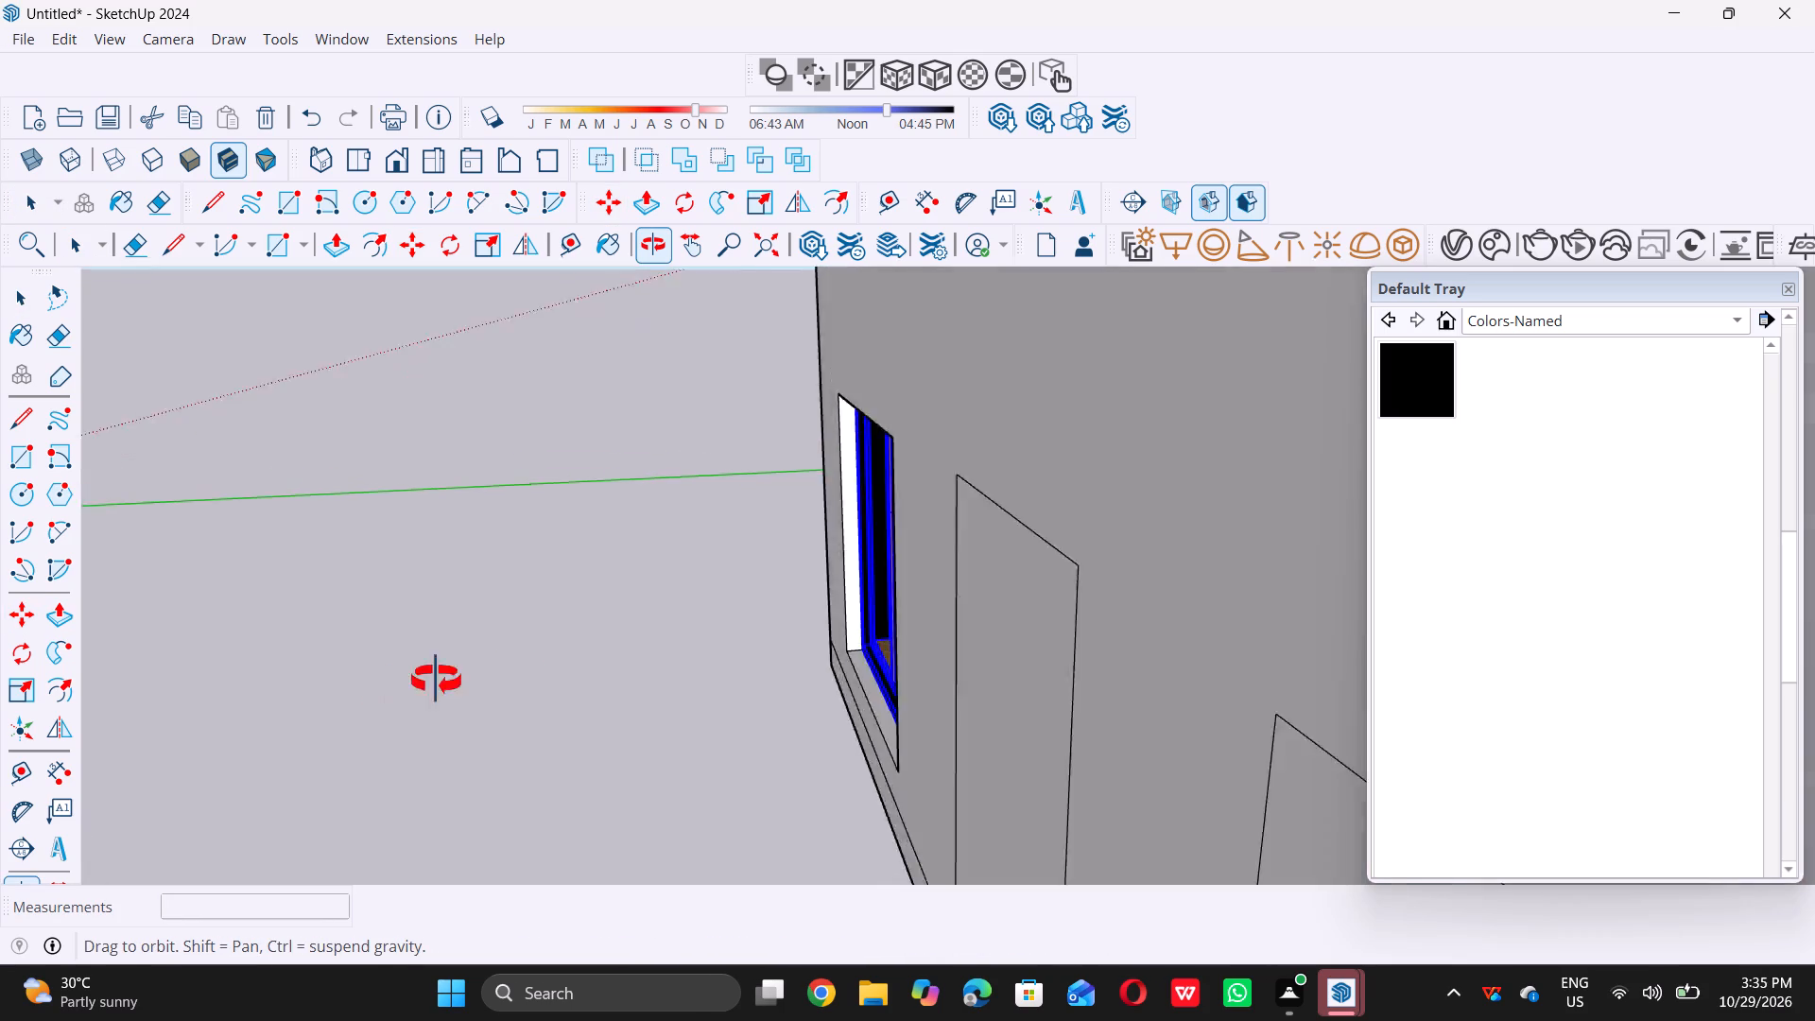
middle_click_drag(436, 680, 823, 684)
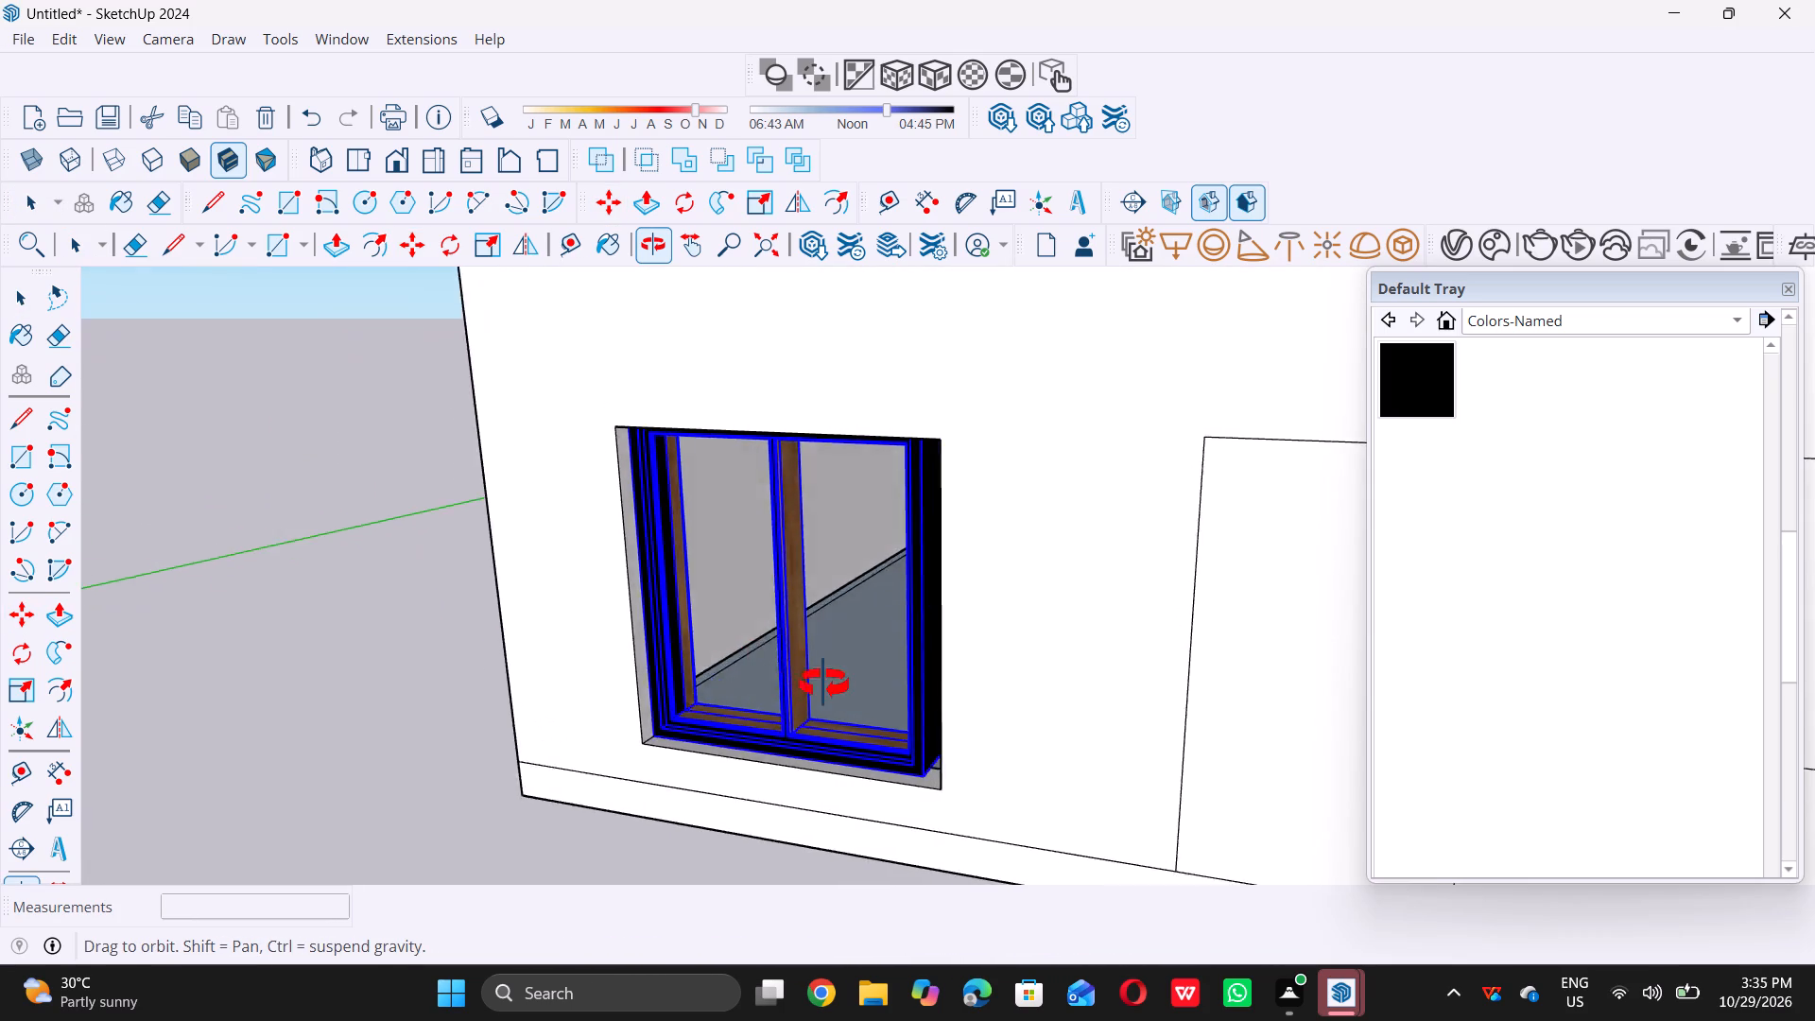
middle_click_drag(823, 684, 879, 684)
scroll(873, 688, "down", 6)
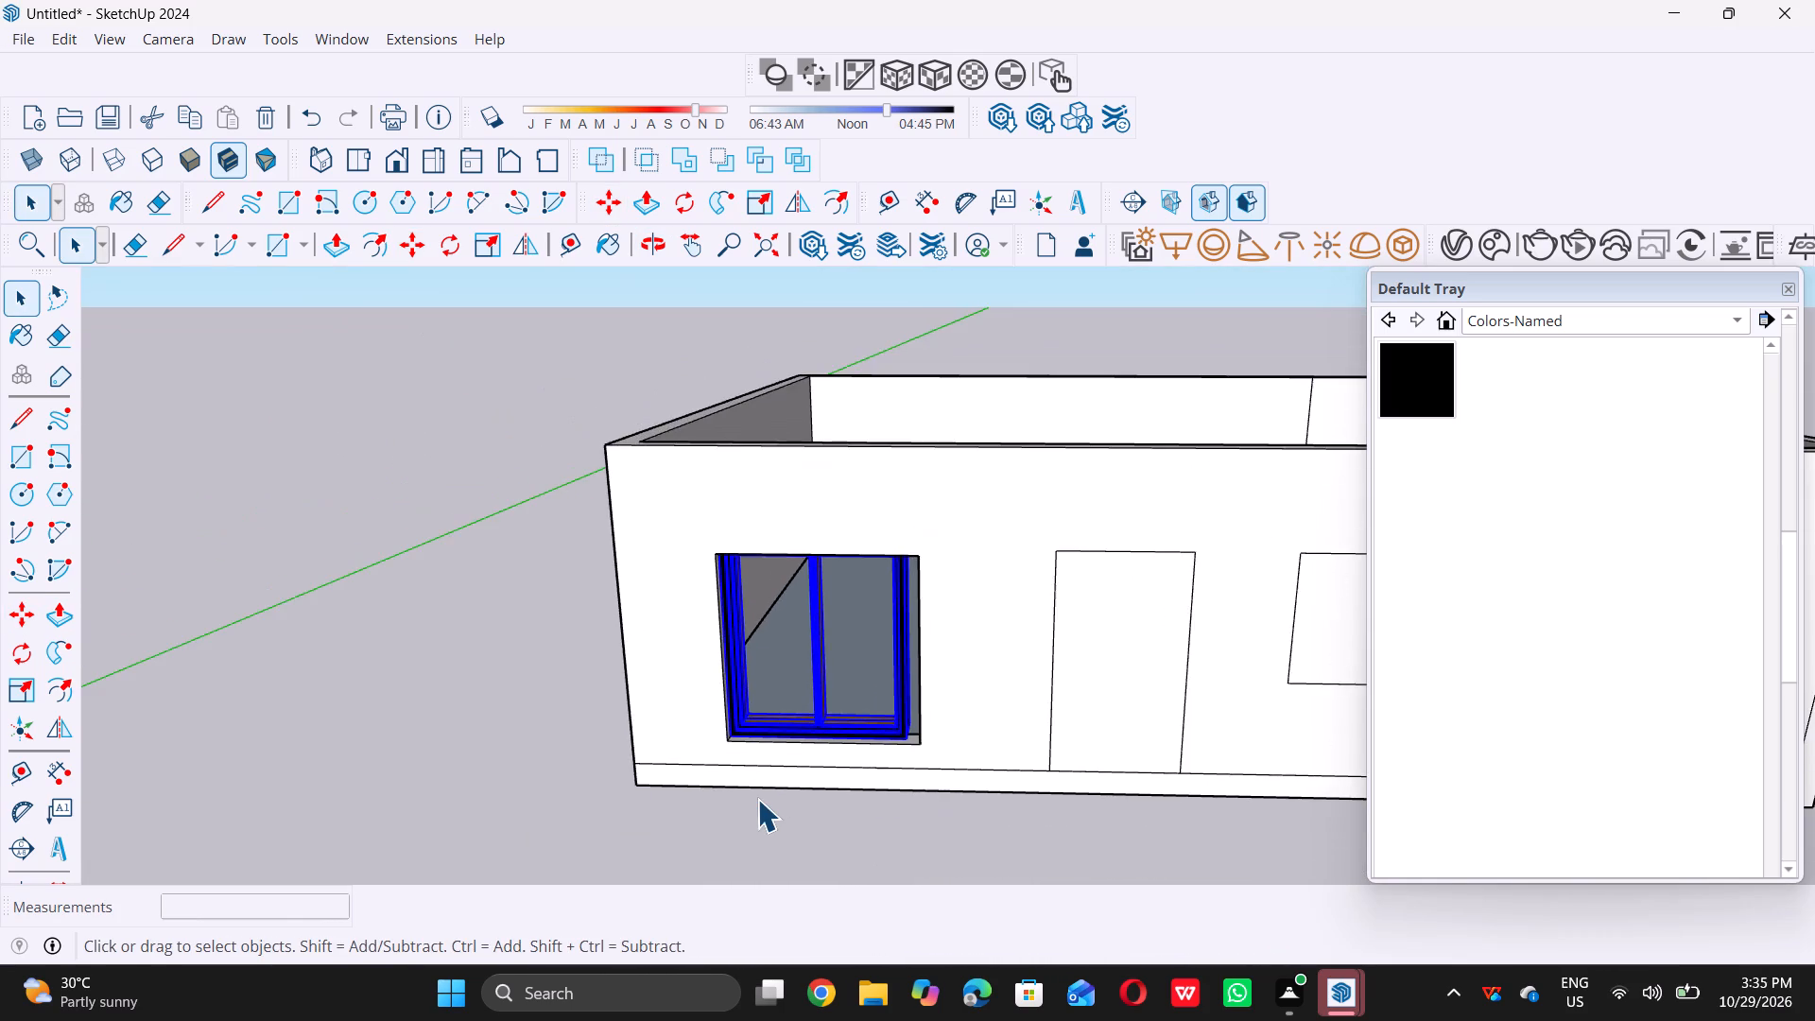
scroll(757, 799, "up", 7)
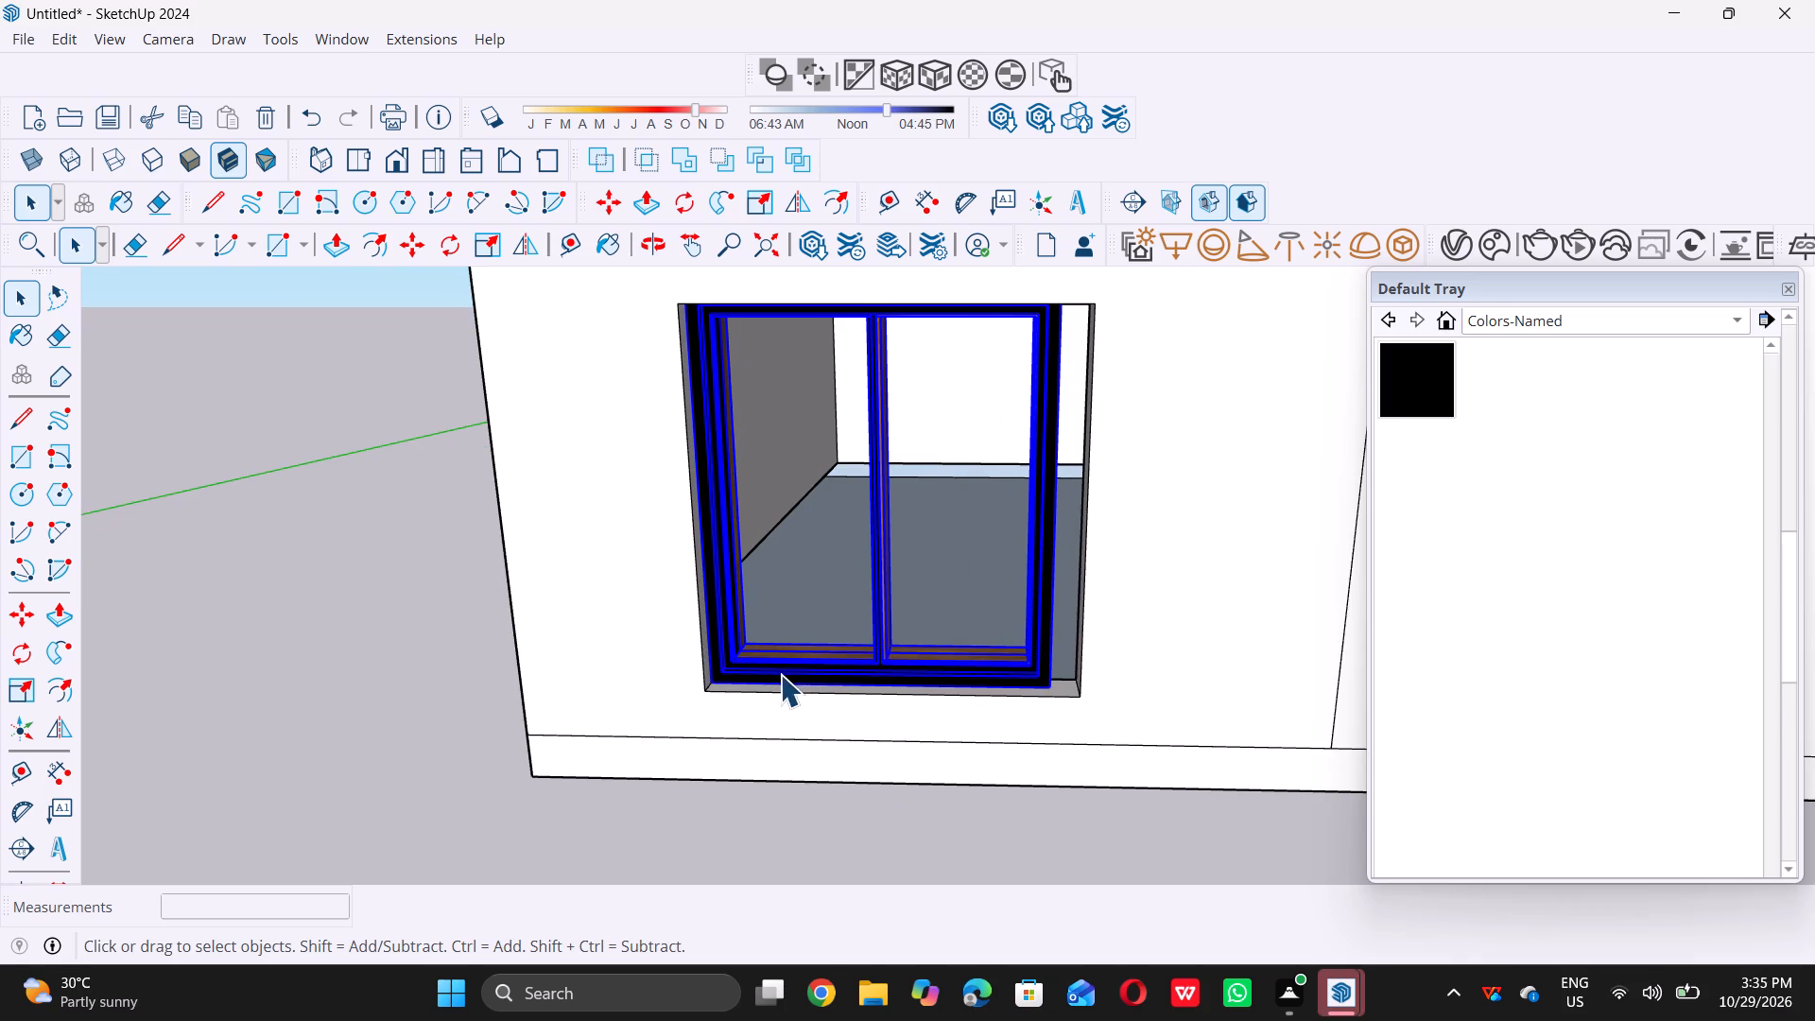
middle_click_drag(780, 674, 670, 788)
scroll(965, 701, "up", 5)
scroll(740, 631, "up", 1)
scroll(663, 613, "up", 3)
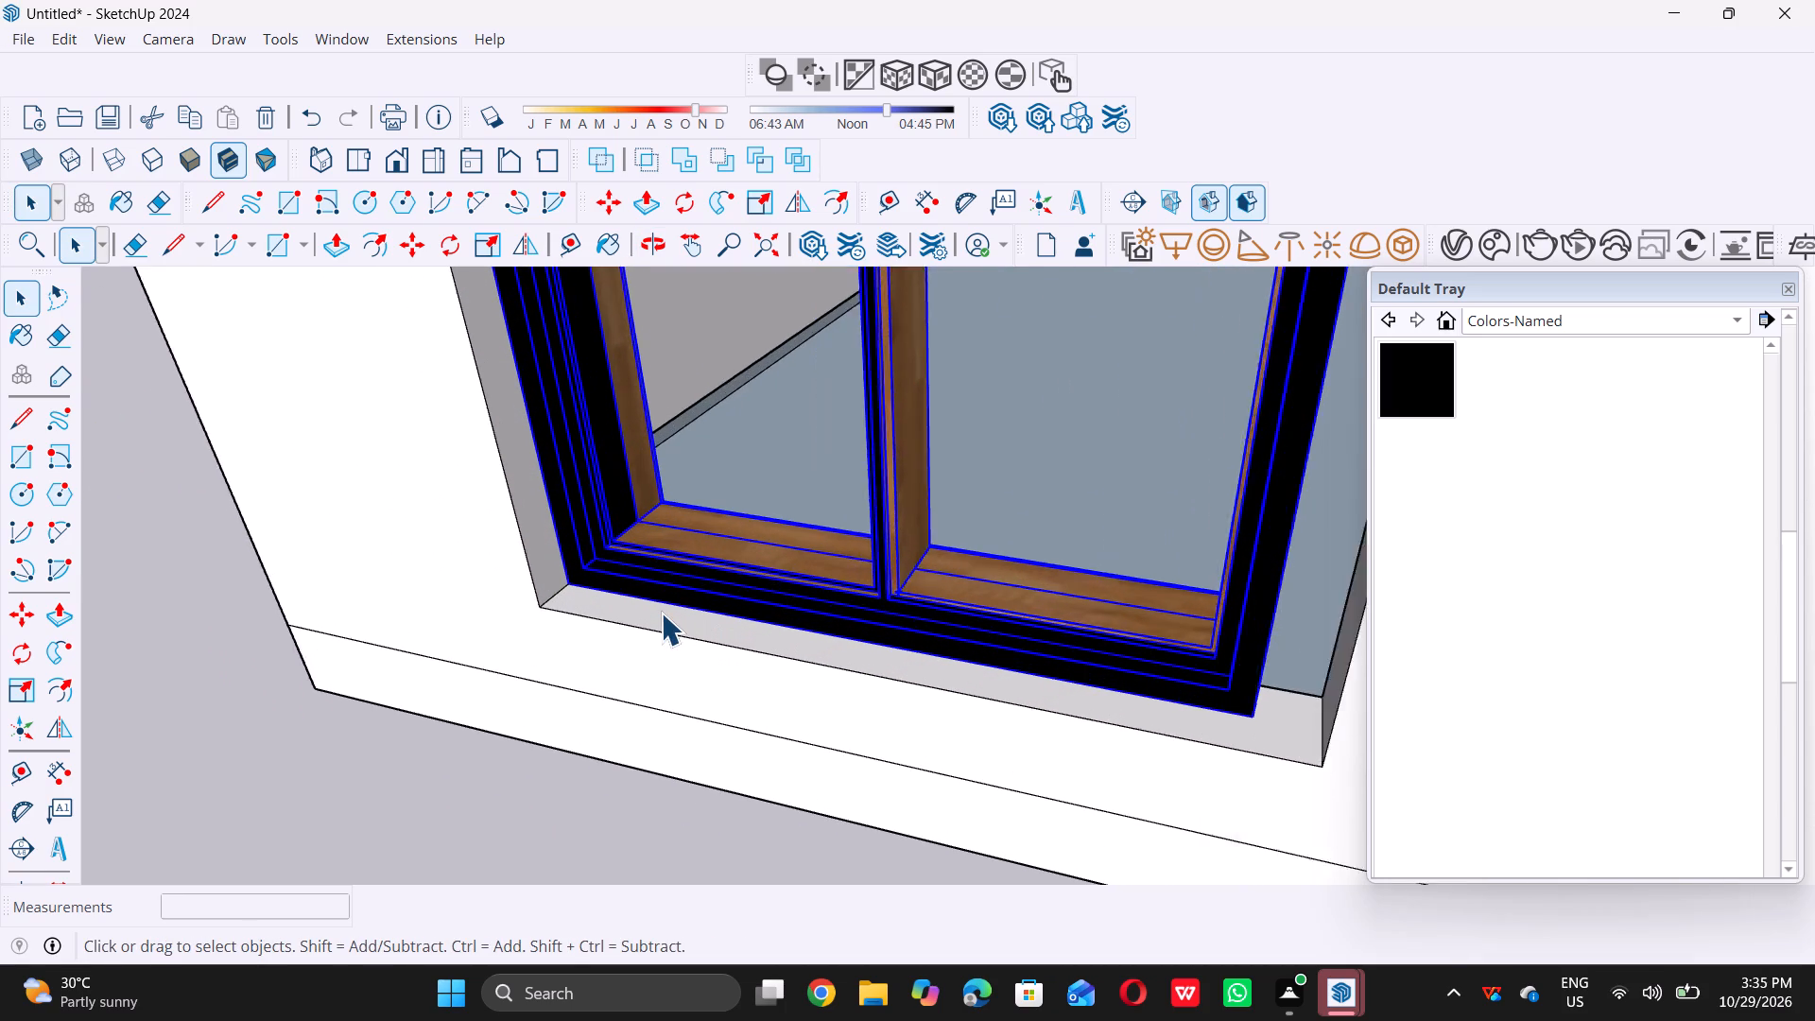
scroll(661, 613, "up", 2)
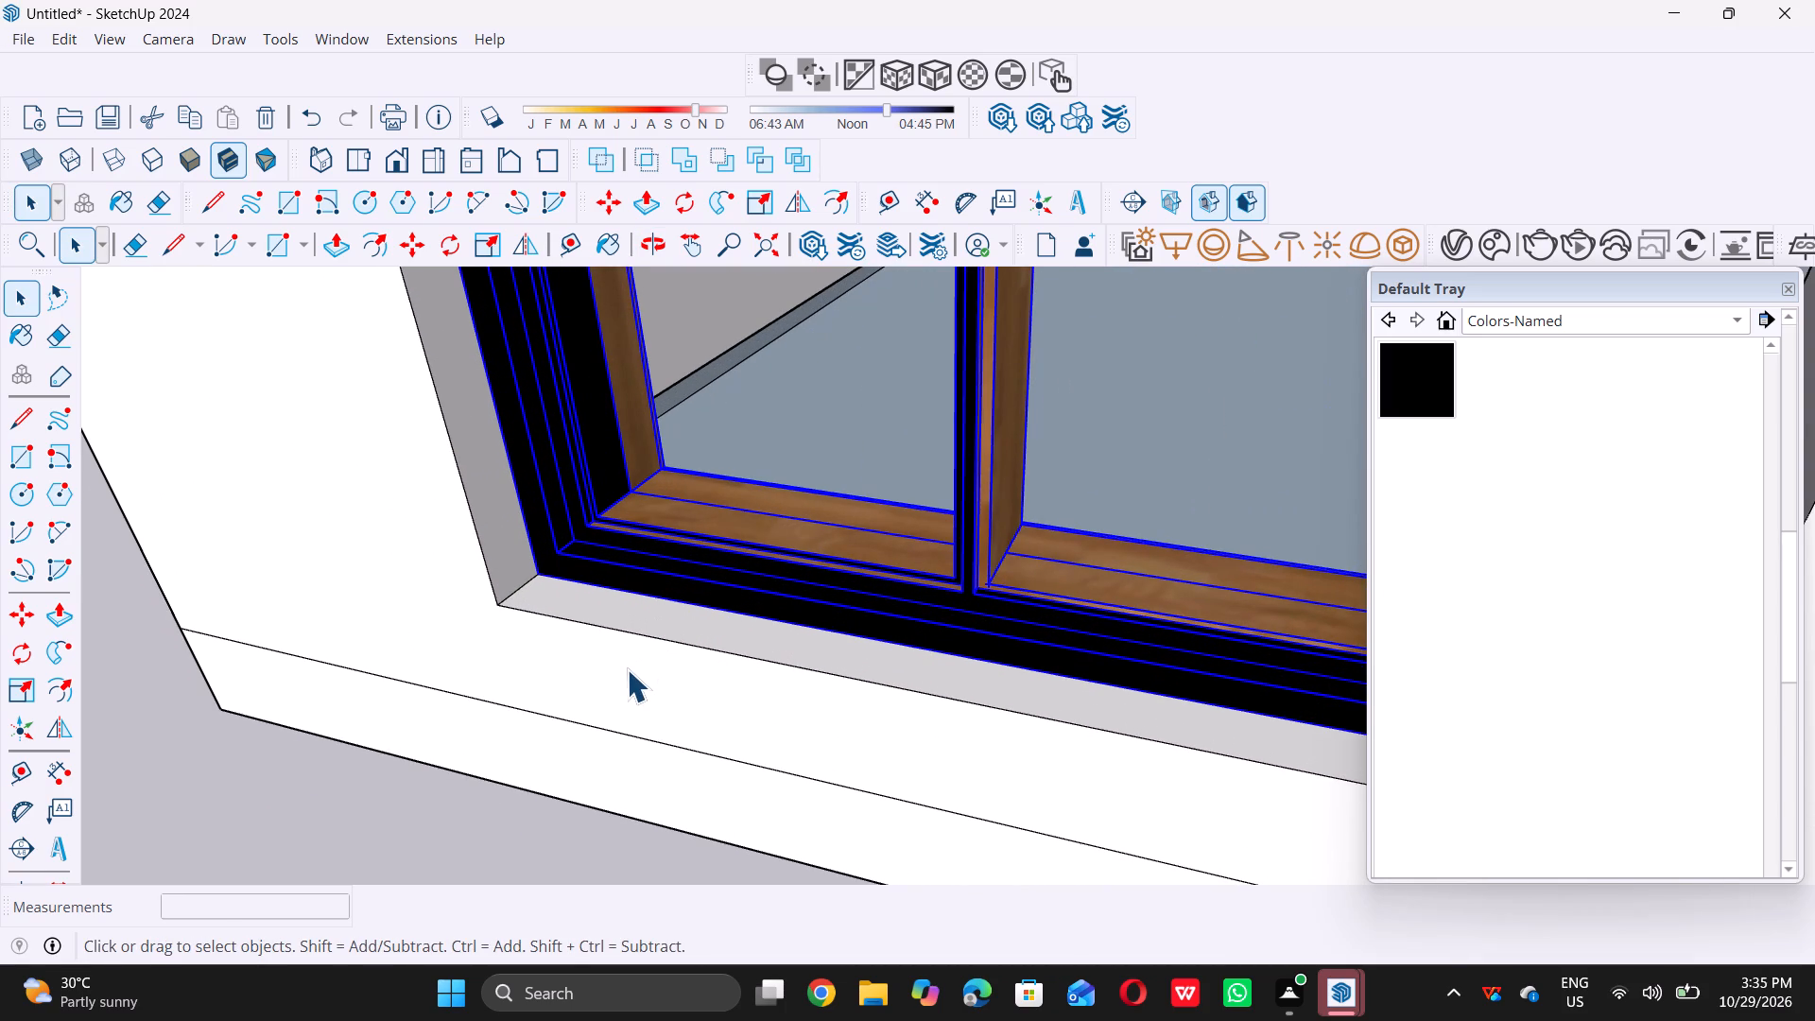
scroll(572, 738, "down", 4)
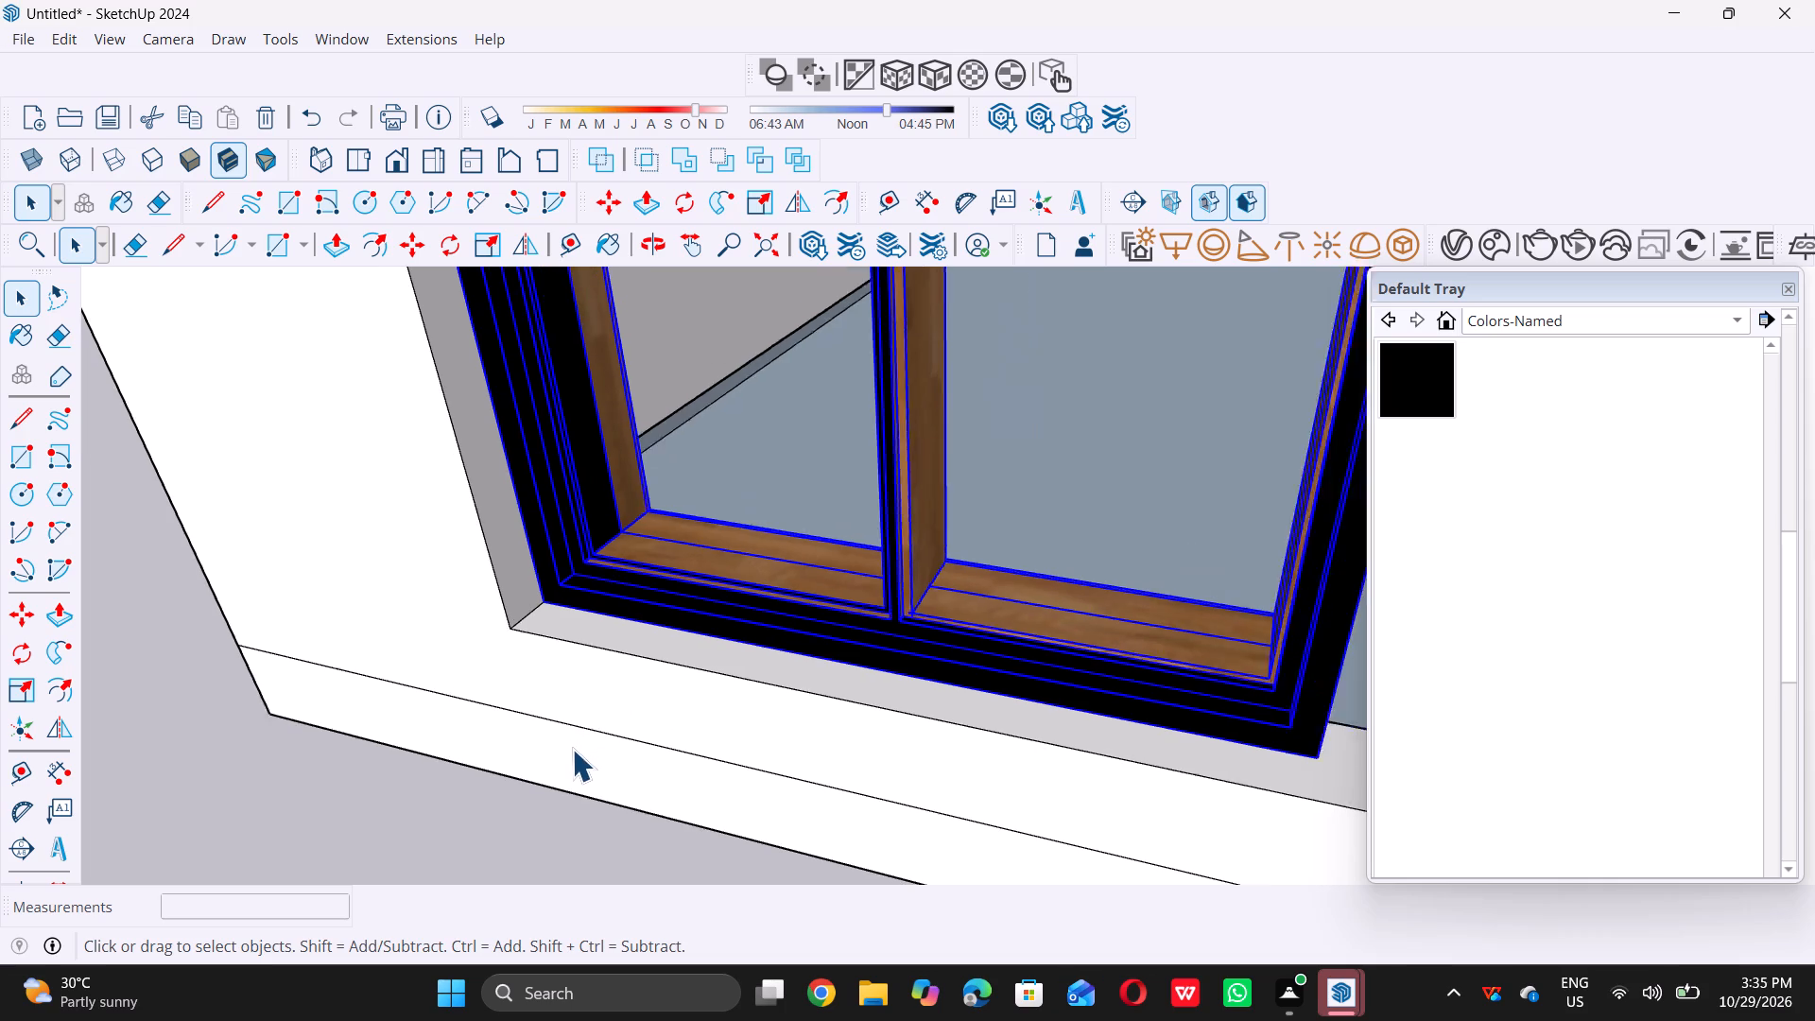
scroll(572, 749, "down", 14)
middle_click_drag(609, 730, 758, 558)
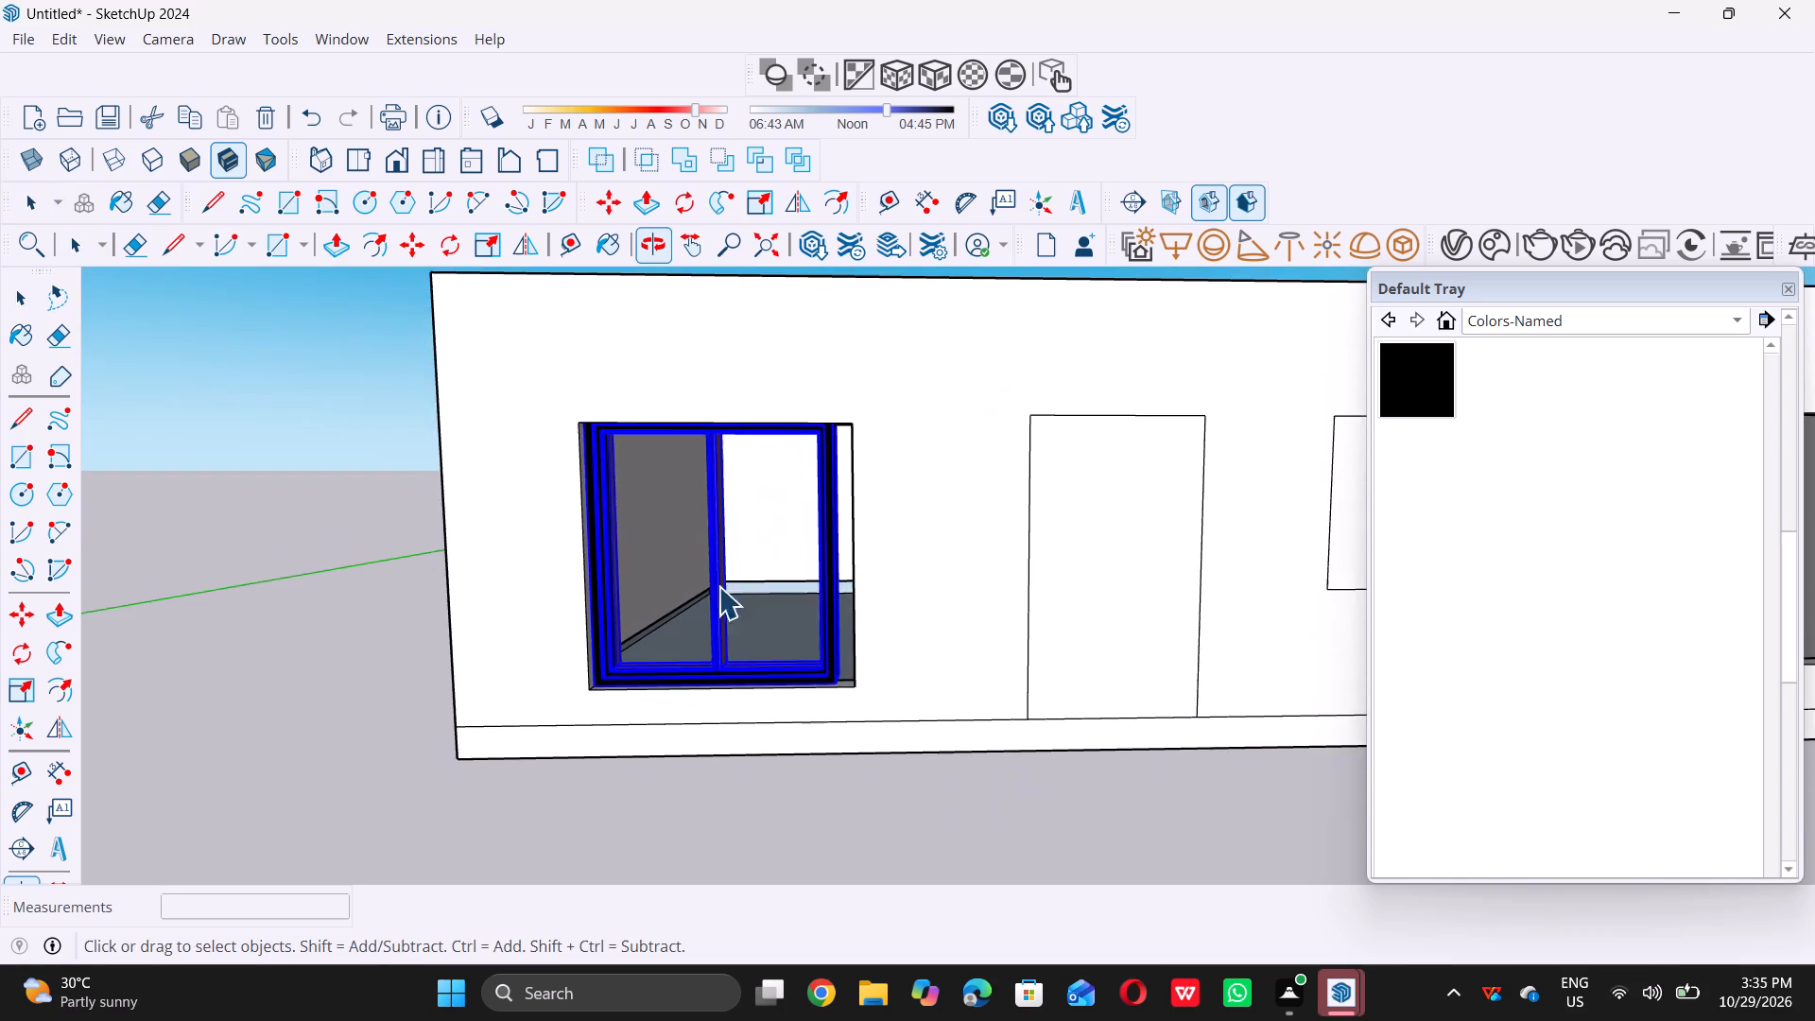
Scale the window's width until its frame meets the opening's side edge nearest the door.
scroll(700, 597, "up", 5)
left_click(700, 596)
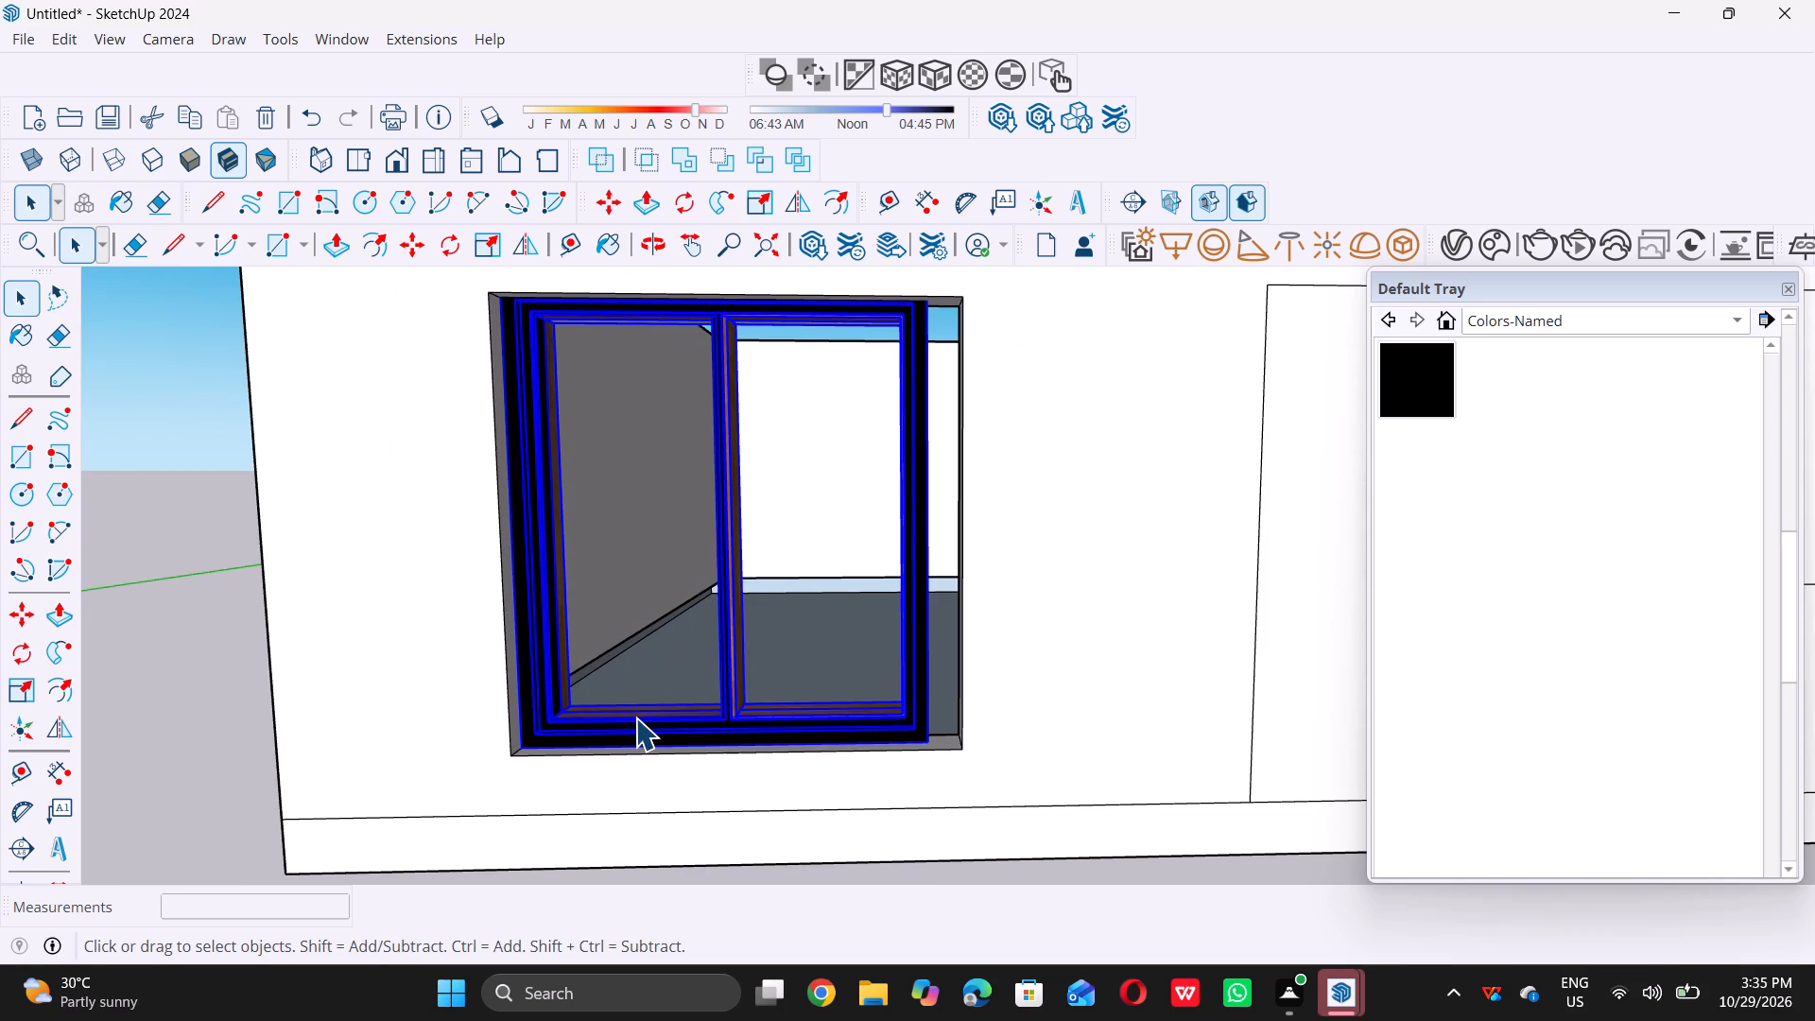
key("s")
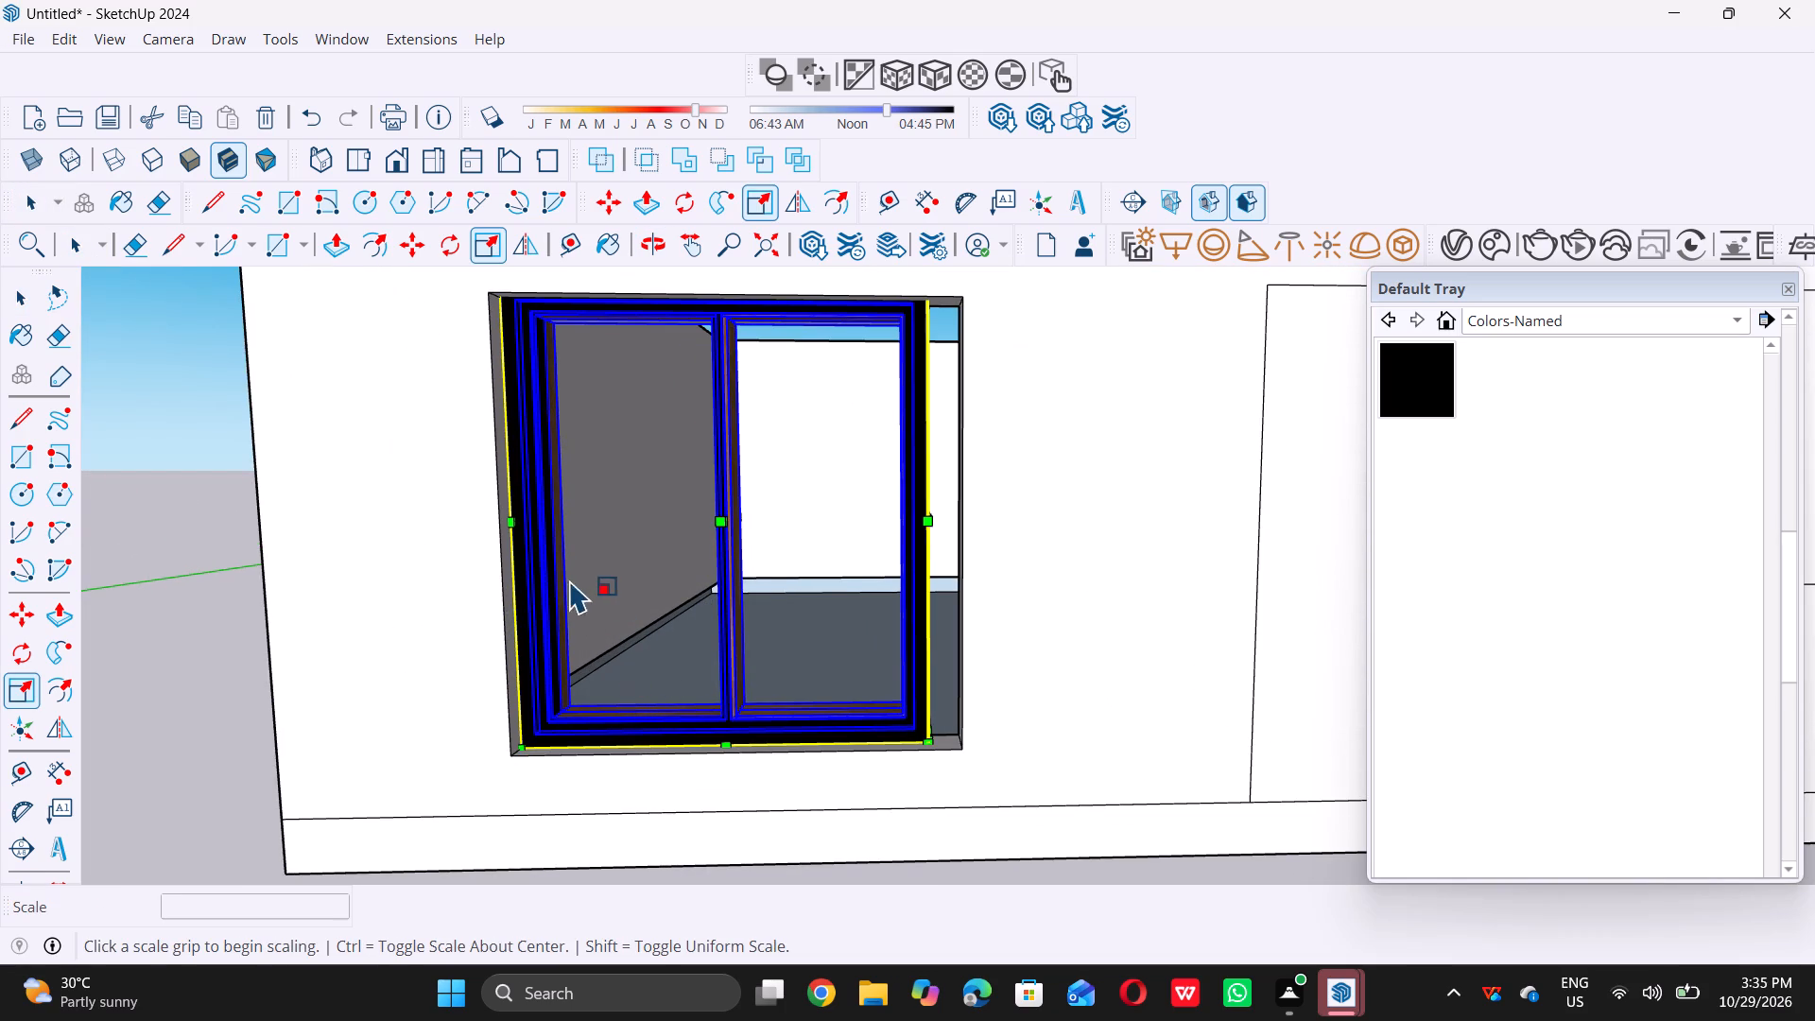
middle_click_drag(958, 513, 886, 539)
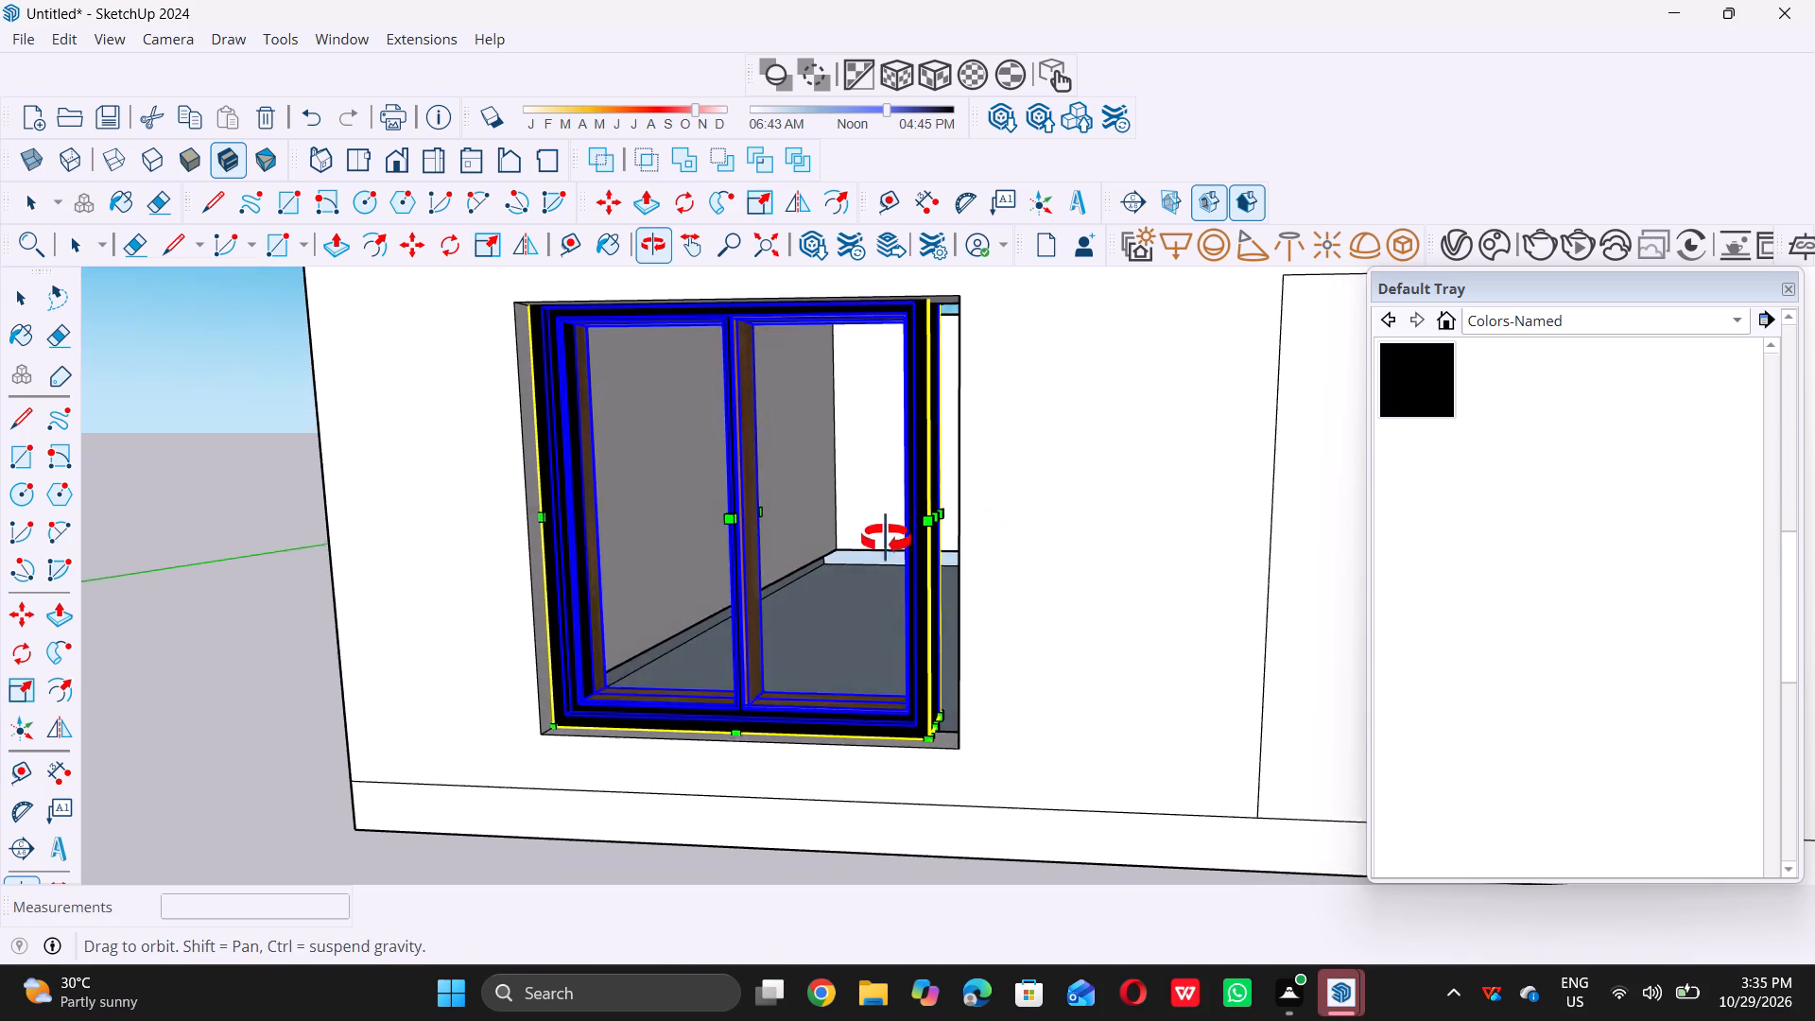
middle_click_drag(886, 539, 882, 561)
scroll(940, 523, "up", 10)
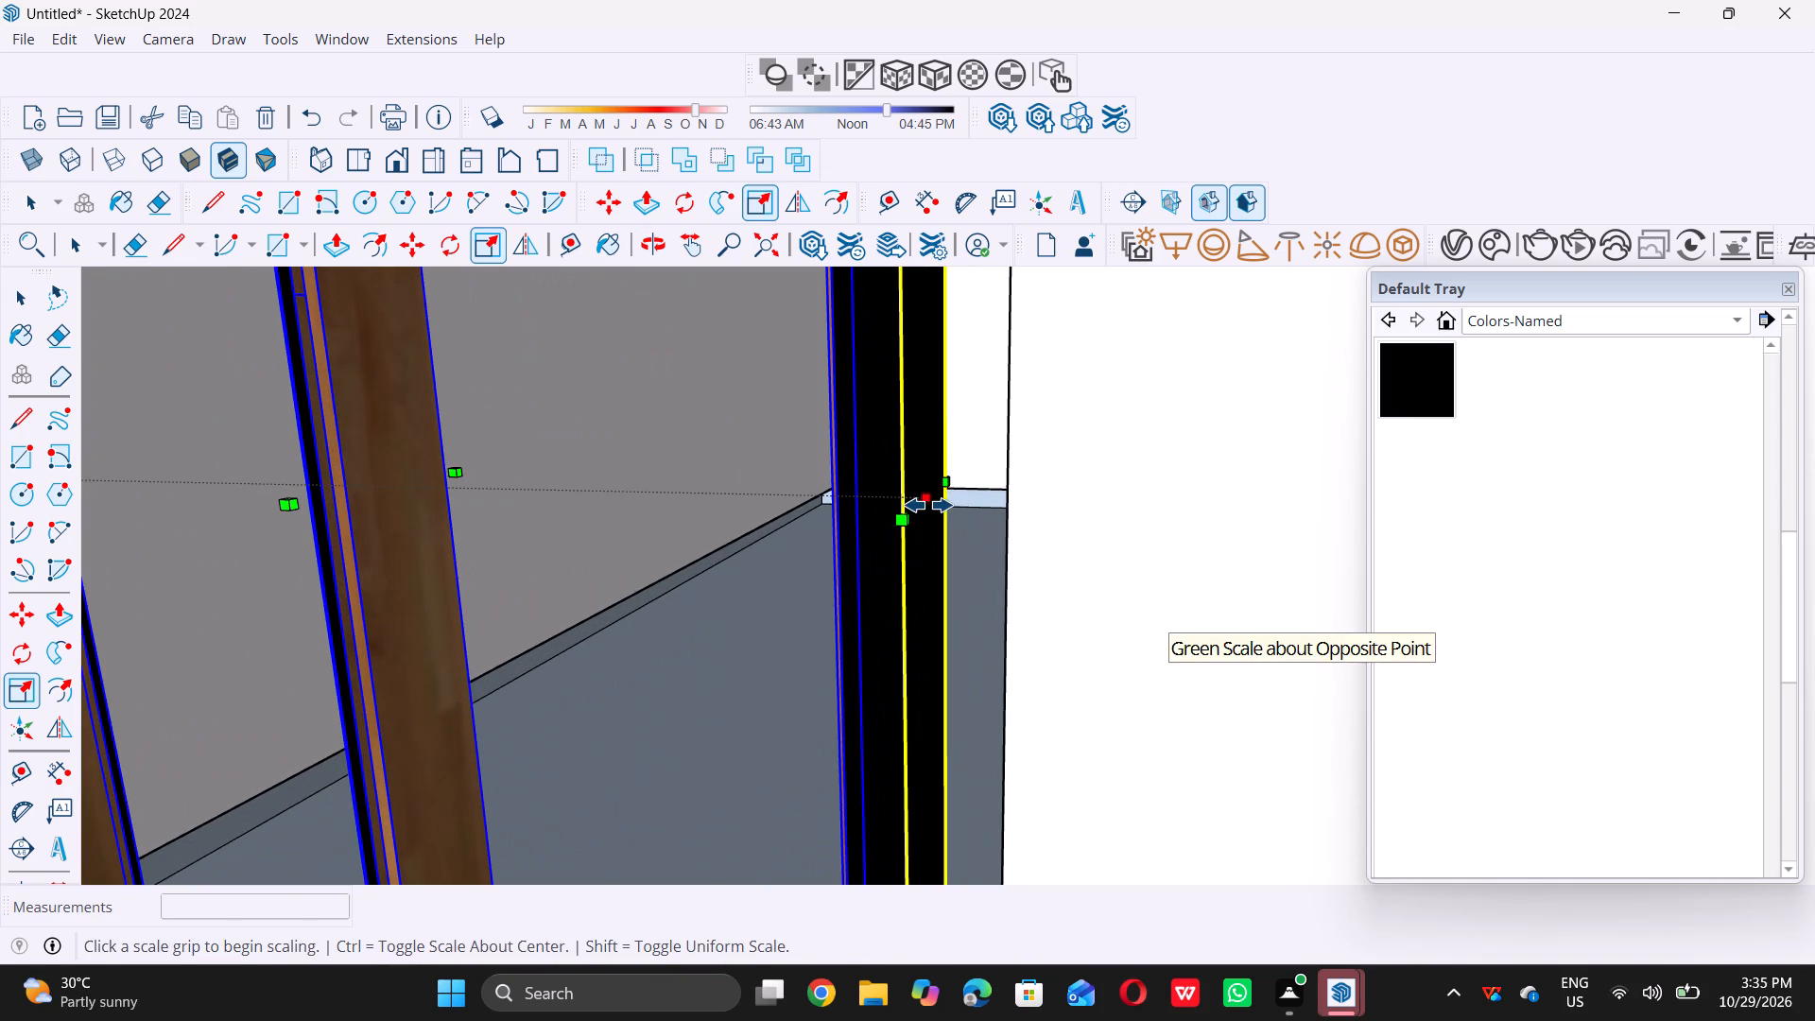
double_click(928, 504)
double_click(937, 503)
double_click(945, 503)
double_click(954, 505)
left_click_drag(960, 505, 977, 507)
double_click(977, 507)
left_click_drag(987, 507, 1004, 509)
left_click(1006, 509)
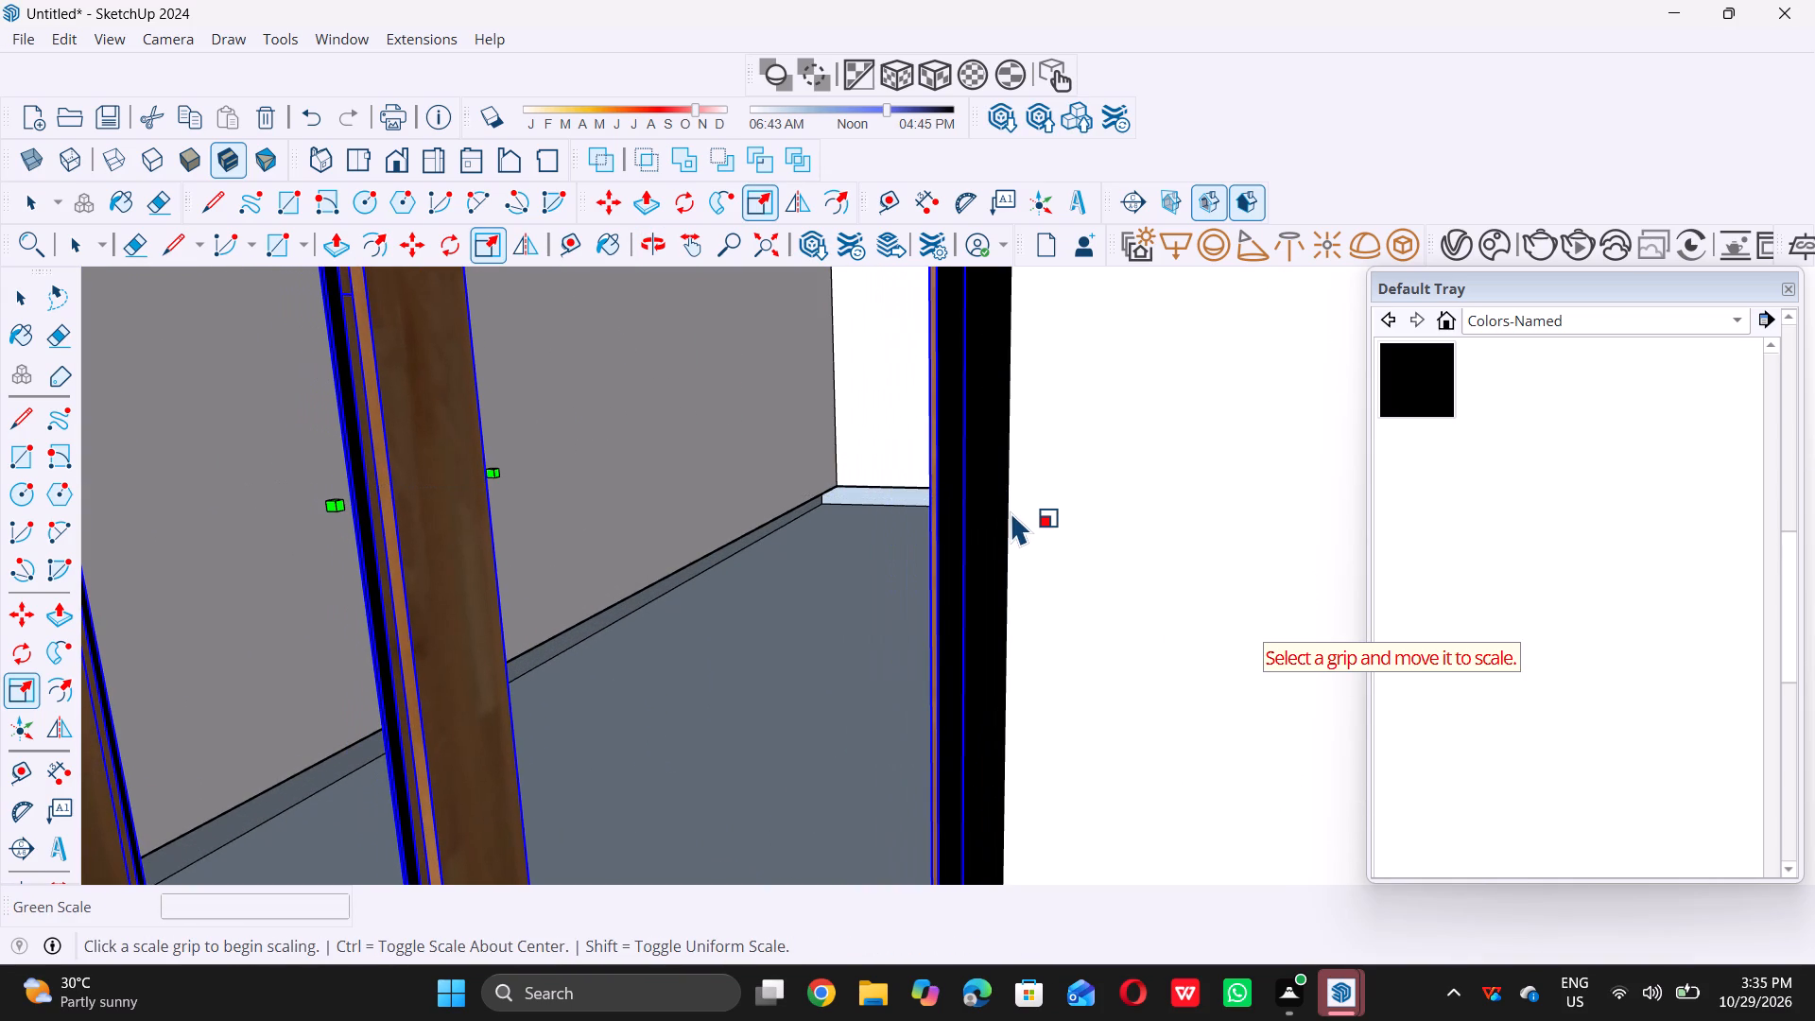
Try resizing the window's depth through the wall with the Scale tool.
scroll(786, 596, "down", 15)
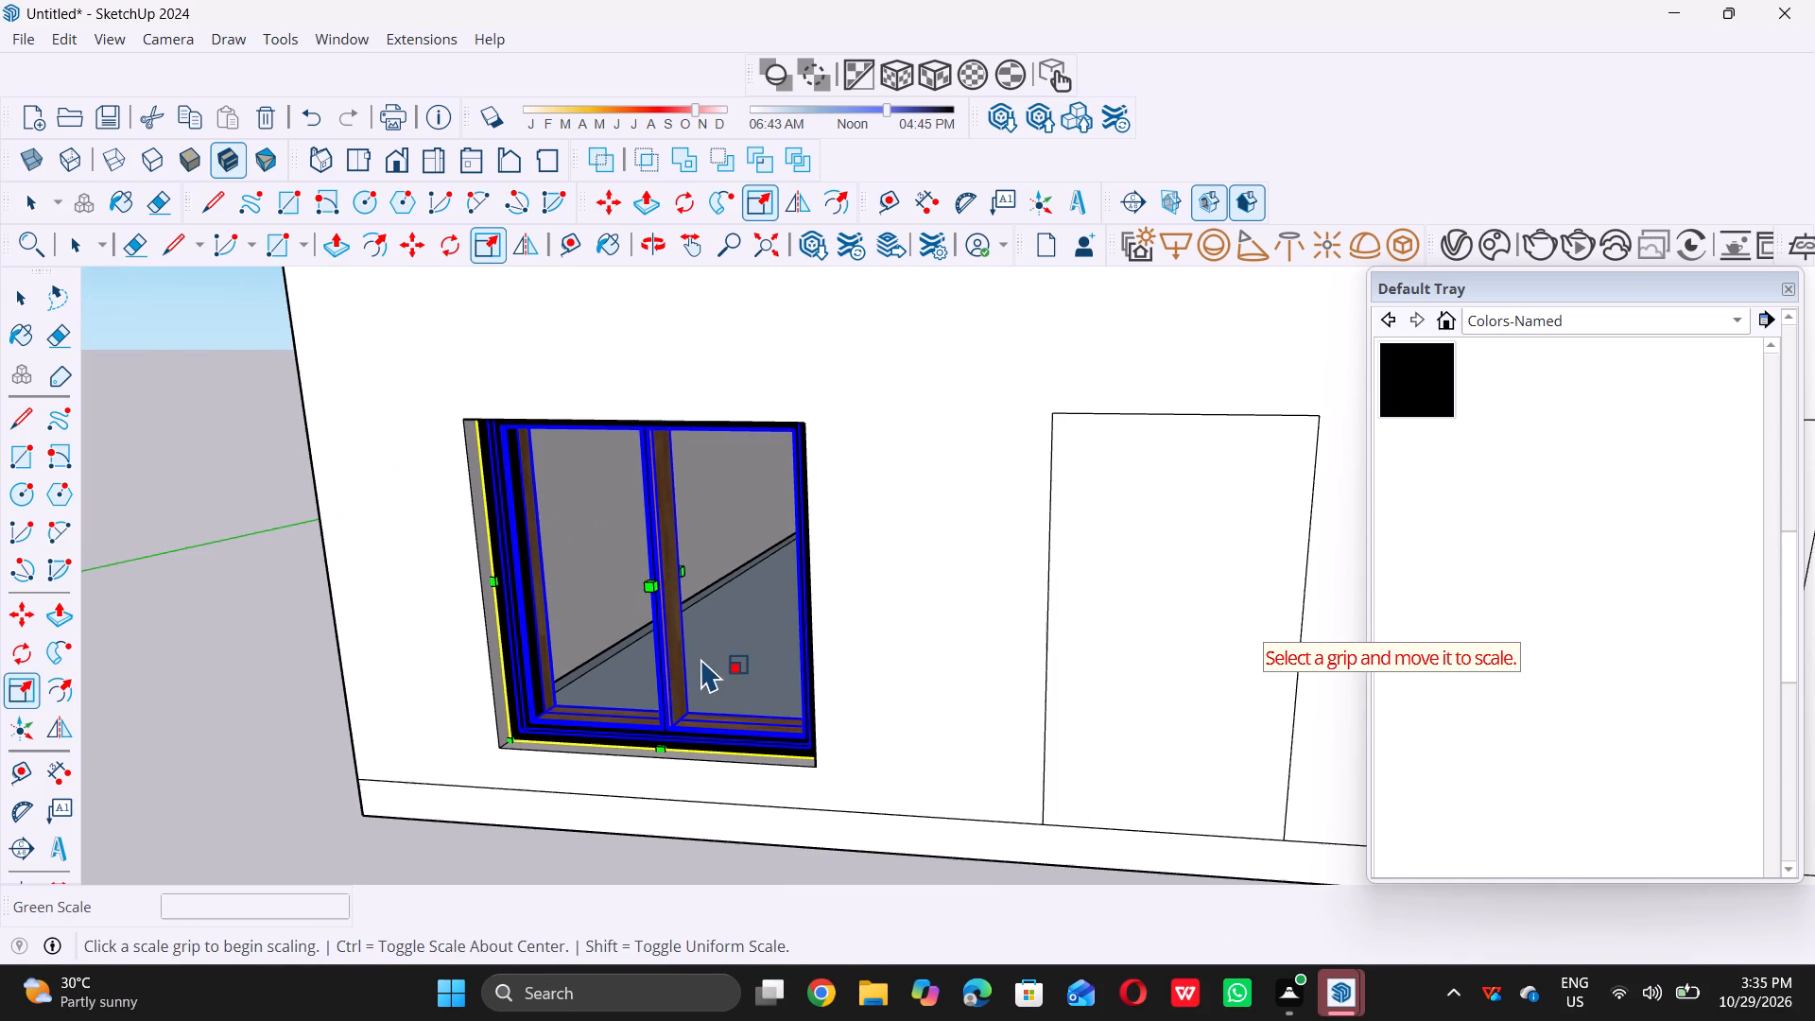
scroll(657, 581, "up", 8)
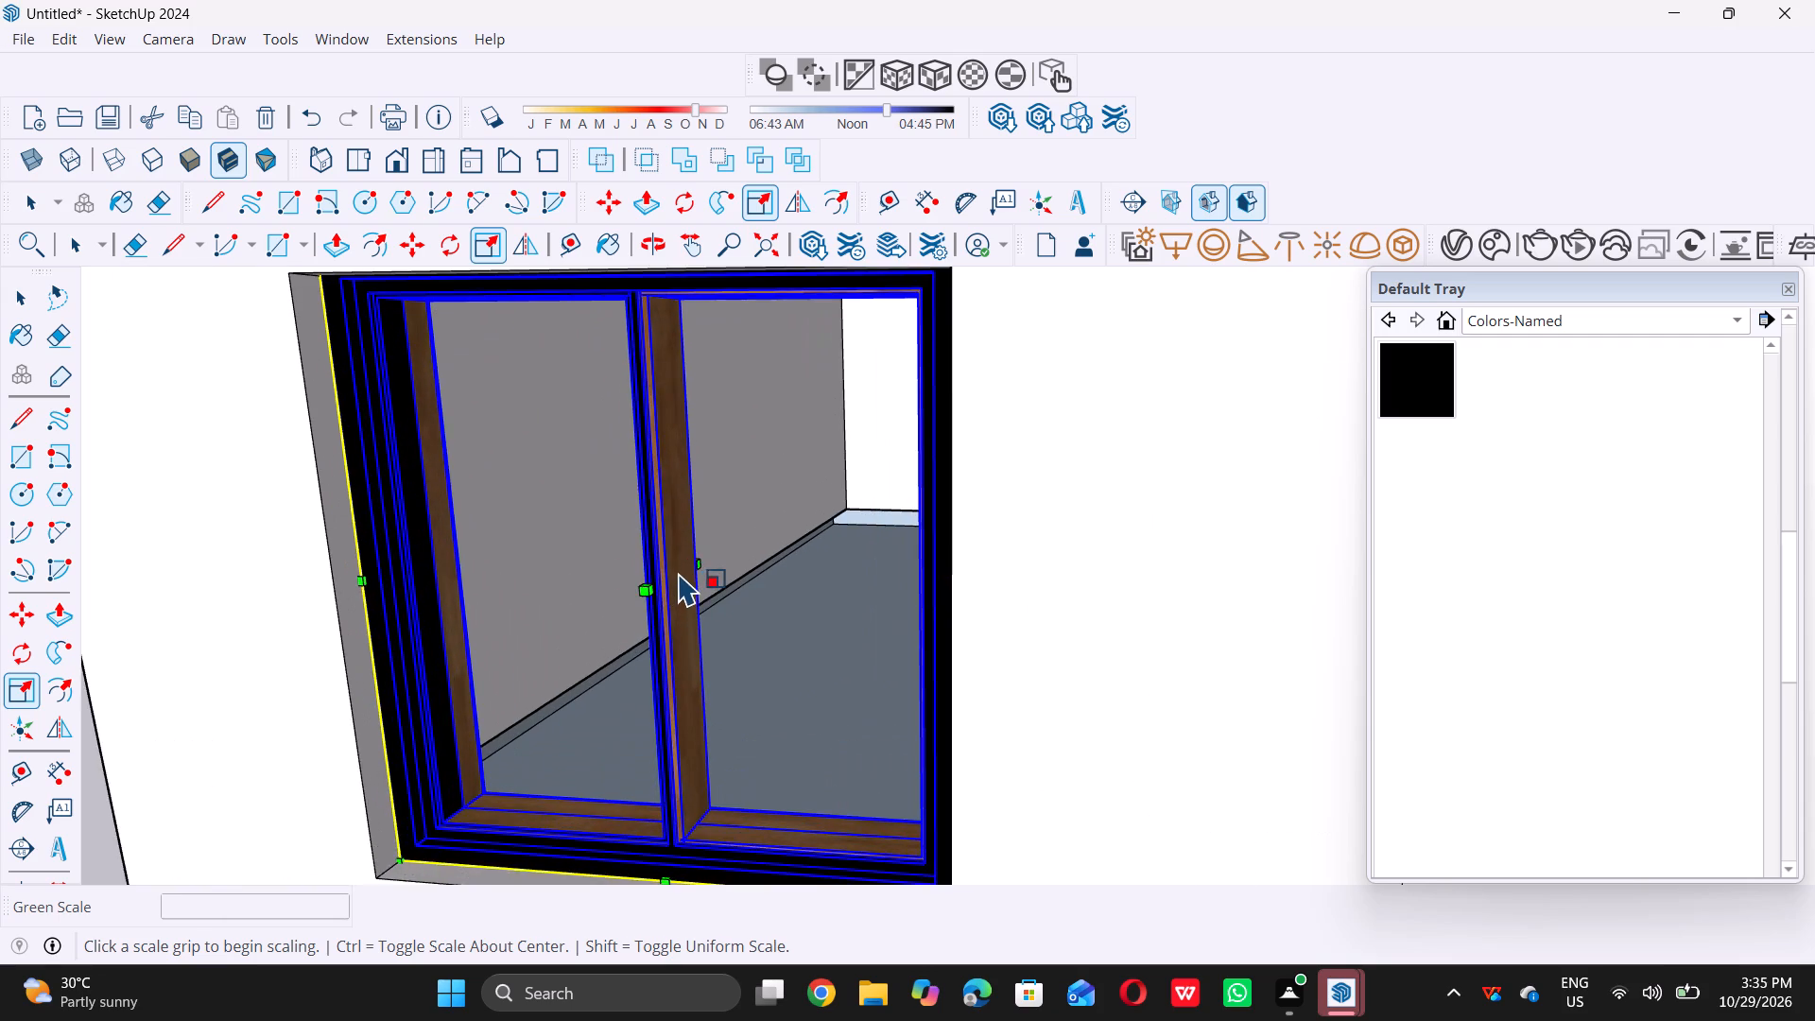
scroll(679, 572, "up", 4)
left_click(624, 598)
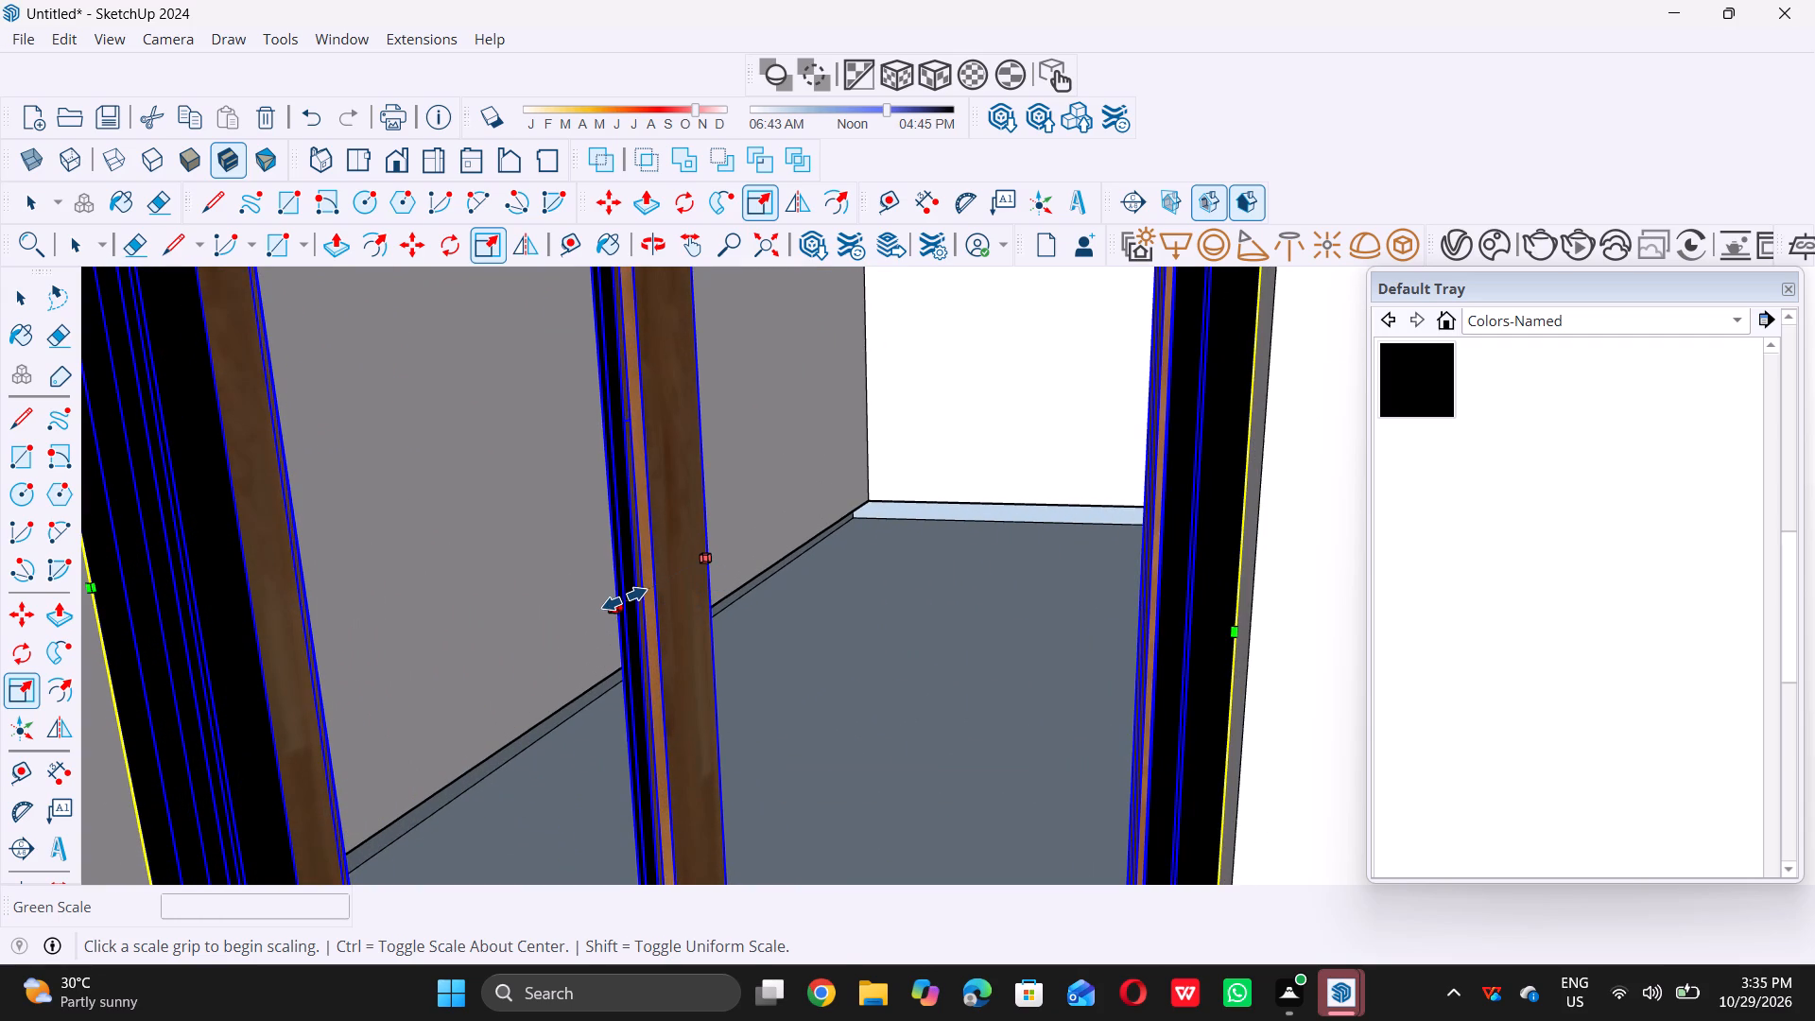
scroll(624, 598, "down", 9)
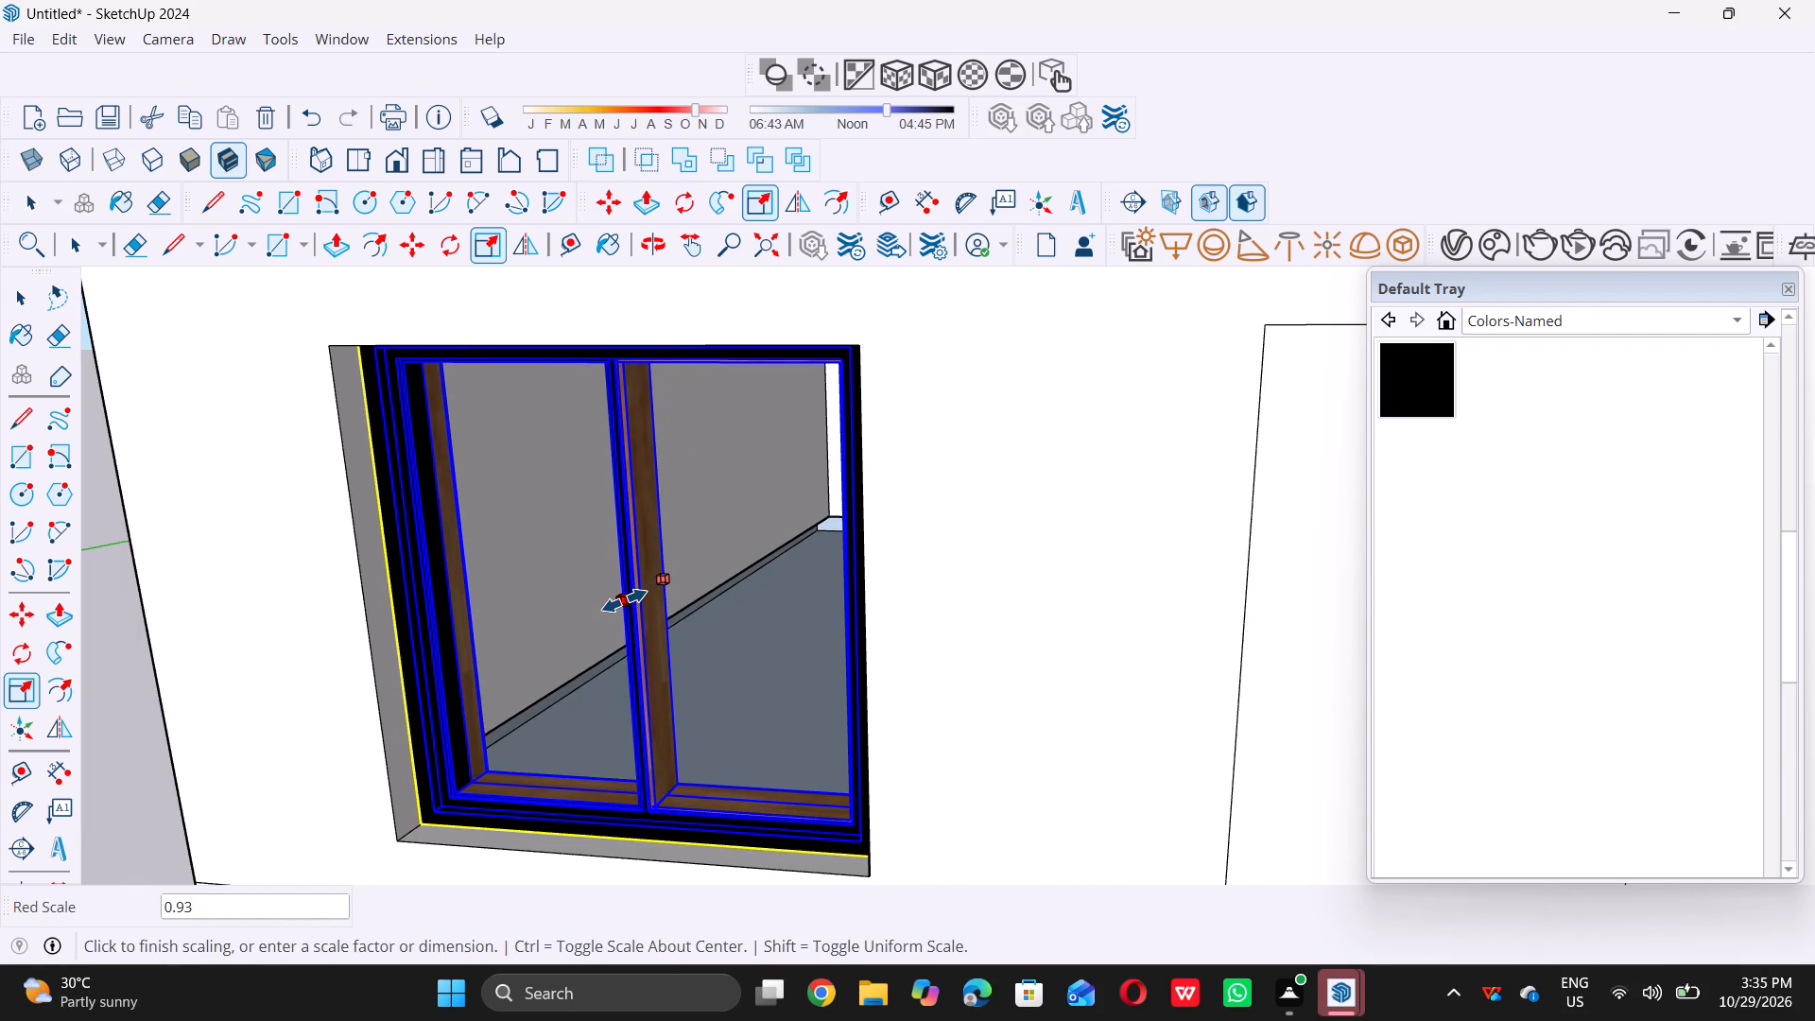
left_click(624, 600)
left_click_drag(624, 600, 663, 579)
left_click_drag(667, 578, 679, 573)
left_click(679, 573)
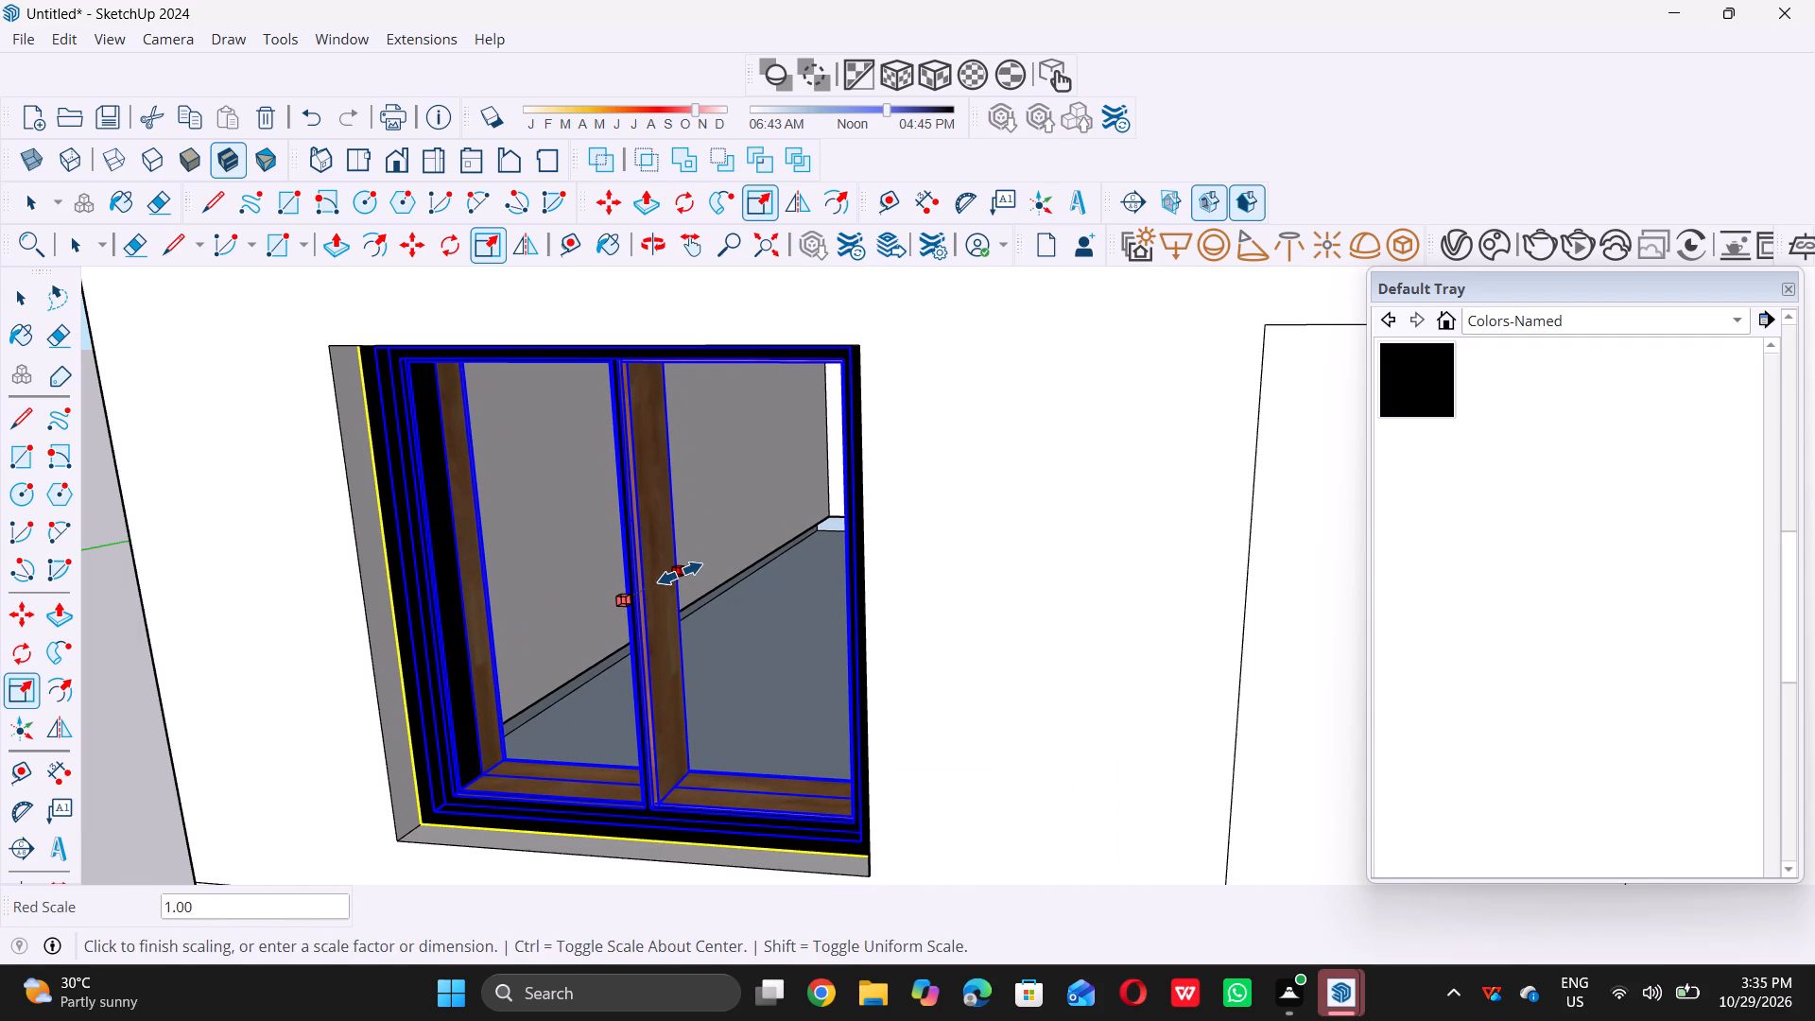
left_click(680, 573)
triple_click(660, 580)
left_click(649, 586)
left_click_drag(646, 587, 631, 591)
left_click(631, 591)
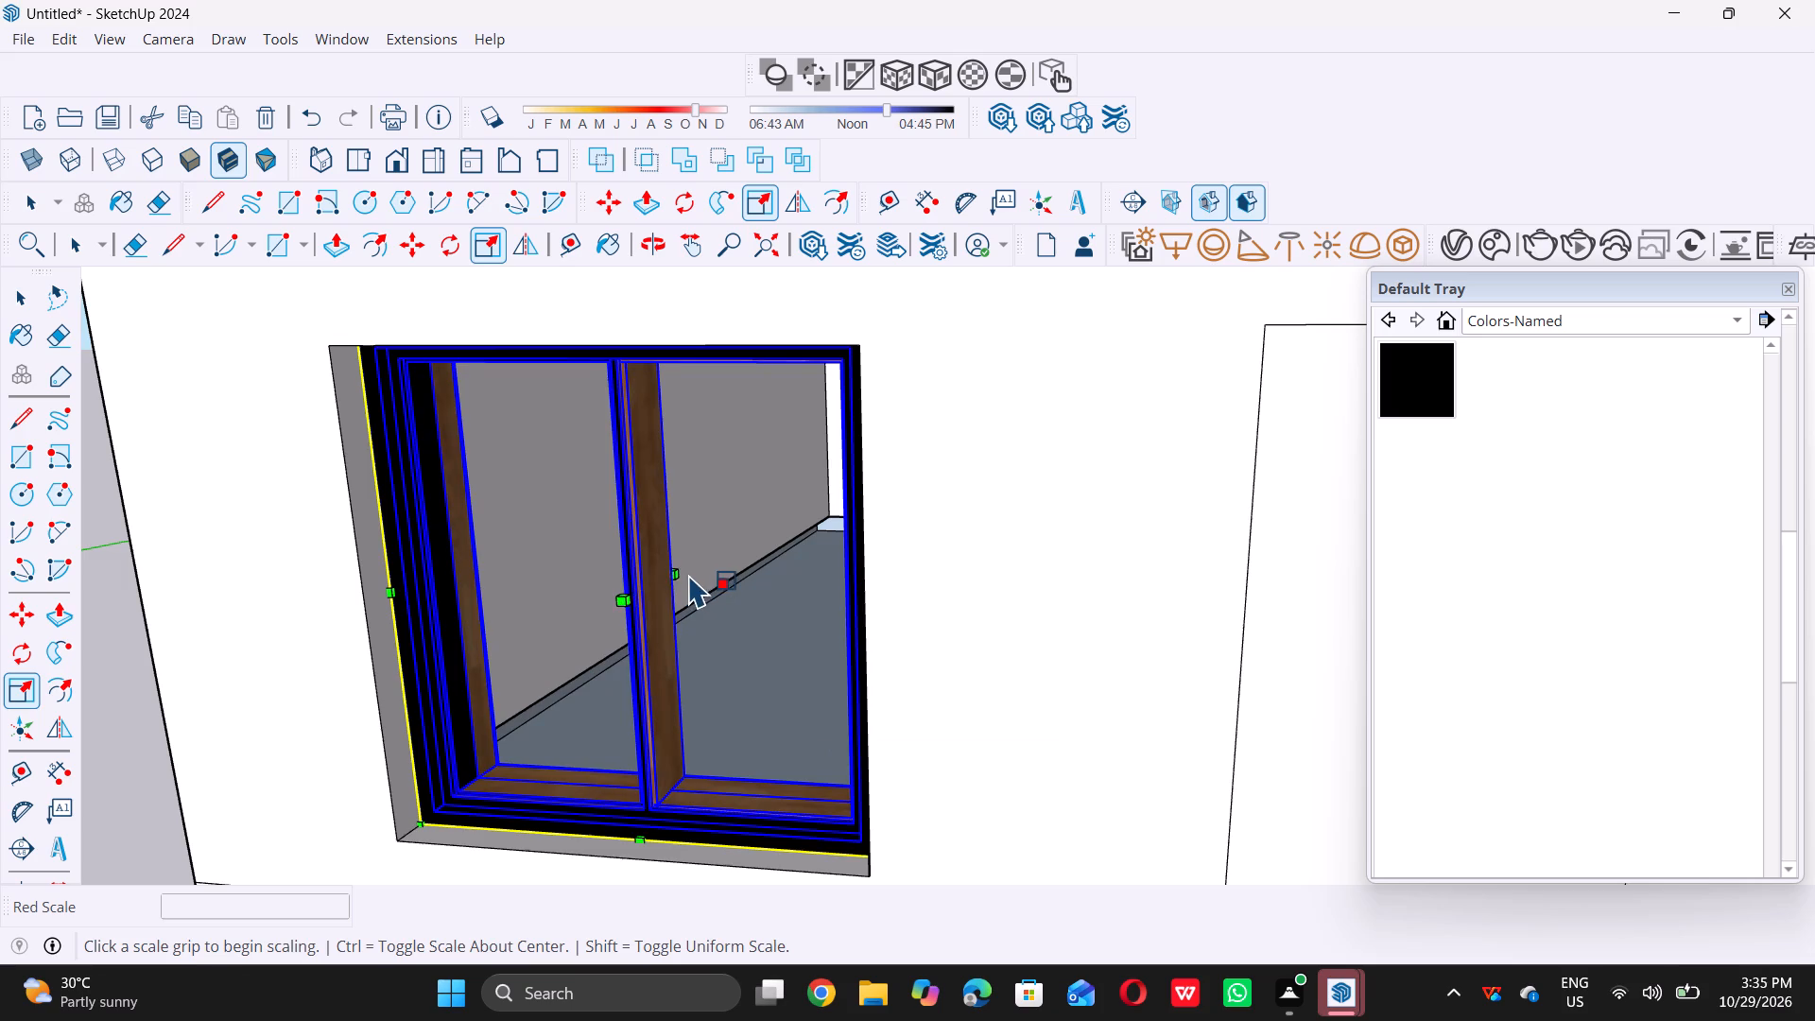
Scale the window's depth down from its inner face to make the frame thinner, and deselect the window.
scroll(689, 574, "up", 5)
left_click(663, 569)
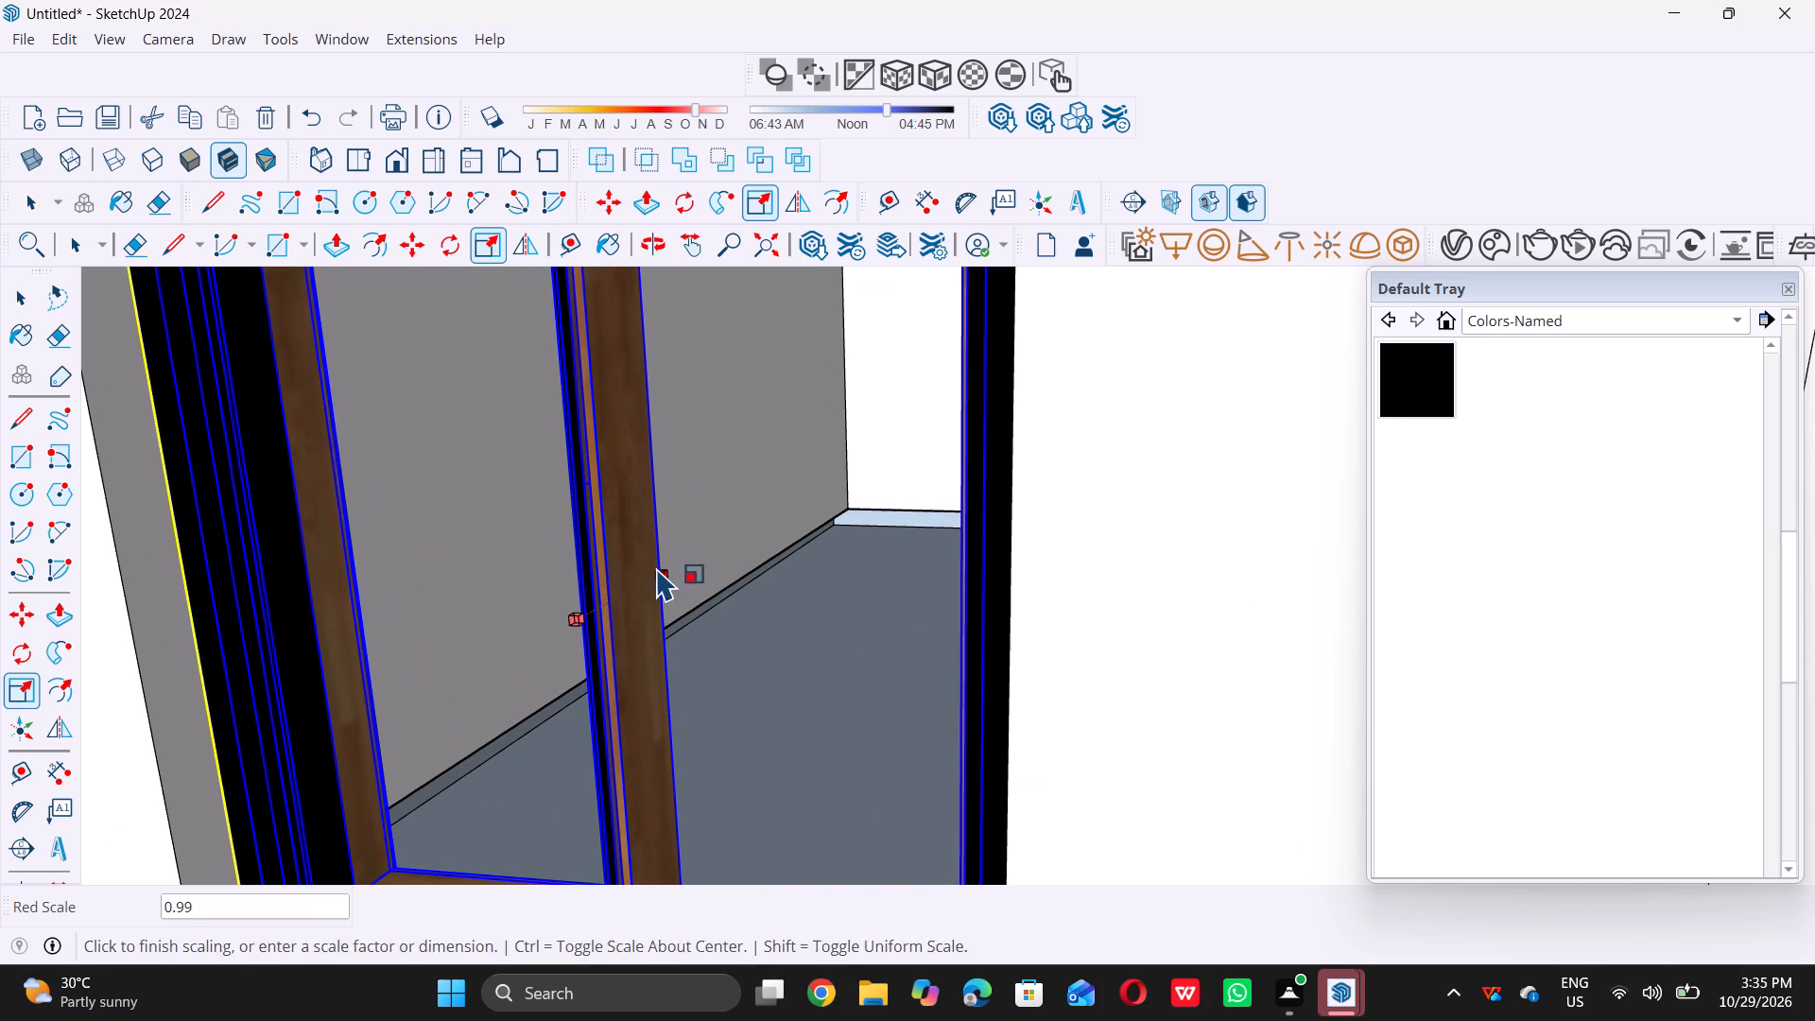
double_click(626, 578)
left_click_drag(661, 577, 620, 593)
left_click(620, 593)
scroll(641, 586, "down", 5)
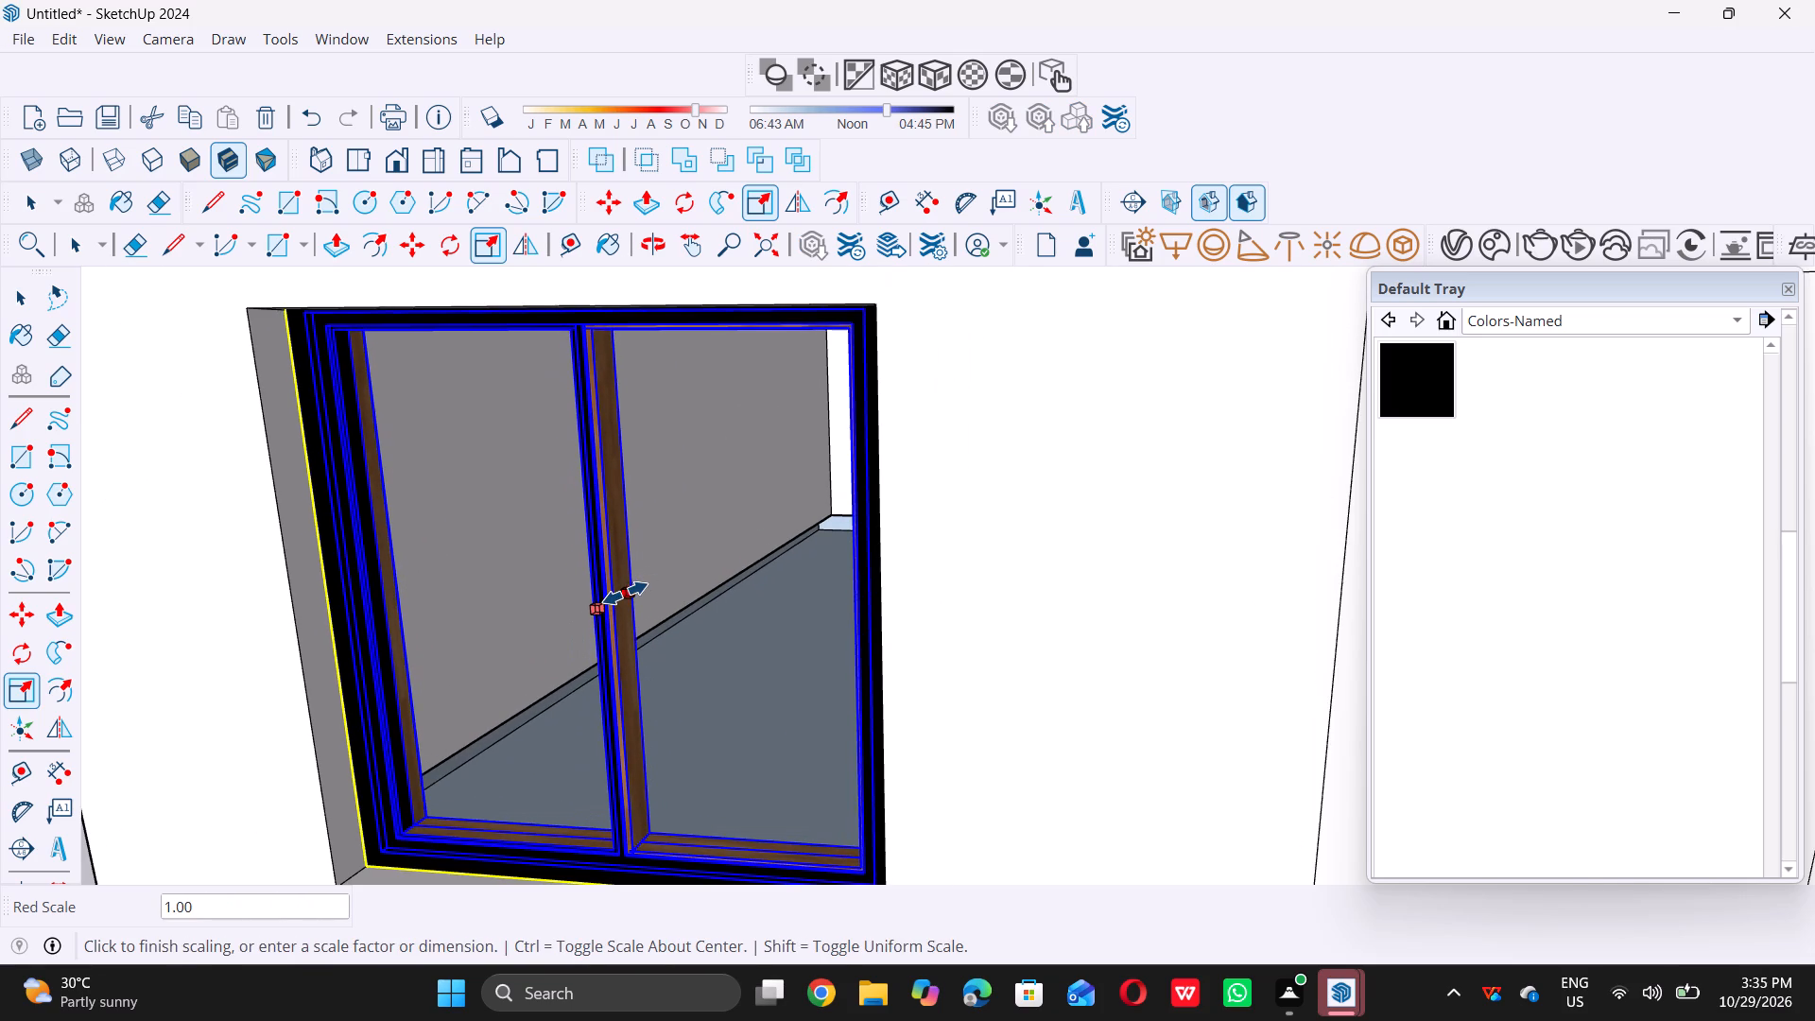
left_click(623, 593)
scroll(686, 646, "down", 2)
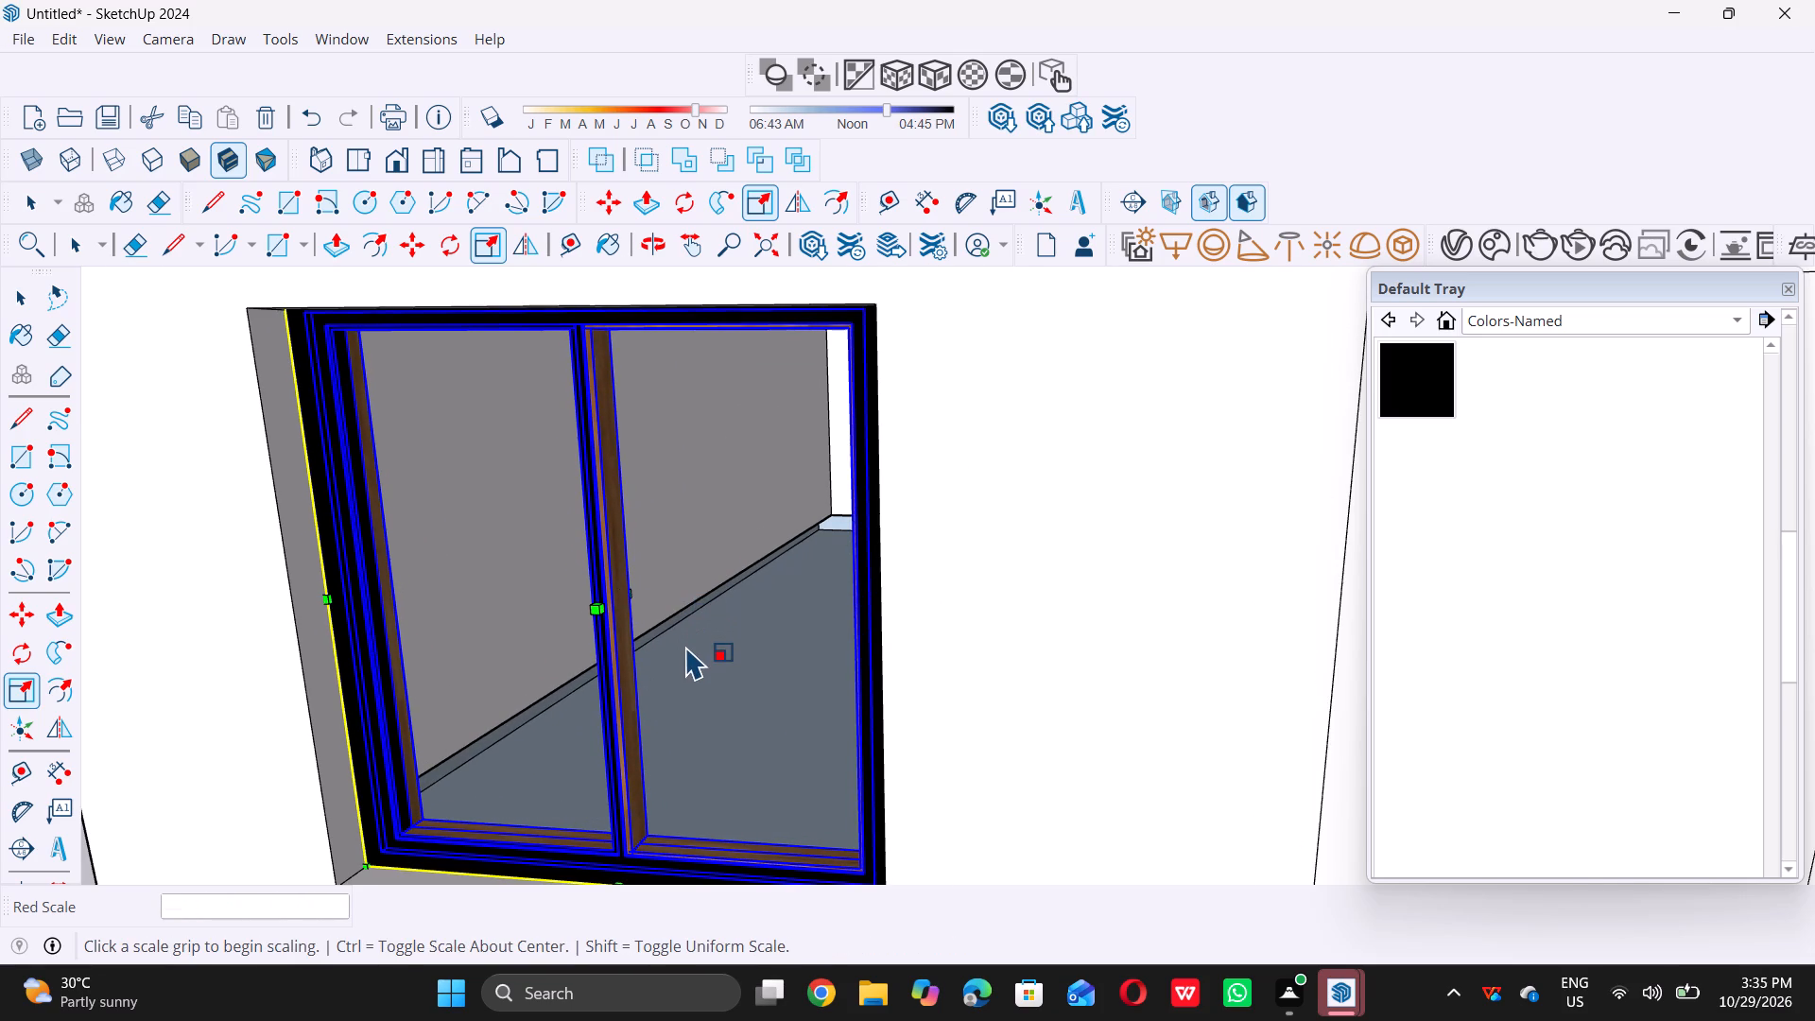
scroll(686, 646, "down", 2)
key("space")
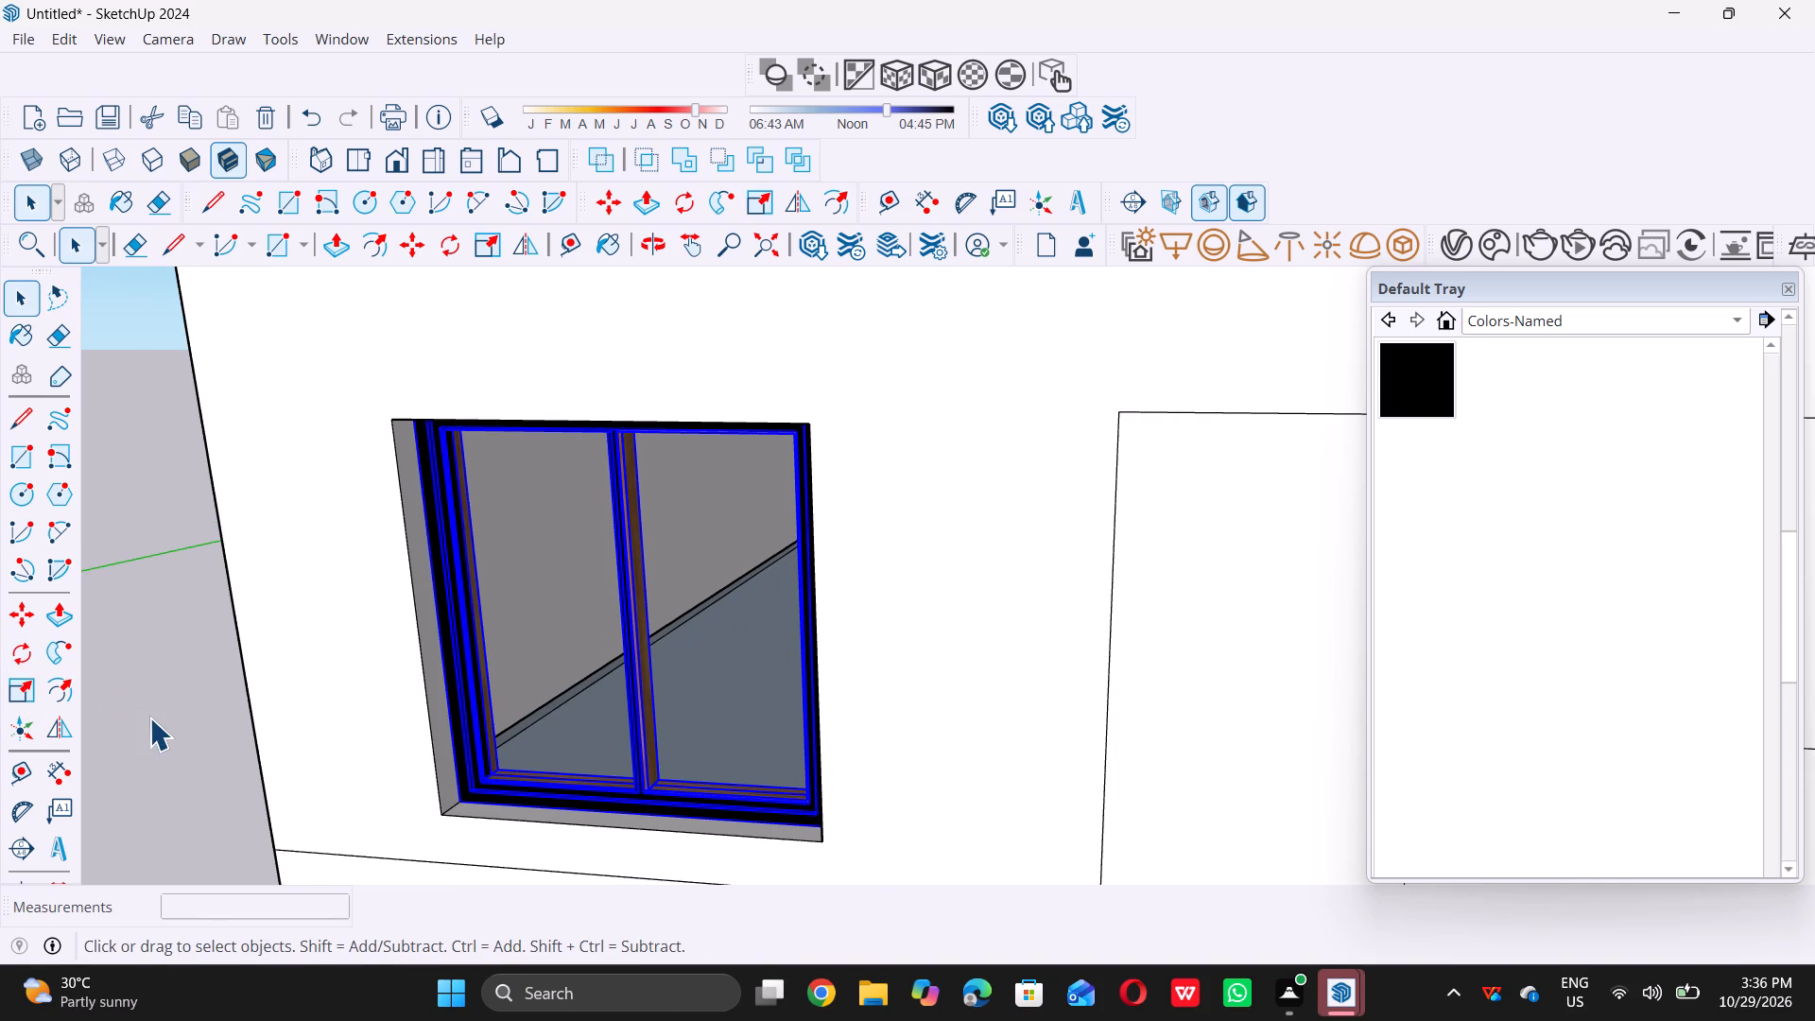
left_click(149, 718)
Examine the fitted window and the front wall's other openings from outside.
scroll(513, 792, "up", 5)
scroll(516, 792, "down", 5)
middle_click_drag(516, 807, 727, 664)
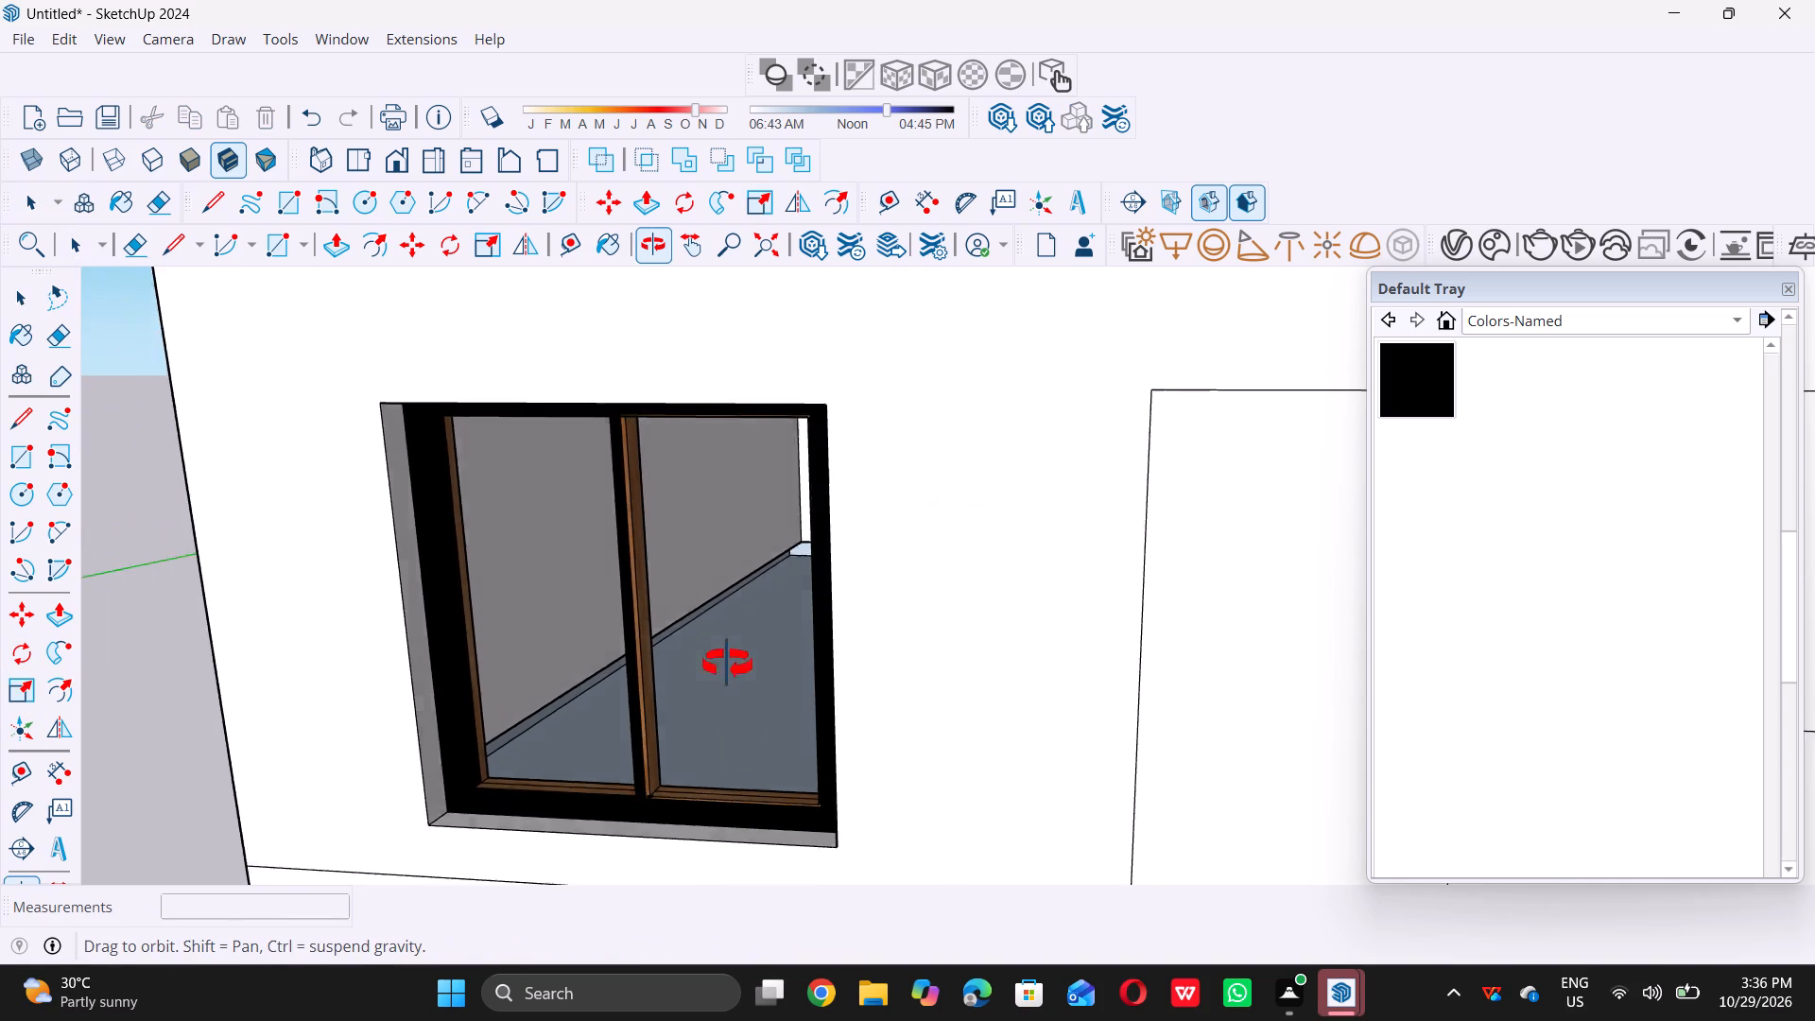
middle_click_drag(727, 664, 626, 674)
scroll(629, 677, "down", 5)
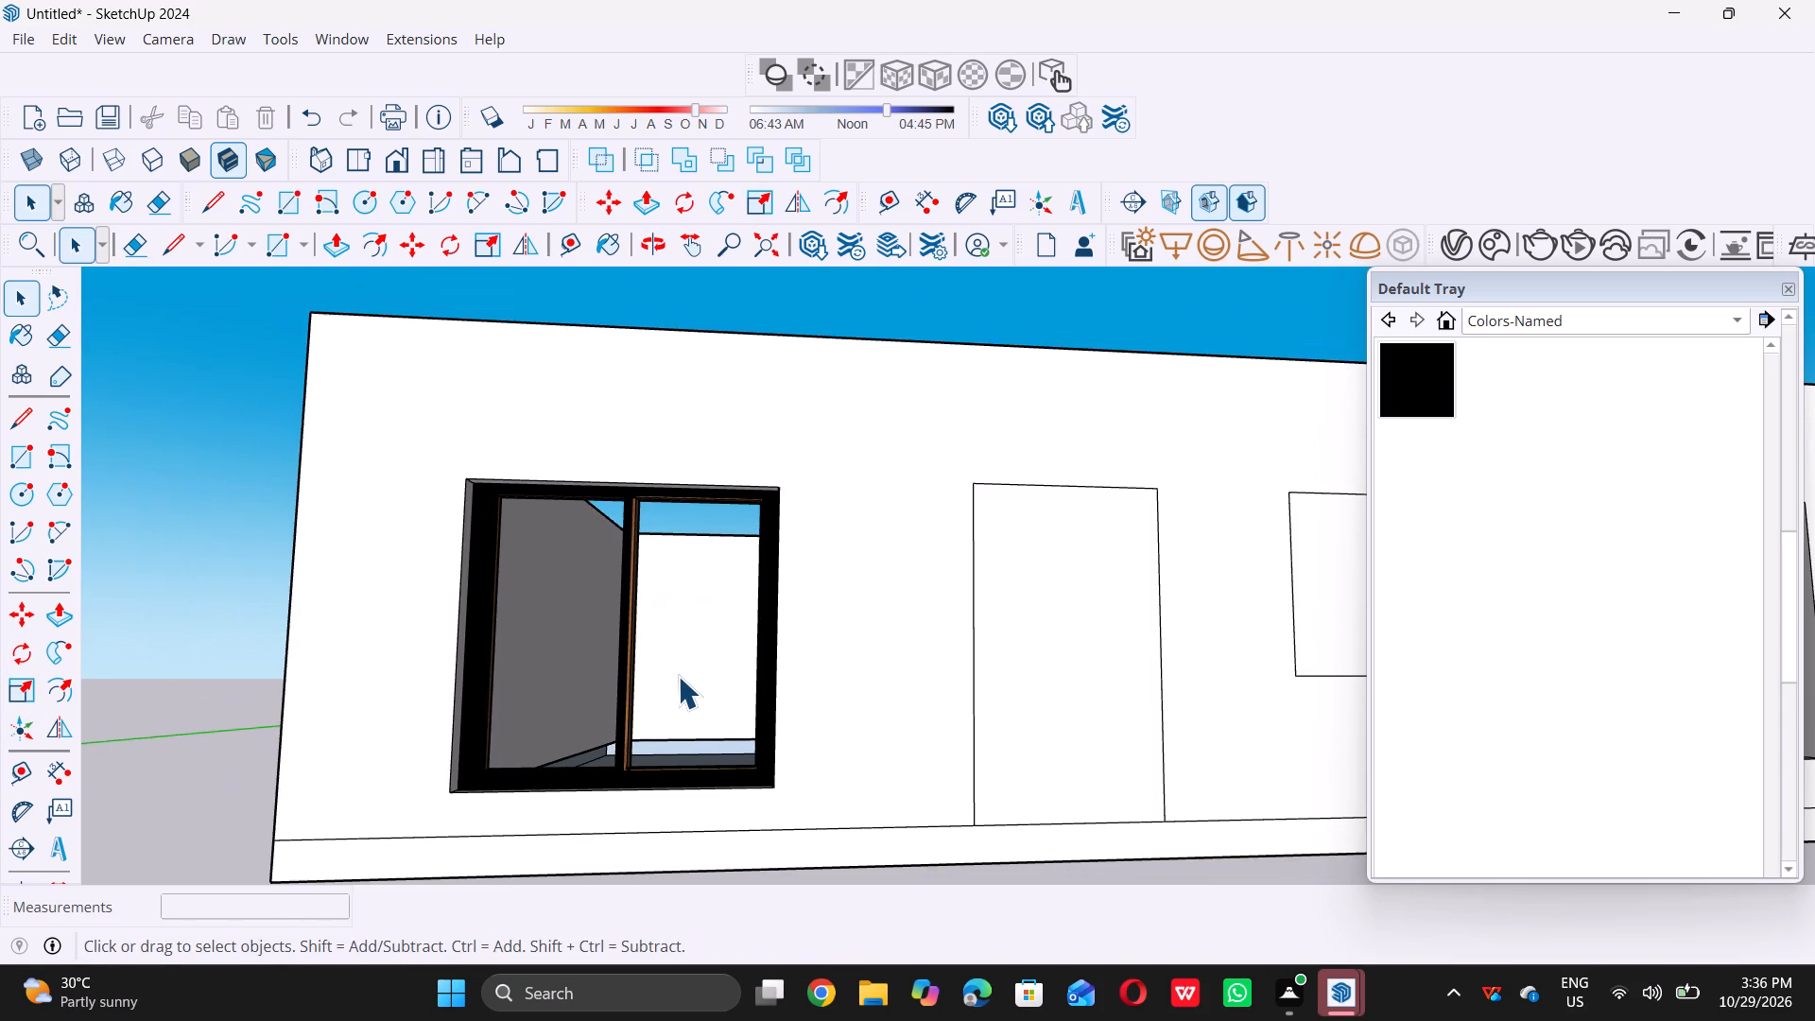
scroll(655, 714, "down", 5)
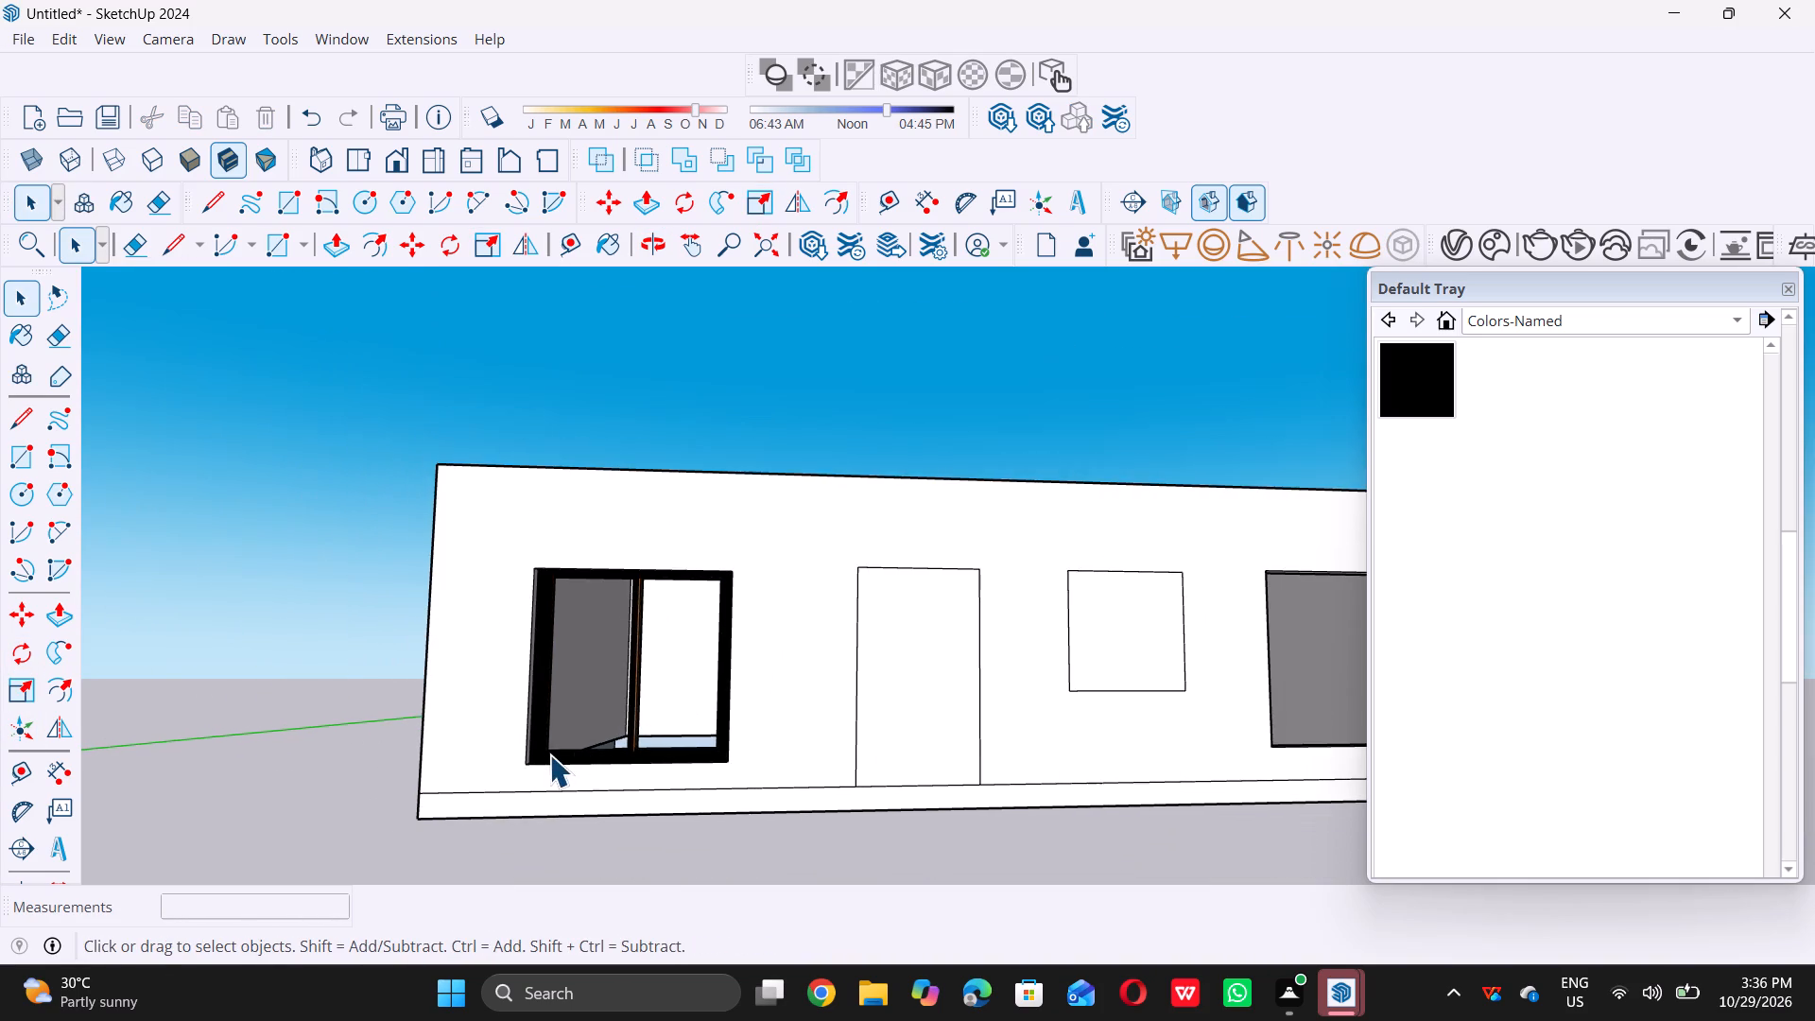
scroll(549, 754, "up", 5)
middle_click_drag(775, 634, 837, 678)
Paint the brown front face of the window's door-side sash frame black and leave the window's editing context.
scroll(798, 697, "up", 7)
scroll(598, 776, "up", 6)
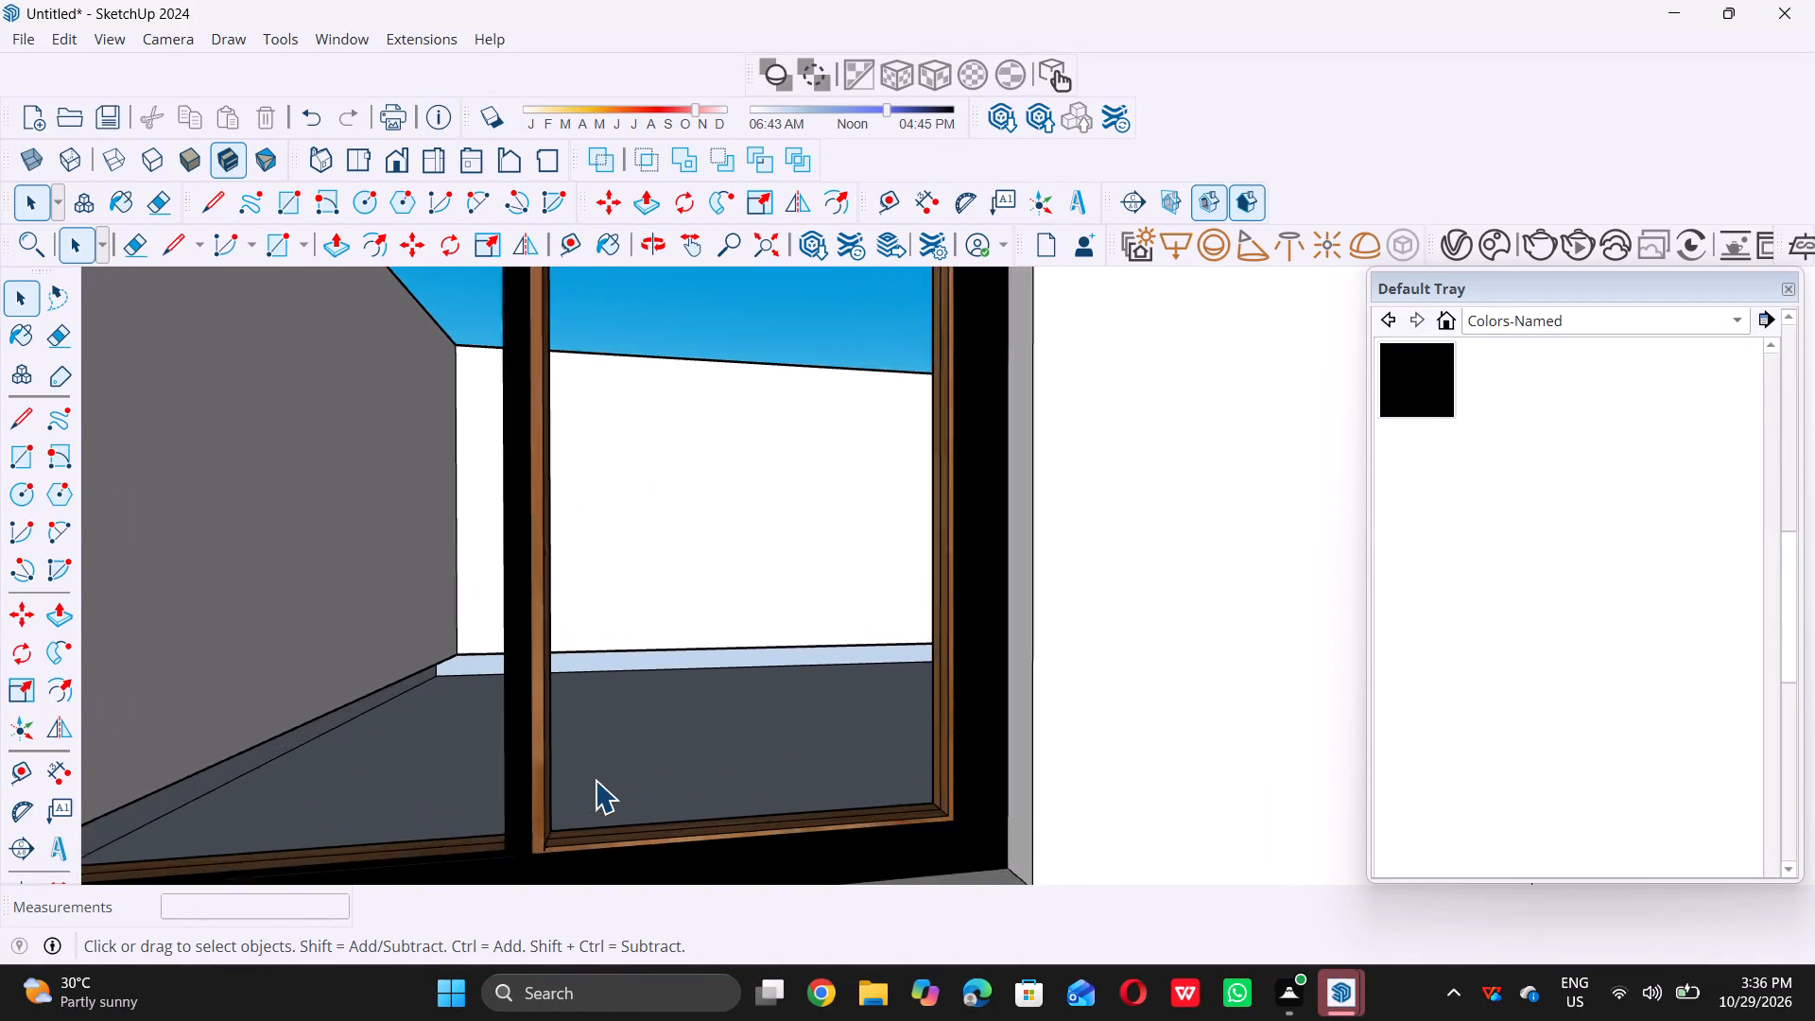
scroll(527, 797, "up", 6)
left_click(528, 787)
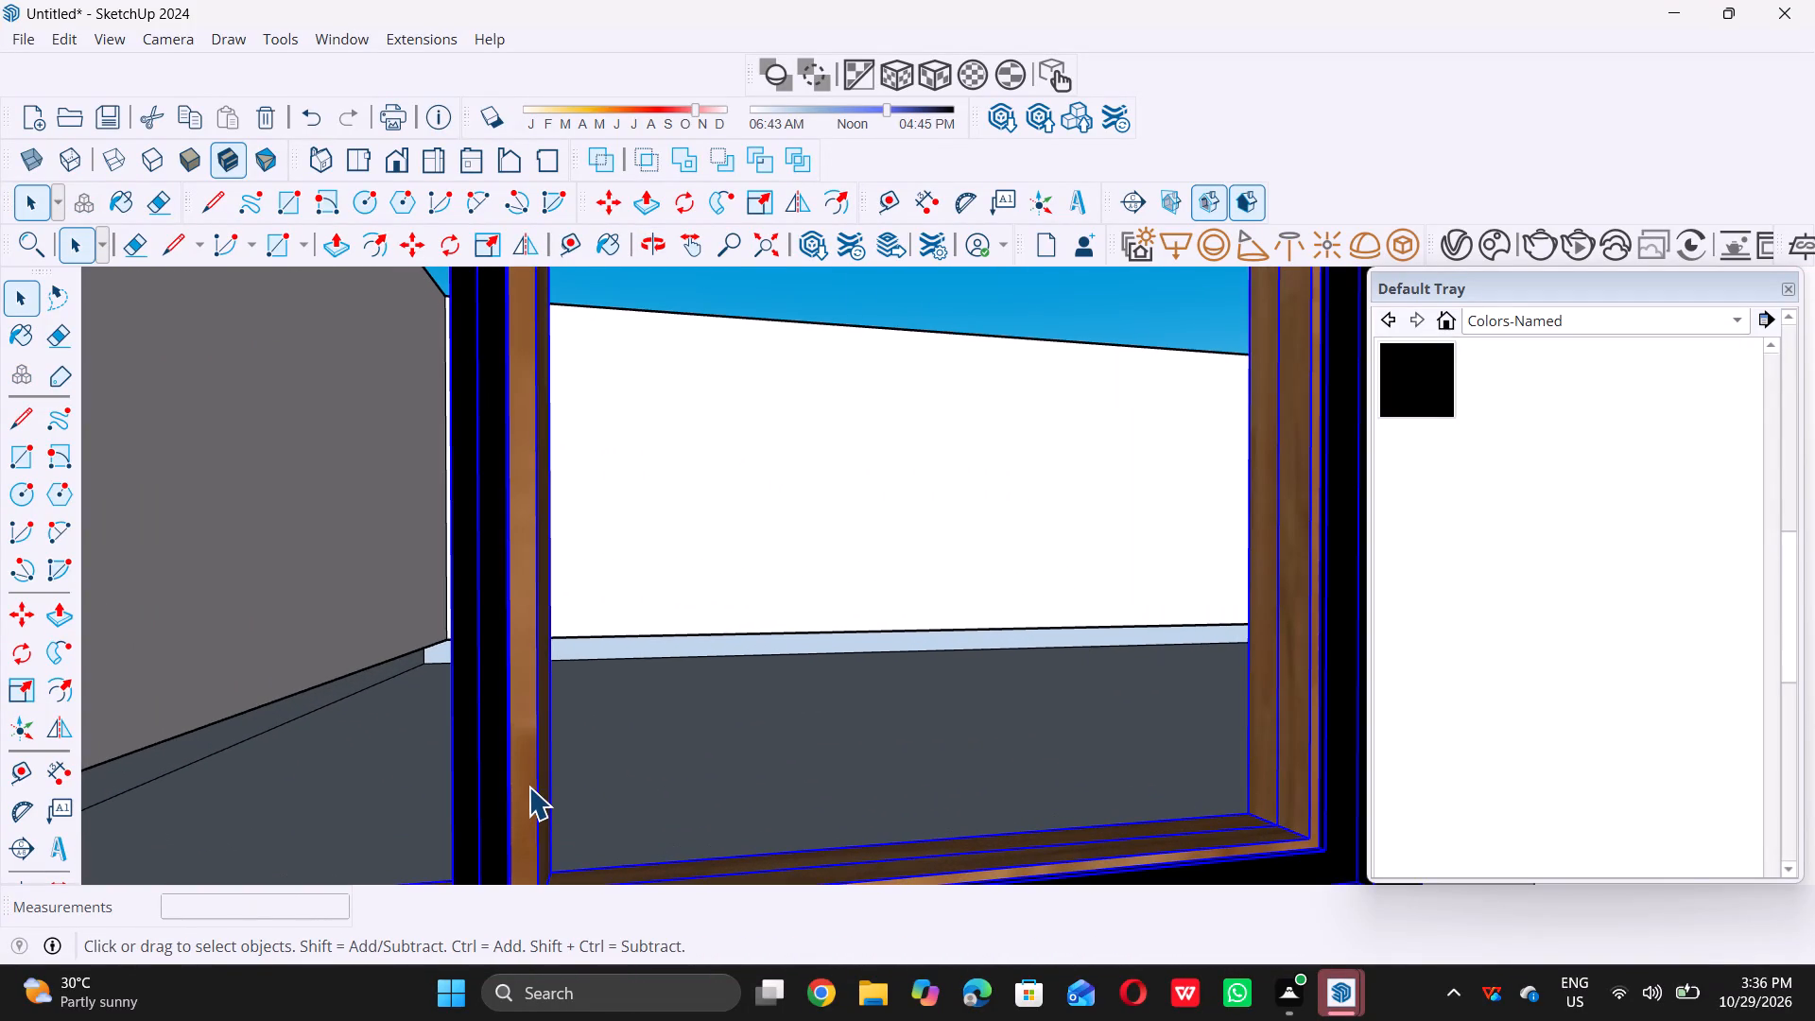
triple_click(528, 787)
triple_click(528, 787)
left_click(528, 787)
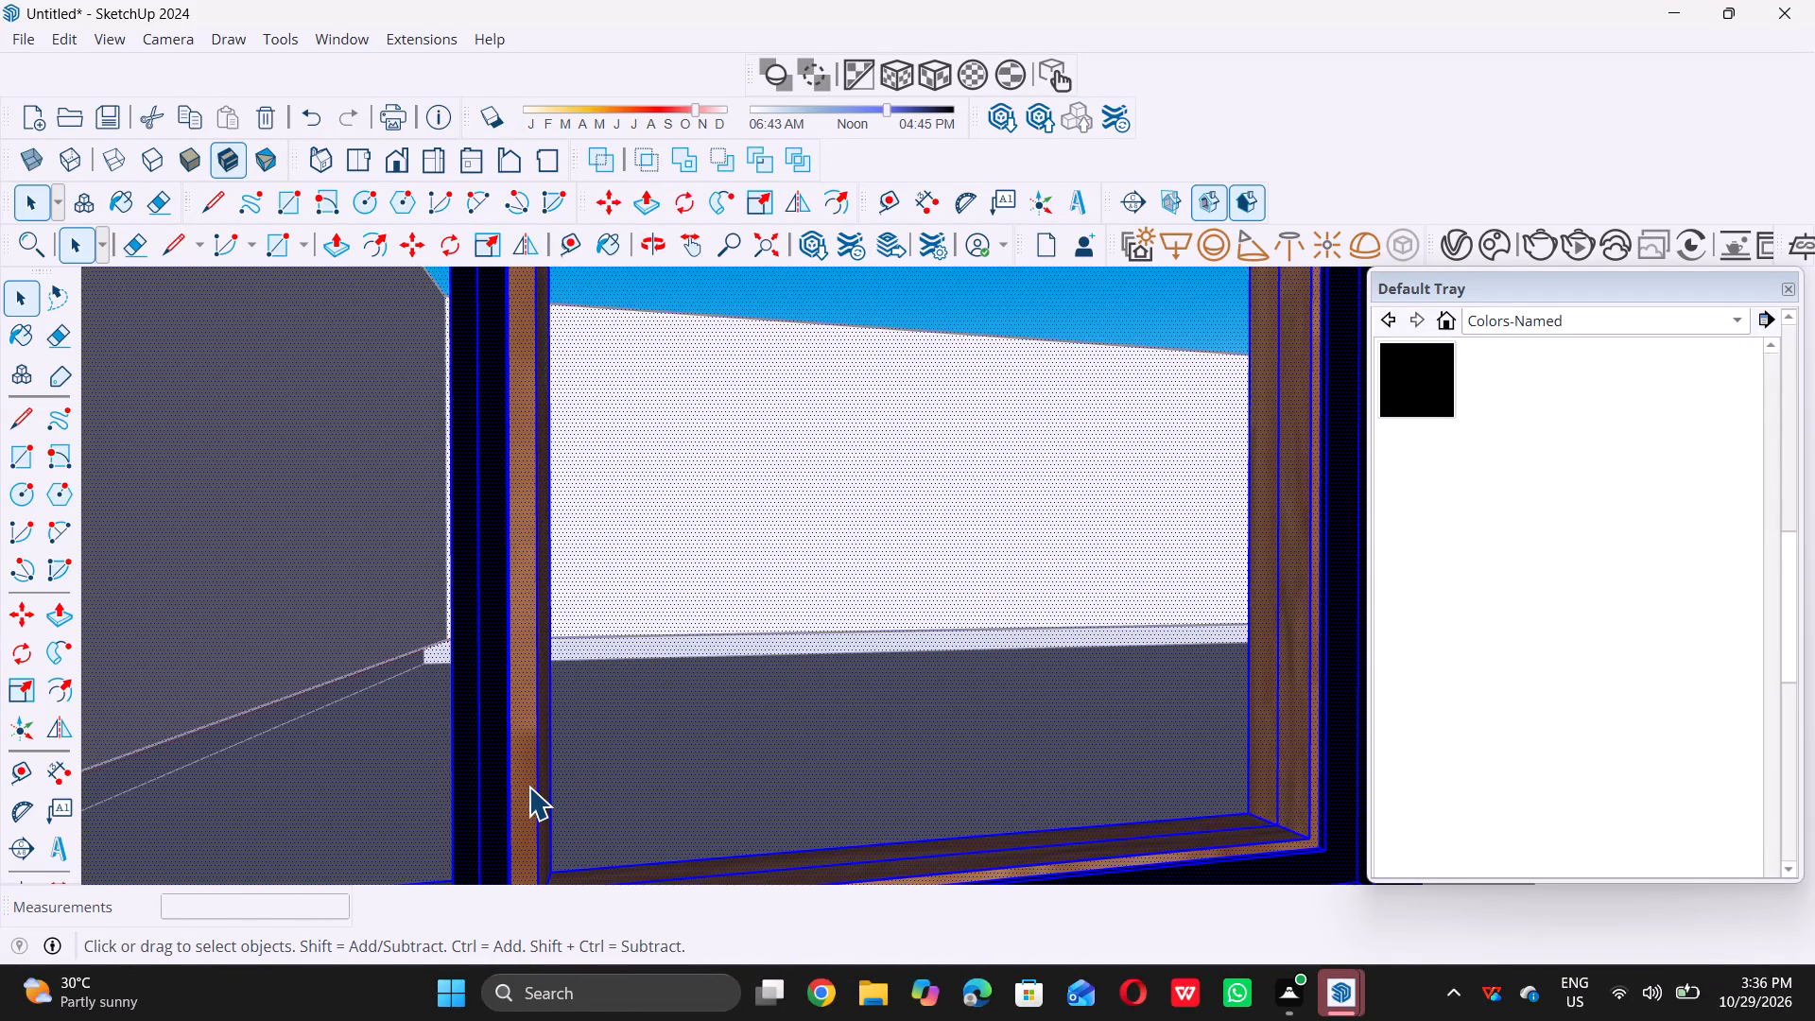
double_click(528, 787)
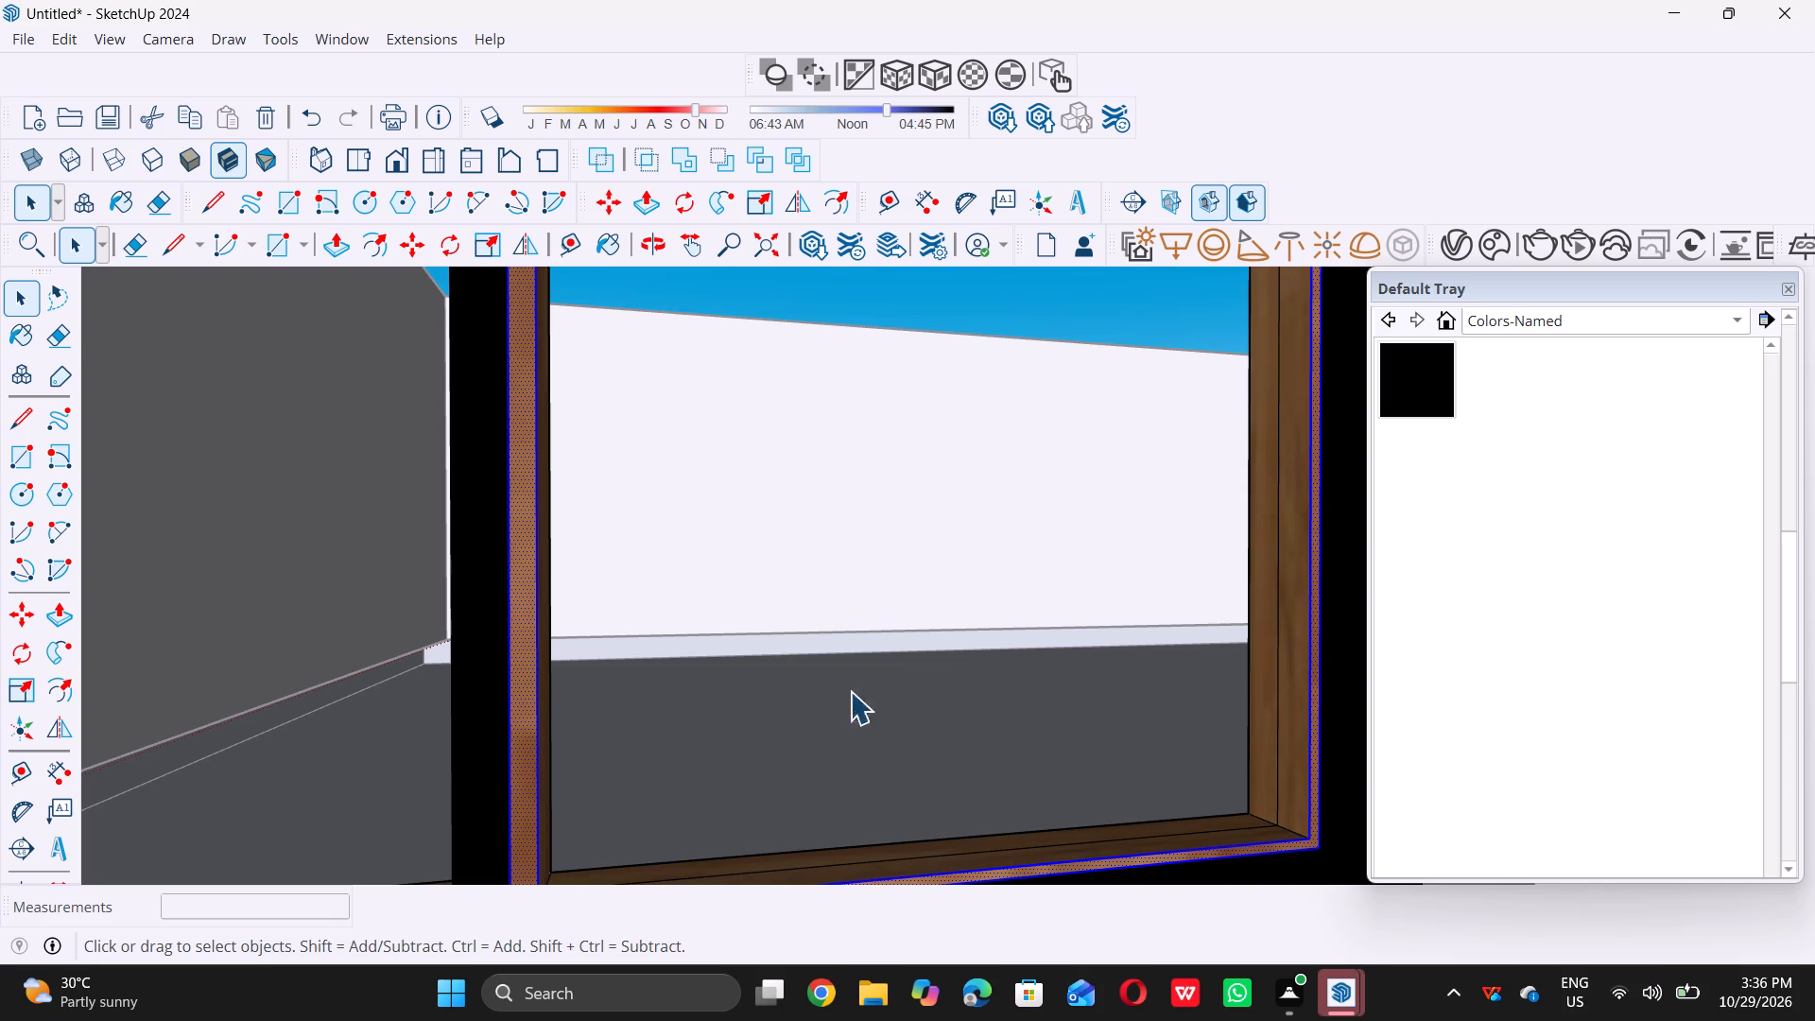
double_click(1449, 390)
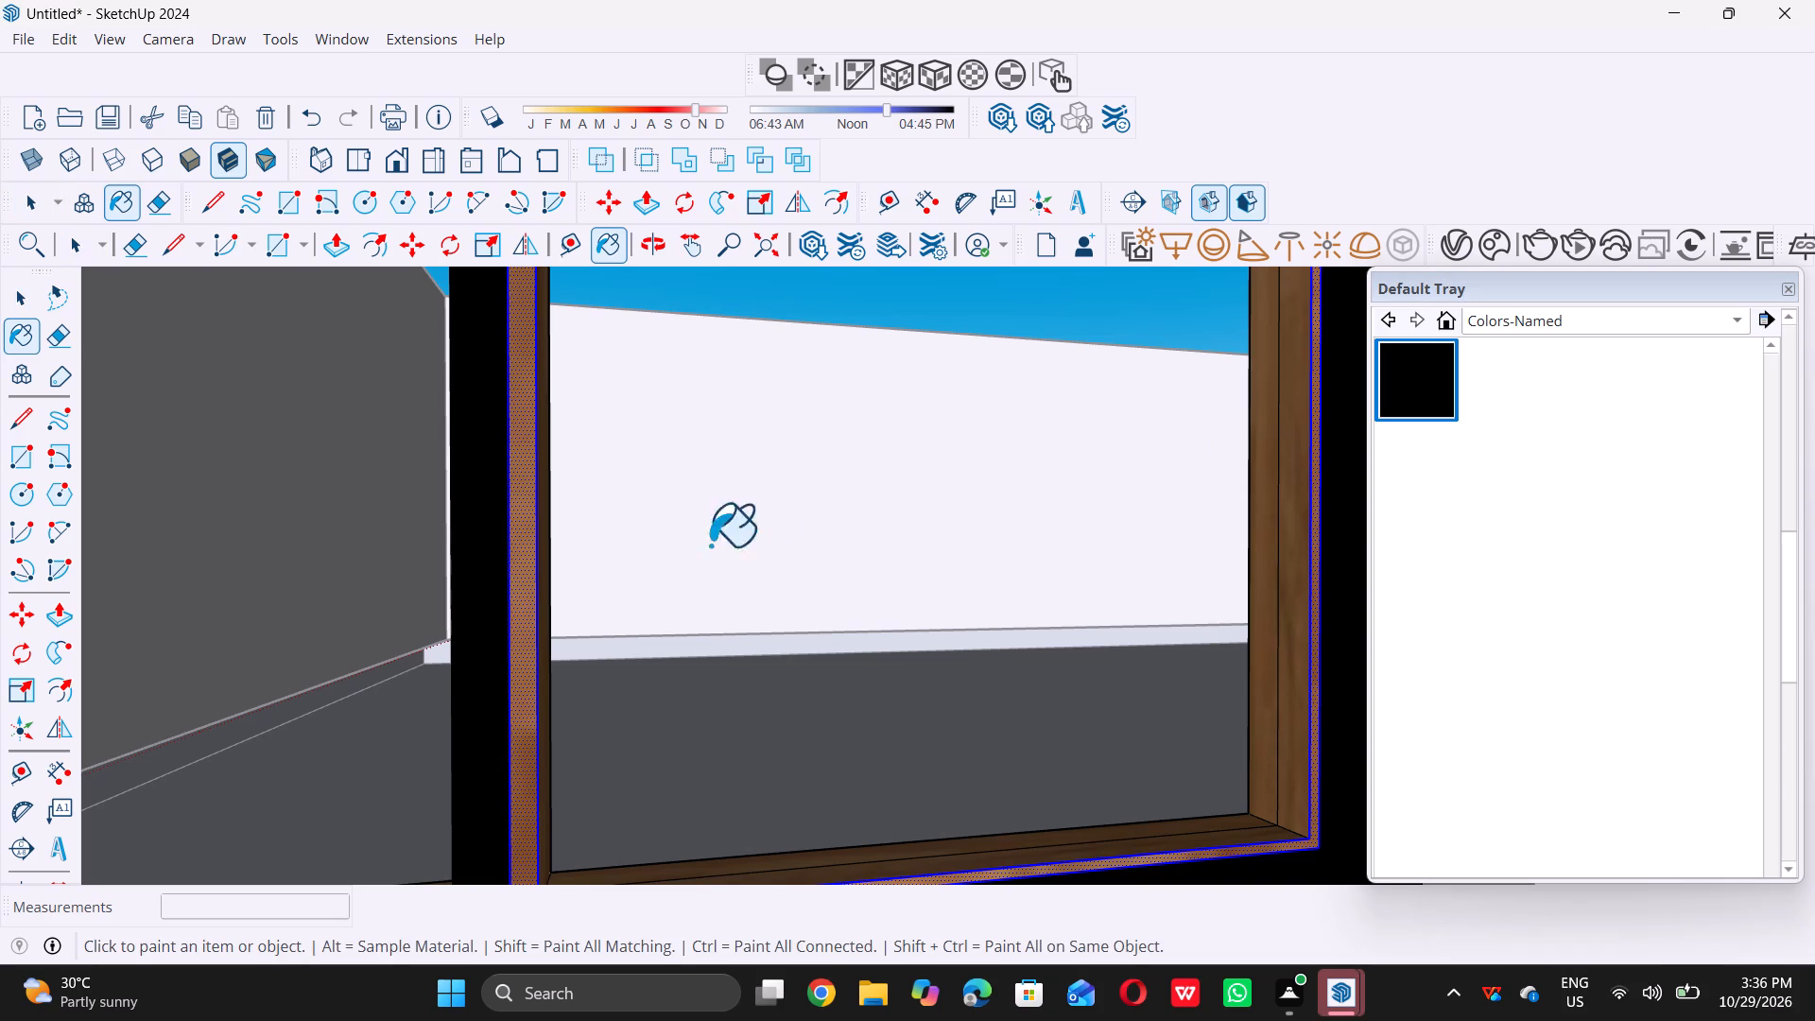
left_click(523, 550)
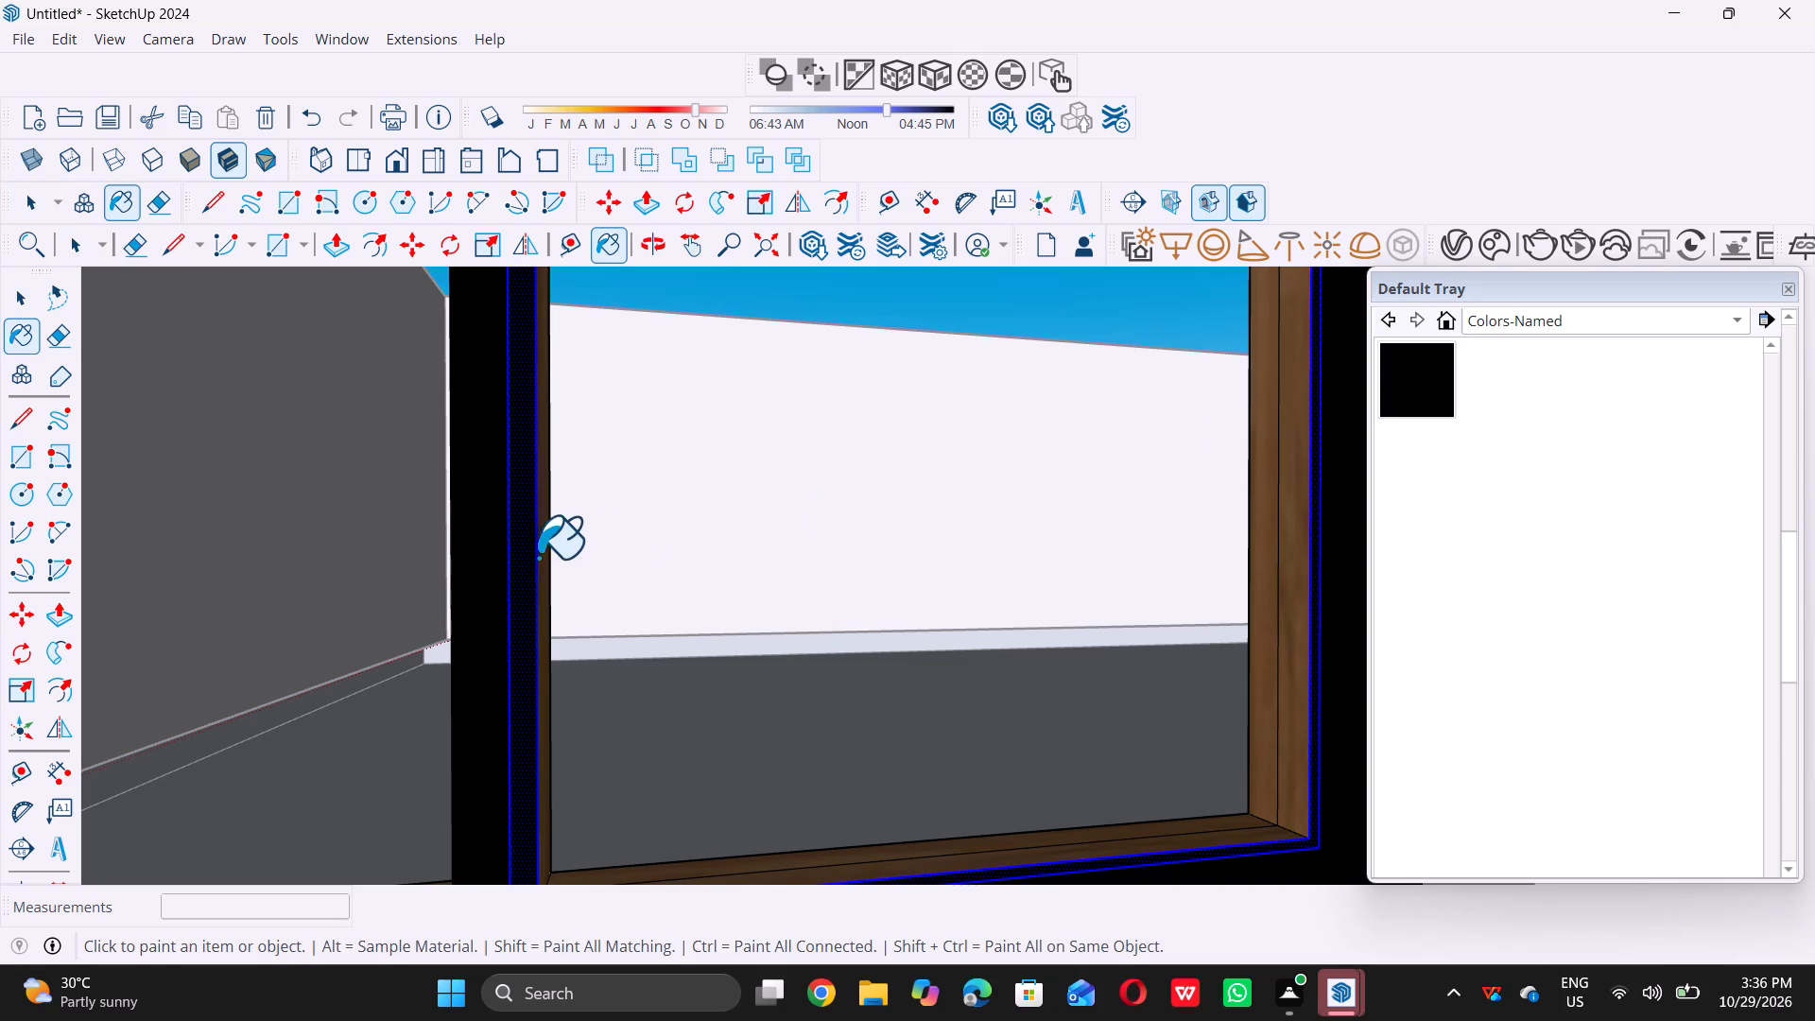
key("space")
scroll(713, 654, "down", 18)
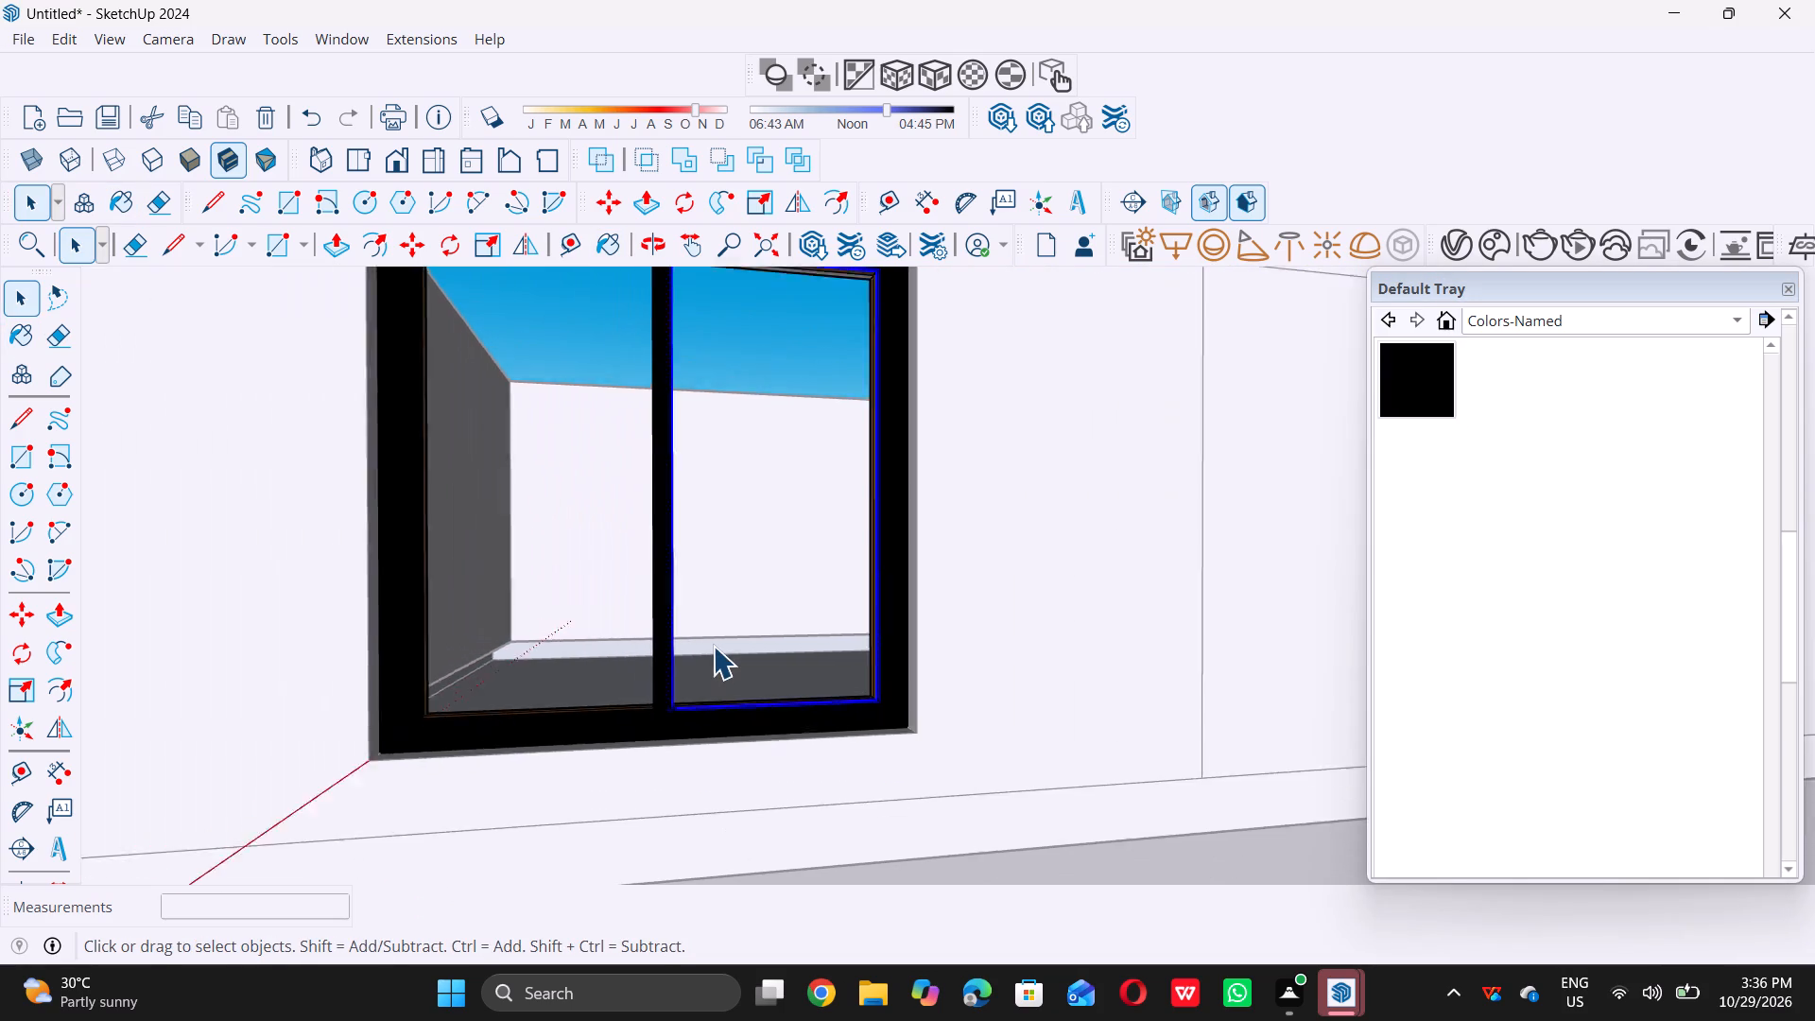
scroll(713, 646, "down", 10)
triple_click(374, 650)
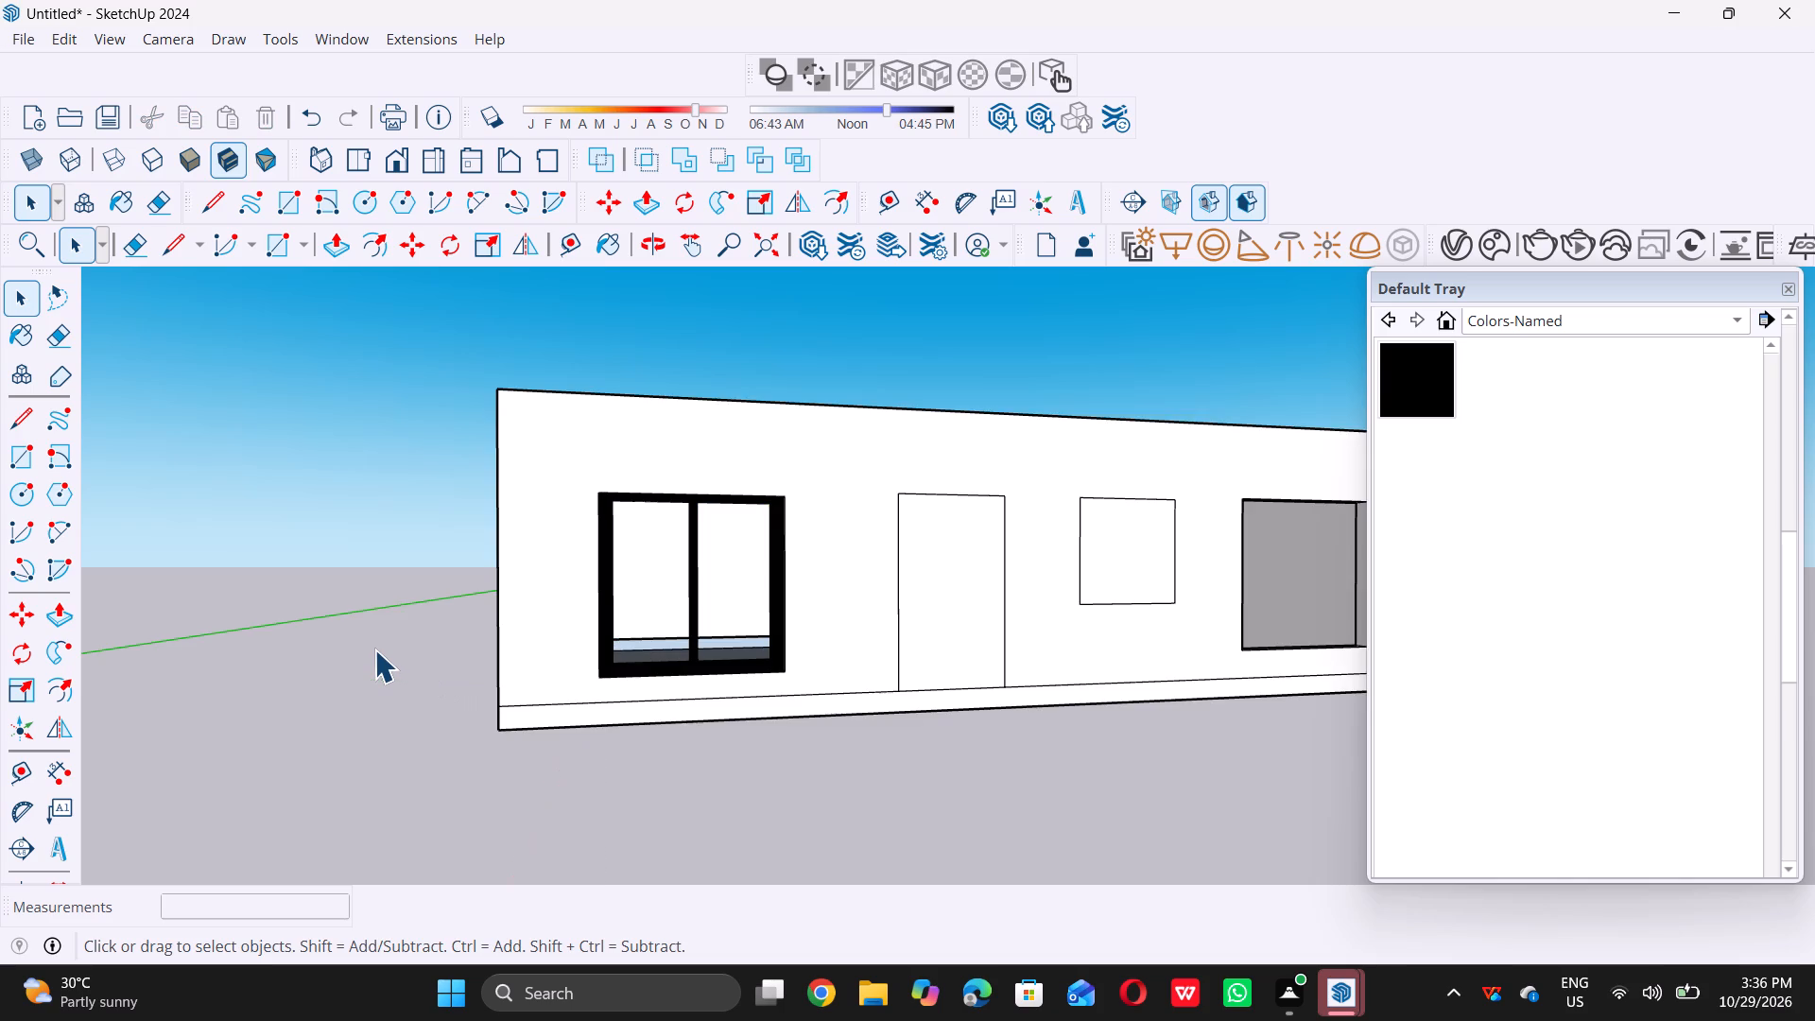
Examine the fitted window's frame and depth in the front wall from above, inside and outside the building.
scroll(360, 648, "down", 6)
middle_click_drag(794, 617, 627, 812)
middle_click_drag(853, 480, 839, 485)
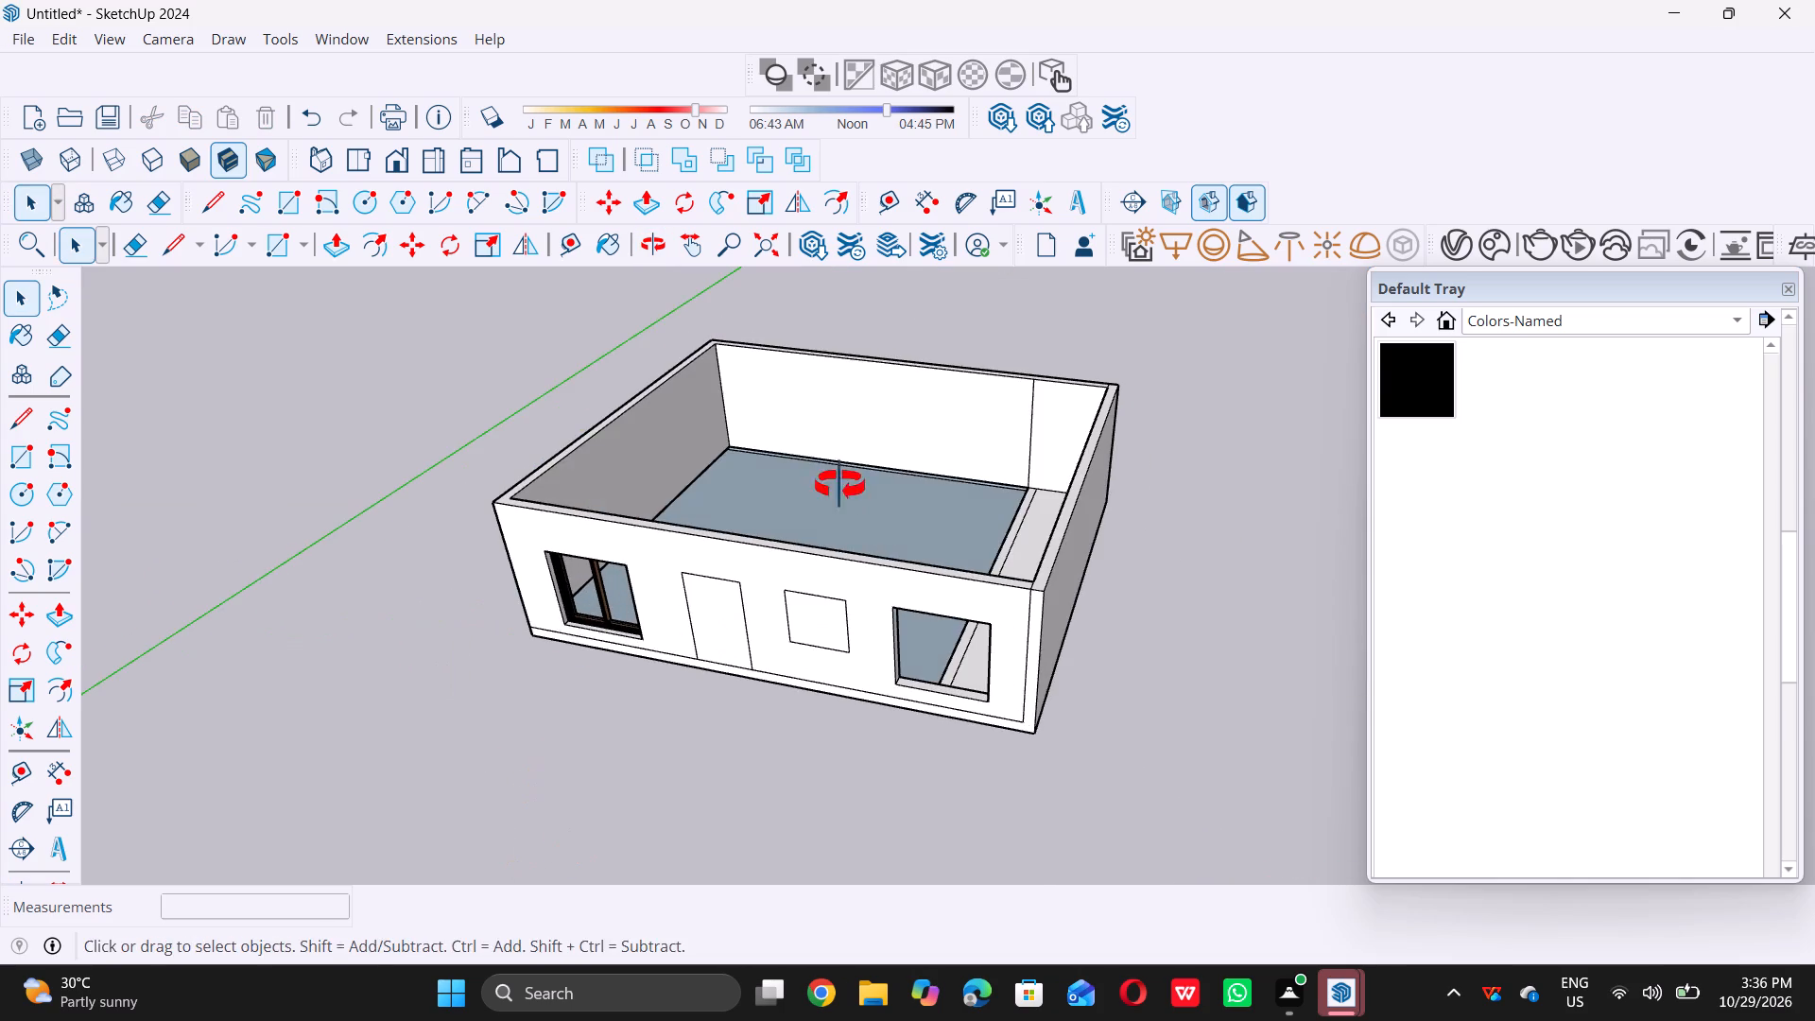
middle_click_drag(839, 485, 461, 834)
middle_click_drag(464, 830, 482, 811)
scroll(797, 461, "up", 6)
scroll(594, 660, "down", 9)
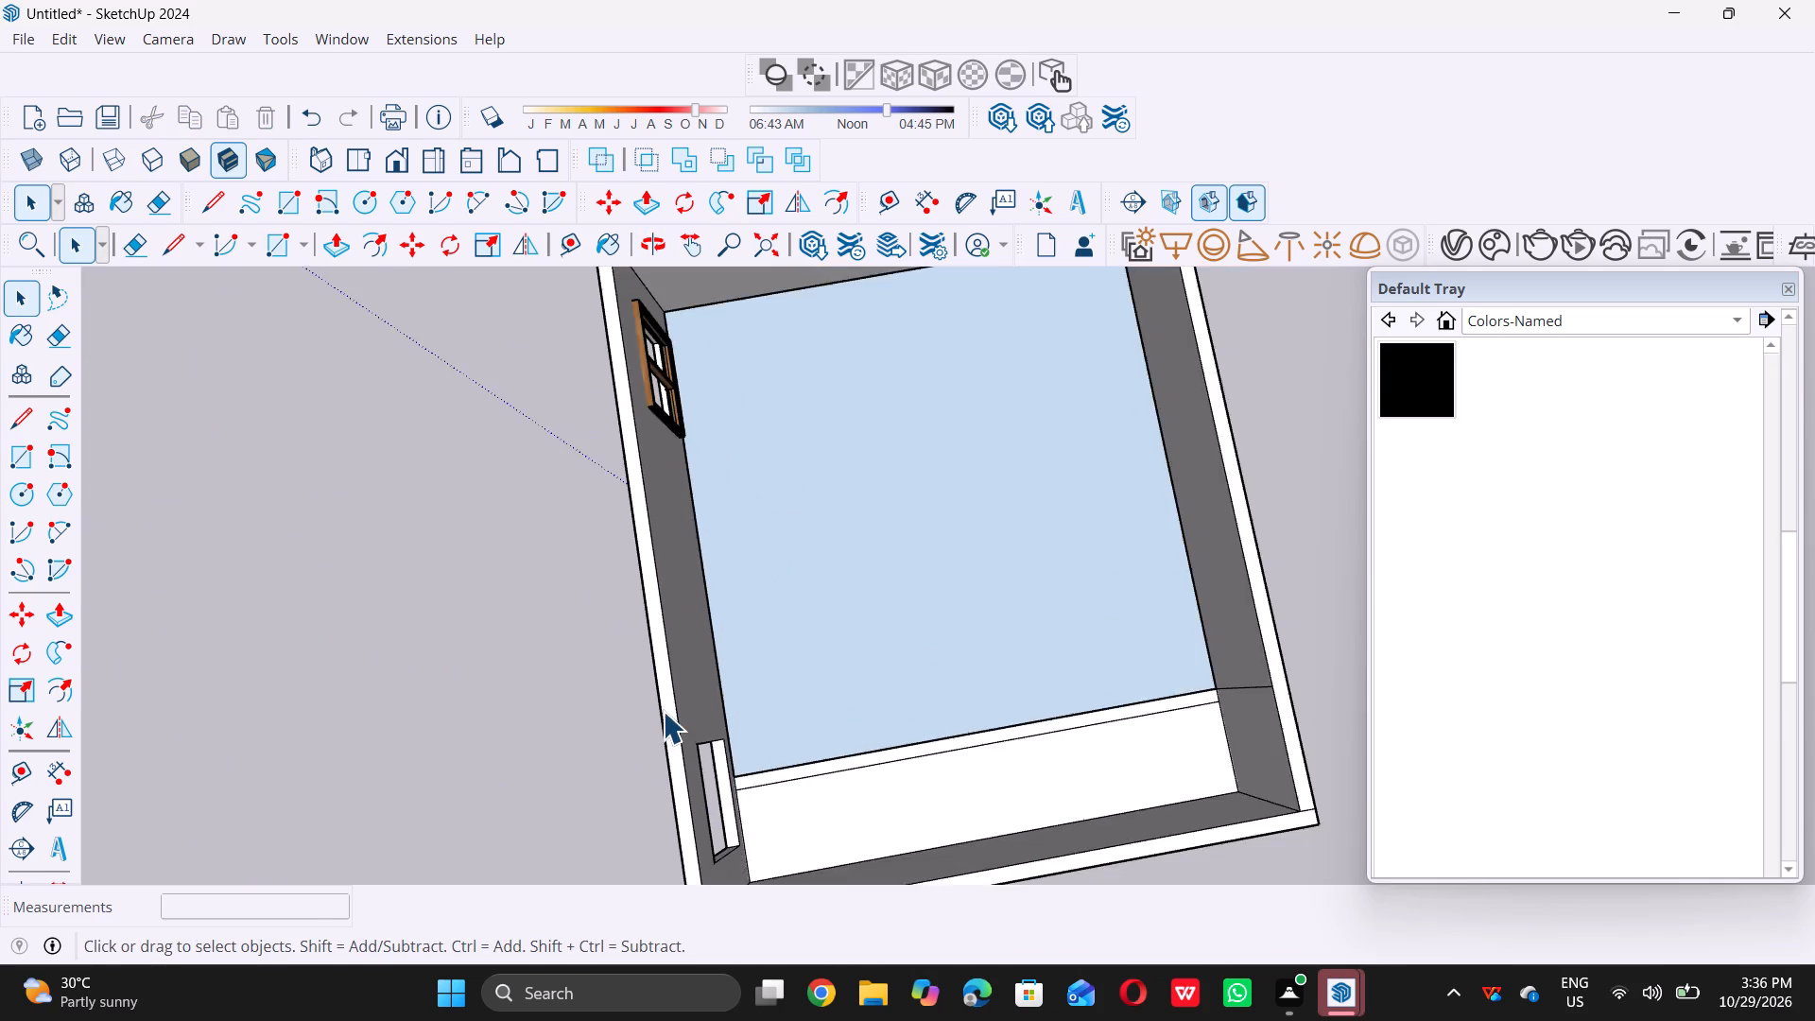
scroll(663, 711, "down", 4)
scroll(647, 496, "up", 7)
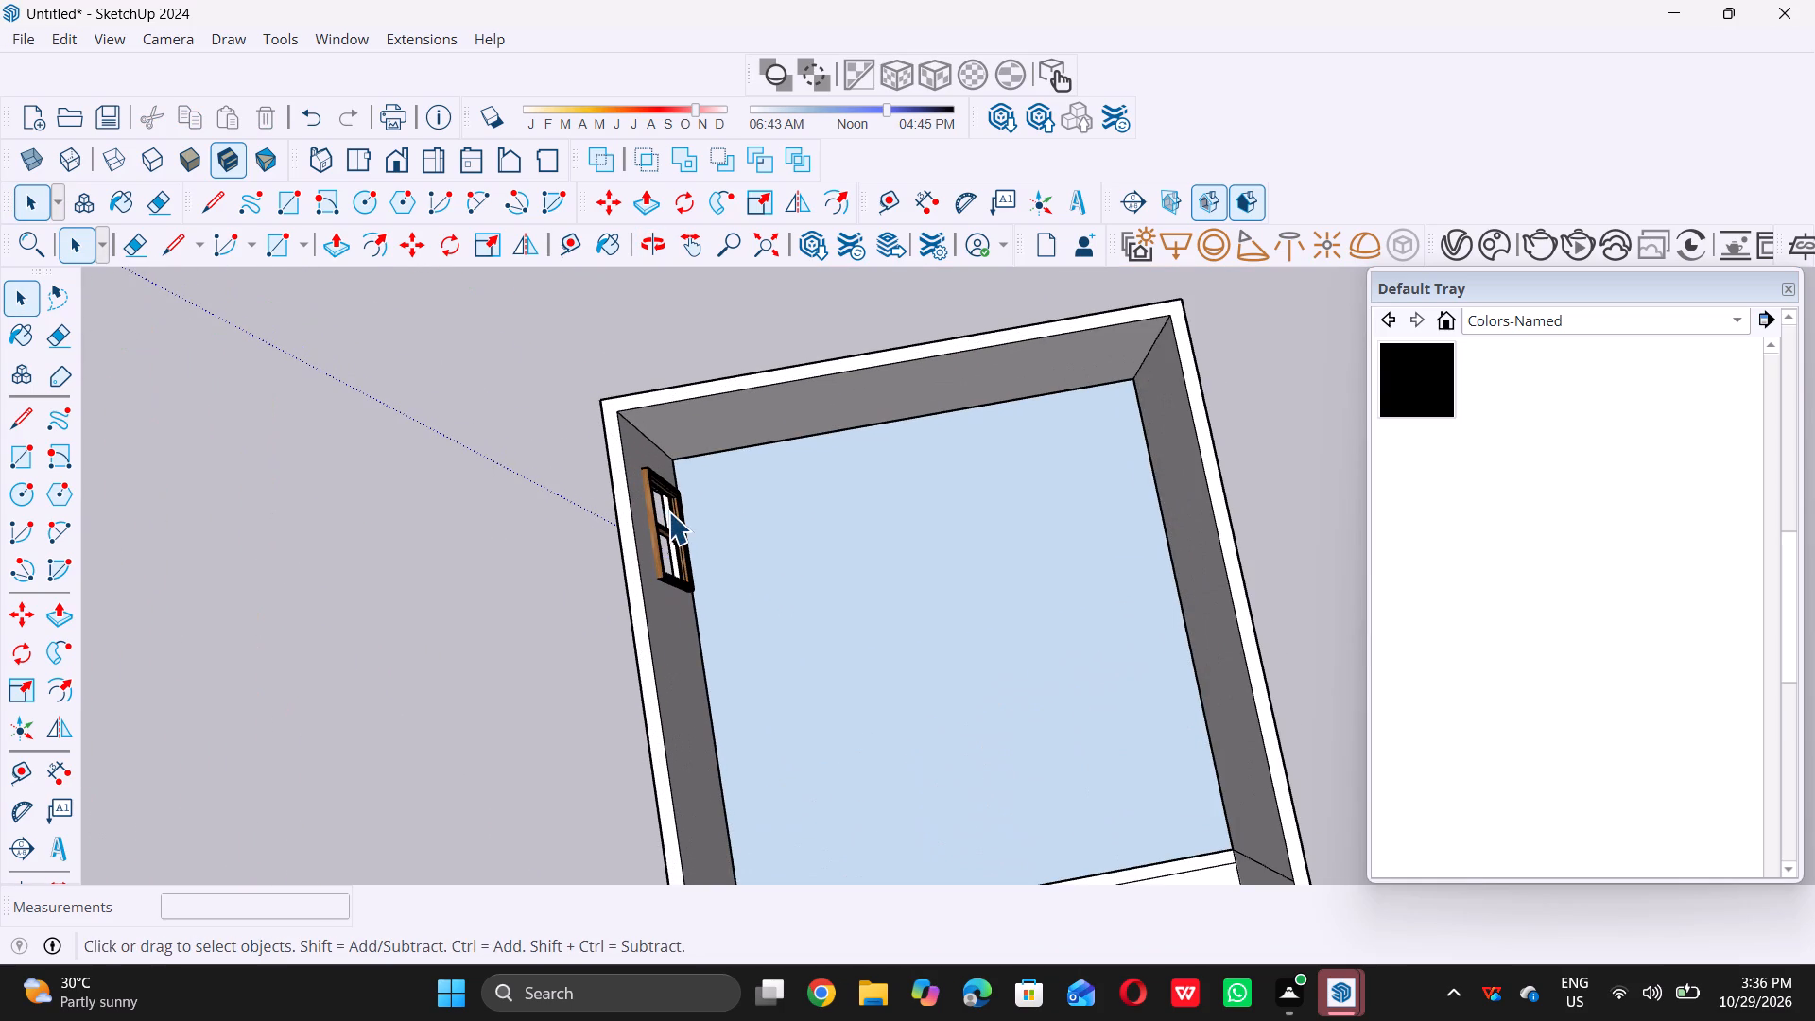
scroll(664, 502, "up", 19)
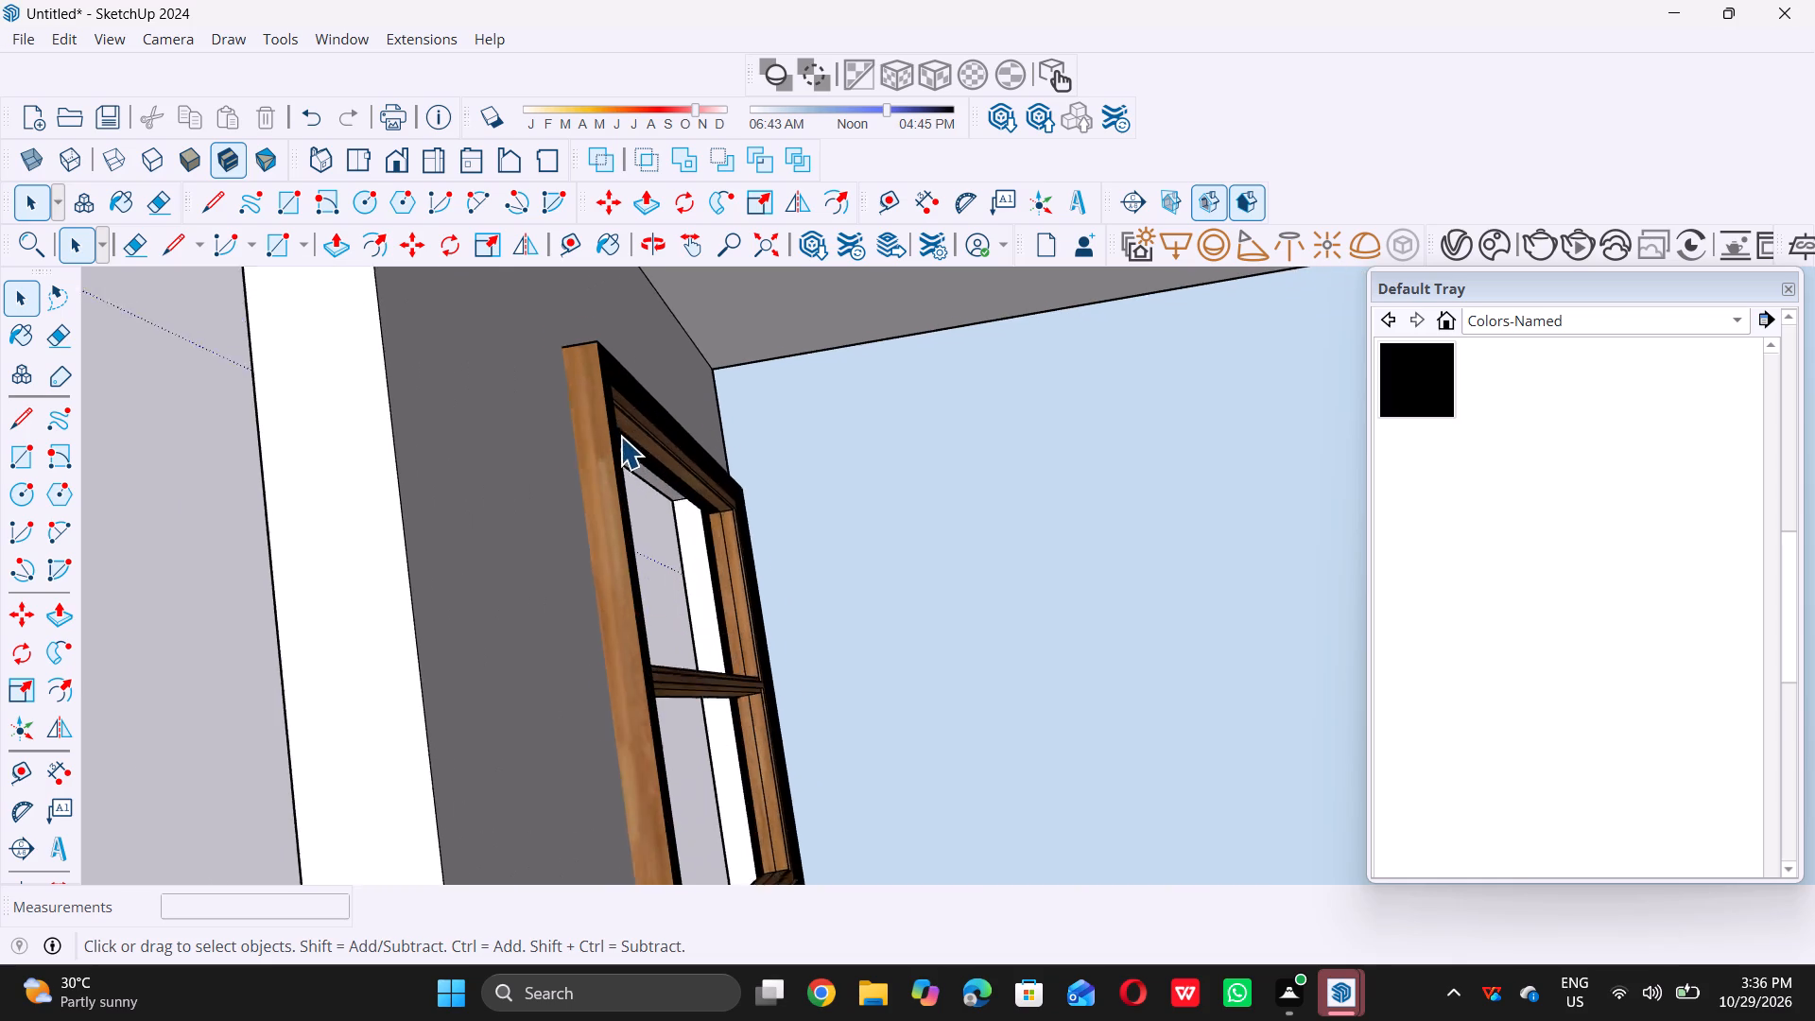
scroll(614, 436, "down", 19)
middle_click_drag(486, 636, 679, 498)
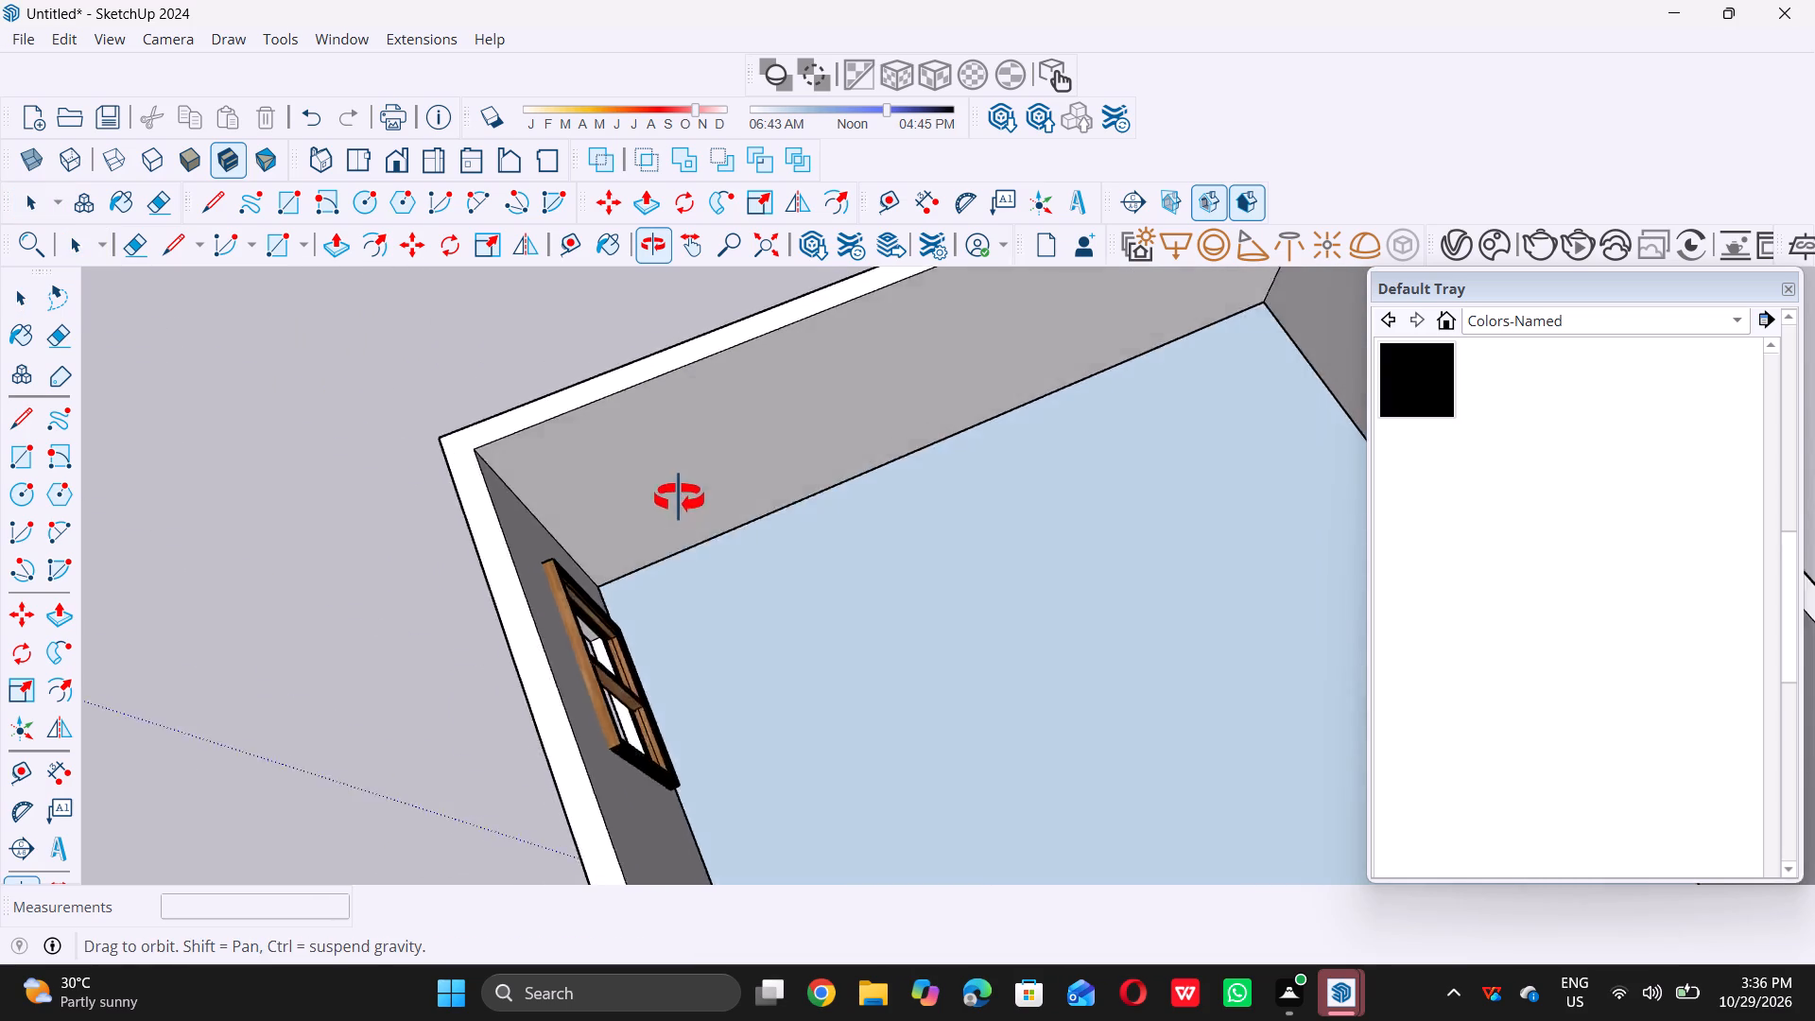
middle_click_drag(679, 498, 729, 473)
scroll(724, 476, "down", 8)
middle_click_drag(625, 616, 699, 502)
scroll(658, 586, "up", 8)
middle_click_drag(612, 708, 789, 572)
scroll(783, 622, "up", 6)
scroll(659, 622, "down", 12)
scroll(755, 654, "up", 12)
scroll(639, 679, "up", 3)
scroll(639, 679, "down", 7)
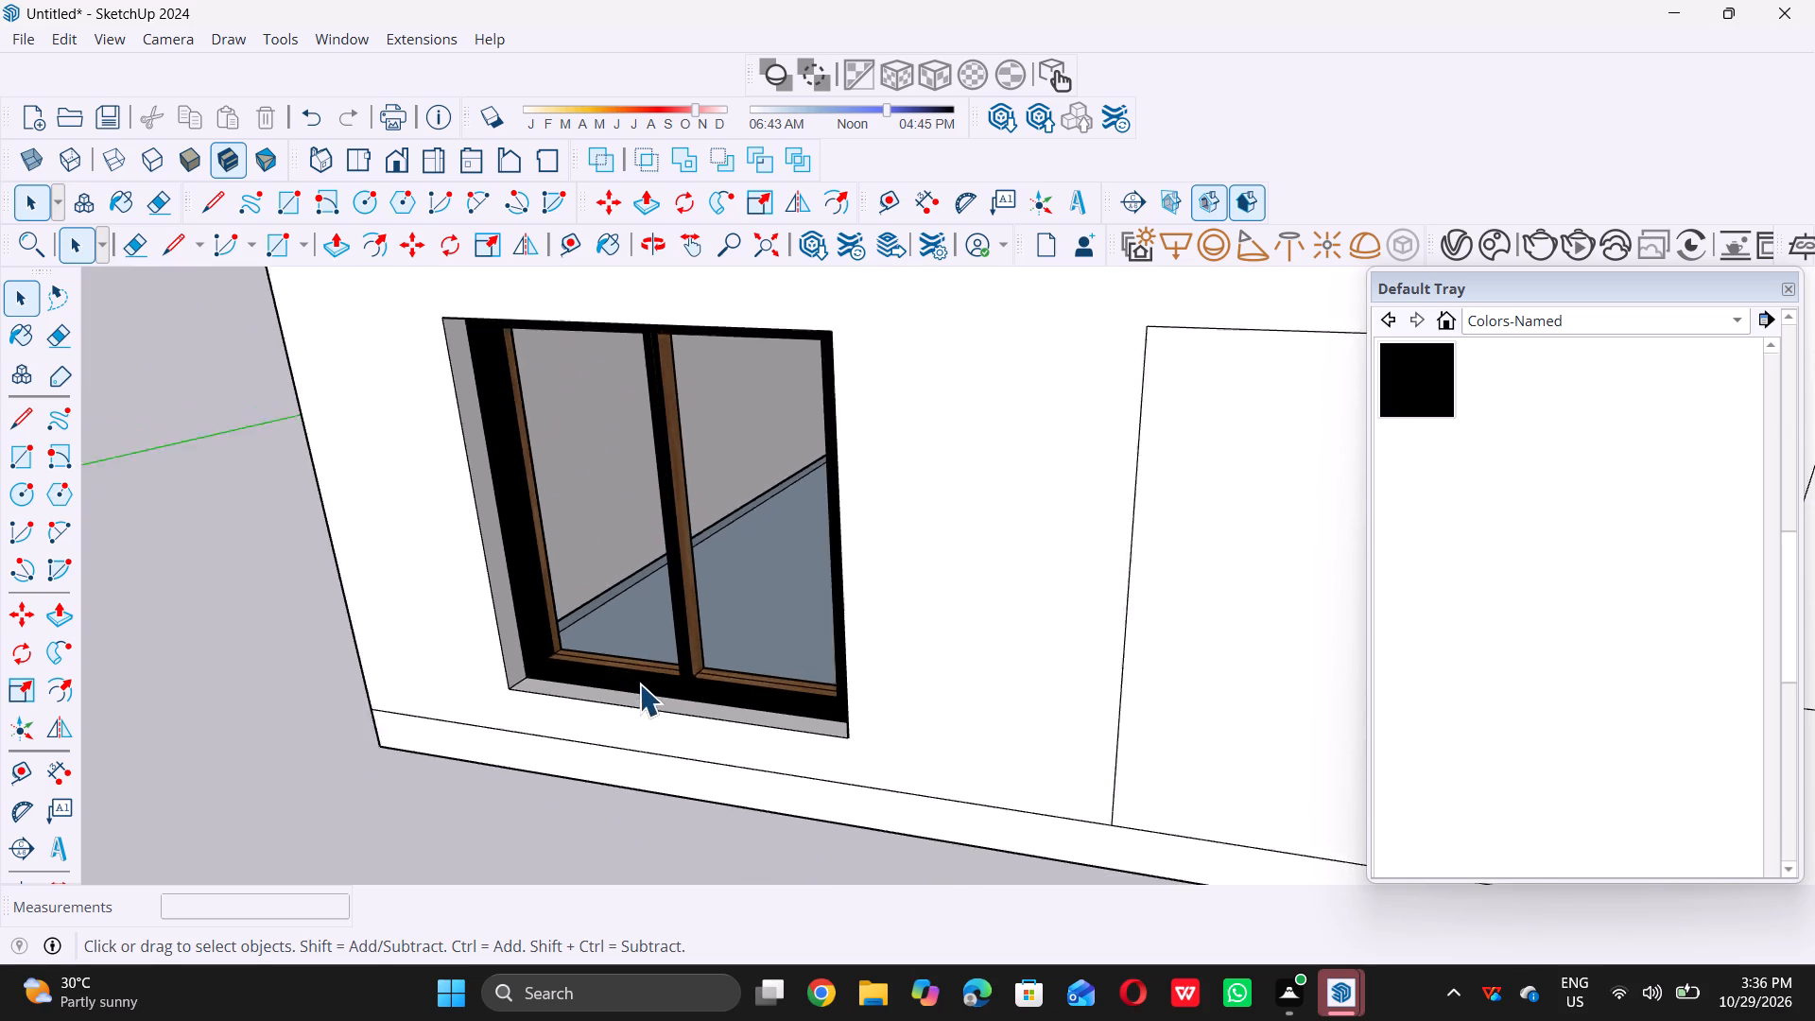
Delete the fitted window from the front wall's opening.
scroll(639, 684, "down", 5)
middle_click(639, 686)
middle_click_drag(652, 674, 735, 566)
scroll(721, 589, "up", 8)
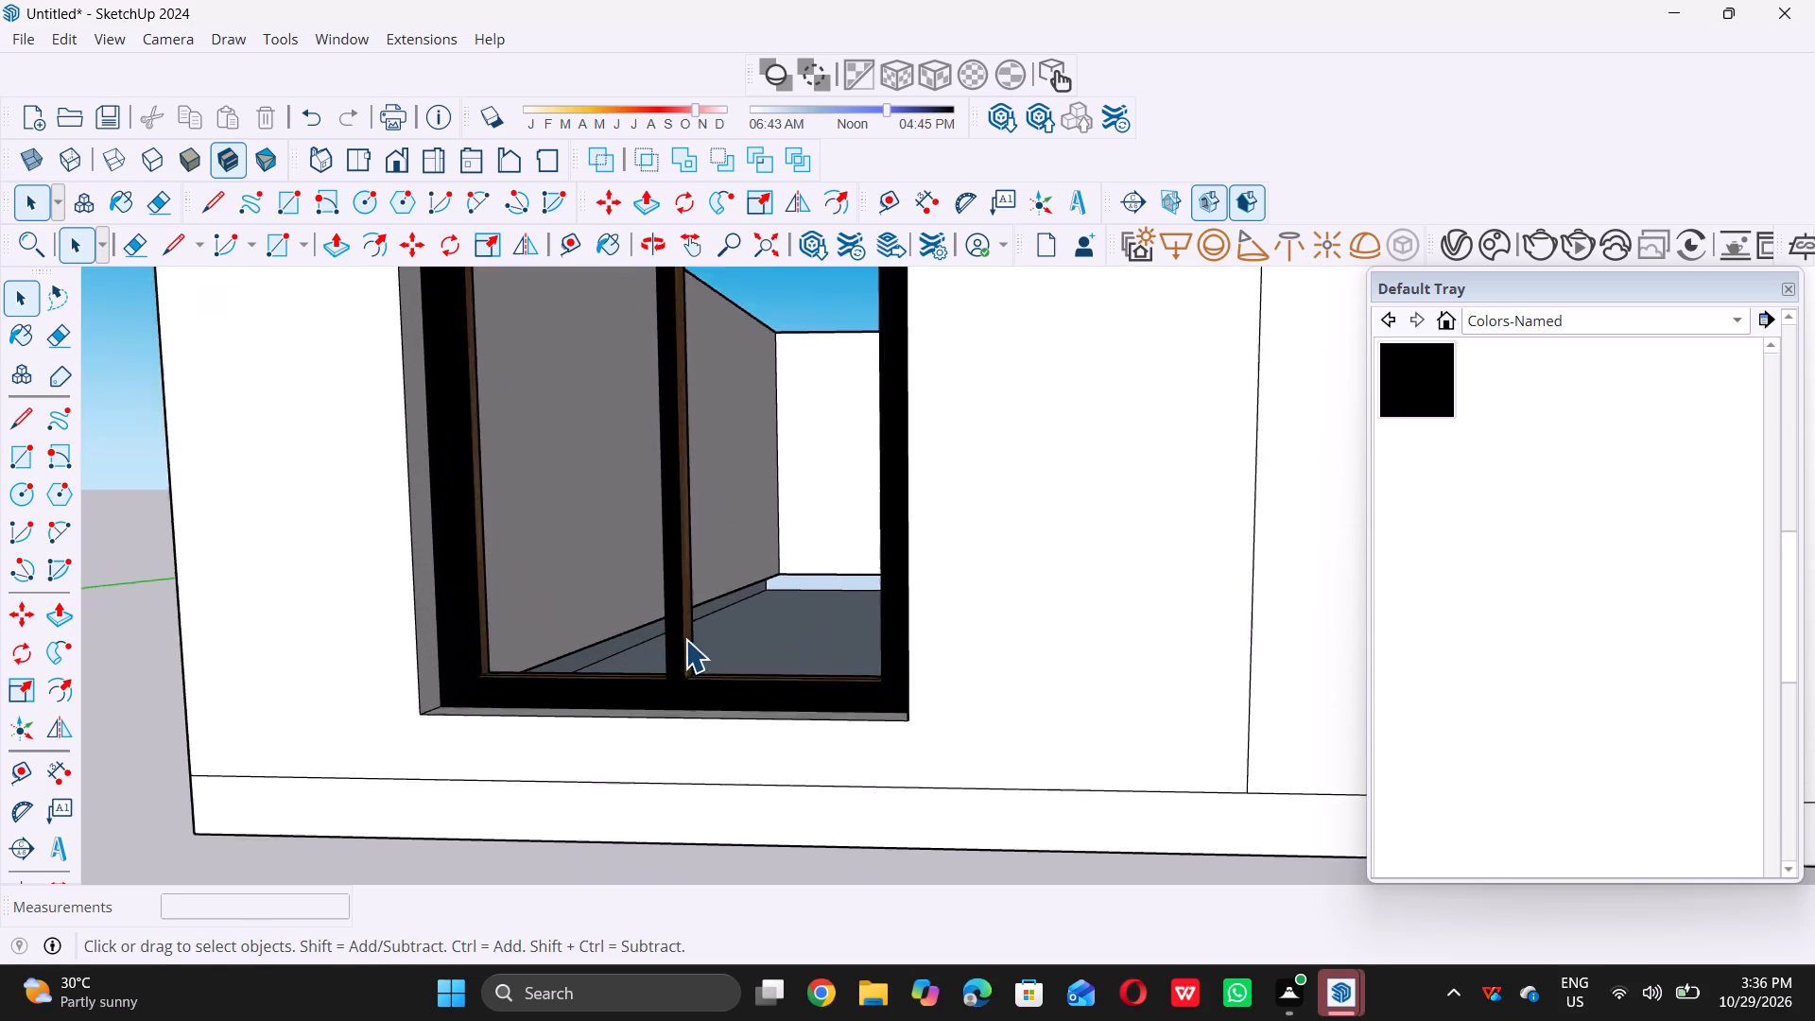
scroll(685, 639, "up", 4)
left_click(676, 693)
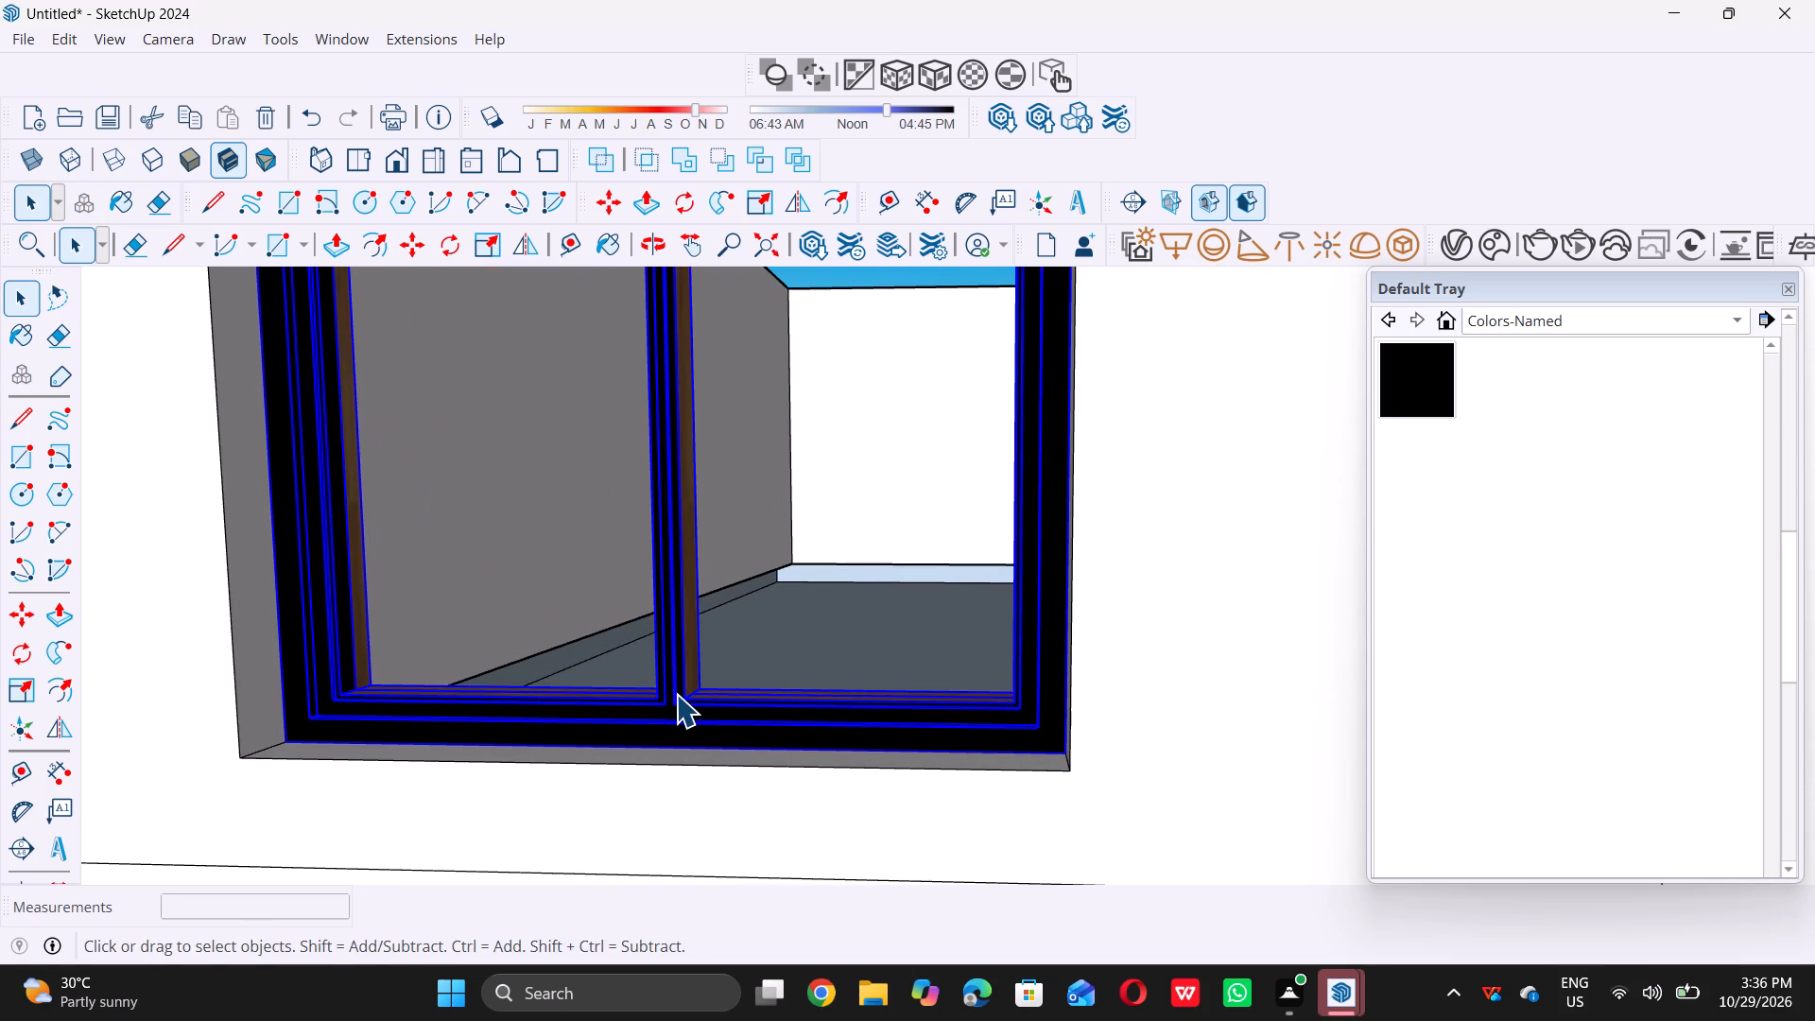
key("Delete")
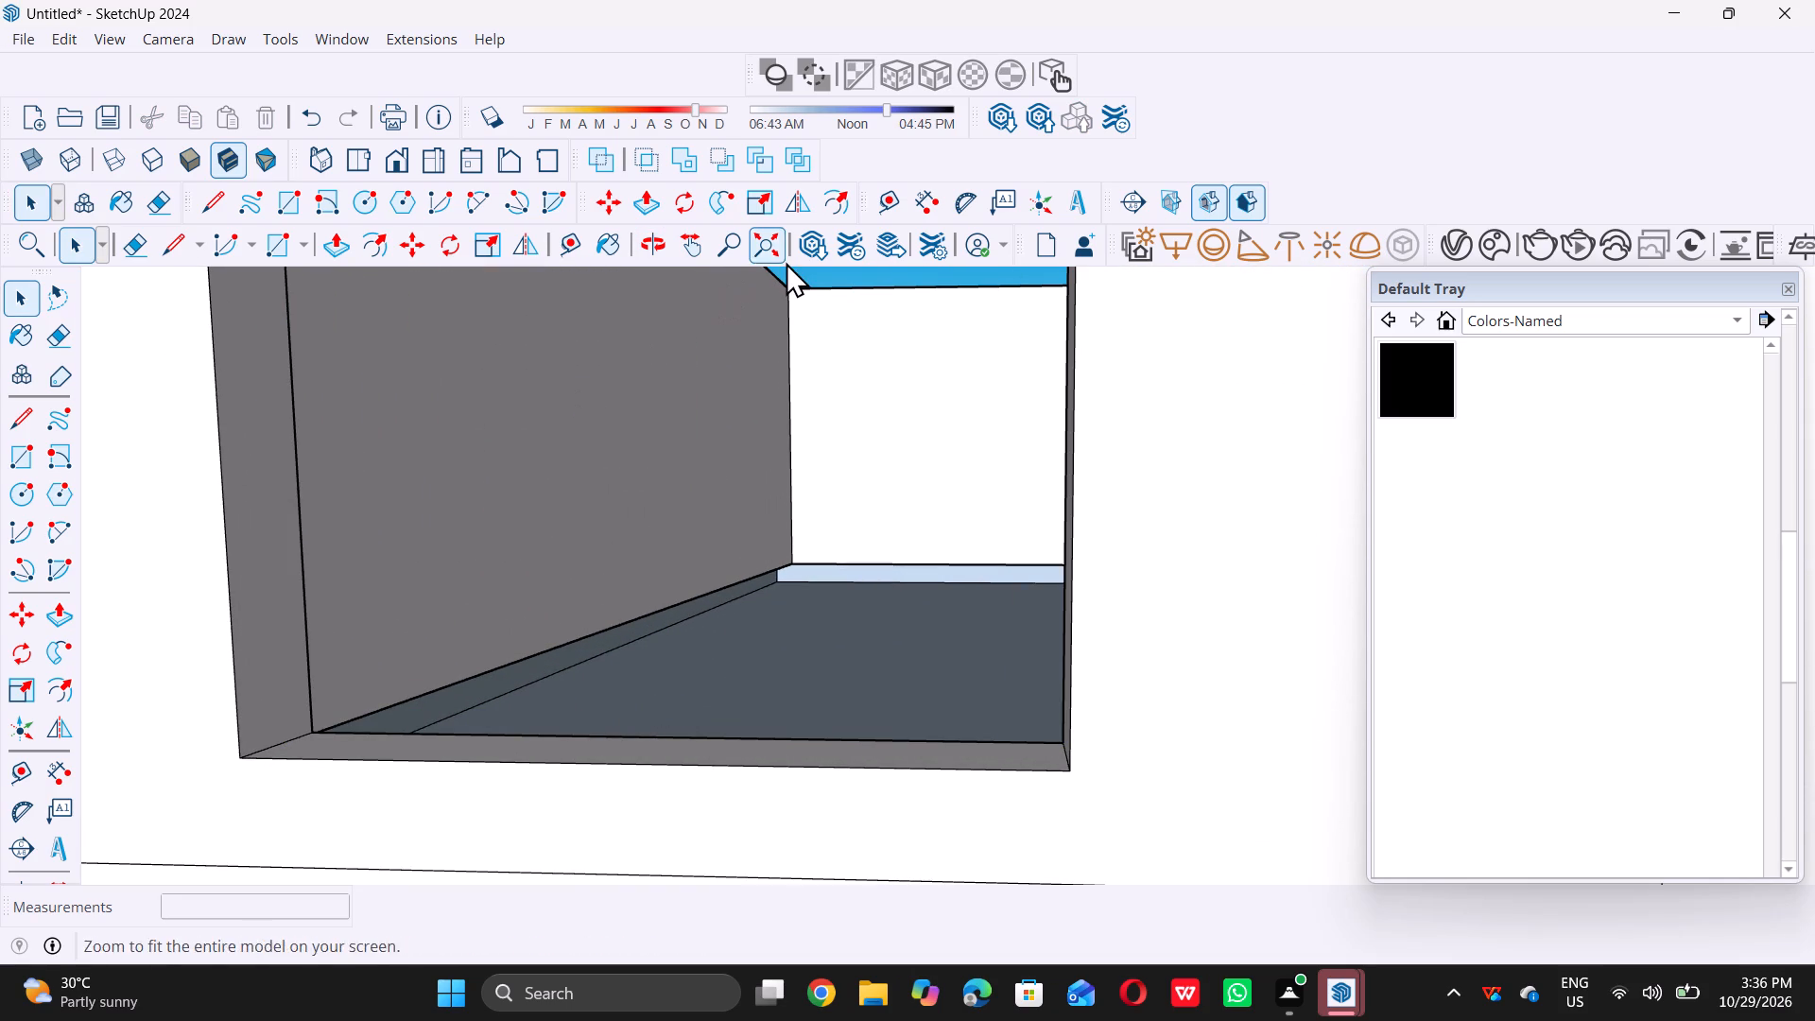
Browse the 3D Warehouse window models and load the dark-framed two-pane "WINDOW" (209 KB) directly into the model.
left_click(814, 255)
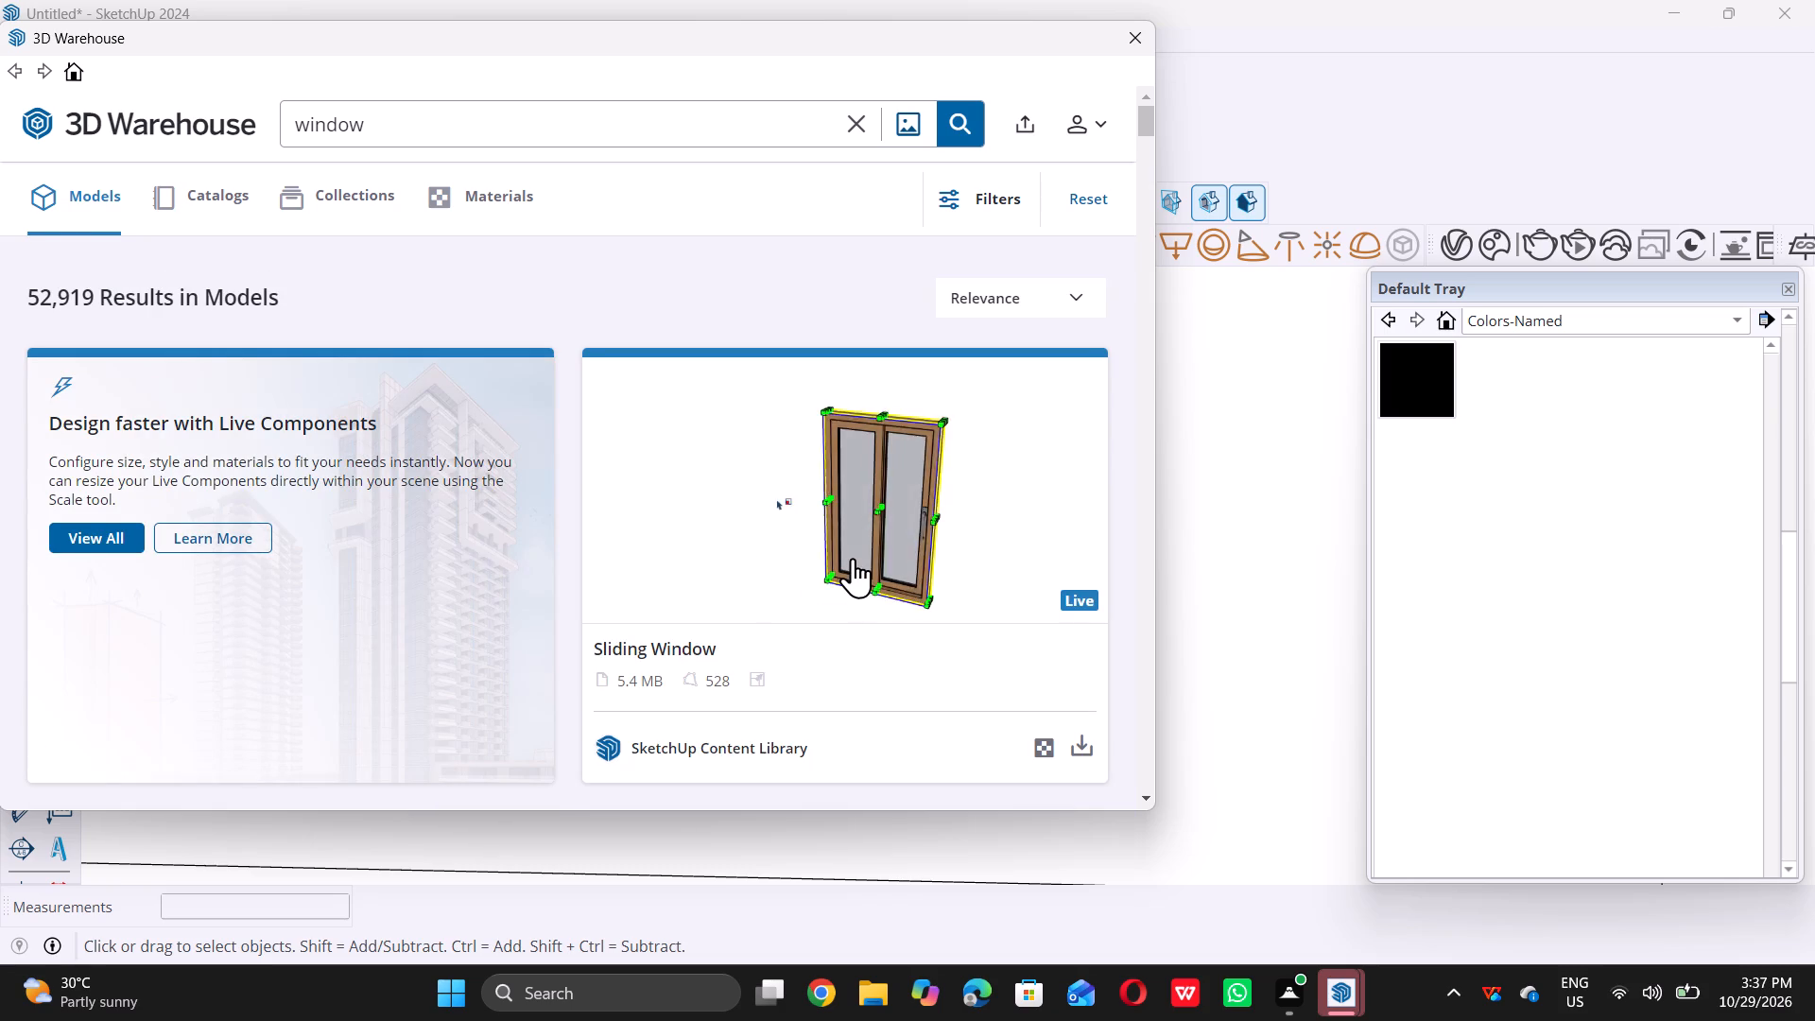
scroll(853, 556, "down", 7)
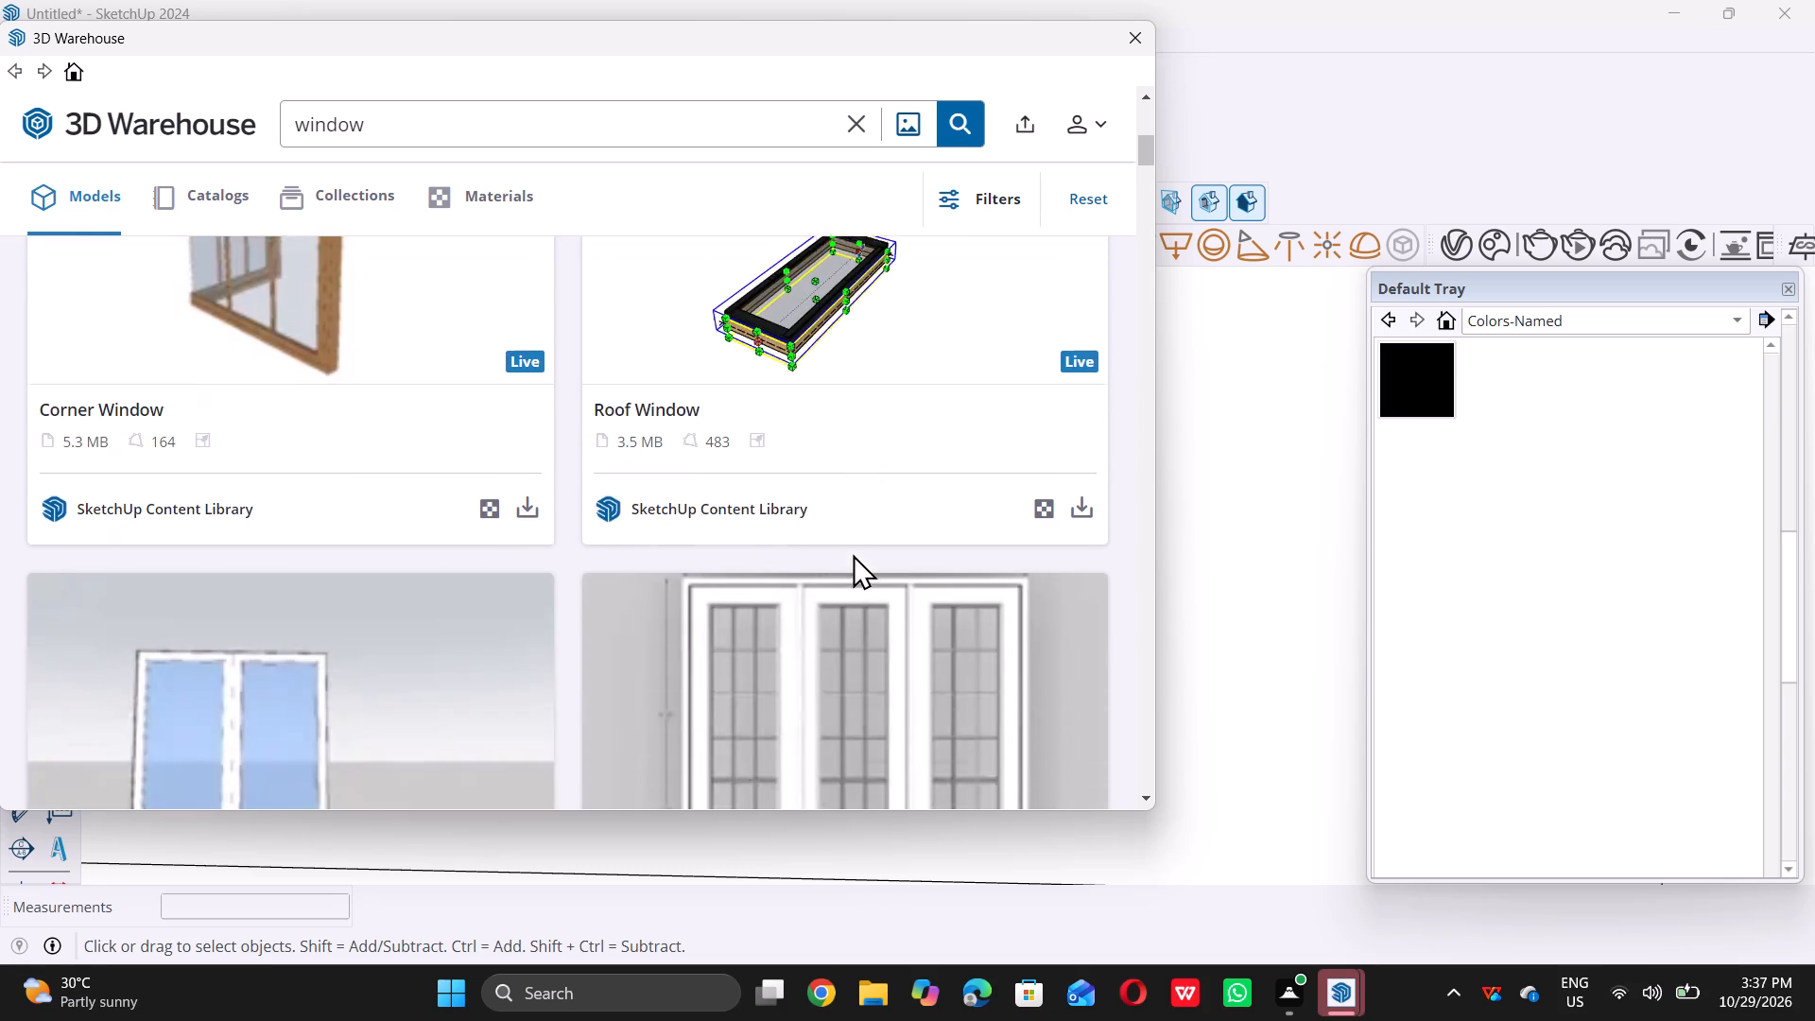
scroll(853, 554, "down", 10)
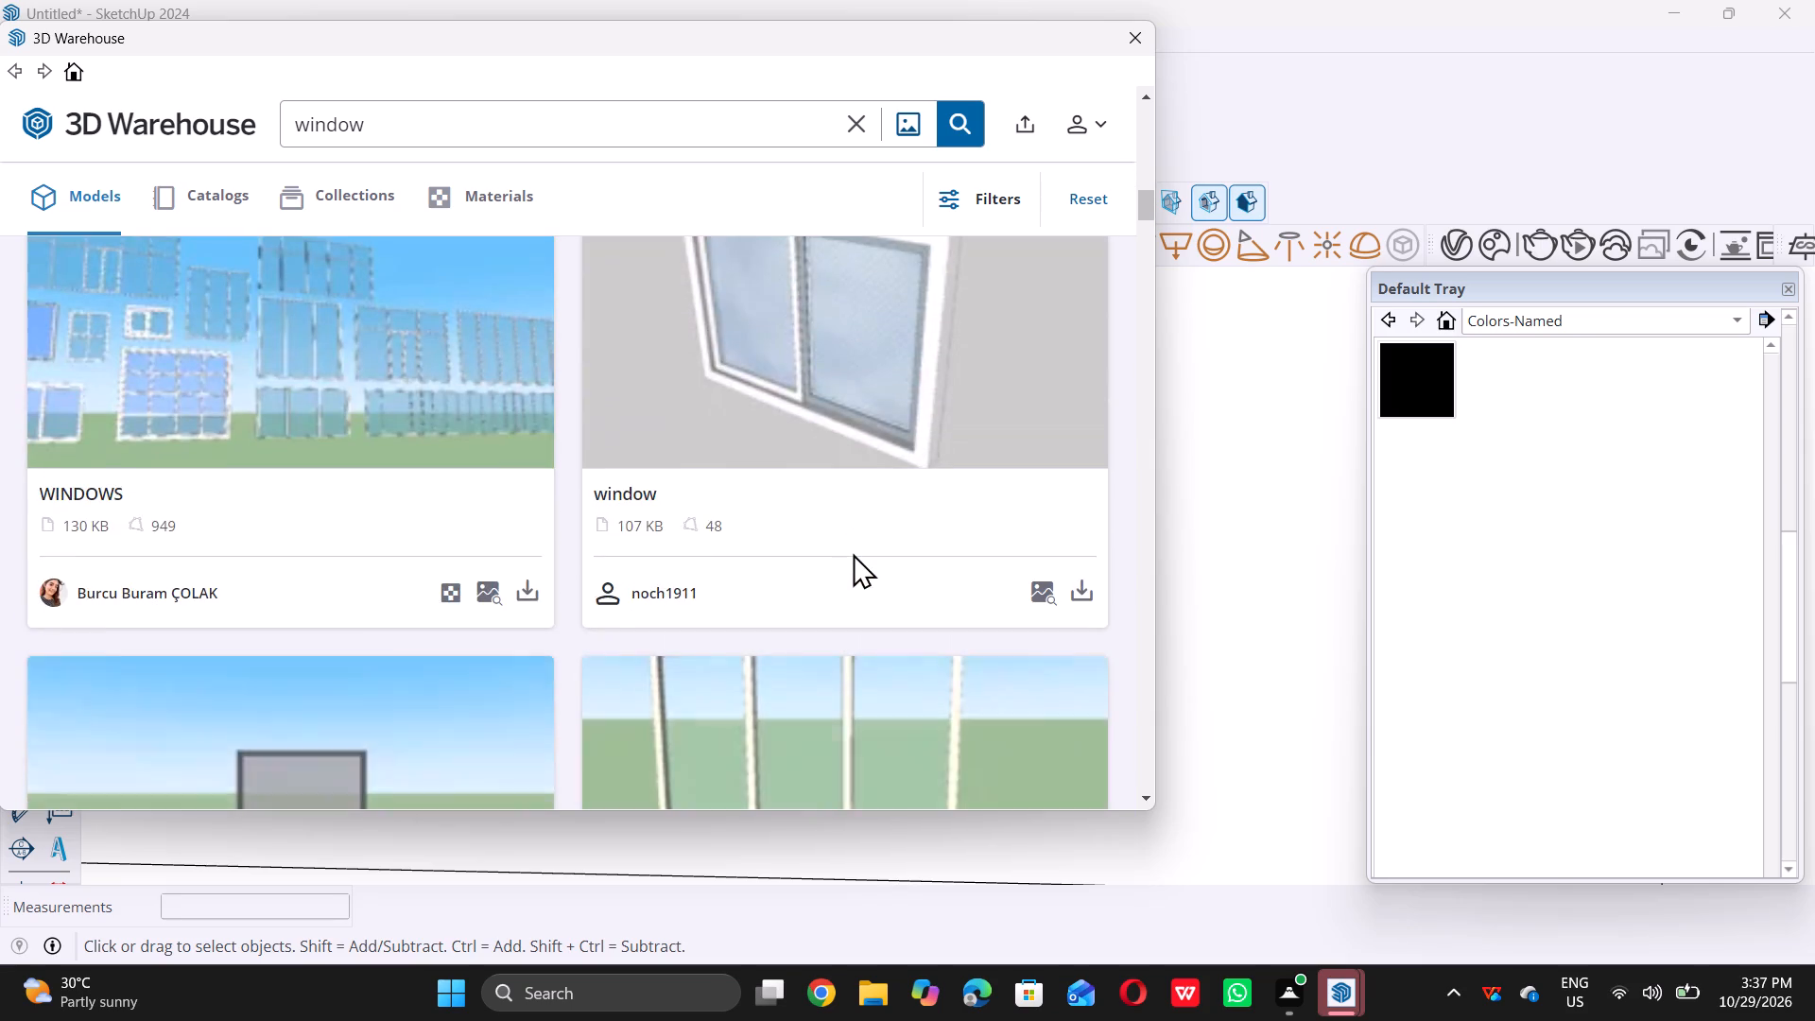
scroll(854, 553, "down", 6)
scroll(855, 552, "up", 3)
scroll(855, 552, "down", 3)
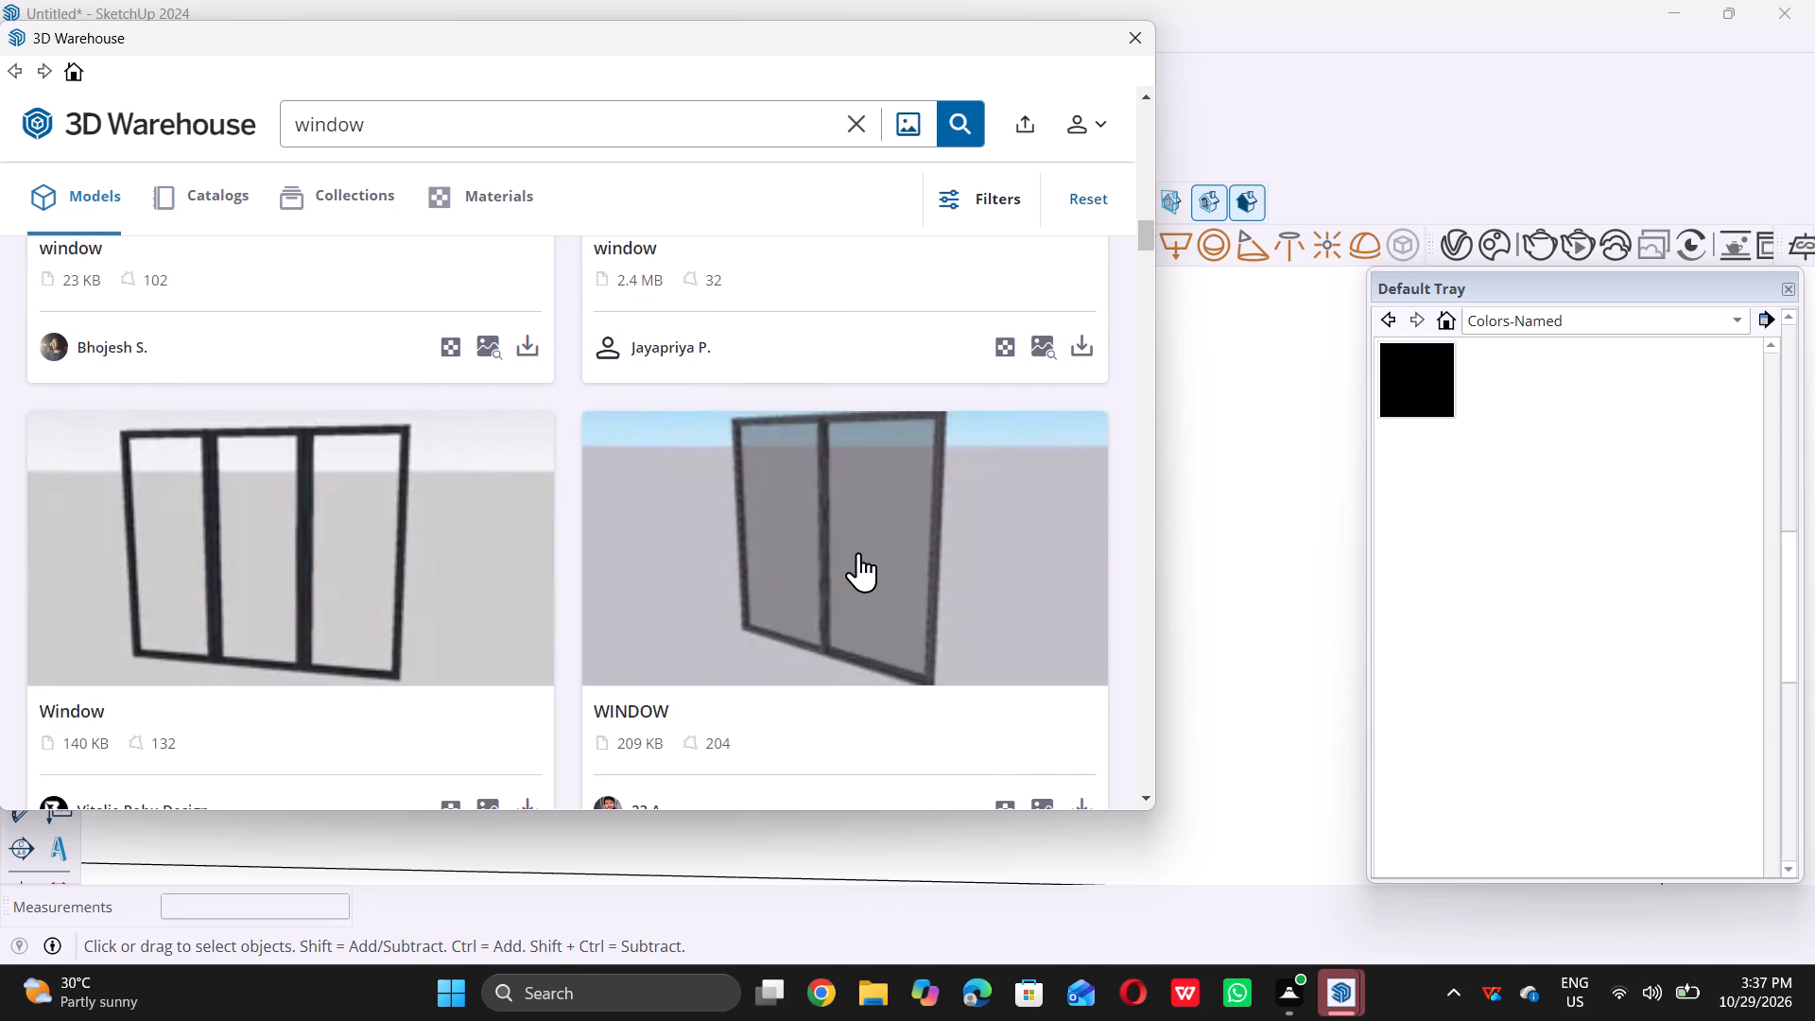
scroll(858, 551, "down", 3)
double_click(1089, 465)
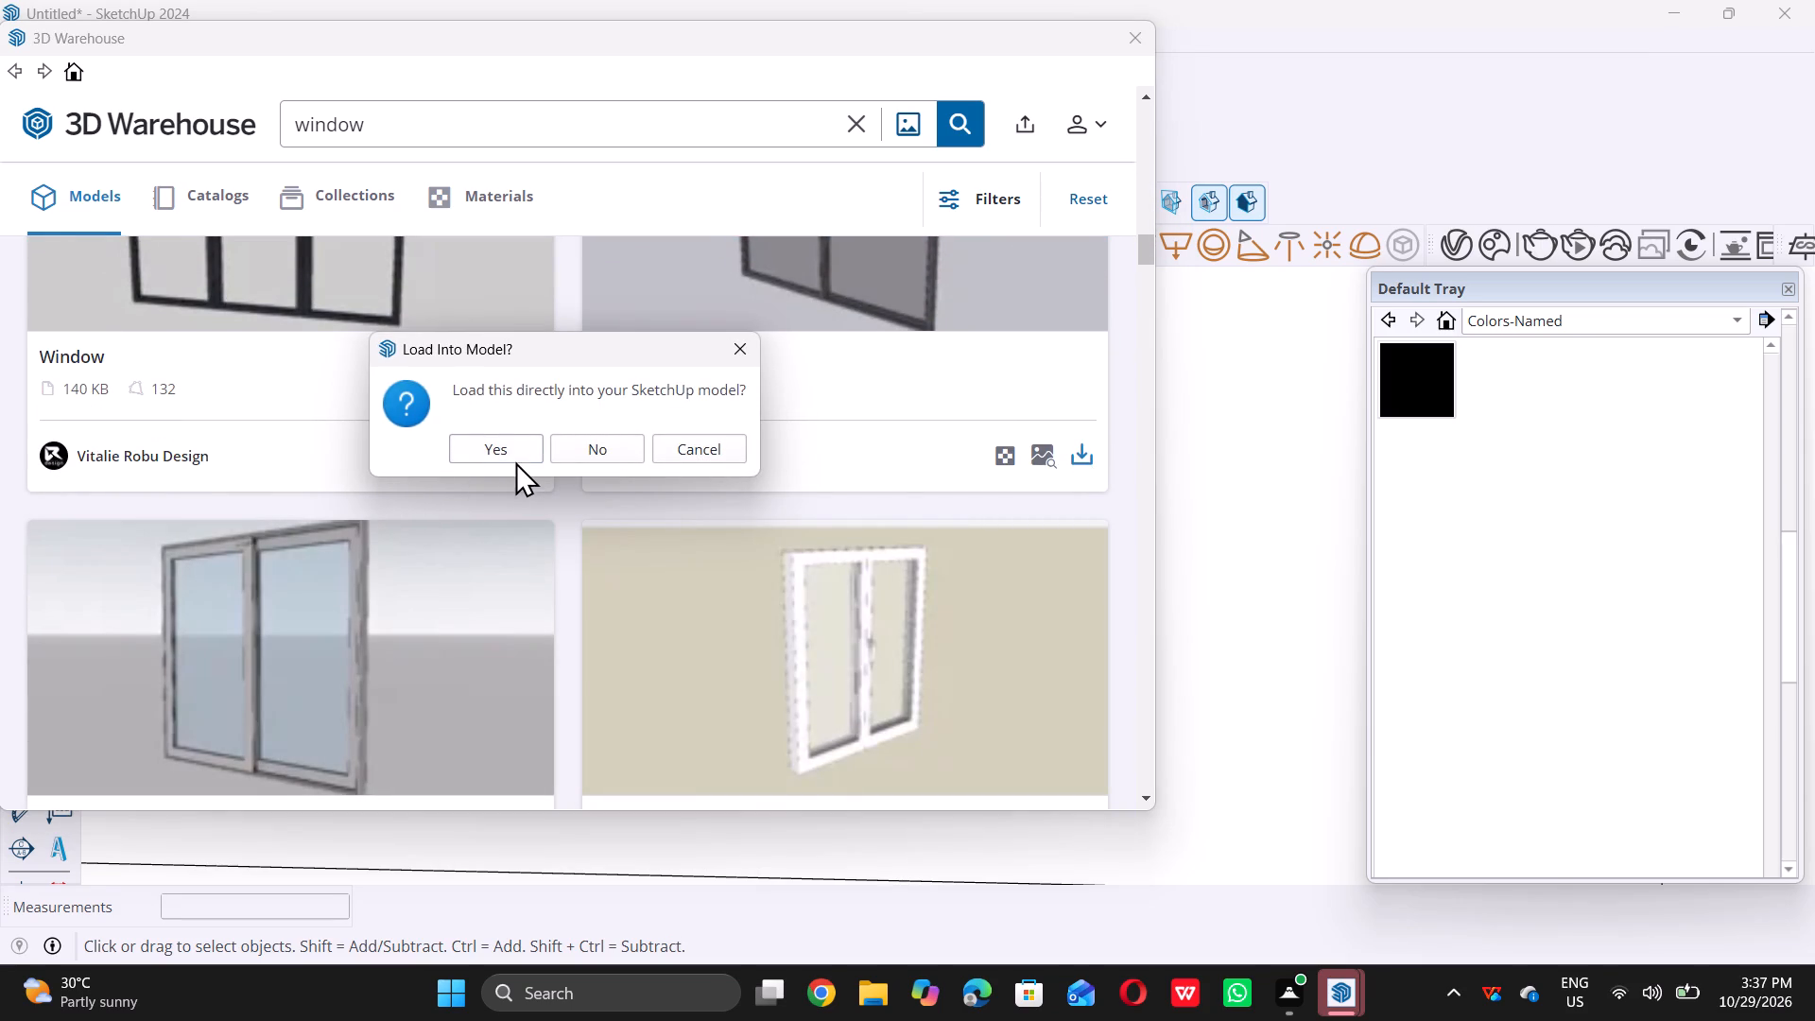
left_click(504, 456)
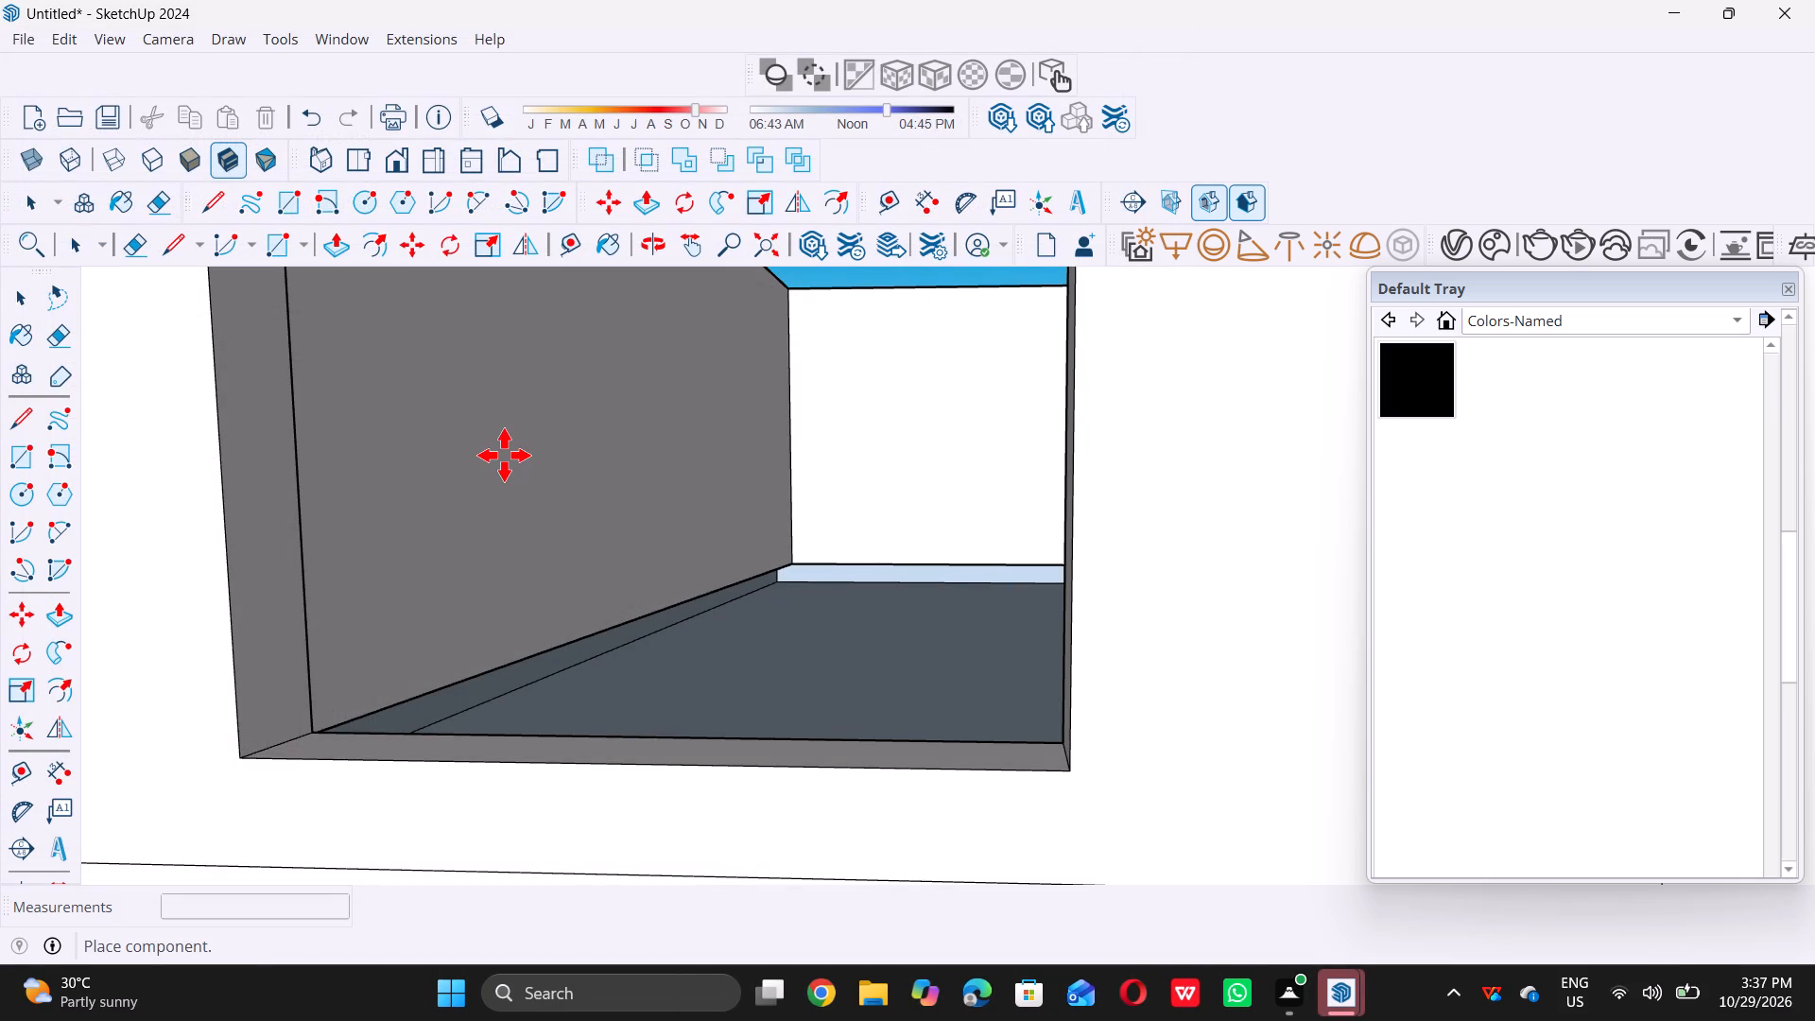
Place the loaded window at the lower corner of the front wall's opening farthest from the door.
scroll(496, 487, "down", 6)
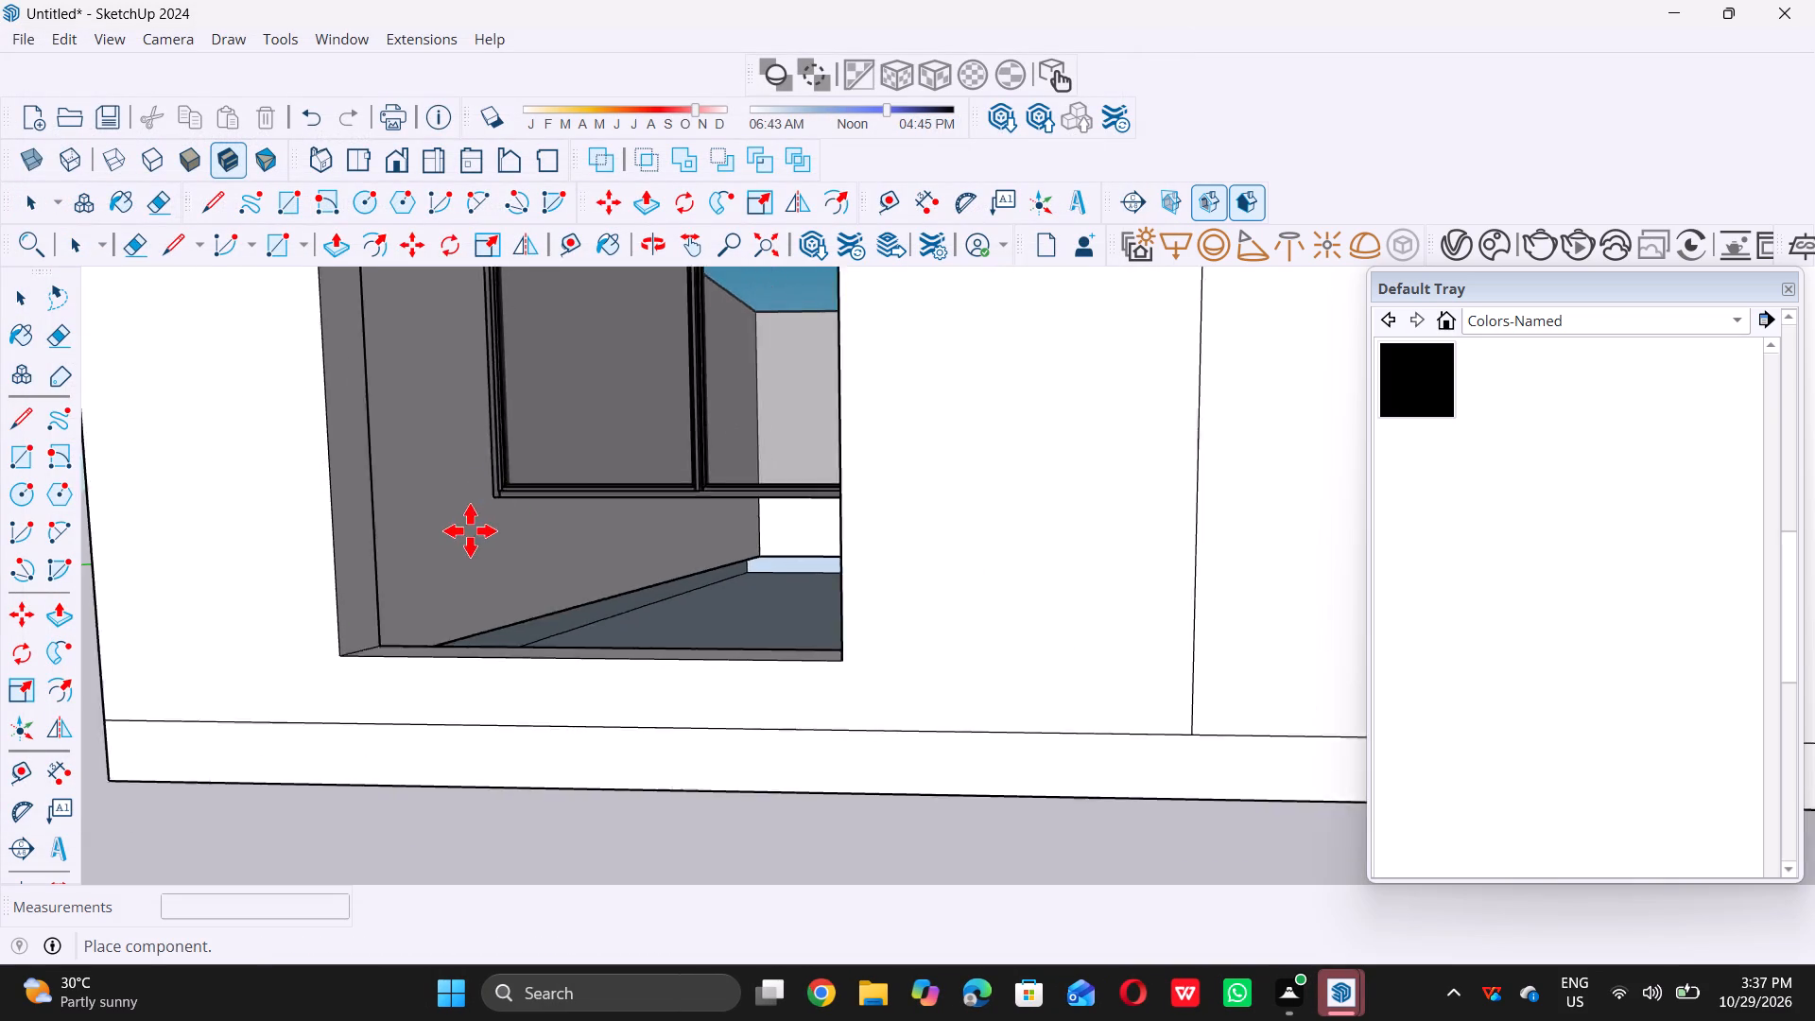
scroll(383, 583, "up", 15)
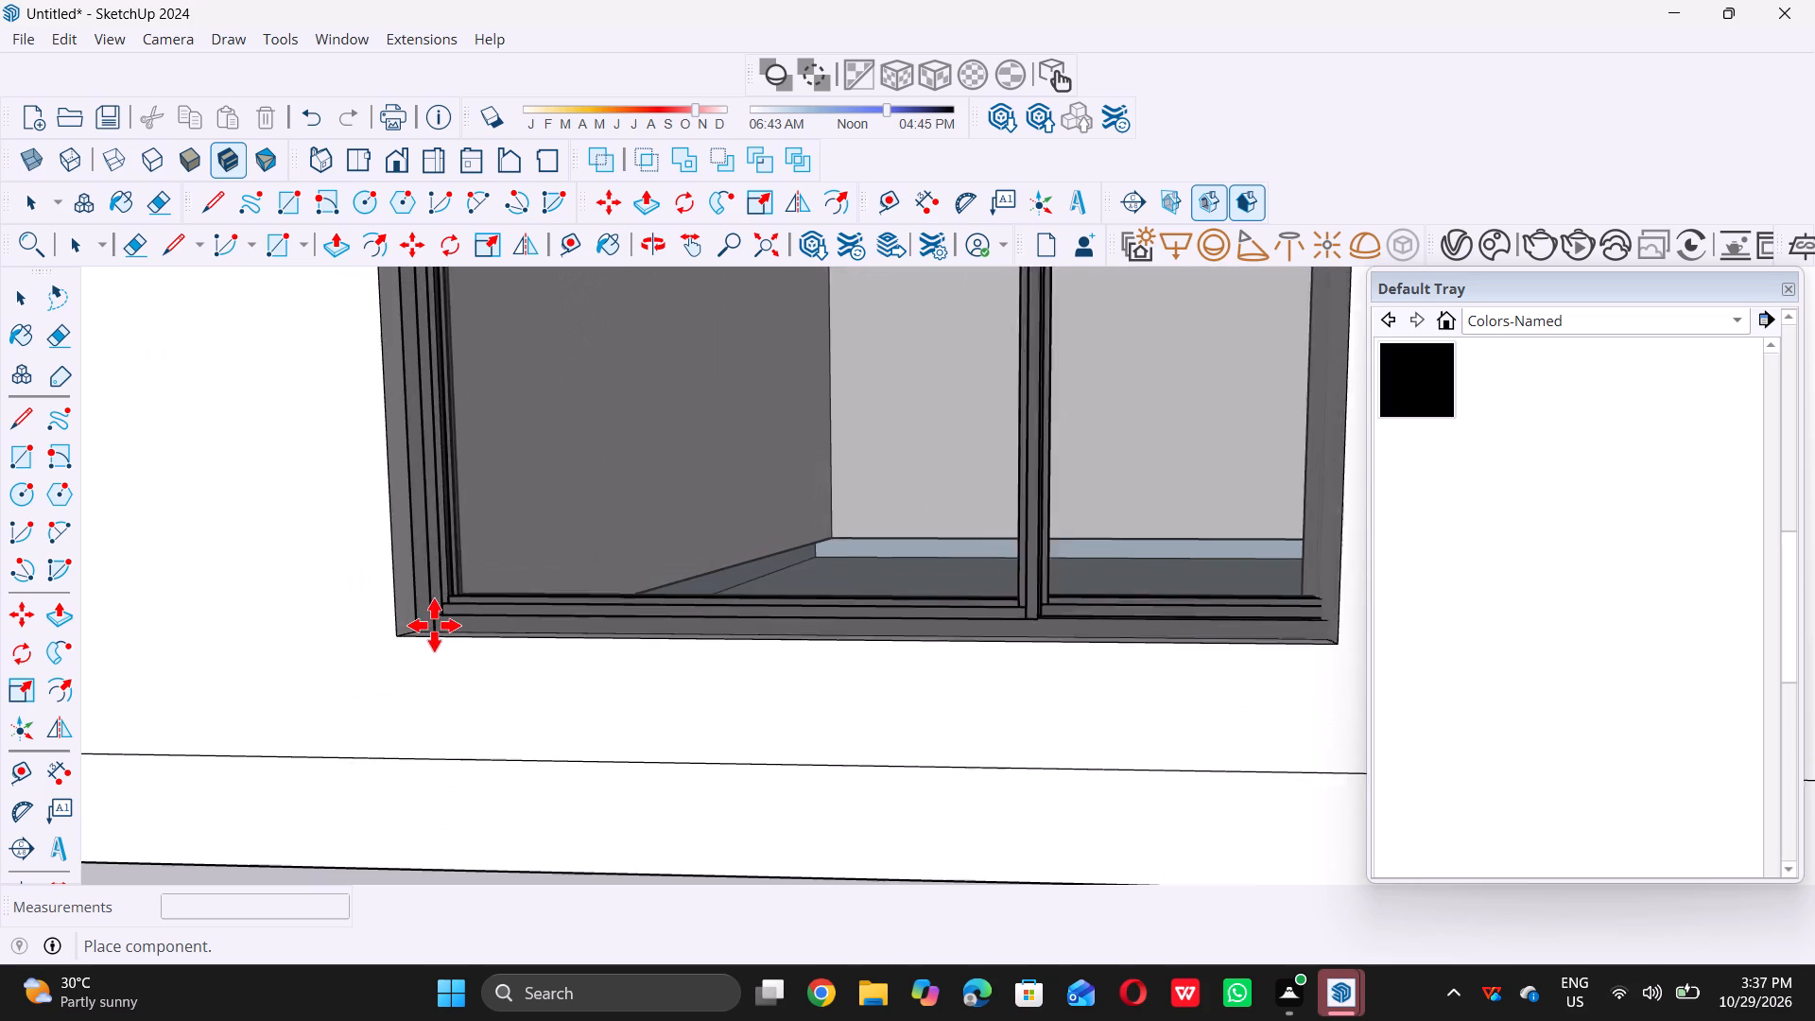
scroll(431, 620, "up", 9)
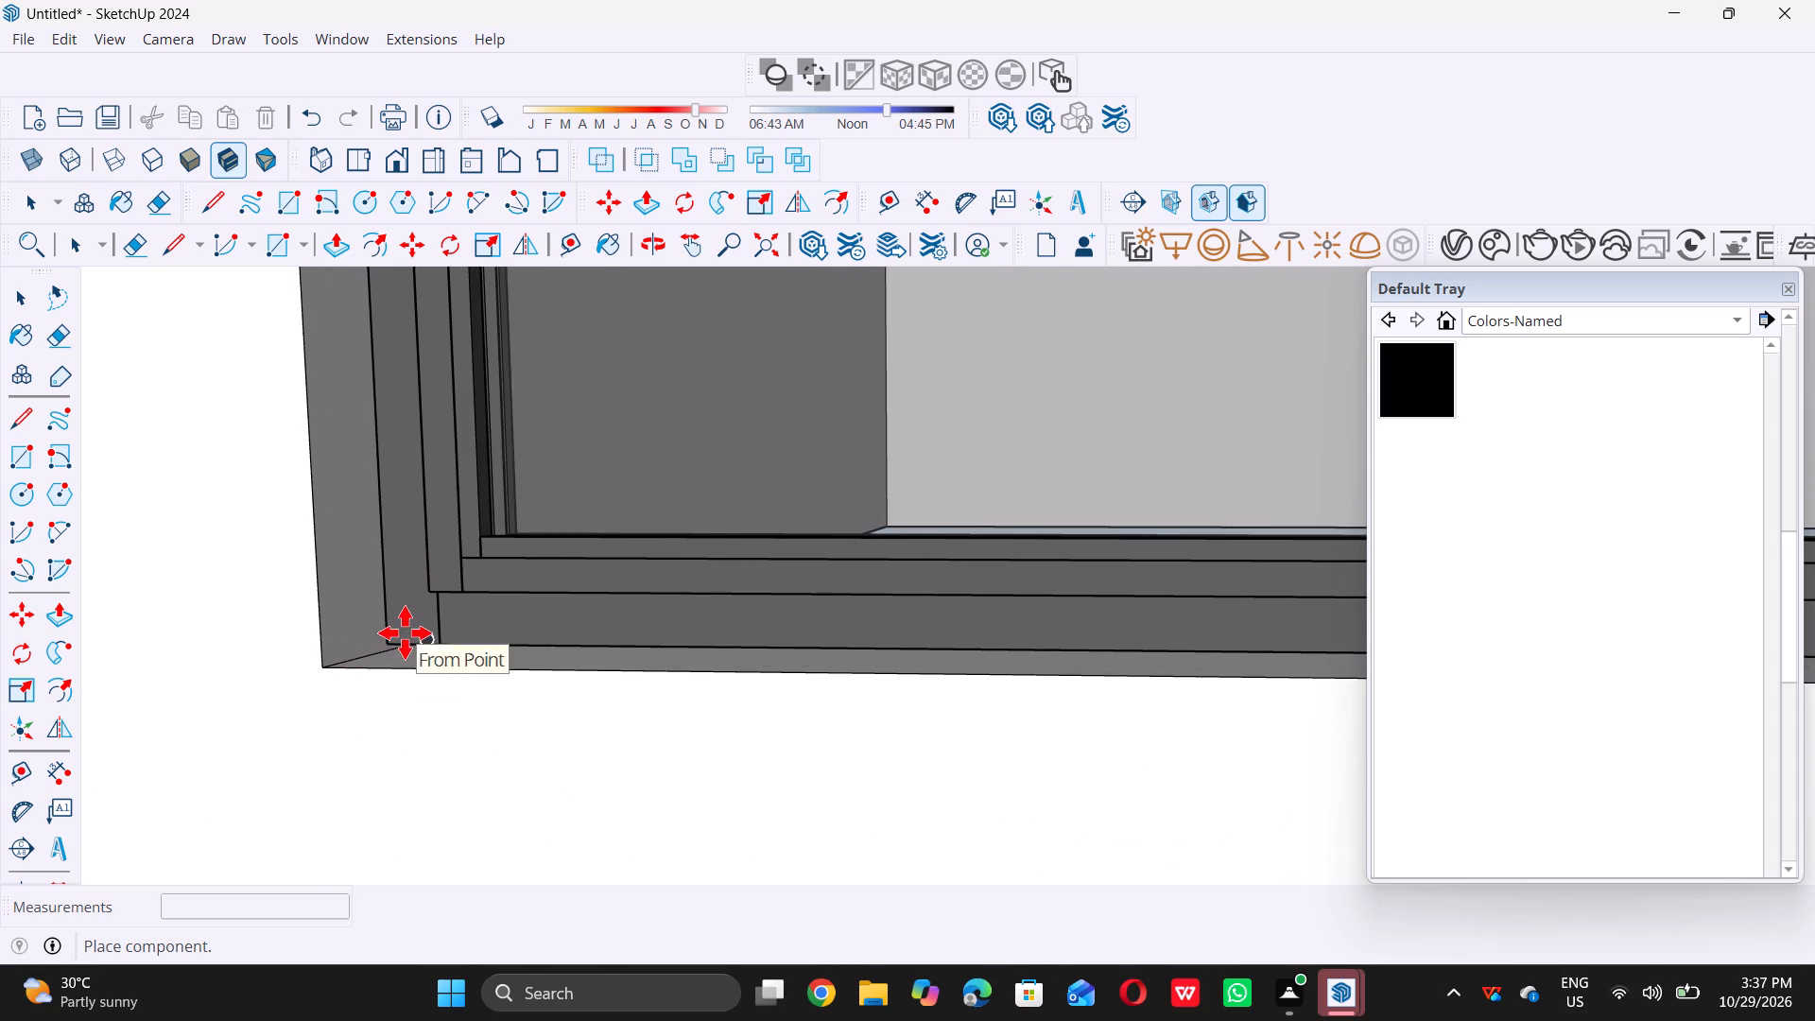
left_click(405, 632)
Move the window by its lower corner endpoint to the opening's outer lower corner farthest from the door.
scroll(390, 636, "up", 9)
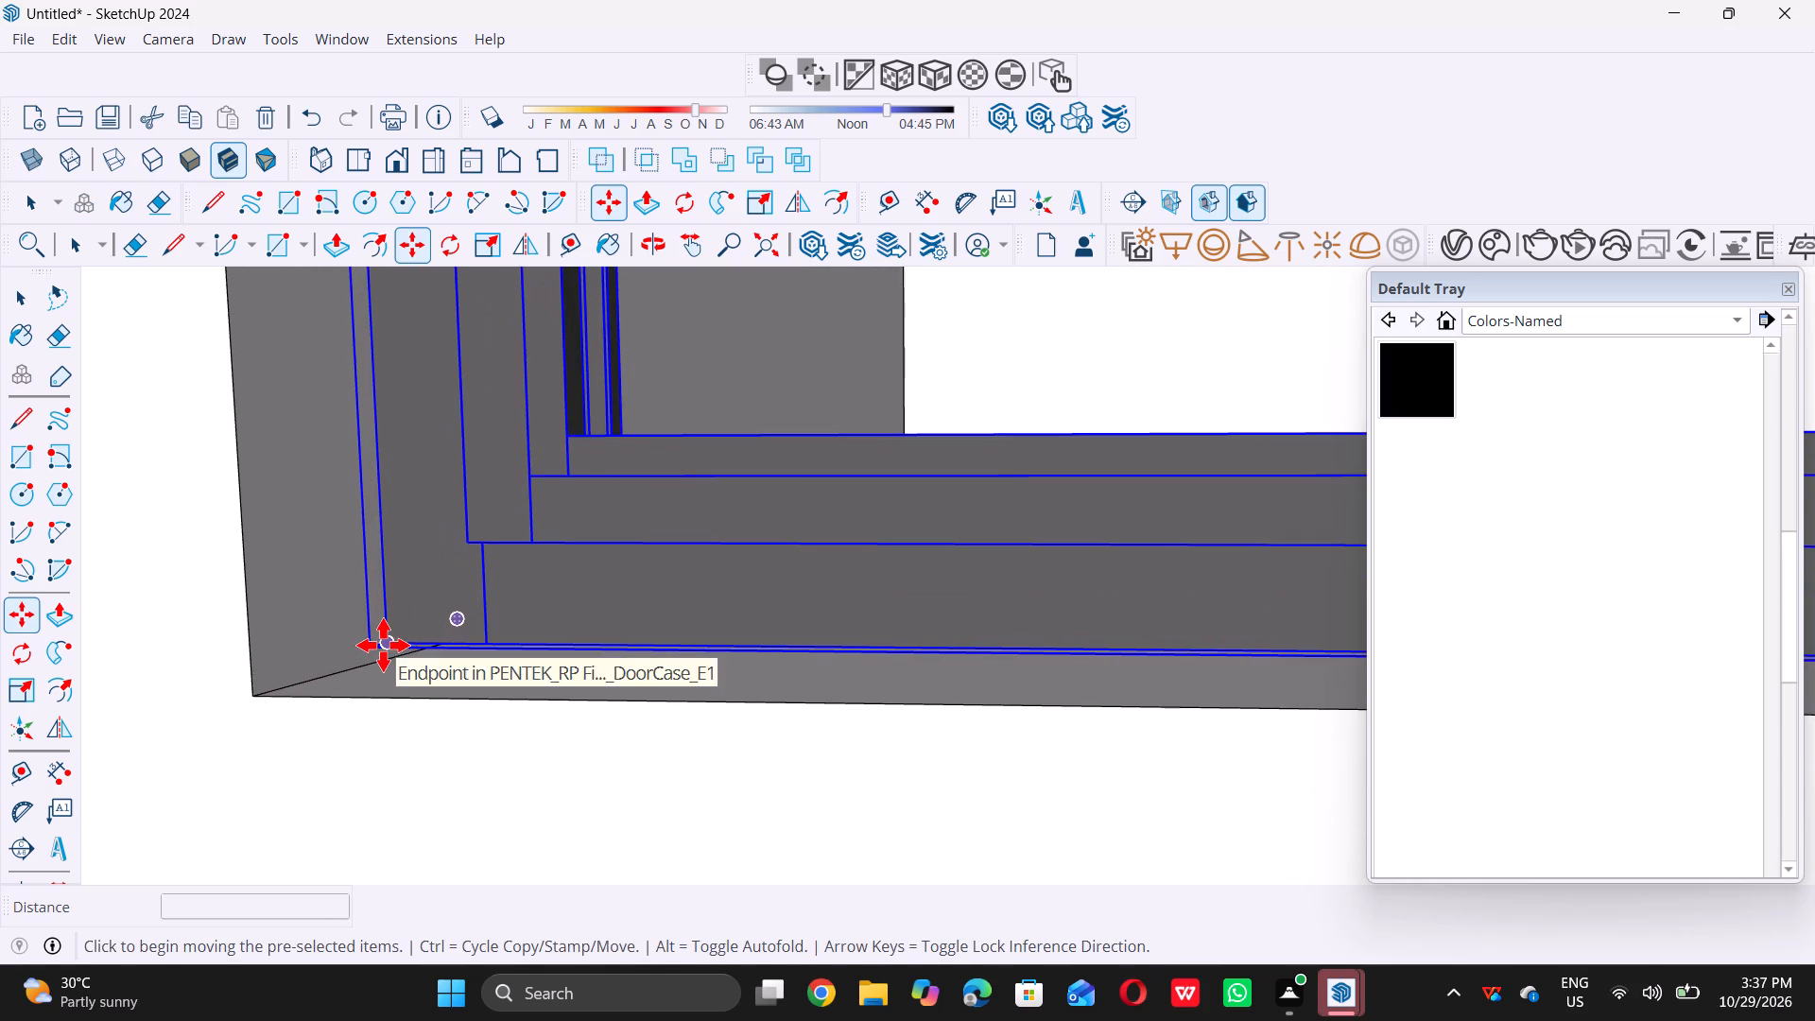
left_click(383, 645)
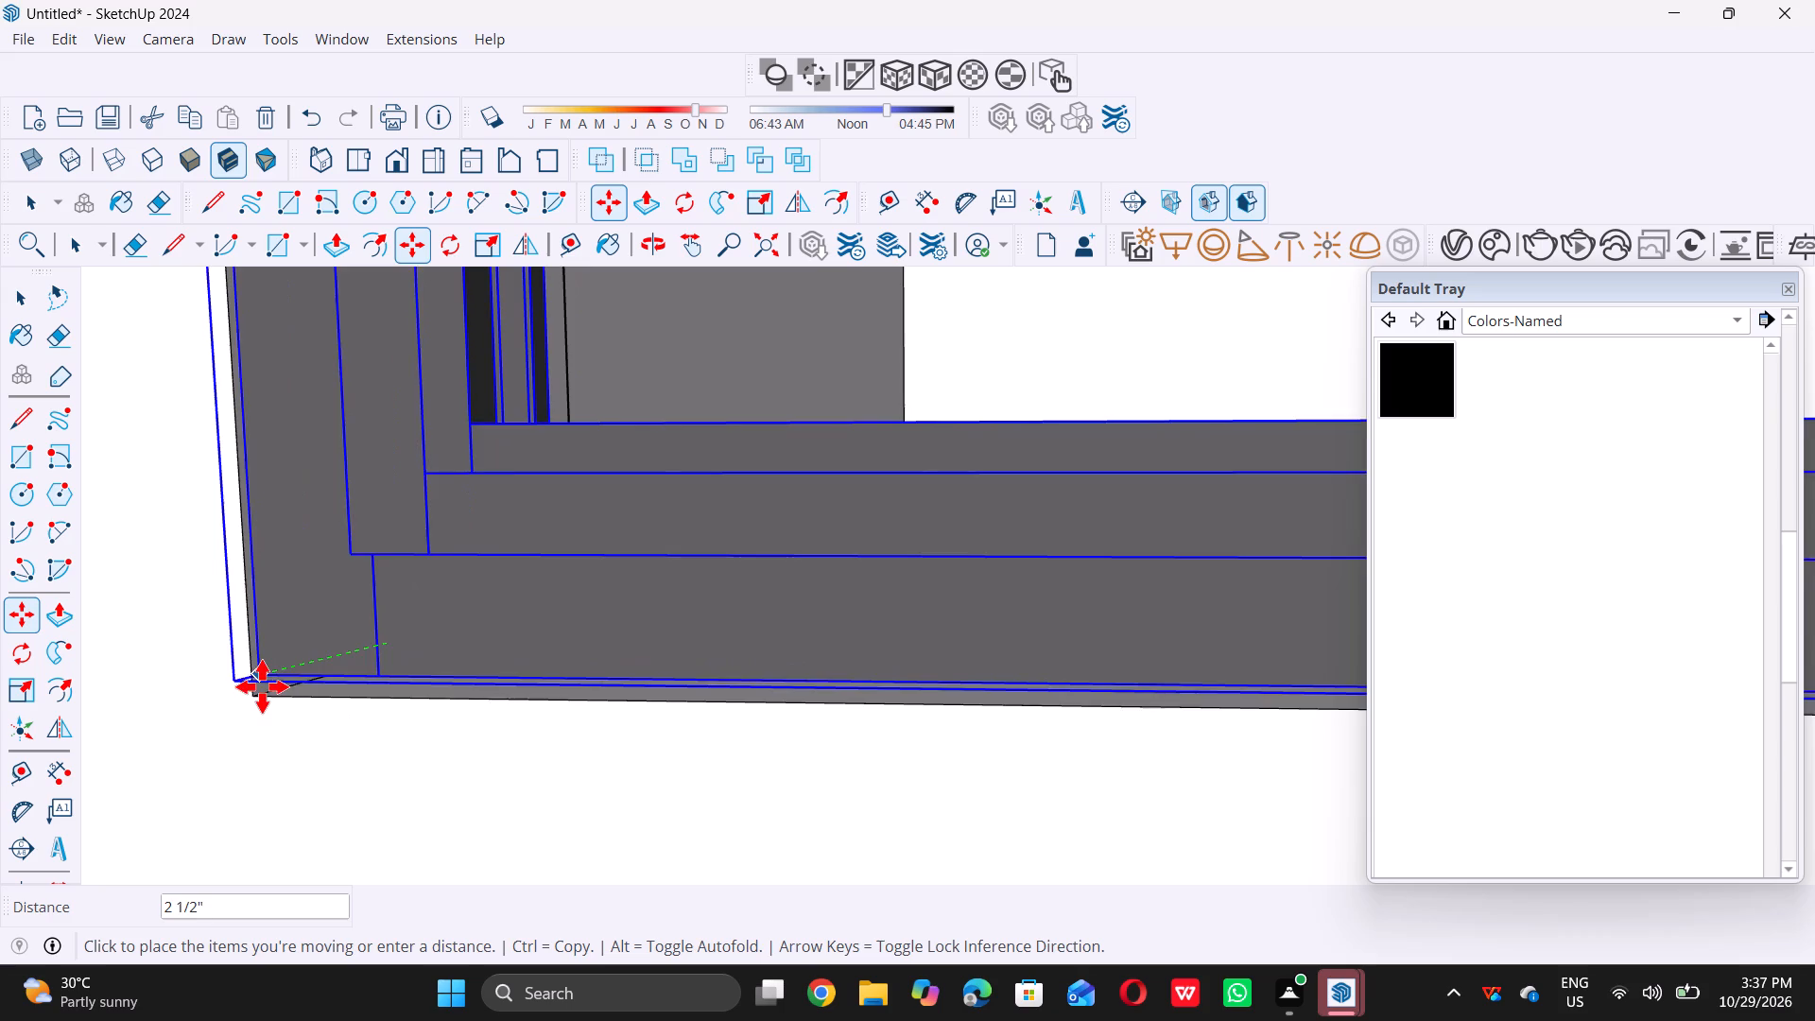
left_click(268, 695)
scroll(271, 698, "down", 6)
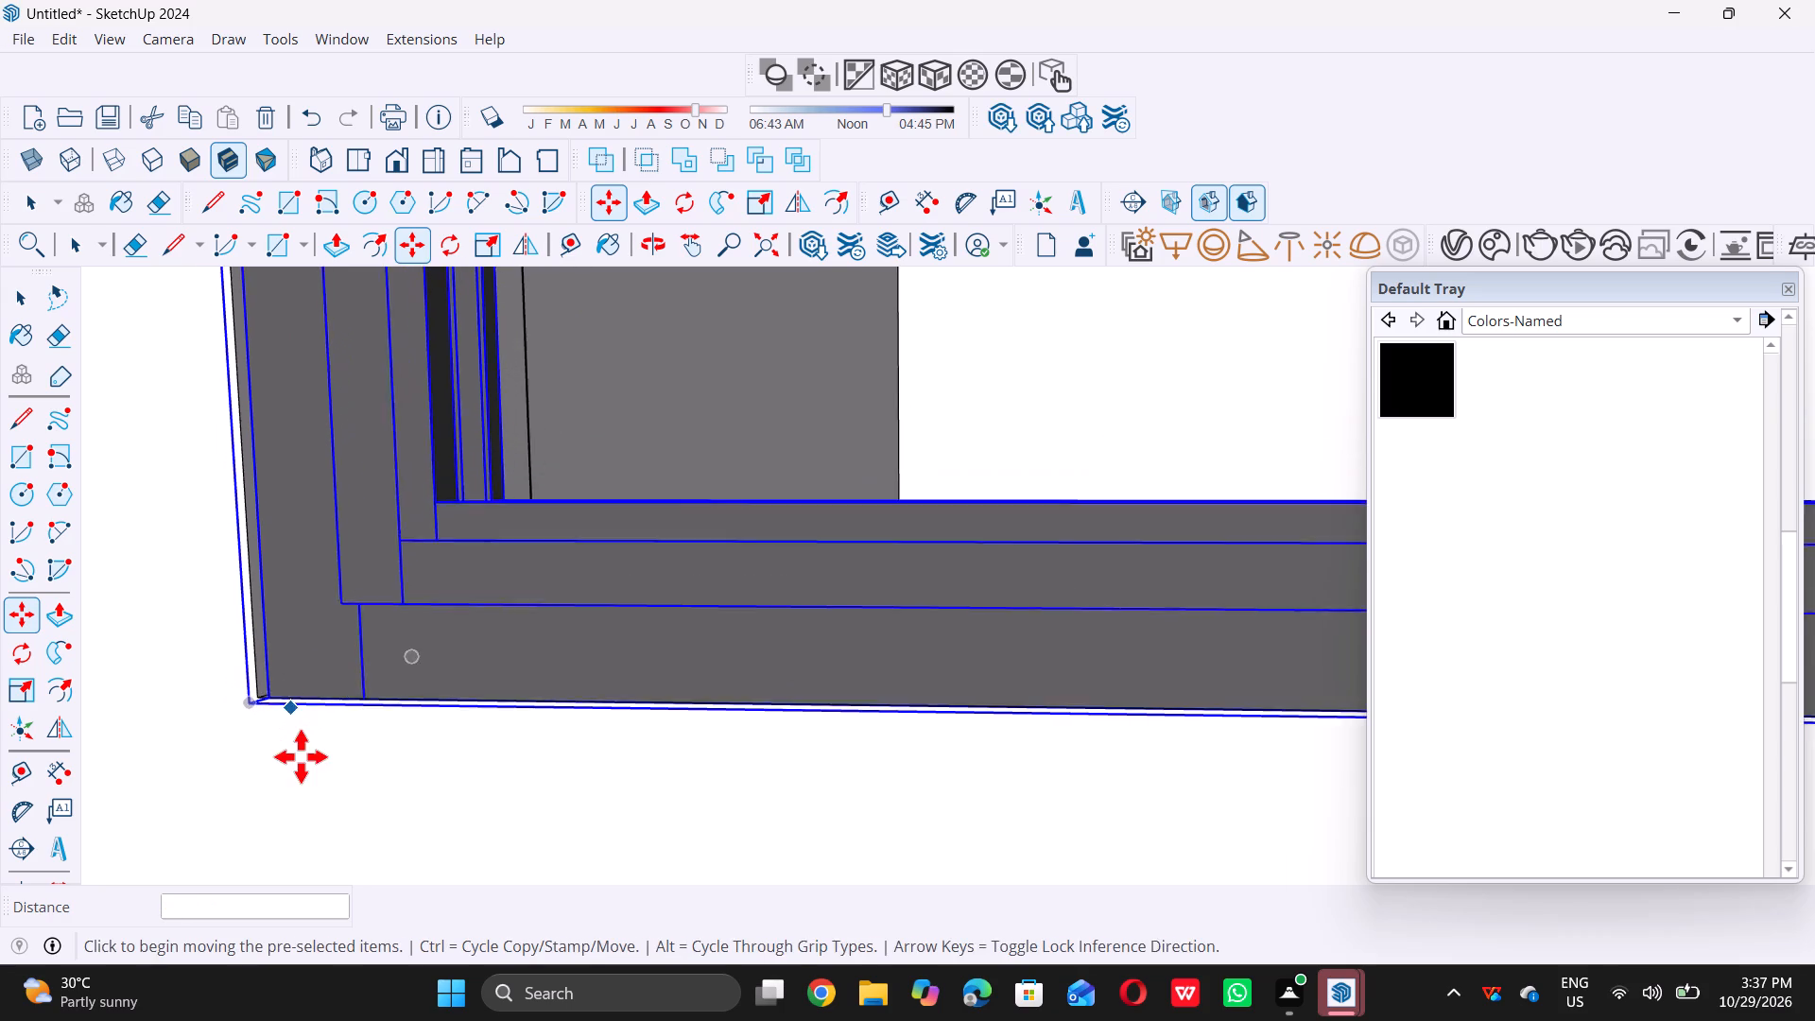
scroll(301, 756, "down", 19)
key("space")
Scale the window uniformly by 0.30 from its upper corner nearest the door, and deselect it.
scroll(348, 804, "down", 5)
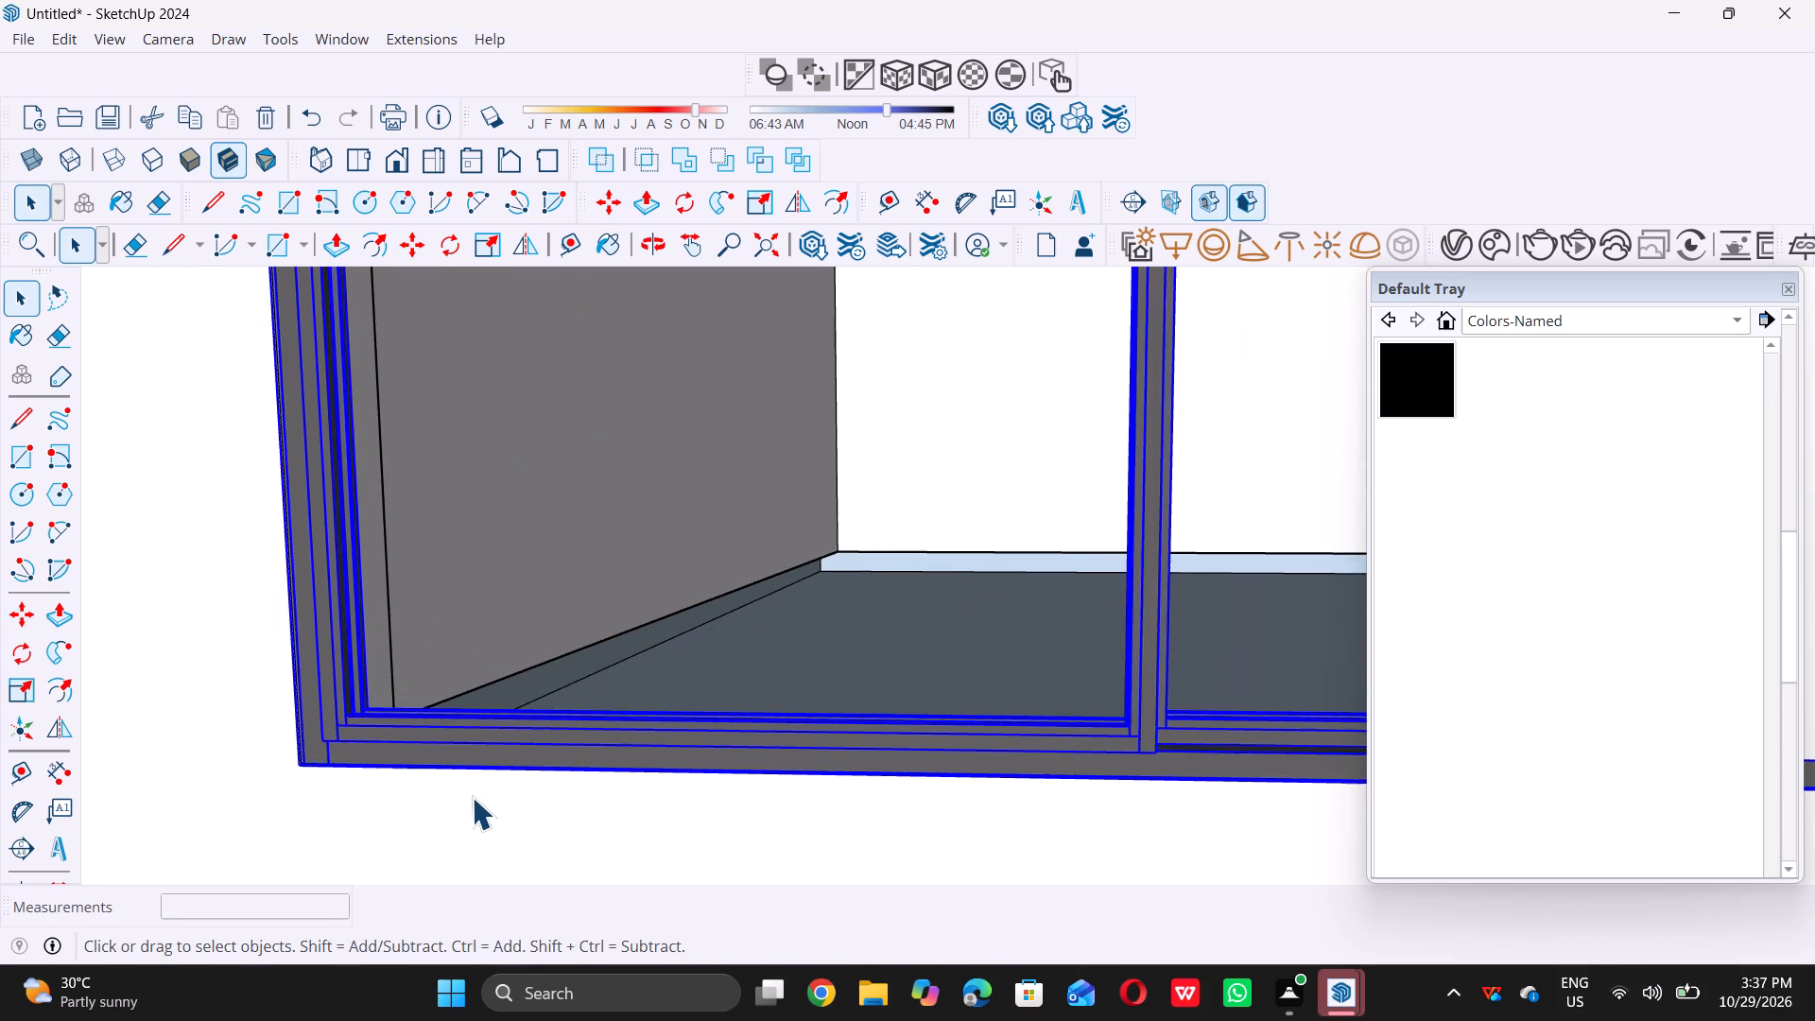
scroll(472, 797, "down", 15)
middle_click_drag(491, 788, 543, 738)
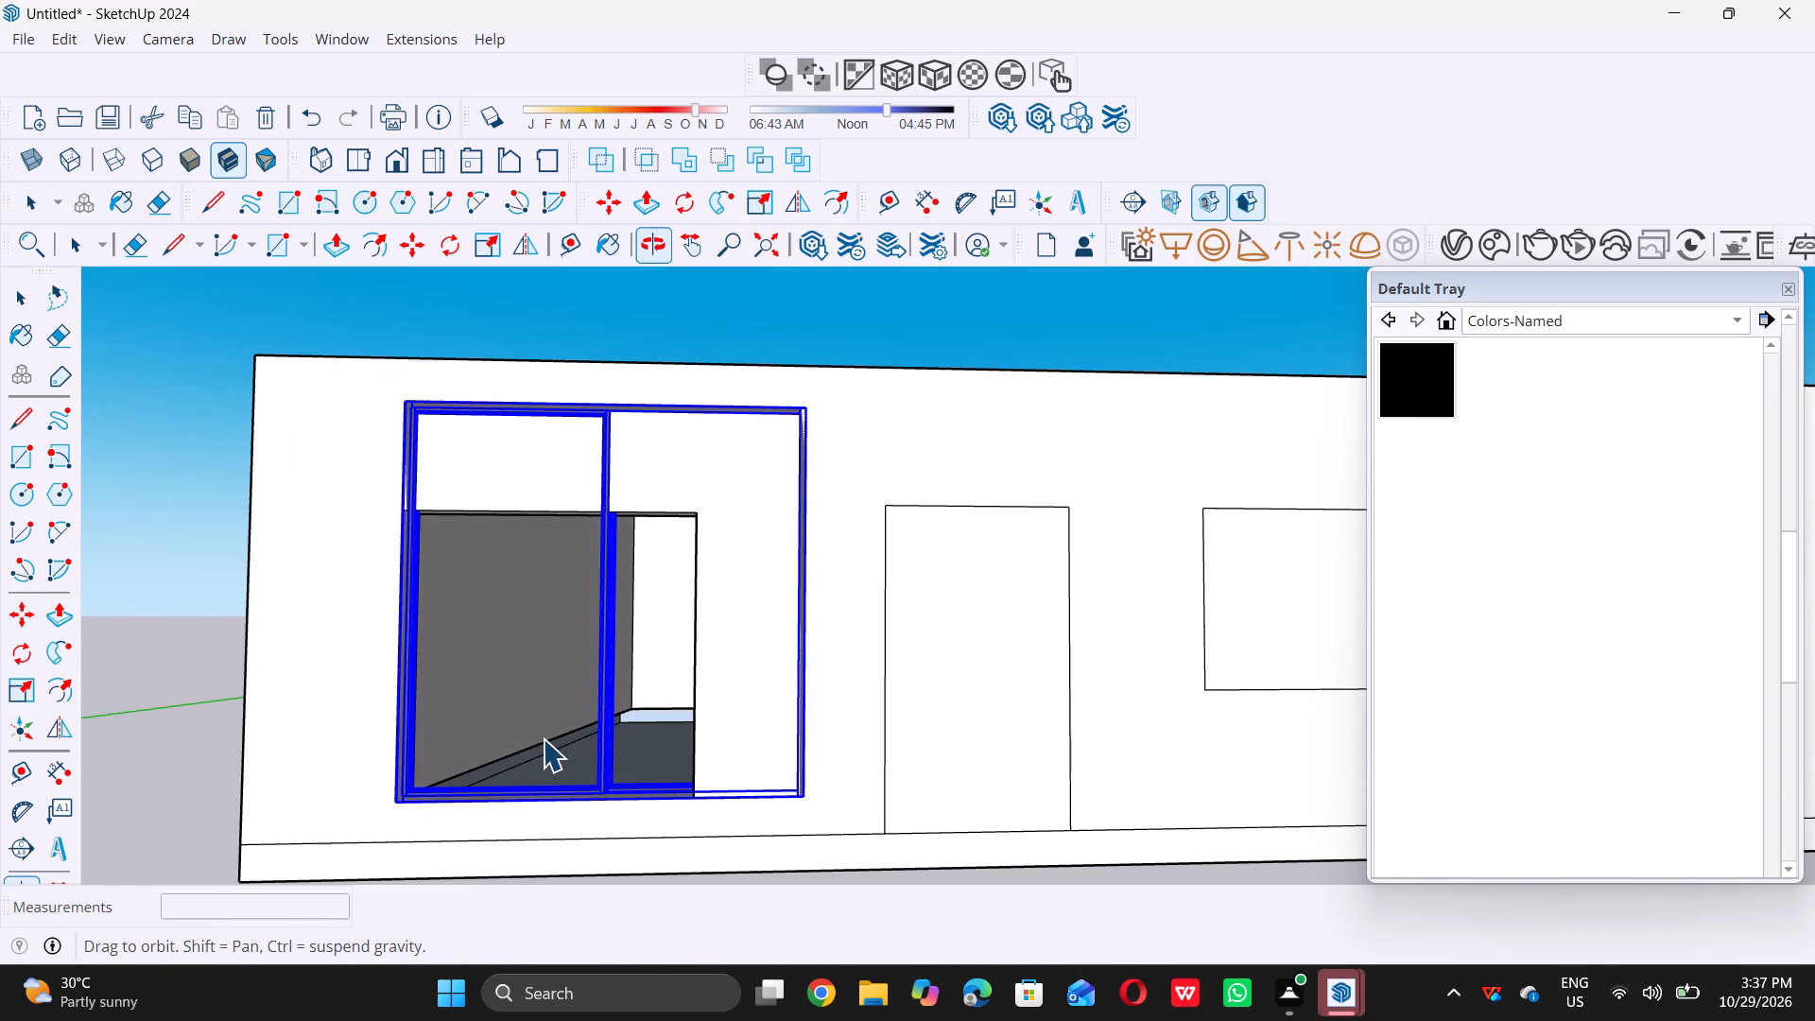
key("s")
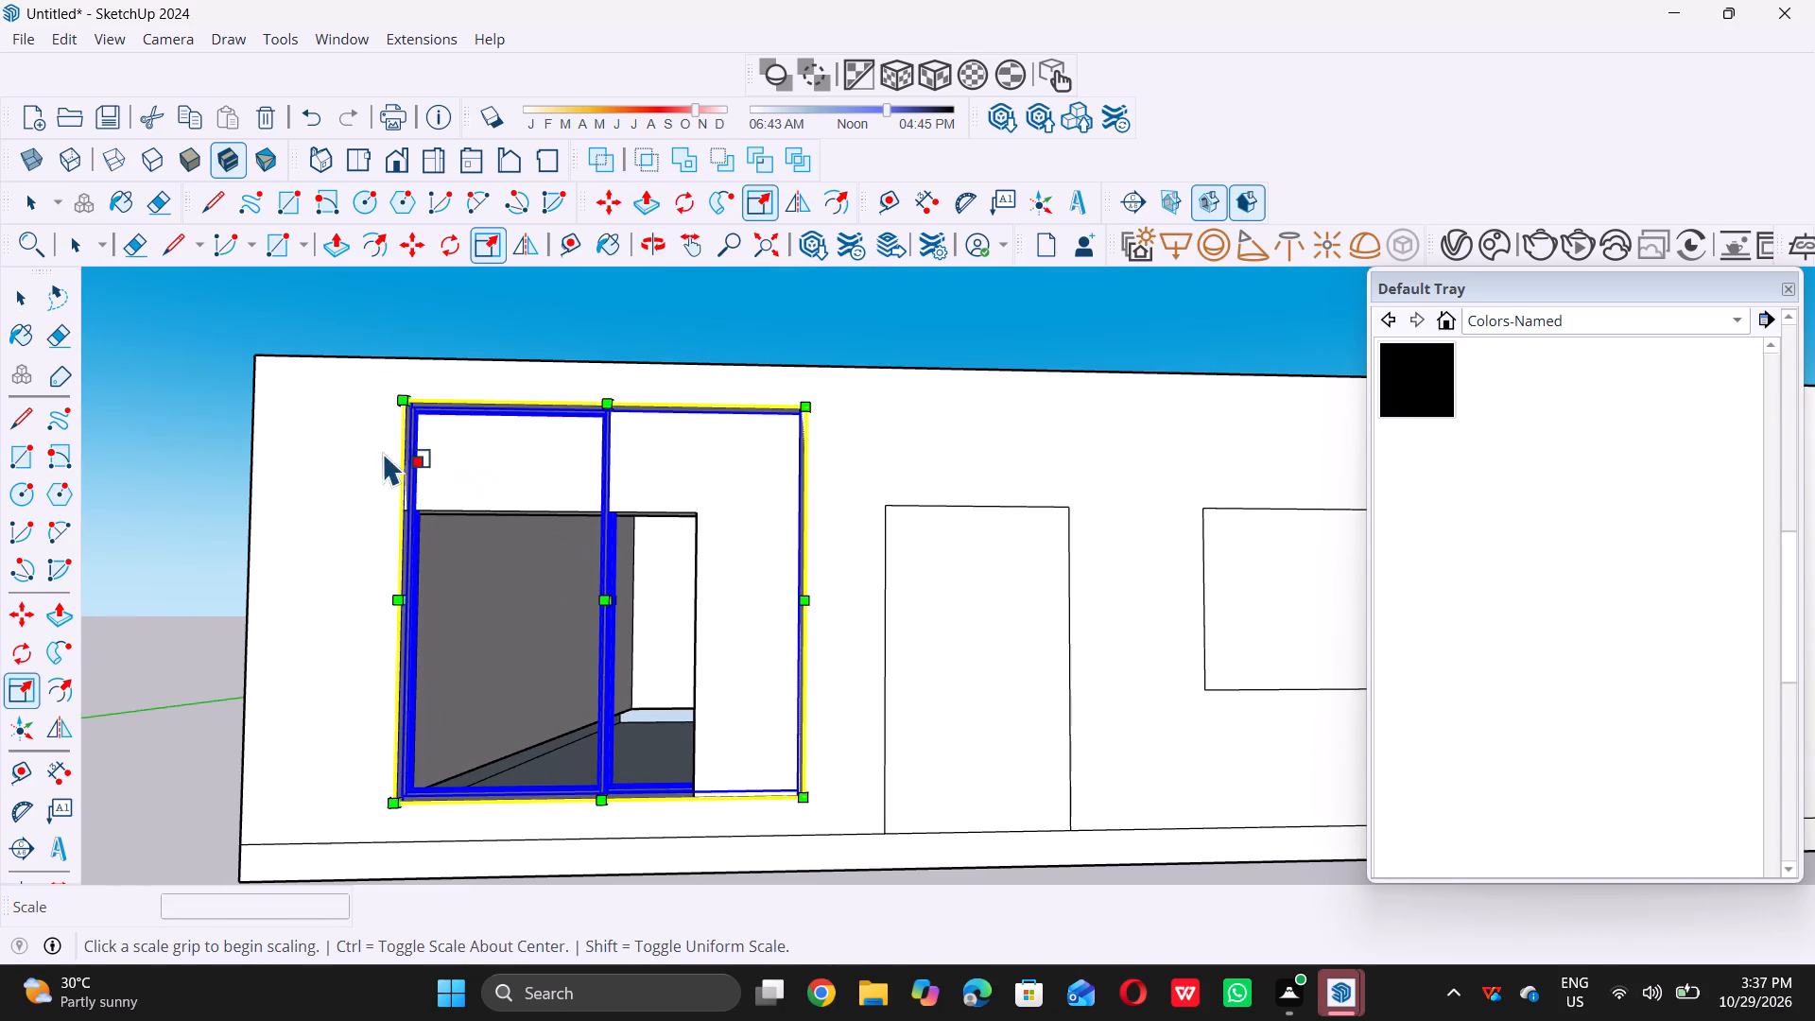
left_click(804, 406)
left_click_drag(804, 406, 501, 594)
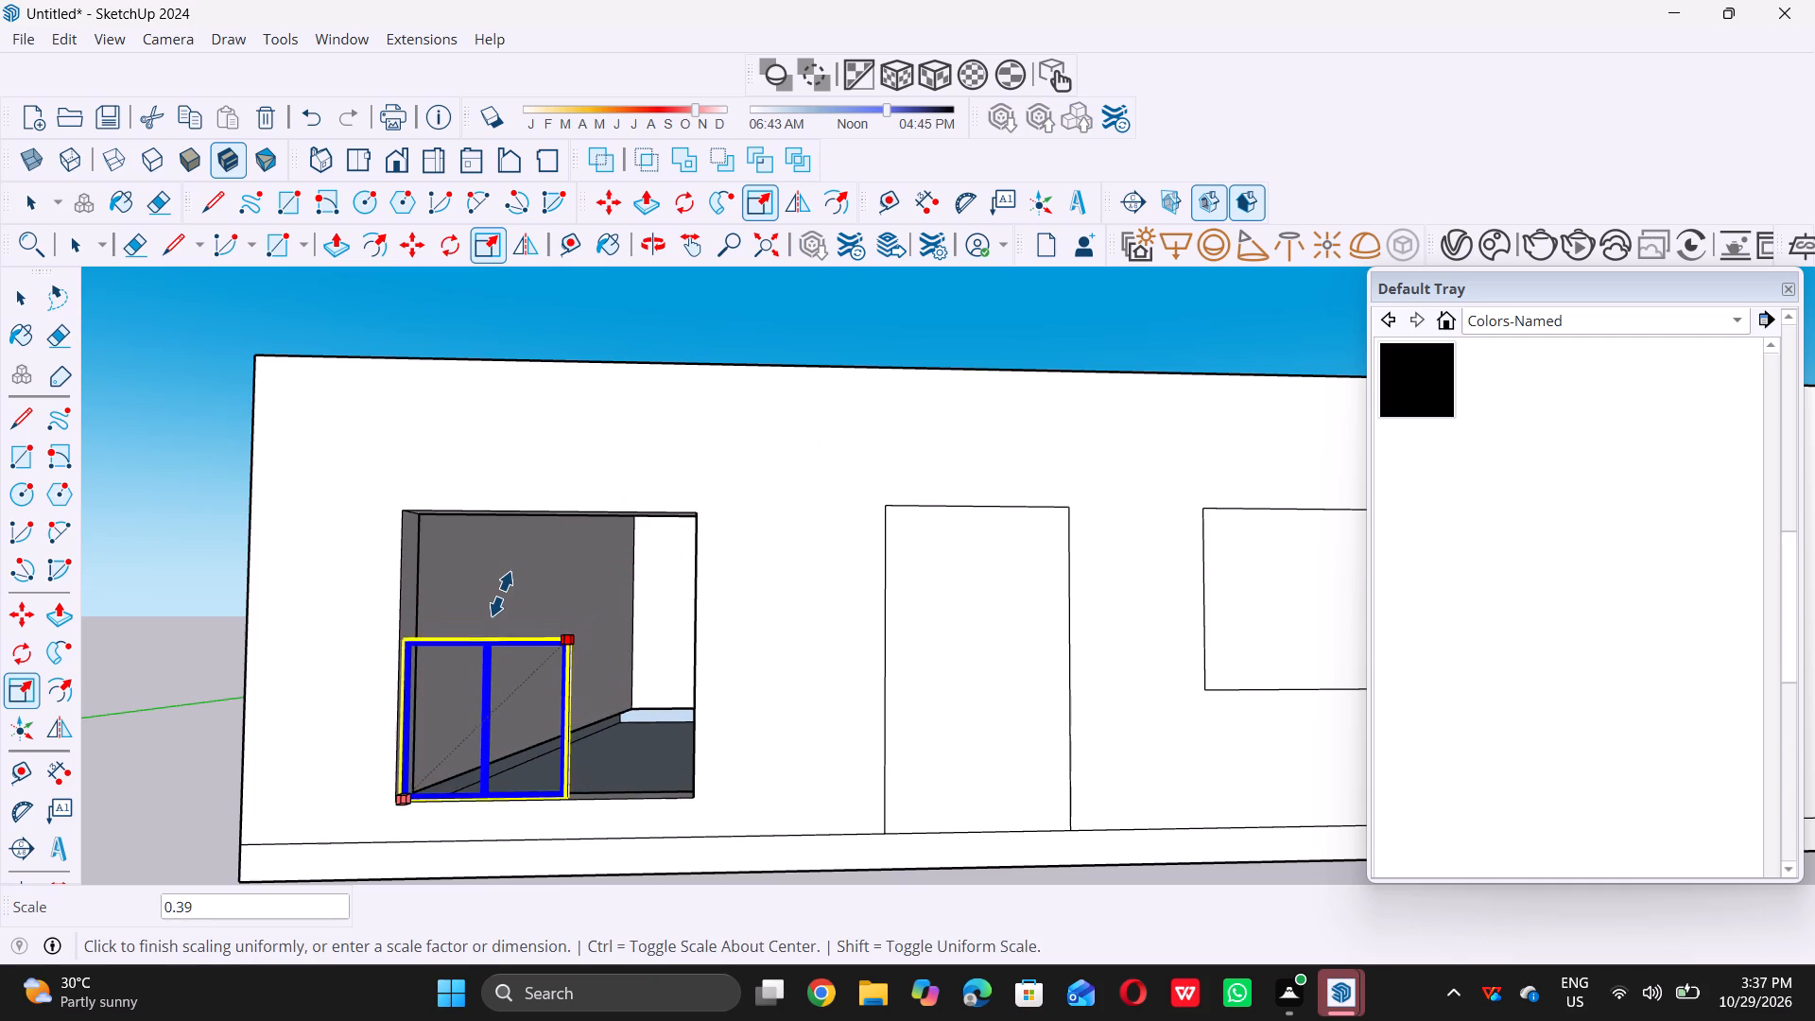
left_click_drag(501, 594, 499, 596)
left_click(422, 595)
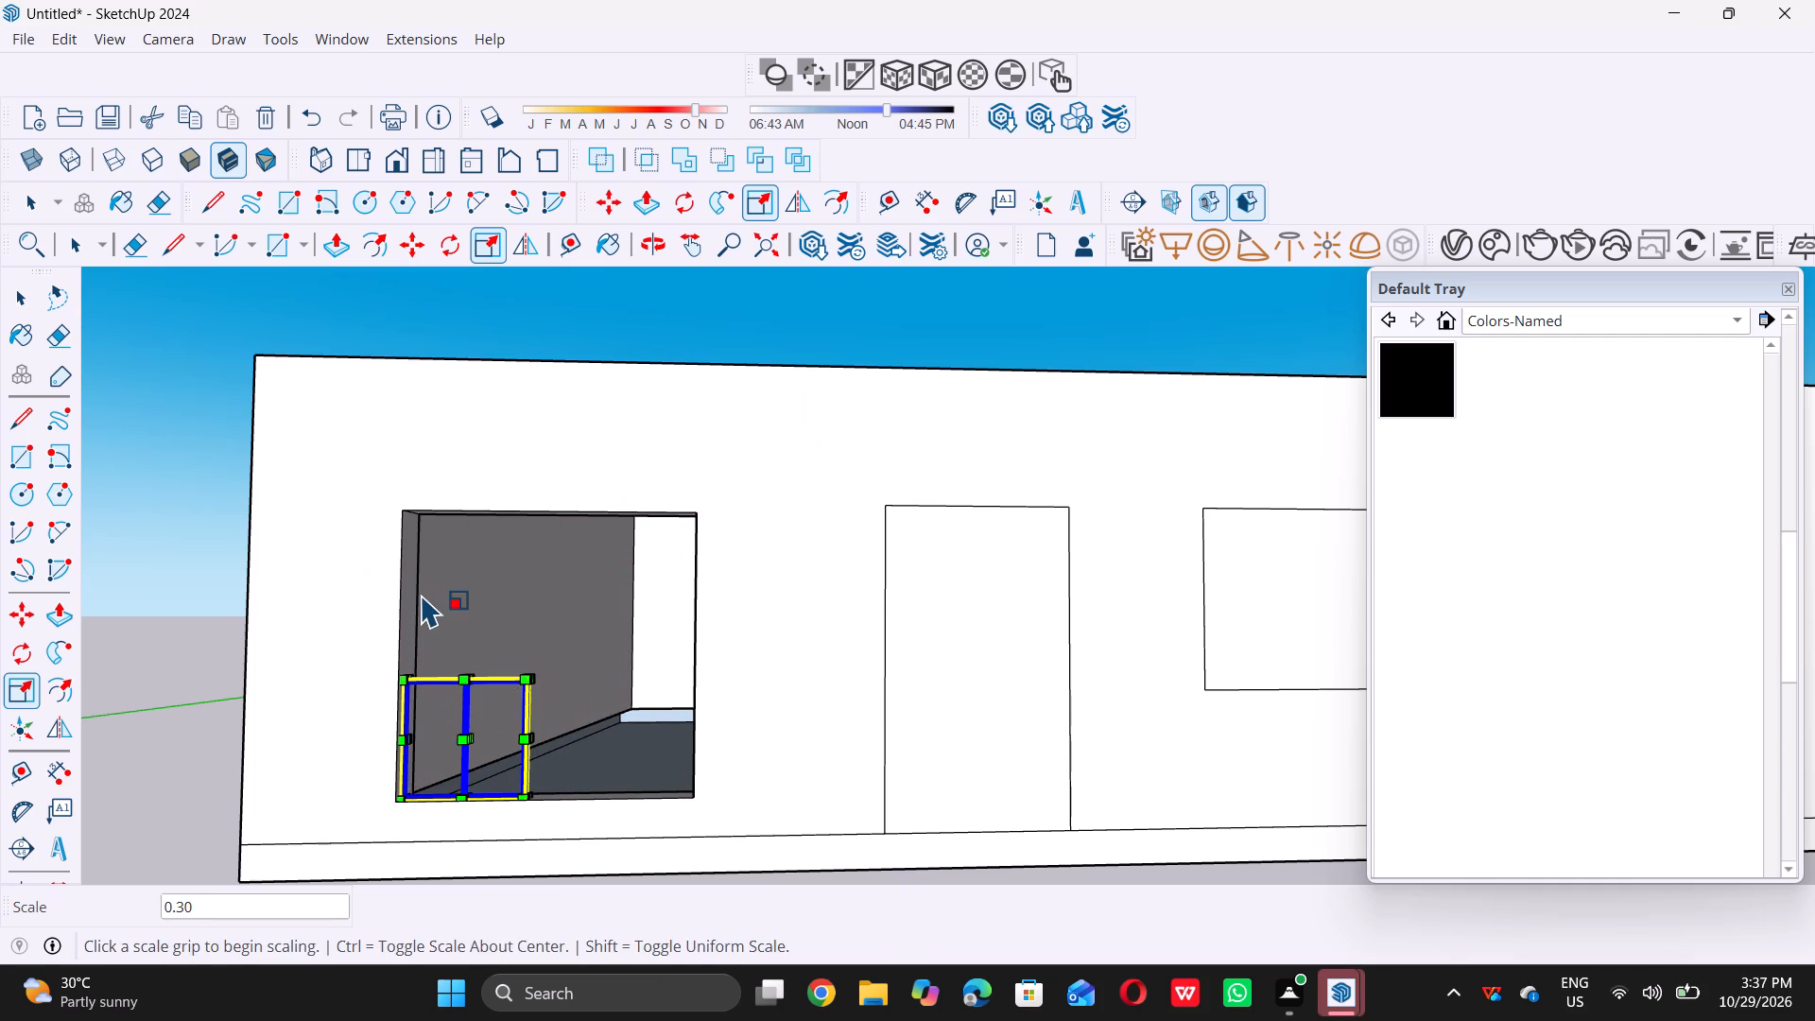
key("space")
left_click(187, 519)
middle_click_drag(634, 562, 596, 577)
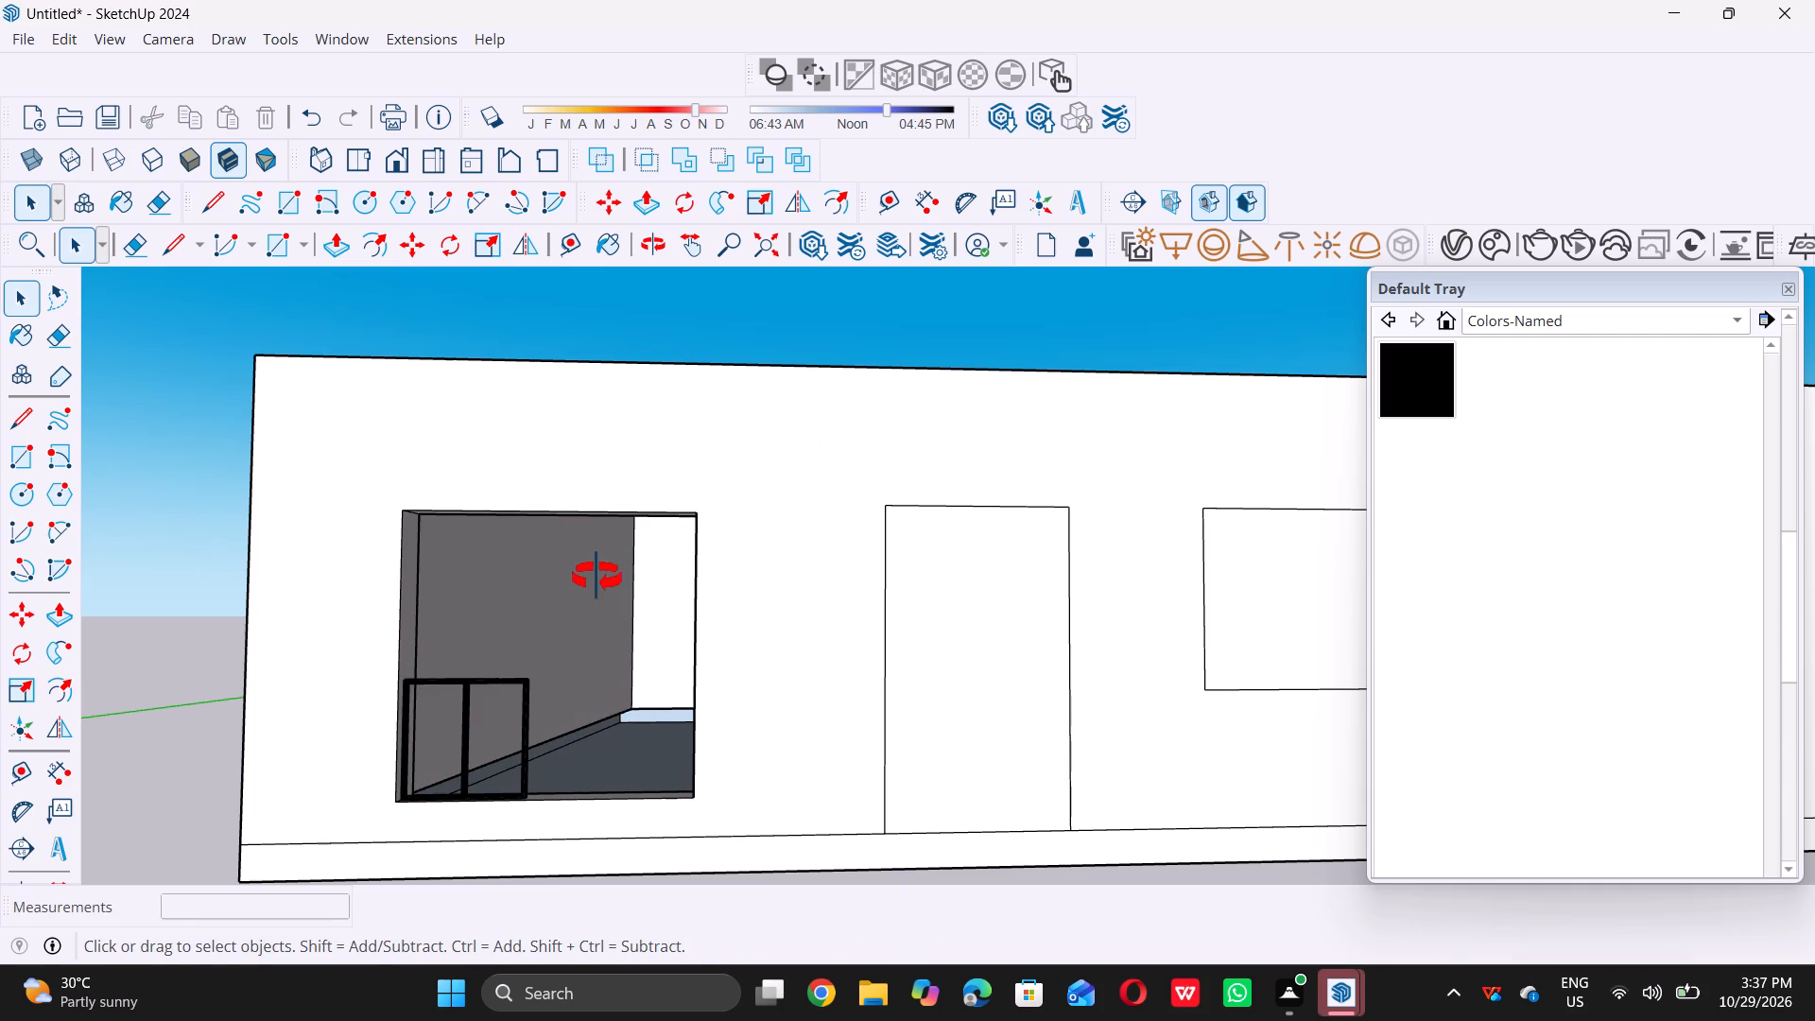
Move the window by its lower corner farthest from the door about 1 15/16" deeper into the opening along the sill edge, and deselect it.
middle_click_drag(596, 577, 579, 586)
scroll(427, 747, "up", 6)
scroll(409, 735, "down", 6)
scroll(428, 746, "up", 20)
scroll(411, 733, "up", 16)
left_click(369, 738)
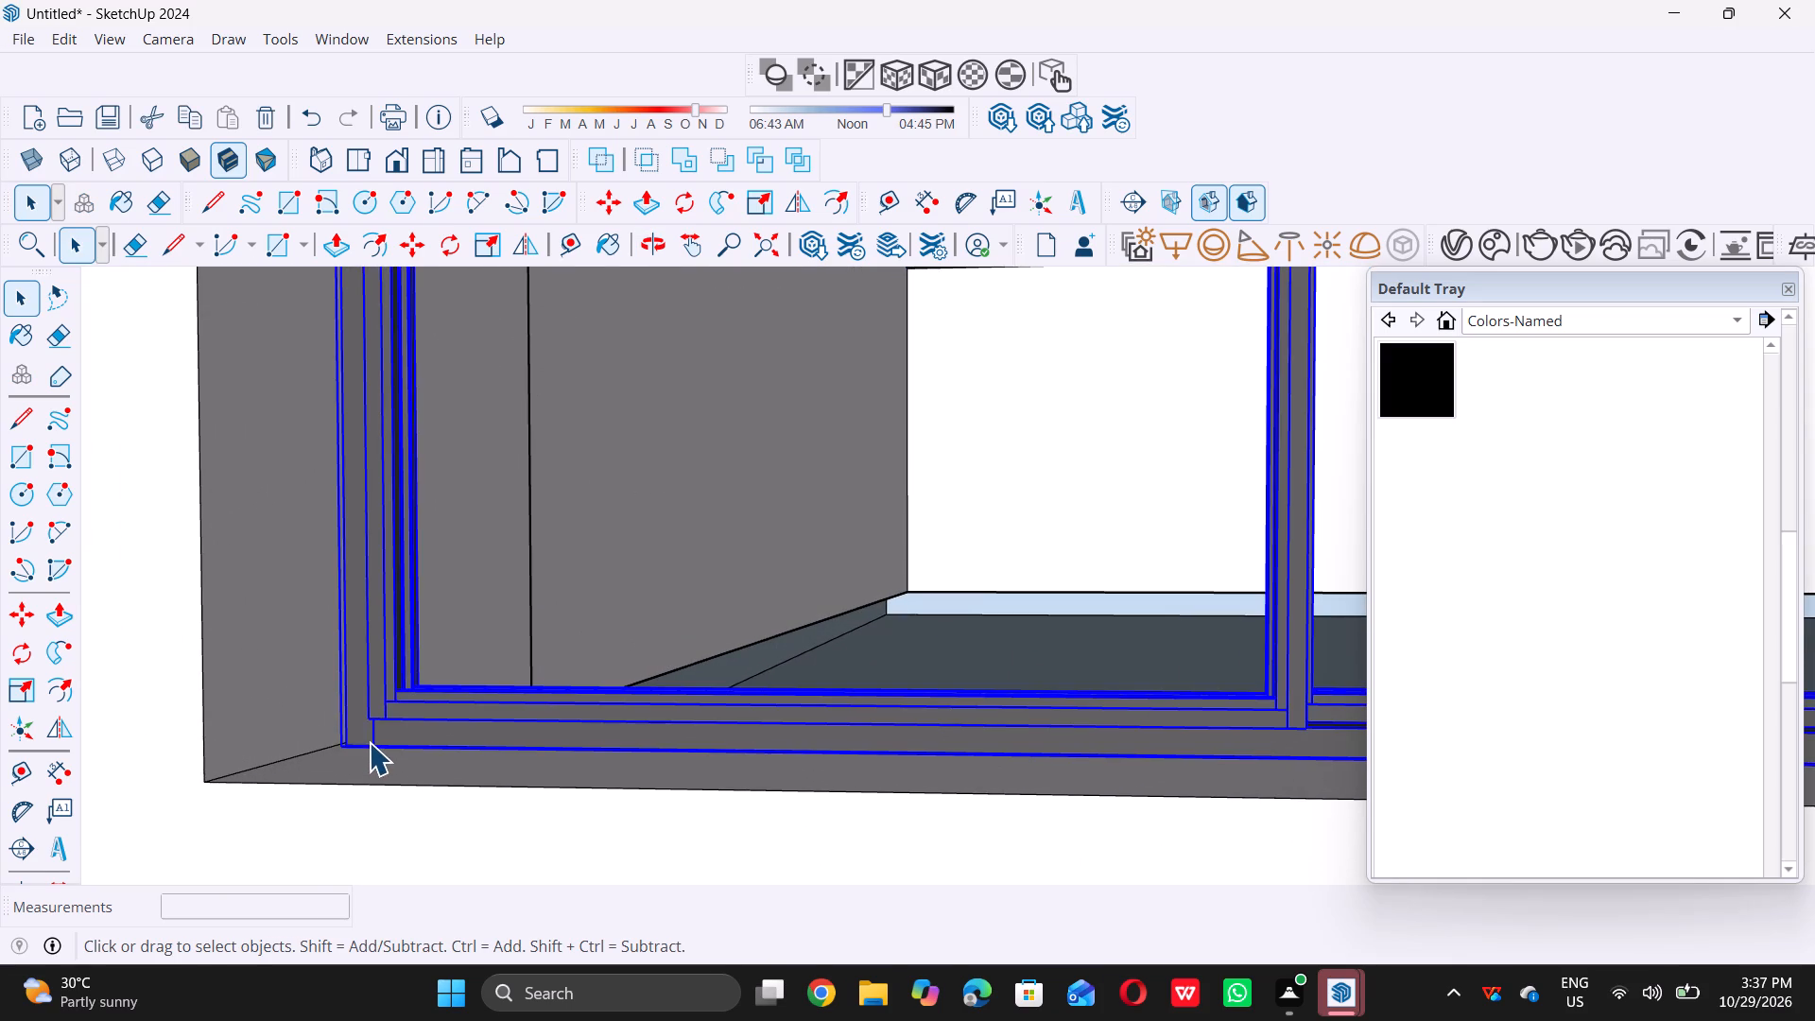
key("m")
left_click(341, 746)
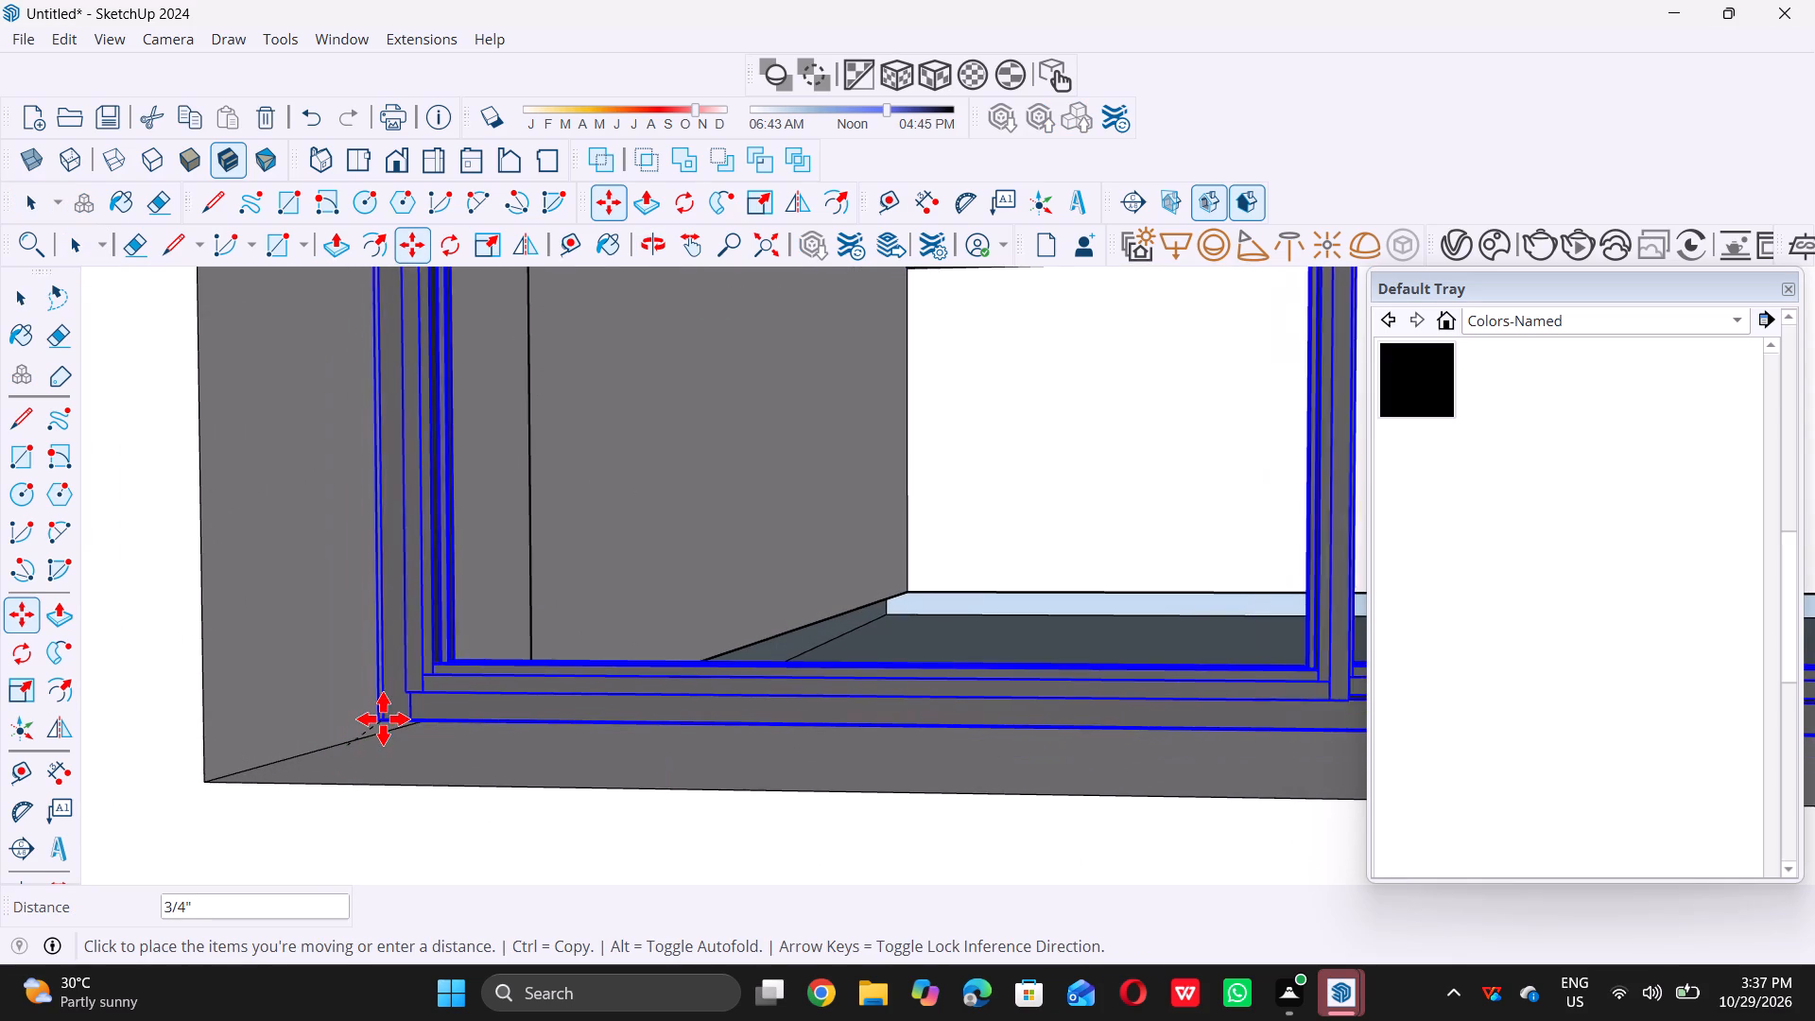
scroll(382, 733, "up", 11)
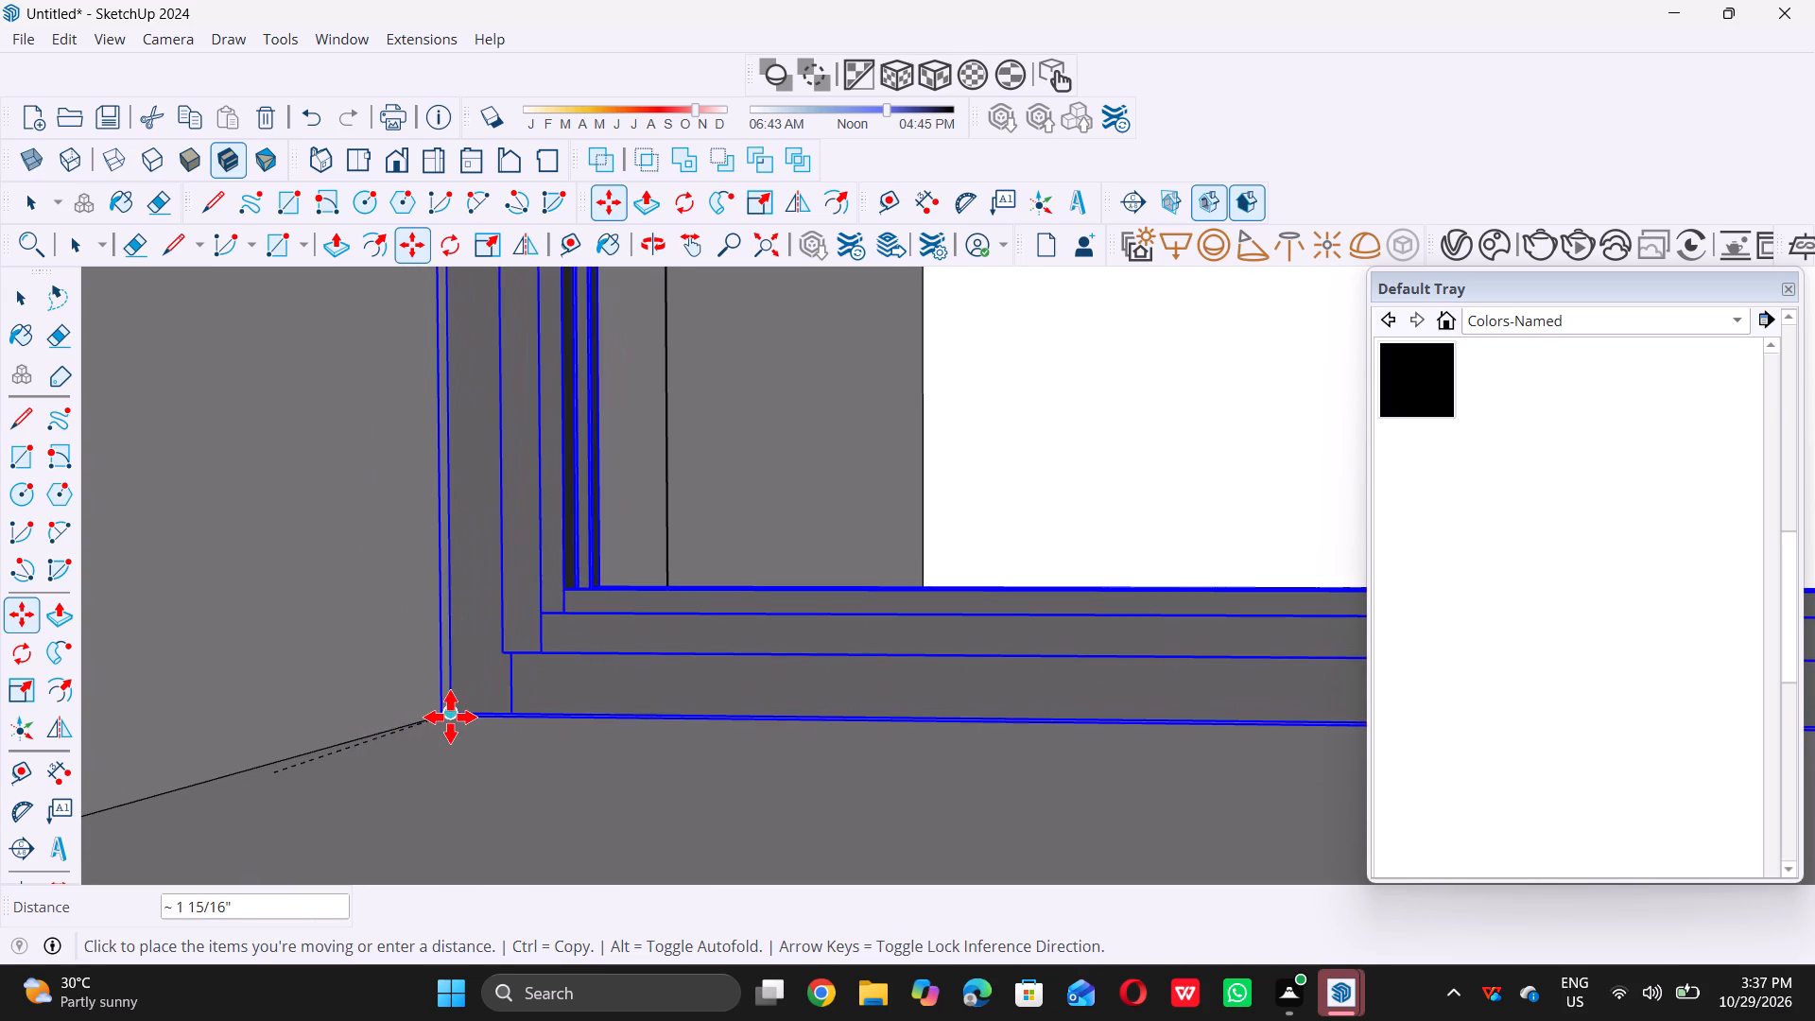
left_click(450, 717)
scroll(450, 718, "down", 11)
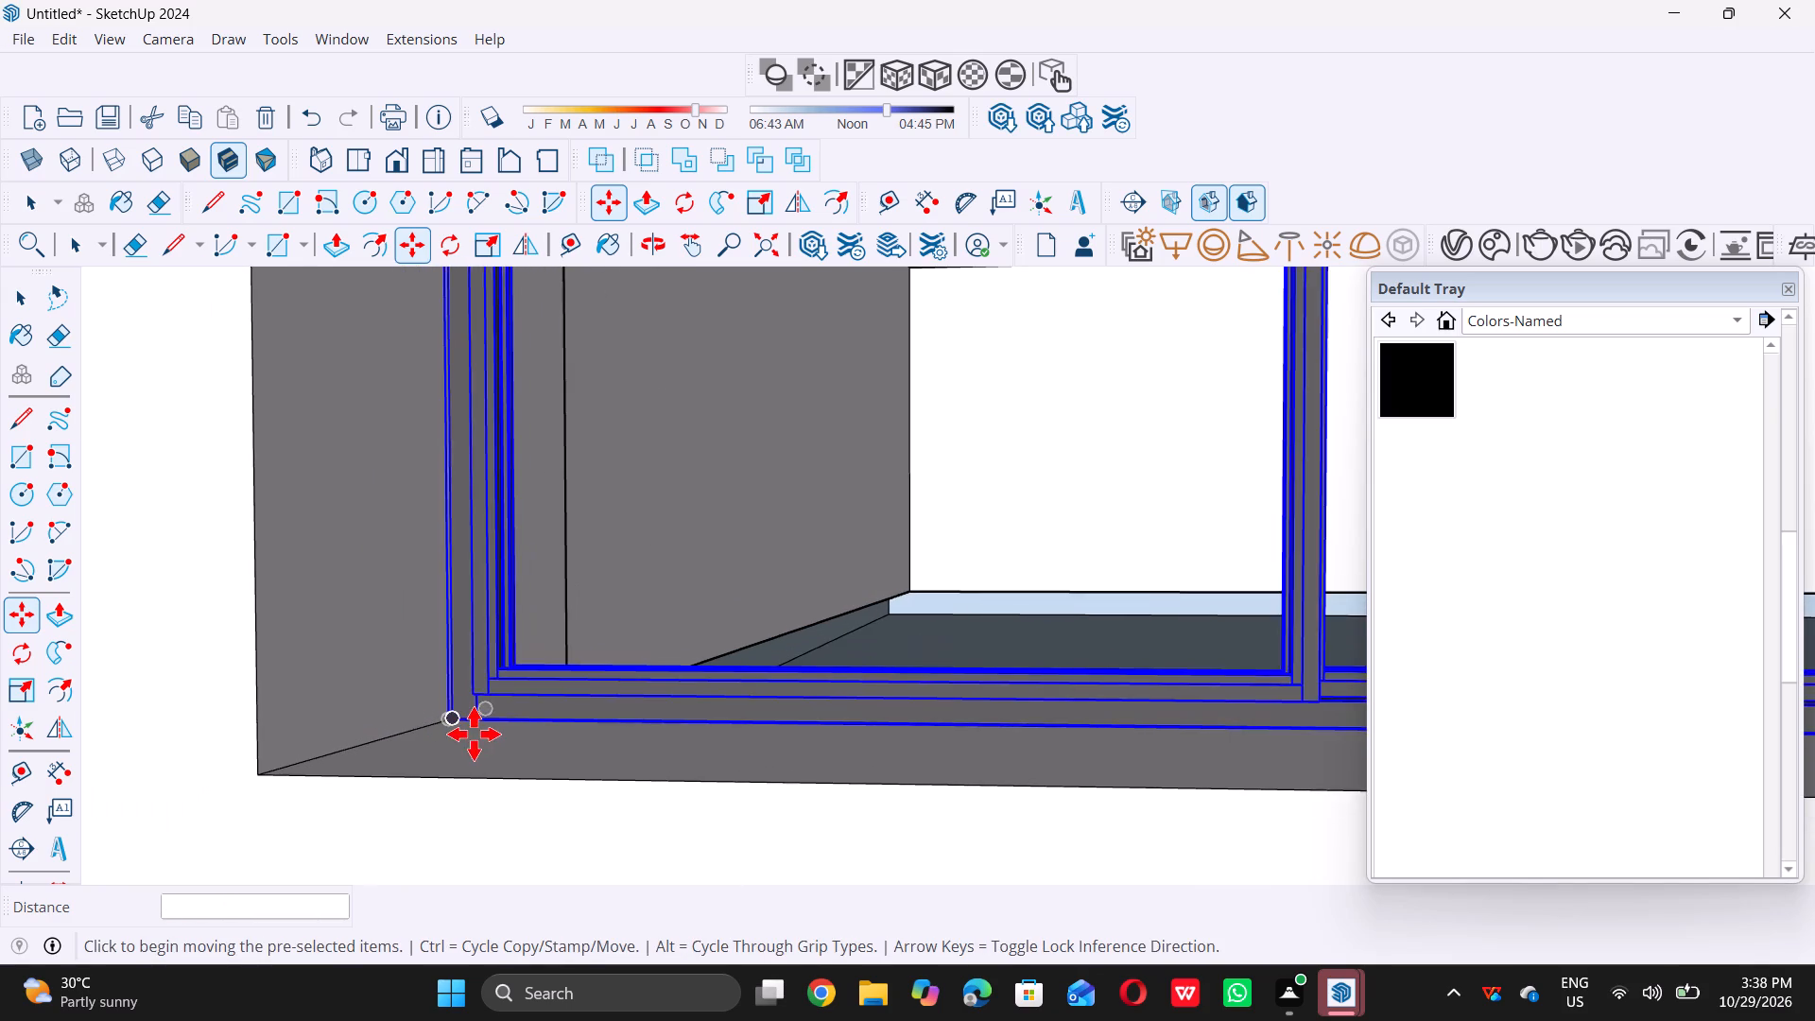
scroll(474, 734, "down", 6)
key("space")
scroll(430, 735, "down", 13)
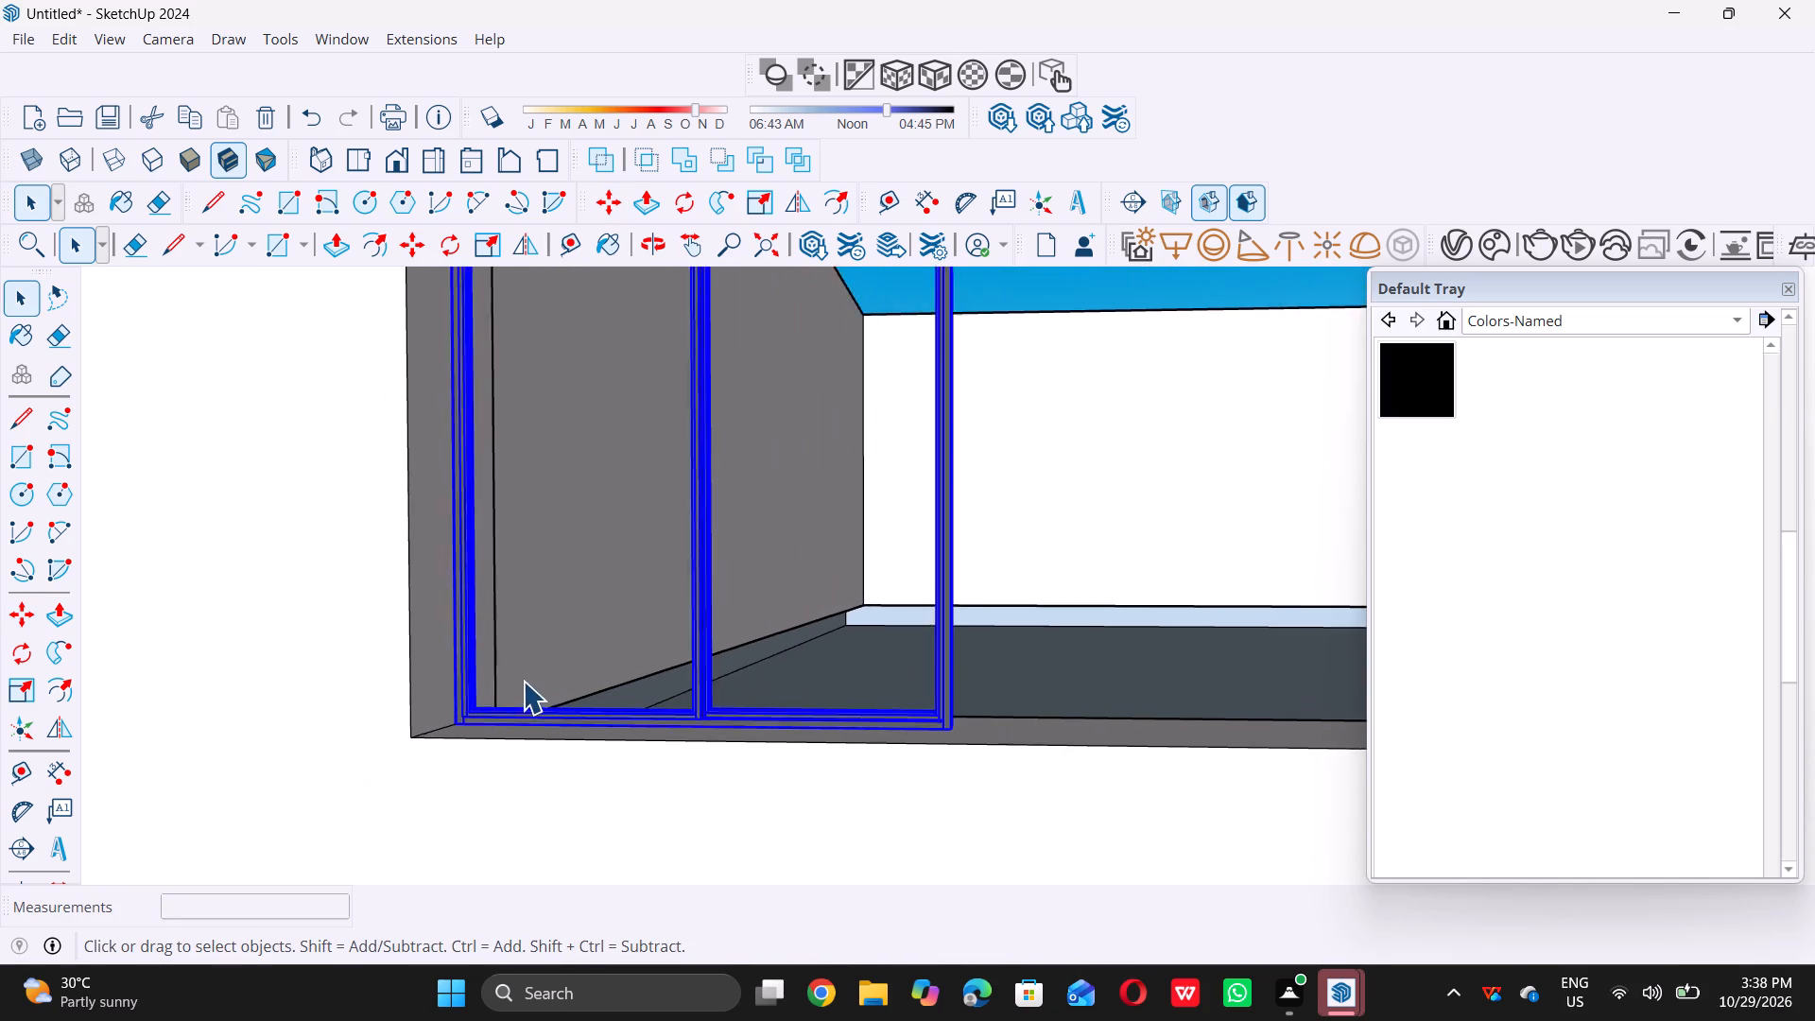
scroll(523, 681, "down", 16)
left_click(283, 722)
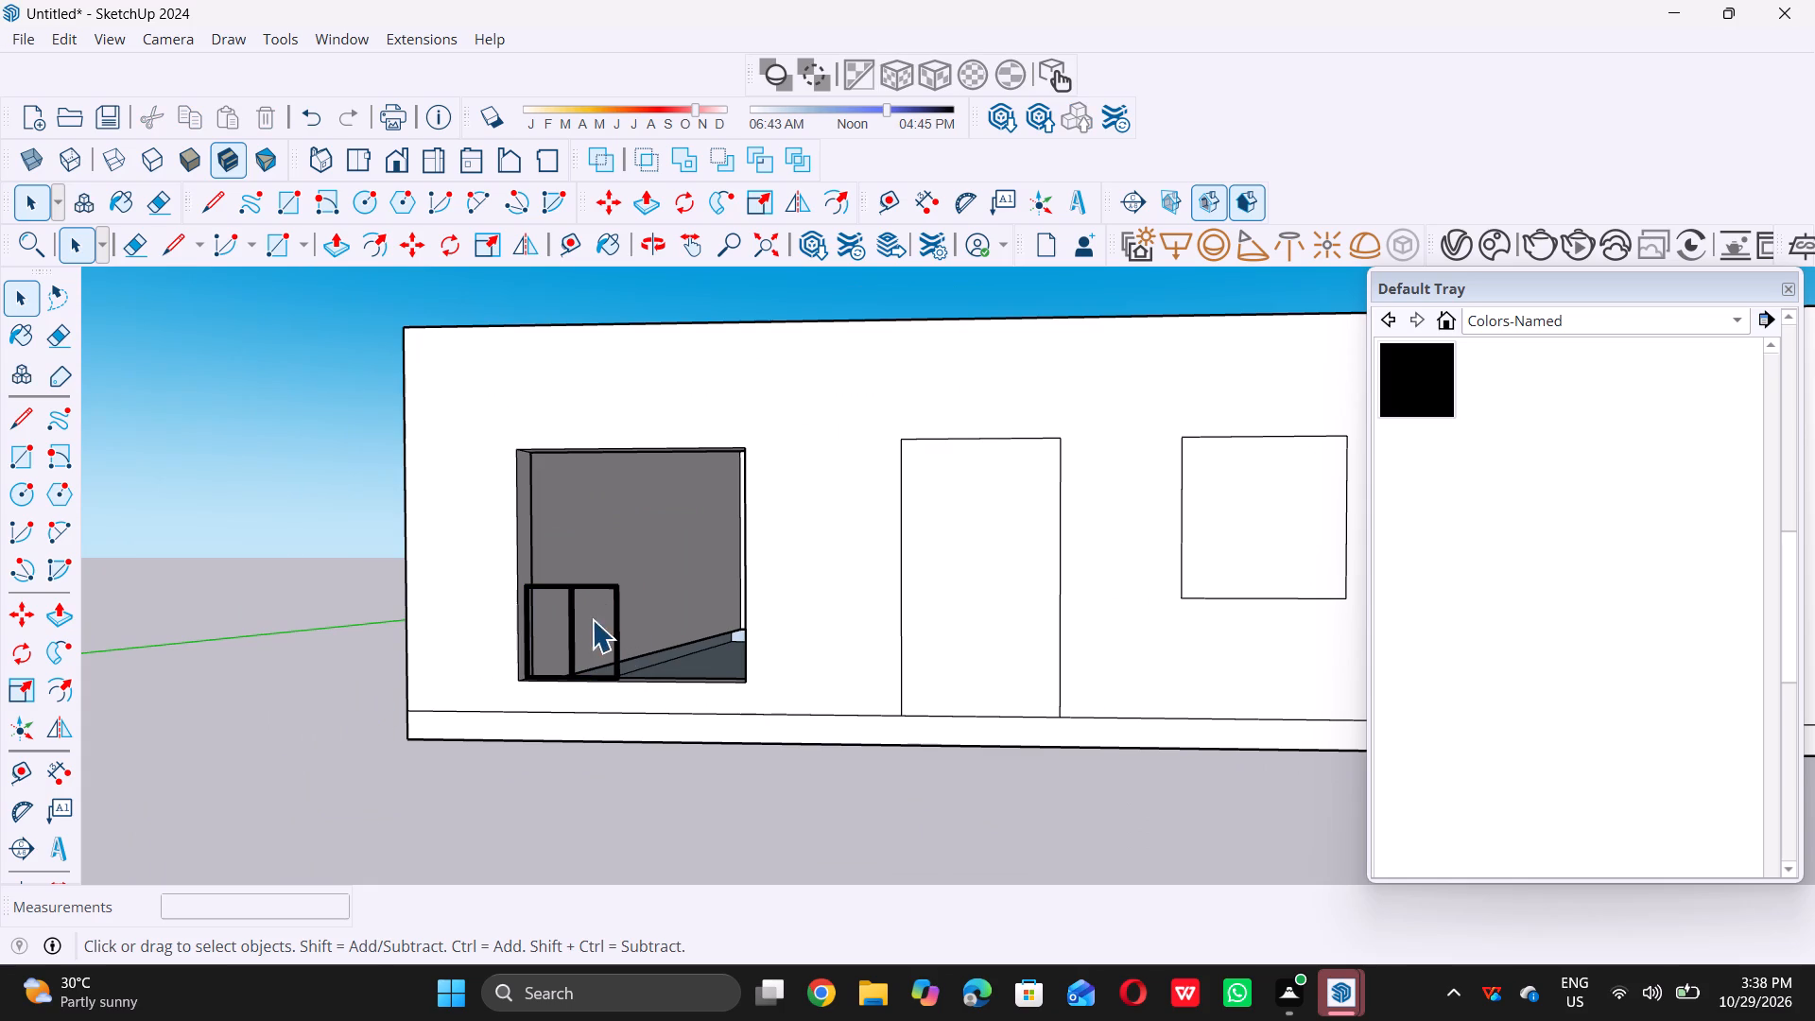
Examine the window's placement in the front wall opening from above and from the front.
middle_click_drag(592, 618, 544, 863)
scroll(712, 649, "up", 5)
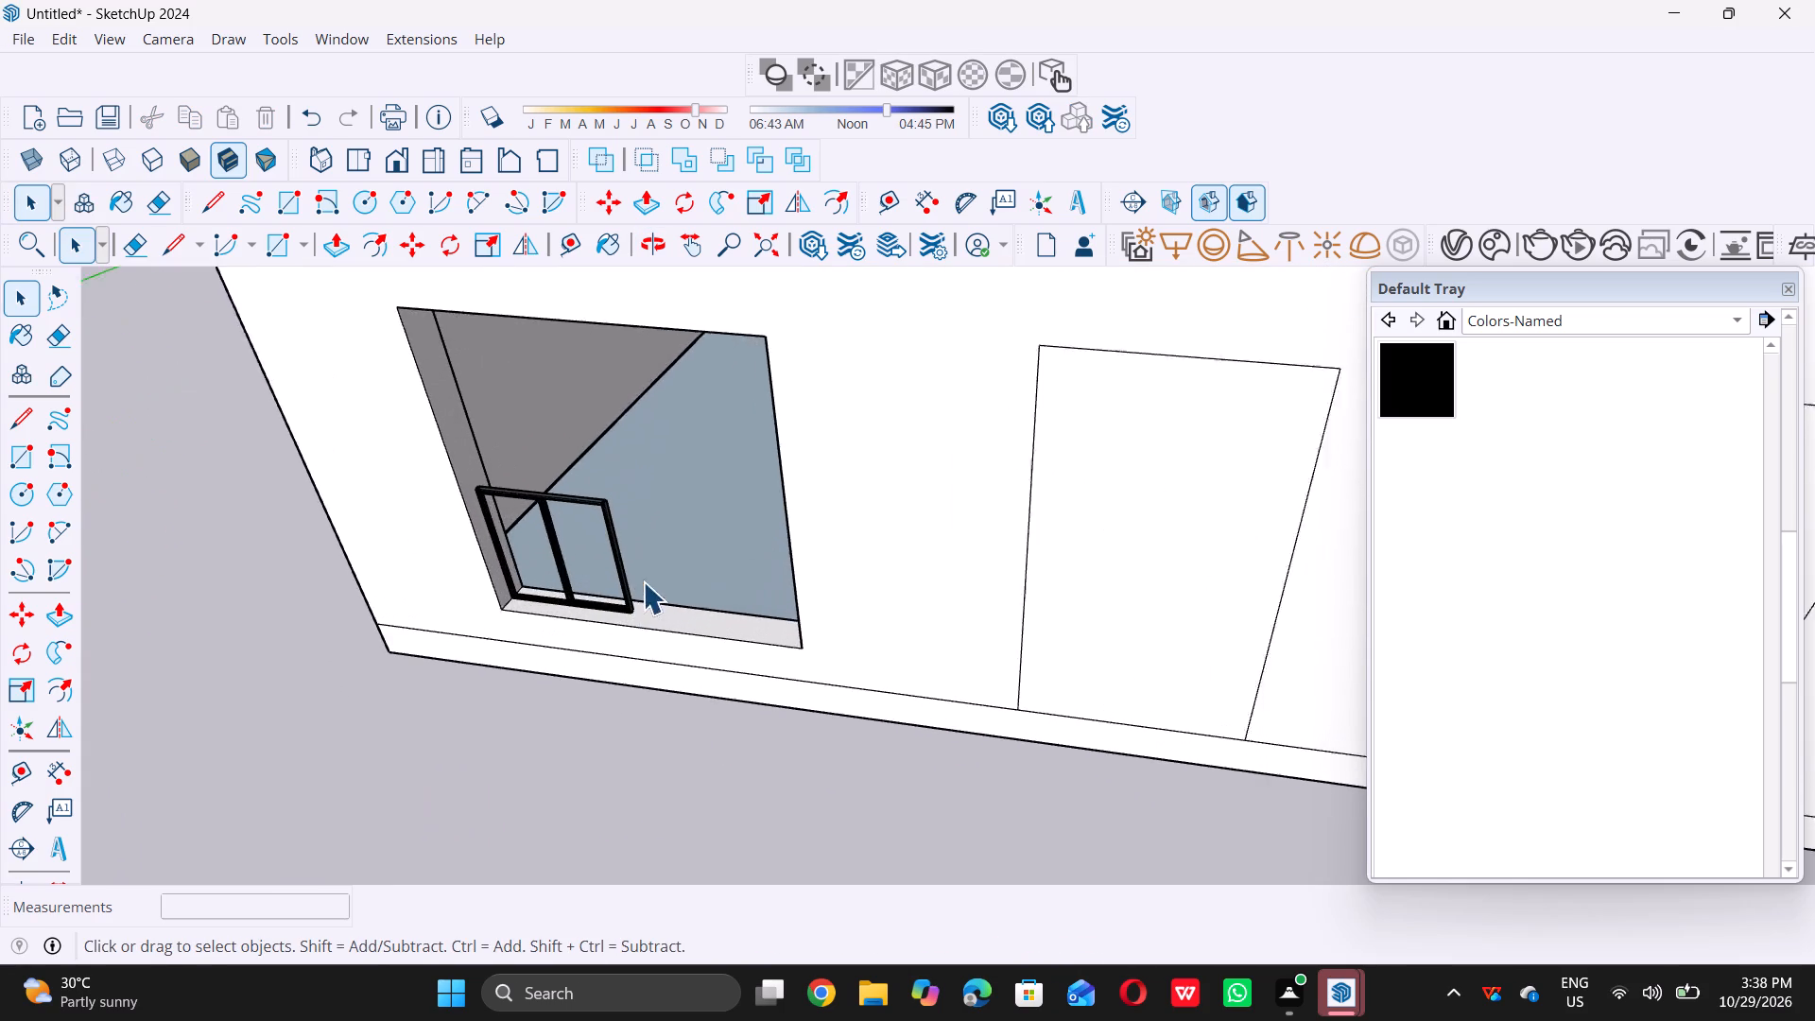
scroll(678, 555, "up", 6)
scroll(555, 712, "down", 17)
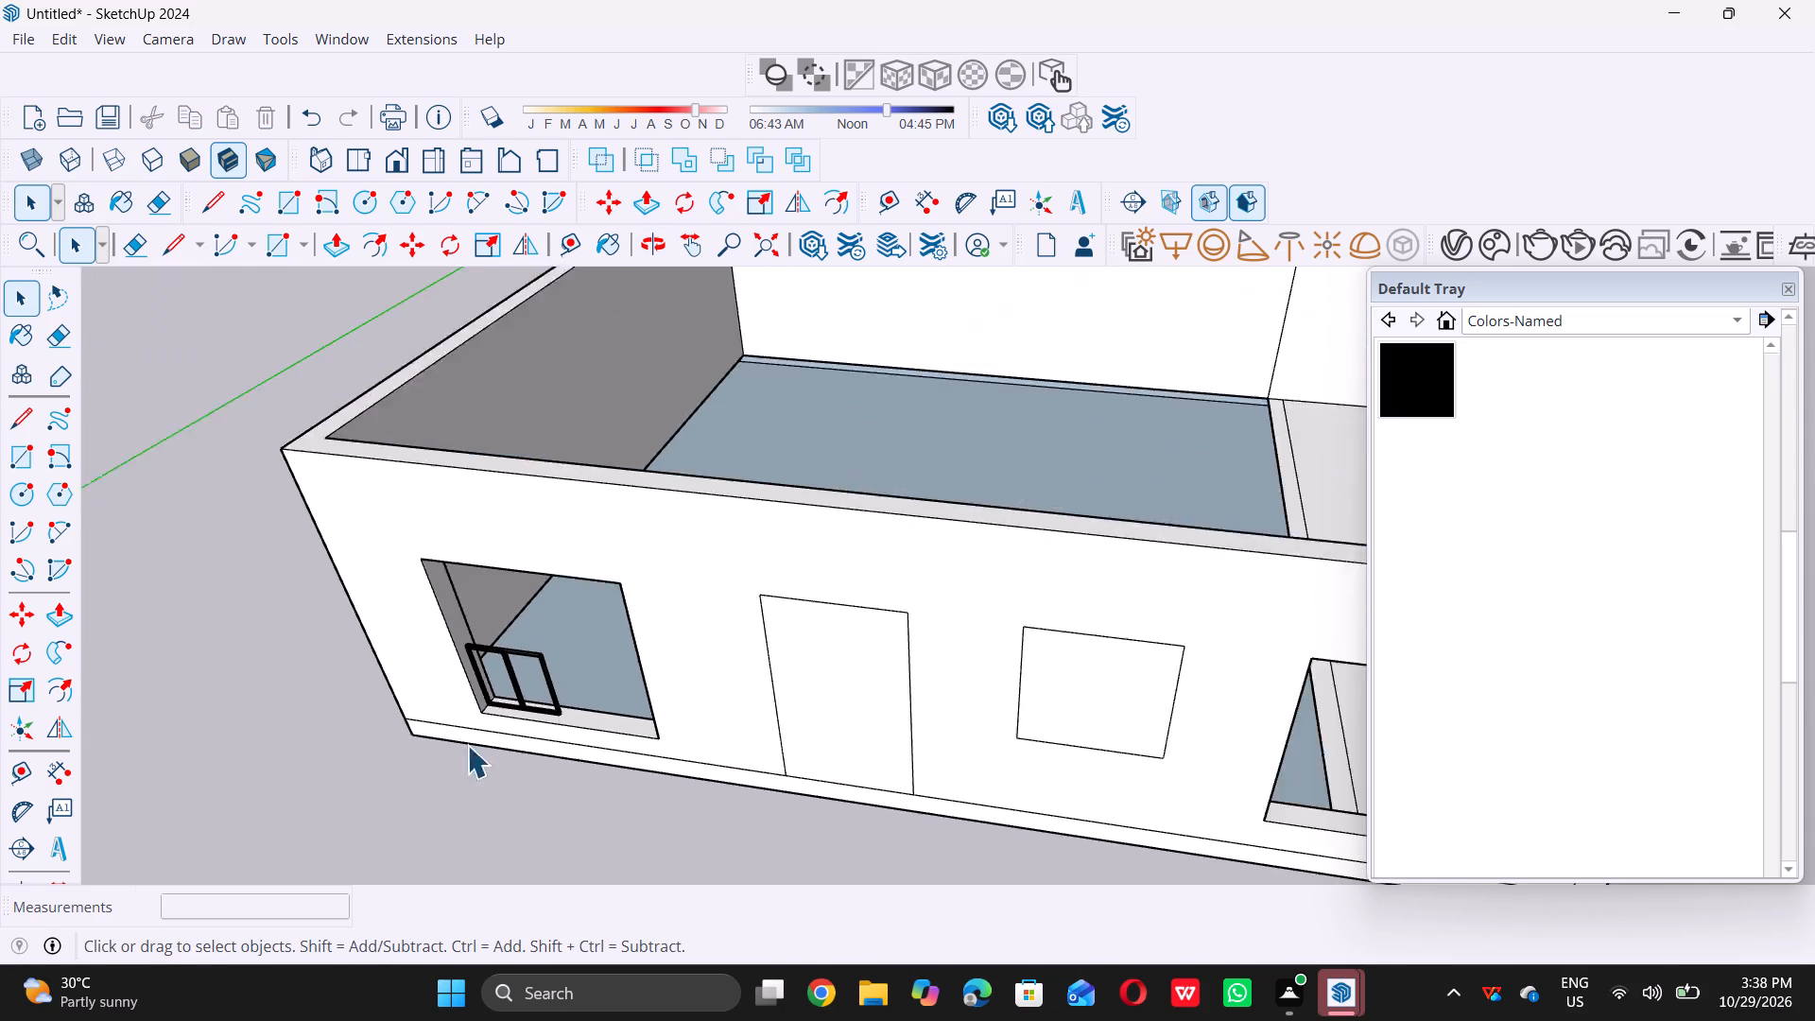
scroll(467, 745, "down", 1)
middle_click_drag(450, 747, 620, 507)
scroll(493, 629, "down", 5)
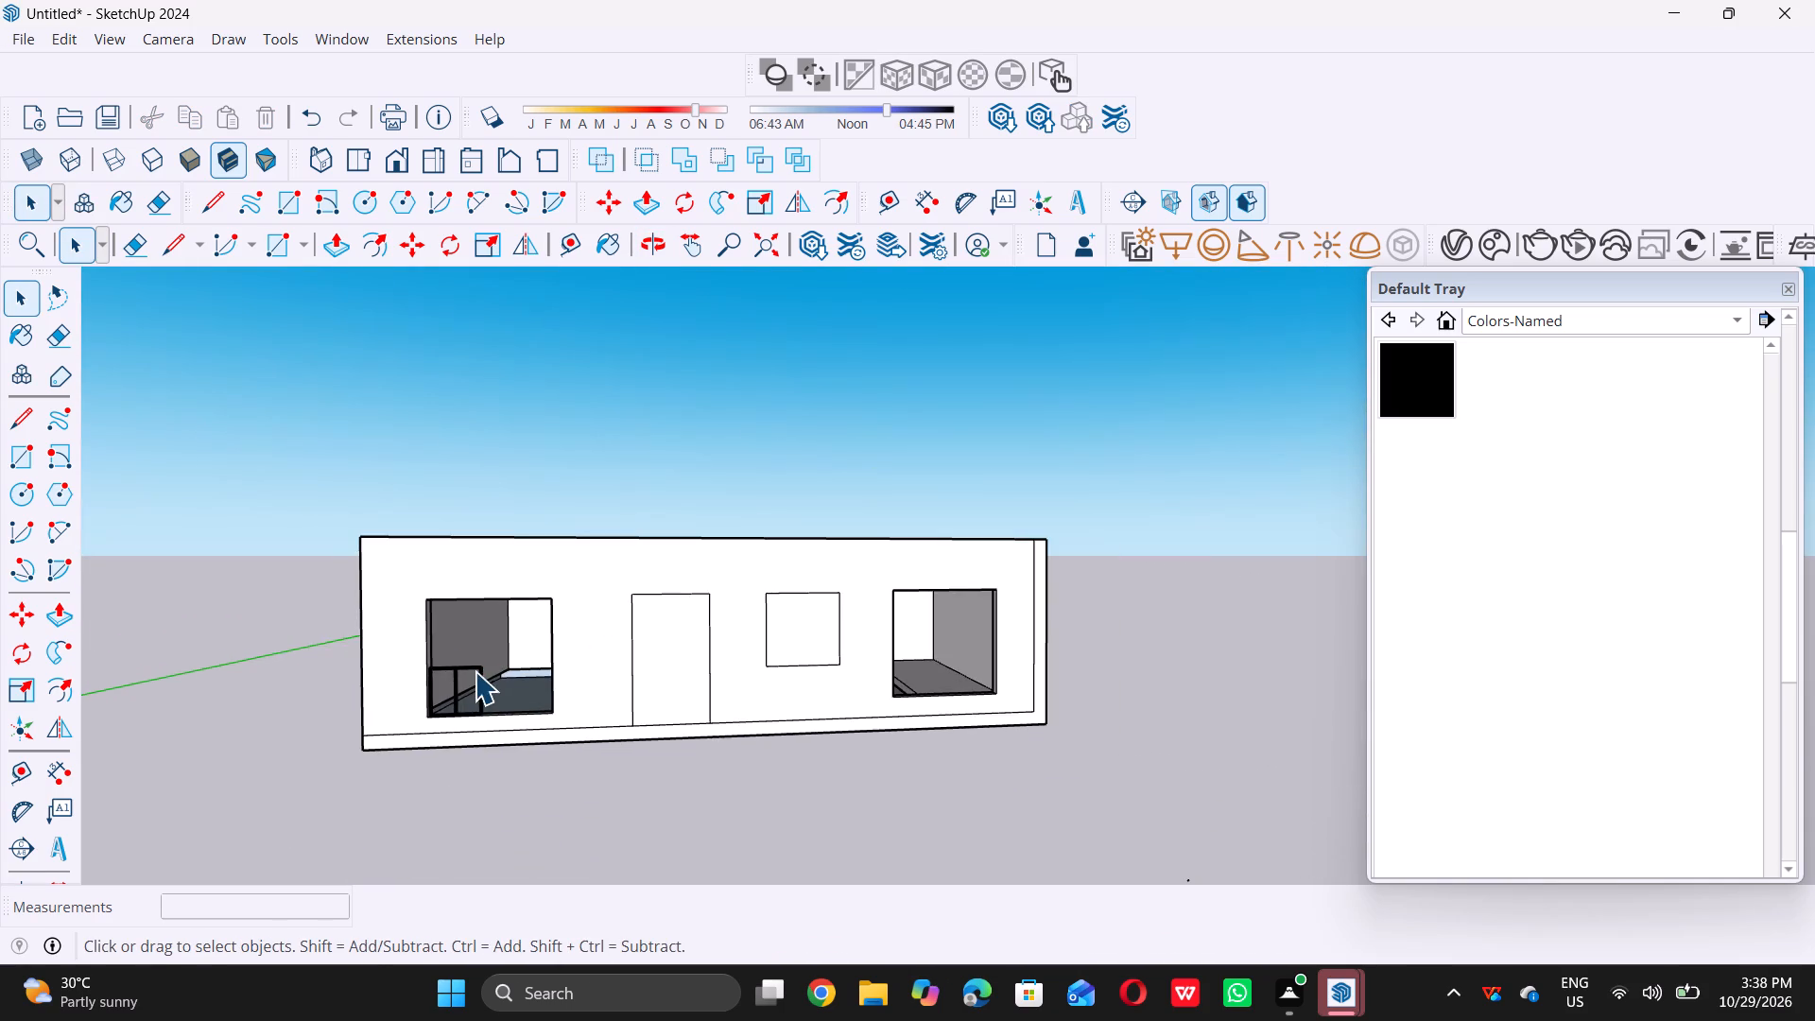
middle_click_drag(458, 680, 469, 622)
scroll(469, 622, "up", 7)
scroll(478, 632, "down", 6)
middle_click_drag(537, 564, 510, 611)
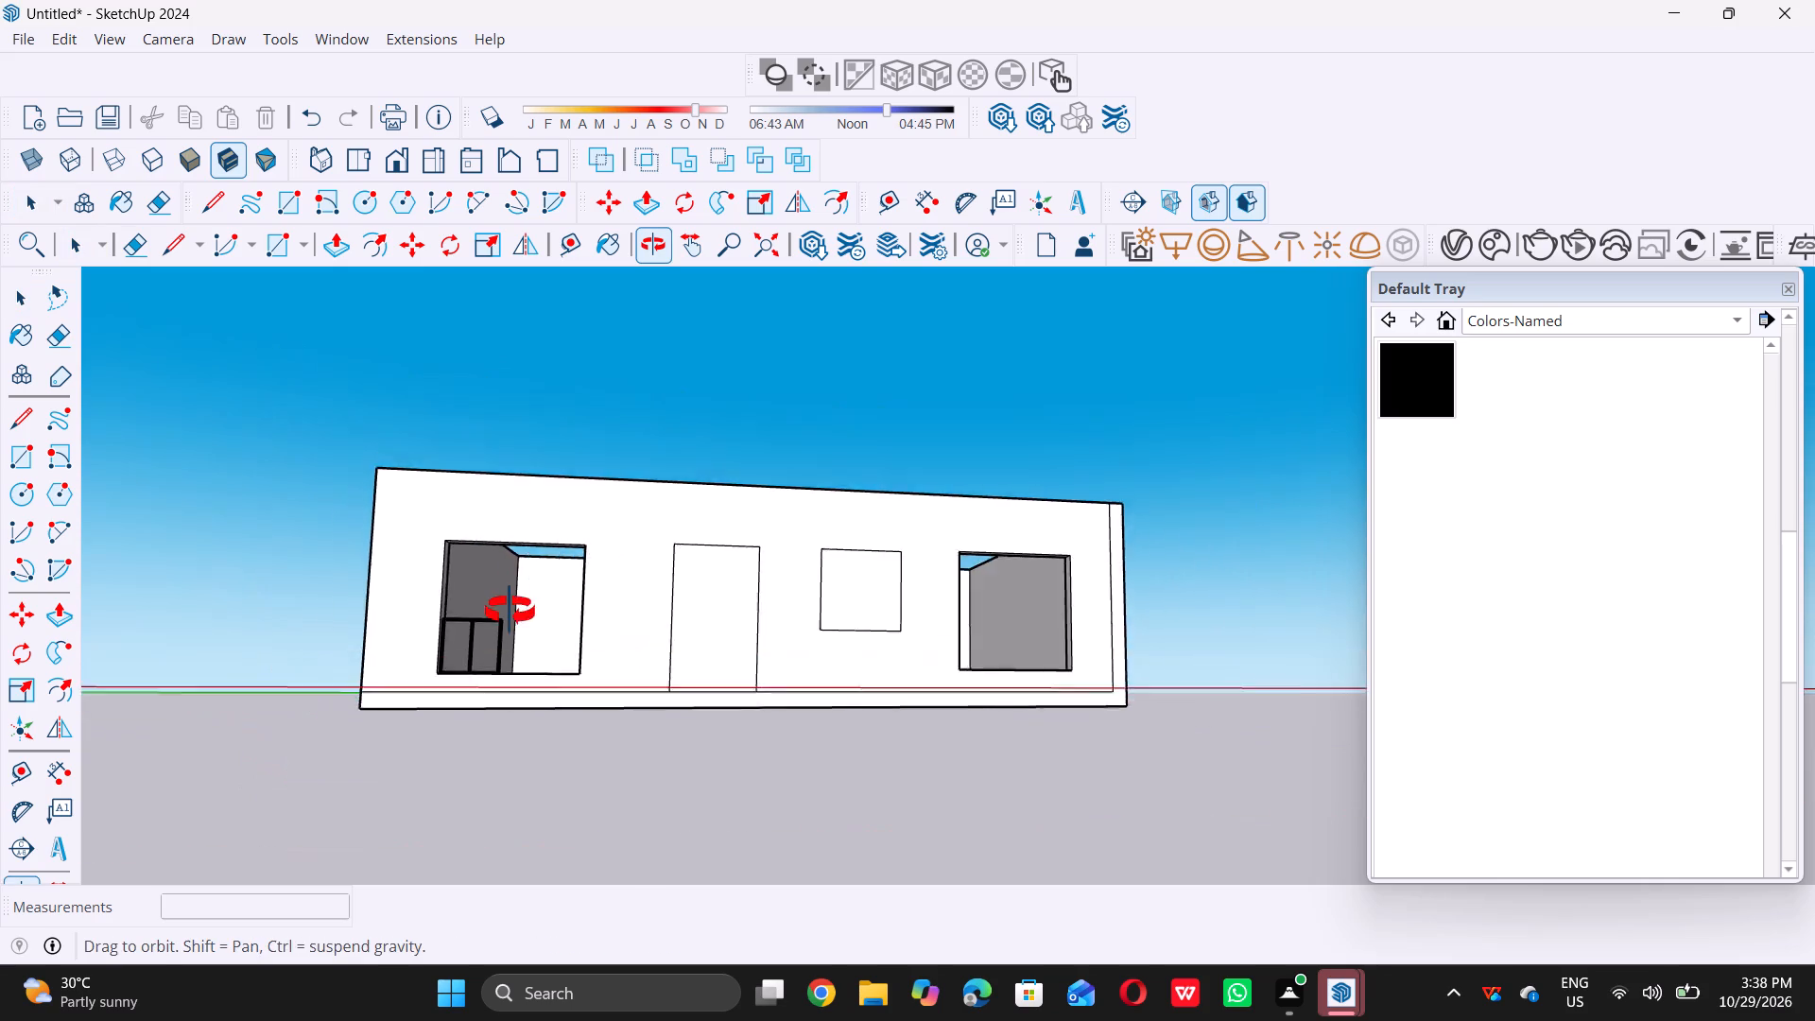
middle_click_drag(510, 611, 510, 613)
Scale the window uniformly from its upper corner nearest the door to just over twice its size.
scroll(475, 639, "up", 11)
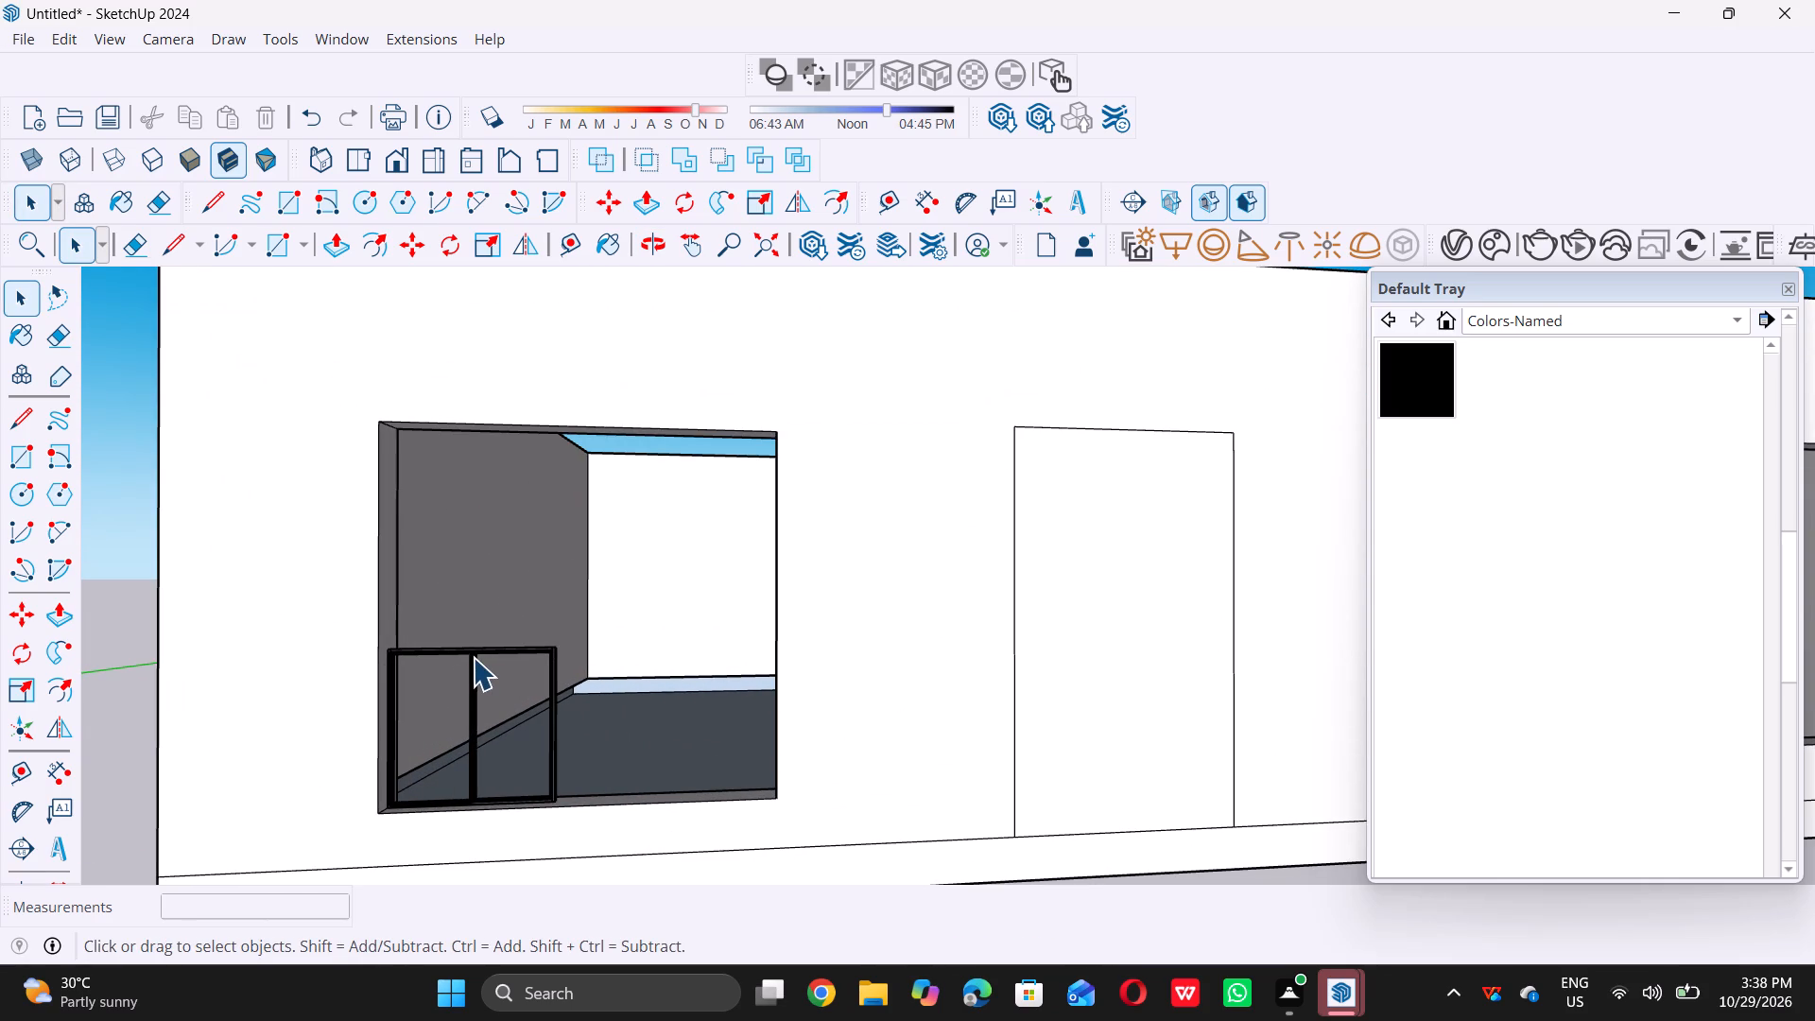
left_click(473, 657)
key("s")
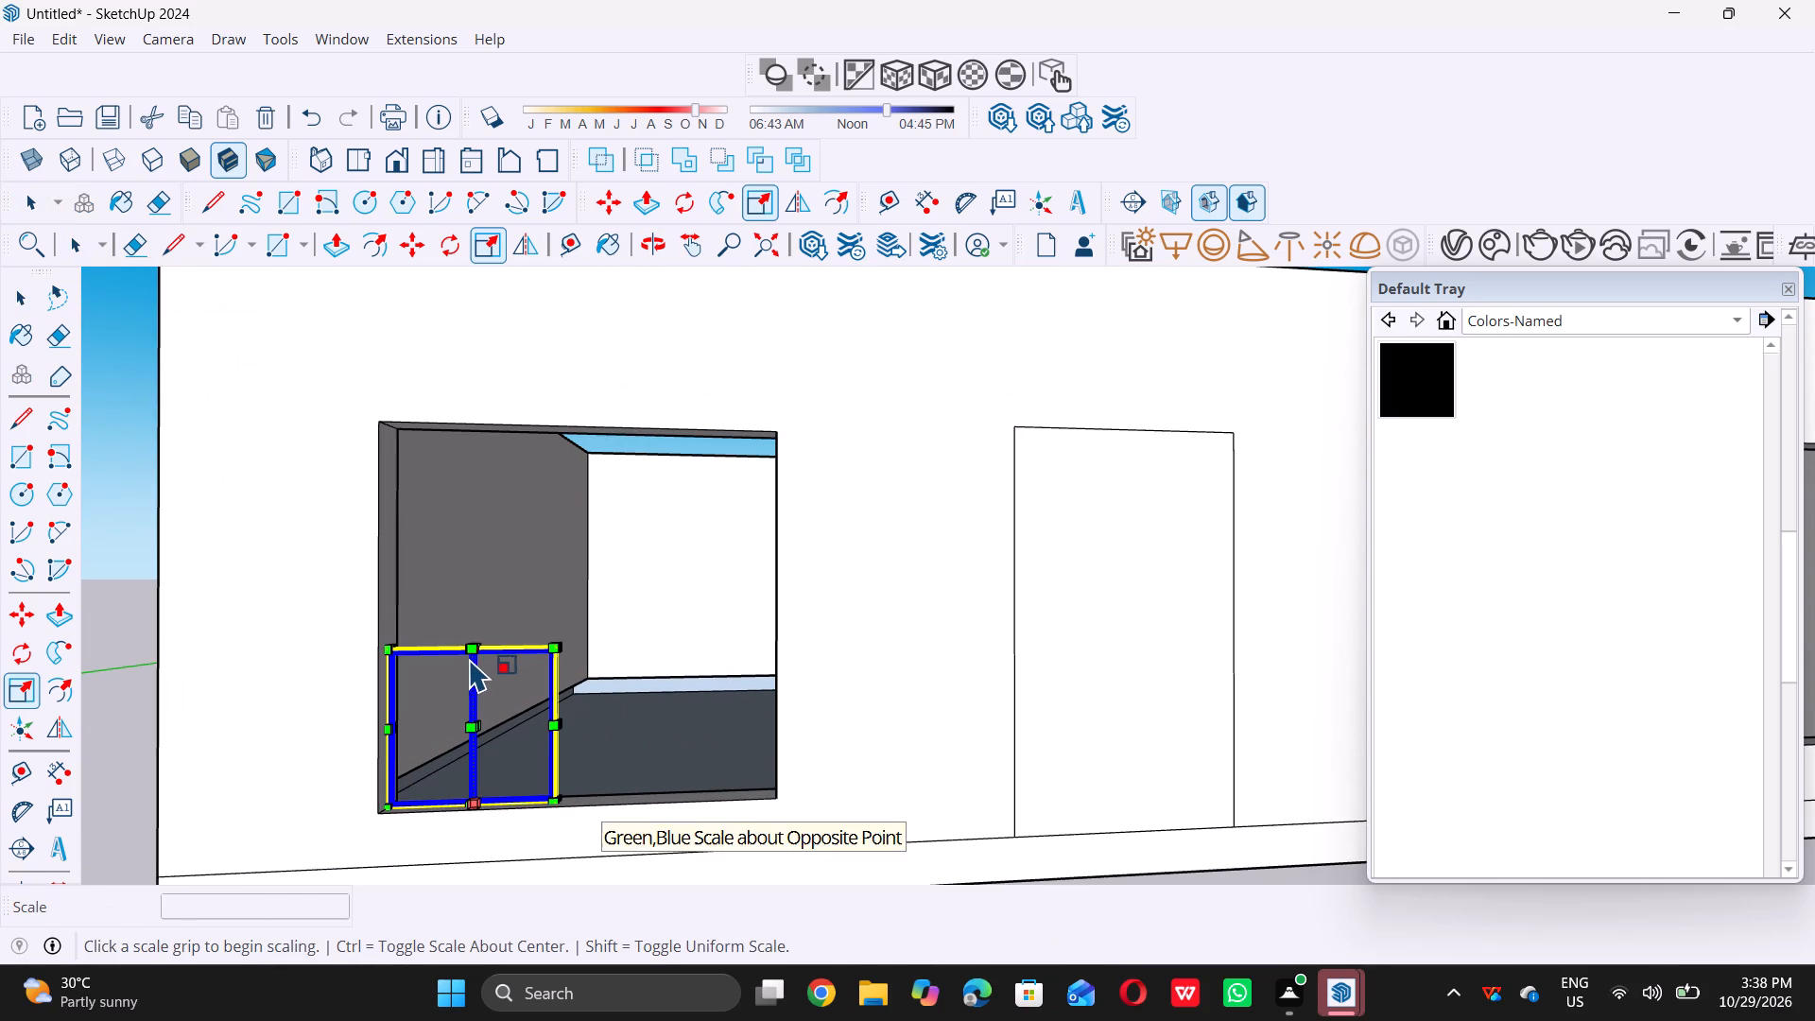
scroll(555, 721, "up", 12)
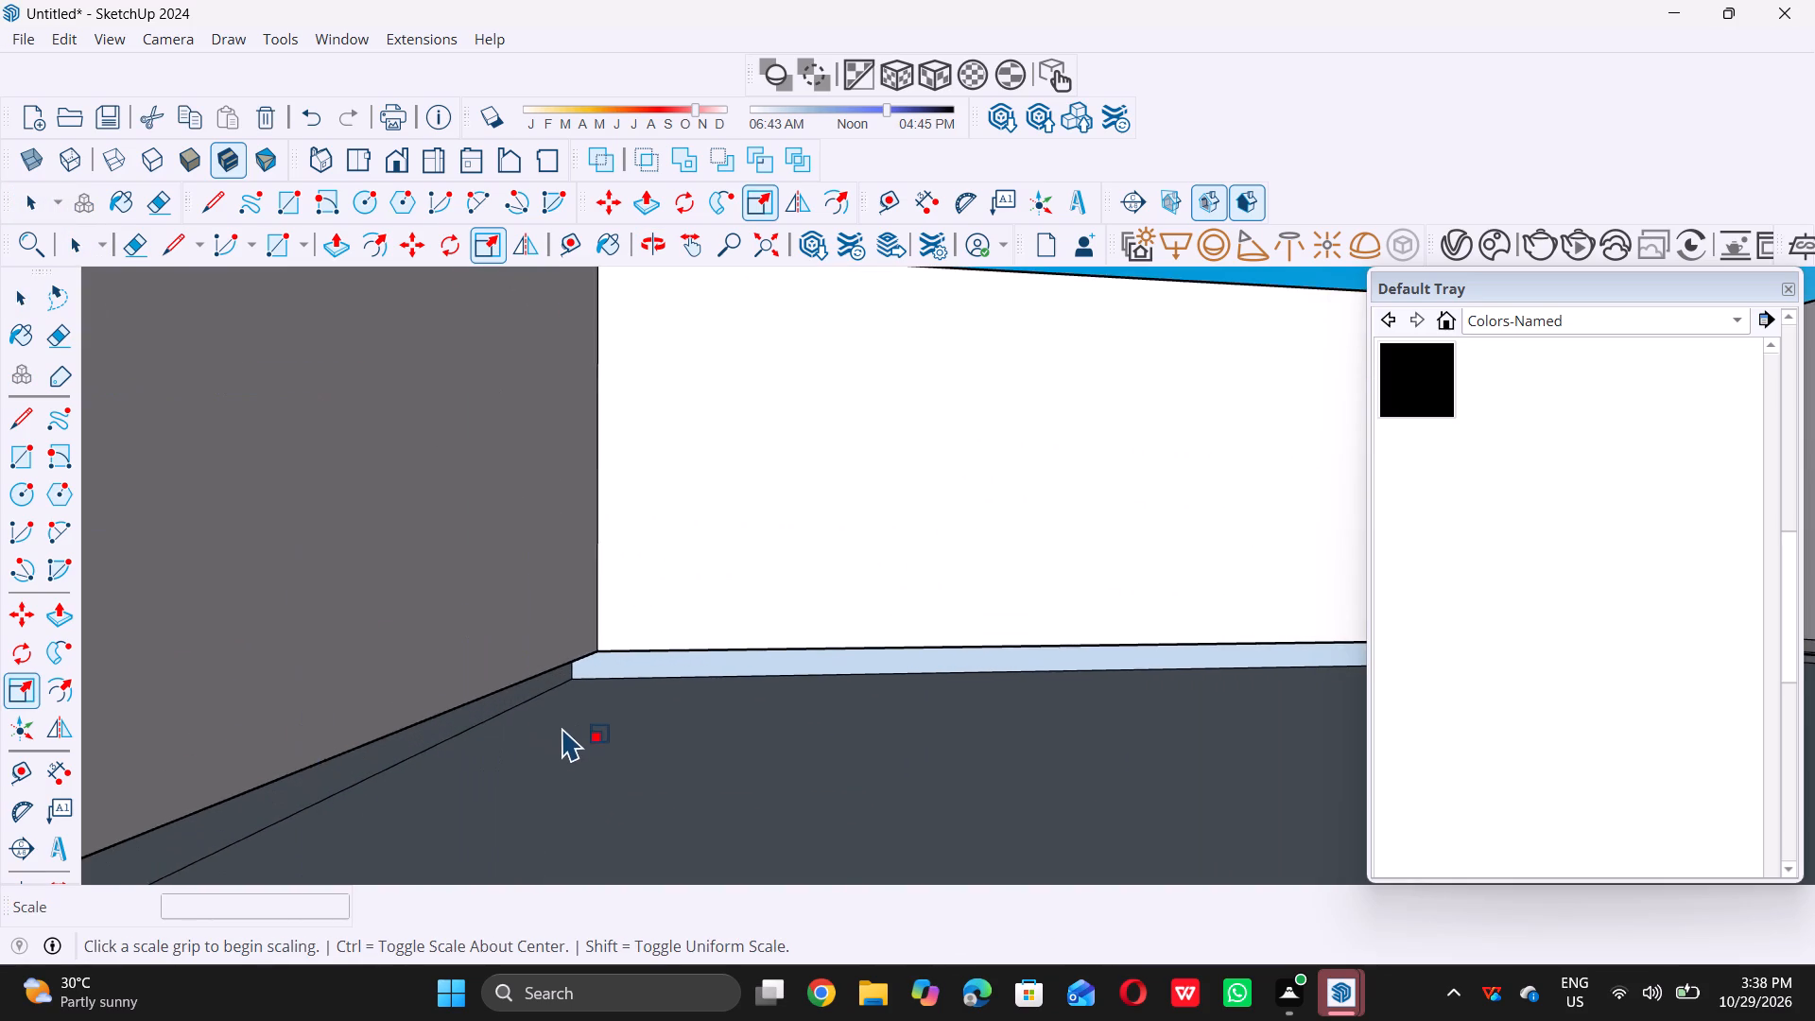
scroll(565, 723, "down", 7)
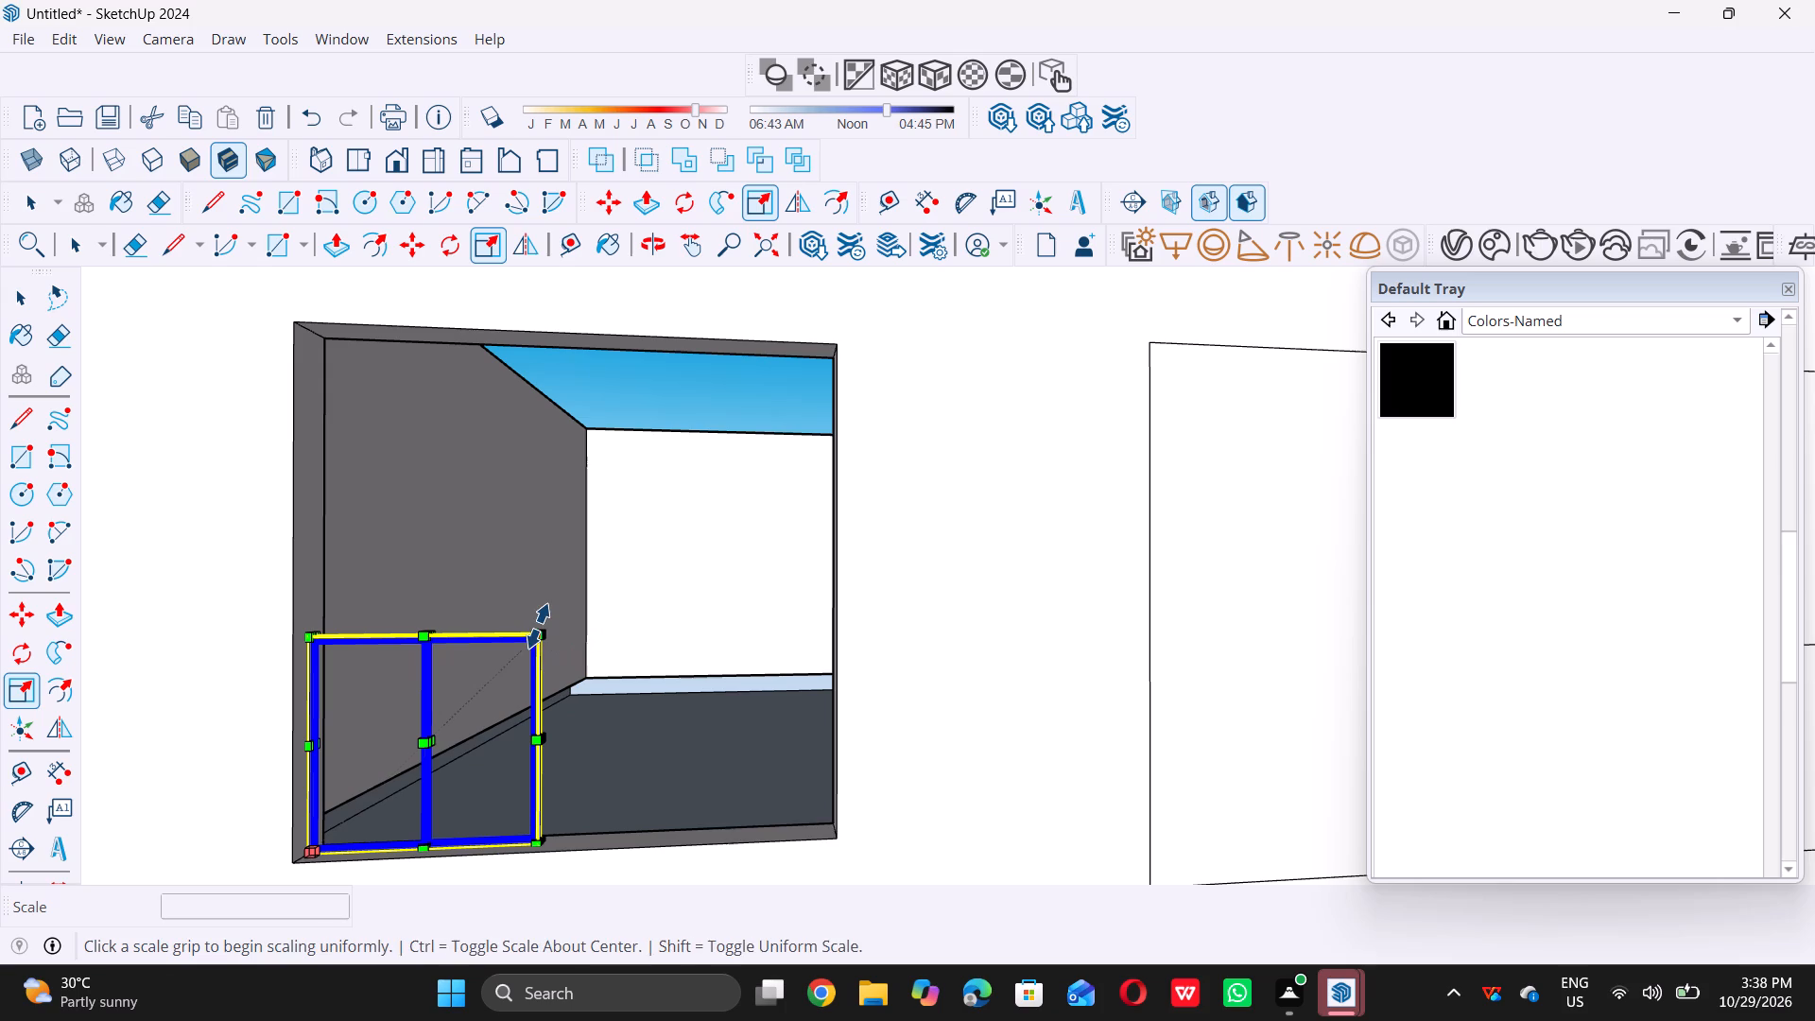
left_click_drag(530, 638, 539, 628)
left_click_drag(541, 625, 553, 612)
left_click_drag(557, 606, 752, 394)
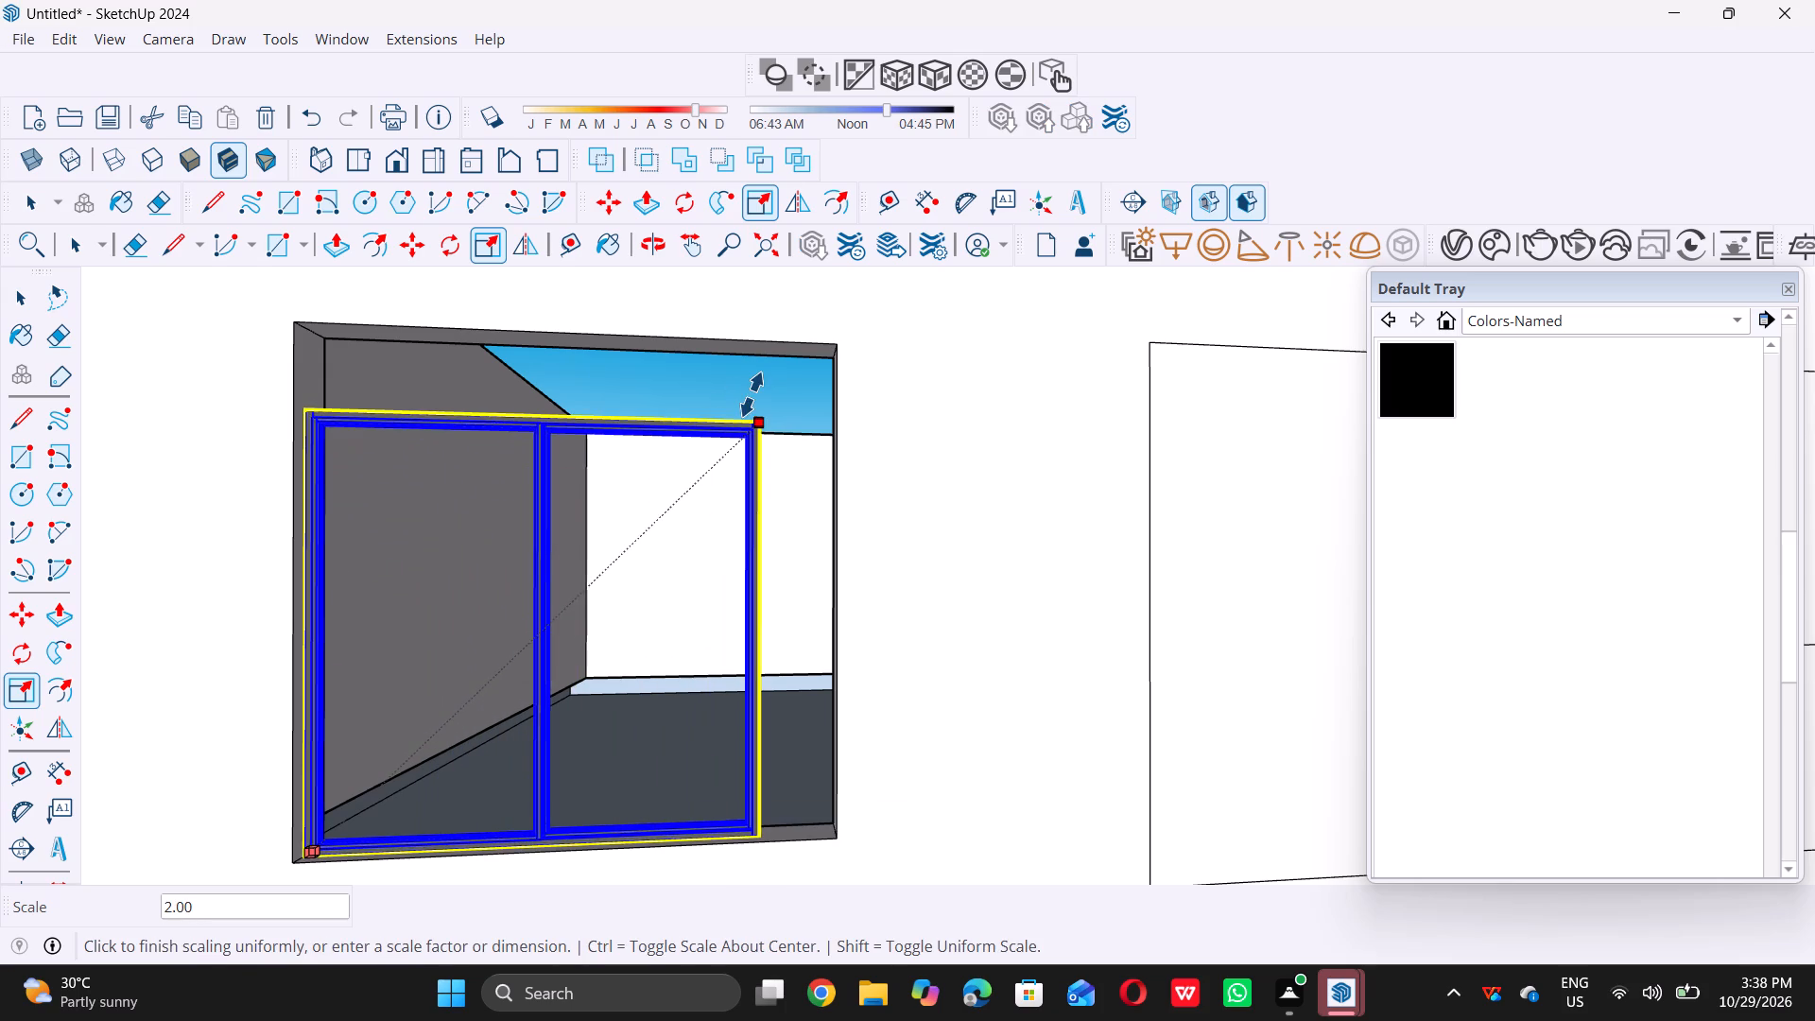
left_click_drag(752, 394, 769, 385)
left_click(769, 385)
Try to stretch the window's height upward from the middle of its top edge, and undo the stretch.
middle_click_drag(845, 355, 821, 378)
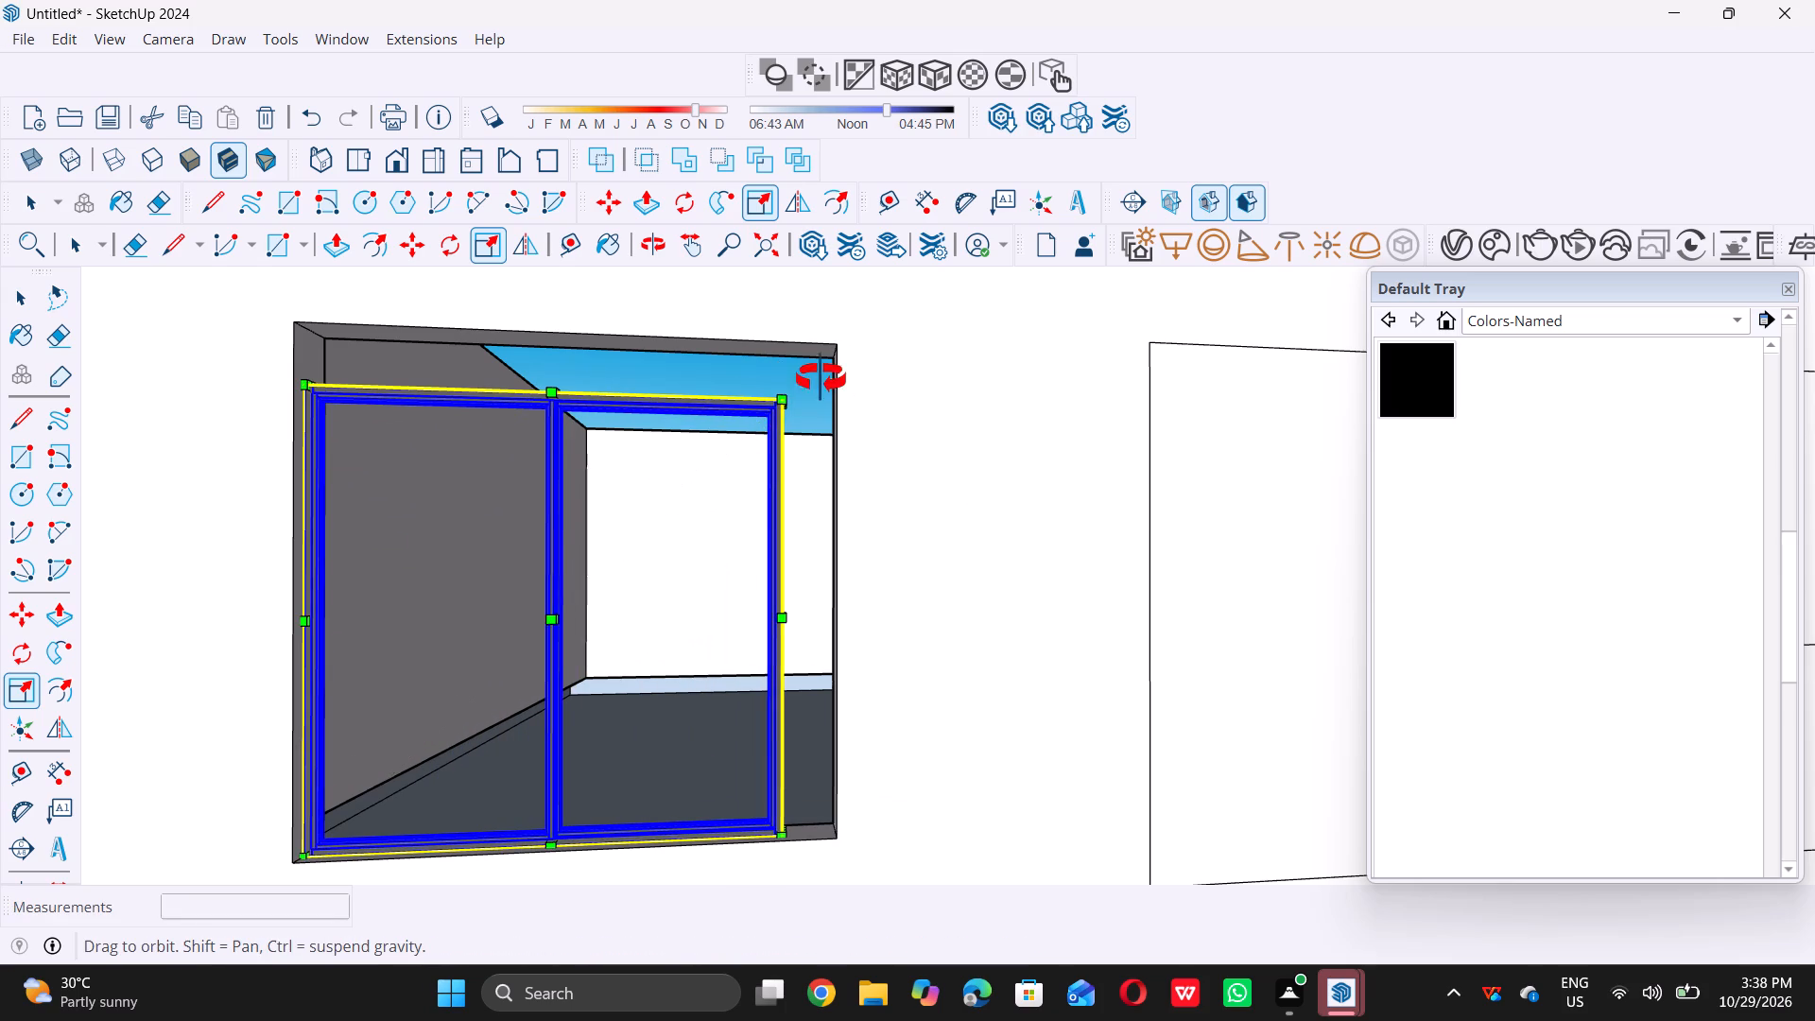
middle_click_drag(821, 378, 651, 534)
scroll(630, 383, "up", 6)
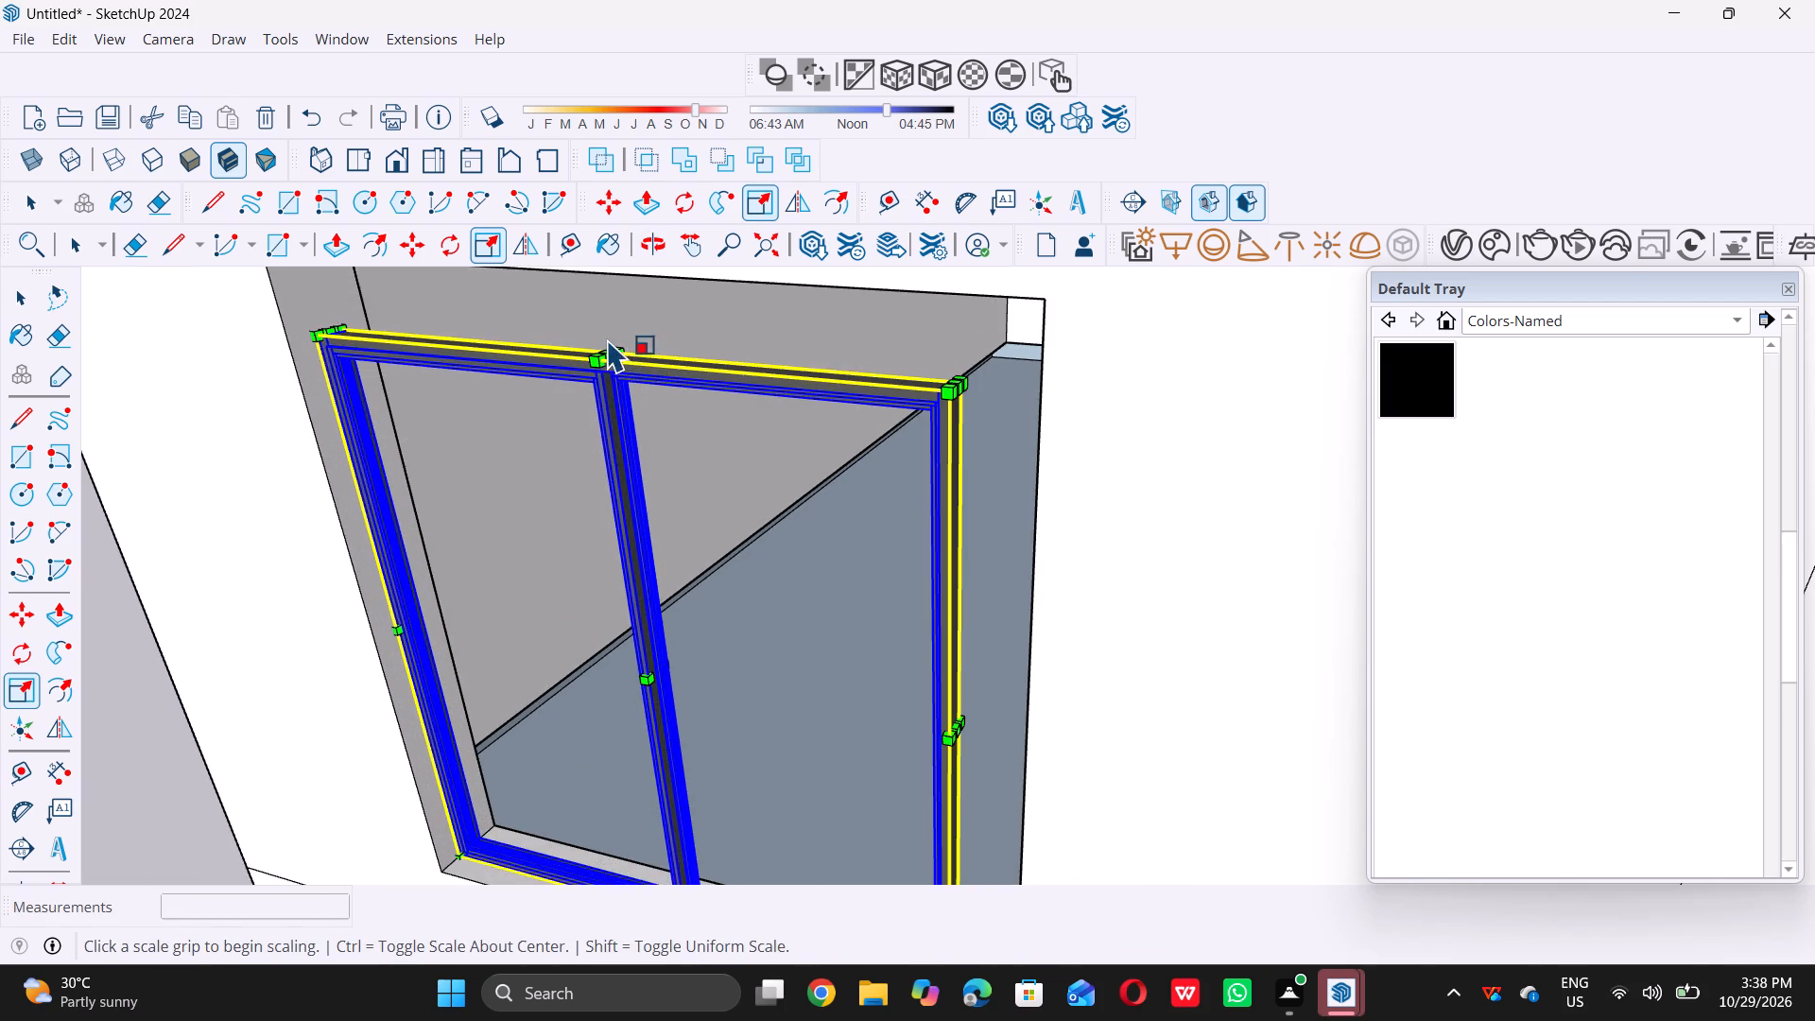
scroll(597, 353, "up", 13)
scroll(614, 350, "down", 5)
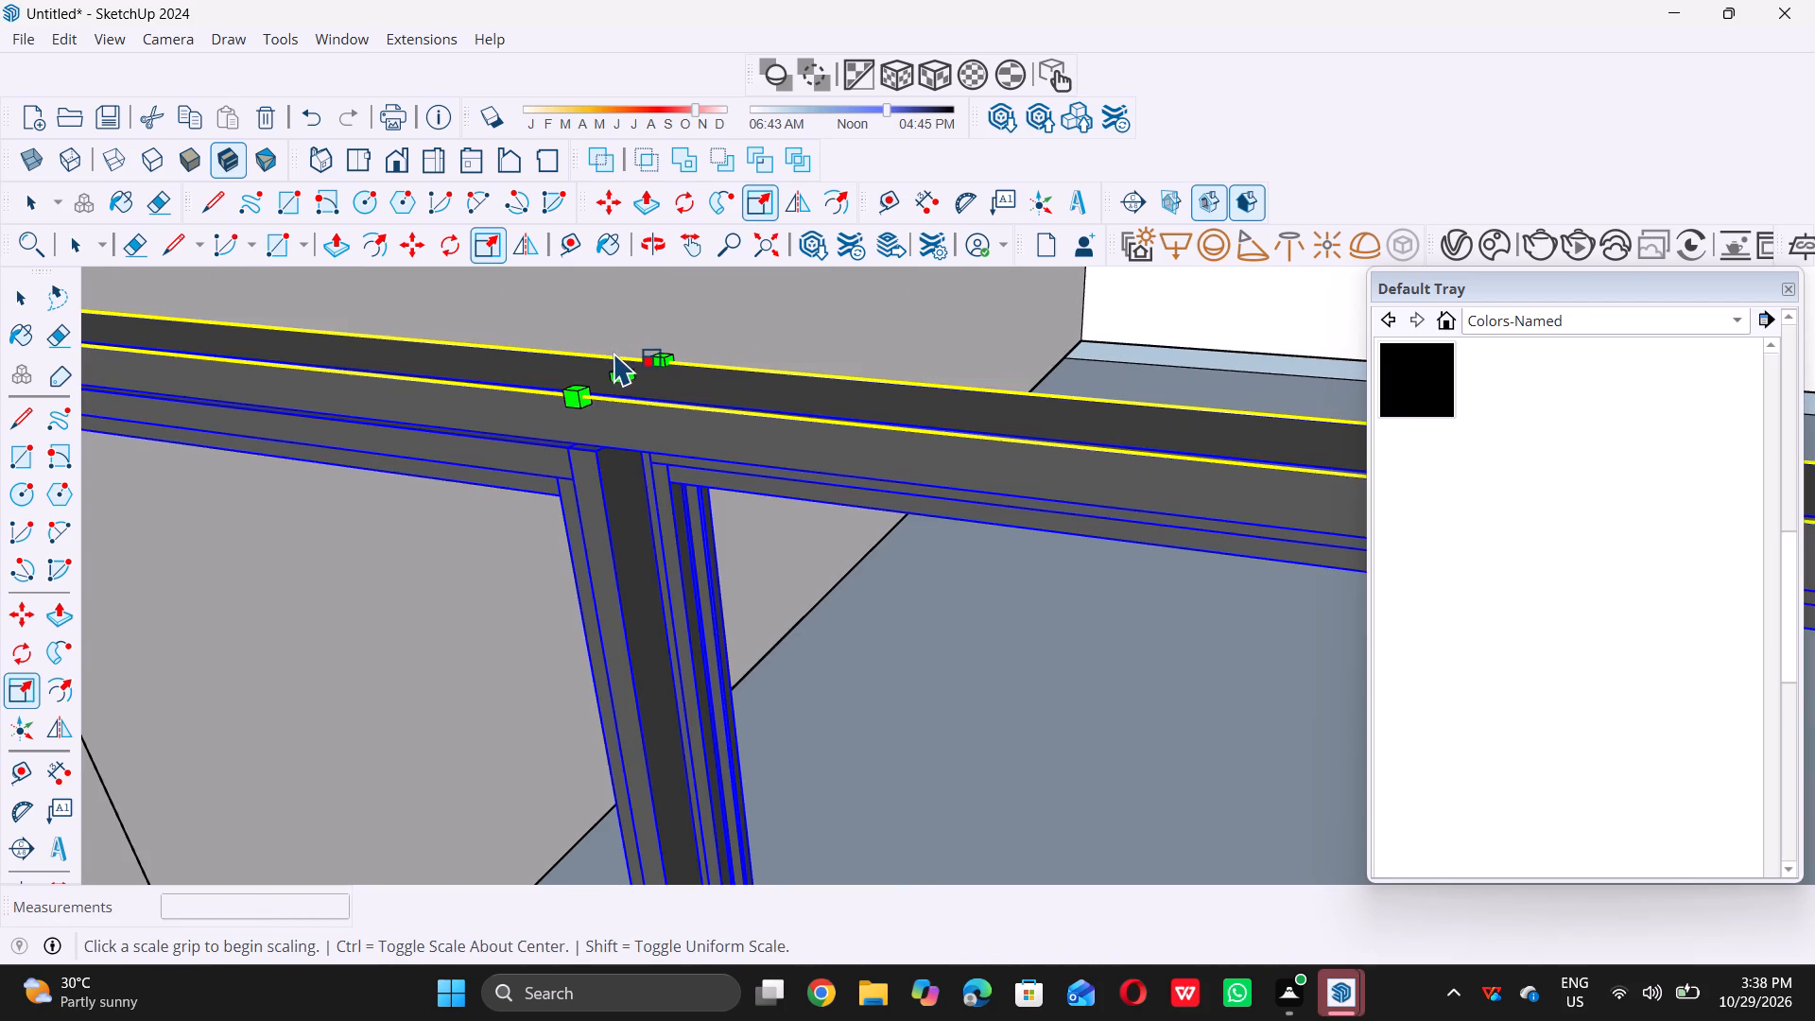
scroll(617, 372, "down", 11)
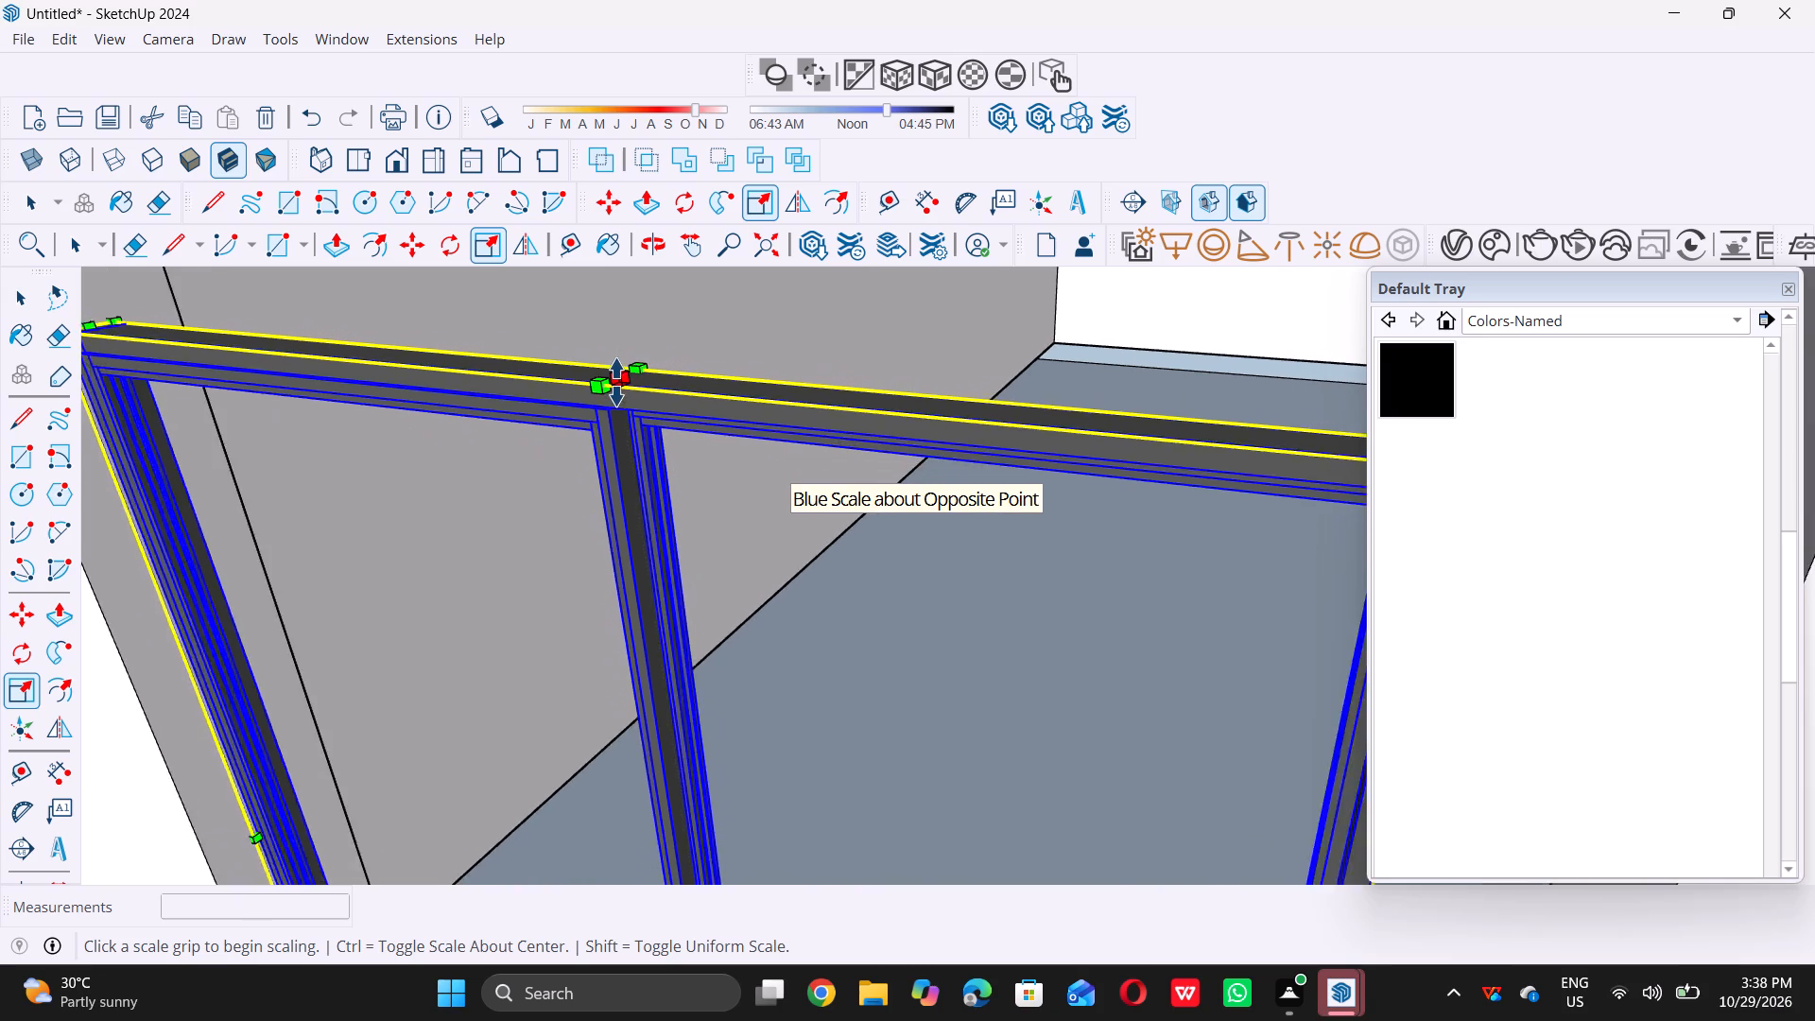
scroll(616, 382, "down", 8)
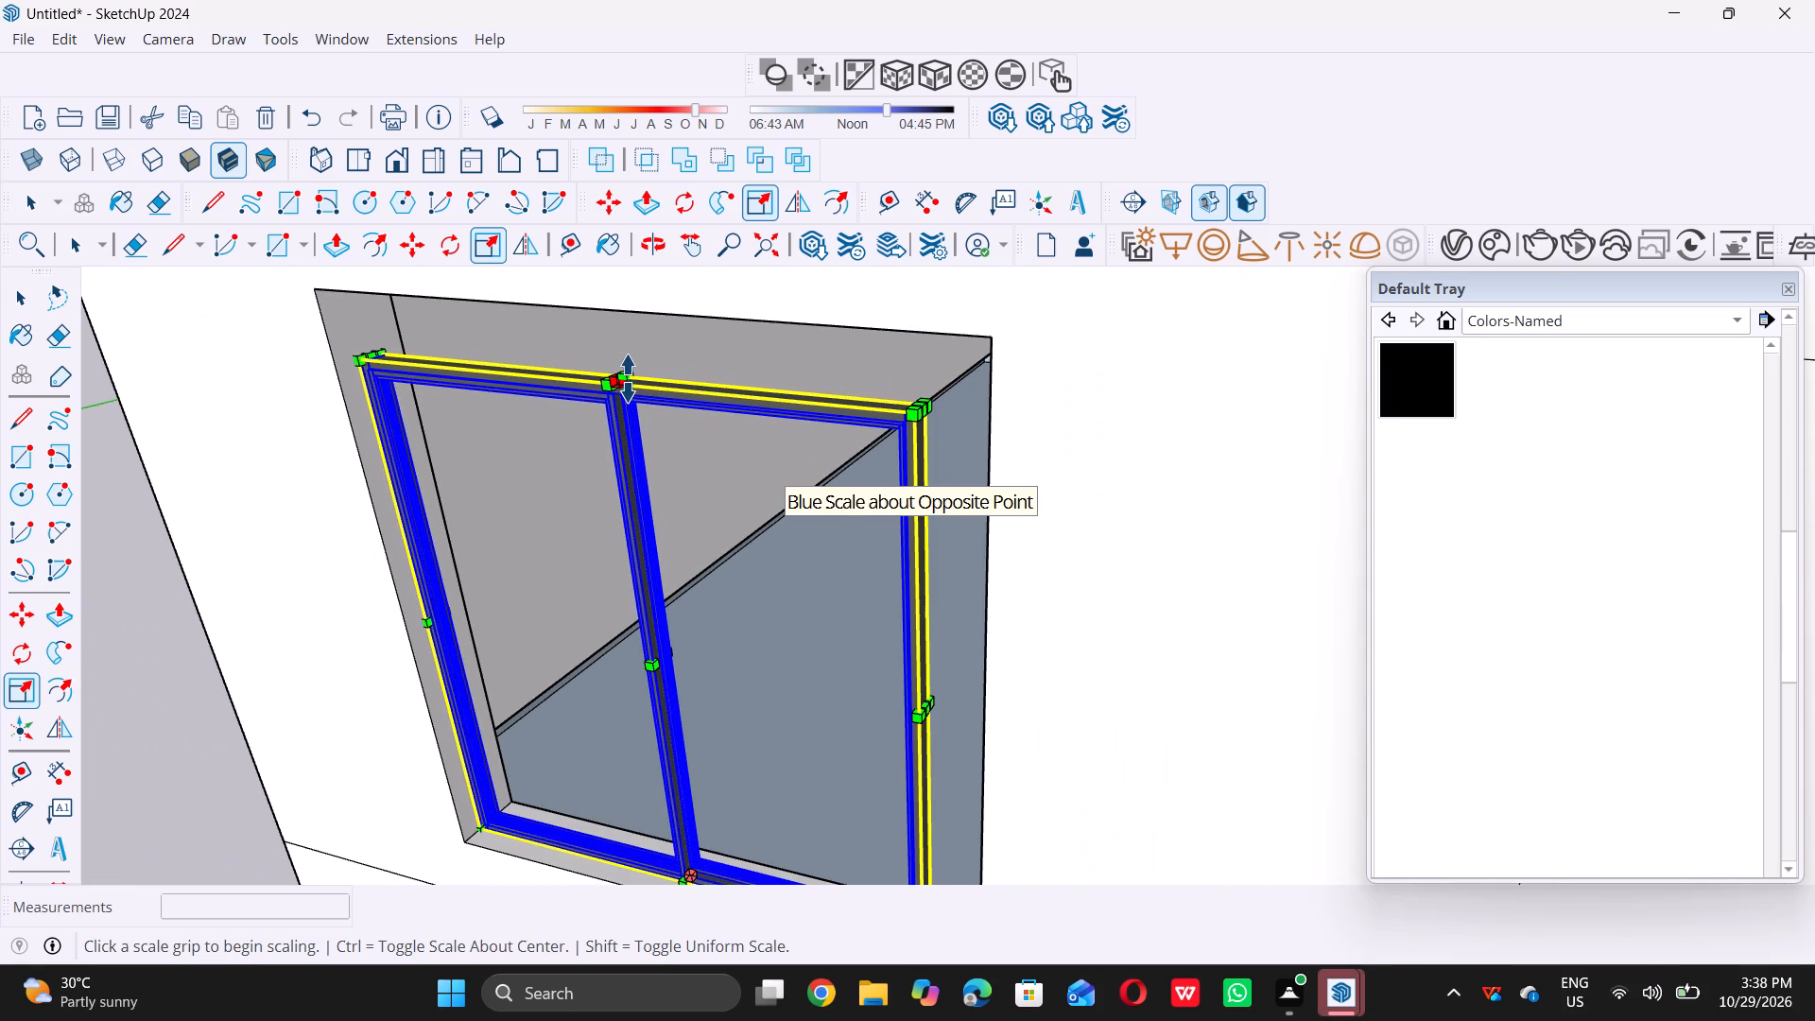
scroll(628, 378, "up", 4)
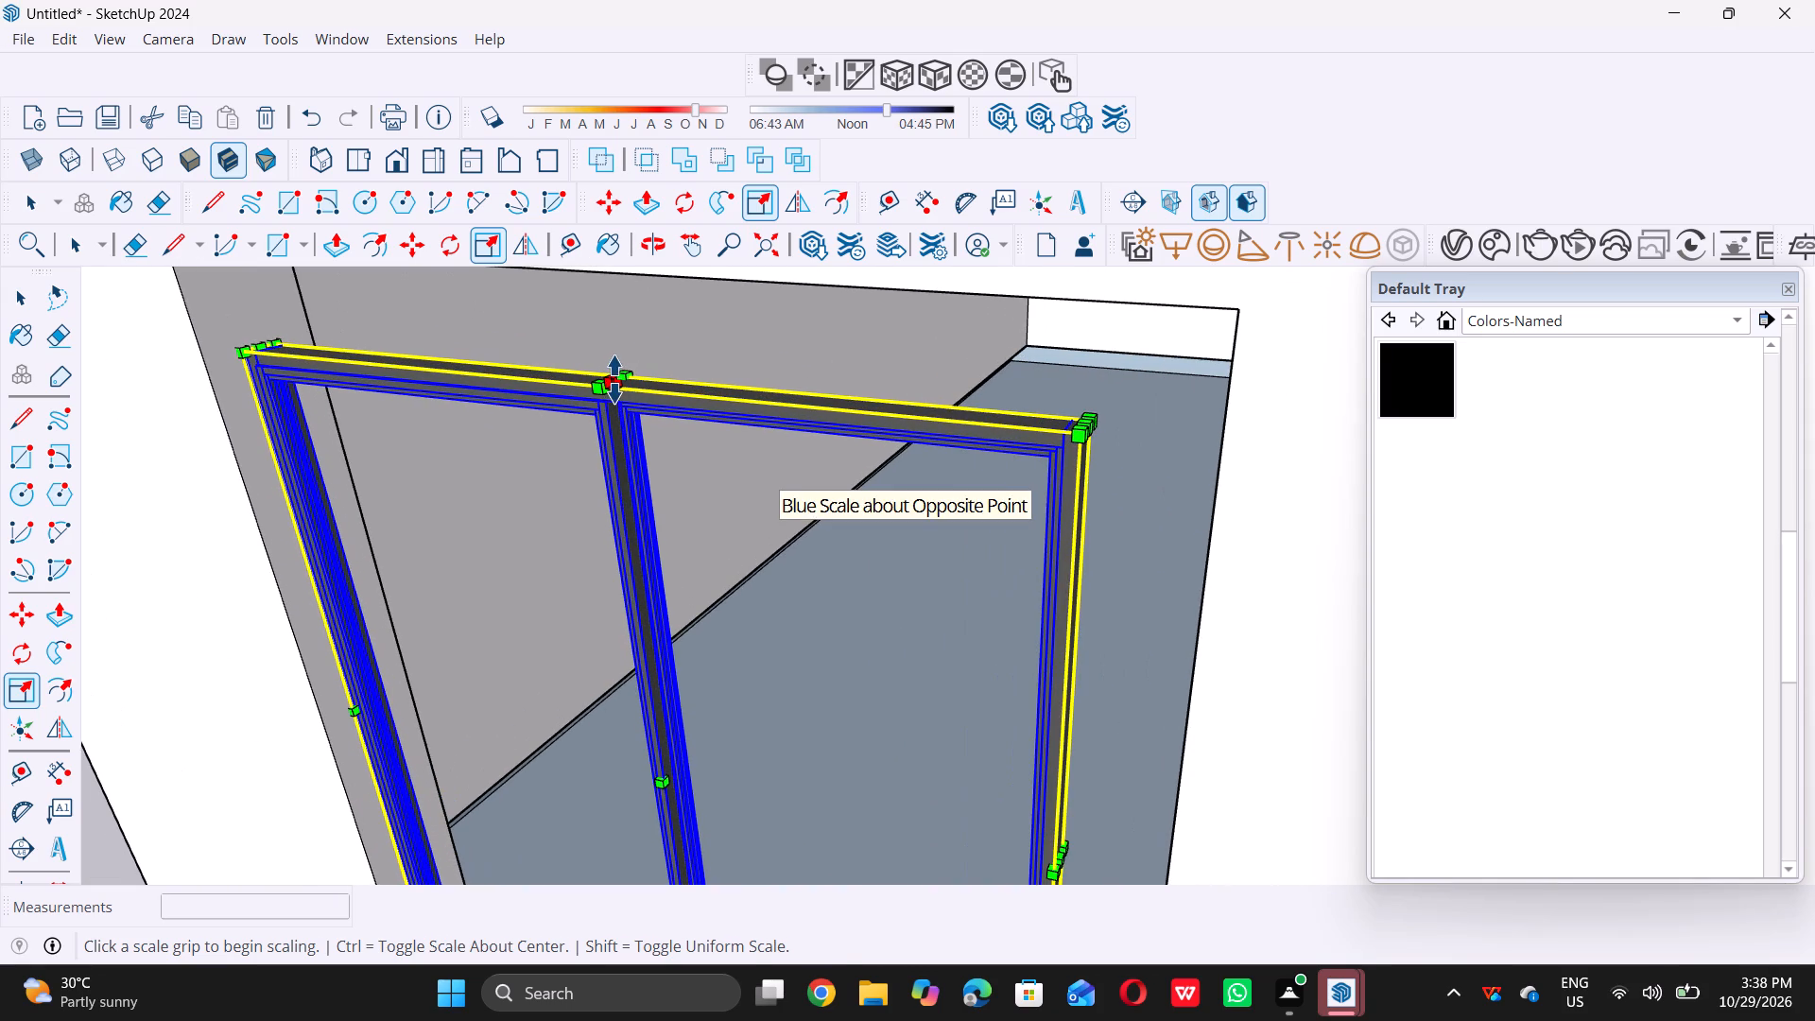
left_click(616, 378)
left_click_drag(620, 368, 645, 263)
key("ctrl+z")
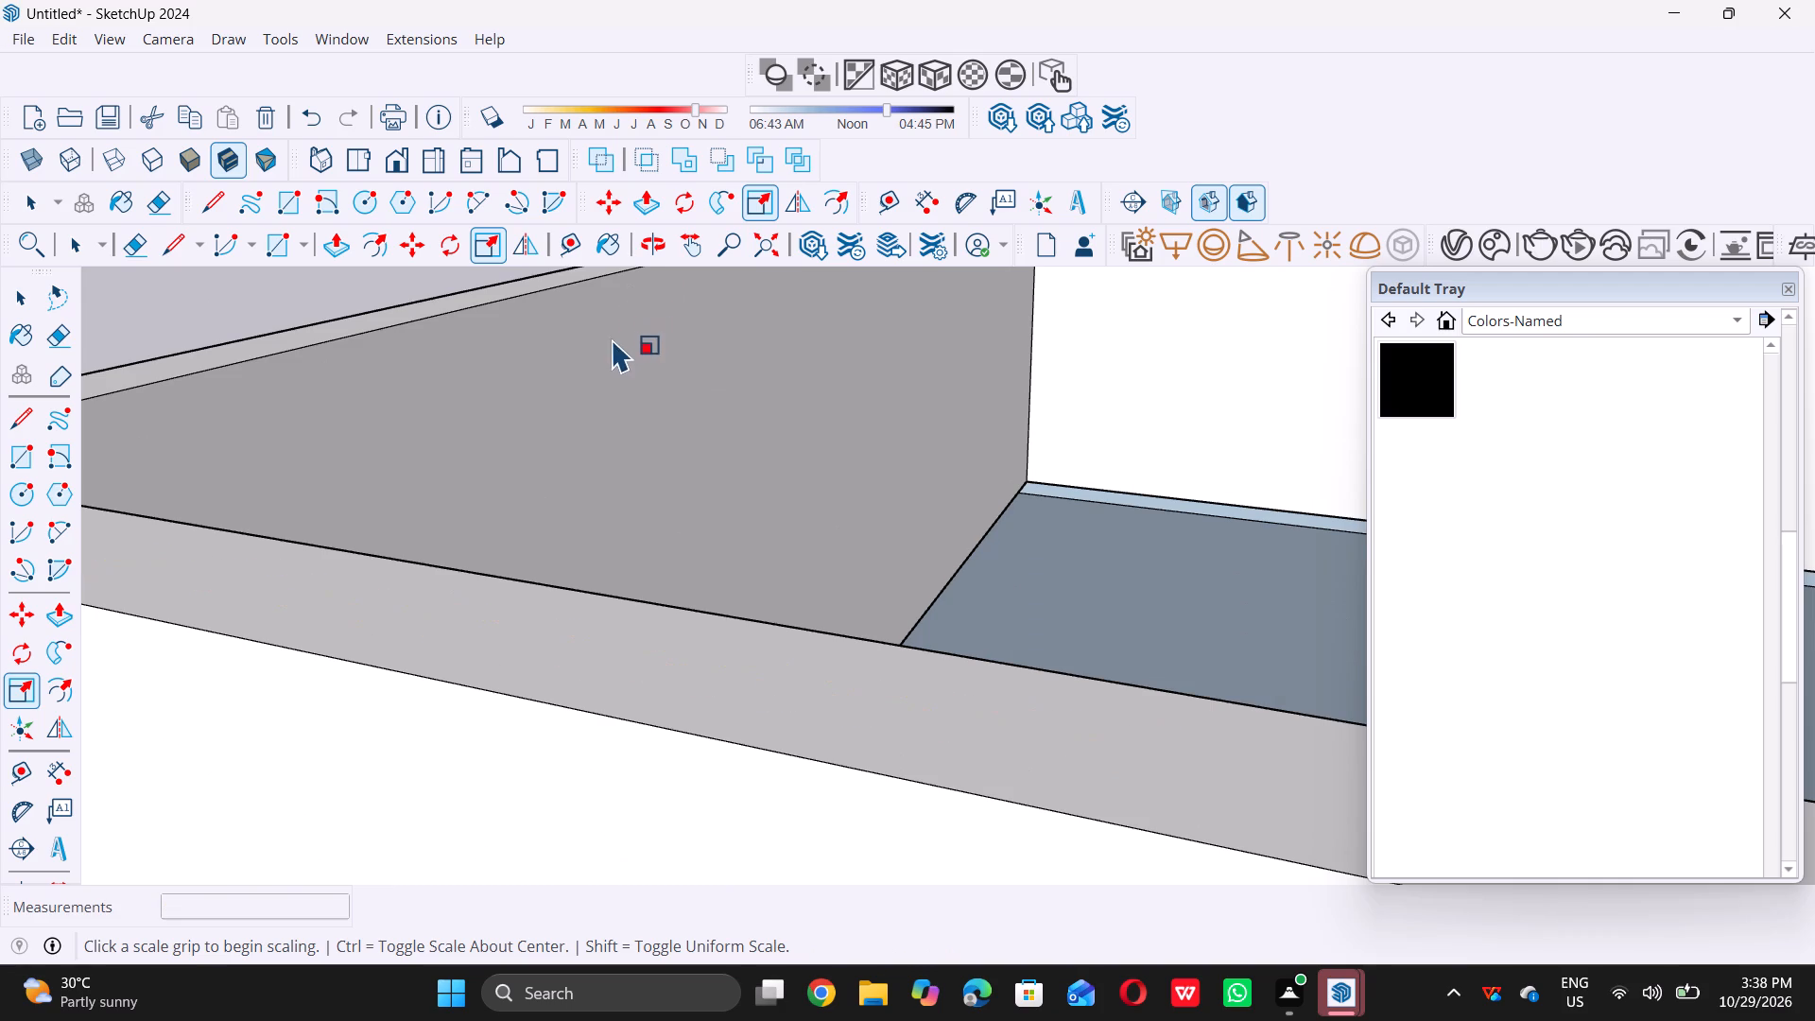
Scale the window's height by about 1.12 from its top middle so it meets the opening's top edge.
scroll(594, 422, "down", 12)
middle_click_drag(579, 521, 611, 476)
scroll(602, 543, "up", 14)
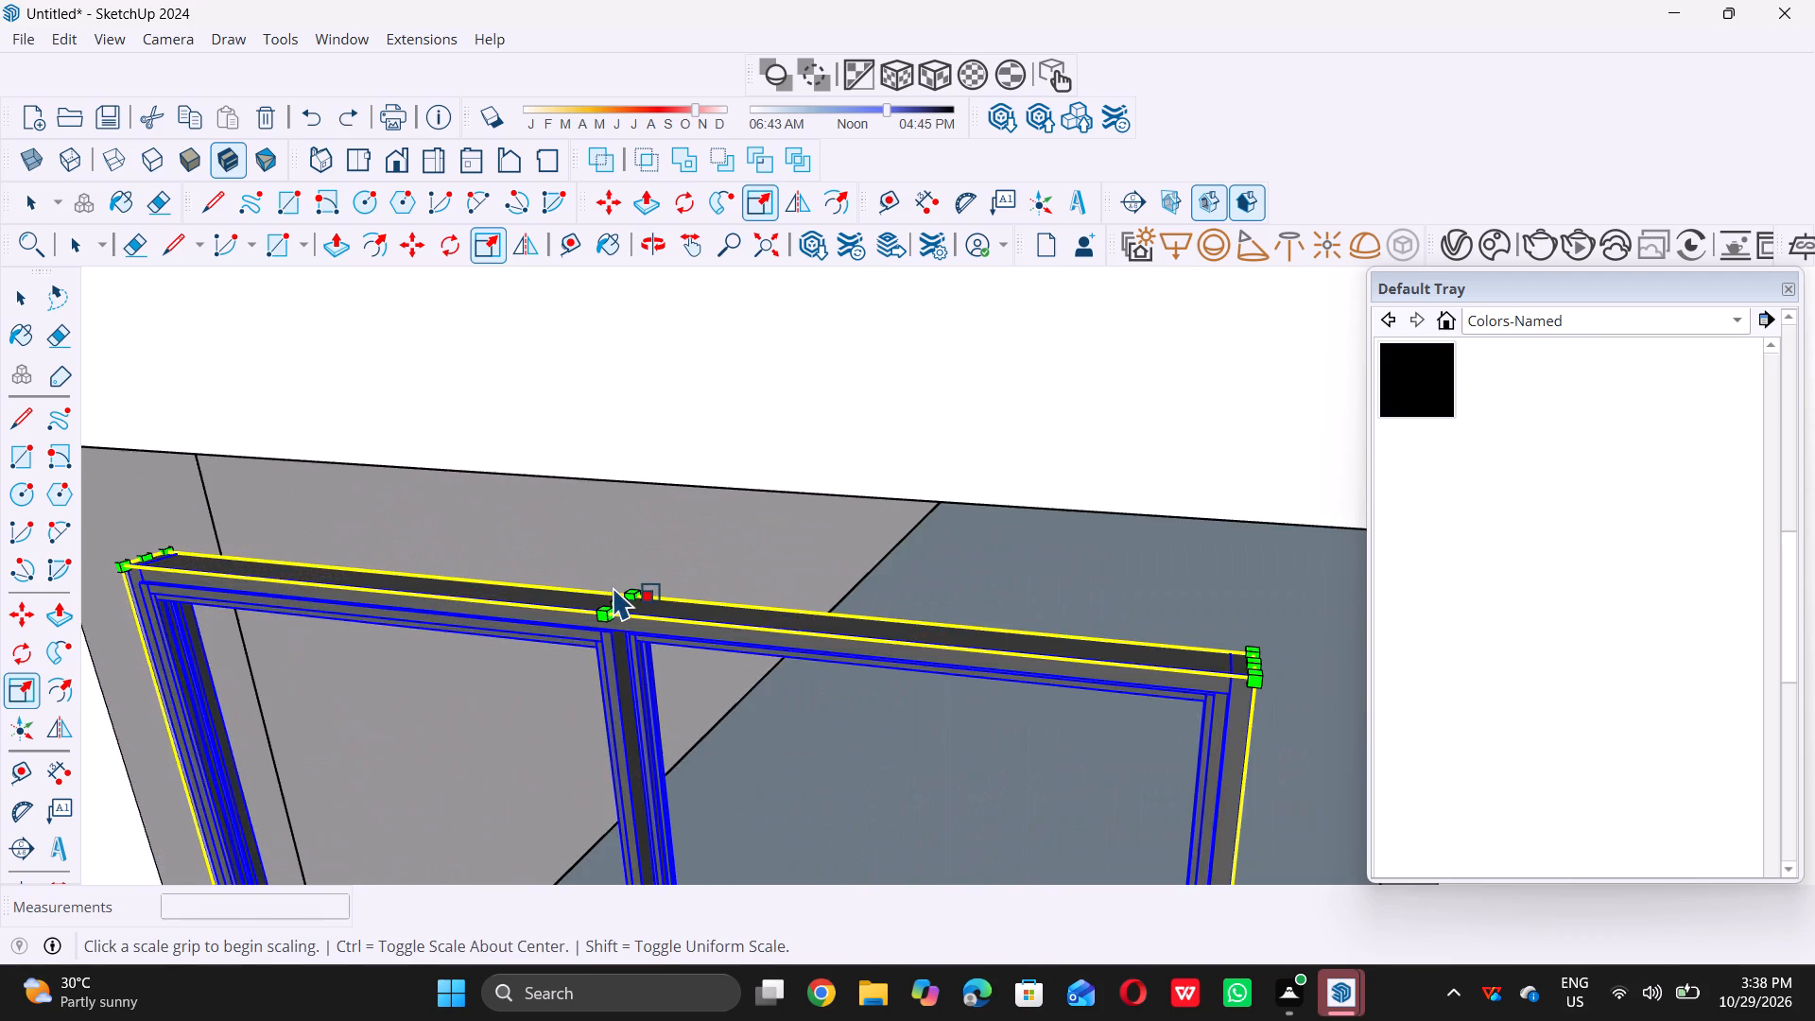
left_click(626, 613)
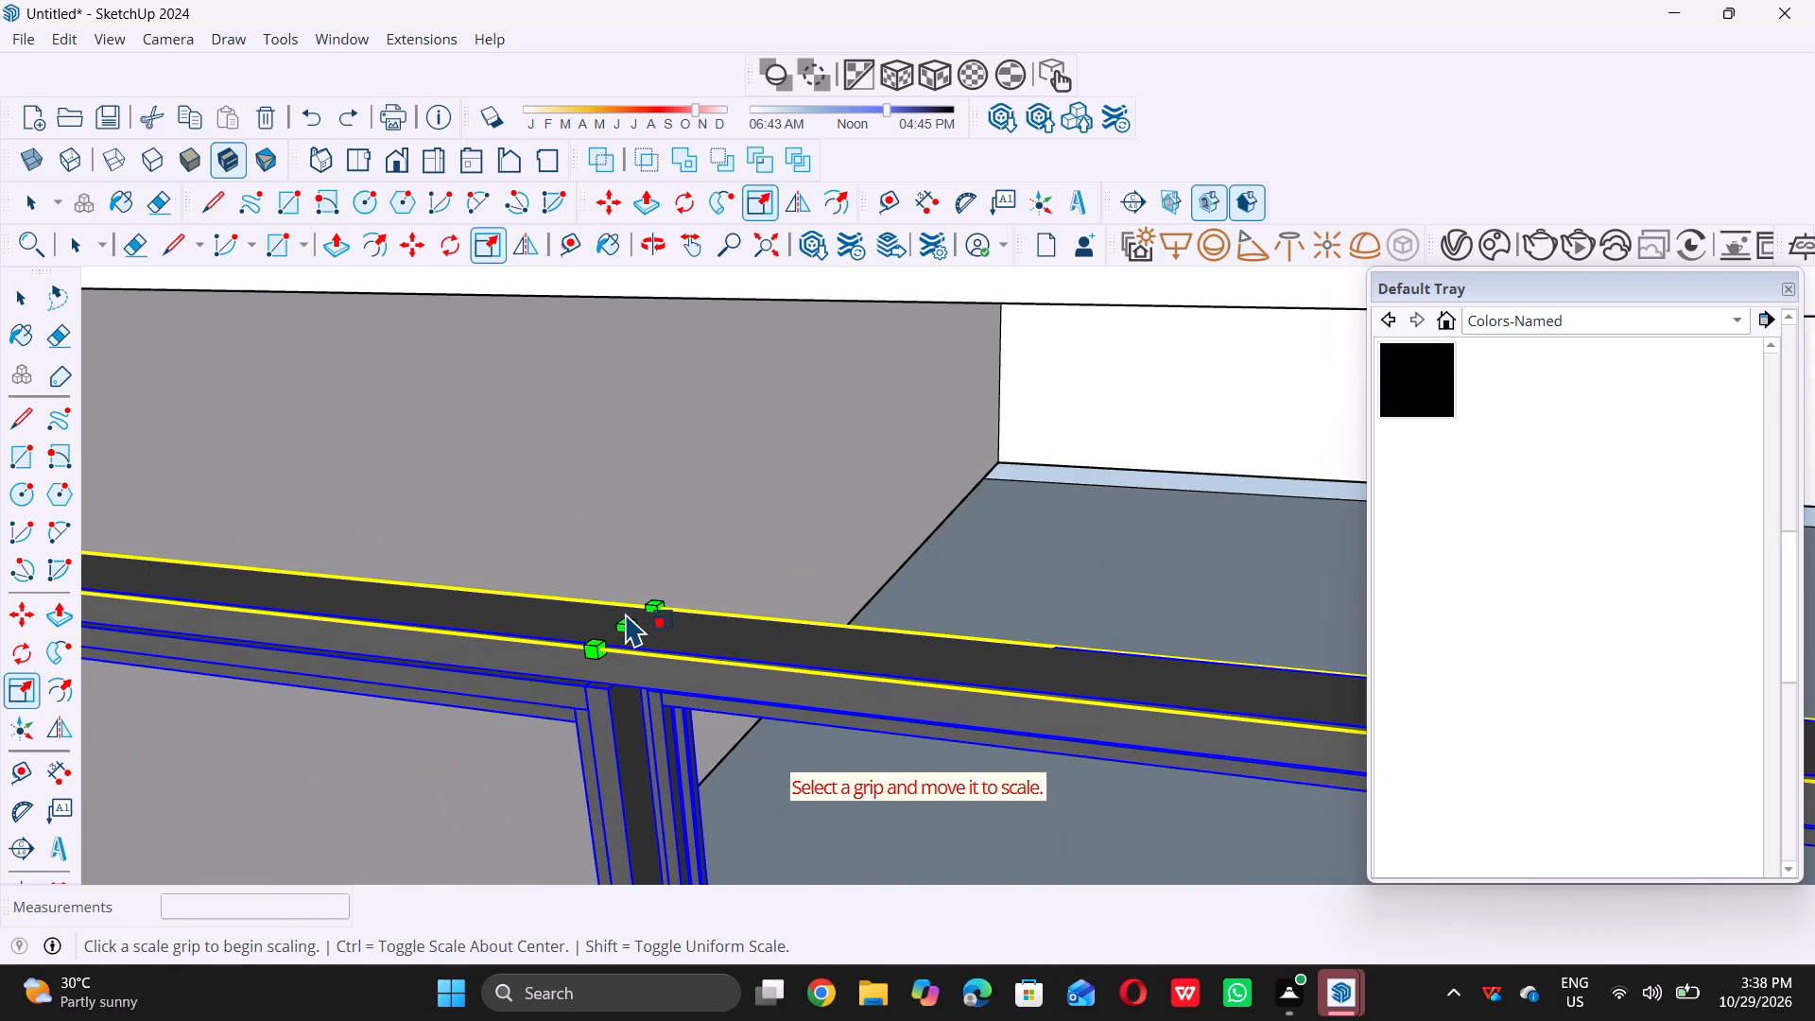
left_click(627, 624)
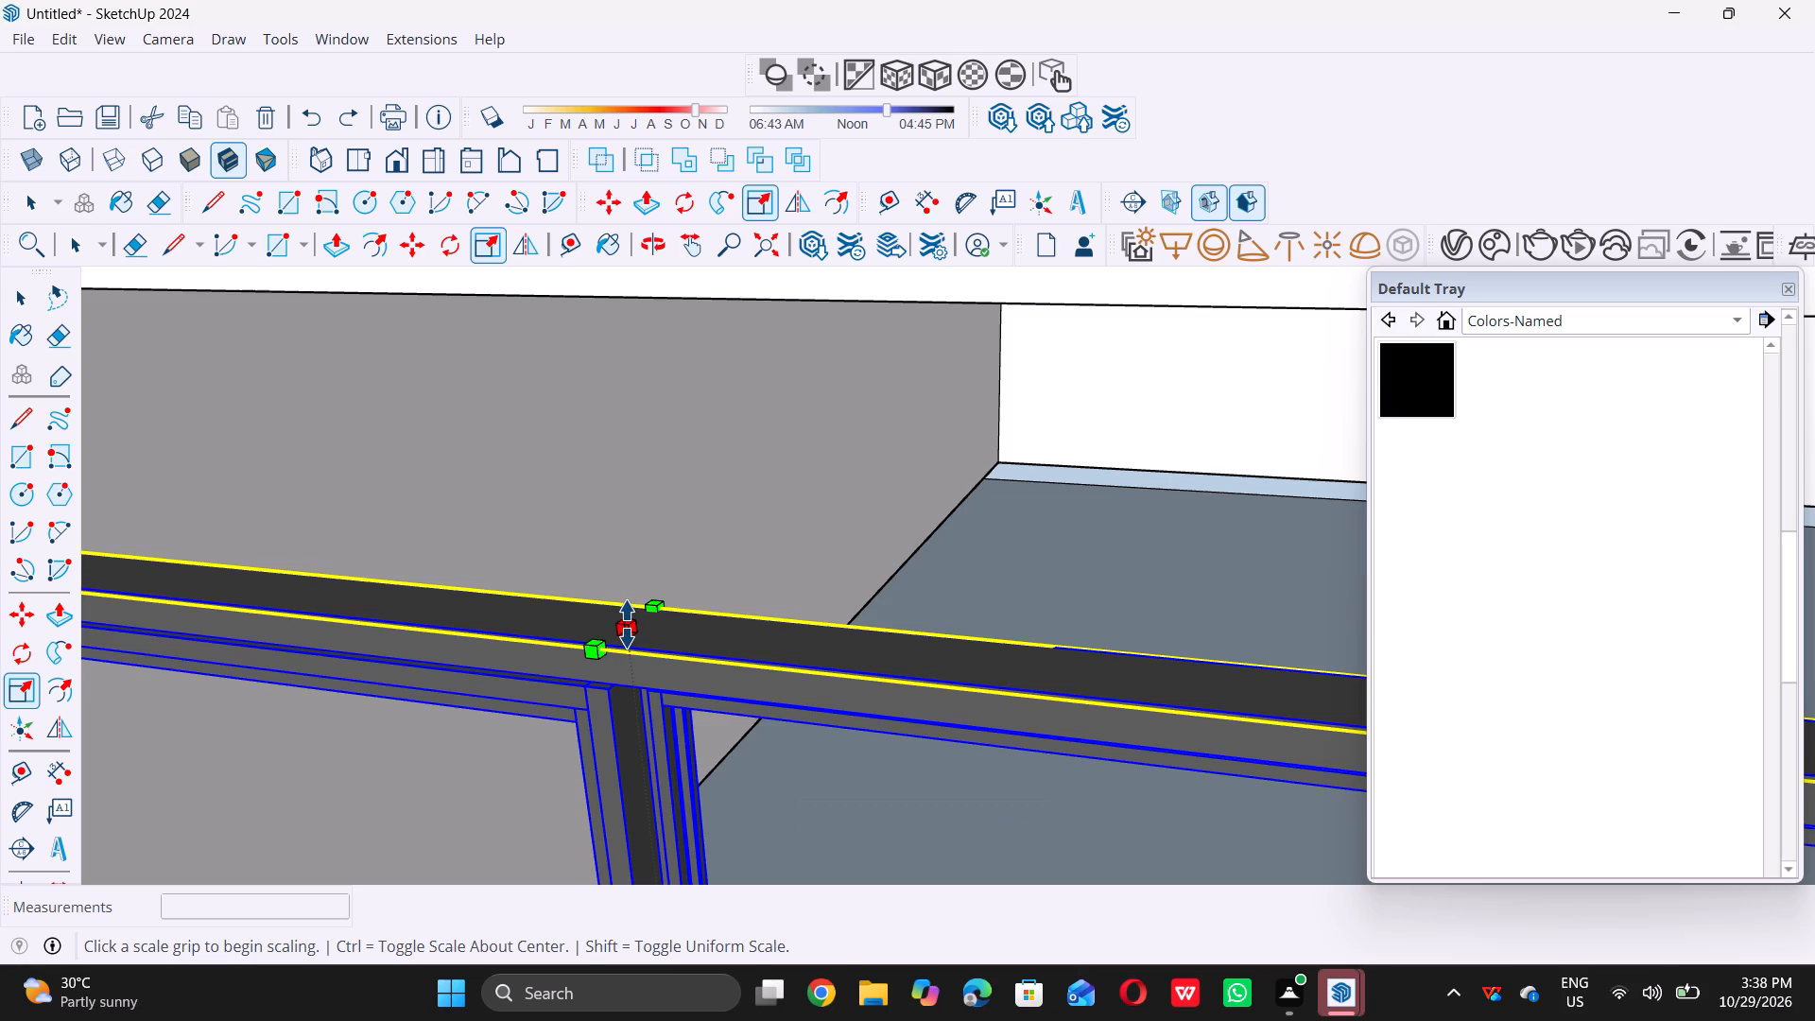
scroll(627, 624, "down", 14)
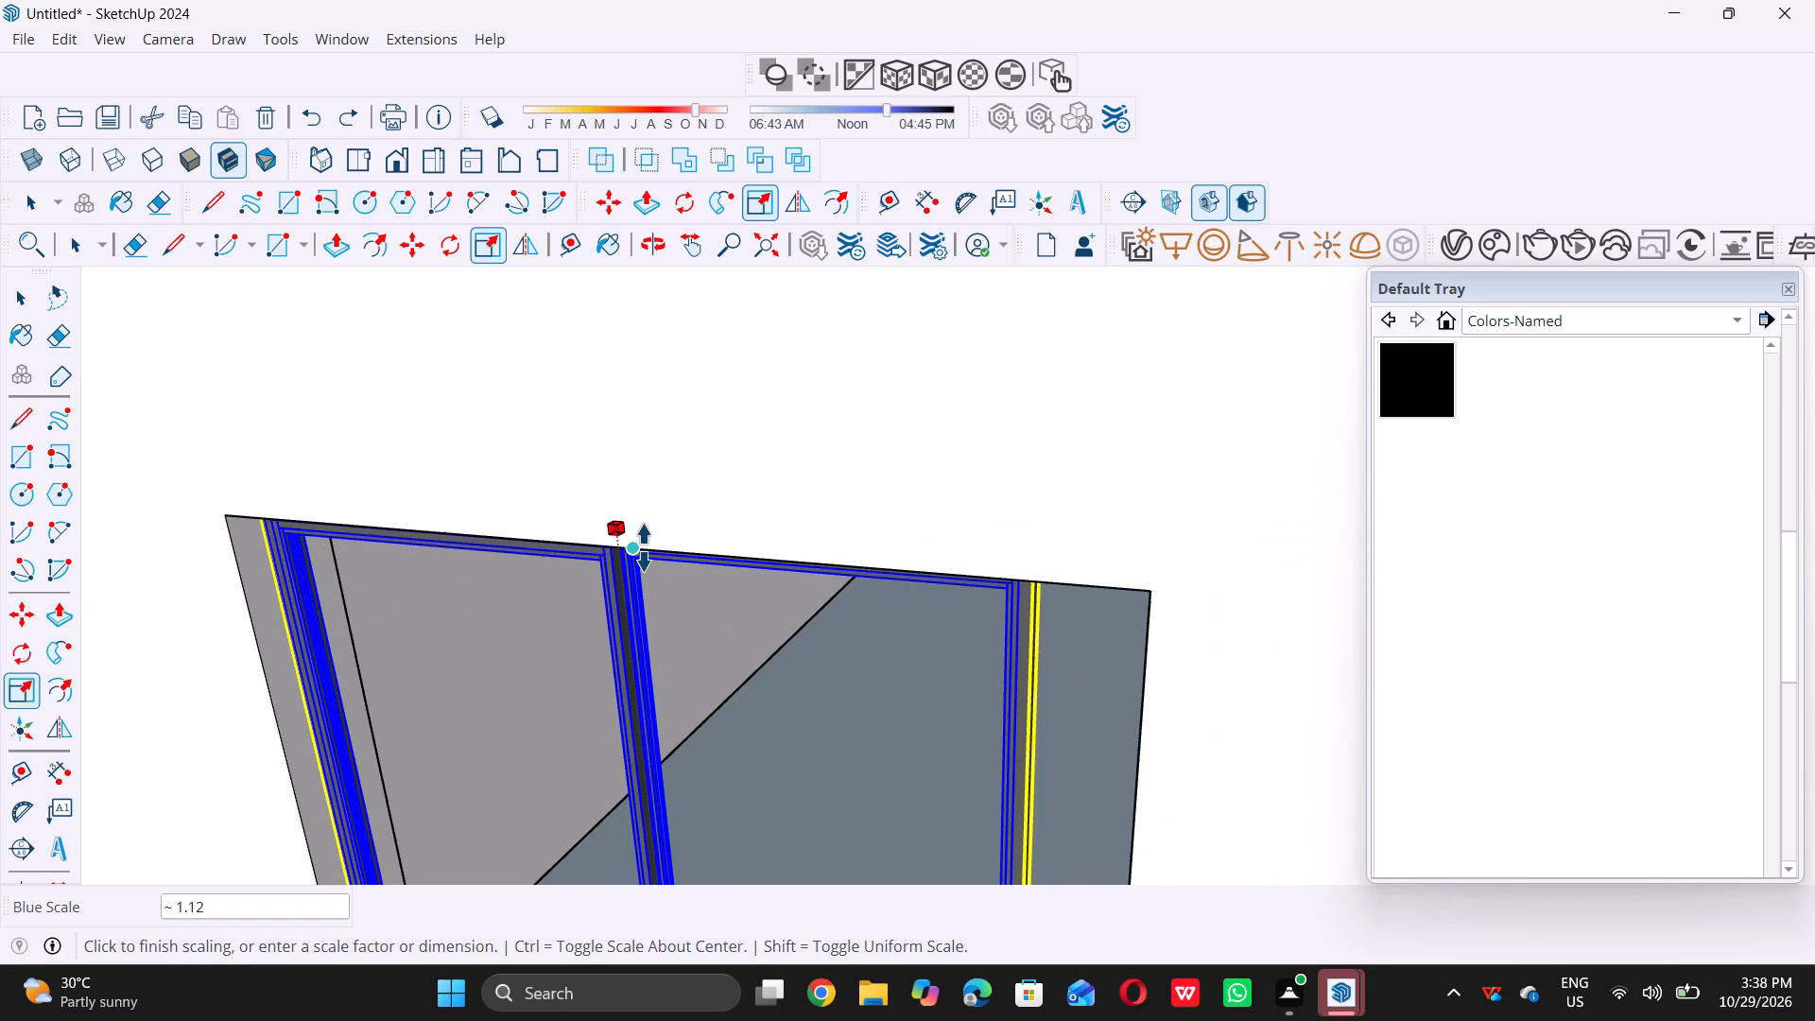
left_click(644, 545)
Scale the window's width by about 1.12 toward the door so it meets the opening's side, and deselect it.
scroll(640, 578, "down", 7)
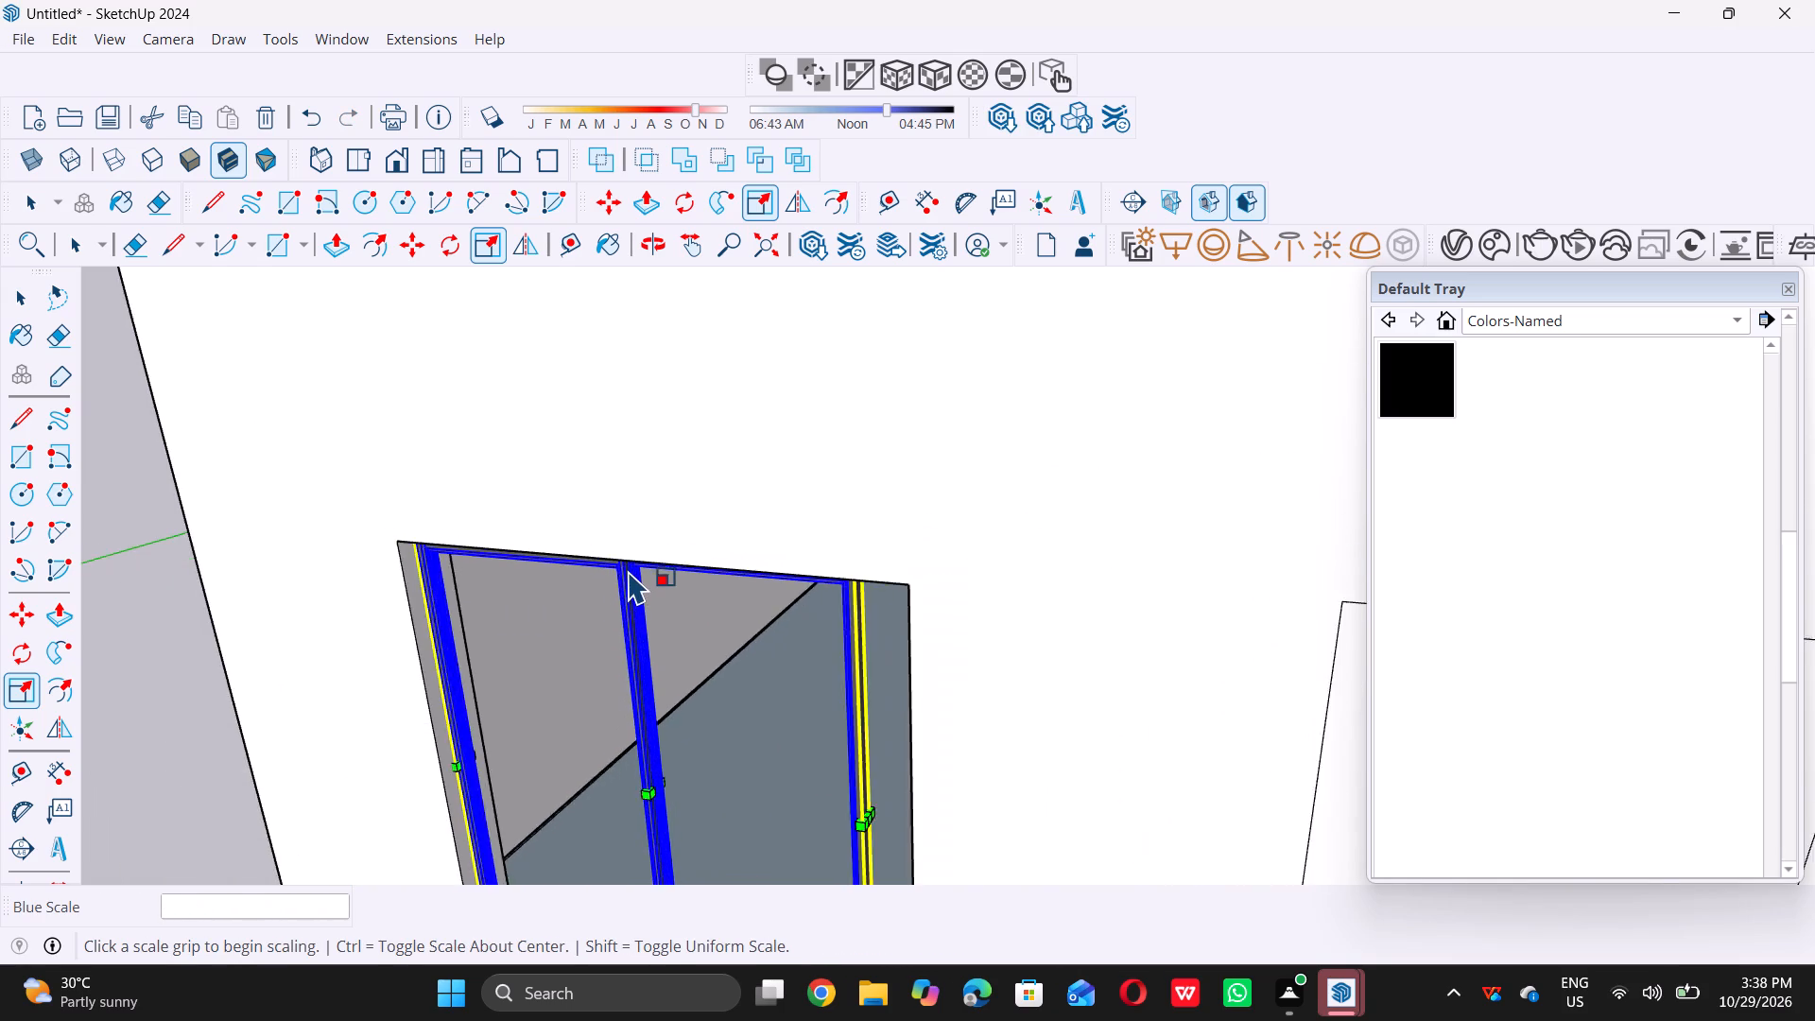
scroll(629, 570, "down", 5)
scroll(764, 744, "up", 2)
scroll(757, 683, "down", 5)
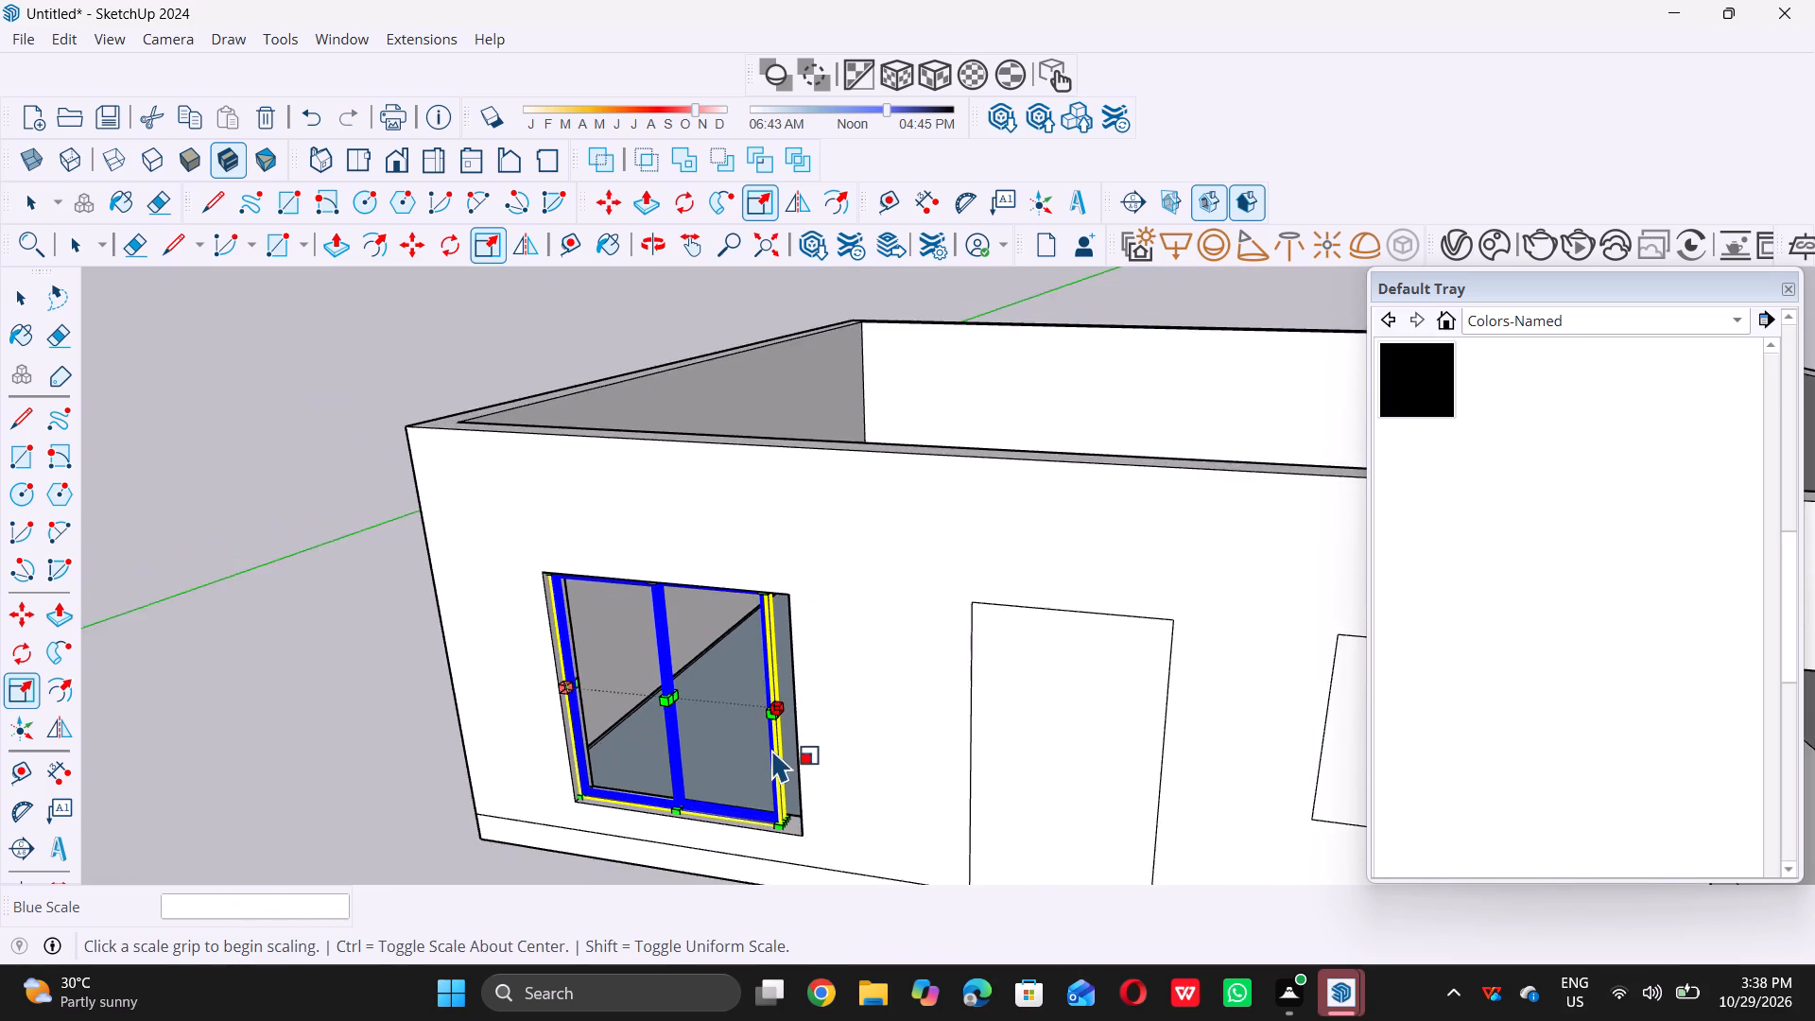
scroll(771, 759, "up", 12)
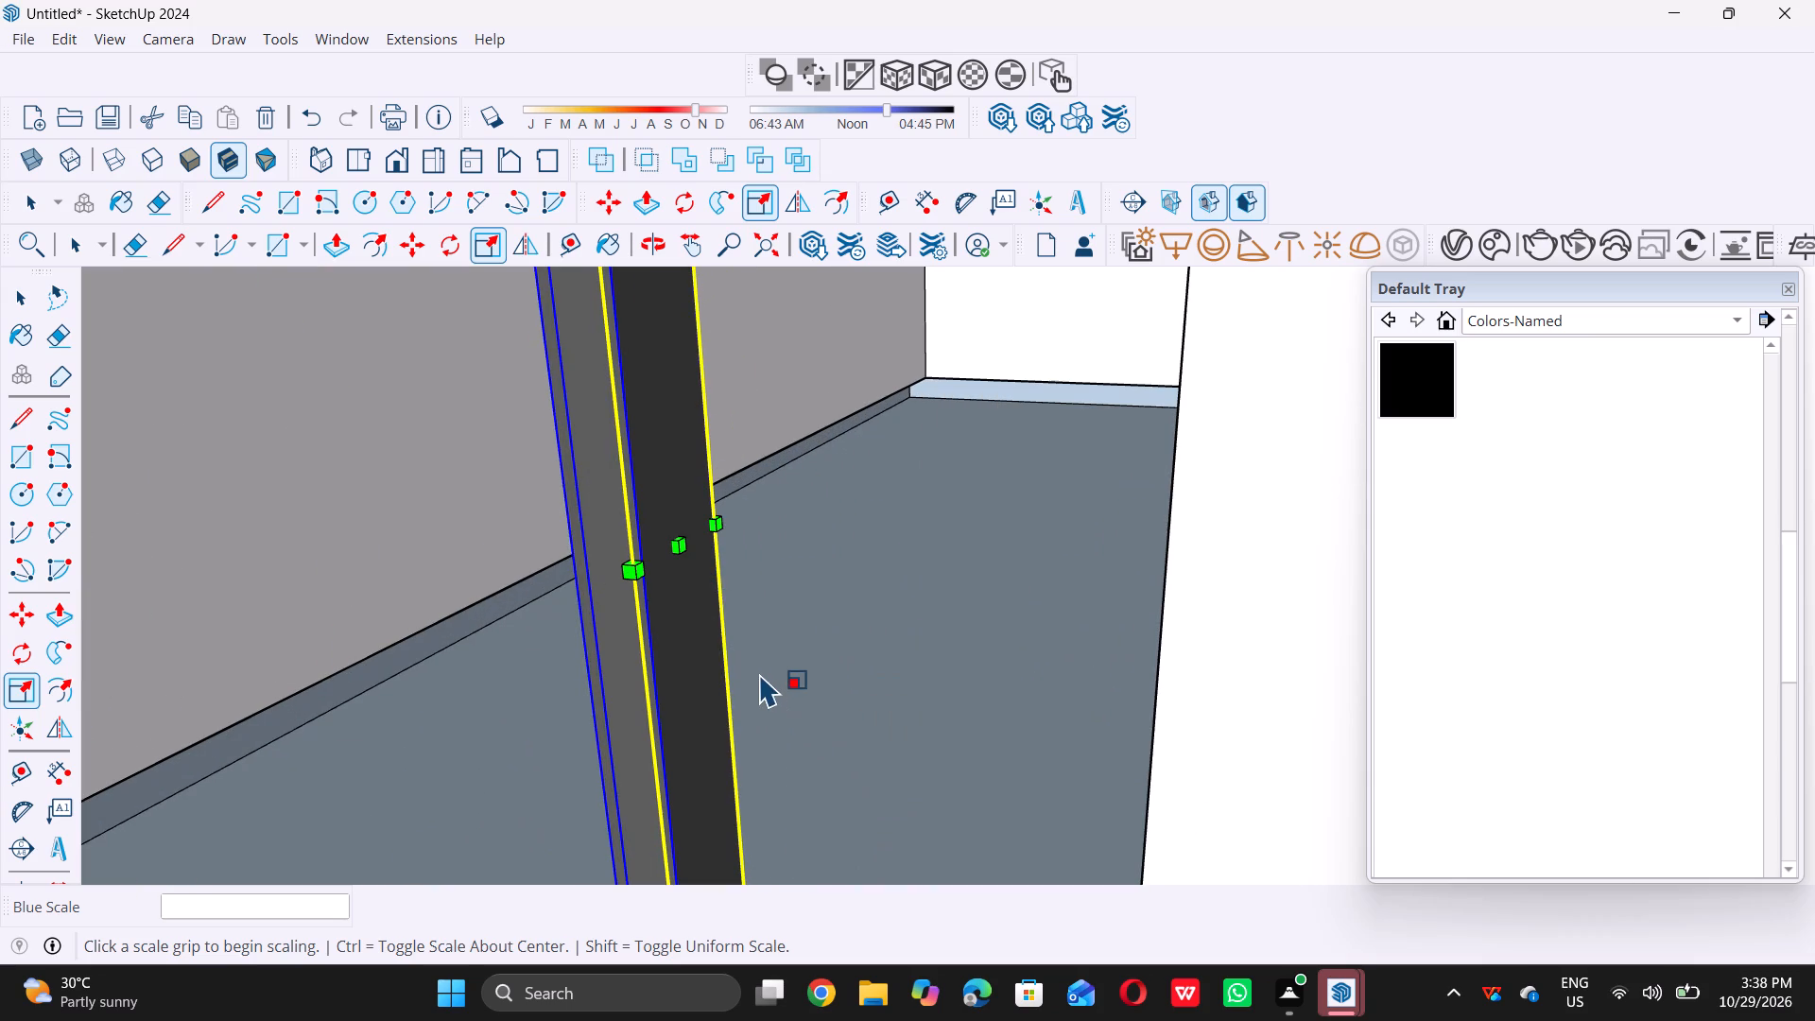
left_click(685, 547)
scroll(685, 547, "down", 14)
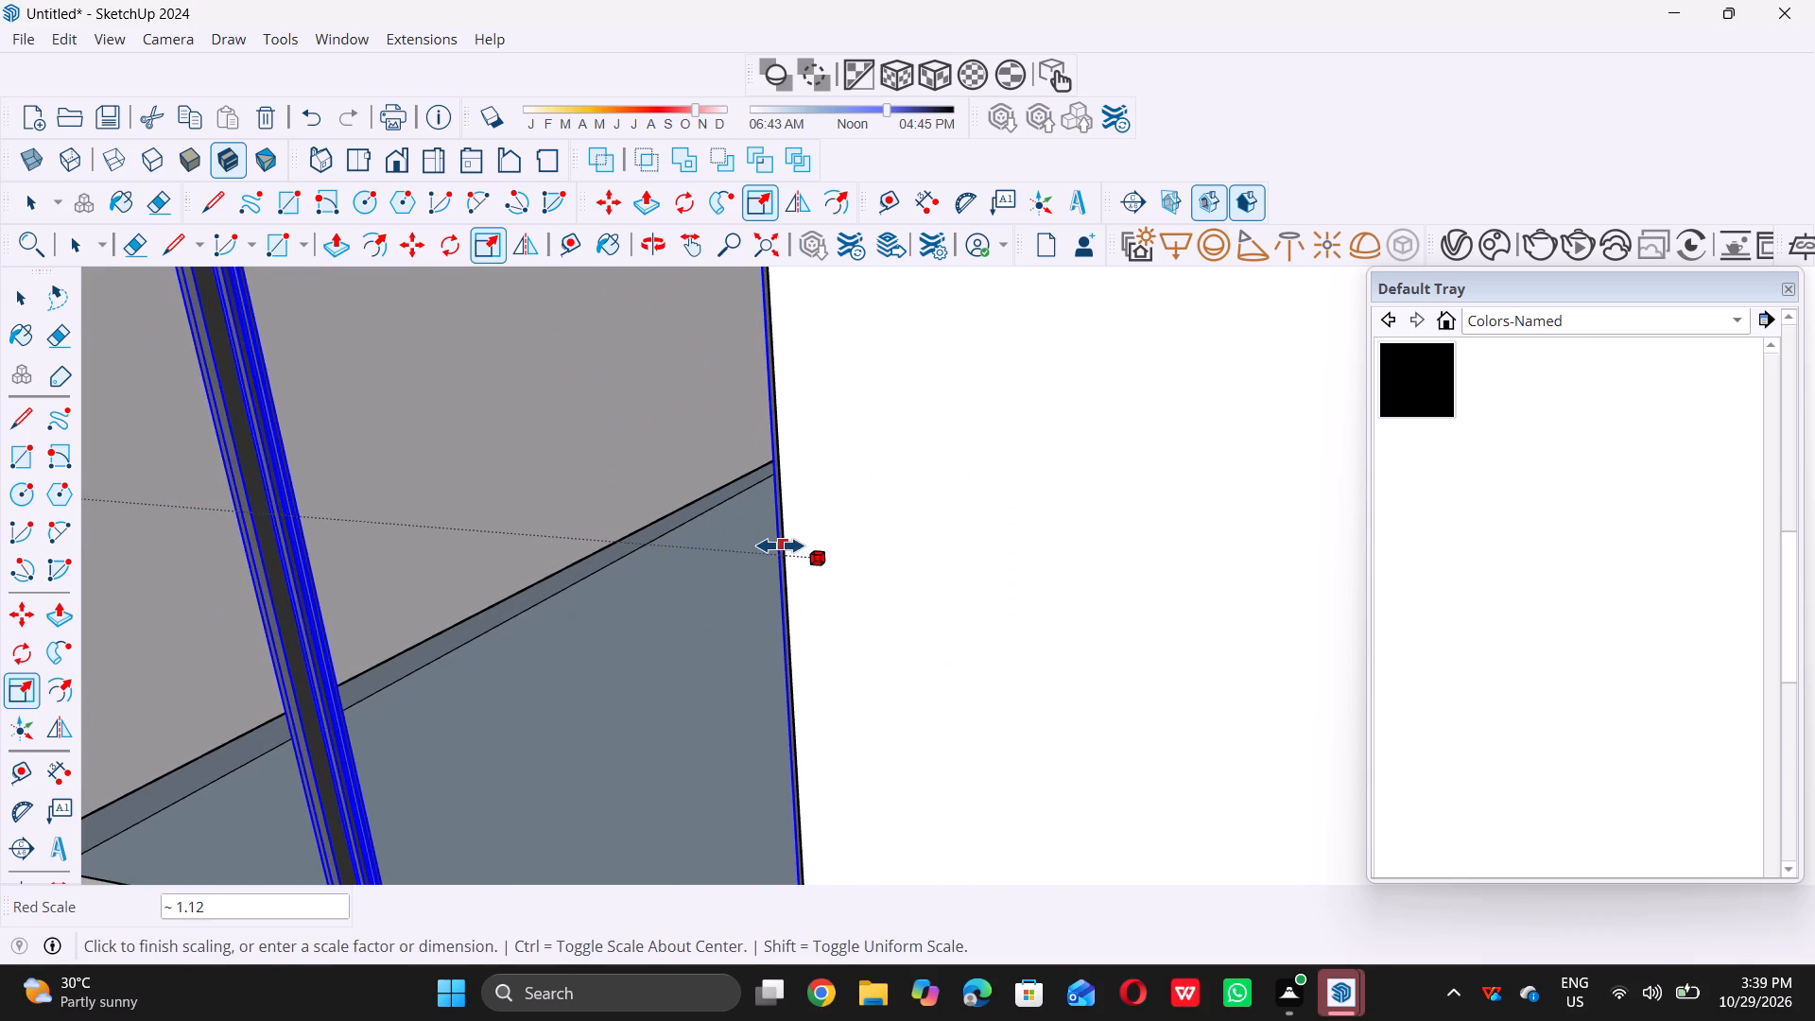
left_click(779, 545)
key("space")
scroll(771, 547, "down", 5)
middle_click_drag(806, 597, 960, 552)
scroll(960, 552, "down", 10)
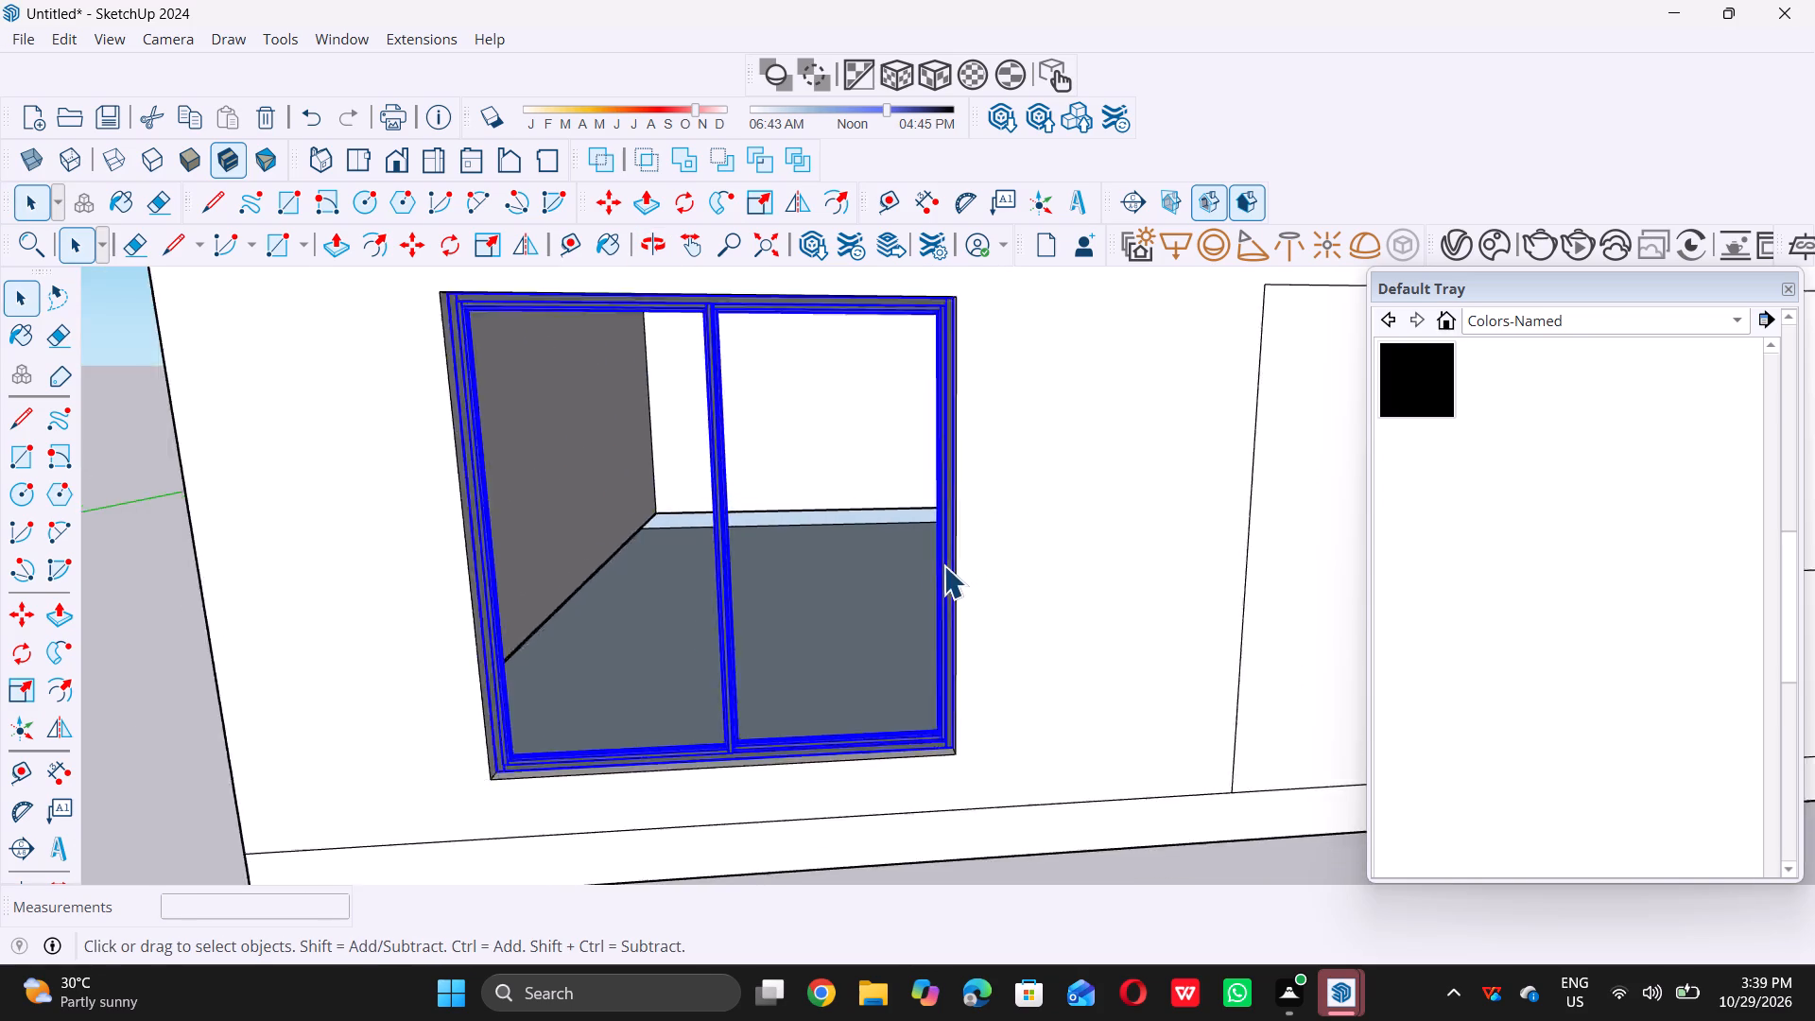
scroll(943, 565, "down", 12)
left_click(458, 639)
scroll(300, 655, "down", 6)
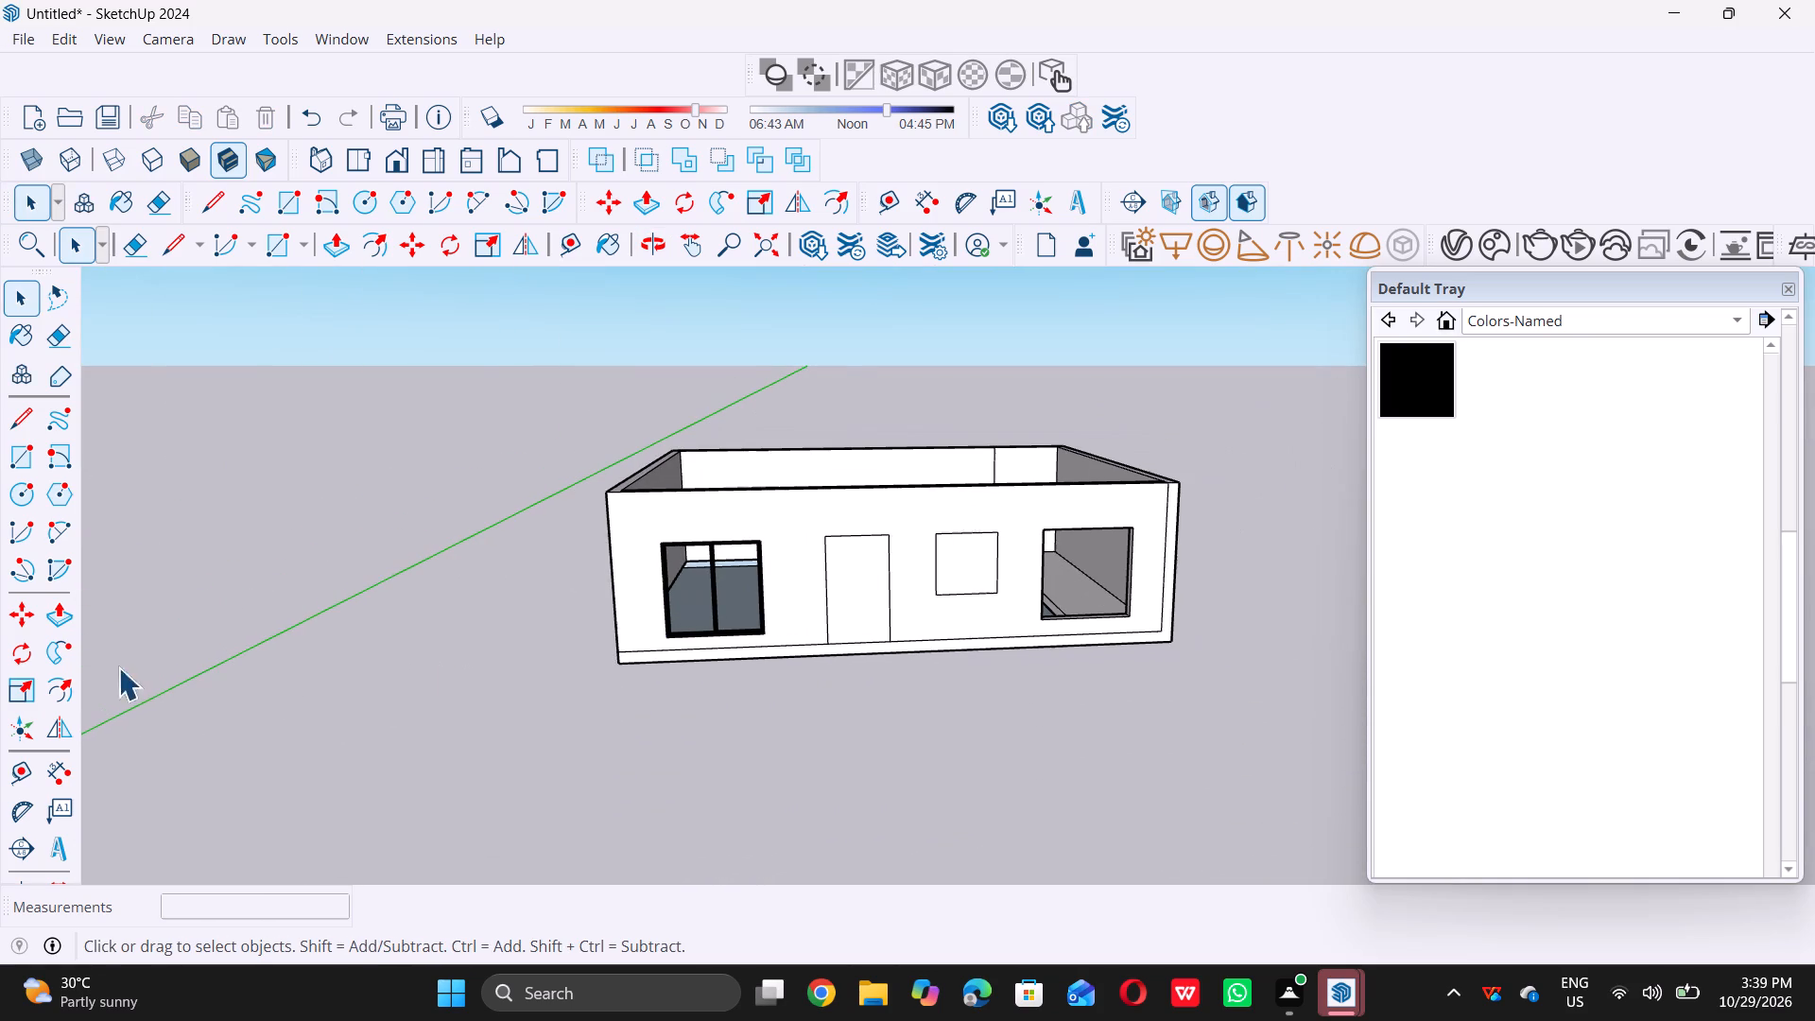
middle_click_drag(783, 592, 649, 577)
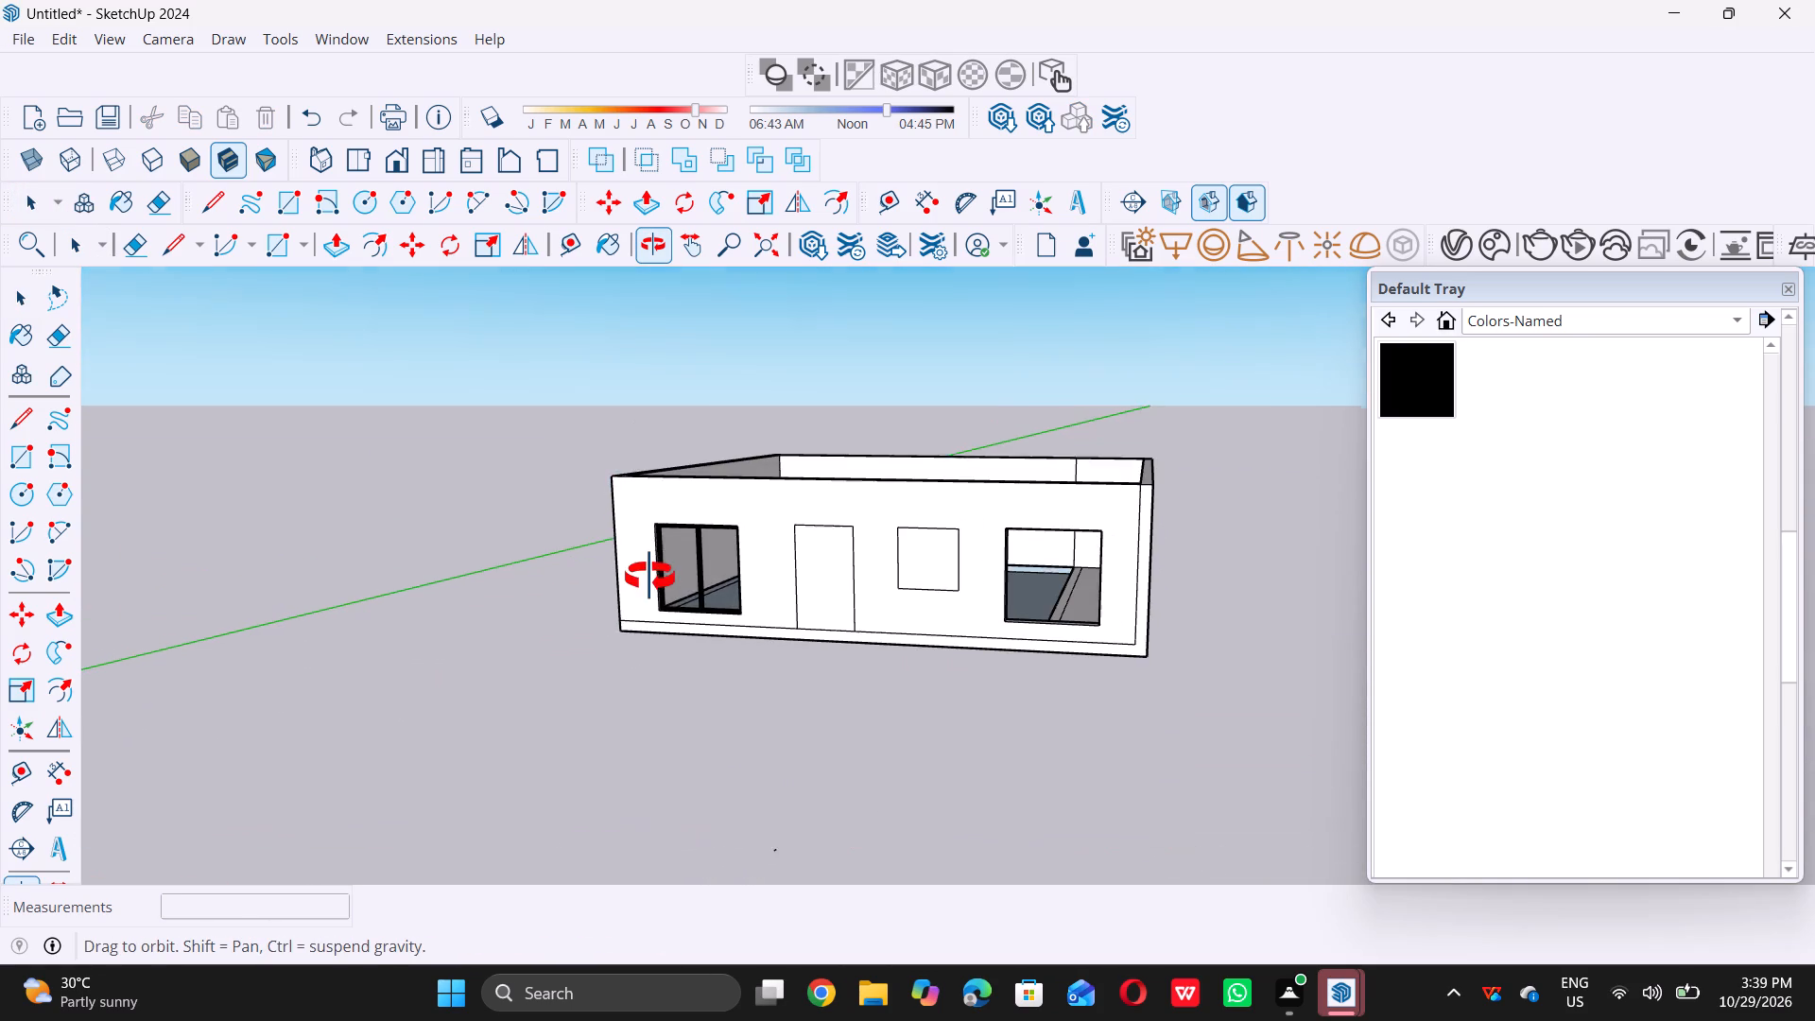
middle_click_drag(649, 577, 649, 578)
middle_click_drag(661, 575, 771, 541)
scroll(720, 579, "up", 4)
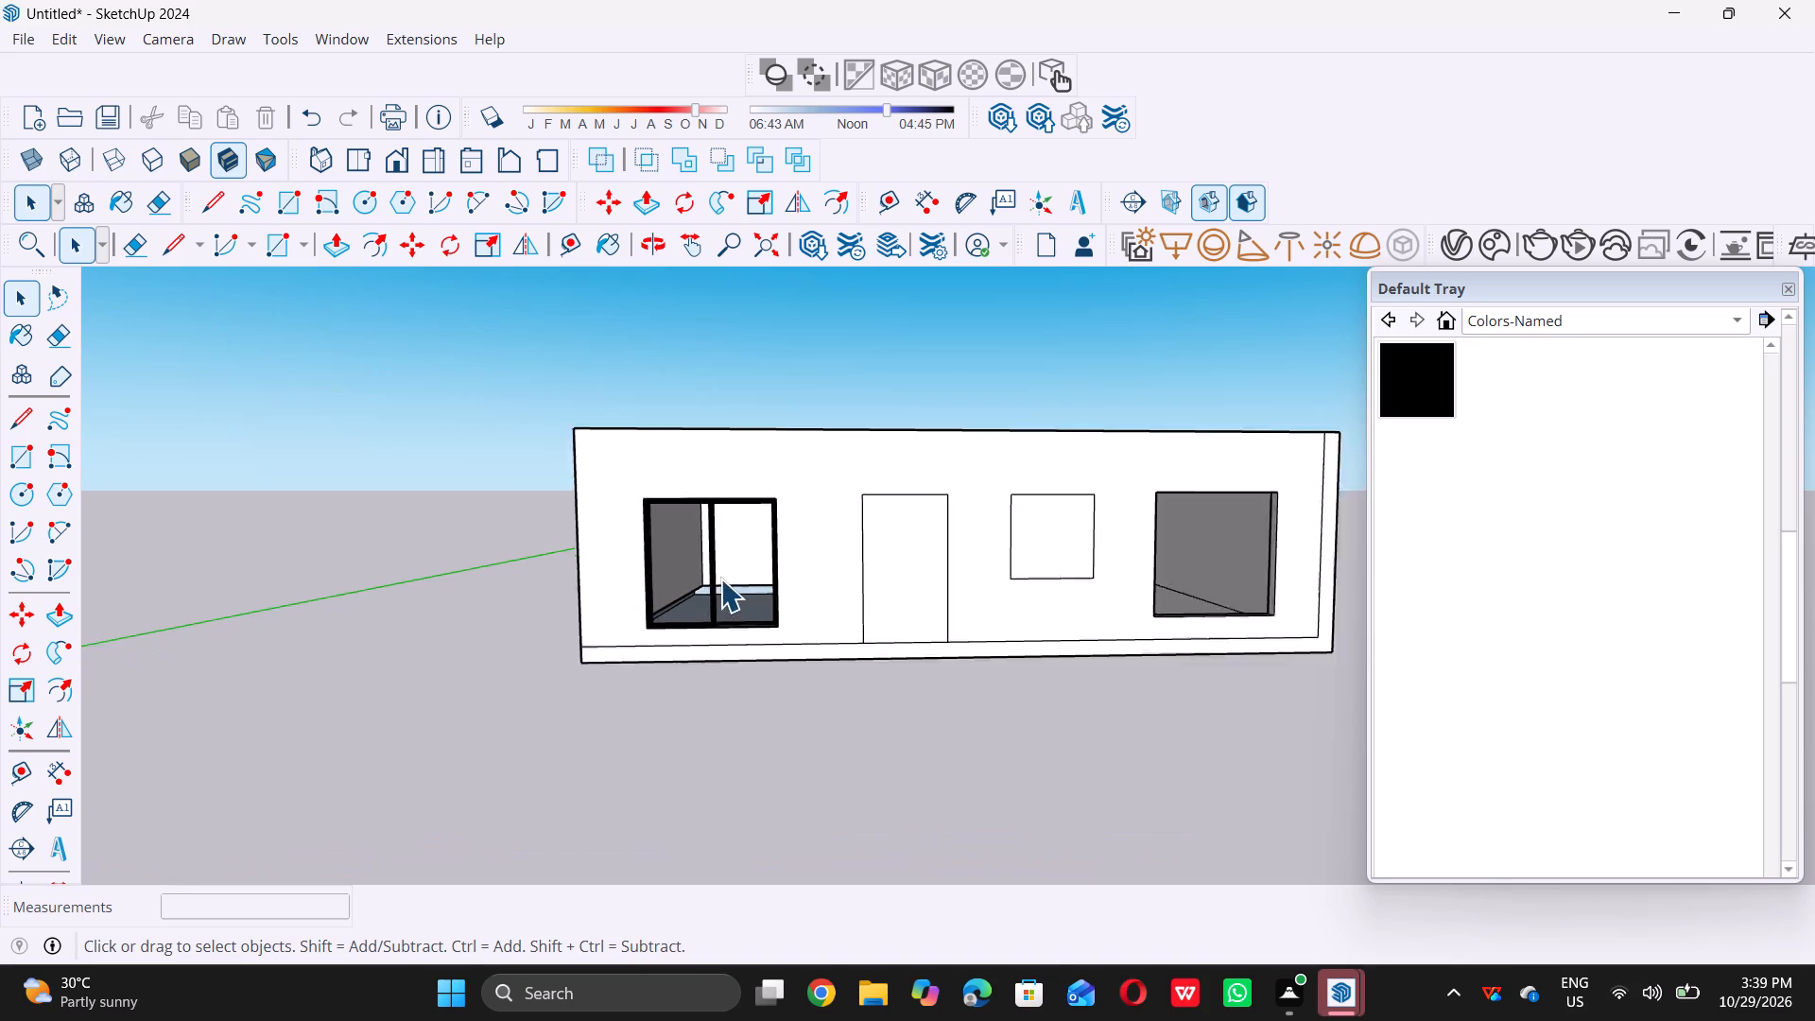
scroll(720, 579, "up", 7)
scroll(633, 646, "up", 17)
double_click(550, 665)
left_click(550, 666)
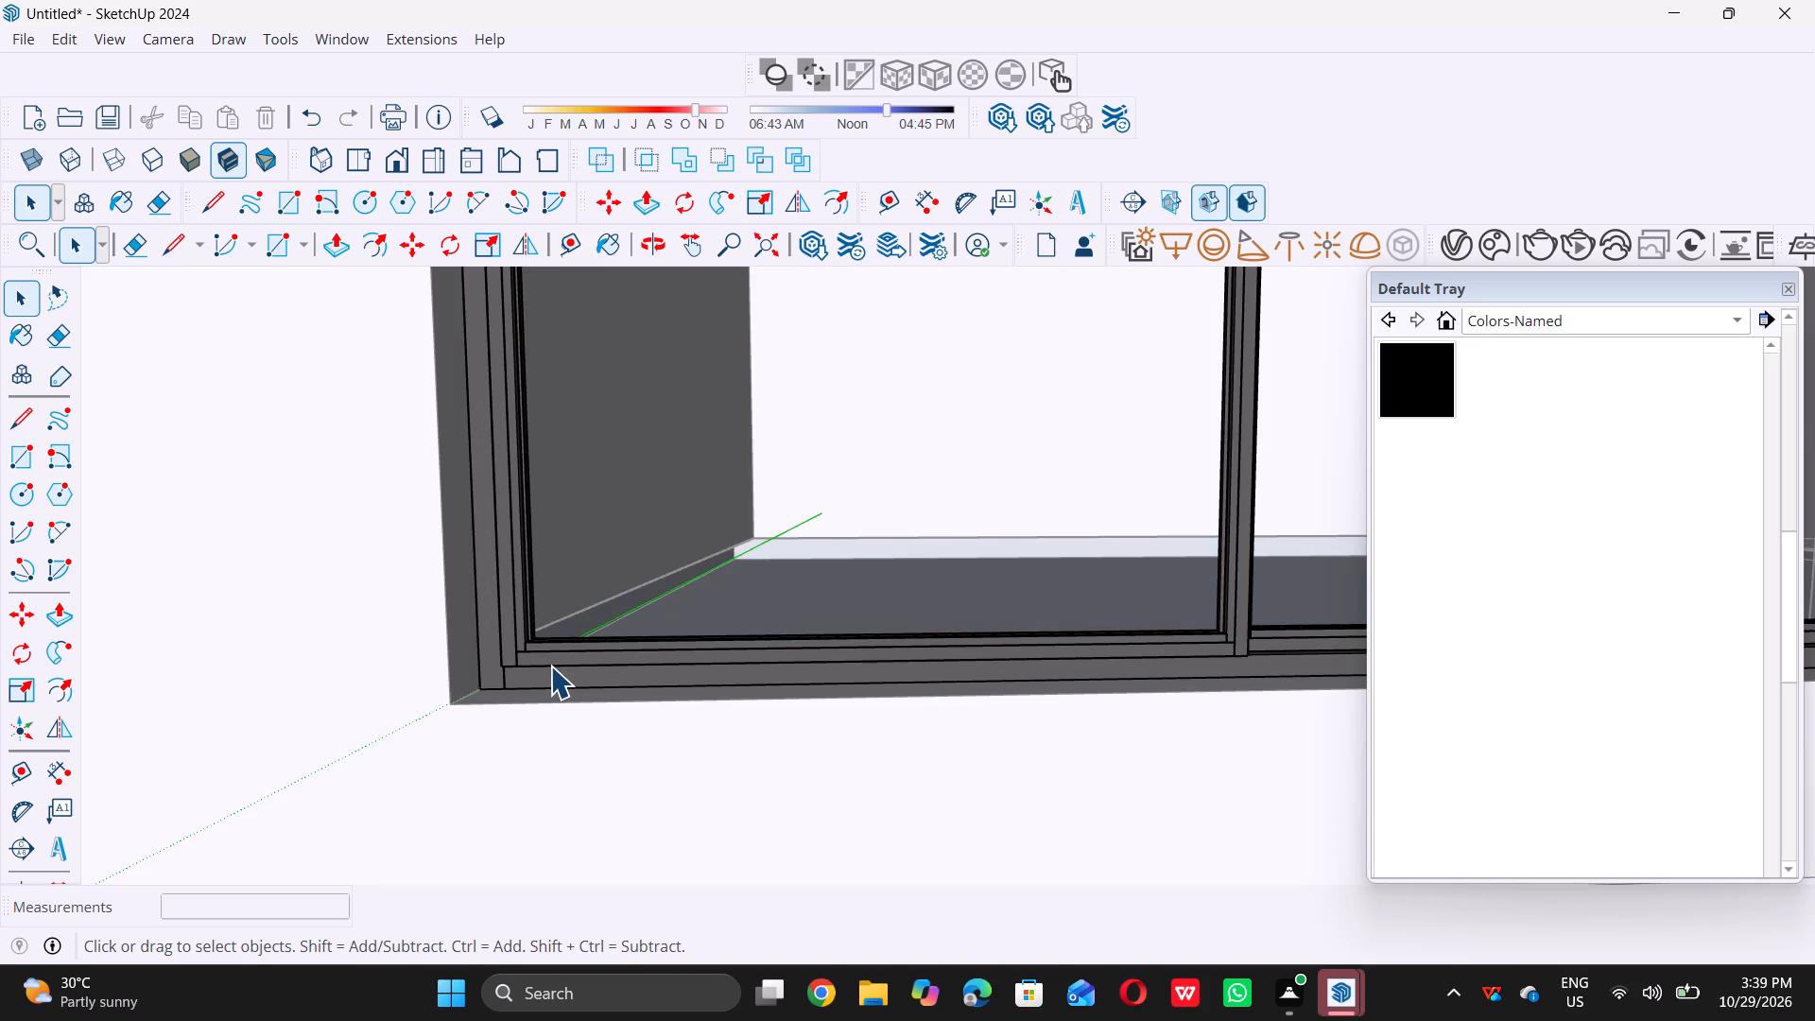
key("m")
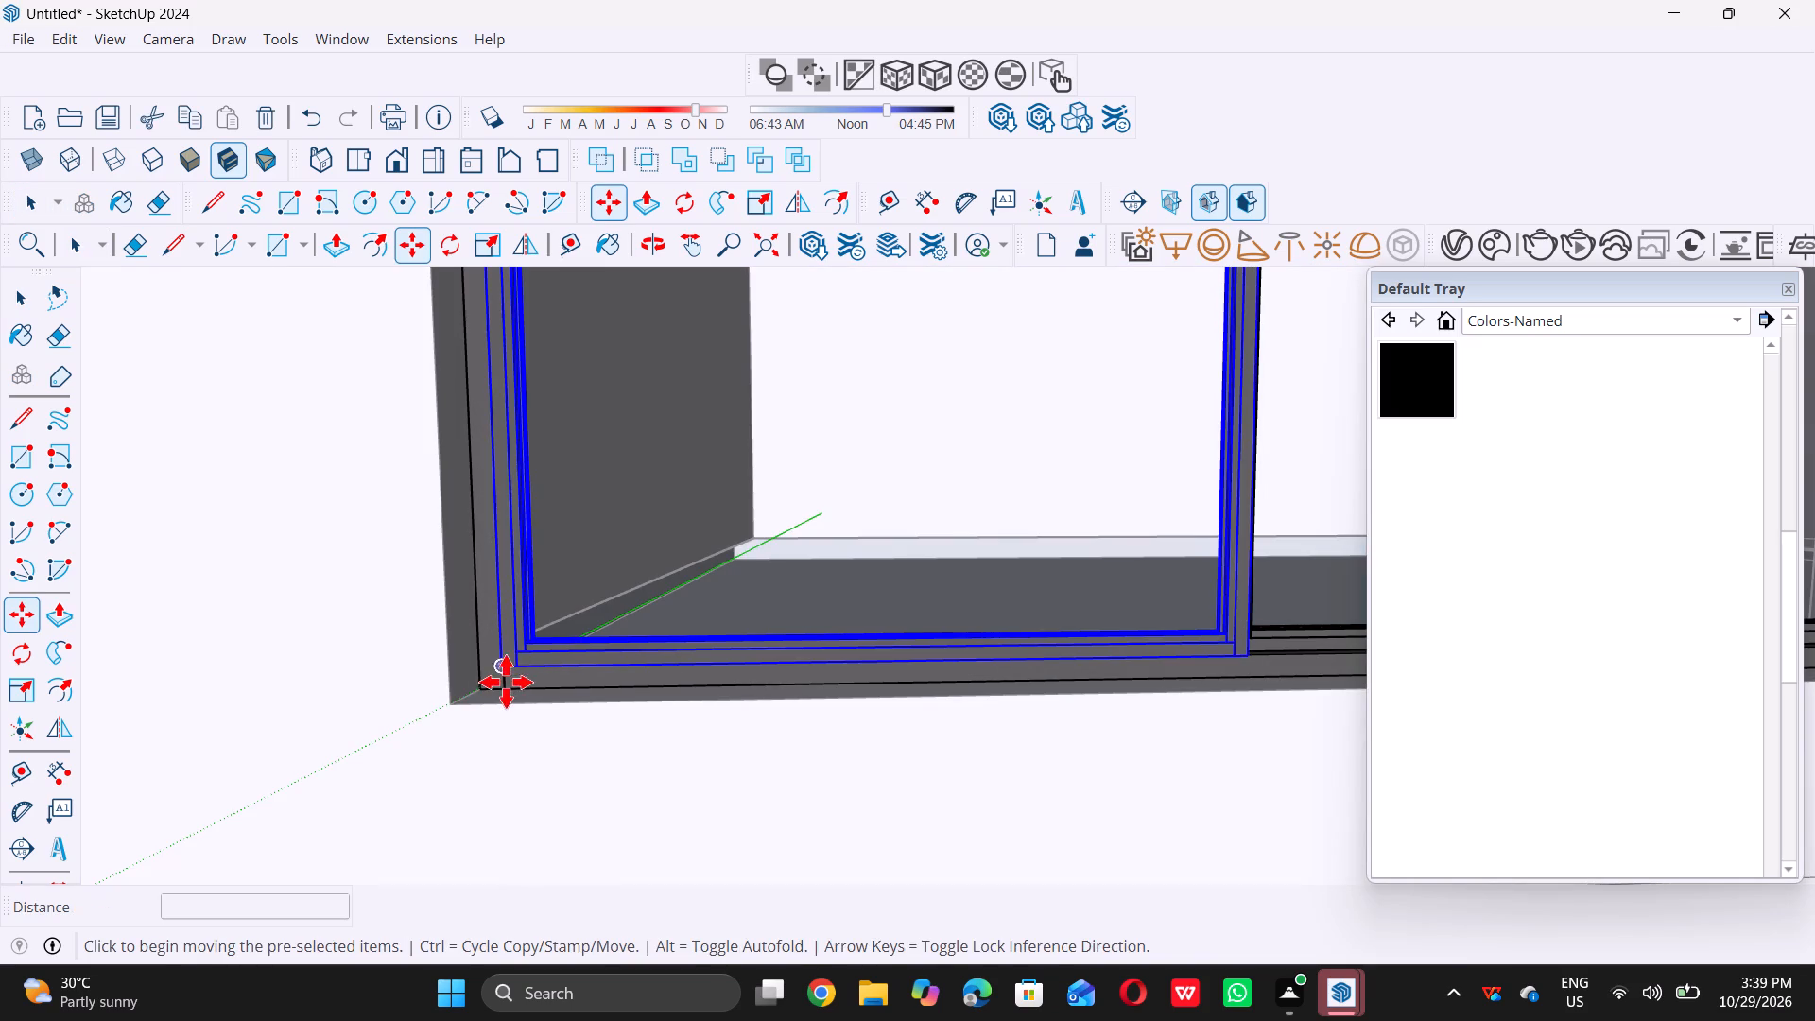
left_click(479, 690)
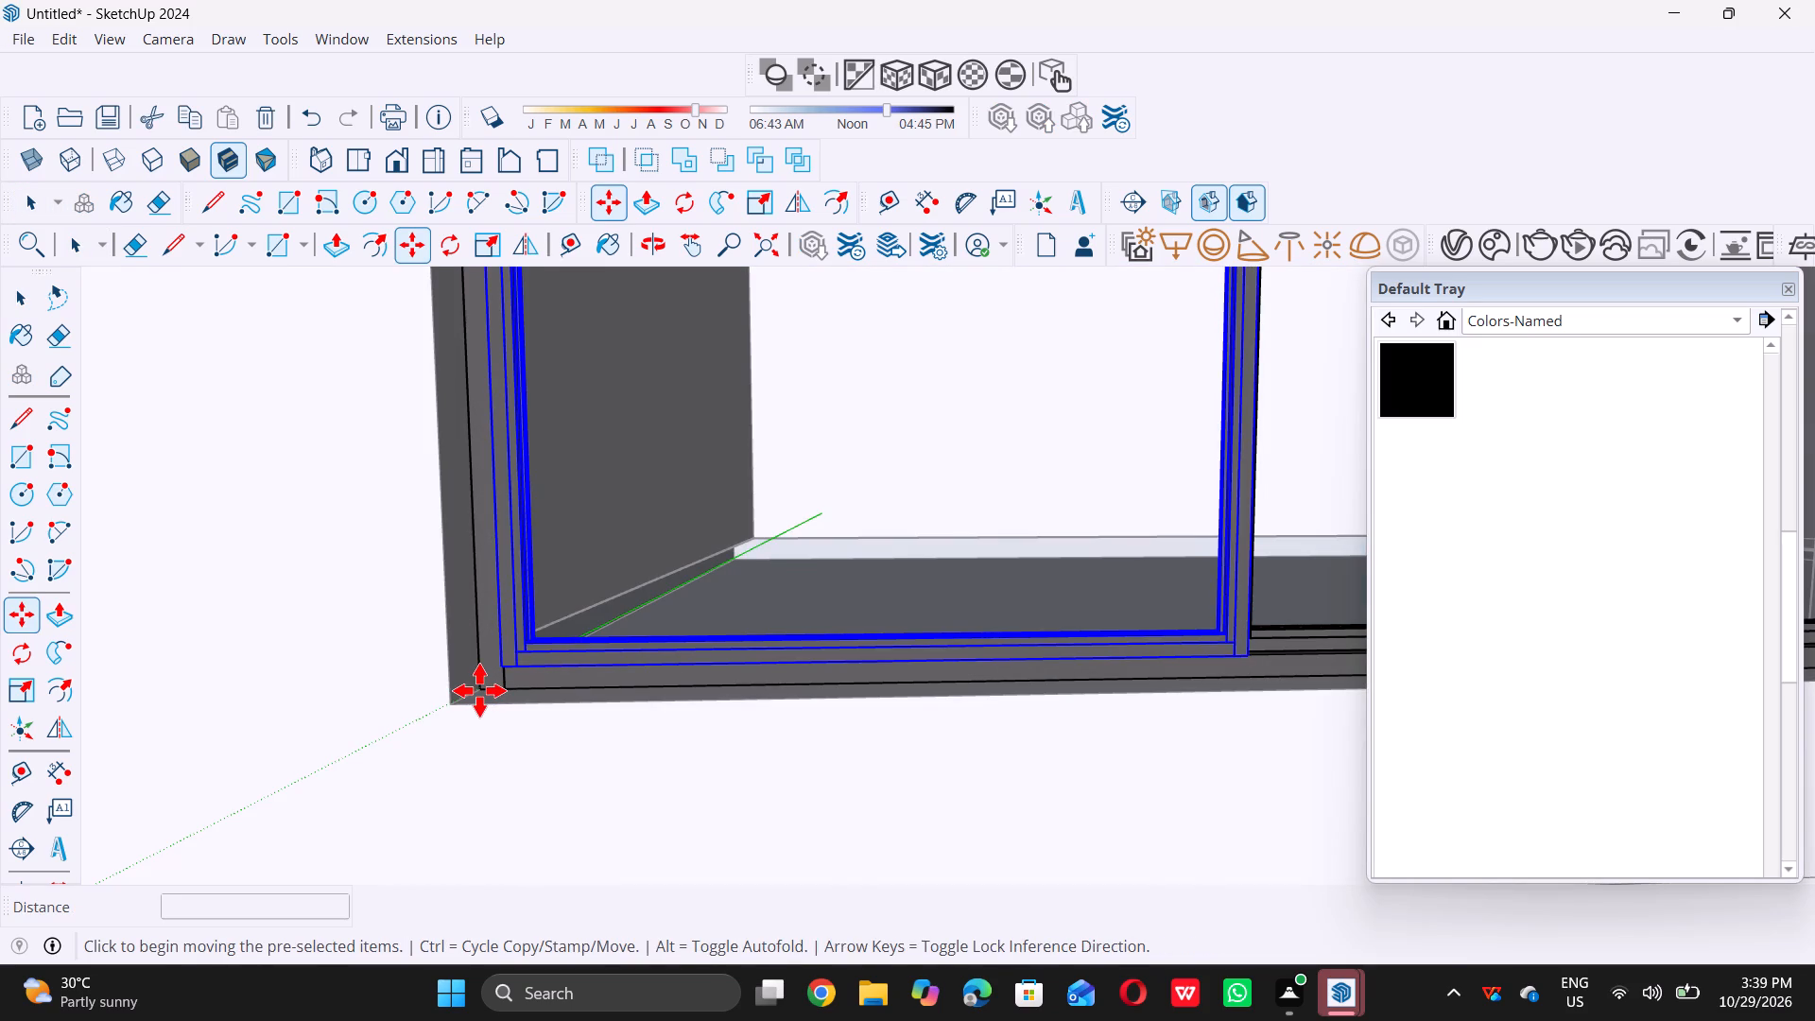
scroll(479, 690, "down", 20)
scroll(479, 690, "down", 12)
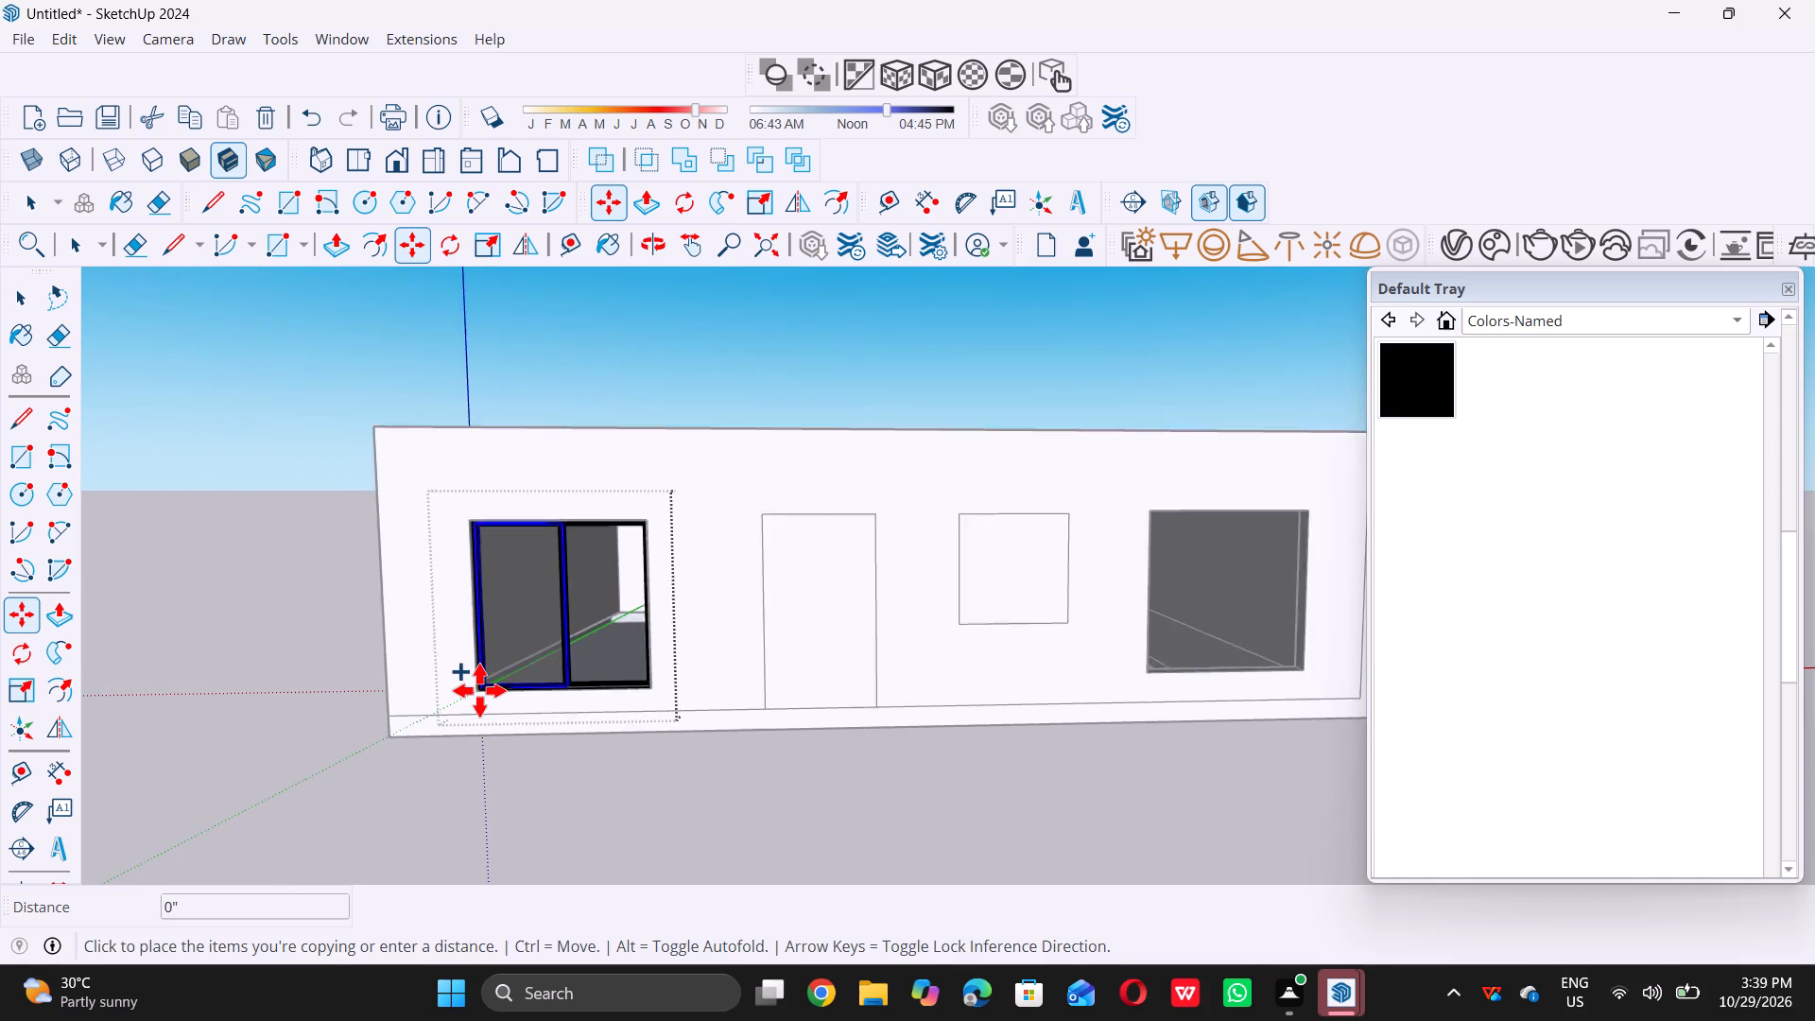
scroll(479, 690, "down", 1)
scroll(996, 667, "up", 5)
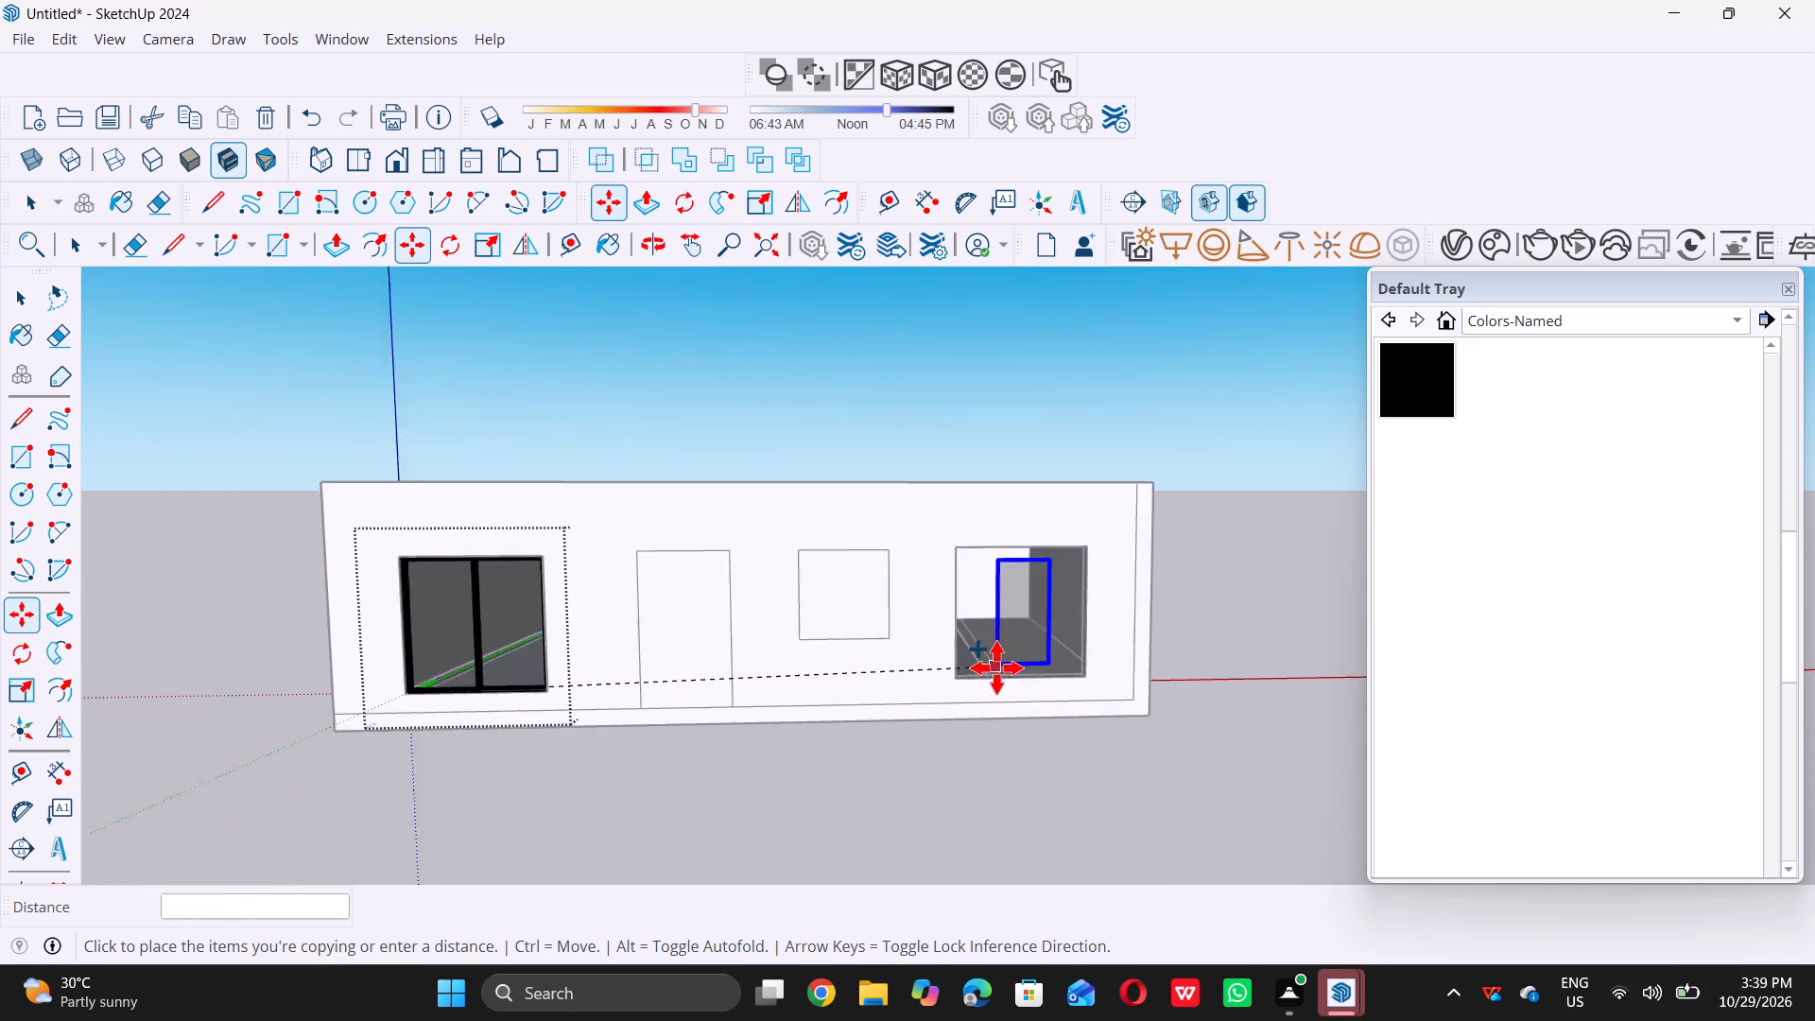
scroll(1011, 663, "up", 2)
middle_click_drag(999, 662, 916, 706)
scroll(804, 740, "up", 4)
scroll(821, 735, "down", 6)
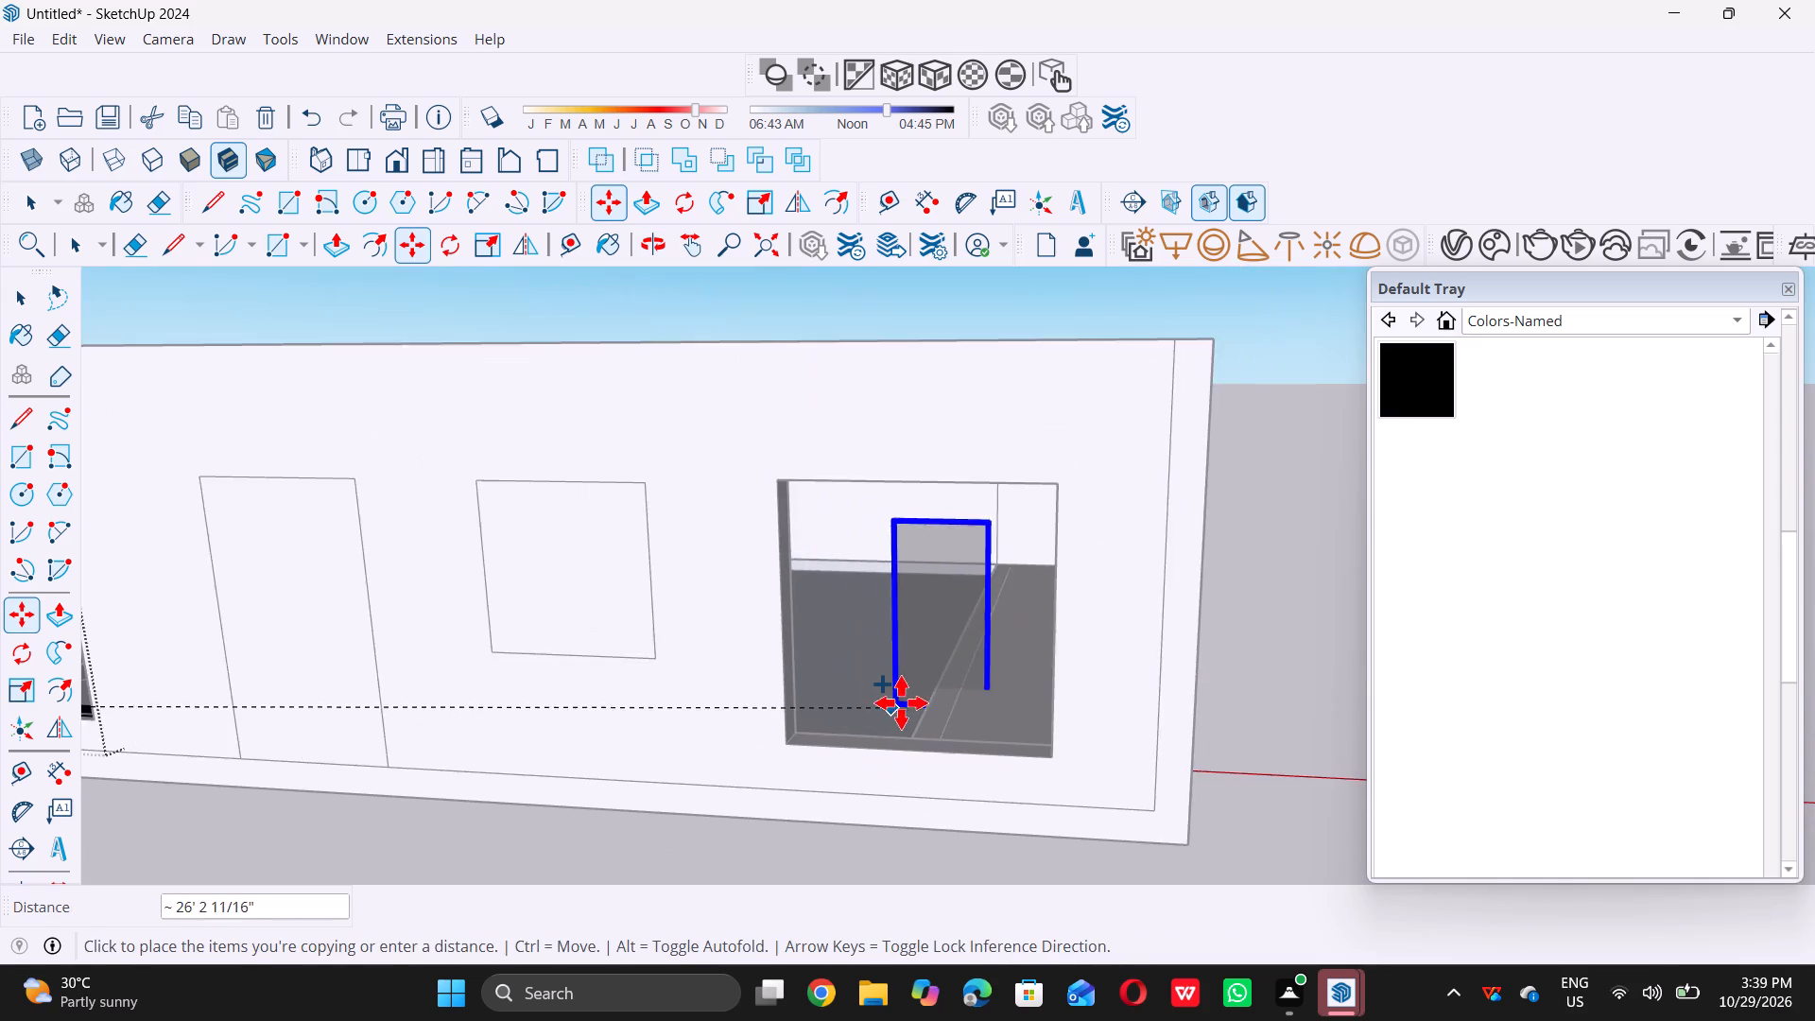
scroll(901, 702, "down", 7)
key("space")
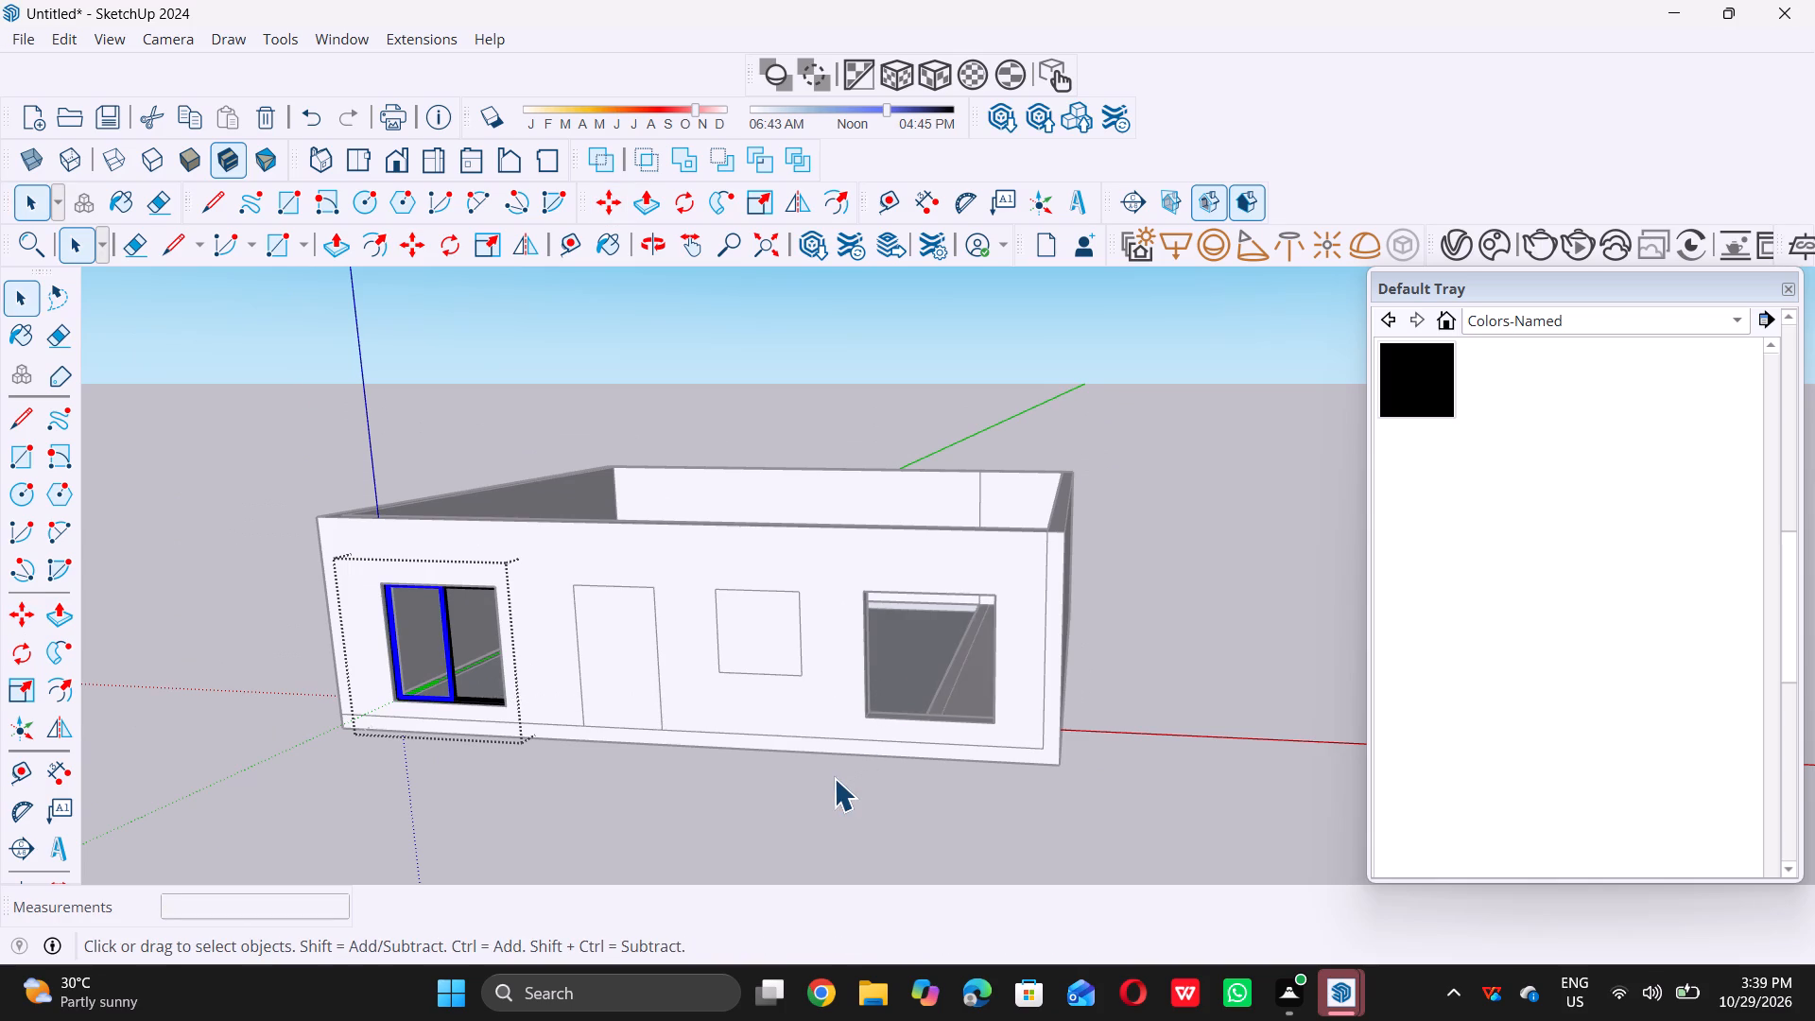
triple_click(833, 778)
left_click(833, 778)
Copy the fitted sliding window about 23' 11" along the wall, from its lower corner farthest from the door to mid-depth of the empty large opening's matching corner.
middle_click_drag(339, 662, 423, 620)
scroll(453, 664, "up", 2)
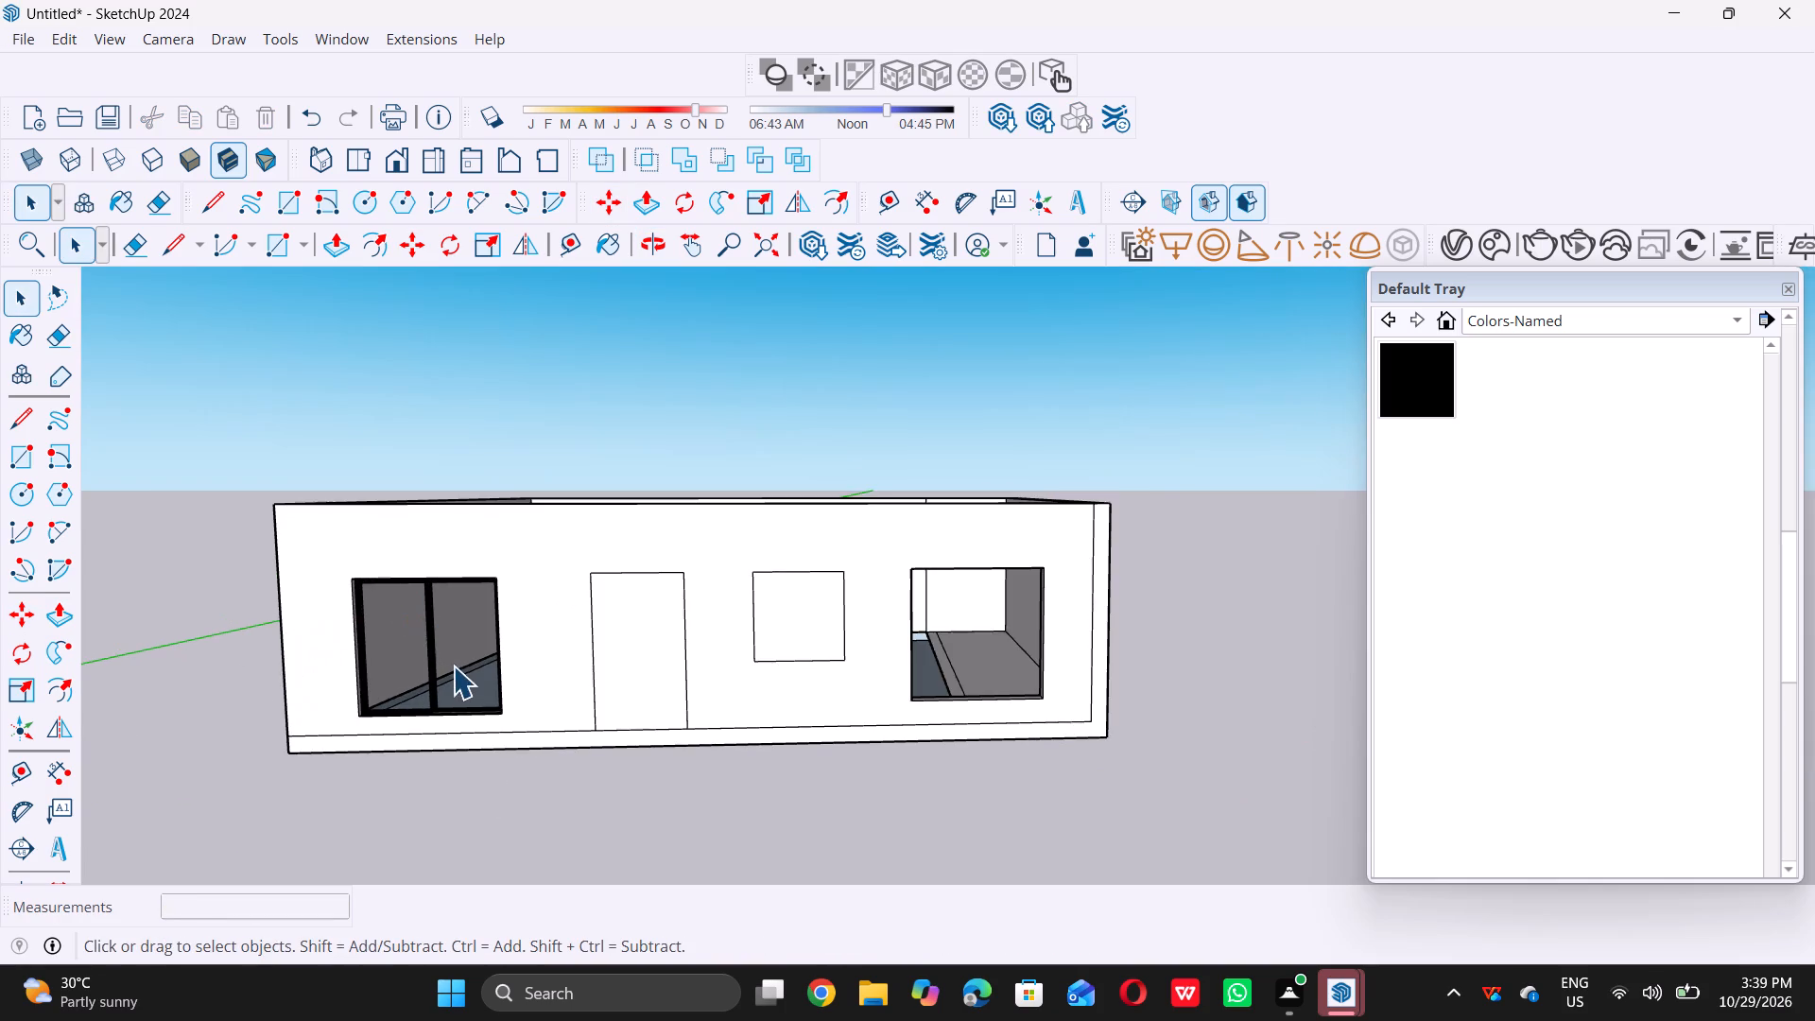
scroll(453, 666, "up", 8)
left_click(422, 750)
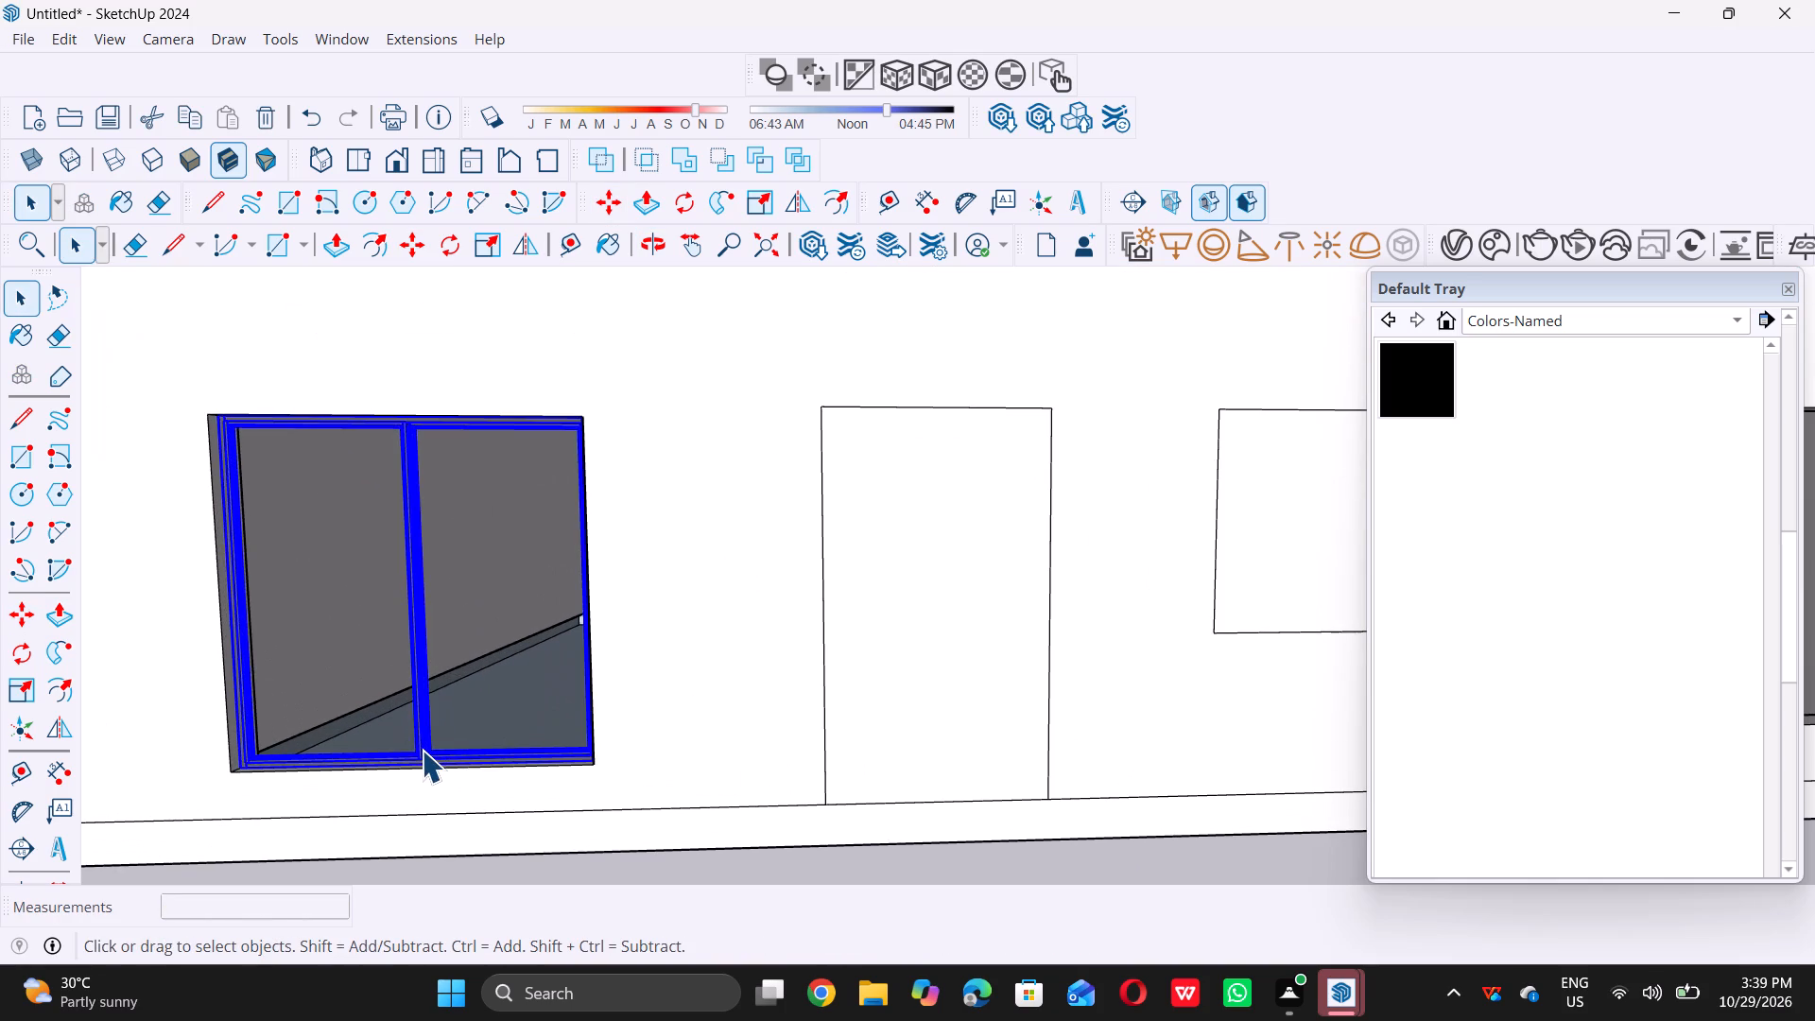
key("m")
scroll(246, 761, "up", 5)
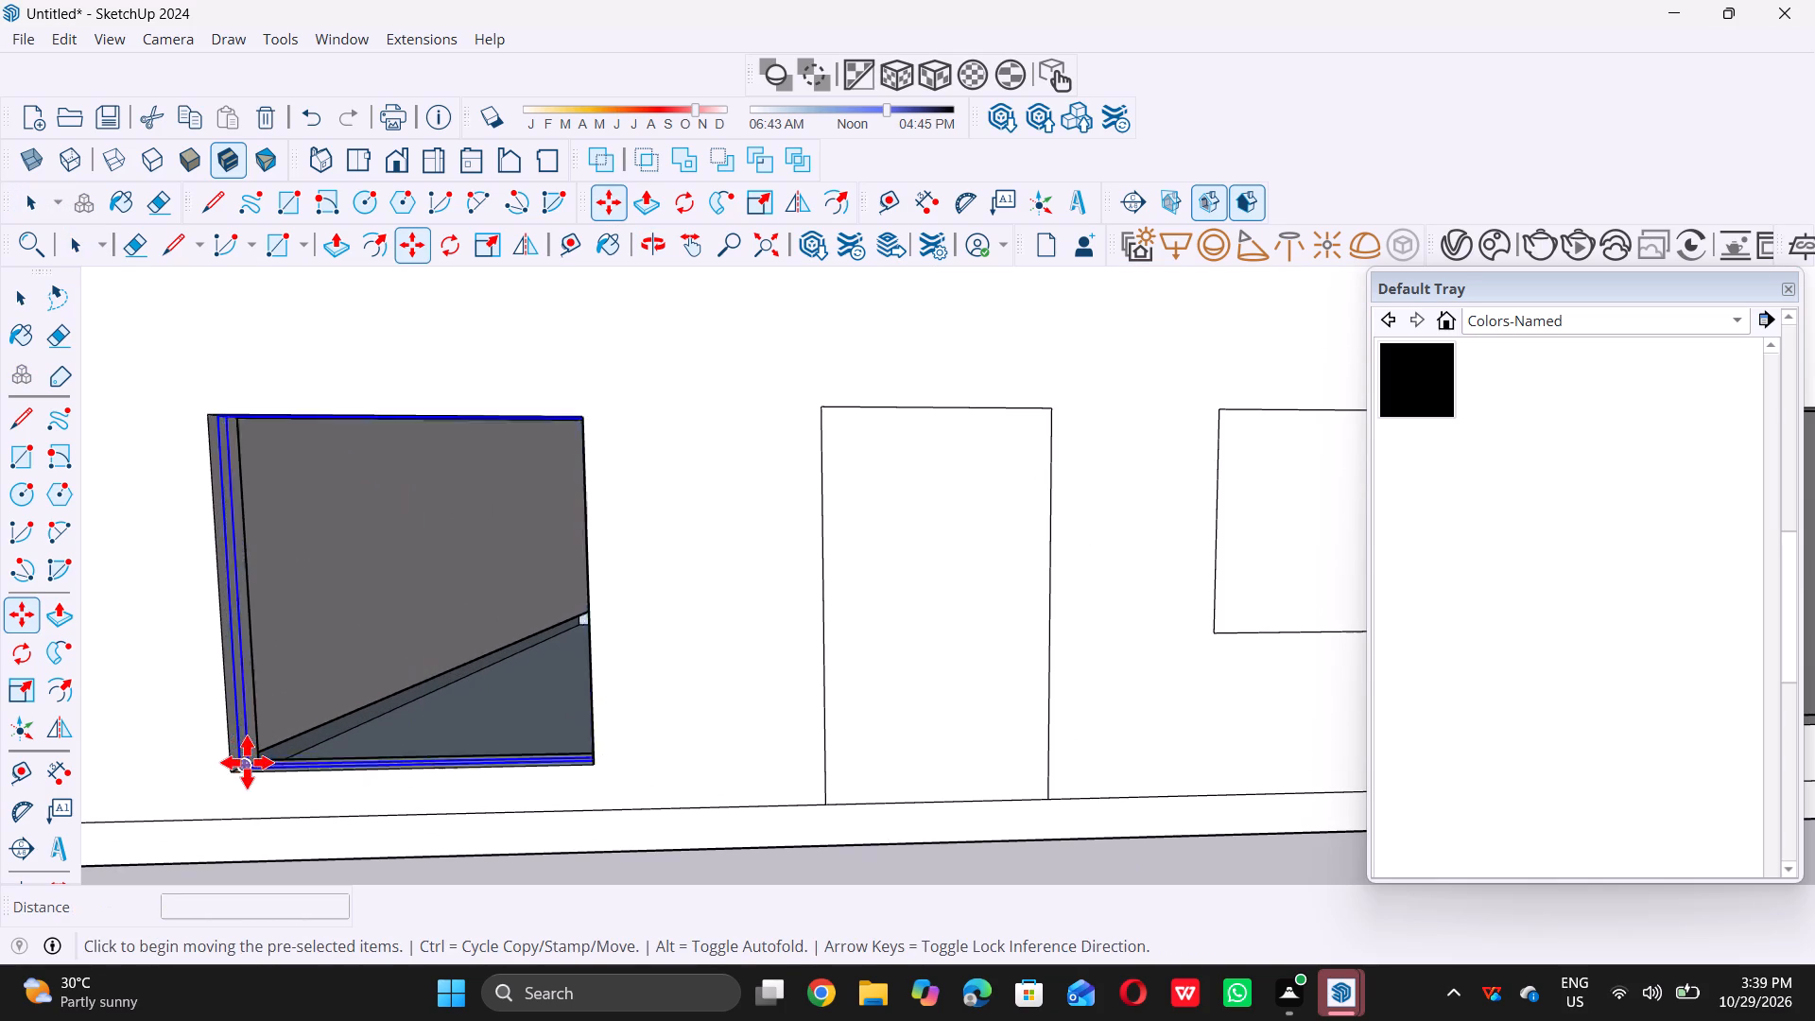
scroll(243, 763, "up", 10)
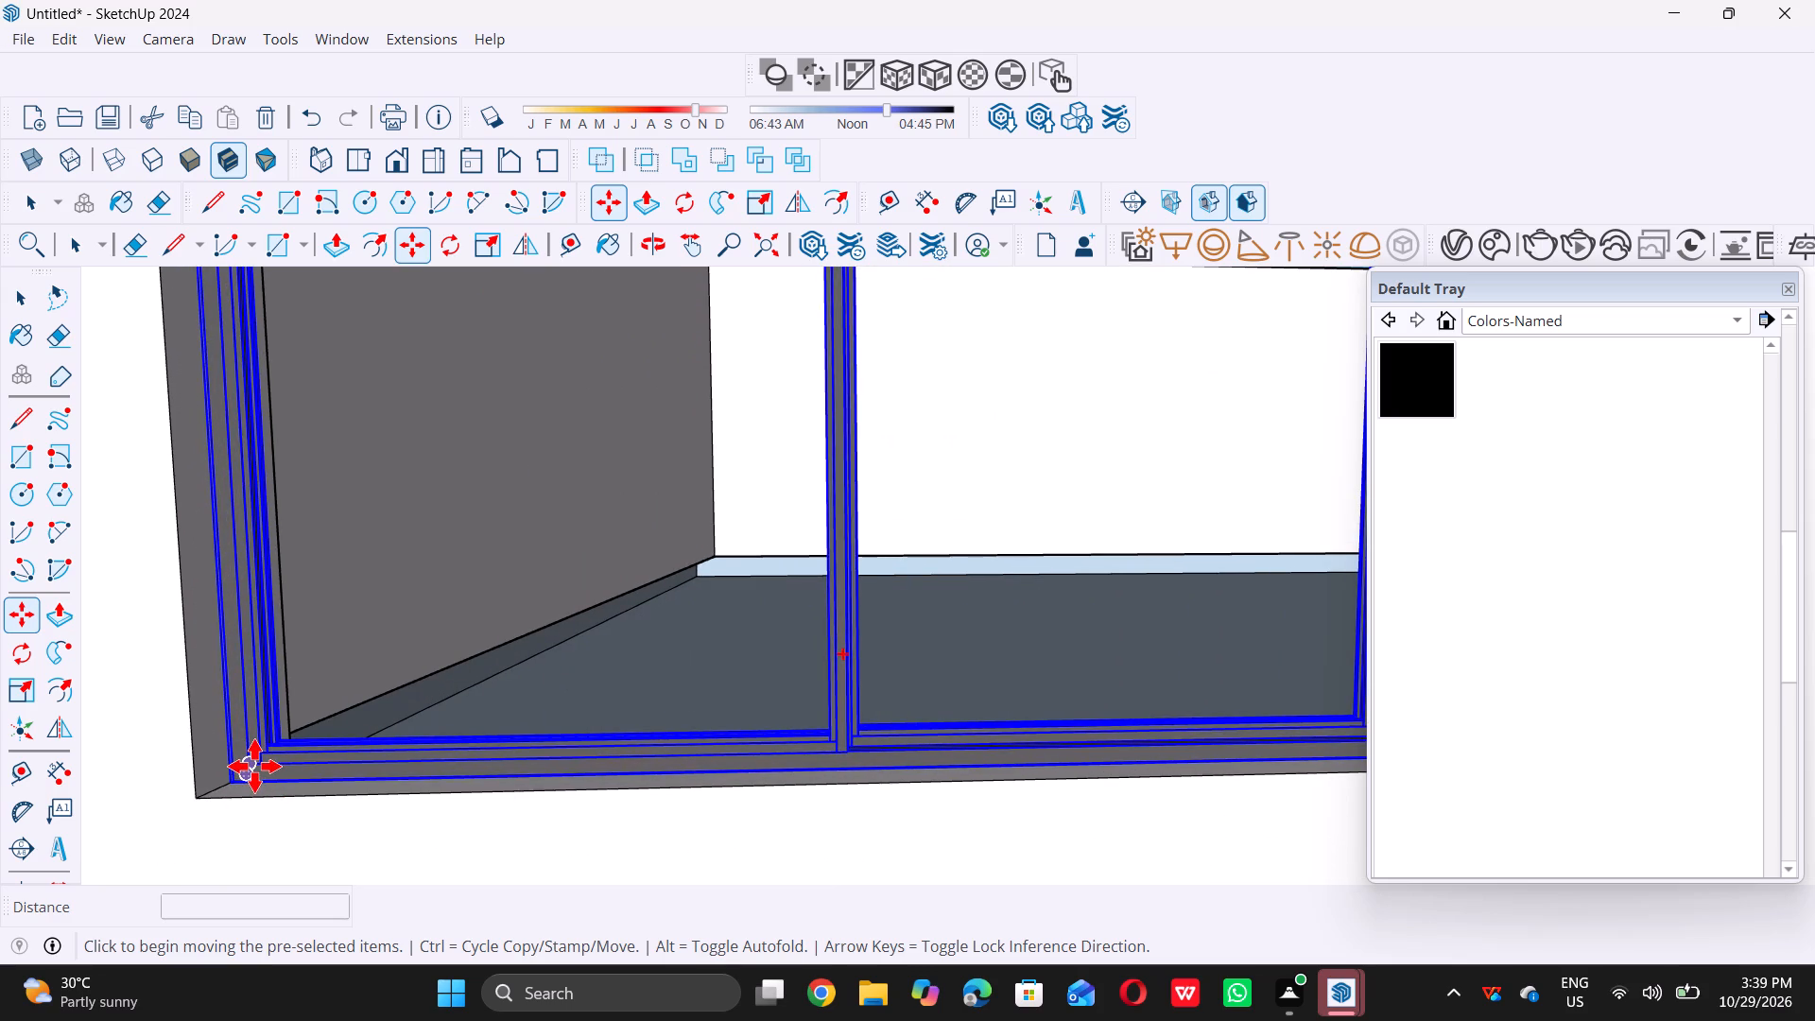
scroll(247, 758, "up", 5)
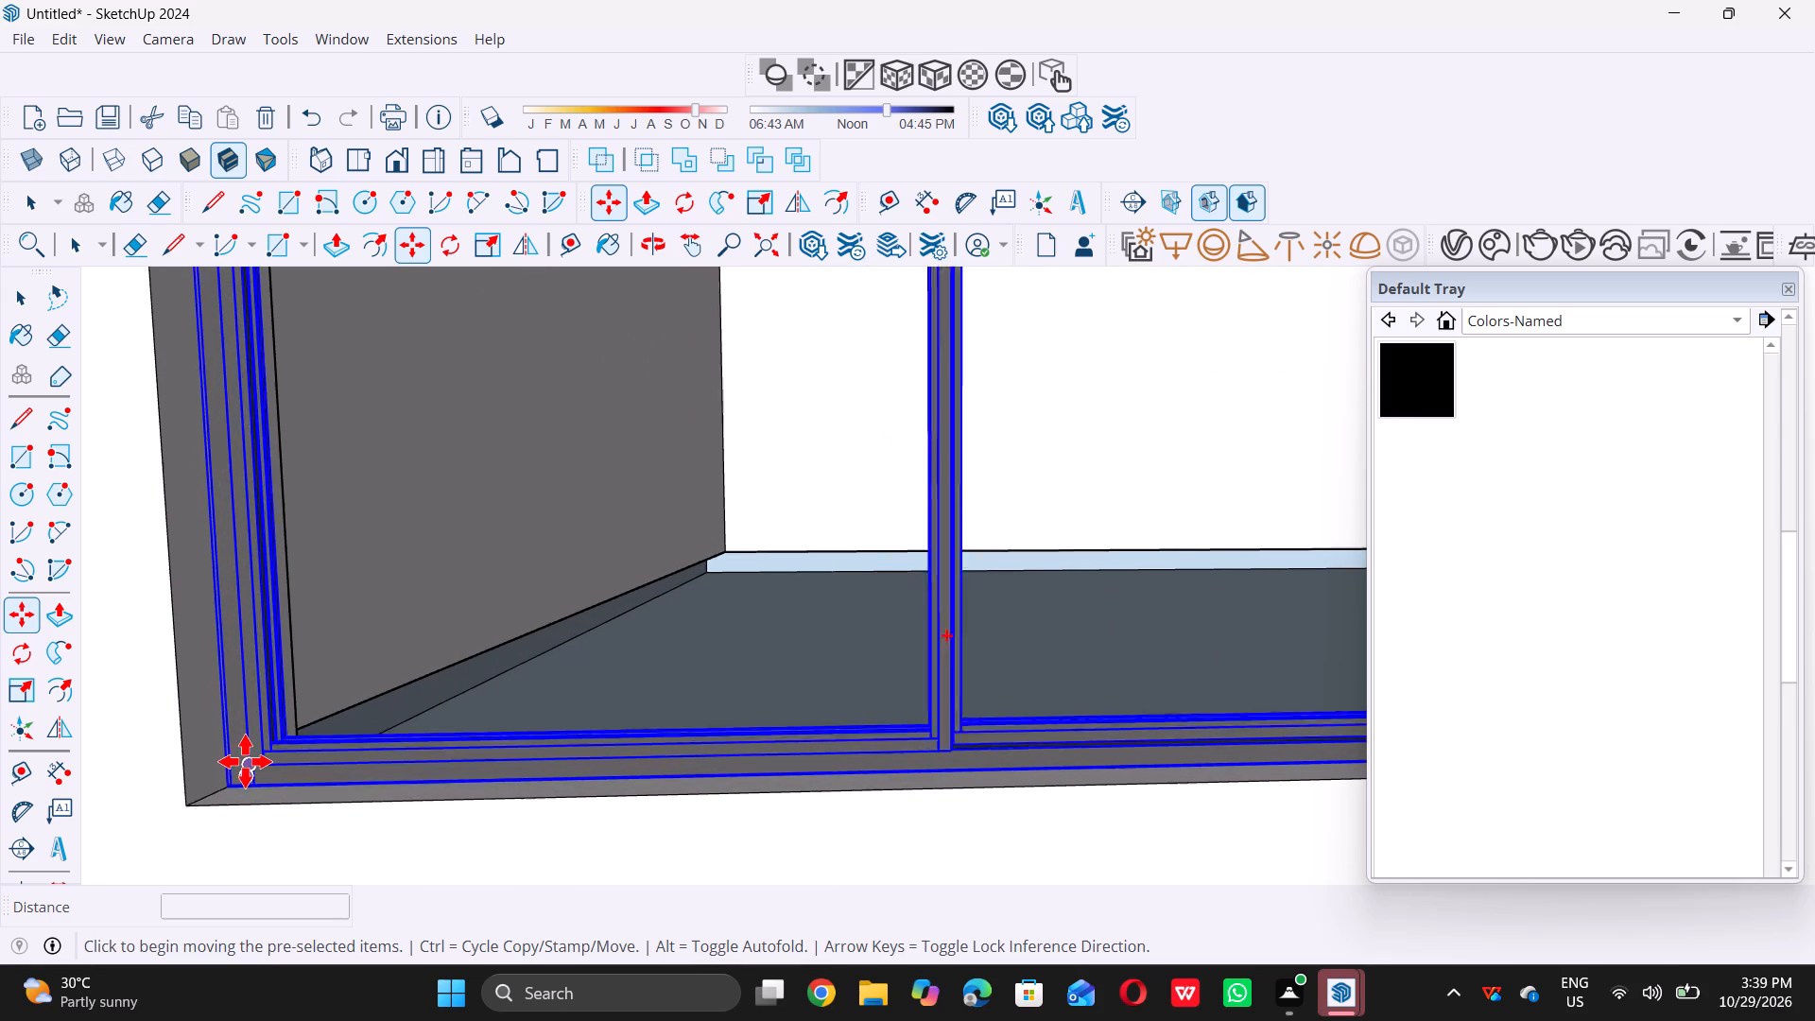
left_click(249, 768)
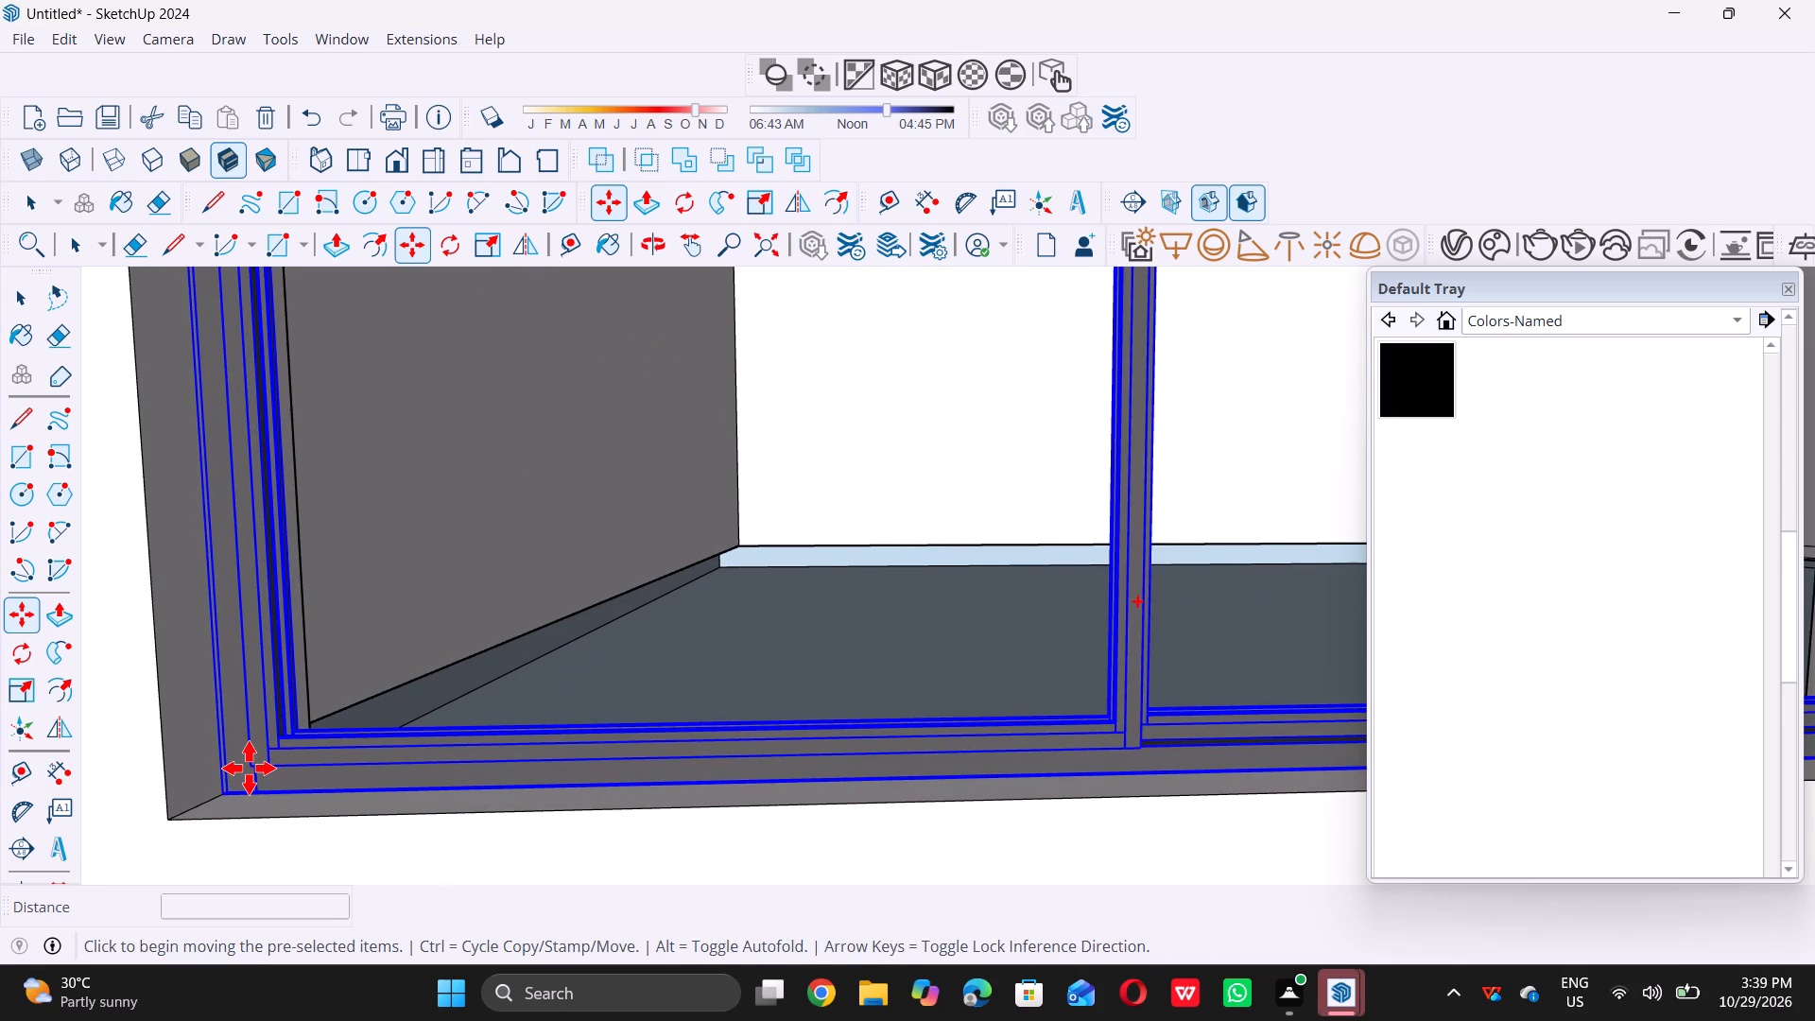
scroll(249, 768, "down", 20)
scroll(249, 768, "down", 3)
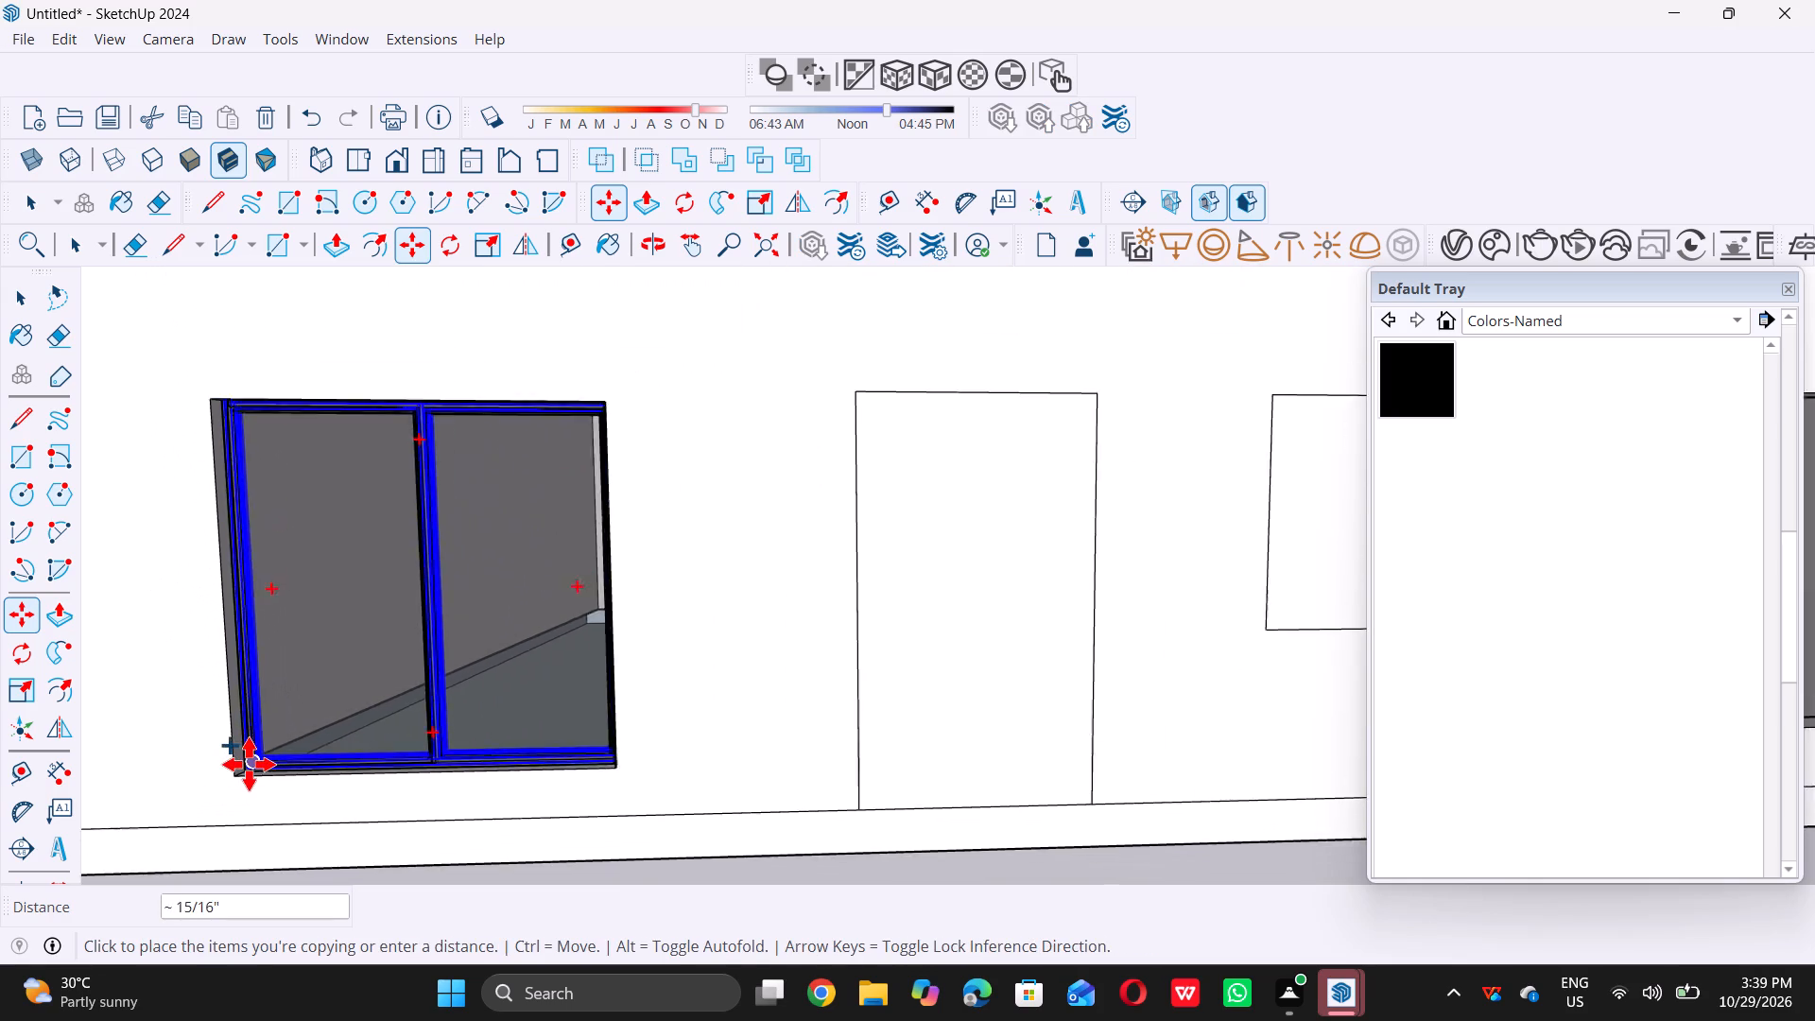
scroll(249, 764, "down", 13)
scroll(848, 729, "up", 5)
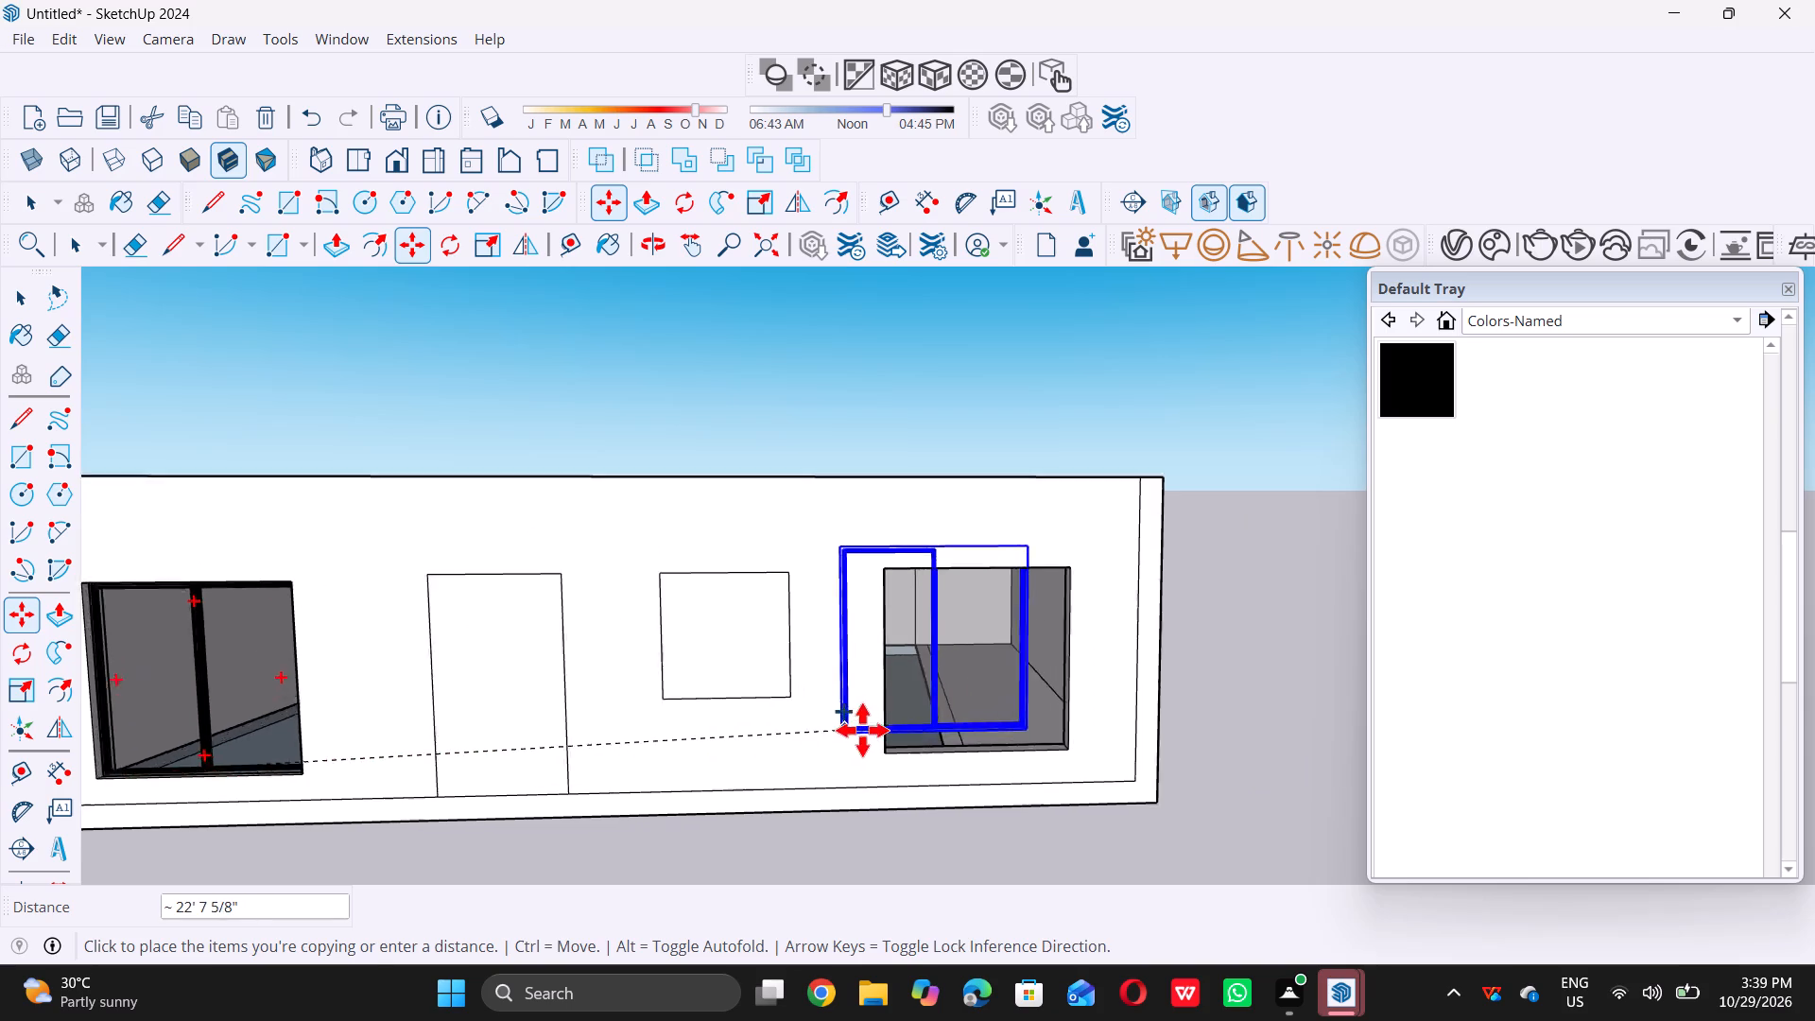
middle_click_drag(907, 728, 717, 737)
scroll(727, 732, "up", 6)
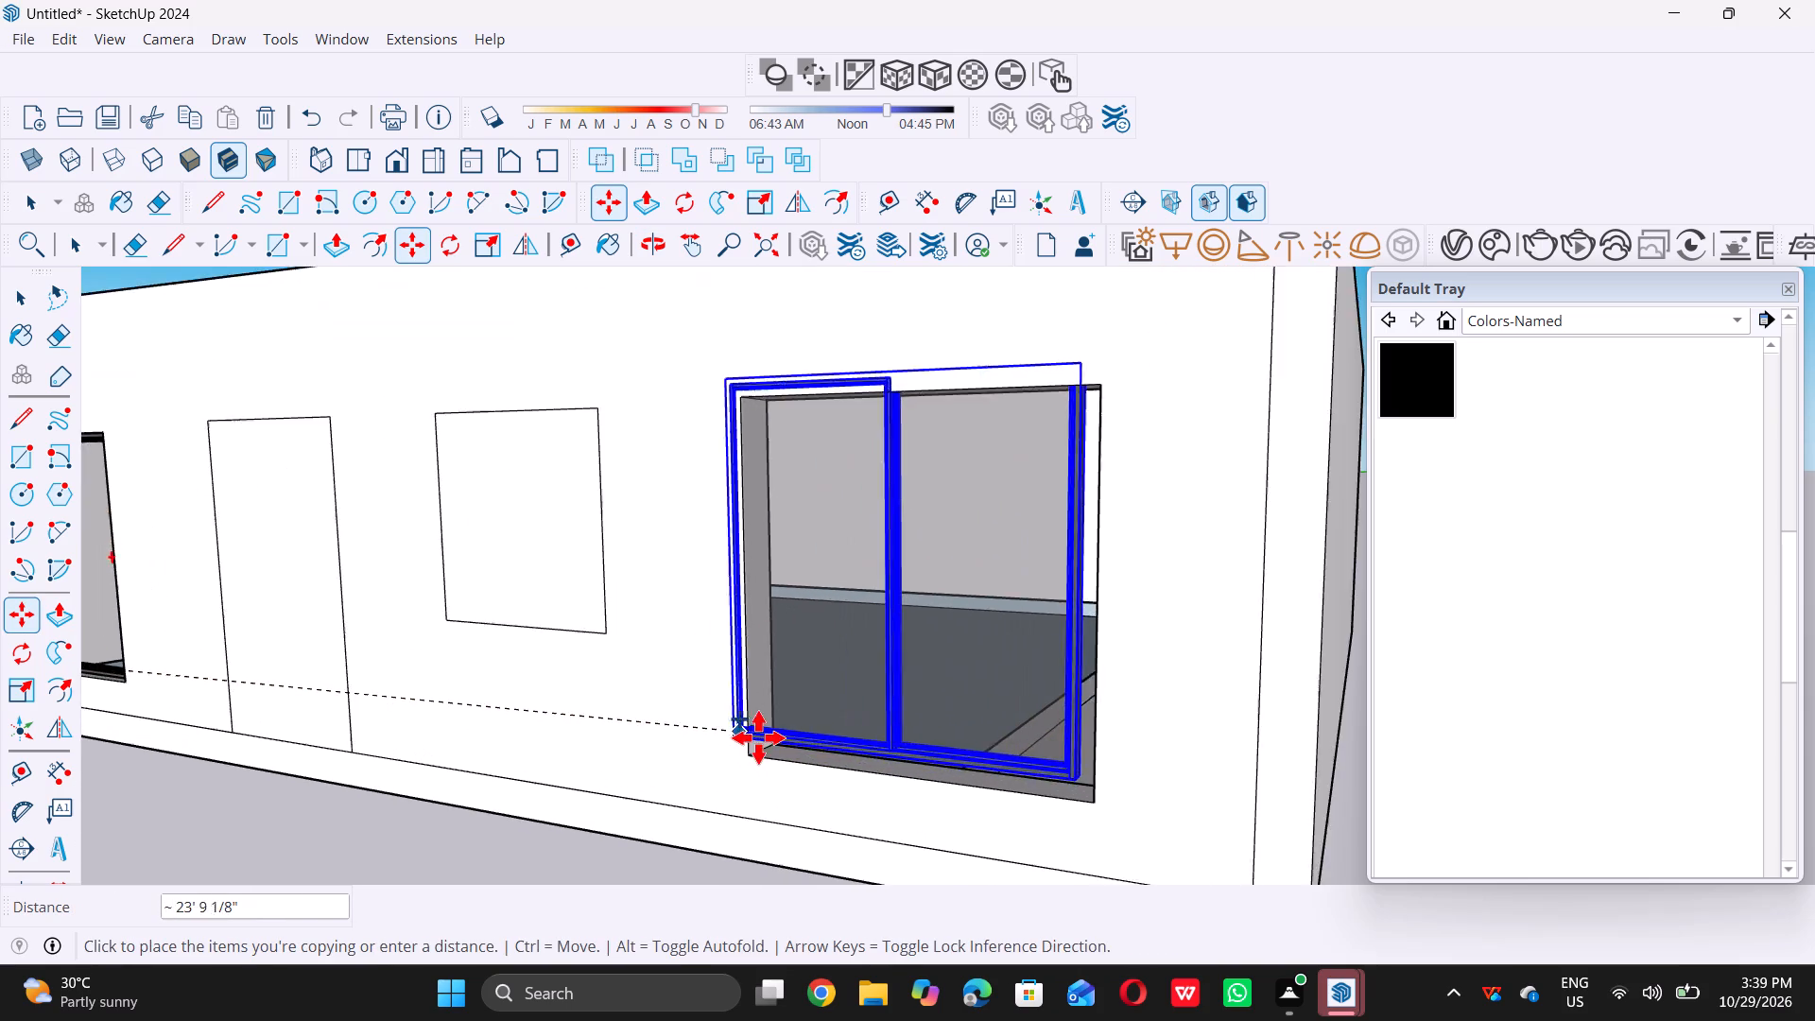
scroll(758, 737, "up", 17)
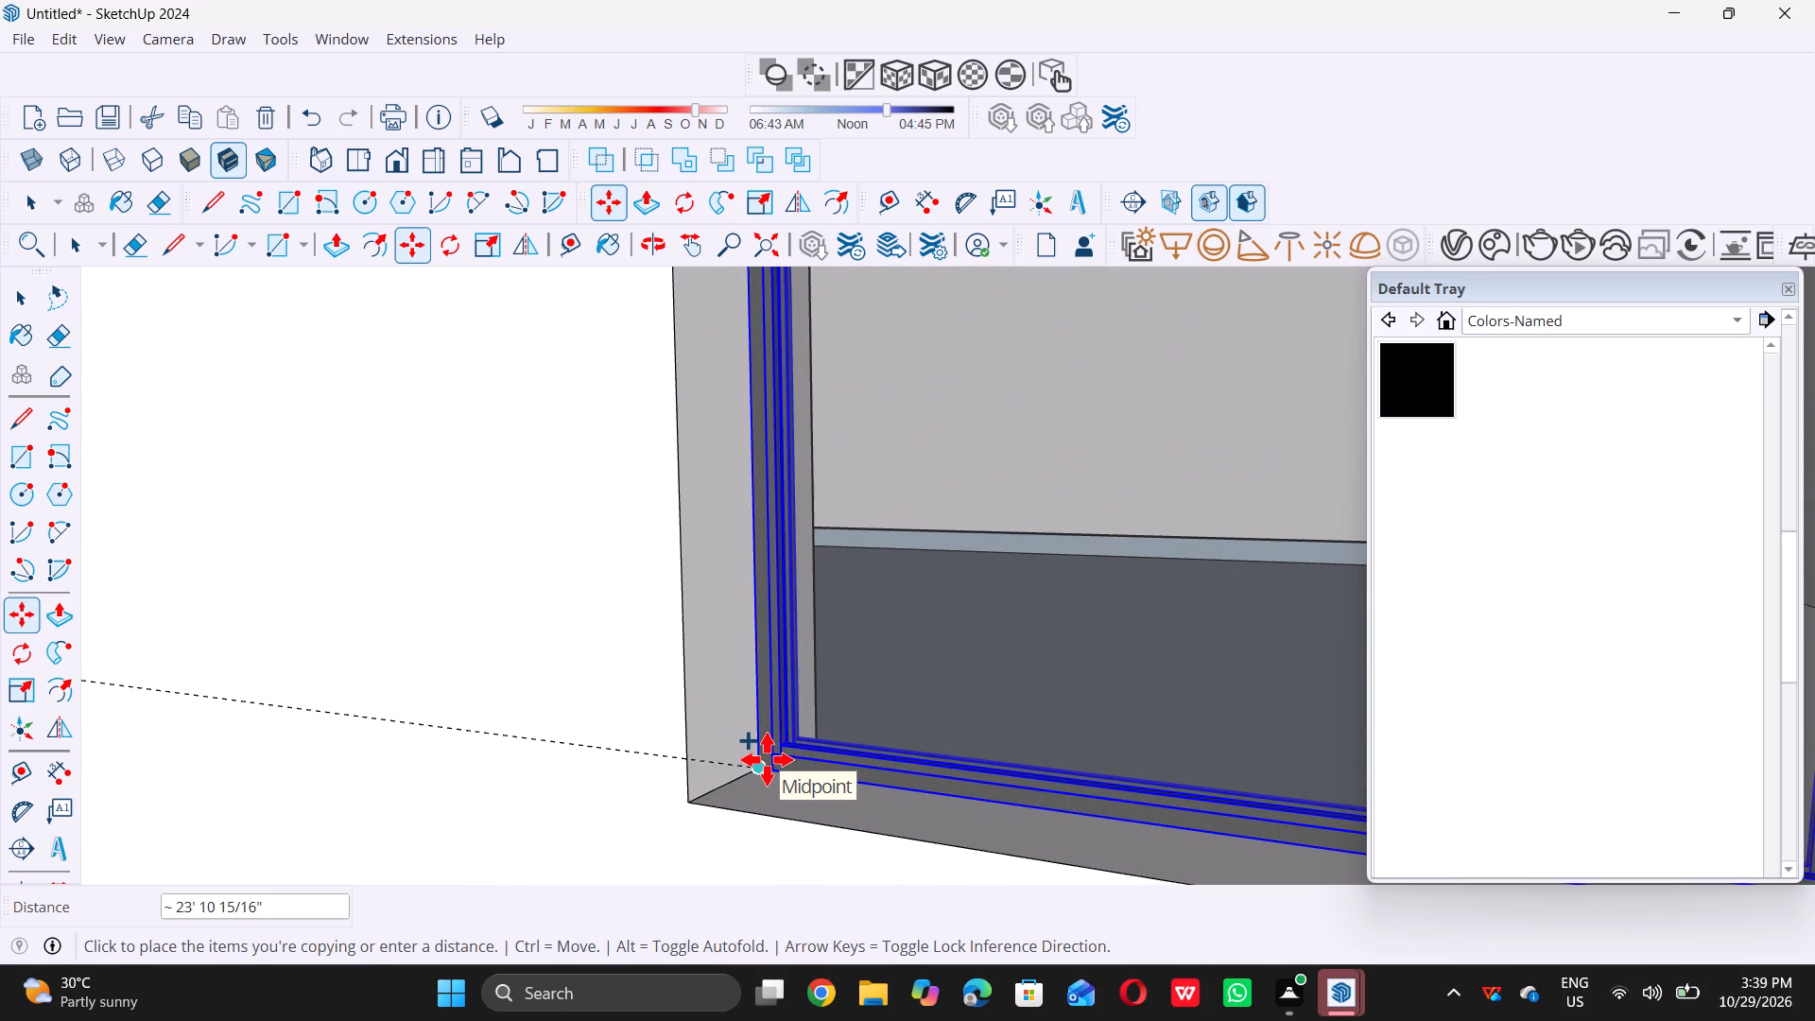
triple_click(764, 768)
left_click(764, 768)
key("space")
scroll(760, 770, "down", 4)
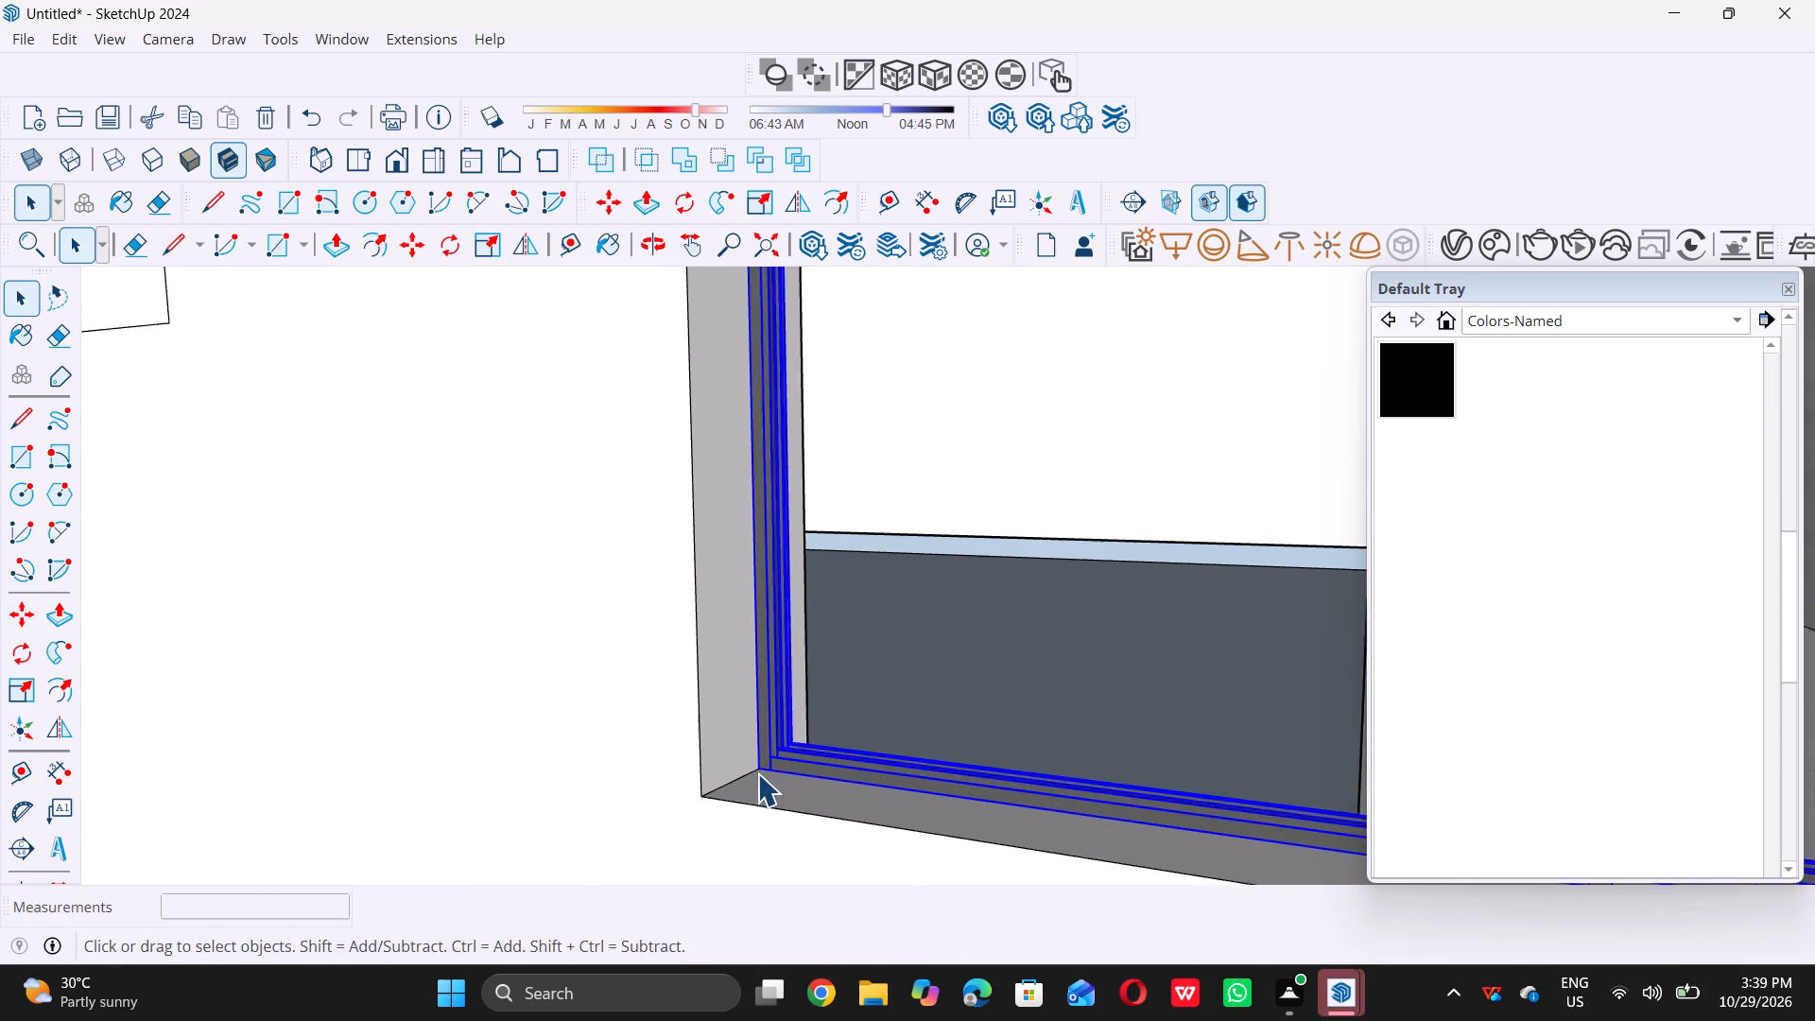
scroll(757, 773, "down", 20)
scroll(757, 773, "down", 6)
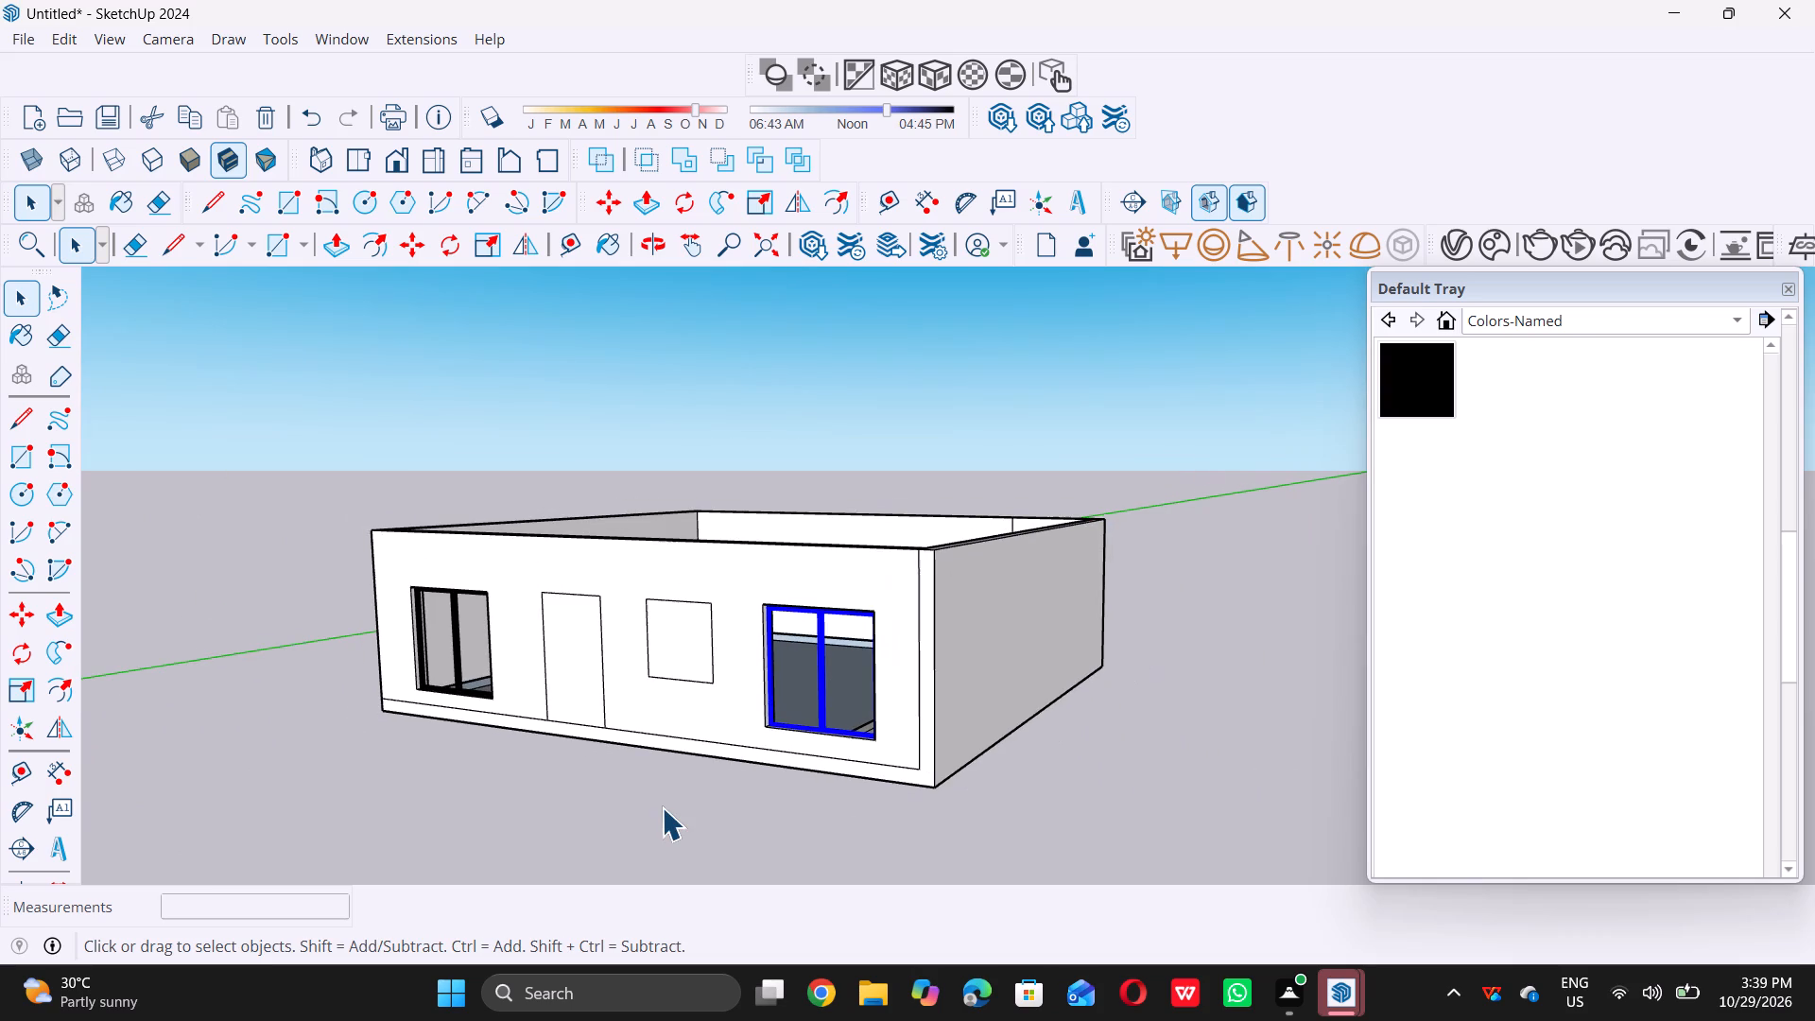
left_click(656, 837)
Push the small square outline between the door and the second large window 9" through the wall to cut an opening.
scroll(654, 835, "down", 11)
middle_click_drag(609, 824, 789, 751)
scroll(731, 731, "up", 3)
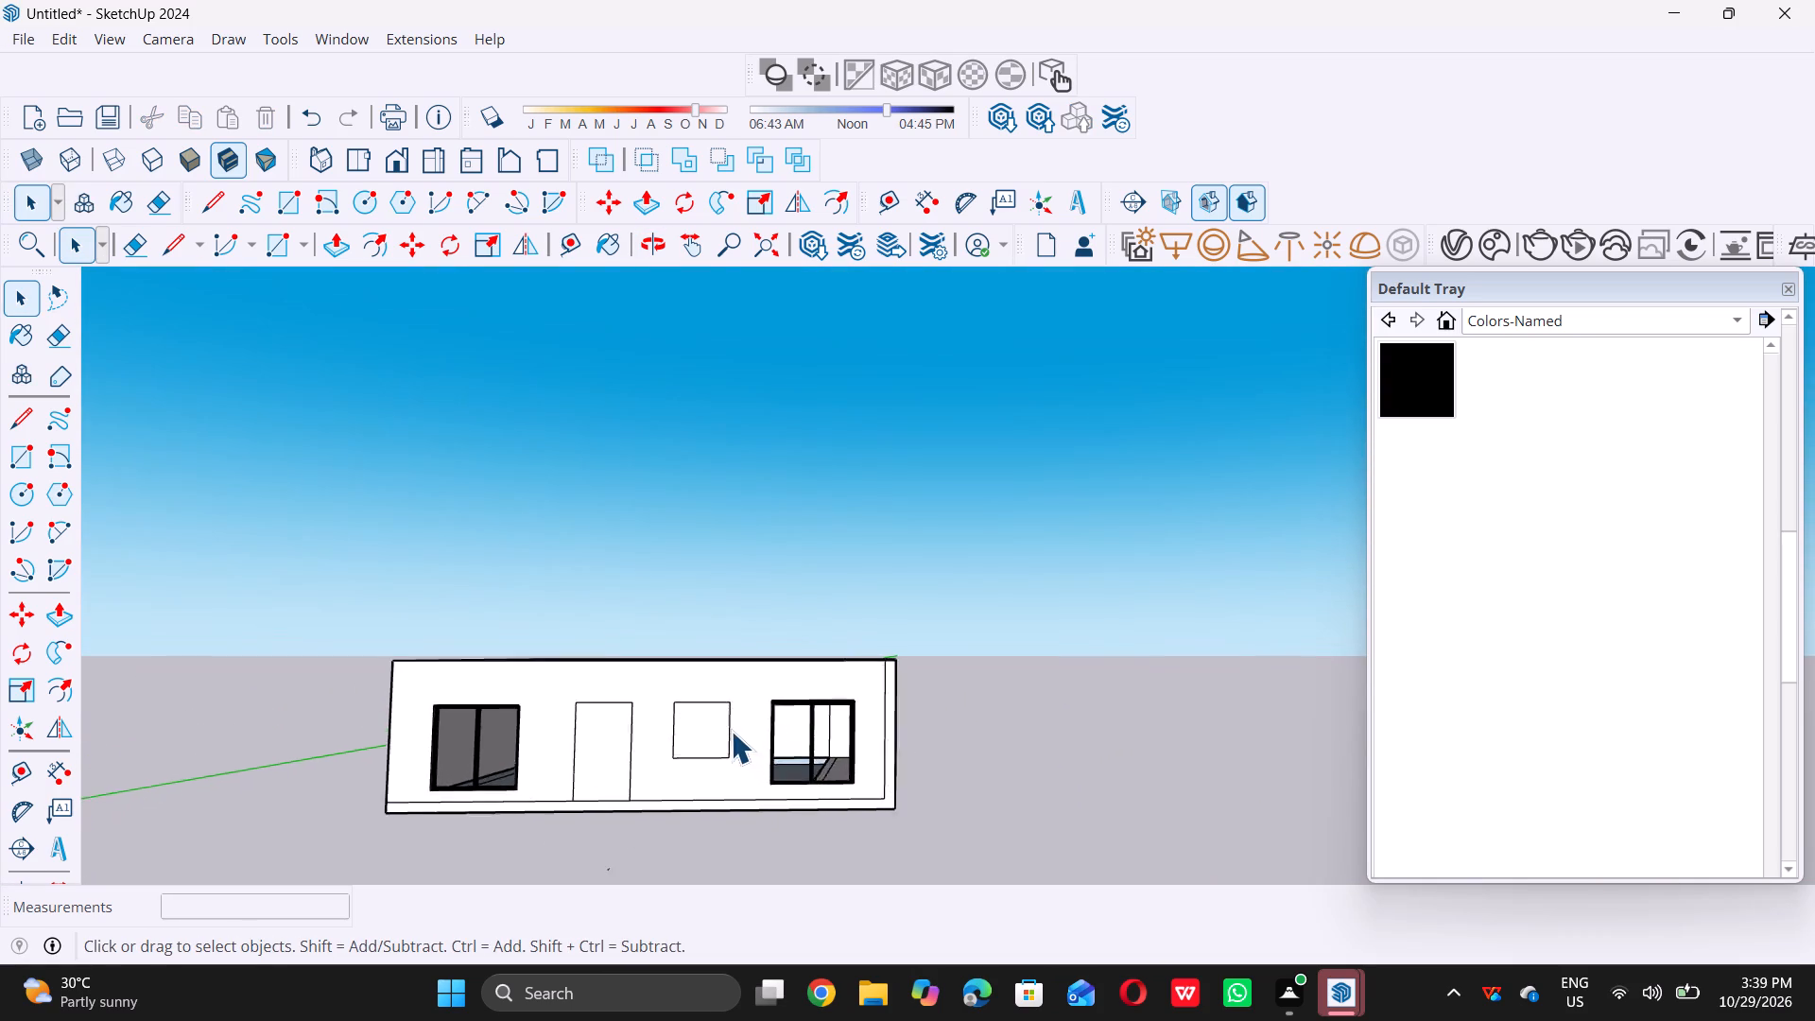
scroll(731, 731, "up", 4)
scroll(732, 668, "down", 6)
middle_click_drag(728, 684, 620, 886)
scroll(631, 868, "down", 1)
scroll(728, 669, "up", 6)
middle_click_drag(751, 661, 696, 734)
scroll(659, 746, "up", 13)
left_click(702, 725)
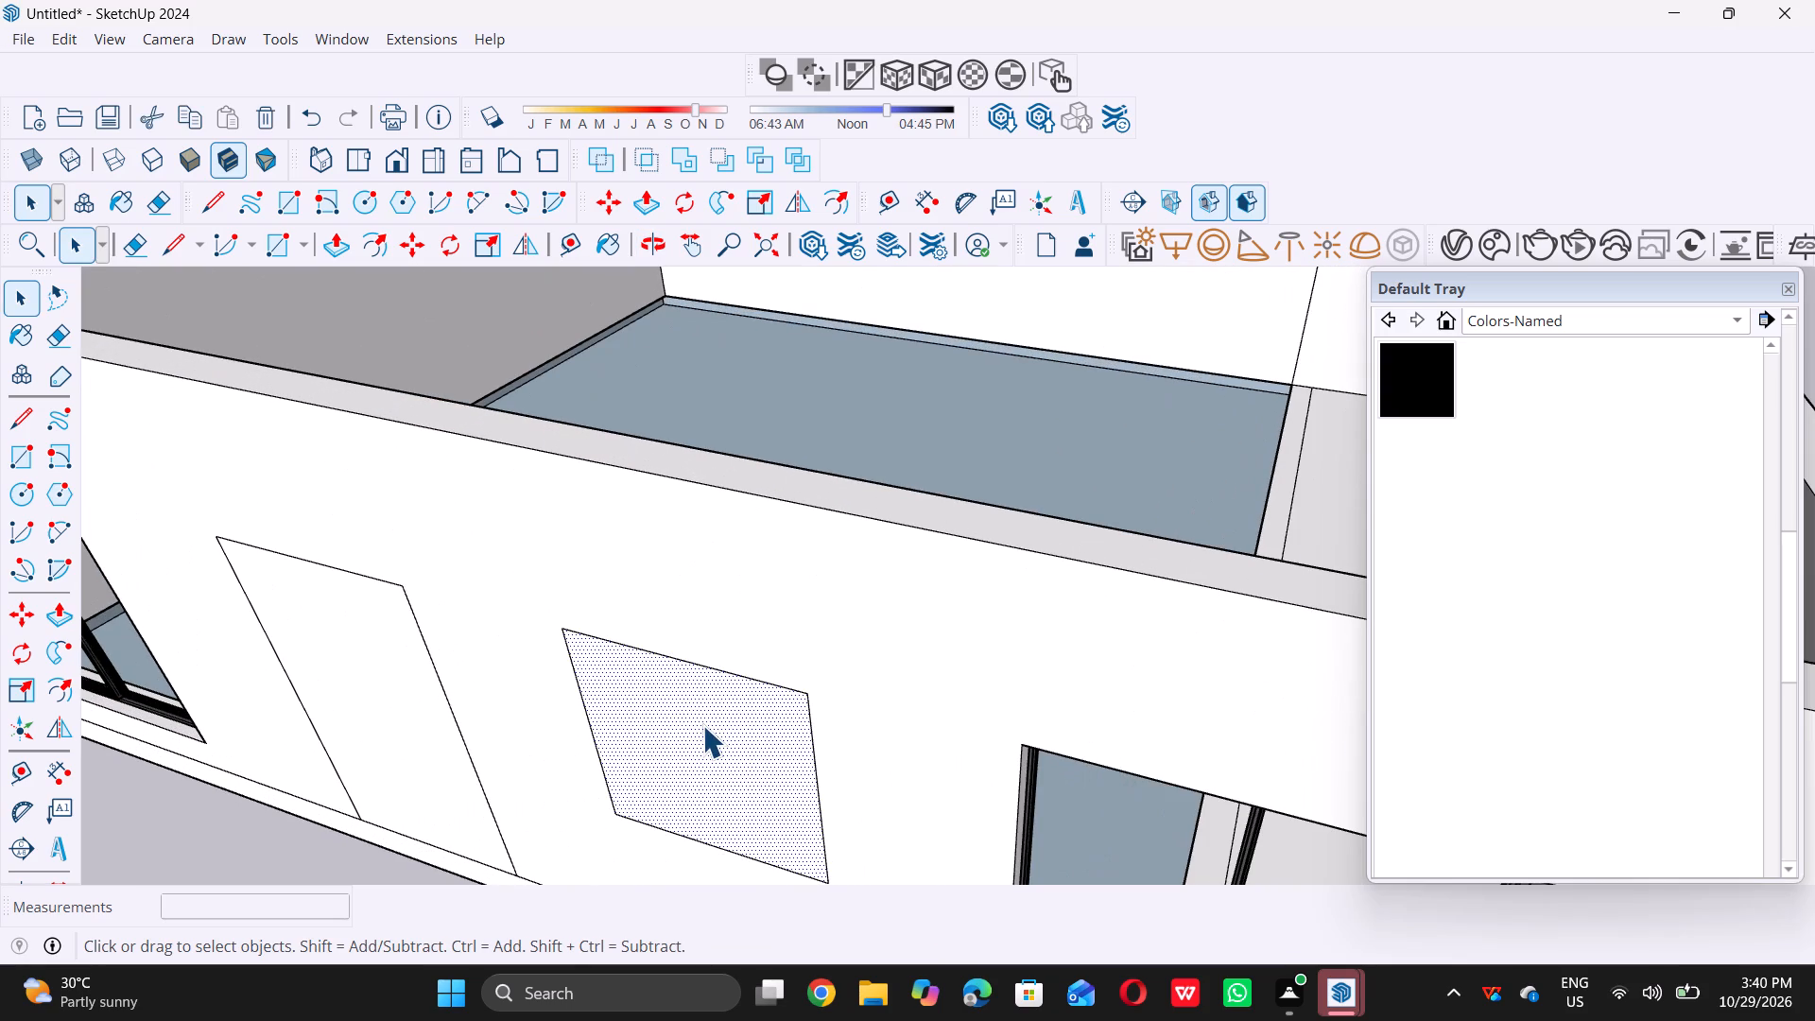
key("p")
left_click(702, 725)
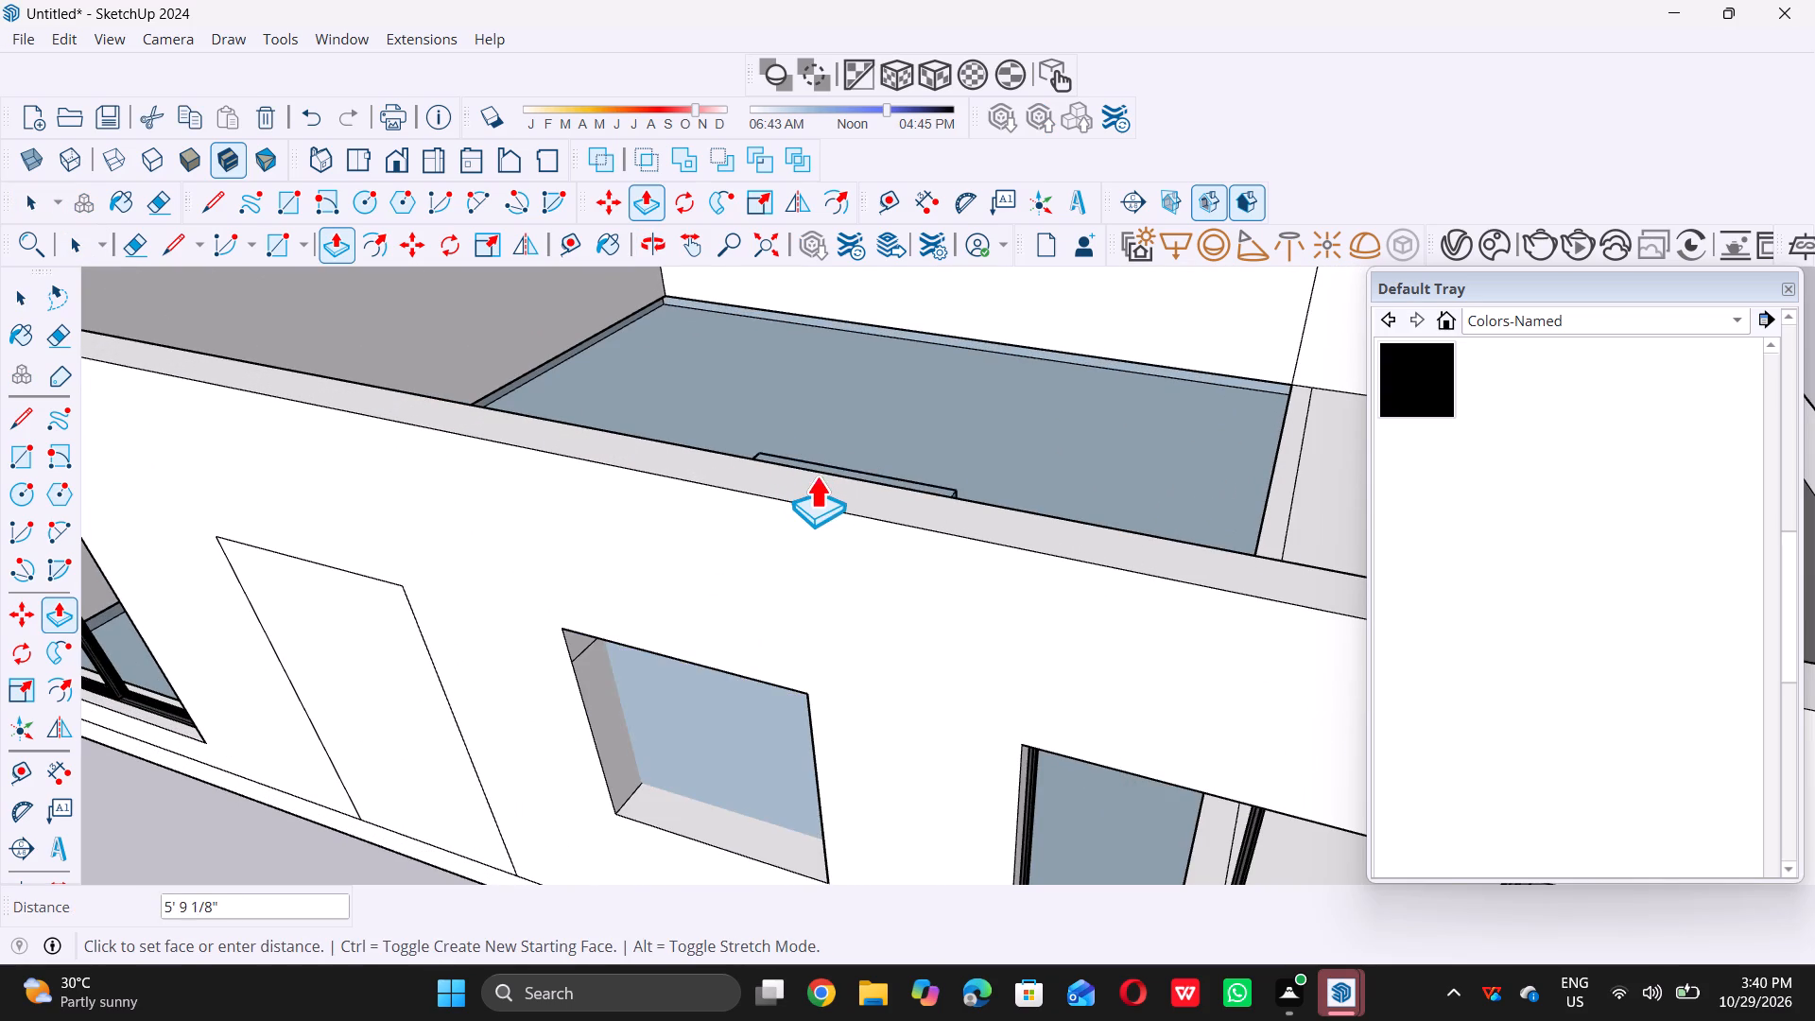
scroll(810, 471, "up", 6)
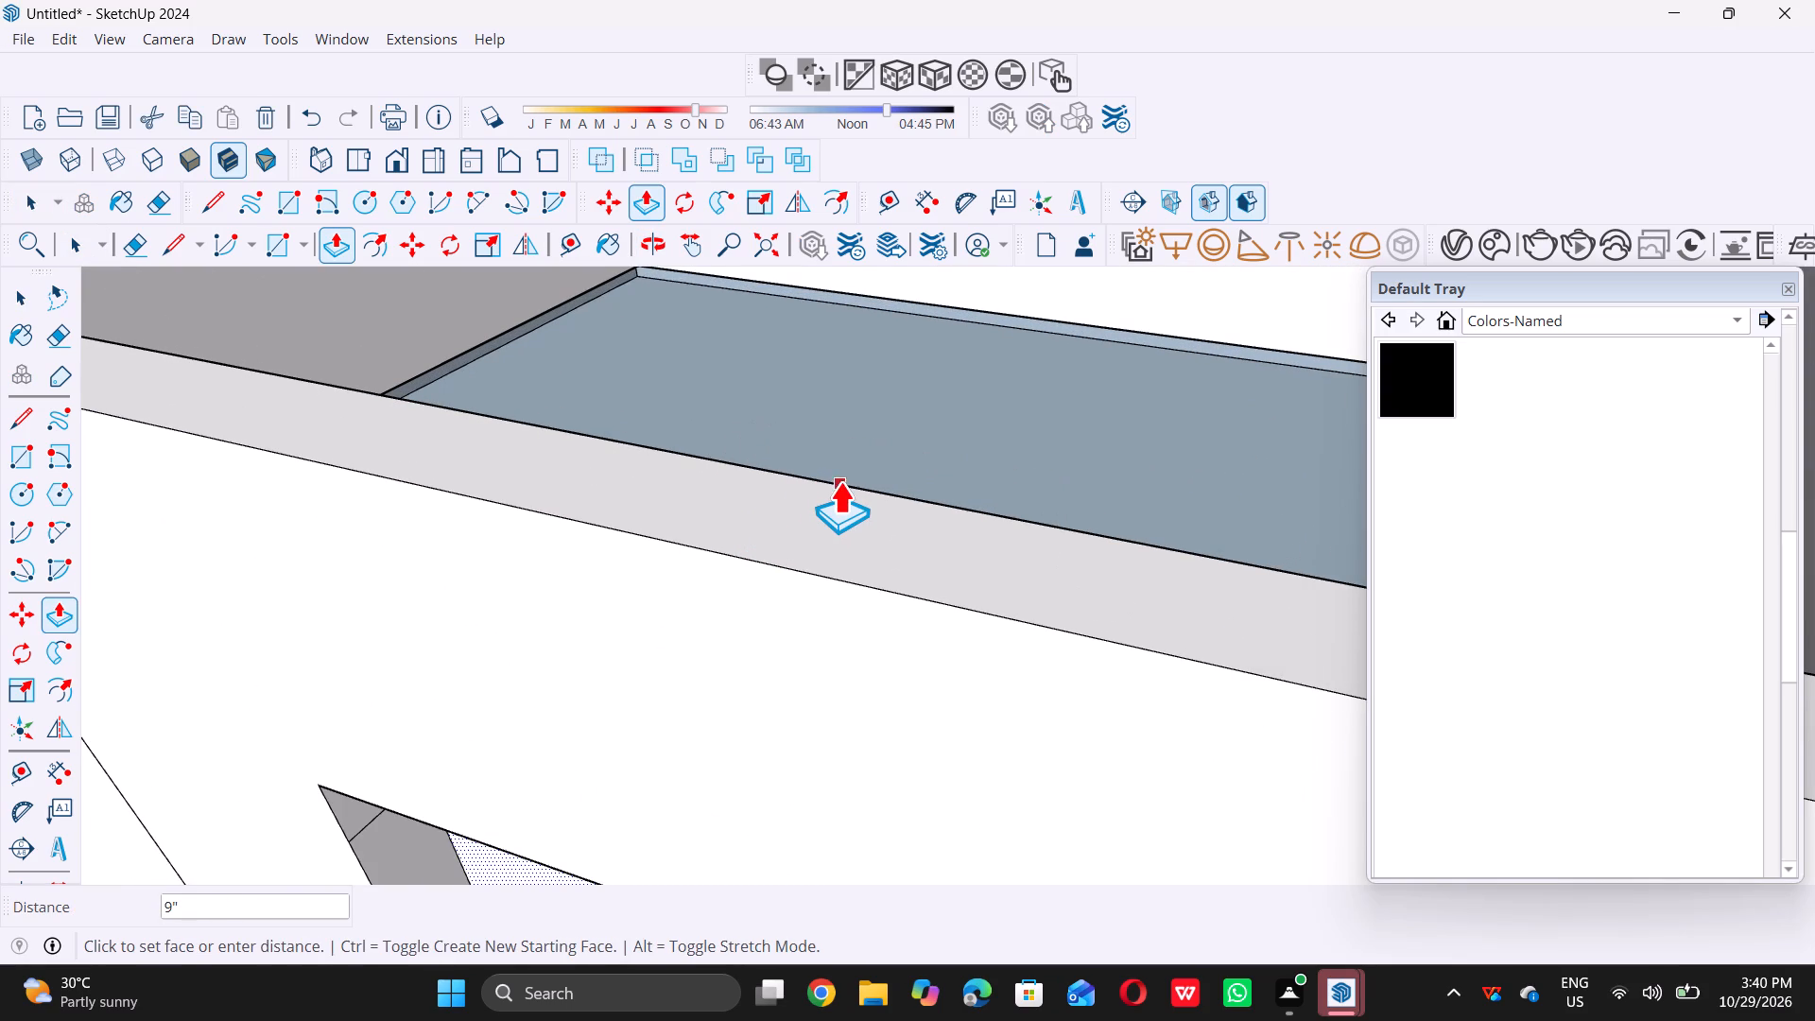
left_click(832, 481)
key("space")
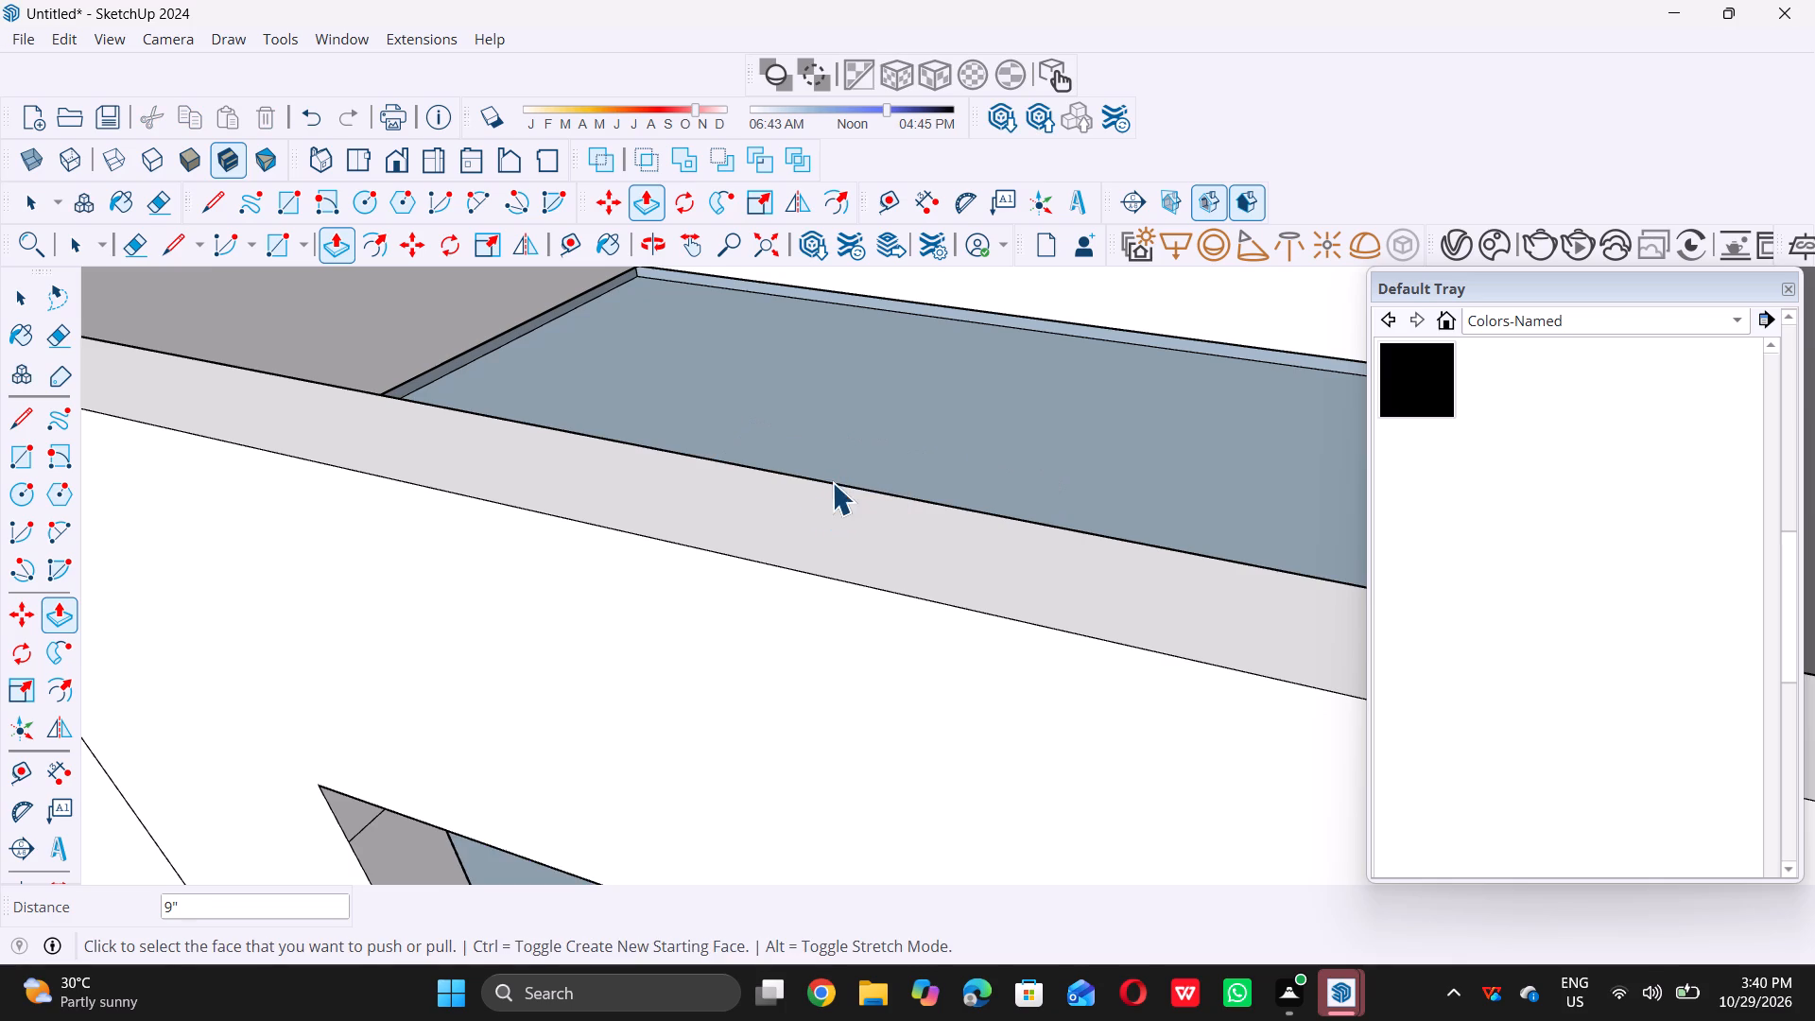
Copy the second large sliding window about 7' 4" from its lower door-side corner to mid-depth of the small opening's matching corner.
scroll(832, 482, "down", 20)
scroll(832, 482, "down", 4)
middle_click_drag(676, 670, 704, 629)
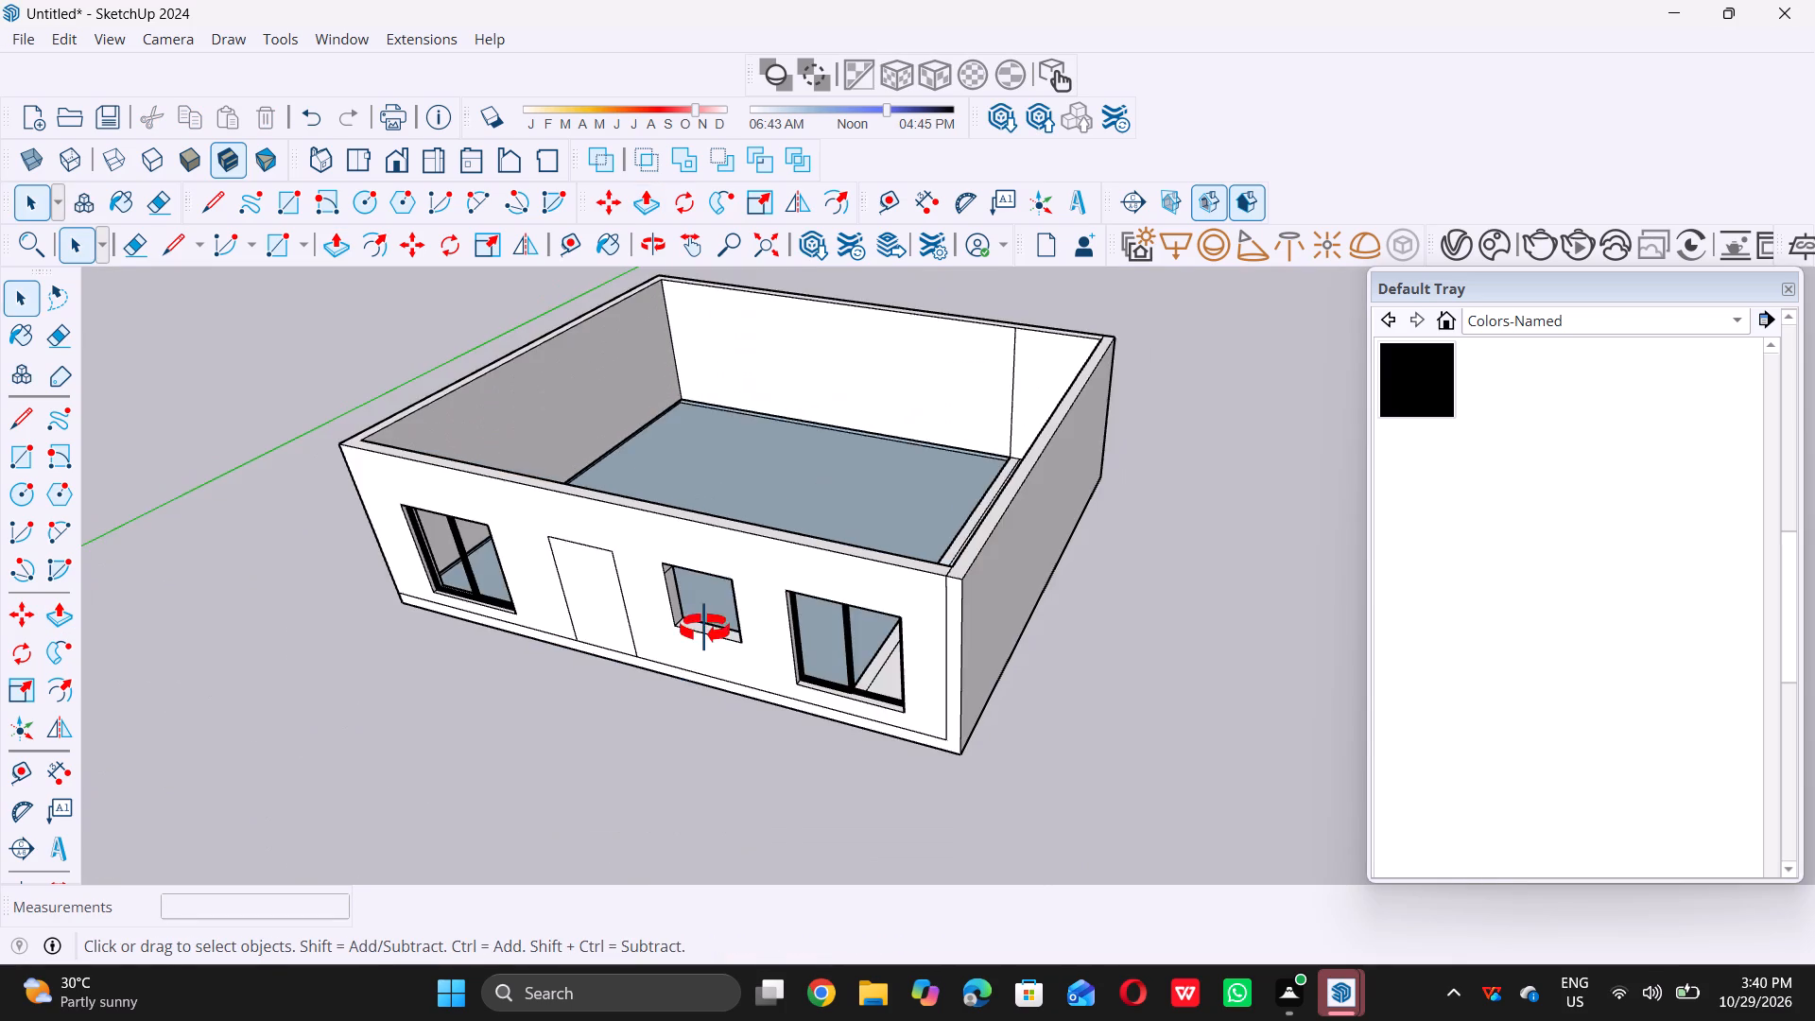
middle_click_drag(704, 629, 775, 504)
scroll(837, 617, "up", 2)
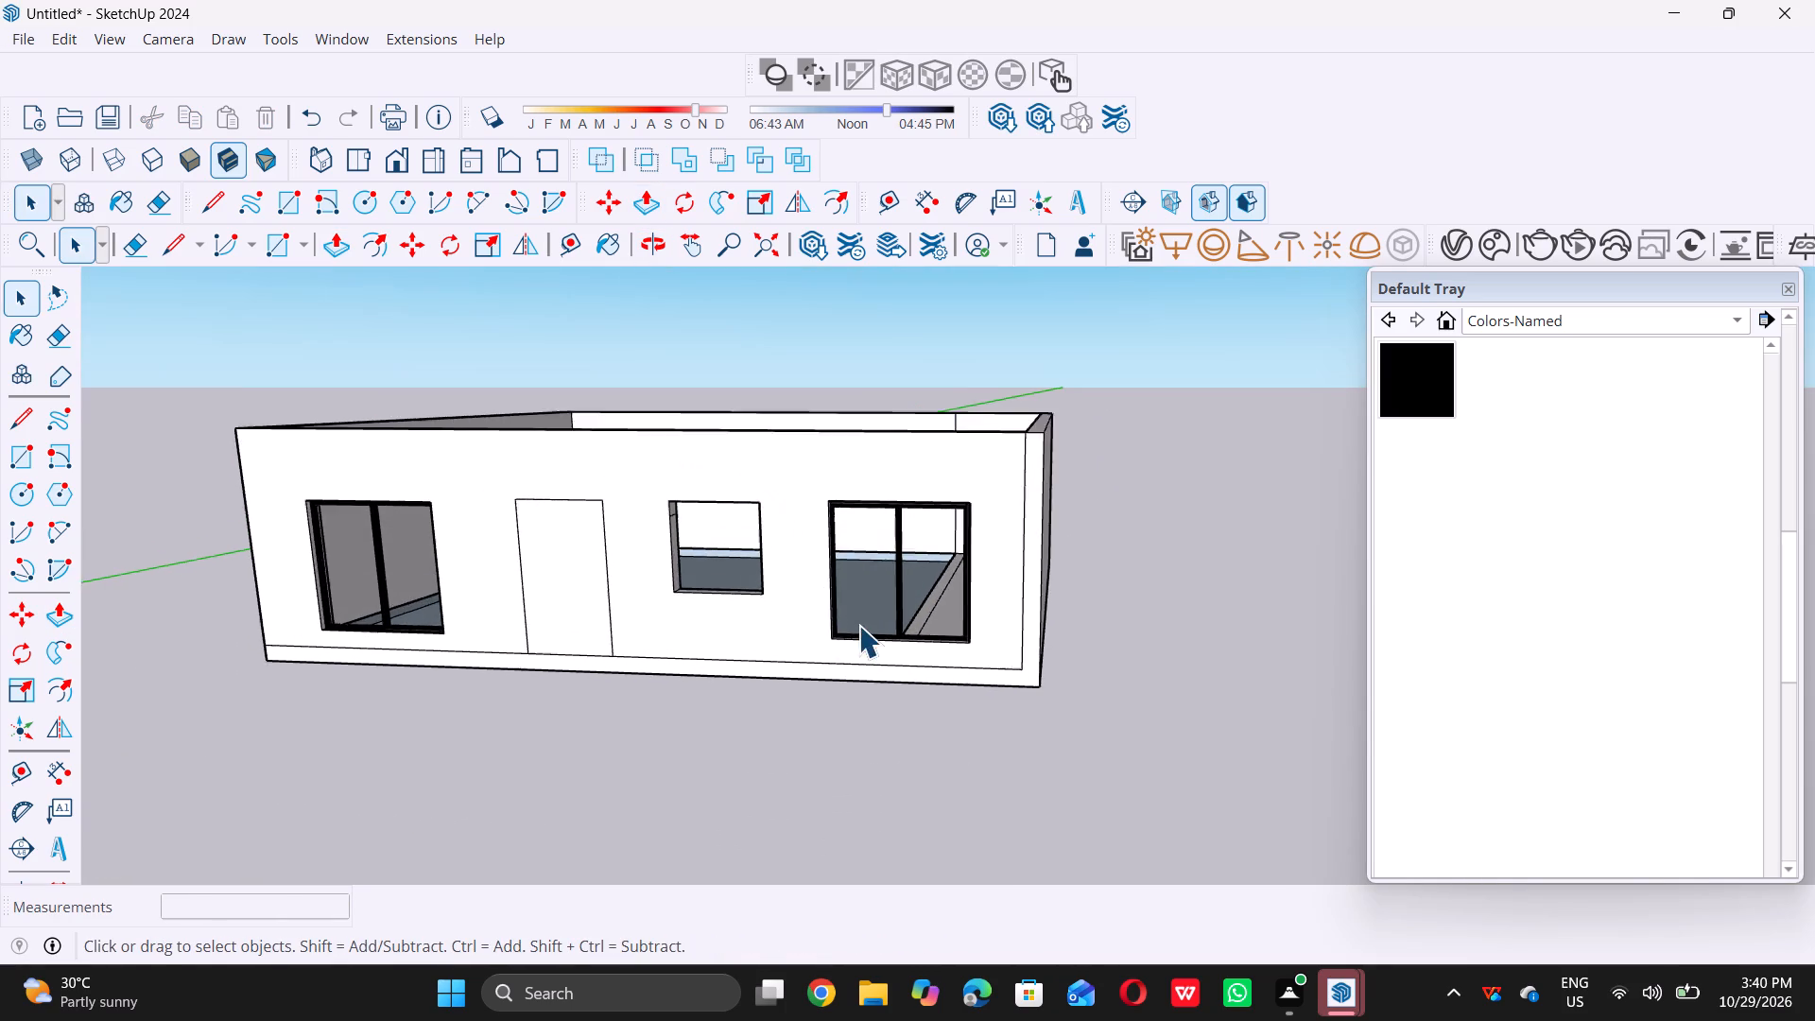
scroll(858, 625, "up", 16)
scroll(801, 649, "up", 10)
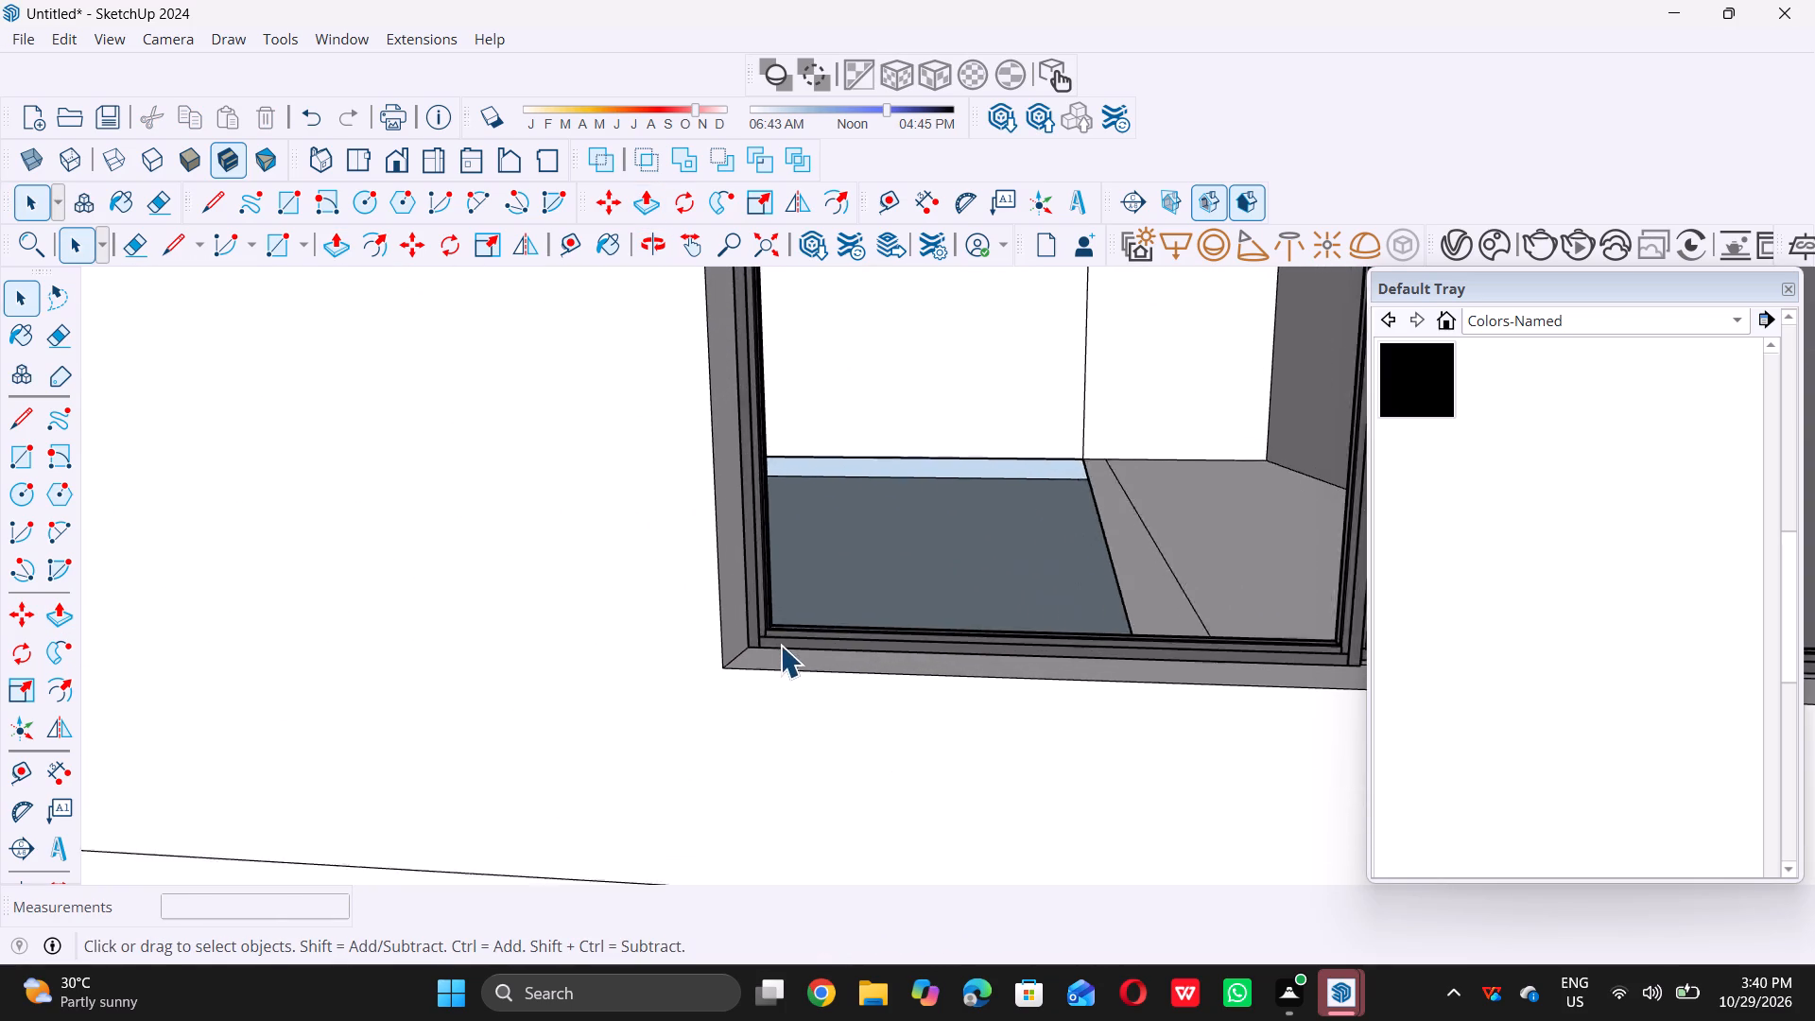
scroll(780, 645, "up", 10)
left_click(743, 638)
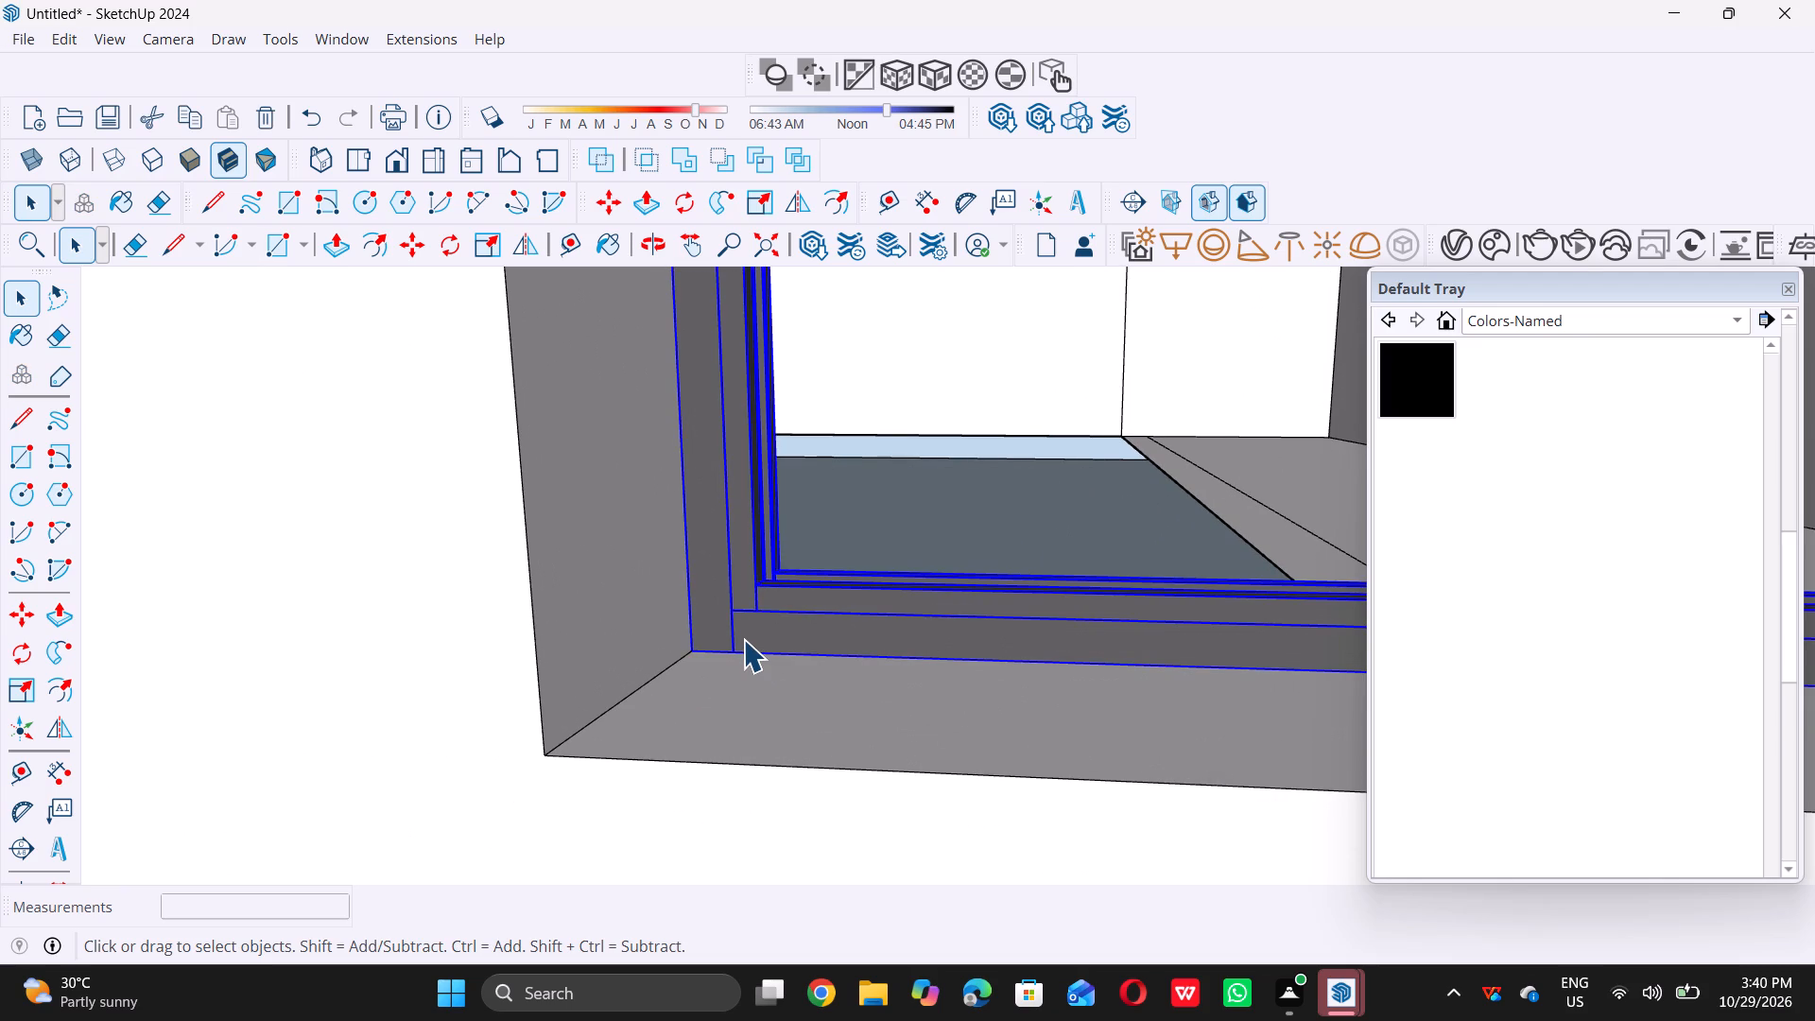
key("m")
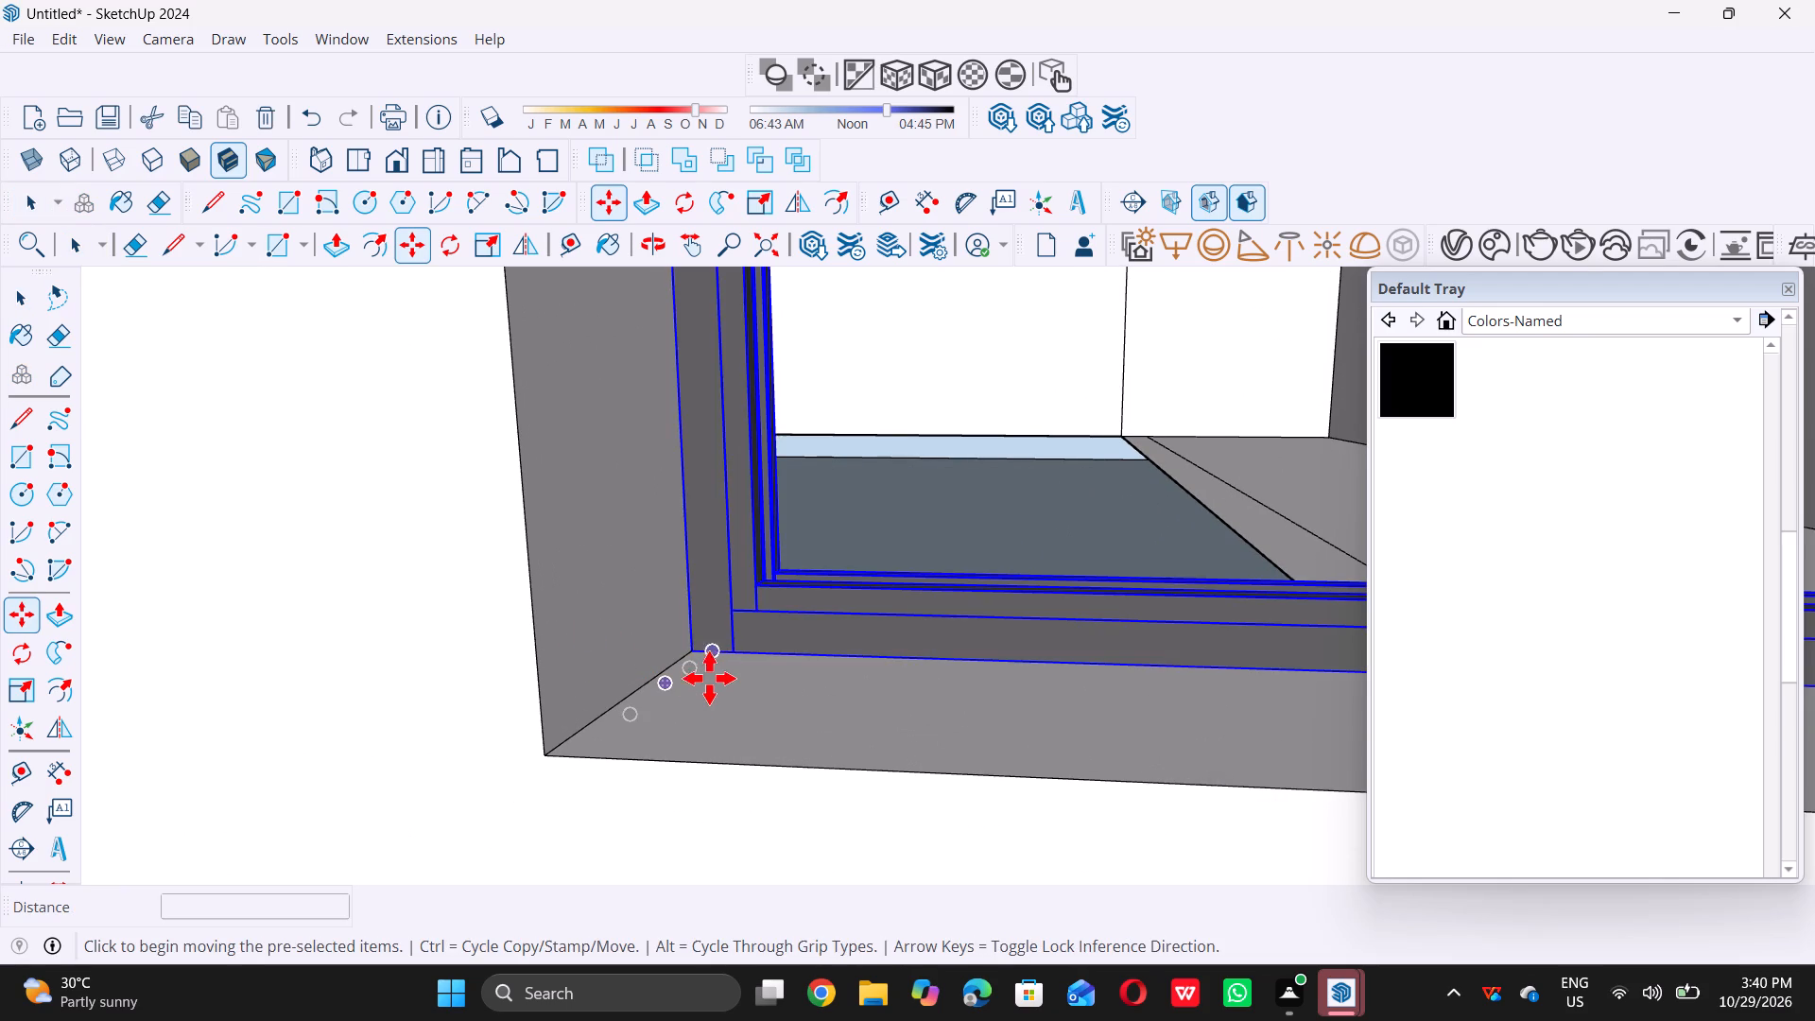
scroll(666, 687, "down", 2)
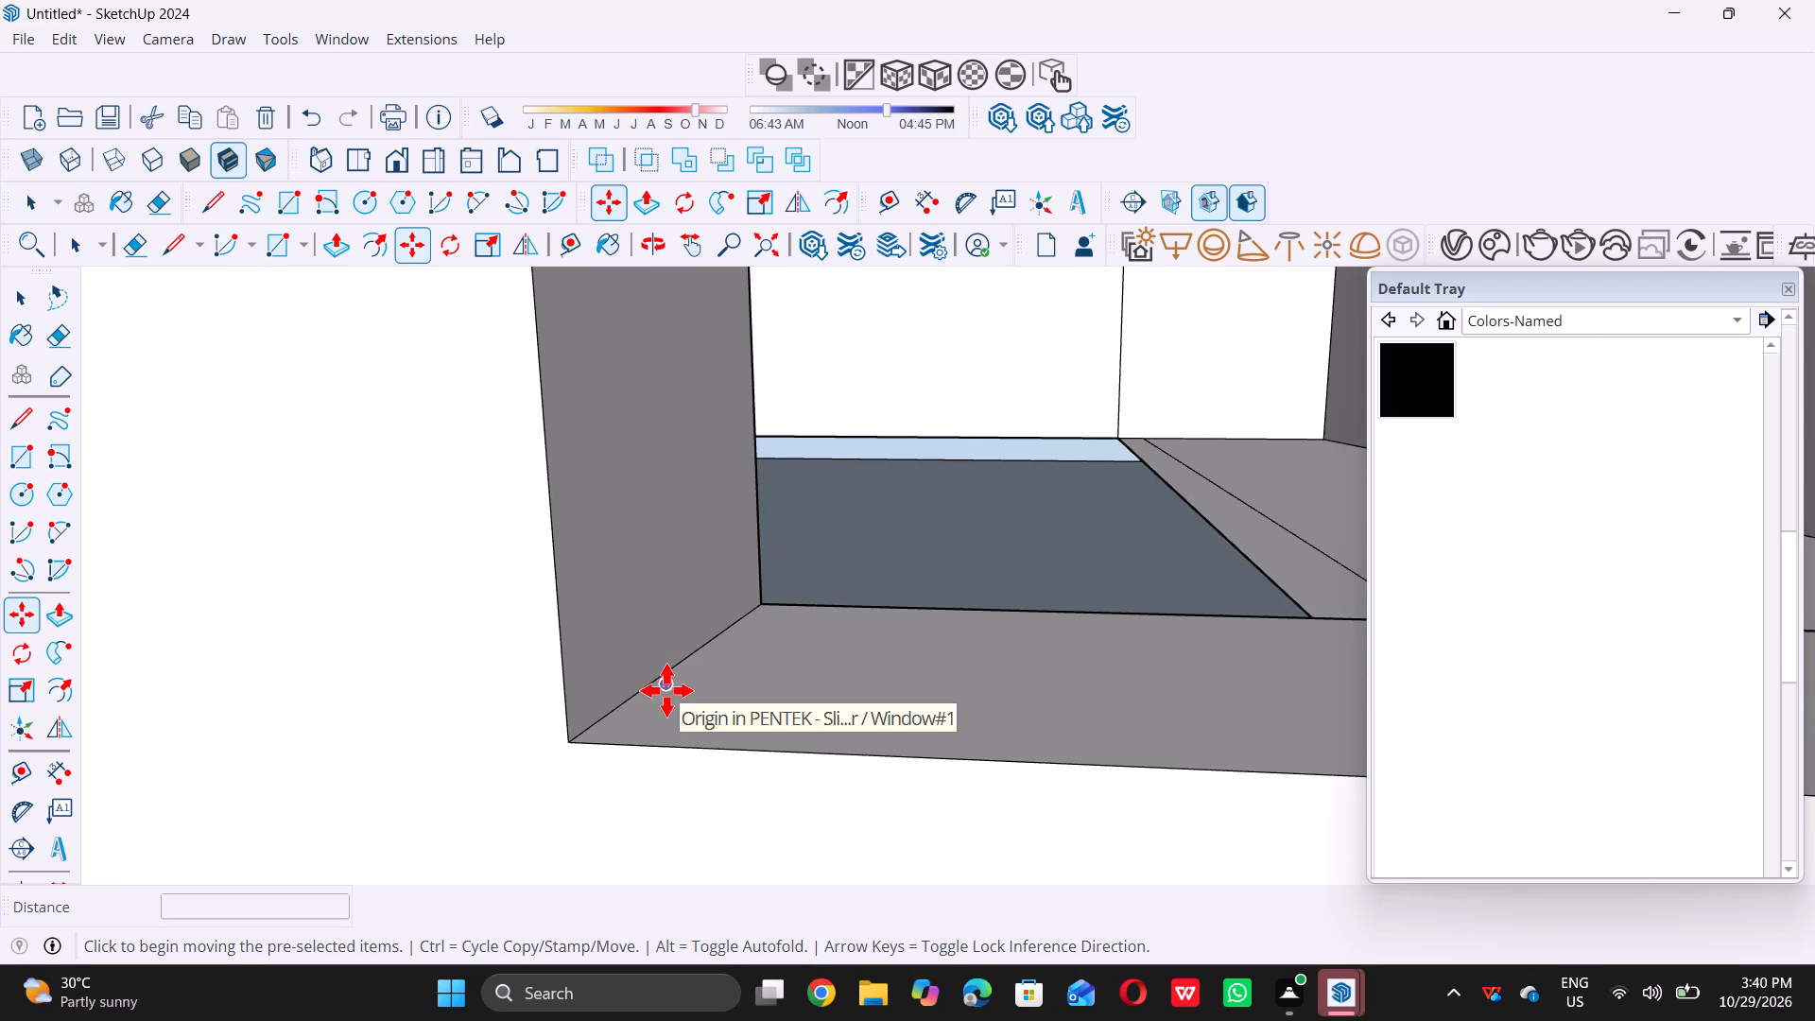
scroll(657, 700, "down", 19)
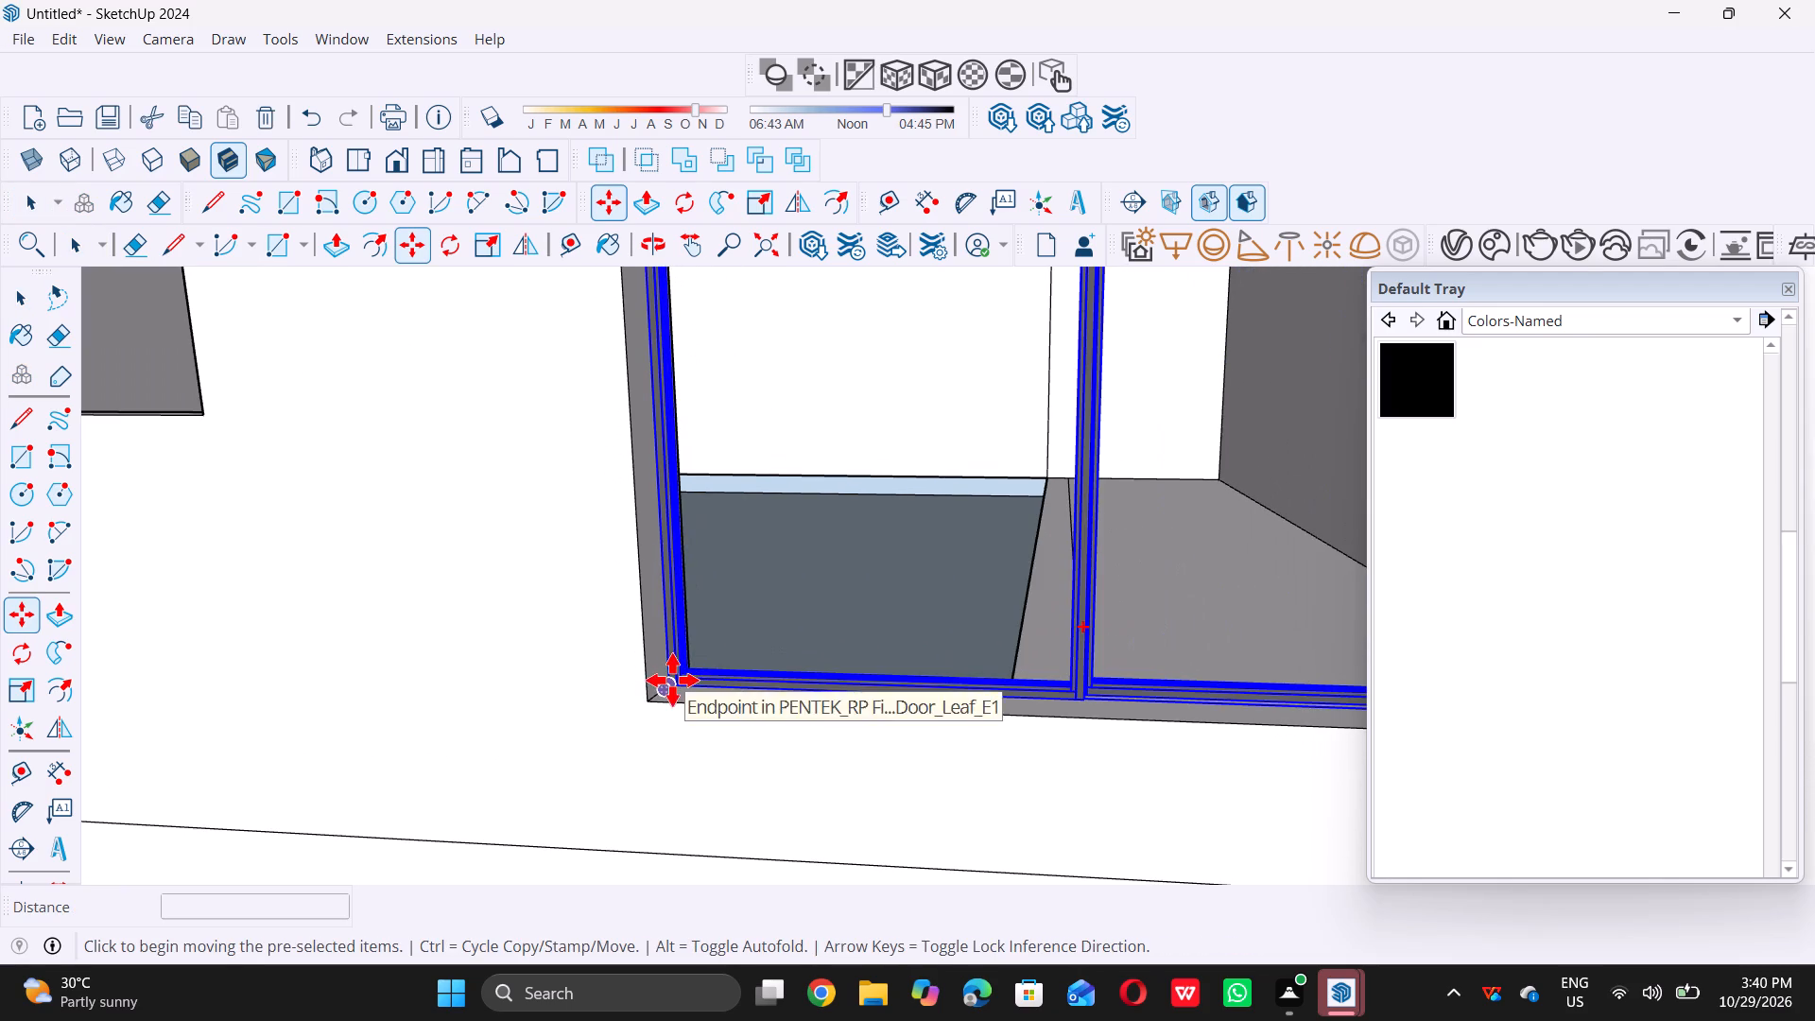
scroll(683, 684, "up", 7)
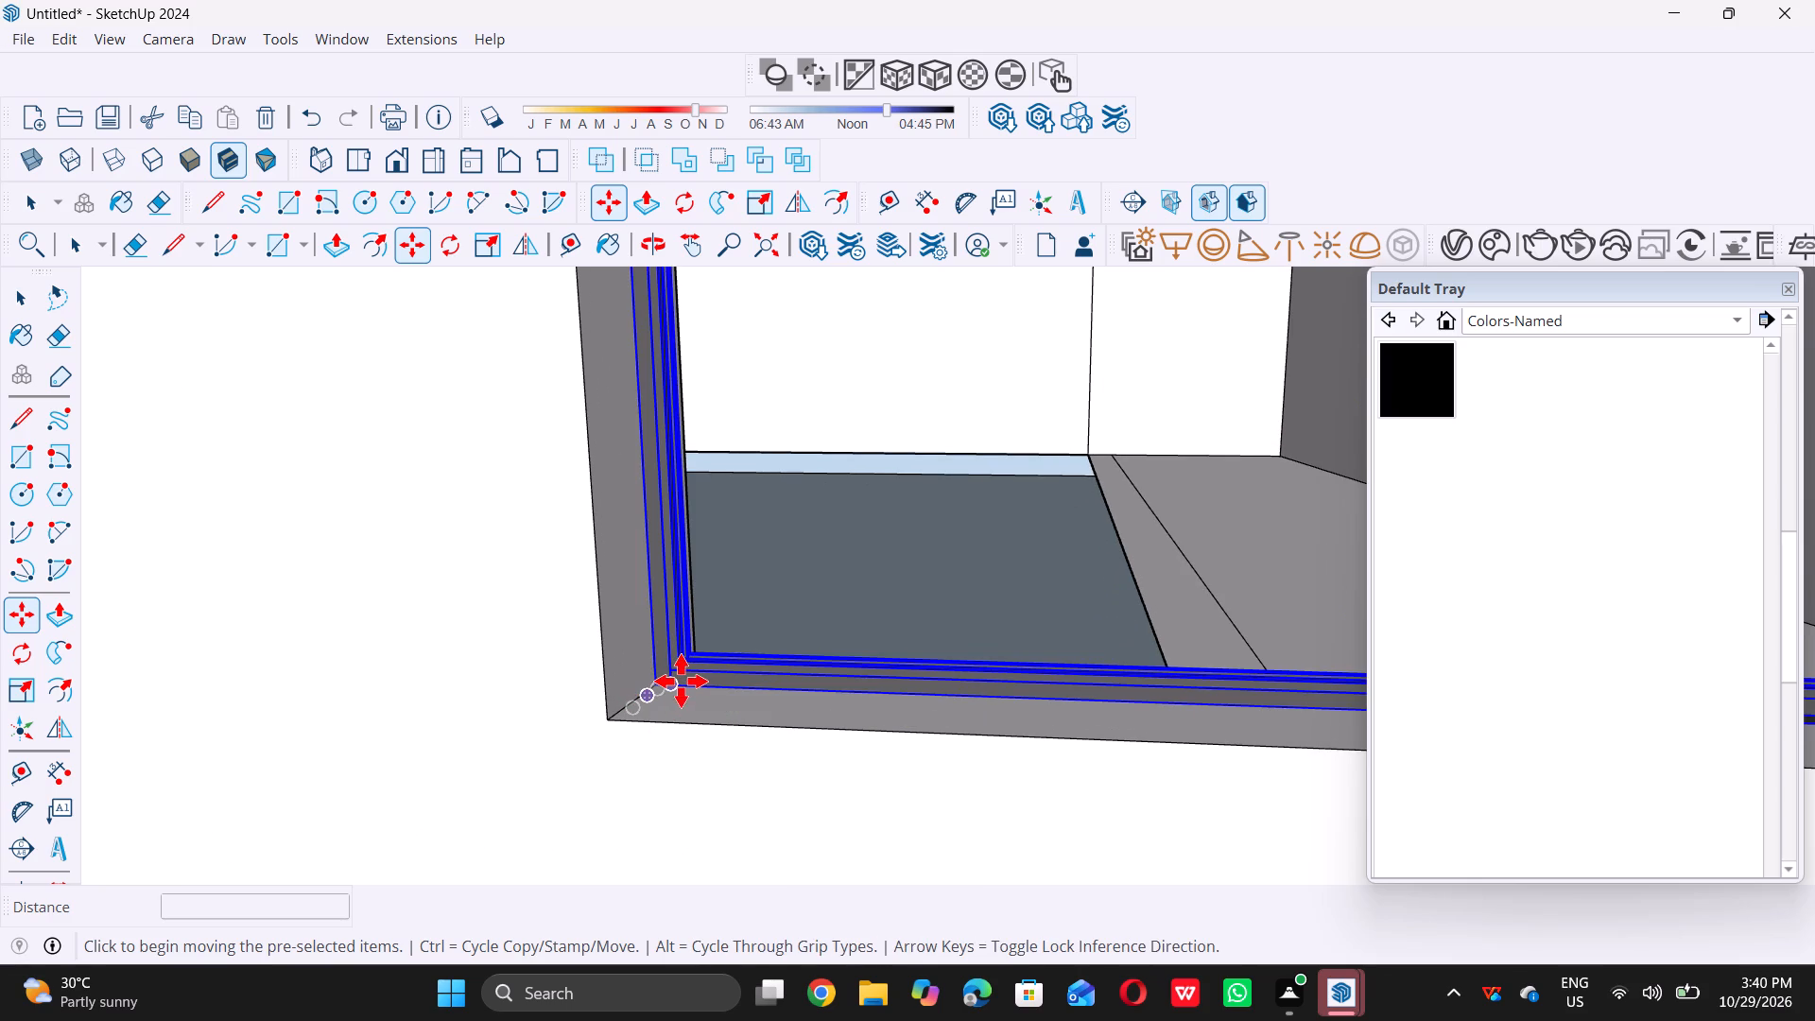
left_click(681, 681)
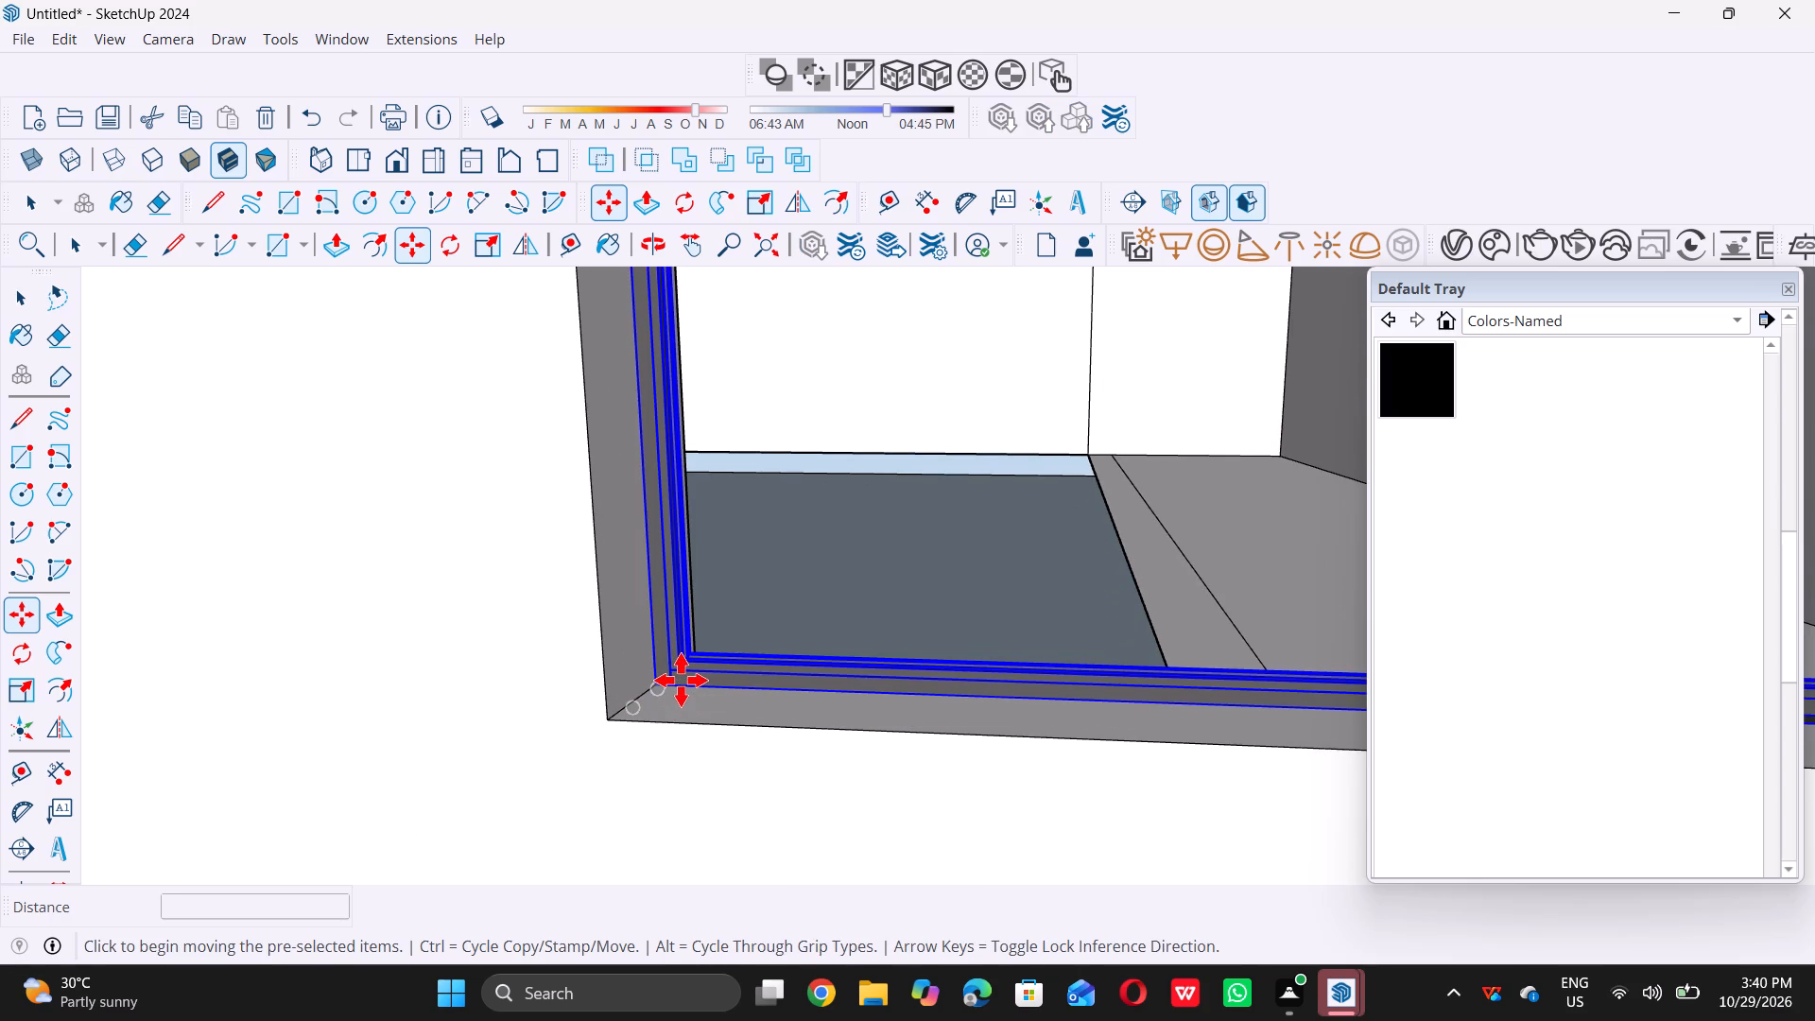
scroll(681, 680, "down", 20)
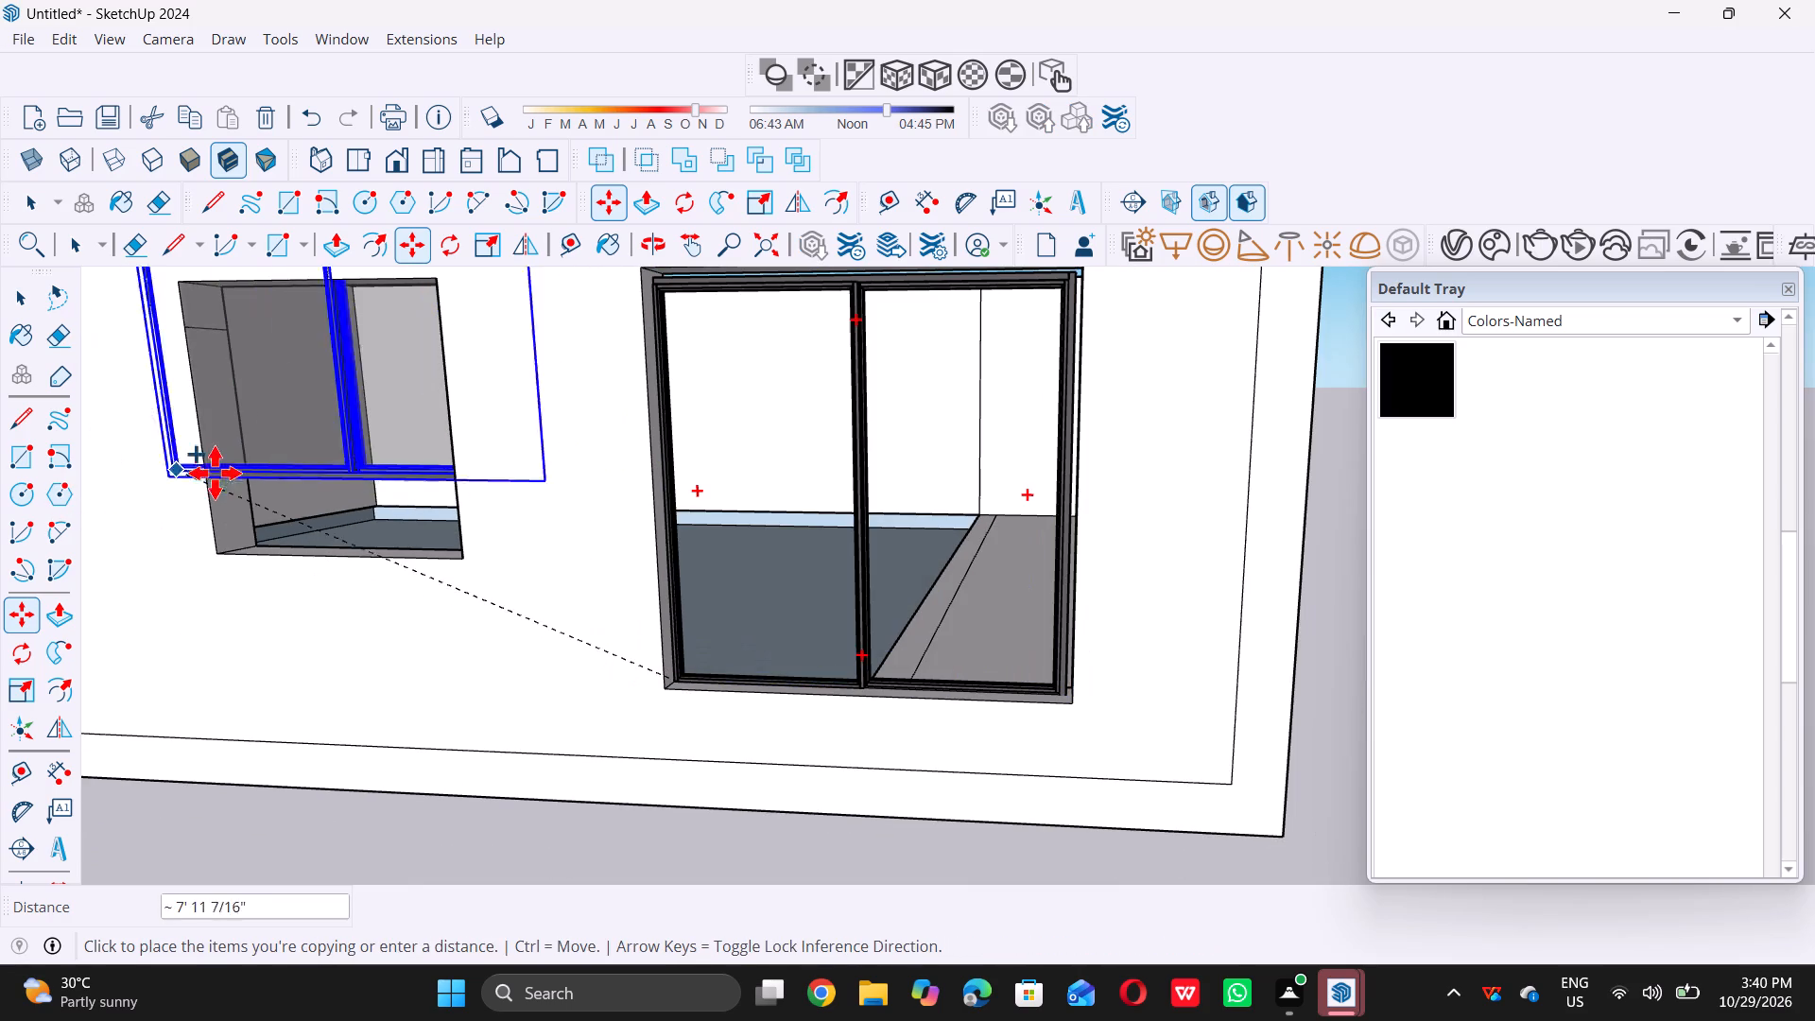
scroll(226, 521, "up", 20)
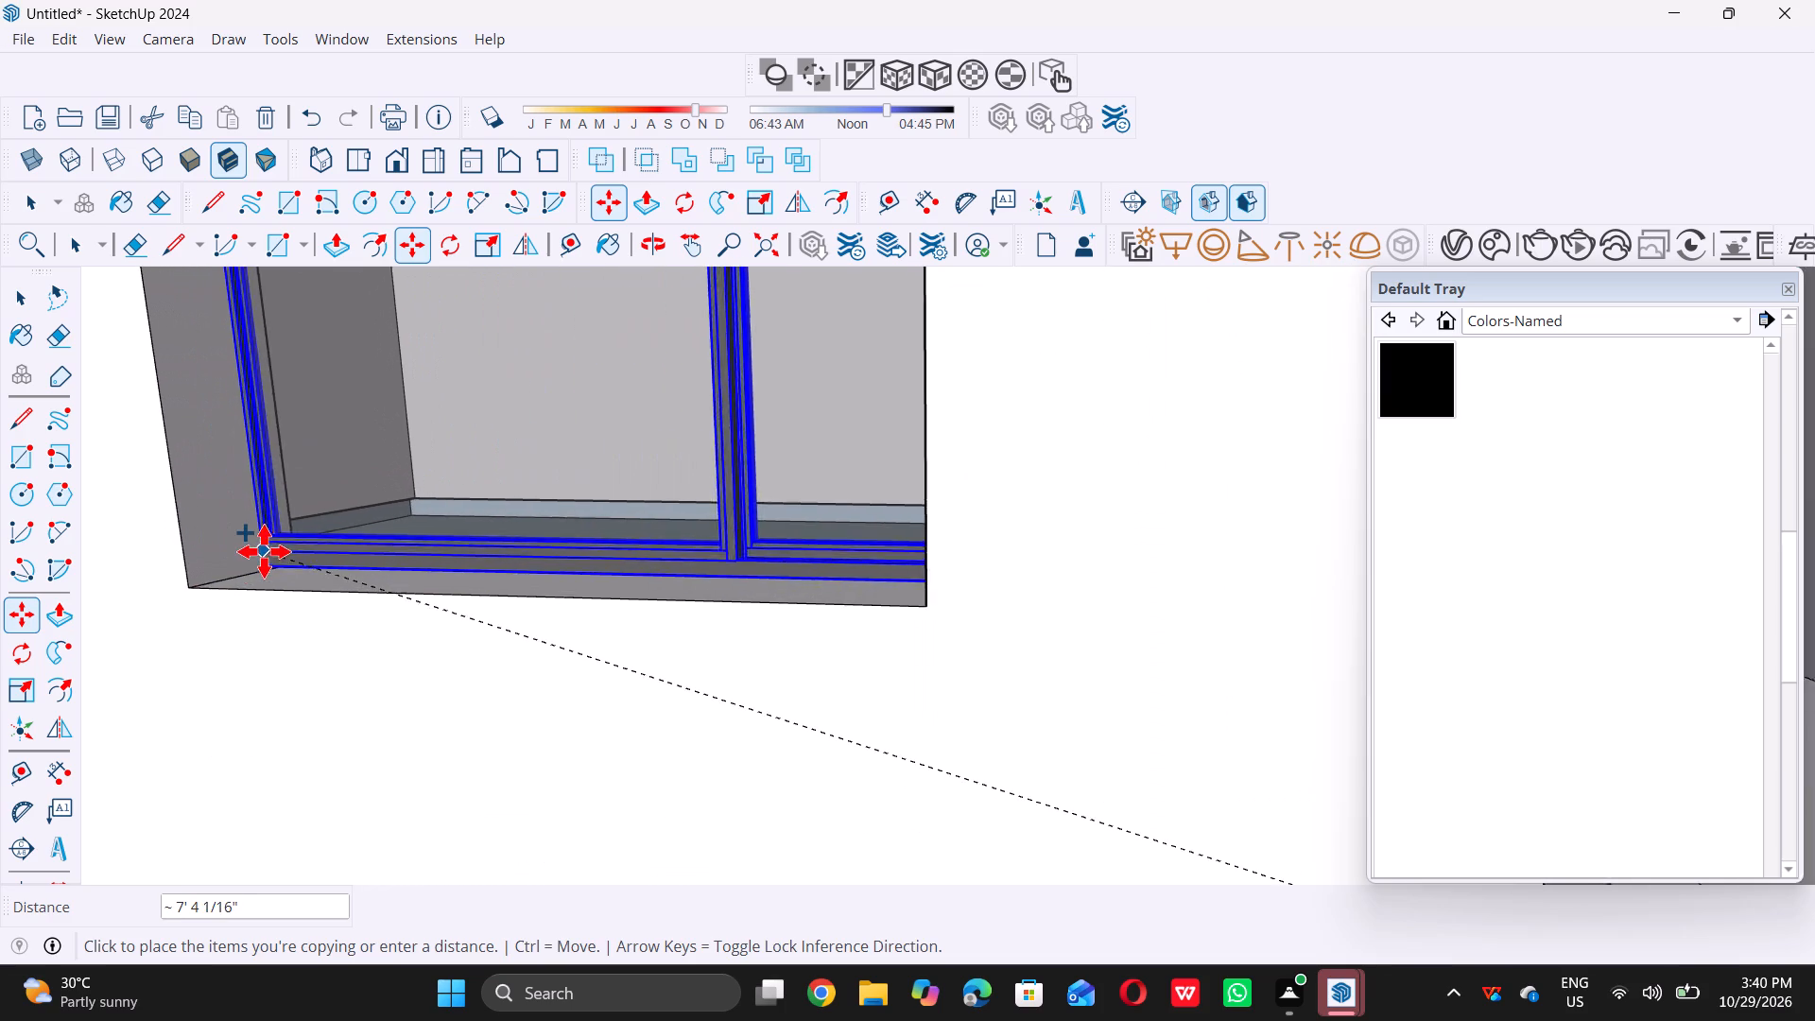
scroll(252, 562, "up", 9)
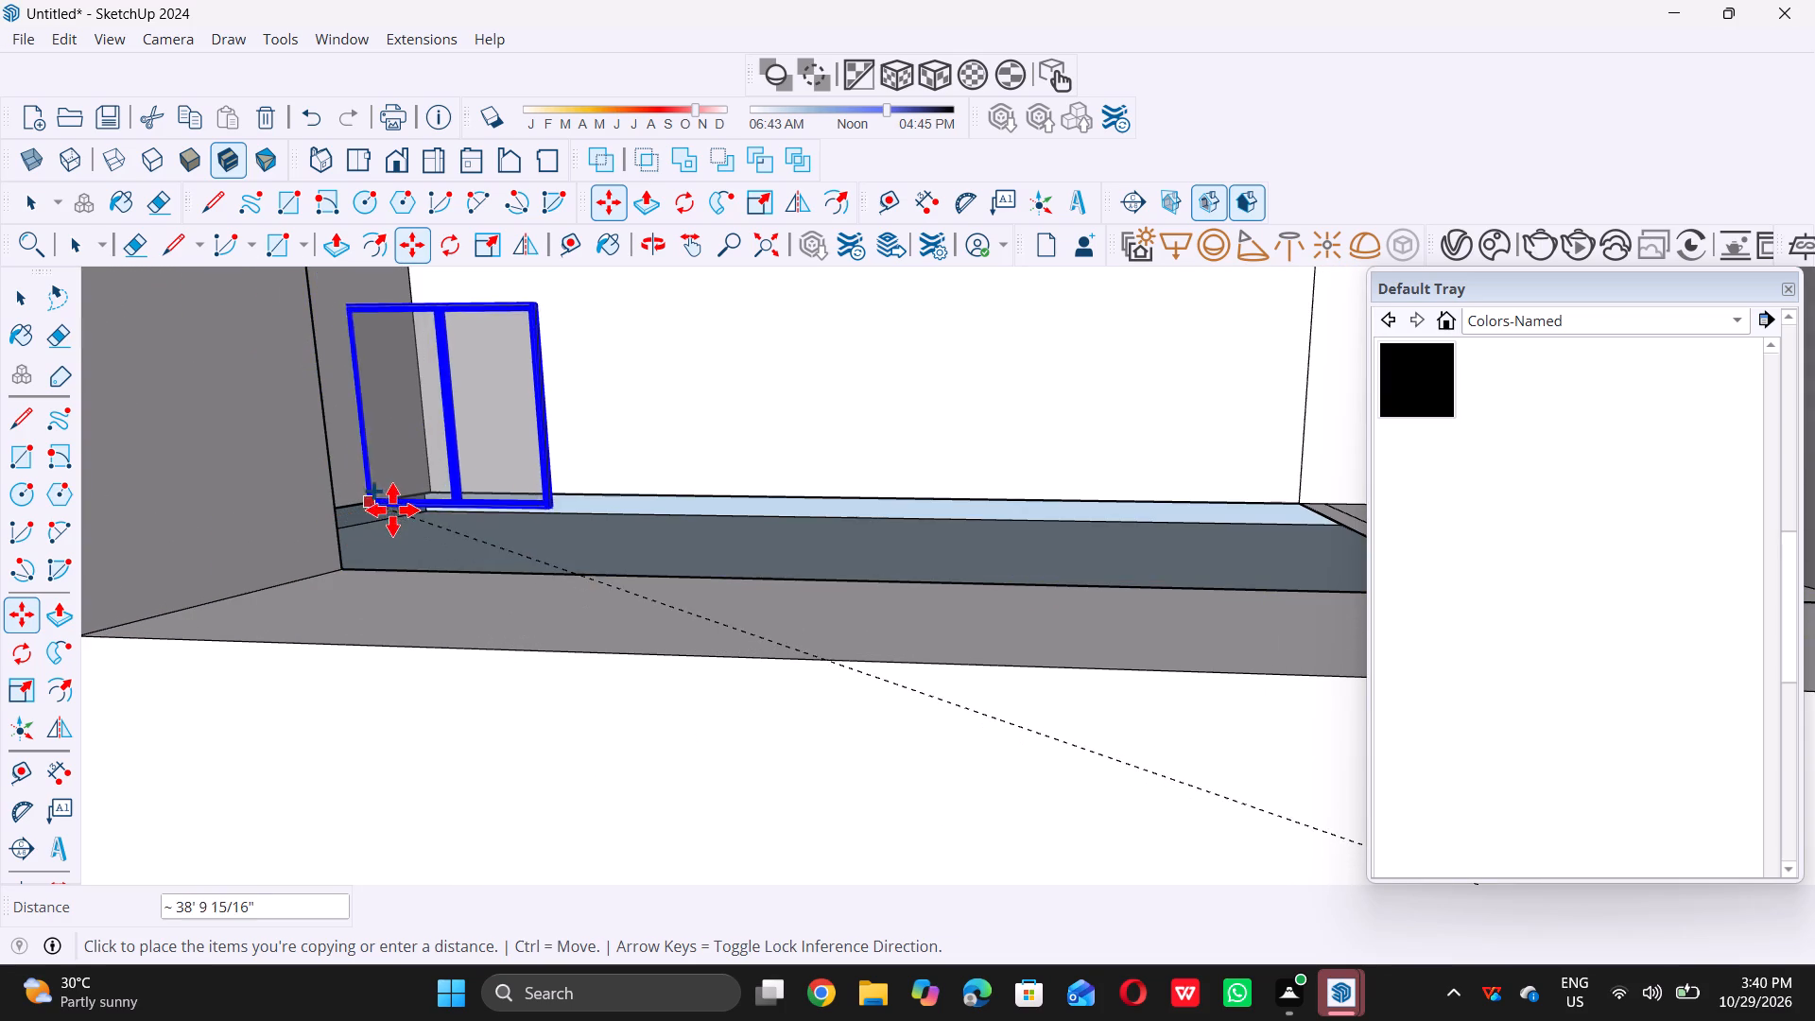
scroll(408, 527, "down", 9)
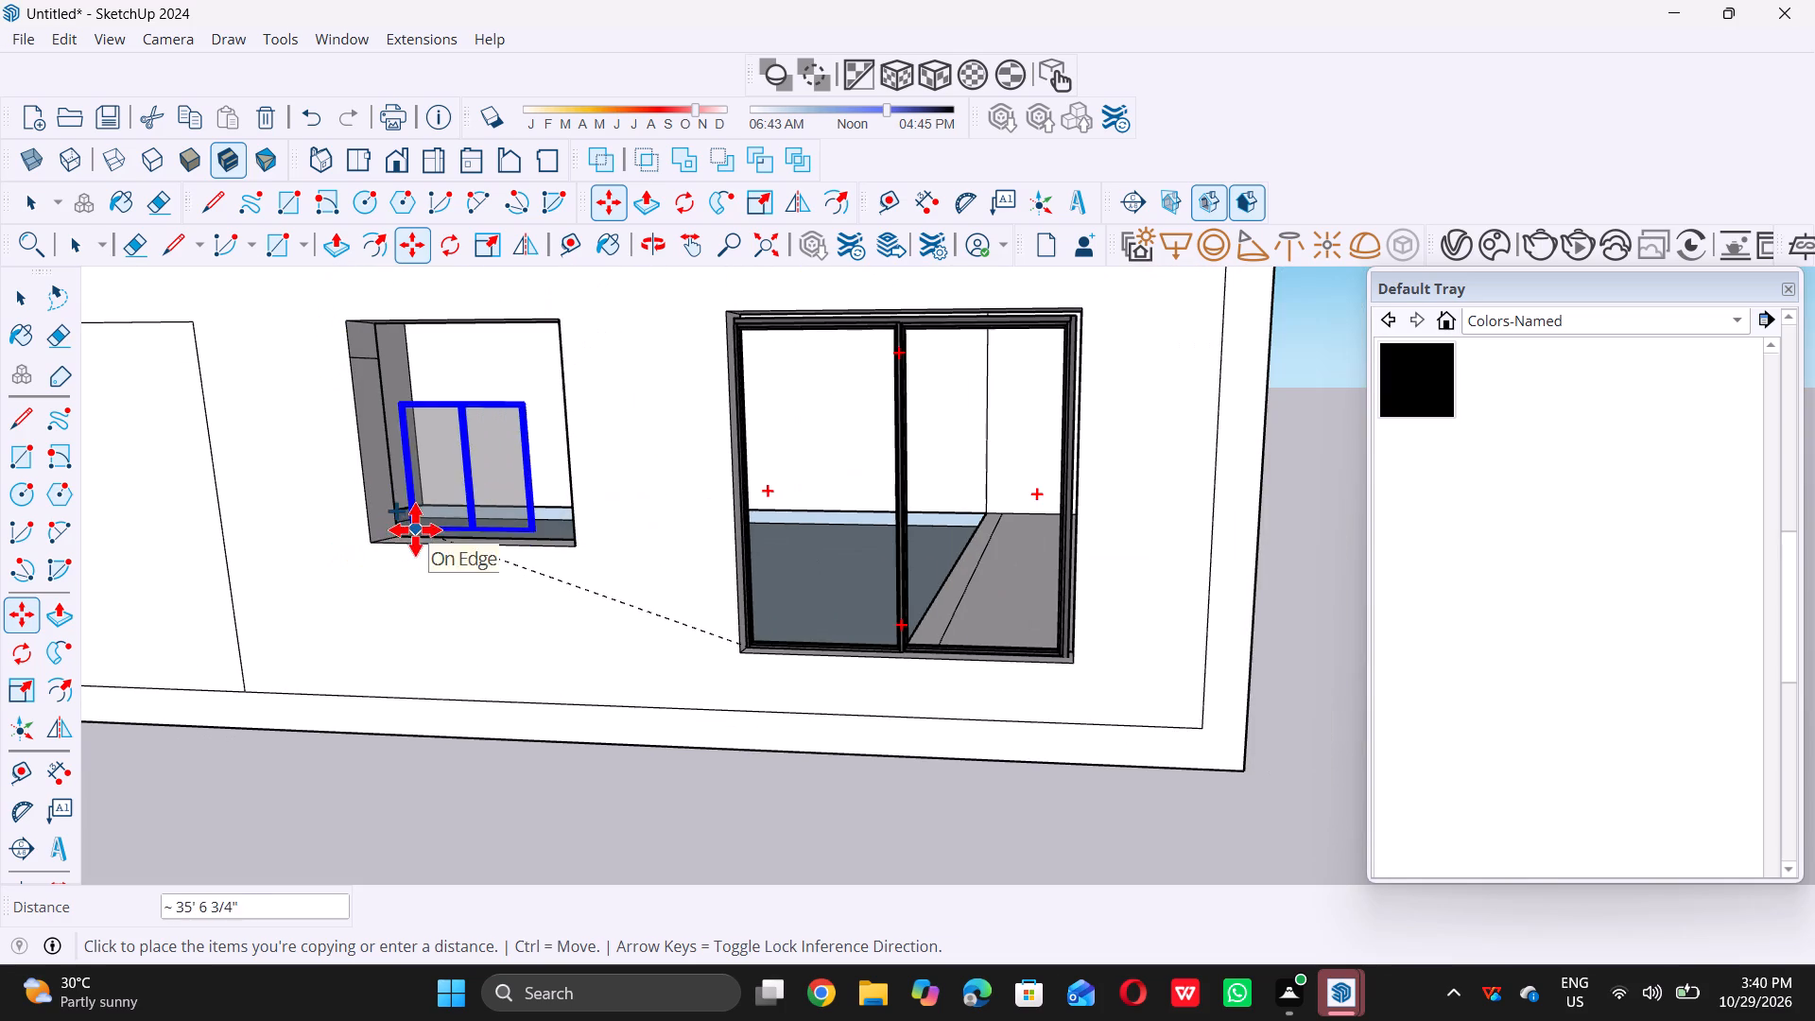
scroll(400, 534, "up", 6)
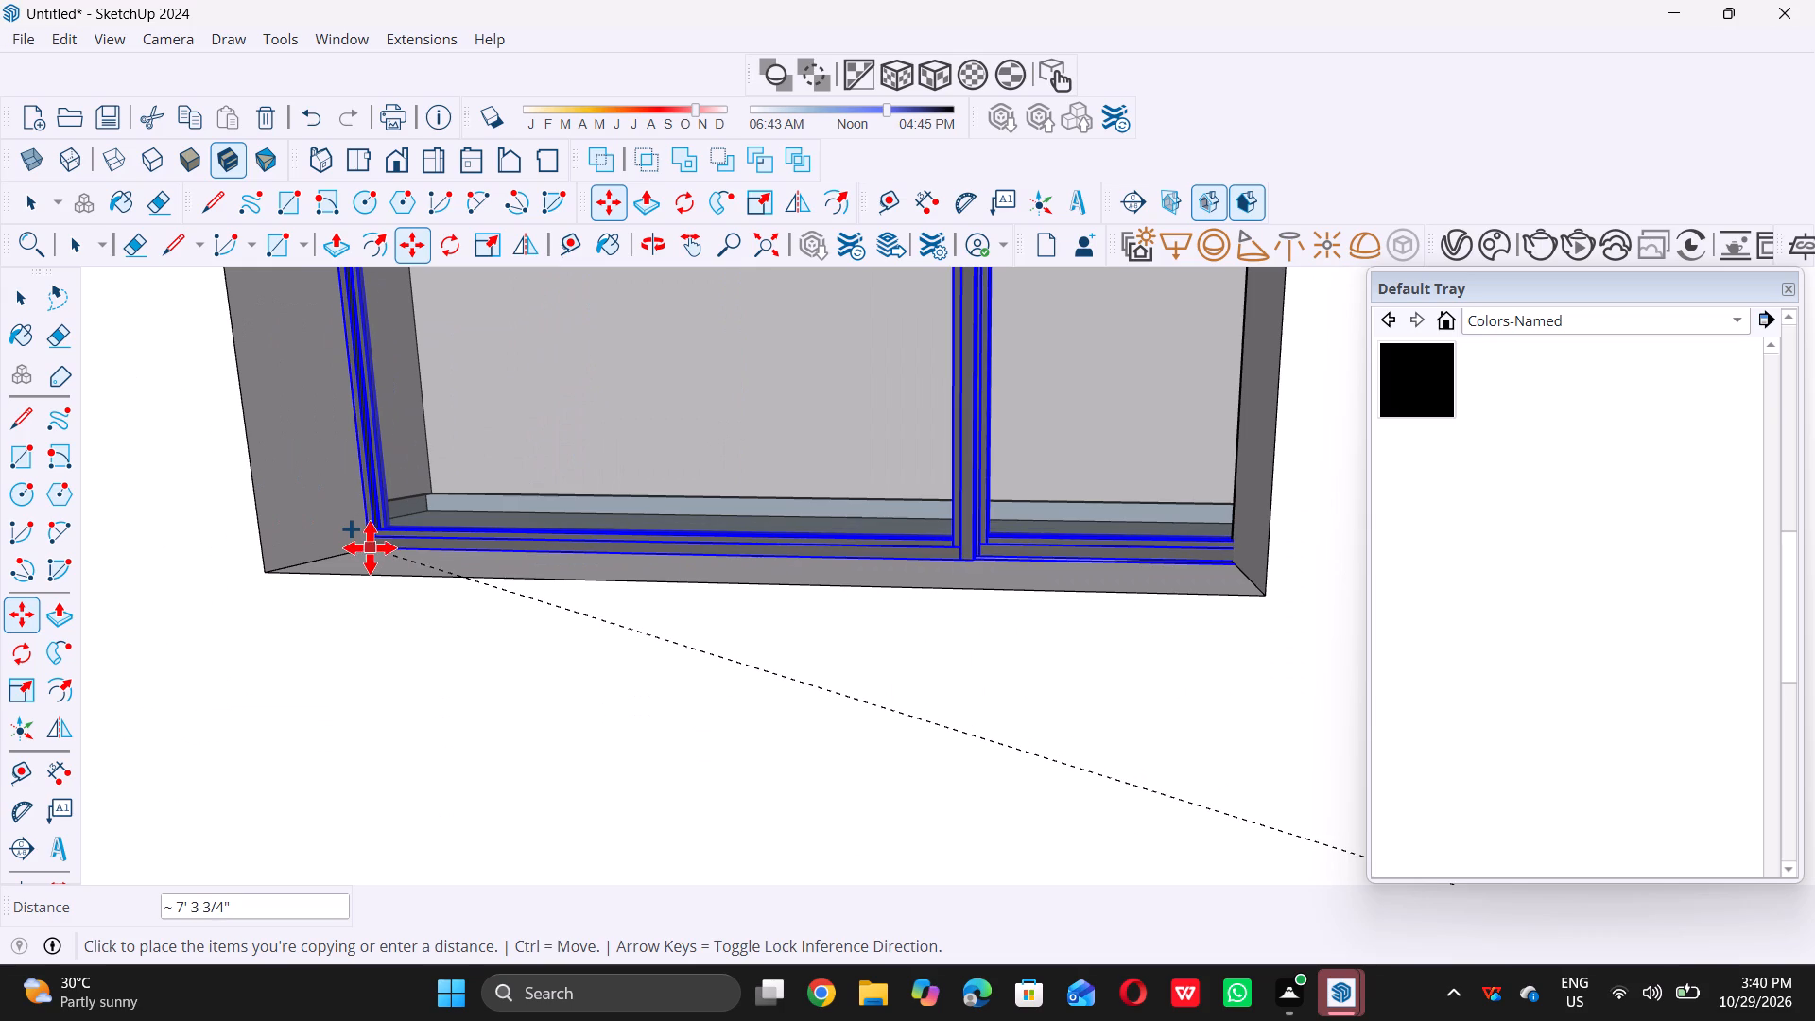
double_click(327, 563)
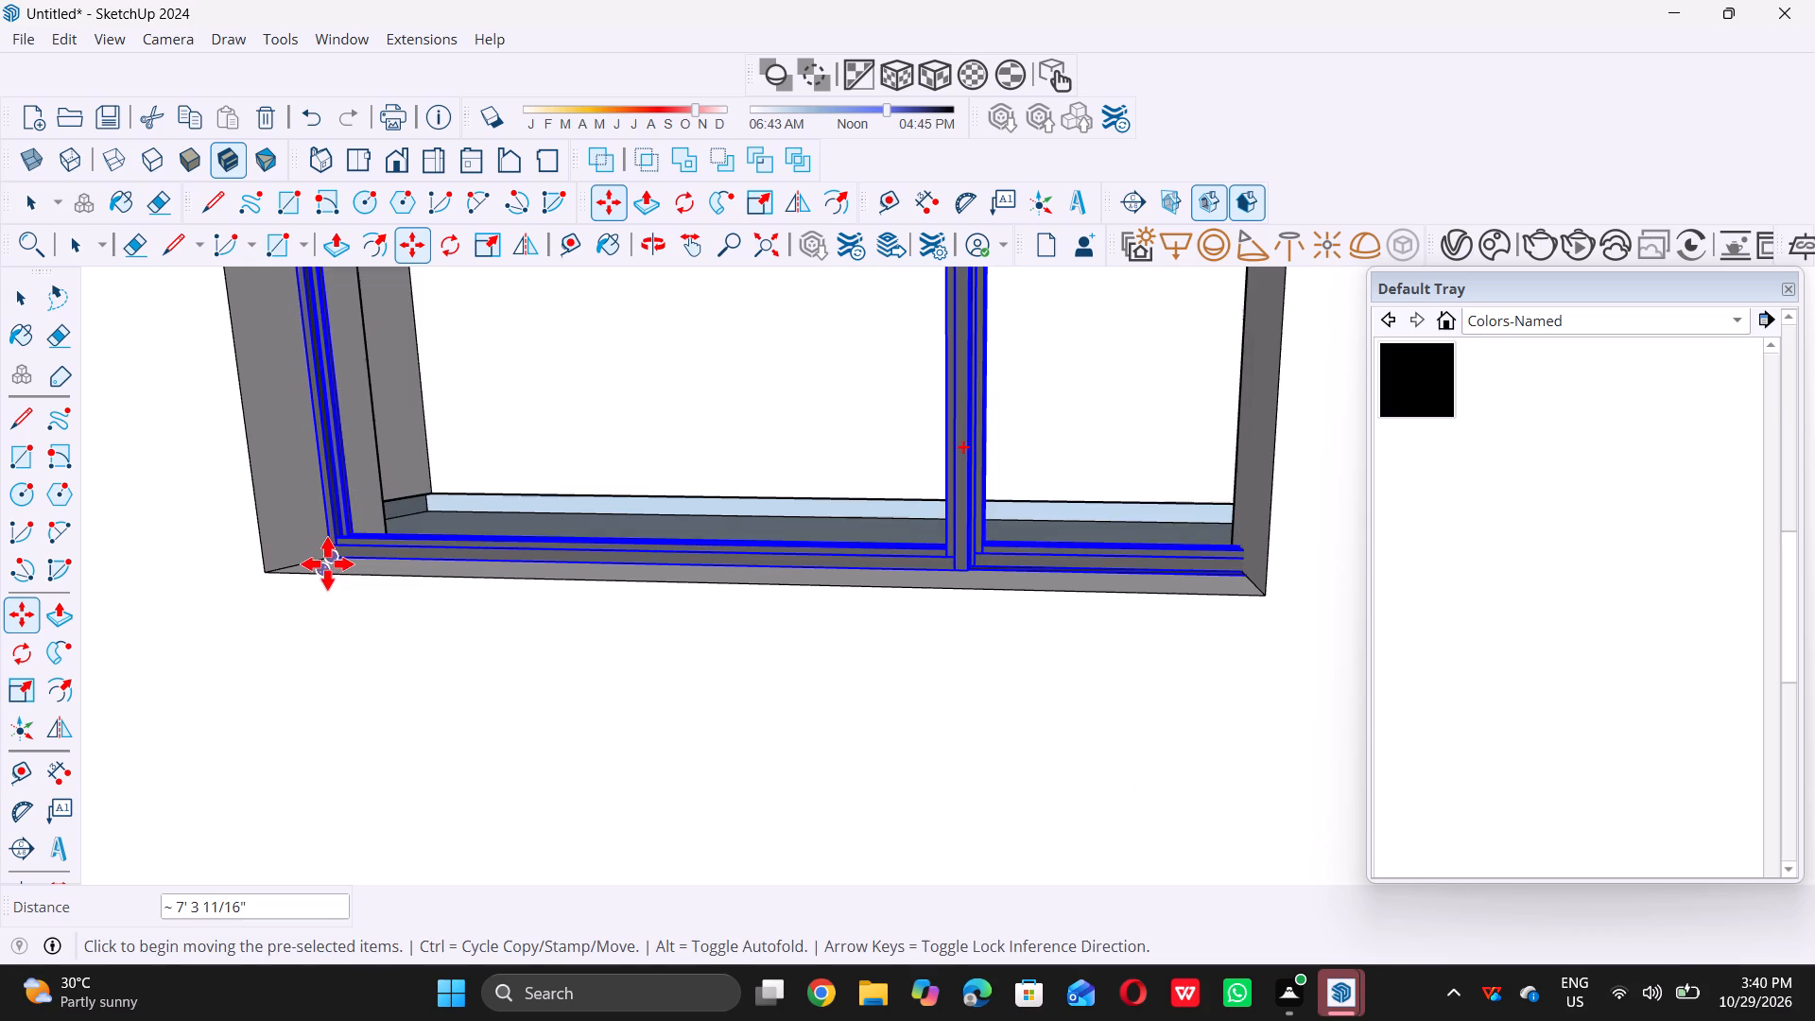
scroll(344, 599, "down", 5)
key("space")
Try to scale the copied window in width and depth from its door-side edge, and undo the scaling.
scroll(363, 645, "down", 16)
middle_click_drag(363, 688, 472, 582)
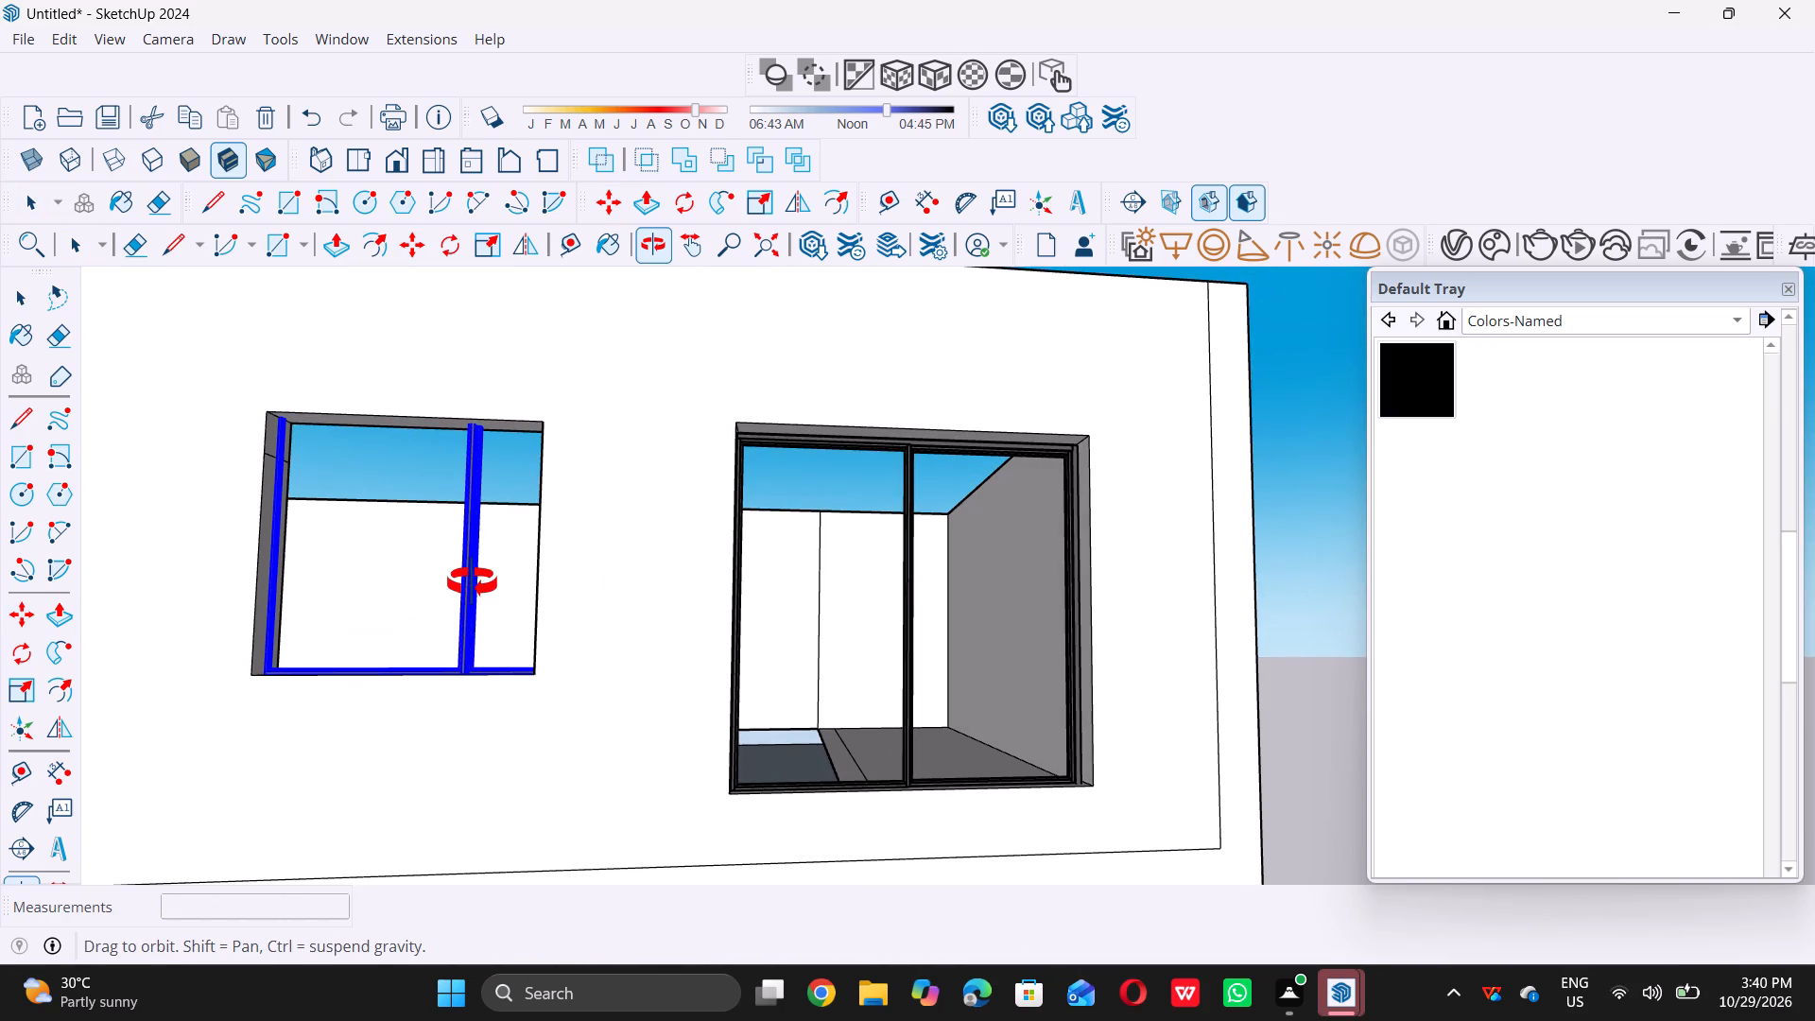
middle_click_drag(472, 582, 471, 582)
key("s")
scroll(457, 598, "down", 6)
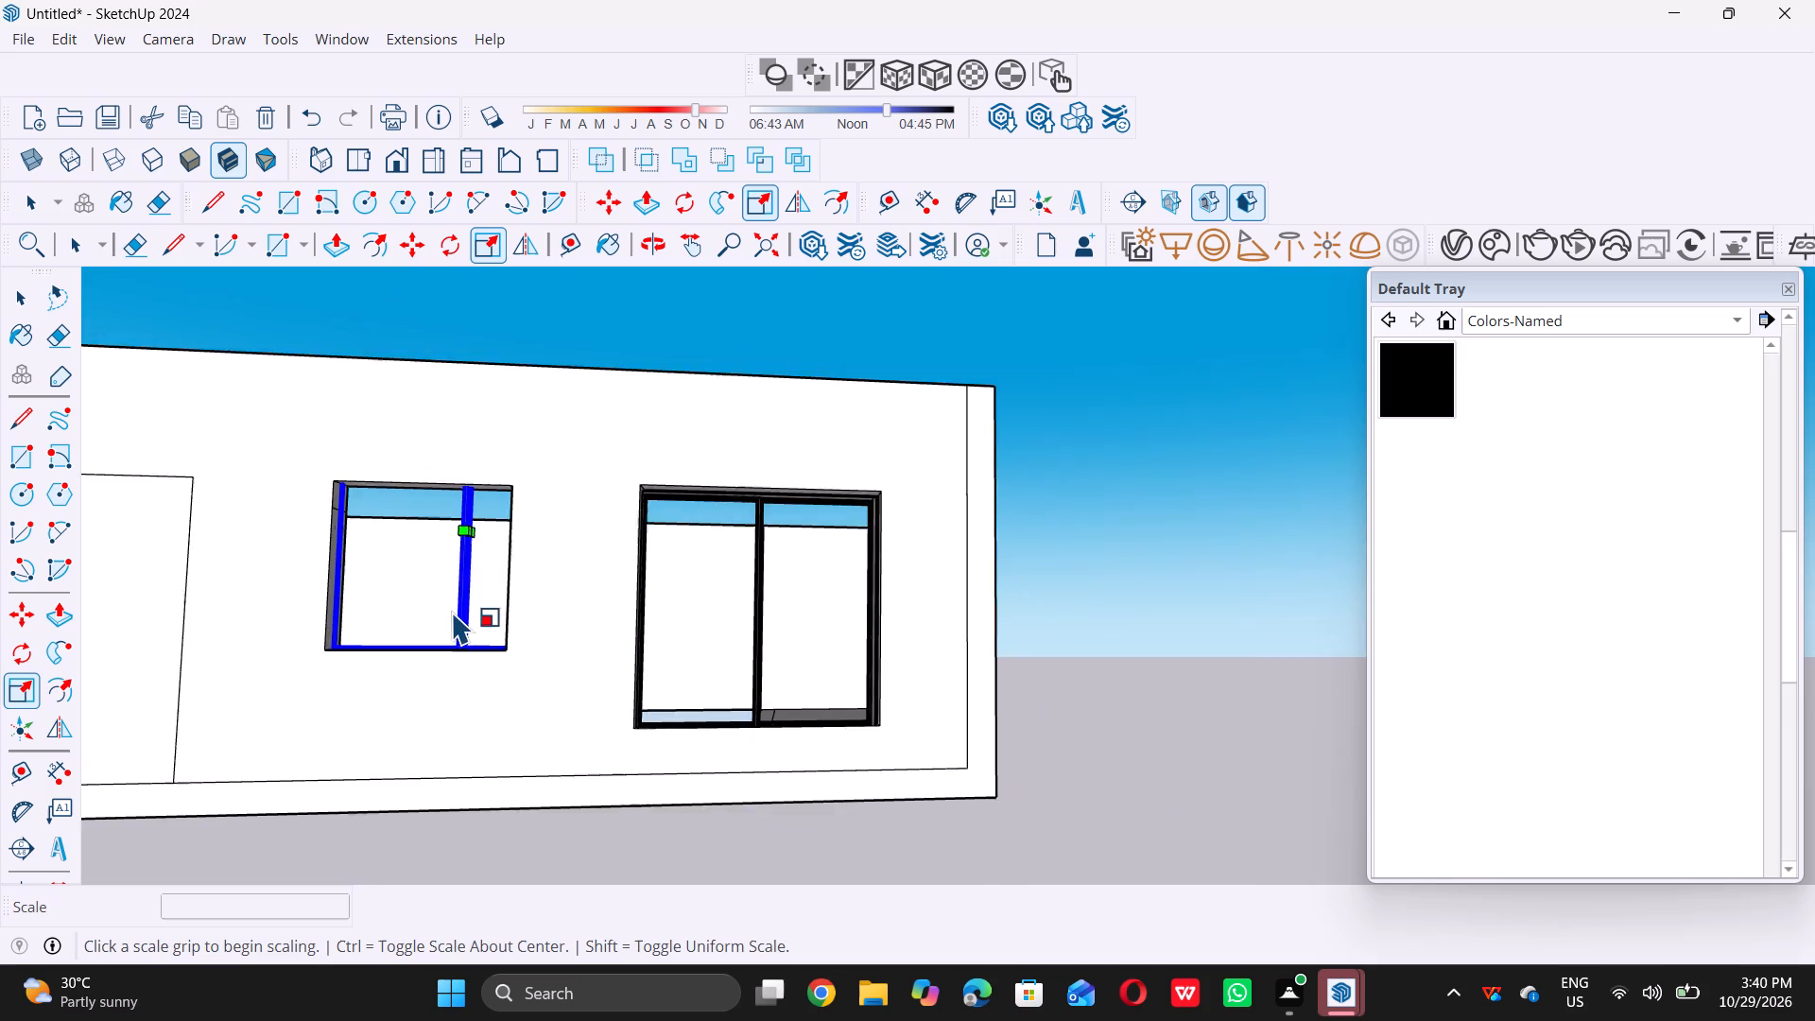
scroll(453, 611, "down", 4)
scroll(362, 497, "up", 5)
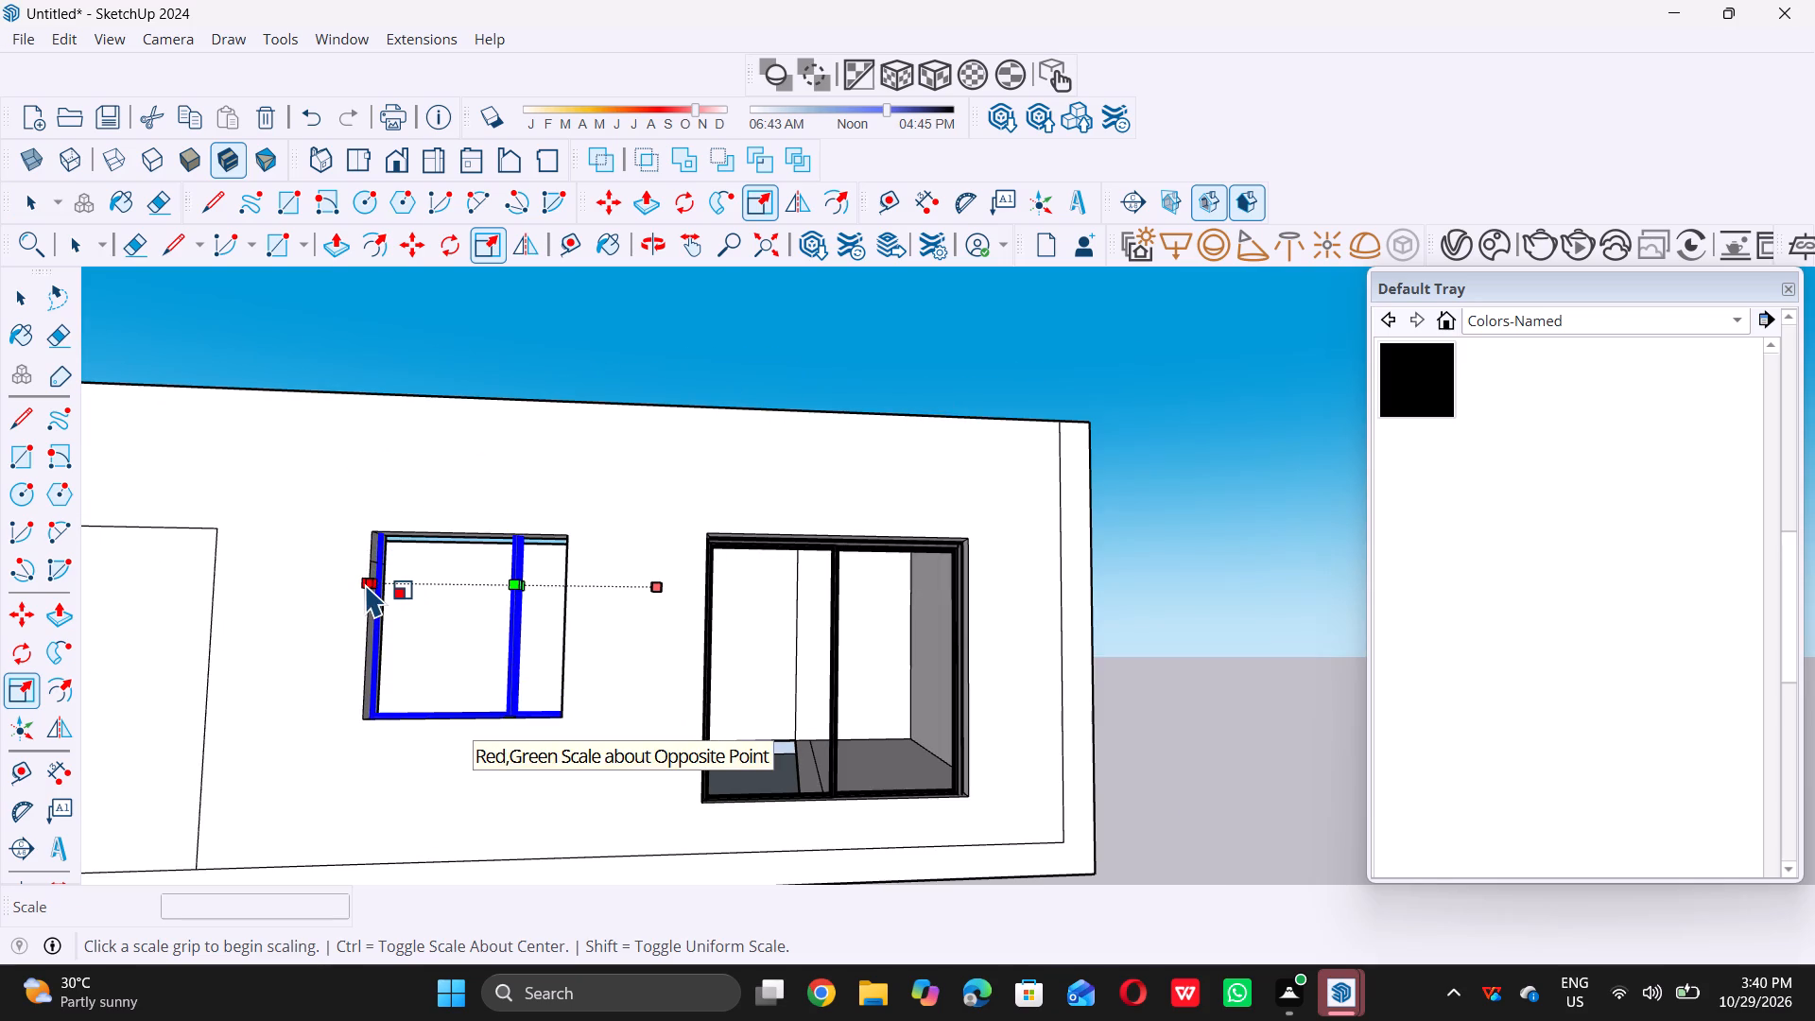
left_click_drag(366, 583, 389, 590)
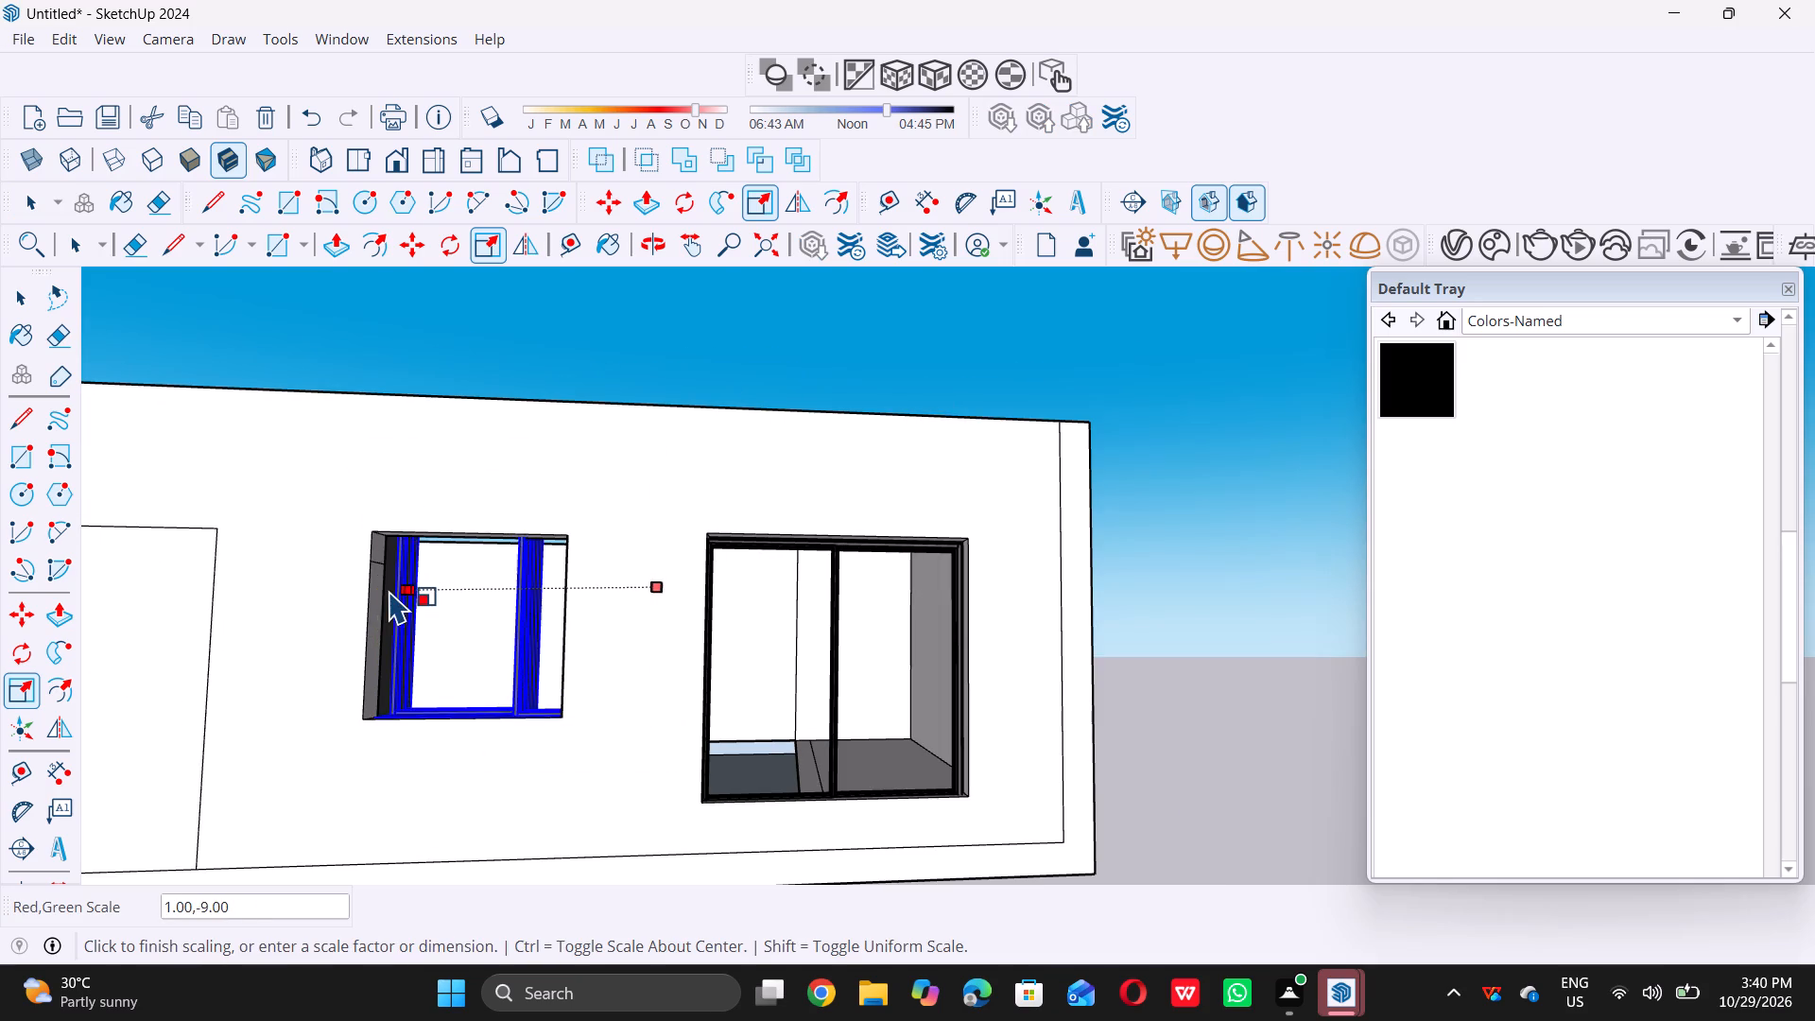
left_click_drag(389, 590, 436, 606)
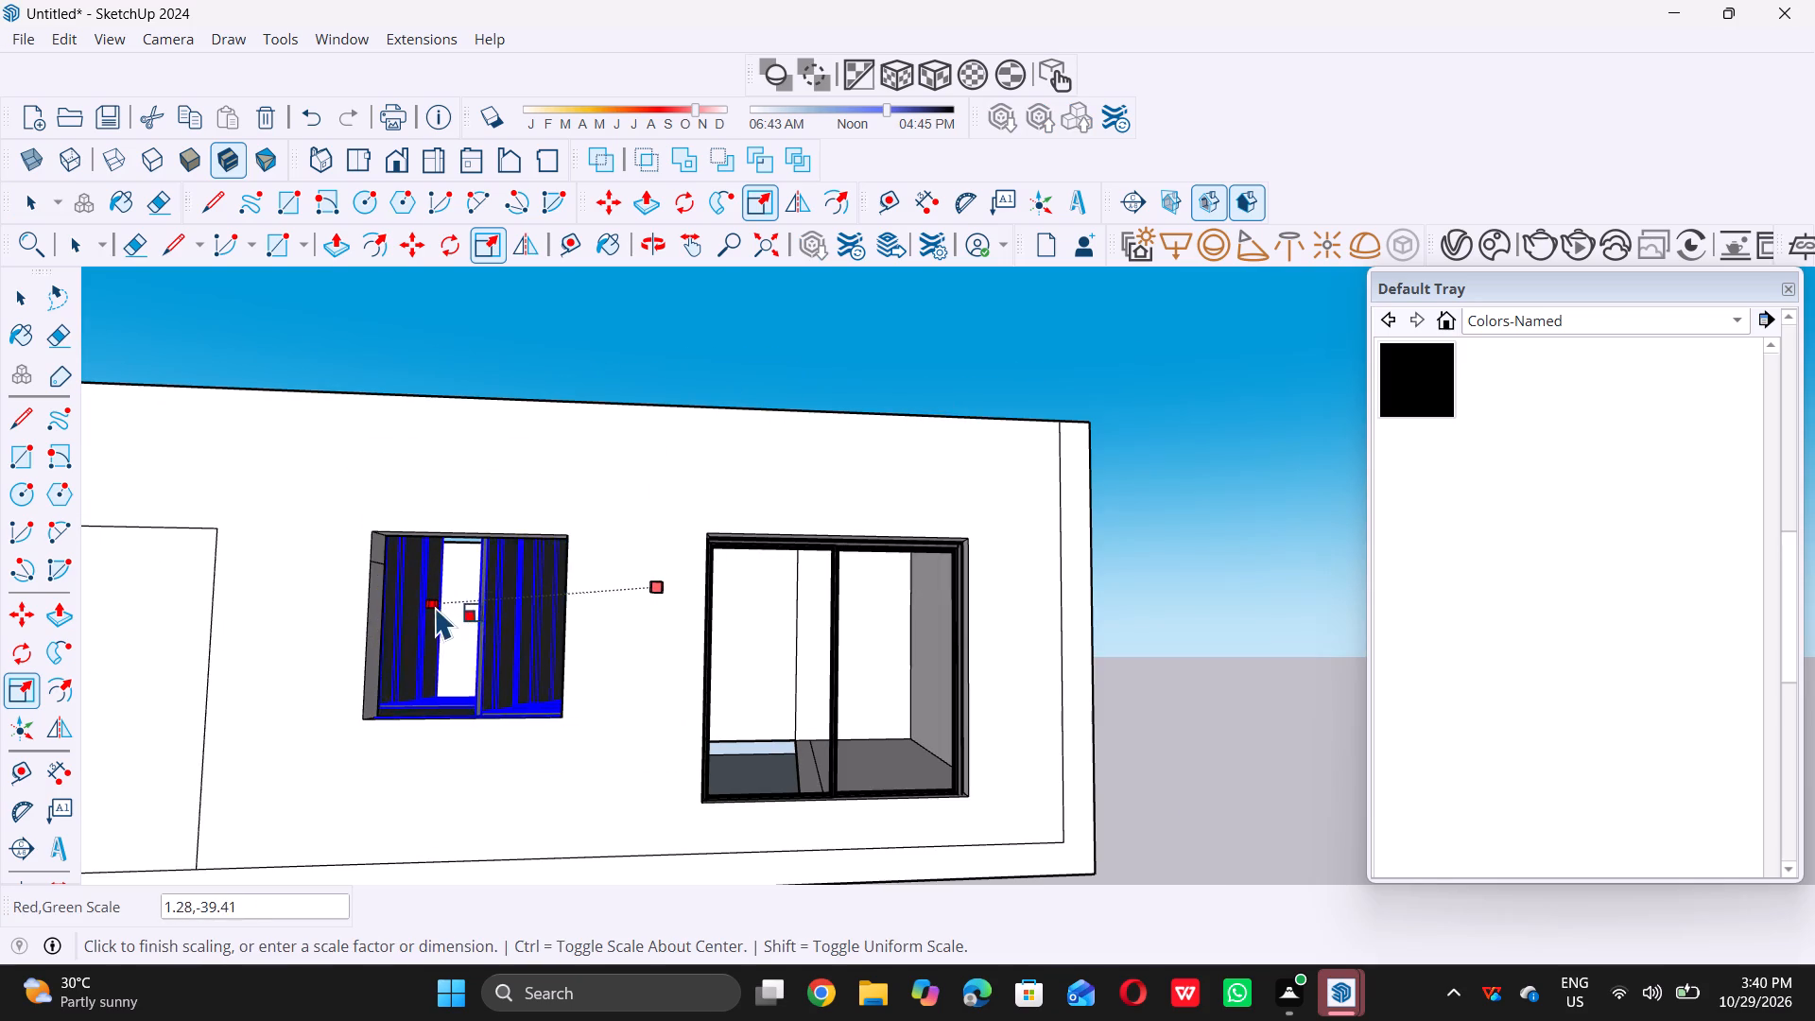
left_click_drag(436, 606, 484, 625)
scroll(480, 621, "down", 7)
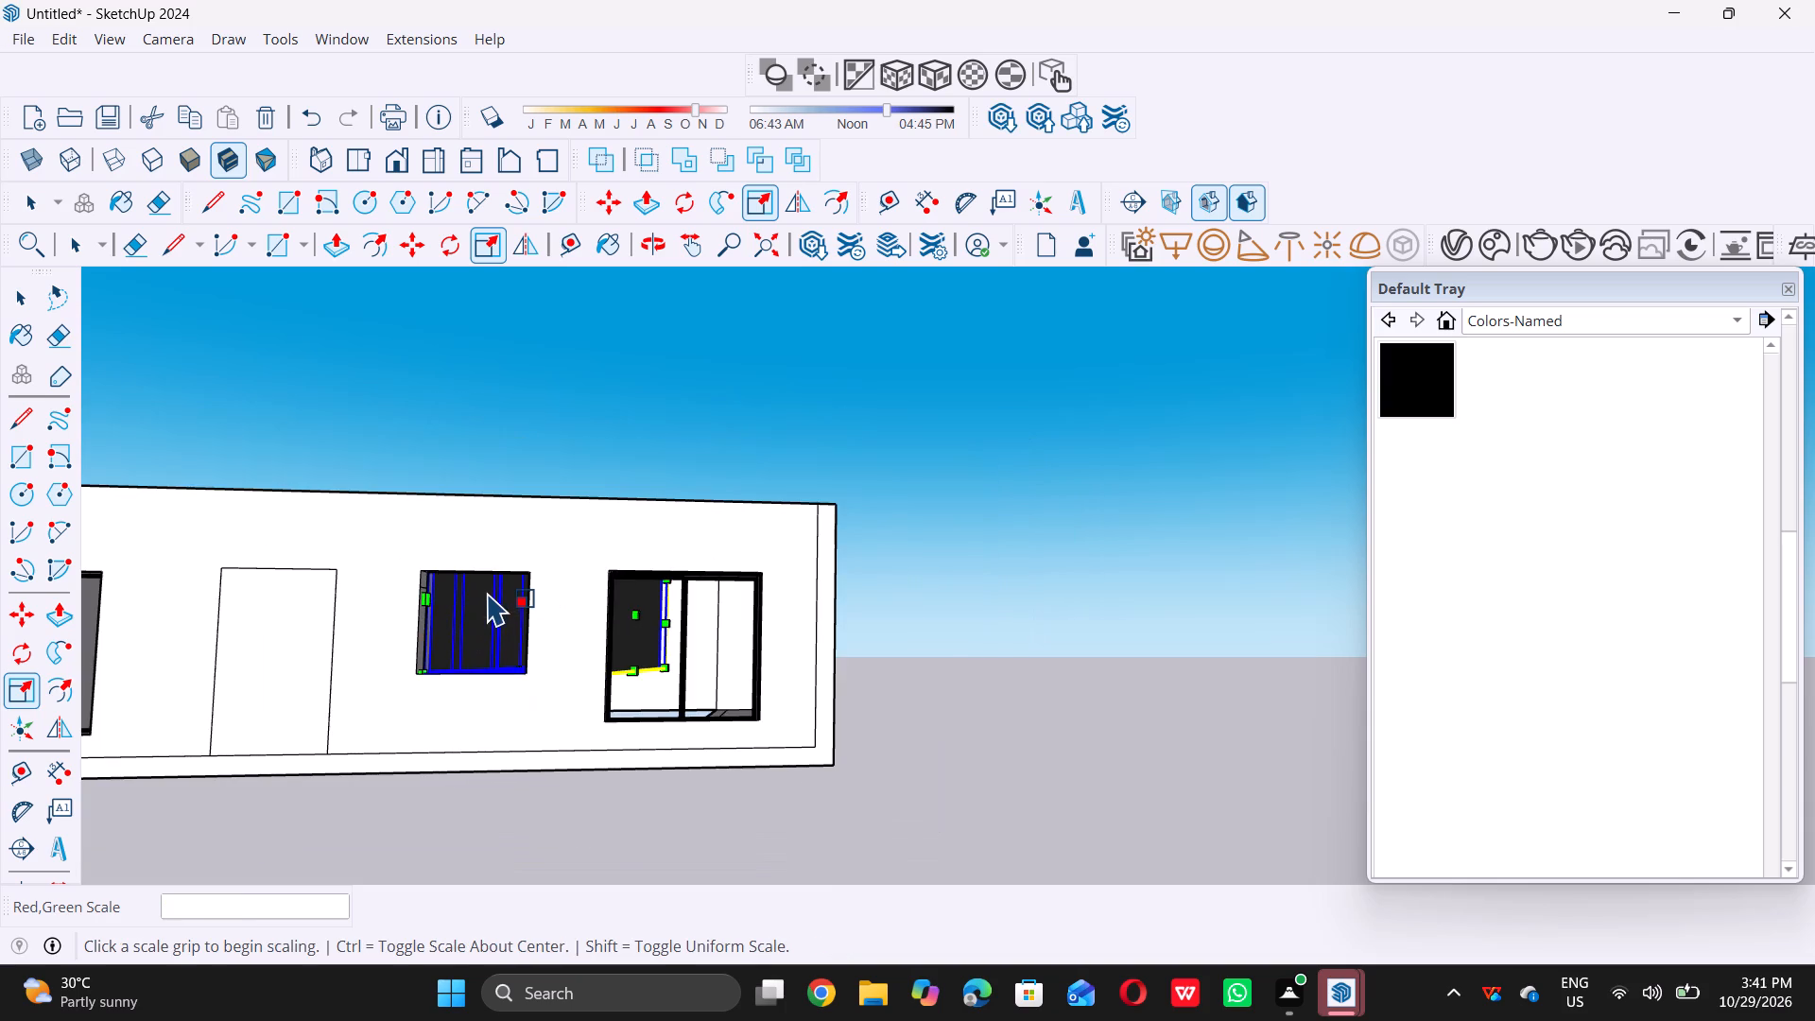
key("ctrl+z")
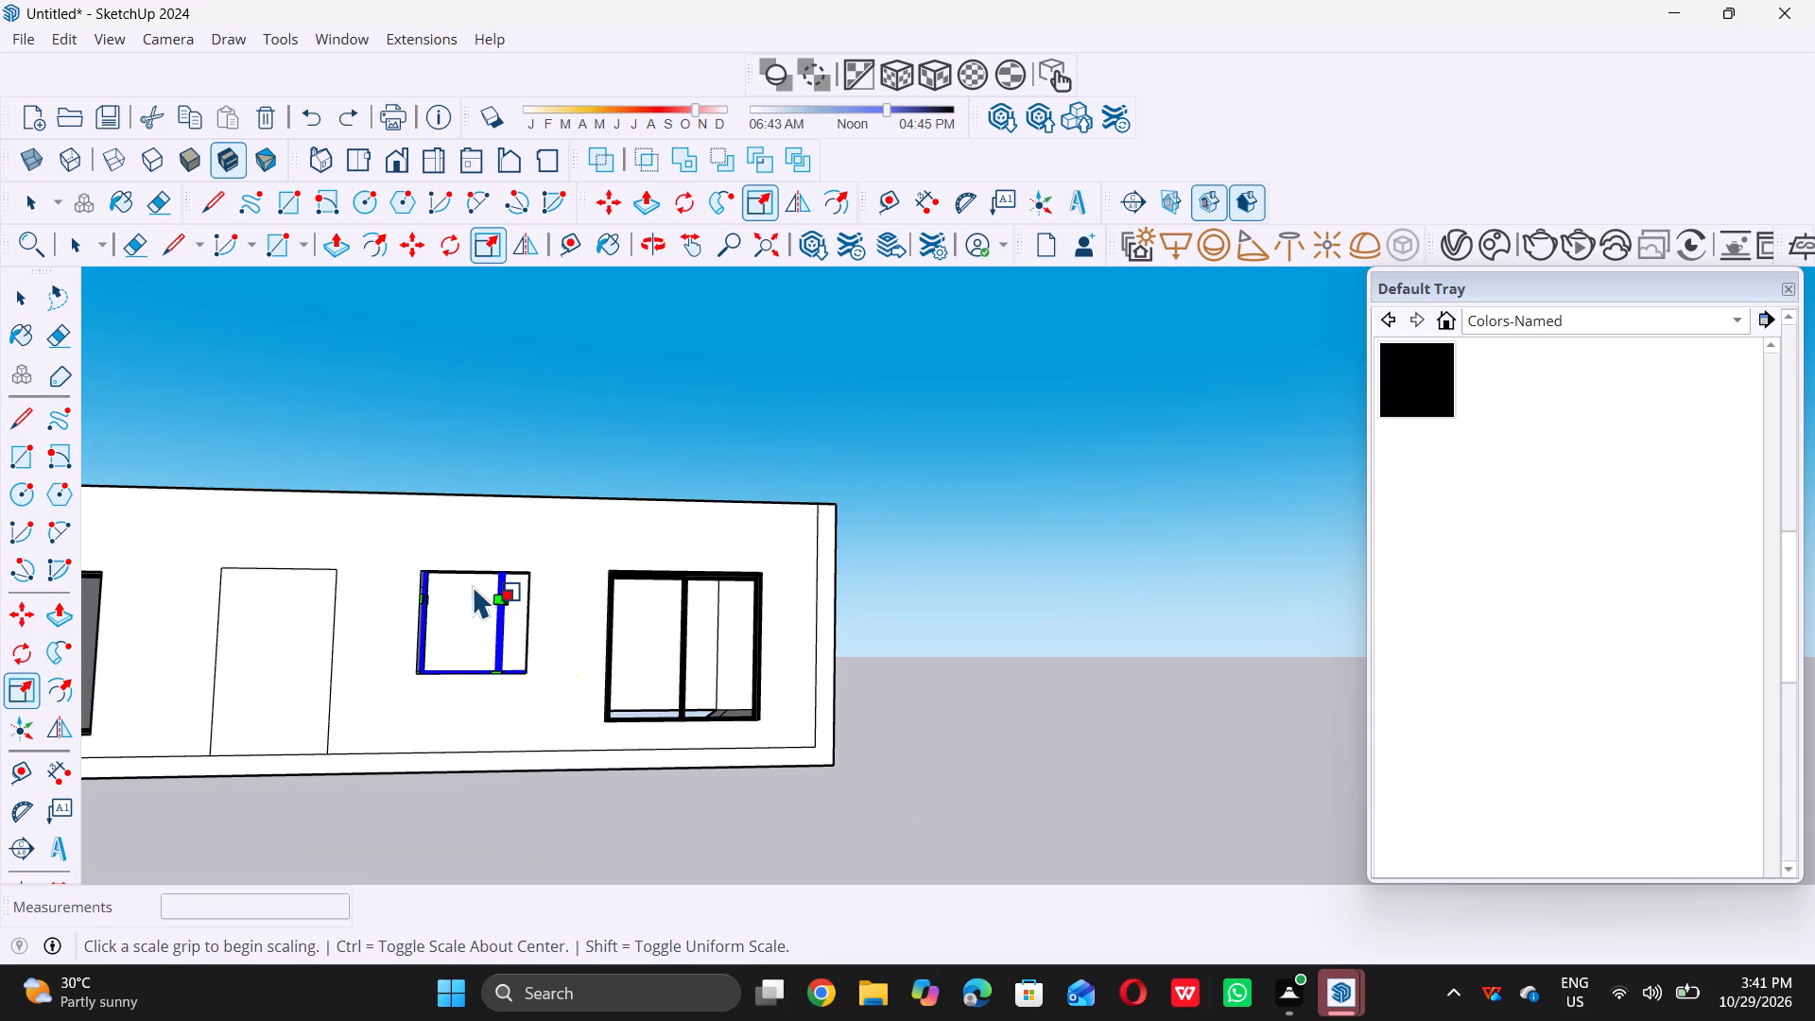
Scale the copied window down uniformly from its lower door-side corner toward its opposite upper corner.
scroll(472, 529, "up", 6)
middle_click_drag(464, 540, 372, 743)
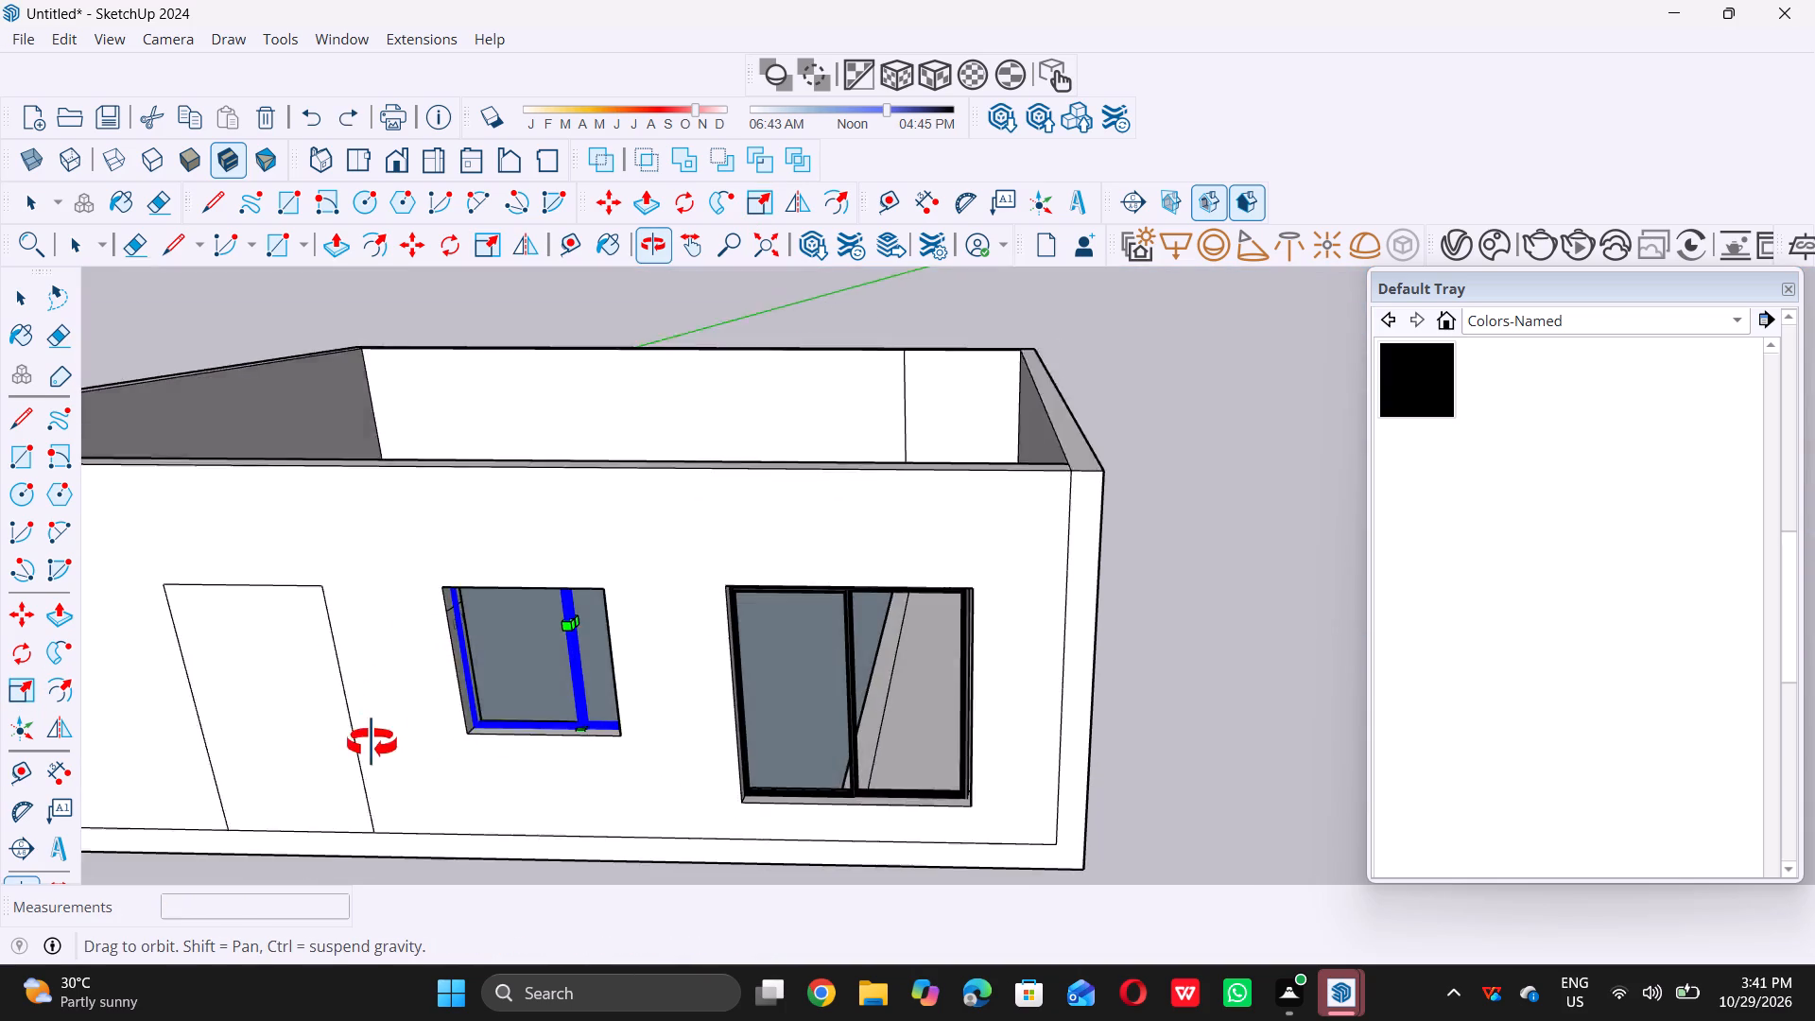
middle_click_drag(372, 743, 341, 869)
scroll(502, 573, "up", 7)
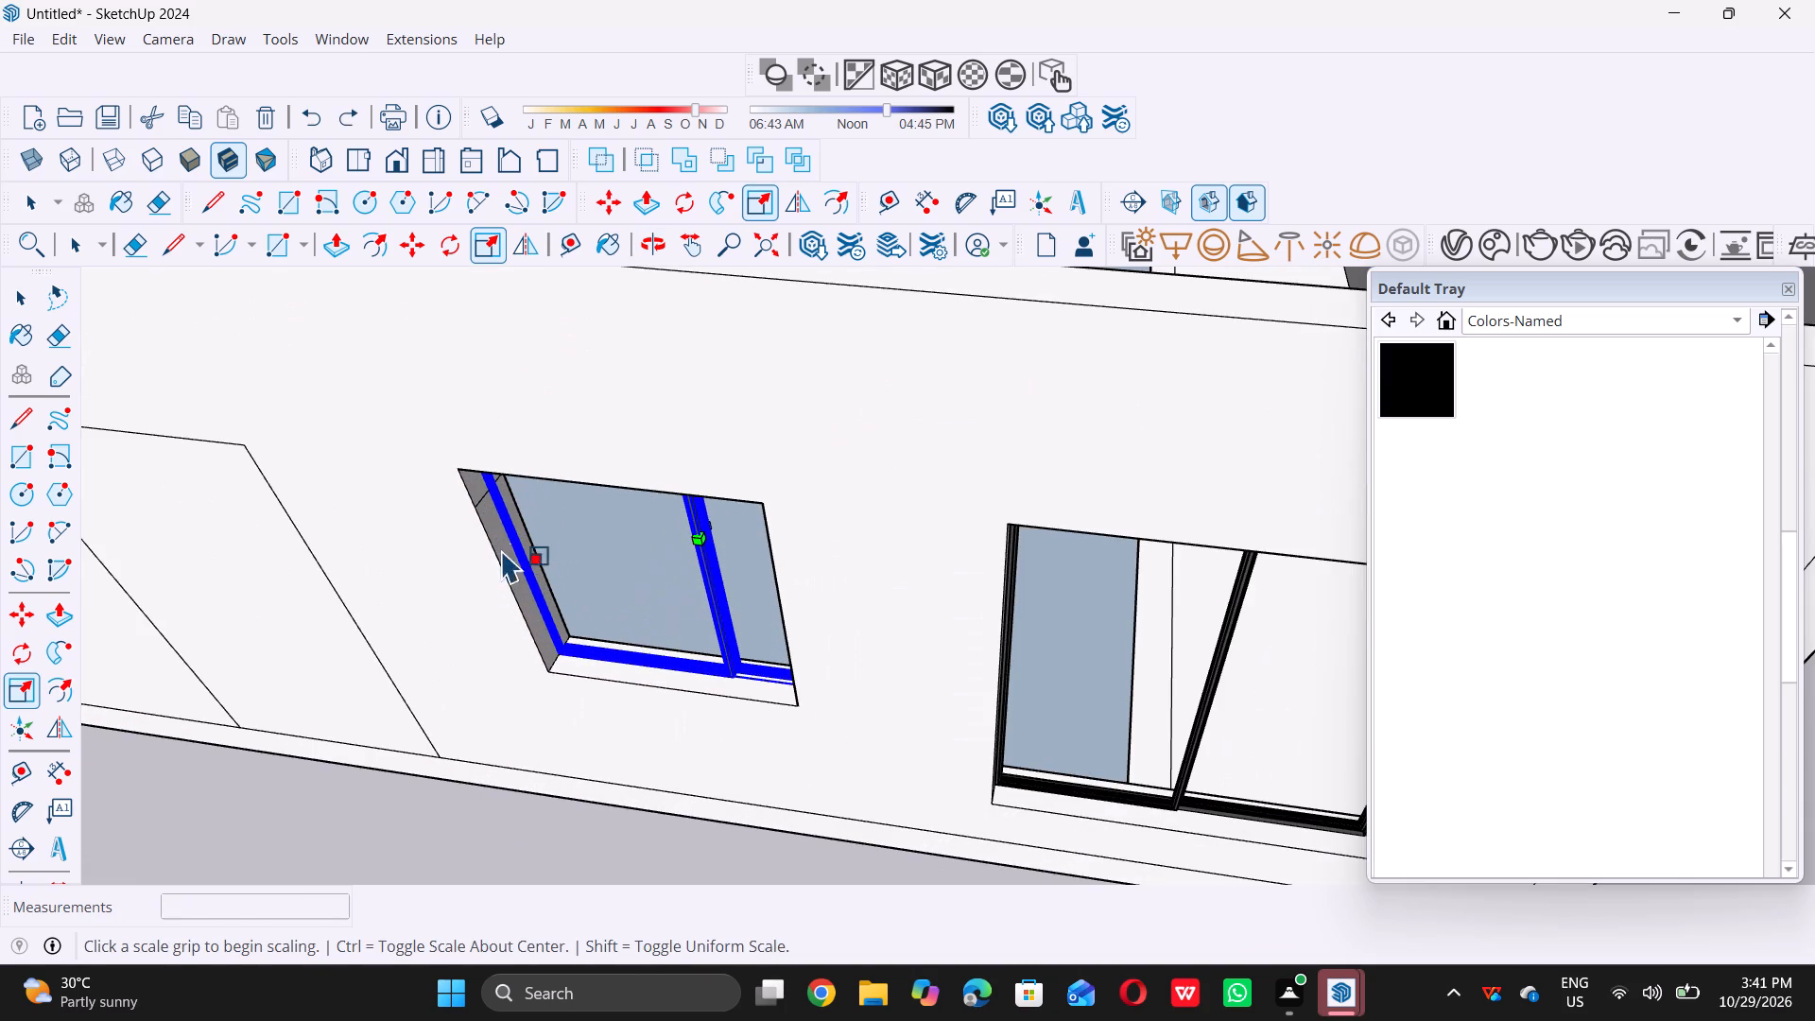
scroll(479, 576, "up", 6)
middle_click_drag(527, 605, 559, 567)
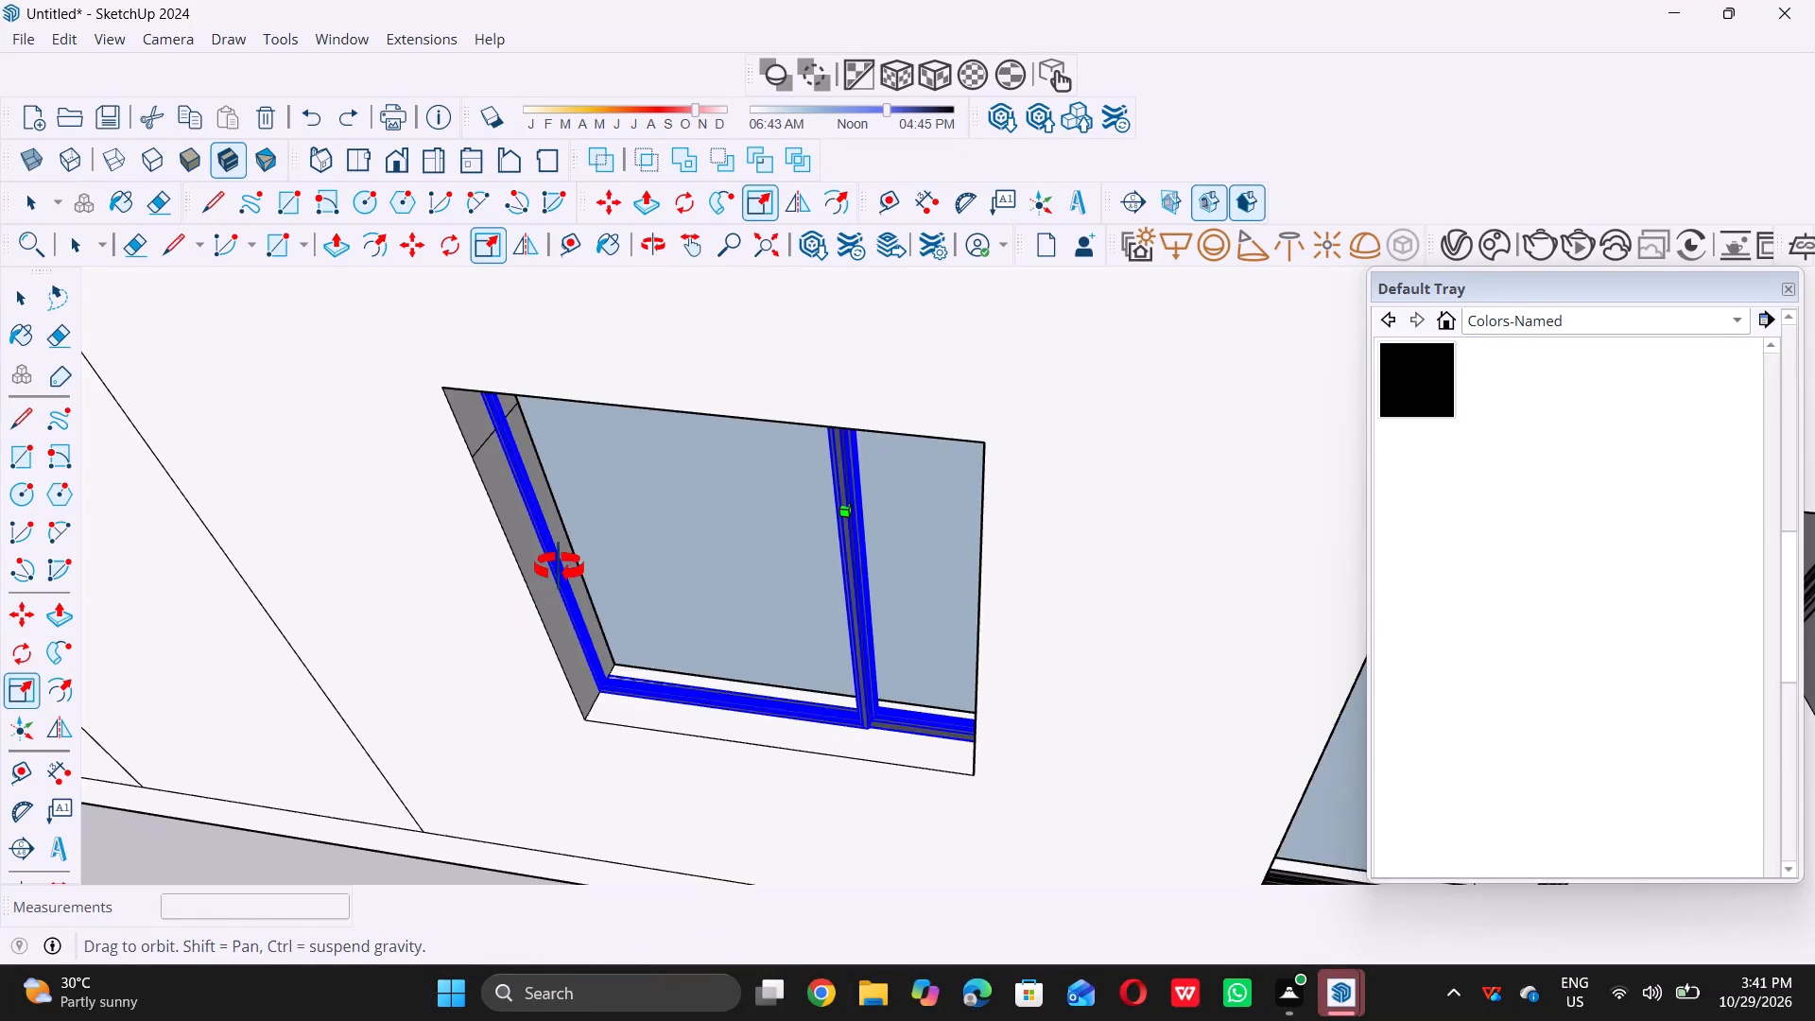
middle_click_drag(559, 567, 660, 469)
scroll(599, 544, "down", 10)
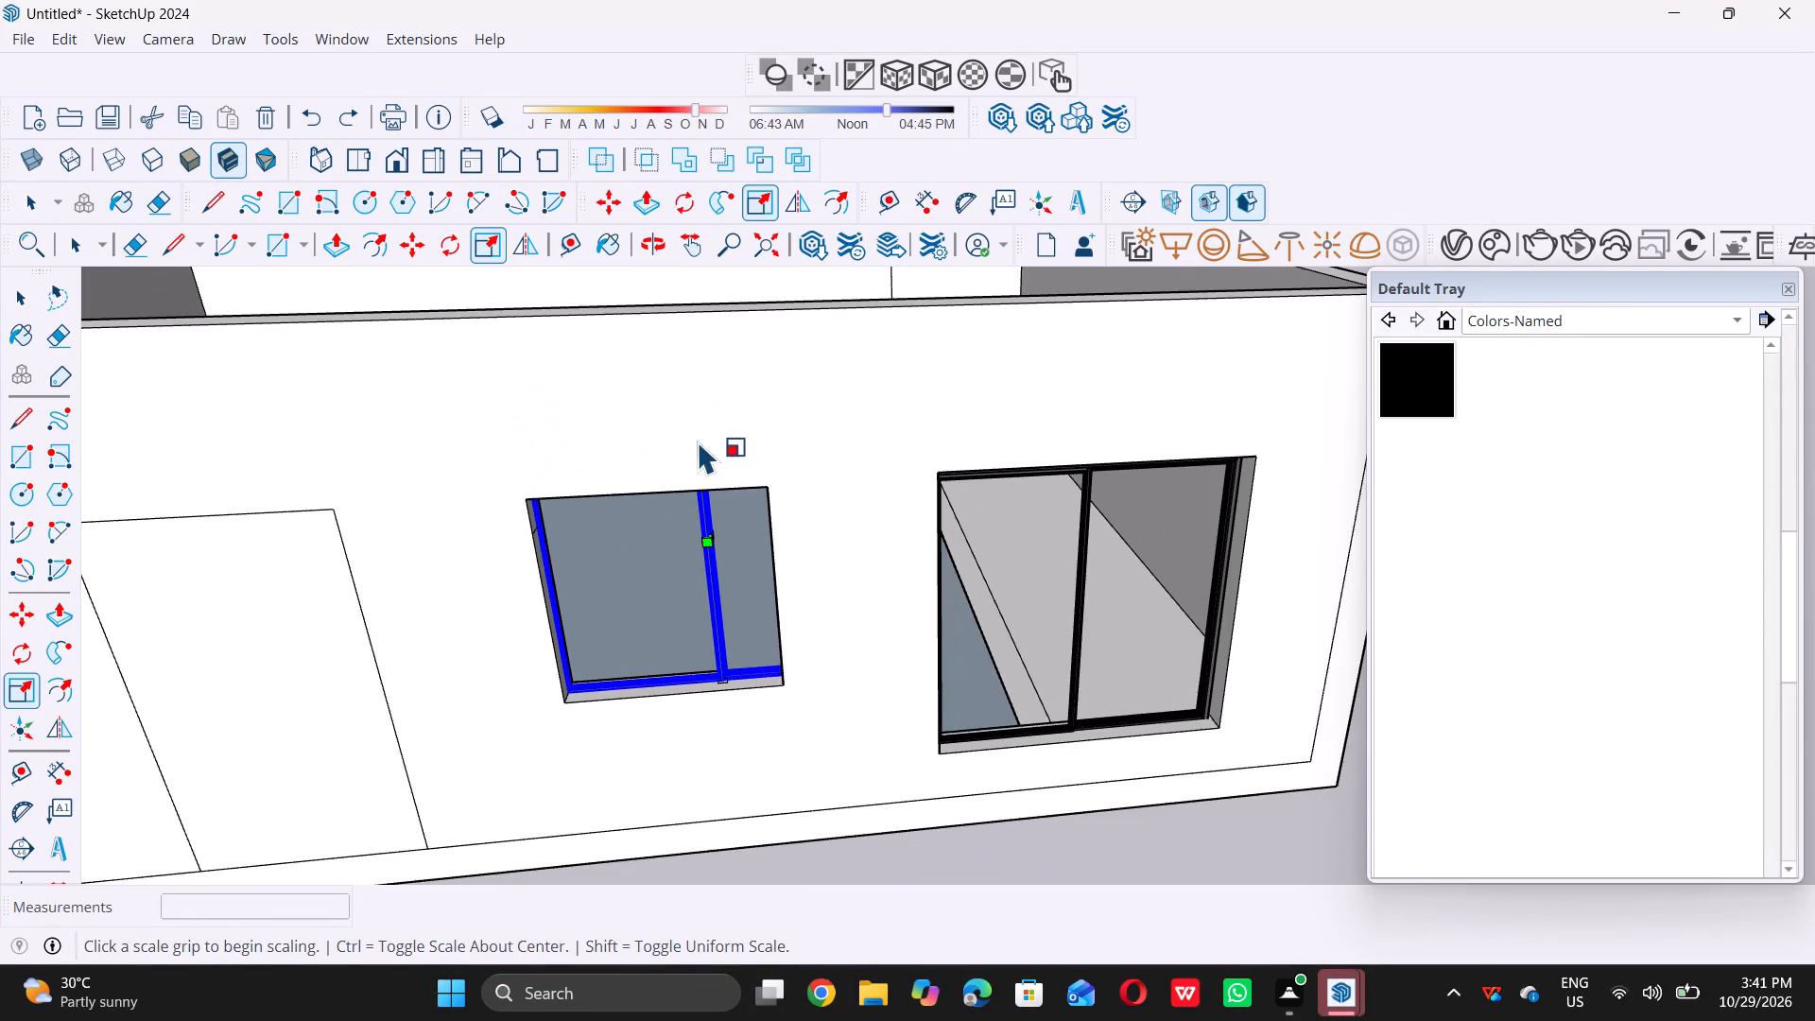
scroll(699, 437, "up", 1)
middle_click_drag(654, 467, 671, 380)
scroll(663, 437, "up", 1)
middle_click(671, 380)
scroll(702, 419, "up", 6)
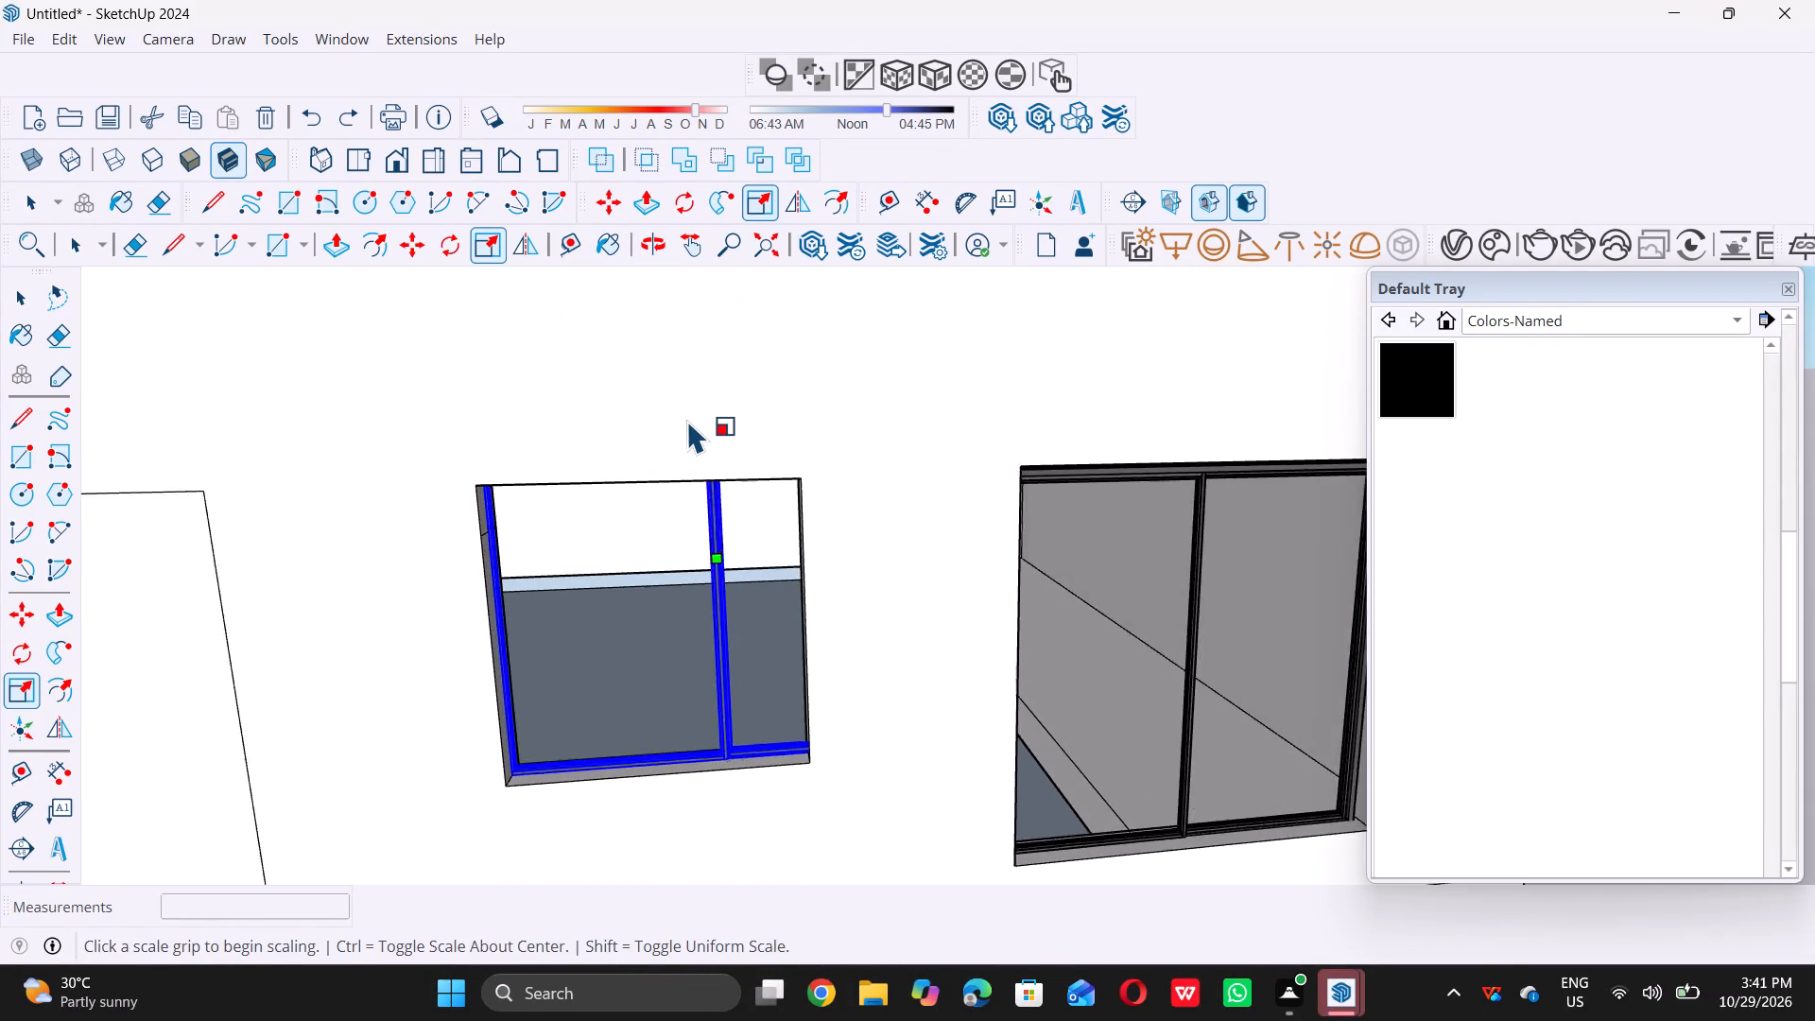
scroll(648, 436, "down", 5)
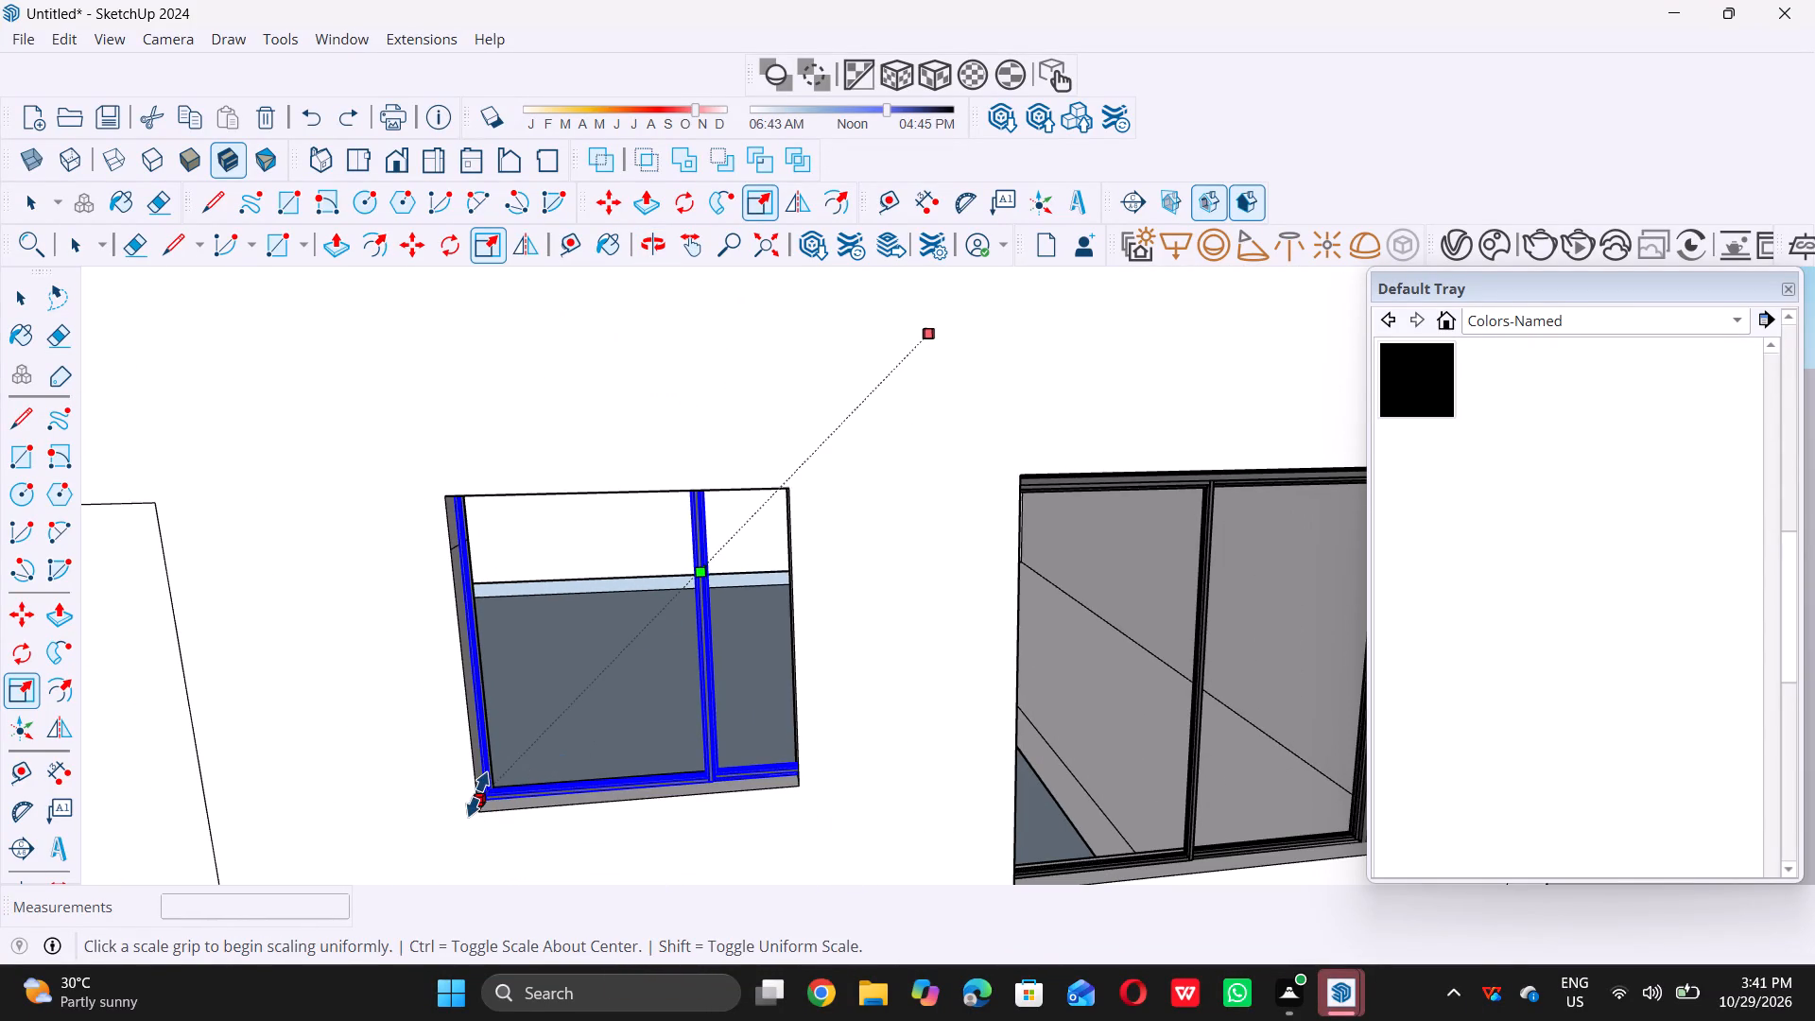
left_click(480, 792)
left_click_drag(480, 790, 577, 705)
left_click(577, 705)
left_click_drag(577, 705, 619, 676)
left_click(619, 676)
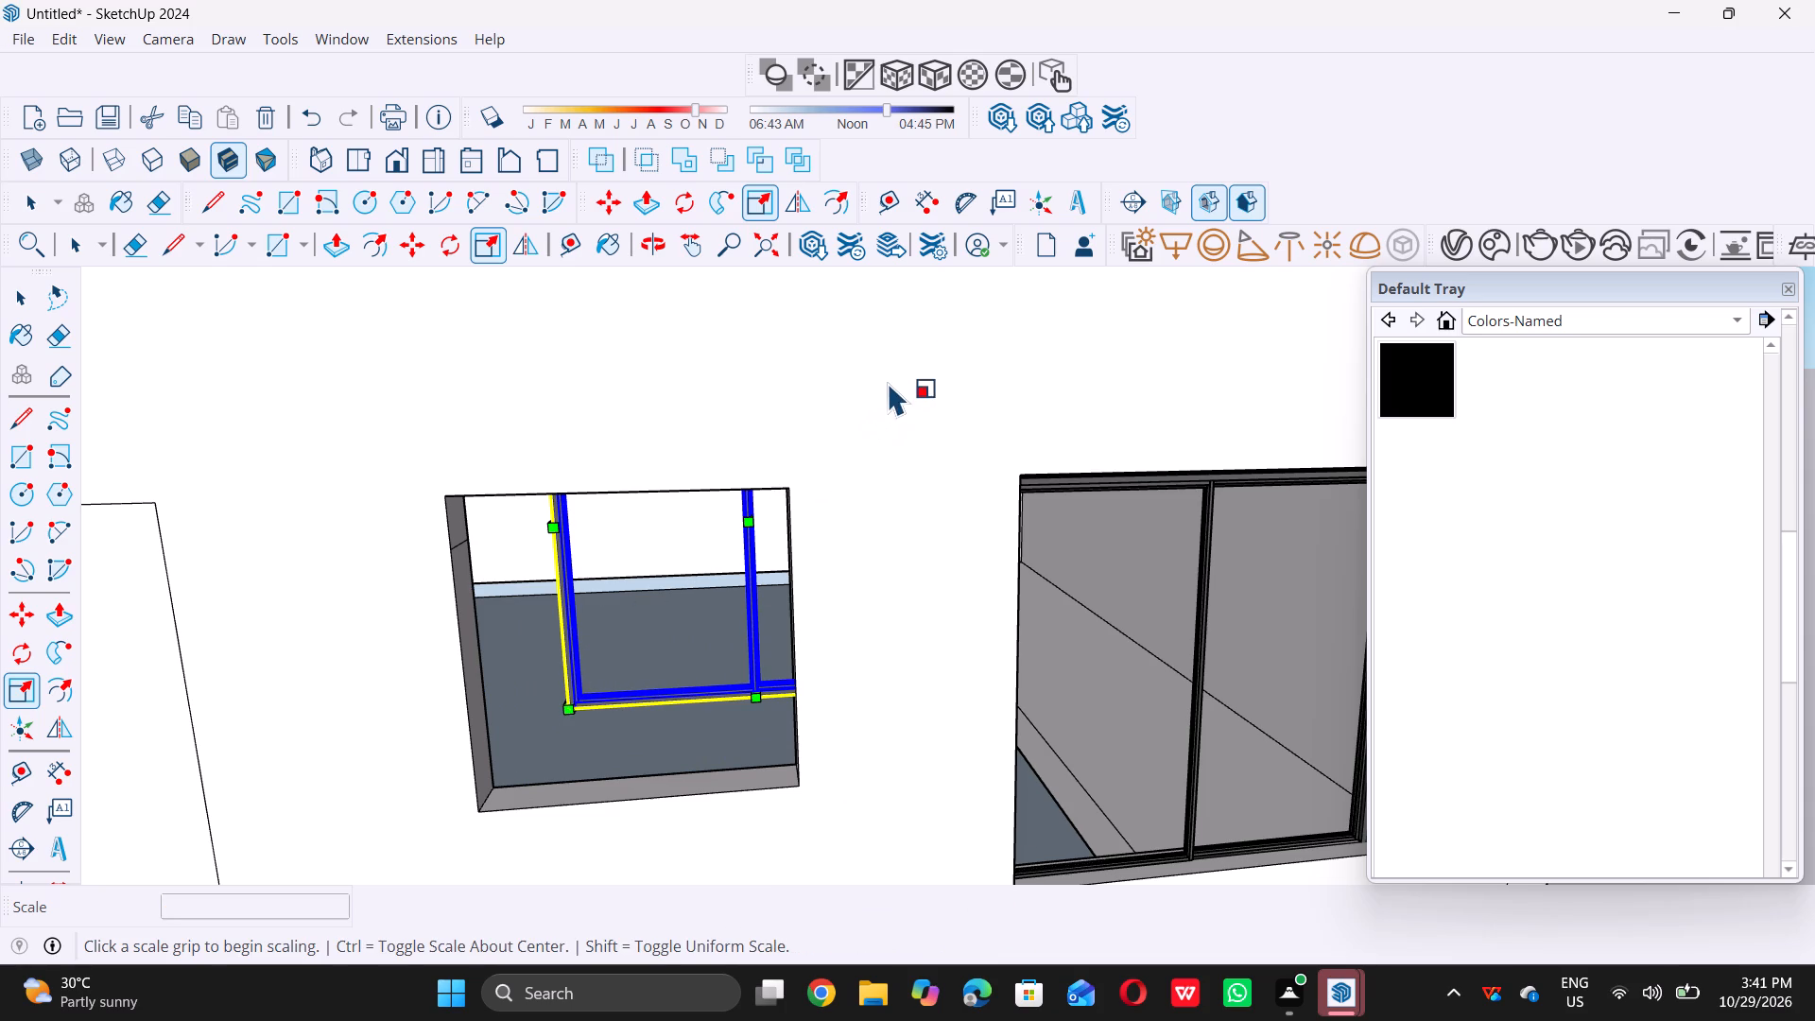
Scale the copied window down uniformly once more from the same lower corner until it is narrower than the small opening, and deselect it.
scroll(929, 347, "up", 2)
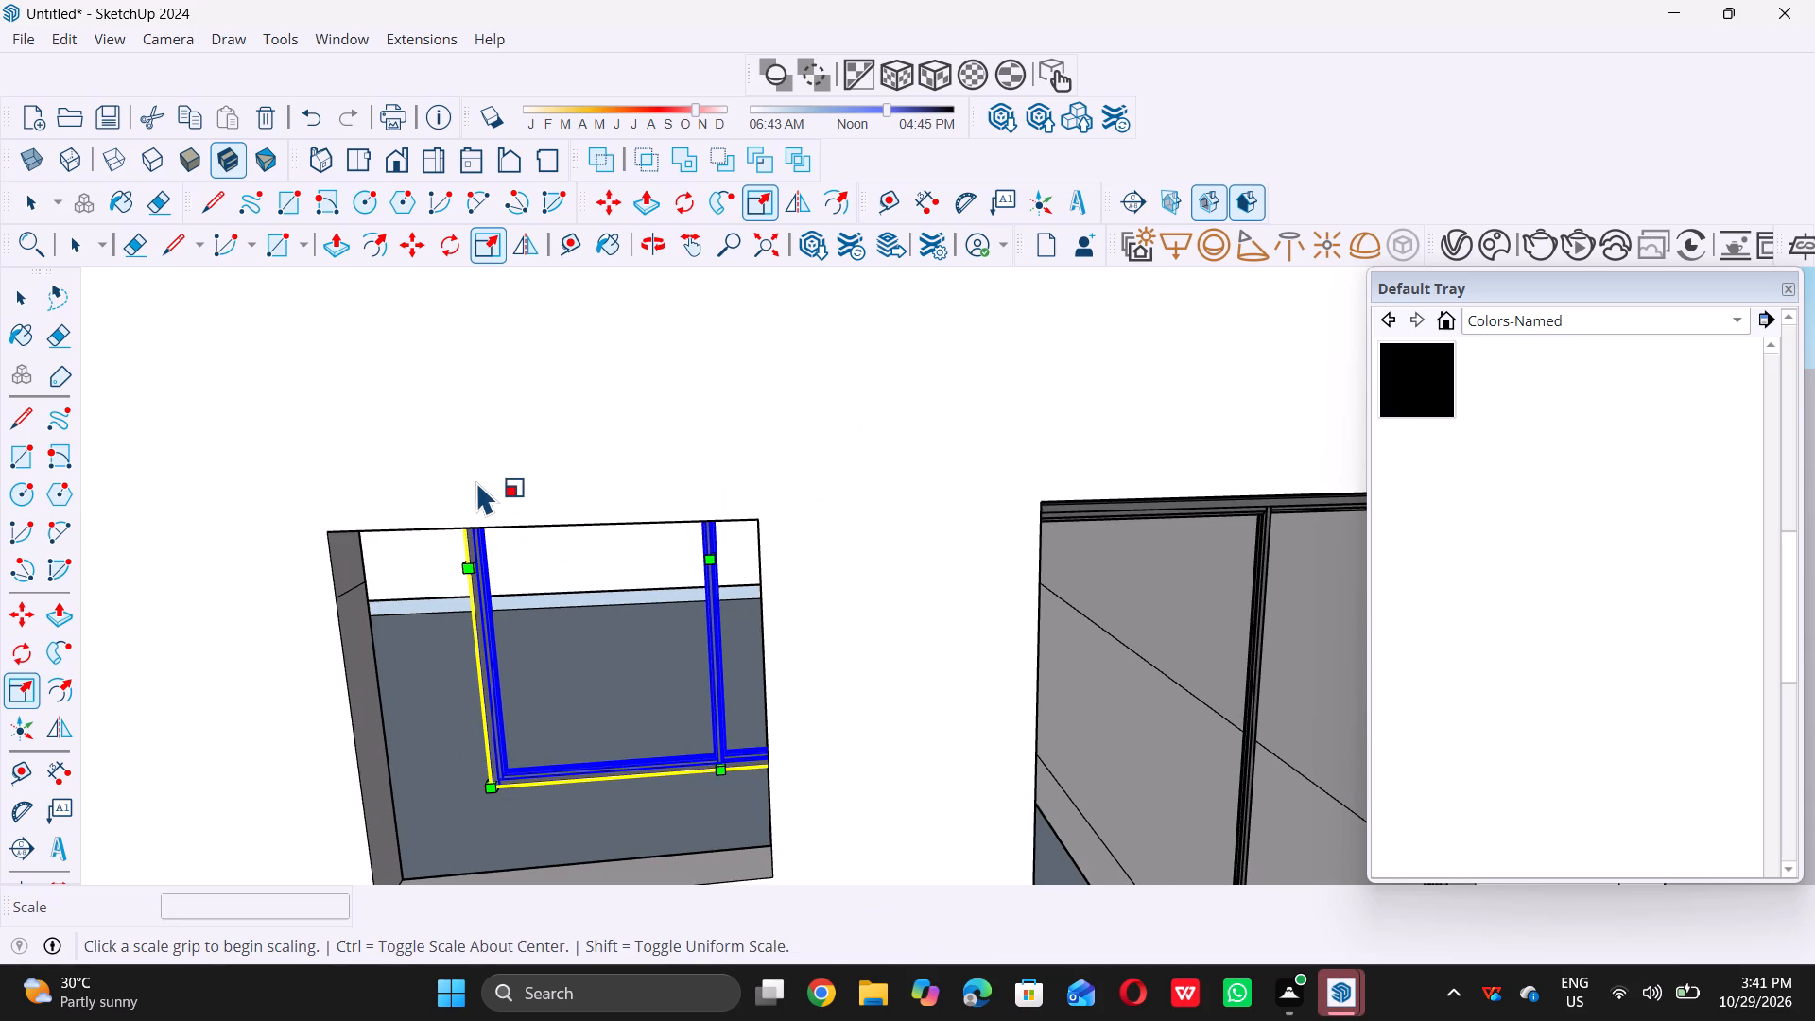
scroll(489, 748, "down", 6)
scroll(564, 684, "down", 2)
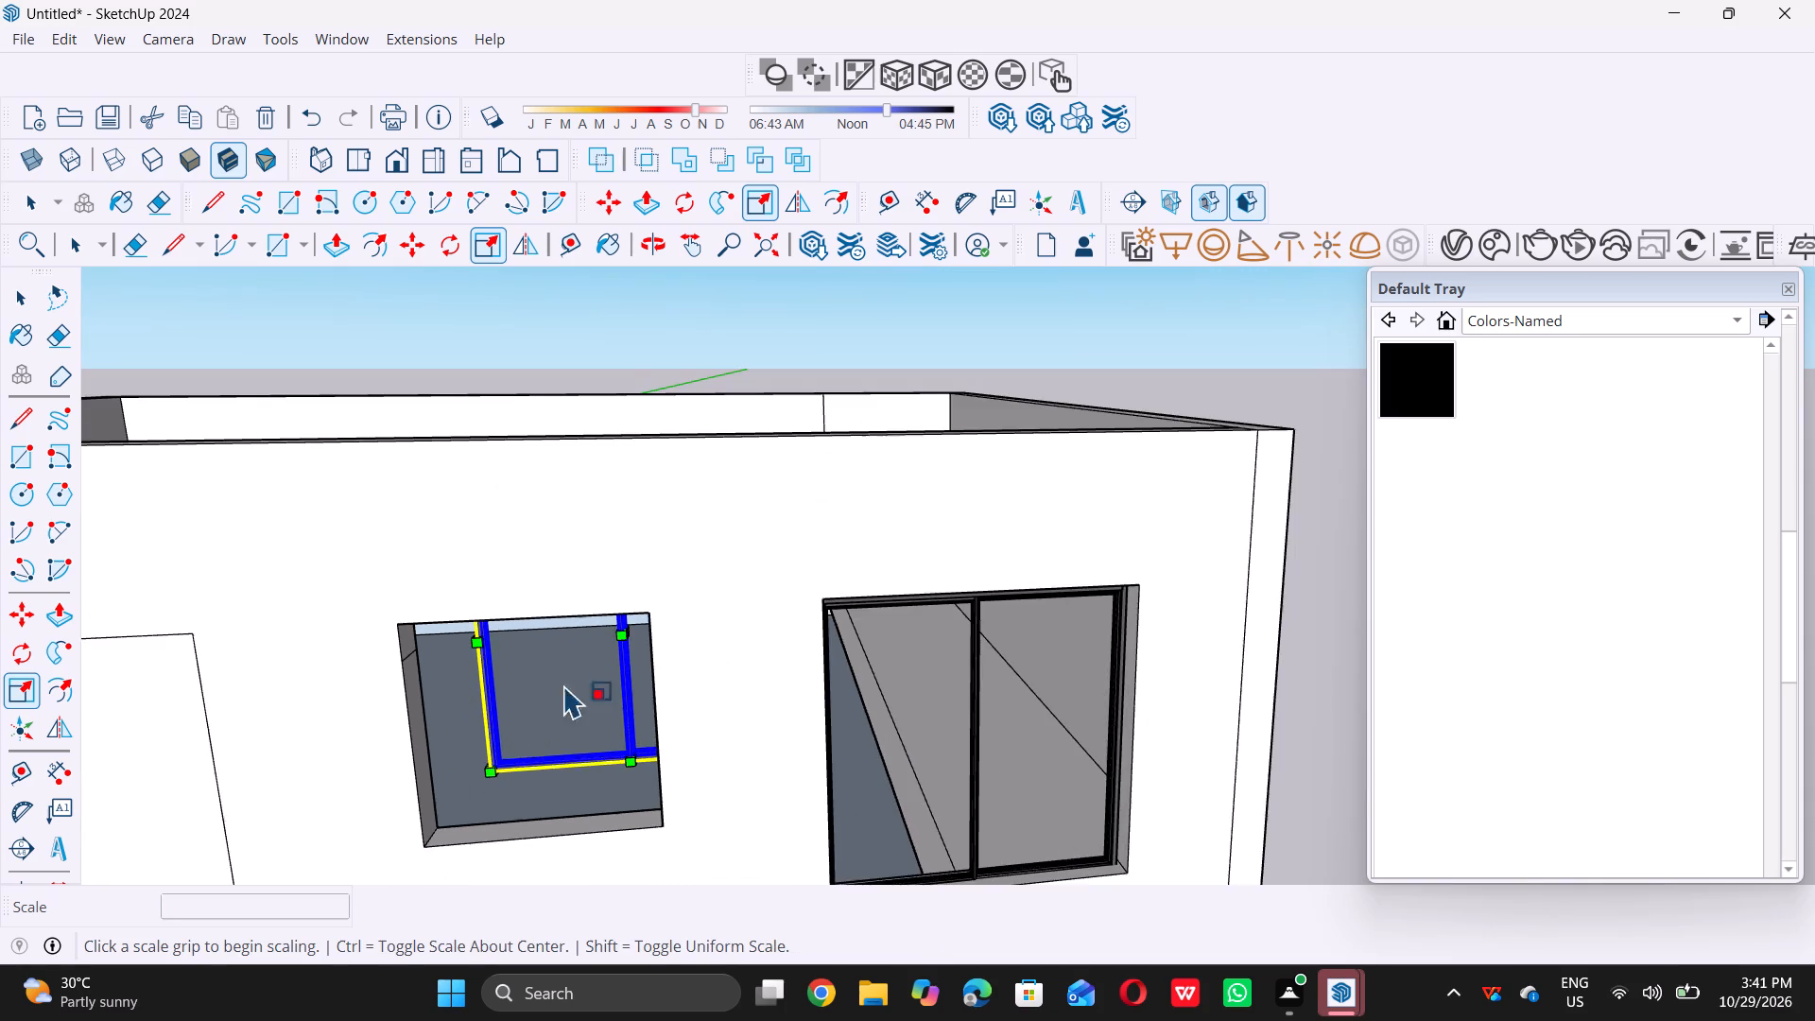
scroll(564, 684, "down", 4)
left_click_drag(528, 720, 534, 713)
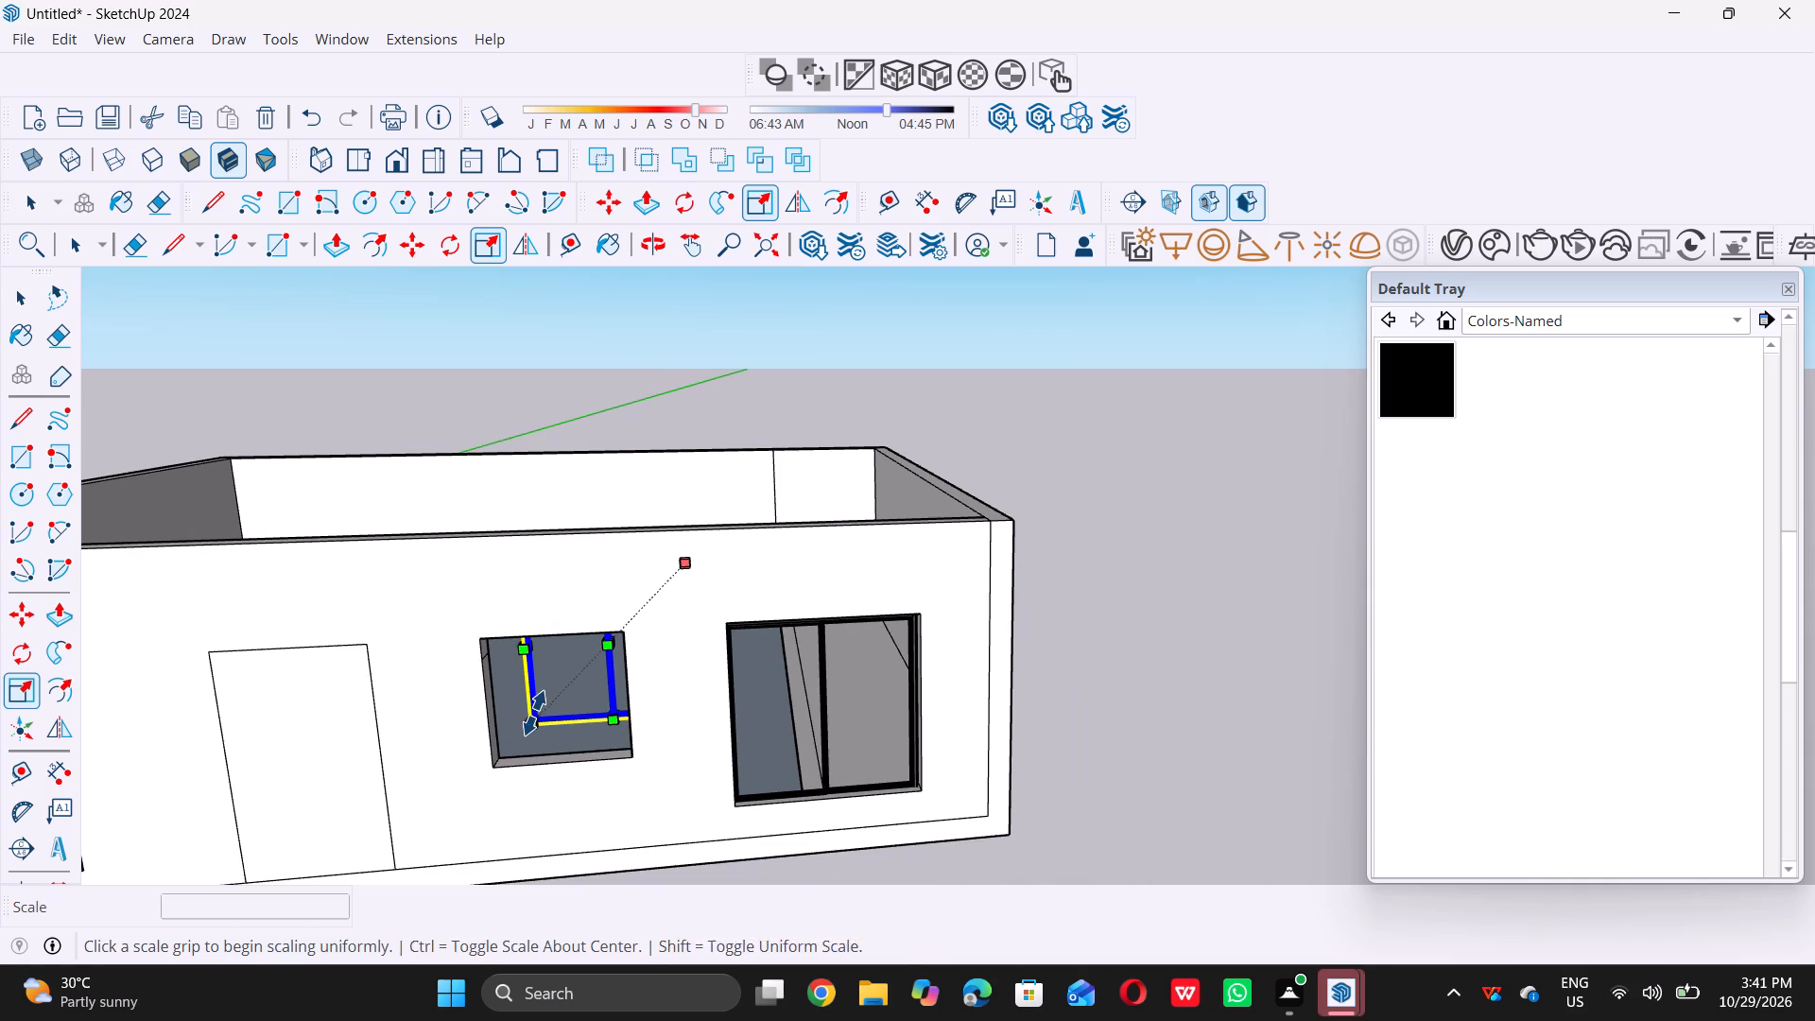
left_click_drag(534, 713, 558, 699)
key("space")
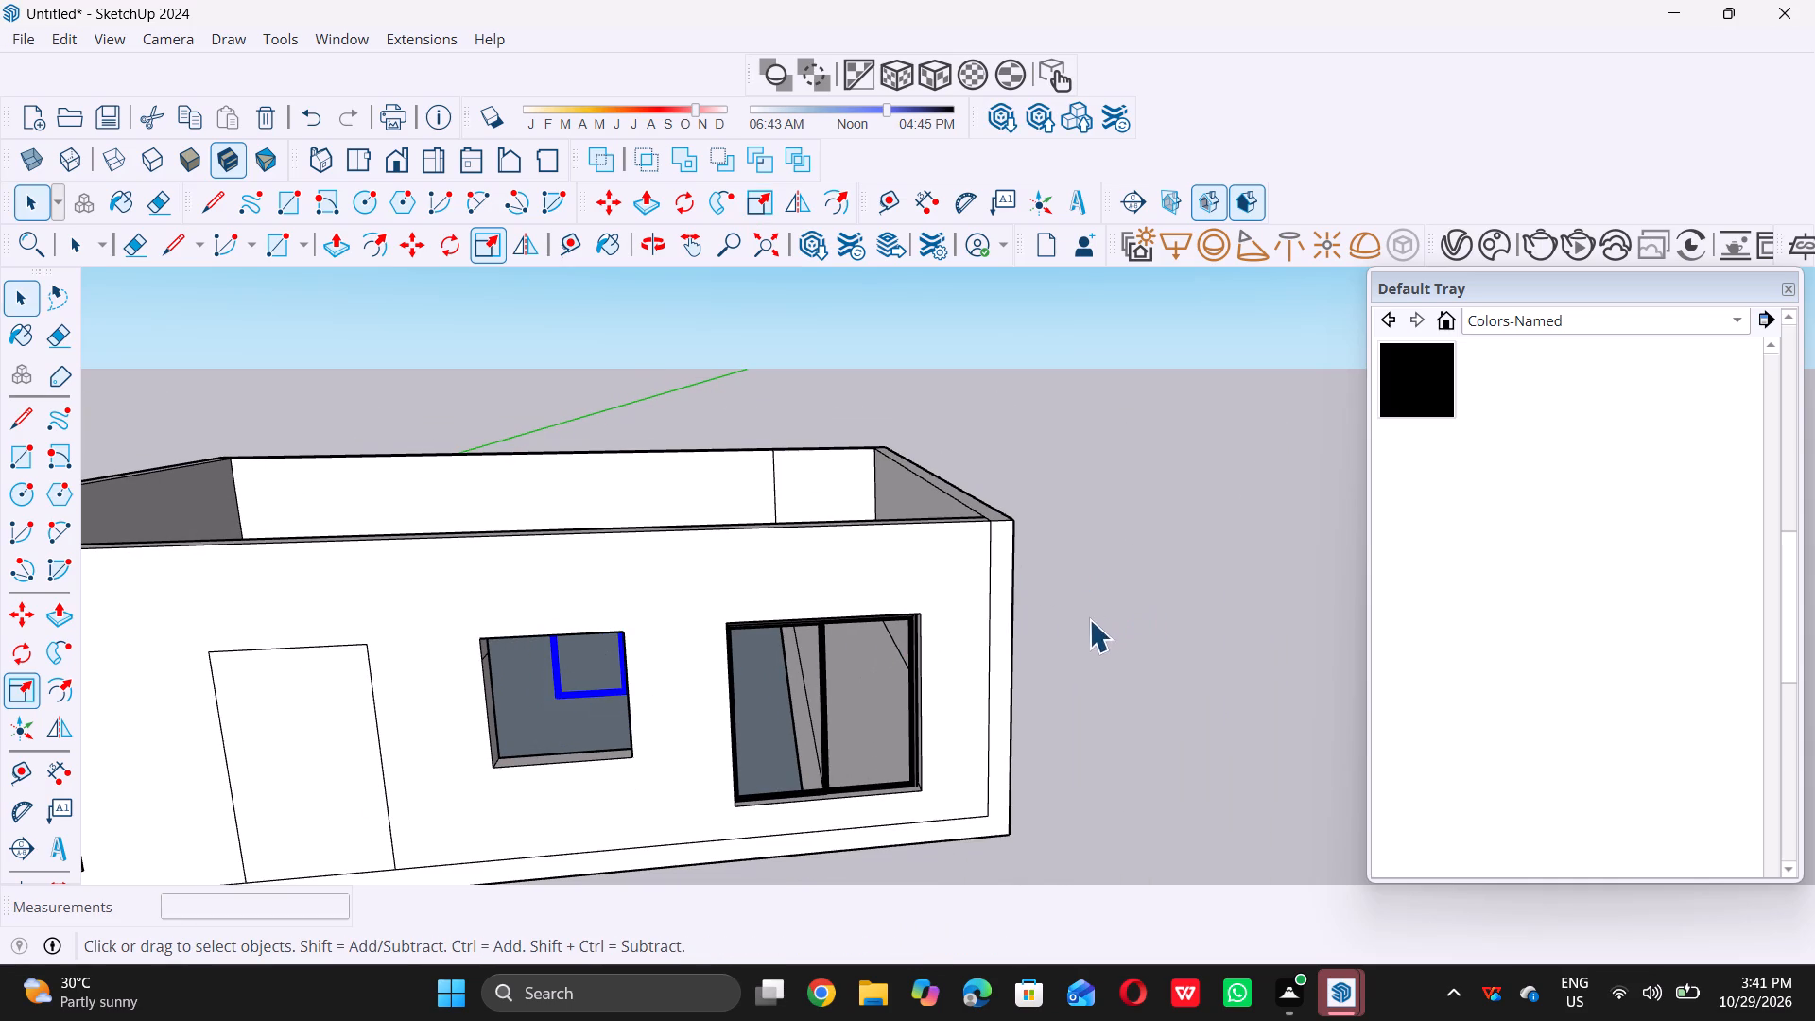
left_click(1135, 604)
Move the scaled window about 2' 8" from its lower door-side corner to the depth edge at the small opening's matching lower corner.
scroll(457, 693, "up", 5)
scroll(581, 711, "up", 8)
scroll(590, 709, "down", 5)
left_click(673, 689)
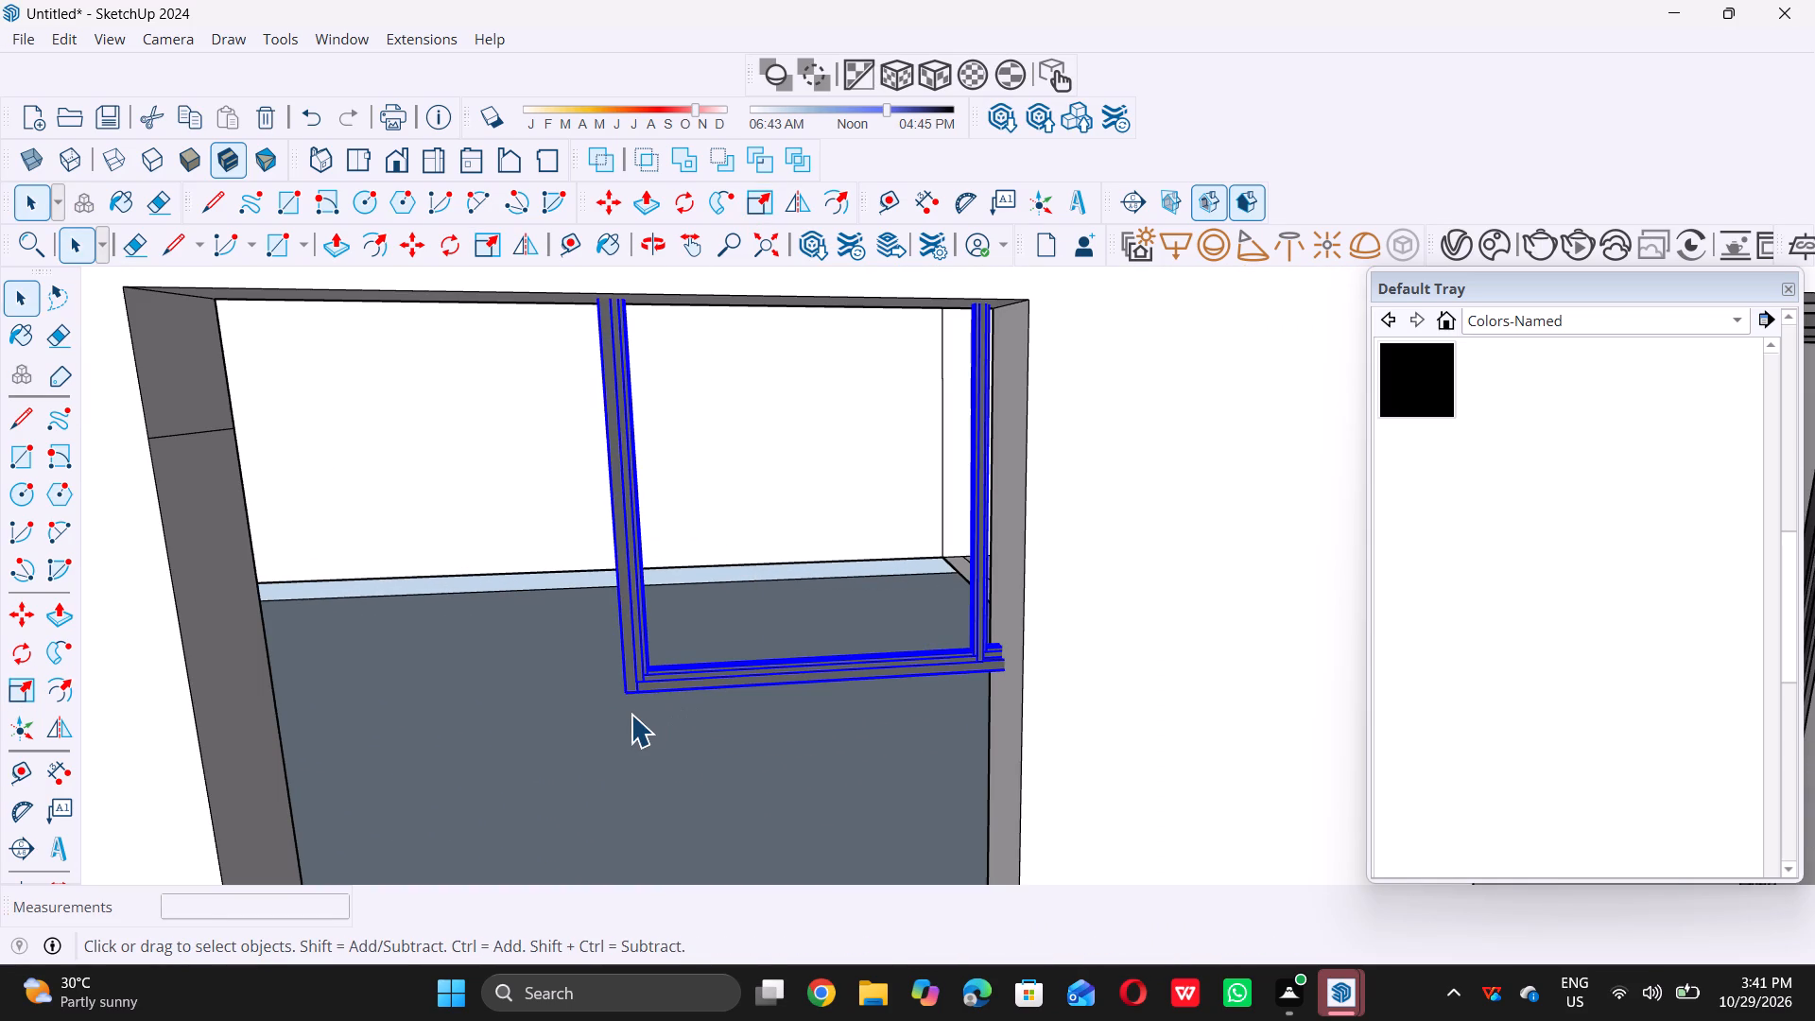
key("m")
double_click(627, 699)
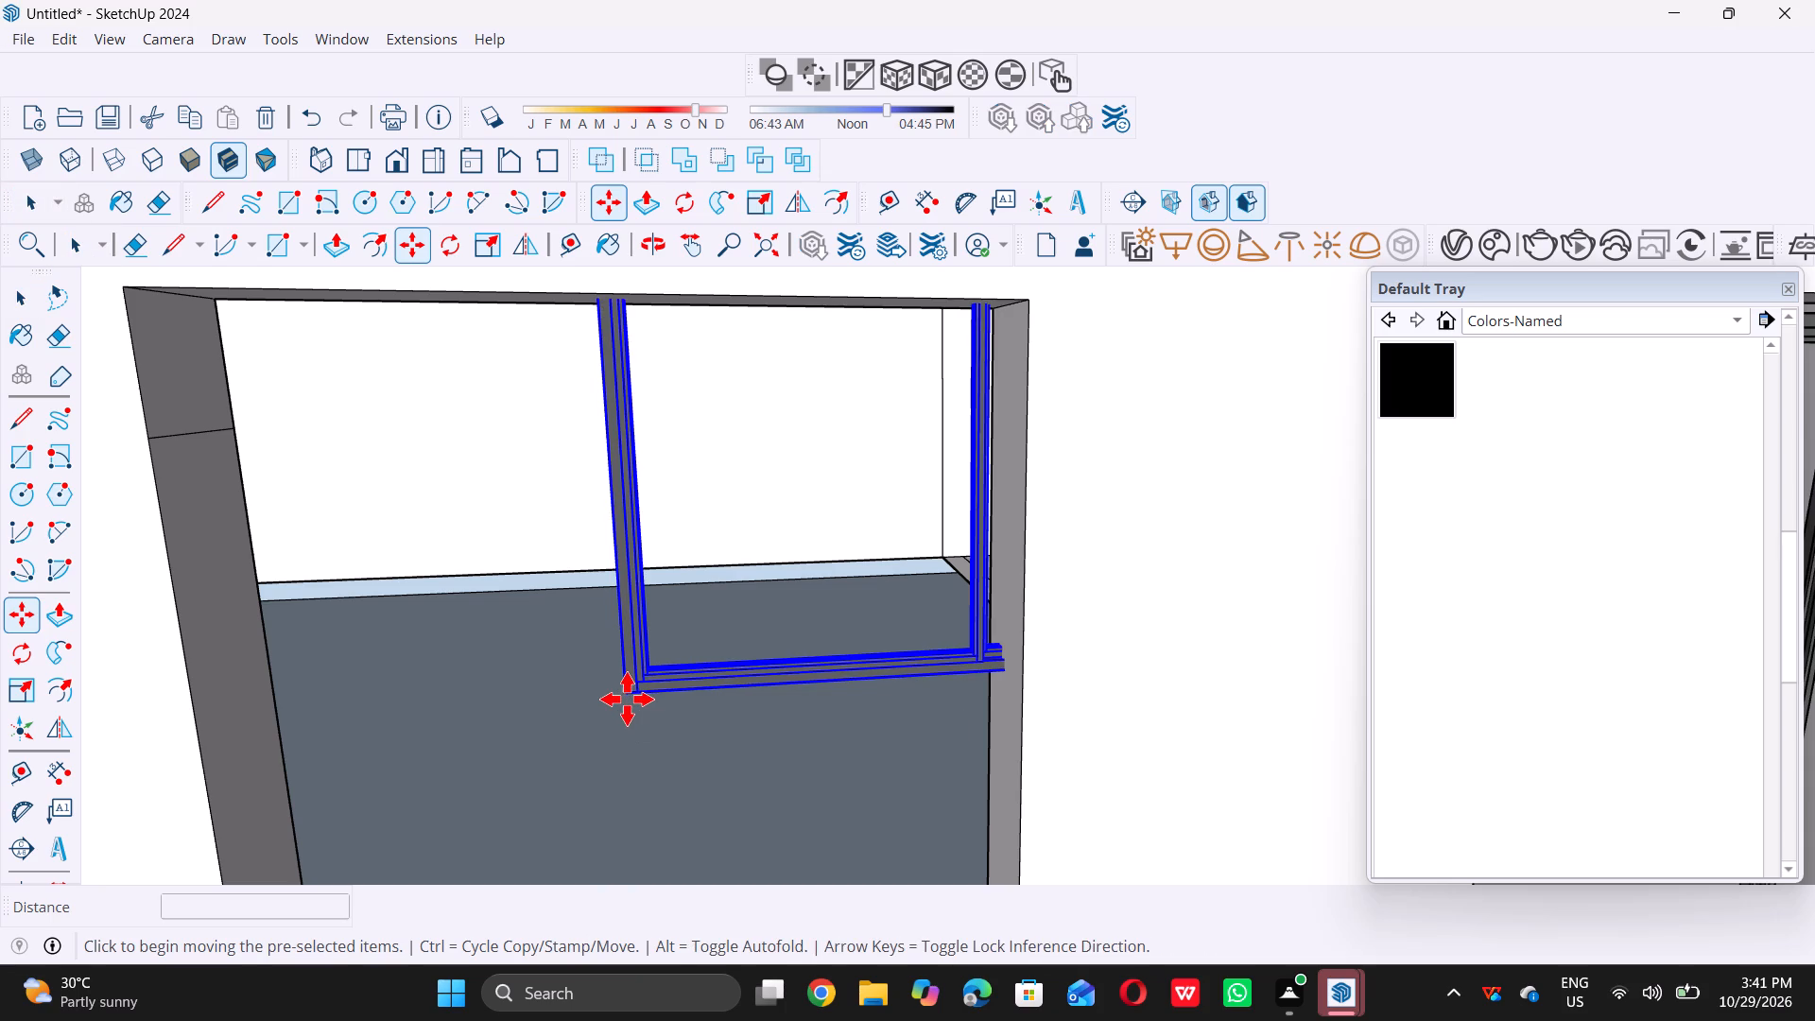
scroll(627, 699, "down", 10)
scroll(545, 781, "up", 6)
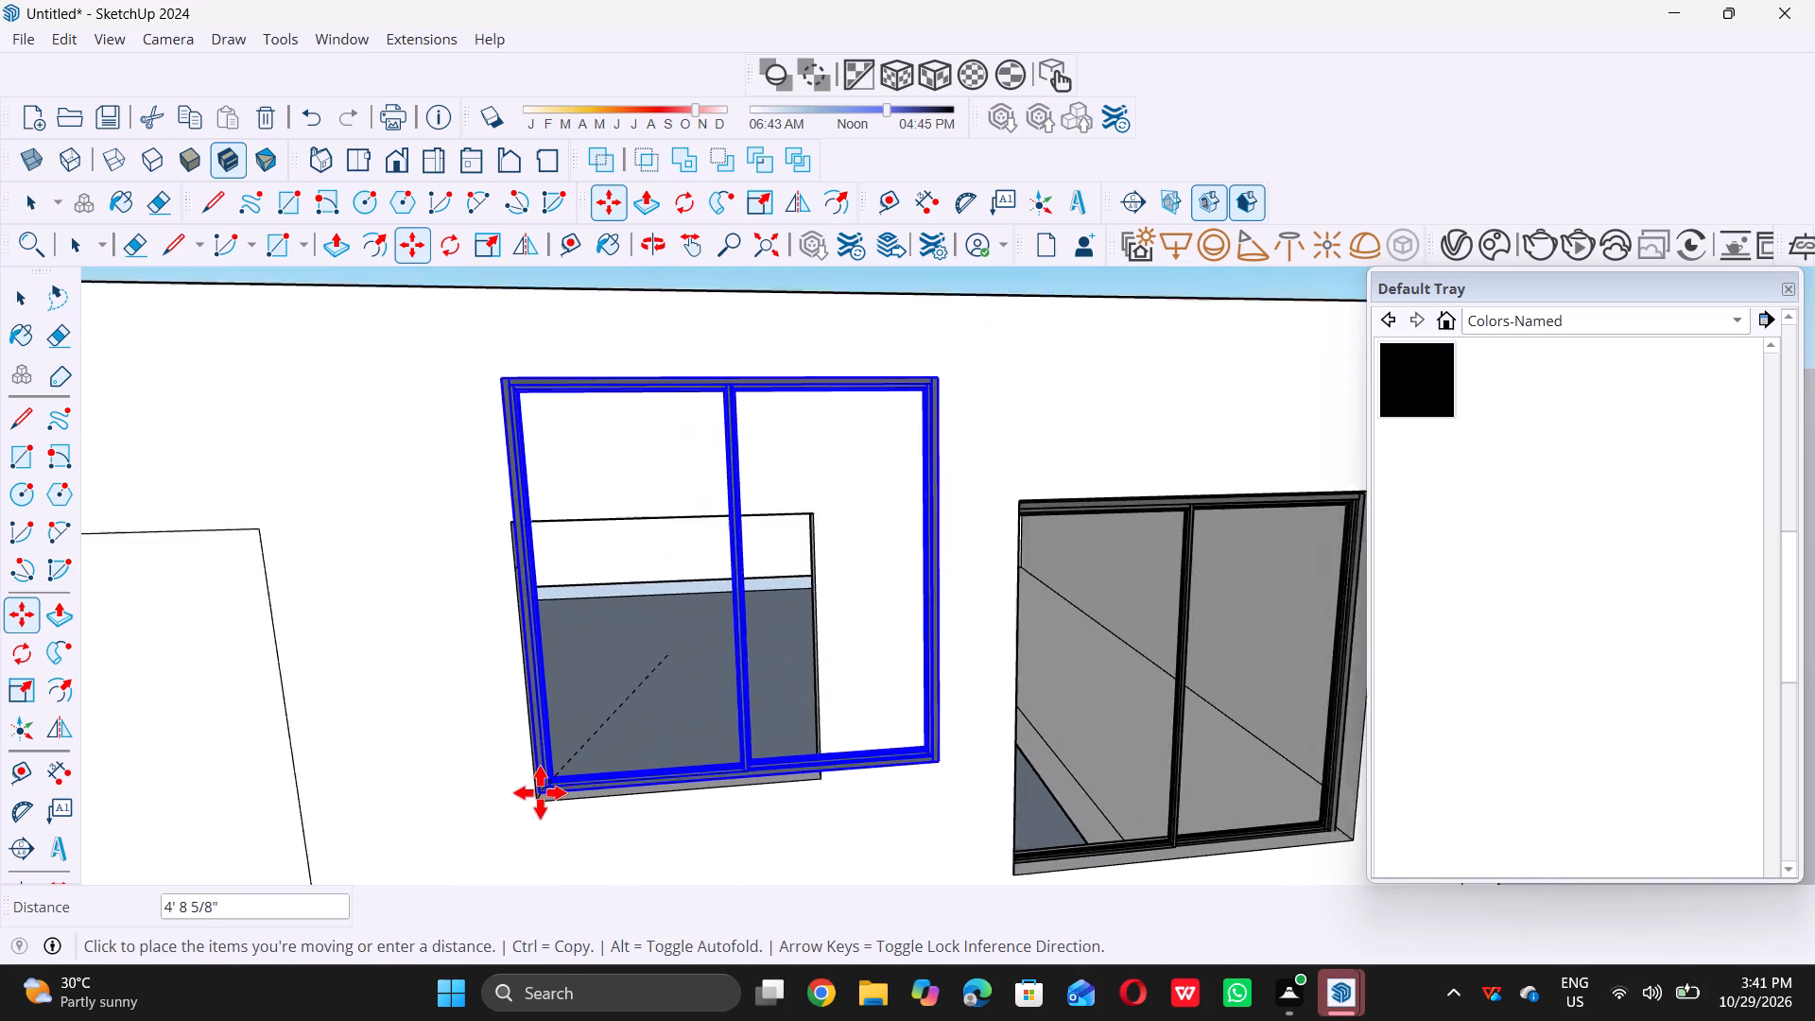
scroll(560, 776, "up", 12)
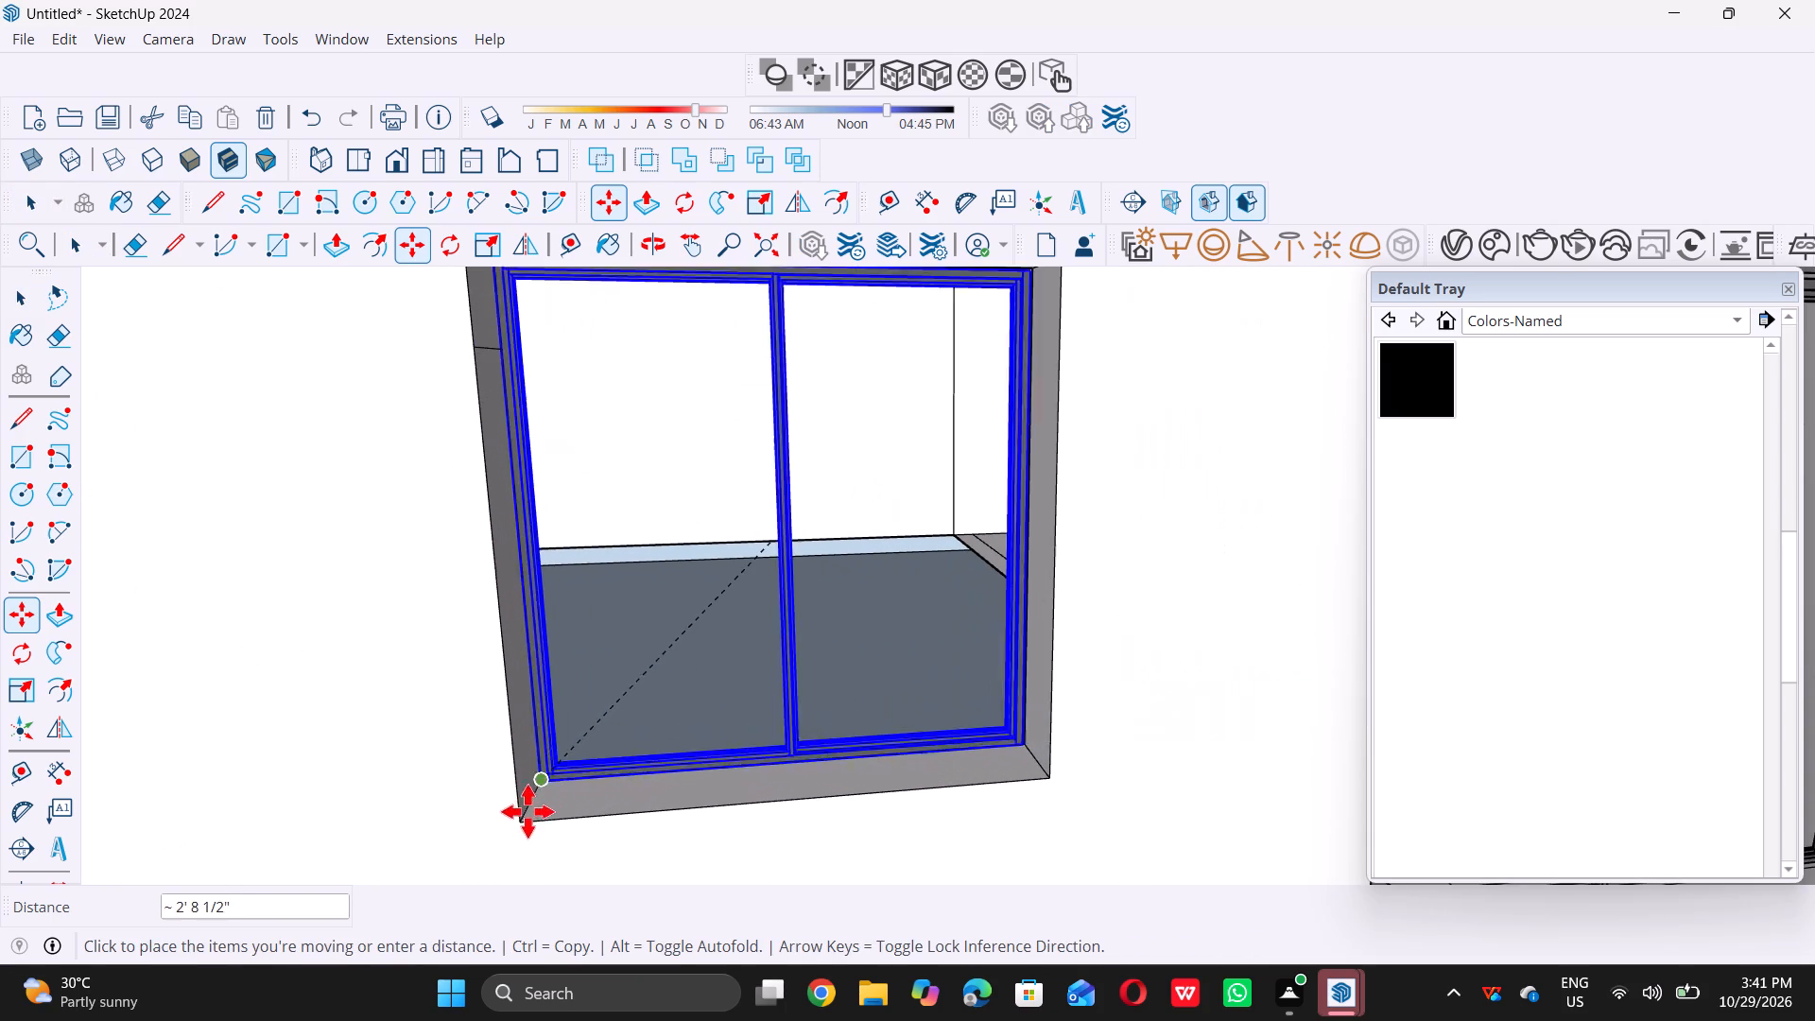
scroll(542, 790, "up", 9)
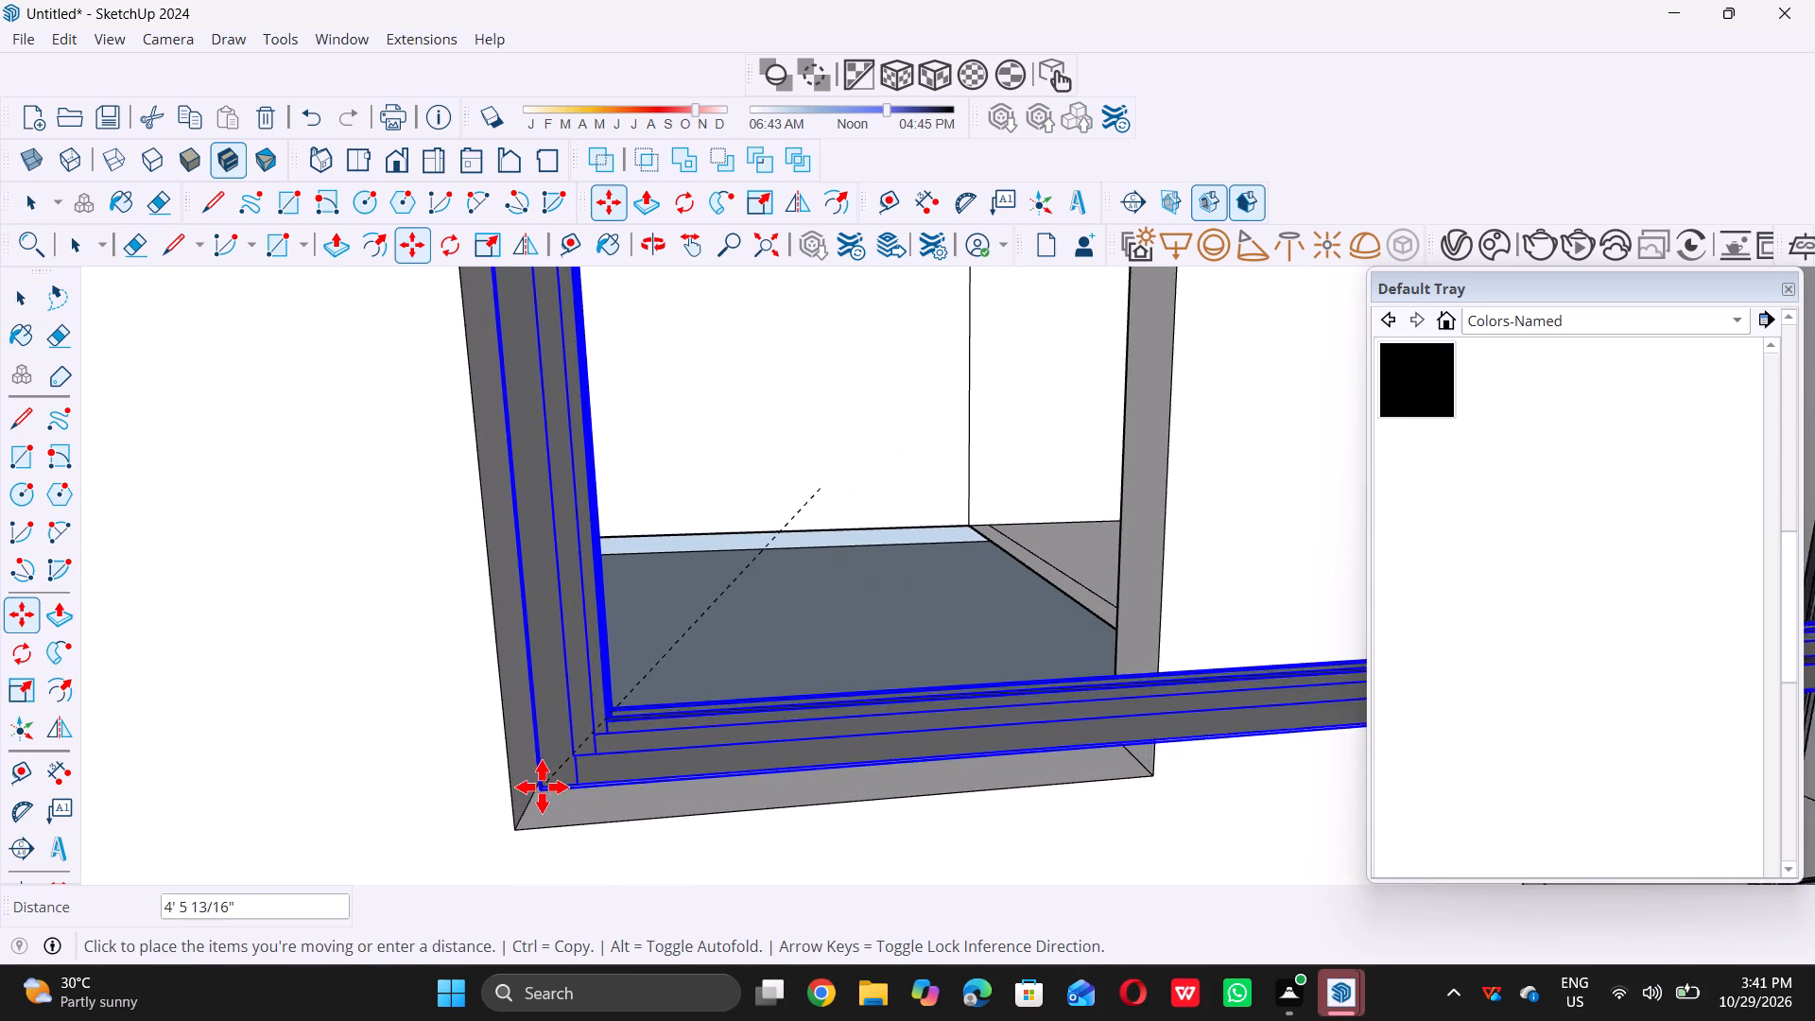
scroll(542, 787, "up", 1)
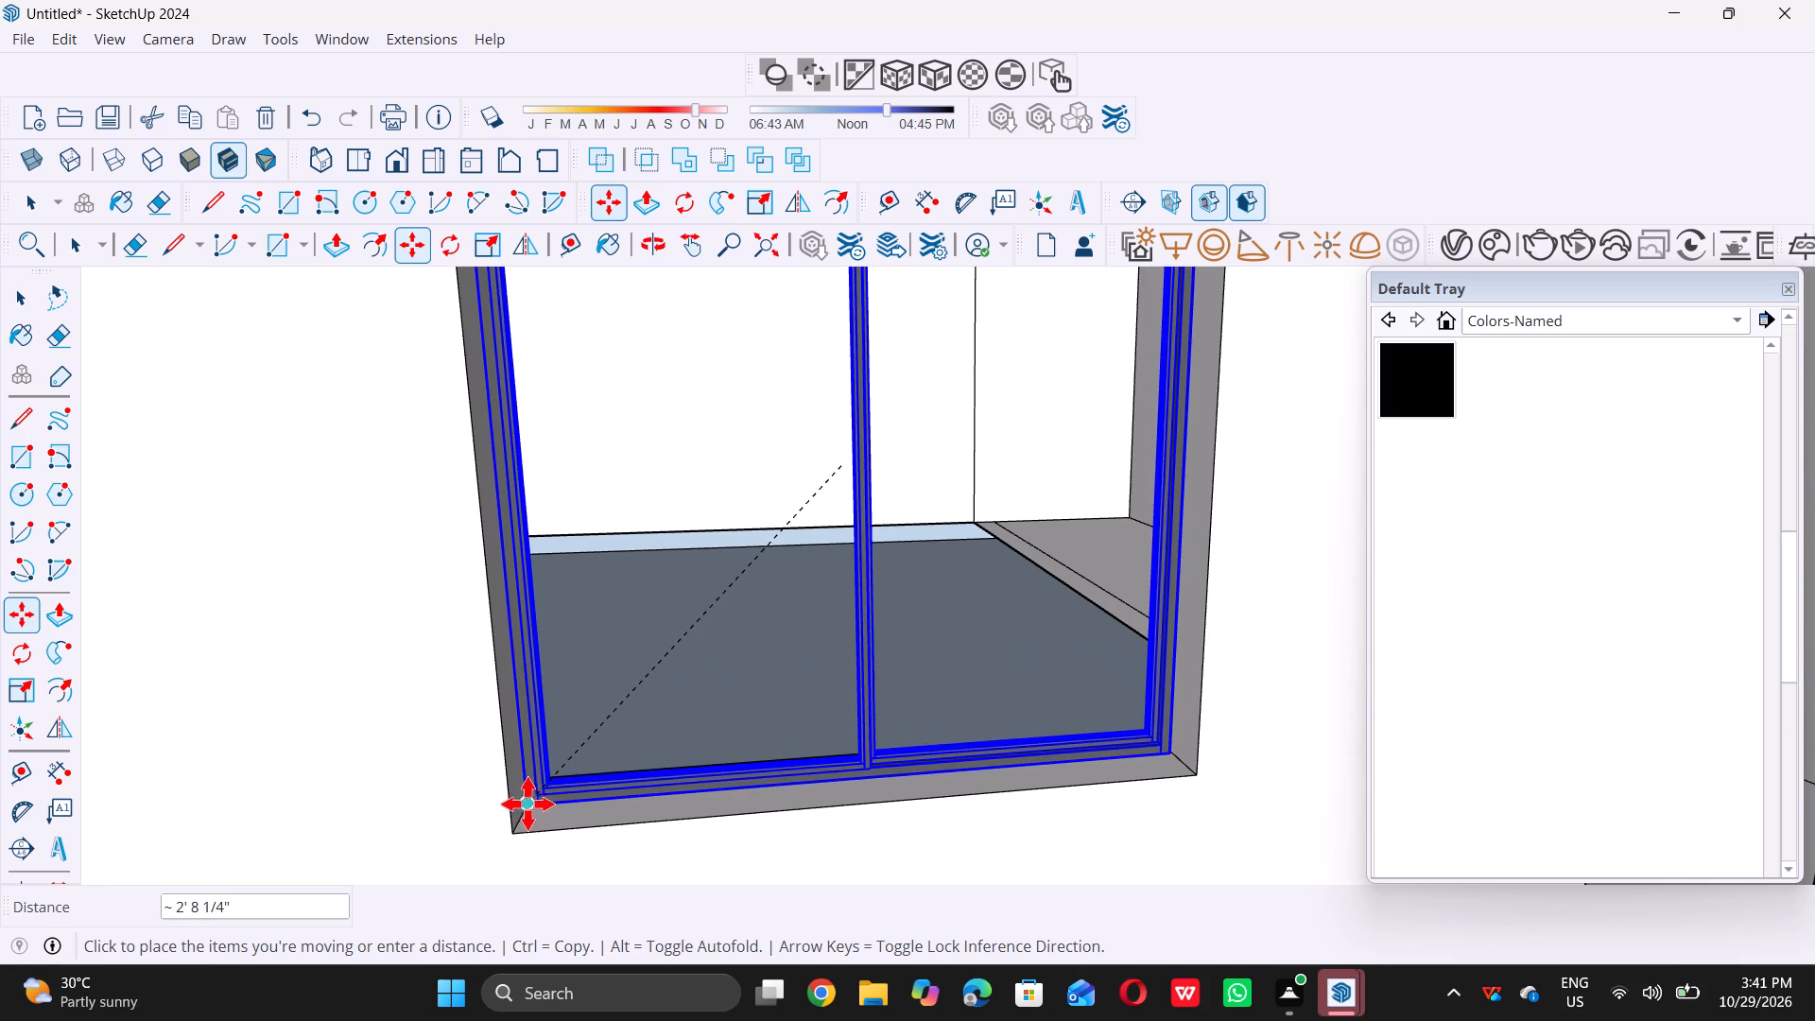
triple_click(530, 800)
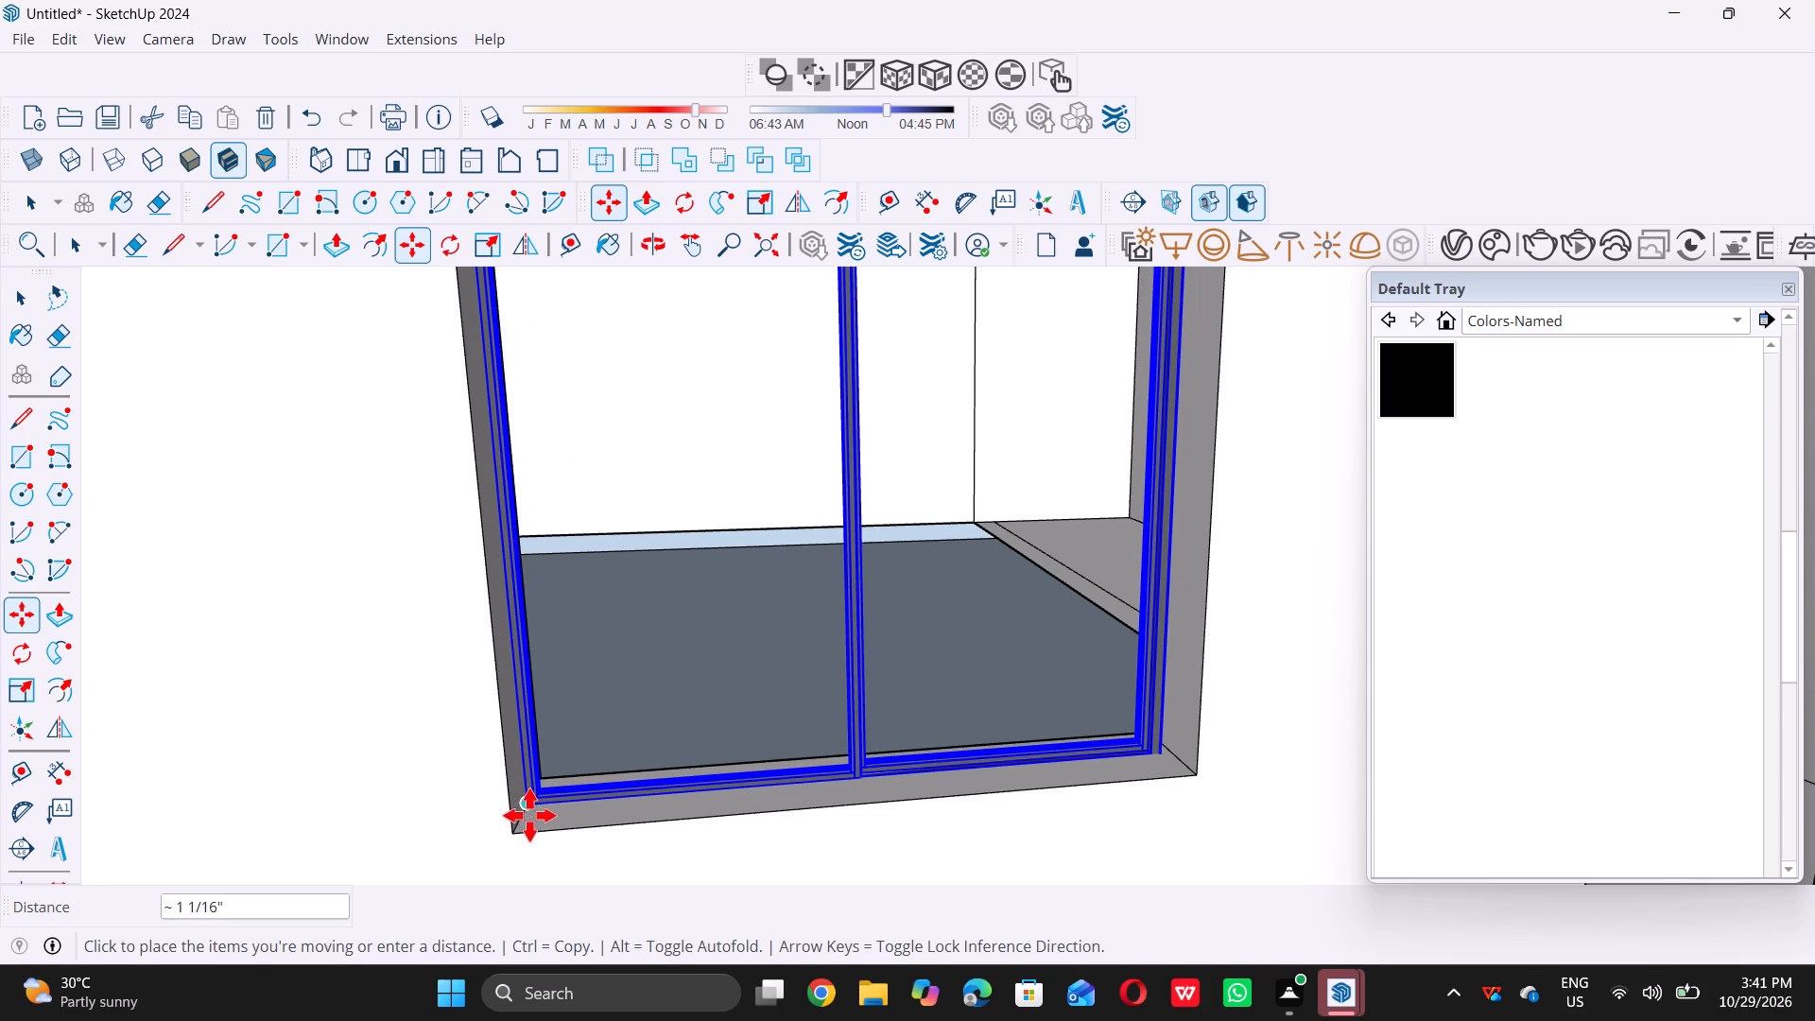
Move the small window about 4 3/8" outward to the opening's outer lower door-side corner, flush with the exterior wall face, and deselect it.
scroll(531, 801, "down", 1)
scroll(531, 801, "up", 4)
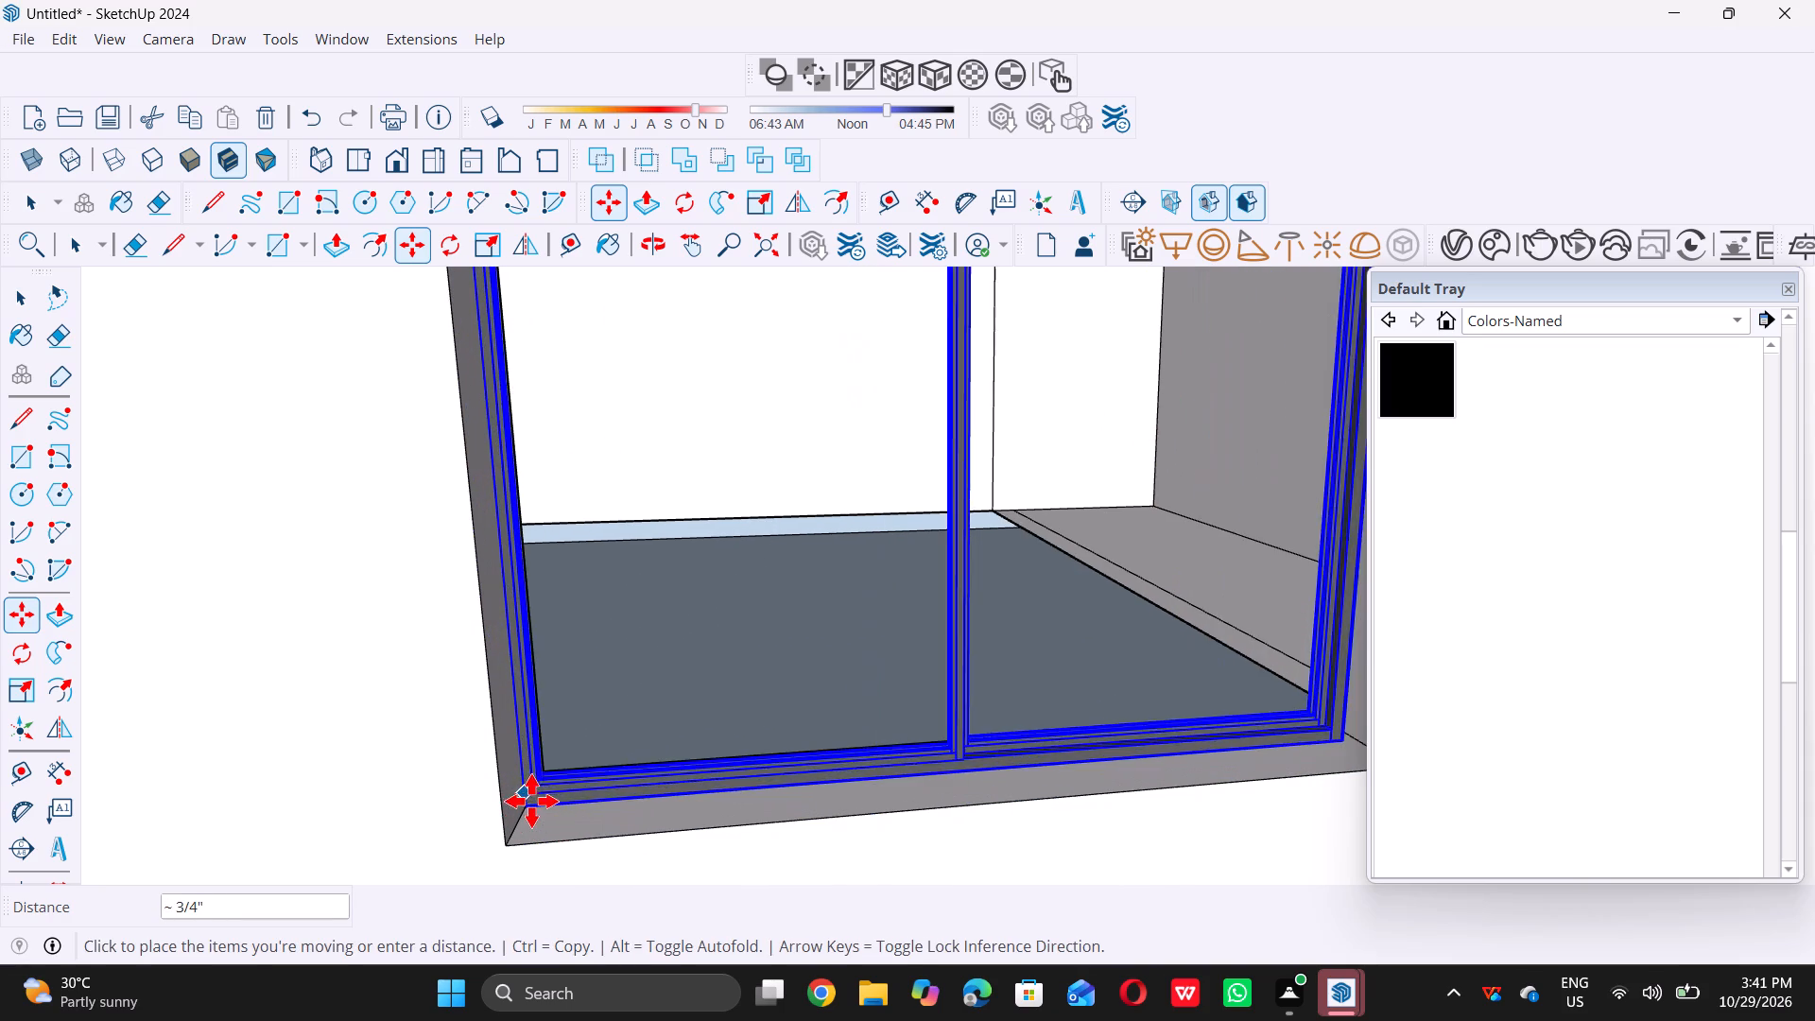
scroll(528, 812, "up", 6)
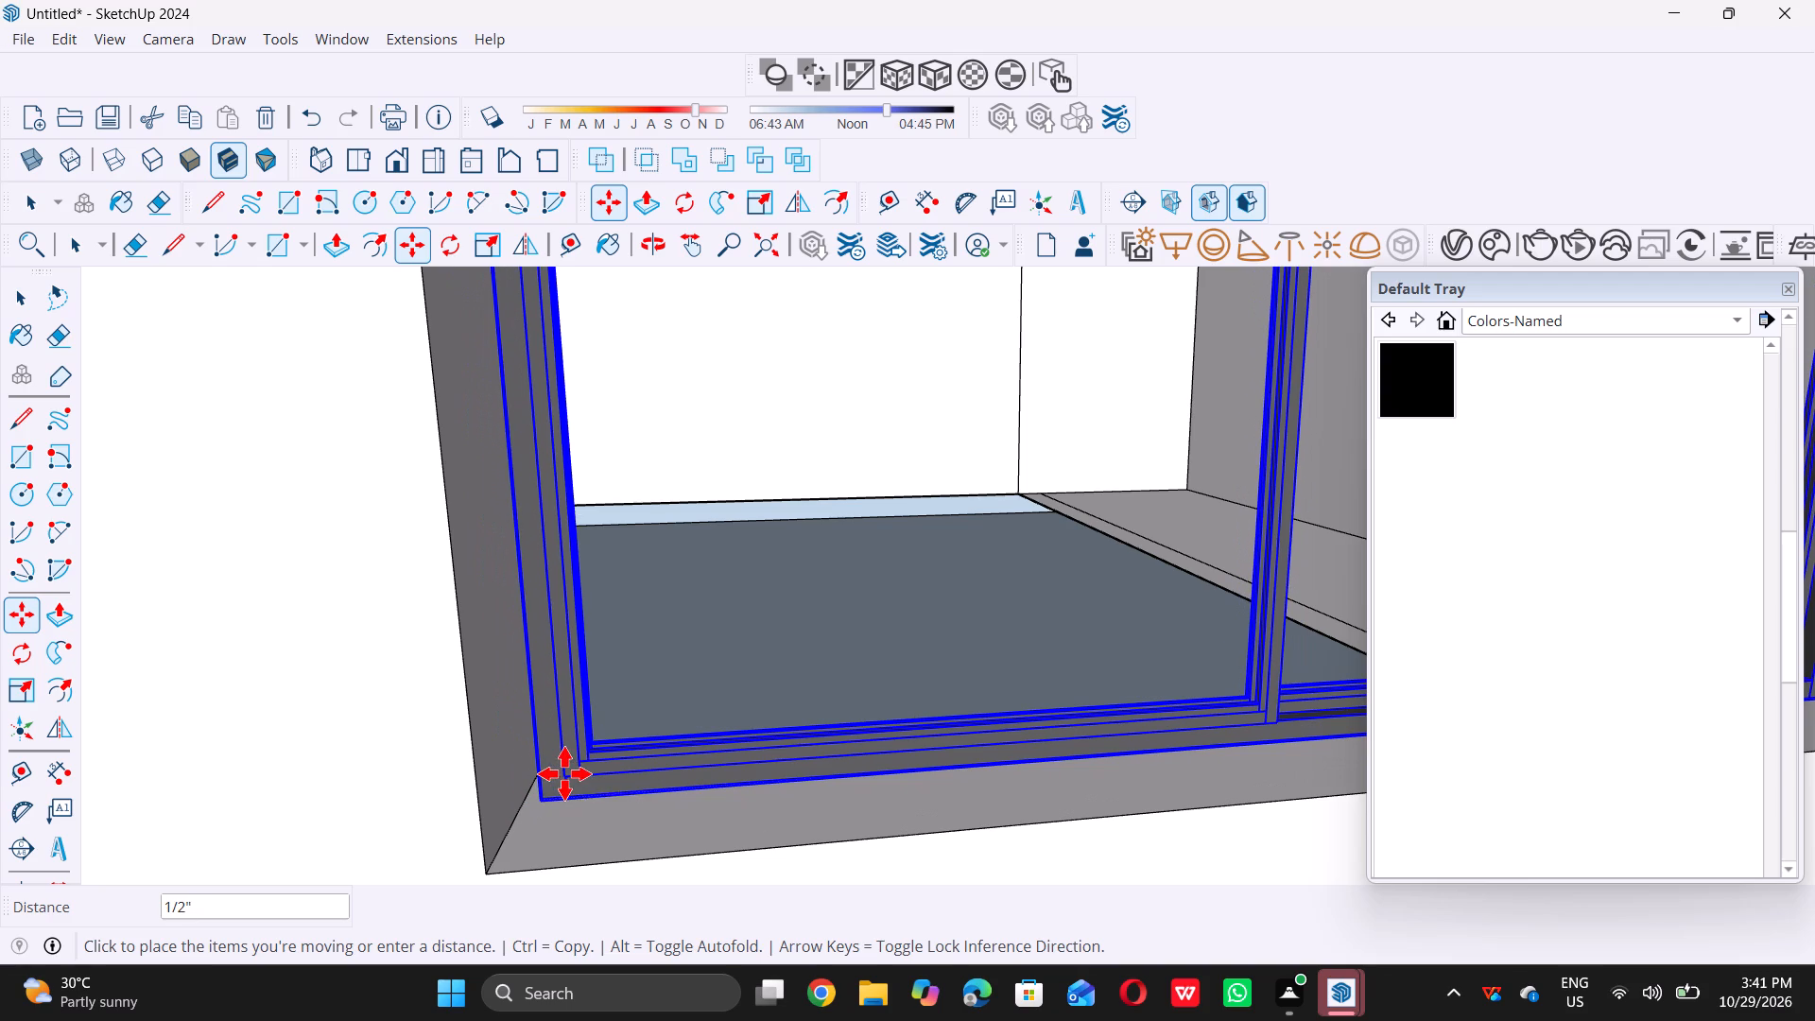
double_click(564, 773)
scroll(538, 810, "up", 8)
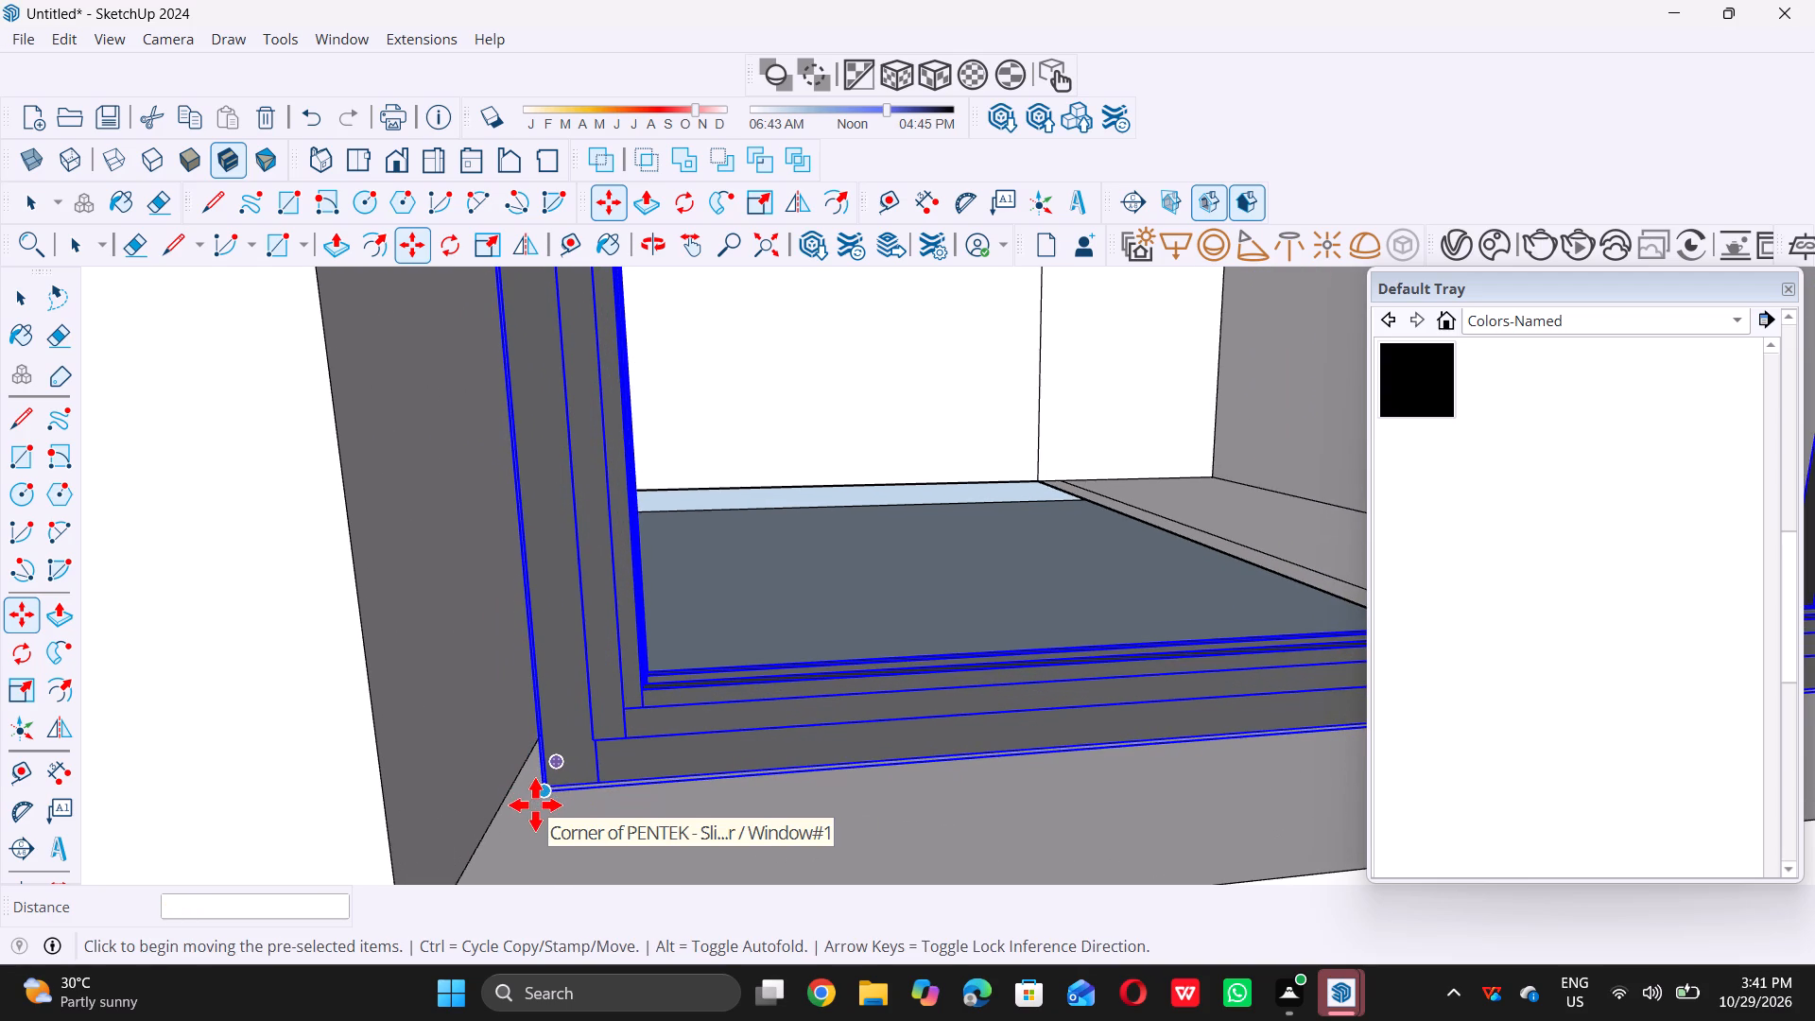
left_click(535, 805)
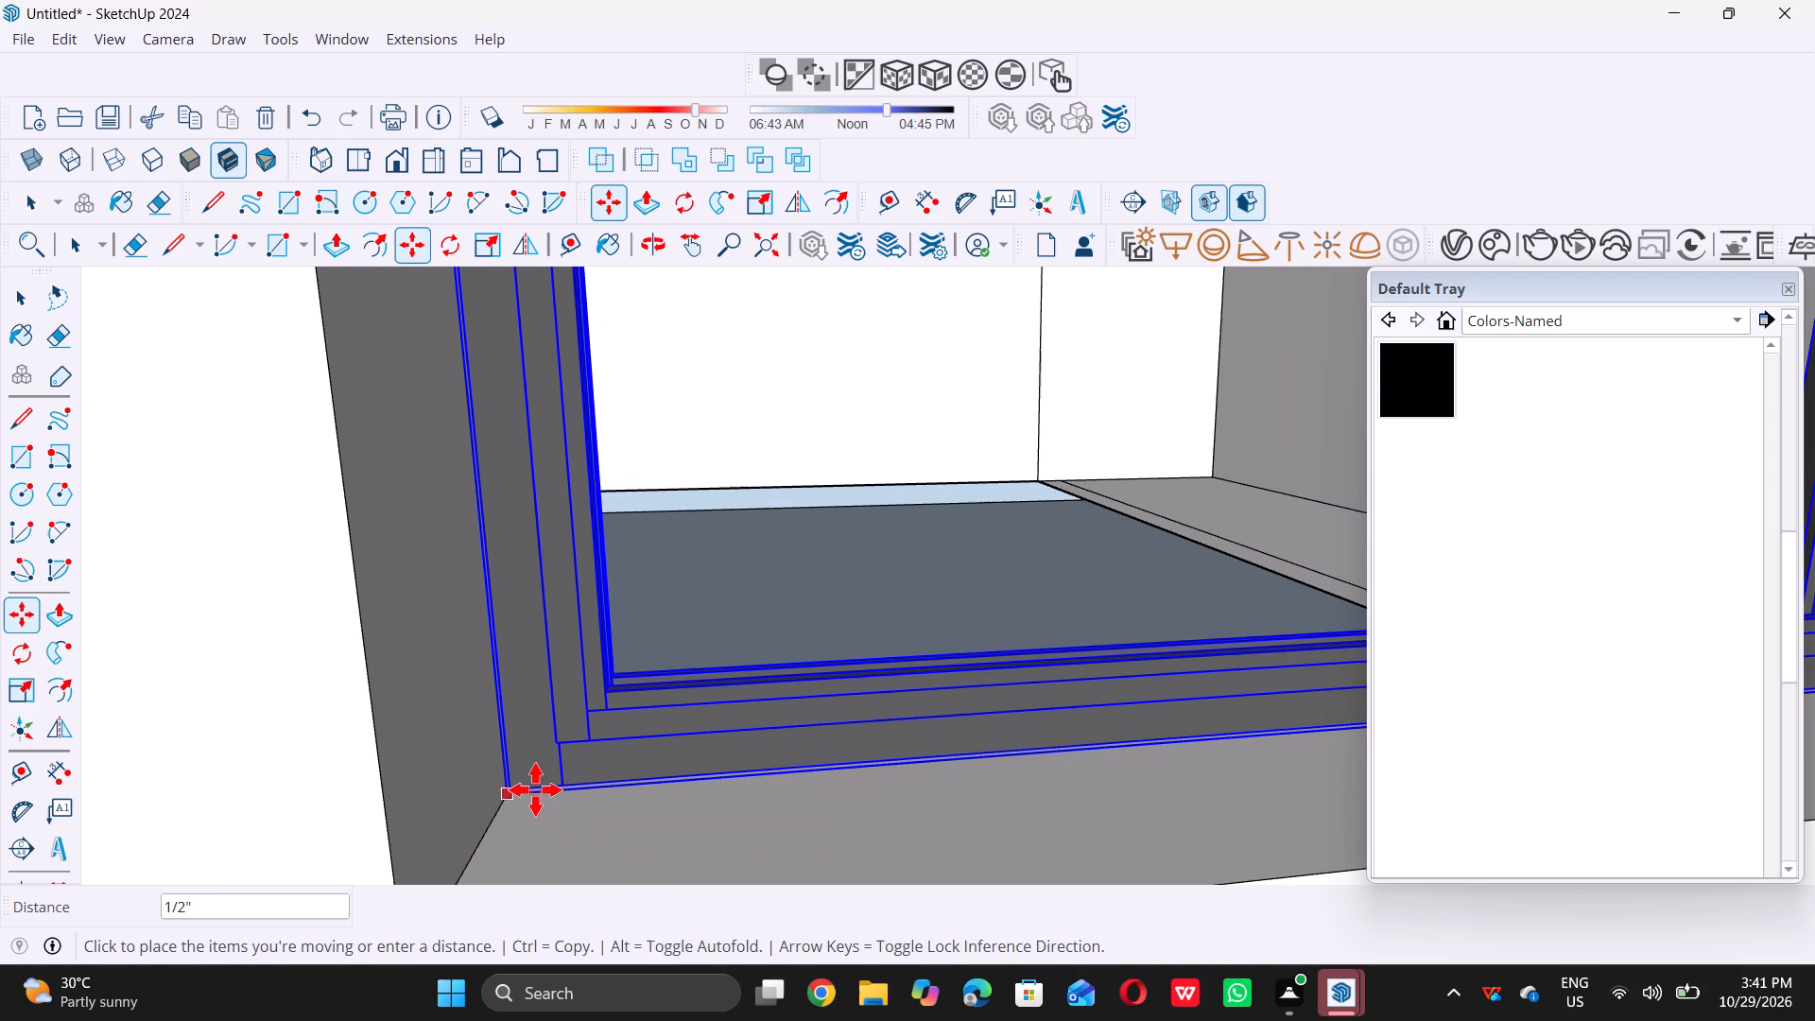
scroll(526, 780, "down", 6)
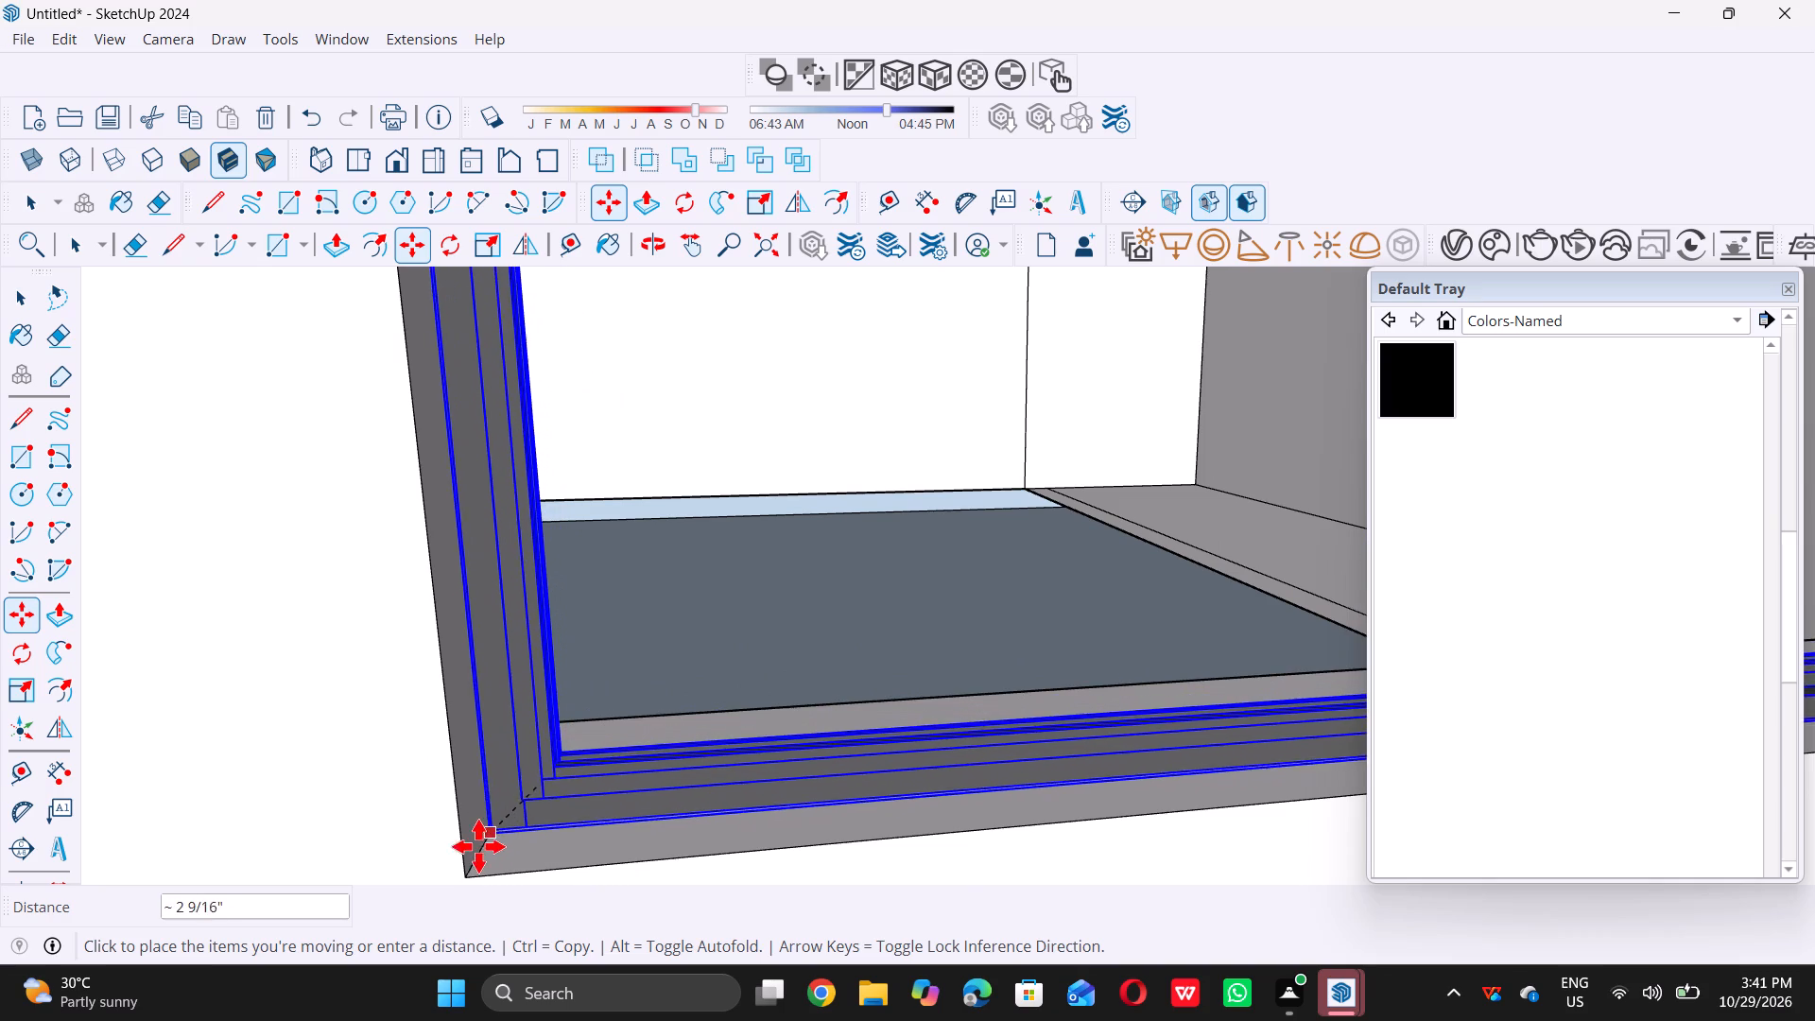
double_click(462, 871)
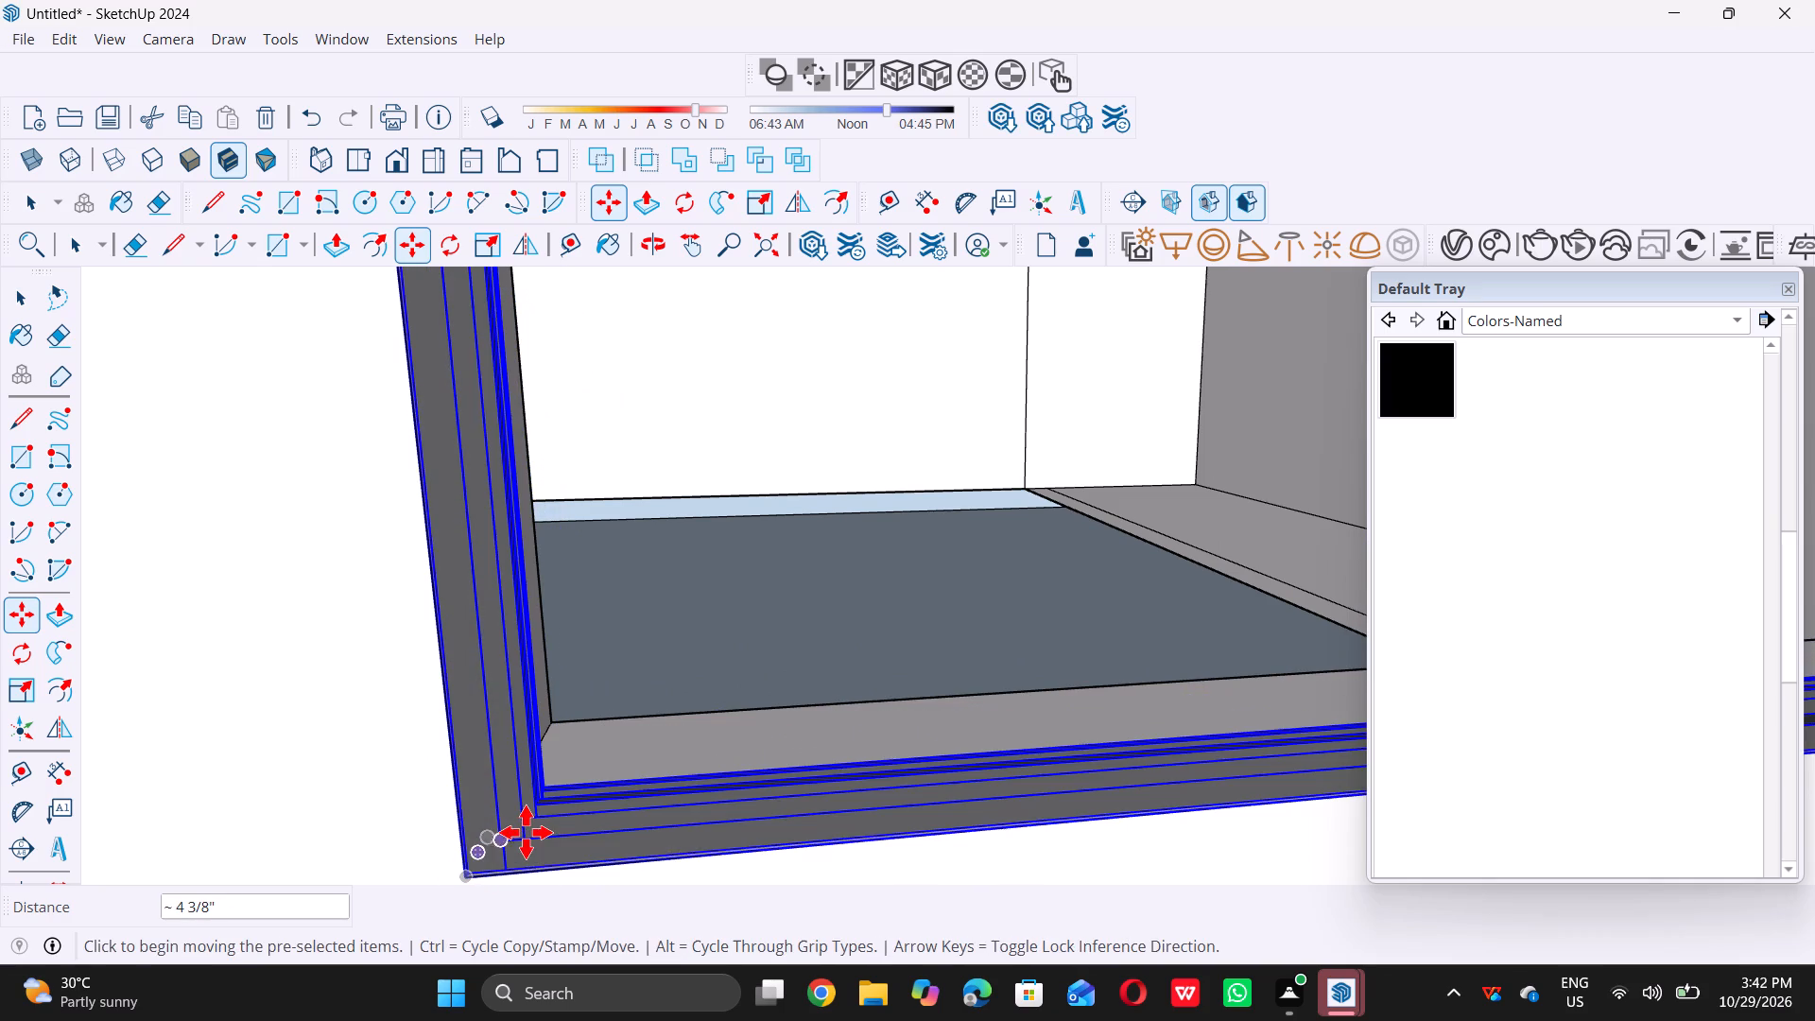
key("space")
scroll(526, 832, "down", 13)
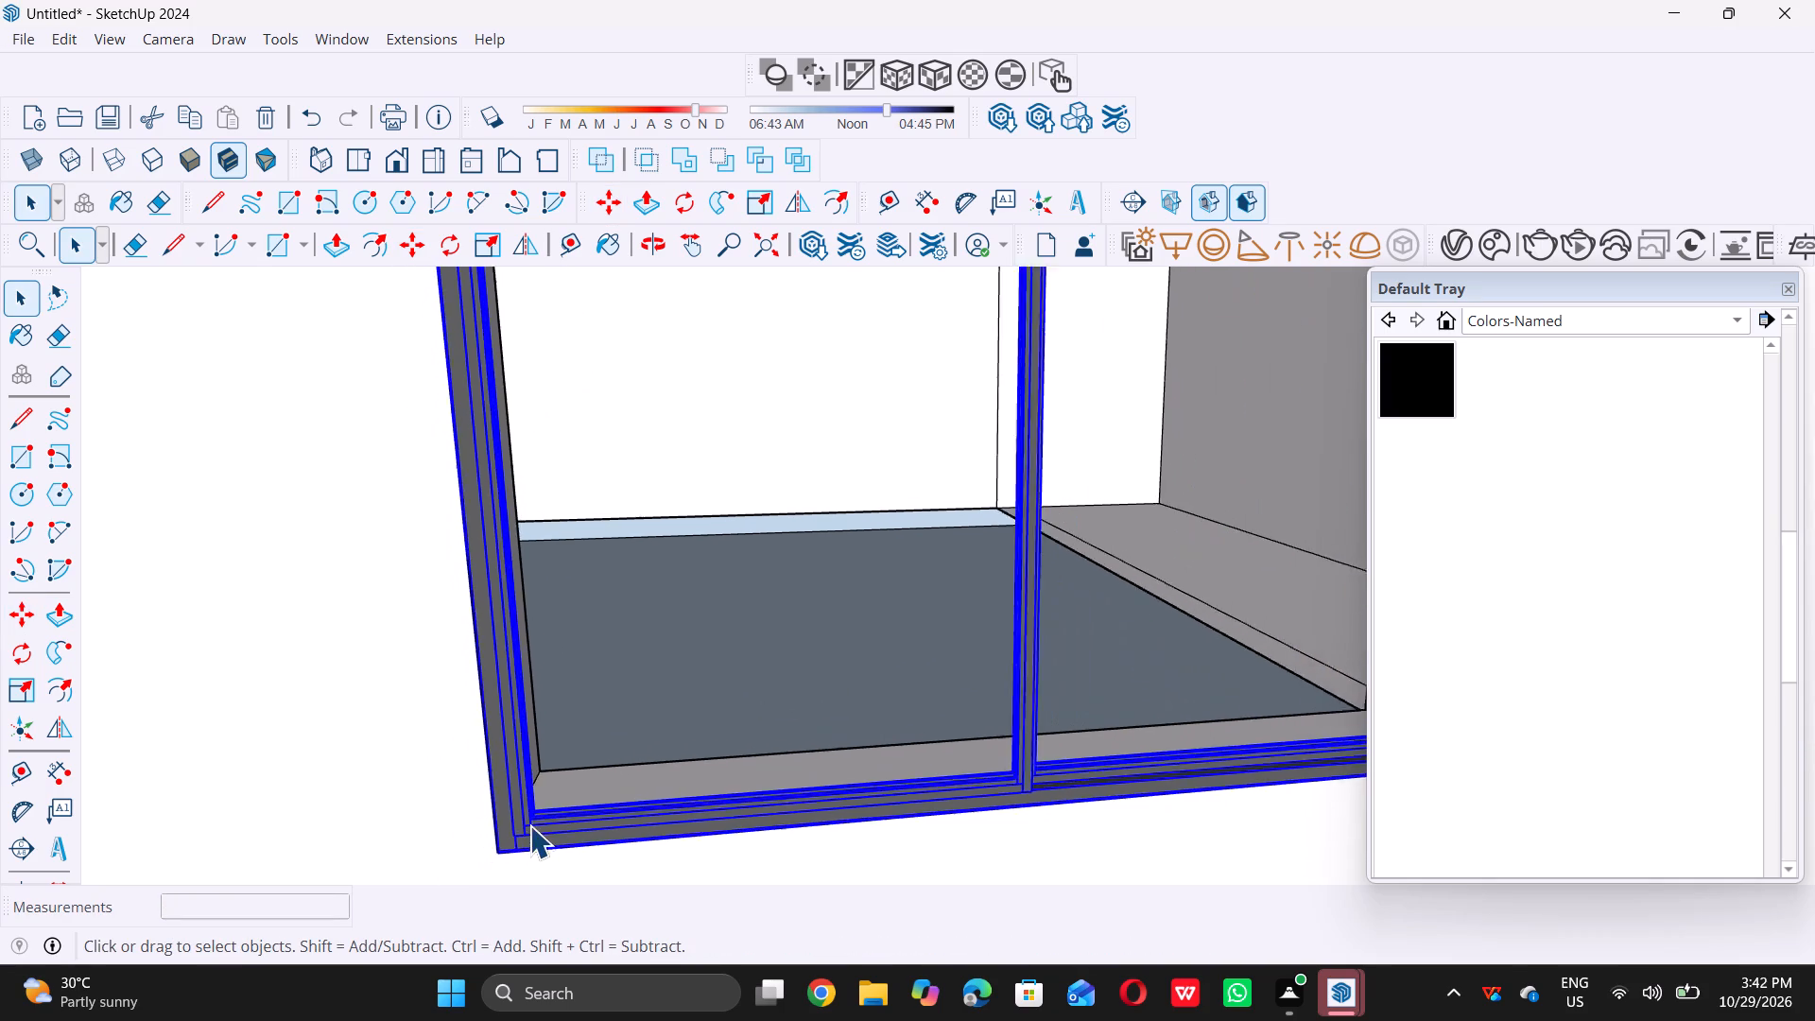
scroll(529, 825, "down", 20)
scroll(529, 825, "down", 5)
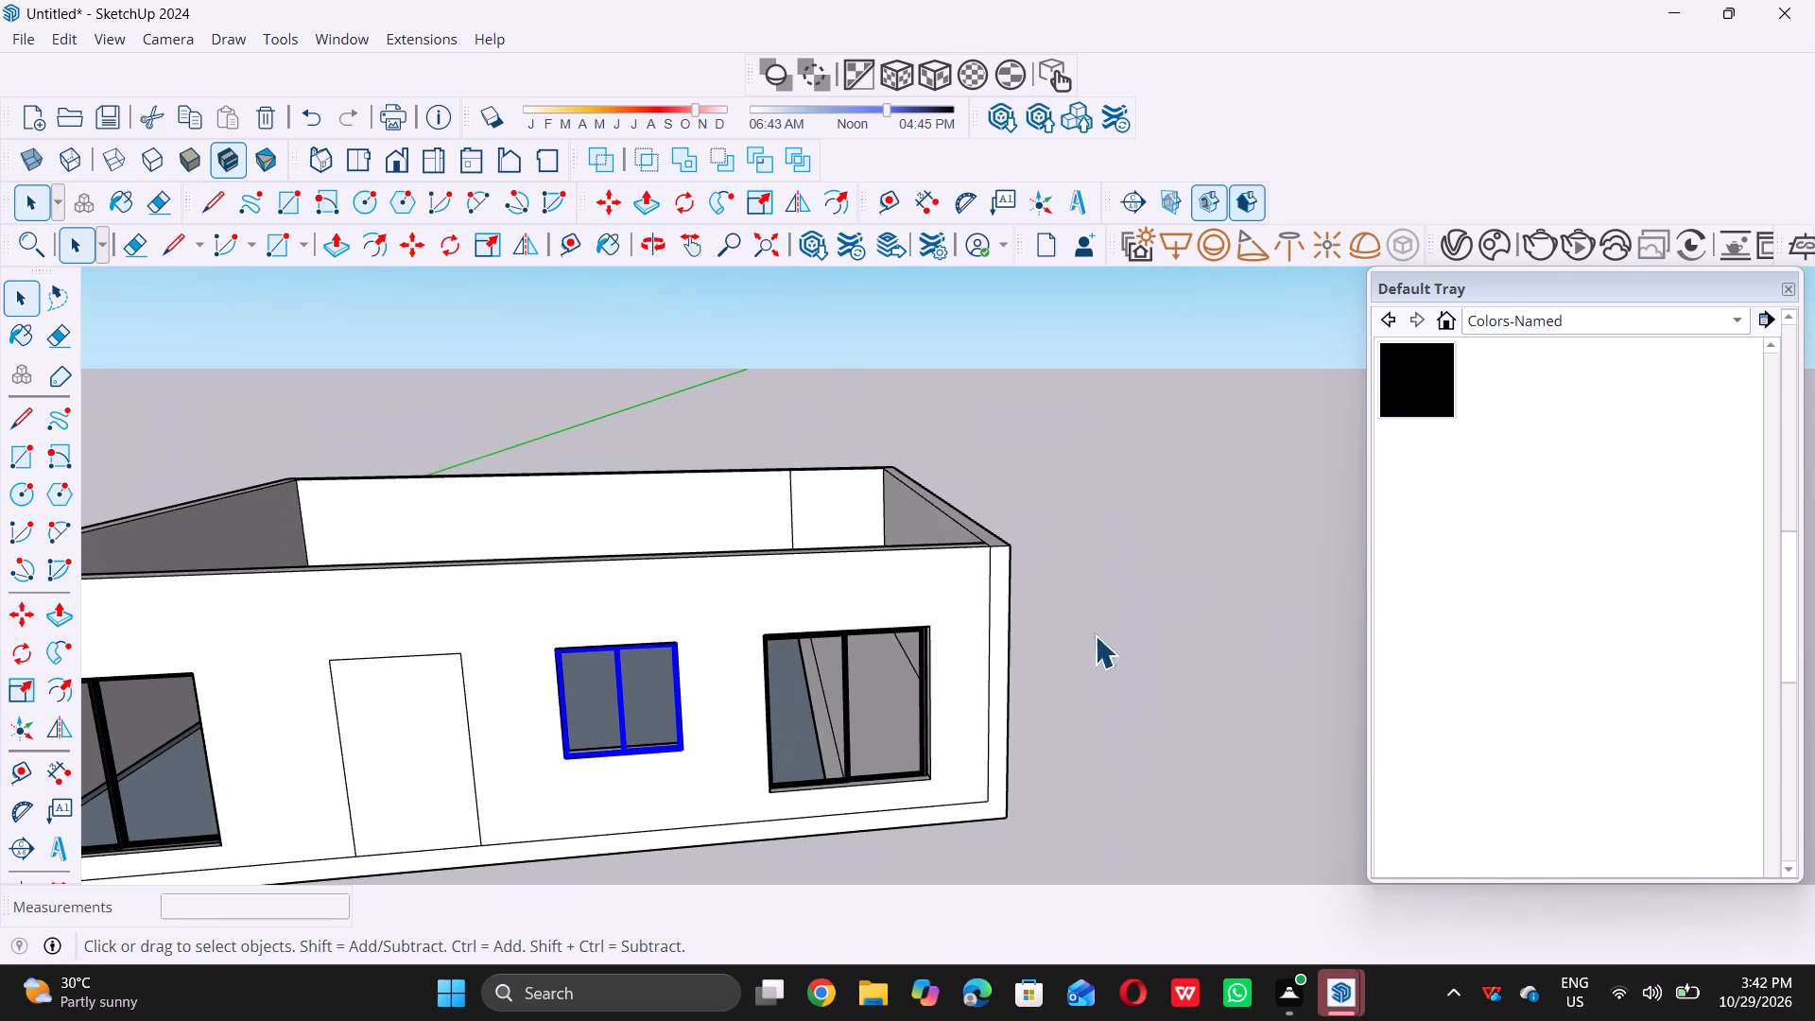
left_click(1200, 627)
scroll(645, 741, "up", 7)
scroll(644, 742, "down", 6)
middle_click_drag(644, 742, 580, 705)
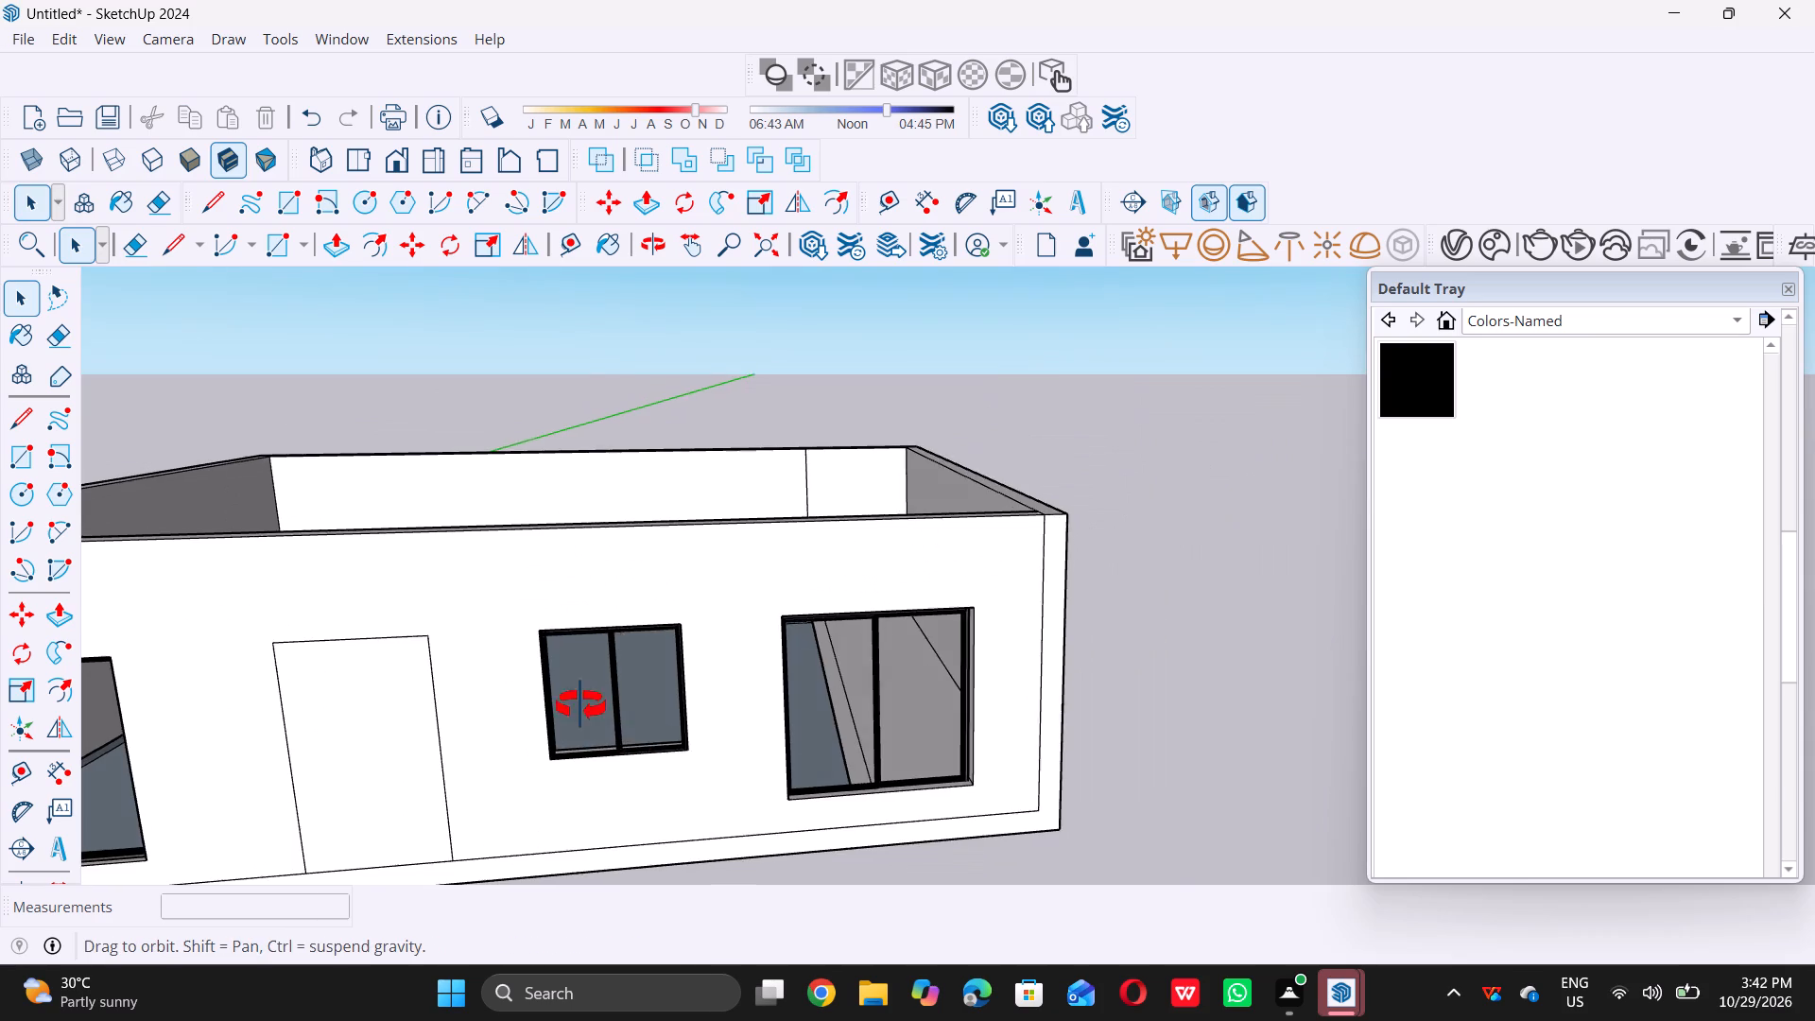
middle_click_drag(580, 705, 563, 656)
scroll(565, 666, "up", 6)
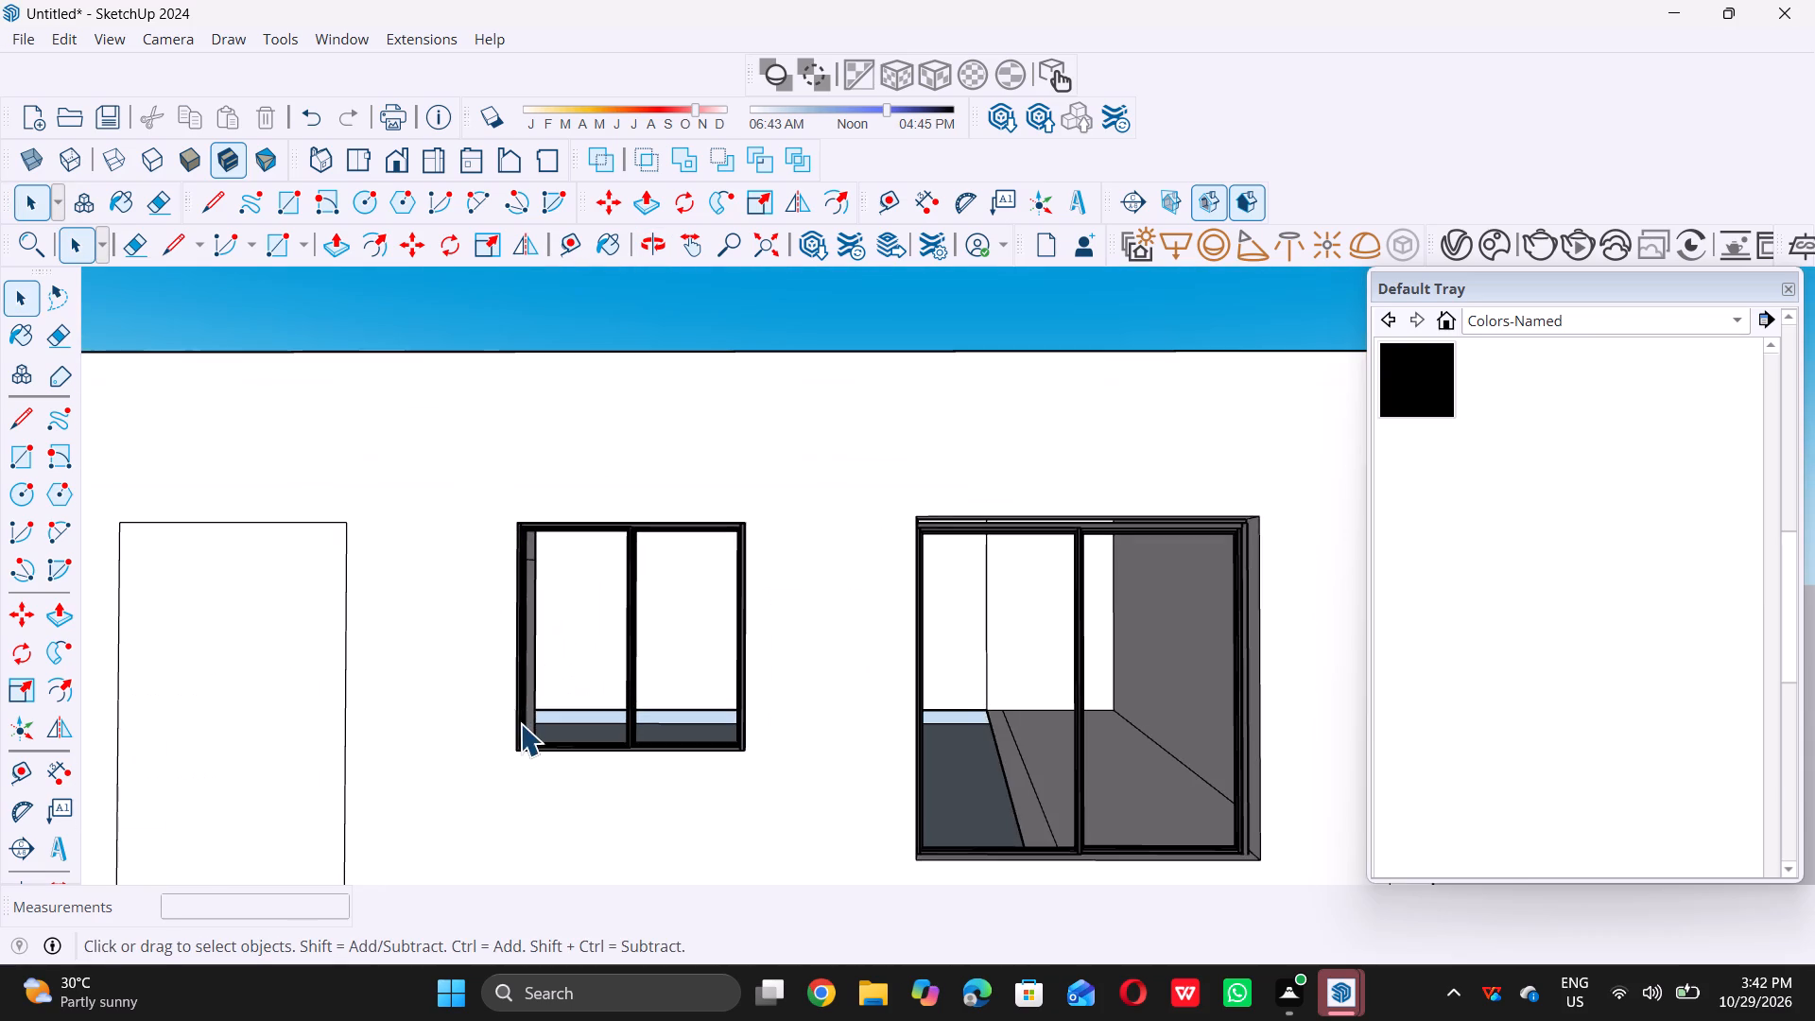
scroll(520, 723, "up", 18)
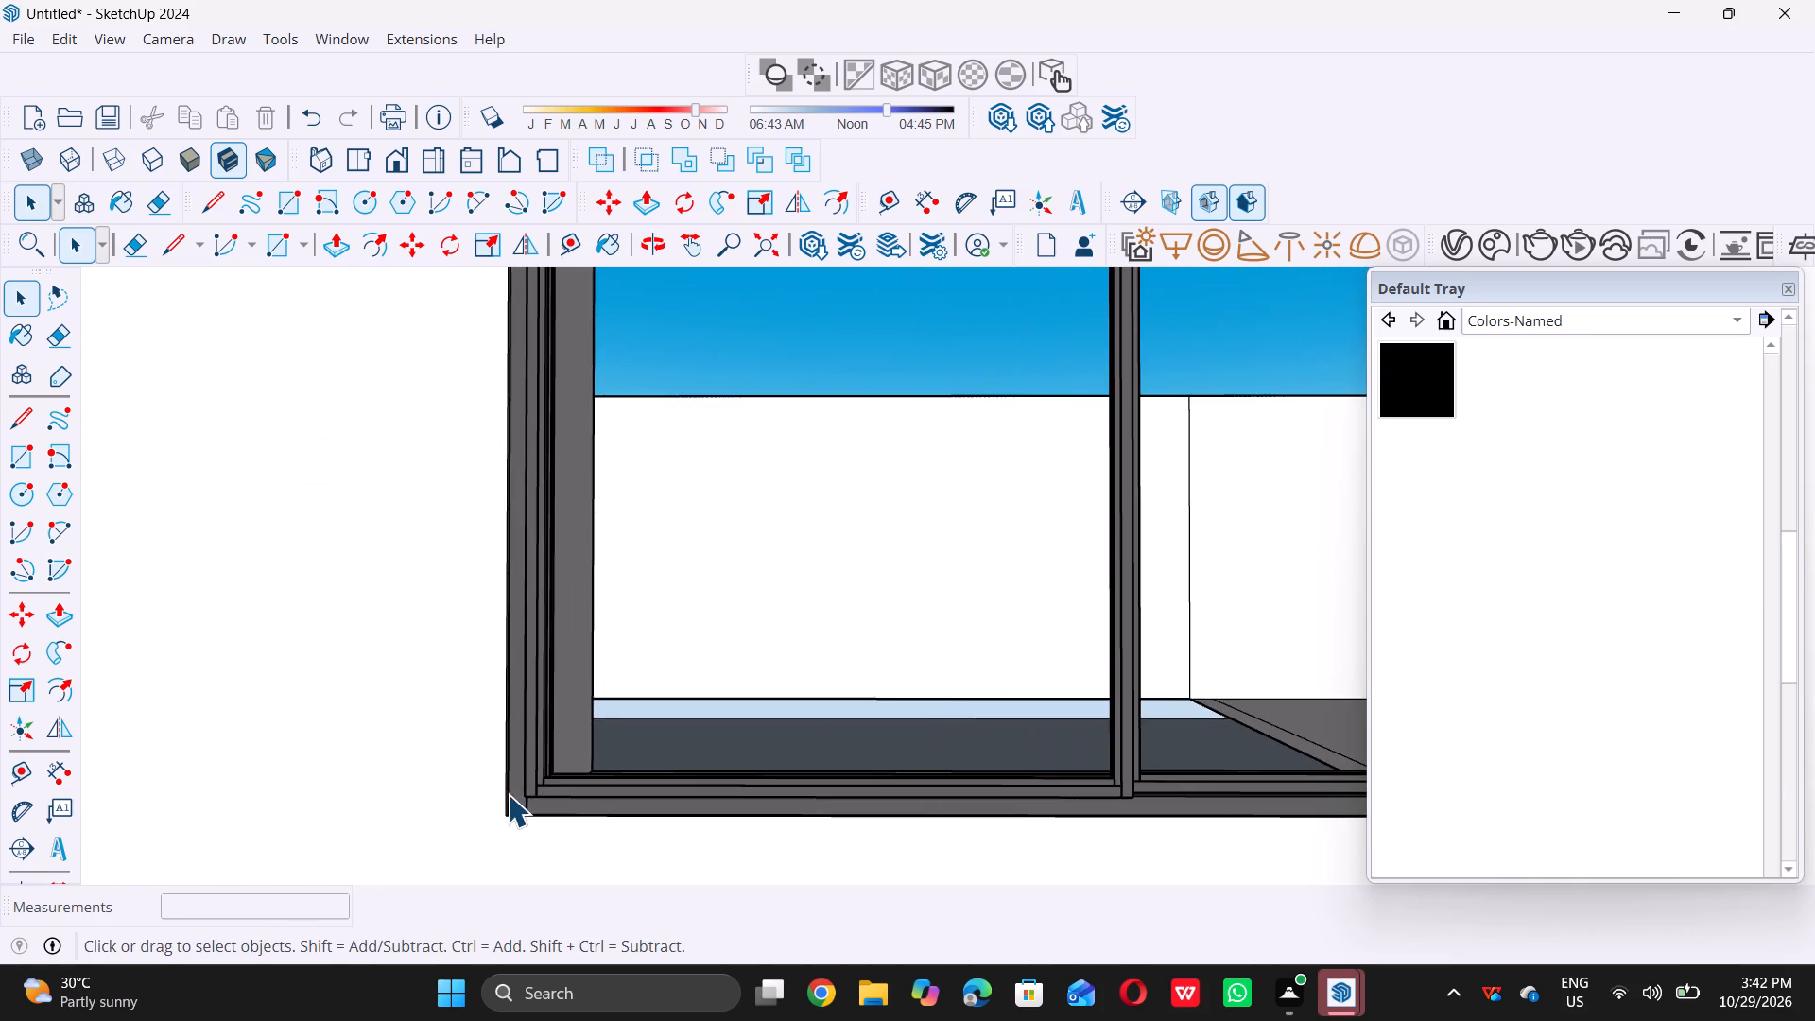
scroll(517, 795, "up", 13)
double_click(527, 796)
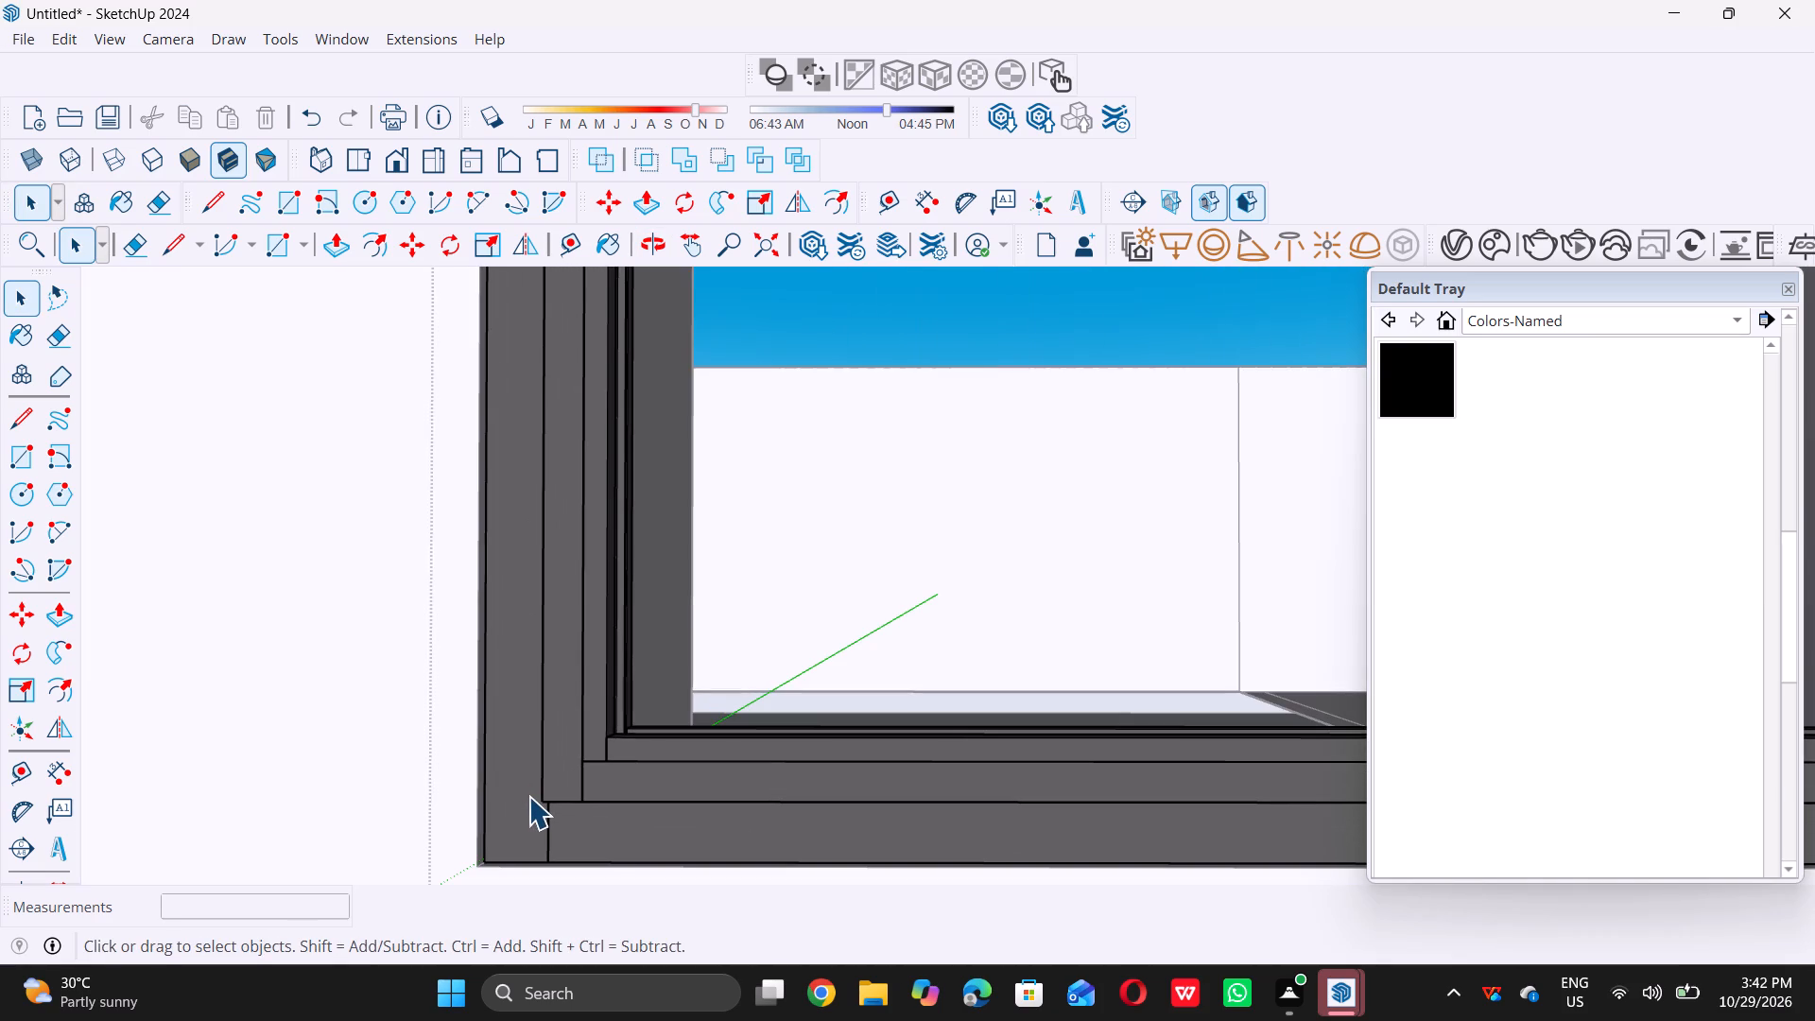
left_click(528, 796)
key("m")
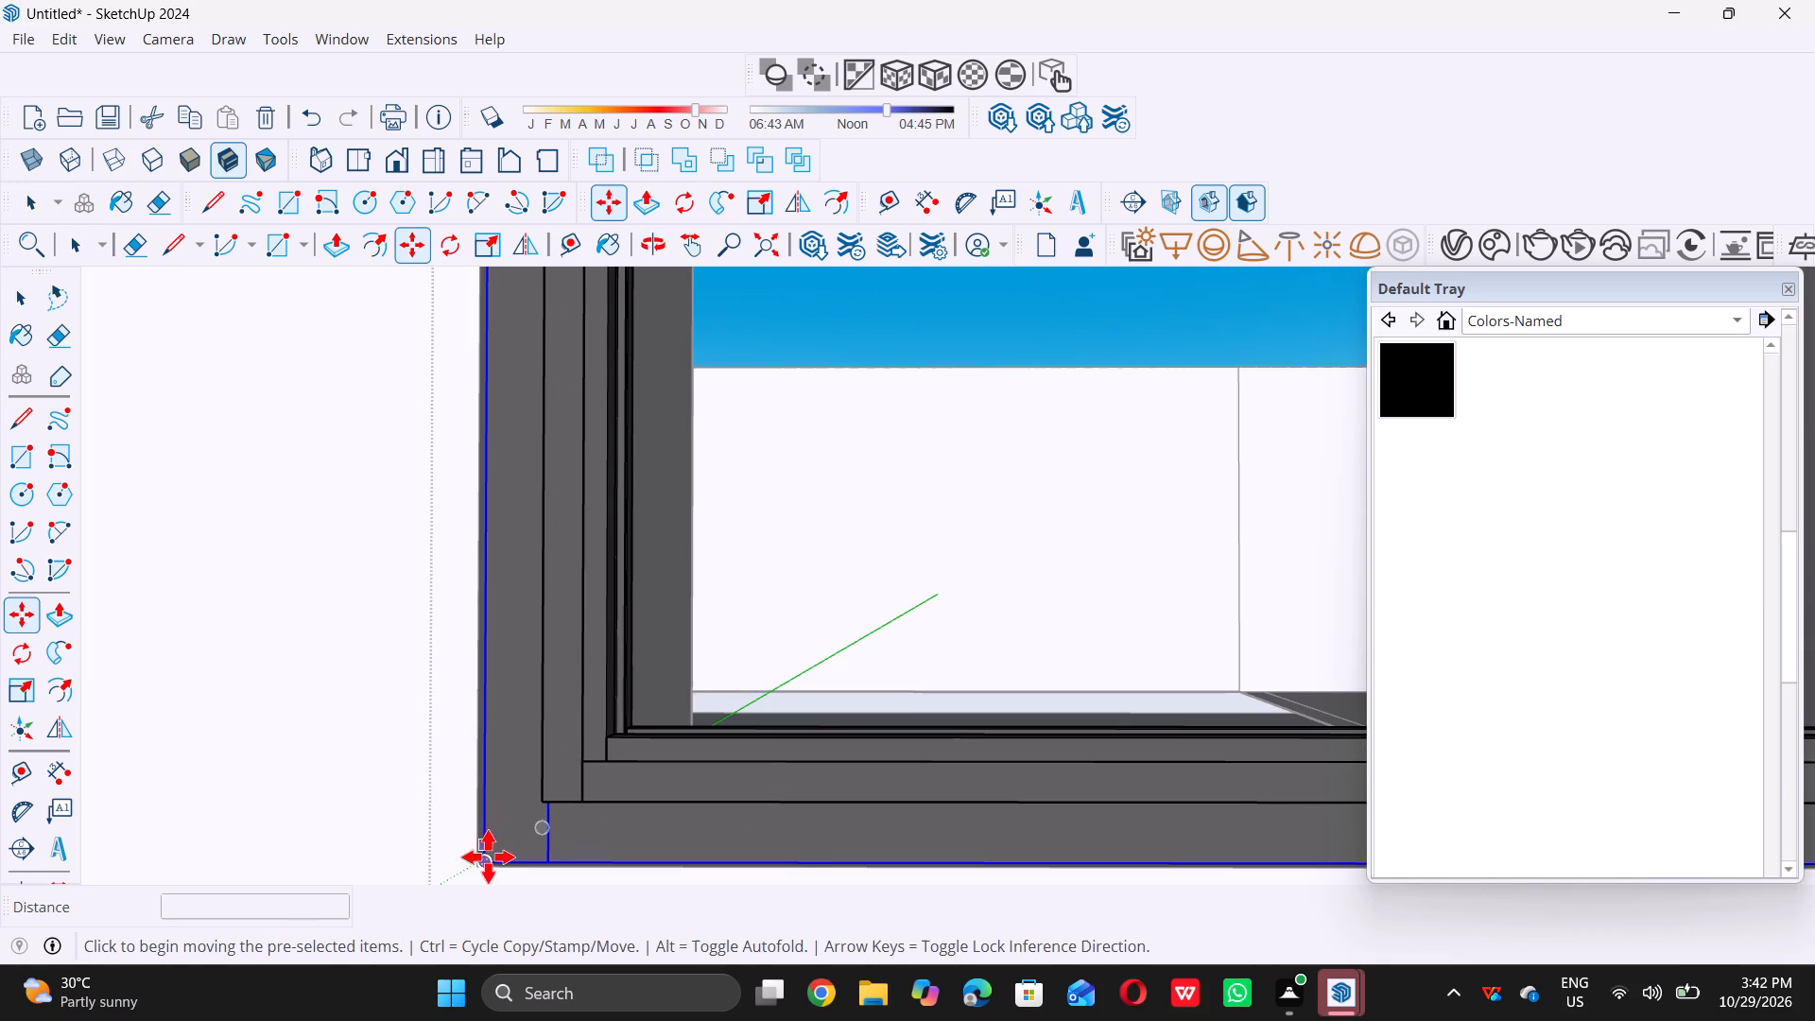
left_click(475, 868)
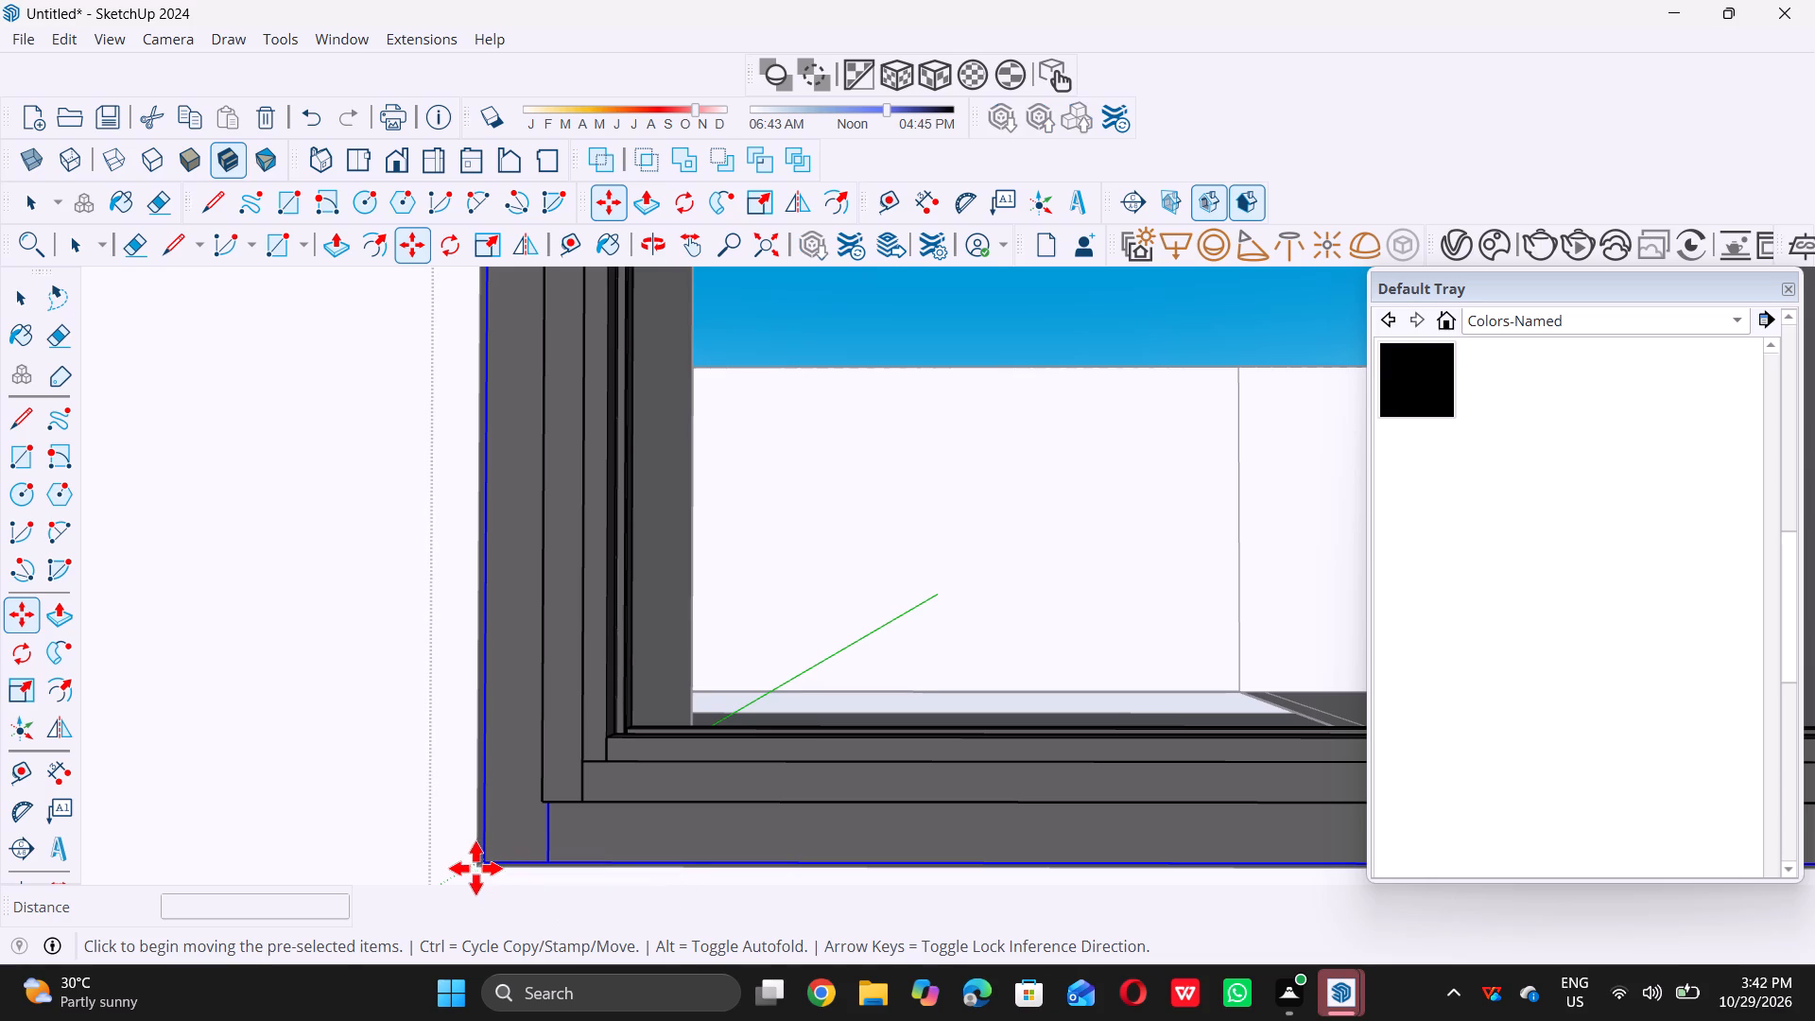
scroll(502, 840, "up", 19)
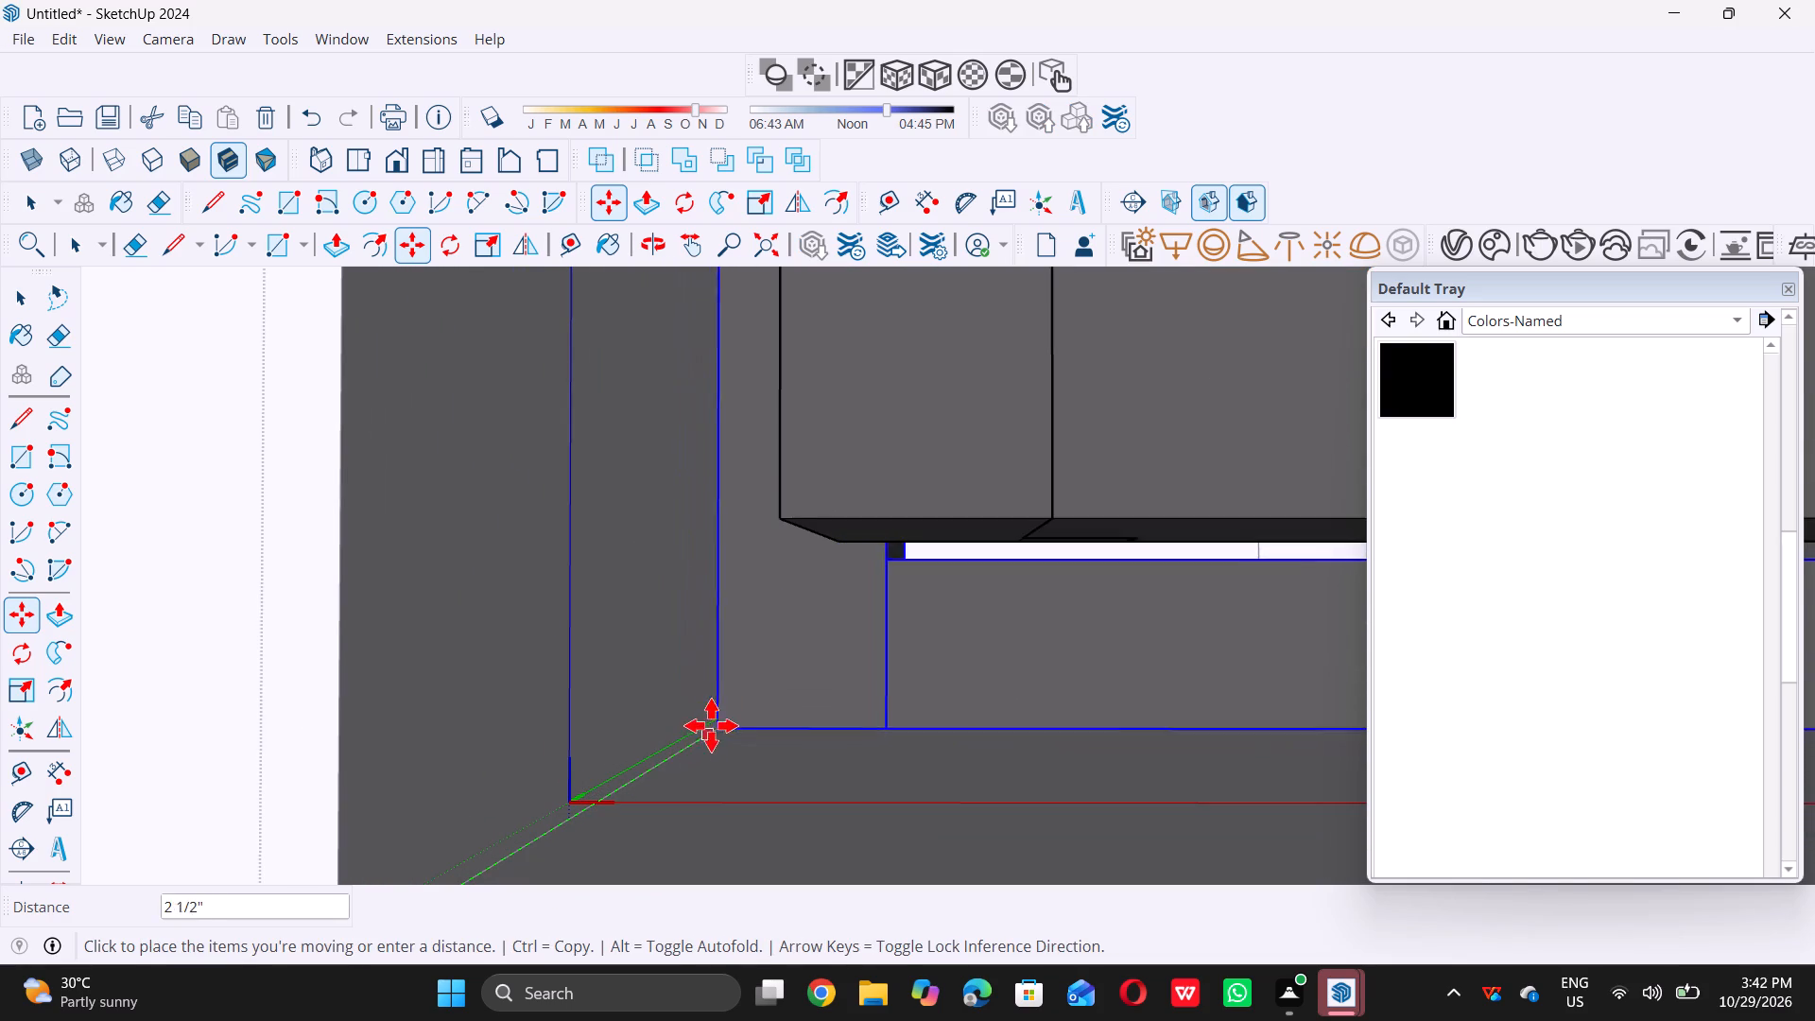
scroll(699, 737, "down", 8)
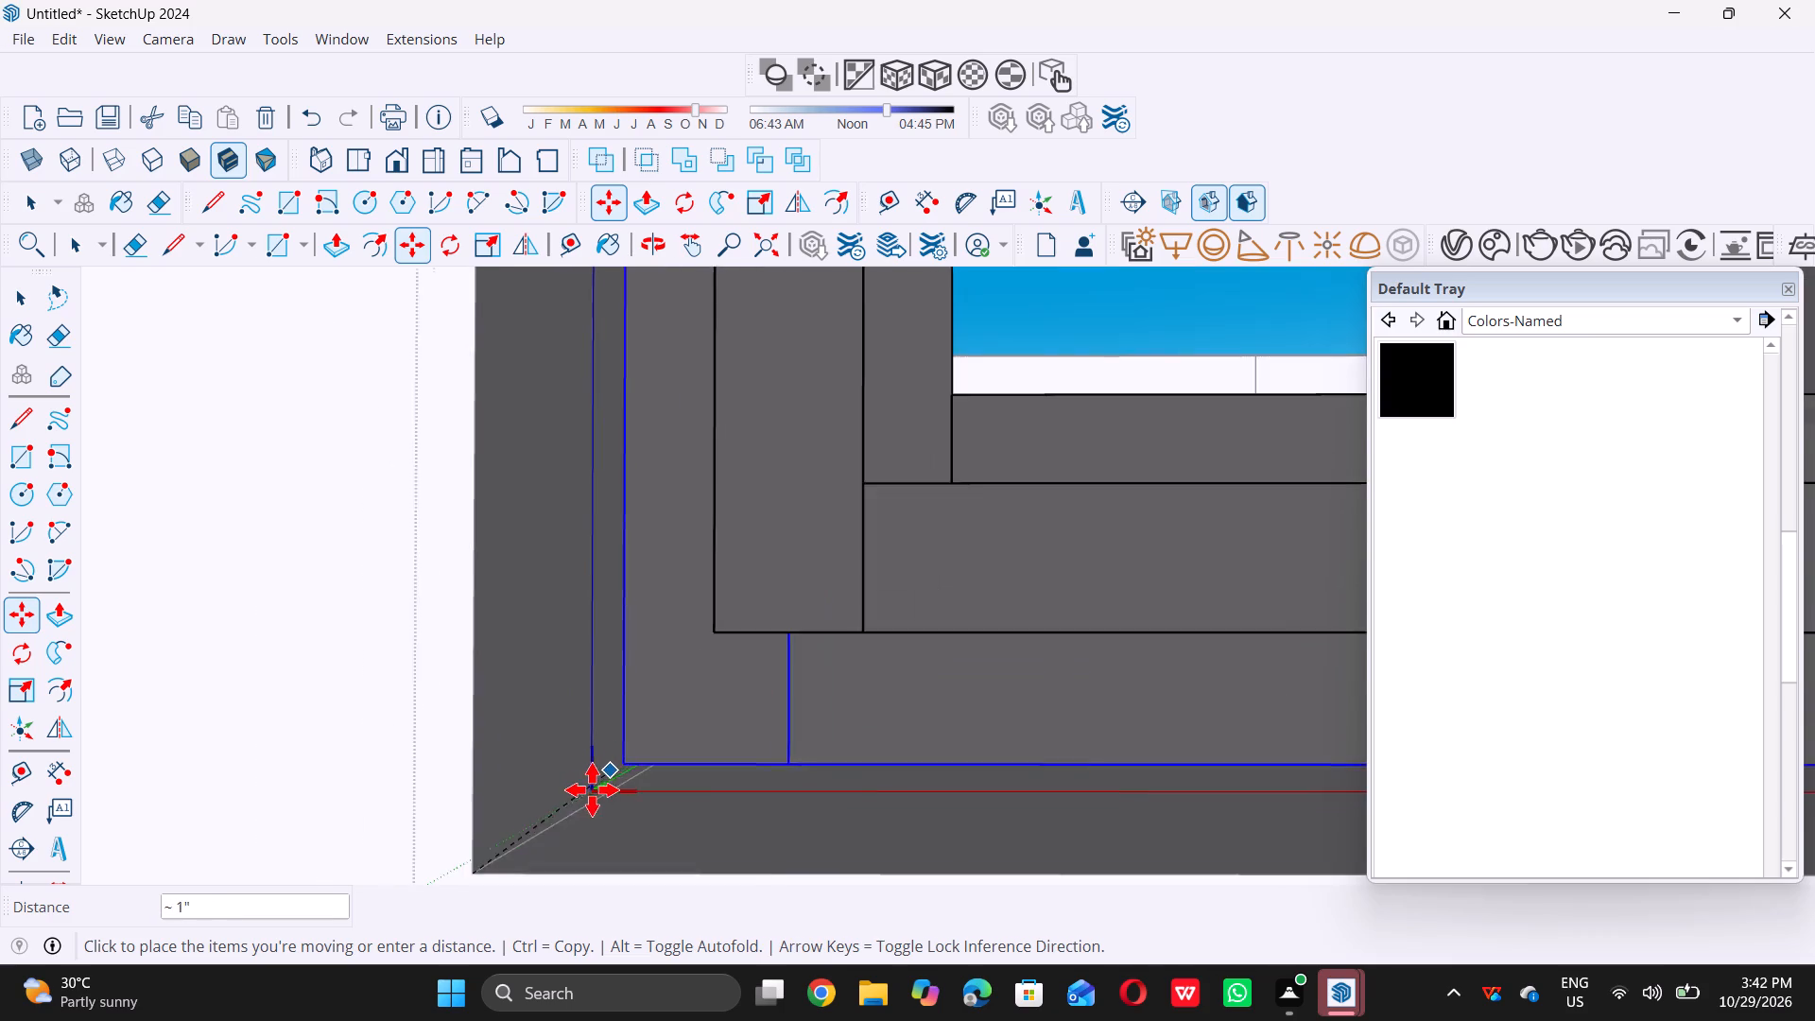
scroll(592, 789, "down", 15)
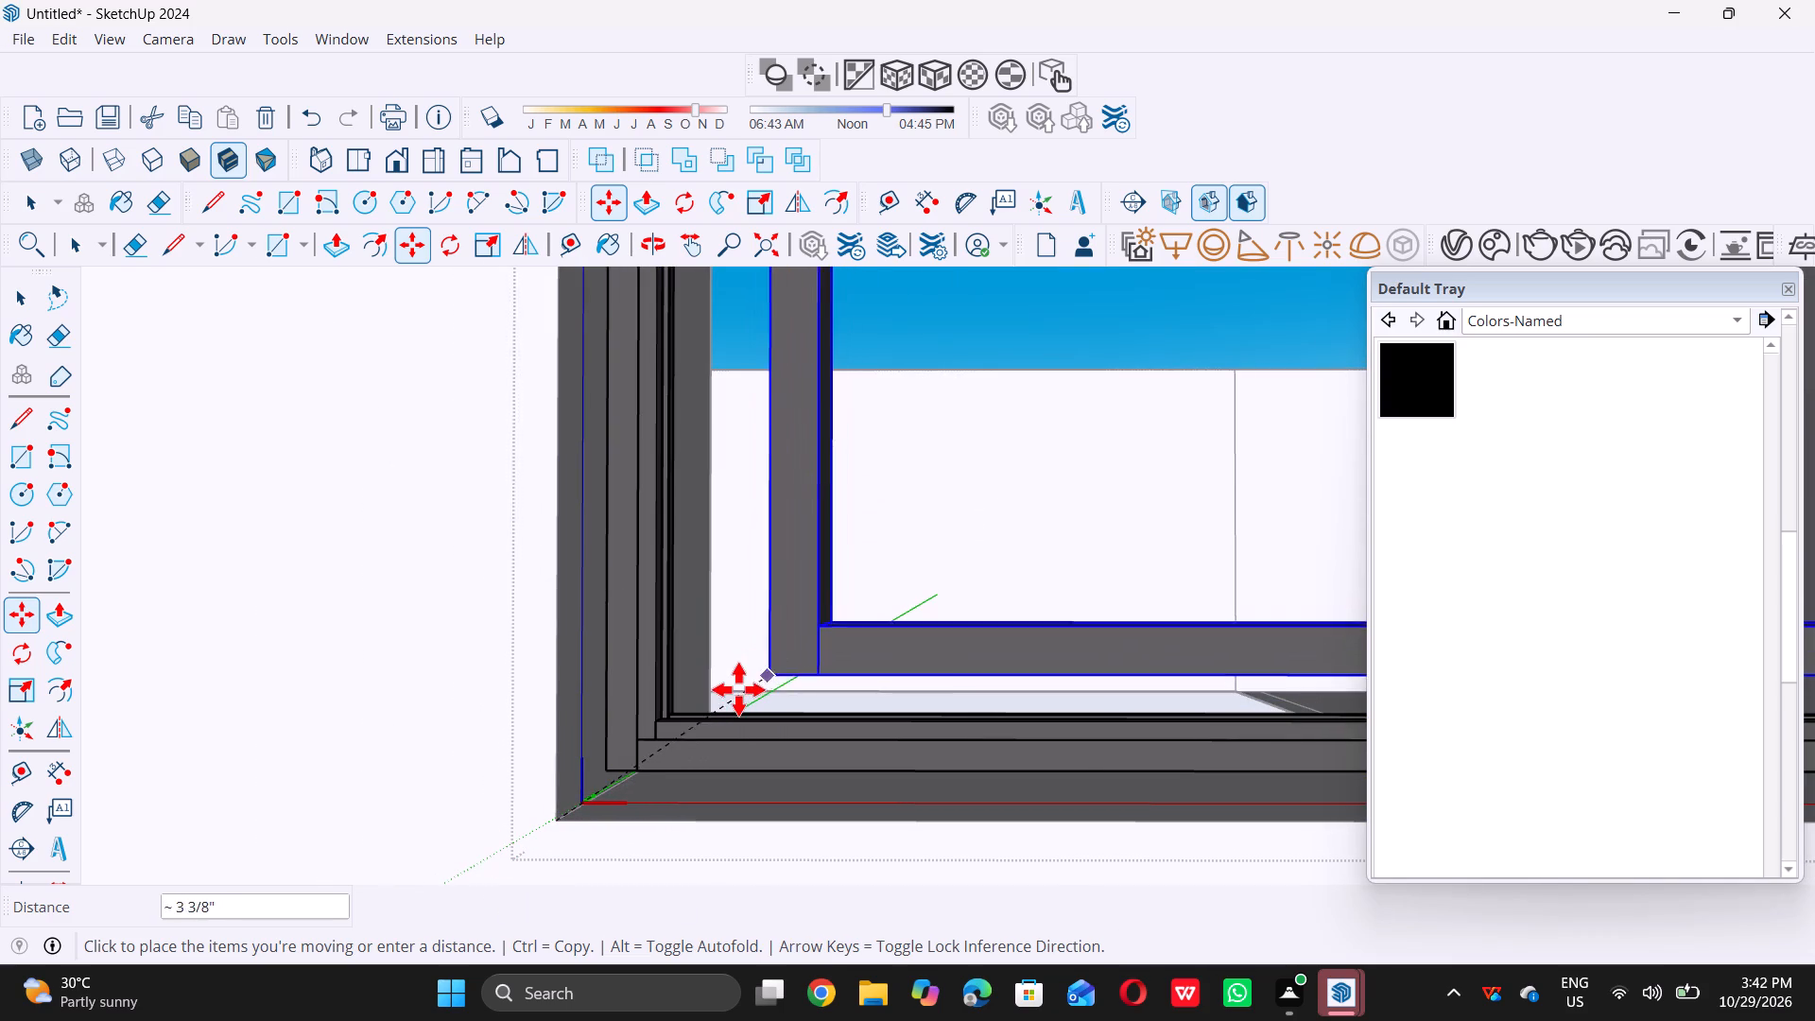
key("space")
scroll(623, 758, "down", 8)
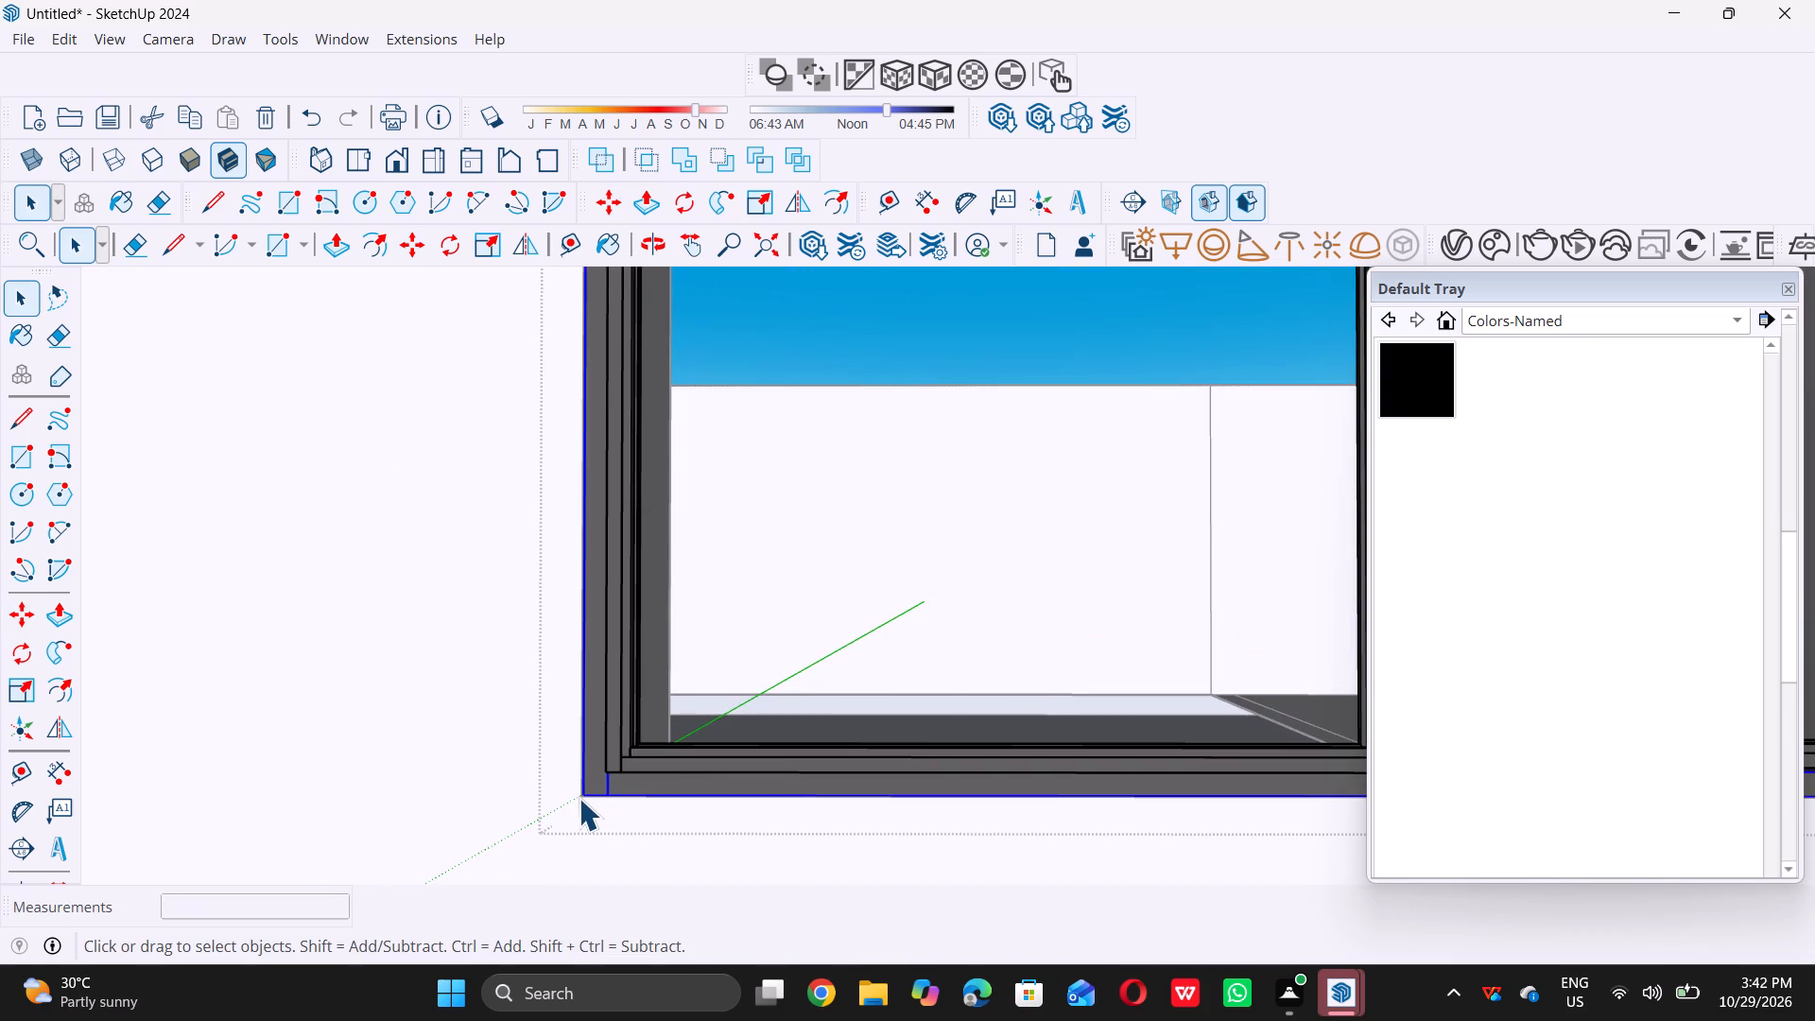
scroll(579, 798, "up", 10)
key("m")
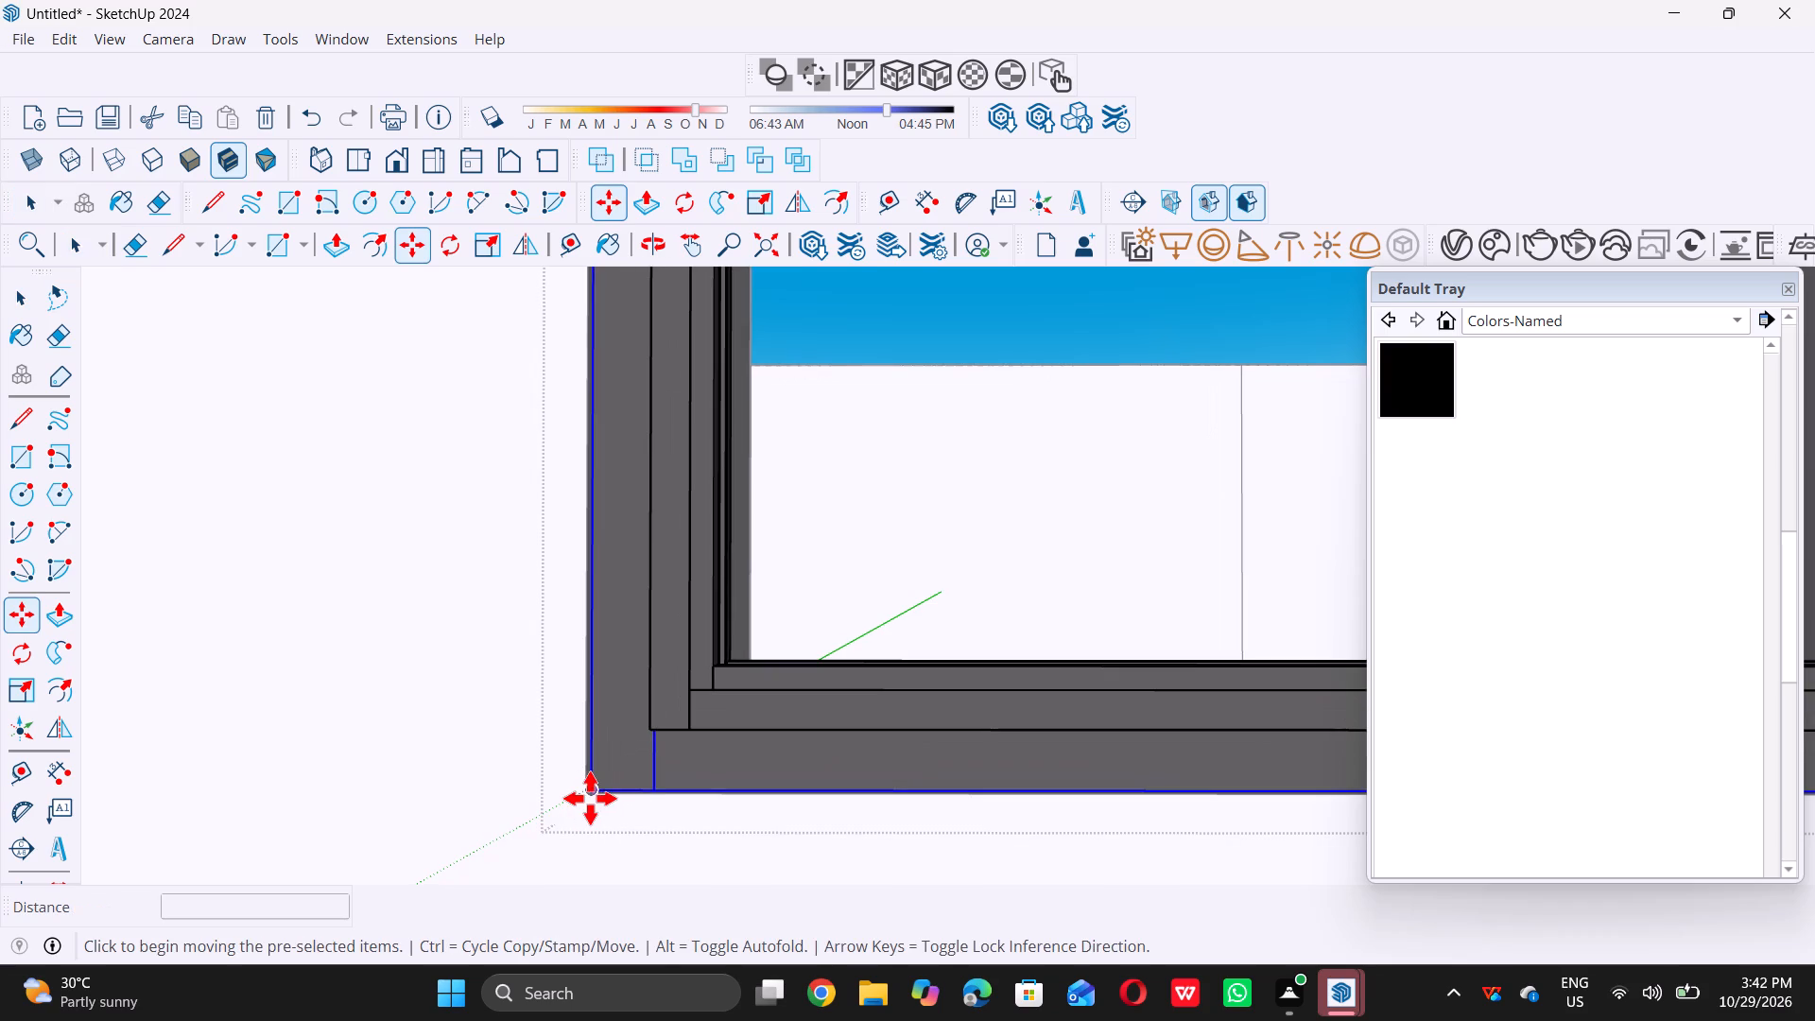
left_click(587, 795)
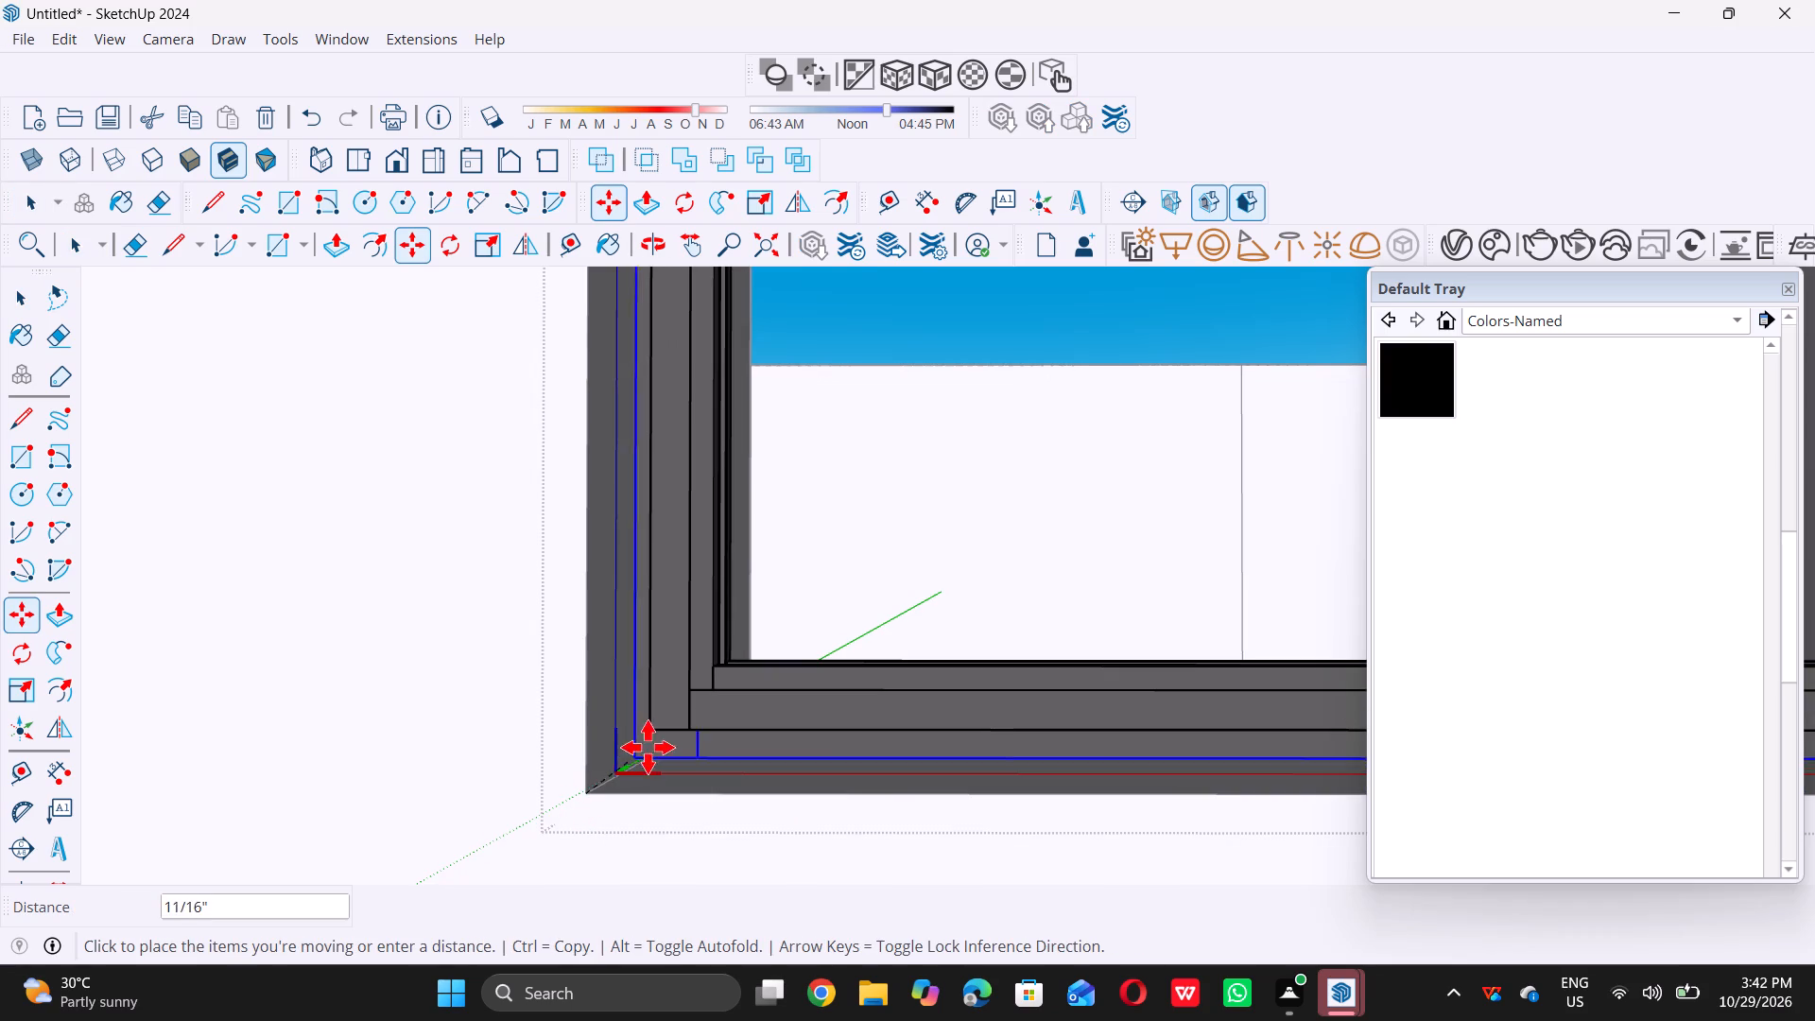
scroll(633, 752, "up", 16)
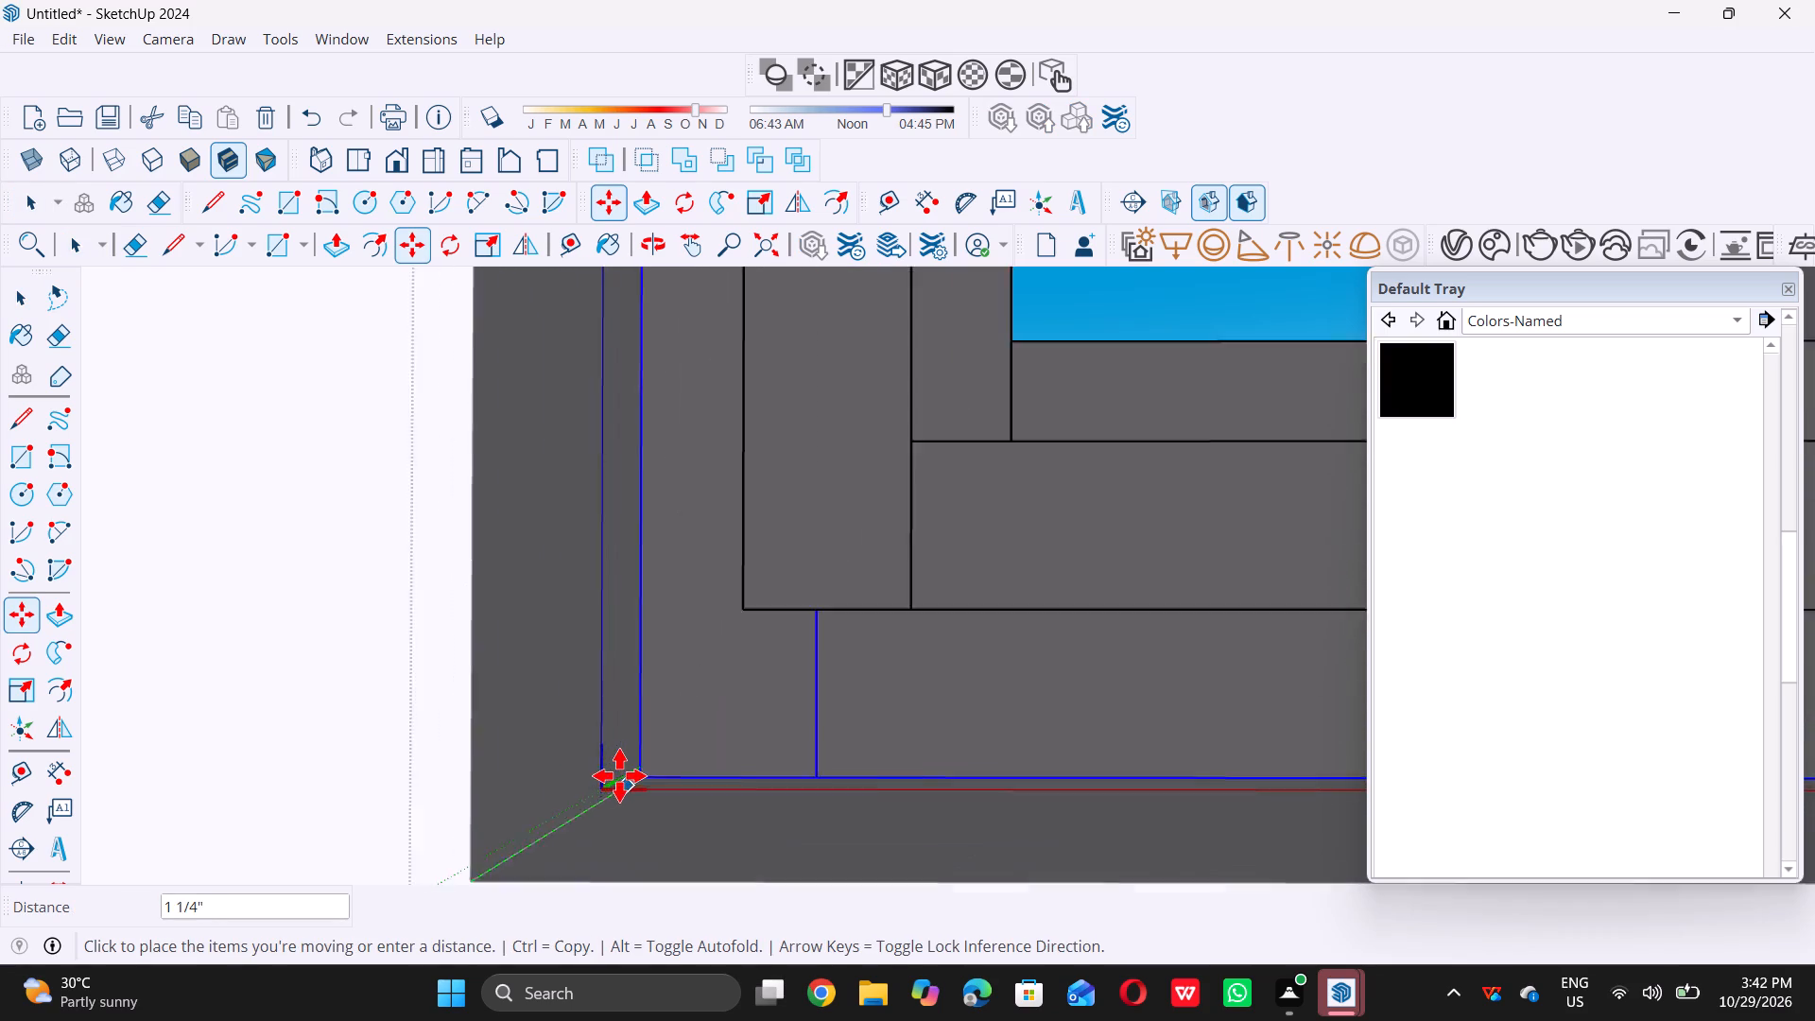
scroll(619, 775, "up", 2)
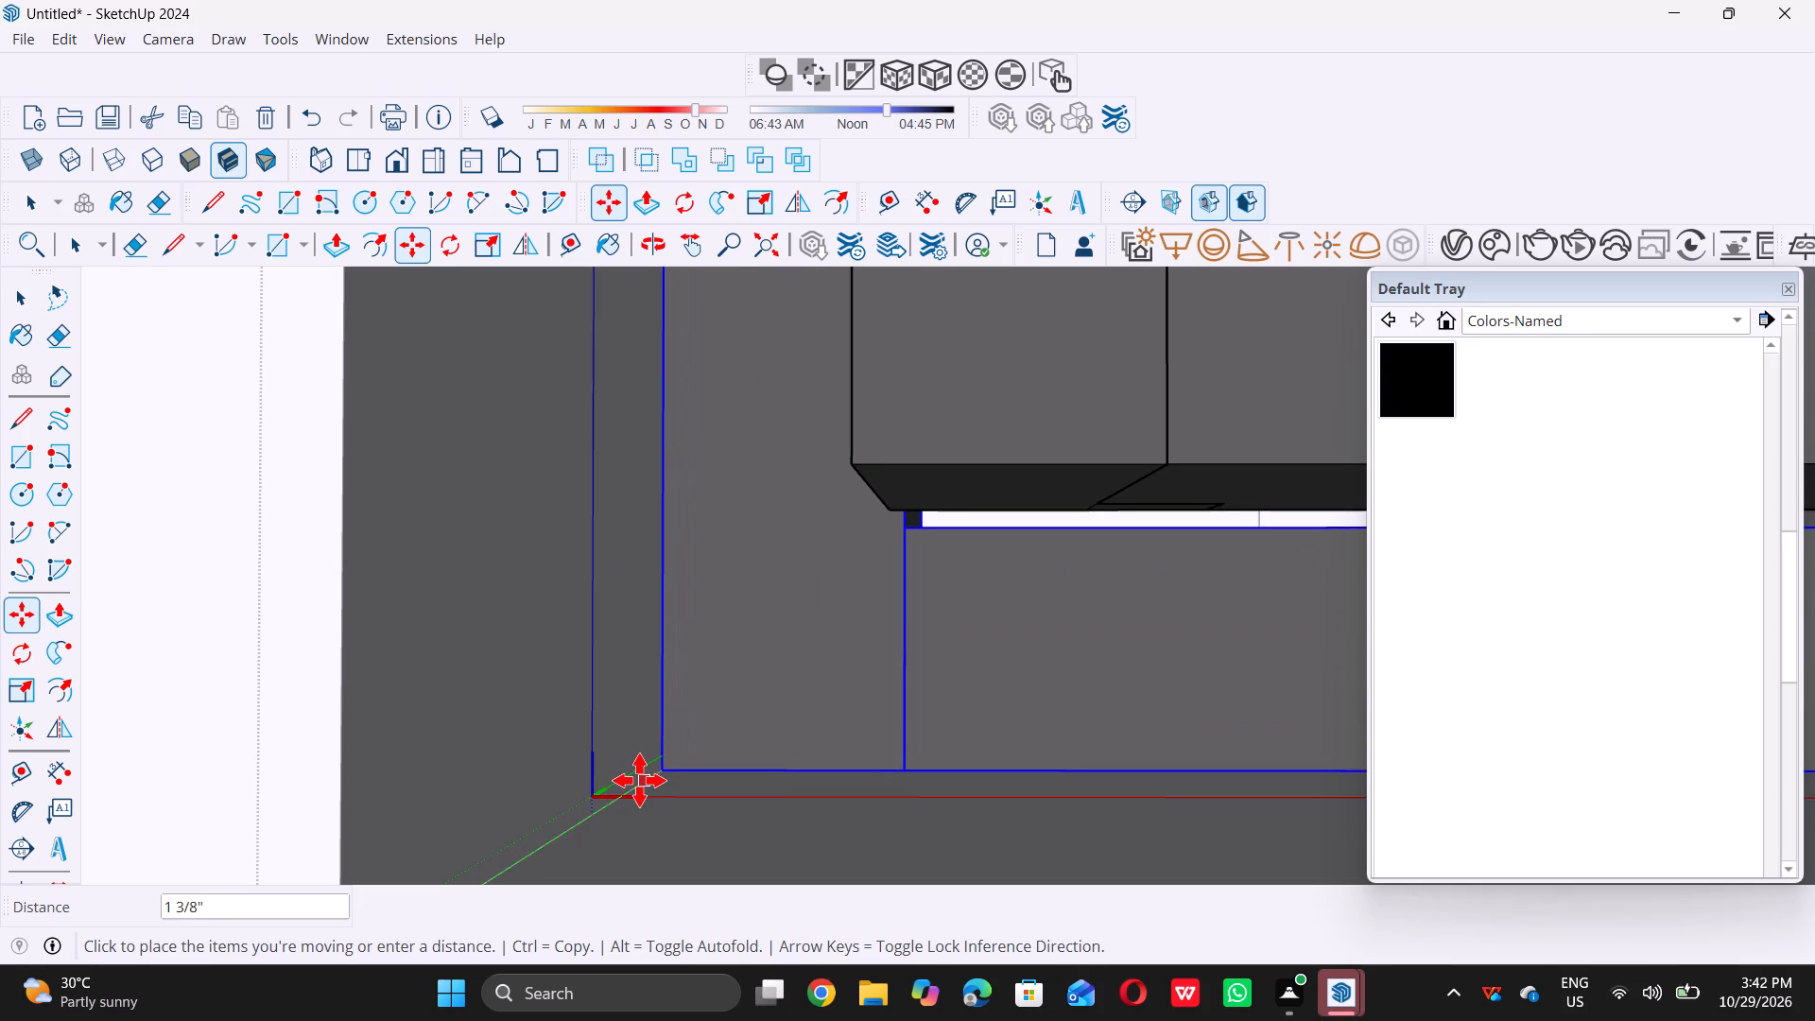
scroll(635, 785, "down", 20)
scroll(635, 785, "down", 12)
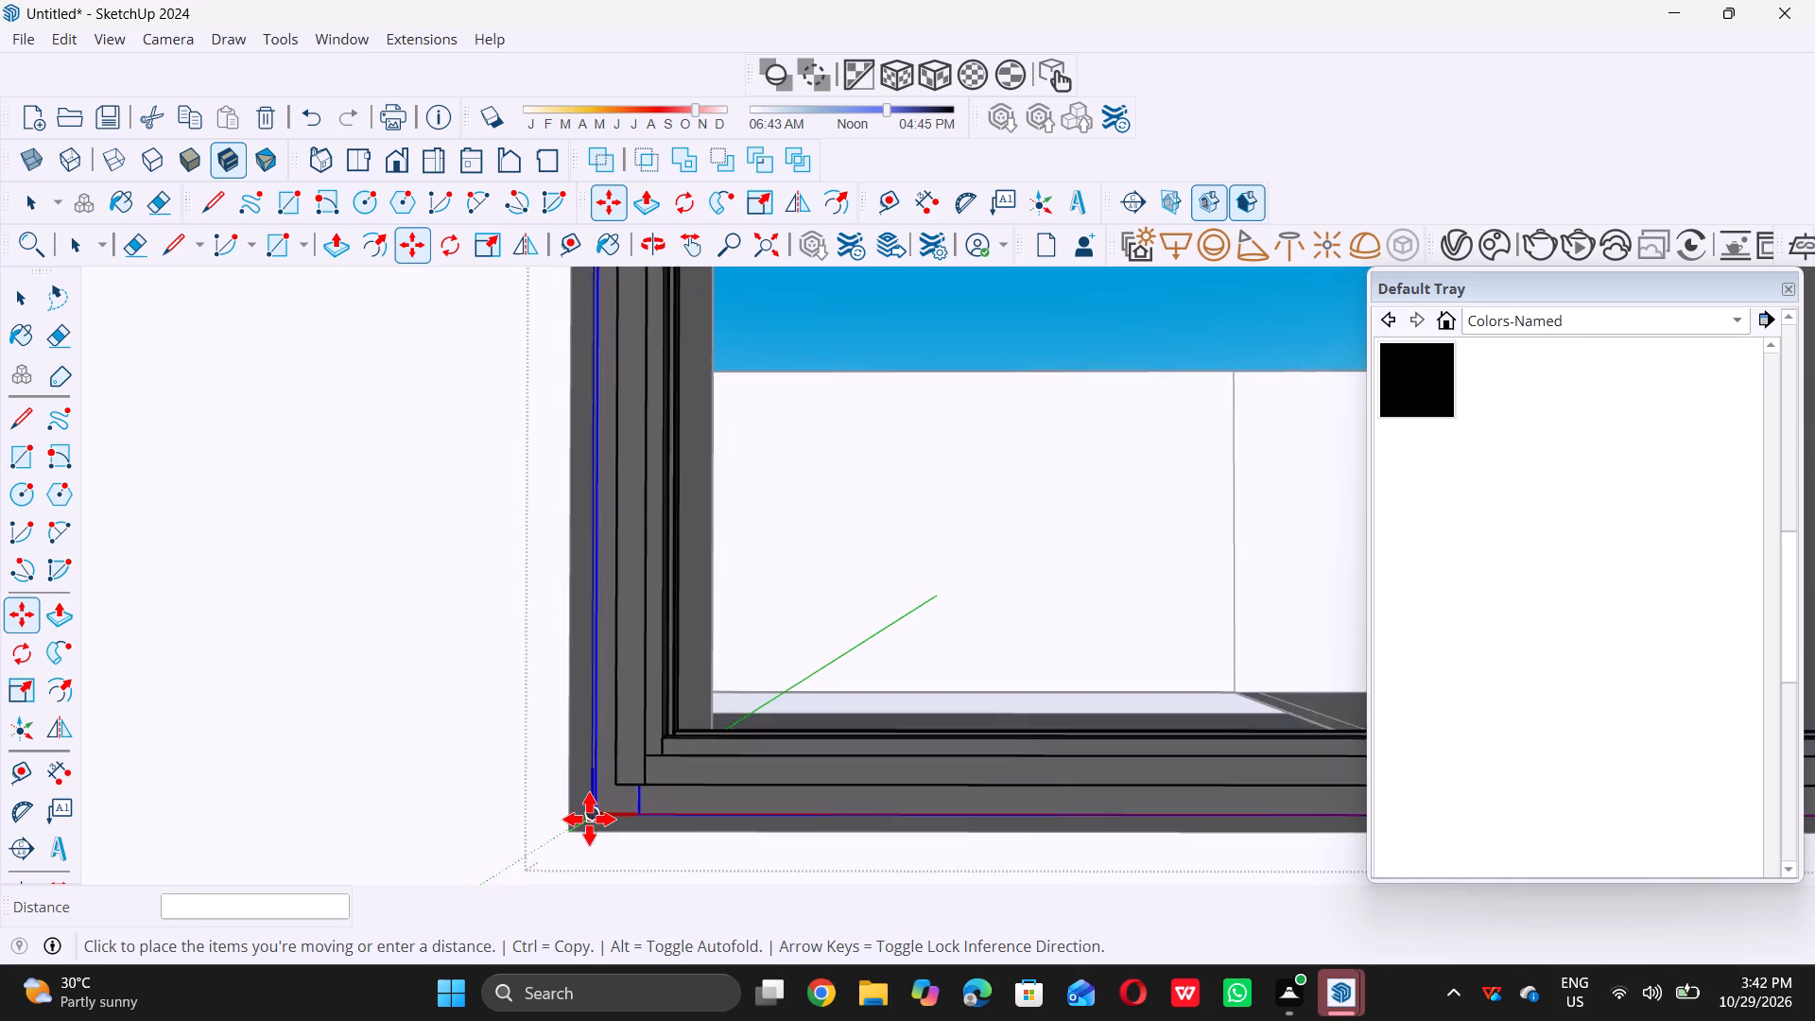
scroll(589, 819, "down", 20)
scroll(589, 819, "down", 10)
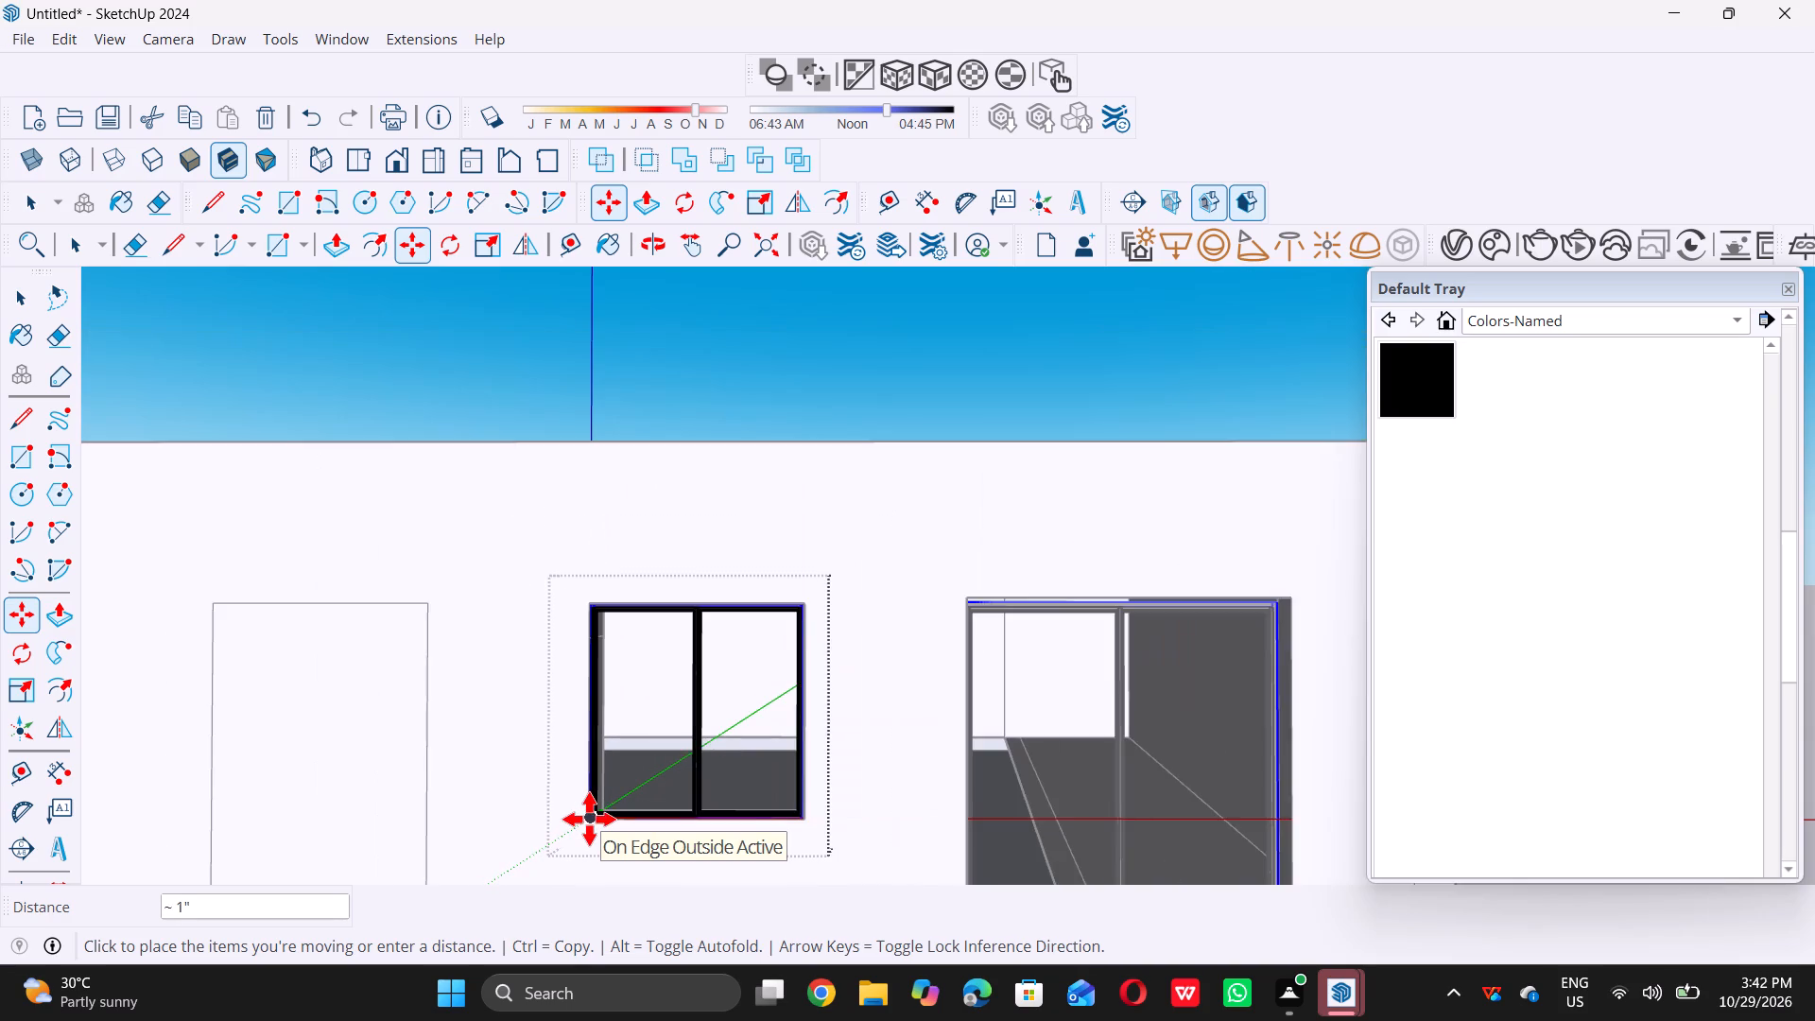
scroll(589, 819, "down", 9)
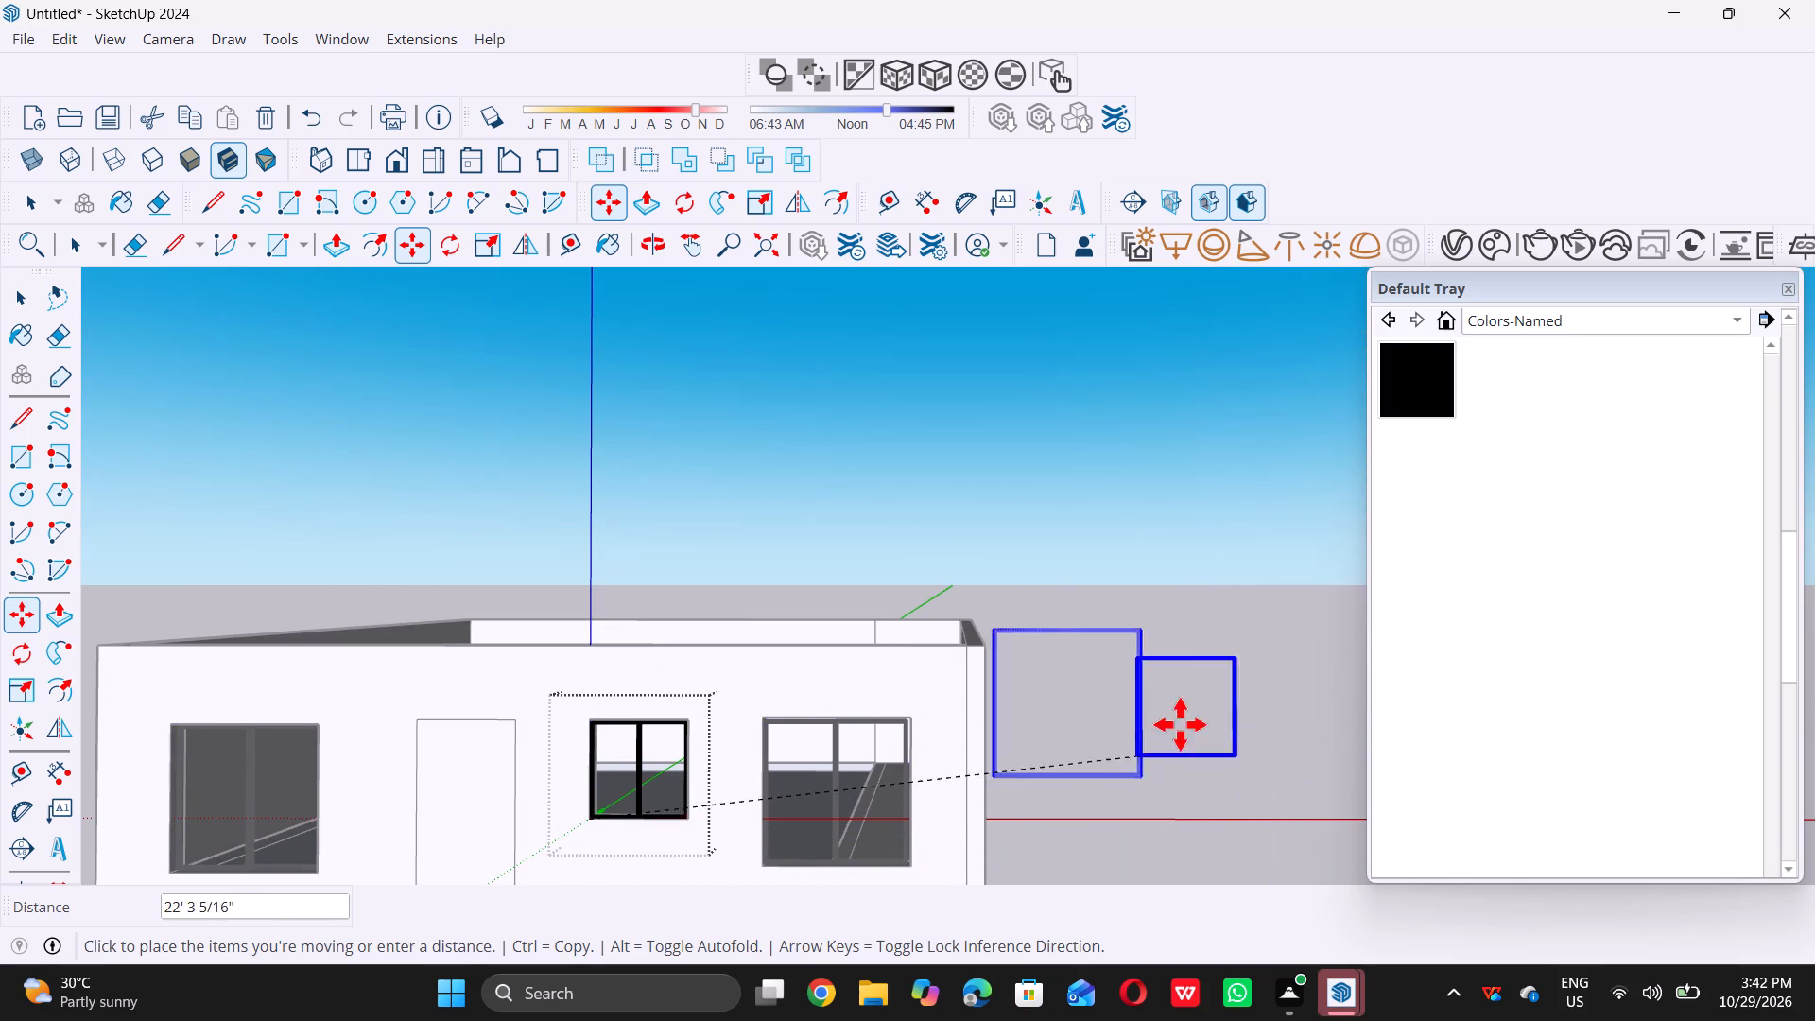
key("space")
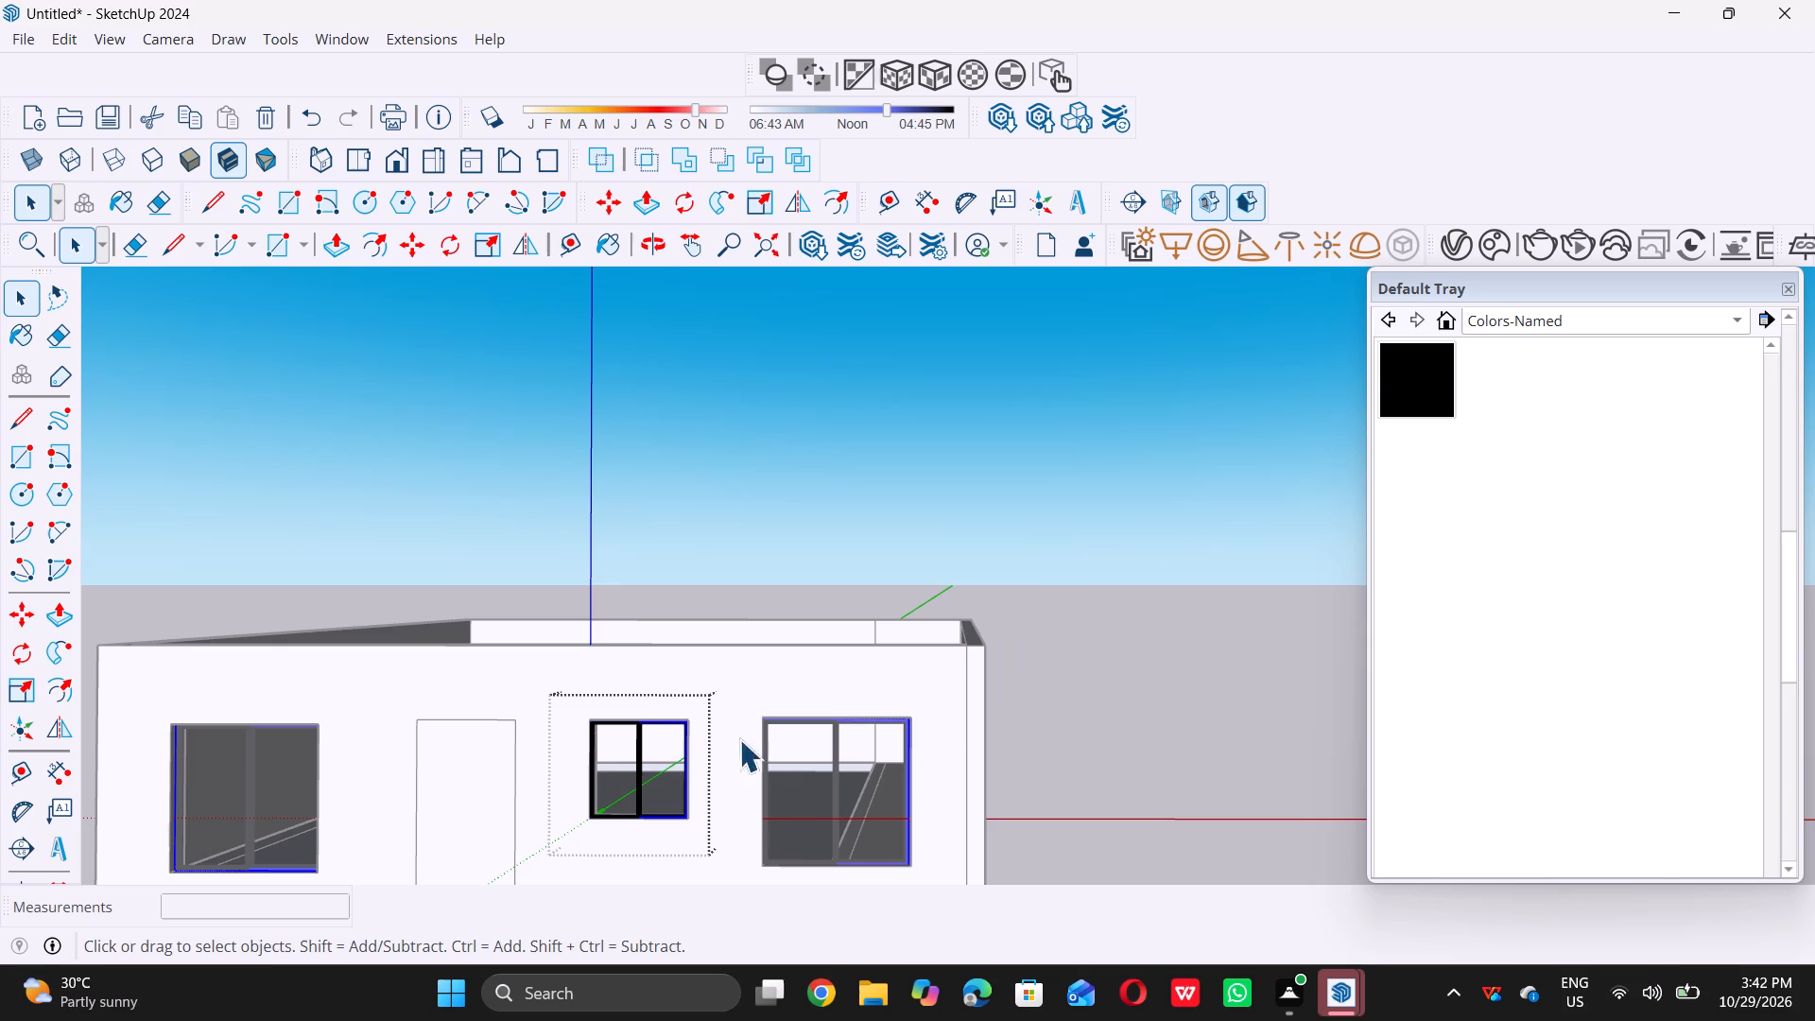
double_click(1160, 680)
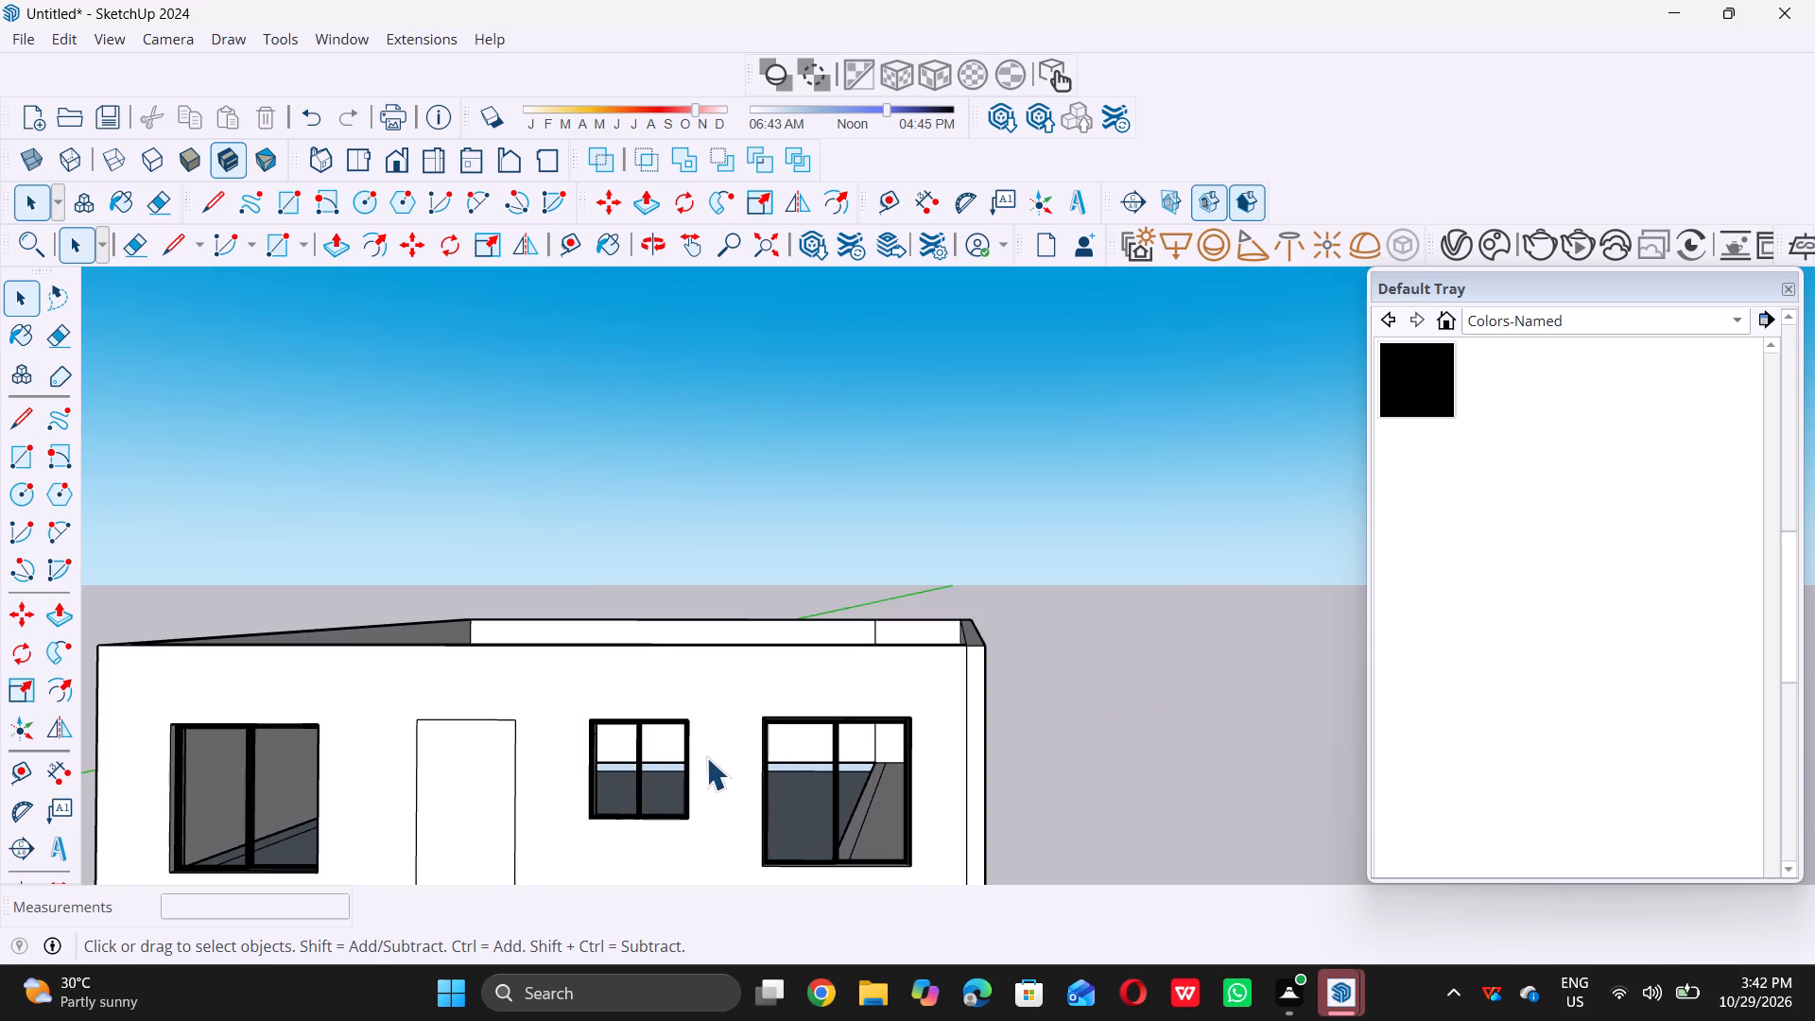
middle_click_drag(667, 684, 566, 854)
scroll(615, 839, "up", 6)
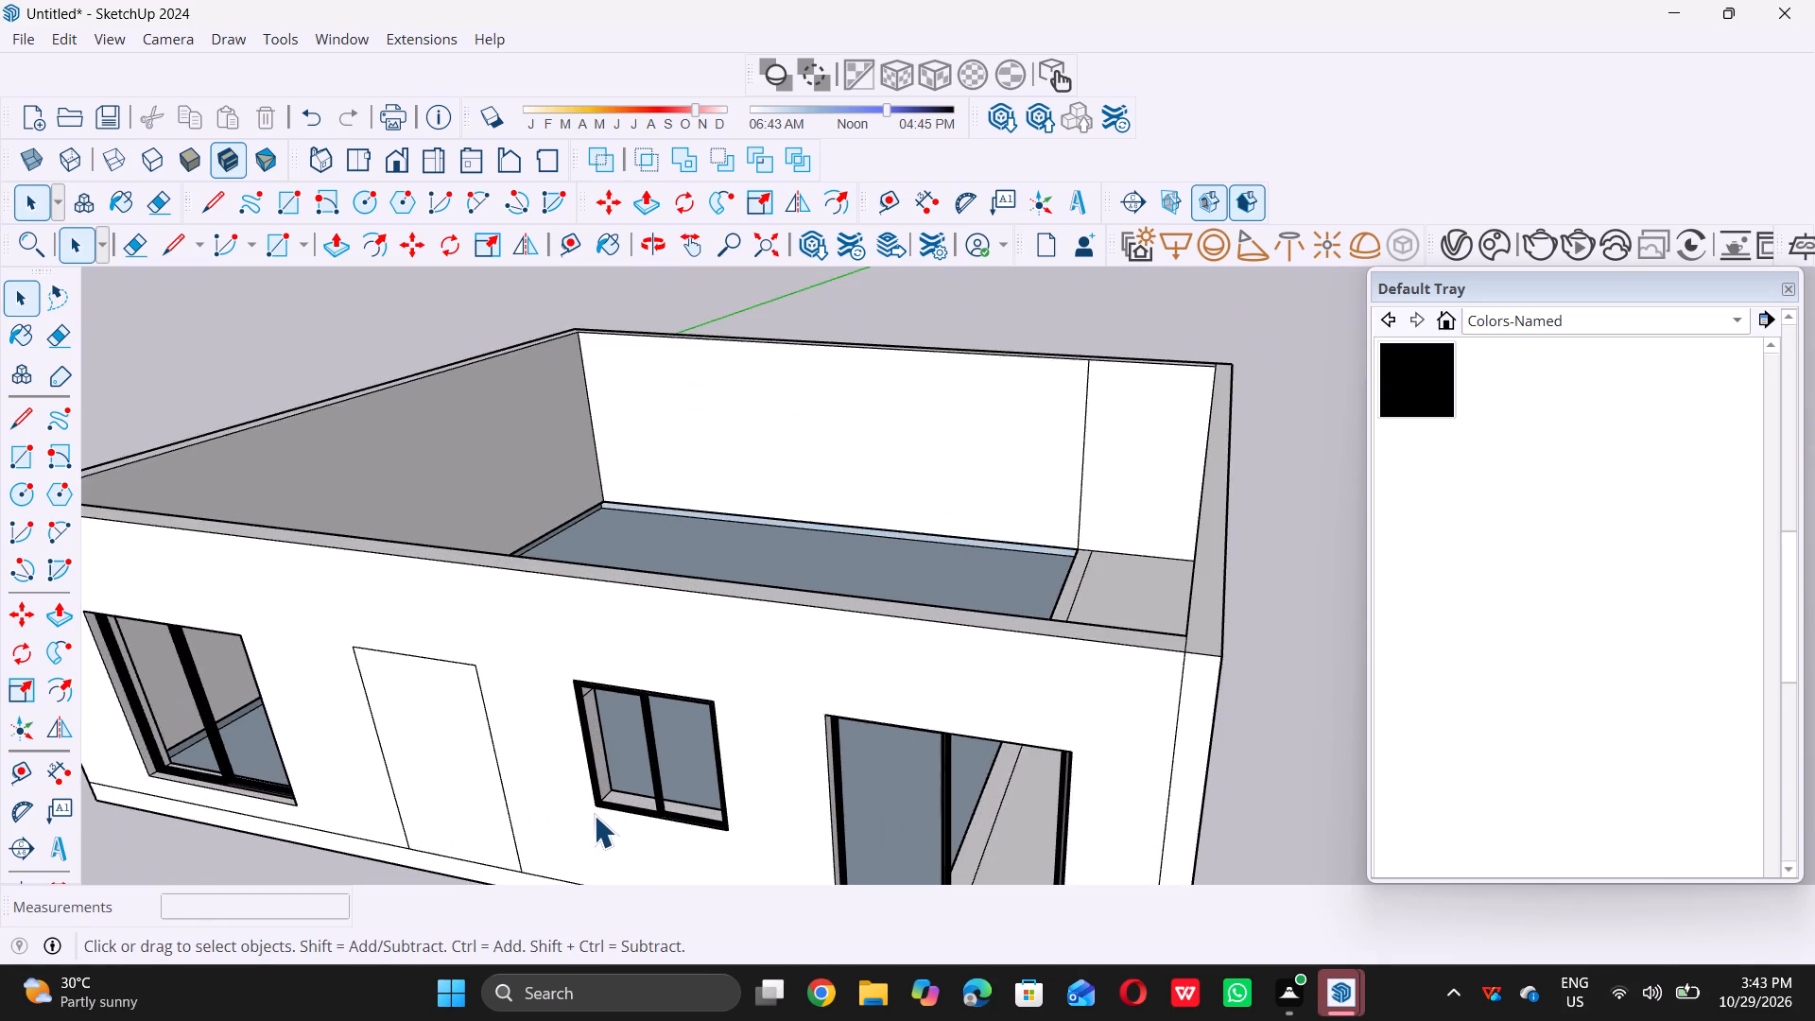
Move the small window about 4 1/2" inward from its outer lower door-side corner to the midpoint of the opening's depth edge, and deselect it.
scroll(594, 815, "up", 11)
scroll(608, 787, "up", 11)
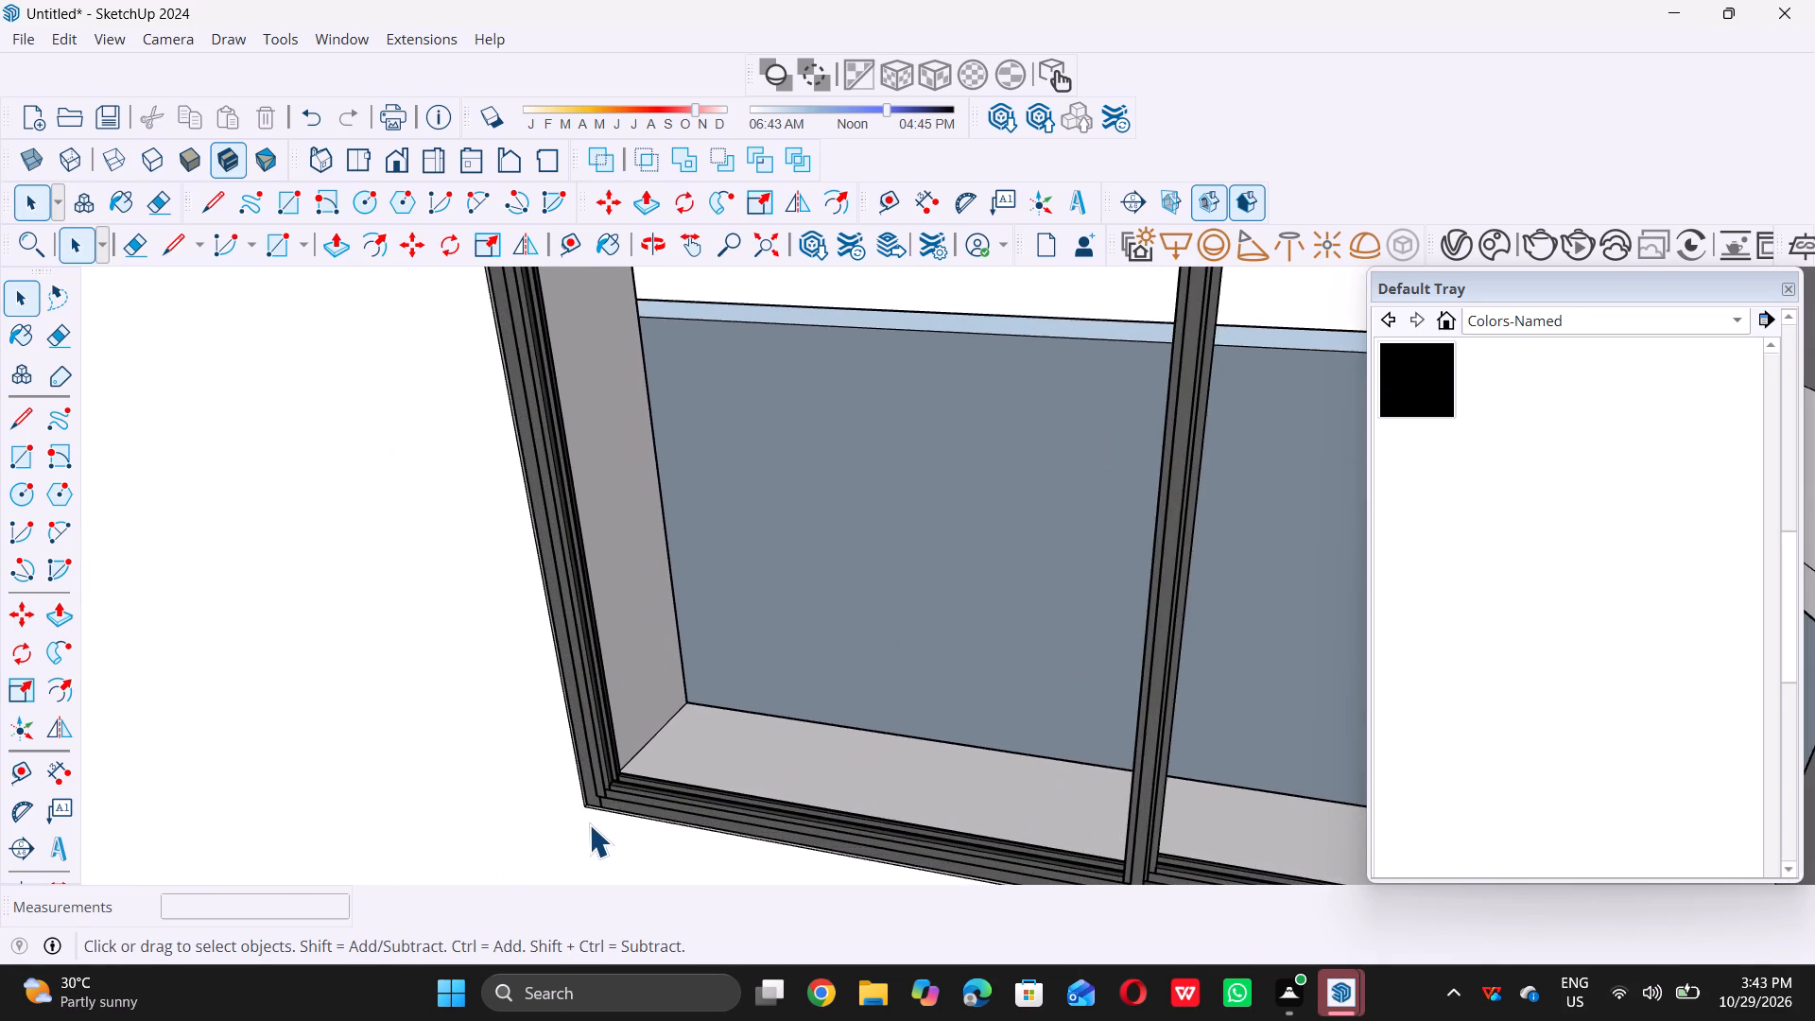
scroll(588, 807, "up", 16)
scroll(611, 785, "up", 10)
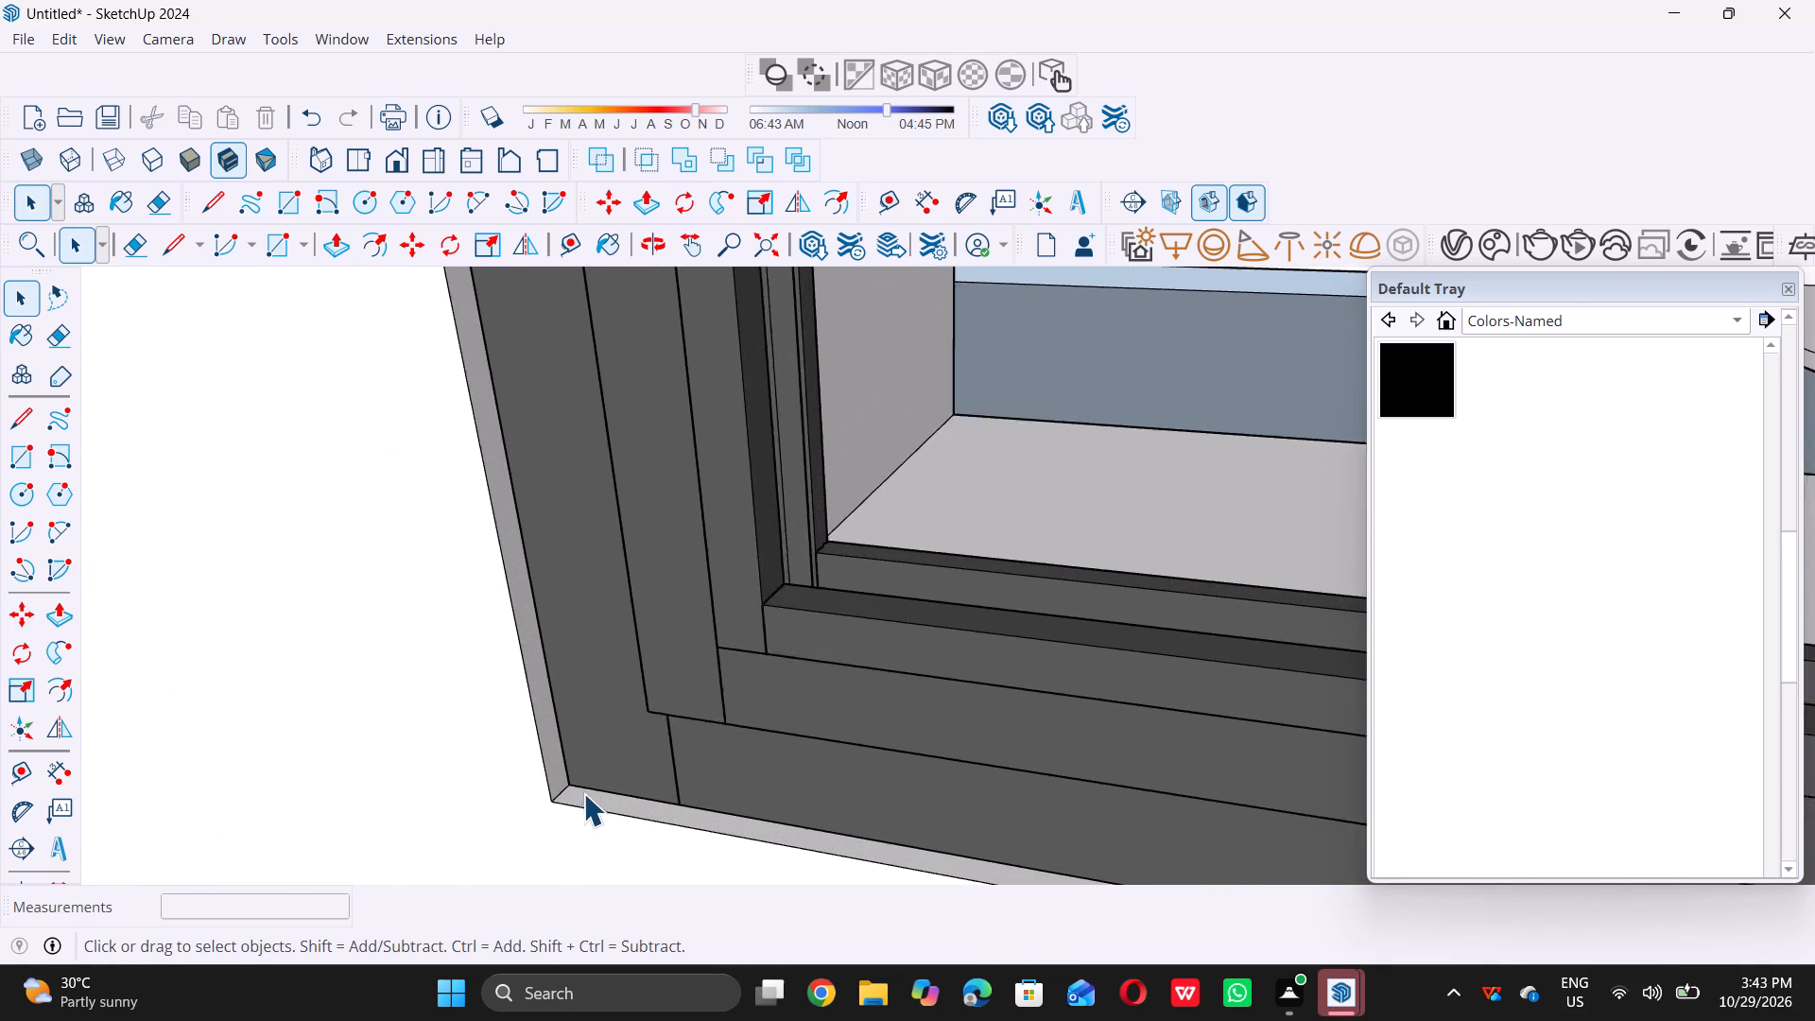
left_click(584, 775)
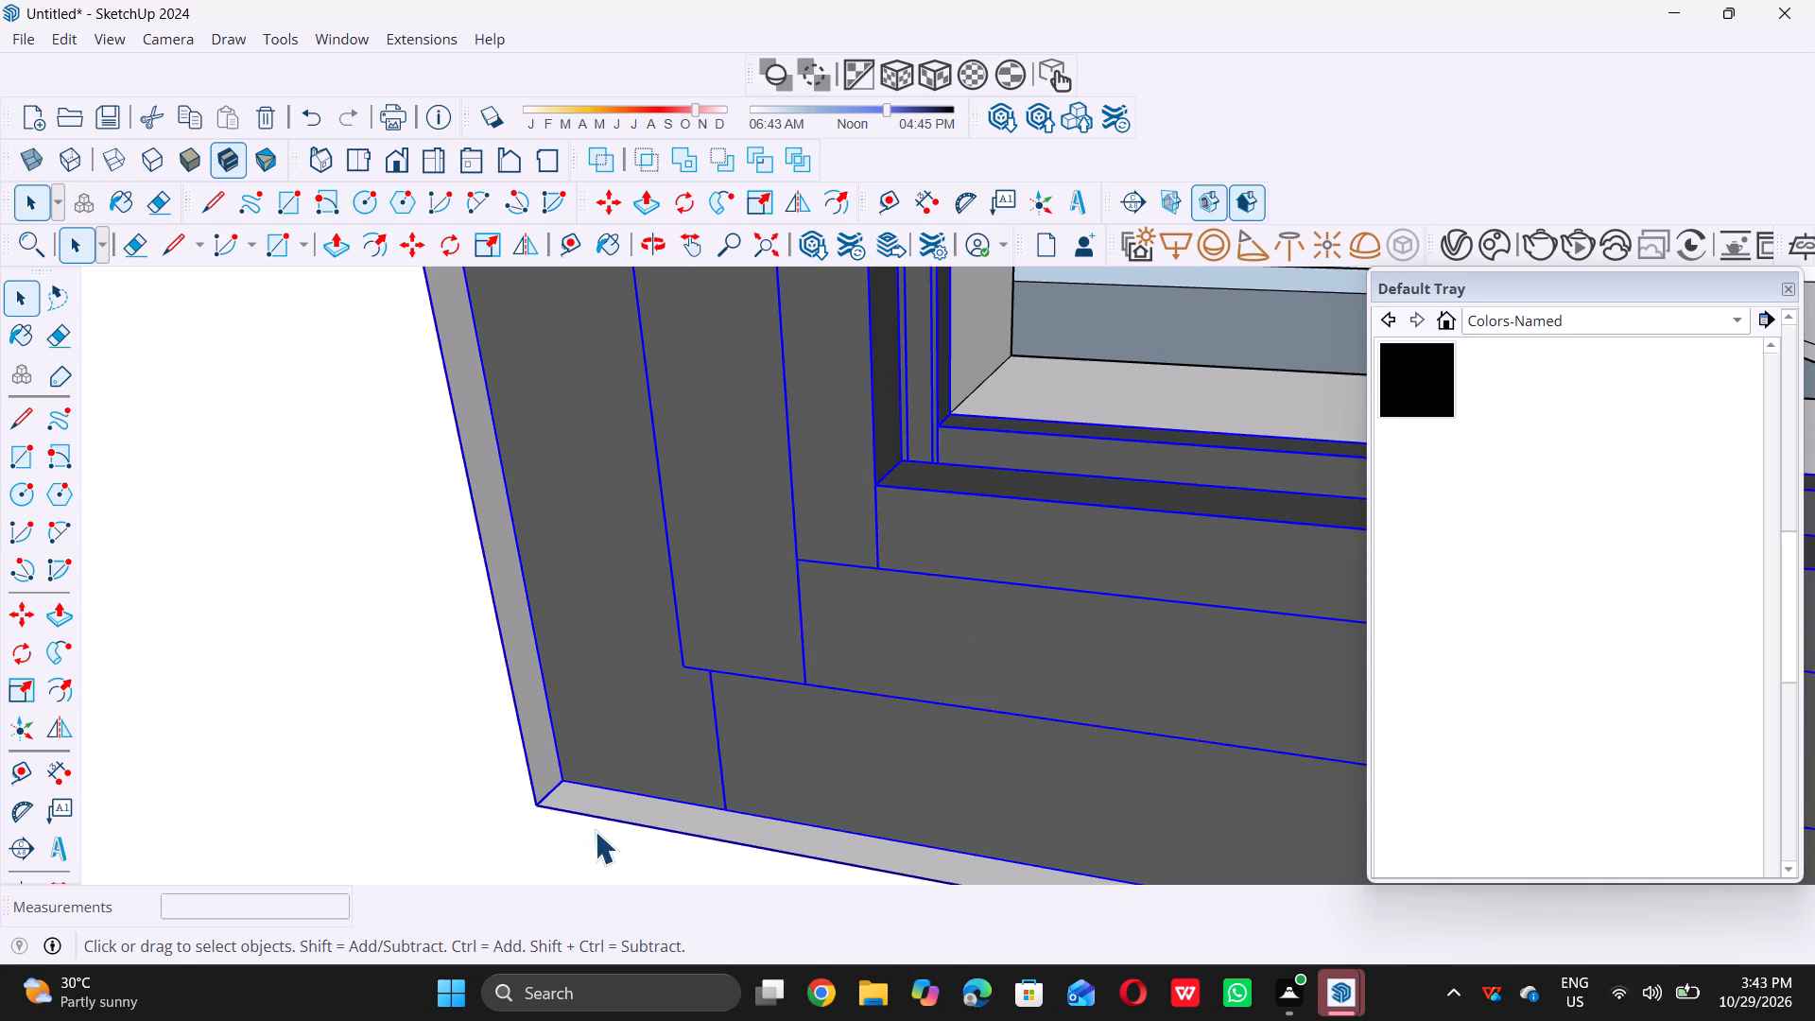
key("m")
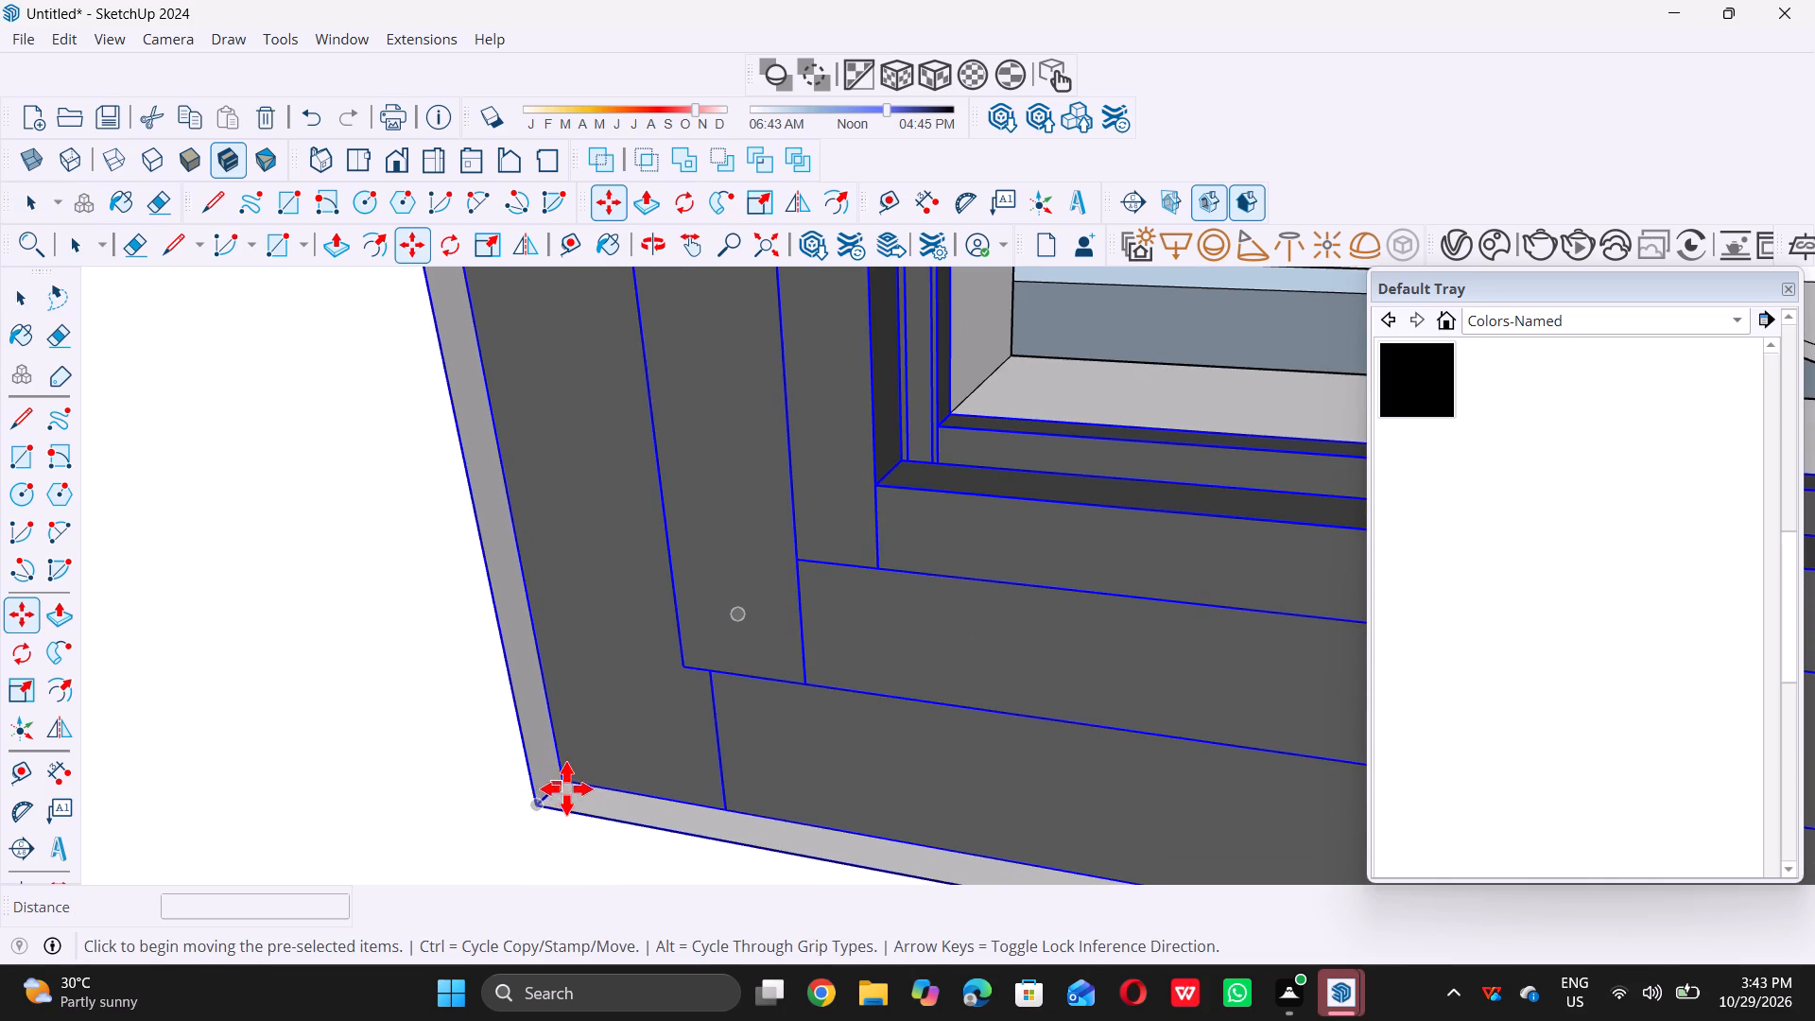
left_click(530, 804)
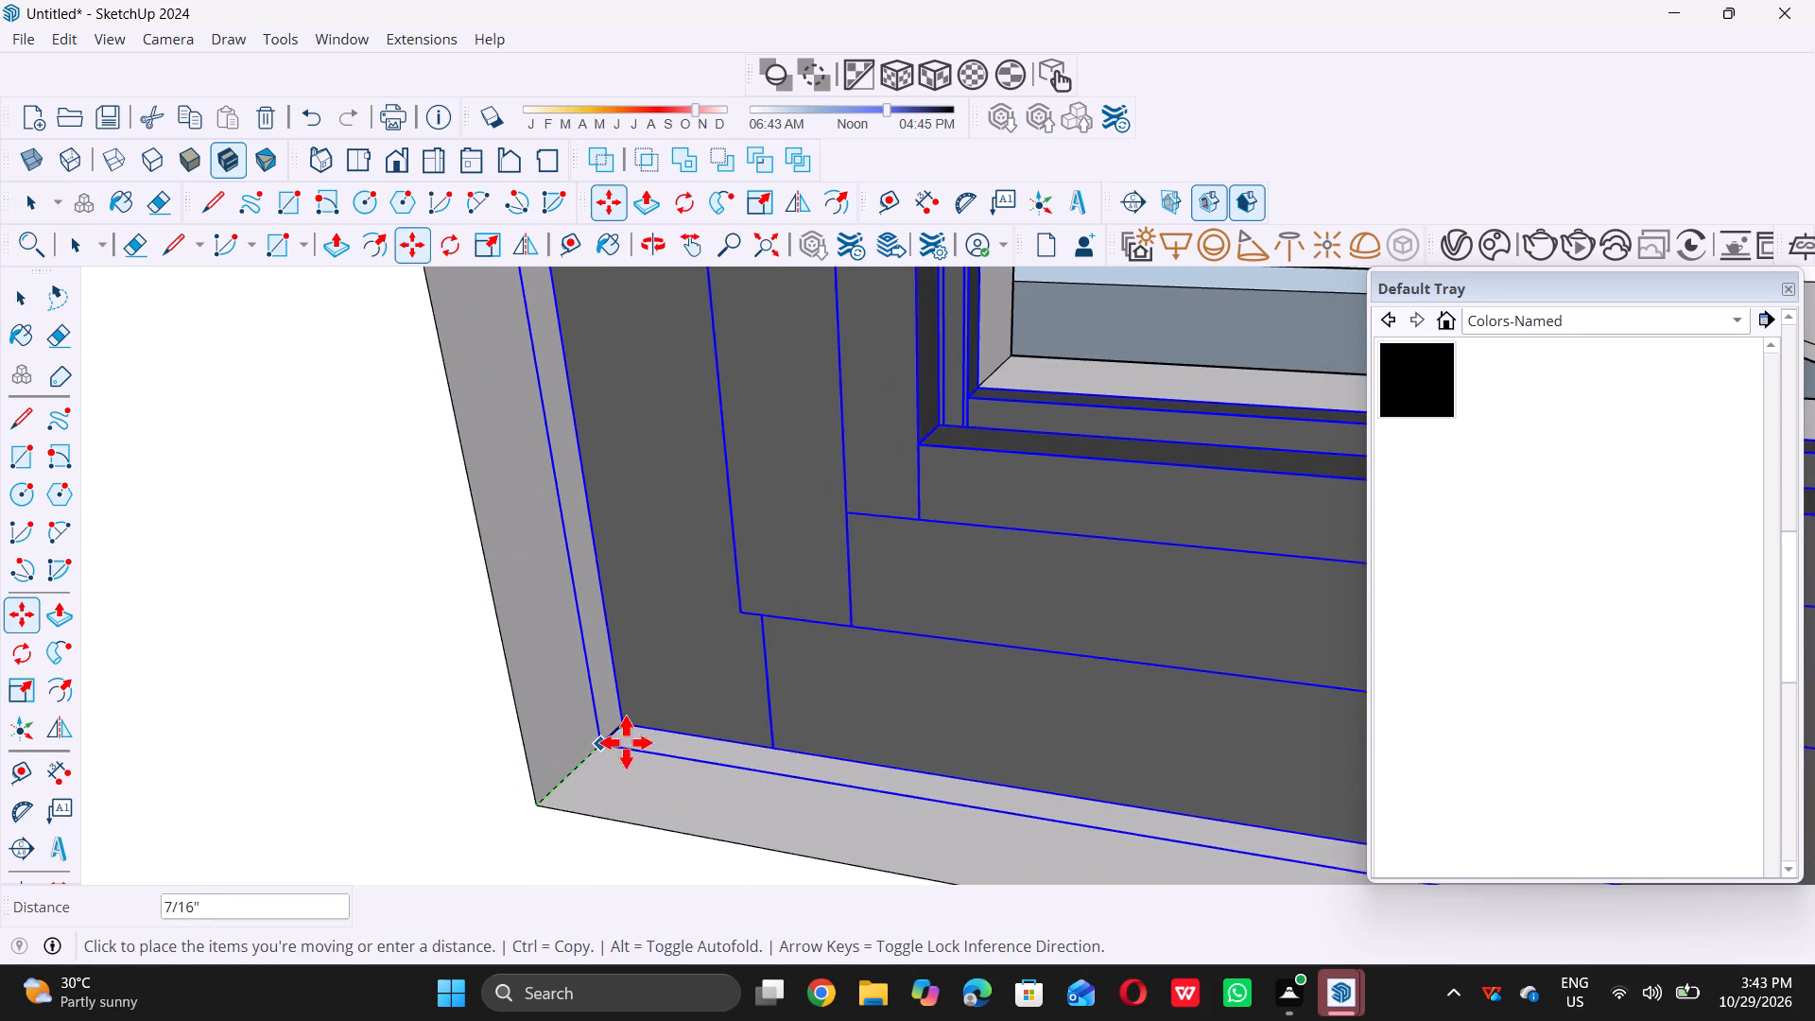
scroll(682, 679, "up", 5)
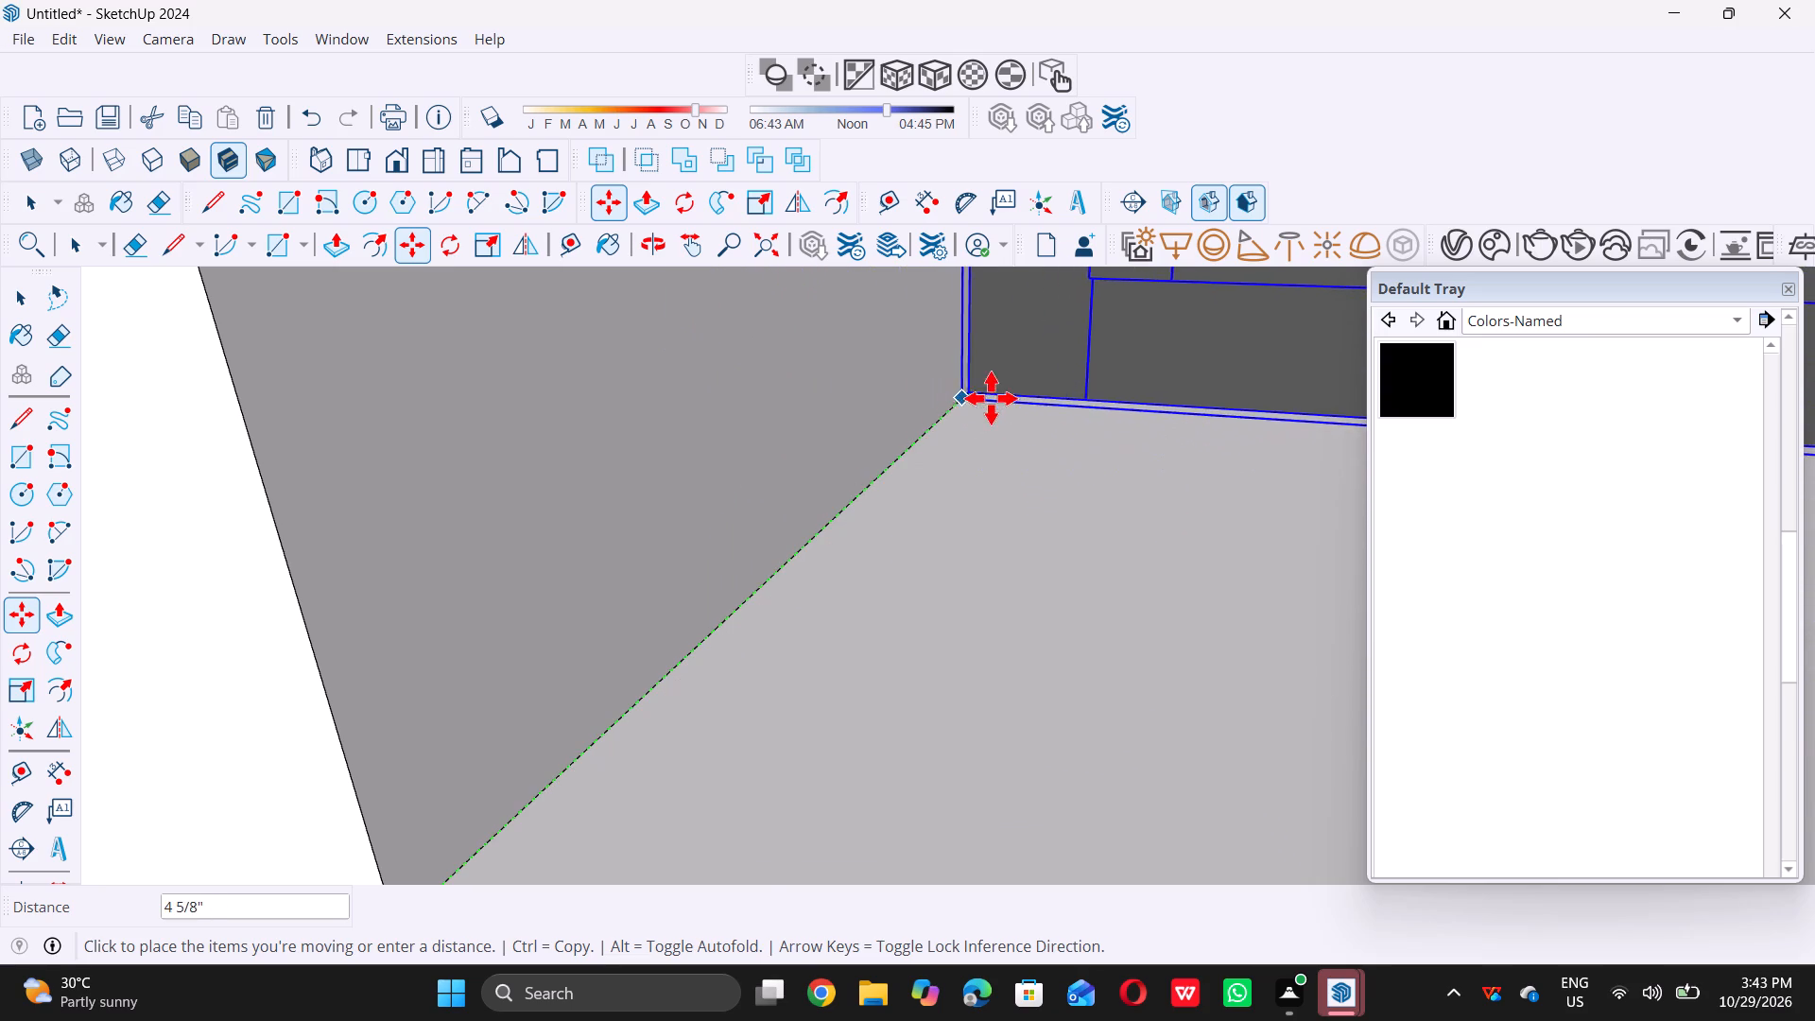
scroll(936, 434, "down", 15)
scroll(860, 508, "down", 7)
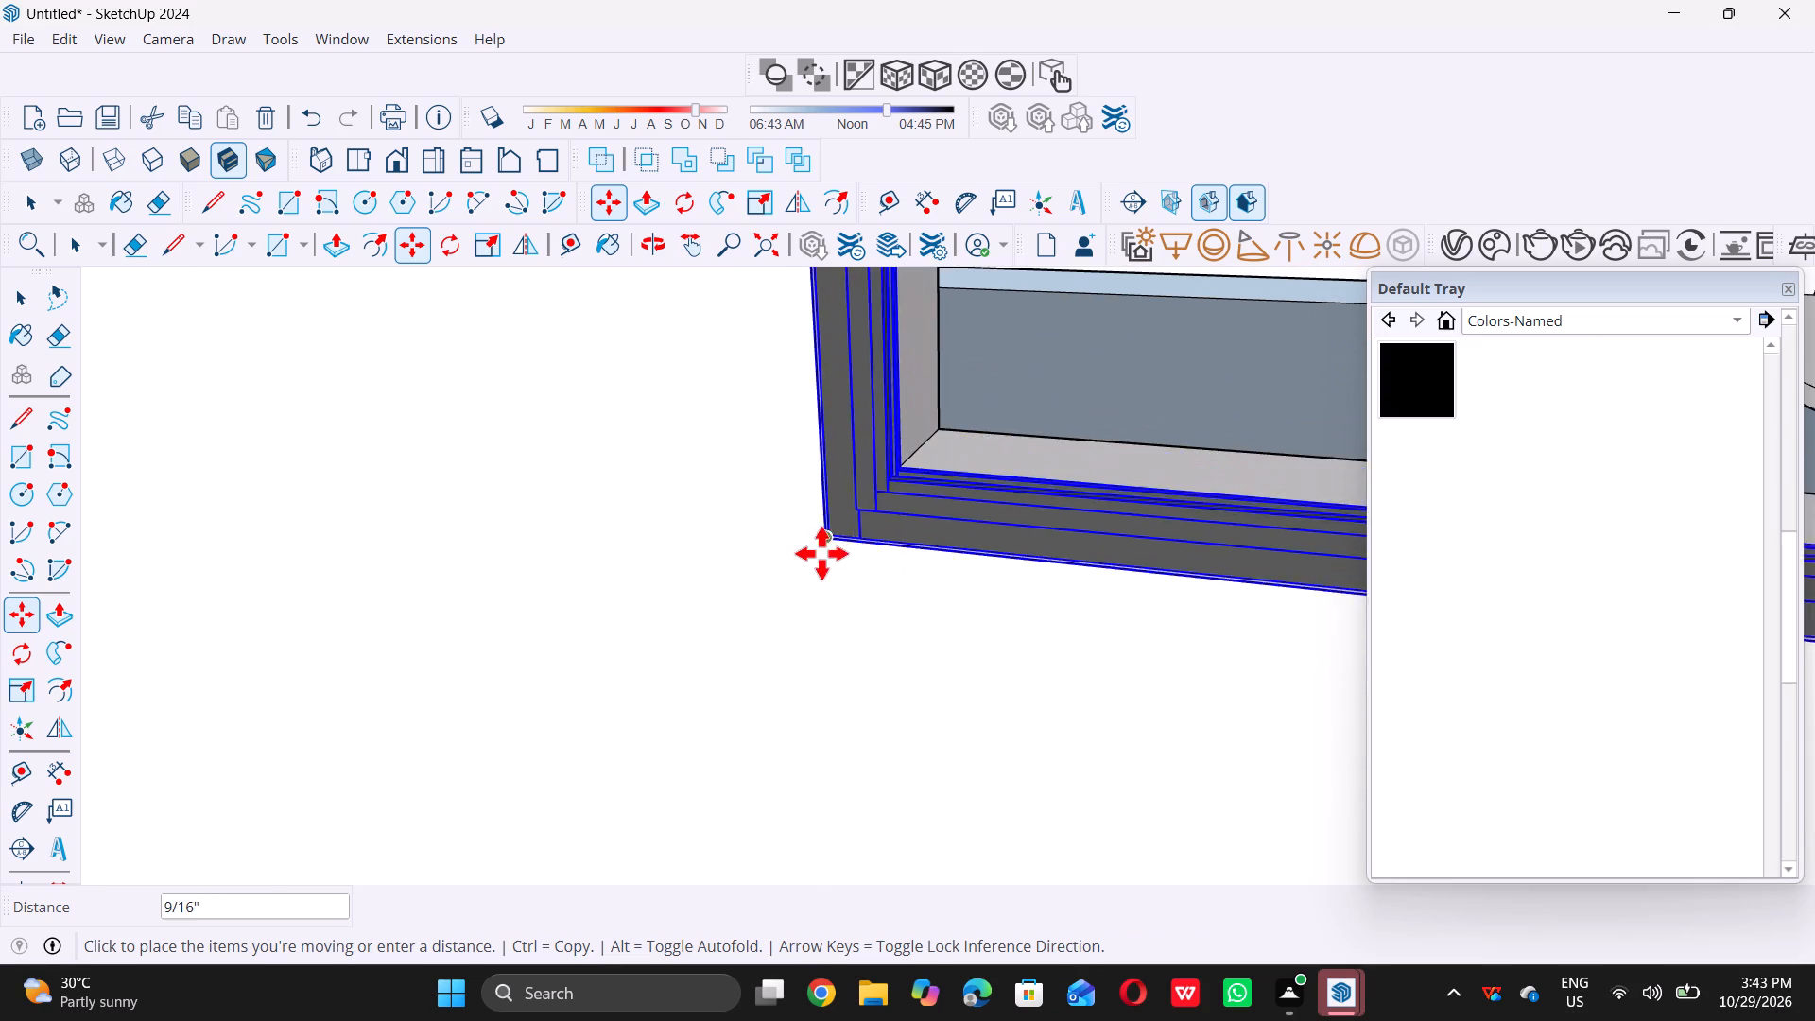
scroll(821, 553, "down", 4)
scroll(879, 510, "up", 10)
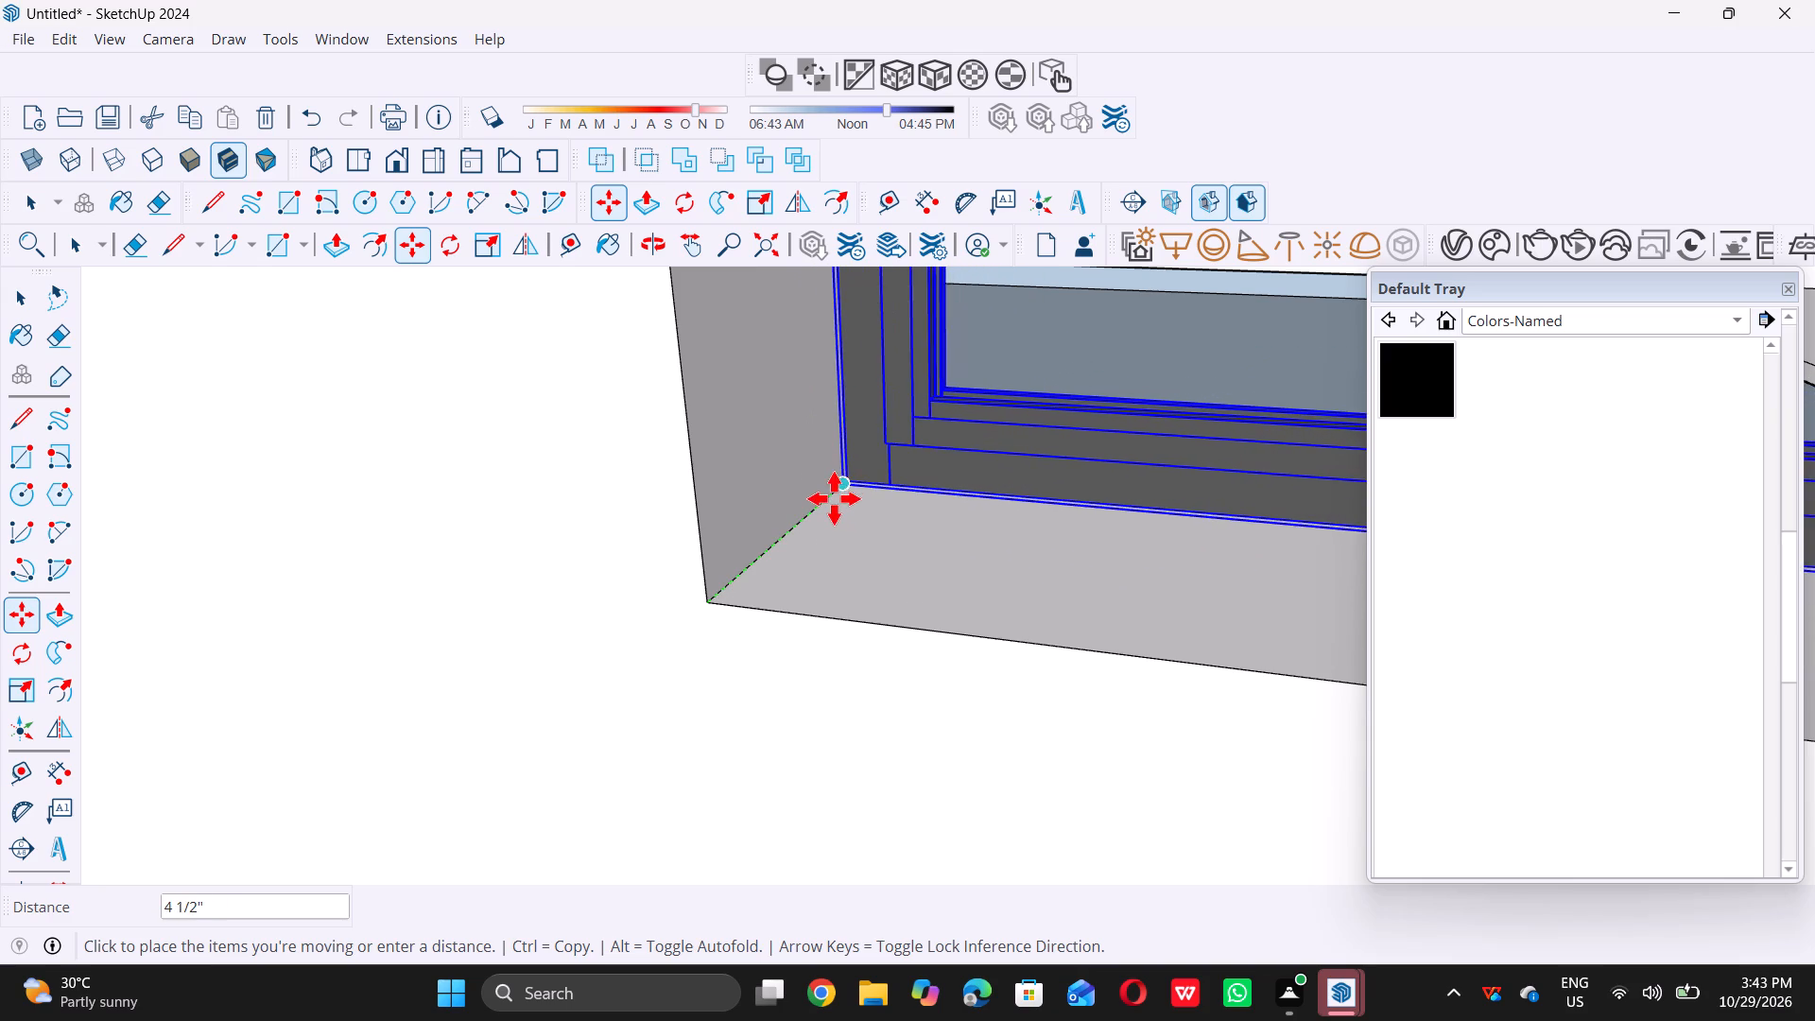
left_click(844, 487)
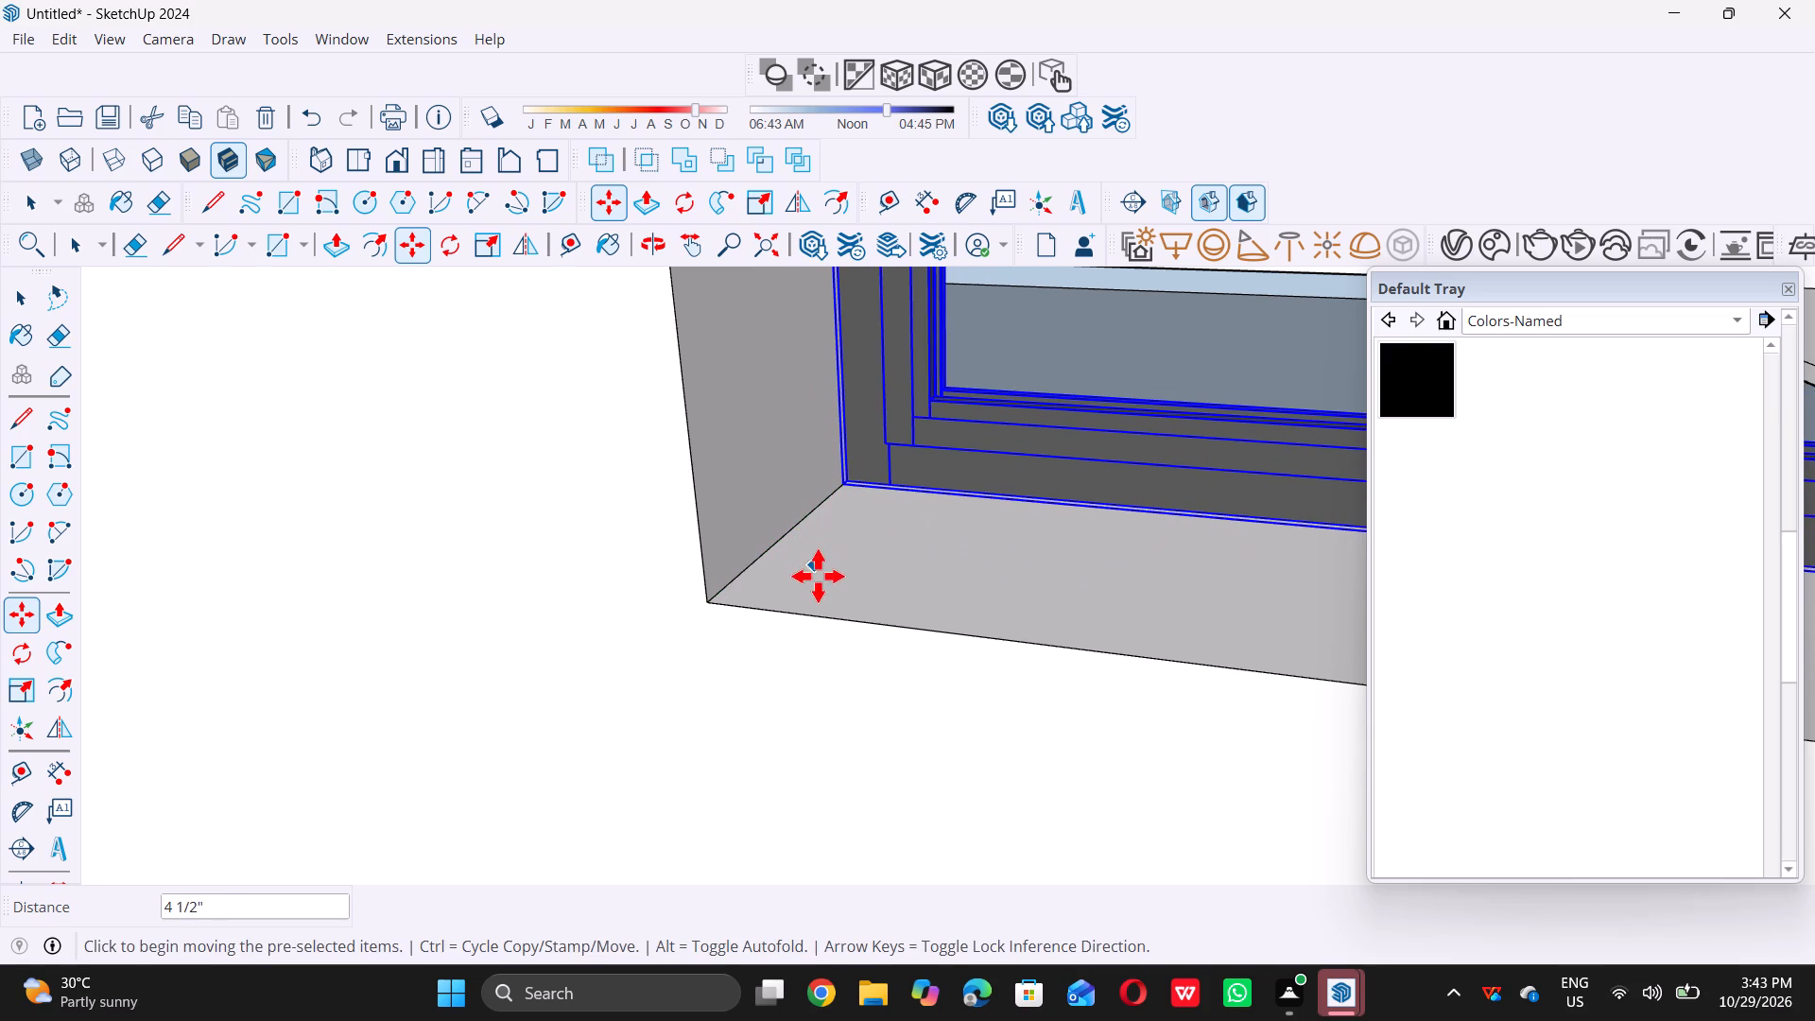
key("space")
scroll(814, 588, "down", 18)
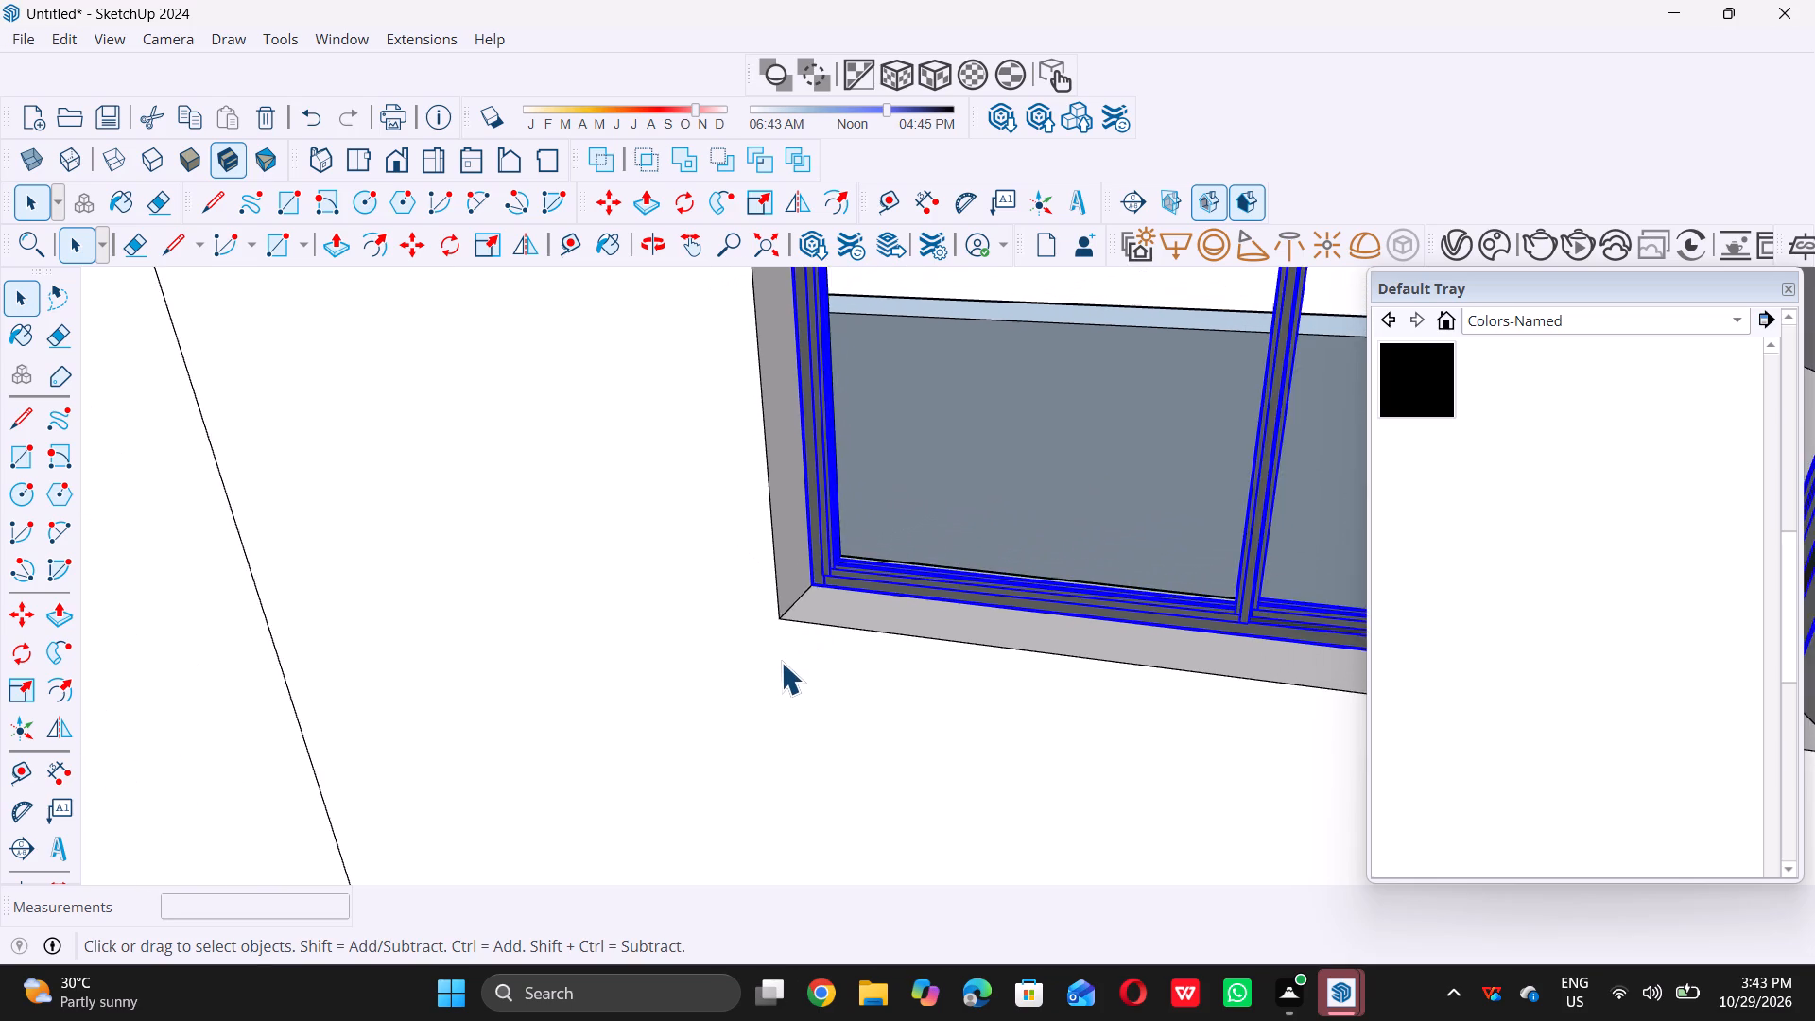
scroll(781, 662, "down", 20)
scroll(781, 662, "down", 6)
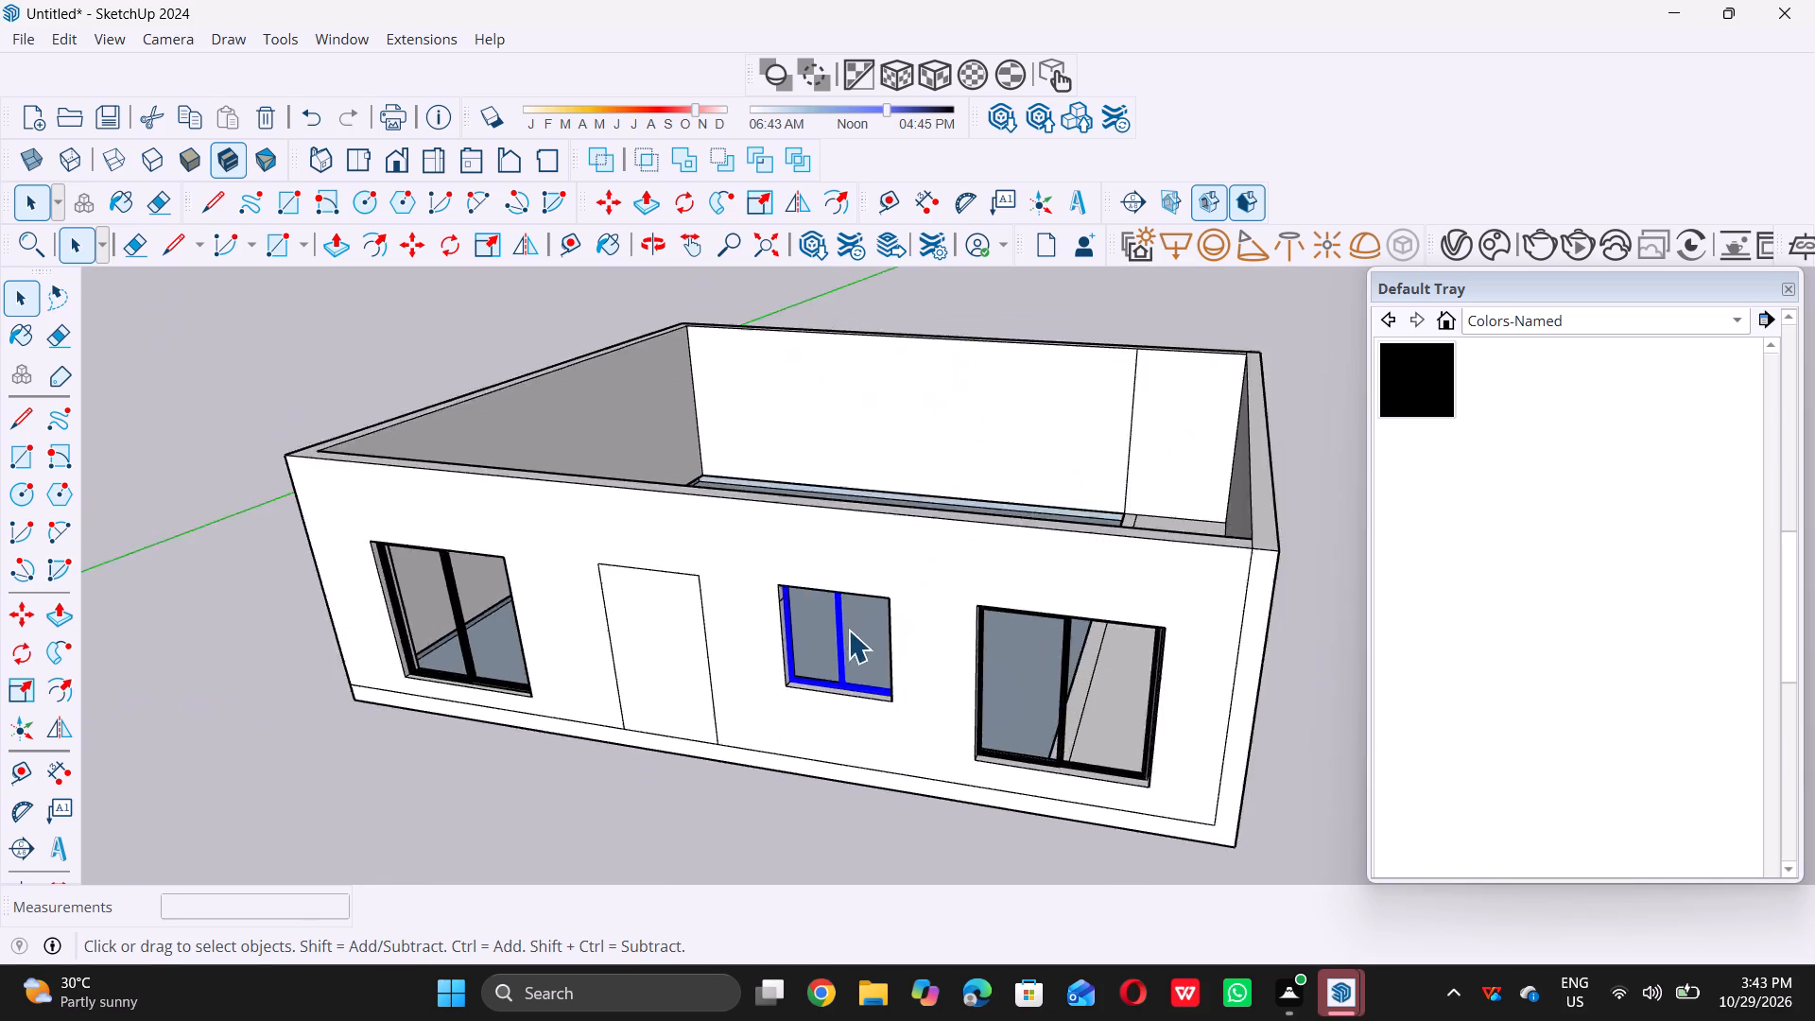
scroll(848, 630, "down", 5)
double_click(726, 797)
Push the door outline's face 9" through the front wall to cut the door opening.
scroll(725, 797, "down", 4)
middle_click_drag(739, 754, 824, 653)
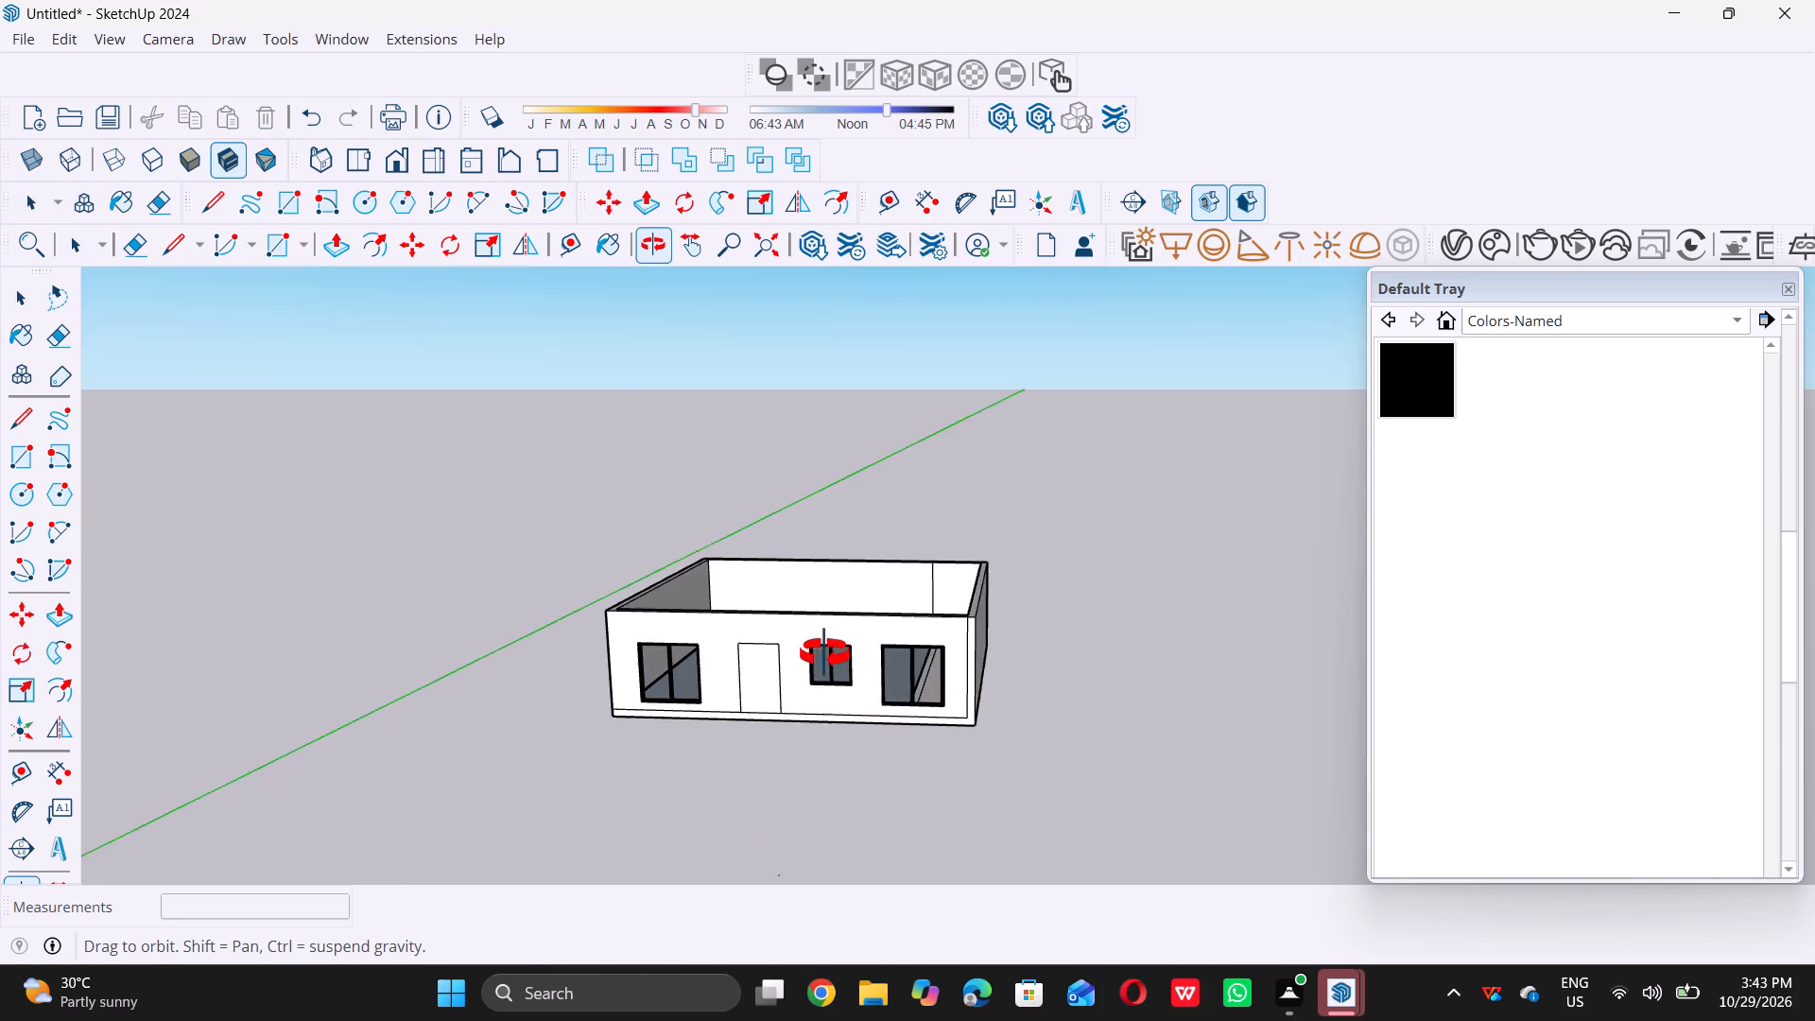
middle_click_drag(824, 653, 831, 595)
middle_click(831, 595)
scroll(752, 645, "up", 7)
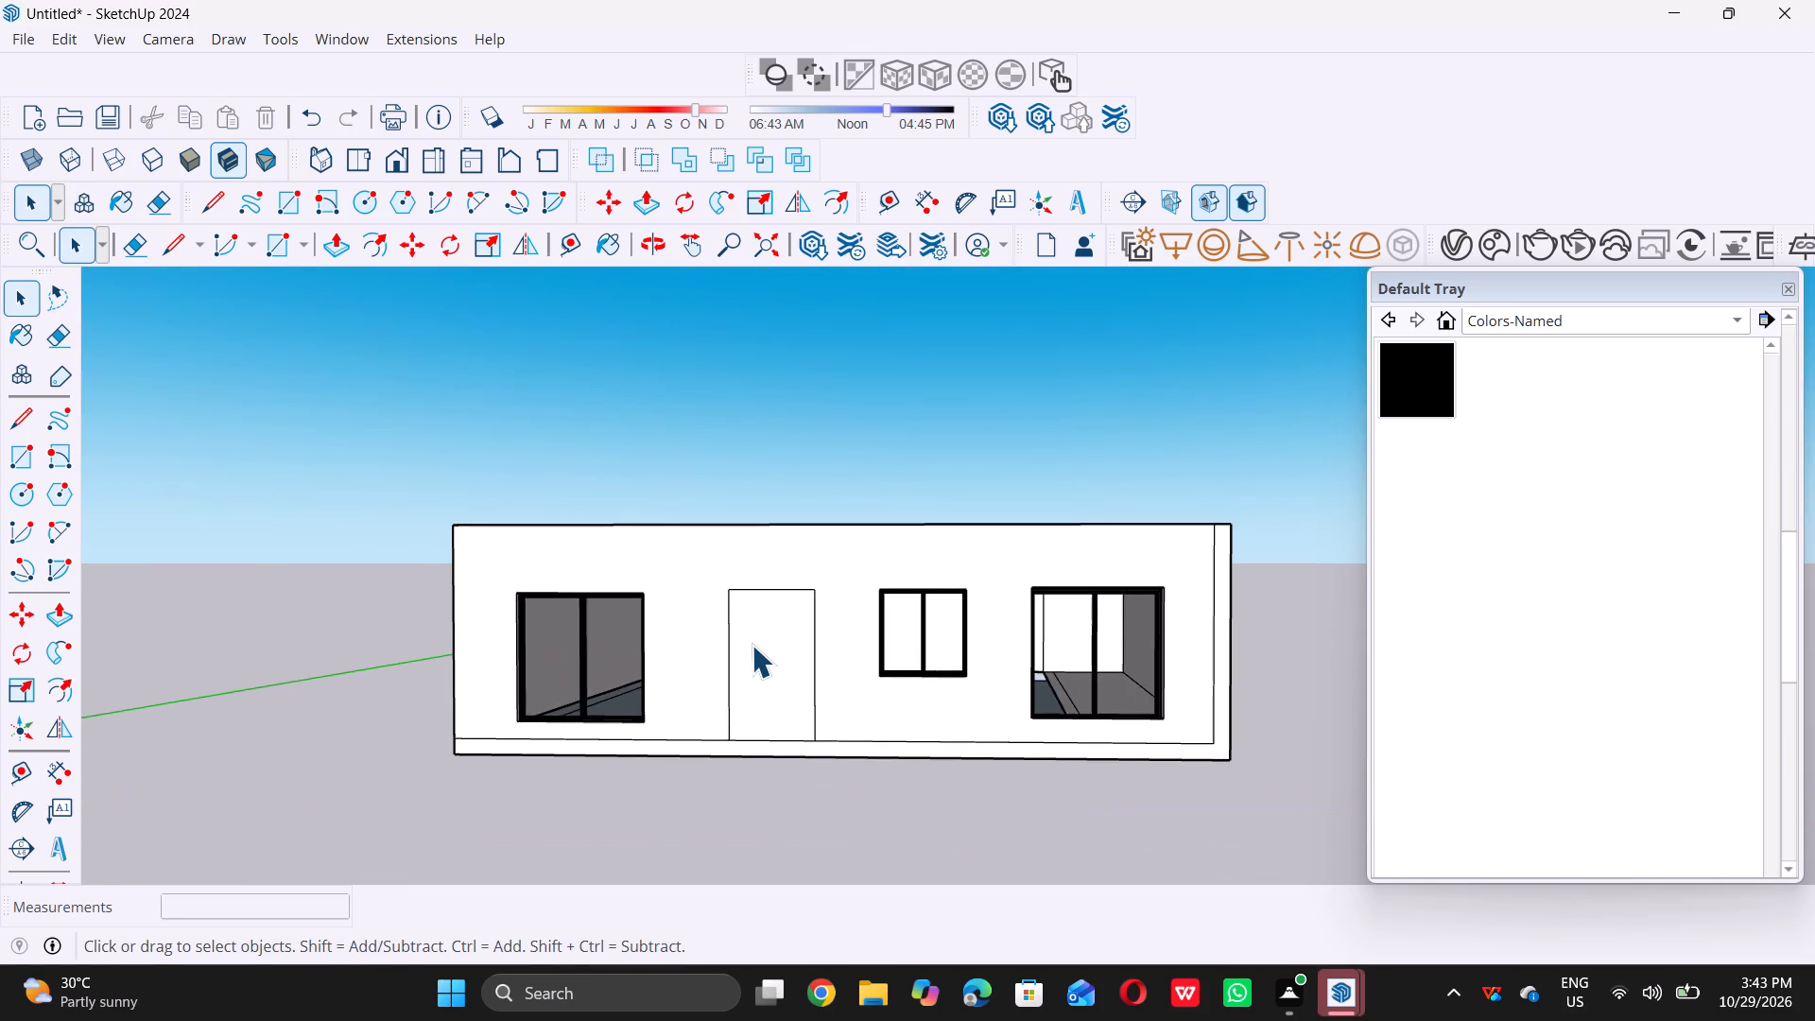
scroll(752, 643, "down", 7)
middle_click_drag(832, 590, 605, 820)
middle_click(605, 821)
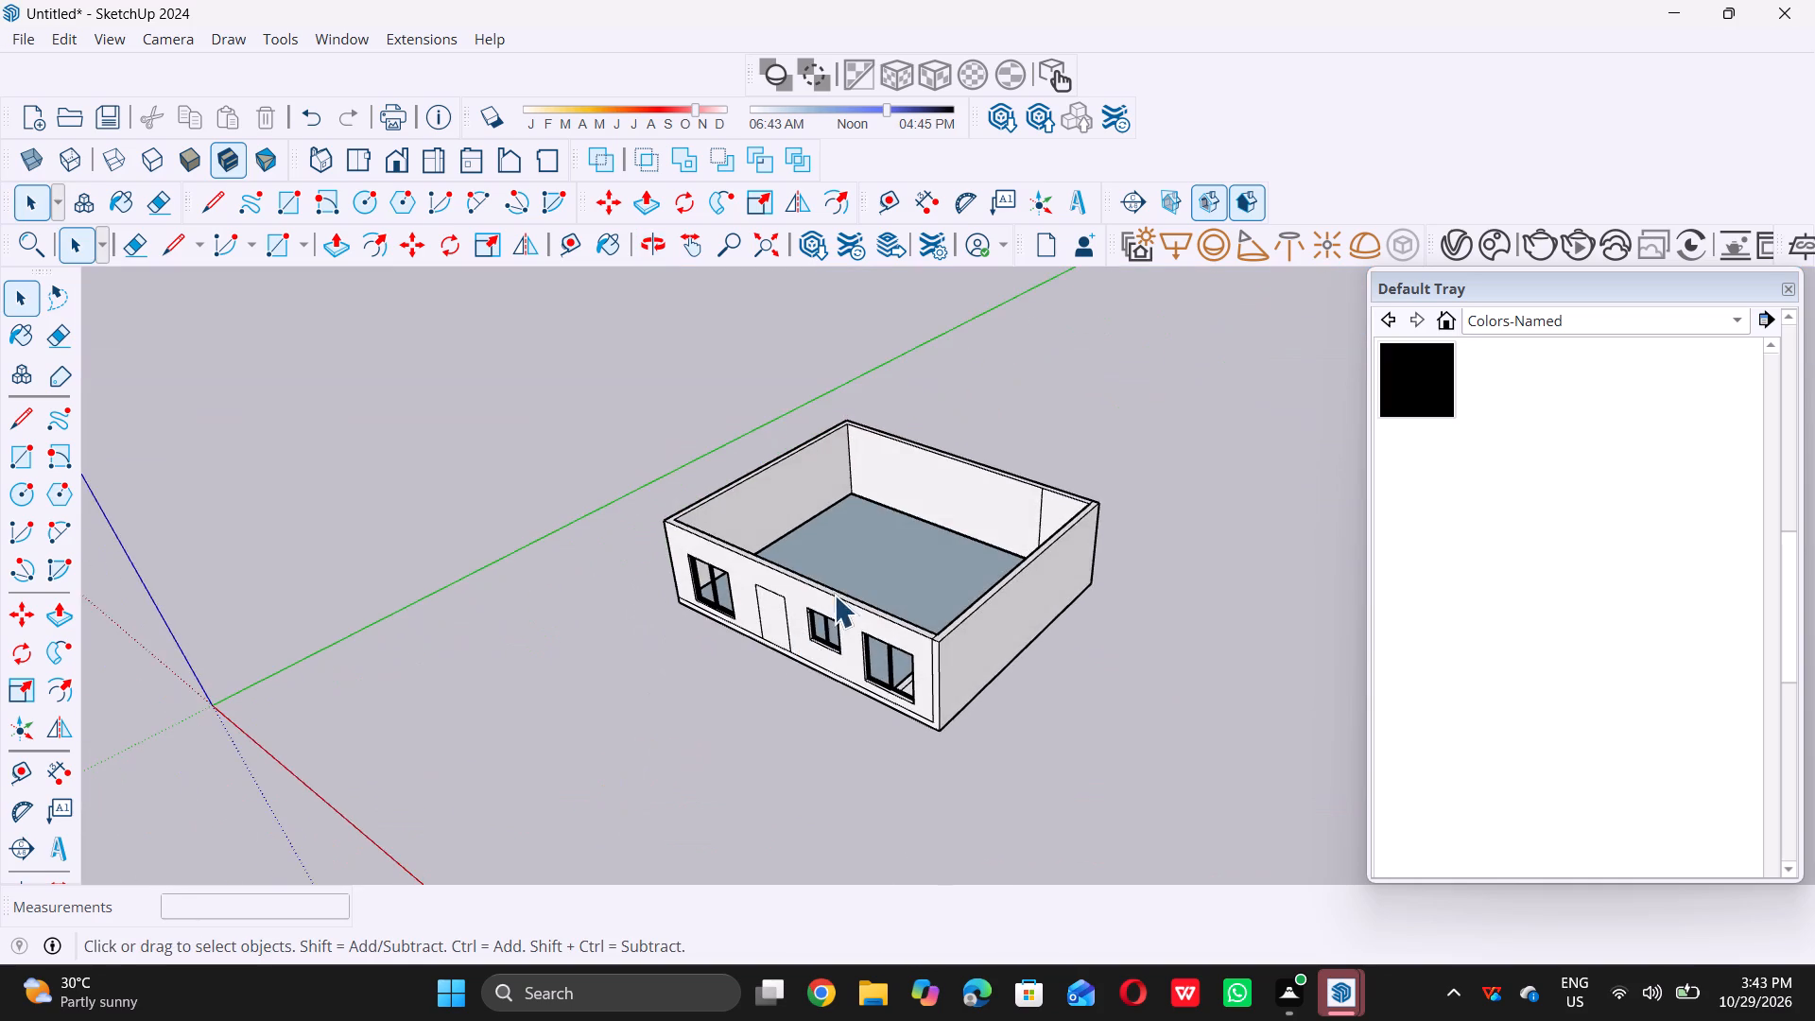
scroll(821, 583, "up", 6)
scroll(753, 635, "up", 12)
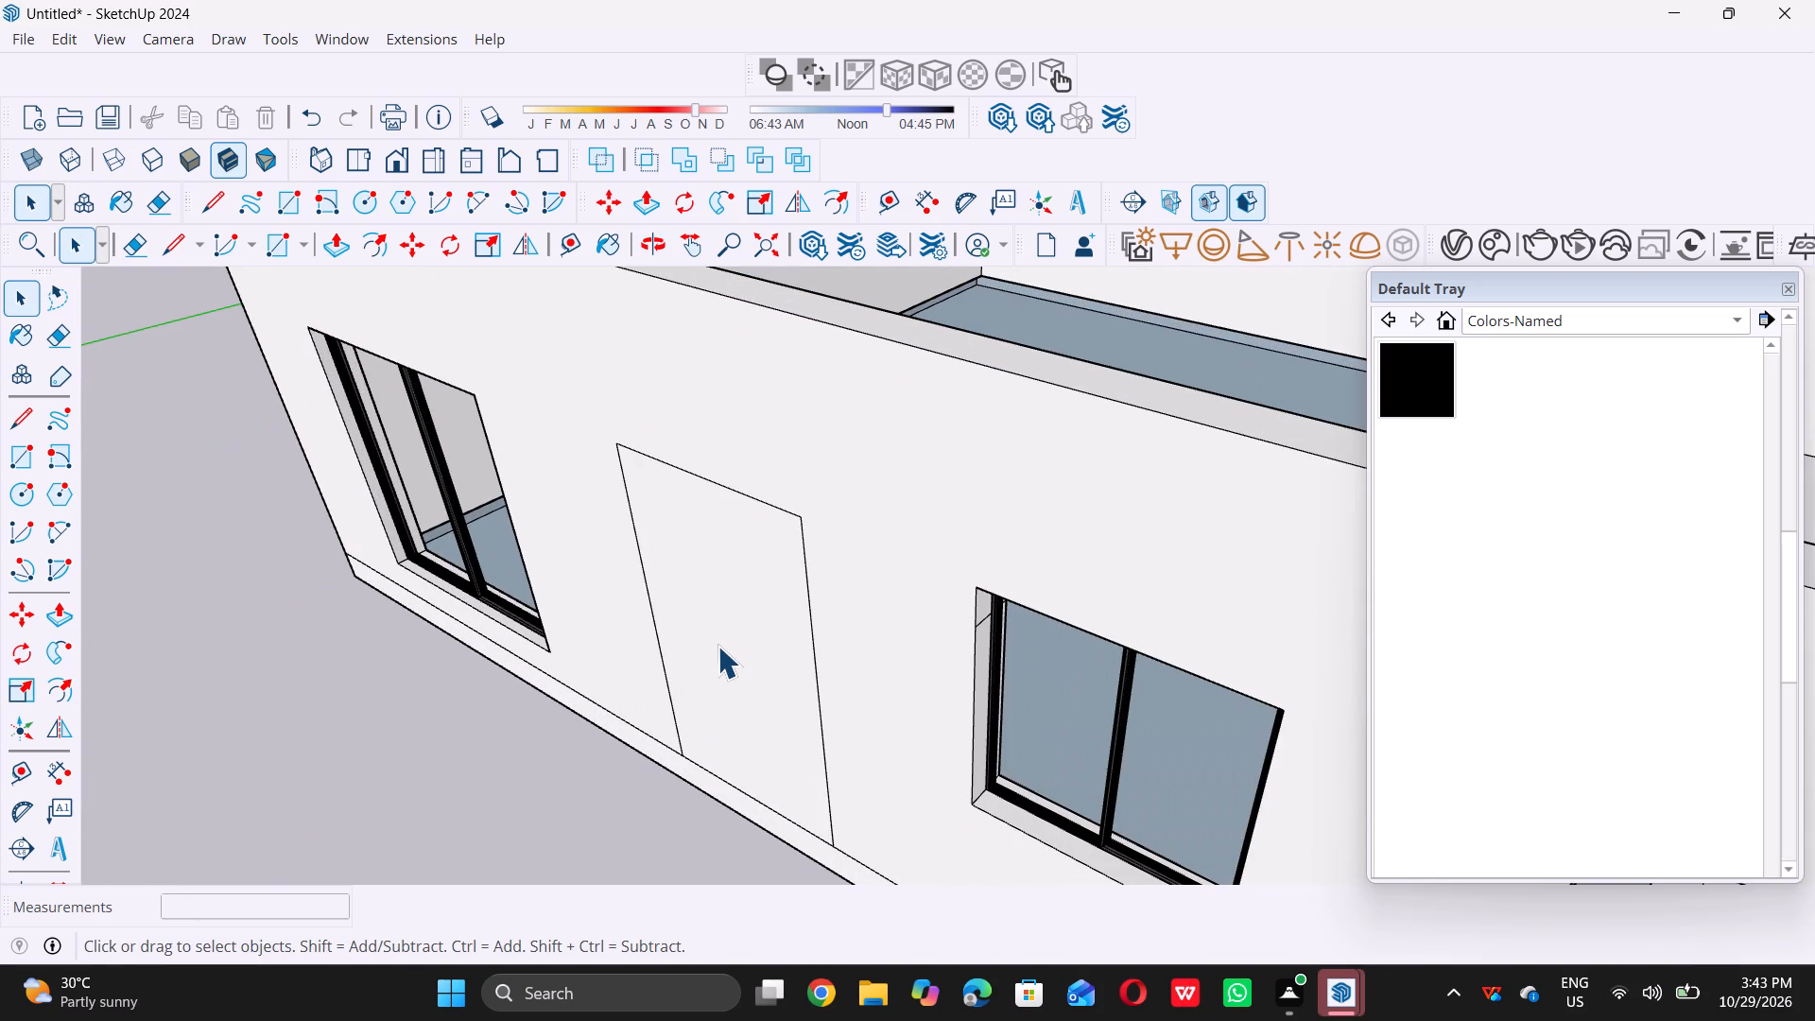
left_click(717, 646)
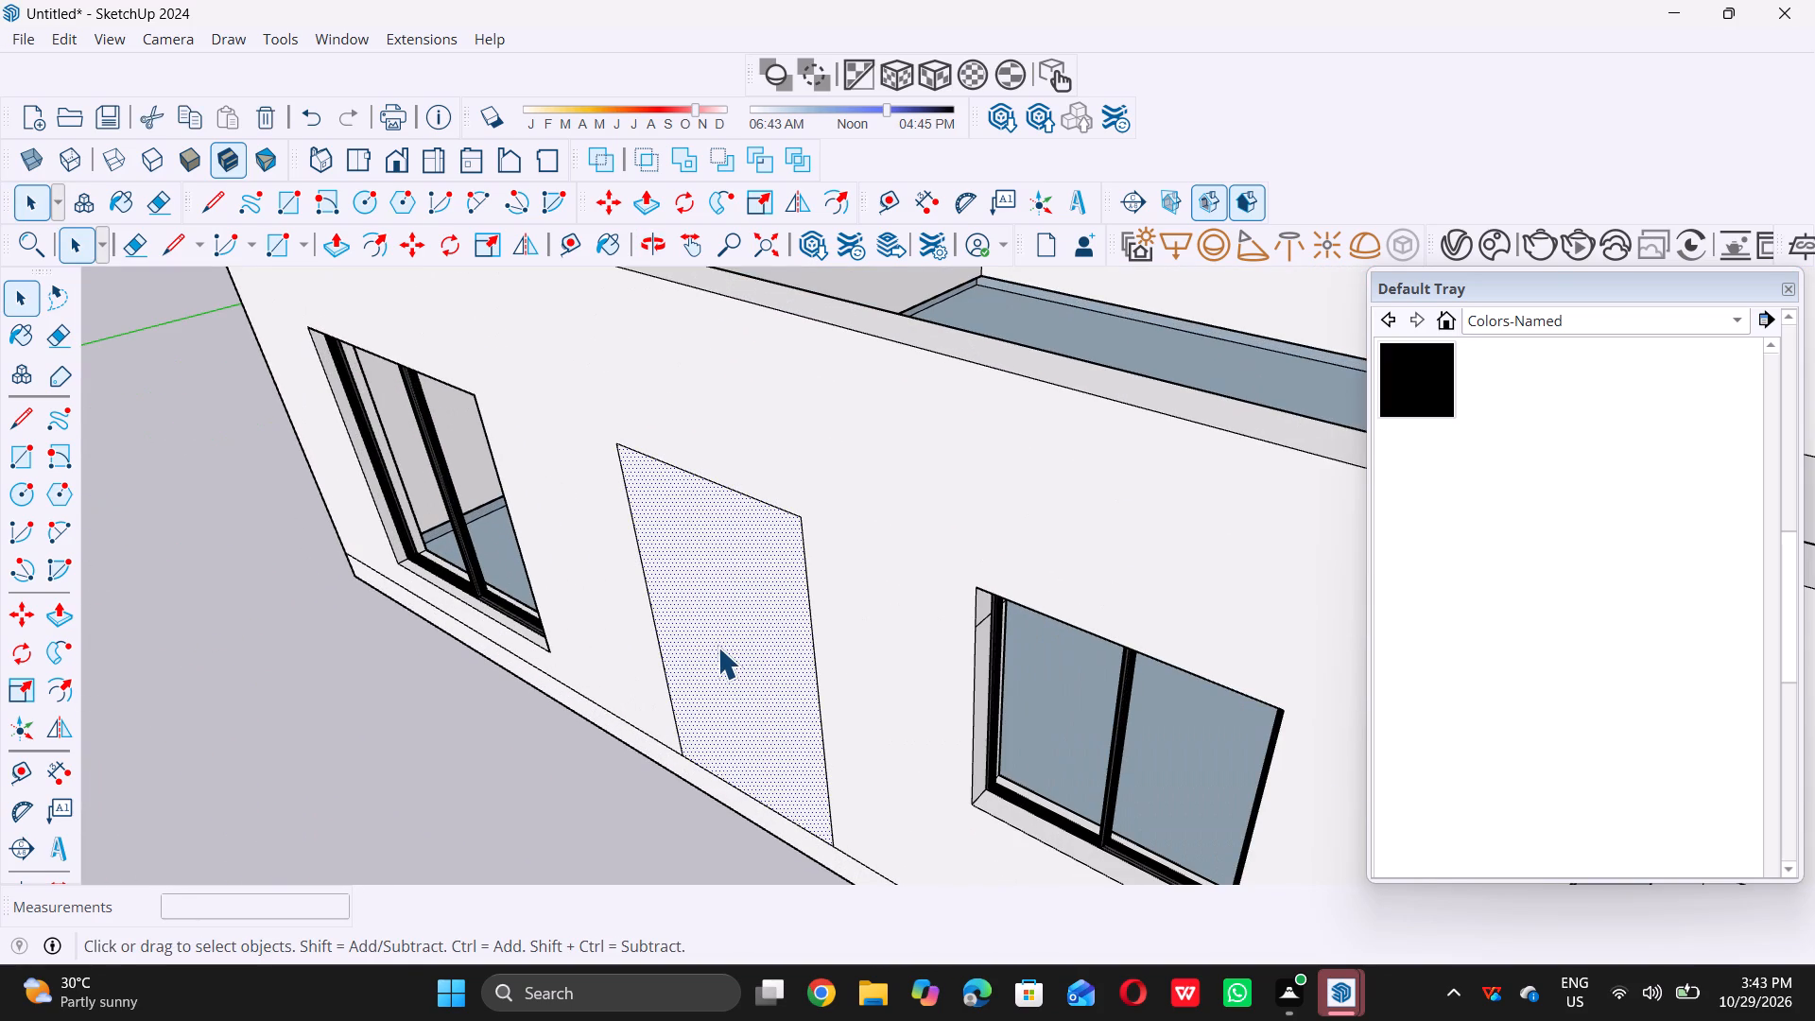
key("p")
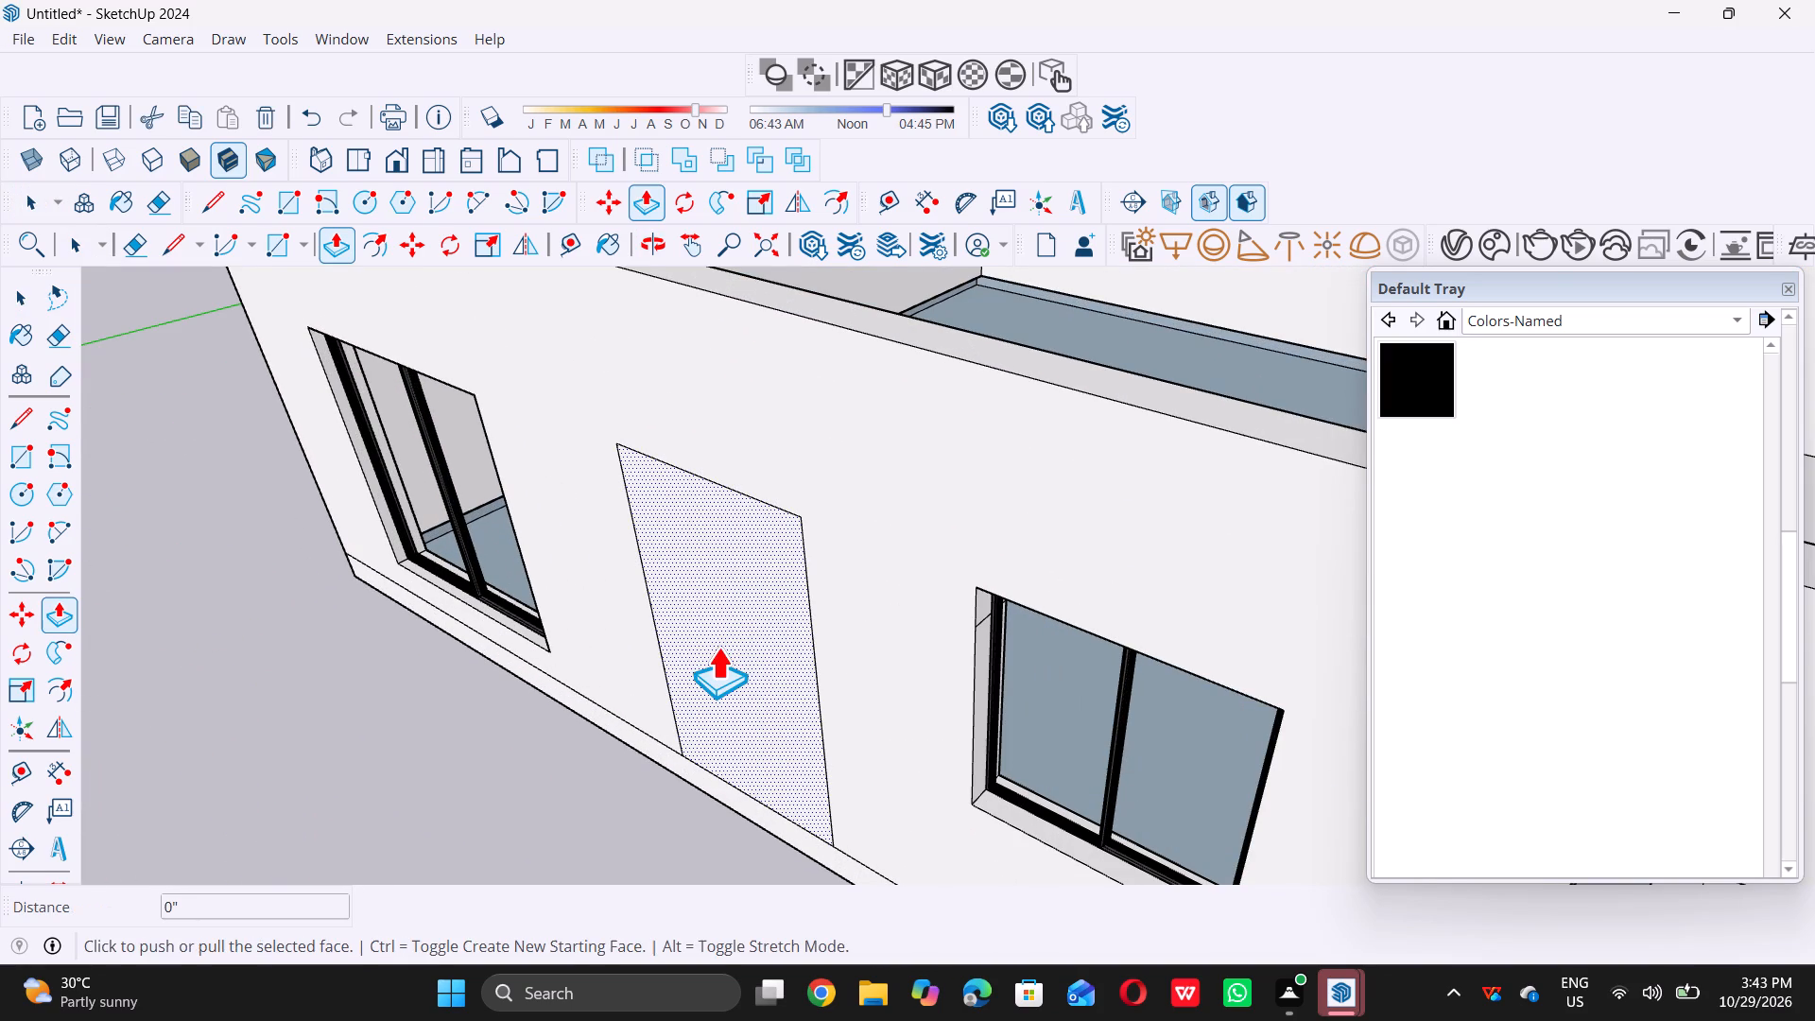
scroll(715, 649, "down", 10)
scroll(713, 636, "up", 5)
left_click(713, 630)
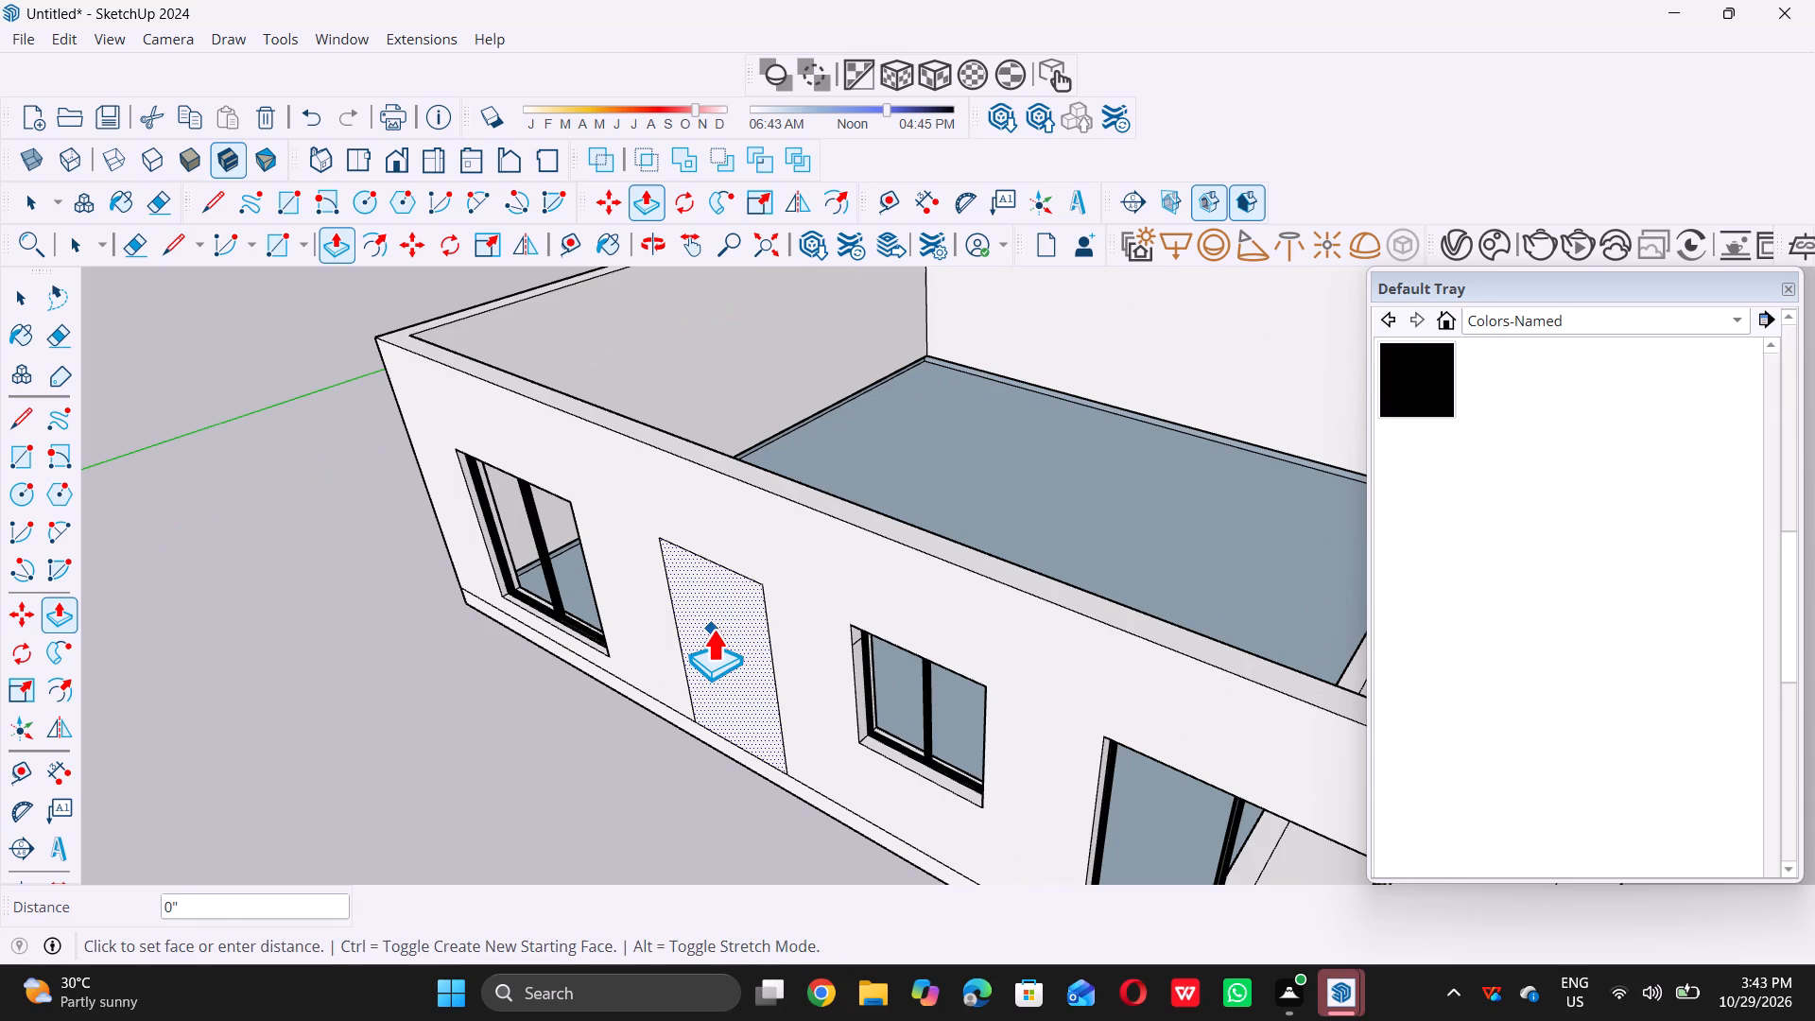
scroll(796, 498, "up", 10)
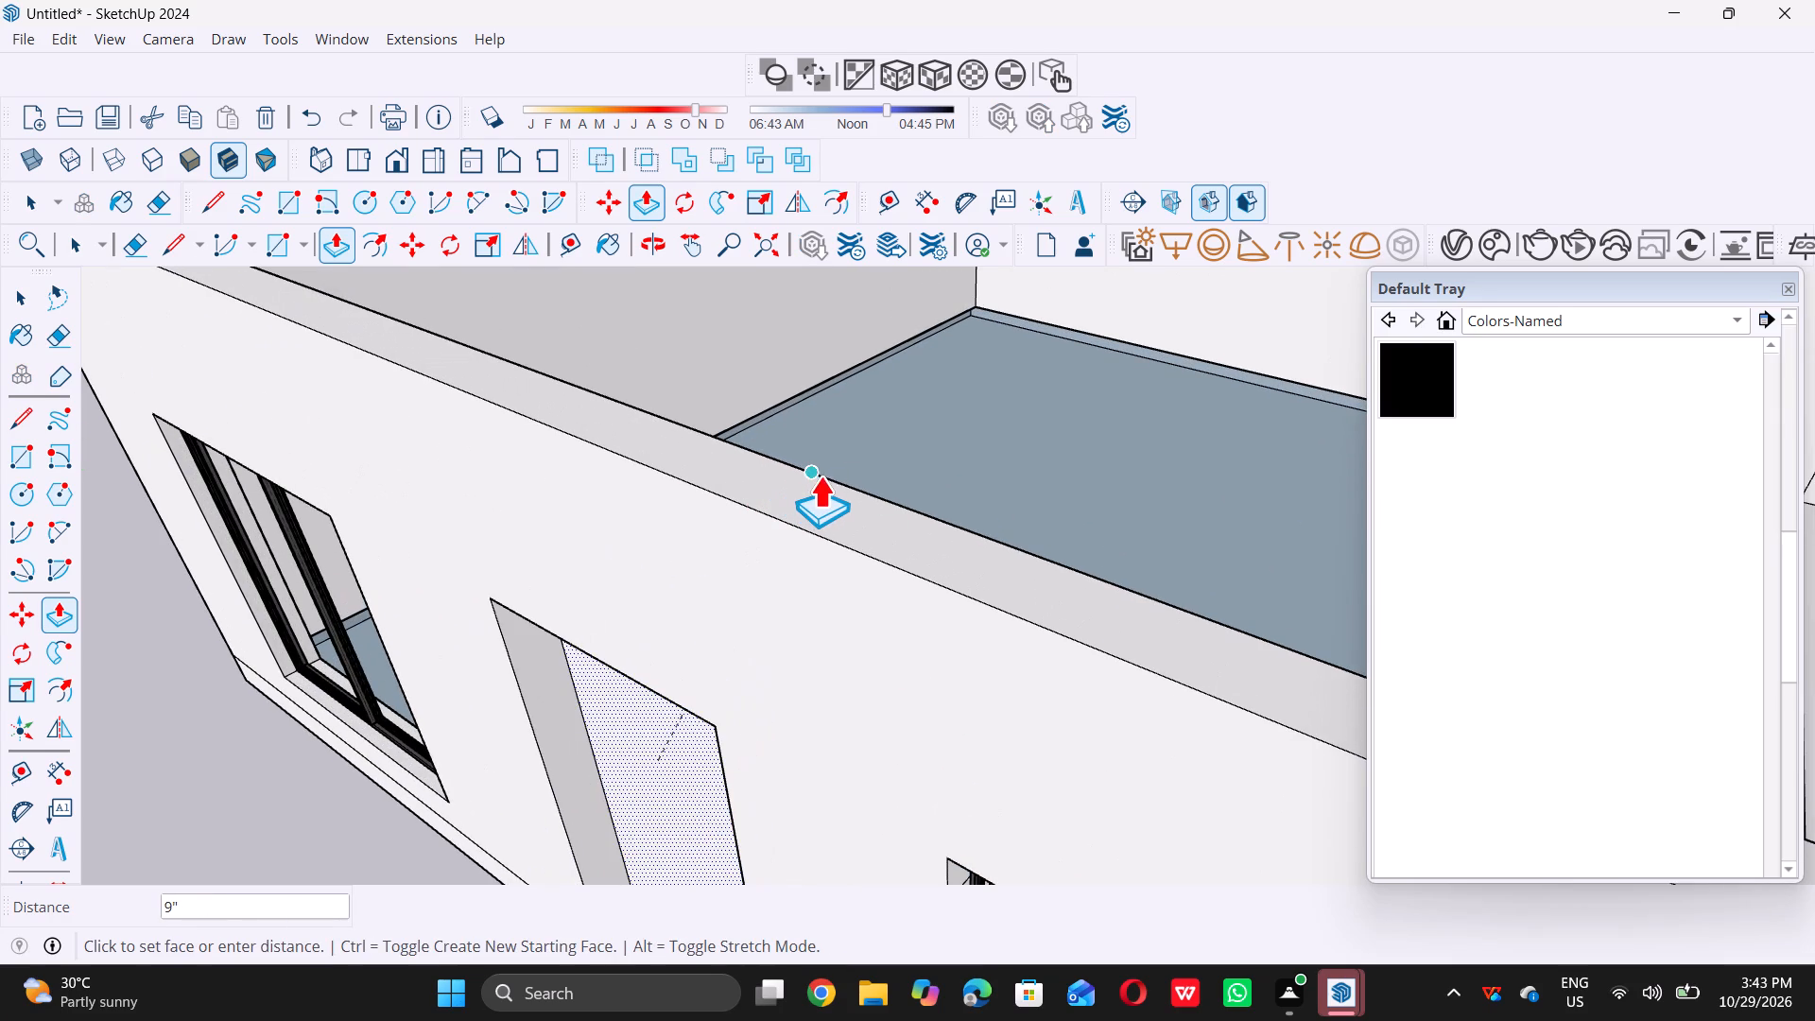
left_click(823, 476)
key("space")
Examine the front wall's door opening and fitted windows from the front and from above.
scroll(725, 644, "down", 6)
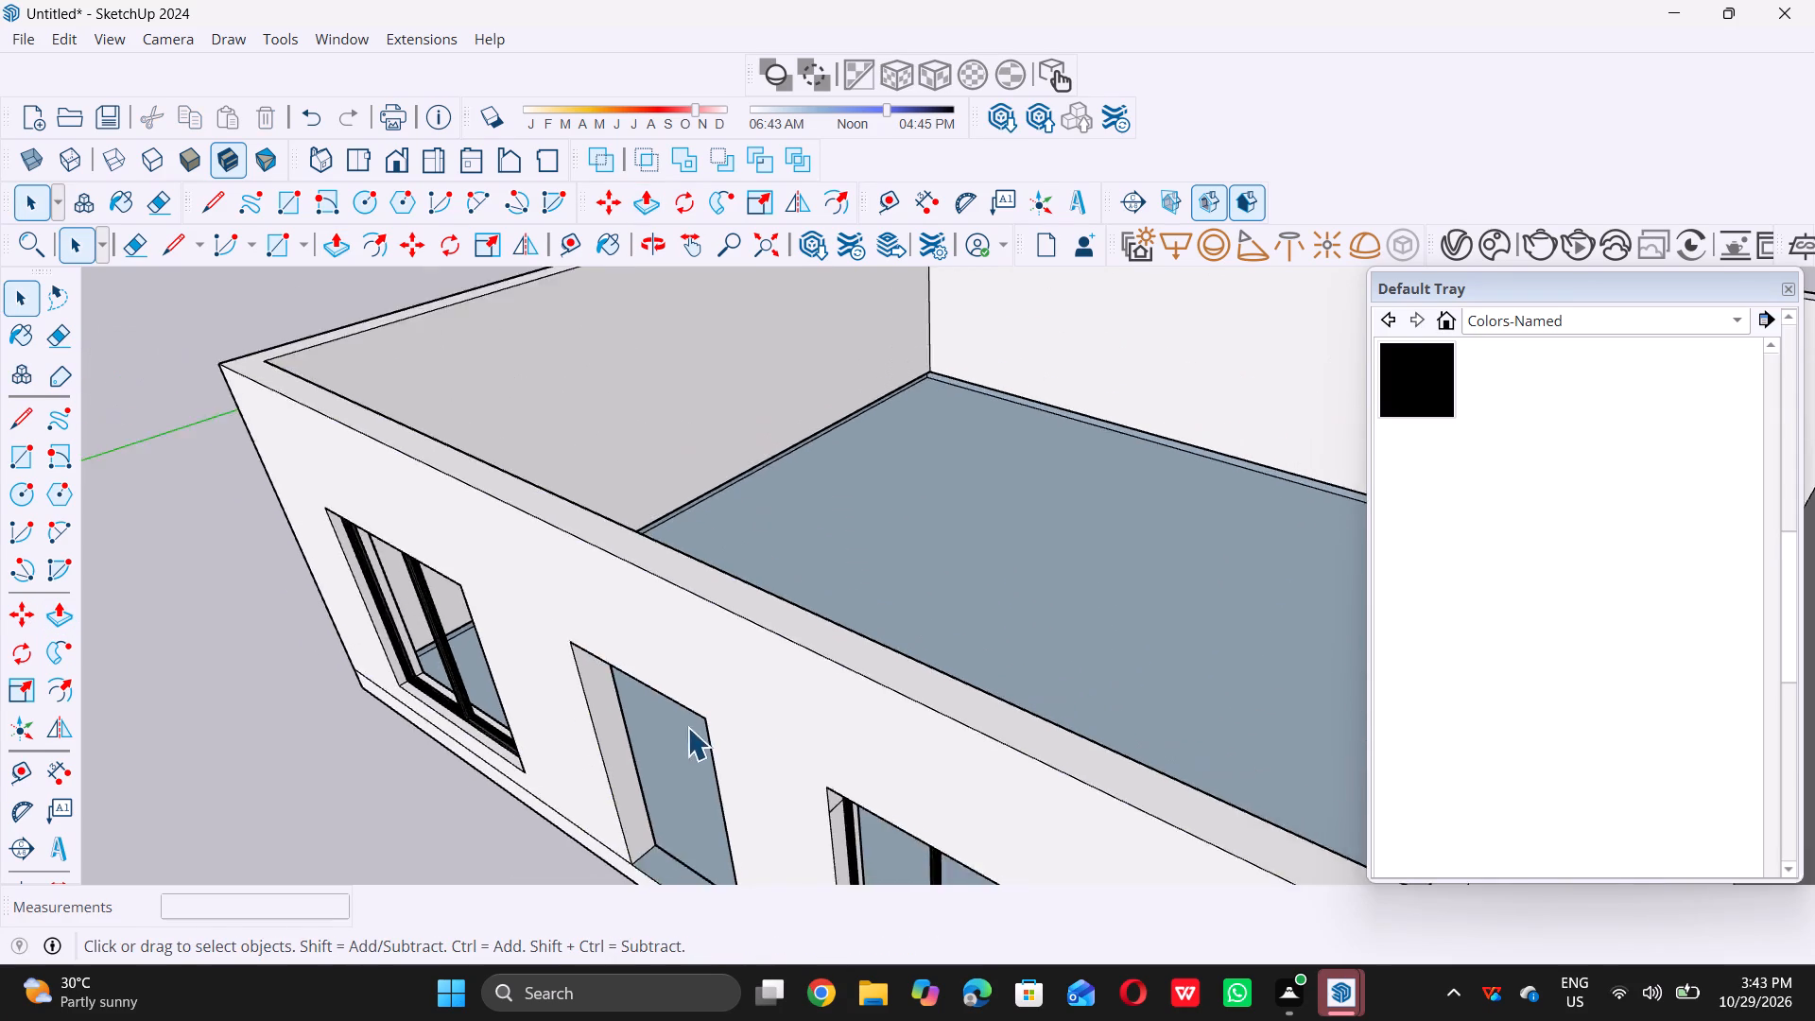
scroll(687, 727, "down", 10)
middle_click_drag(643, 802, 836, 583)
scroll(809, 640, "up", 5)
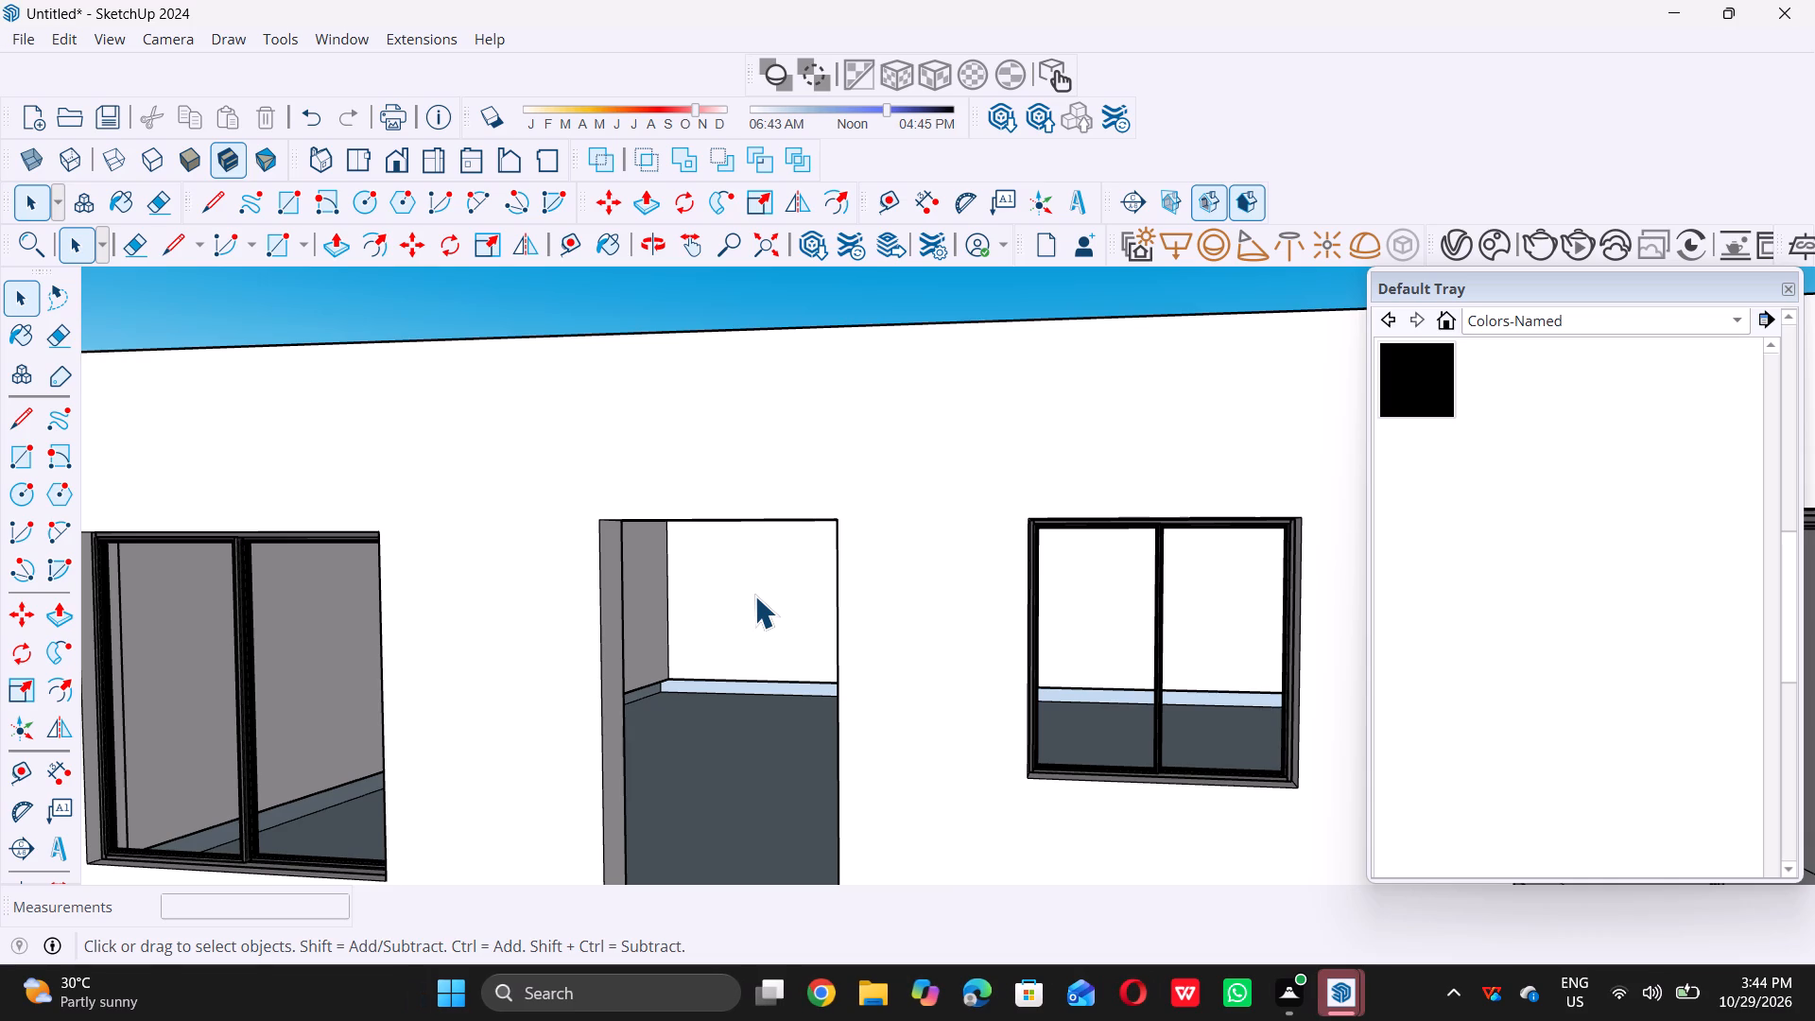
scroll(667, 700, "down", 5)
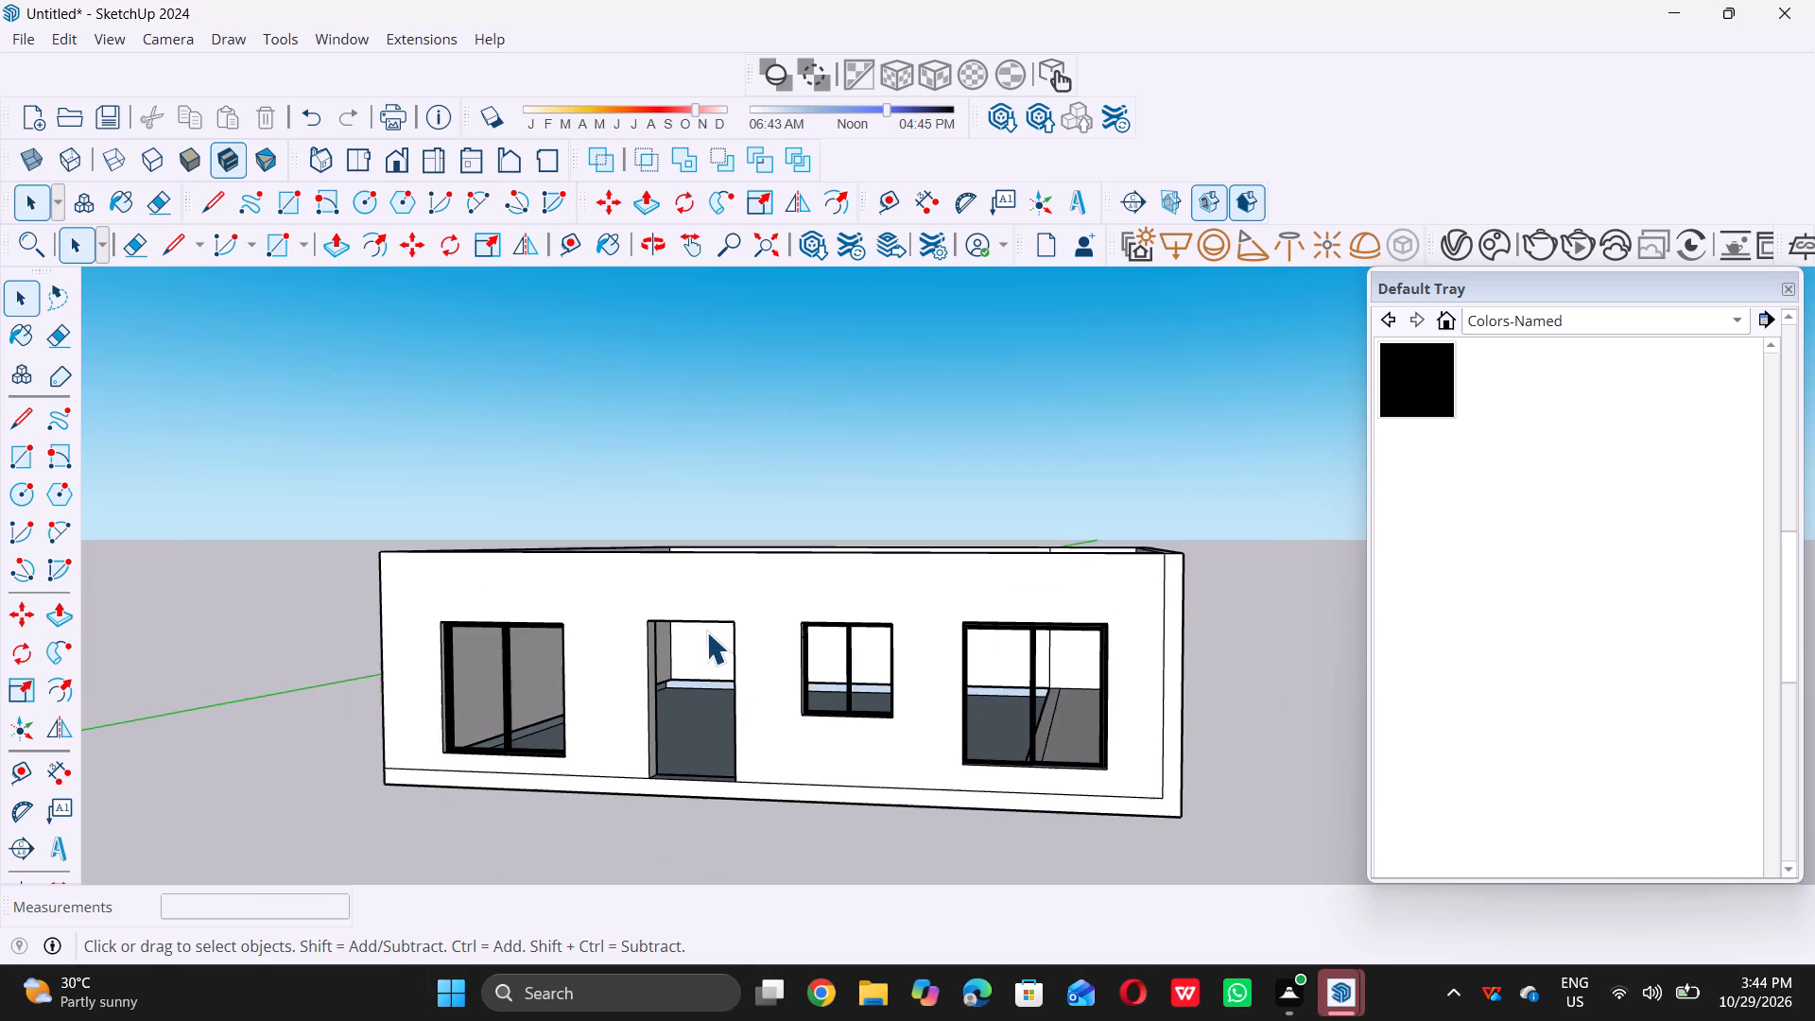
scroll(707, 631, "down", 1)
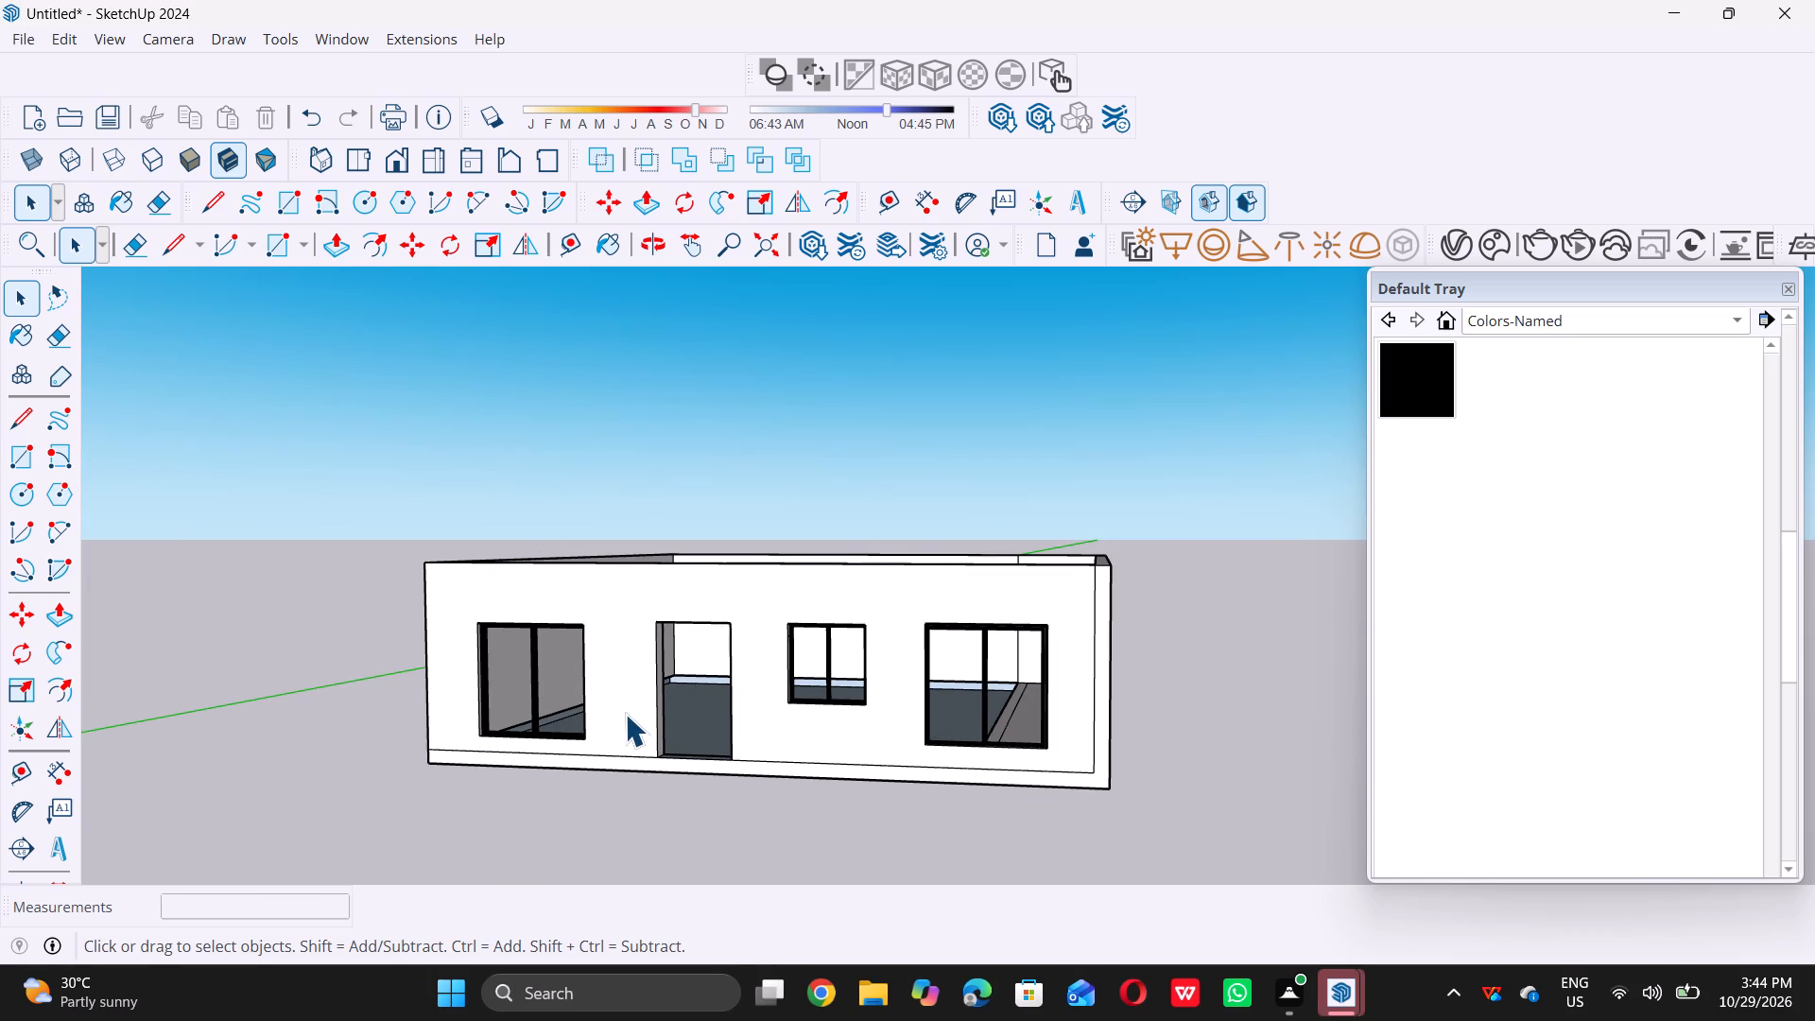
scroll(642, 701, "down", 4)
middle_click_drag(640, 718, 699, 741)
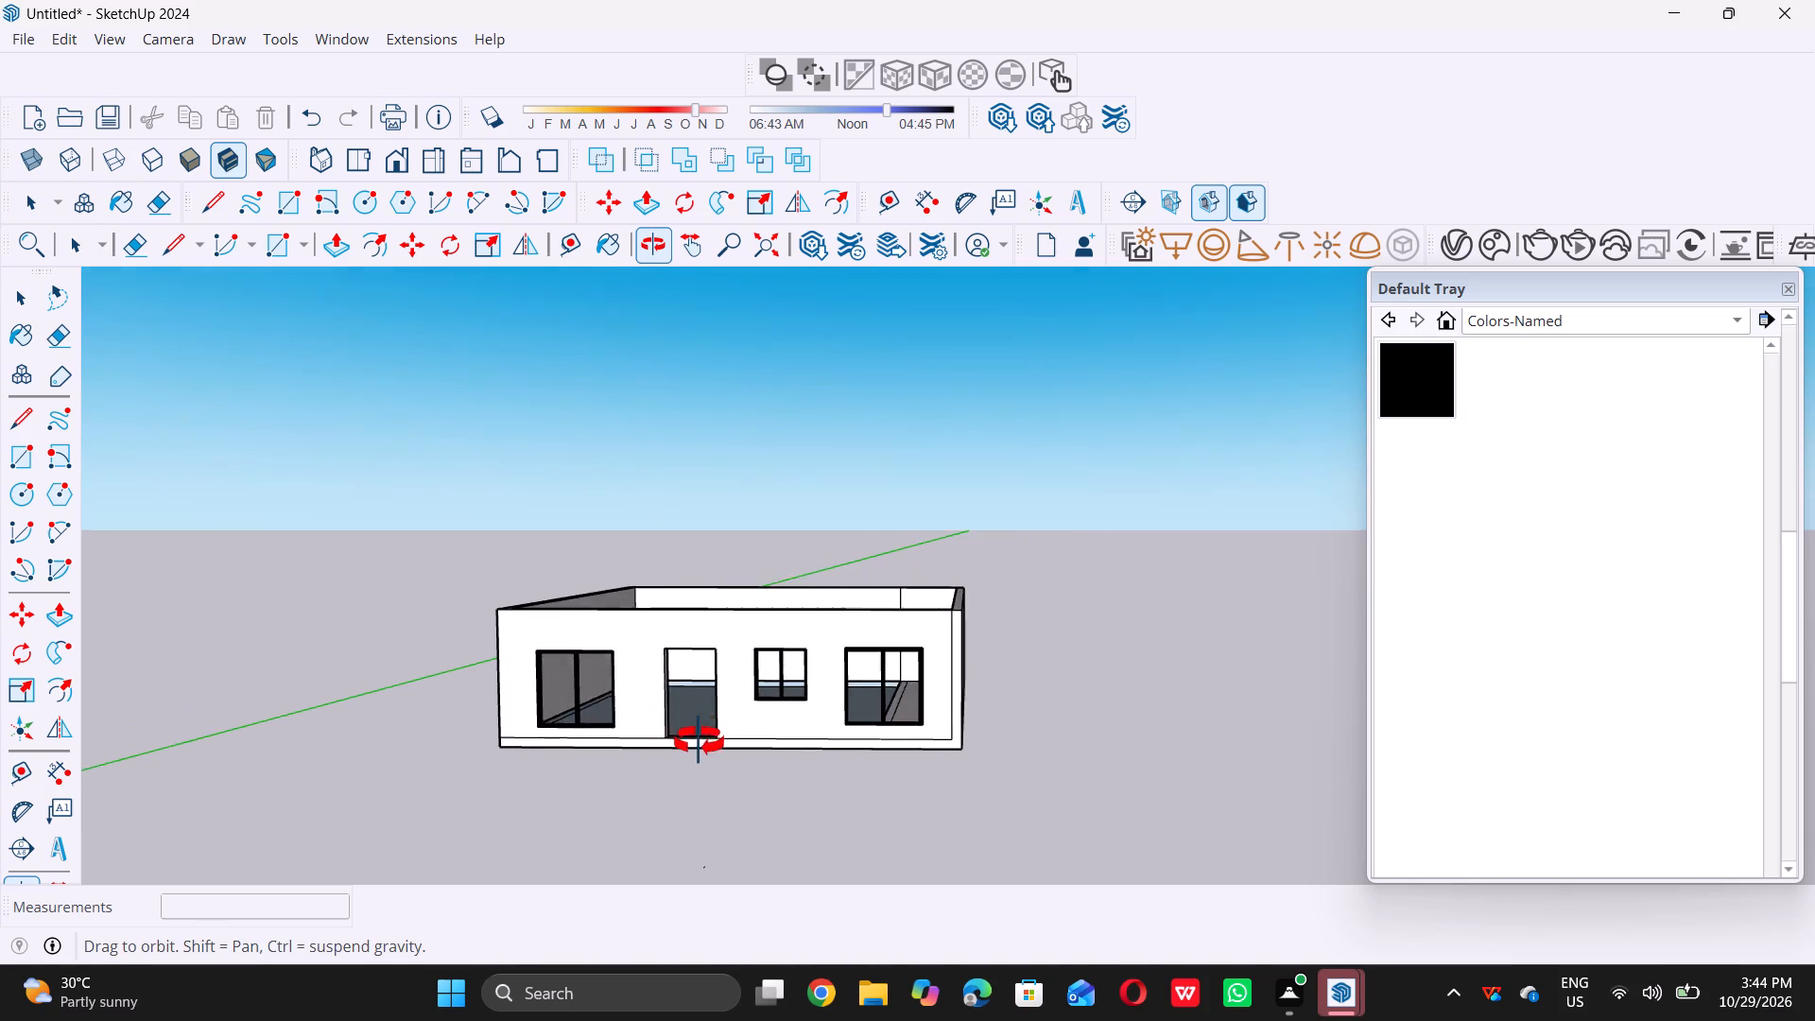
middle_click_drag(699, 741, 695, 788)
middle_click(694, 787)
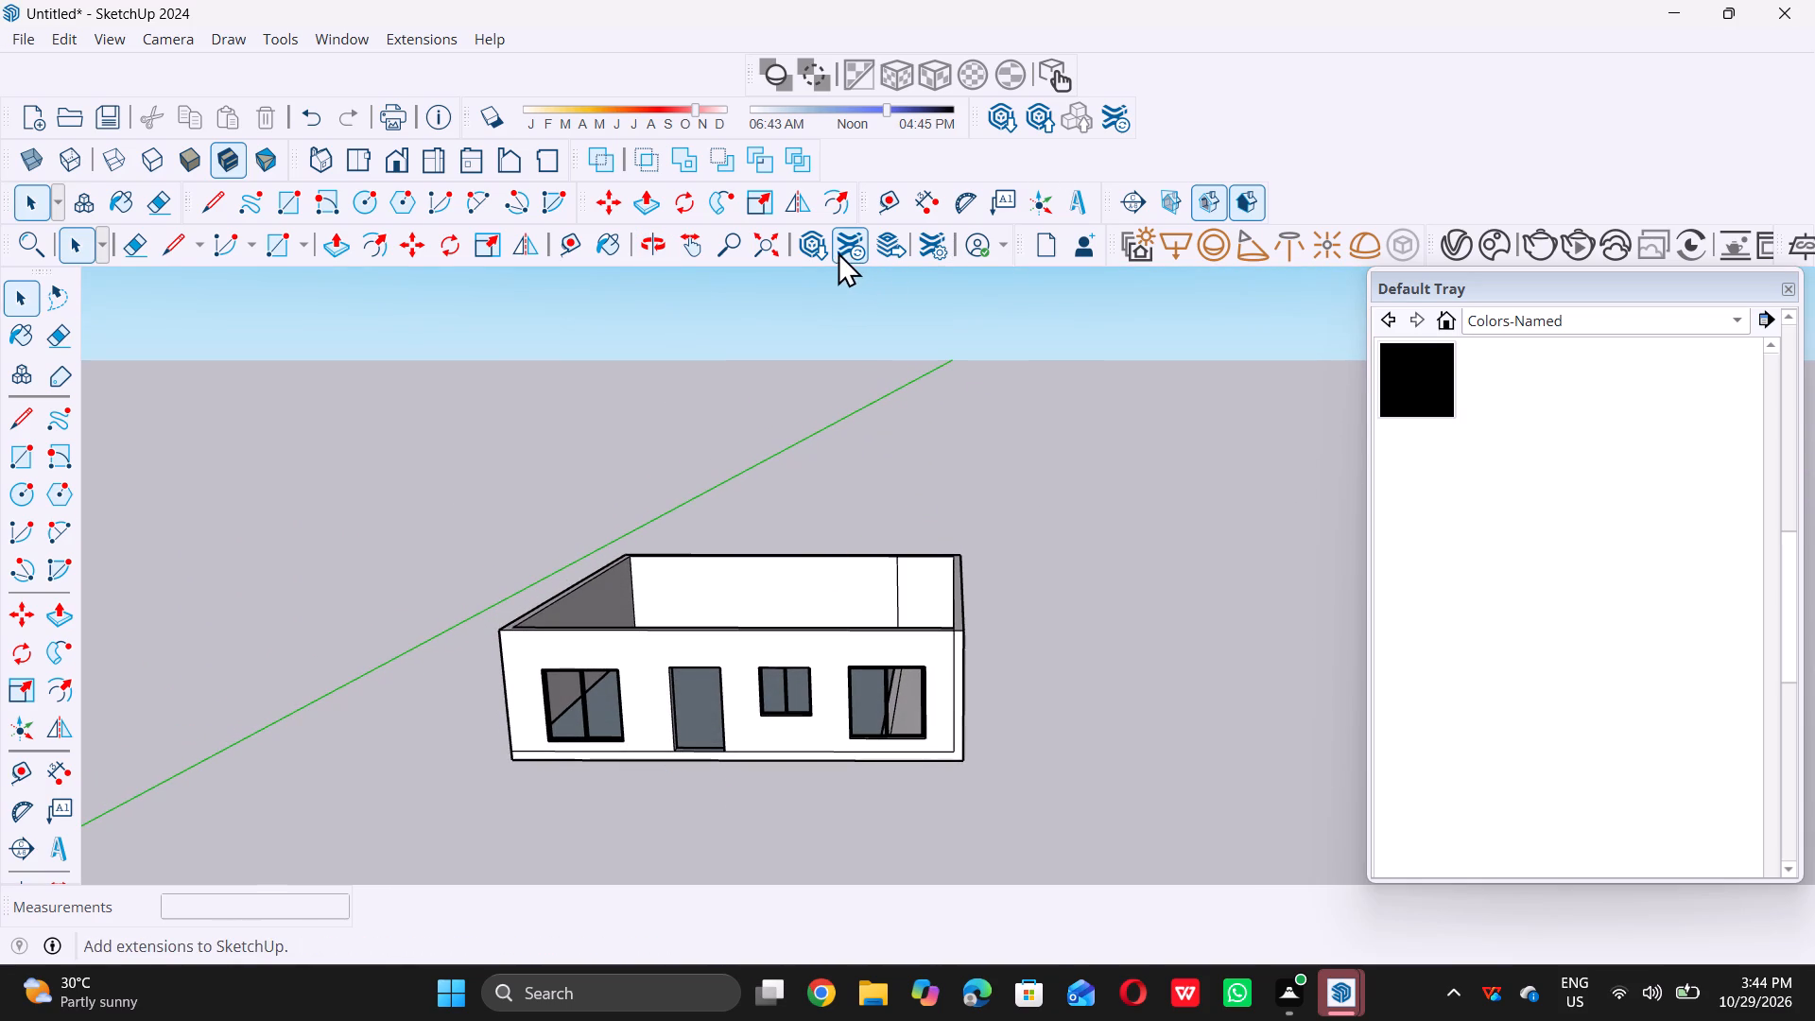
Search 3D Warehouse for "door" in place of the previous search term.
left_click(821, 244)
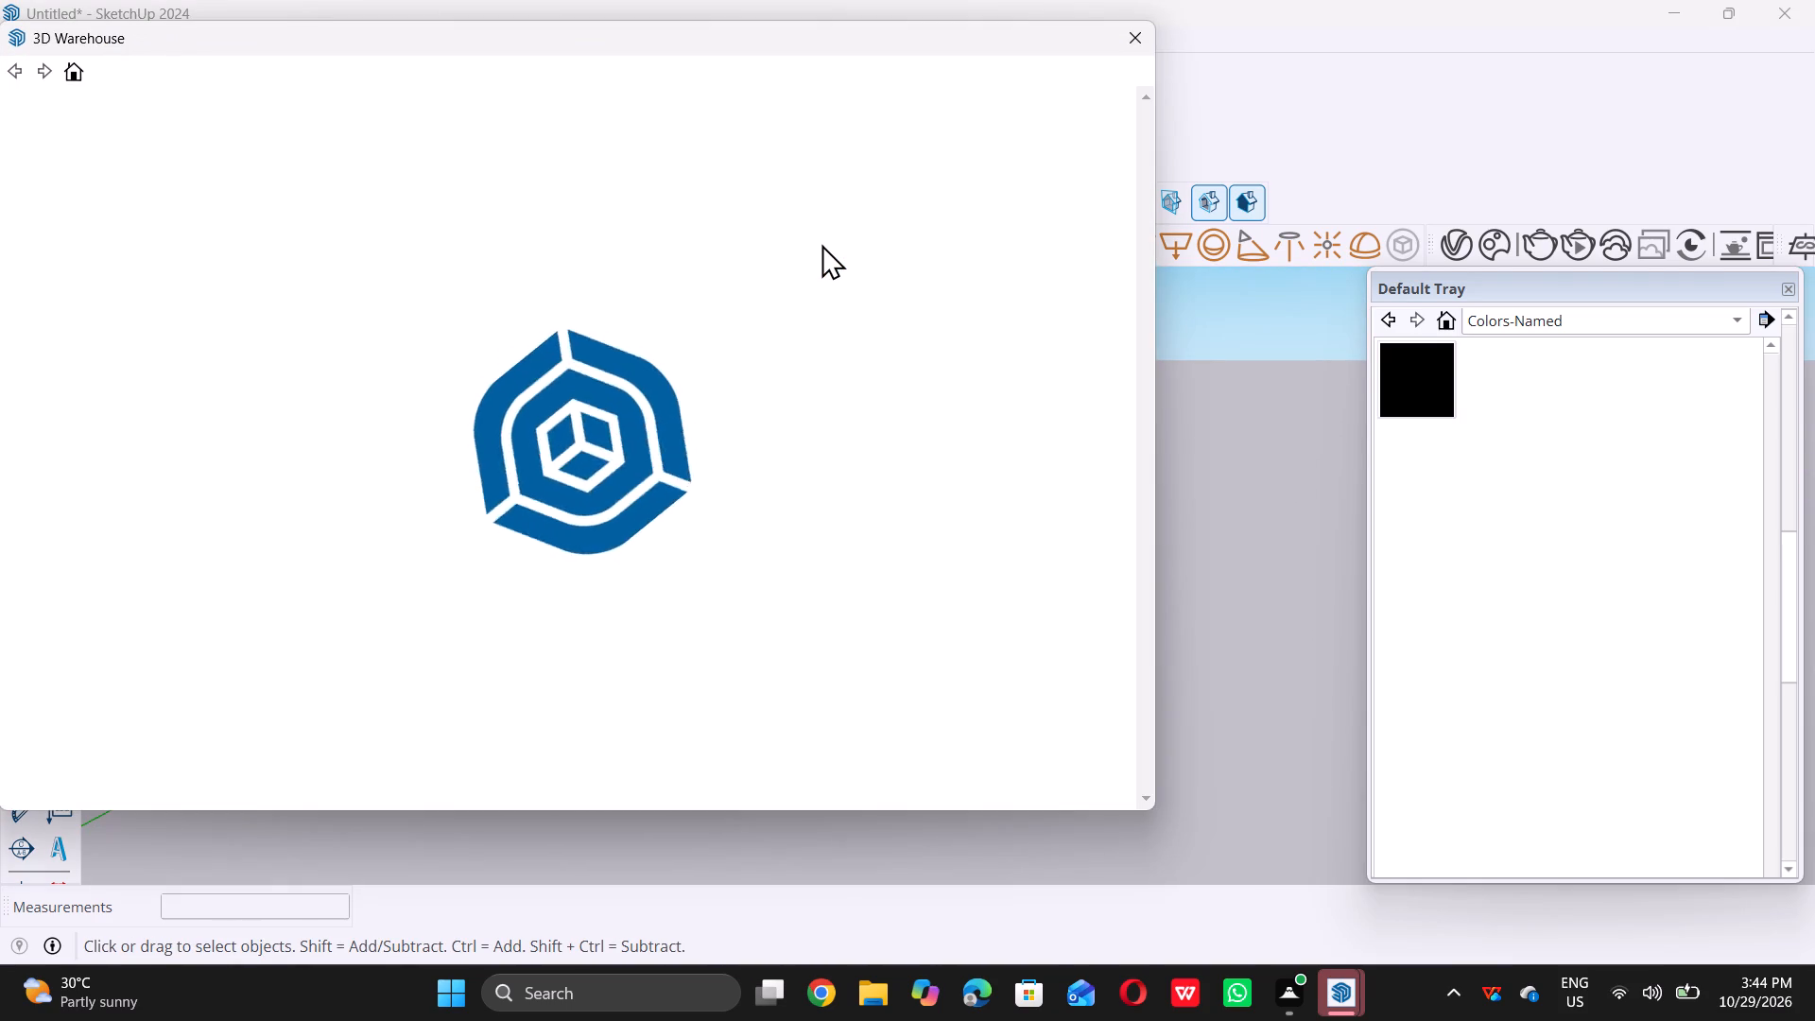
left_click(475, 112)
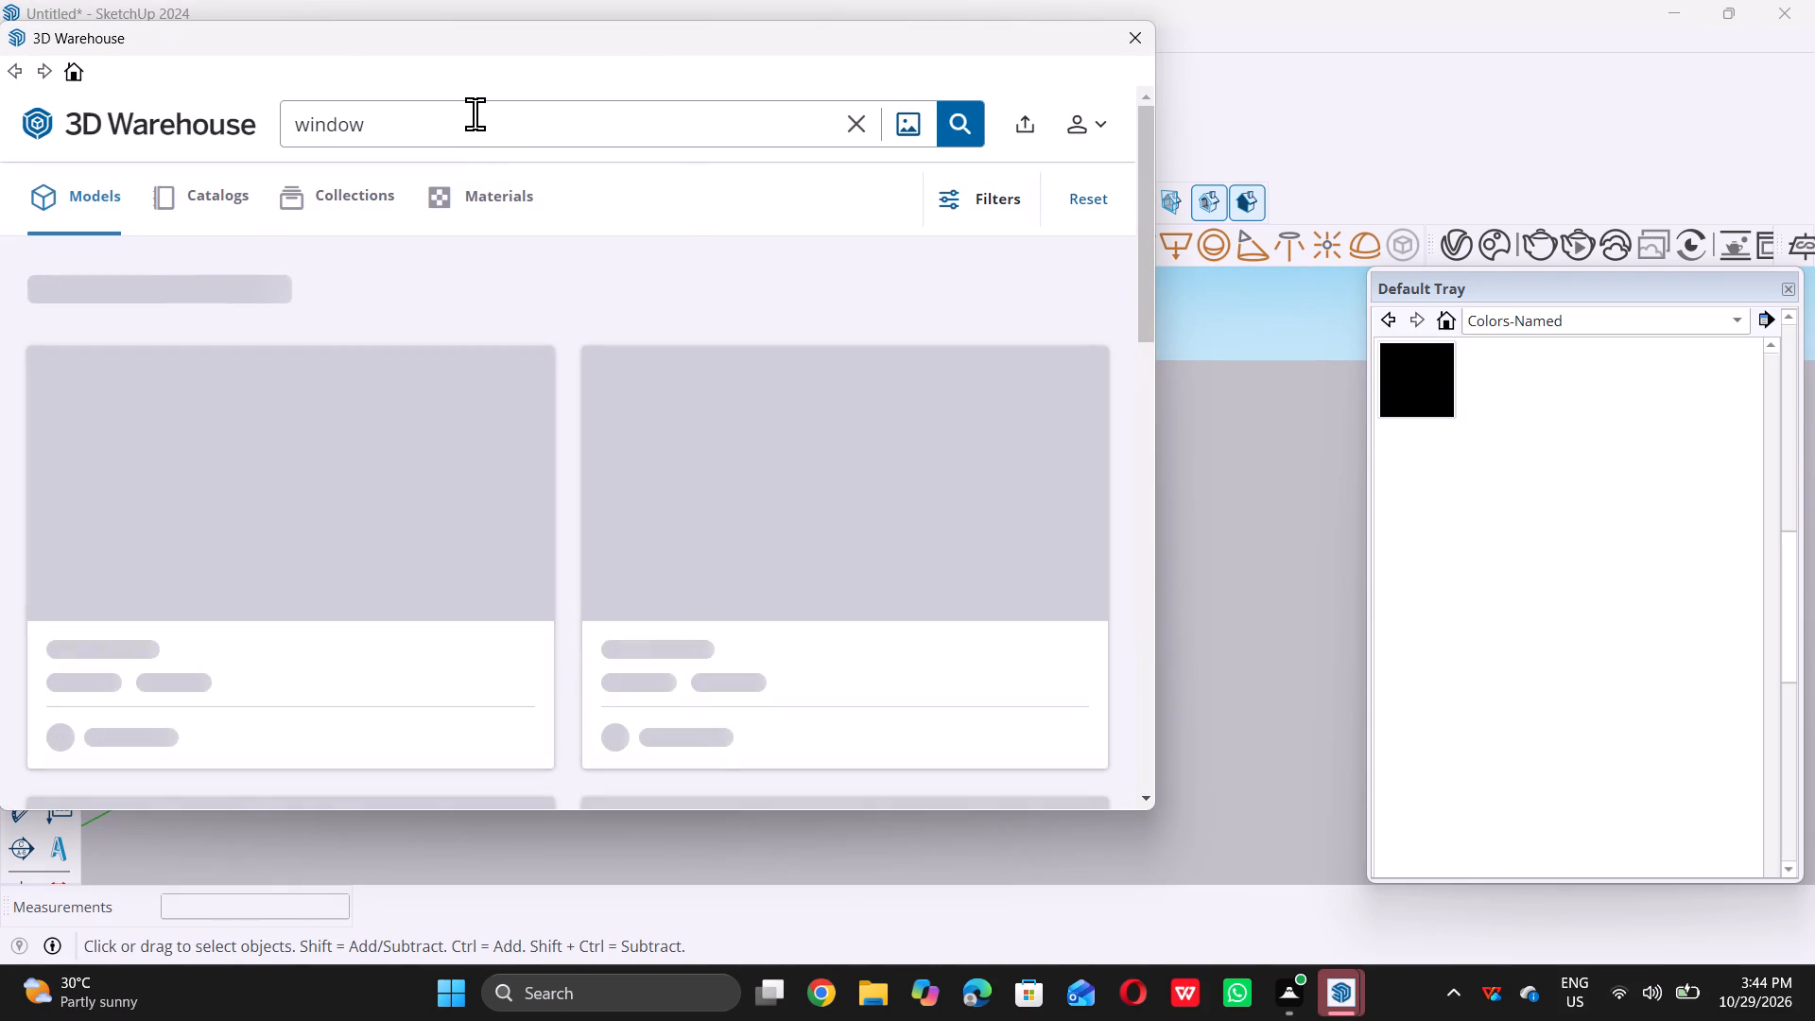
key("BackSpace")
key("BackSpace")
key("BackSpace")
key("BackSpace")
key("BackSpace")
key("BackSpace")
key("BackSpace")
key("BackSpace")
key("BackSpace")
key("BackSpace")
key("BackSpace")
key("BackSpace")
key("BackSpace")
key("BackSpace")
key("BackSpace")
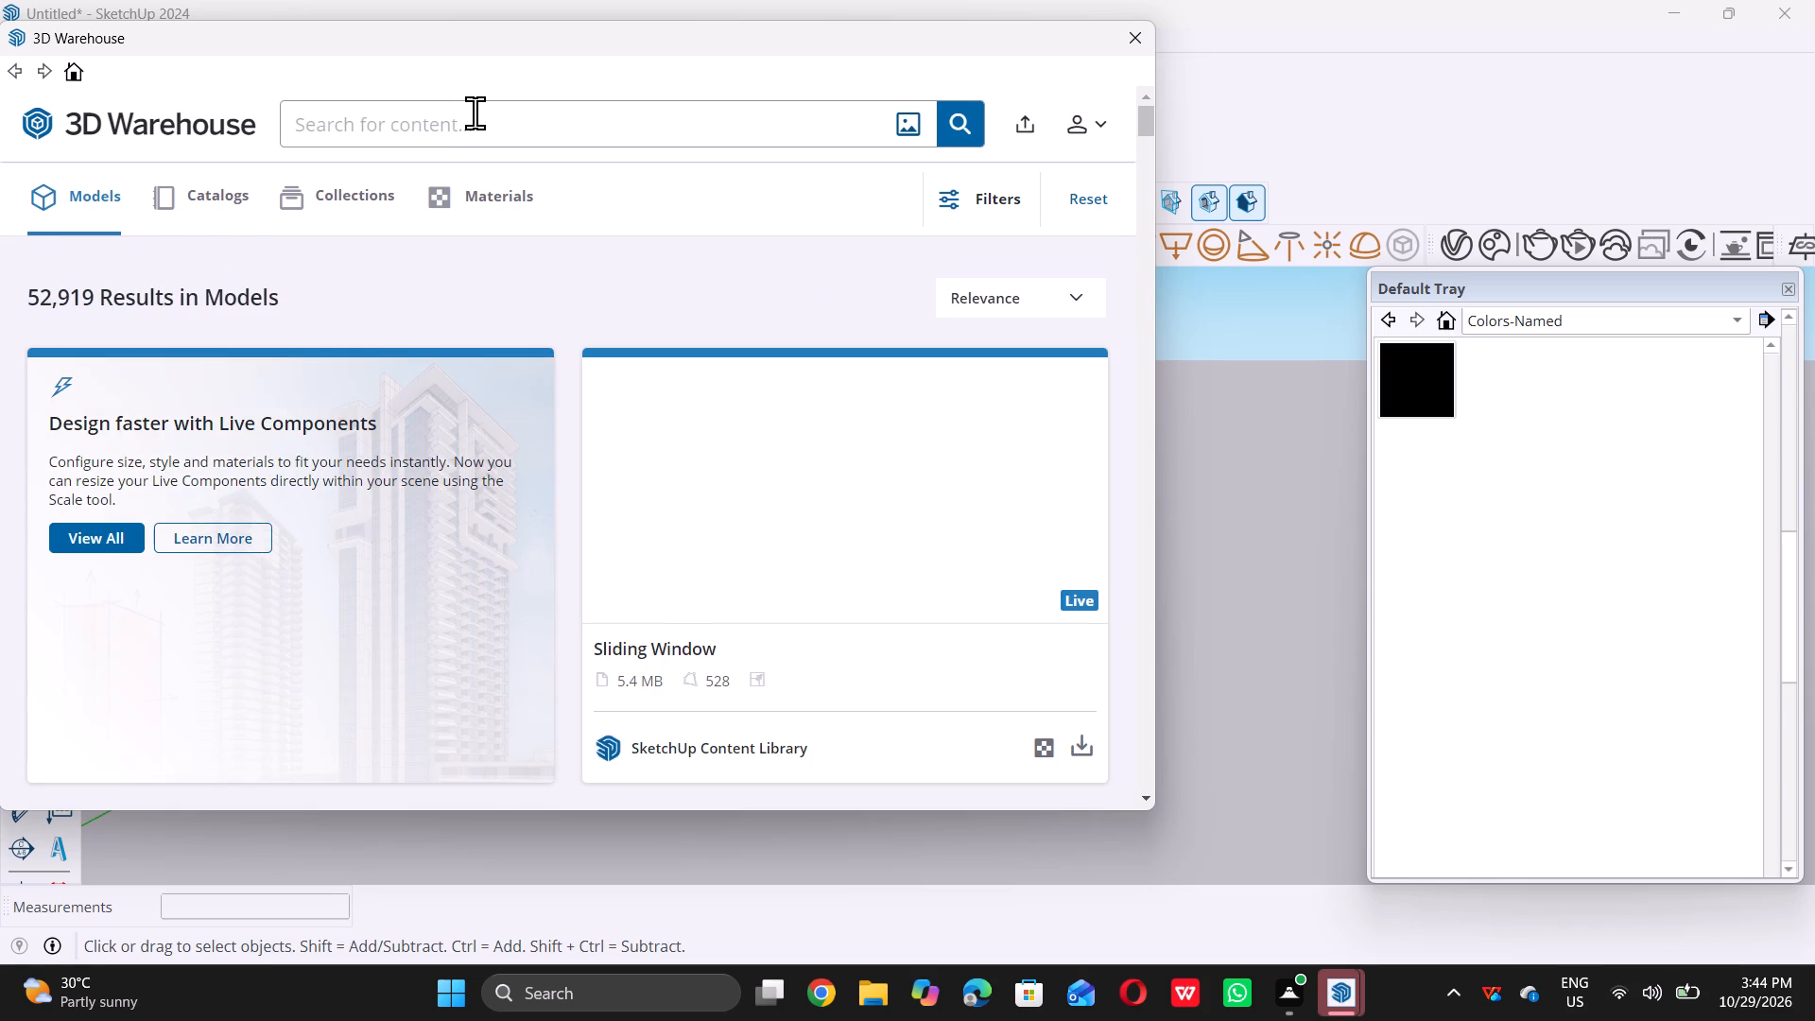
key("d")
type("oor")
key("Return")
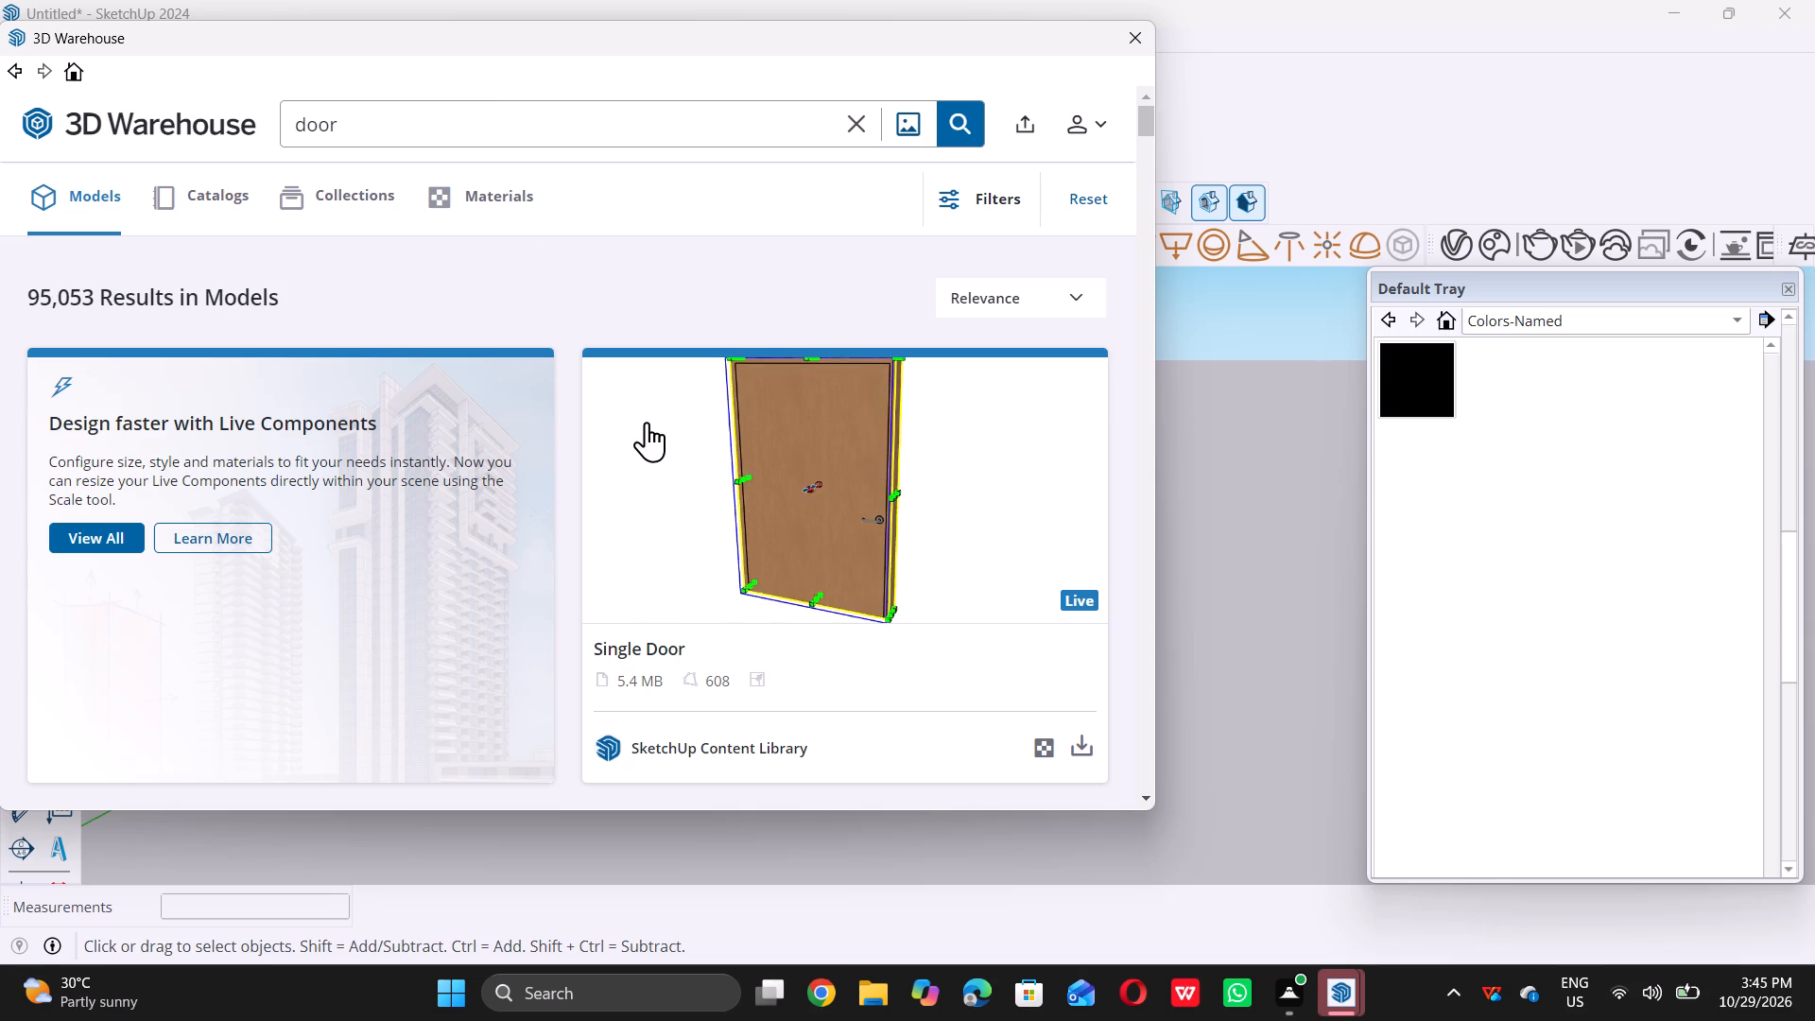
Load "door 6 minimalis" from the 3D Warehouse results directly into the model, skipping the video that unlocks more downloads.
scroll(649, 425, "down", 7)
scroll(707, 527, "down", 3)
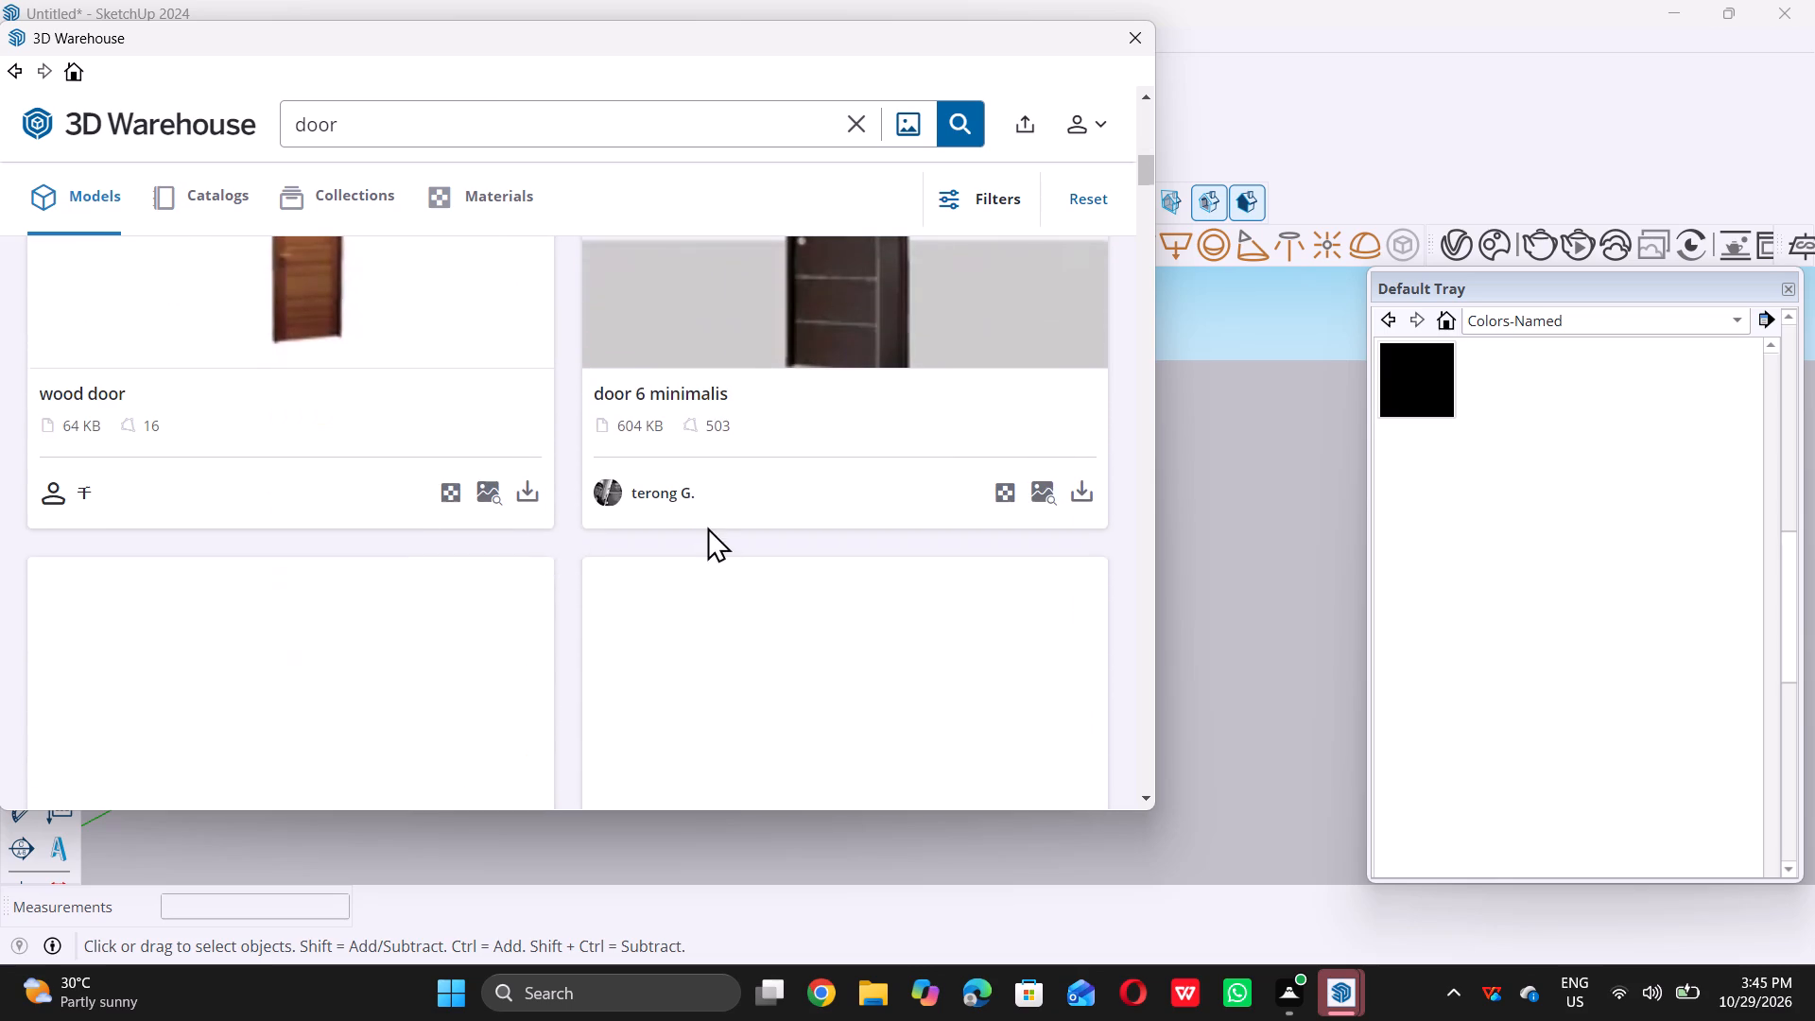
left_click(1080, 488)
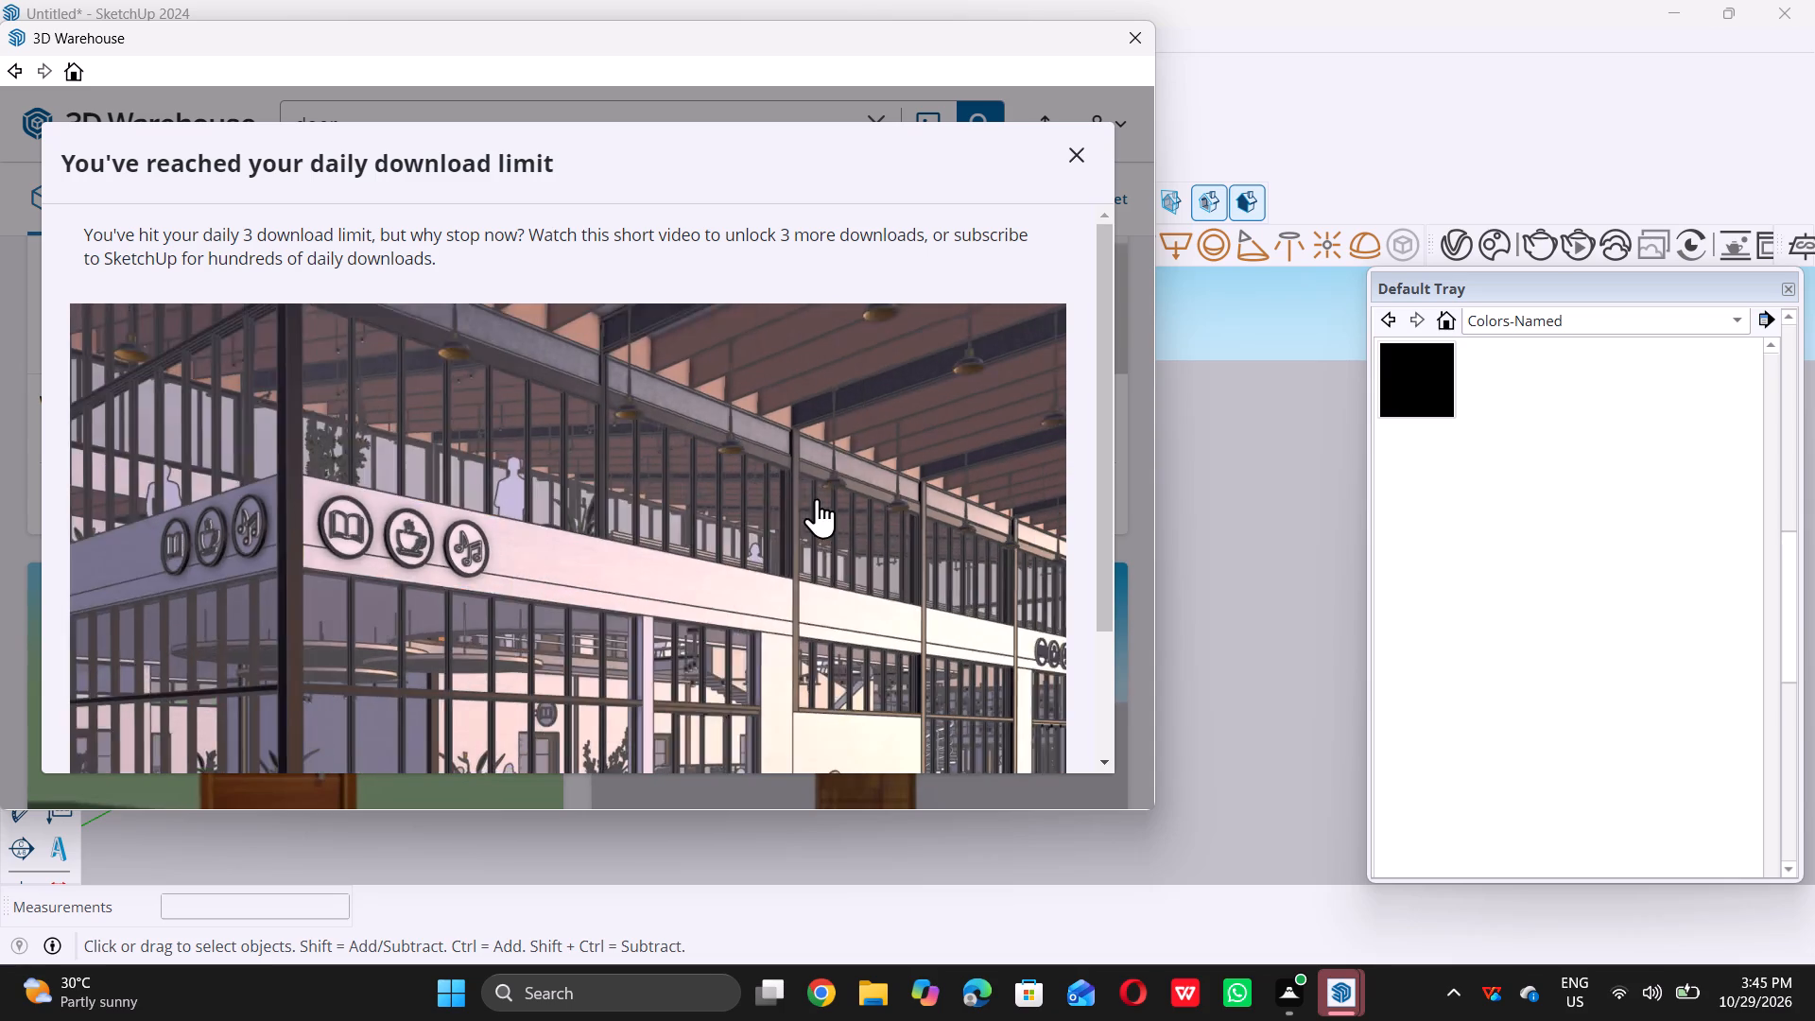
scroll(817, 498, "down", 6)
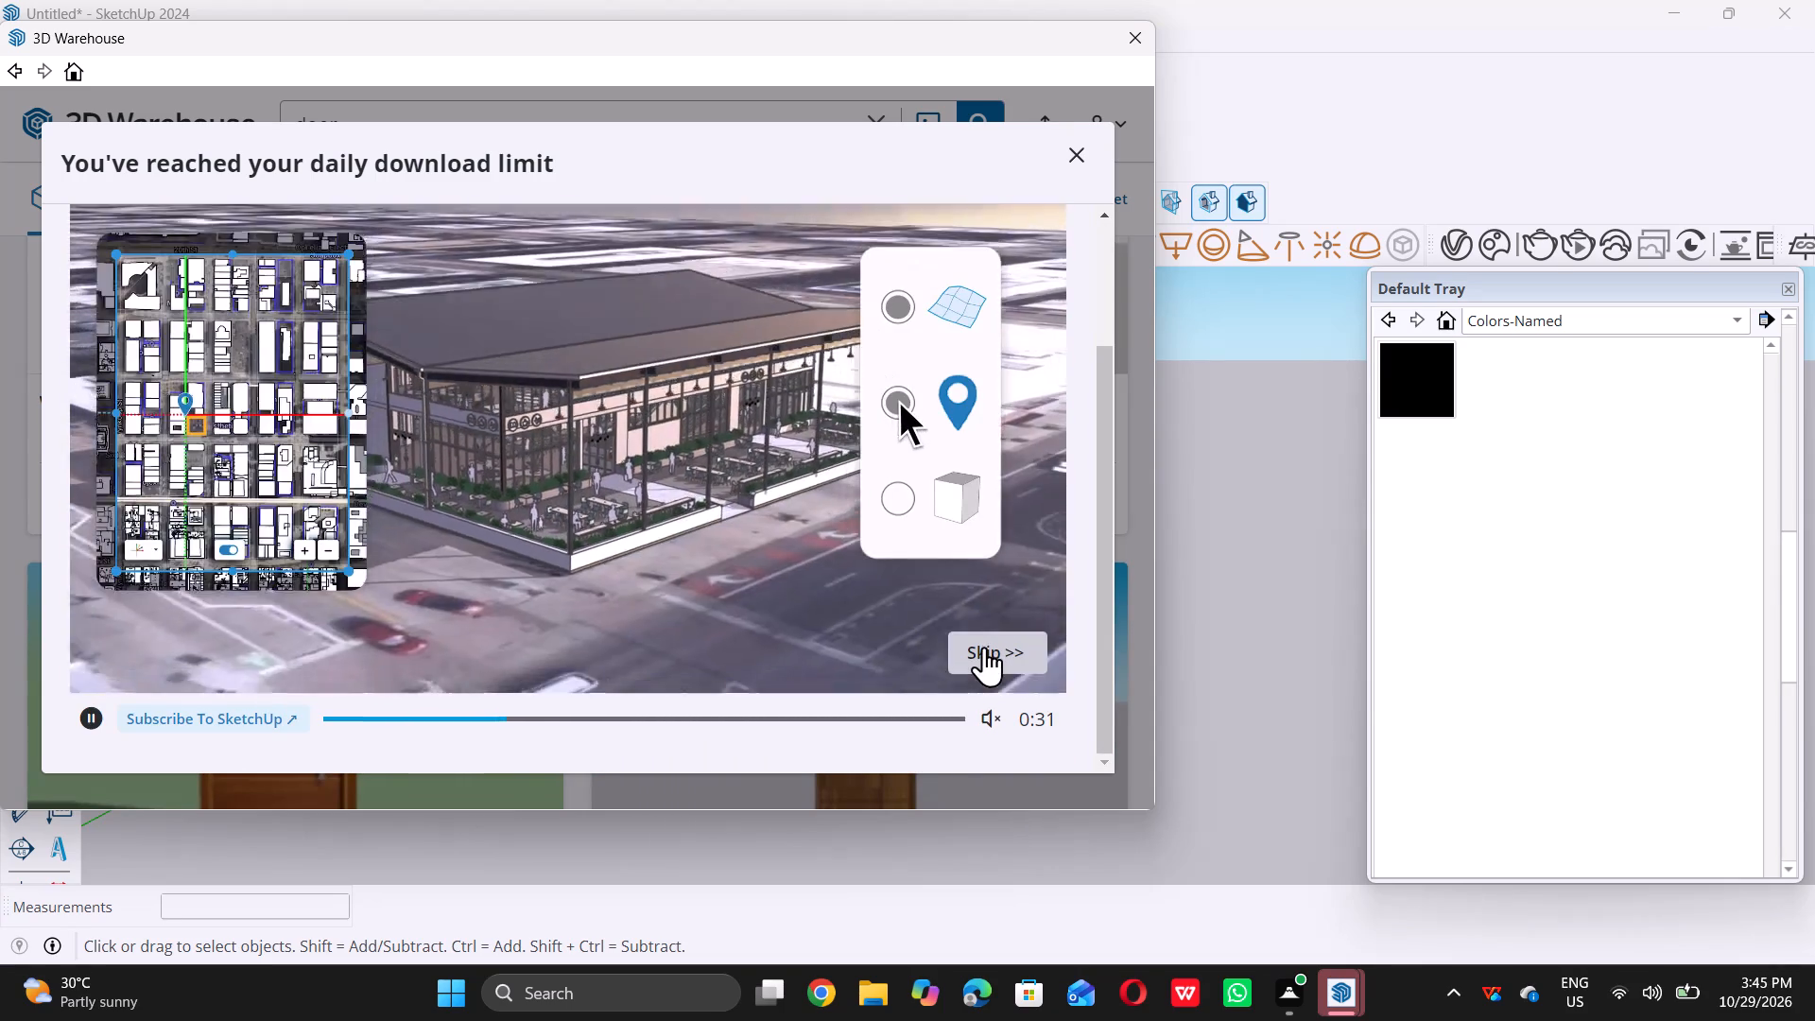
left_click(984, 647)
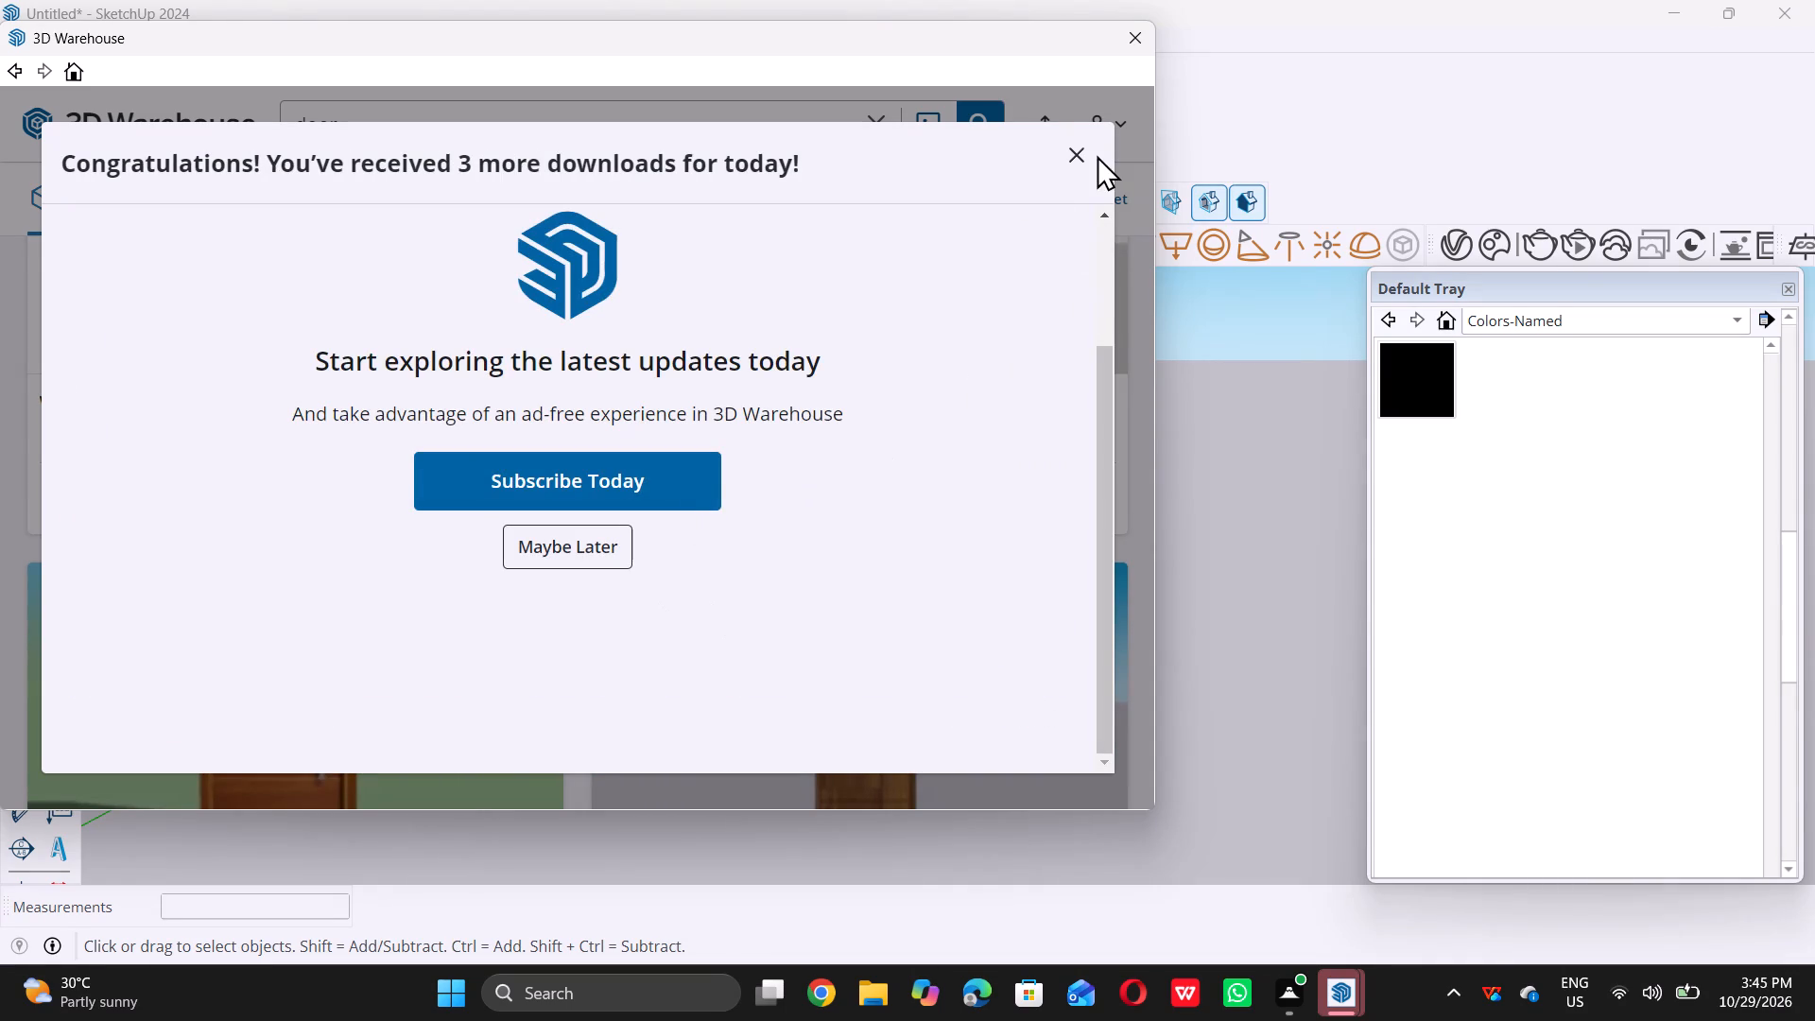
left_click(1089, 153)
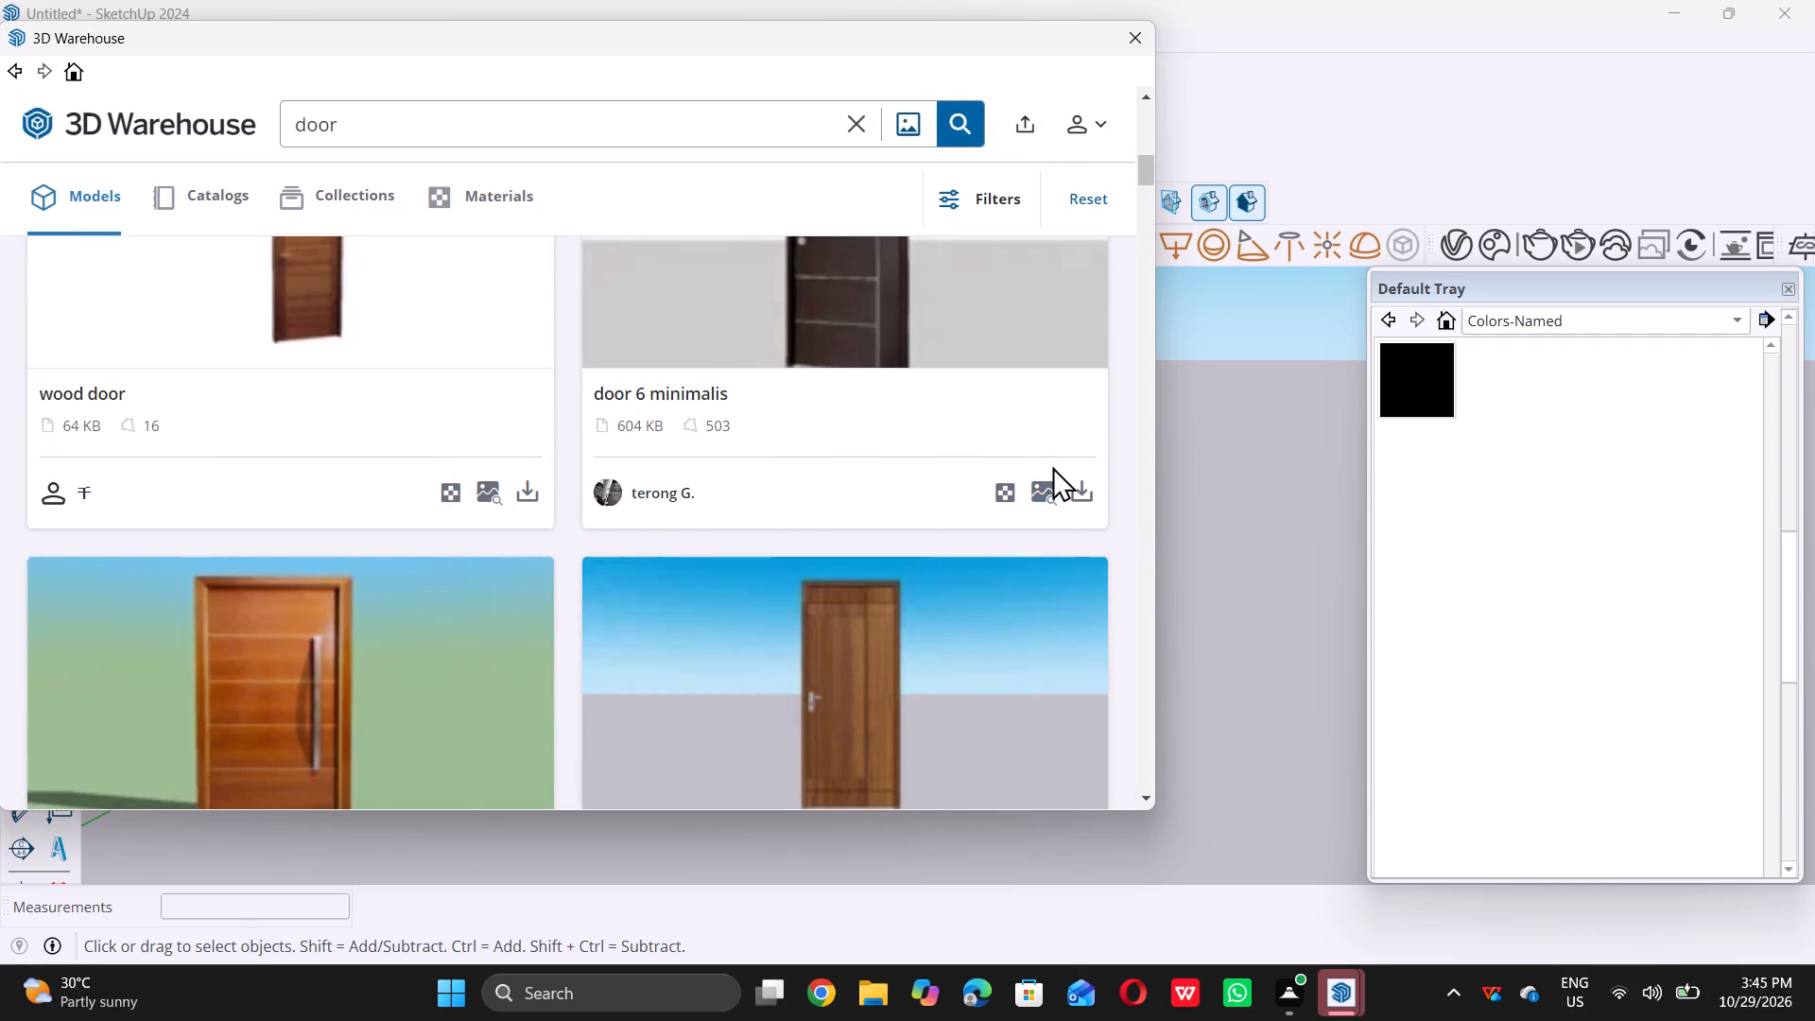
left_click(1085, 484)
left_click(512, 452)
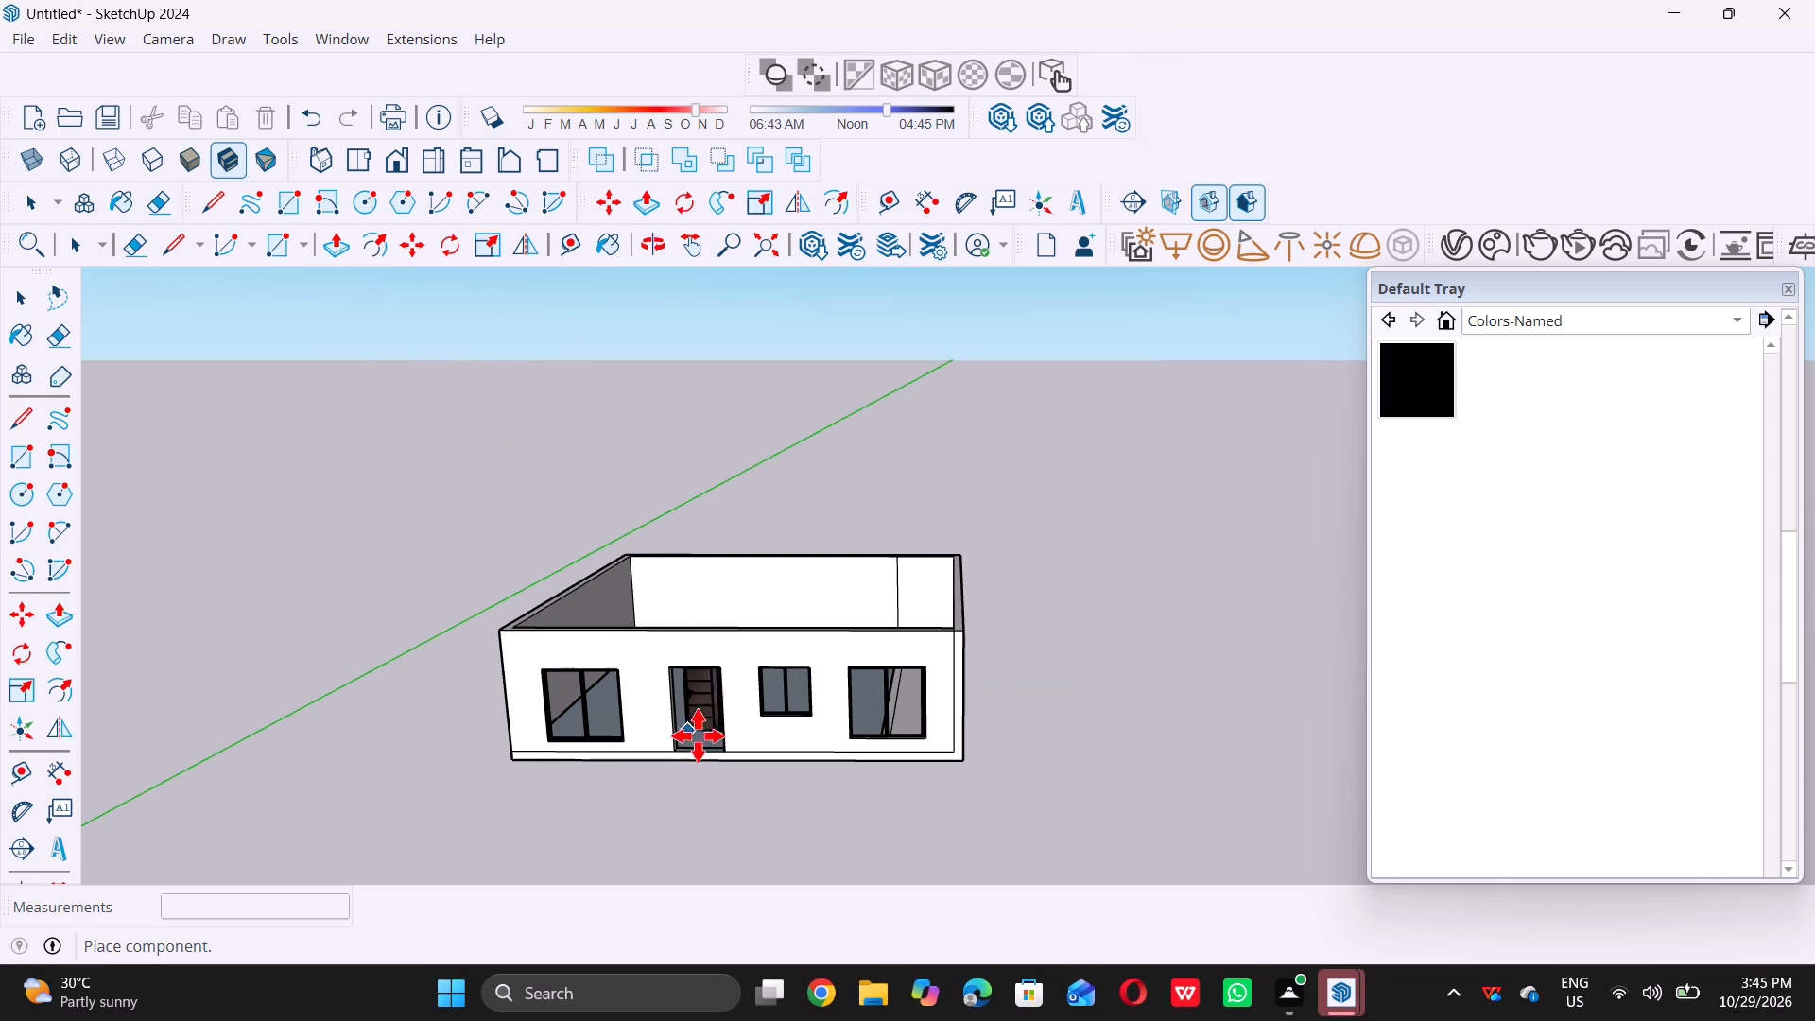
Place the door inside the front wall's door opening at its lower handle-side corner, set back from the outer wall face, and deselect it.
scroll(698, 738, "up", 17)
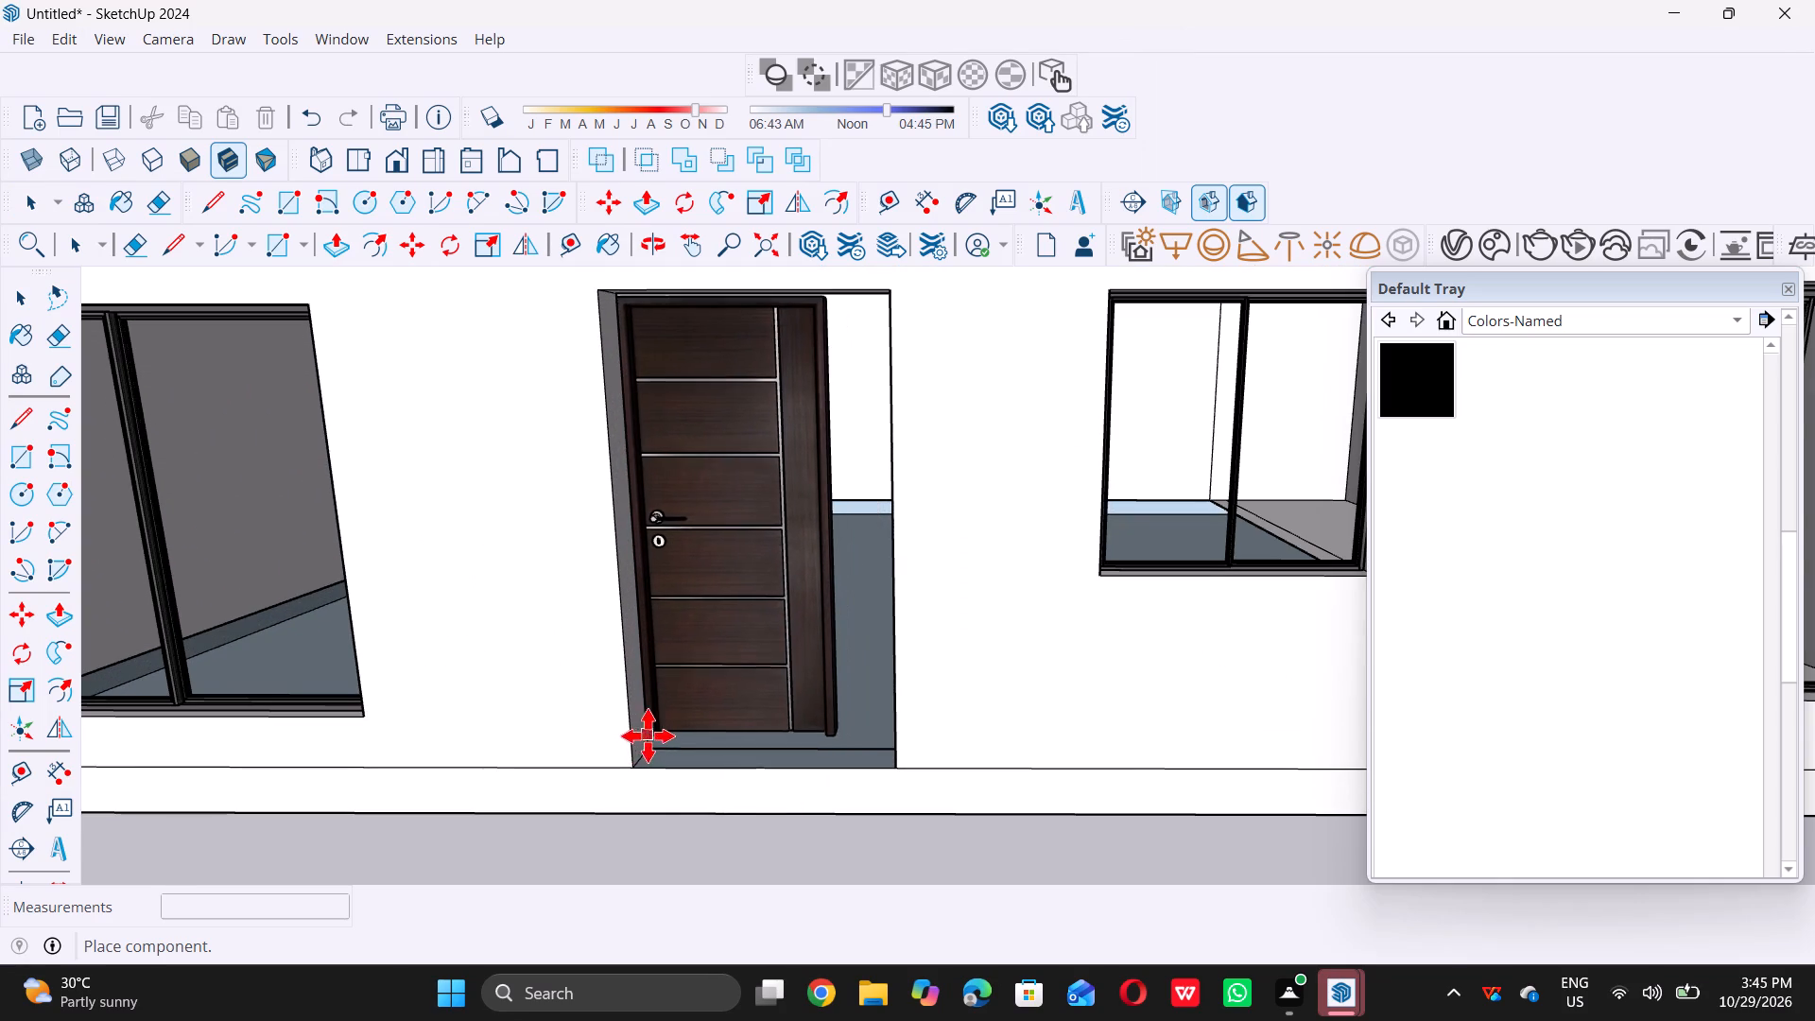
scroll(648, 746, "up", 2)
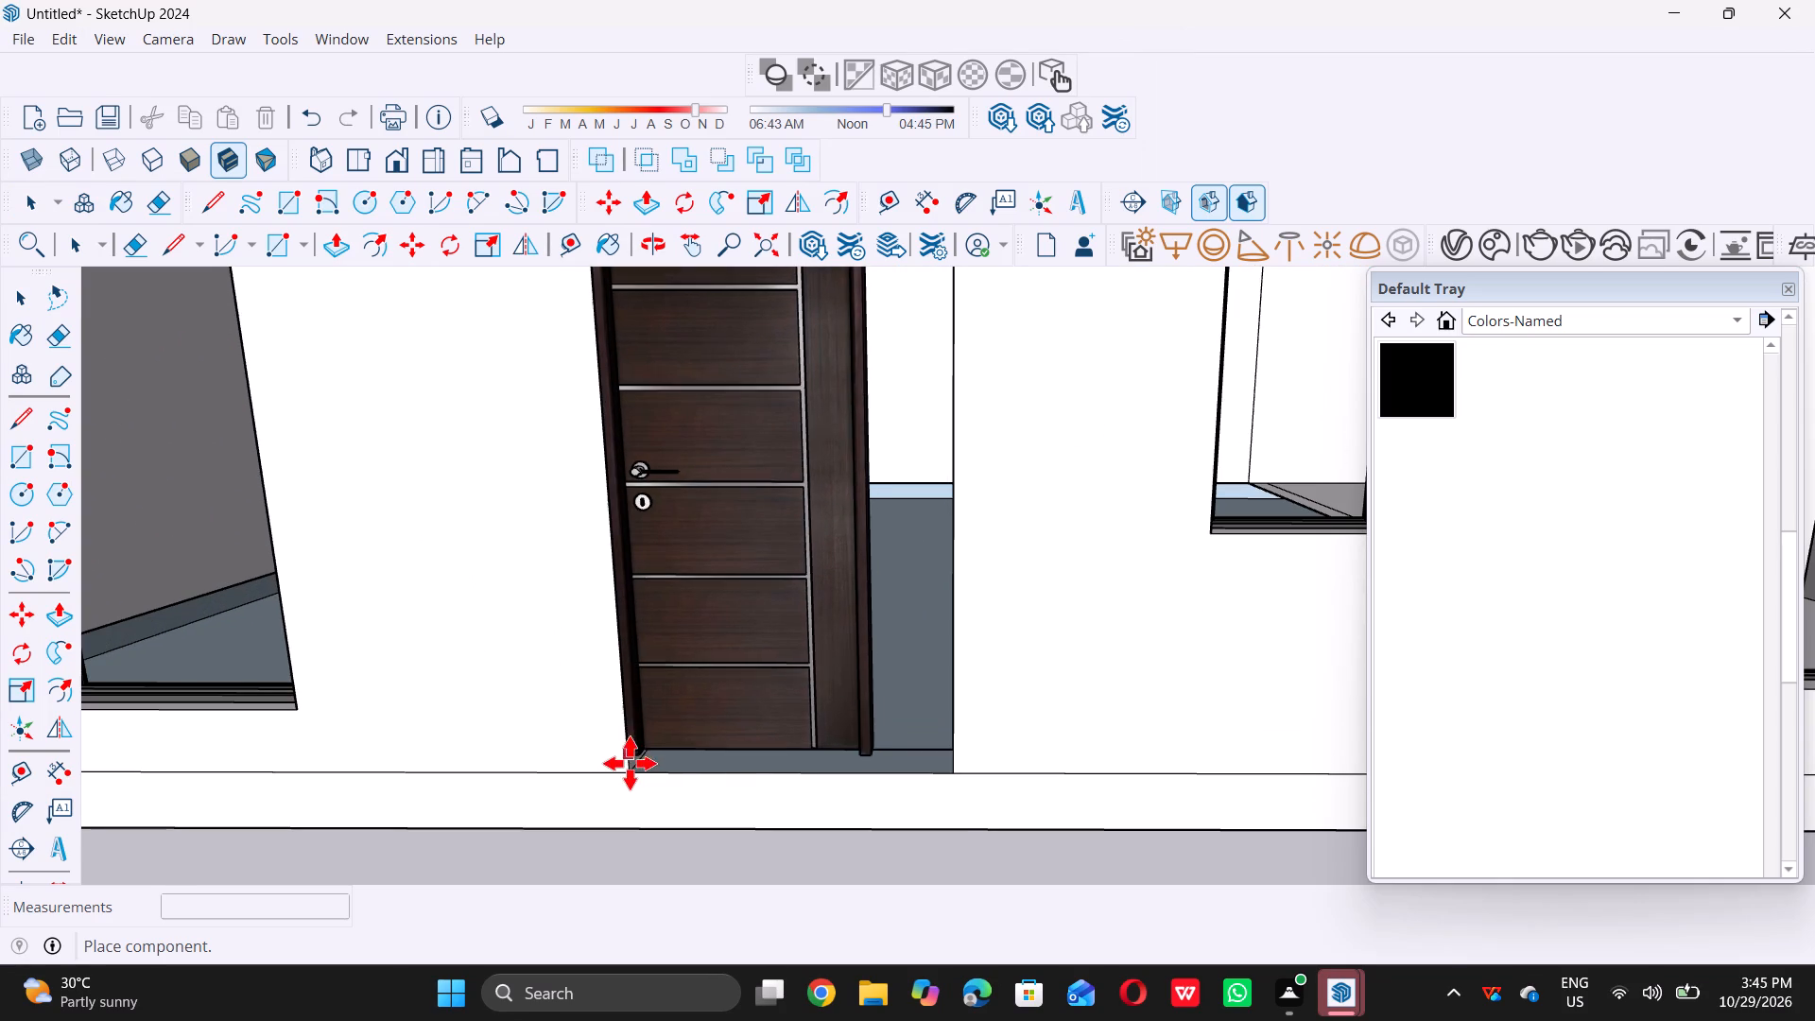
scroll(643, 762, "up", 10)
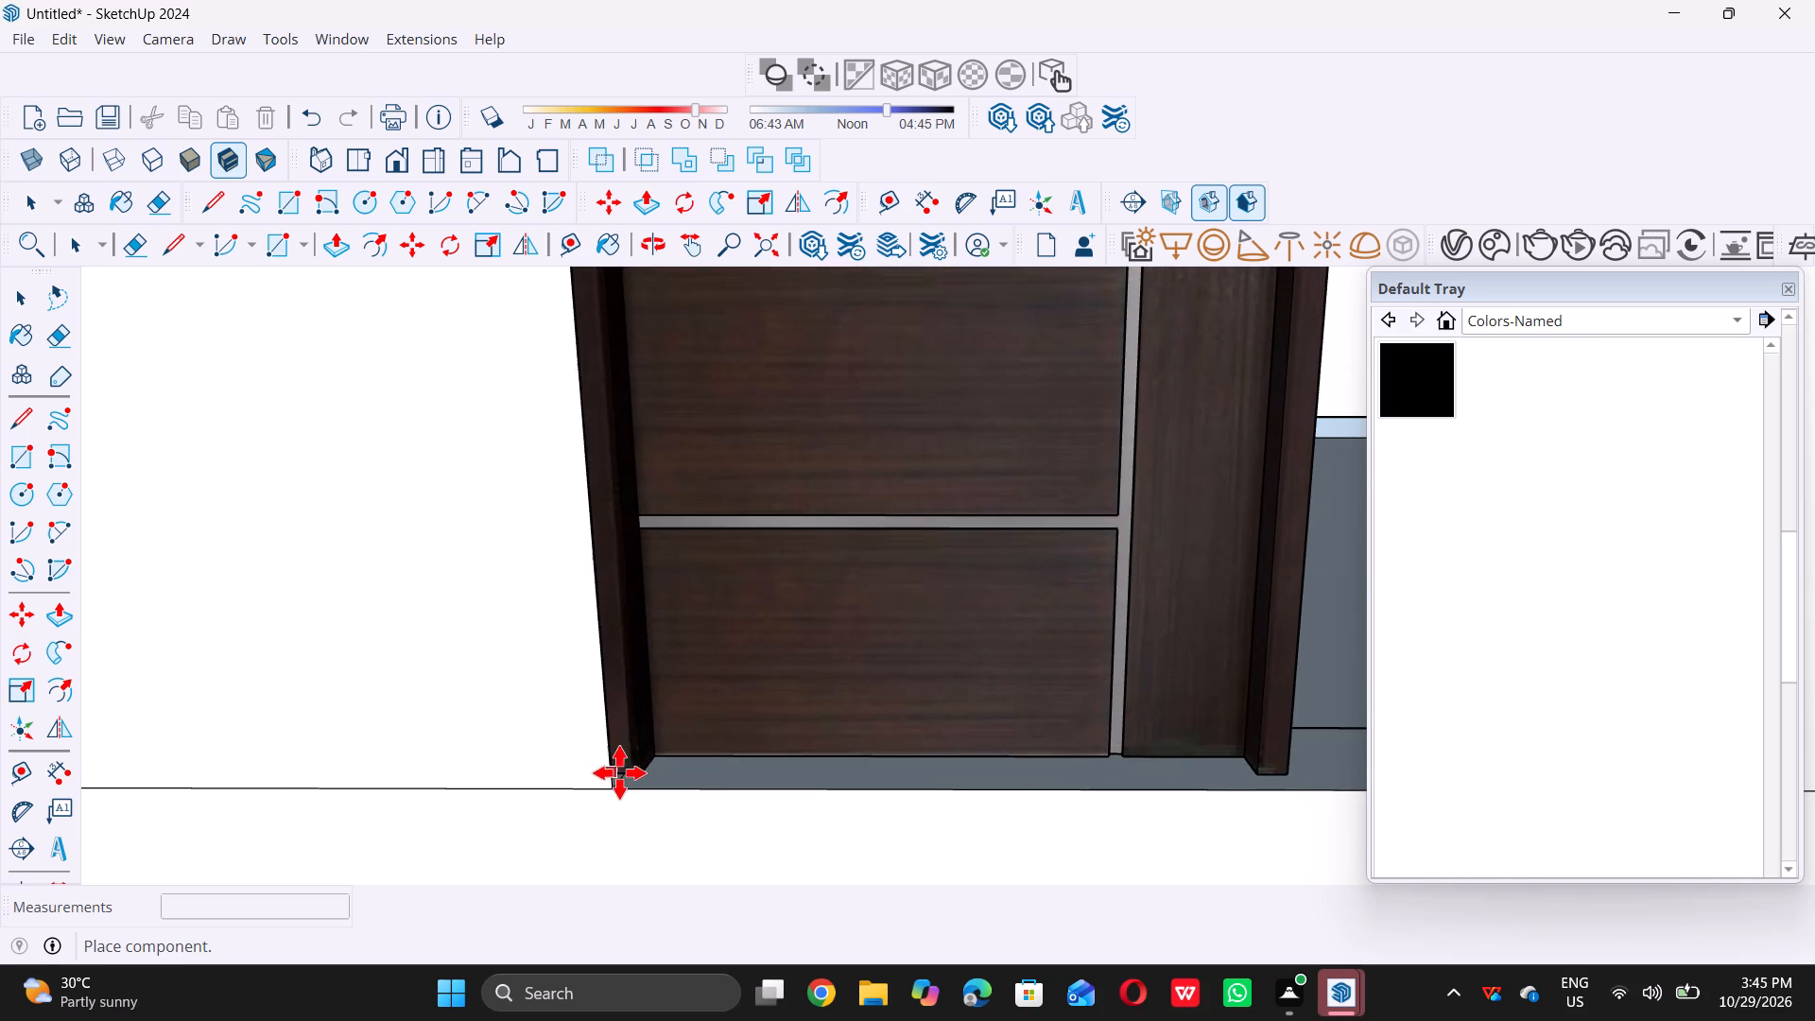
left_click(637, 757)
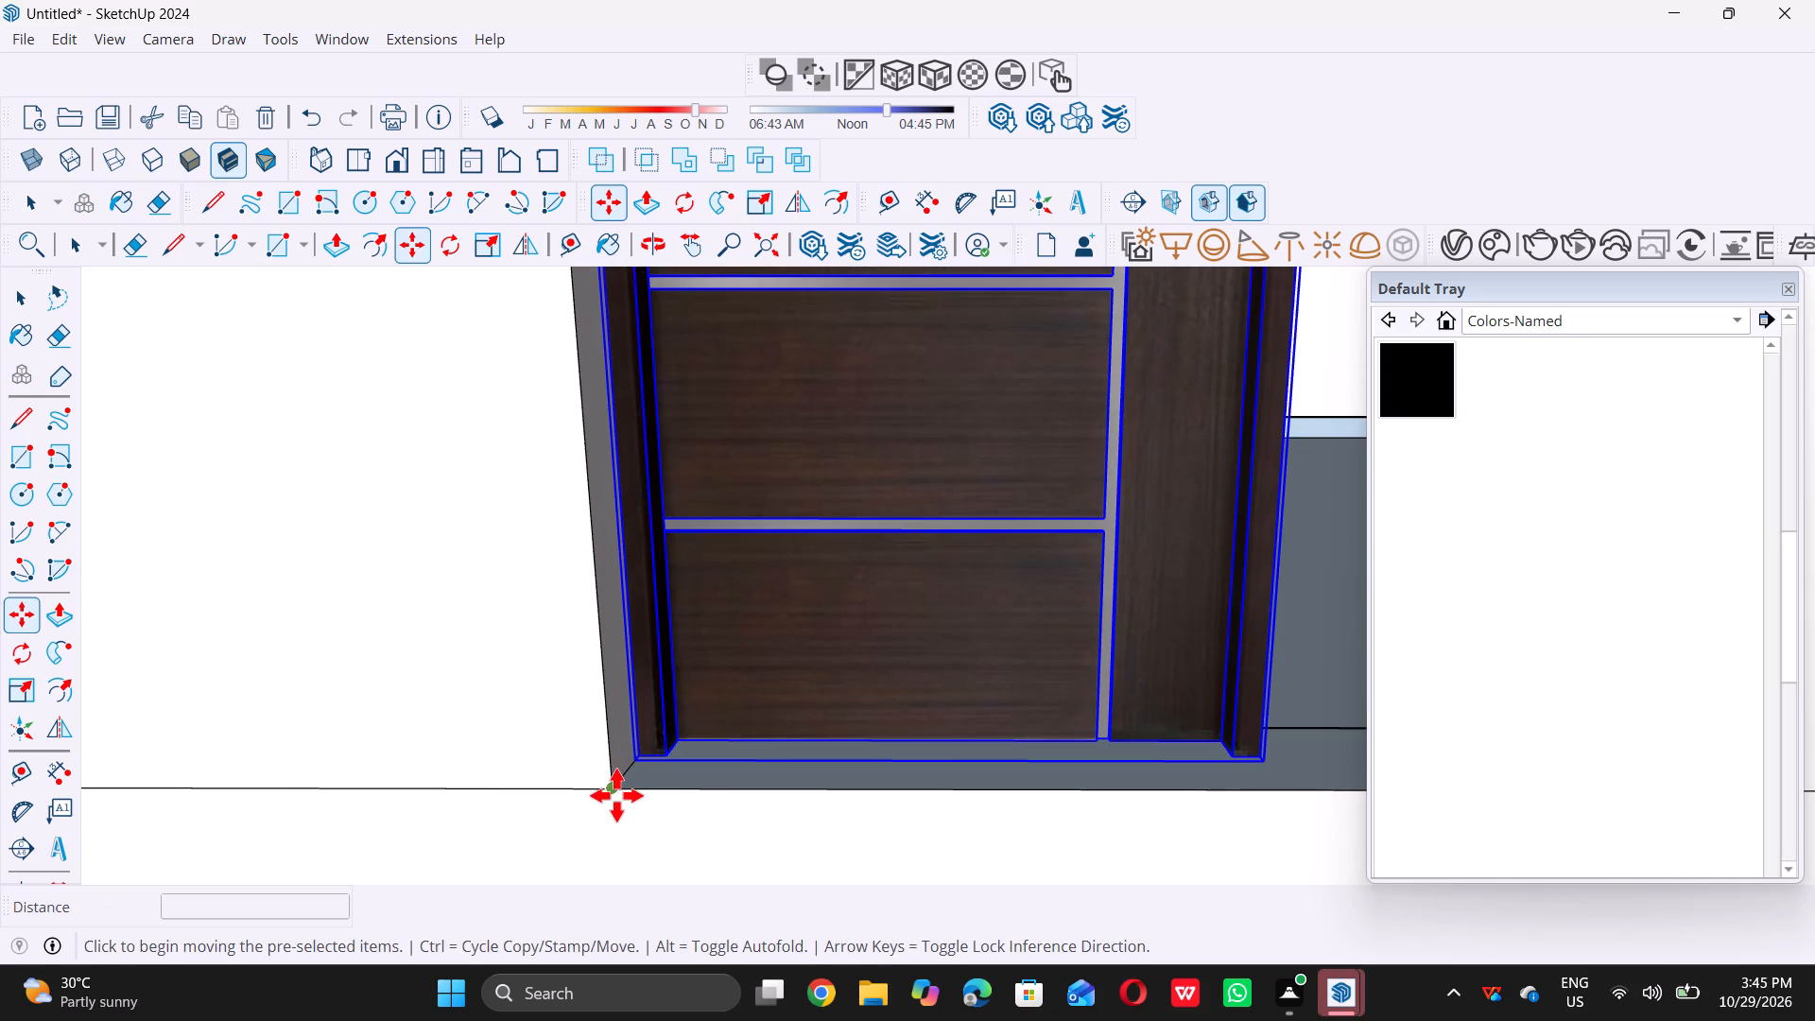
key("space")
scroll(616, 795, "down", 20)
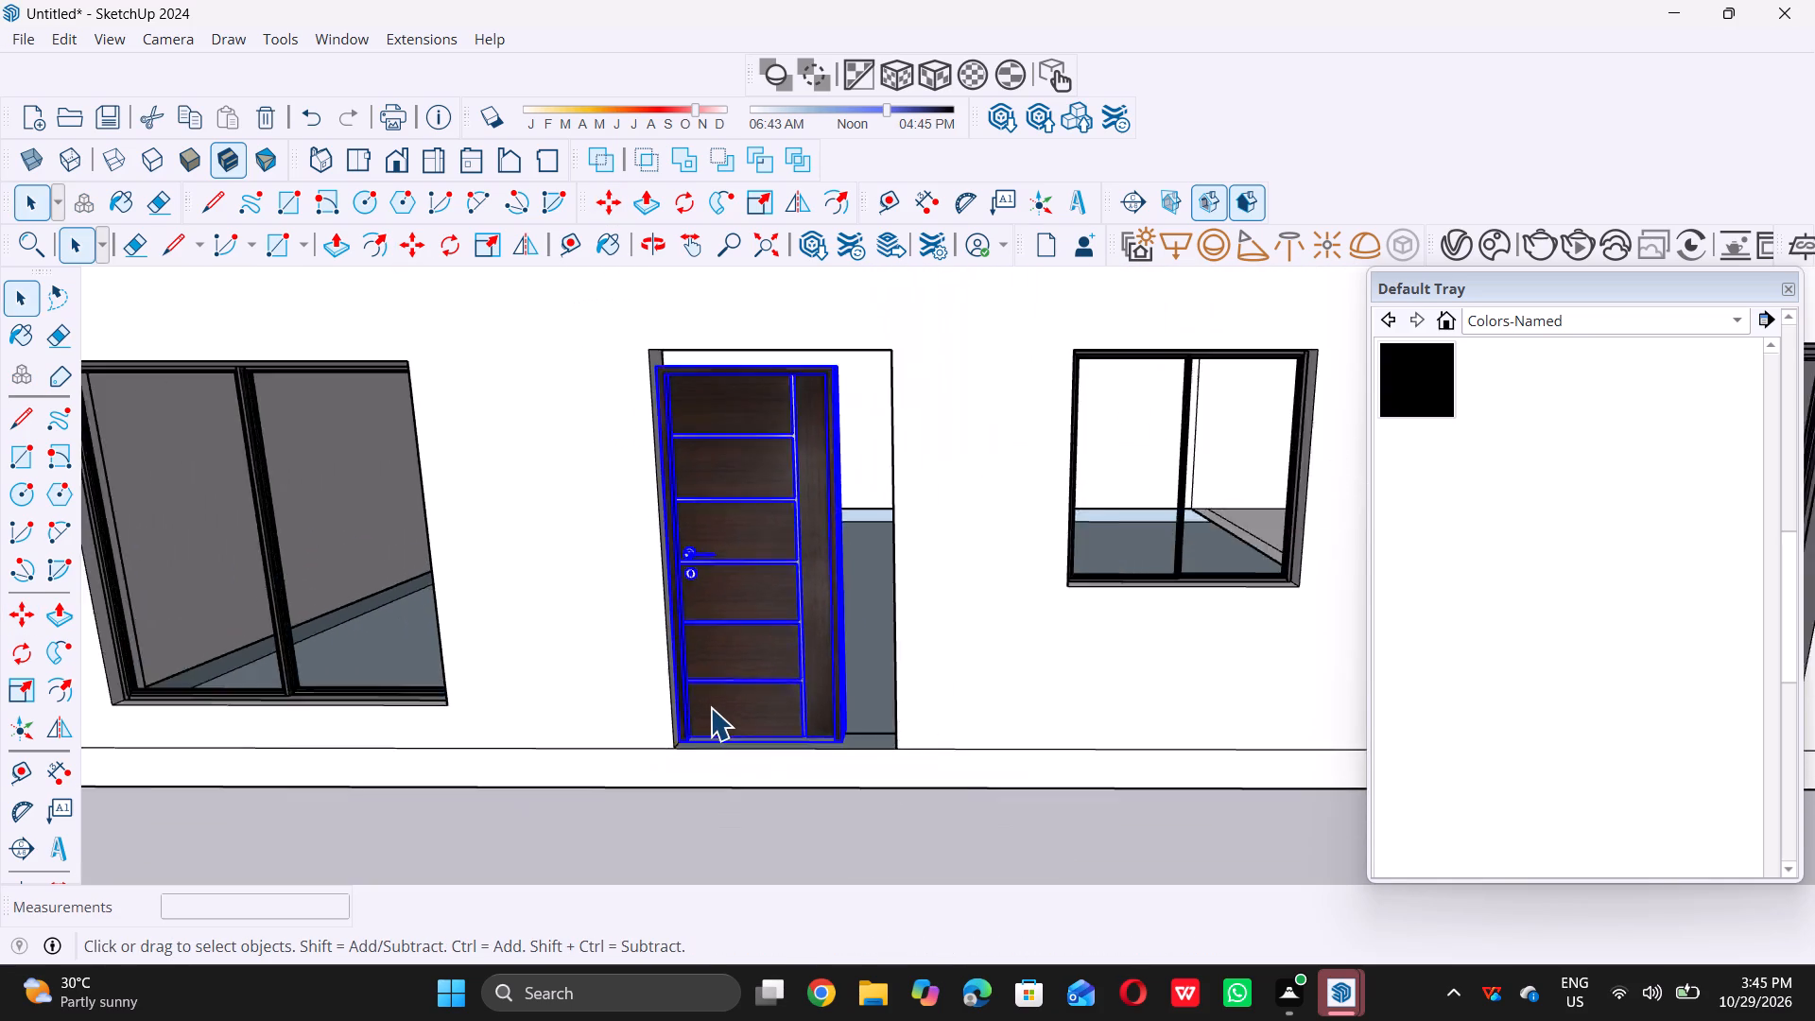
scroll(710, 707, "down", 2)
double_click(644, 826)
Scale the door's width by about 1.34 from its free side so that it reaches the opening's far jamb.
scroll(768, 648, "up", 1)
middle_click_drag(768, 645, 770, 614)
scroll(742, 637, "down", 6)
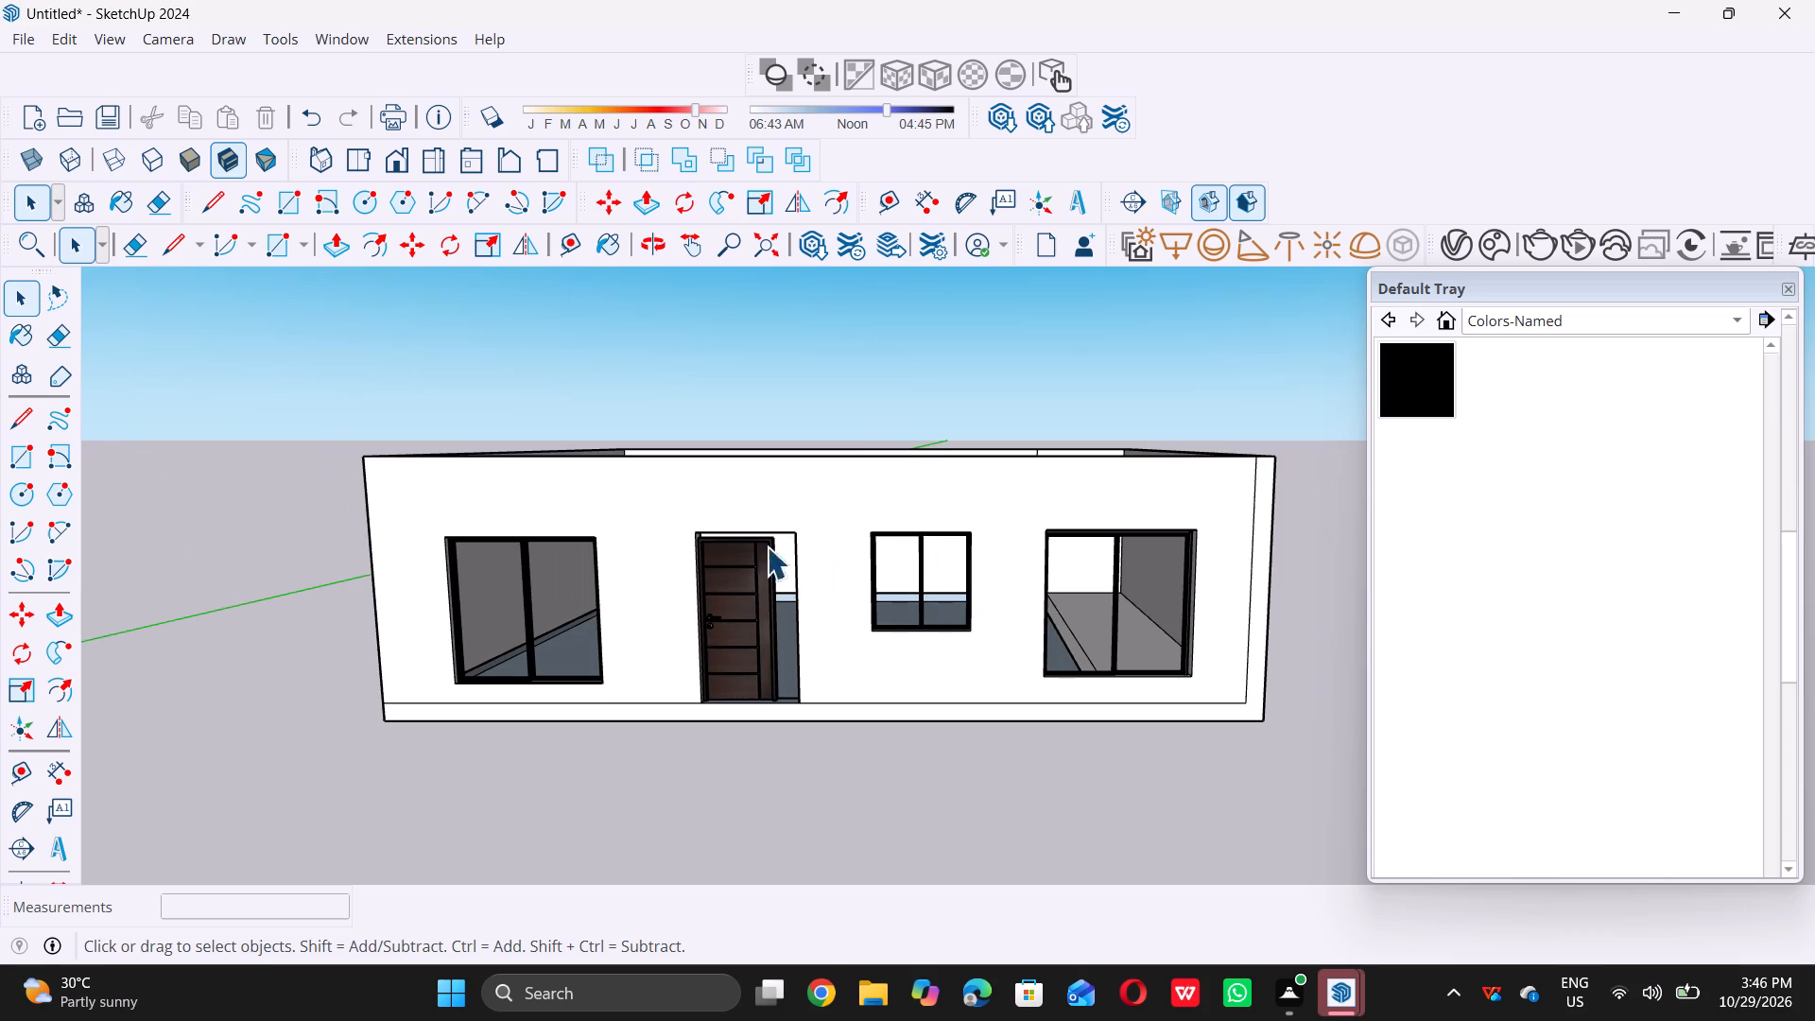
scroll(751, 589, "down", 5)
middle_click_drag(745, 597, 758, 522)
scroll(758, 580, "up", 15)
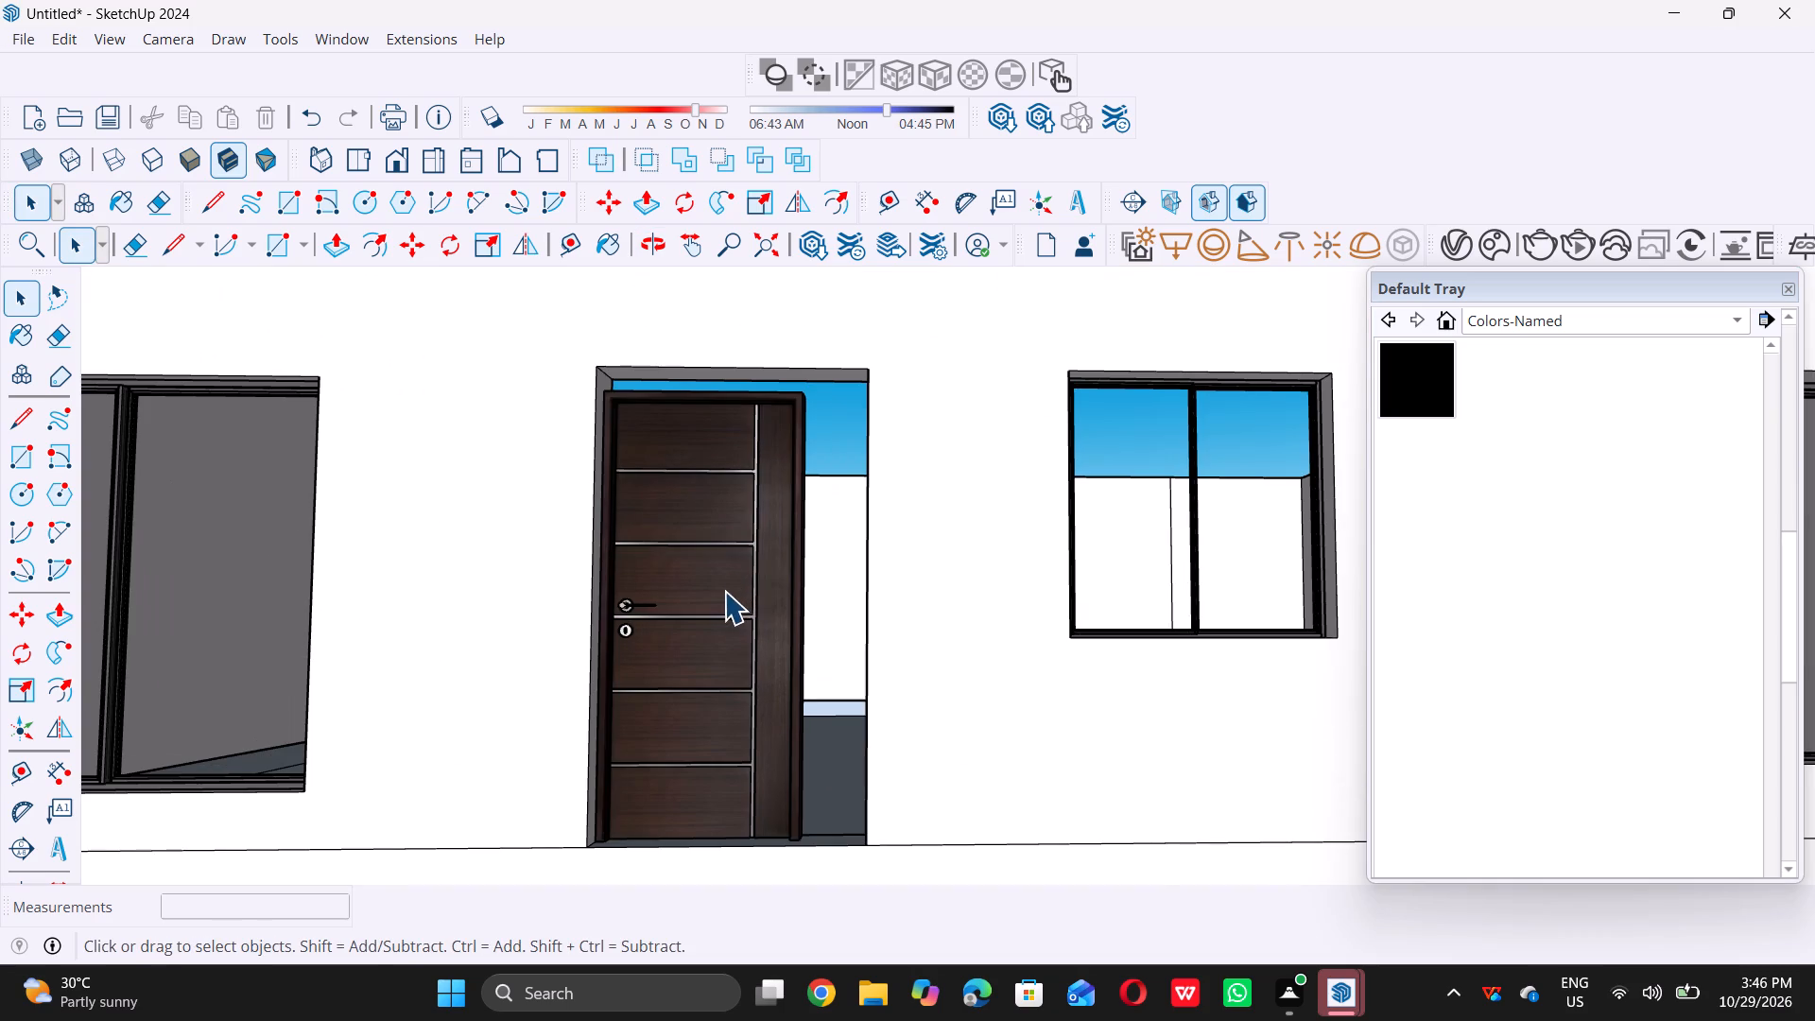
left_click(724, 591)
scroll(755, 529, "up", 4)
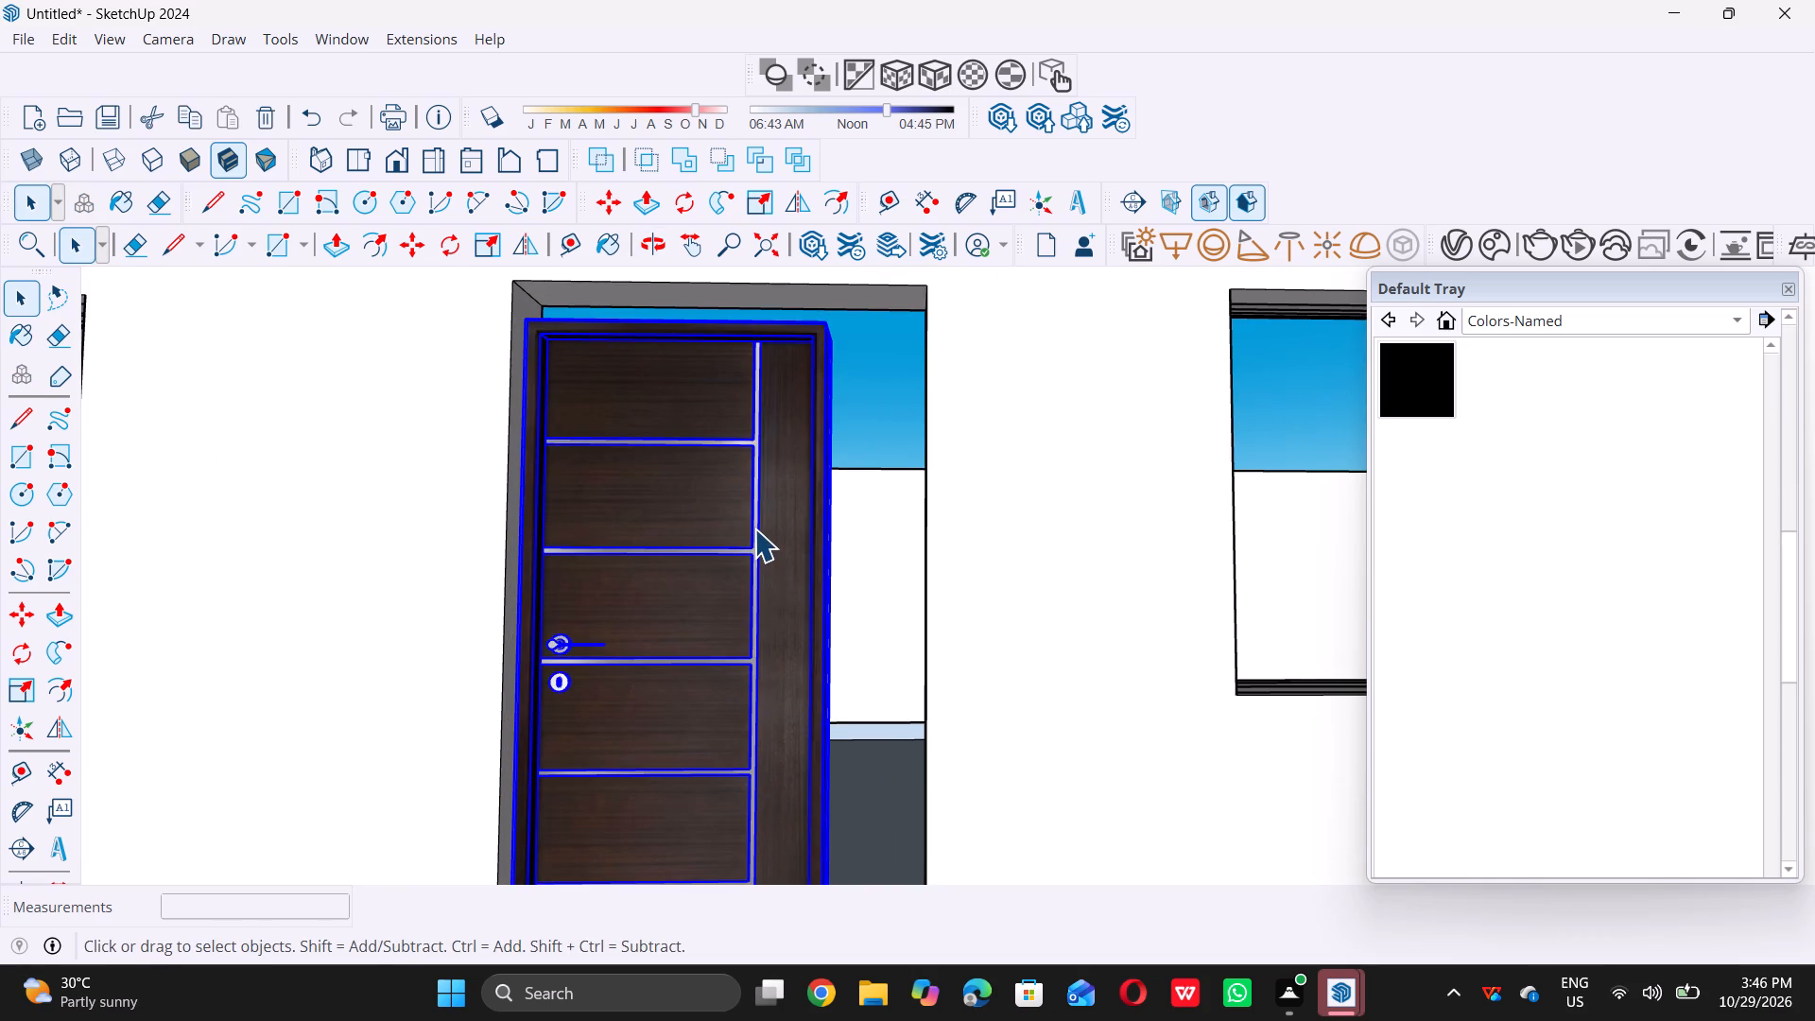
key("s")
scroll(821, 651, "up", 5)
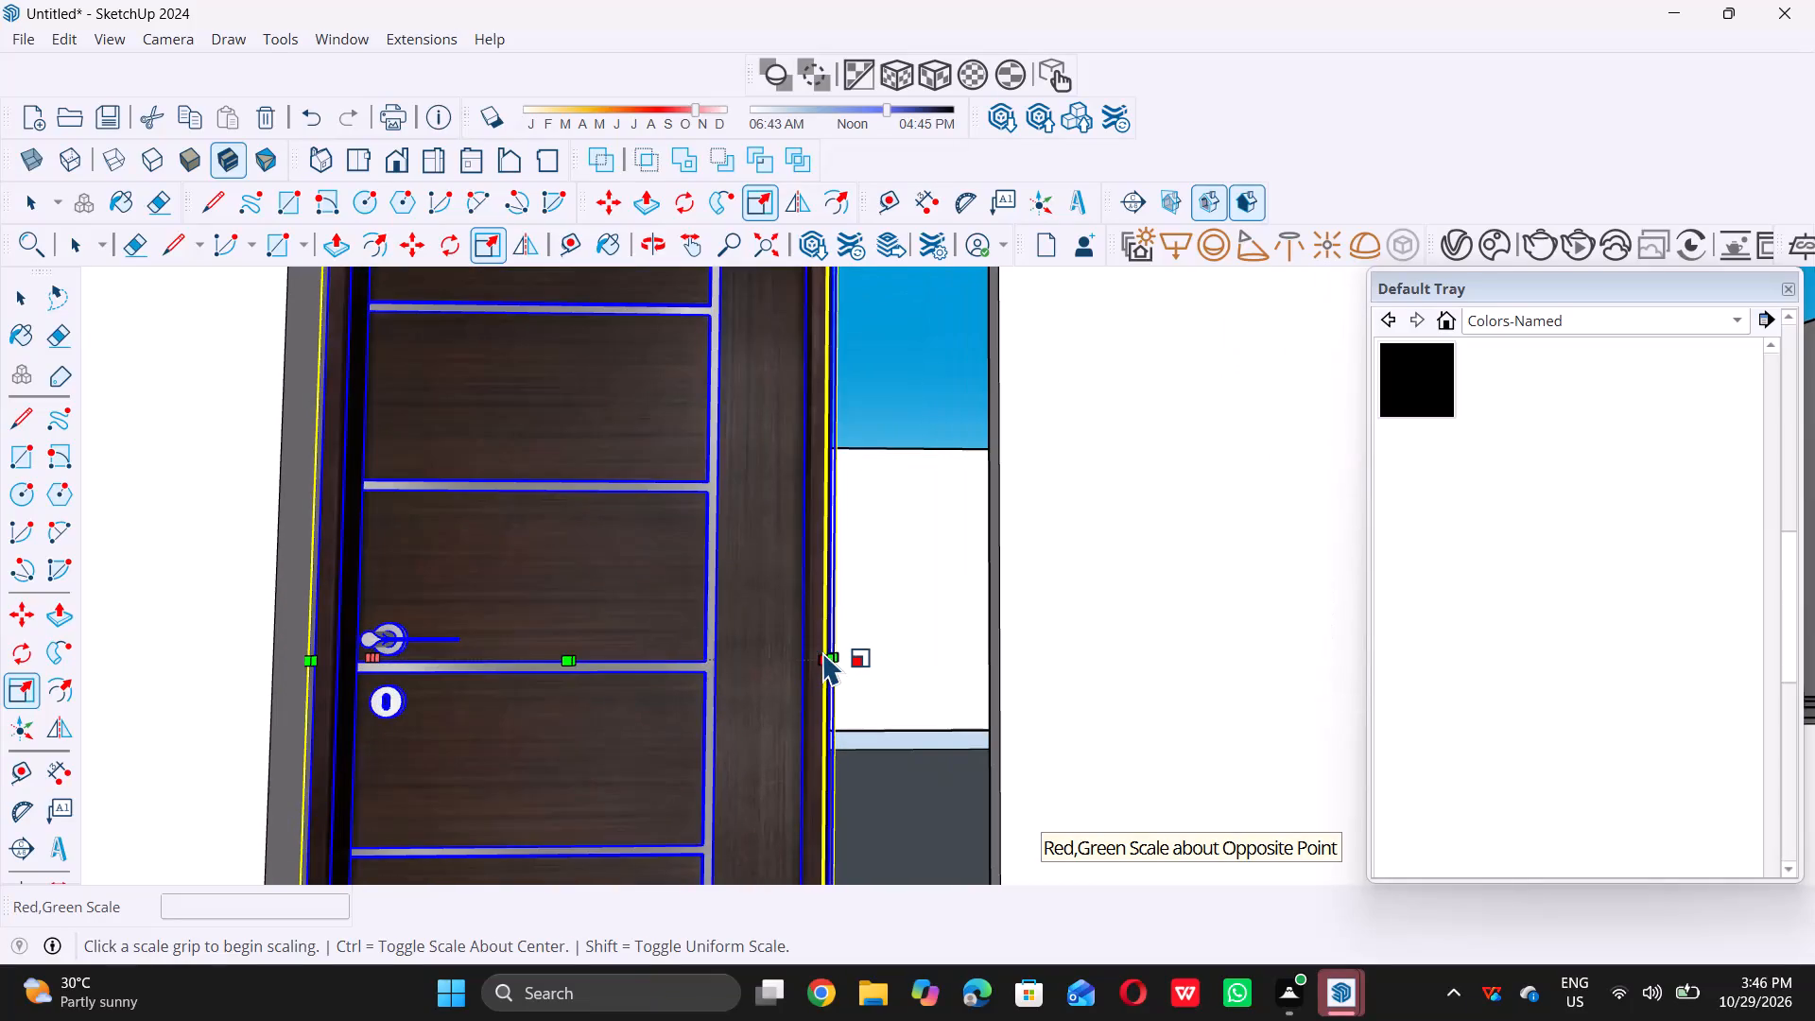
scroll(828, 654, "up", 12)
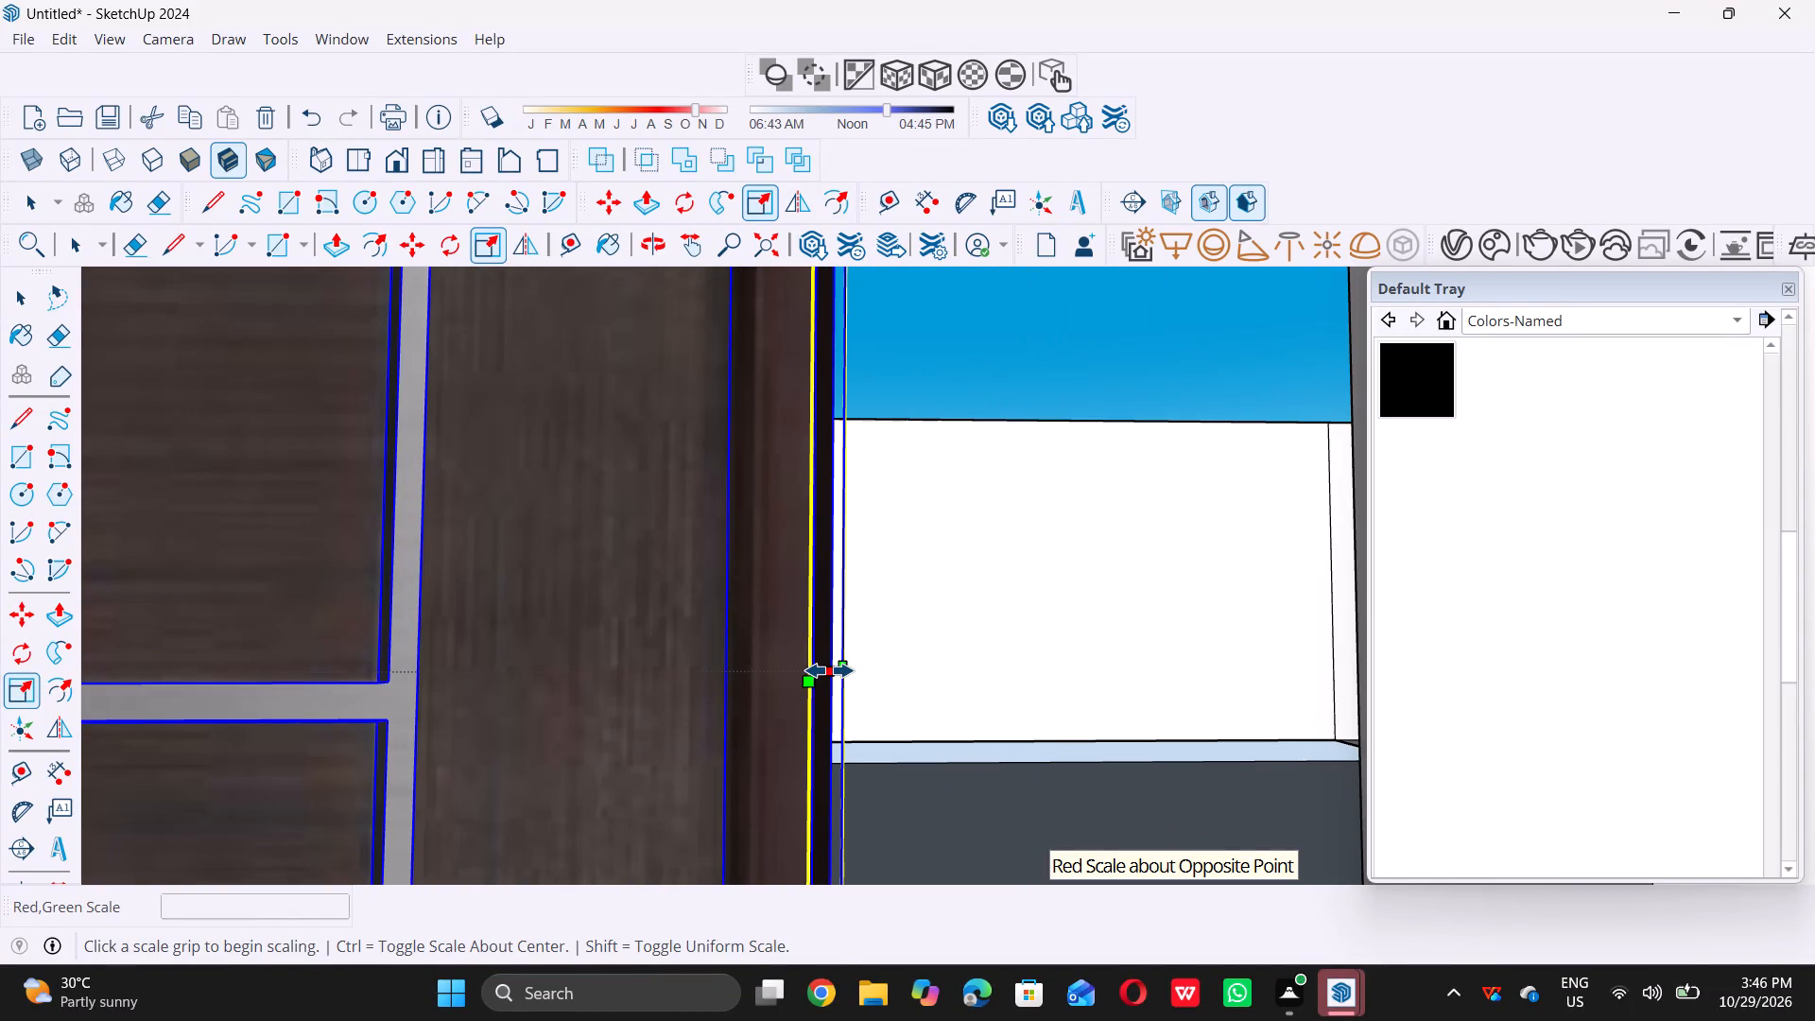
left_click(829, 669)
scroll(829, 668, "down", 13)
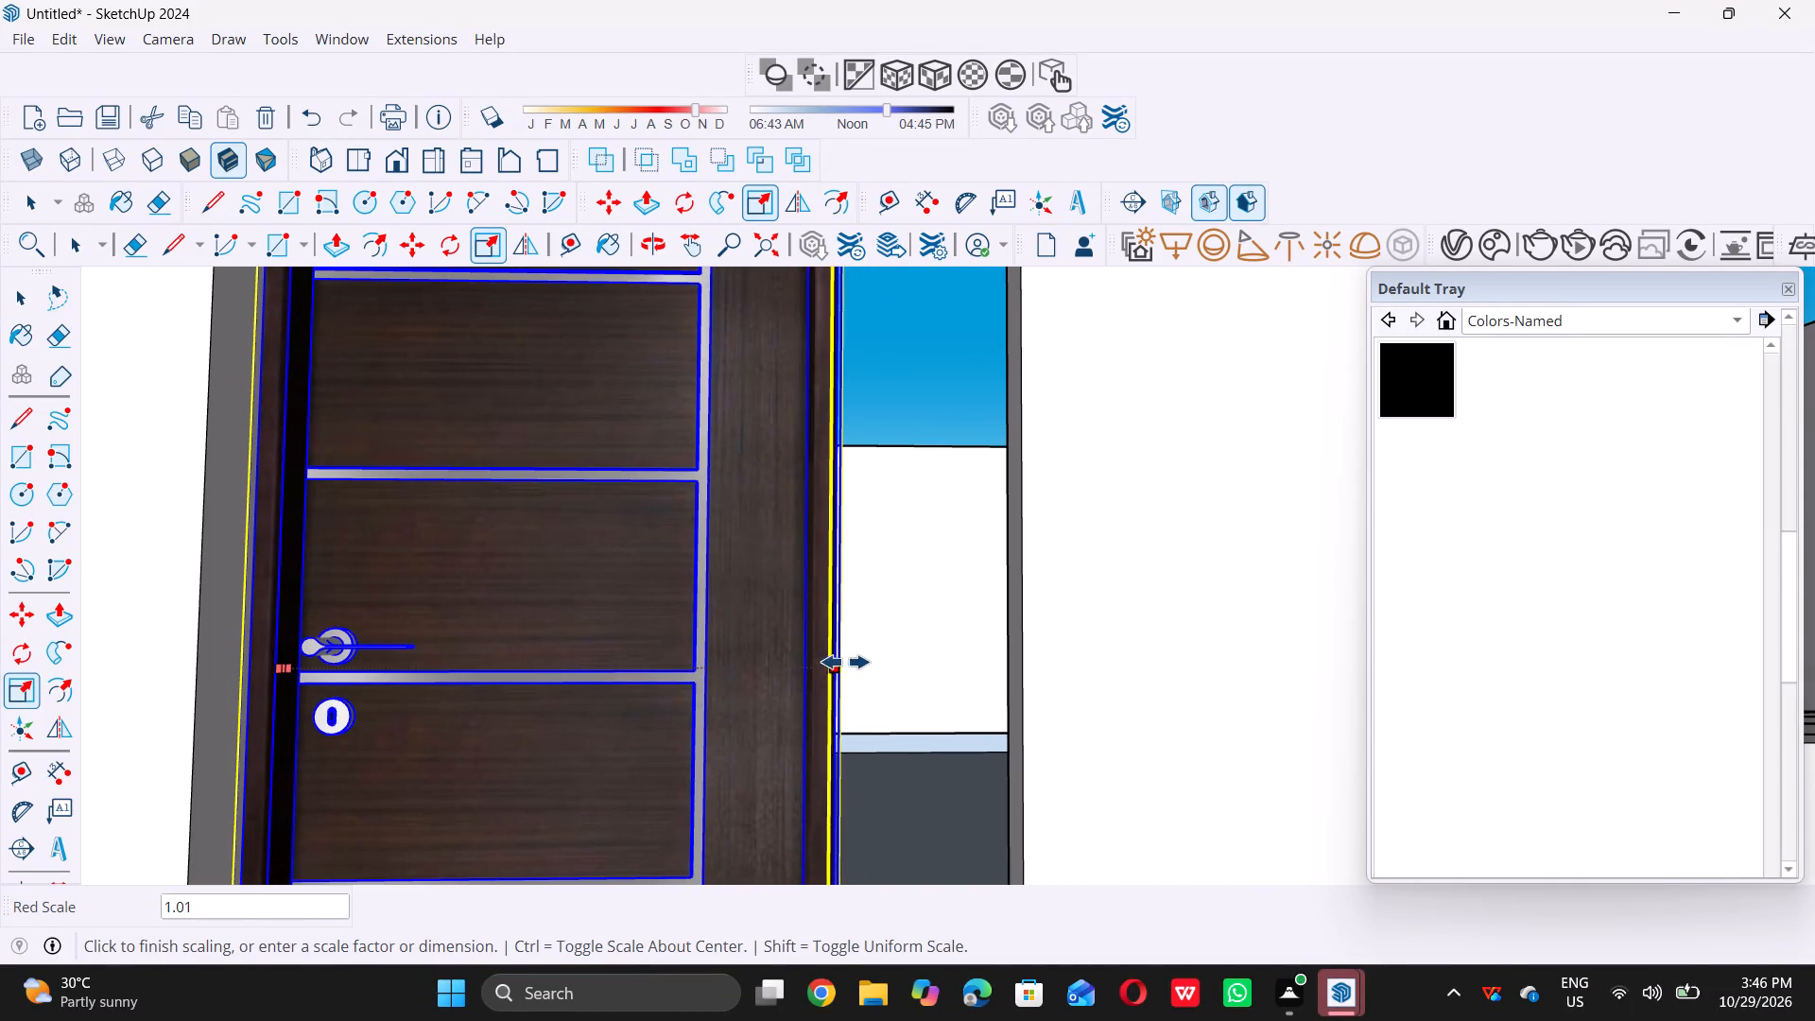
left_click(1024, 666)
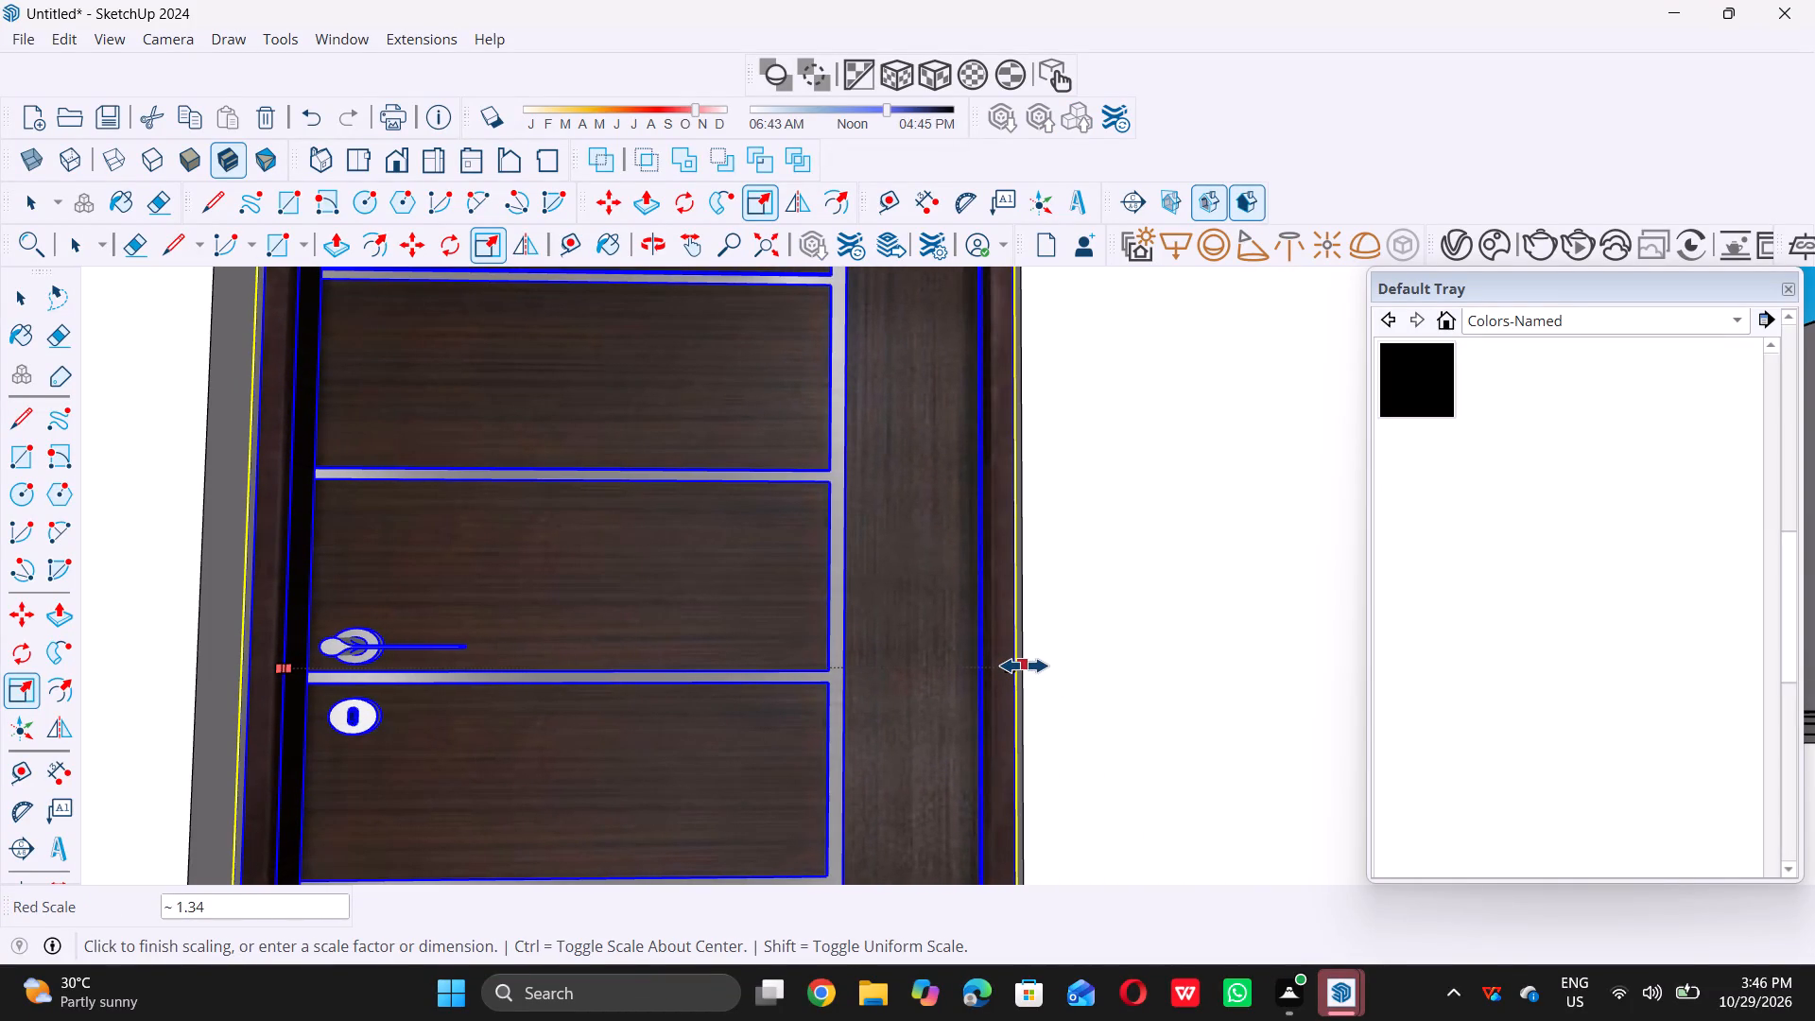
Scale the door's height upward by 1.03 so its frame meets the top of the opening, and deselect it.
scroll(779, 691, "down", 15)
middle_click_drag(793, 565, 753, 648)
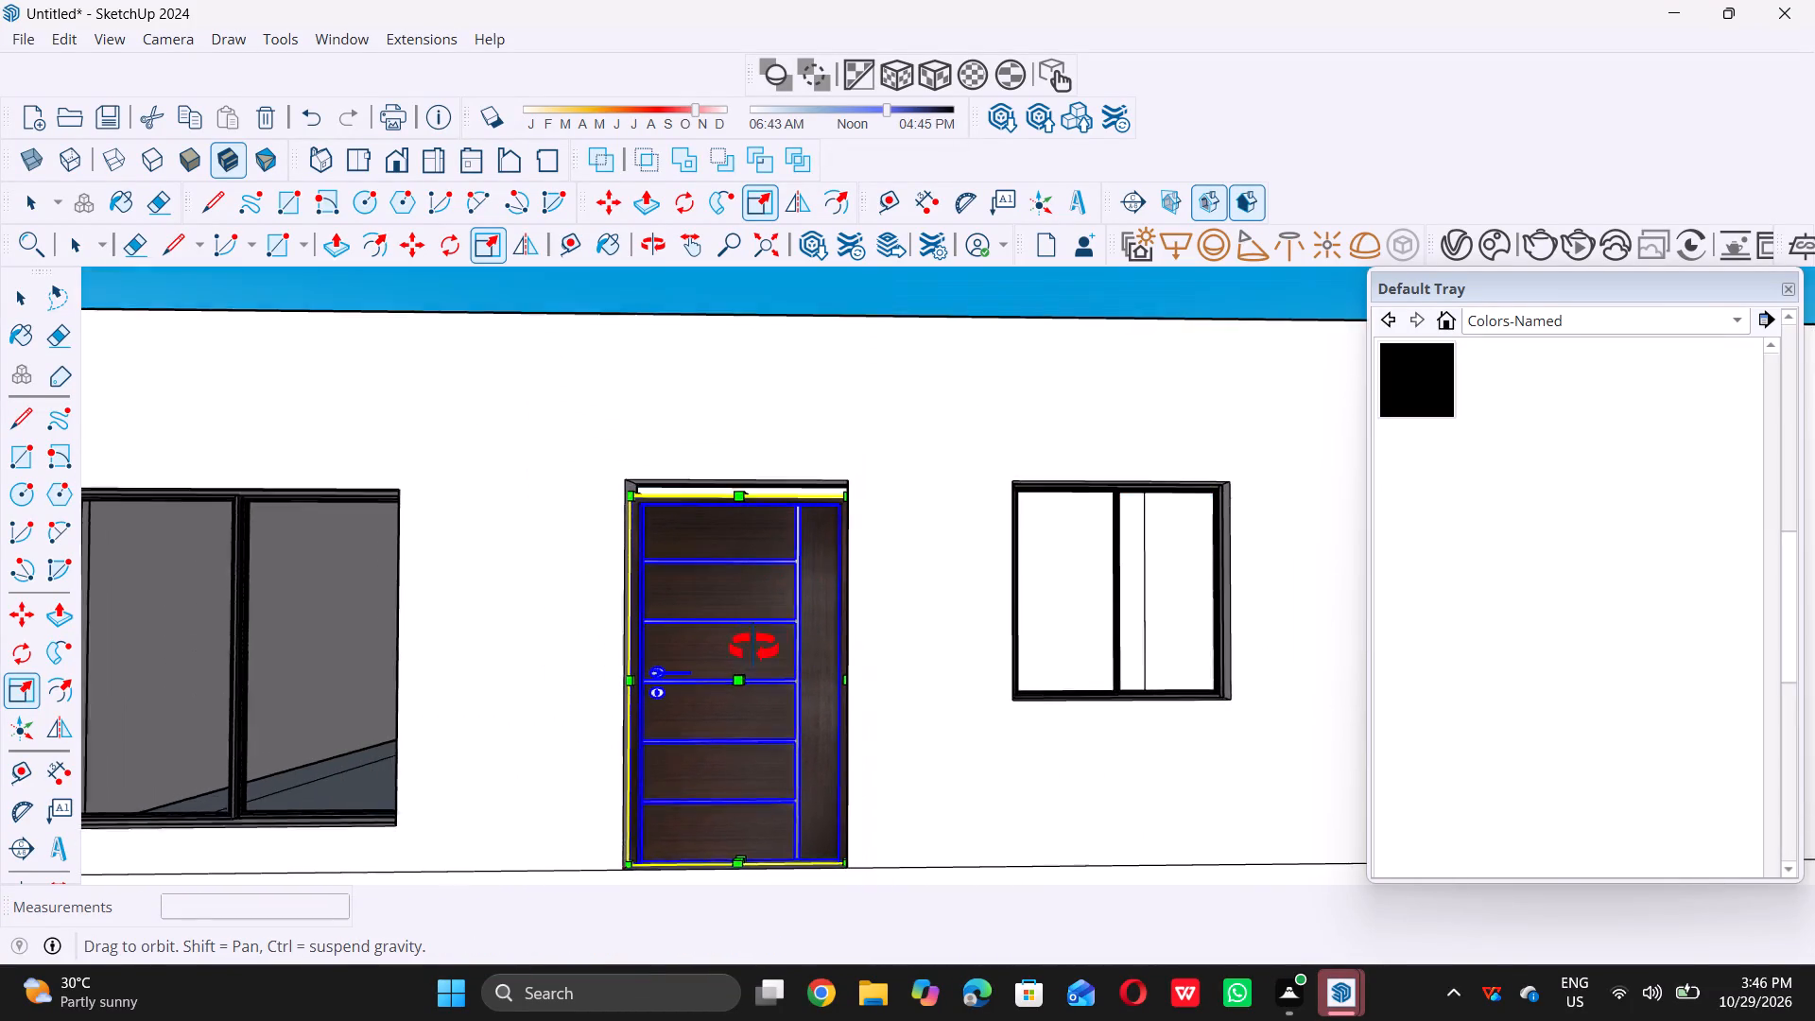
middle_click_drag(753, 648, 719, 744)
scroll(740, 501, "up", 12)
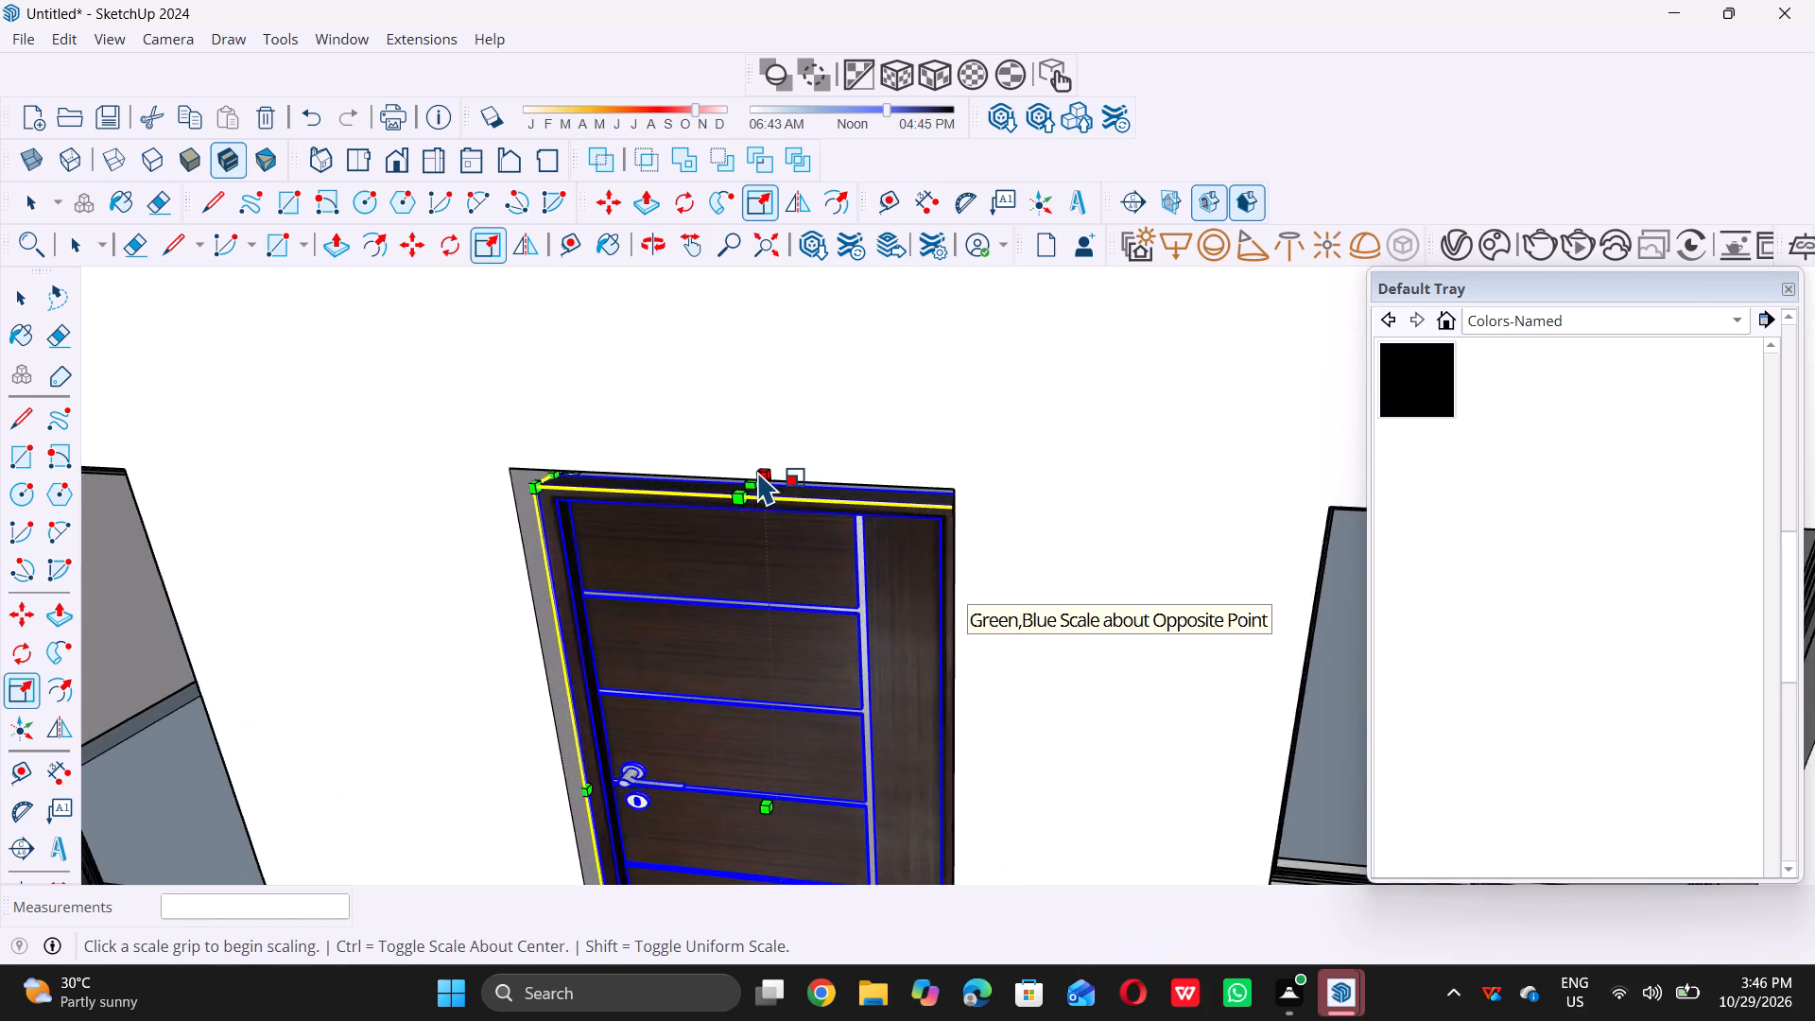
scroll(746, 487, "up", 4)
left_click(747, 506)
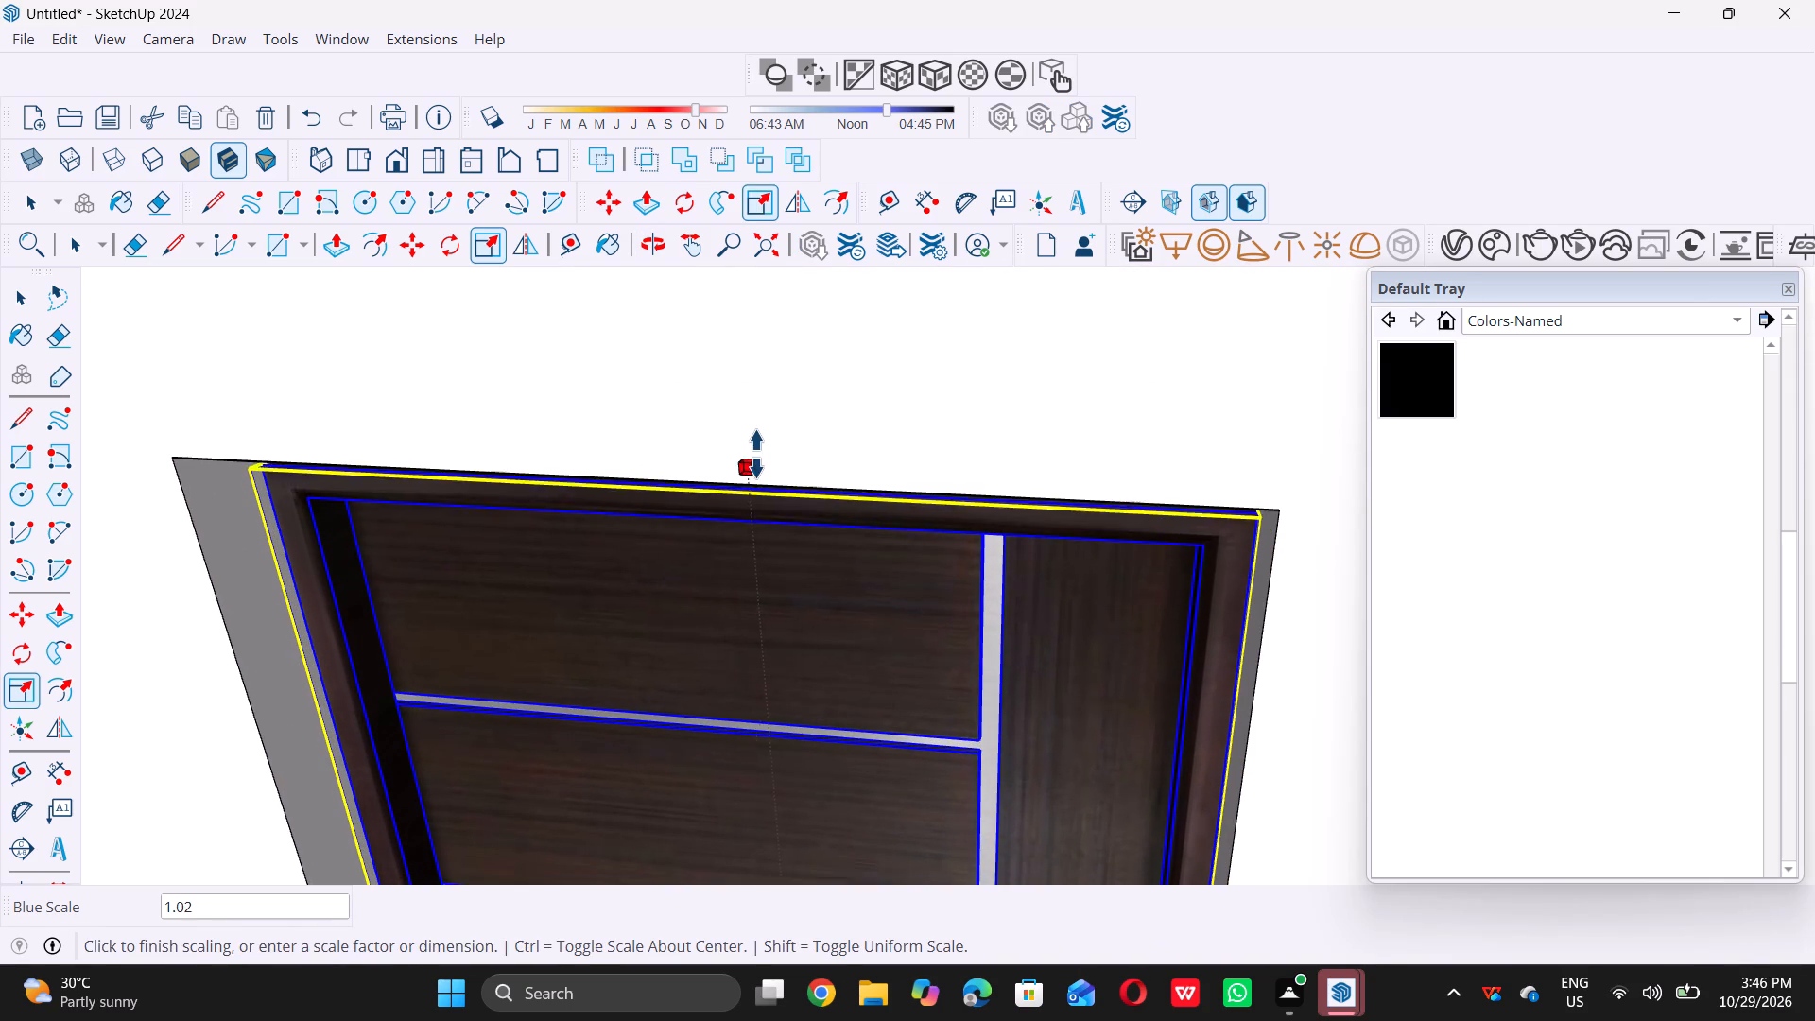
double_click(756, 454)
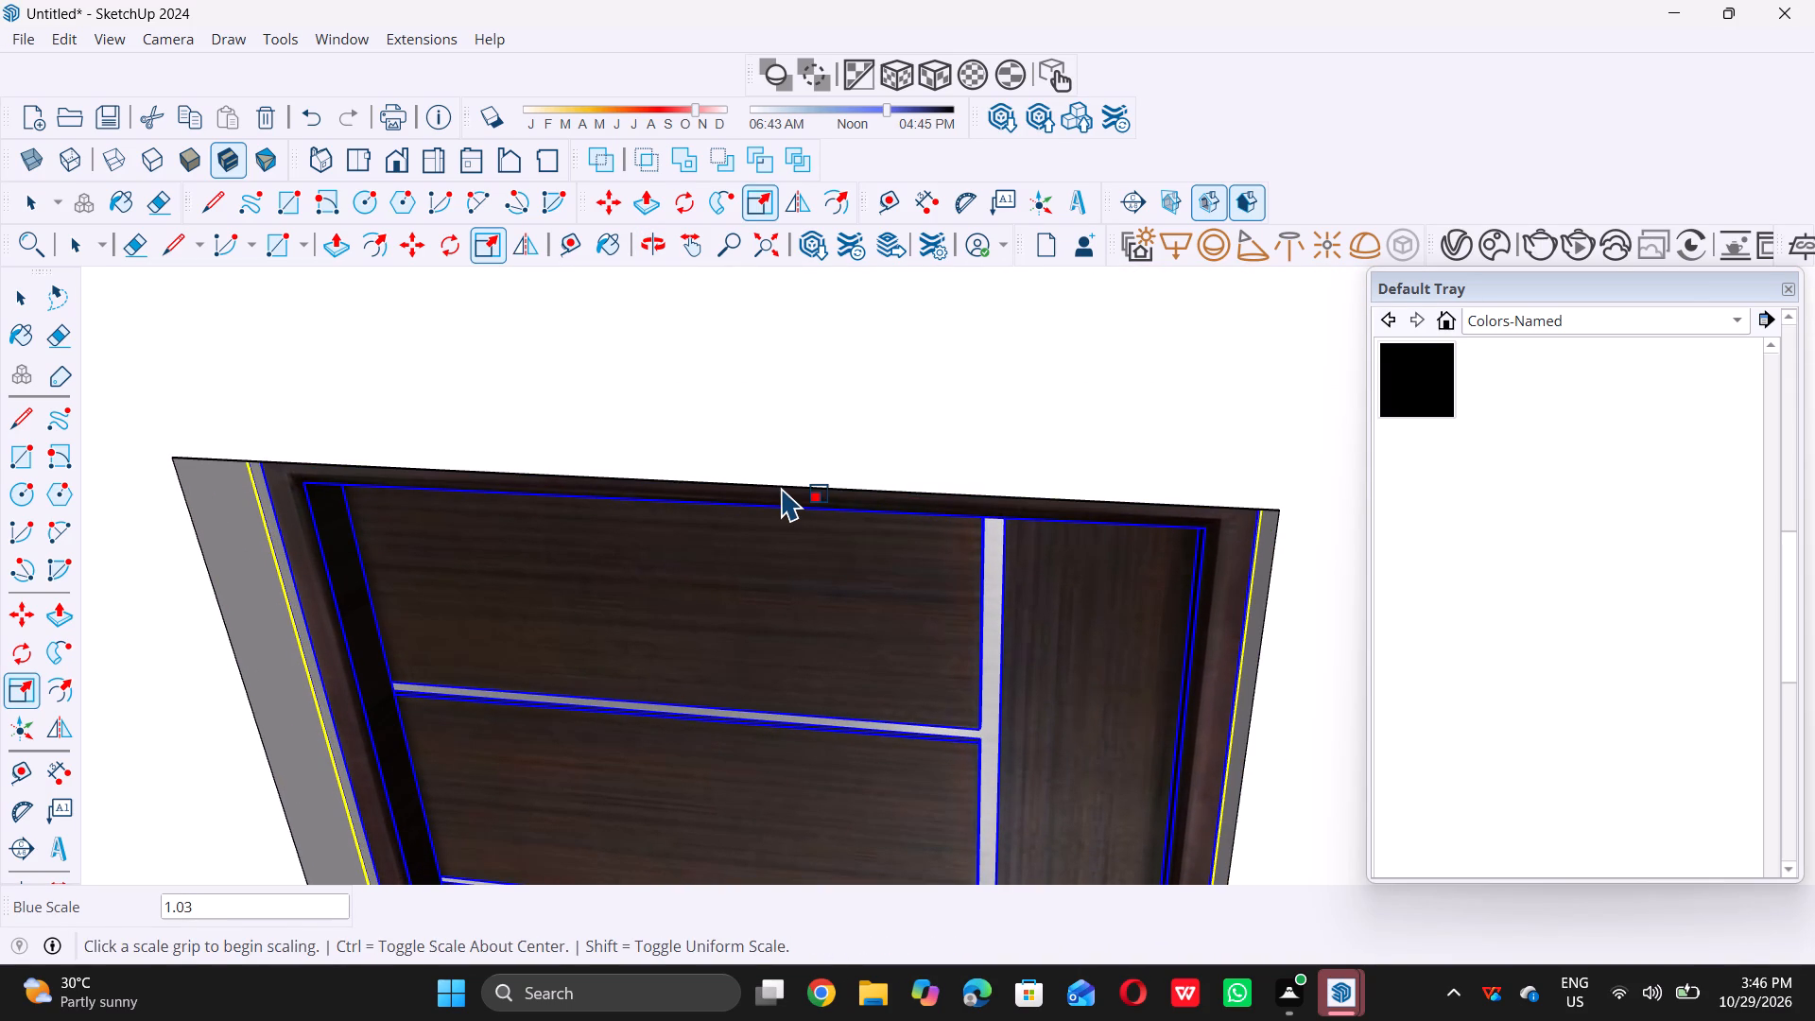
key("space")
scroll(773, 509, "down", 20)
scroll(773, 509, "down", 5)
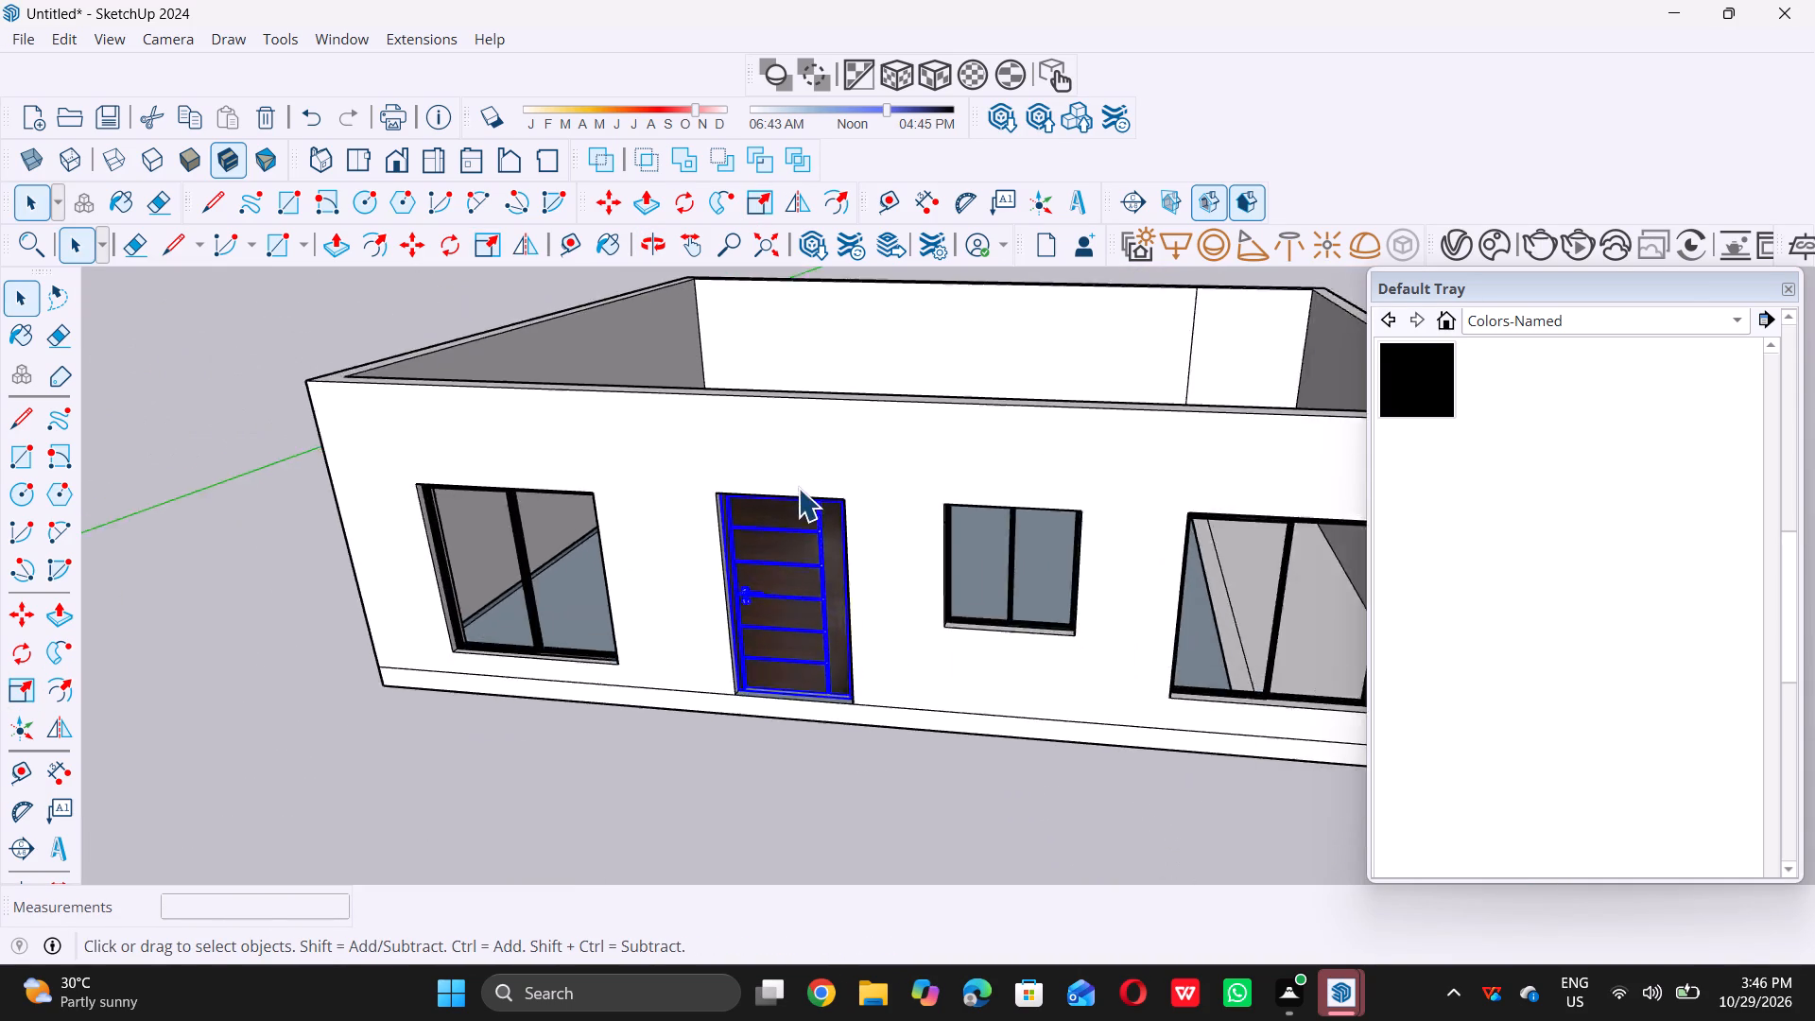
scroll(798, 488, "down", 4)
left_click(658, 679)
Examine the front wall's fitted door and windows from above, at eye level and close to the threshold.
scroll(664, 666, "down", 6)
middle_click_drag(805, 512, 838, 465)
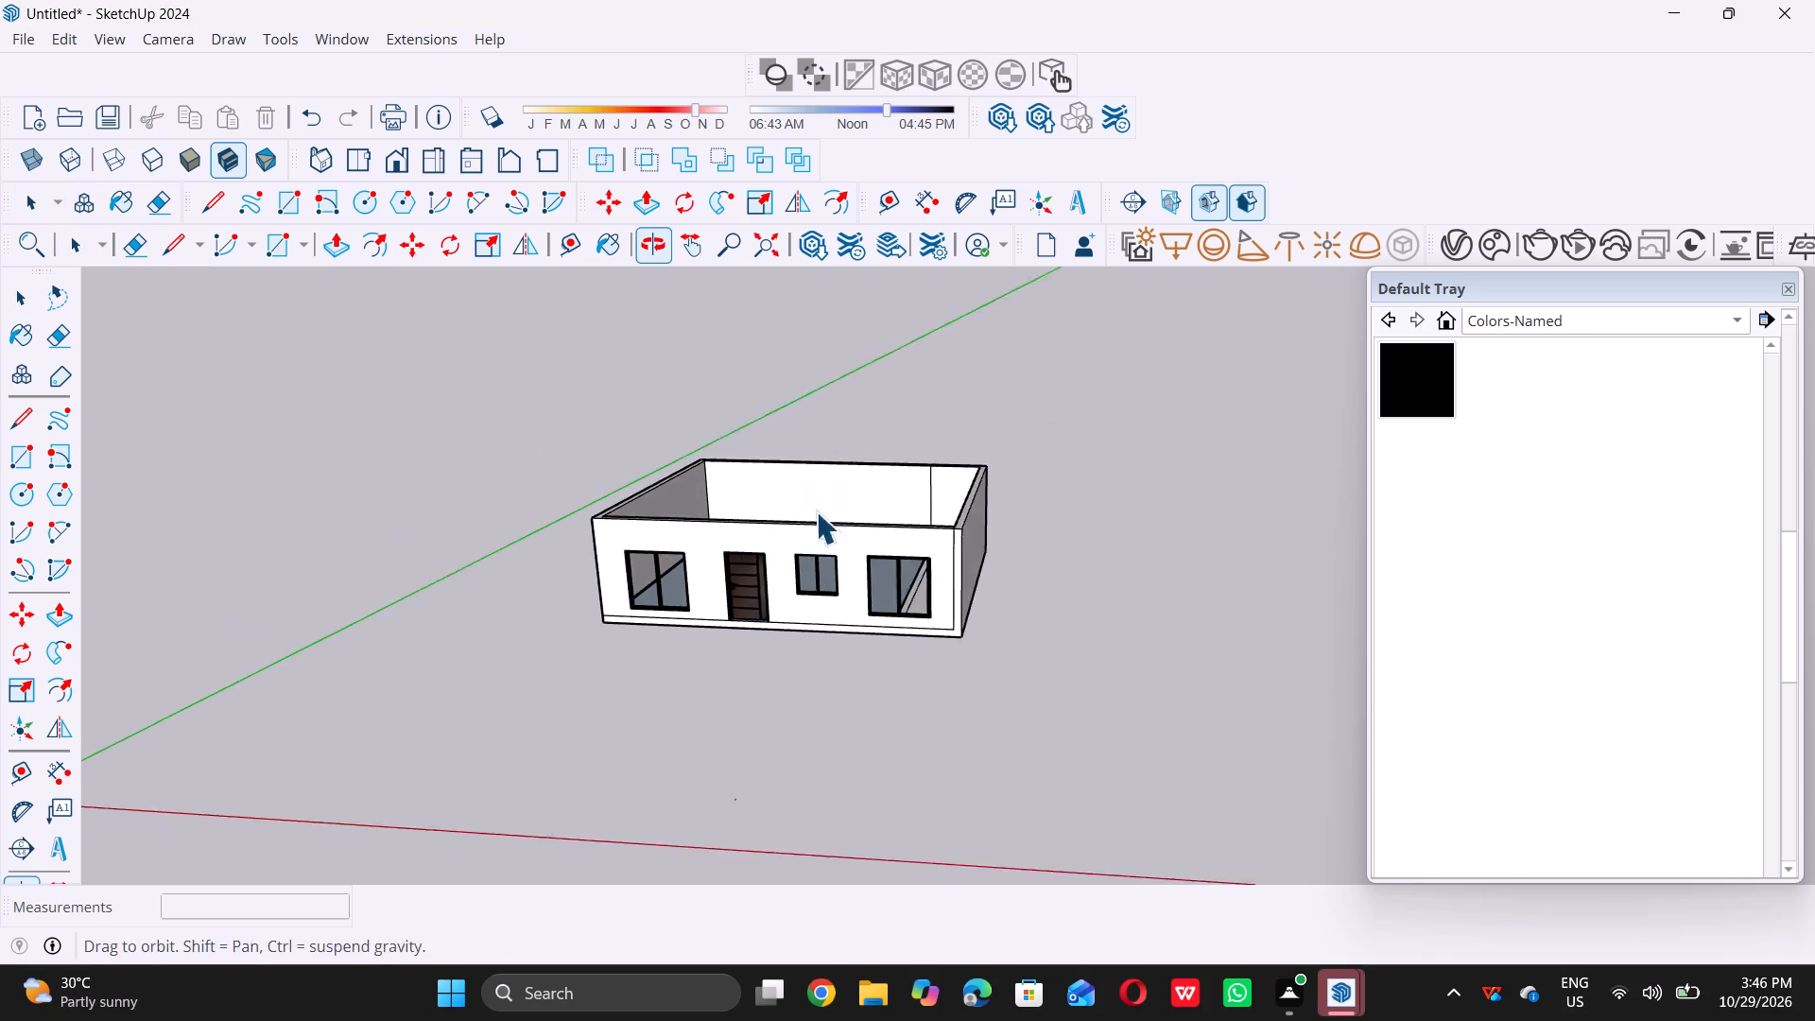
middle_click_drag(683, 667, 840, 578)
middle_click(840, 578)
scroll(809, 621, "up", 7)
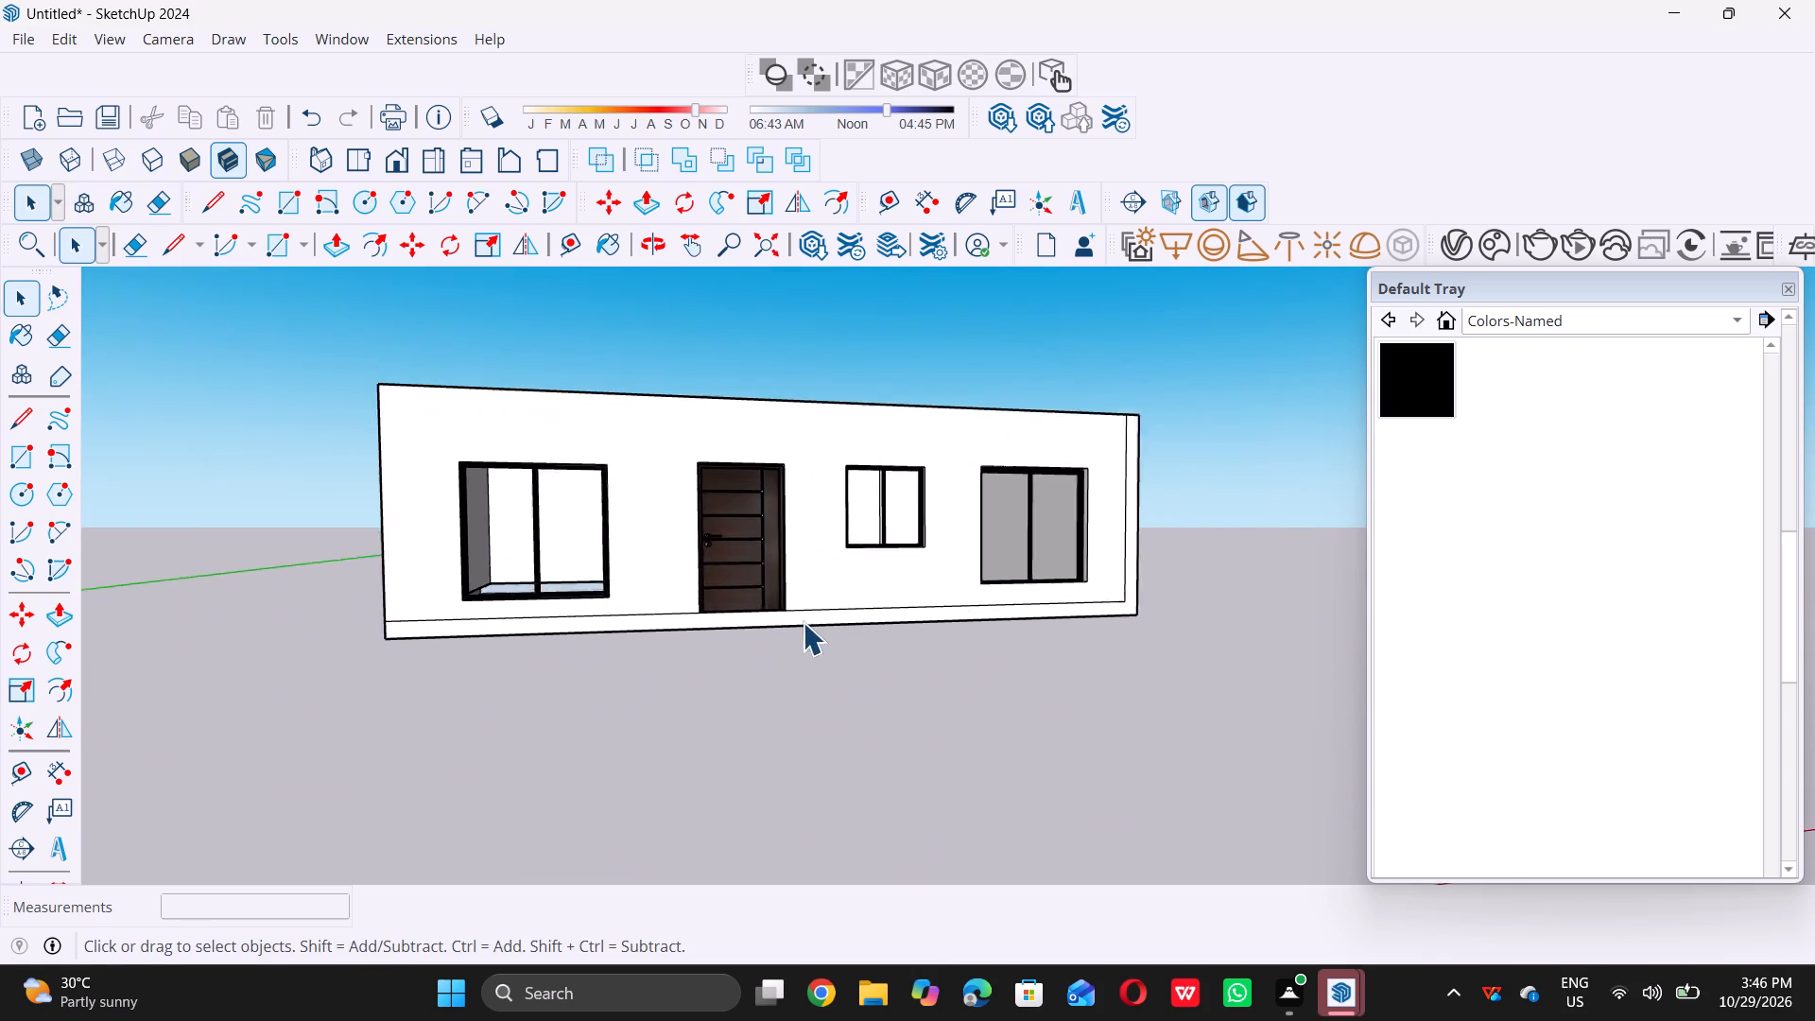
scroll(711, 637, "up", 3)
scroll(712, 637, "down", 10)
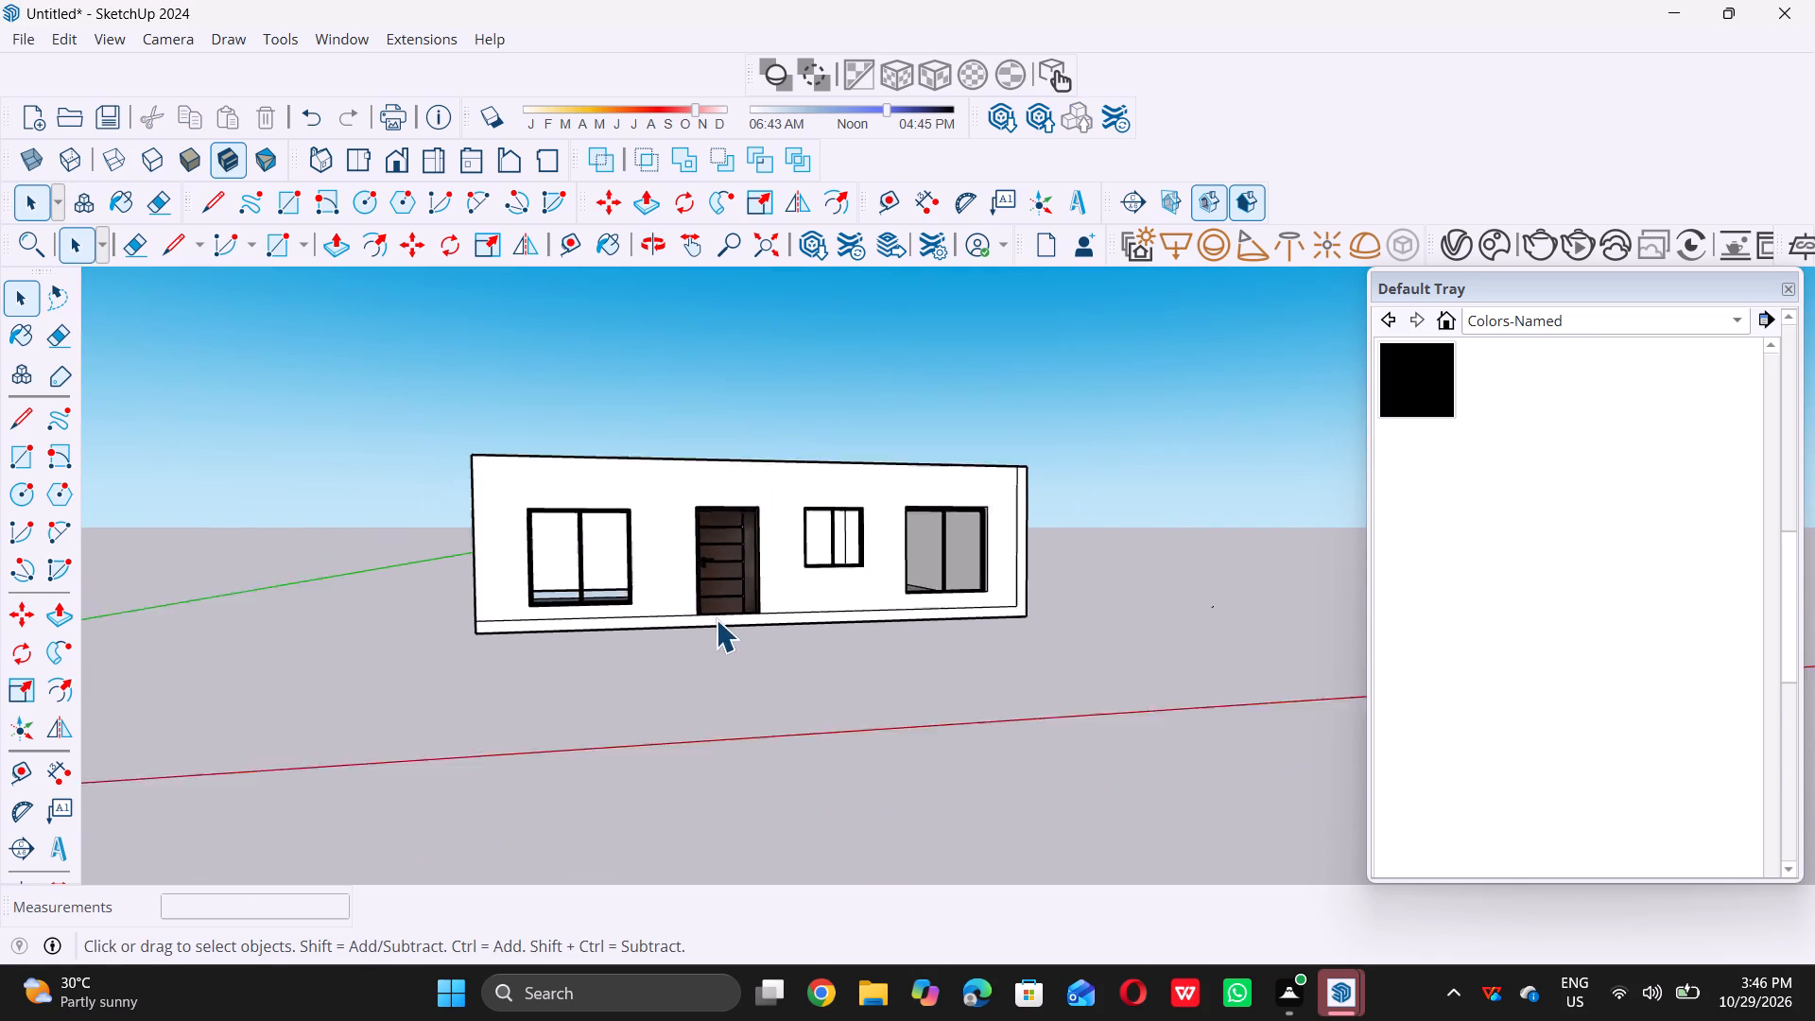
scroll(728, 603, "up", 16)
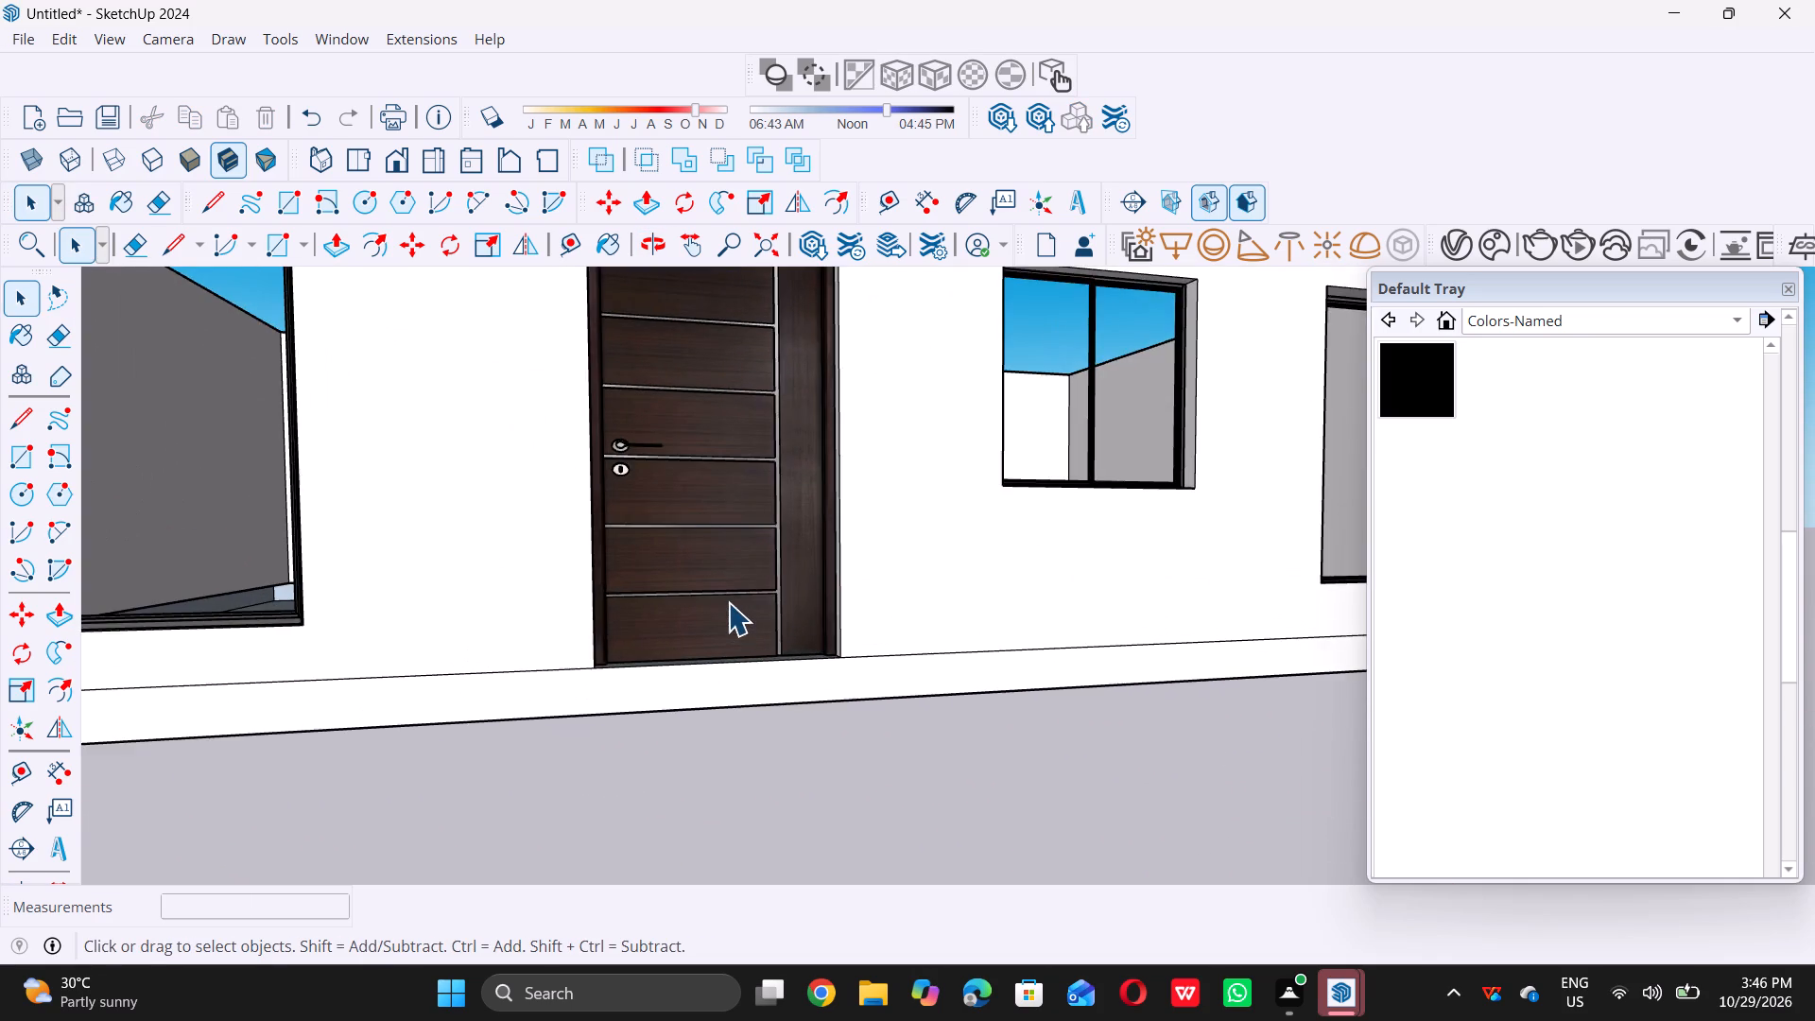
scroll(708, 613, "down", 17)
Pull the L-shaped strip along the front wall's base and far end outward to form a porch slab and side wall.
middle_click_drag(487, 703, 654, 734)
middle_click(654, 734)
scroll(616, 722, "up", 17)
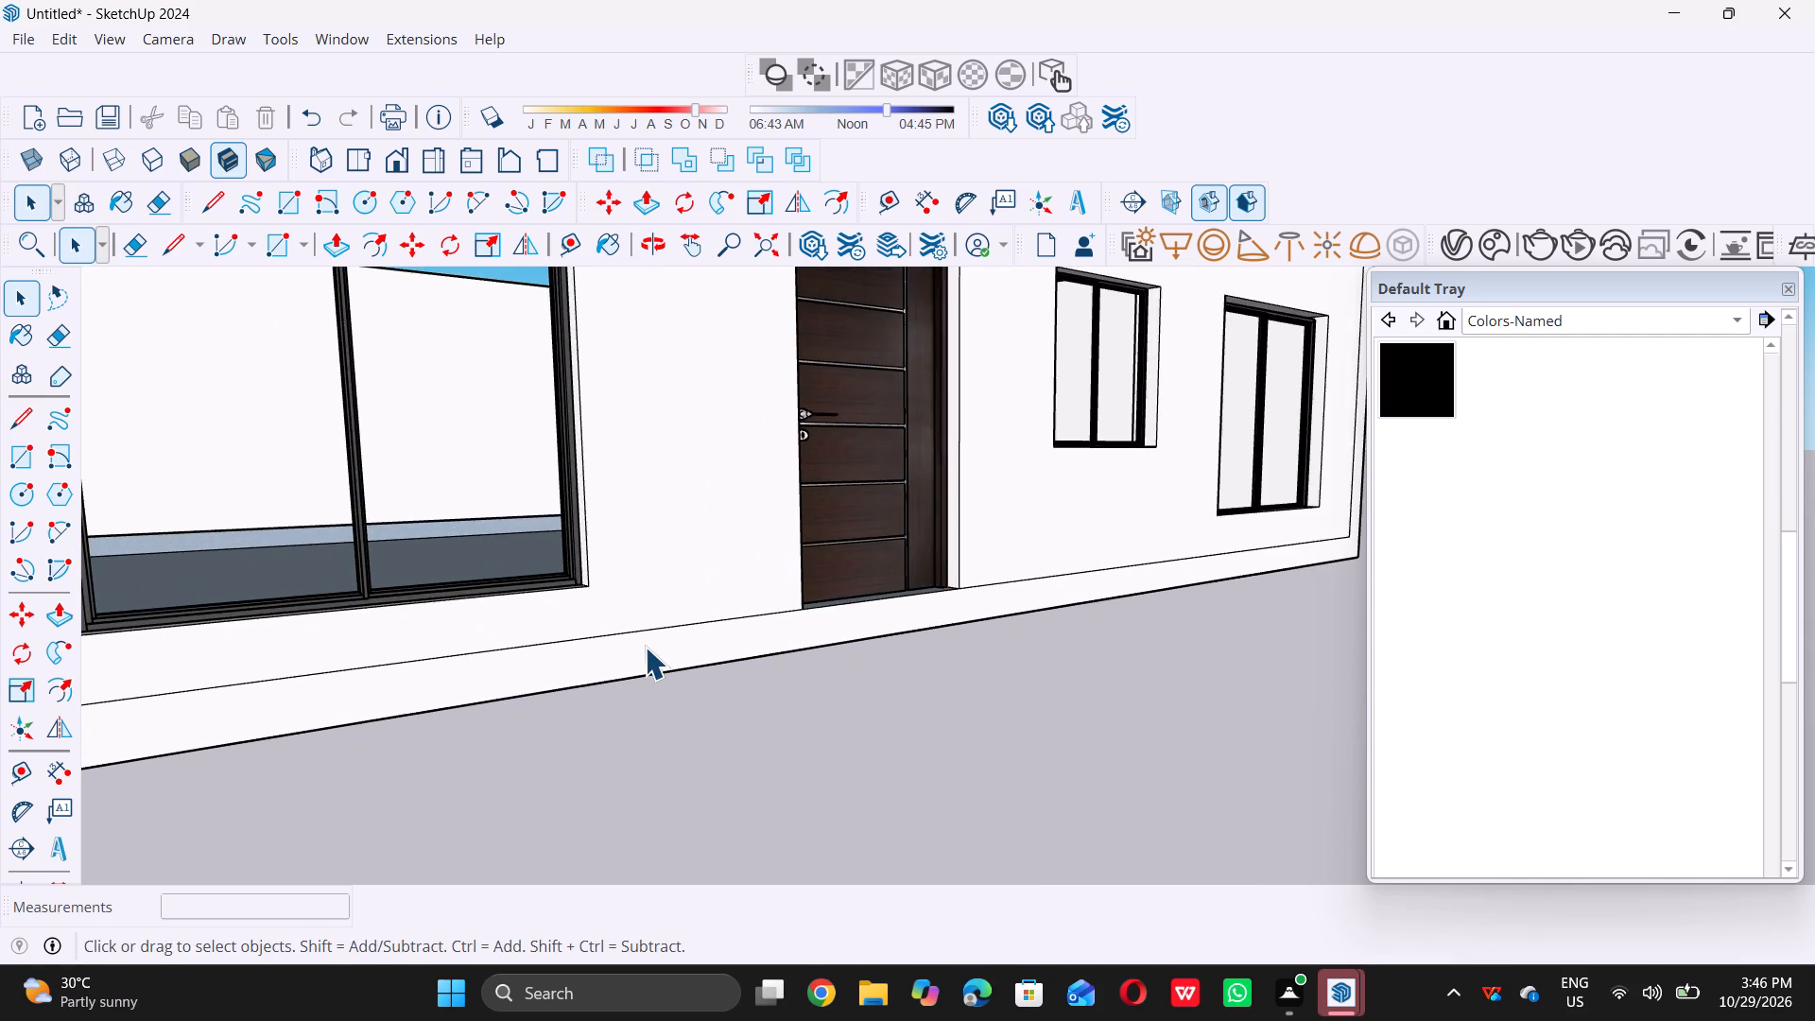
scroll(645, 647, "up", 8)
double_click(643, 671)
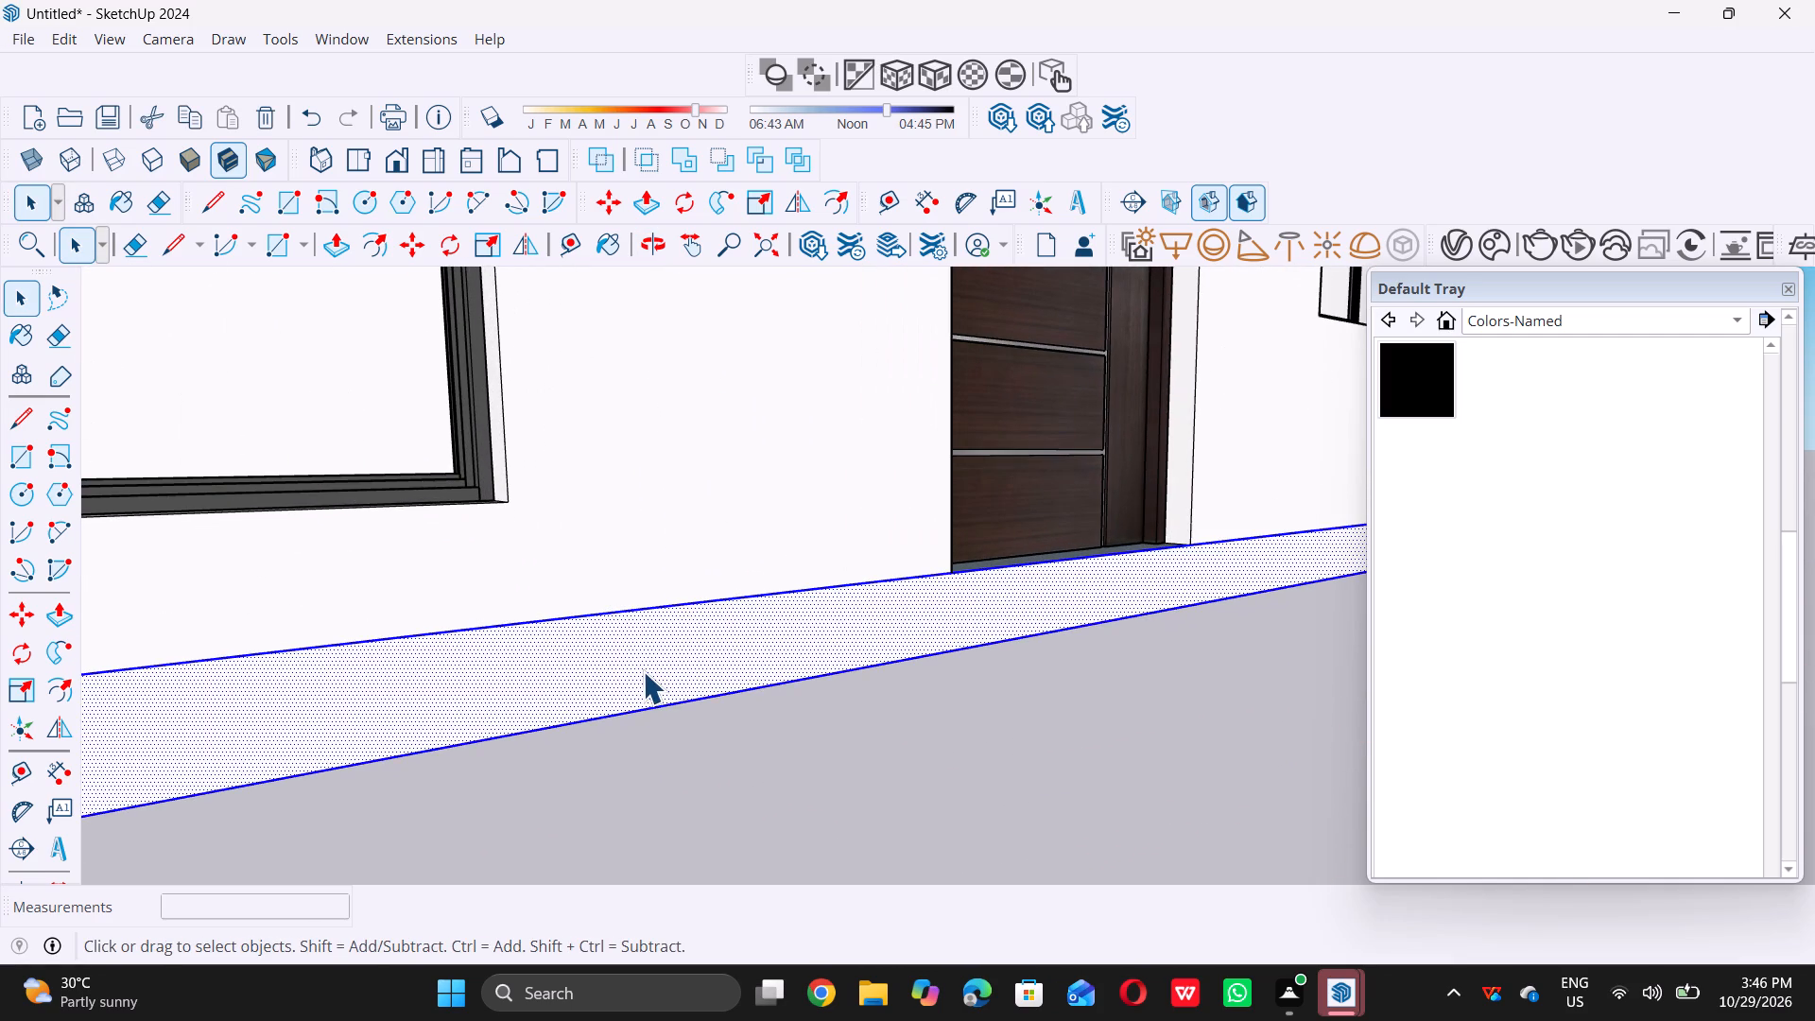
key("p")
scroll(643, 671, "down", 10)
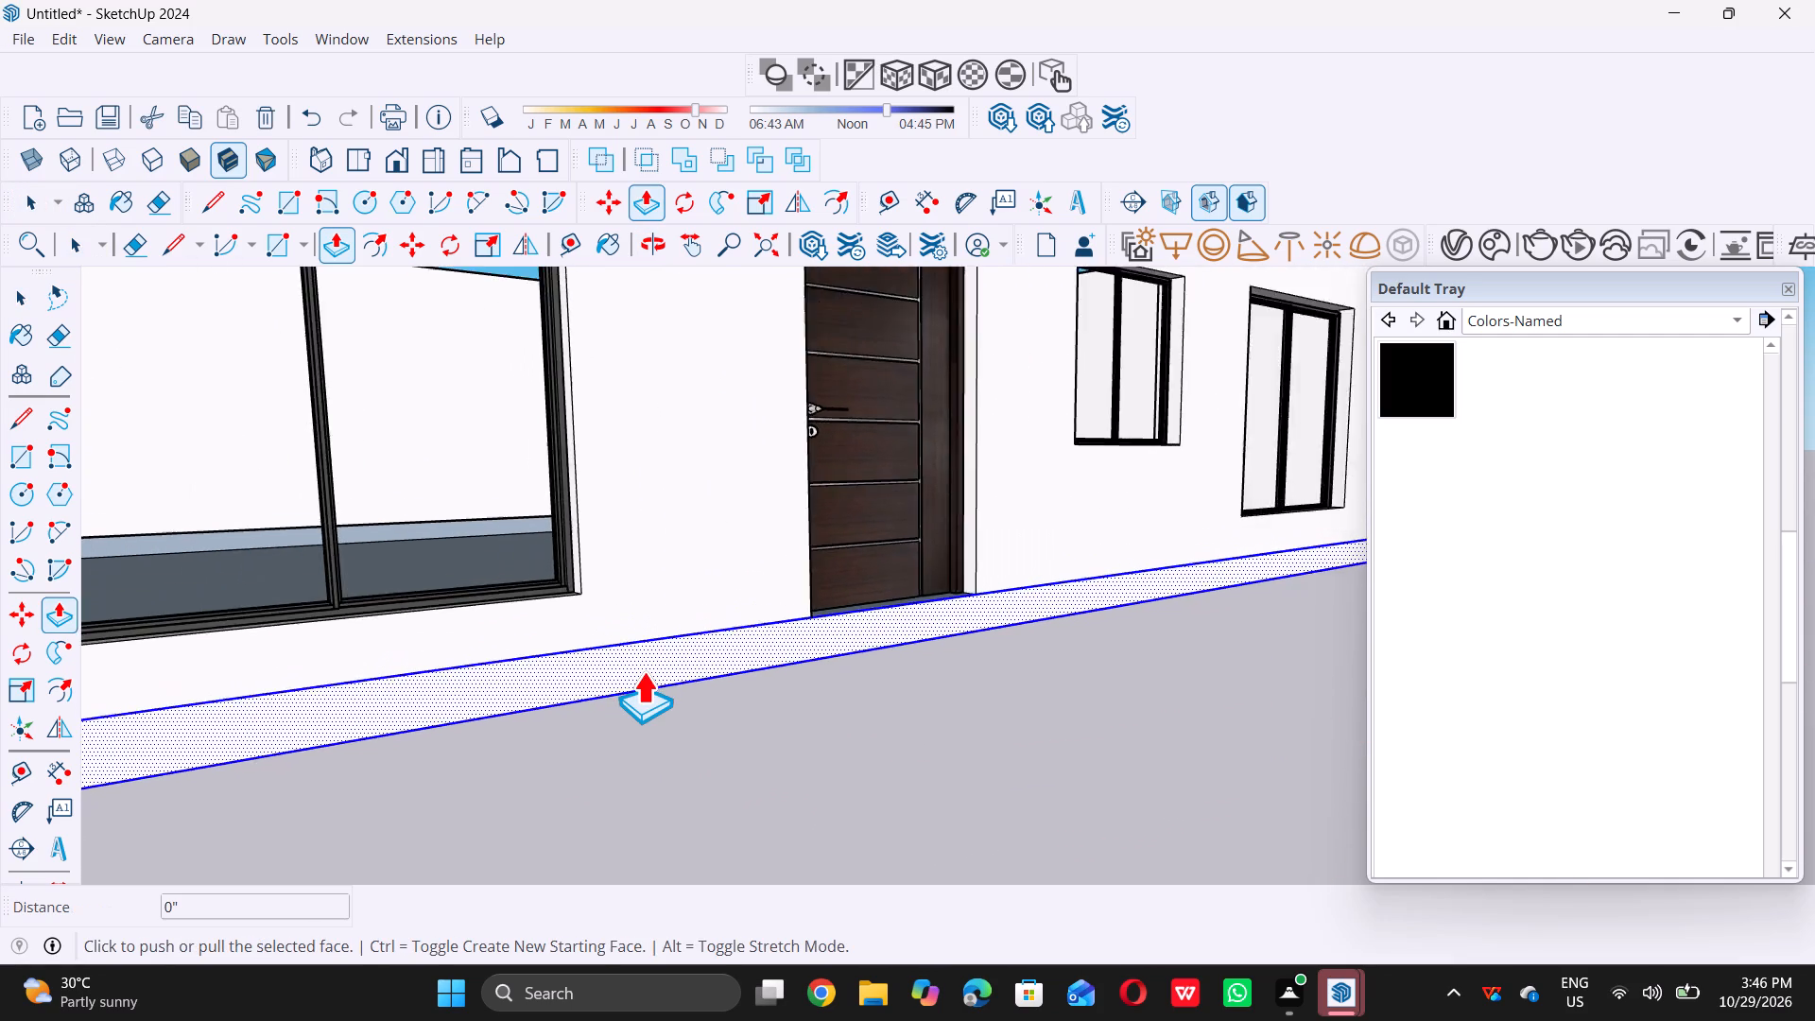
scroll(643, 671, "down", 6)
double_click(636, 664)
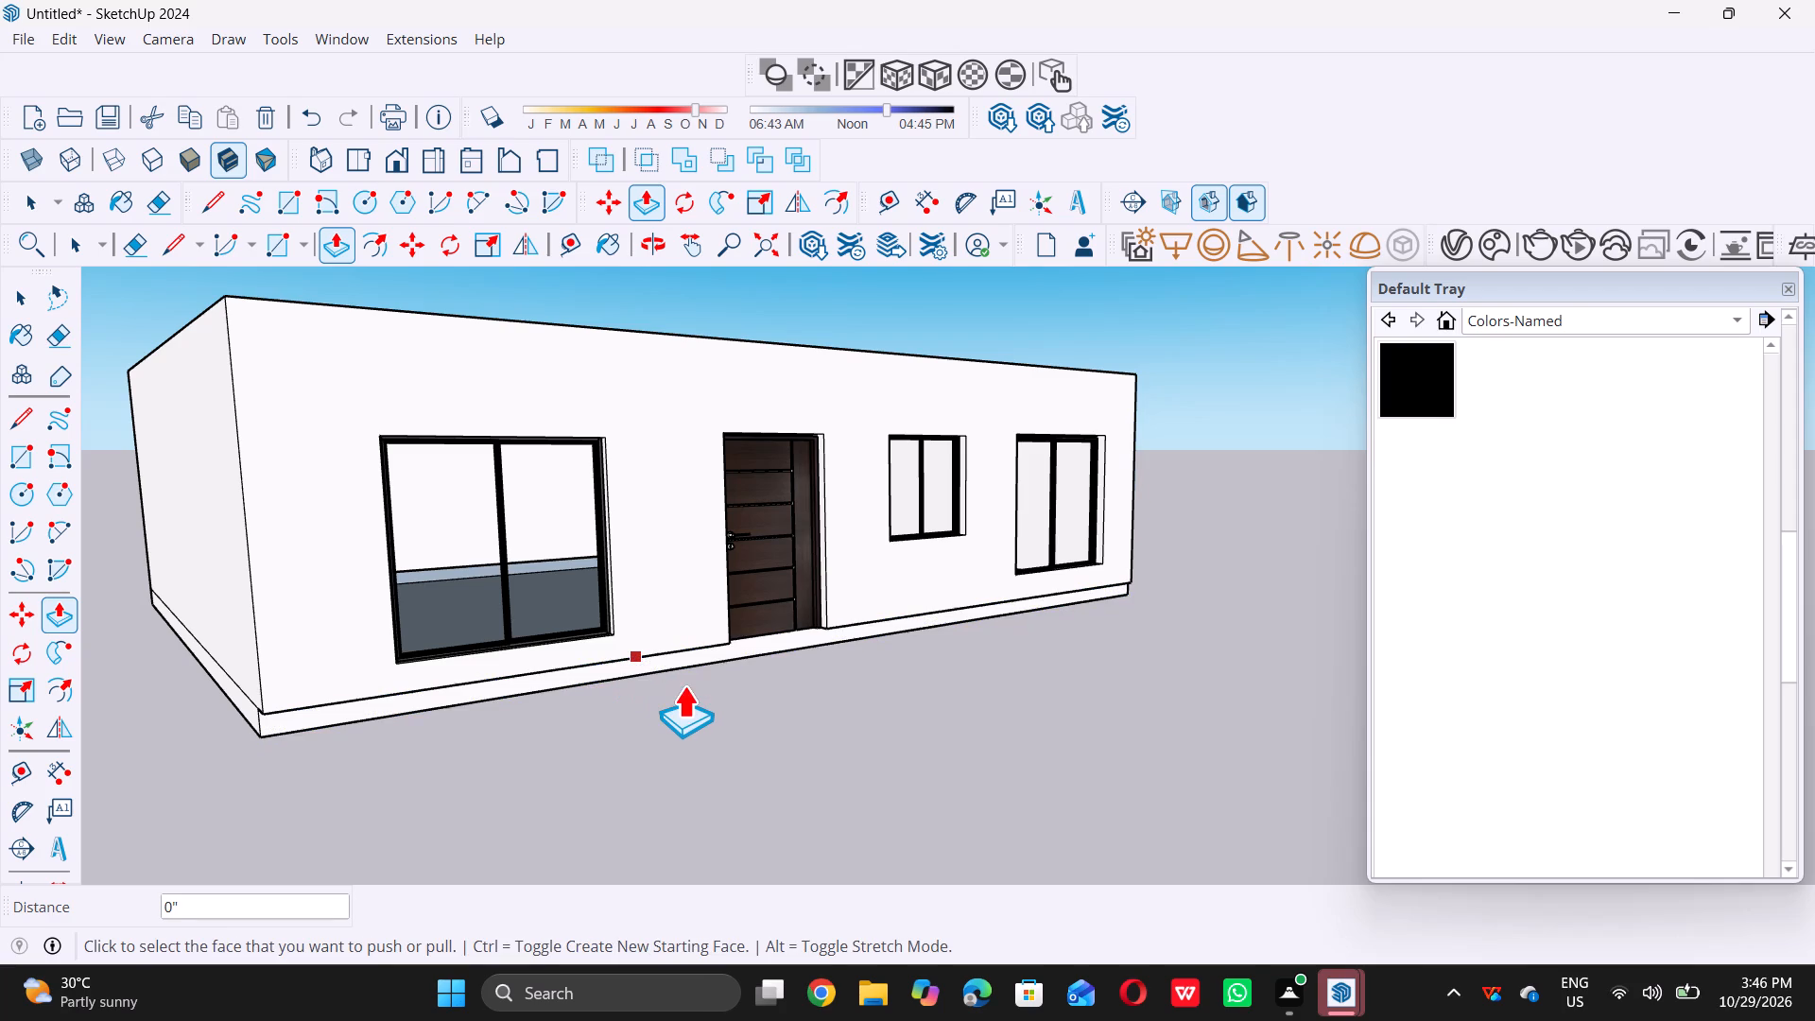
scroll(580, 701, "up", 13)
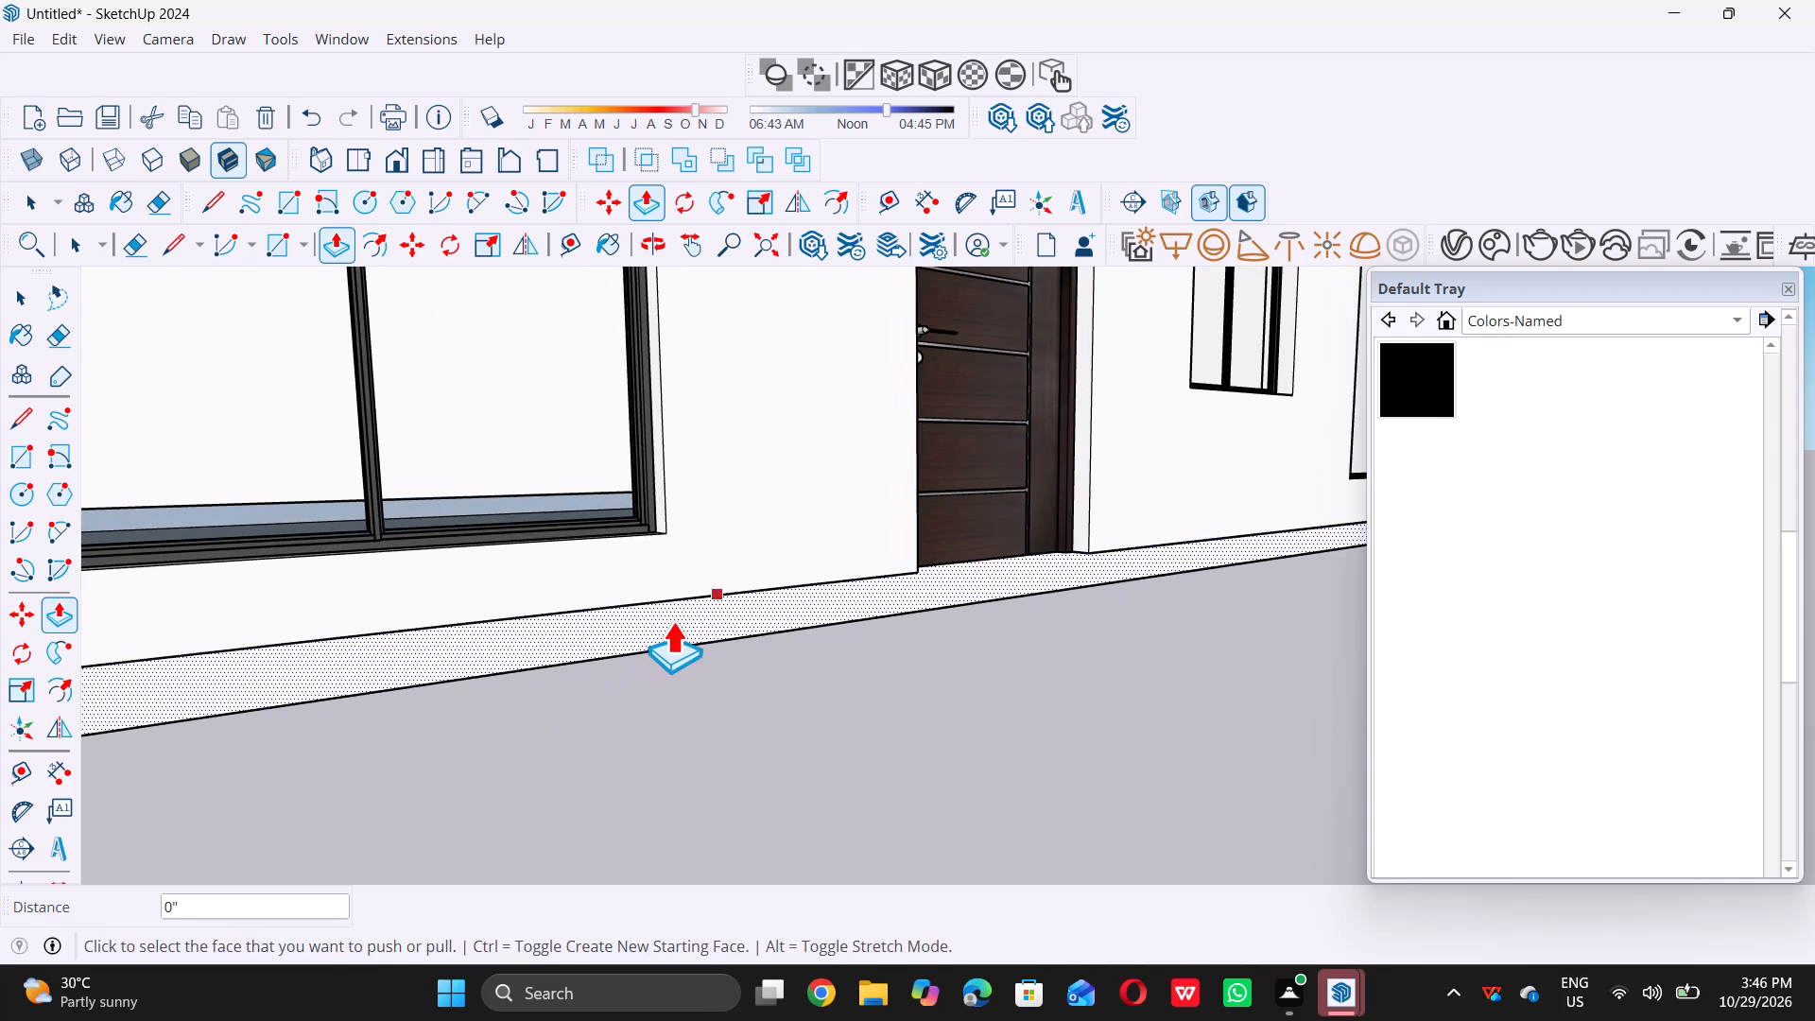
left_click(673, 620)
left_click(854, 715)
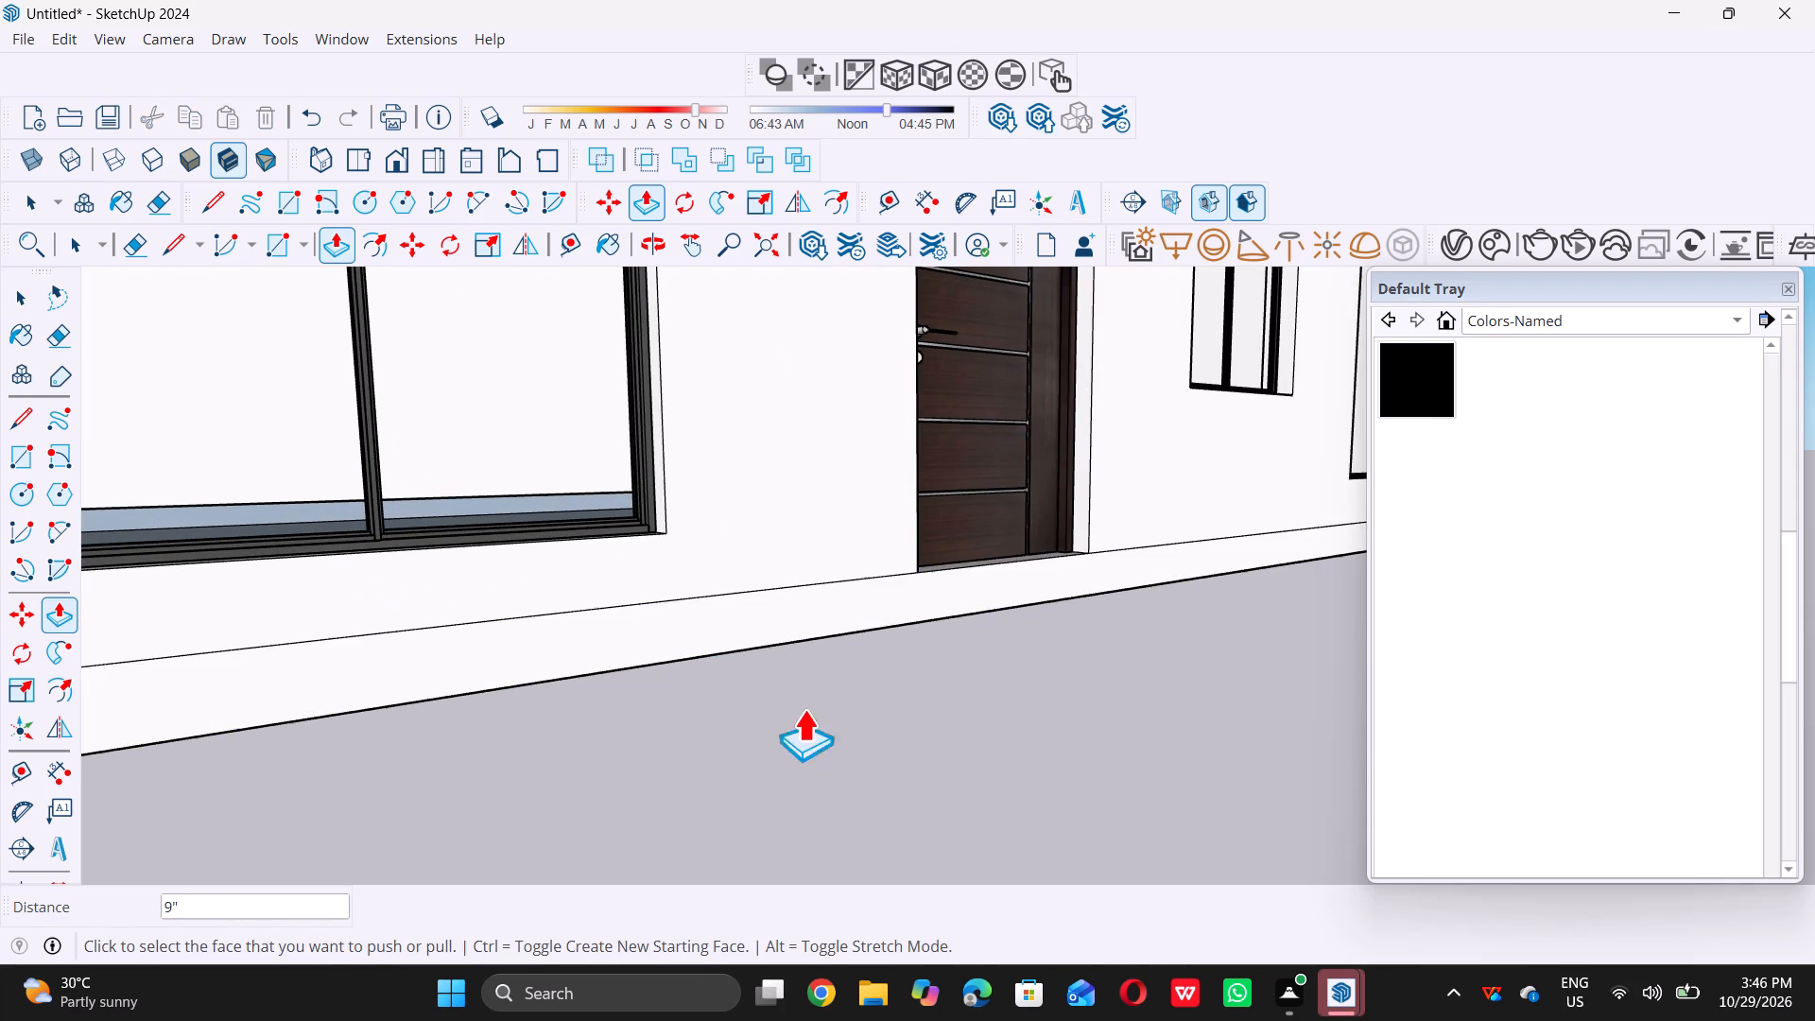
left_click_drag(730, 620, 906, 695)
double_click(906, 695)
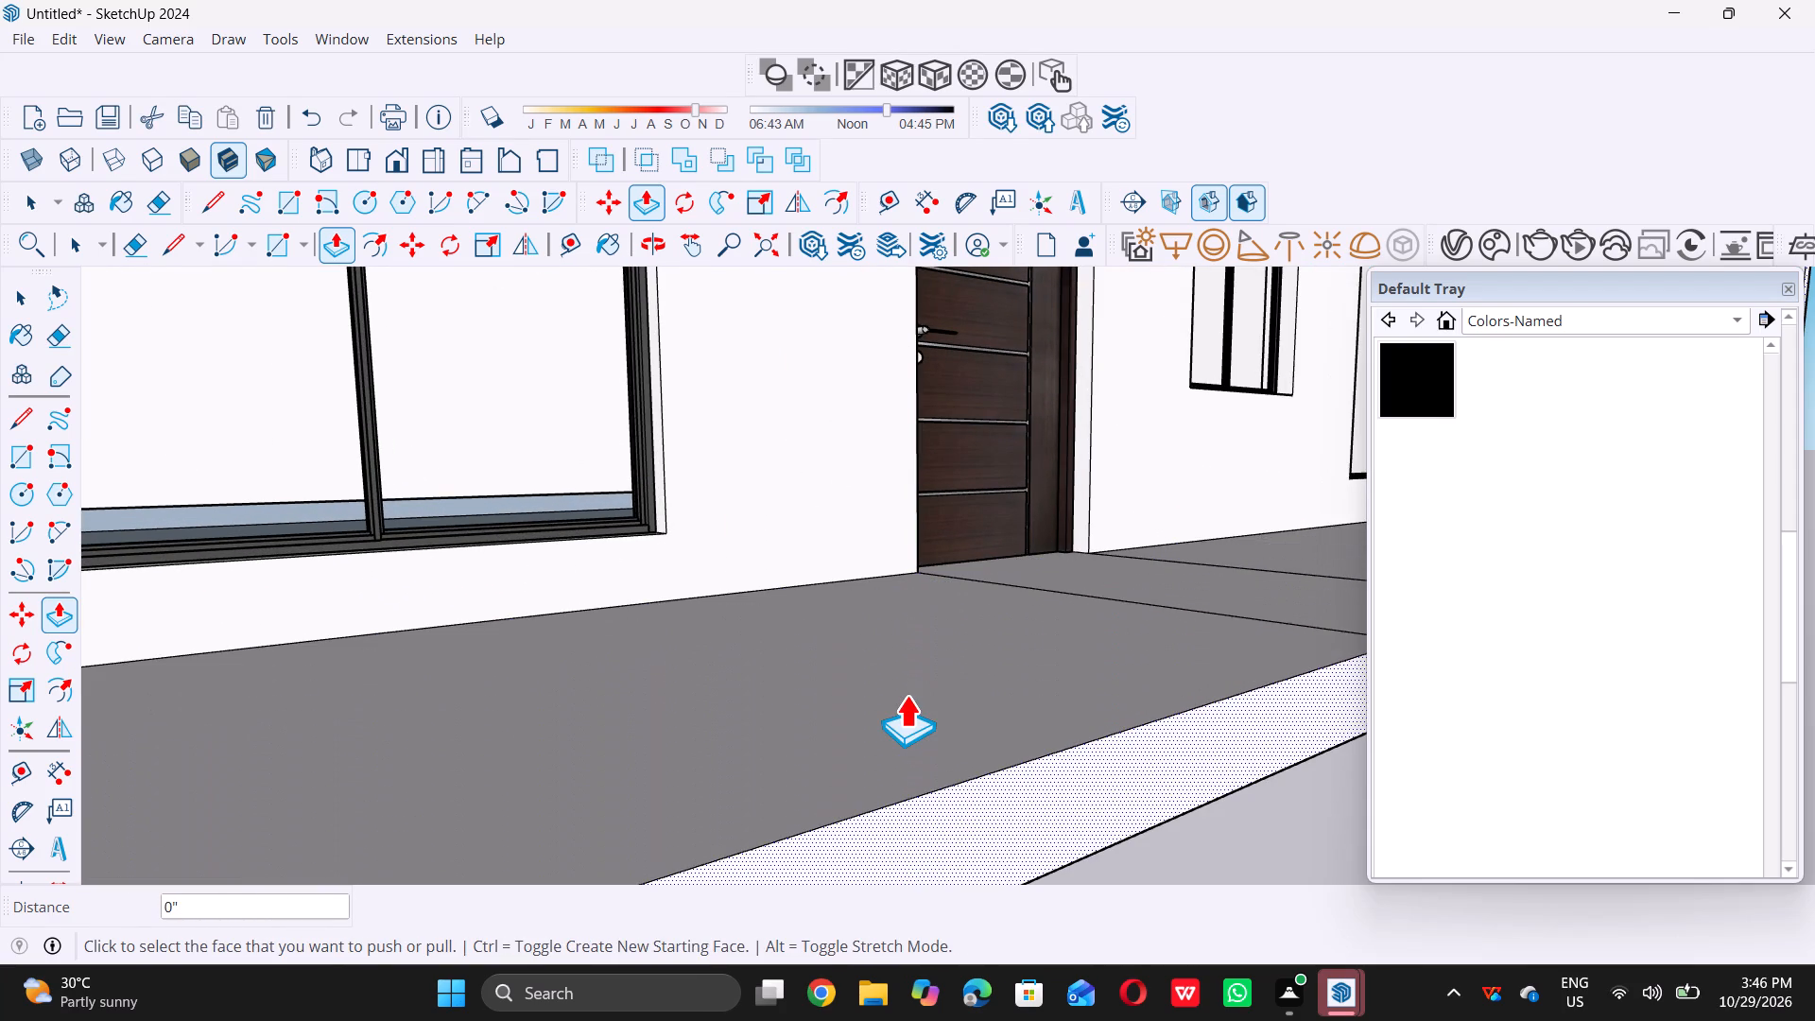
scroll(906, 695, "down", 19)
scroll(867, 715, "down", 5)
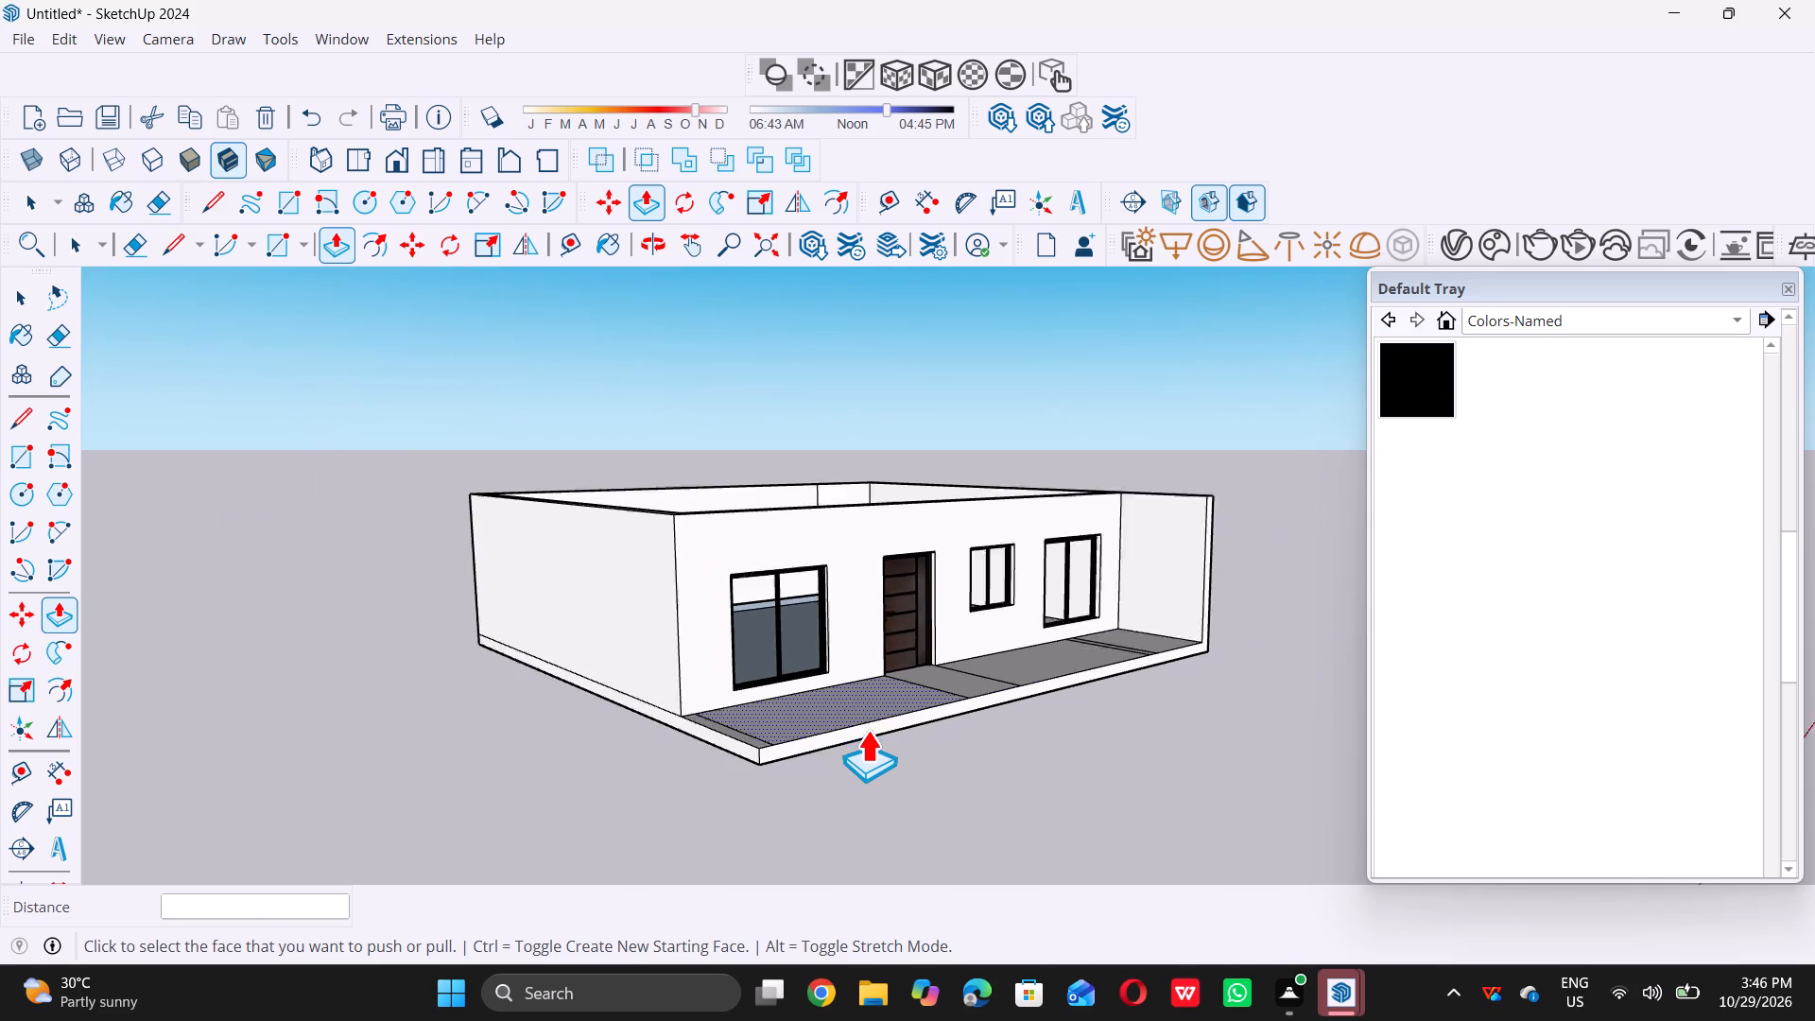
Draw a 9" line across the top of the porch side wall, continuing the front wall's outer edge.
key("space")
left_click(919, 779)
middle_click_drag(975, 683, 753, 729)
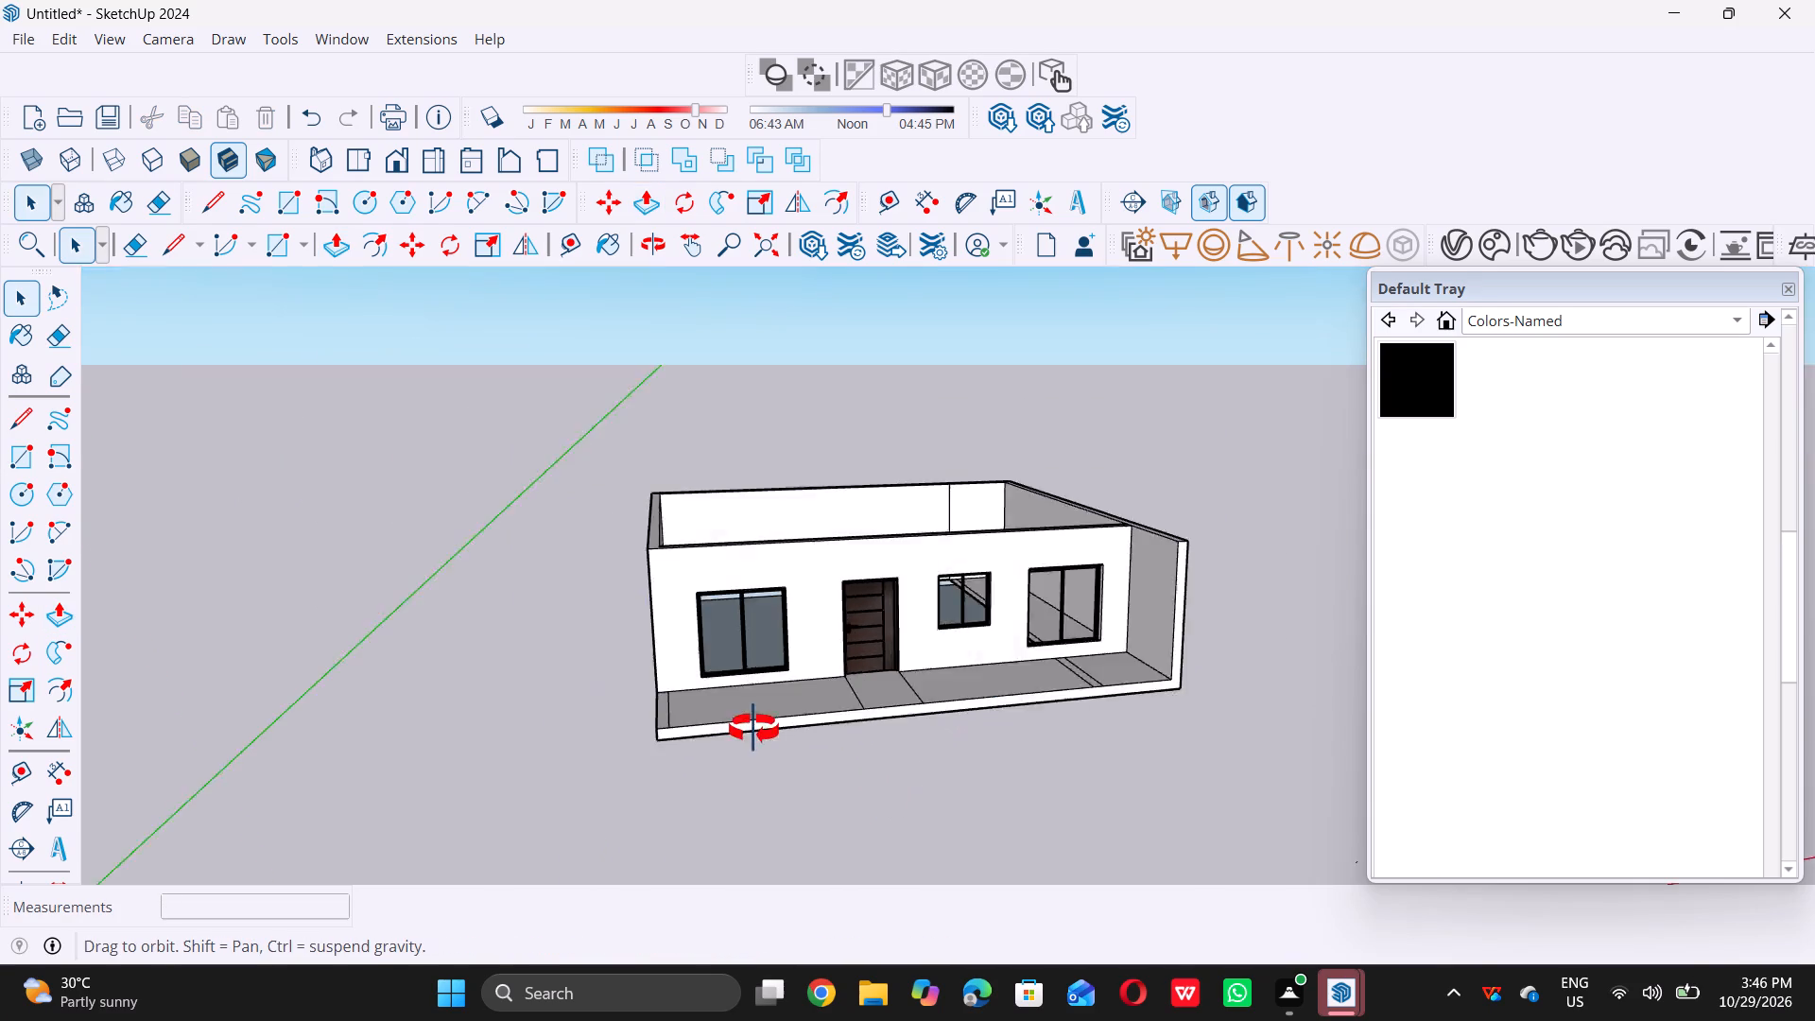
middle_click_drag(753, 729, 649, 756)
middle_click_drag(776, 678, 867, 718)
scroll(1203, 536, "up", 3)
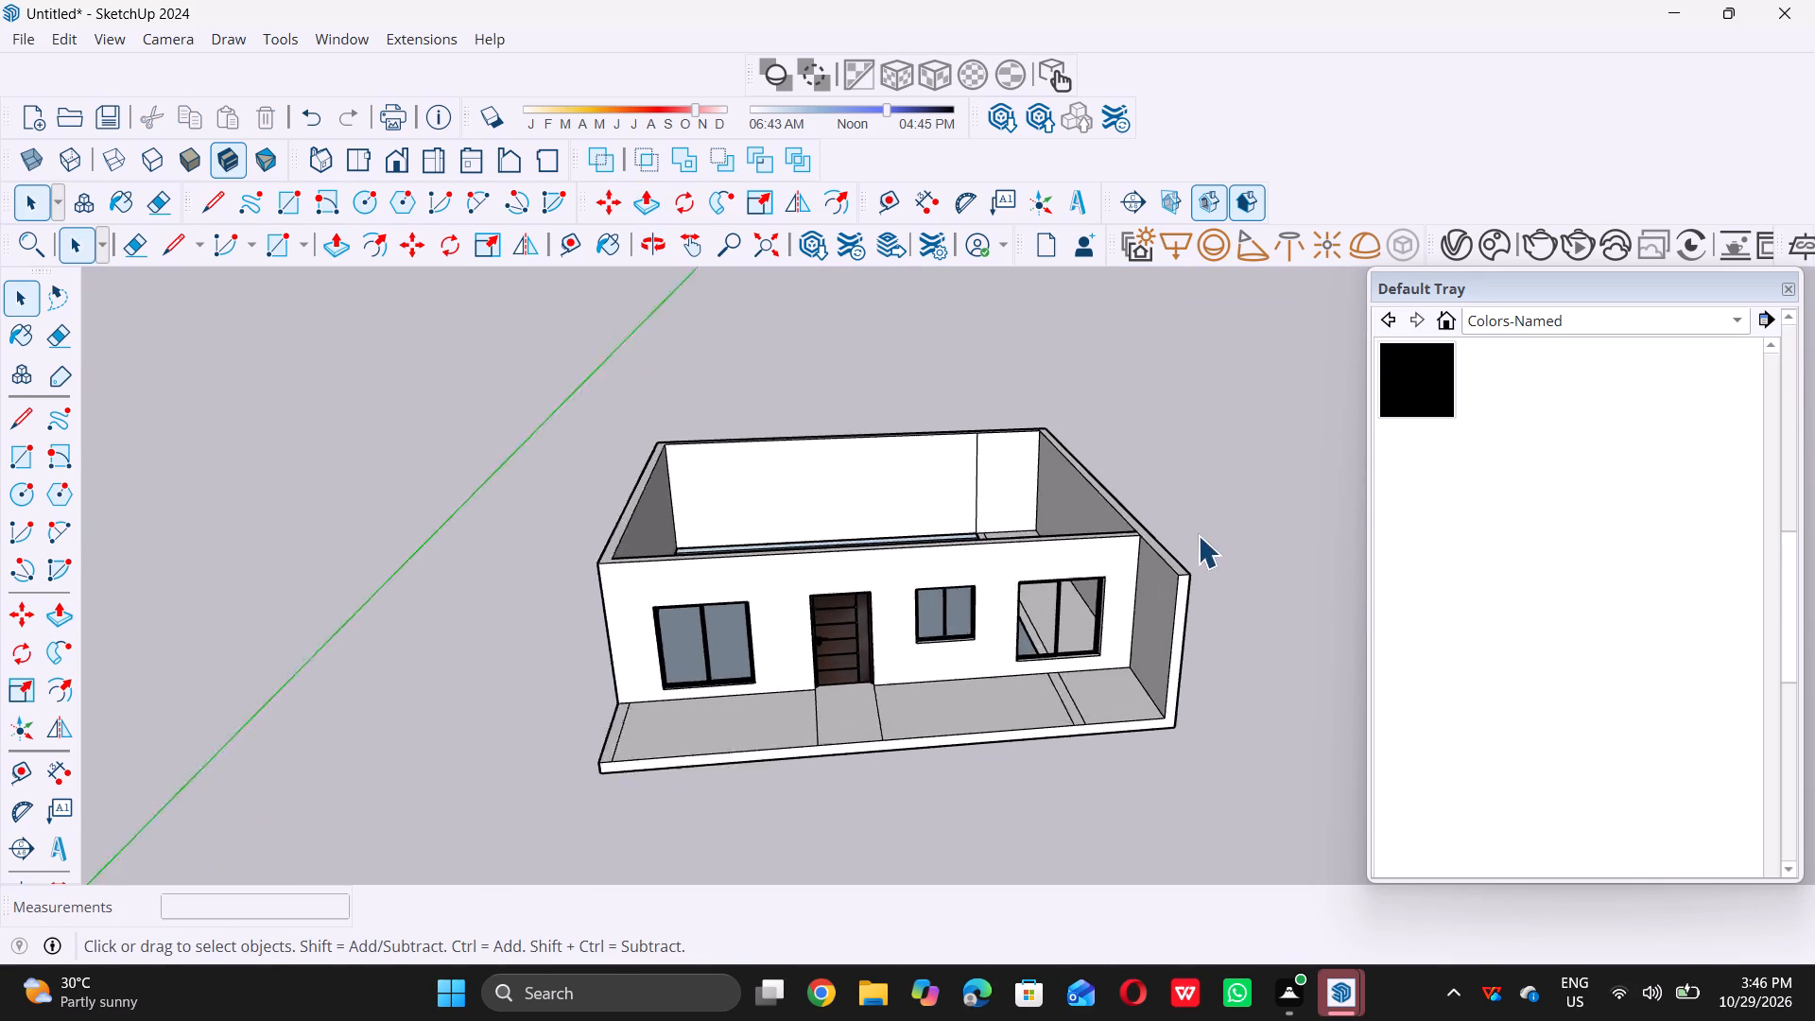
scroll(1198, 535, "up", 12)
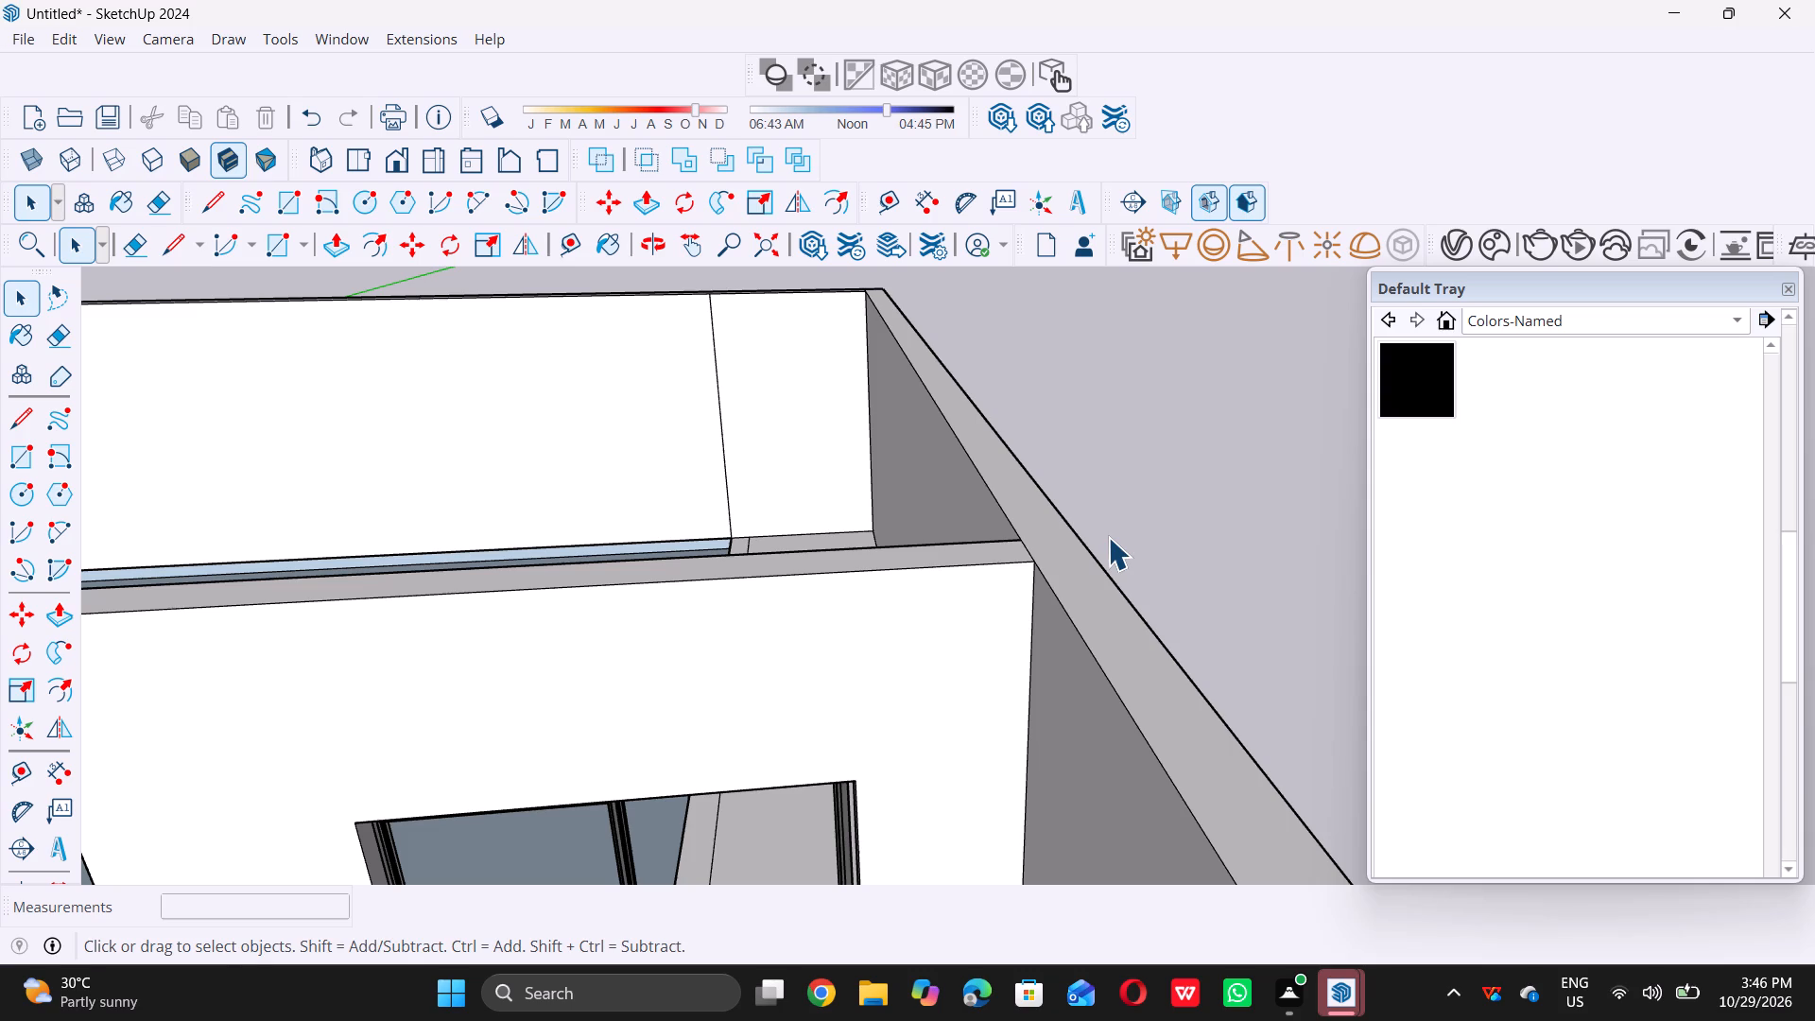
key("l")
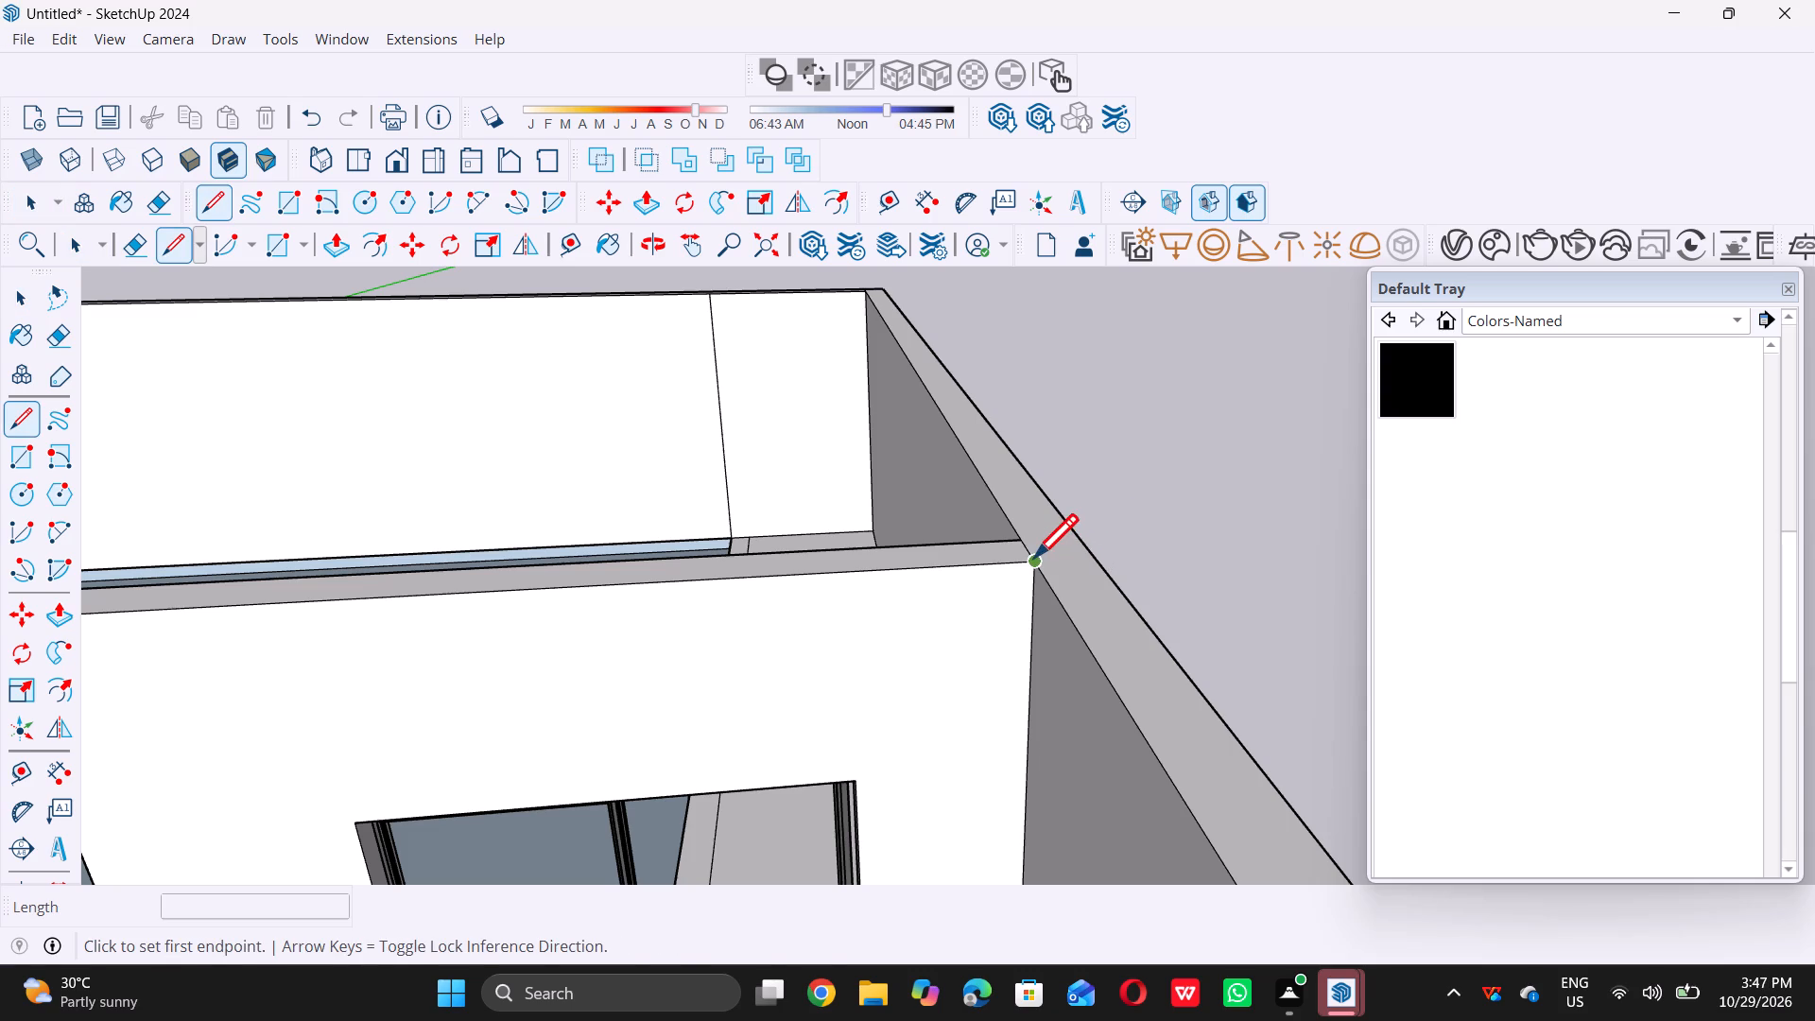
double_click(1034, 557)
left_click(1098, 551)
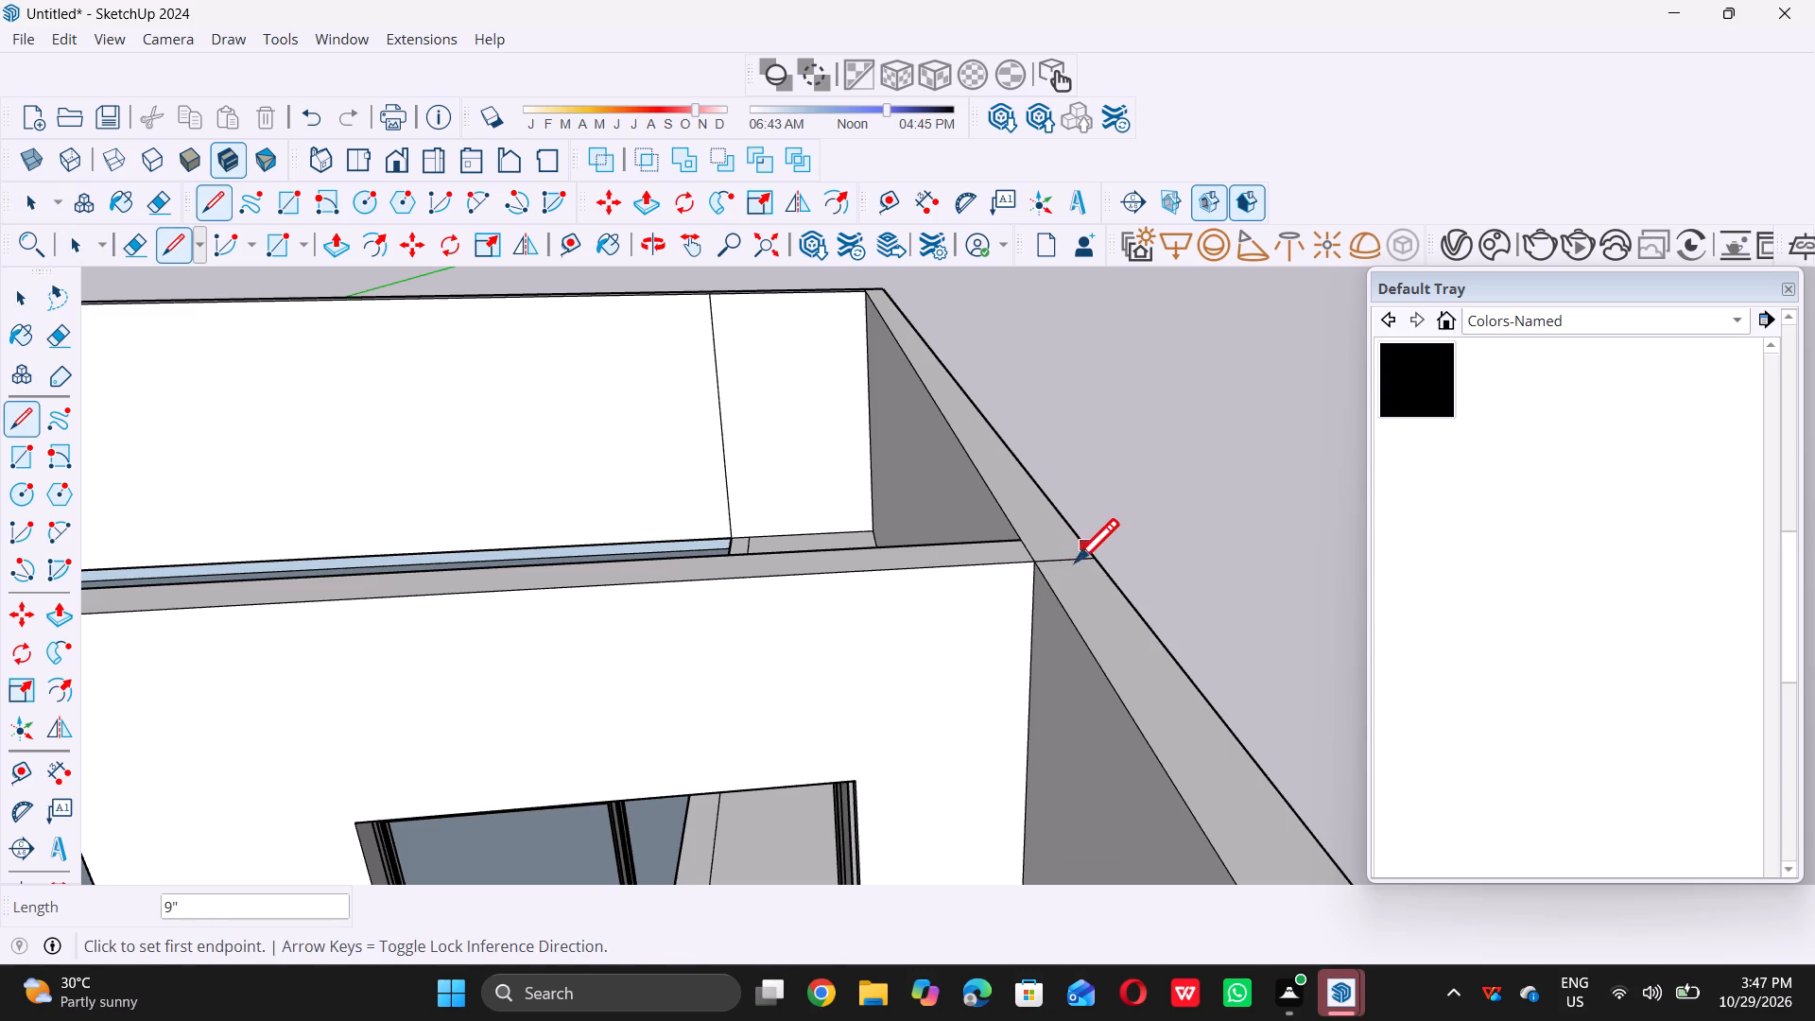
key("space")
Draw a line across the base of the side wall's front end face, level with the porch slab's top.
scroll(1012, 600, "down", 12)
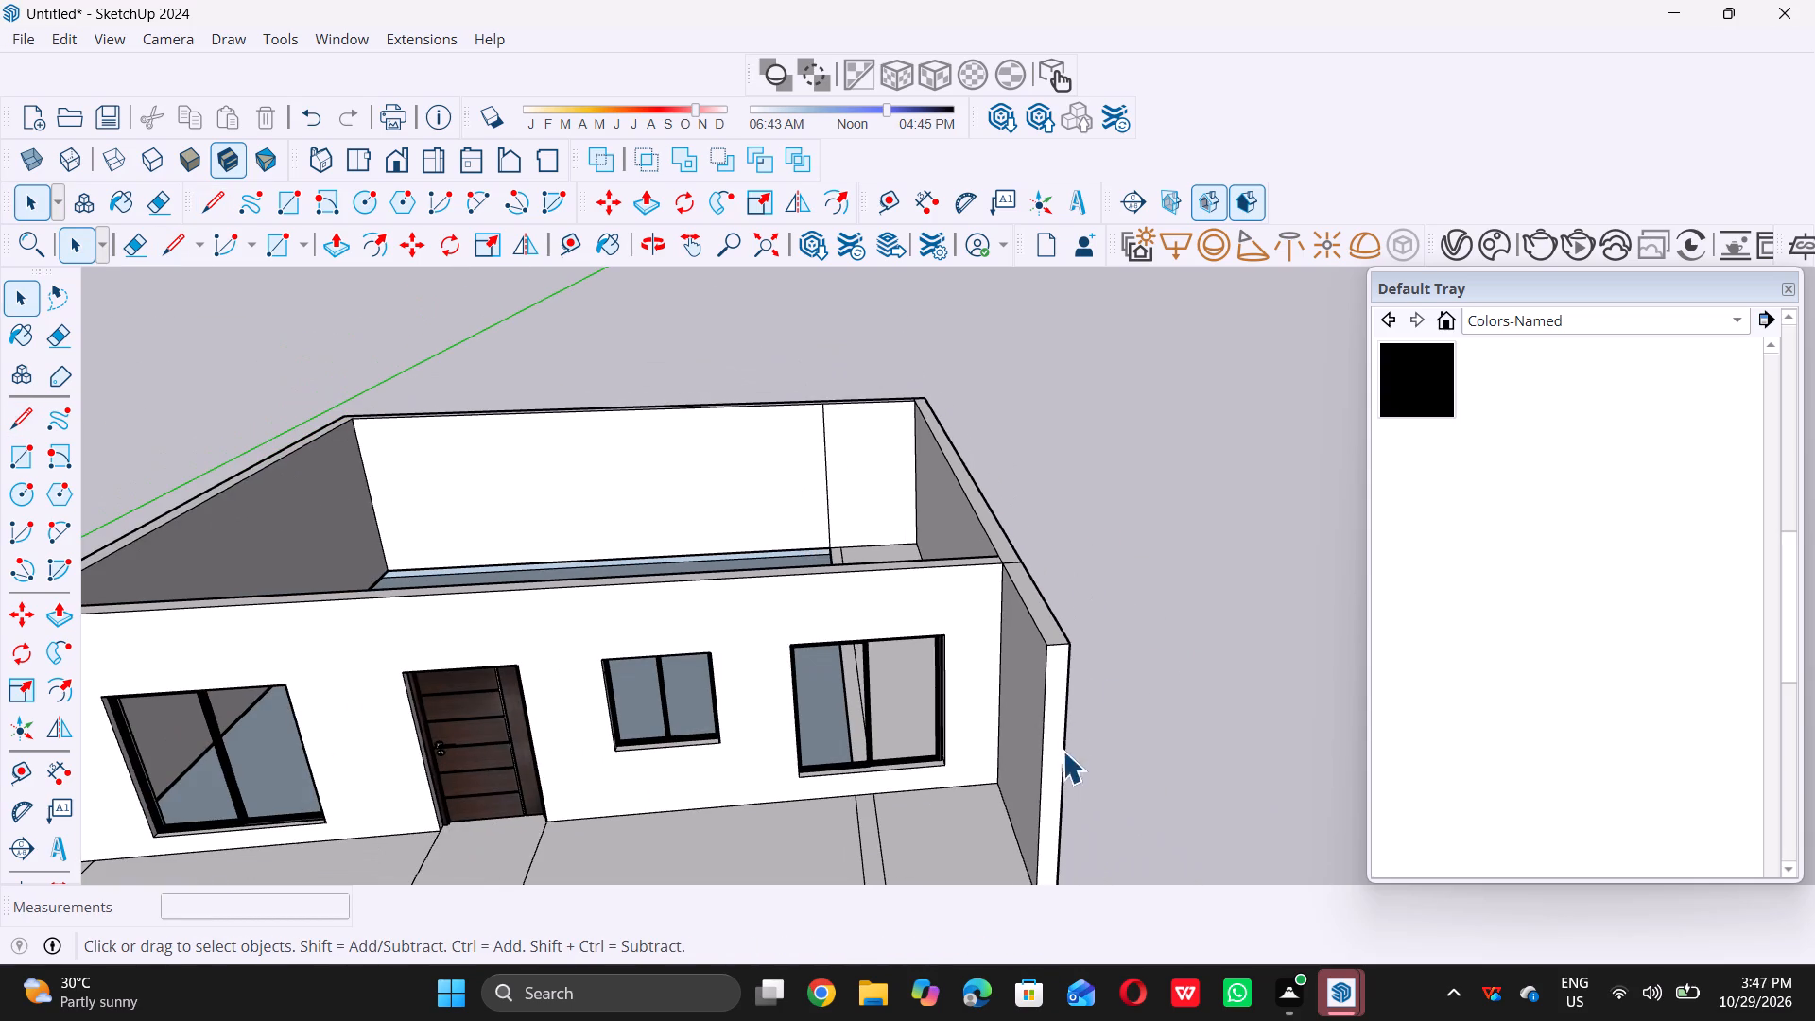
scroll(1044, 691, "down", 5)
scroll(1058, 772, "up", 1)
scroll(1022, 702, "down", 5)
middle_click_drag(1080, 777, 1067, 768)
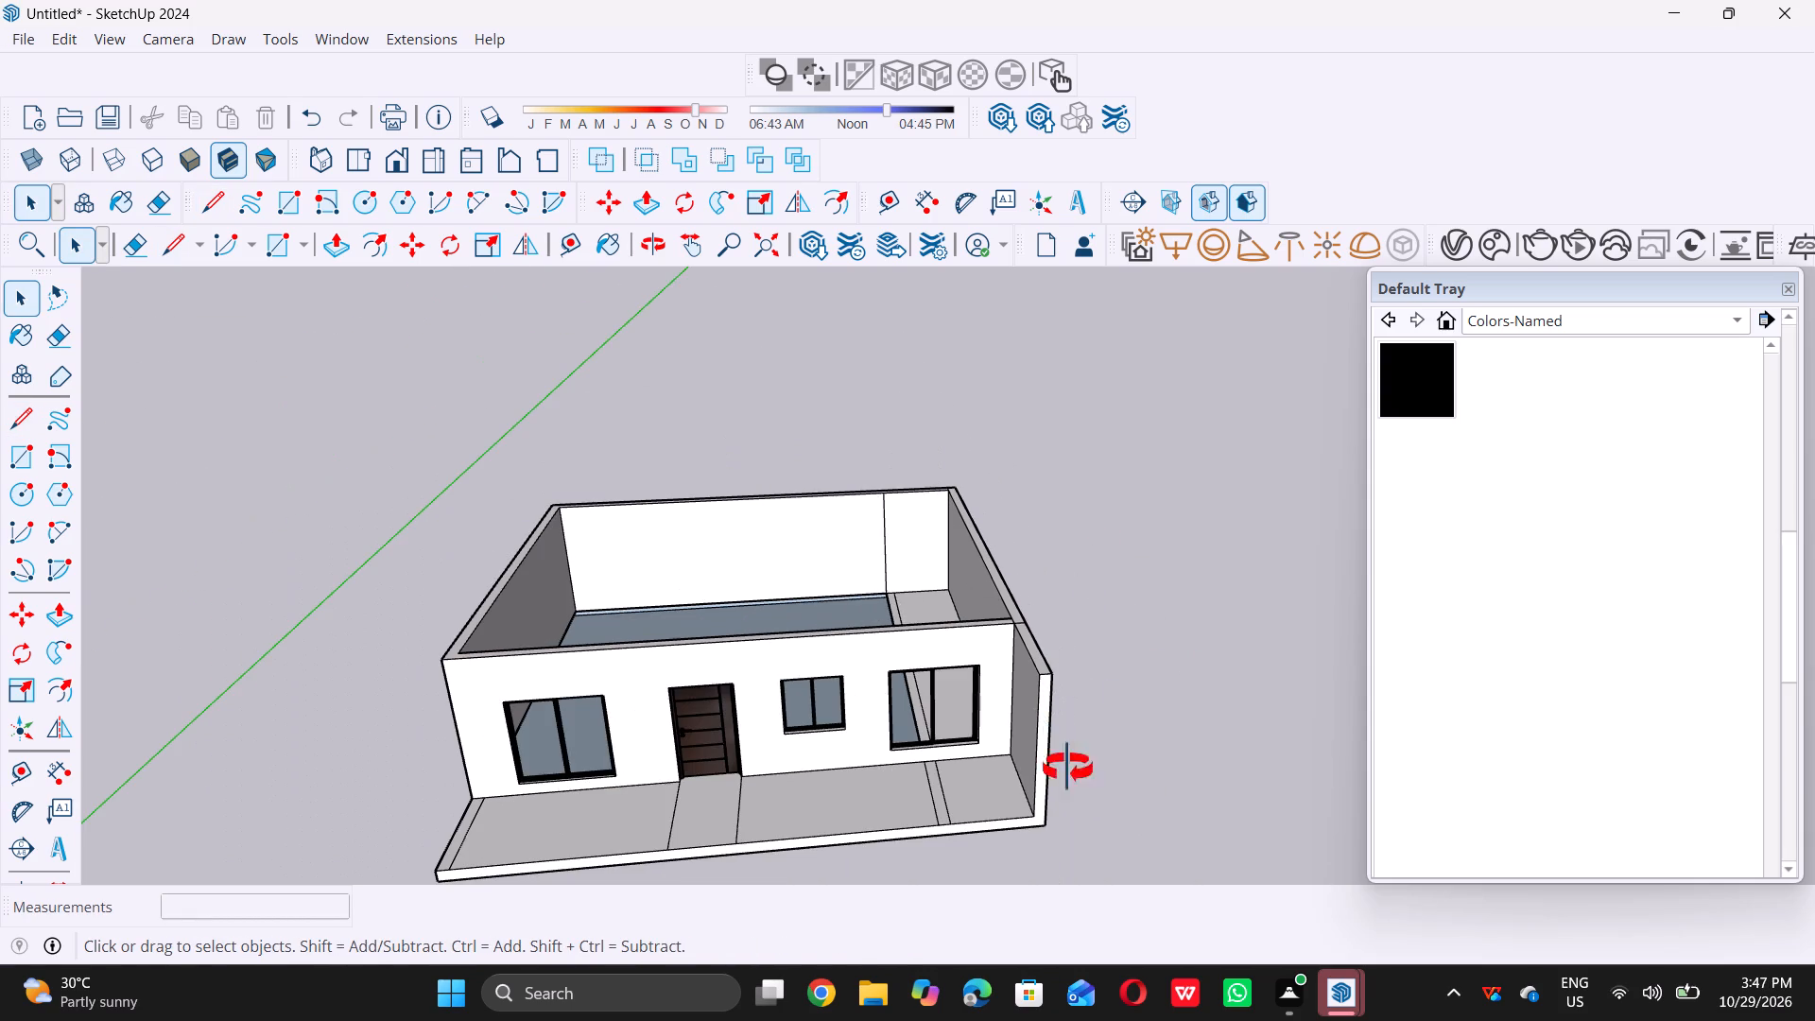
middle_click_drag(1067, 768, 1010, 682)
scroll(958, 736, "up", 8)
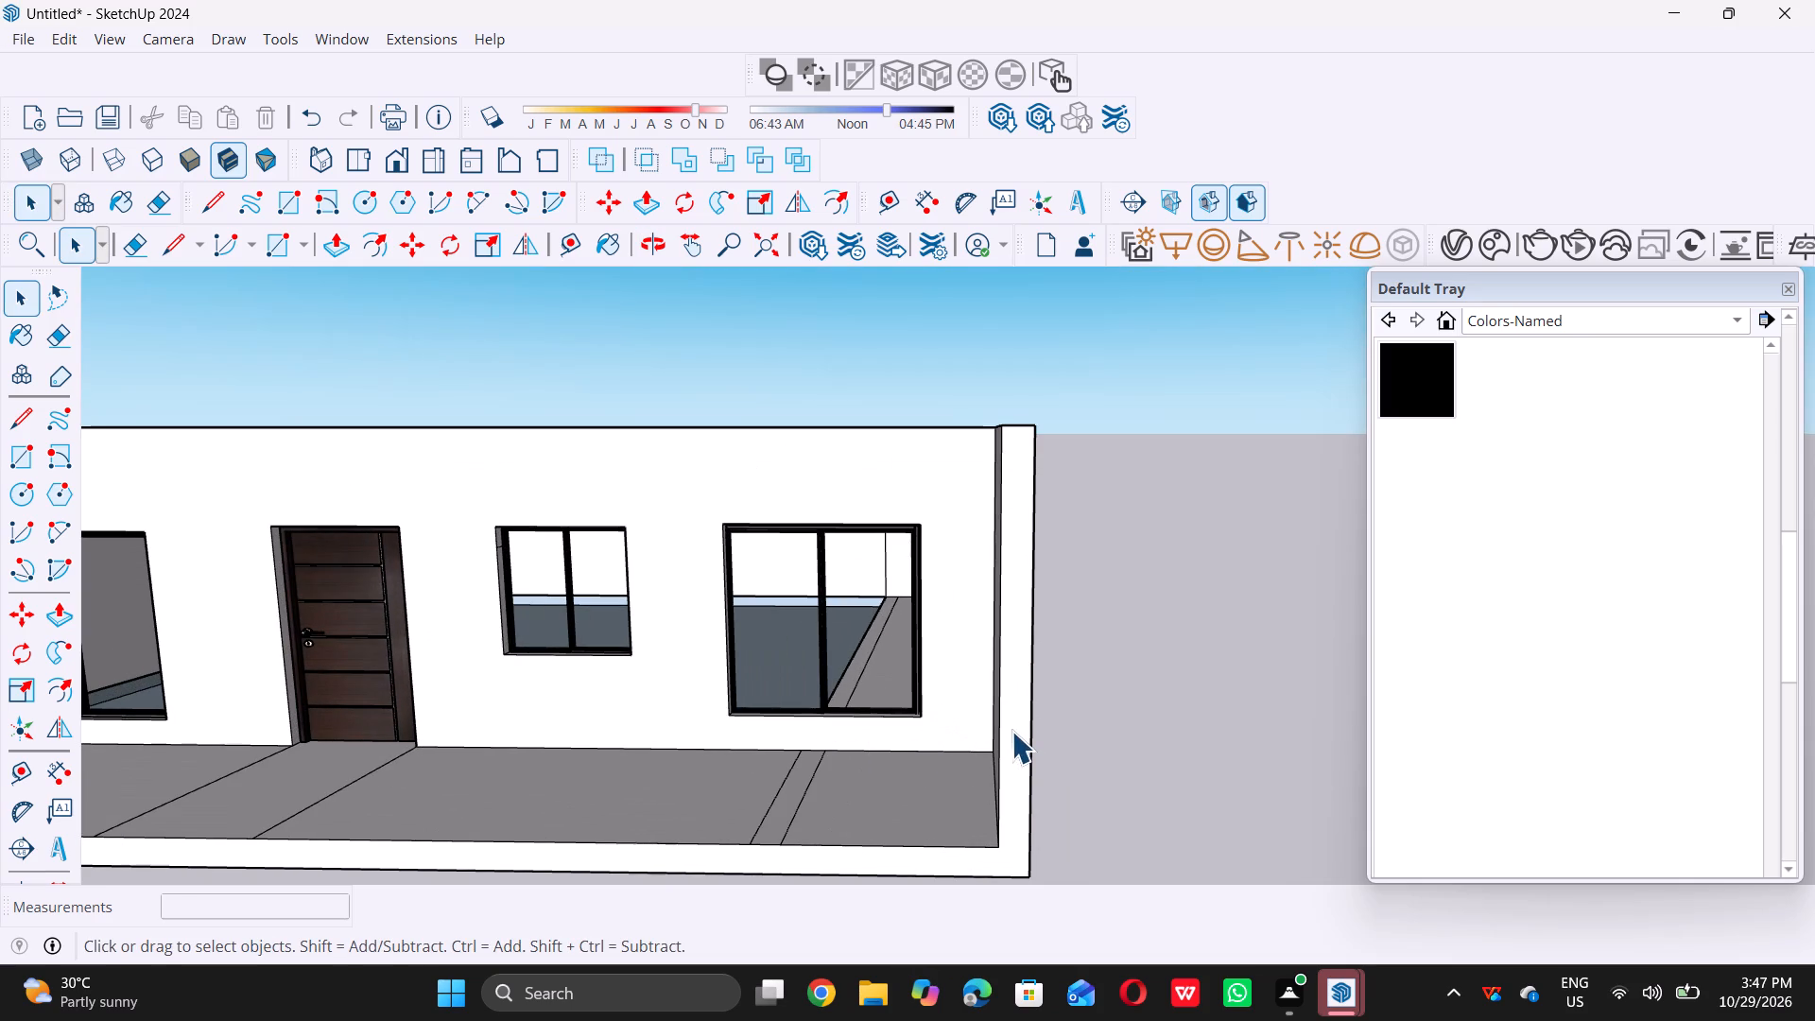
key("l")
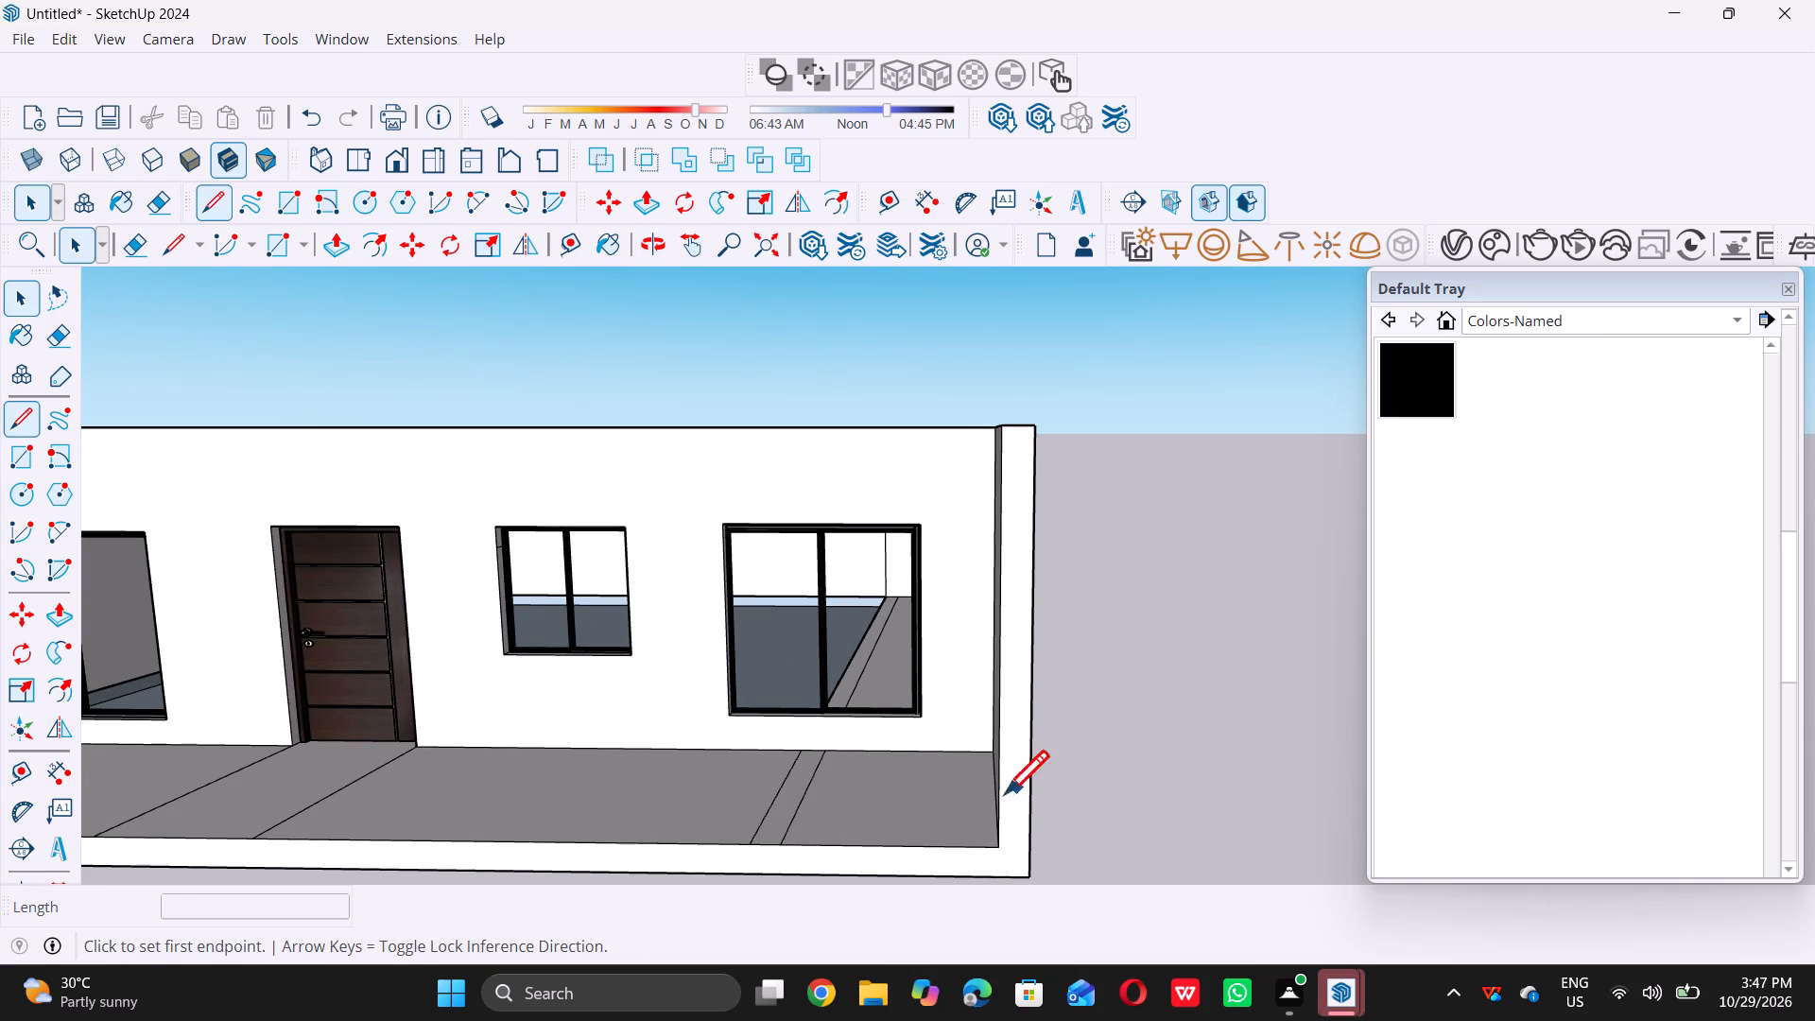
left_click(999, 849)
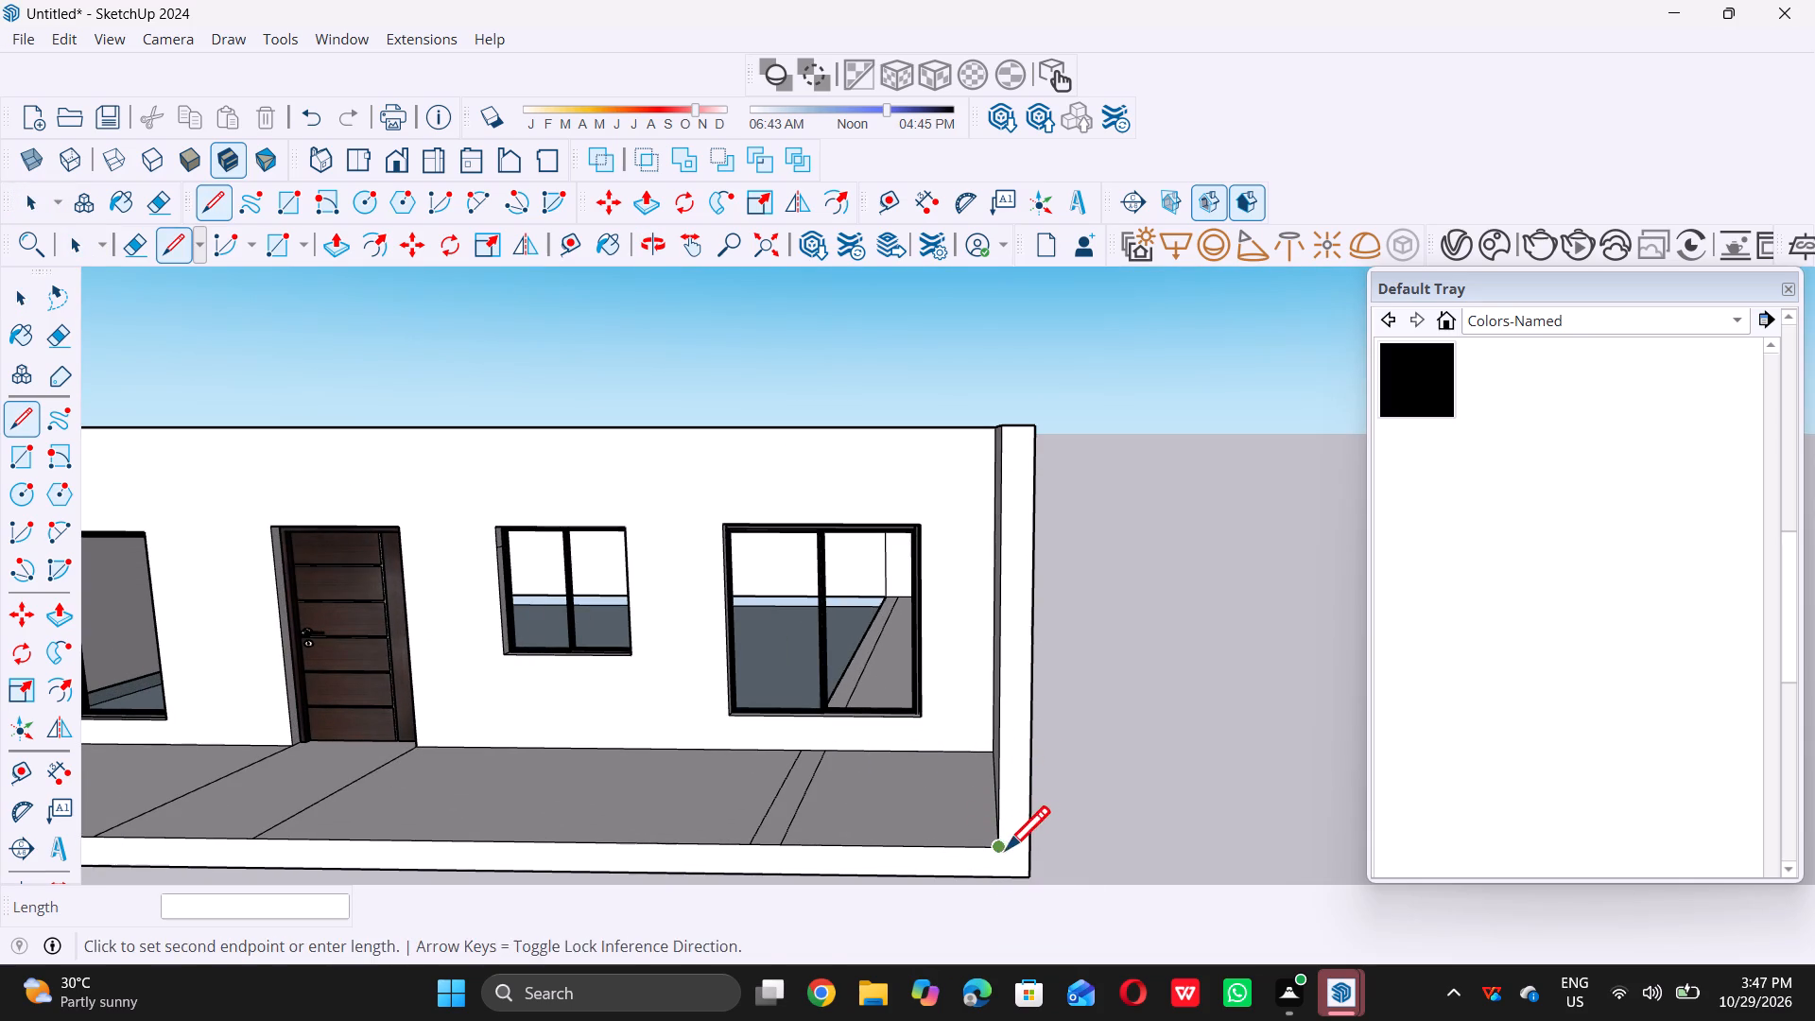
left_click(1030, 844)
key("space")
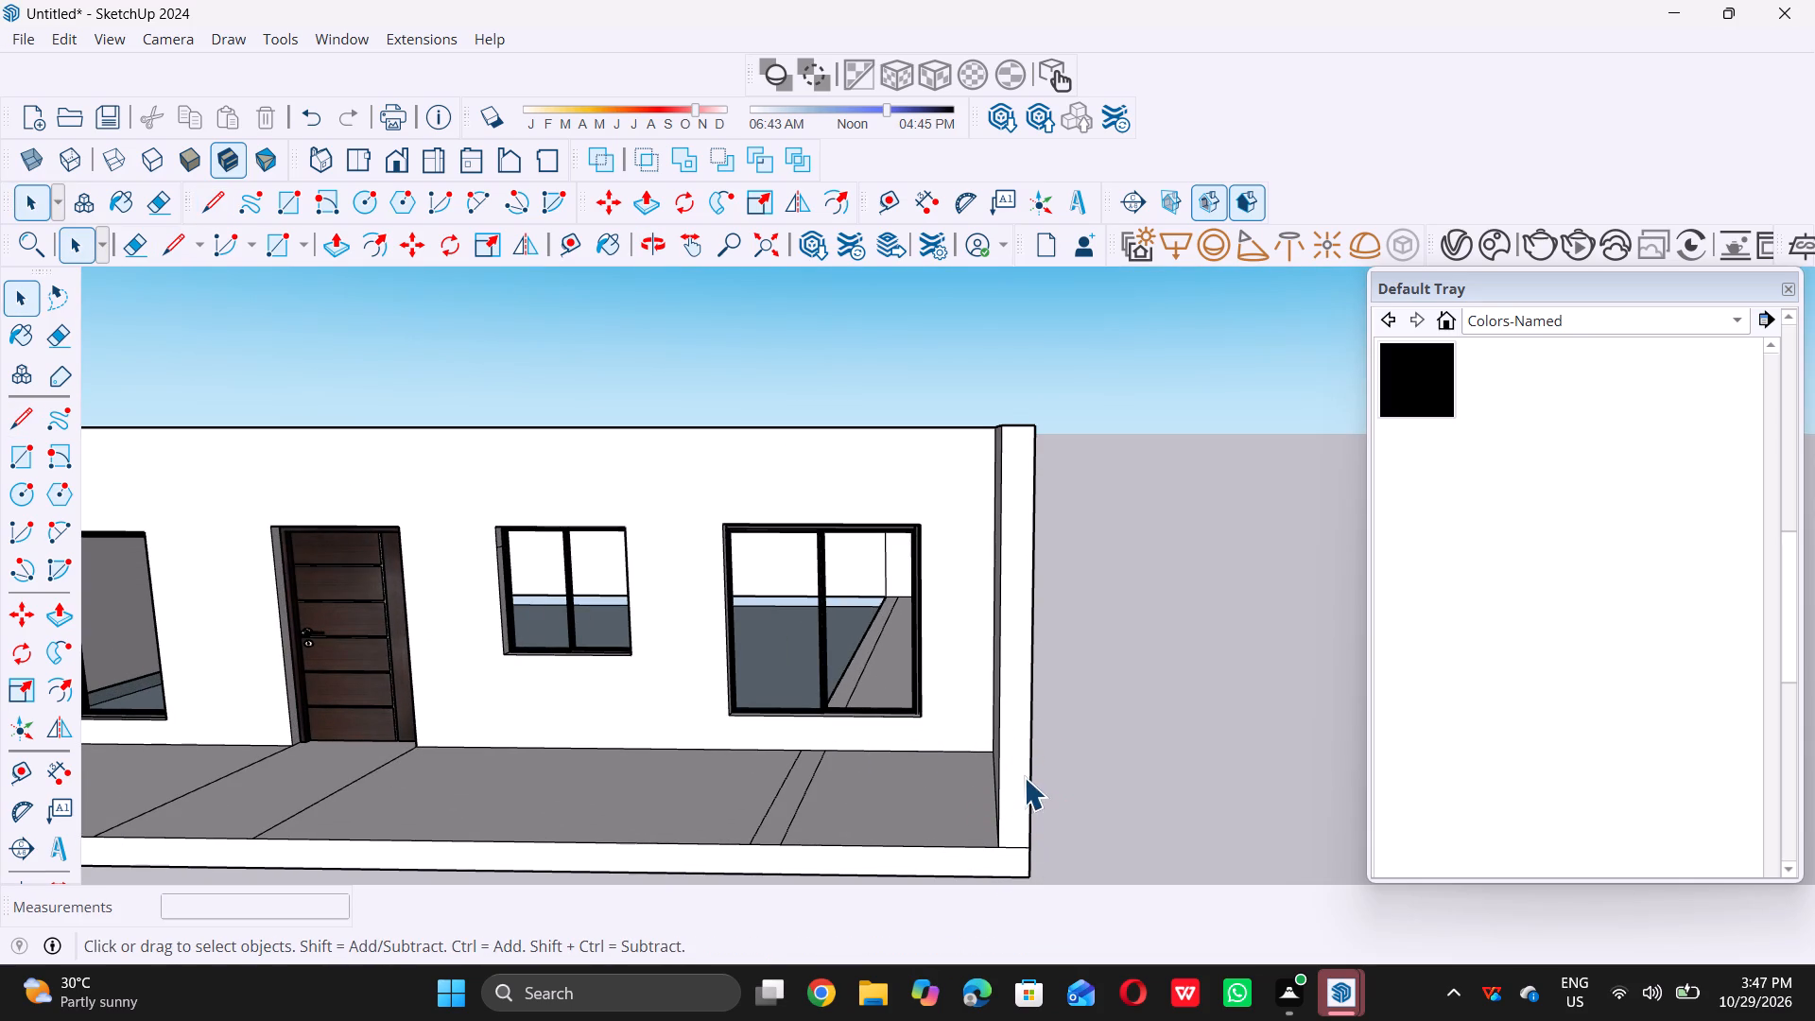
Push the side wall's front end face back flush with the front wall, leaving only the slab projecting, and deselect.
left_click(1023, 772)
key("p")
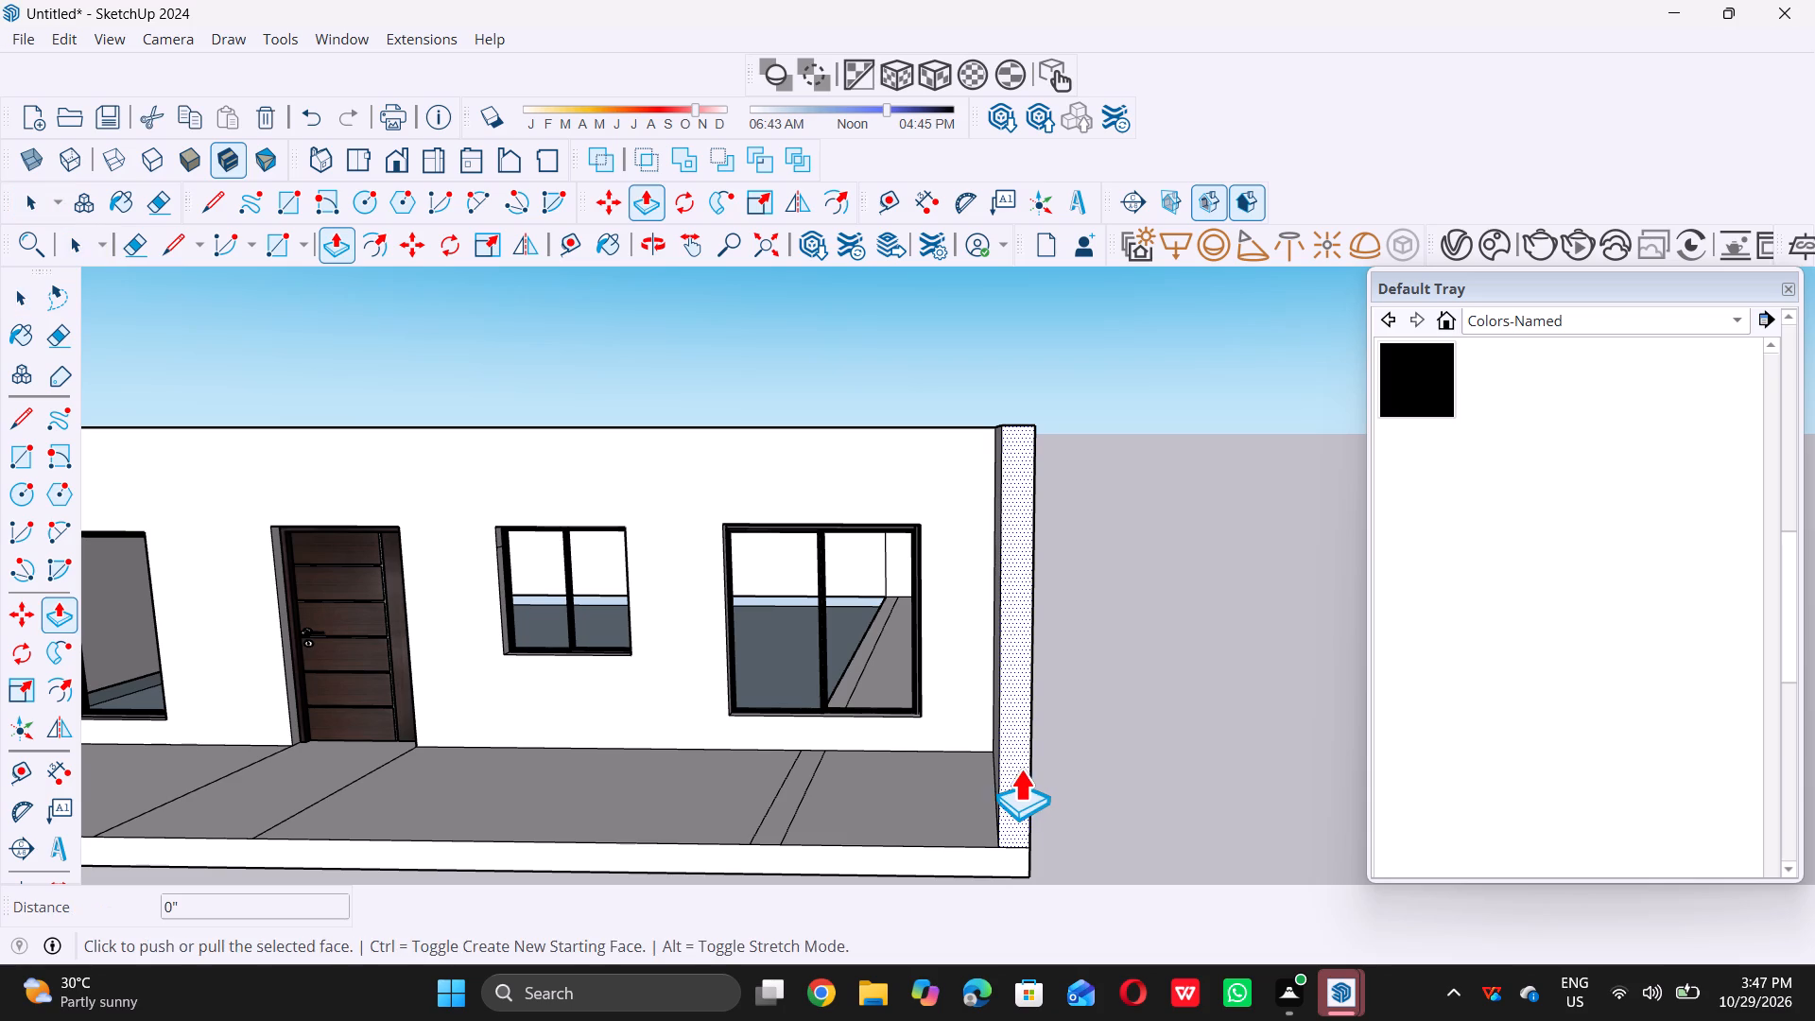
left_click(1020, 769)
triple_click(983, 591)
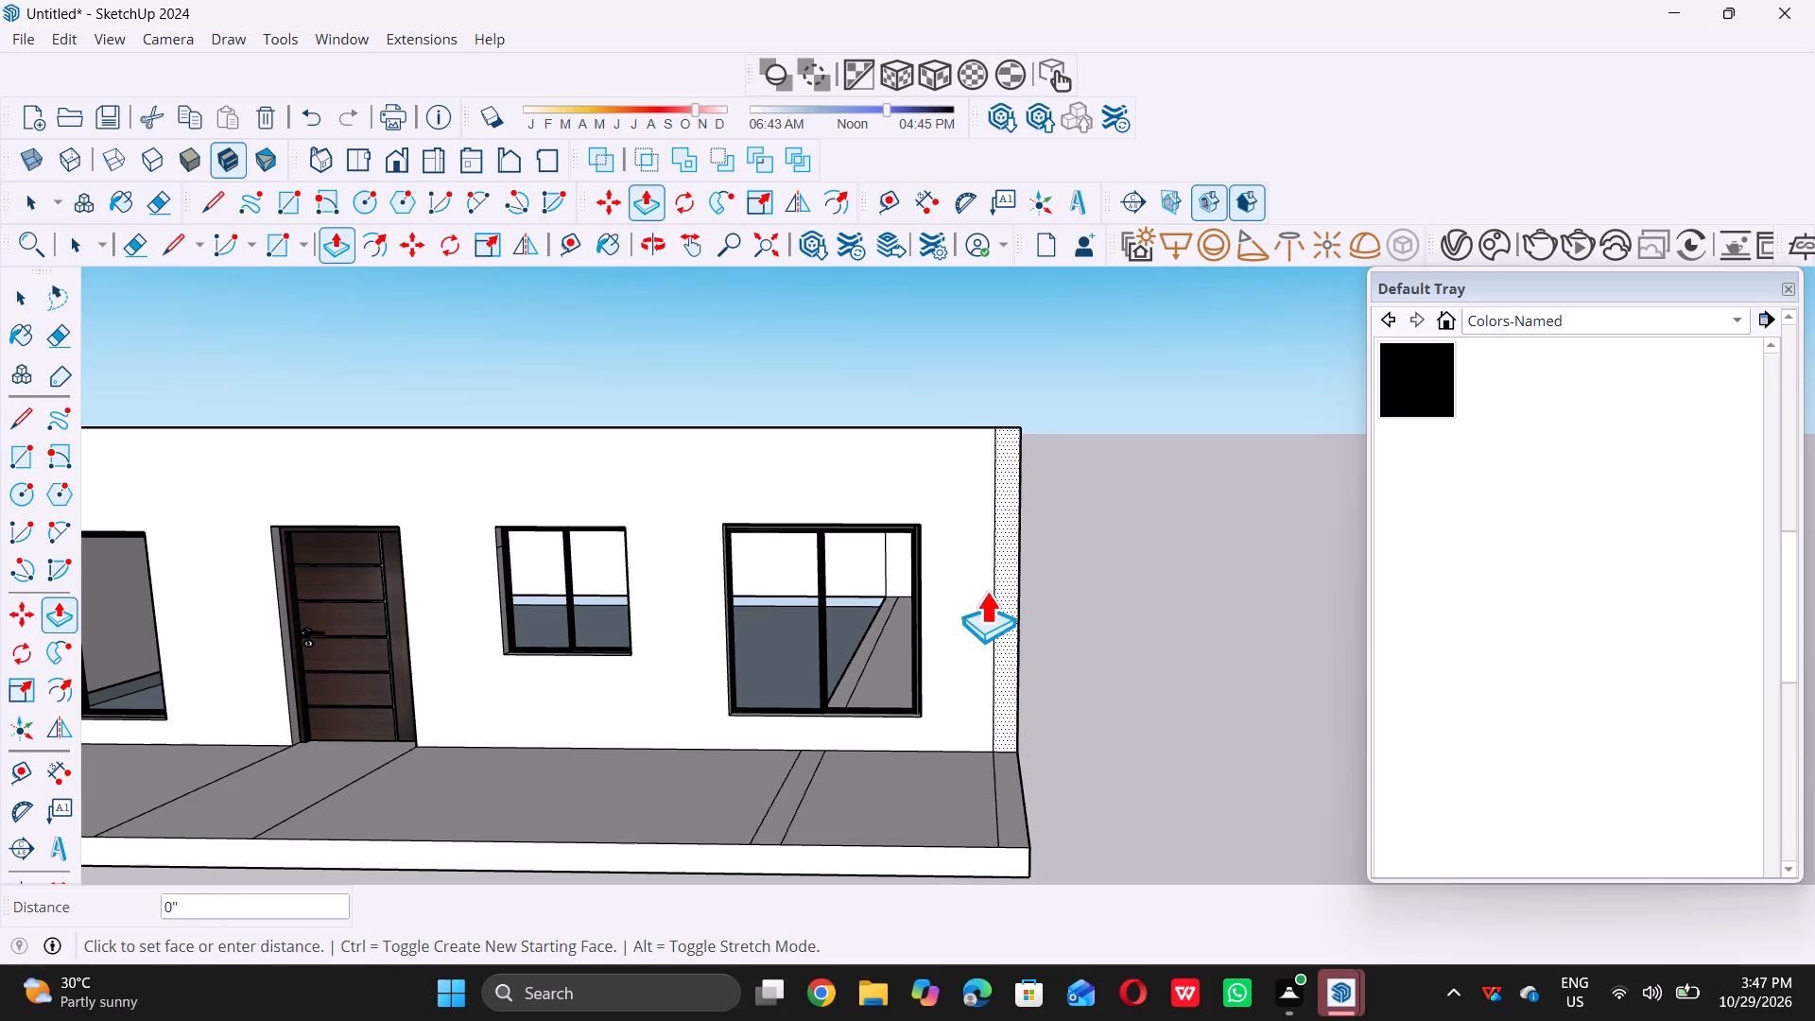
key("space")
left_click(1149, 661)
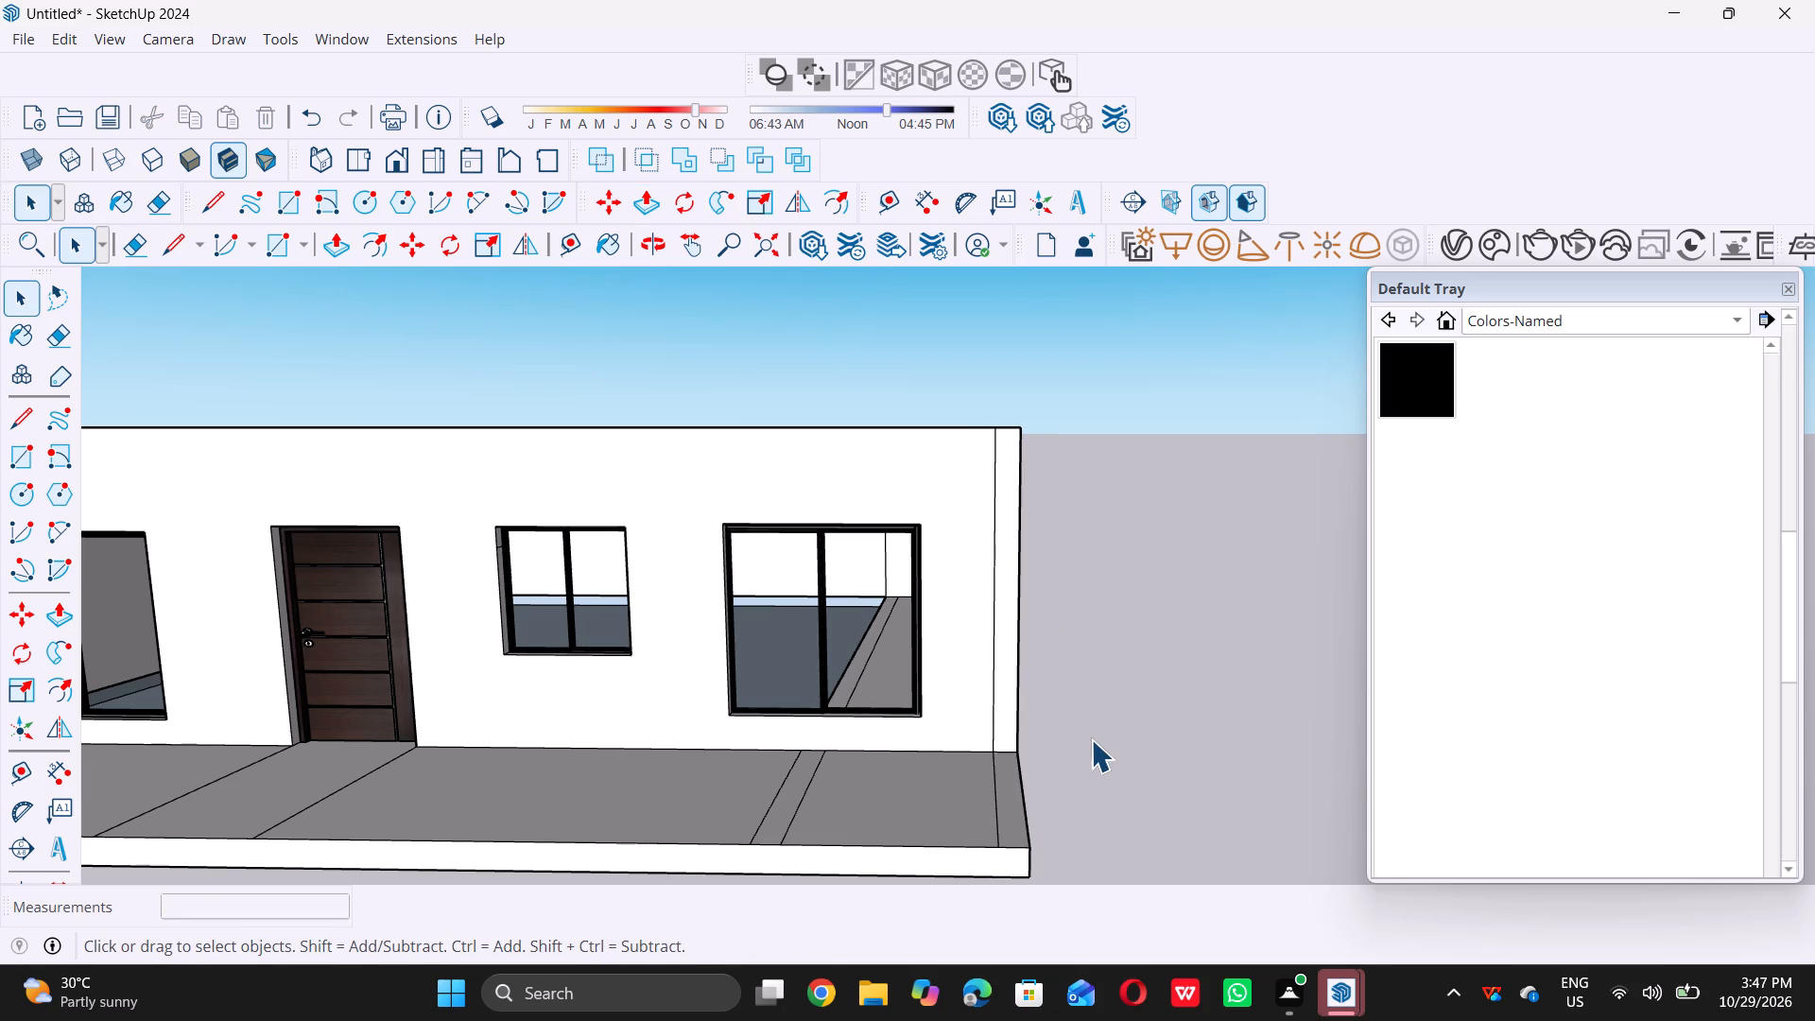
Erase the stray line running parallel to the porch slab's end edge, beside the large window's end of the house.
scroll(1091, 739, "down", 9)
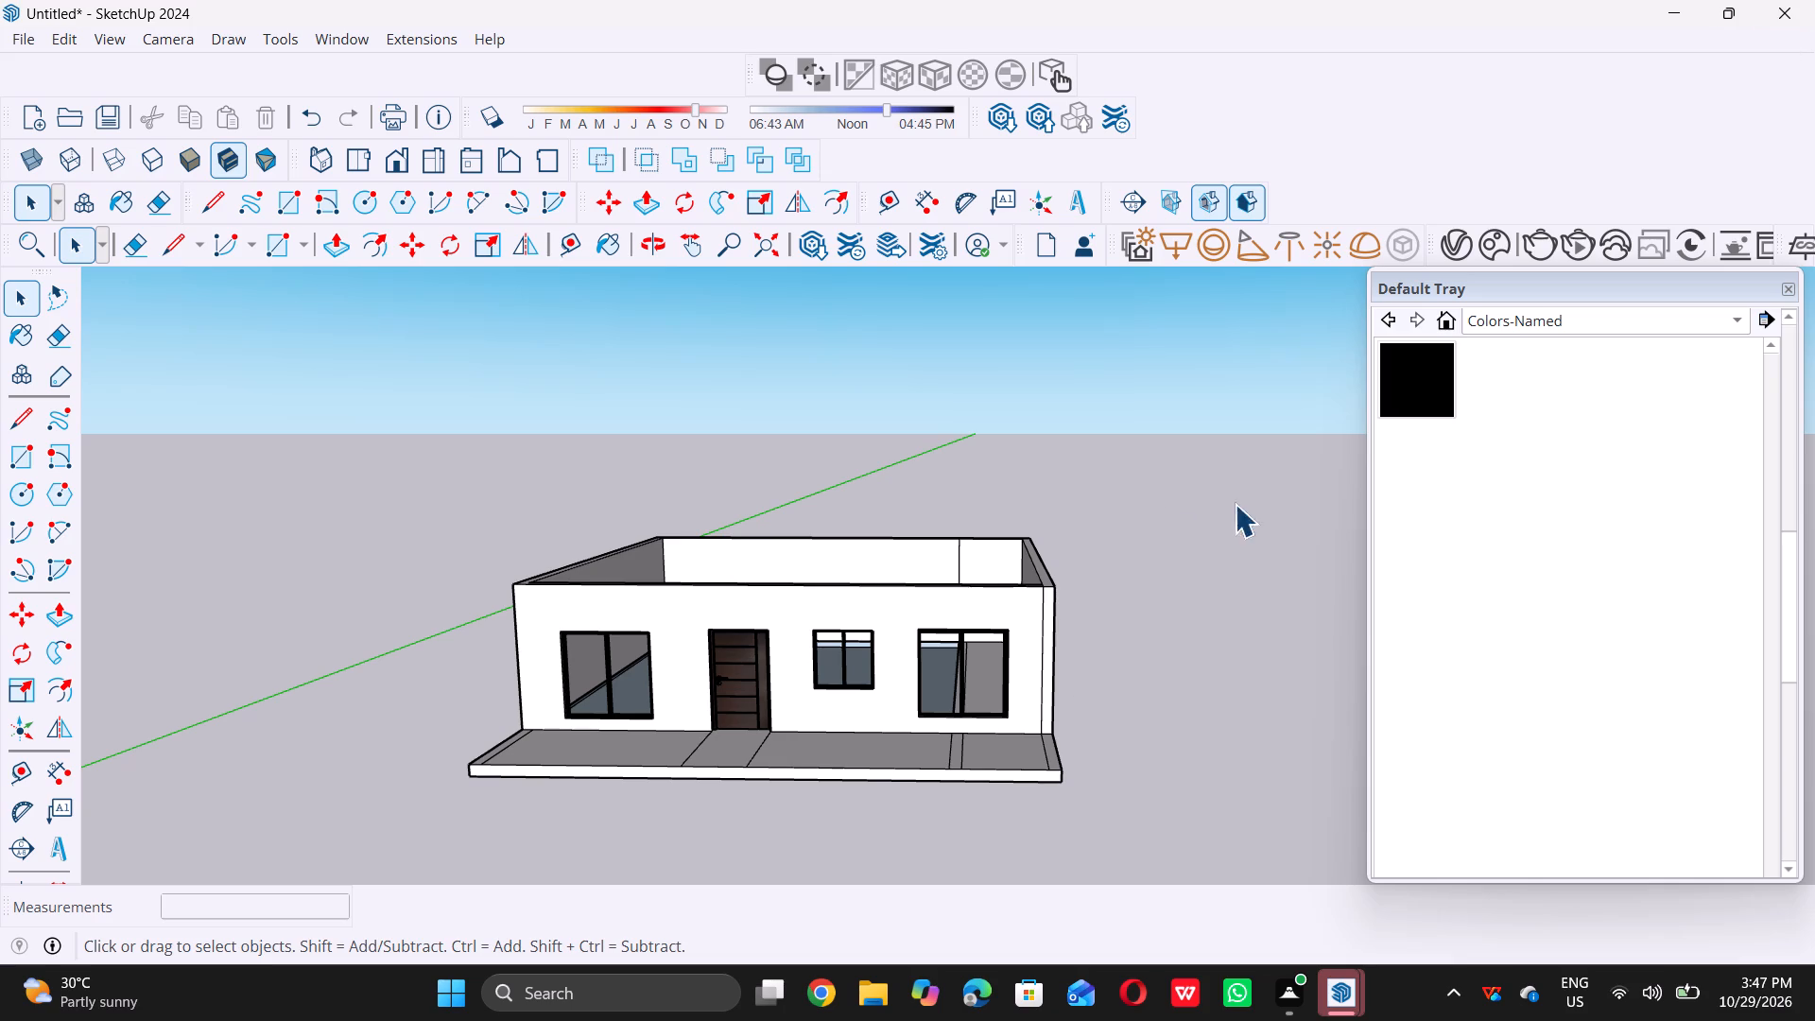
scroll(833, 346, "down", 1)
scroll(745, 689, "up", 5)
scroll(770, 634, "down", 4)
middle_click_drag(847, 575, 853, 701)
scroll(867, 658, "down", 2)
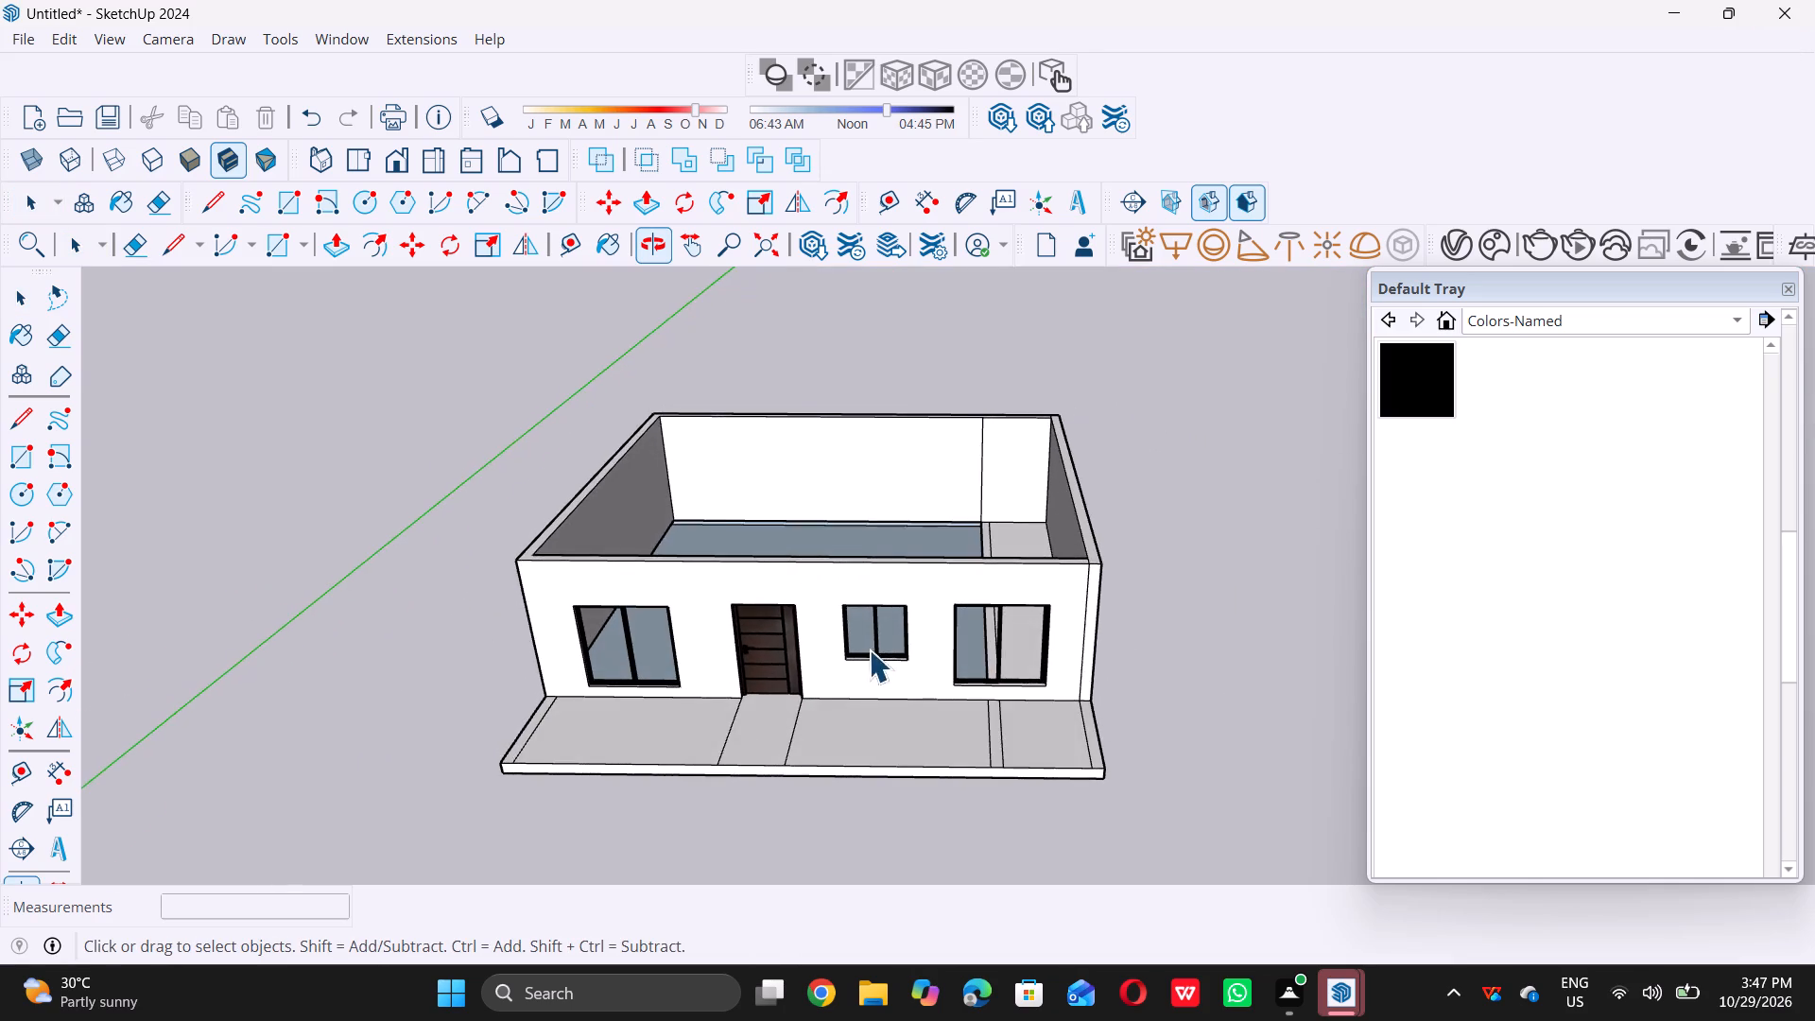
scroll(869, 649, "down", 4)
scroll(915, 568, "down", 6)
scroll(867, 712, "up", 6)
scroll(911, 626, "up", 5)
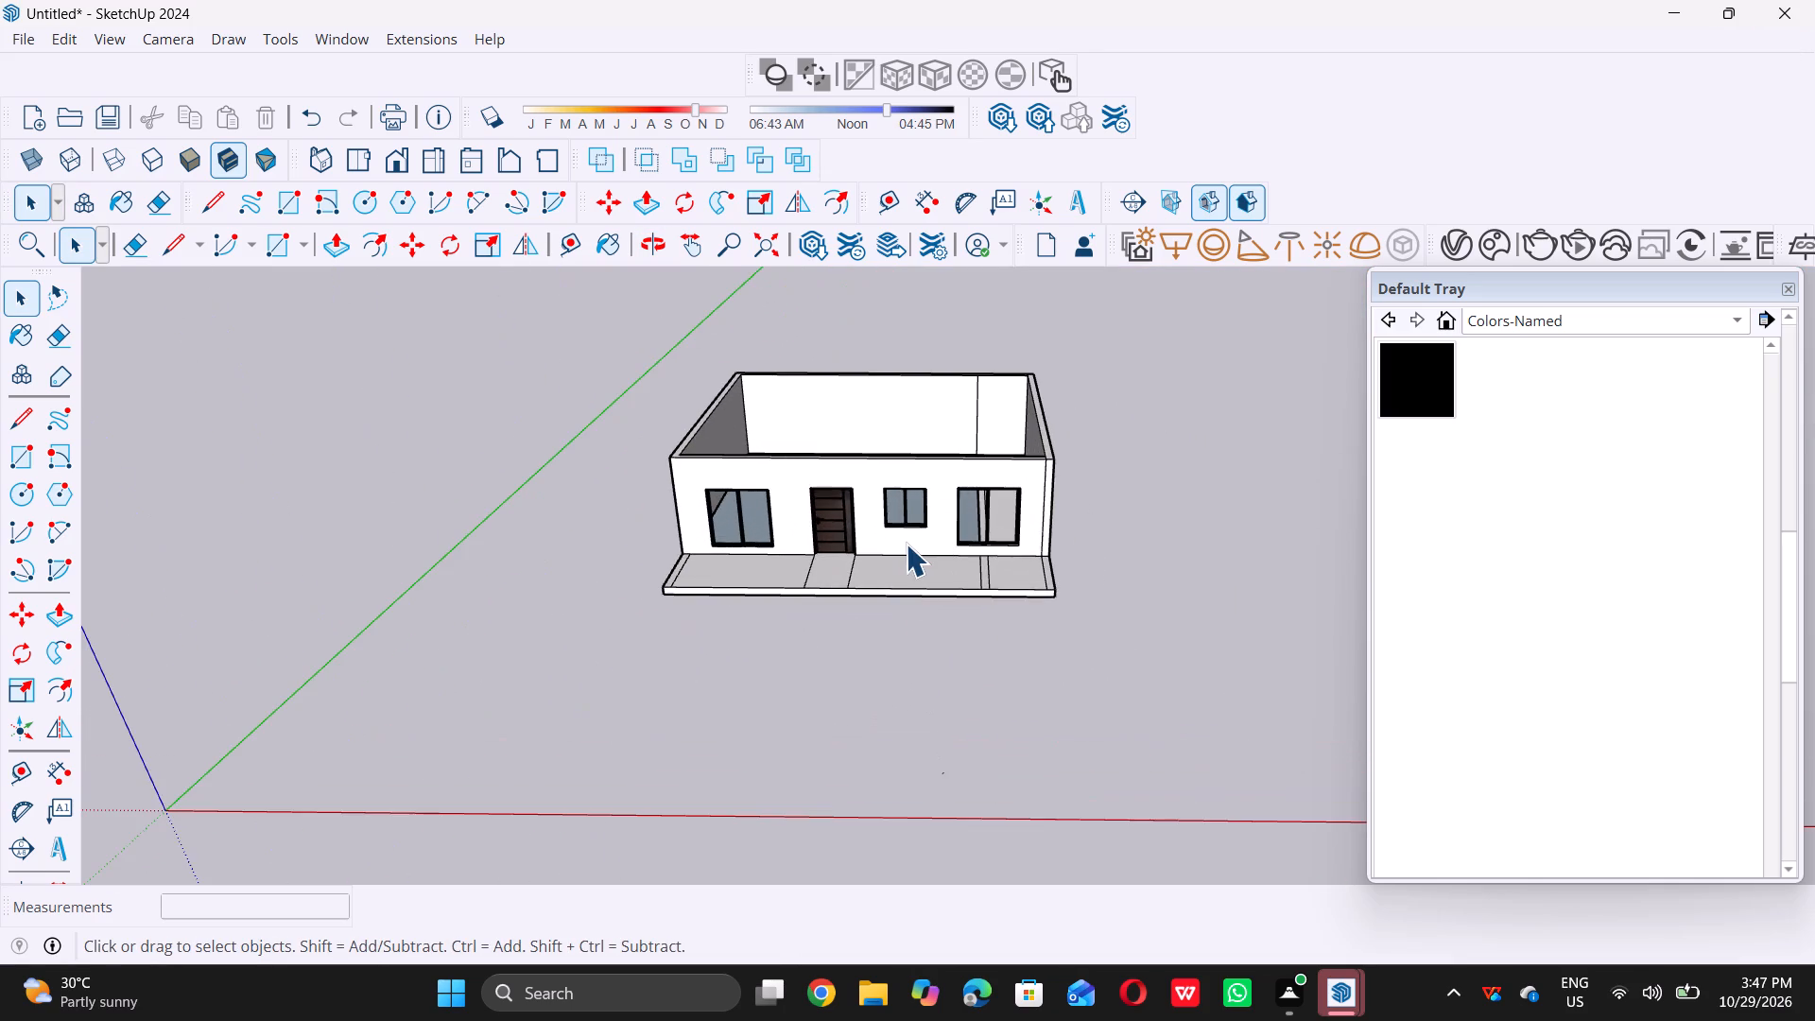
scroll(899, 540, "up", 10)
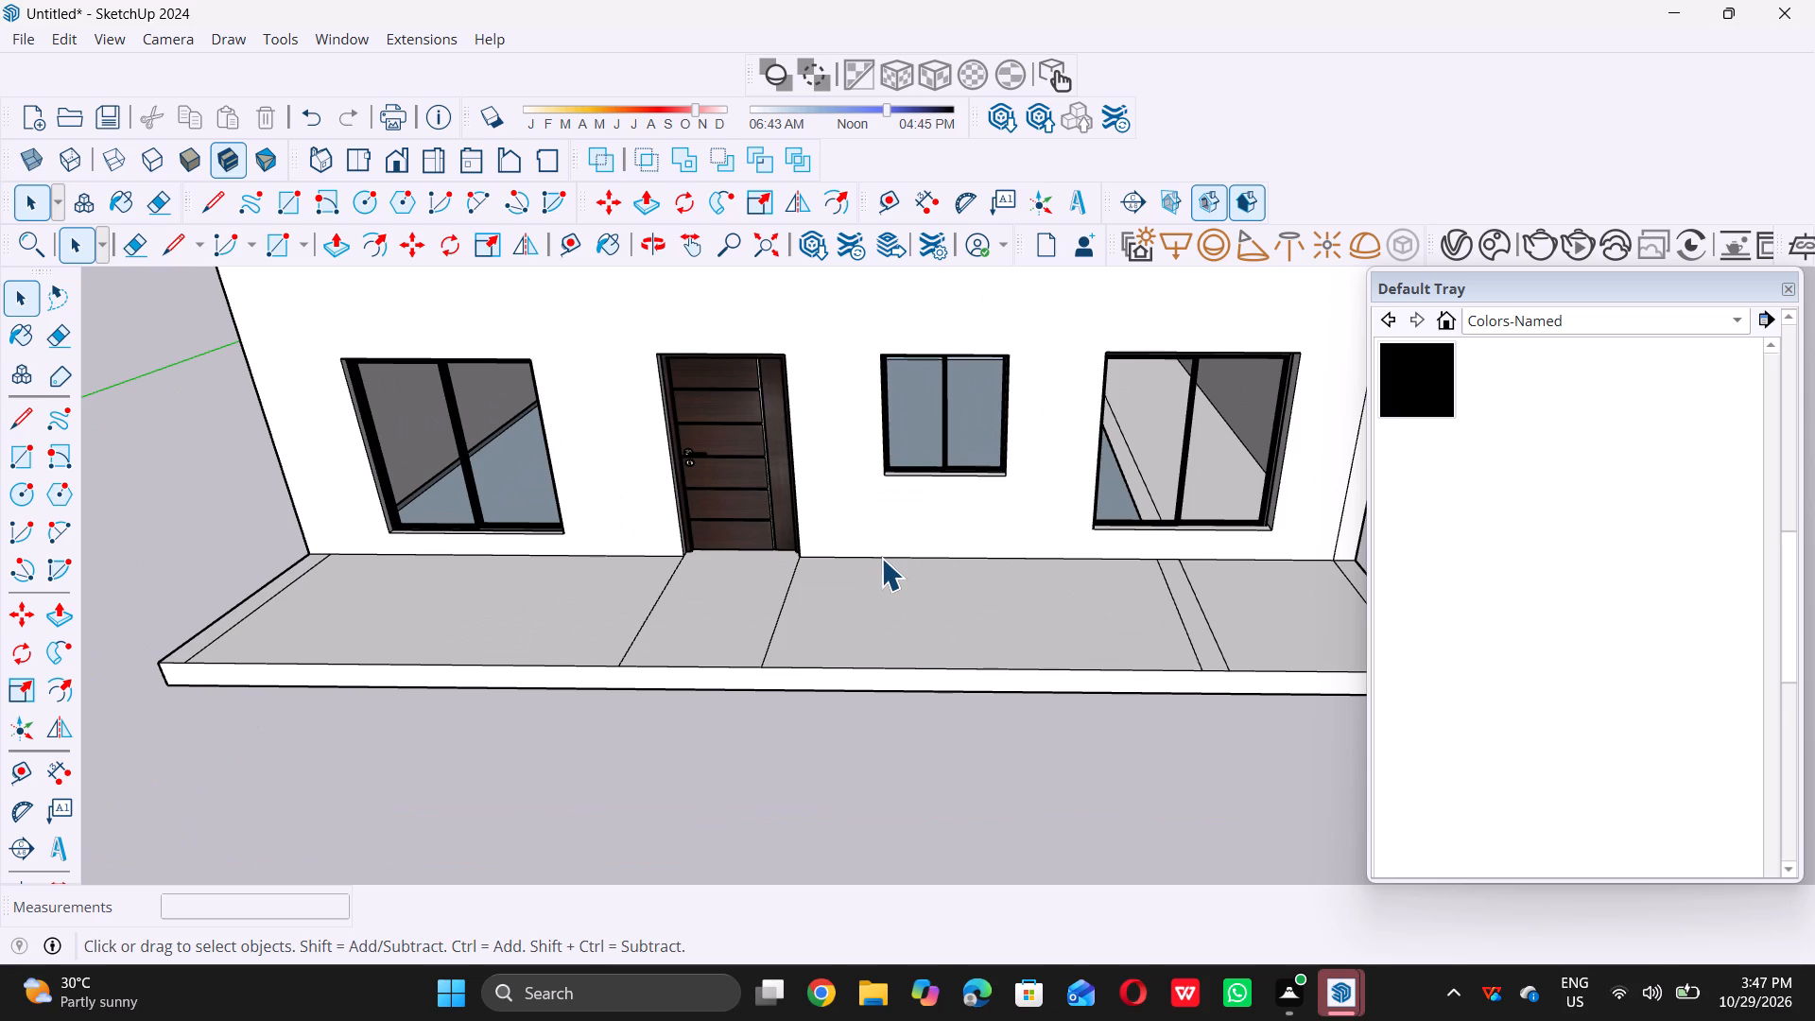
key("e")
scroll(422, 579, "up", 5)
scroll(257, 646, "up", 3)
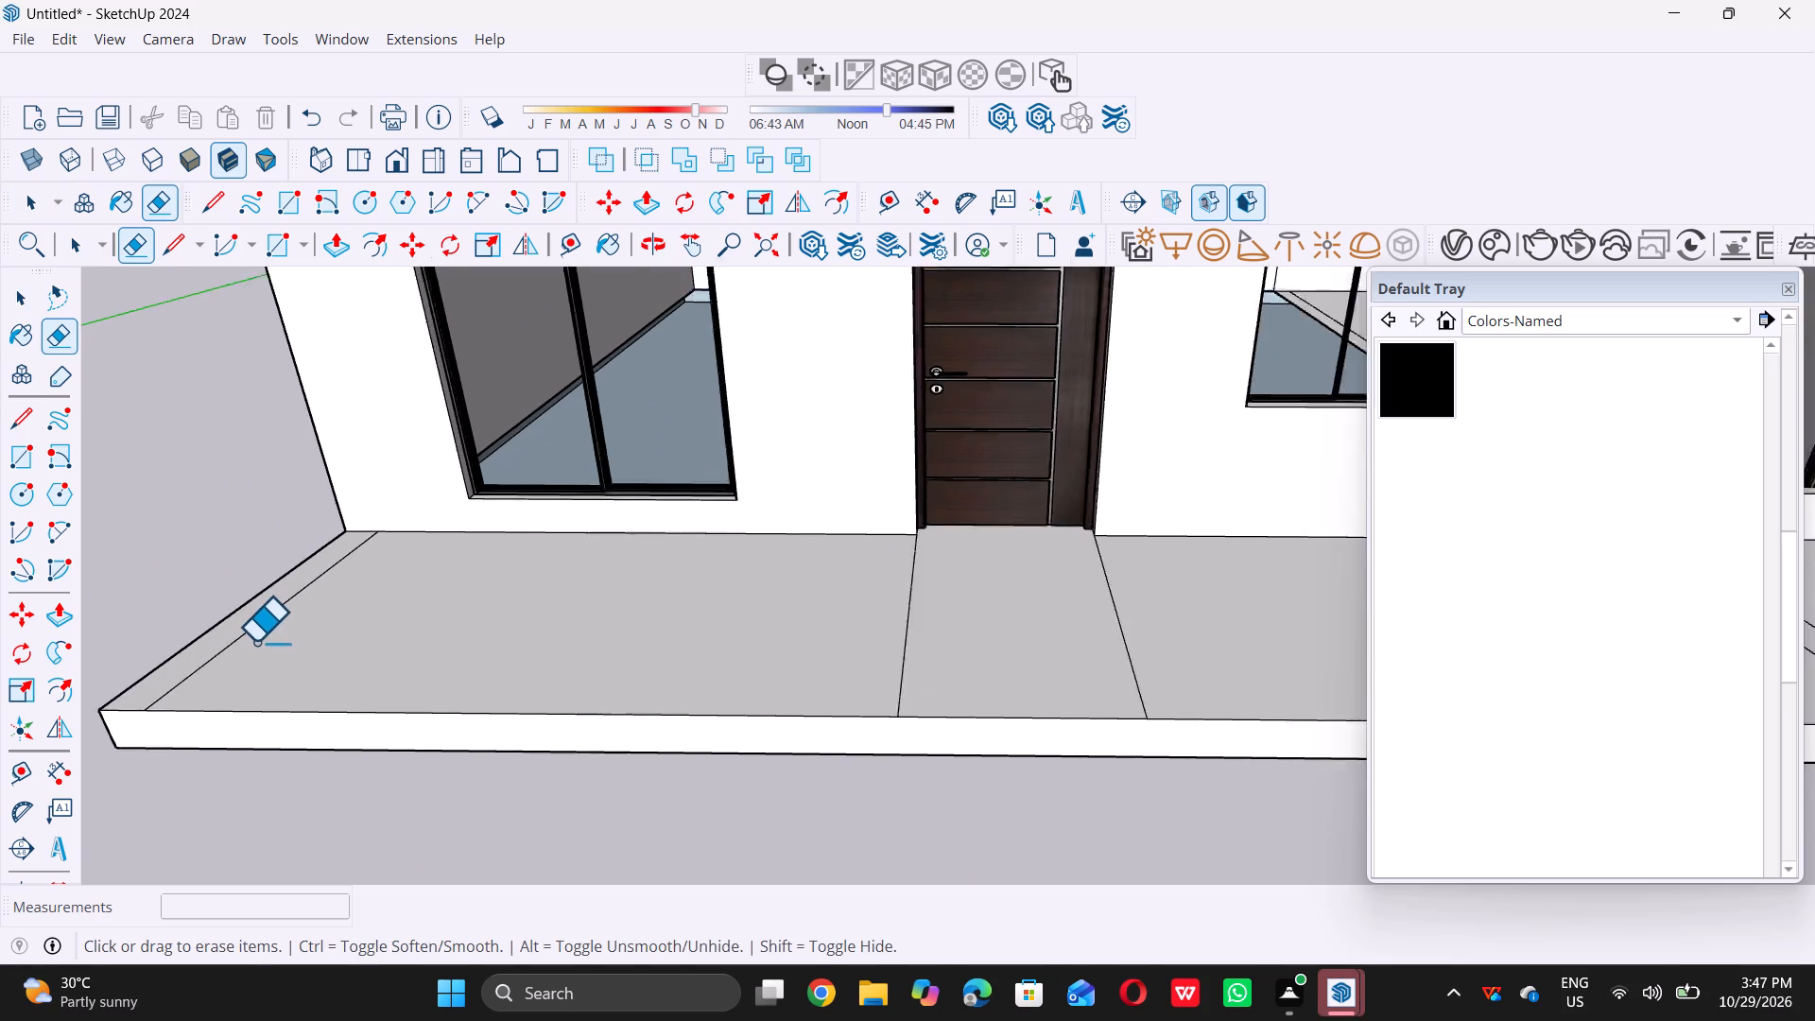
scroll(255, 641, "up", 6)
left_click(326, 555)
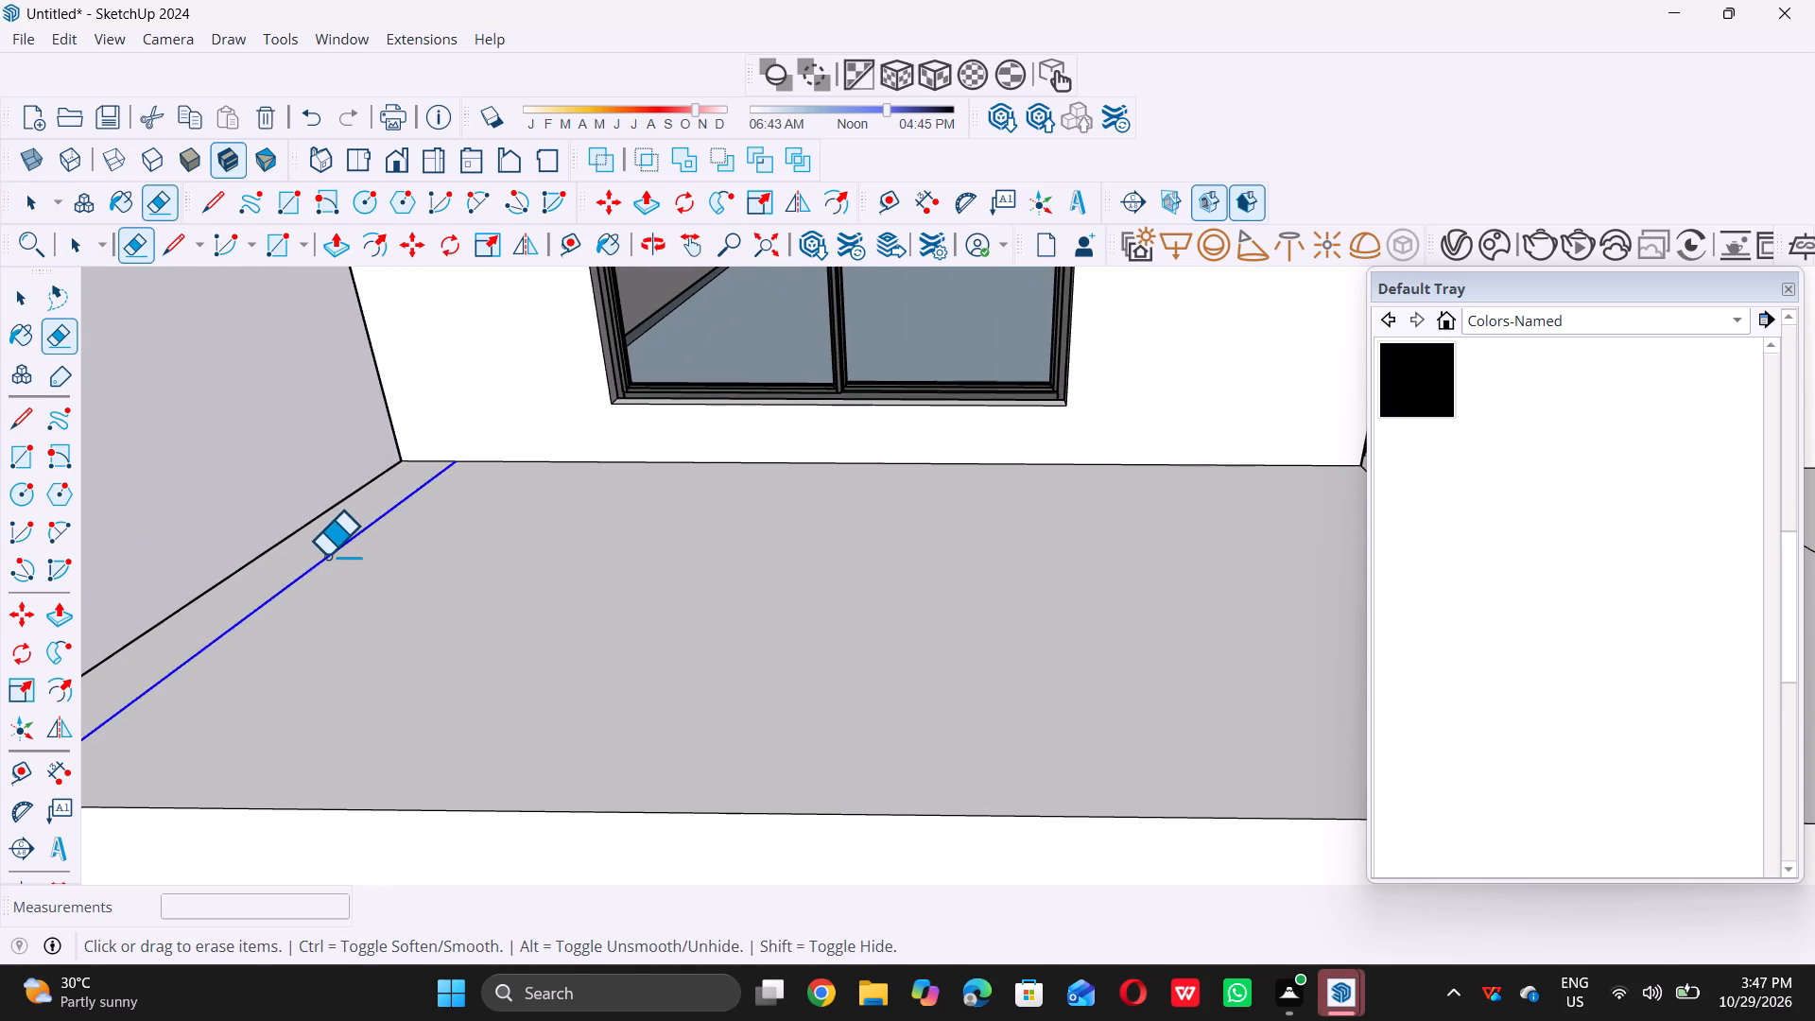
Erase the two stray lines crossing the porch slab in front of the door.
scroll(294, 580, "down", 9)
scroll(688, 607, "down", 5)
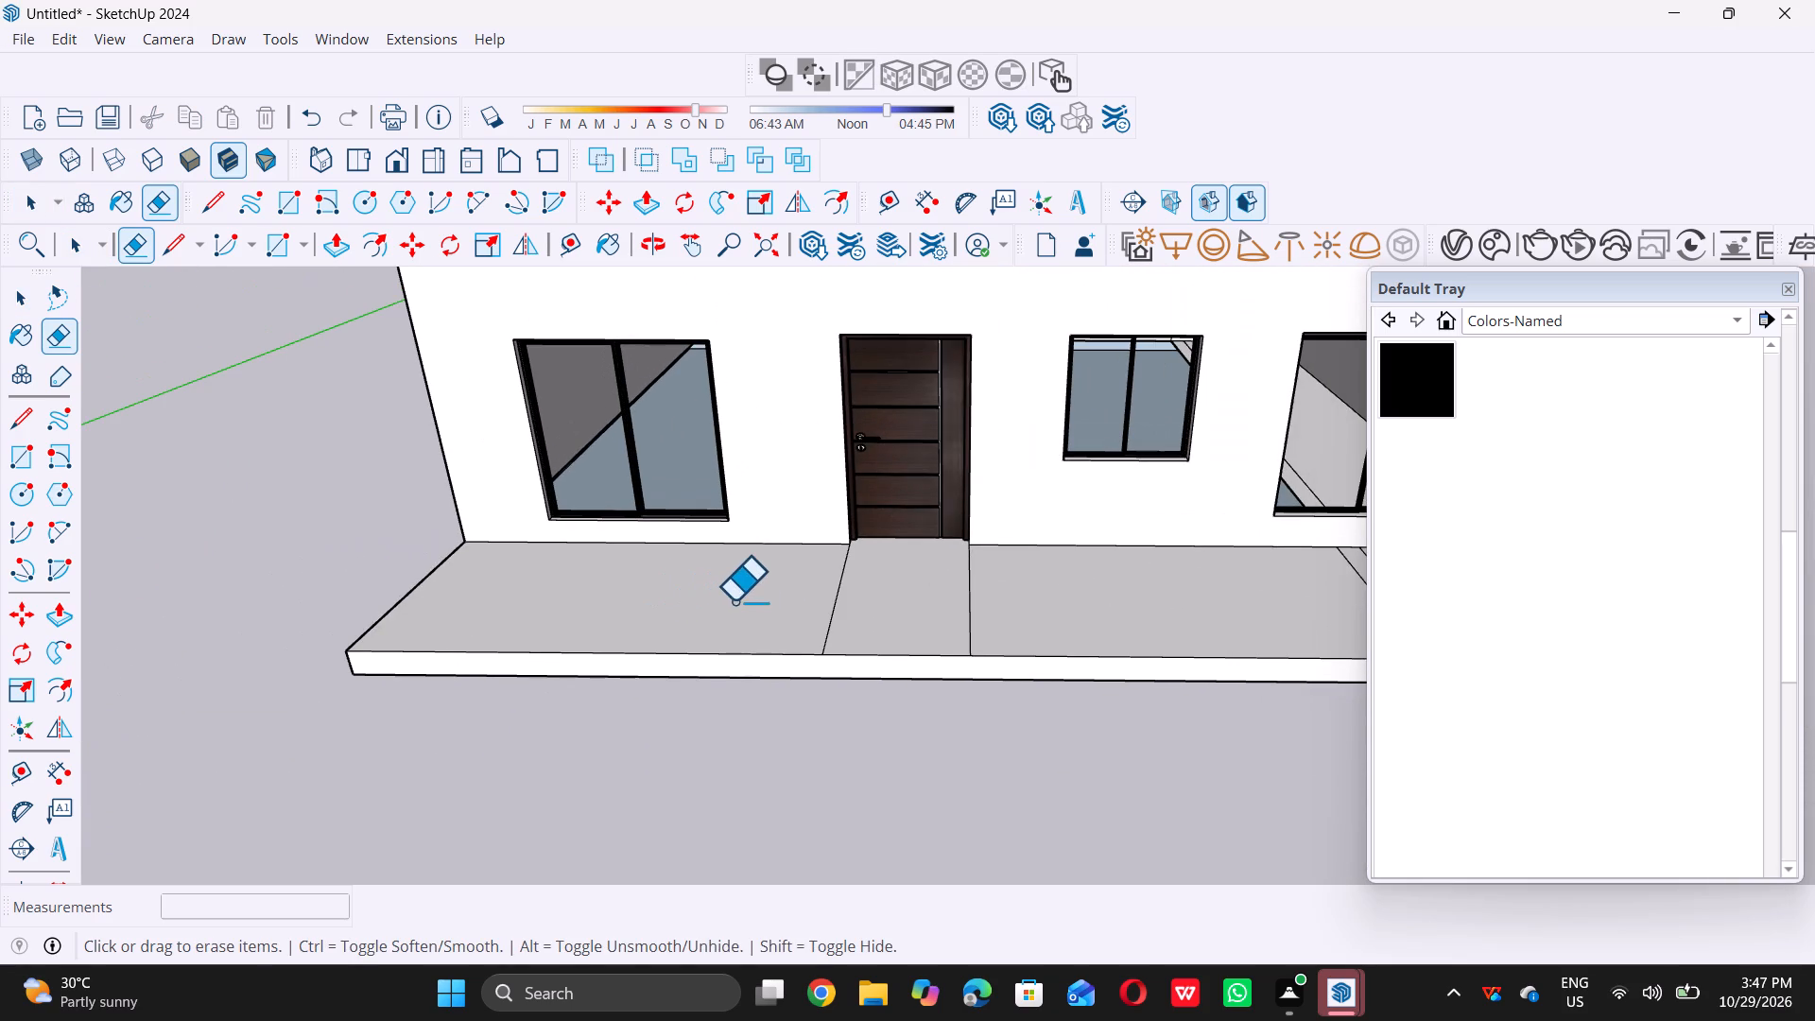
left_click_drag(742, 599, 906, 590)
left_click_drag(971, 587, 985, 587)
triple_click(996, 587)
double_click(996, 587)
left_click_drag(996, 587, 1008, 587)
double_click(1008, 587)
Erase the pair of lines below the far window and the line where the side wall stood on the slab.
scroll(742, 601, "down", 10)
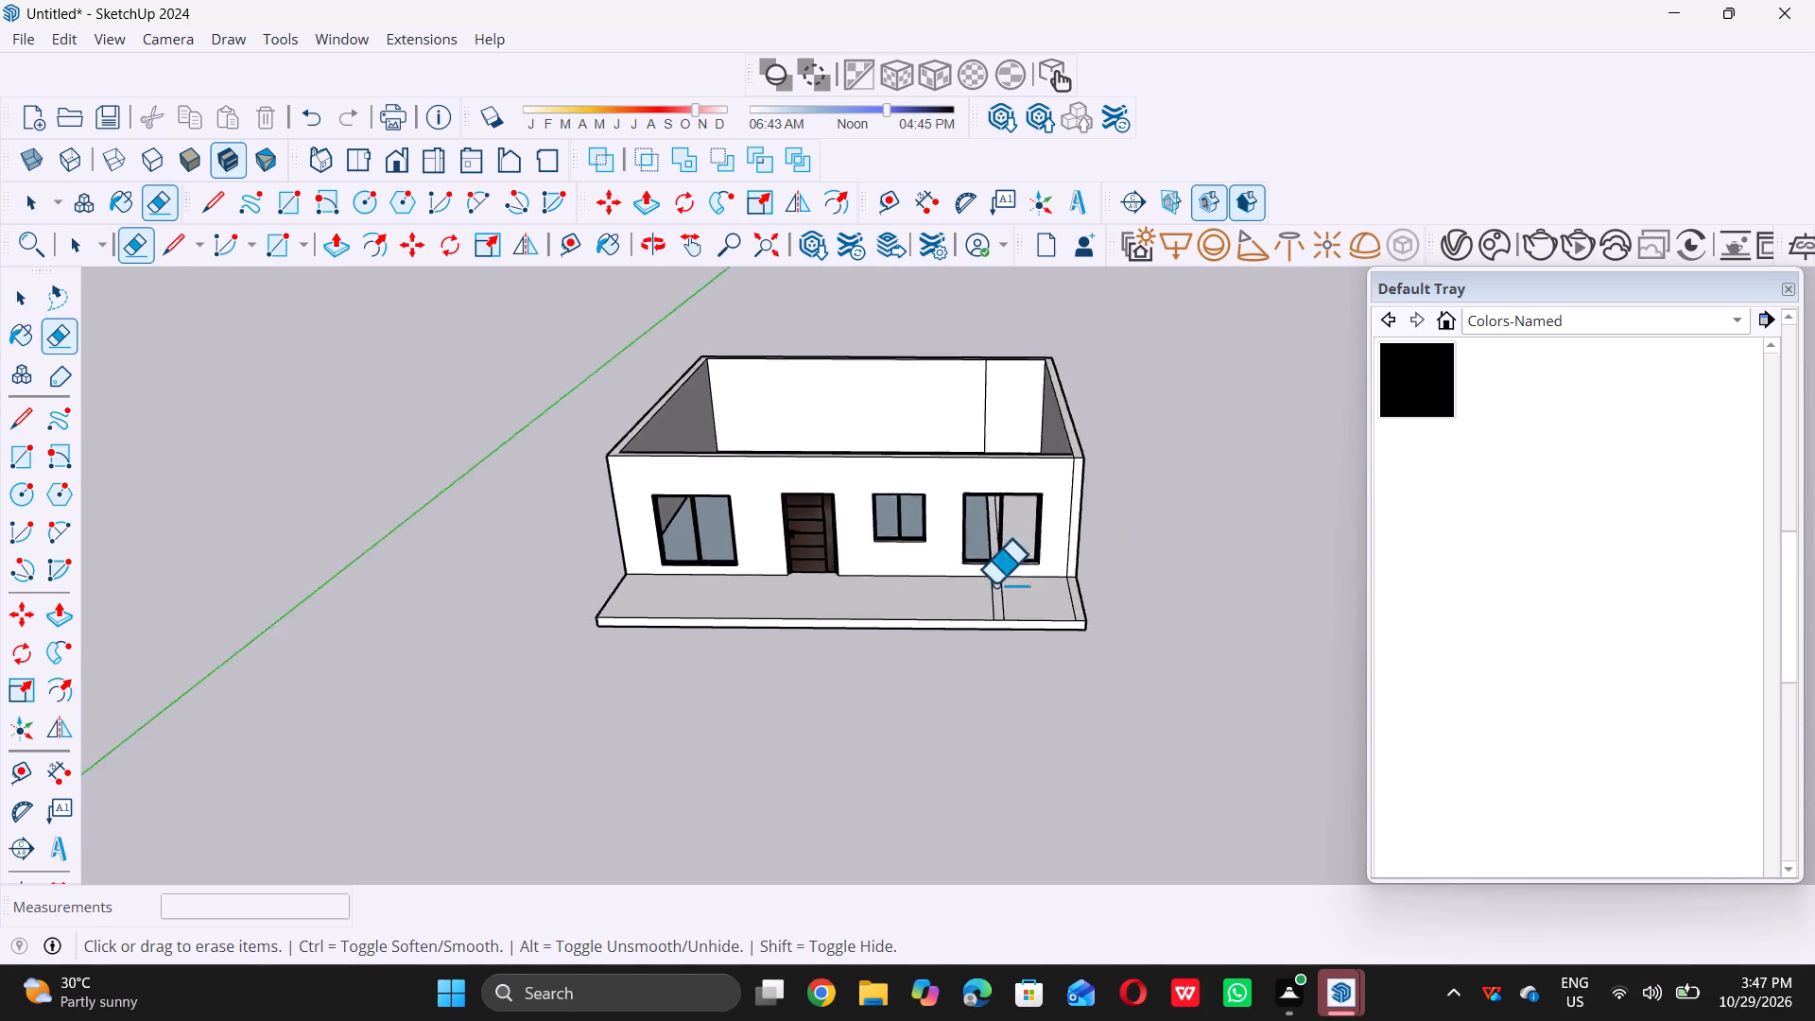
scroll(1048, 598, "up", 12)
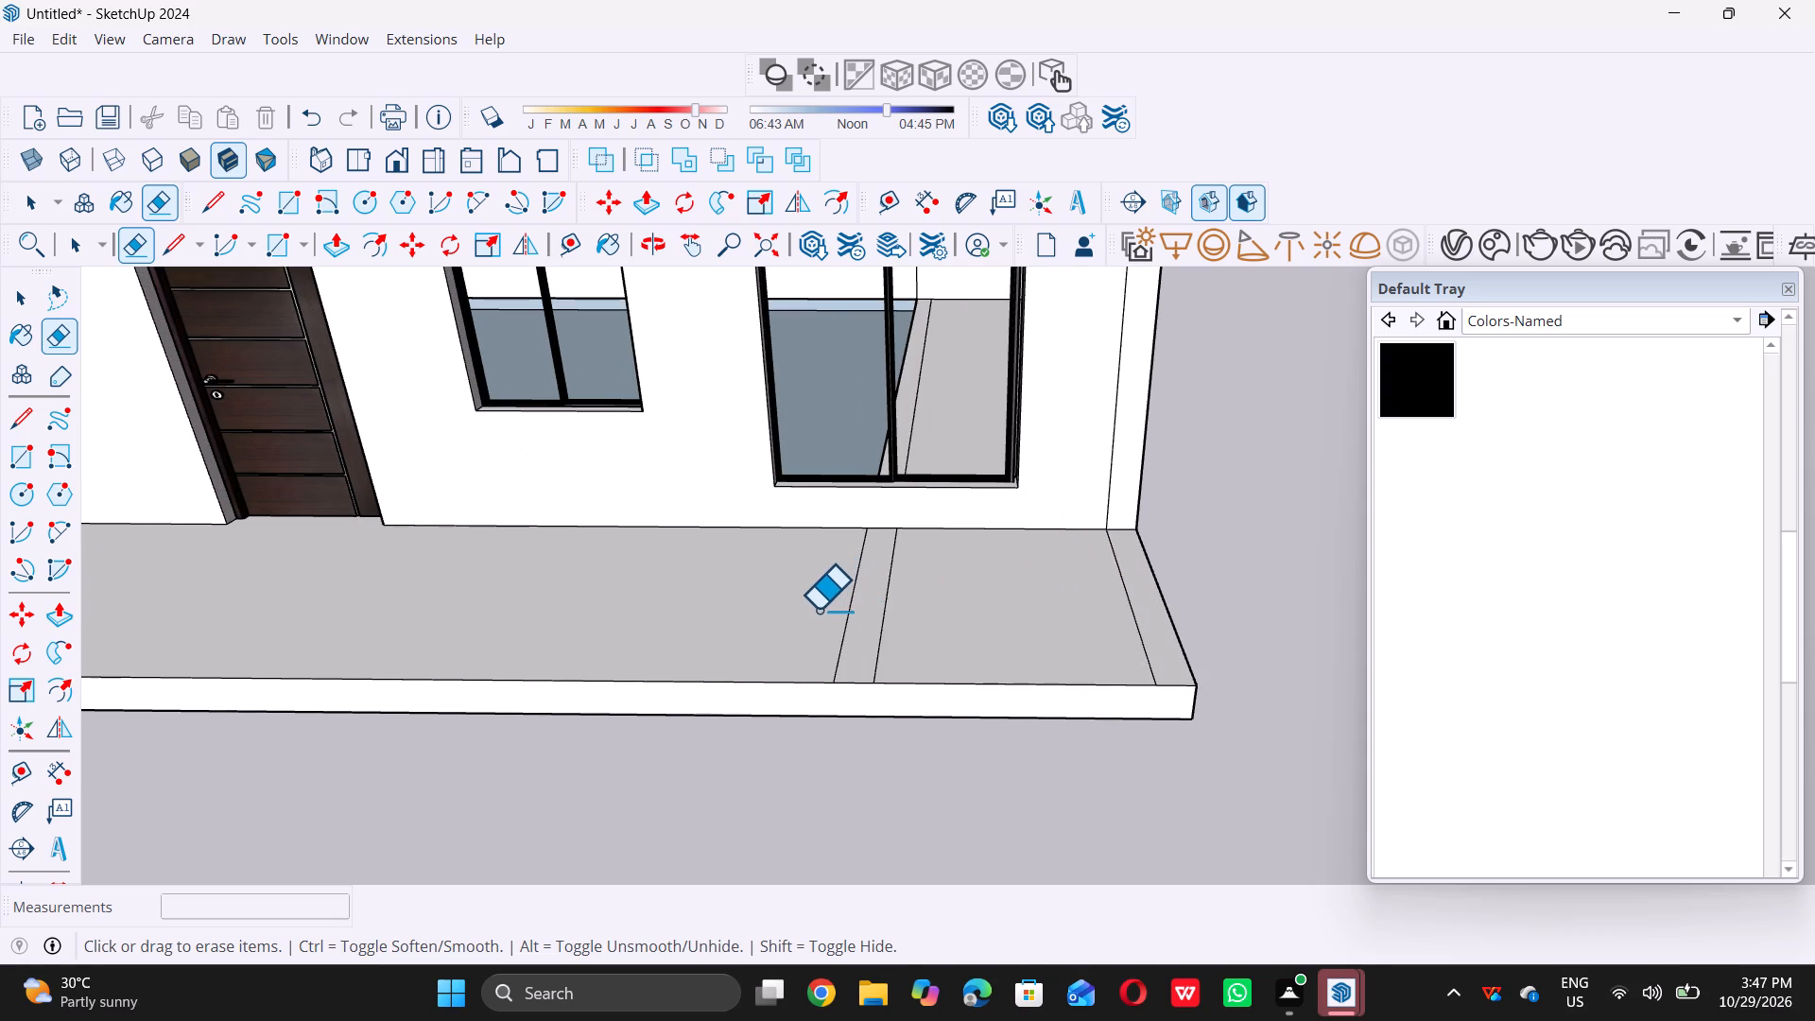
left_click(818, 609)
left_click_drag(825, 609, 838, 610)
left_click_drag(854, 613, 958, 624)
left_click(958, 624)
double_click(844, 612)
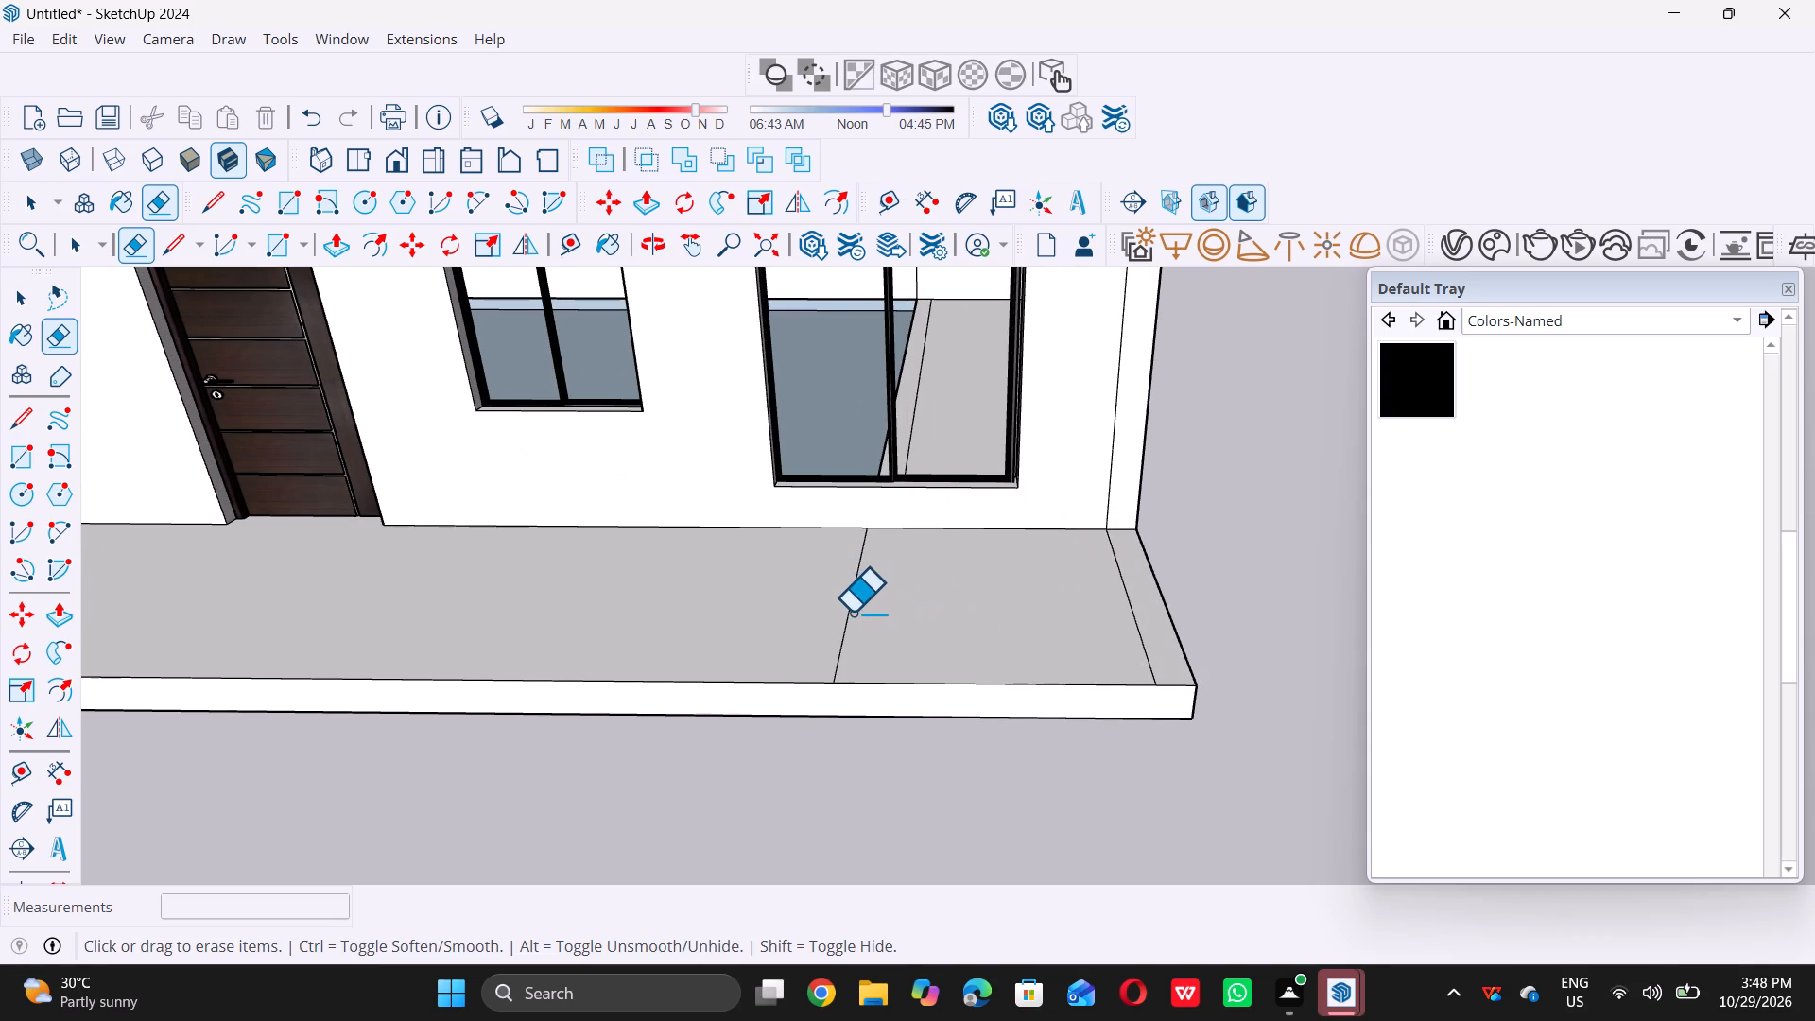
left_click(845, 610)
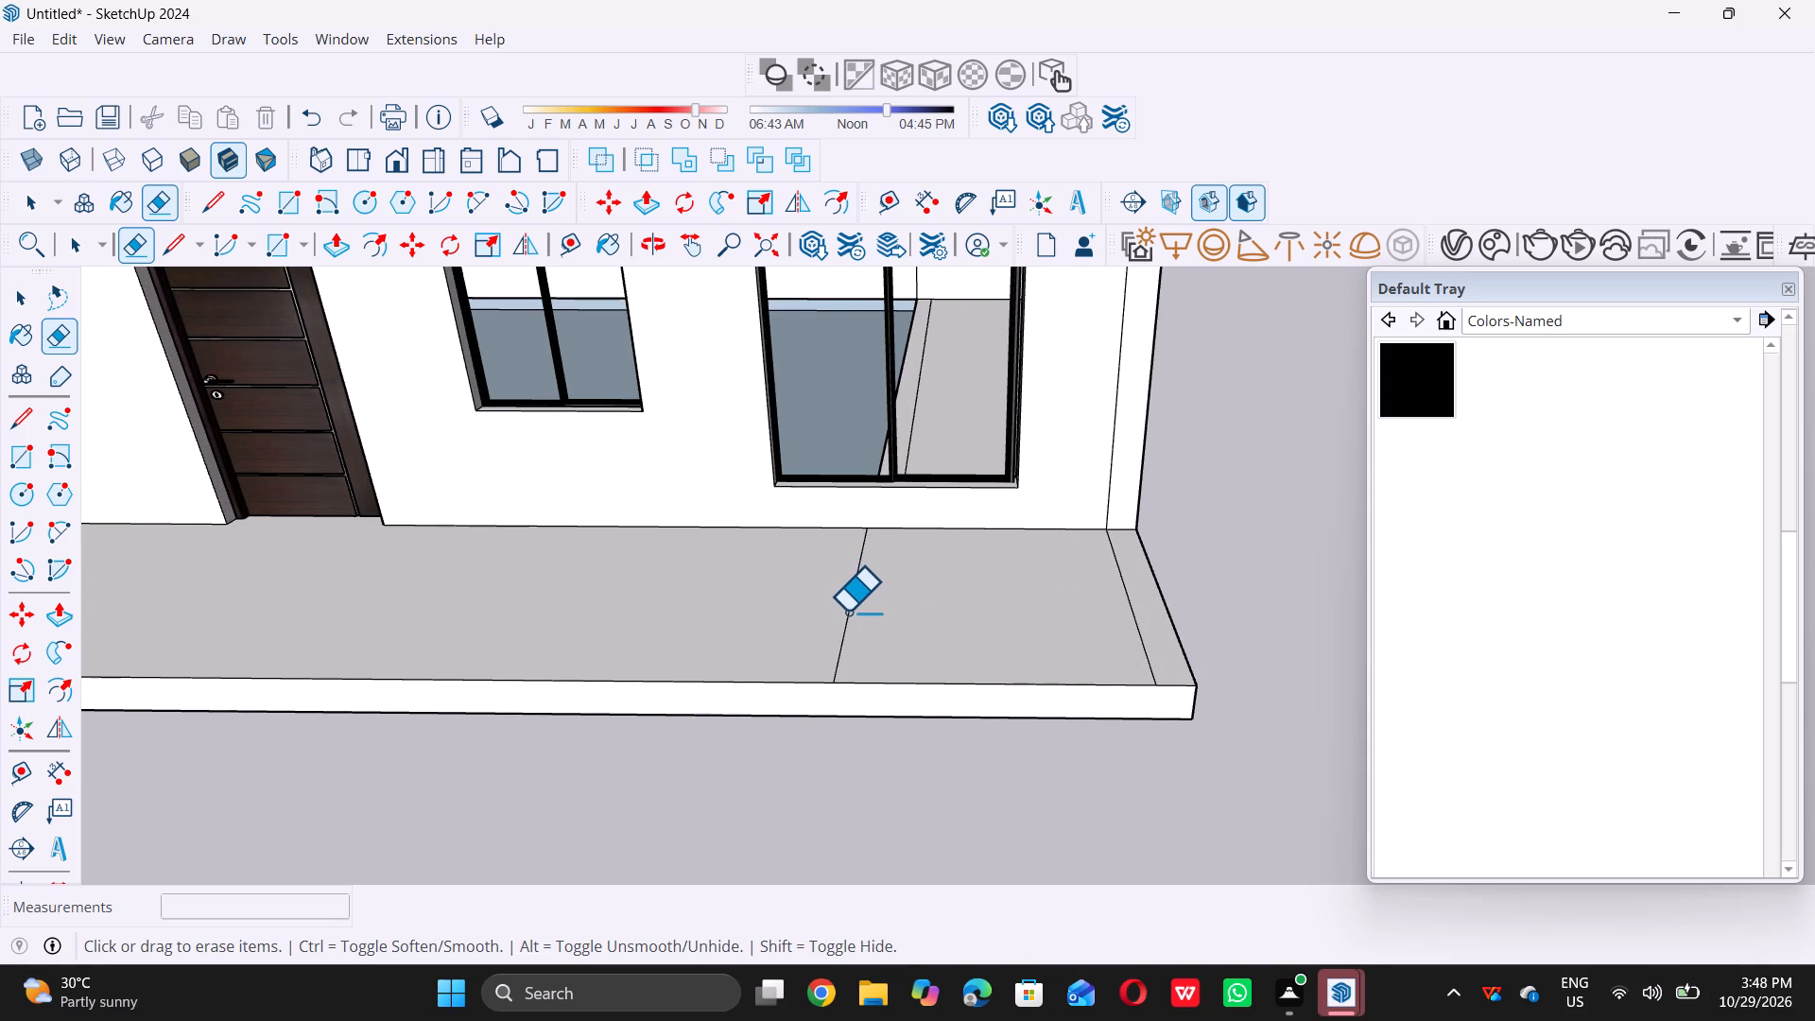
left_click(847, 611)
double_click(1132, 630)
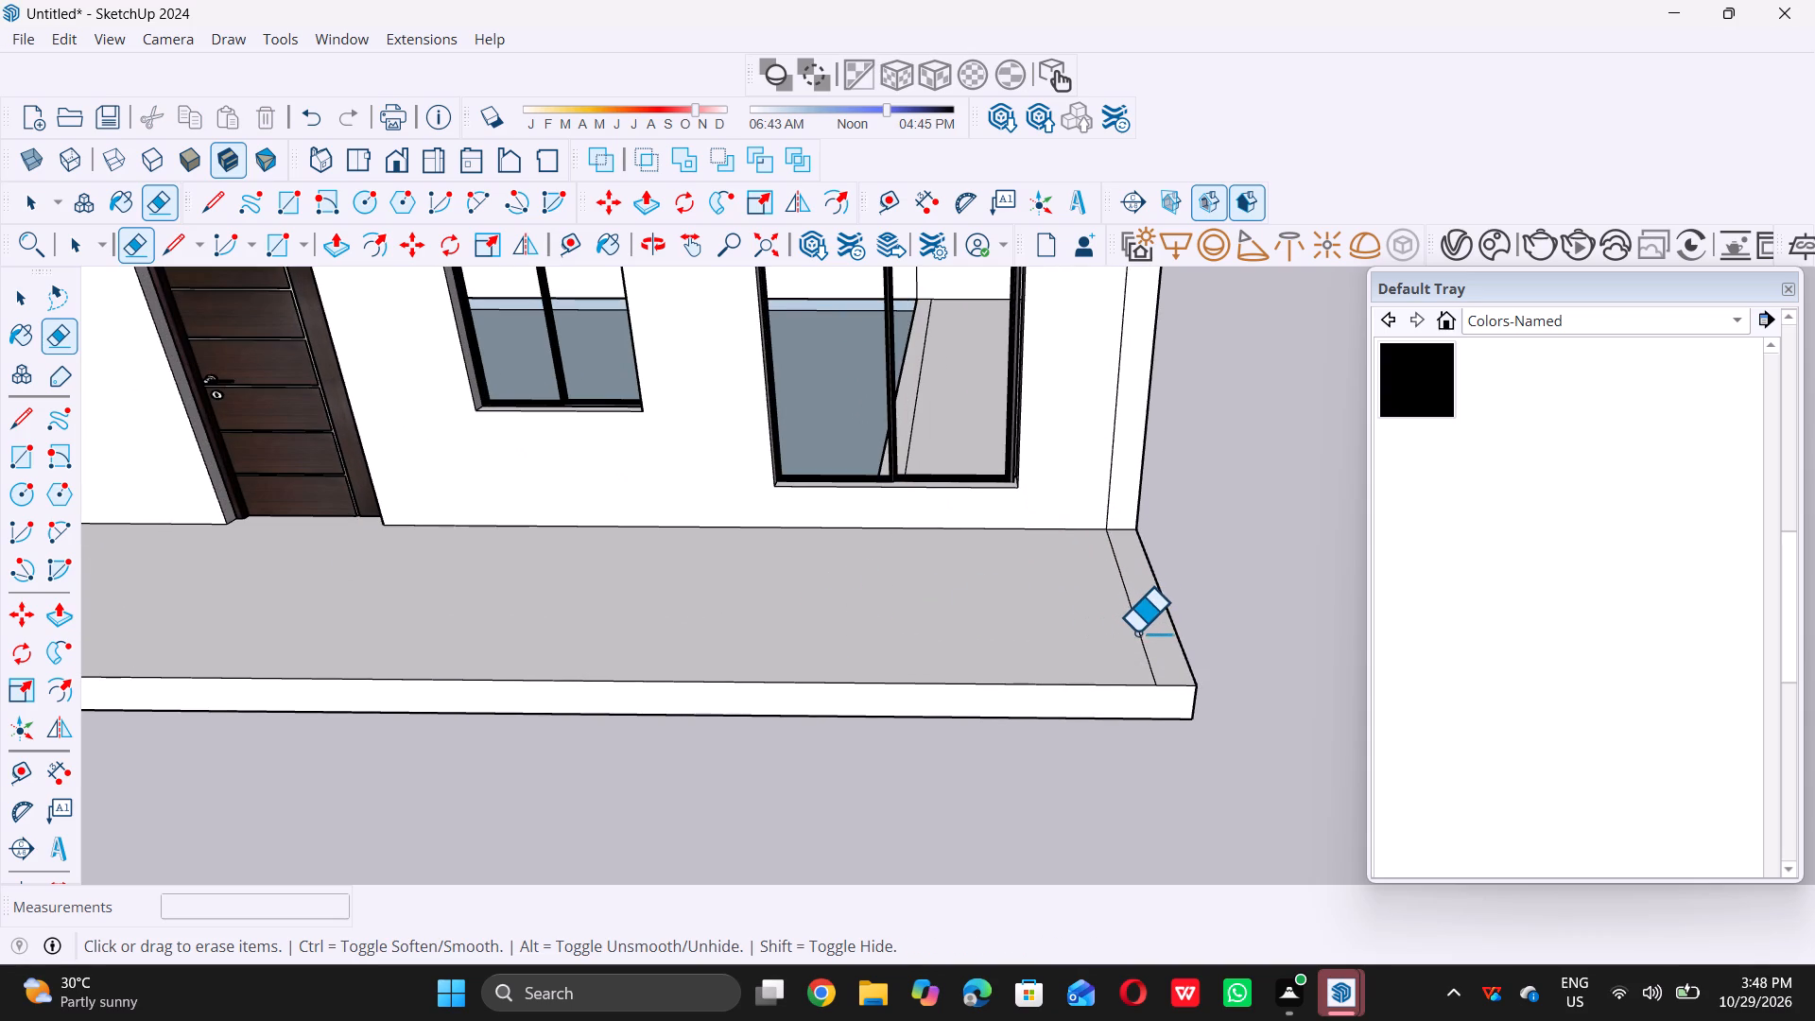
left_click(1138, 636)
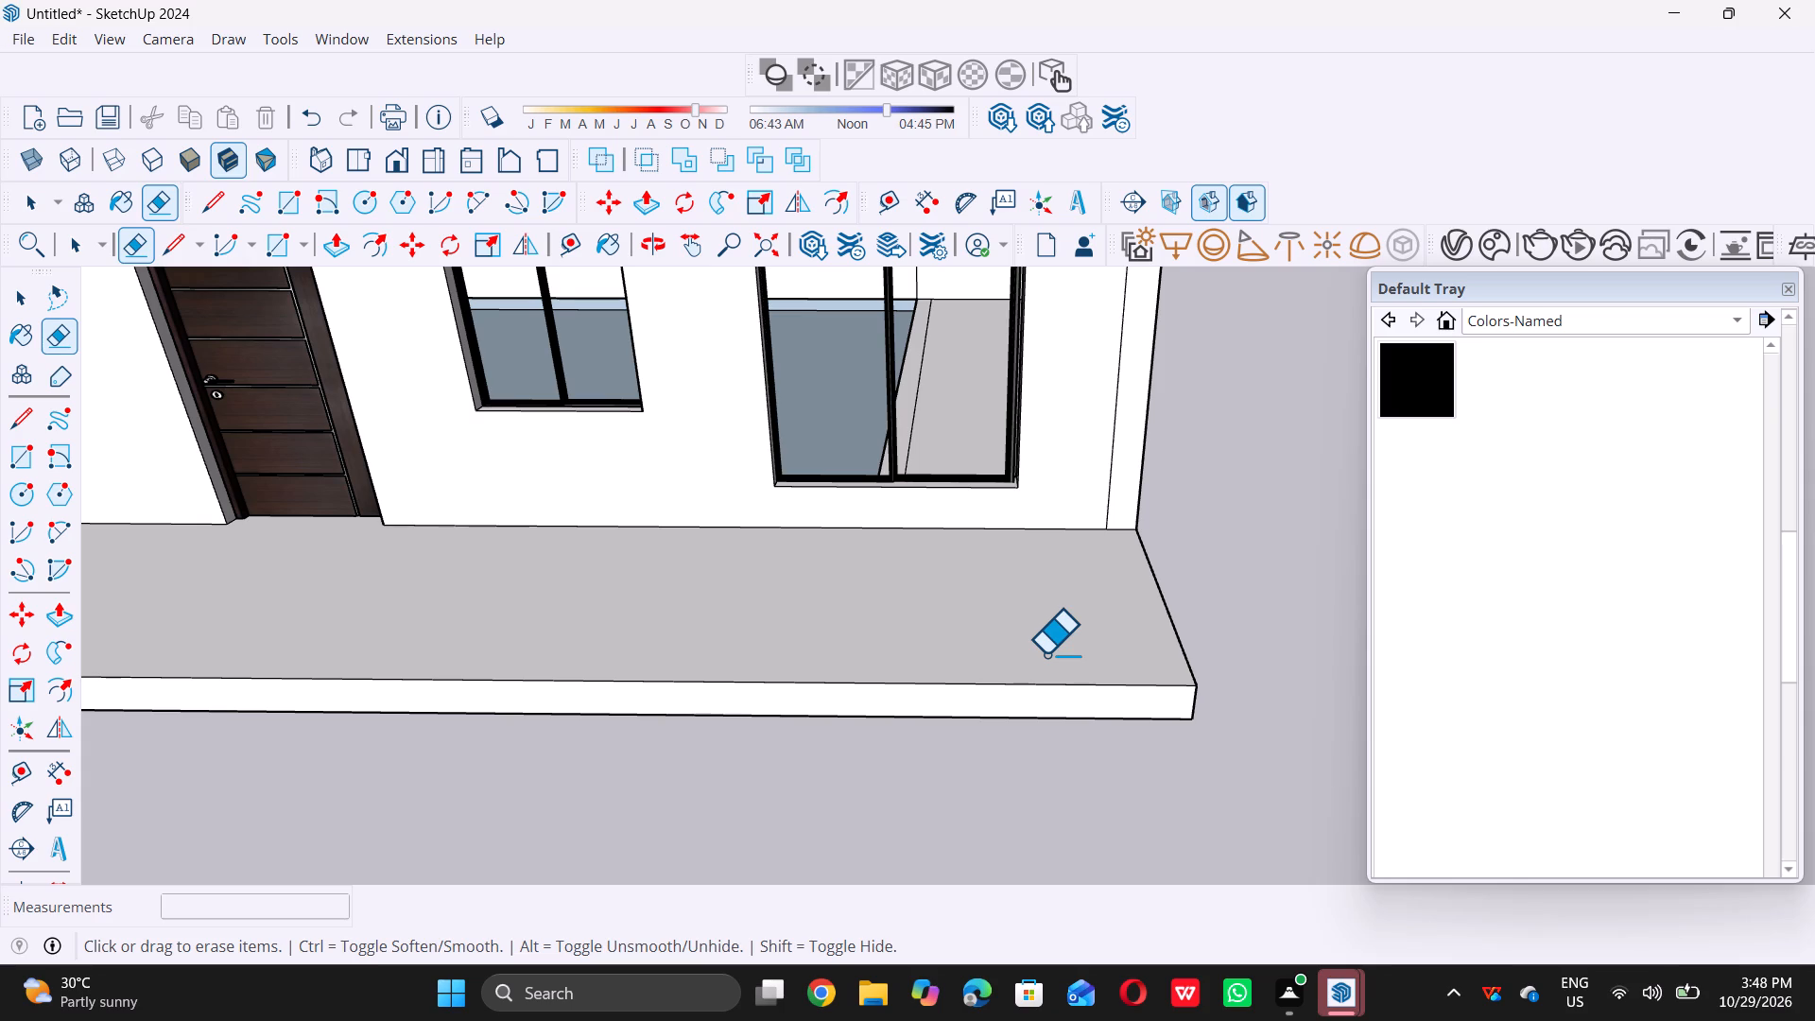
key("space")
Examine the cleaned porch slab and the whole house from the front and the side.
scroll(798, 702, "down", 5)
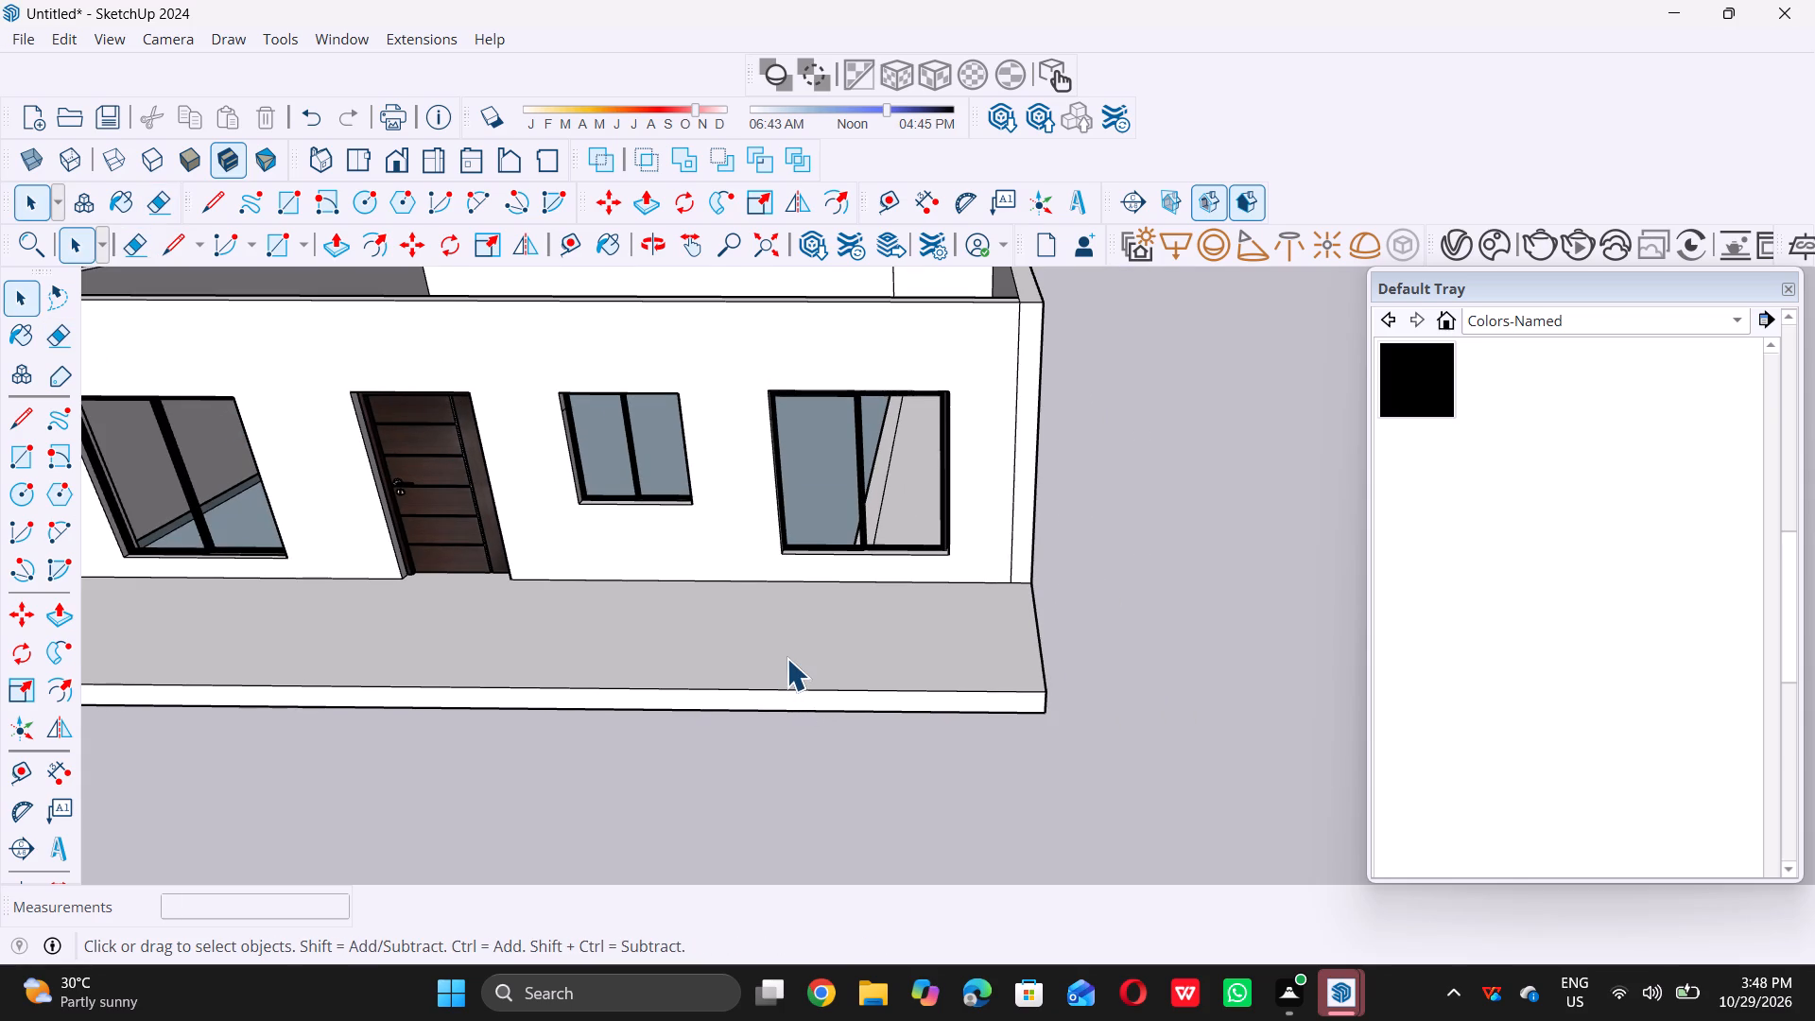
scroll(793, 648, "down", 4)
scroll(854, 587, "down", 1)
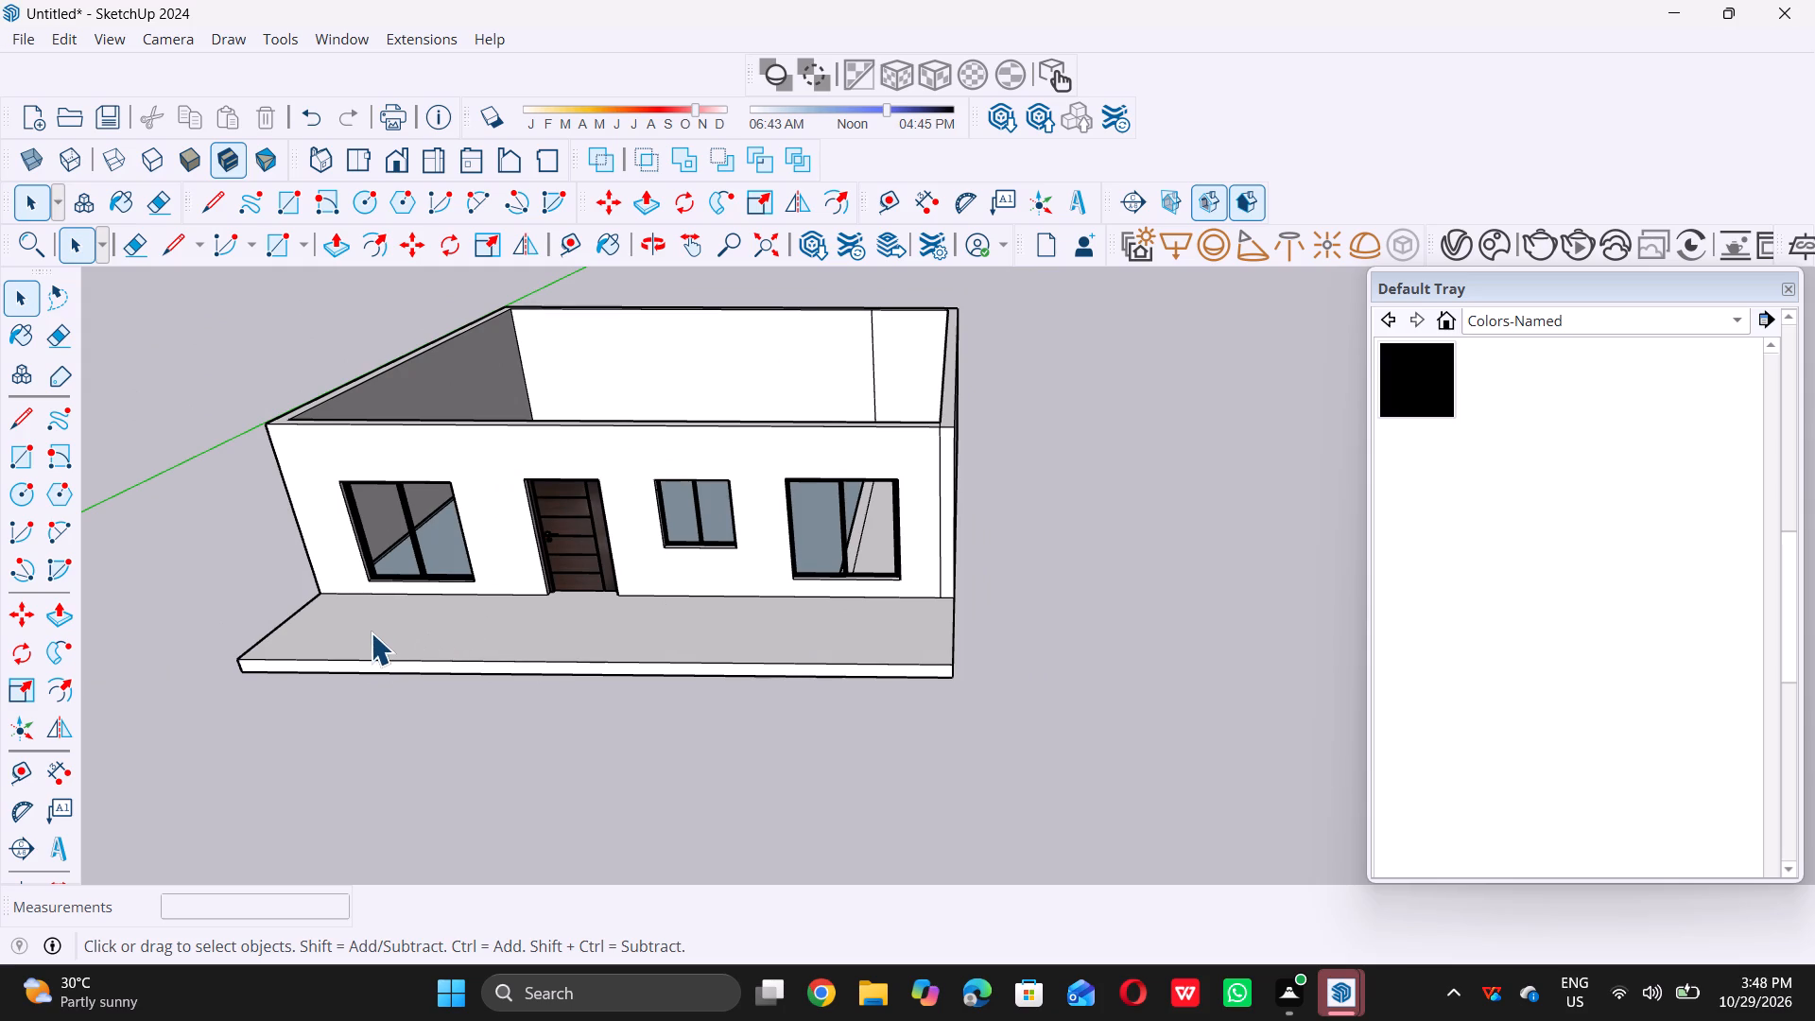
scroll(439, 592, "down", 5)
scroll(392, 570, "up", 5)
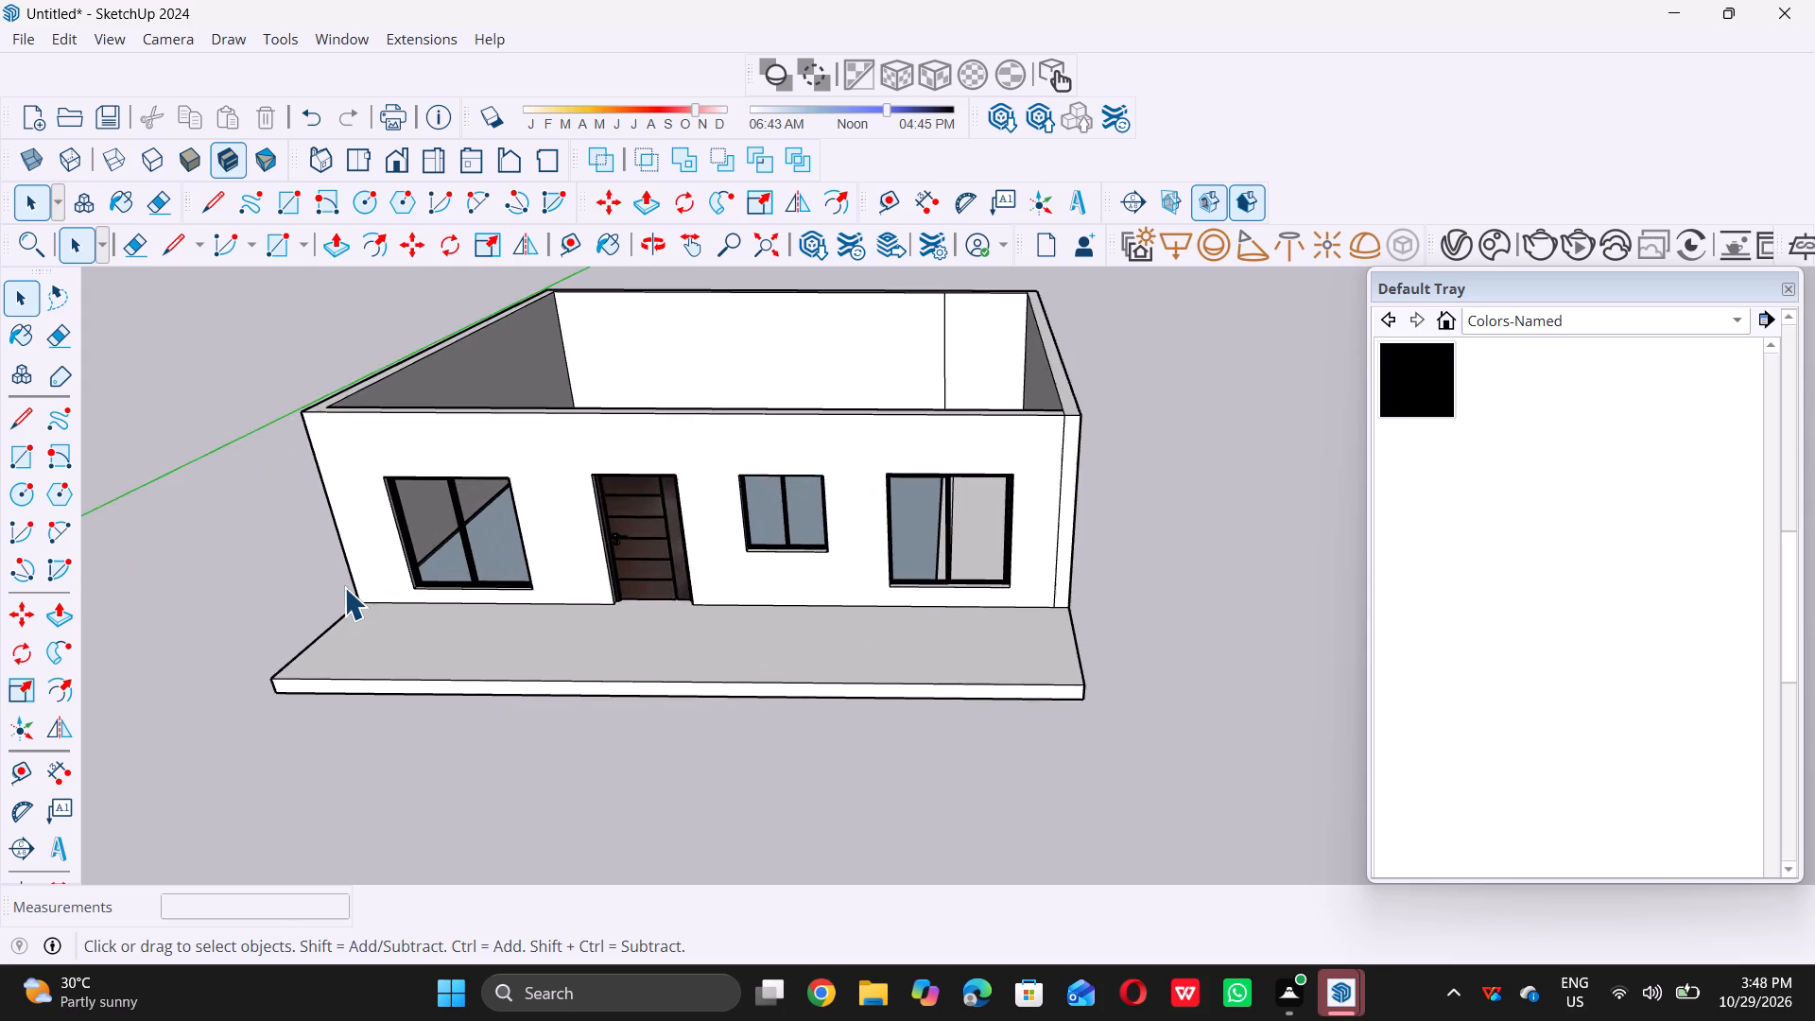
scroll(344, 587, "up", 7)
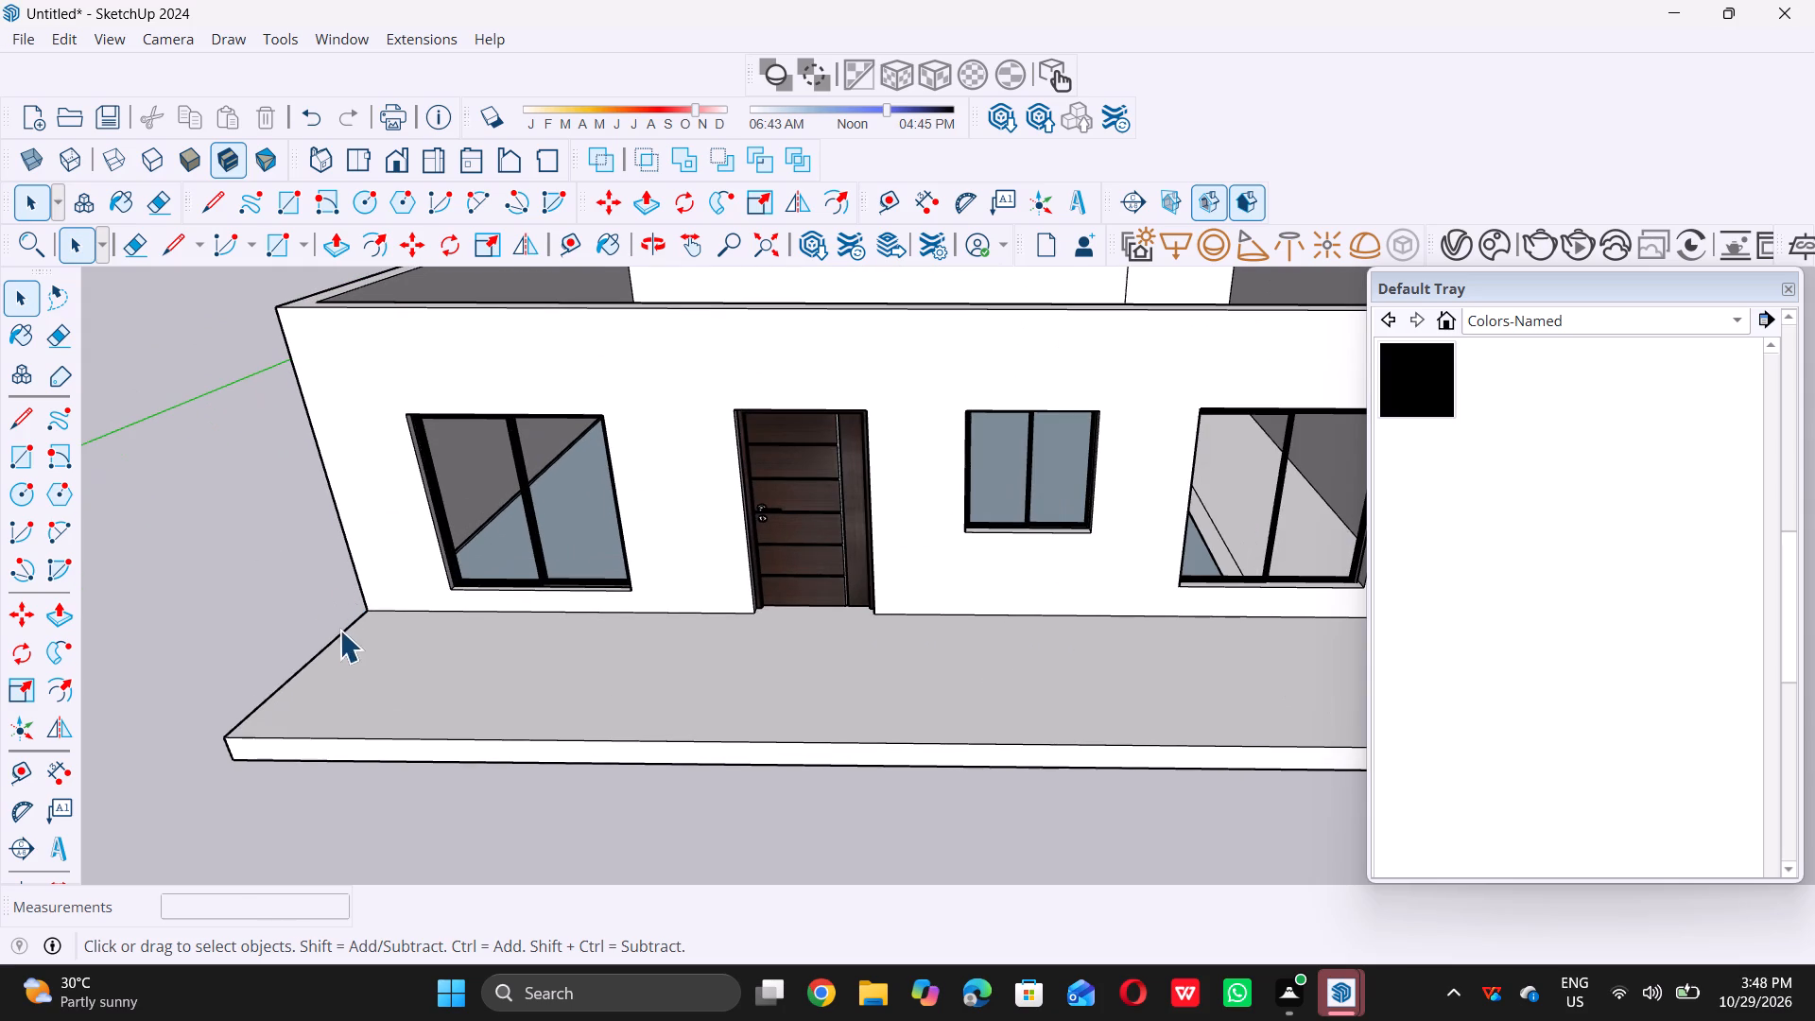
scroll(320, 674, "down", 6)
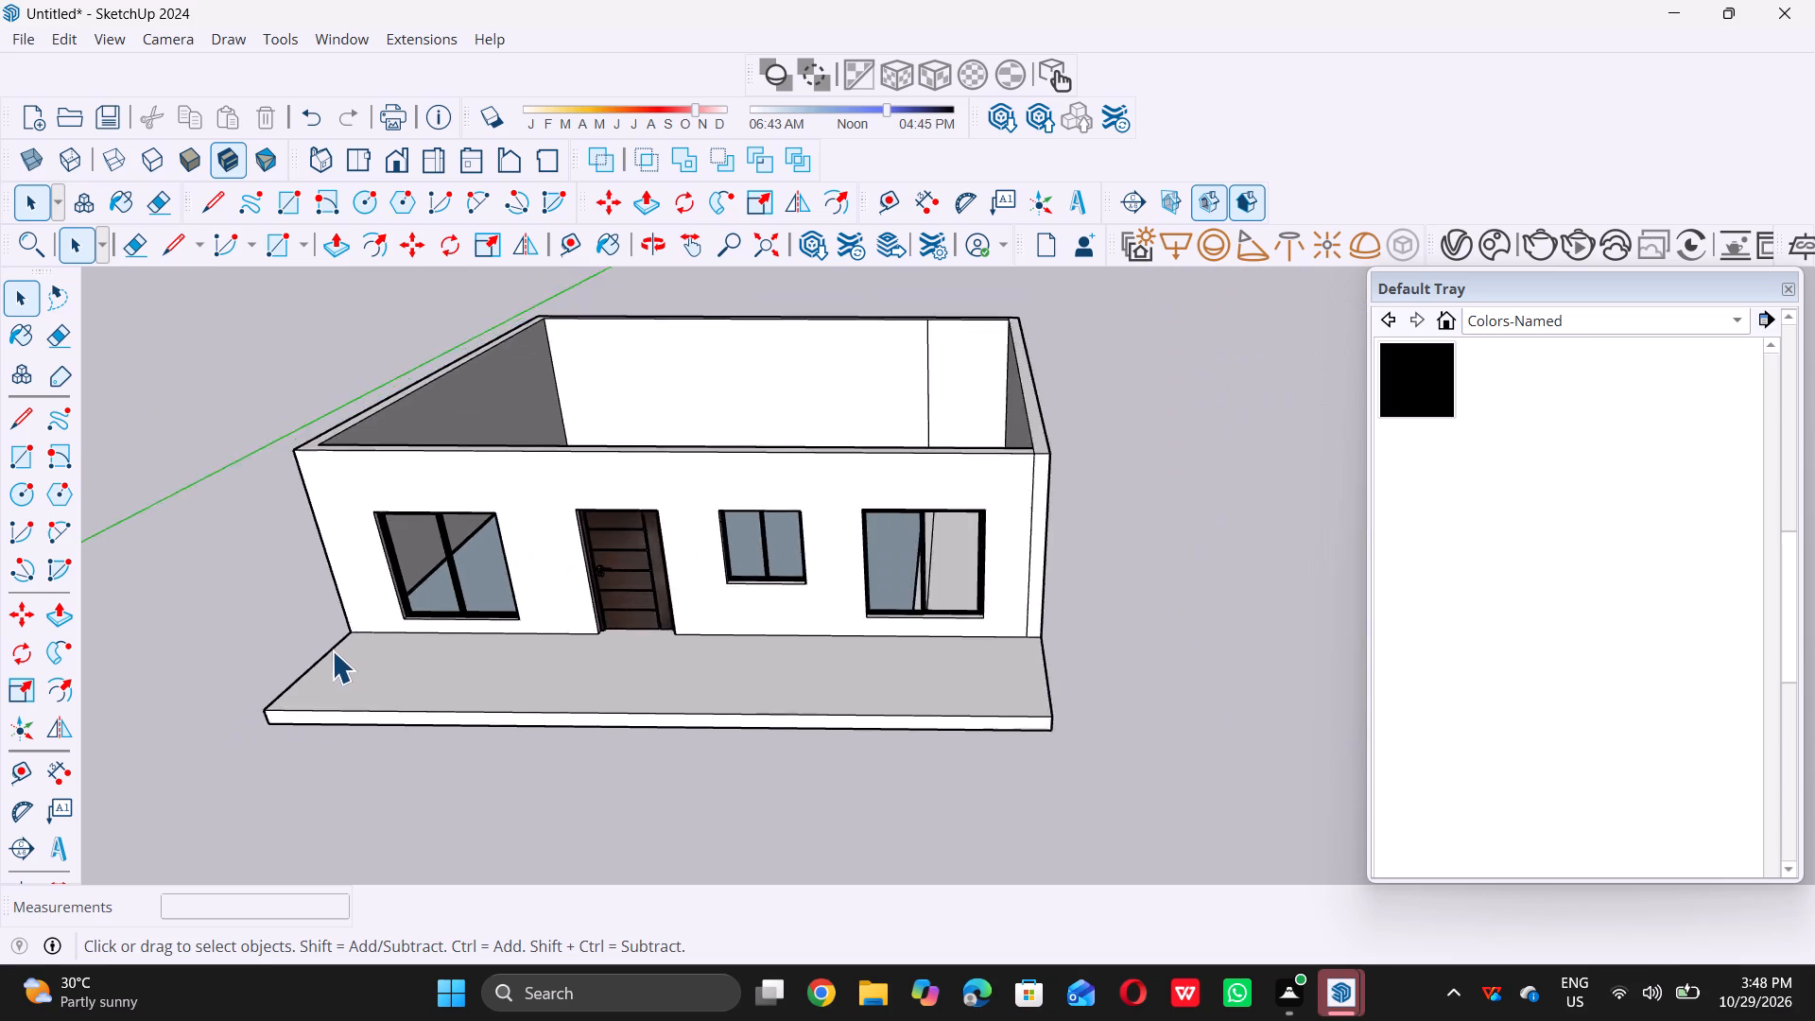
scroll(332, 649, "down", 5)
middle_click_drag(270, 704, 777, 661)
scroll(668, 644, "down", 5)
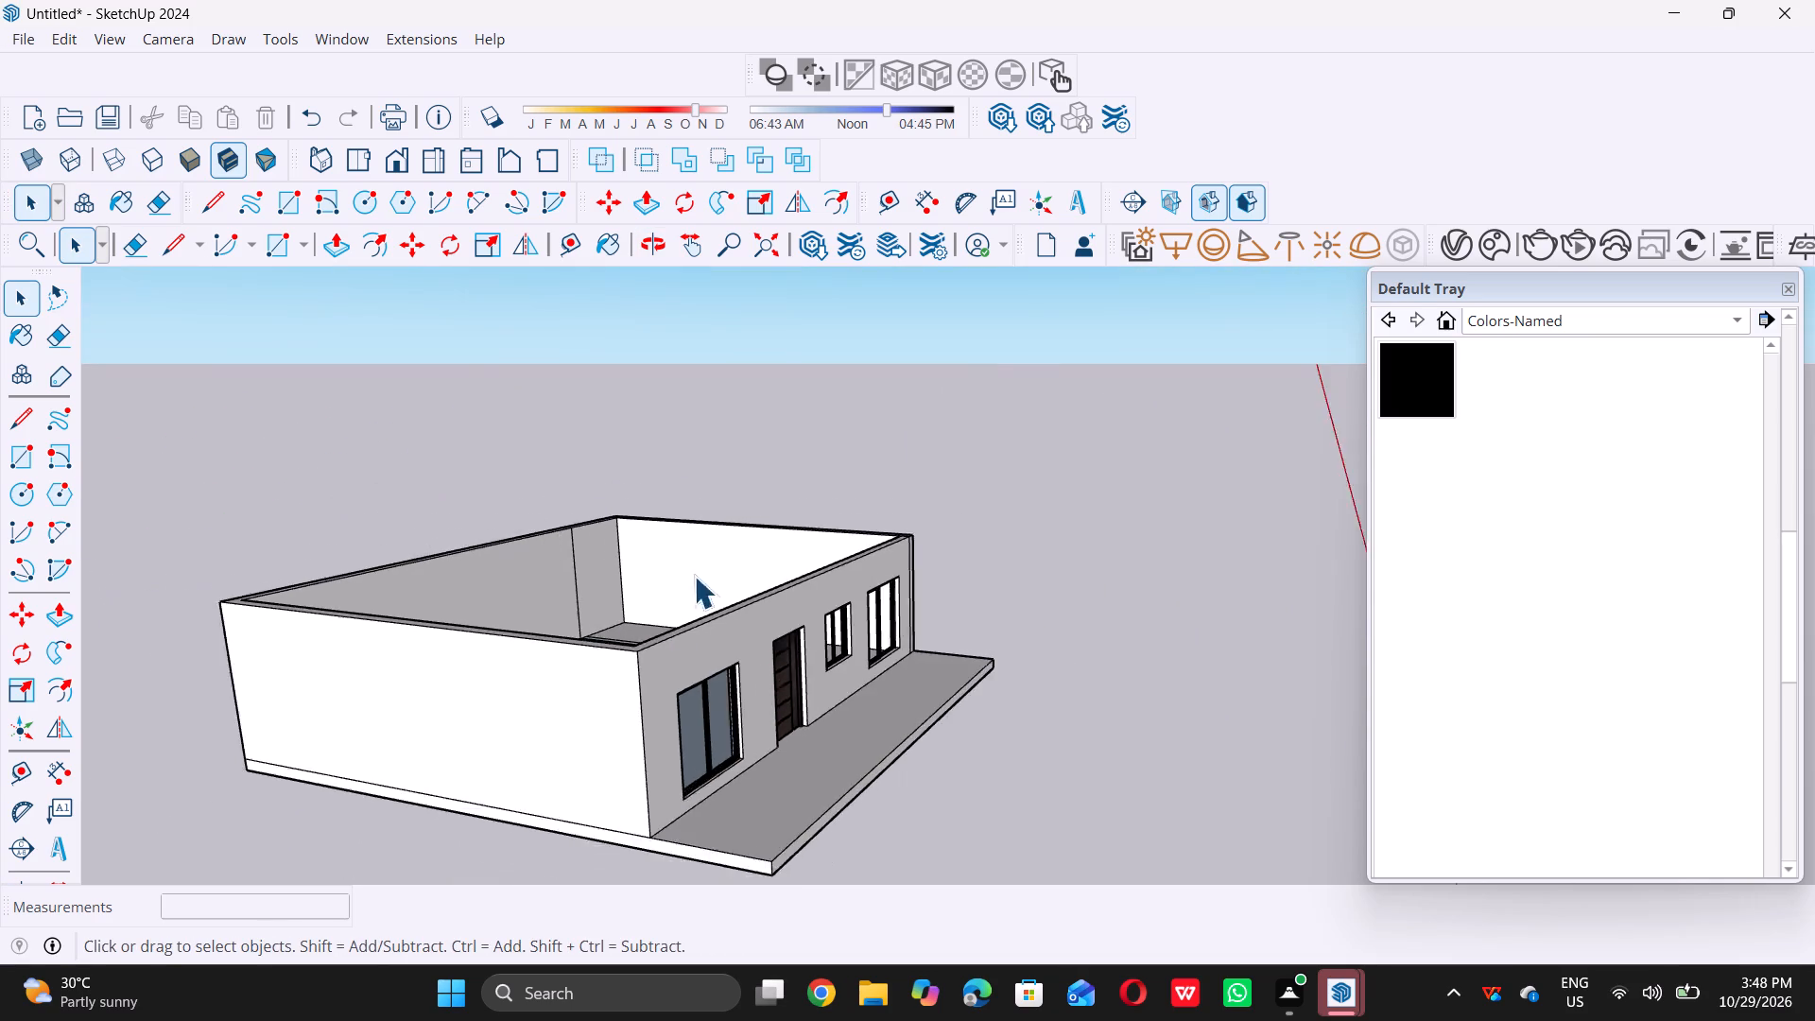
scroll(694, 576, "down", 6)
middle_click_drag(825, 651, 596, 632)
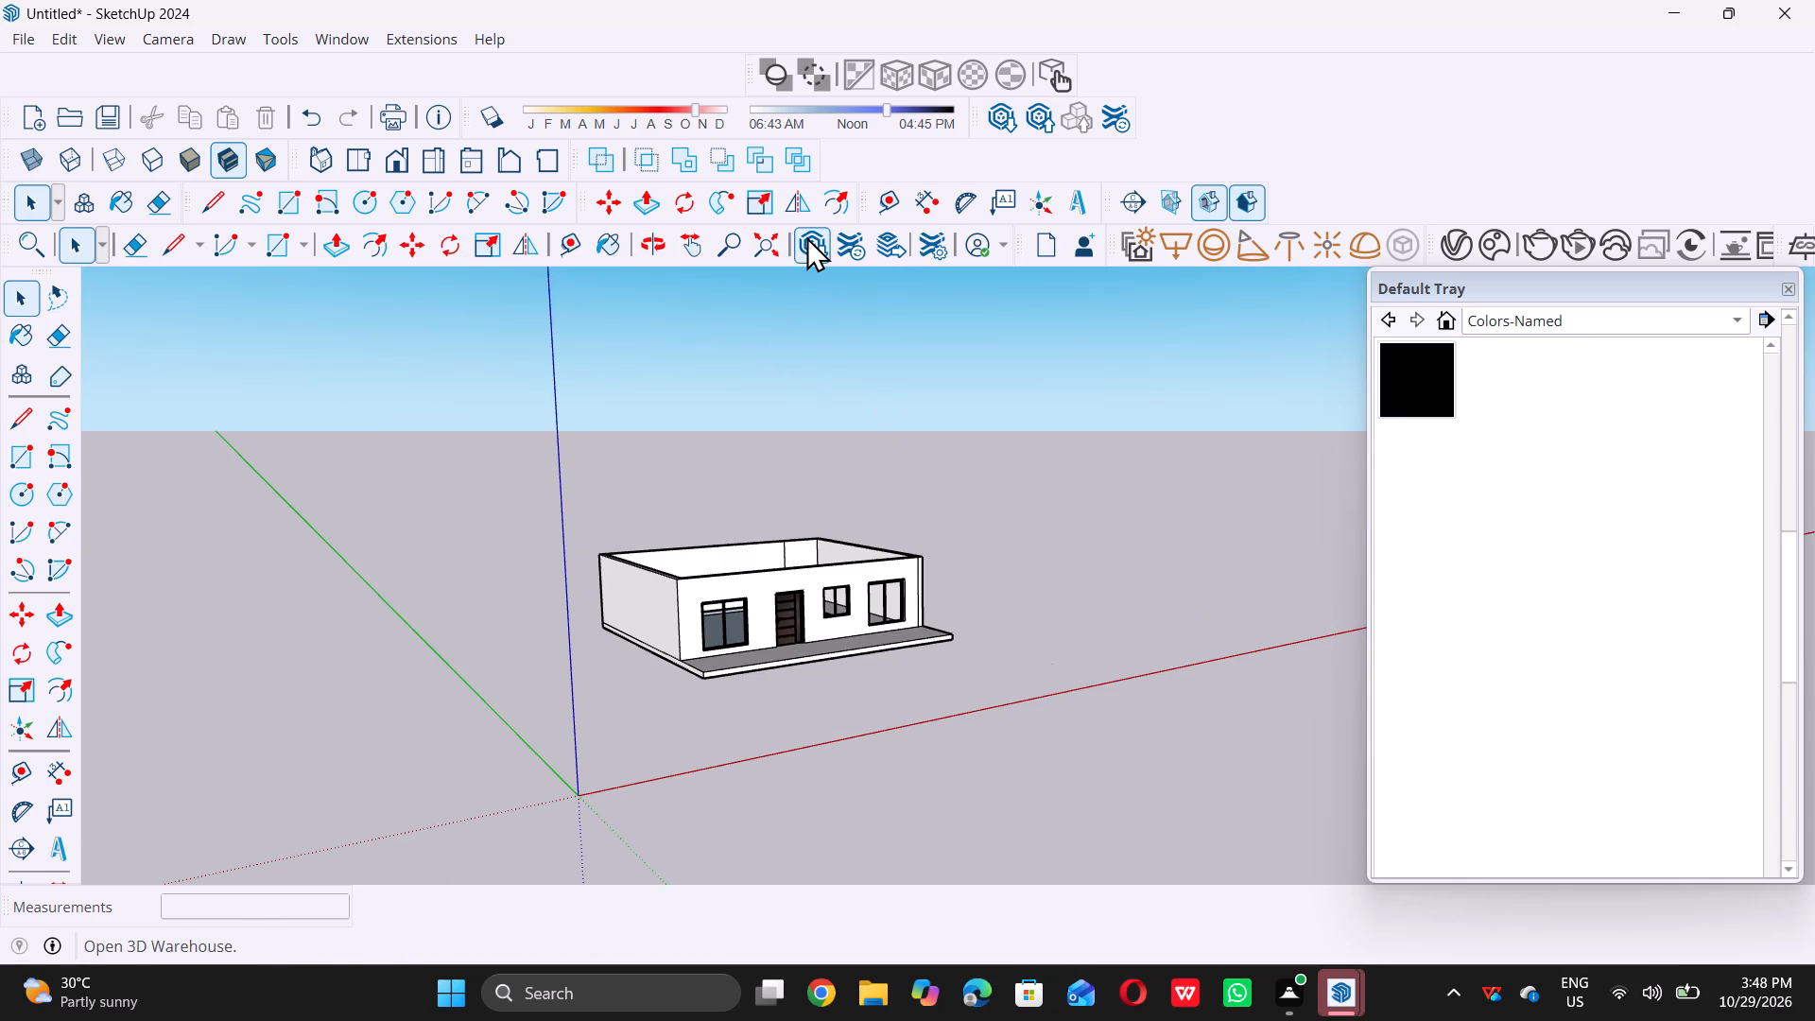
Search the 3D Warehouse models for "plants", replacing the previous search term.
left_click(808, 237)
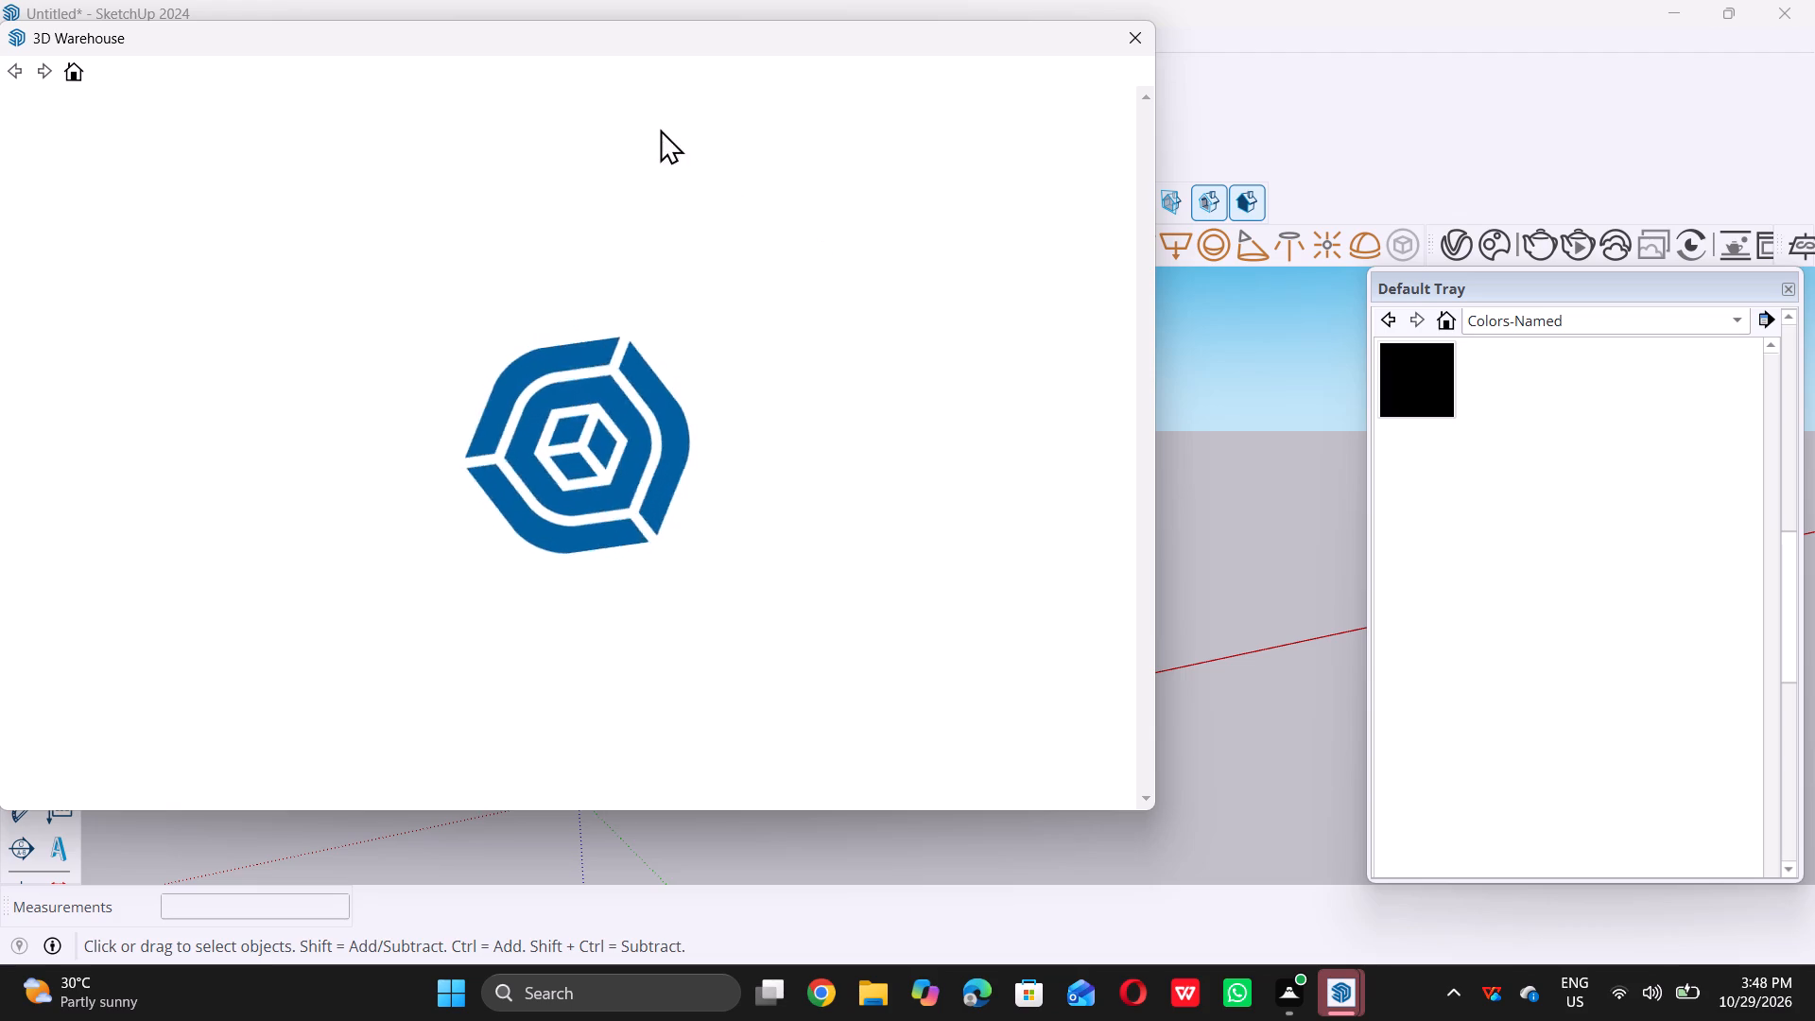
triple_click(618, 122)
left_click(618, 120)
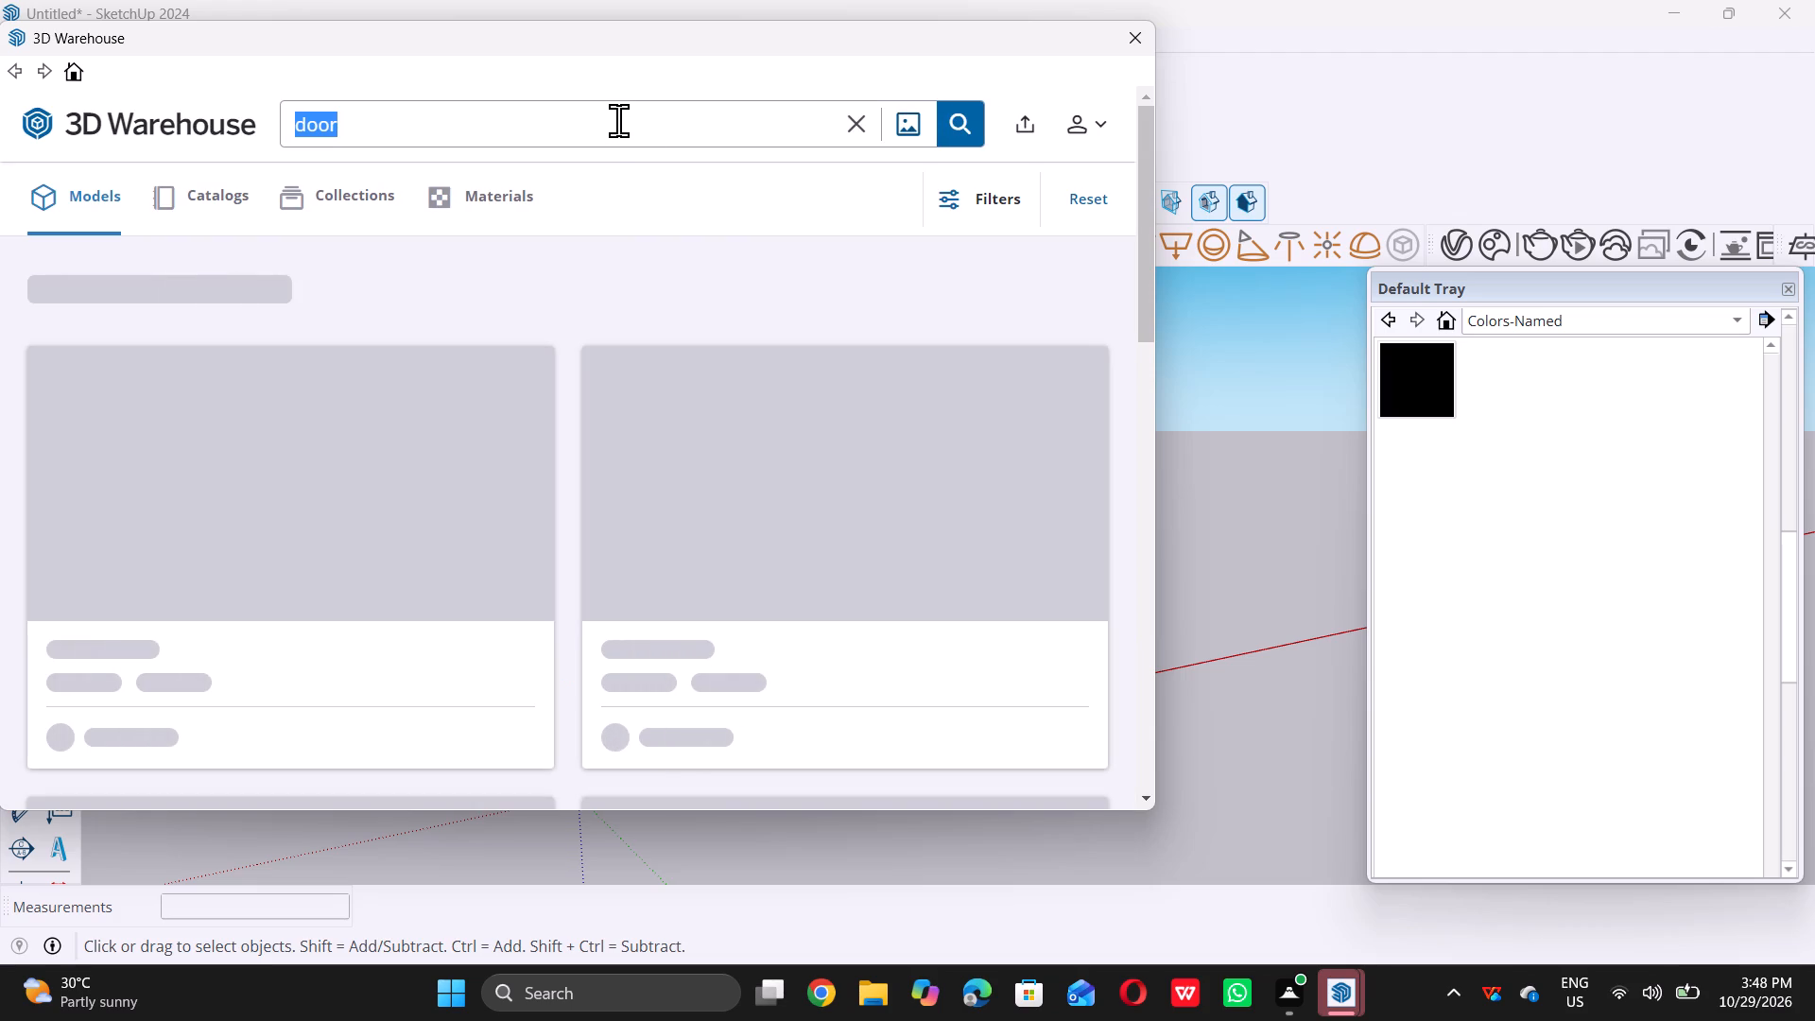
key("BackSpace")
key("BackSpace")
key("BackSpace")
key("BackSpace")
left_click(527, 130)
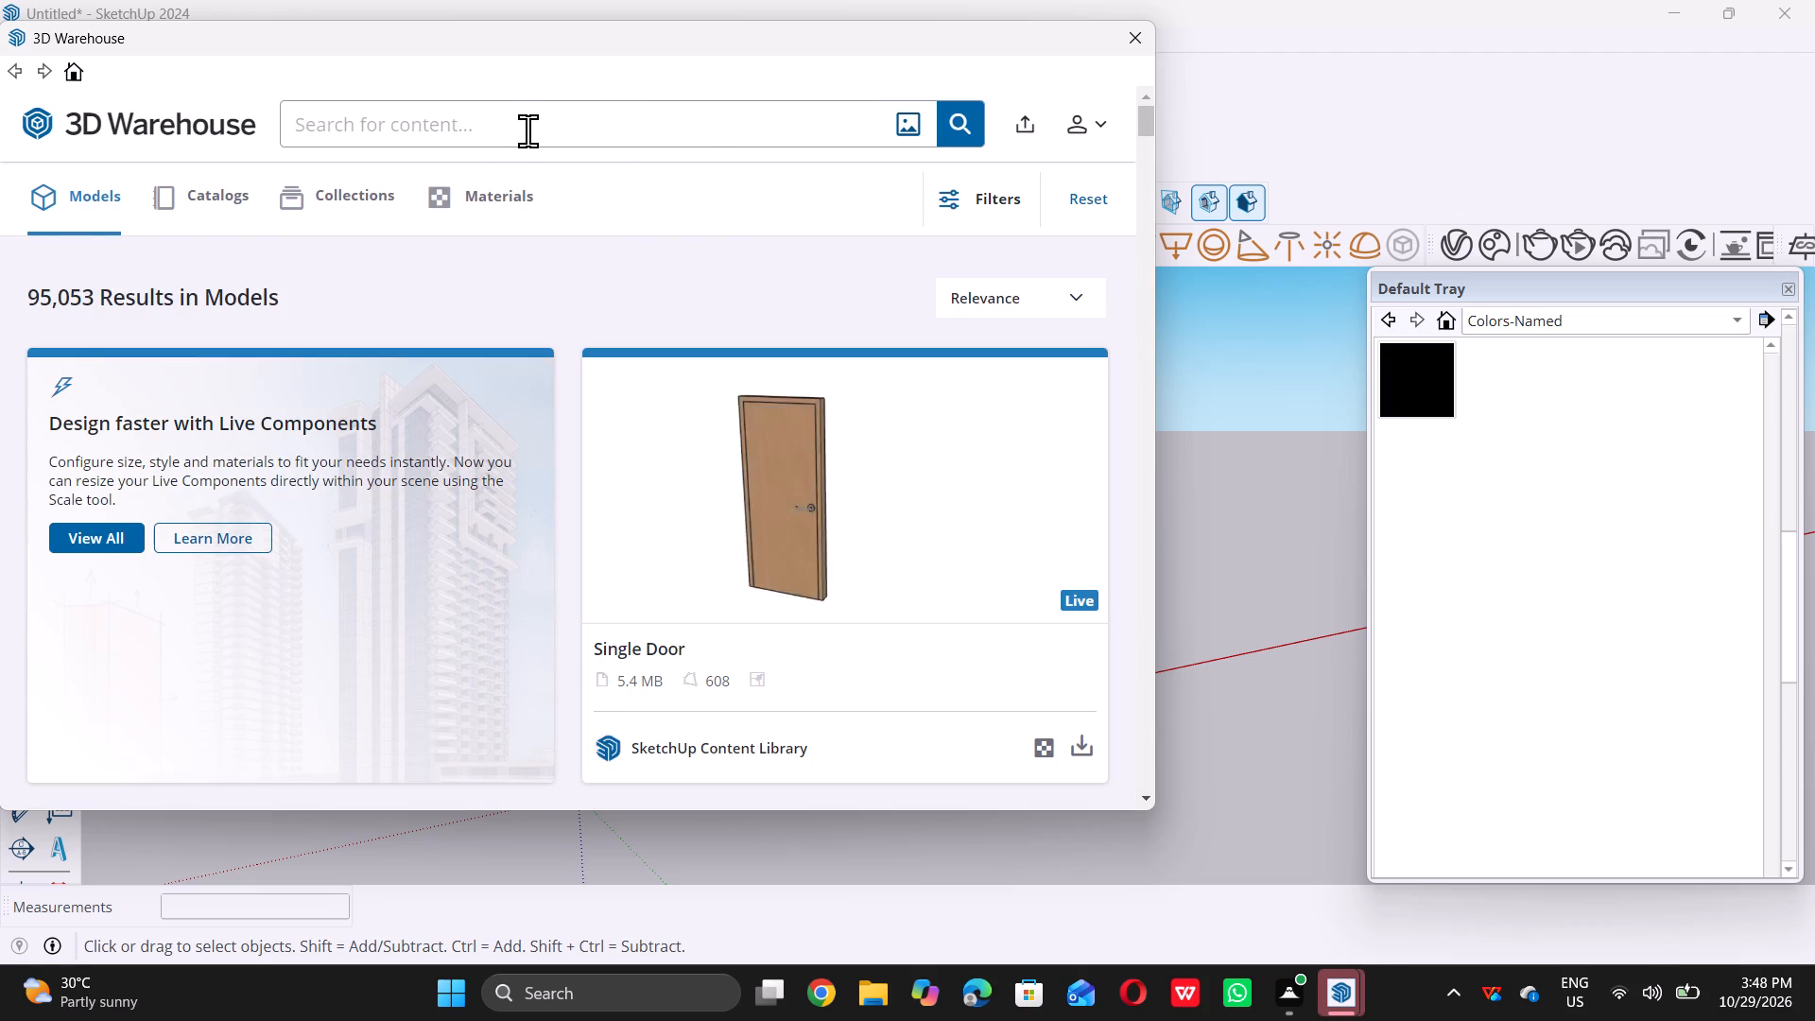
type("pl")
key("a")
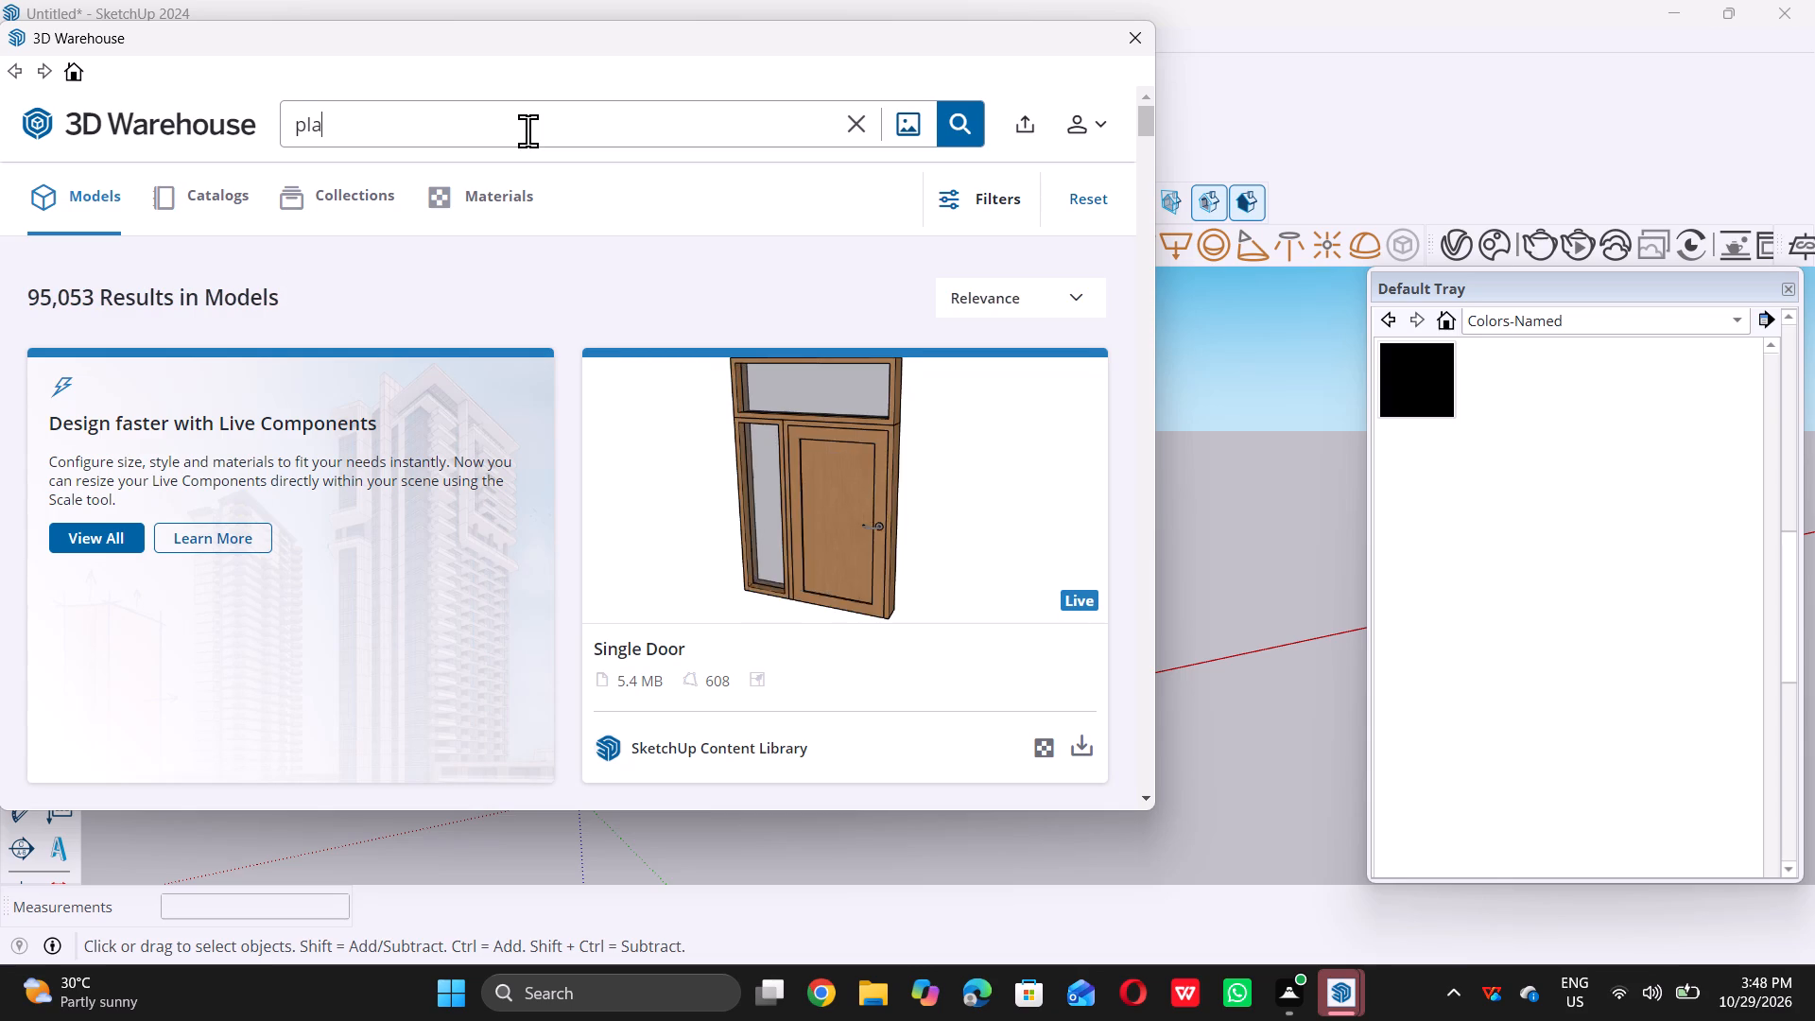
type("nts")
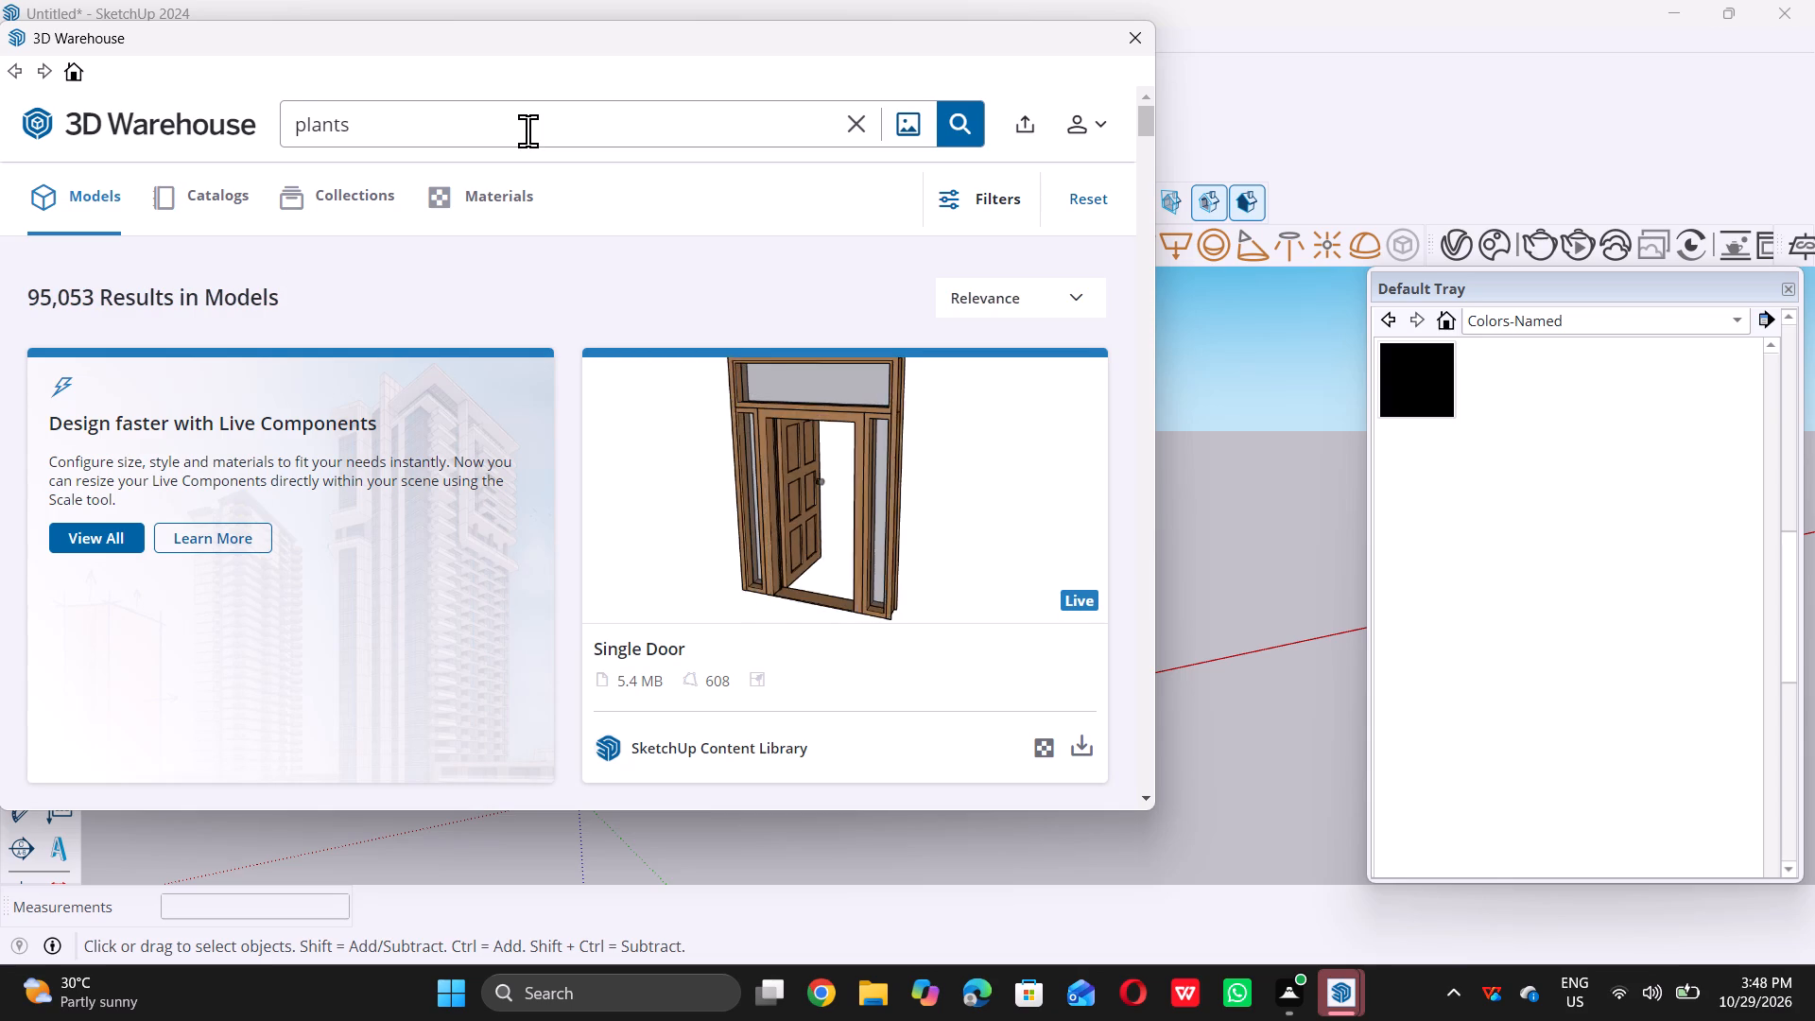
key("Return")
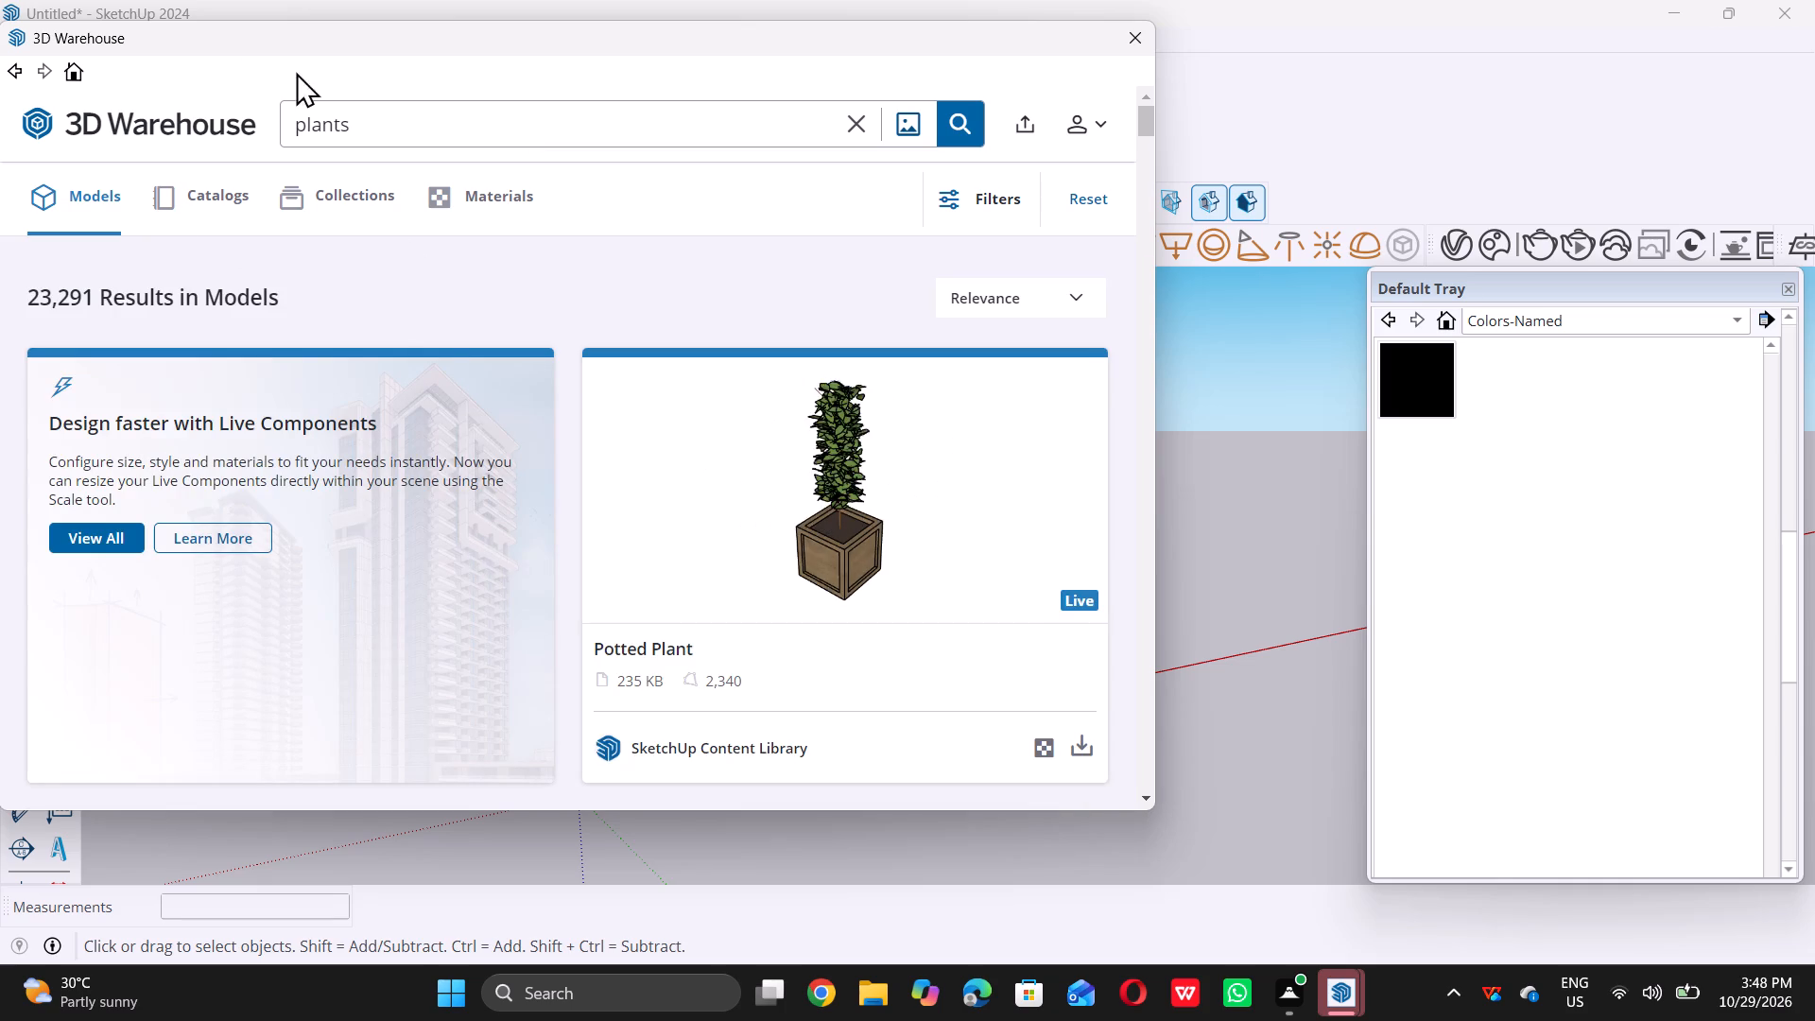
Browse the plant models for a long planter arrangement that suits the front of the house.
scroll(703, 469, "down", 5)
scroll(845, 529, "down", 3)
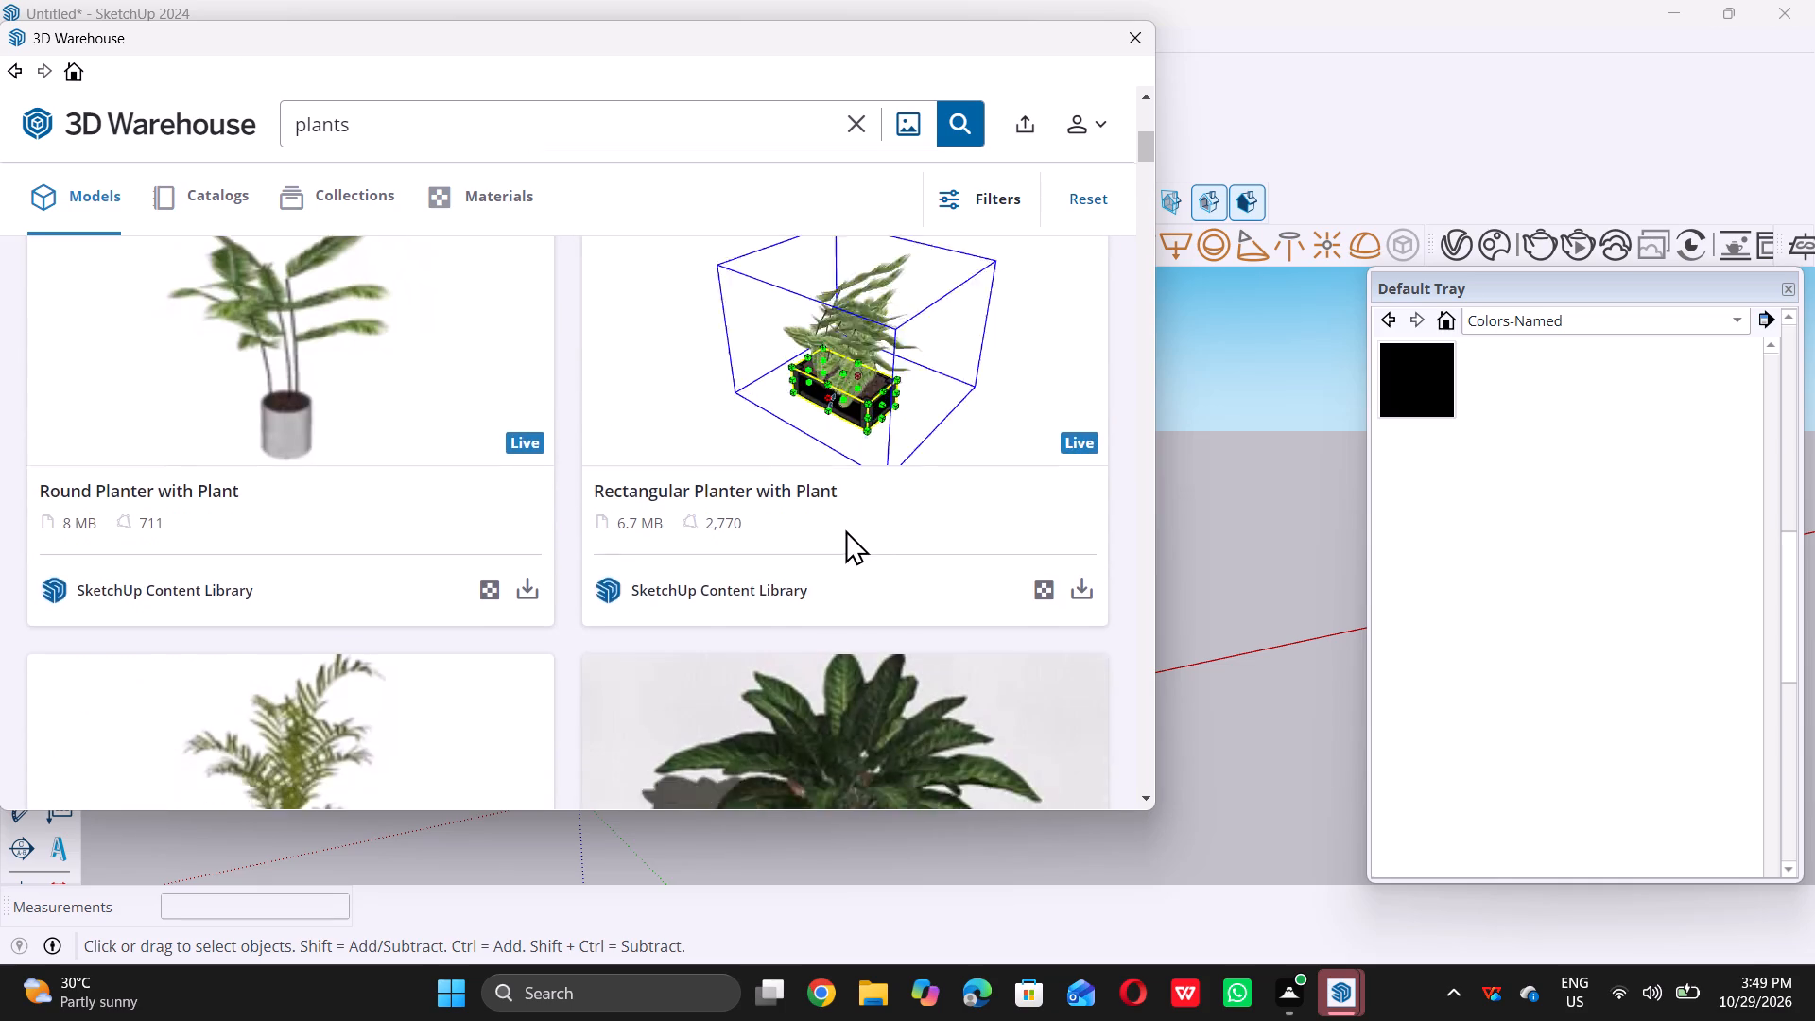
scroll(845, 529, "down", 6)
scroll(845, 529, "up", 1)
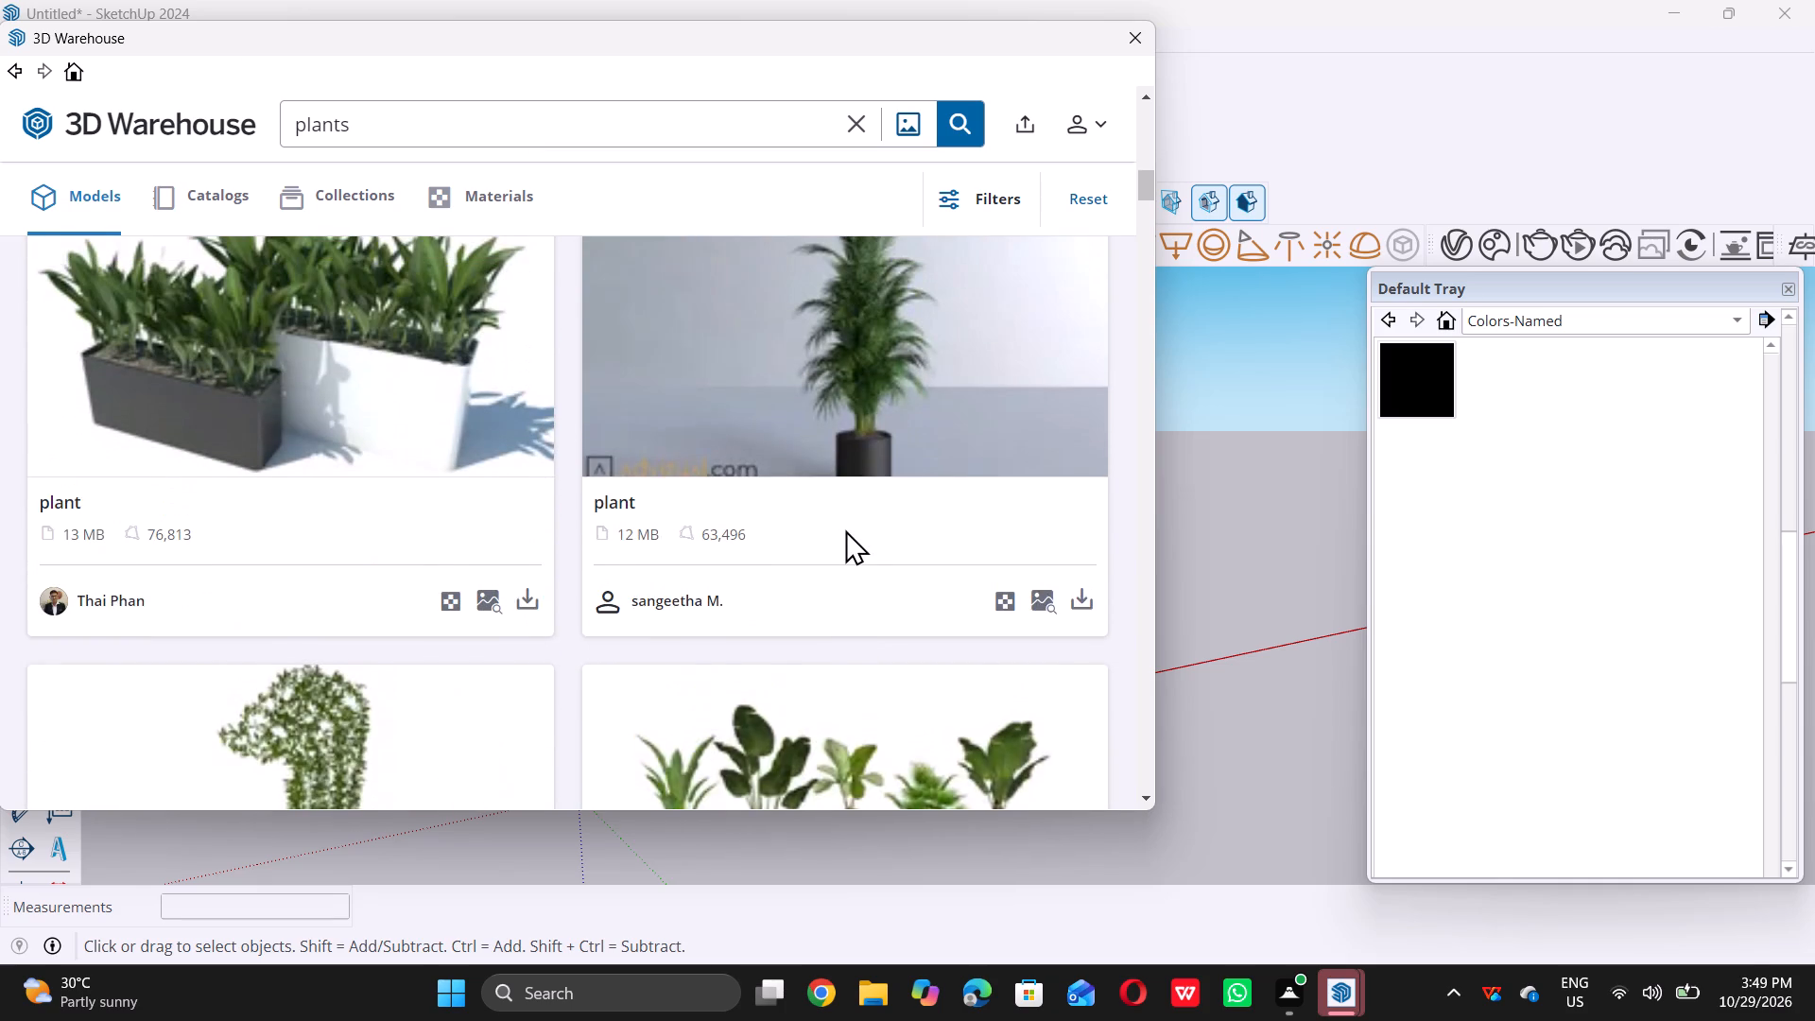
scroll(845, 529, "up", 2)
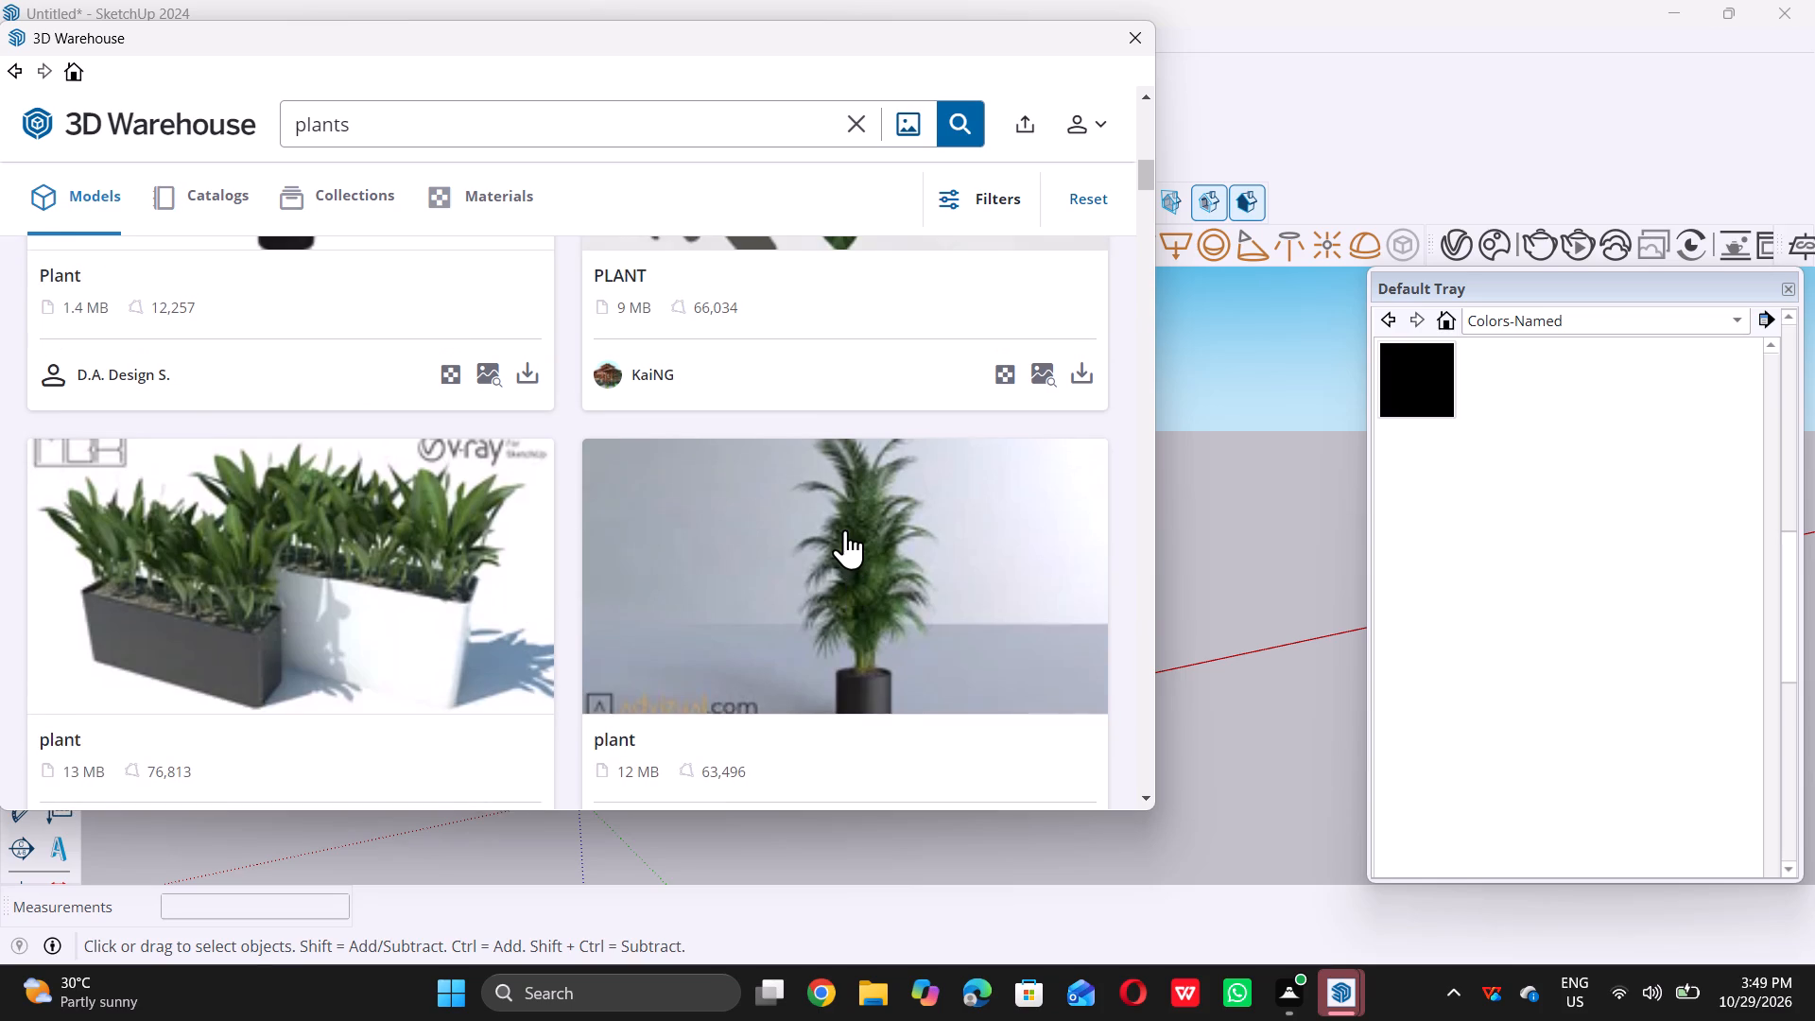
scroll(845, 529, "down", 11)
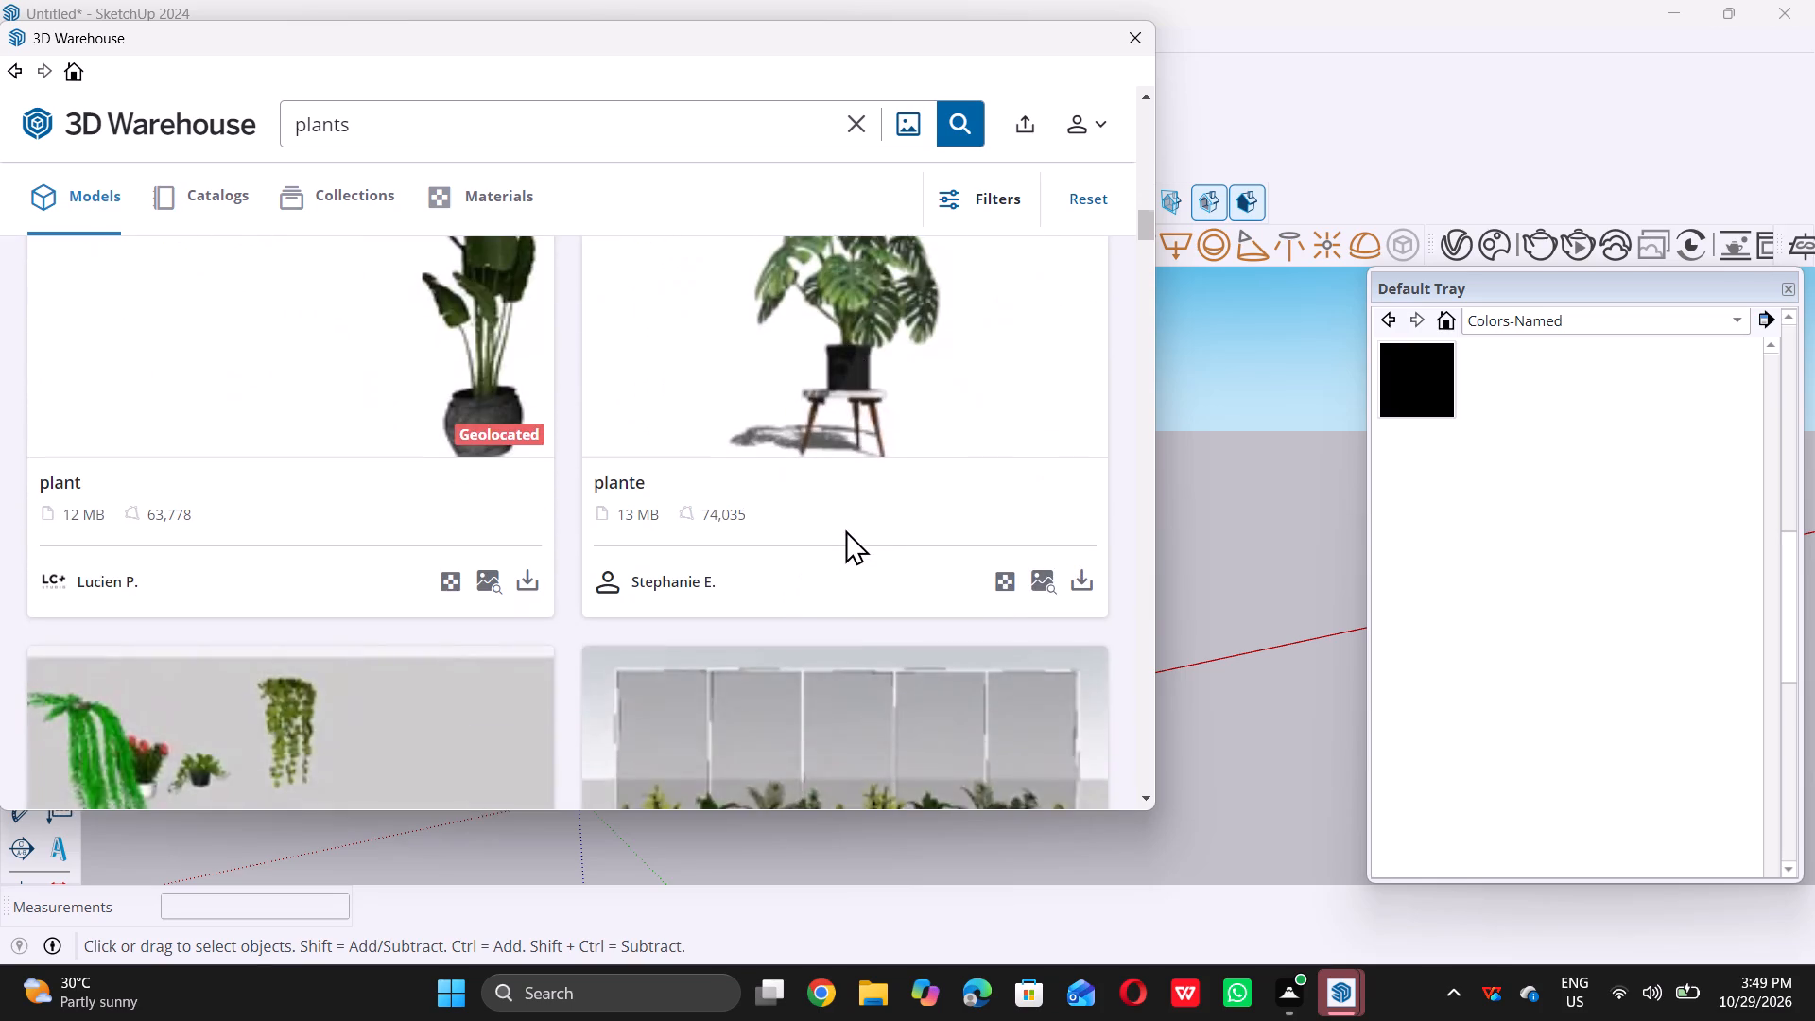
scroll(845, 529, "down", 3)
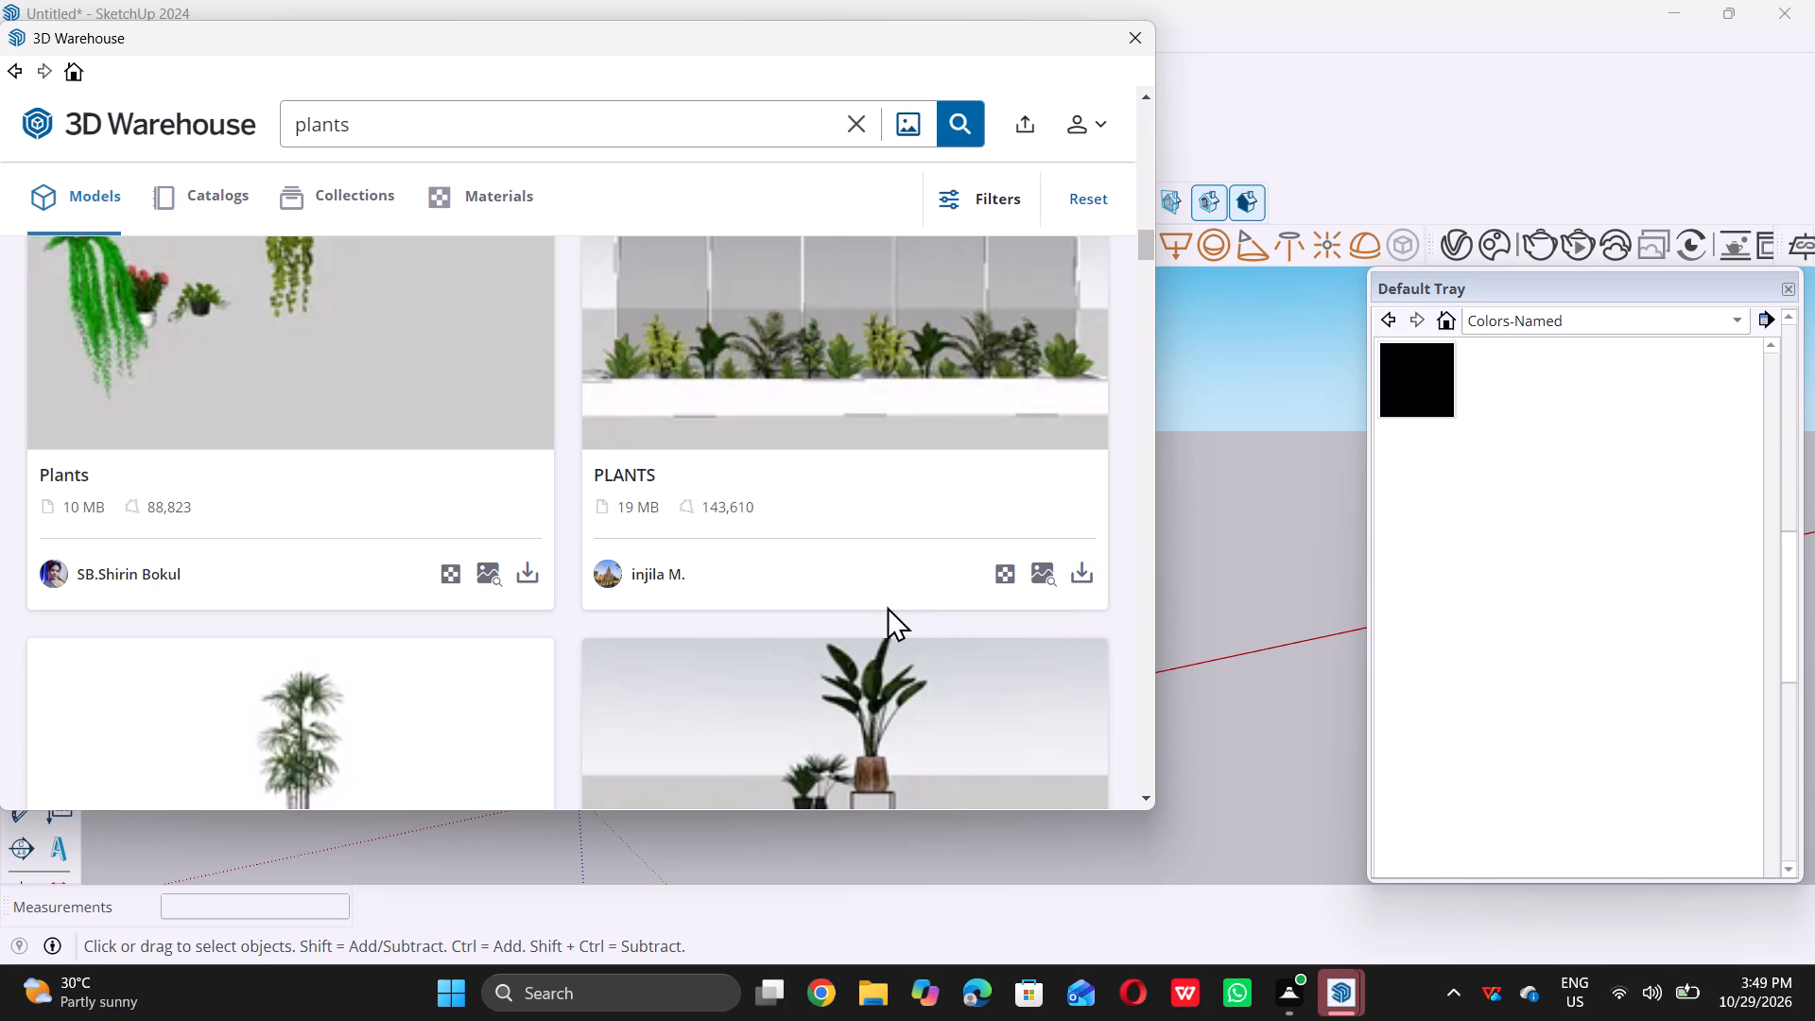
scroll(887, 606, "down", 10)
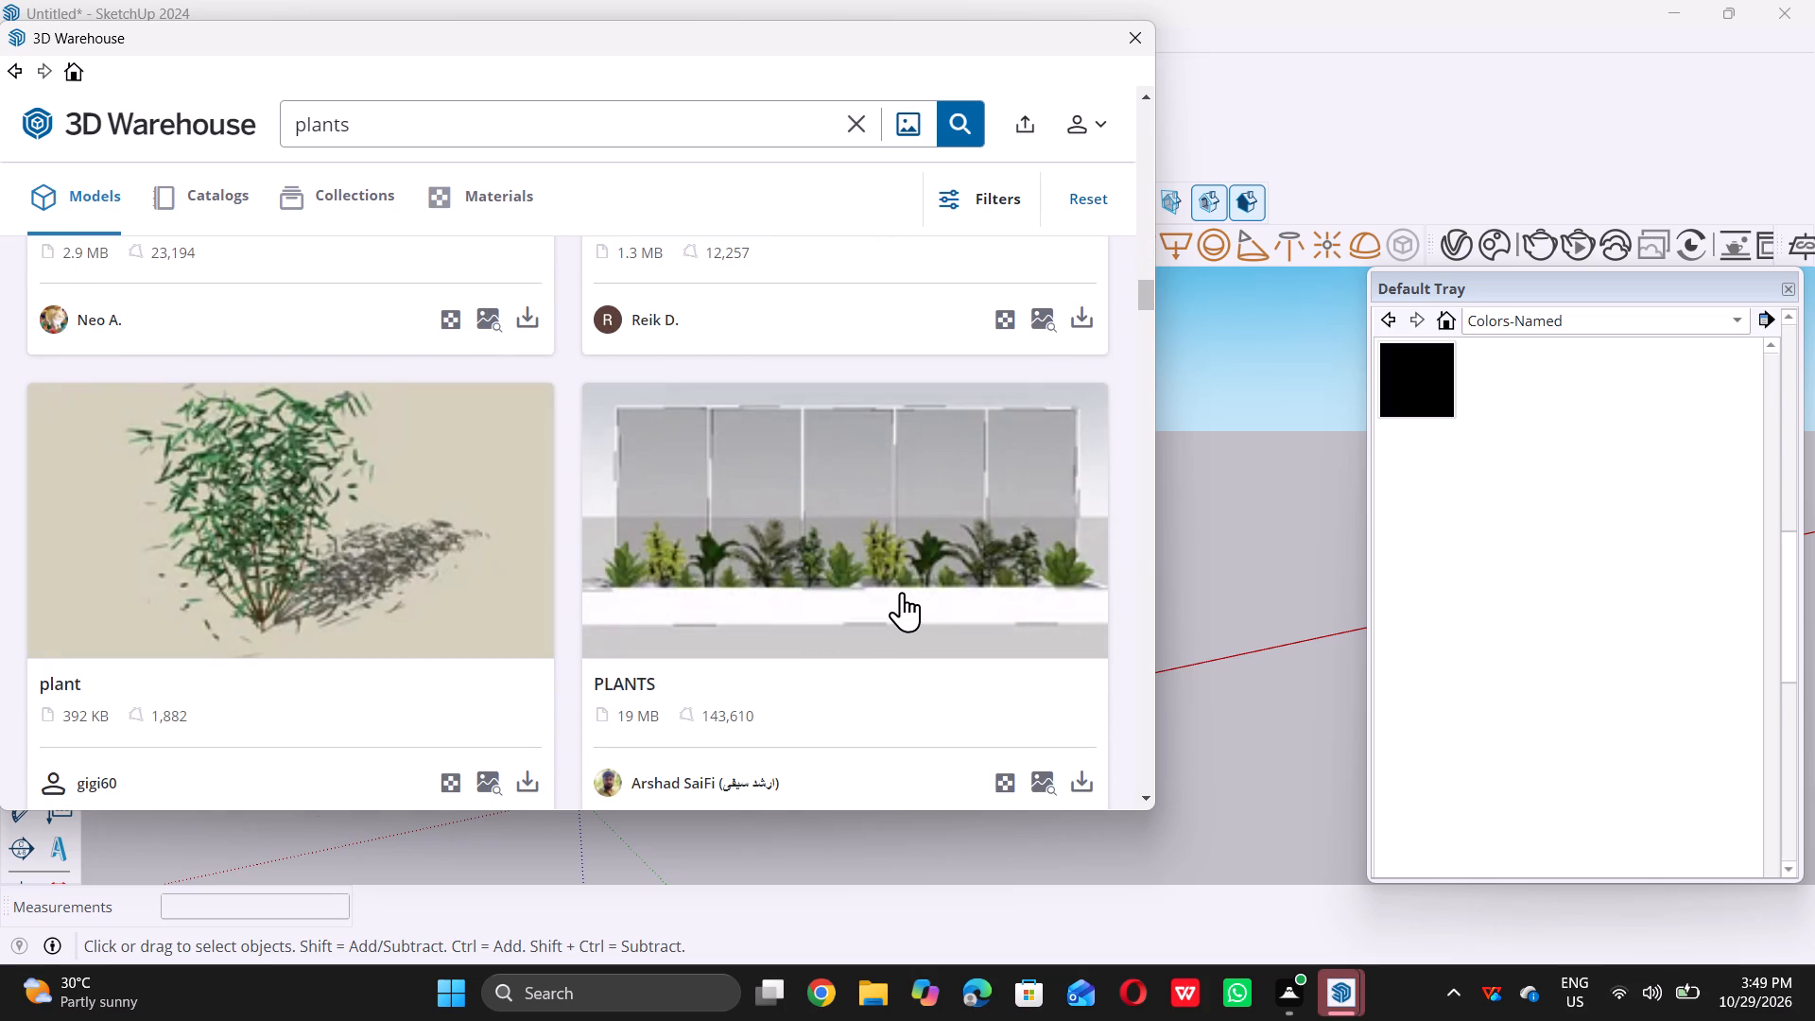
scroll(904, 590, "up", 12)
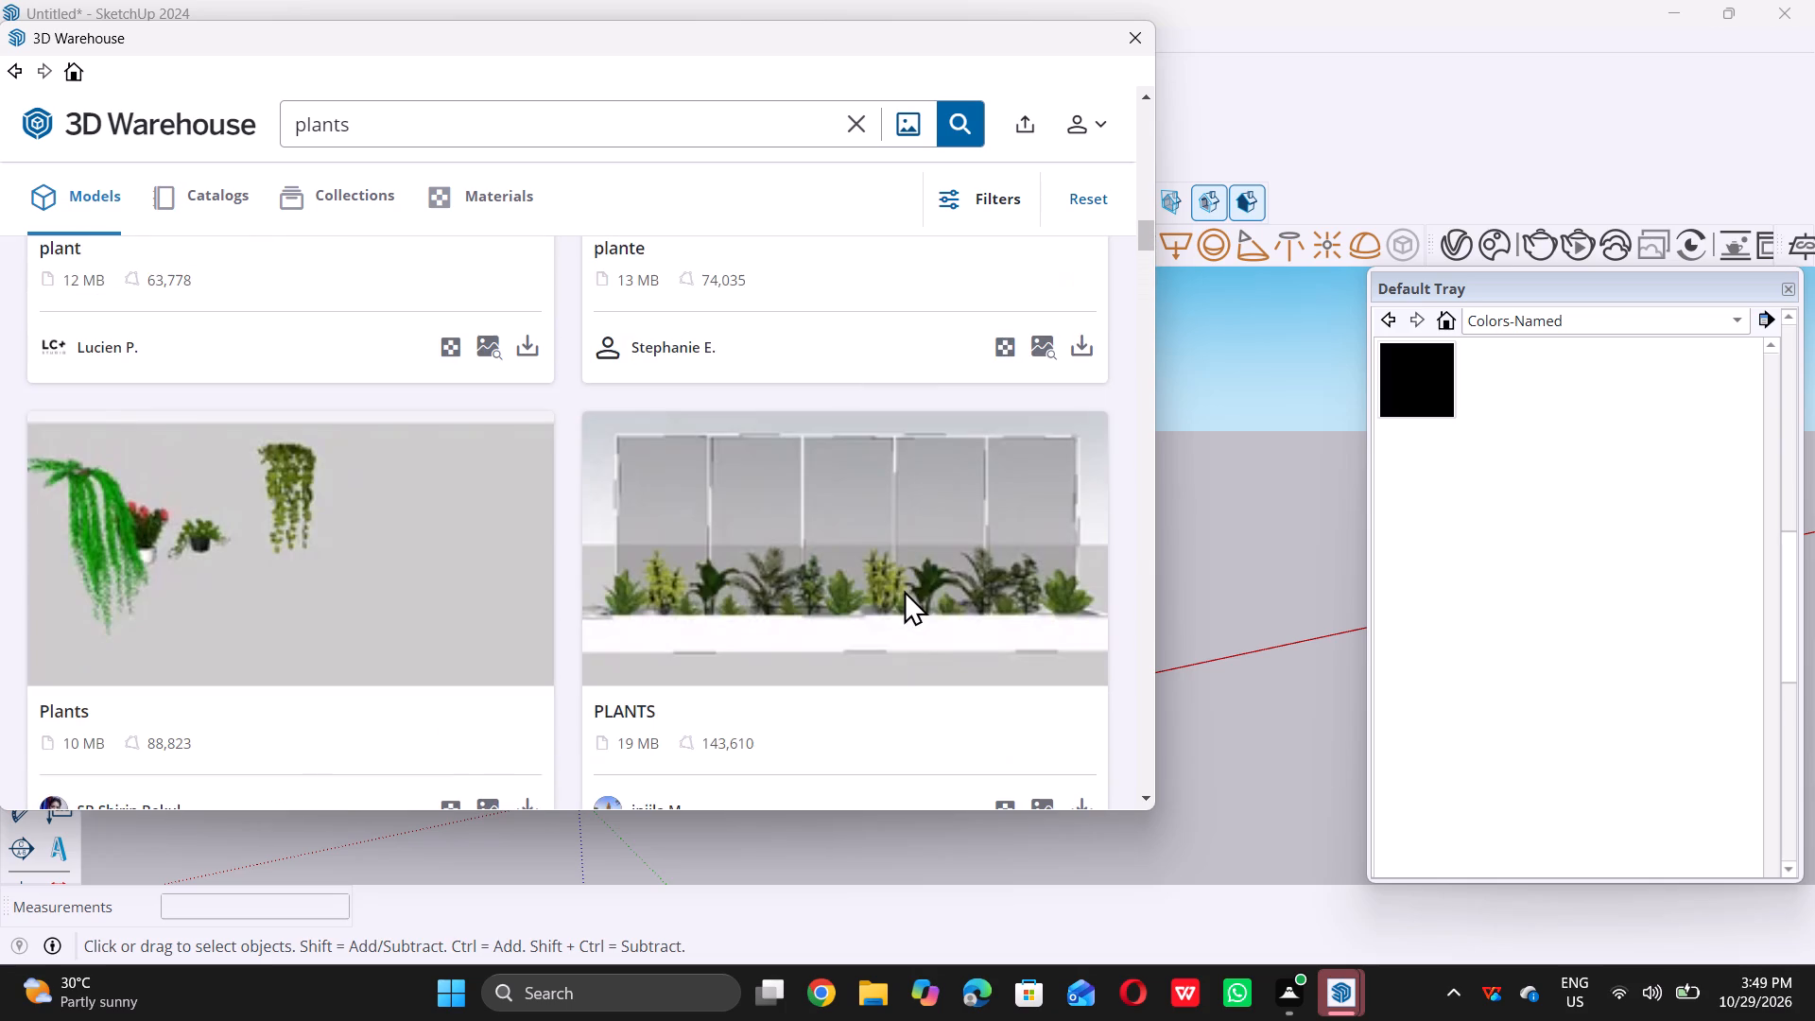
scroll(904, 590, "down", 2)
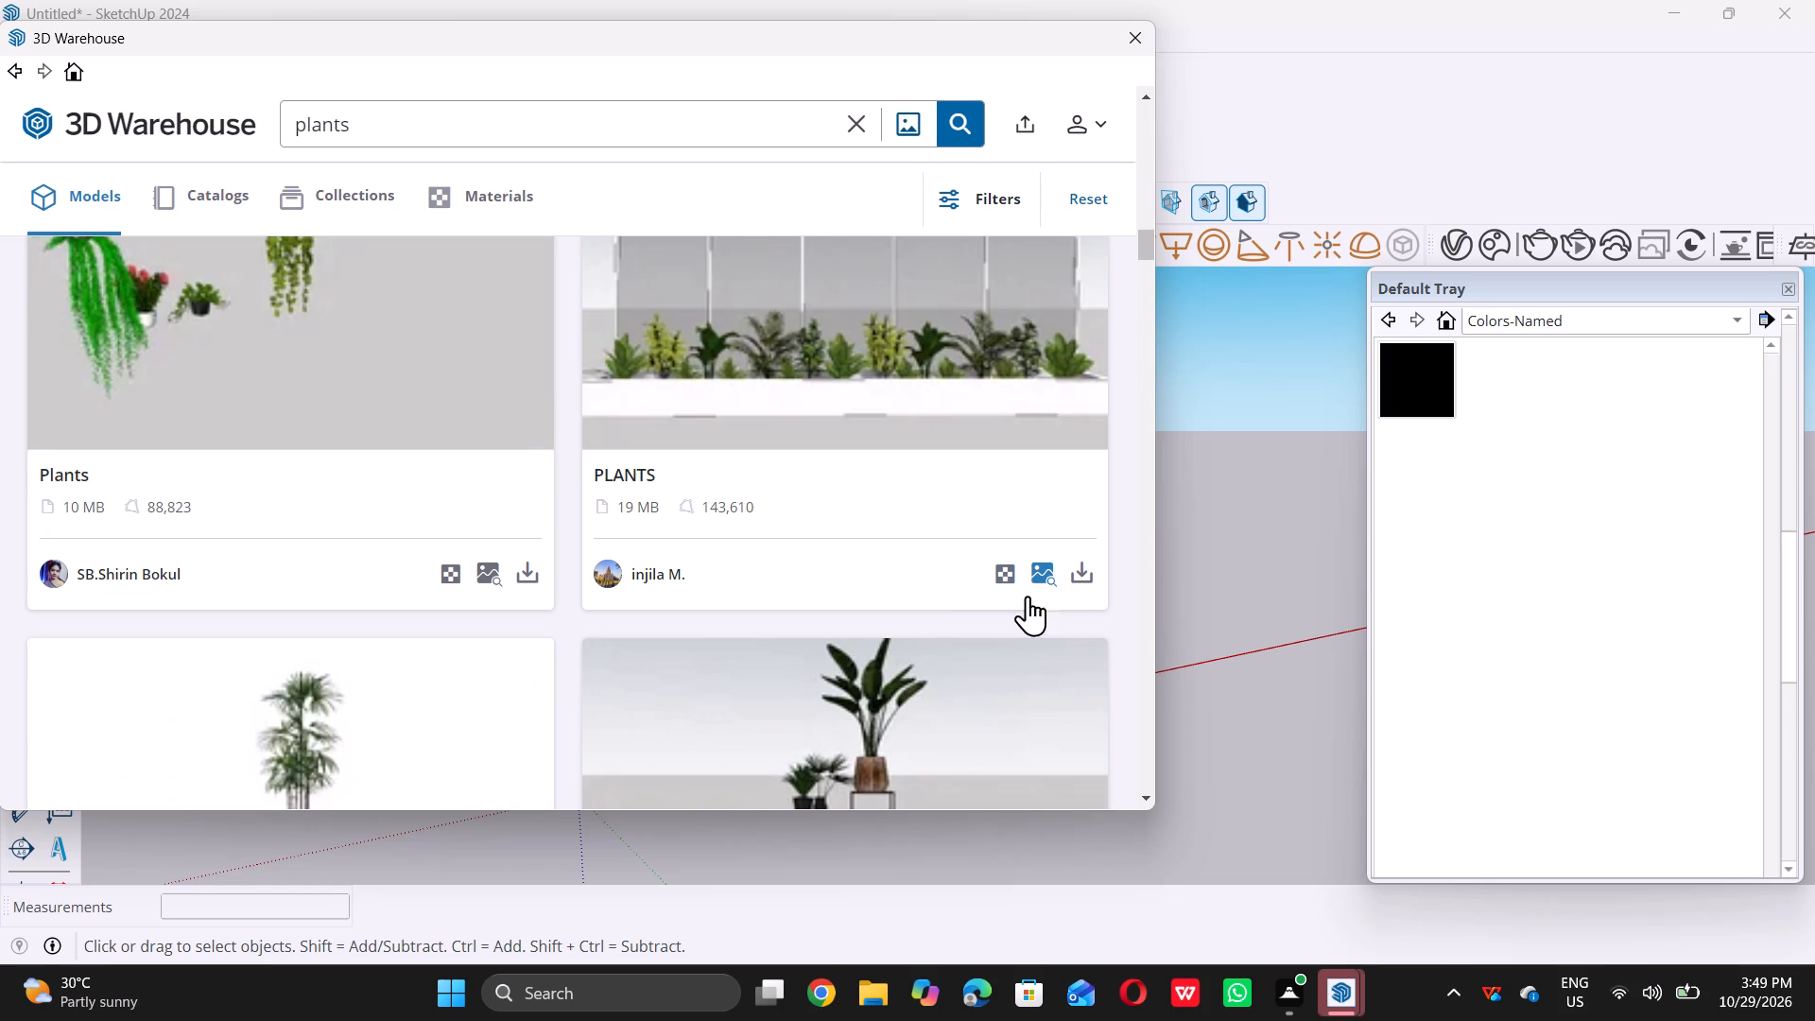
Load the PLANTS model with a row of plants in a long white planter and place it on the ground beyond the porch, near the red axis.
double_click(1094, 578)
triple_click(525, 448)
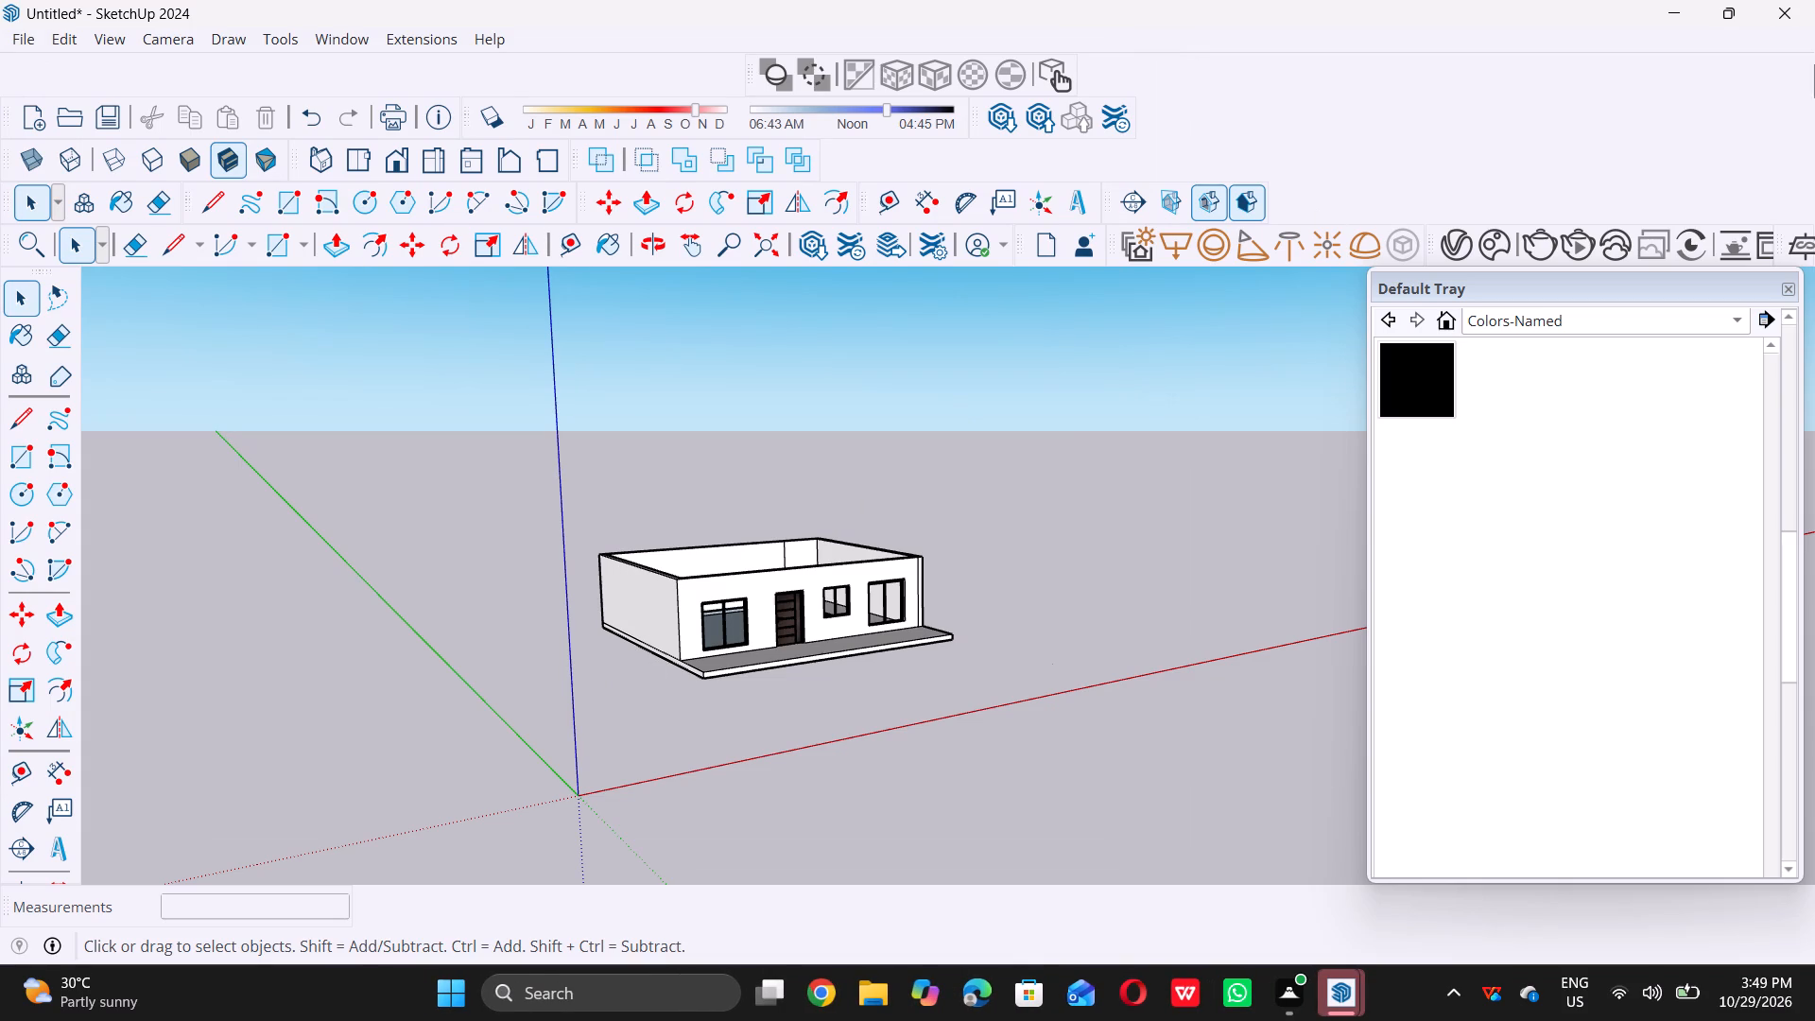
scroll(554, 673, "down", 19)
scroll(554, 673, "down", 4)
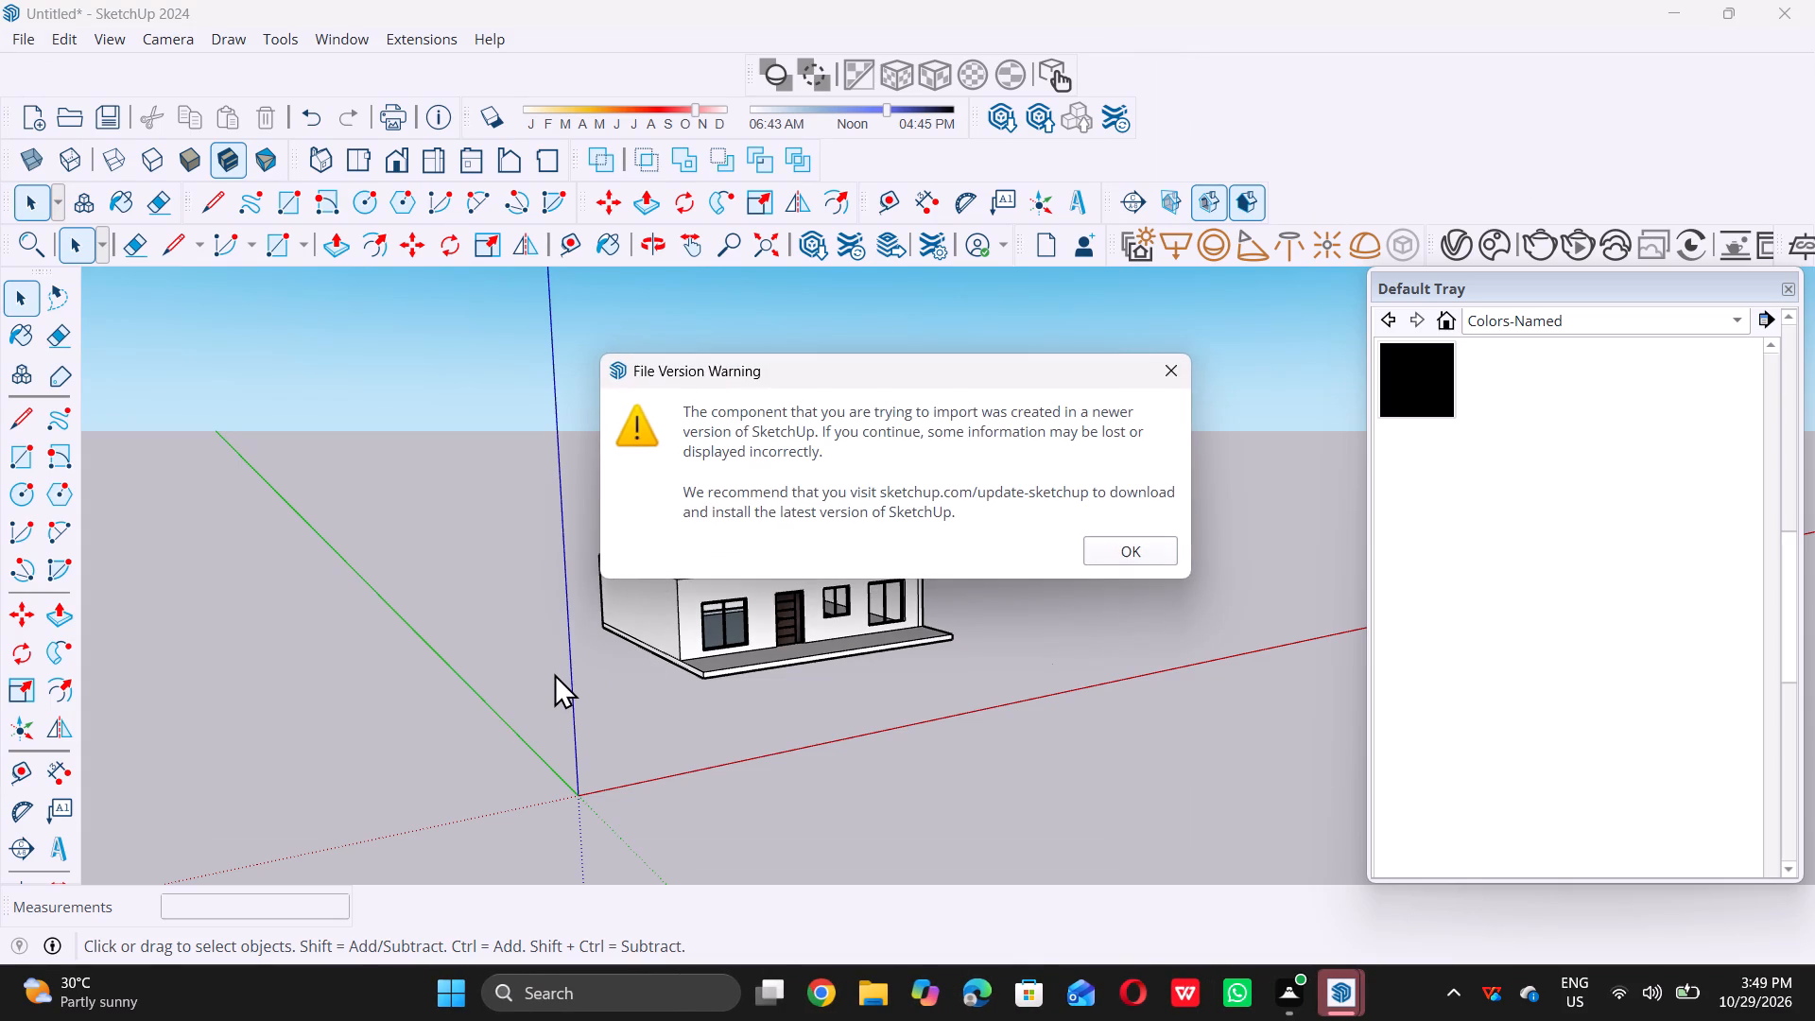
left_click(1177, 374)
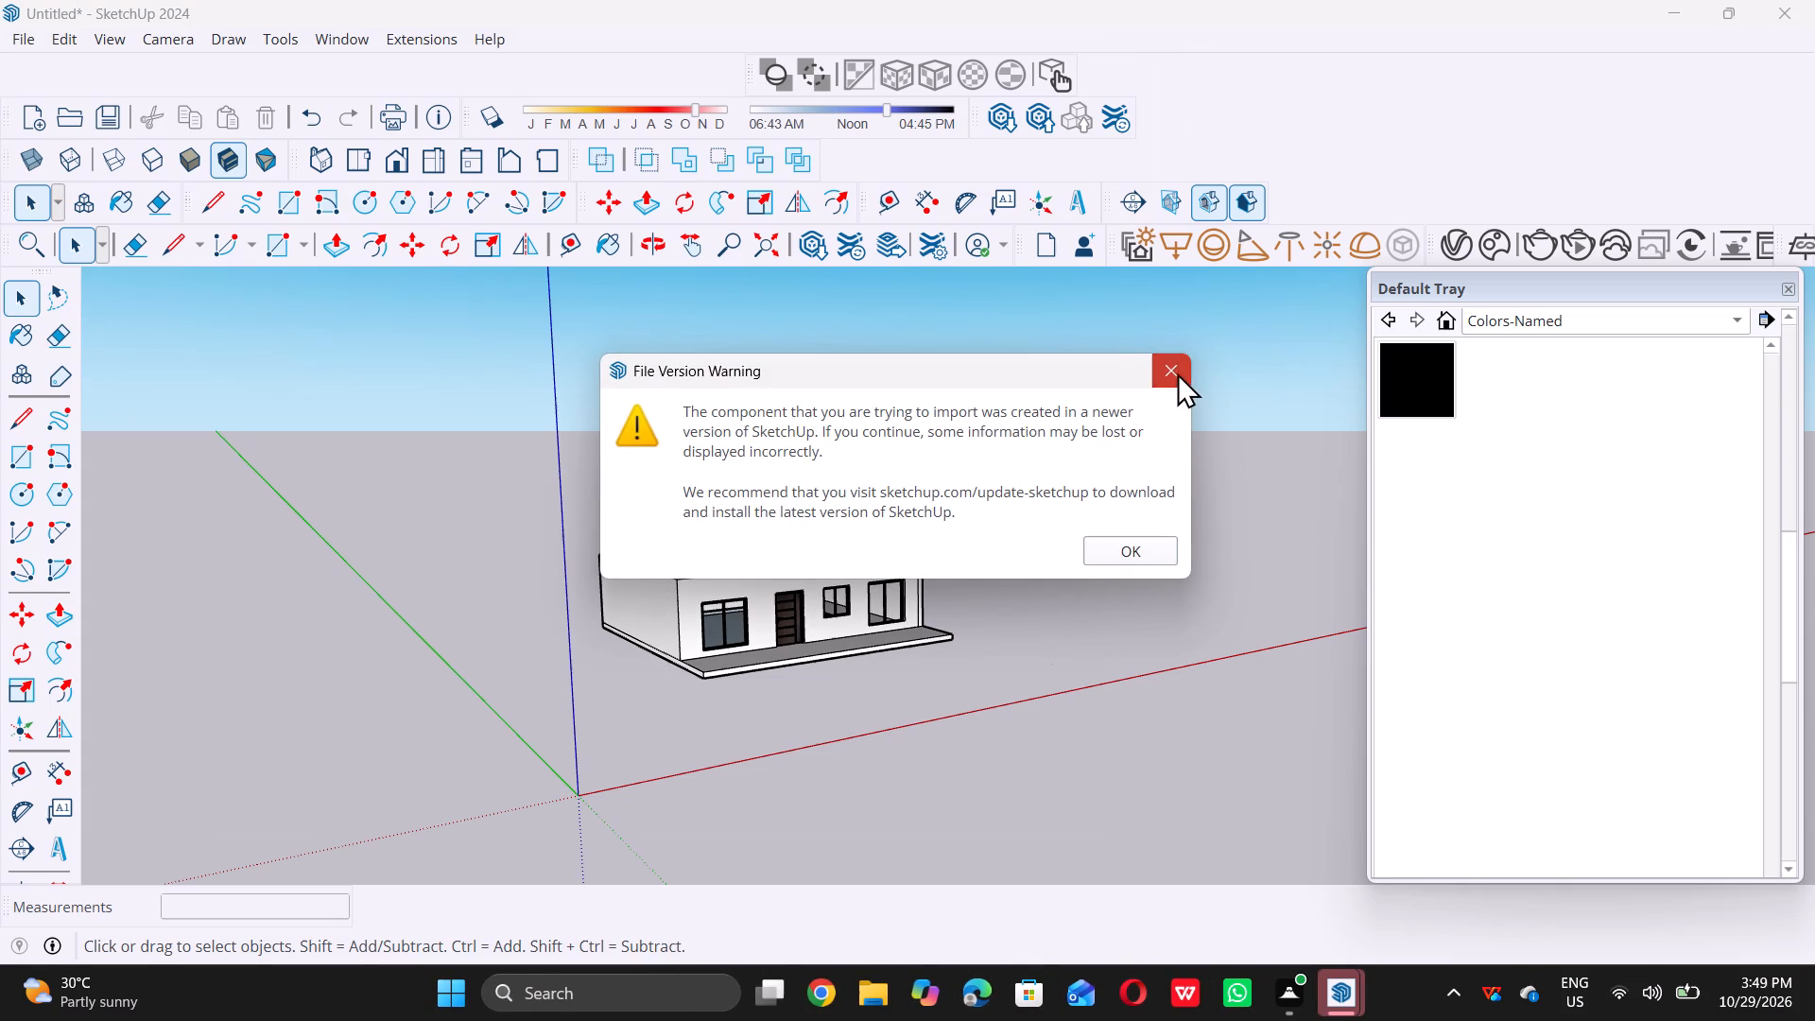
scroll(584, 682, "down", 10)
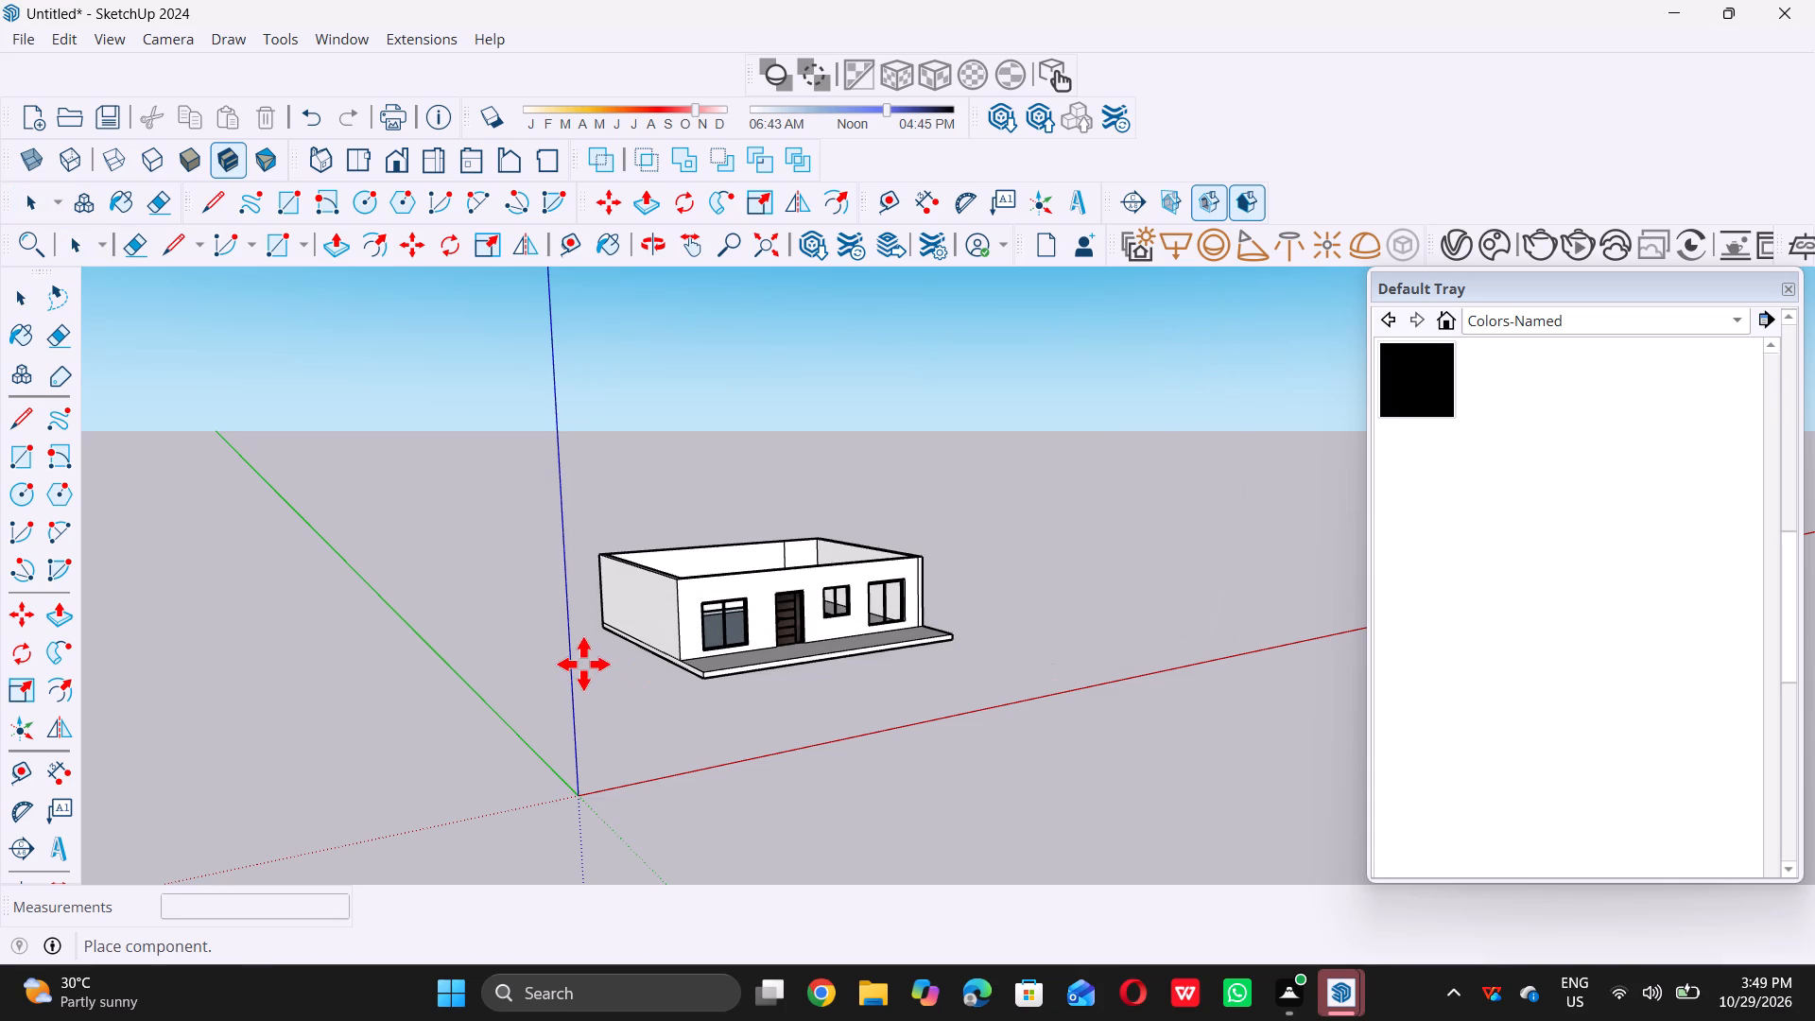
scroll(583, 664, "down", 20)
scroll(583, 664, "down", 3)
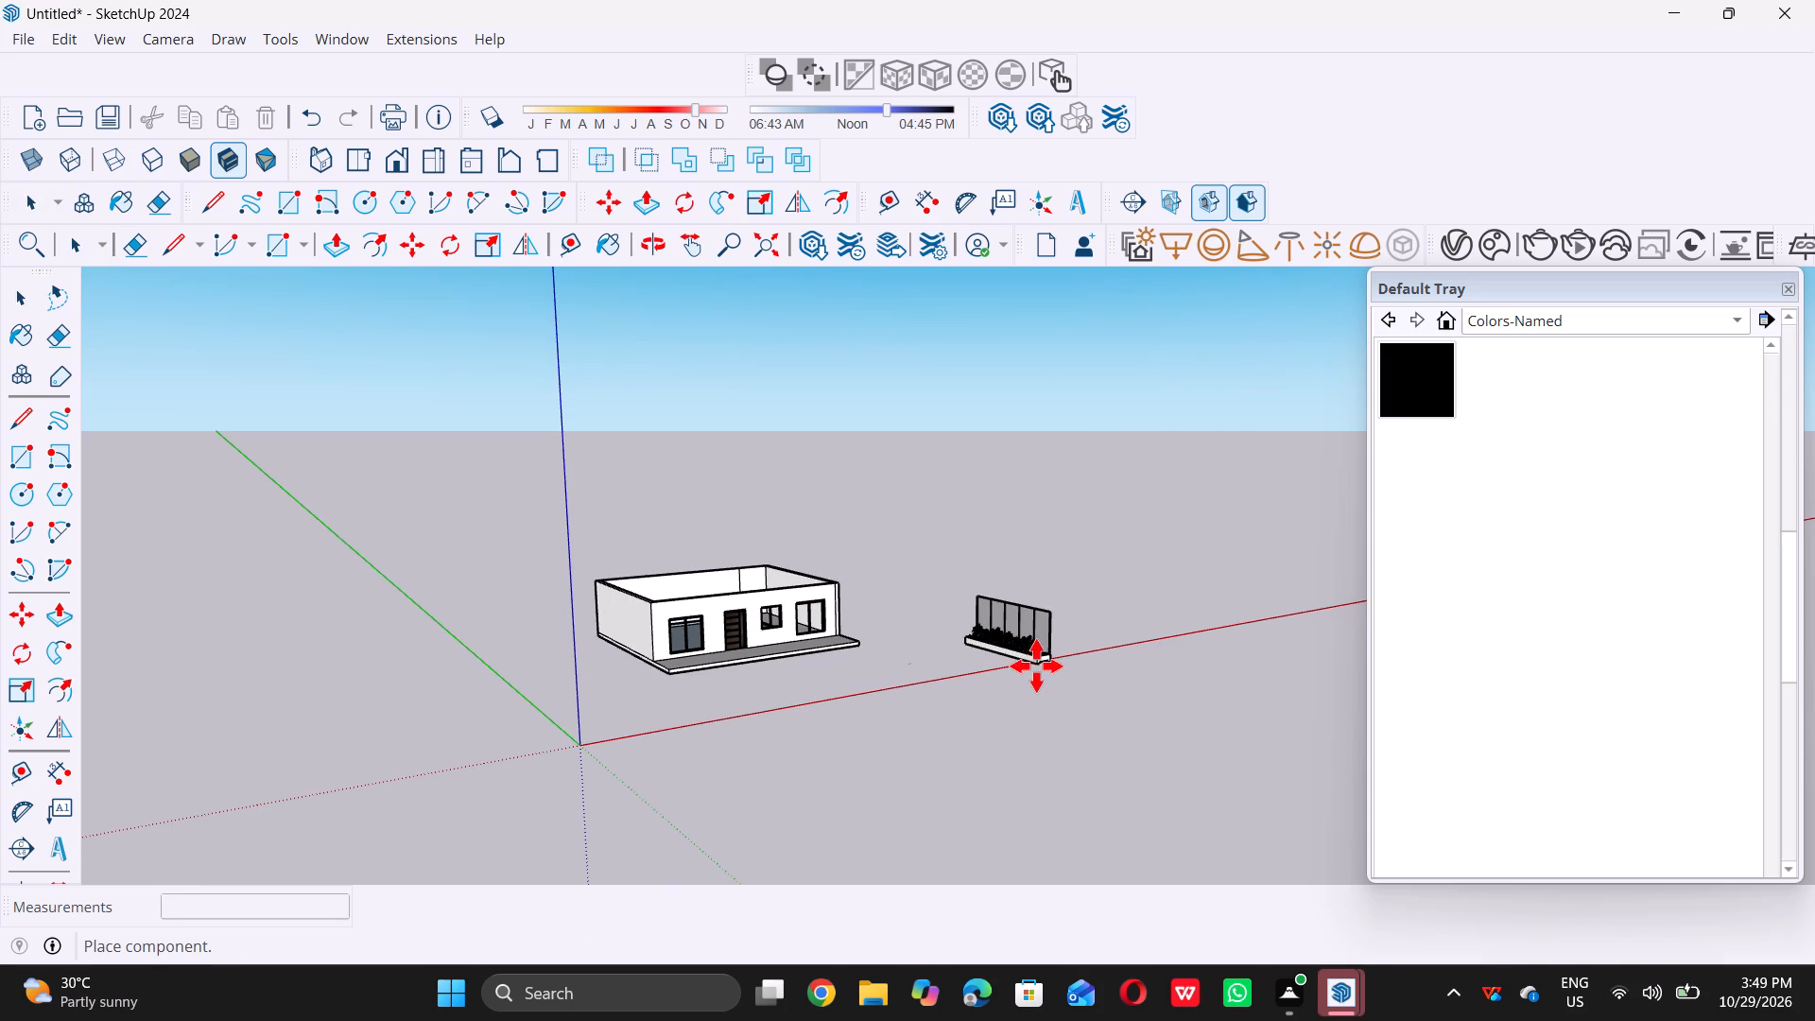
triple_click(1036, 666)
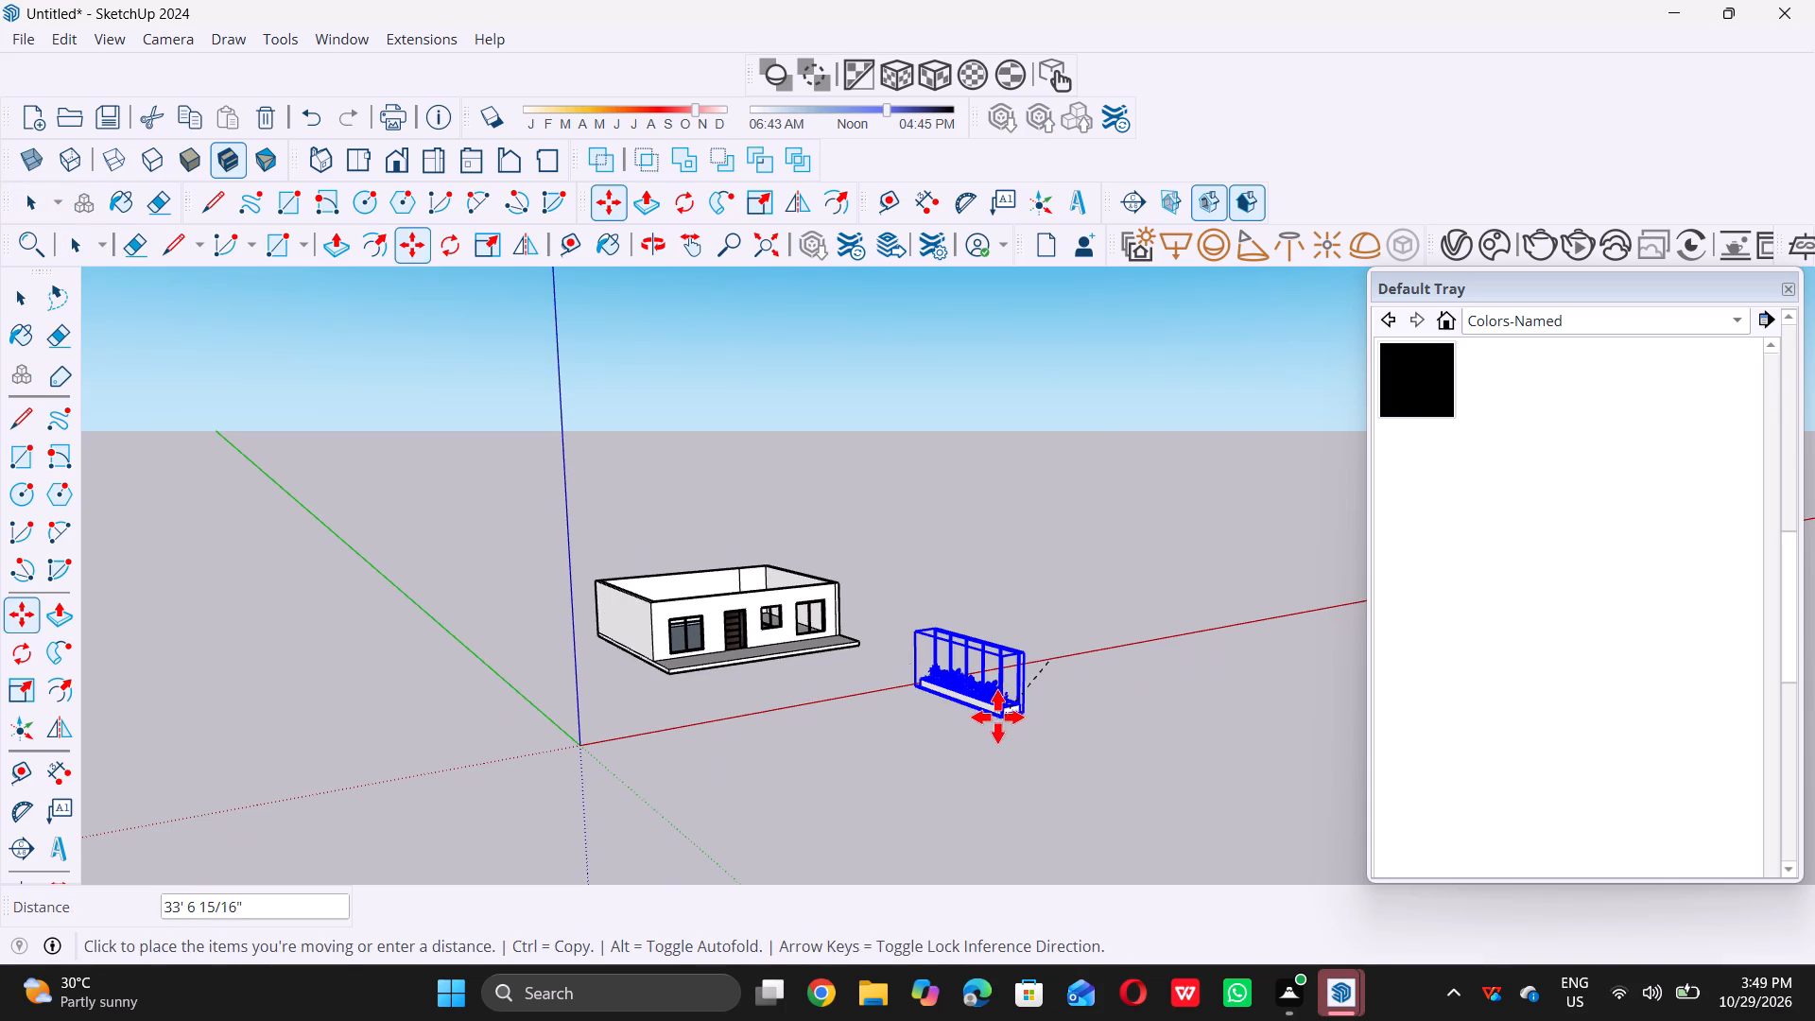
key("space")
double_click(1027, 726)
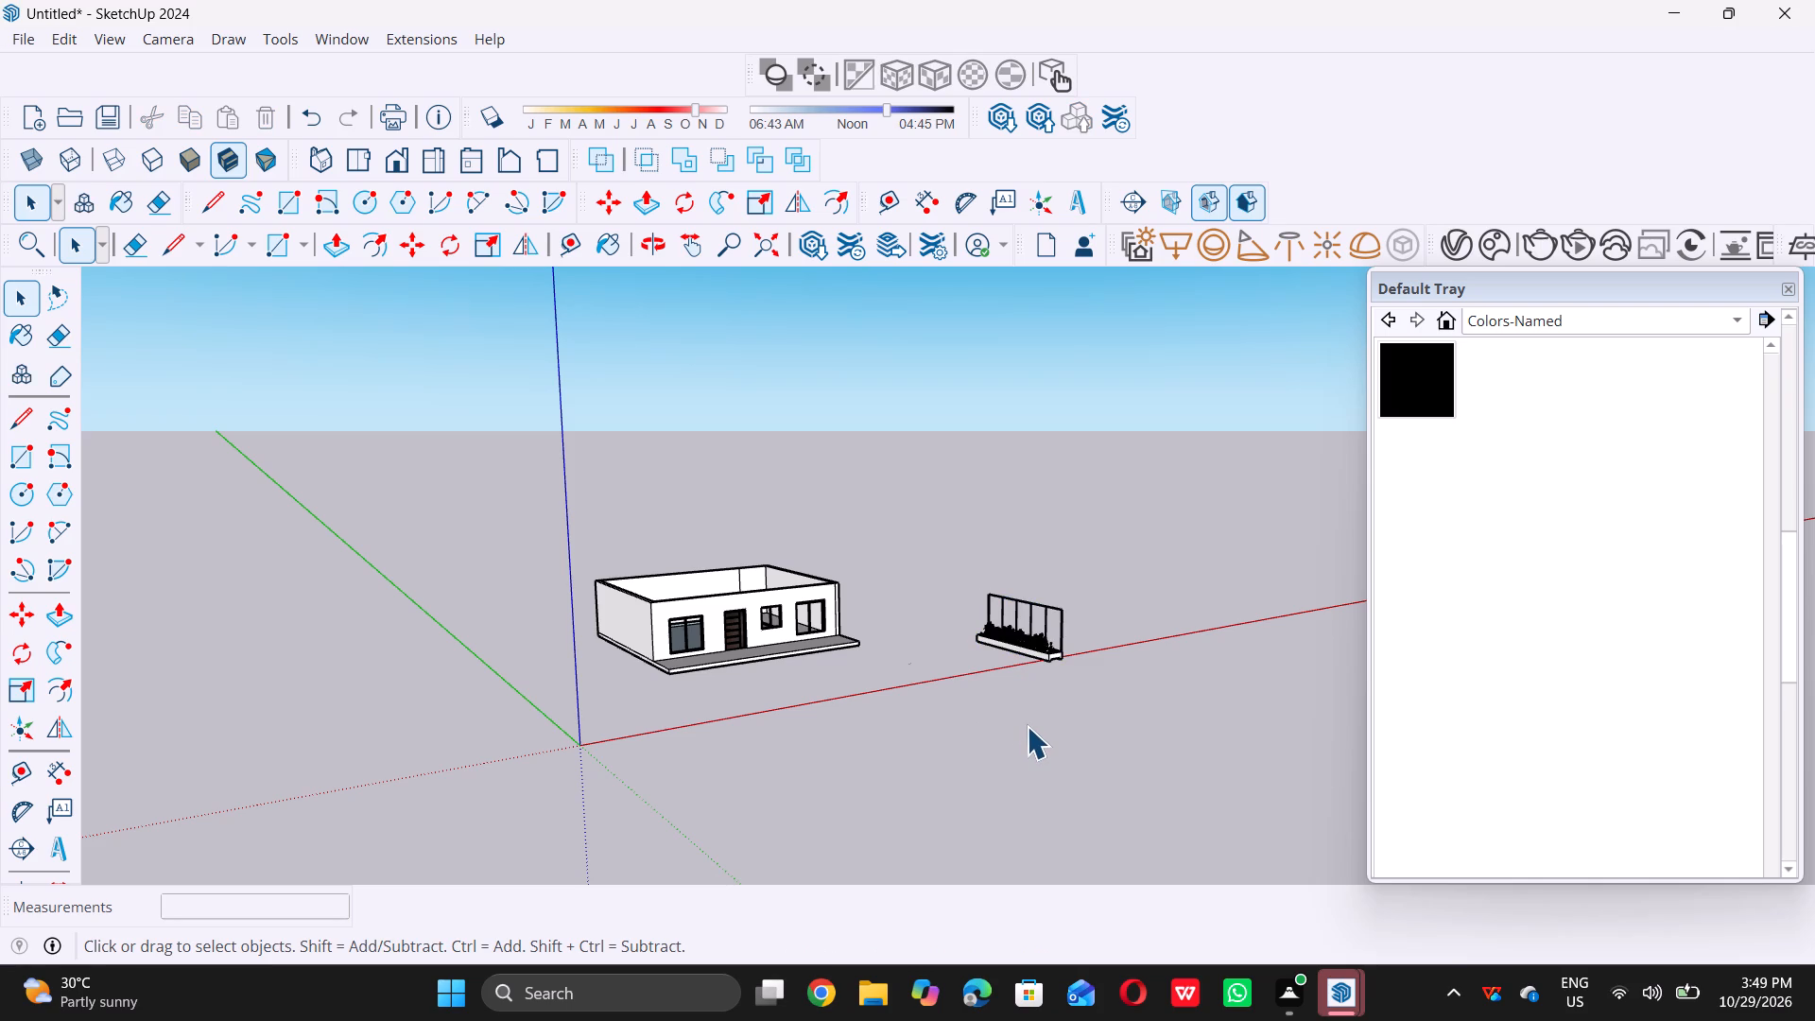
Rotate the planter component 90 degrees on the ground plane so its length runs parallel to the house front.
double_click(1035, 646)
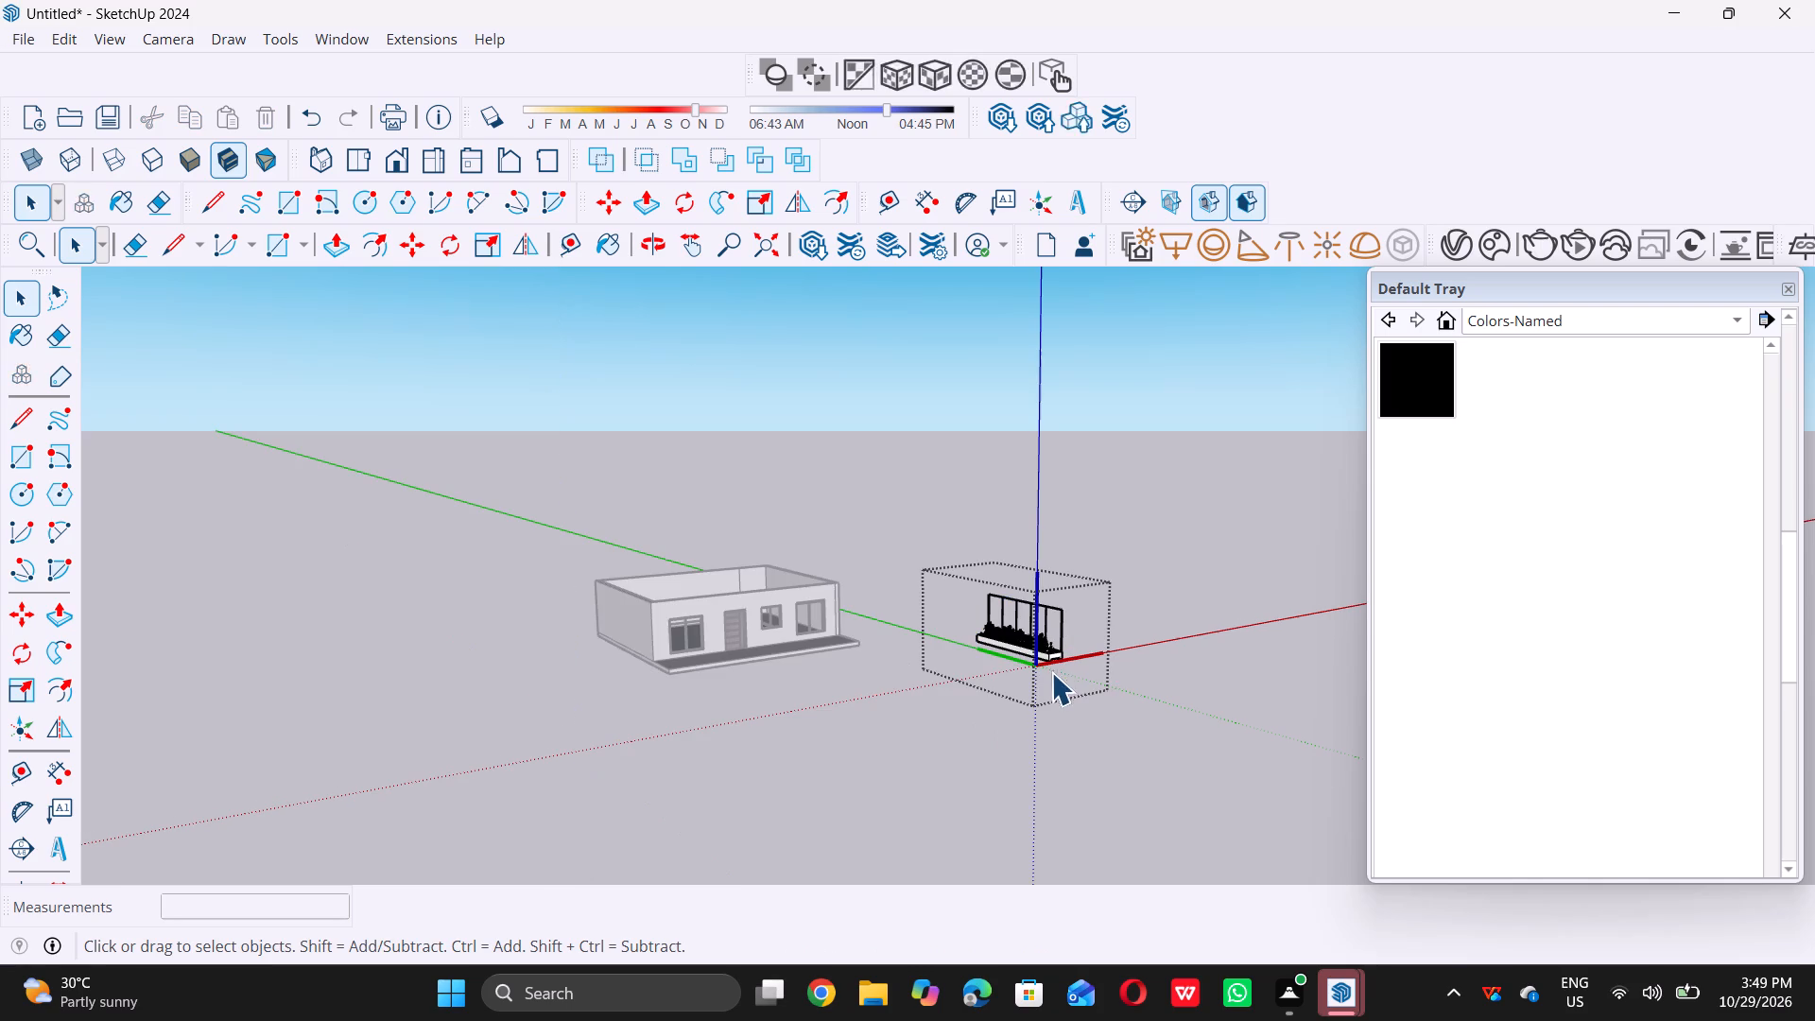
double_click(990, 736)
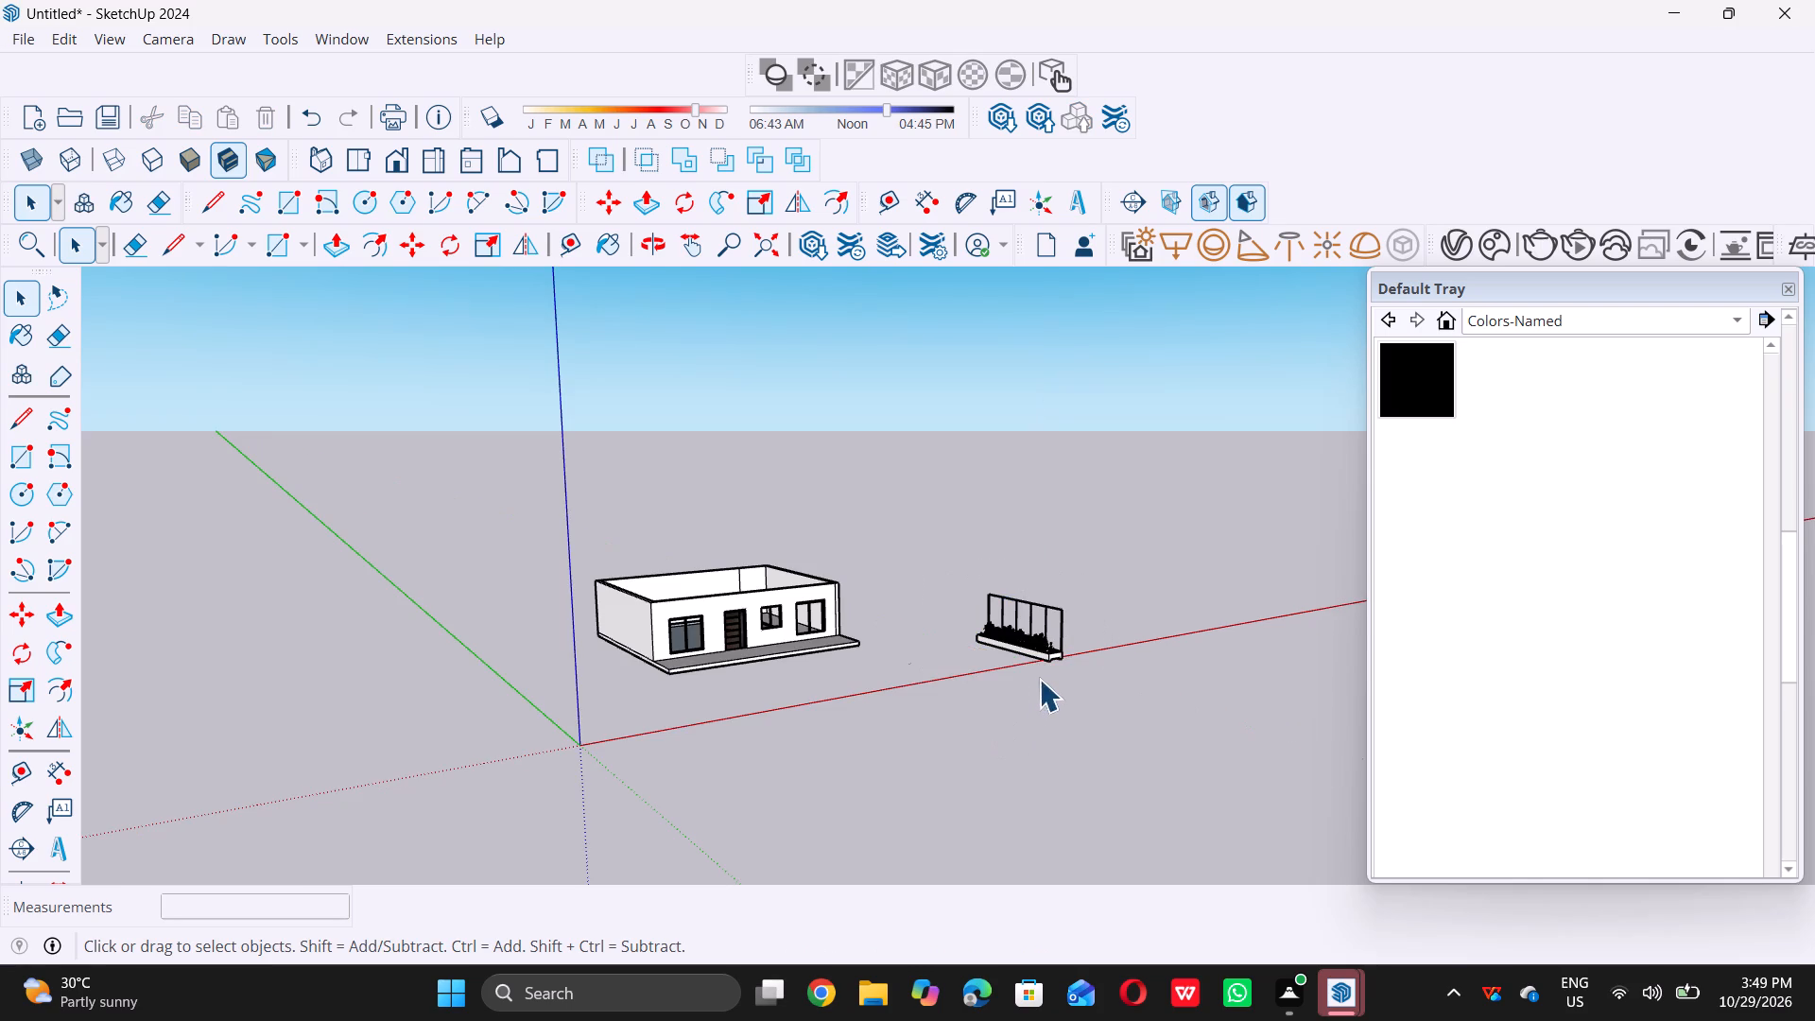
left_click(1050, 654)
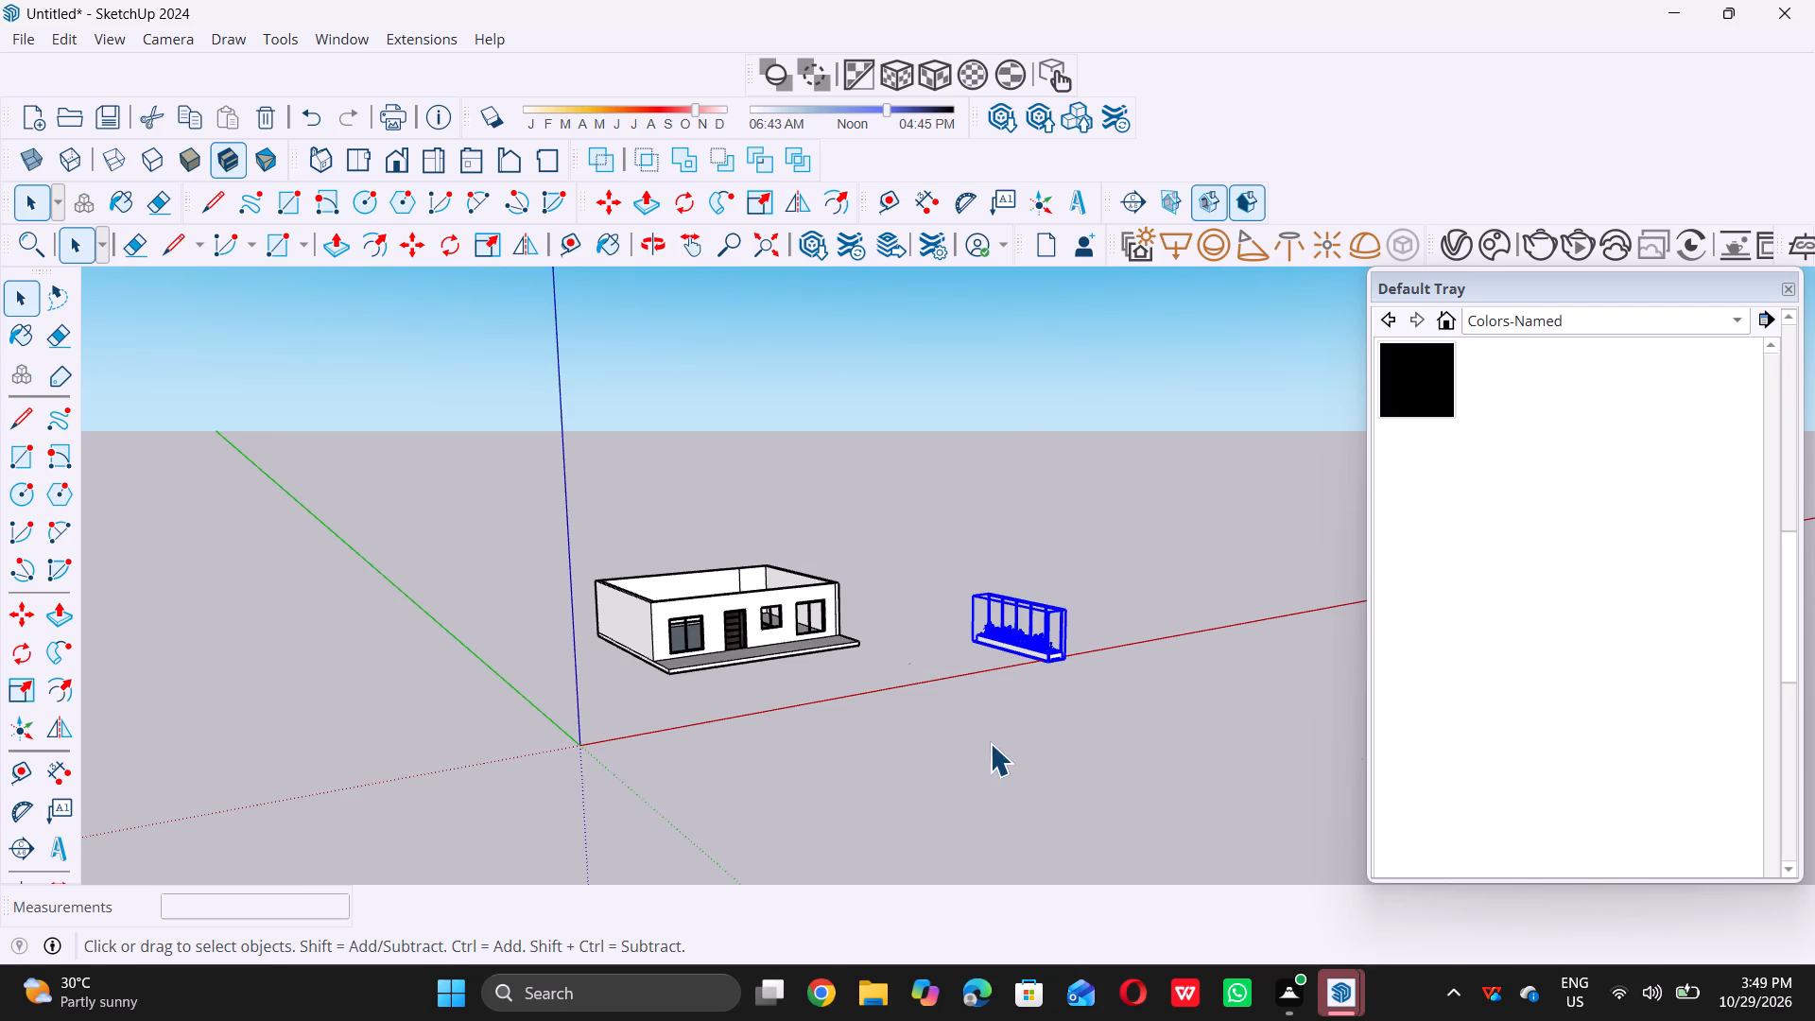
key("q")
double_click(938, 776)
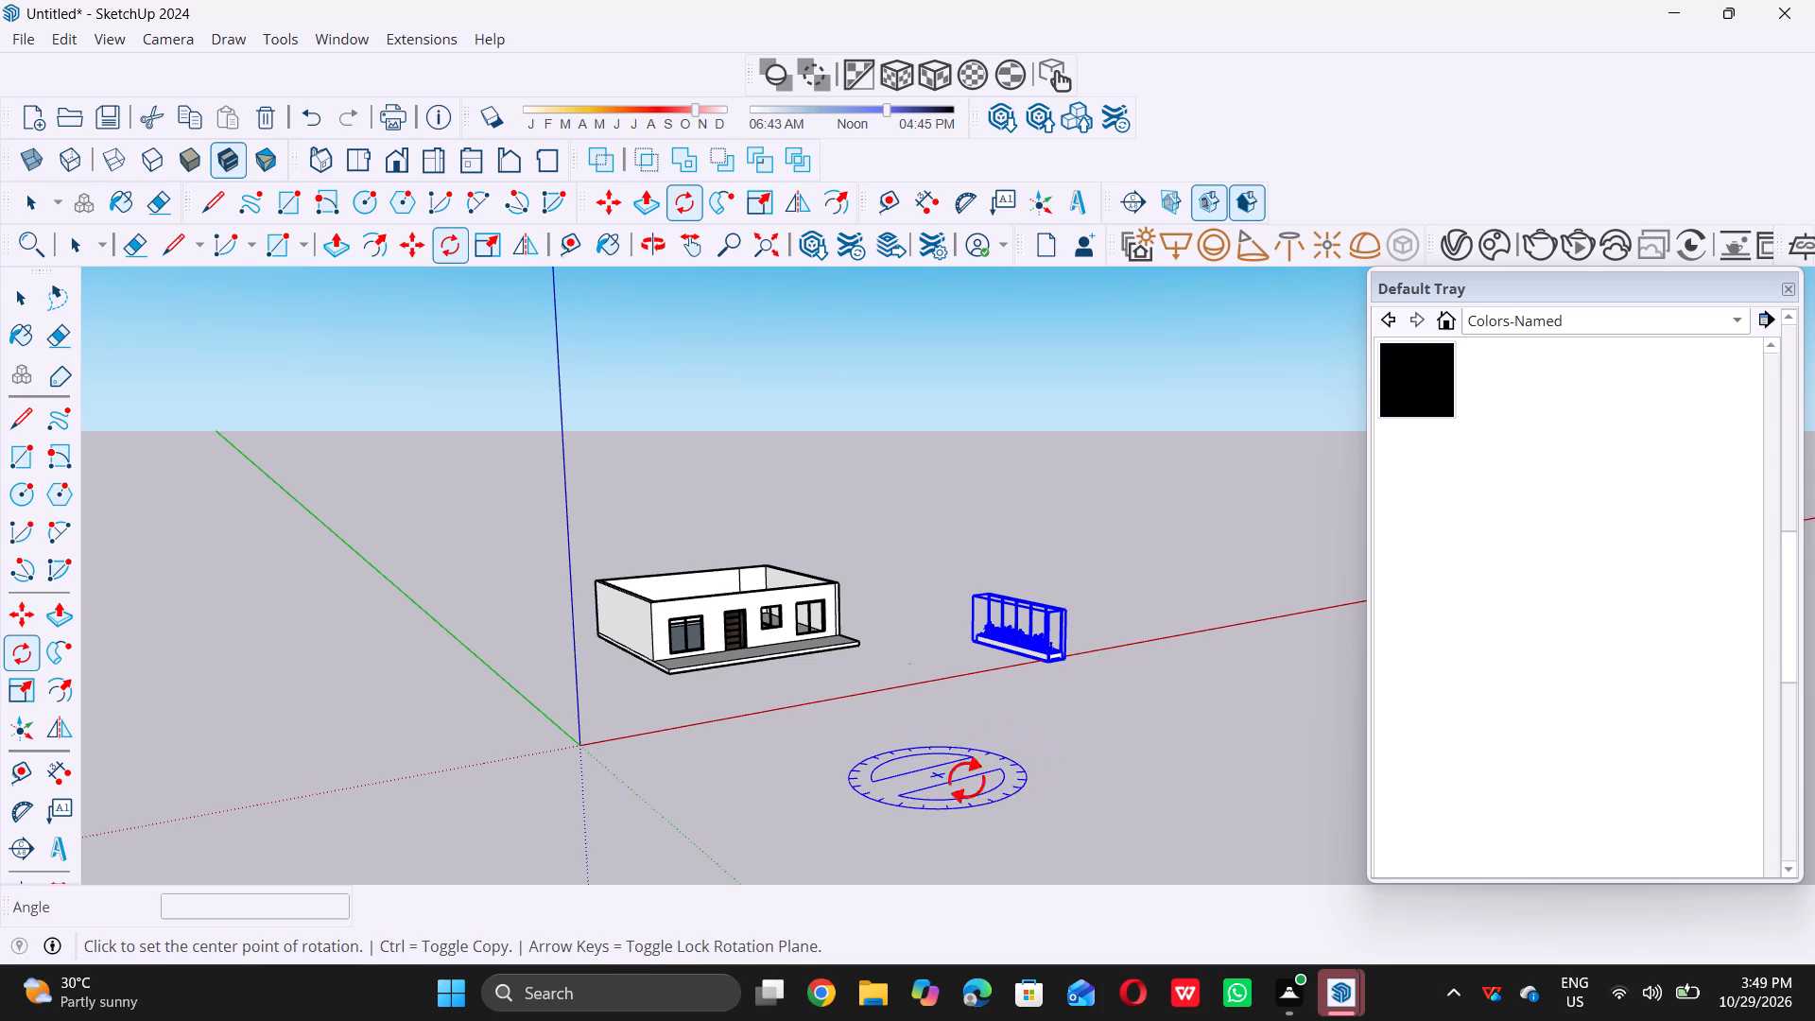
left_click(1123, 726)
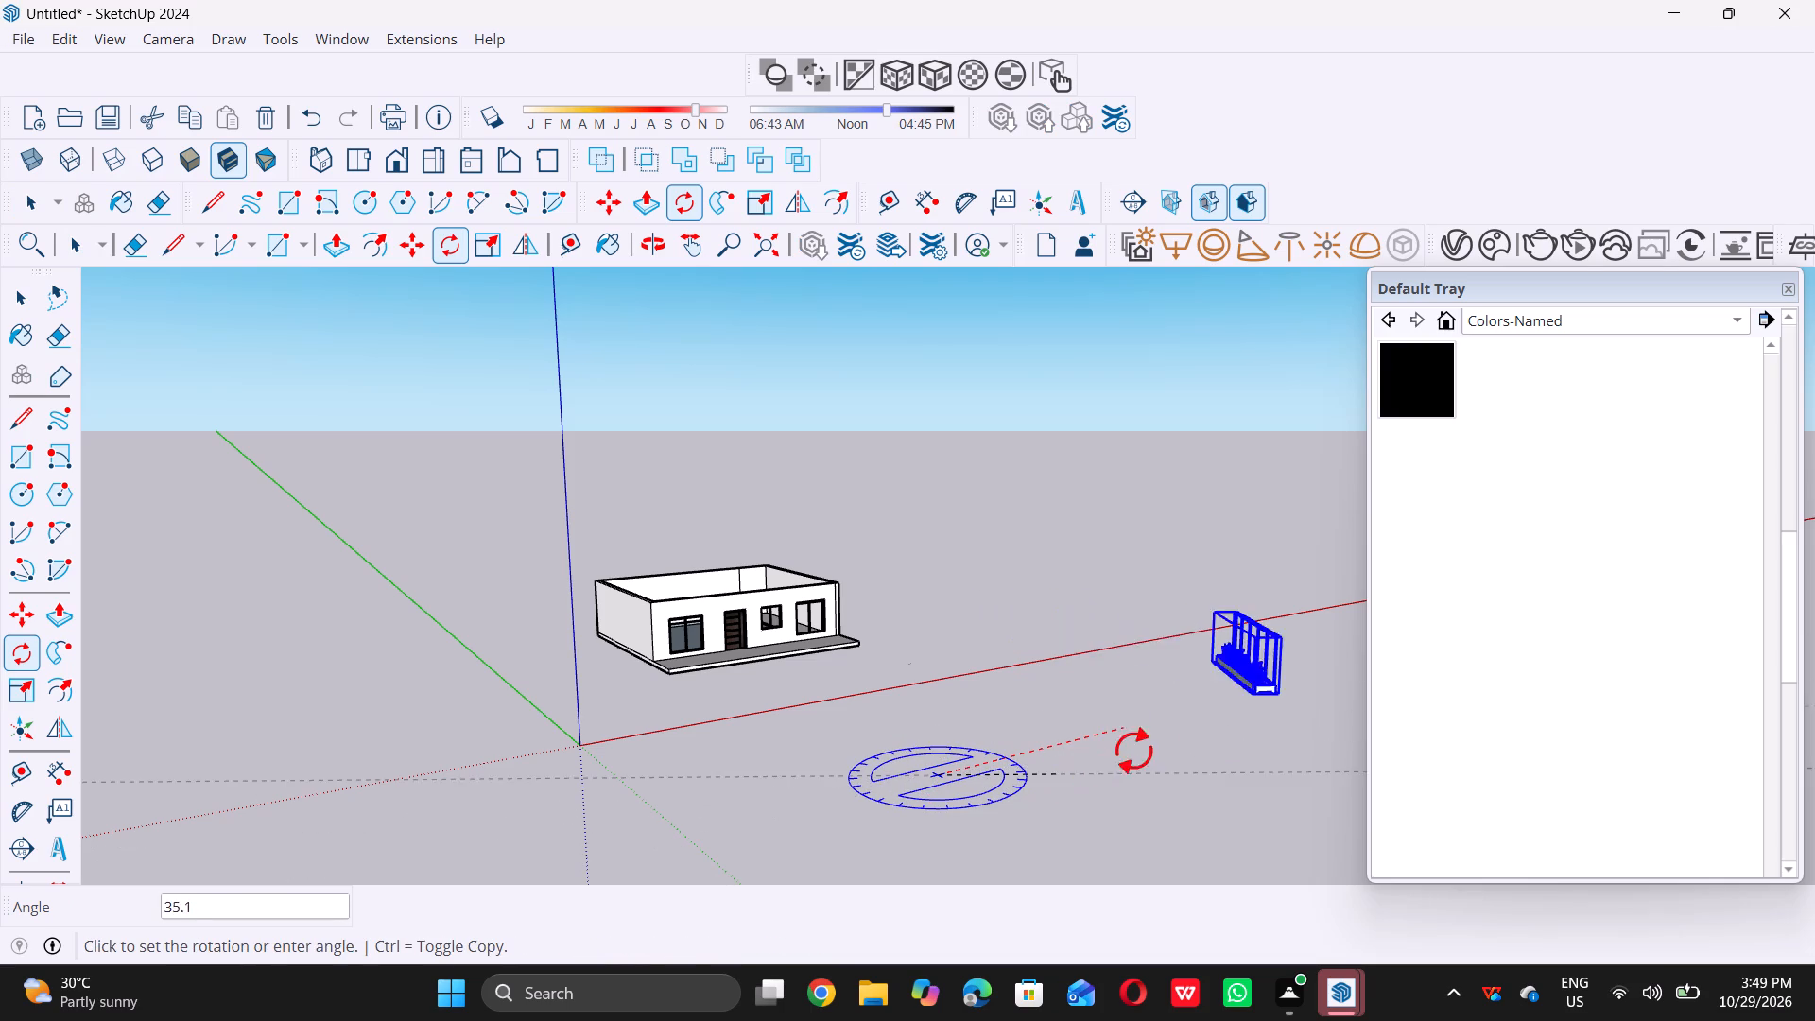
double_click(792, 706)
key("space")
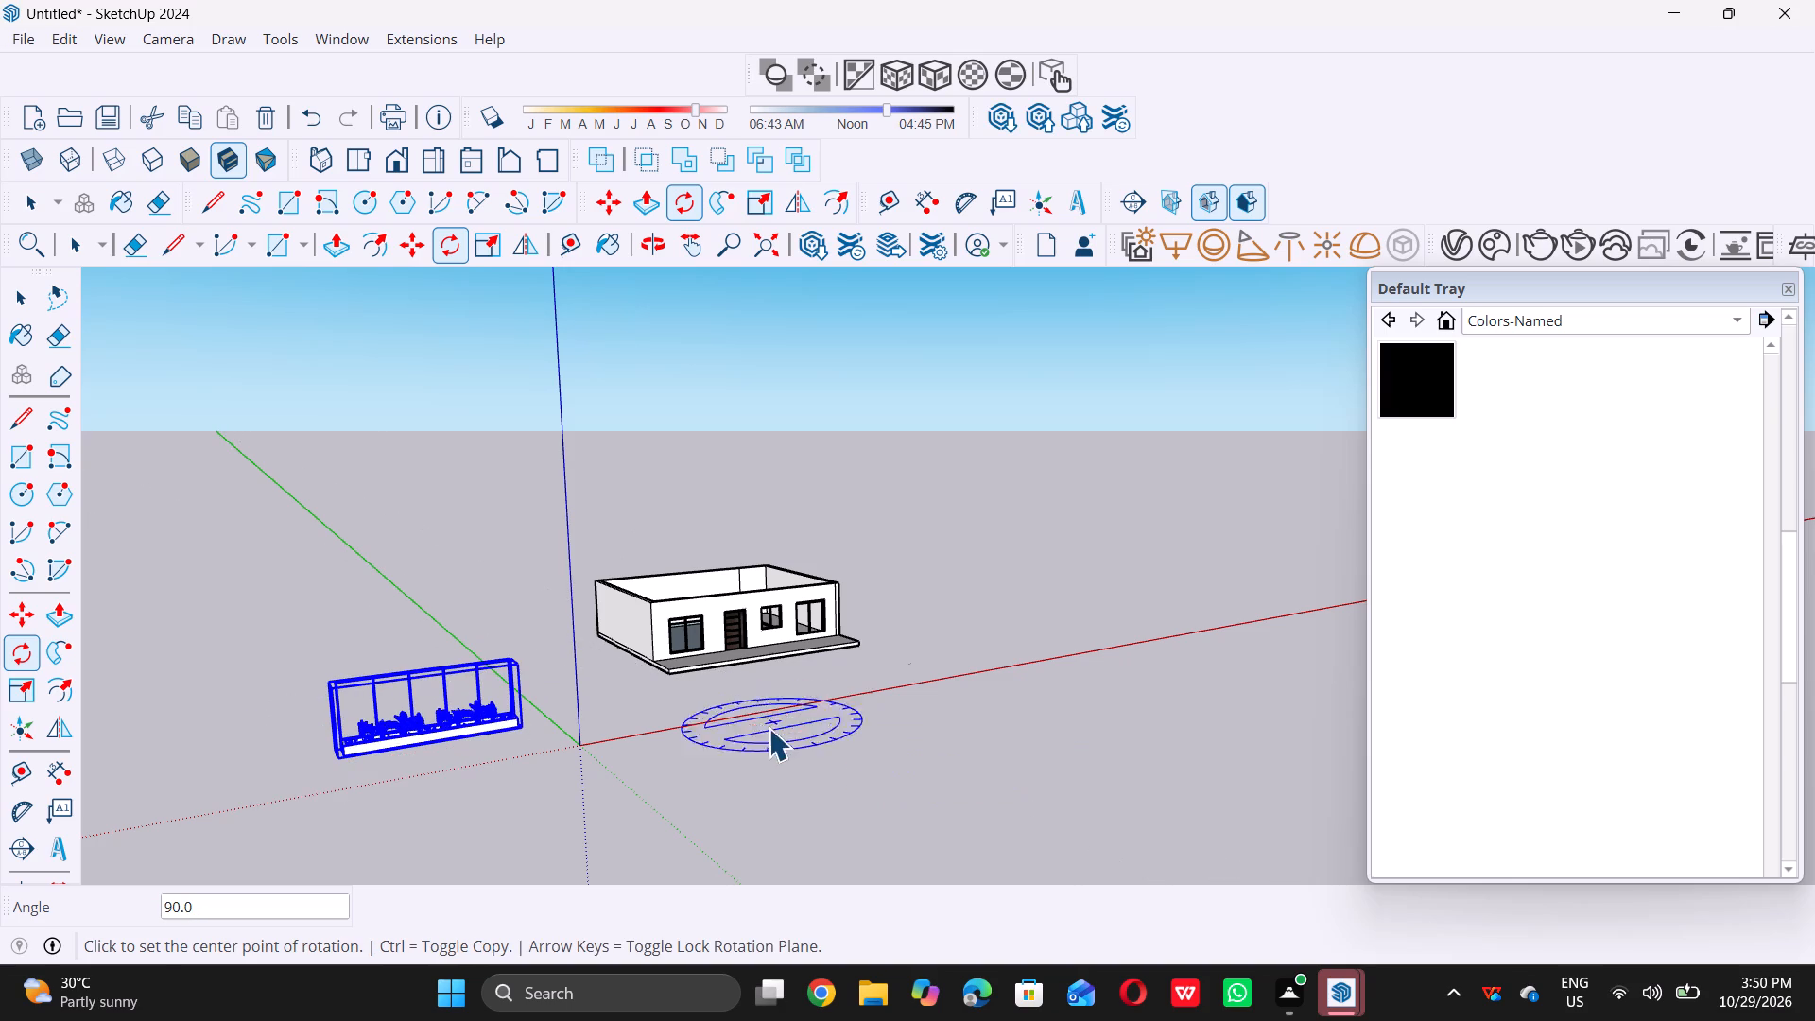
Explode the planter component so its frame, plants and box become separate objects.
scroll(747, 744, "down", 19)
middle_click_drag(746, 739, 579, 650)
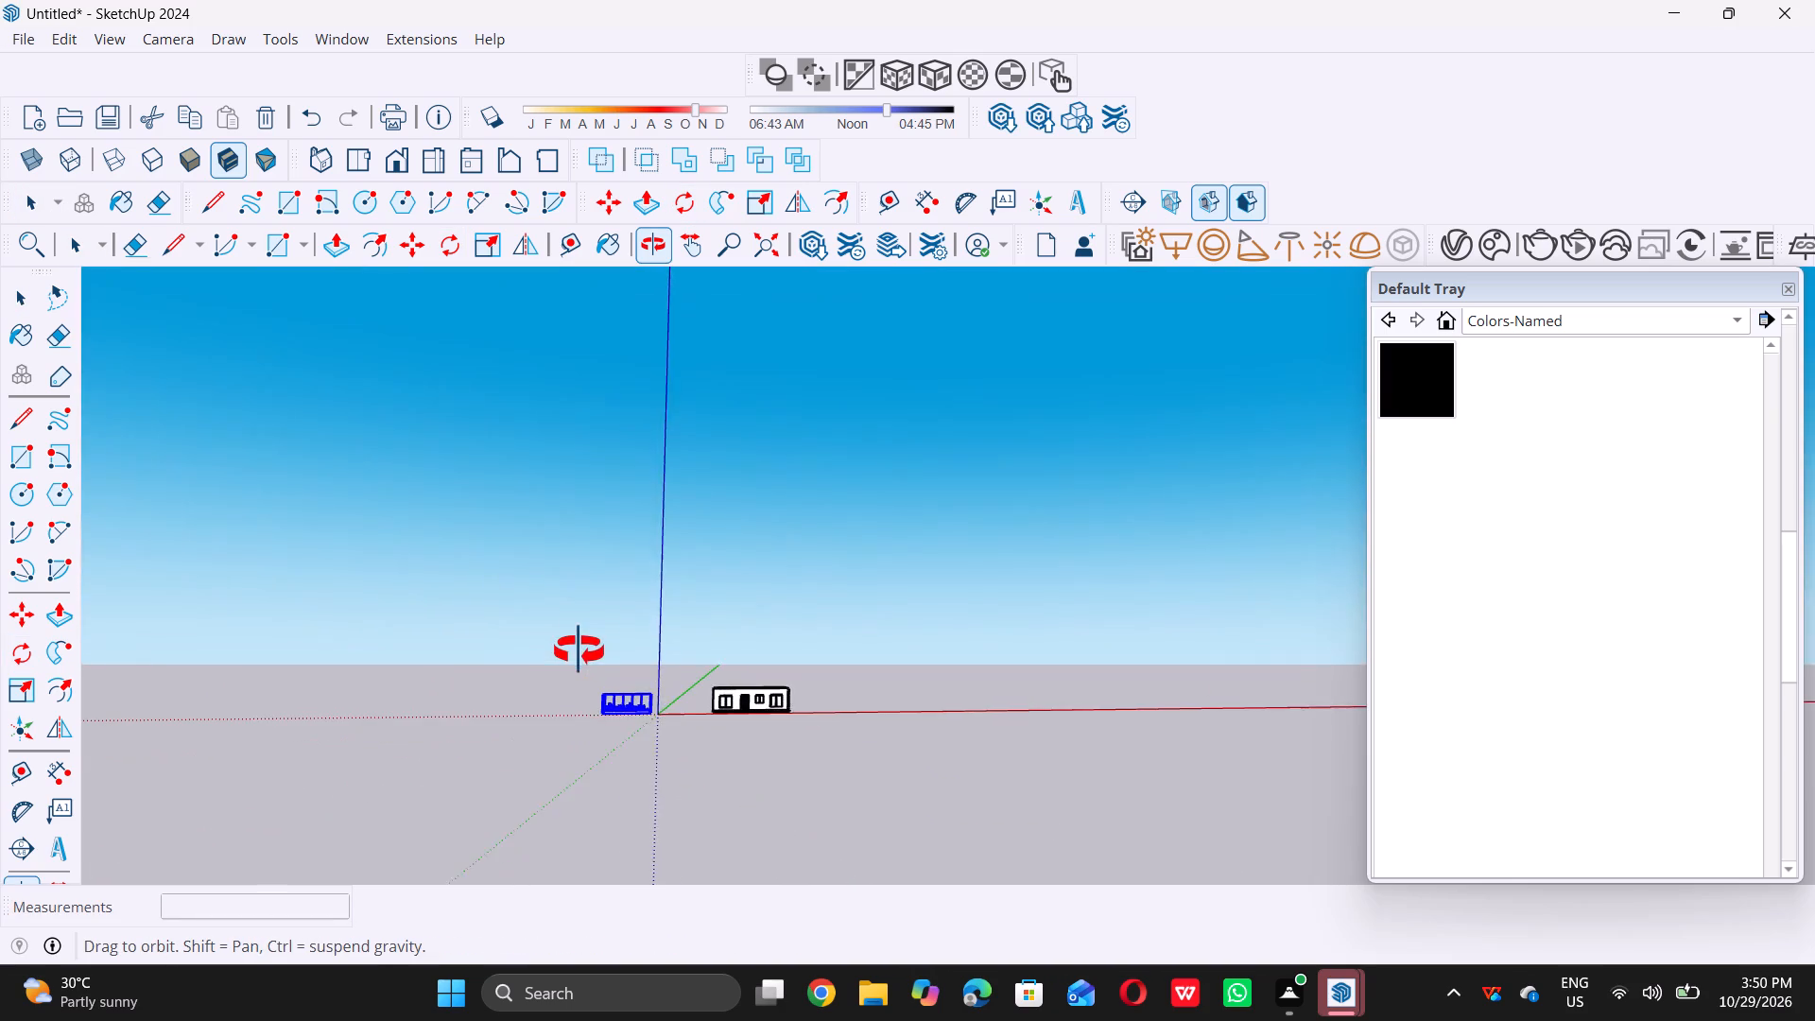
middle_click_drag(579, 650, 529, 706)
scroll(804, 691, "up", 9)
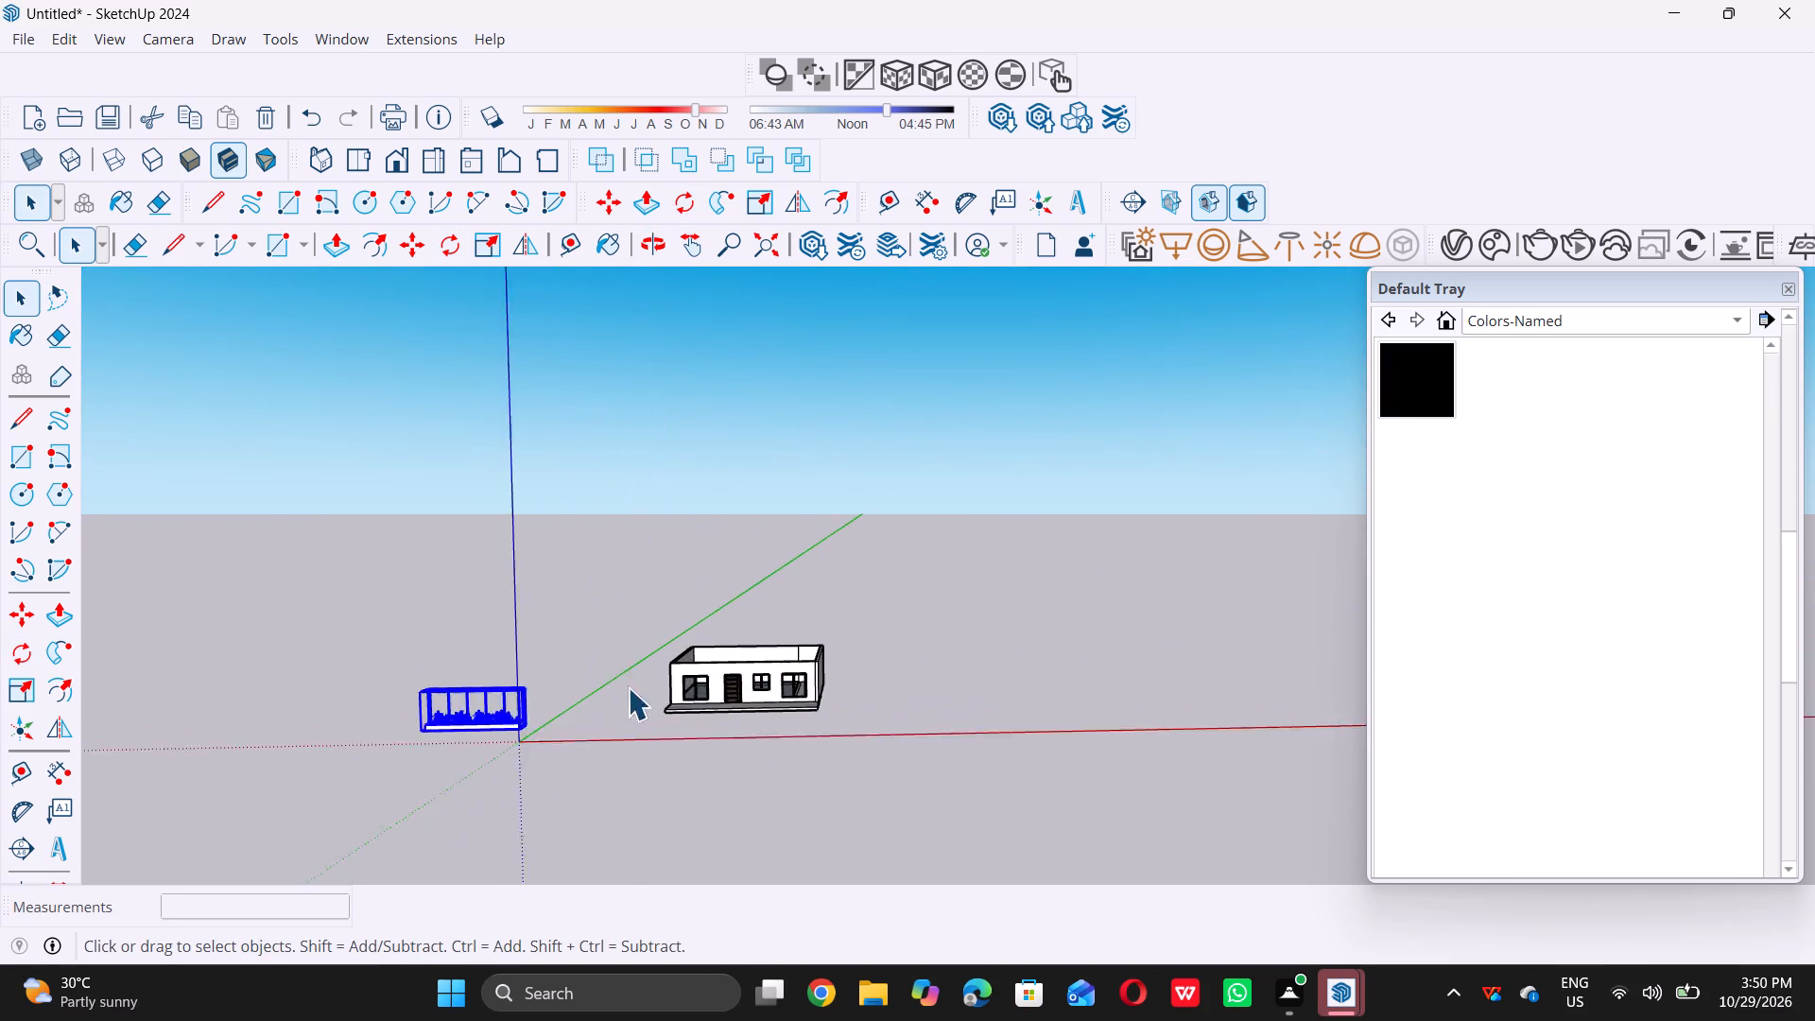
scroll(372, 730, "up", 15)
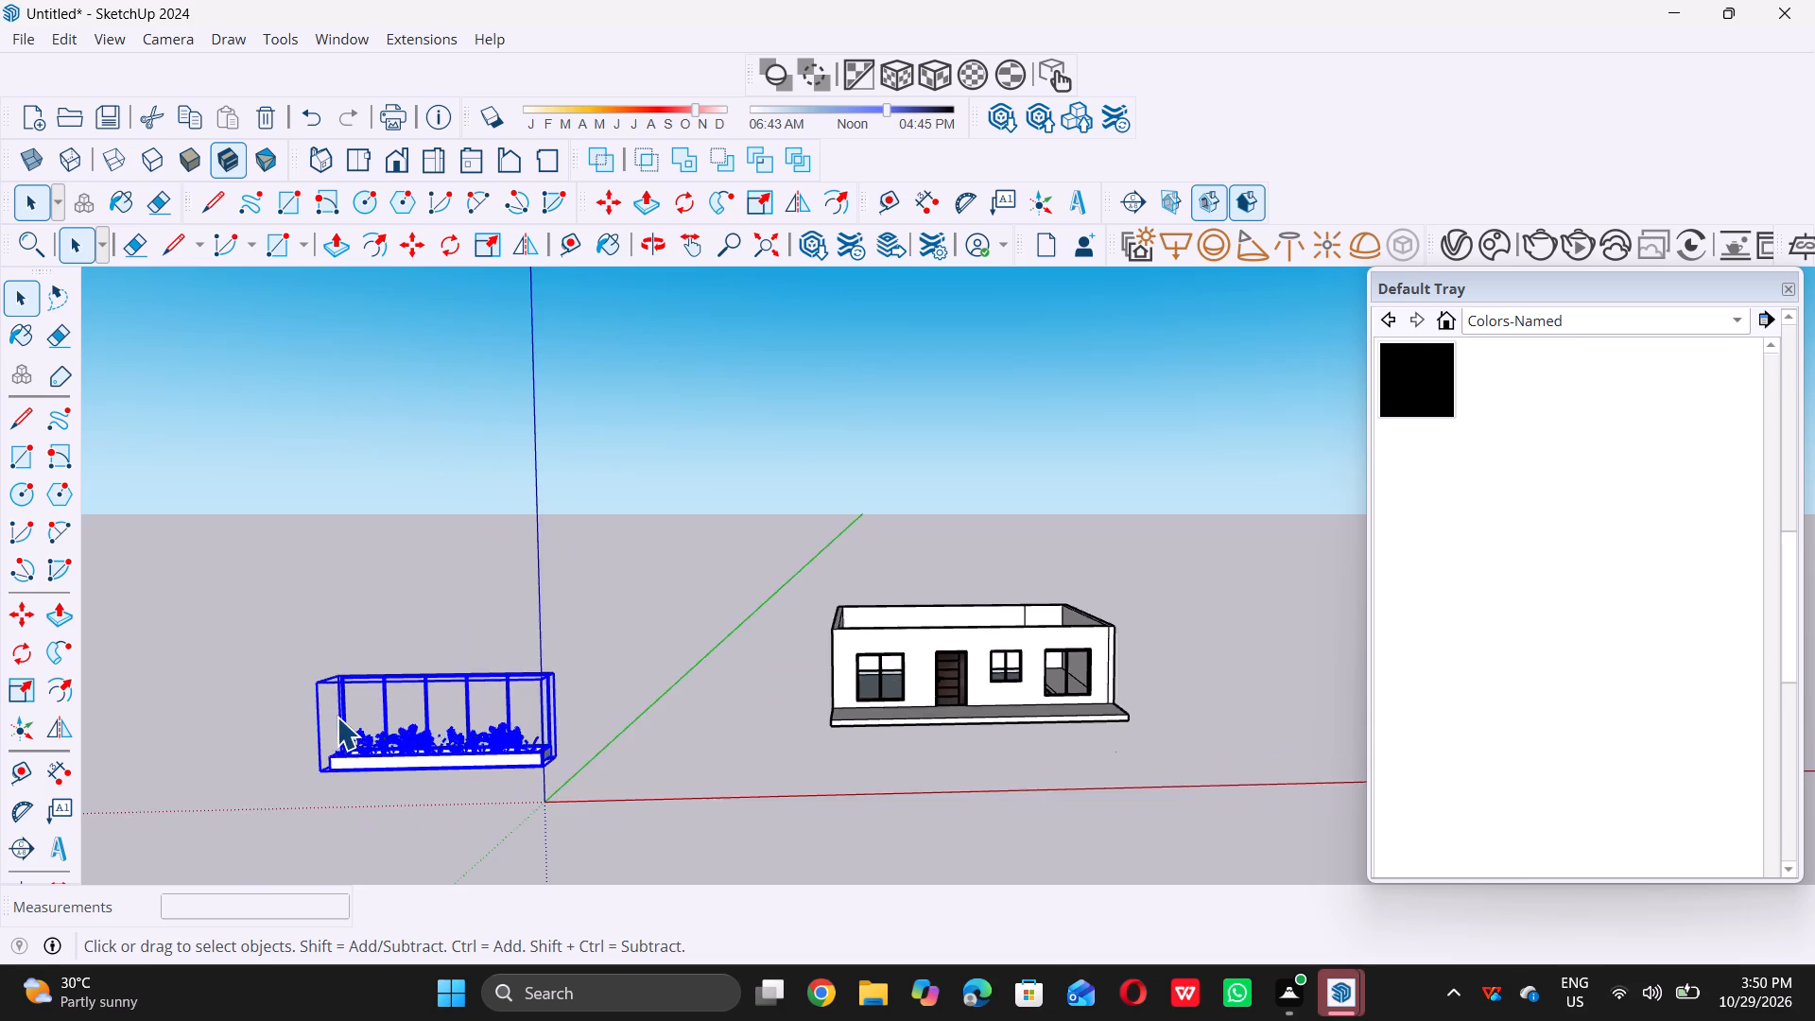
scroll(364, 754, "up", 5)
right_click(713, 704)
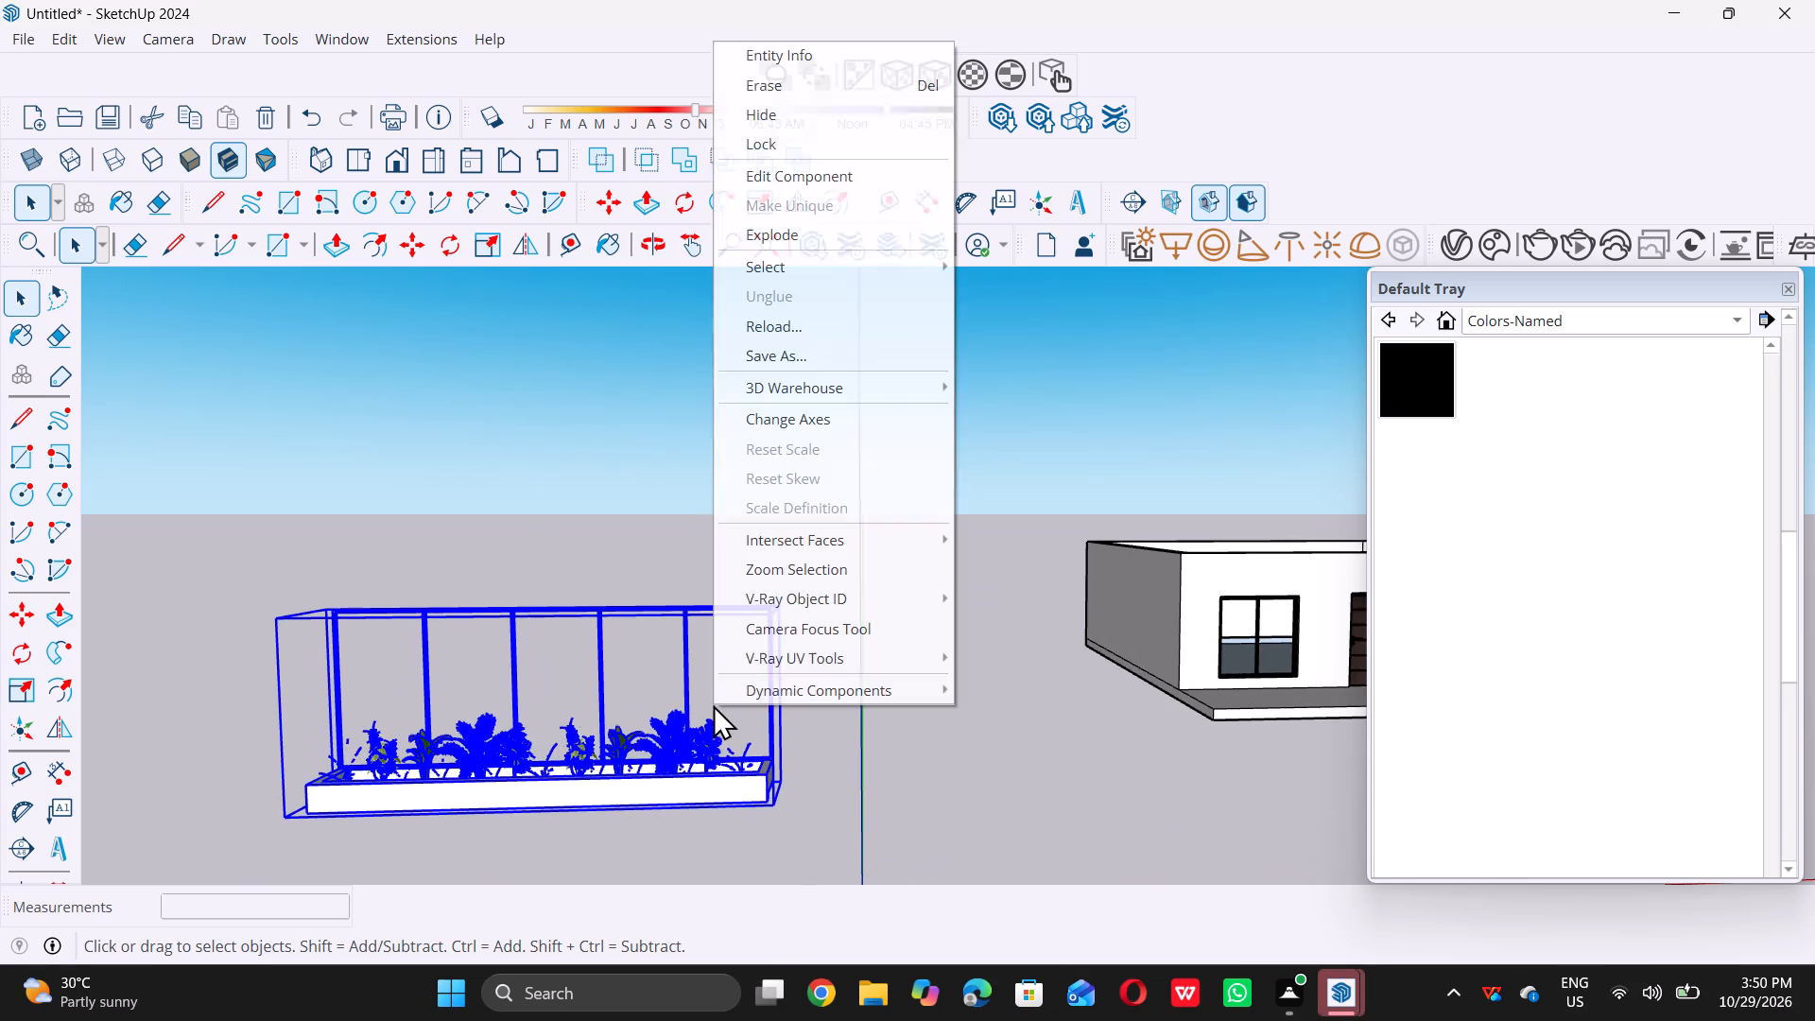
left_click(806, 245)
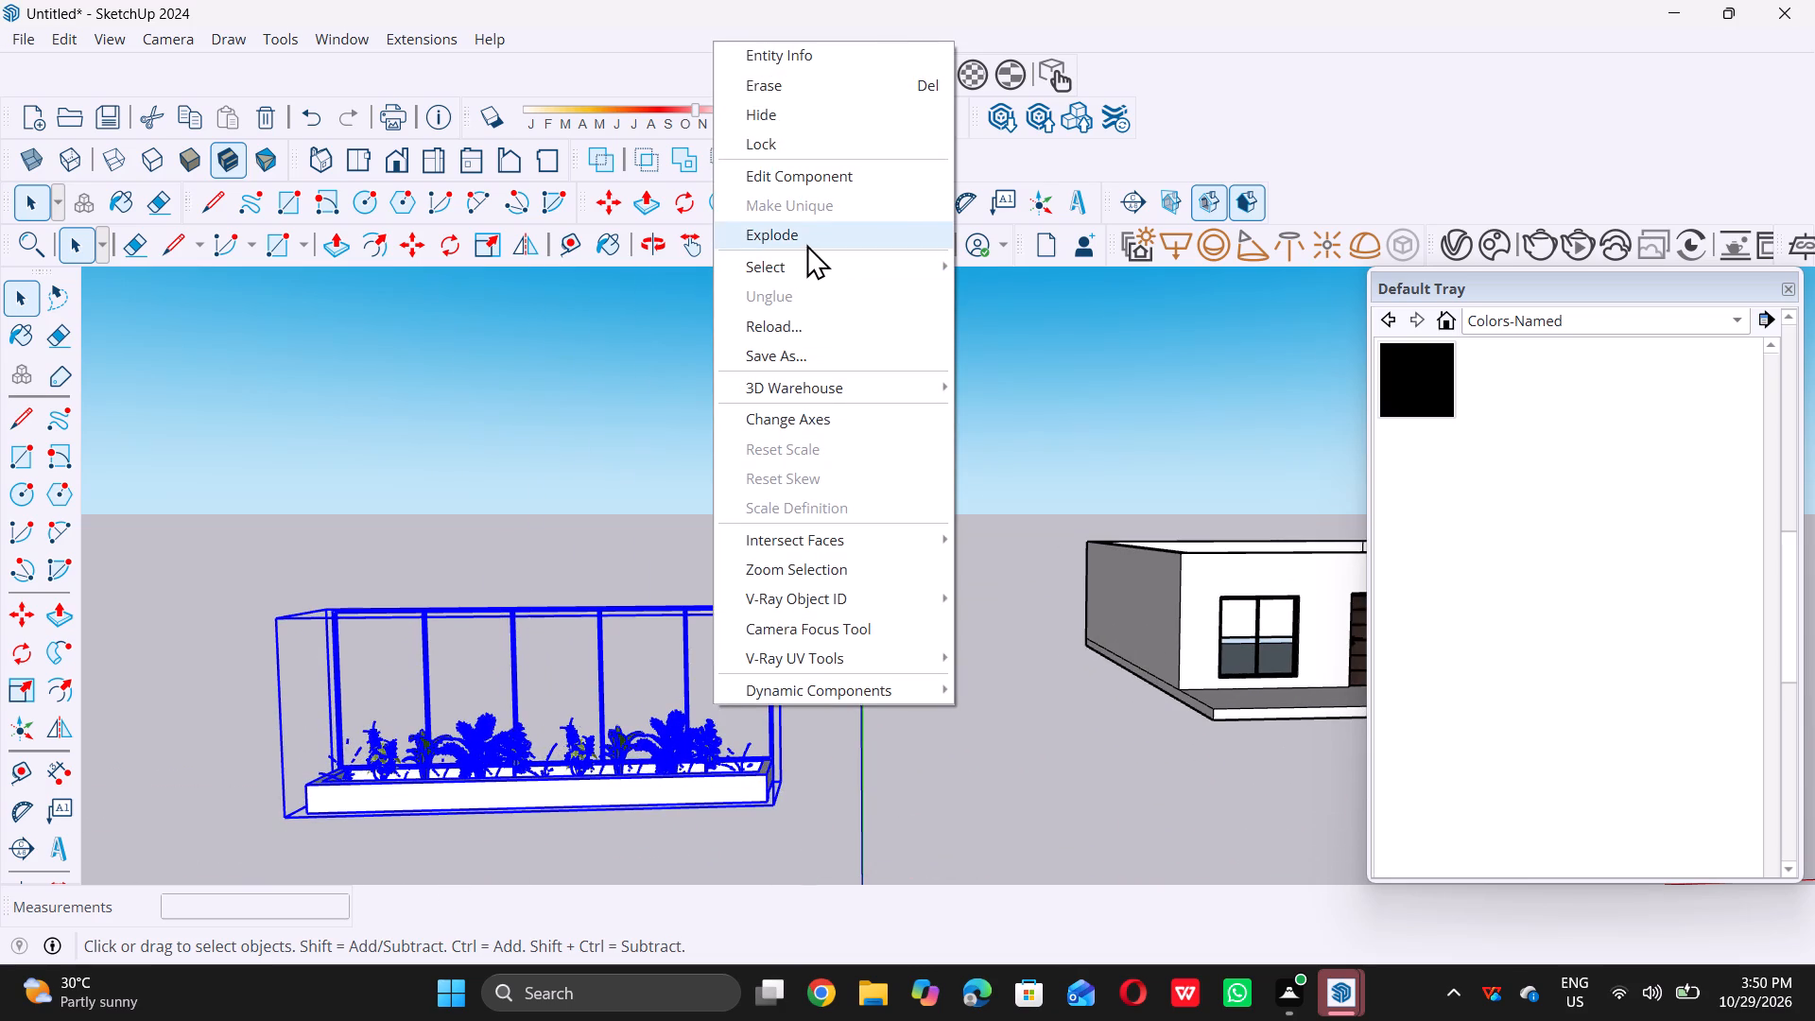
triple_click(899, 710)
Delete the tall framed panel standing behind the plants, keeping the plants and the white planter box.
scroll(654, 672, "up", 3)
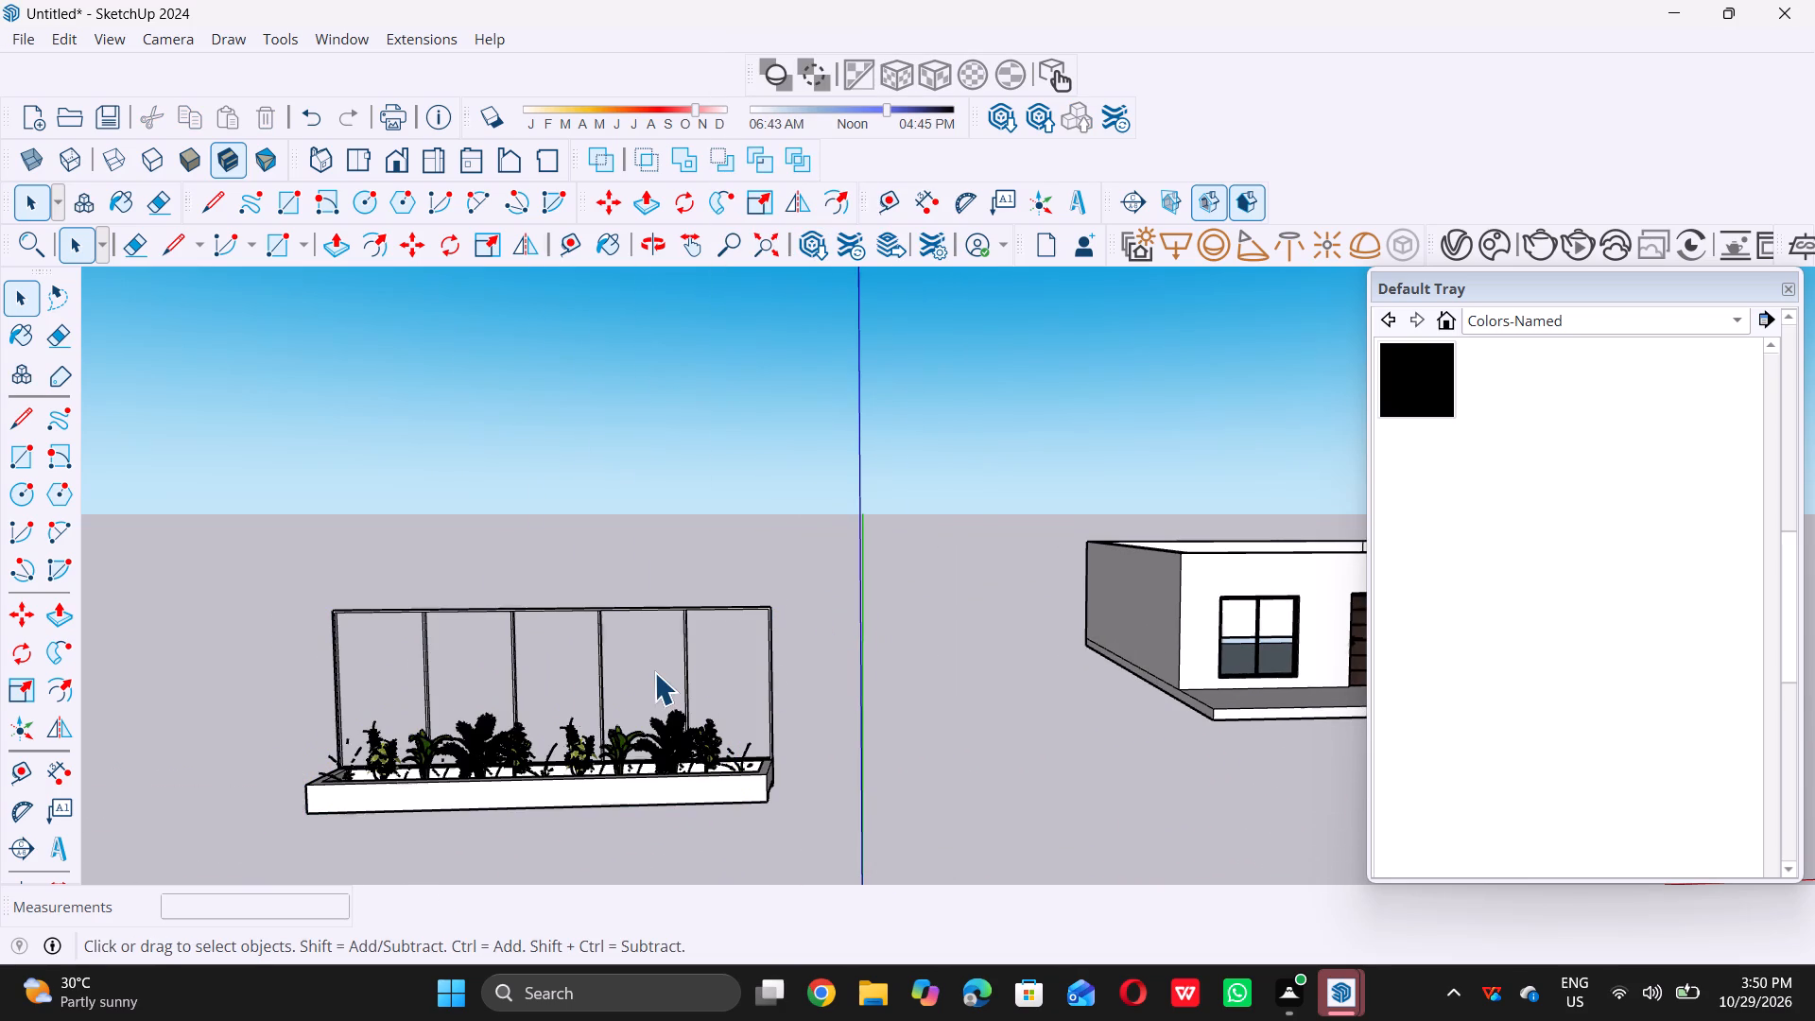
scroll(654, 672, "up", 2)
scroll(654, 658, "down", 5)
middle_click_drag(591, 624, 563, 724)
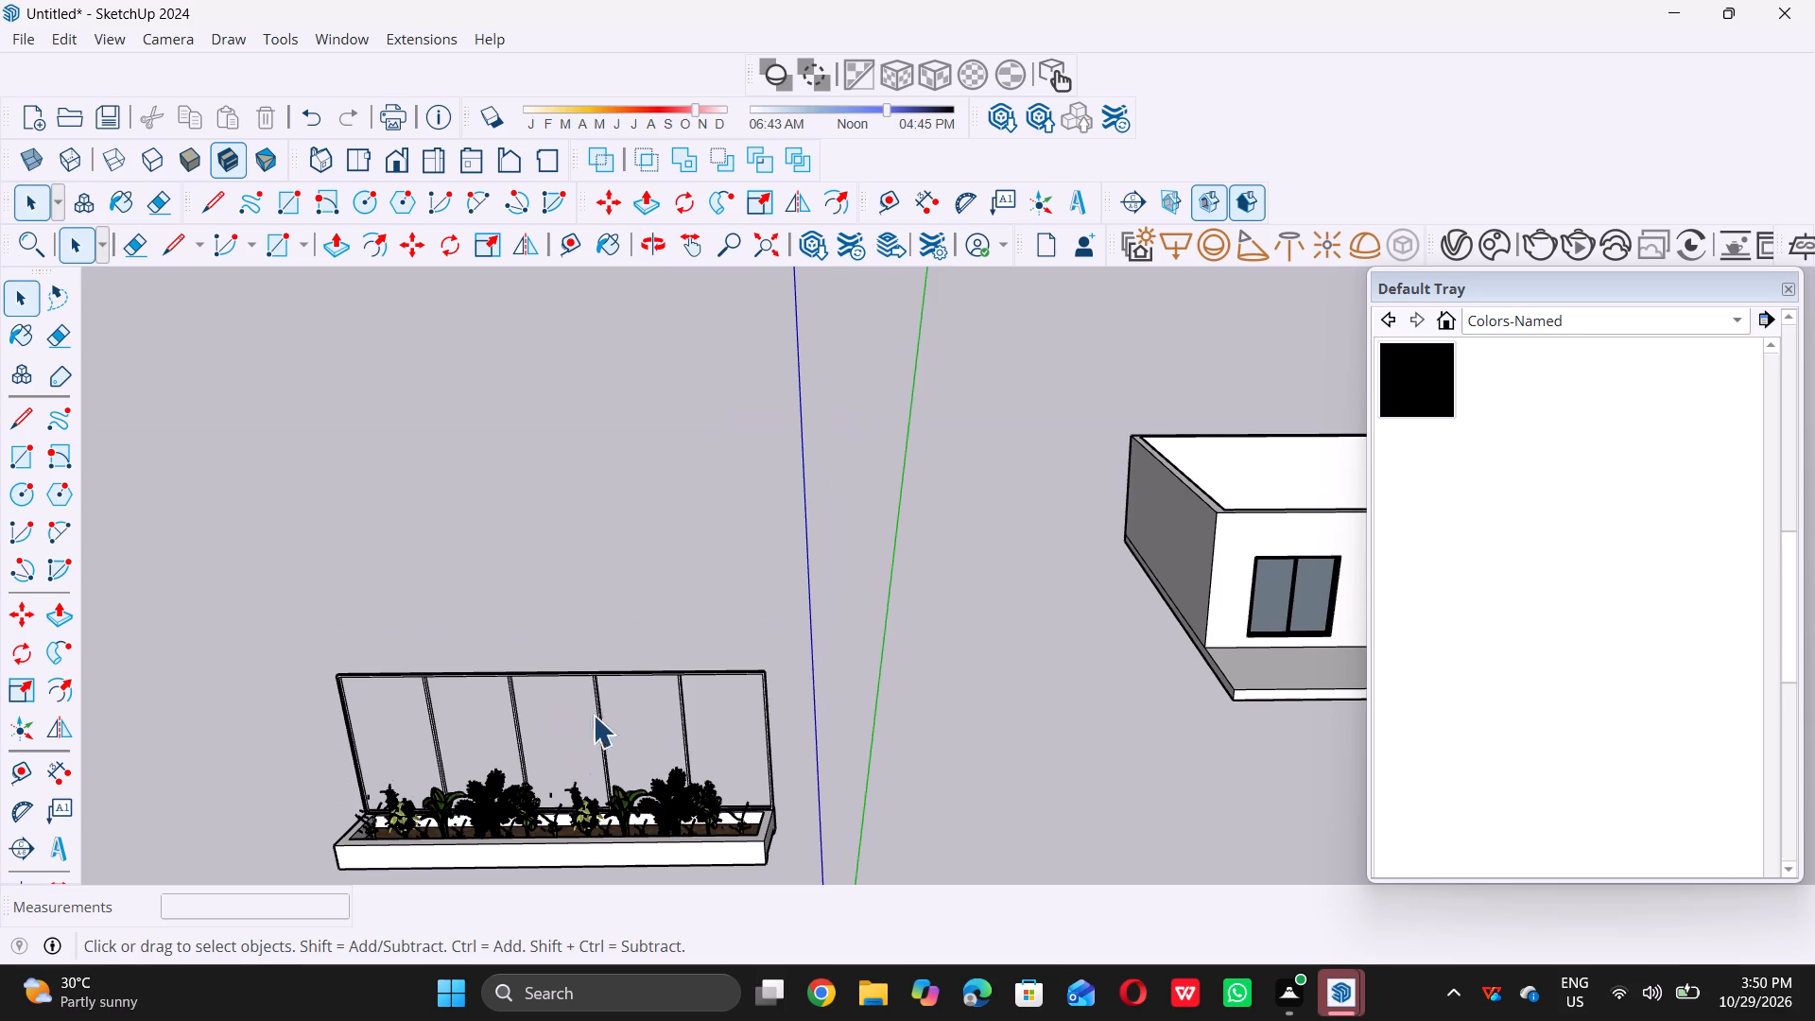
scroll(614, 684, "down", 6)
scroll(607, 740, "up", 5)
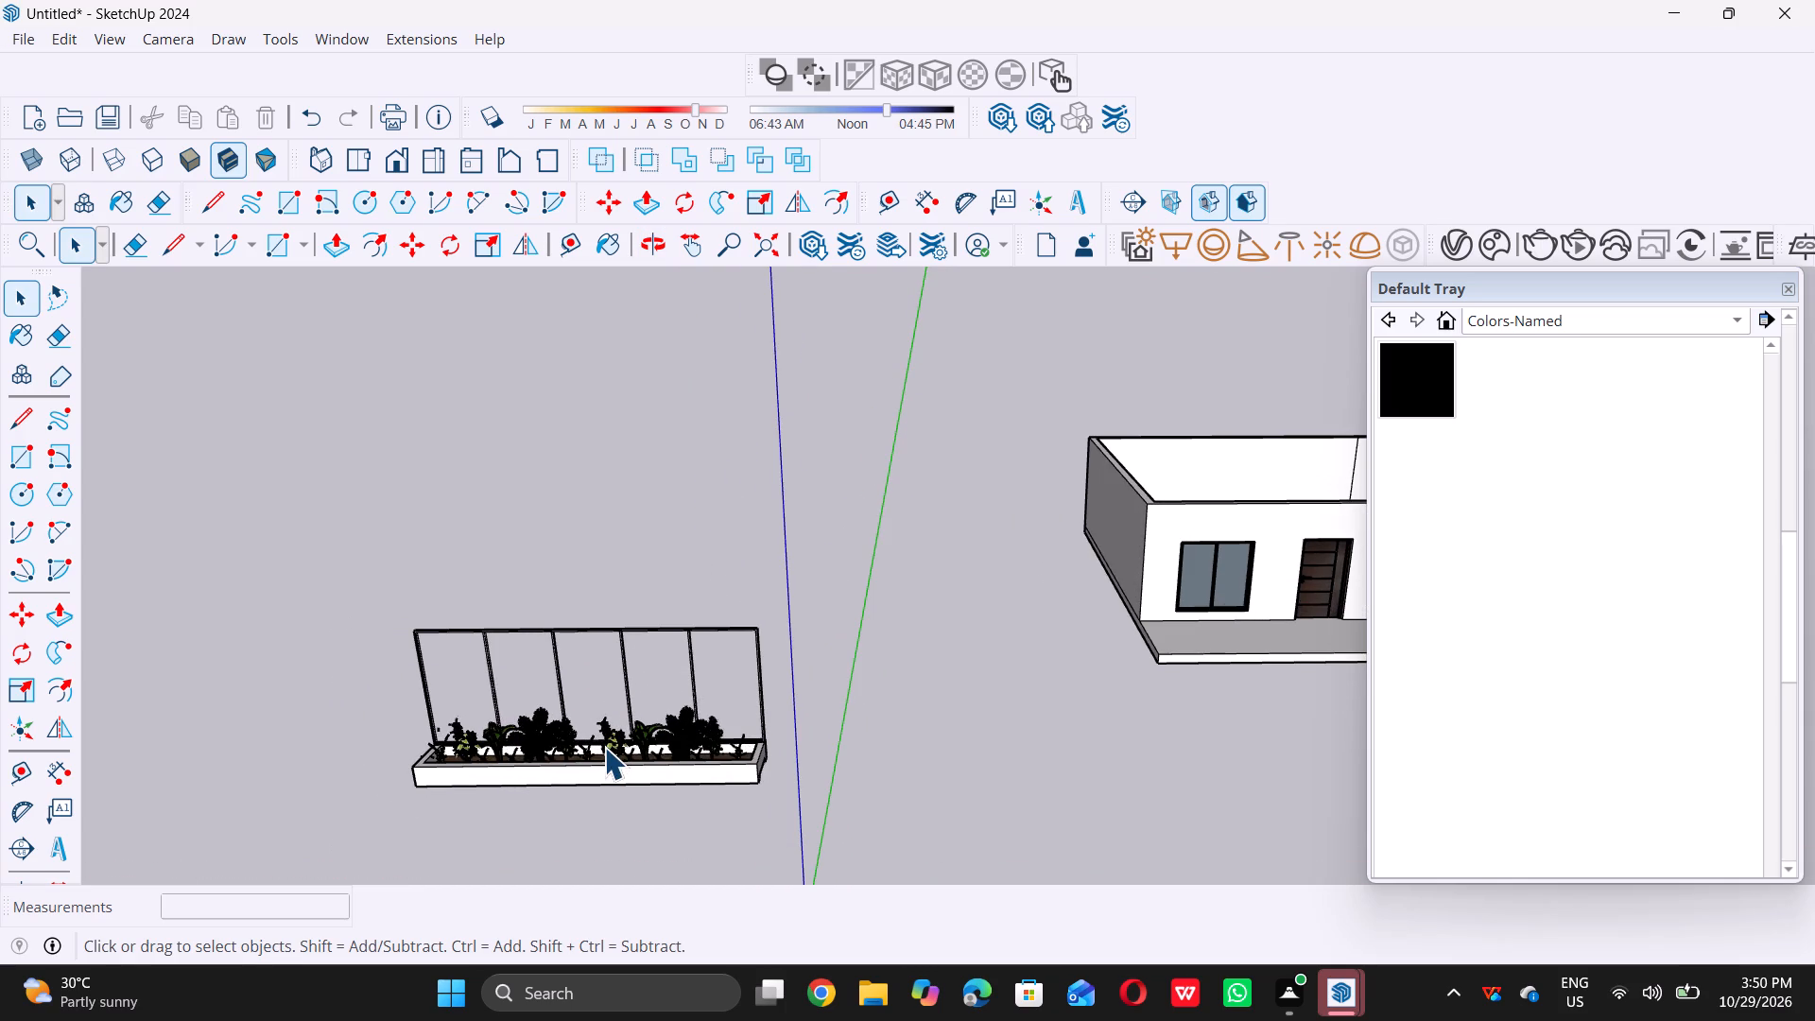
scroll(589, 753, "up", 6)
scroll(554, 684, "up", 3)
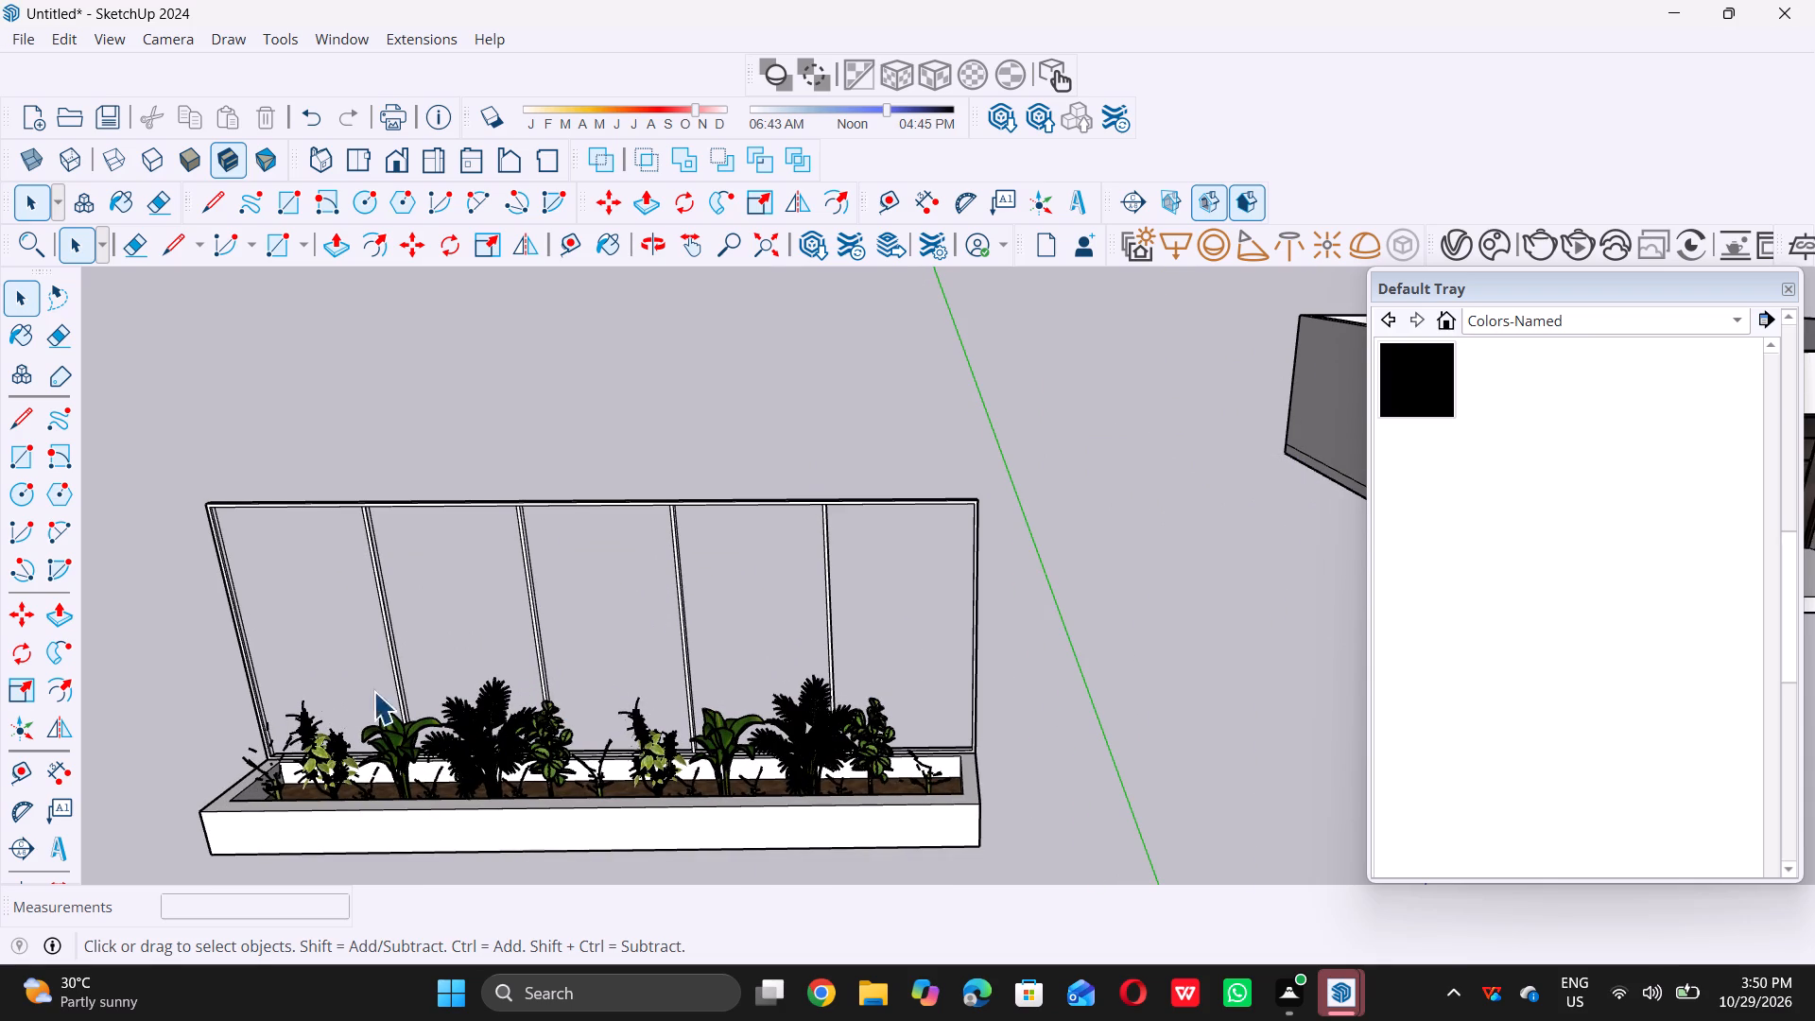
scroll(330, 675, "up", 5)
scroll(347, 651, "down", 5)
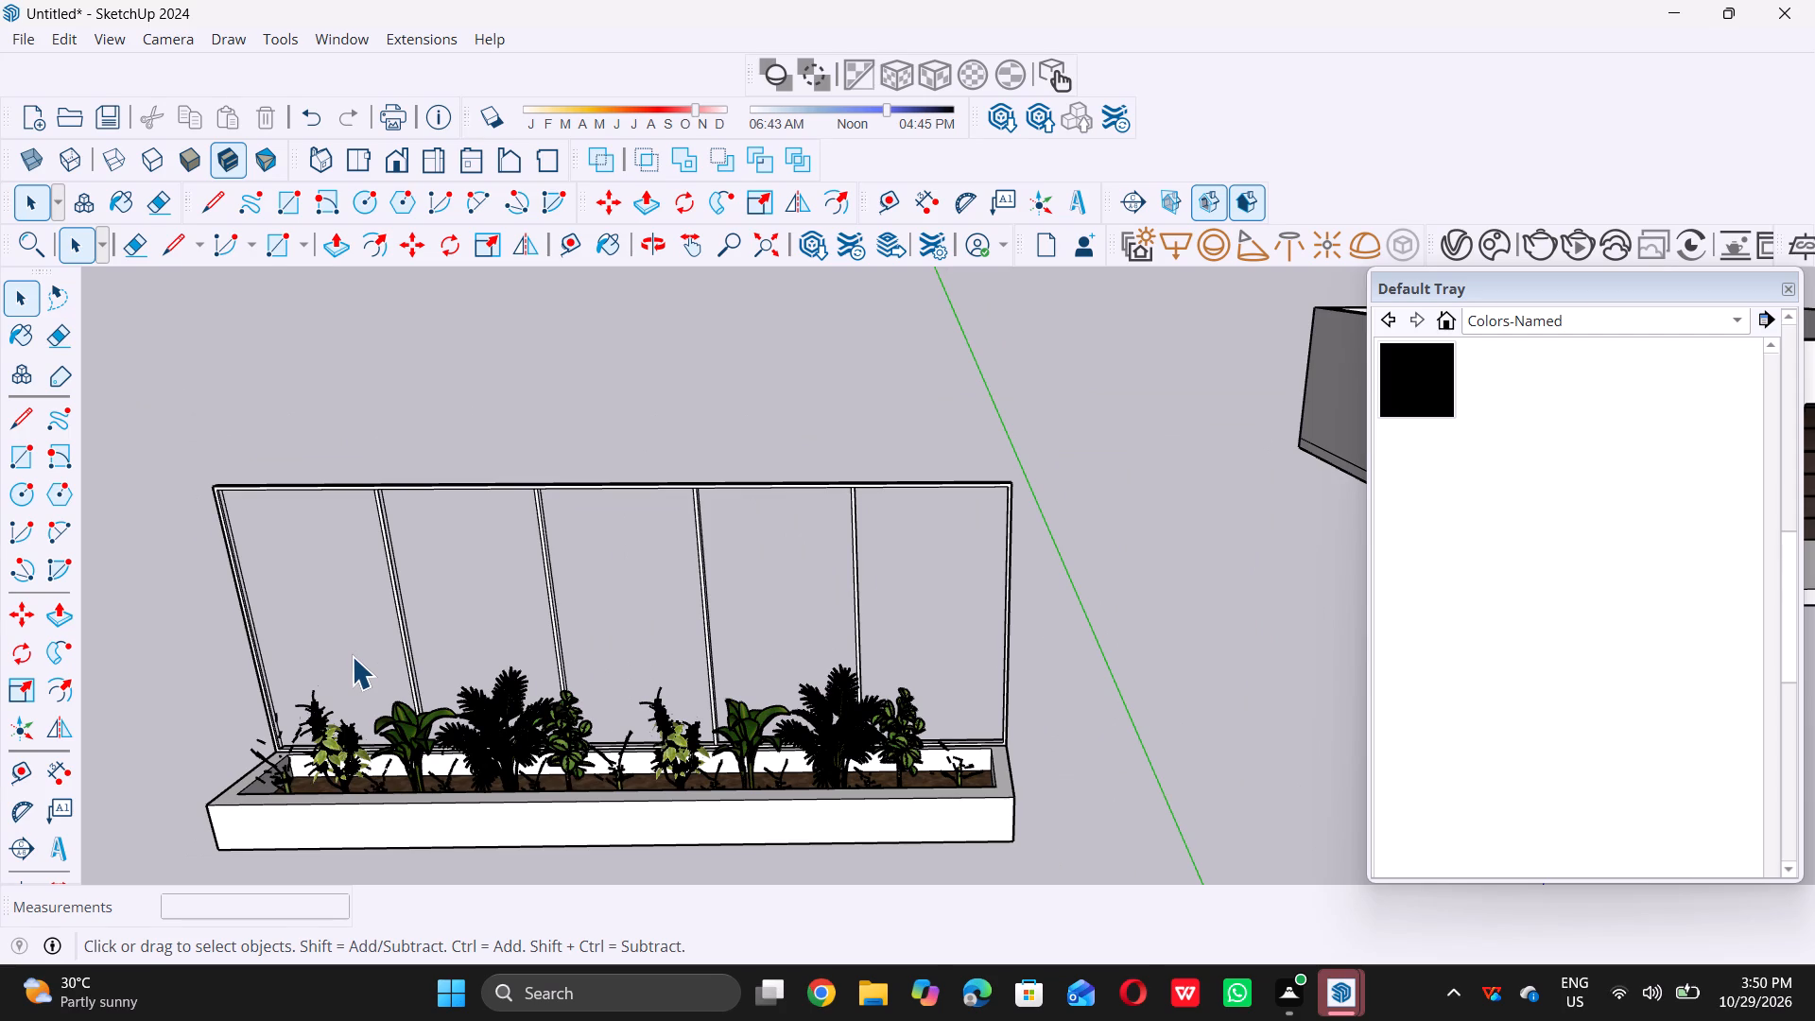
scroll(290, 678, "up", 5)
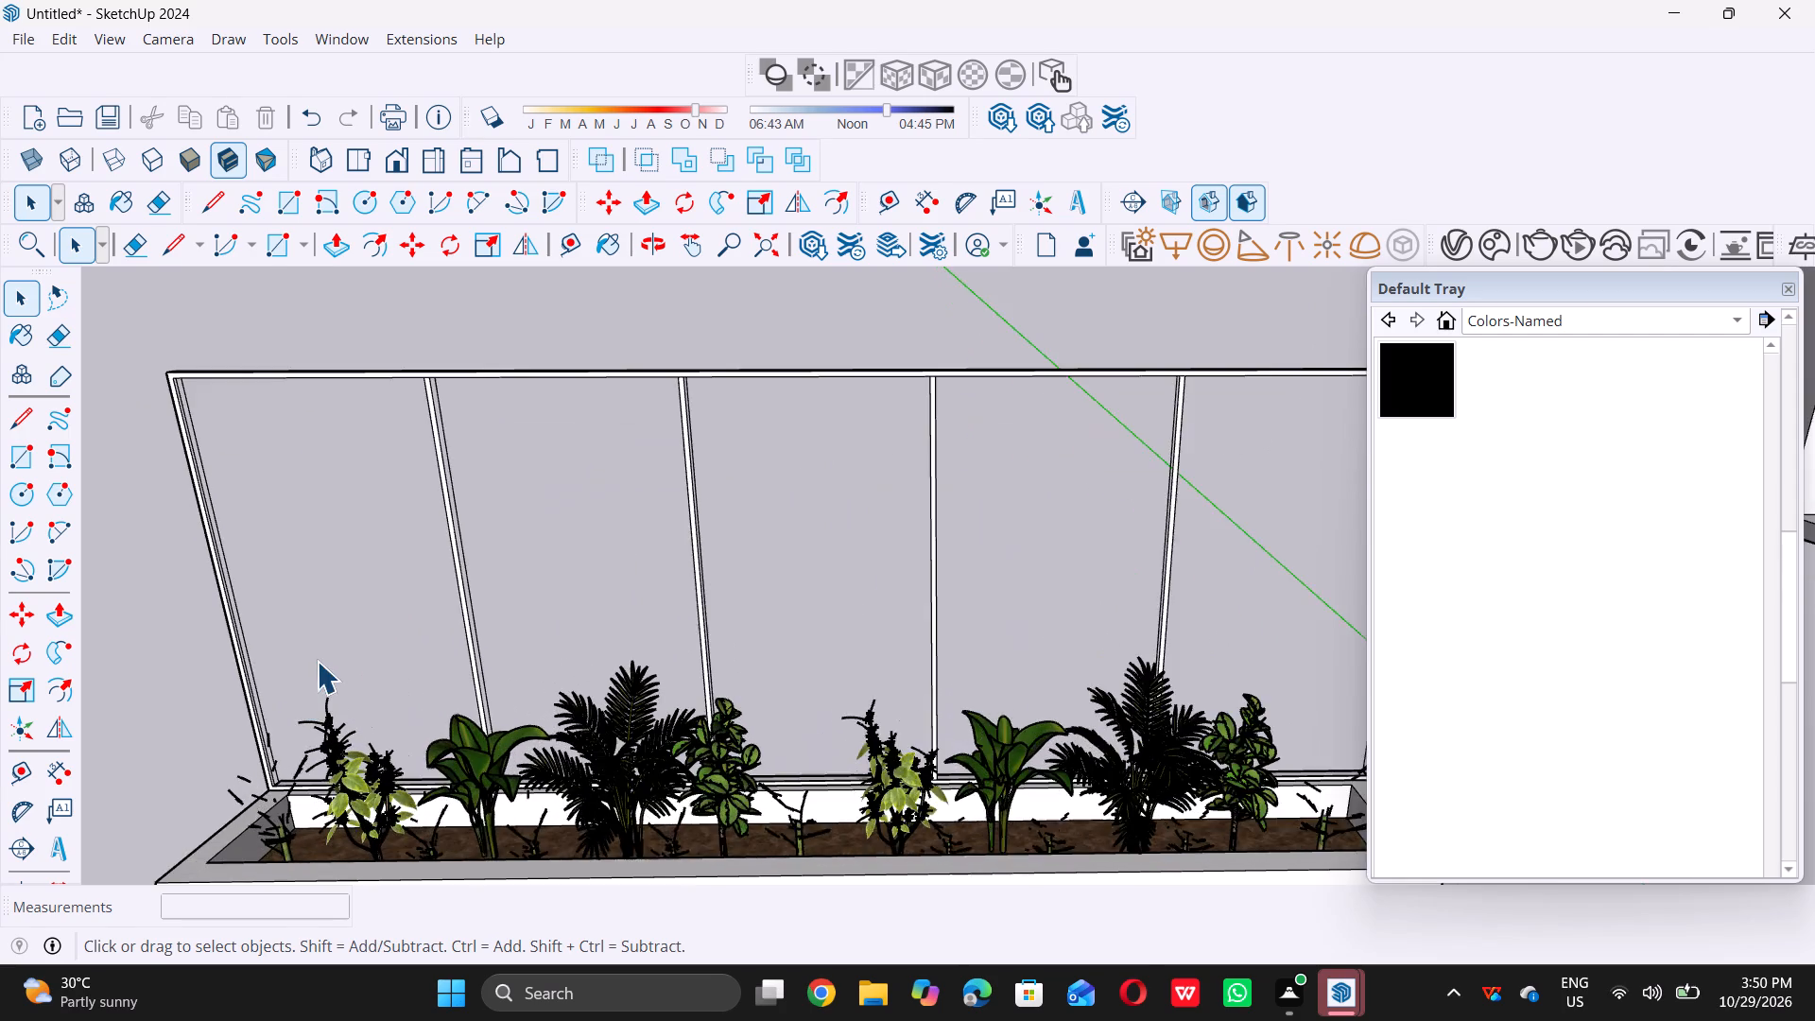
scroll(308, 662, "up", 6)
scroll(344, 645, "down", 14)
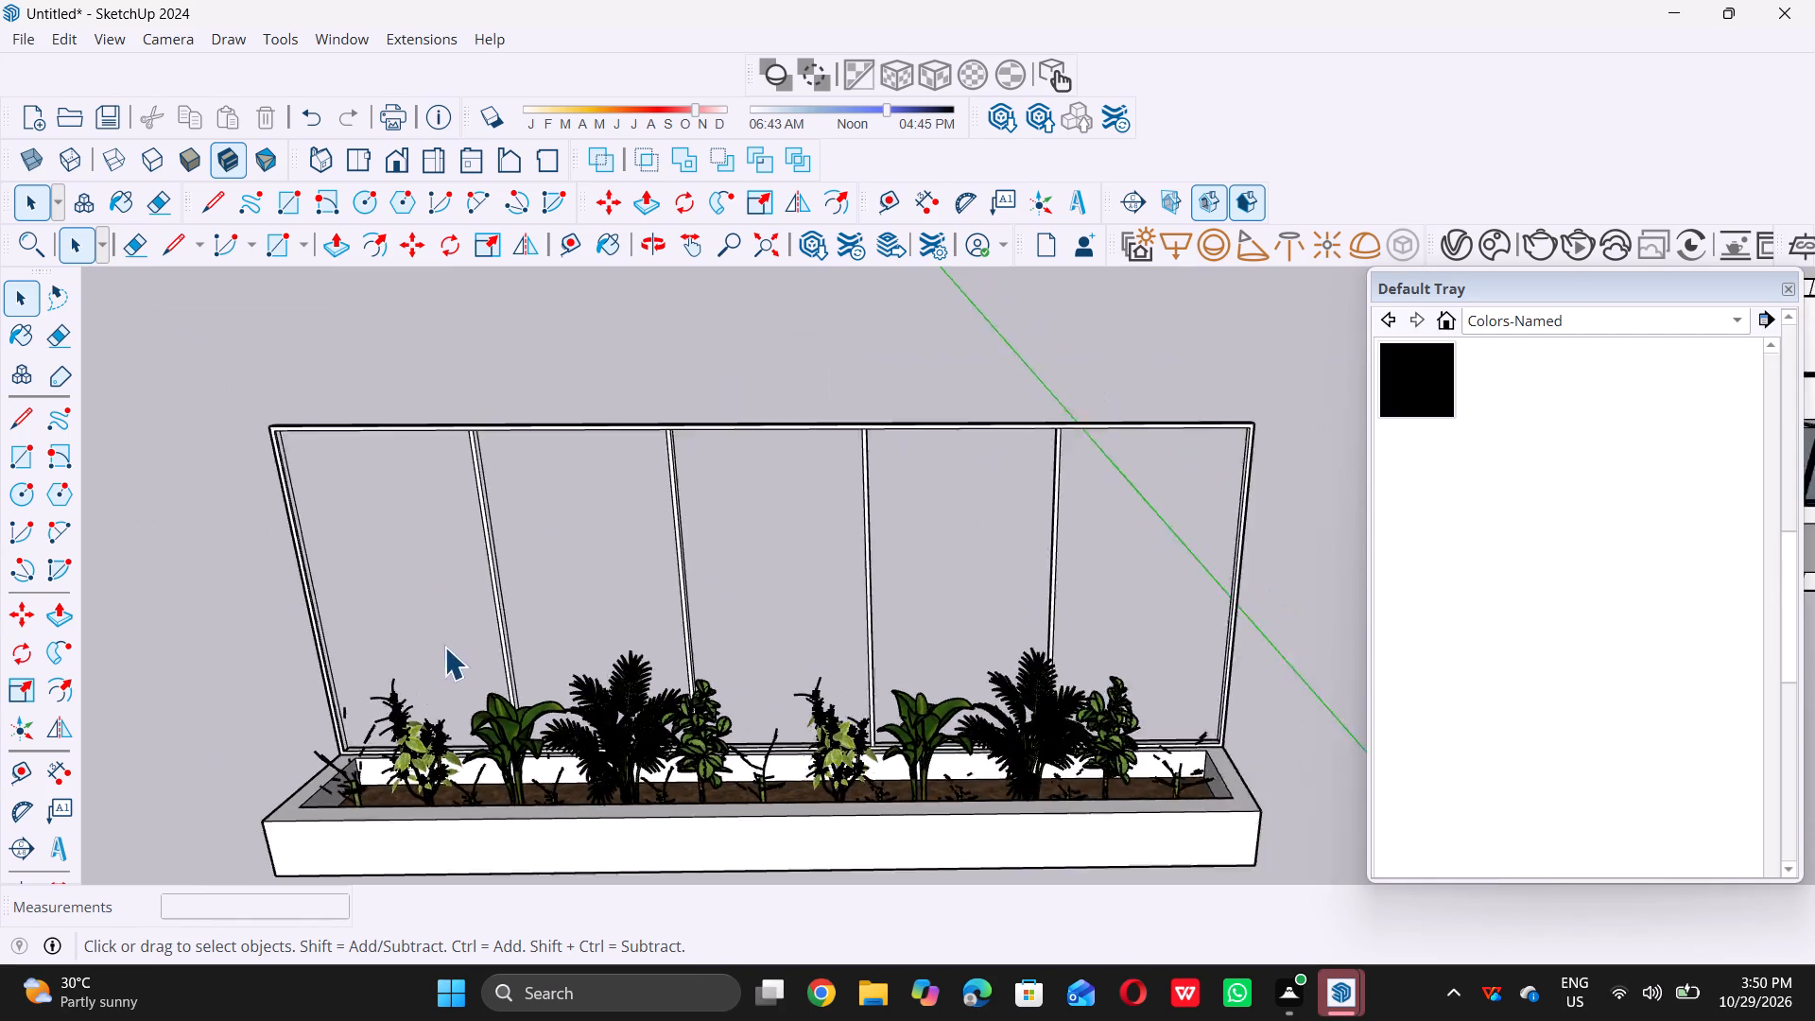
middle_click_drag(261, 698, 685, 667)
scroll(777, 687, "down", 5)
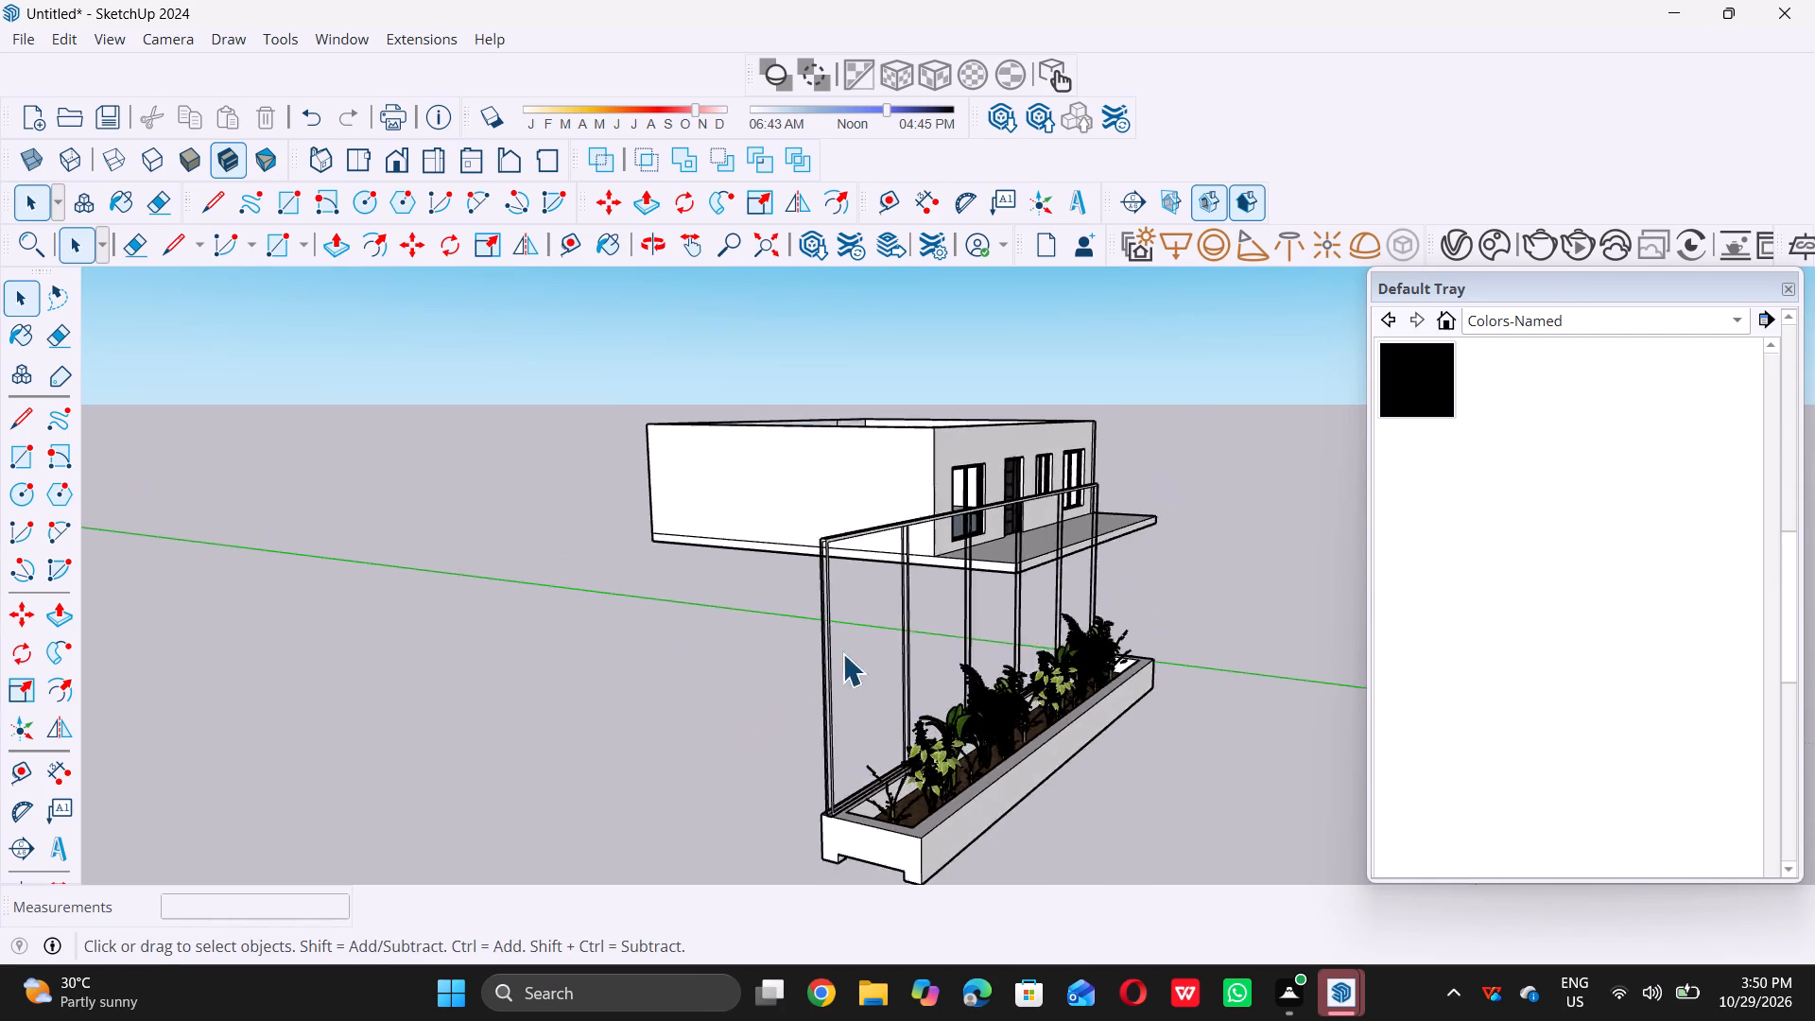
scroll(842, 653, "down", 1)
scroll(838, 712, "up", 10)
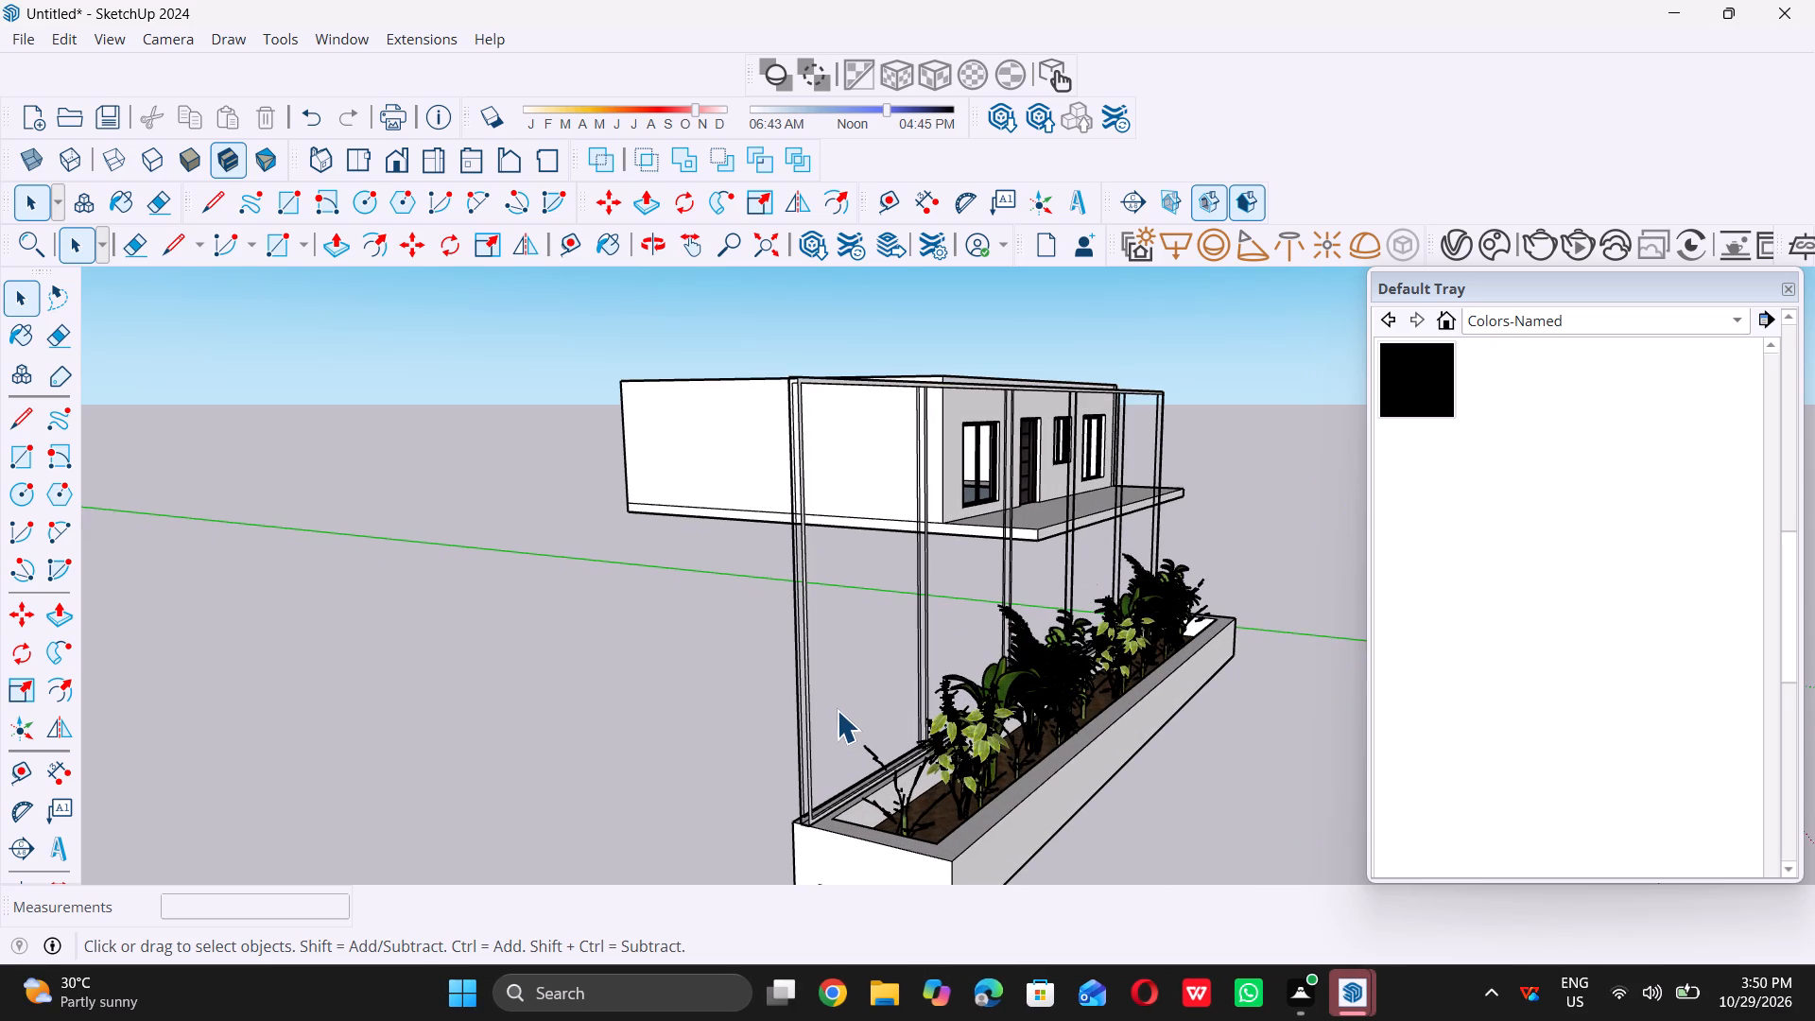
scroll(859, 673, "up", 4)
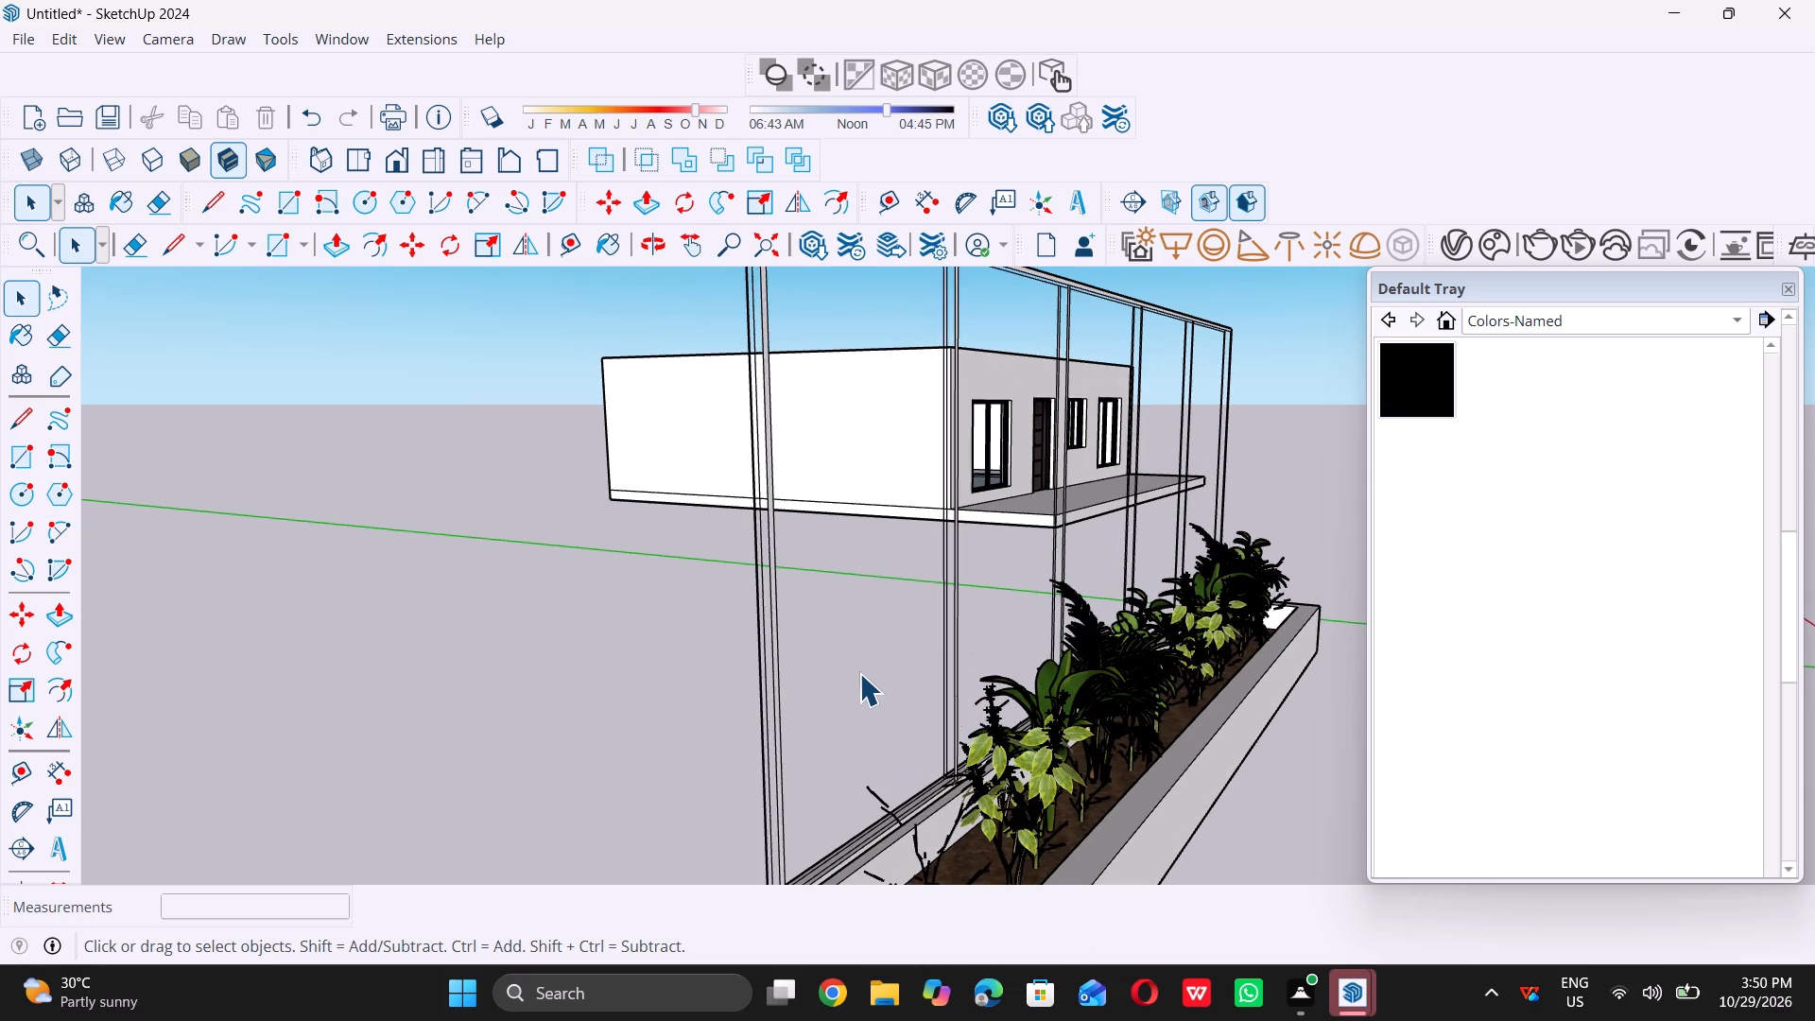
left_click(859, 673)
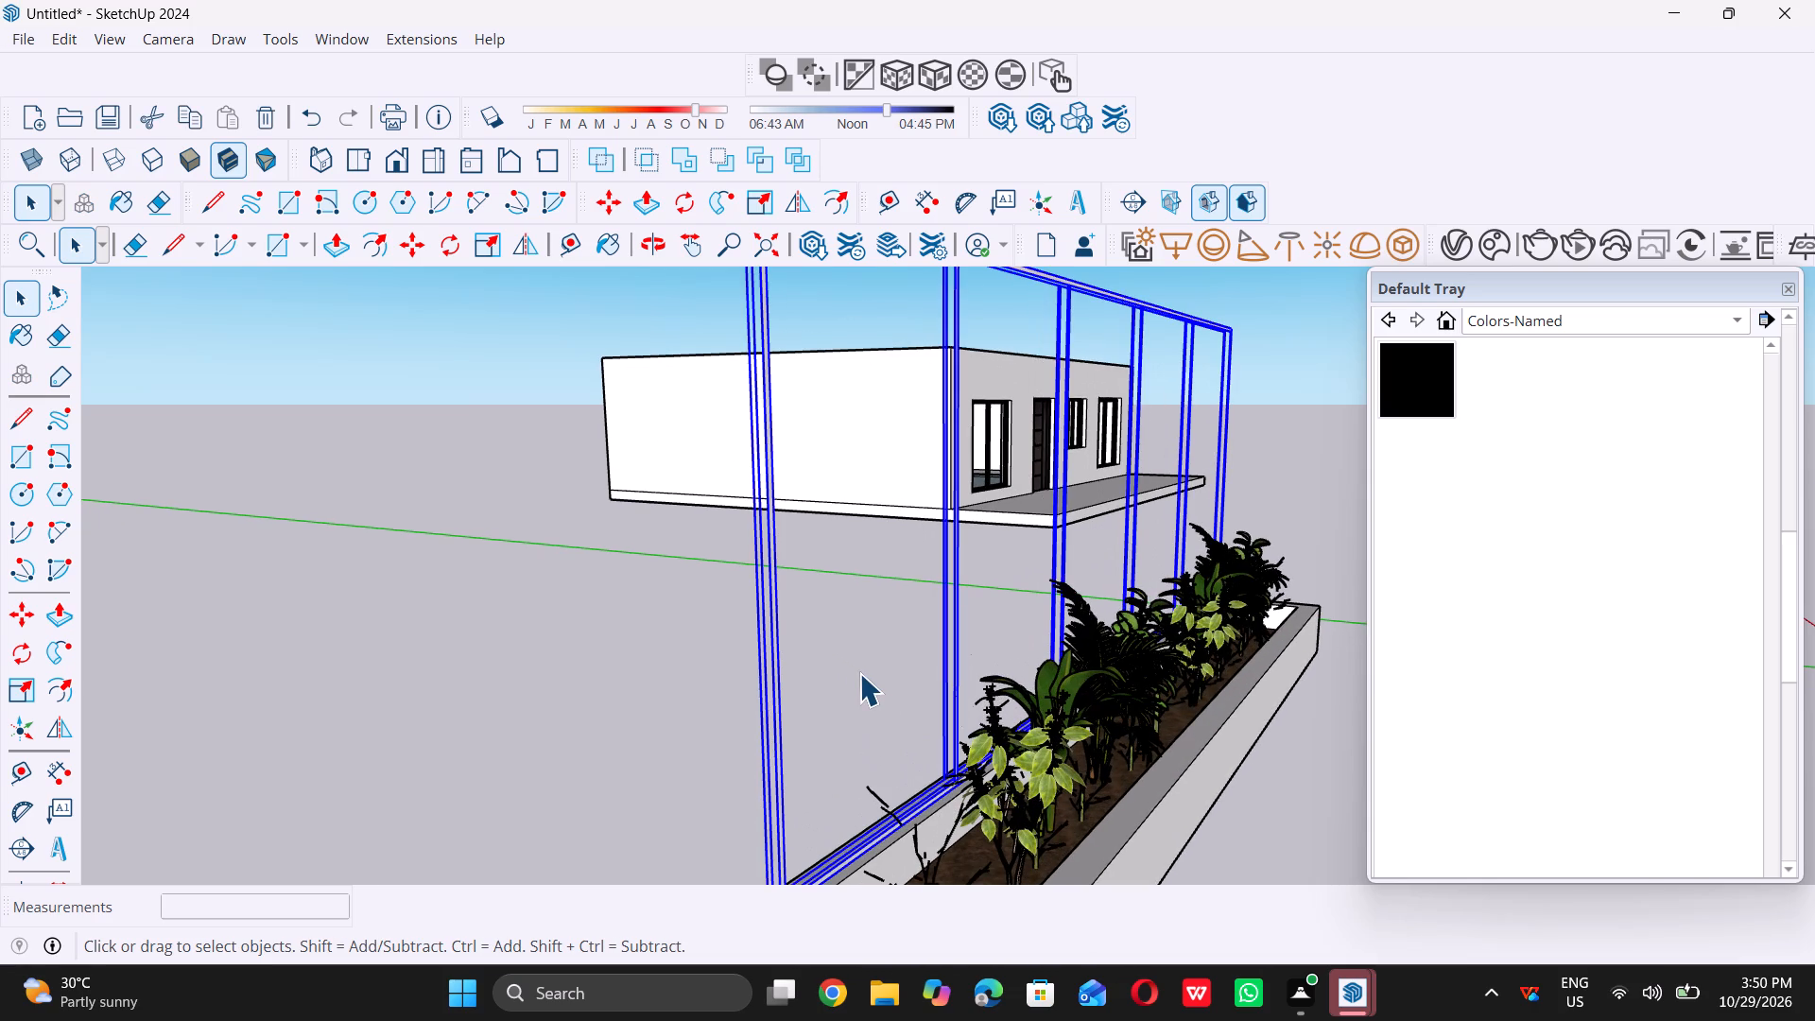
key("Delete")
Draw a long rectangle about 2' 9" deep on the porch floor, in front of the large window nearest the green axis.
scroll(859, 672, "down", 13)
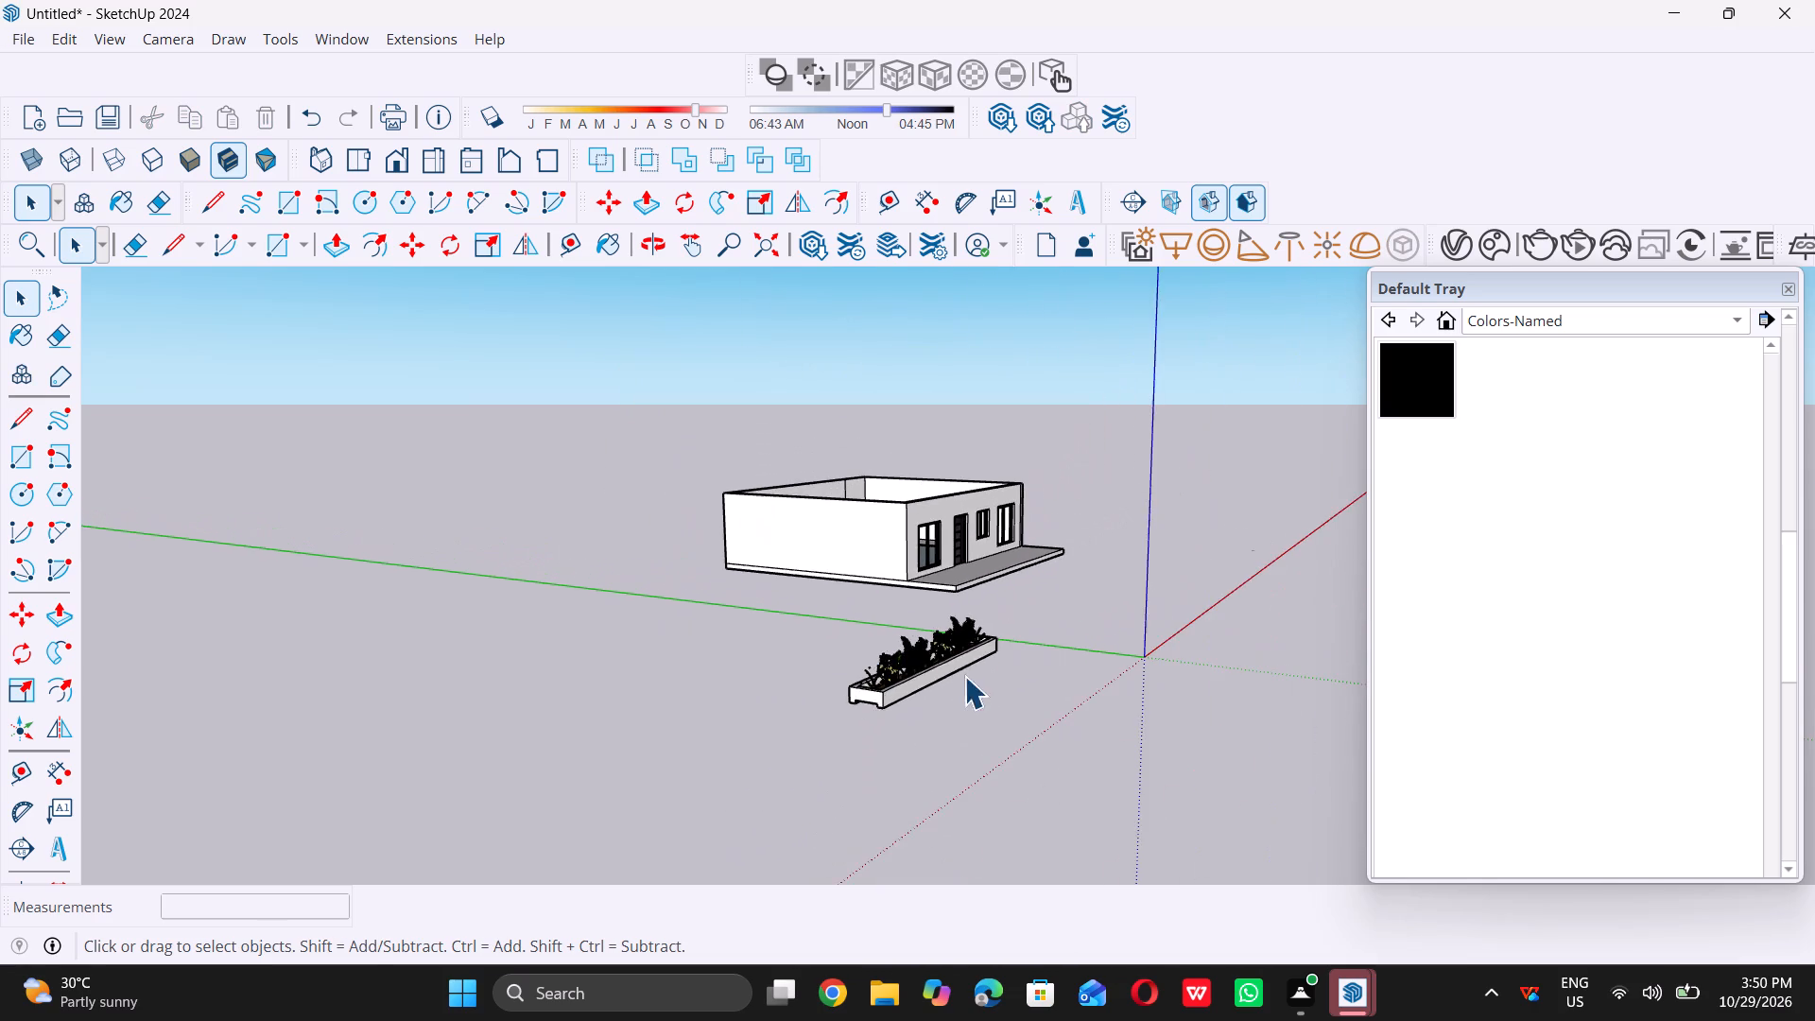
middle_click_drag(966, 672, 489, 766)
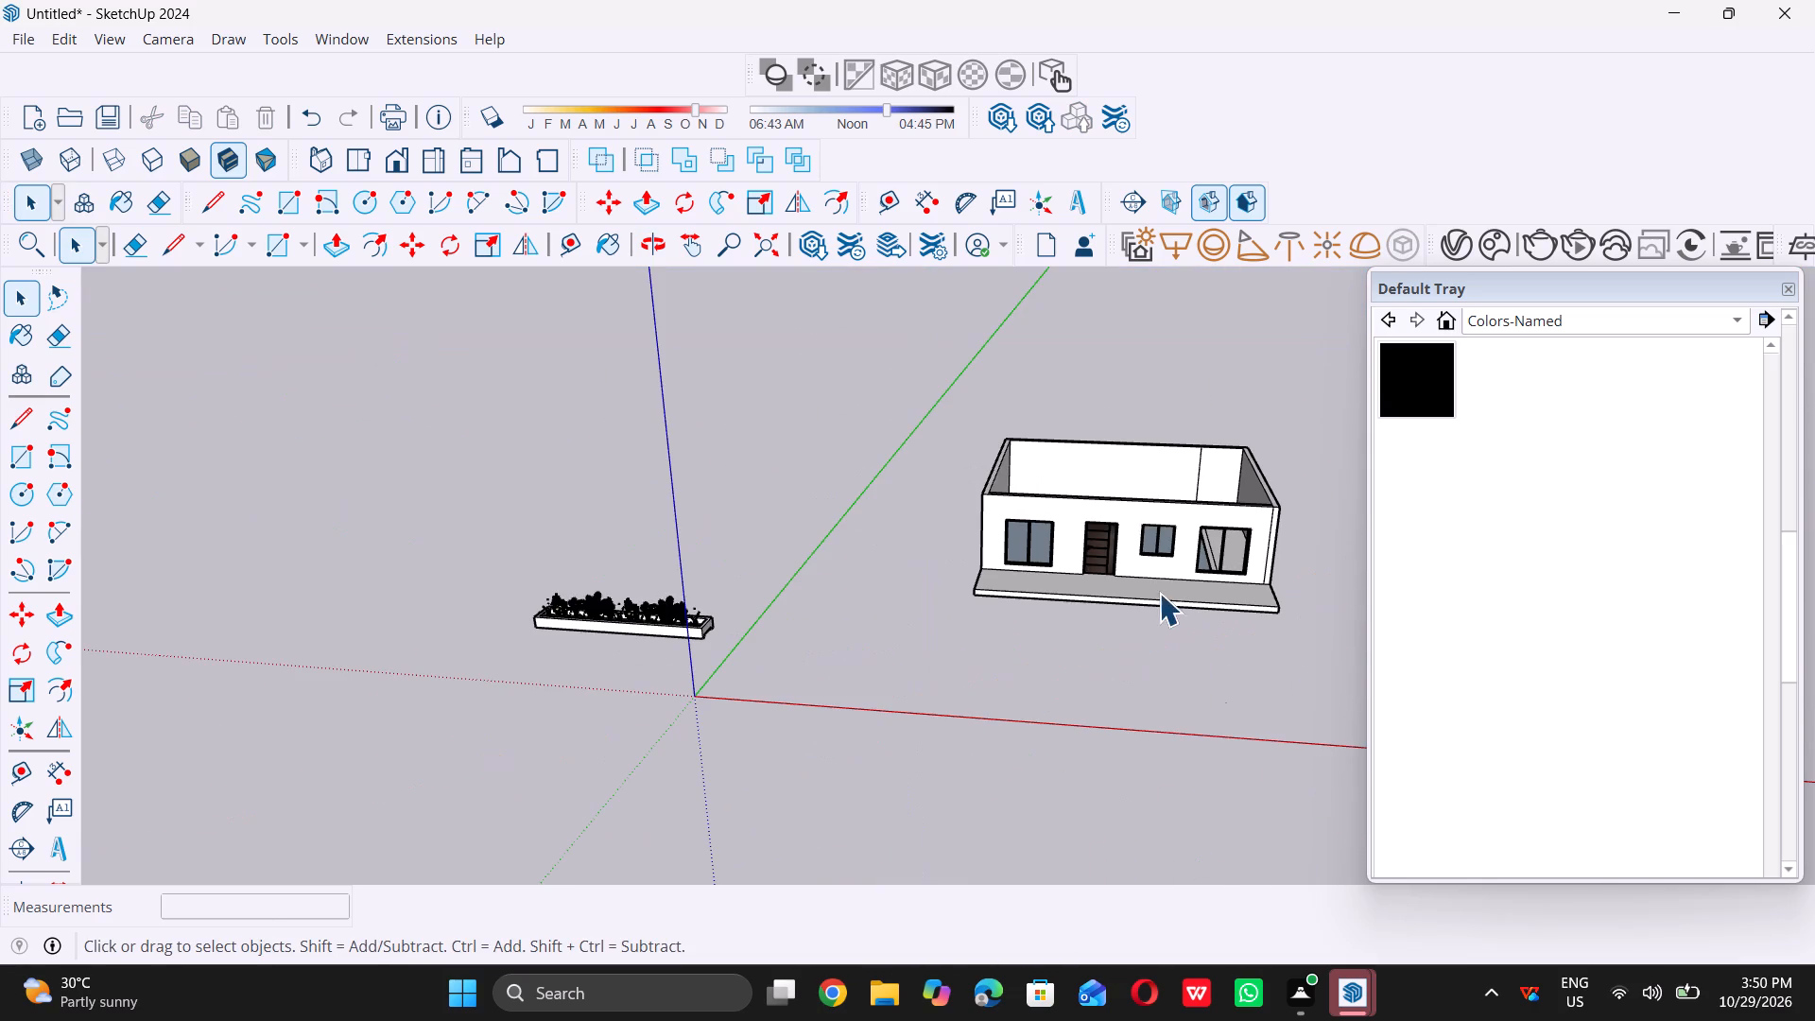
scroll(1135, 583, "up", 6)
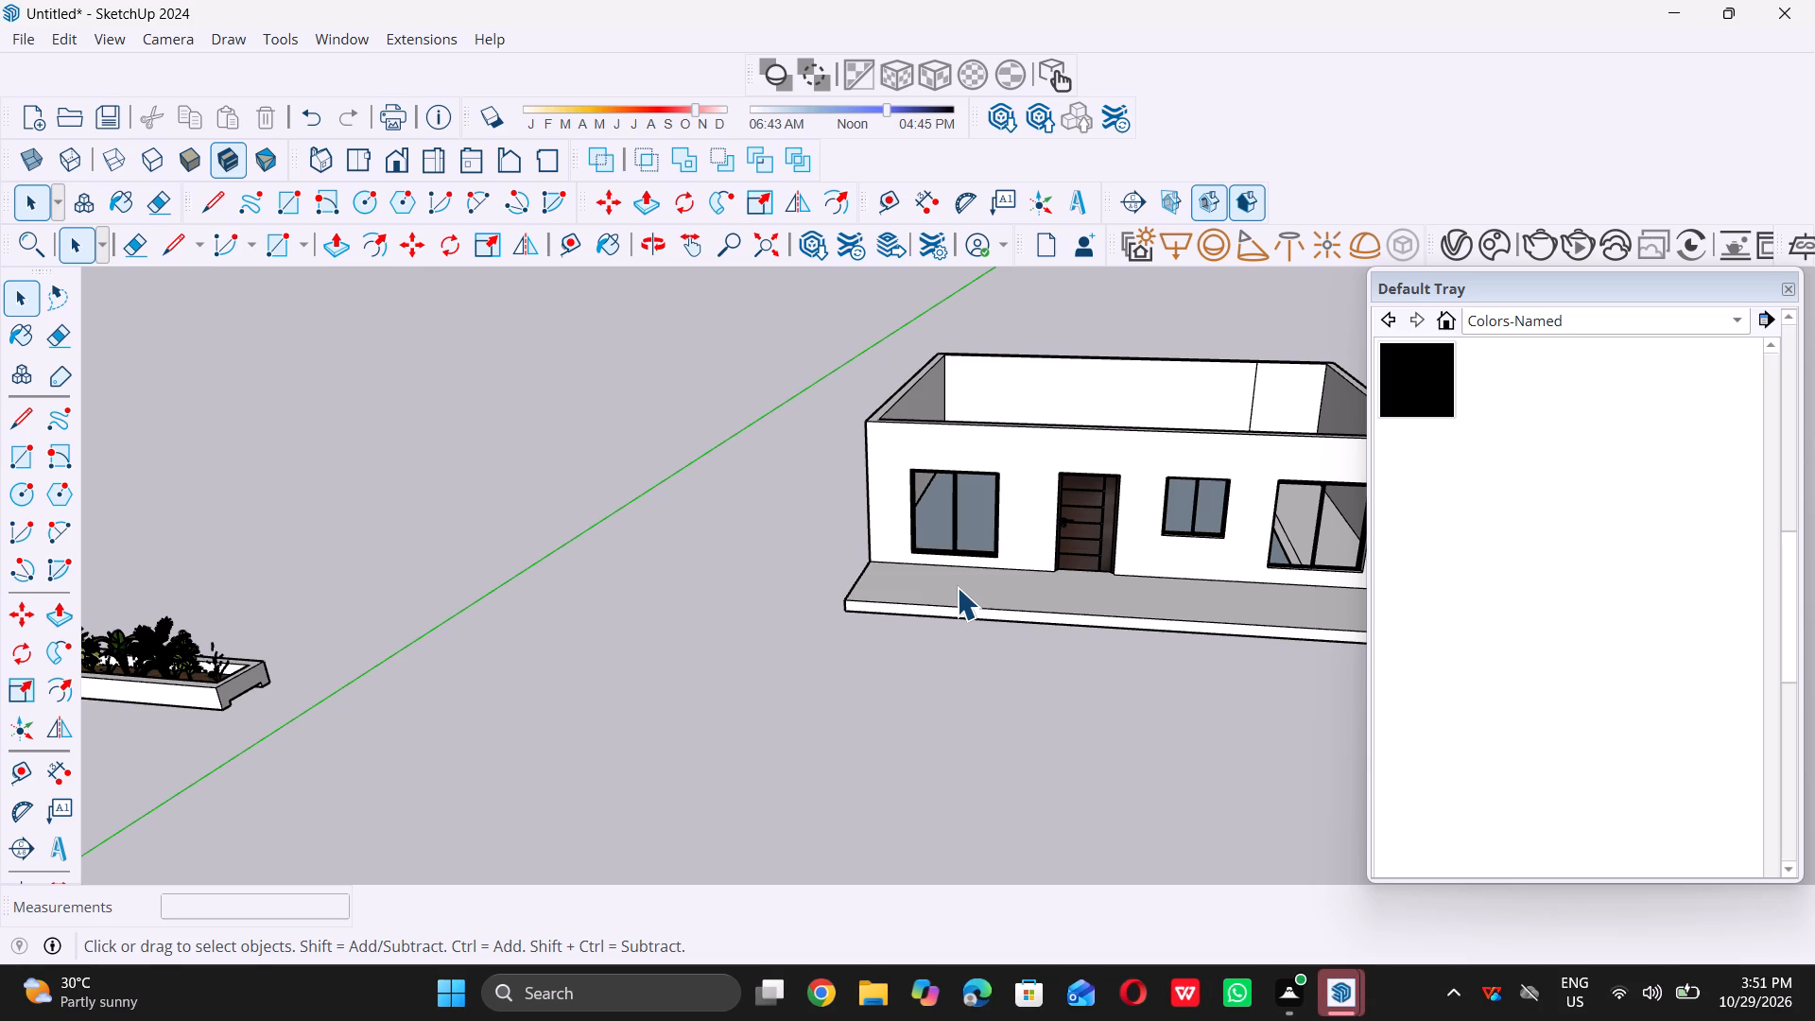
scroll(968, 568, "up", 5)
scroll(814, 590, "down", 2)
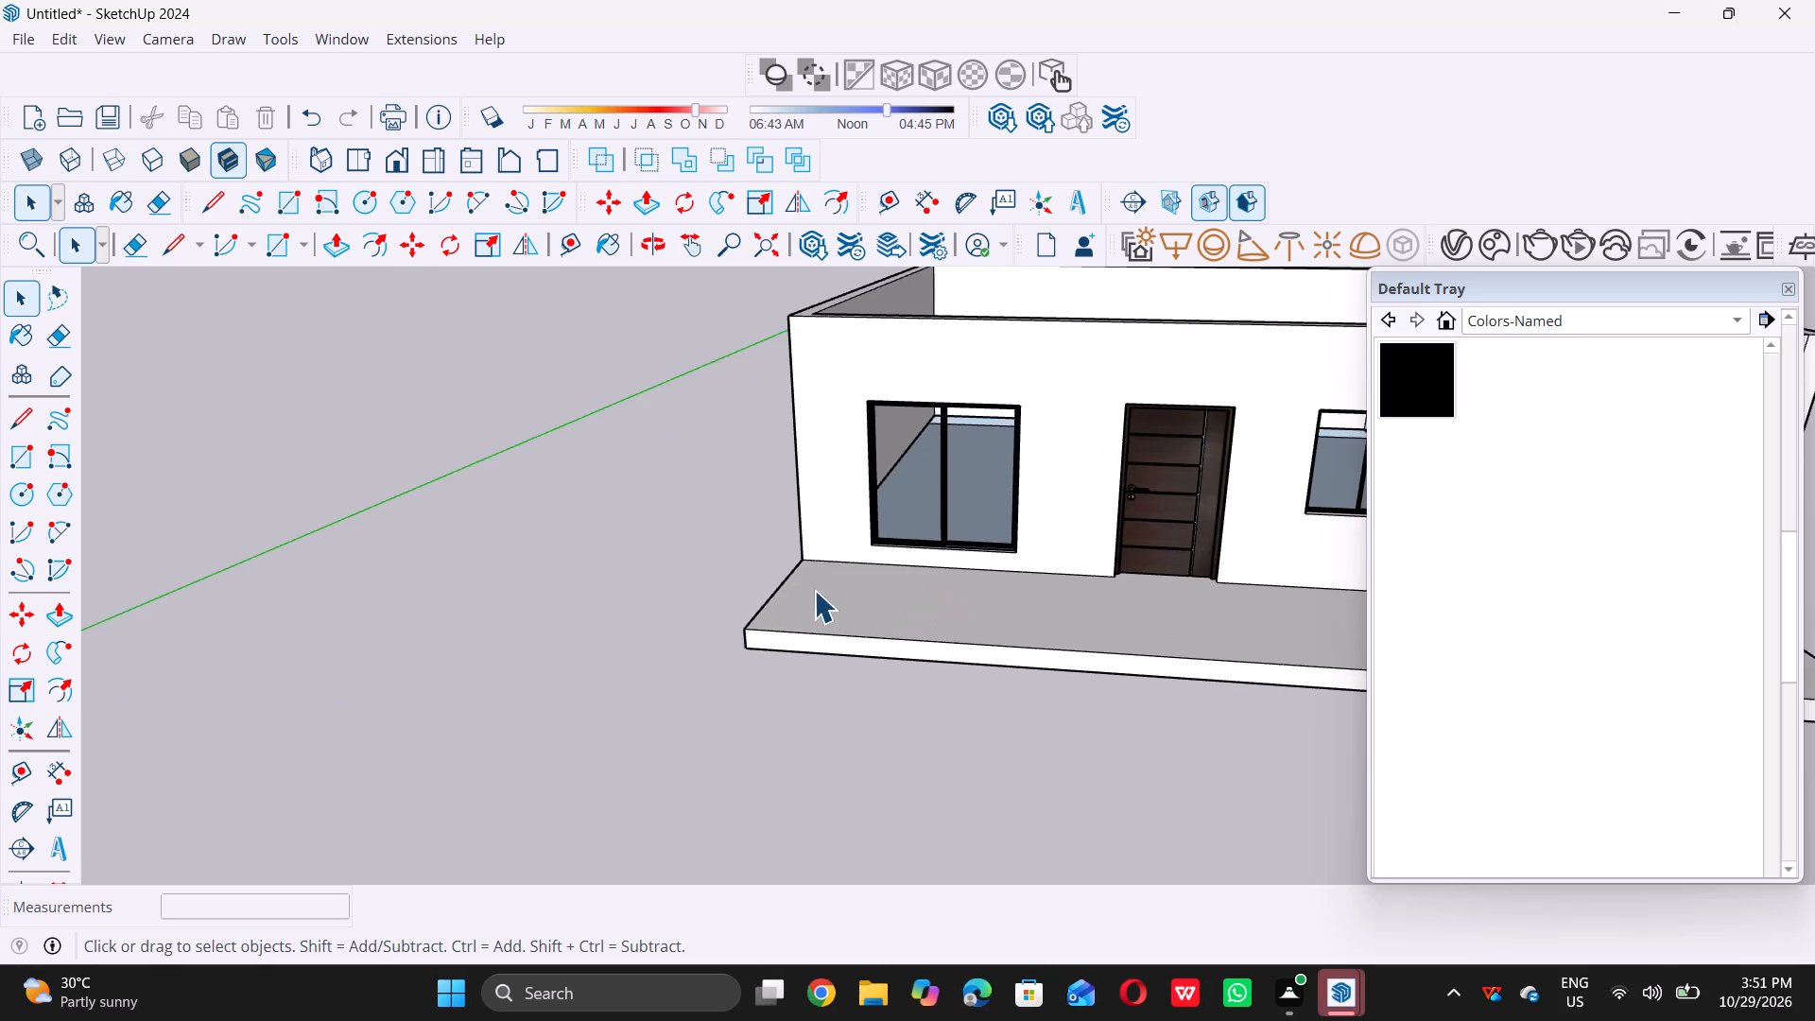
scroll(814, 590, "down", 3)
middle_click_drag(788, 611, 742, 716)
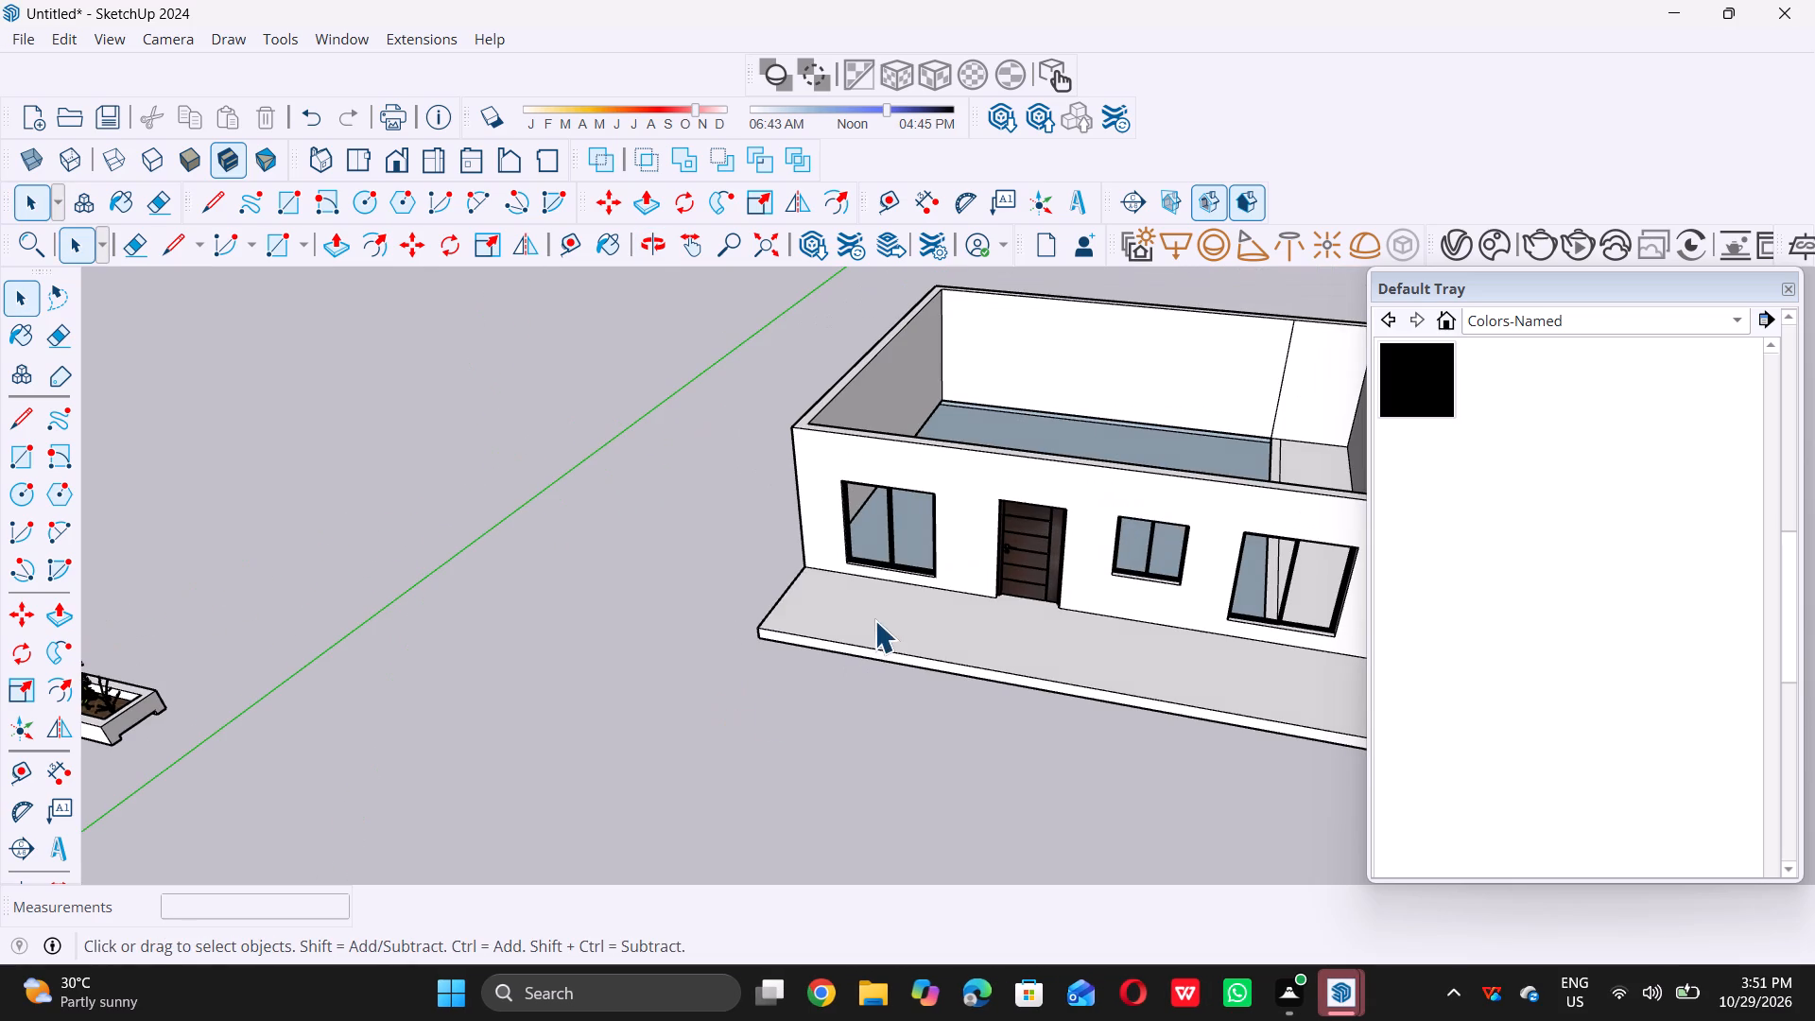
middle_click_drag(863, 605, 959, 713)
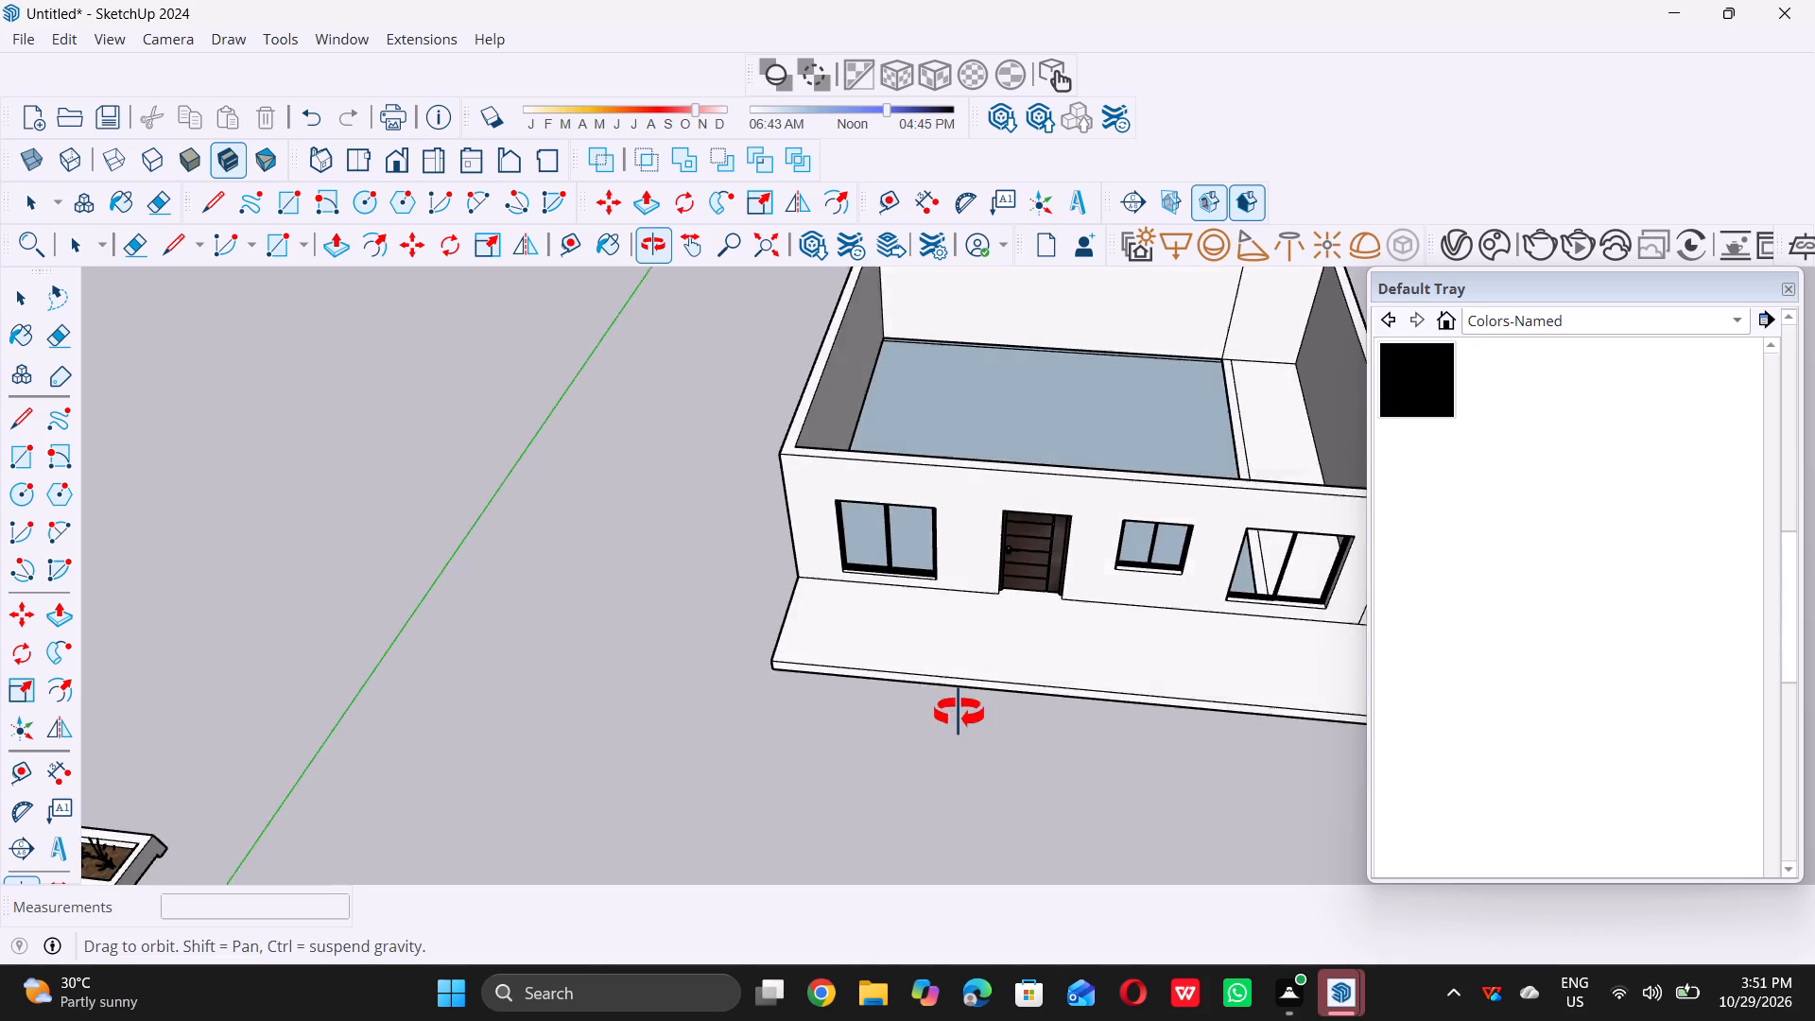
middle_click_drag(959, 713, 1011, 736)
scroll(965, 640, "up", 8)
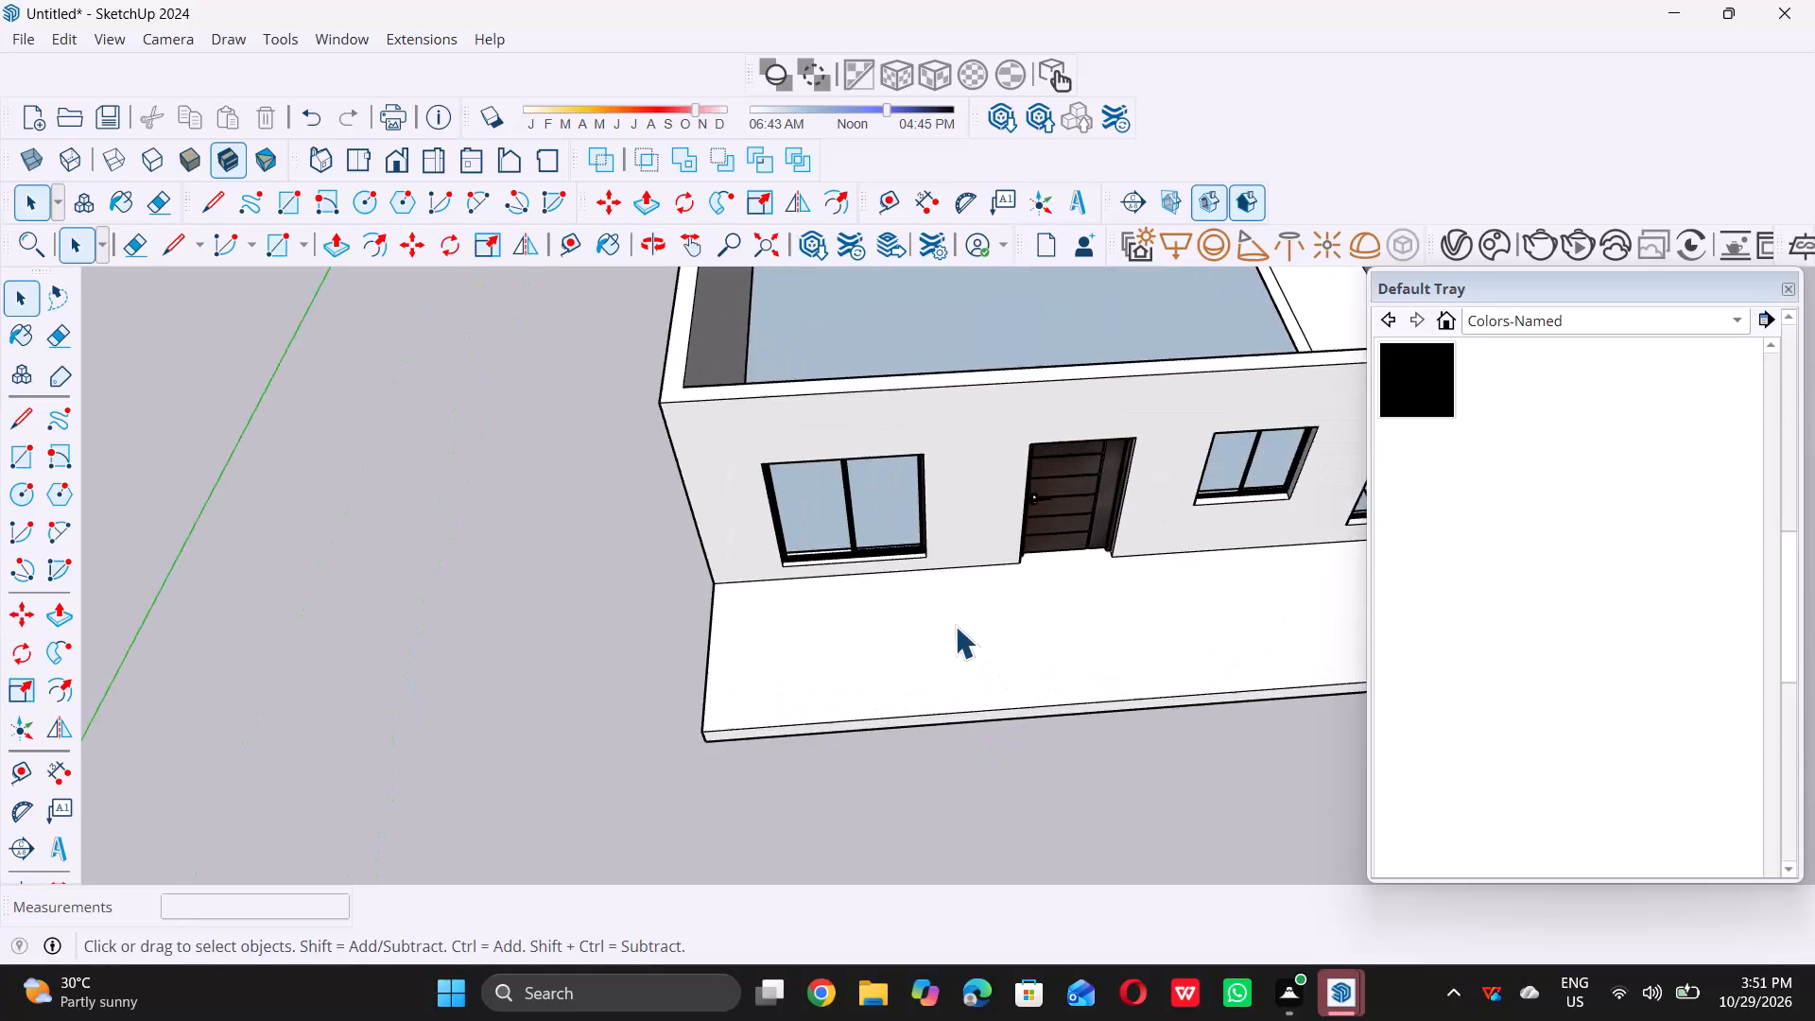
key("r")
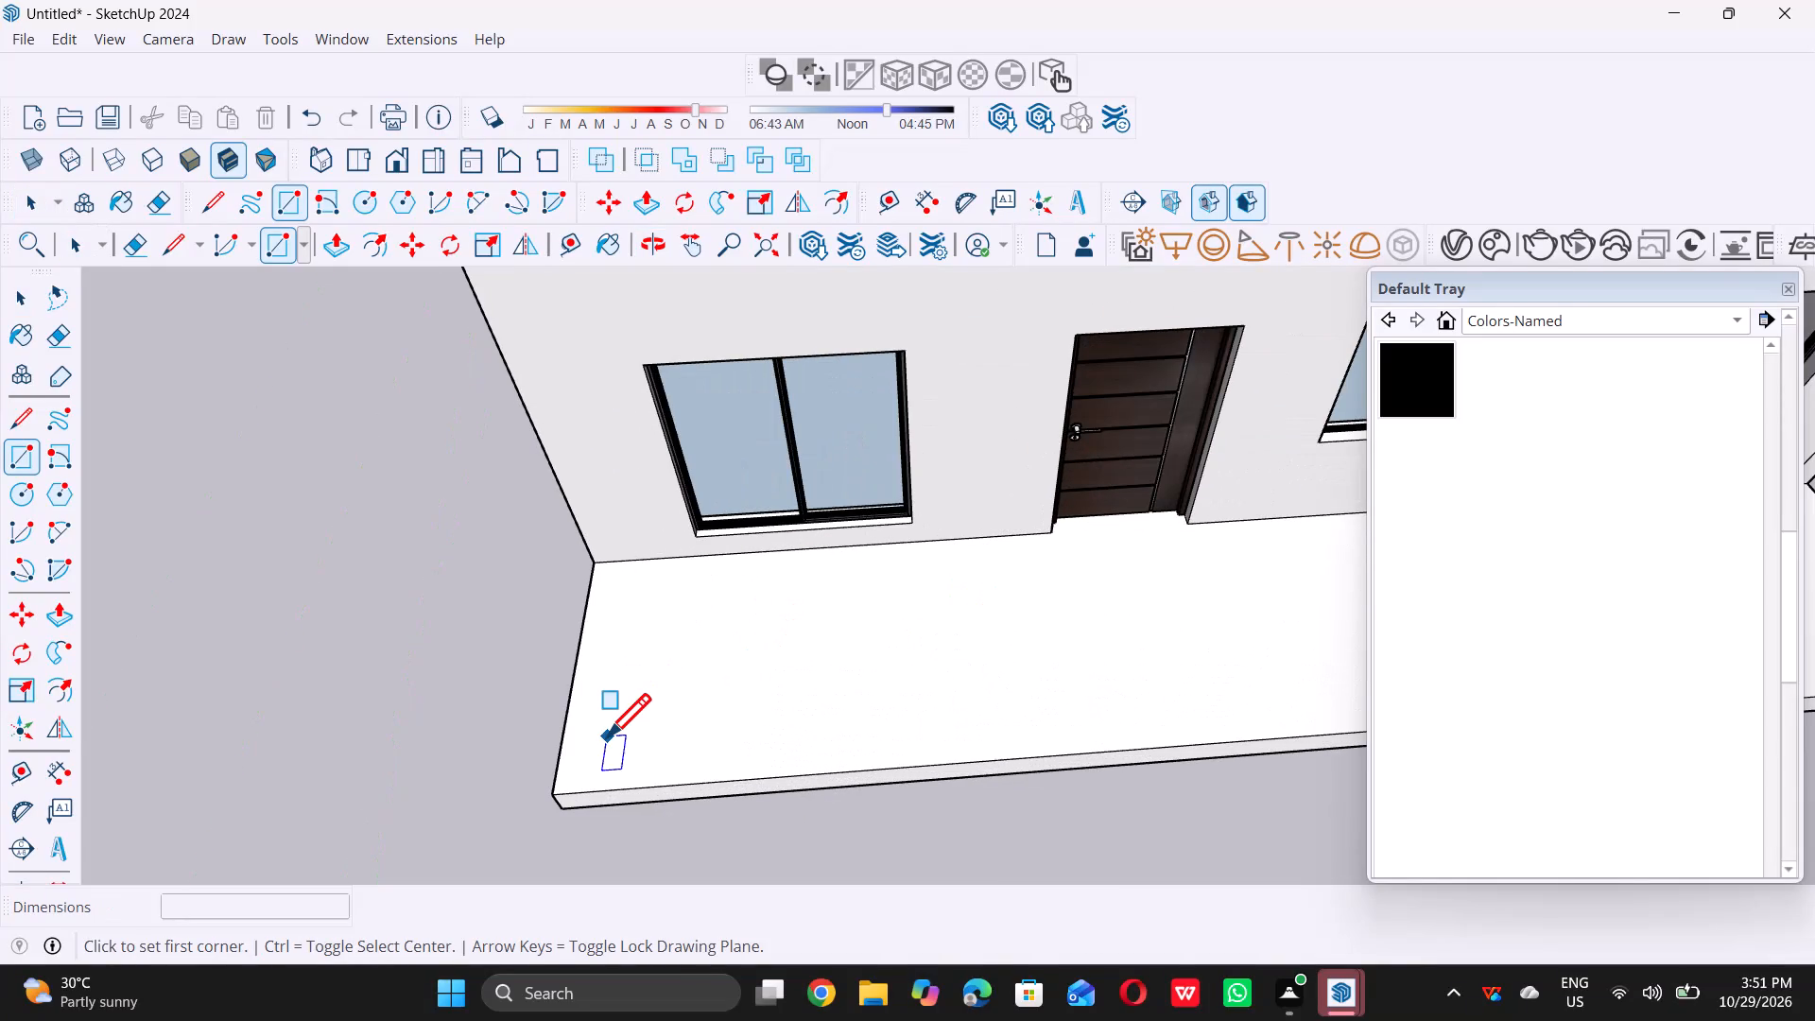
left_click(605, 736)
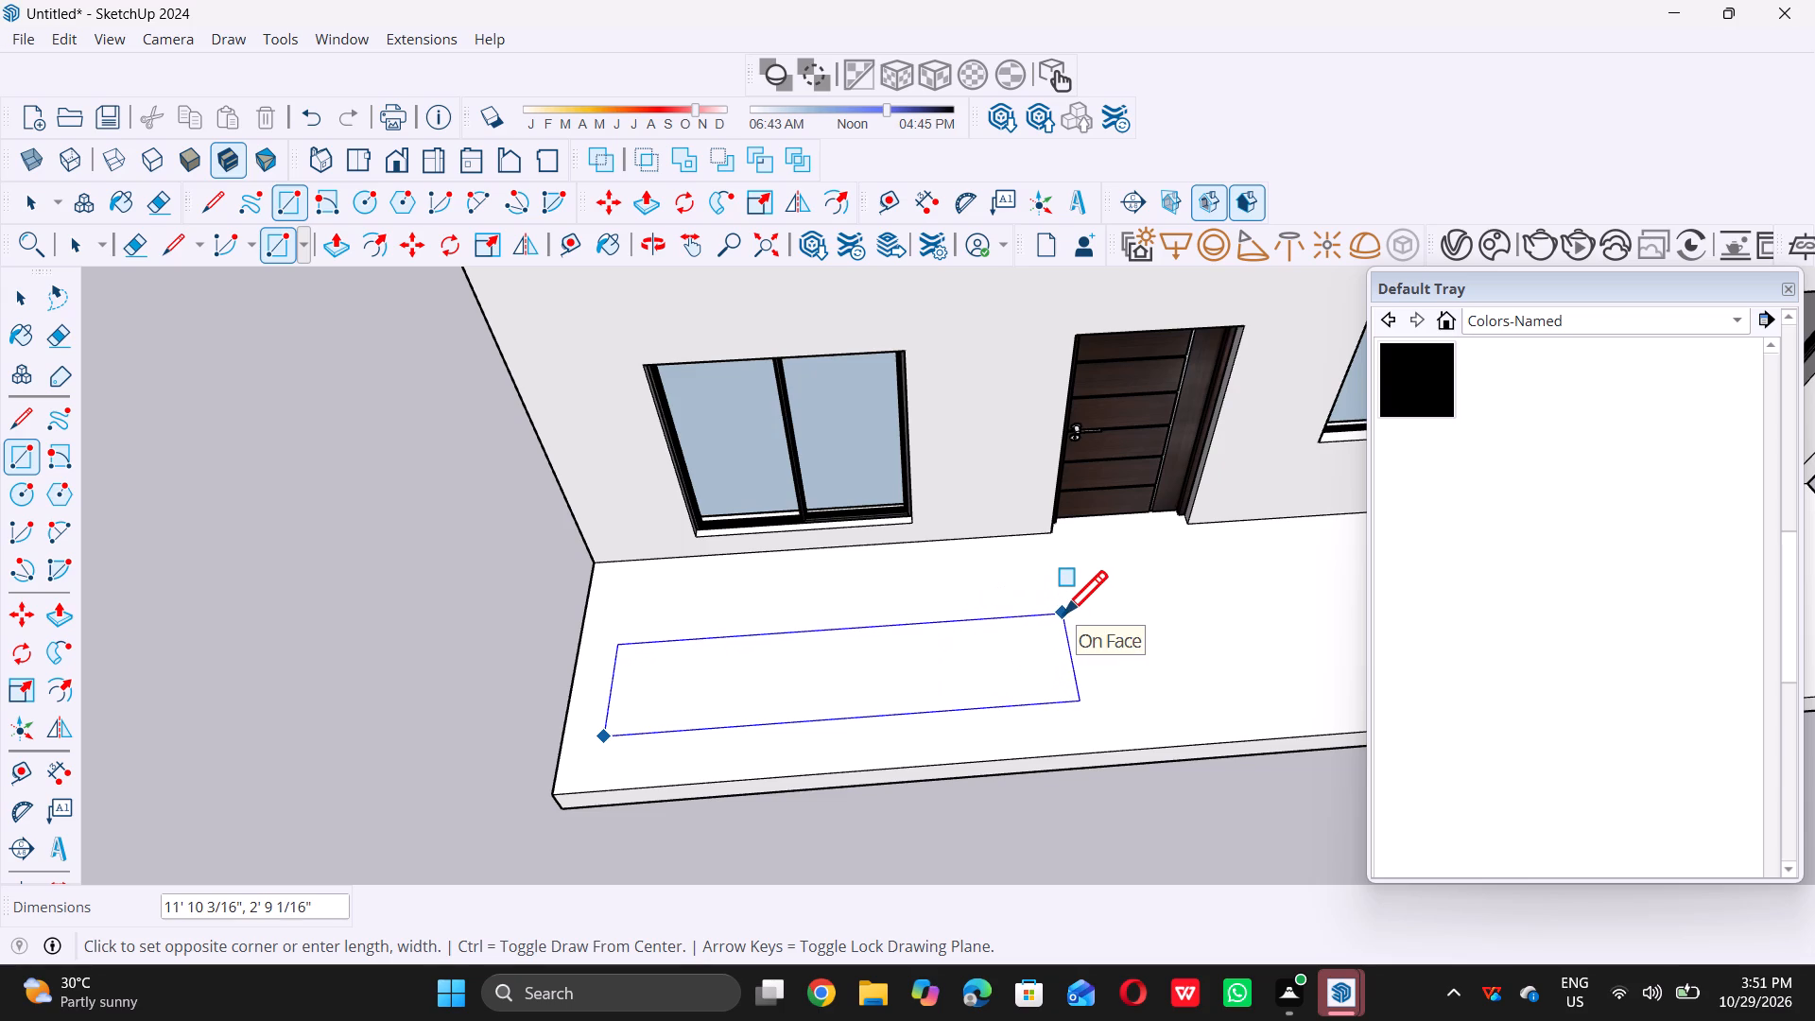
triple_click(1018, 616)
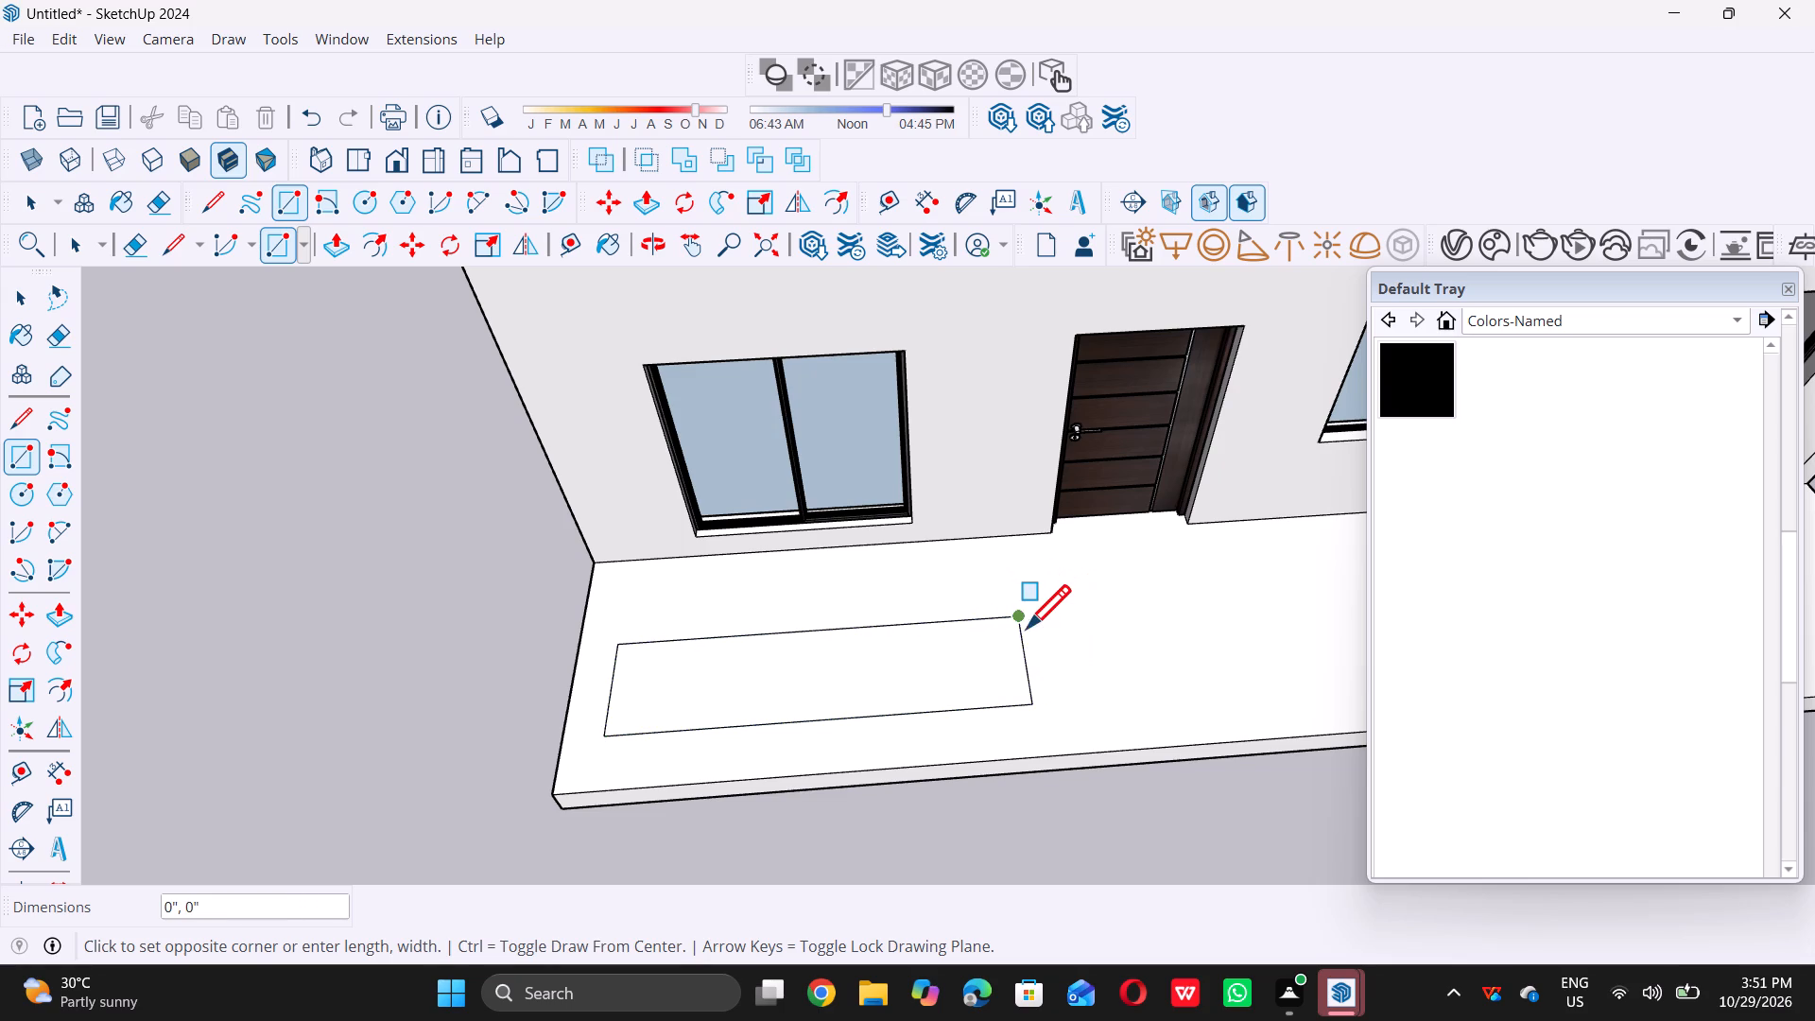
key("space")
Move the rectangle's short outer edge about 7 1/4" along the red axis toward the porch's side edge.
scroll(720, 701, "down", 10)
middle_click_drag(800, 655, 794, 634)
scroll(714, 655, "down", 4)
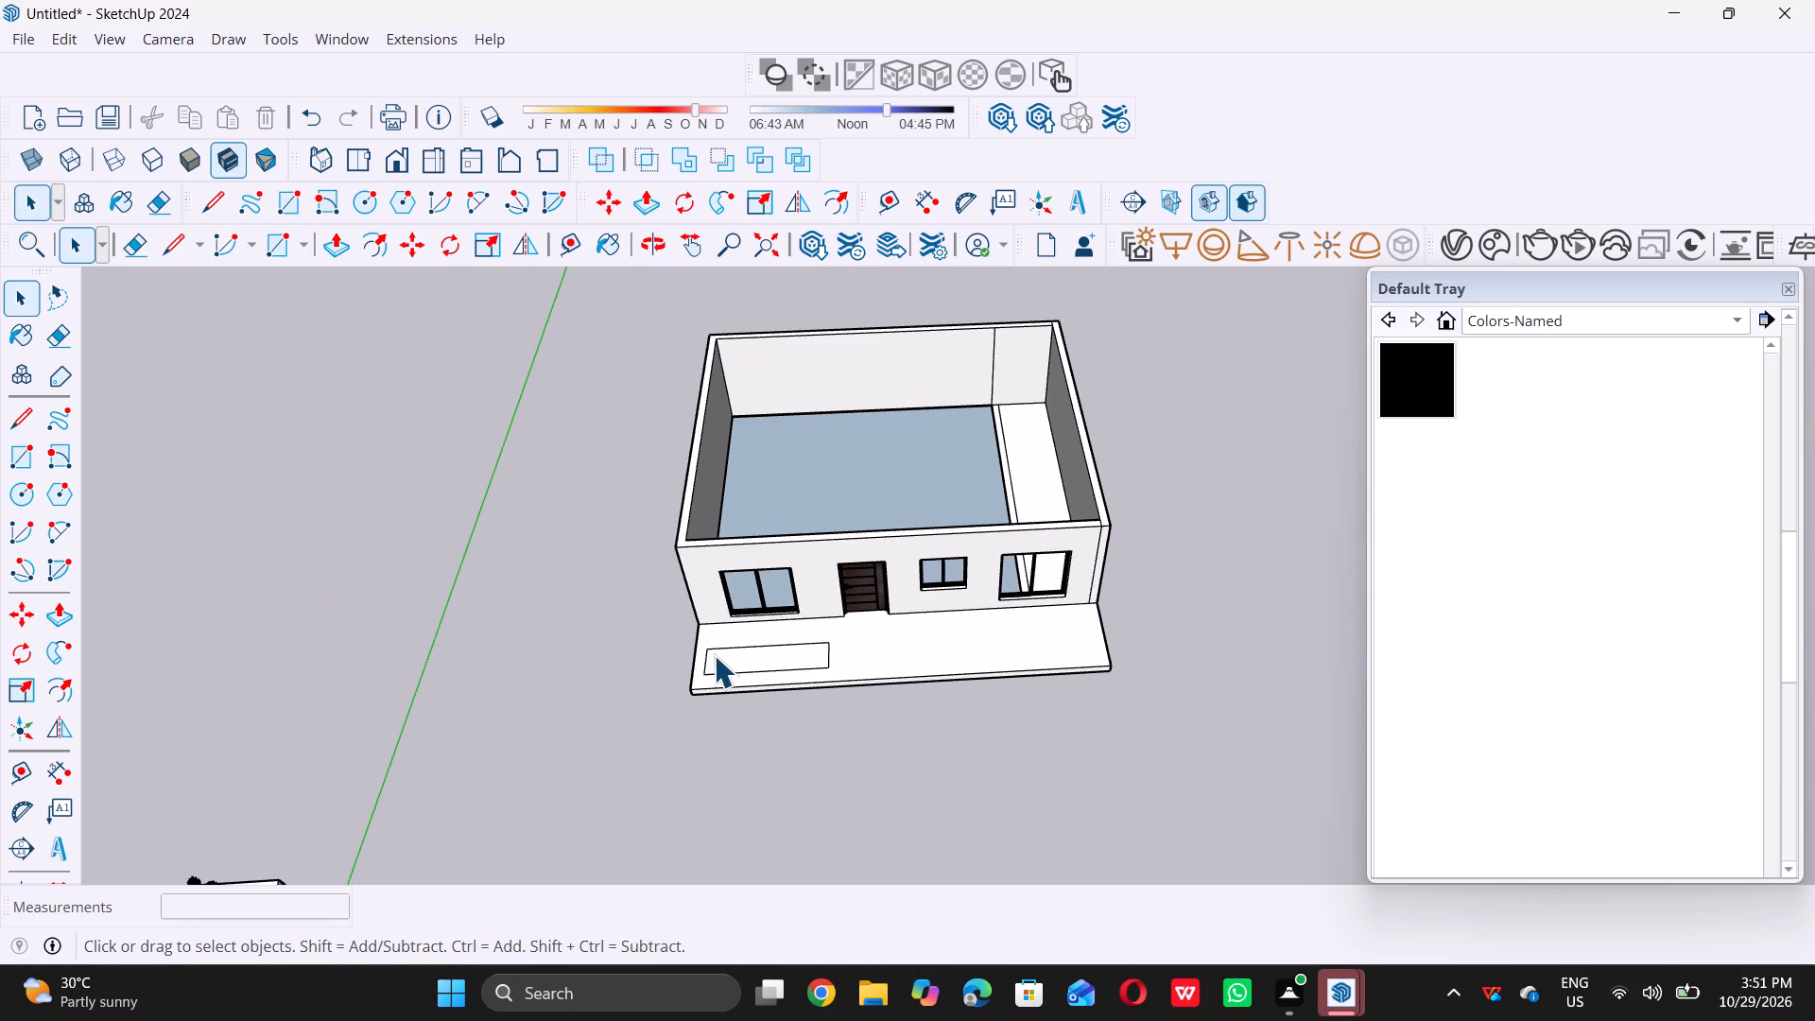
scroll(637, 673, "up", 6)
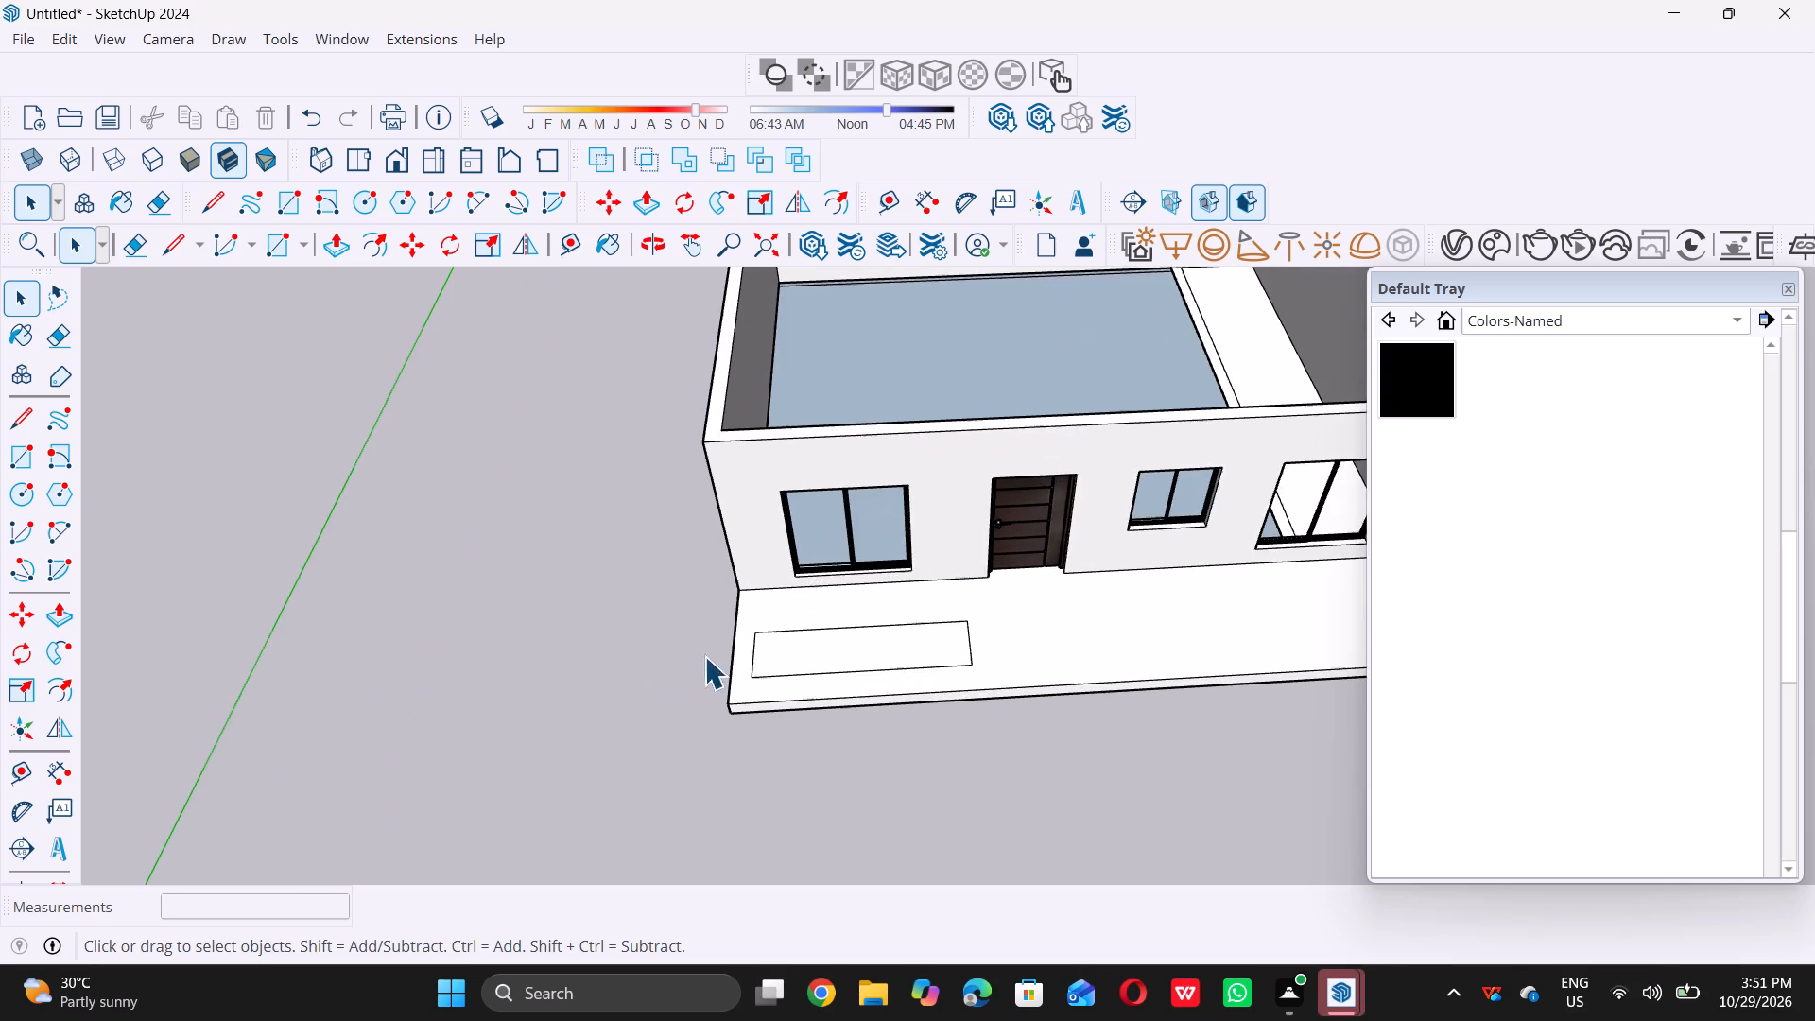
scroll(742, 647, "up", 9)
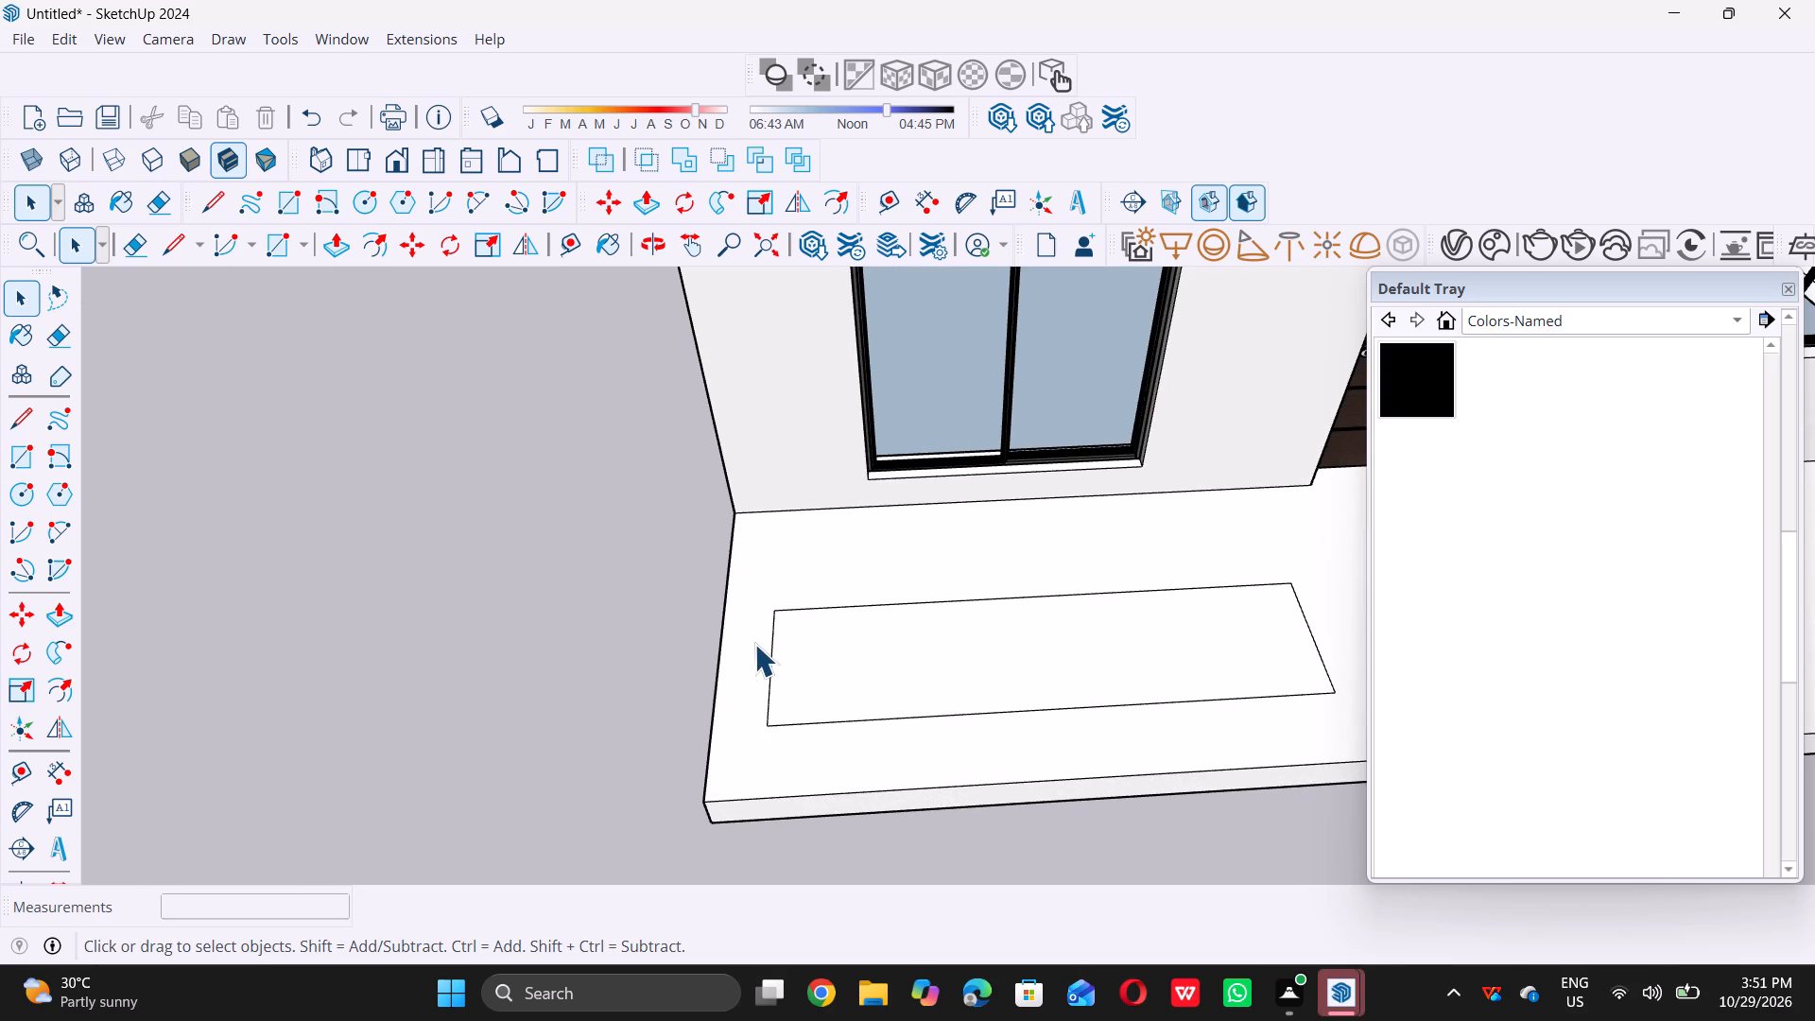
scroll(769, 669, "up", 9)
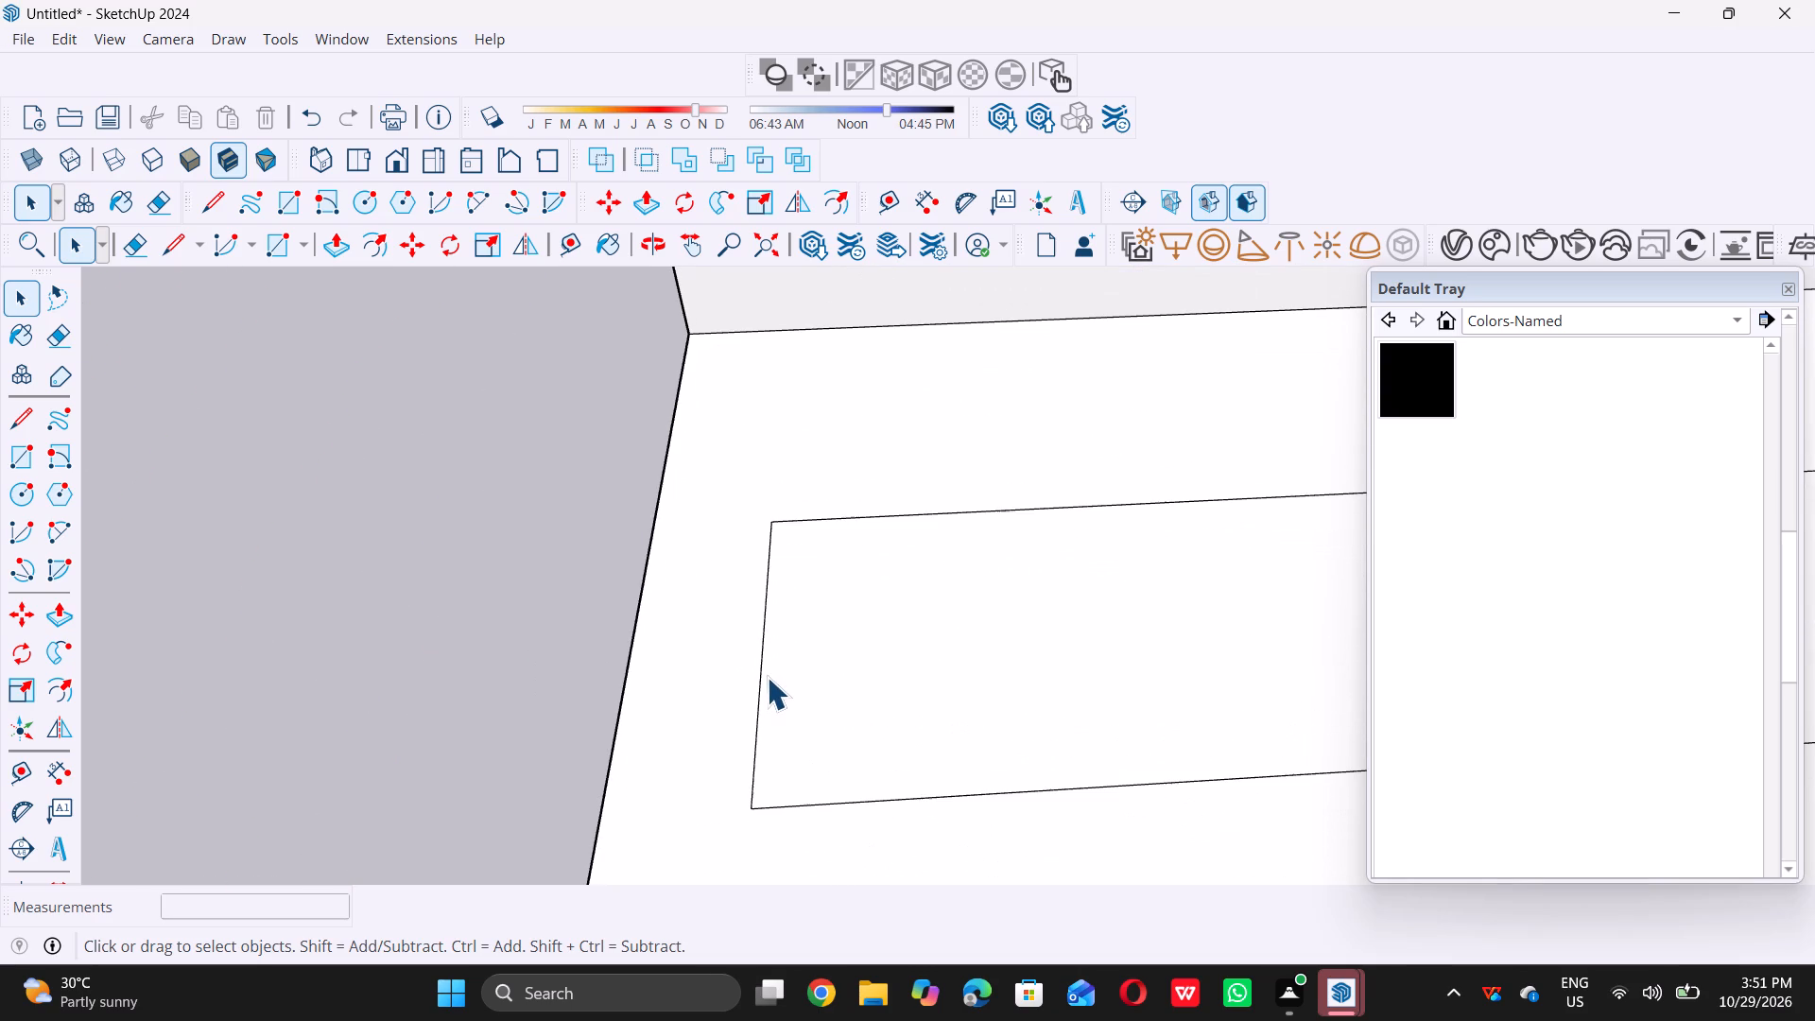
left_click(759, 676)
key("m")
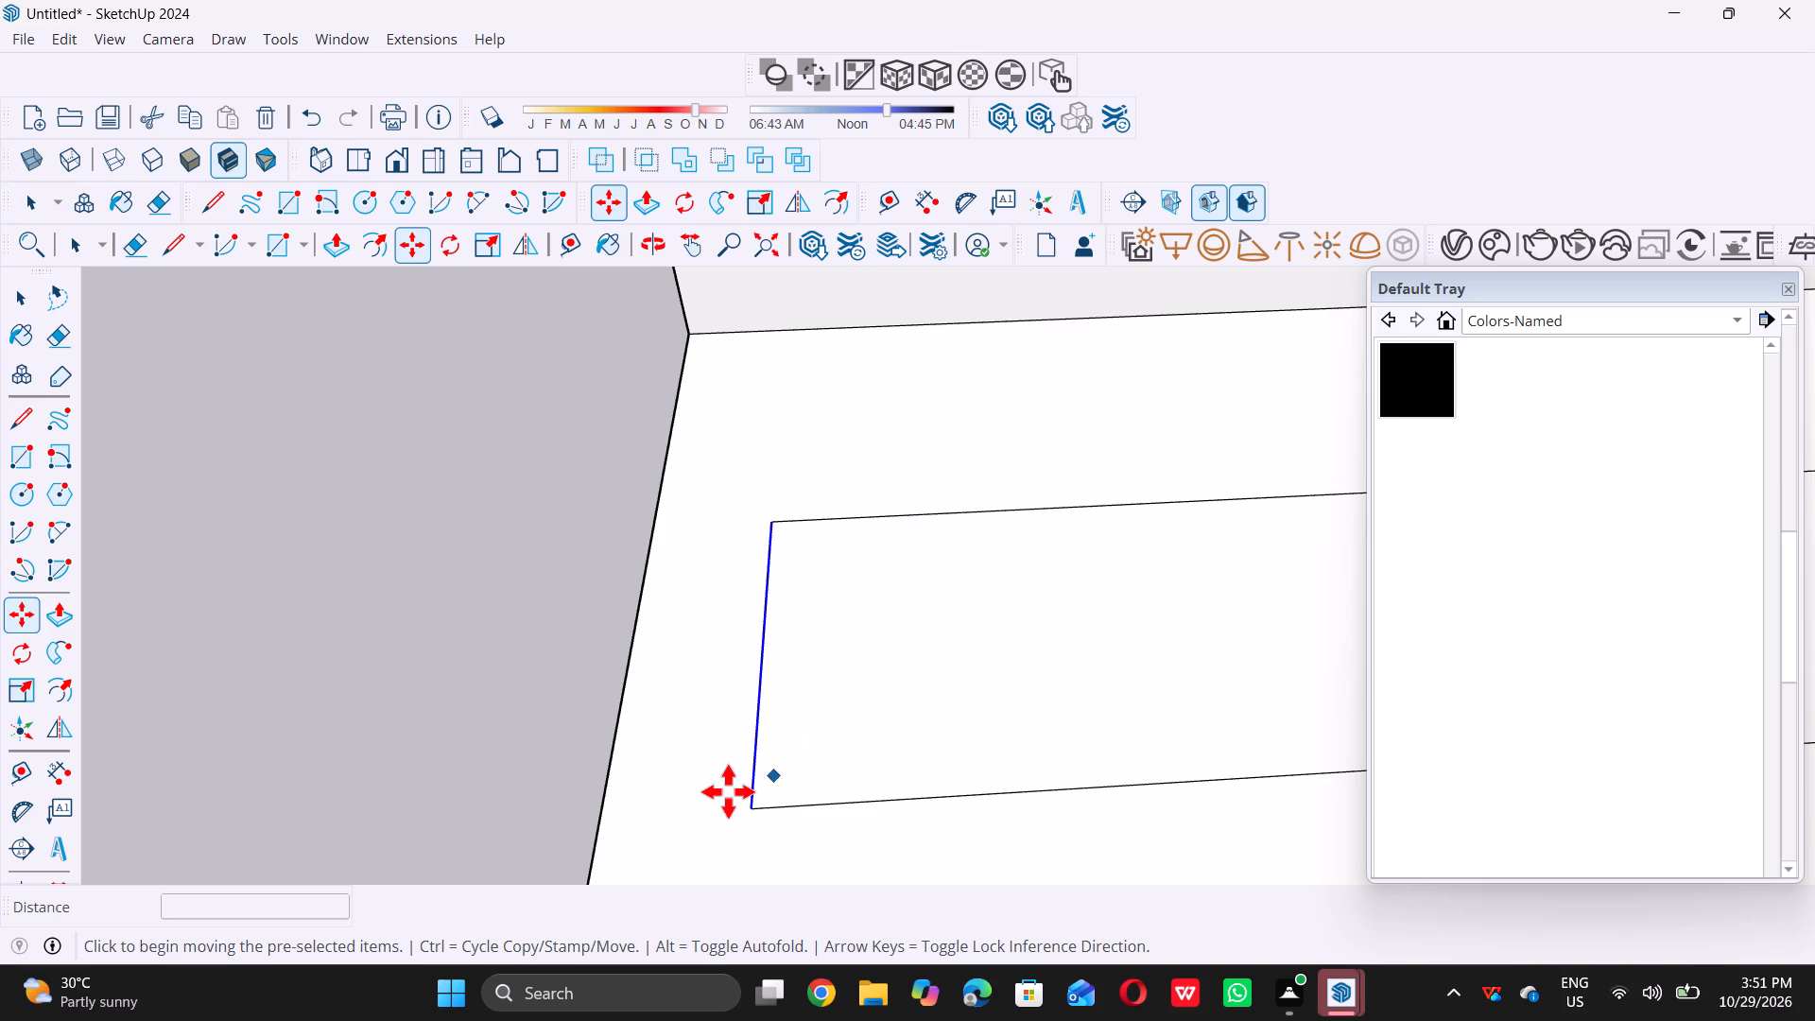
scroll(739, 801, "up", 4)
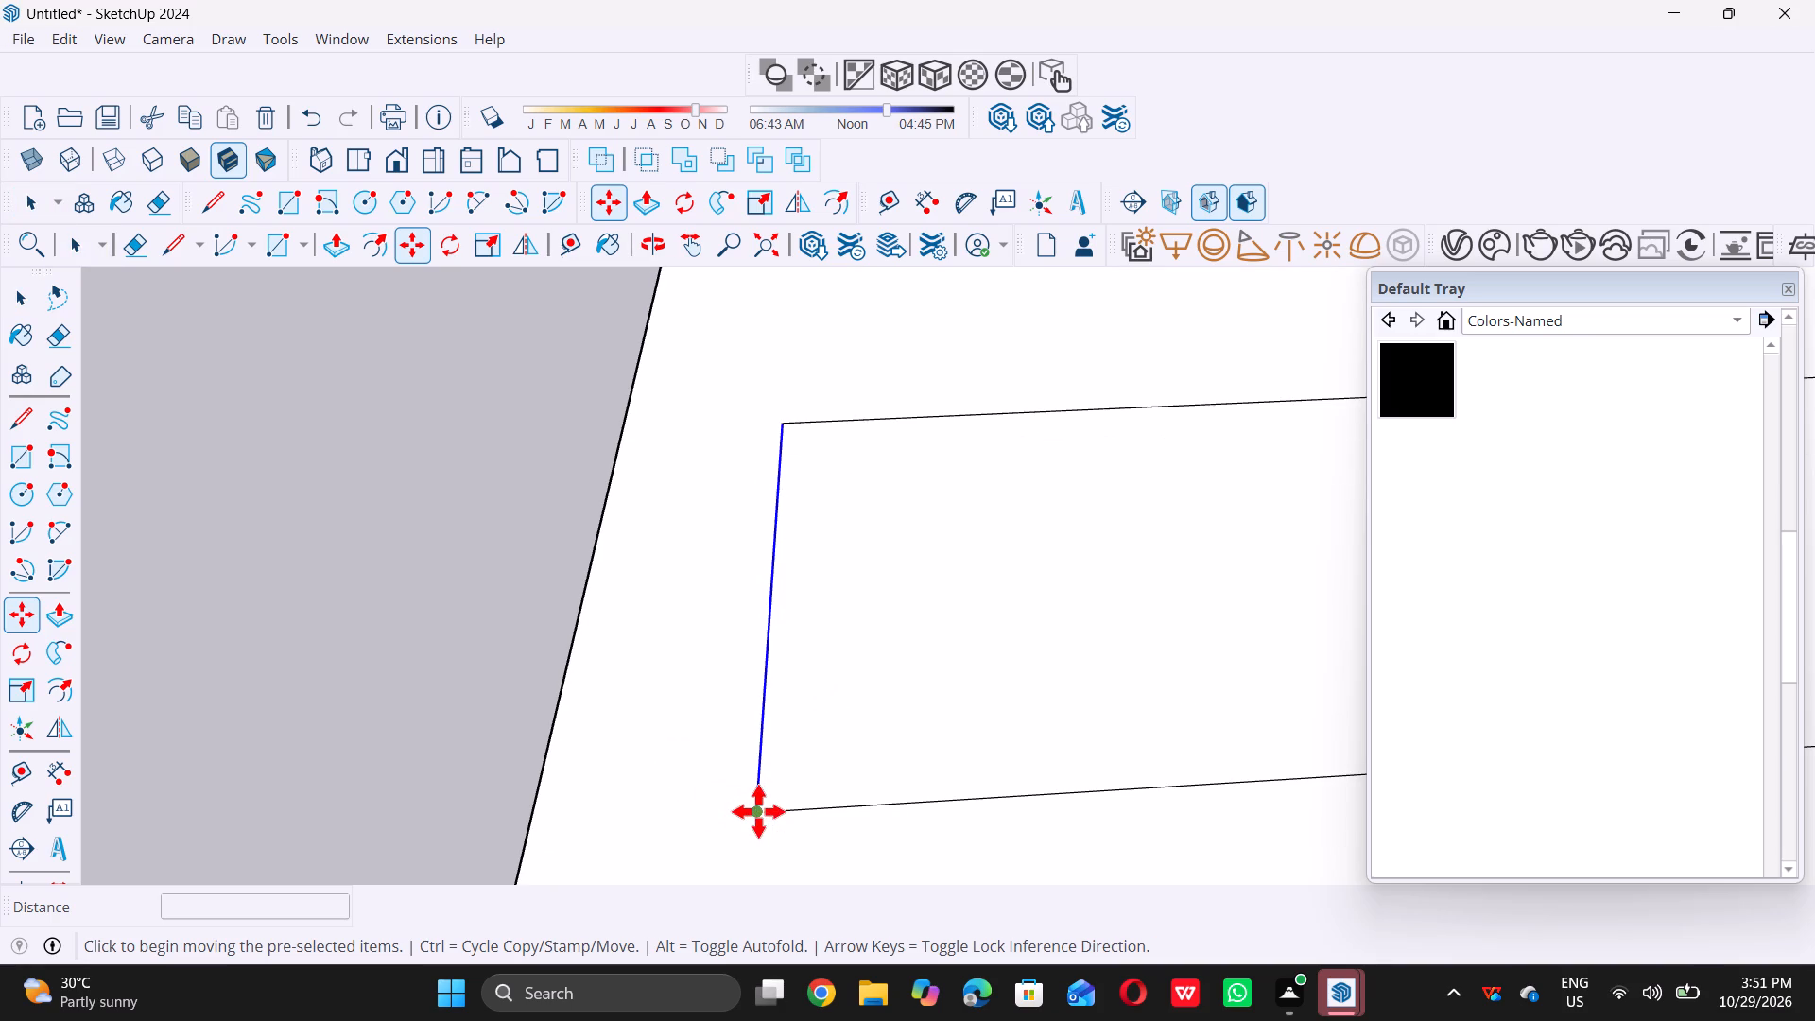
double_click(758, 811)
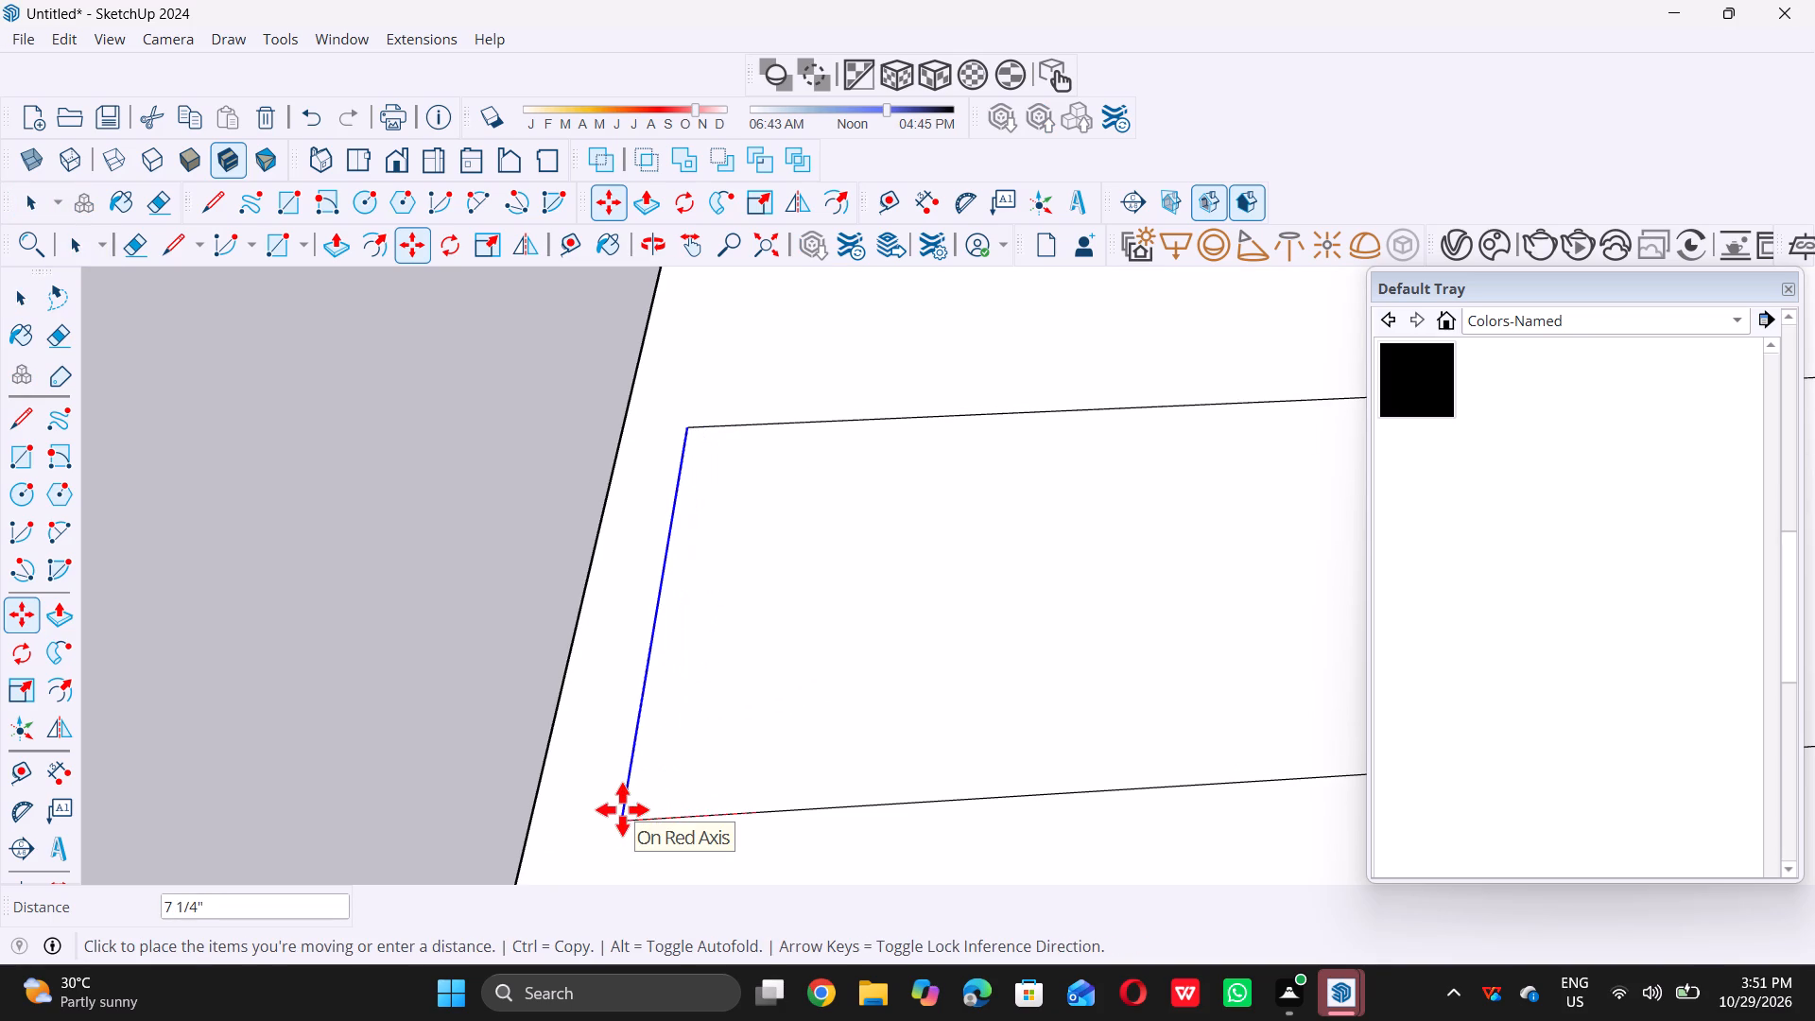
double_click(622, 809)
key("space")
double_click(343, 700)
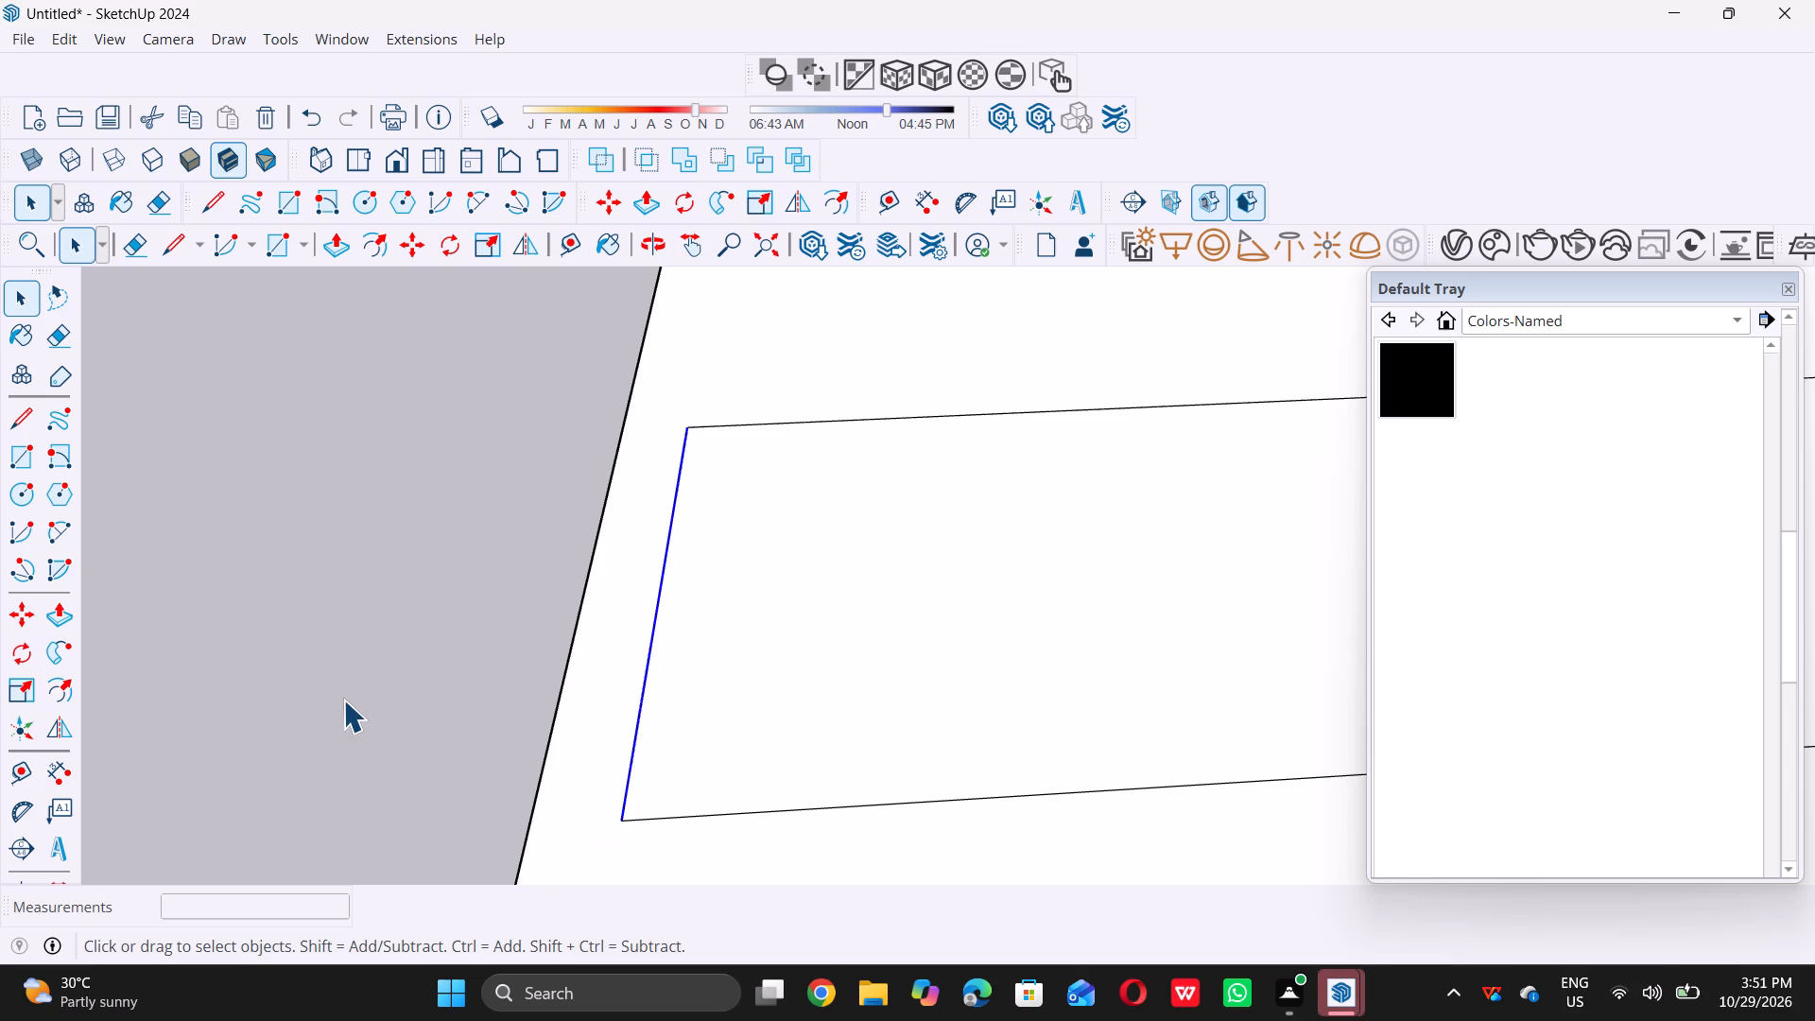
Push the long rectangle on the porch floor 4" down to form a recess in front of the large window.
scroll(725, 754, "down", 20)
scroll(725, 754, "down", 3)
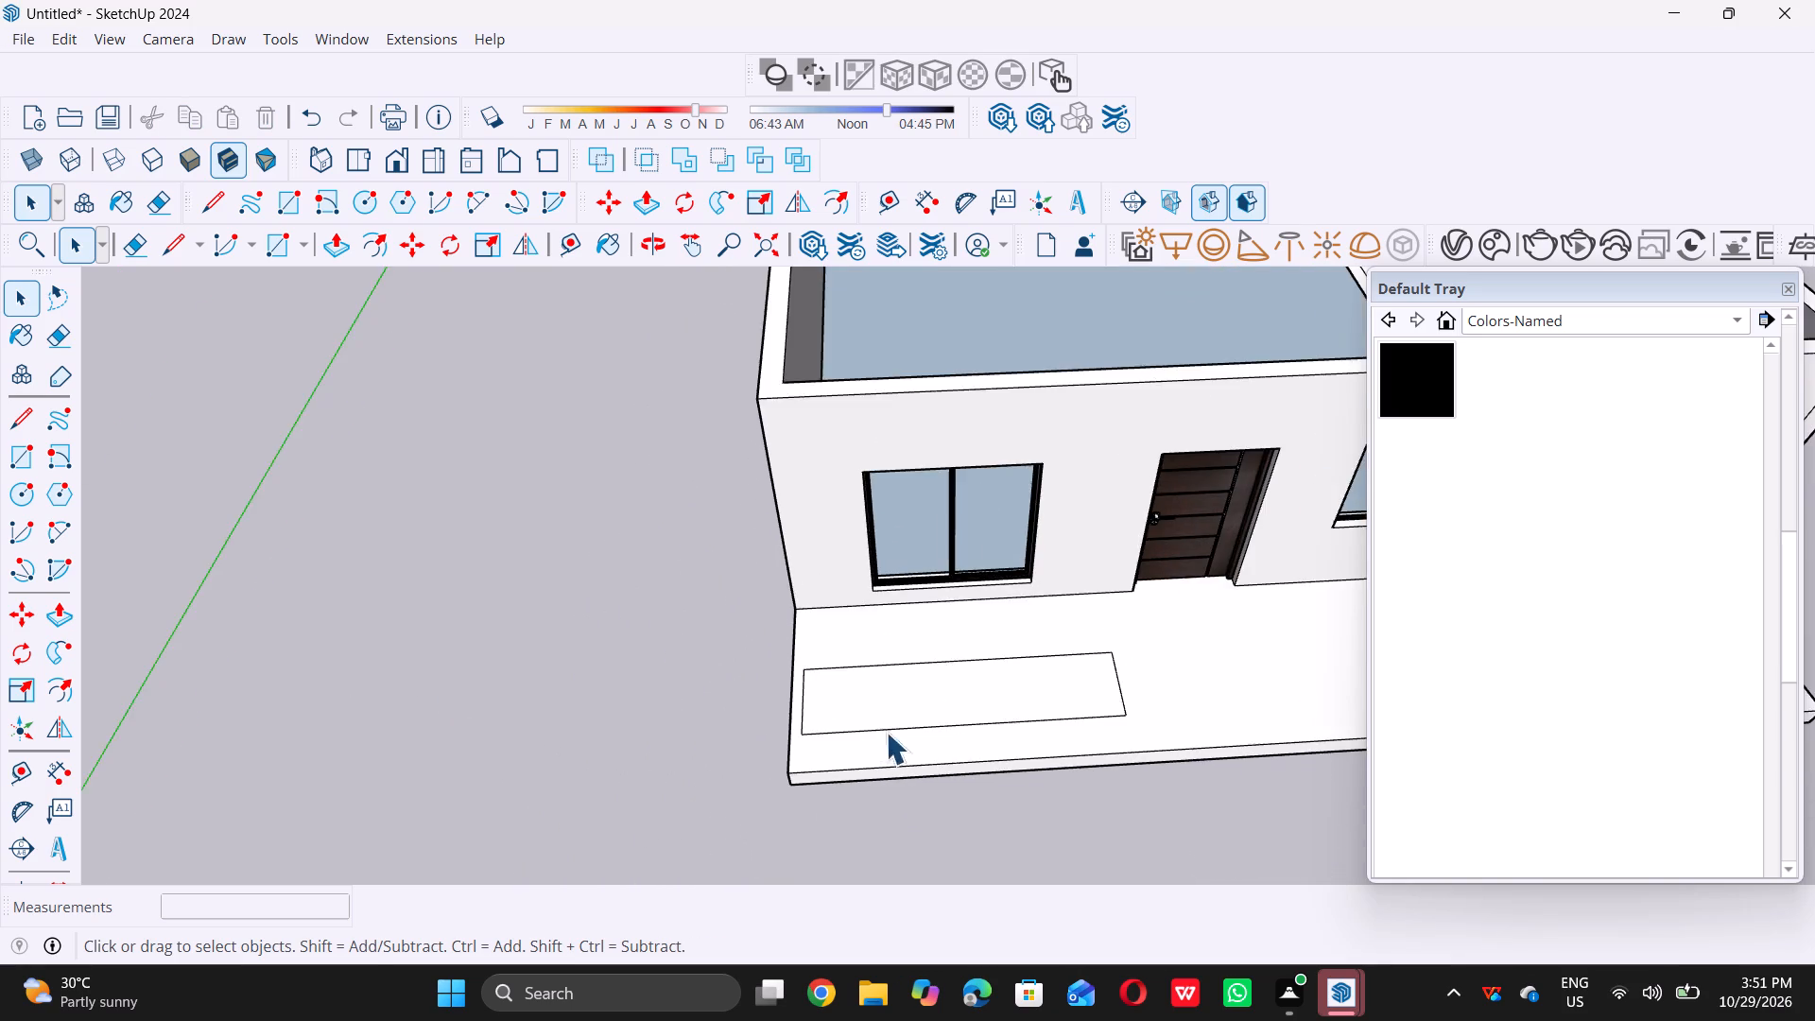
middle_click_drag(886, 721, 1116, 620)
scroll(864, 713, "up", 2)
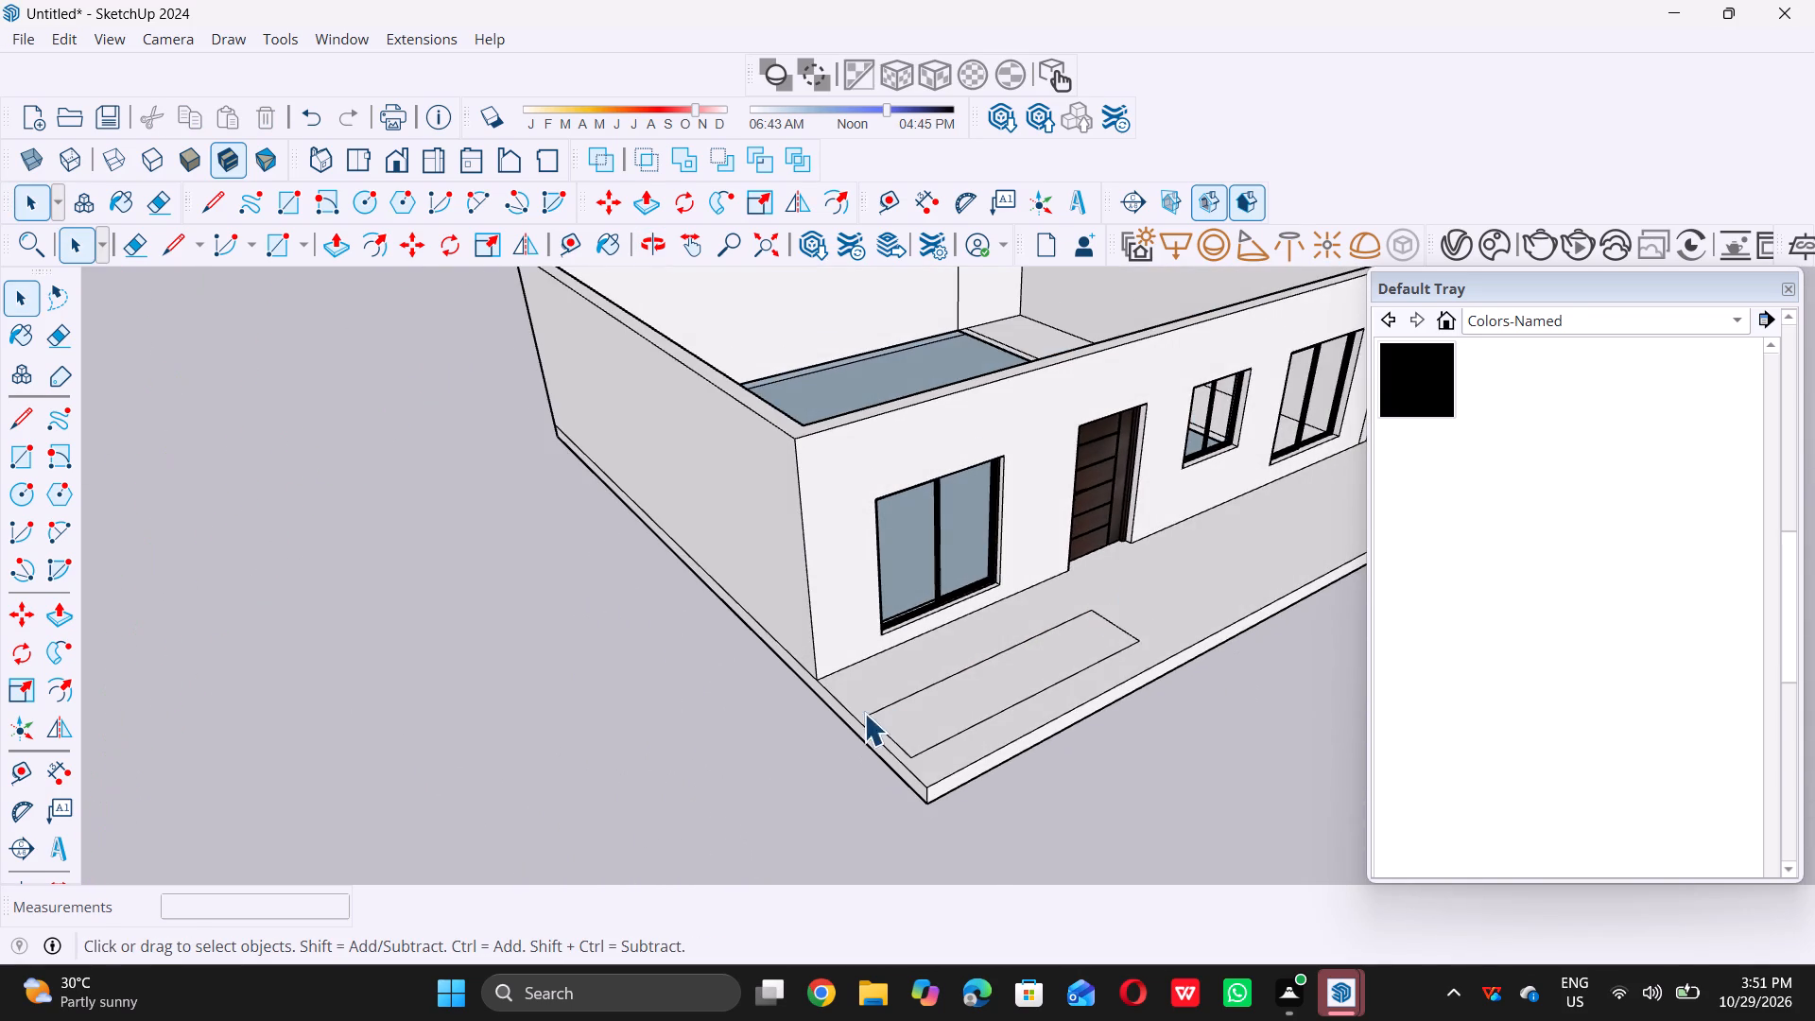
scroll(864, 713, "up", 2)
scroll(921, 734, "down", 6)
middle_click_drag(921, 734, 976, 665)
scroll(984, 679, "up", 7)
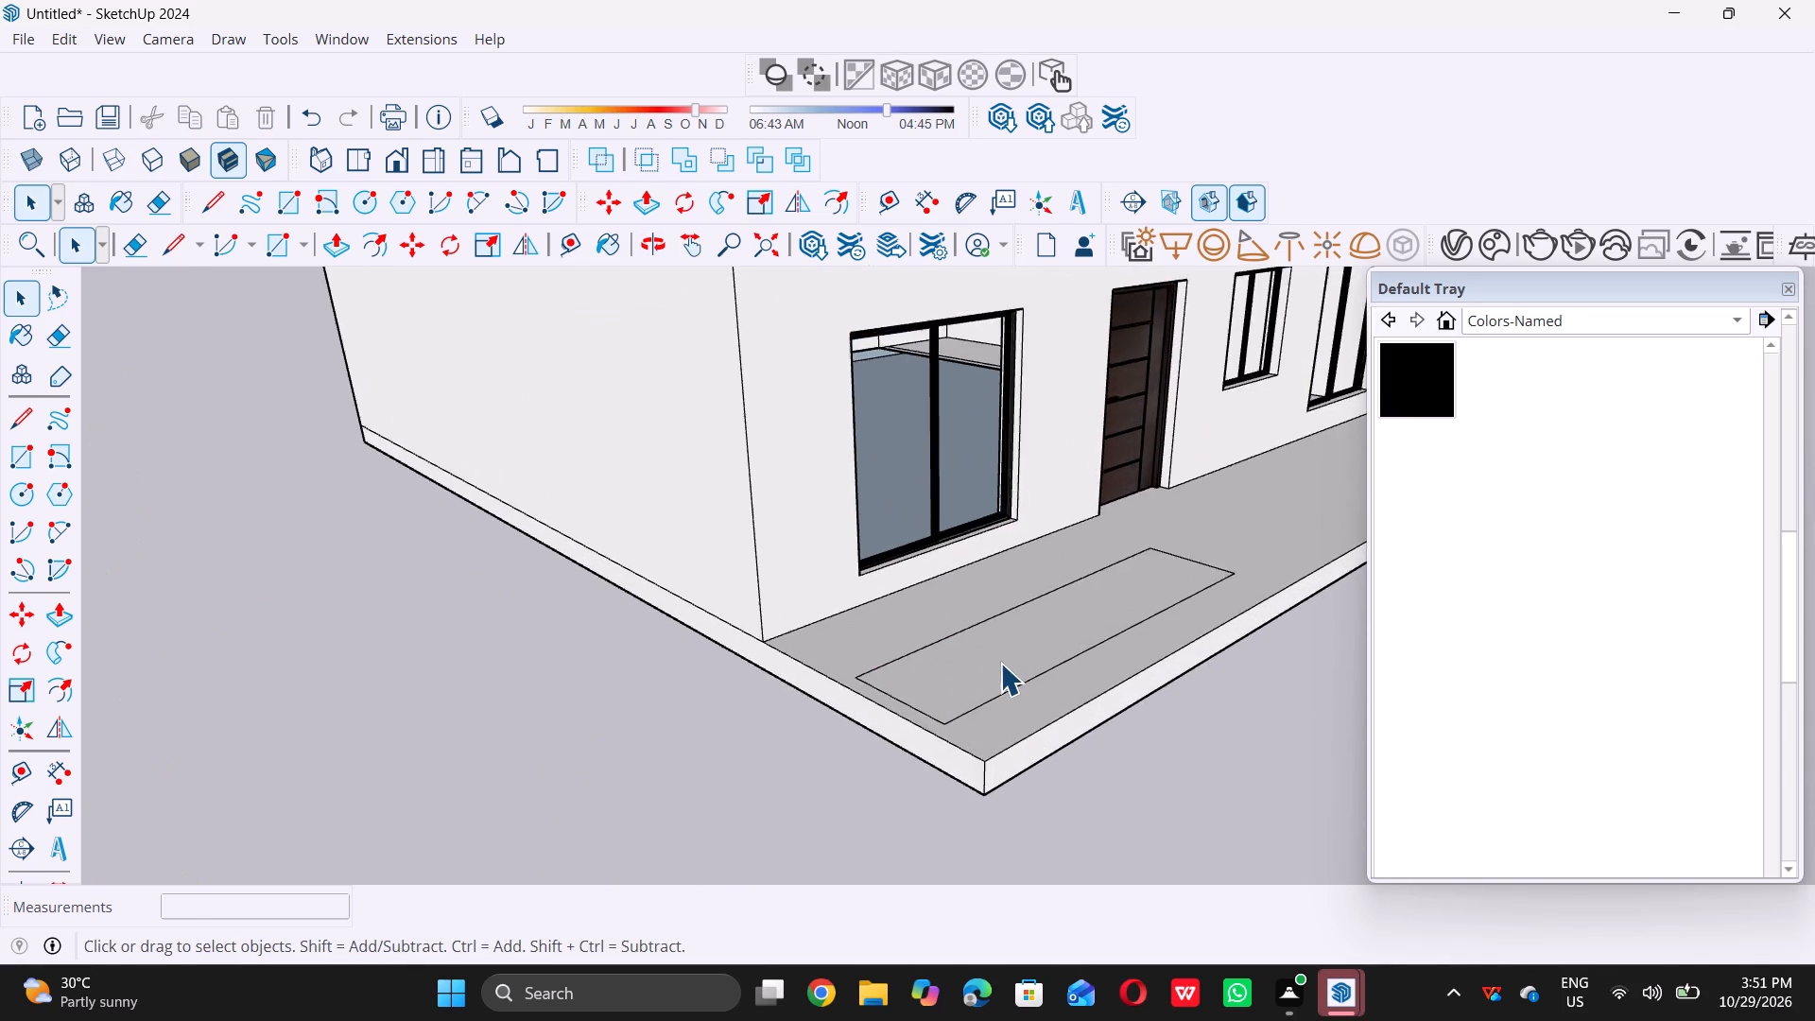
scroll(1000, 663, "up", 6)
double_click(1000, 661)
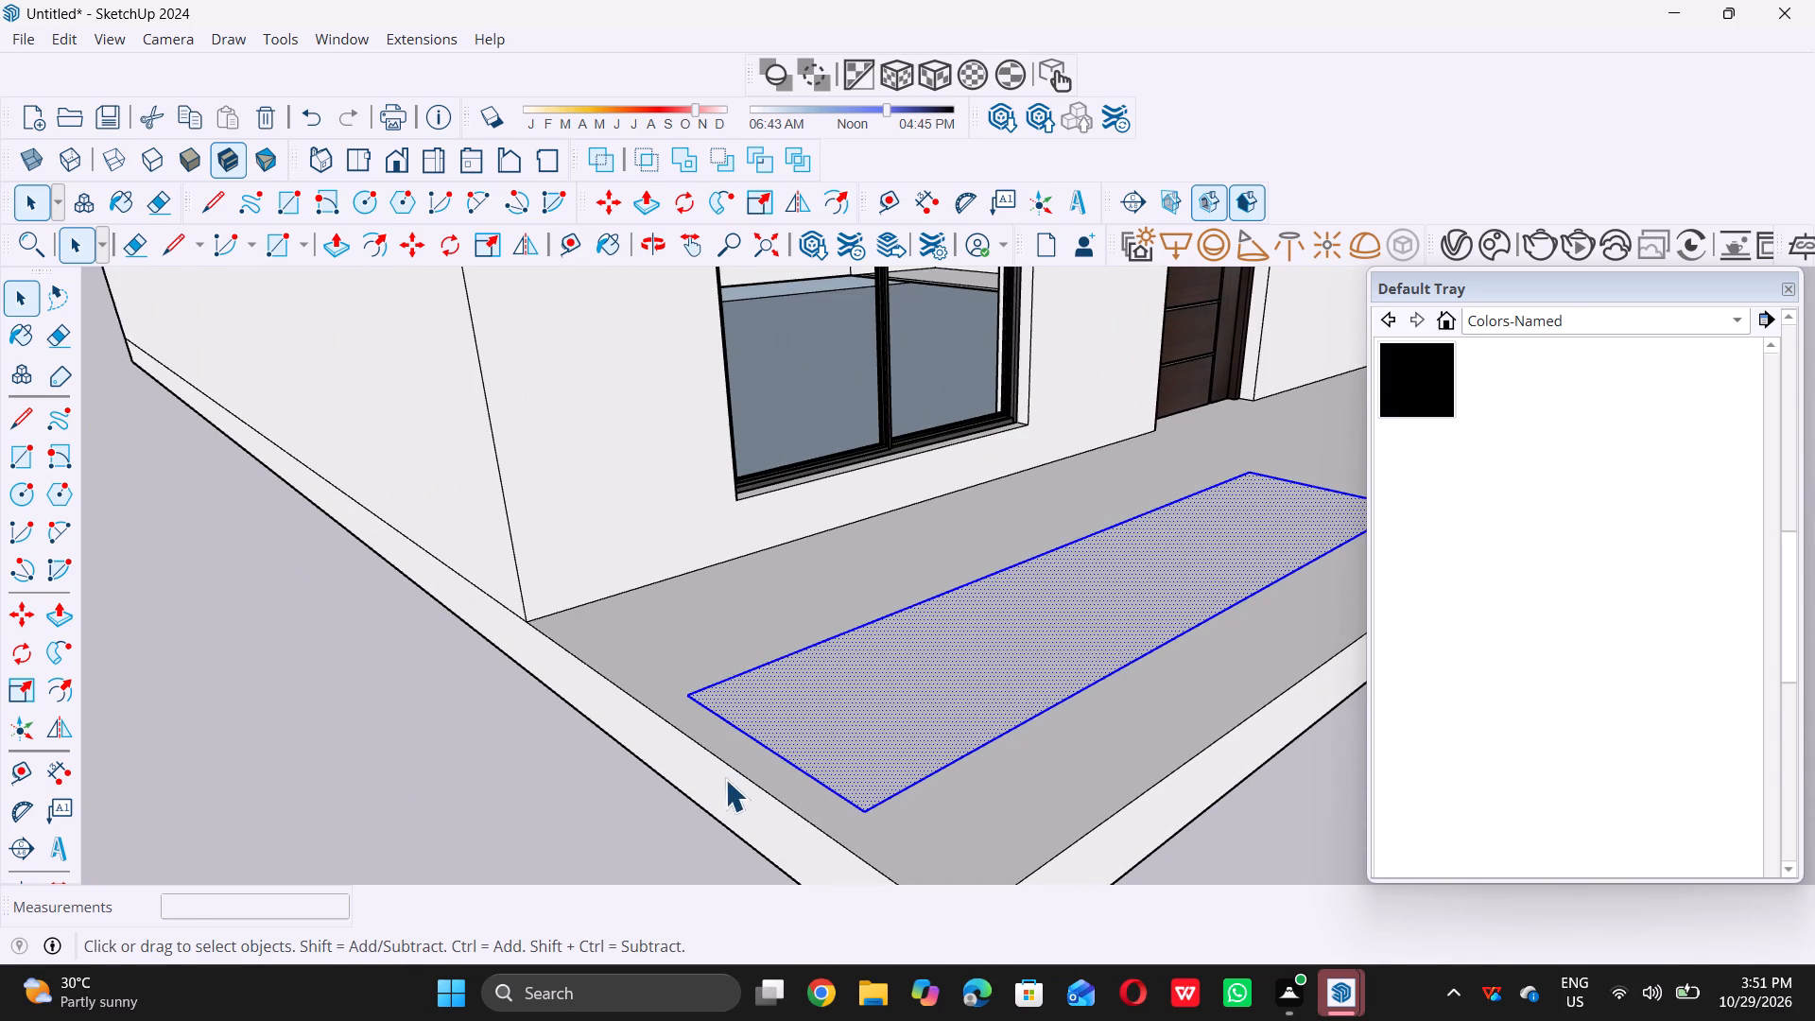
double_click(539, 804)
double_click(865, 717)
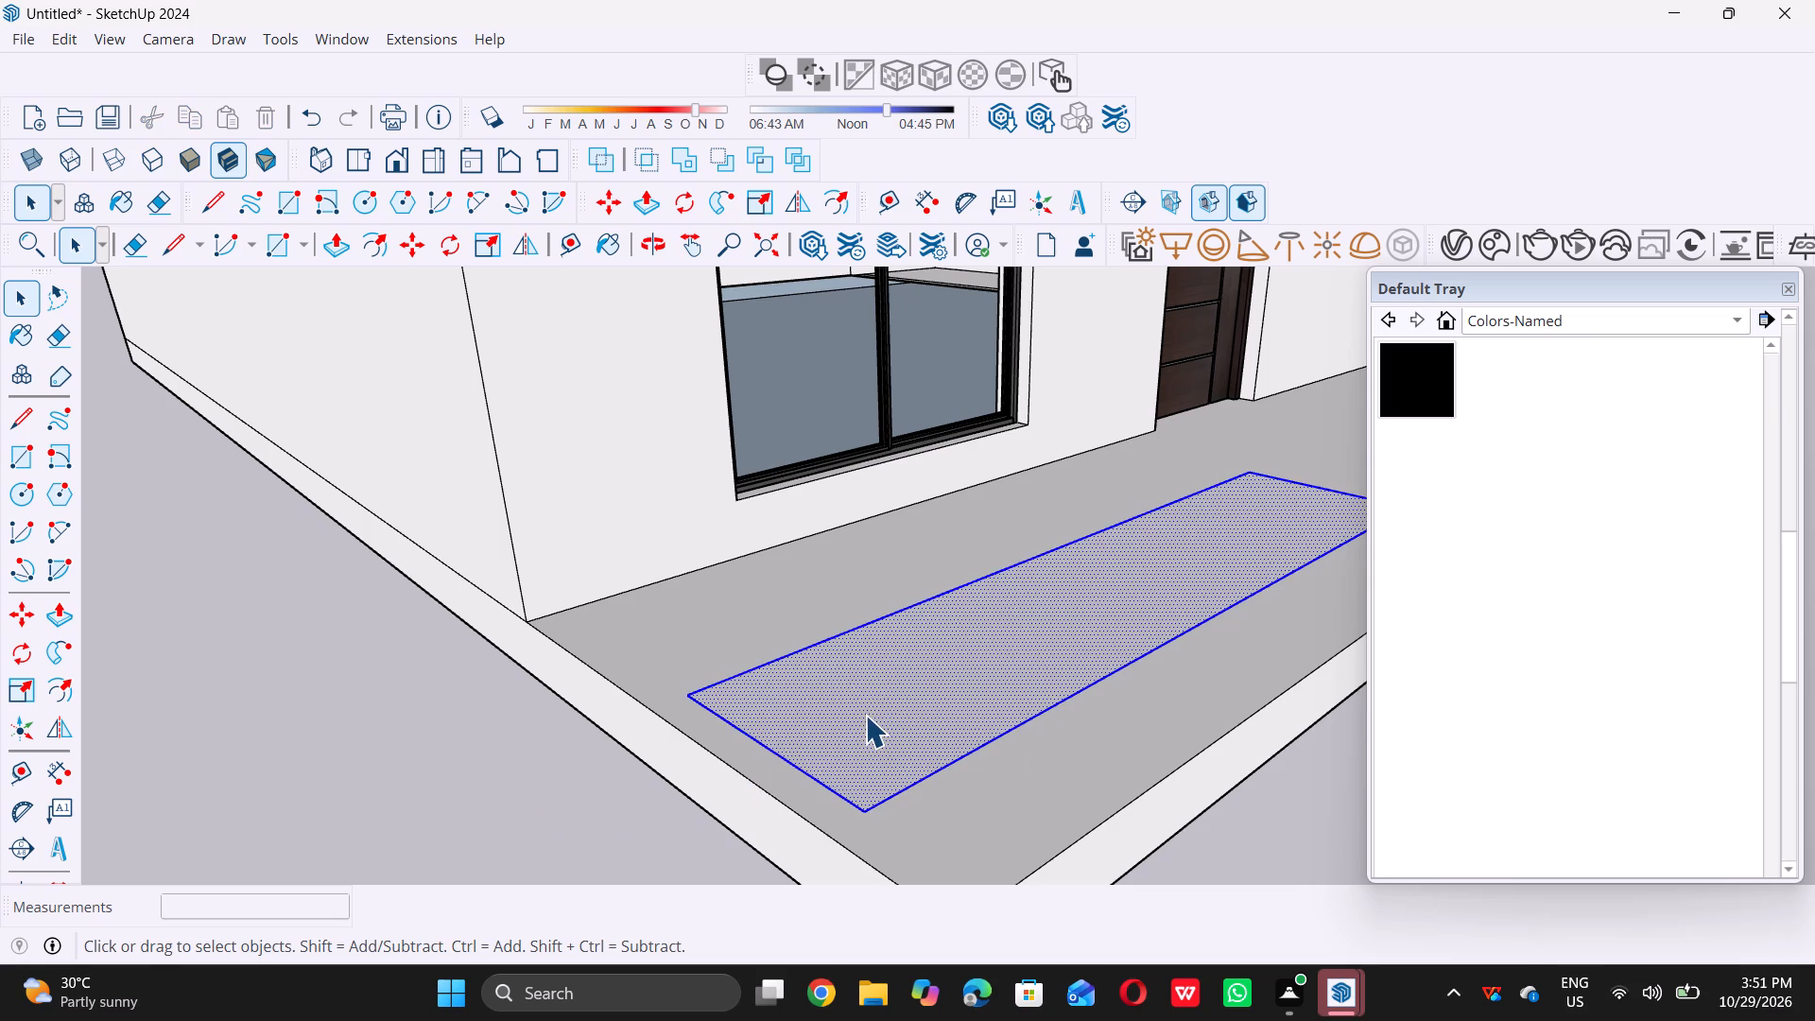
double_click(617, 780)
double_click(856, 715)
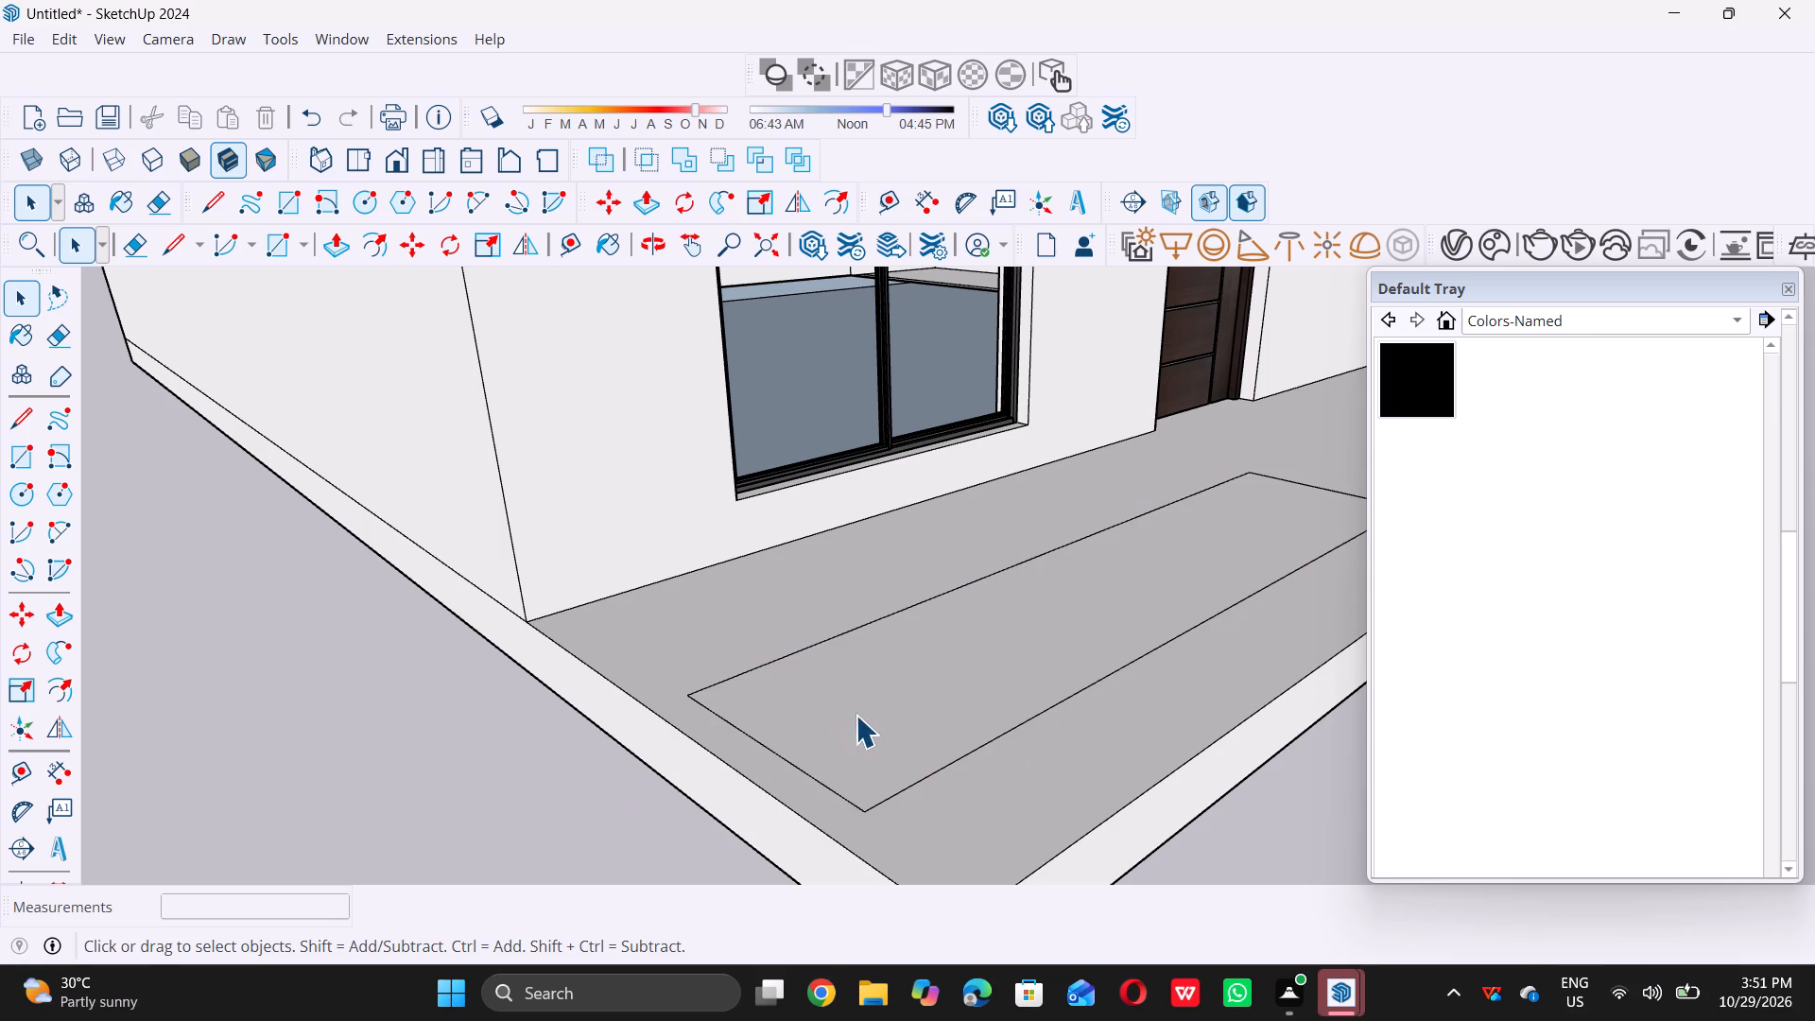
key("p")
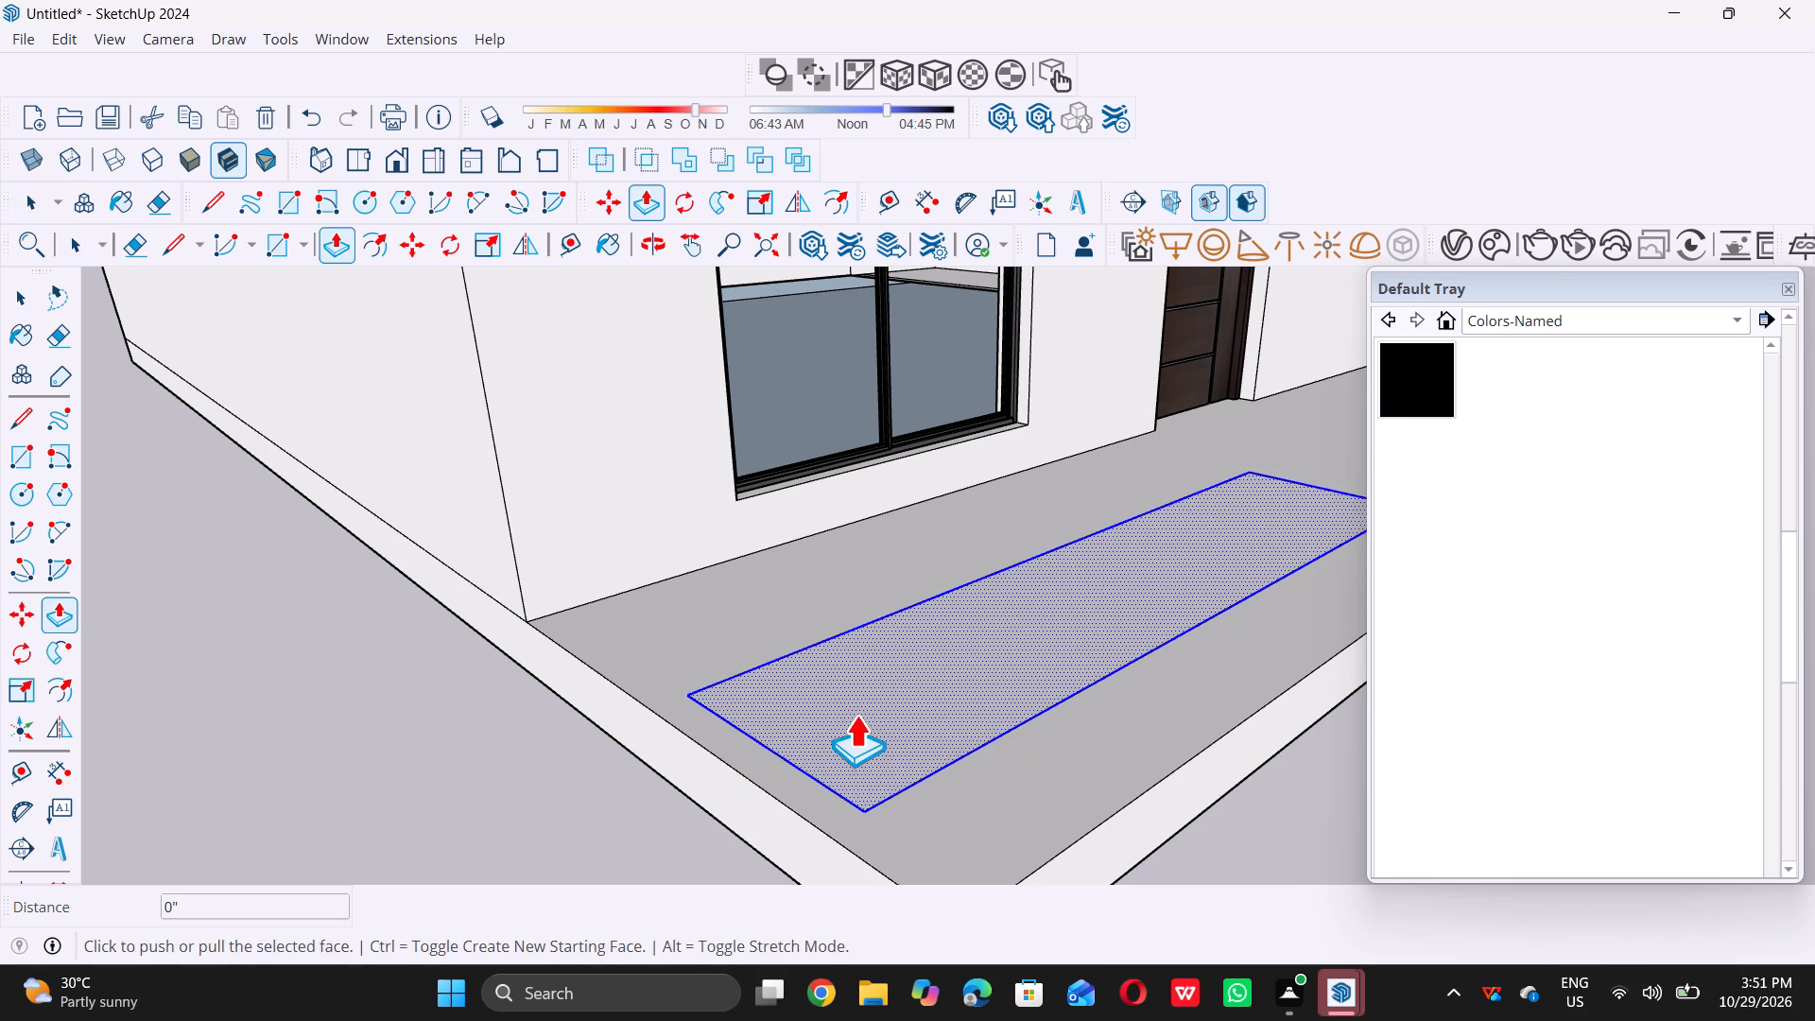
double_click(856, 715)
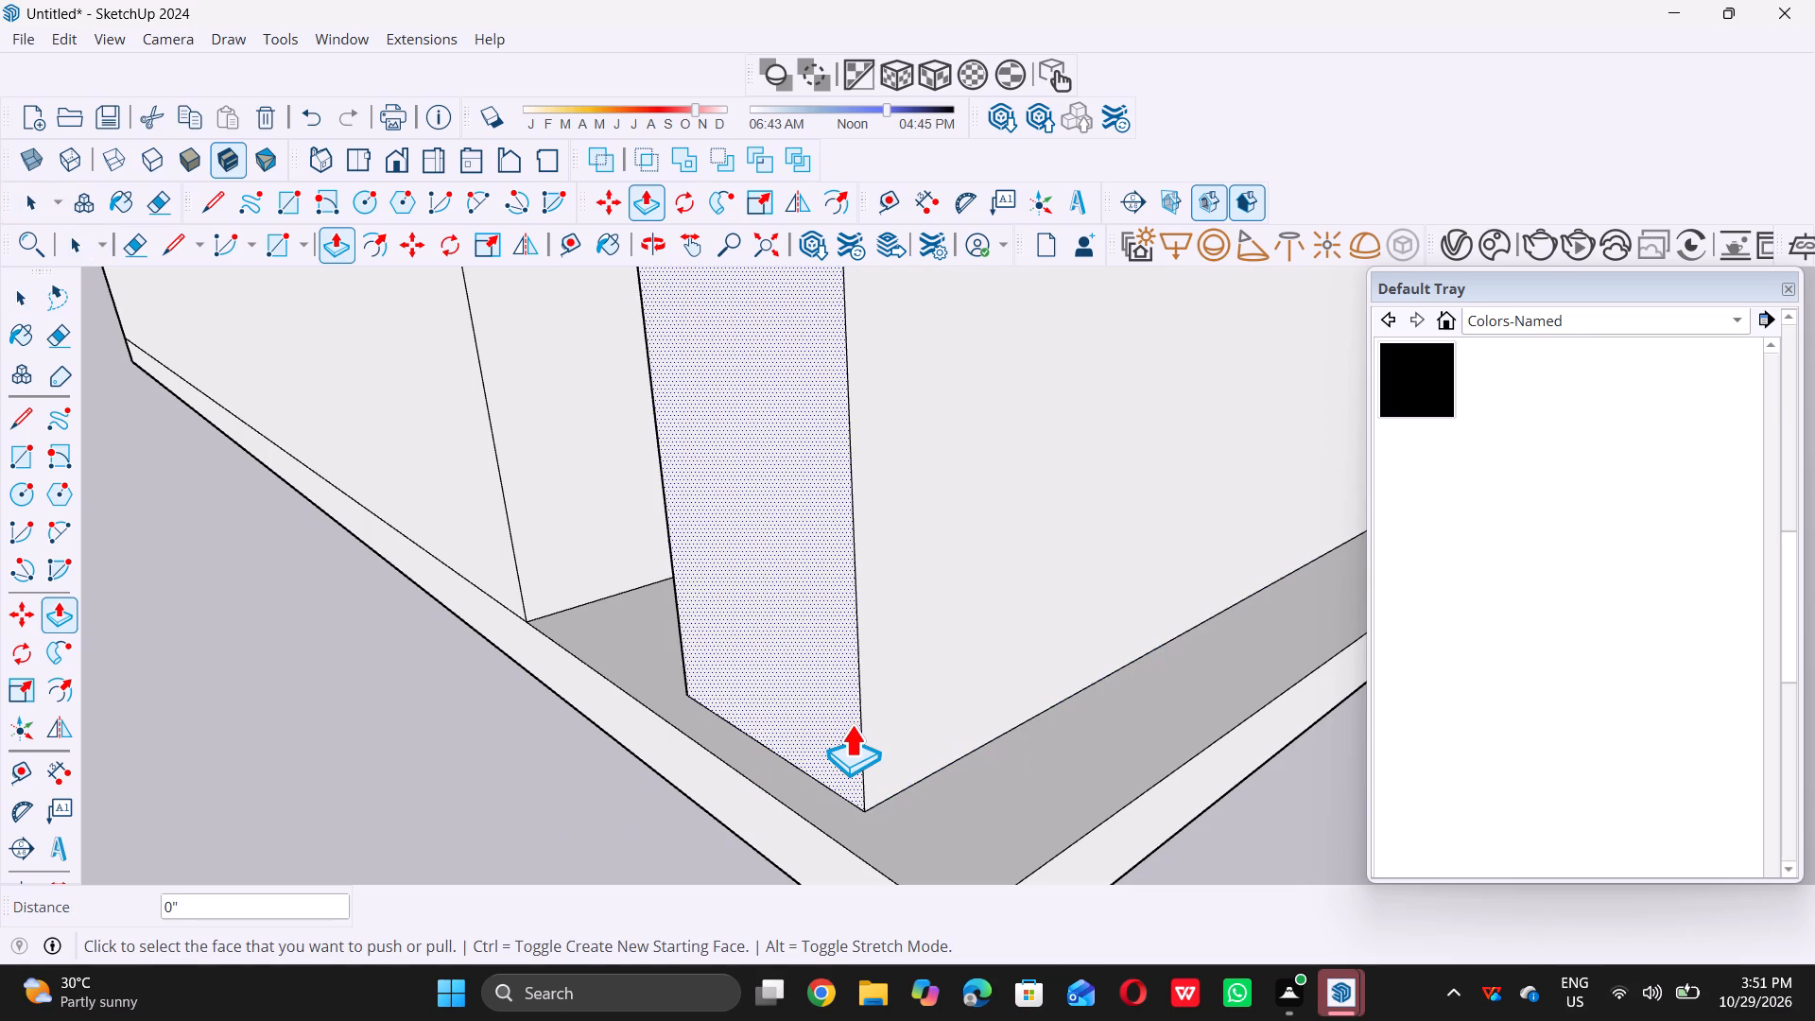
key("ctrl+z")
left_click(870, 713)
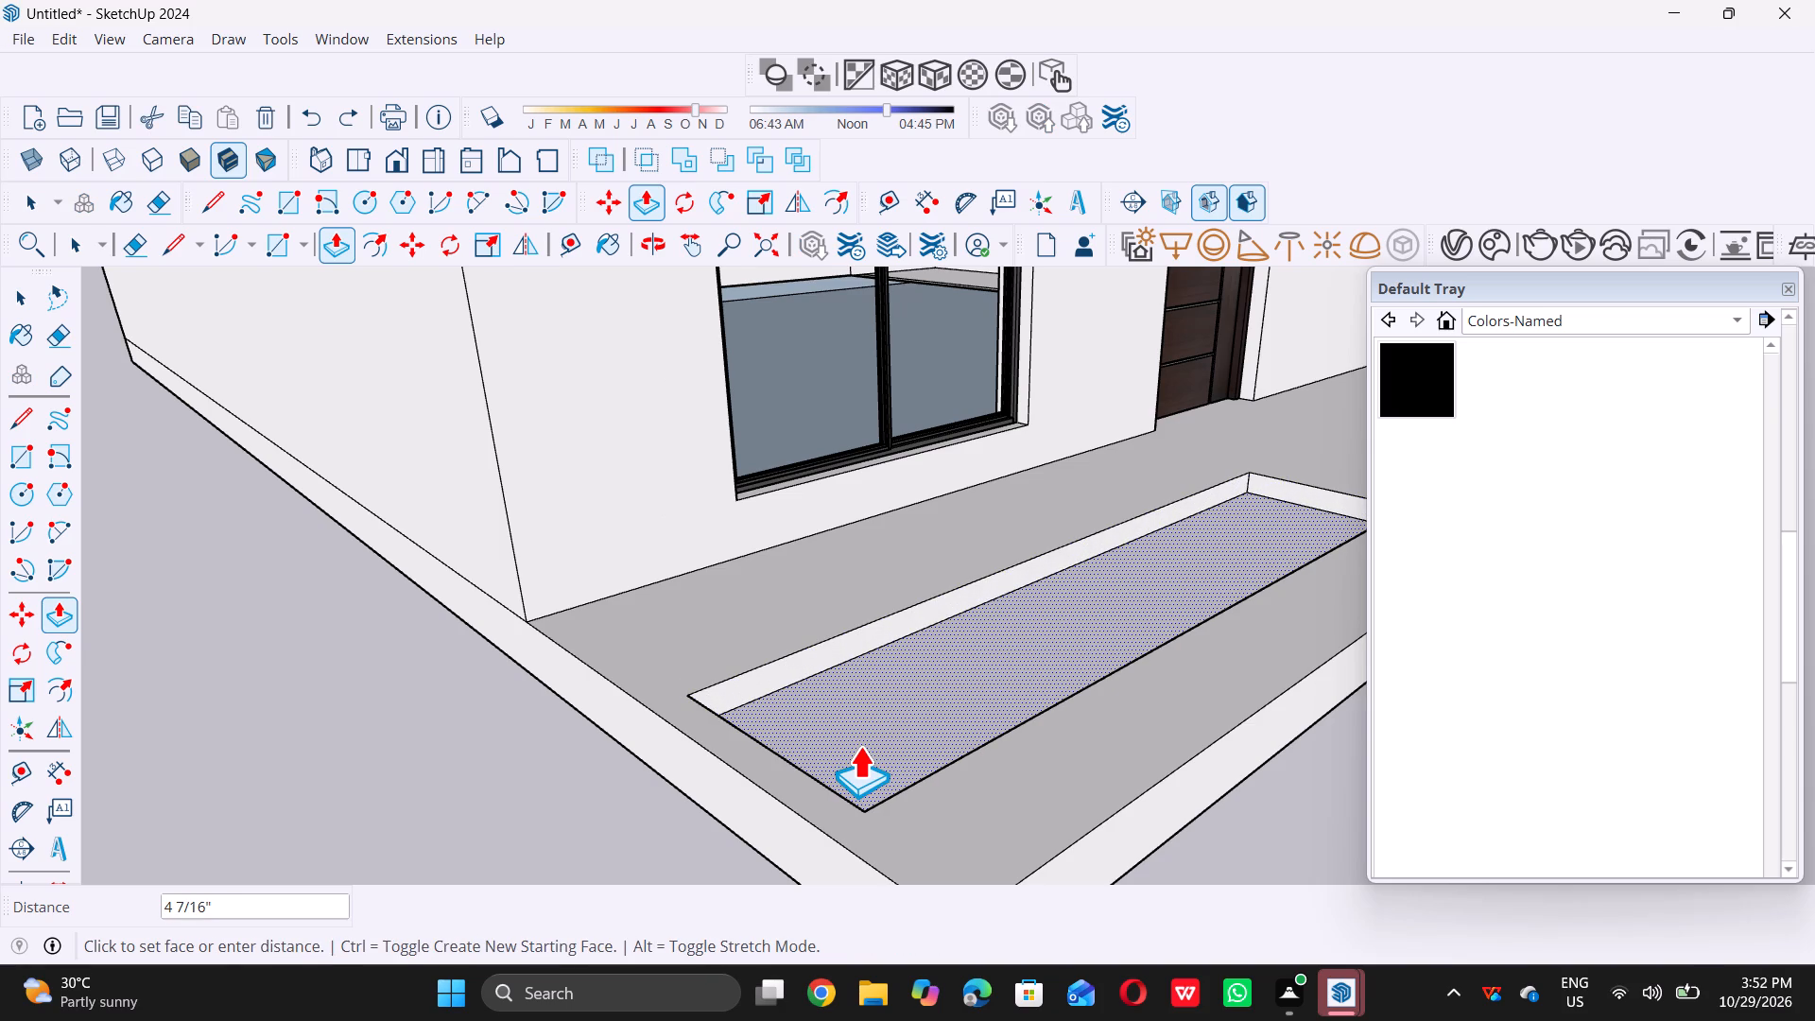
key("4")
key("ctrl+apostrophe")
key("BackSpace")
key("ctrl+apostrophe")
key("BackSpace")
key("shift+quotedbl")
key("Return")
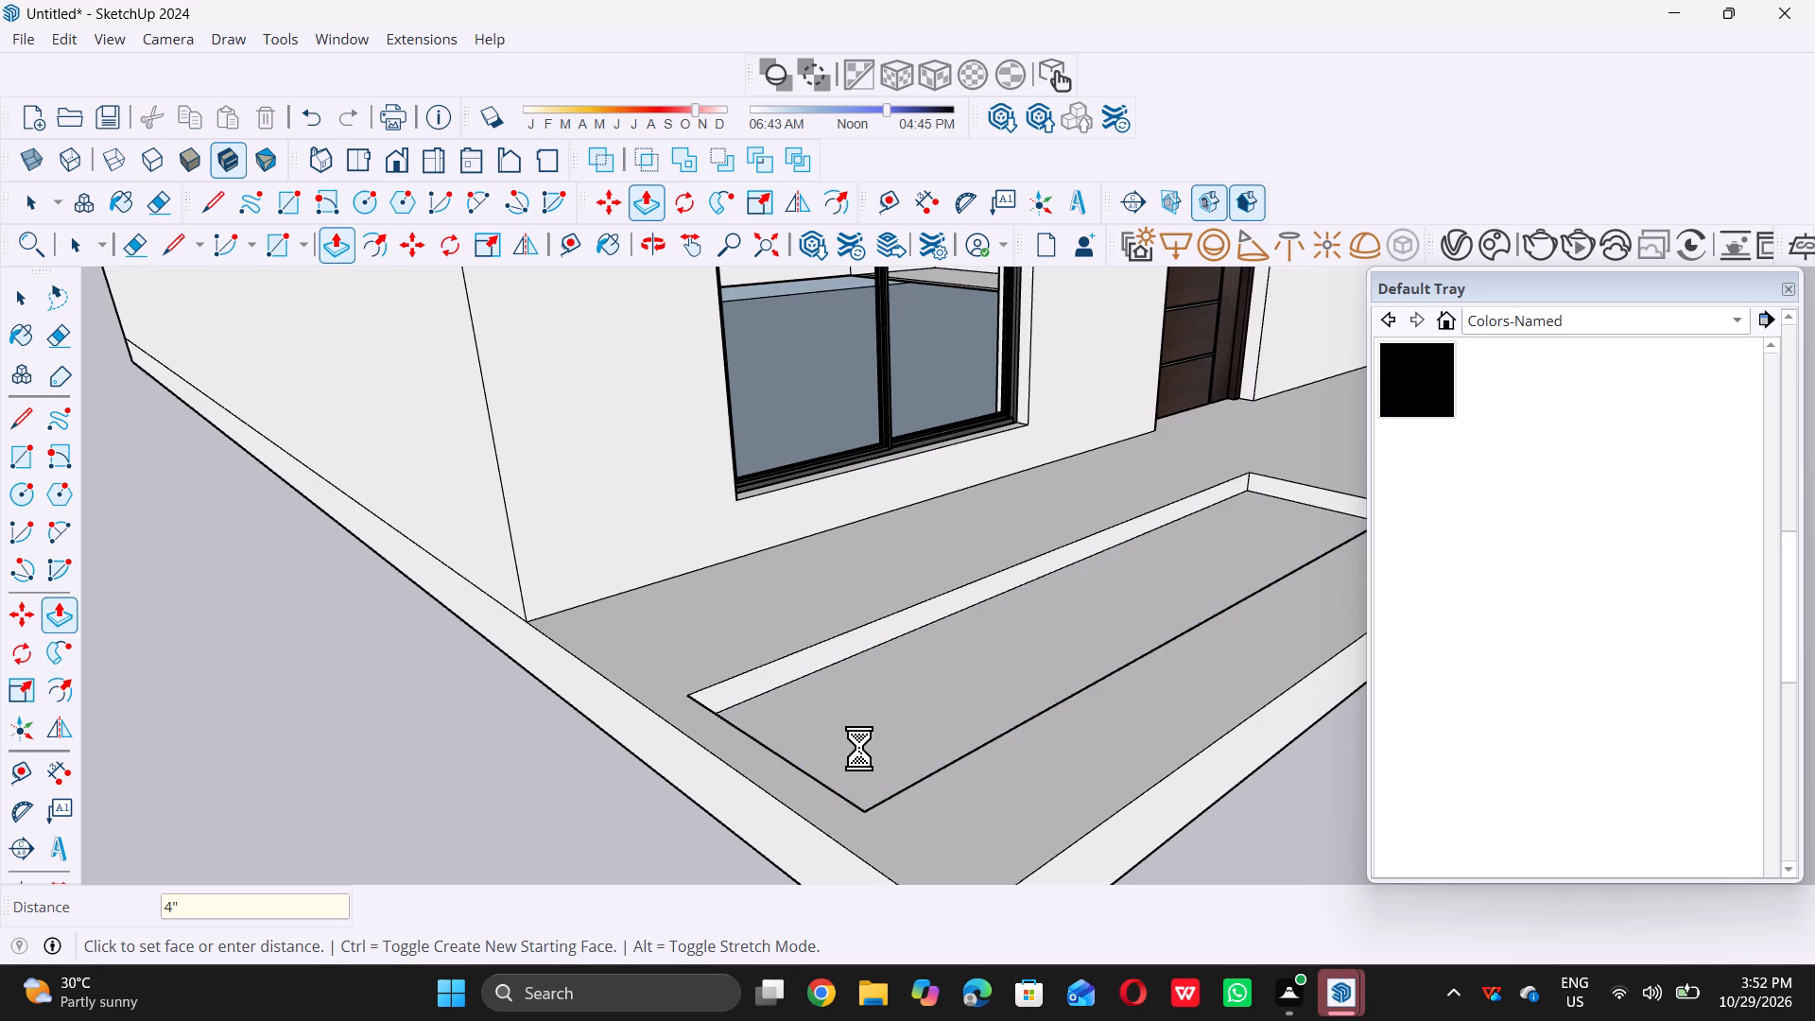
key("space")
Examine the recessed porch floor and where the separate planter stands relative to the building.
scroll(843, 774, "down", 16)
scroll(682, 736, "down", 7)
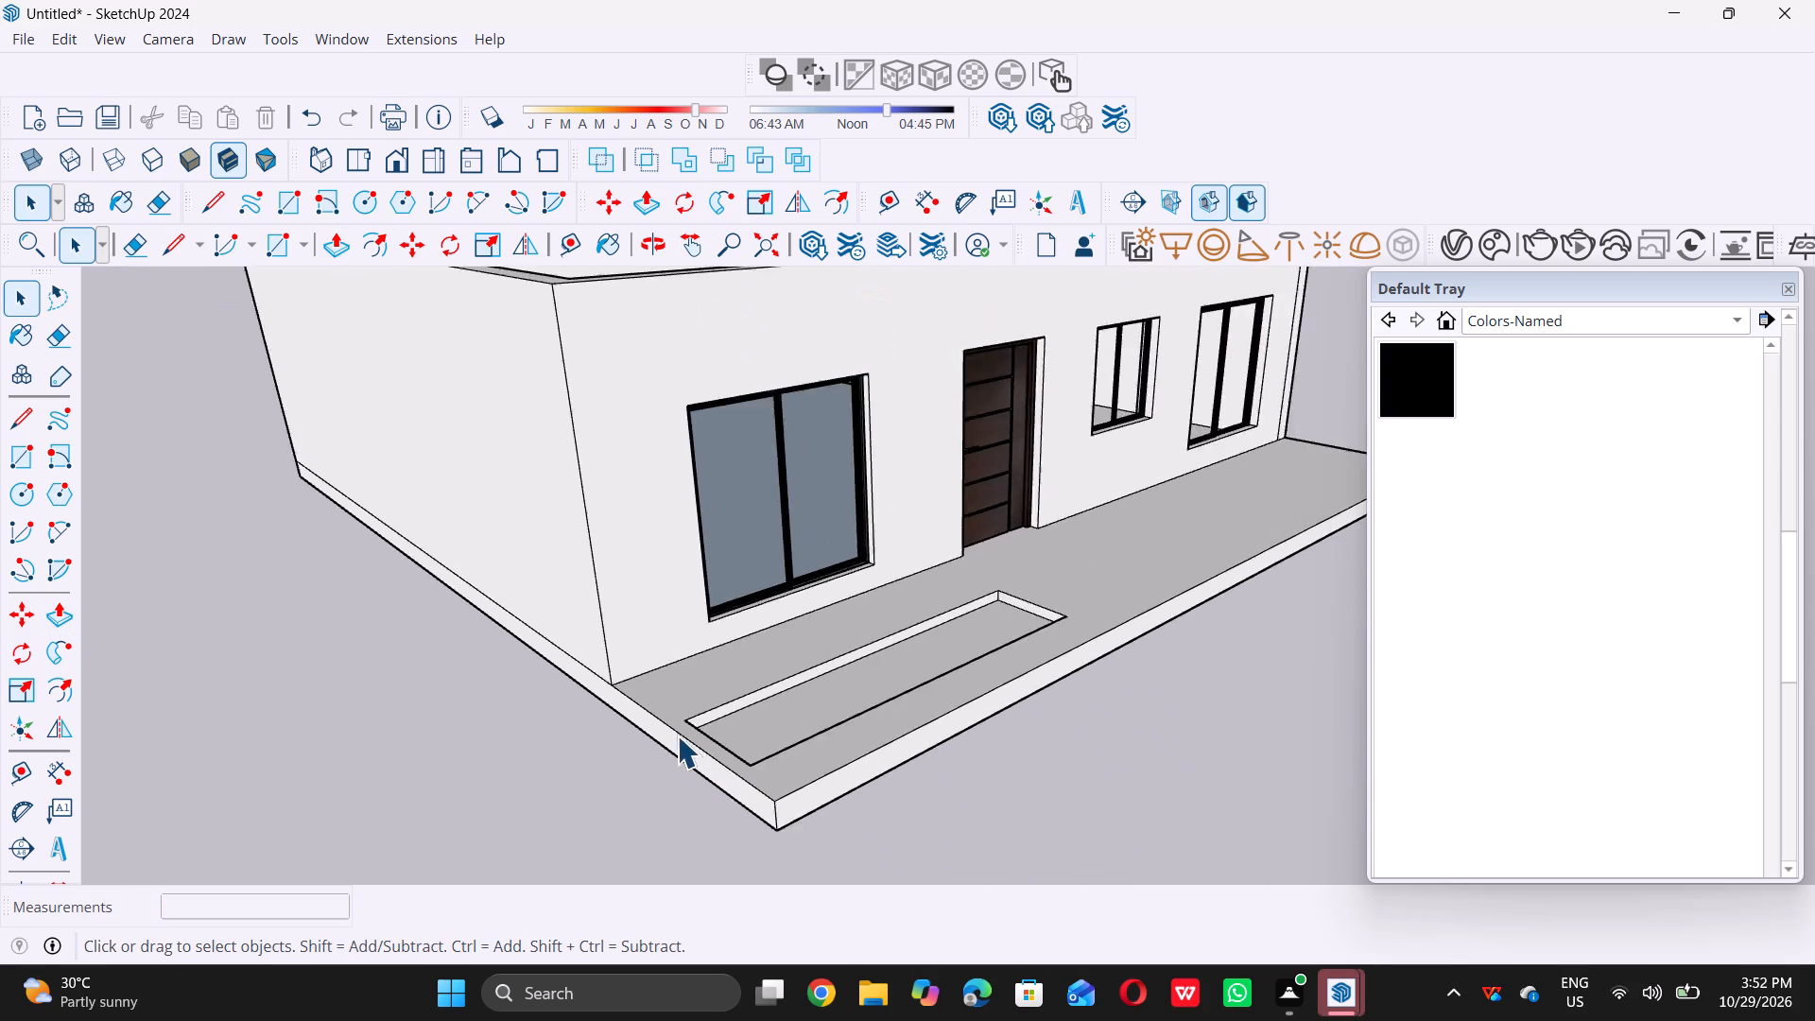
scroll(677, 735, "down", 8)
middle_click_drag(828, 702, 683, 666)
scroll(739, 649, "up", 5)
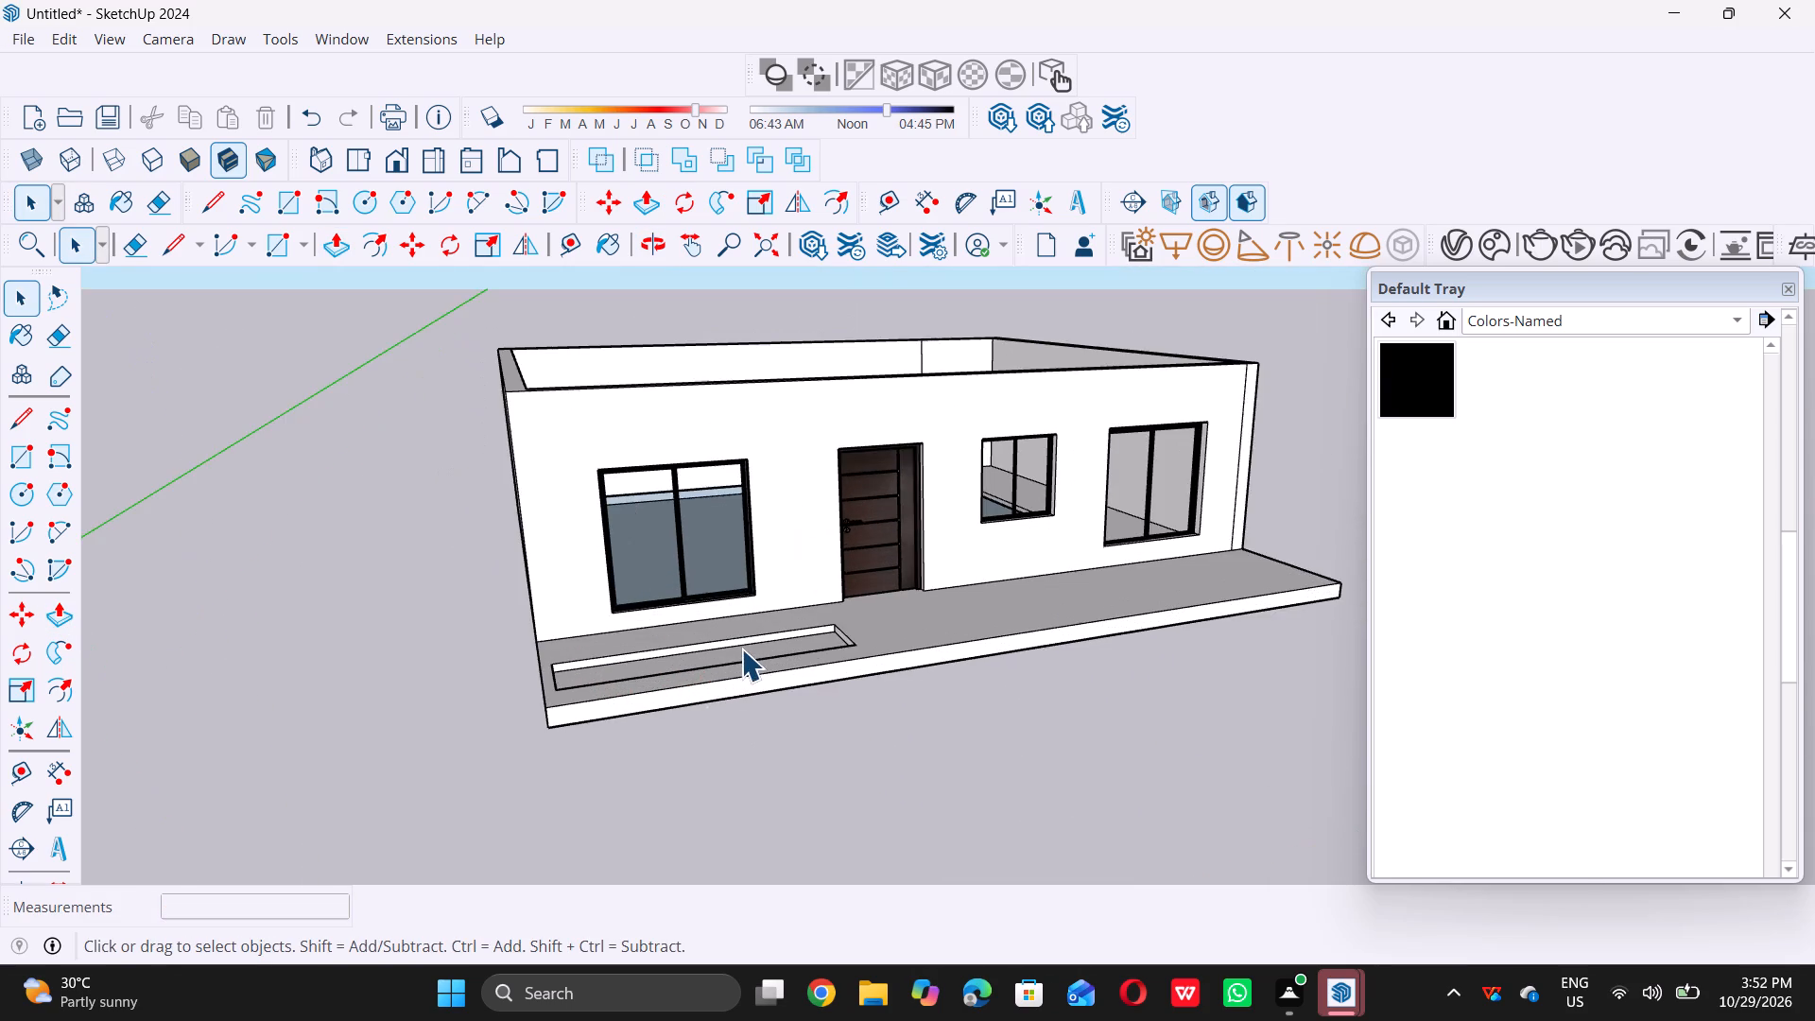
scroll(741, 649, "up", 1)
scroll(717, 654, "down", 13)
scroll(328, 784, "down", 2)
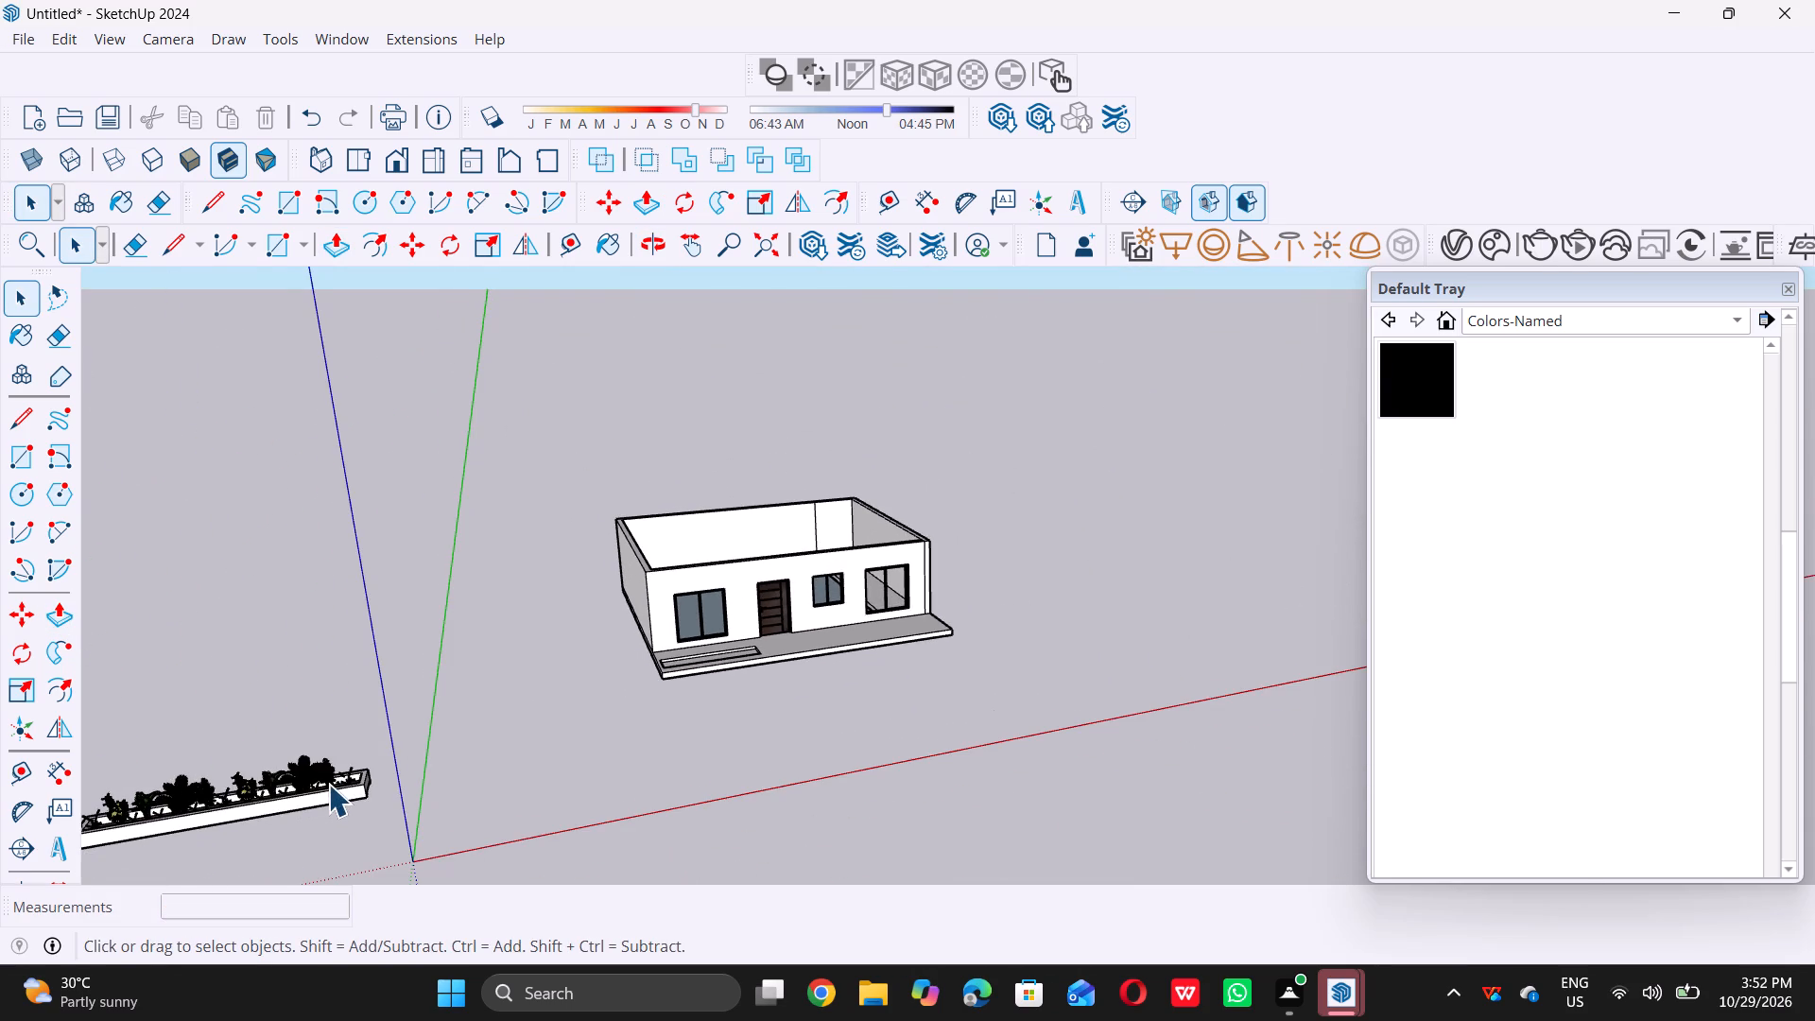
scroll(328, 784, "down", 2)
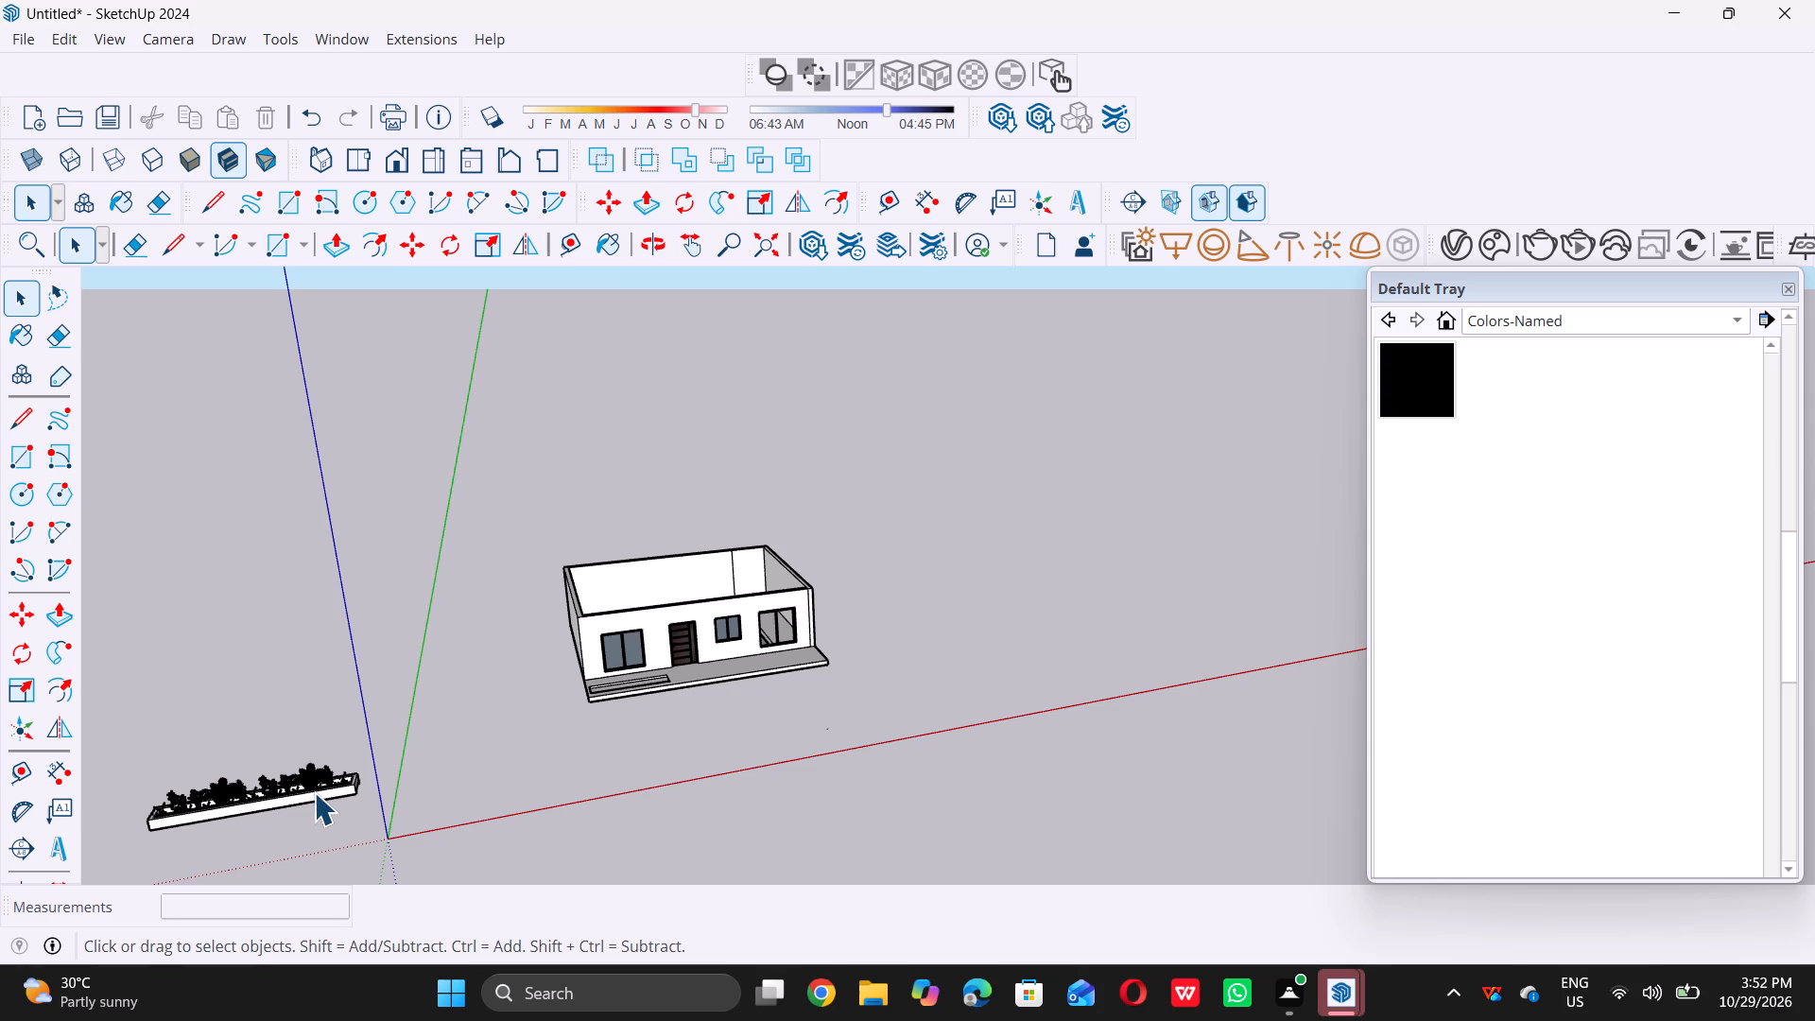
middle_click_drag(810, 682, 702, 693)
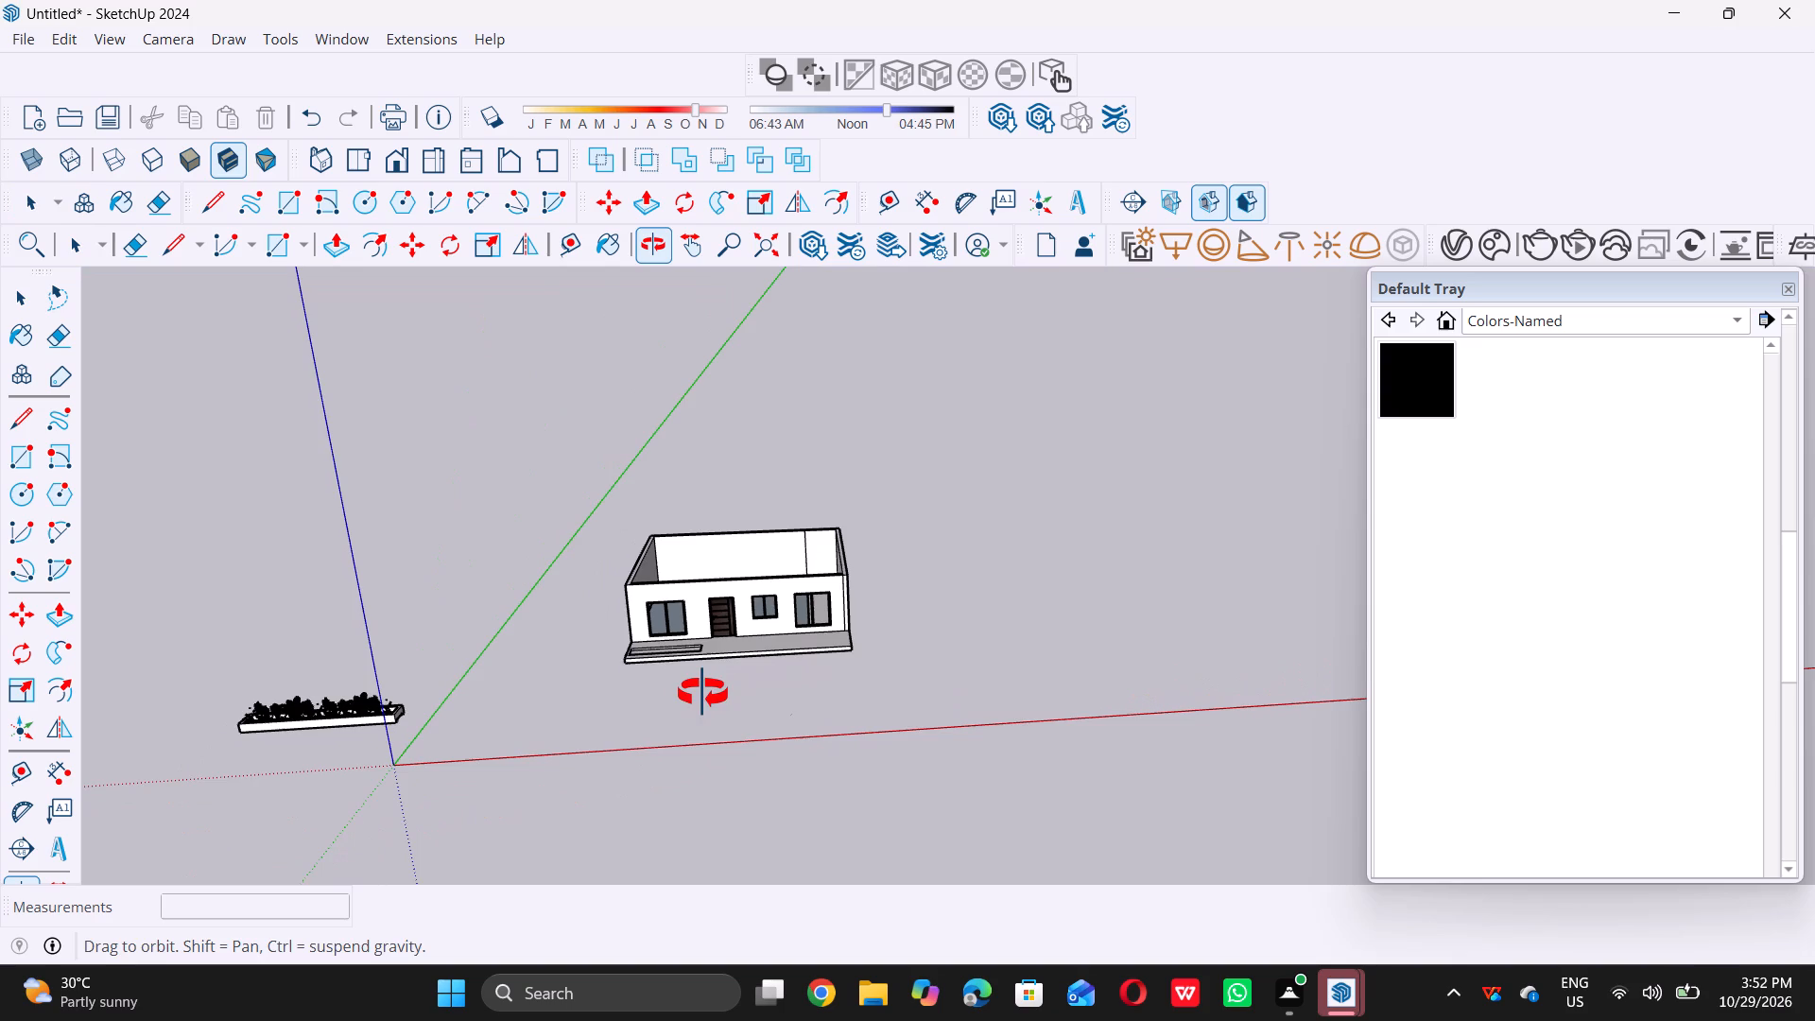
middle_click_drag(702, 693, 684, 693)
Place two guides along the recess's long edges, 2' 9 1/8" apart, extending across the porch floor.
scroll(832, 657, "up", 5)
scroll(738, 618, "up", 4)
scroll(662, 632, "up", 5)
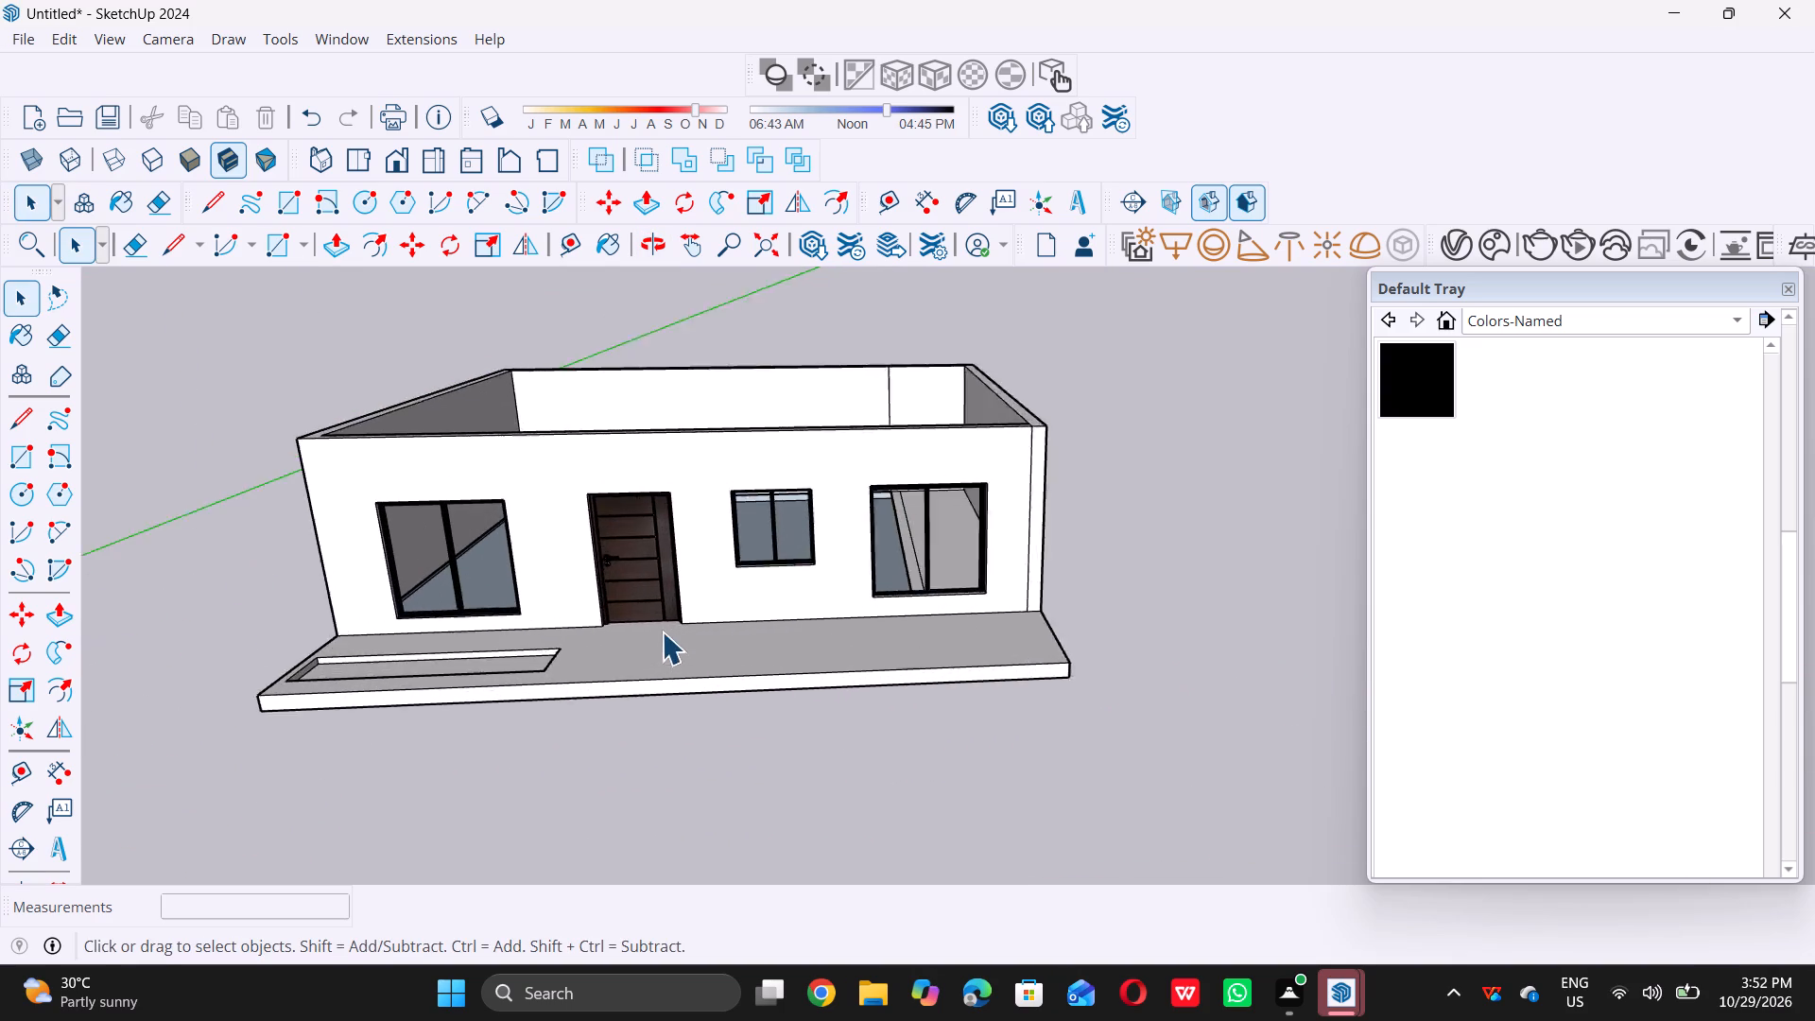
scroll(682, 632, "up", 4)
scroll(670, 628, "down", 4)
middle_click_drag(654, 632, 654, 691)
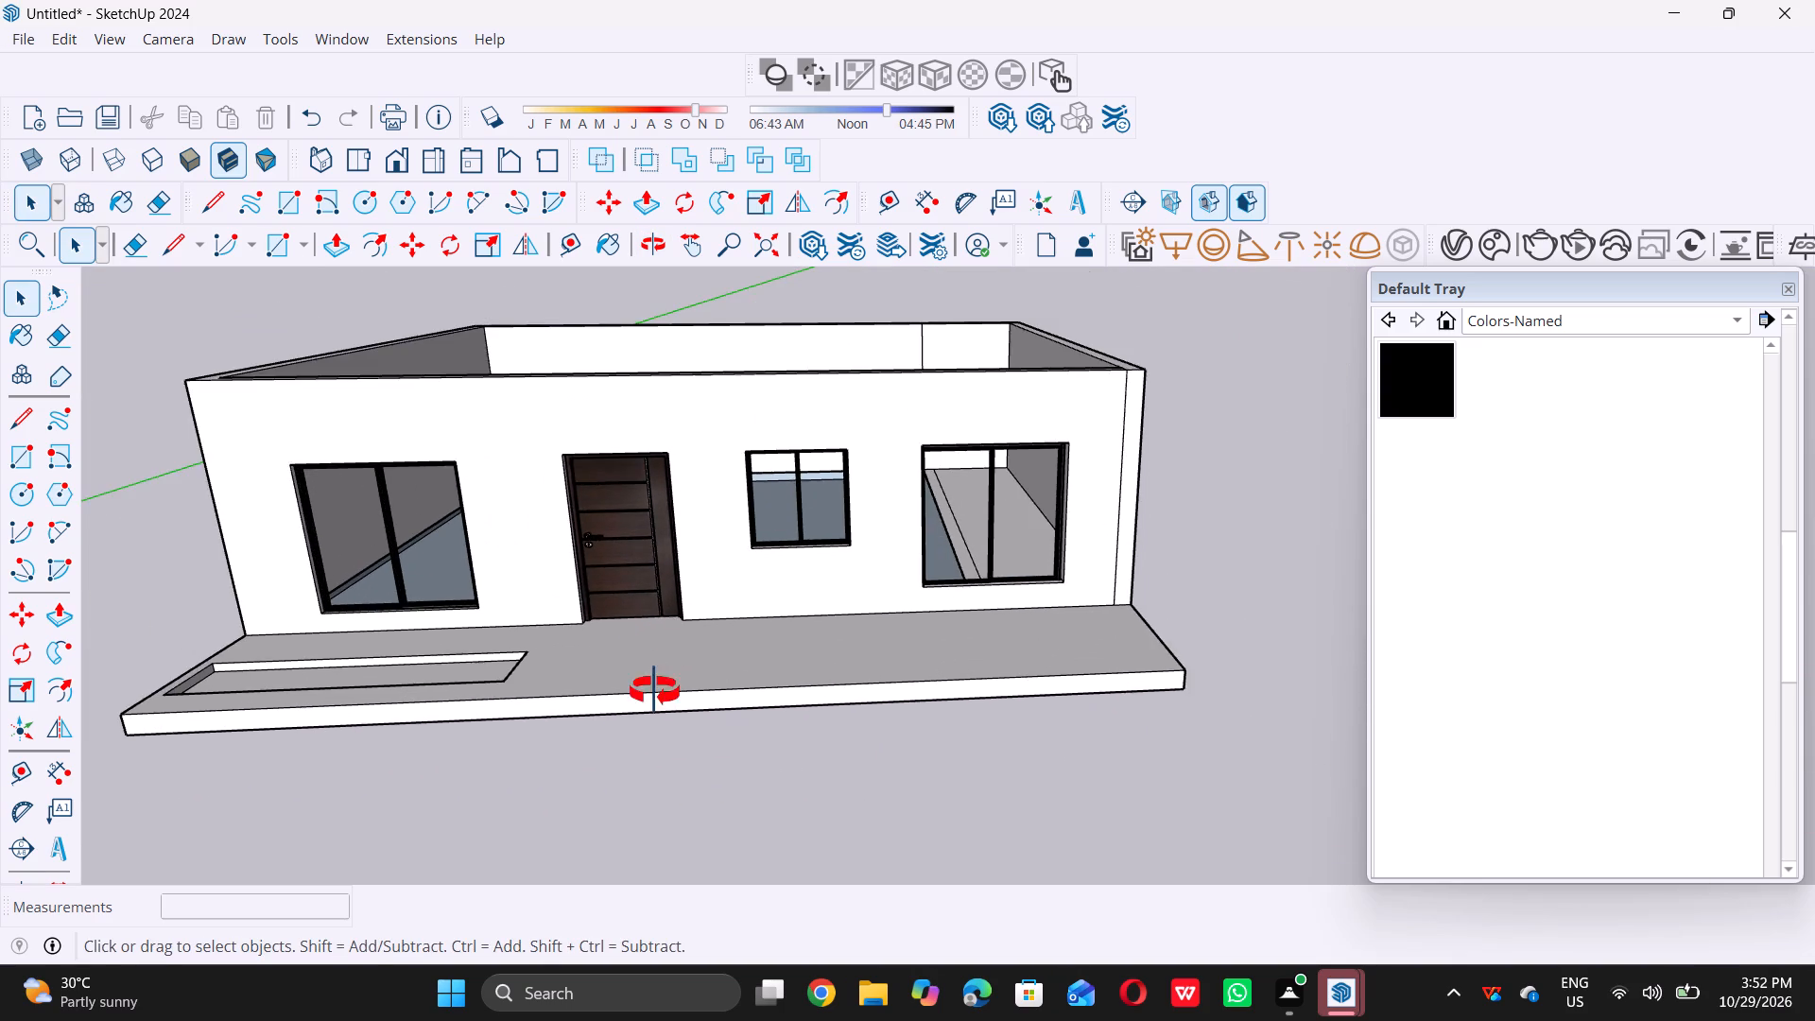
middle_click_drag(654, 691, 625, 802)
scroll(624, 741, "up", 5)
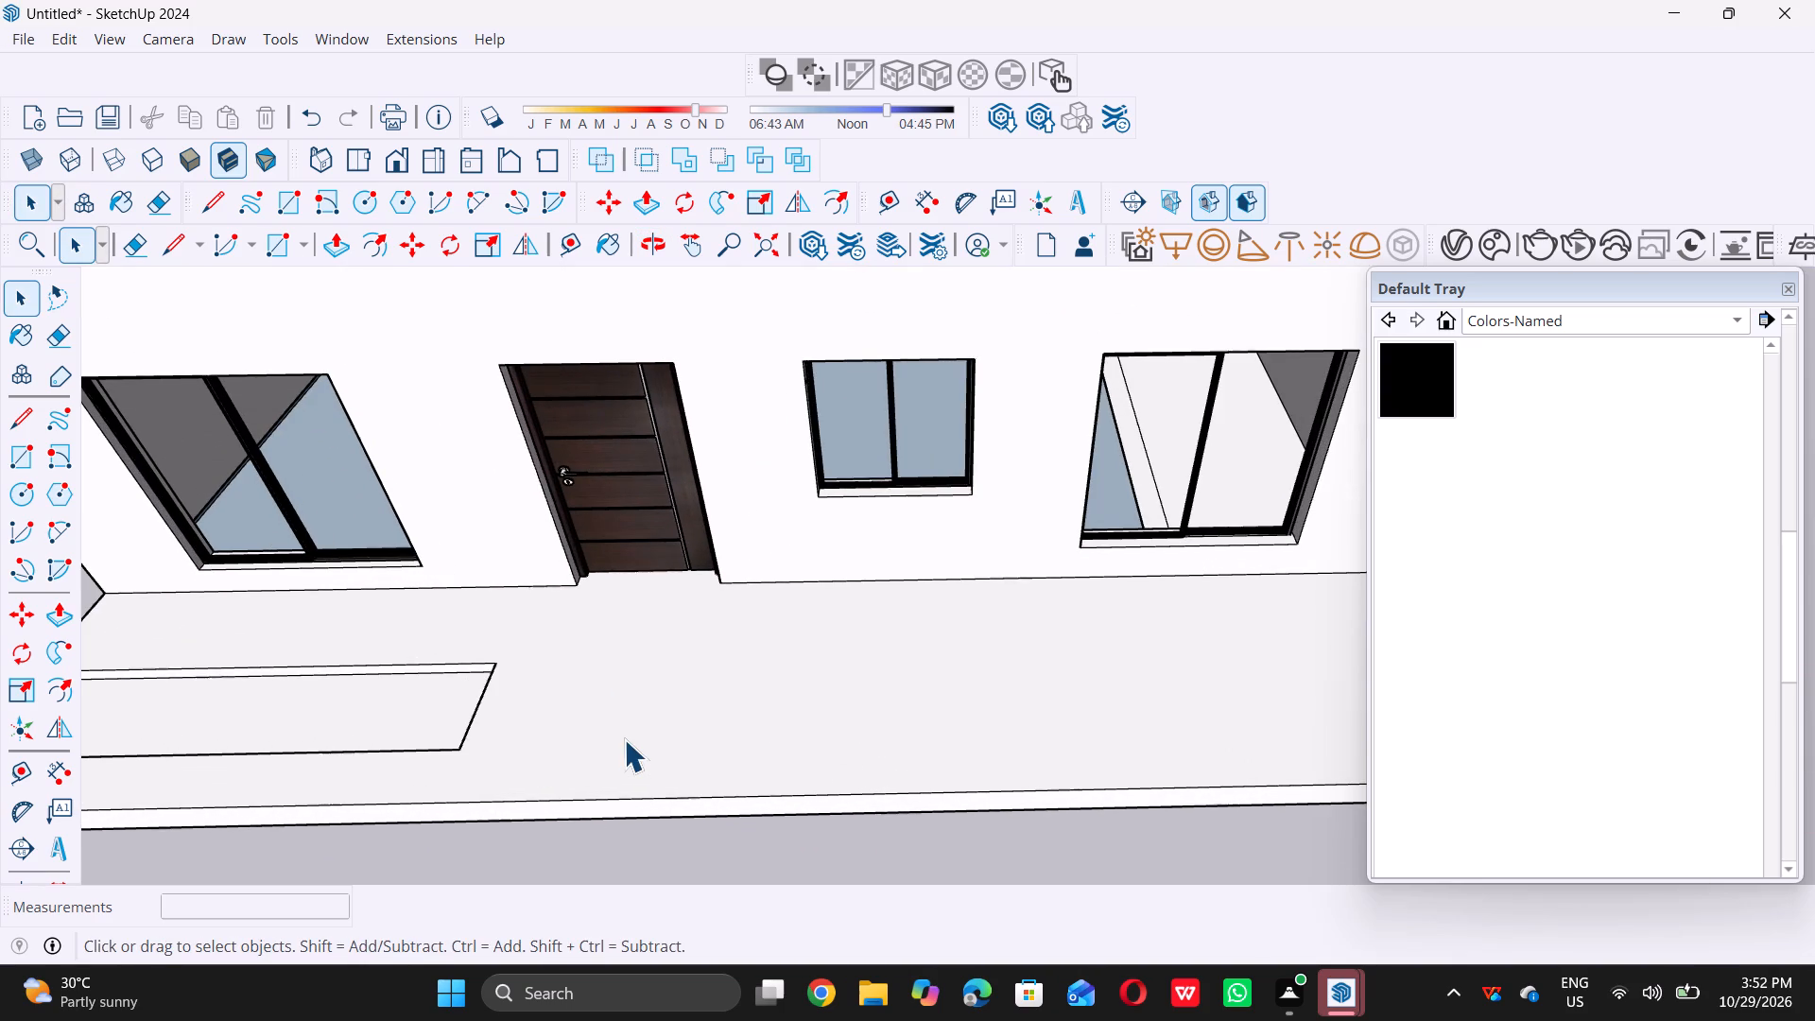
key("t")
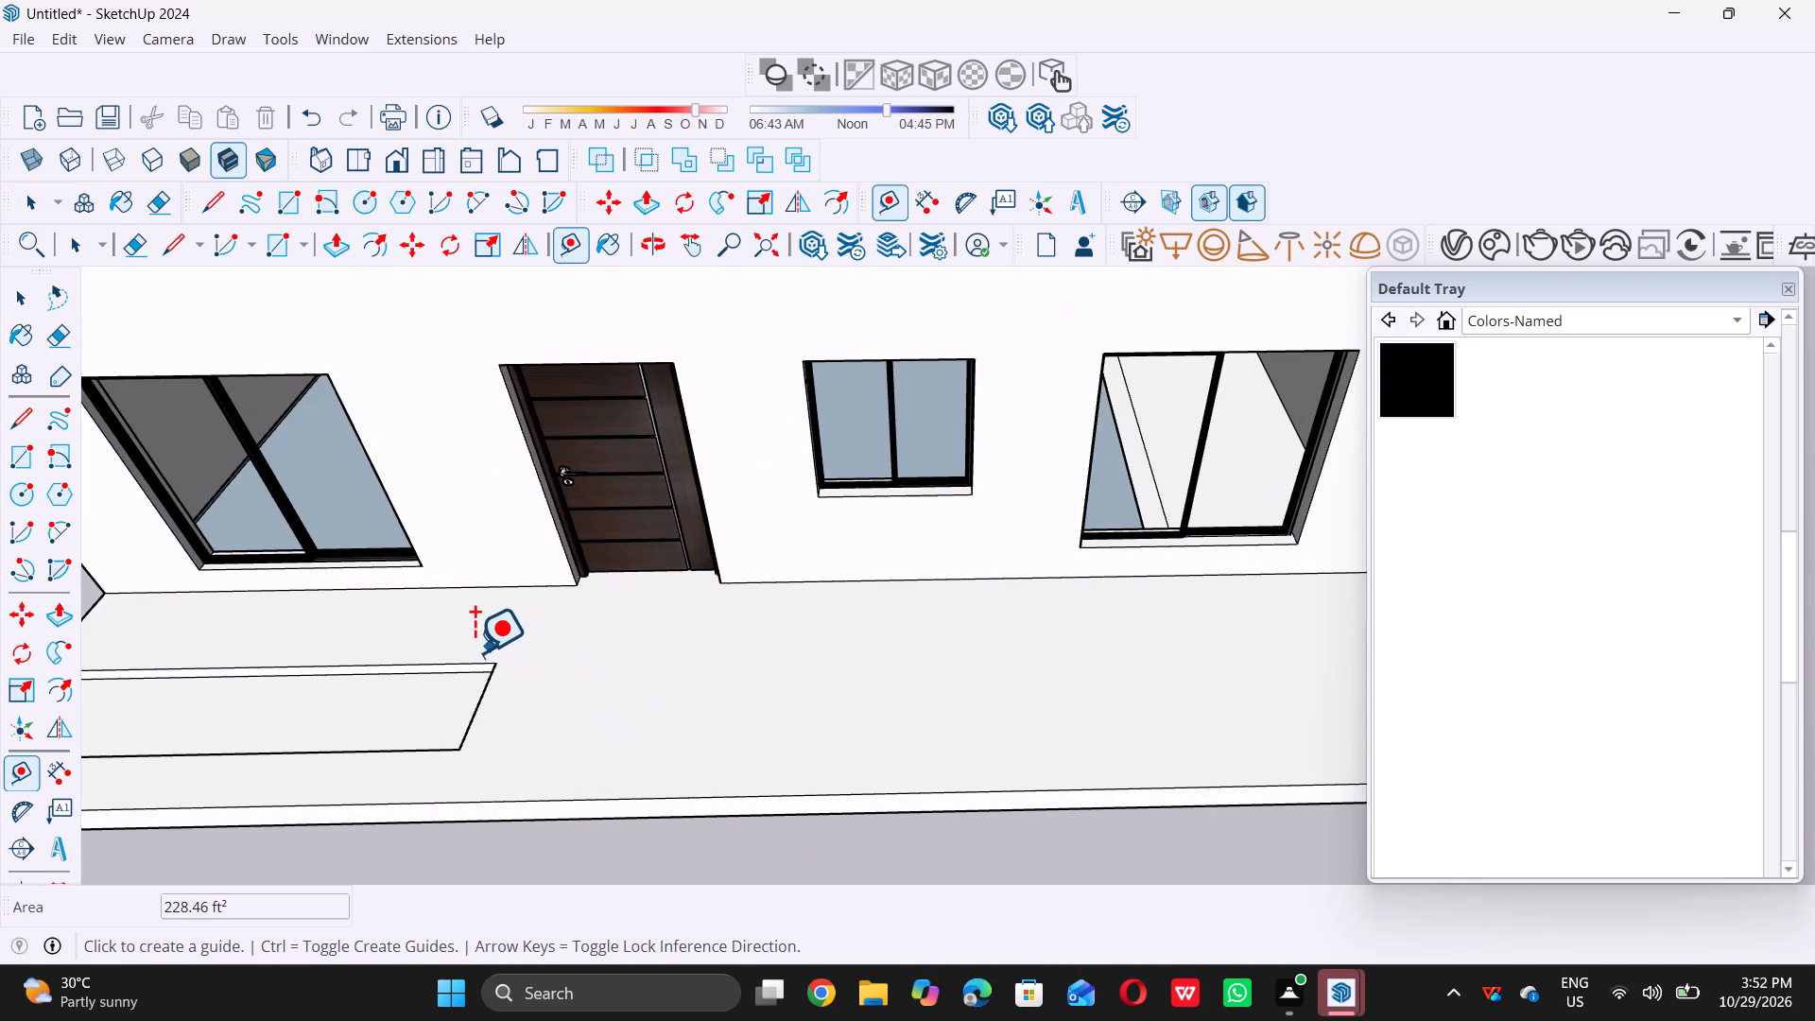
left_click(475, 665)
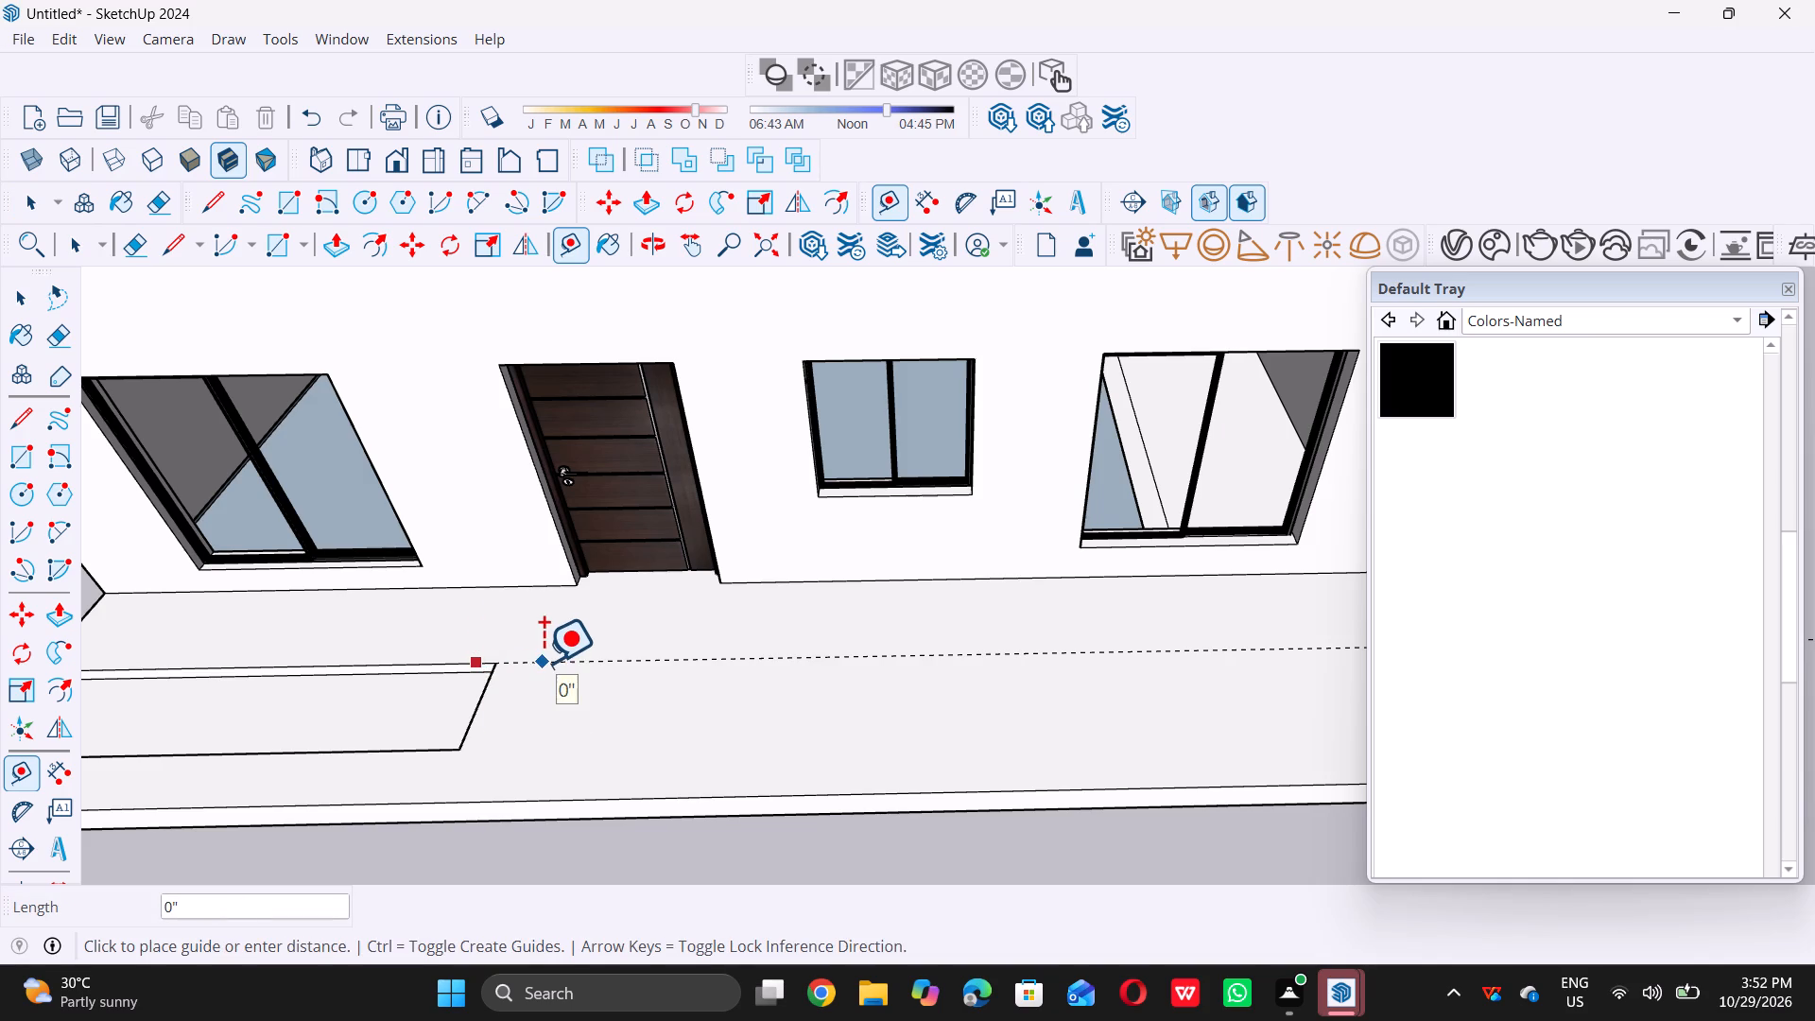
double_click(544, 662)
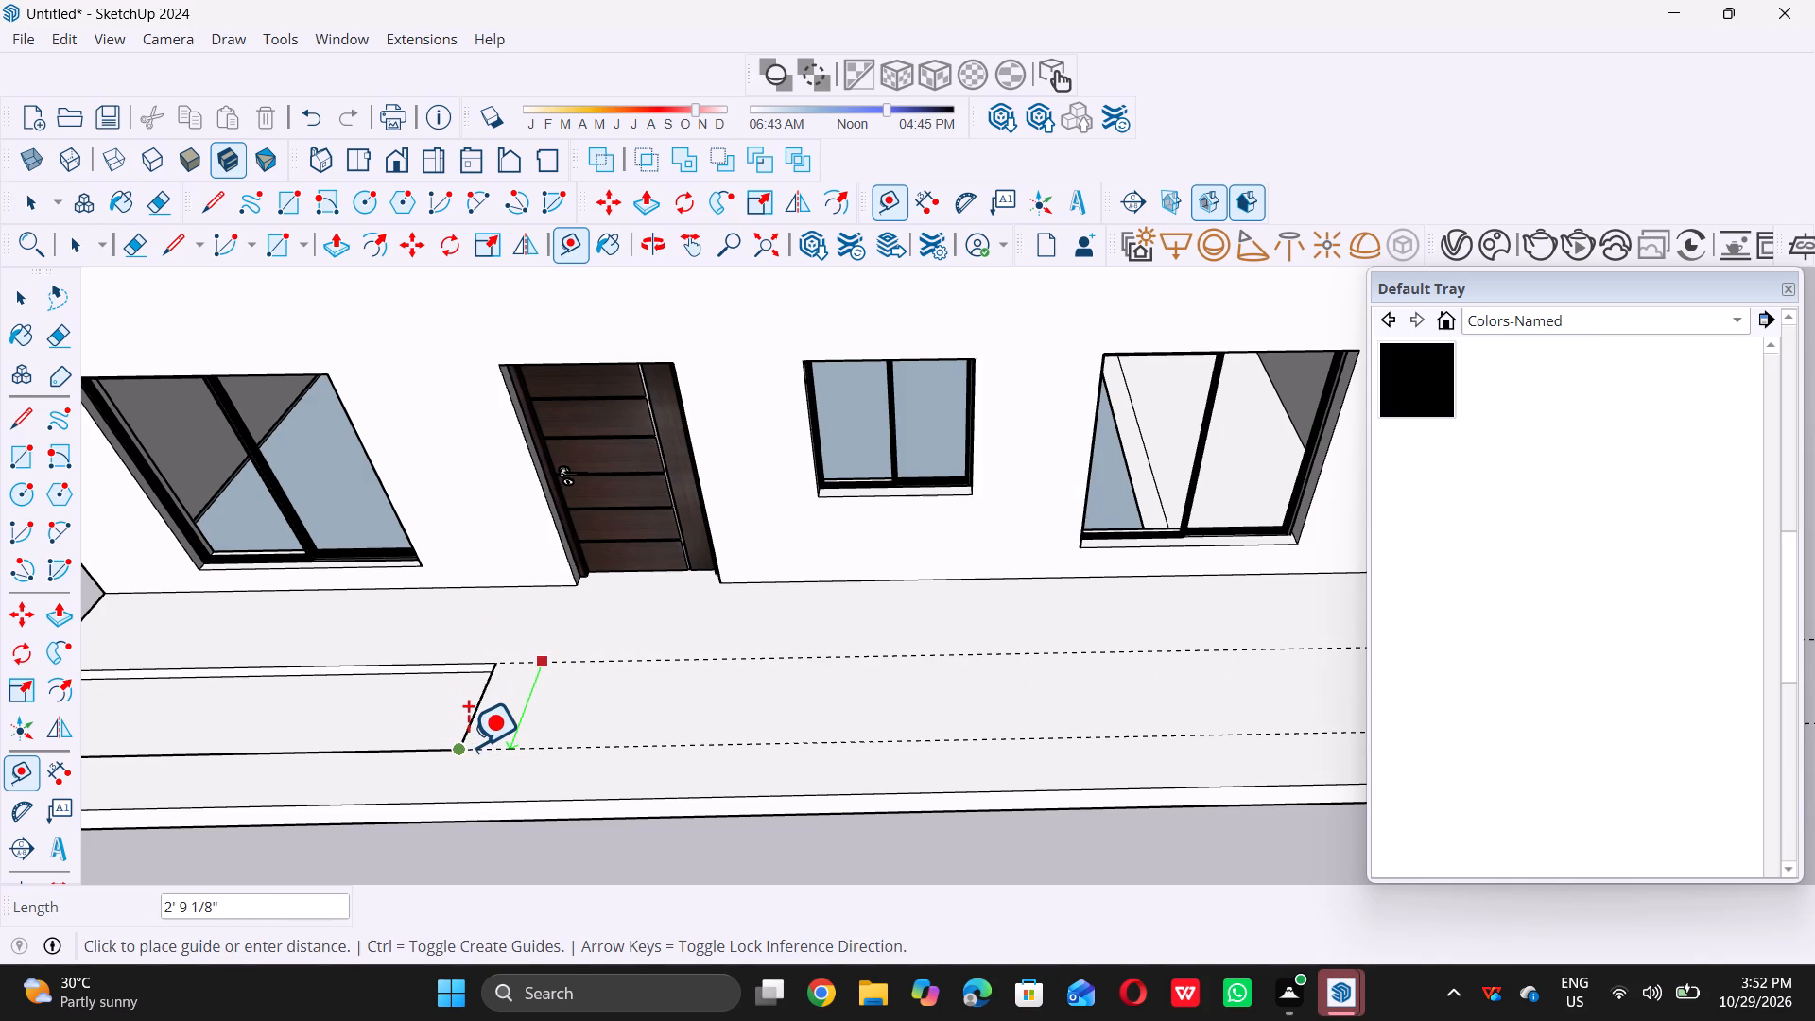
left_click(468, 744)
key("space")
scroll(644, 736, "down", 4)
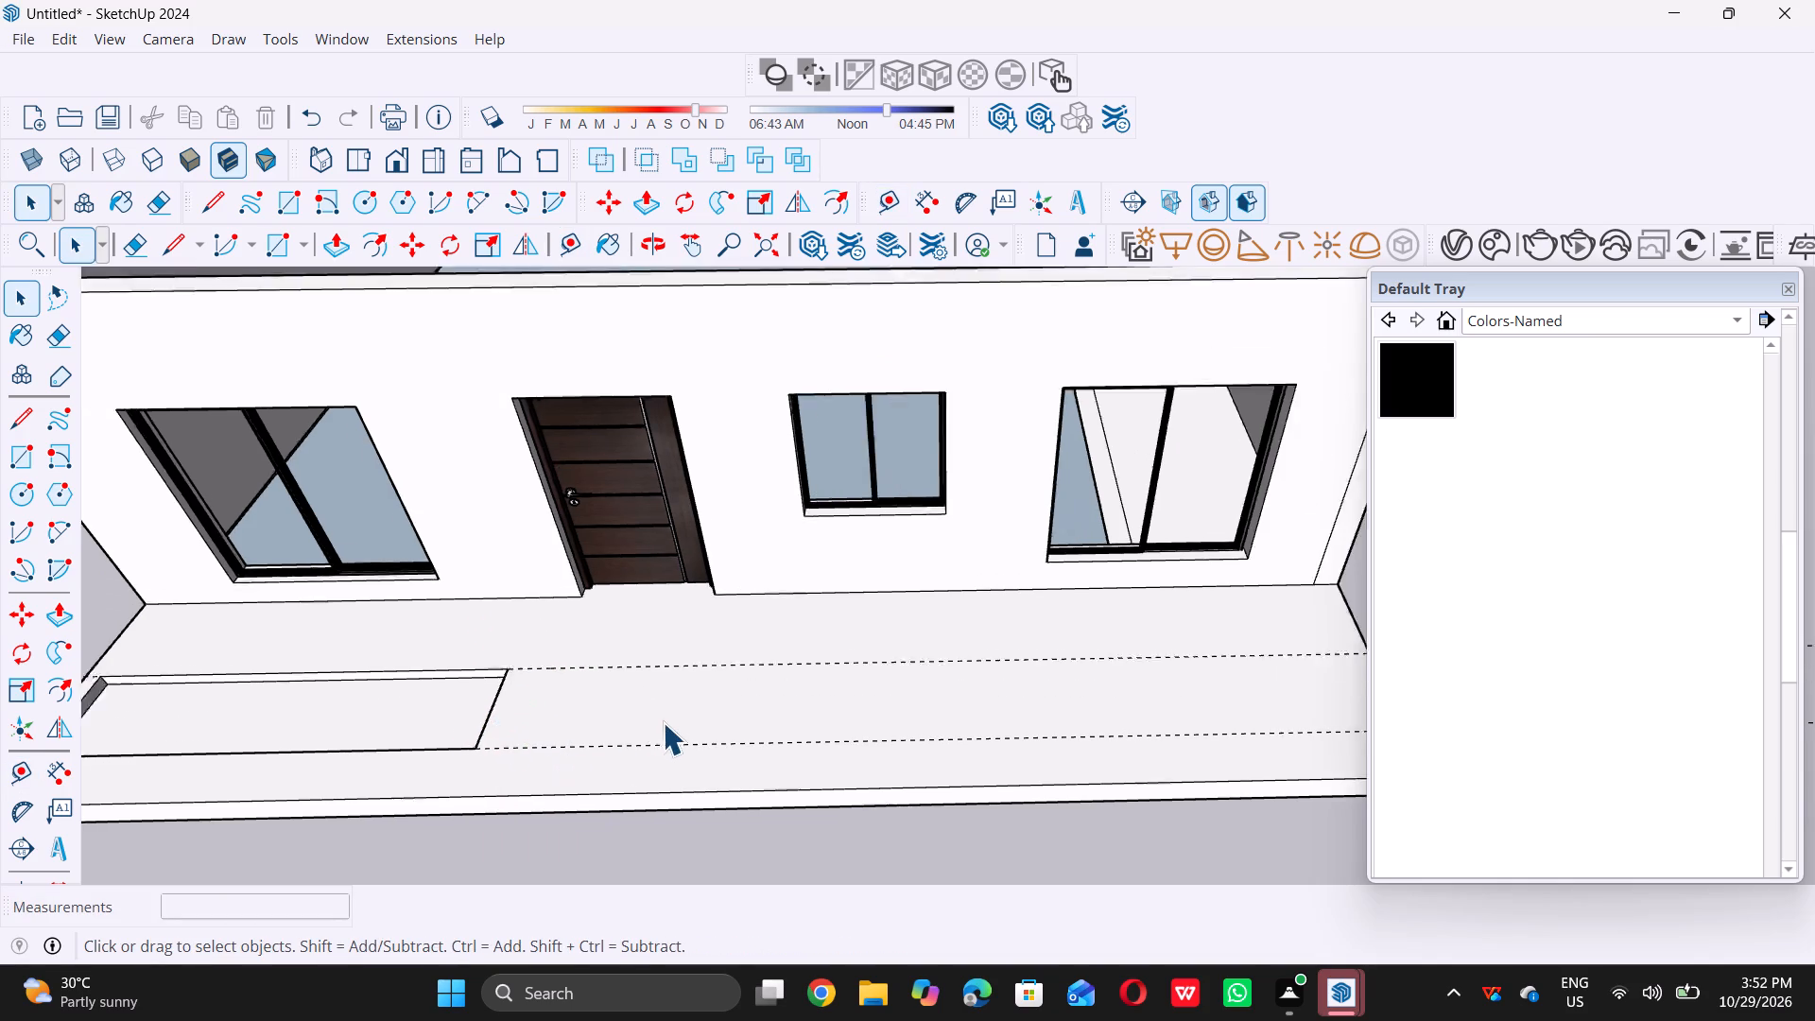
Place a guide parallel to the recess's short edge, through the bottom corner of the door opening nearest the small window.
key("t")
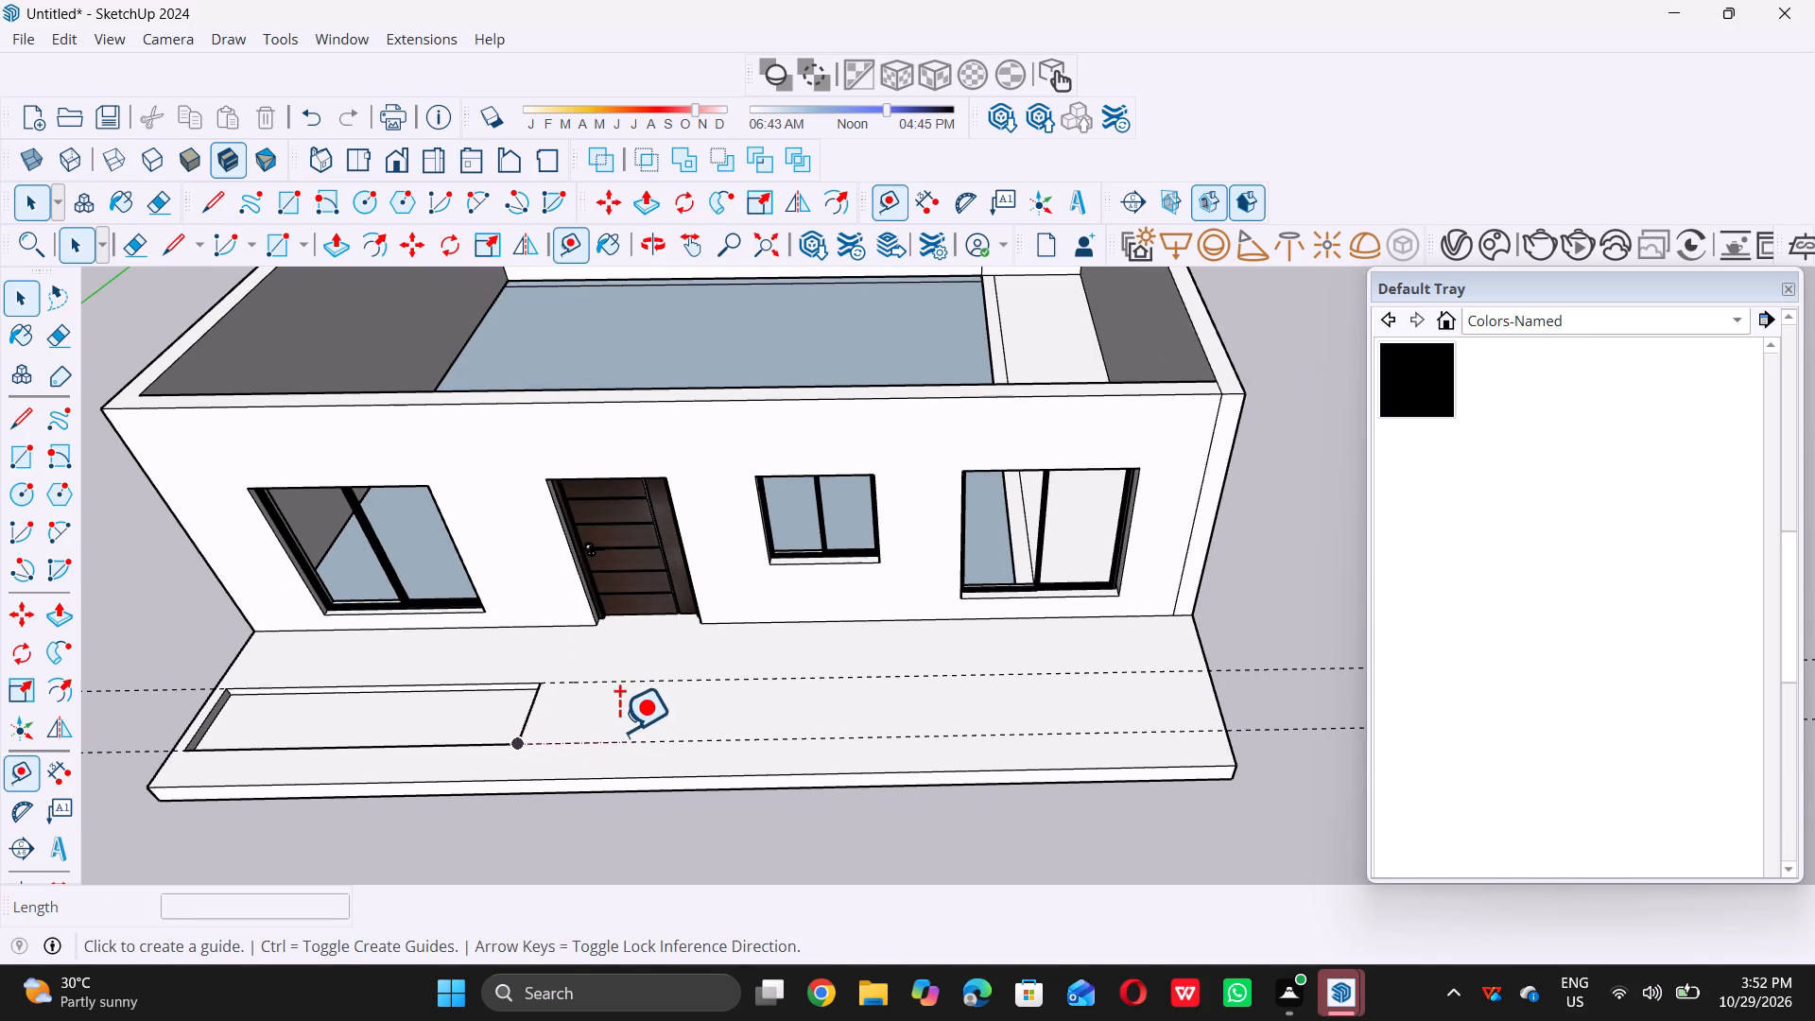
scroll(617, 731, "up", 9)
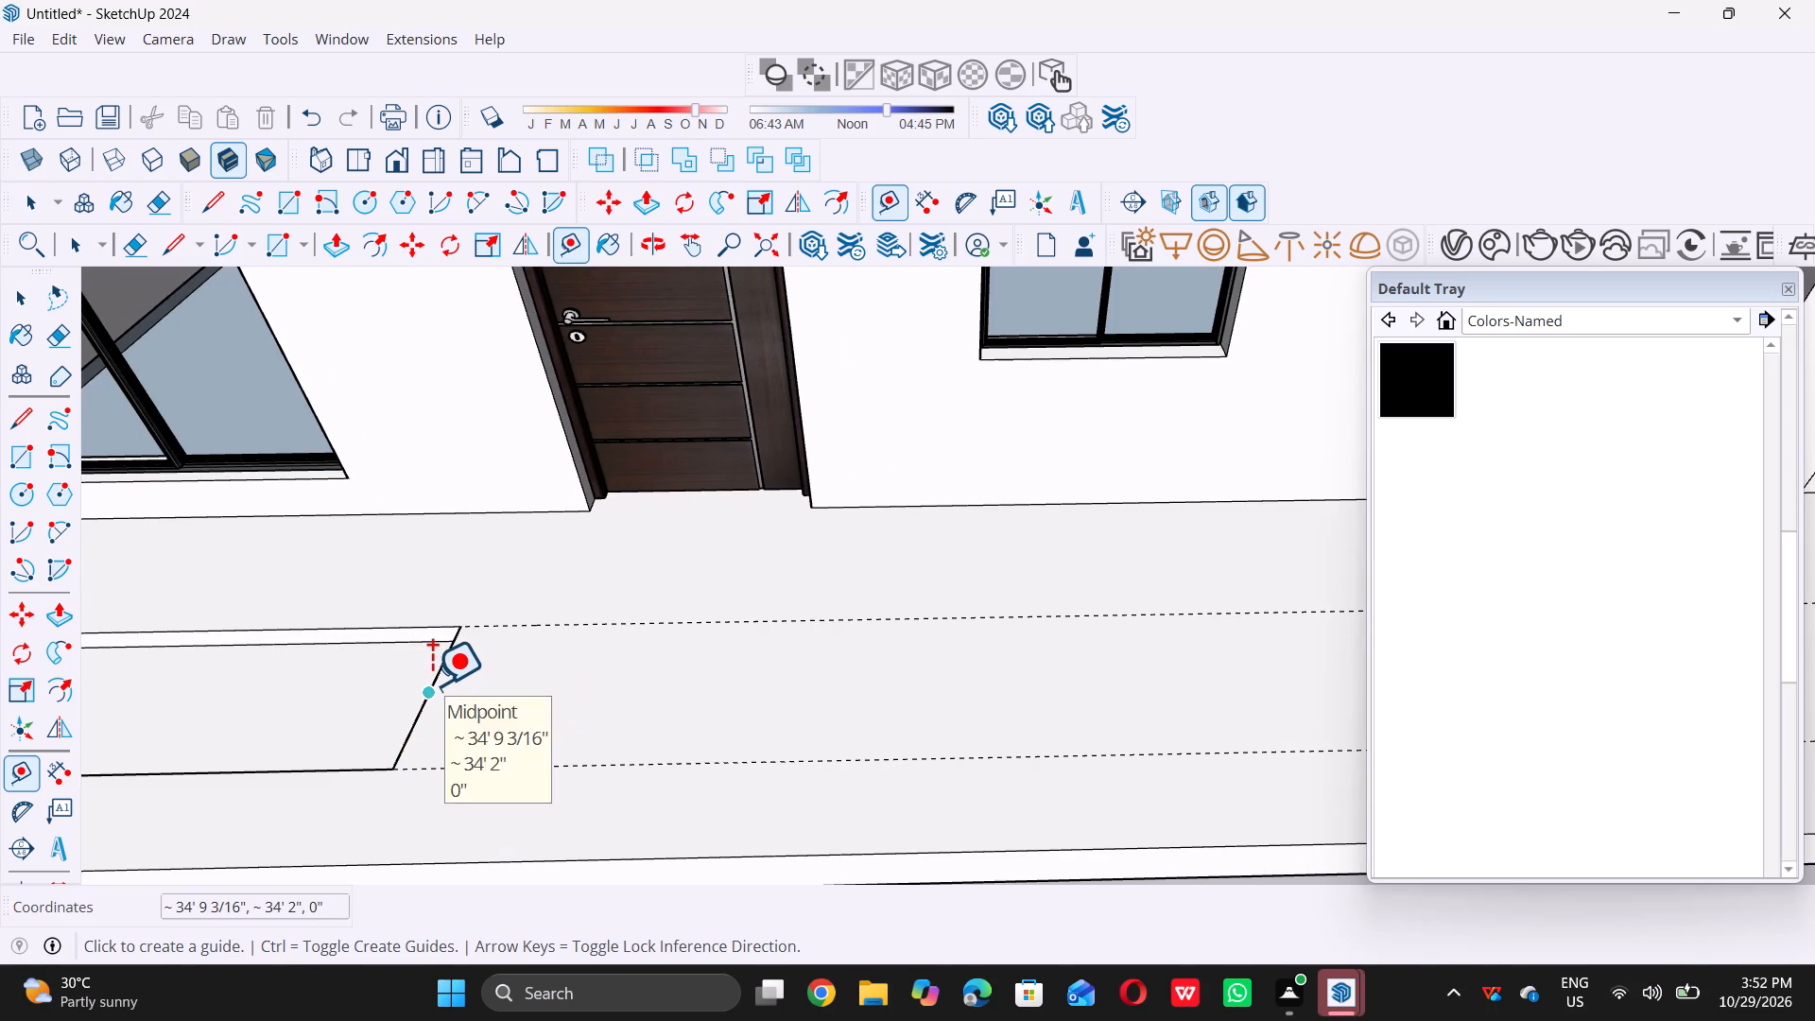
left_click(431, 684)
scroll(431, 684, "down", 5)
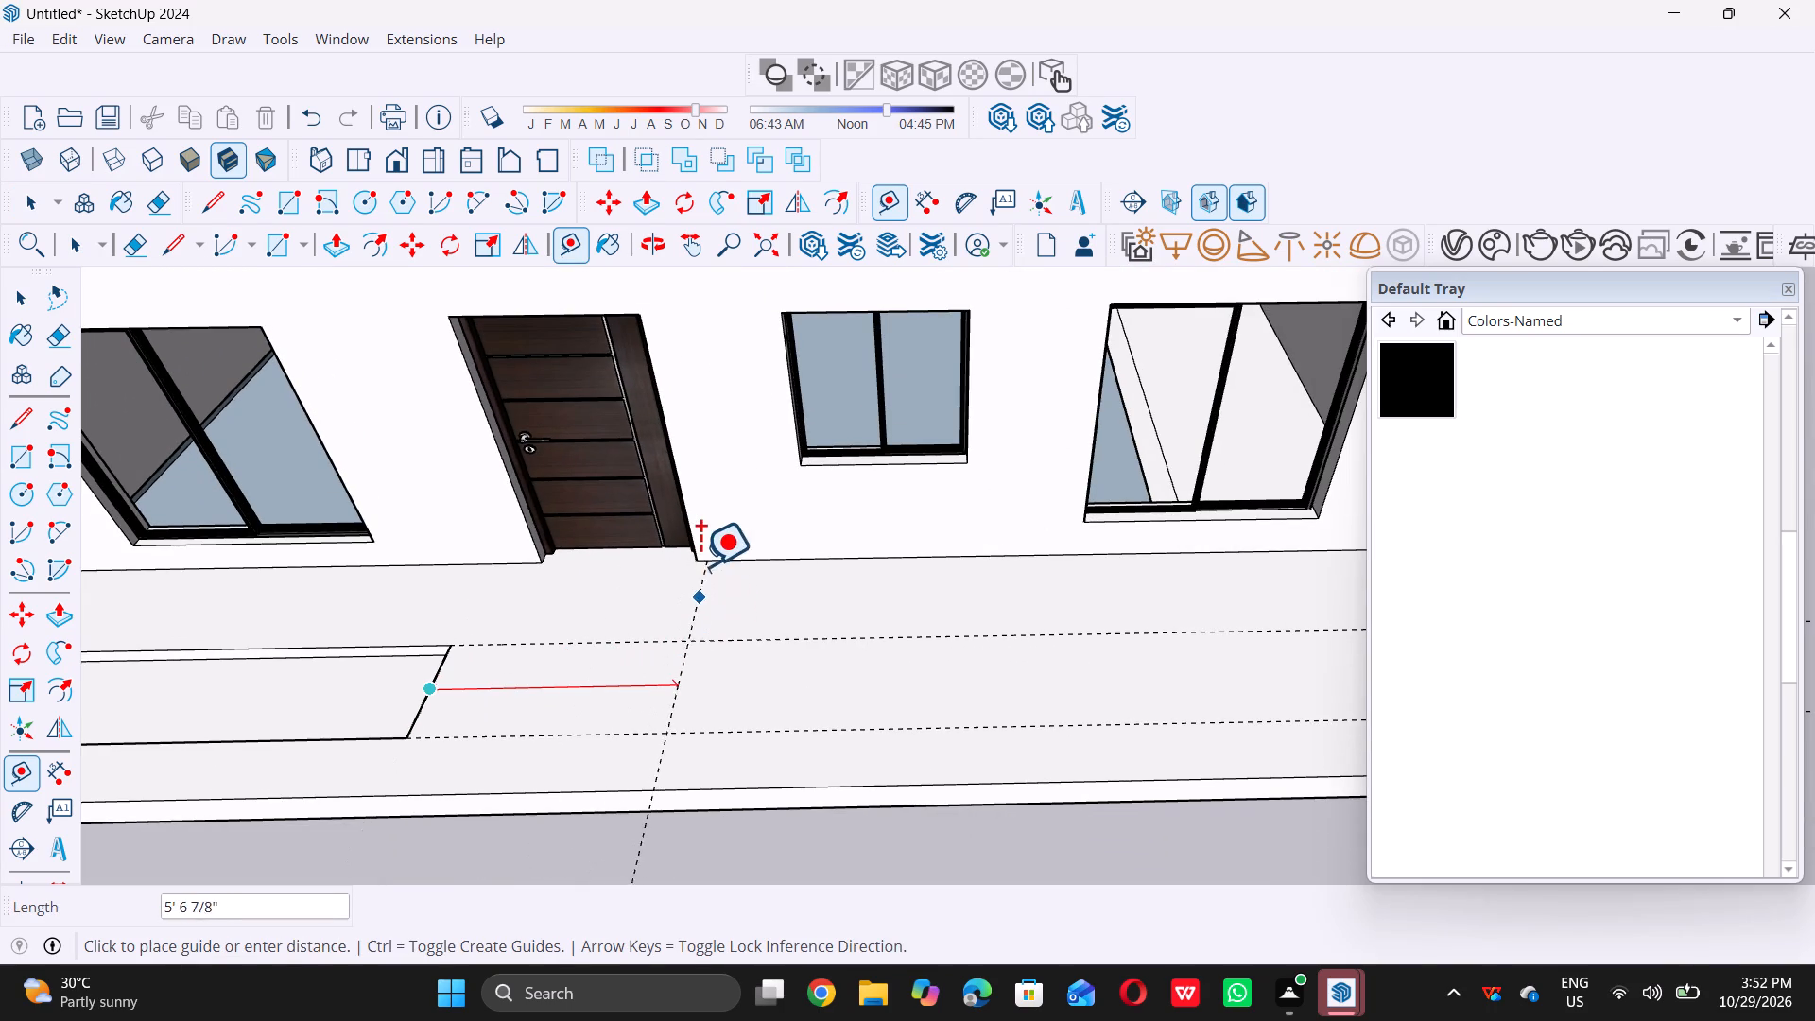
double_click(702, 562)
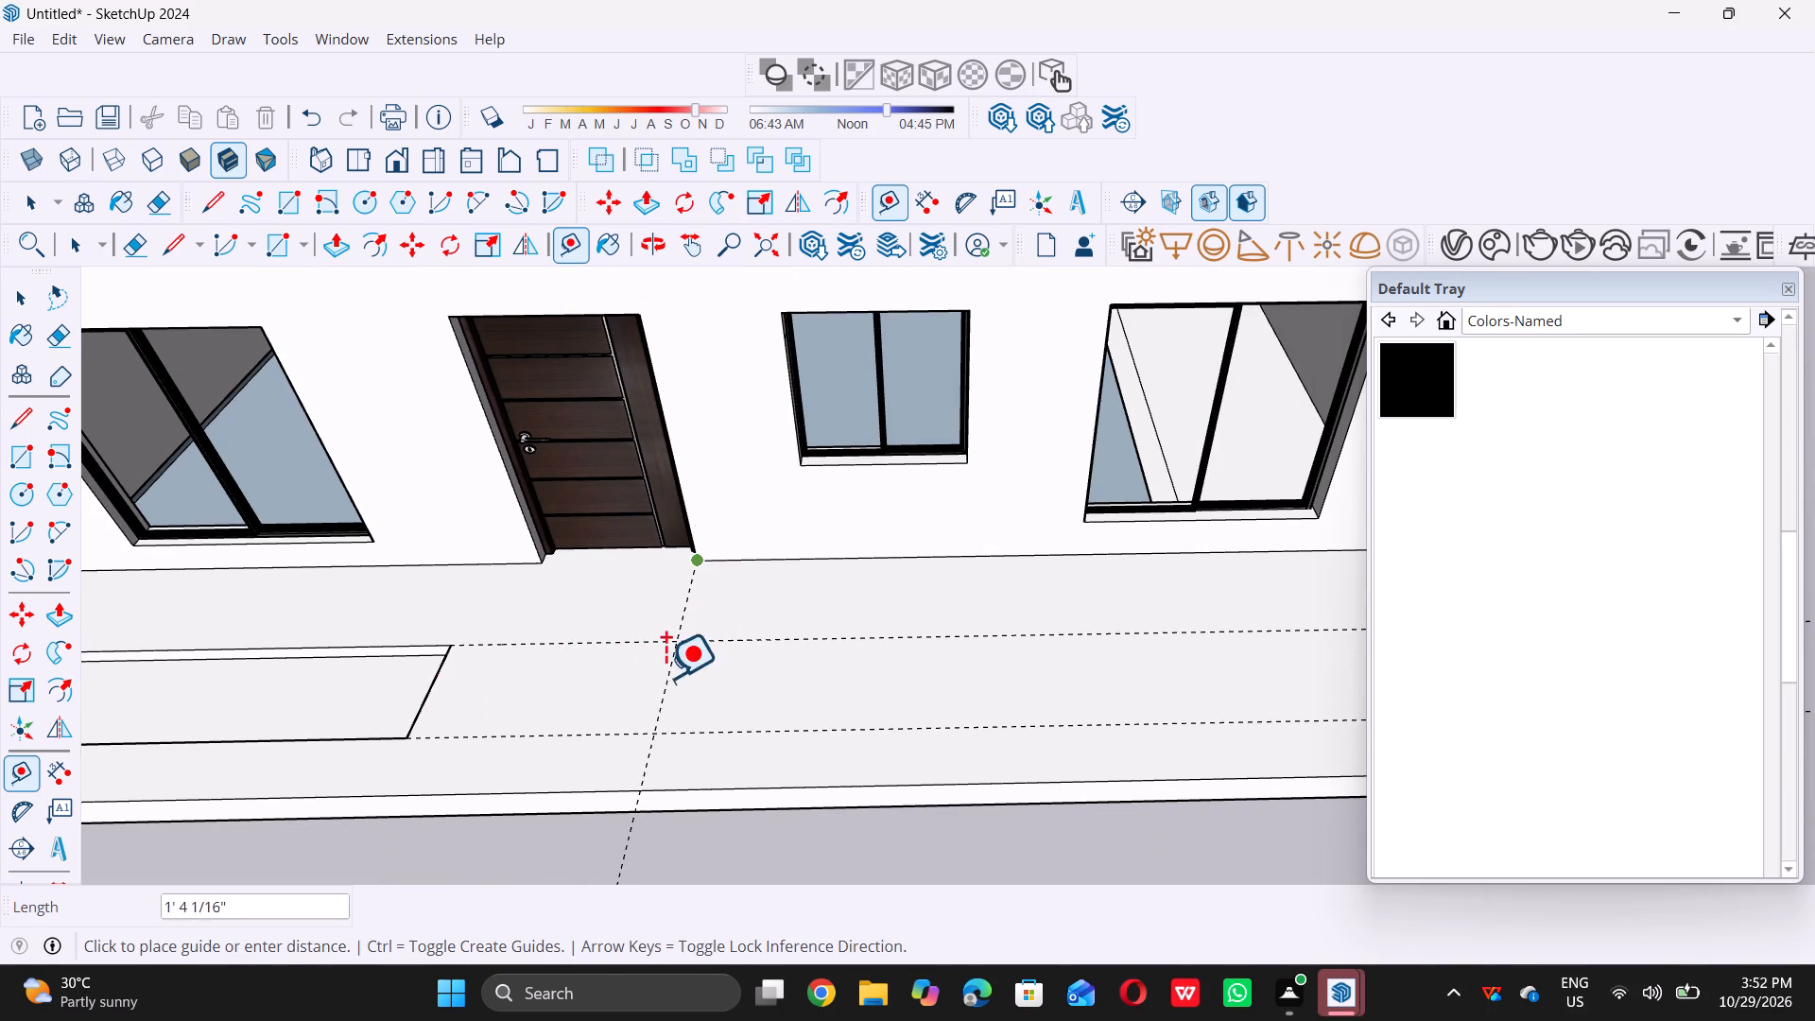
scroll(638, 696, "down", 5)
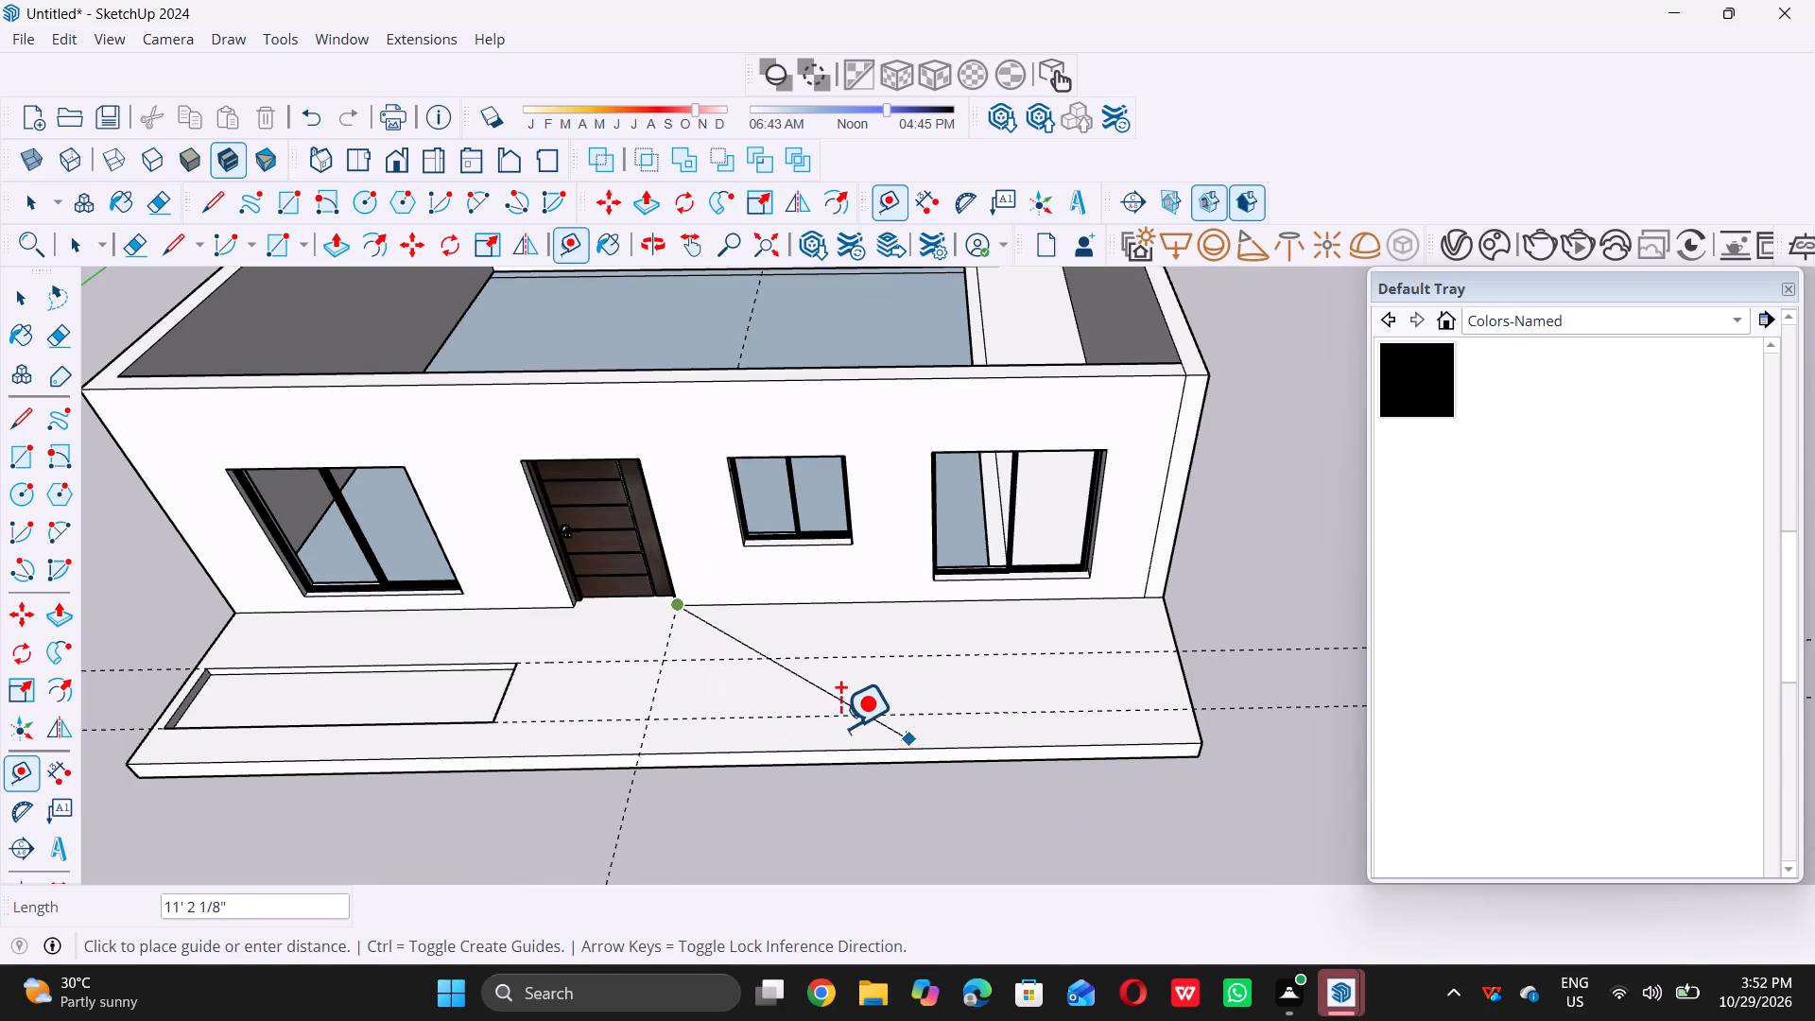
key("space")
Draw a 2' 9 1/8" by 19' rectangle on the porch floor between the two long guides, from the door guide to the porch's end edge.
scroll(843, 744, "down", 11)
middle_click_drag(823, 763, 821, 758)
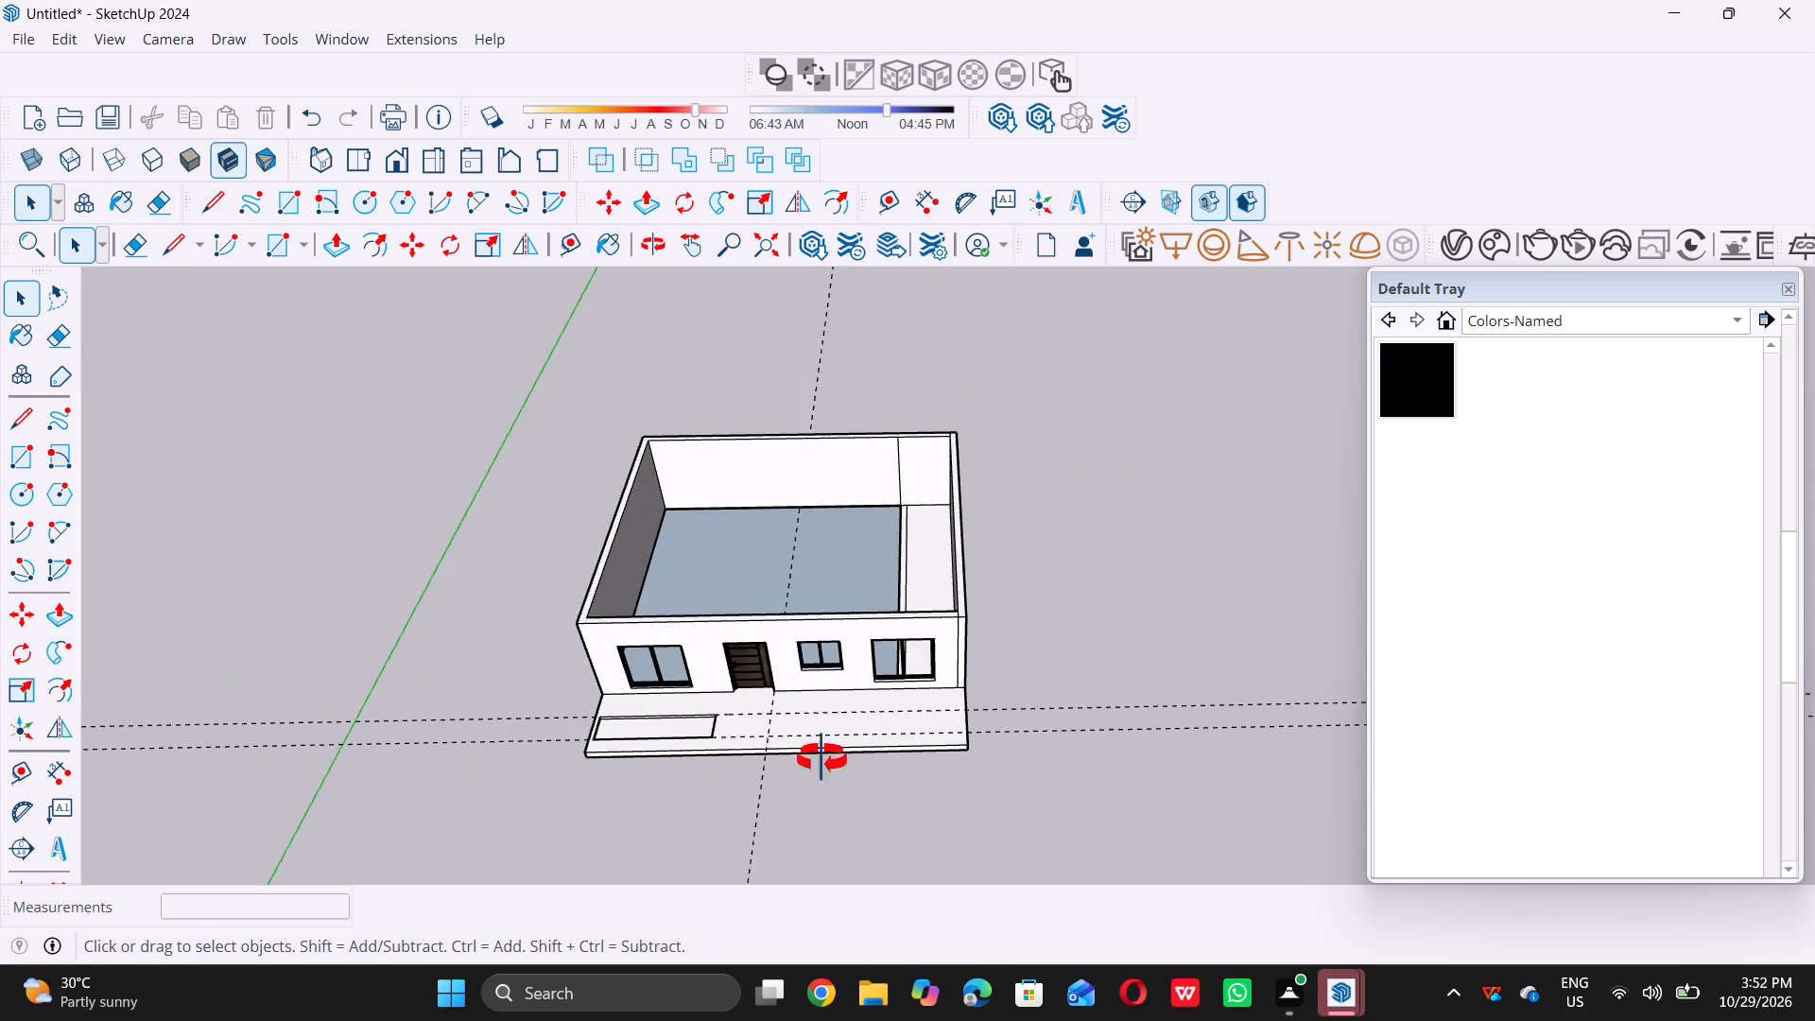
middle_click_drag(821, 758, 811, 735)
scroll(792, 743, "up", 6)
key("r")
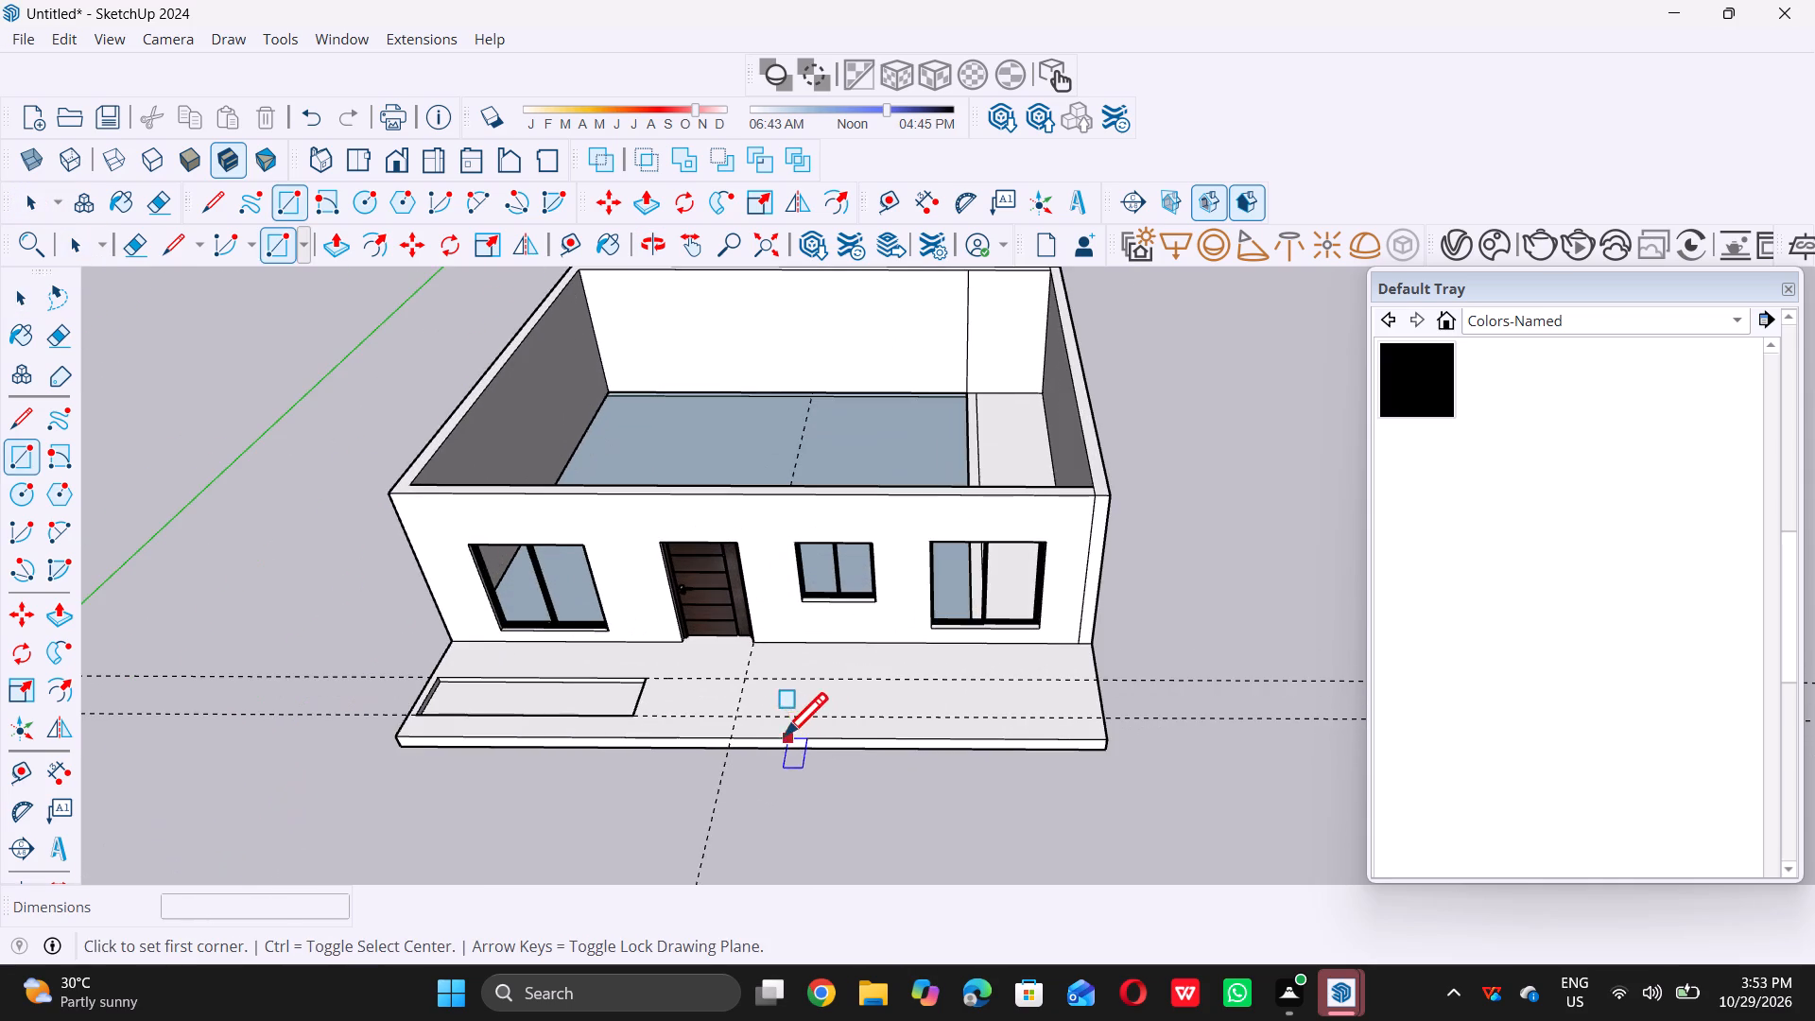
scroll(782, 735, "up", 10)
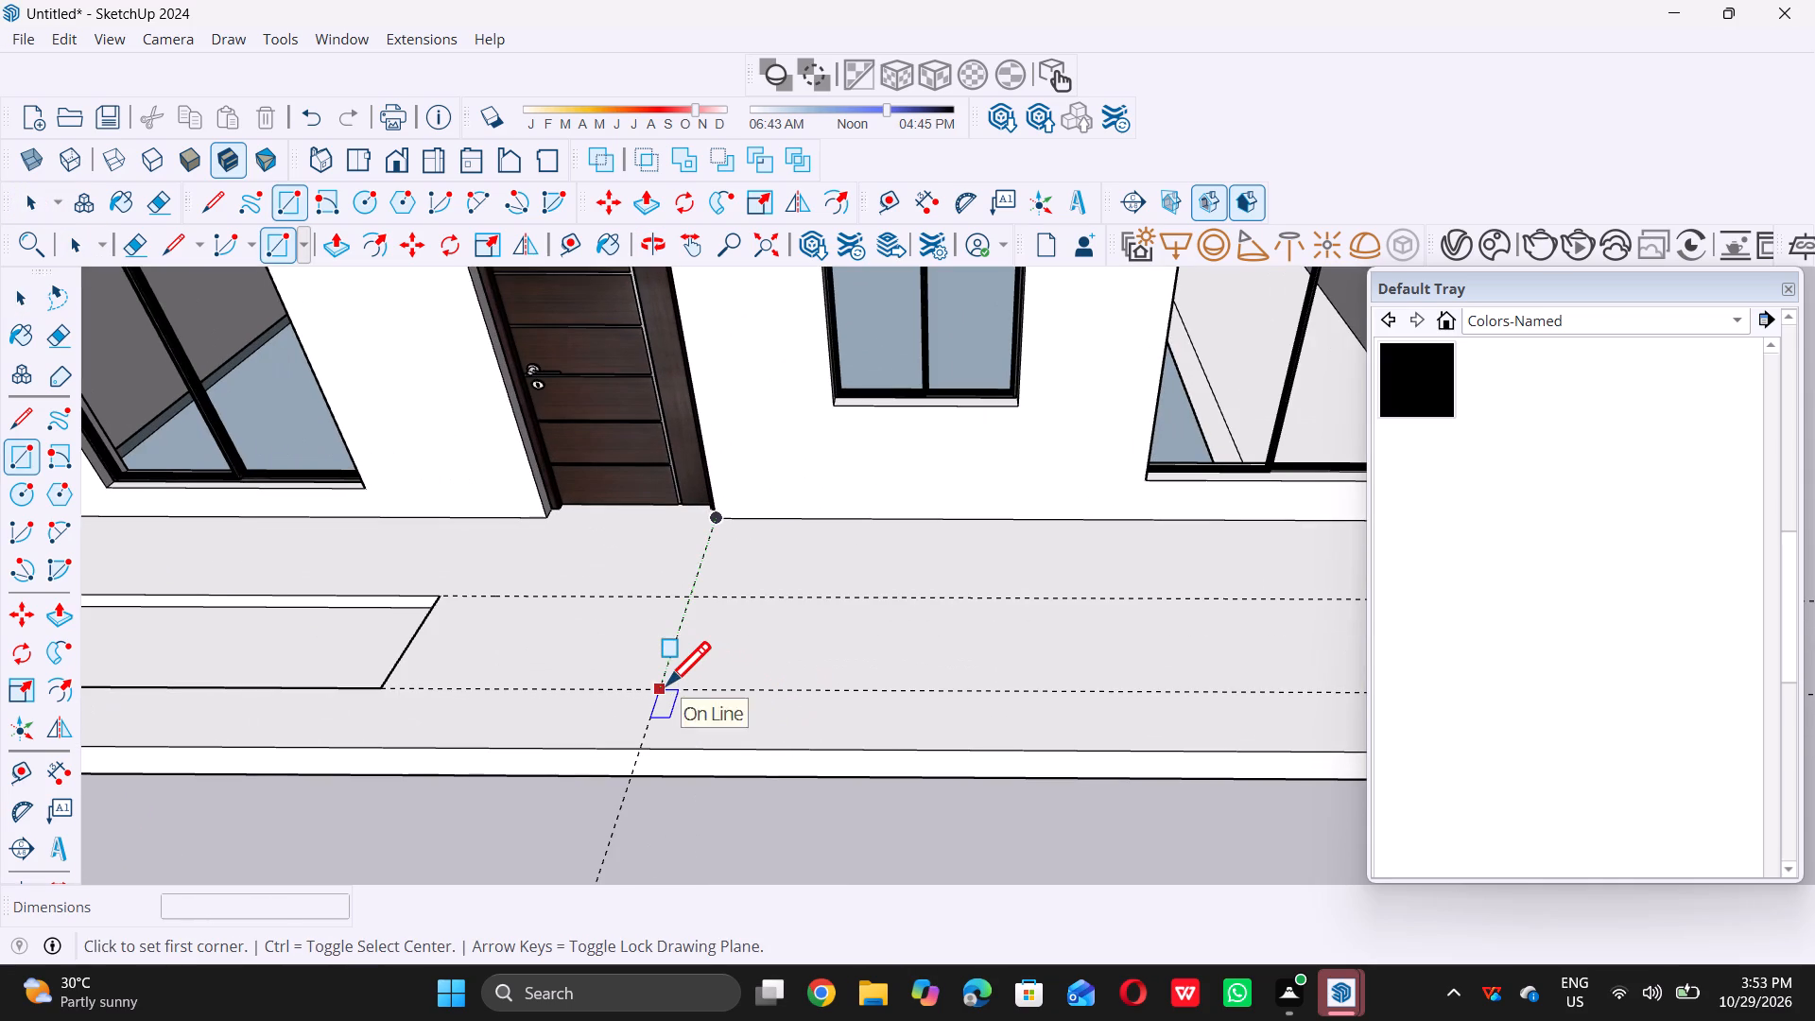
left_click(665, 684)
scroll(663, 684, "down", 11)
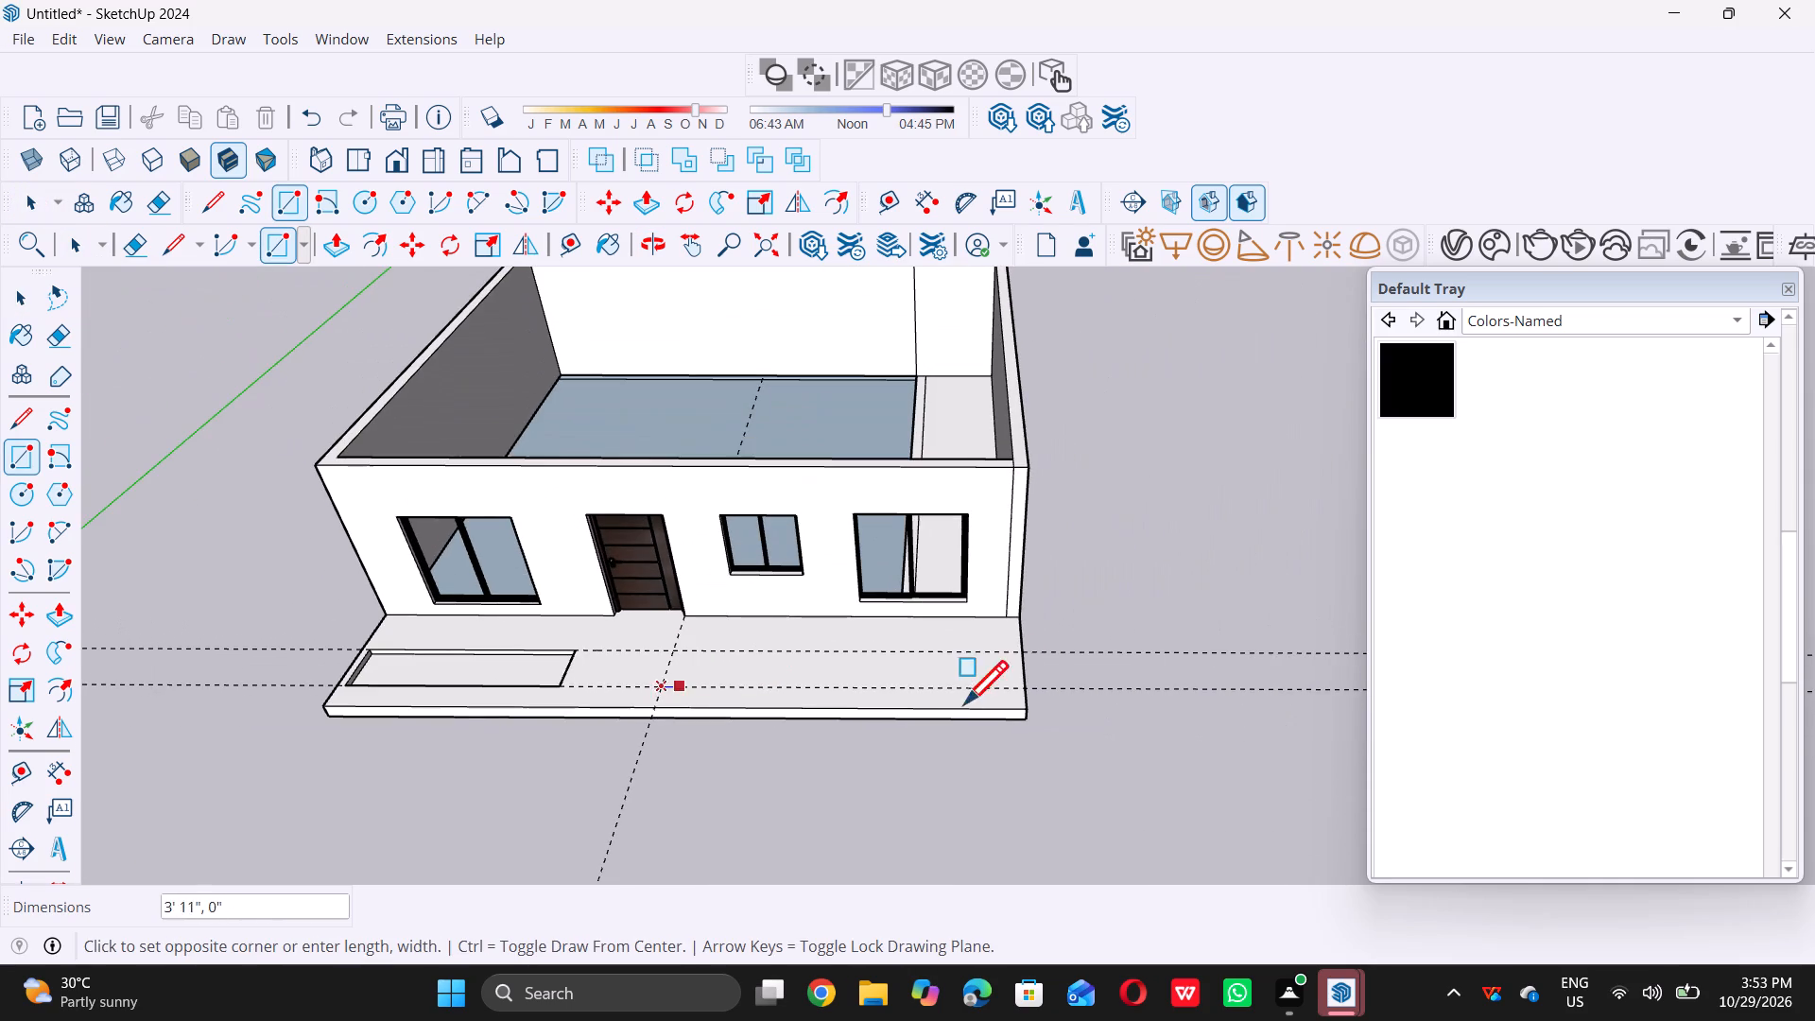
scroll(1022, 664, "up", 8)
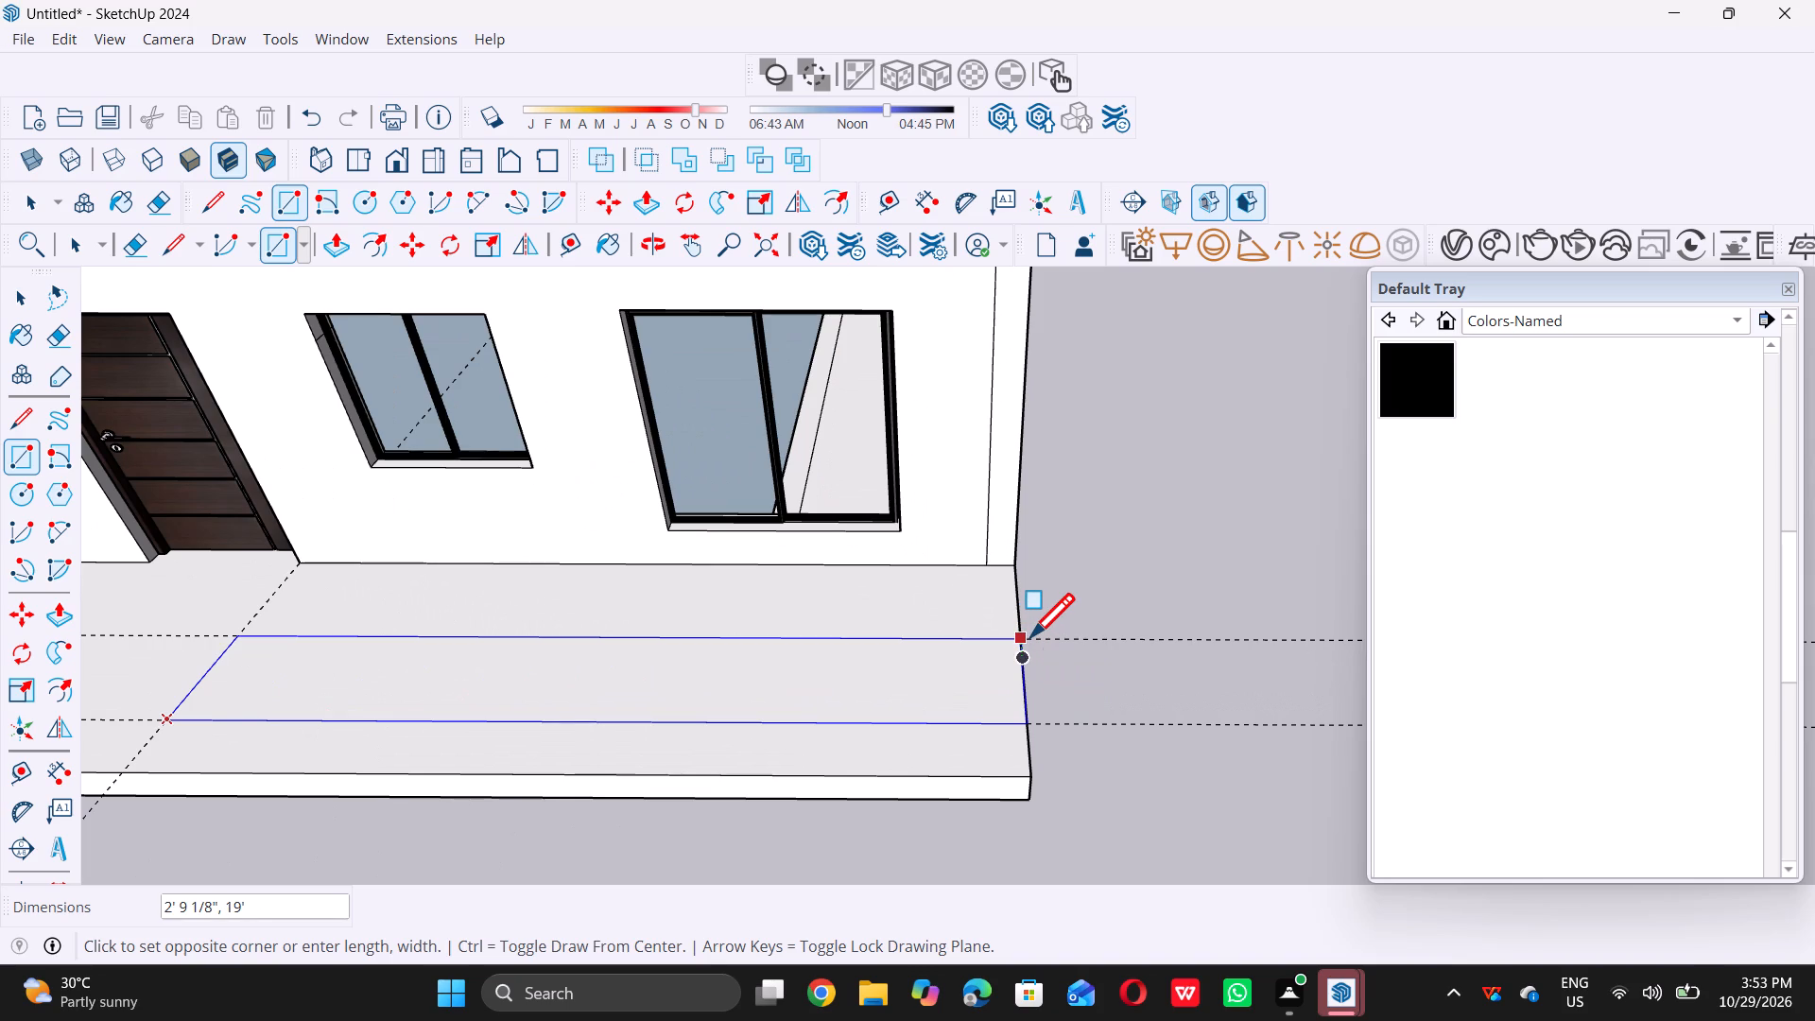
double_click(1030, 636)
key("space")
Delete all guides from the model.
scroll(1049, 664, "down", 3)
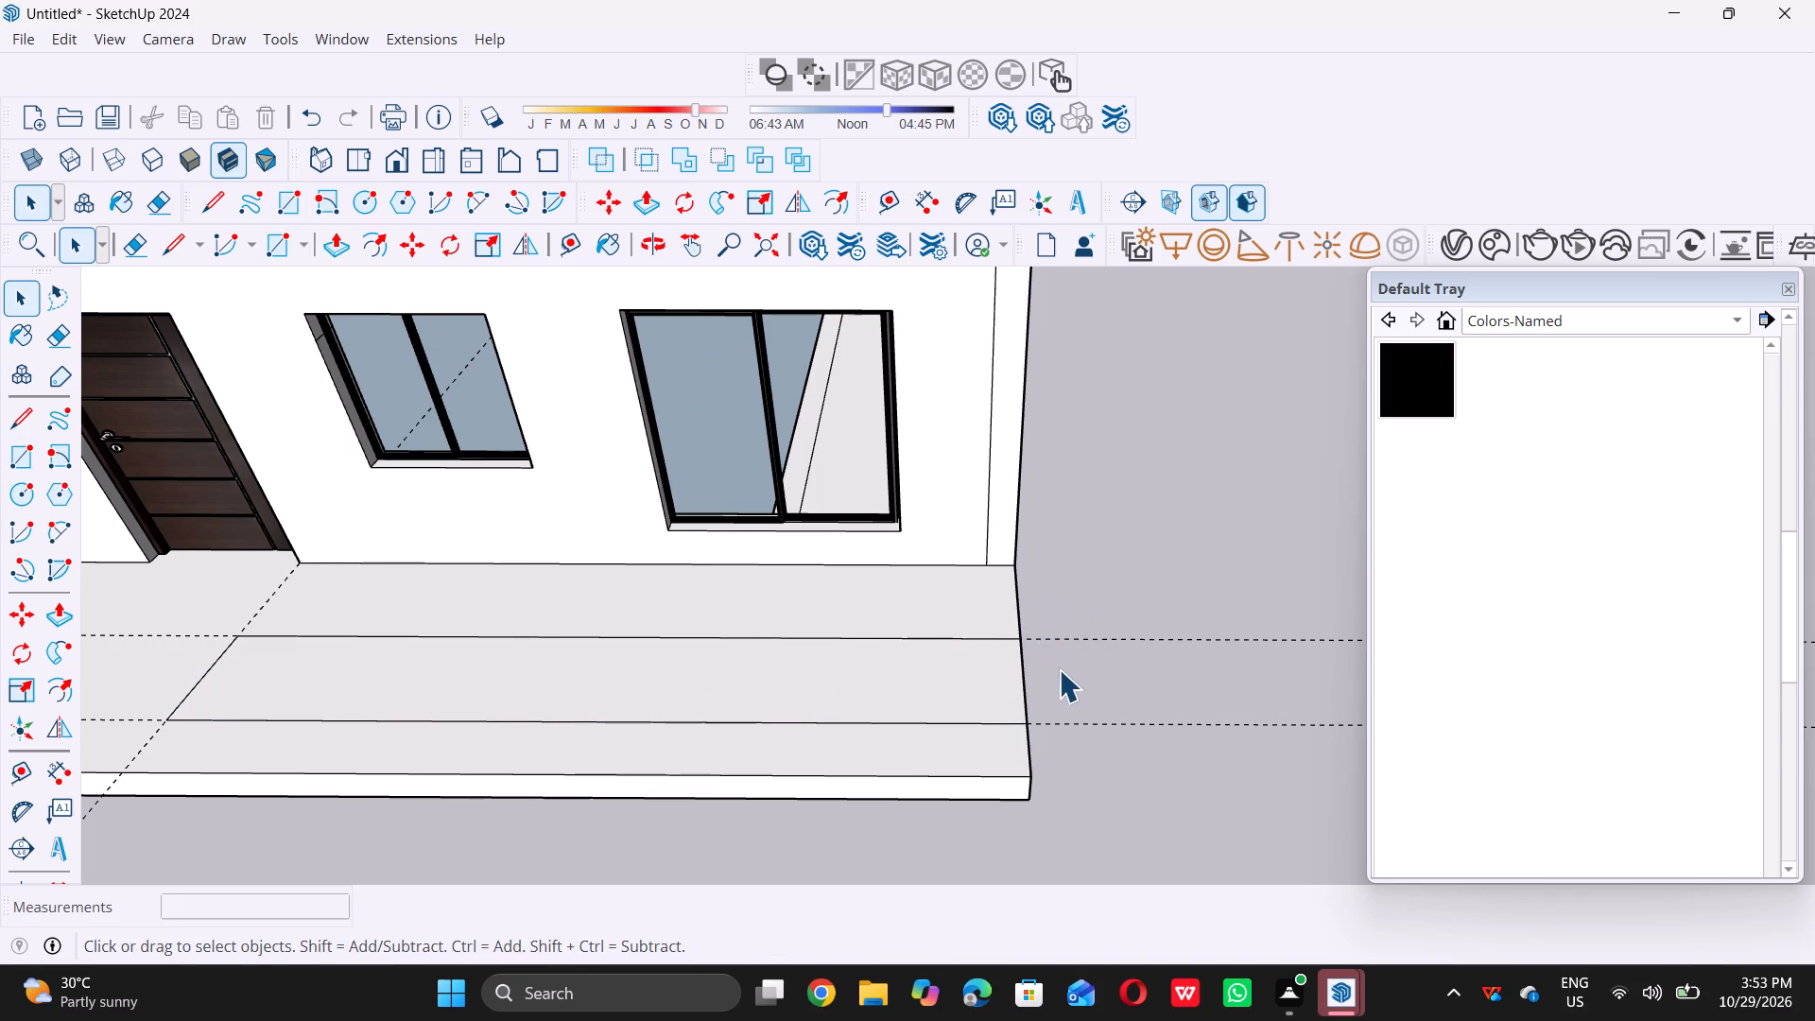
scroll(1059, 669, "down", 11)
middle_click_drag(858, 684, 874, 587)
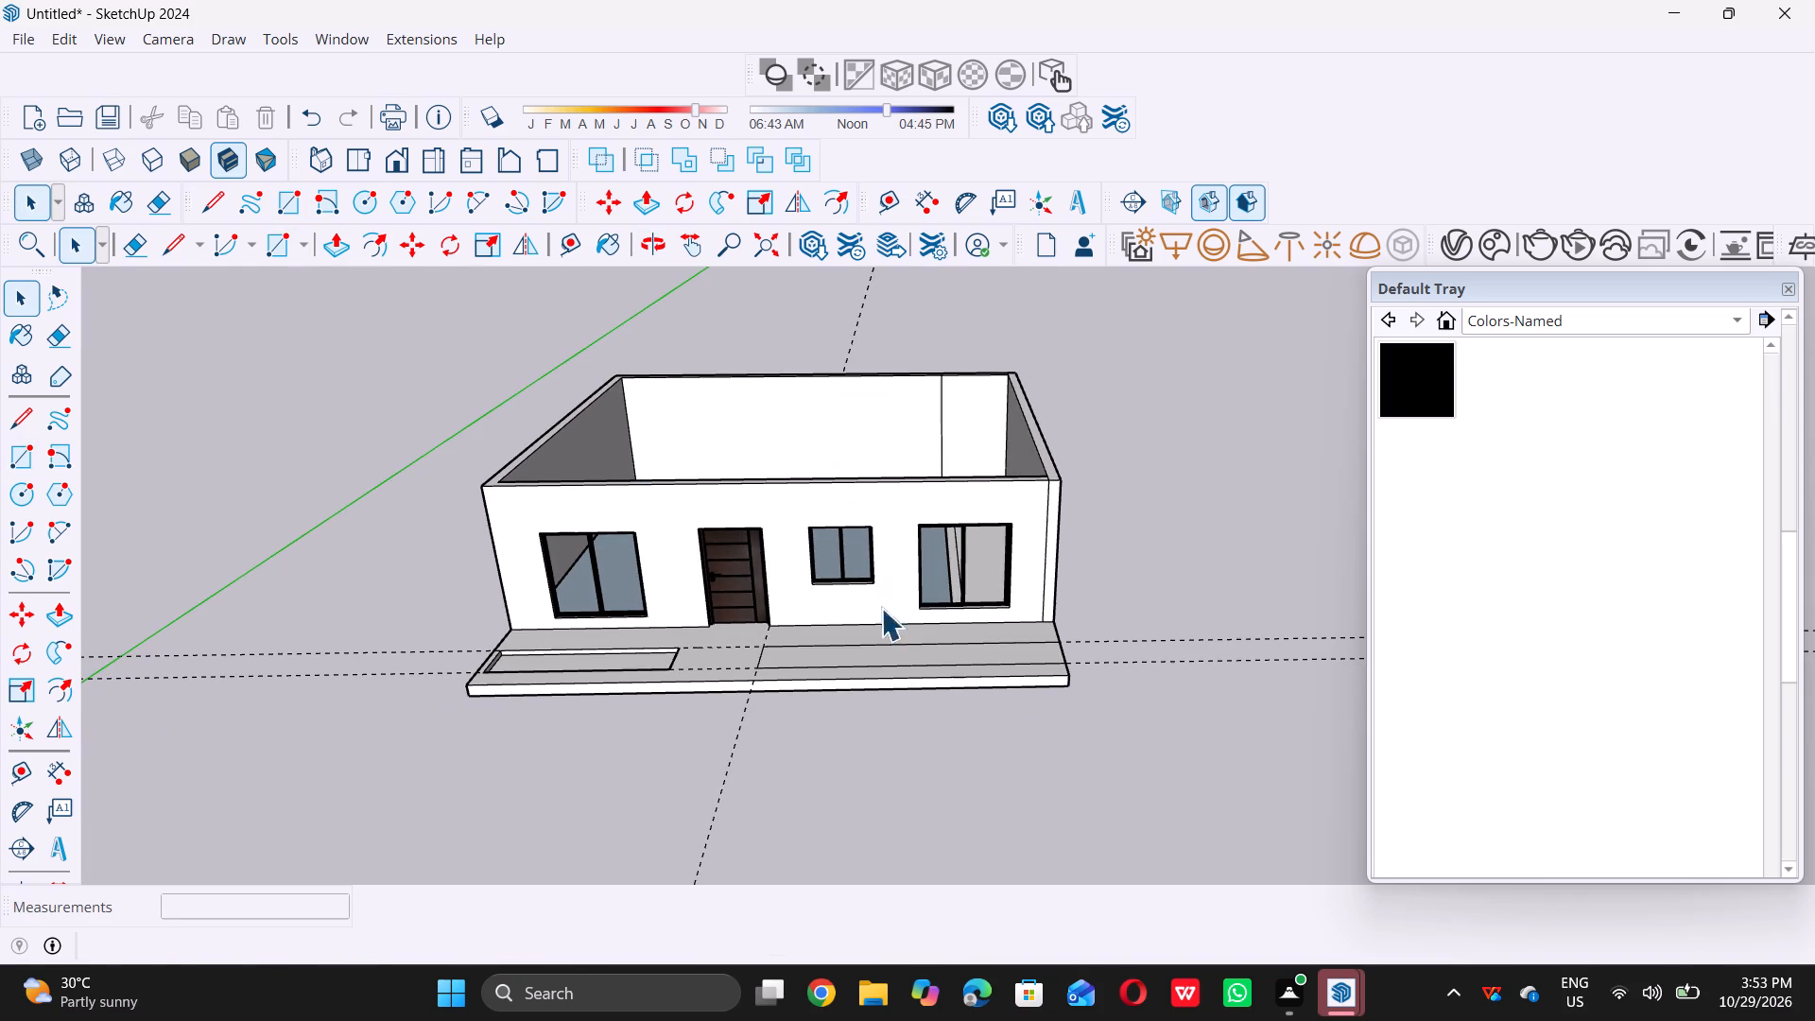
left_click(60, 40)
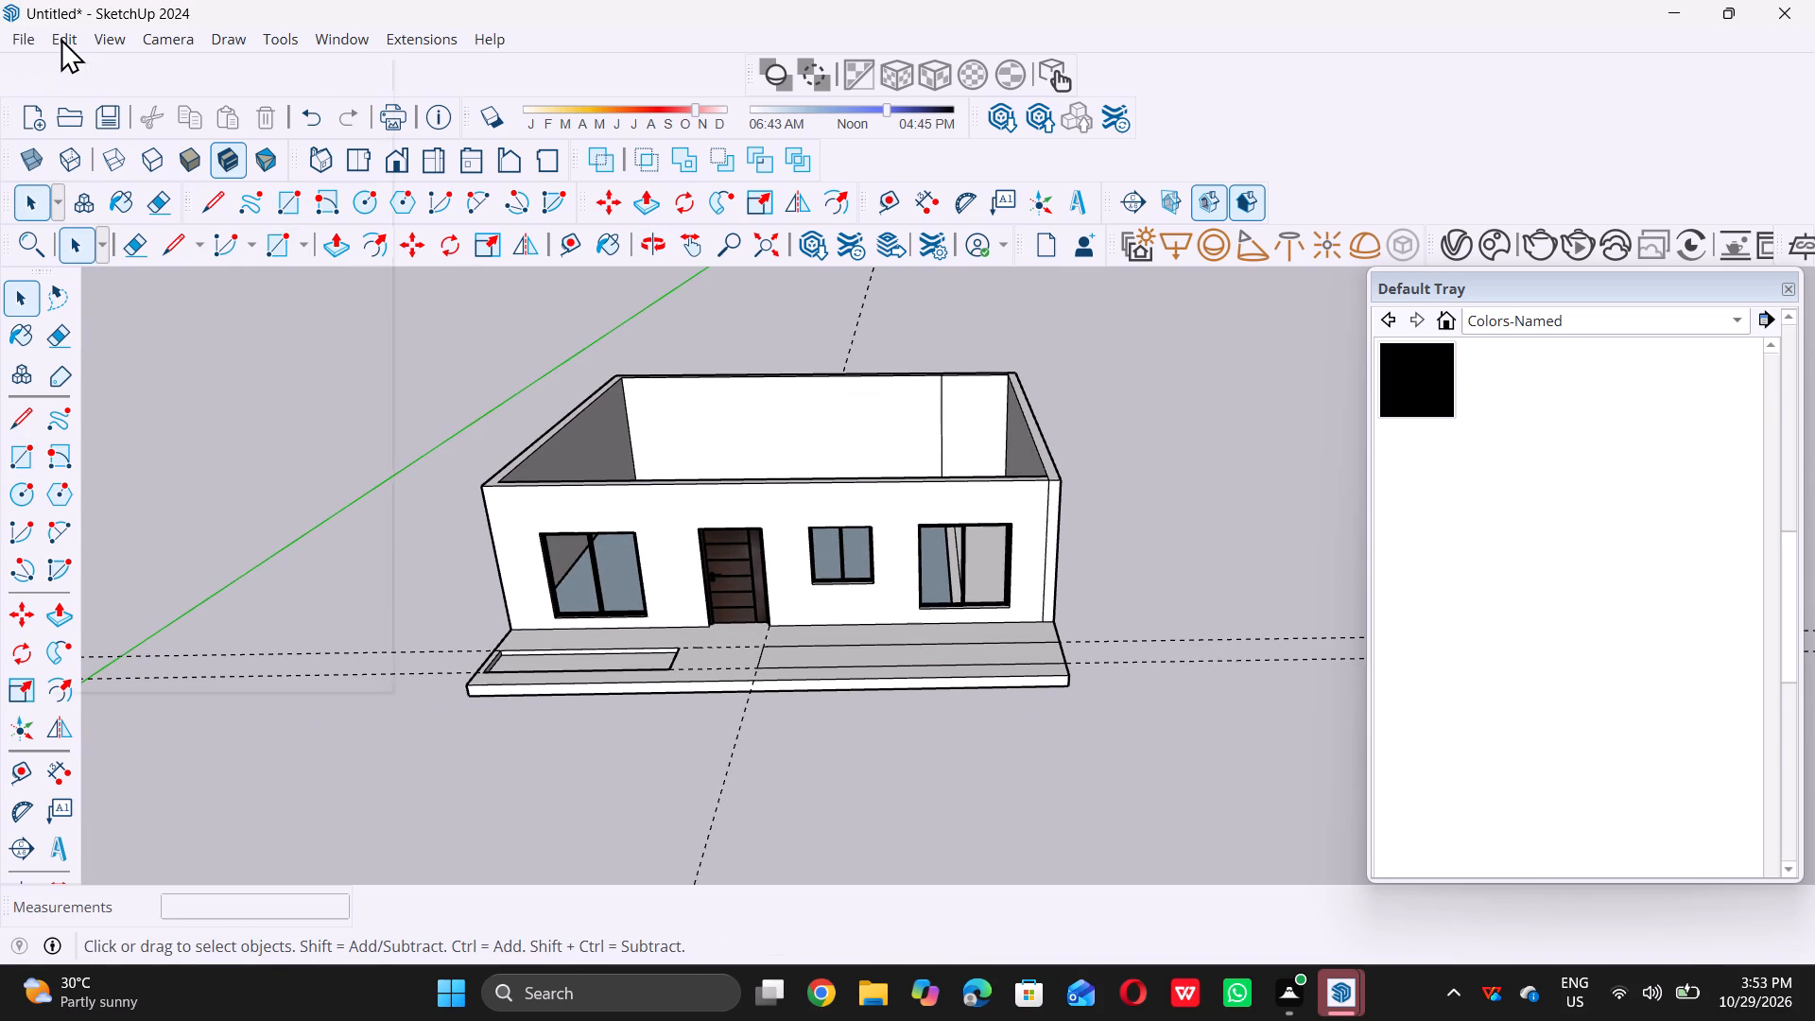
left_click(178, 279)
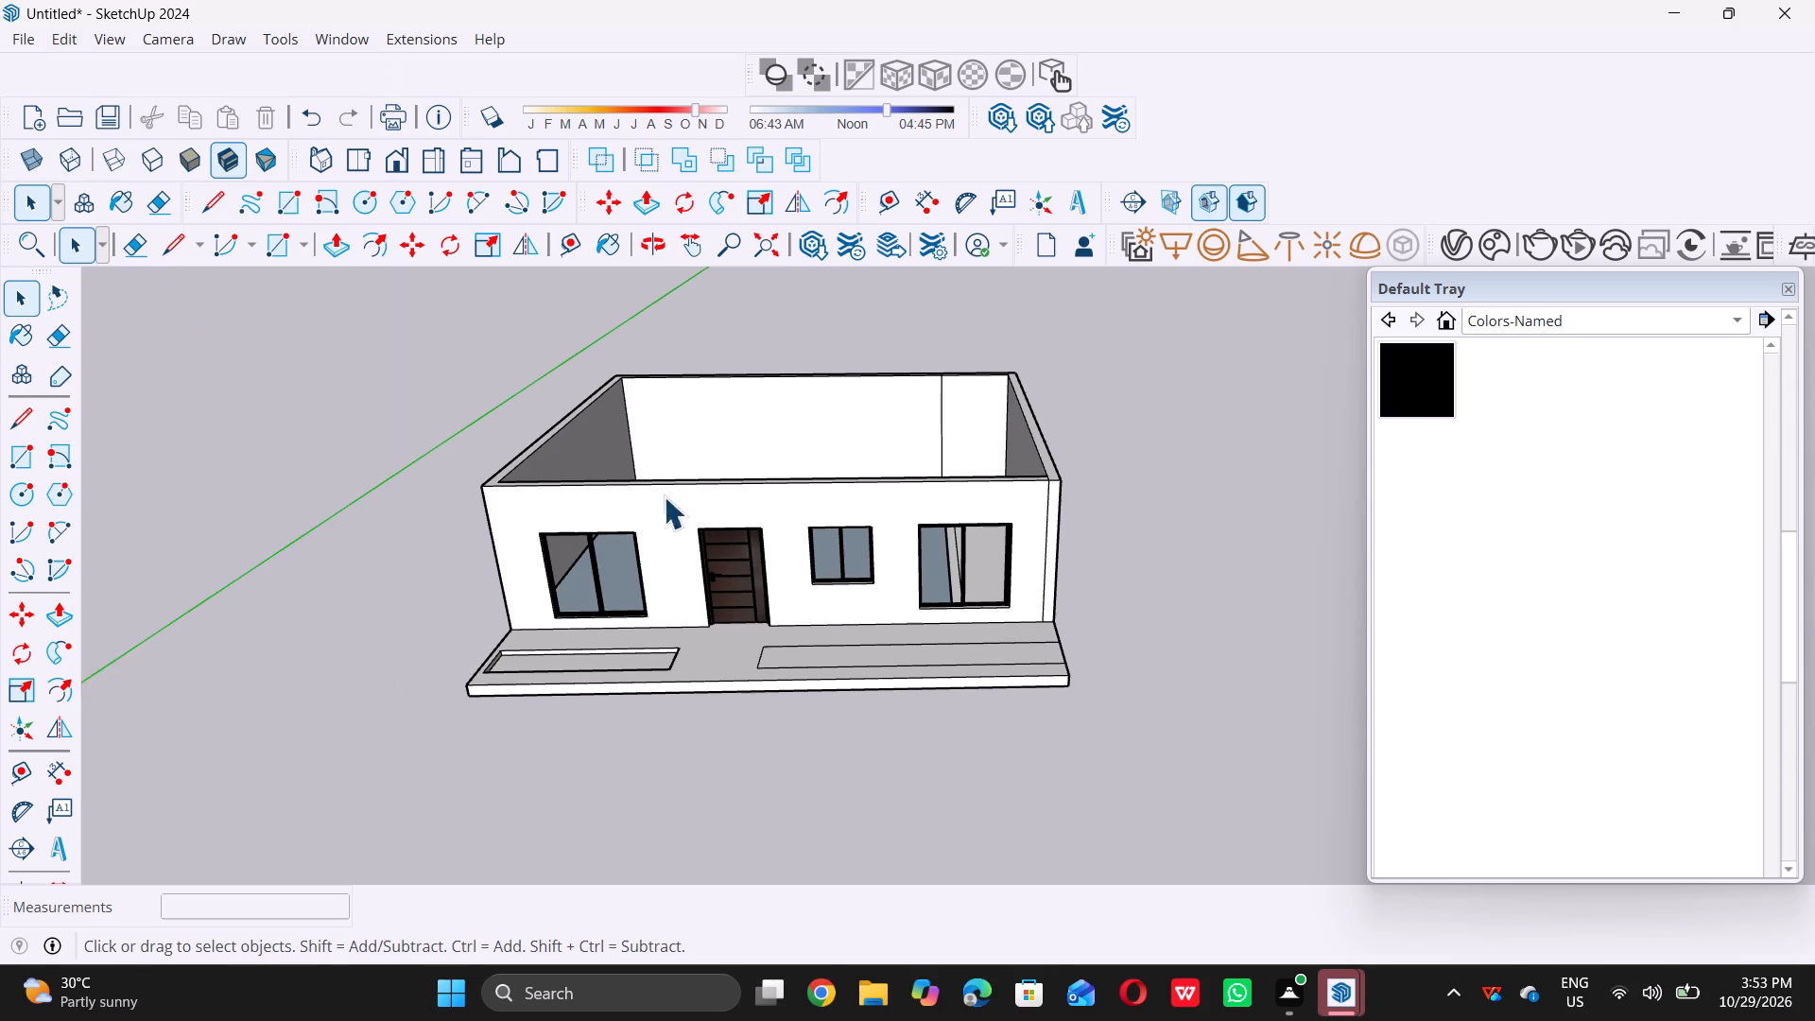
Push the new long rectangle on the porch floor down 4" to form a second recess.
scroll(784, 547, "down", 4)
scroll(794, 639, "up", 10)
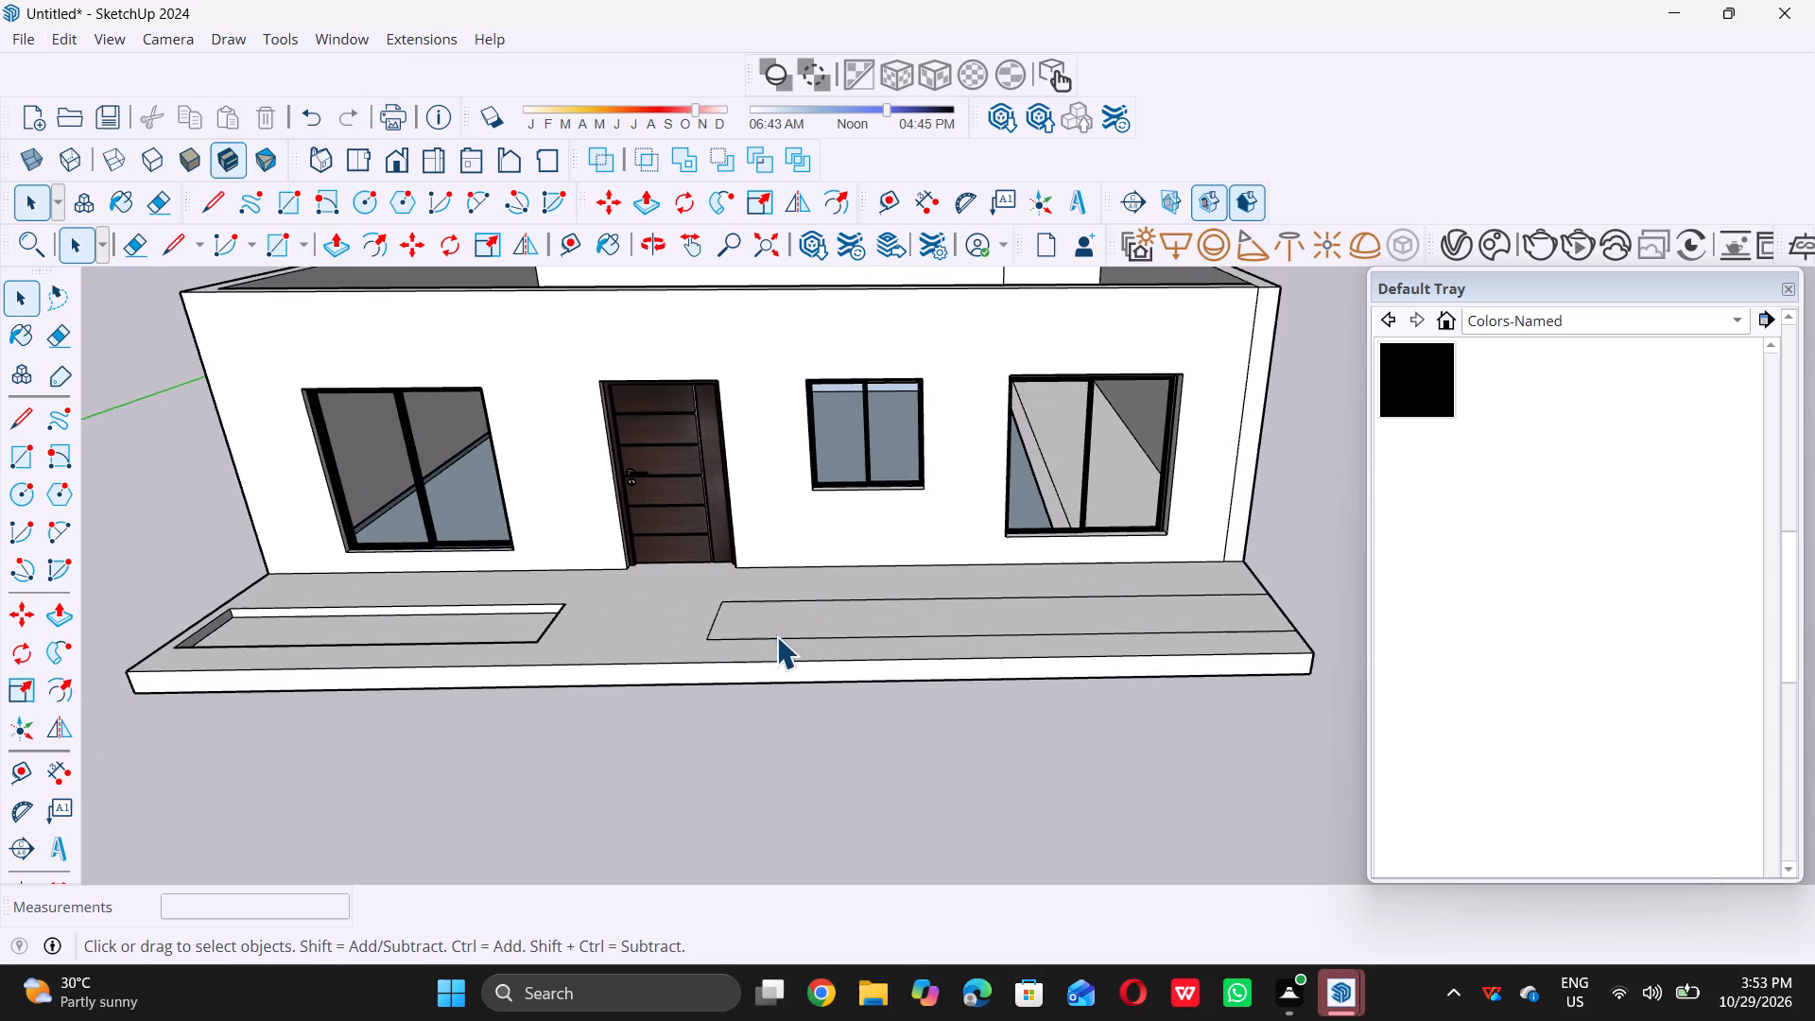
scroll(953, 646, "down", 5)
middle_click_drag(1046, 605, 760, 575)
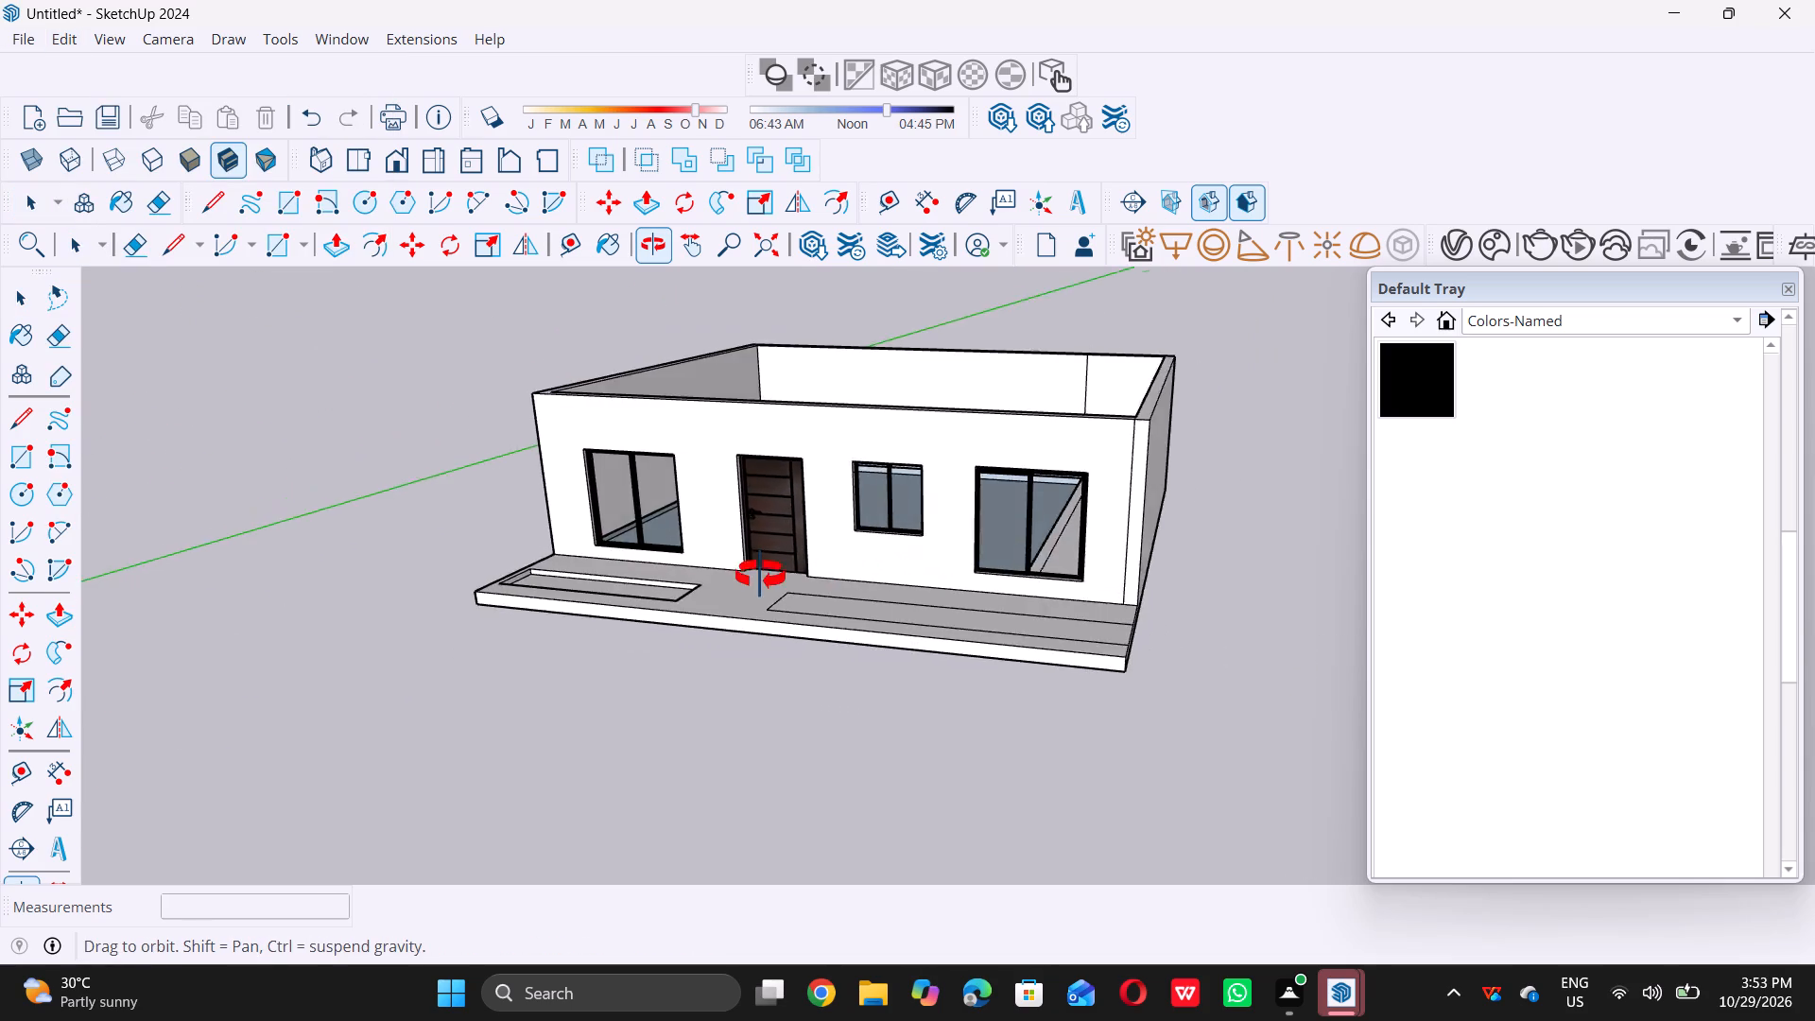
middle_click_drag(760, 575, 972, 592)
scroll(952, 606, "up", 4)
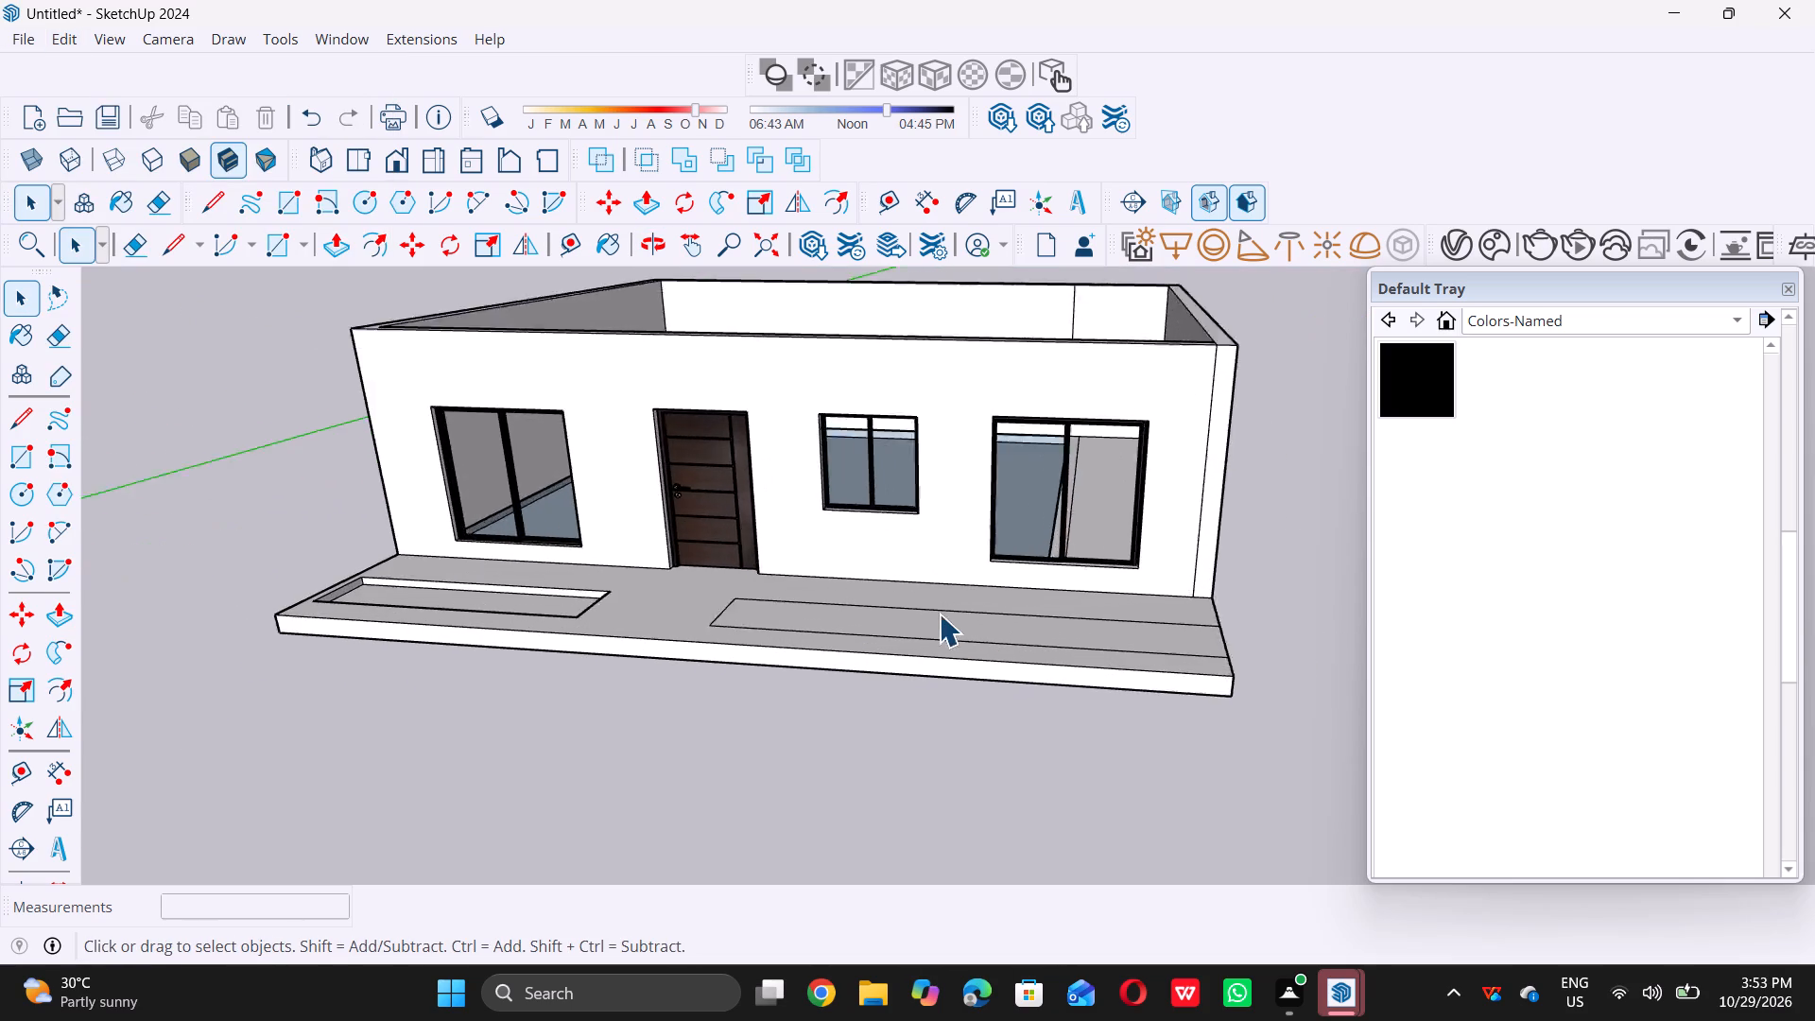
scroll(939, 614, "up", 9)
double_click(899, 639)
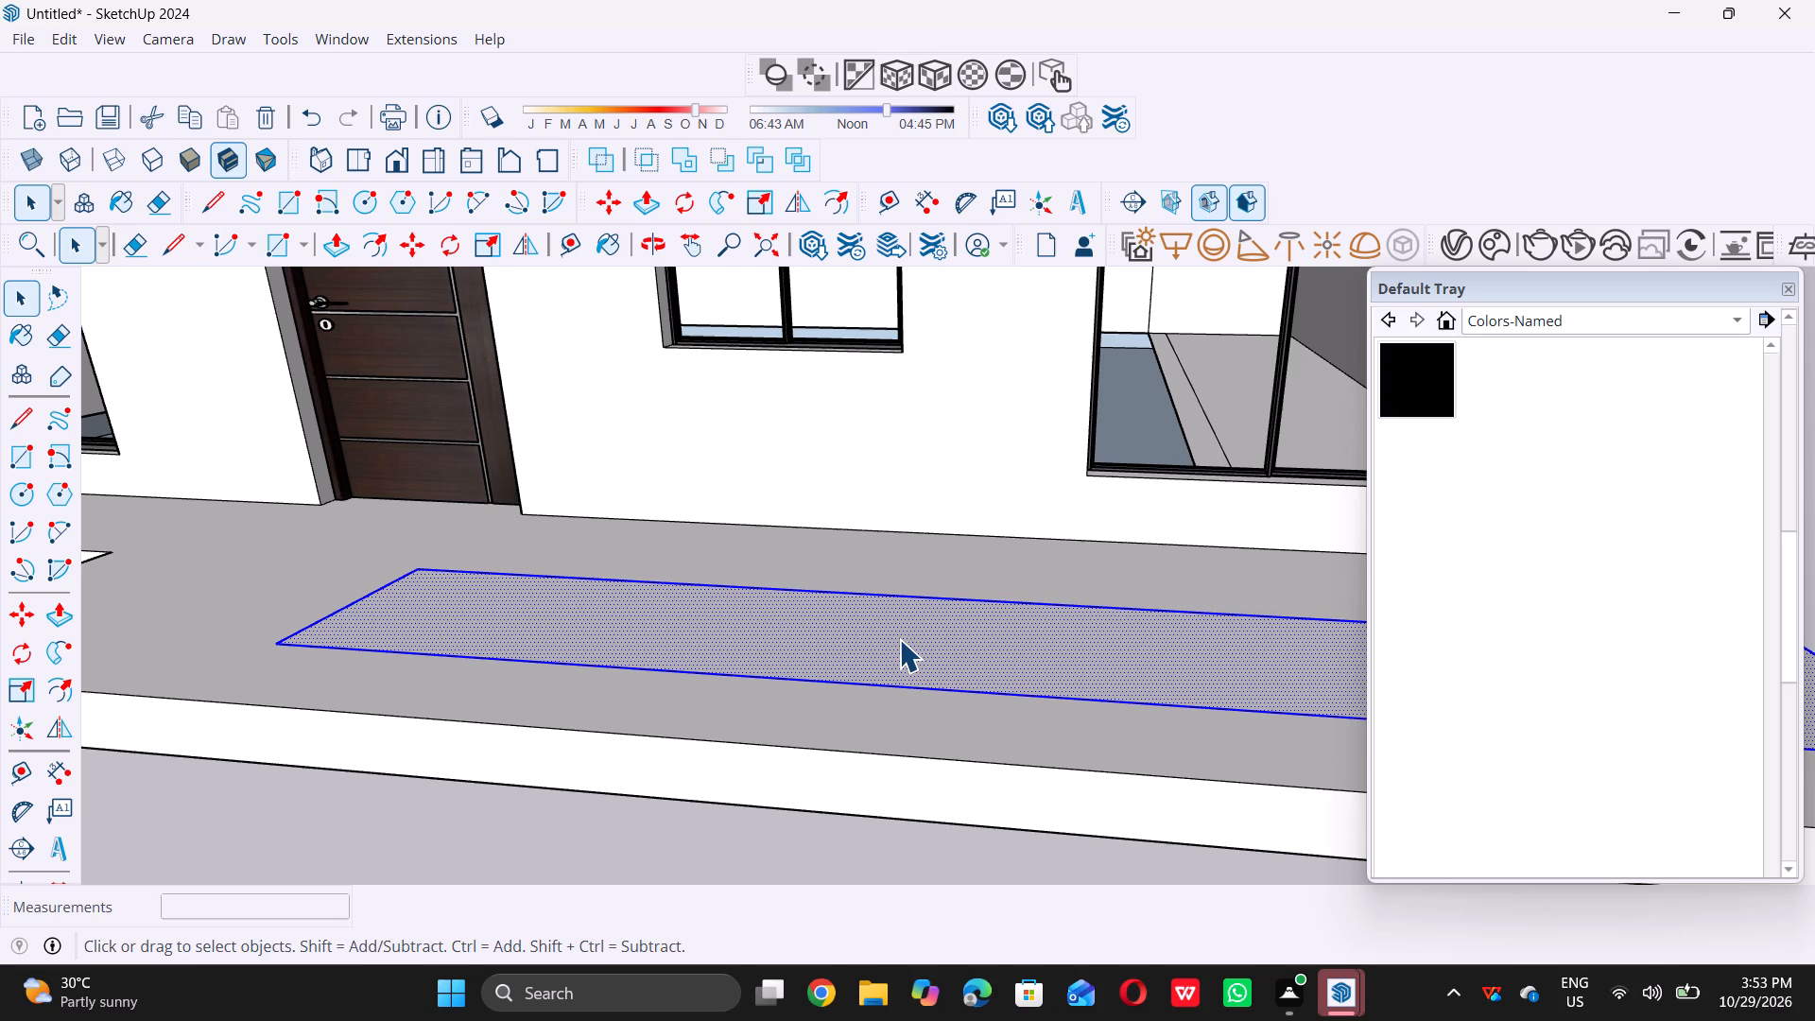
key("p")
left_click(899, 636)
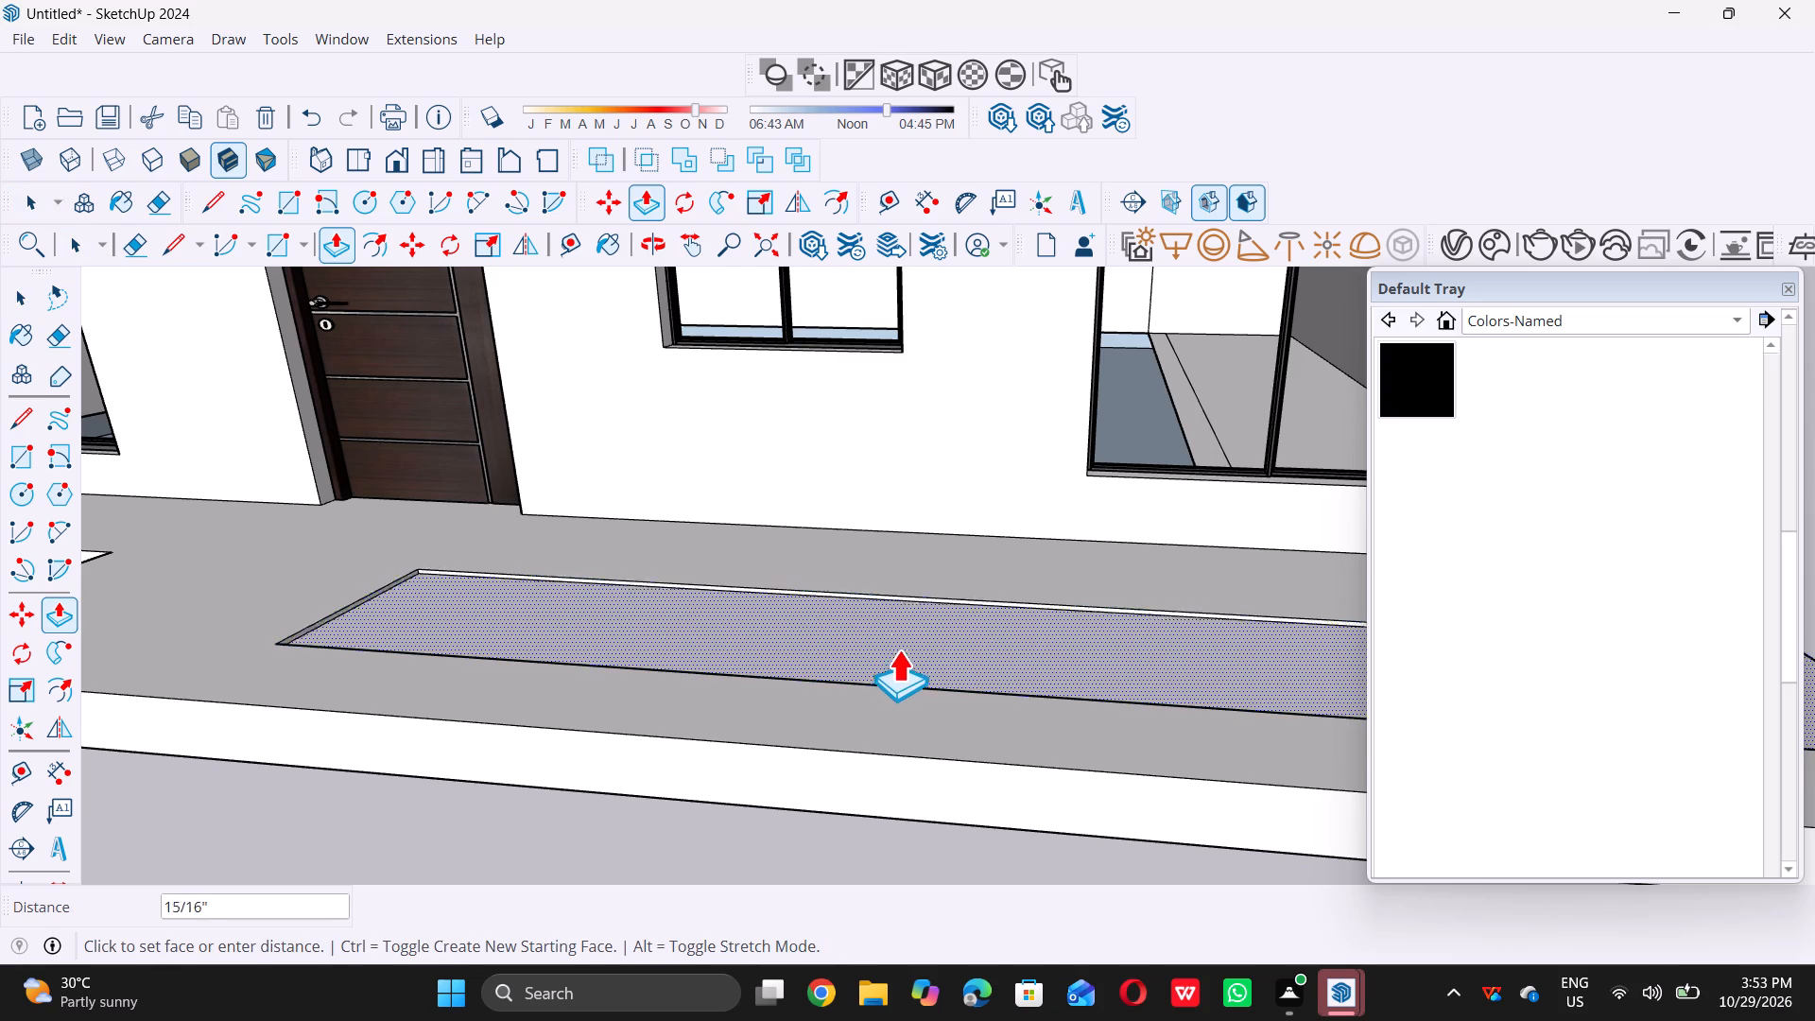
key("4")
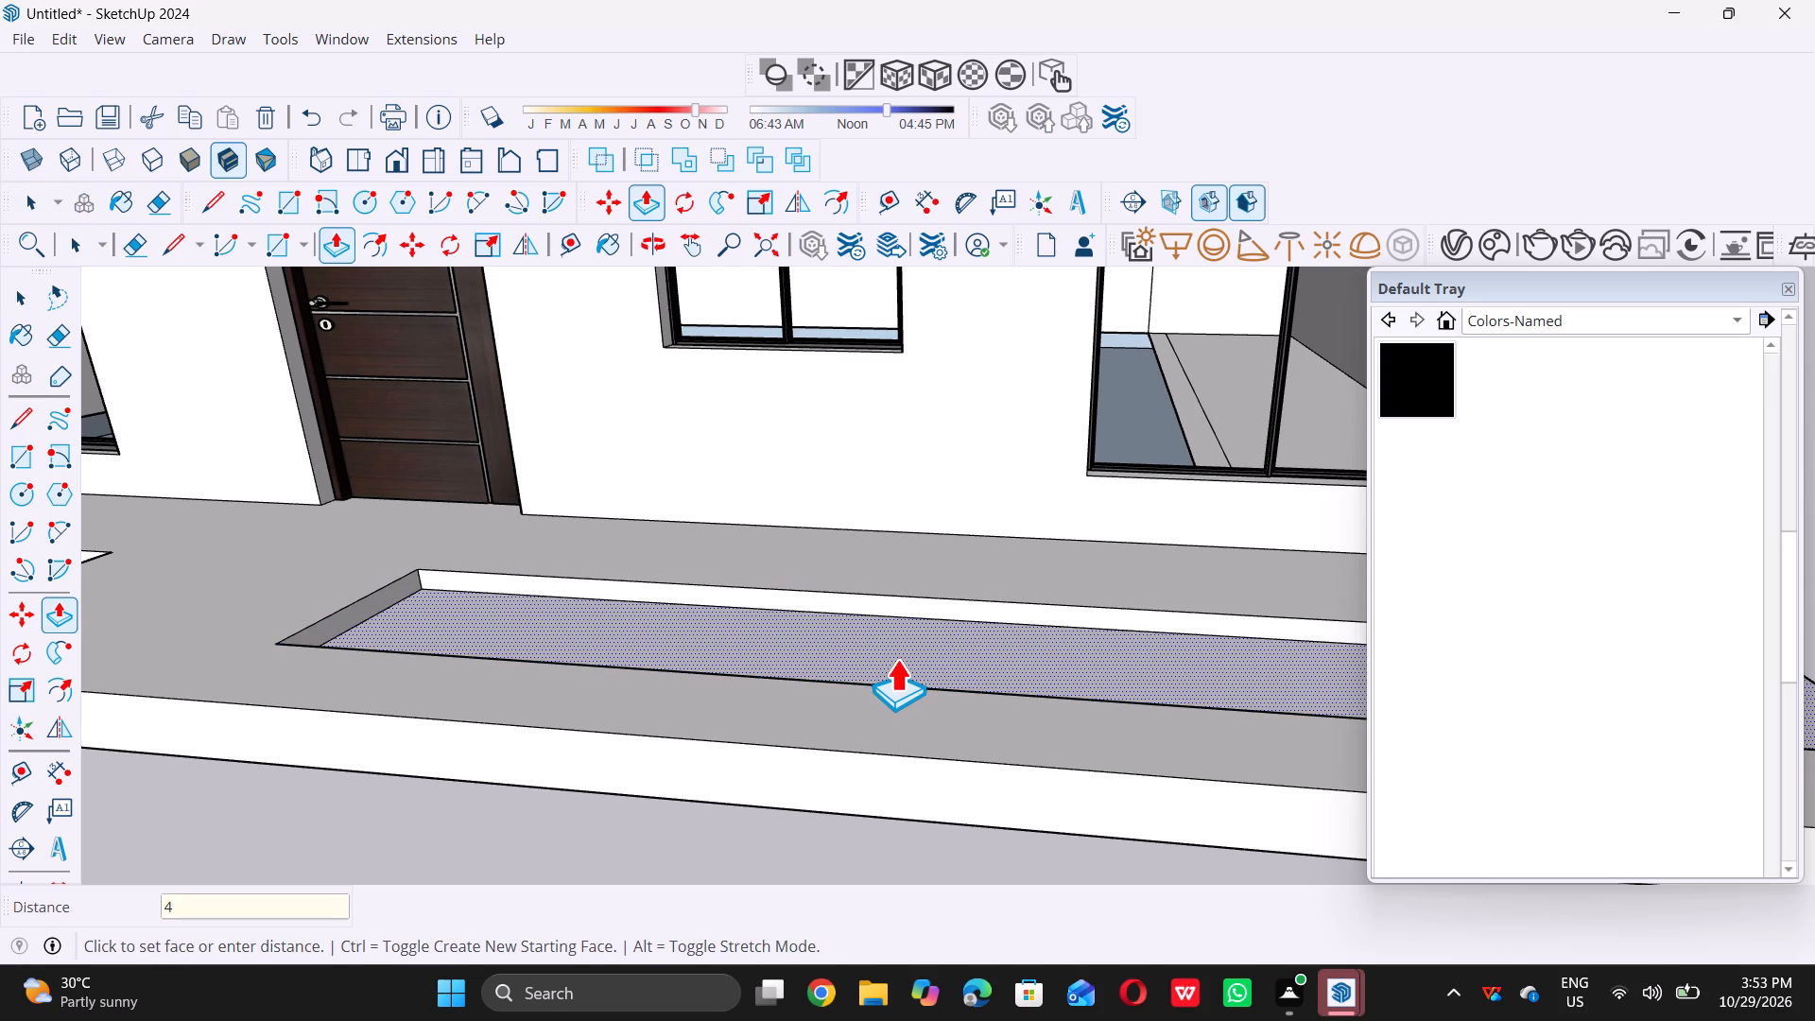
key("shift+quotedbl")
key("Return")
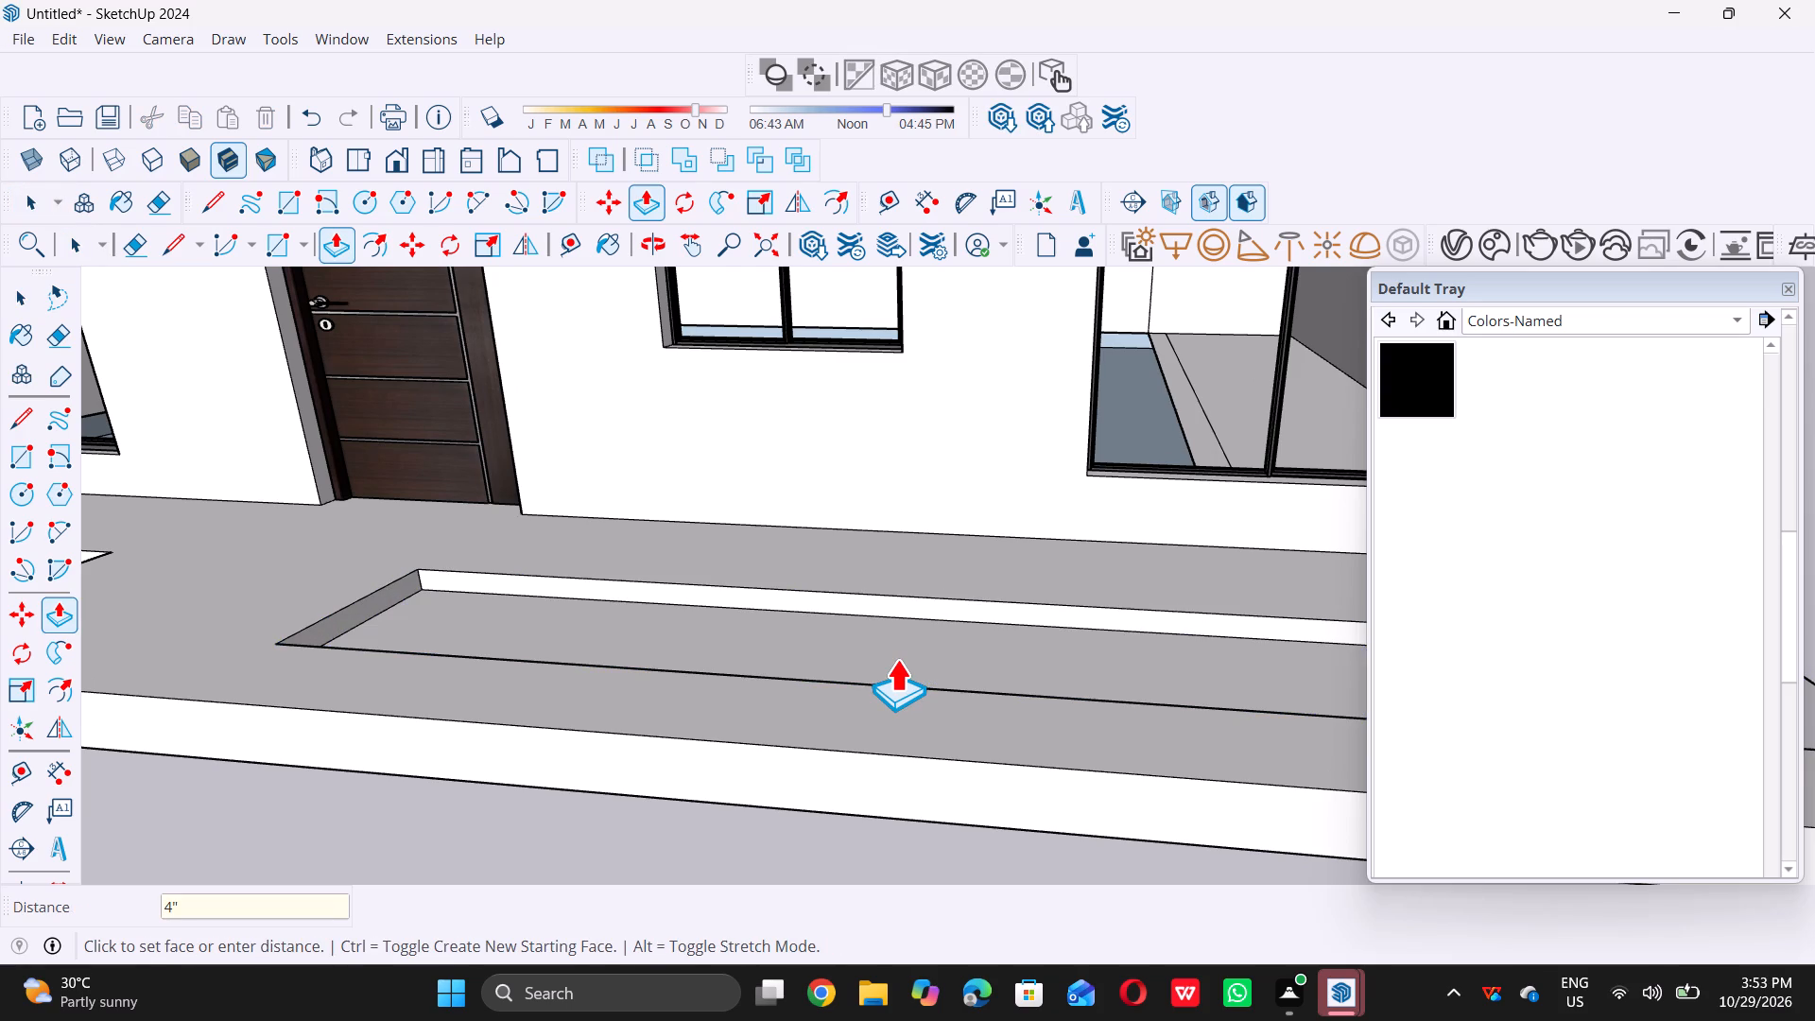
key("space")
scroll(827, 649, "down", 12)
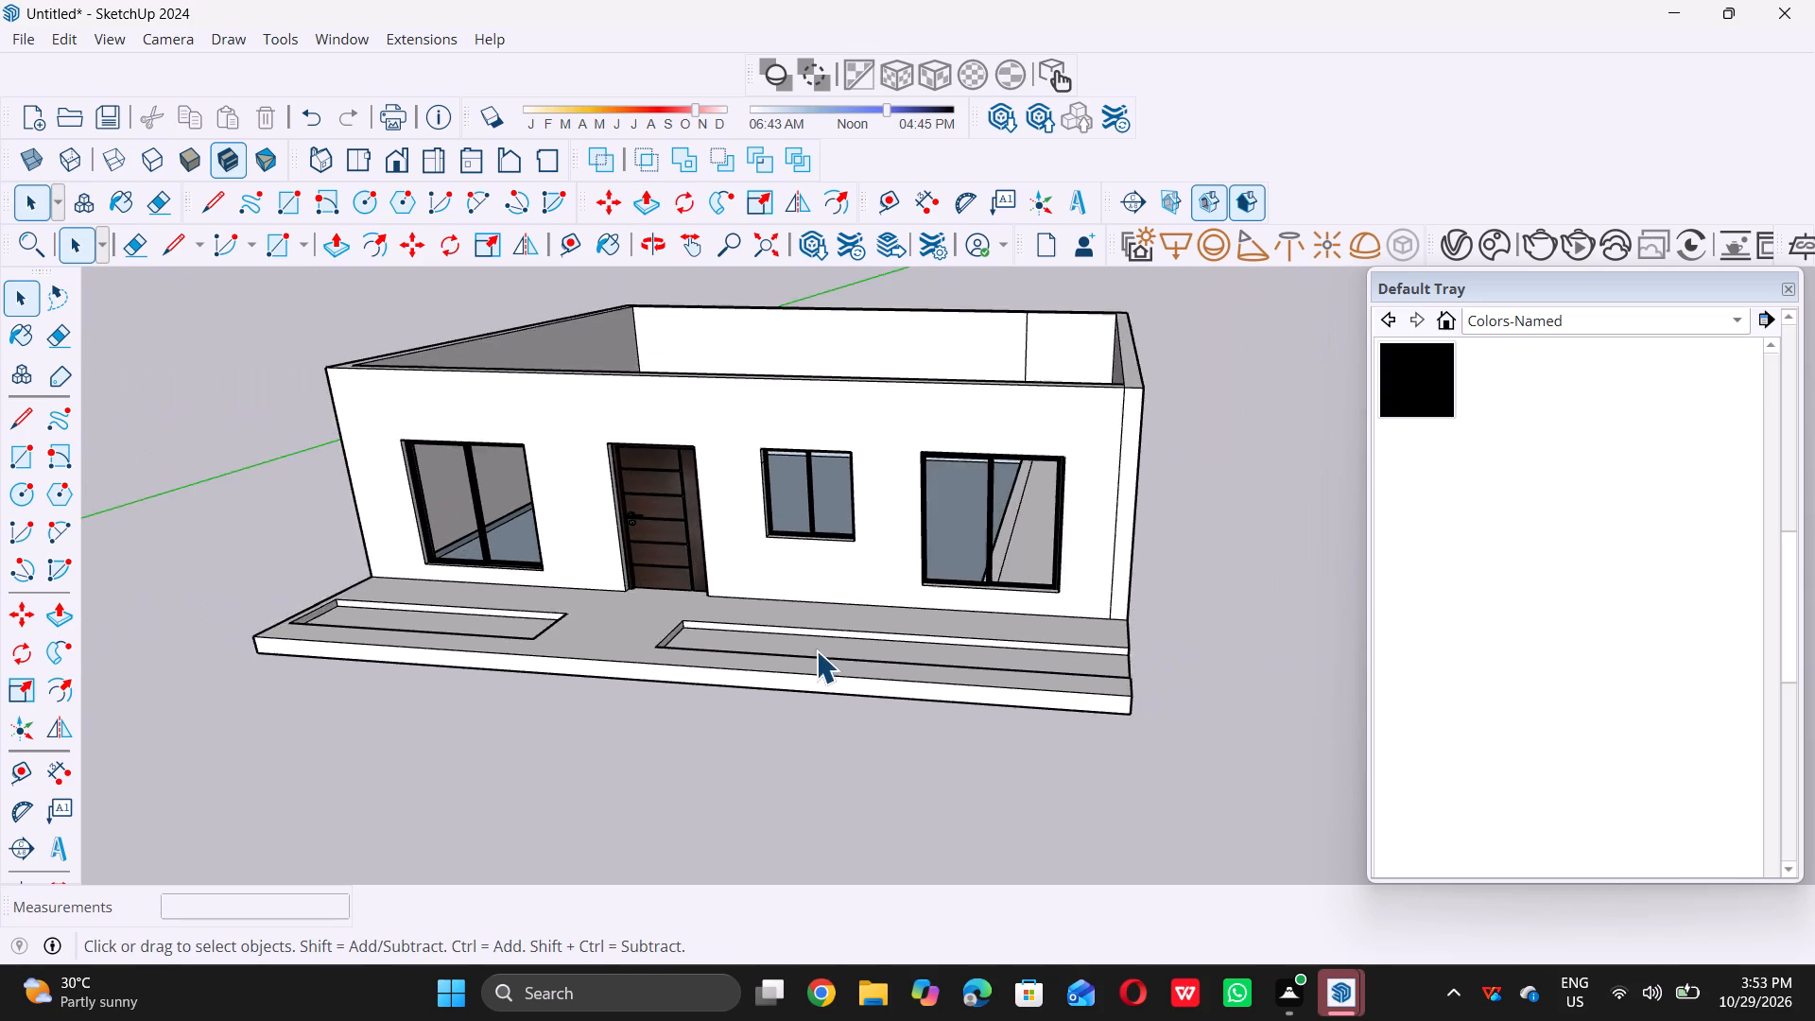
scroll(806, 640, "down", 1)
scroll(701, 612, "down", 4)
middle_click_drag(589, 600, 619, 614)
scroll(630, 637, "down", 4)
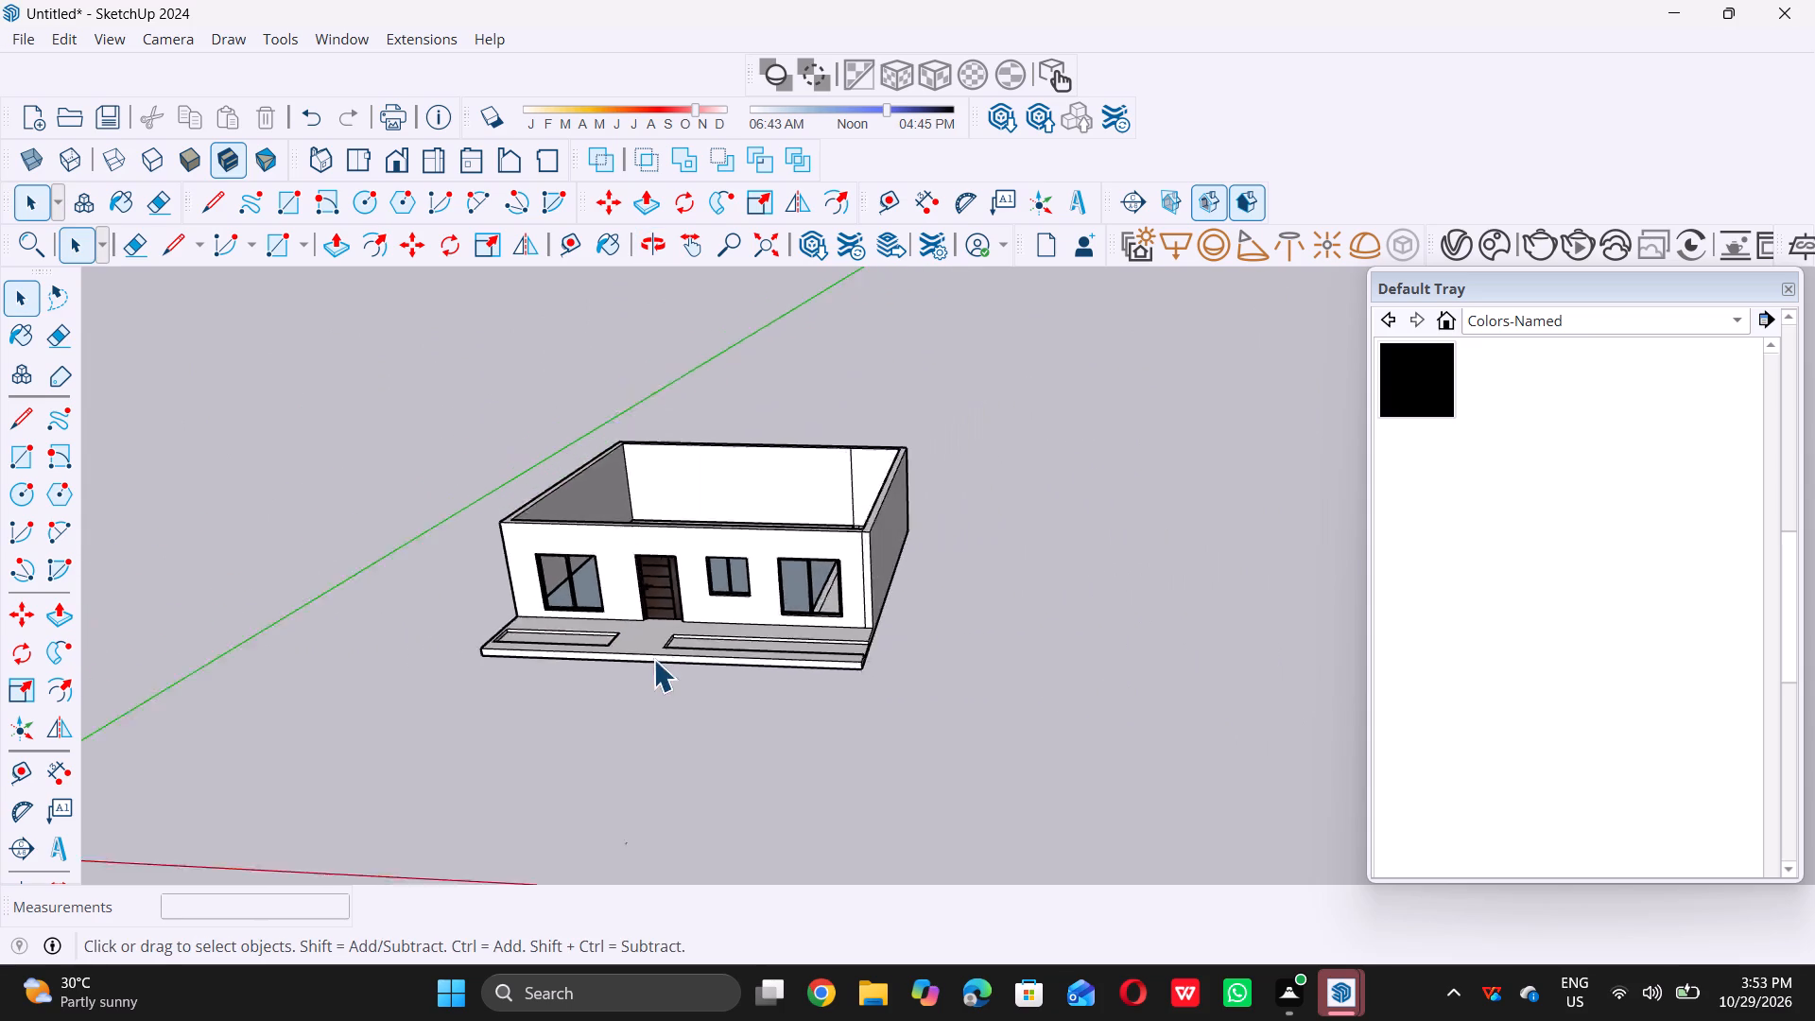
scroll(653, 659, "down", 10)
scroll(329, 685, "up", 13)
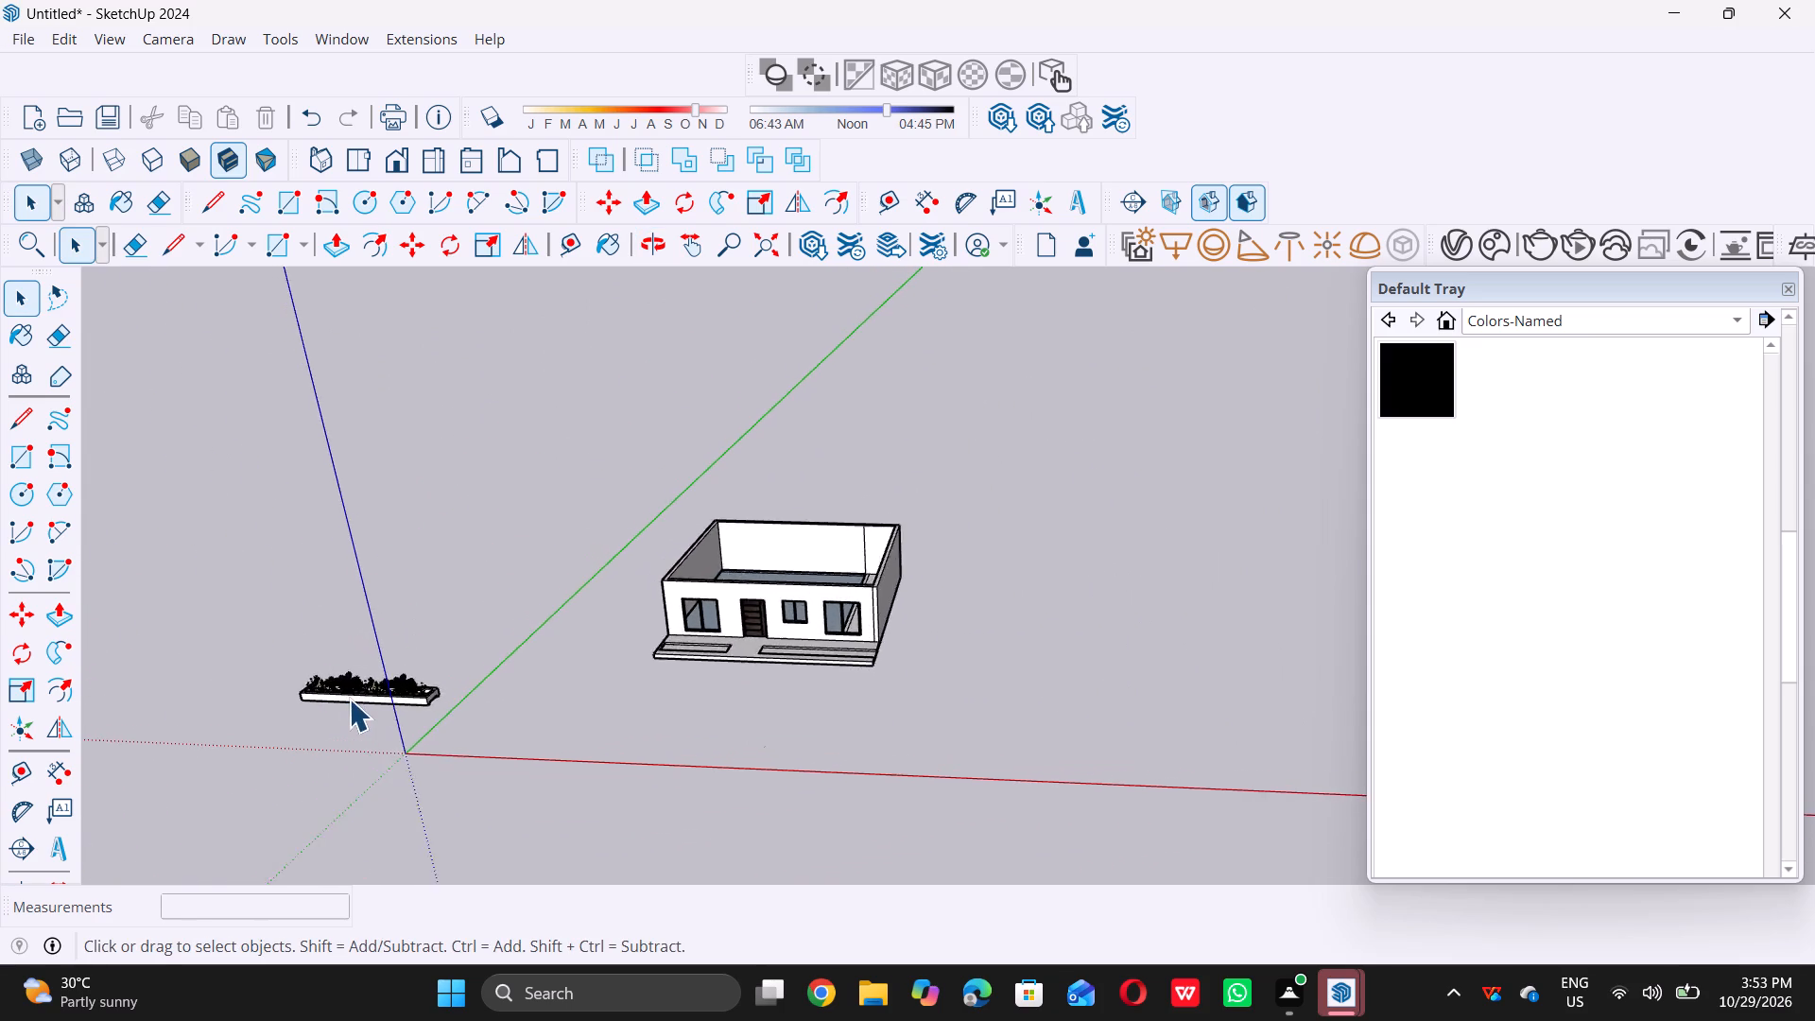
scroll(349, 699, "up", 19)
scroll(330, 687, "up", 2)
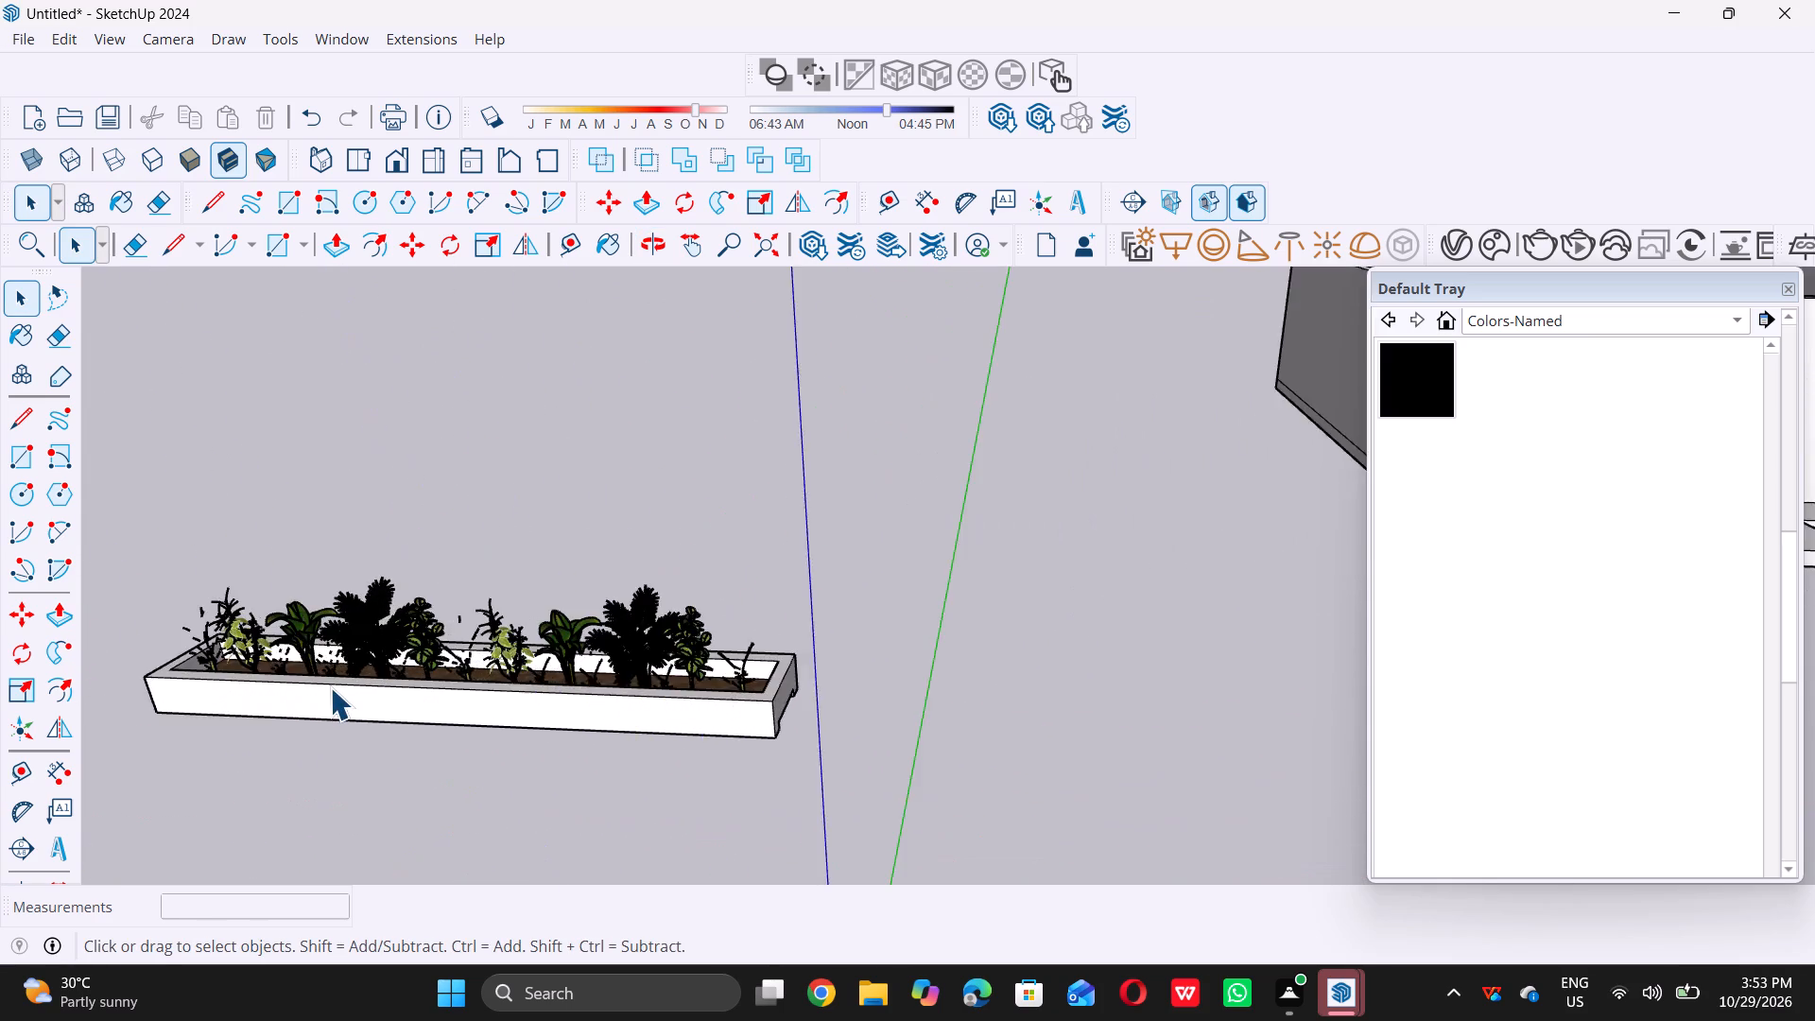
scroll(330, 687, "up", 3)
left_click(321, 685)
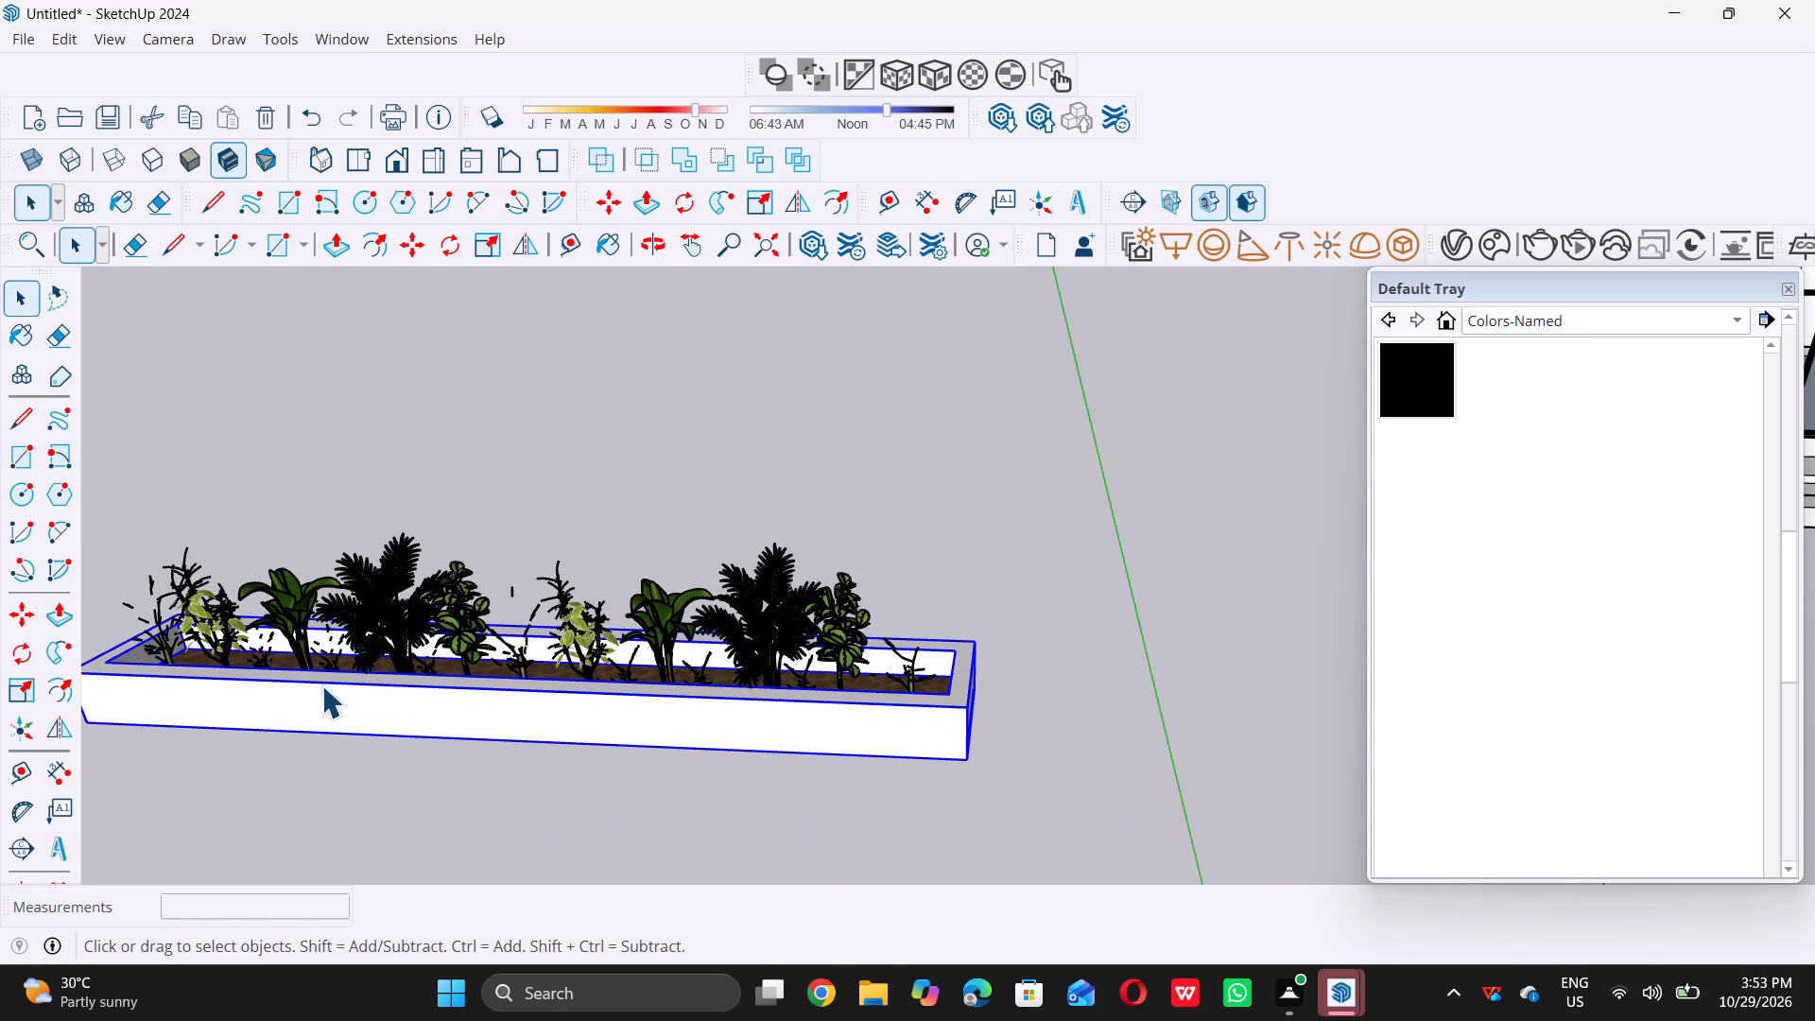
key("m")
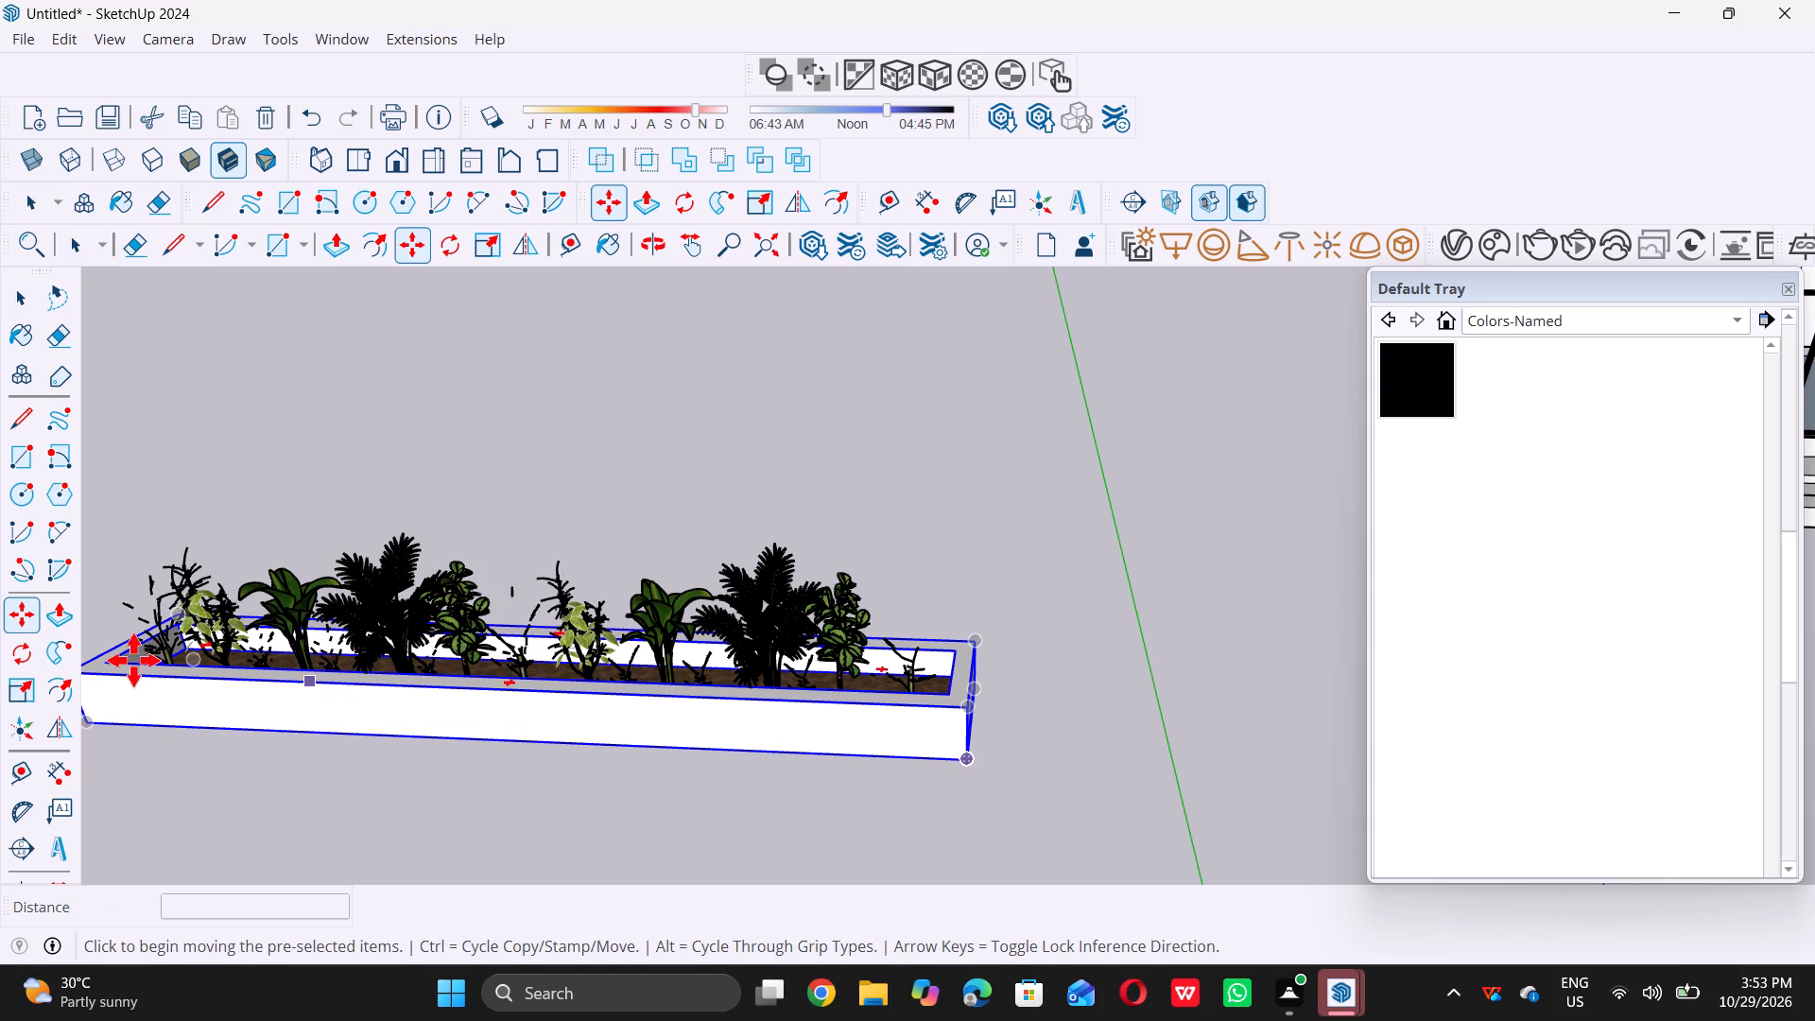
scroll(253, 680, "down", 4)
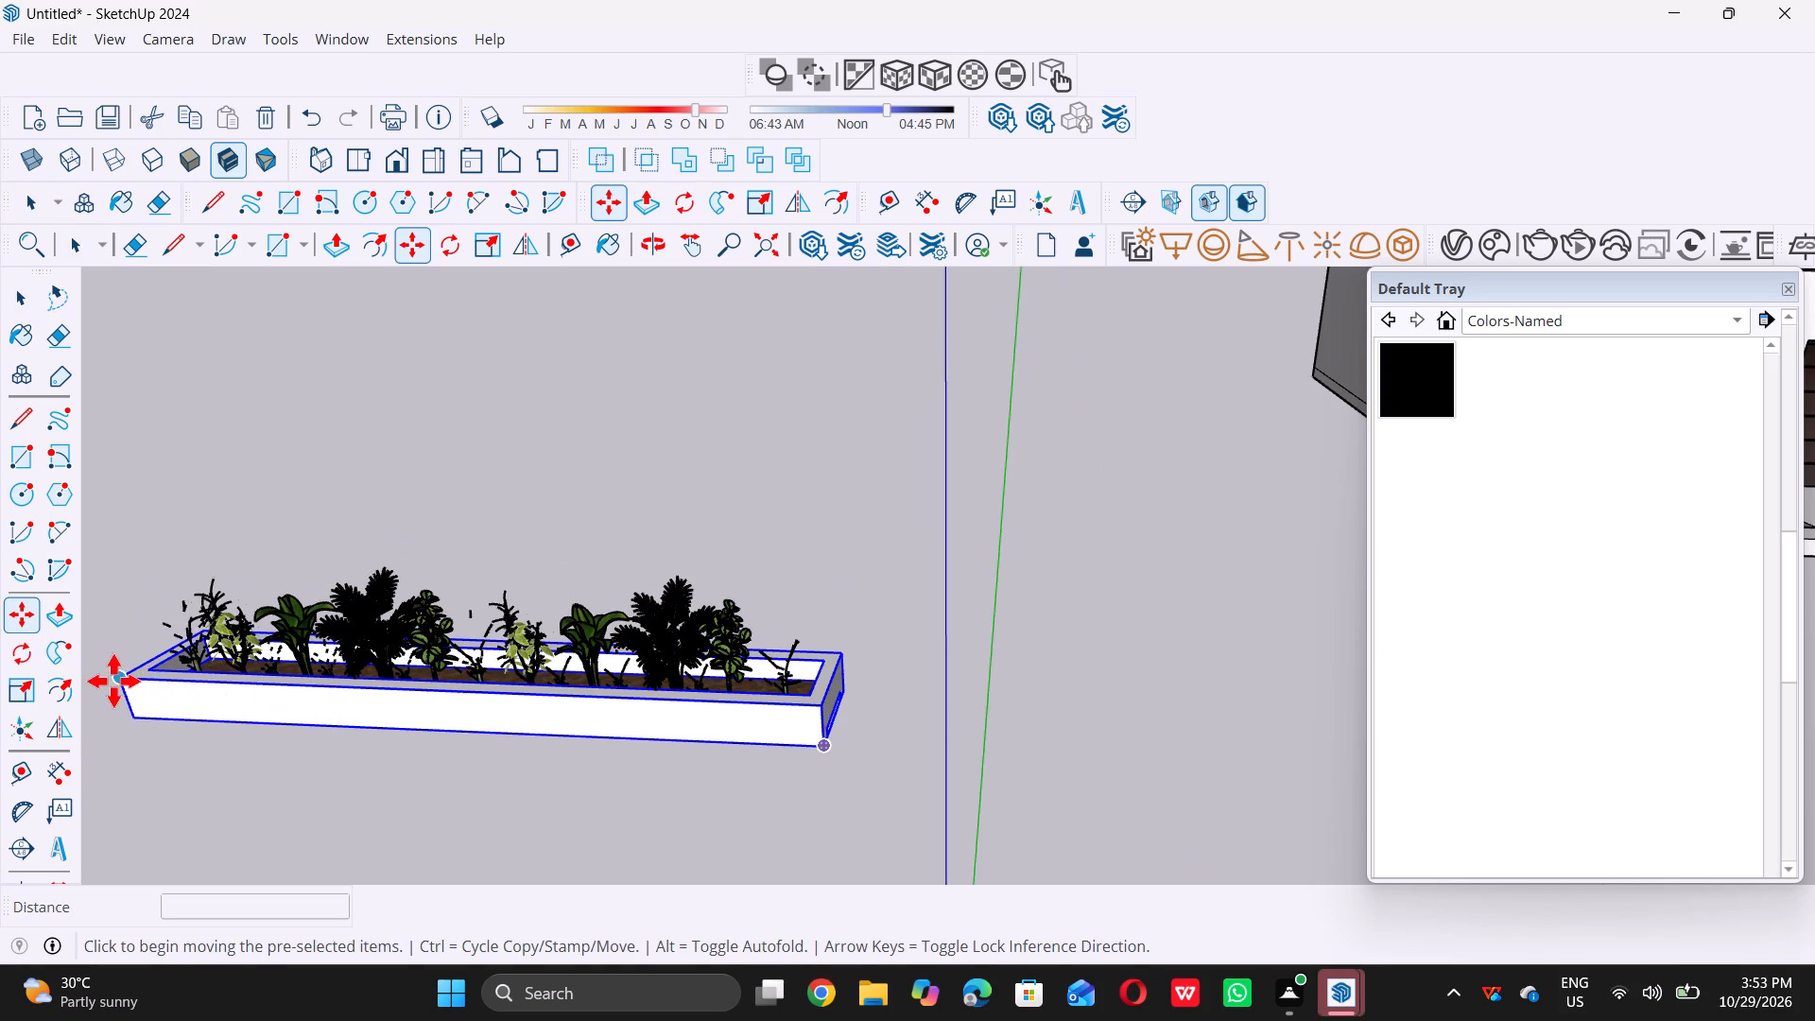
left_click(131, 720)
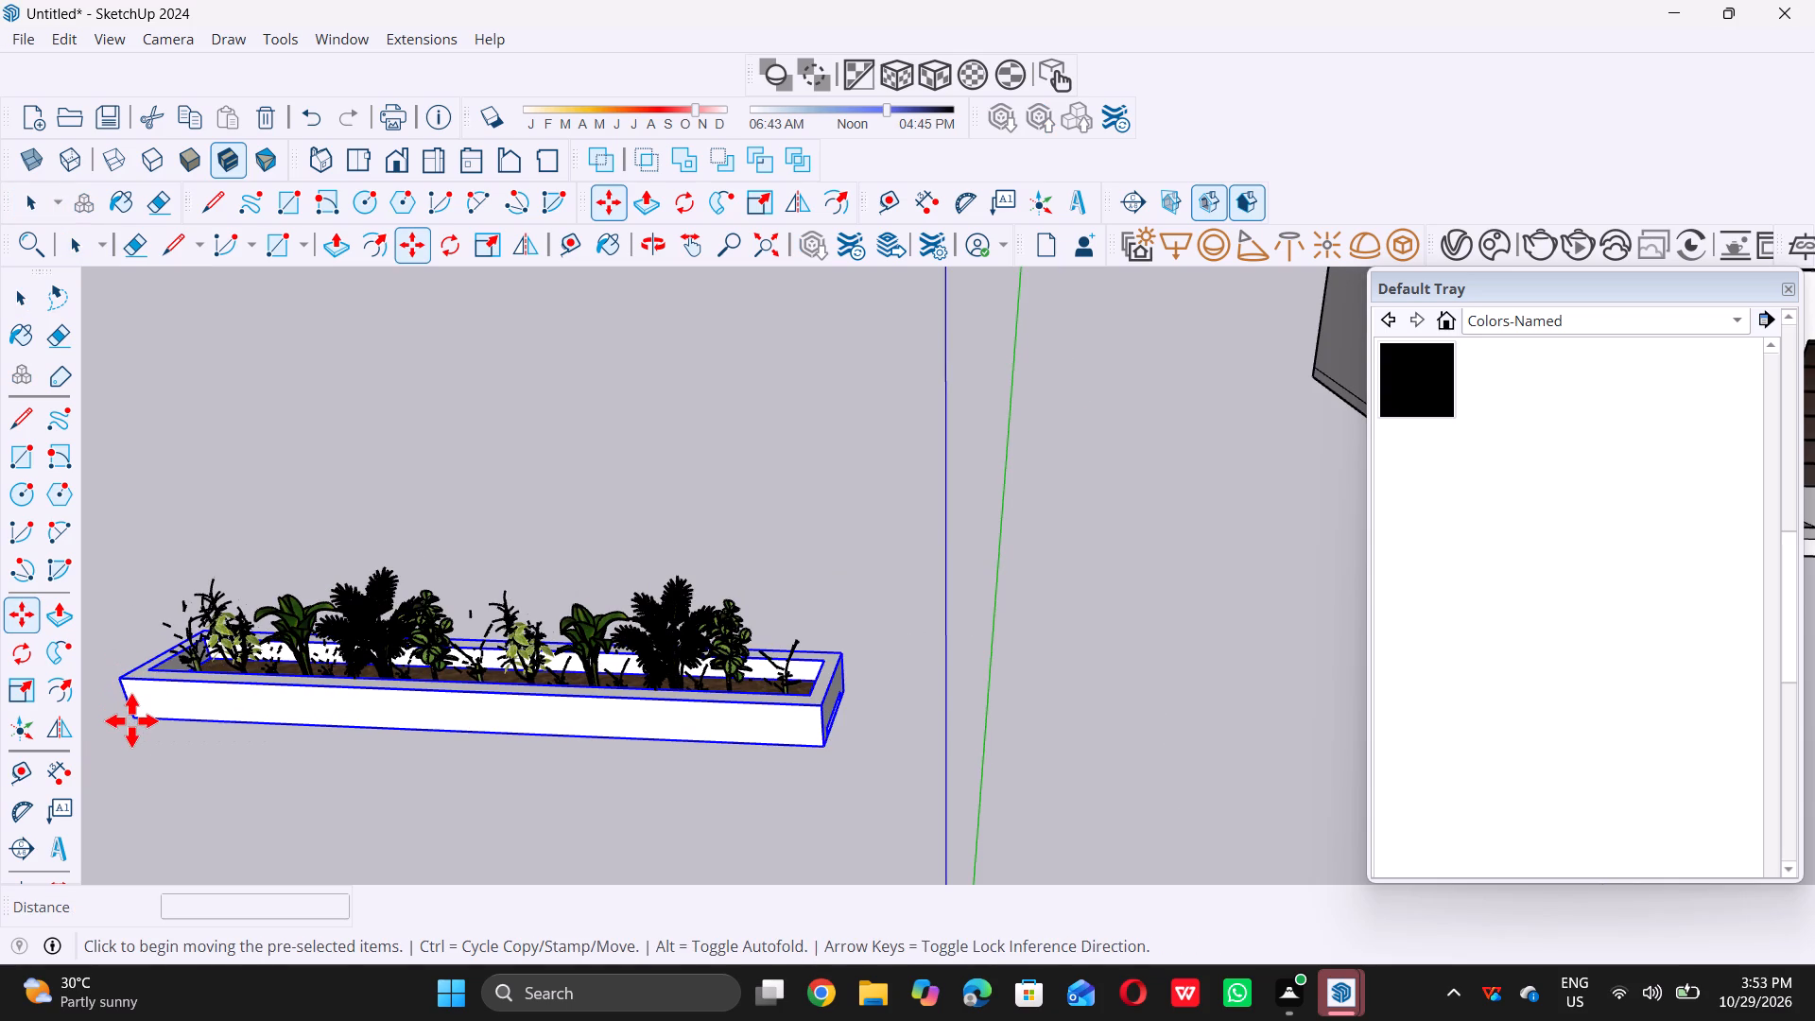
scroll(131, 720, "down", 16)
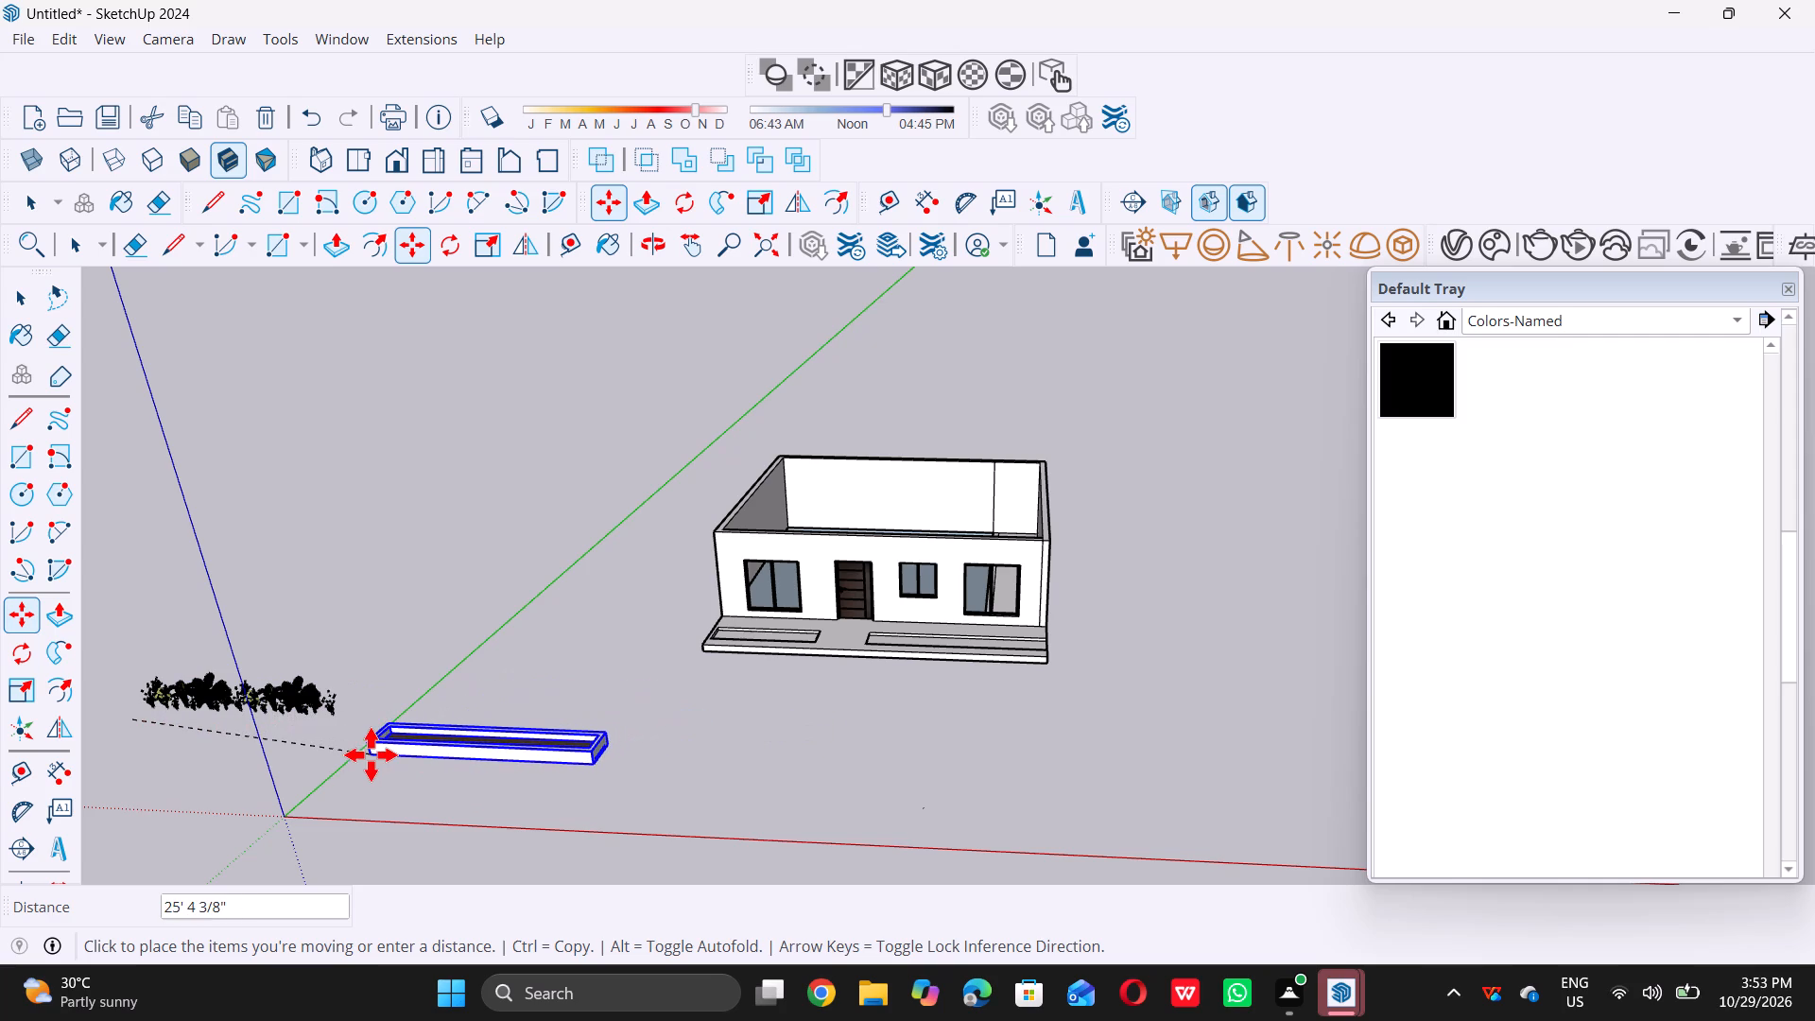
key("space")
Examine the planter box and its plants to see which parts are separate objects.
scroll(113, 712, "up", 2)
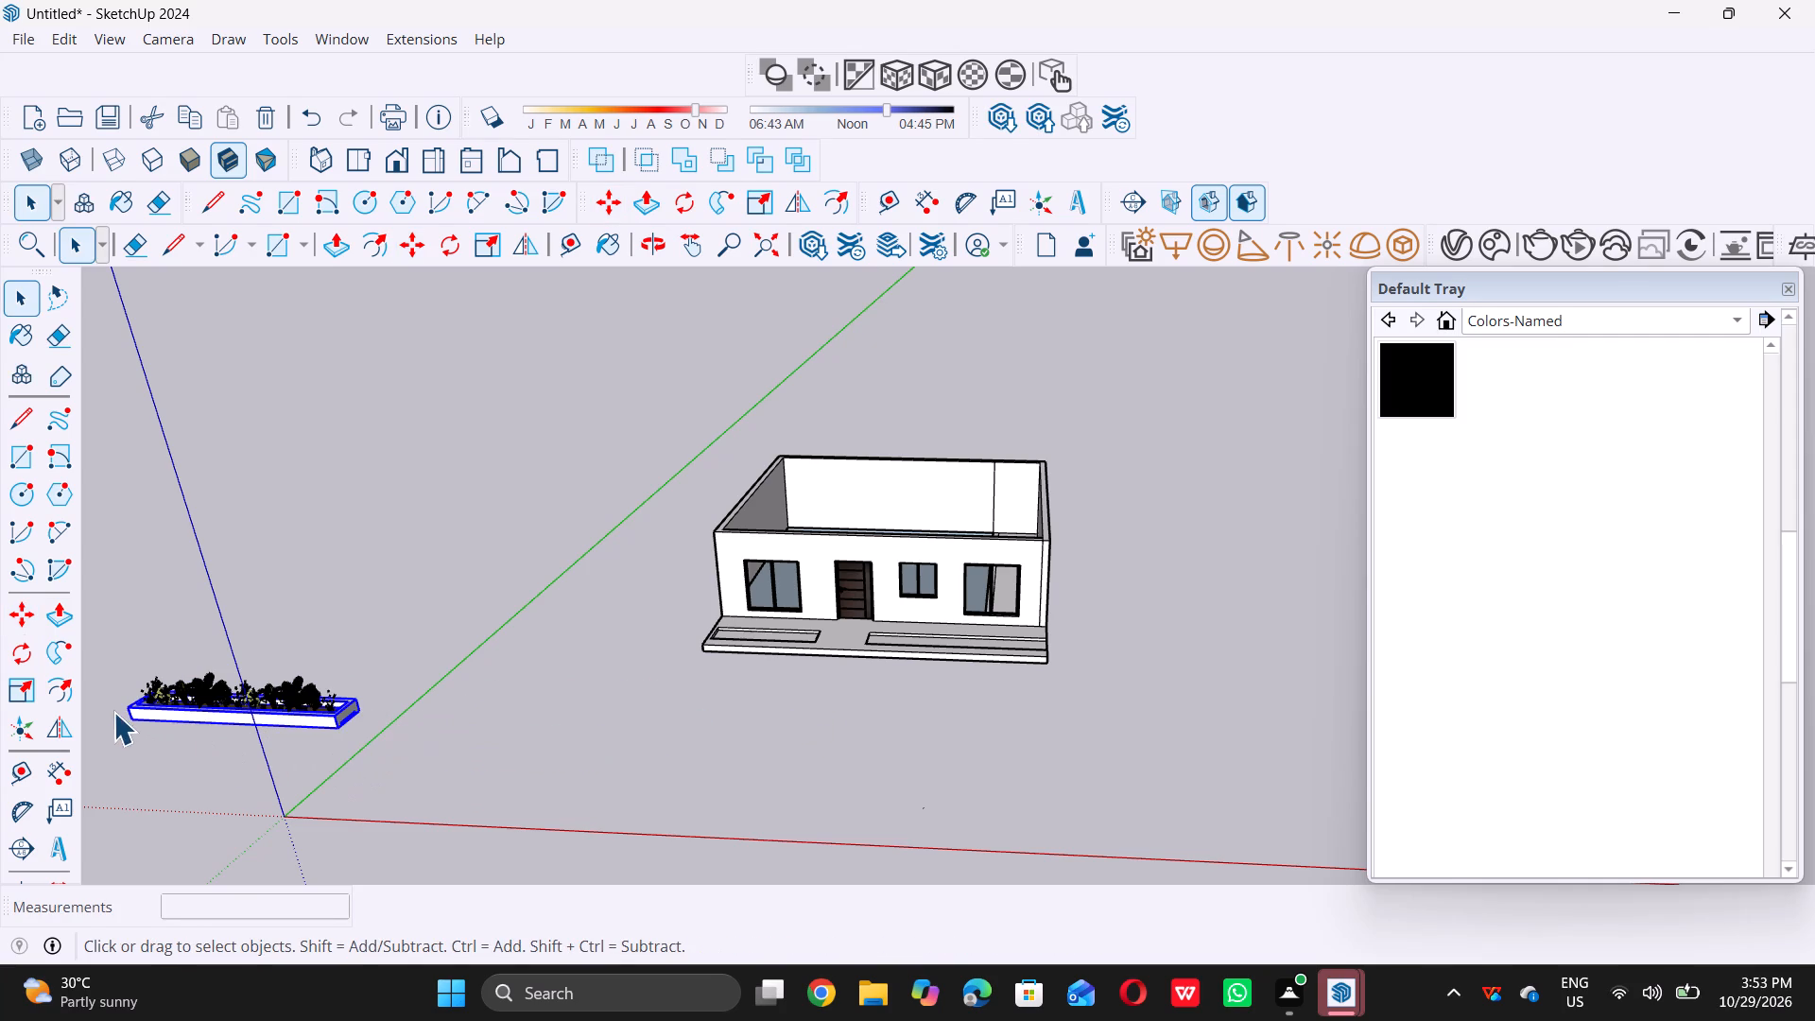
scroll(113, 712, "up", 8)
left_click(116, 656)
left_click_drag(124, 657, 151, 667)
middle_click(151, 667)
left_click_drag(173, 673, 232, 697)
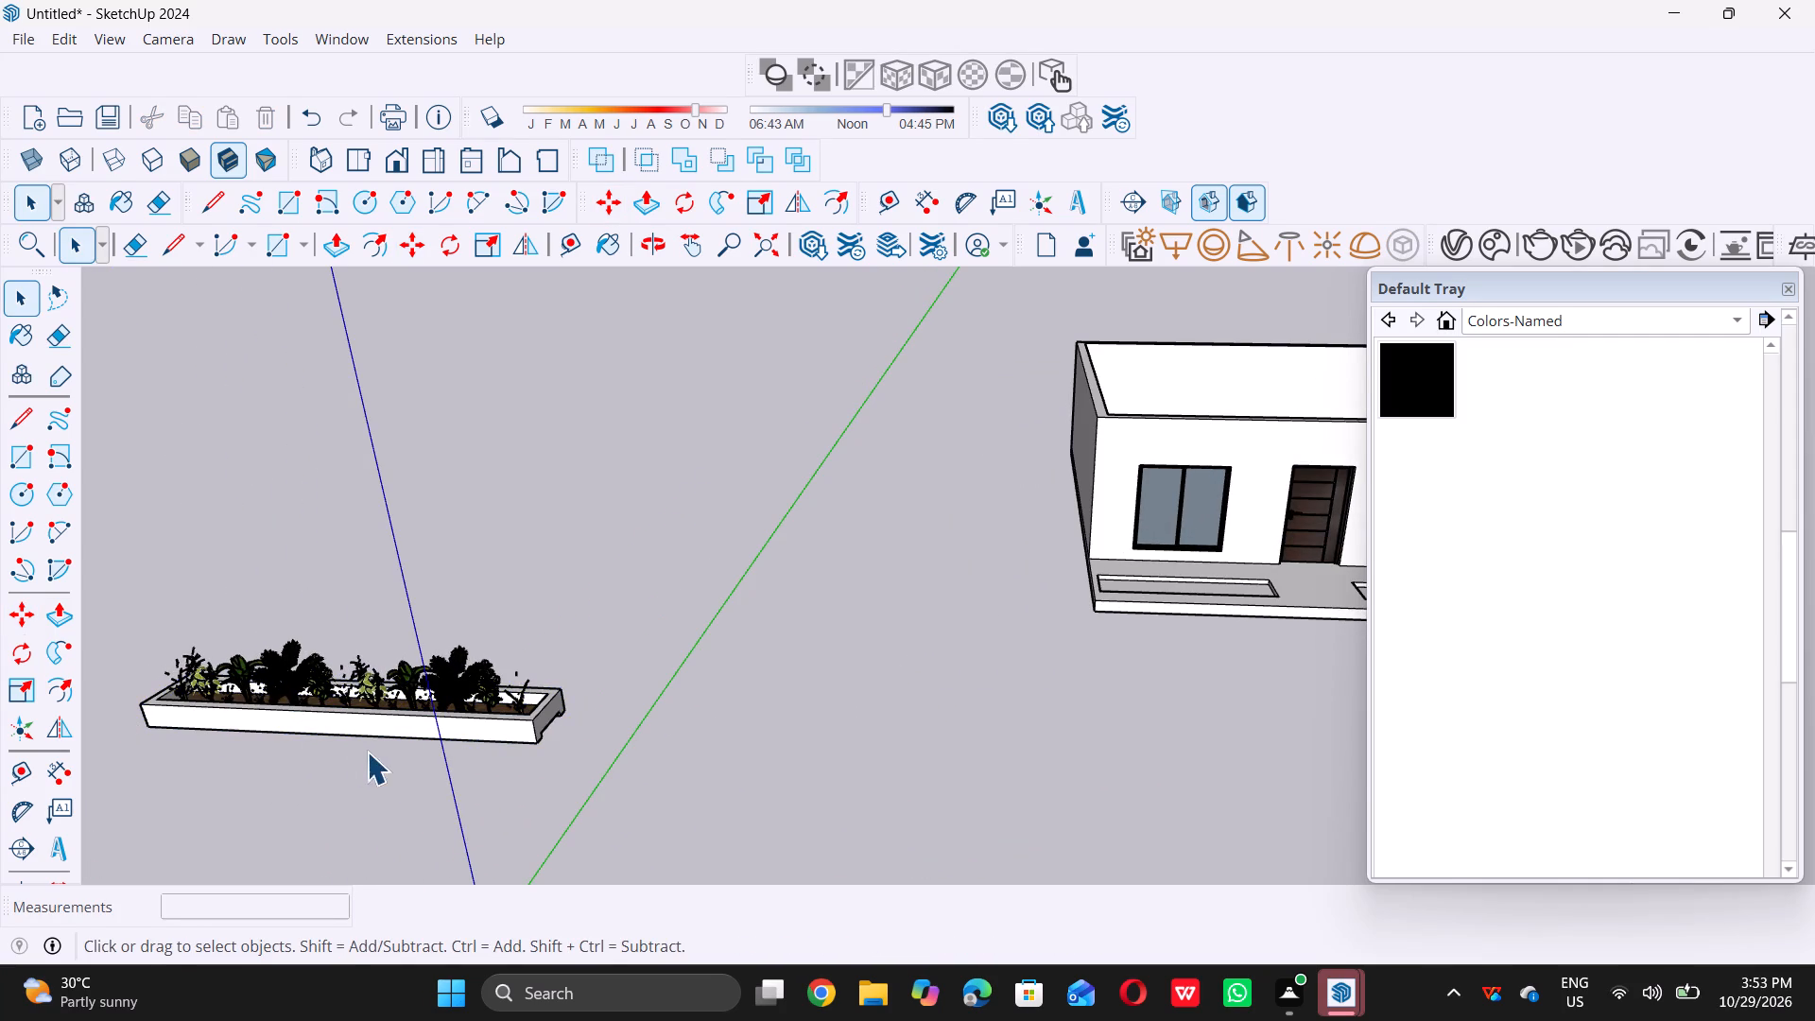
left_click(368, 753)
triple_click(286, 656)
double_click(417, 828)
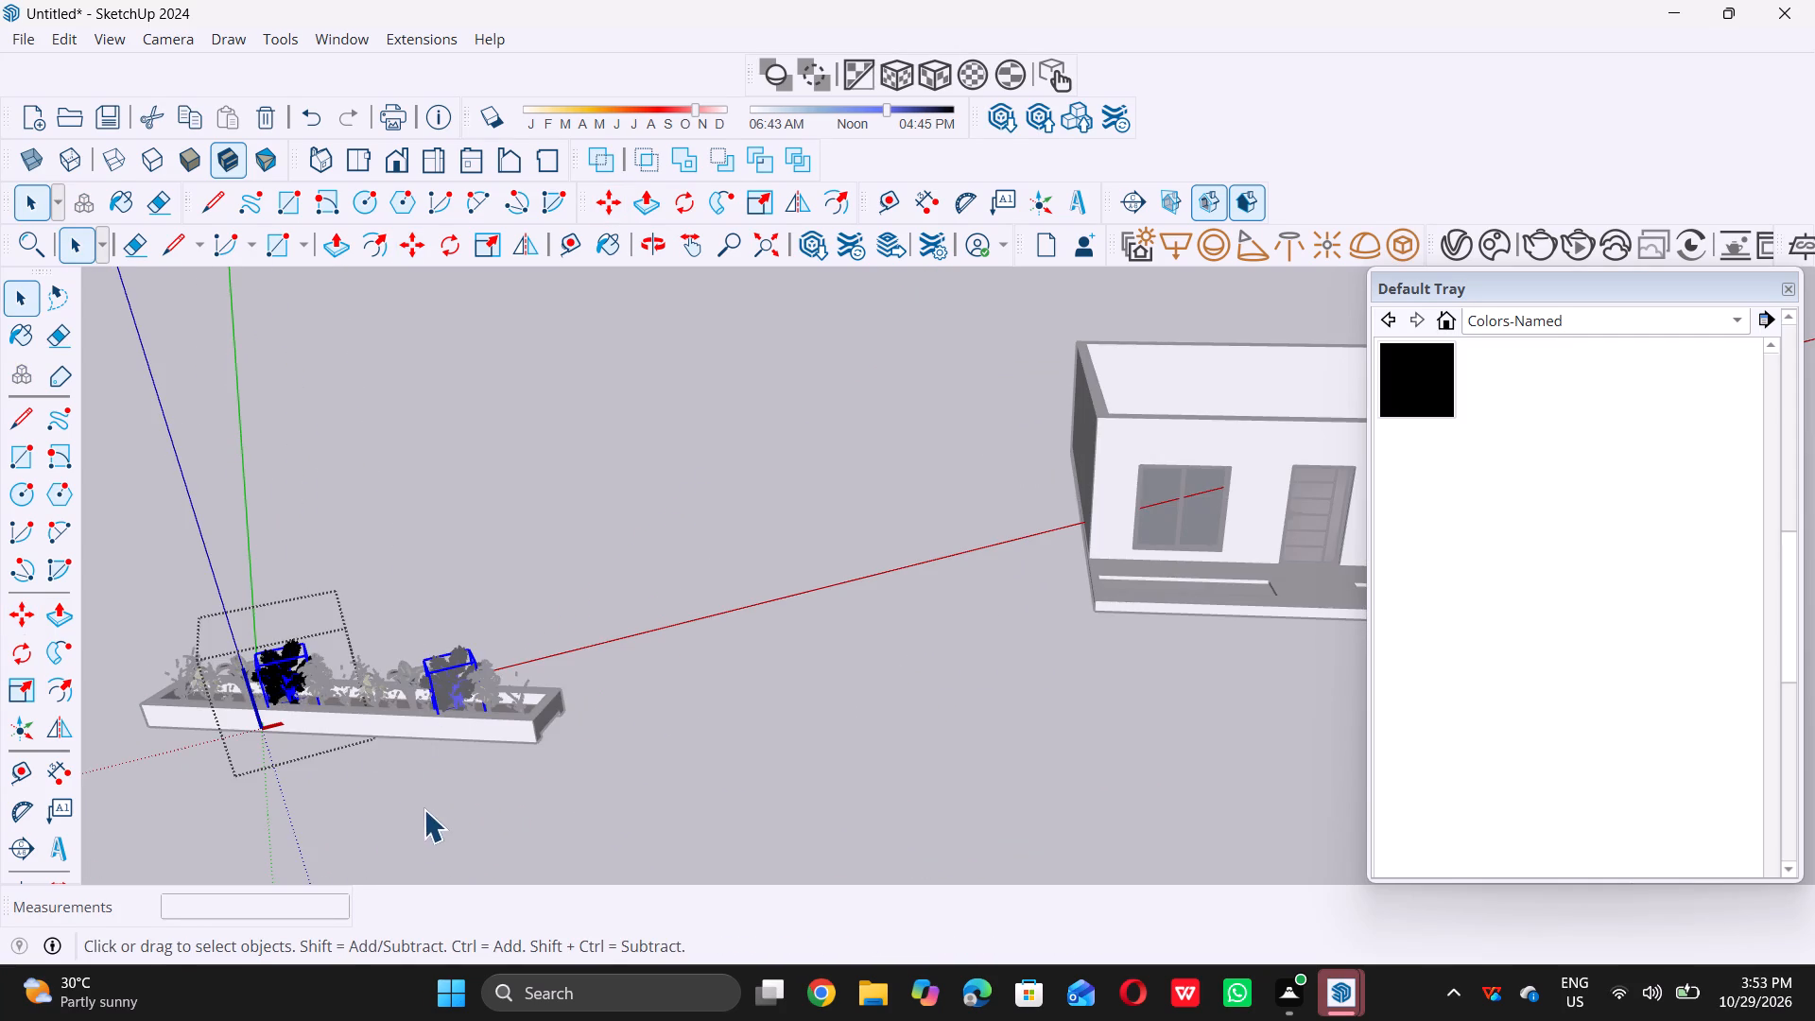
scroll(132, 678, "up", 4)
scroll(293, 719, "down", 9)
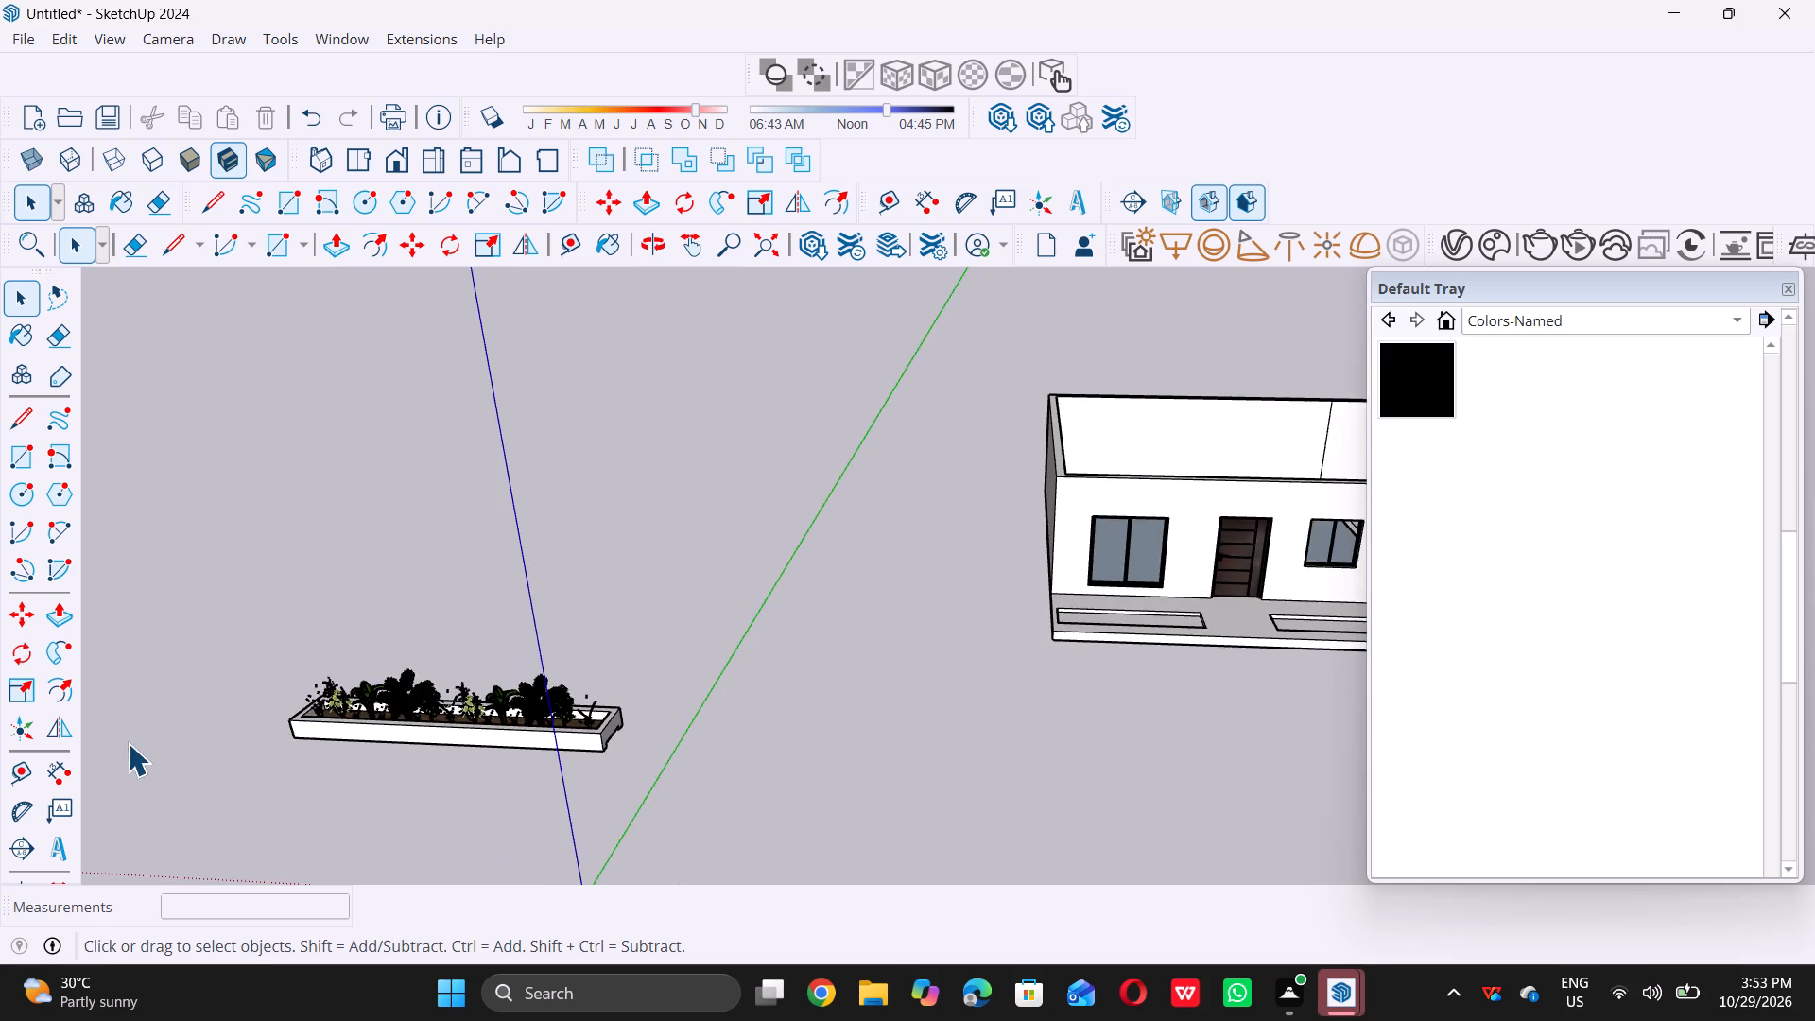
scroll(143, 742, "up", 1)
scroll(272, 760, "up", 10)
left_click_drag(203, 597, 370, 660)
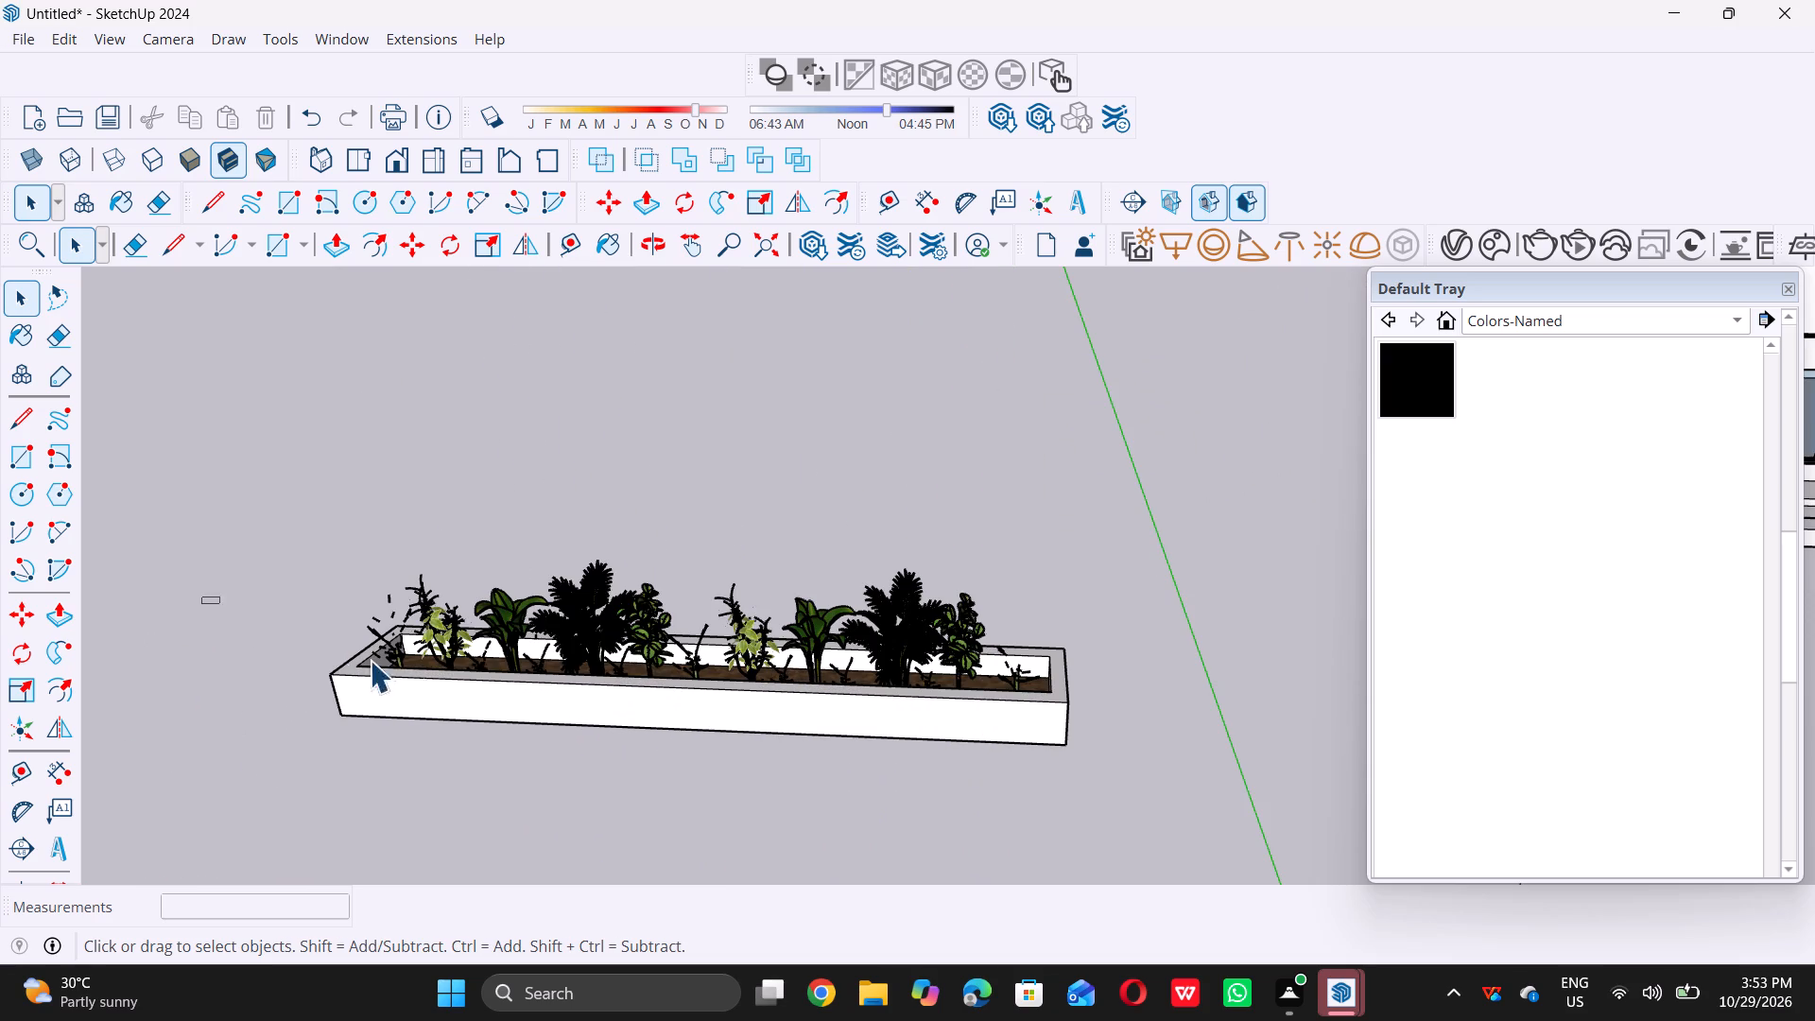
left_click_drag(370, 660, 385, 664)
left_click_drag(397, 669, 865, 753)
left_click(865, 753)
triple_click(839, 709)
double_click(841, 706)
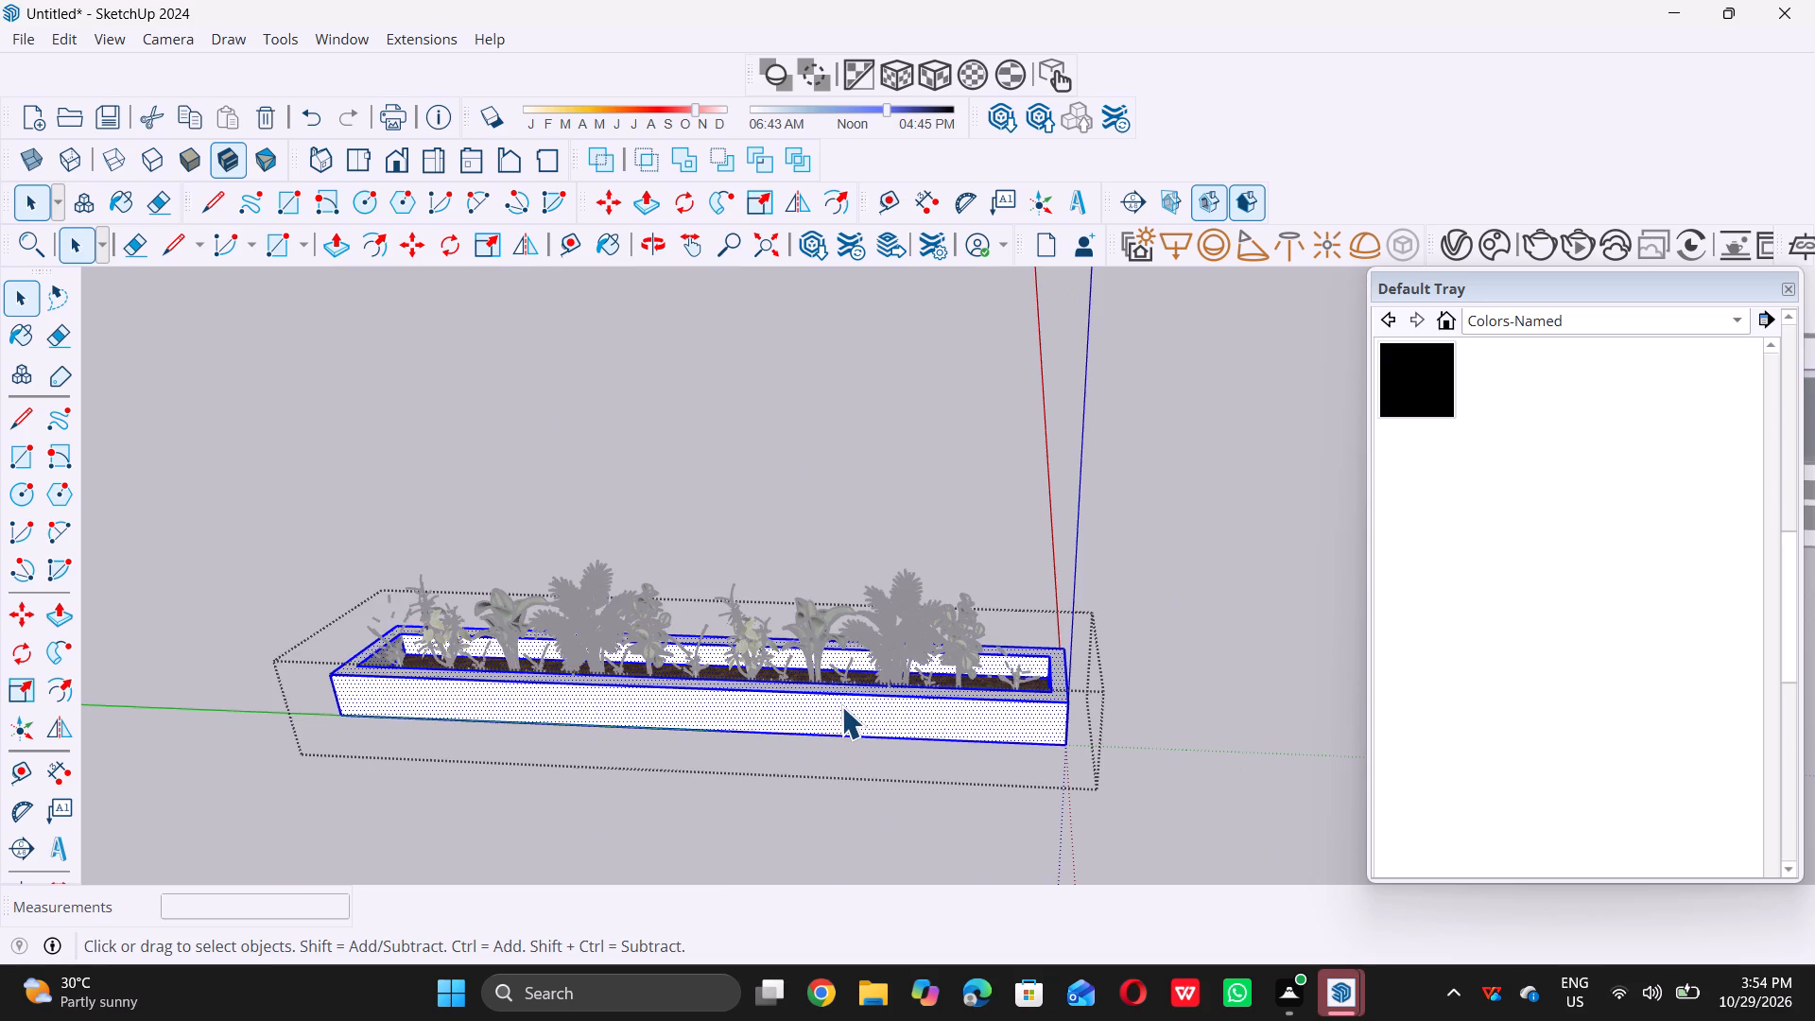
left_click(733, 782)
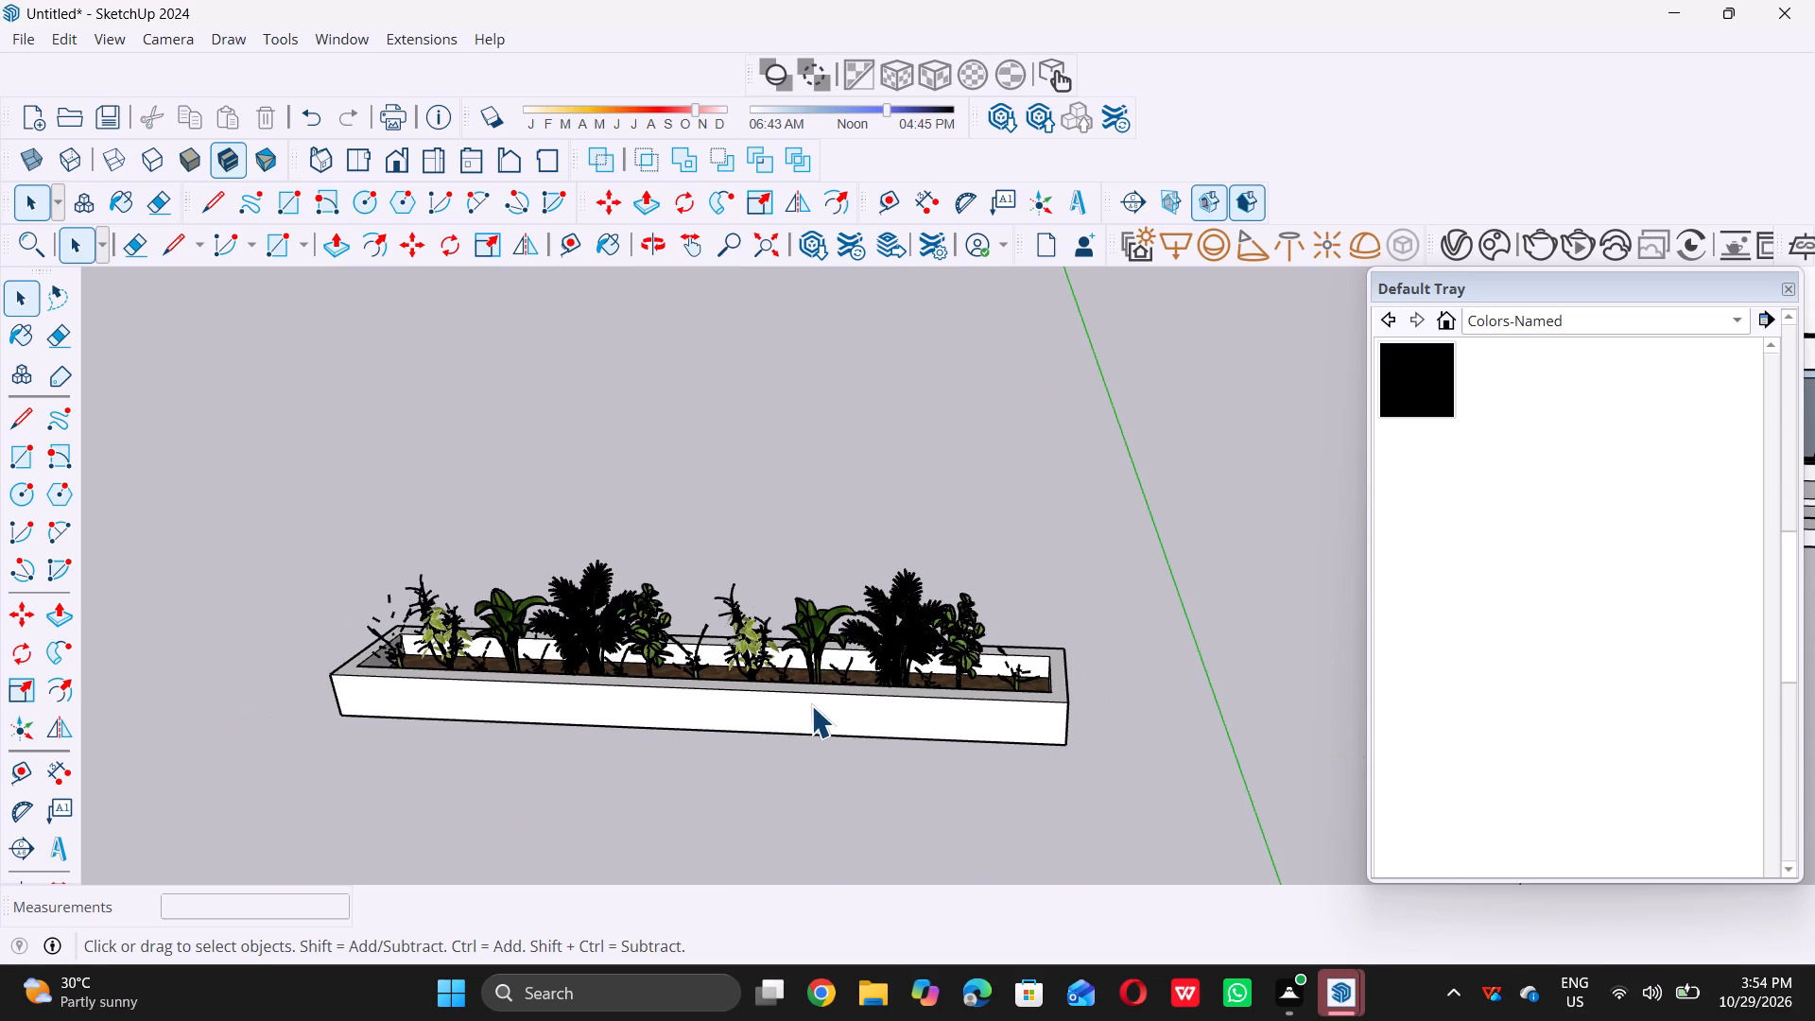
double_click(812, 705)
left_click(656, 845)
double_click(271, 527)
left_click(212, 513)
left_click_drag(212, 513, 623, 665)
left_click(623, 665)
left_click_drag(623, 664, 604, 657)
left_click(595, 655)
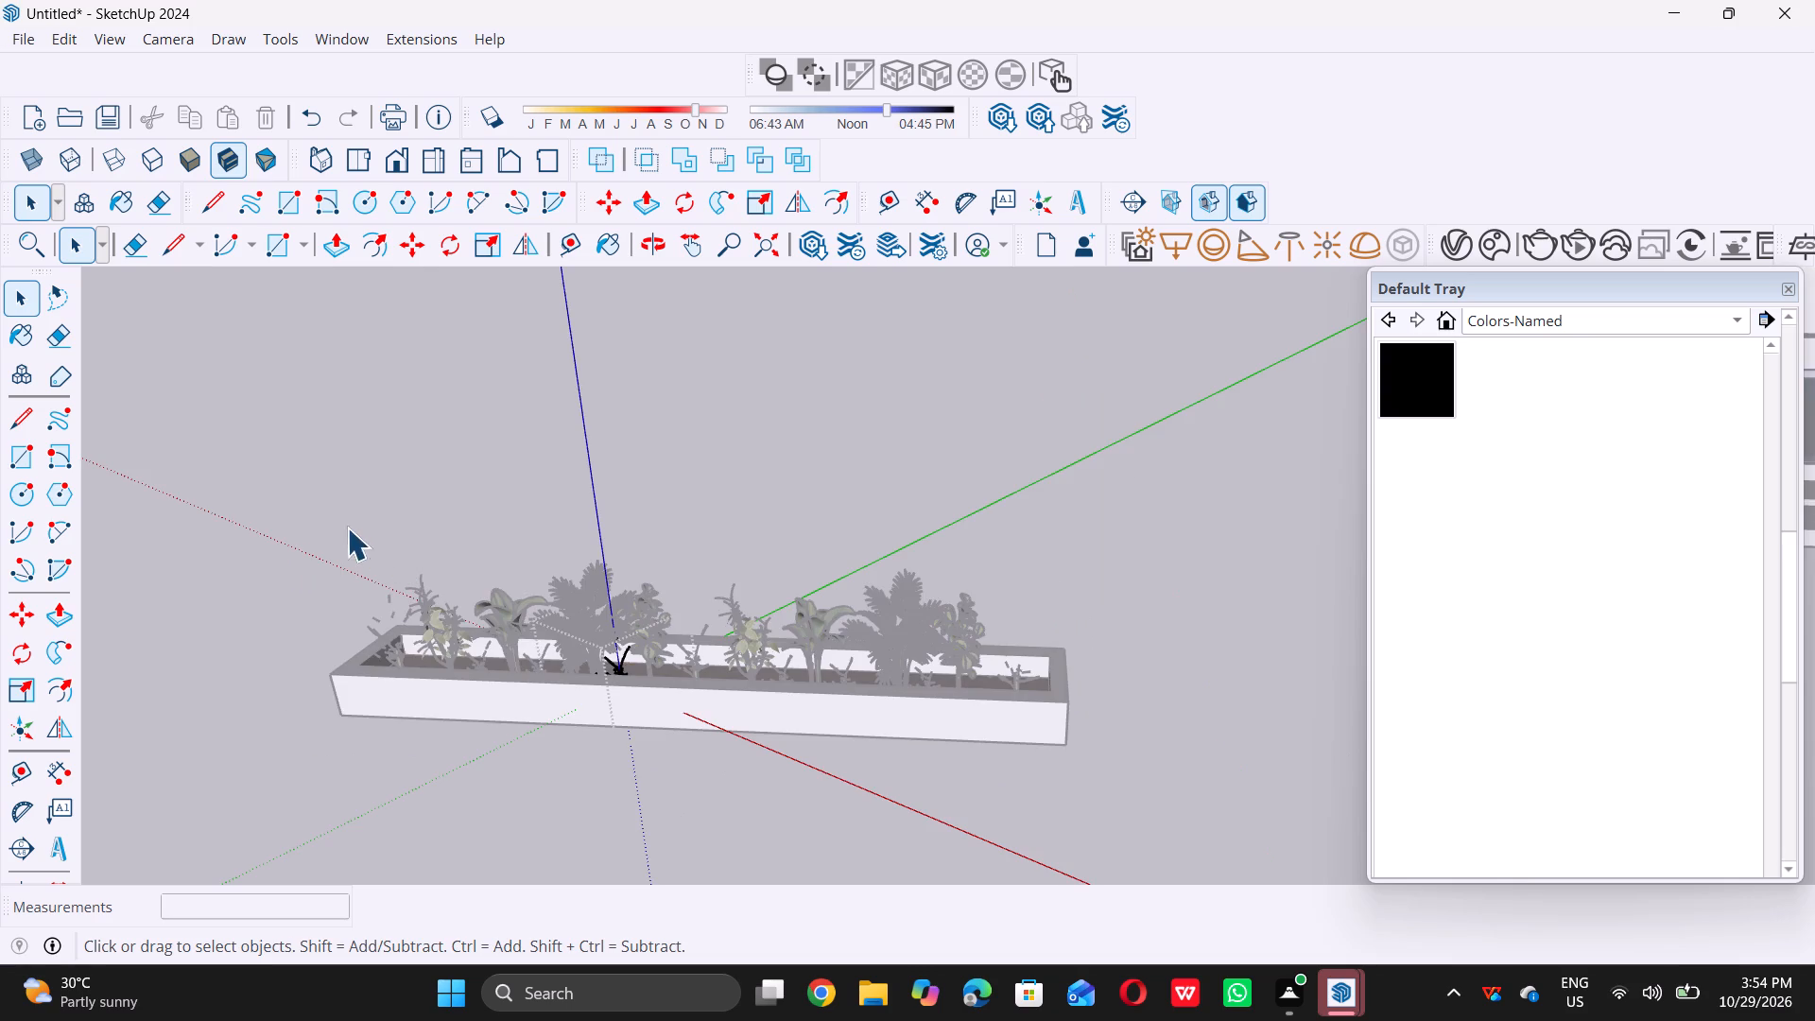
triple_click(339, 731)
left_click(340, 731)
left_click(296, 570)
left_click_drag(295, 569, 687, 715)
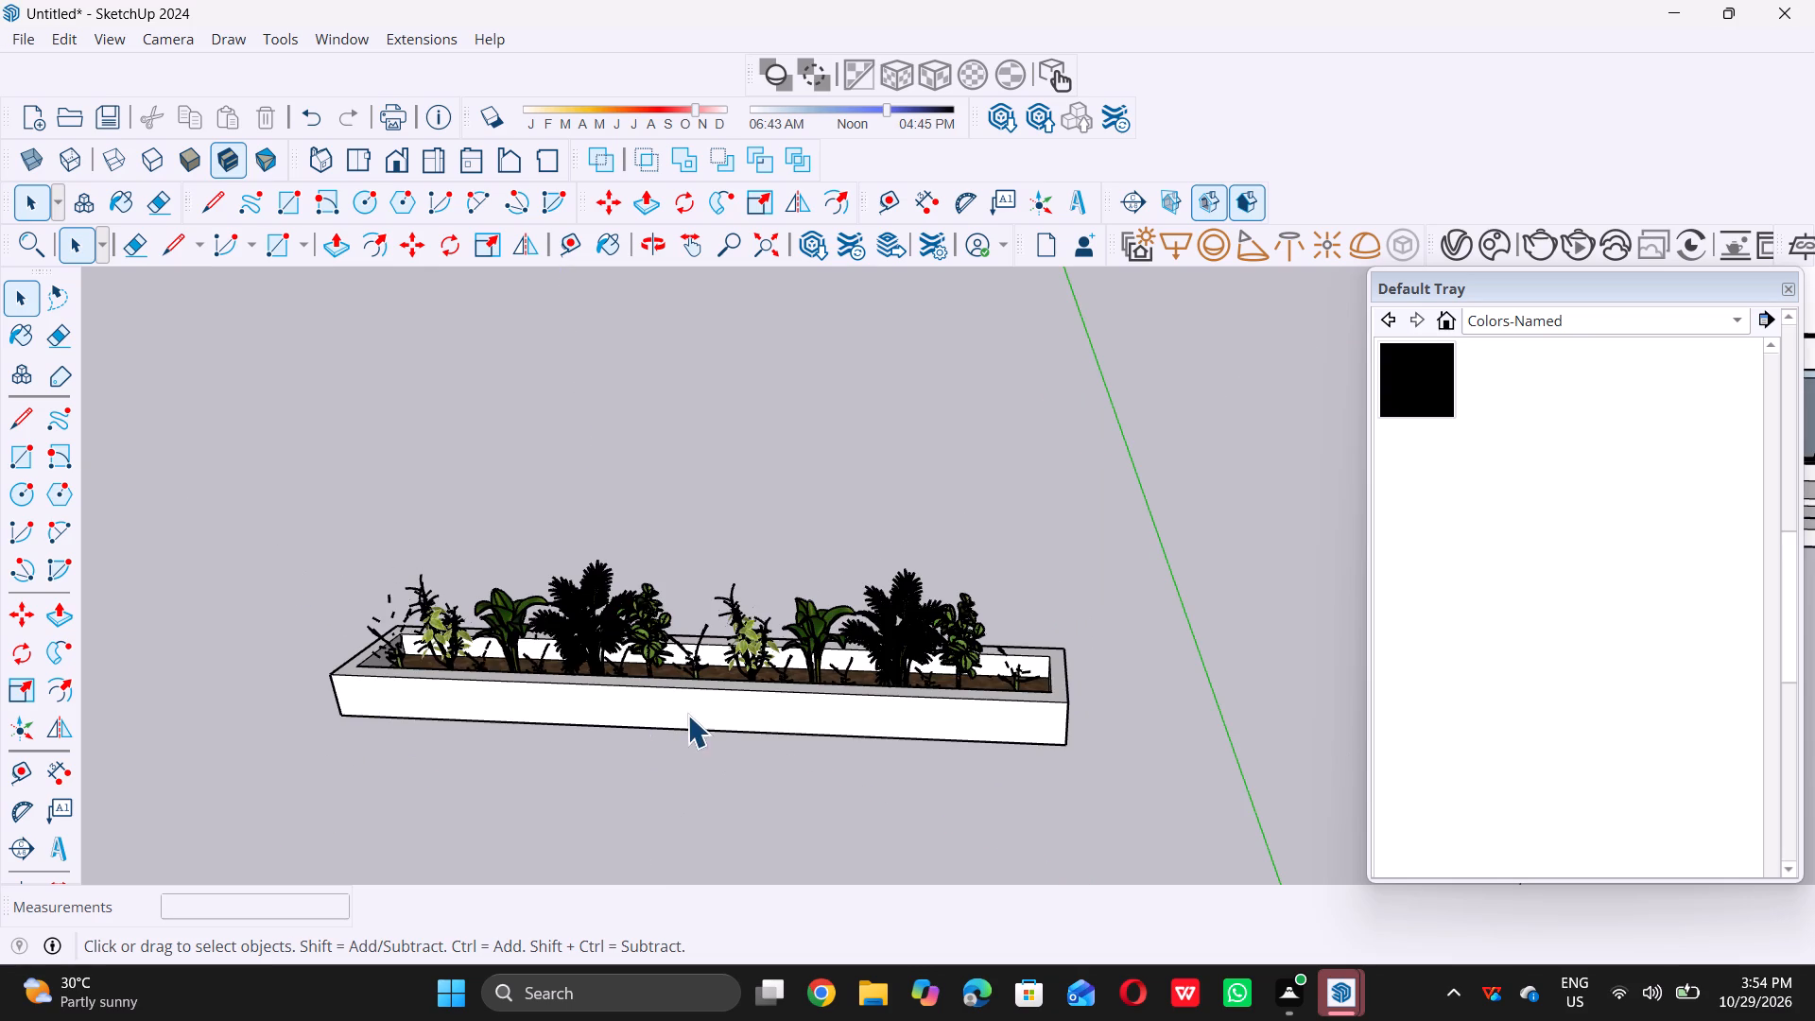
left_click_drag(687, 715, 689, 715)
left_click(689, 715)
triple_click(687, 706)
left_click(687, 706)
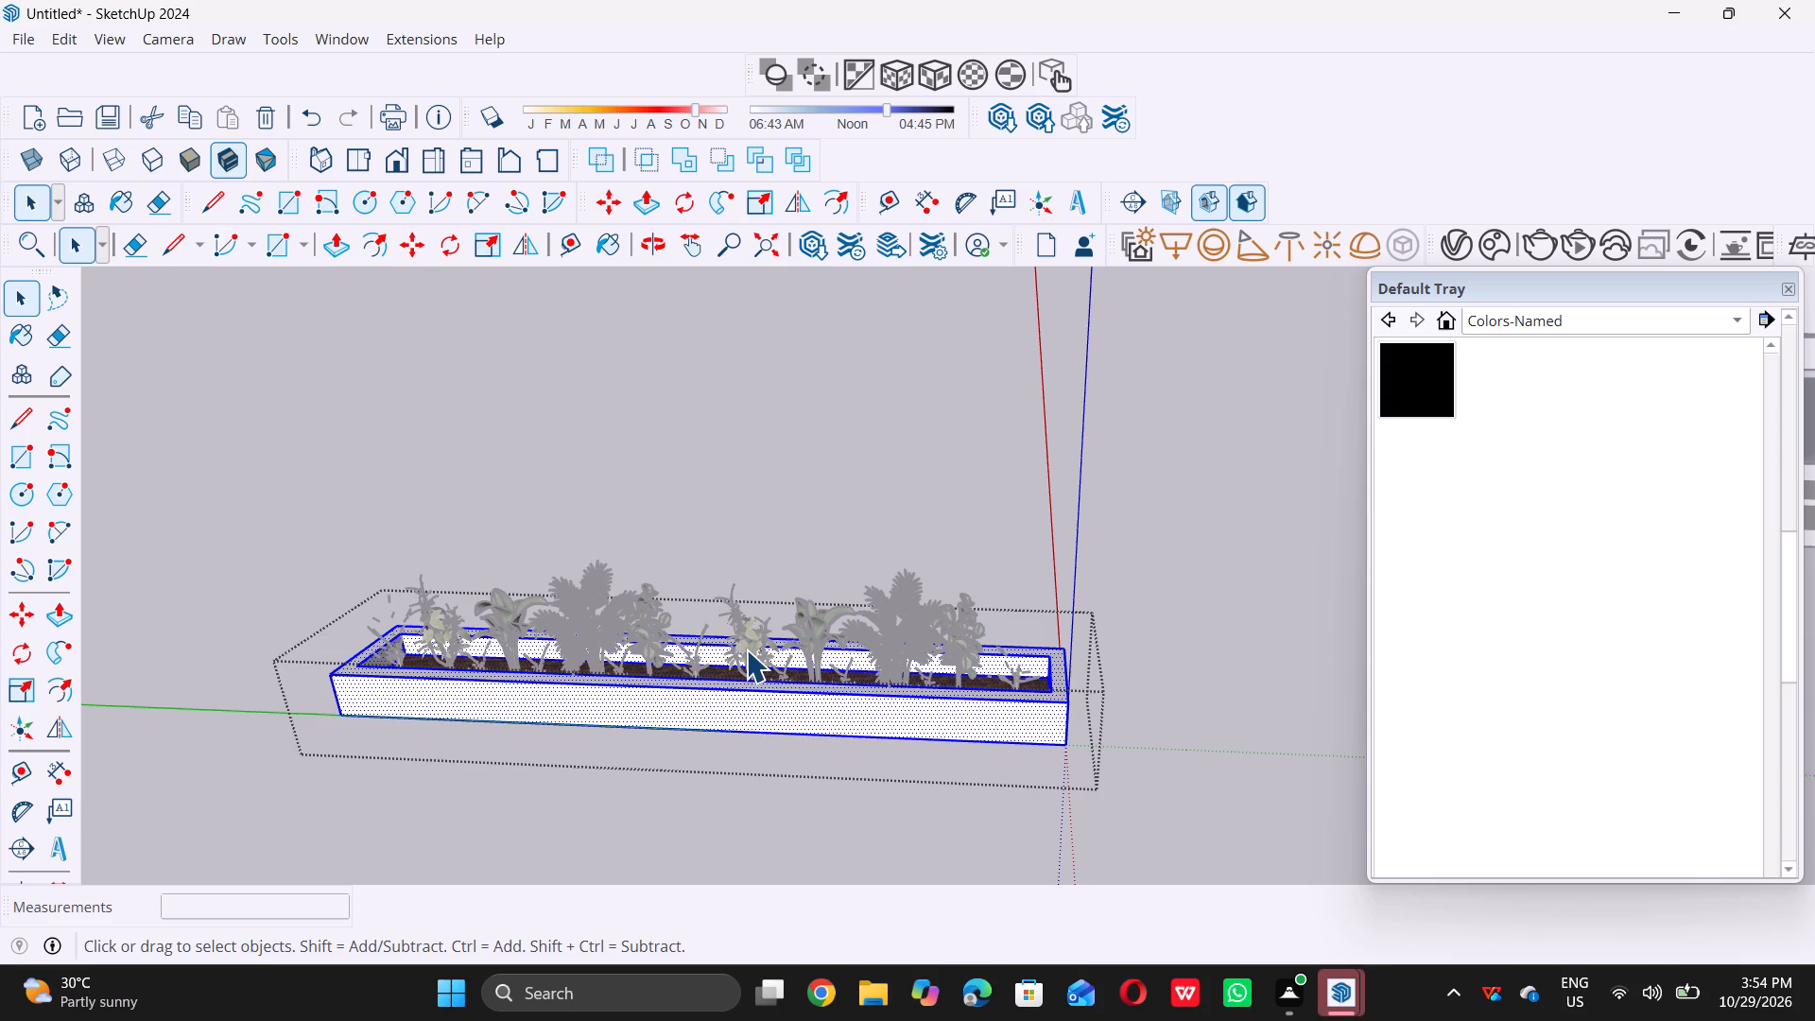
double_click(746, 649)
triple_click(716, 770)
left_click(716, 770)
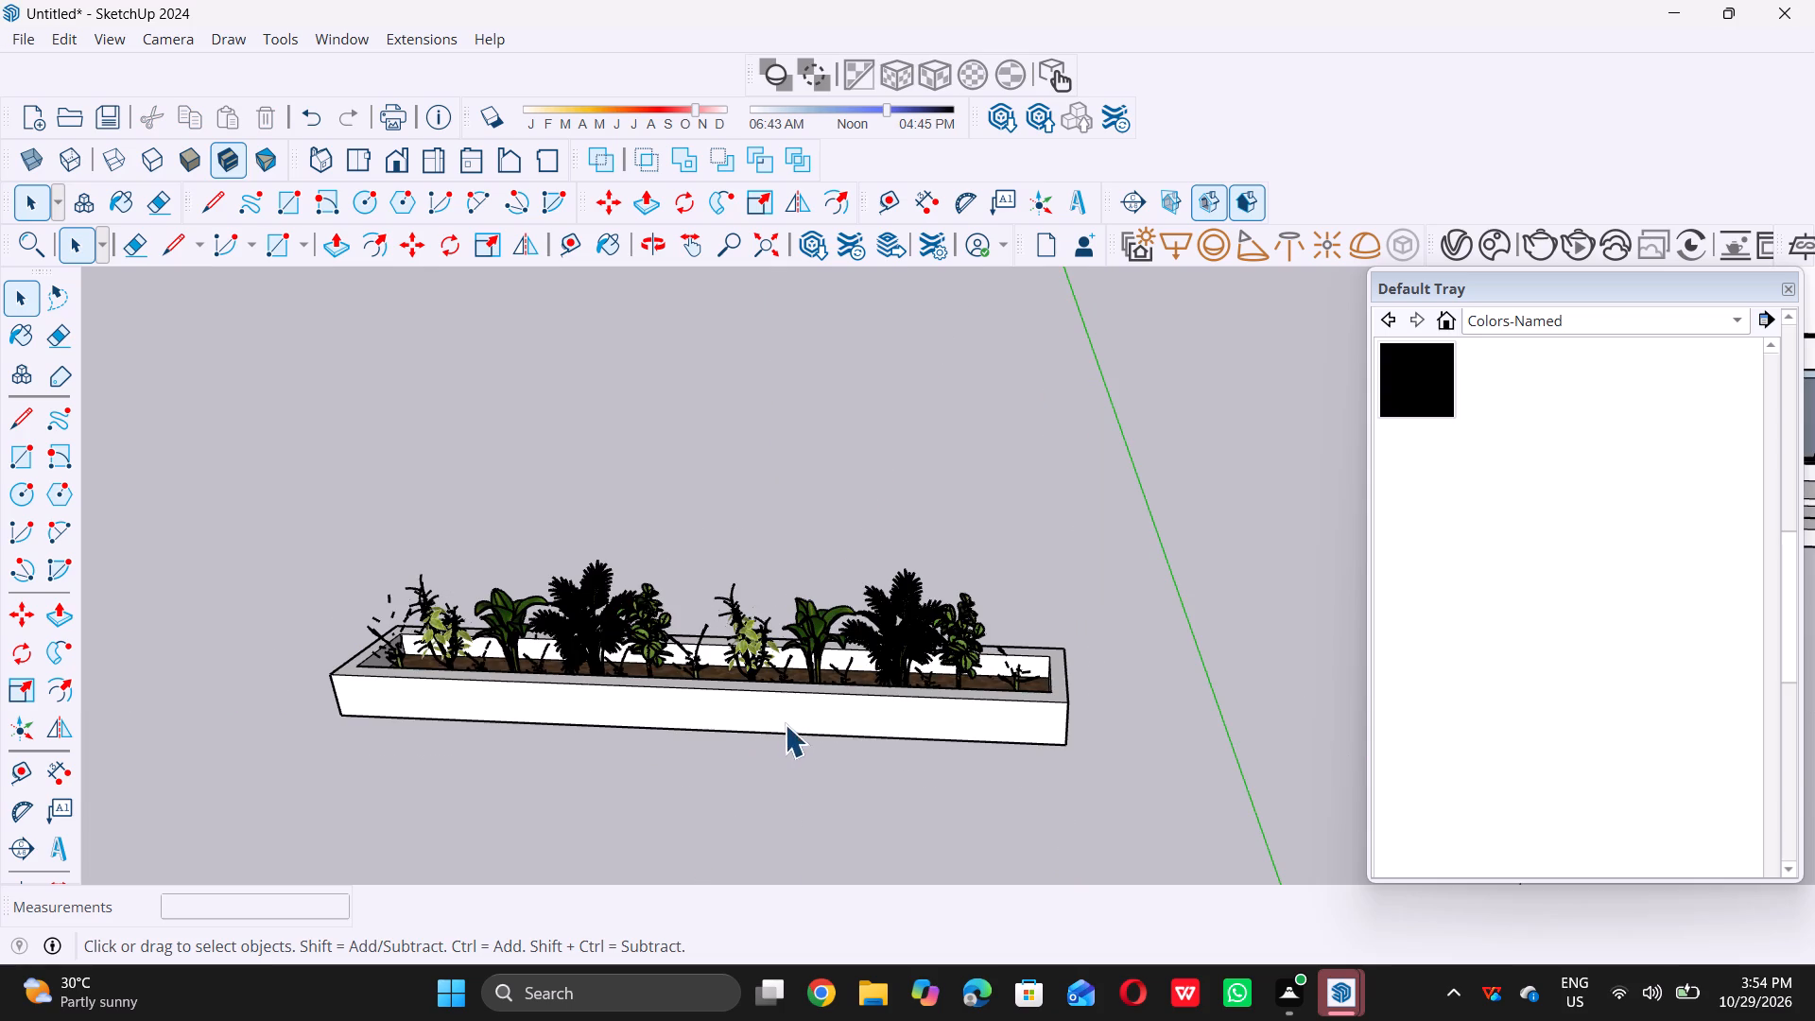
double_click(792, 717)
triple_click(714, 777)
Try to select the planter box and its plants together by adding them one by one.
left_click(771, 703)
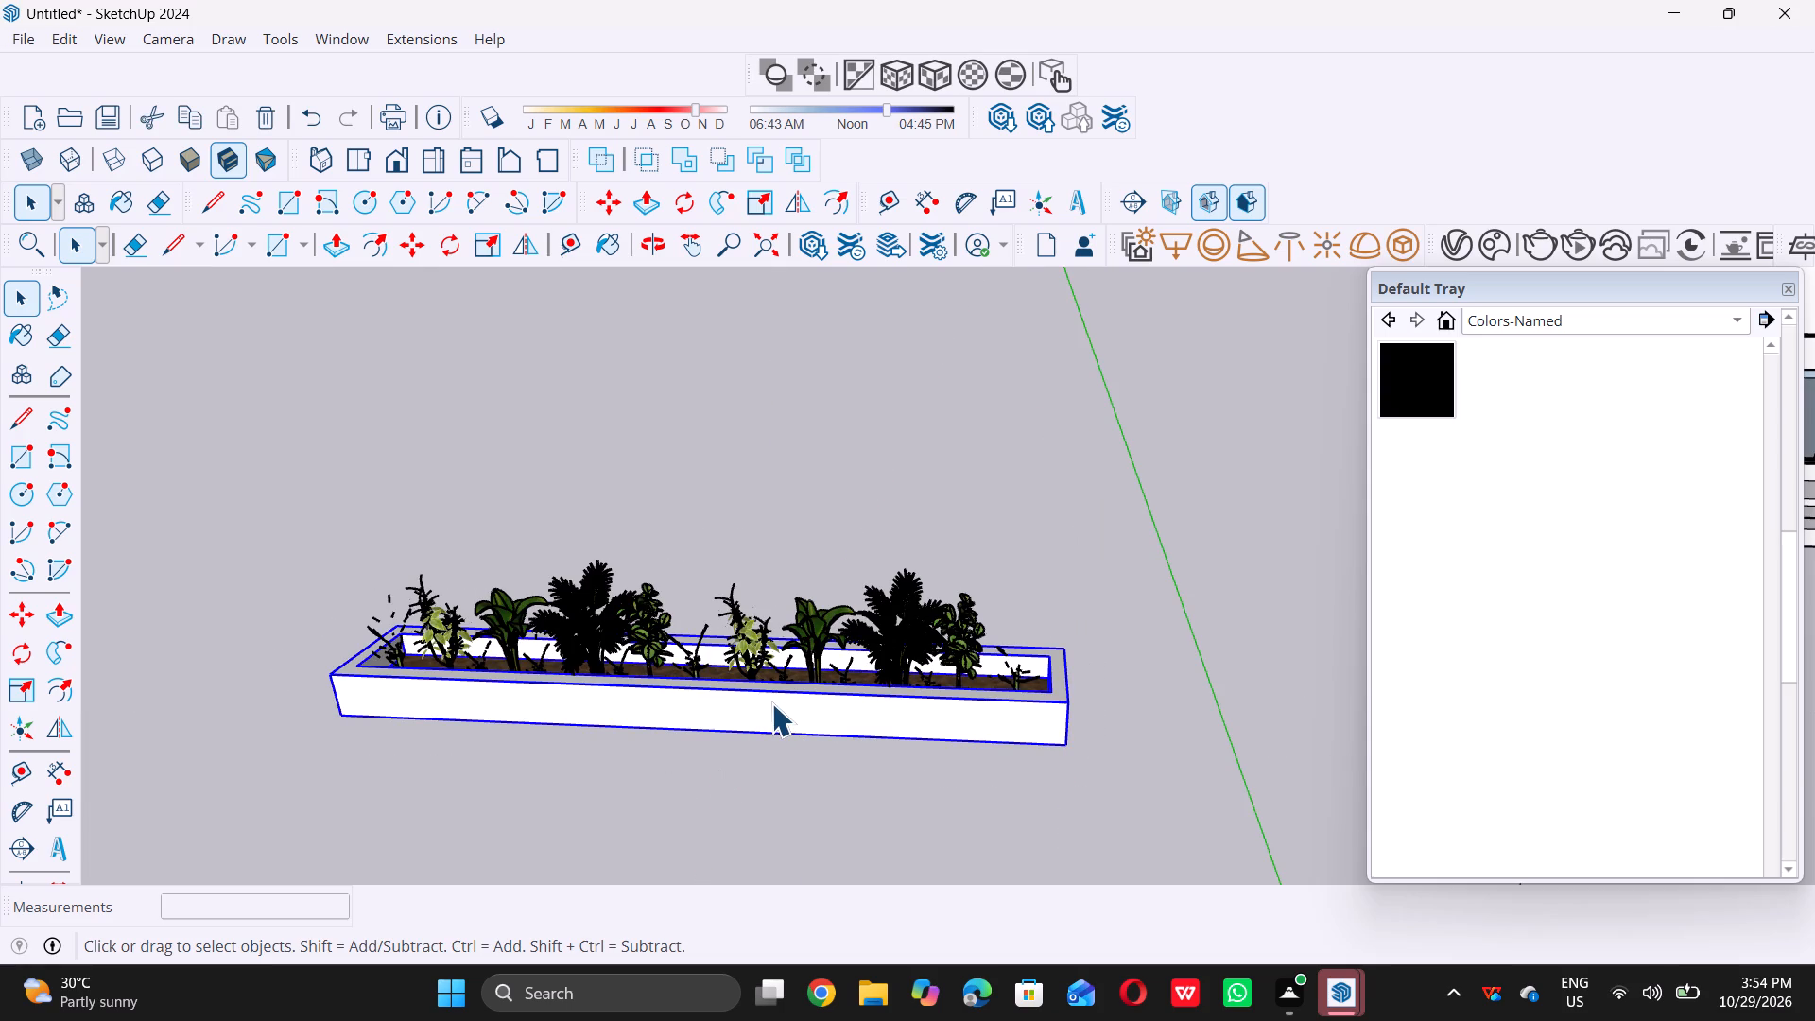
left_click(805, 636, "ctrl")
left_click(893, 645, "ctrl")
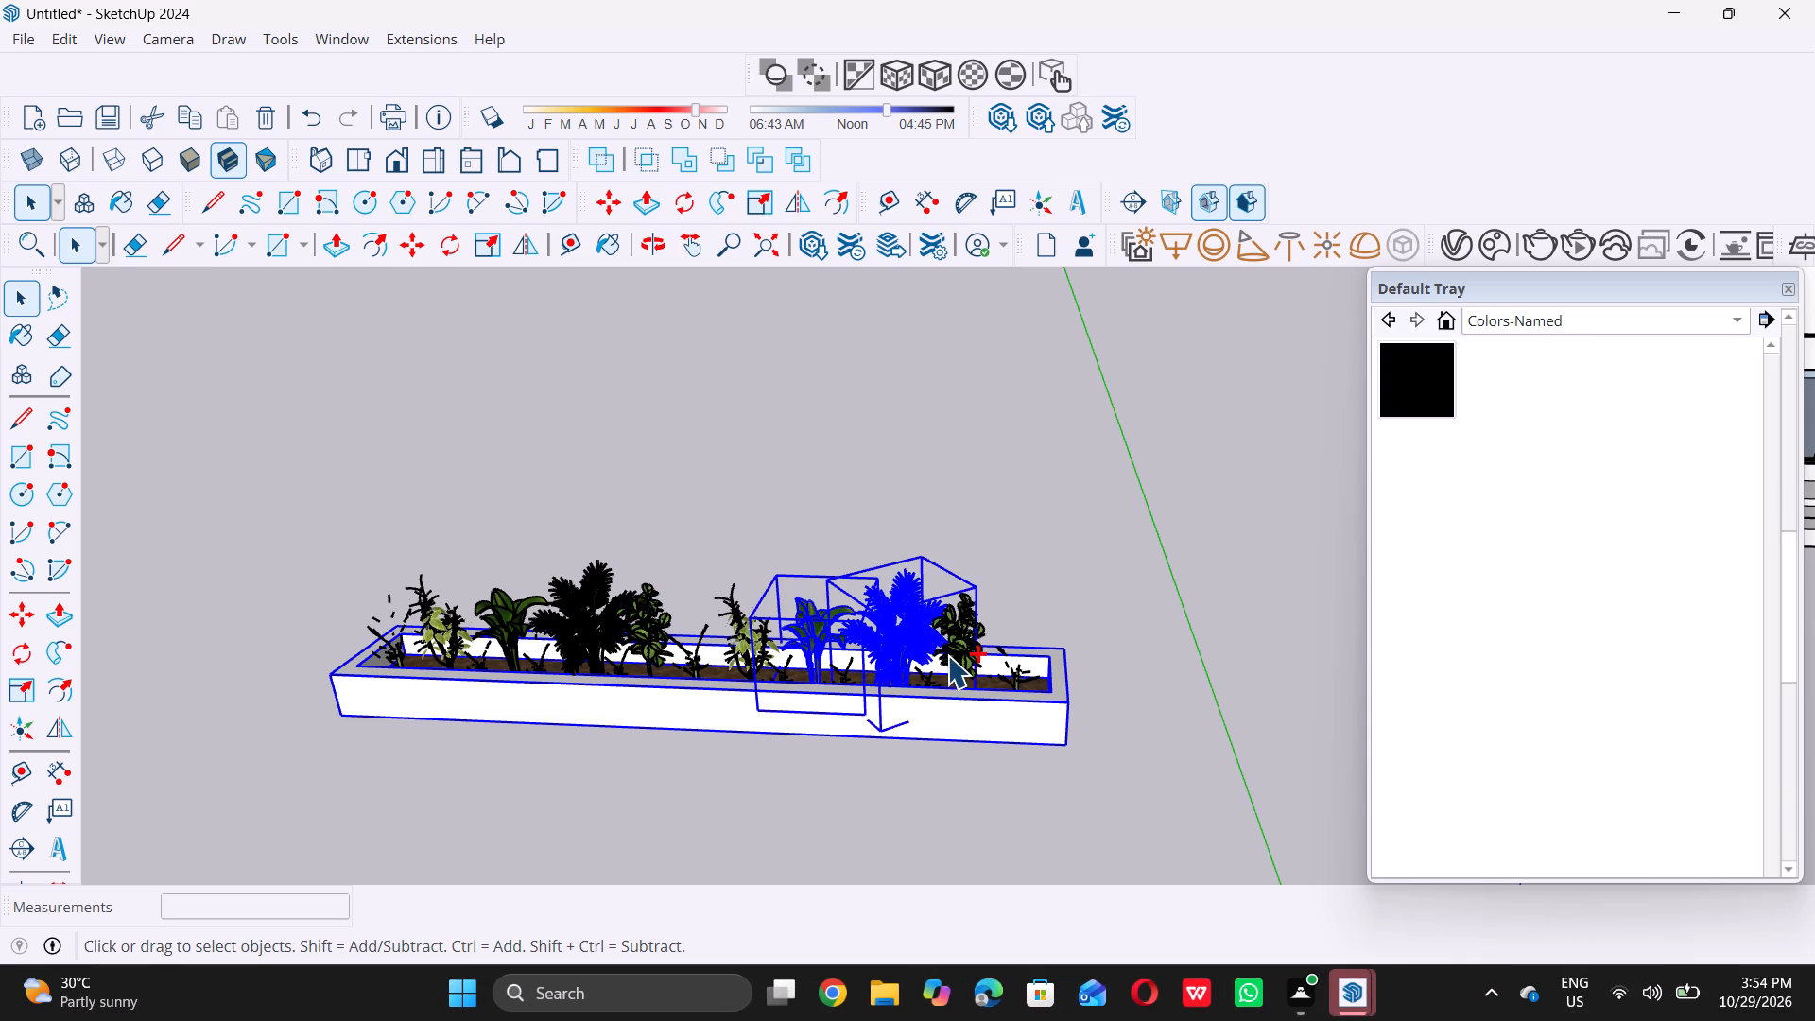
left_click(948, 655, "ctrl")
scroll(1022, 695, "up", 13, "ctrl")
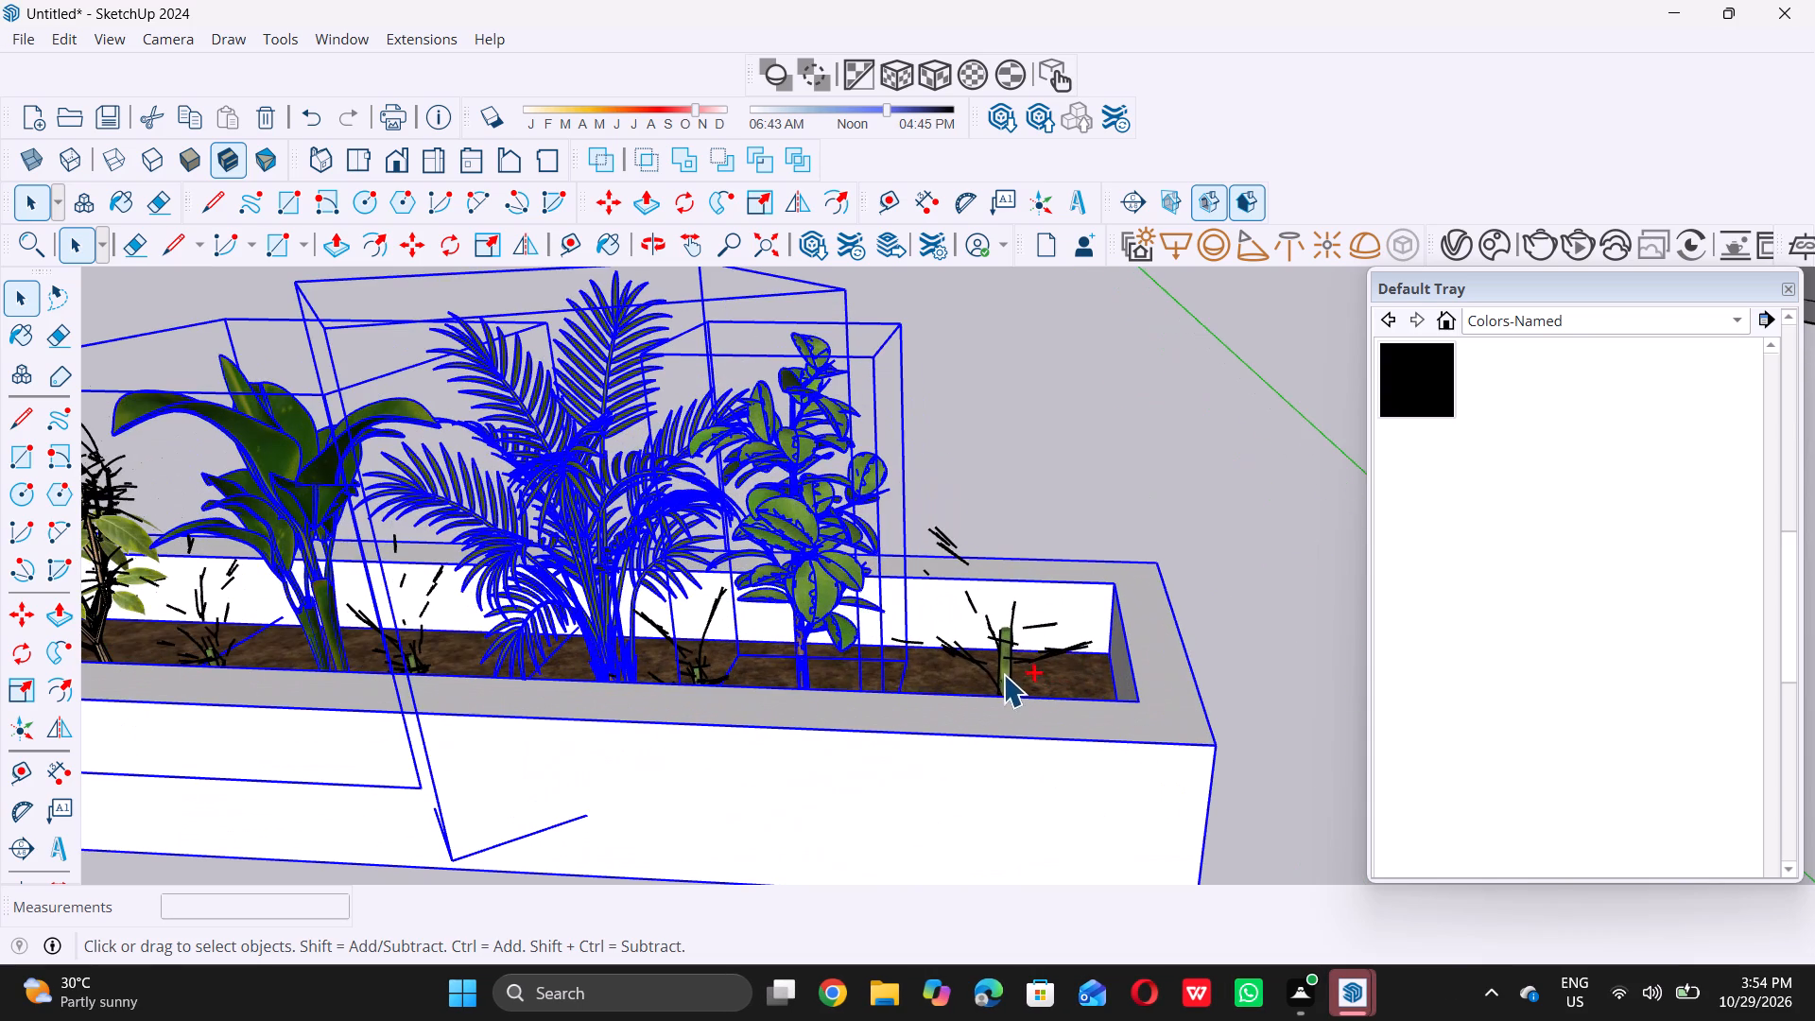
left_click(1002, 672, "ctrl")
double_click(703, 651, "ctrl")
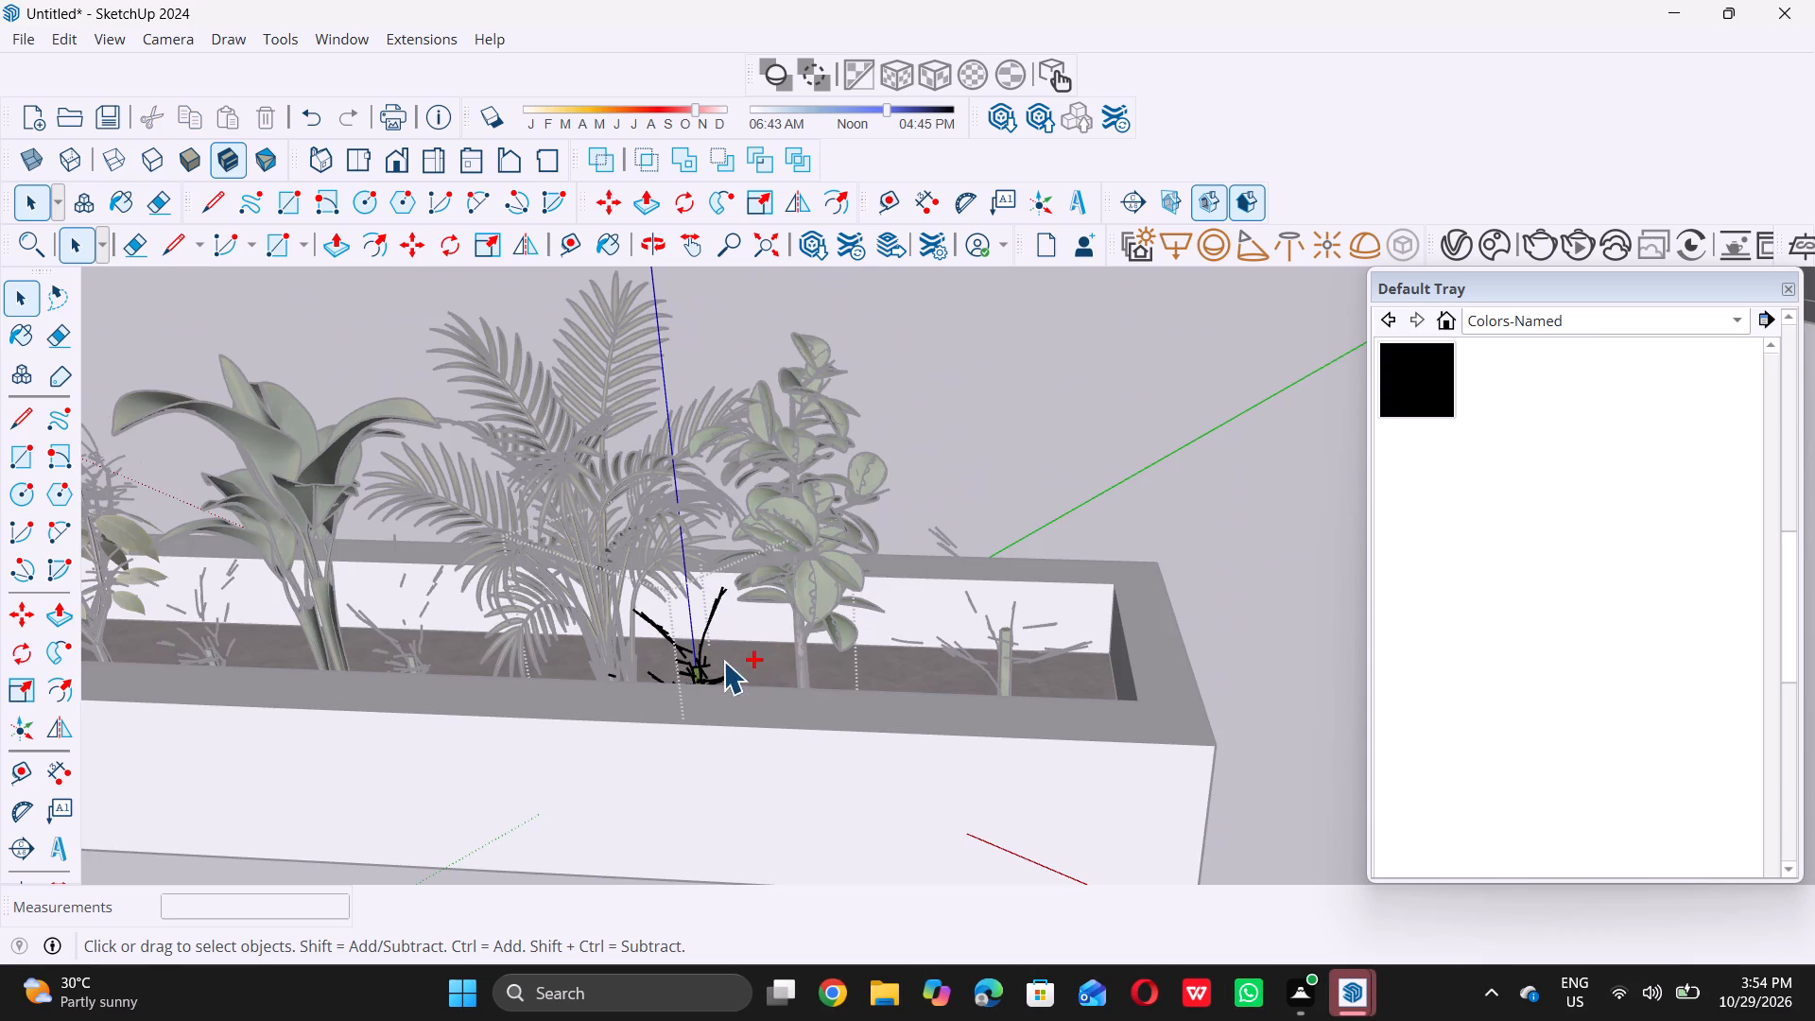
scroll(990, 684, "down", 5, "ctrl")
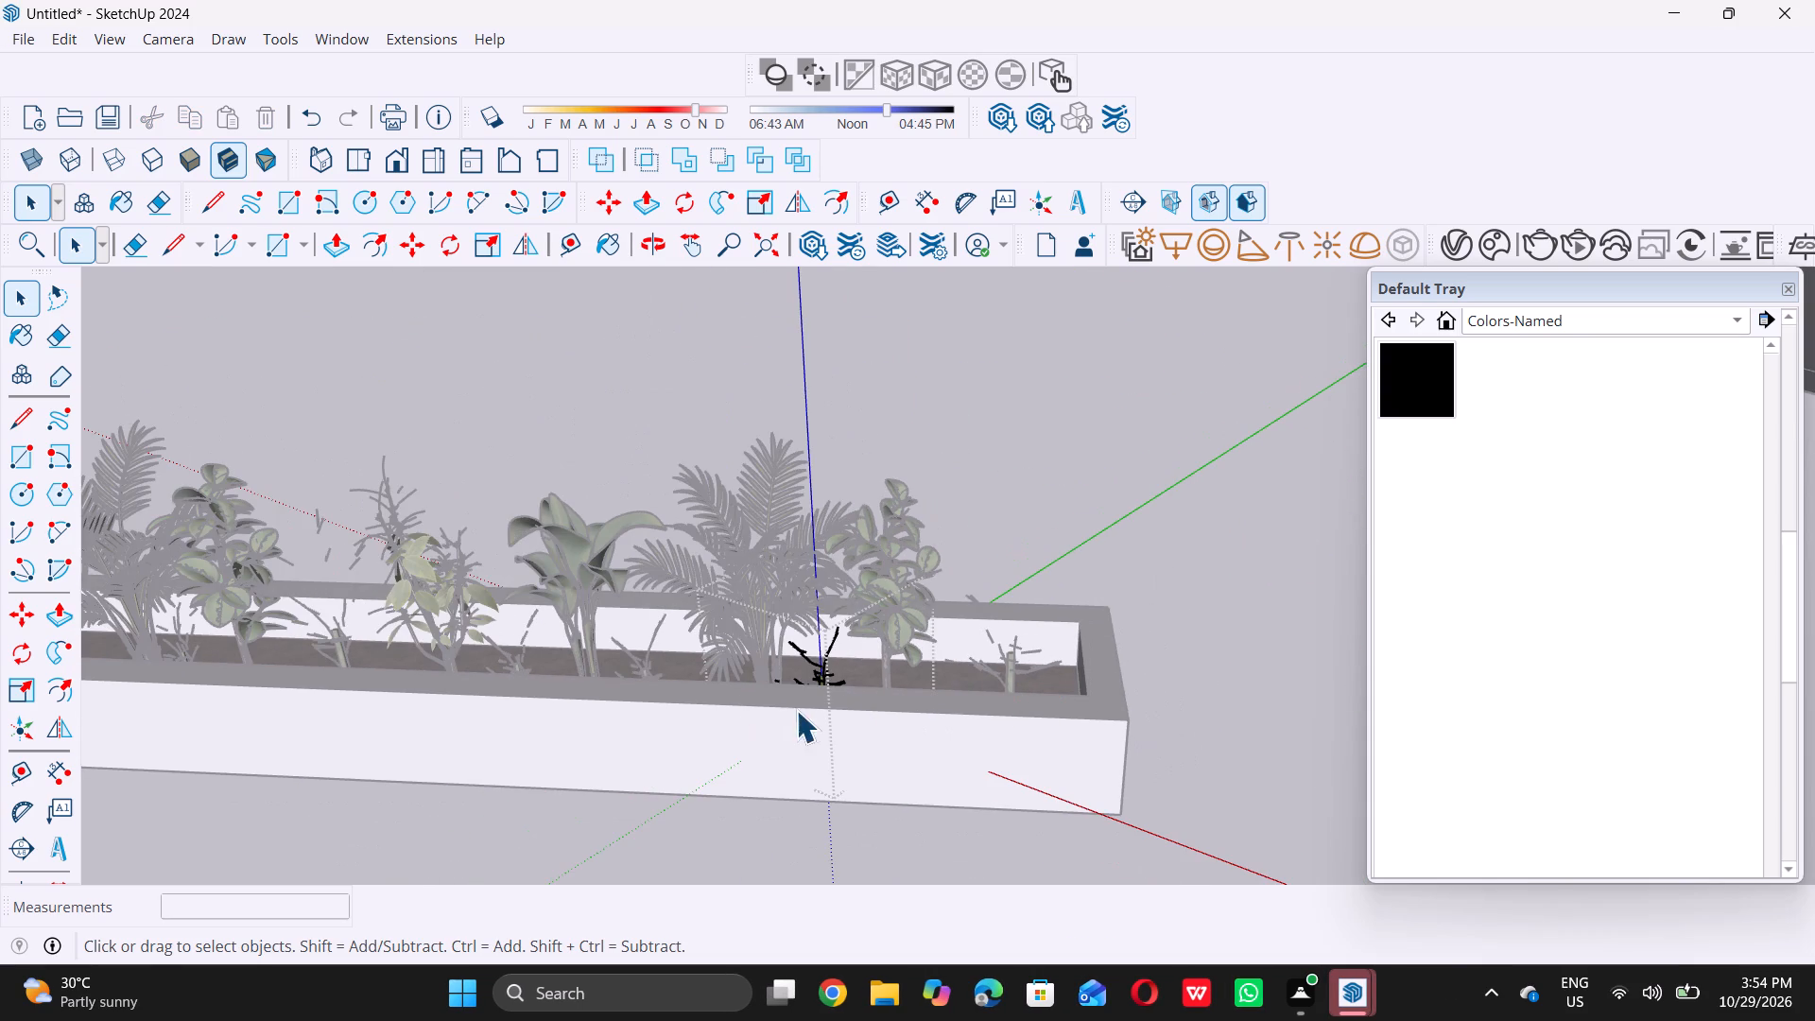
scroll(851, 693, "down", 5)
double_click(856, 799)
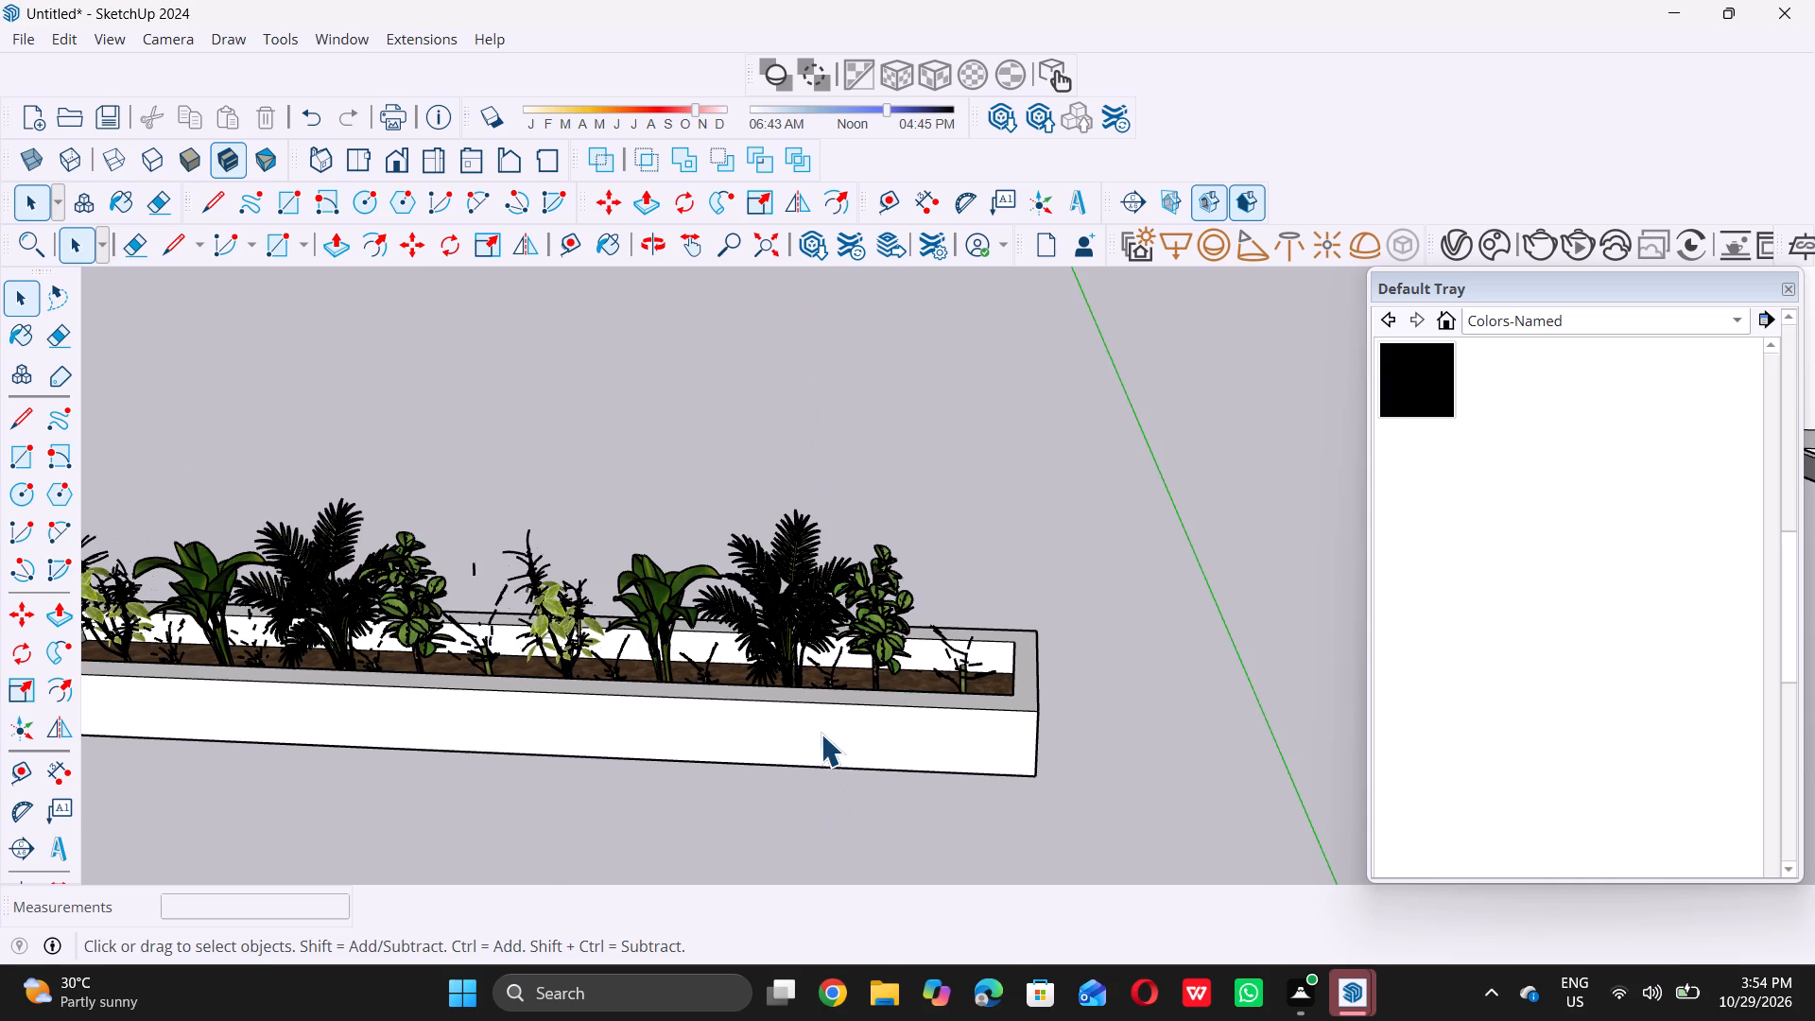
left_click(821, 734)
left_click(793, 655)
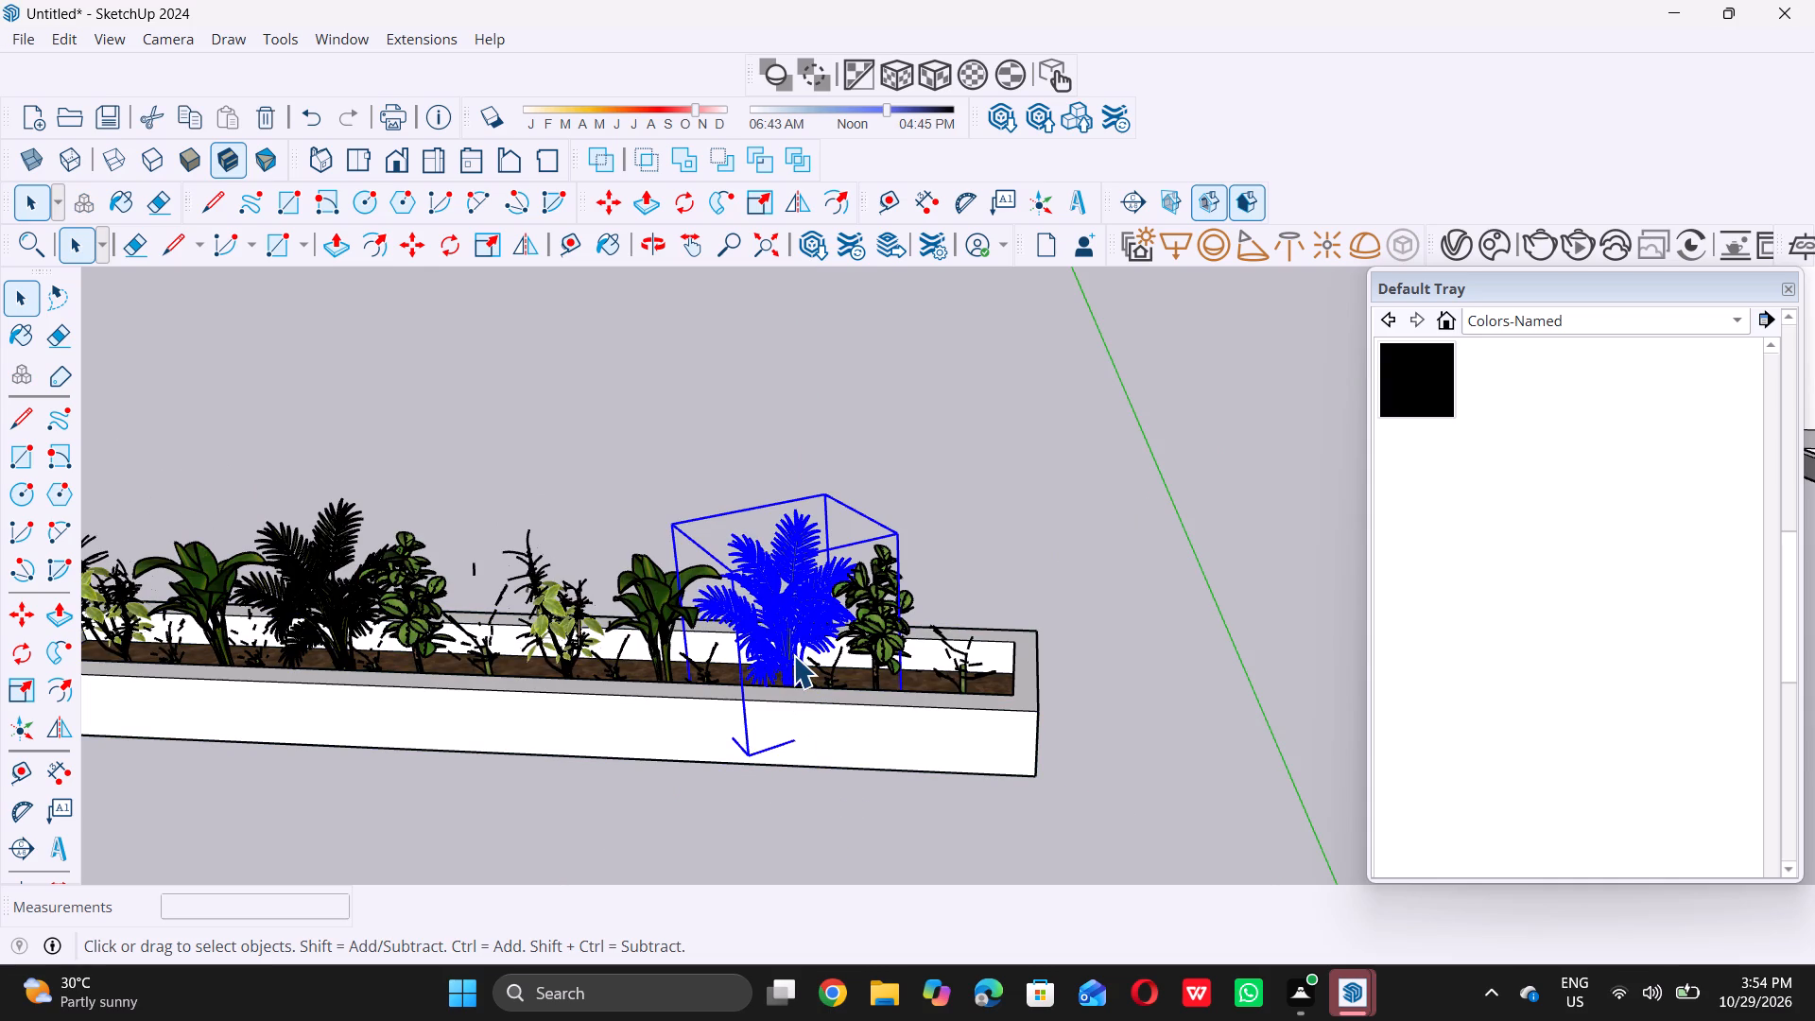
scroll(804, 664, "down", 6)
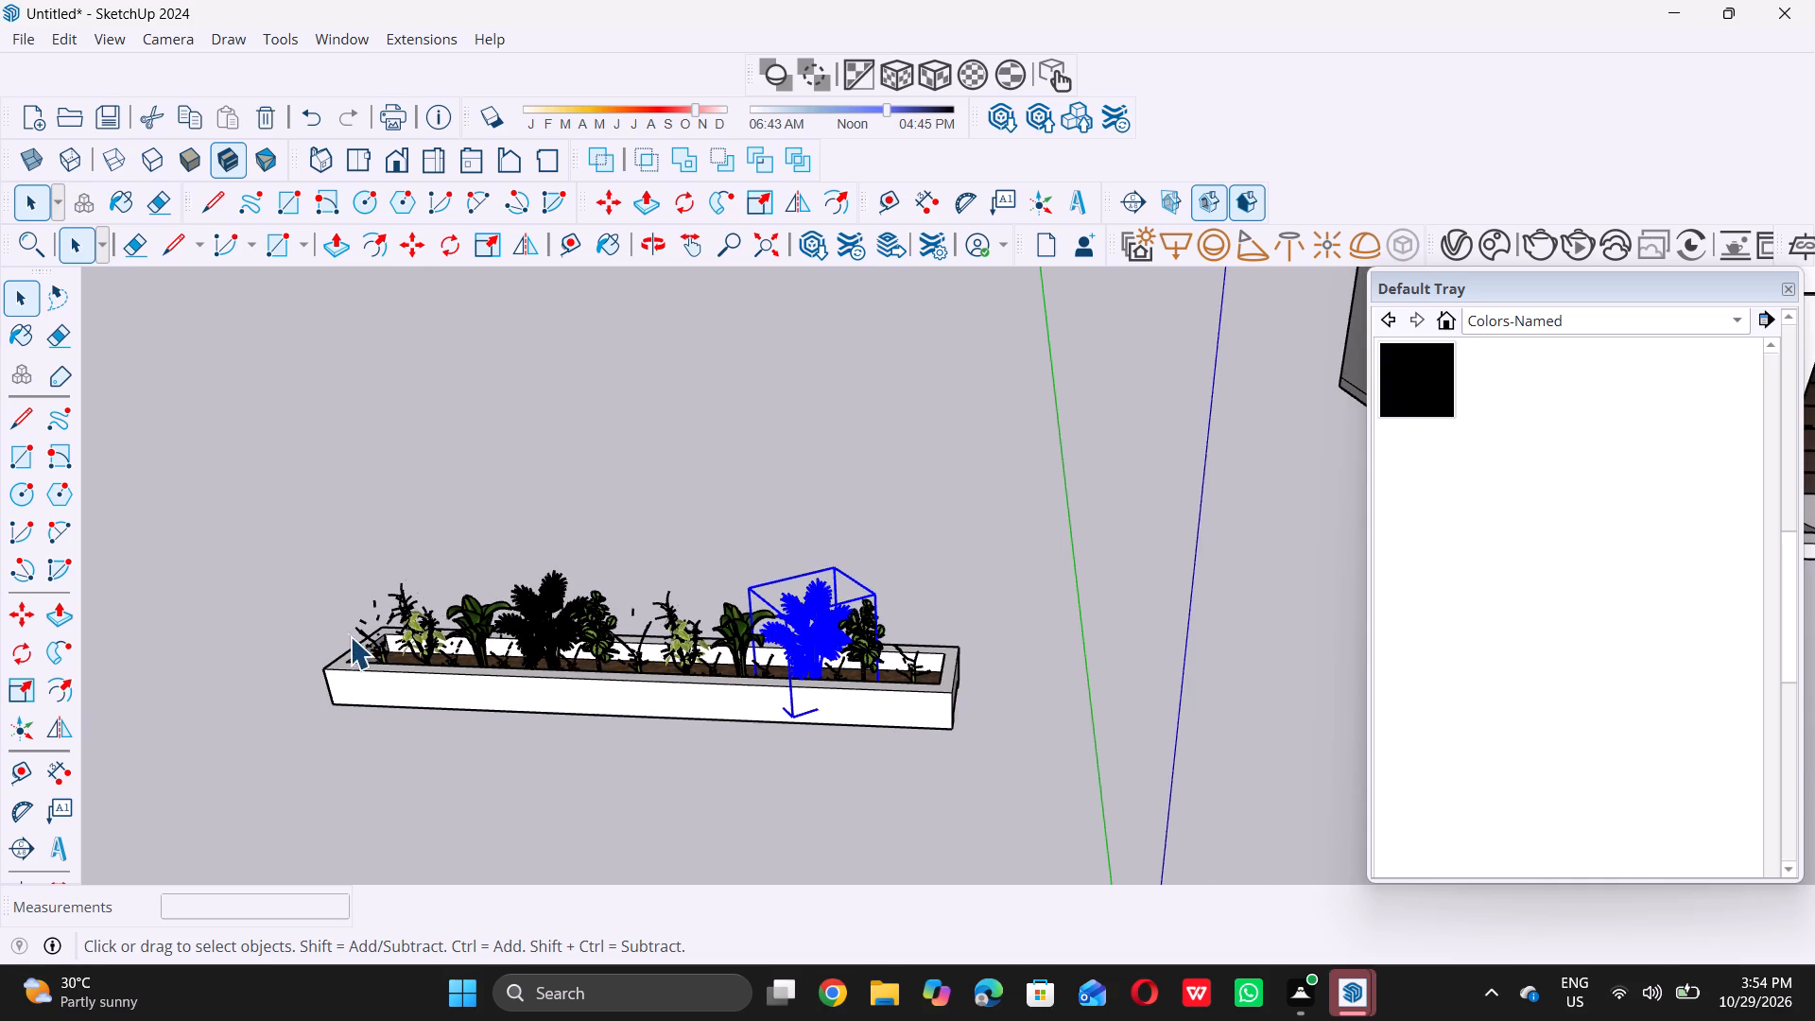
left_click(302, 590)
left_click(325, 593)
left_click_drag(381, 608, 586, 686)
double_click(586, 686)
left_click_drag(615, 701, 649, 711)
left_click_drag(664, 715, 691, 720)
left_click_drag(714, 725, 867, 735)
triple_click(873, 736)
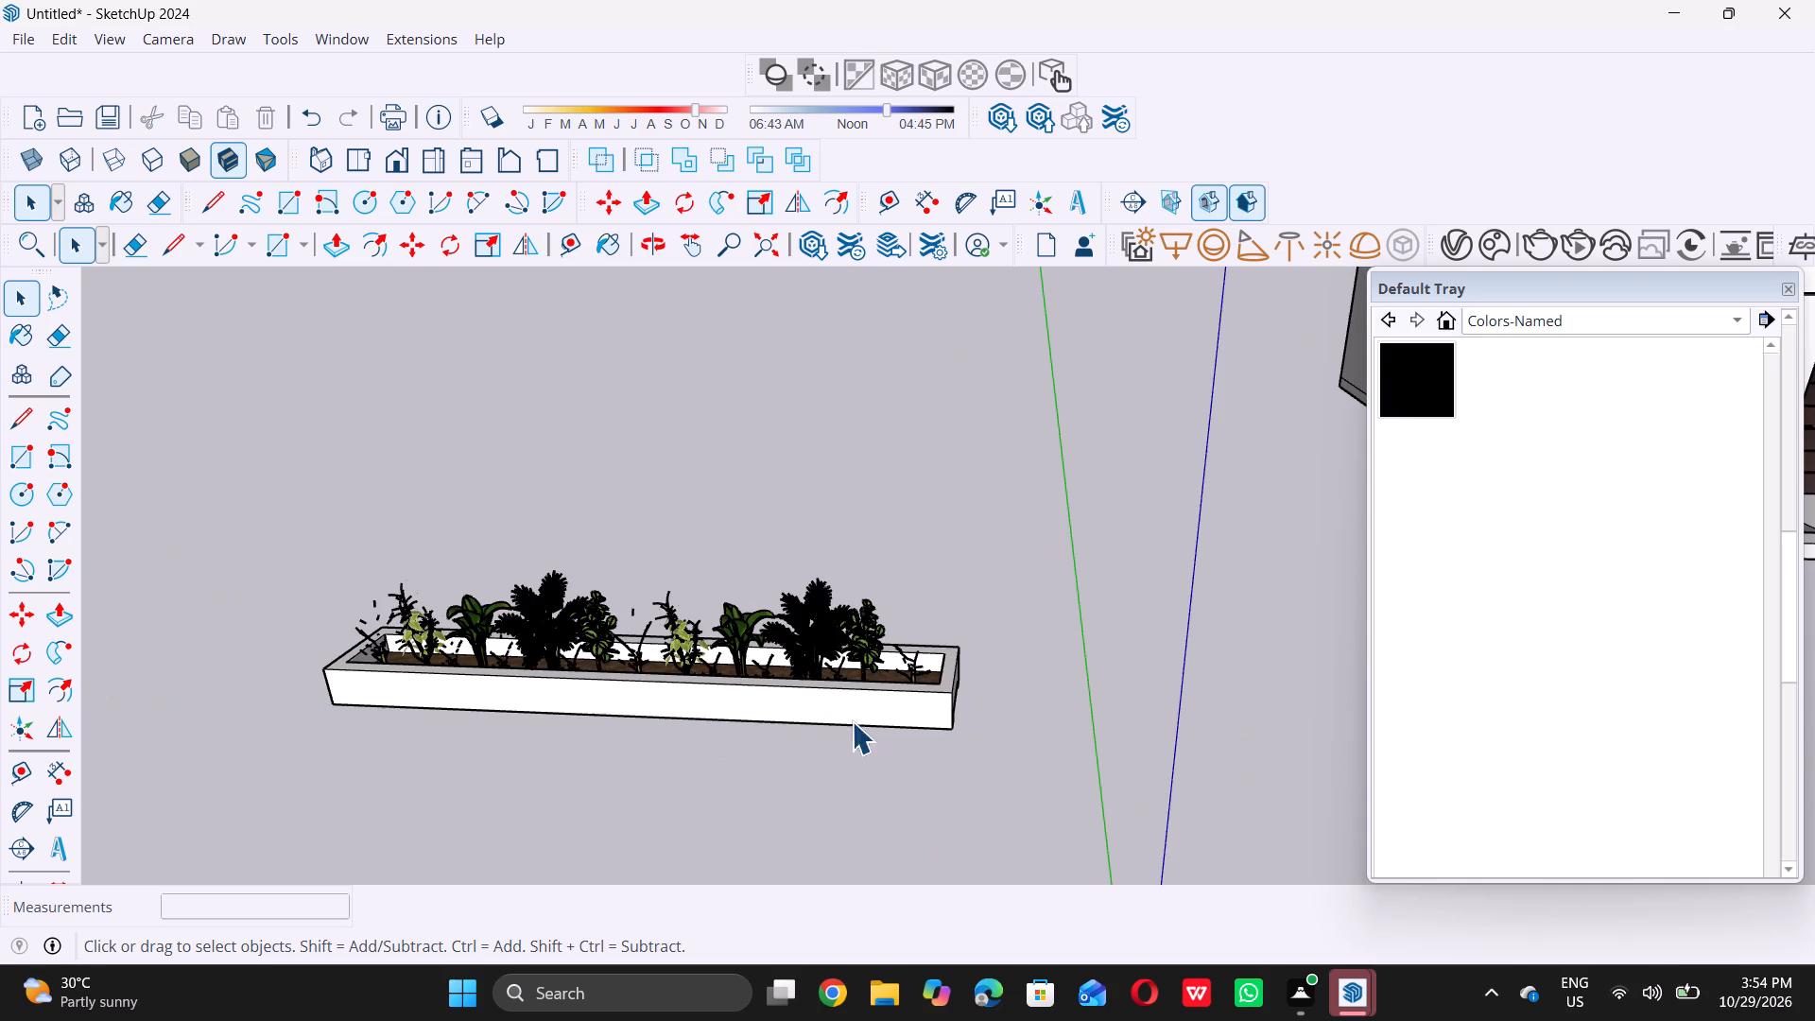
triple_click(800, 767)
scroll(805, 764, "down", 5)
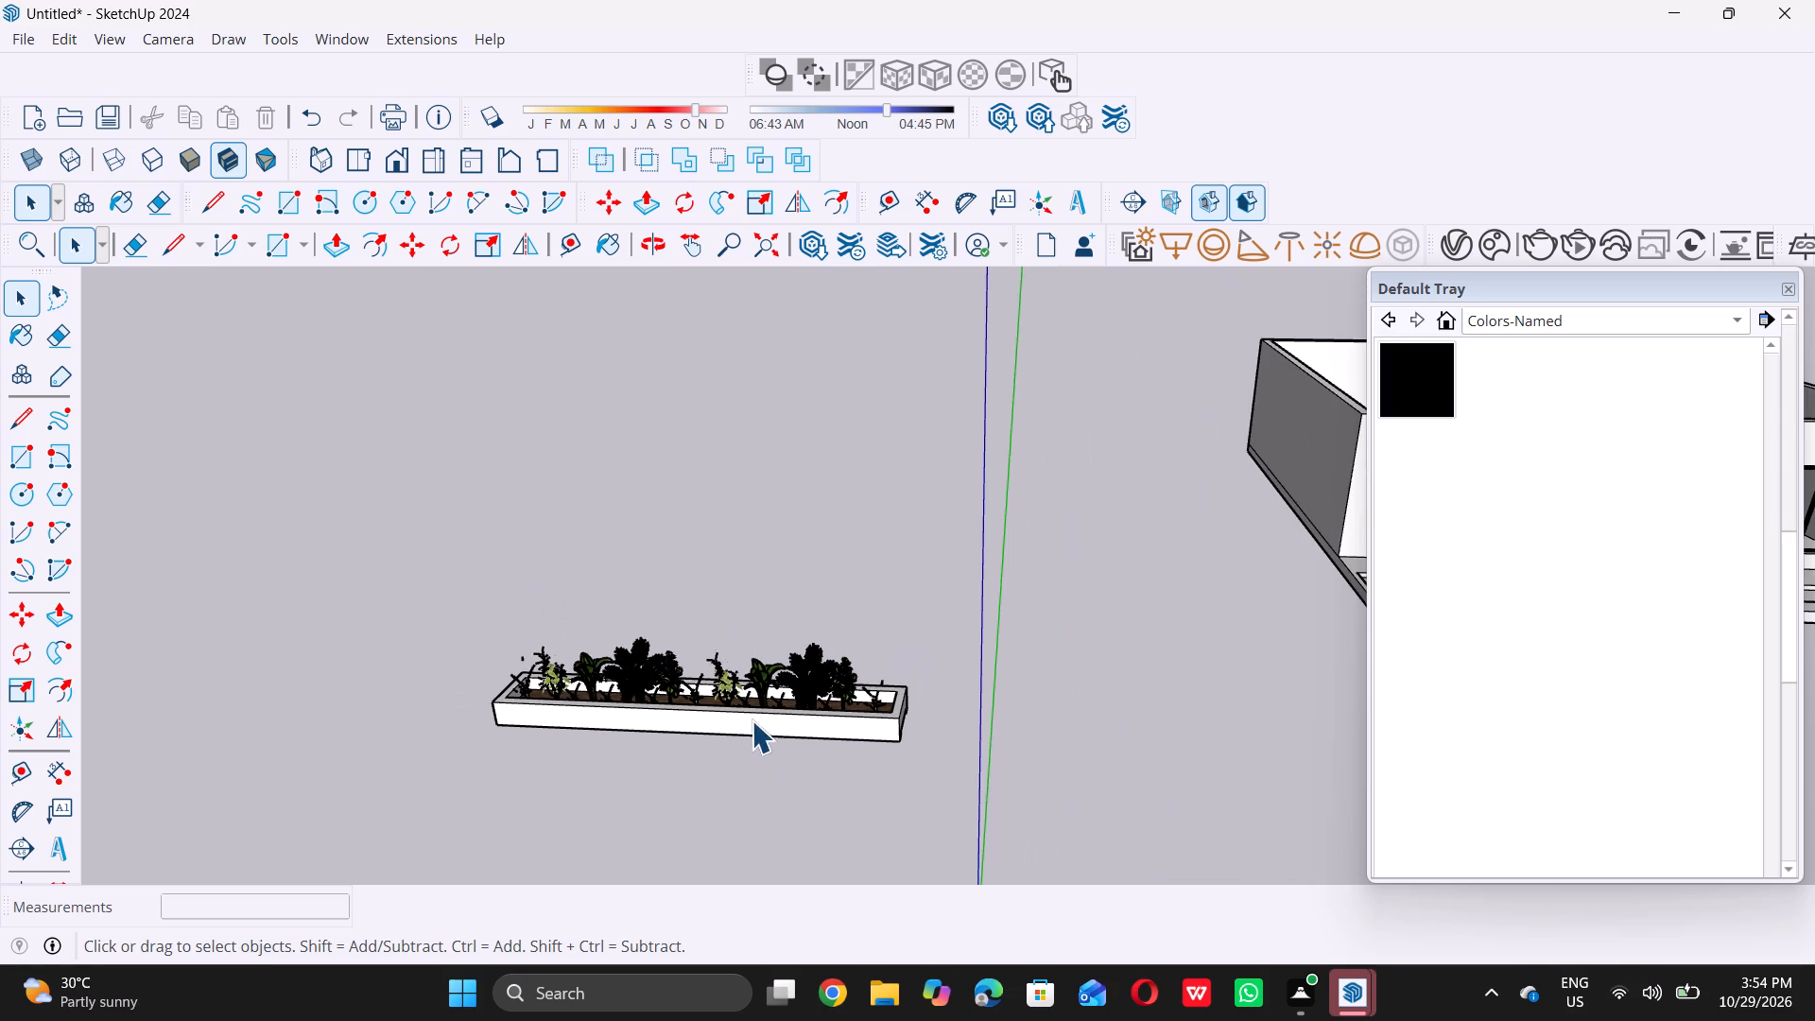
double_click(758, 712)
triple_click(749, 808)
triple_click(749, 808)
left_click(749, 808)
Group the planter box together with all of its plants.
left_click(429, 573)
left_click_drag(430, 573, 447, 579)
left_click_drag(449, 580, 470, 595)
left_click(475, 599)
left_click_drag(479, 604, 920, 785)
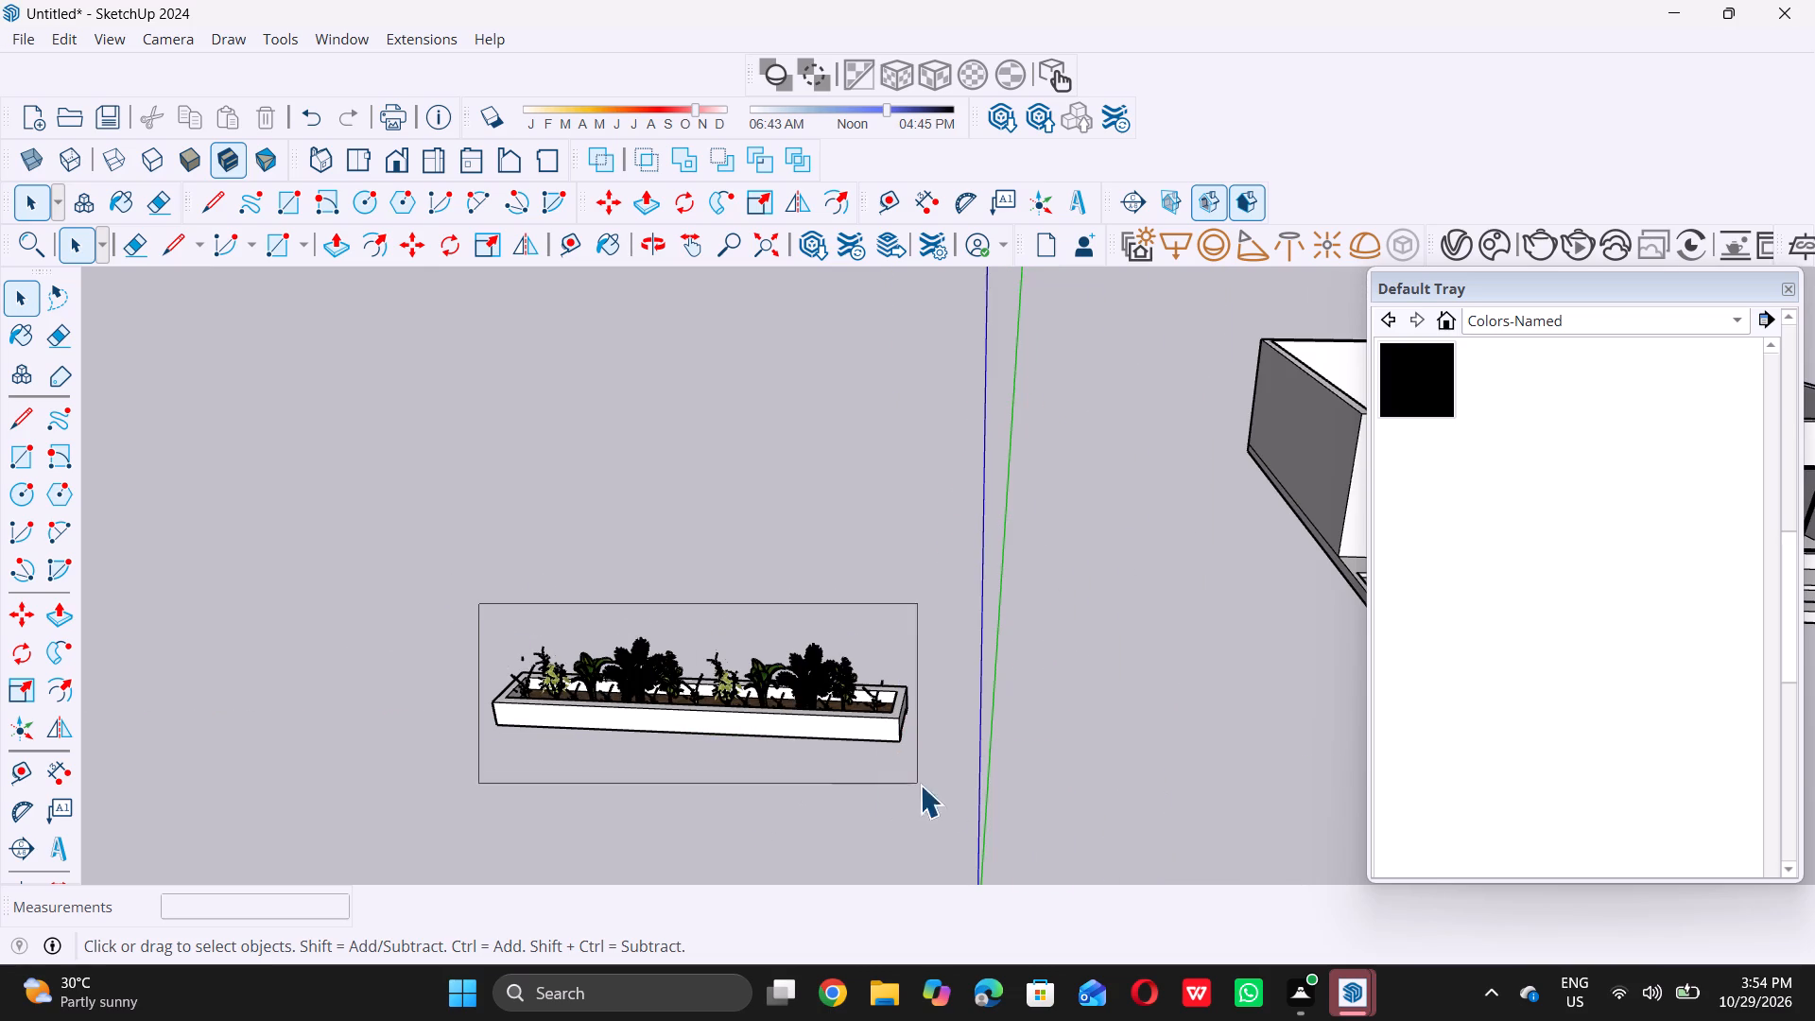
left_click_drag(920, 785, 1022, 800)
left_click(1022, 800)
left_click(462, 615)
left_click_drag(462, 615, 854, 742)
left_click(854, 742)
left_click_drag(324, 546, 337, 545)
left_click_drag(341, 545, 803, 740)
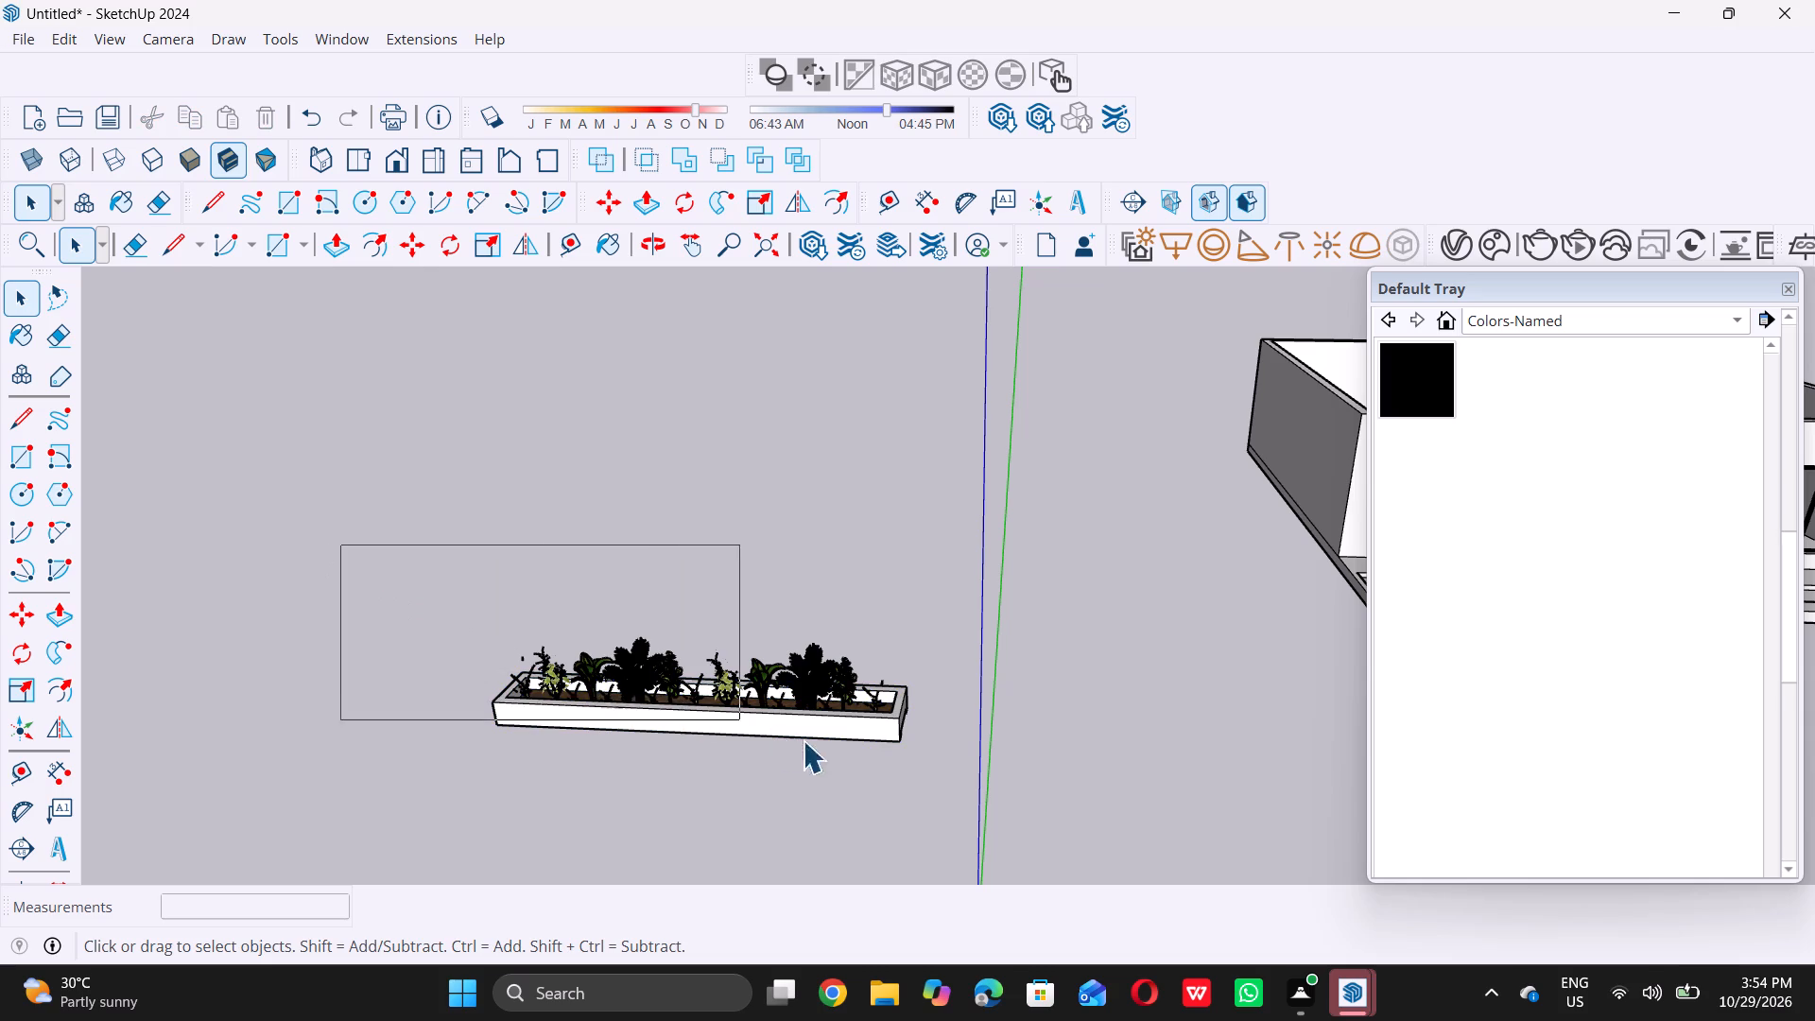
left_click_drag(803, 740, 963, 782)
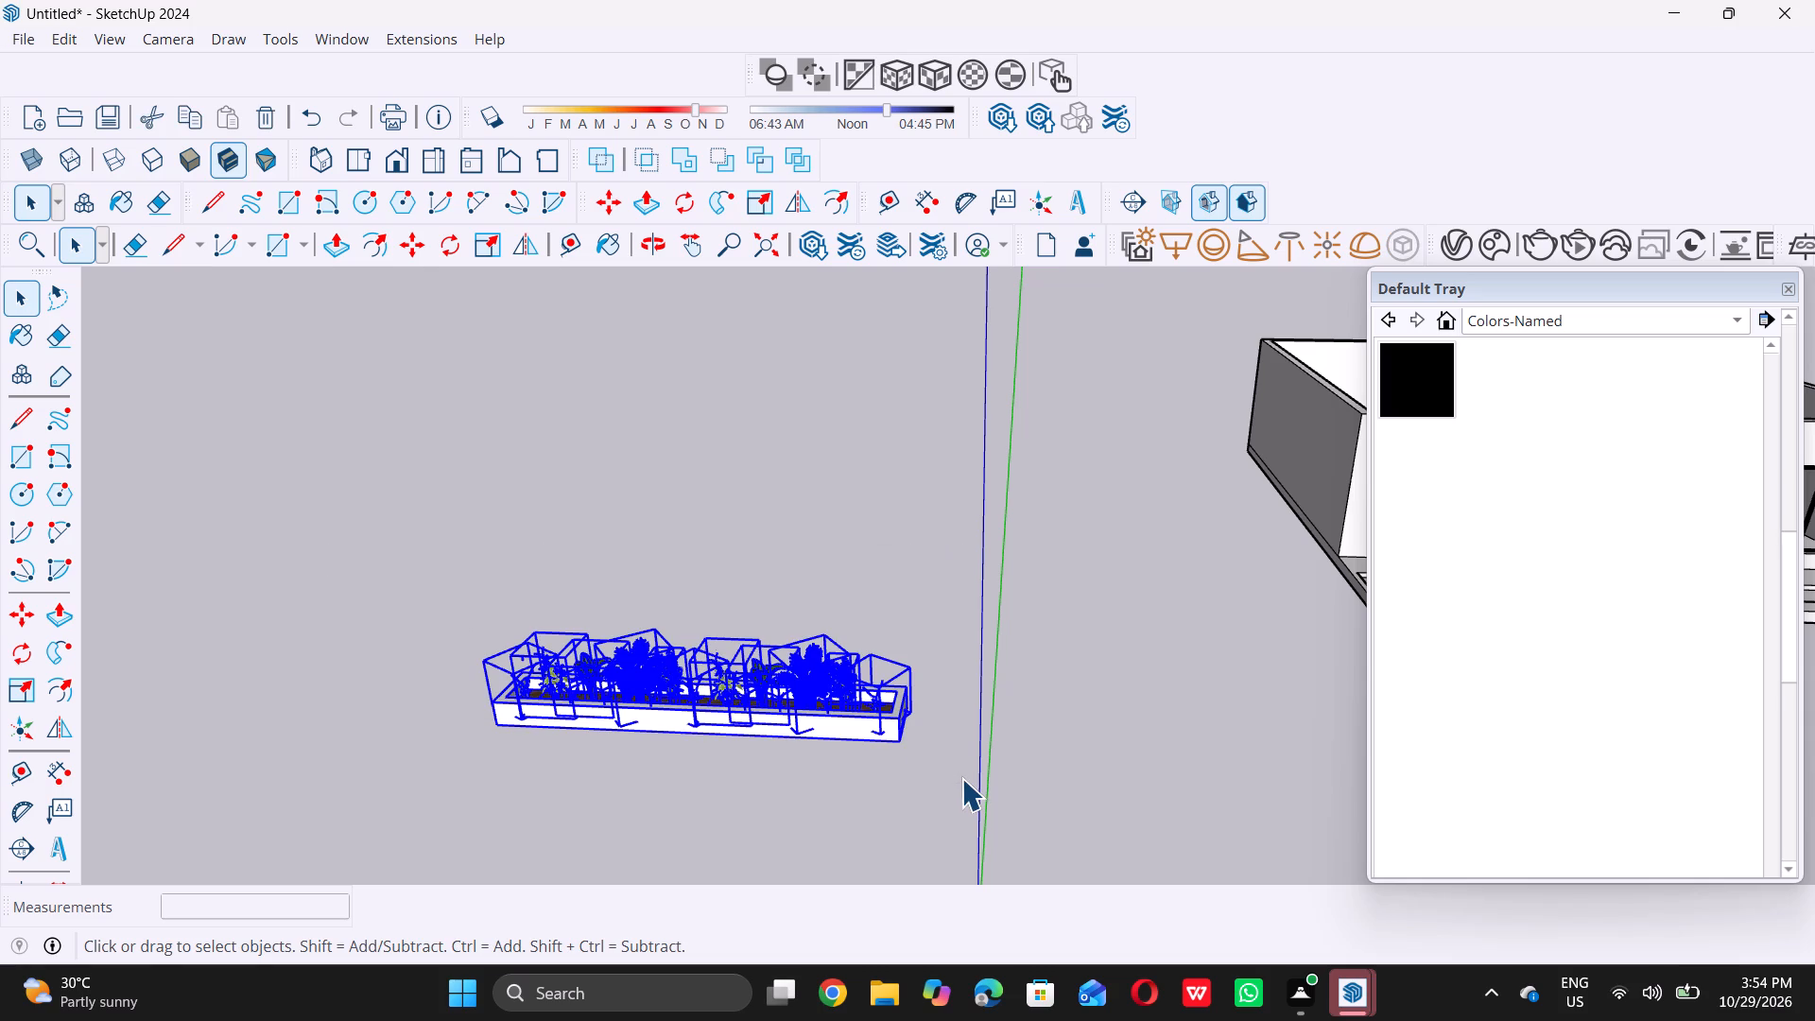
right_click(809, 718)
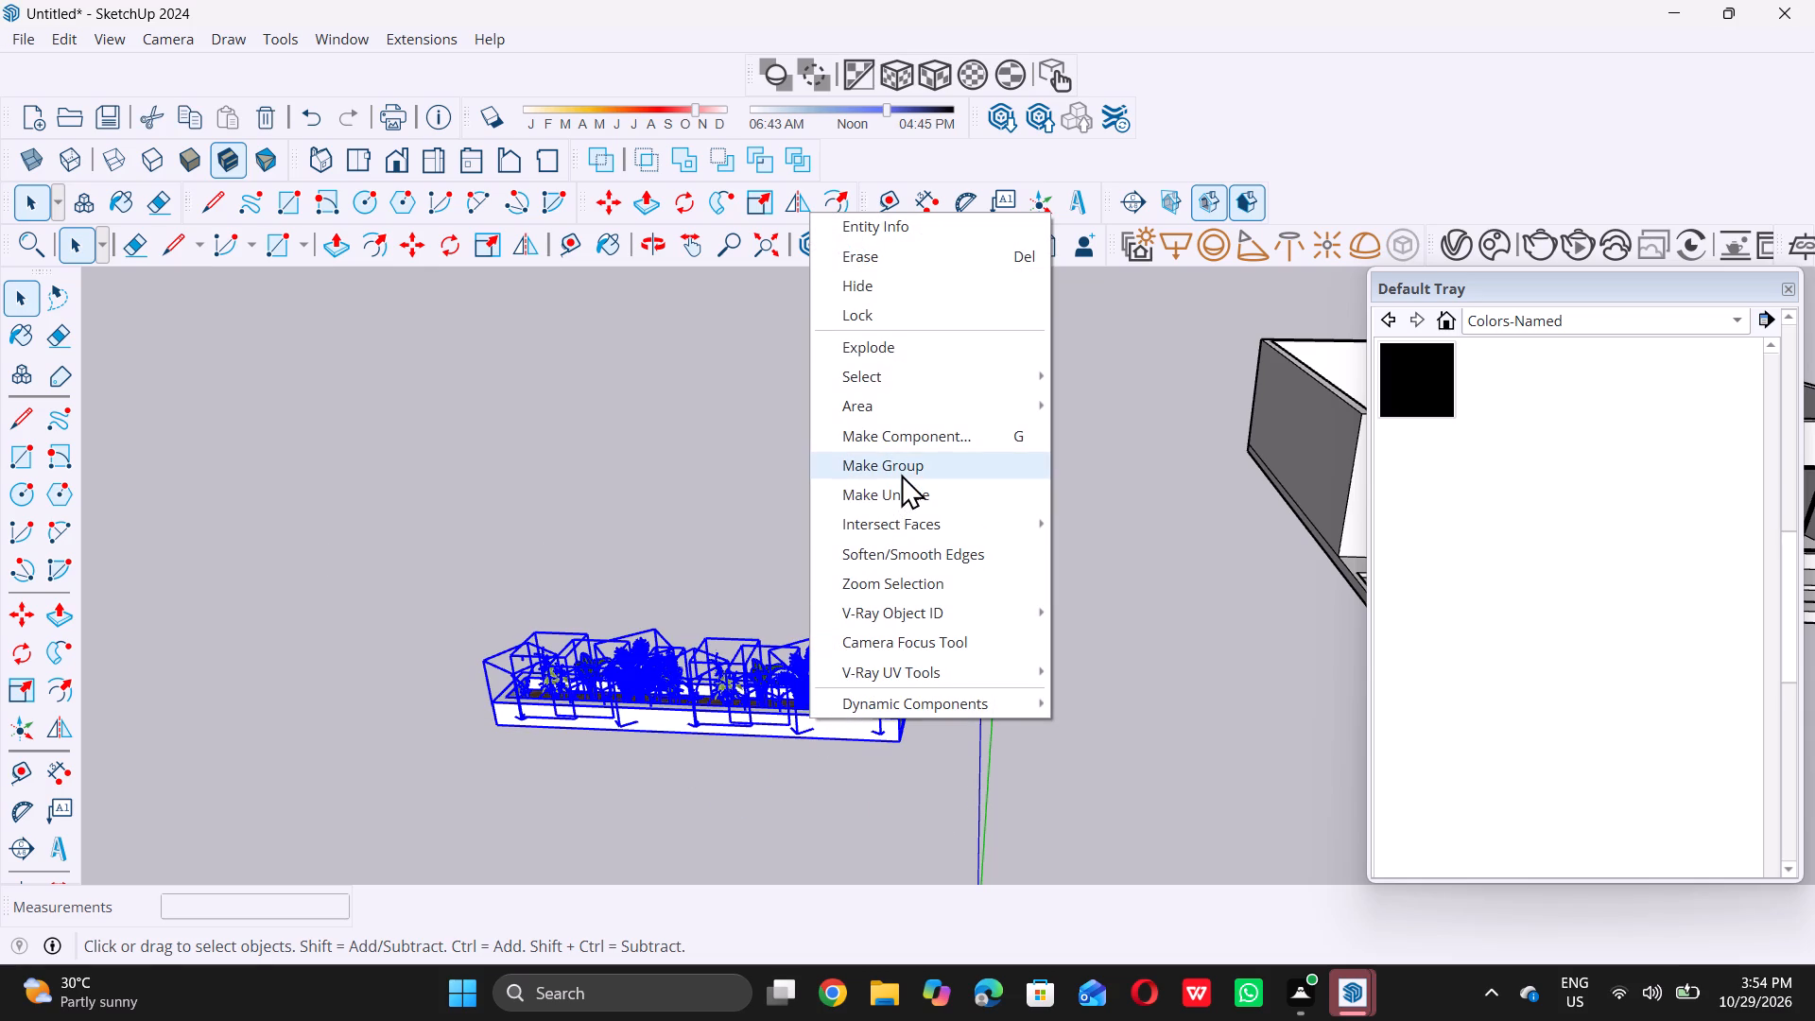
double_click(901, 472)
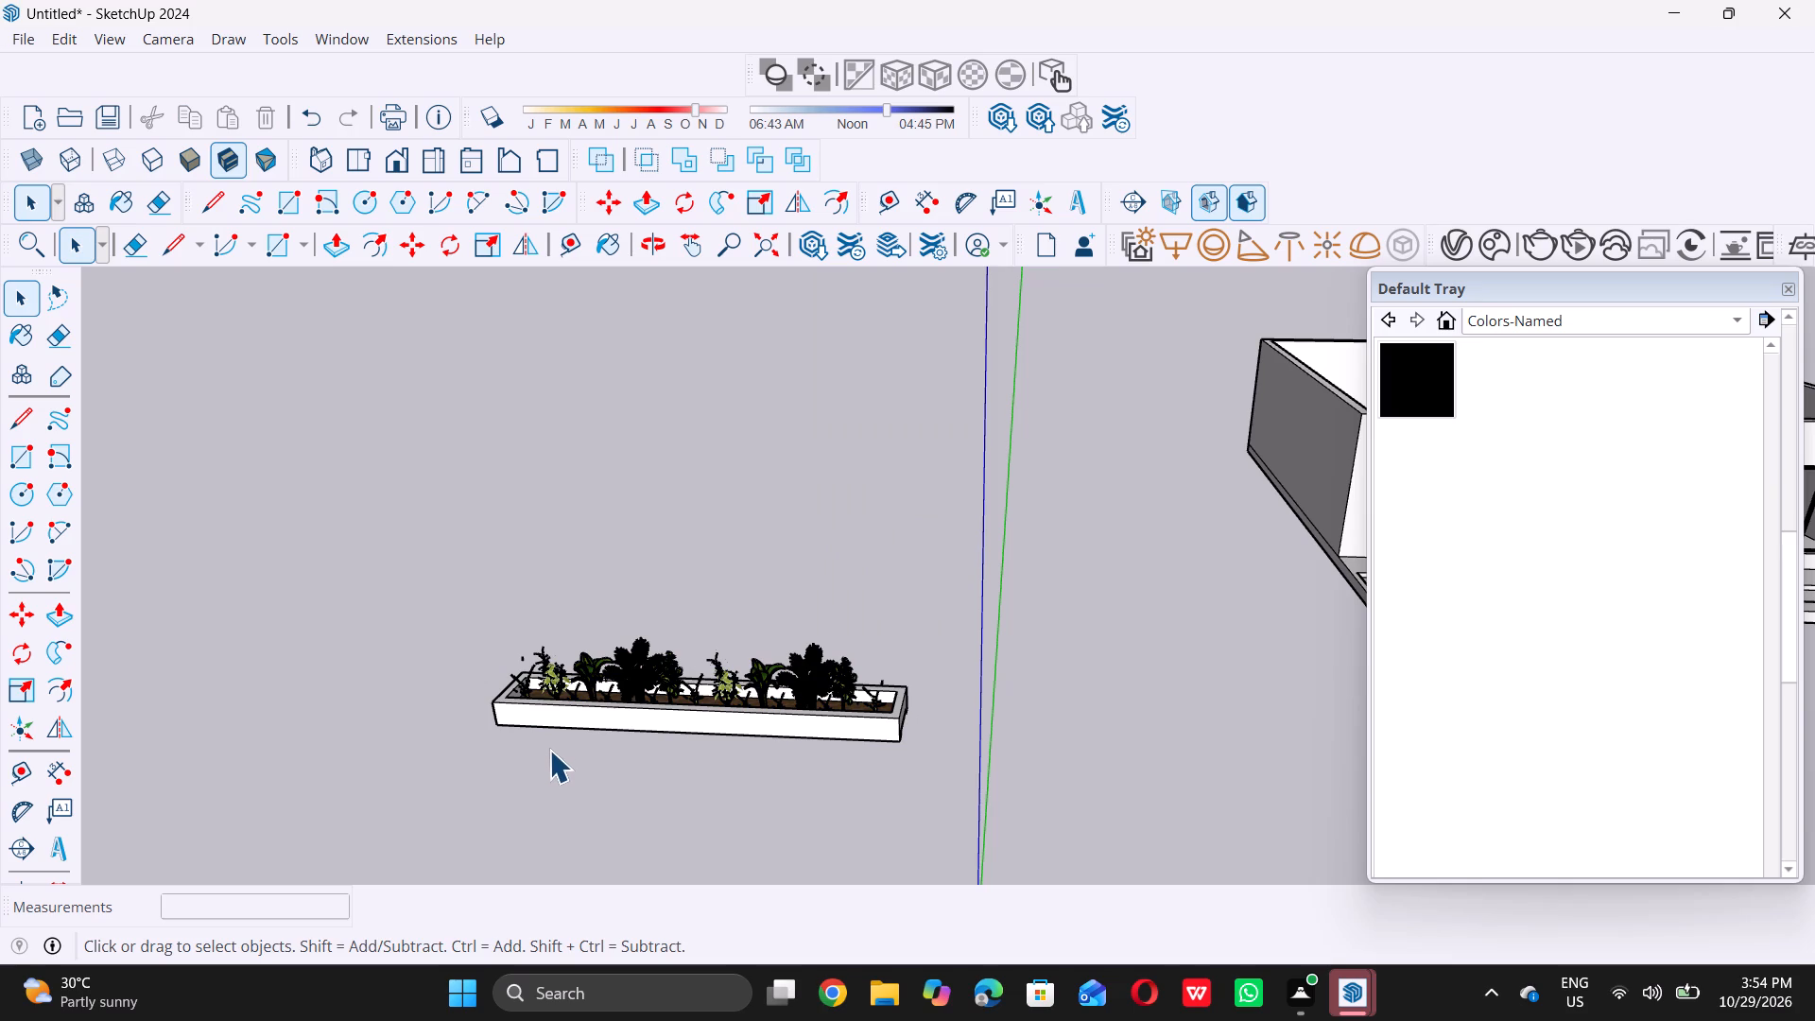
Move the grouped planter by its bottom corner about 61' toward the building, setting it down just in front of the porch.
key("m")
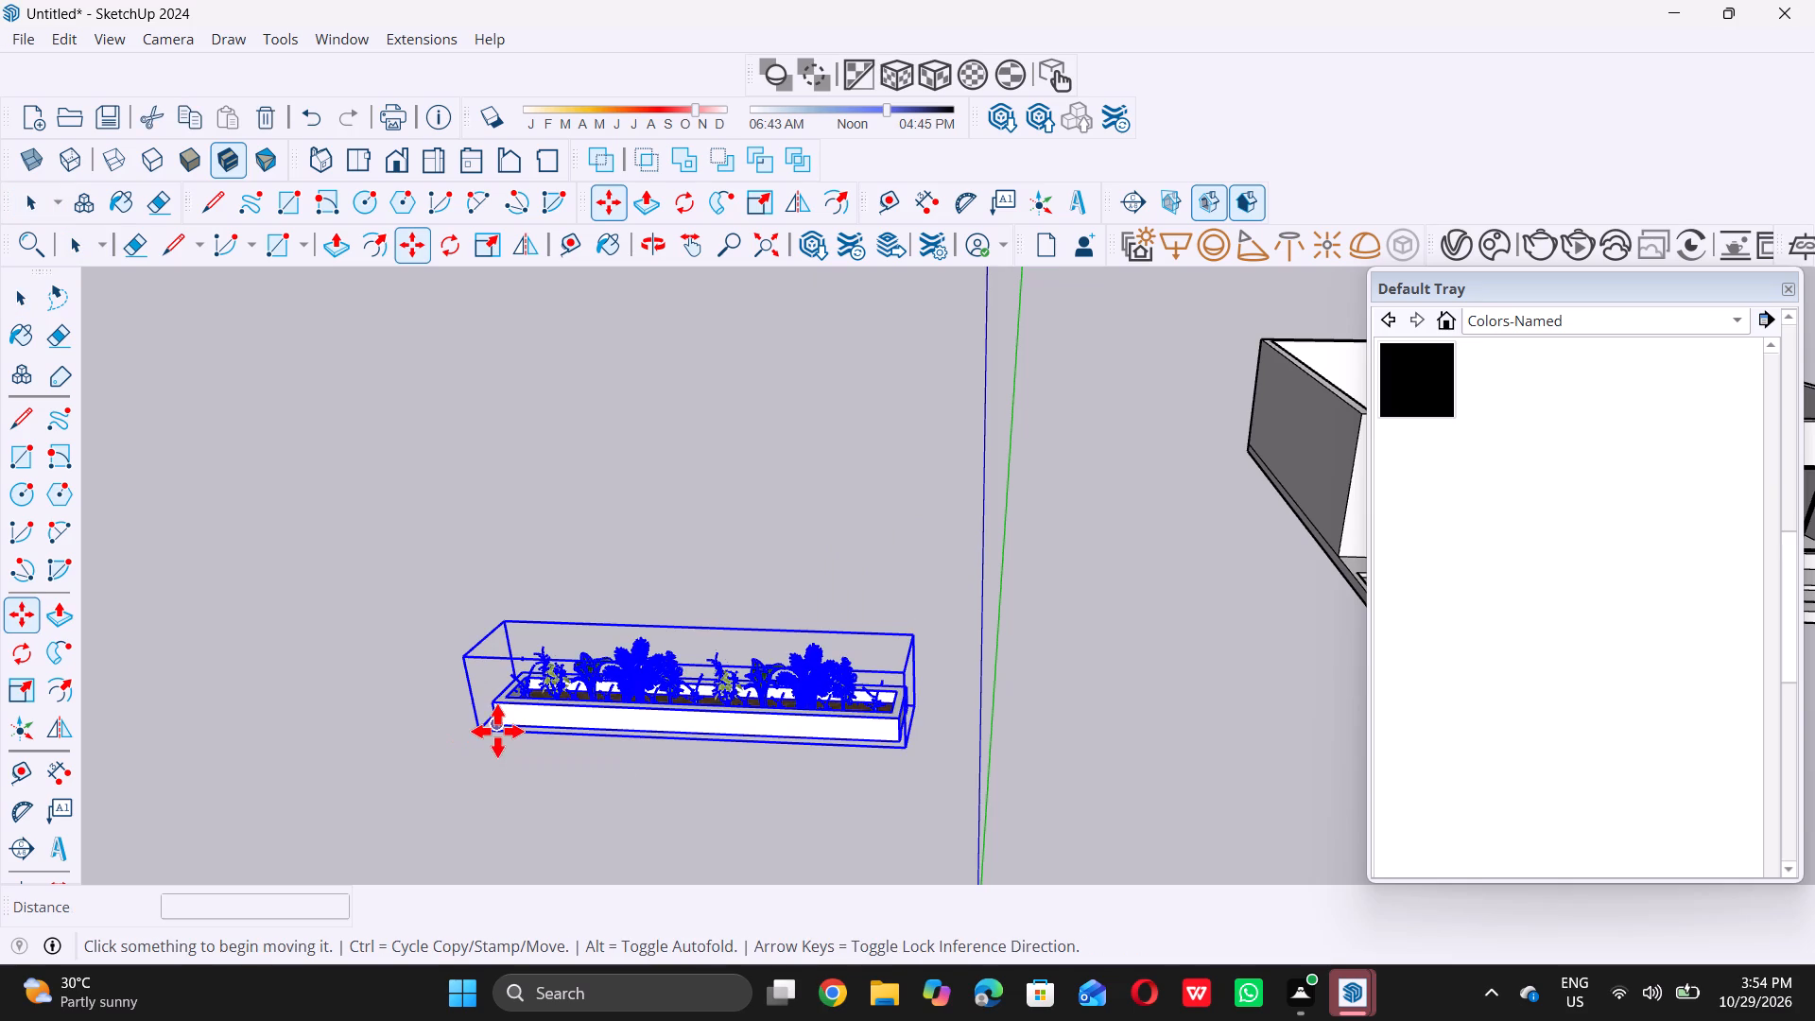
left_click(497, 731)
scroll(497, 731, "down", 13)
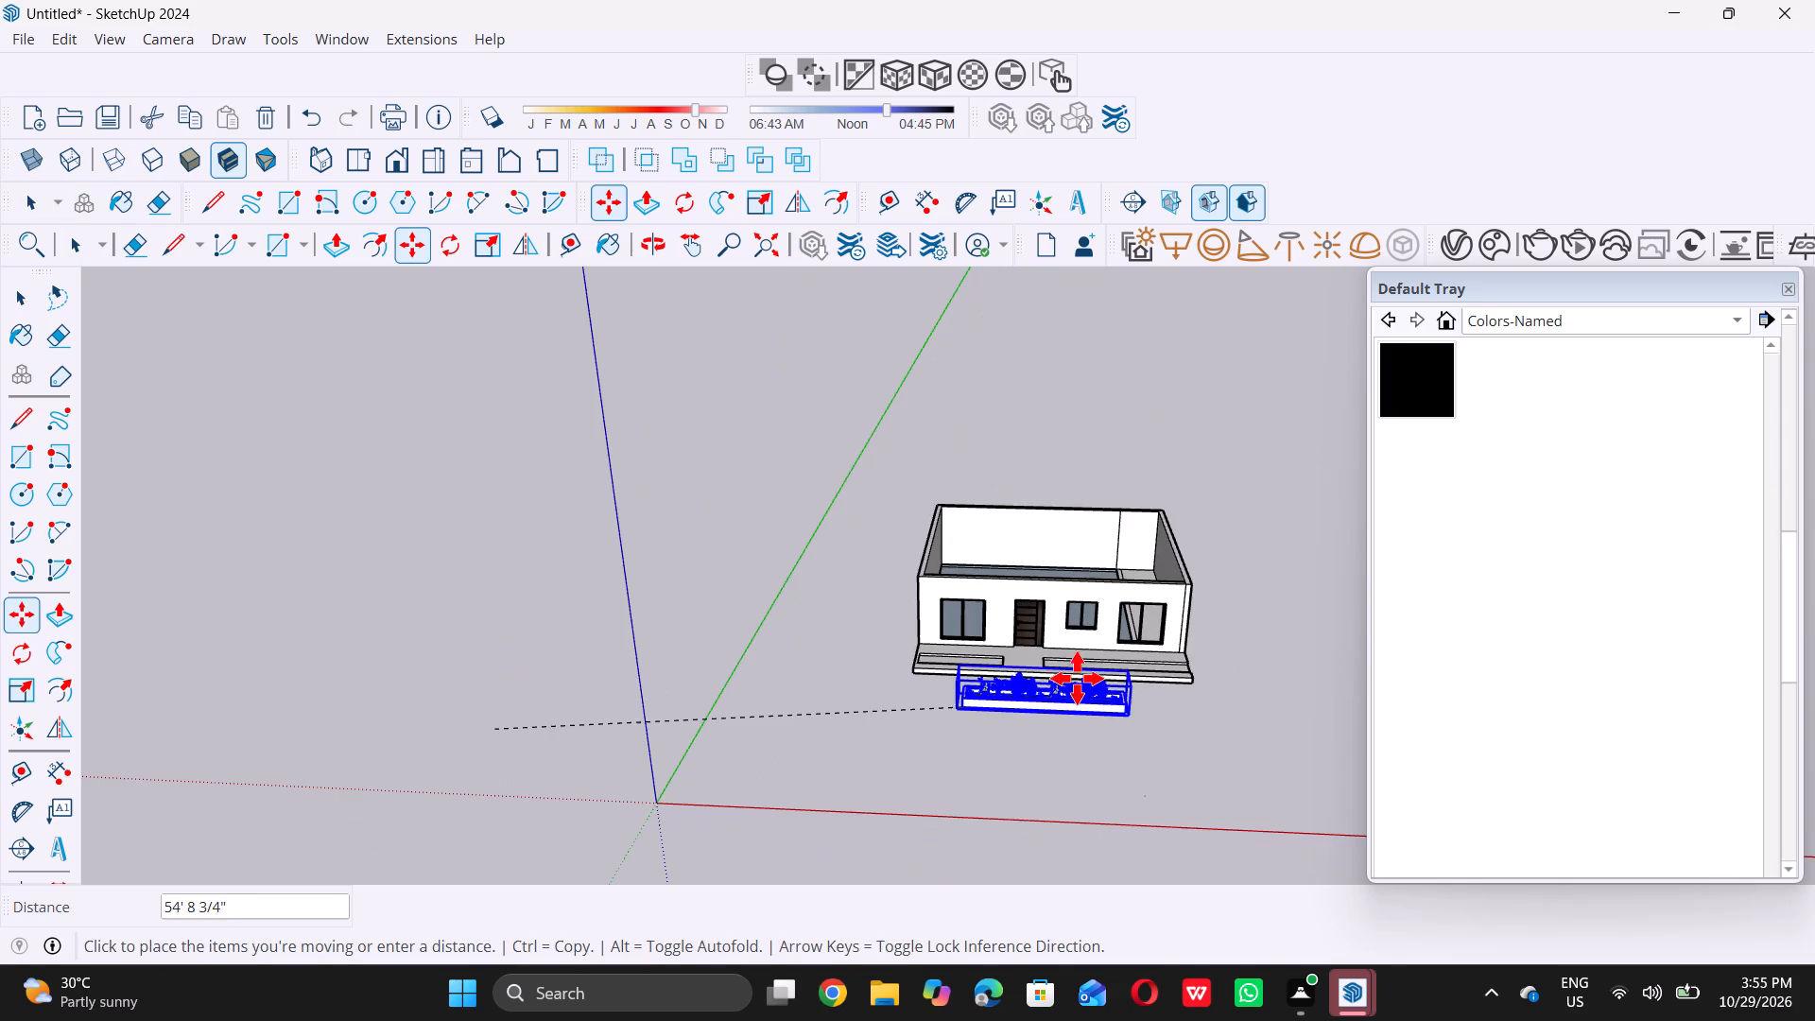
scroll(1076, 655, "up", 17)
scroll(1019, 666, "up", 5)
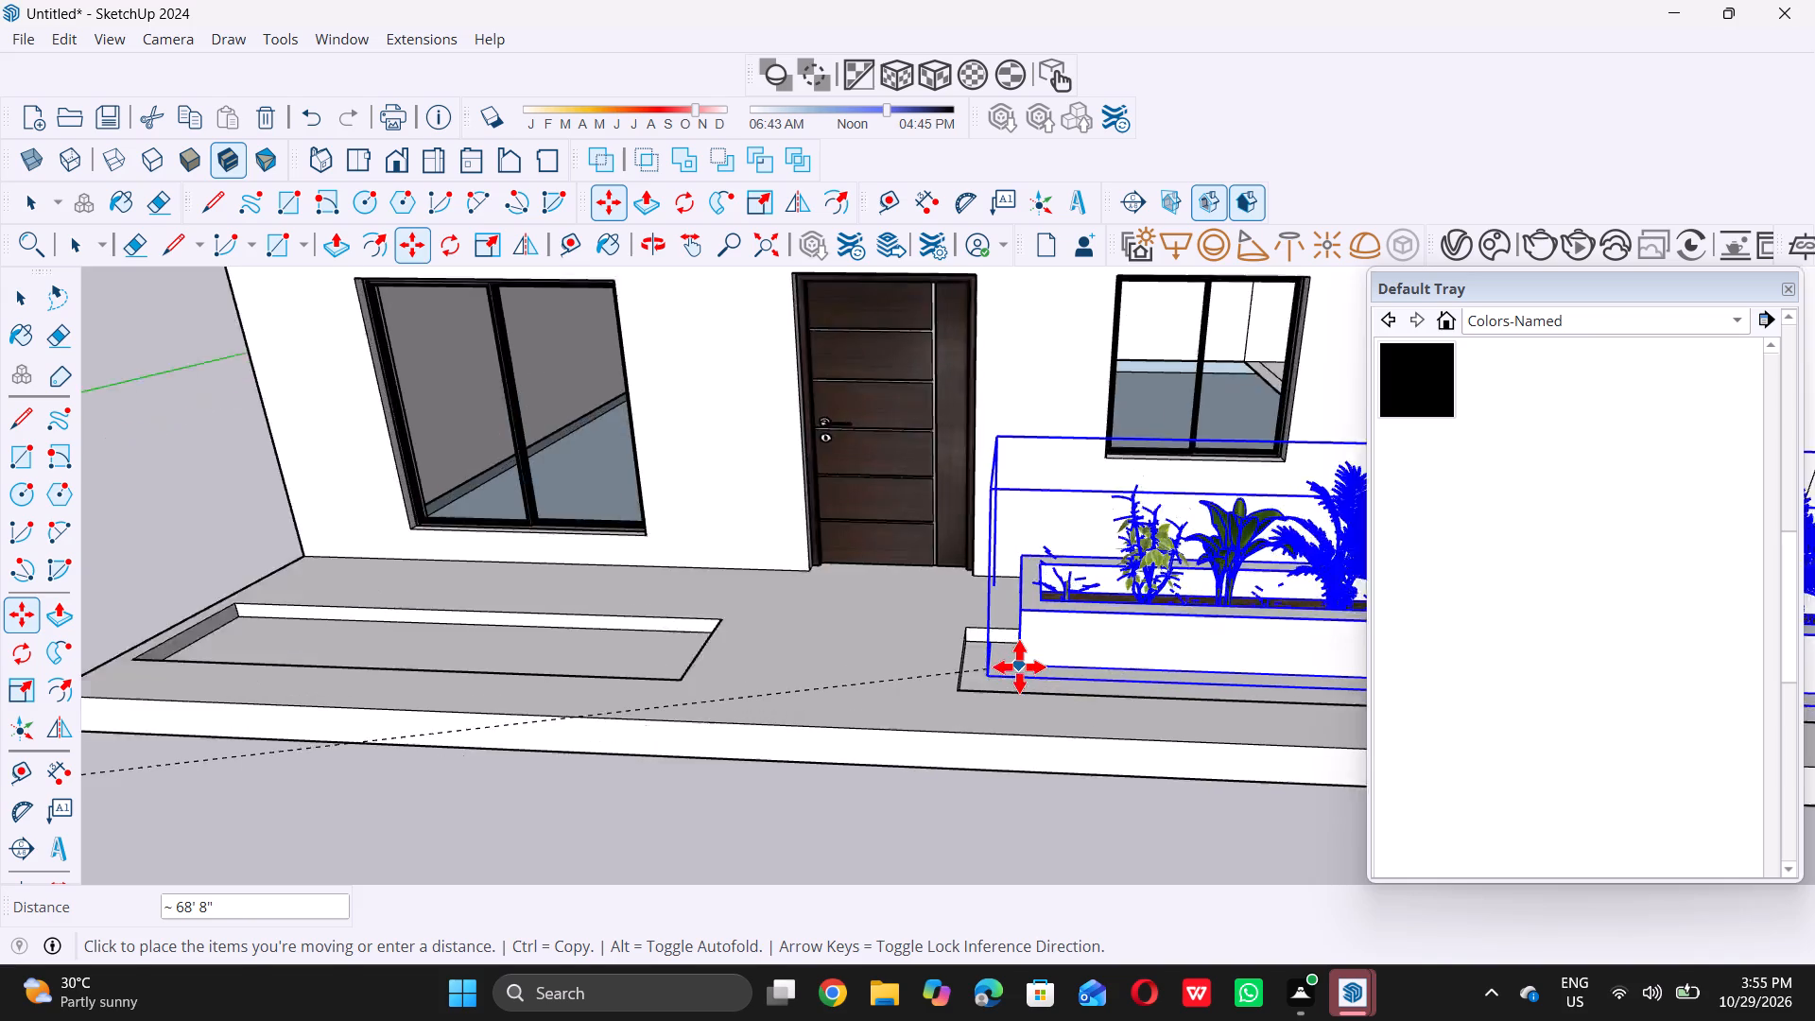
scroll(1008, 660, "up", 6)
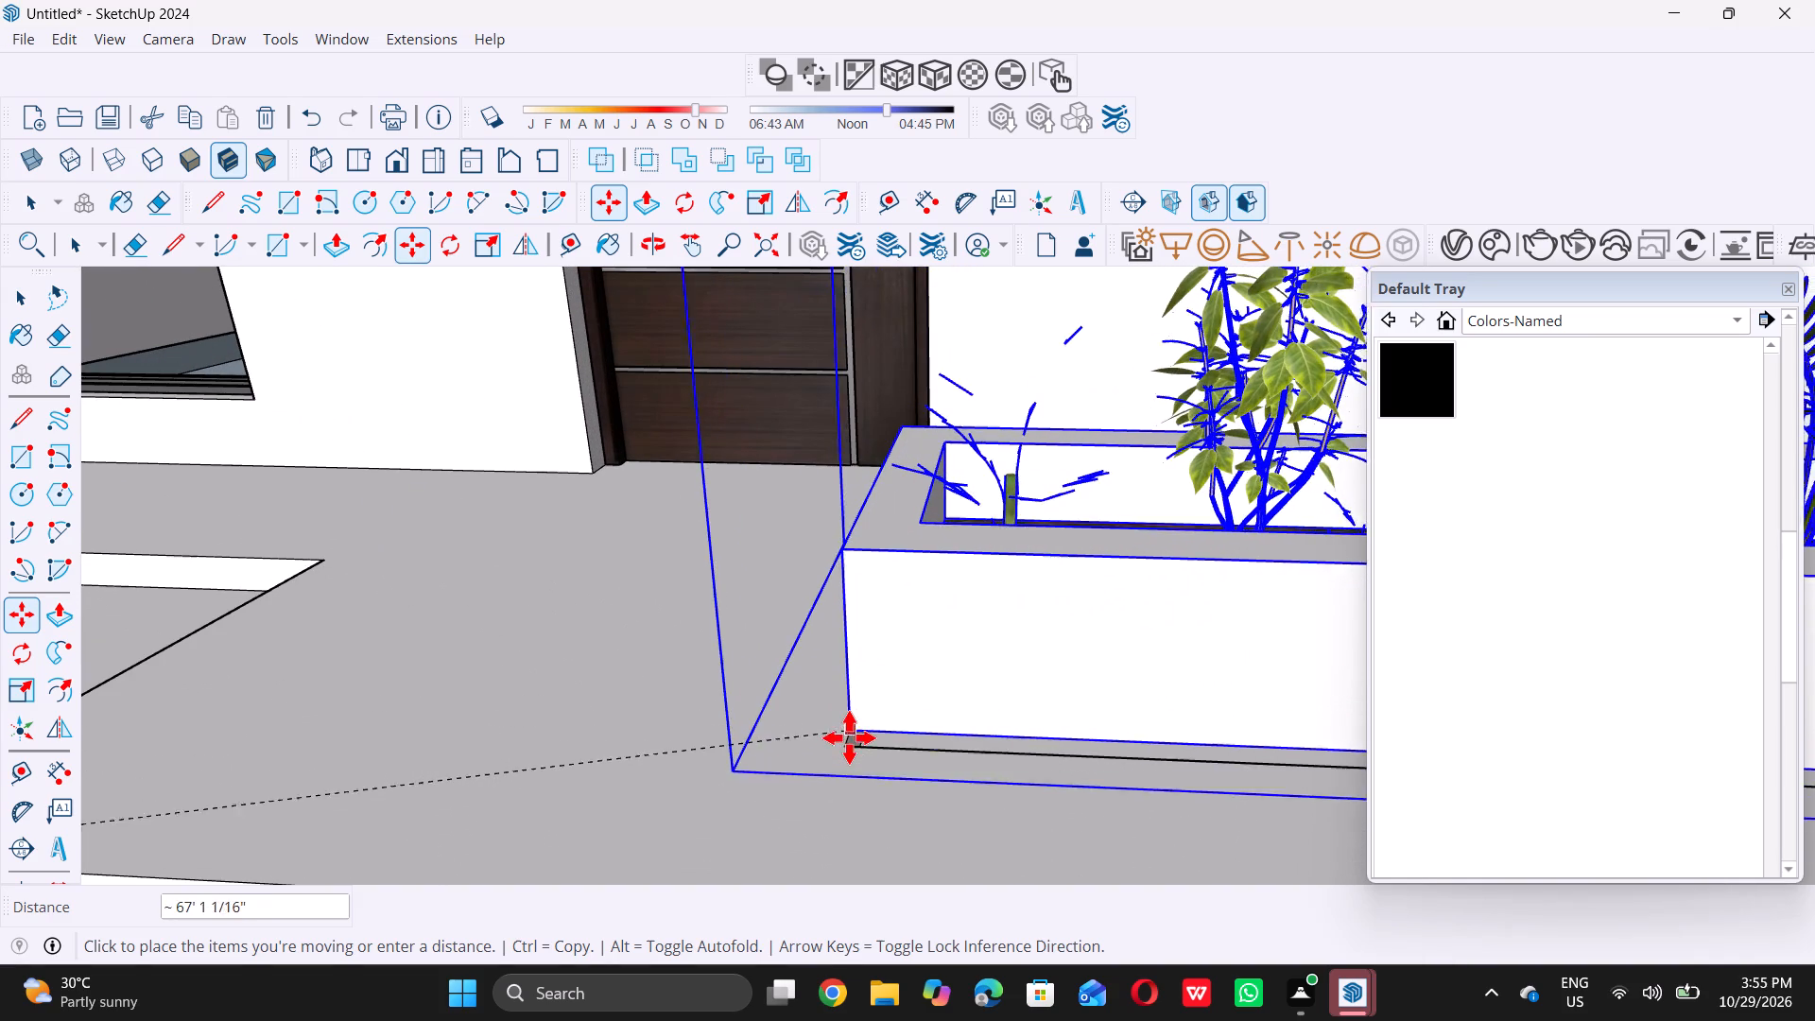
scroll(862, 735, "up", 13)
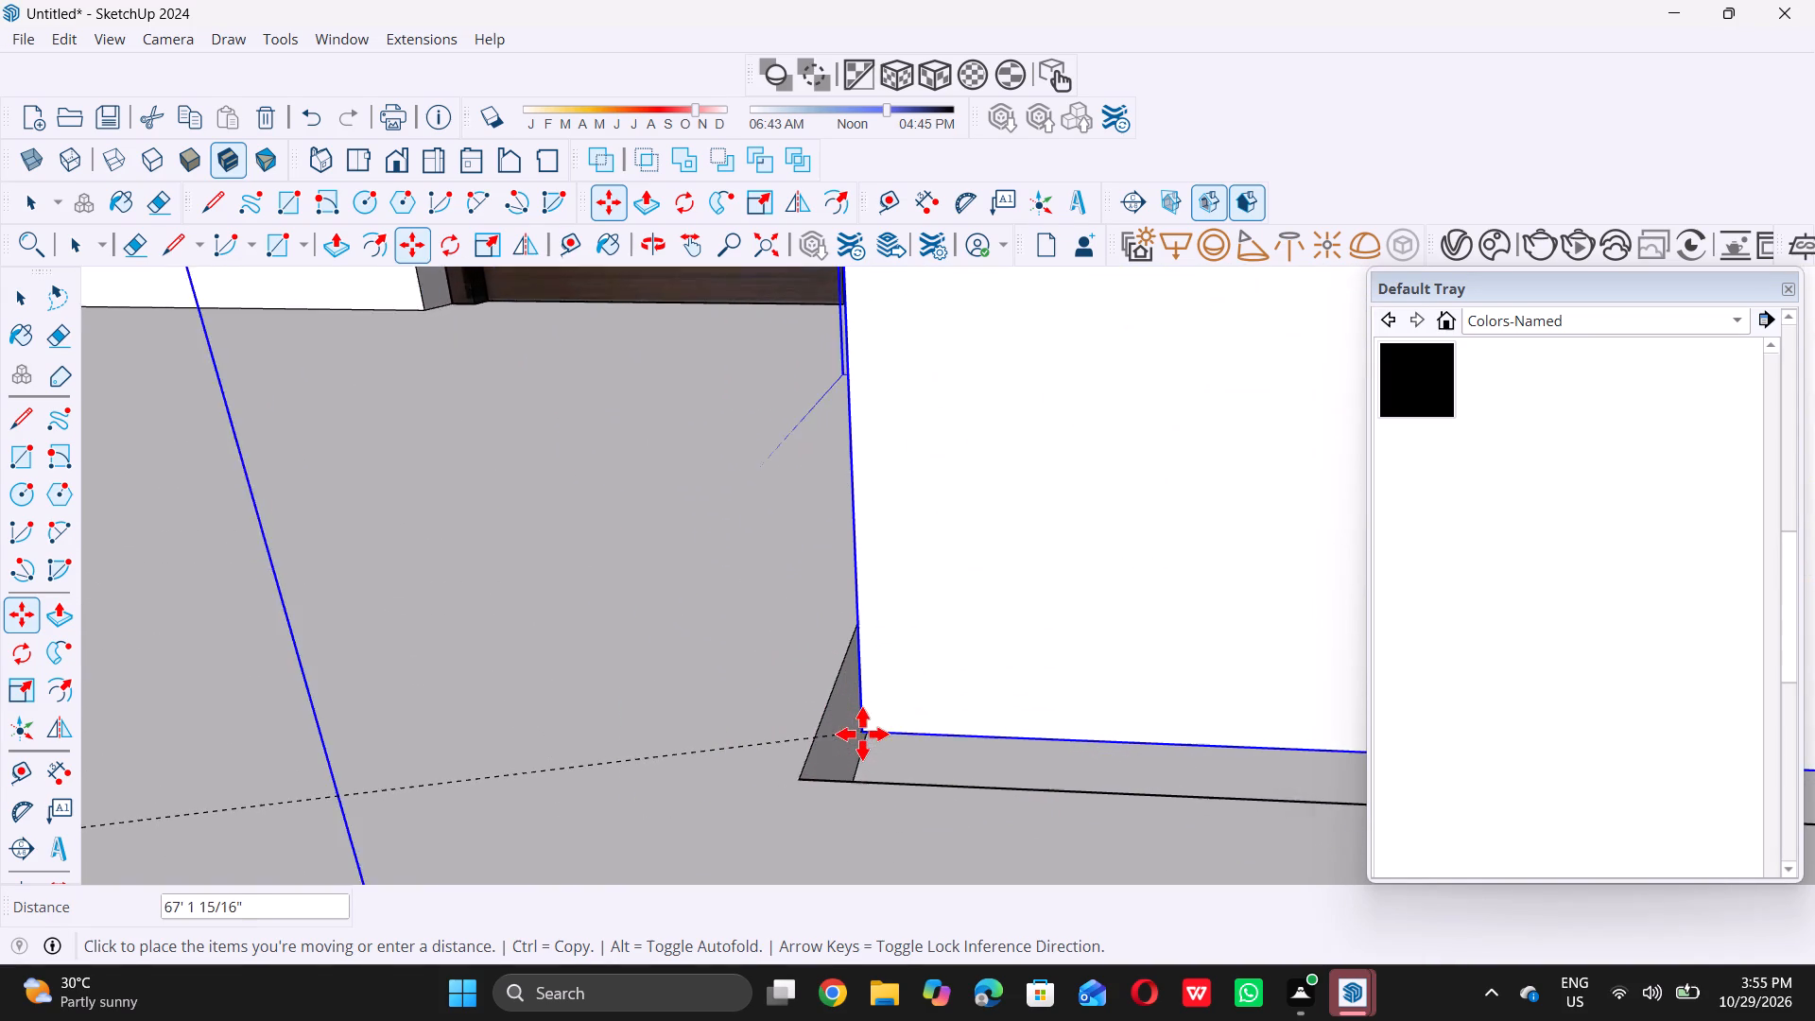
scroll(862, 734, "up", 9)
middle_click_drag(942, 773, 473, 865)
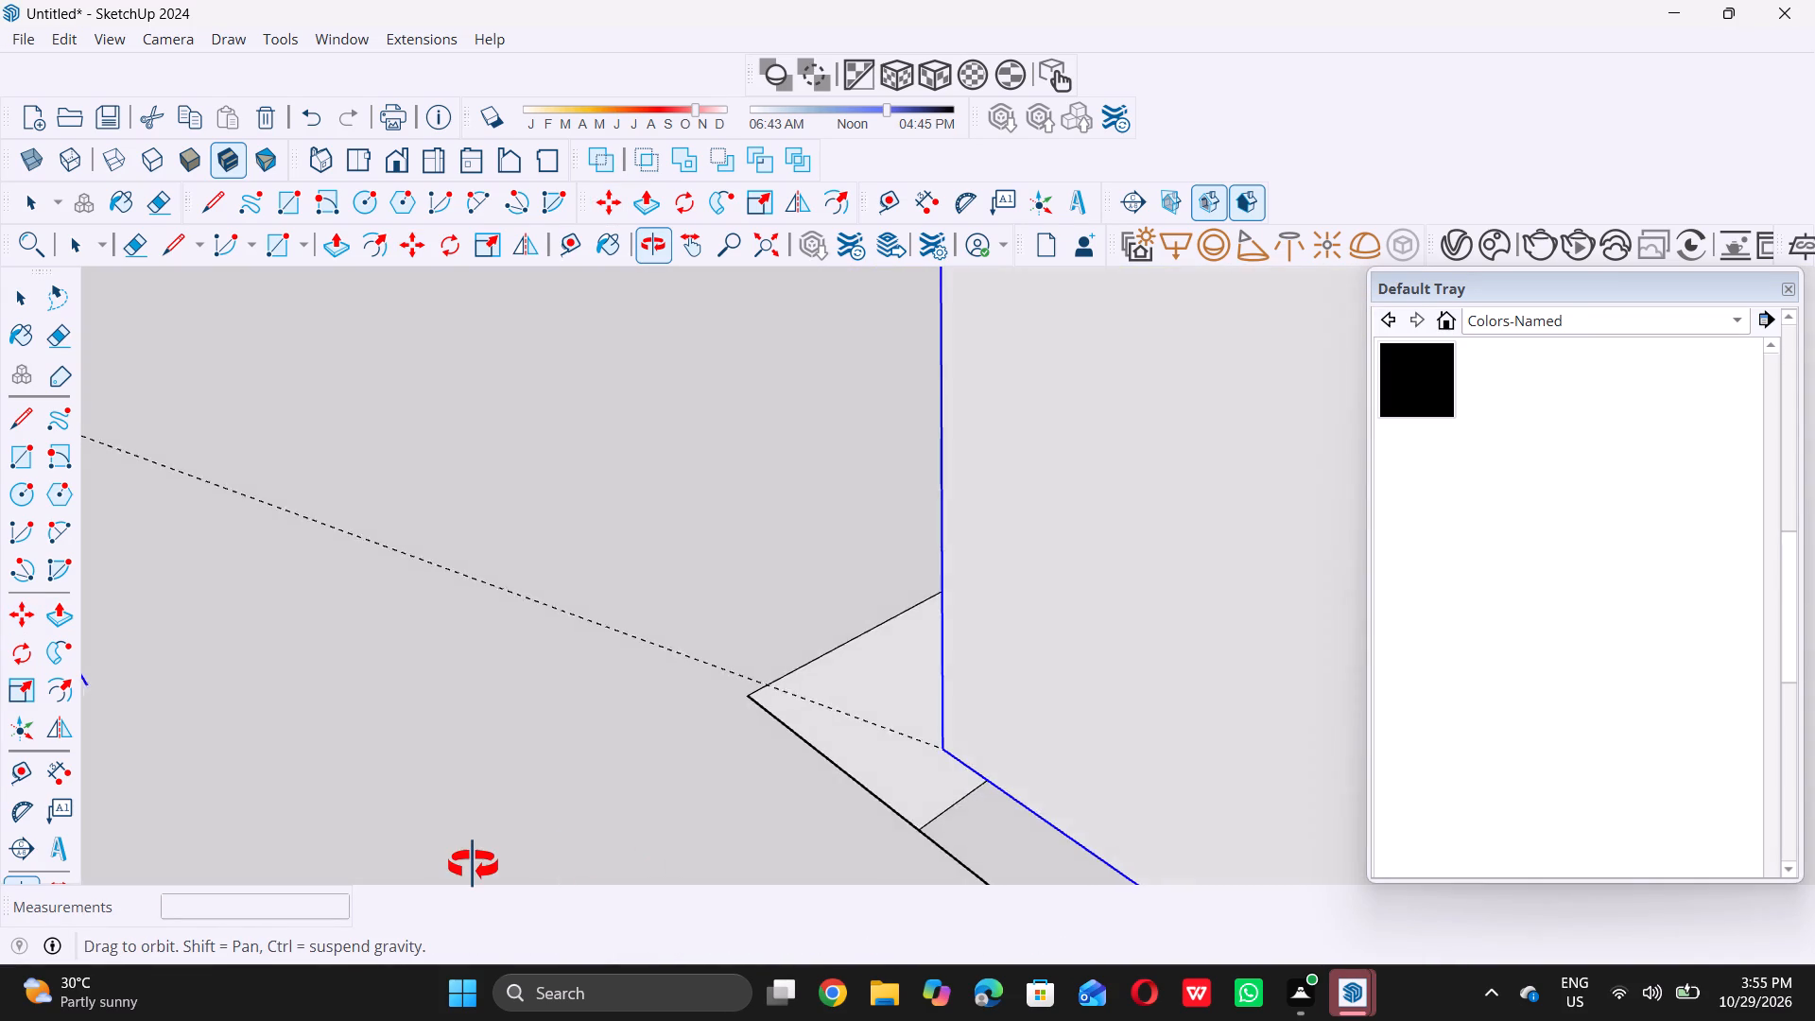
middle_click_drag(473, 865, 256, 845)
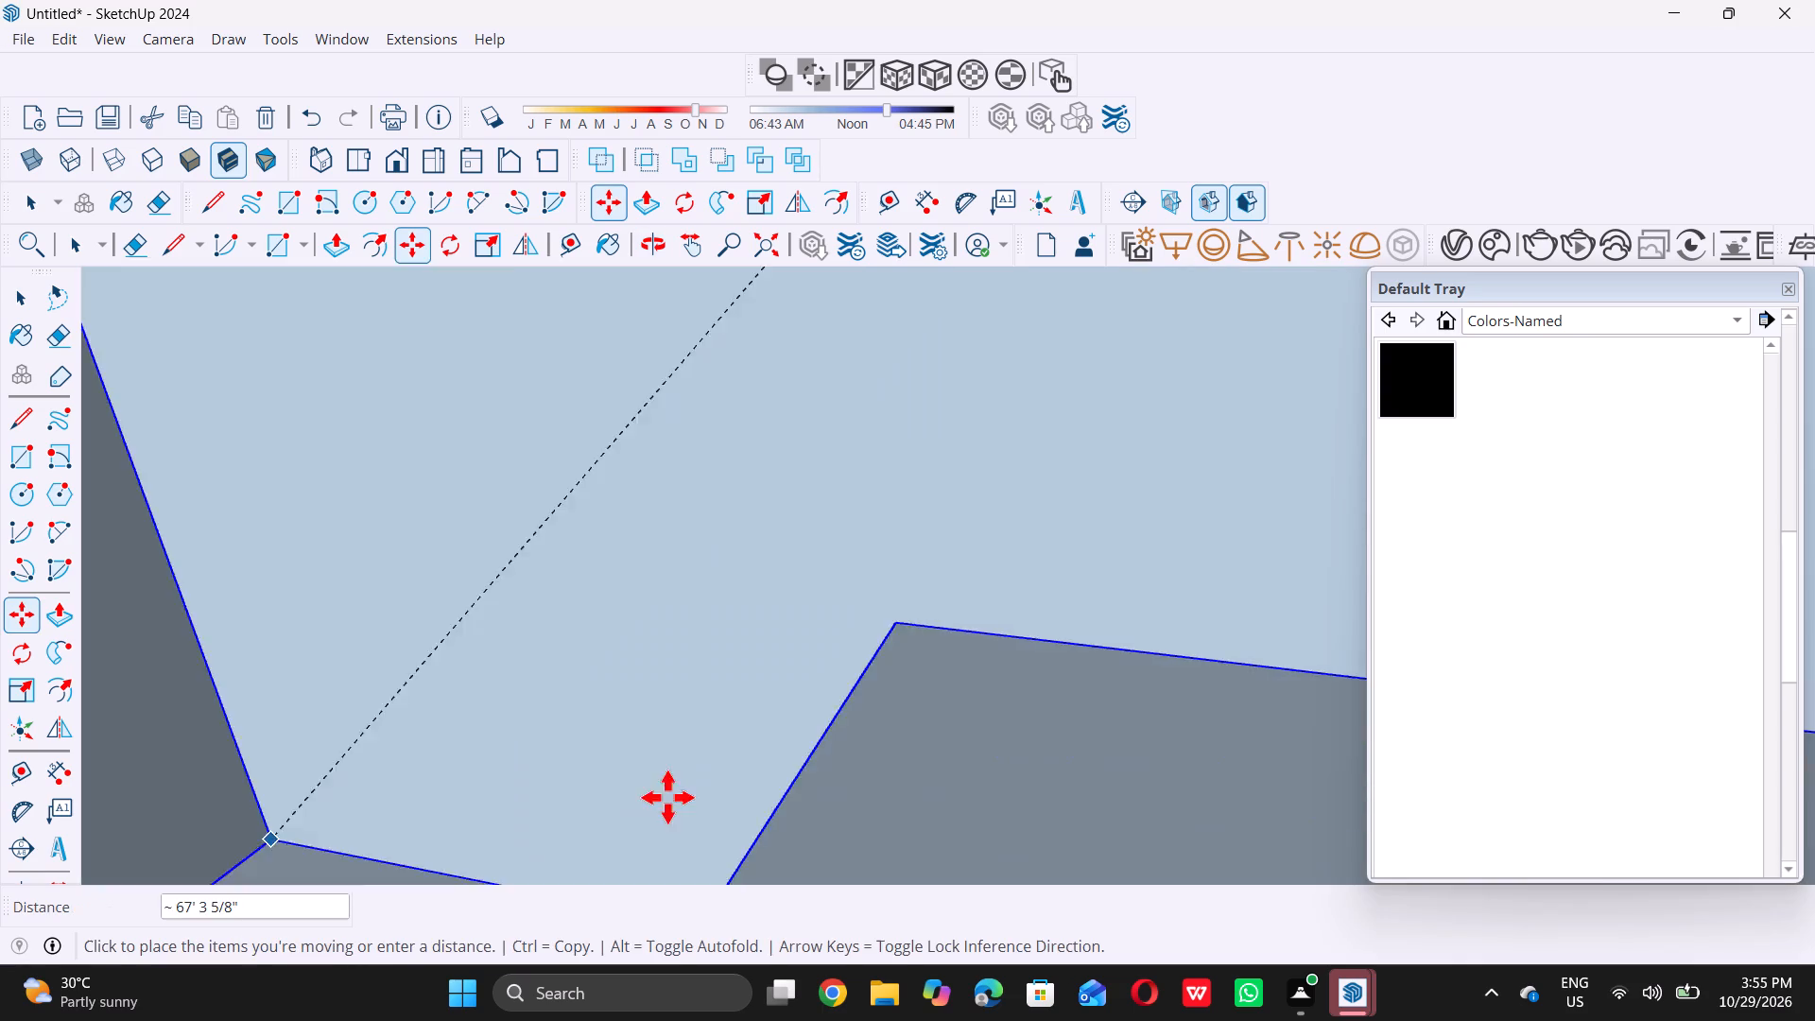
scroll(972, 757, "down", 18)
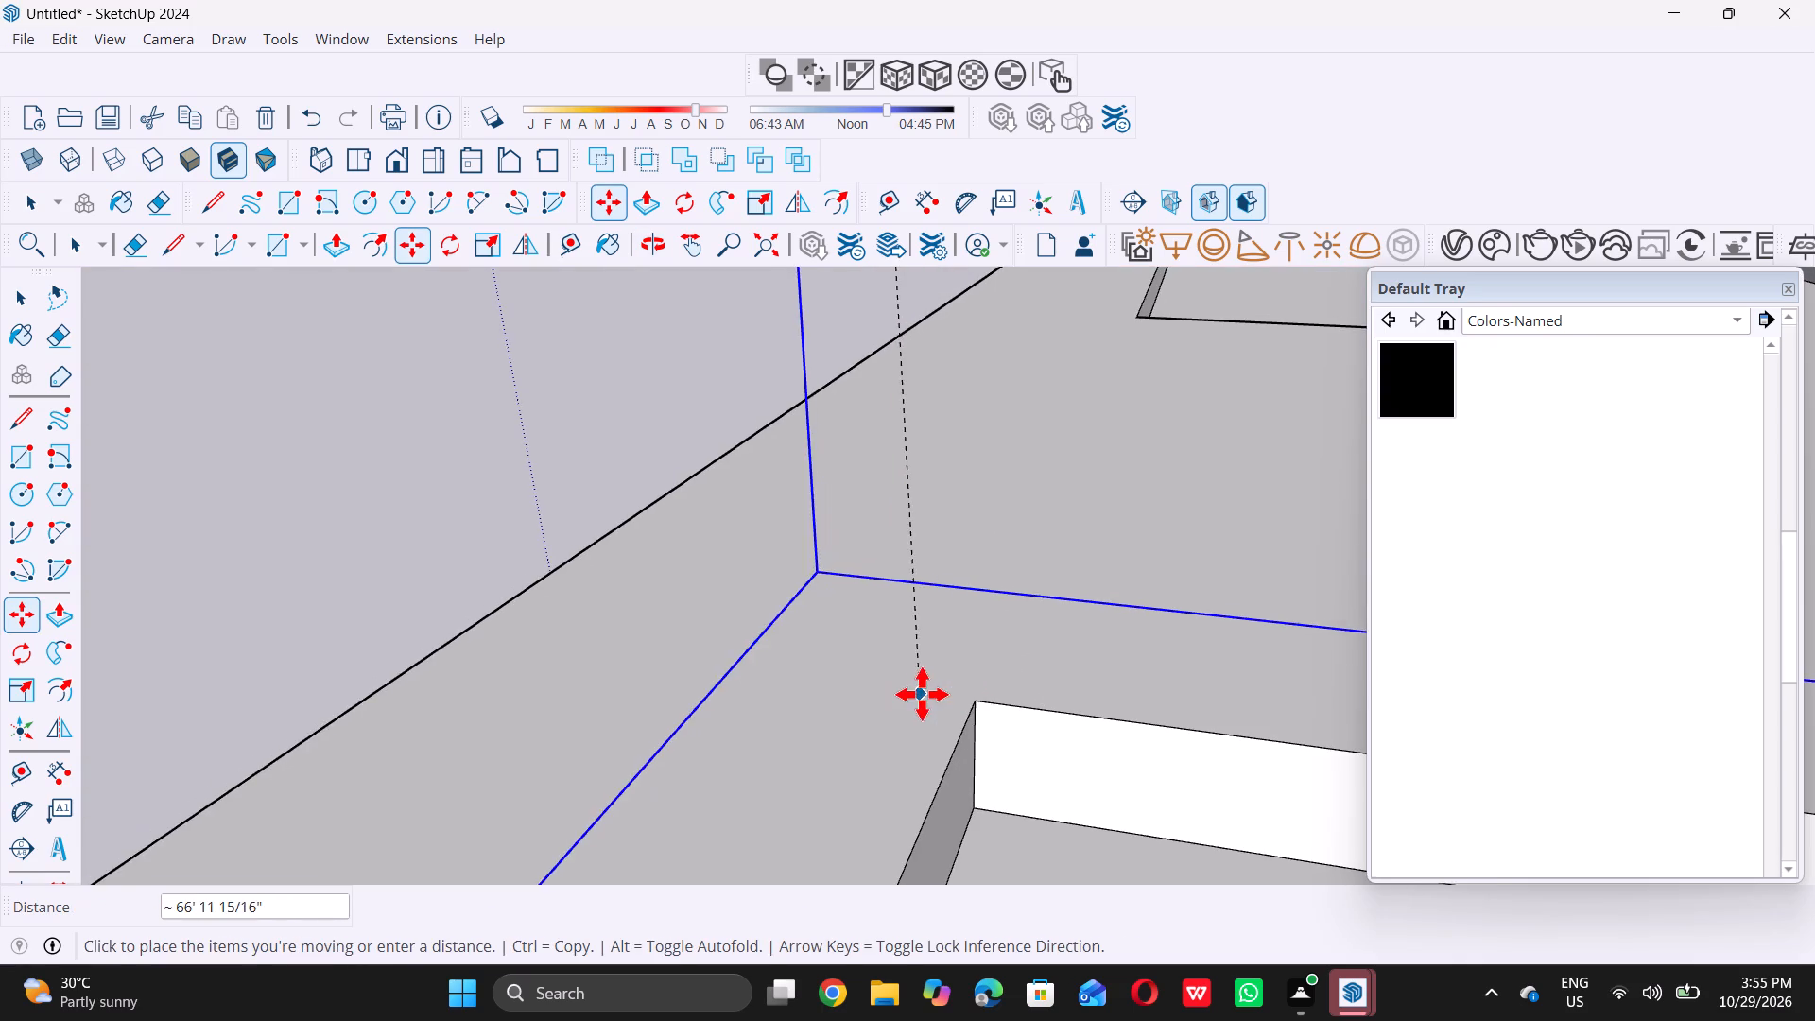
scroll(922, 694, "down", 3)
scroll(1024, 788, "down", 6)
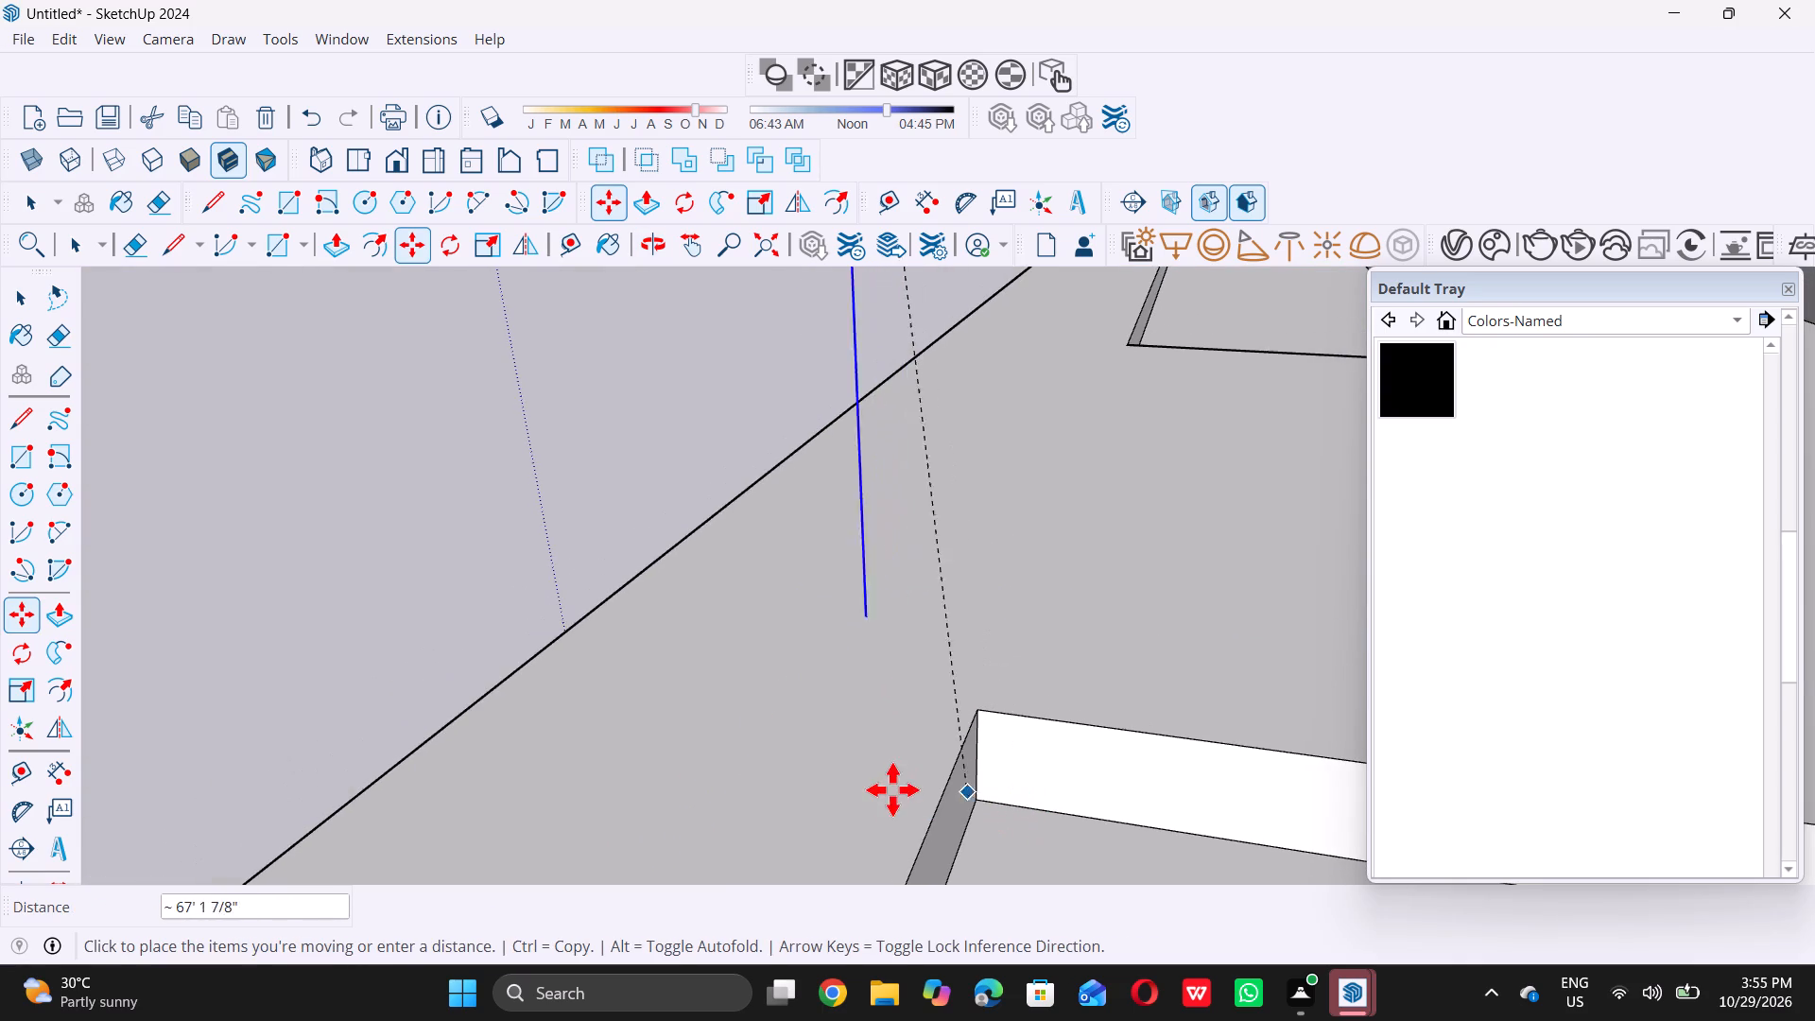
scroll(892, 789, "down", 13)
scroll(1034, 743, "down", 7)
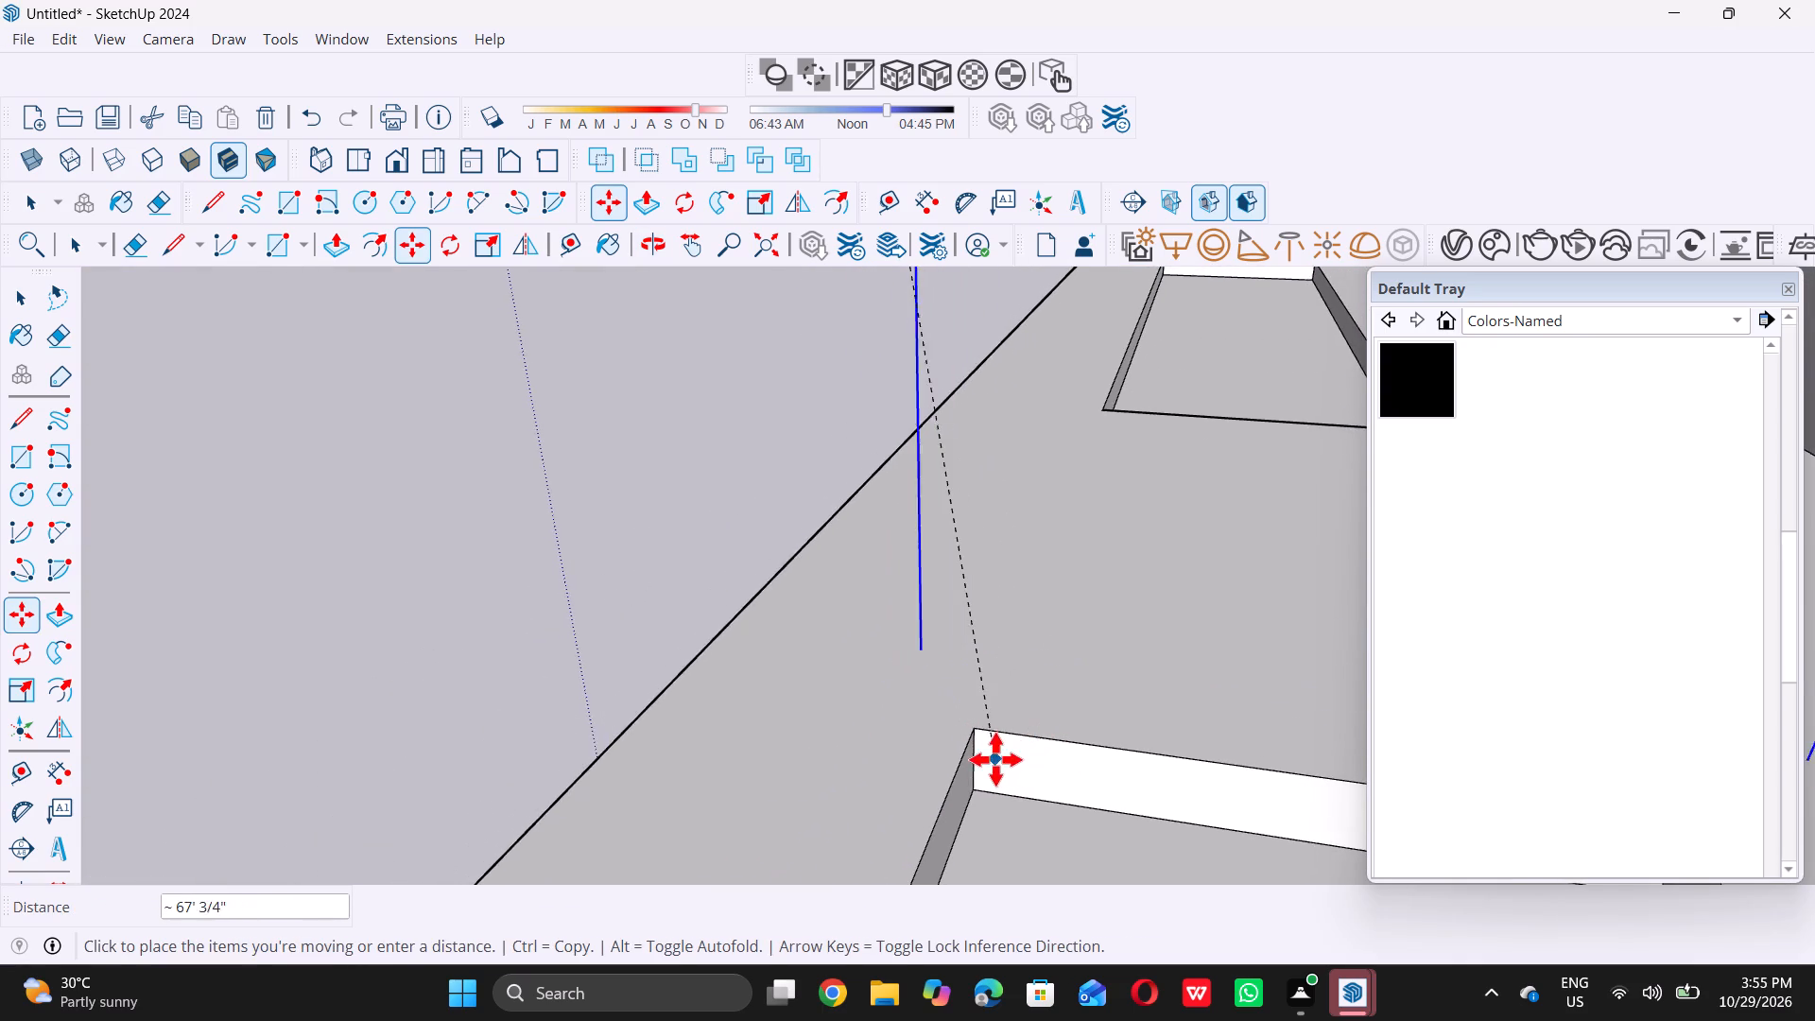
scroll(995, 759, "down", 20)
scroll(995, 759, "down", 9)
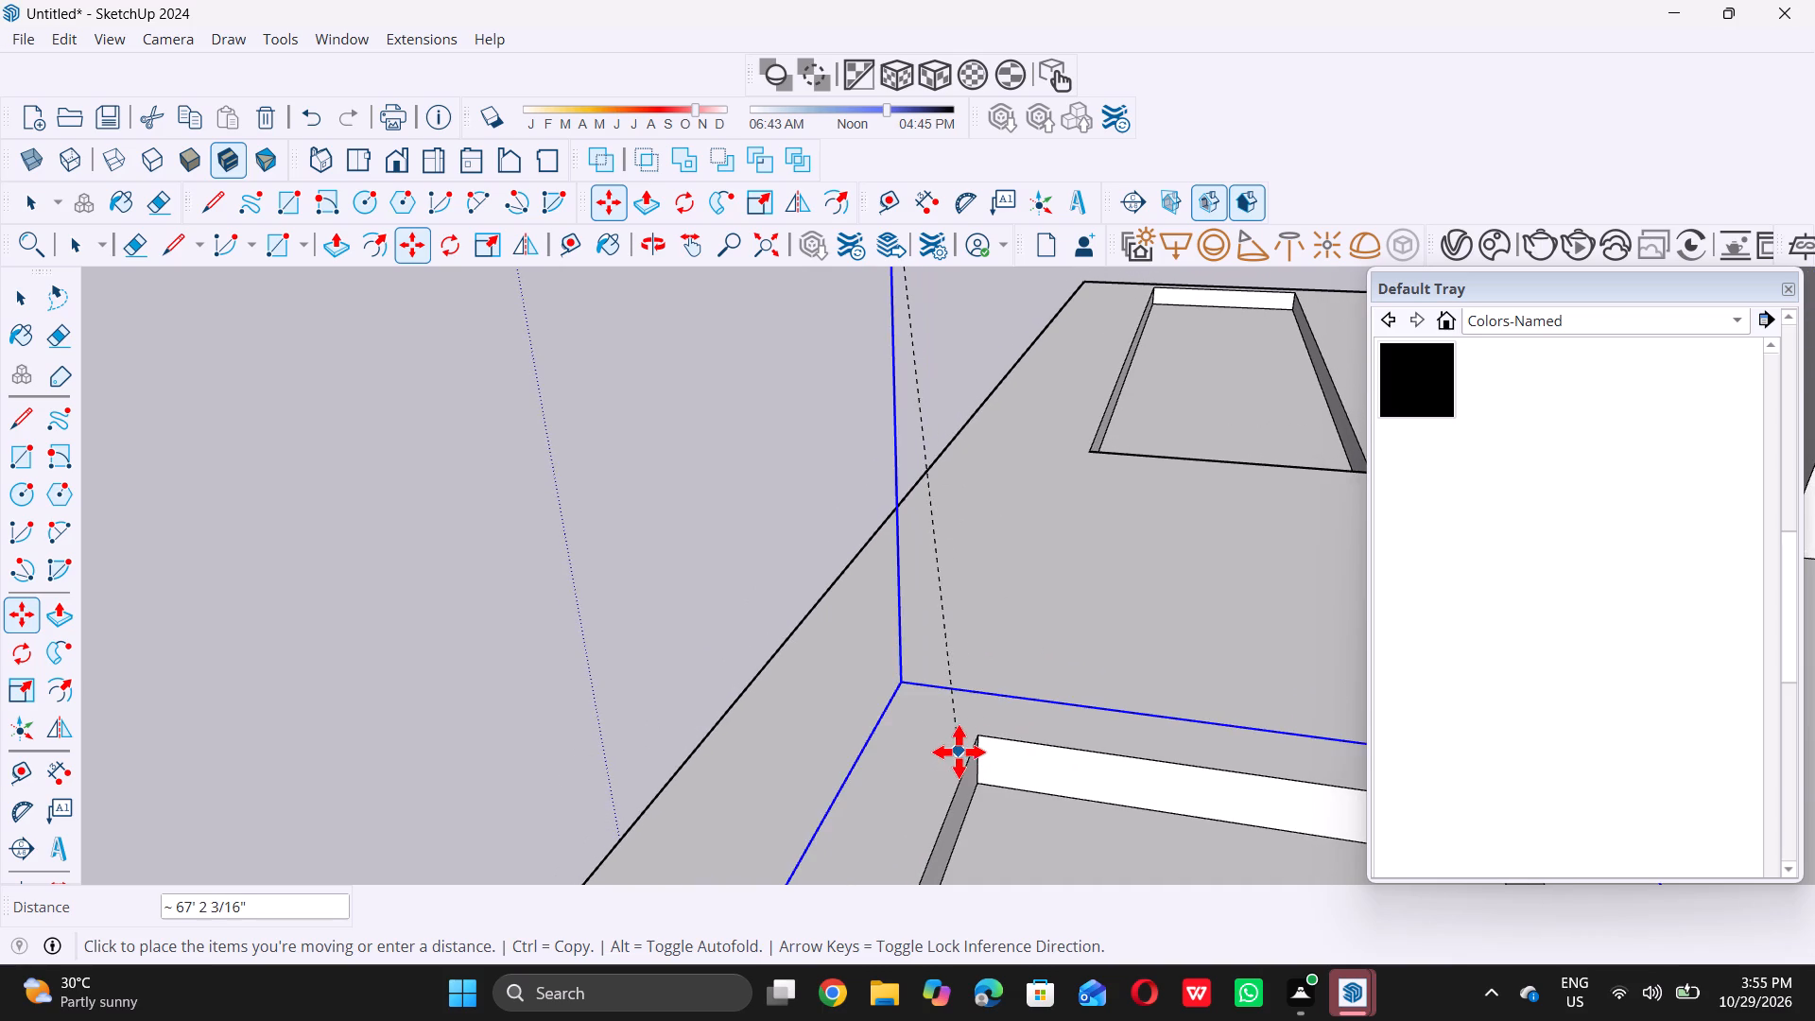
scroll(959, 752, "down", 12)
scroll(948, 755, "up", 1)
scroll(949, 758, "down", 16)
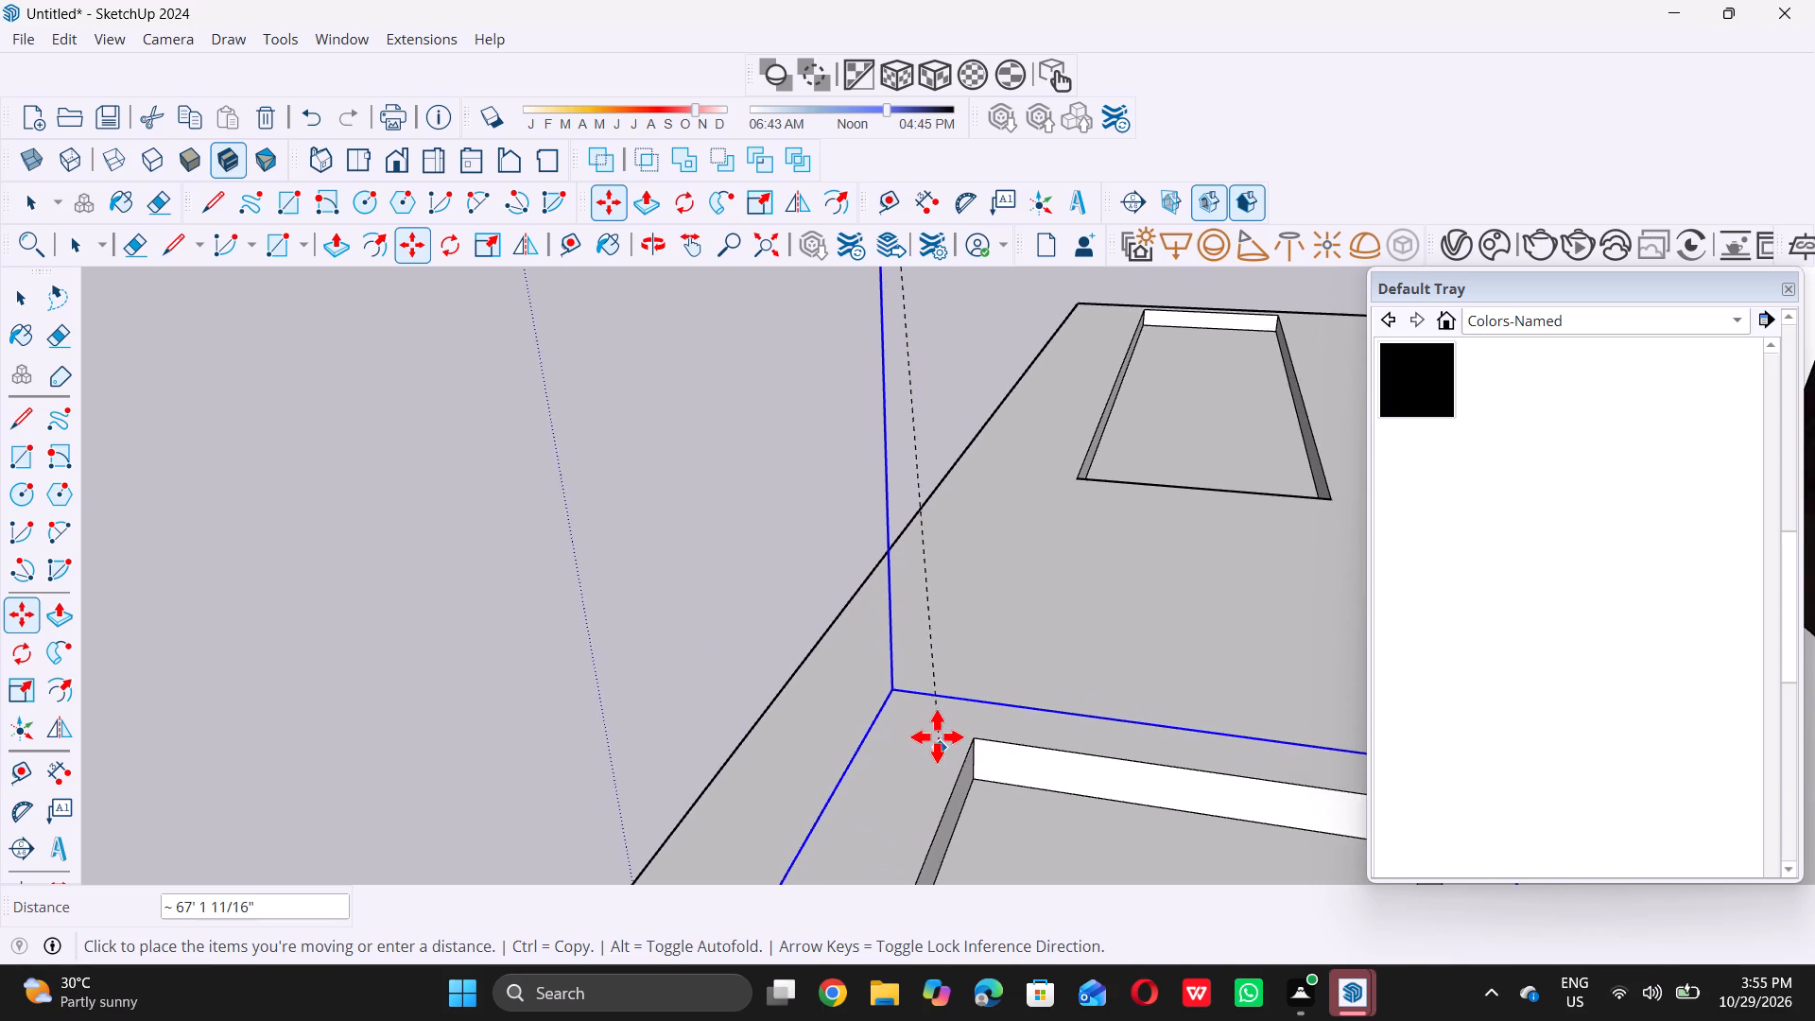
scroll(937, 736, "down", 20)
scroll(937, 736, "down", 12)
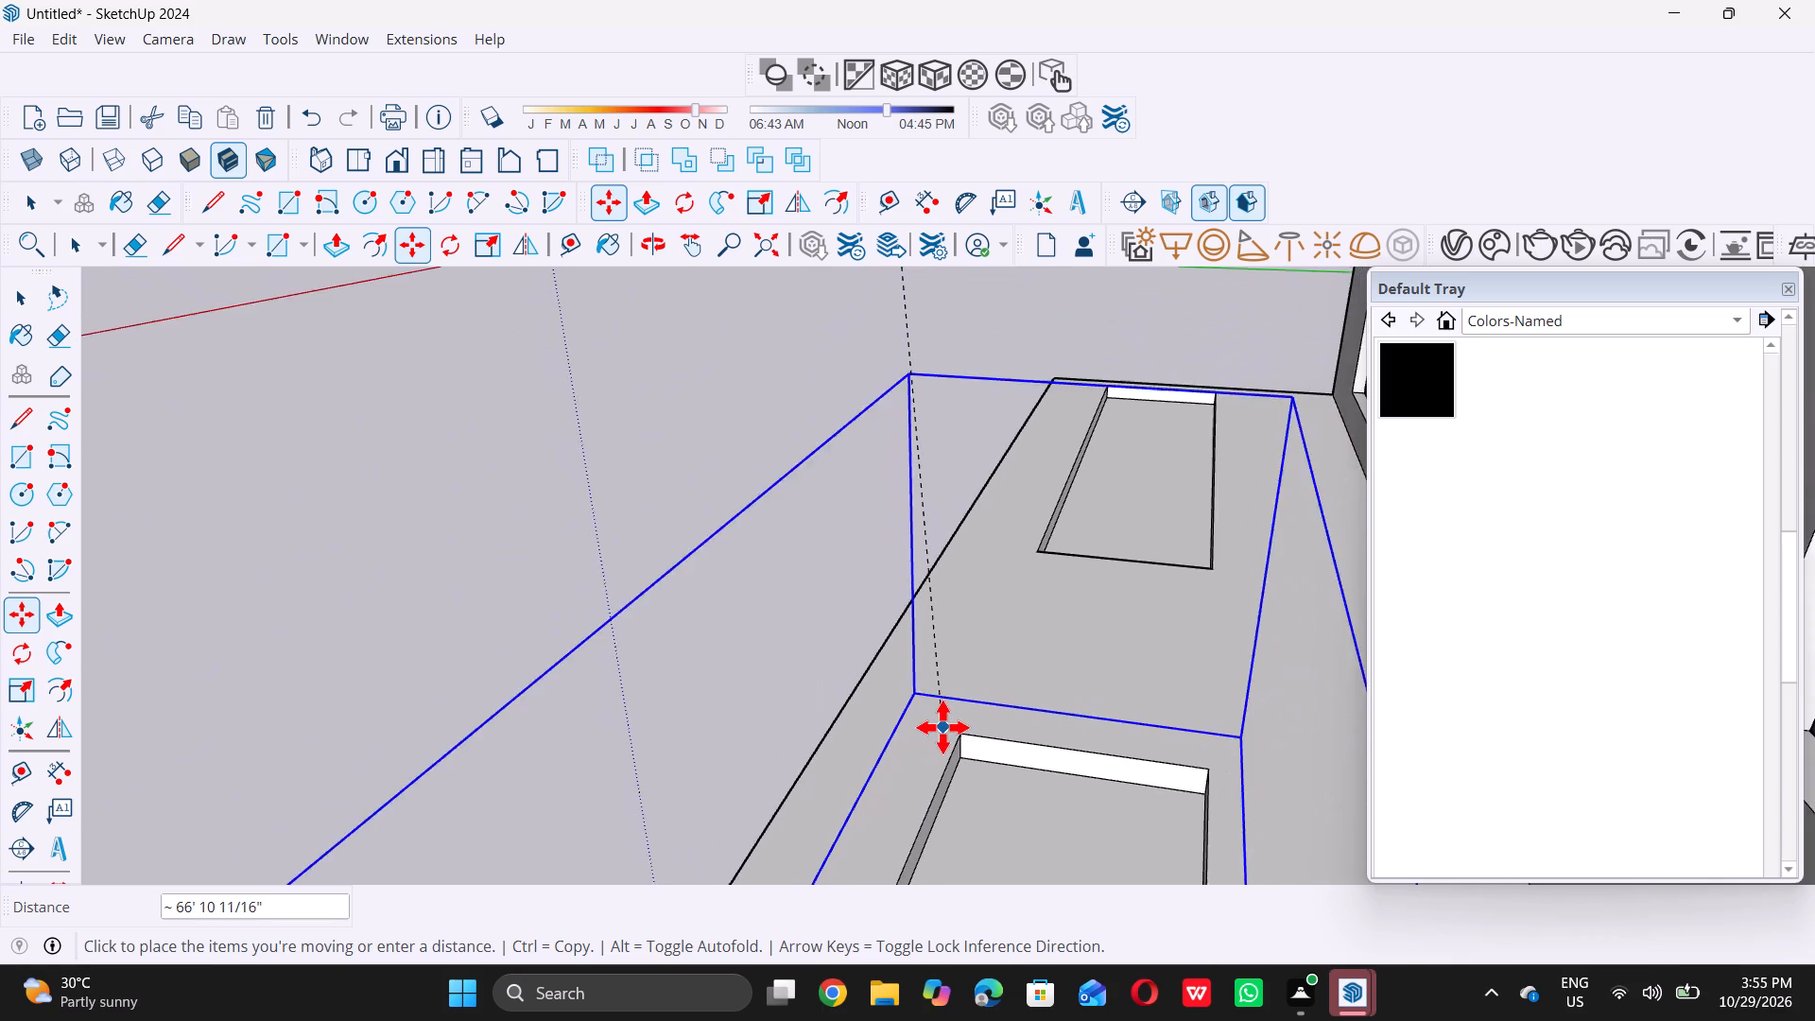
scroll(942, 727, "down", 4)
double_click(539, 574)
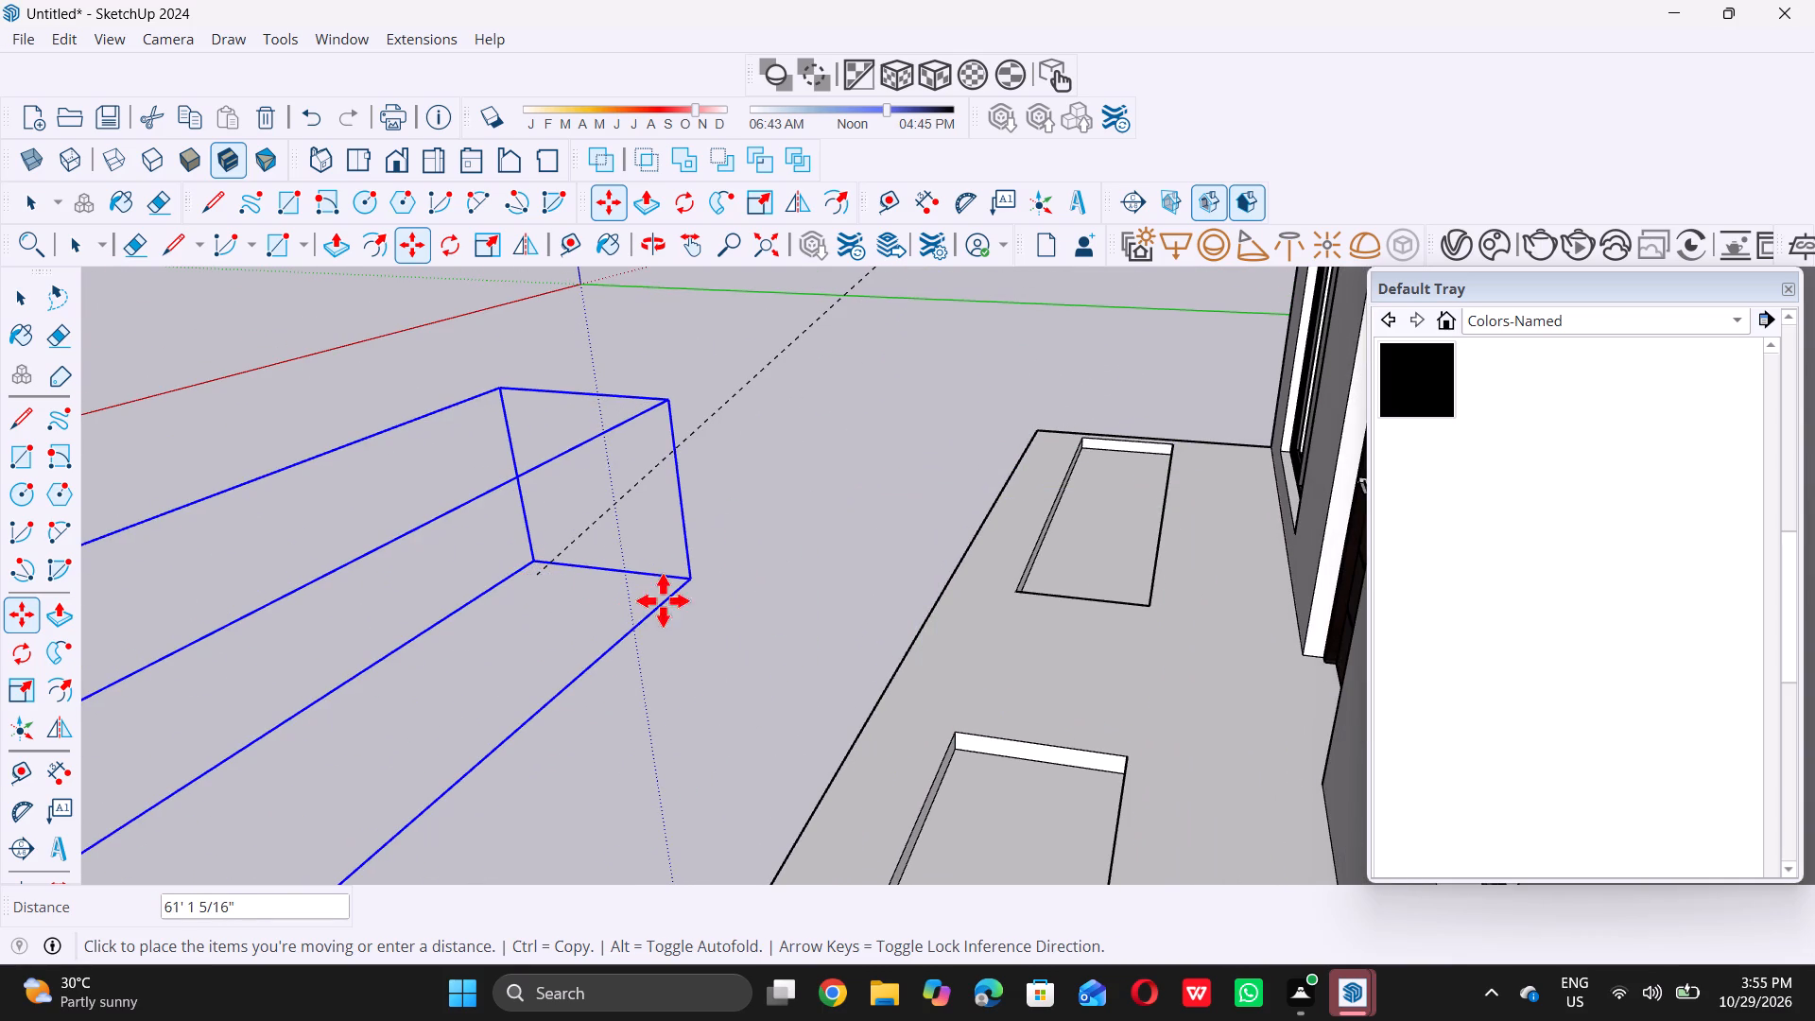
key("space")
Move the planter group by its bounding corner onto the inner bottom corner of the long porch recess beside the door.
scroll(780, 560, "down", 8)
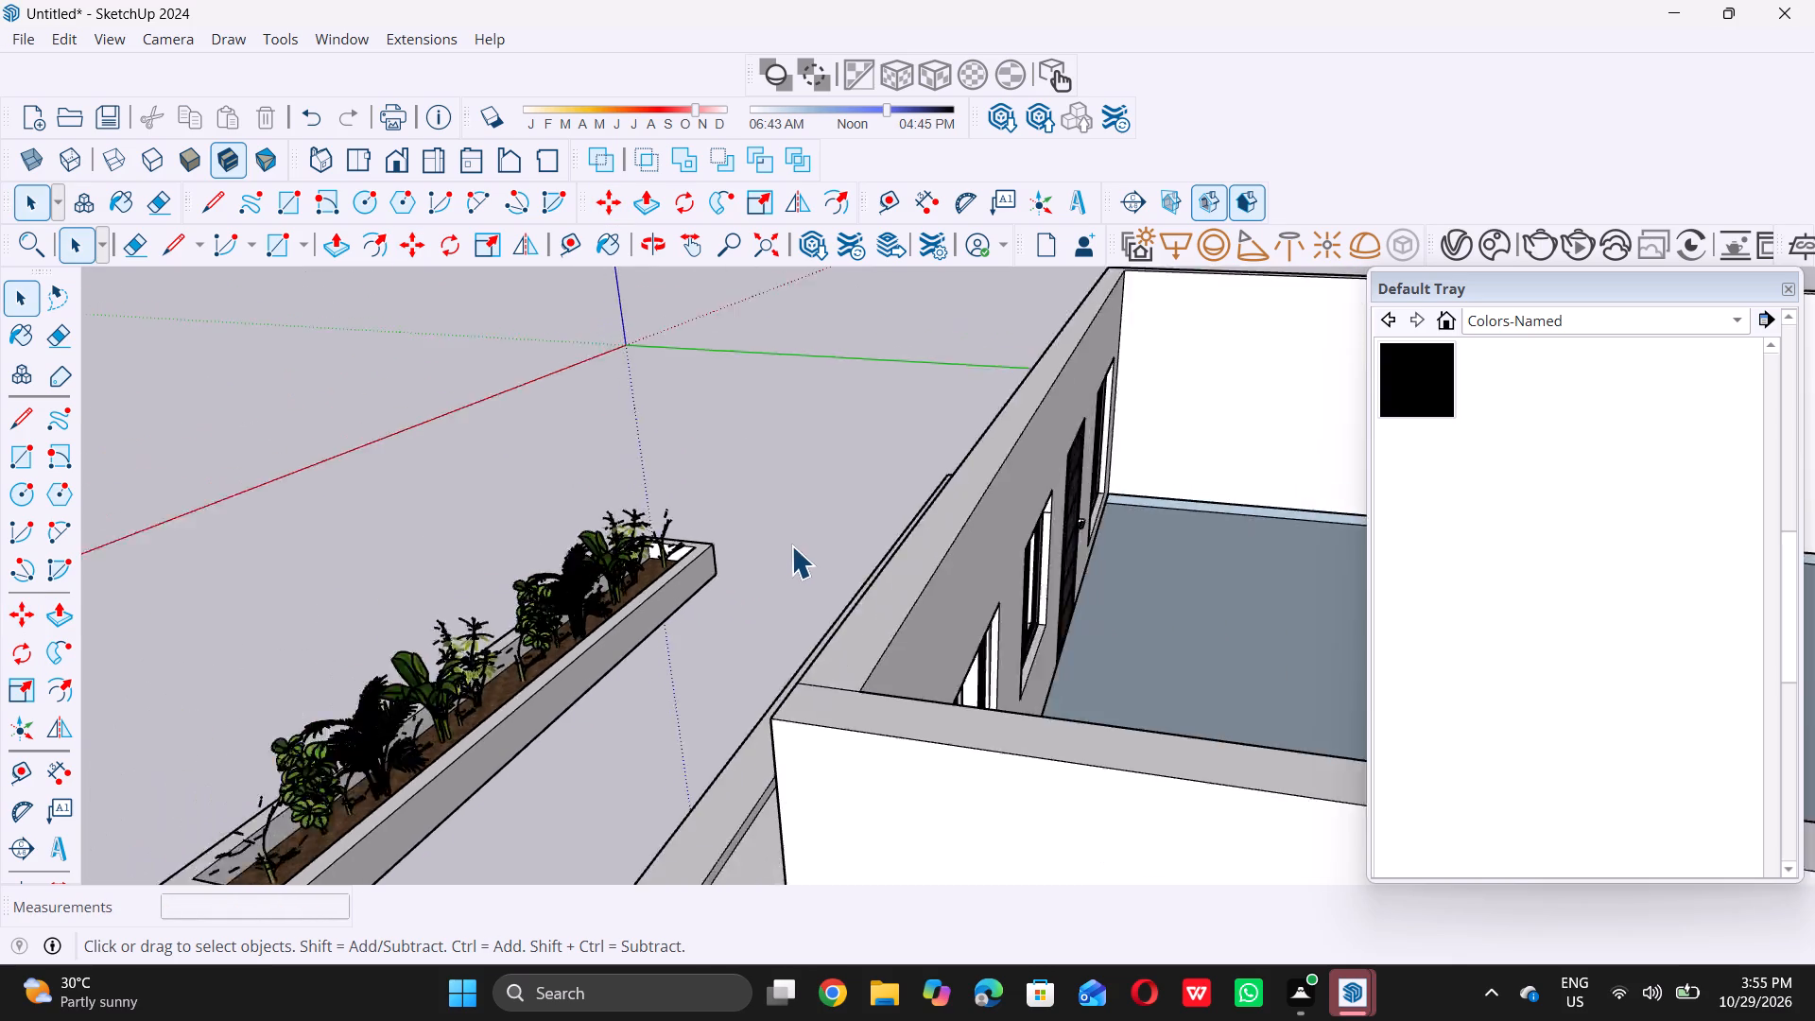
scroll(791, 545, "down", 2)
scroll(620, 622, "down", 5)
middle_click_drag(620, 622, 1073, 588)
scroll(568, 778, "up", 5)
left_click(616, 751)
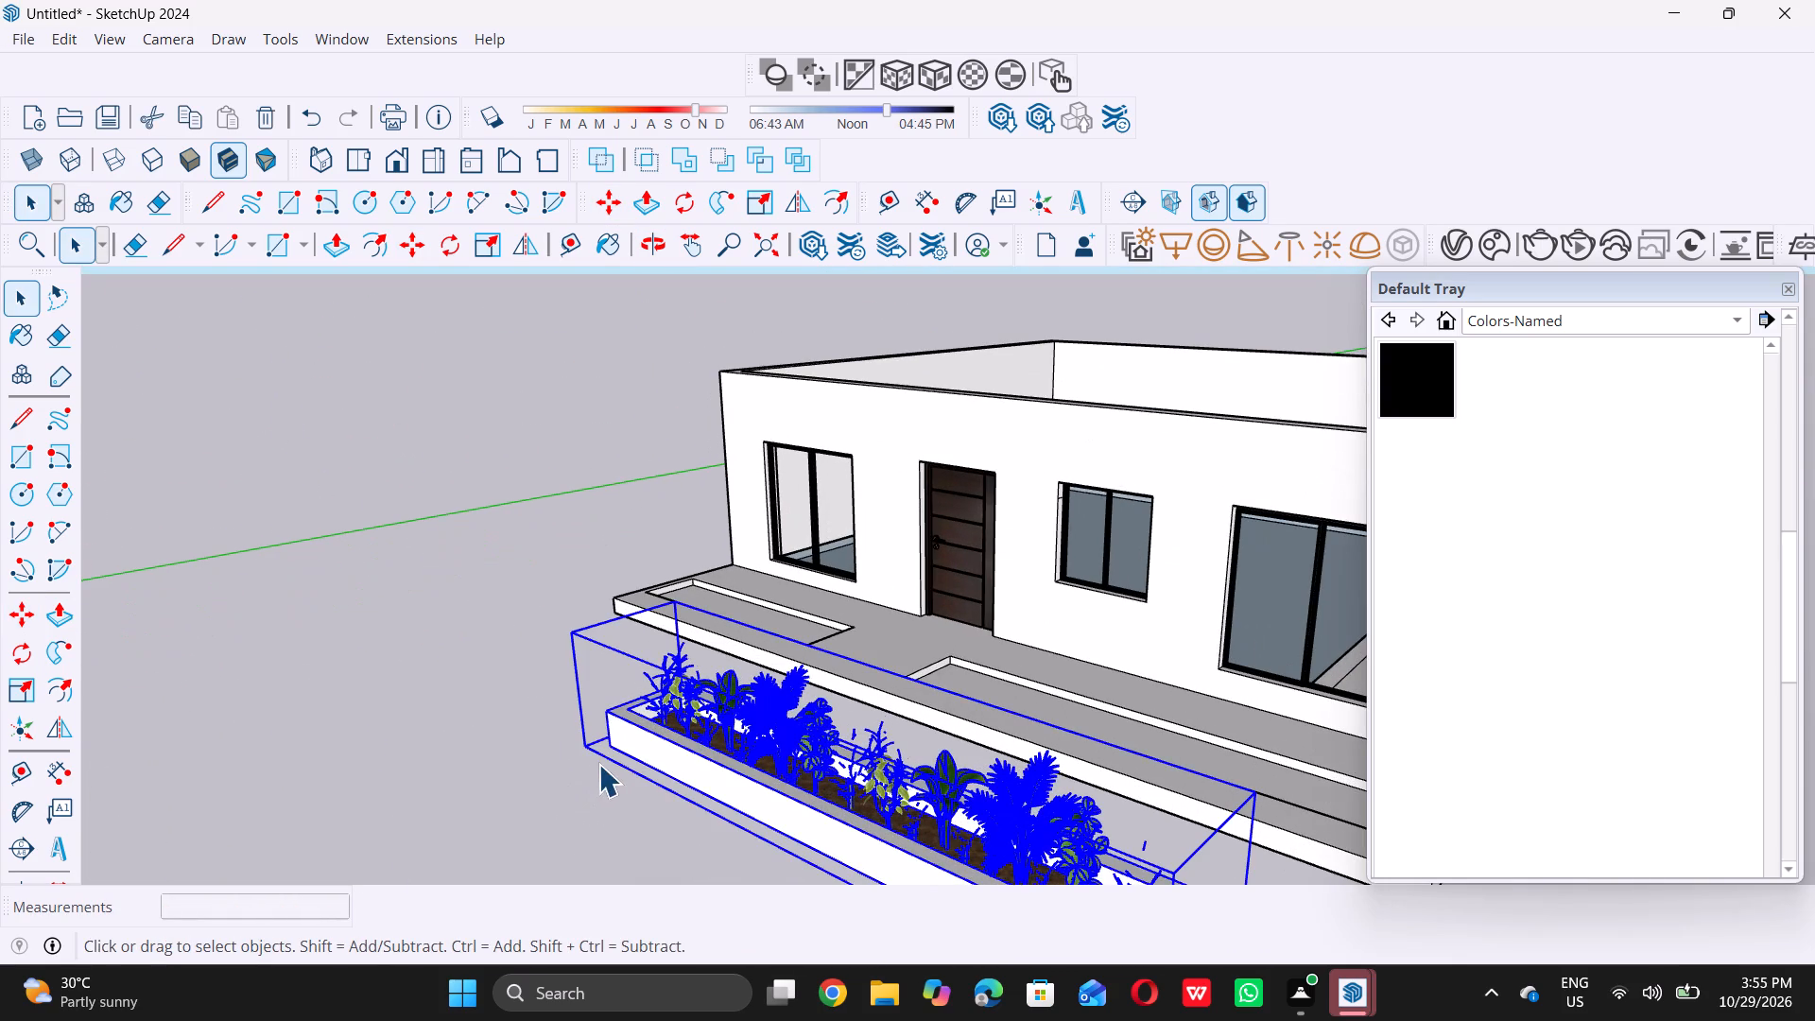
key("m")
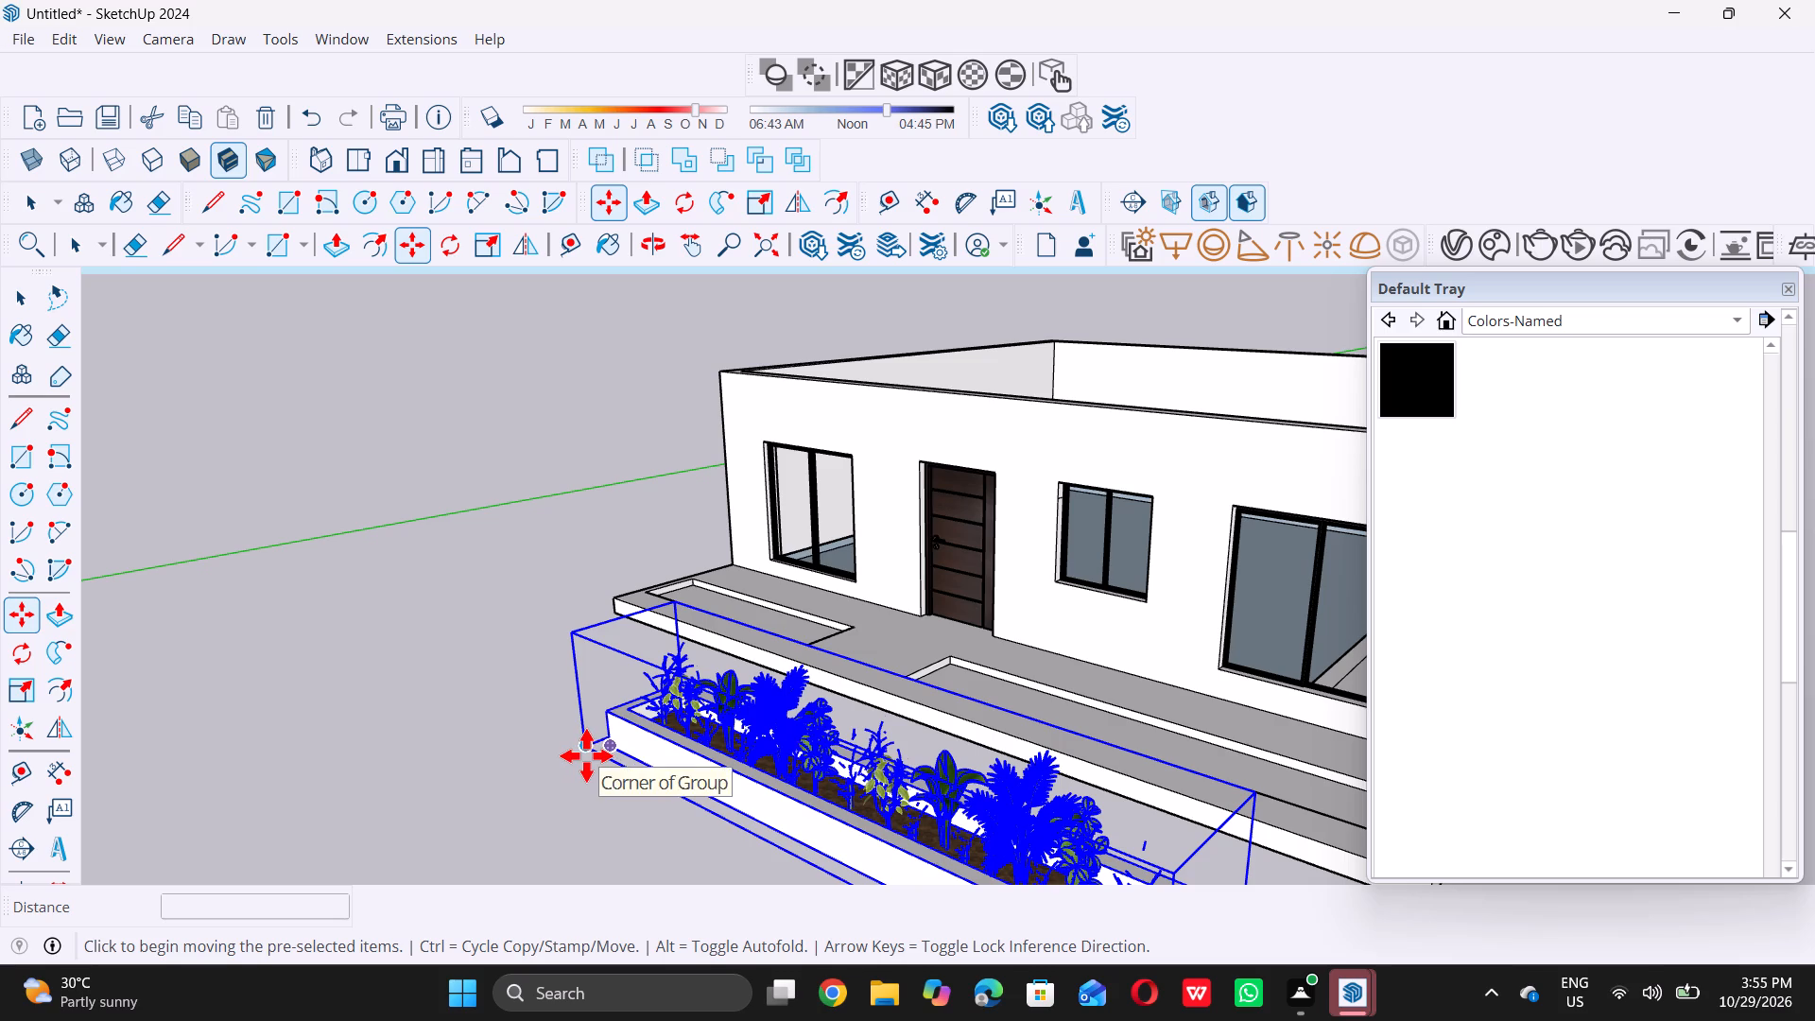
left_click(586, 753)
scroll(924, 705, "up", 6)
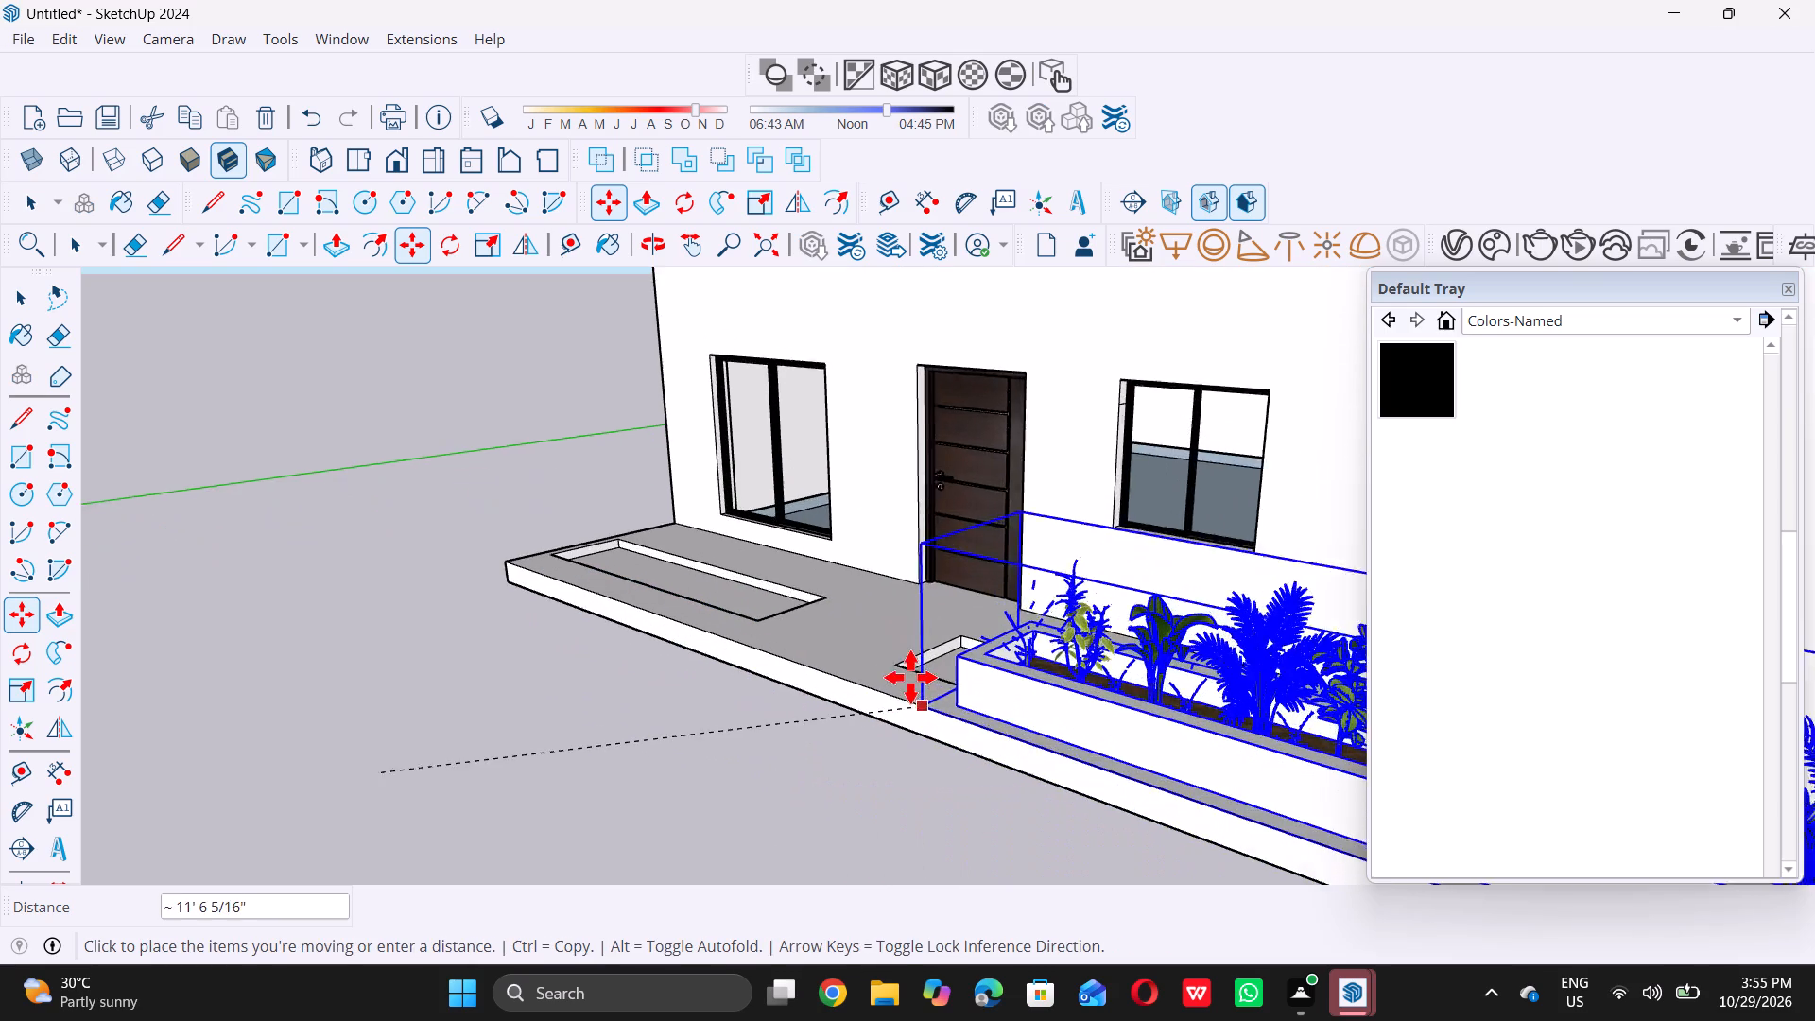
scroll(910, 677, "up", 13)
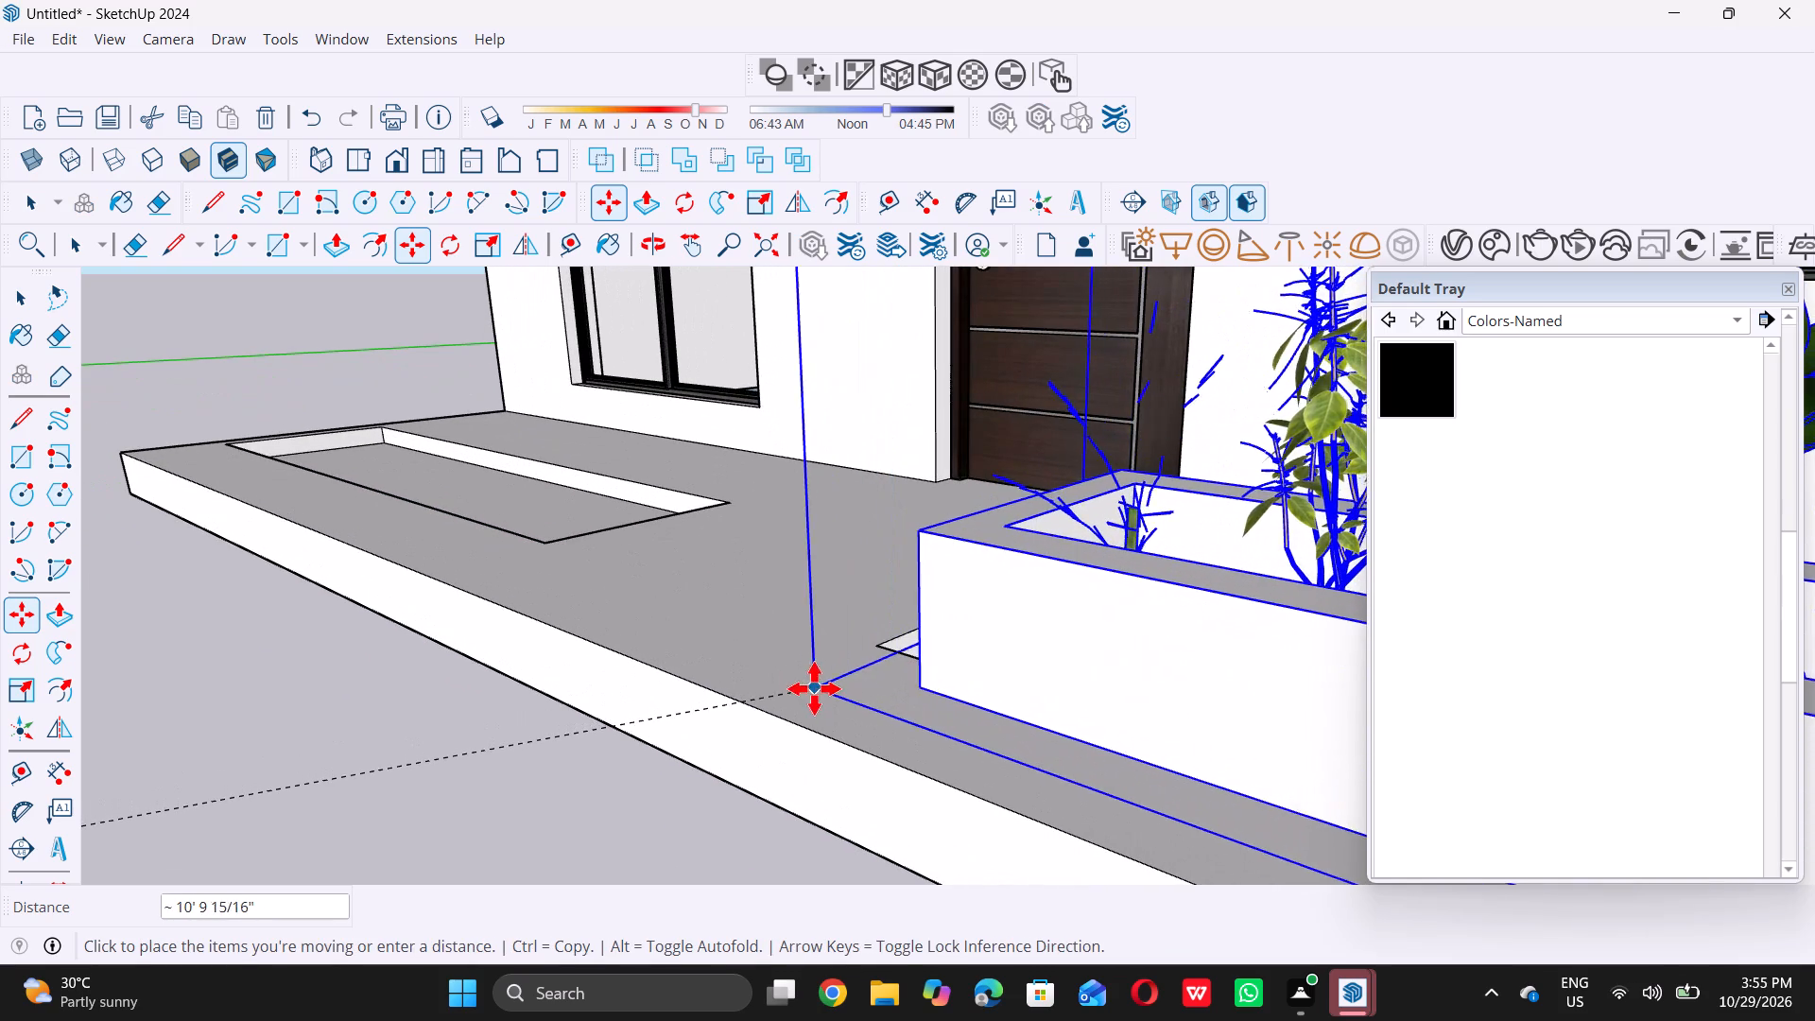
scroll(922, 634, "up", 5)
middle_click_drag(940, 669, 472, 690)
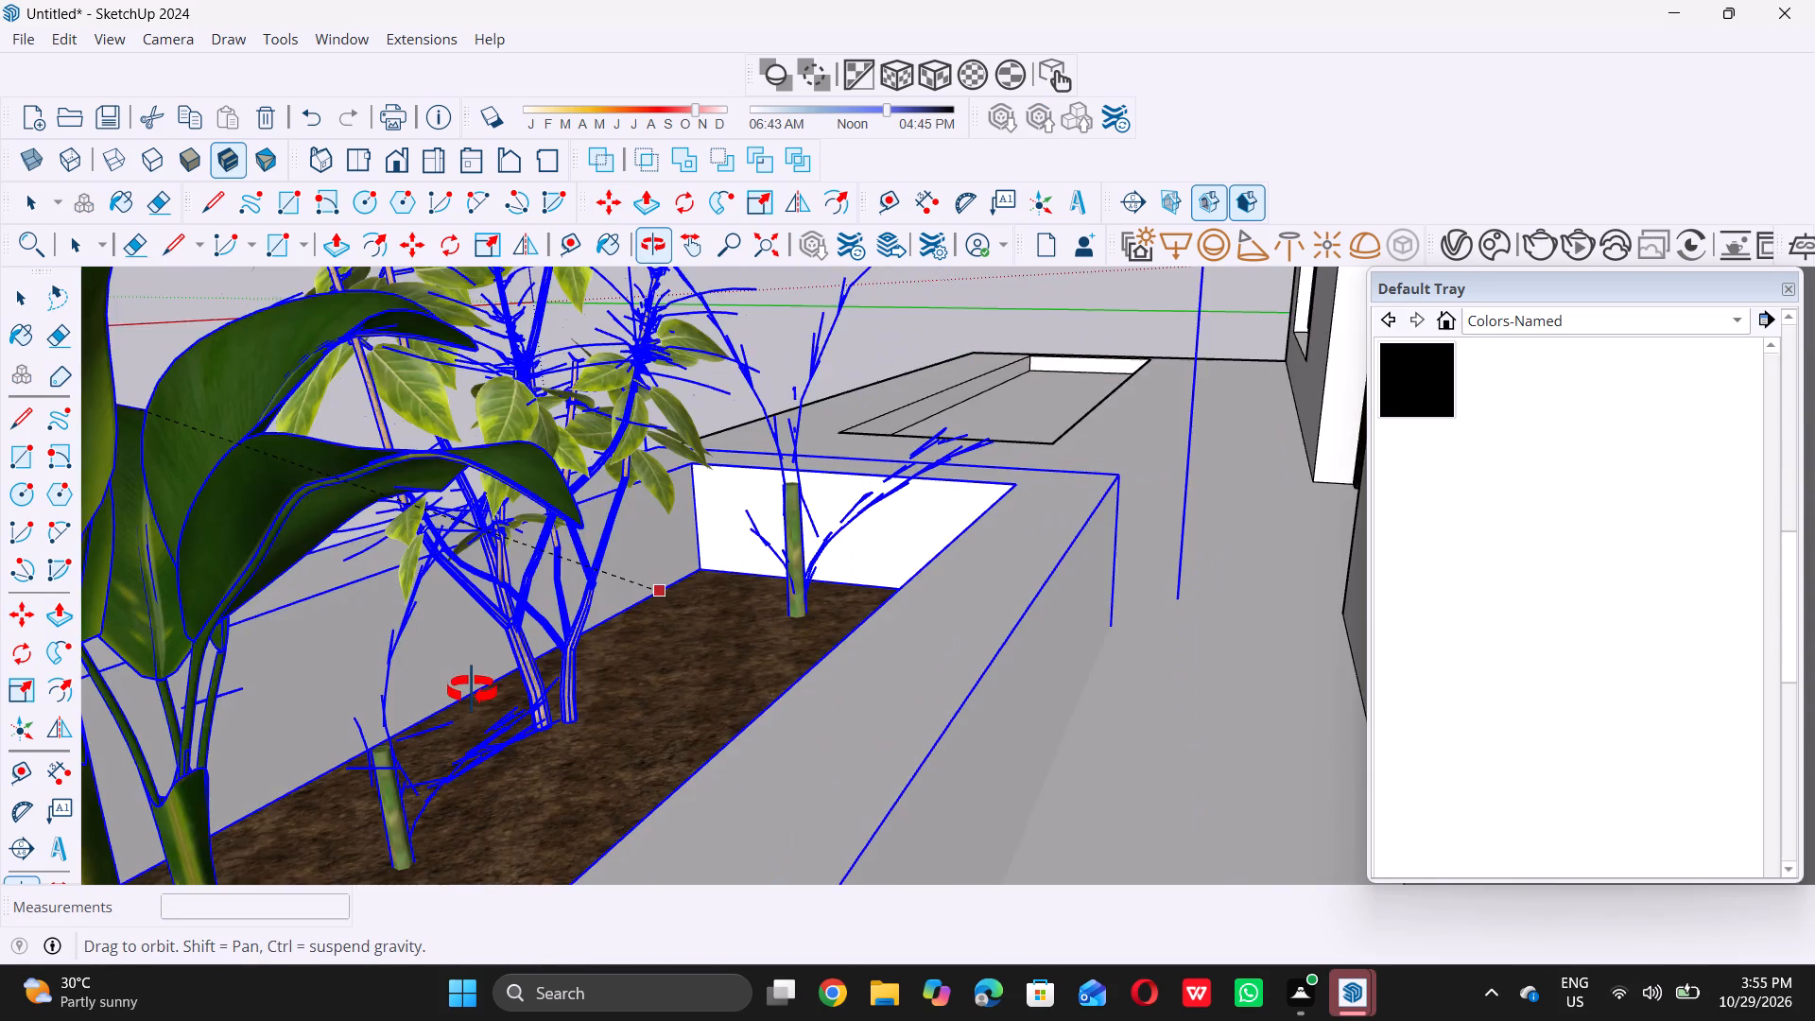
middle_click_drag(472, 690, 699, 668)
scroll(627, 670, "up", 6)
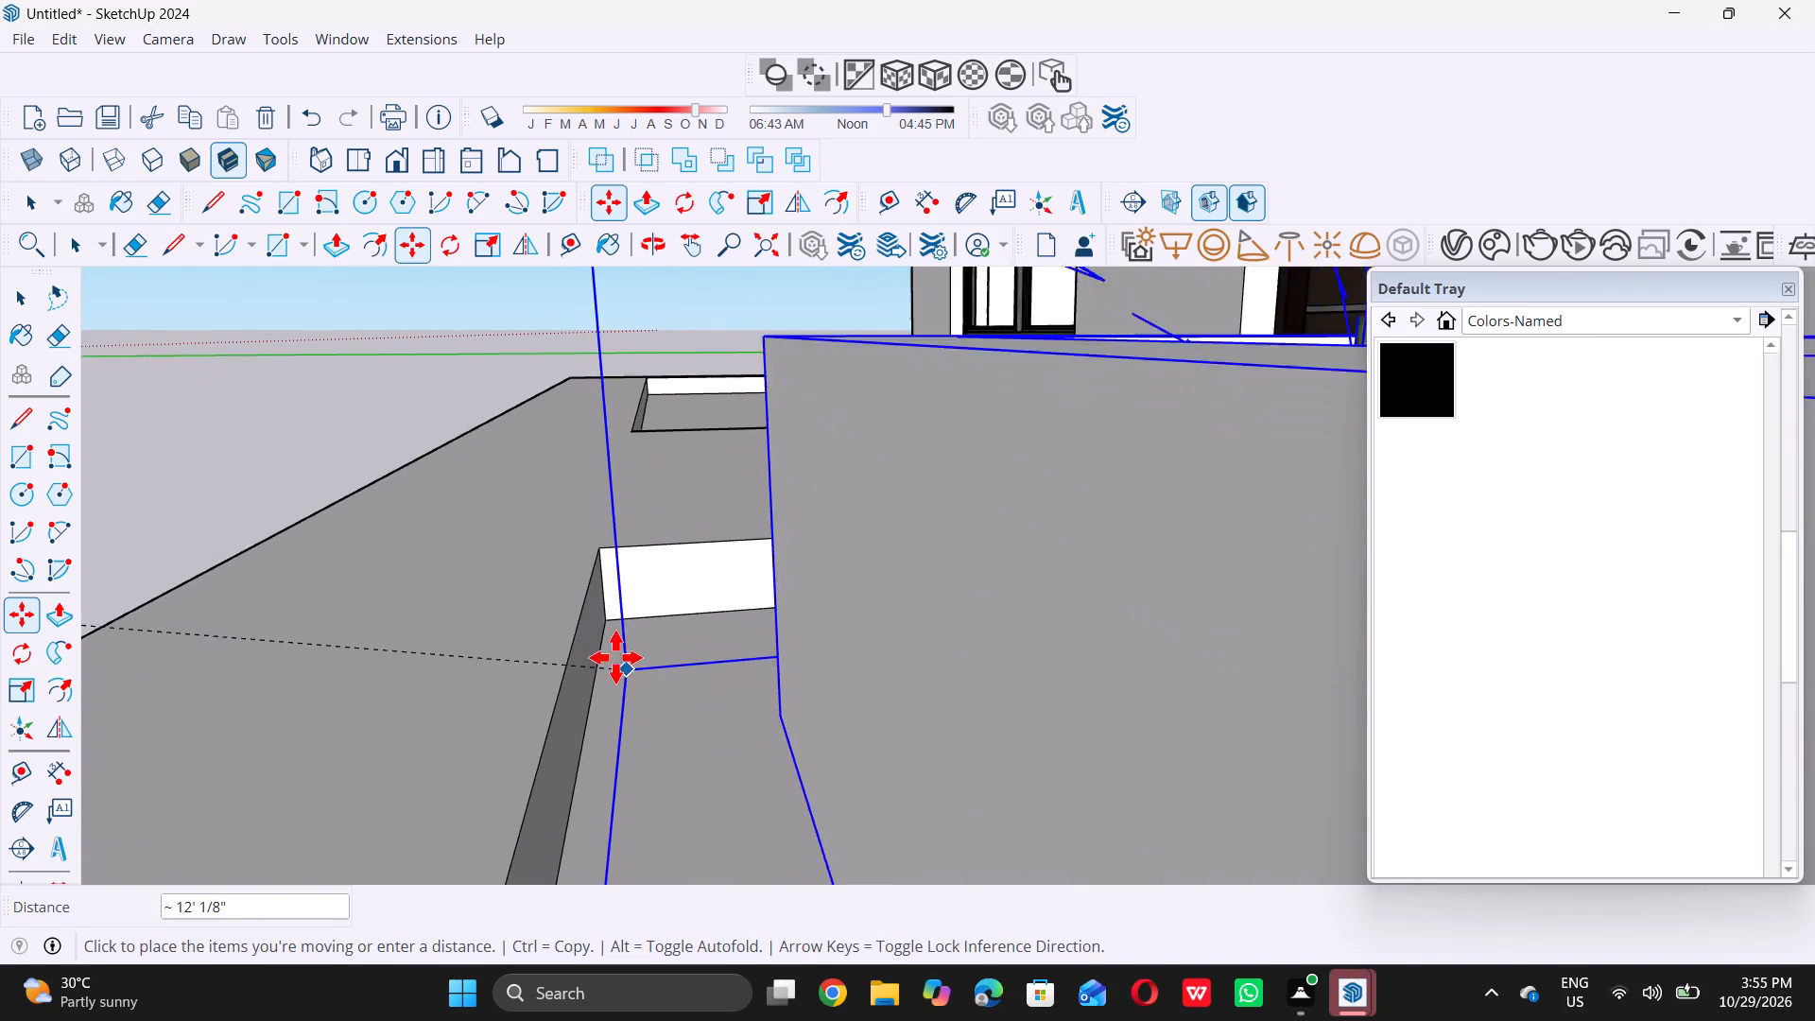
scroll(612, 648, "up", 11)
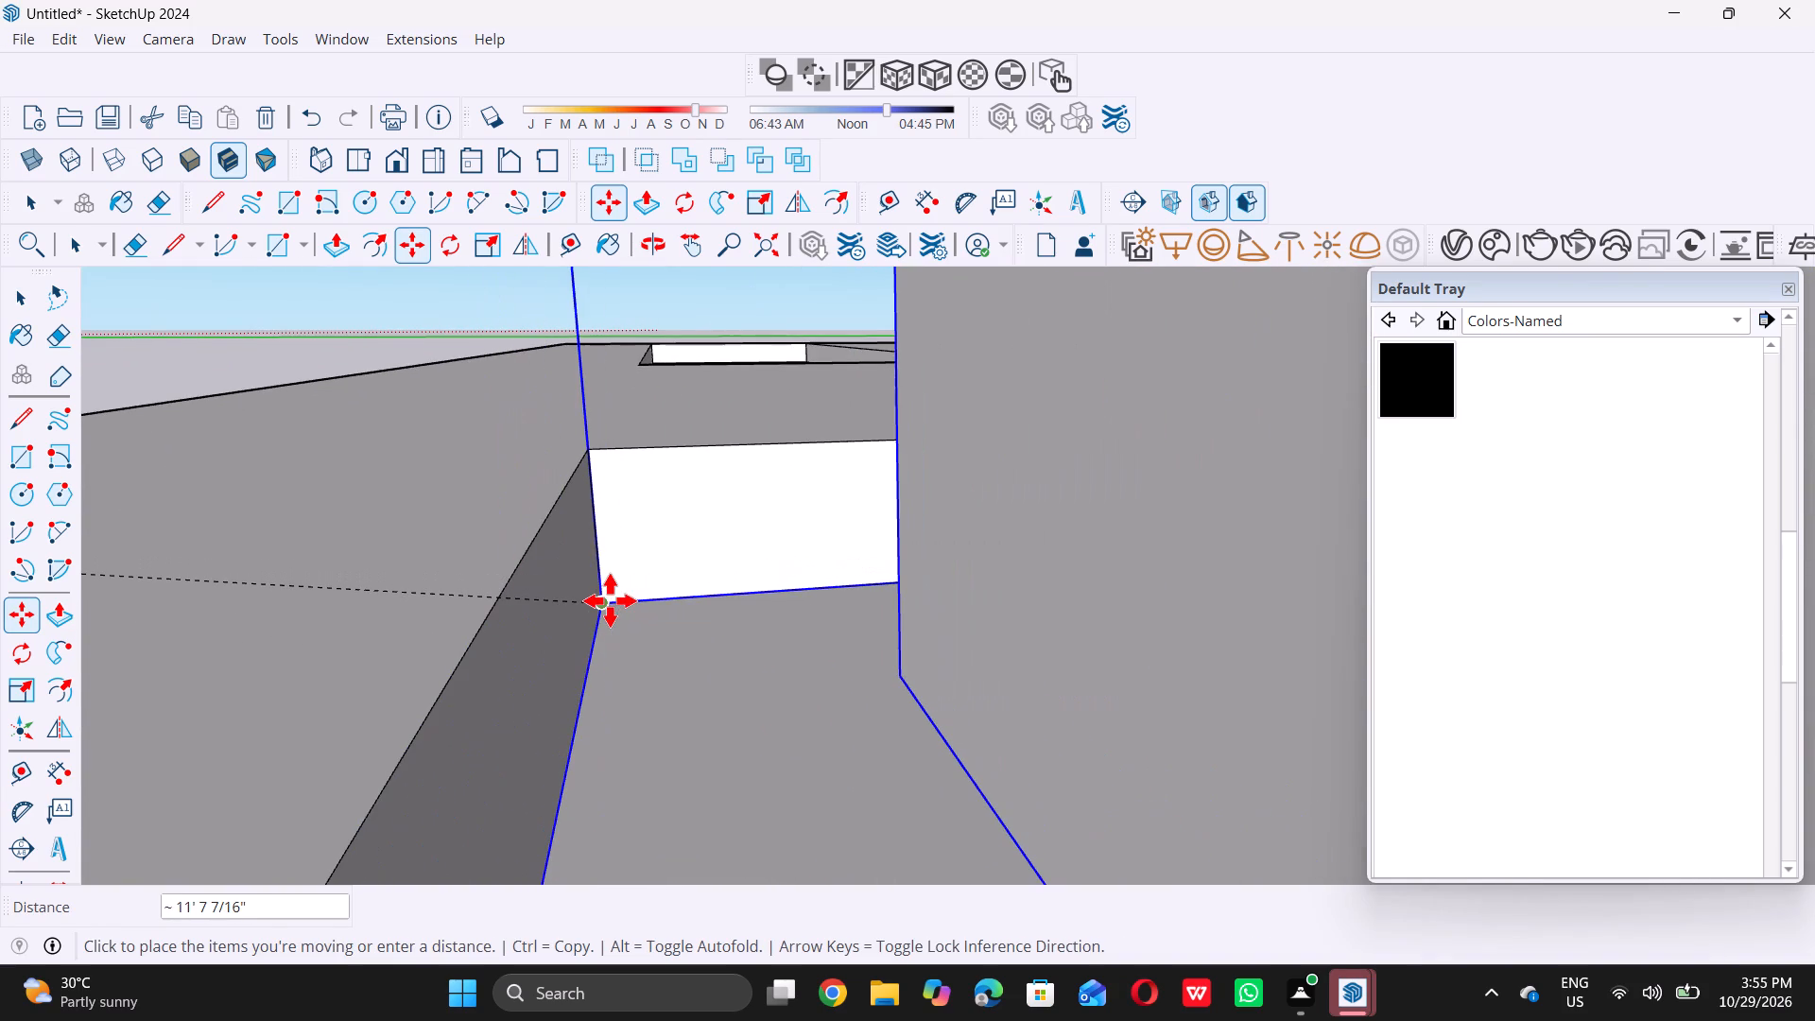
triple_click(610, 600)
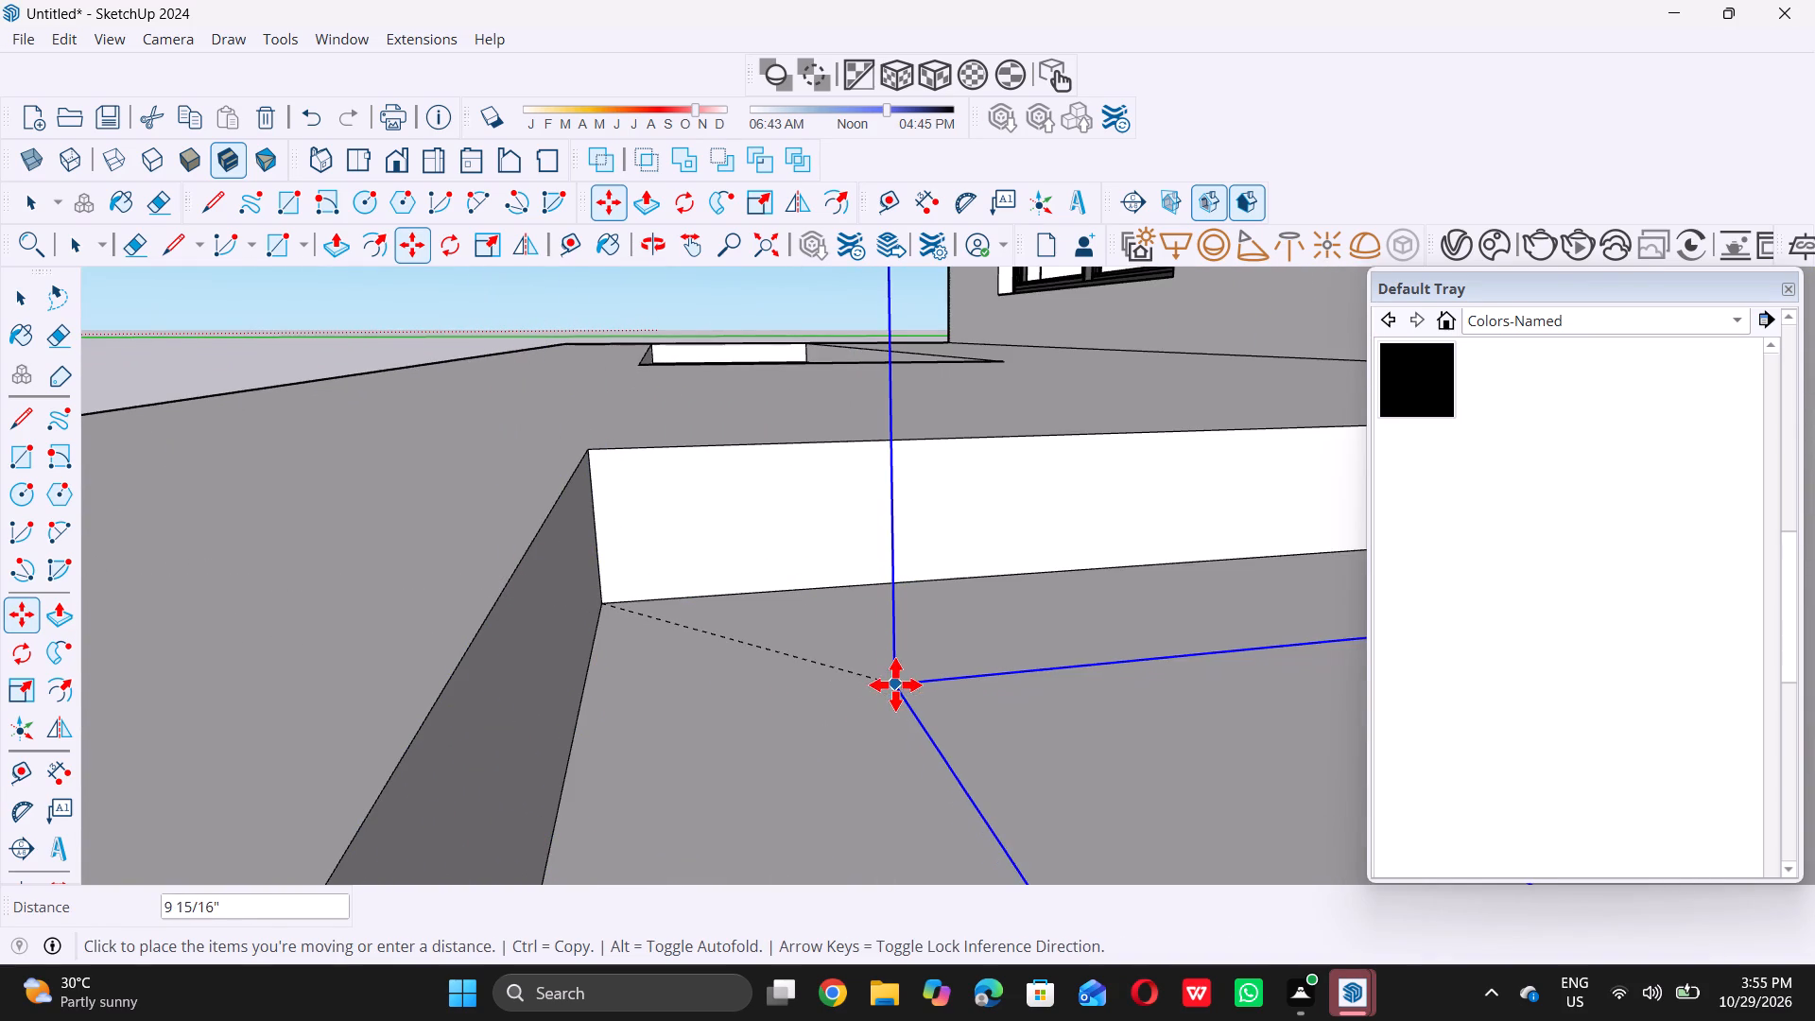
key("space")
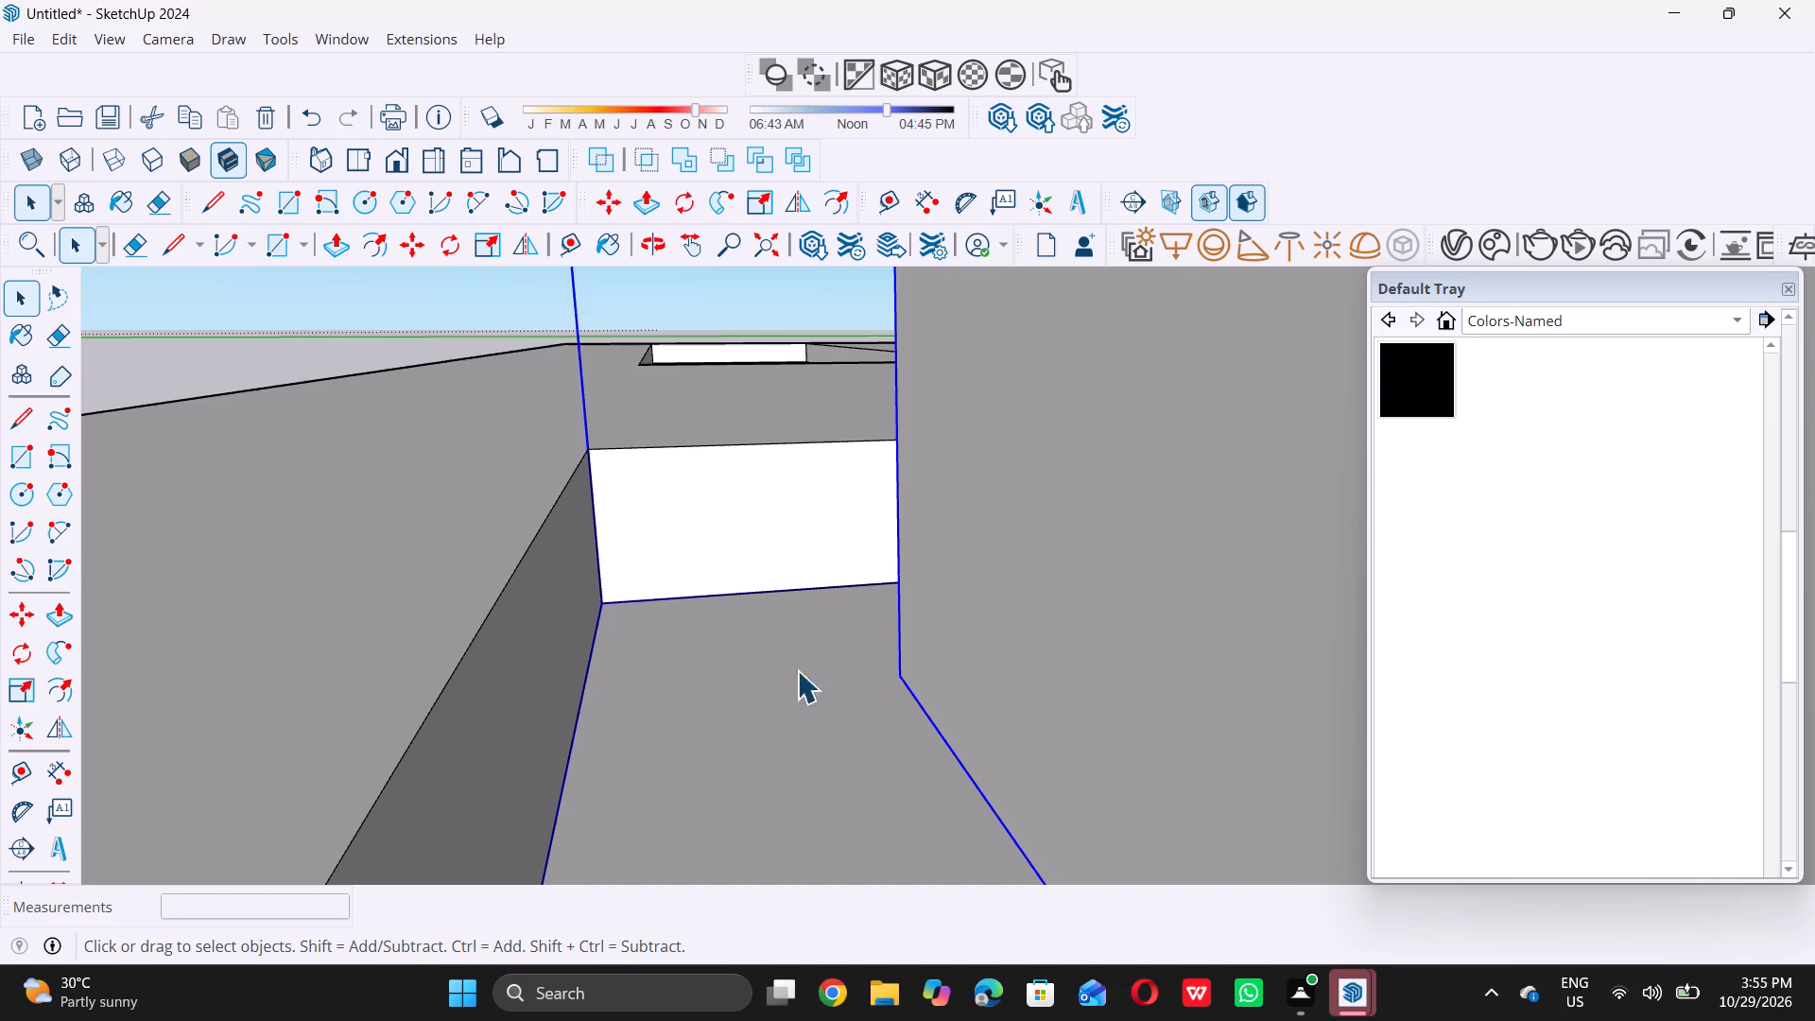
left_click(258, 336)
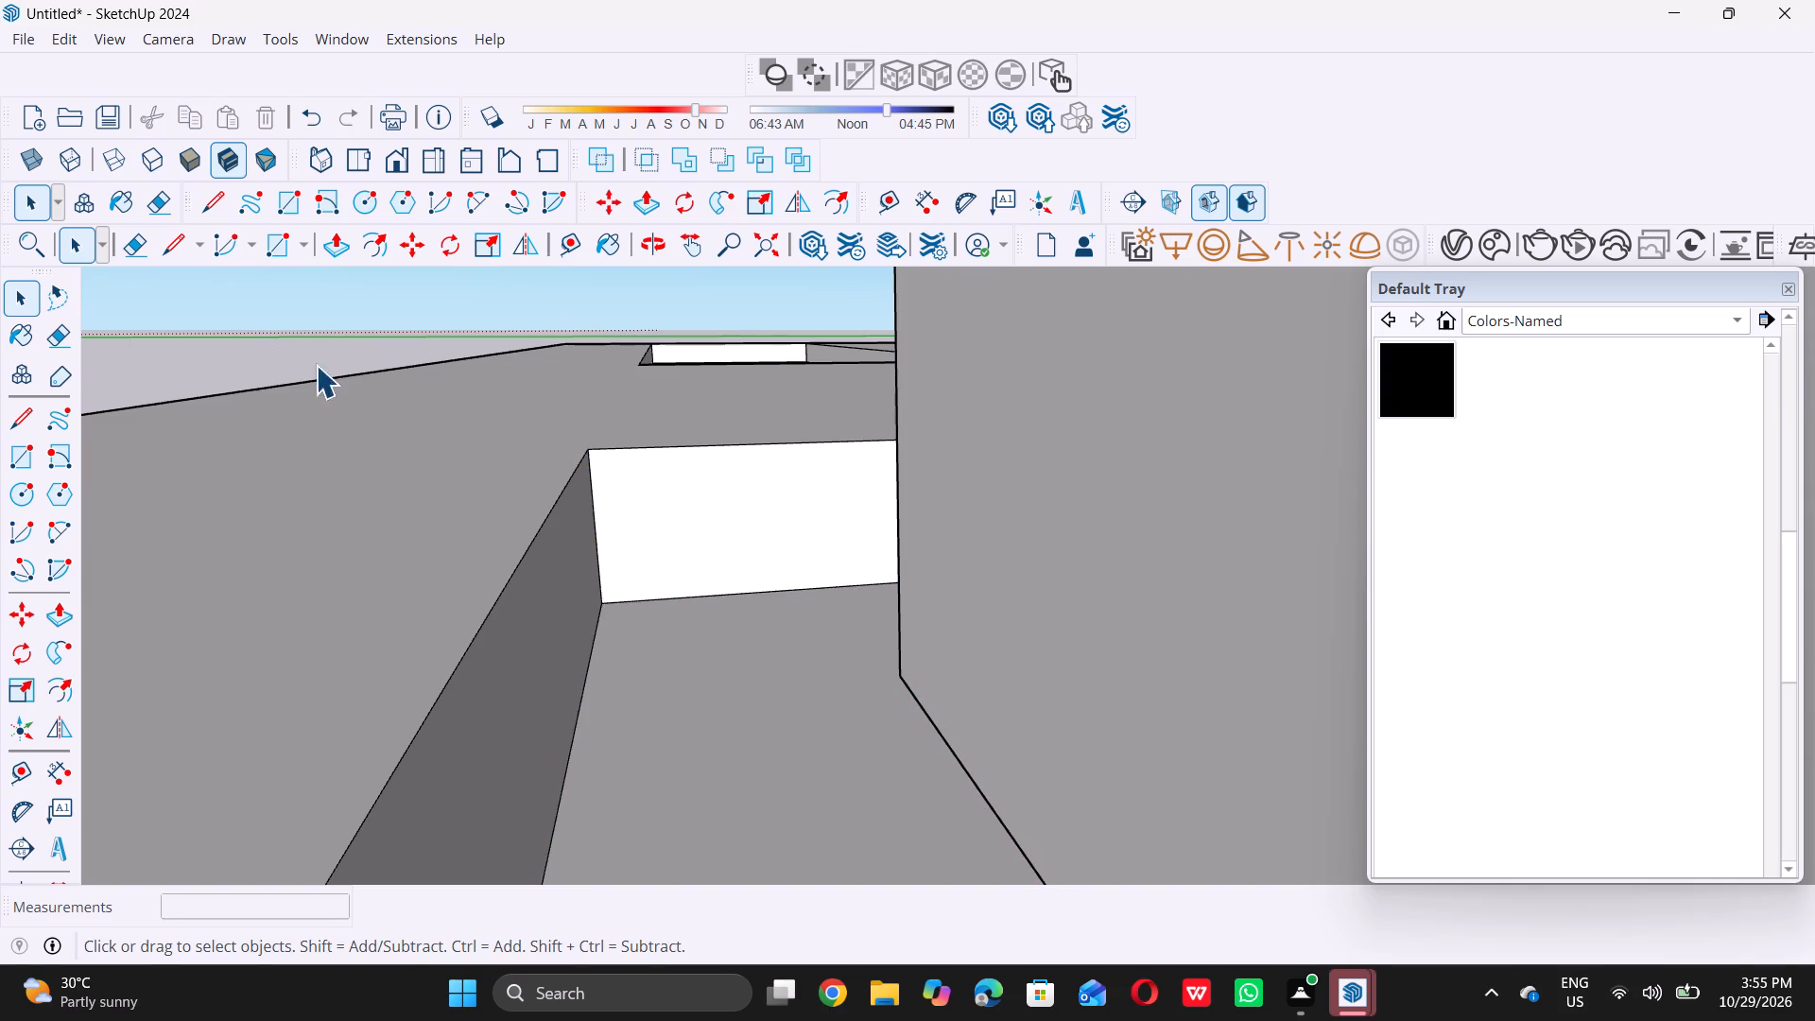
Inside the planter group, move the planter box by its bottom corner onto the recess's inner bottom corner, and leave the group.
double_click(970, 706)
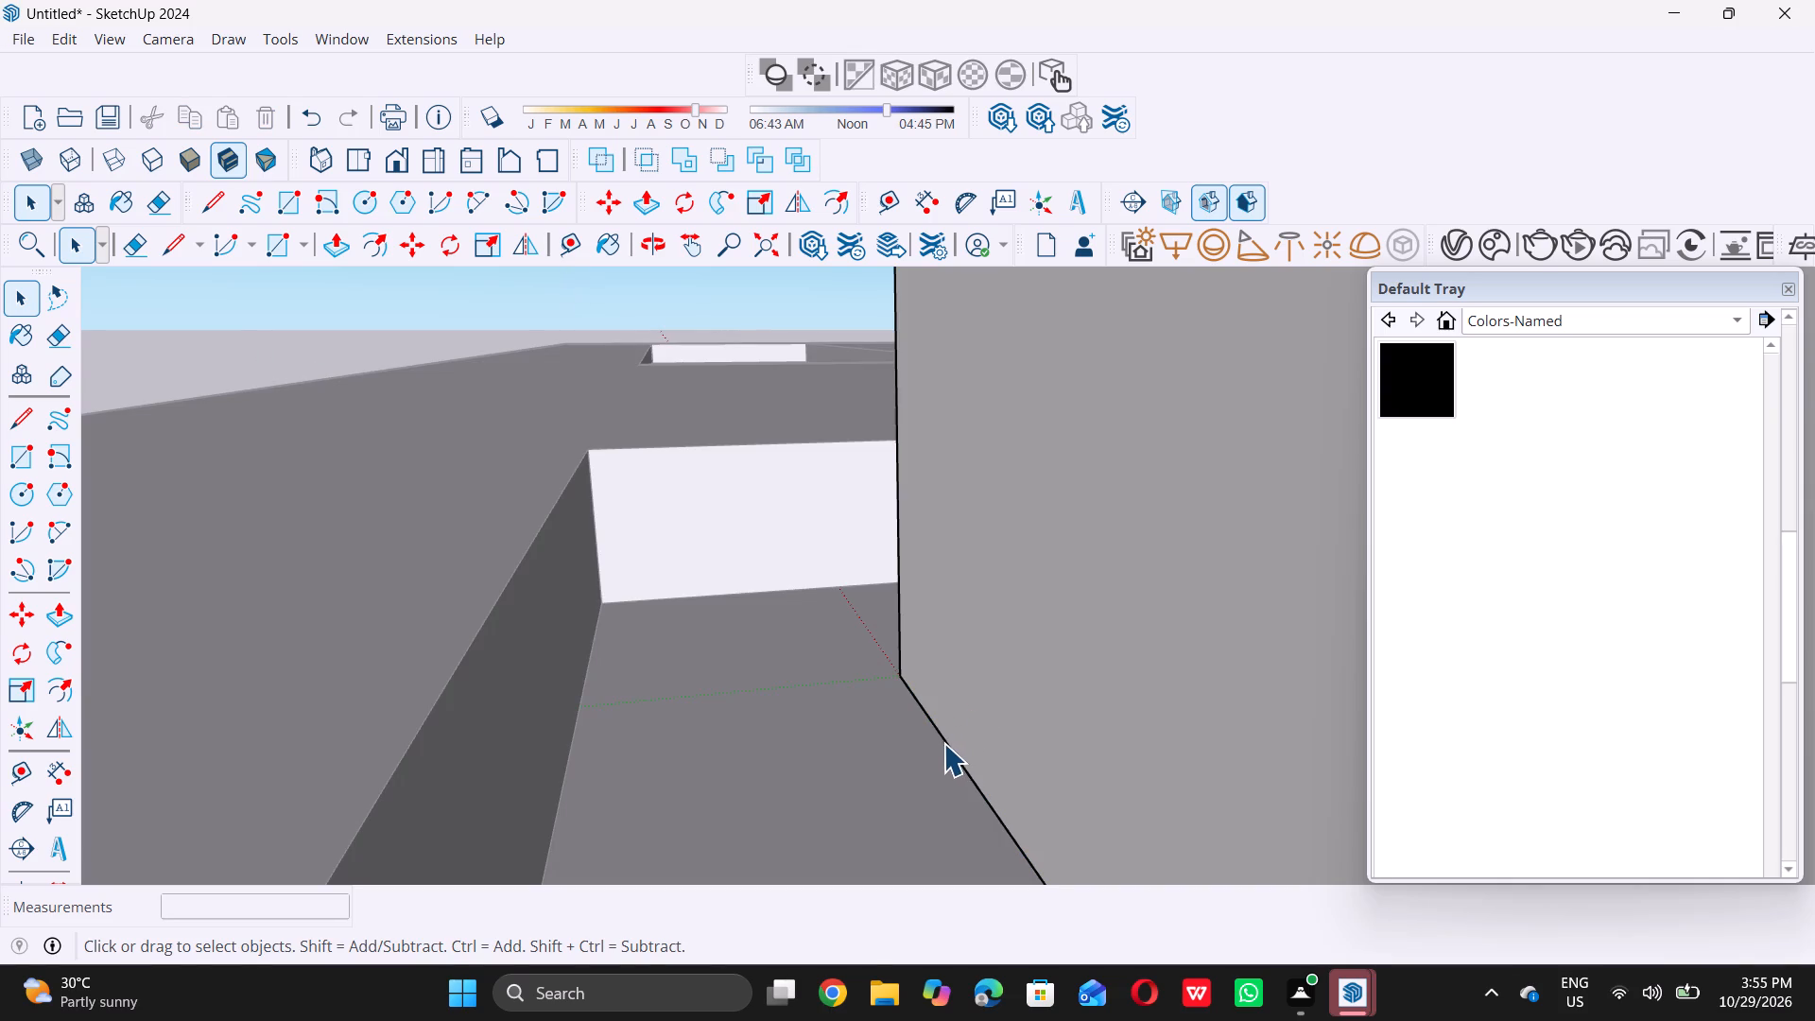
key("m")
left_click(903, 673)
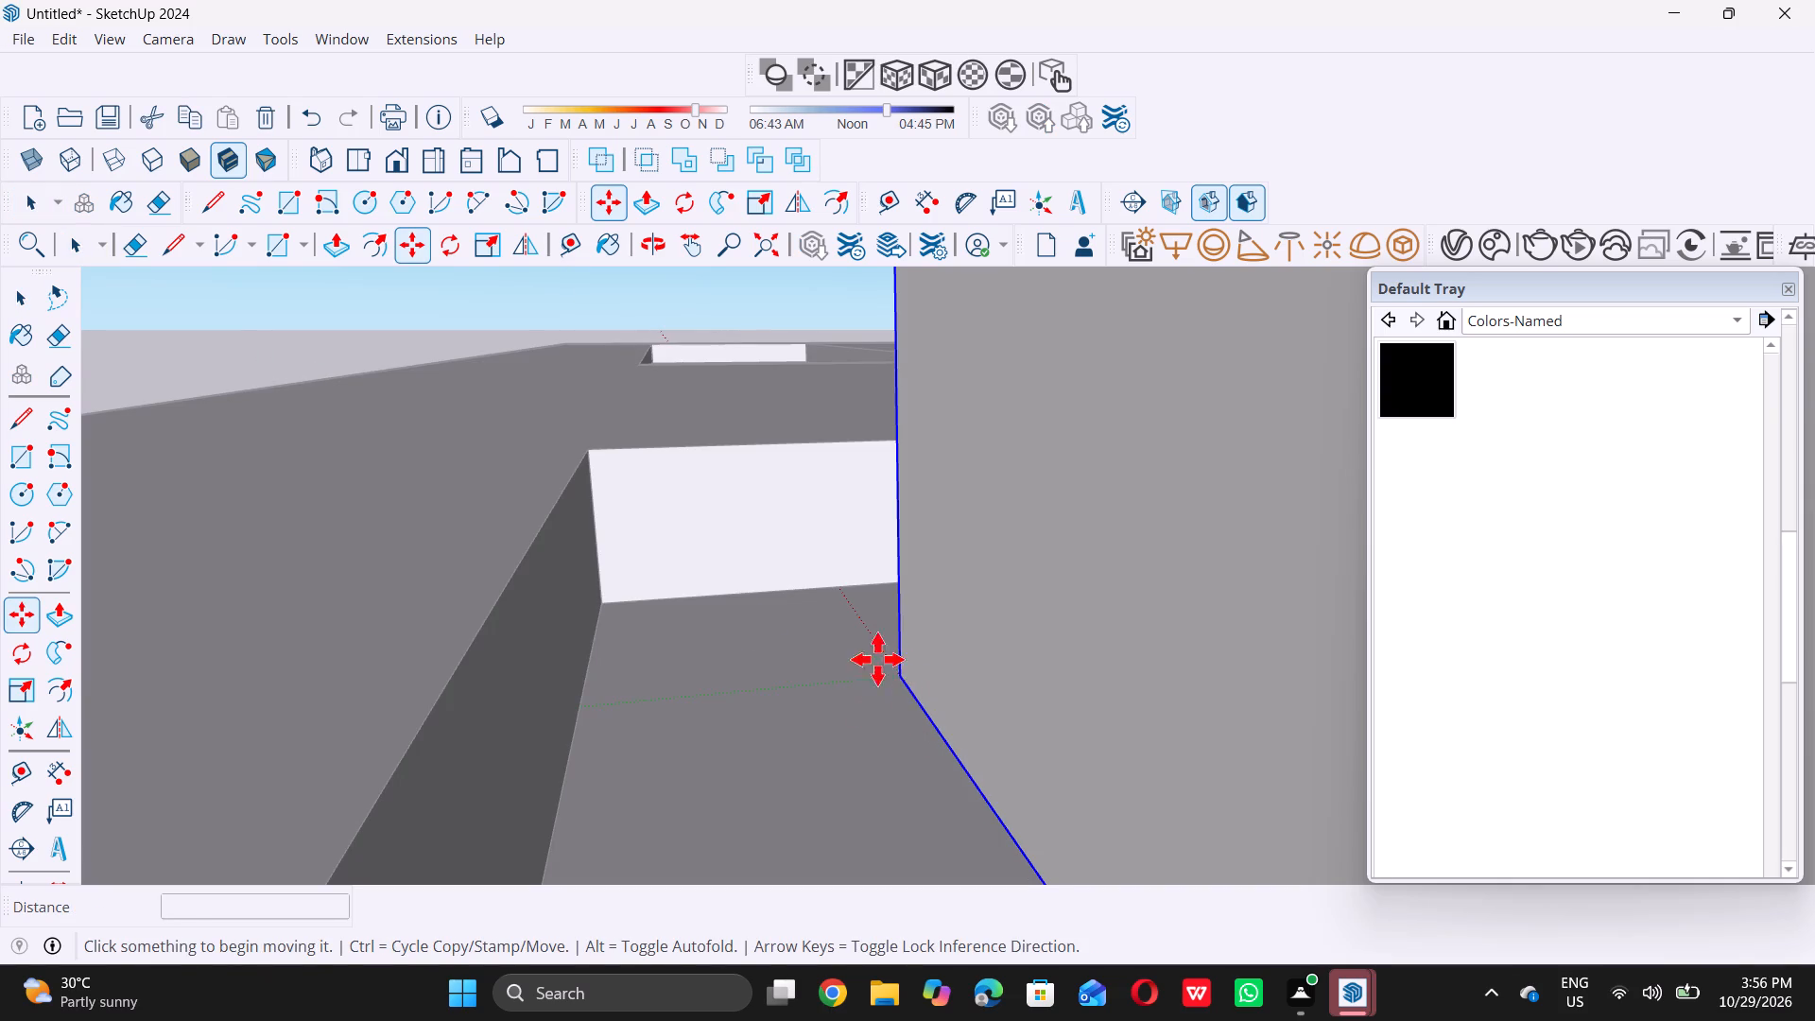
scroll(698, 597, "down", 1)
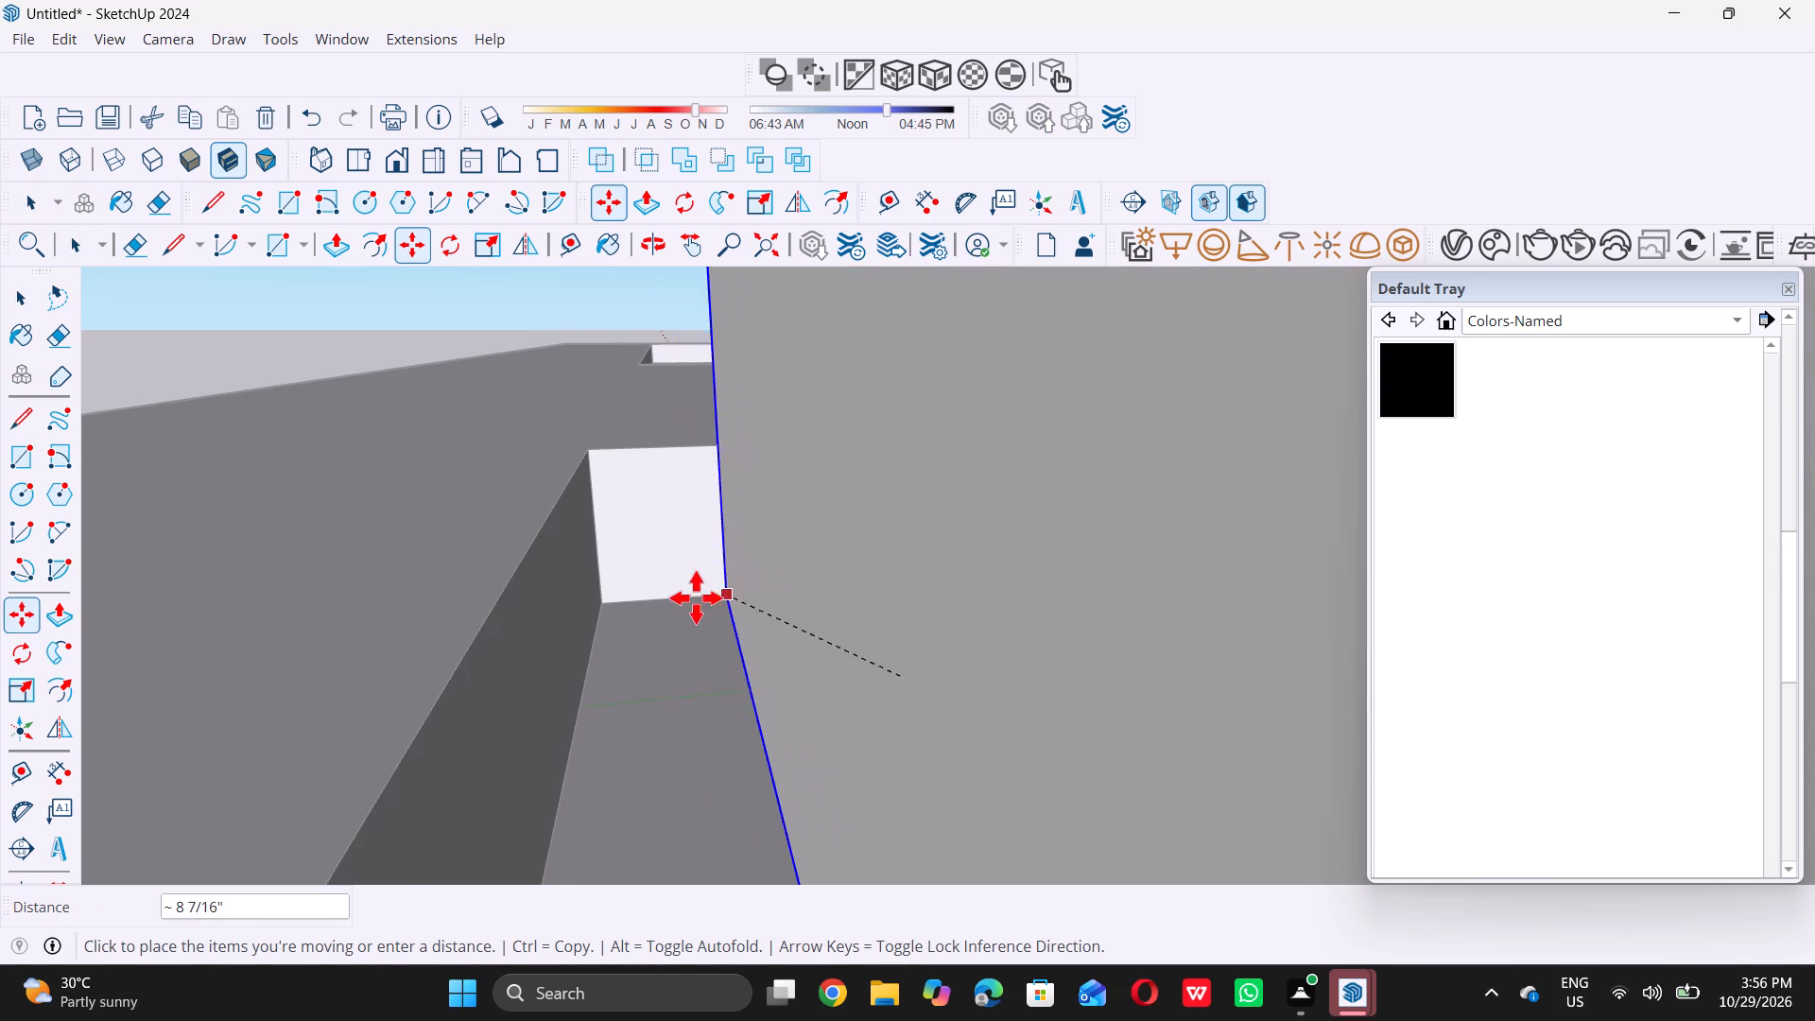
middle_click_drag(694, 597, 725, 595)
scroll(688, 601, "up", 4)
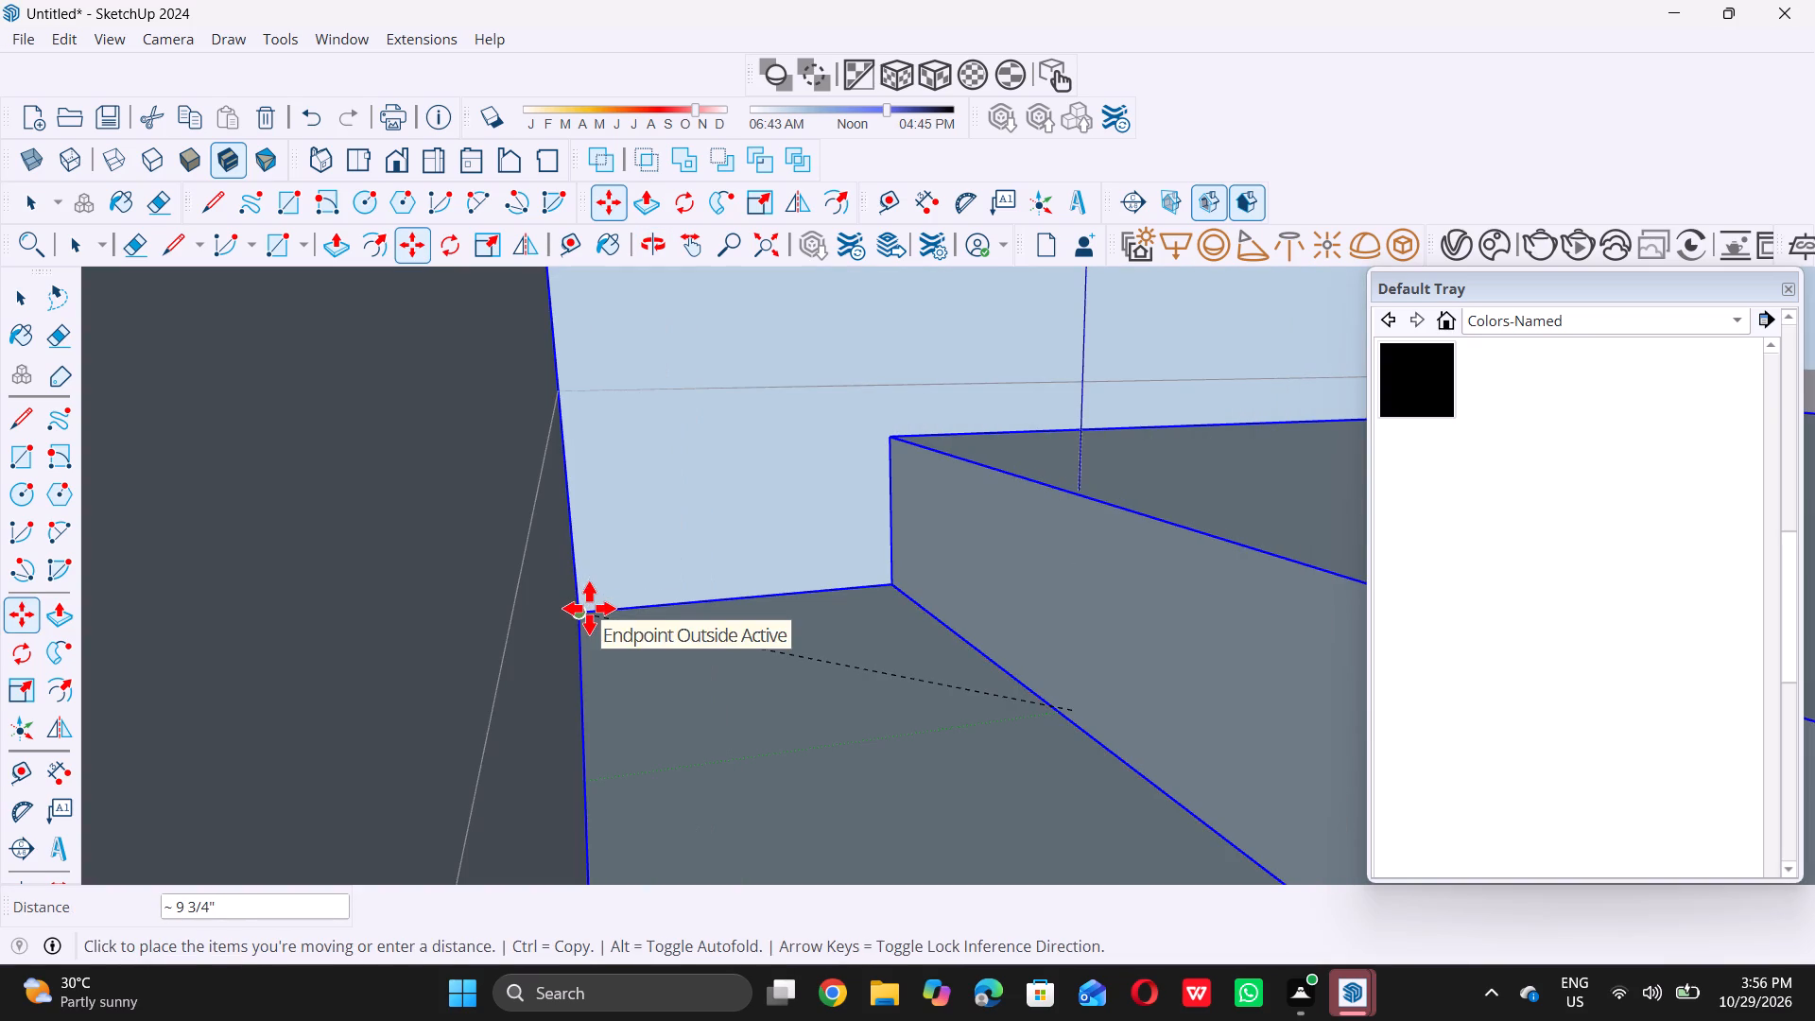
left_click(588, 607)
key("space")
scroll(663, 668, "down", 9)
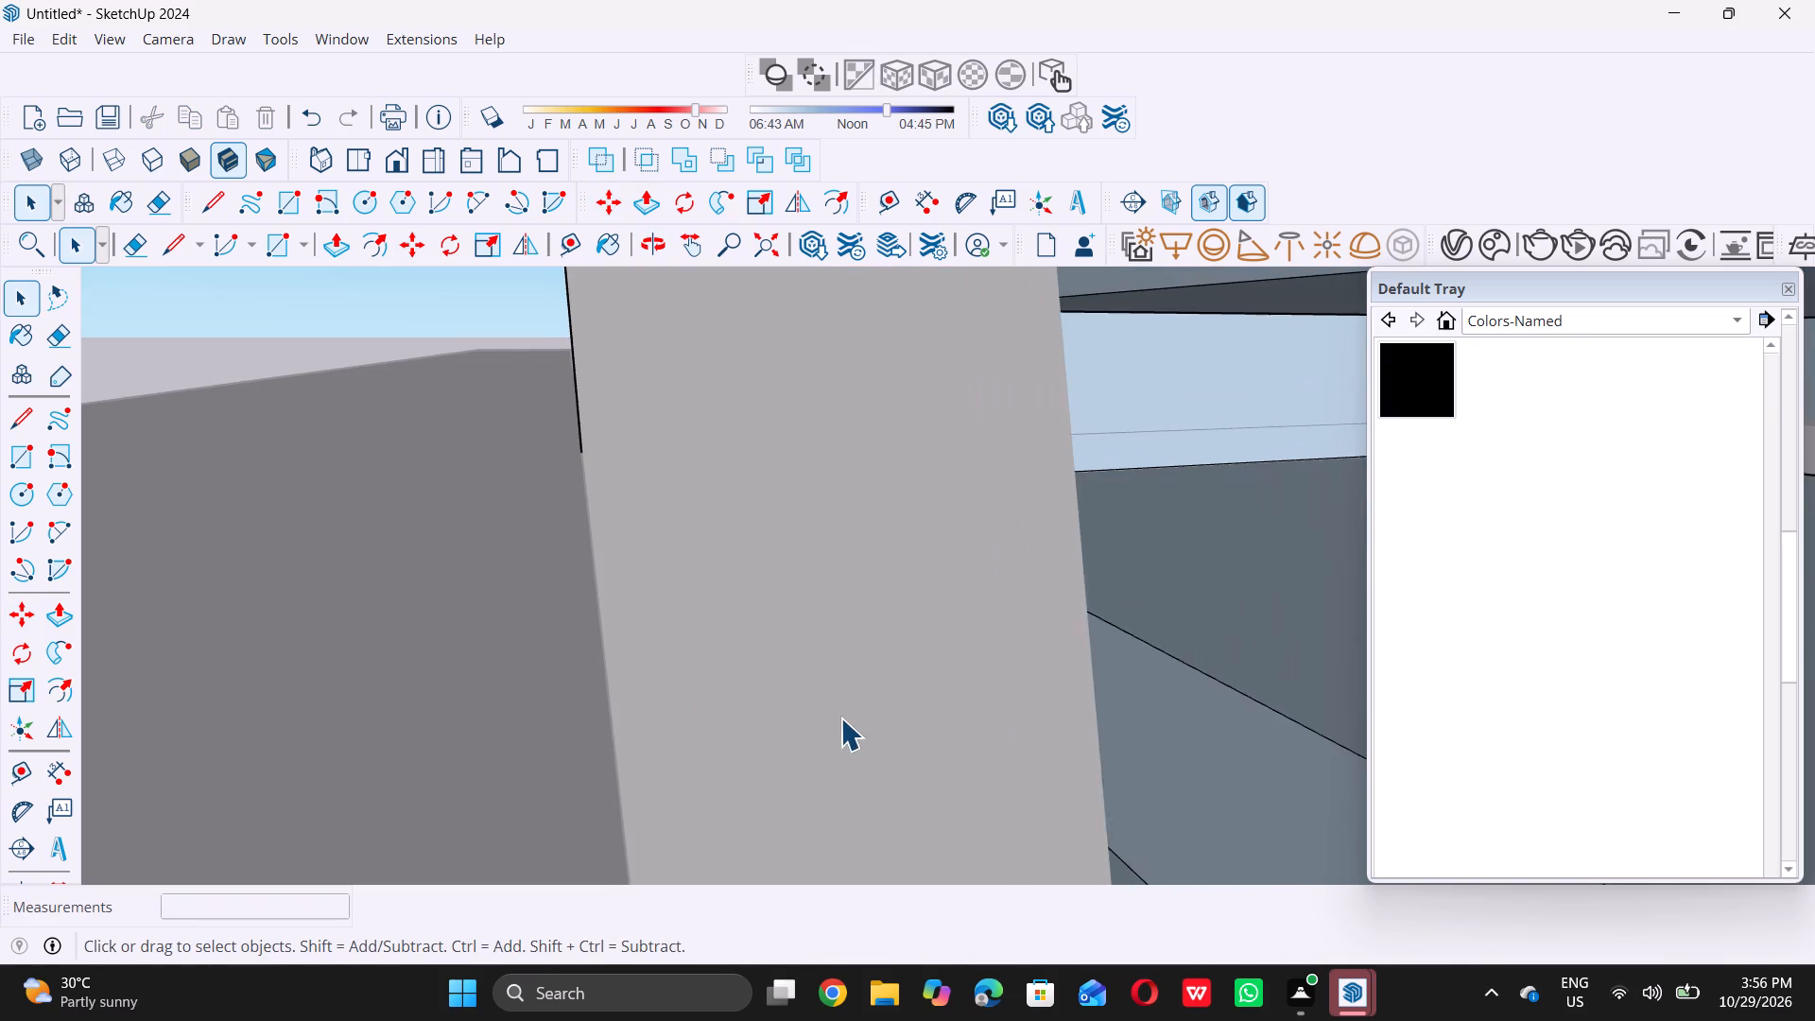
scroll(840, 718, "down", 20)
scroll(840, 718, "down", 10)
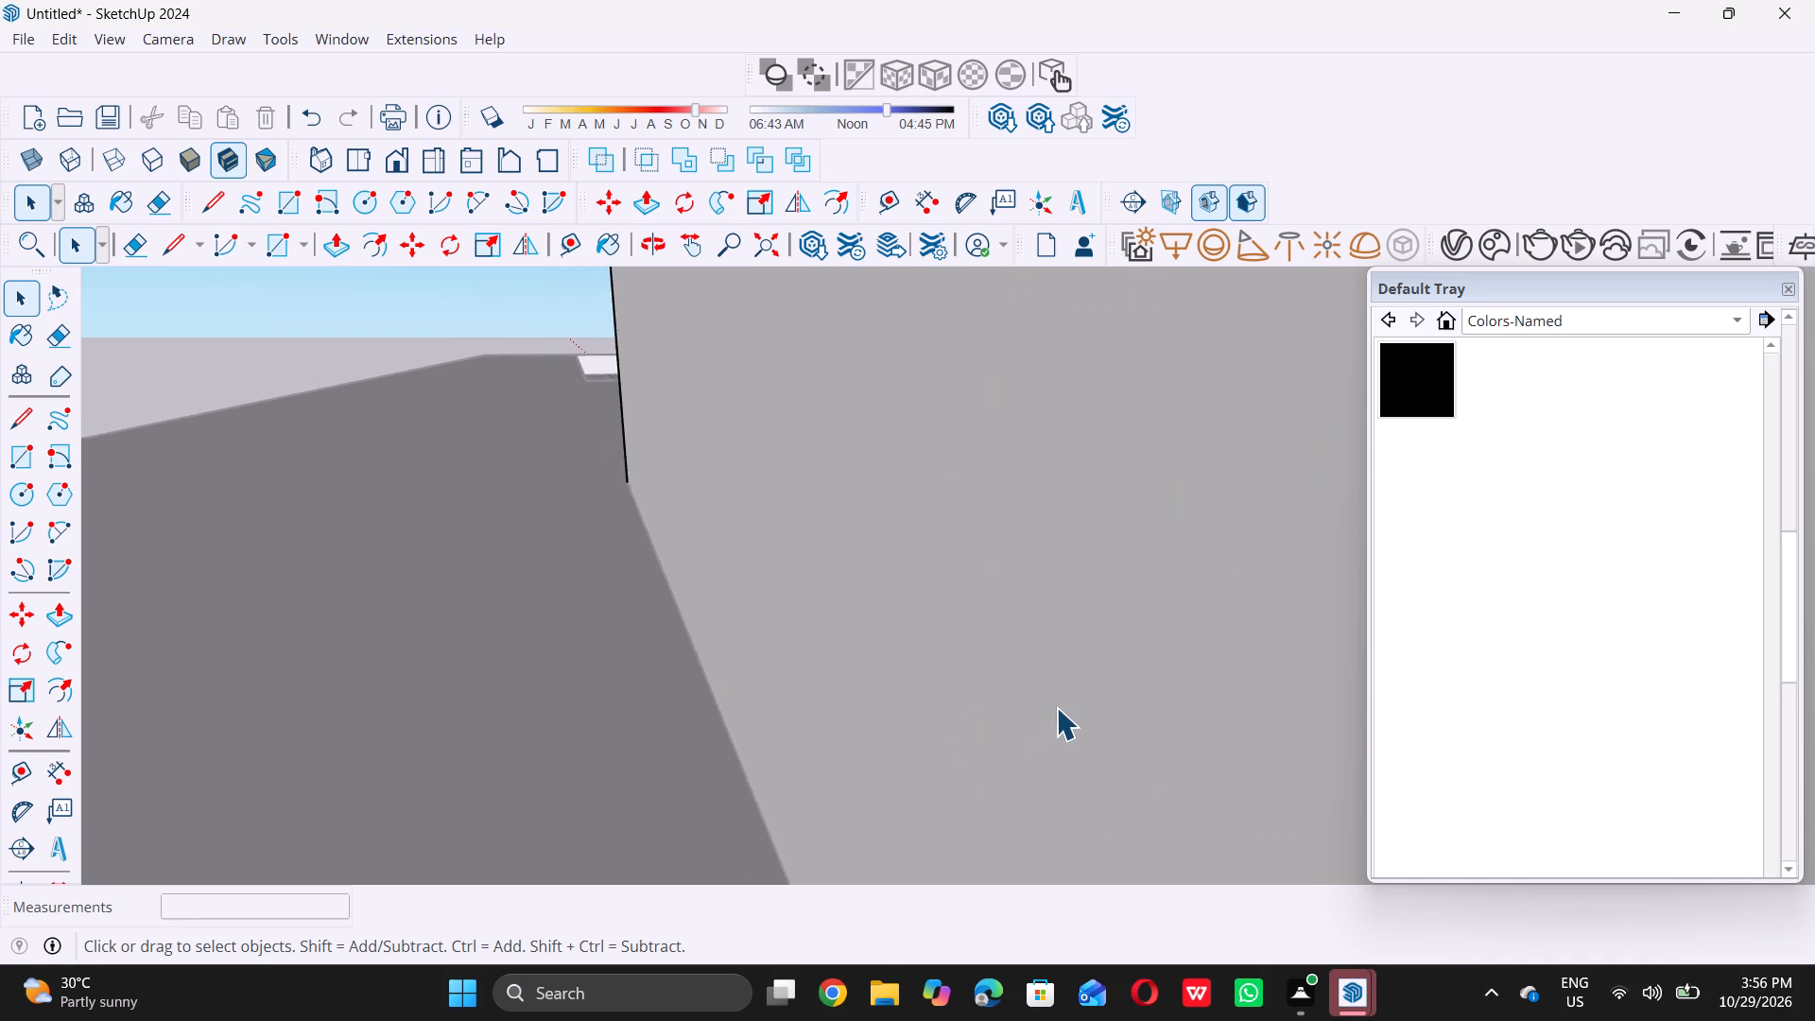
scroll(1056, 707, "down", 20)
scroll(1056, 707, "down", 7)
scroll(1072, 722, "up", 1)
scroll(1072, 722, "down", 3)
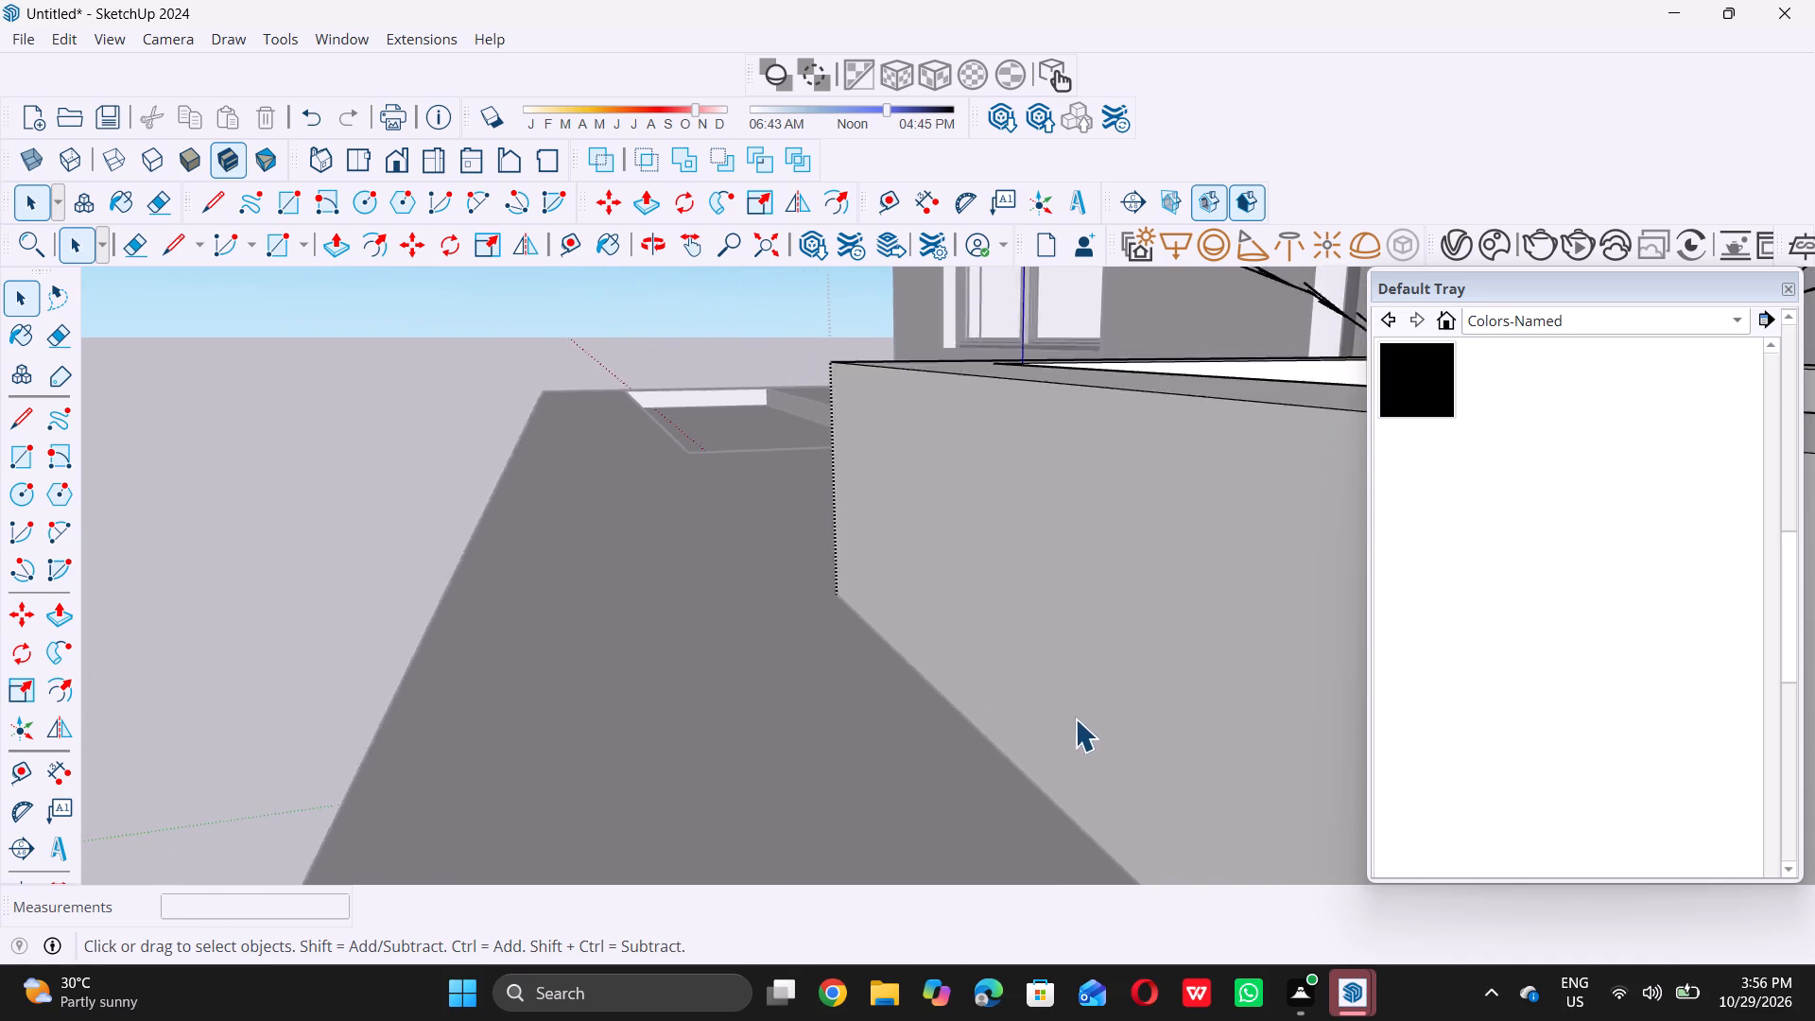
scroll(1075, 718, "down", 3)
triple_click(330, 641)
Examine how the planter sits on the porch from the building's side and front.
scroll(350, 632, "down", 3)
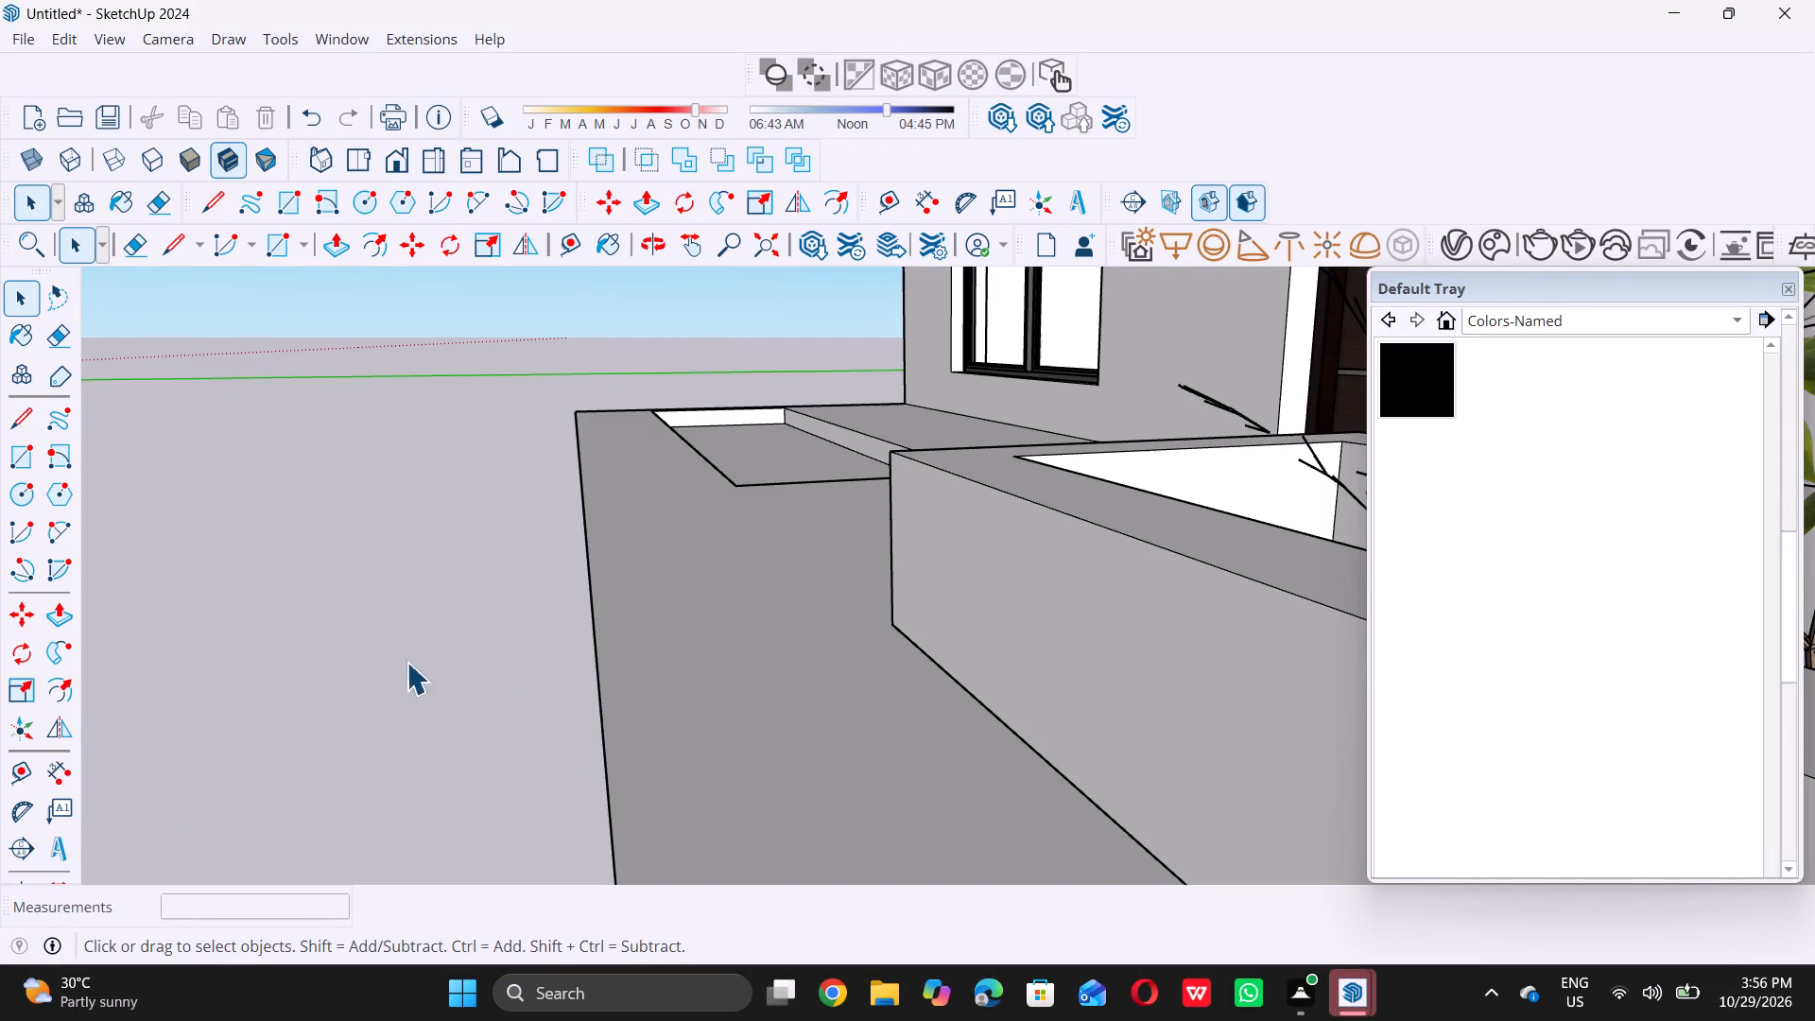
scroll(406, 662, "down", 20)
scroll(406, 662, "down", 7)
scroll(644, 715, "down", 1)
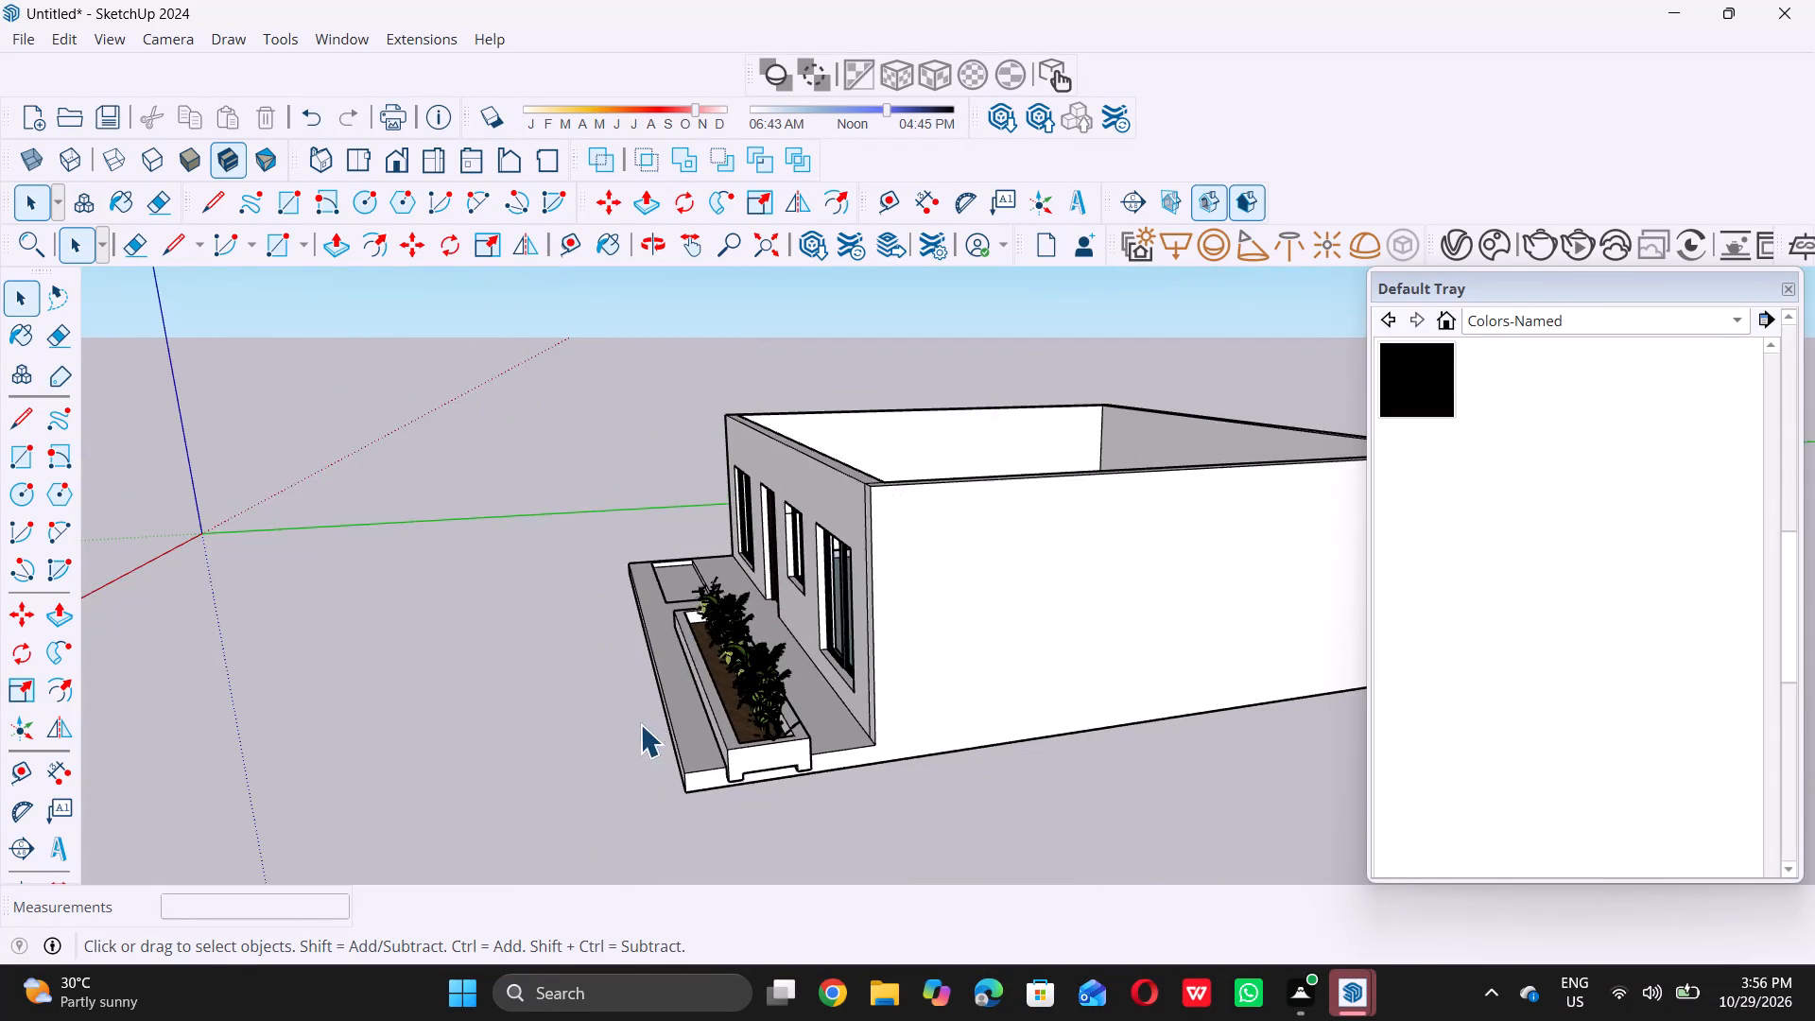
middle_click_drag(640, 724, 1067, 694)
scroll(895, 699, "down", 11)
middle_click_drag(914, 770, 970, 728)
scroll(944, 727, "up", 5)
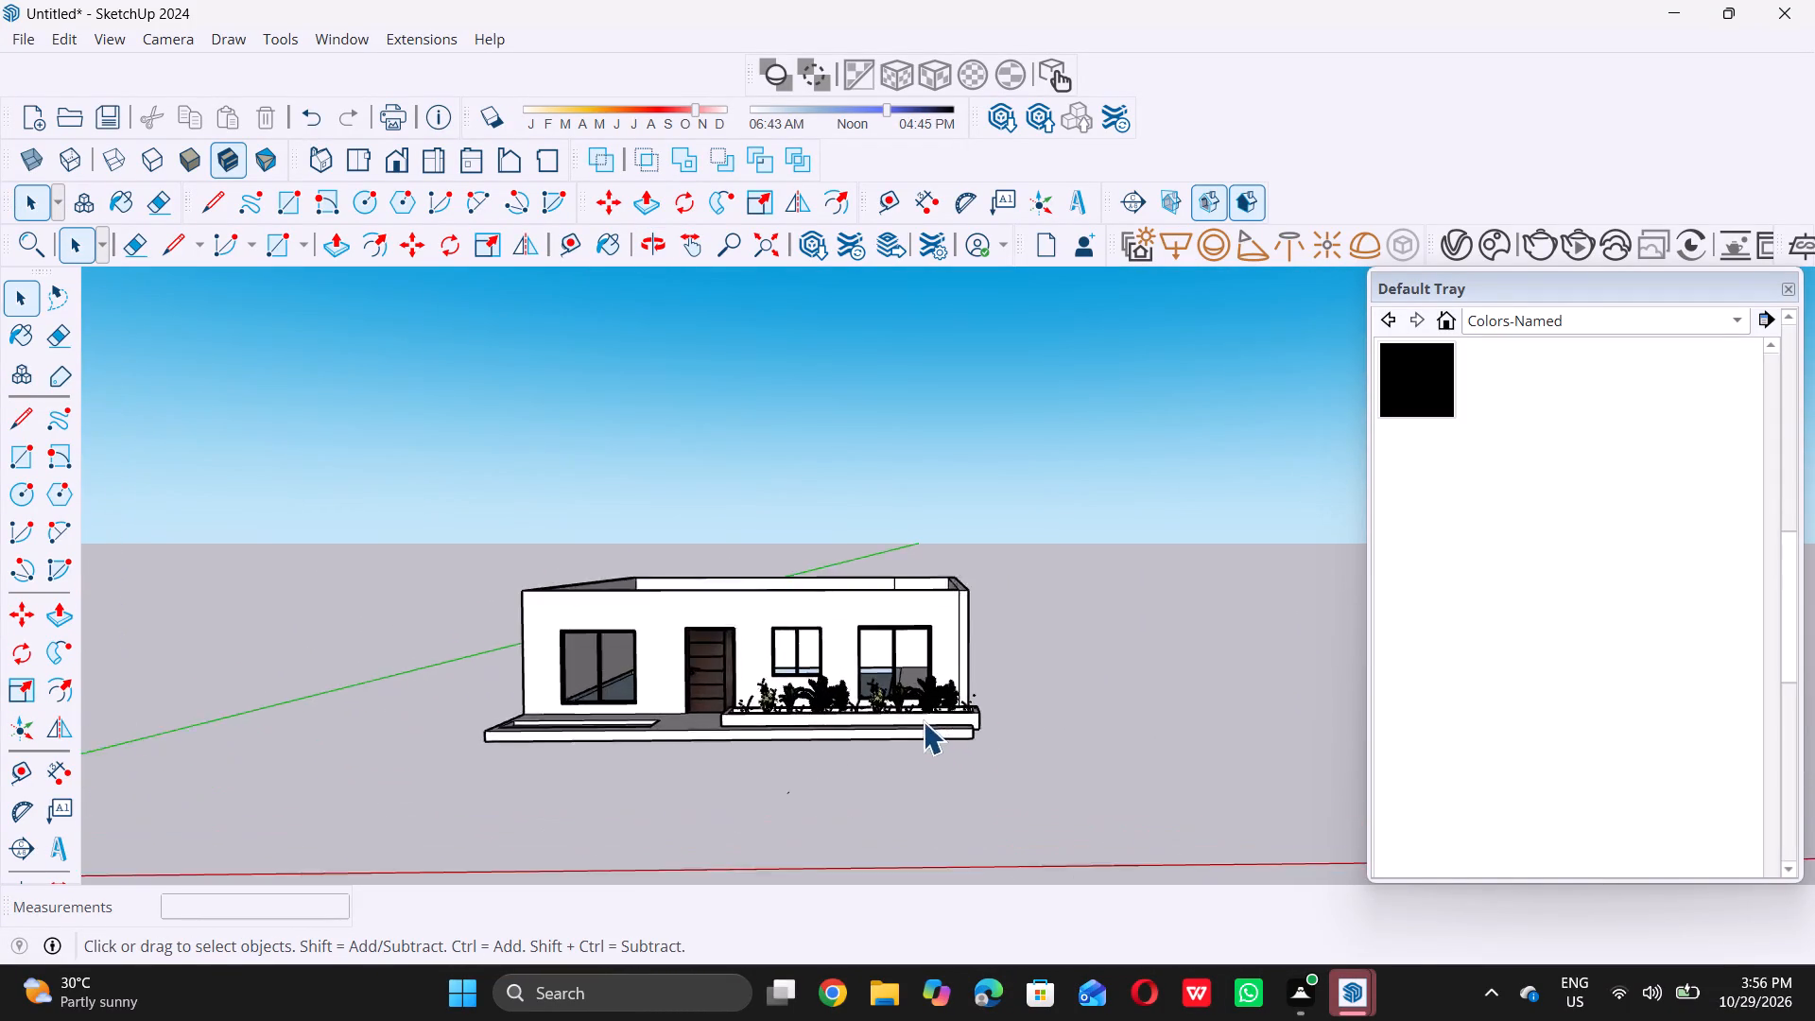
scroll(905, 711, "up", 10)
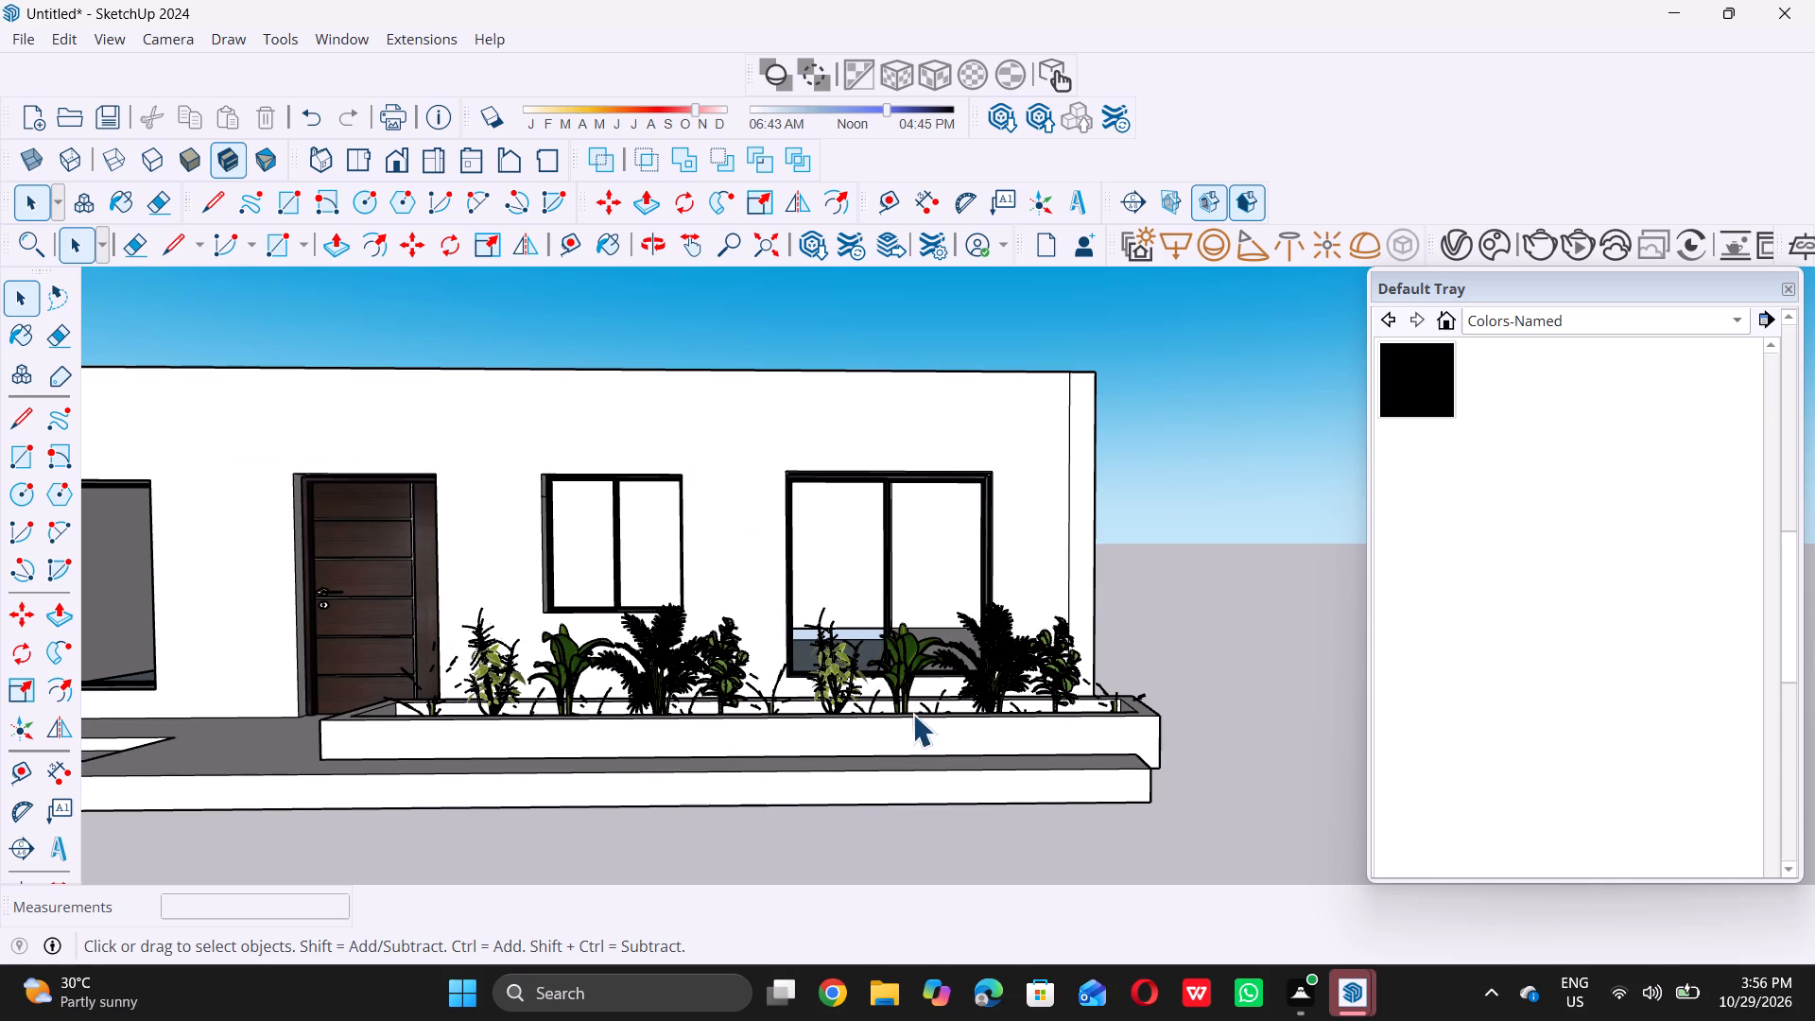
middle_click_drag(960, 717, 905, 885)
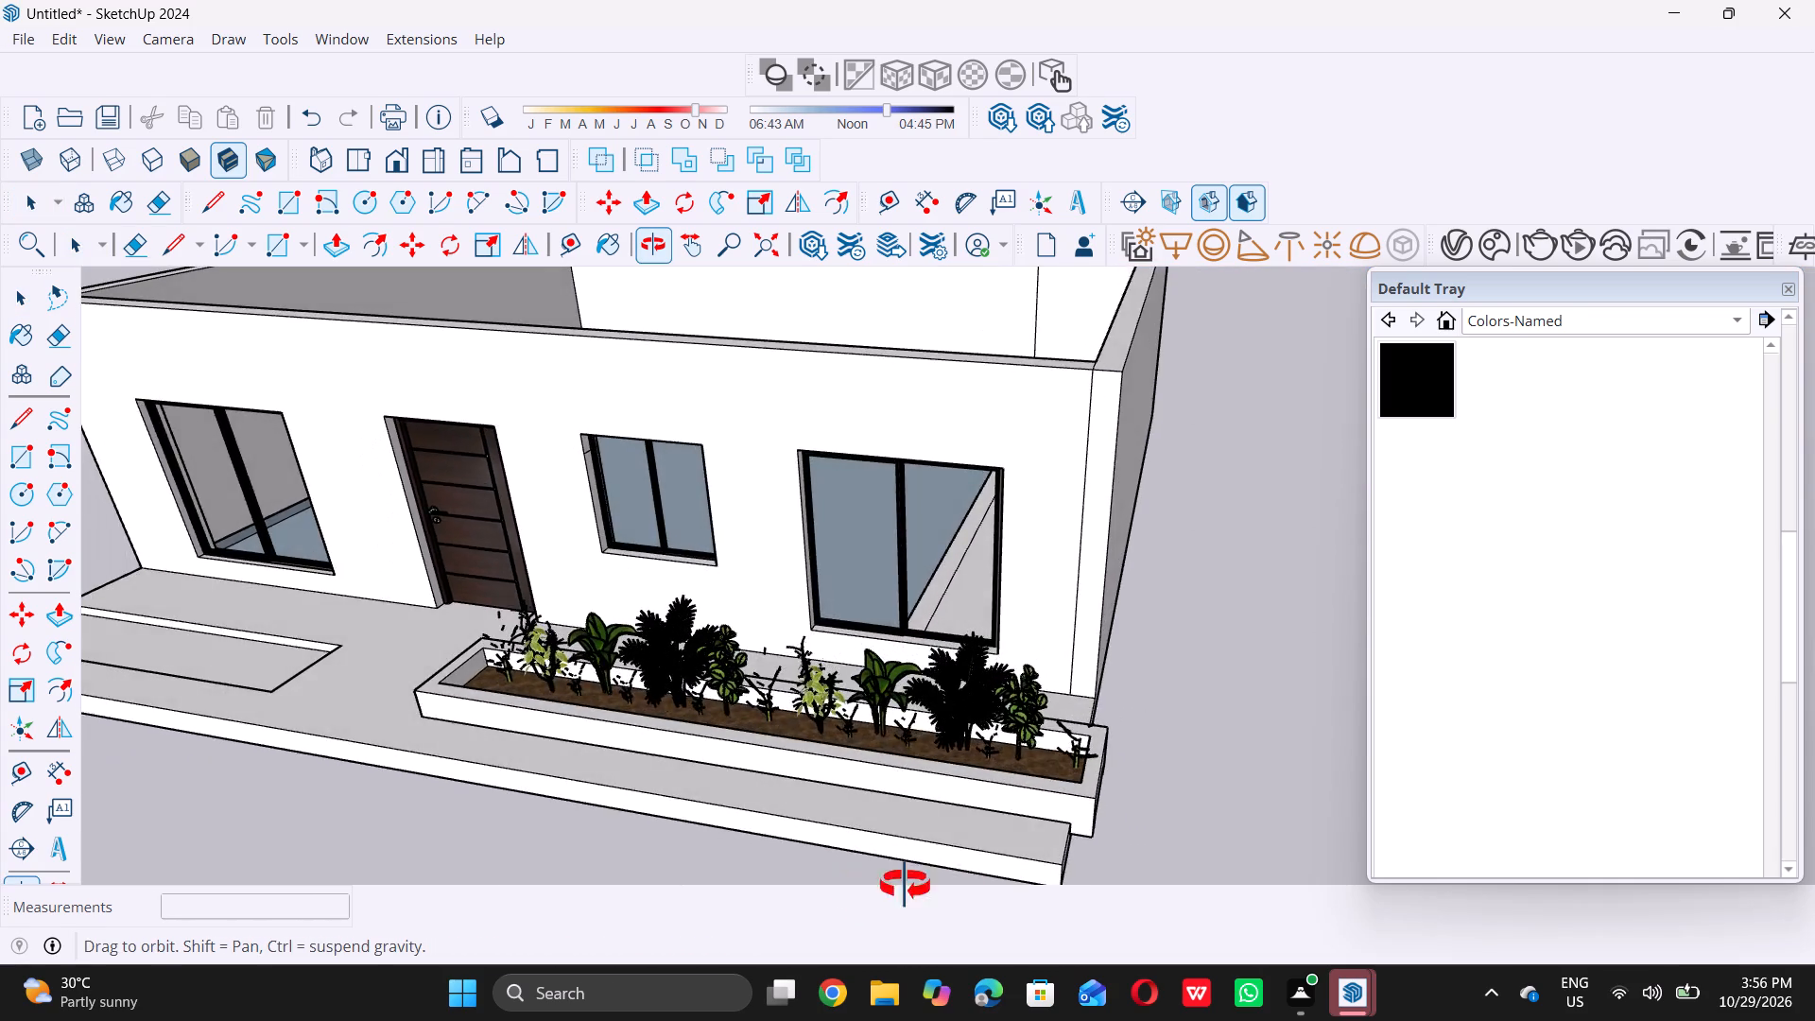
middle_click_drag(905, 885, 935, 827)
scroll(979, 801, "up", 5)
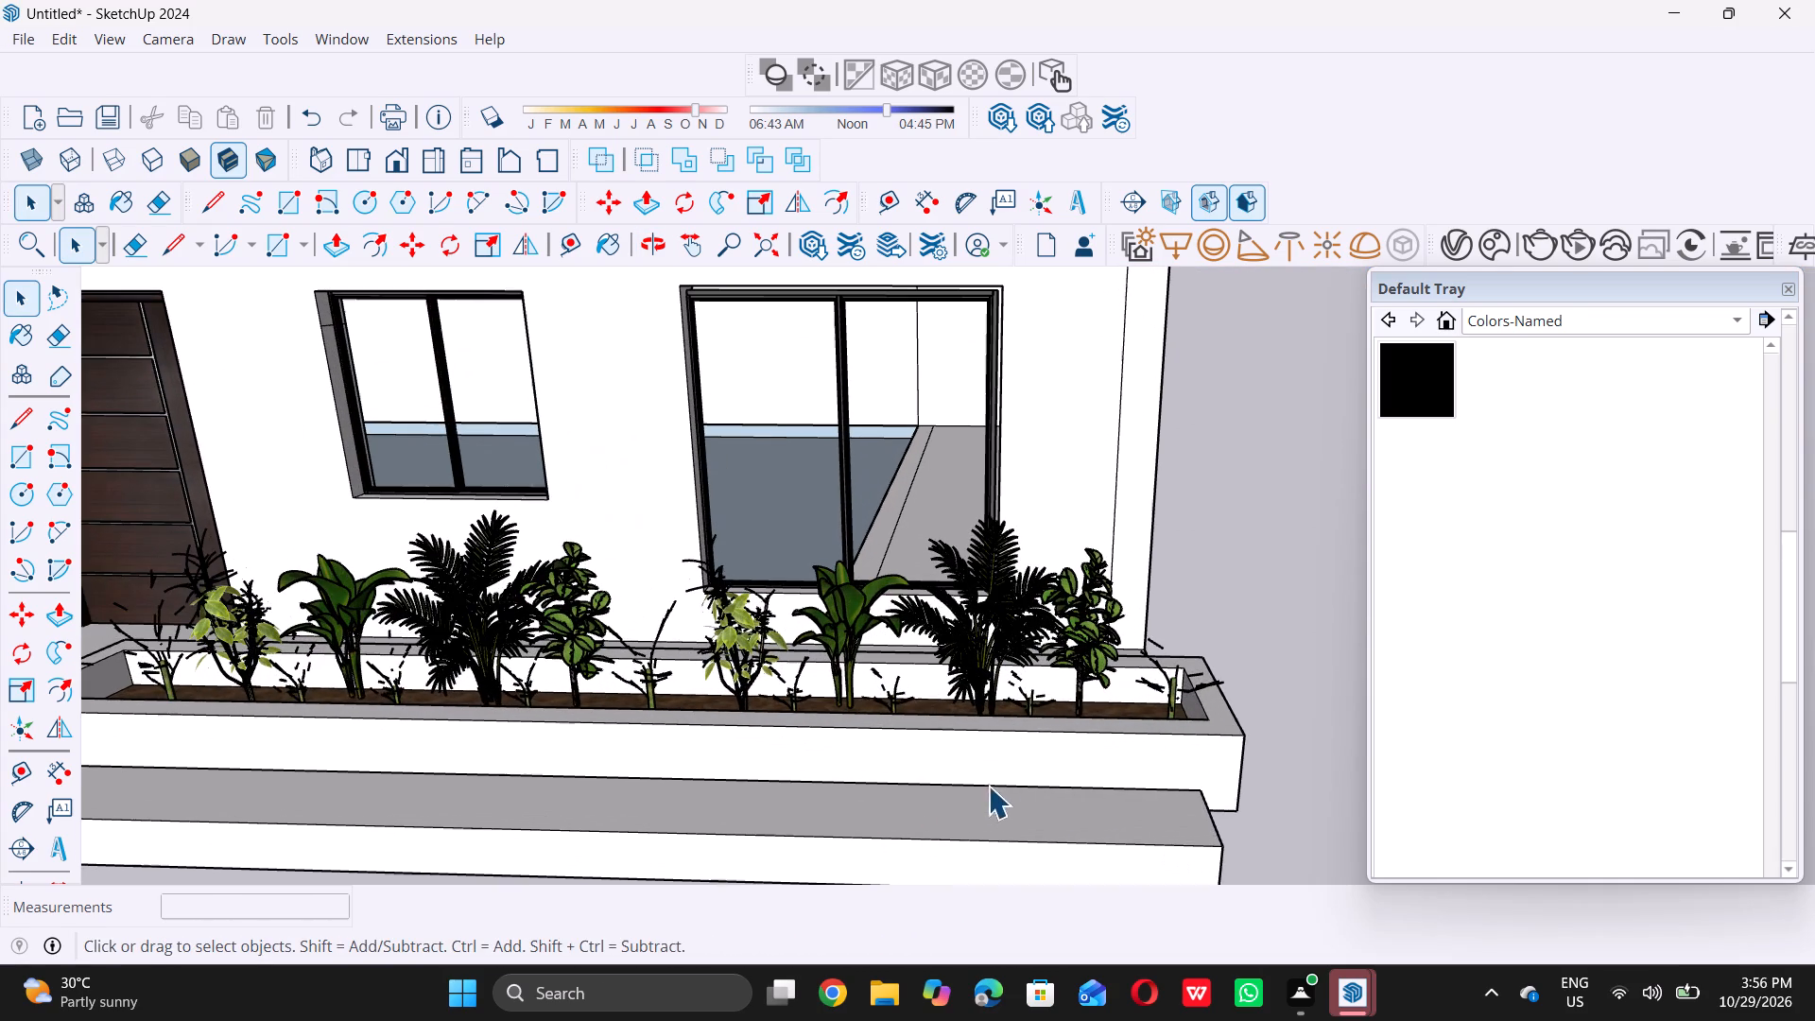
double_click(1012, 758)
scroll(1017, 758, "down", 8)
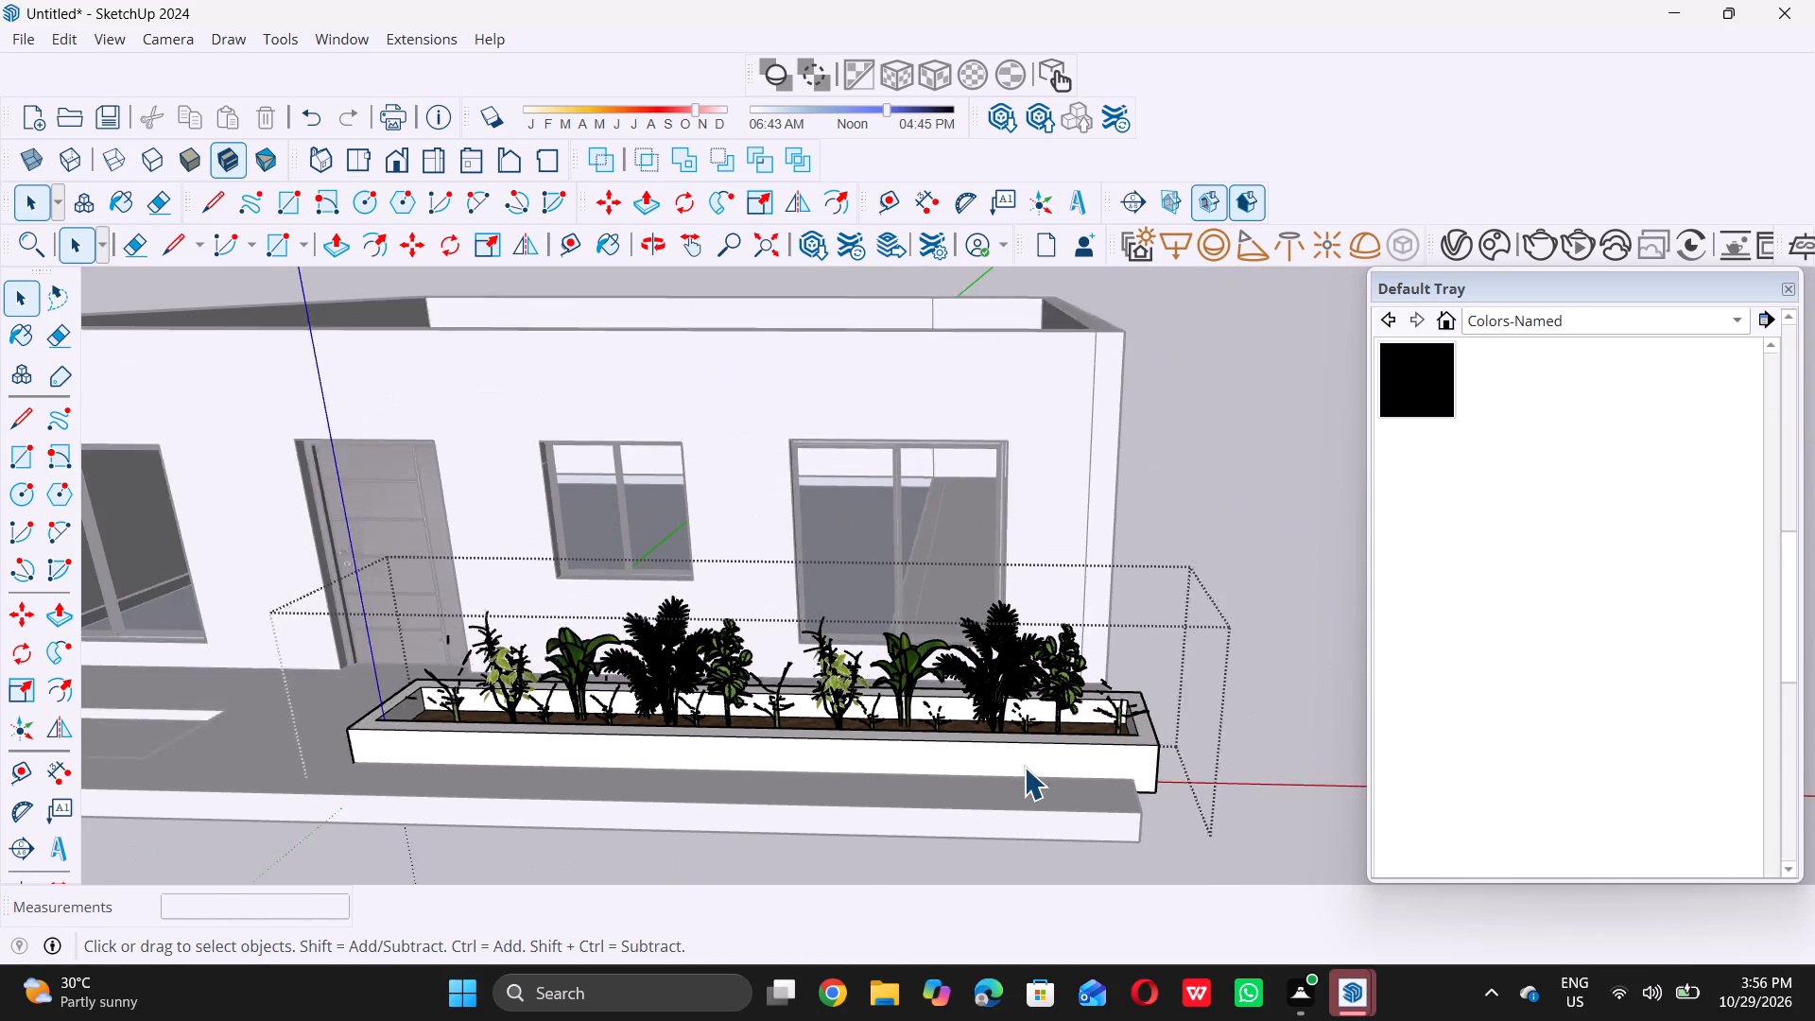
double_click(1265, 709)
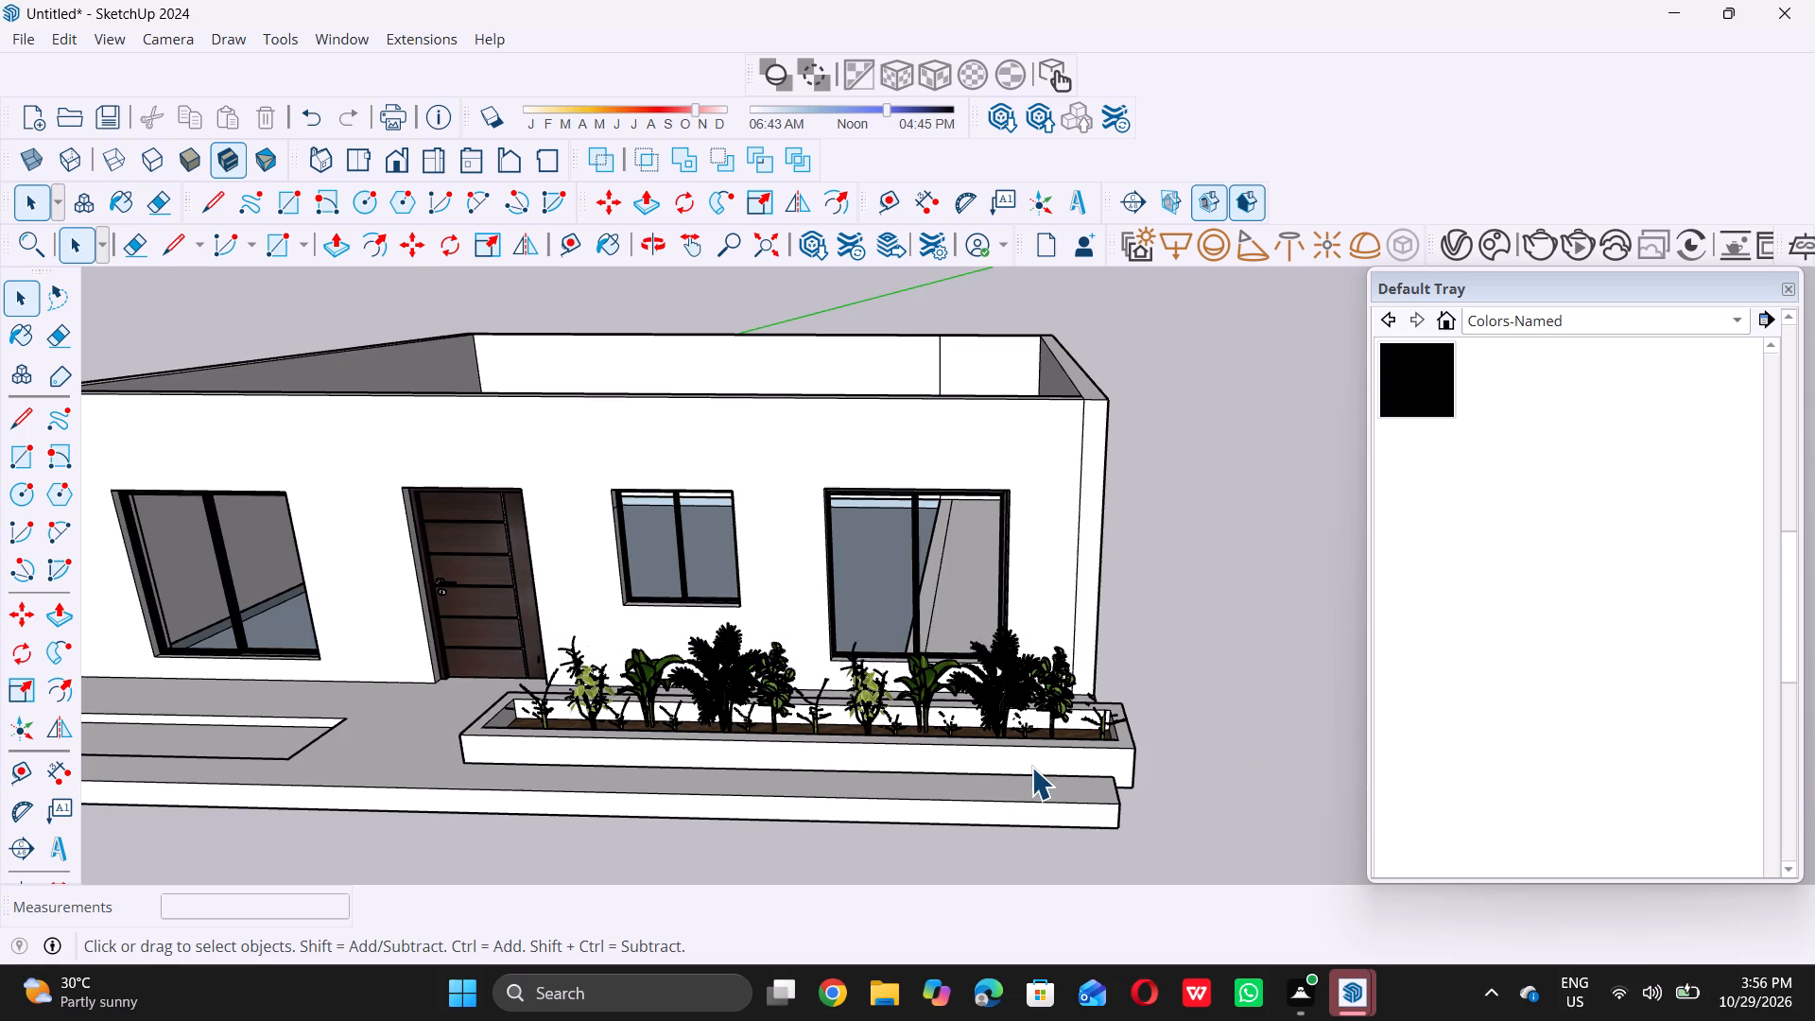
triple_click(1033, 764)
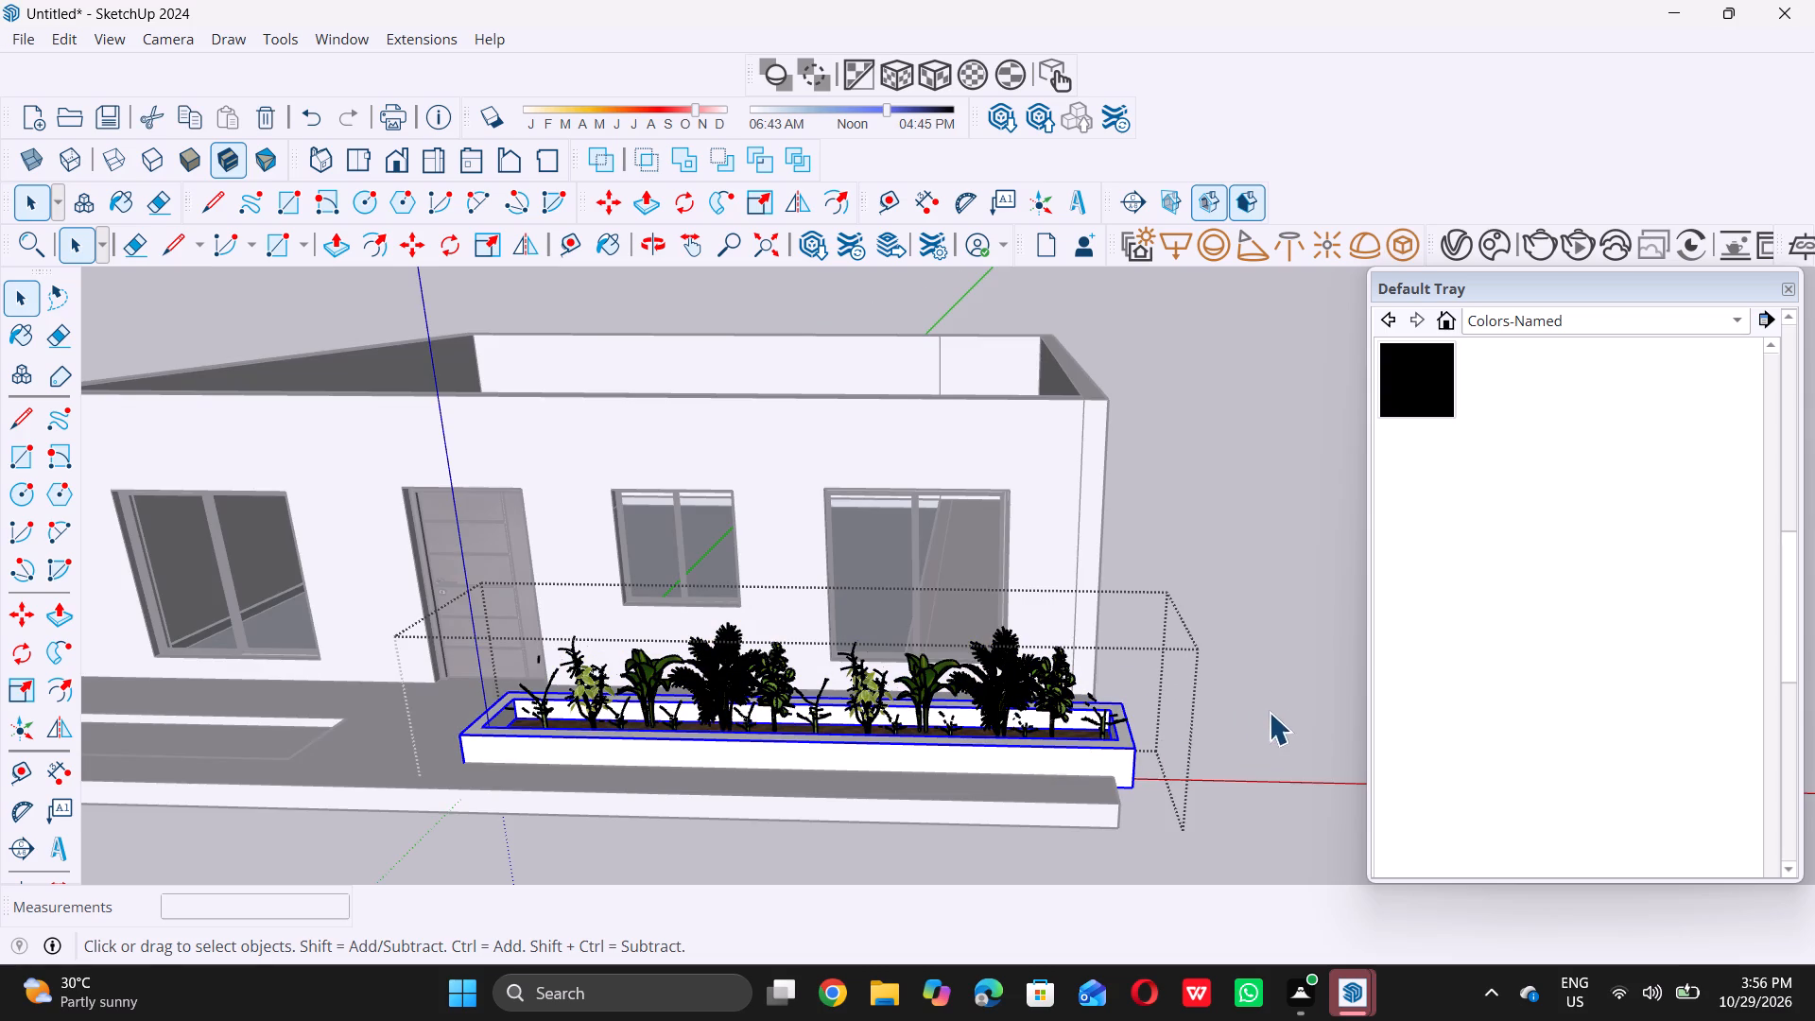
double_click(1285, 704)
Scale the planter group along the red axis to about 0.93 so it stays within the porch's outer end.
left_click(1052, 752)
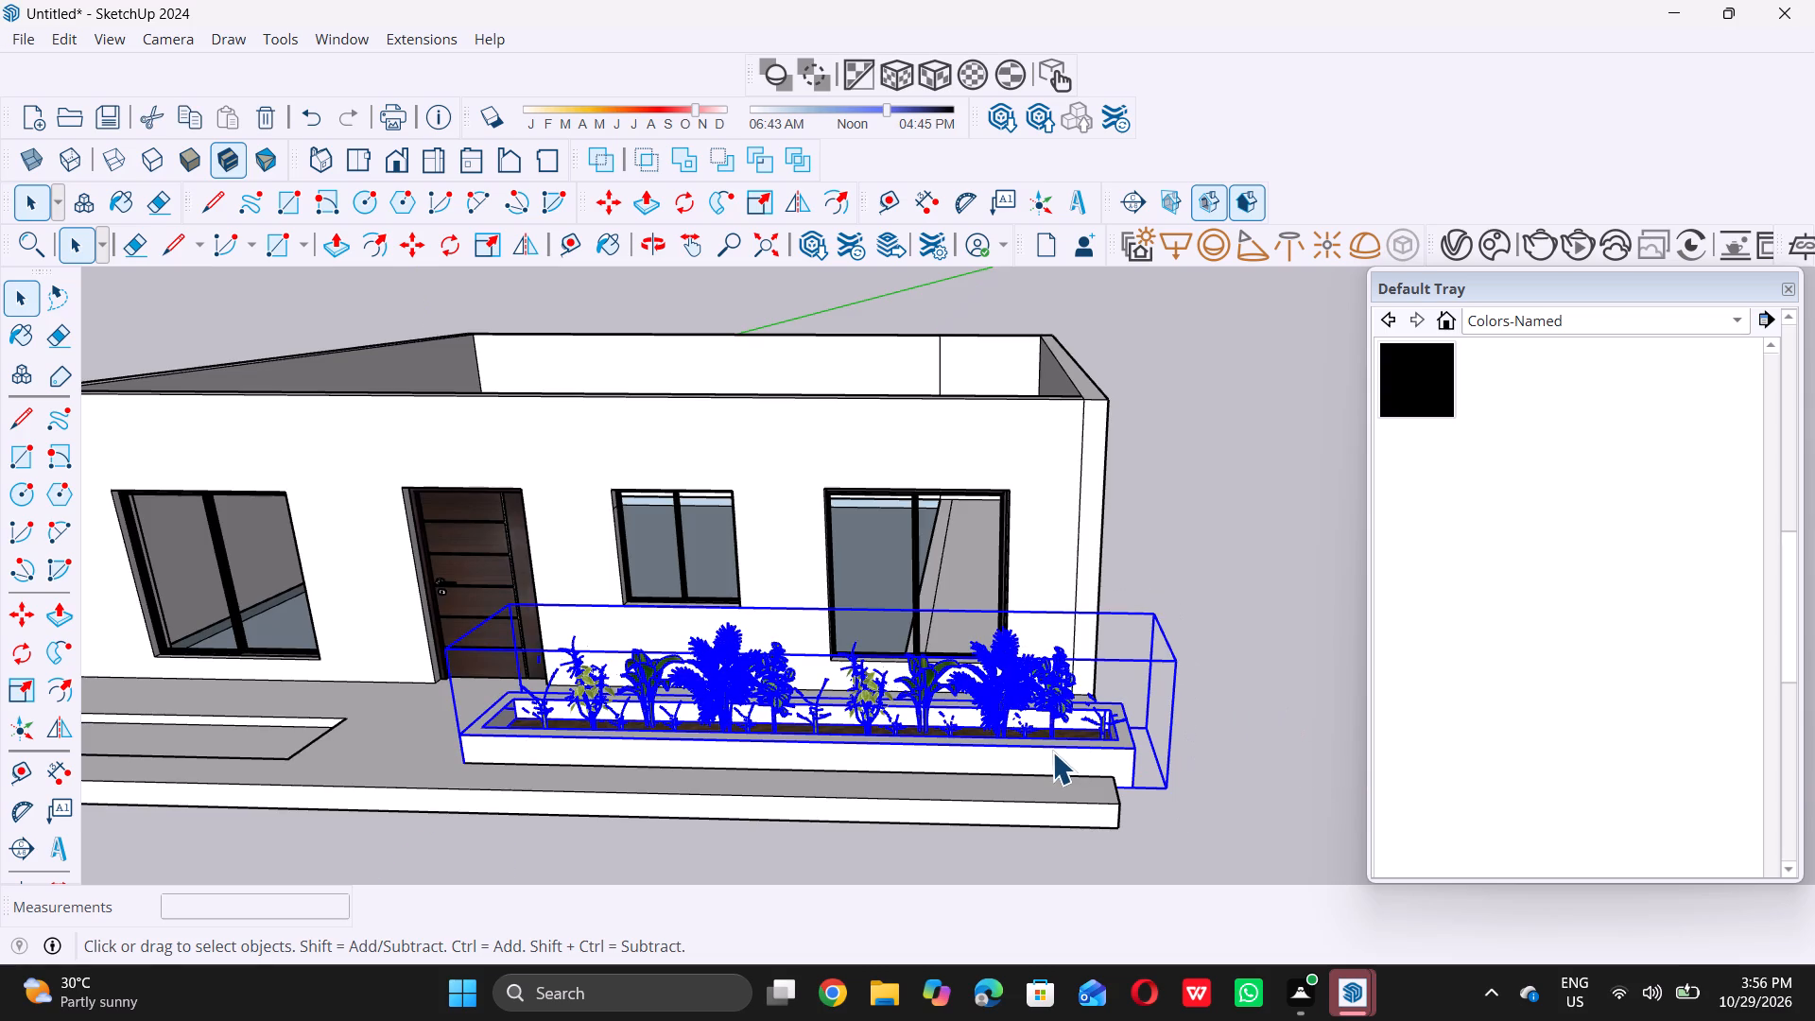
key("s")
scroll(1141, 724, "up", 3)
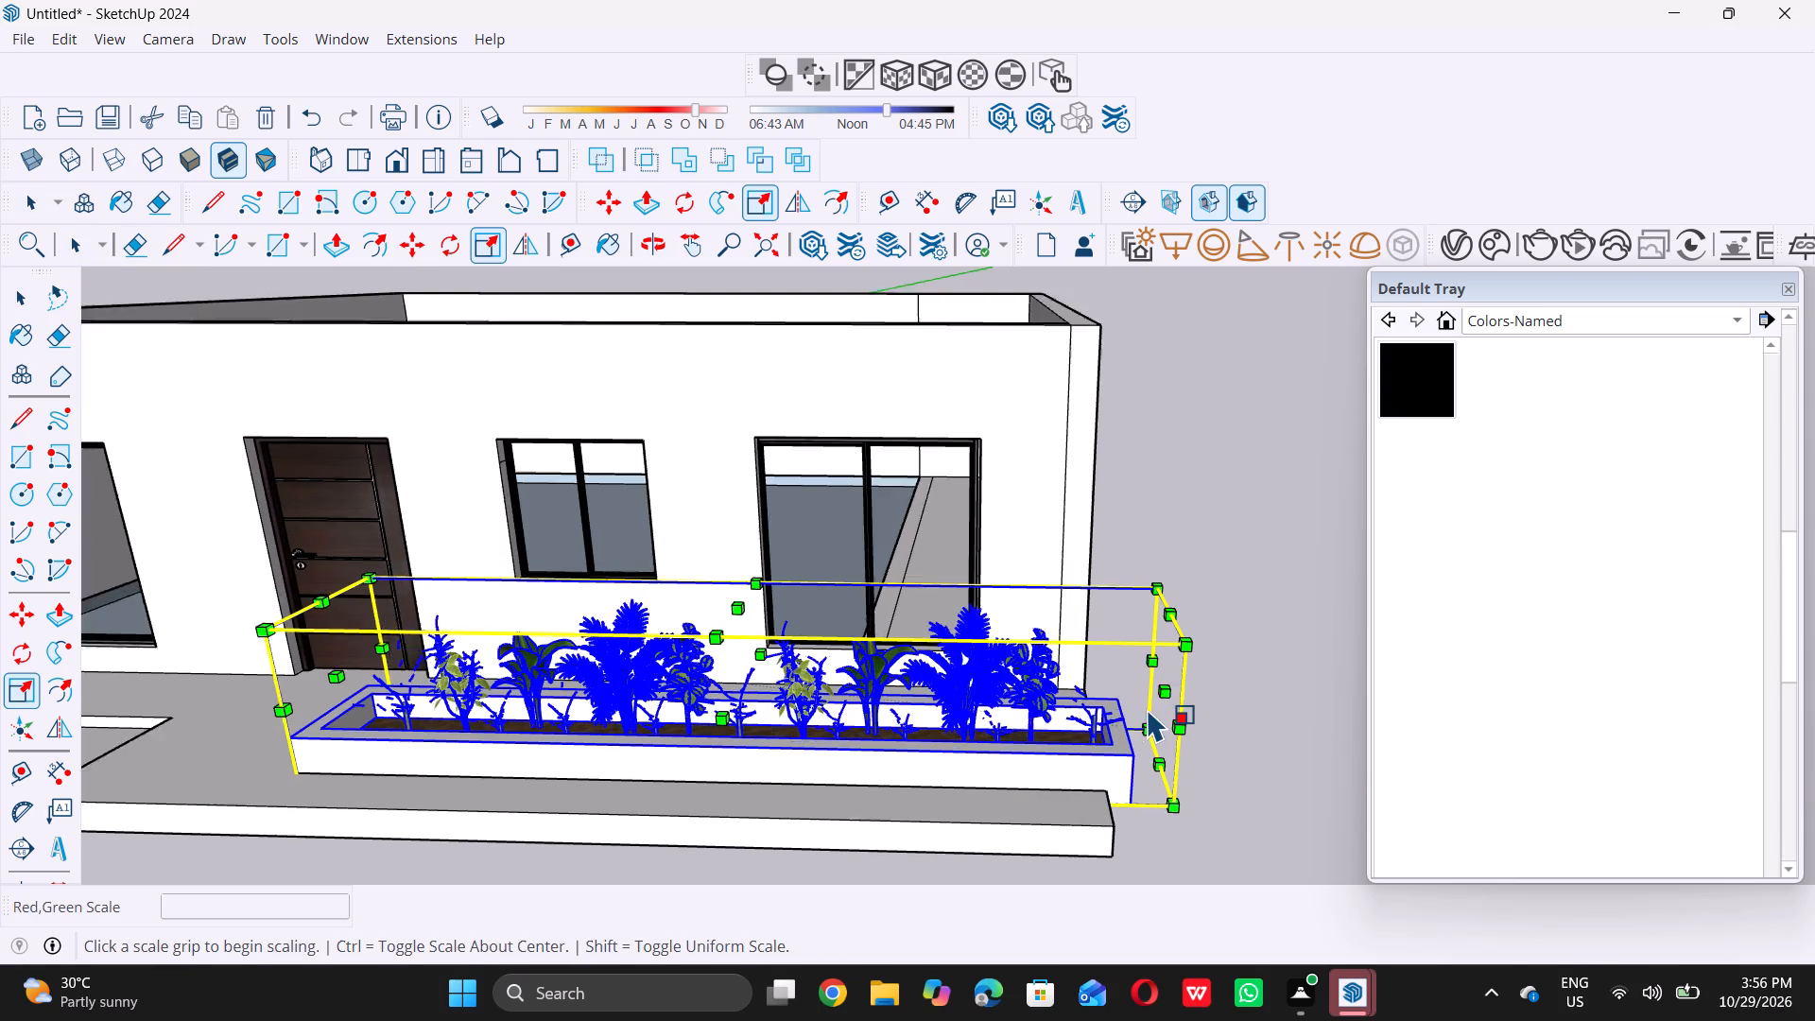
left_click(1167, 689)
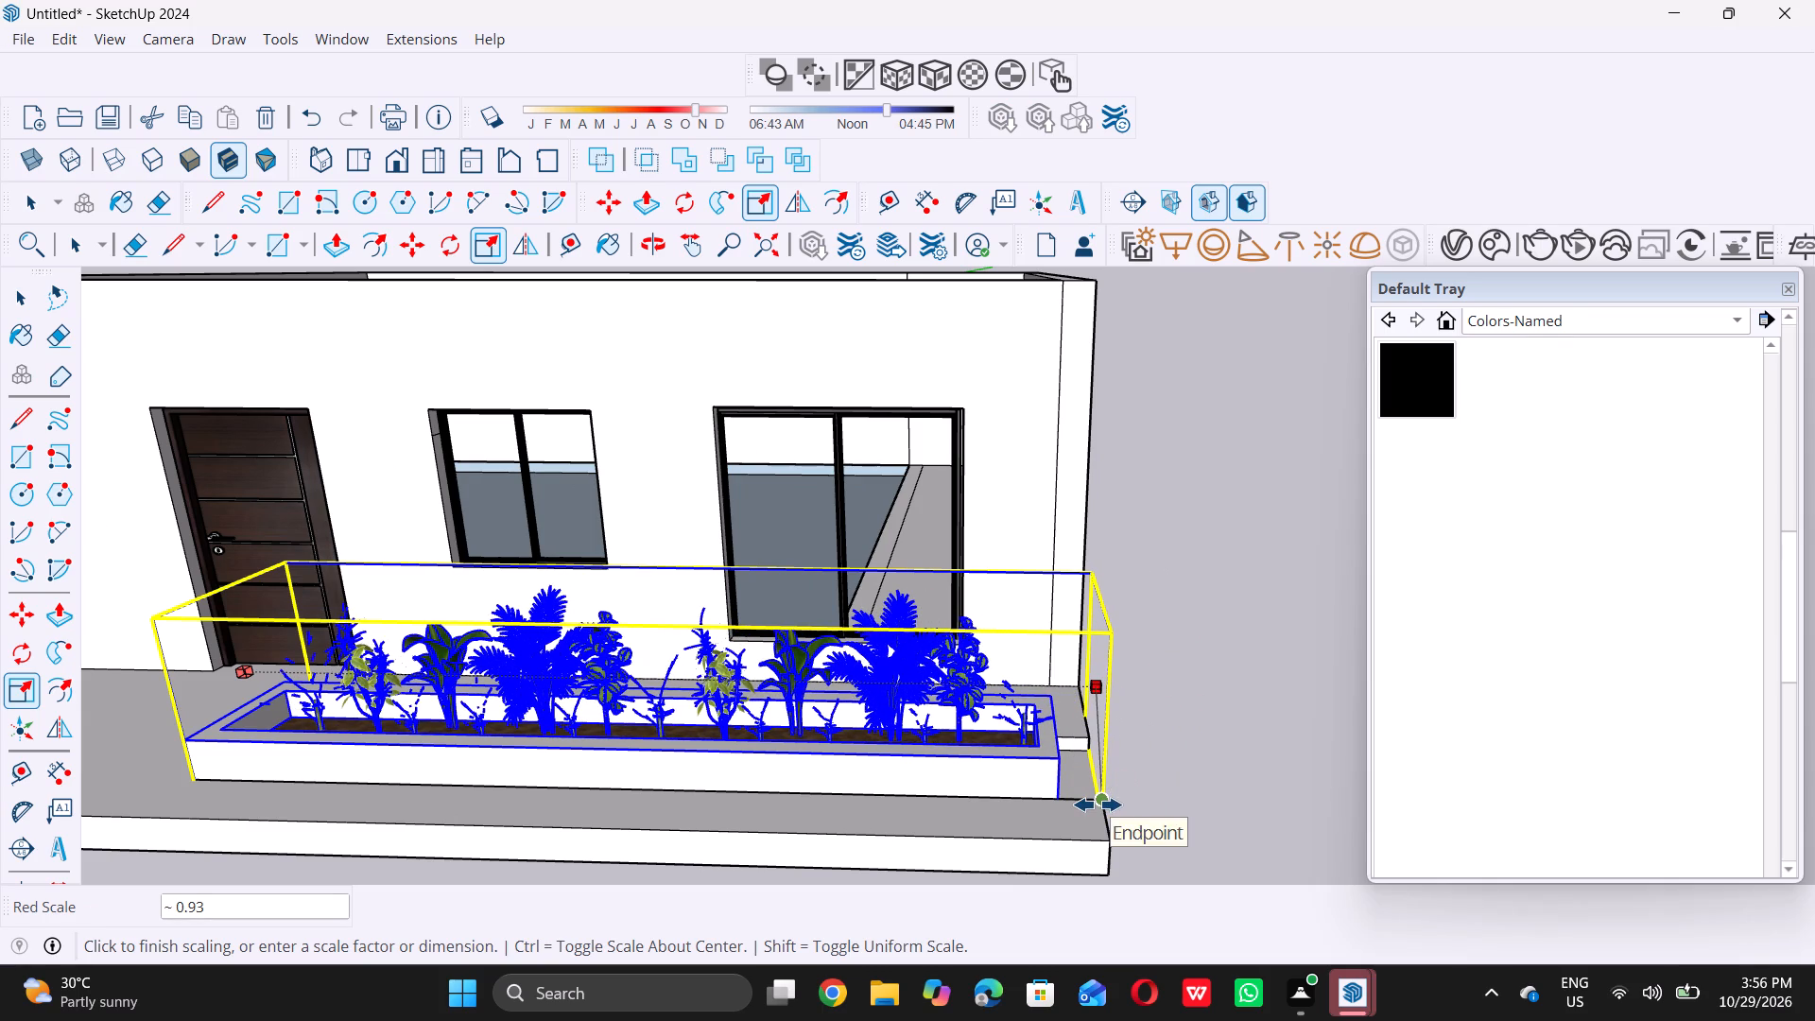
left_click(1098, 805)
key("space")
Stretch the planter group along the red axis by a factor of 1.05 toward the porch's outer end, and deselect it.
scroll(1147, 814, "up", 1)
middle_click_drag(1058, 790, 881, 778)
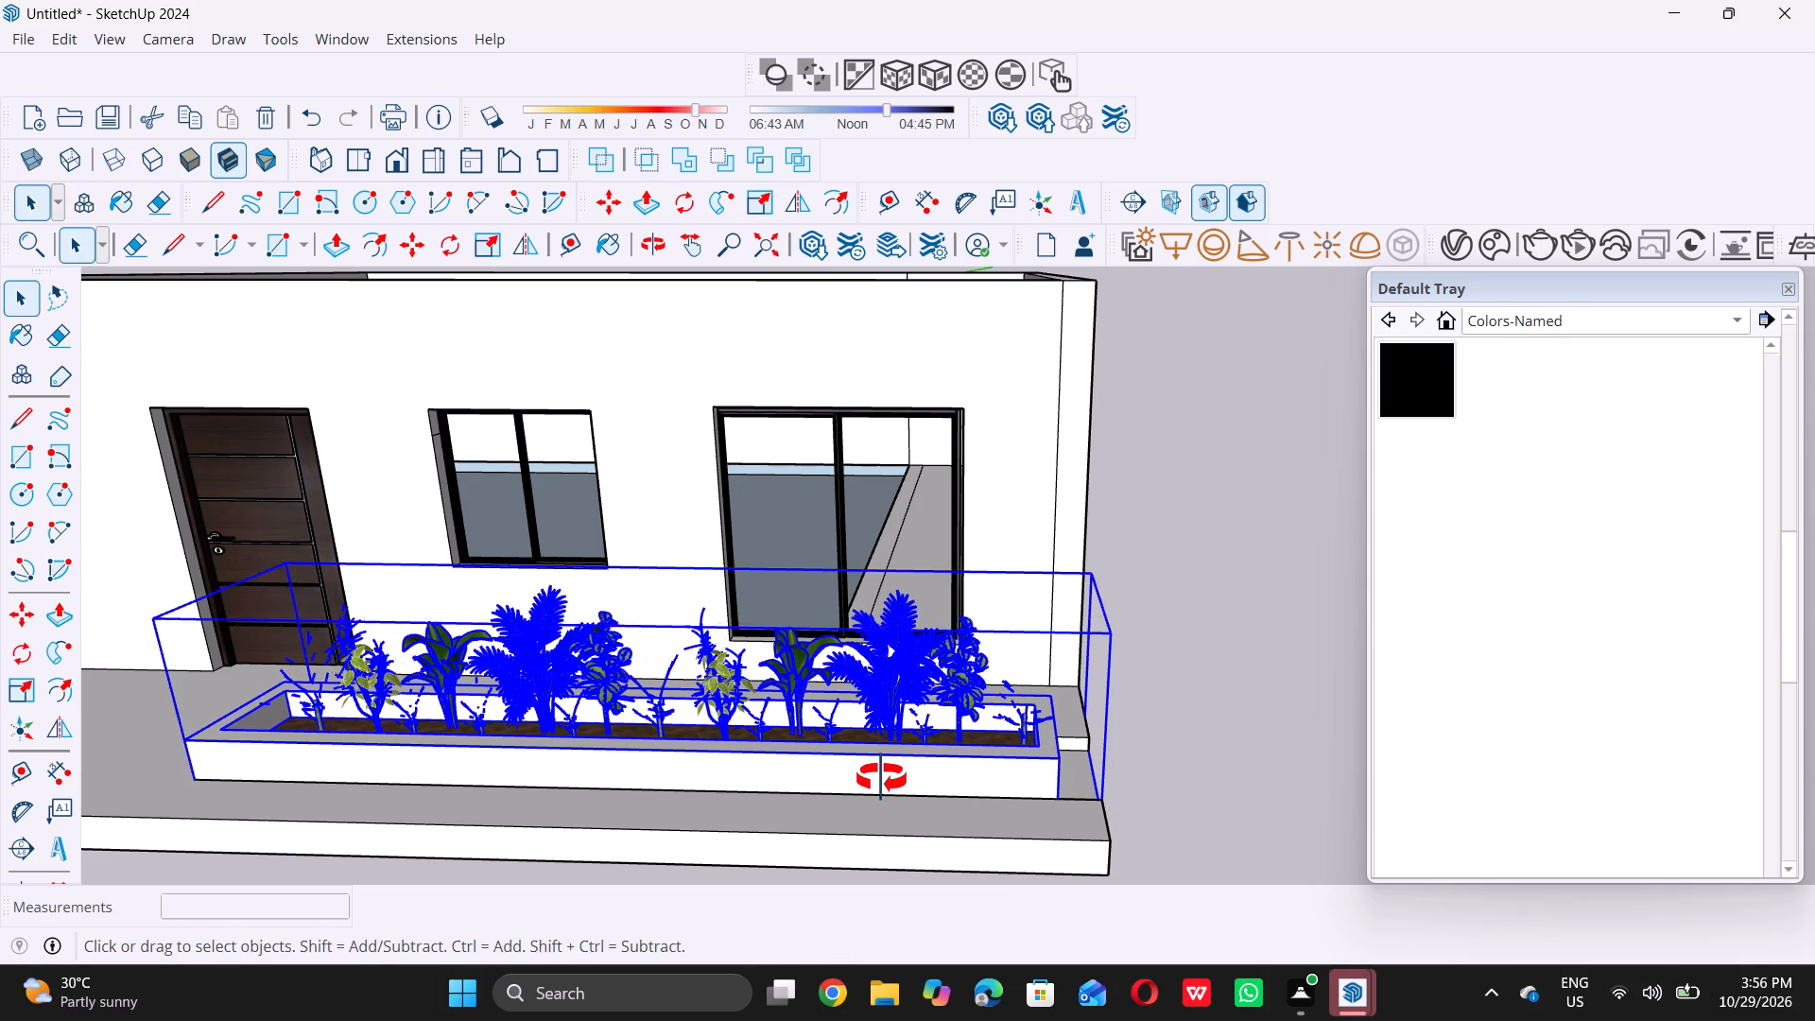
middle_click_drag(881, 778, 954, 779)
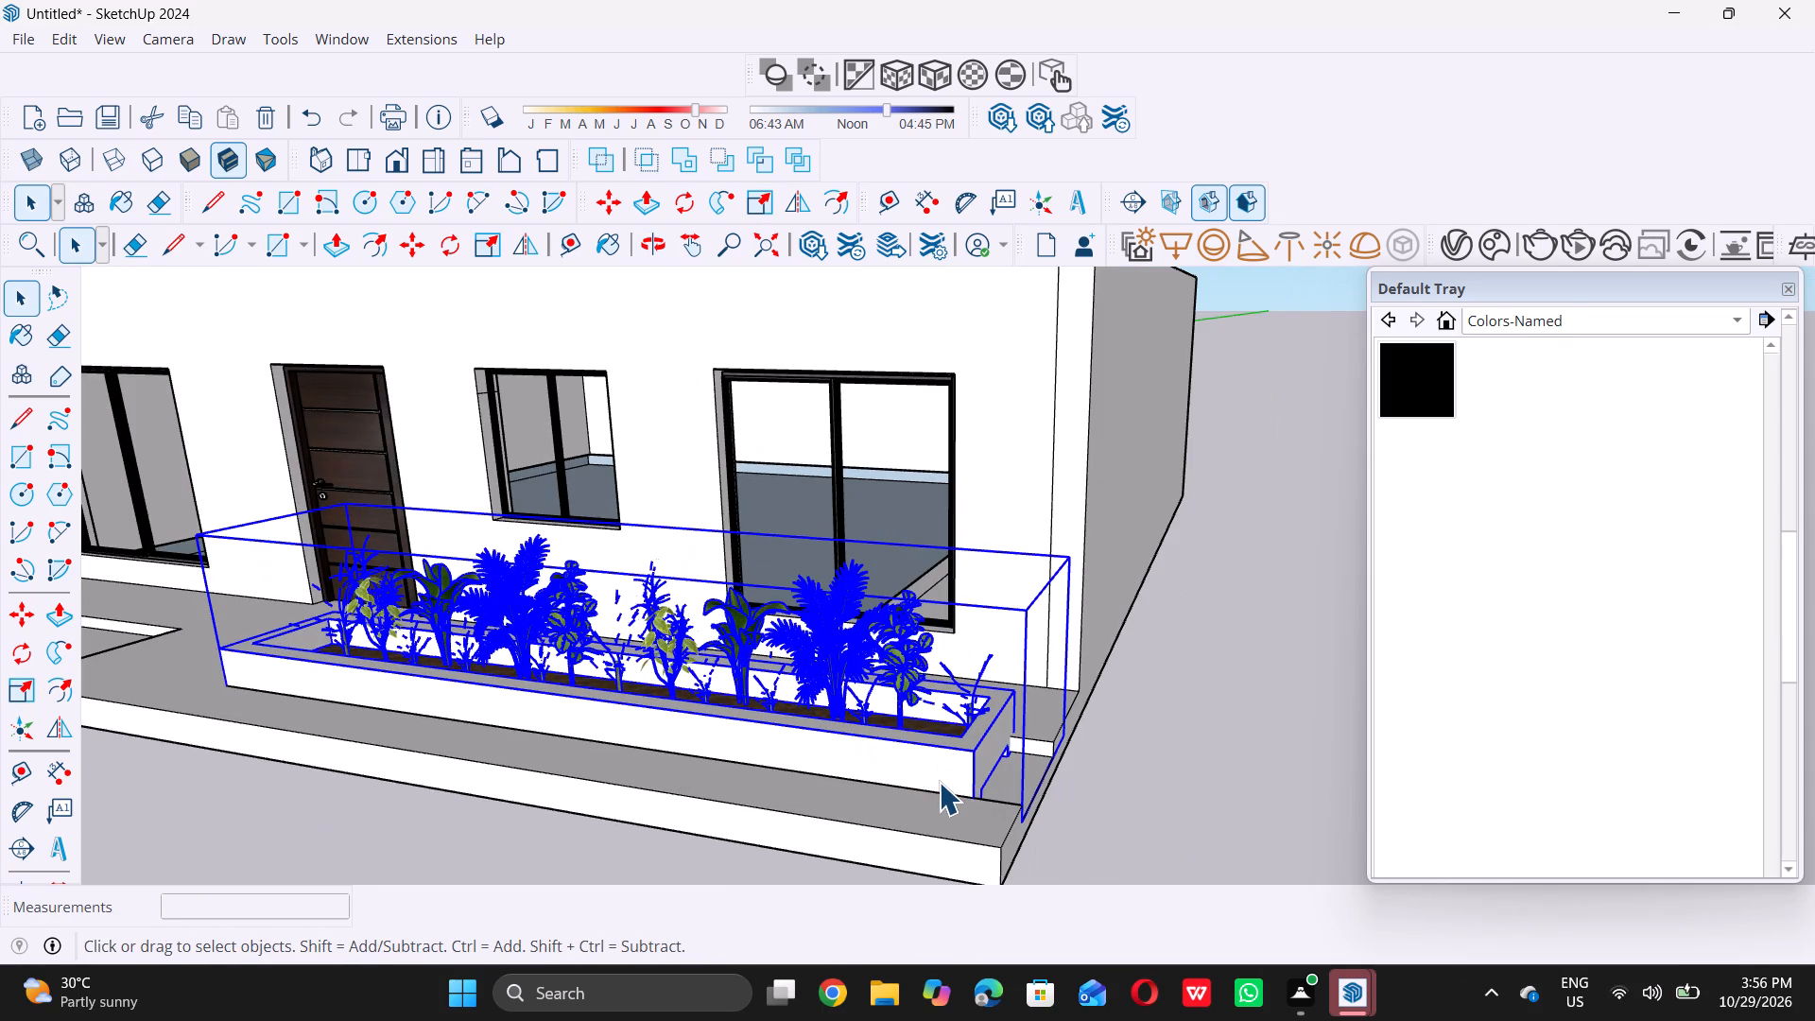
key("s")
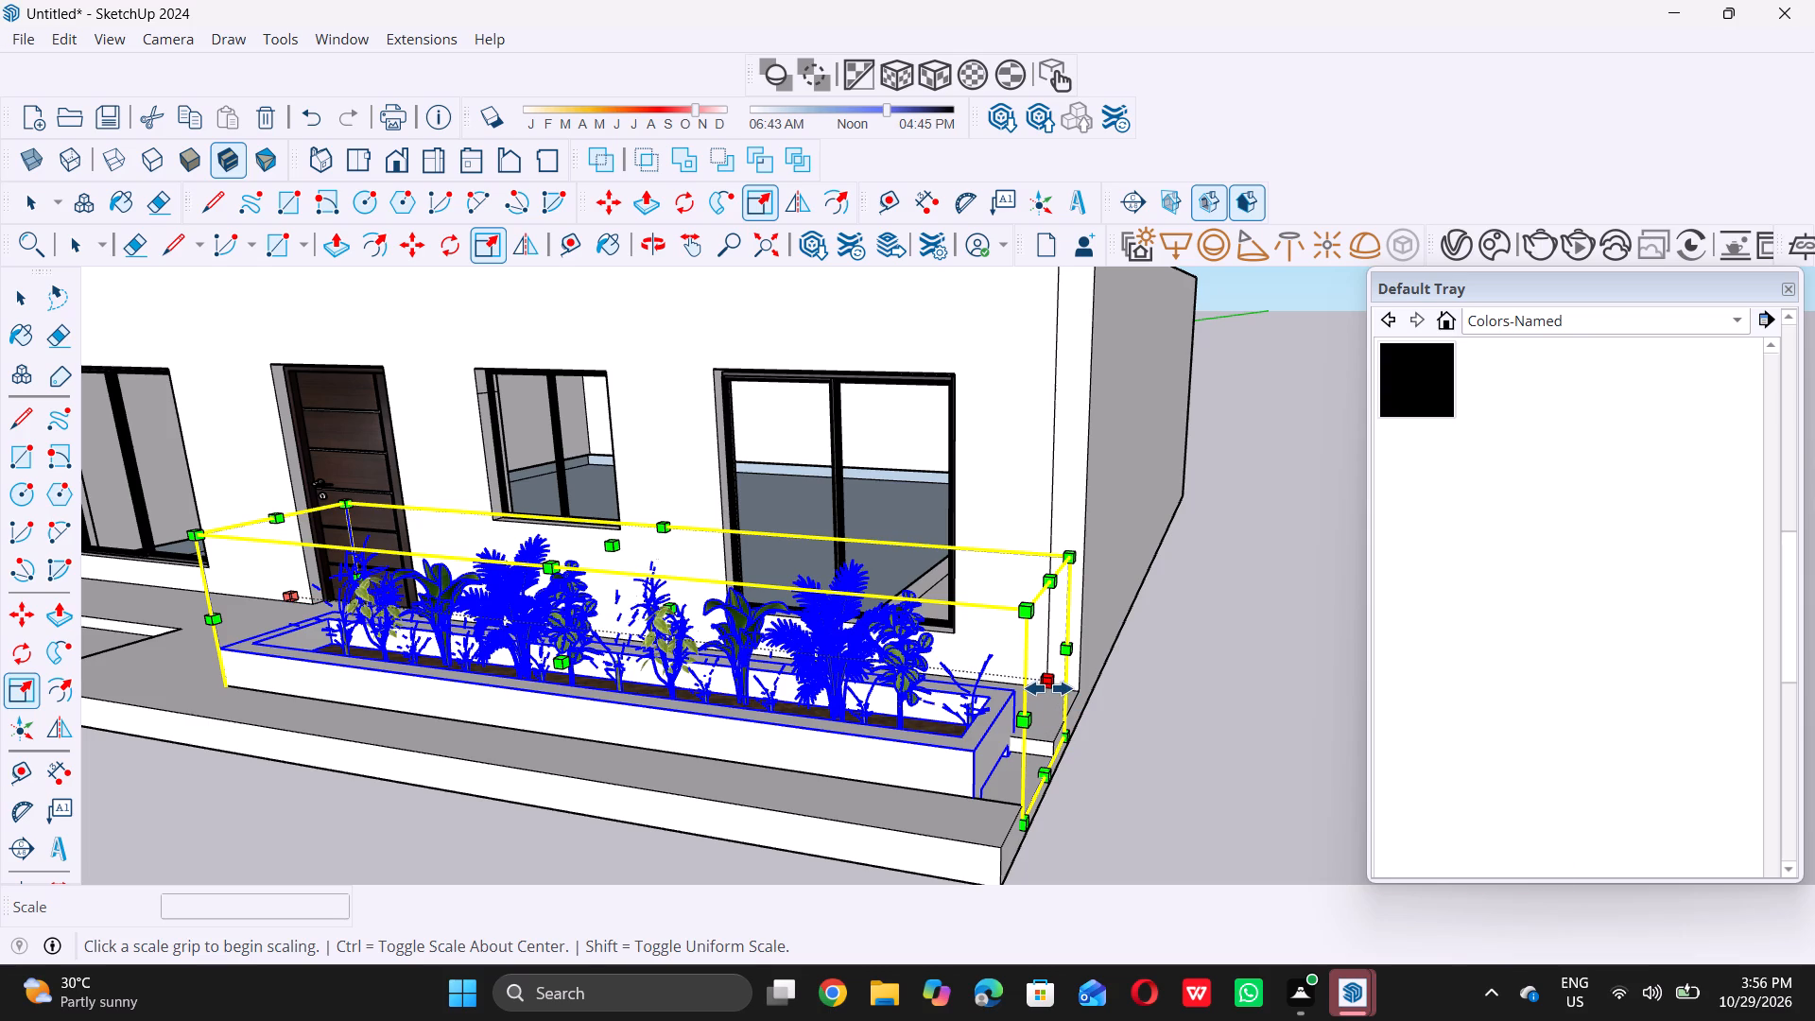
double_click(1046, 687)
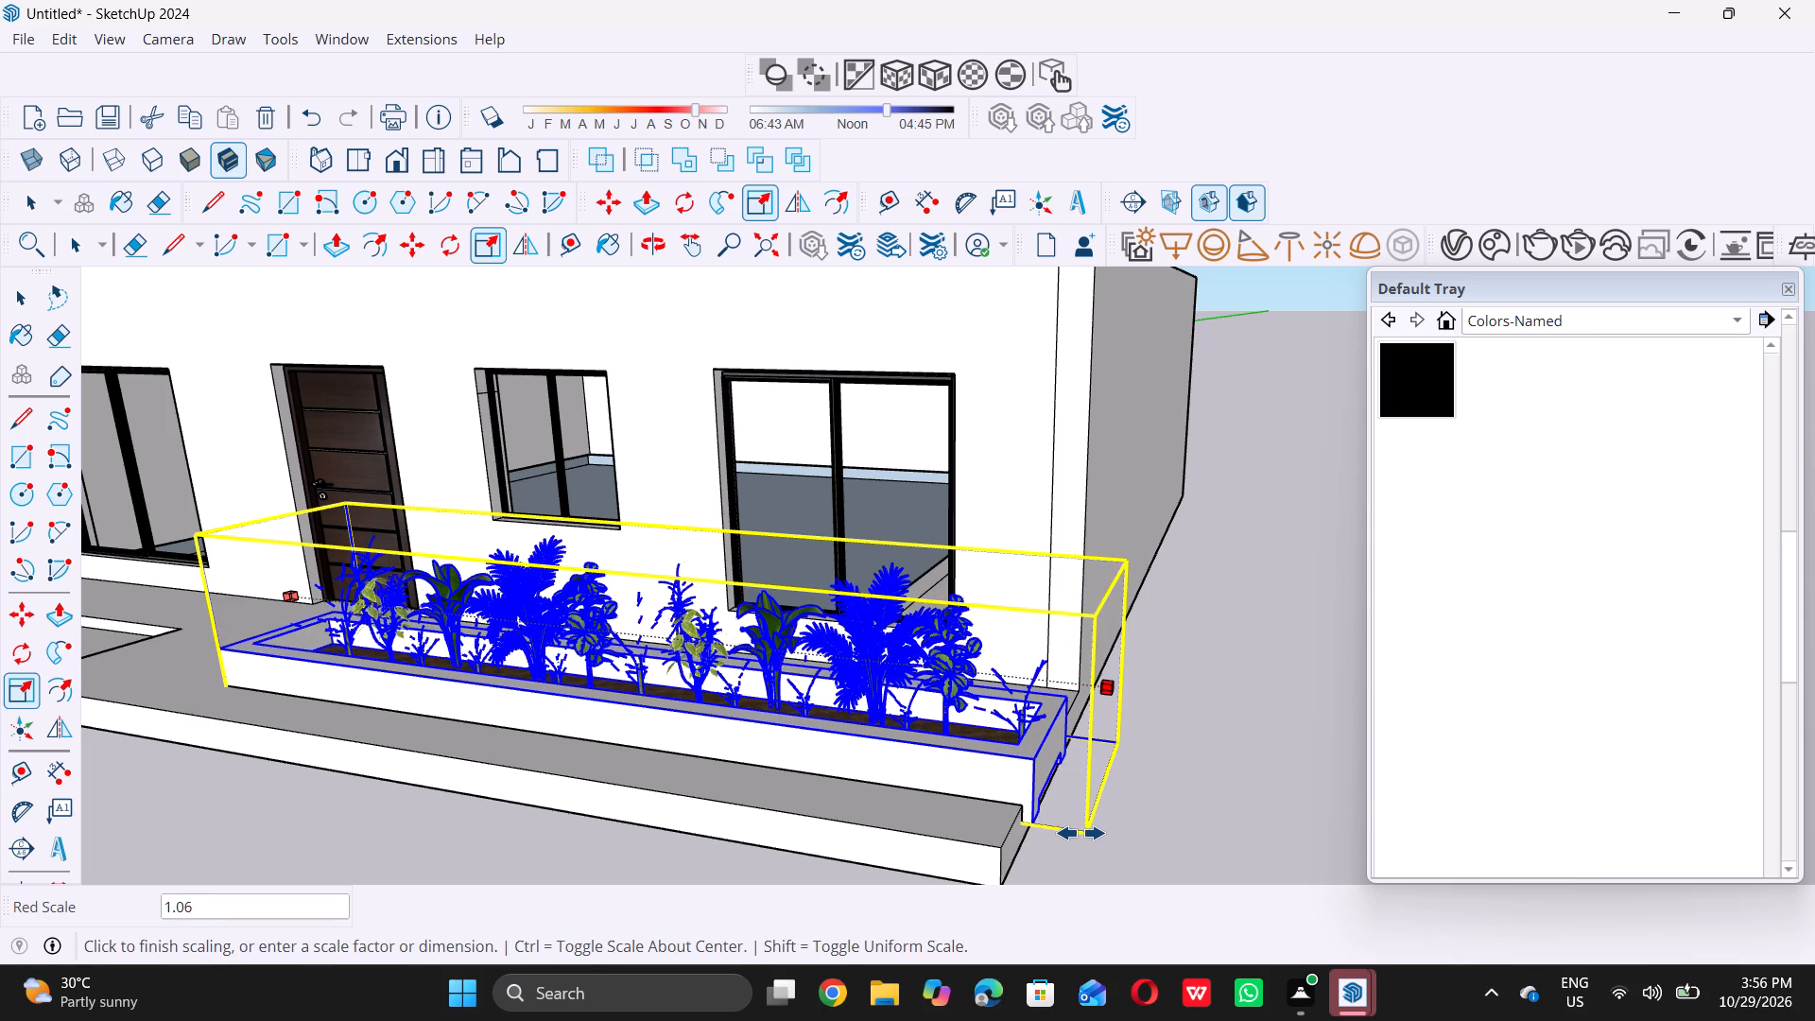
triple_click(1080, 833)
double_click(1079, 832)
left_click(1085, 833)
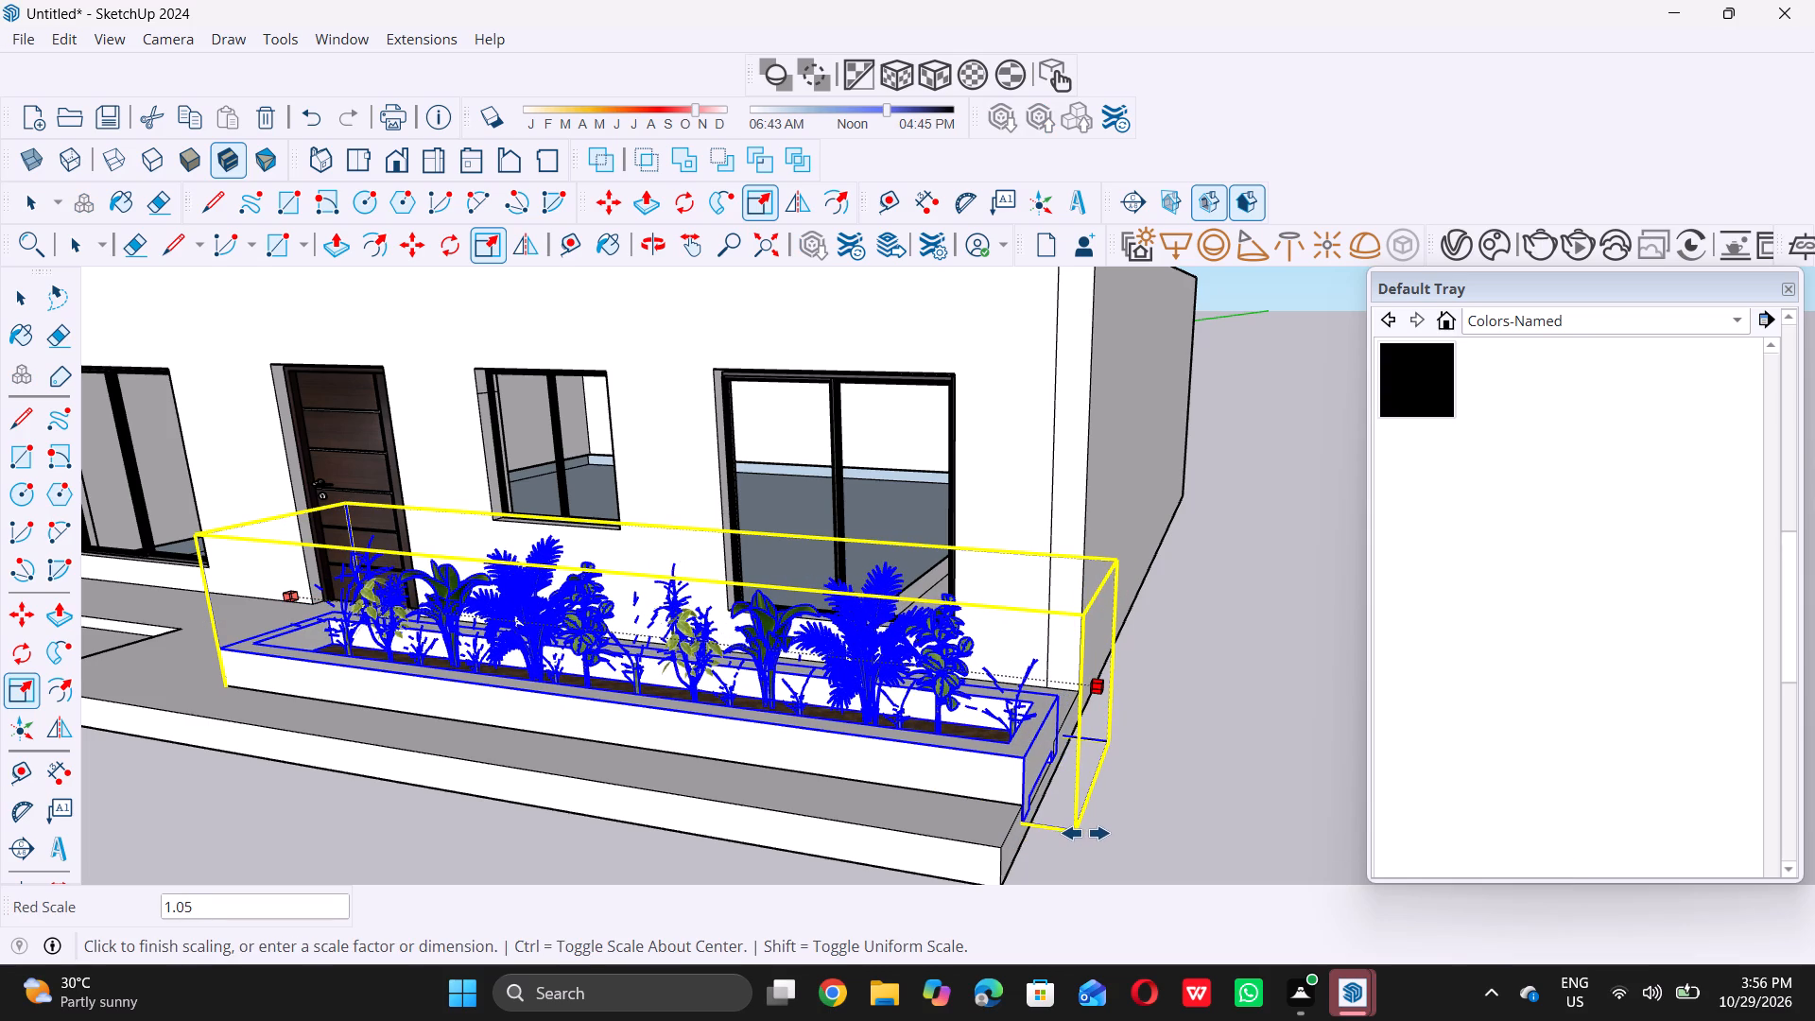
key("space")
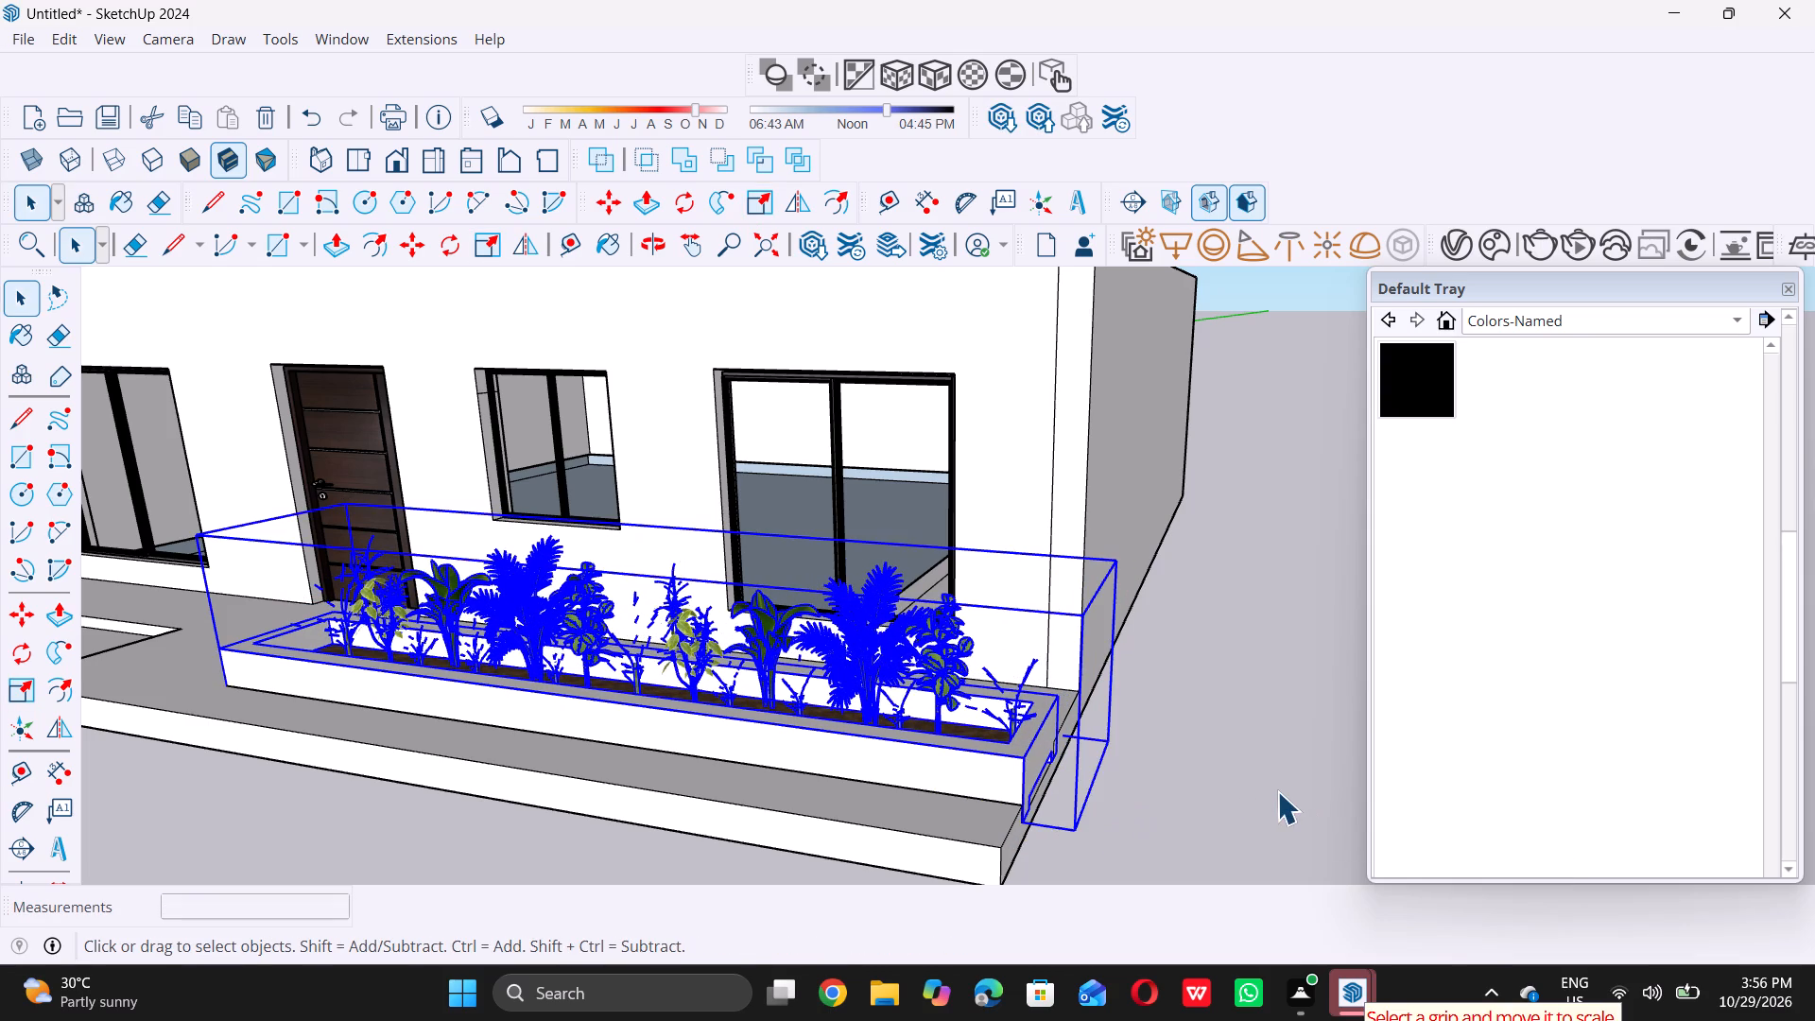
double_click(1277, 790)
Examine the resized planter on the porch from the front, along with the empty recess on the other side of the door.
scroll(1047, 744, "down", 9)
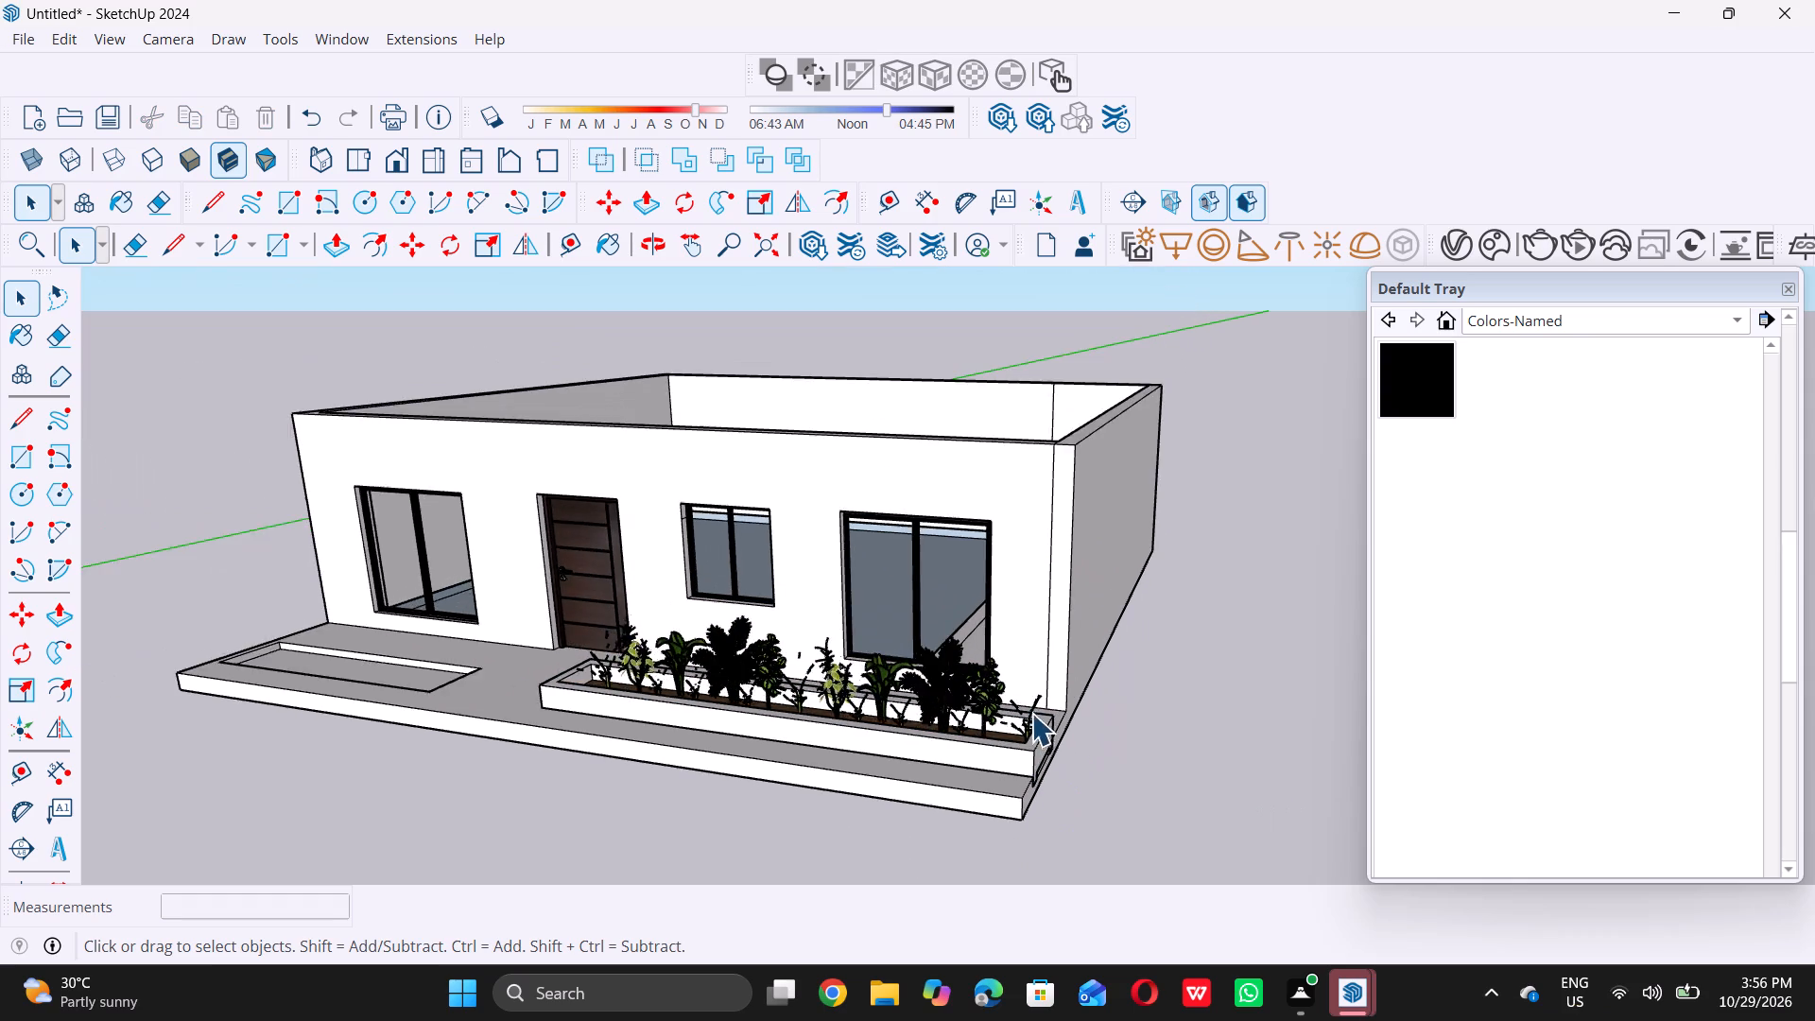
scroll(1031, 713, "down", 2)
middle_click_drag(782, 775, 922, 750)
scroll(937, 733, "up", 10)
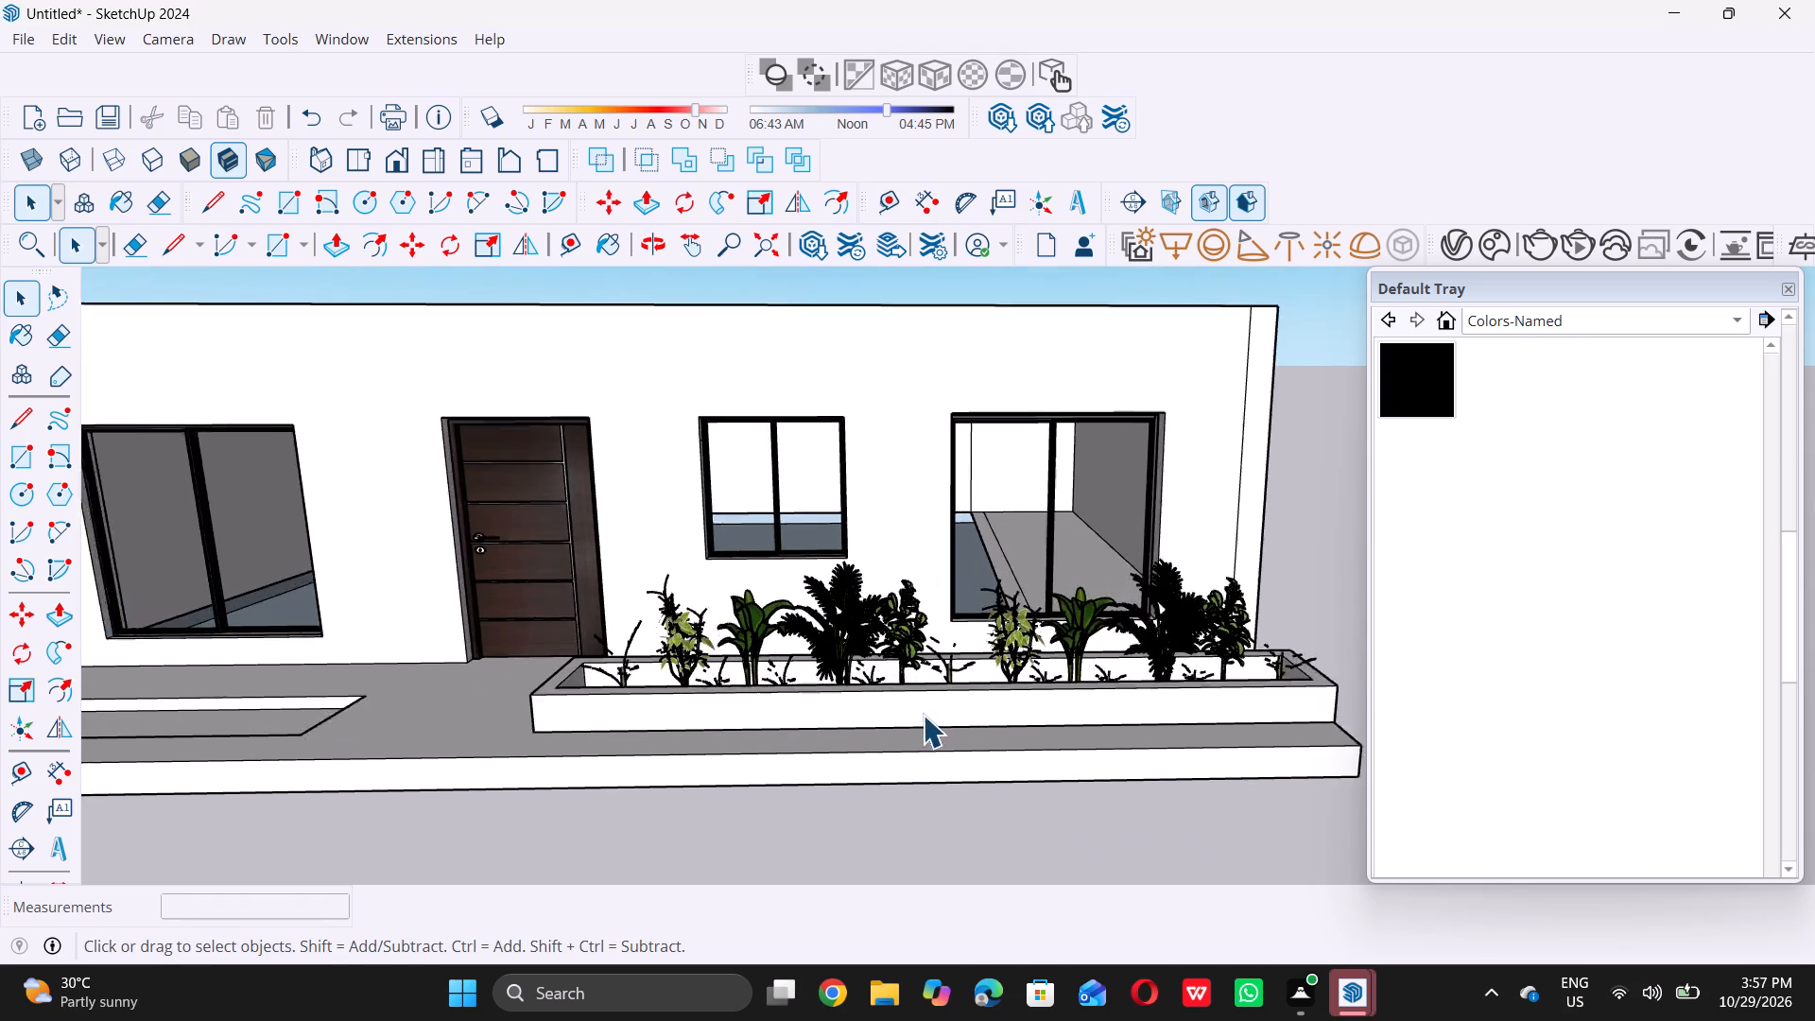
scroll(919, 716, "down", 11)
middle_click_drag(905, 710, 896, 658)
scroll(903, 700, "up", 8)
scroll(984, 688, "down", 6)
scroll(1144, 735, "down", 3)
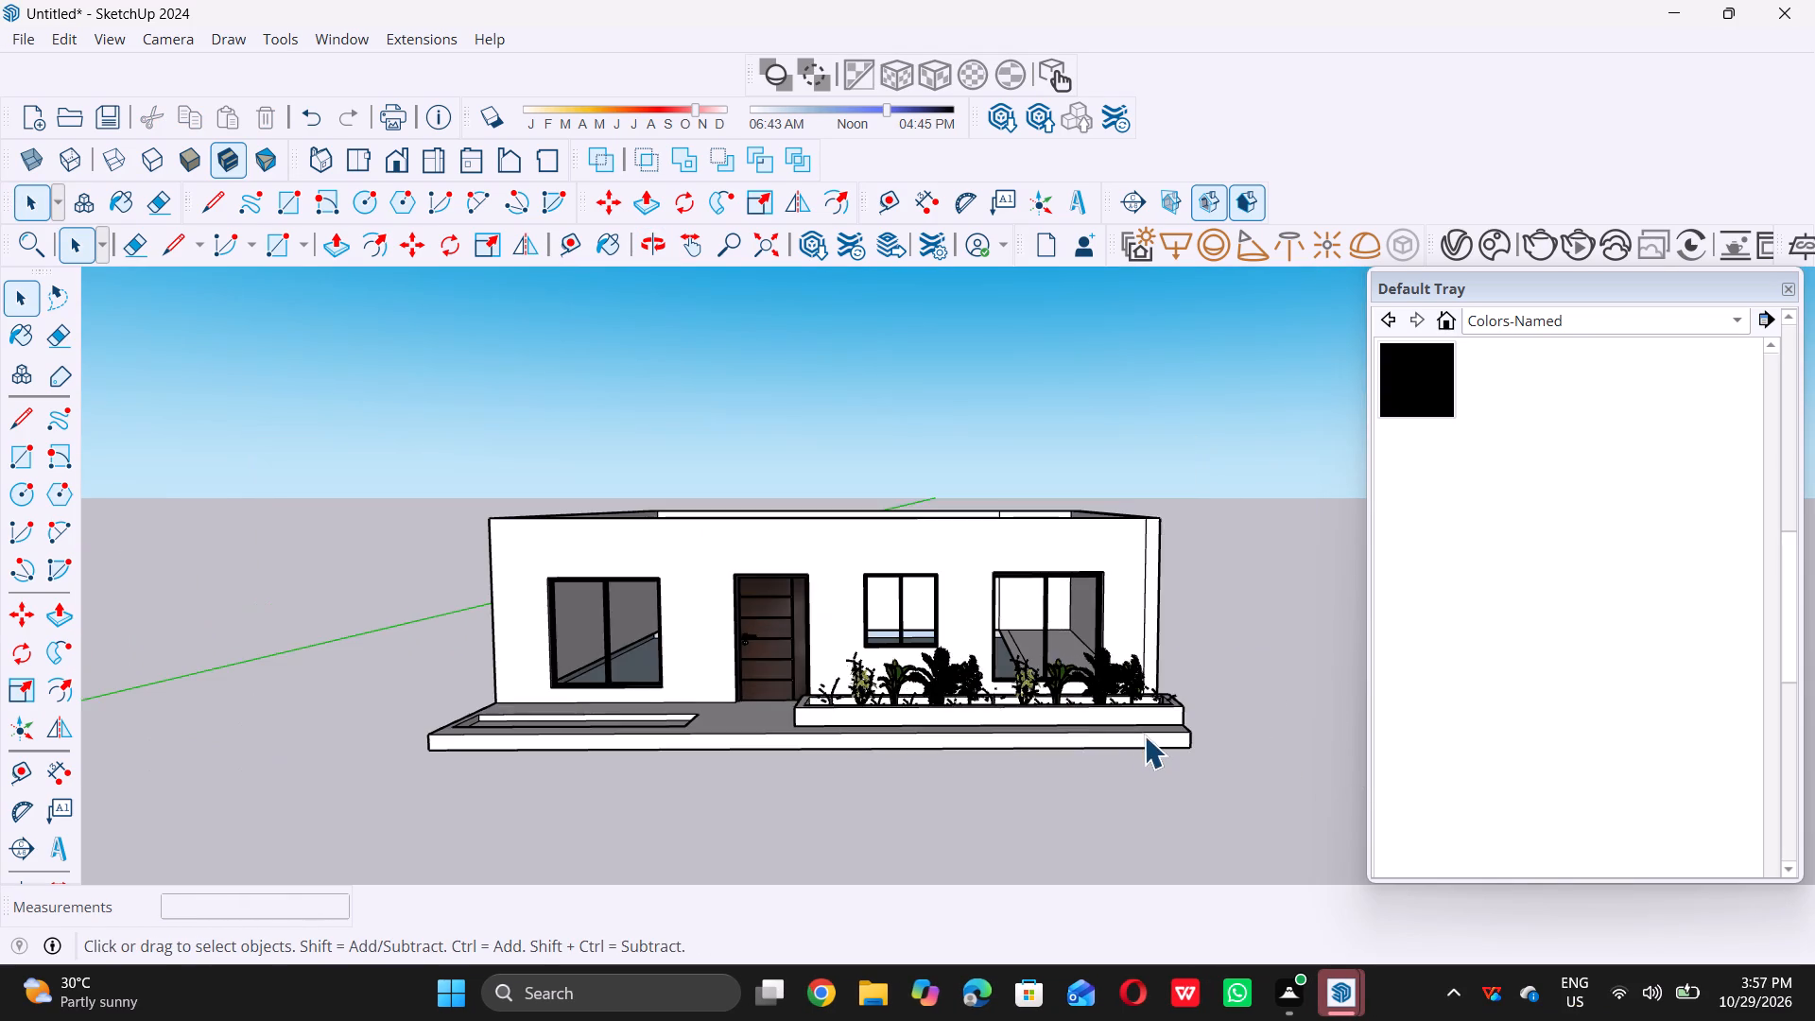
scroll(1144, 735, "down", 2)
middle_click_drag(834, 681, 830, 722)
scroll(805, 719, "up", 6)
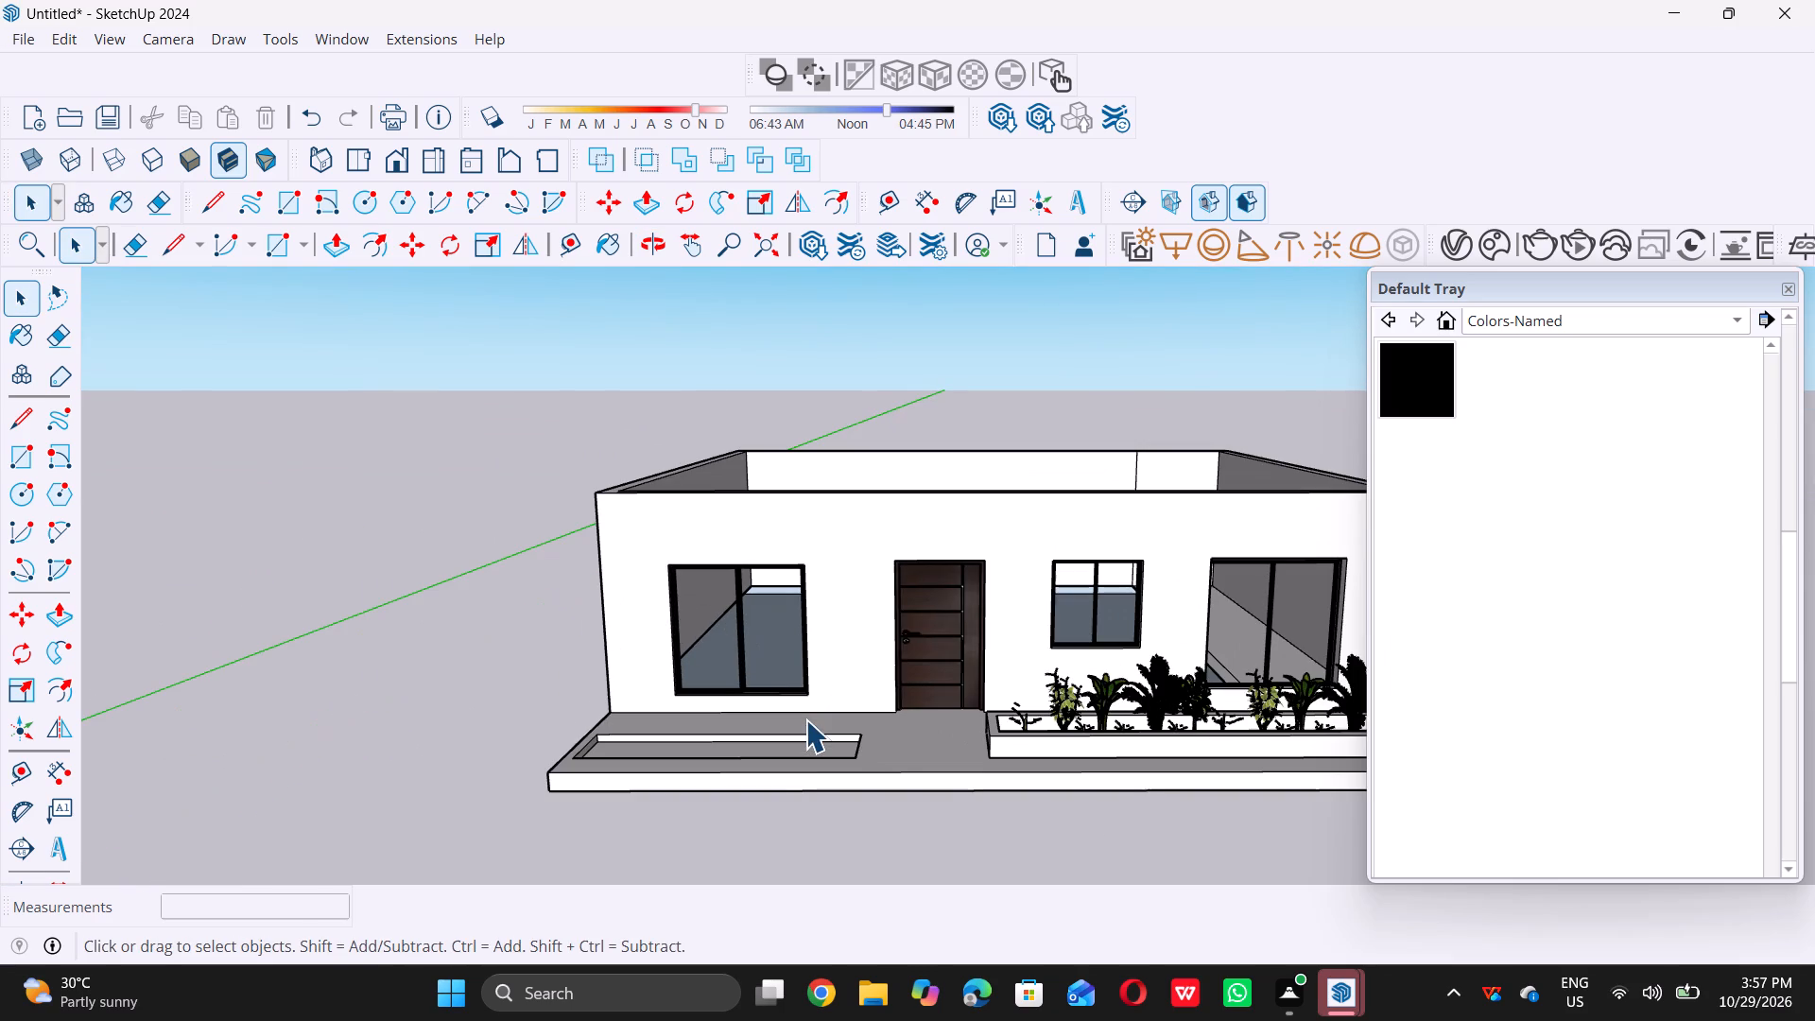
scroll(805, 719, "up", 5)
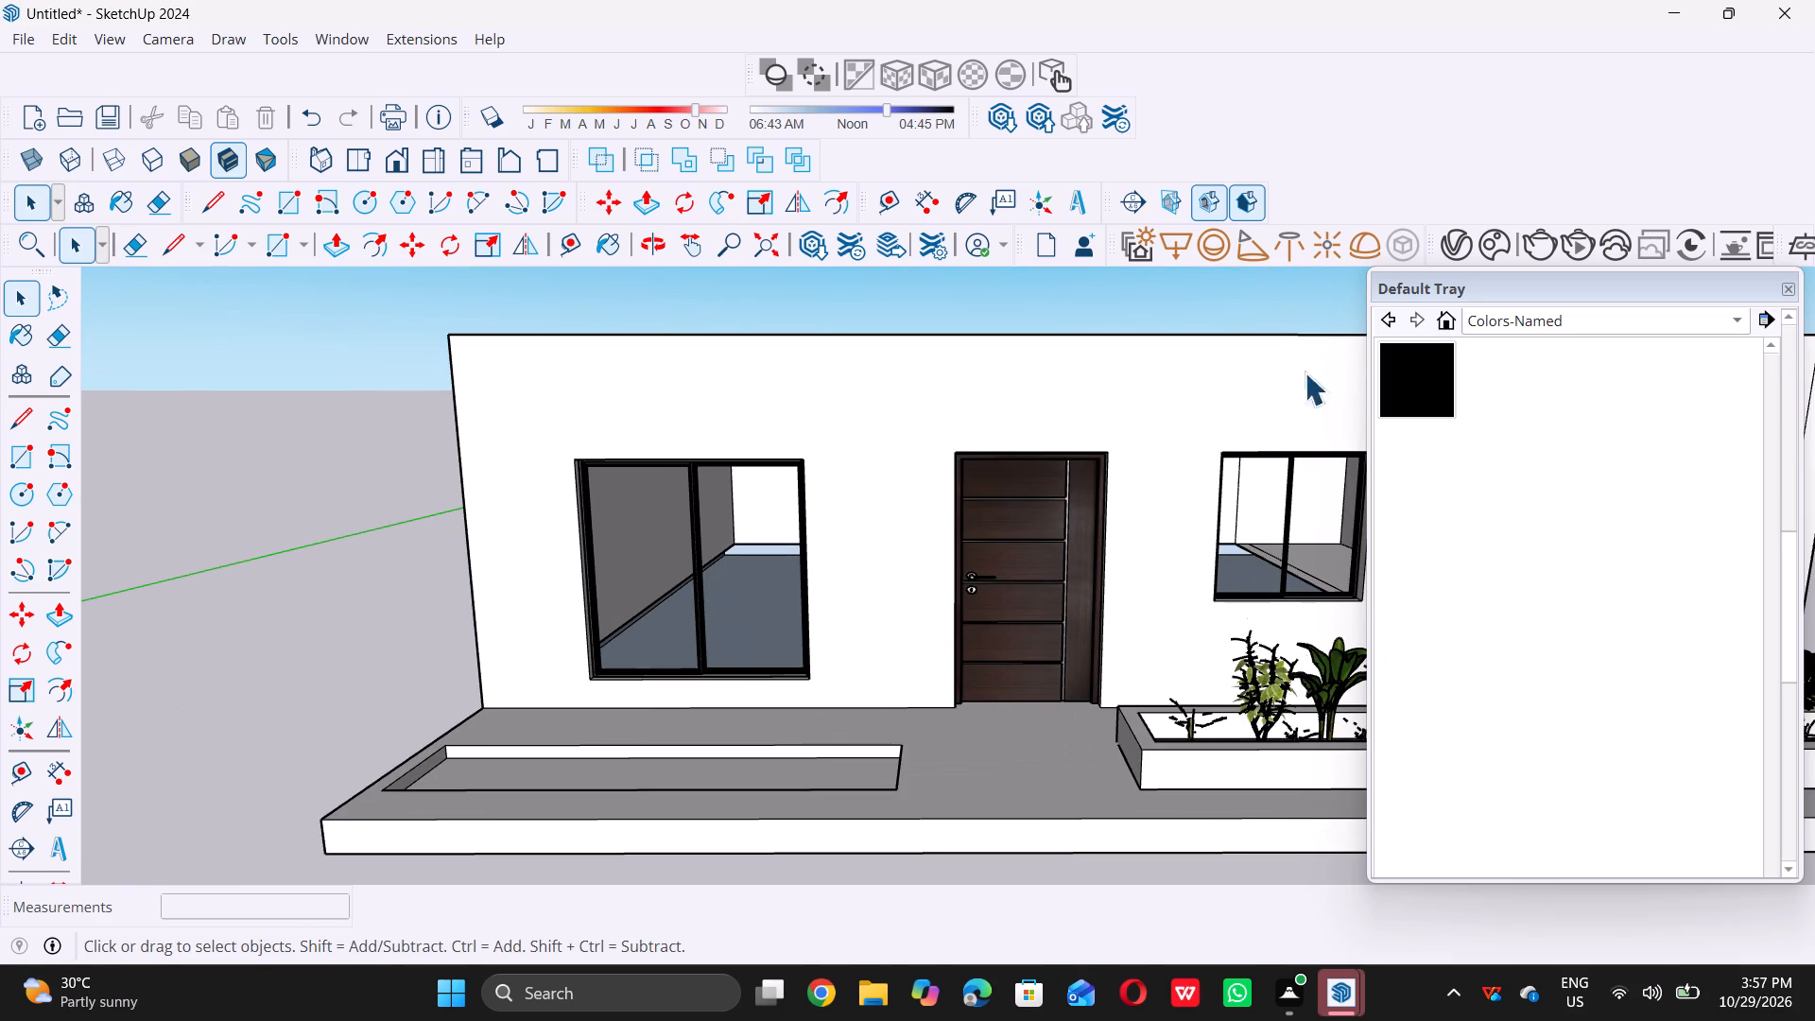
Open 3D Warehouse and search the models for "plants".
triple_click(810, 242)
left_click(810, 242)
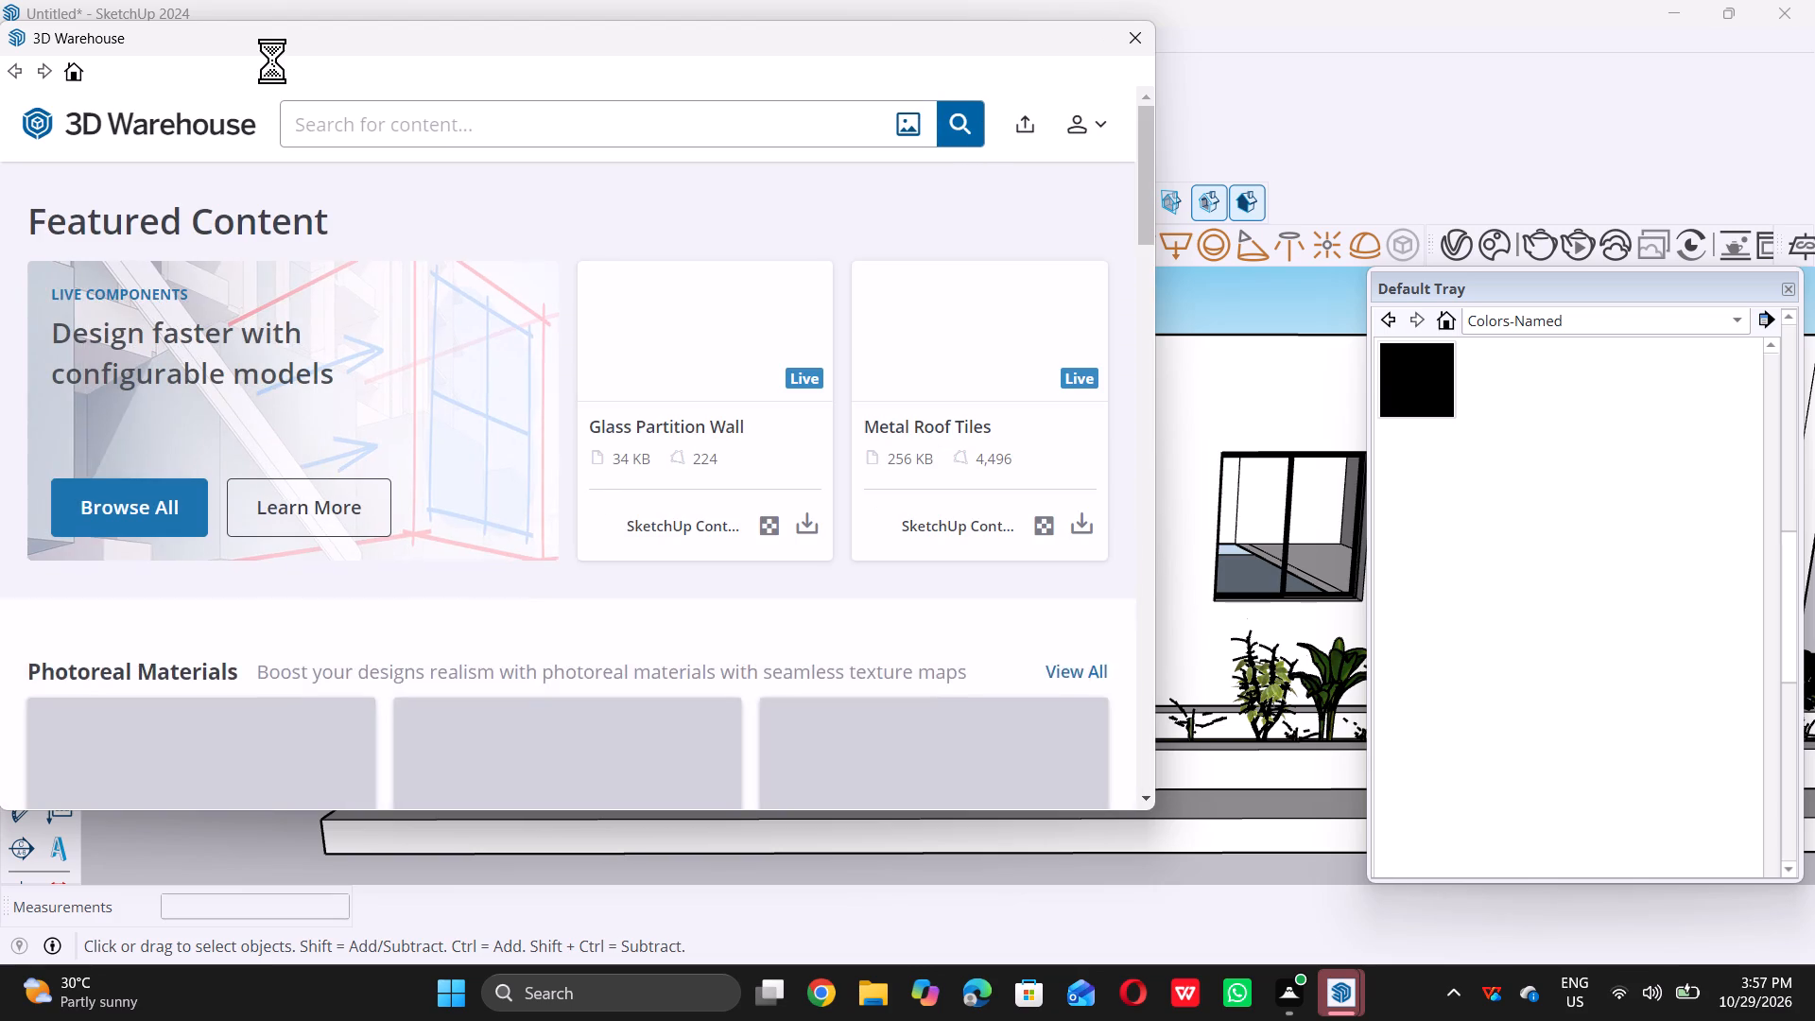
double_click(458, 116)
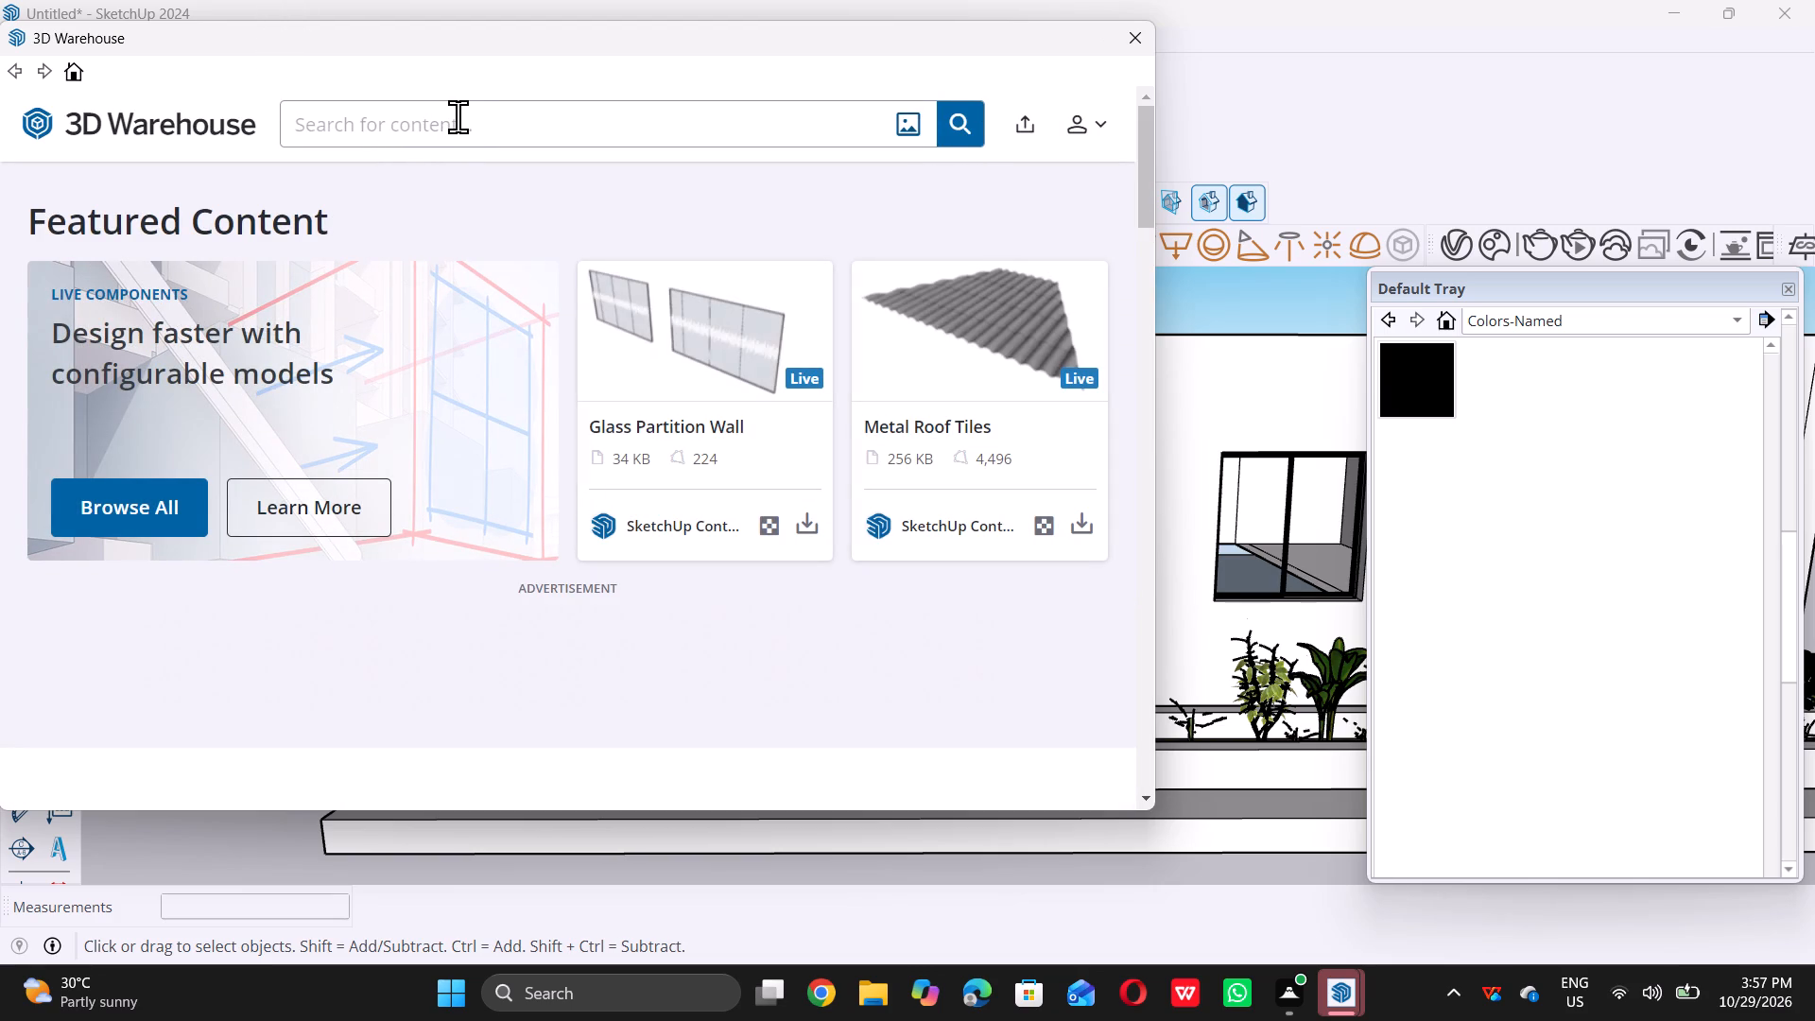
type("plants")
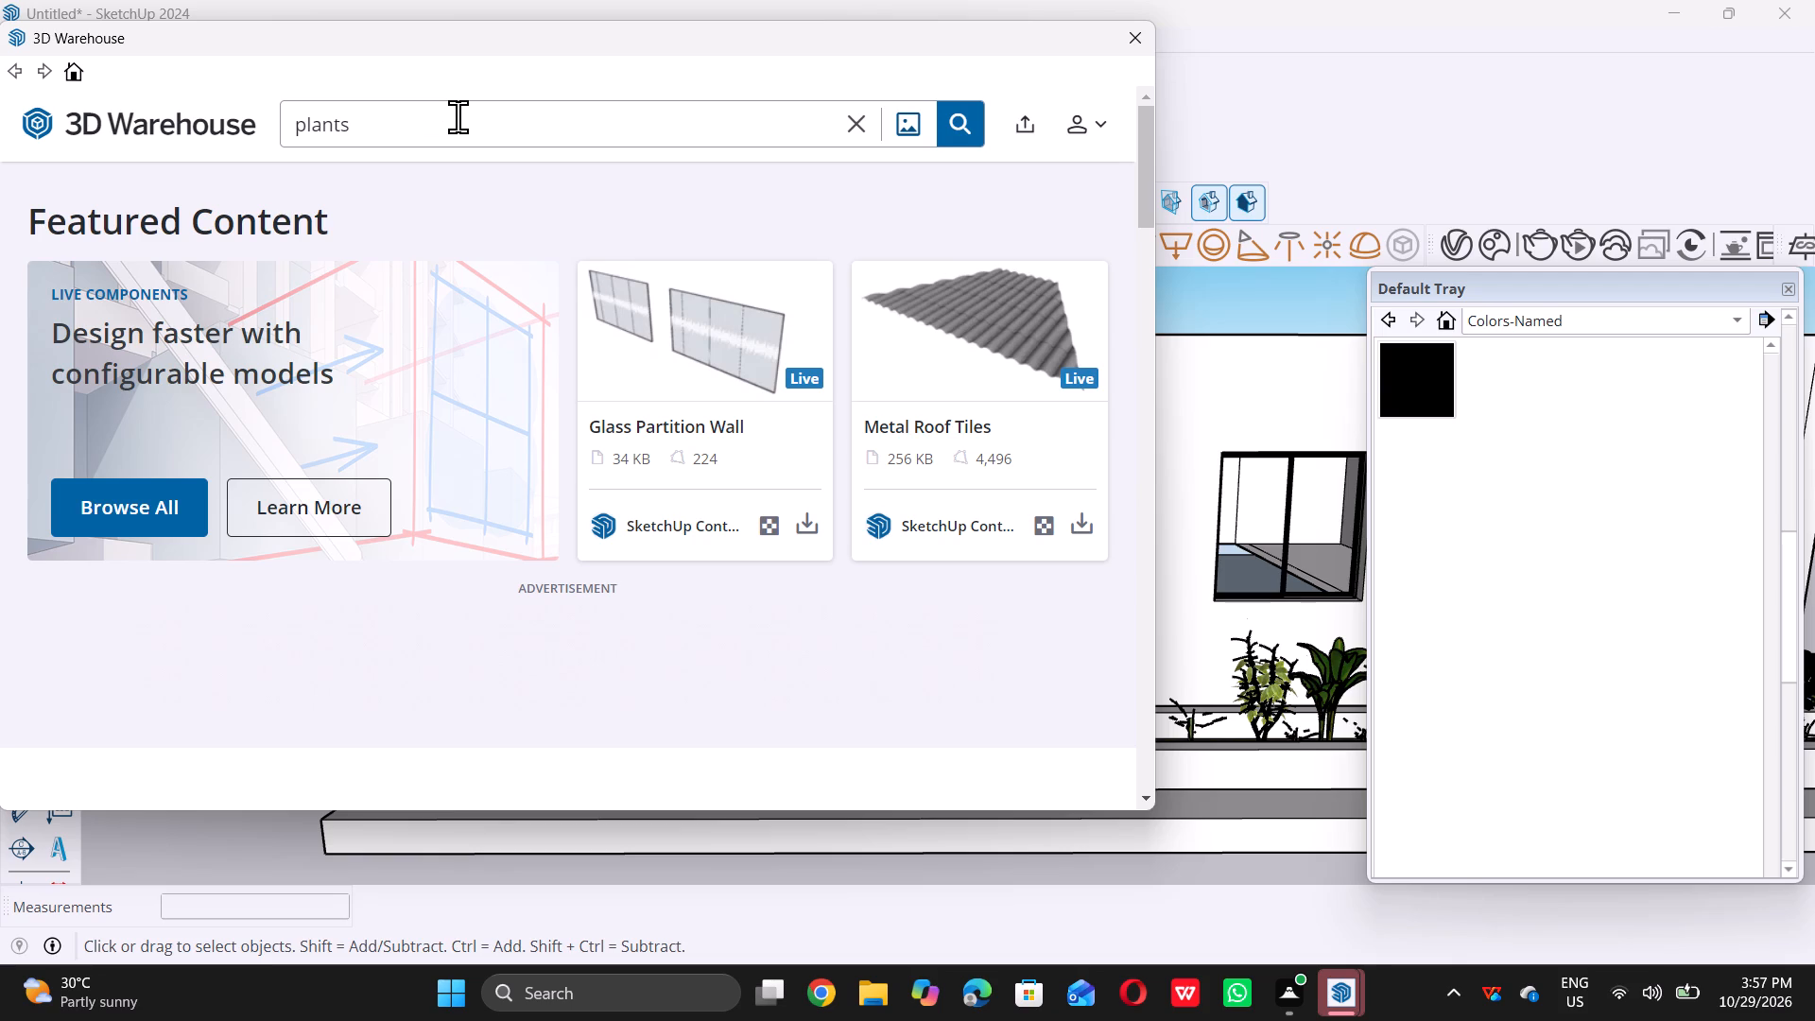
key("Return")
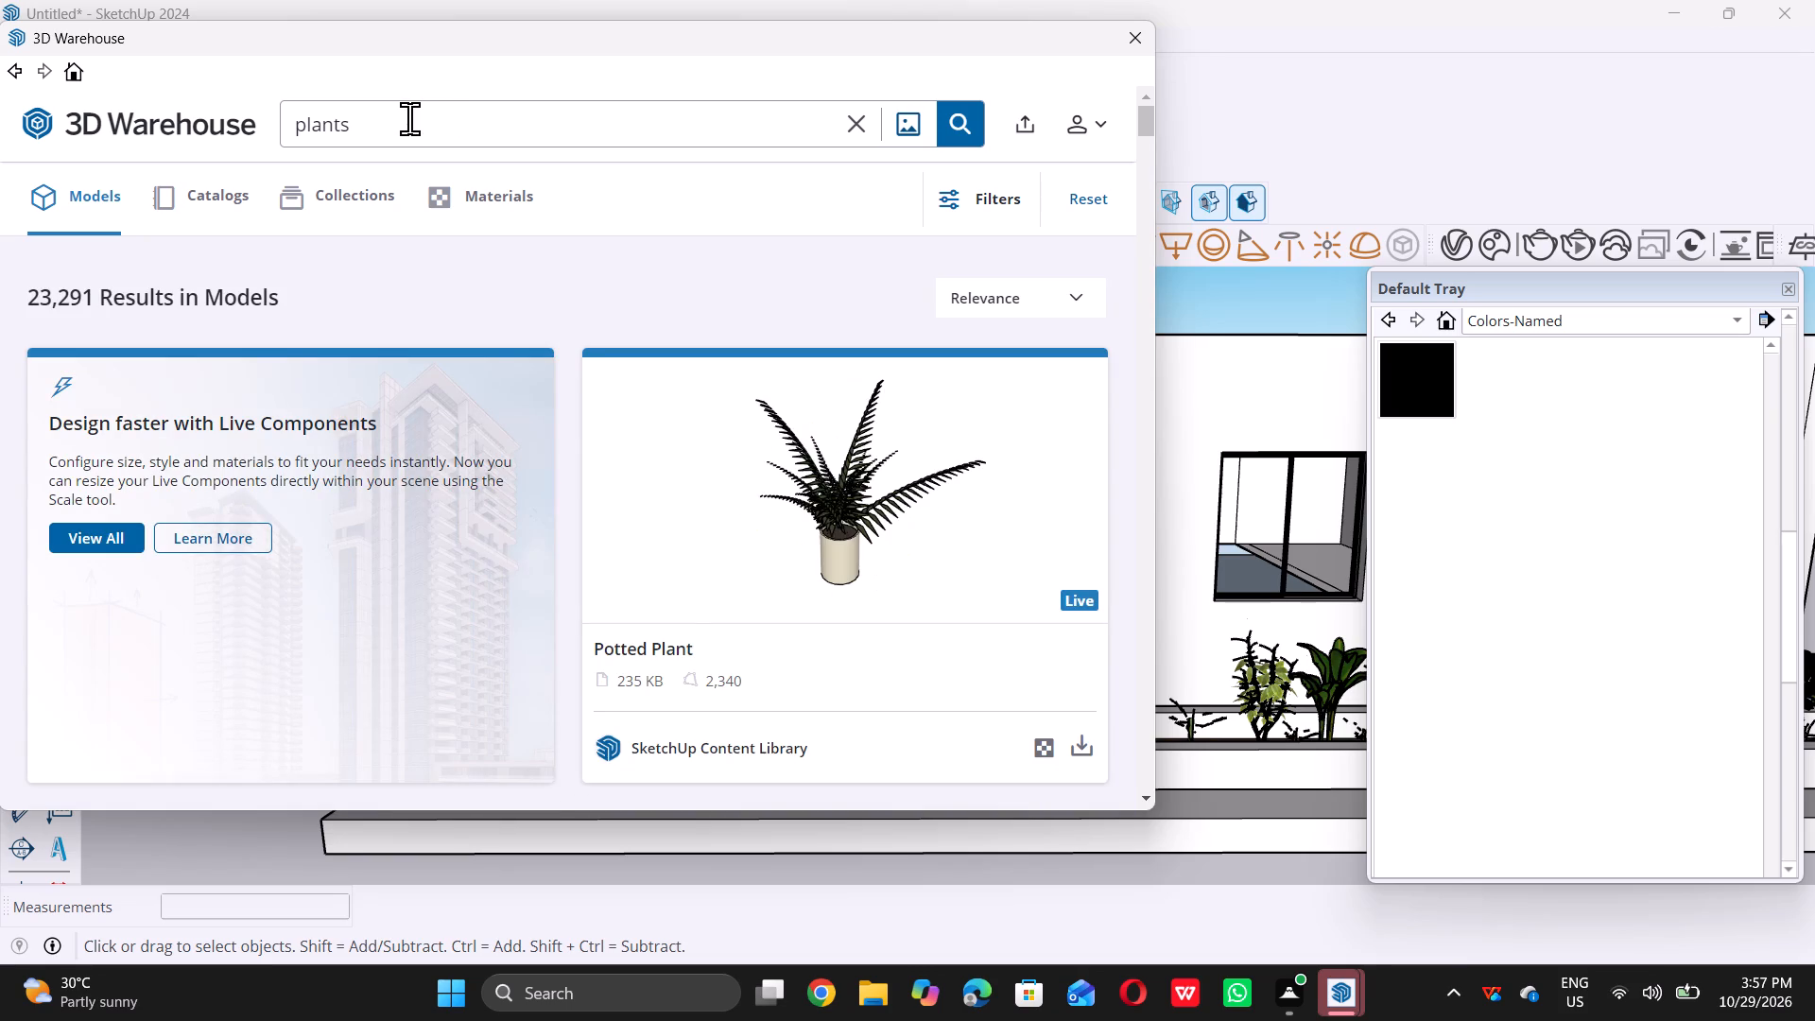
Browse the 3D Warehouse model results for "plants" down to the end of the loaded list, looking for suitable plants.
scroll(656, 572, "down", 6)
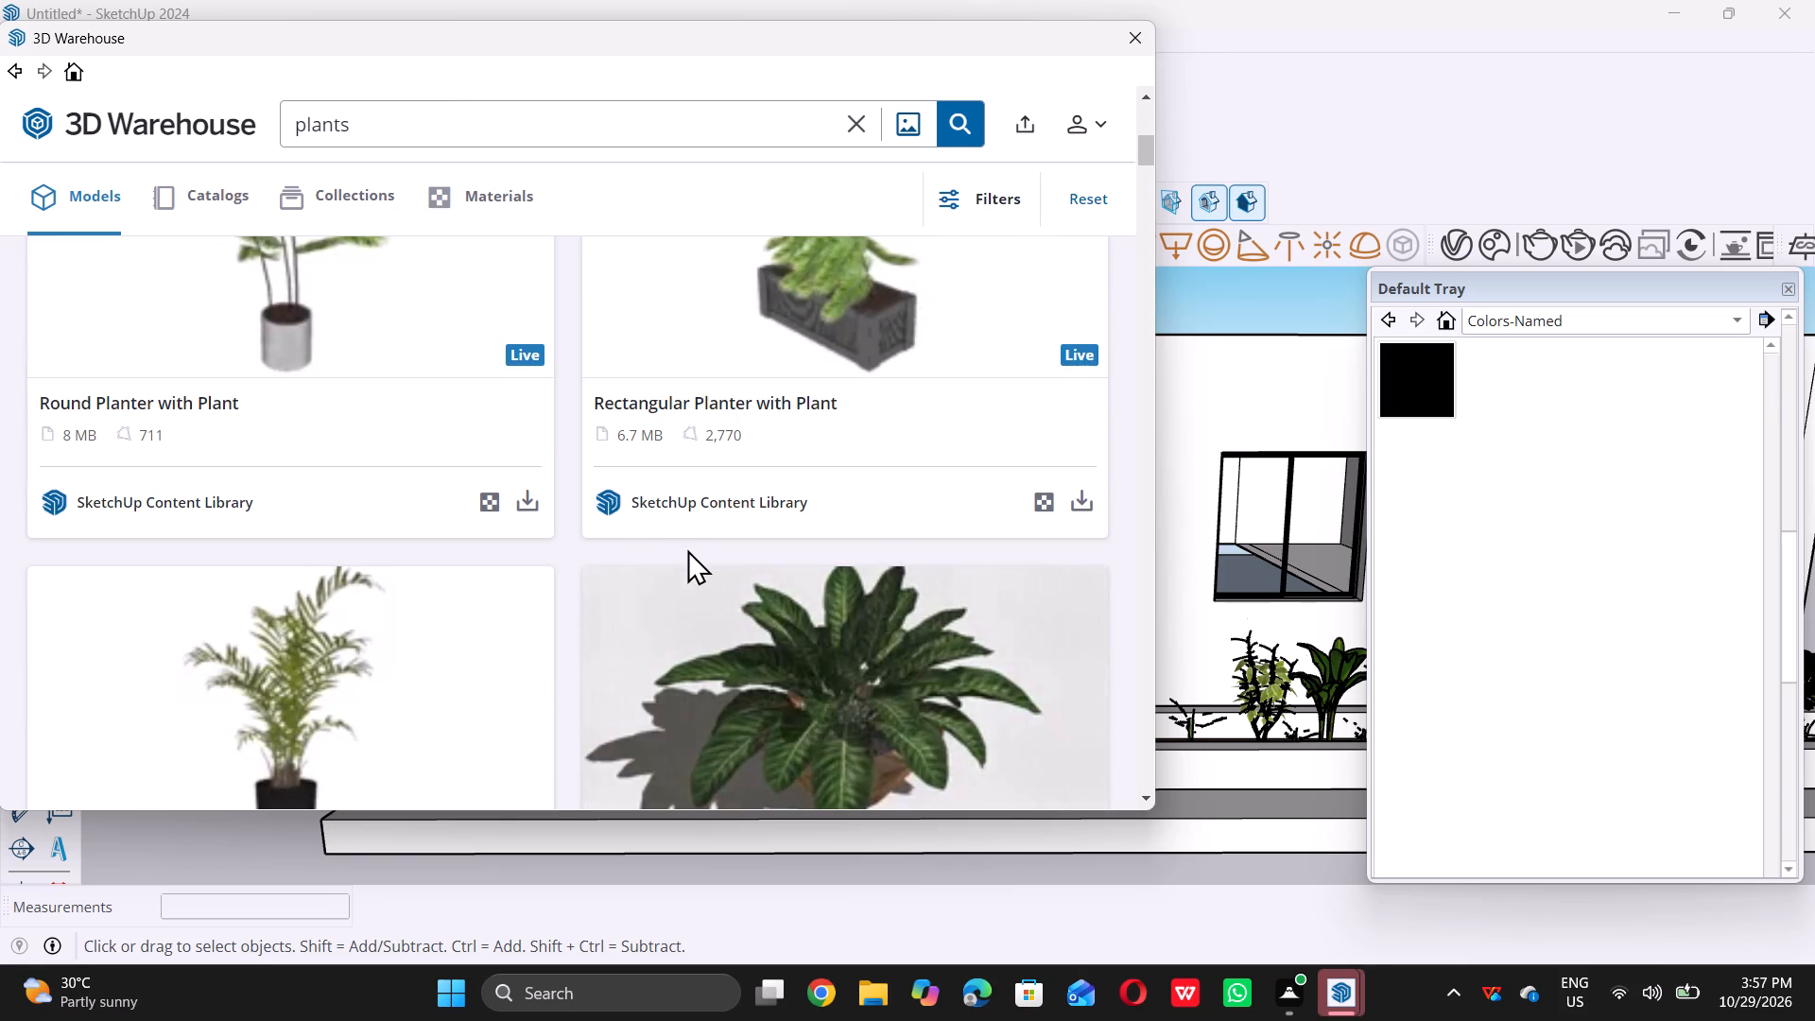
scroll(687, 549, "down", 6)
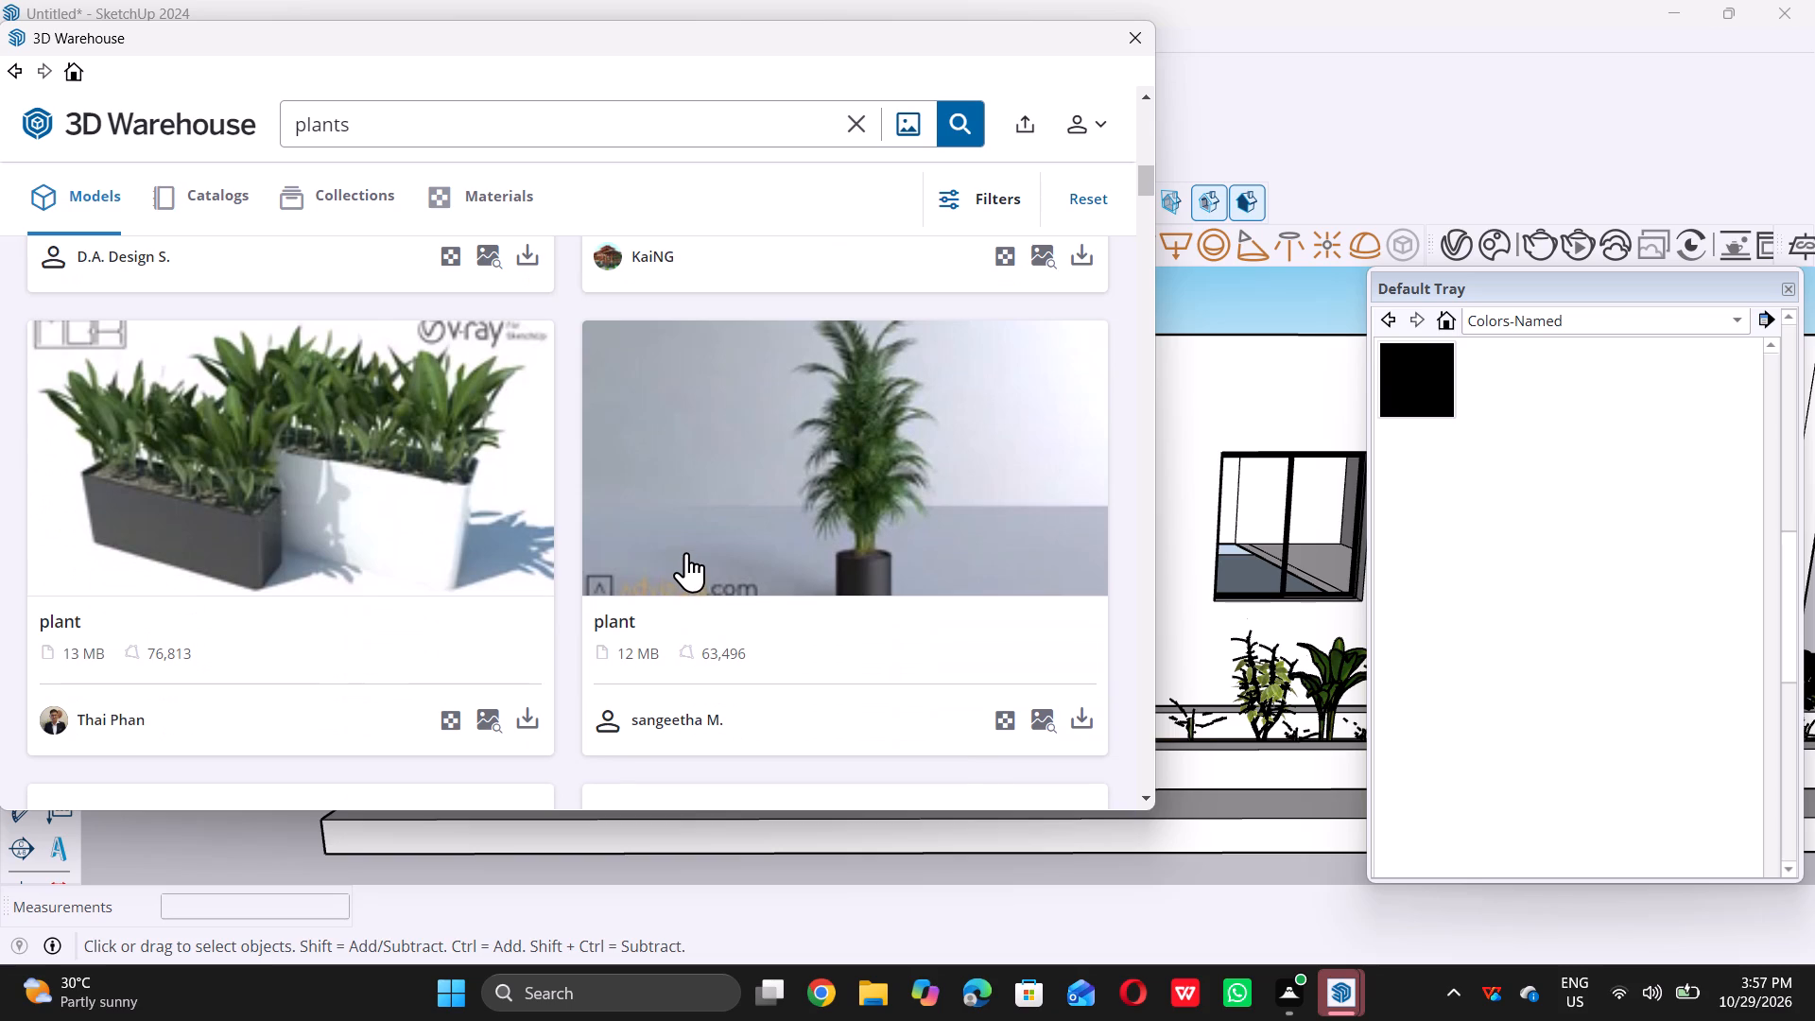
scroll(477, 608, "down", 4)
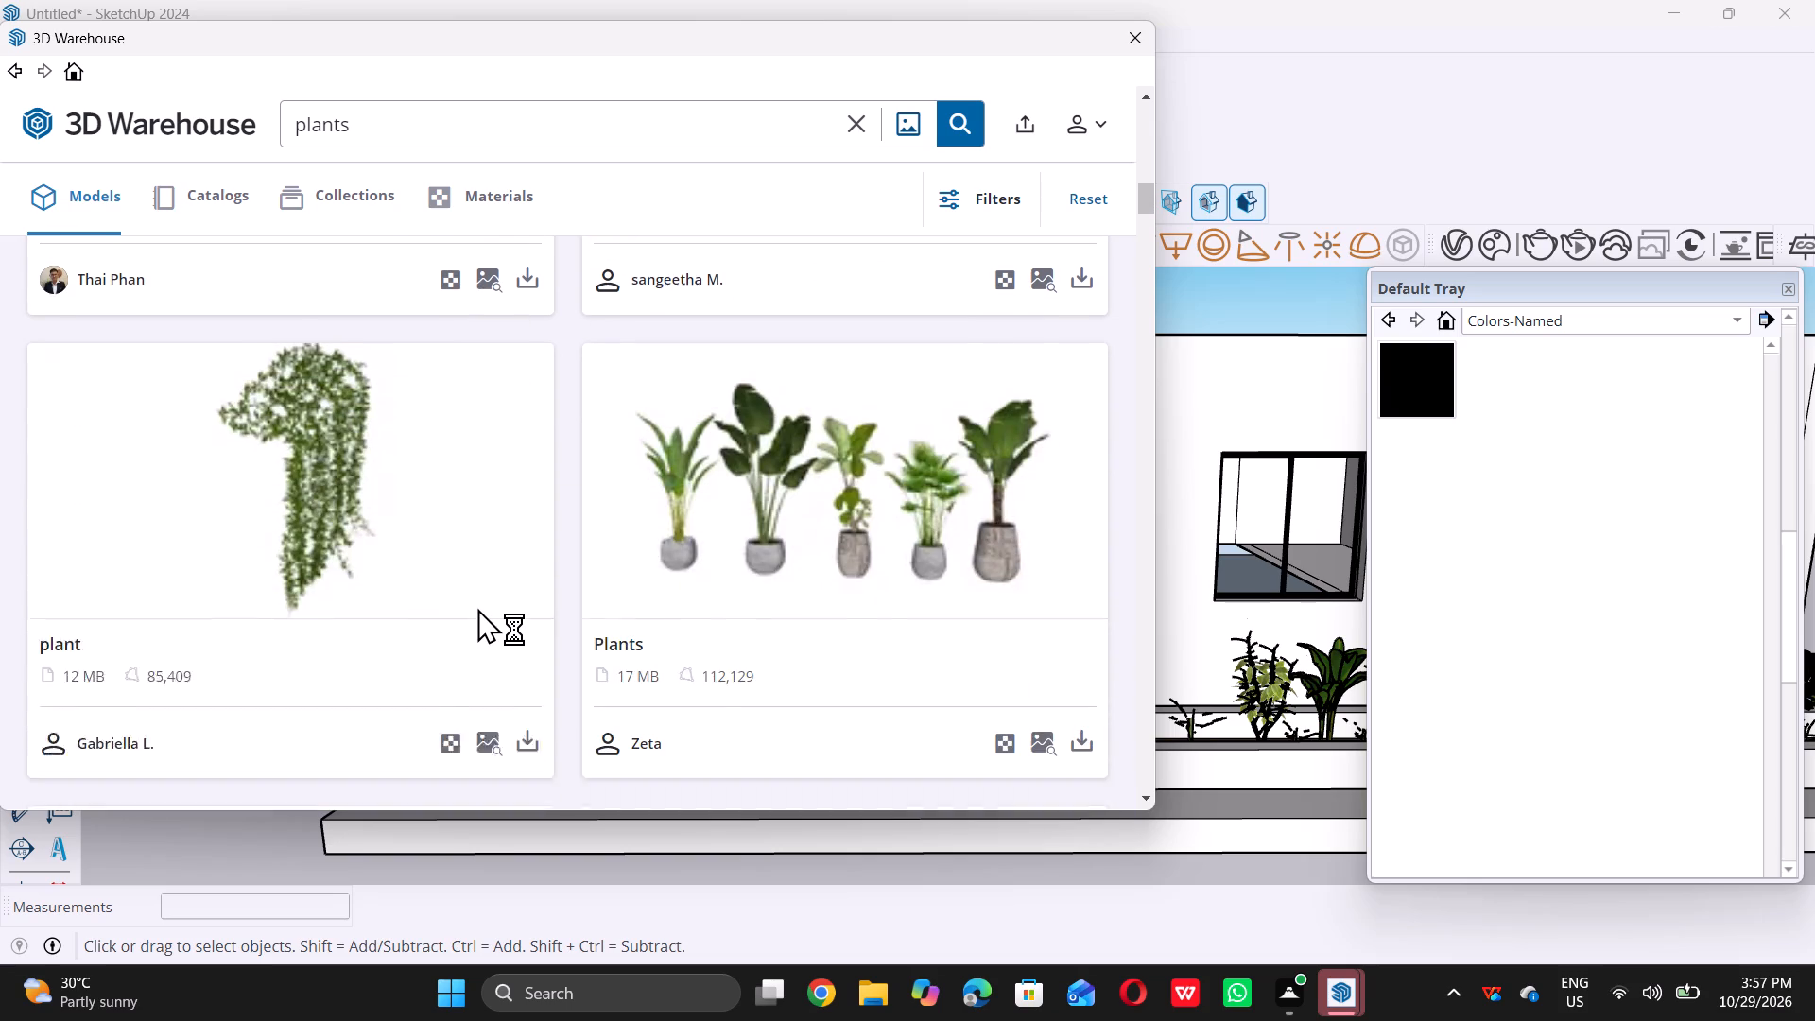
scroll(485, 611, "down", 8)
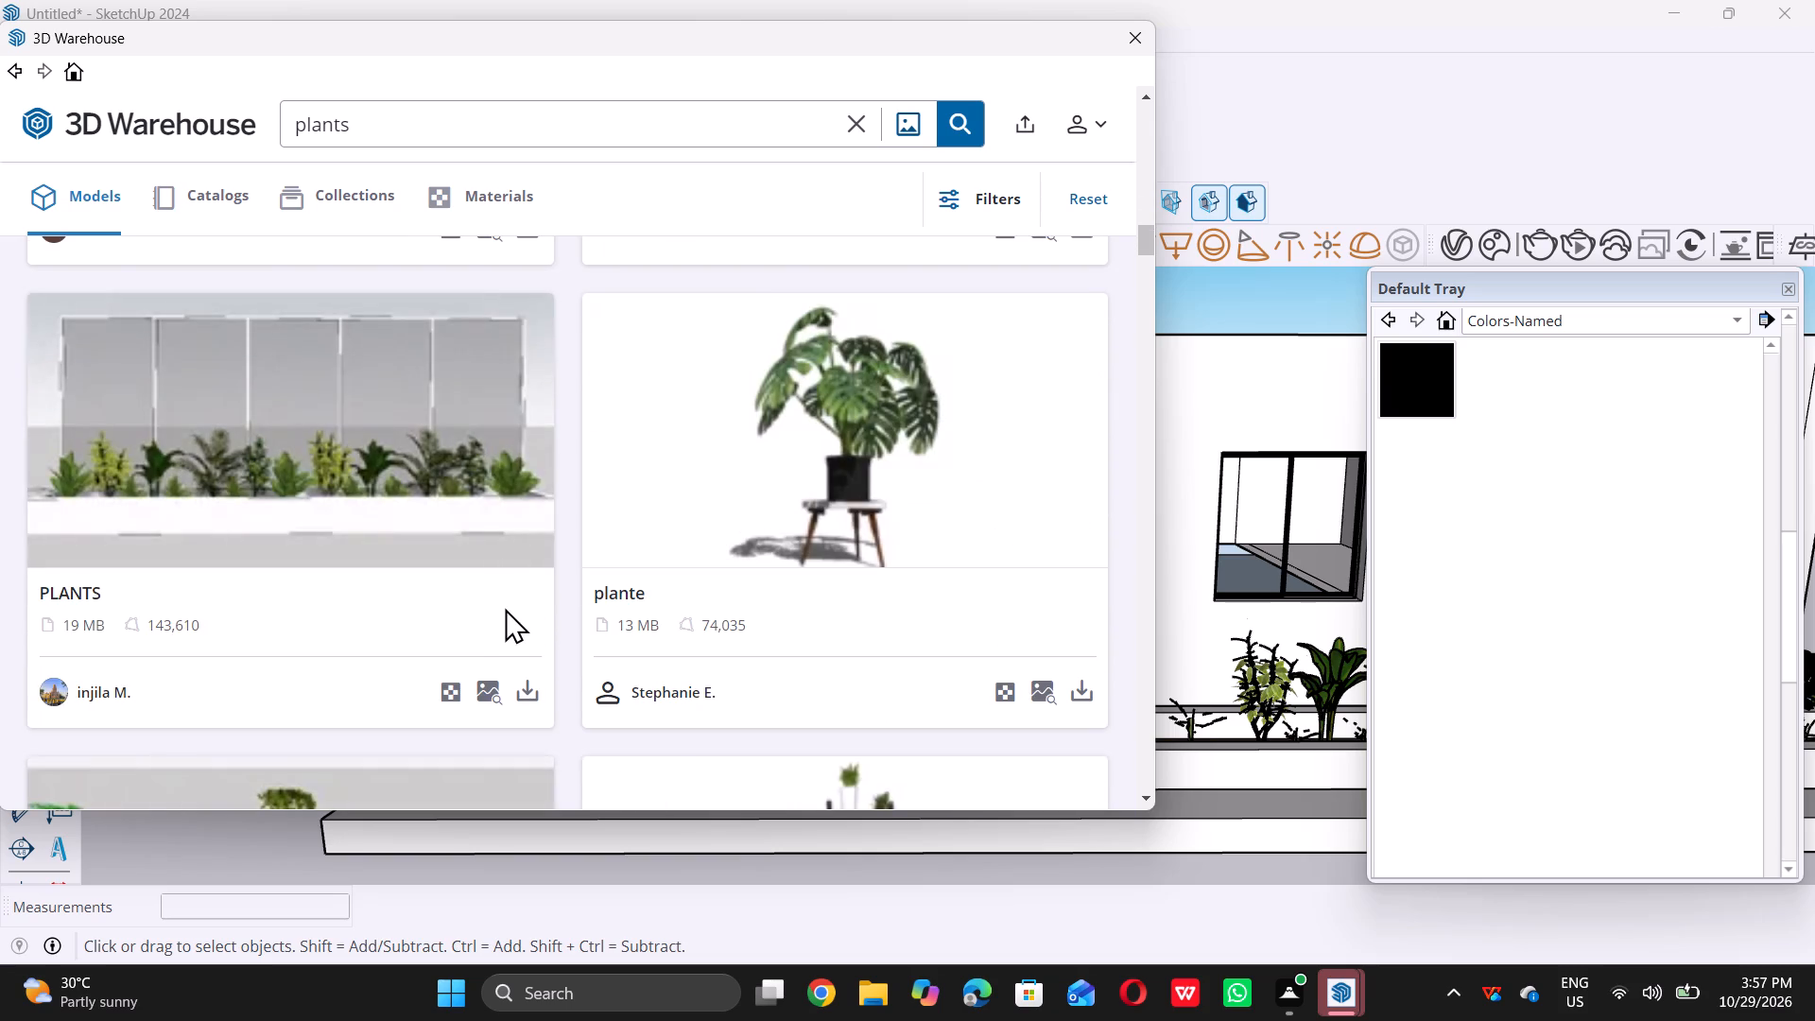
scroll(505, 606, "down", 12)
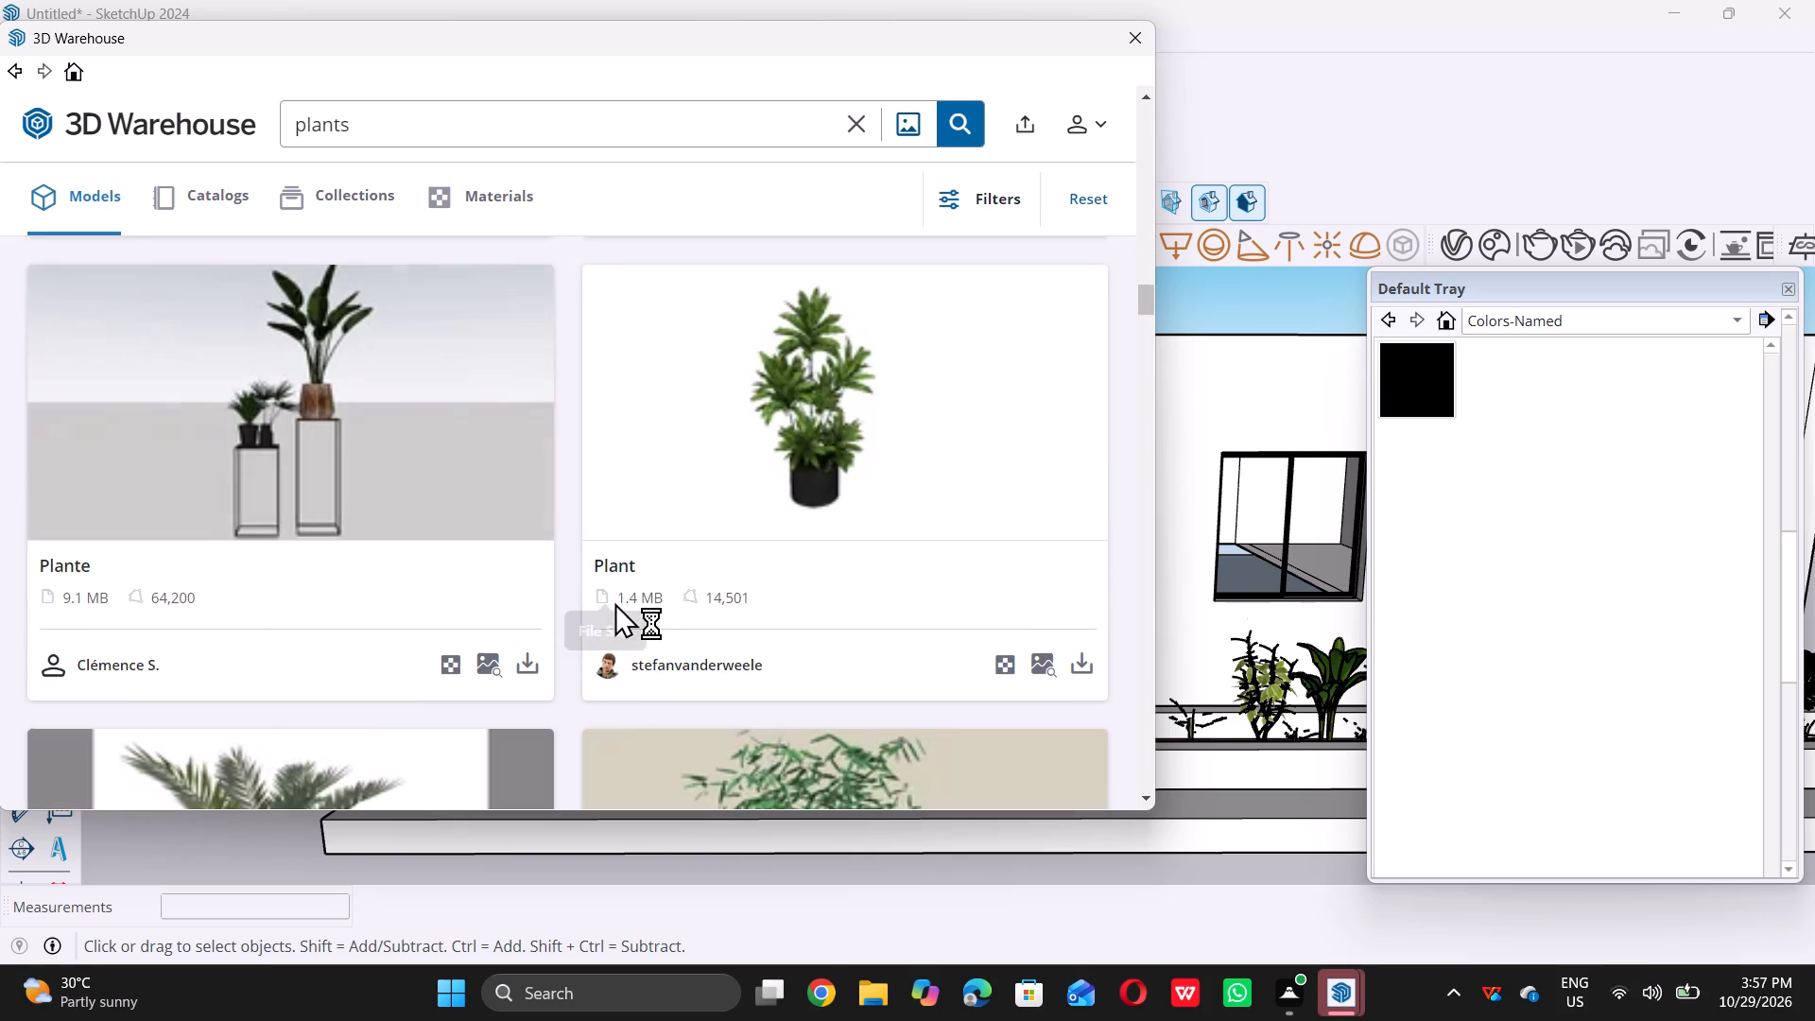
scroll(614, 602, "down", 12)
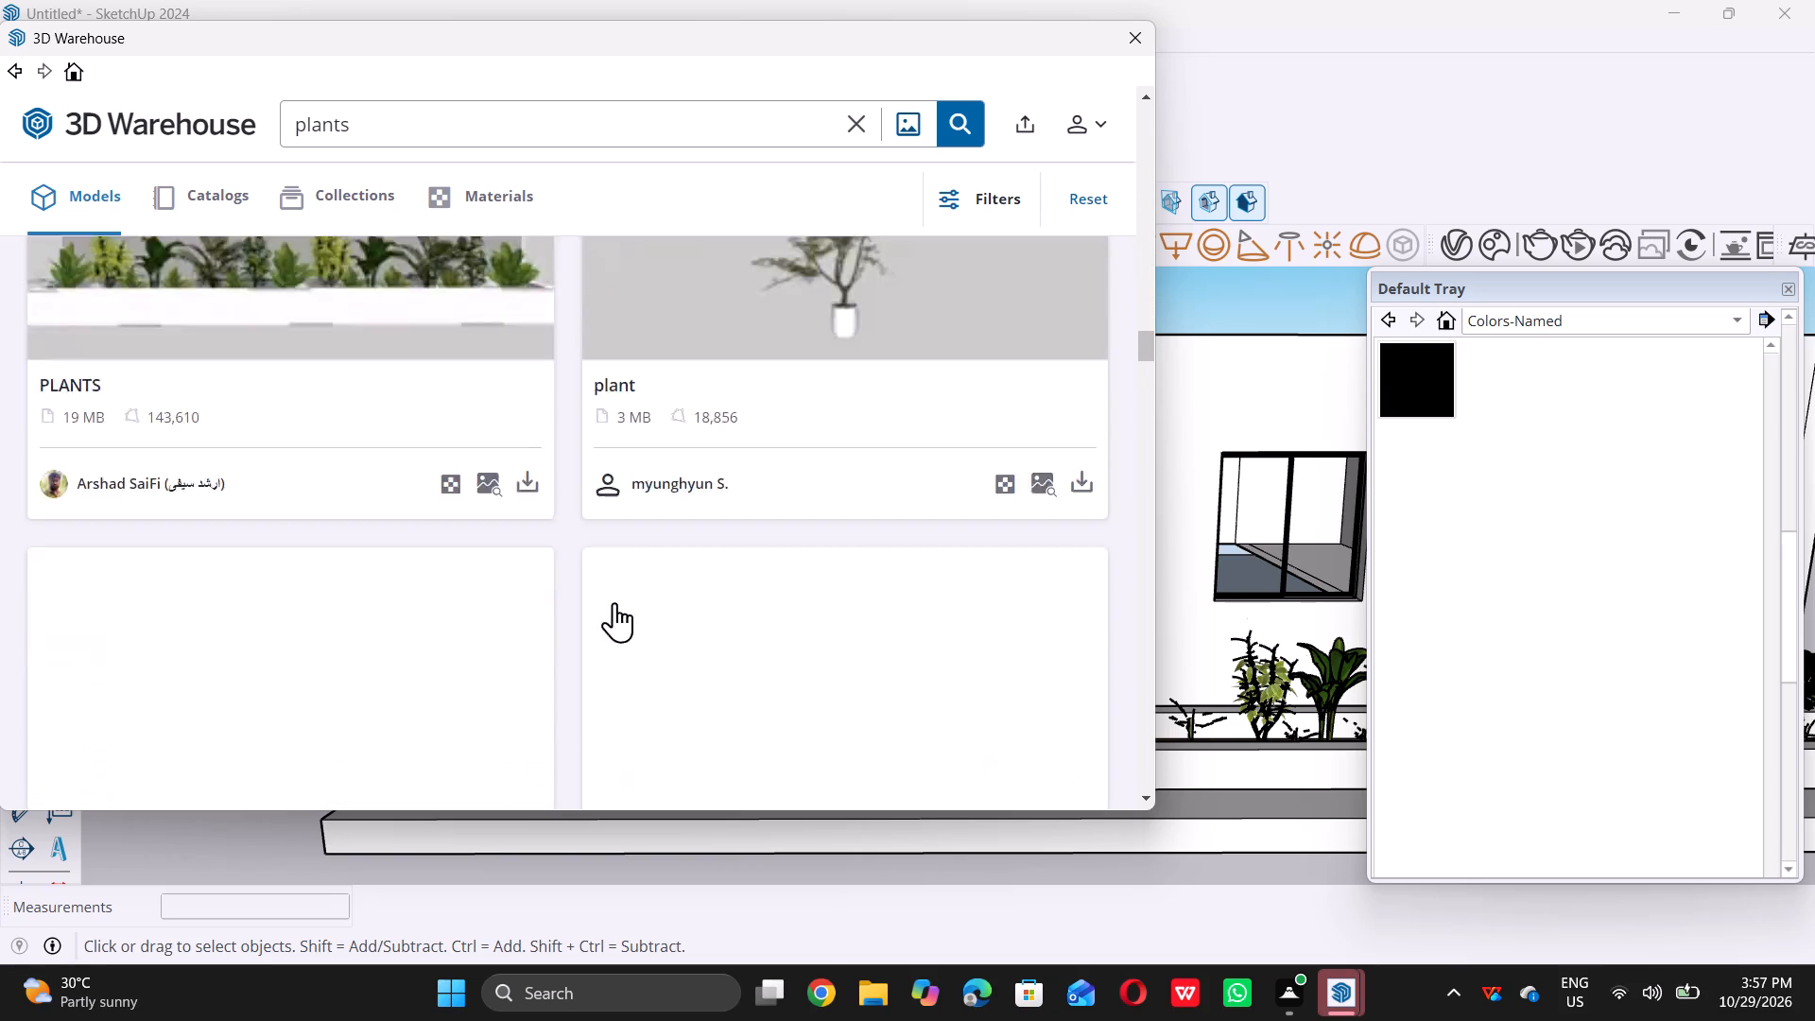
scroll(614, 602, "down", 7)
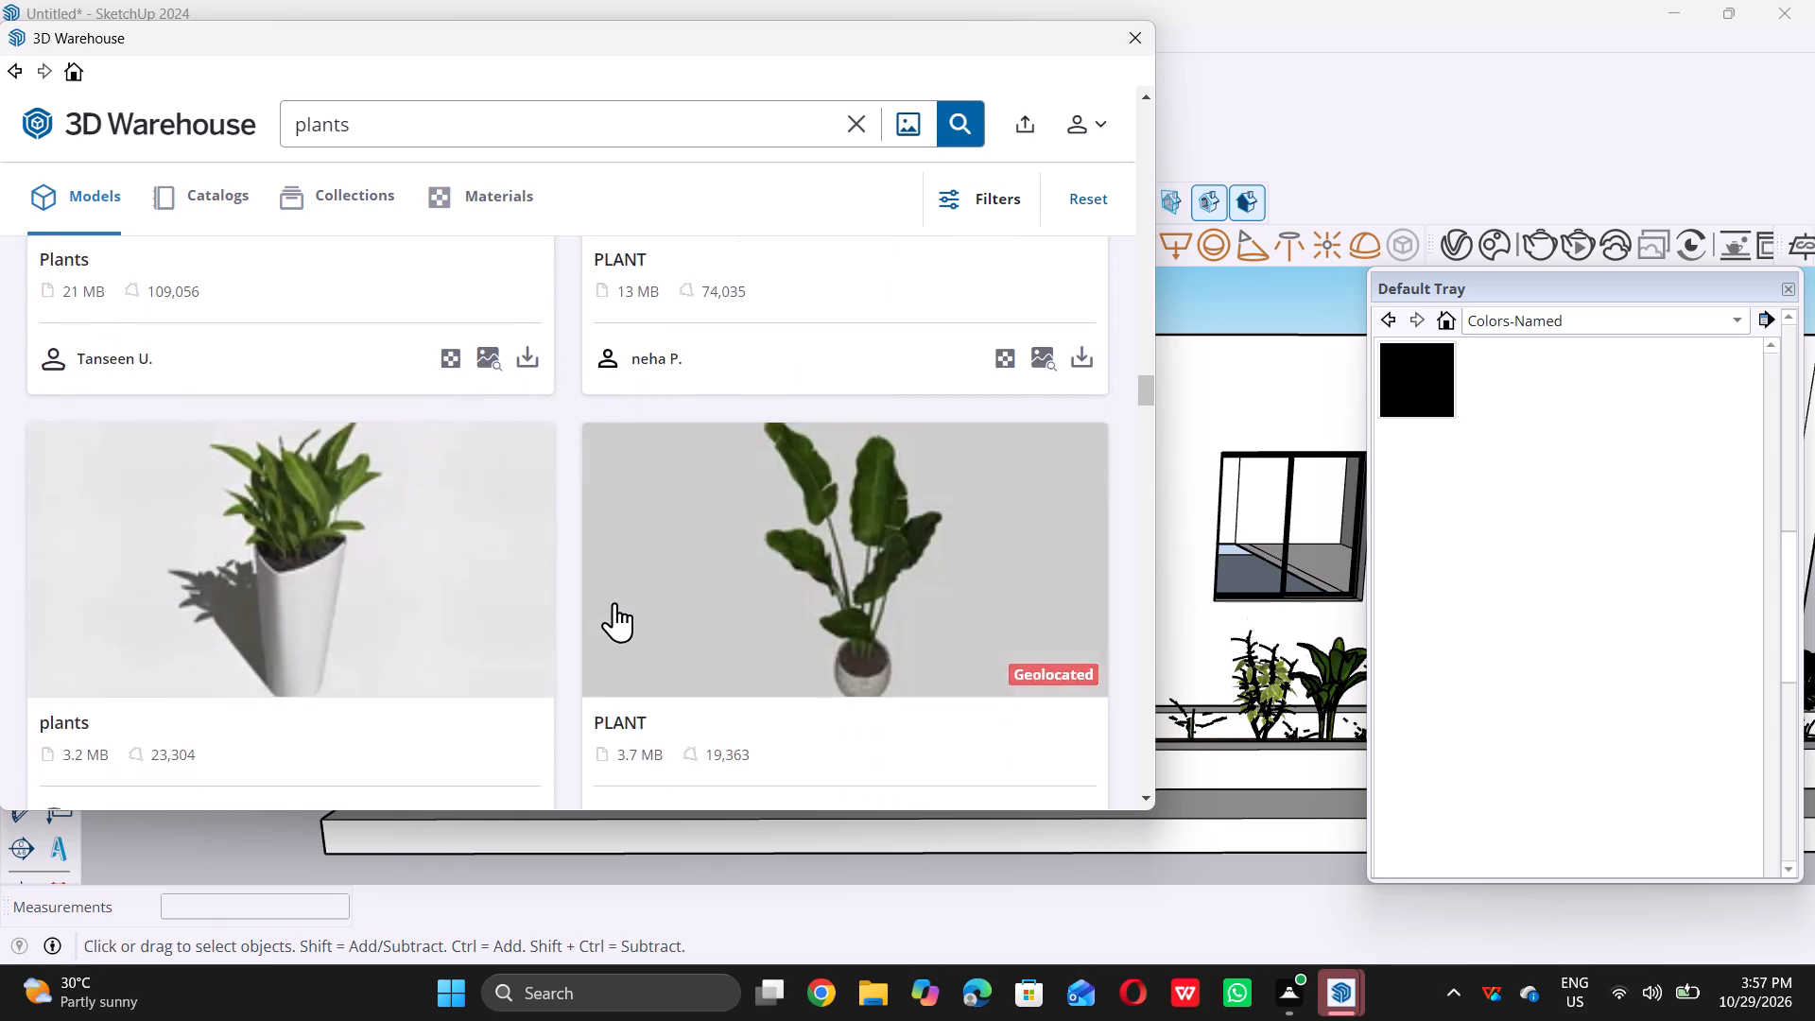
scroll(614, 602, "up", 5)
scroll(614, 602, "down", 12)
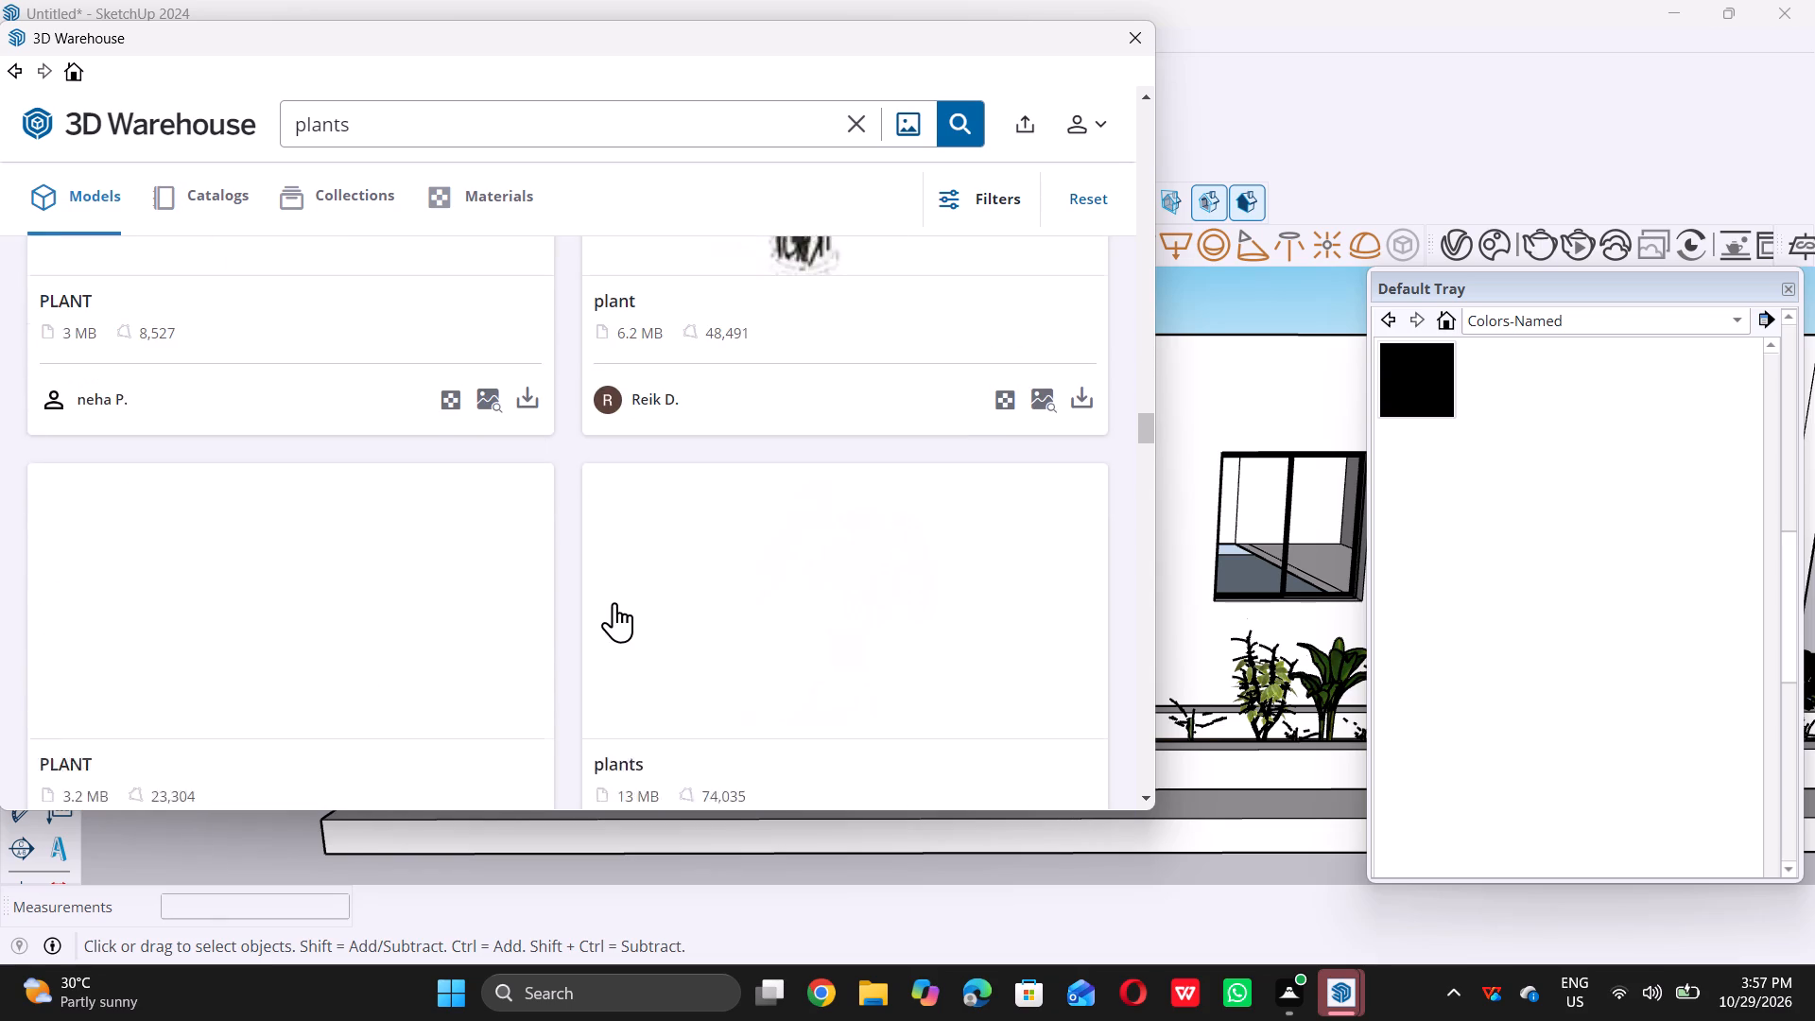
scroll(614, 602, "down", 11)
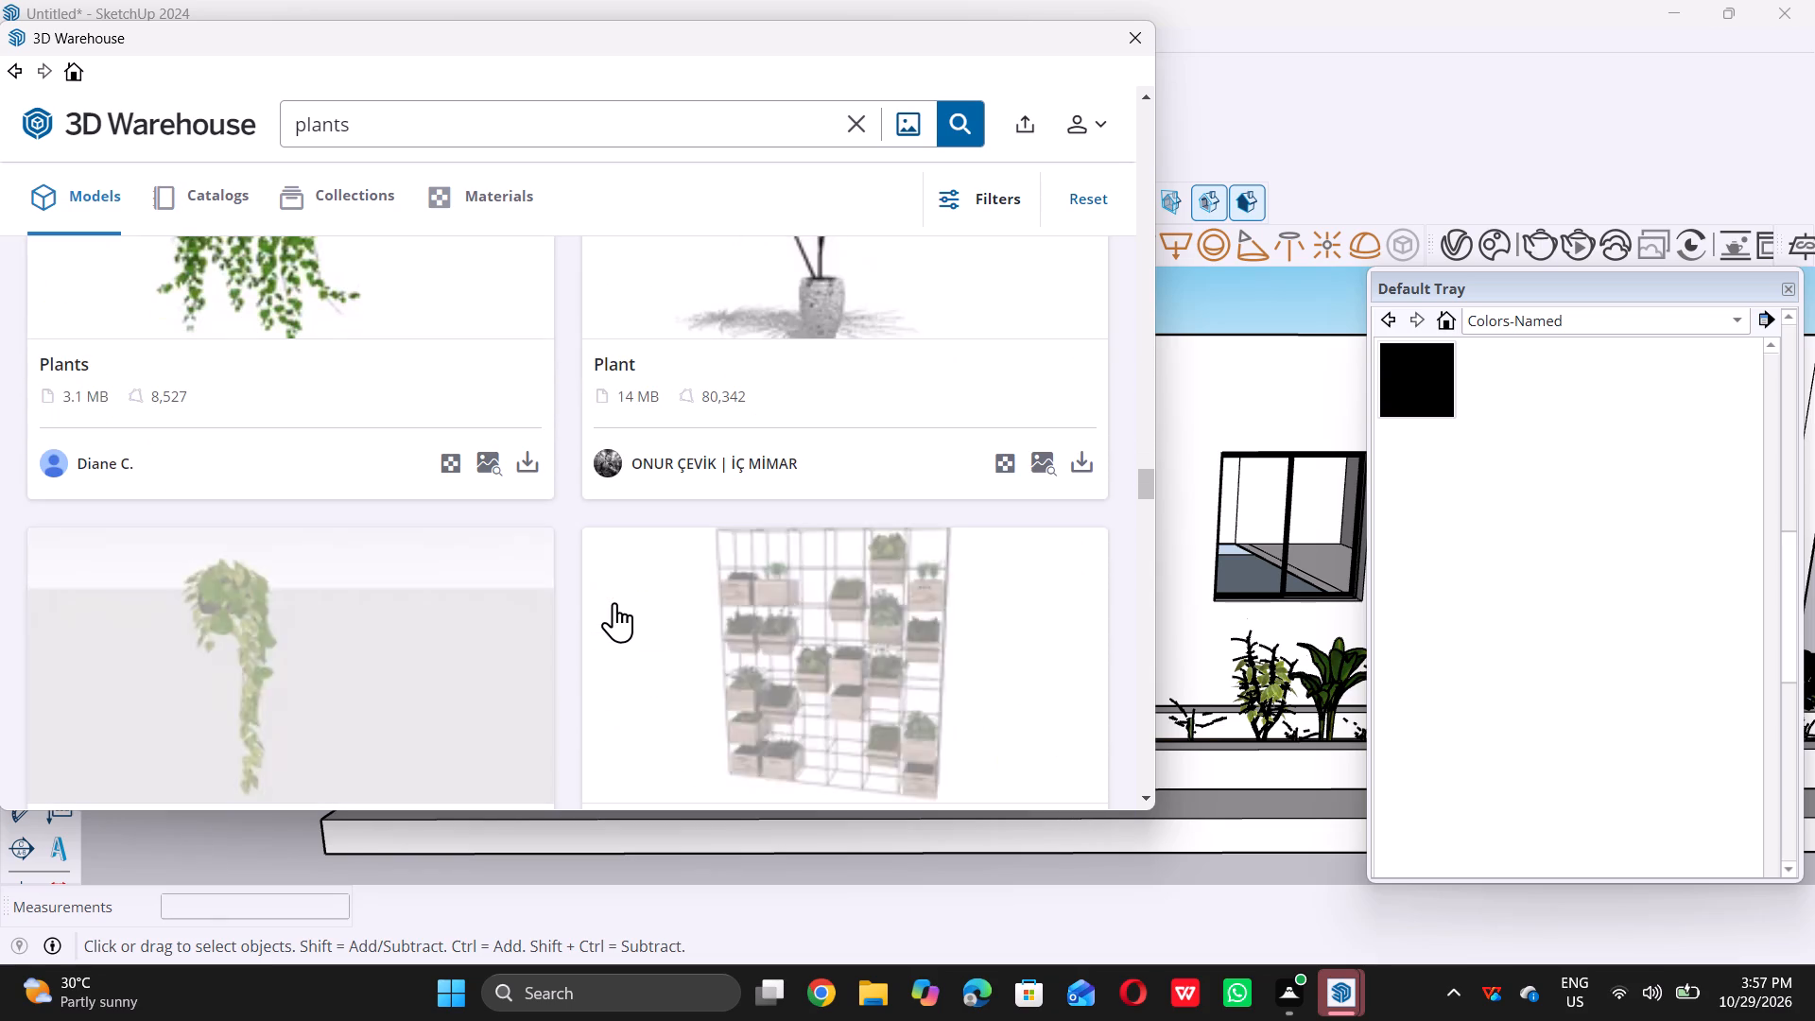
scroll(614, 602, "down", 16)
scroll(614, 602, "down", 6)
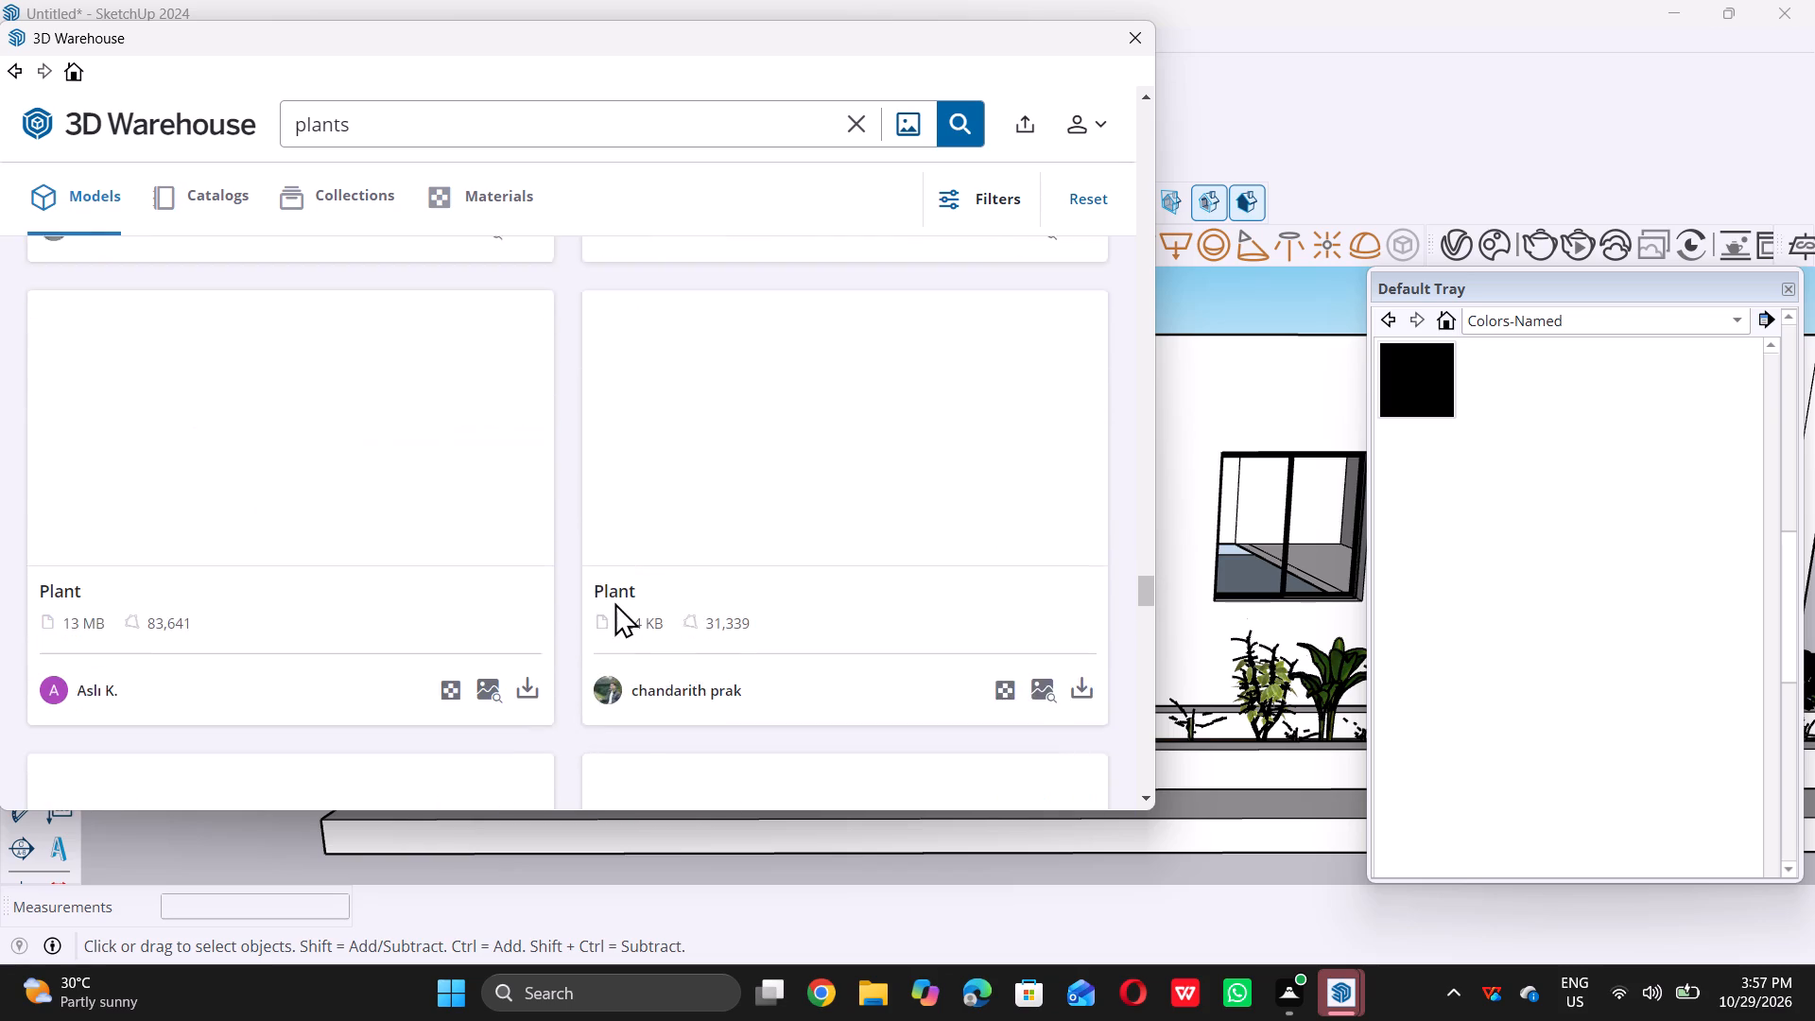
scroll(614, 602, "down", 6)
scroll(614, 602, "up", 4)
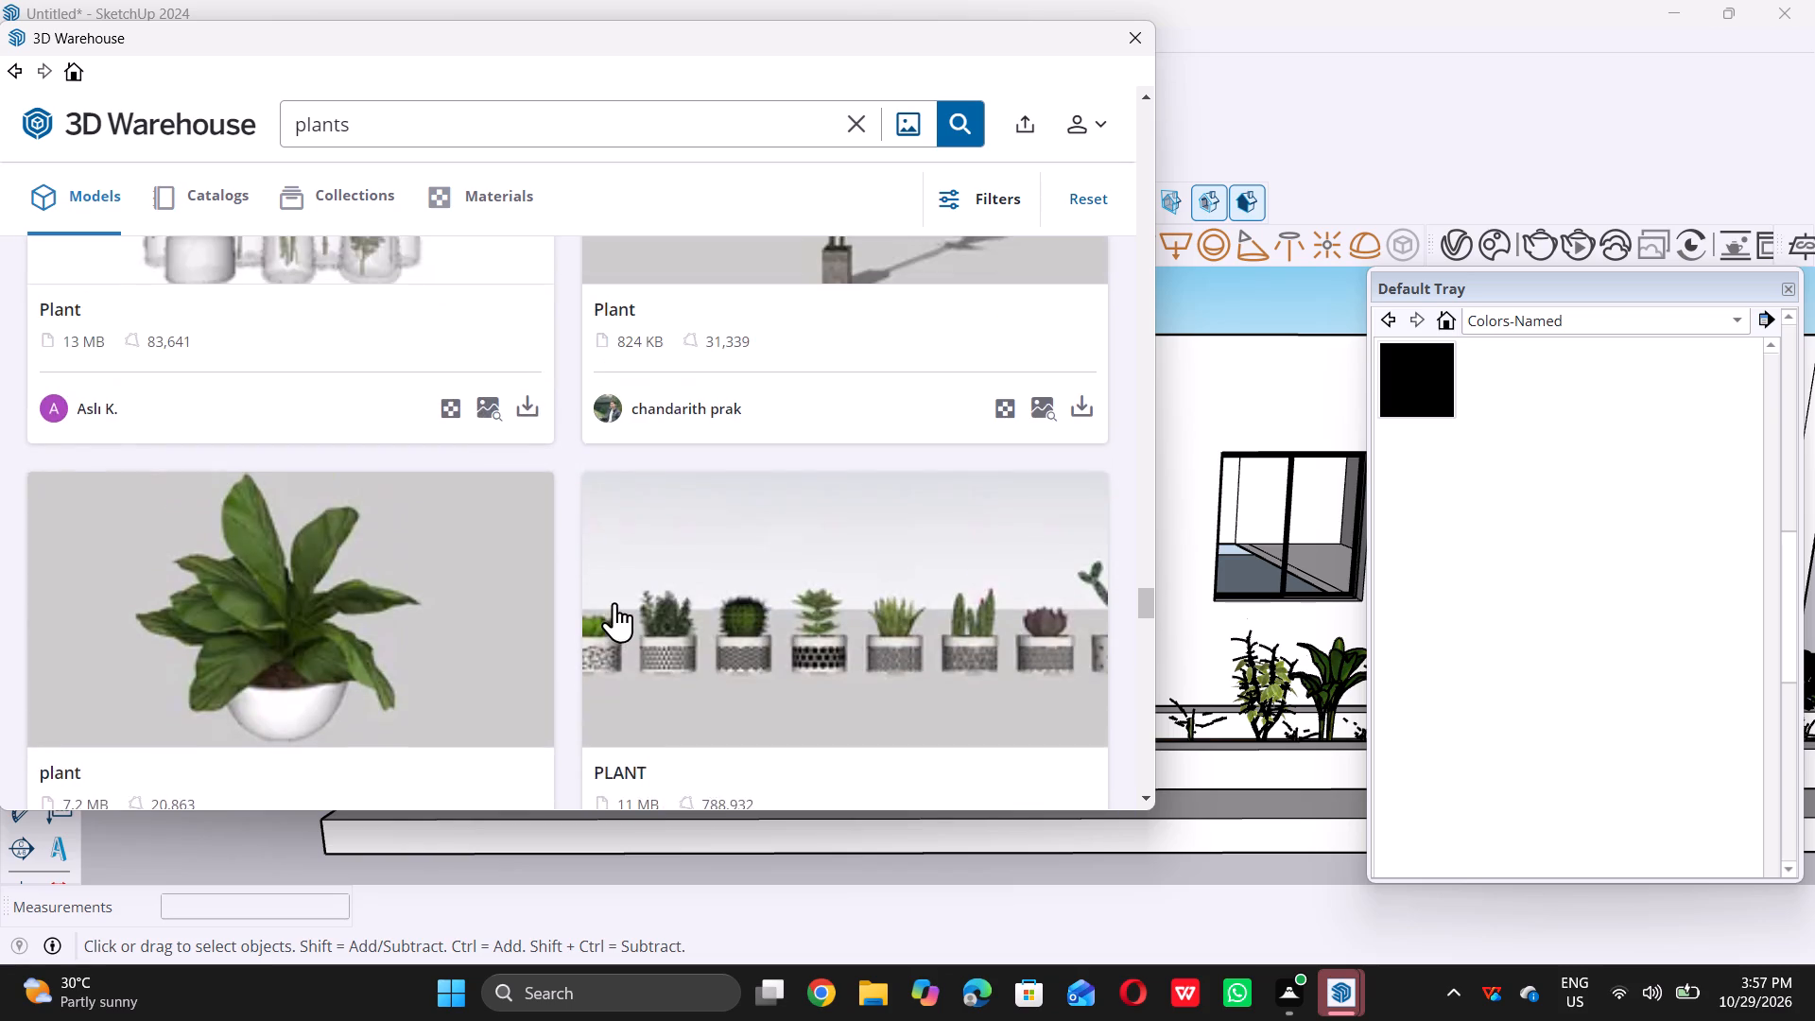
scroll(614, 602, "down", 11)
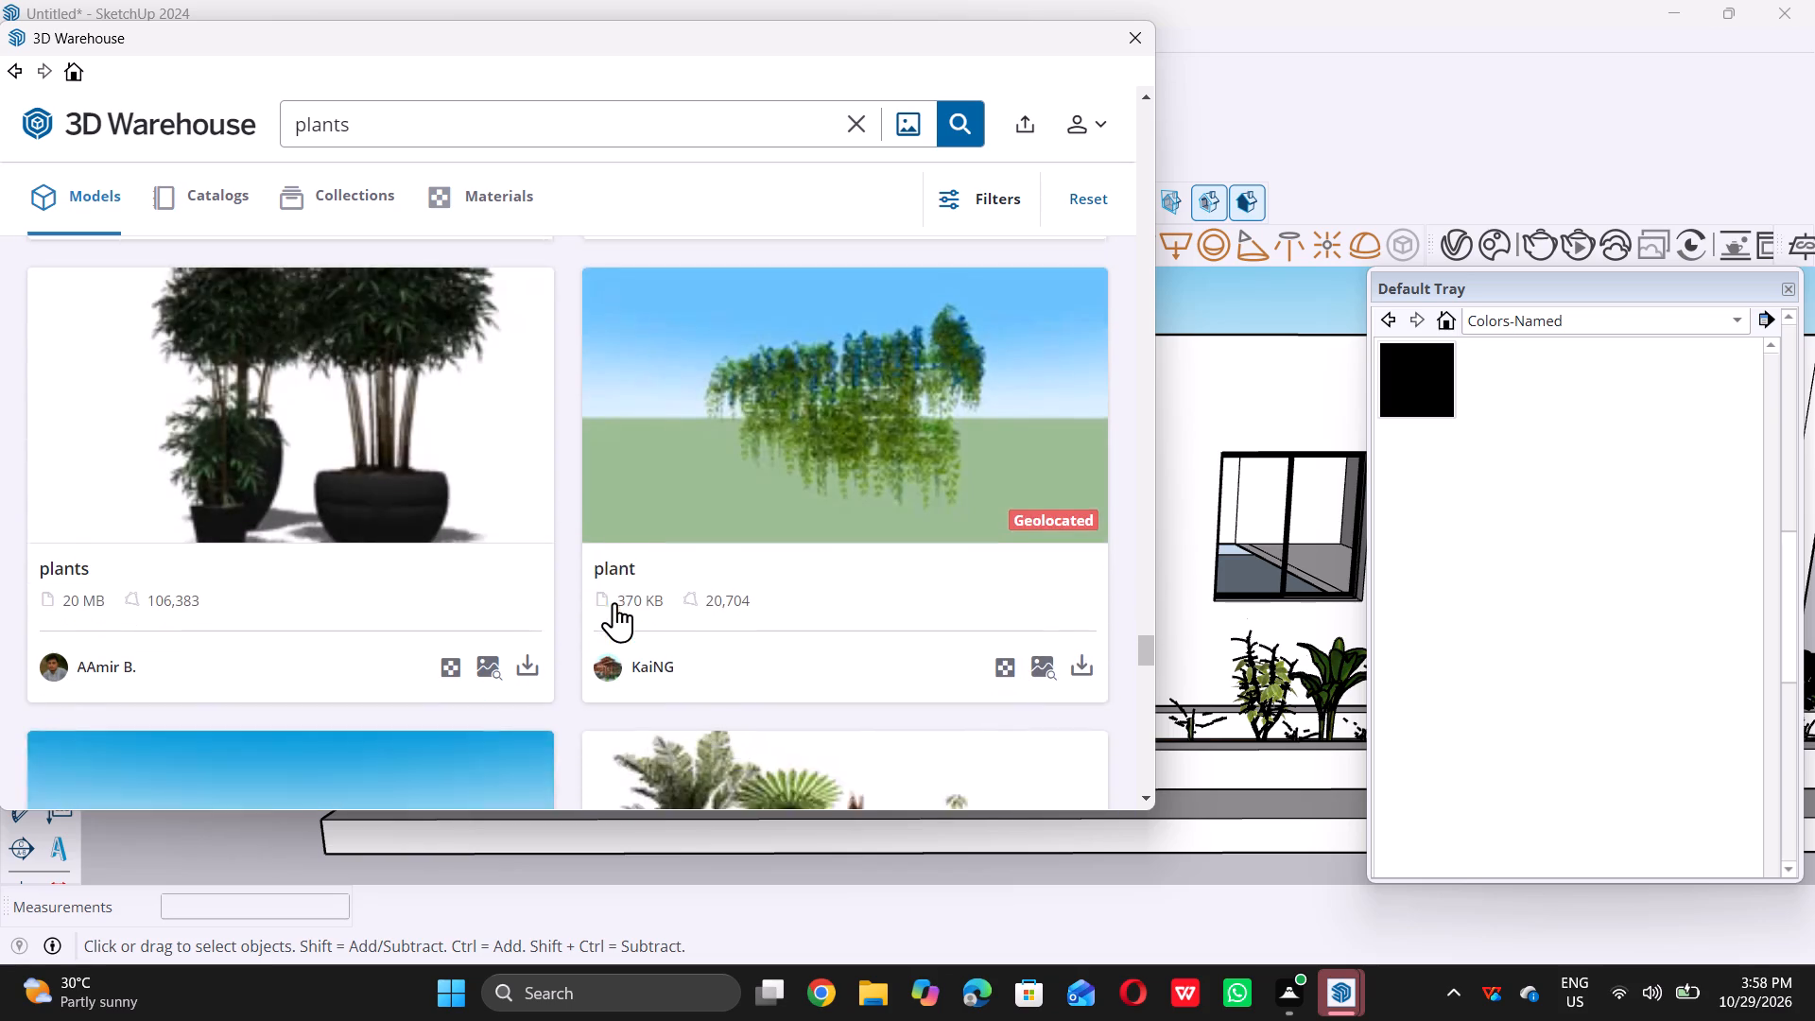
scroll(614, 602, "down", 12)
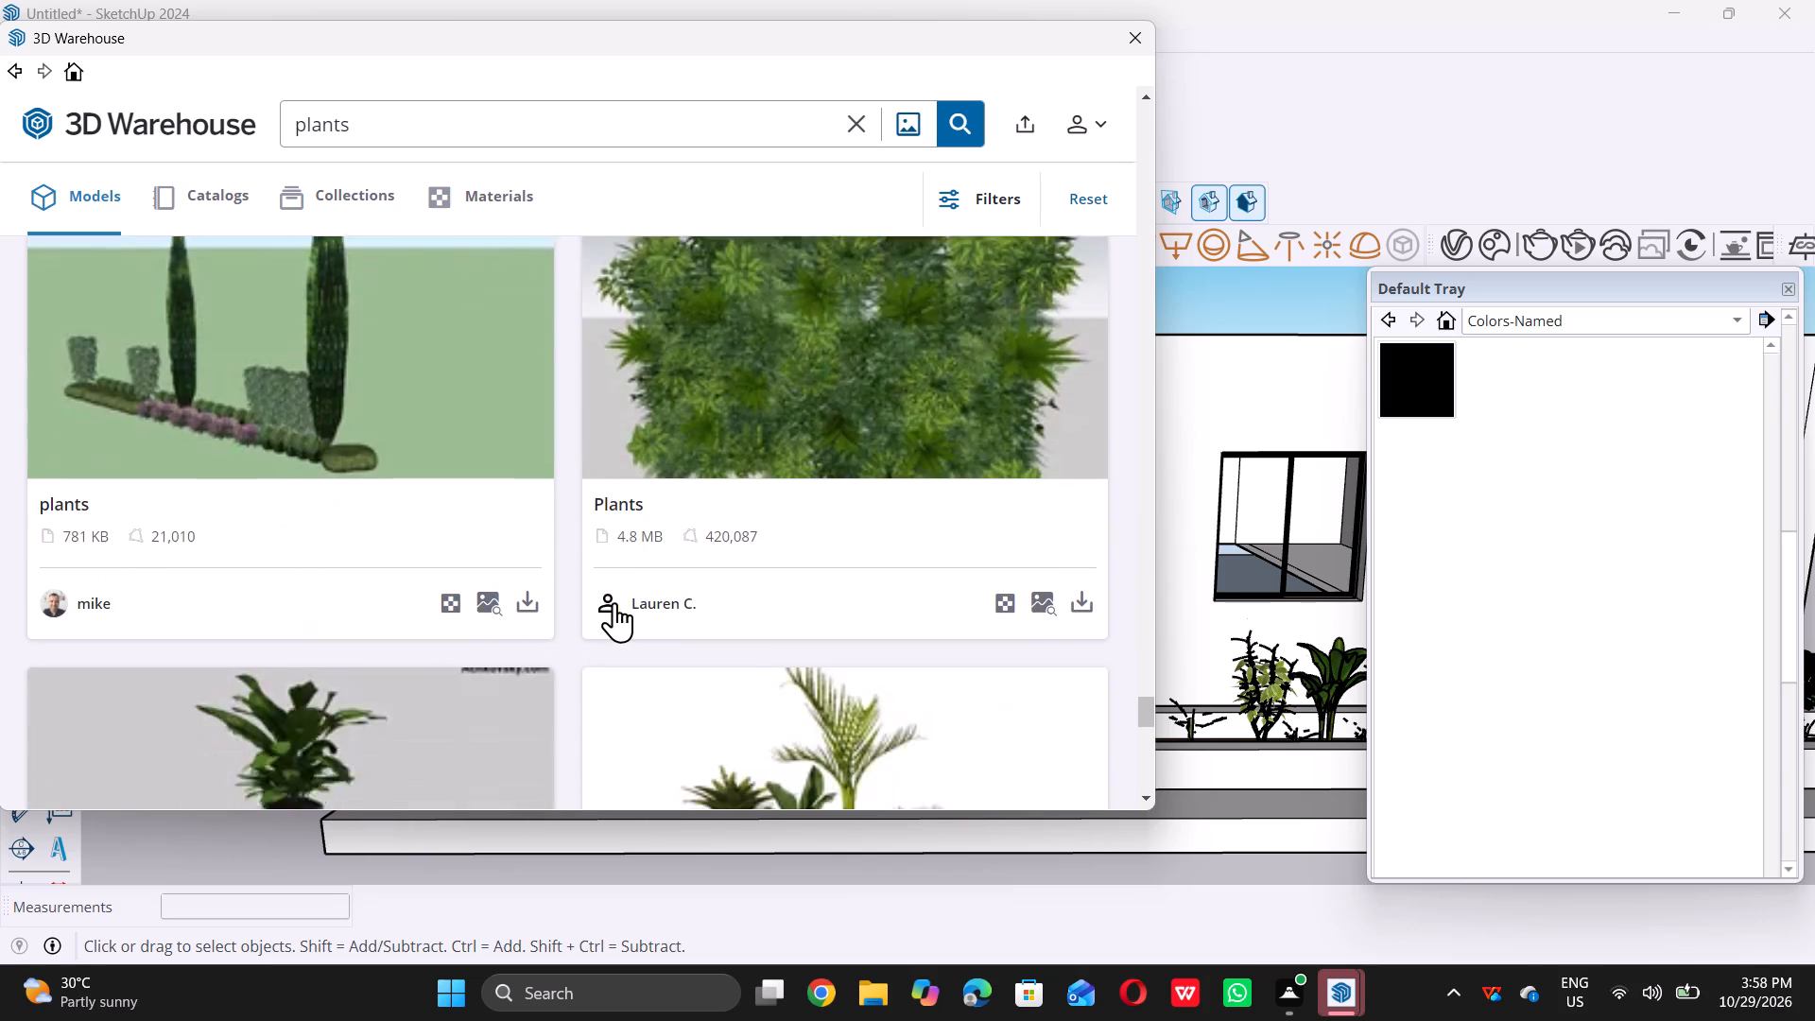
scroll(614, 602, "up", 1)
scroll(614, 602, "down", 1)
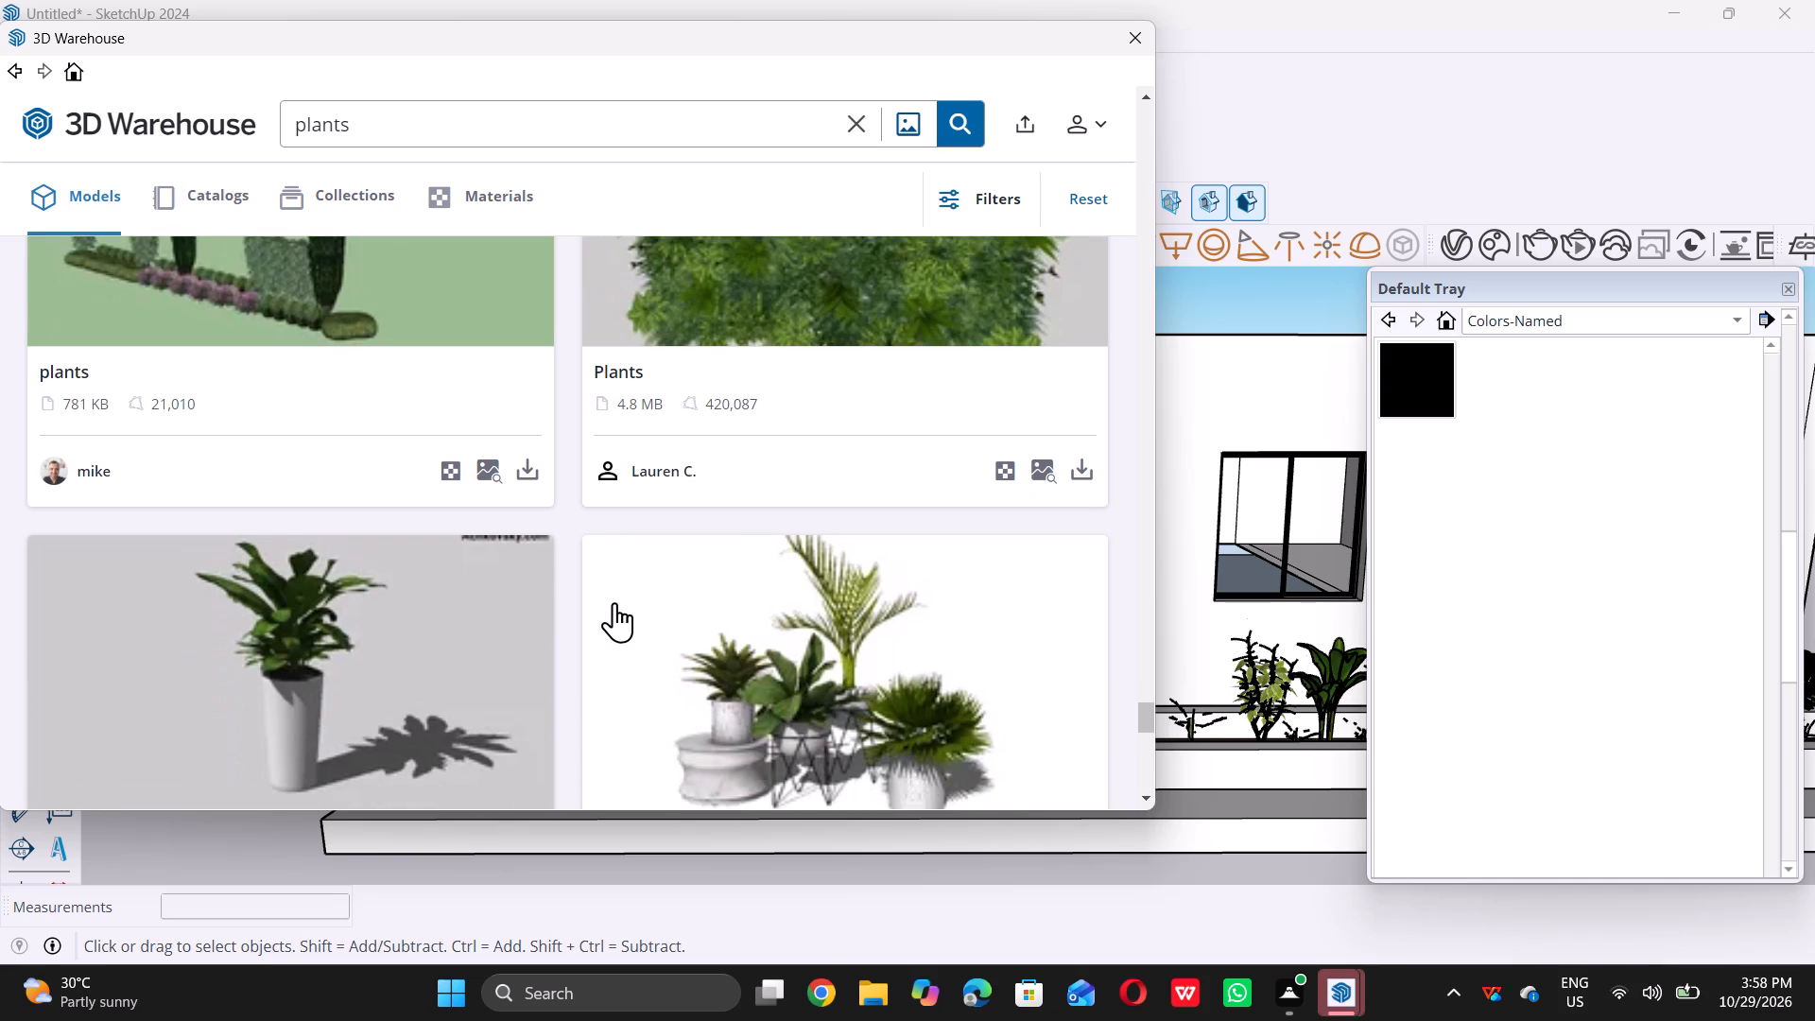
scroll(614, 602, "up", 3)
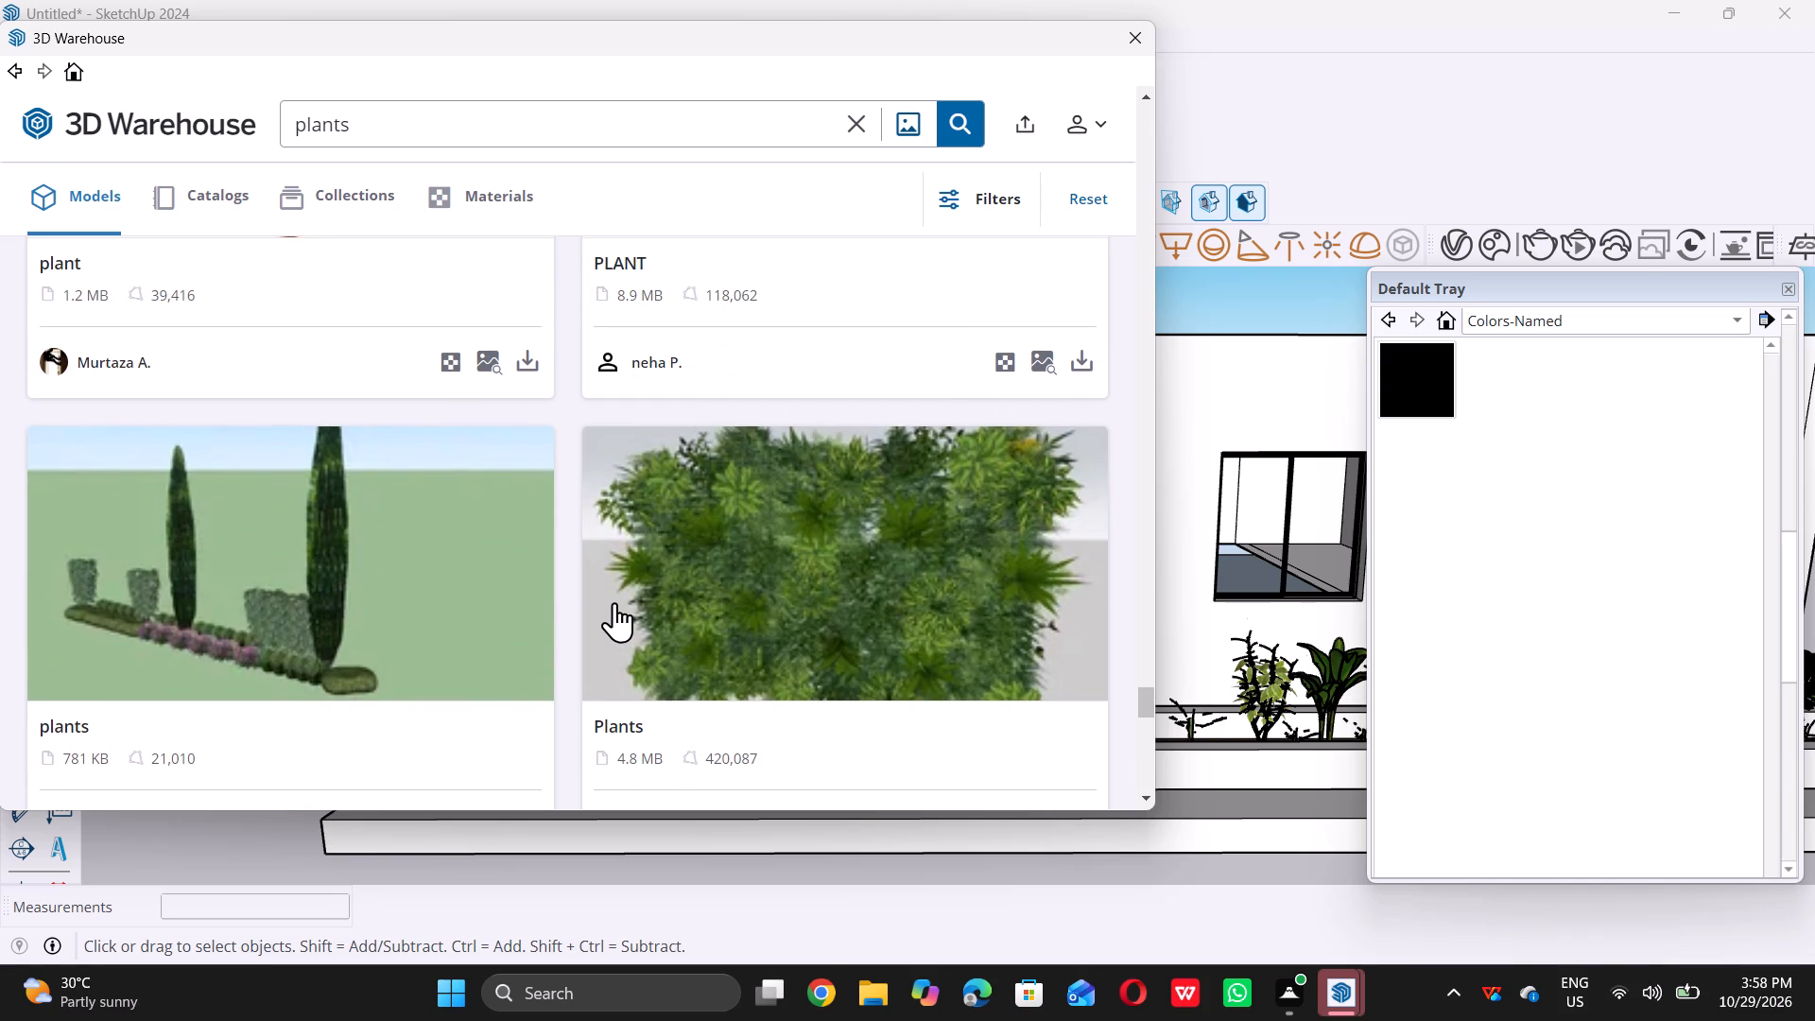
scroll(614, 602, "up", 1)
scroll(614, 602, "down", 2)
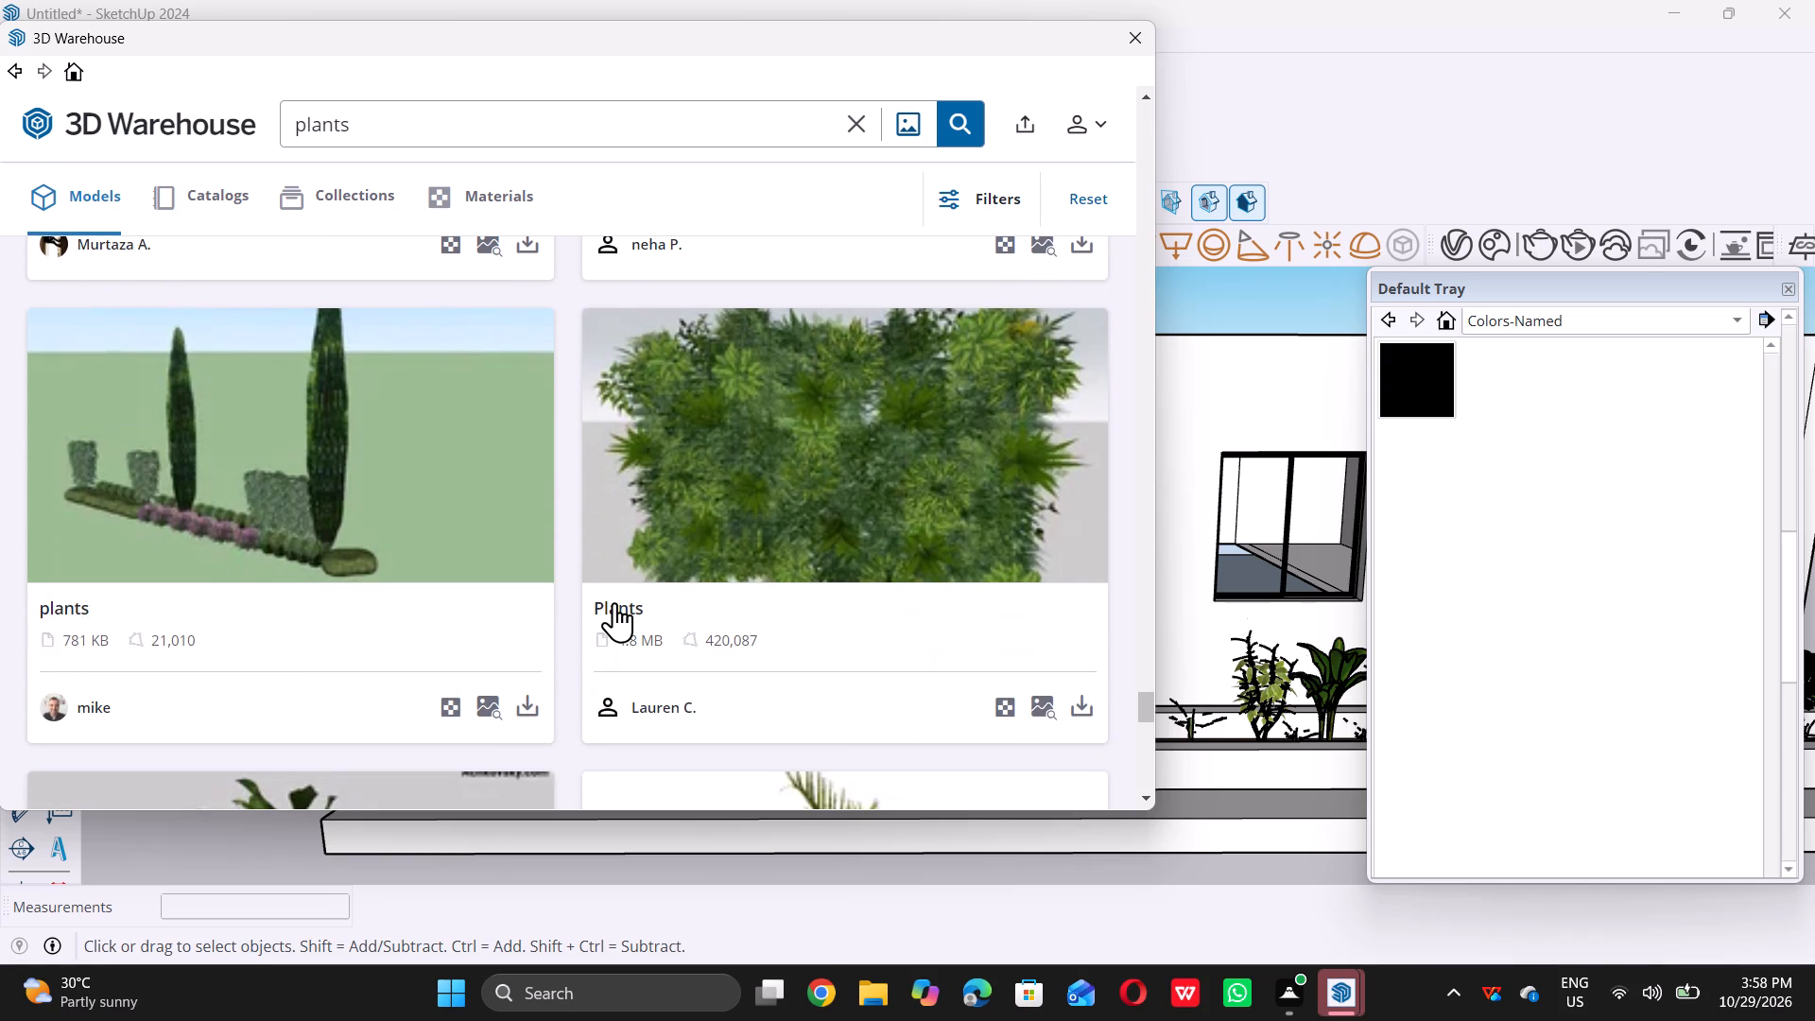
scroll(629, 600, "down", 9)
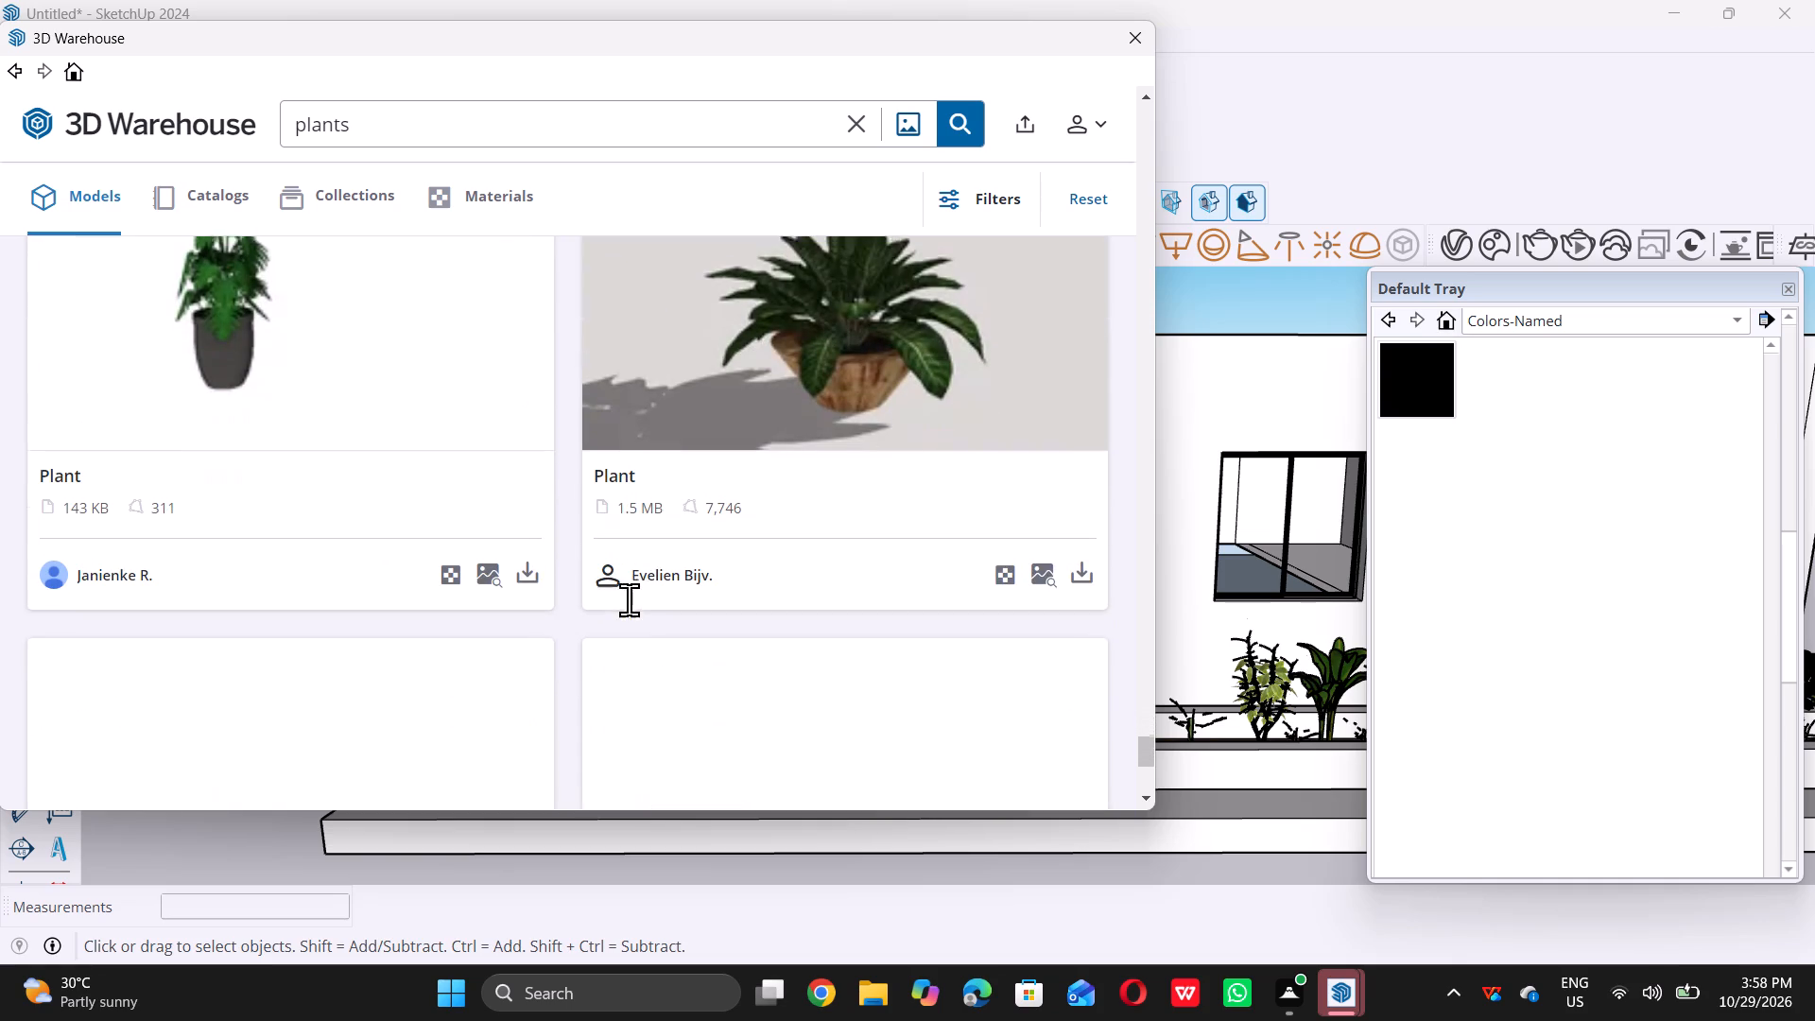
scroll(629, 599, "down", 5)
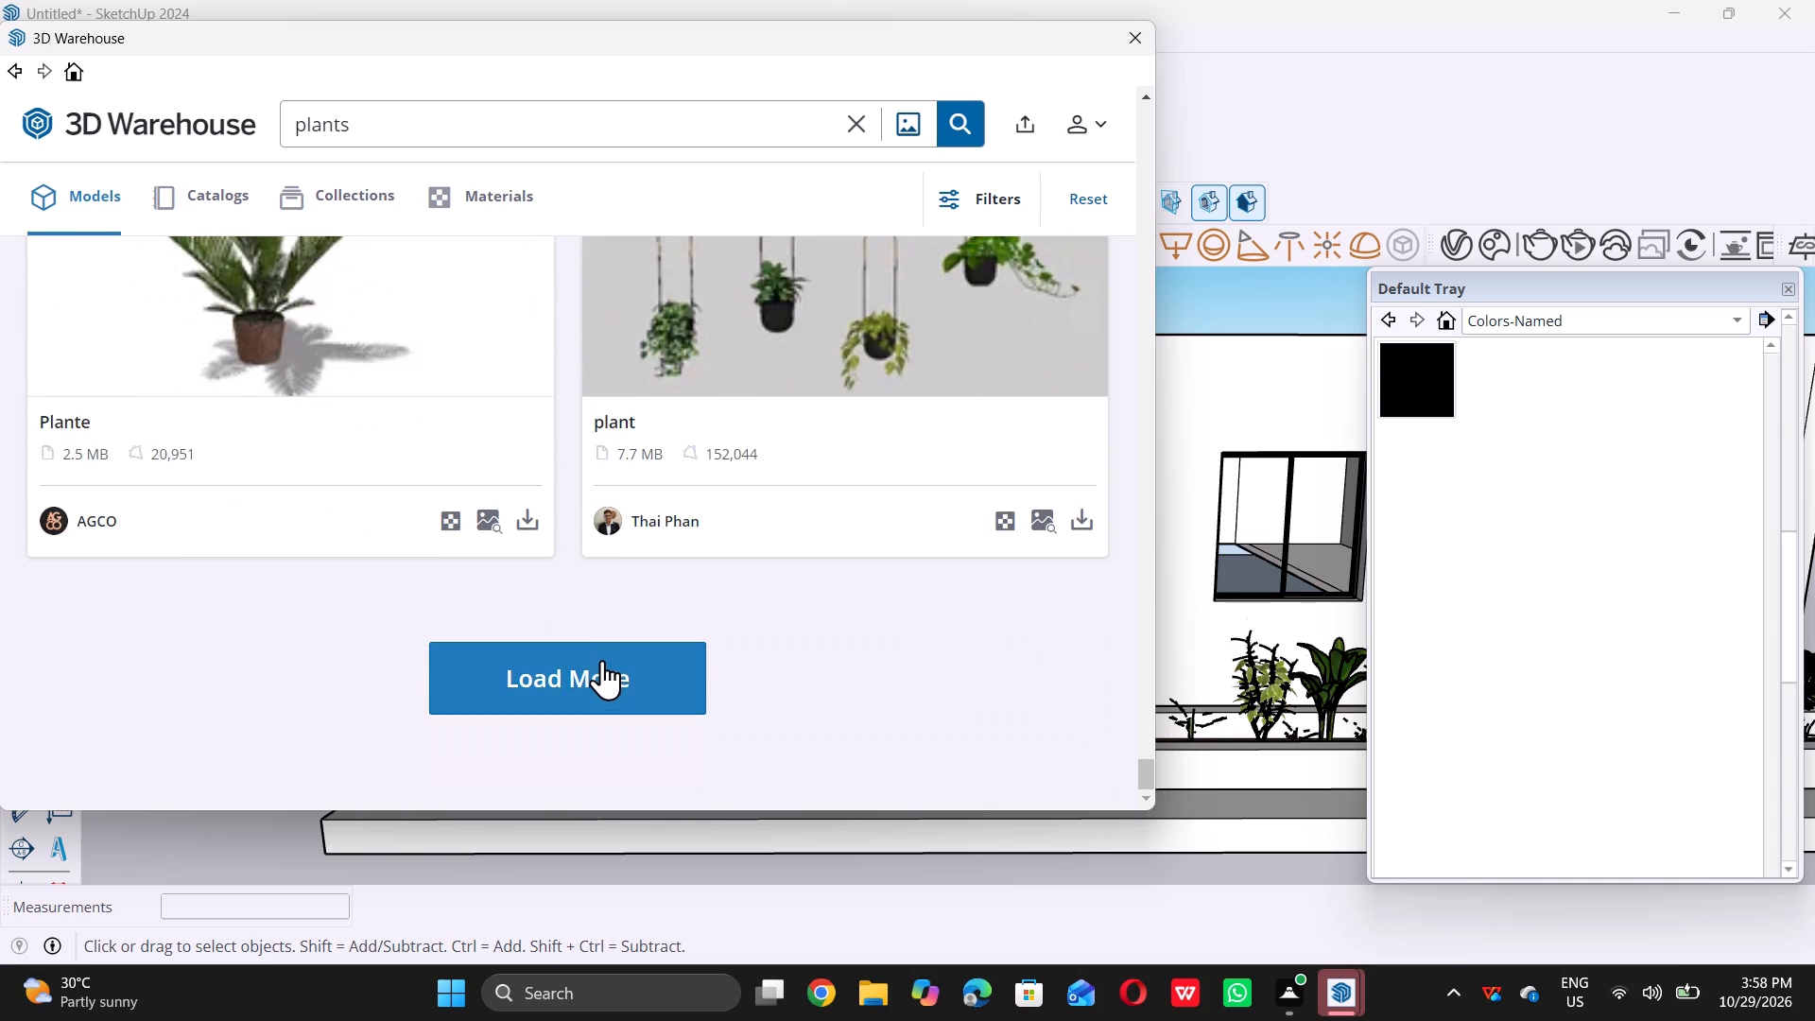
Load more "plants" results and examine the additional models through to the end of the extended list.
double_click(602, 665)
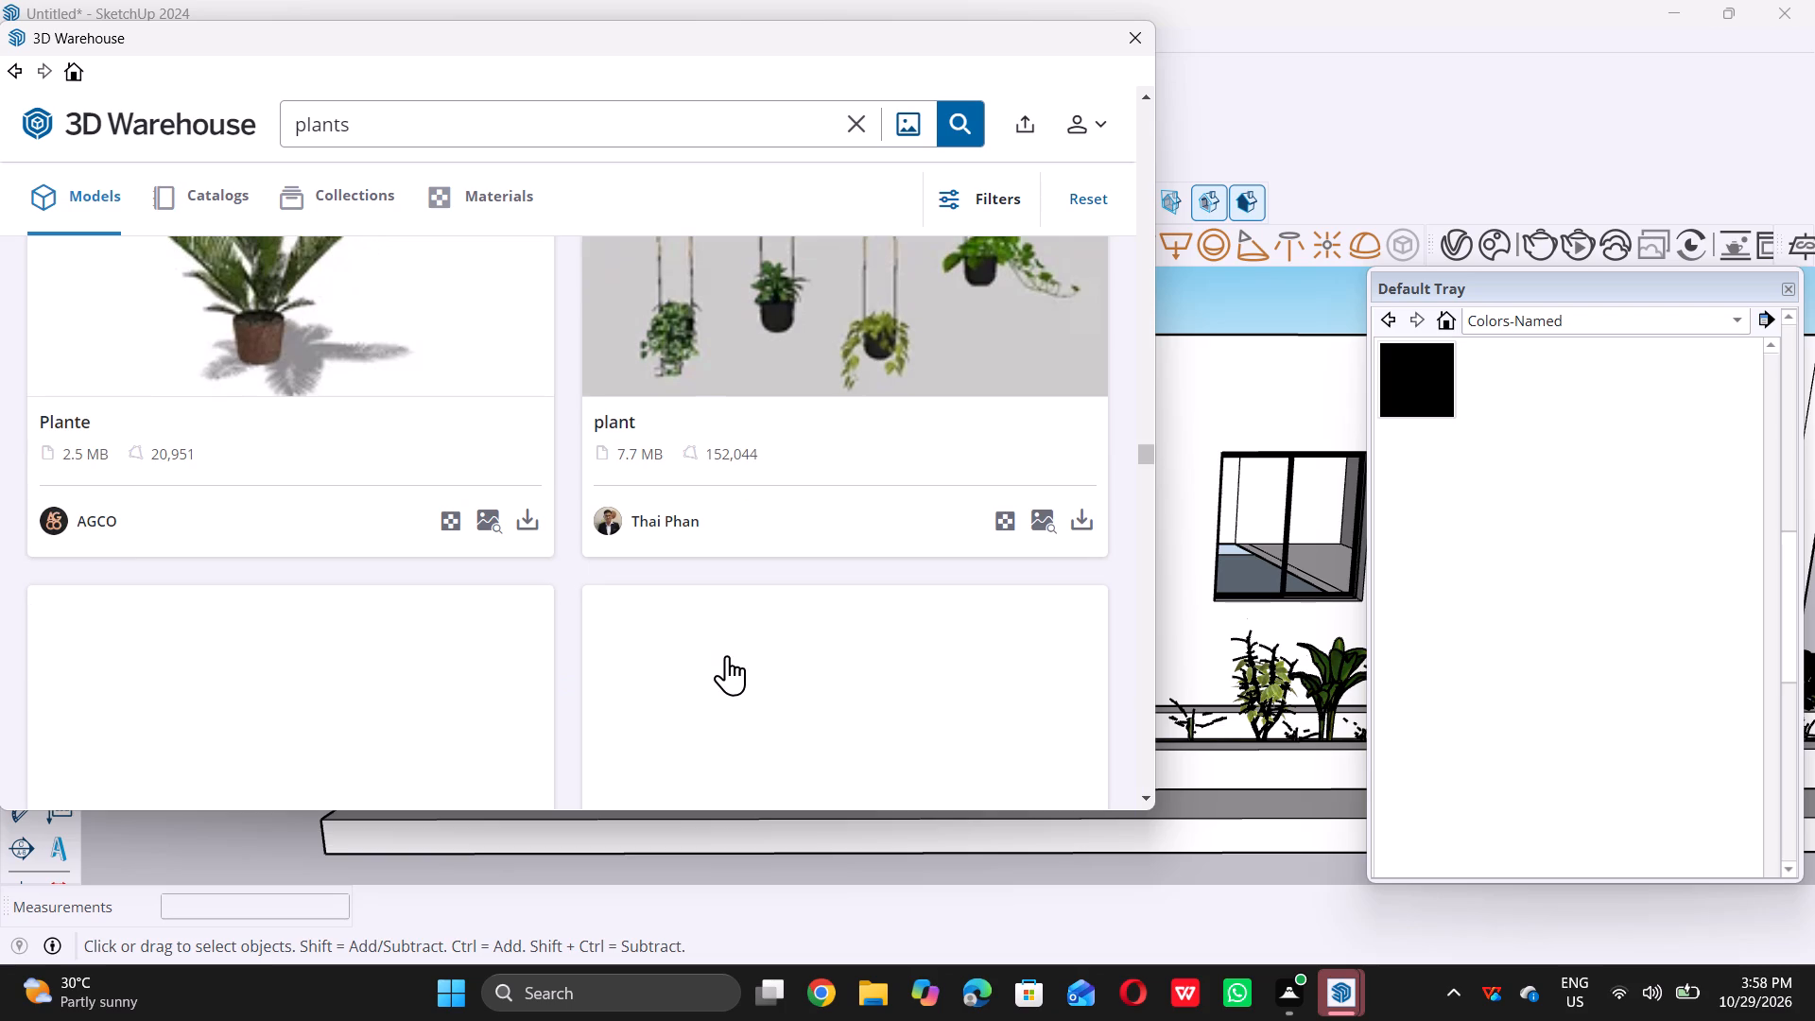
scroll(725, 641, "down", 3)
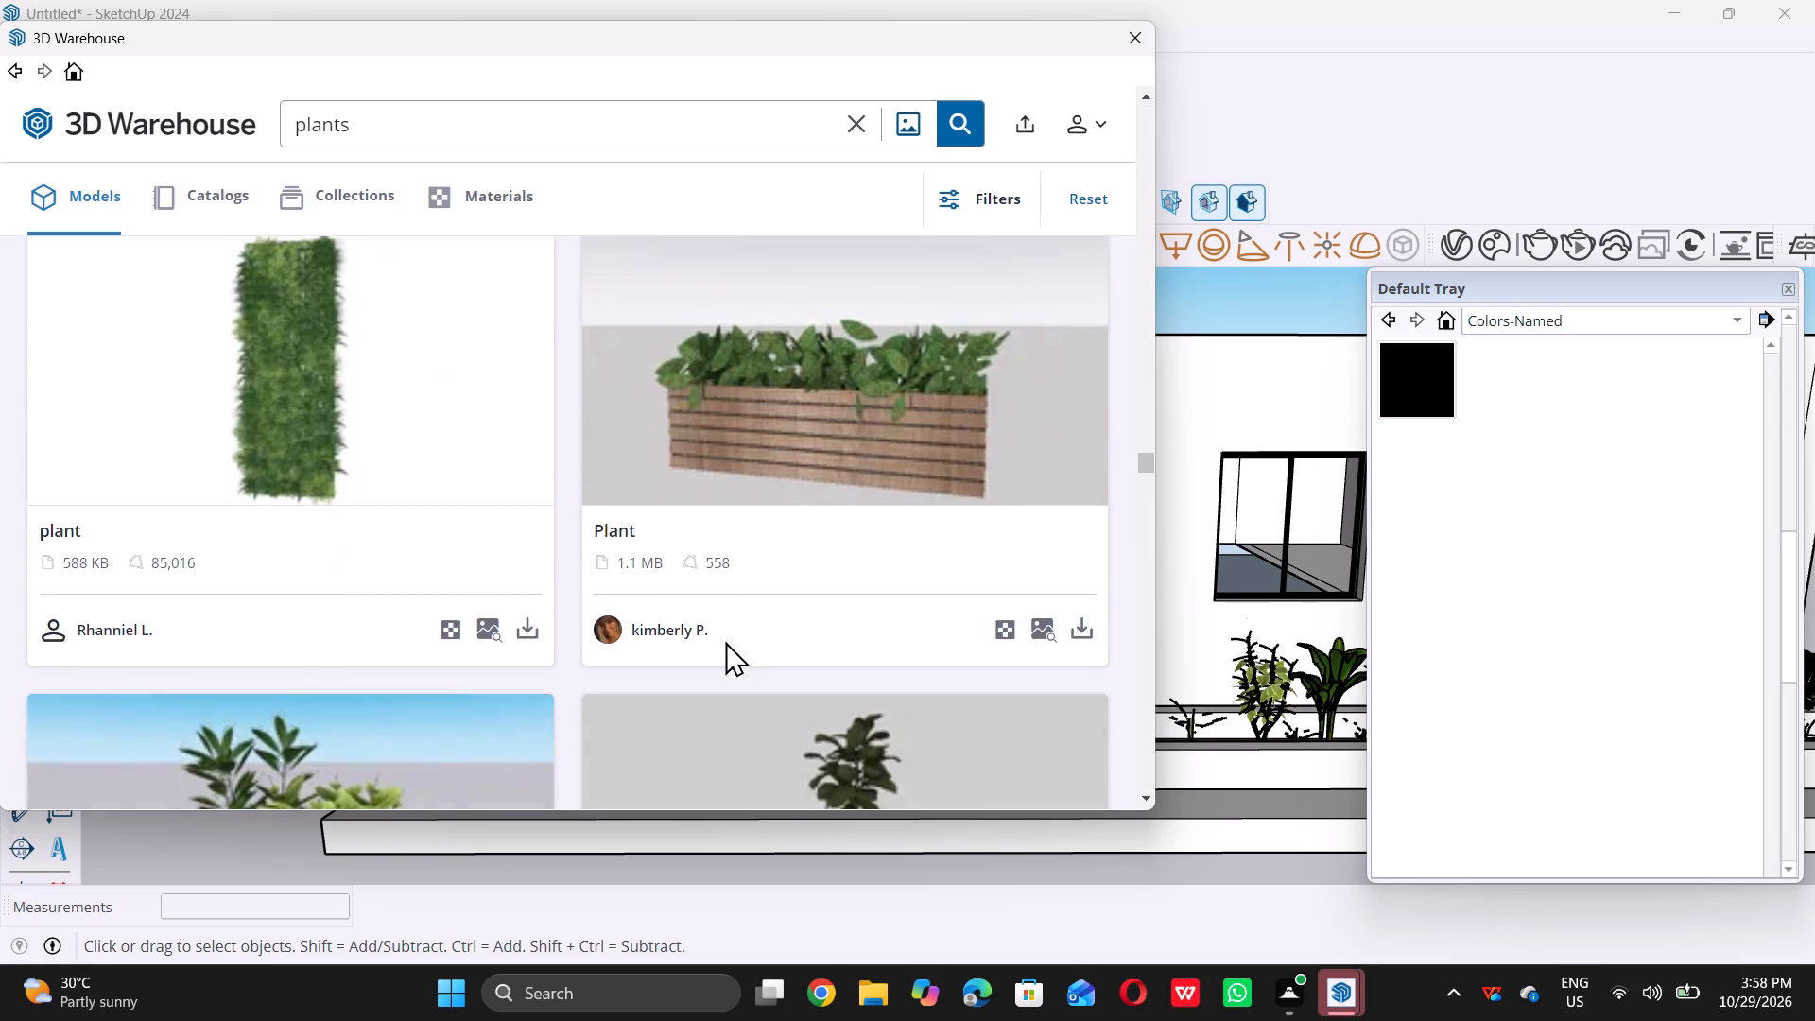
scroll(725, 641, "down", 12)
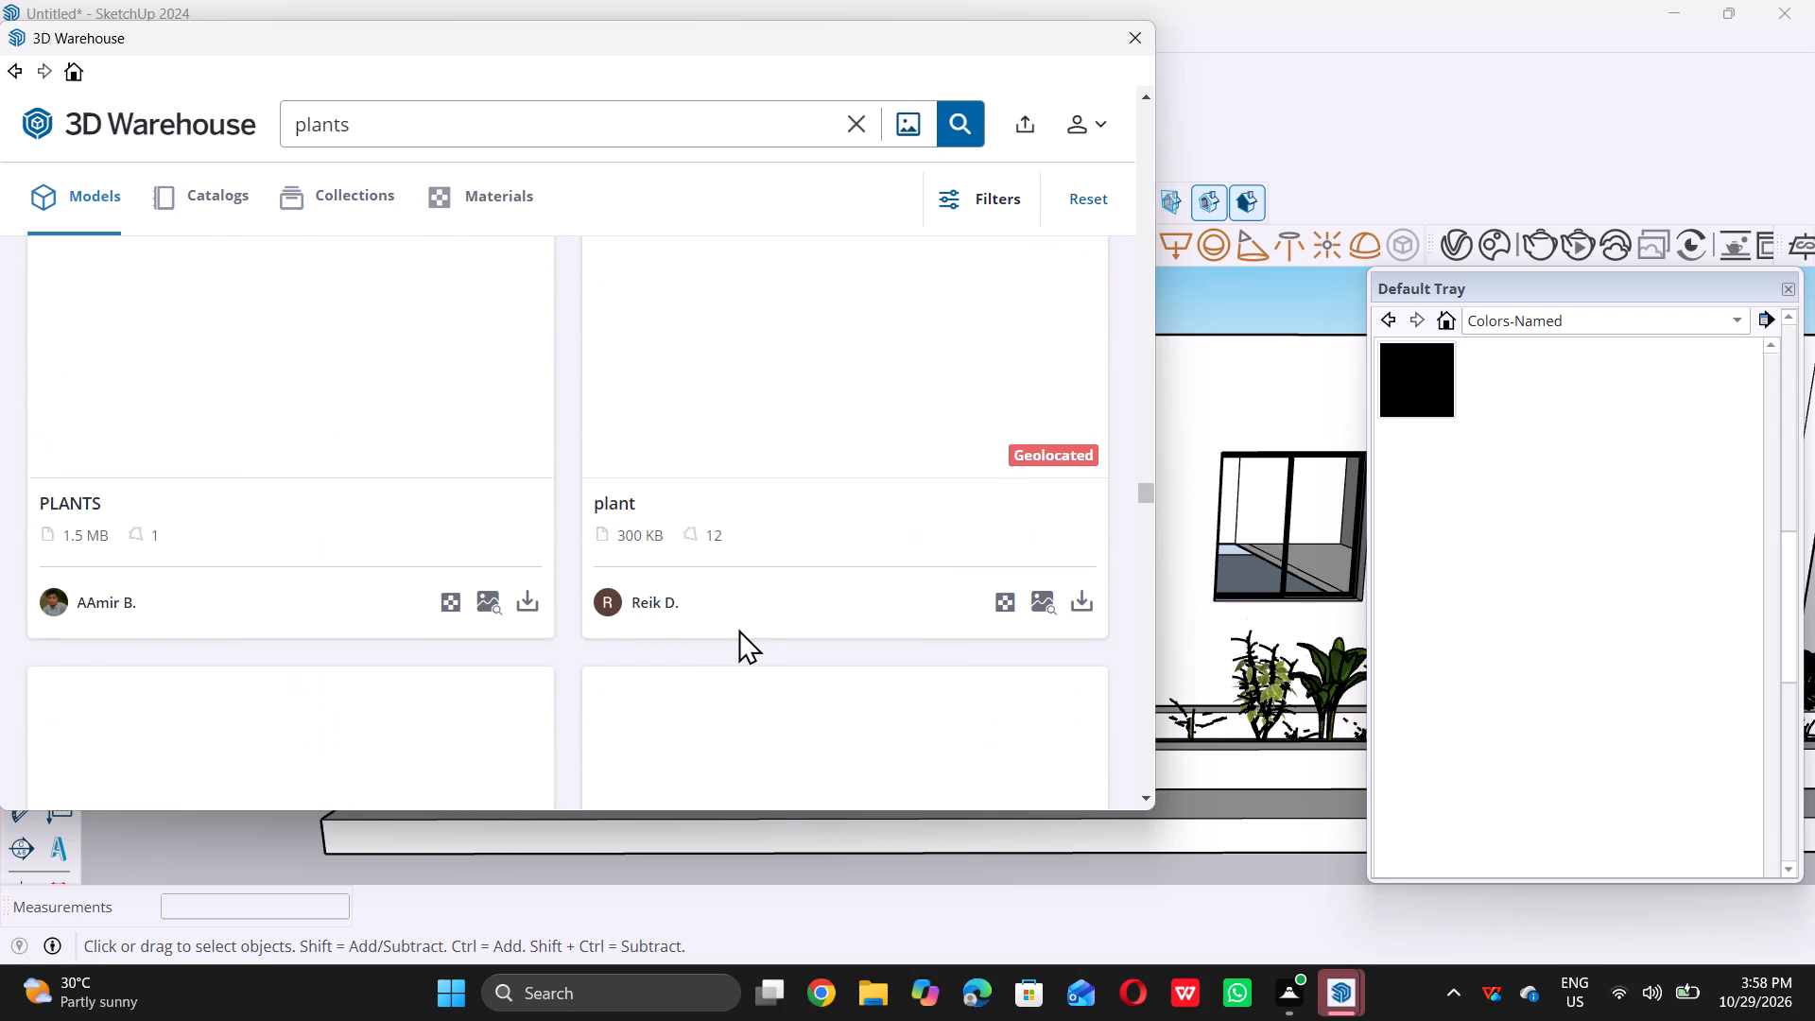
scroll(738, 629, "down", 7)
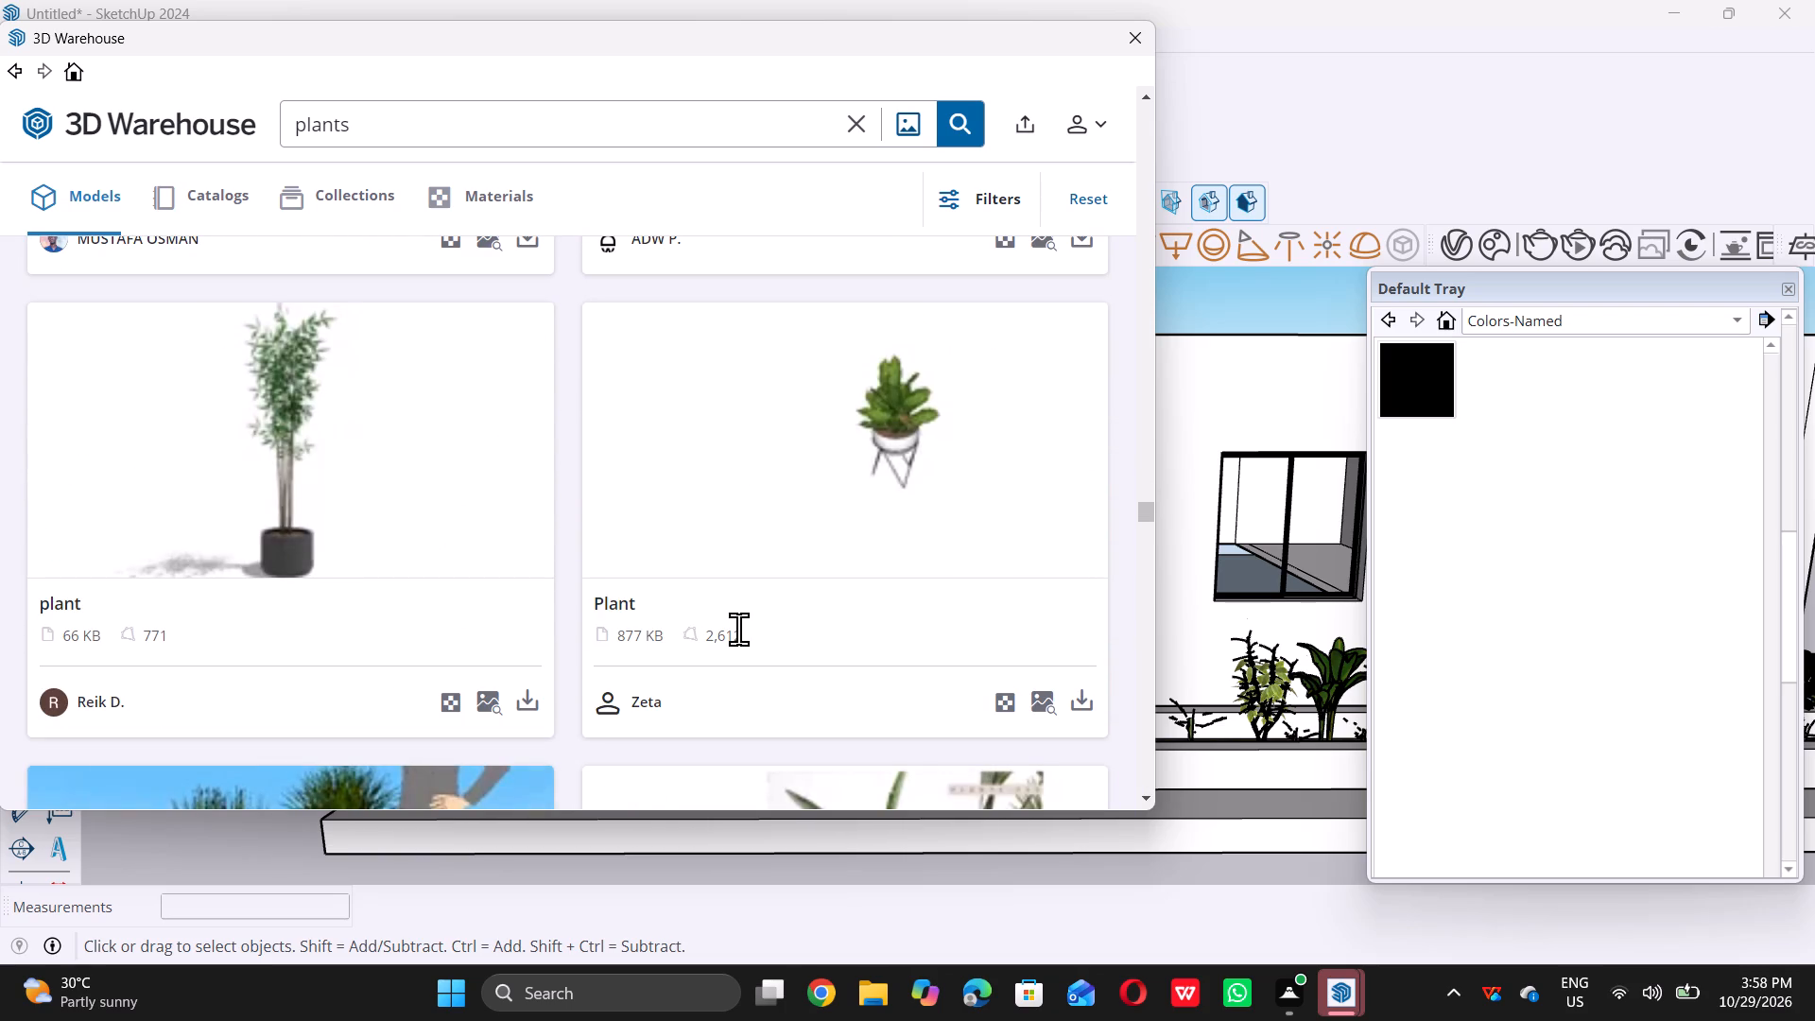
scroll(738, 629, "down", 12)
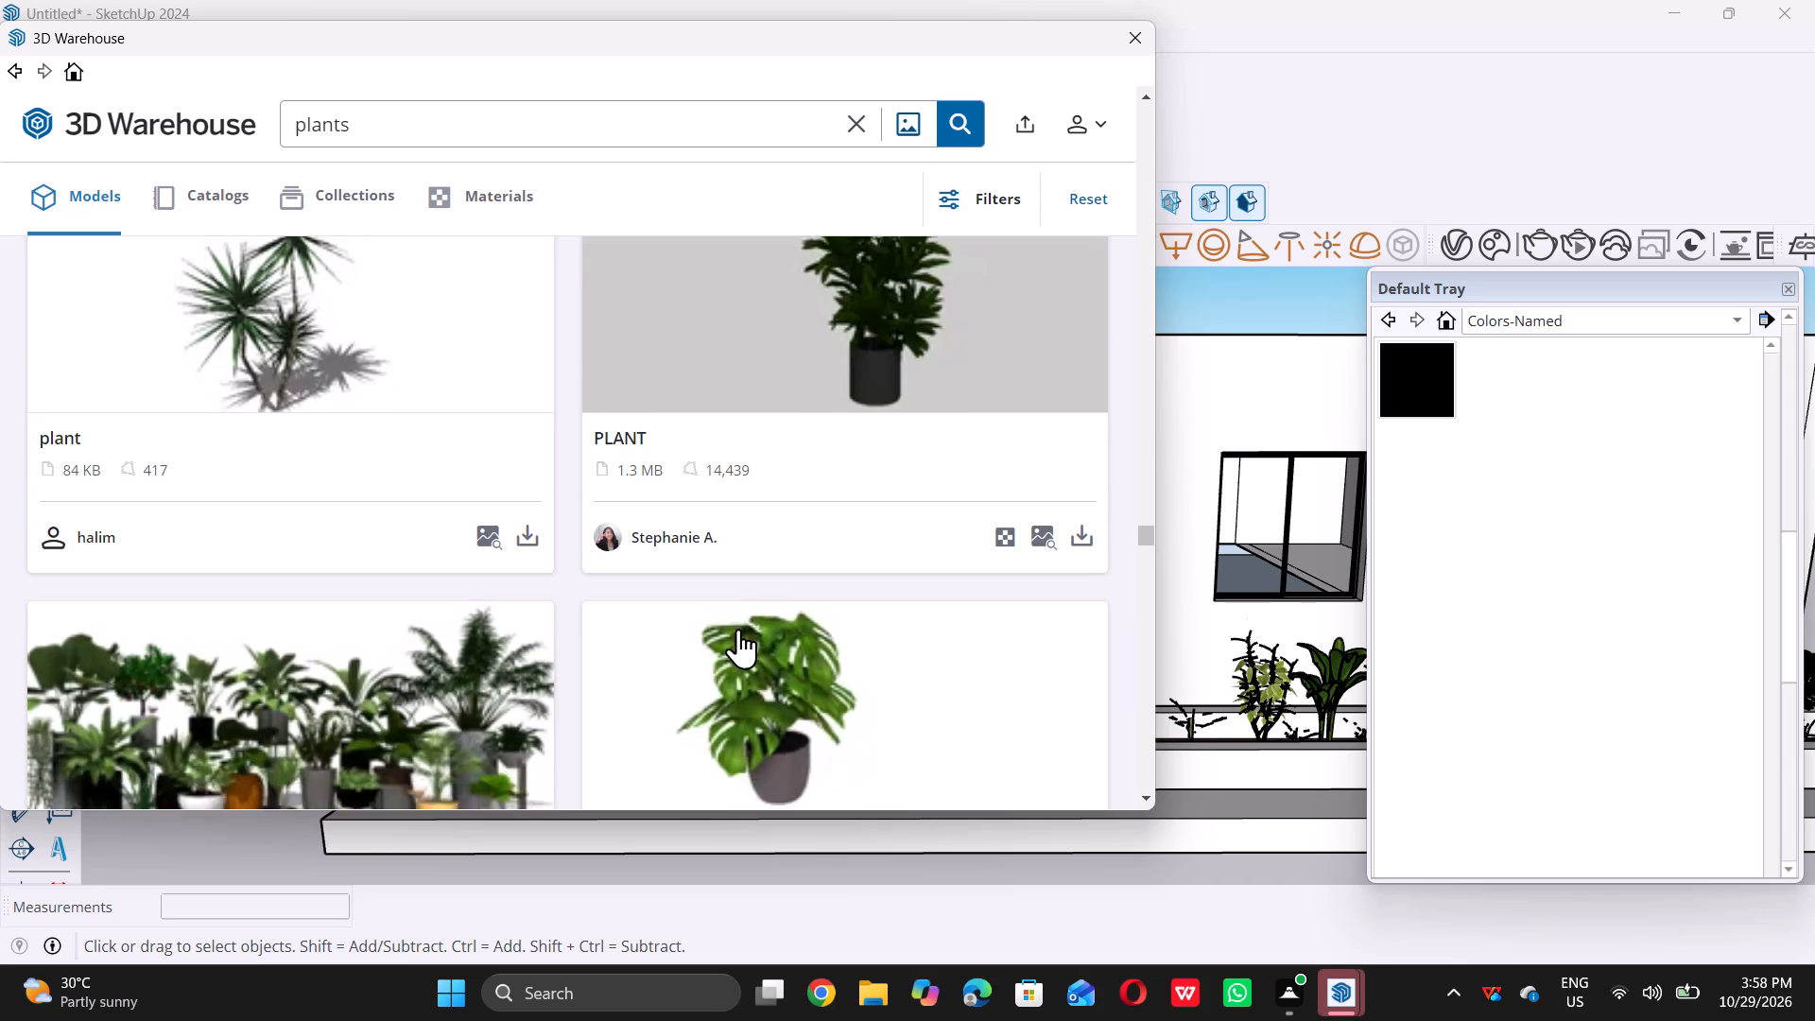
scroll(738, 629, "down", 8)
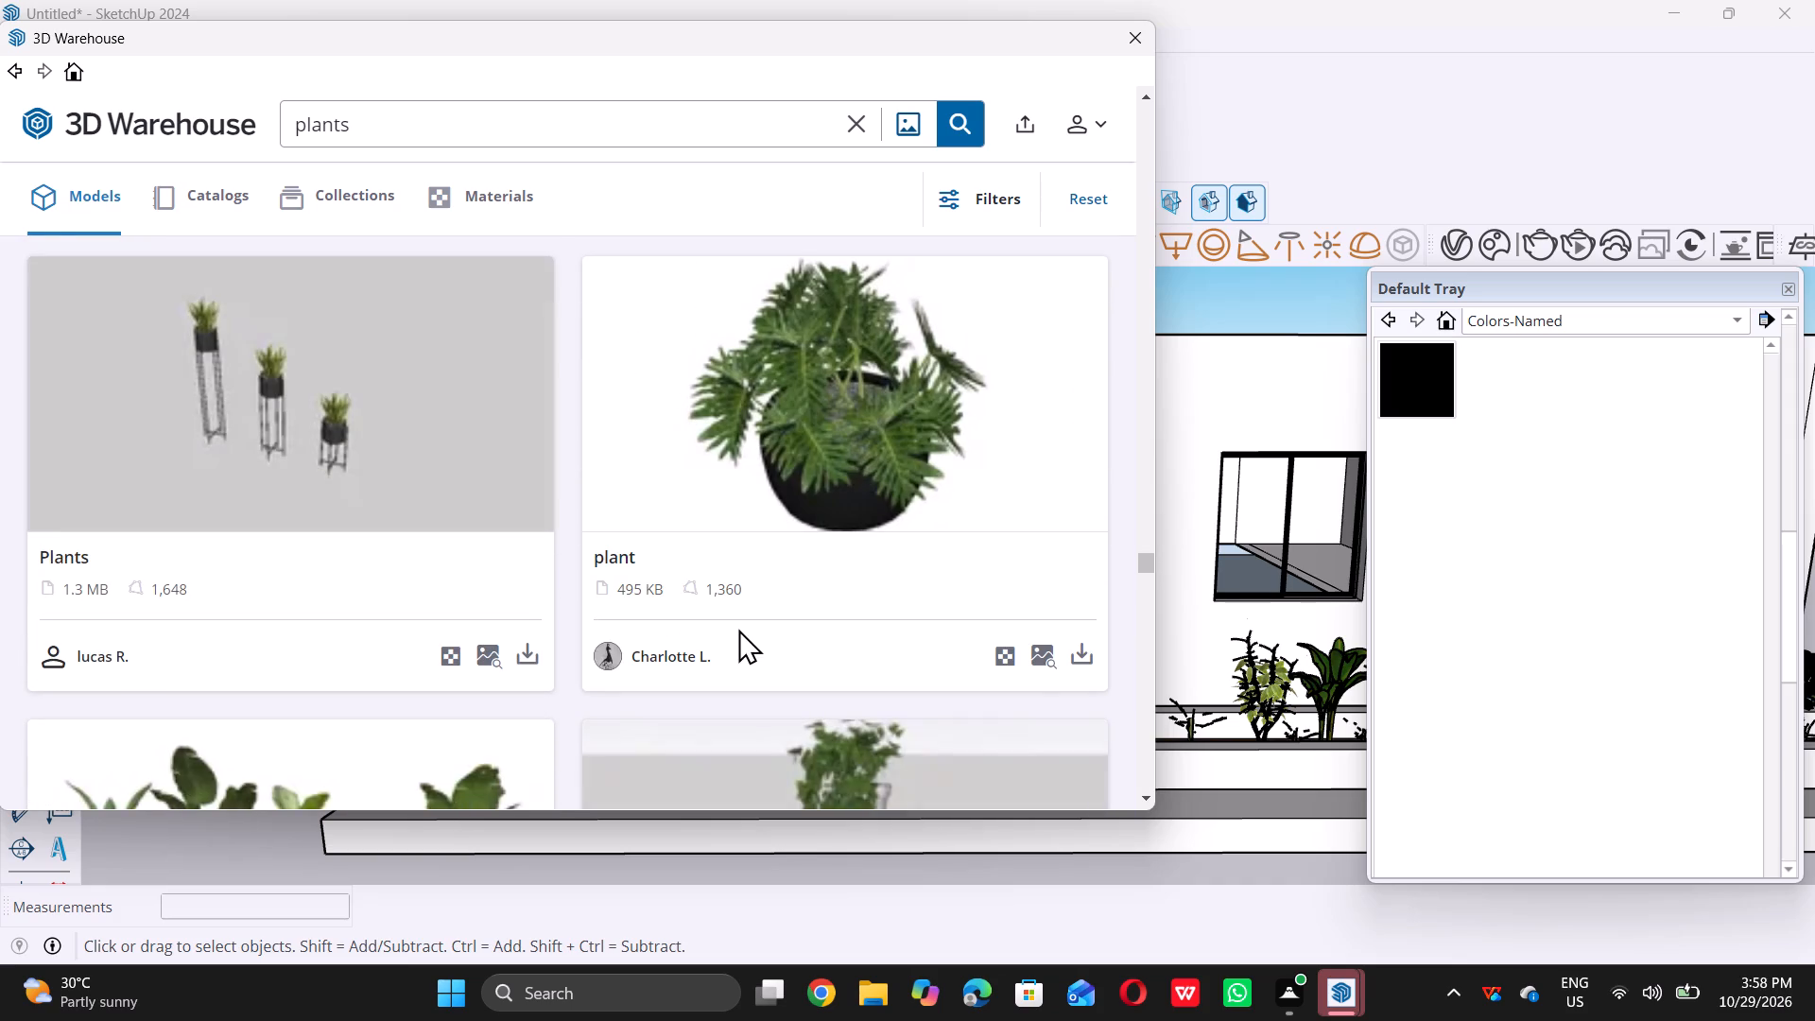
scroll(738, 629, "down", 11)
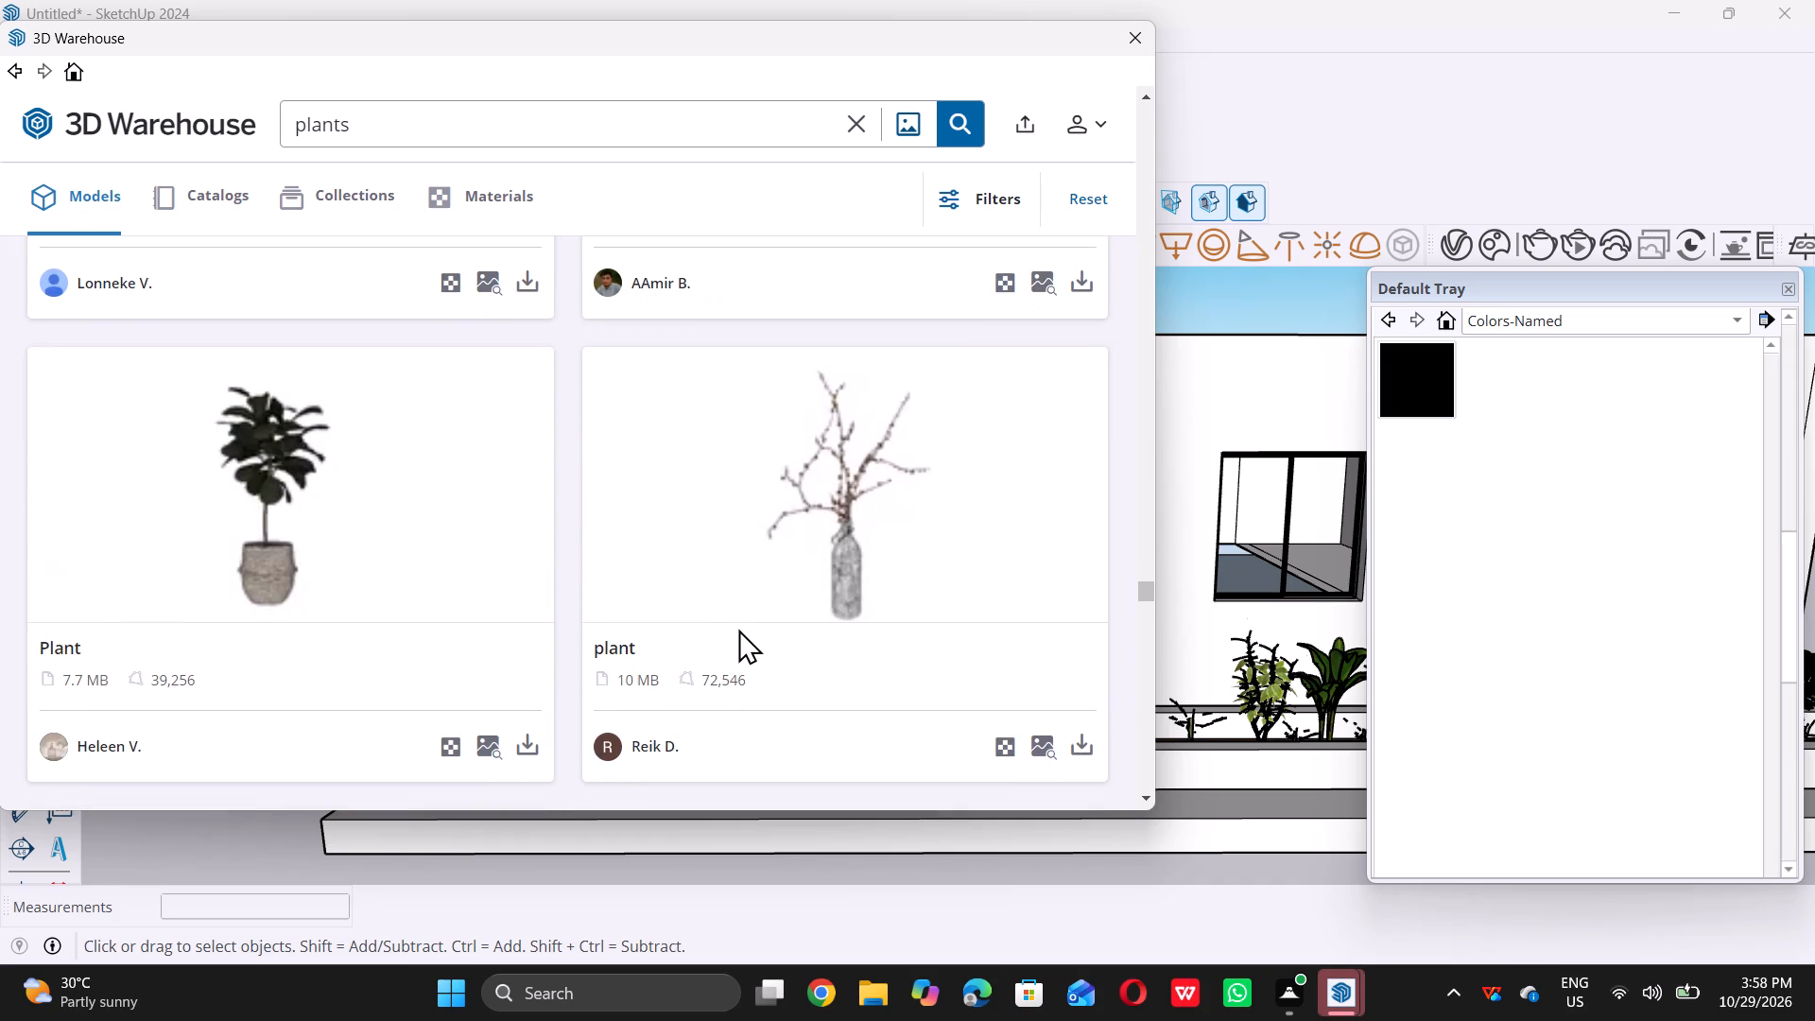
scroll(738, 629, "down", 14)
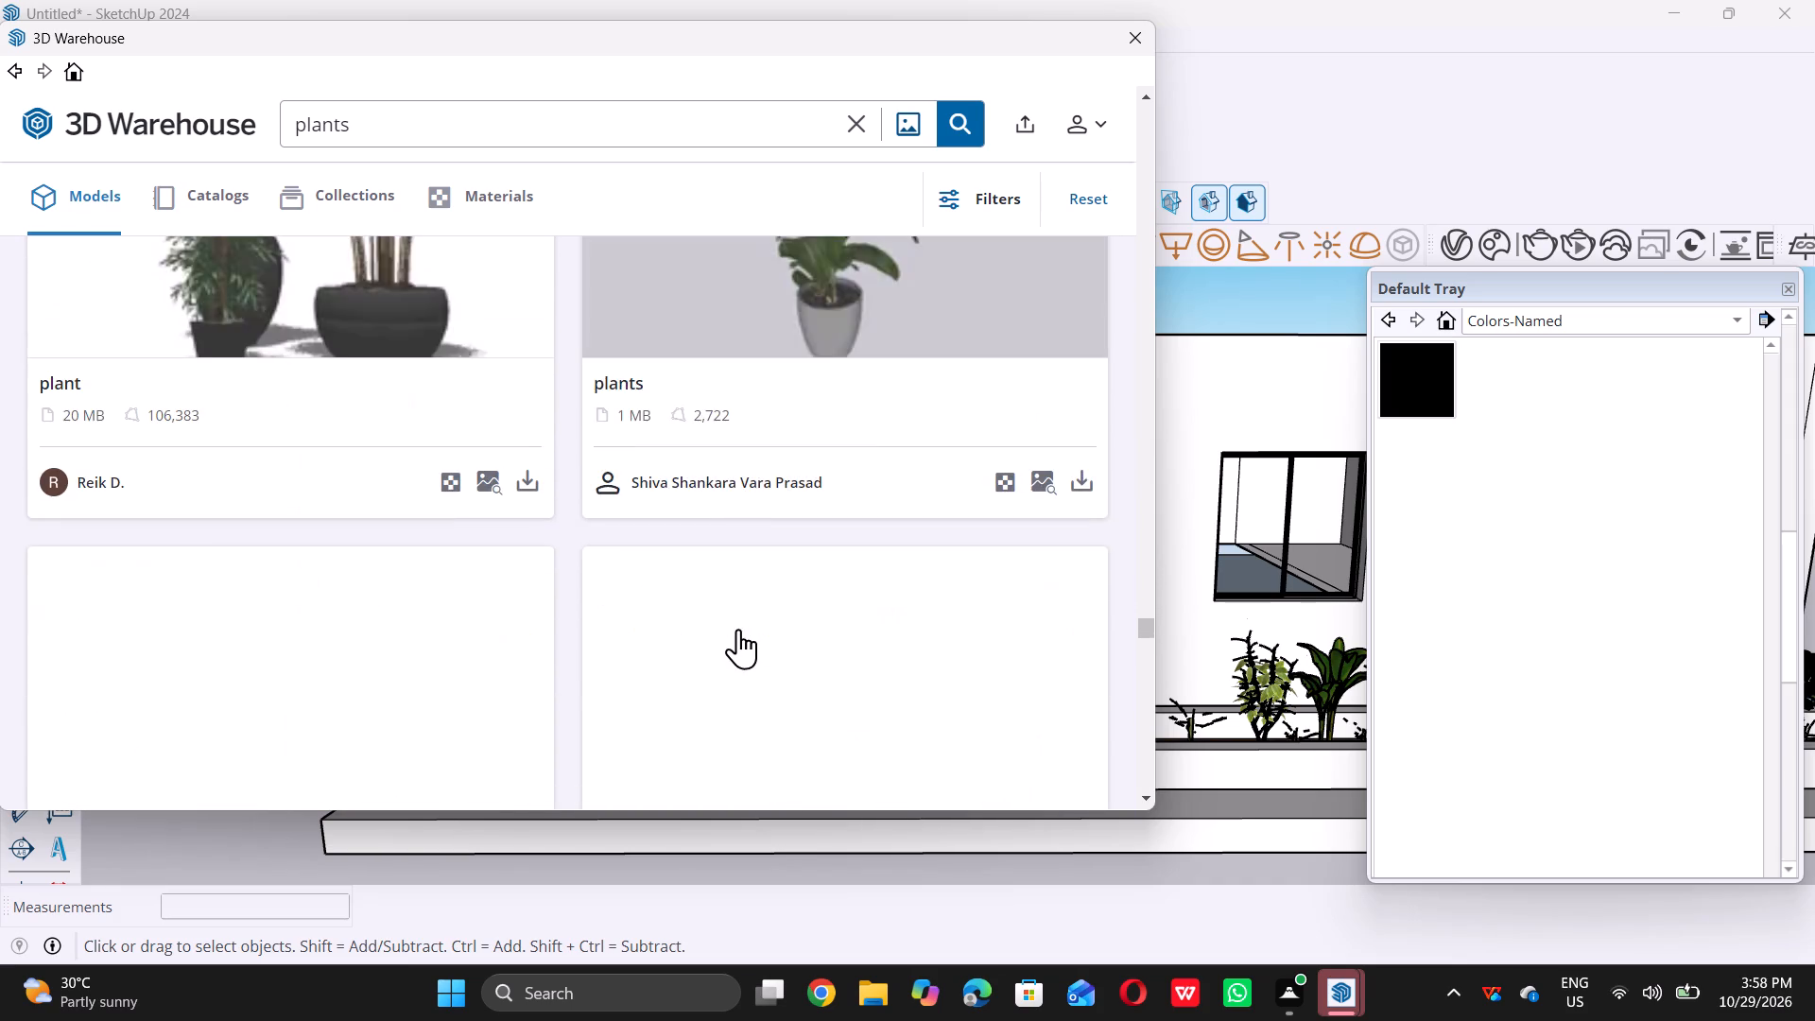
scroll(738, 629, "down", 11)
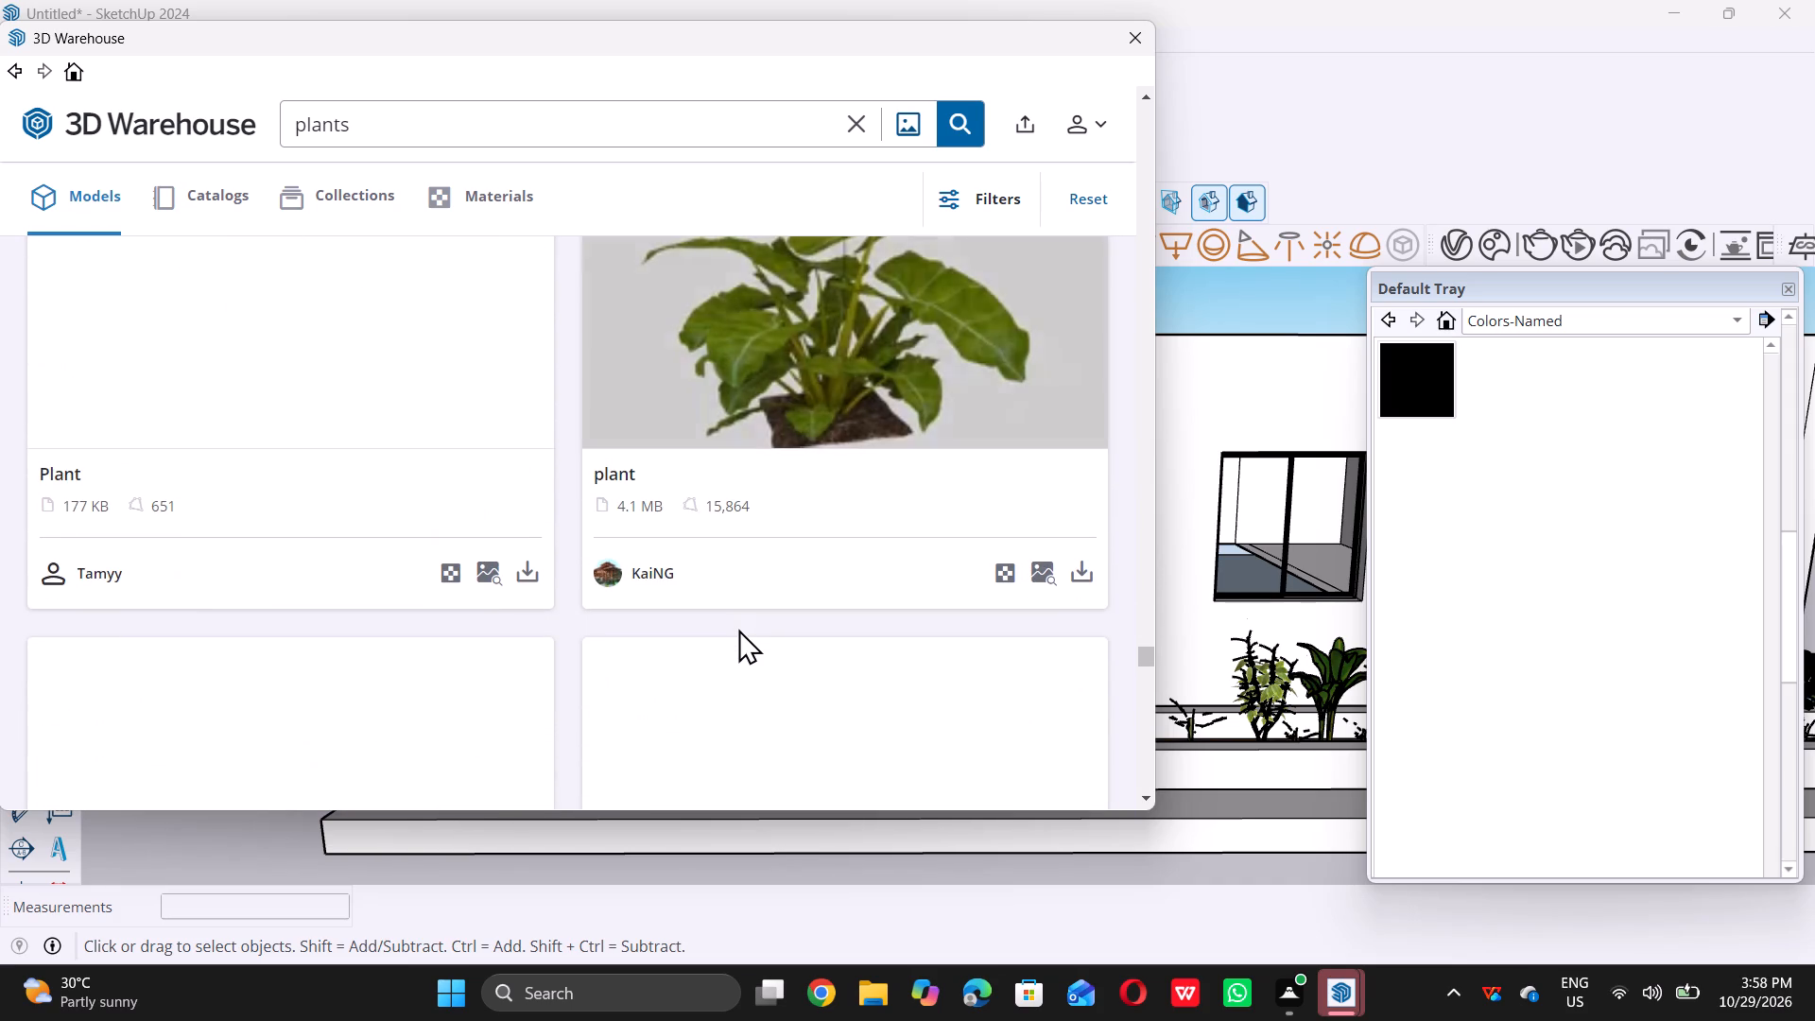
scroll(738, 629, "down", 8)
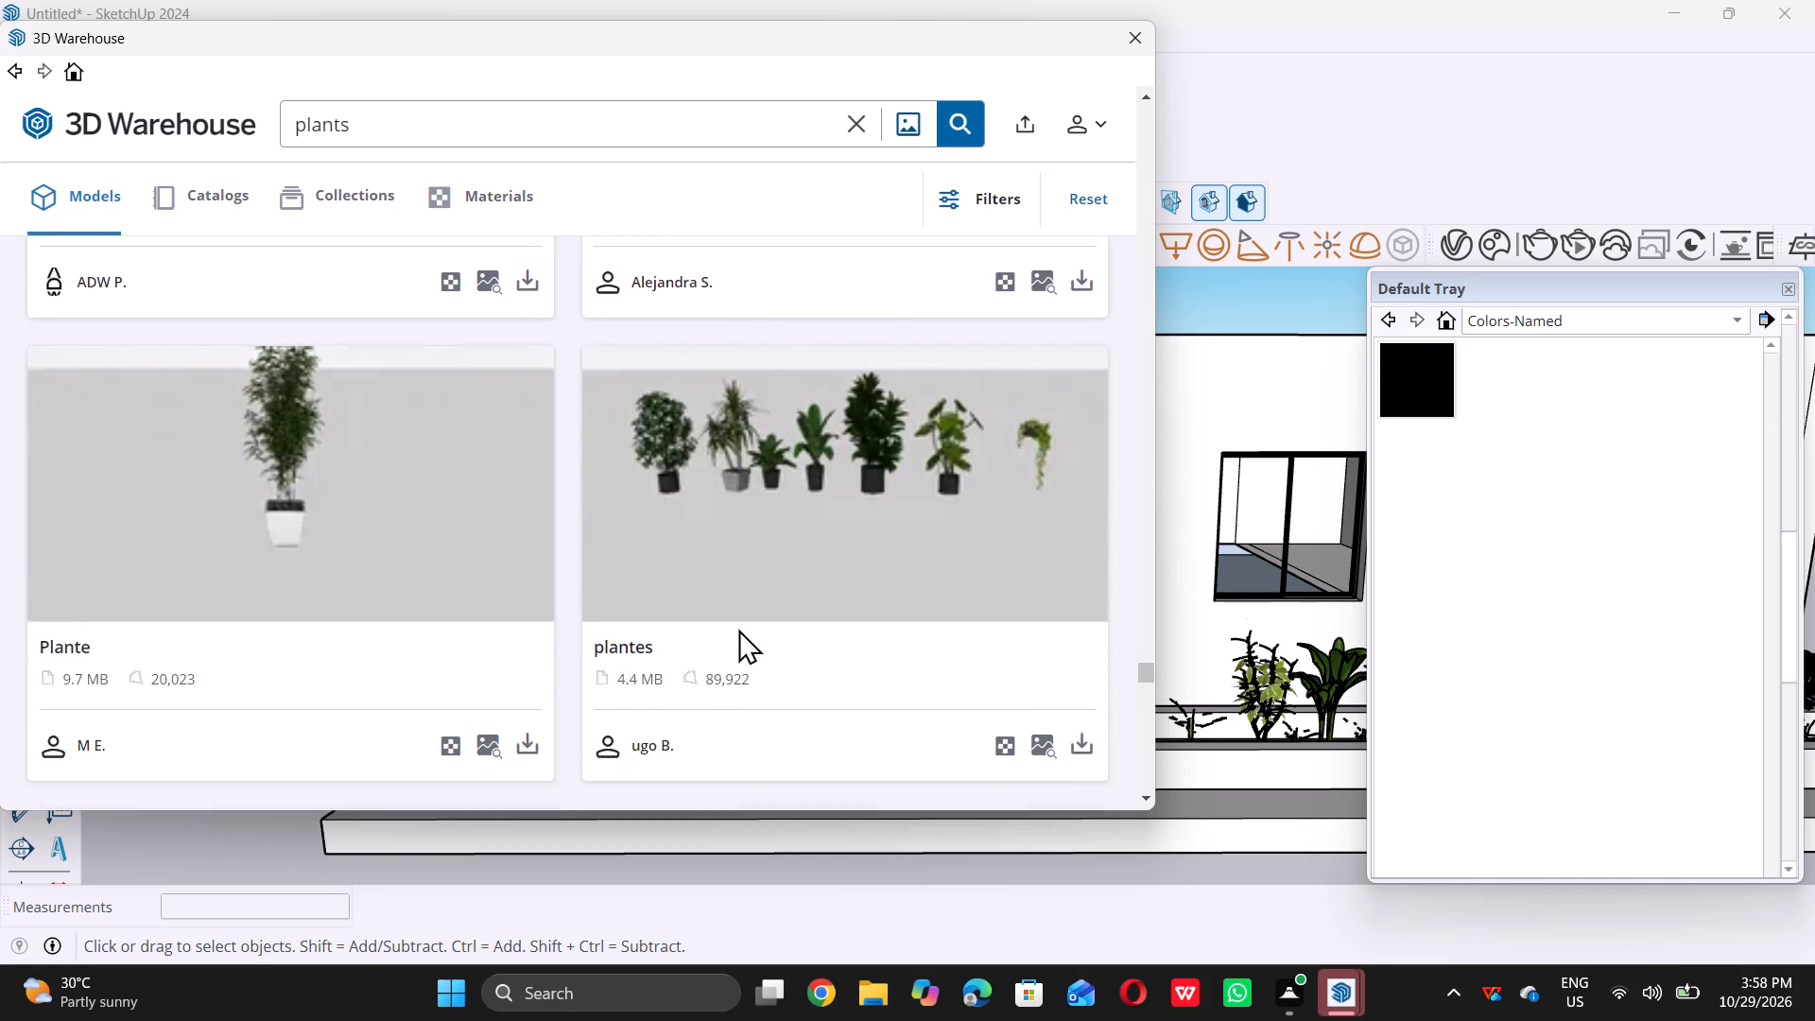
scroll(738, 629, "down", 14)
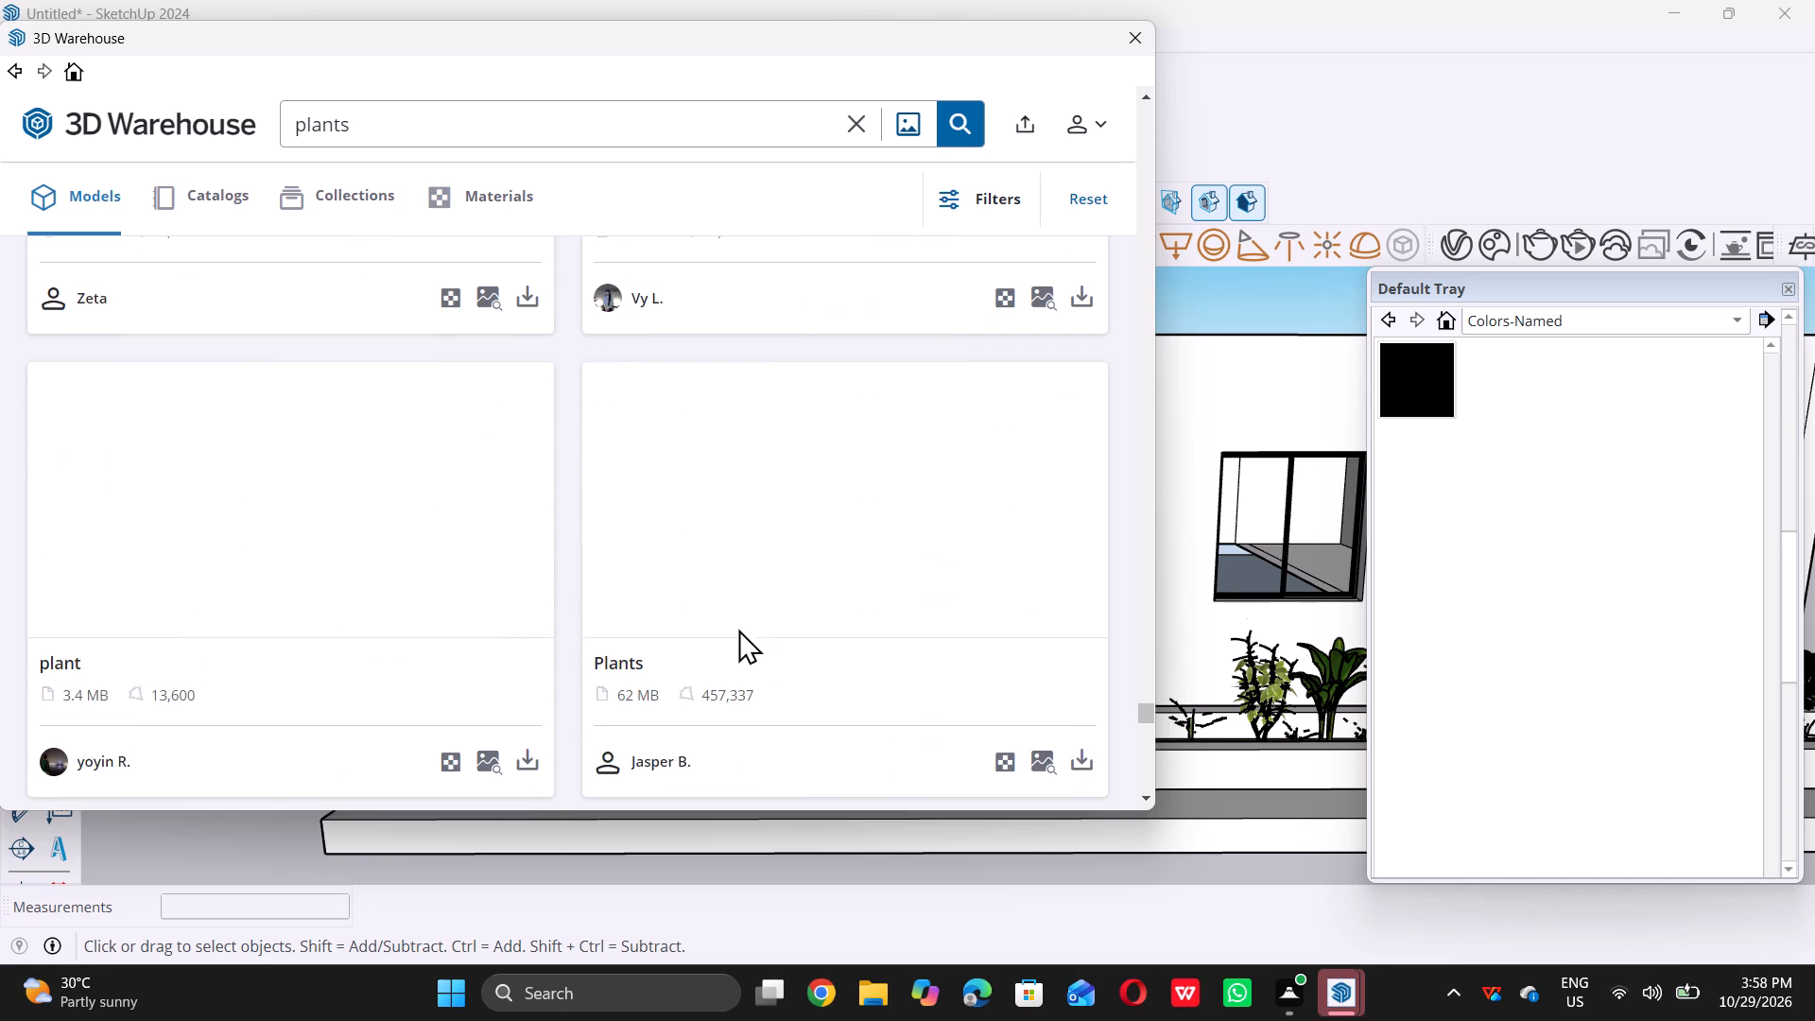
scroll(738, 629, "down", 11)
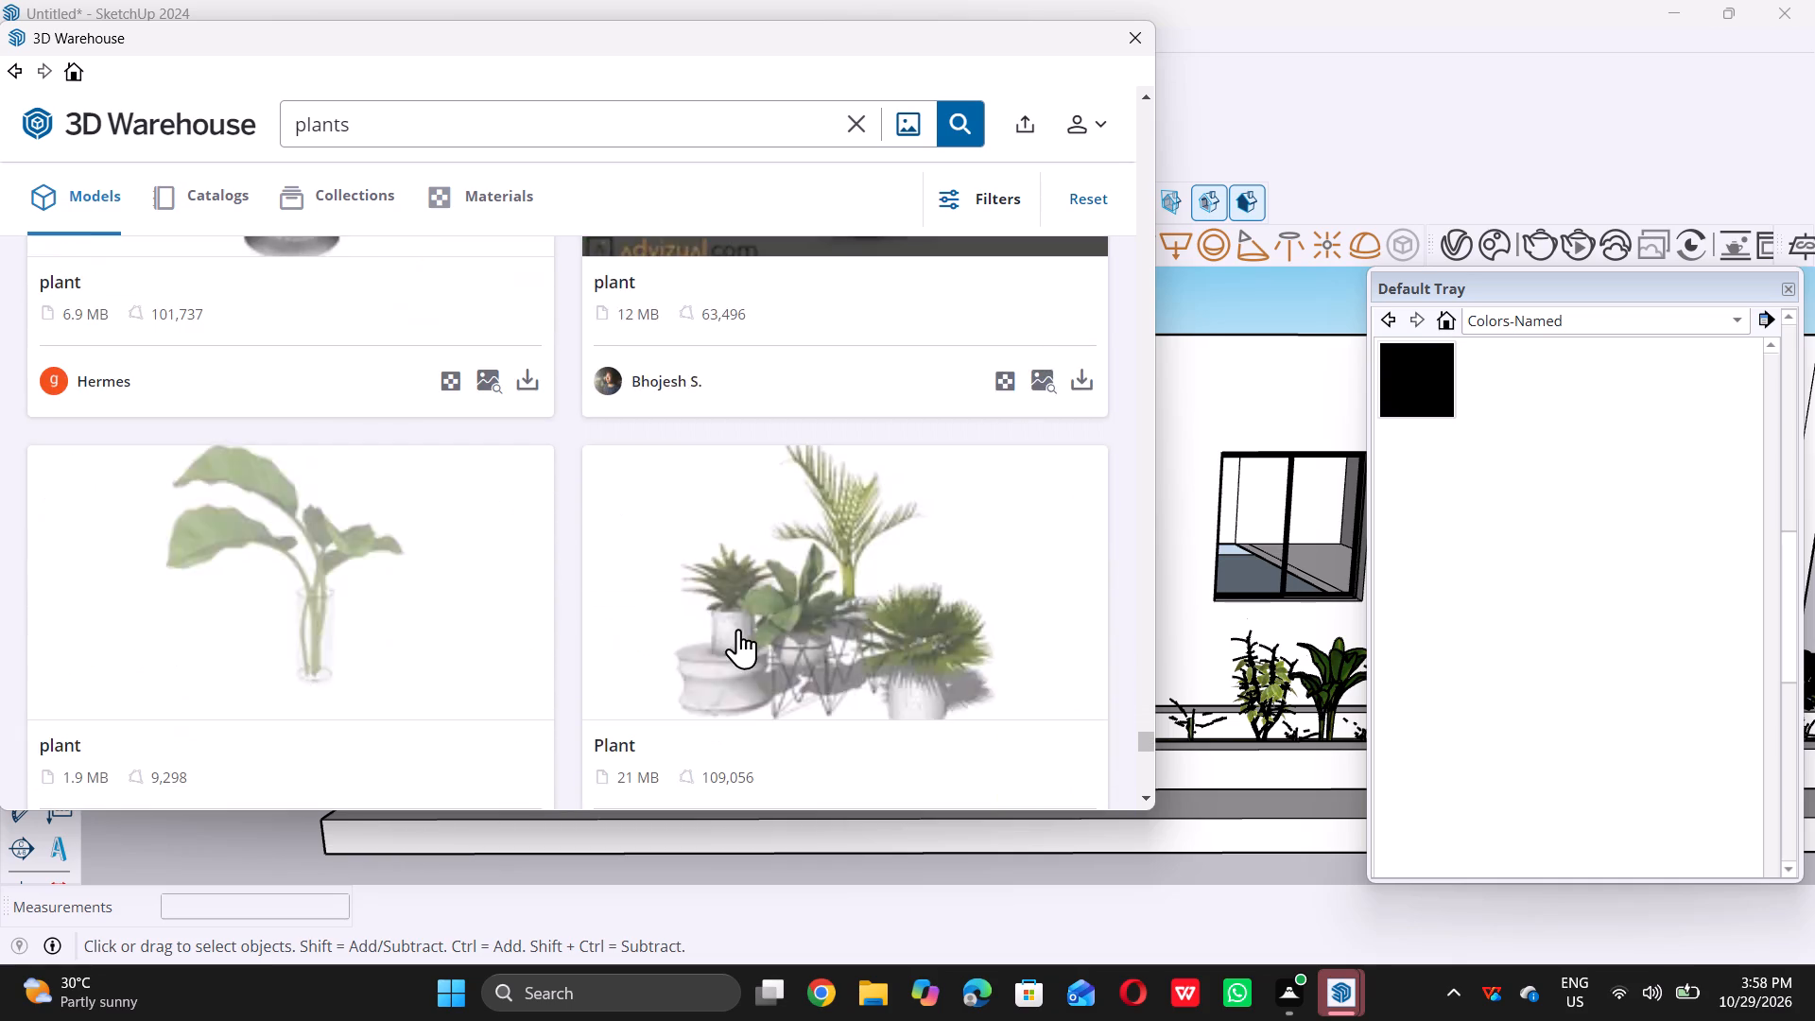
scroll(738, 629, "down", 15)
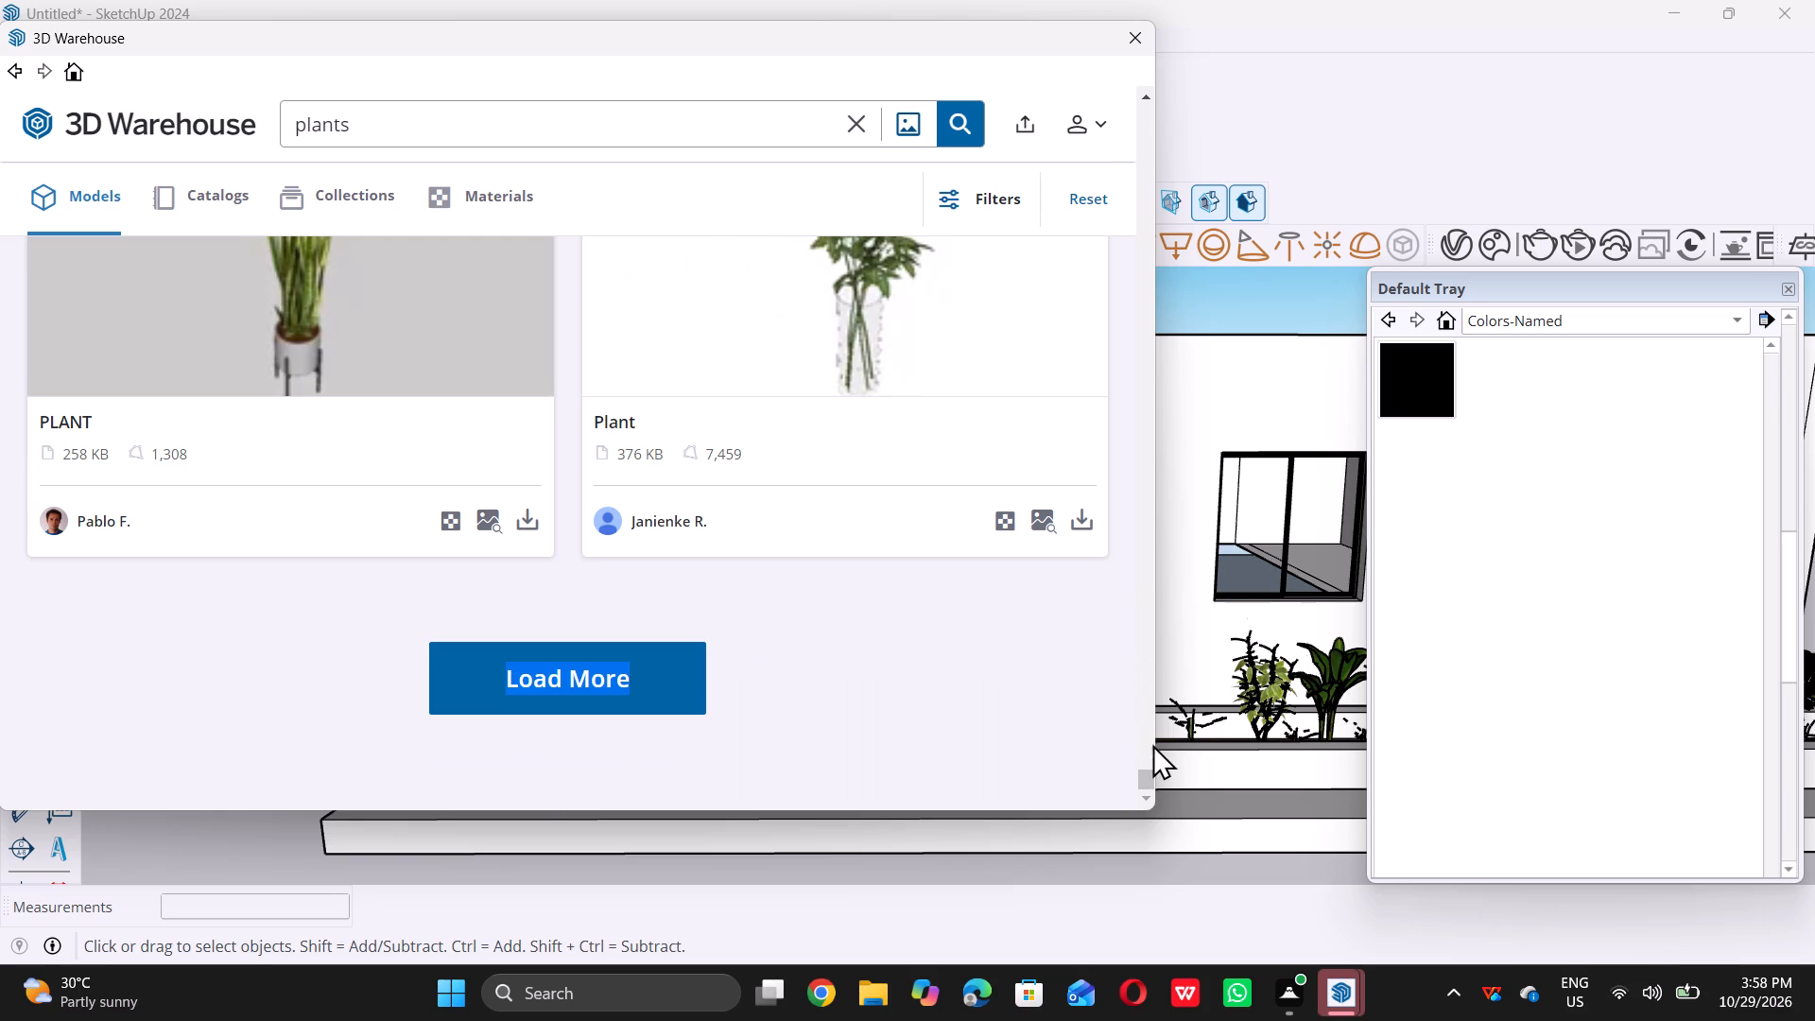
Look back through the loaded "plants" model results from the end of the list toward its beginning for suitable plants.
left_click(1150, 775)
left_click(1148, 751)
left_click(1148, 739)
left_click_drag(1148, 719, 1130, 518)
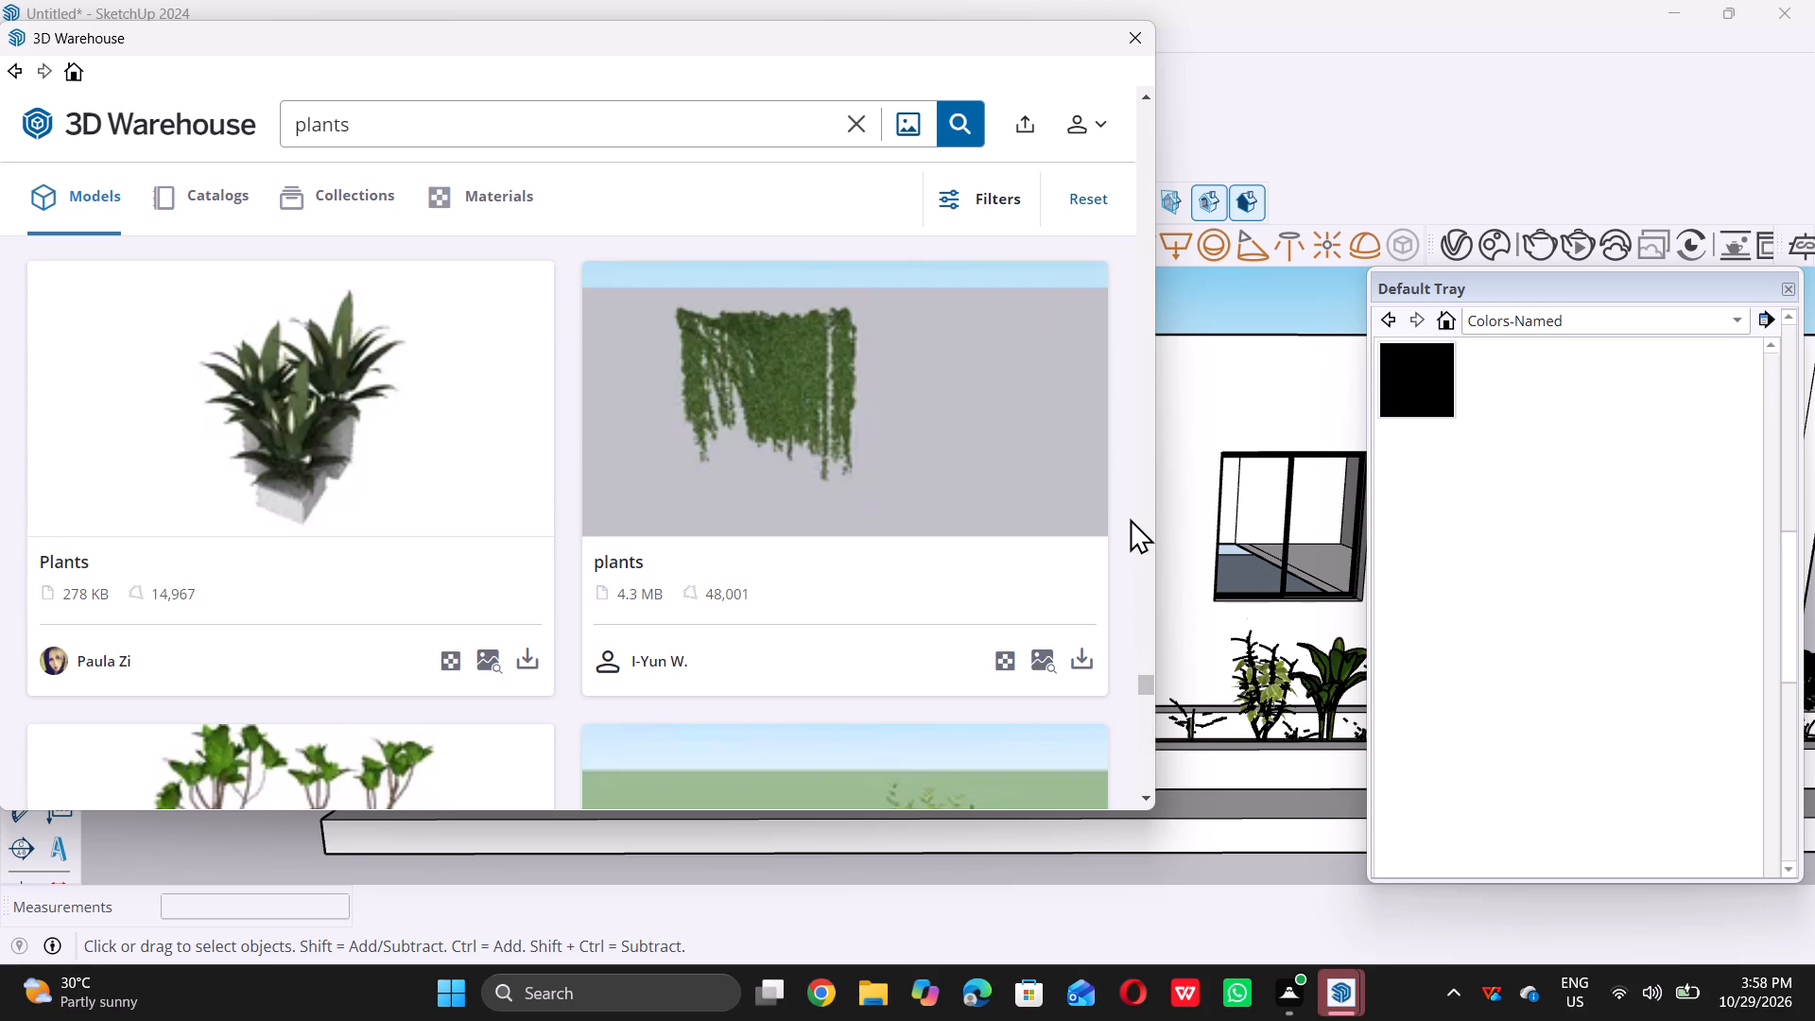
left_click_drag(1130, 518, 1130, 516)
left_click(1145, 660)
left_click_drag(1148, 645, 1156, 619)
left_click_drag(1157, 612, 1176, 310)
double_click(1175, 308)
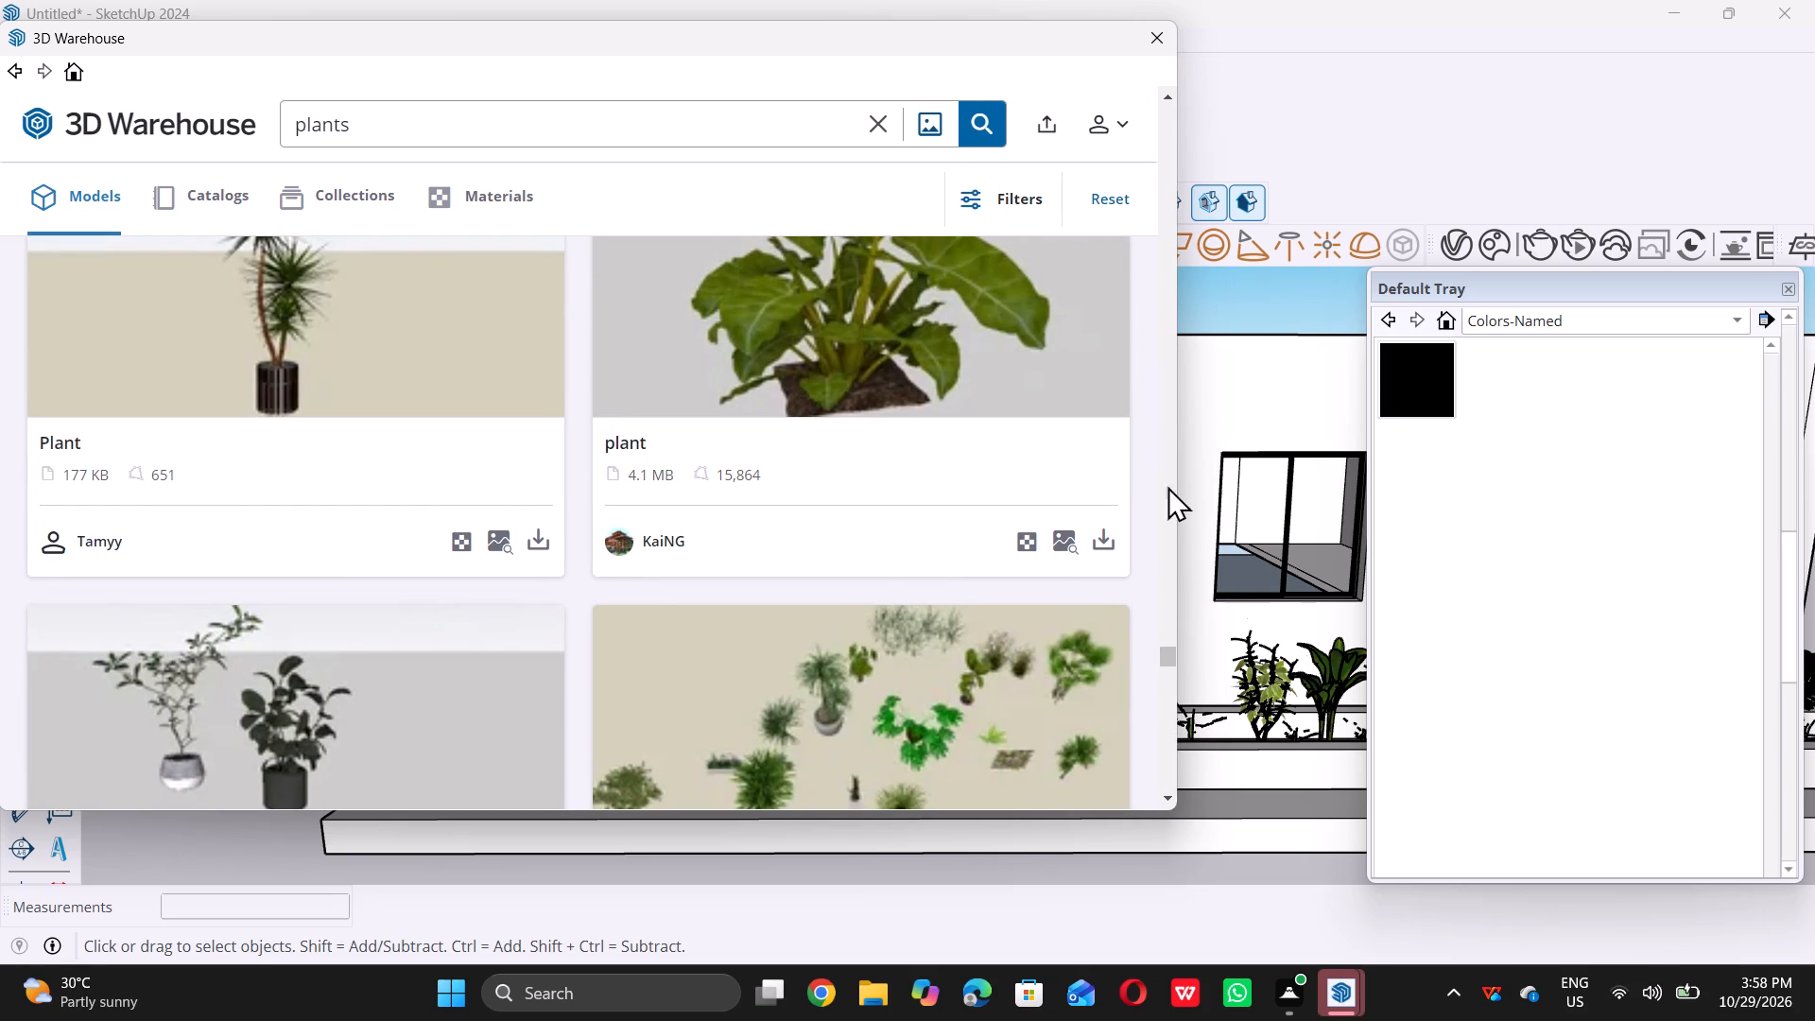
left_click_drag(1167, 654, 1161, 642)
left_click(1161, 638)
left_click_drag(1160, 628, 1156, 612)
left_click_drag(1155, 611, 1190, 370)
triple_click(1190, 370)
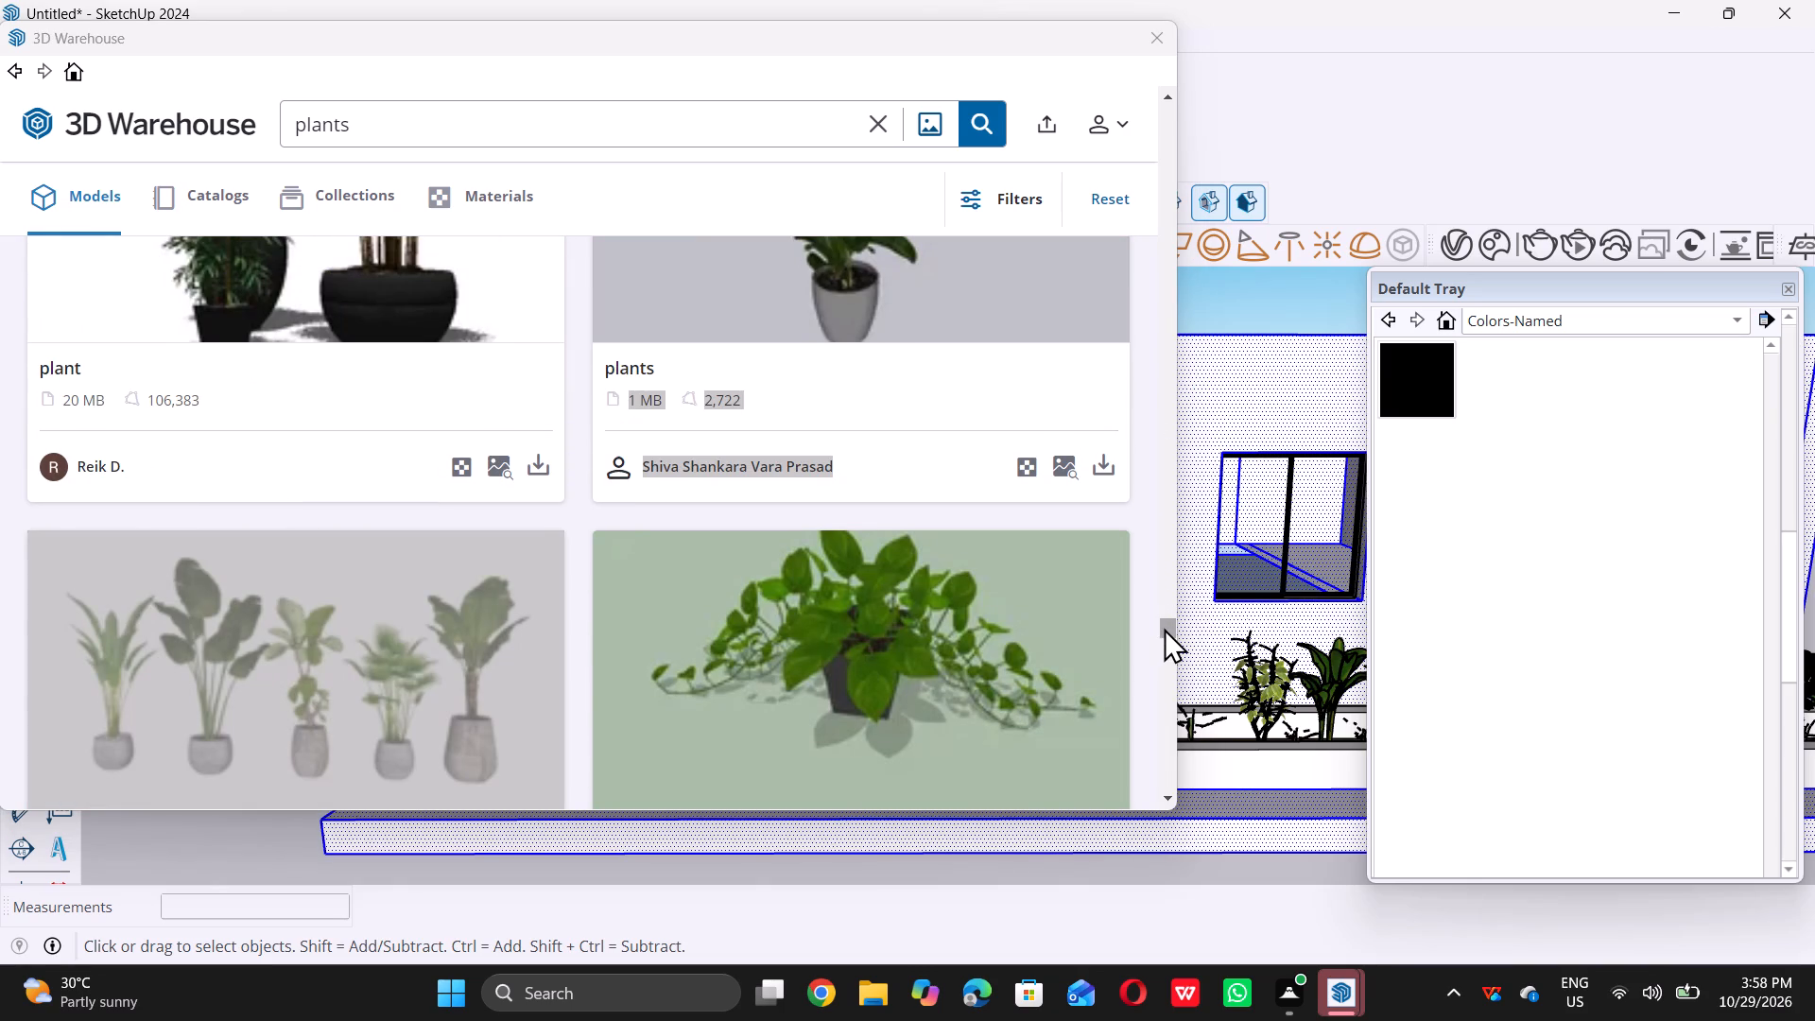
left_click_drag(1166, 628, 1162, 617)
left_click_drag(1162, 603, 1158, 306)
double_click(1158, 306)
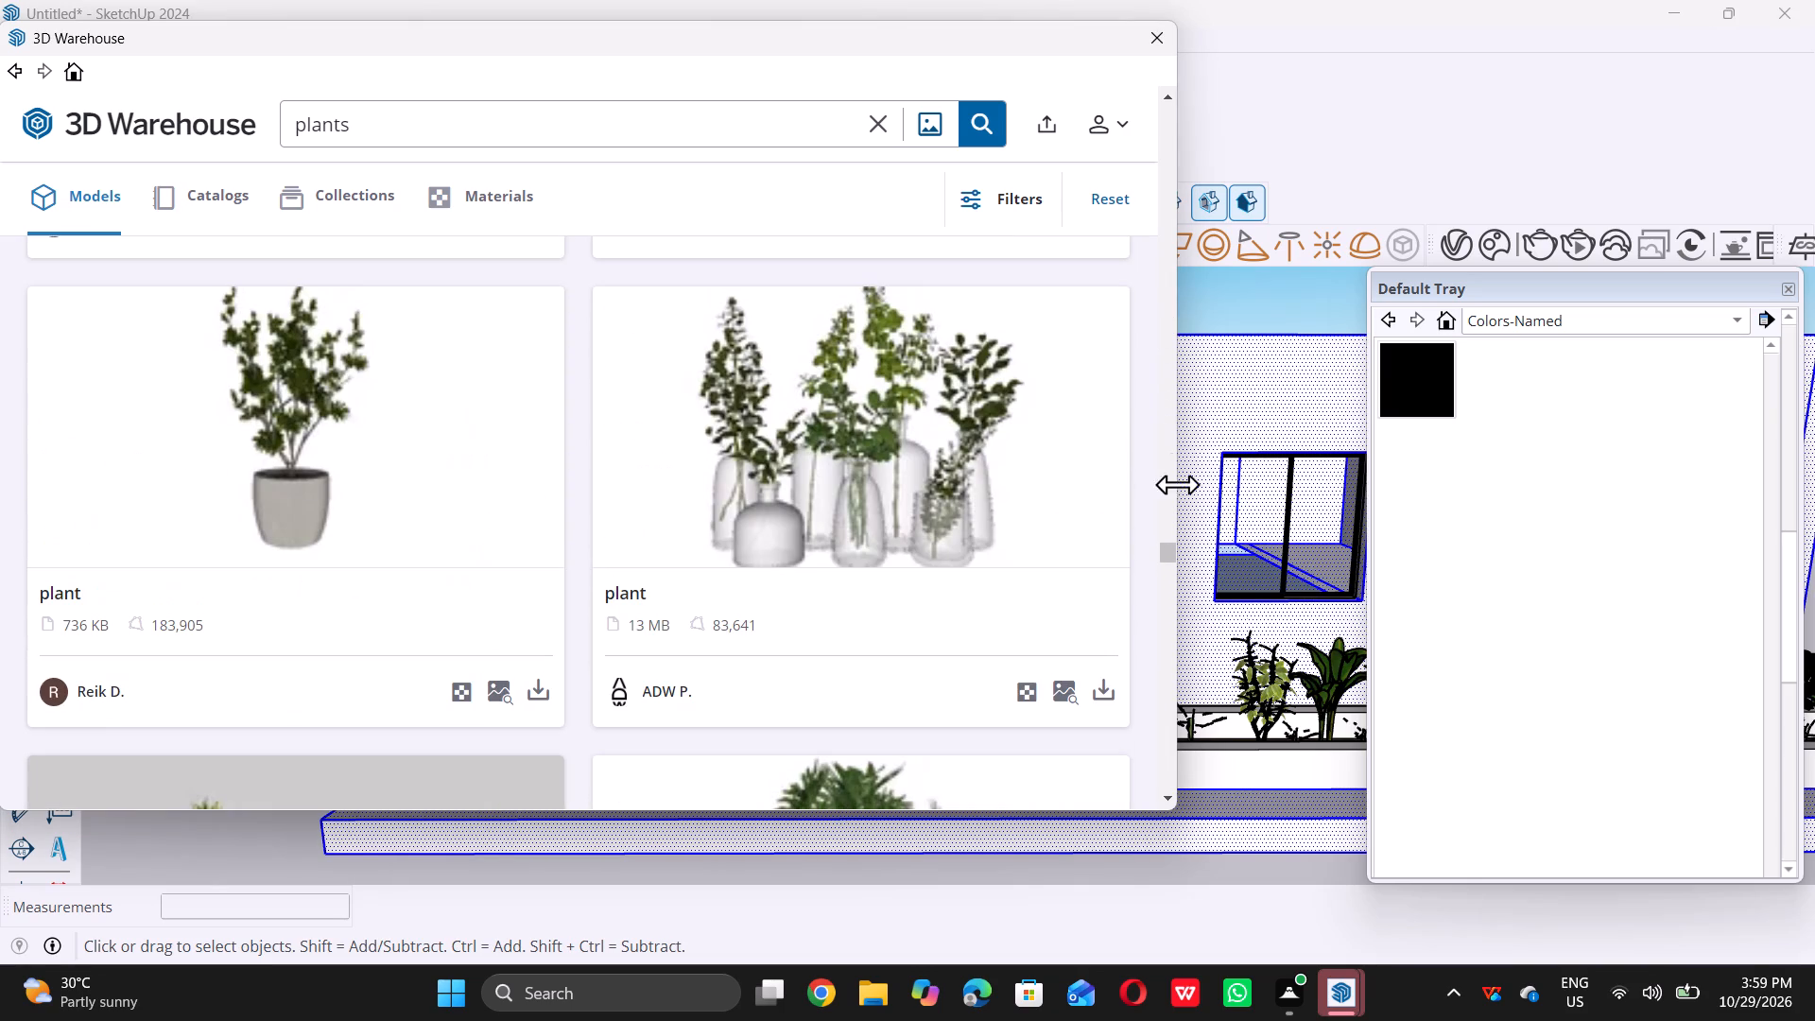
left_click_drag(1168, 545, 1168, 315)
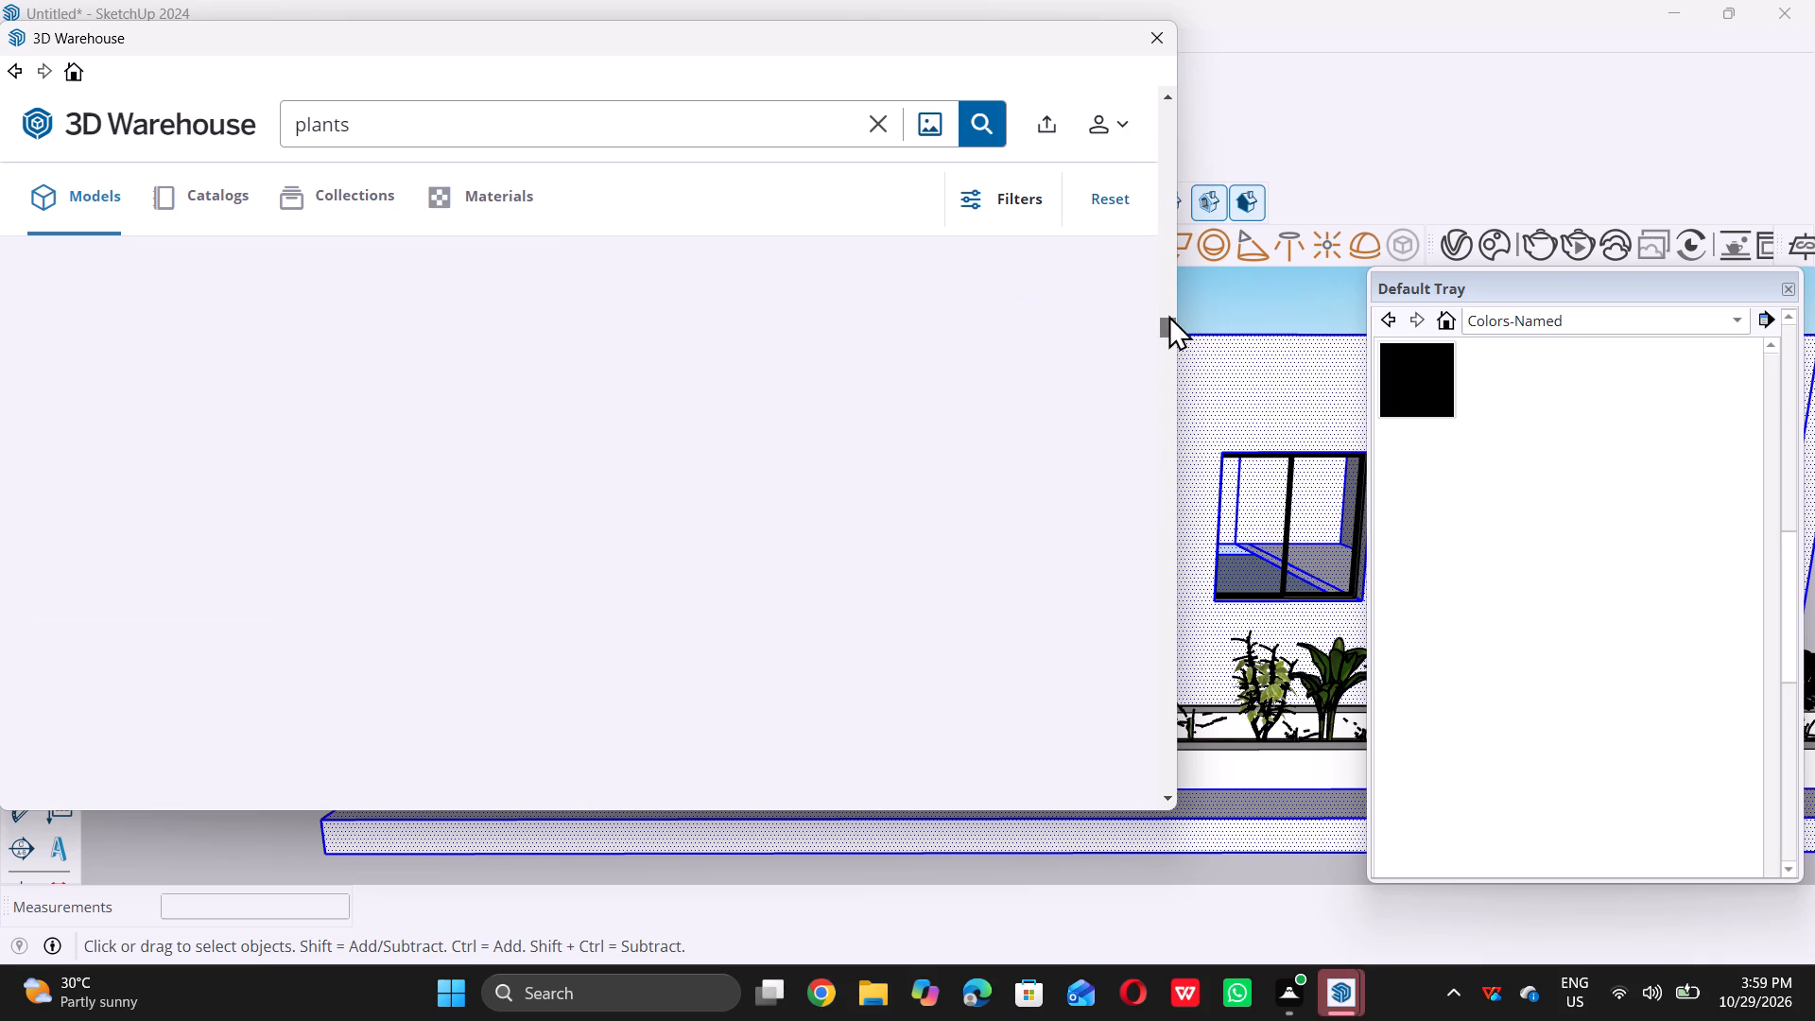
left_click_drag(1168, 315, 1172, 273)
left_click(1172, 269)
left_click_drag(1172, 268, 1175, 255)
left_click(1175, 253)
left_click_drag(1175, 249, 1173, 234)
left_click_drag(1173, 234, 1173, 162)
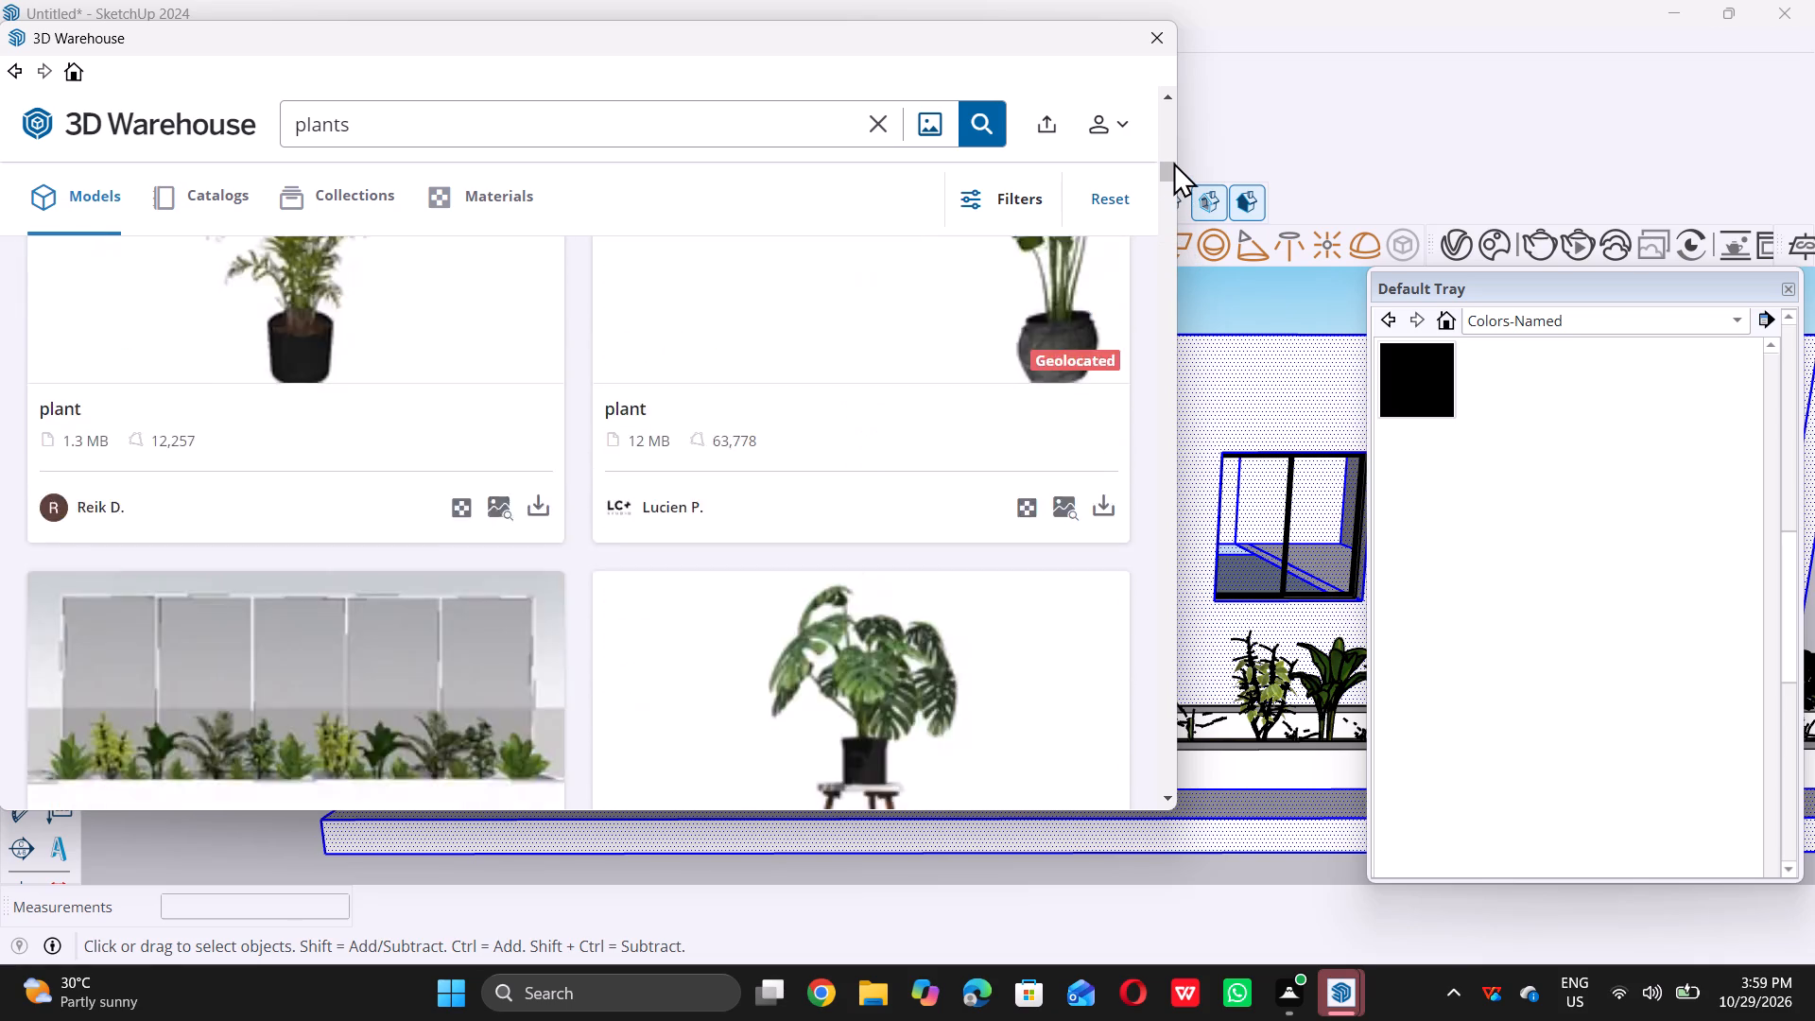
Examine the "plants" models near the beginning of the results for a planter that suits the house front.
left_click_drag(1173, 162, 1165, 254)
left_click(1165, 254)
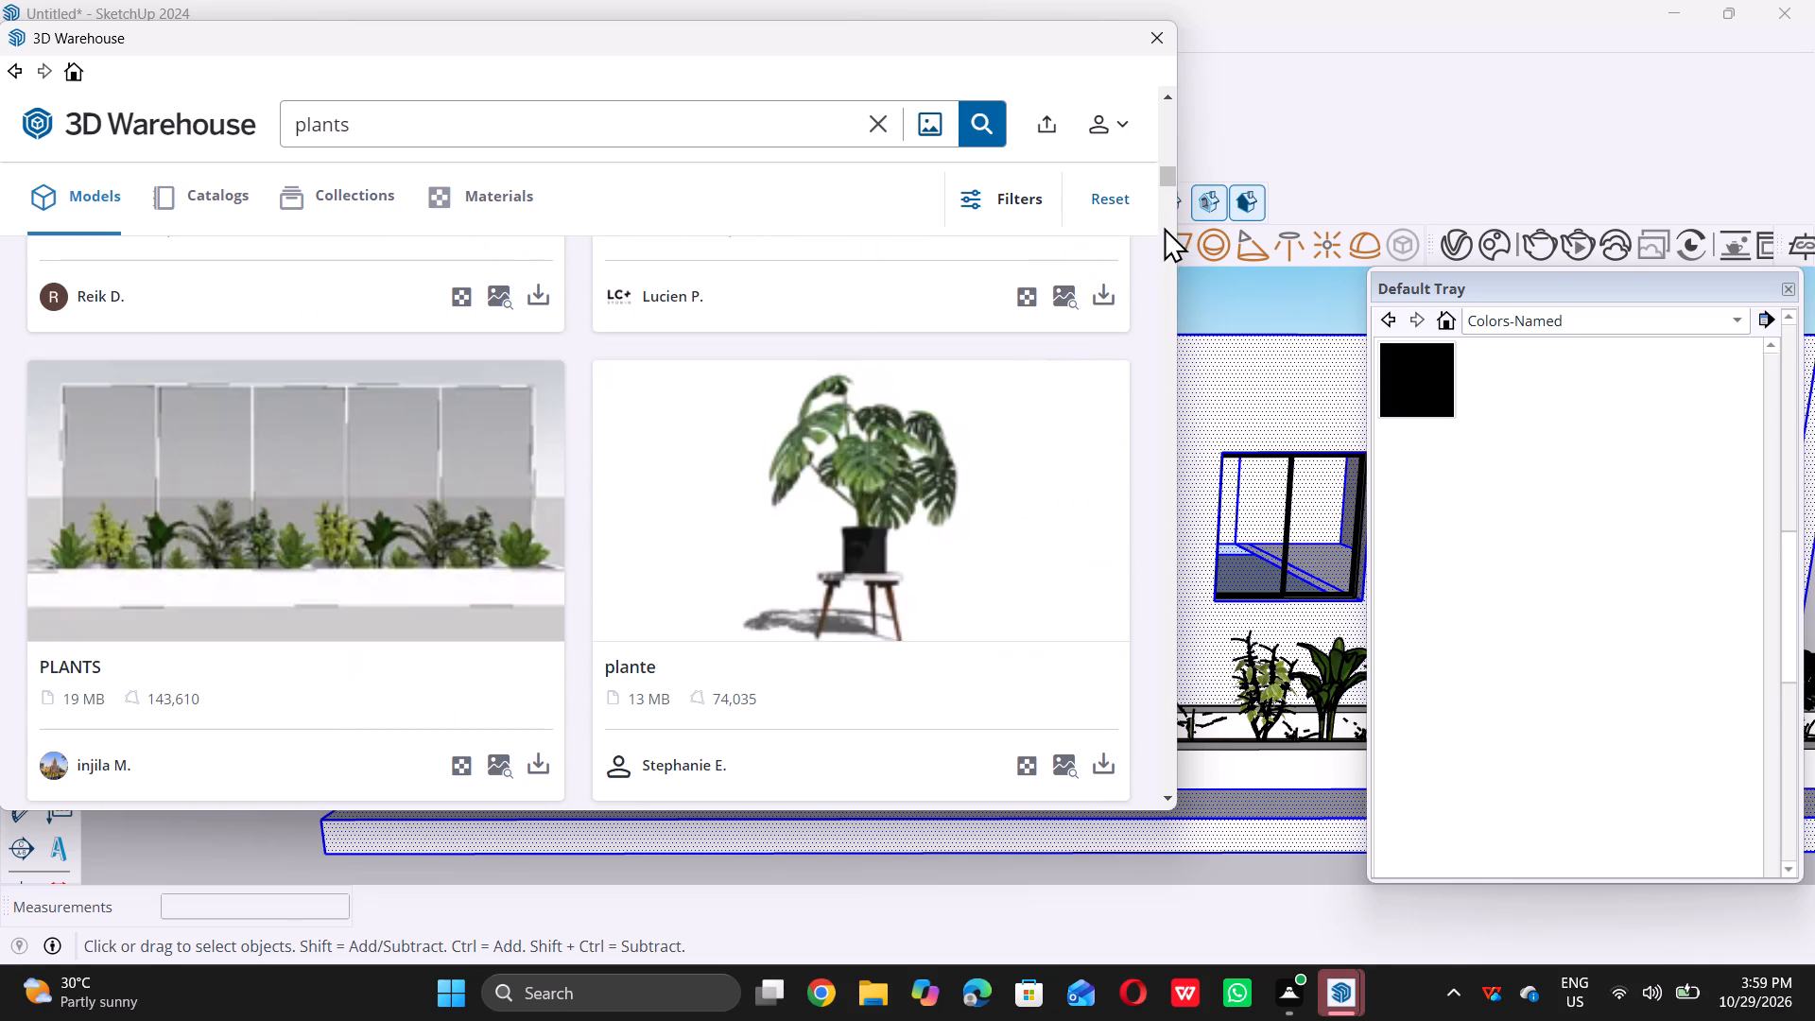
scroll(668, 574, "down", 12)
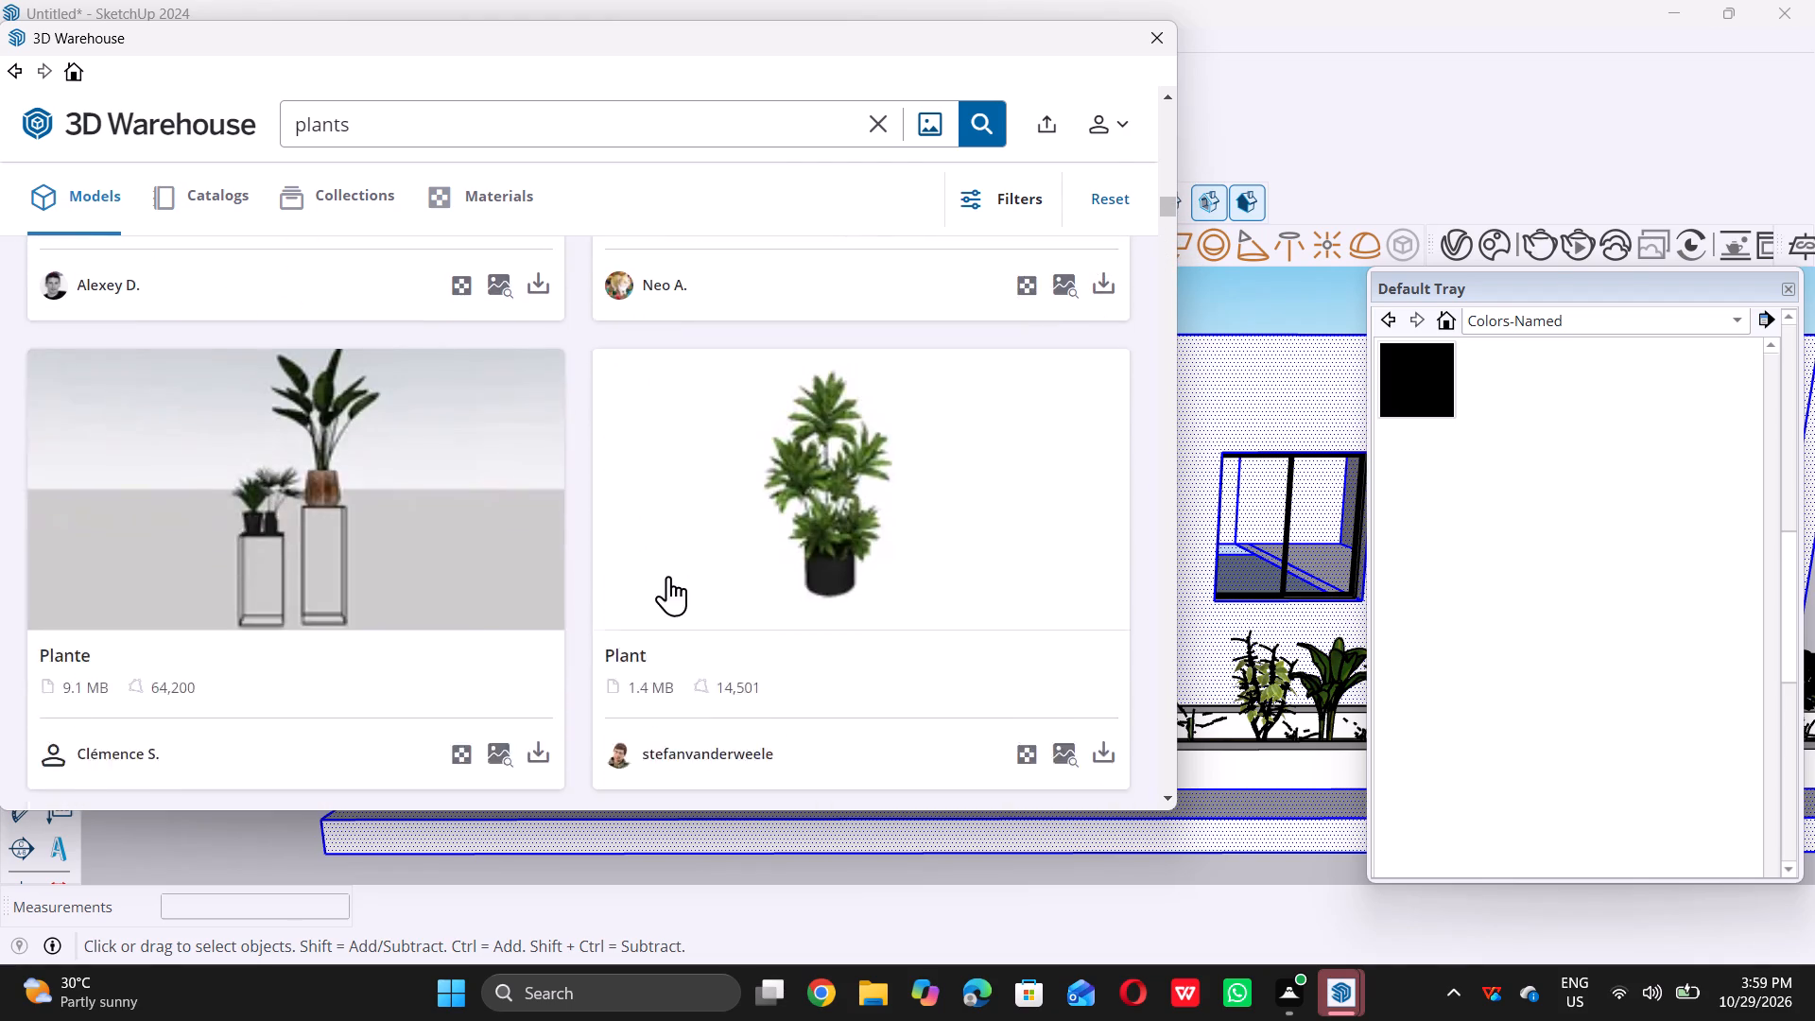
scroll(670, 575, "down", 17)
scroll(679, 569, "up", 6)
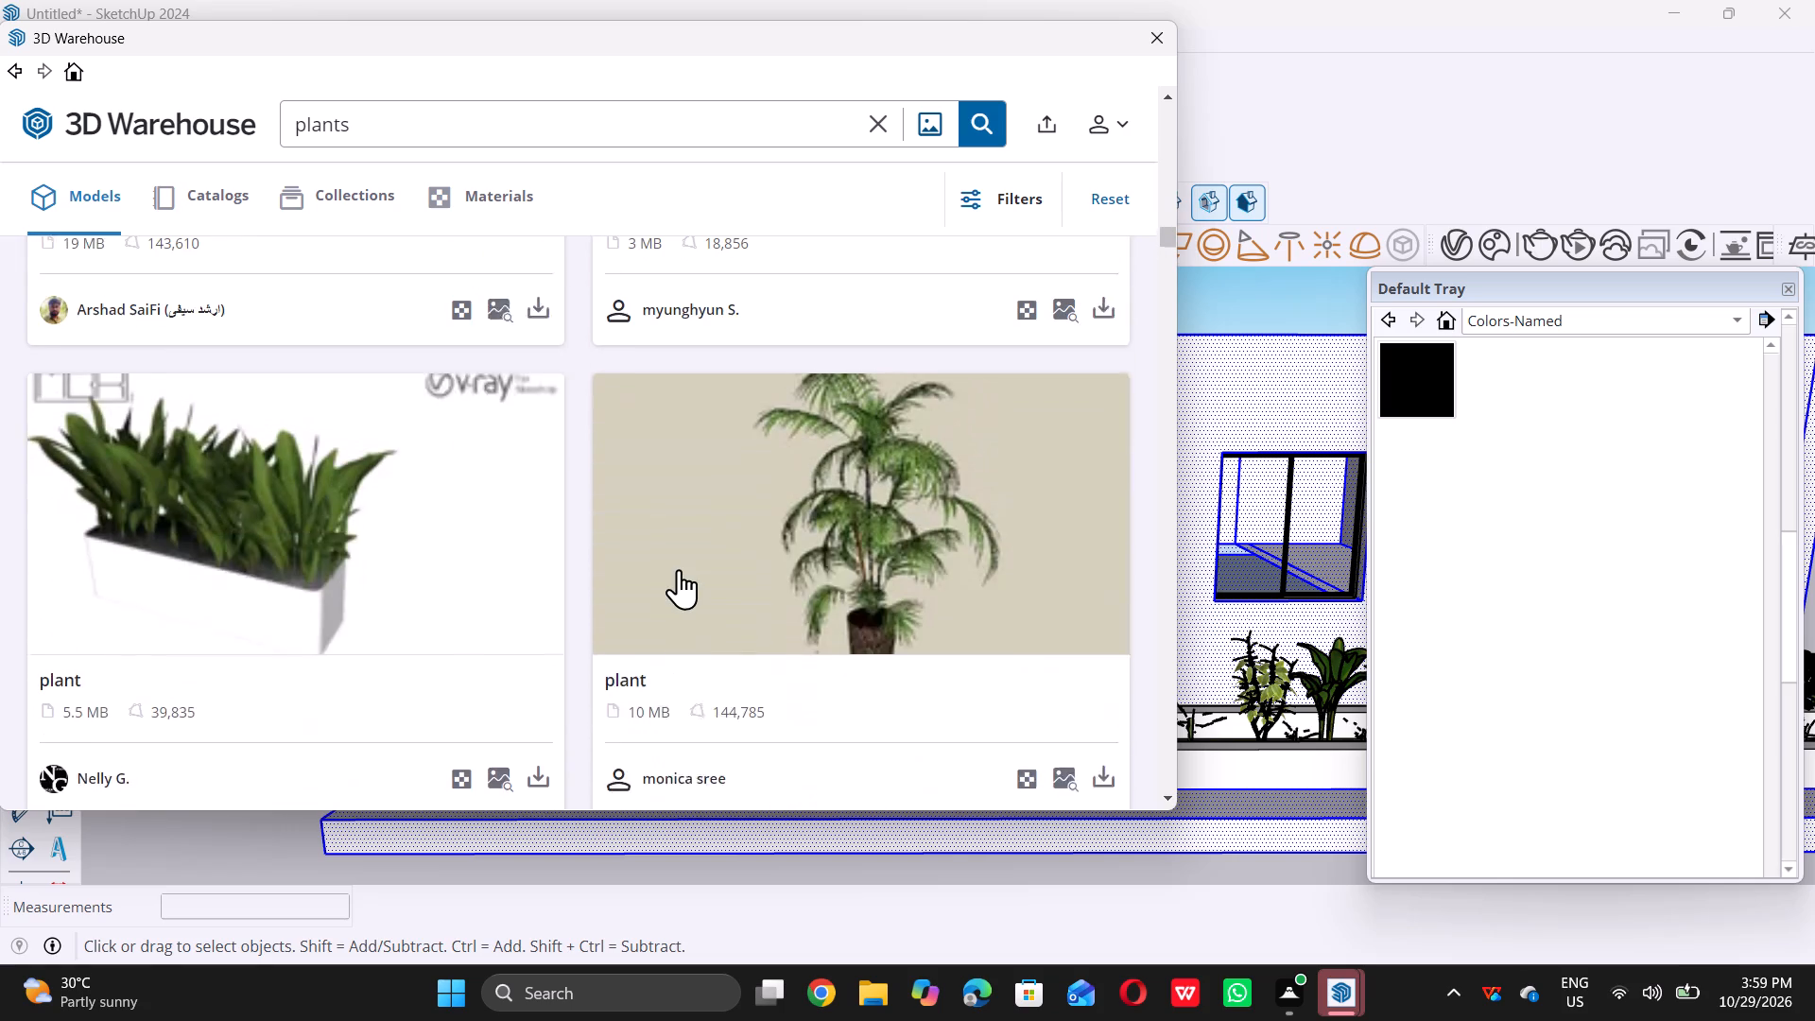
scroll(679, 569, "down", 4)
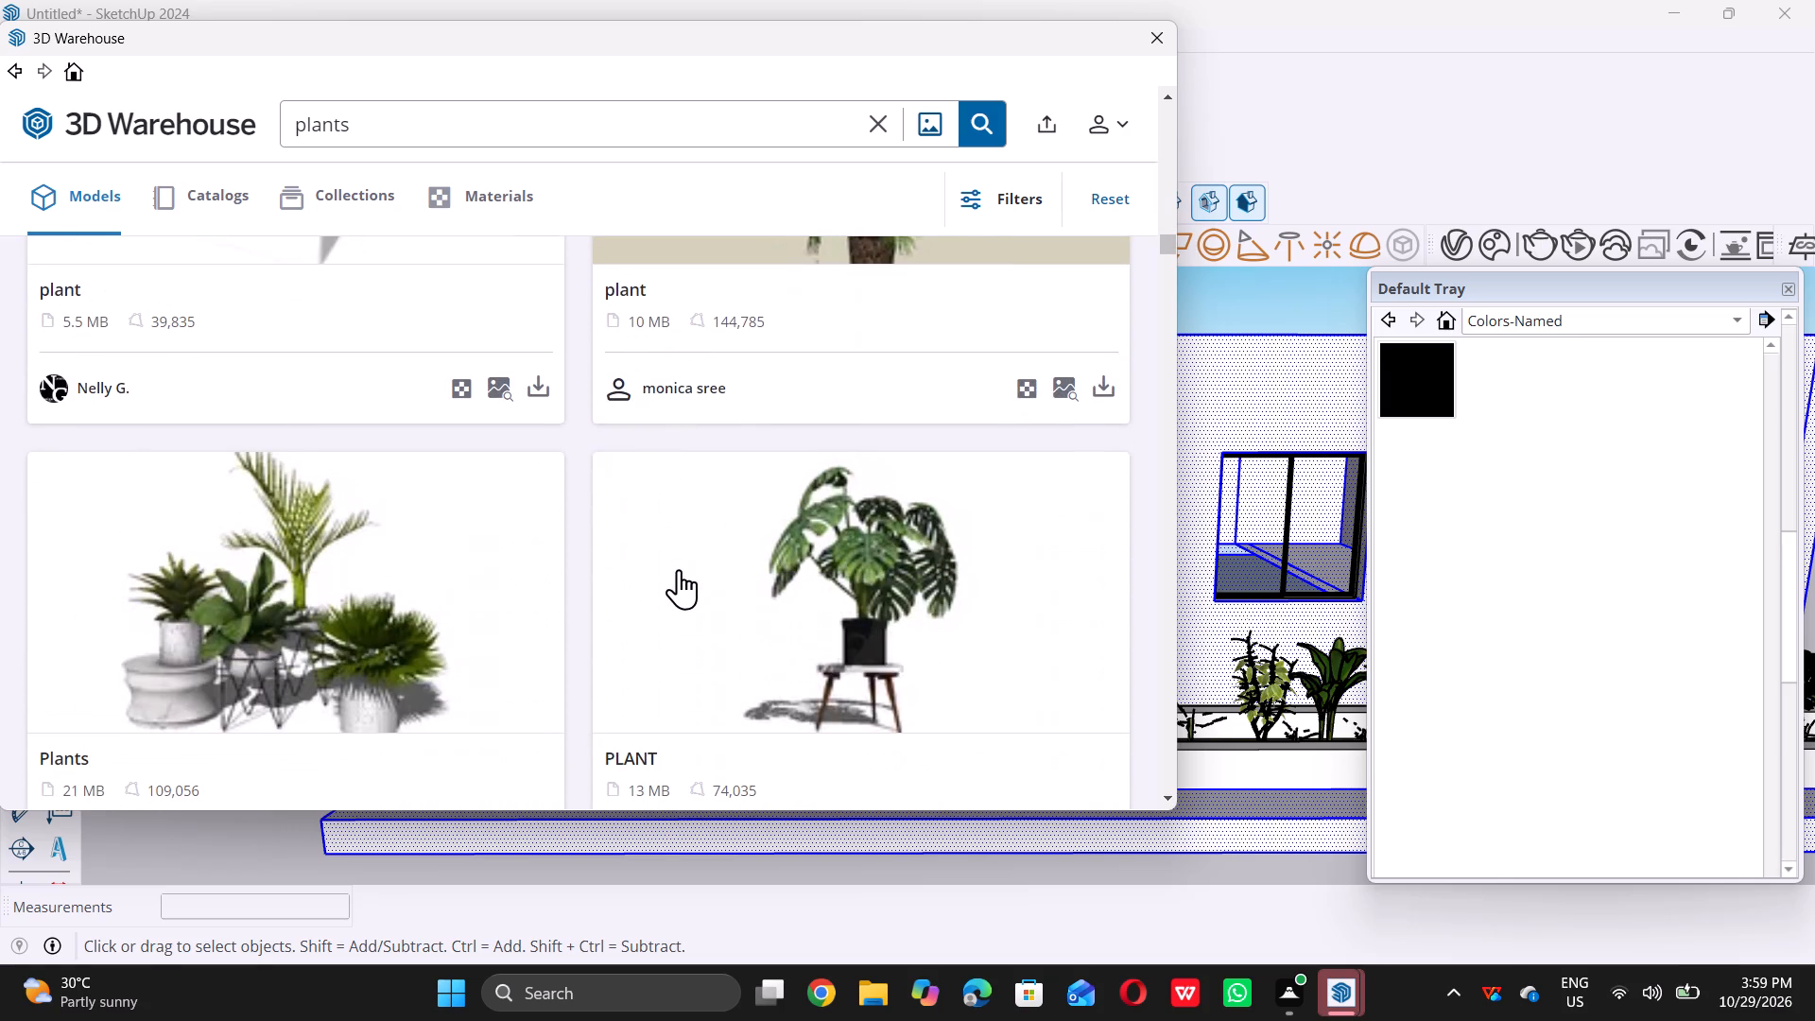
scroll(536, 521, "up", 2)
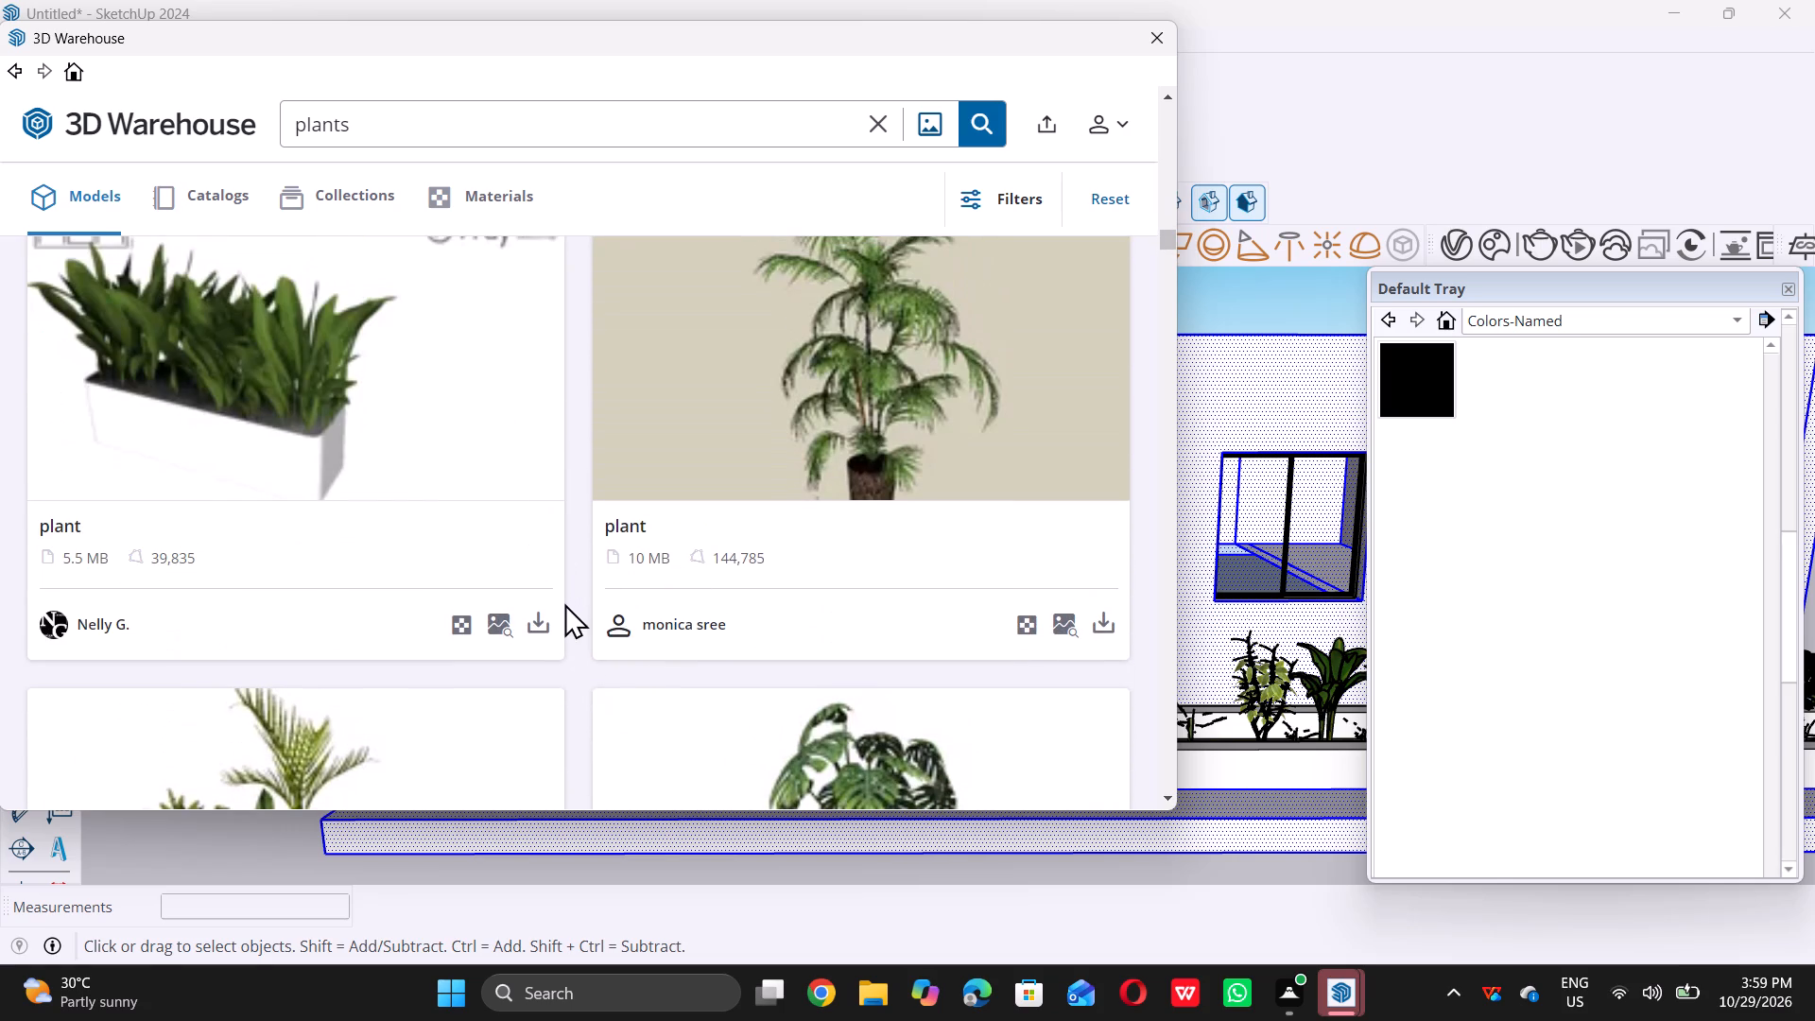
Request the 5.5 MB "plant" model in a white rectangular planter and skip the promotional video to unlock 3 more downloads.
triple_click(544, 626)
left_click(544, 625)
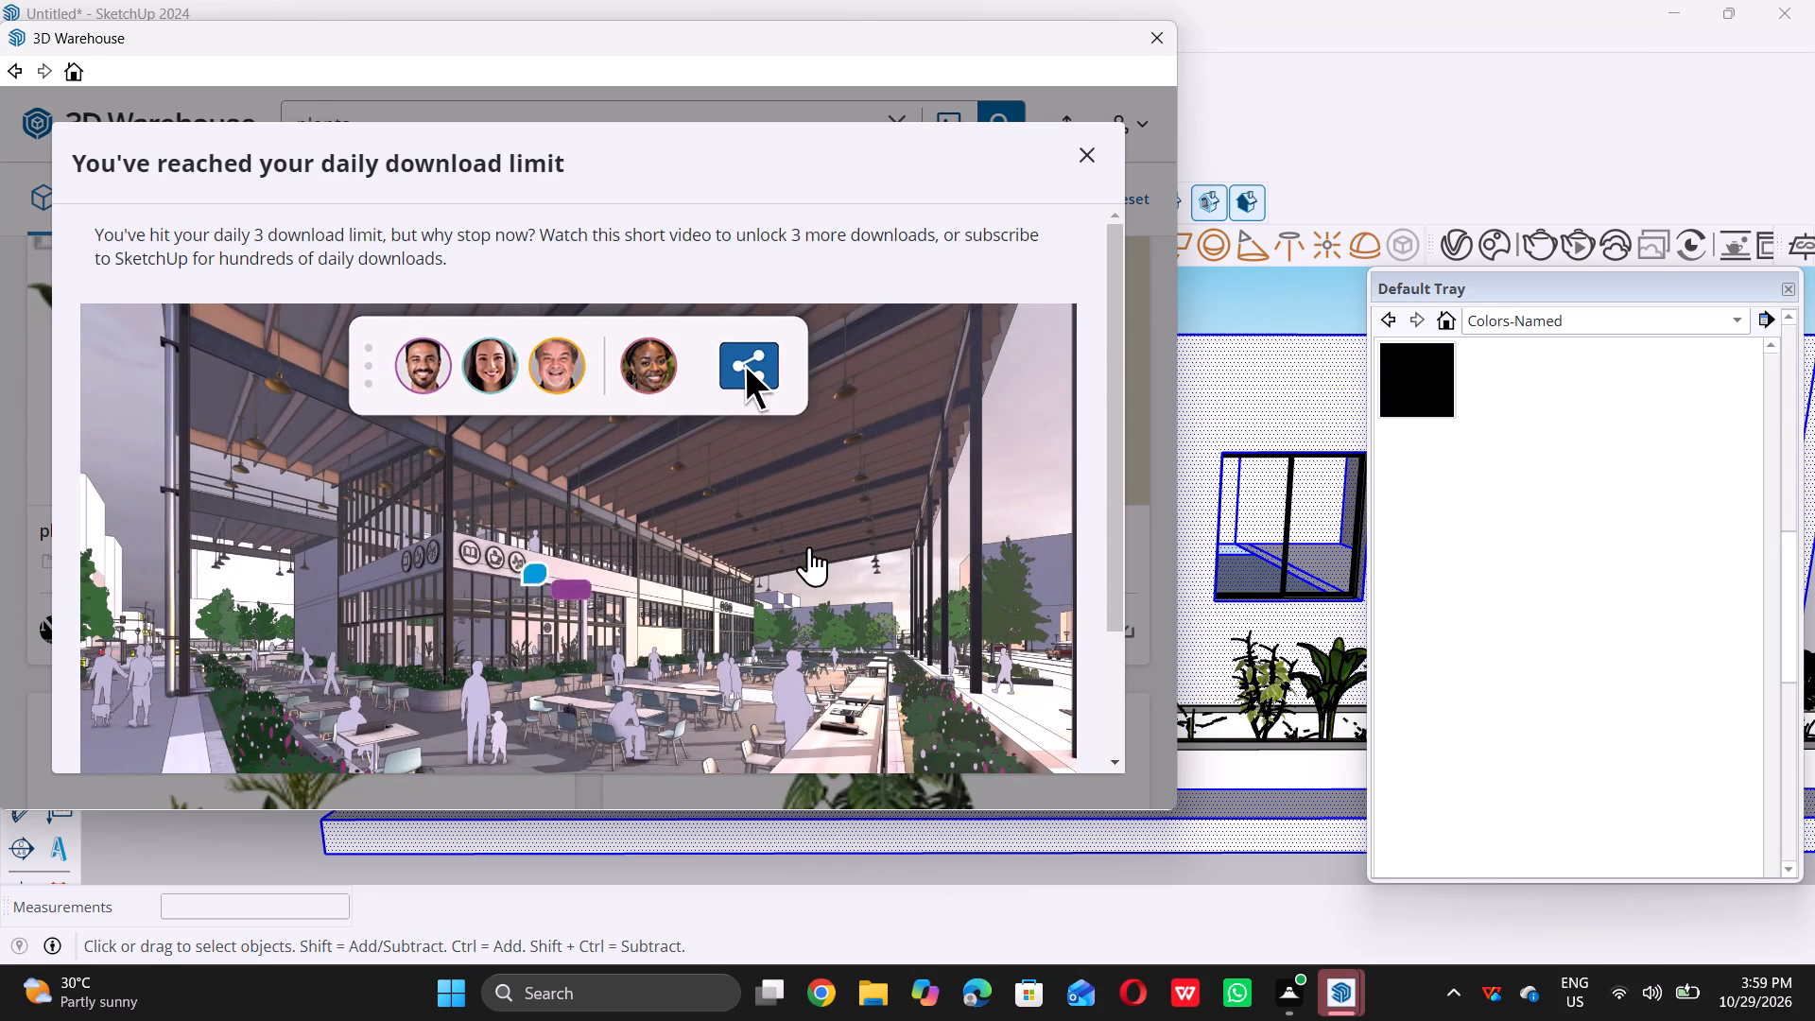
double_click(1151, 913)
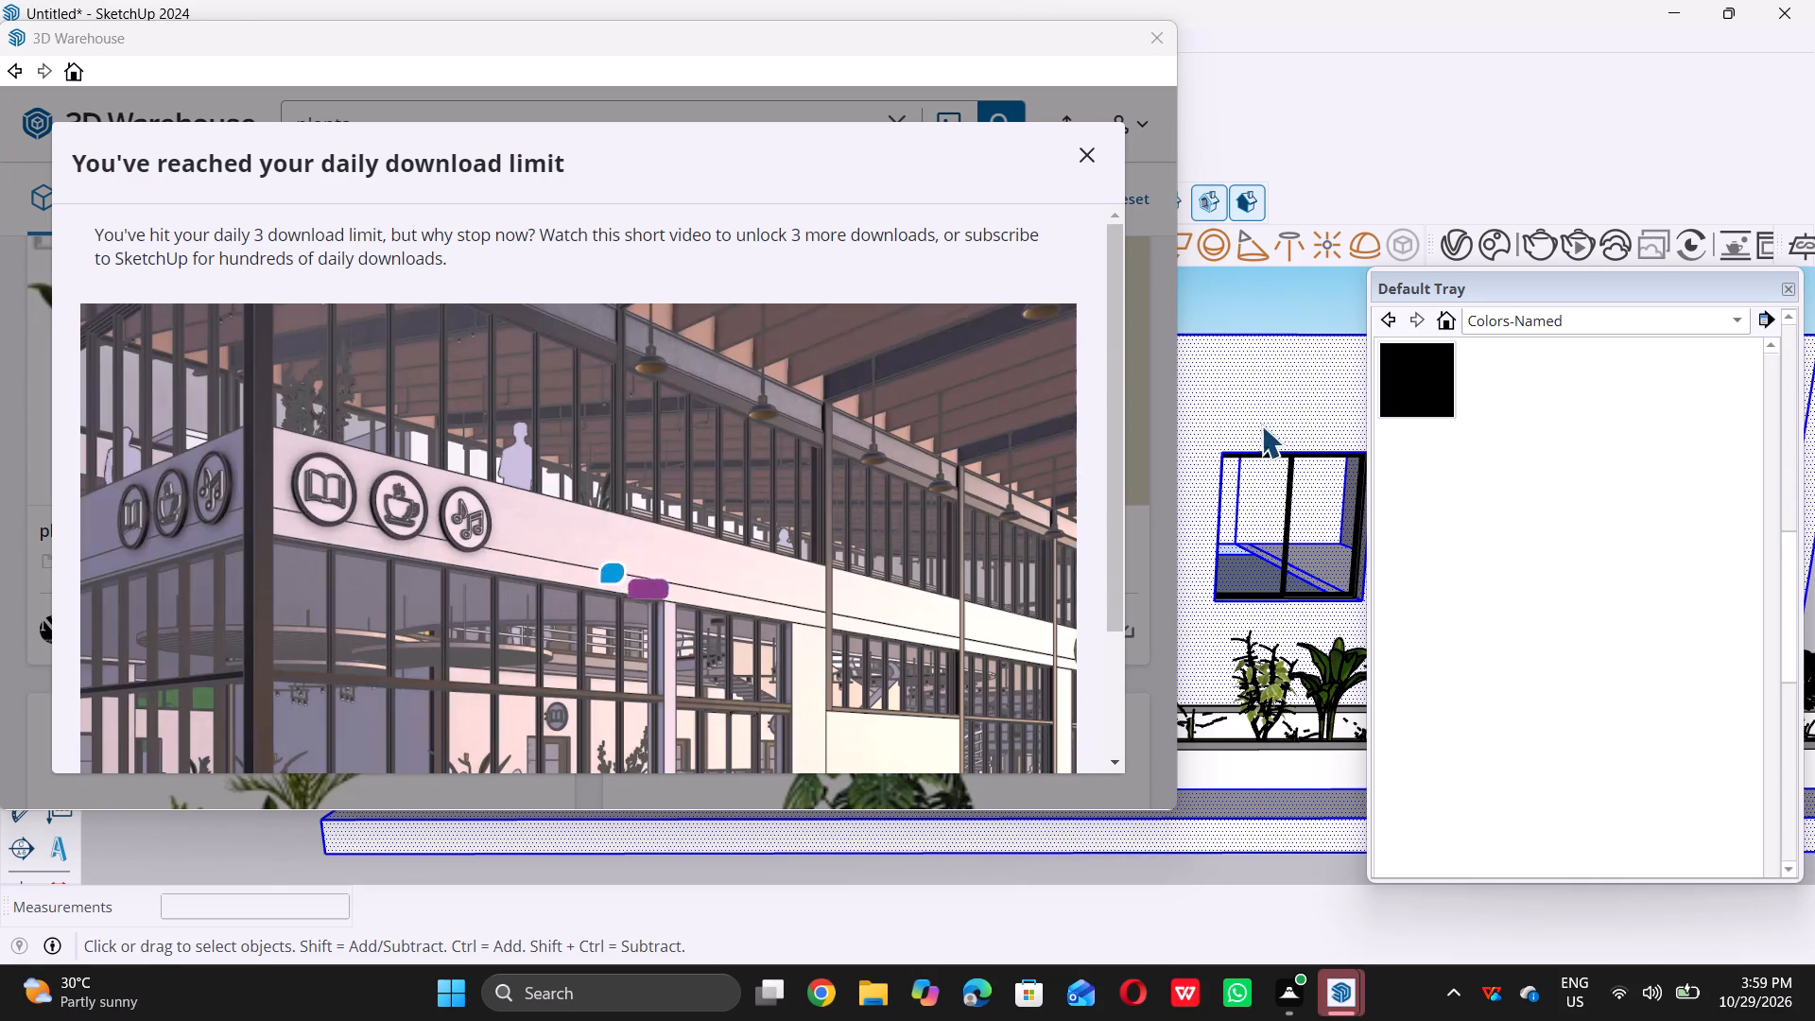
scroll(1258, 433, "down", 15)
triple_click(1248, 625)
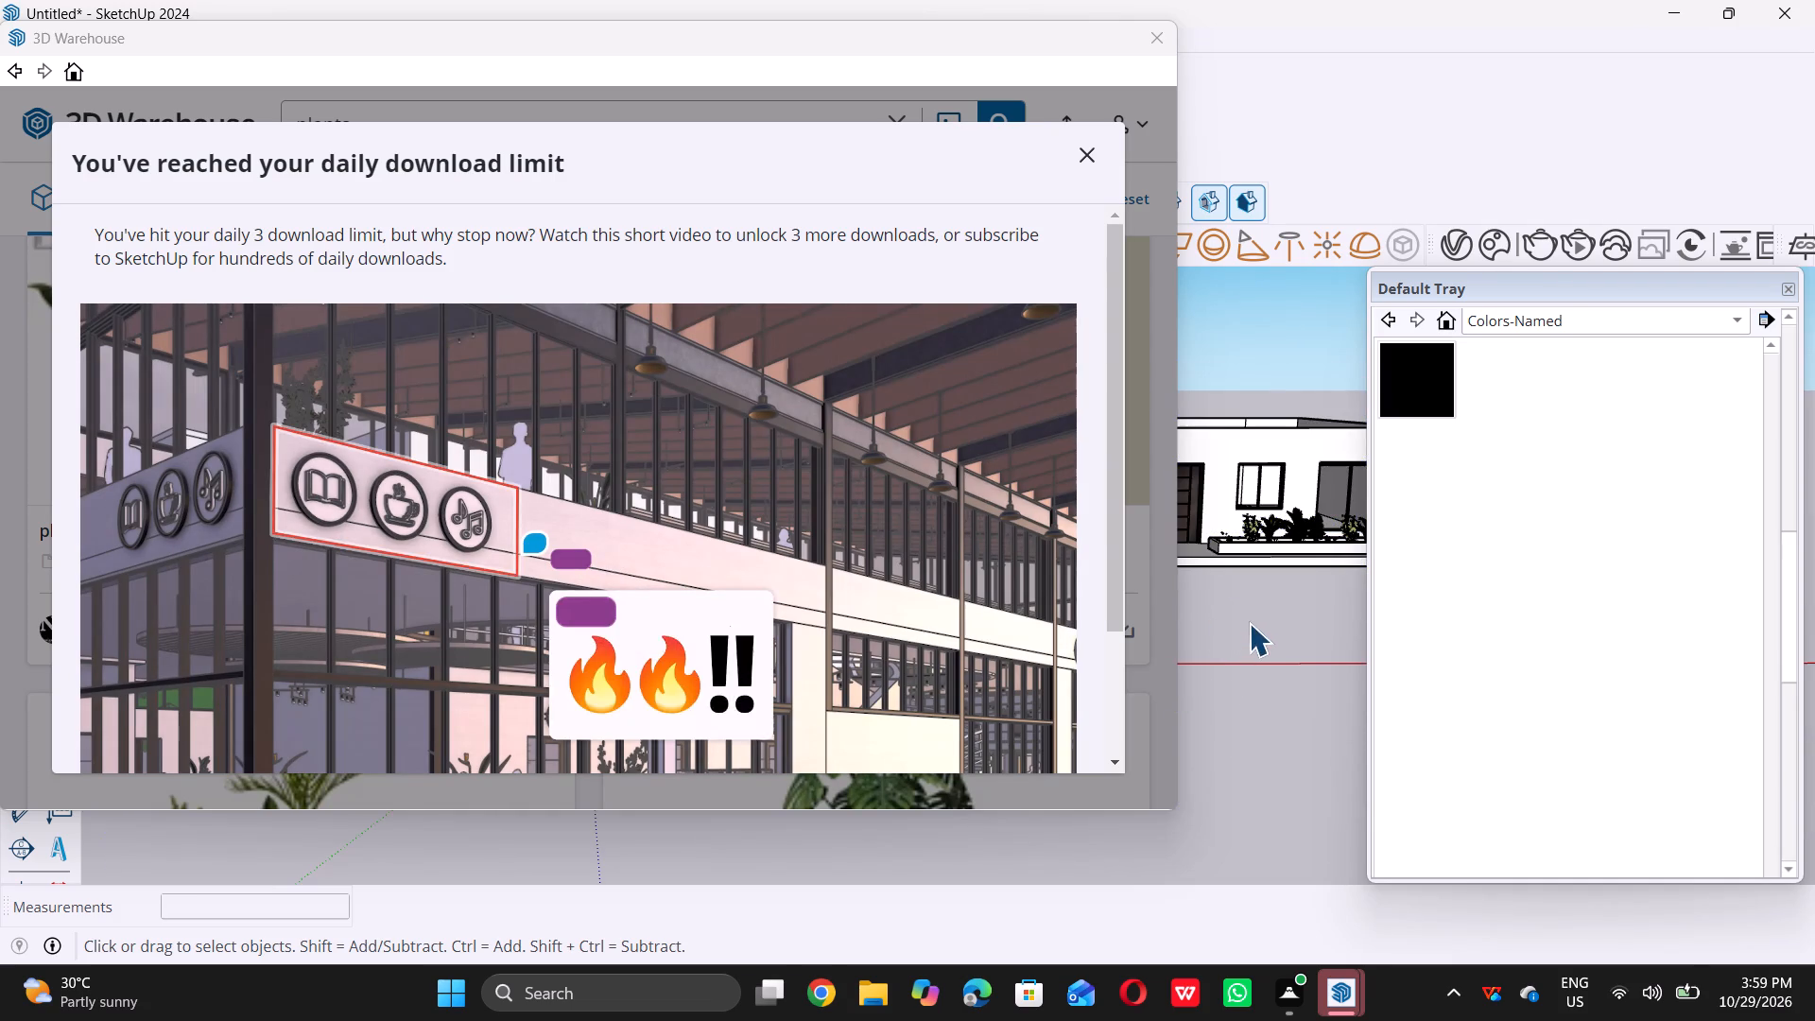
scroll(938, 499, "down", 4)
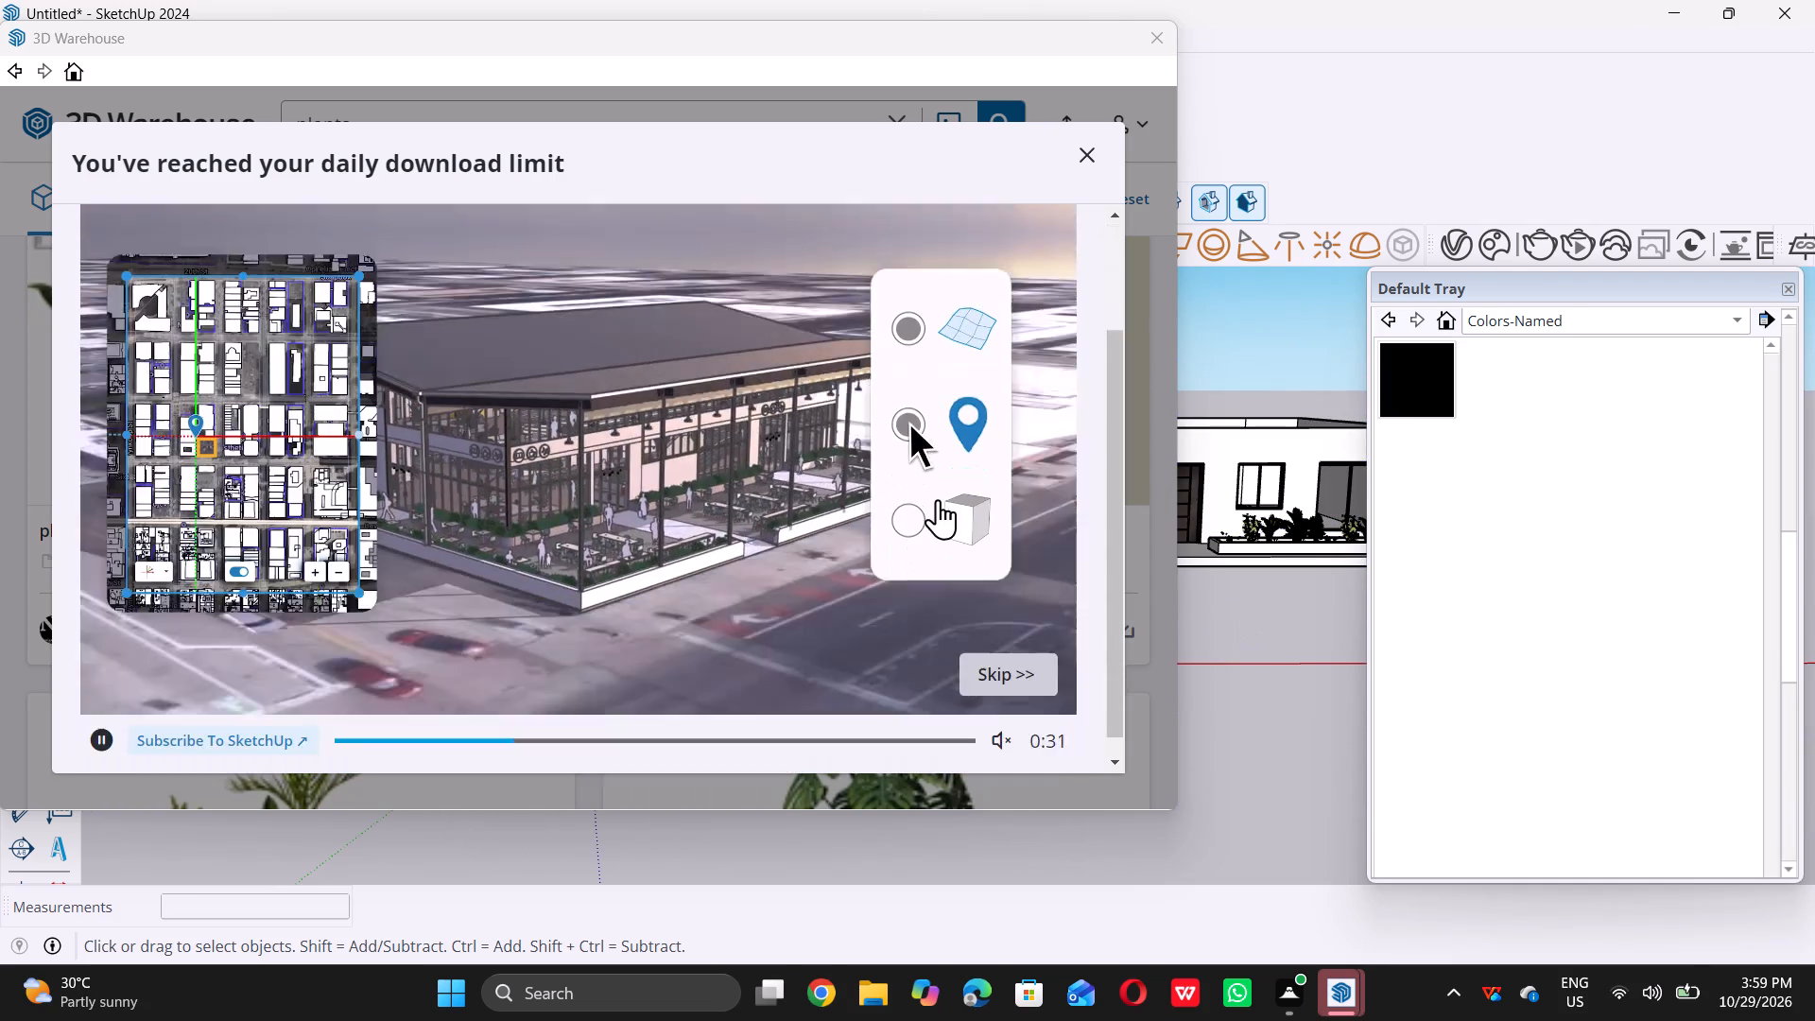
double_click(1022, 658)
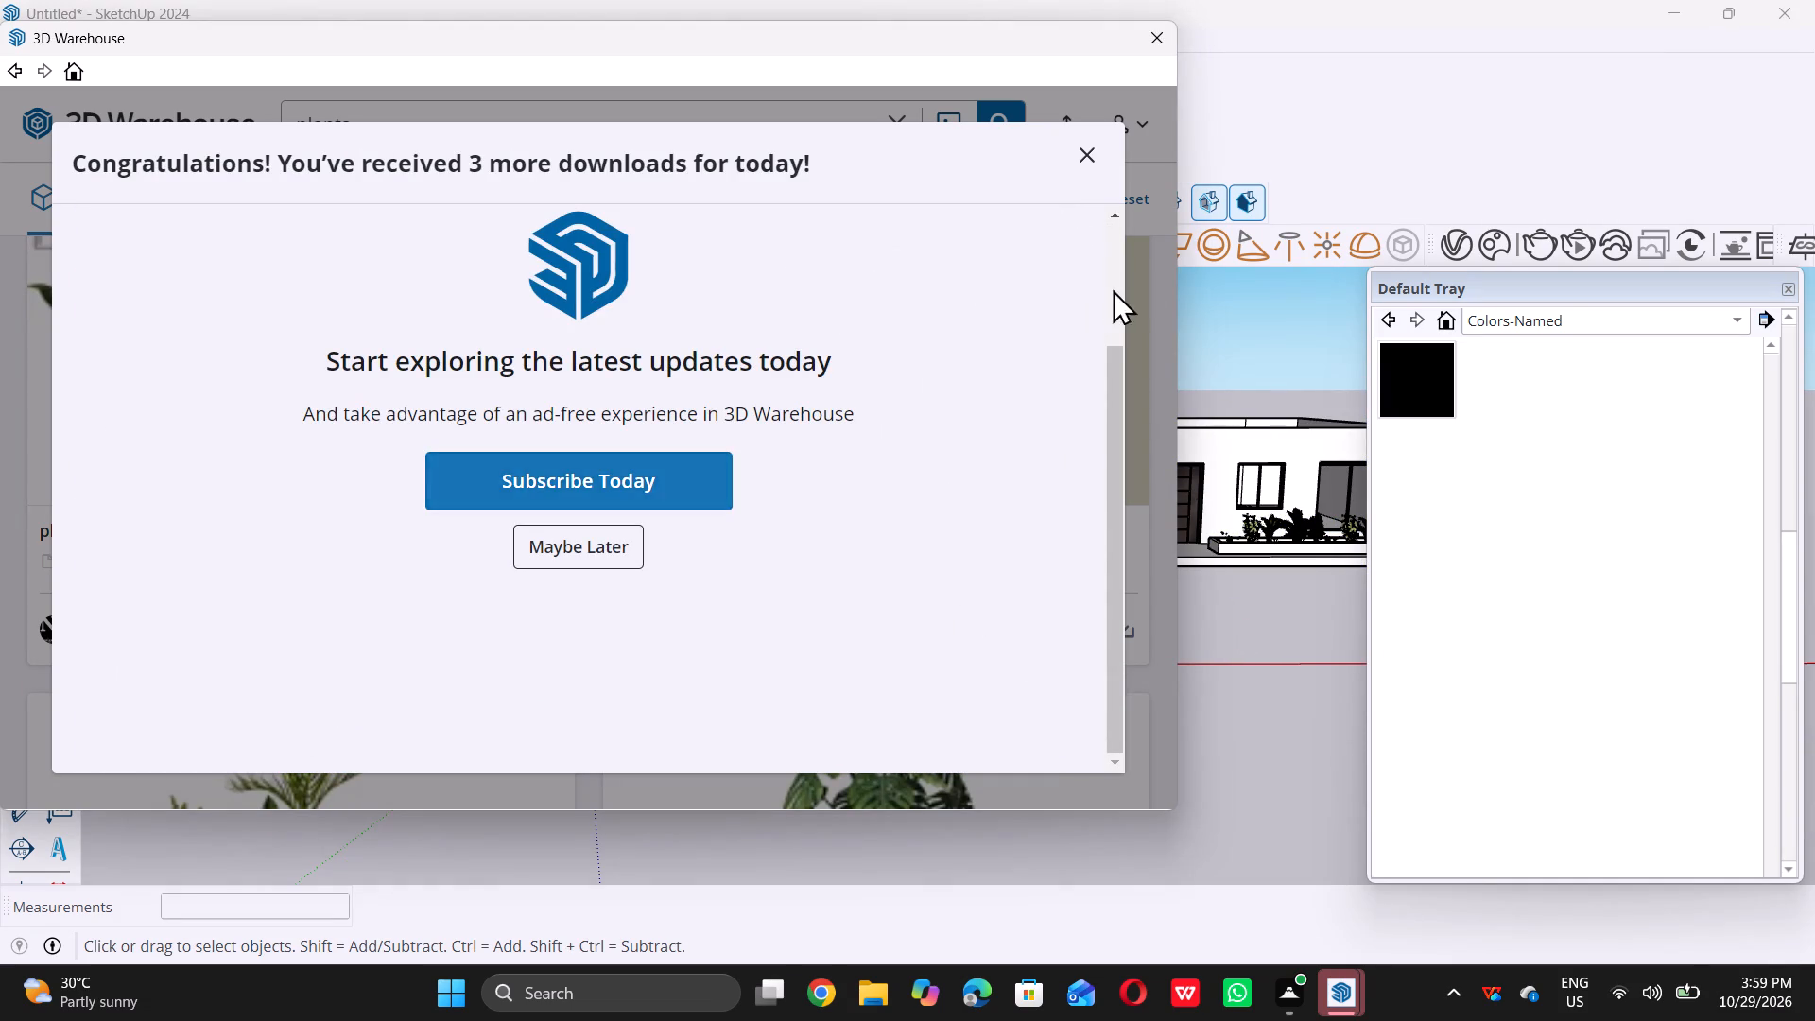
double_click(1092, 154)
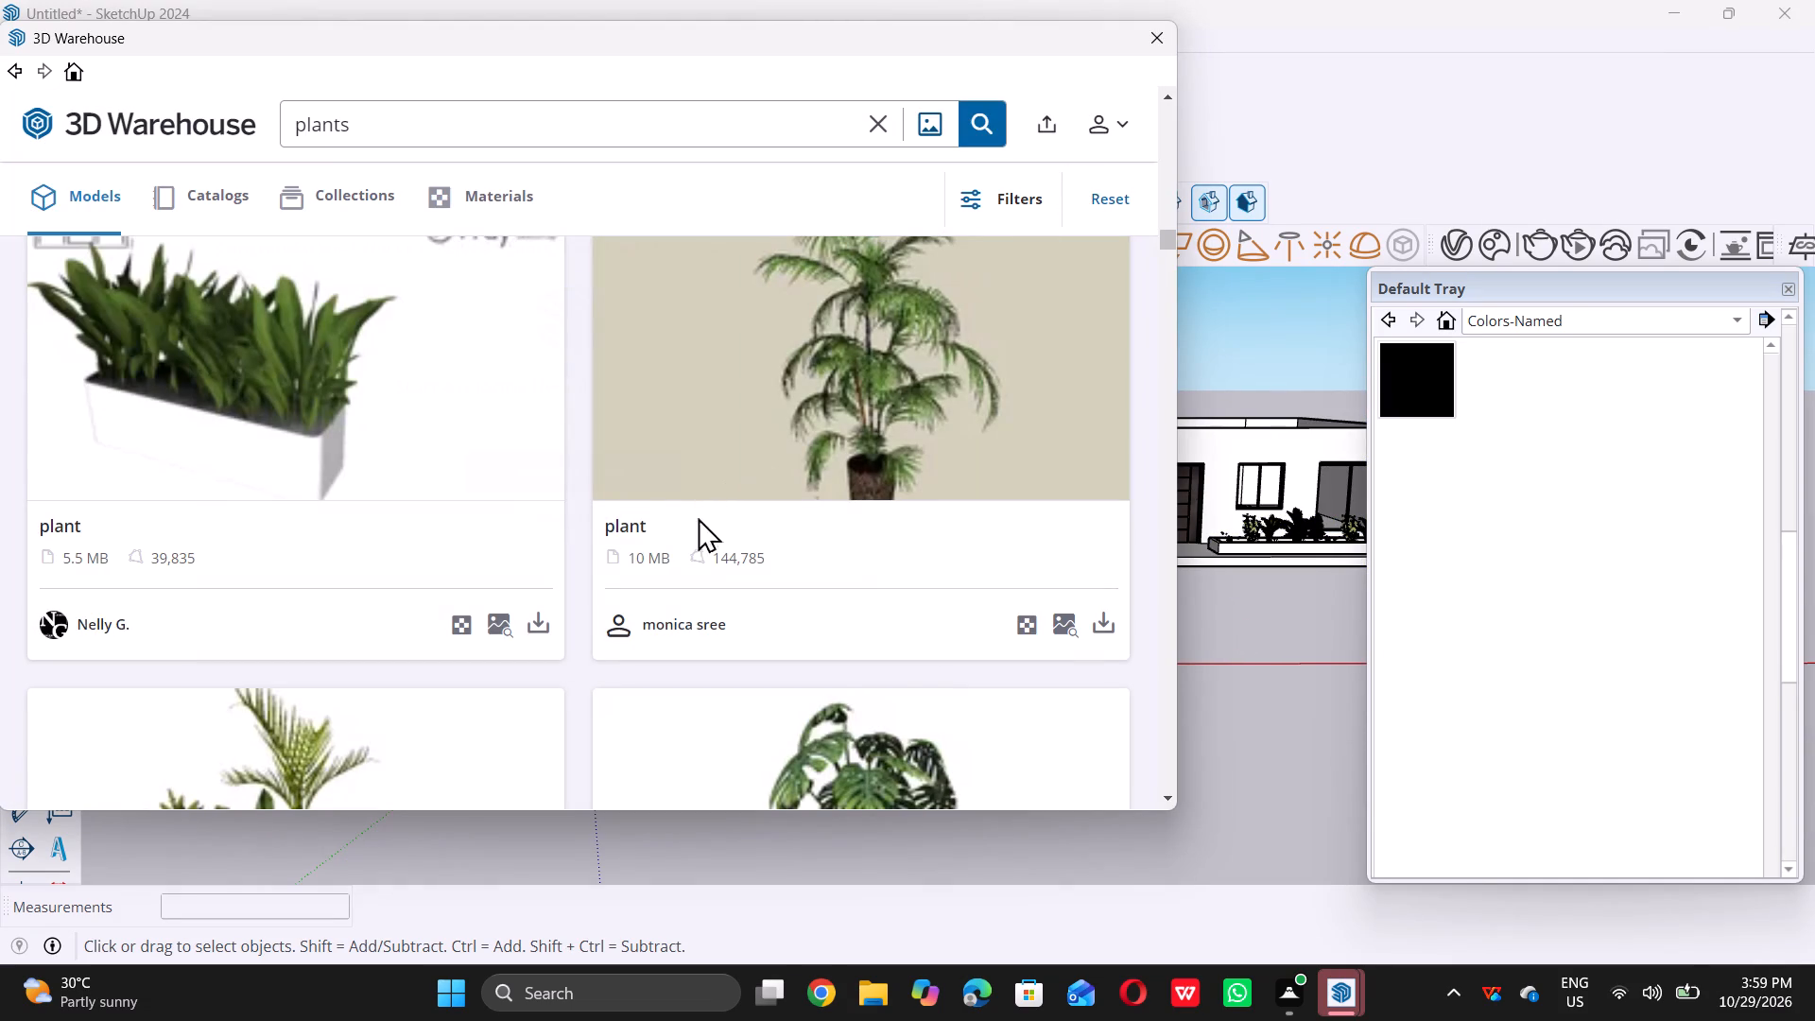
Load the 5.5 MB rectangular planter model directly into the SketchUp model and place it near the origin.
left_click(533, 623)
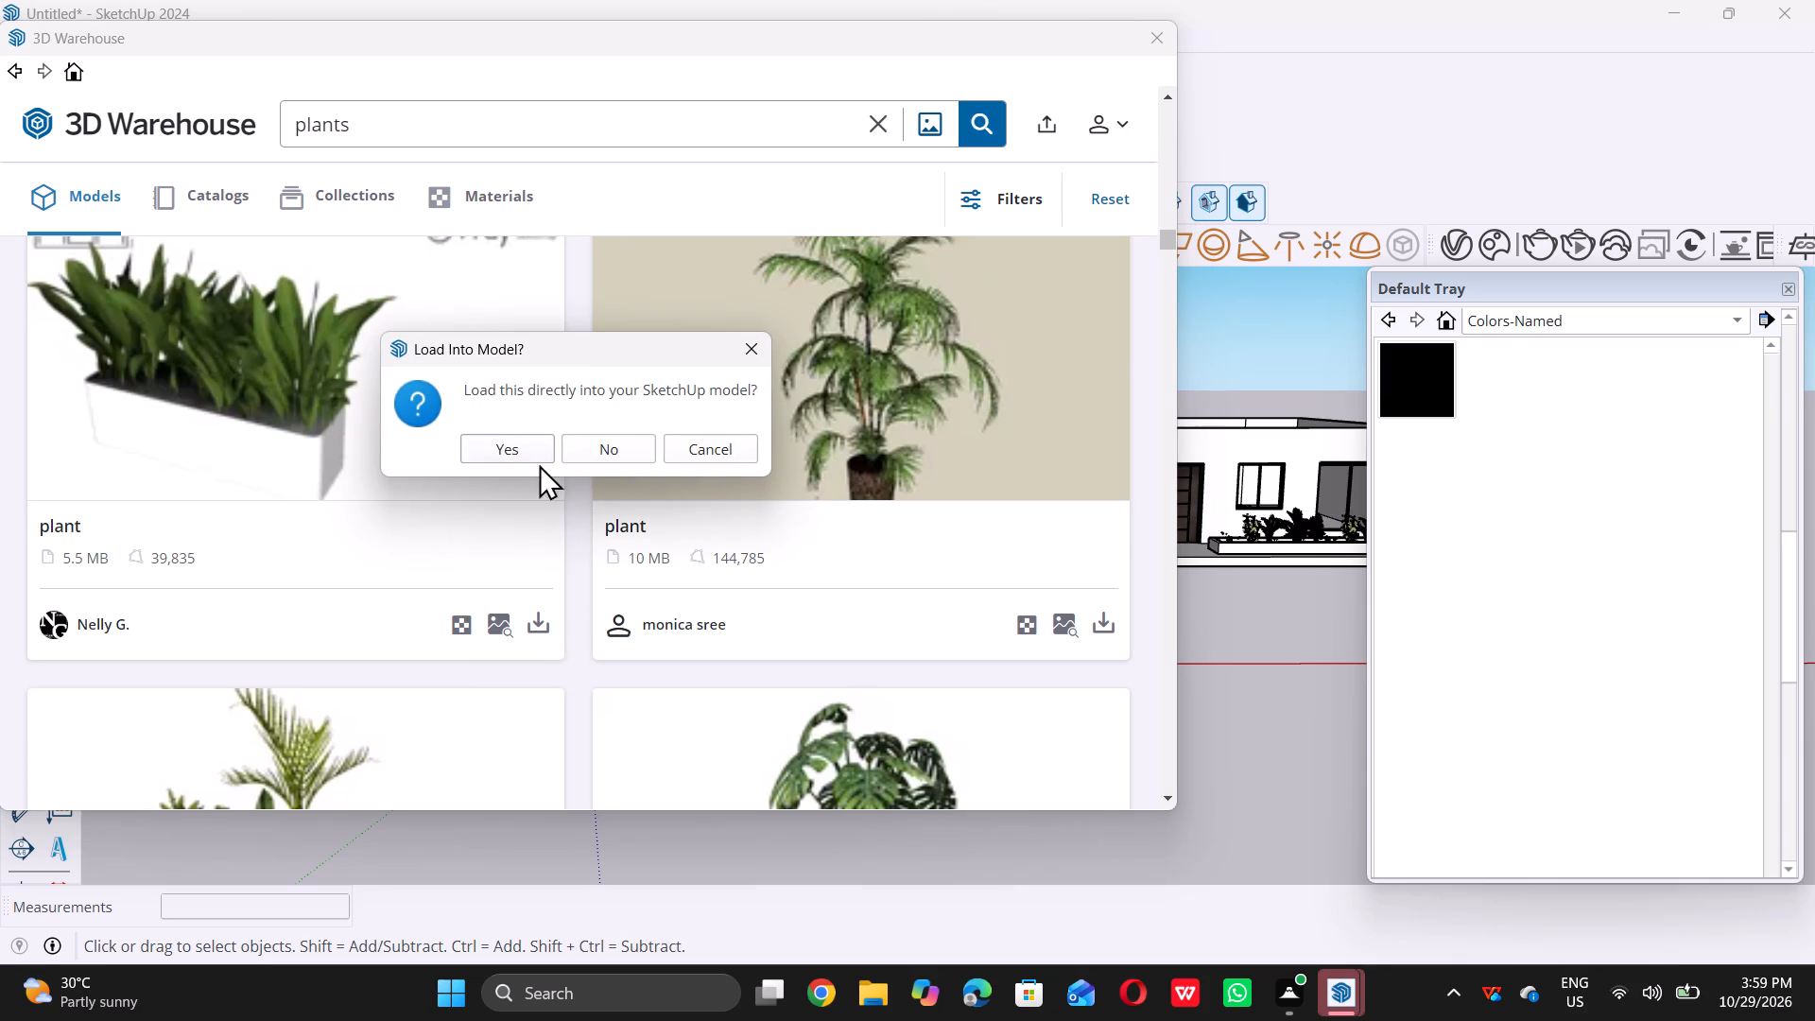
triple_click(516, 444)
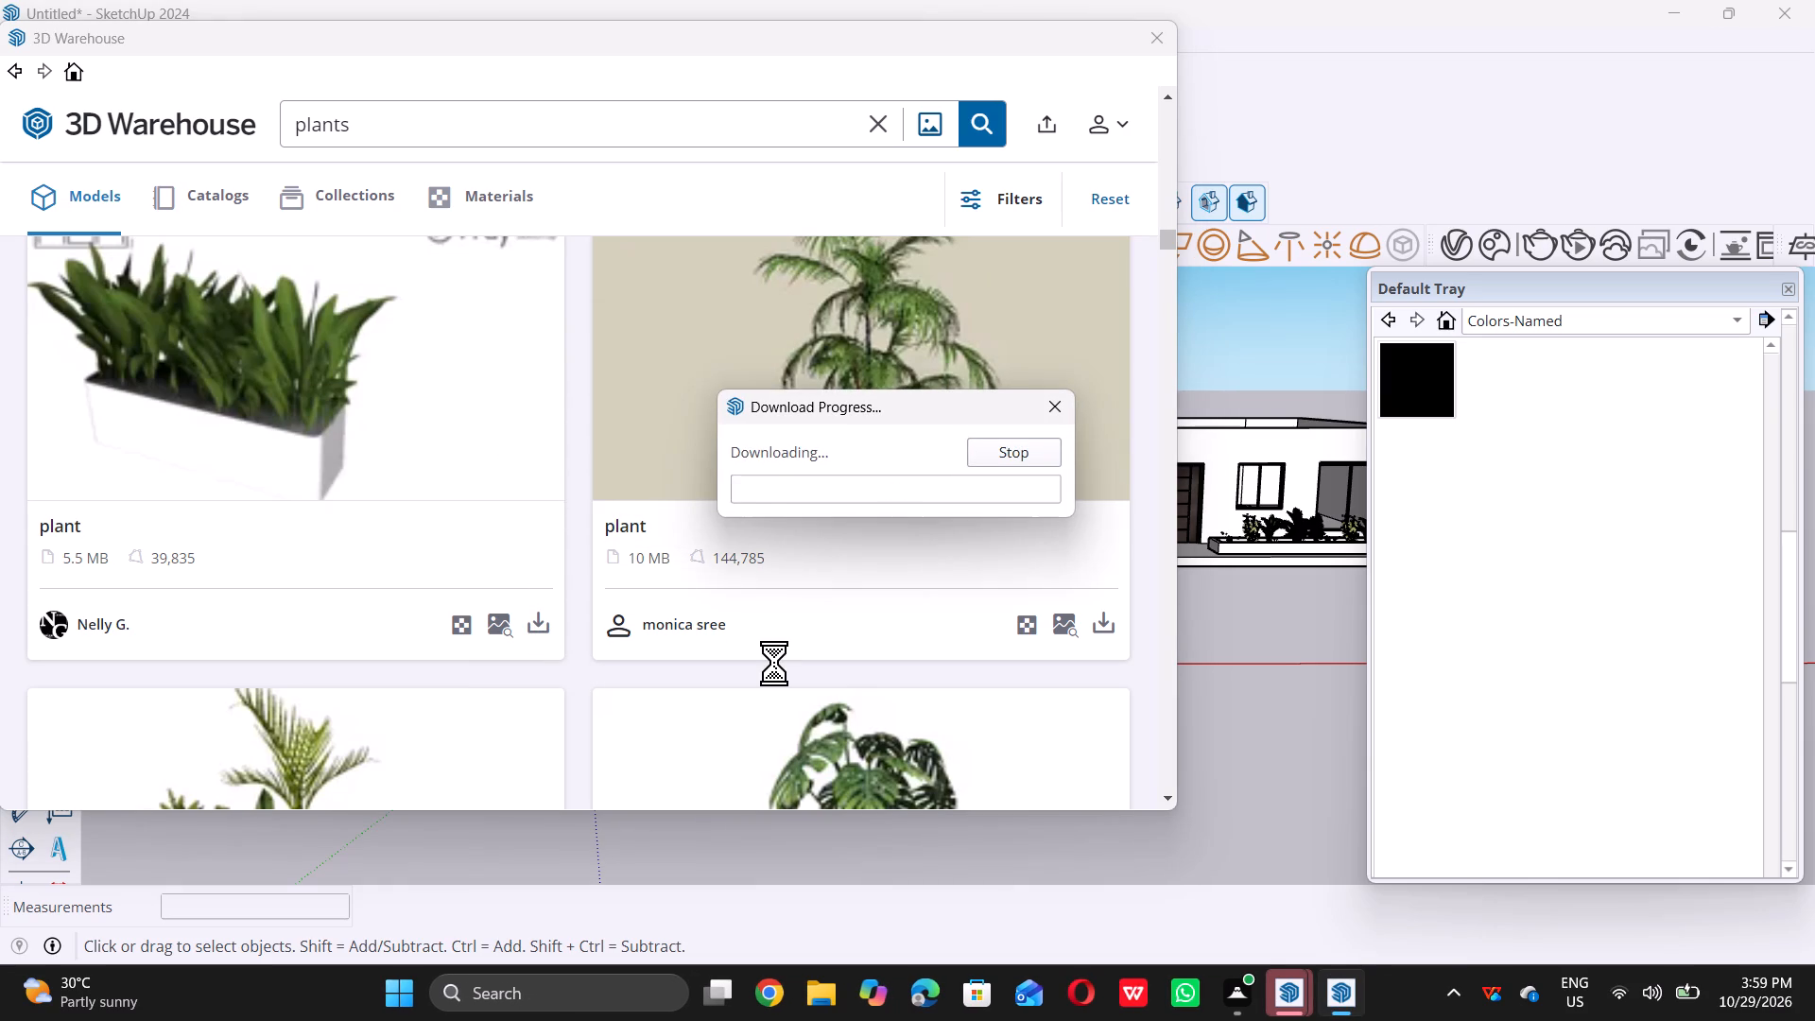
scroll(768, 664, "down", 4)
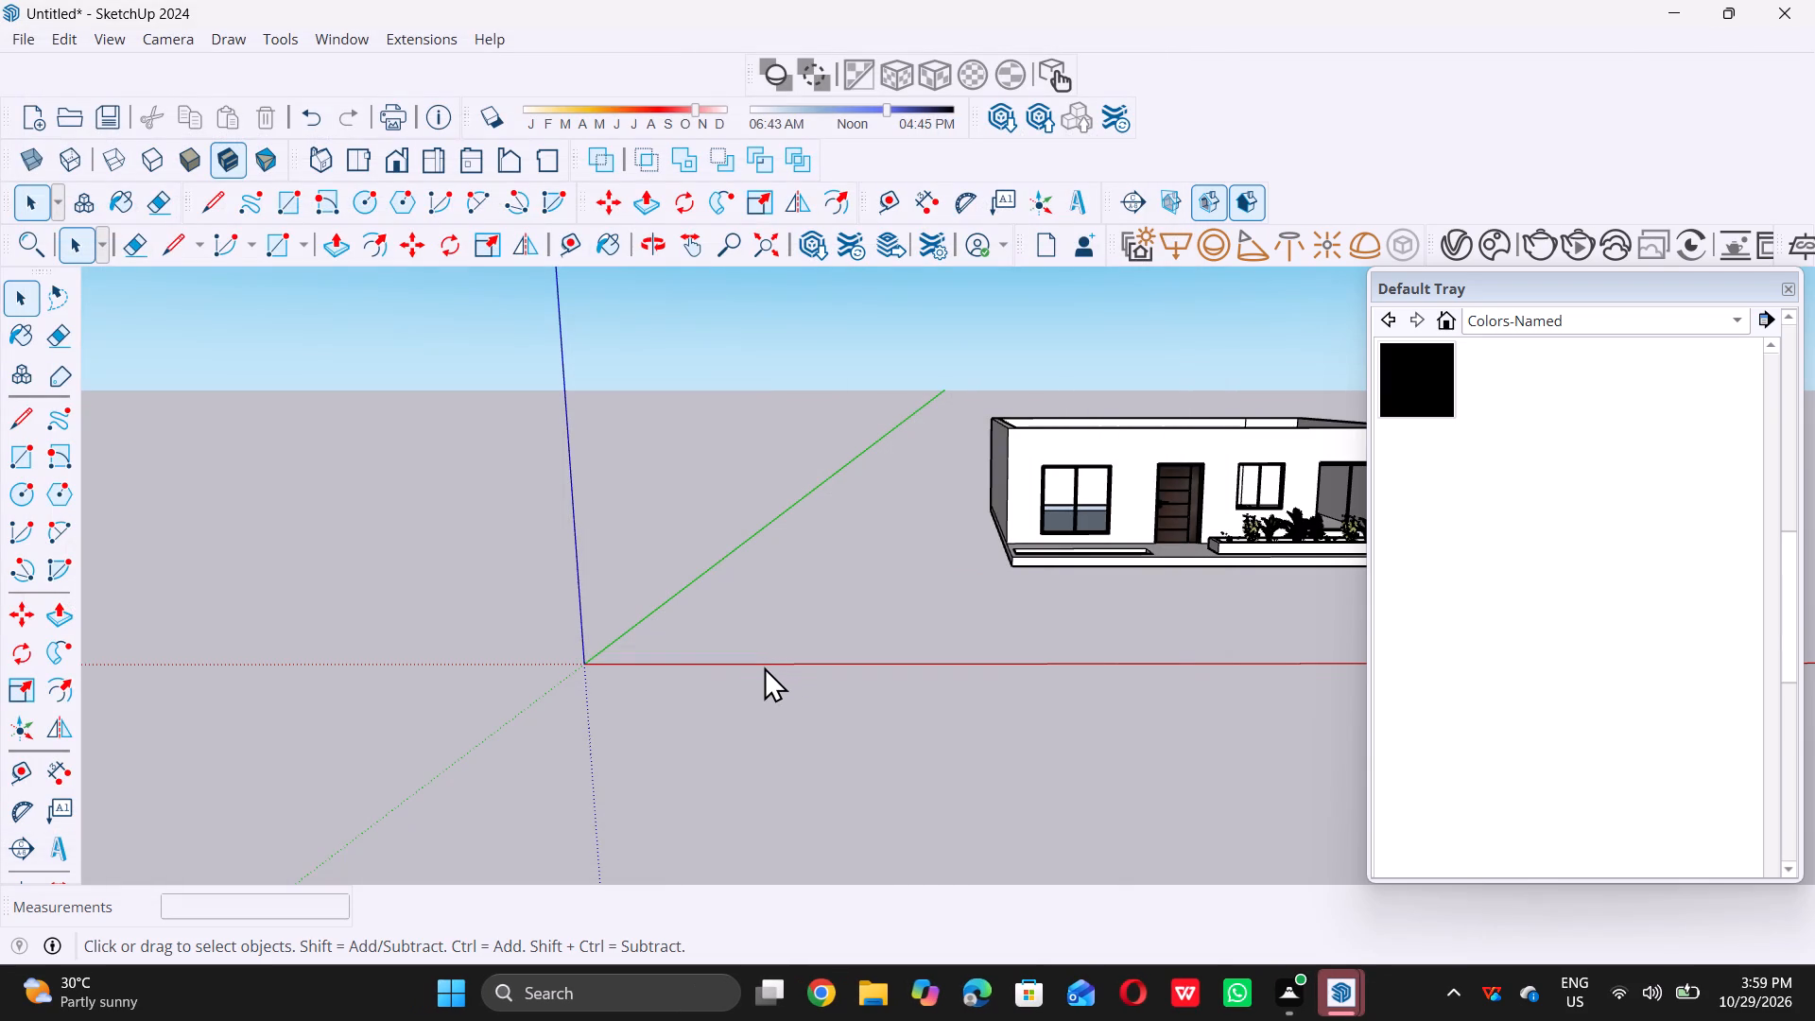
scroll(731, 652, "down", 3)
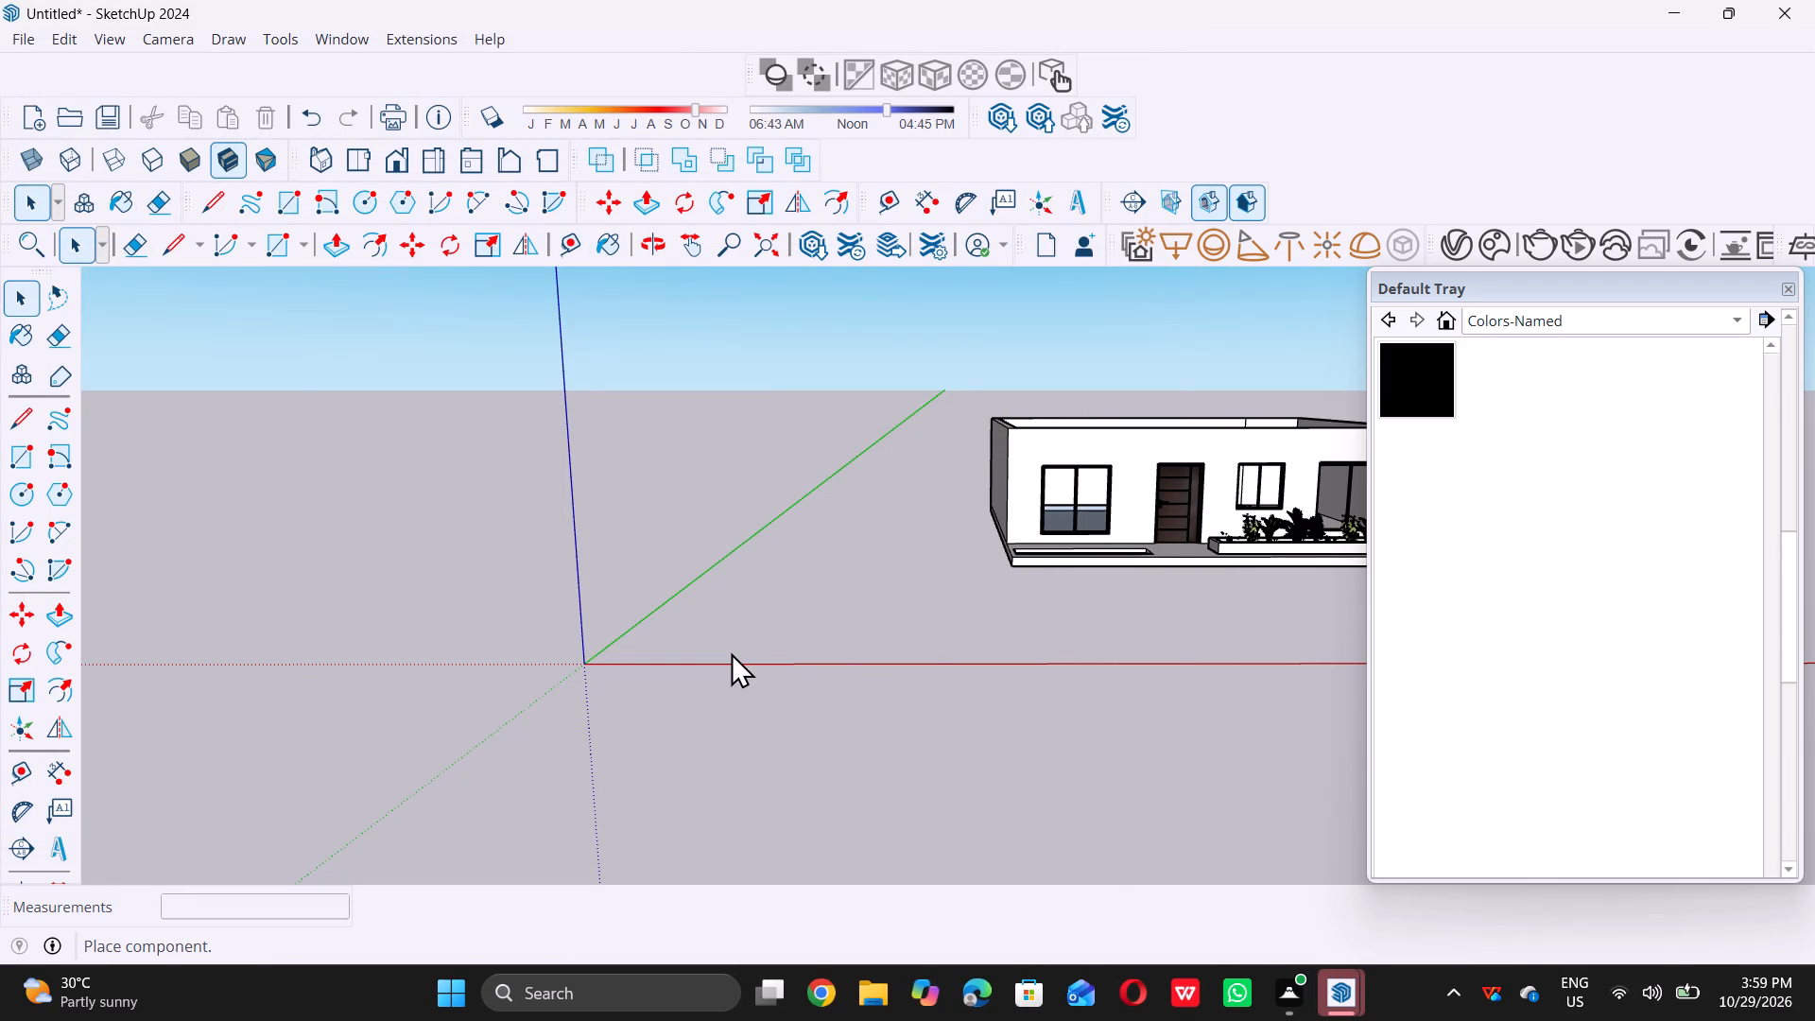
scroll(731, 652, "down", 1)
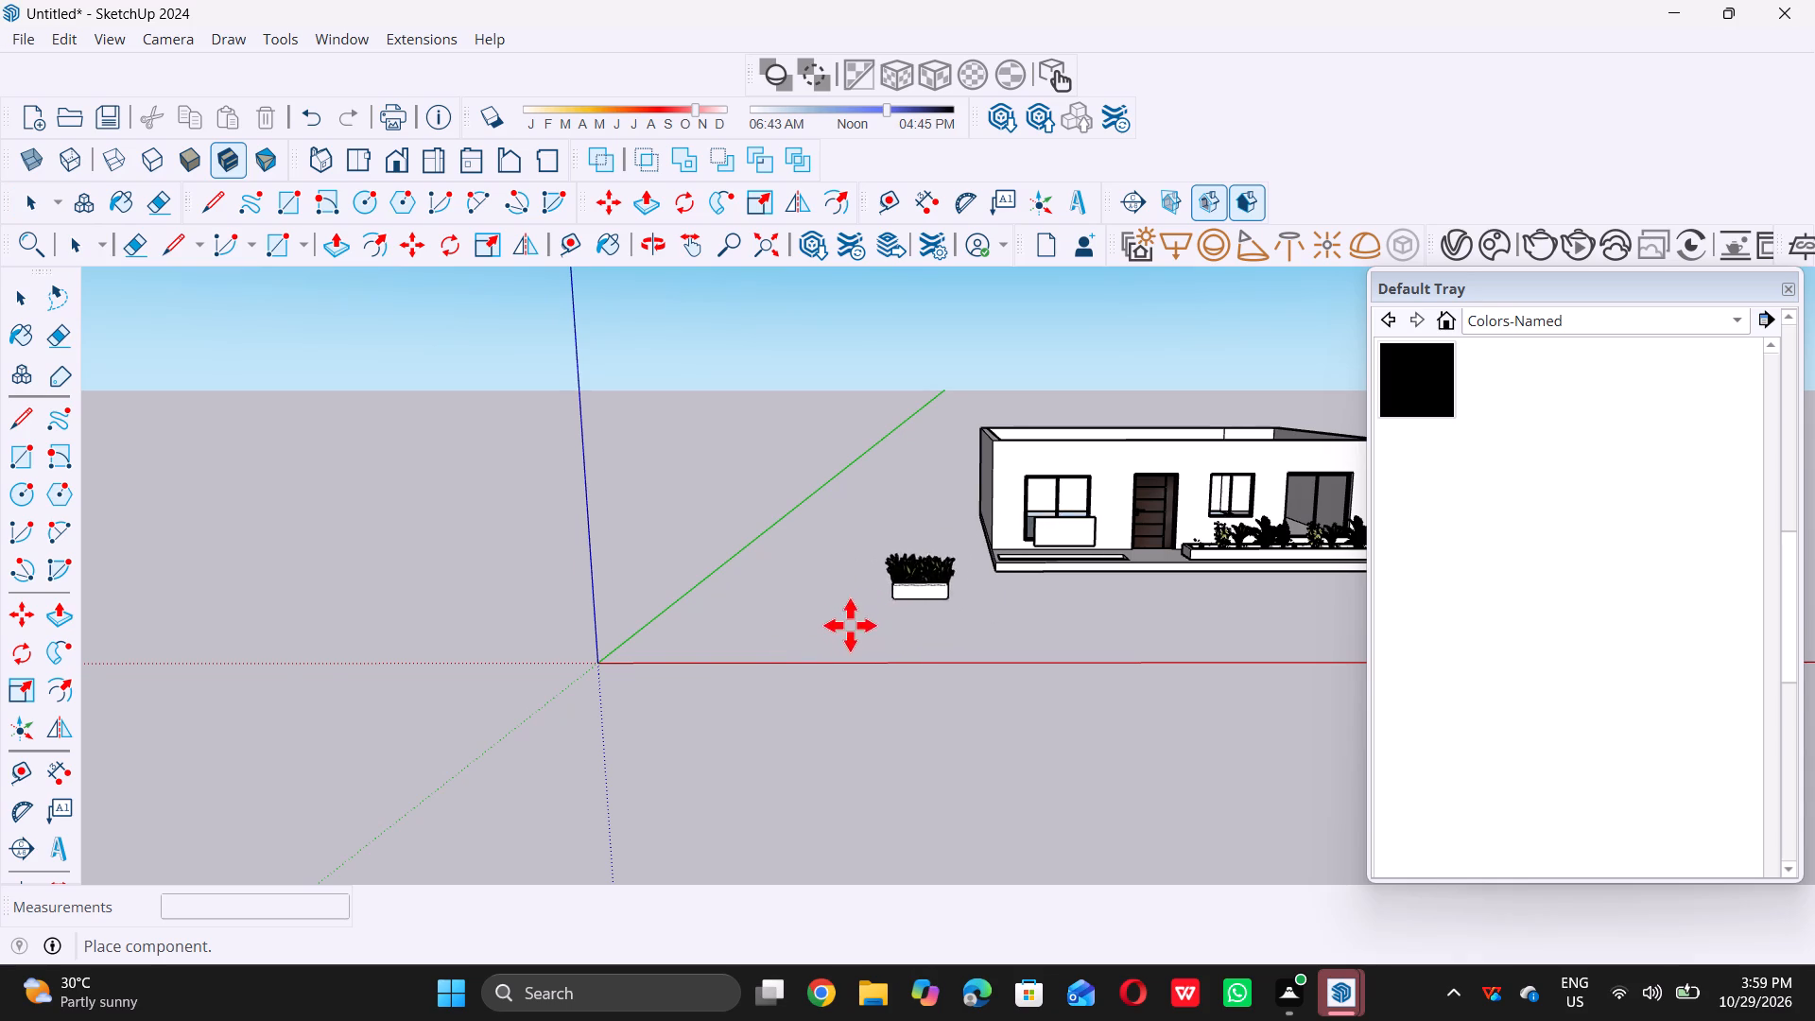
double_click(623, 623)
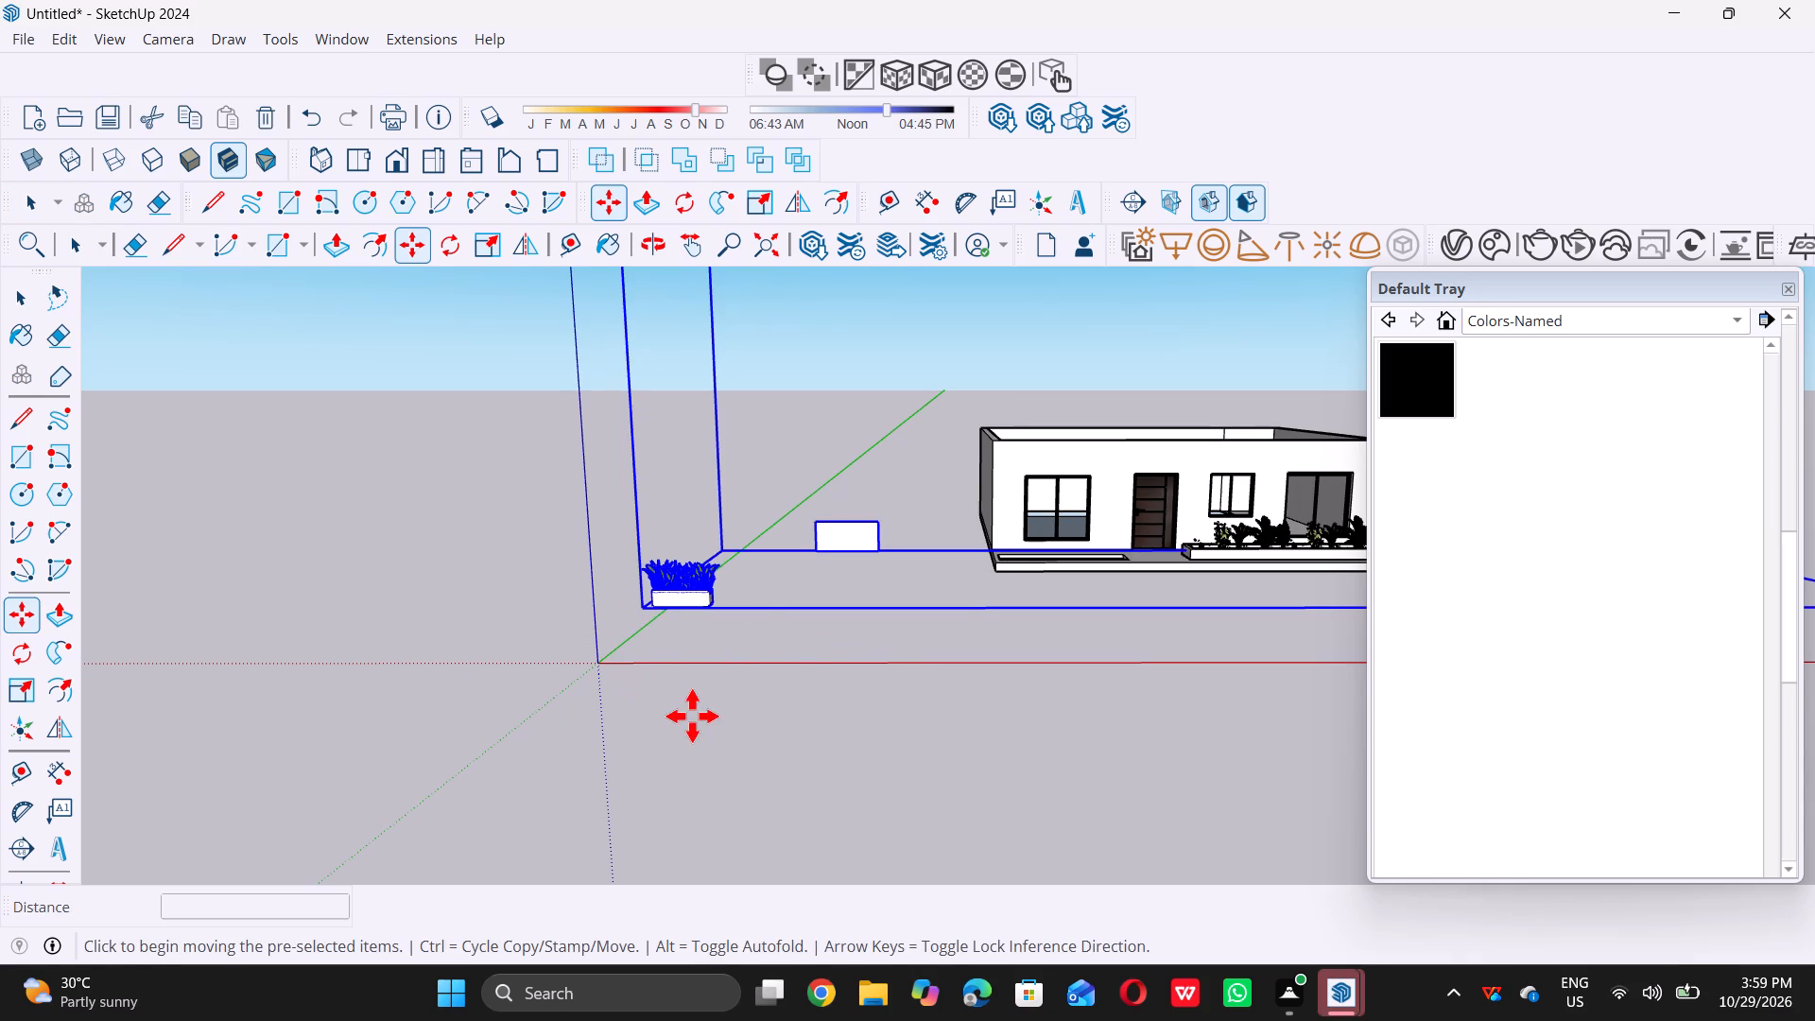
Explode the placed planter component to separate its parts.
key("space")
scroll(688, 690, "down", 3)
right_click(686, 595)
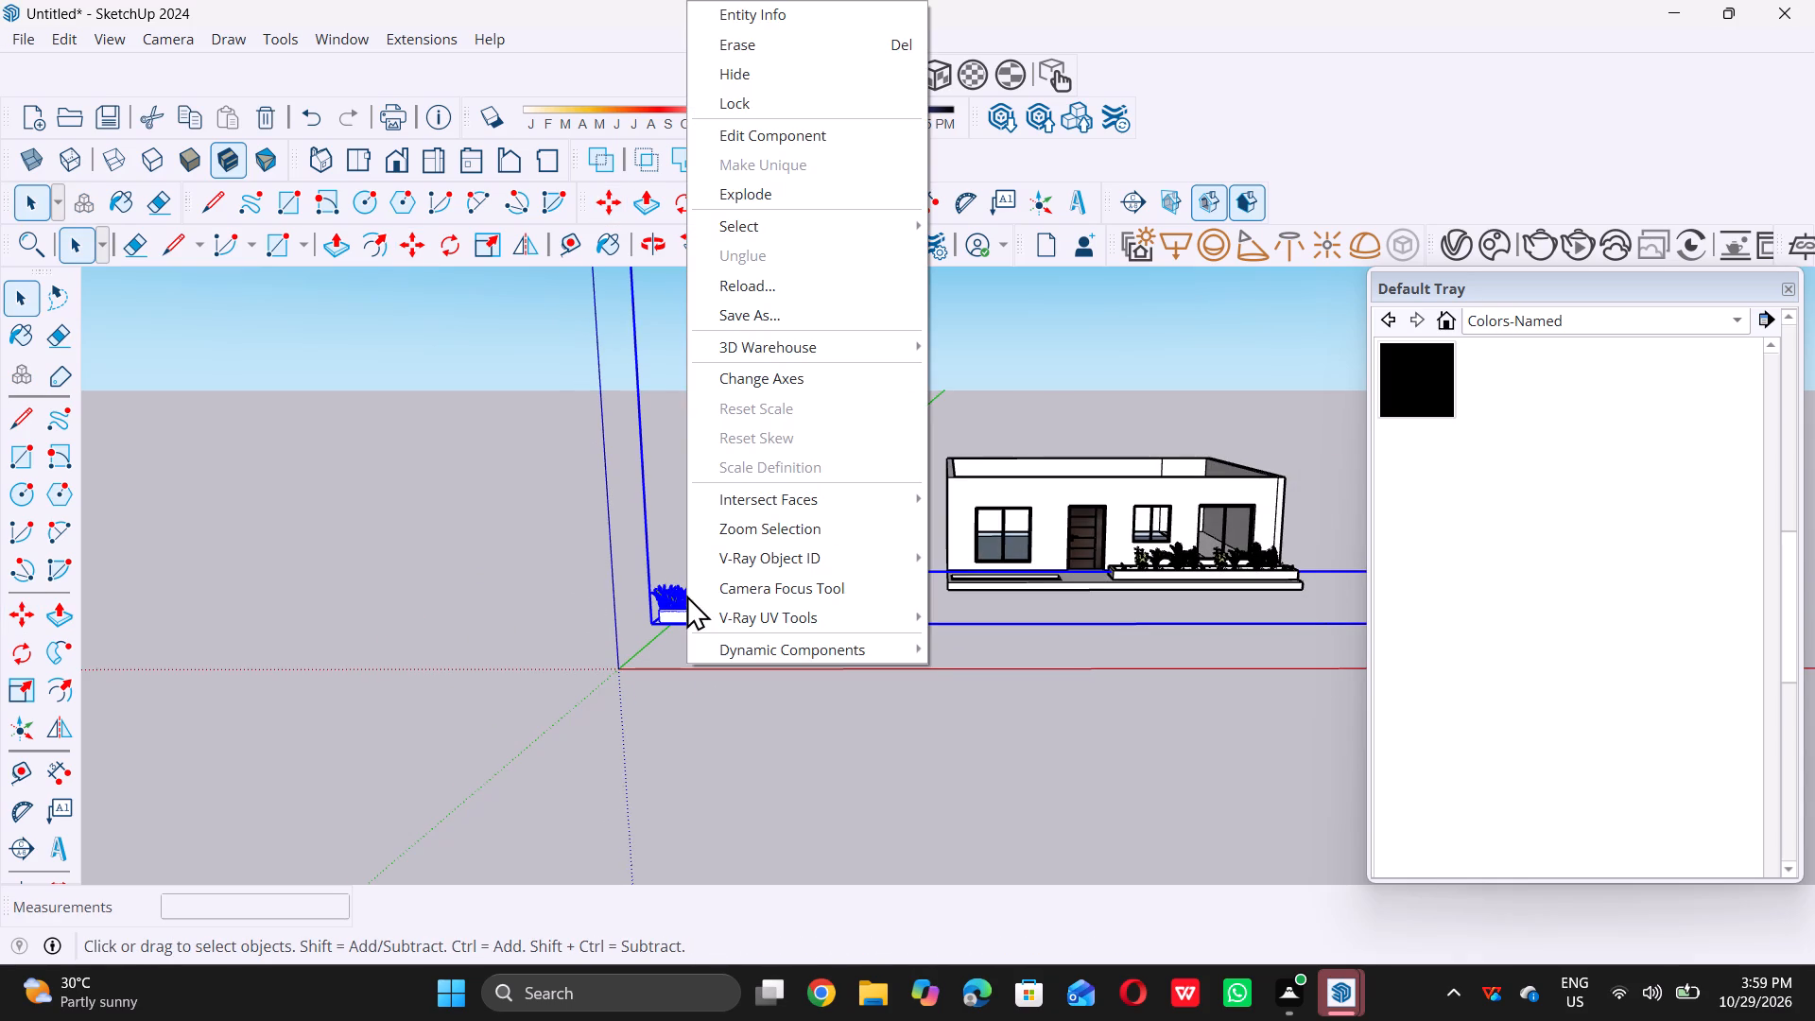
left_click(769, 199)
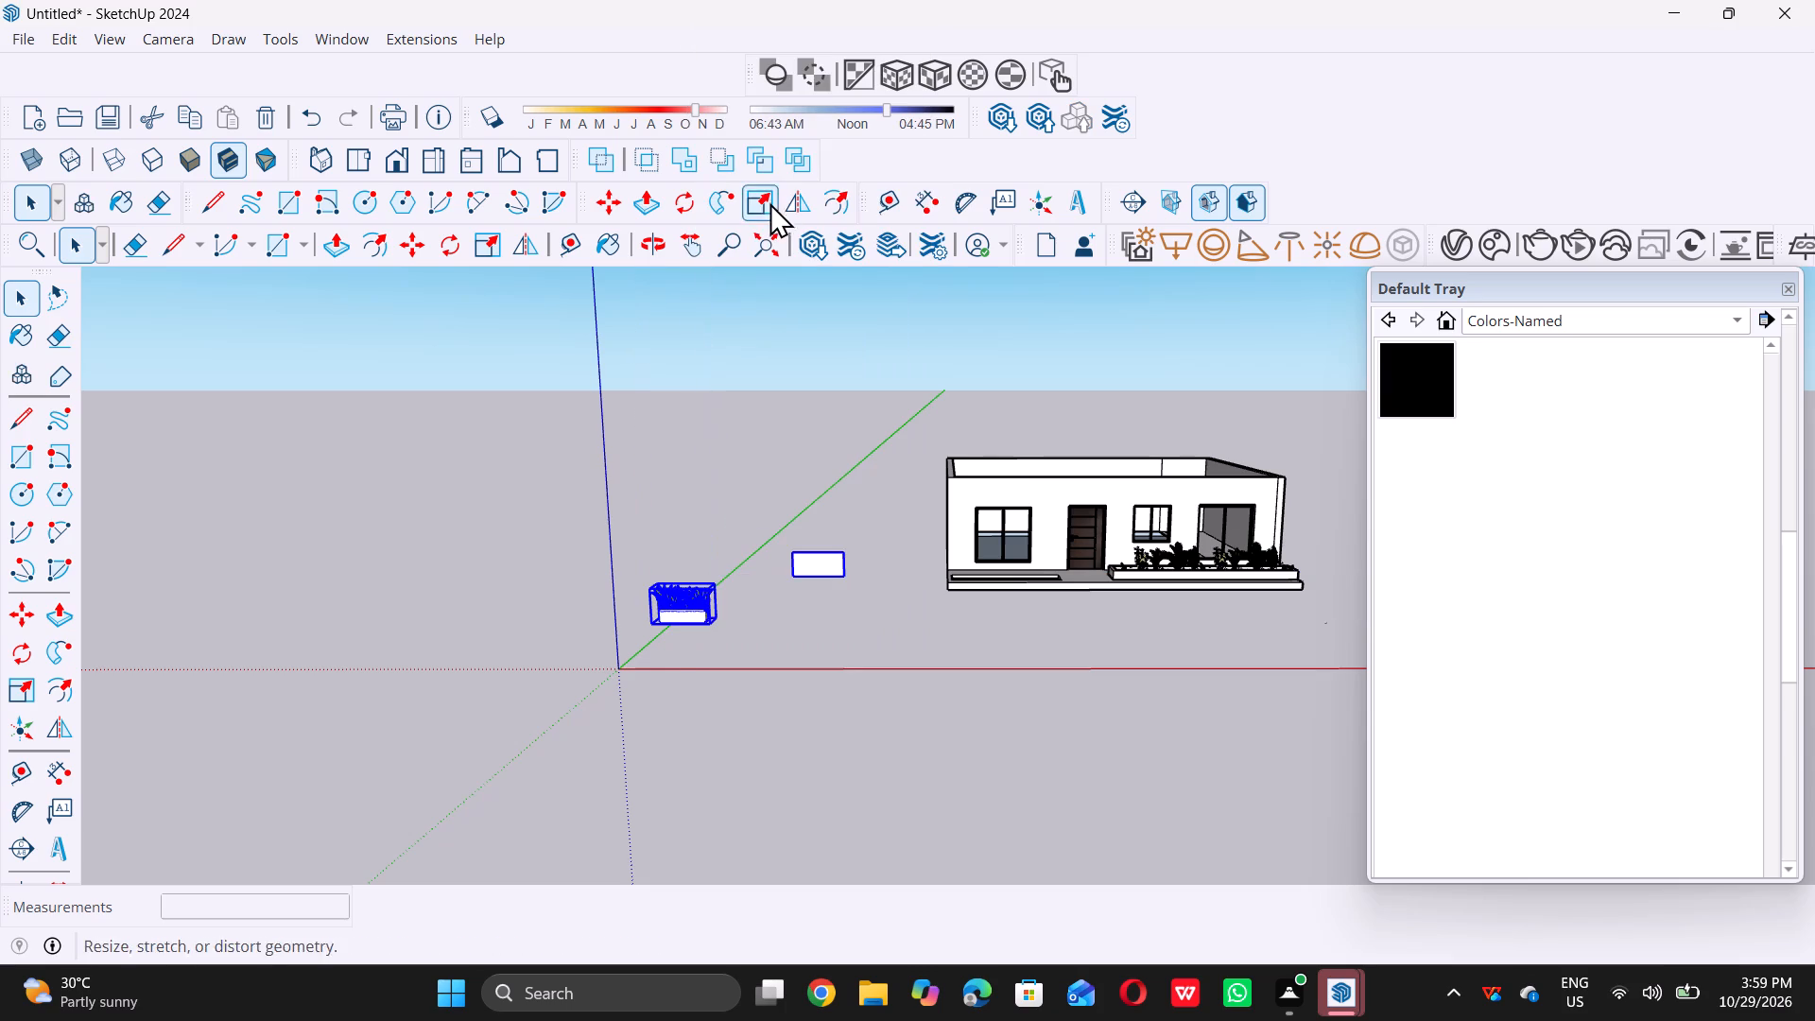
Open the group with the white rectangle behind the planter, delete that rectangle, and leave the group.
double_click(815, 568)
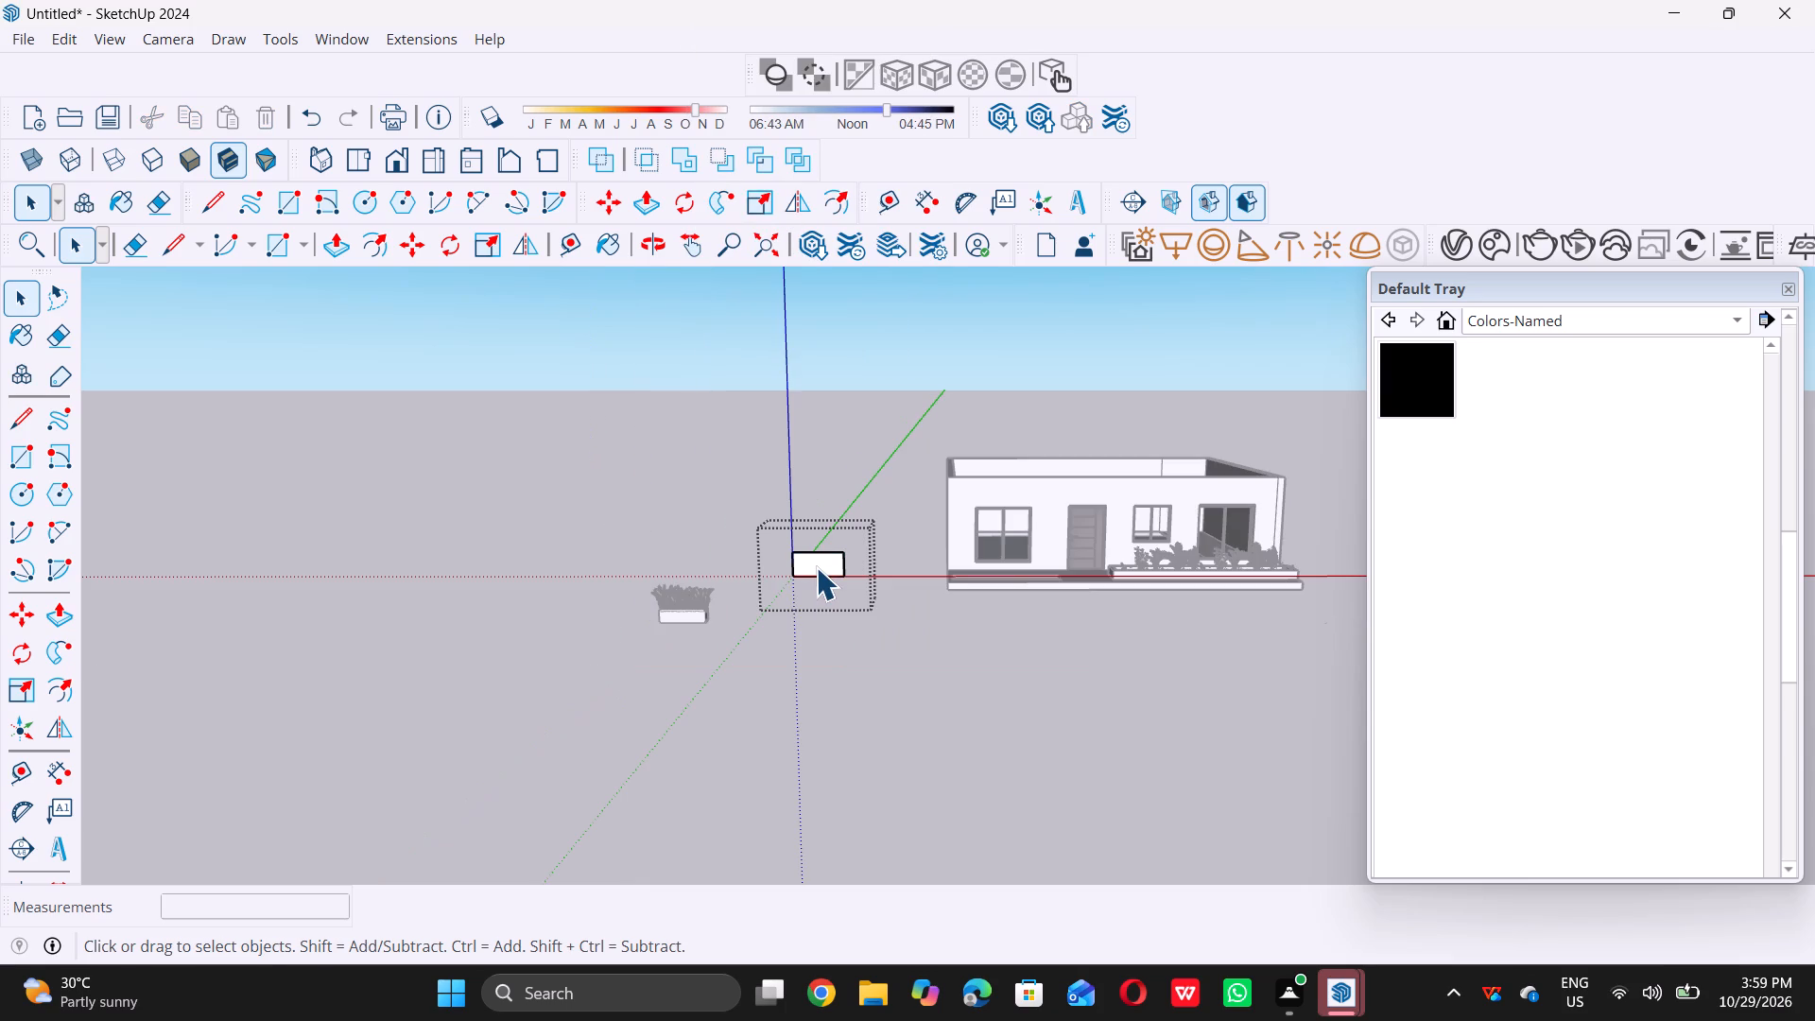
triple_click(816, 567)
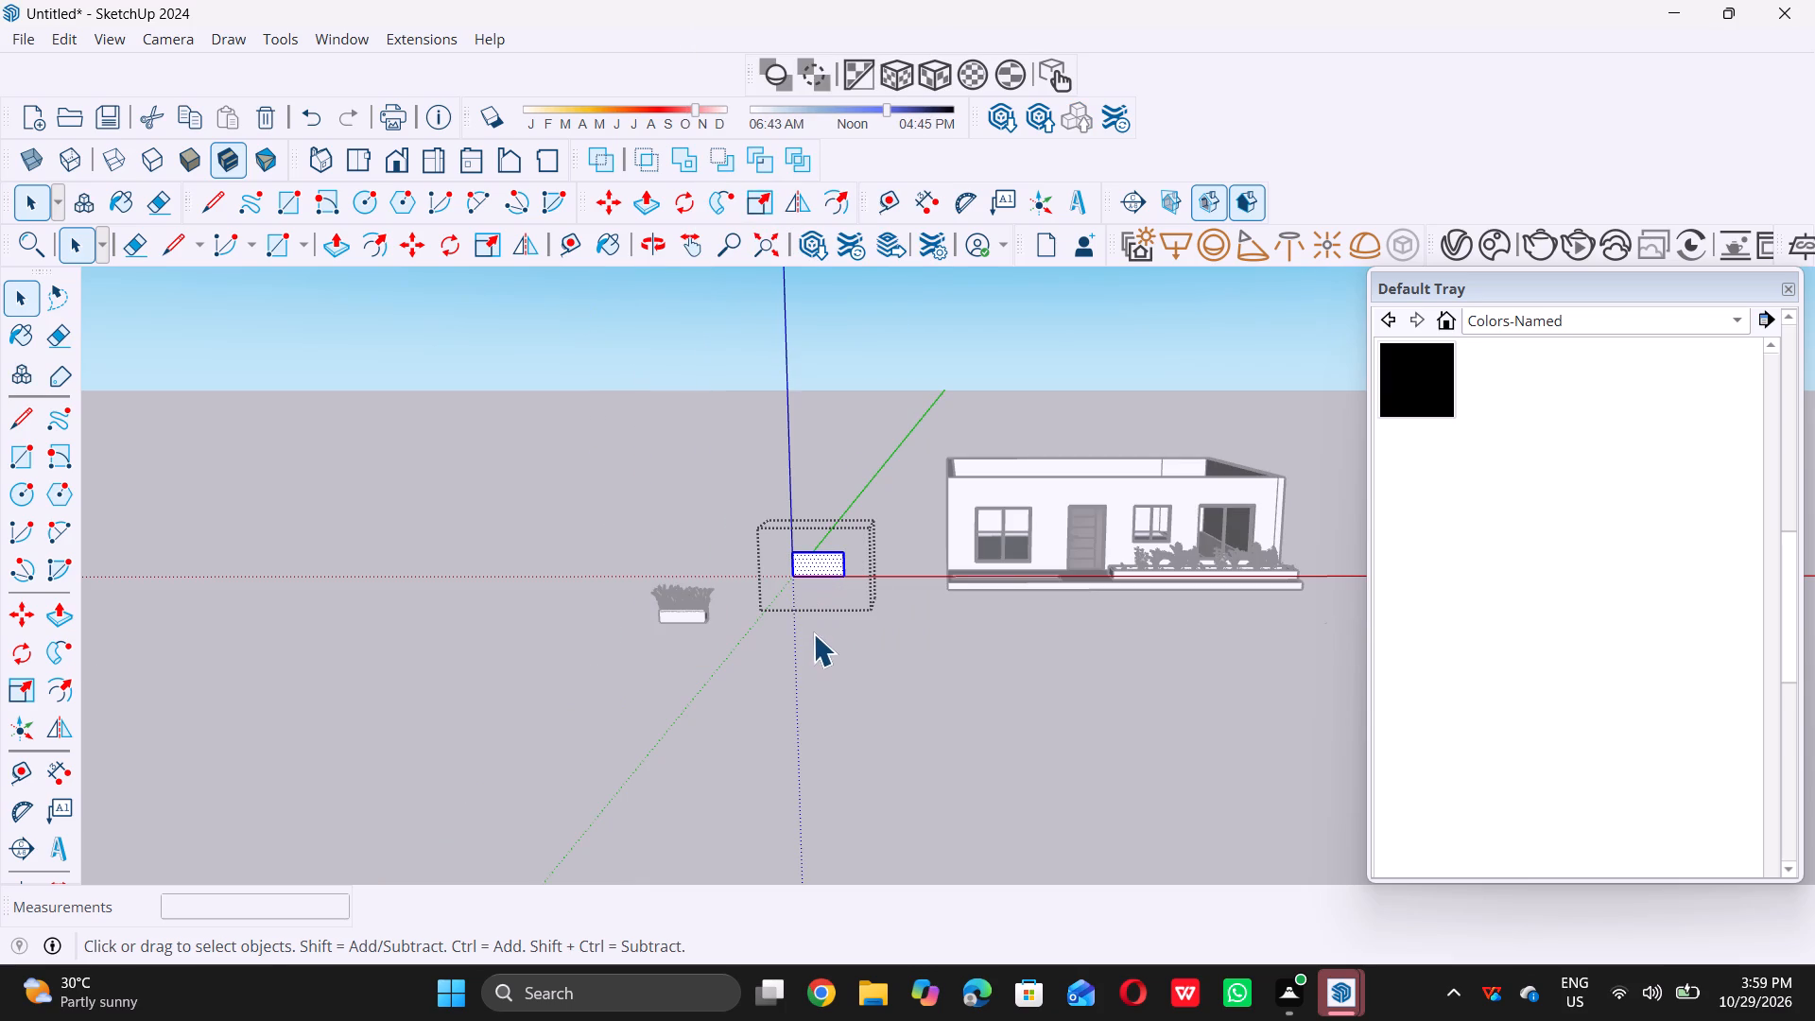
key("Delete")
triple_click(780, 638)
double_click(780, 638)
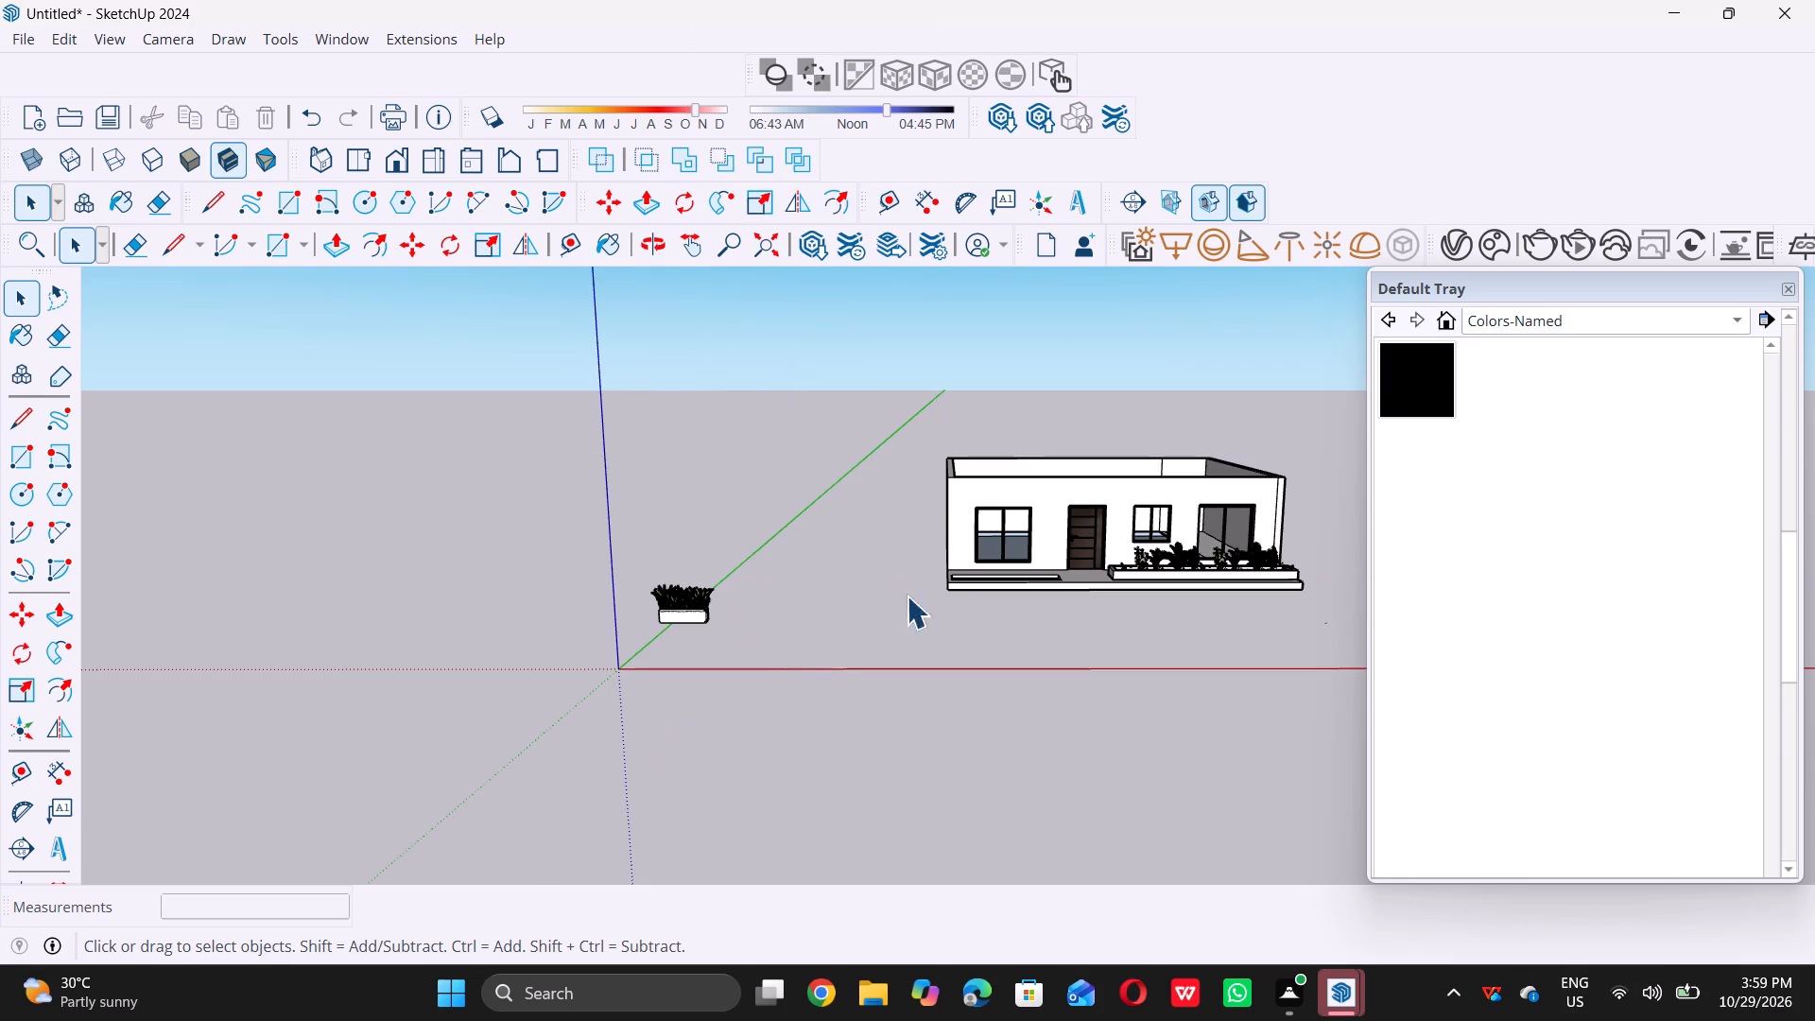
Move the rectangular planter by its bounding-box base corner onto the front outer rim corner of the porch bed below the window.
middle_click_drag(940, 581, 866, 692)
scroll(623, 670, "up", 20)
scroll(645, 679, "up", 13)
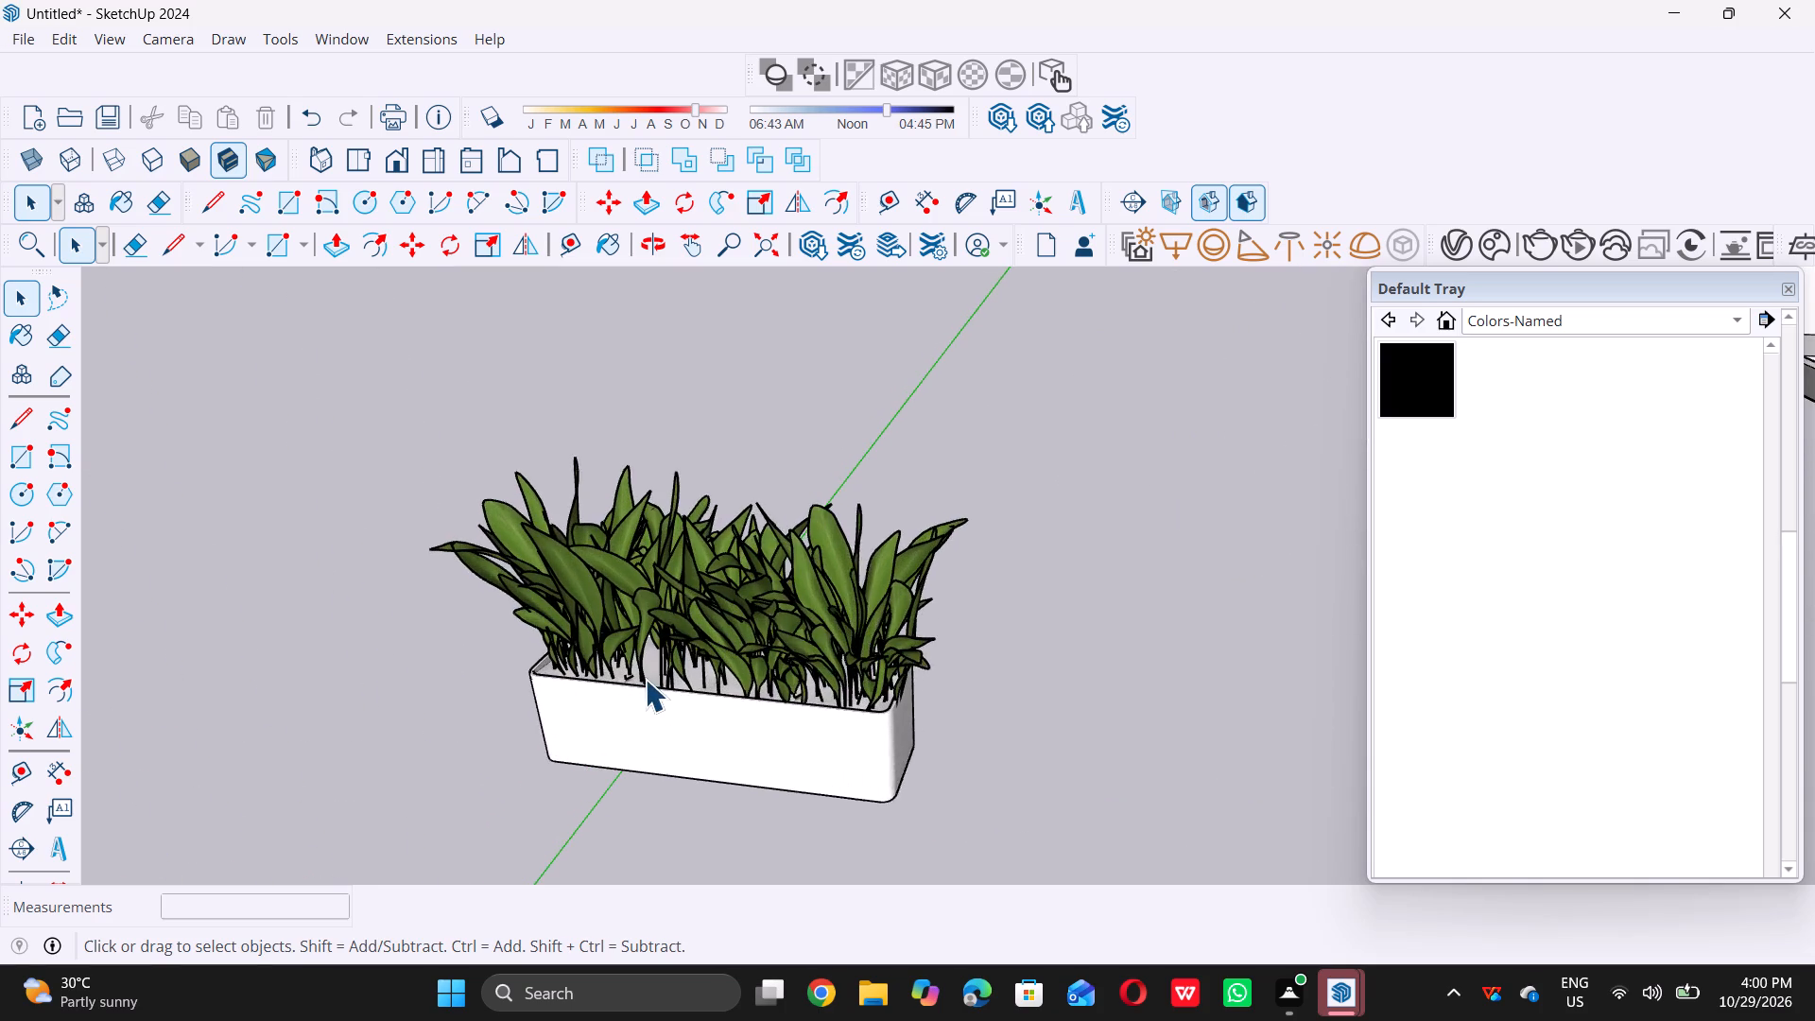
scroll(645, 679, "up", 6)
left_click(619, 724)
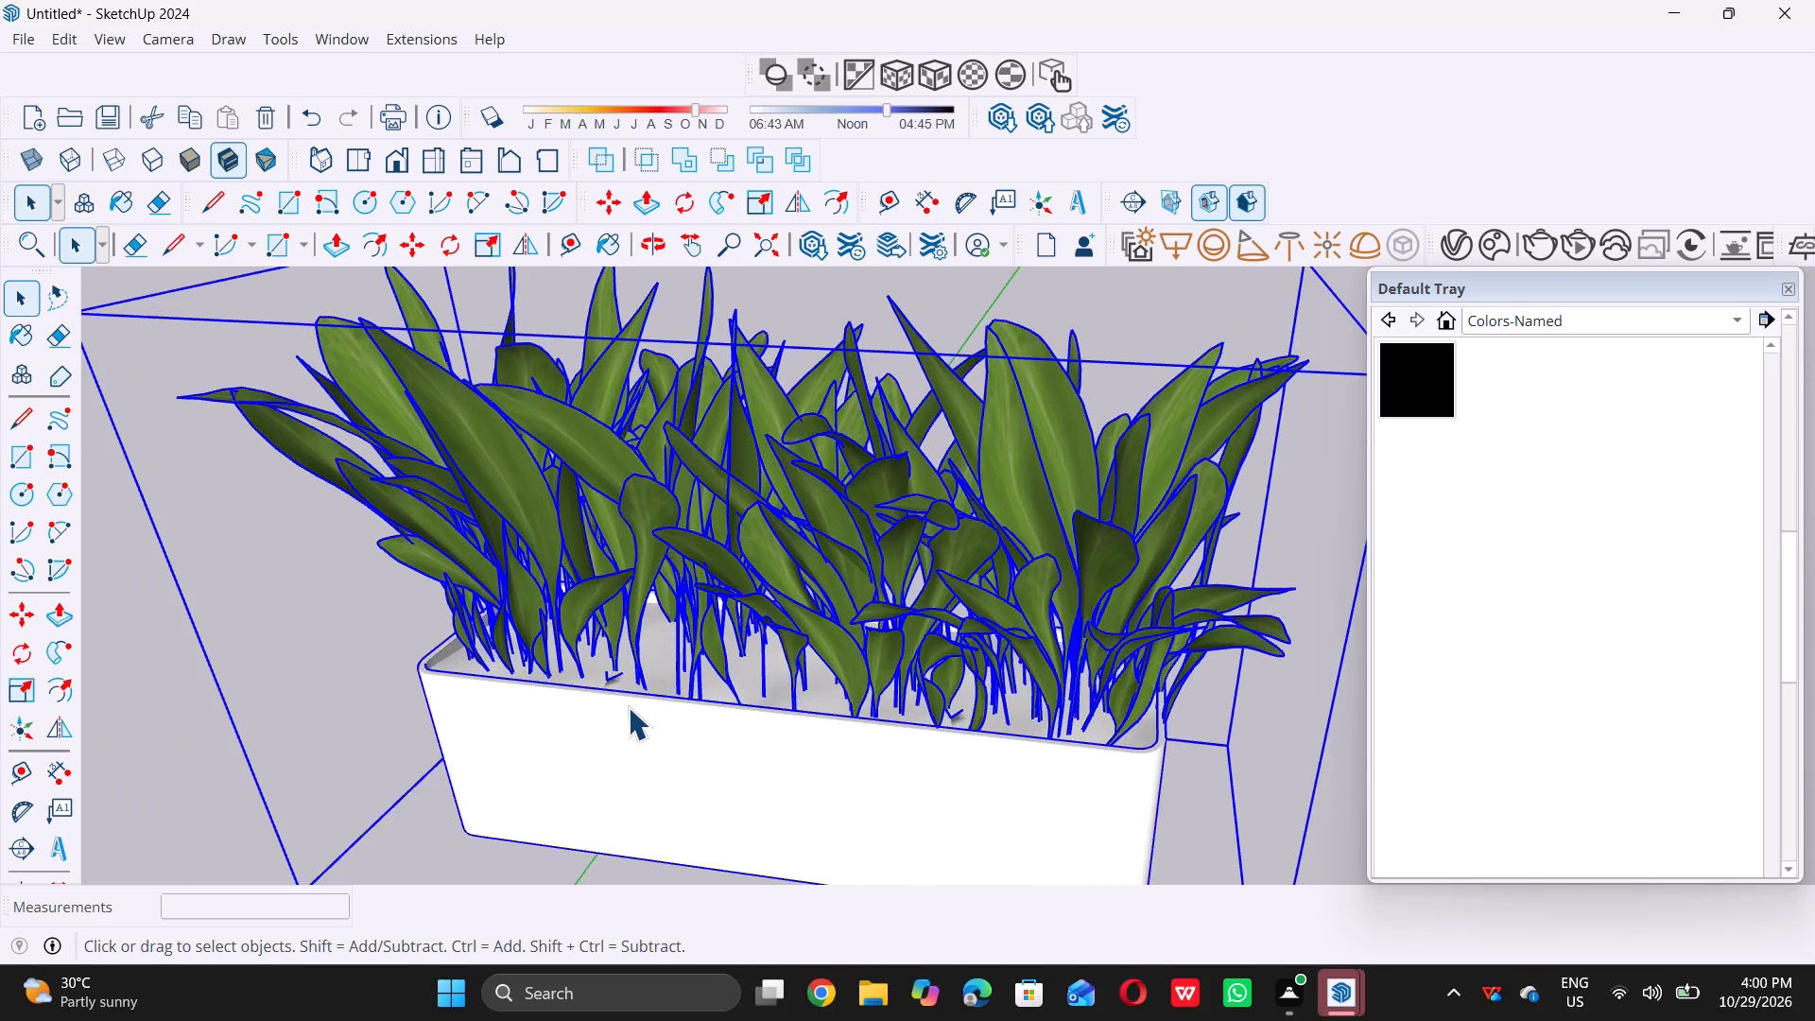
scroll(628, 707, "down", 12)
key("m")
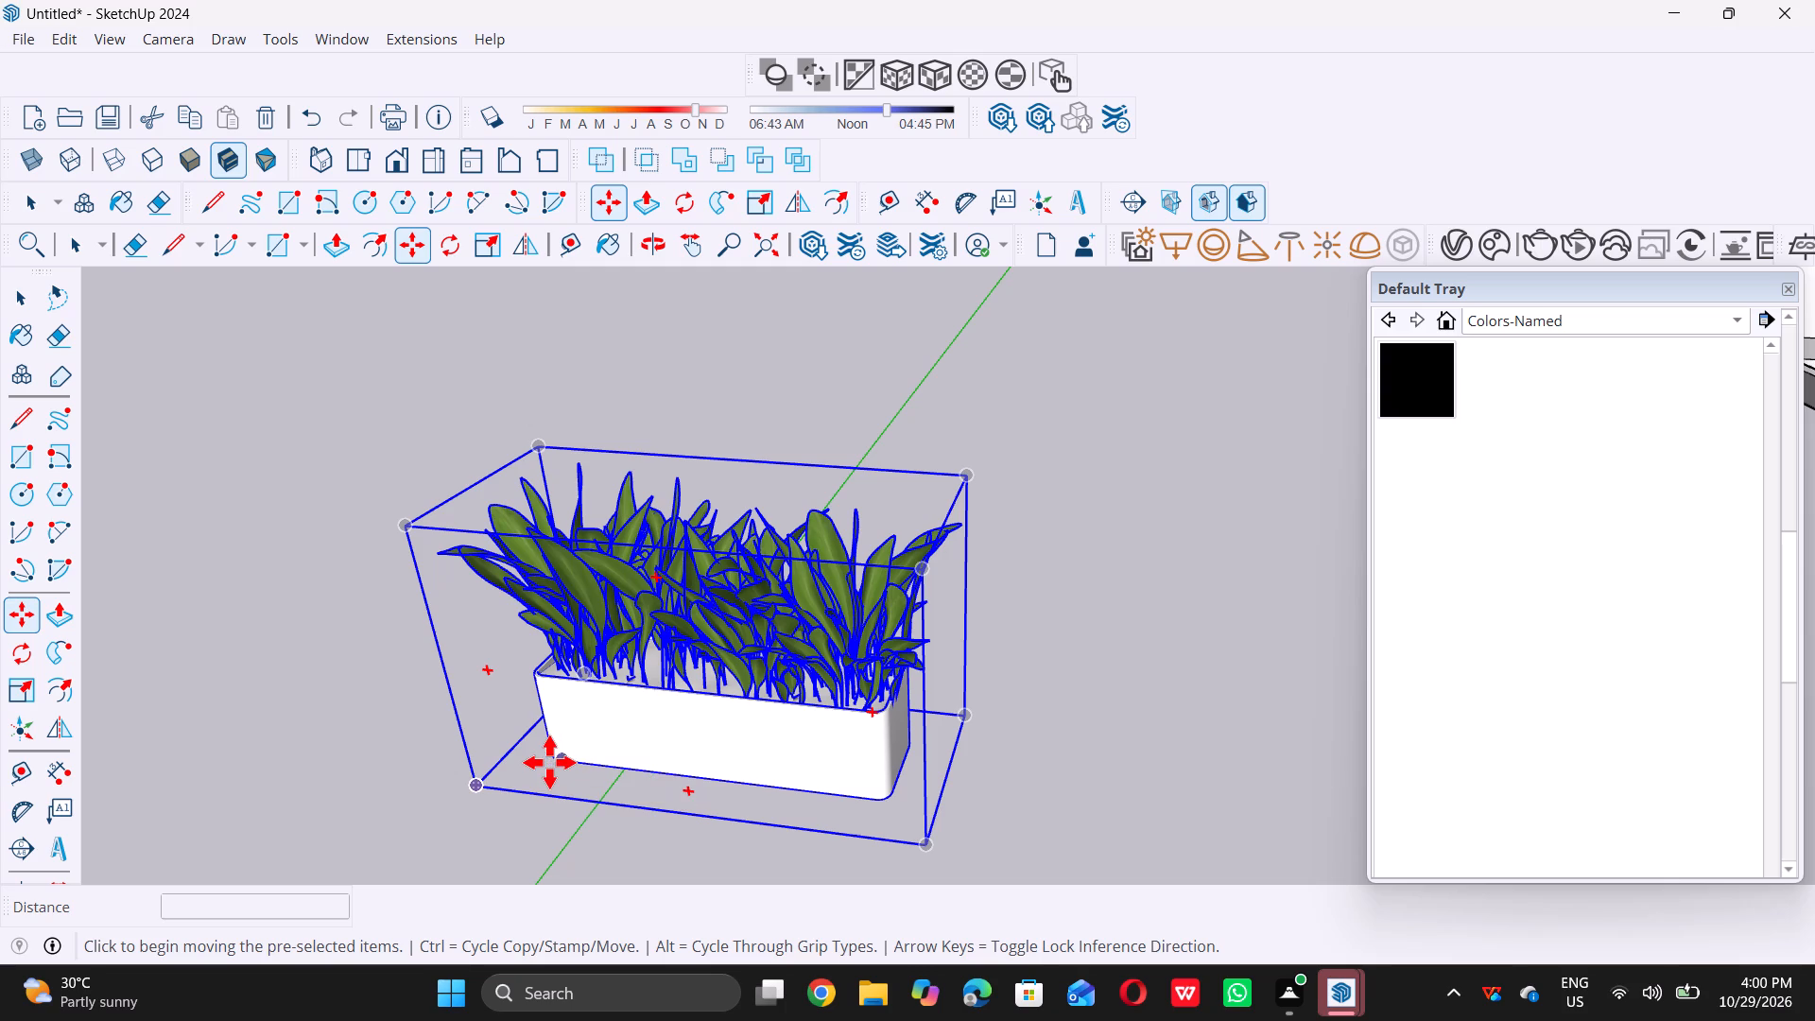
left_click(475, 785)
scroll(475, 785, "down", 16)
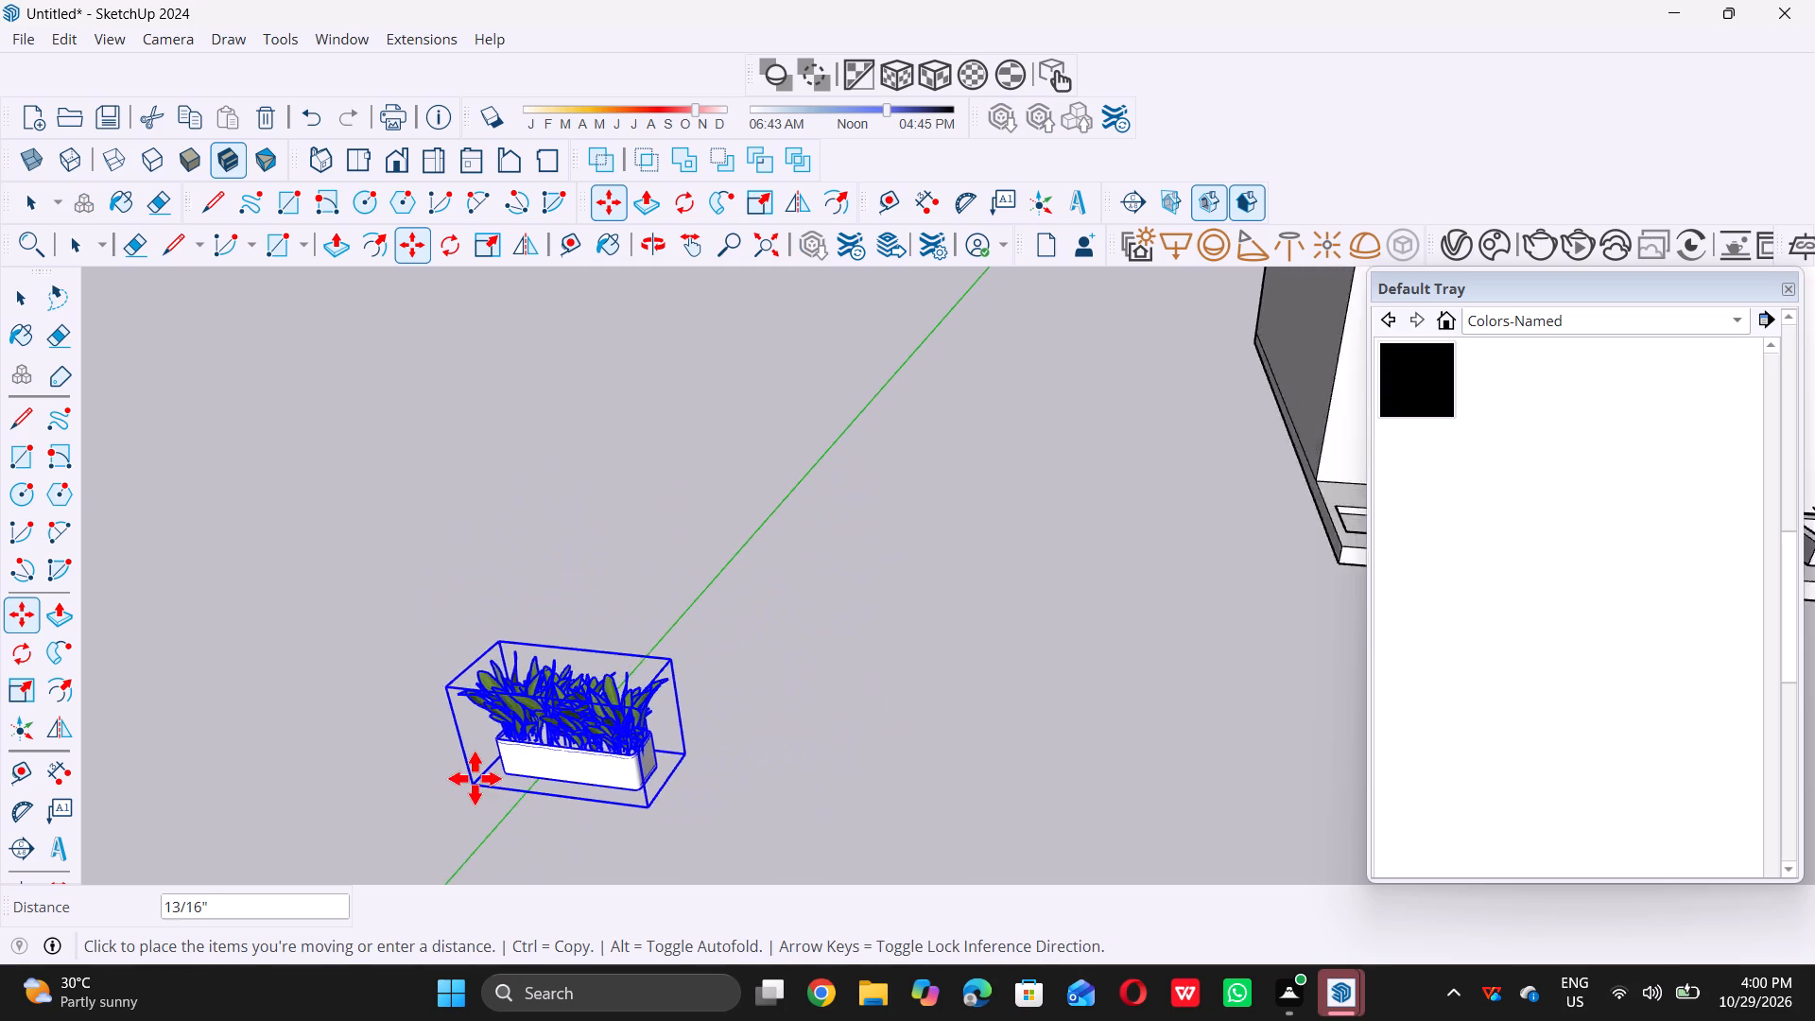
scroll(475, 778, "down", 5)
scroll(1208, 575, "up", 3)
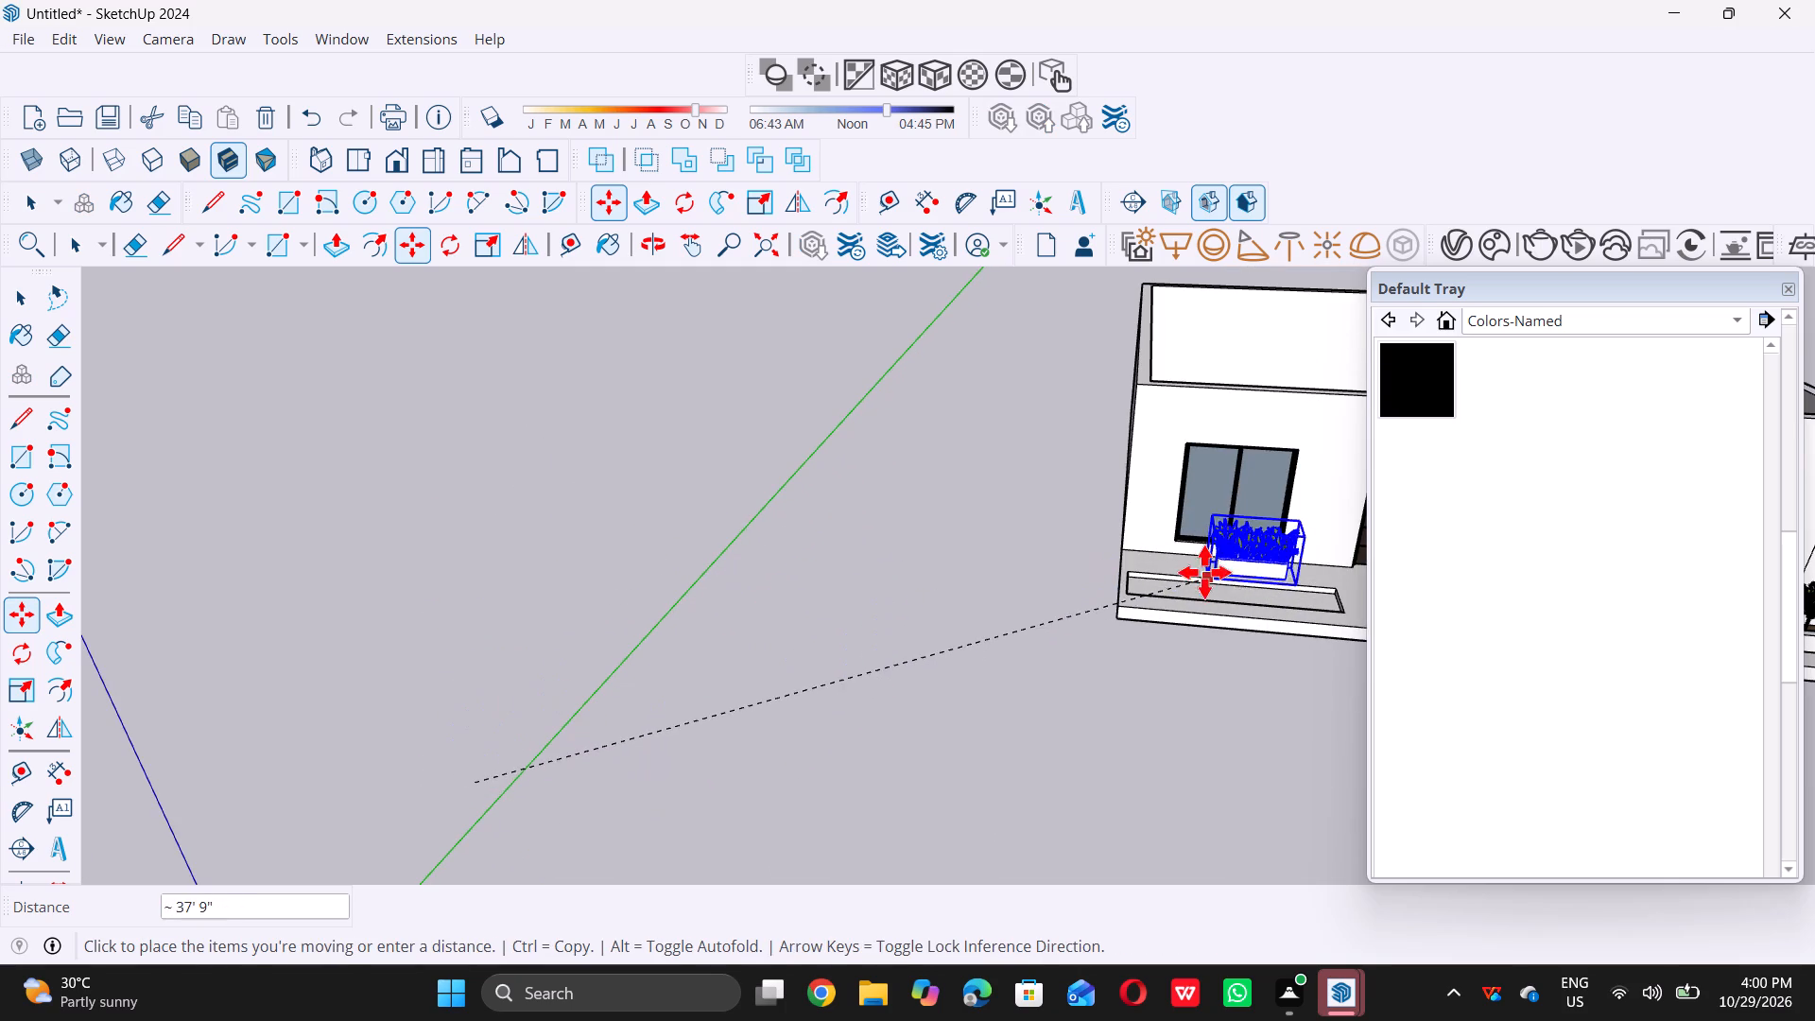
scroll(1204, 572, "up", 8)
middle_click_drag(1147, 595, 1071, 595)
scroll(1058, 597, "up", 4)
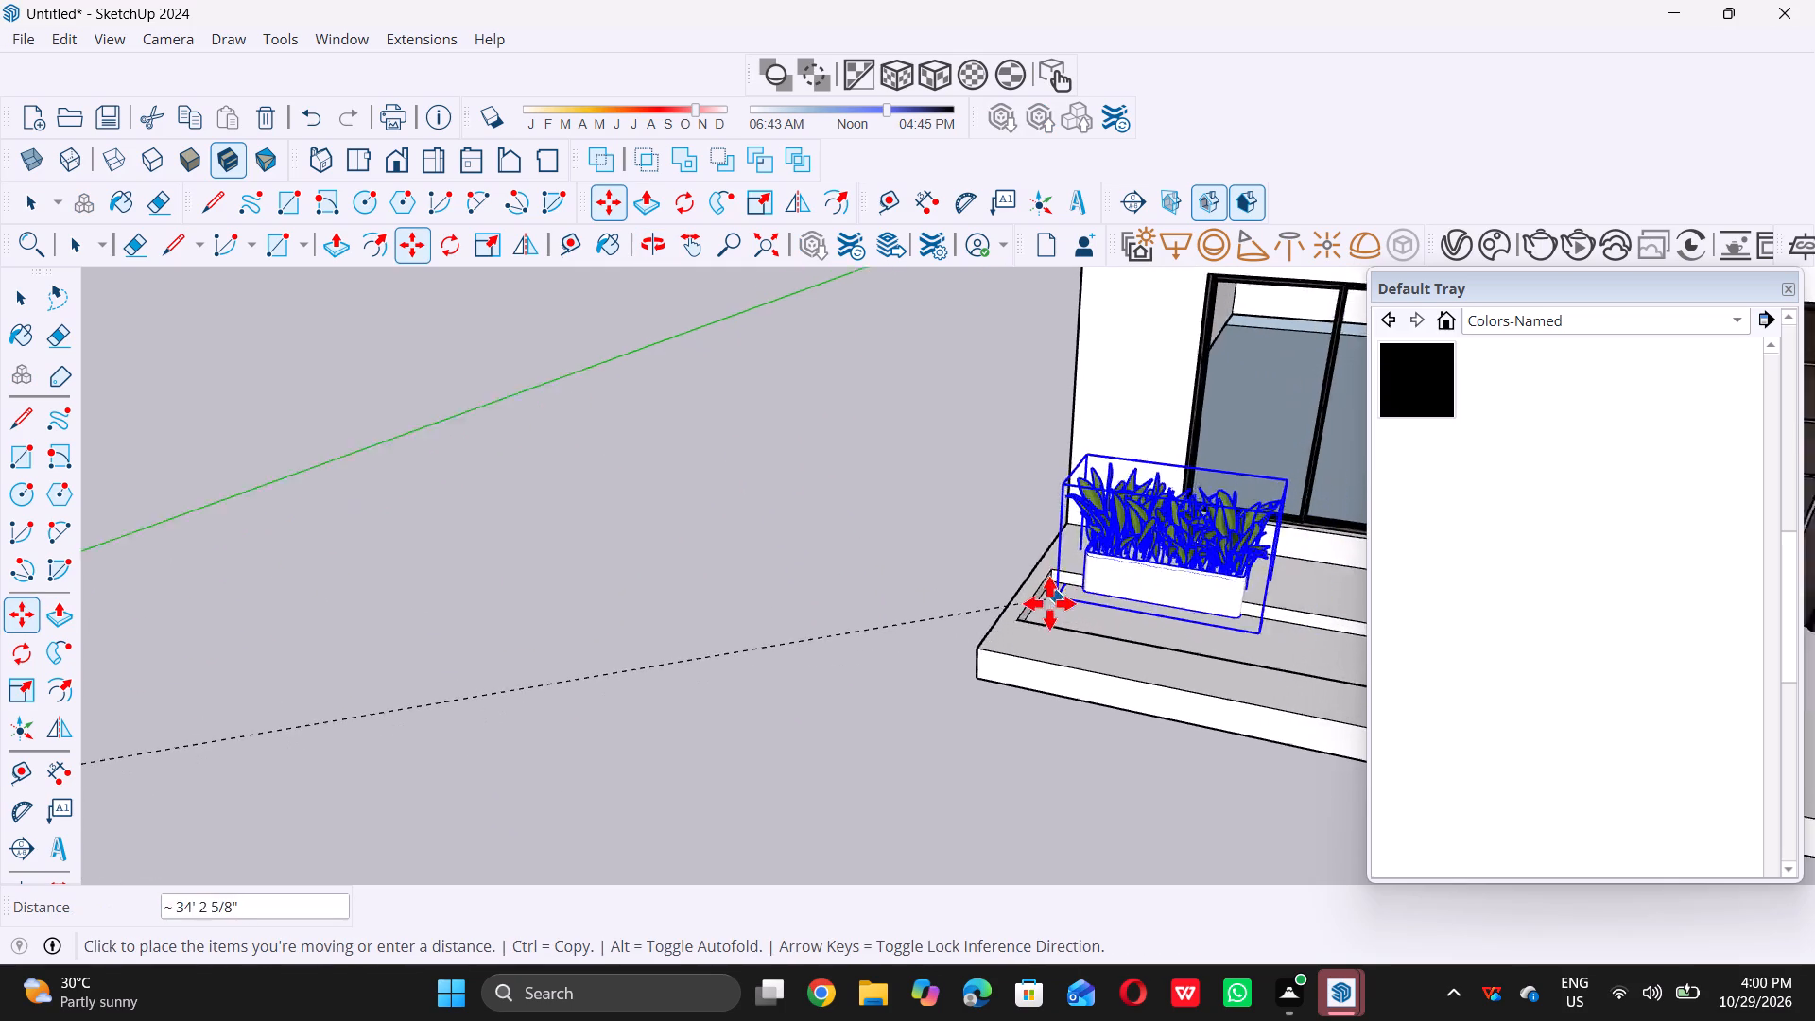
scroll(1049, 603, "up", 16)
scroll(993, 646, "up", 6)
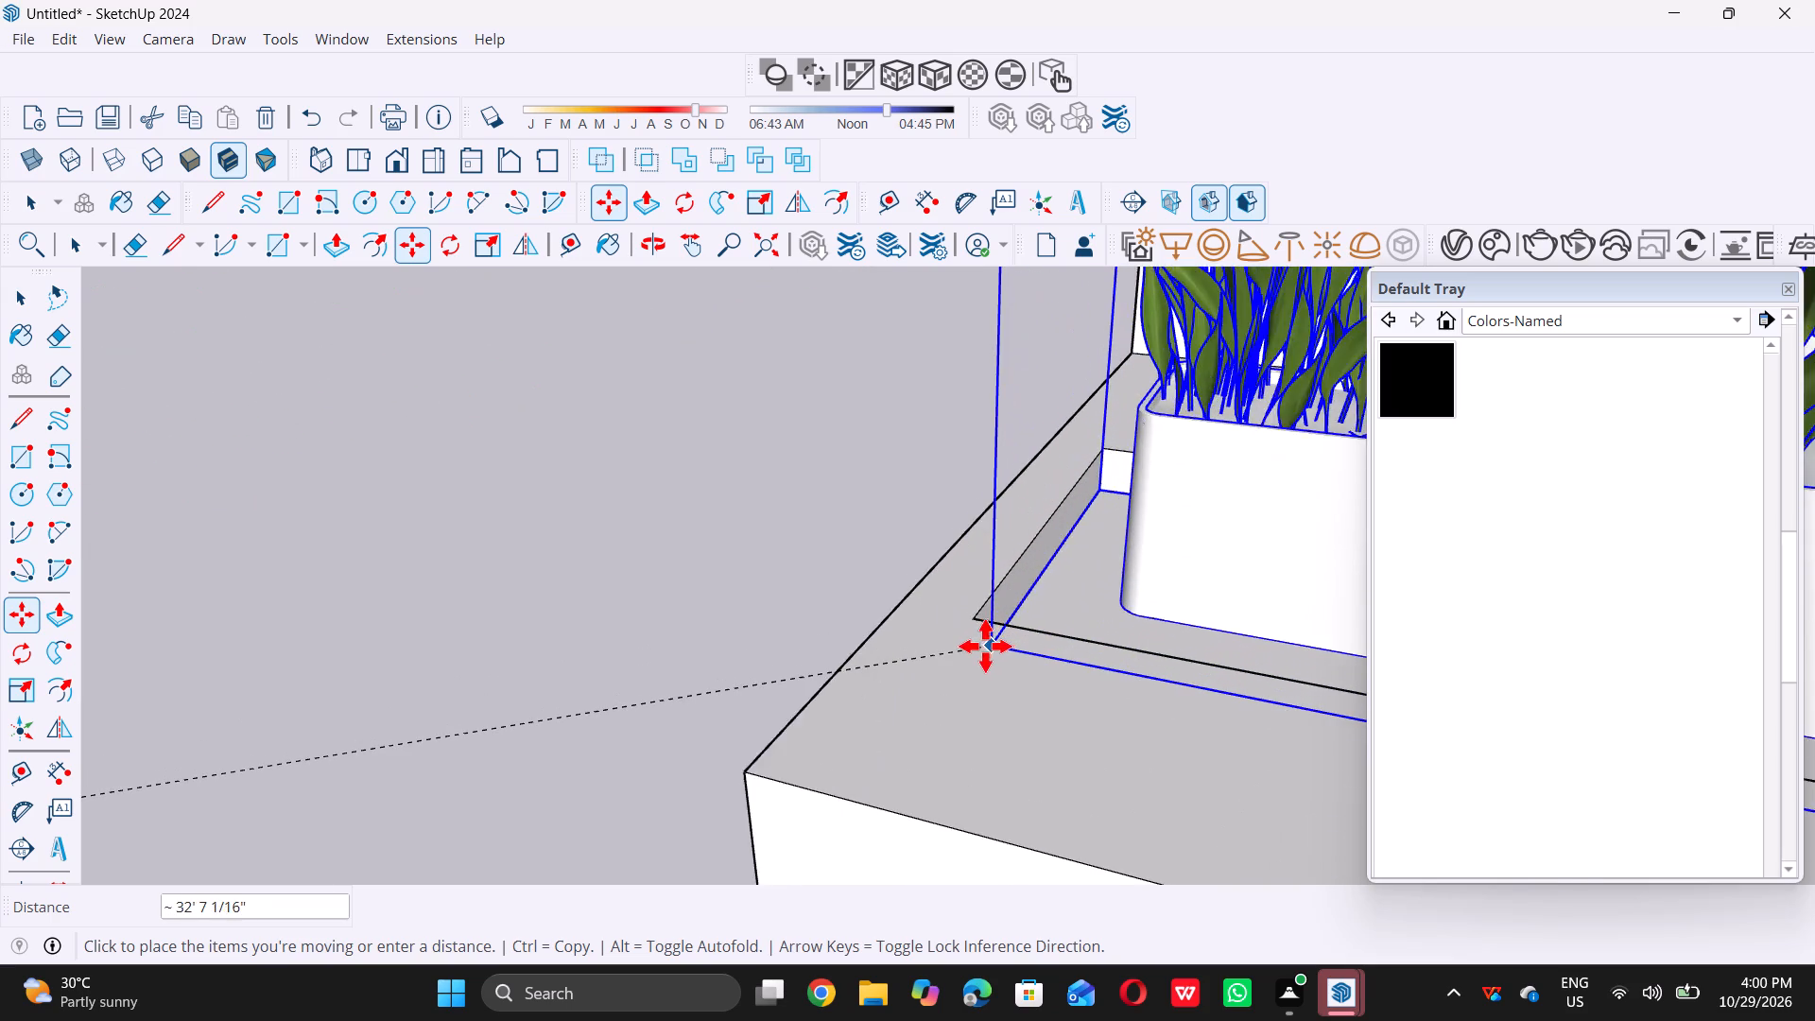
scroll(985, 646, "up", 8)
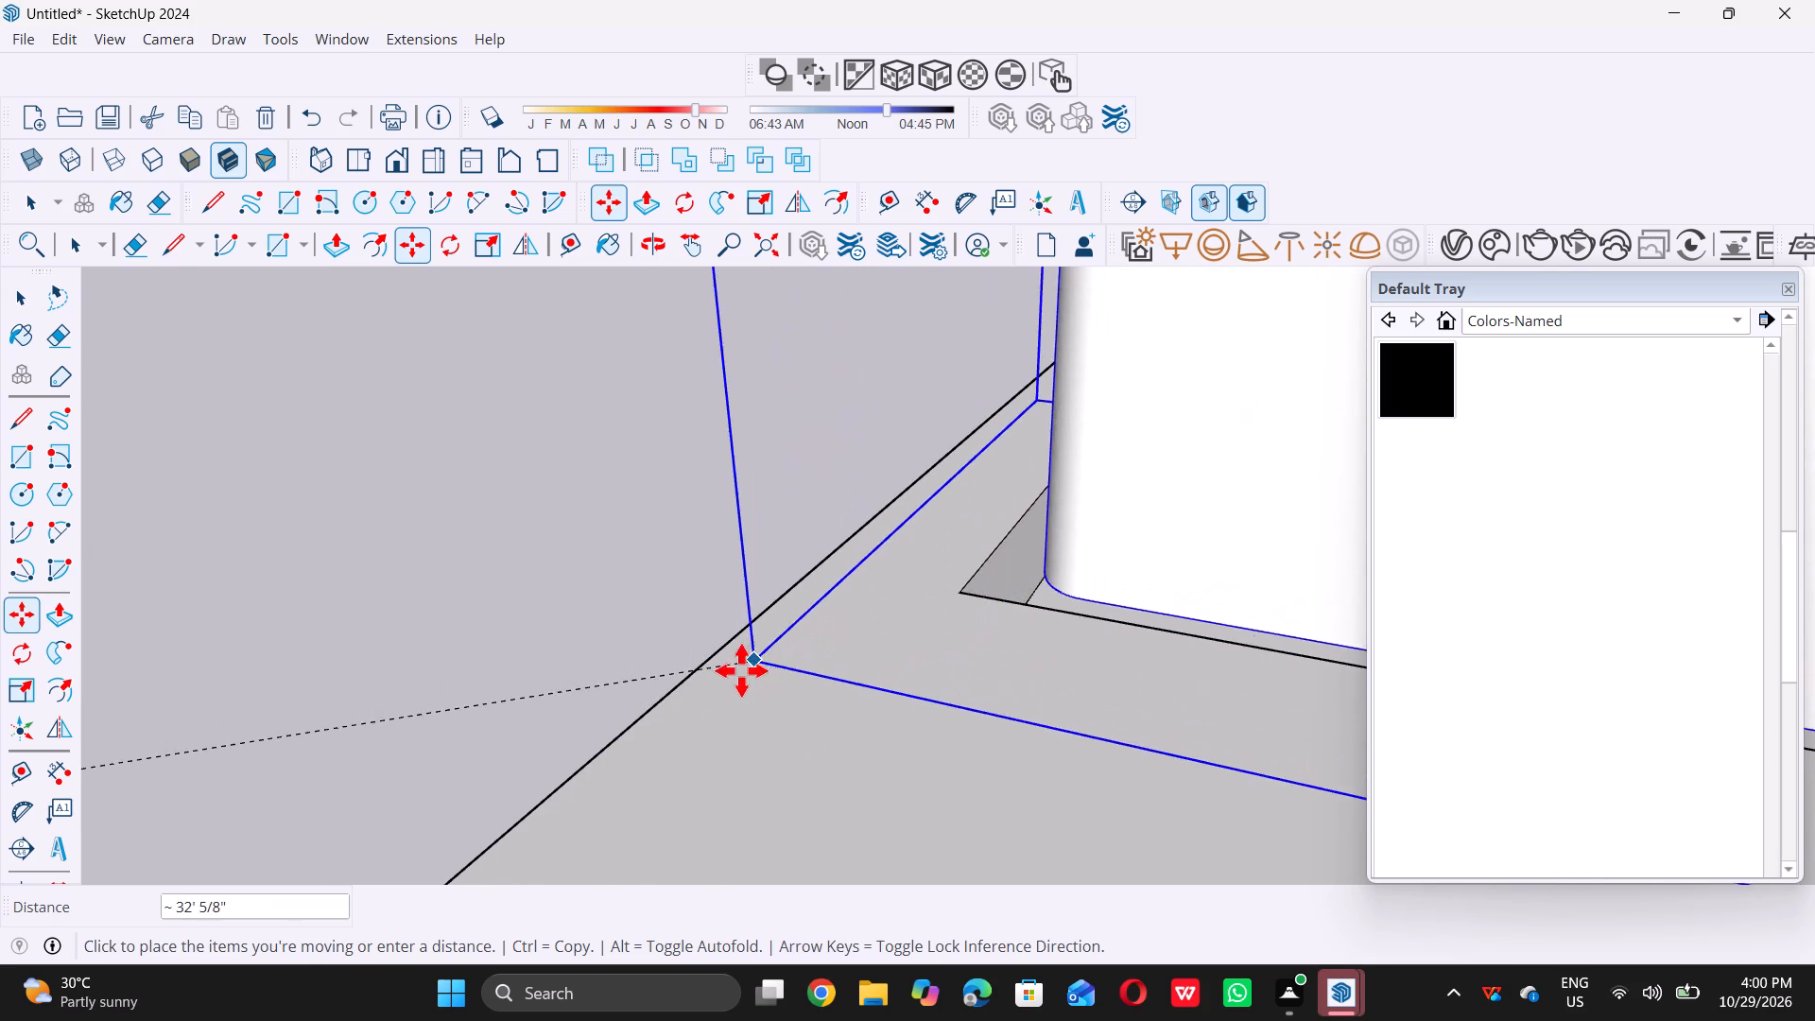
left_click(963, 598)
Lower the planter 4" from the bed's rim corner to the bed's floor corner.
scroll(814, 632, "down", 6)
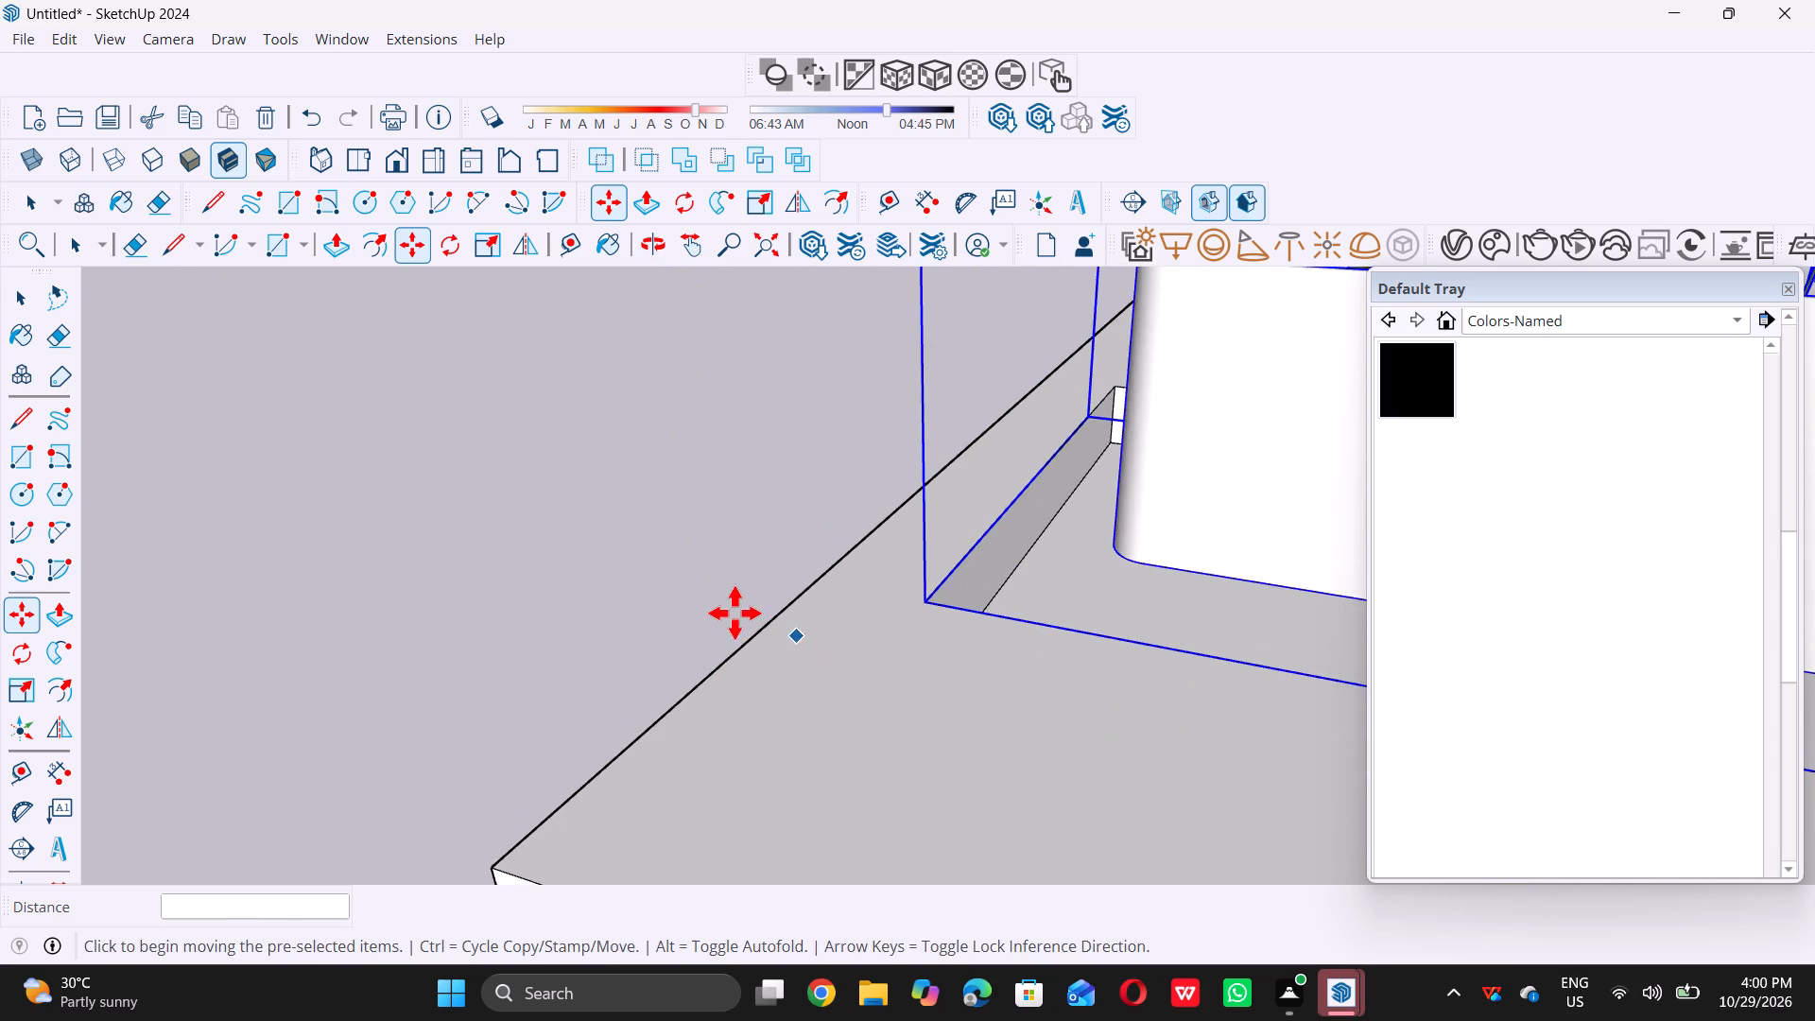
scroll(735, 613, "down", 11)
middle_click_drag(959, 688, 782, 592)
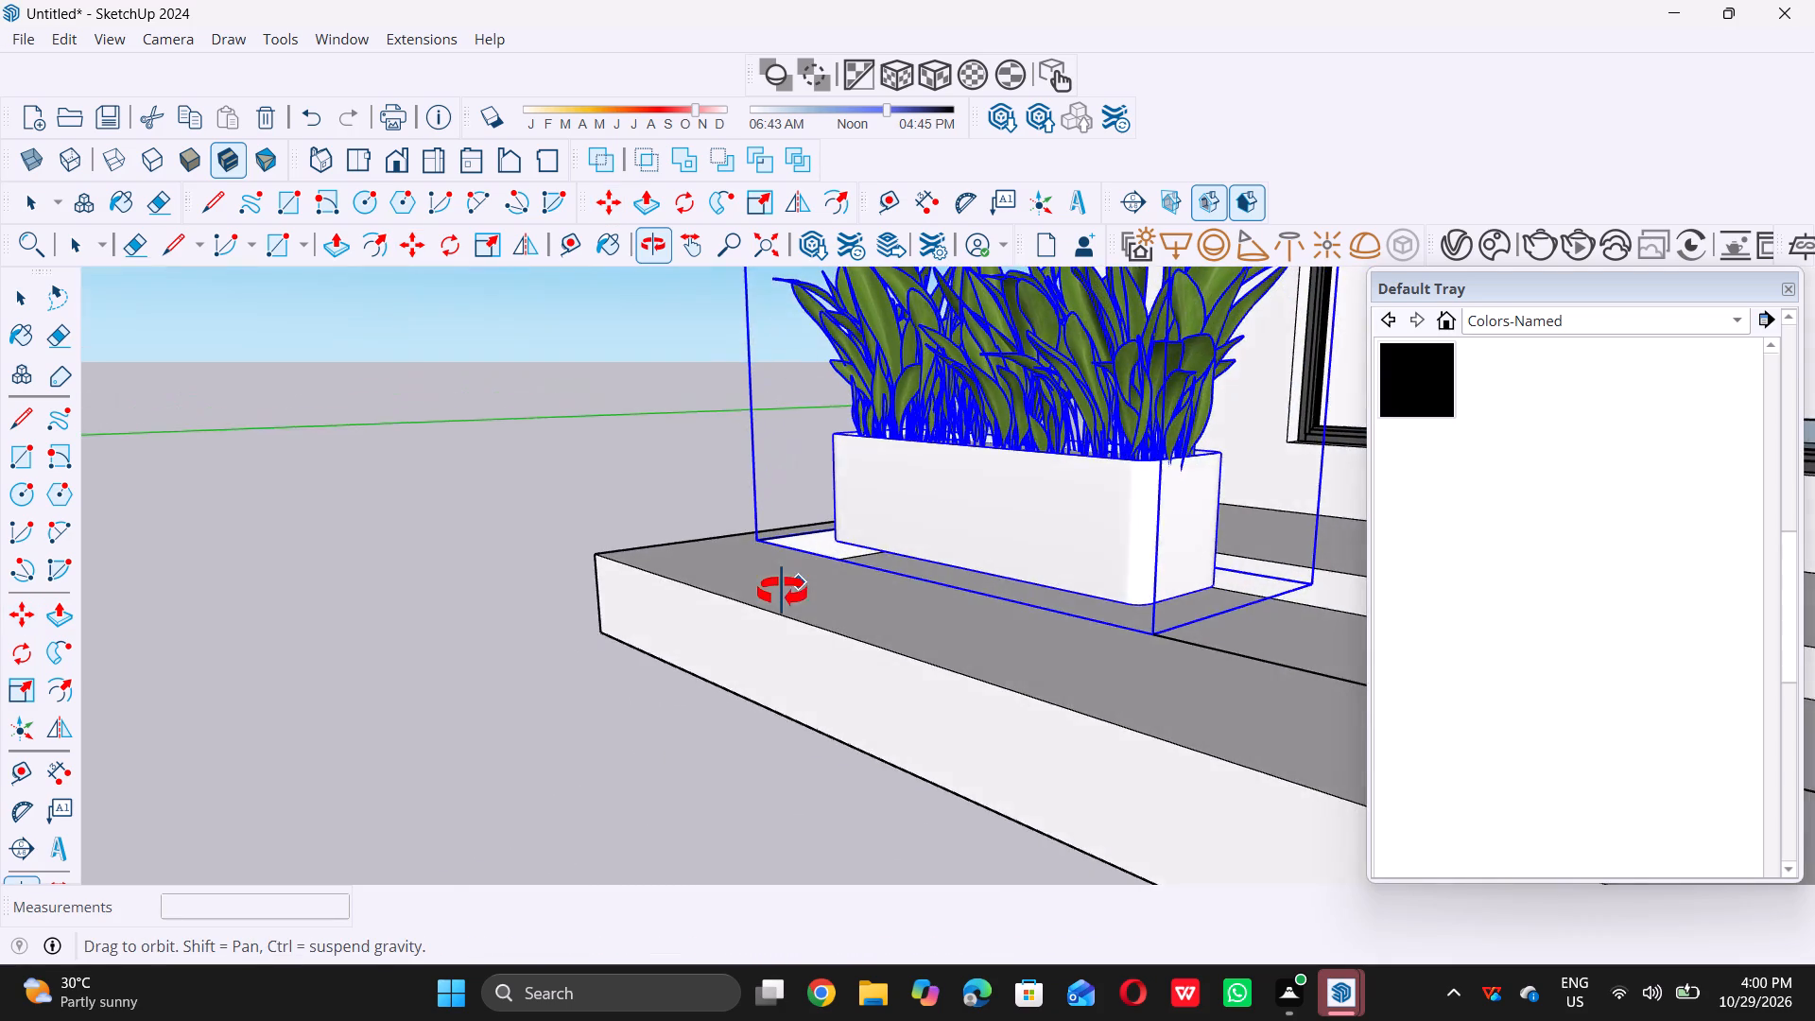
middle_click_drag(782, 592, 797, 626)
scroll(802, 554, "up", 11)
middle_click_drag(852, 602, 838, 602)
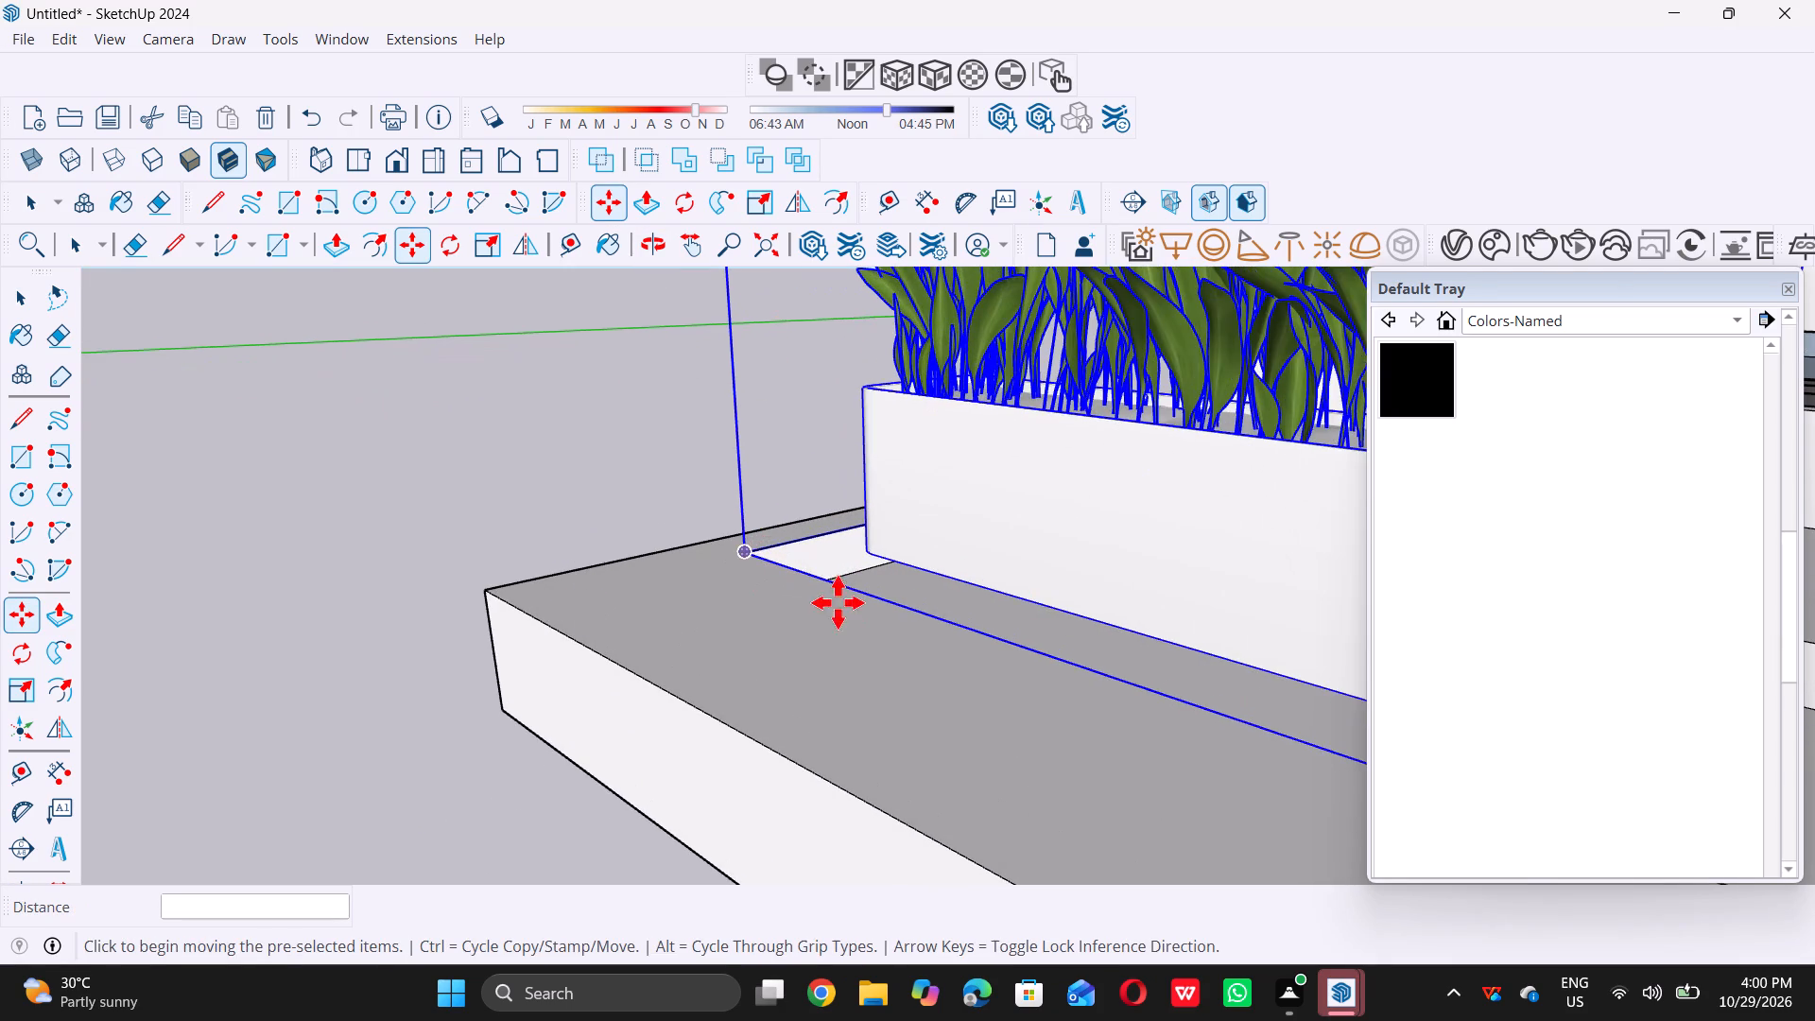
middle_click_drag(838, 602, 617, 588)
scroll(721, 550, "up", 10)
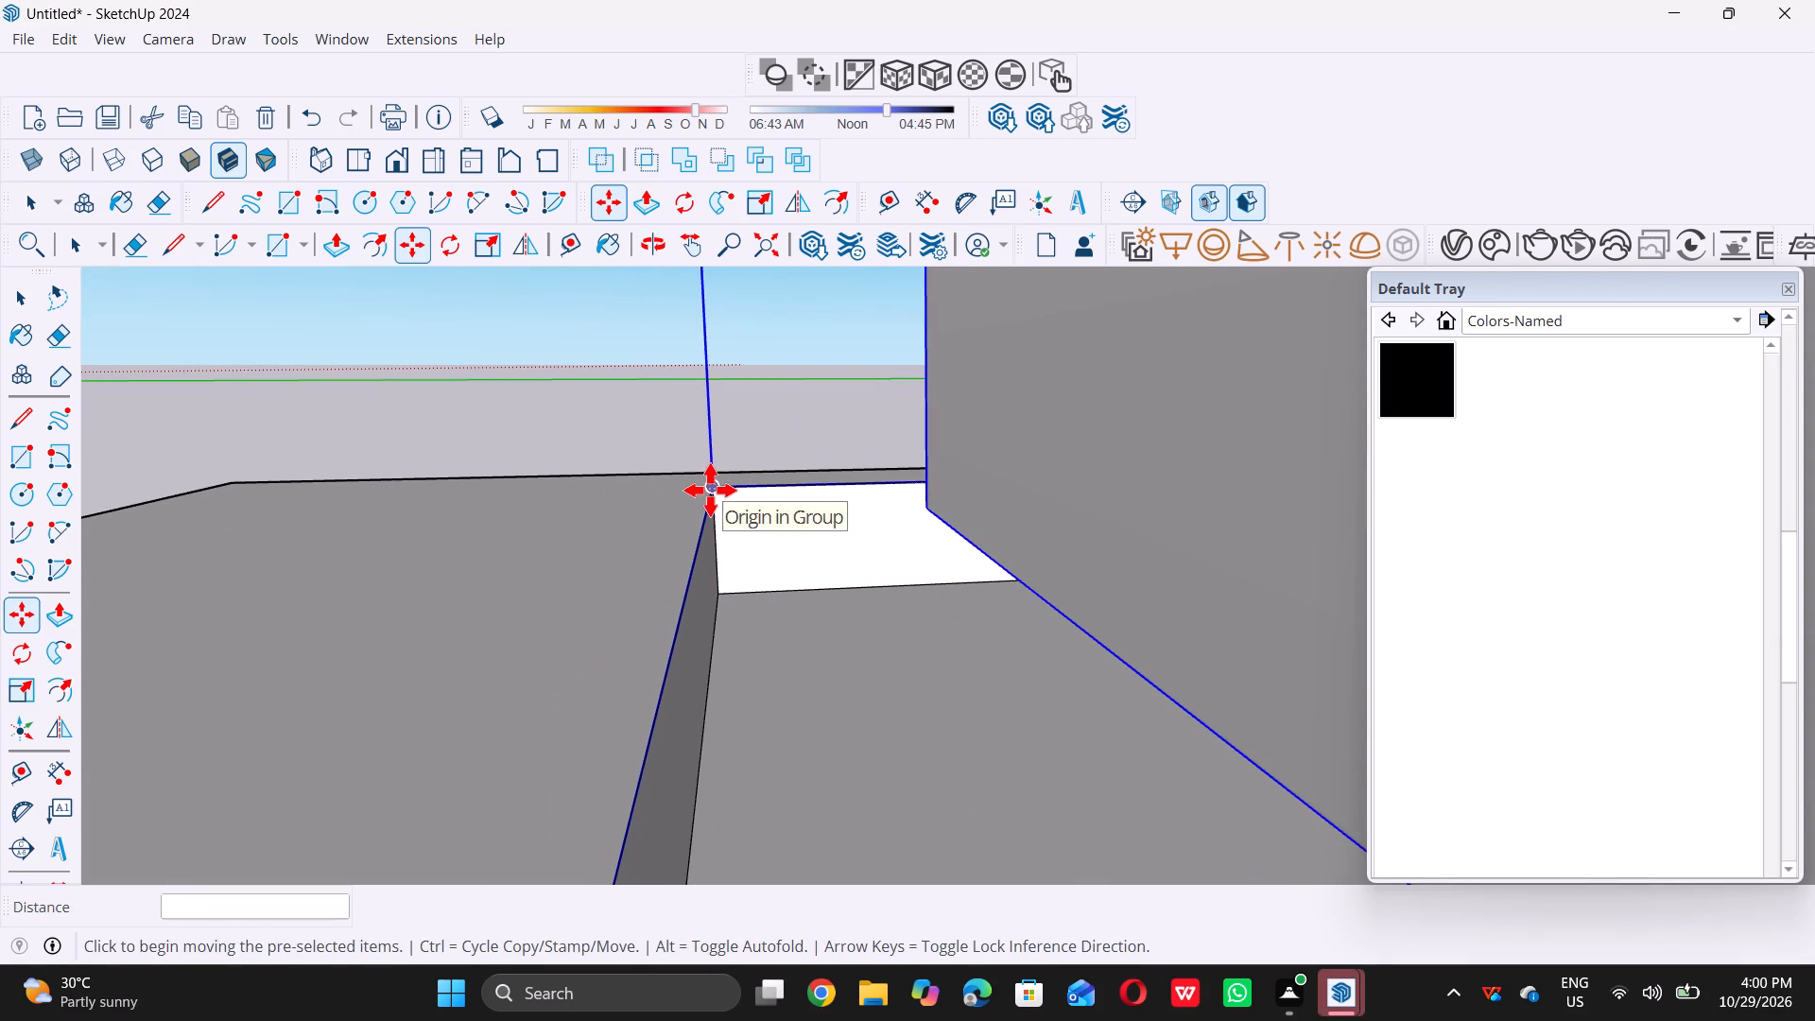
left_click(710, 482)
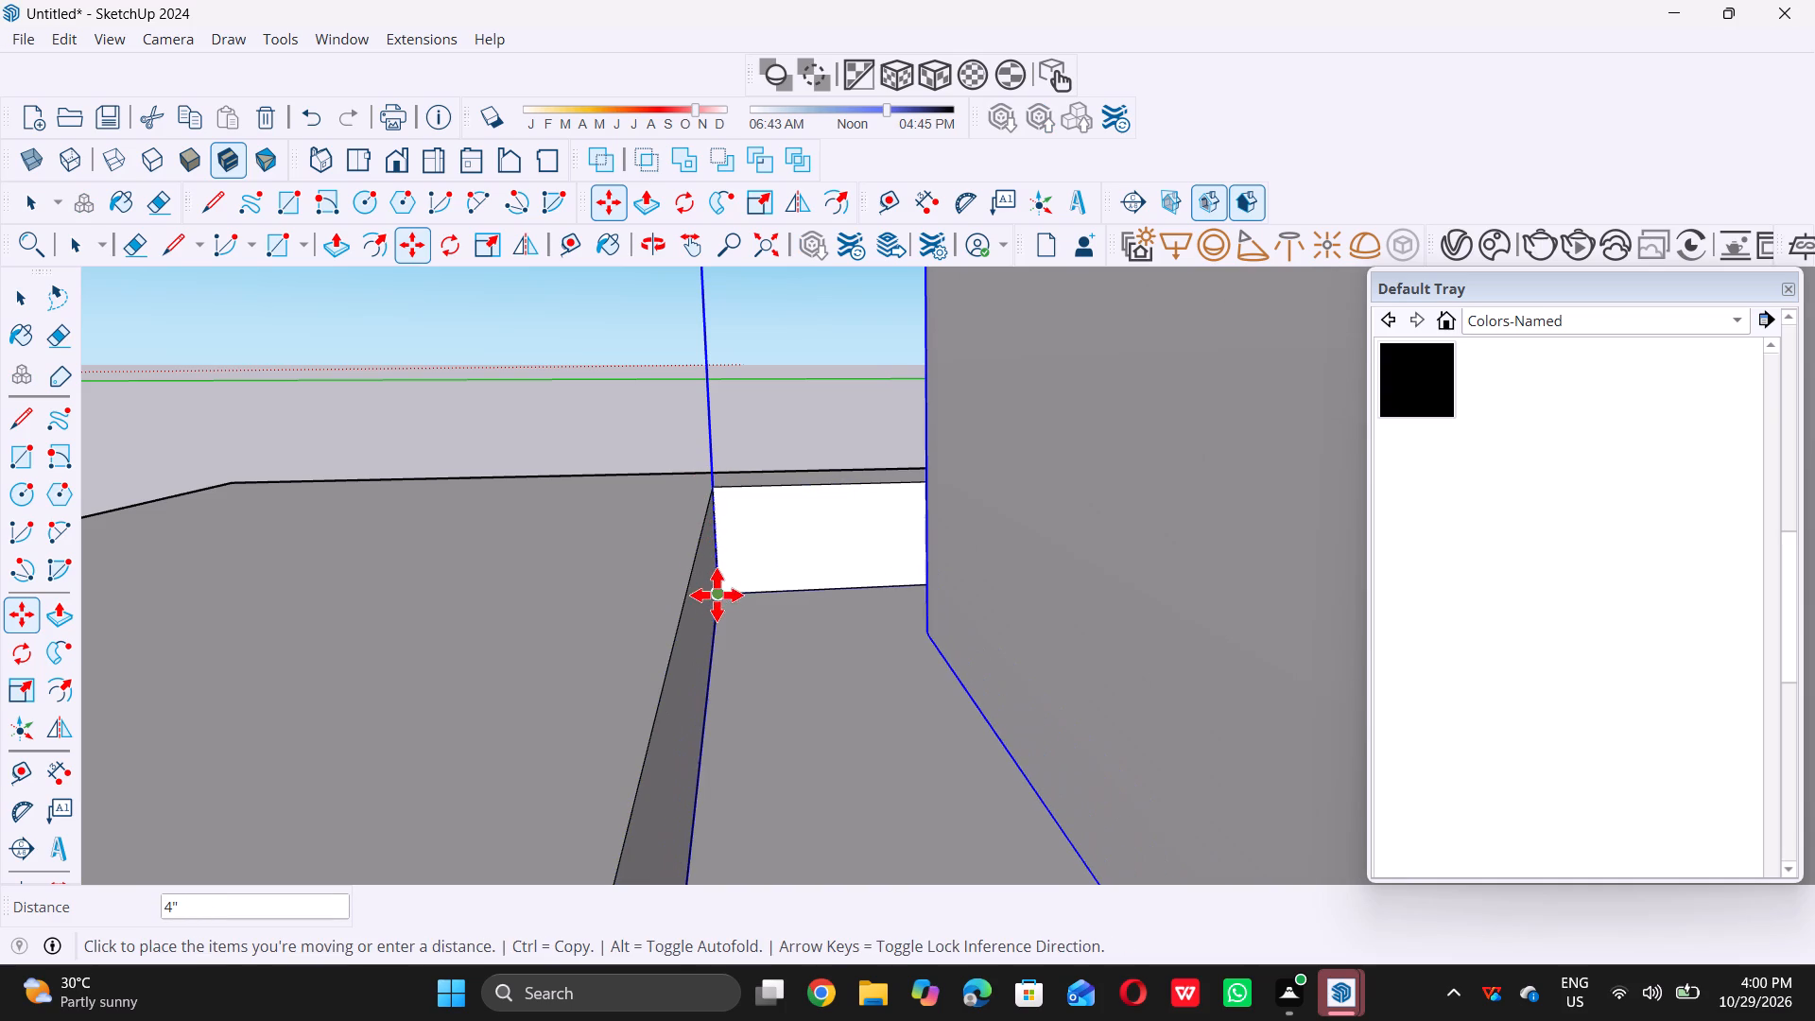
left_click(717, 598)
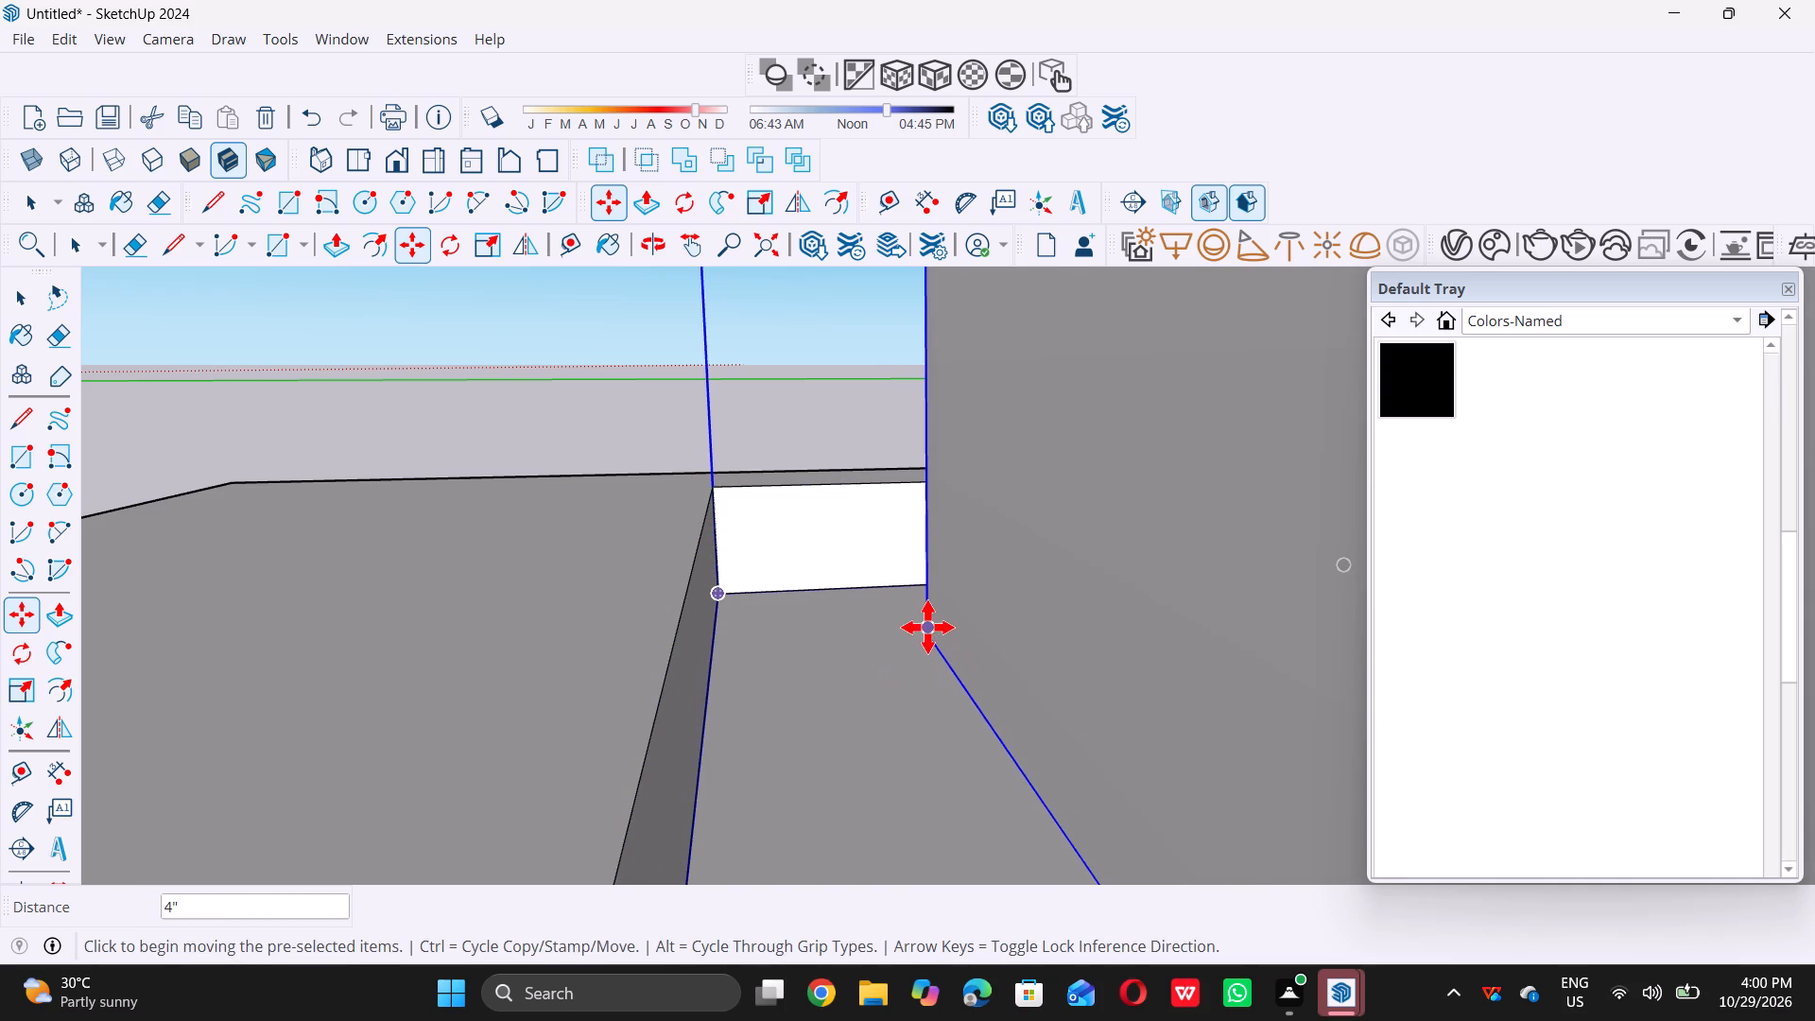
Shift the planter about 10 1/8" by its pot's bottom corner towards the bed's front outer floor corner.
double_click(925, 632)
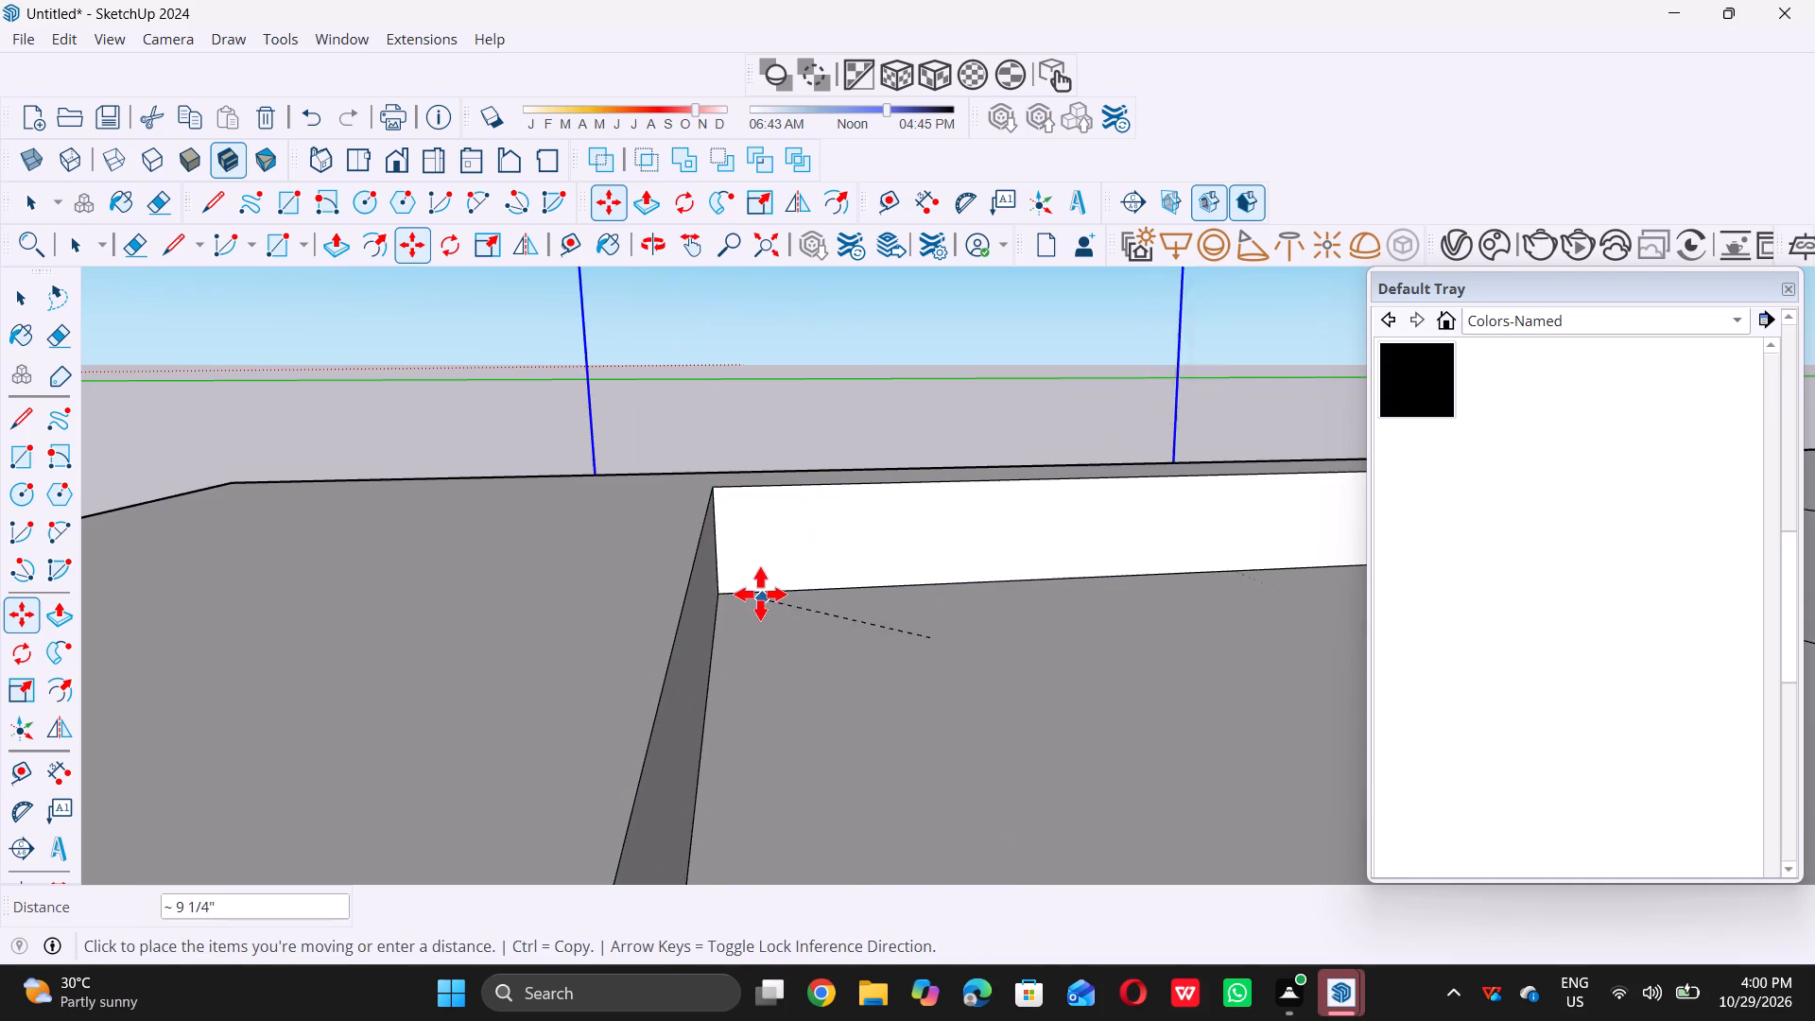
middle_click_drag(731, 597, 748, 602)
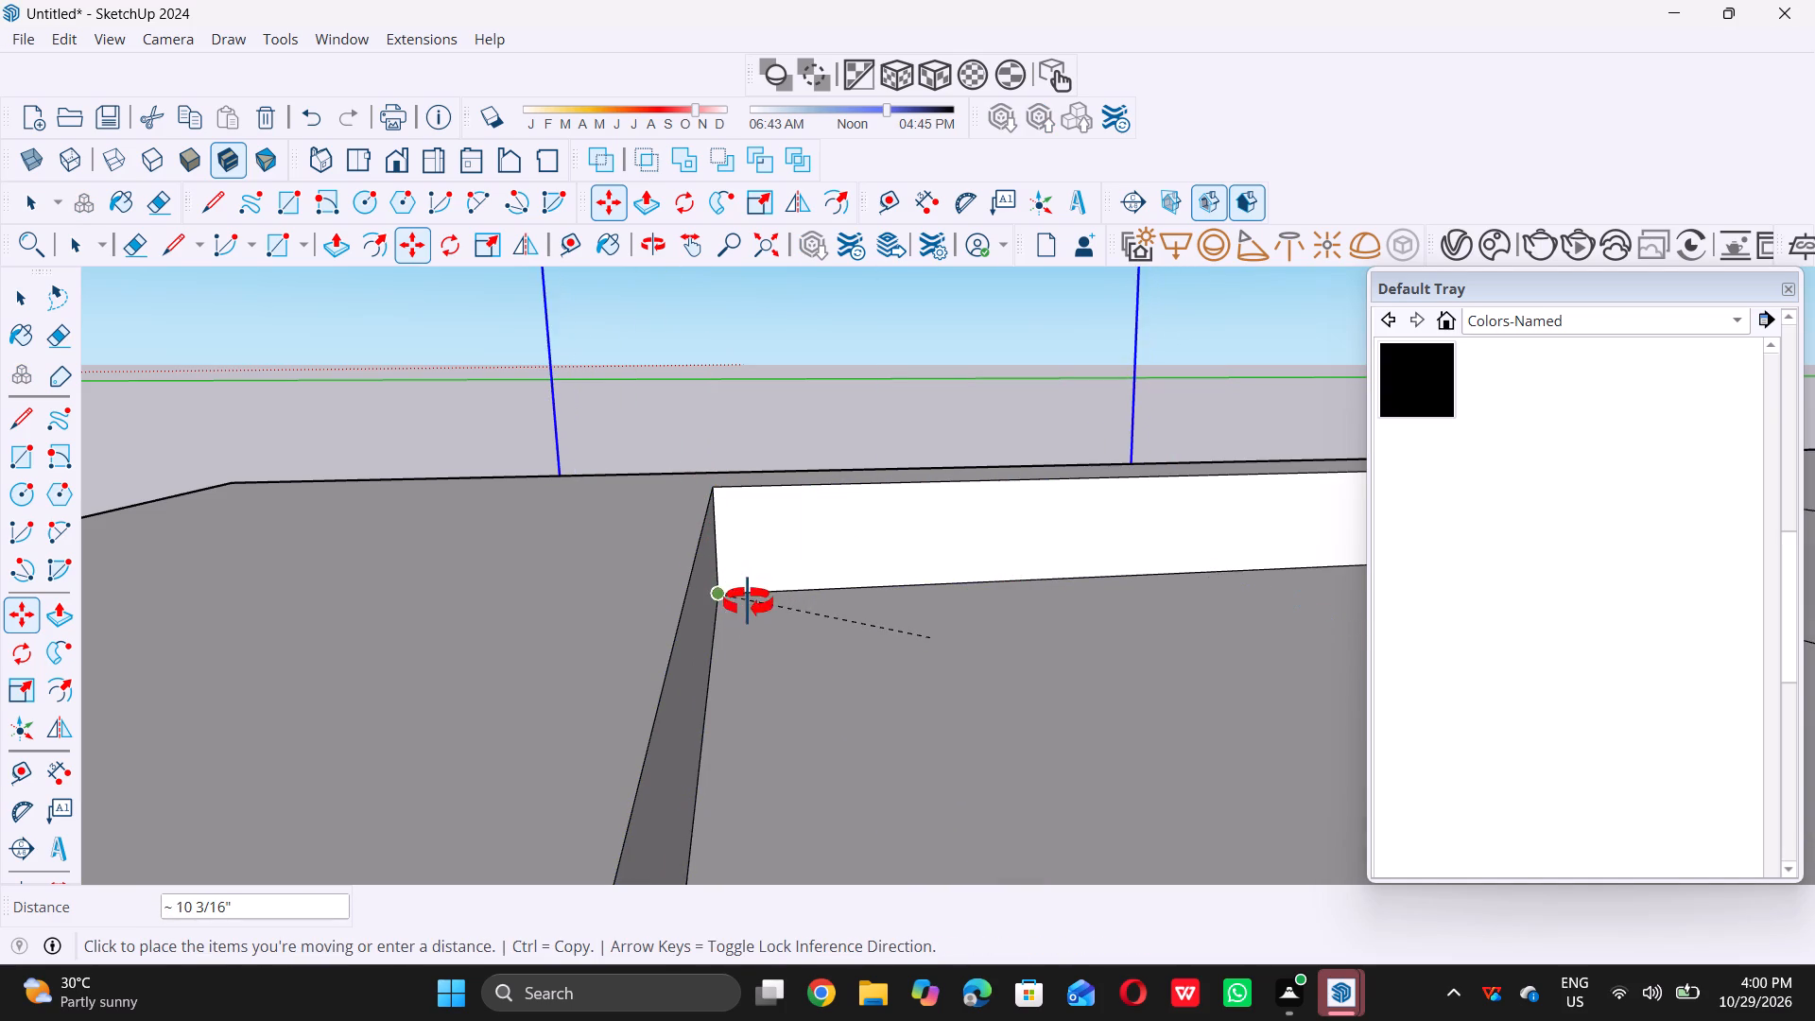
middle_click_drag(748, 602, 769, 614)
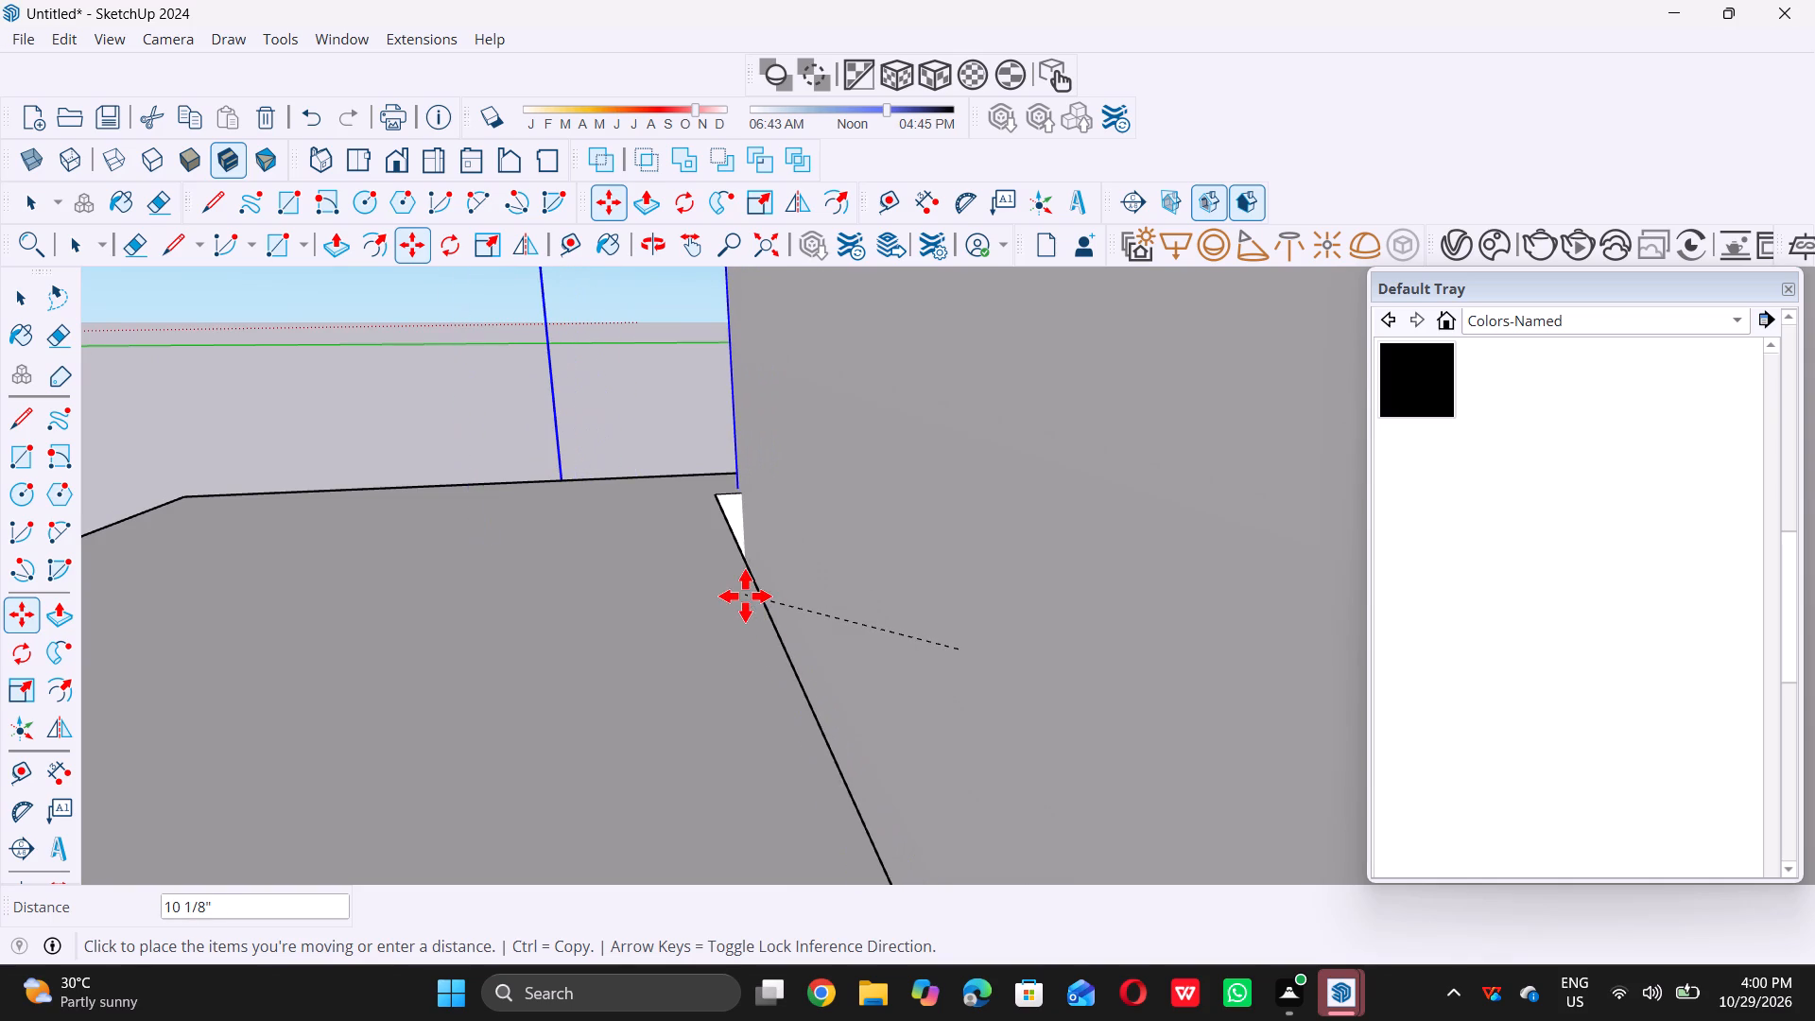
triple_click(744, 597)
left_click(746, 597)
scroll(739, 601, "down", 11)
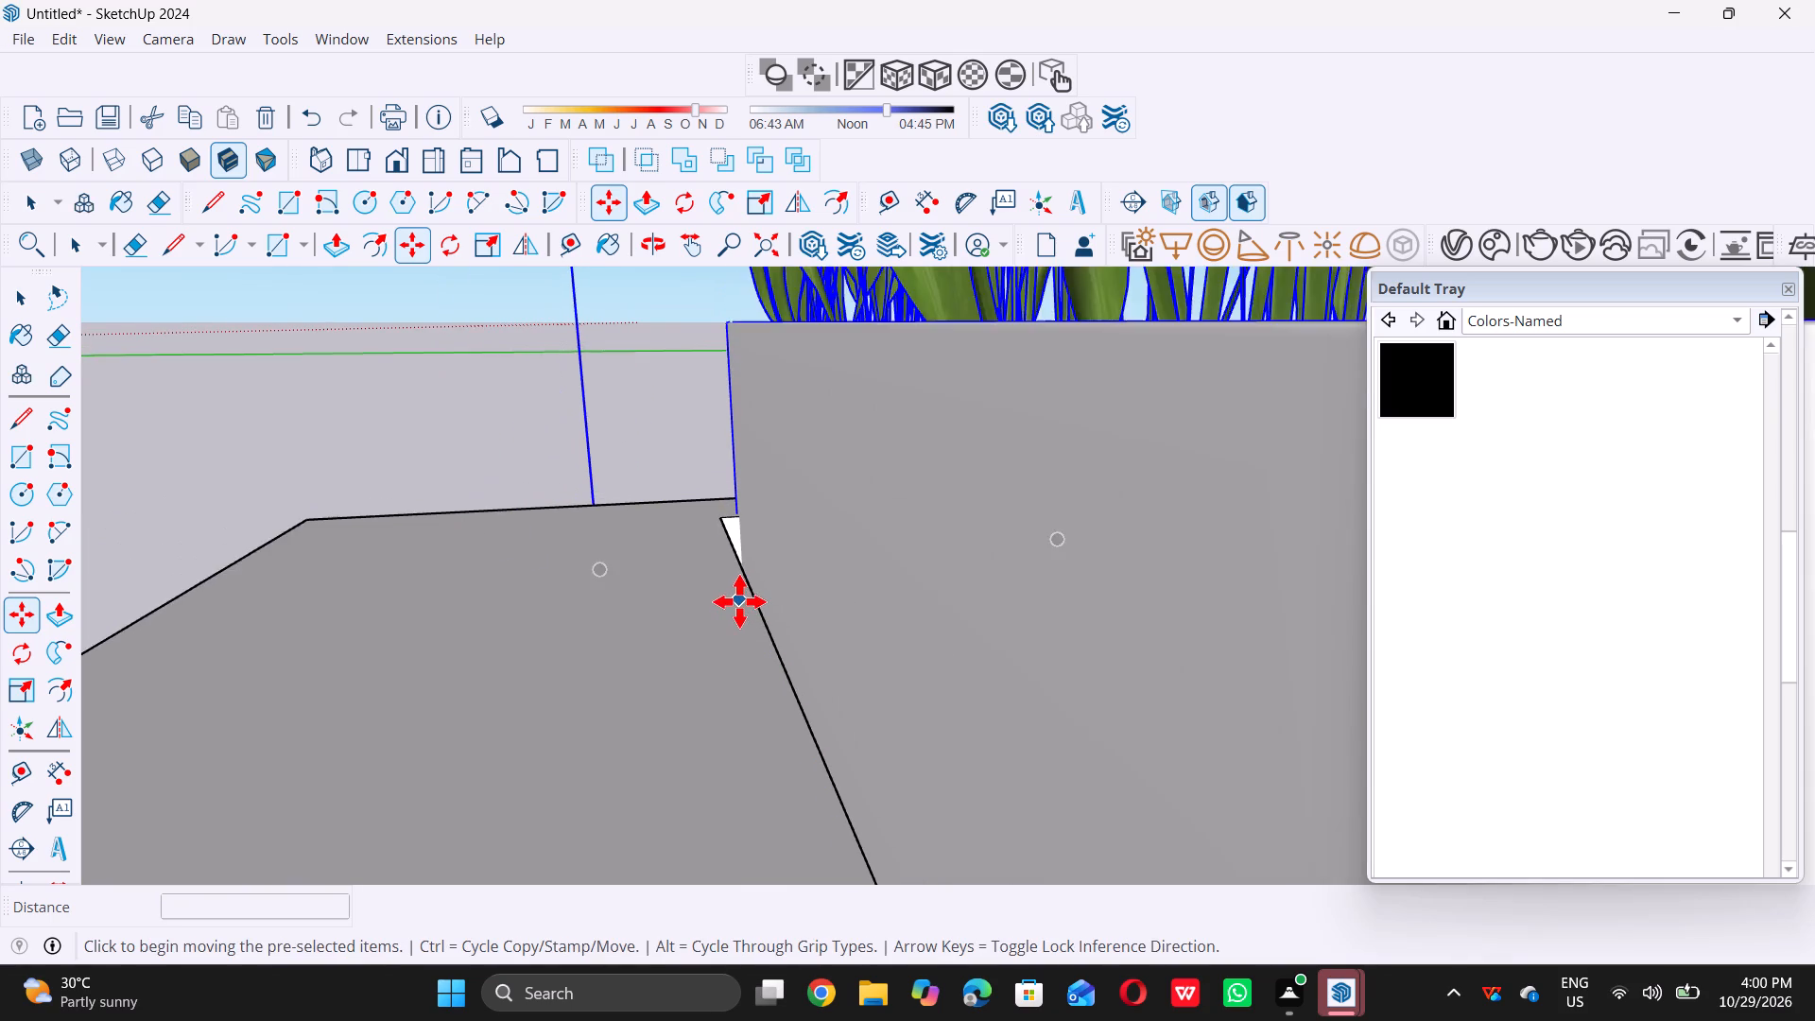
scroll(739, 601, "down", 12)
key("space")
scroll(742, 609, "down", 10)
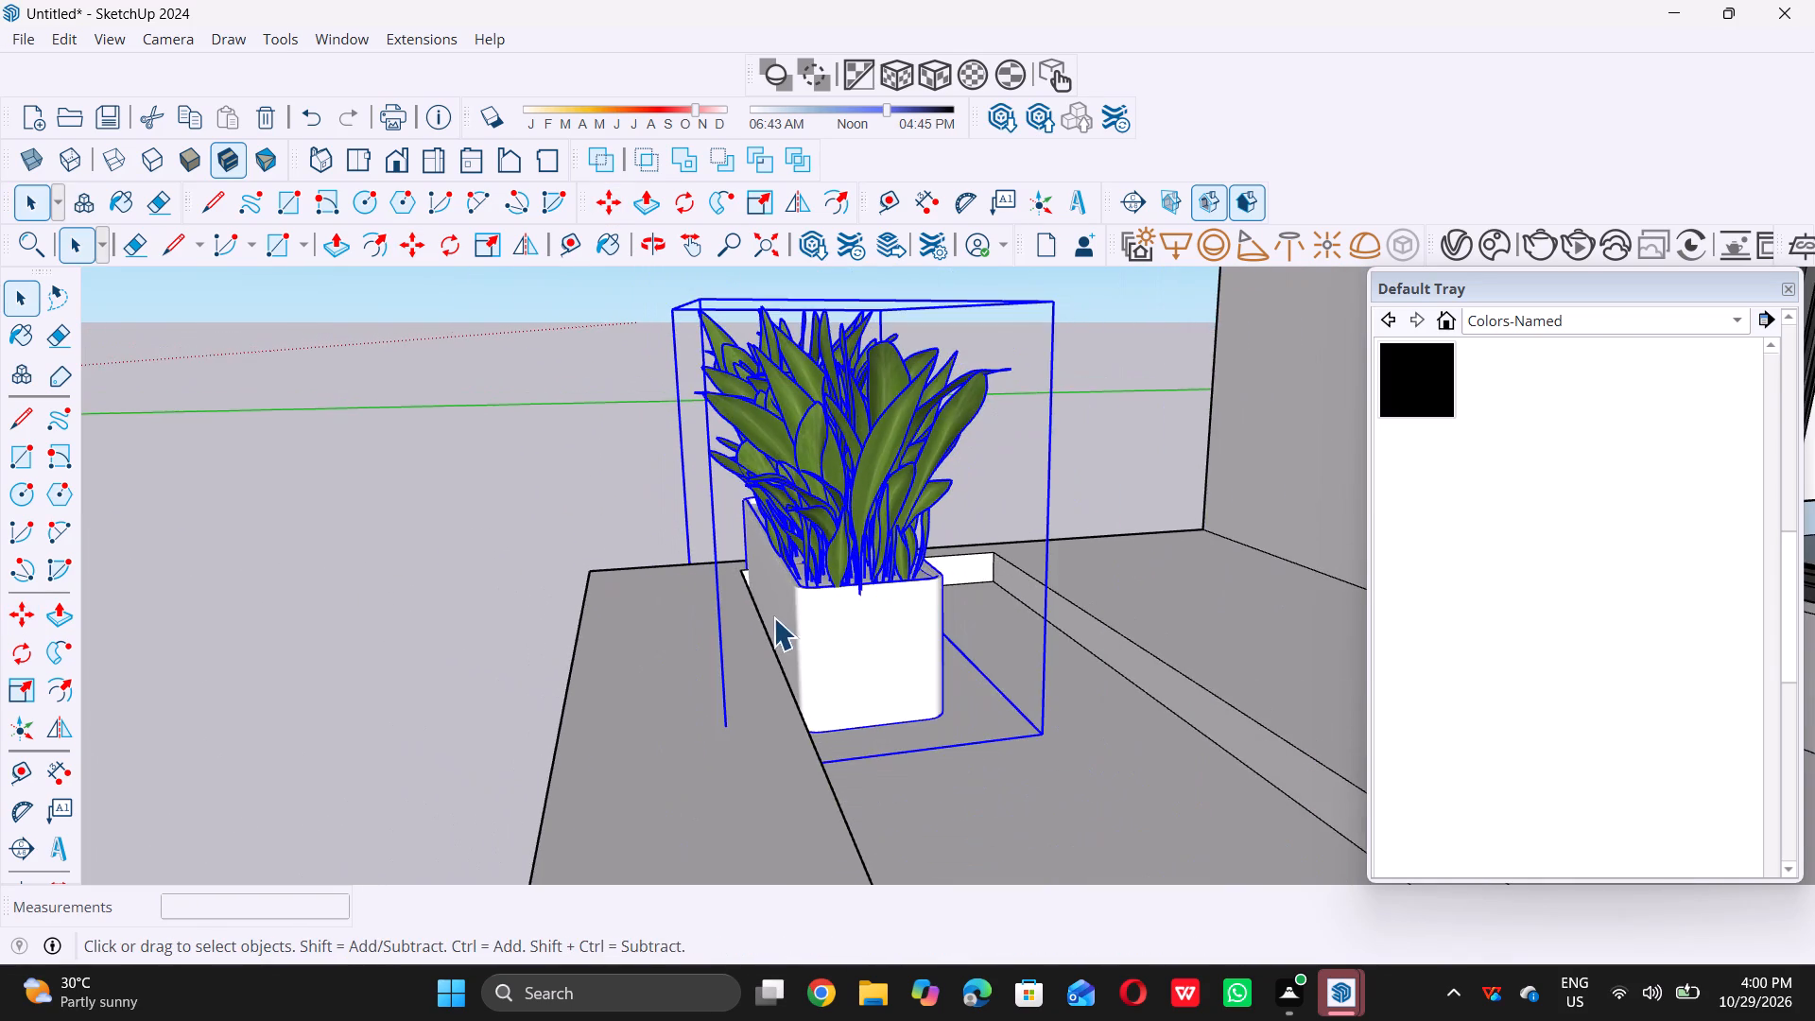
middle_click_drag(773, 616, 1236, 733)
scroll(779, 634, "down", 3)
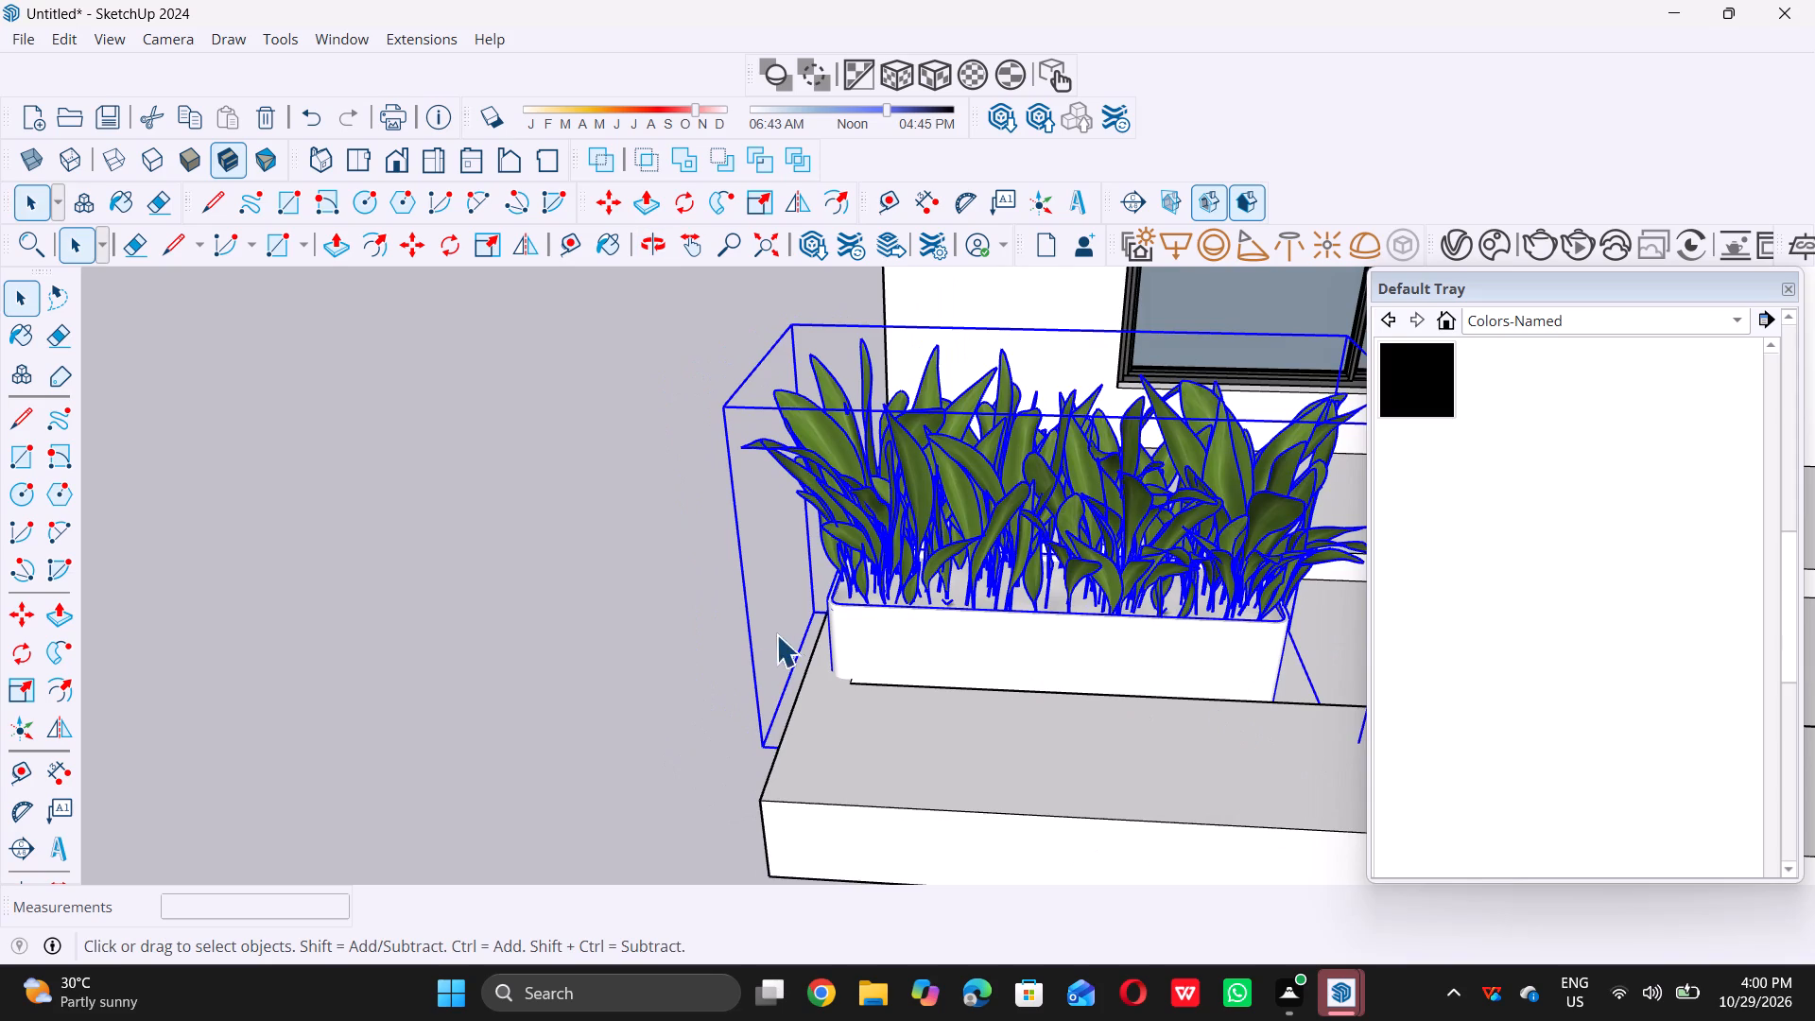
scroll(776, 634, "down", 3)
middle_click_drag(838, 669, 903, 715)
scroll(889, 684, "down", 10)
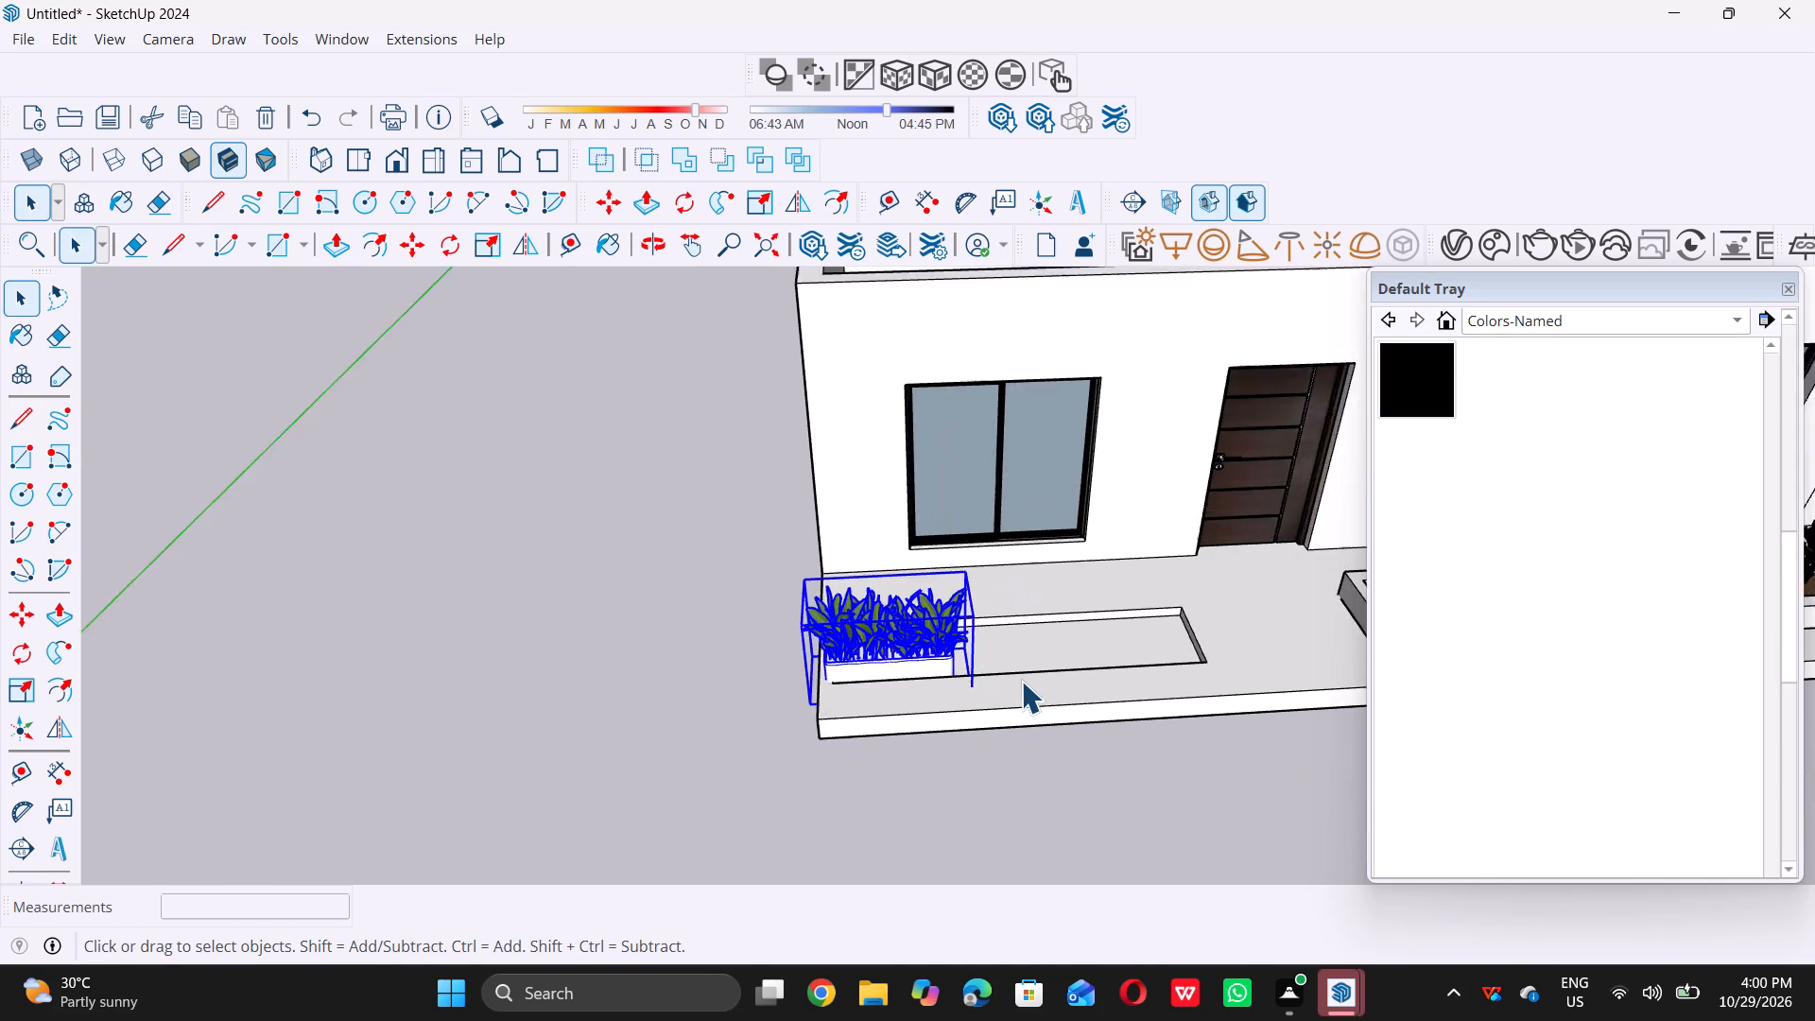
Move the planter about 5 1/16" by its front base corner onto the porch slab's outer end edge.
scroll(1021, 681, "up", 5)
middle_click_drag(702, 662, 730, 655)
scroll(730, 655, "up", 1)
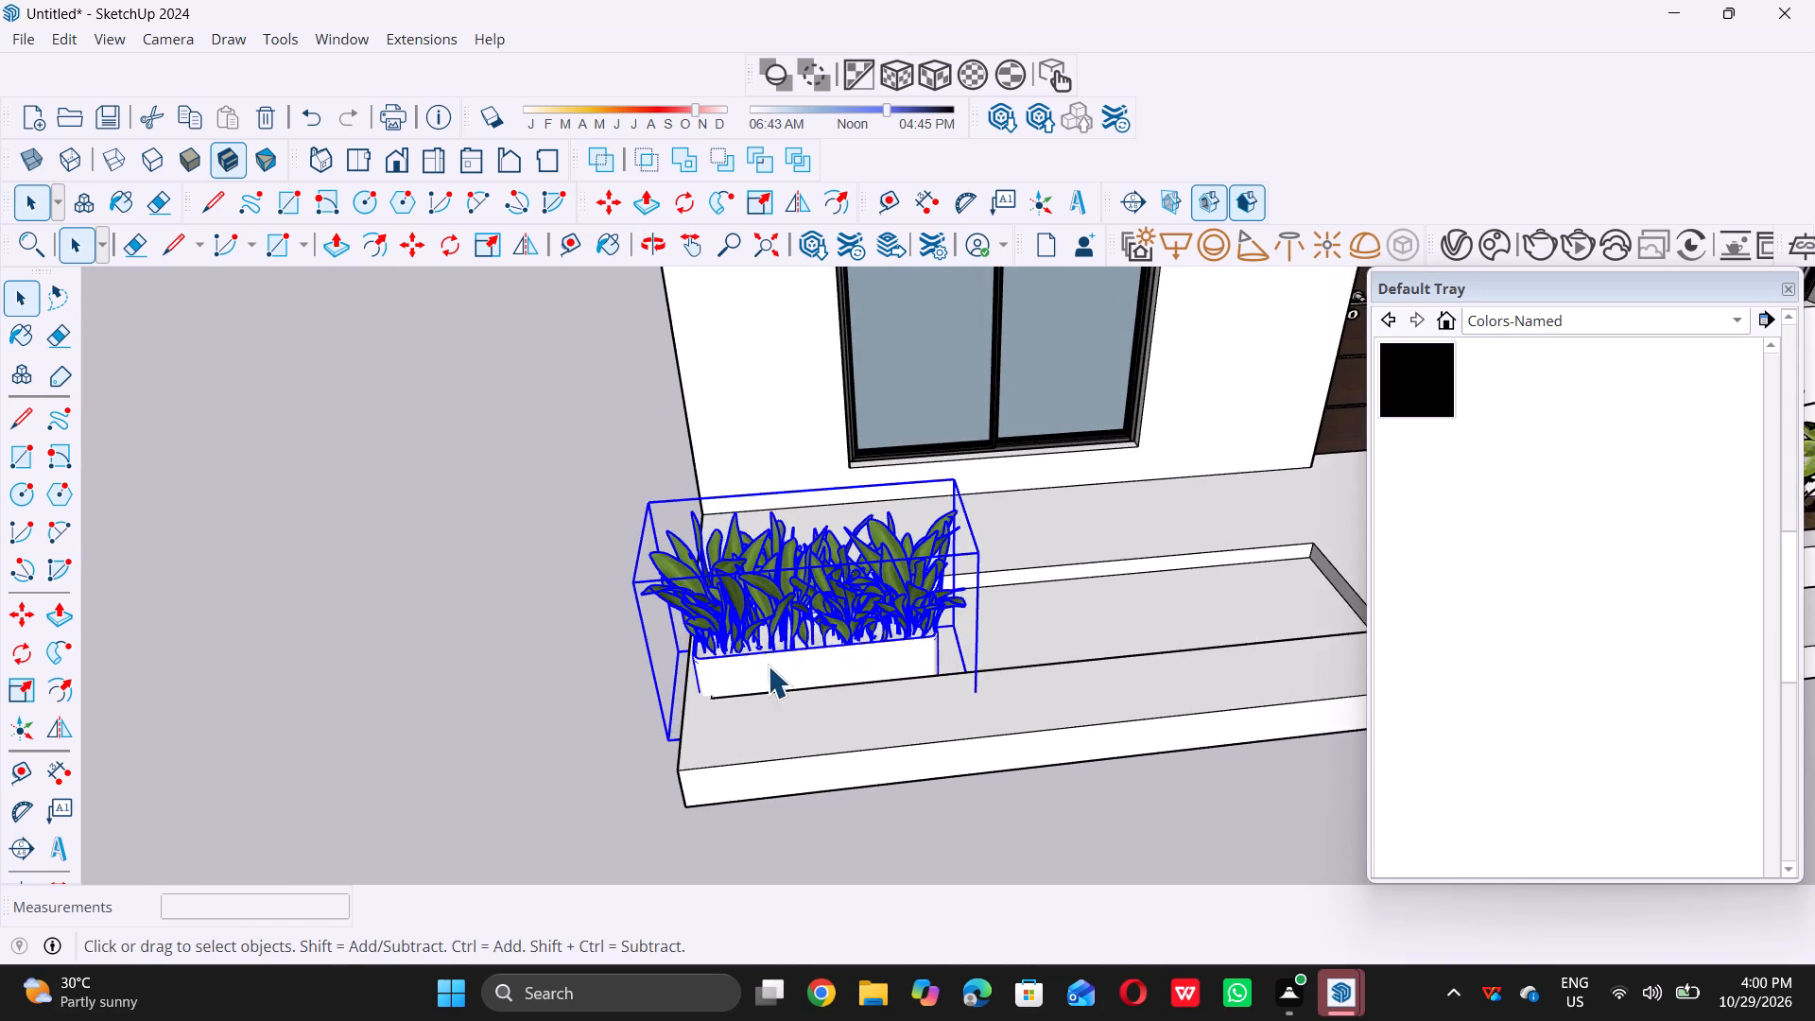
scroll(768, 666, "up", 9)
key("m")
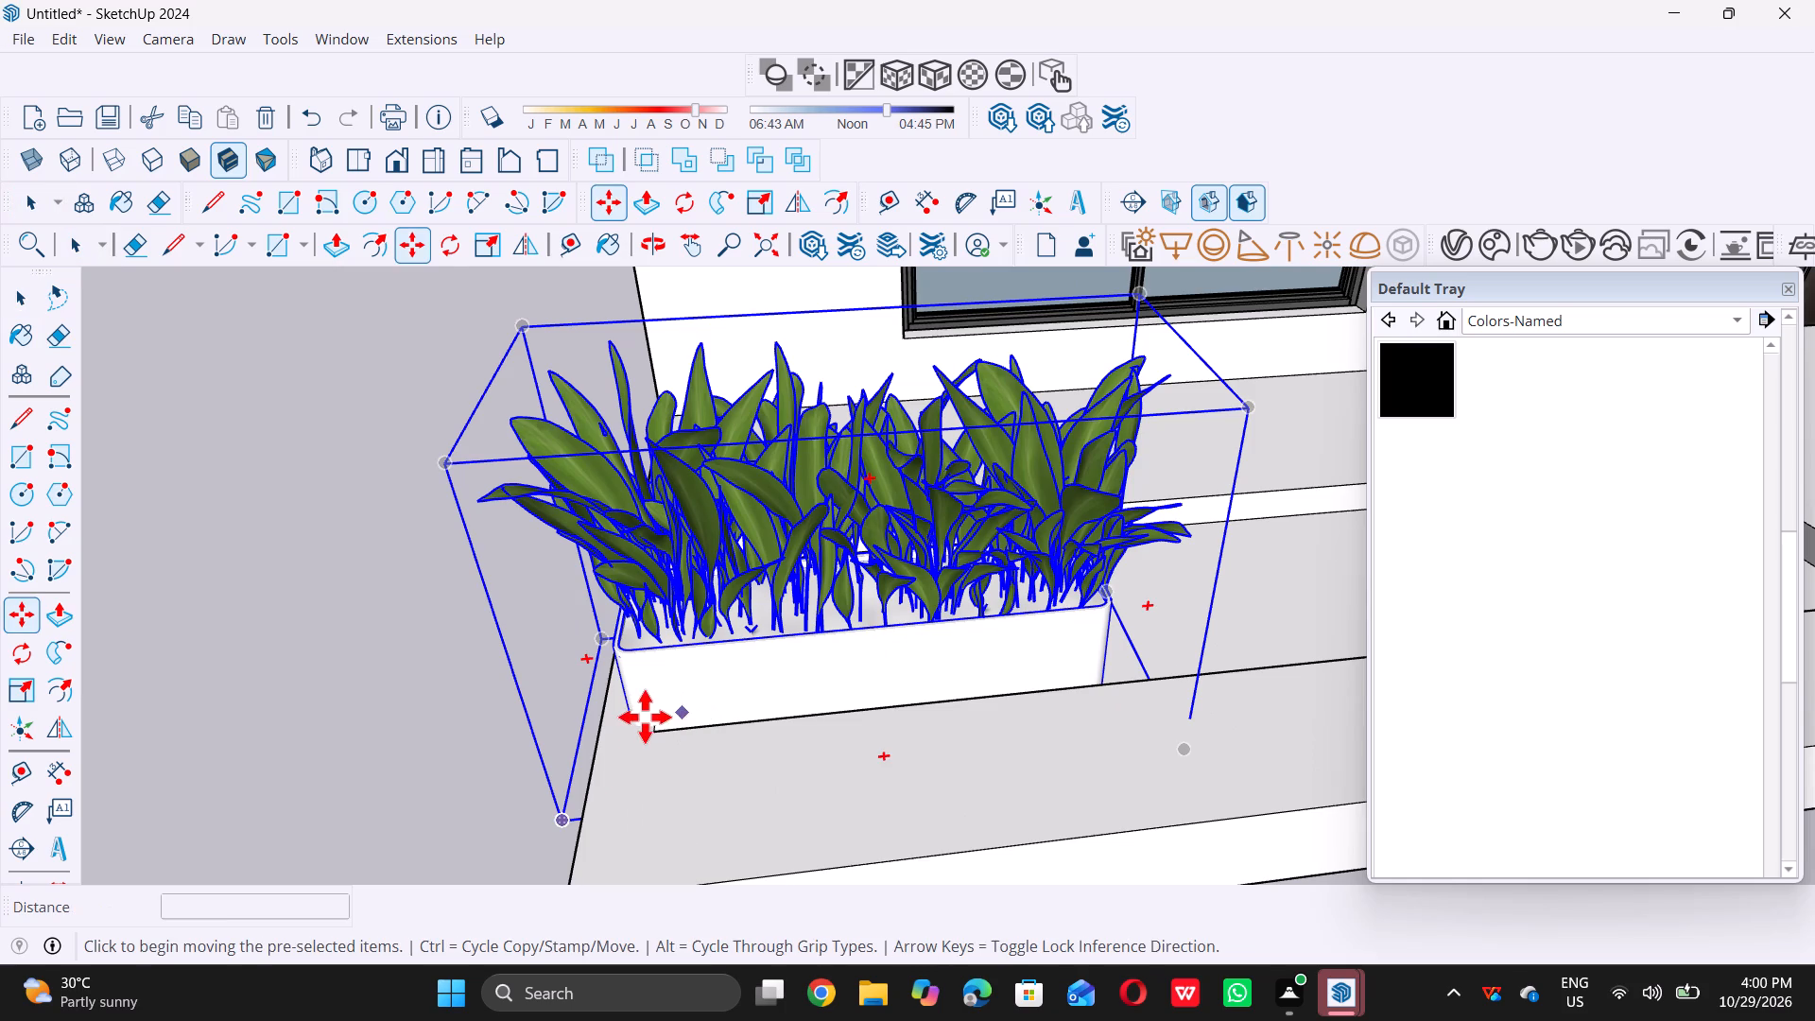
double_click(557, 820)
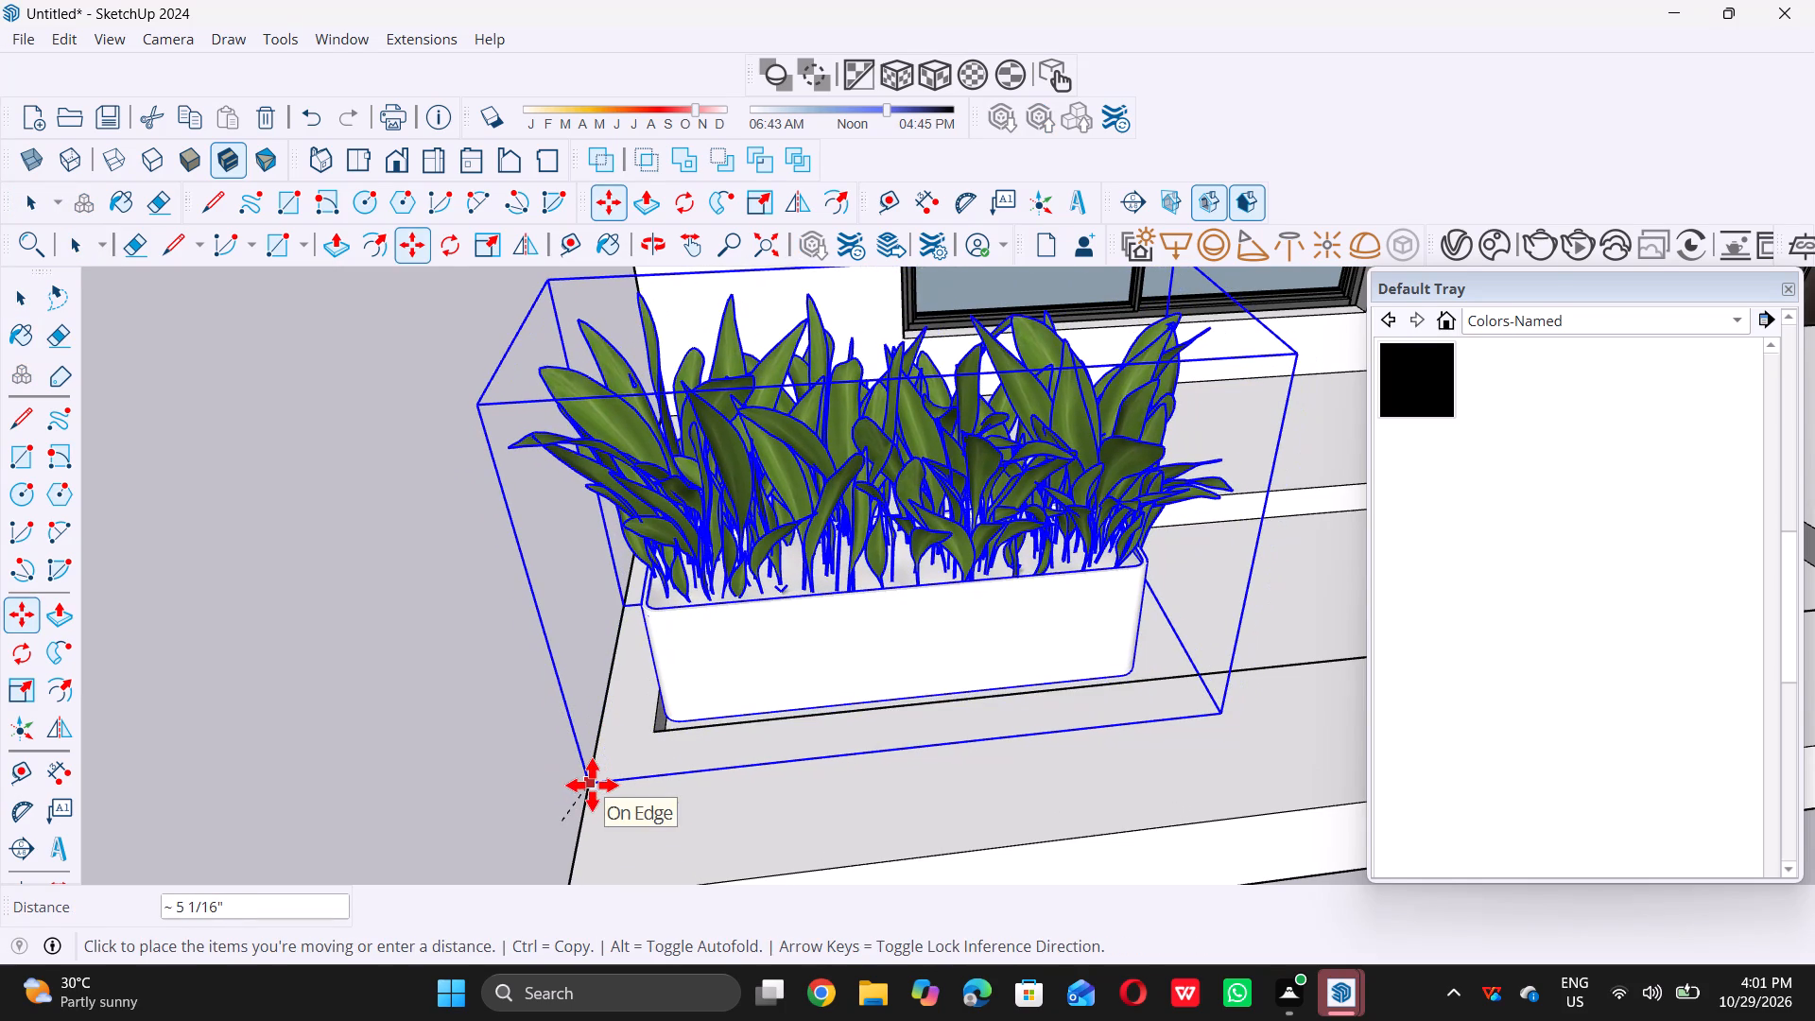
double_click(592, 785)
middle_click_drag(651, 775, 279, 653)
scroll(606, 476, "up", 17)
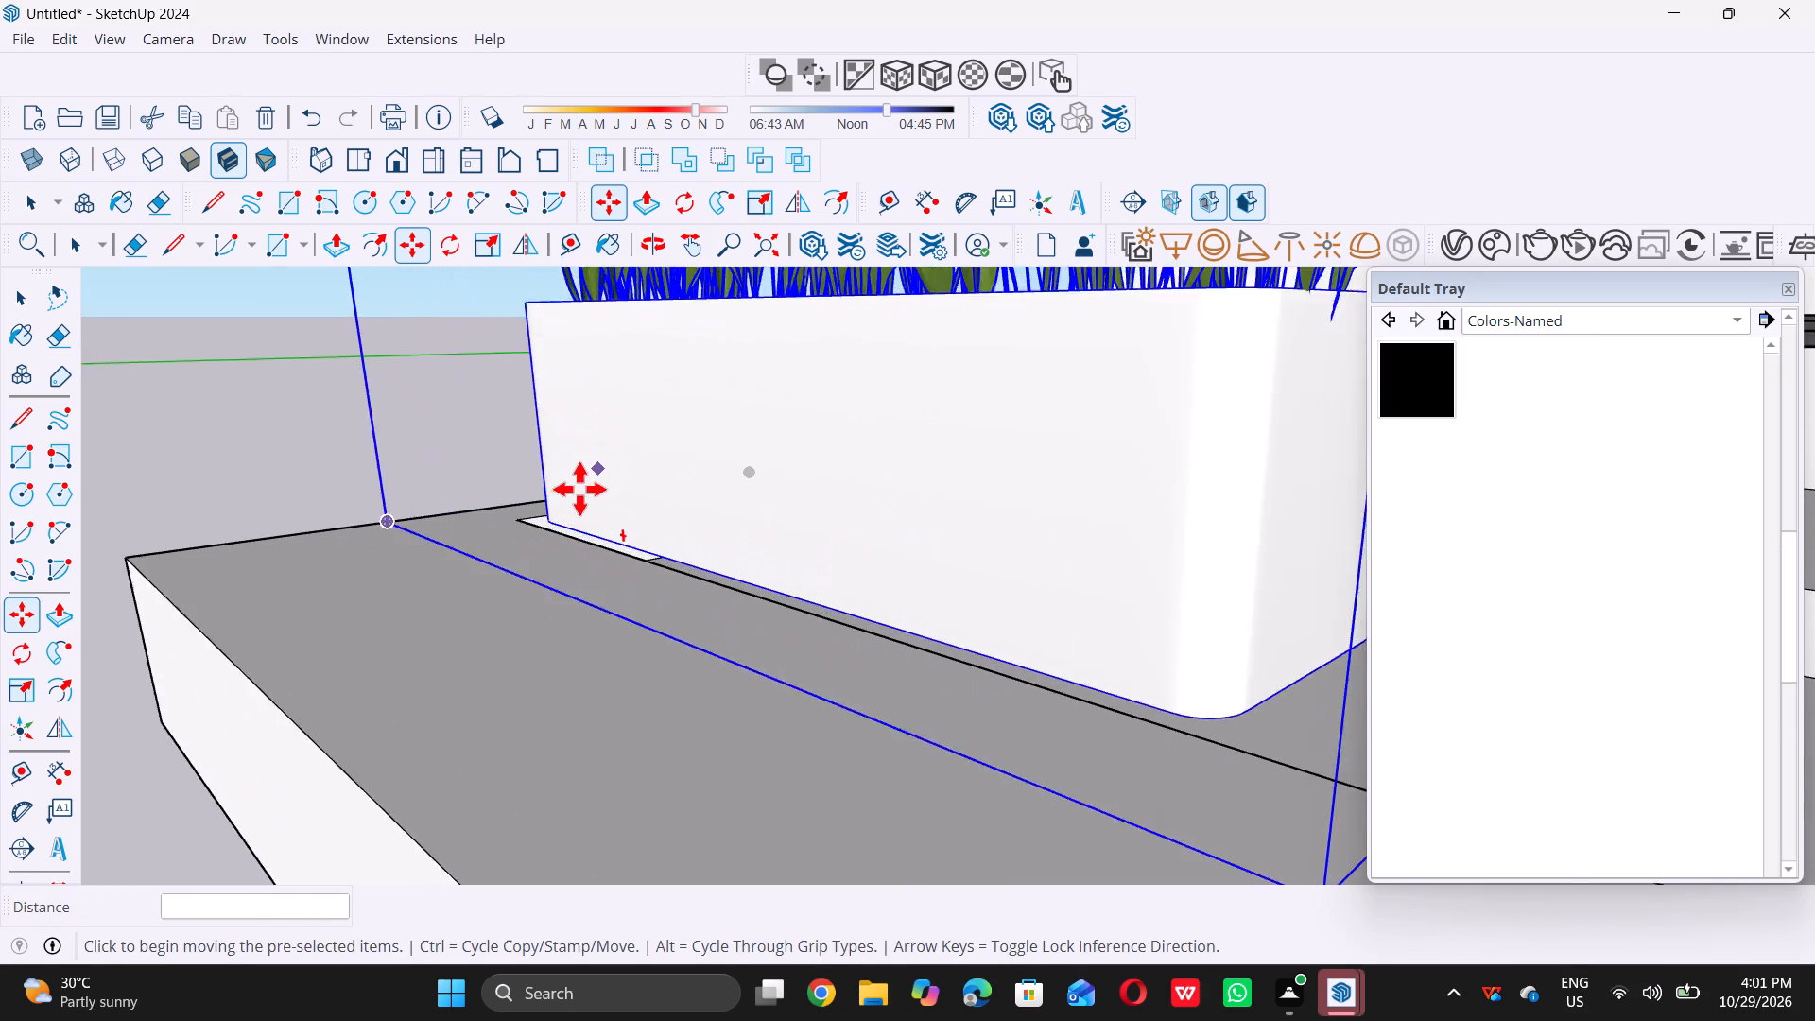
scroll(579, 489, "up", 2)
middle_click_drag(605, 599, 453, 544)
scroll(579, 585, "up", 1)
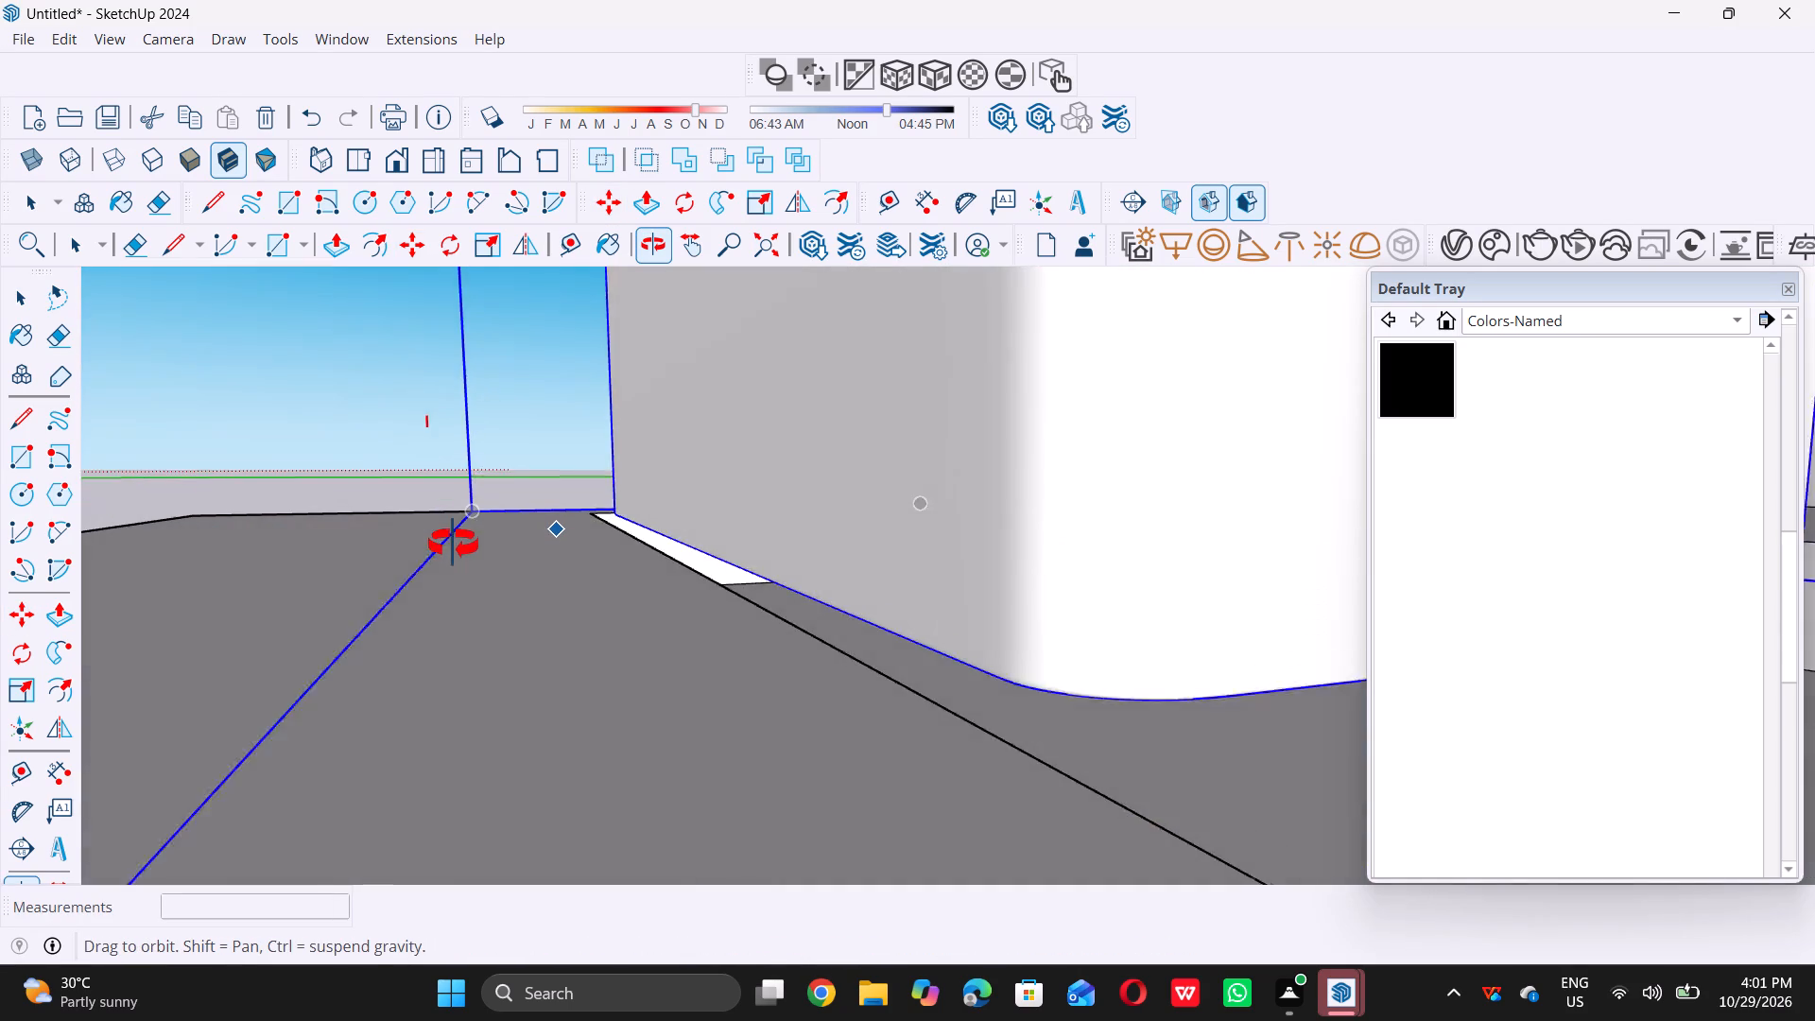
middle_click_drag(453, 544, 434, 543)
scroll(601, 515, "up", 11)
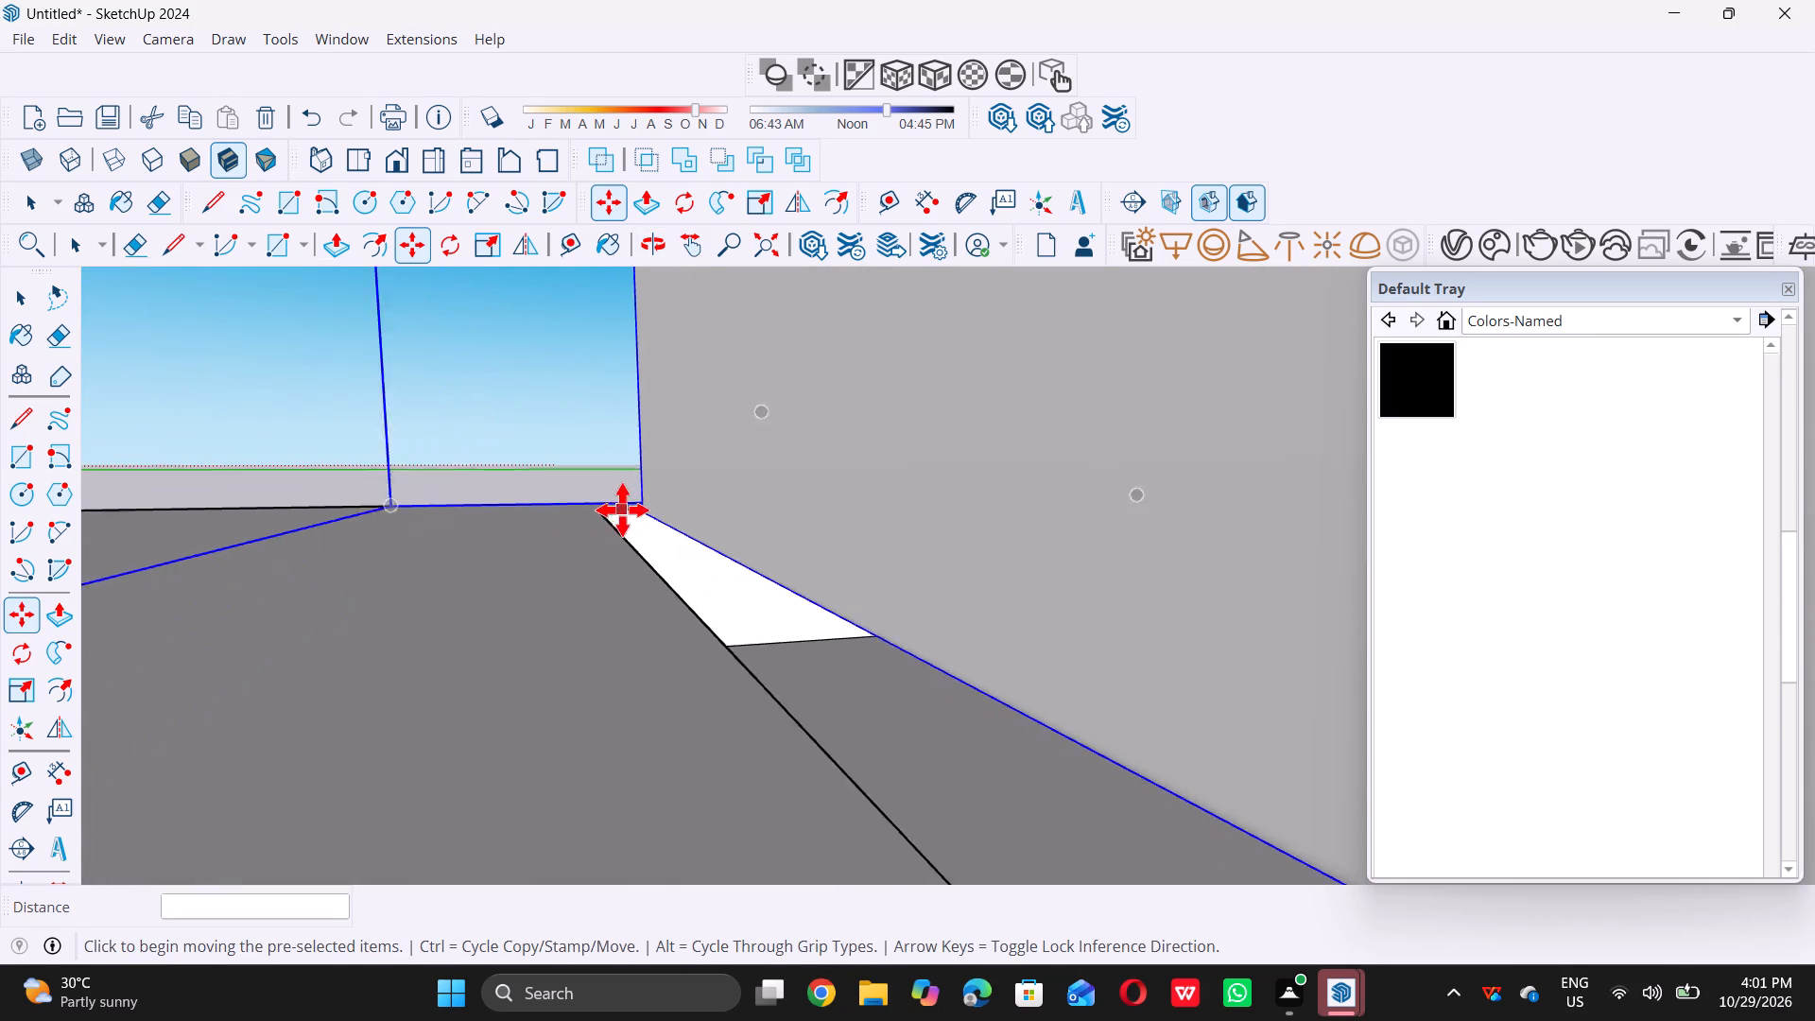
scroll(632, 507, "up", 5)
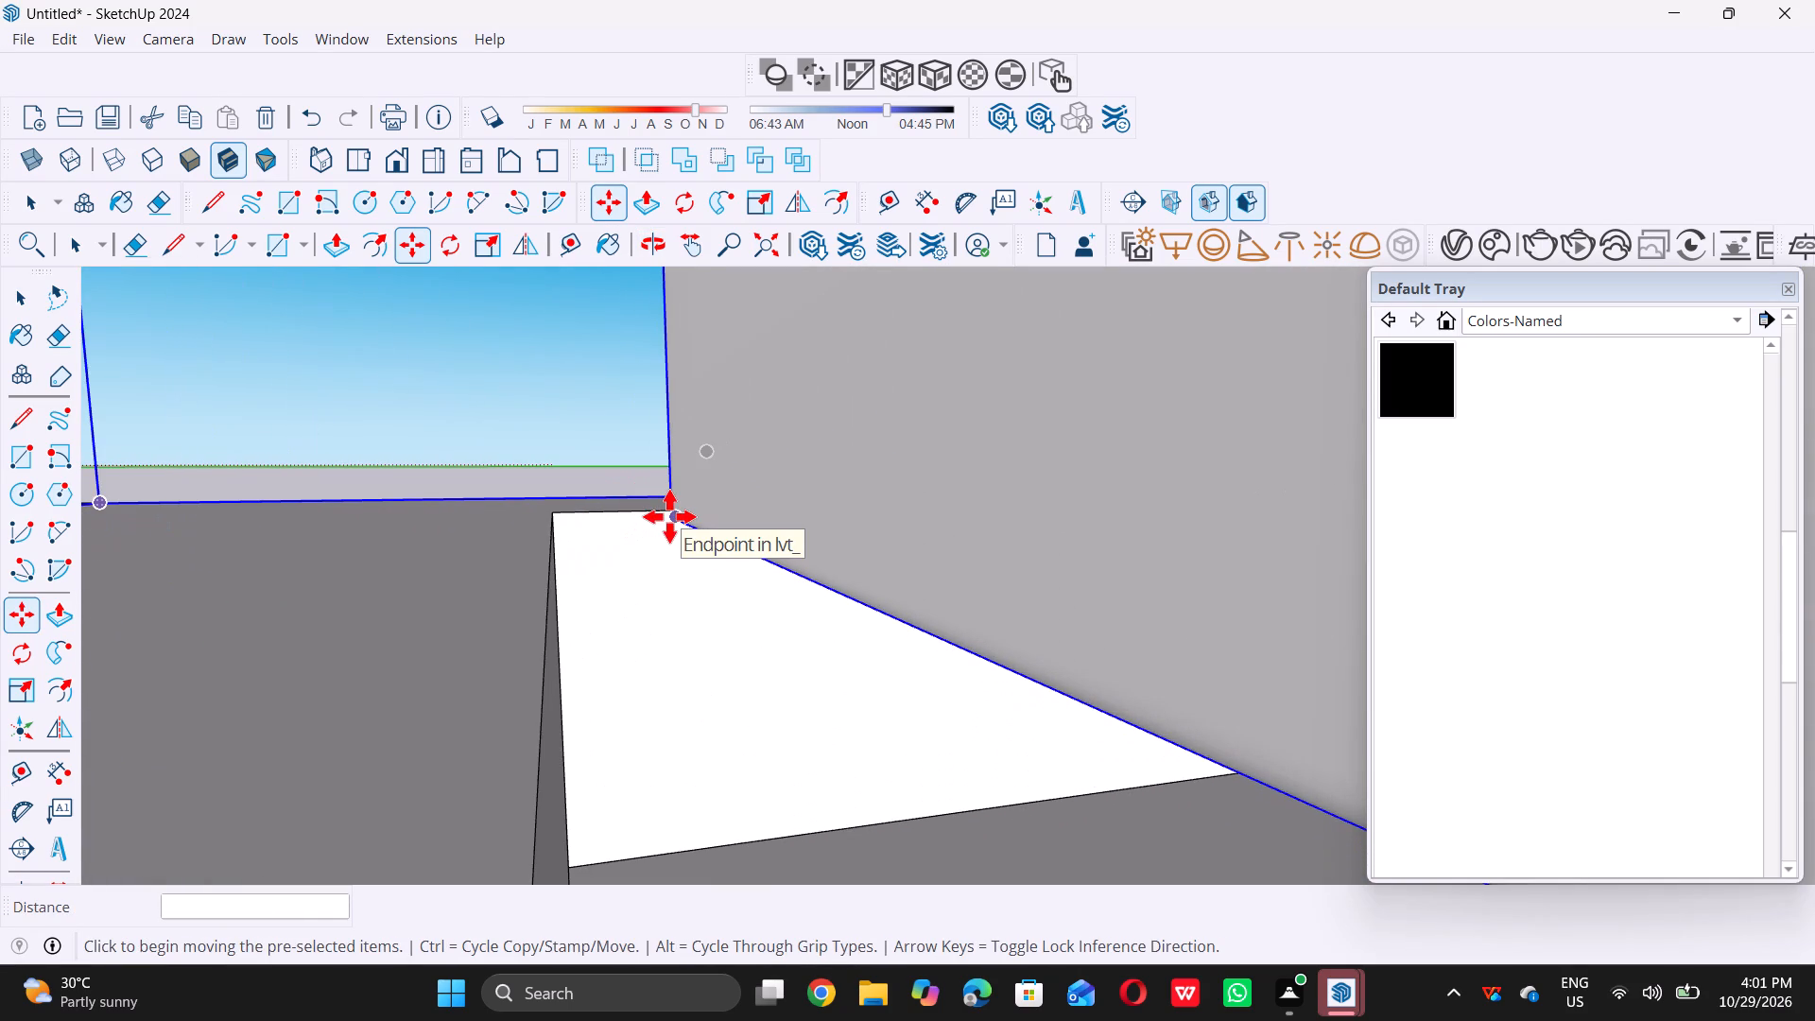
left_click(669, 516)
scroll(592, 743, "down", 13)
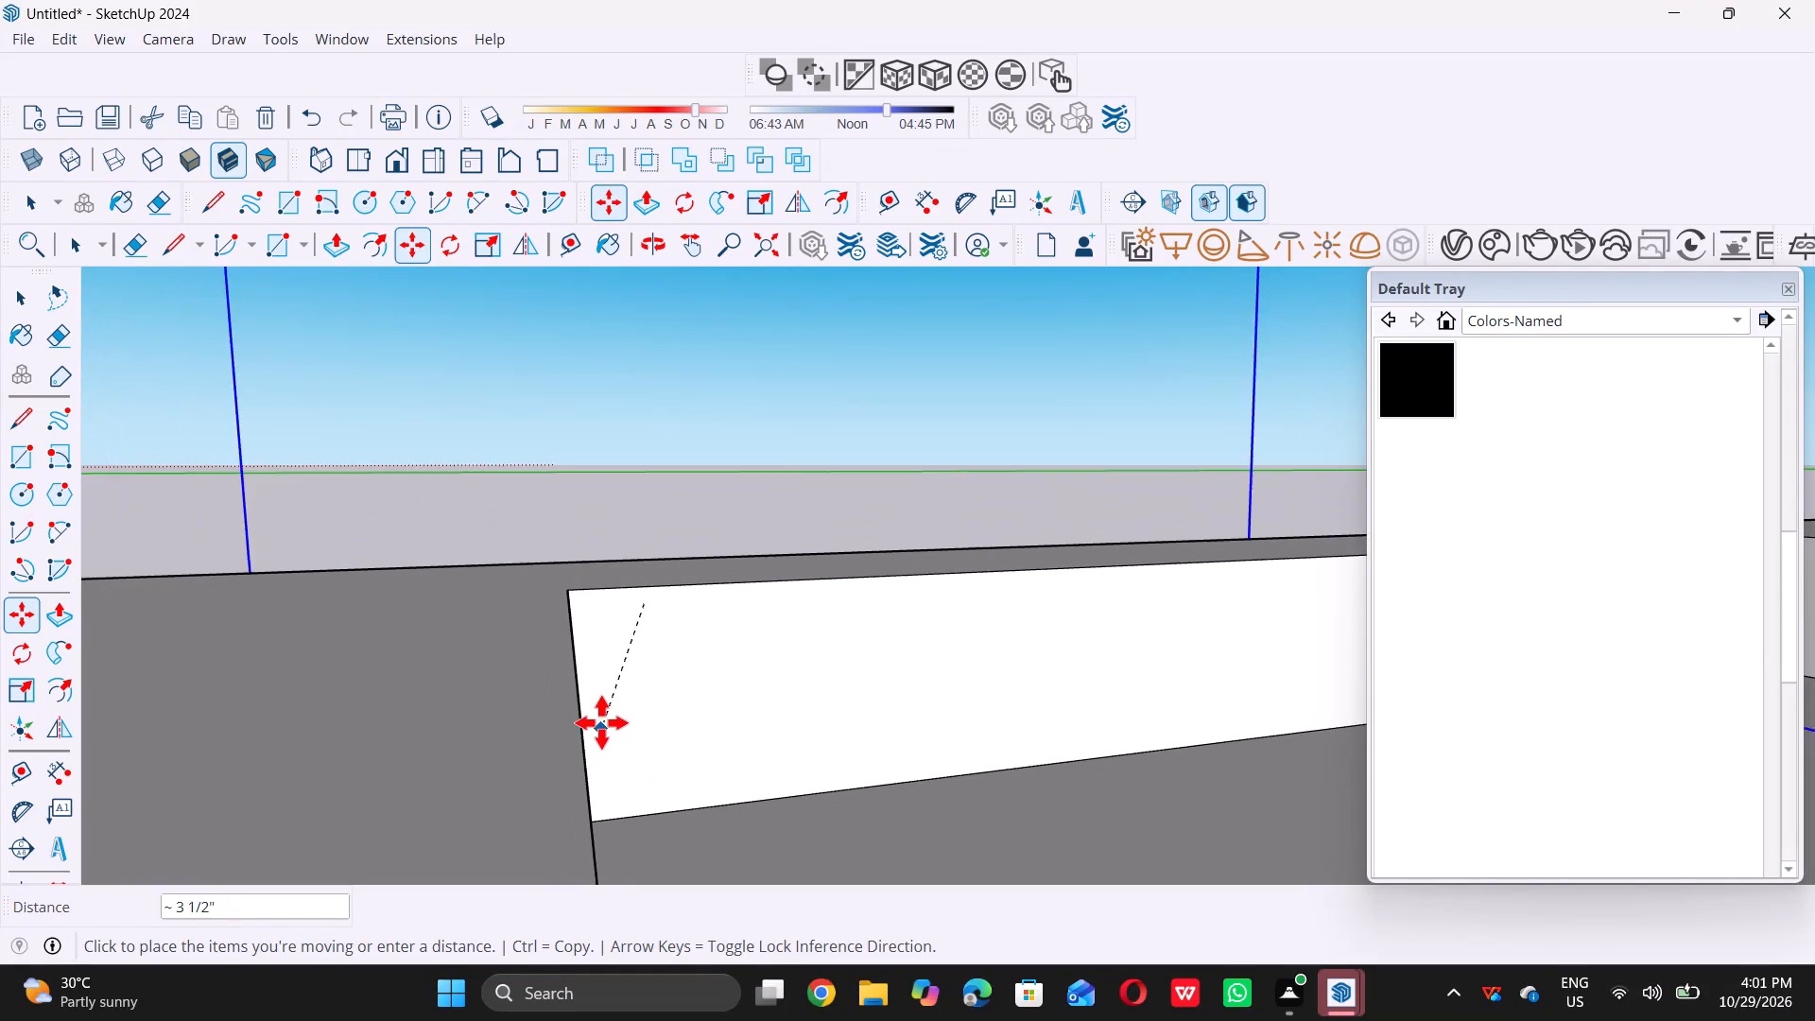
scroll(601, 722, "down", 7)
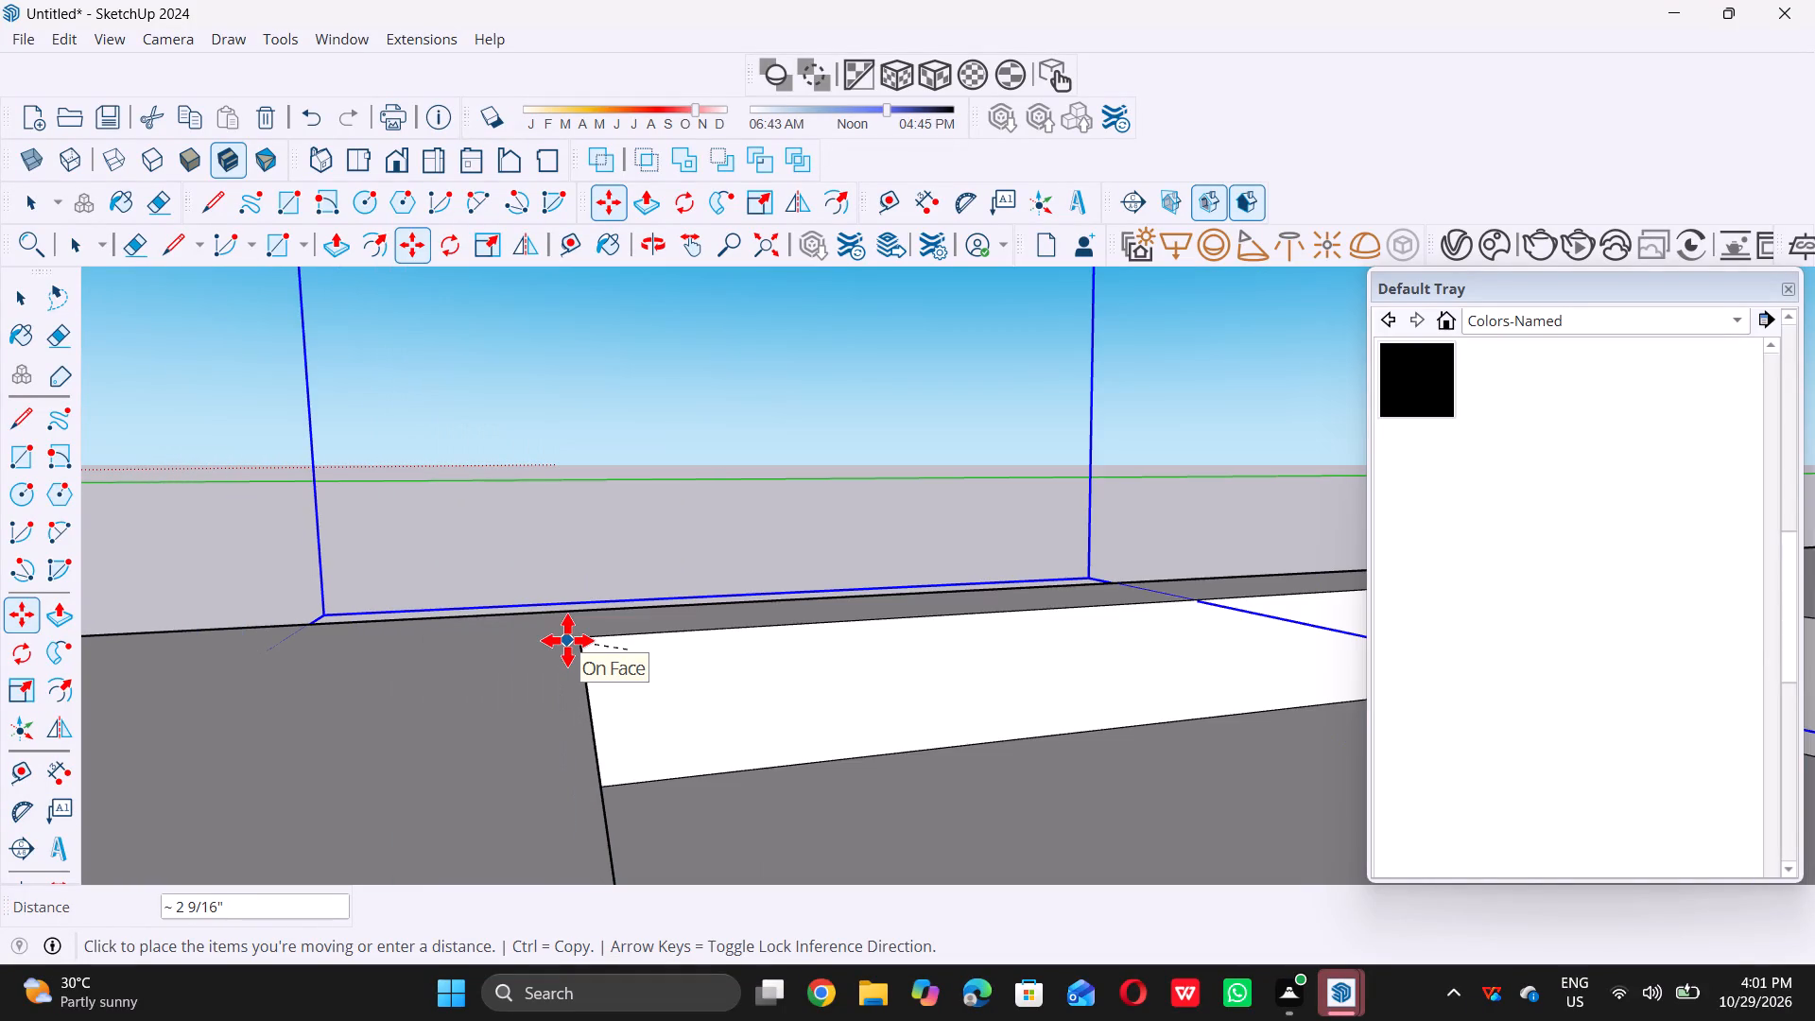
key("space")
Move the planter about 8 1/2" by its bounding-box base corner onto the bed's front outer floor corner.
scroll(569, 640, "down", 19)
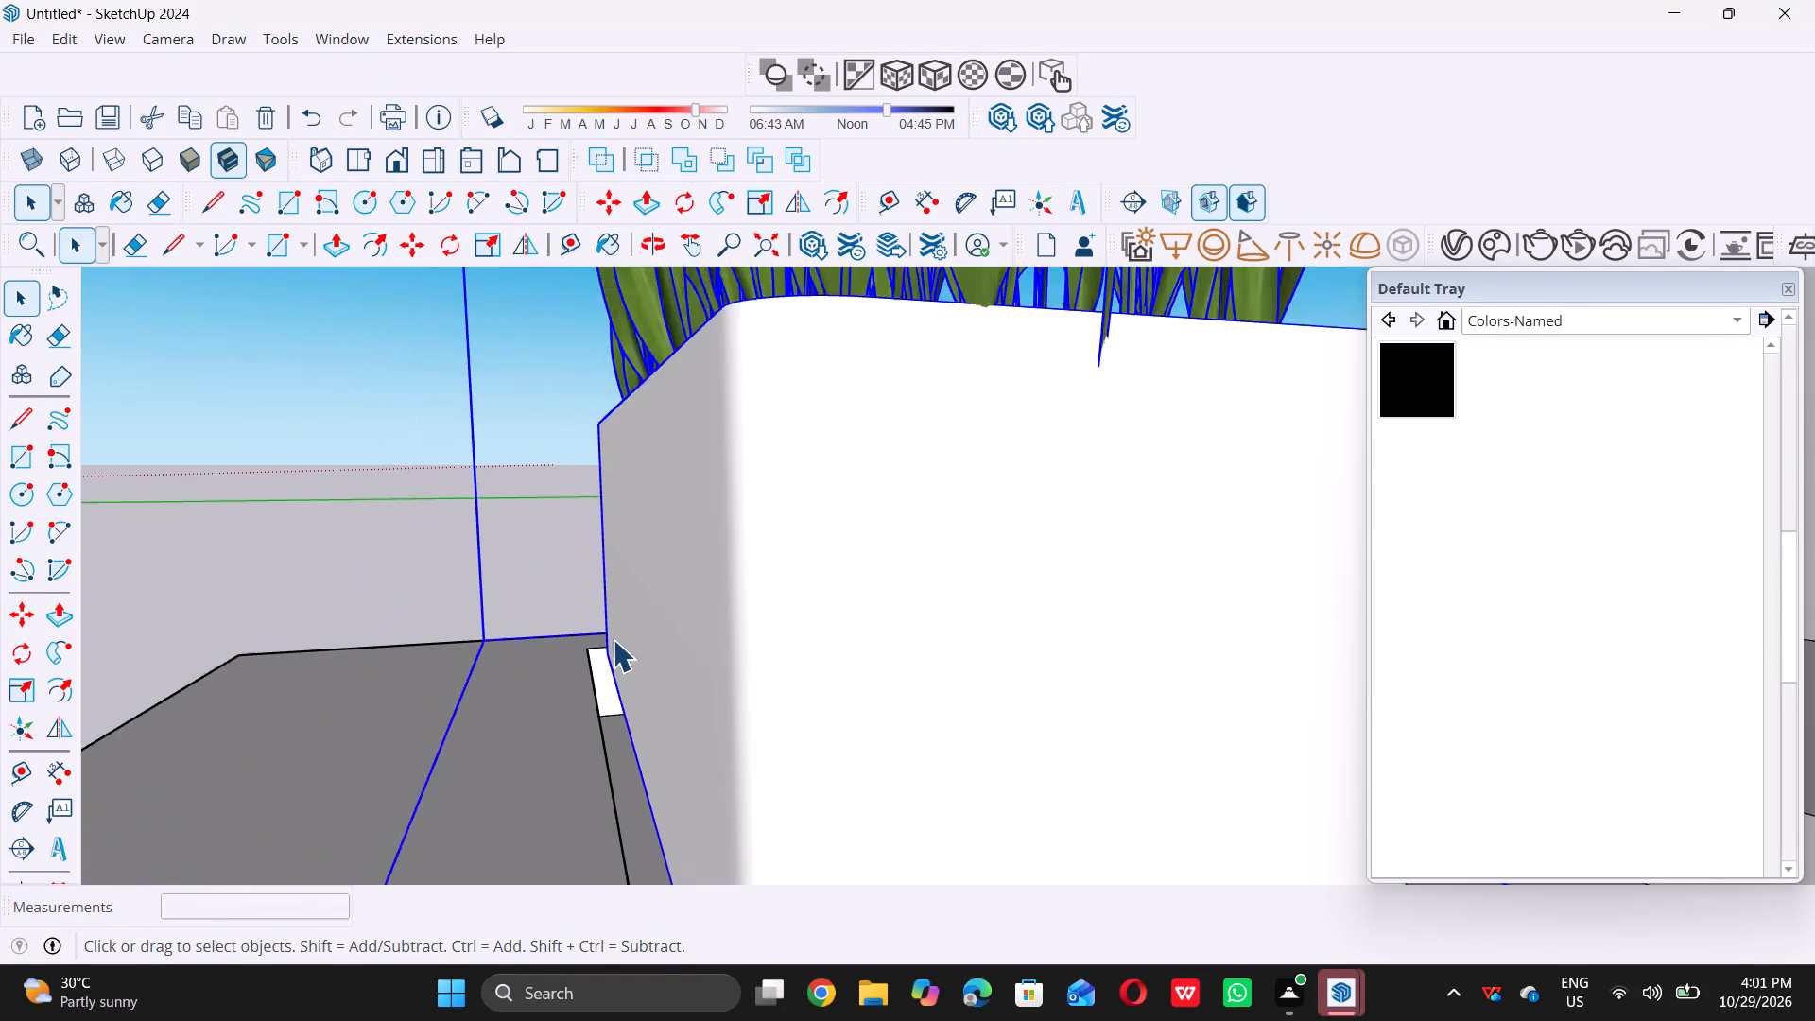
scroll(613, 639, "down", 3)
middle_click_drag(497, 629, 556, 649)
scroll(421, 608, "up", 6)
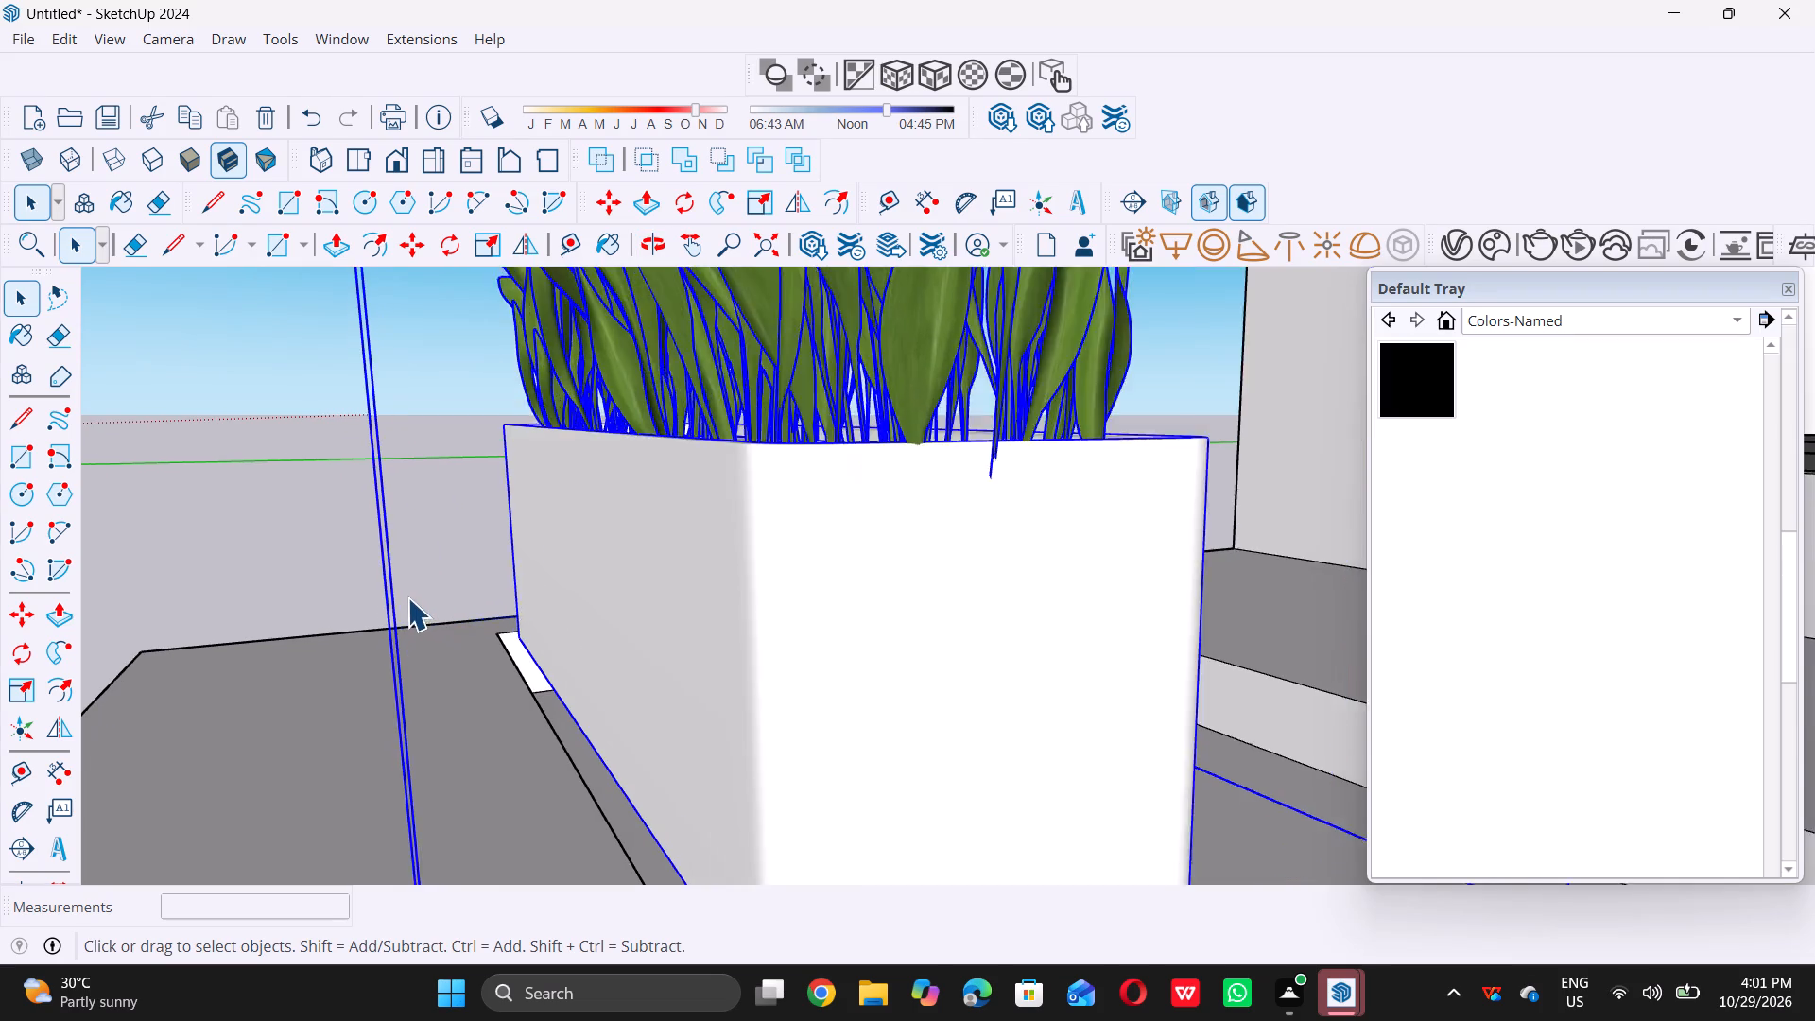
scroll(387, 629, "down", 1)
middle_click_drag(386, 629, 283, 612)
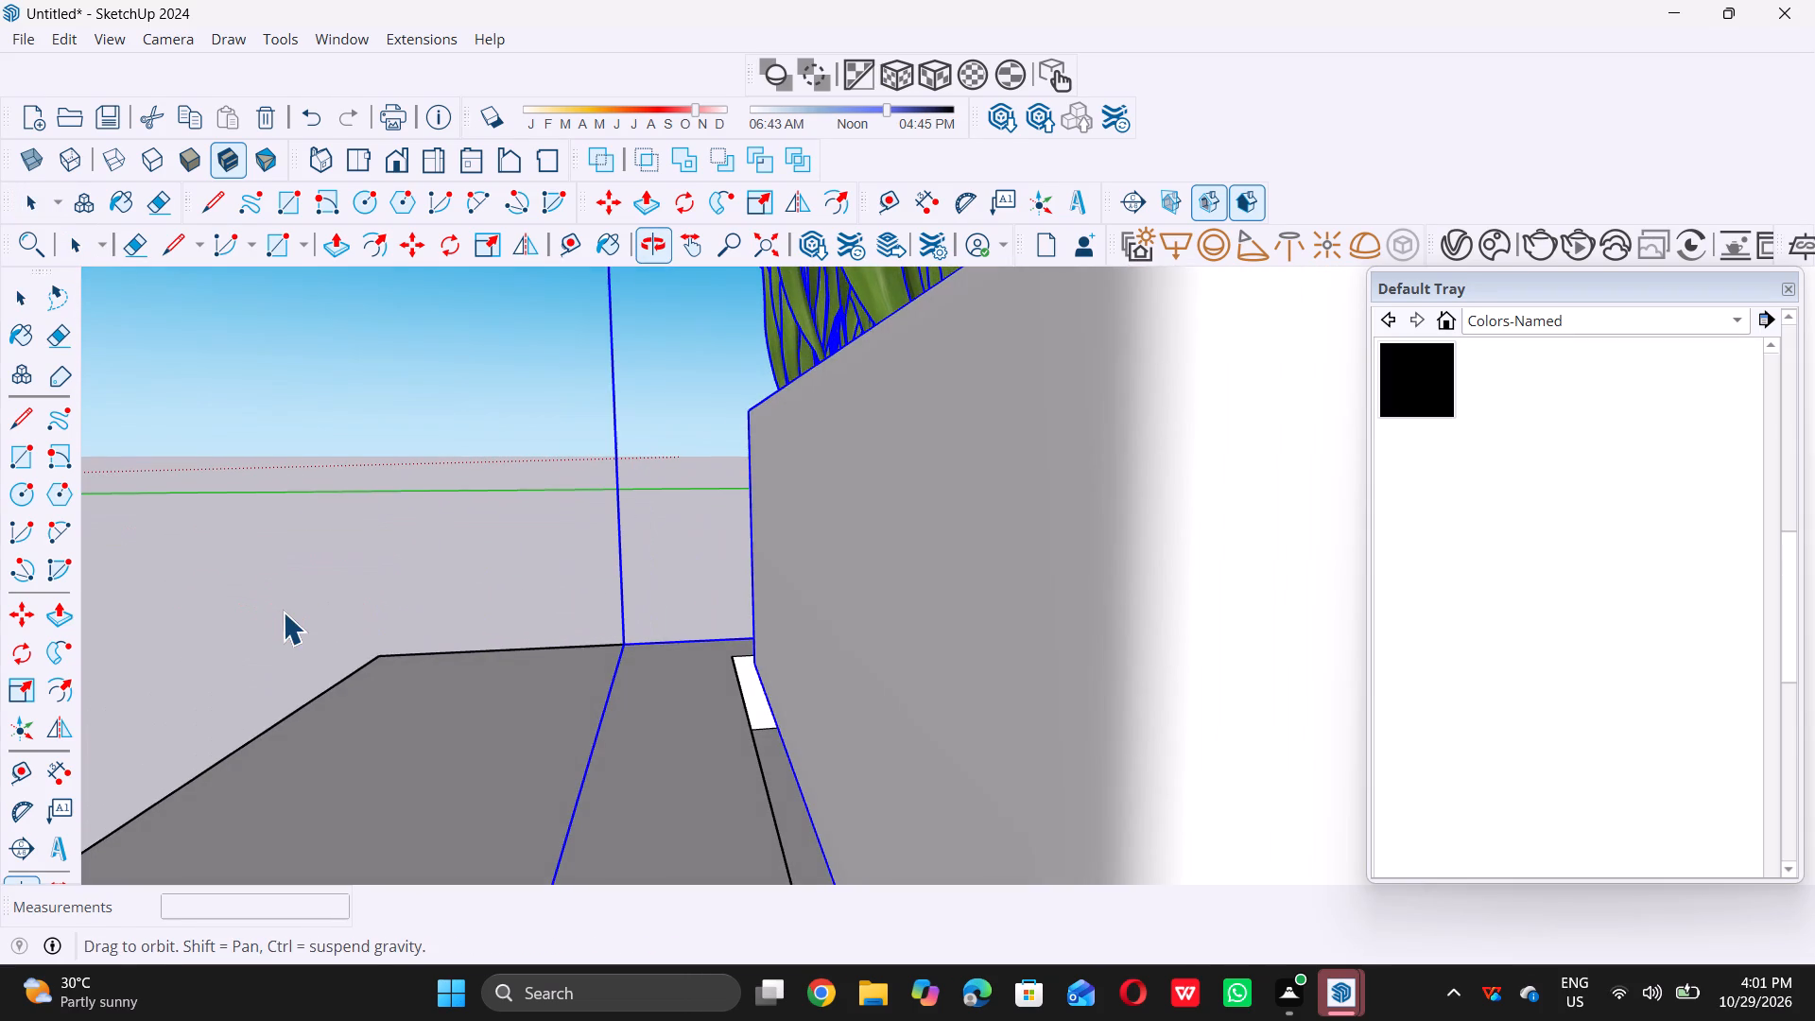
key("m")
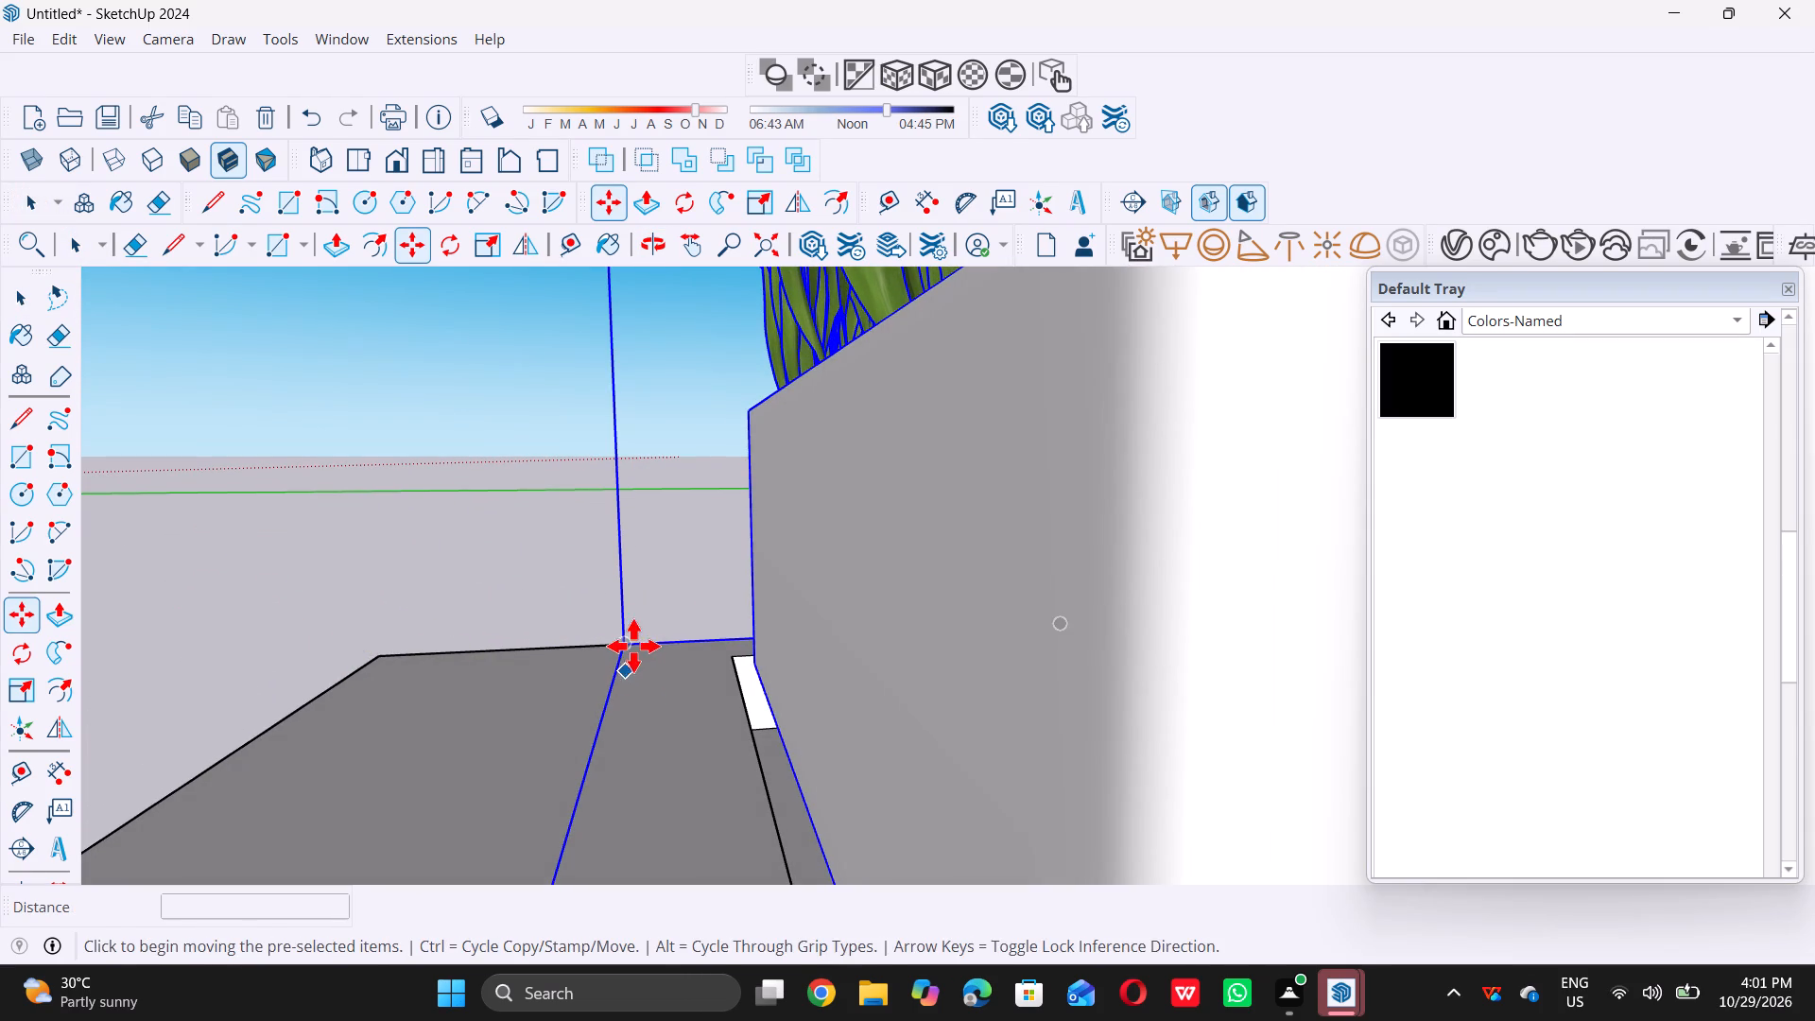
left_click(622, 640)
scroll(781, 731, "up", 1)
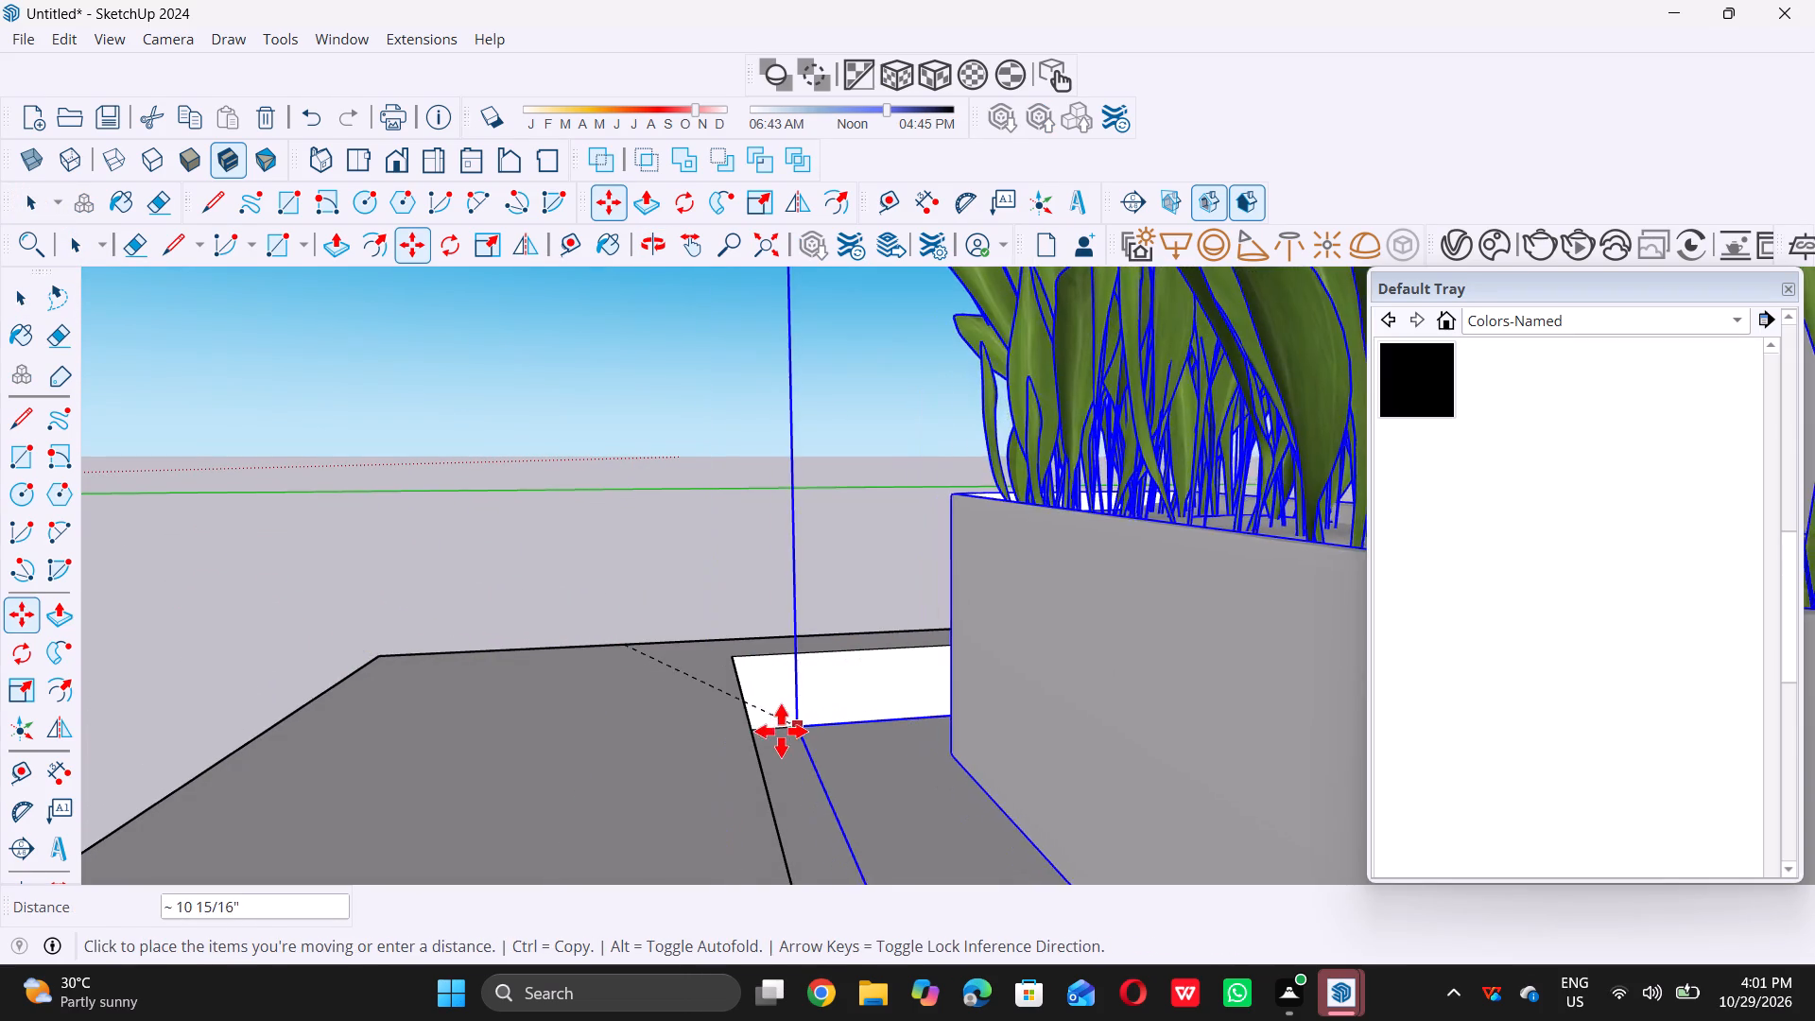
scroll(781, 731, "up", 20)
scroll(781, 731, "up", 1)
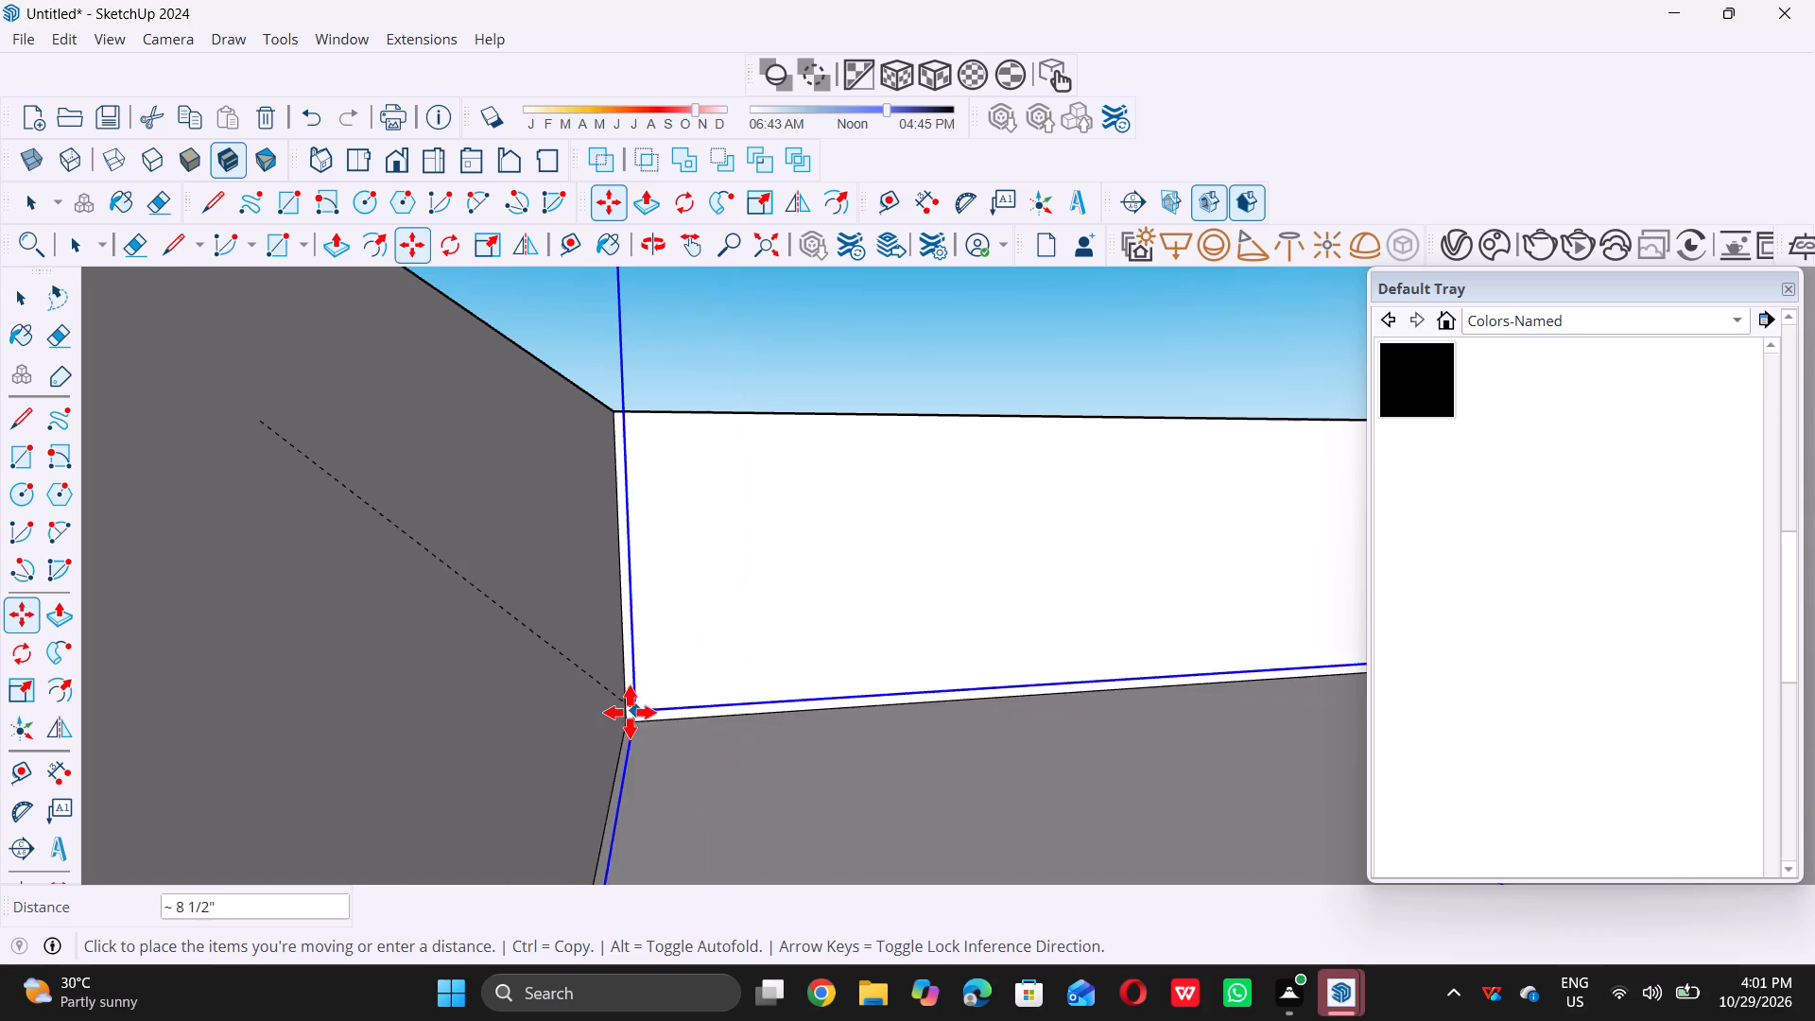
triple_click(621, 718)
scroll(621, 718, "down", 13)
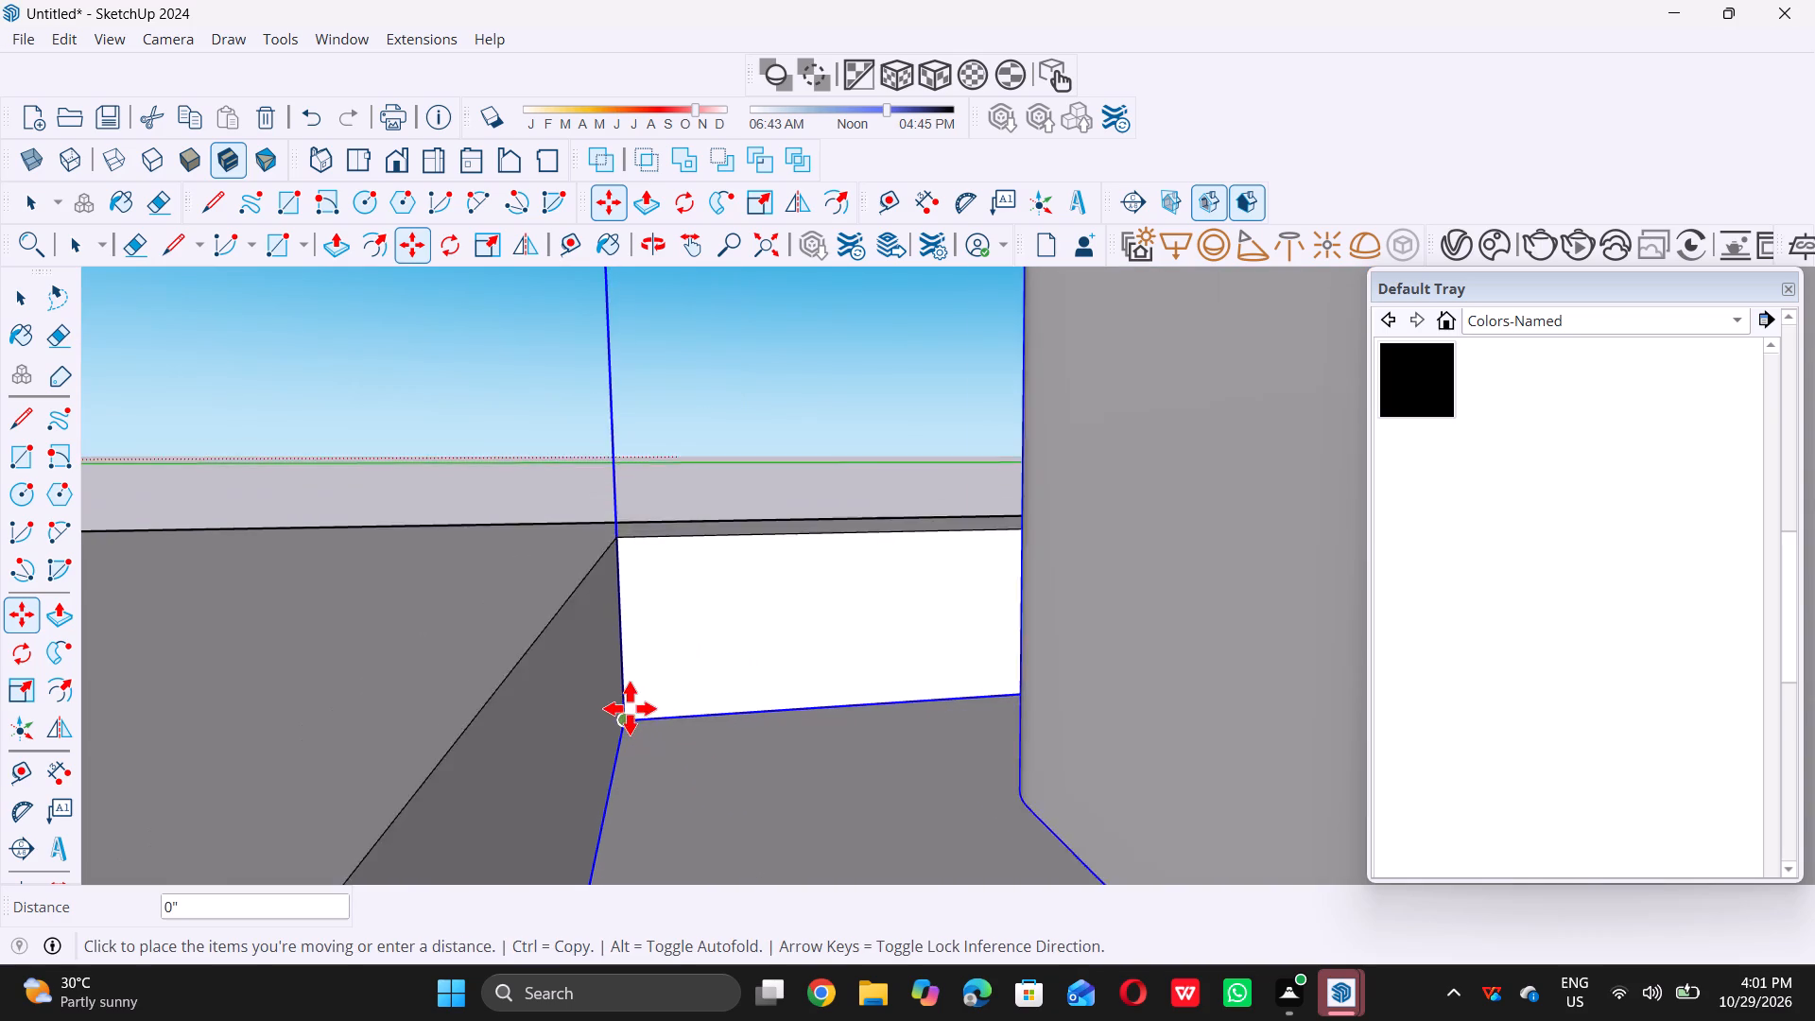
scroll(630, 708, "down", 18)
key("space")
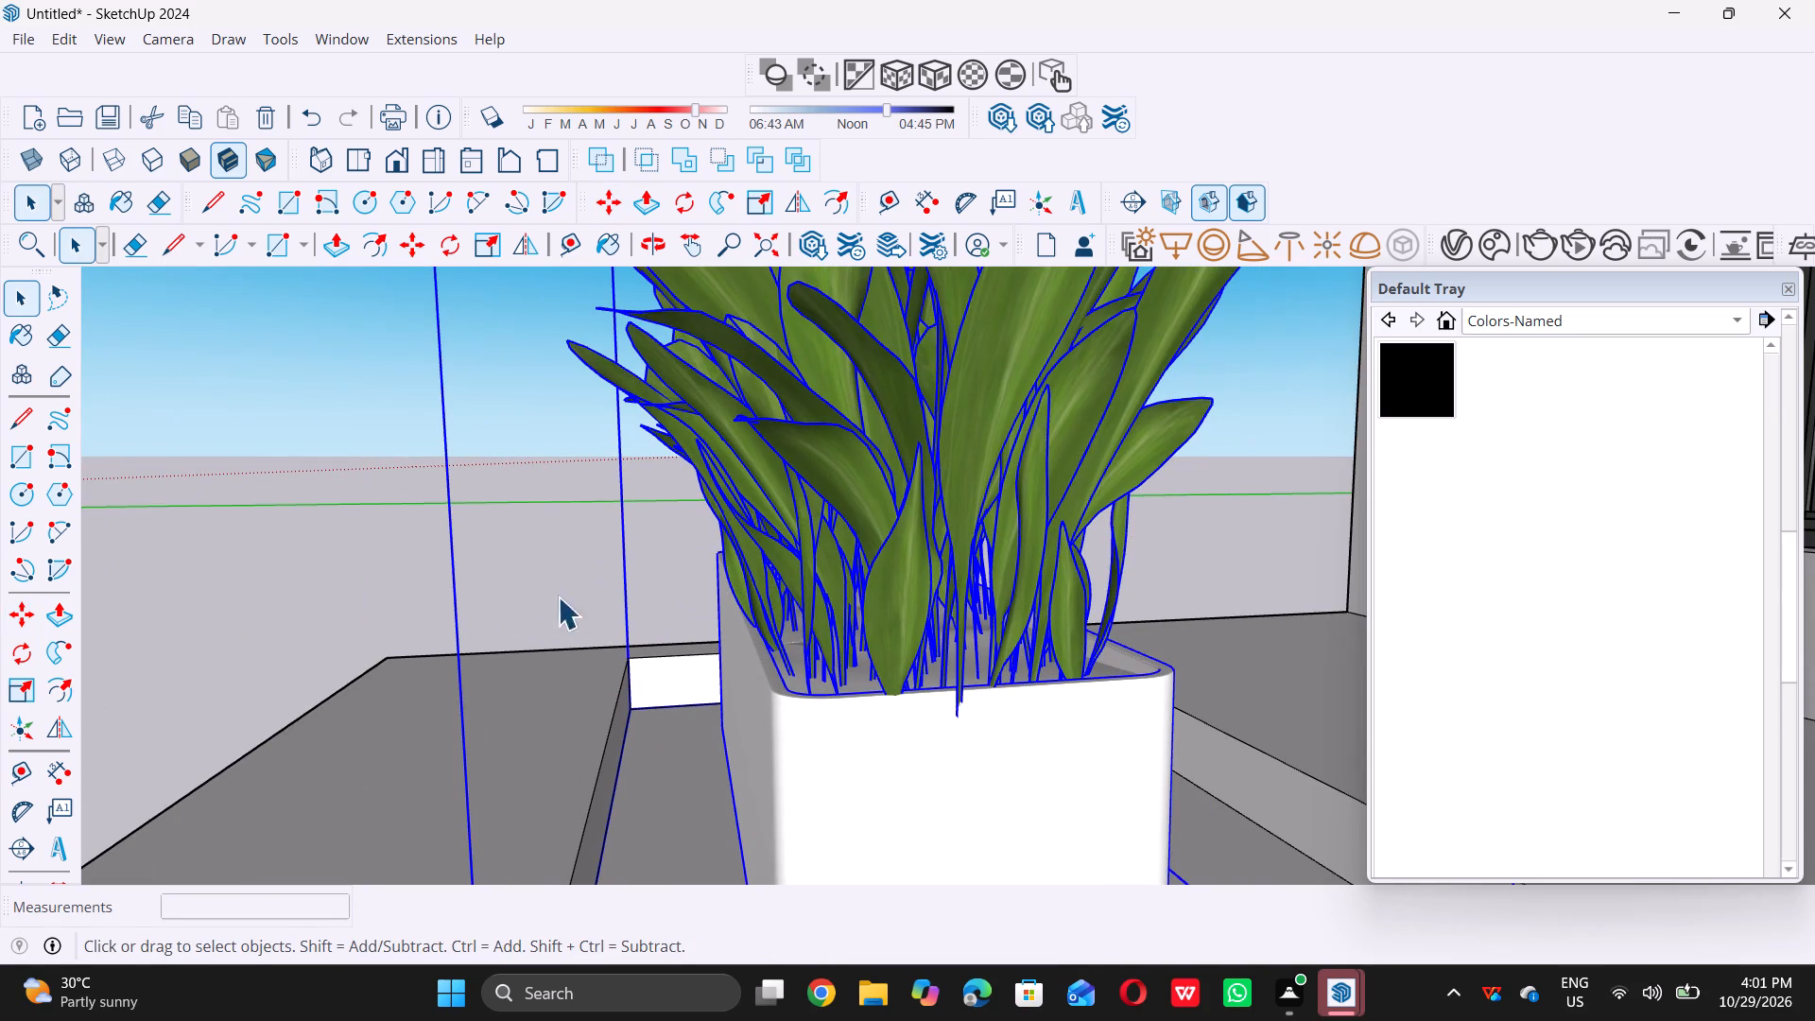
left_click(558, 512)
Examine the rectangular planter's placement in the porch bed from the front of the house.
scroll(544, 510, "down", 8)
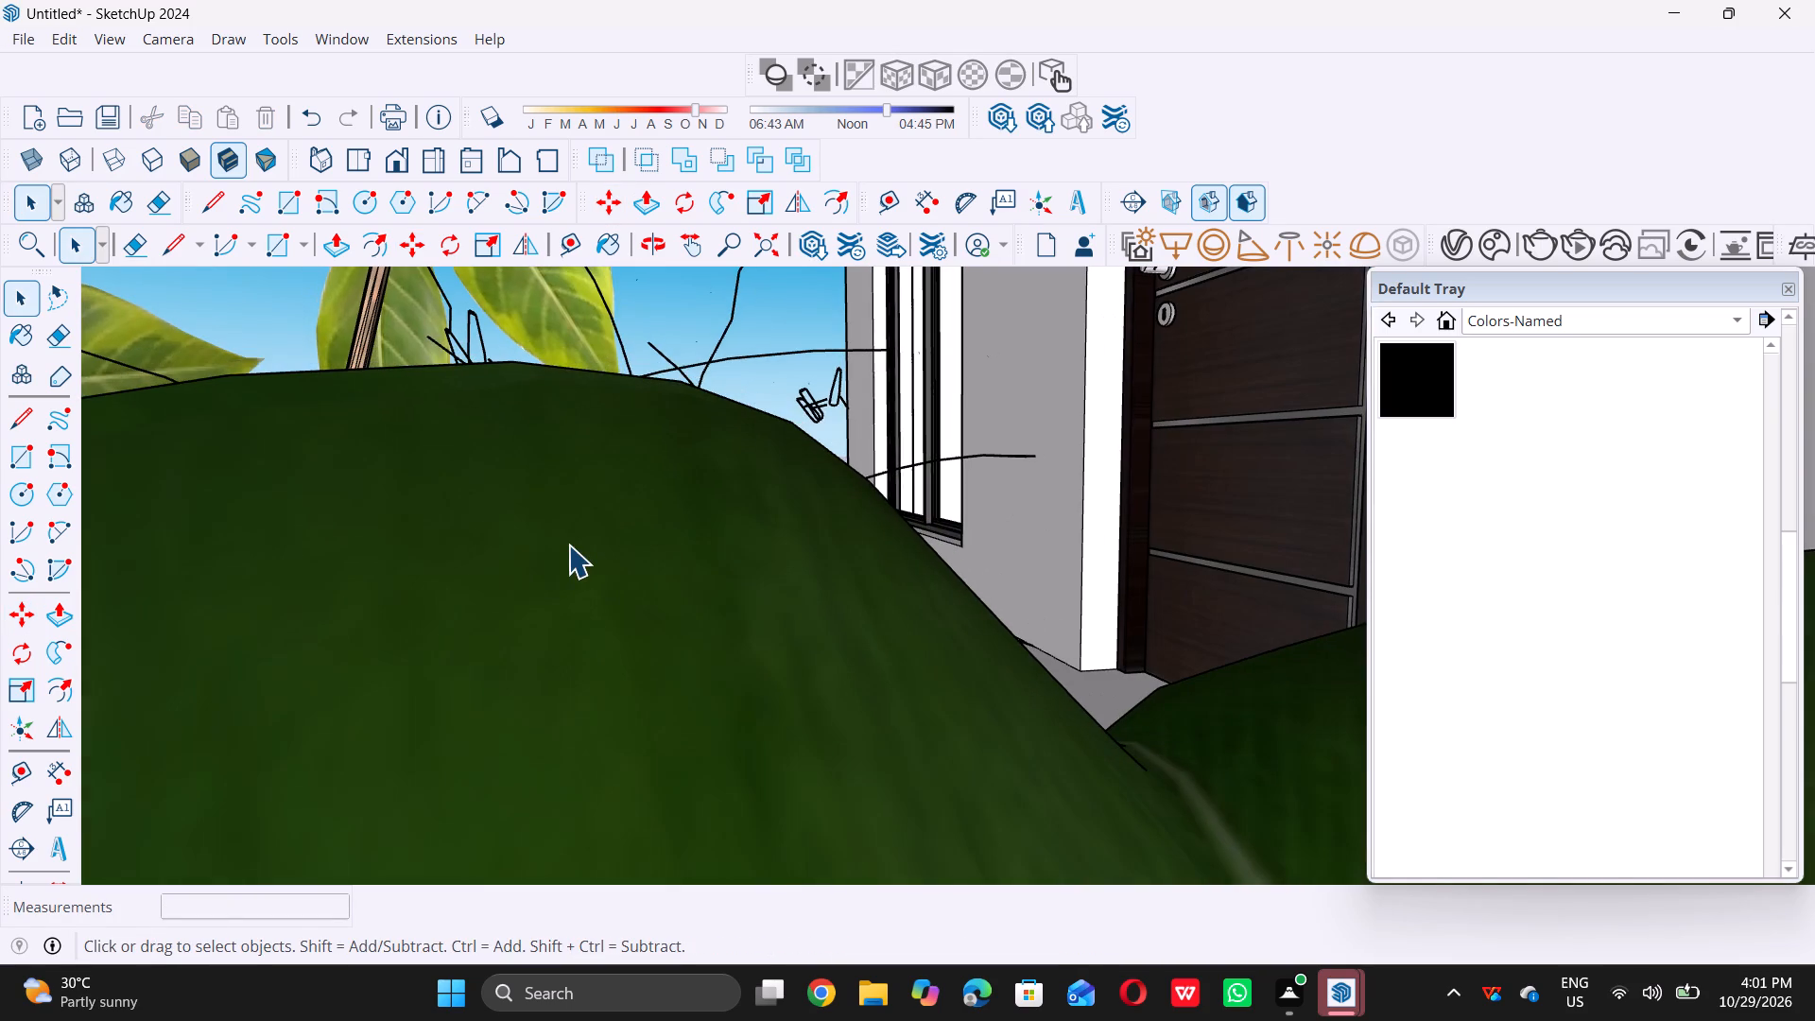
scroll(513, 500, "up", 2)
scroll(547, 501, "down", 17)
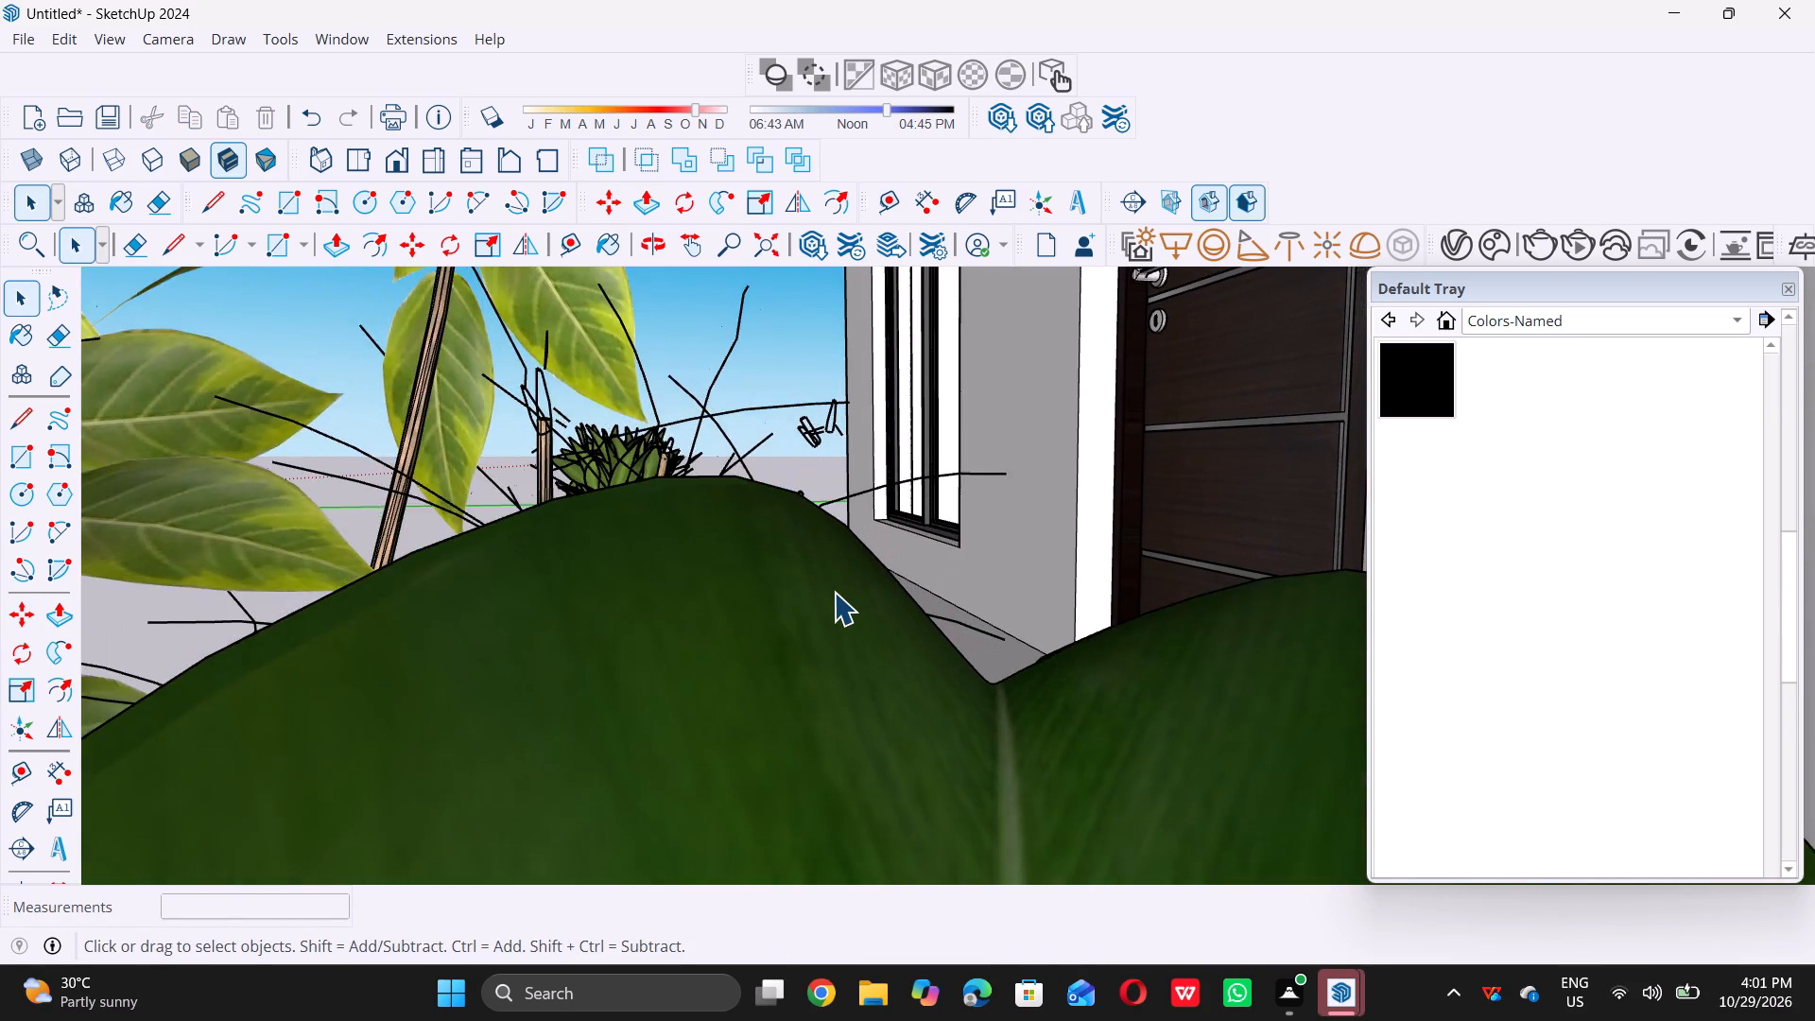
scroll(834, 592, "down", 20)
scroll(834, 592, "down", 9)
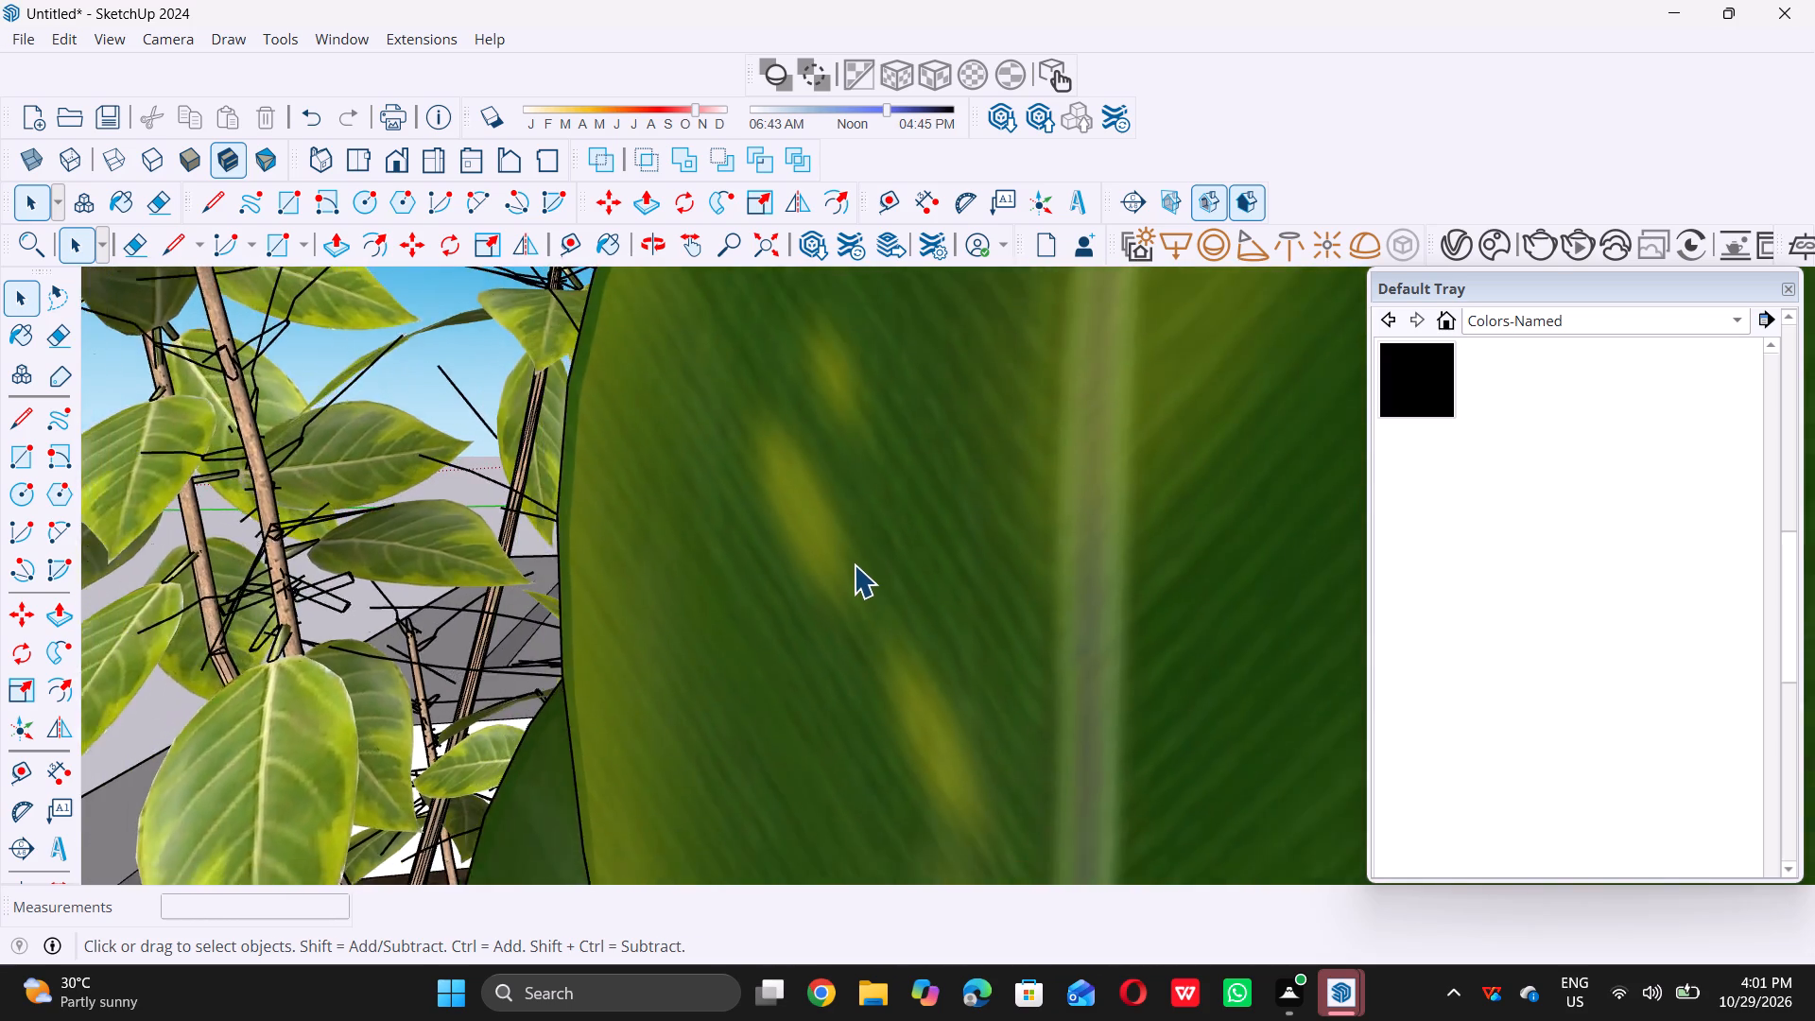
scroll(854, 564, "down", 20)
scroll(854, 564, "down", 8)
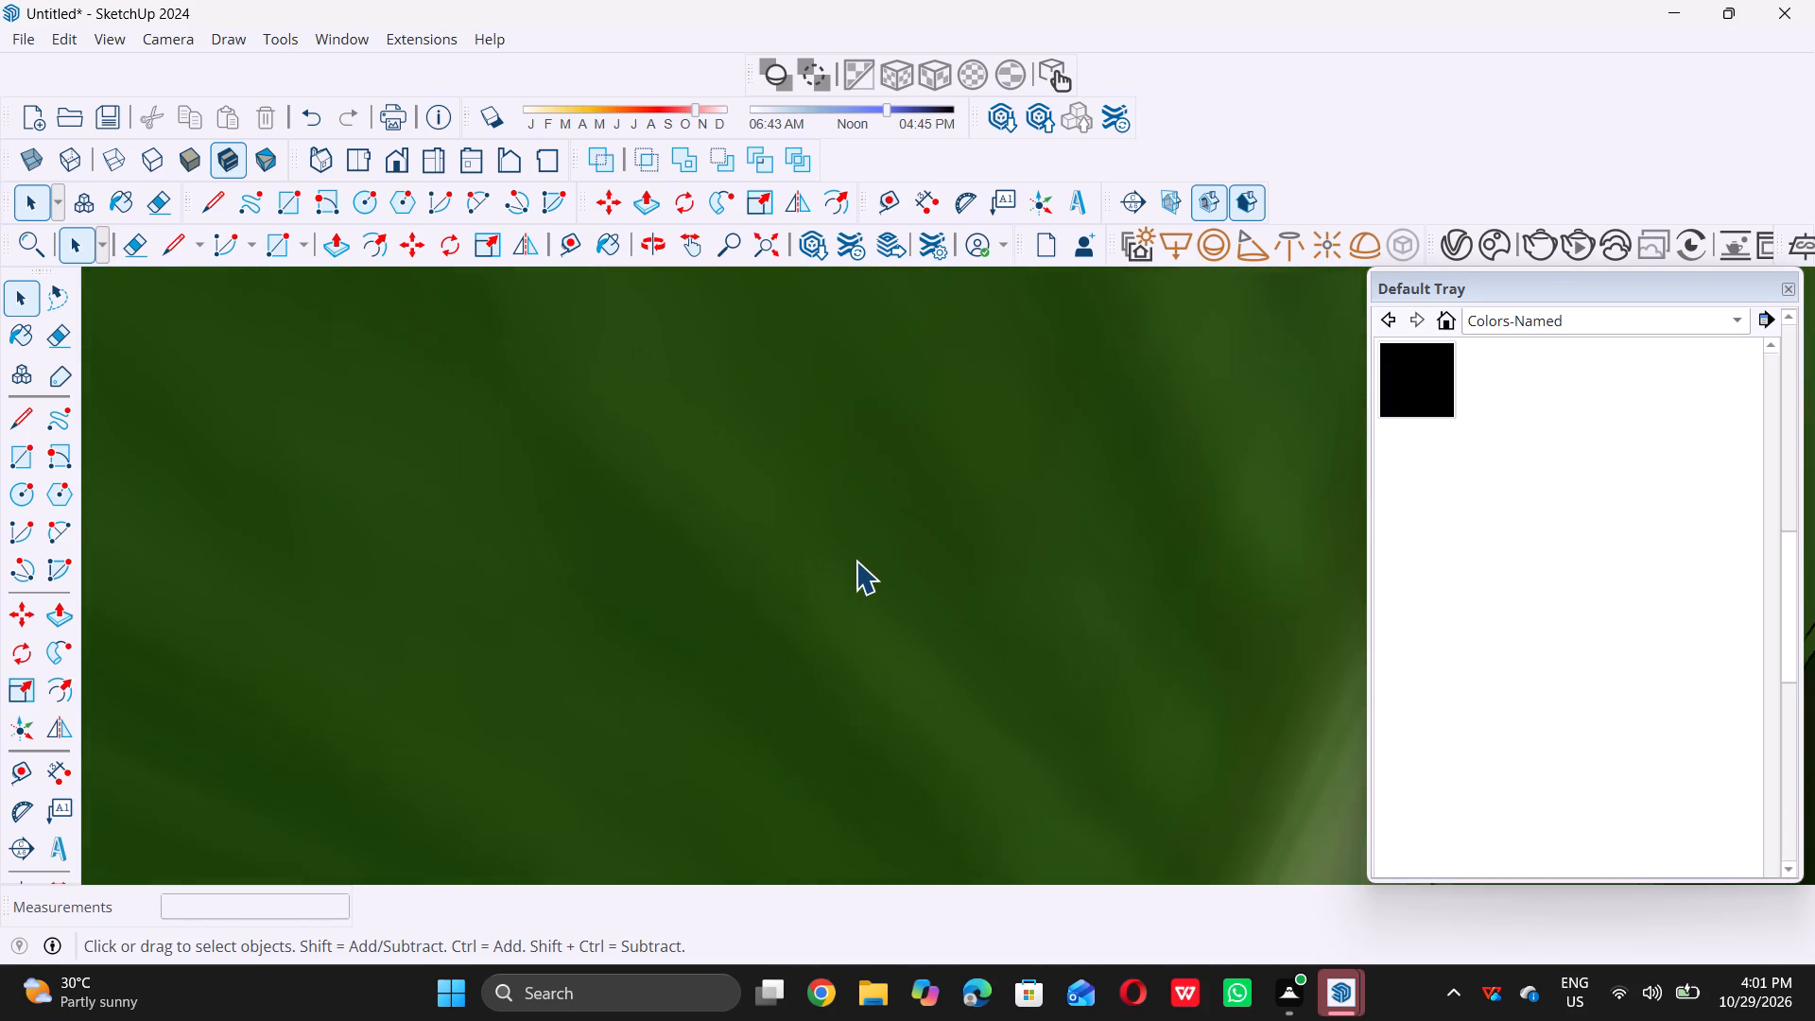
scroll(856, 561, "down", 7)
scroll(860, 560, "up", 1)
scroll(860, 560, "down", 20)
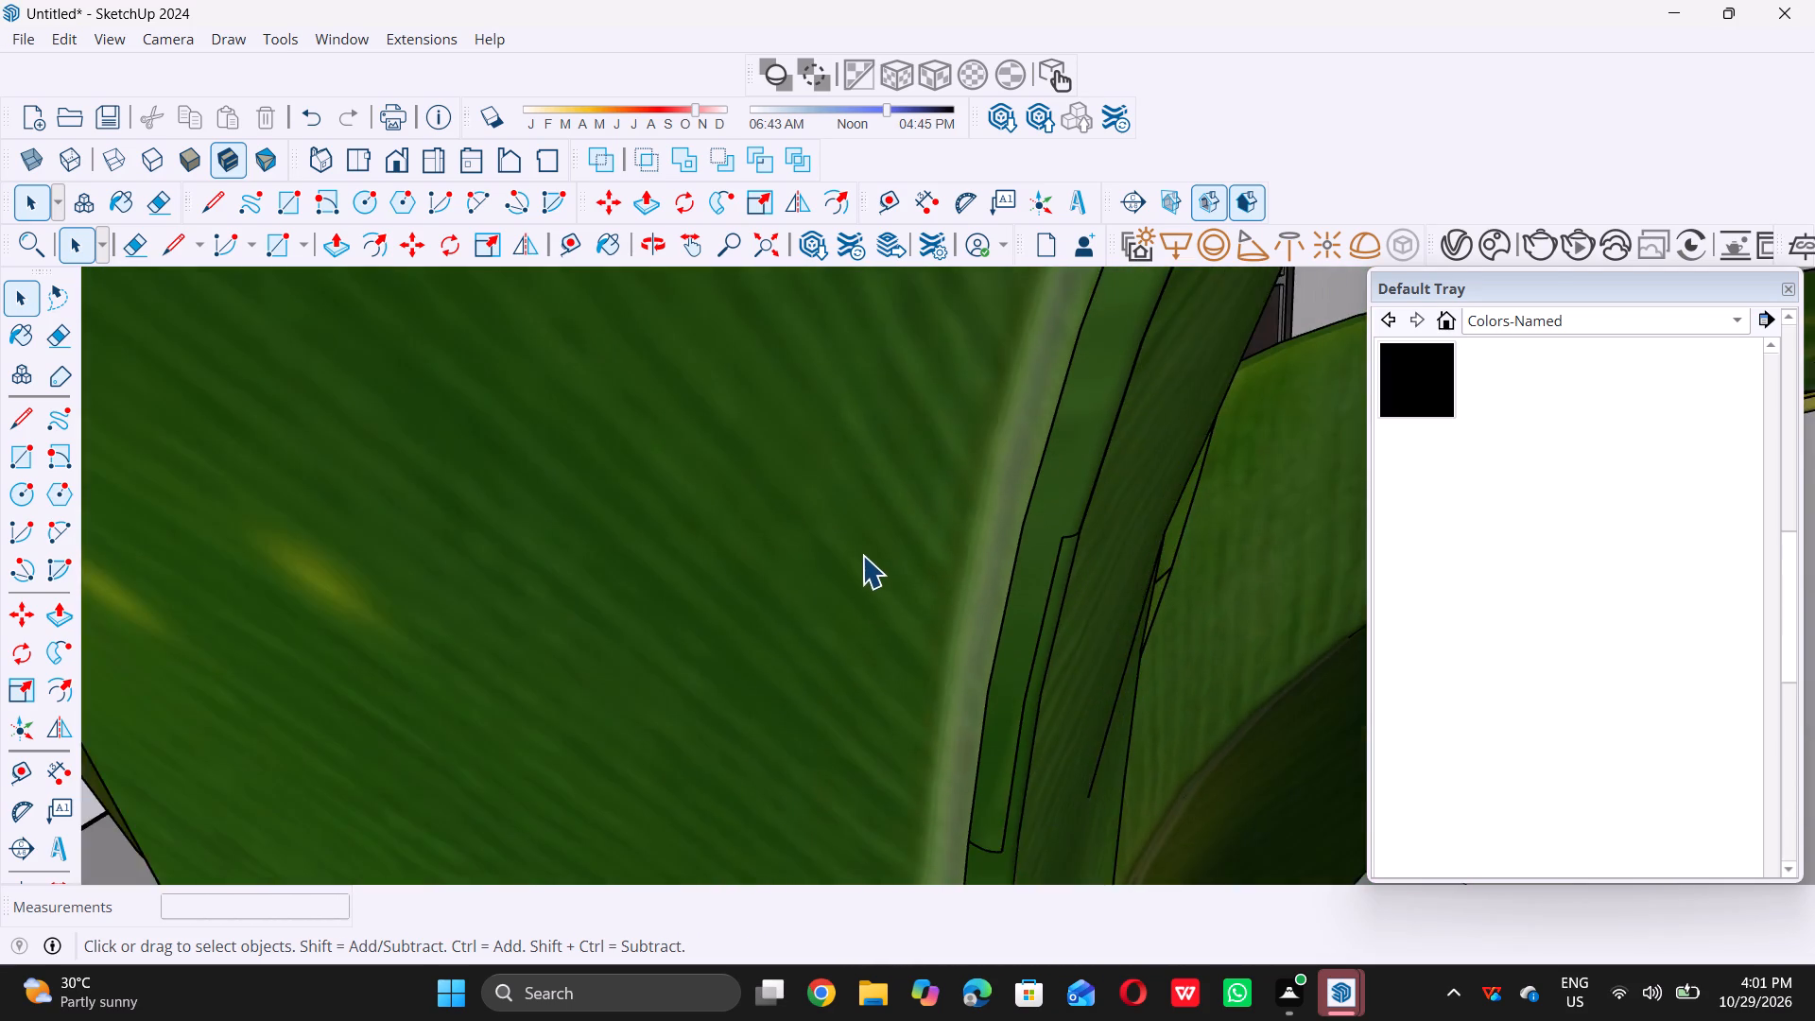
scroll(862, 555, "down", 20)
scroll(862, 555, "down", 10)
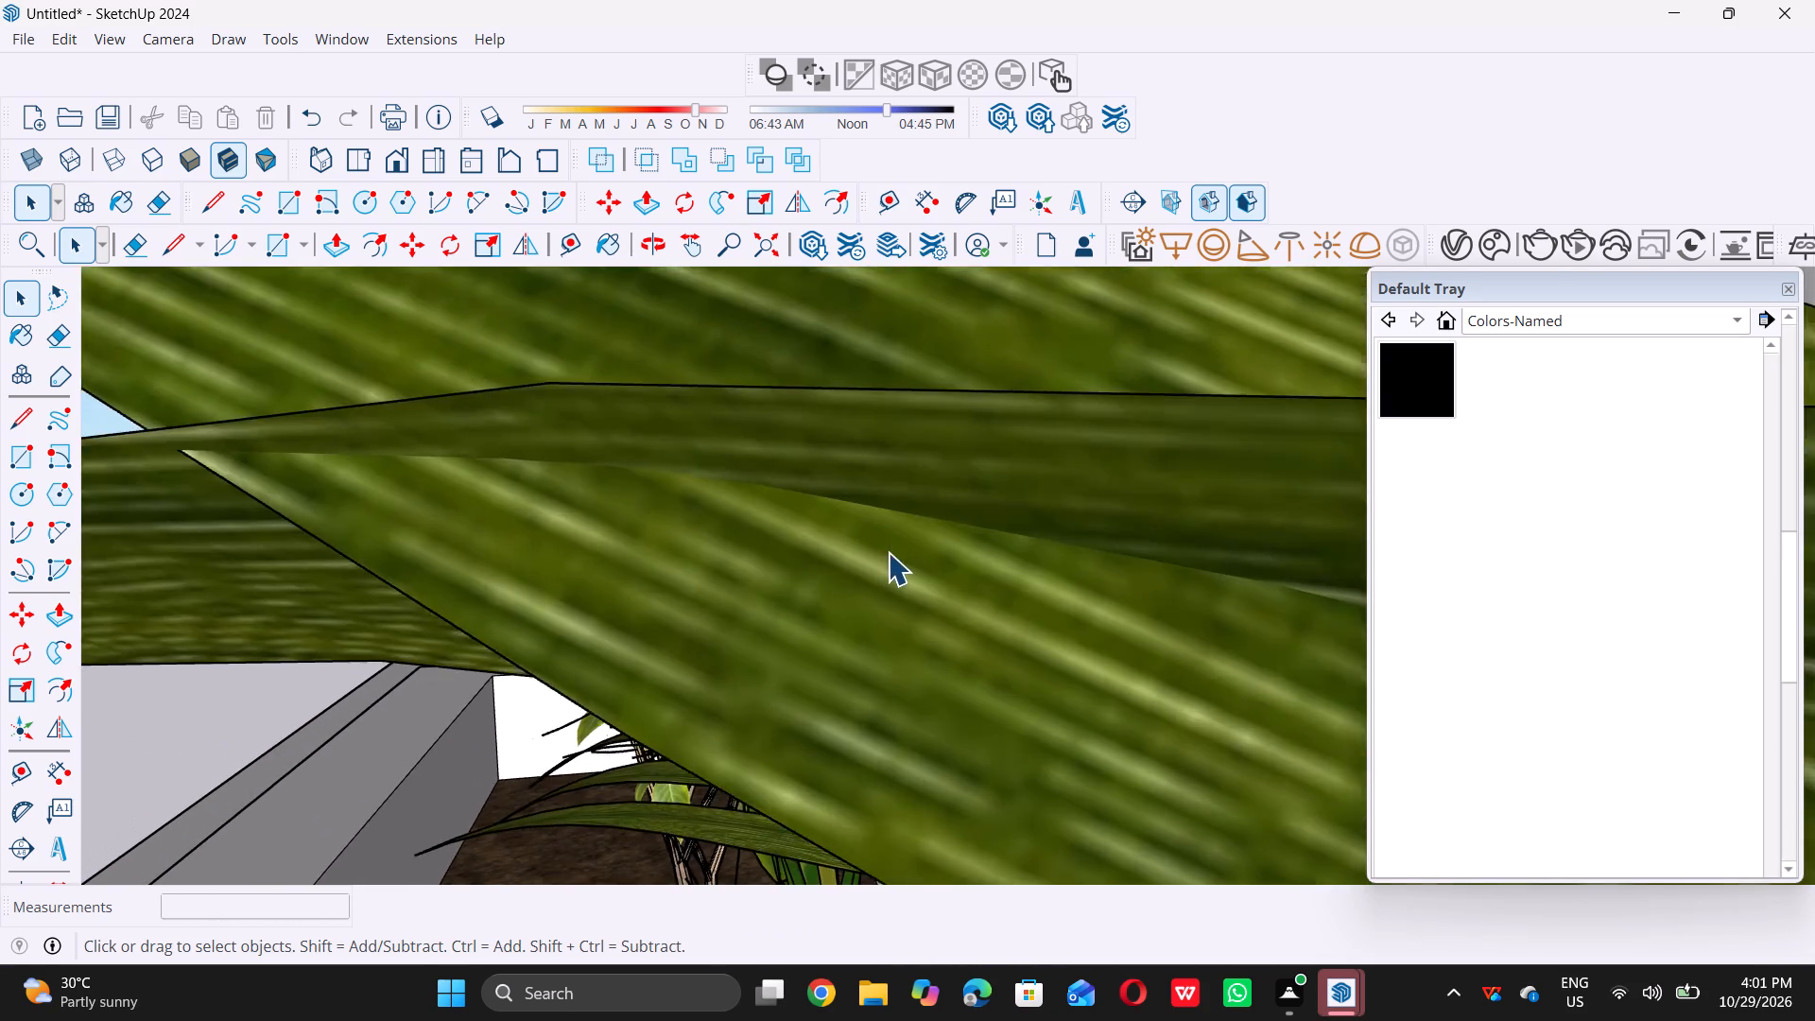
scroll(888, 552, "down", 20)
scroll(888, 552, "down", 3)
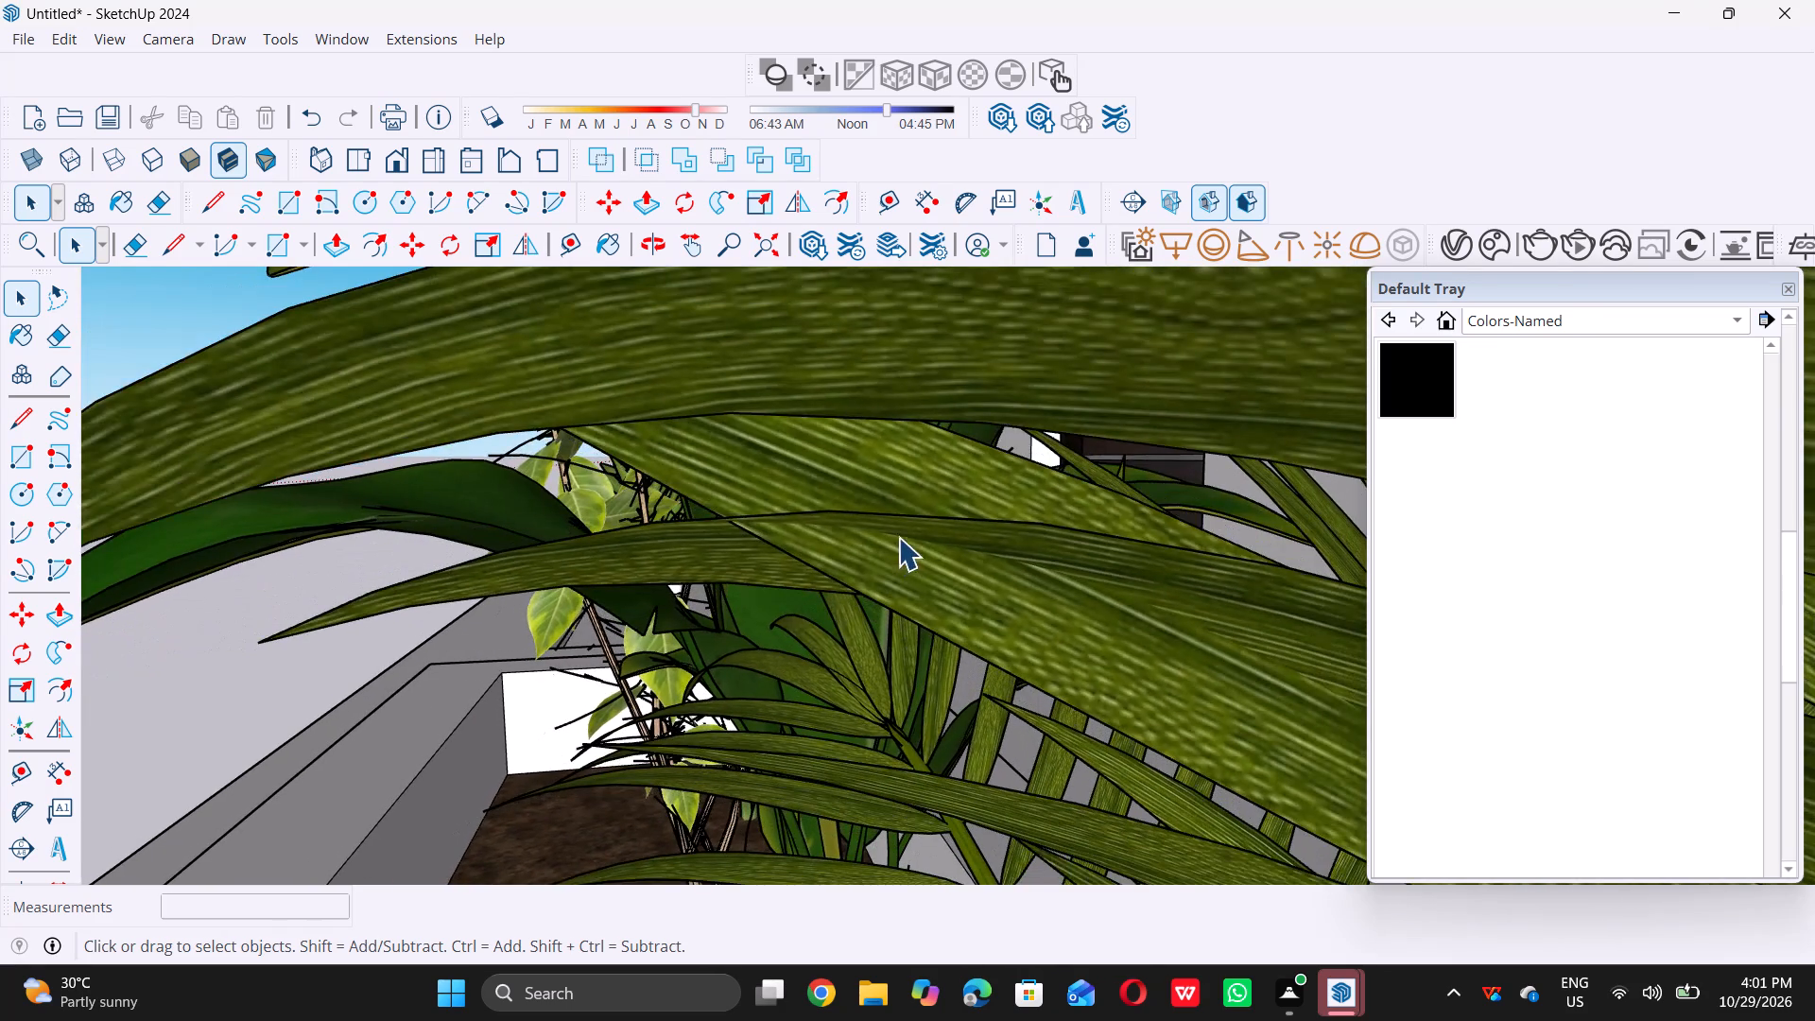
scroll(898, 537, "down", 3)
middle_click_drag(487, 592, 1058, 584)
scroll(999, 606, "down", 9)
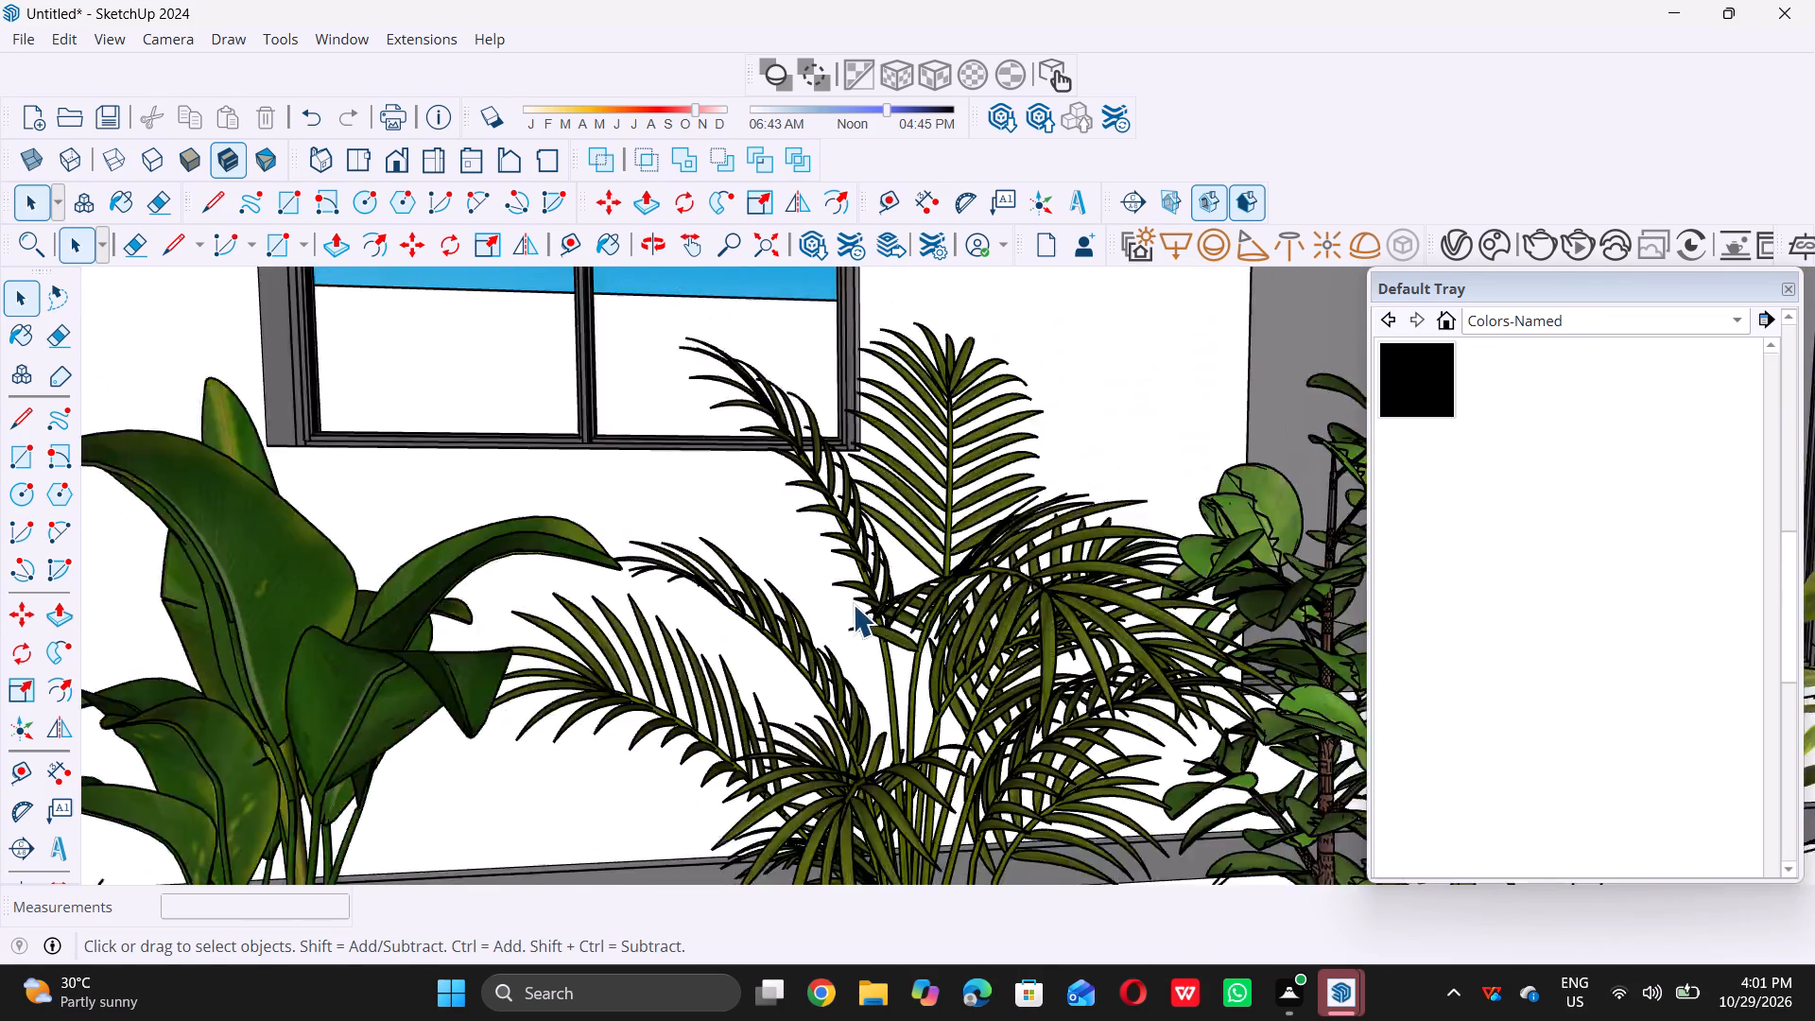
scroll(853, 604, "down", 20)
scroll(853, 604, "down", 1)
scroll(946, 607, "down", 5)
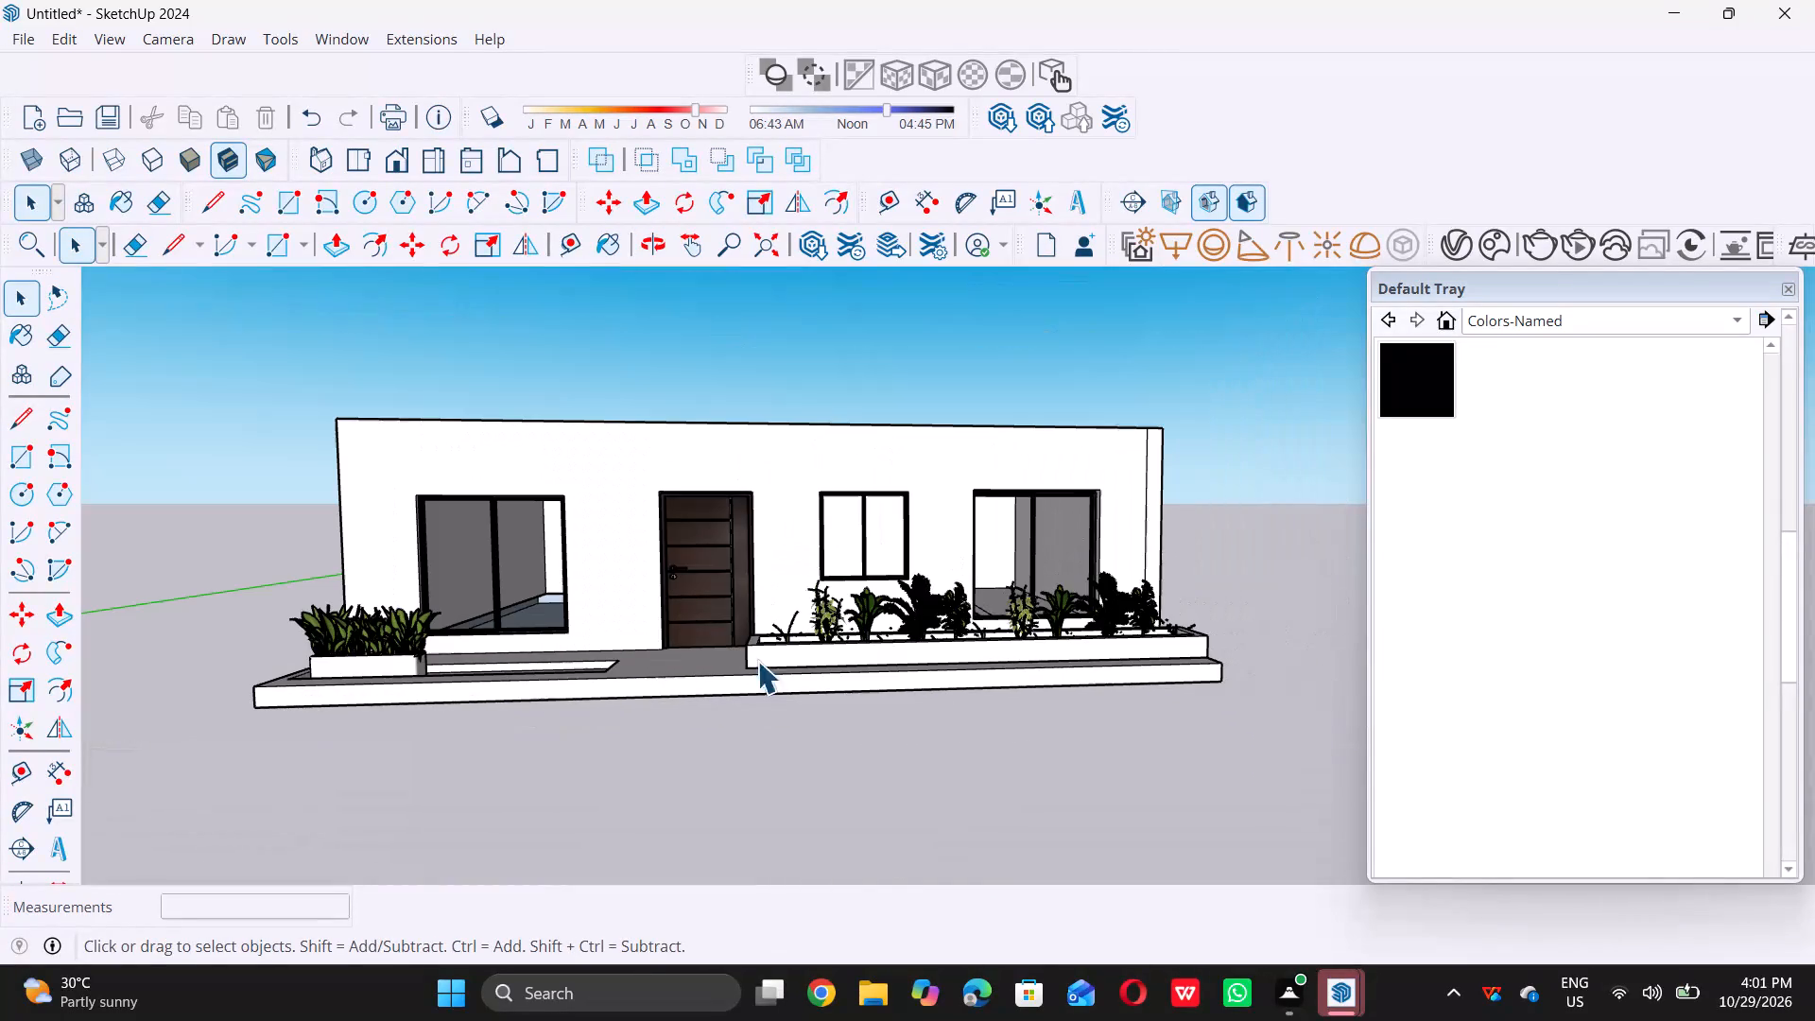
scroll(375, 666, "up", 14)
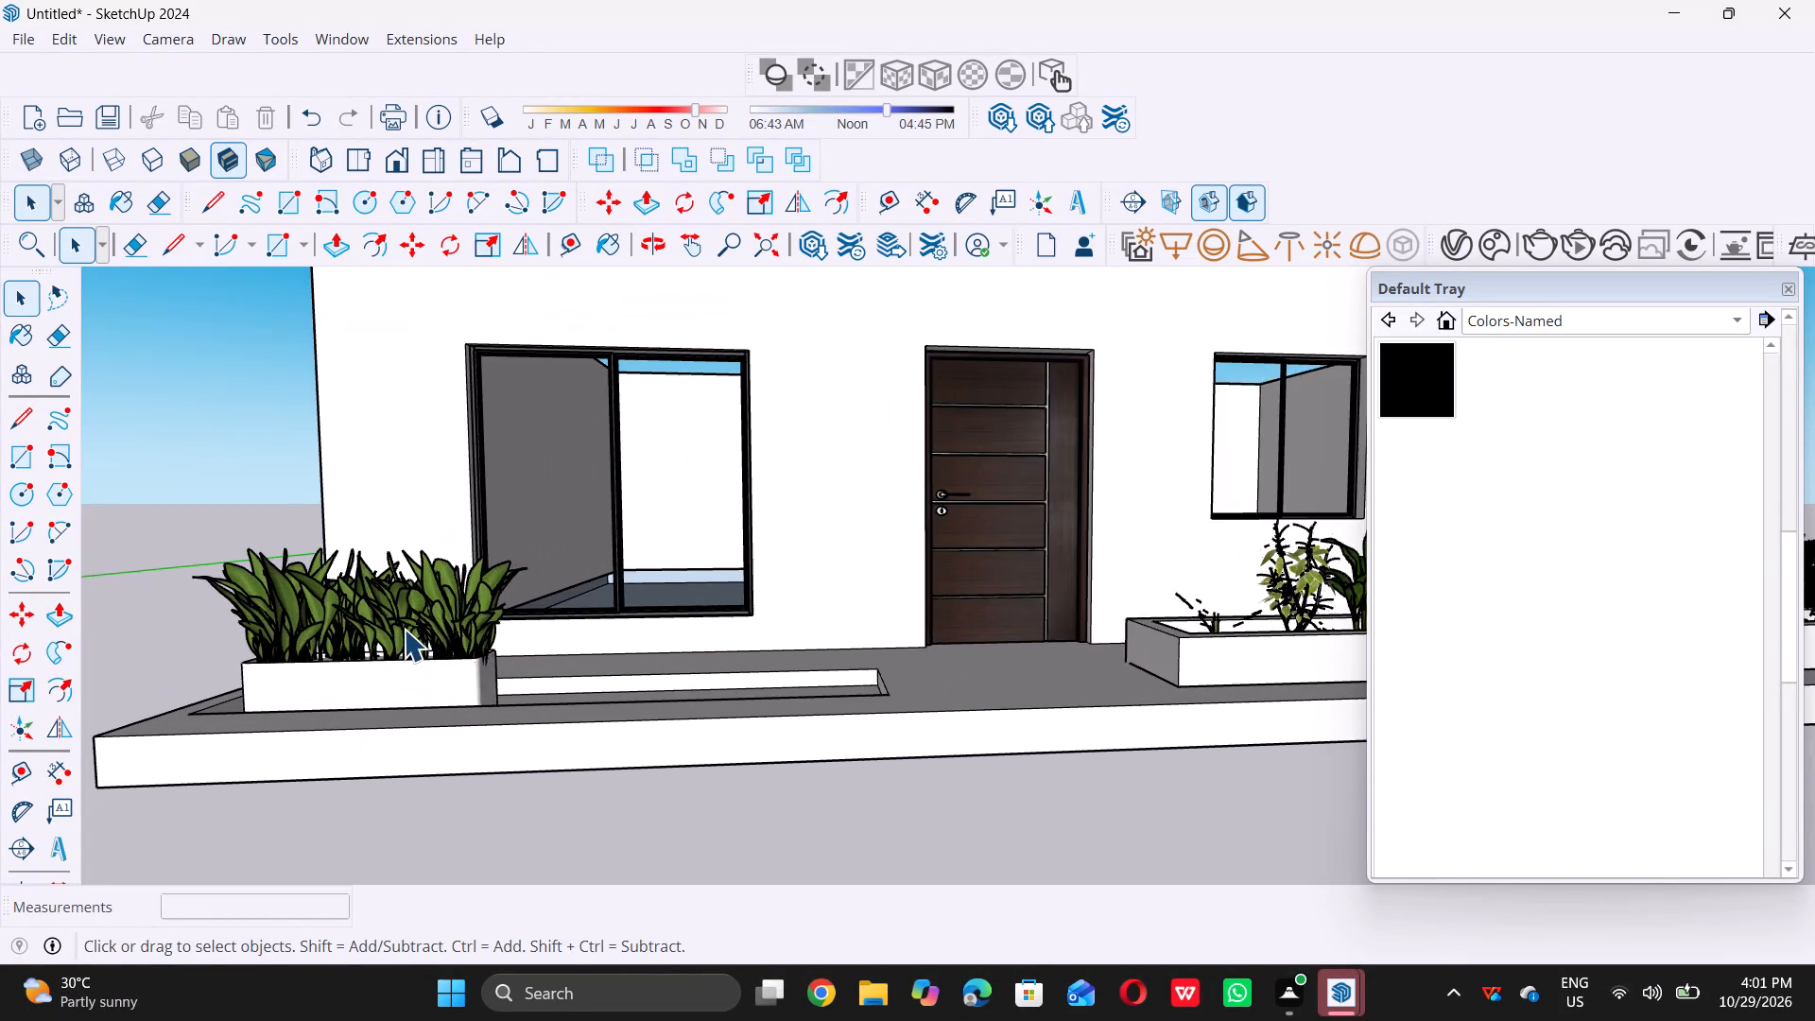
scroll(404, 629, "up", 3)
middle_click_drag(419, 643, 397, 818)
middle_click(397, 818)
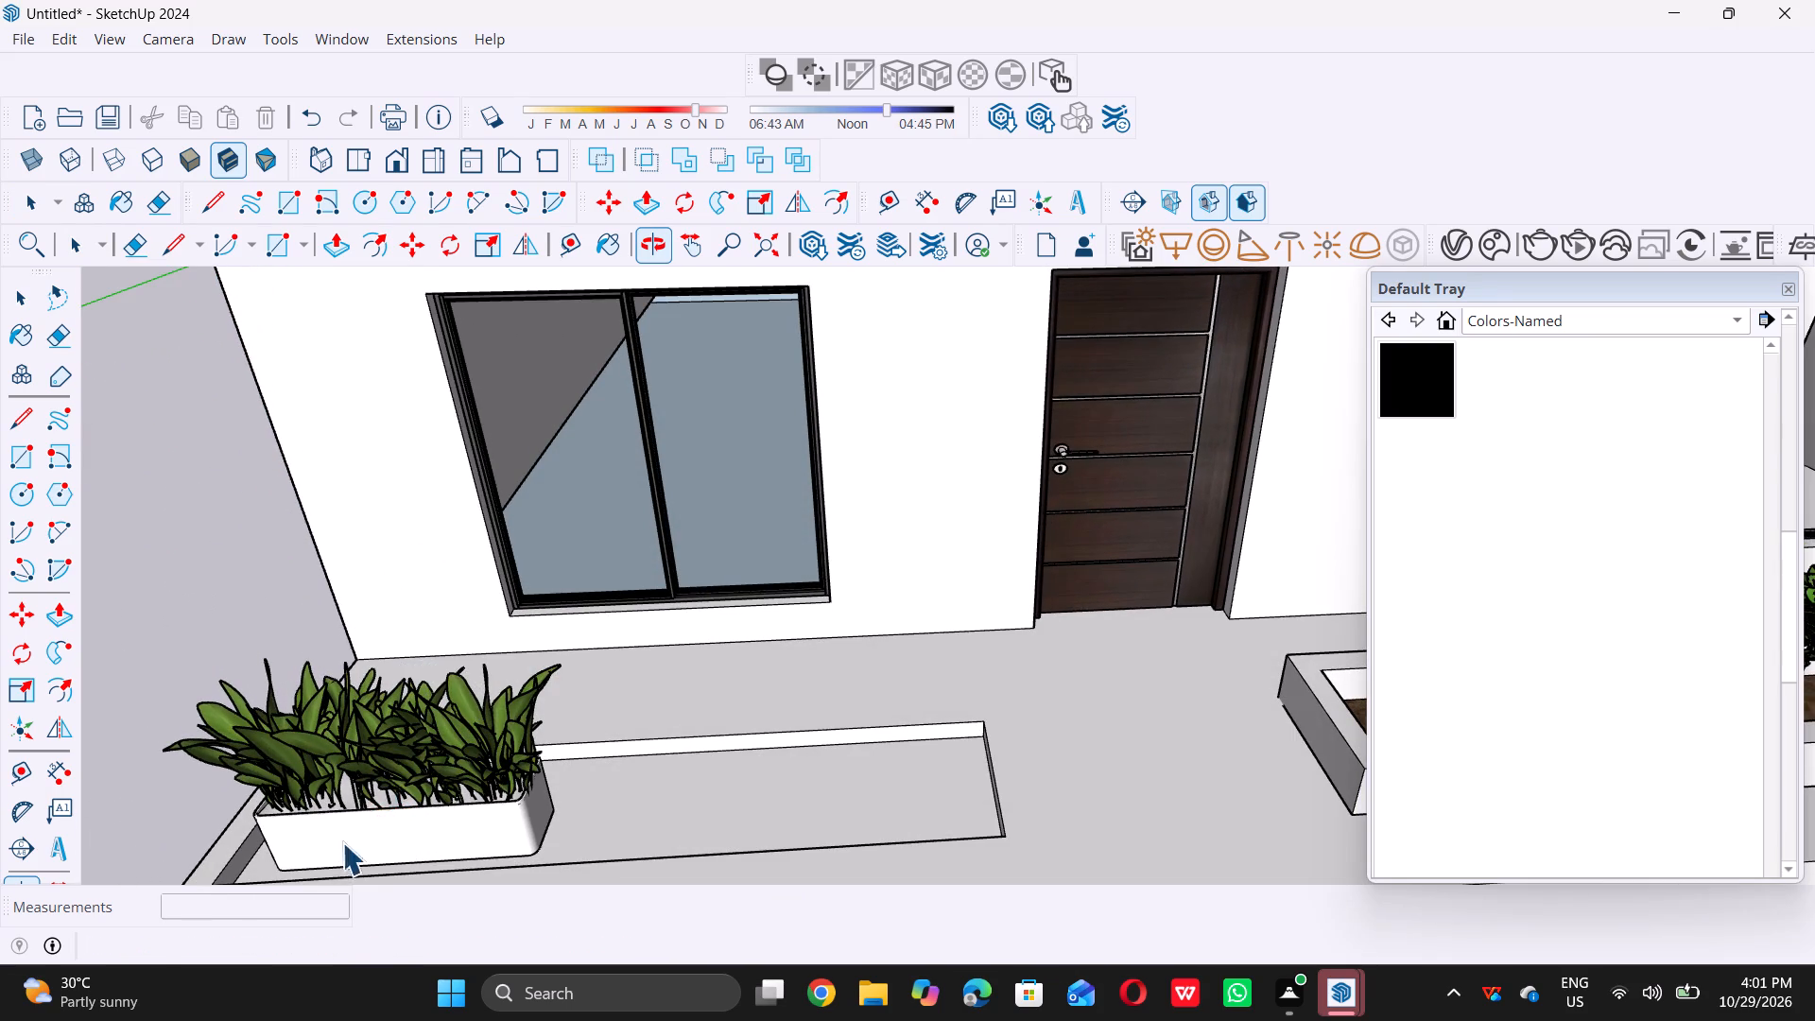
scroll(445, 715, "down", 5)
scroll(436, 808, "up", 6)
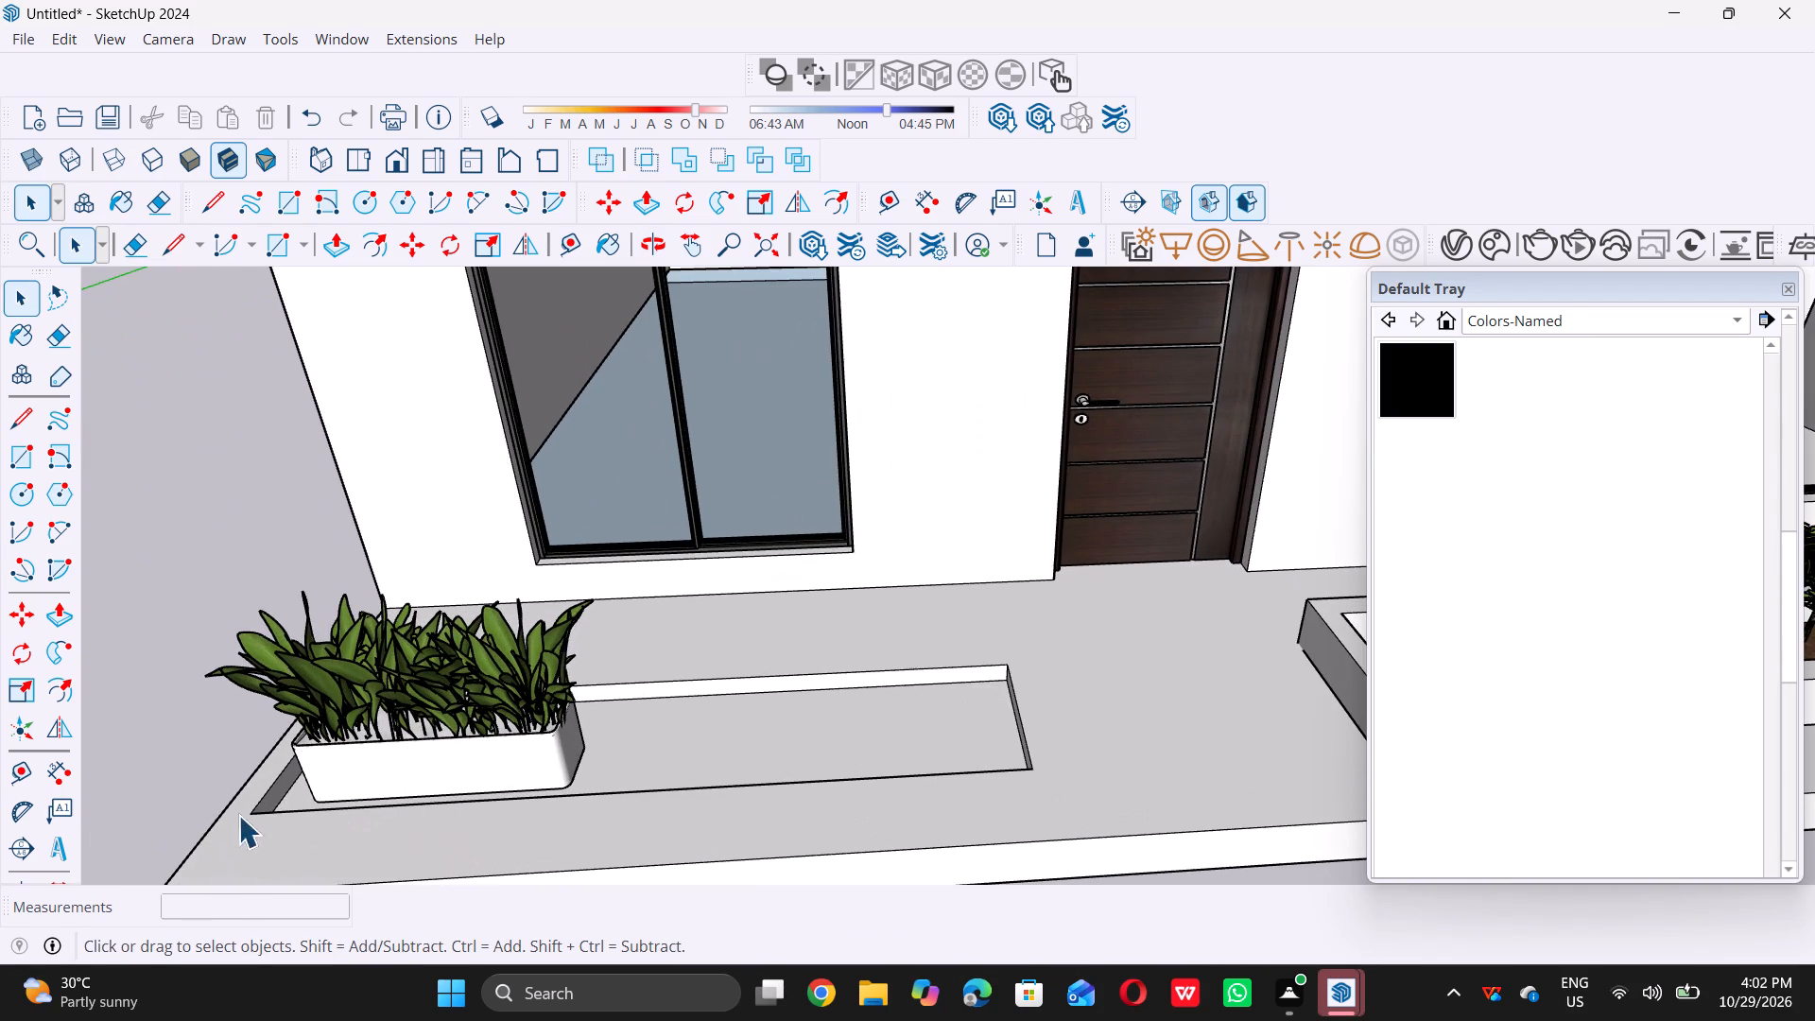
scroll(522, 612, "down", 6)
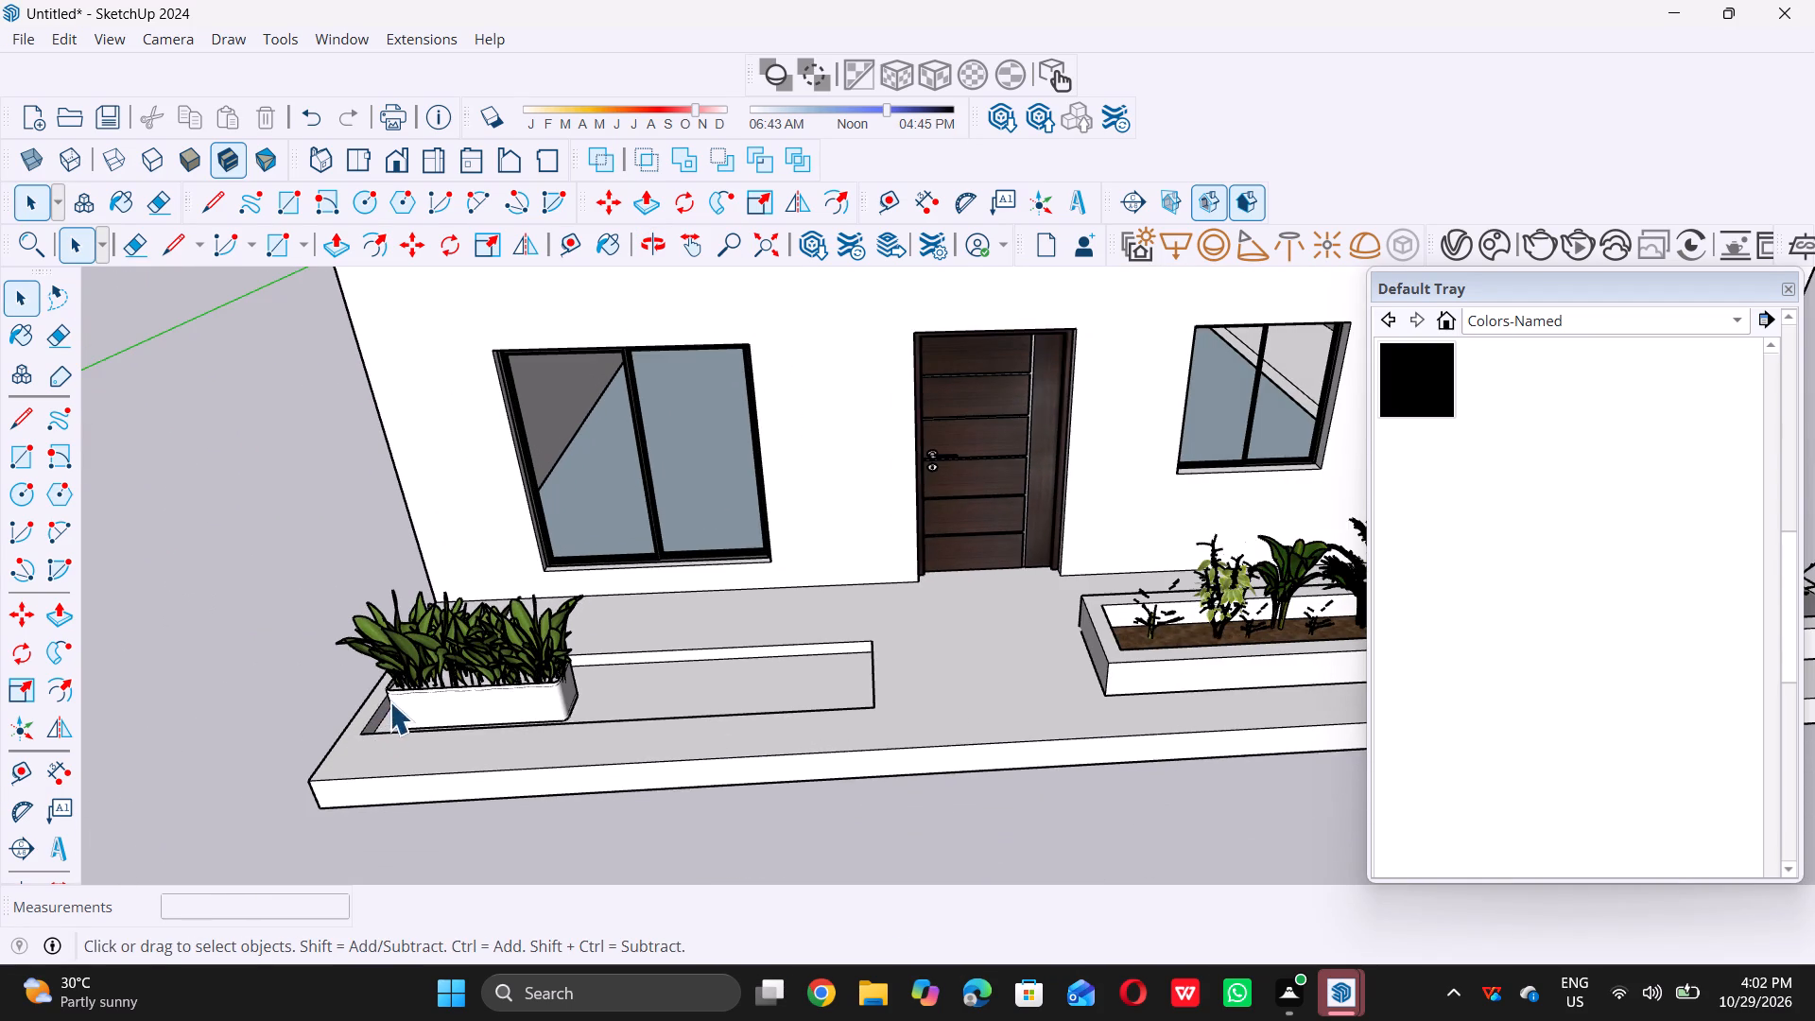
Move the planter about 6 5/16" by its pot's bottom front corner towards the bed's front outer corner.
scroll(372, 734, "up", 6)
scroll(429, 667, "up", 1)
middle_click_drag(429, 667, 357, 806)
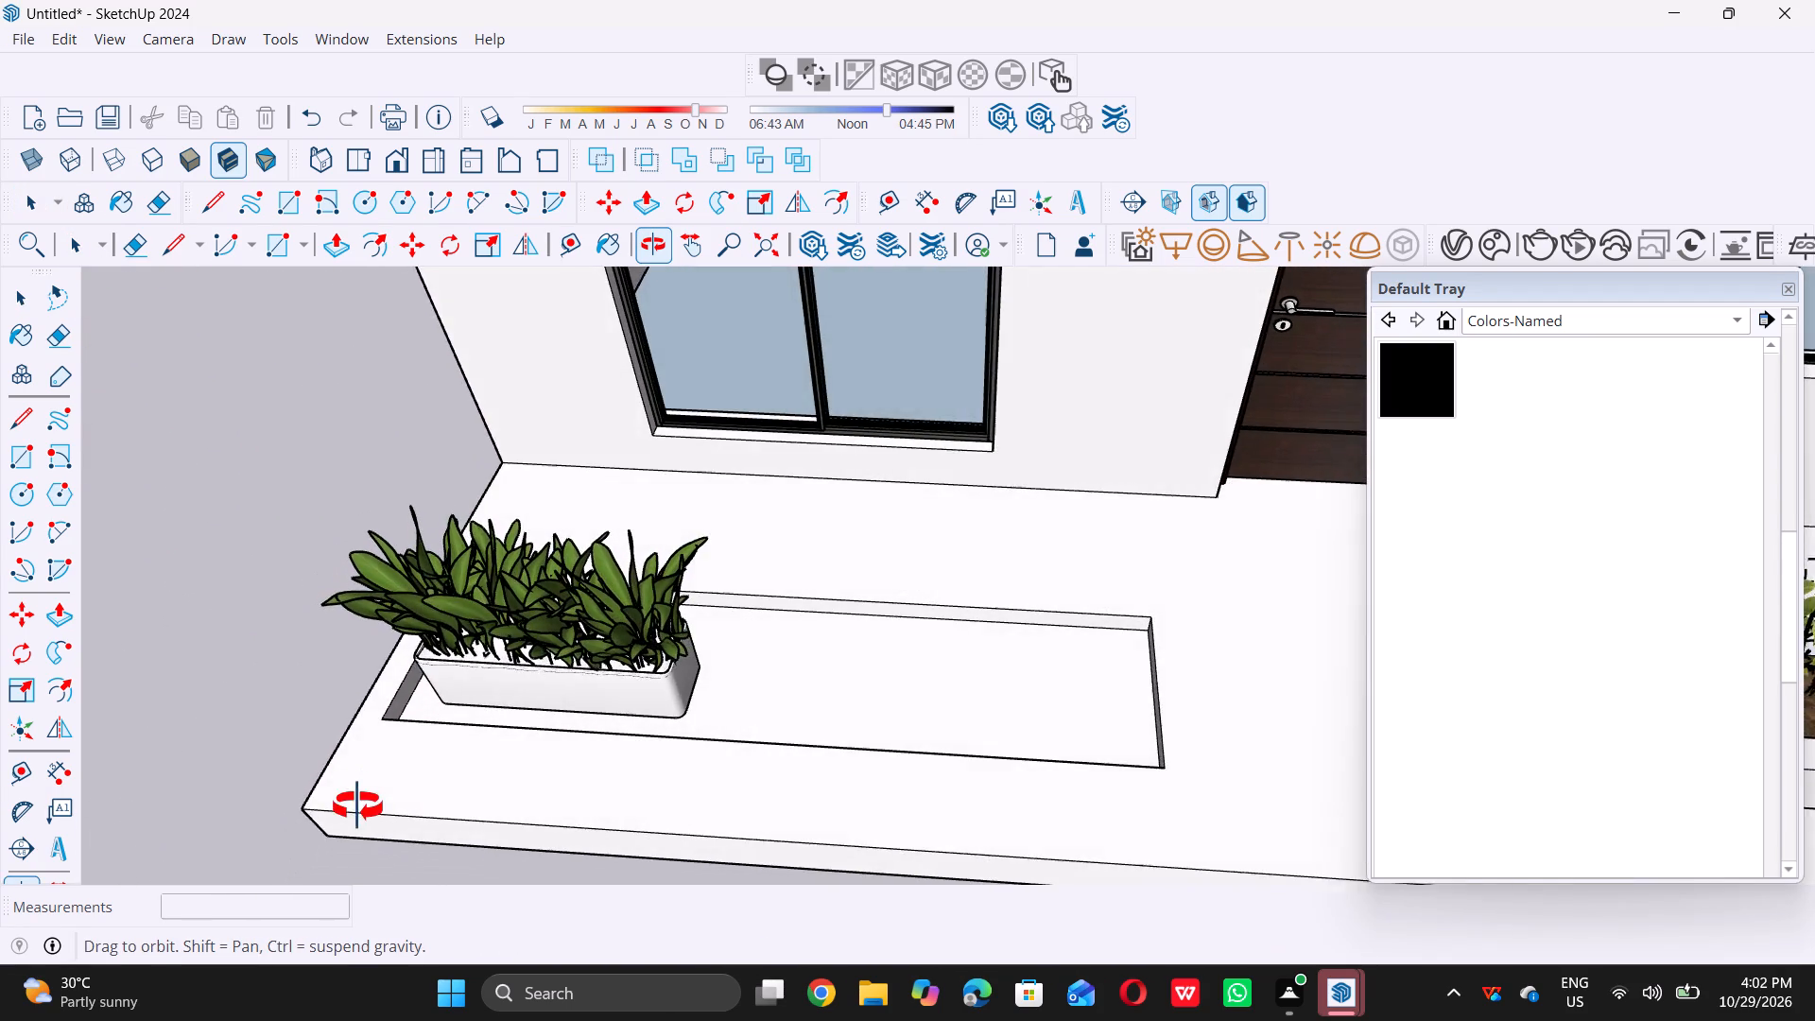
middle_click_drag(357, 806, 354, 811)
scroll(400, 732, "up", 12)
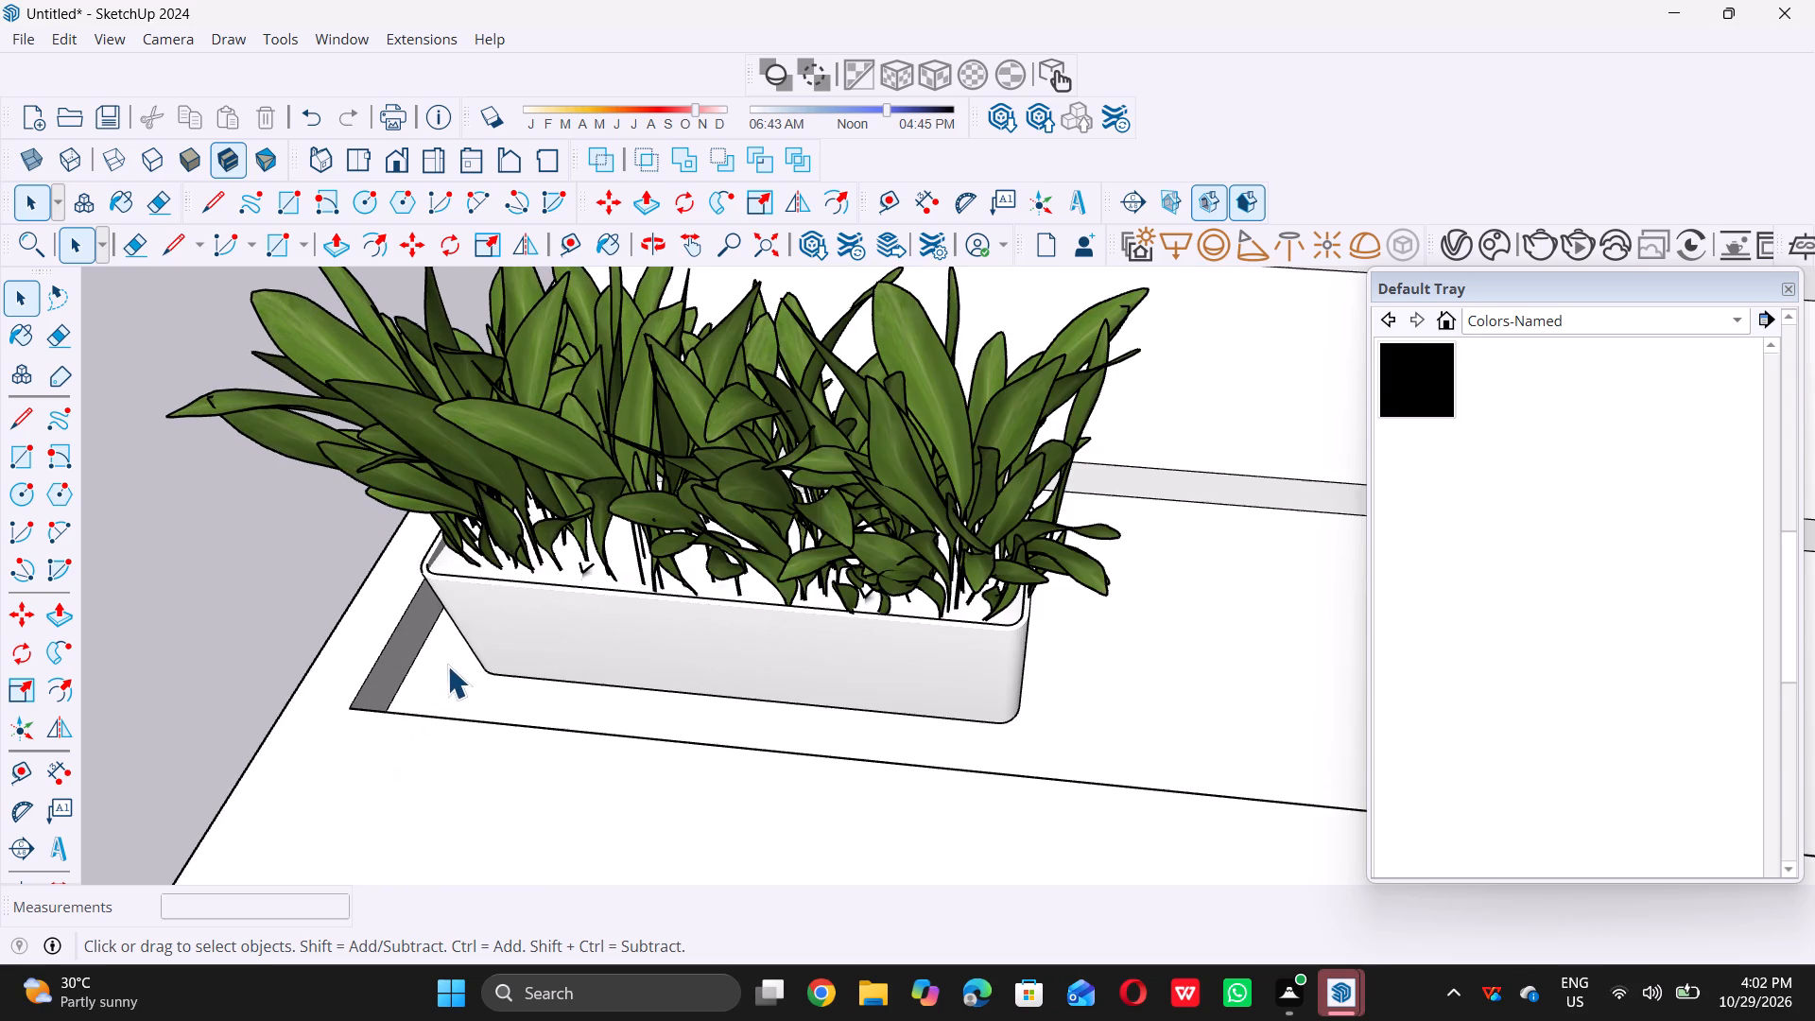
scroll(461, 668, "up", 14)
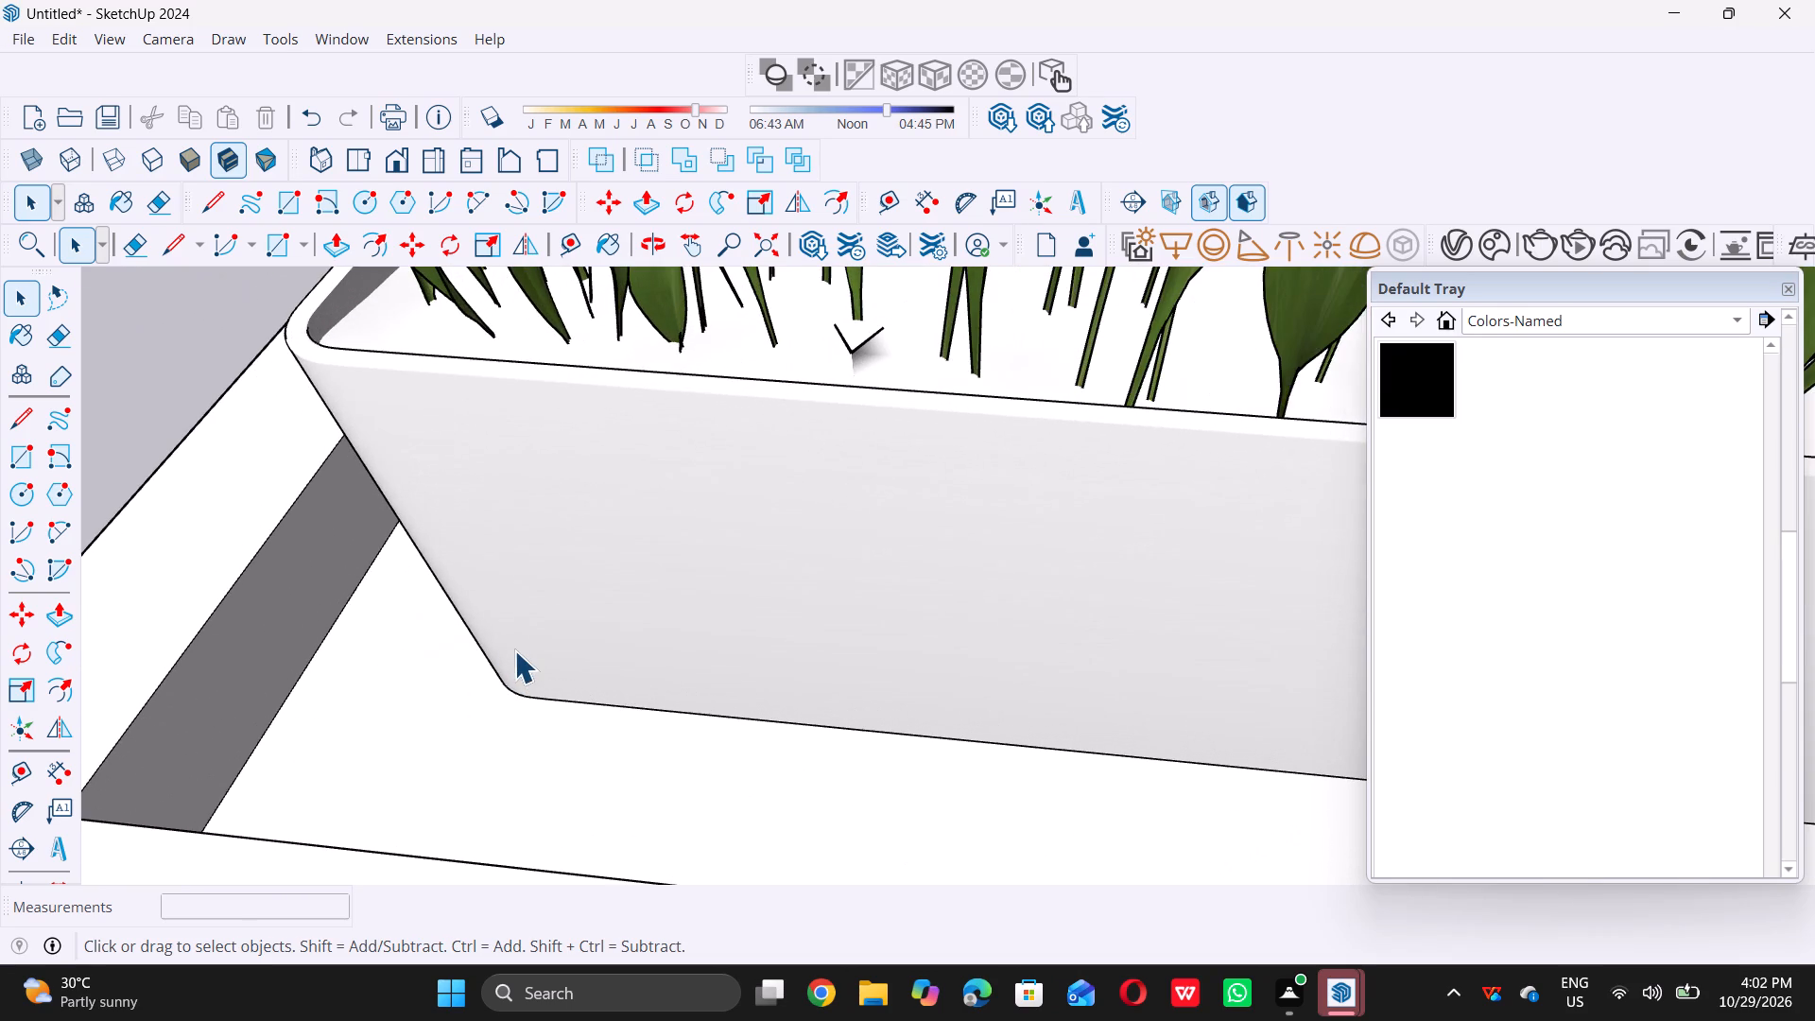
left_click(514, 650)
scroll(518, 650, "down", 6)
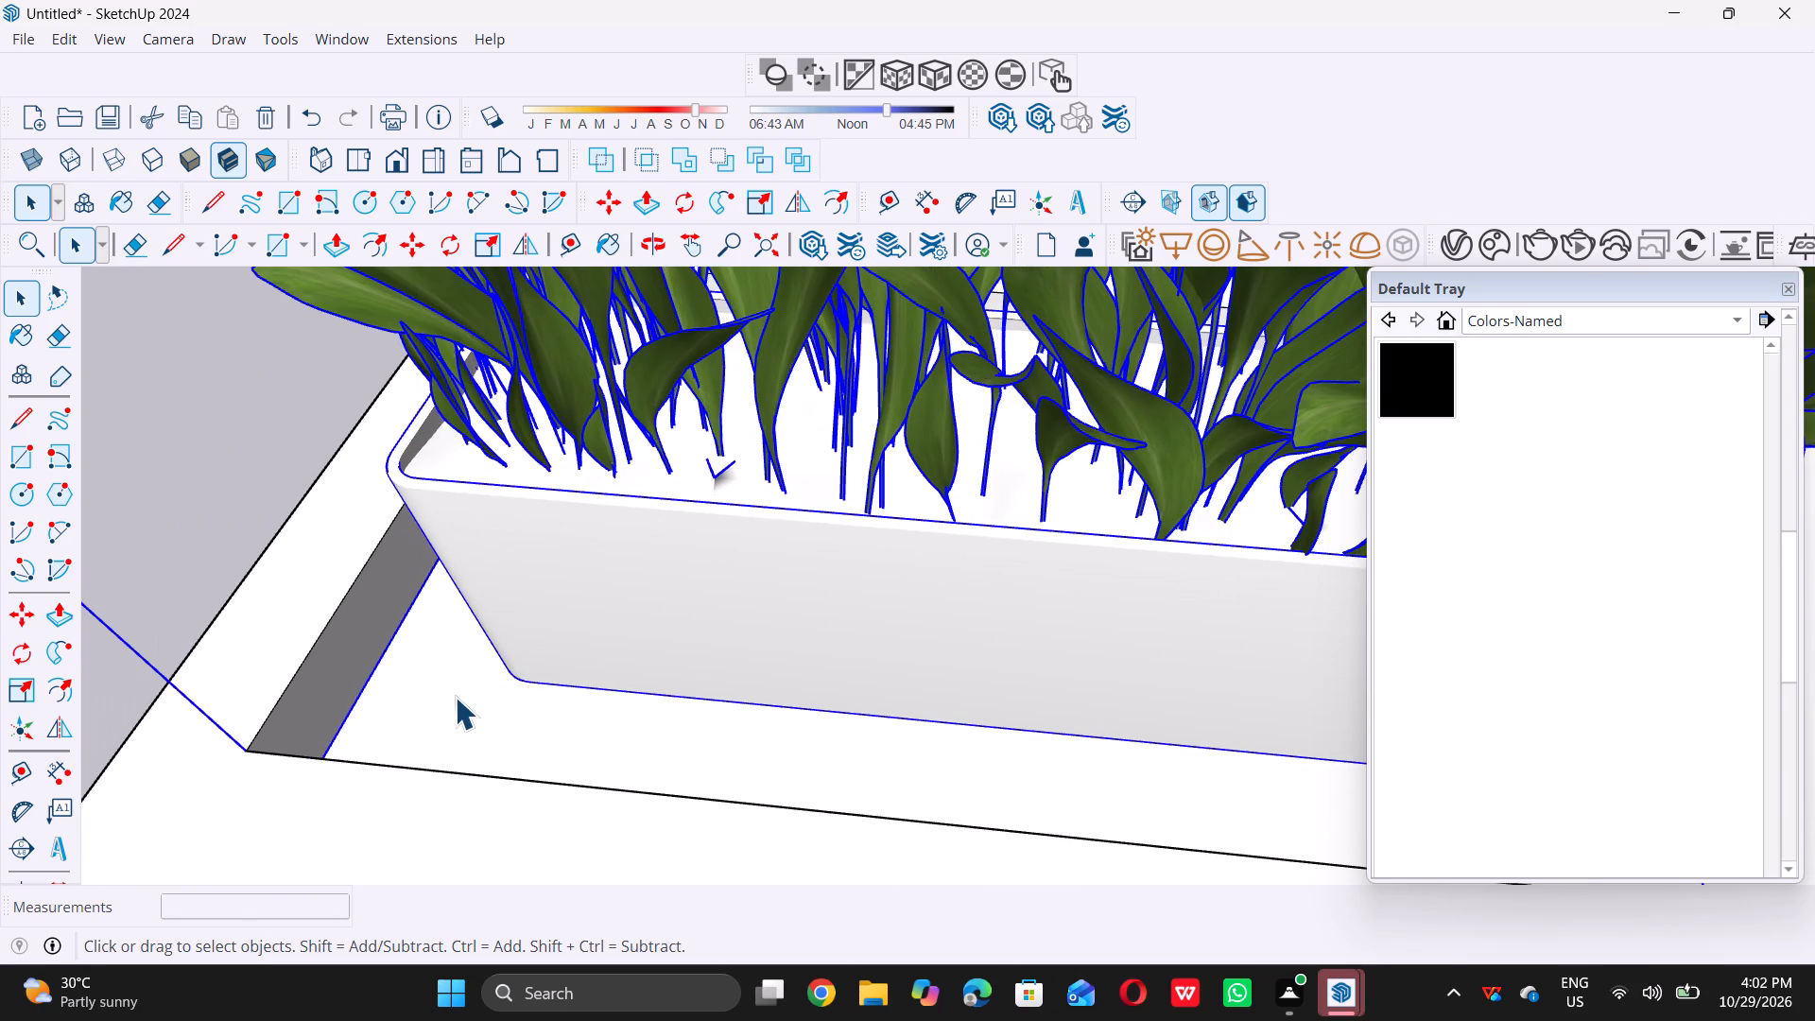
key("m")
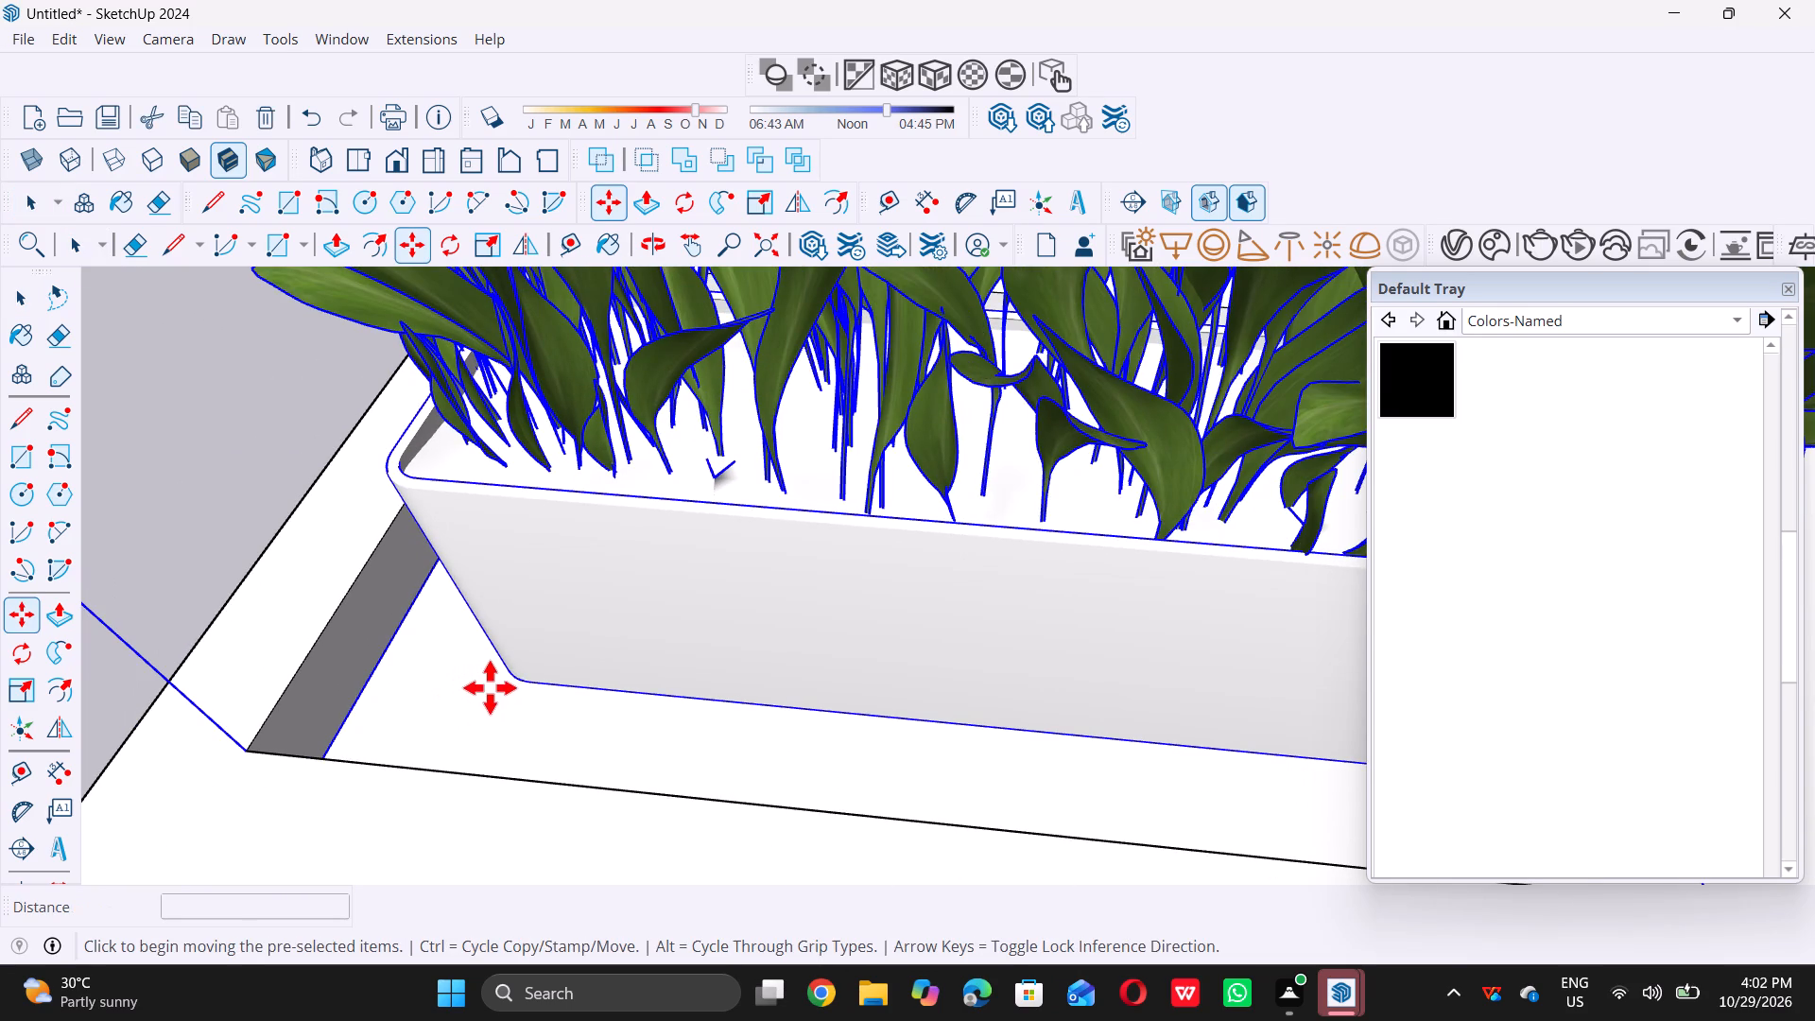
left_click(511, 678)
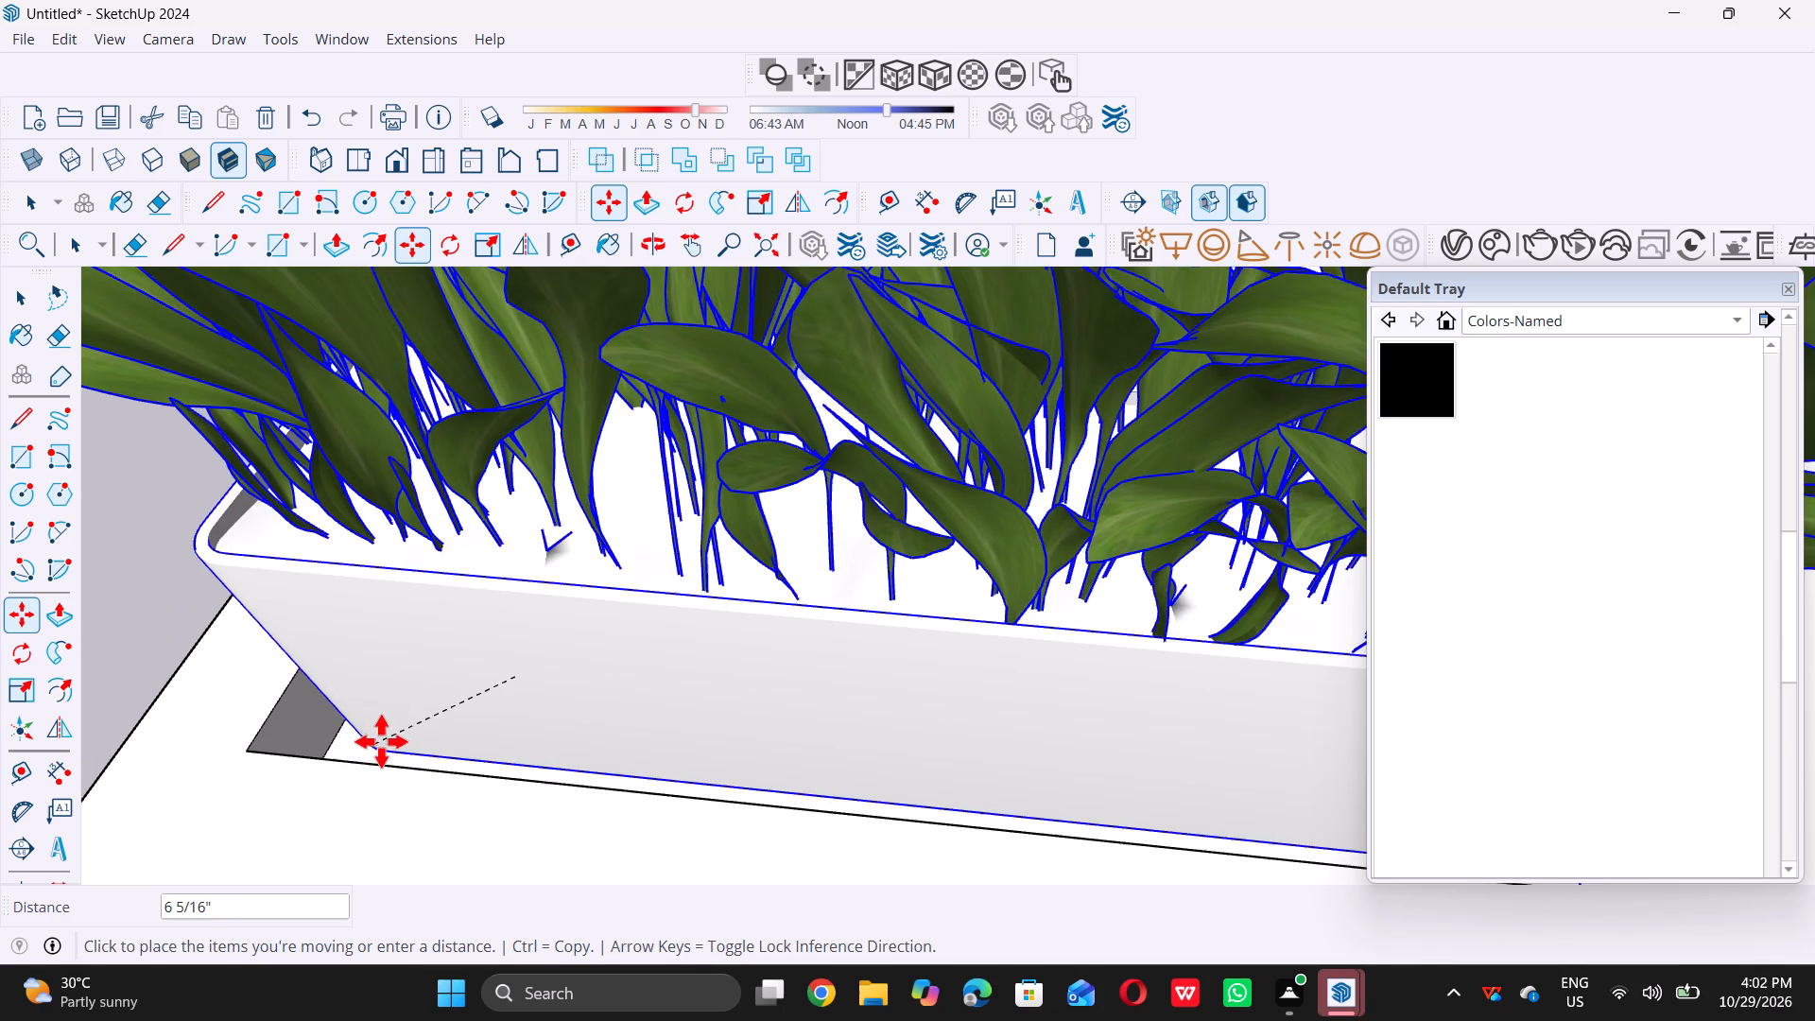
triple_click(372, 747)
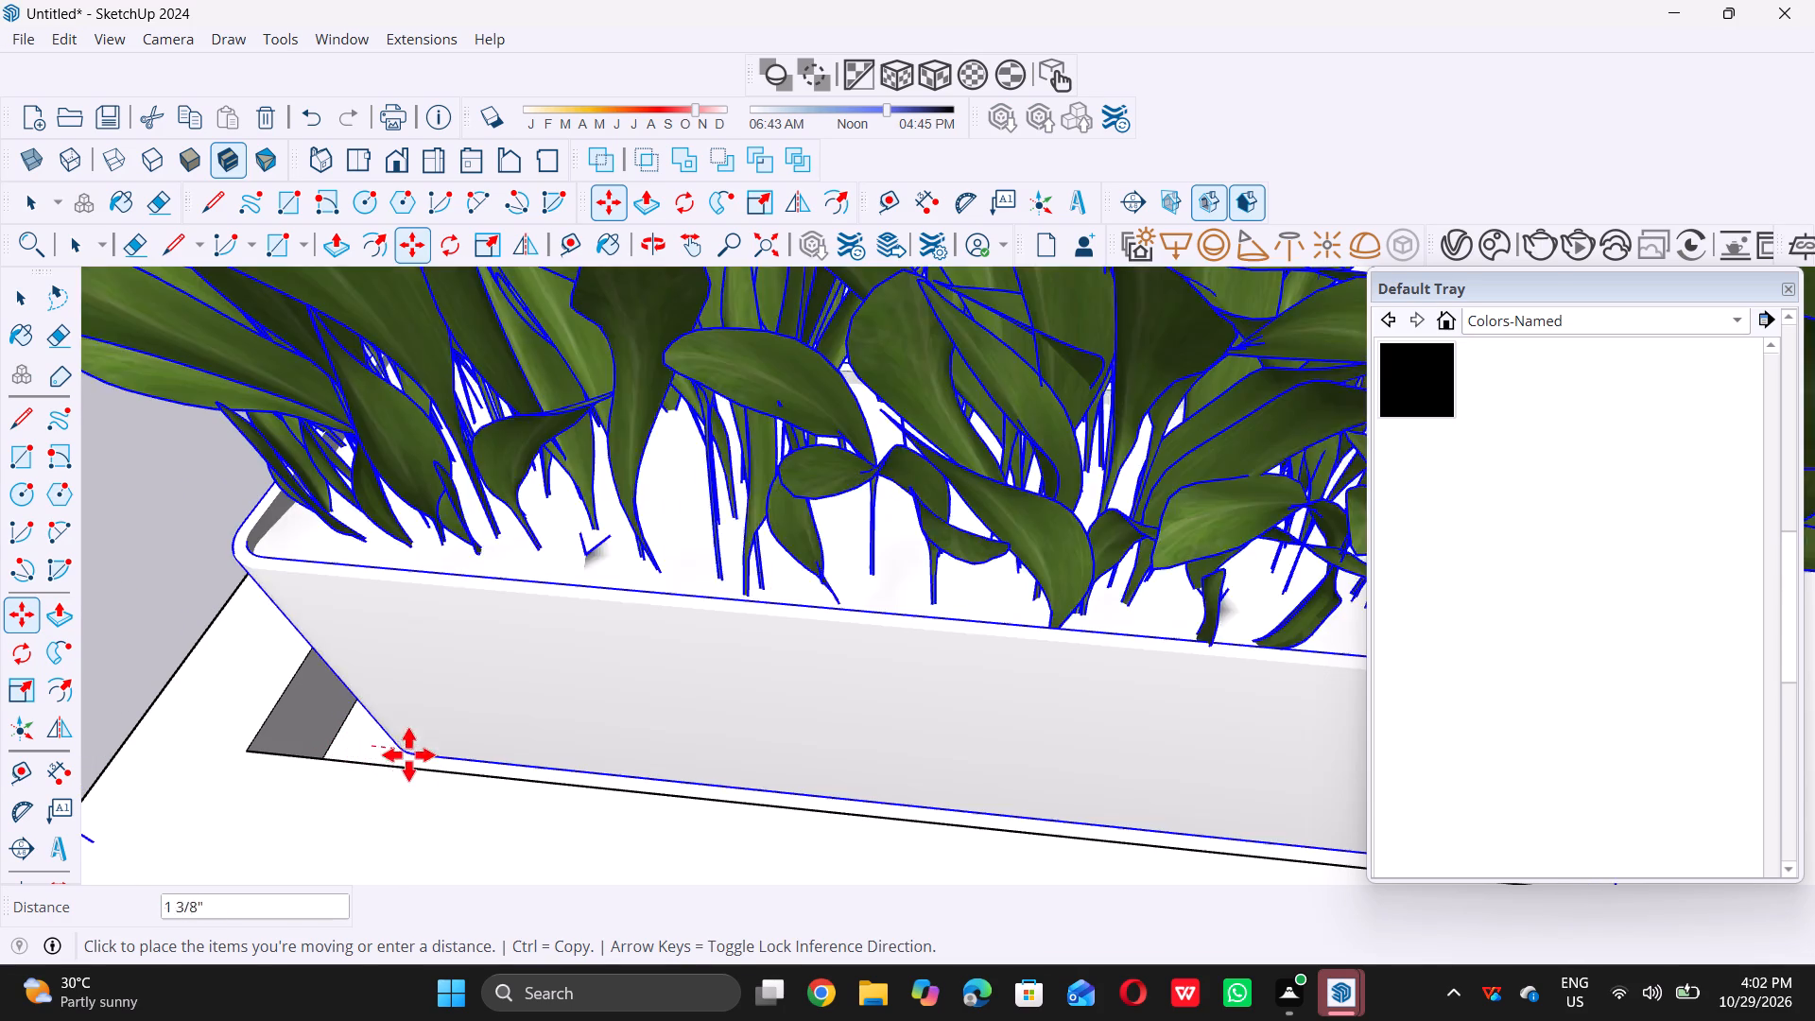
key("space")
scroll(423, 743, "down", 17)
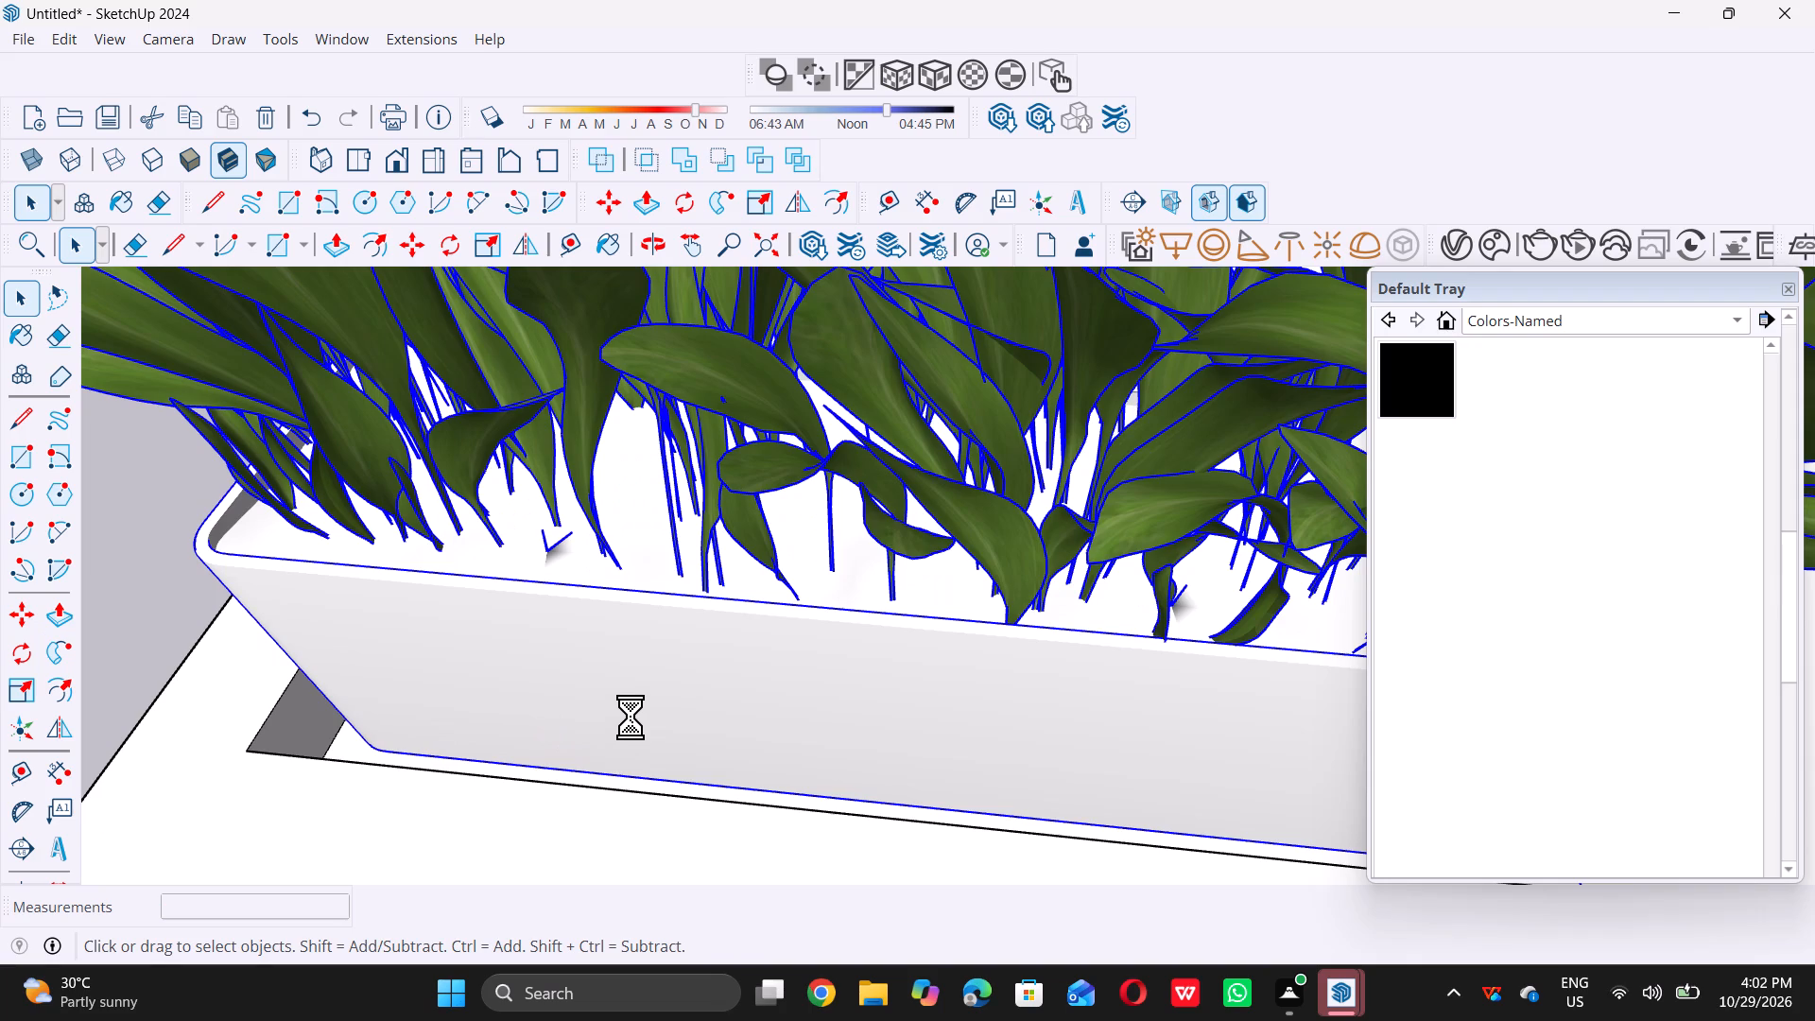
scroll(631, 717, "down", 20)
scroll(631, 717, "down", 3)
scroll(648, 688, "up", 1)
scroll(648, 688, "down", 5)
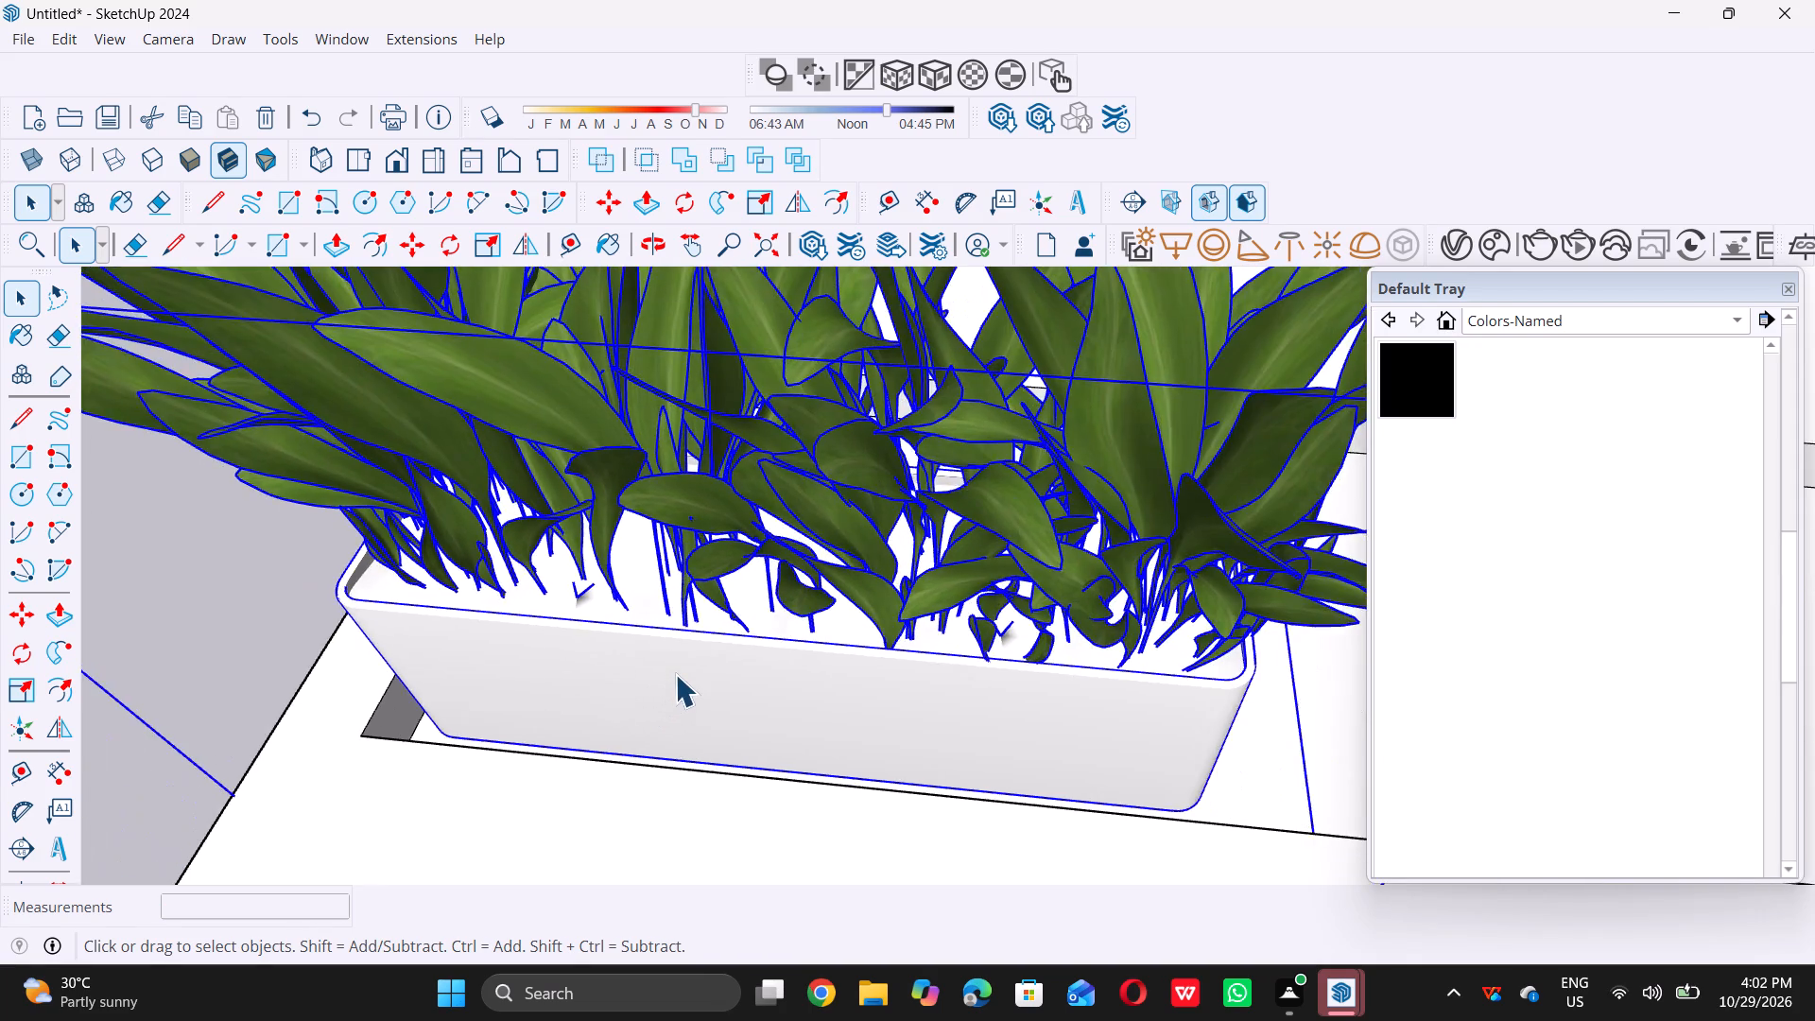
scroll(675, 674, "down", 15)
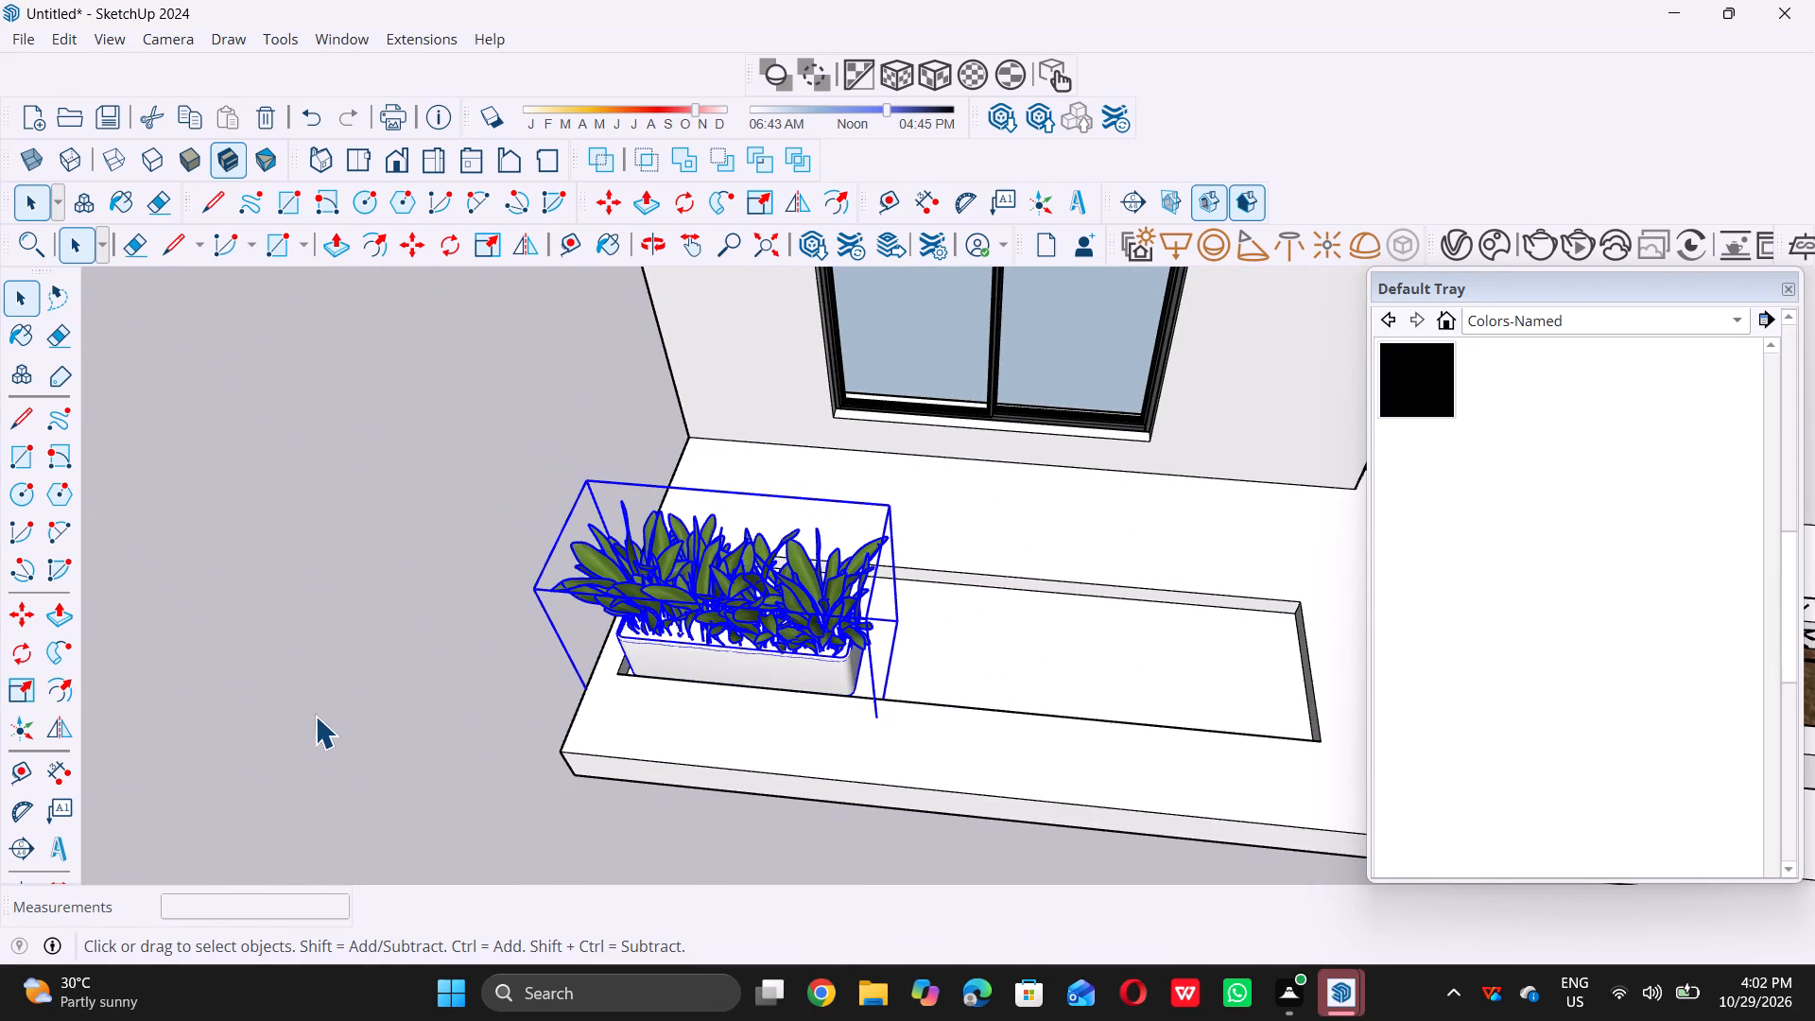
double_click(314, 714)
Examine how the planter sits against the bed's front wall, looking along the bed from the door end.
middle_click_drag(901, 598, 493, 700)
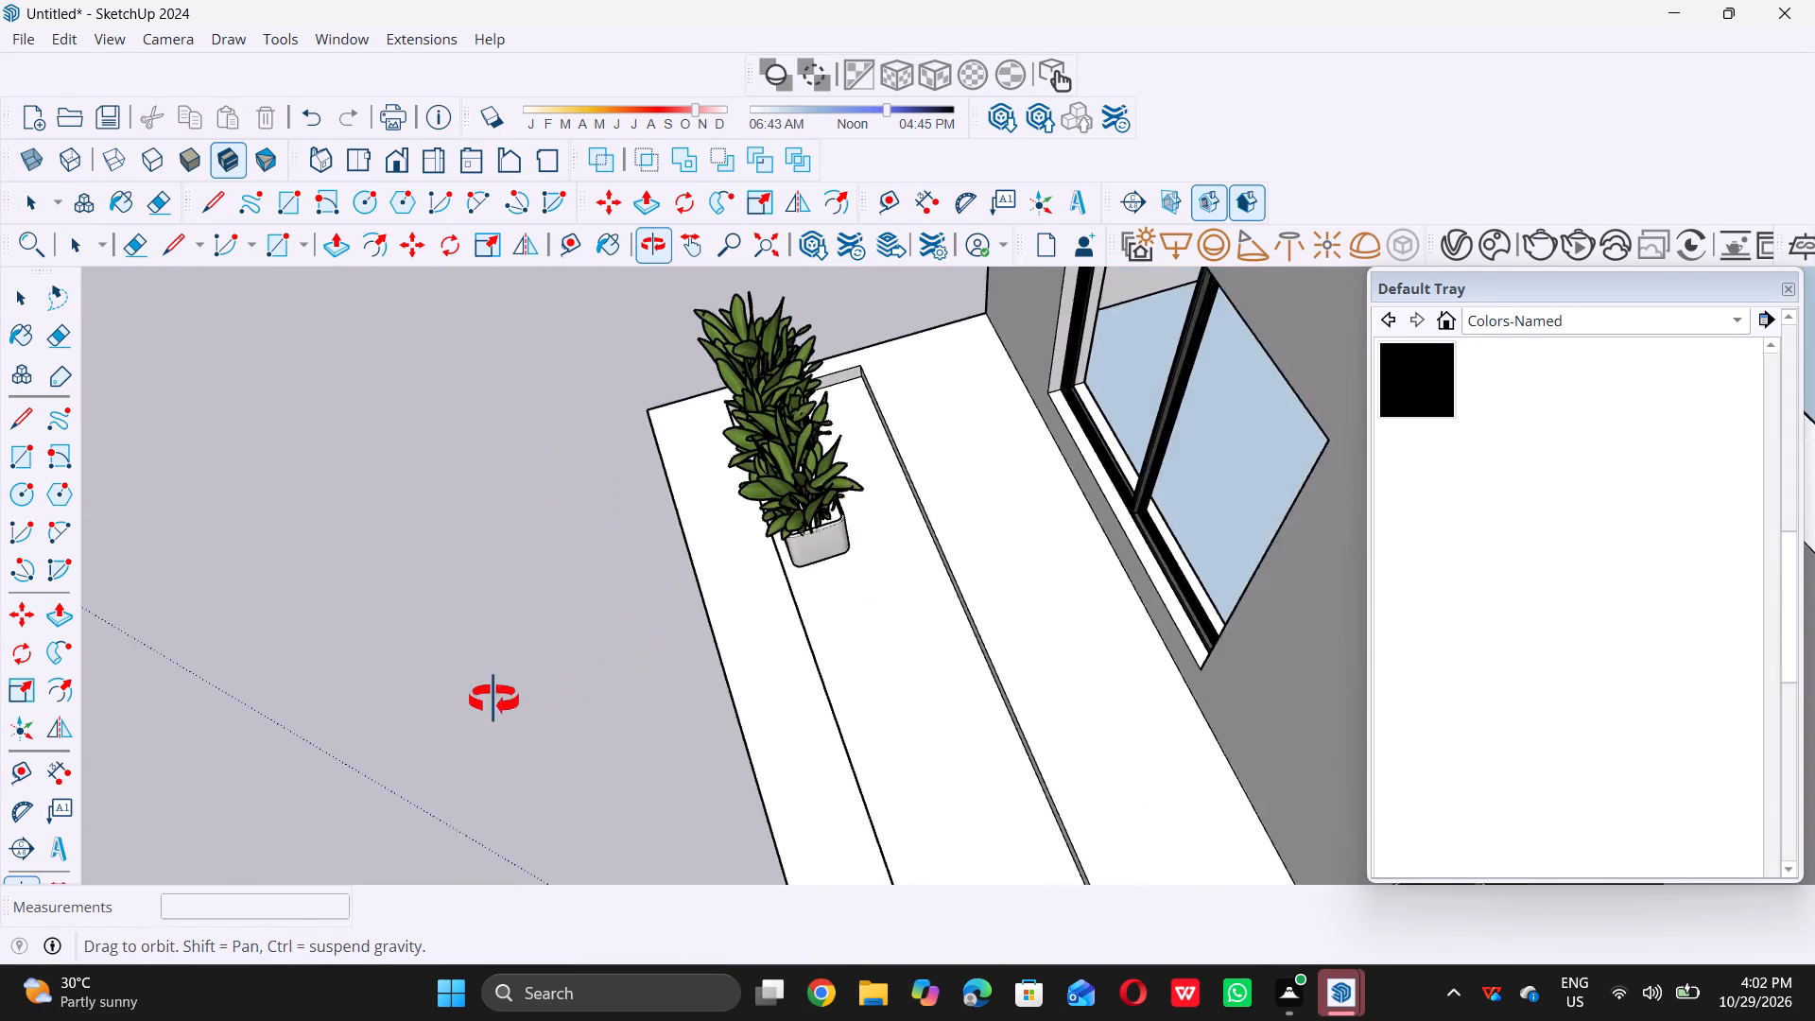
middle_click_drag(493, 700, 400, 535)
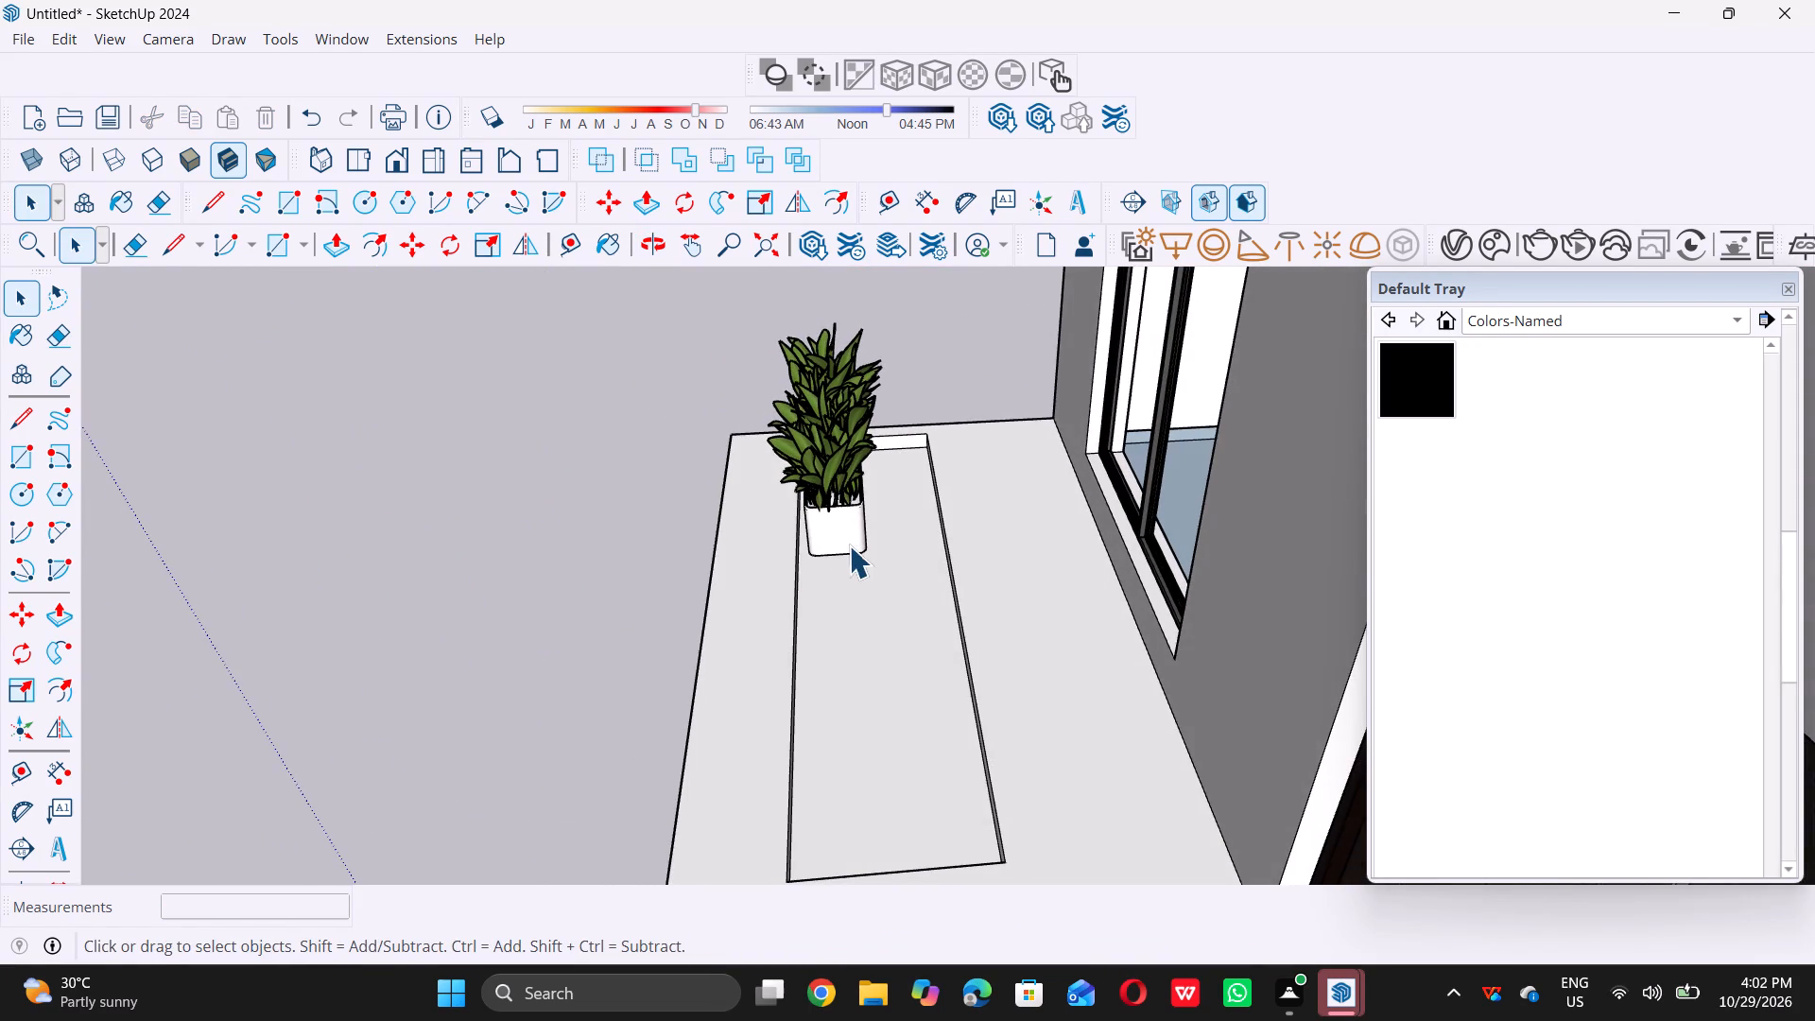
scroll(839, 543, "up", 5)
middle_click_drag(840, 580, 824, 480)
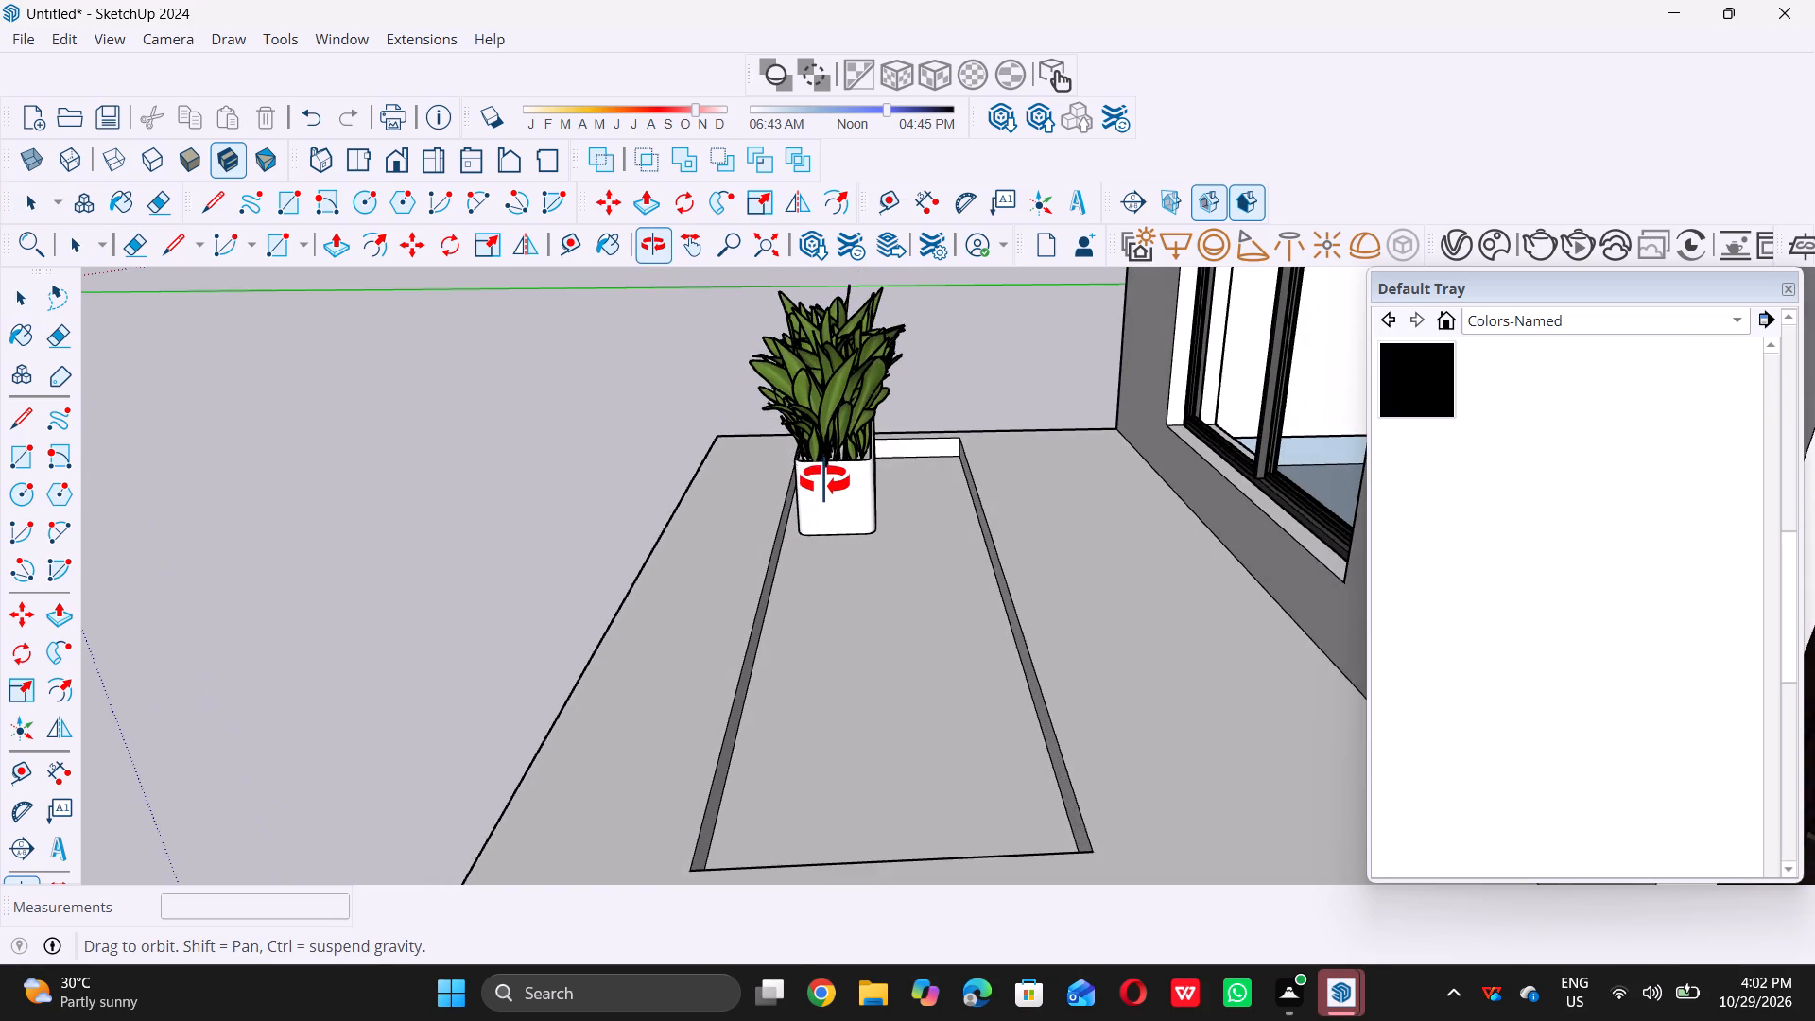
middle_click_drag(824, 480, 833, 475)
scroll(843, 510, "up", 7)
middle_click_drag(810, 525, 810, 493)
scroll(787, 636, "down", 5)
scroll(793, 743, "down", 5)
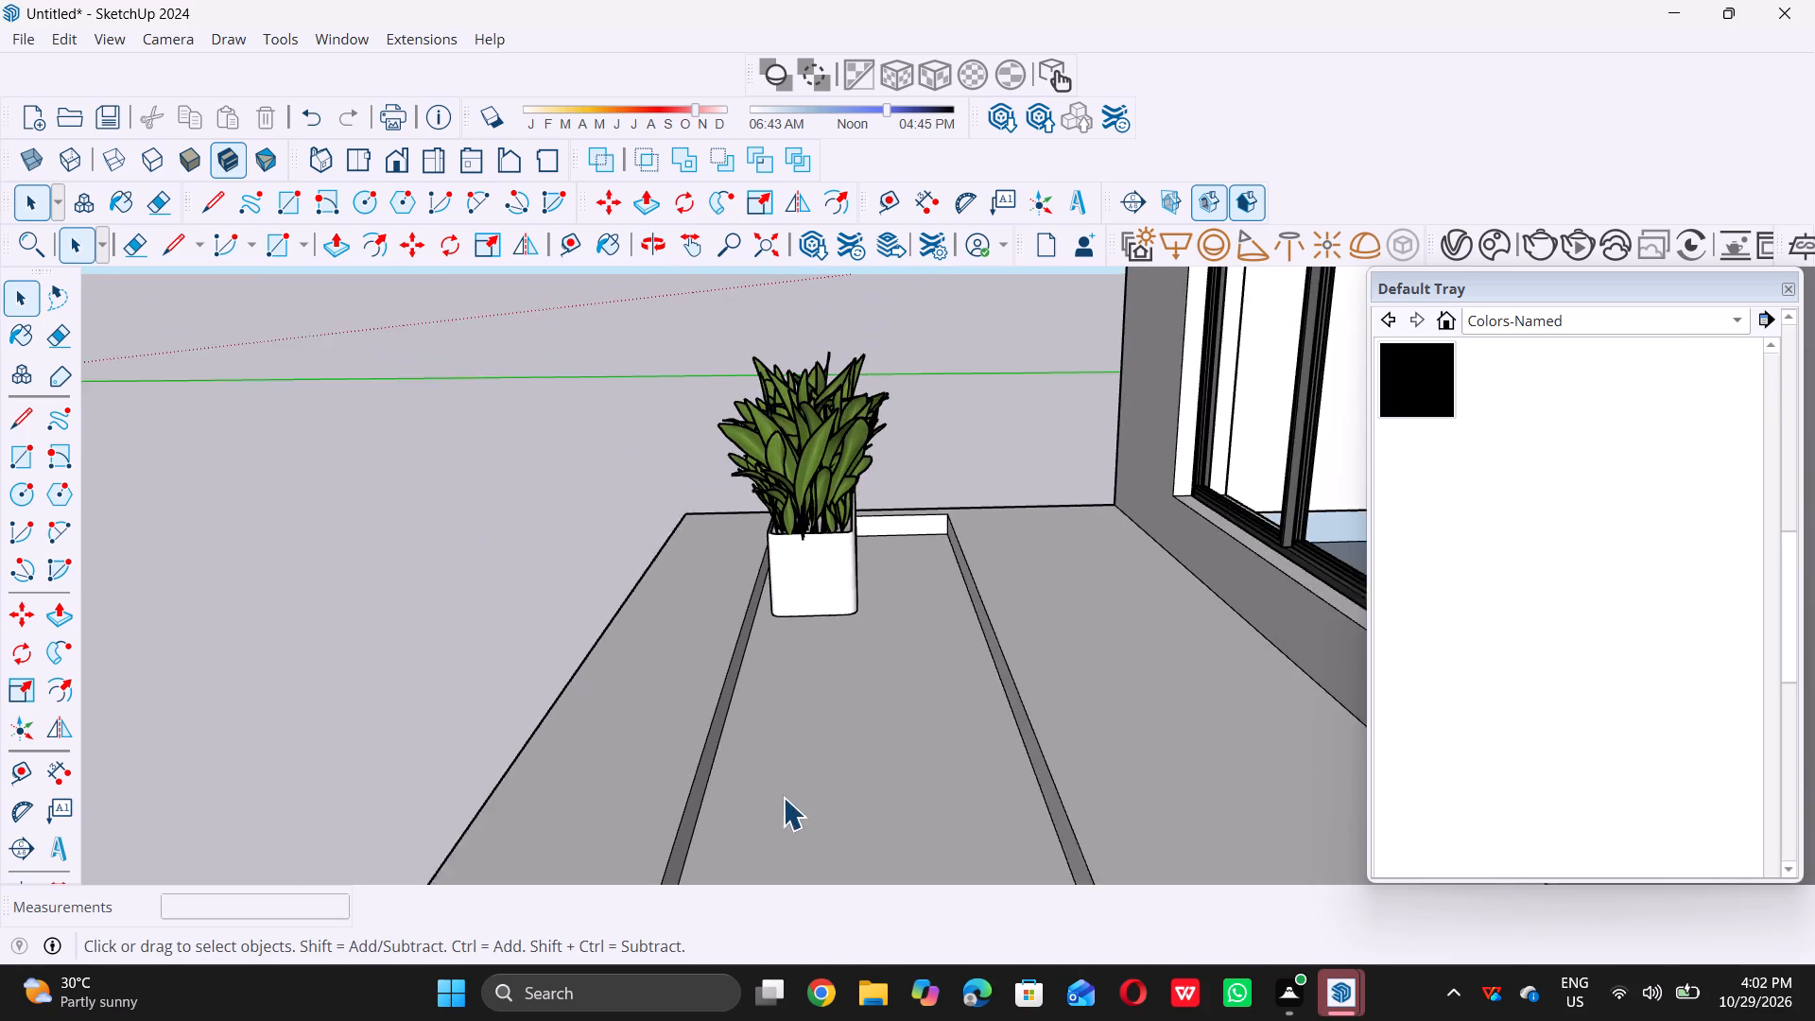
Move the planter about 1 3/8" along the green axis towards the bed's front wall, using its pot's bottom front corner.
scroll(783, 797, "down", 1)
scroll(804, 677, "down", 4)
middle_click_drag(804, 677, 812, 607)
scroll(812, 607, "up", 12)
scroll(735, 703, "up", 5)
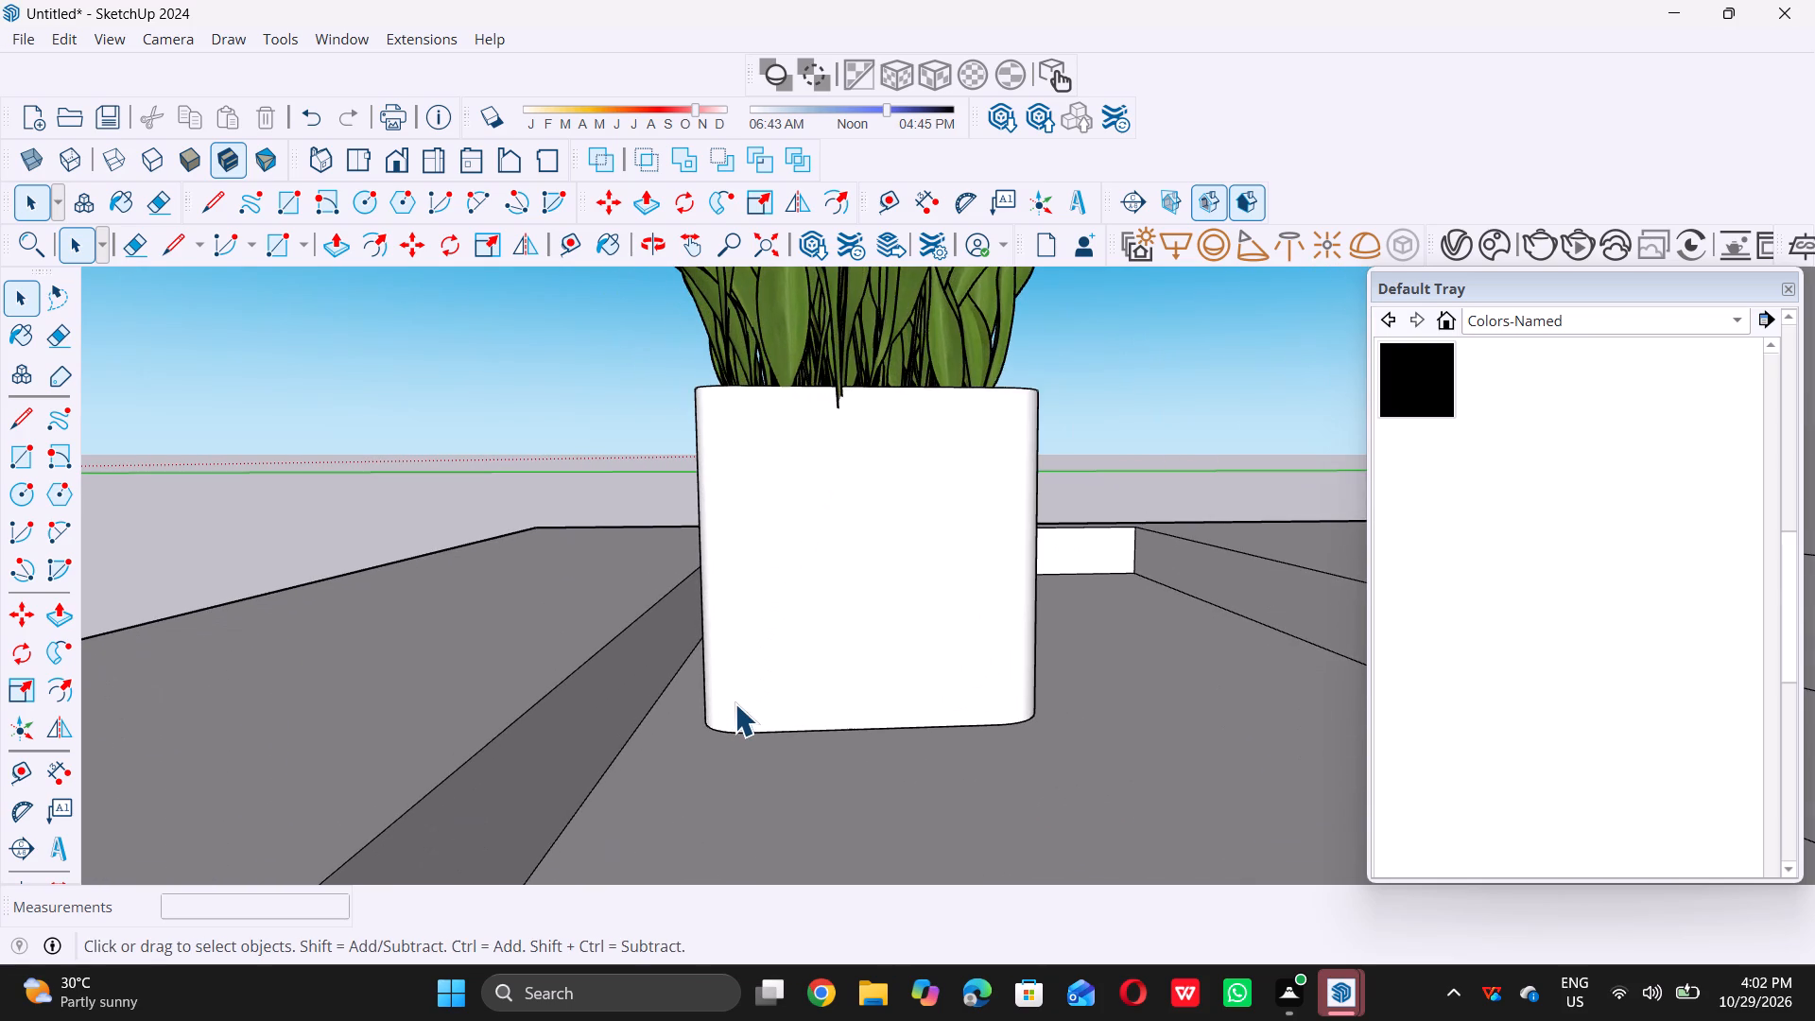
left_click(737, 703)
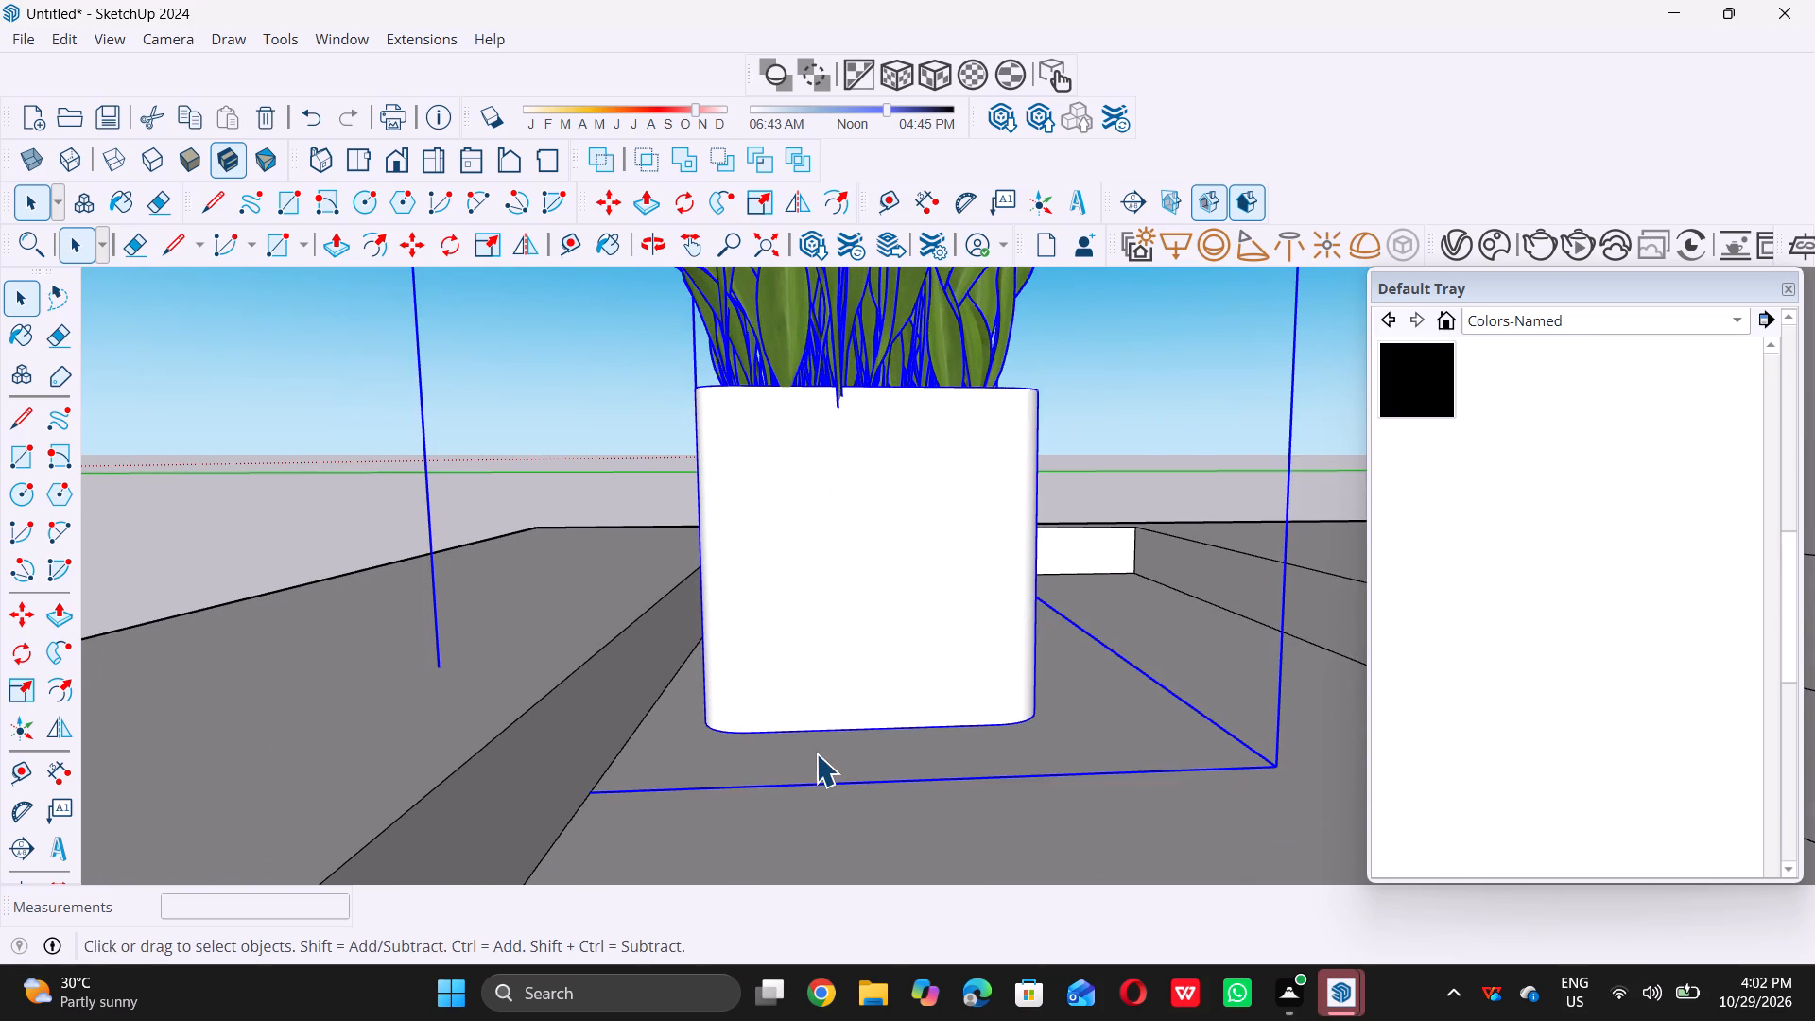
key("m")
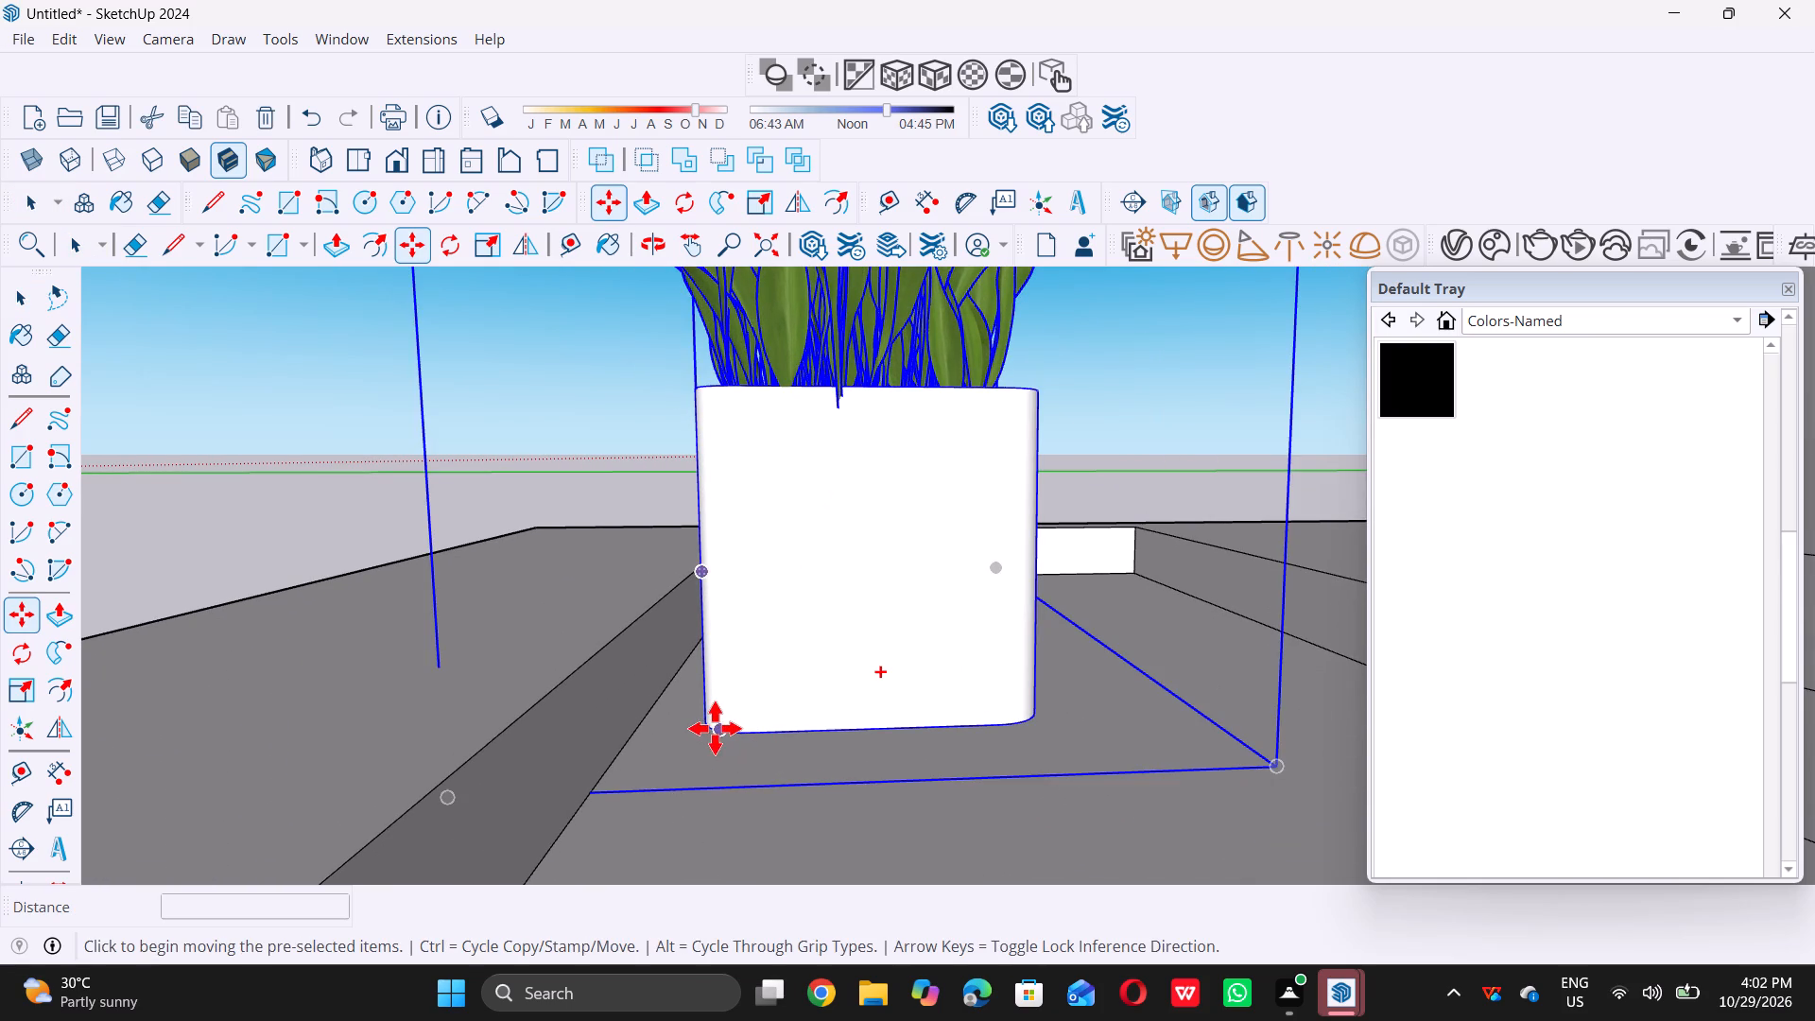
left_click(713, 728)
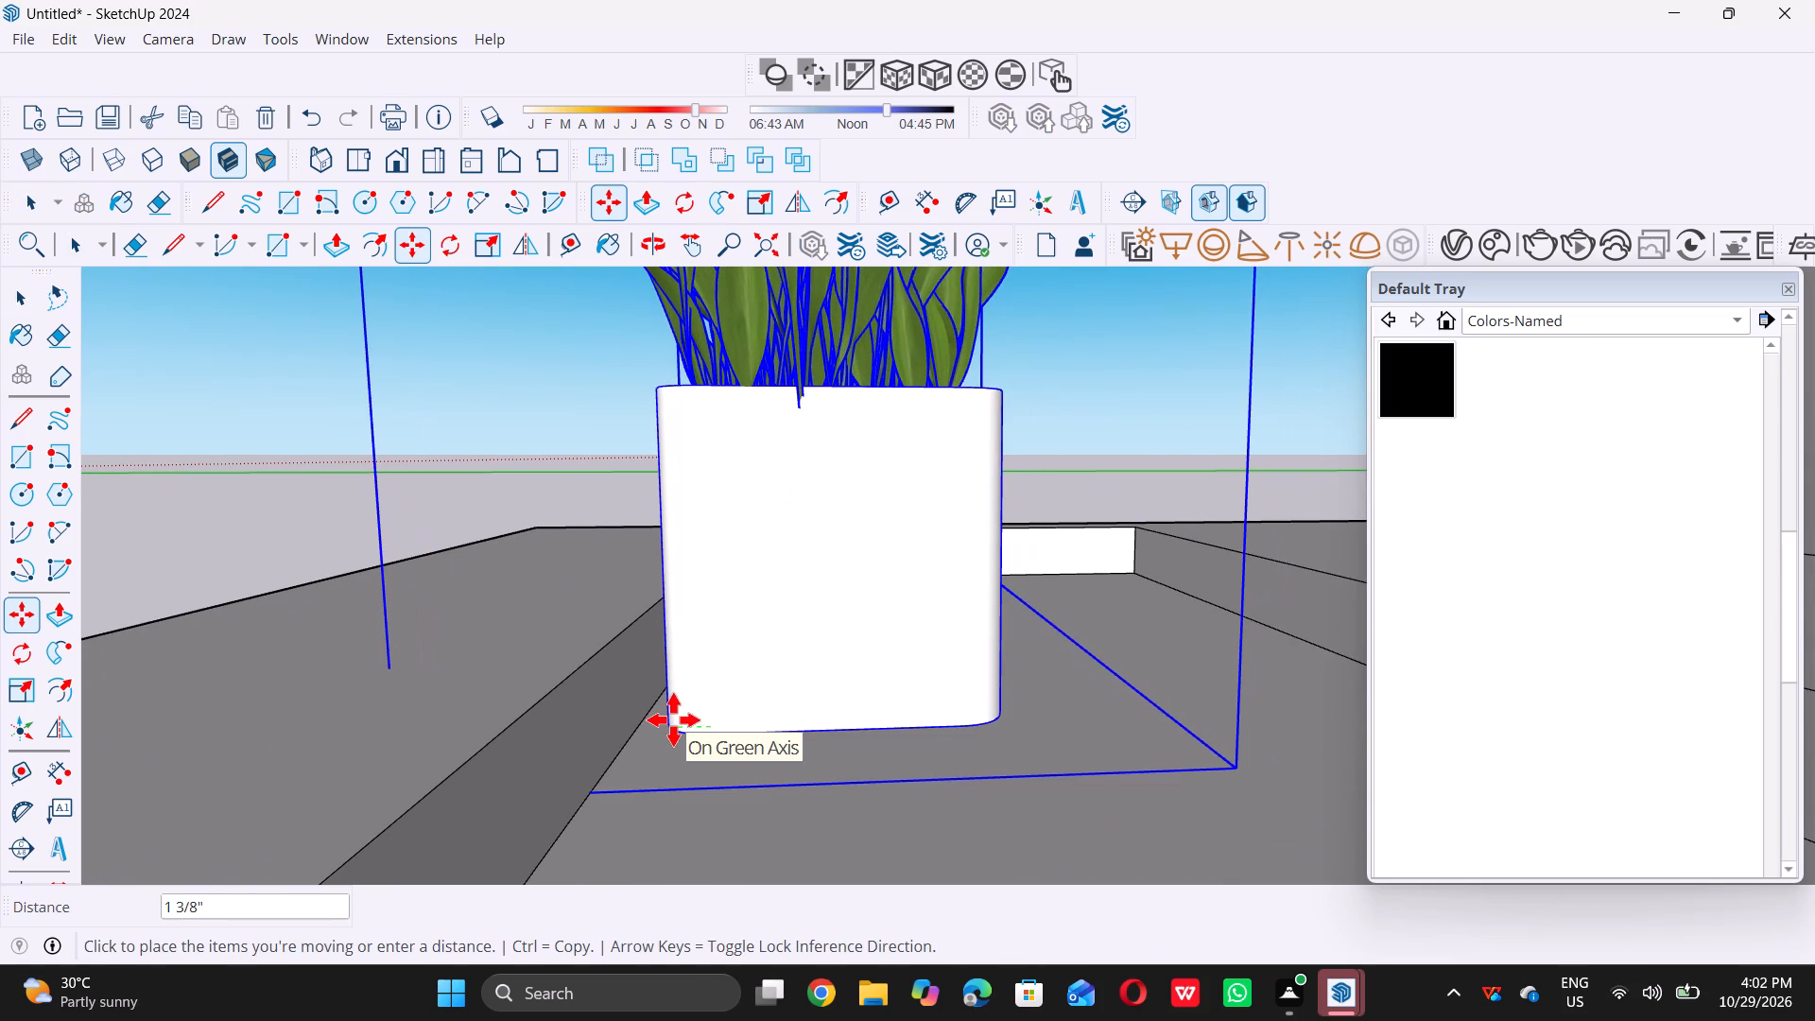
left_click(668, 717)
key("space")
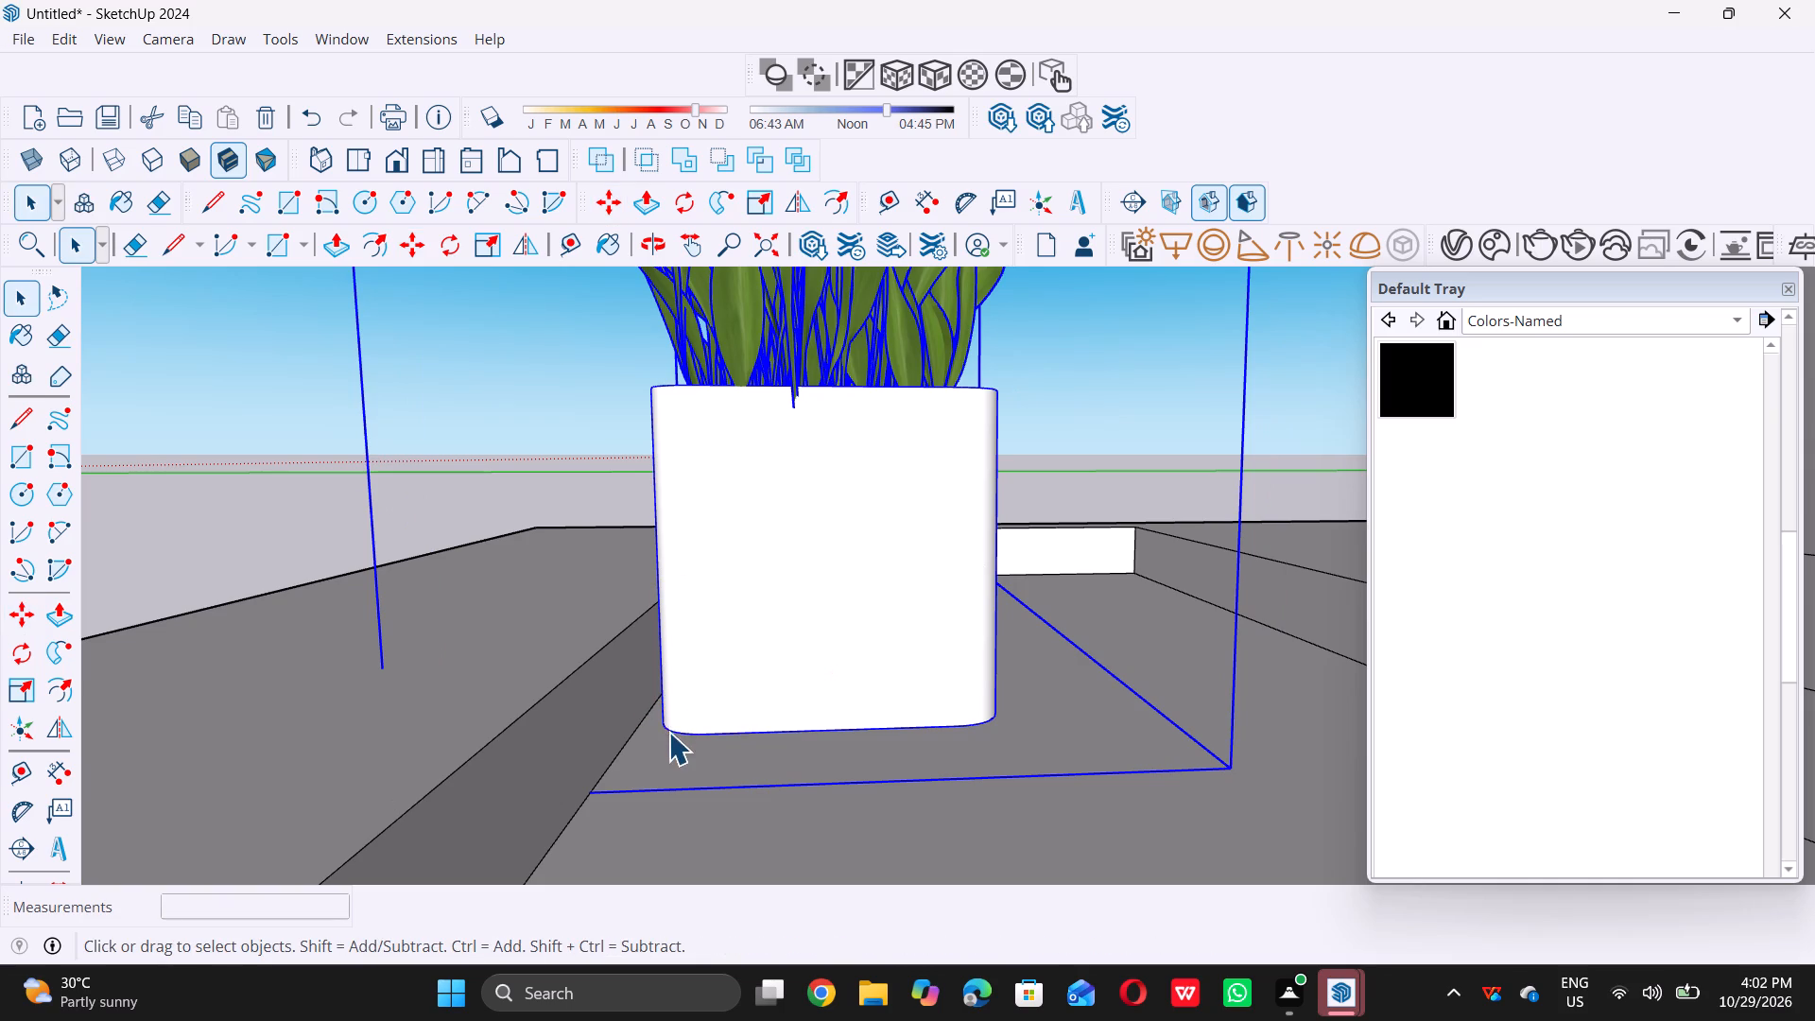
Scale the planter by 1.82 along the green axis to widen it across the porch bed.
key("s")
scroll(720, 803, "down", 6)
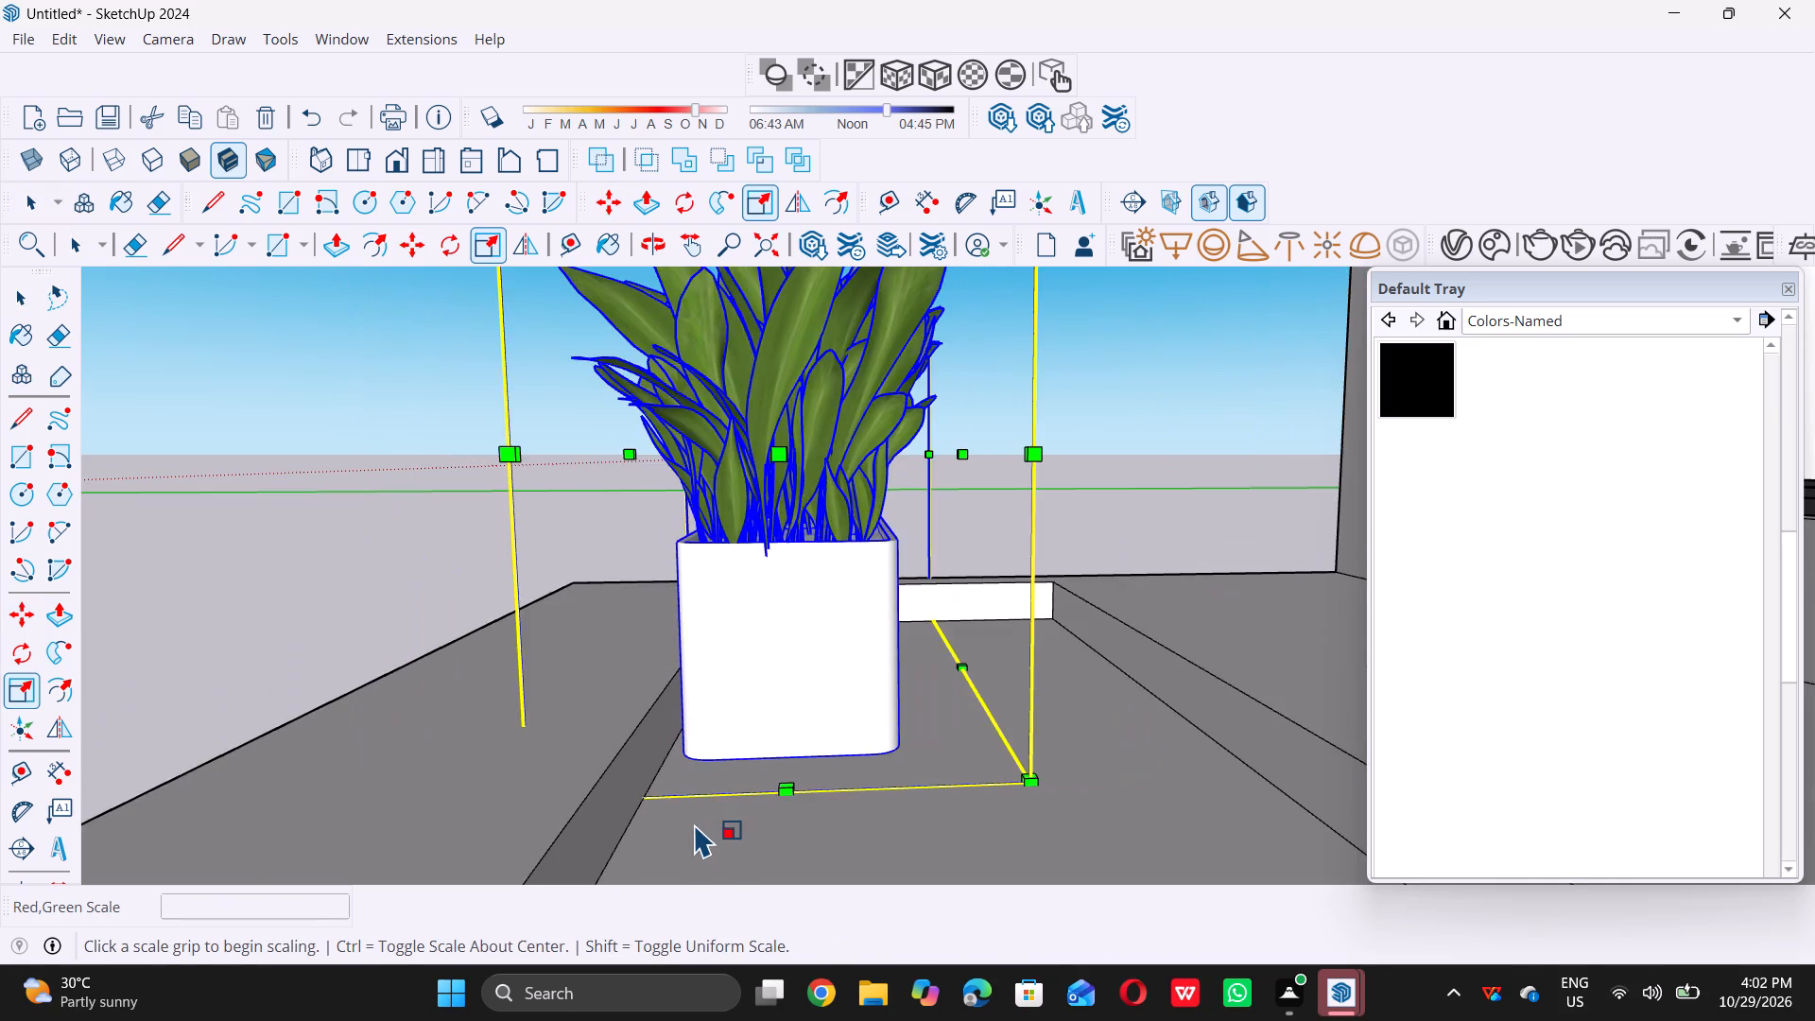
scroll(695, 823, "down", 10)
middle_click_drag(832, 684, 752, 773)
scroll(826, 683, "down", 1)
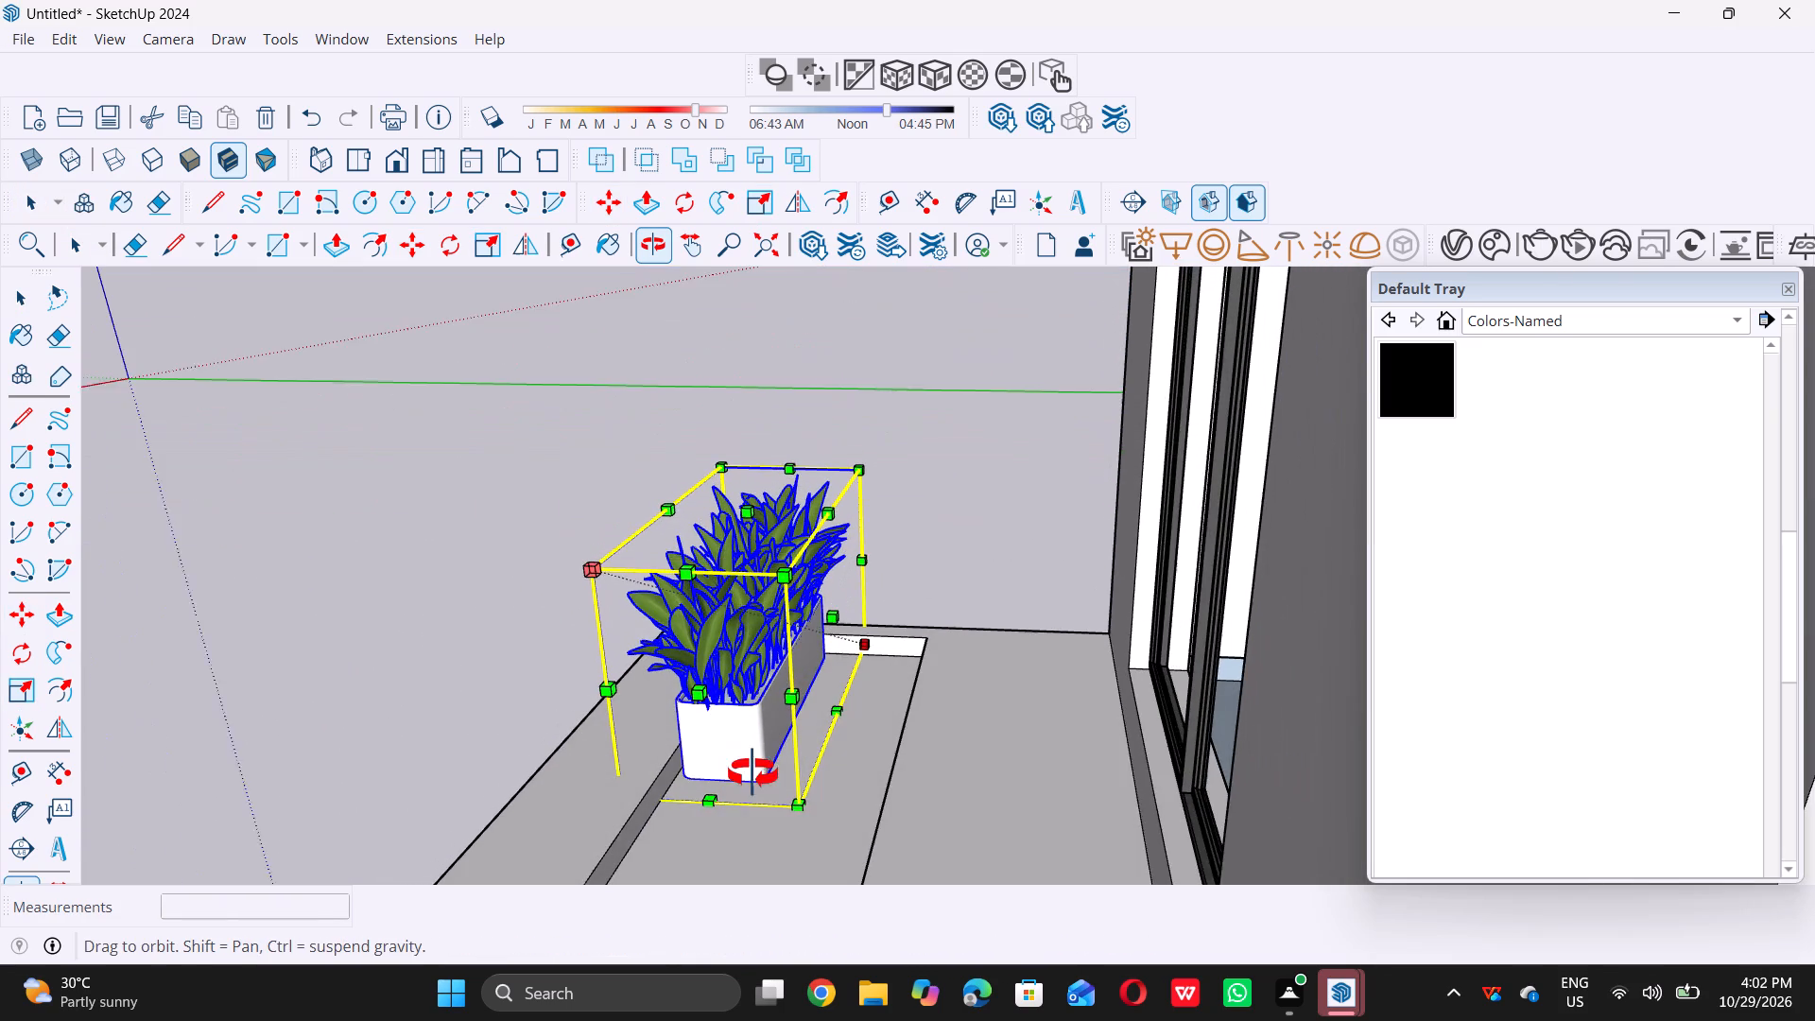
middle_click_drag(752, 773, 752, 774)
scroll(826, 673, "up", 5)
left_click(837, 587)
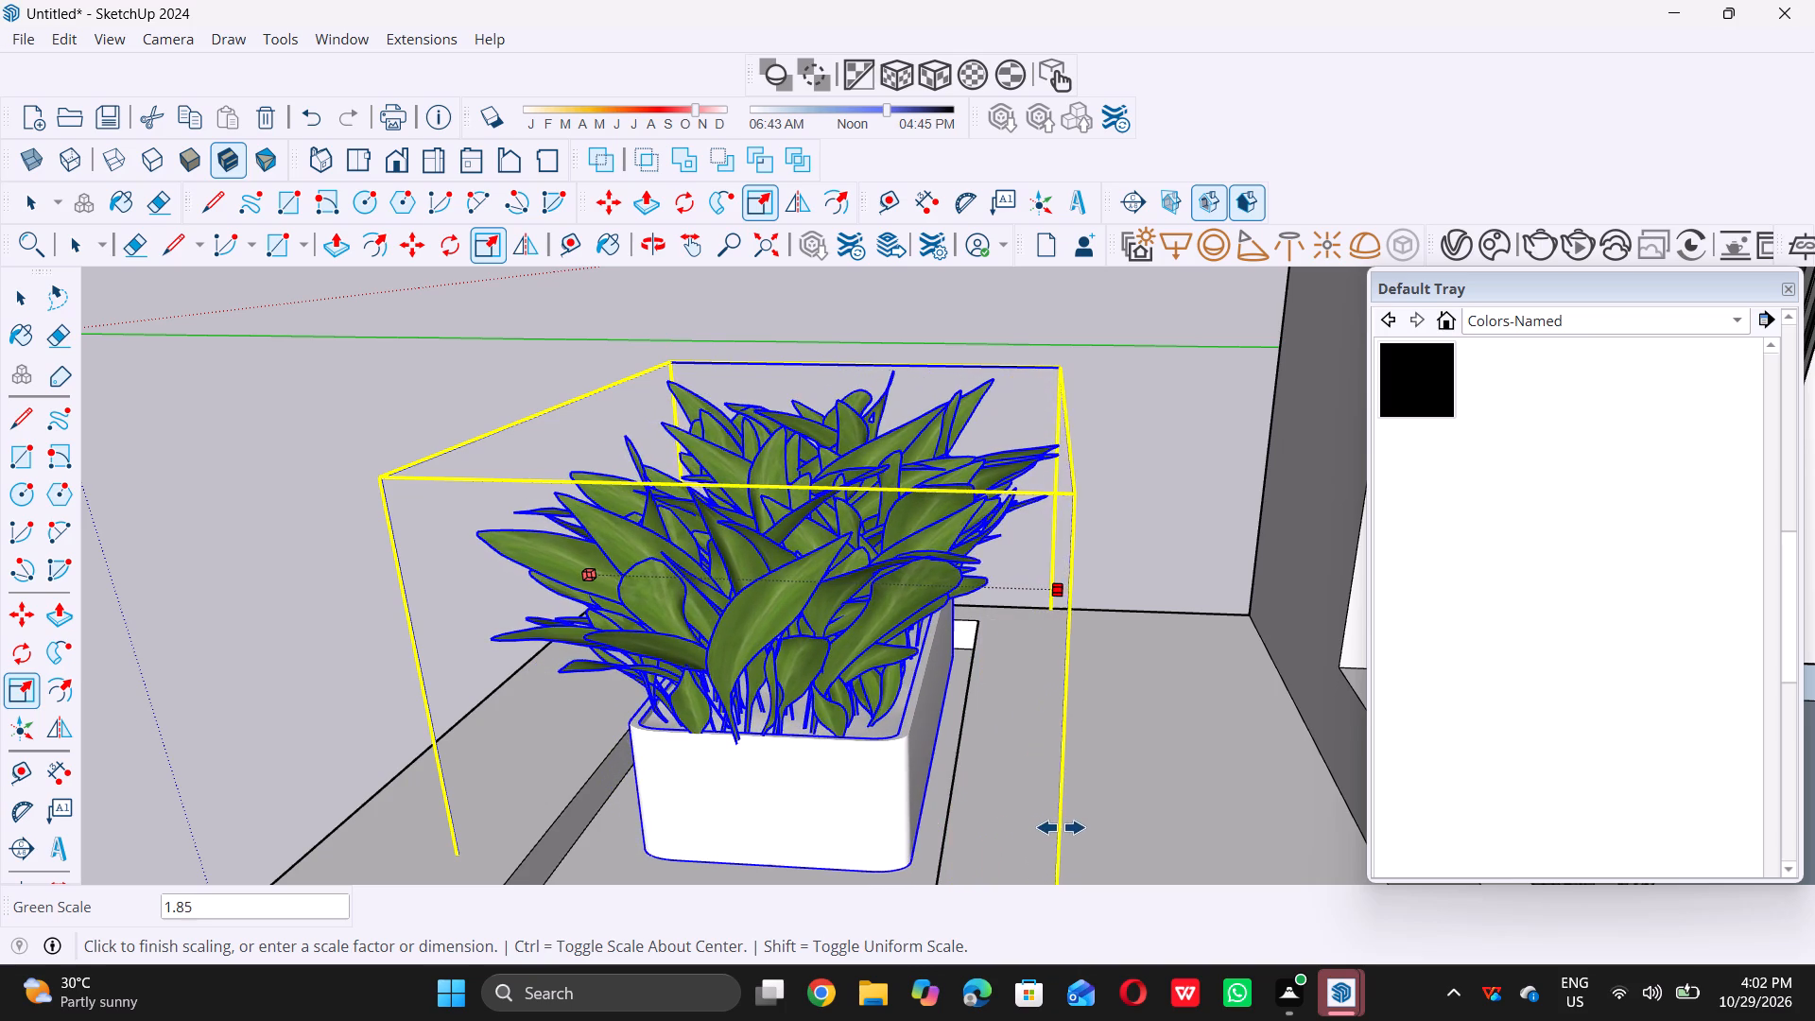
triple_click(1043, 826)
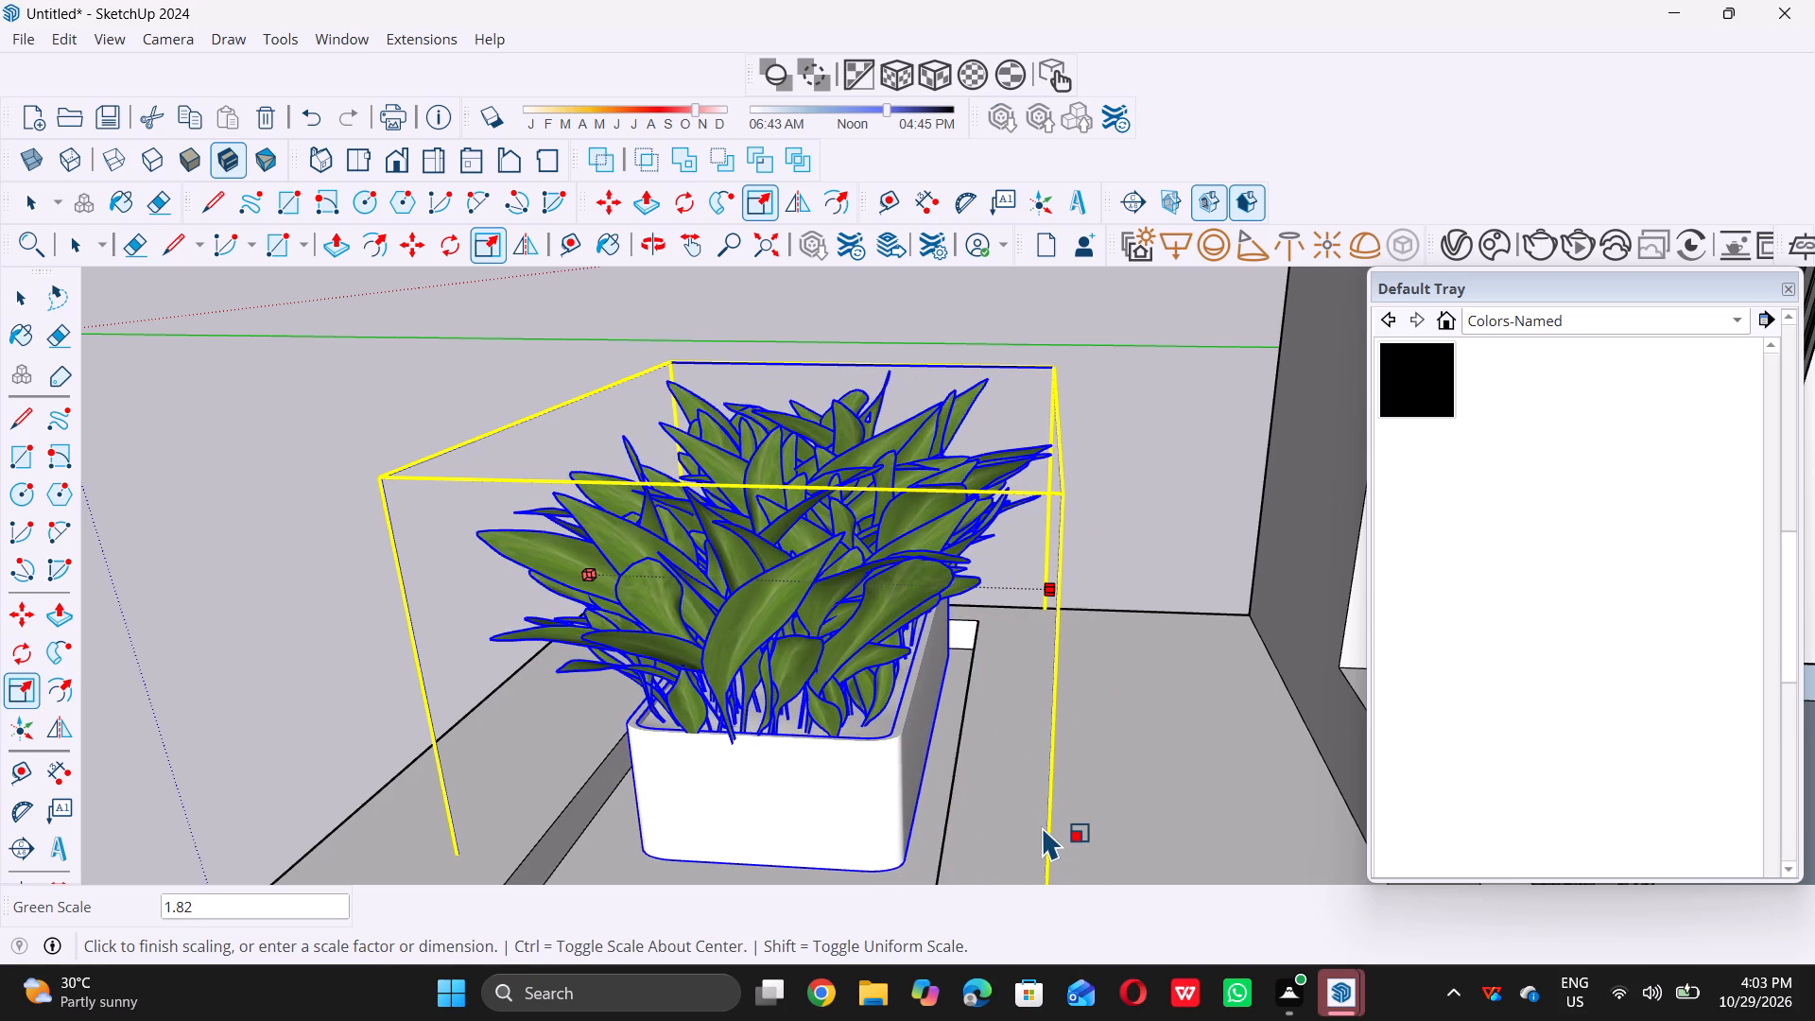
key("space")
scroll(1036, 845, "down", 12)
left_click(533, 672)
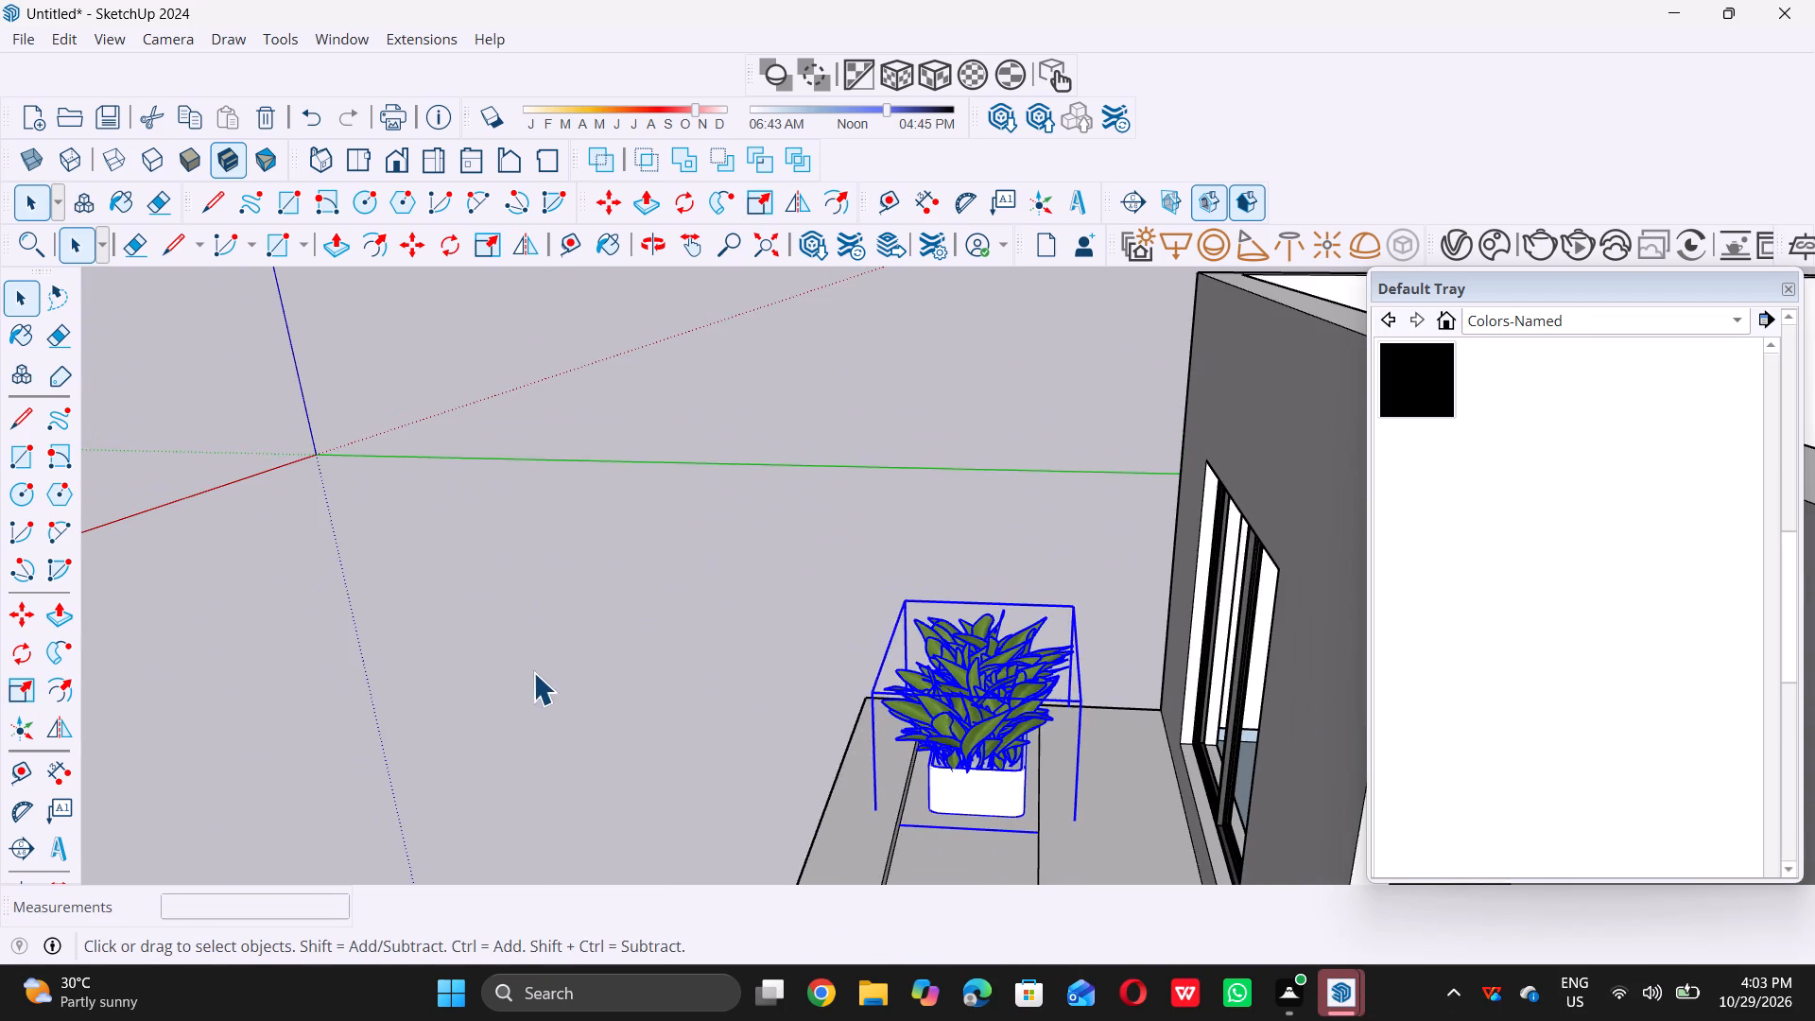
Delete the large wavy surface model floating behind and above the house.
scroll(536, 670, "down", 7)
middle_click_drag(531, 685, 992, 710)
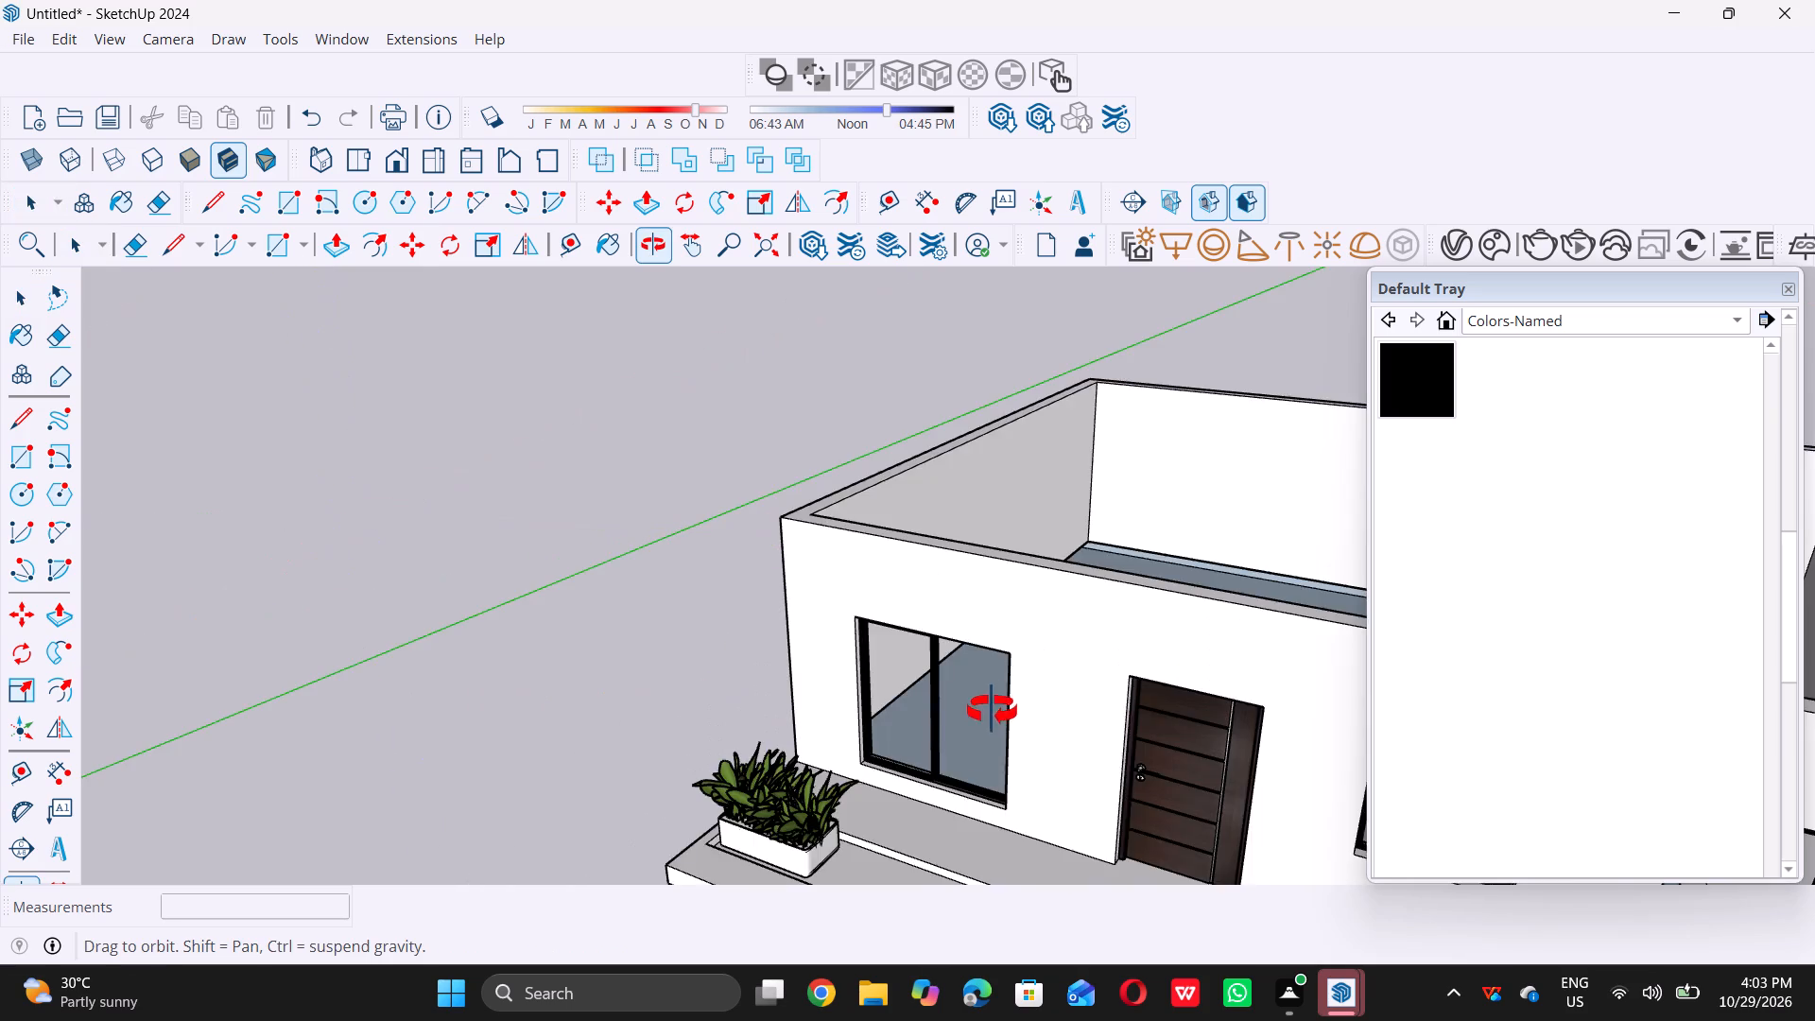
middle_click_drag(992, 710, 994, 706)
scroll(989, 698, "down", 11)
scroll(840, 701, "down", 6)
middle_click_drag(840, 701, 909, 741)
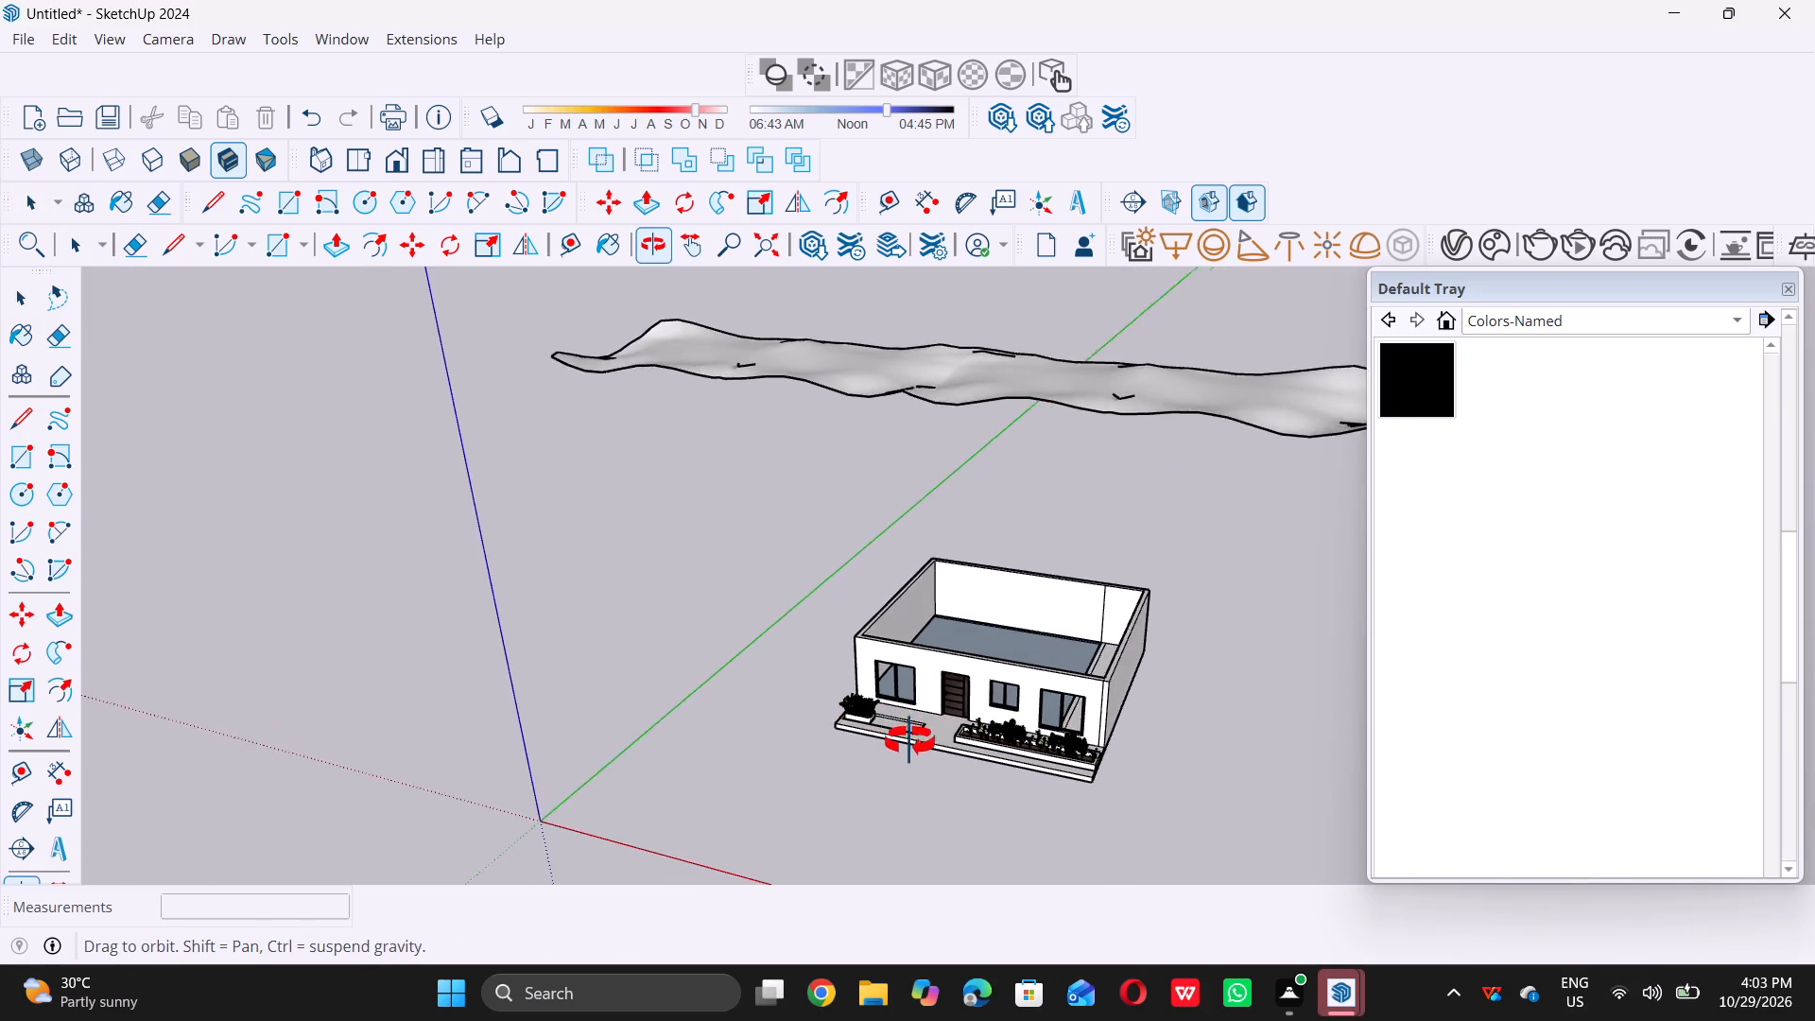
middle_click_drag(909, 741, 985, 673)
scroll(871, 733, "down", 8)
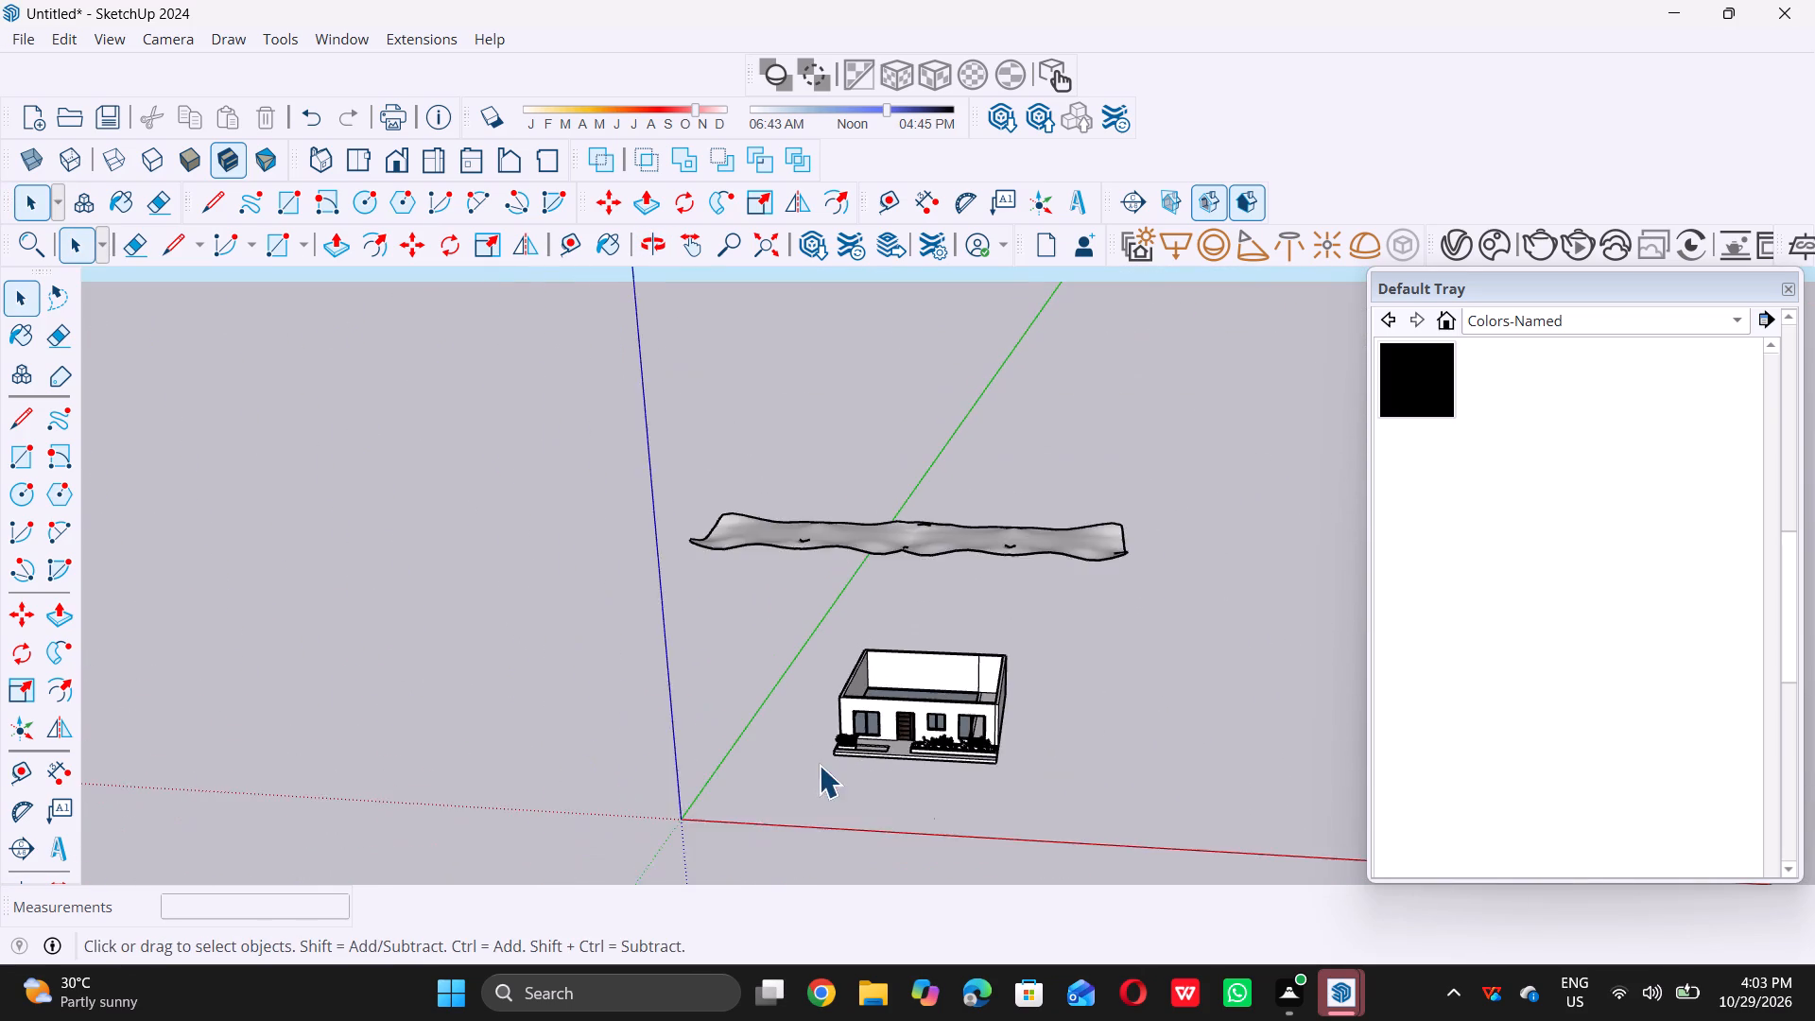
scroll(819, 765, "down", 3)
middle_click_drag(857, 709, 883, 655)
scroll(883, 655, "up", 1)
middle_click_drag(907, 610, 954, 537)
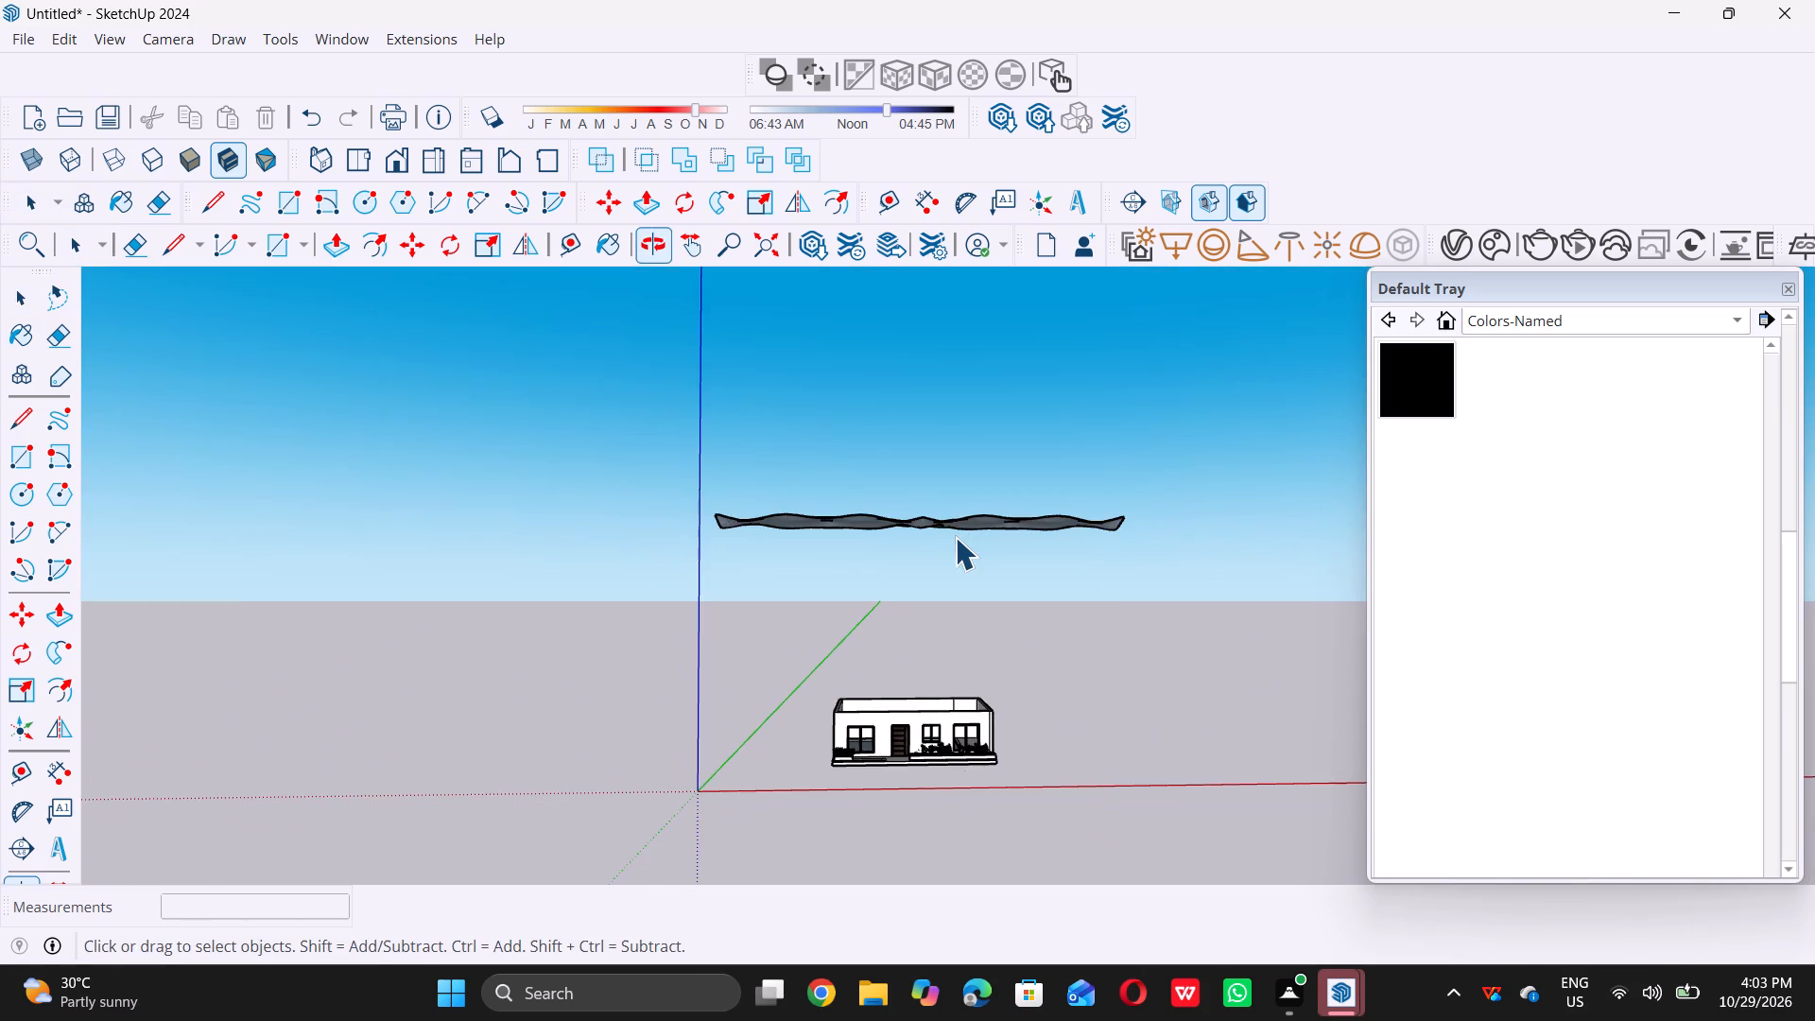
scroll(955, 537, "up", 5)
left_click(988, 517)
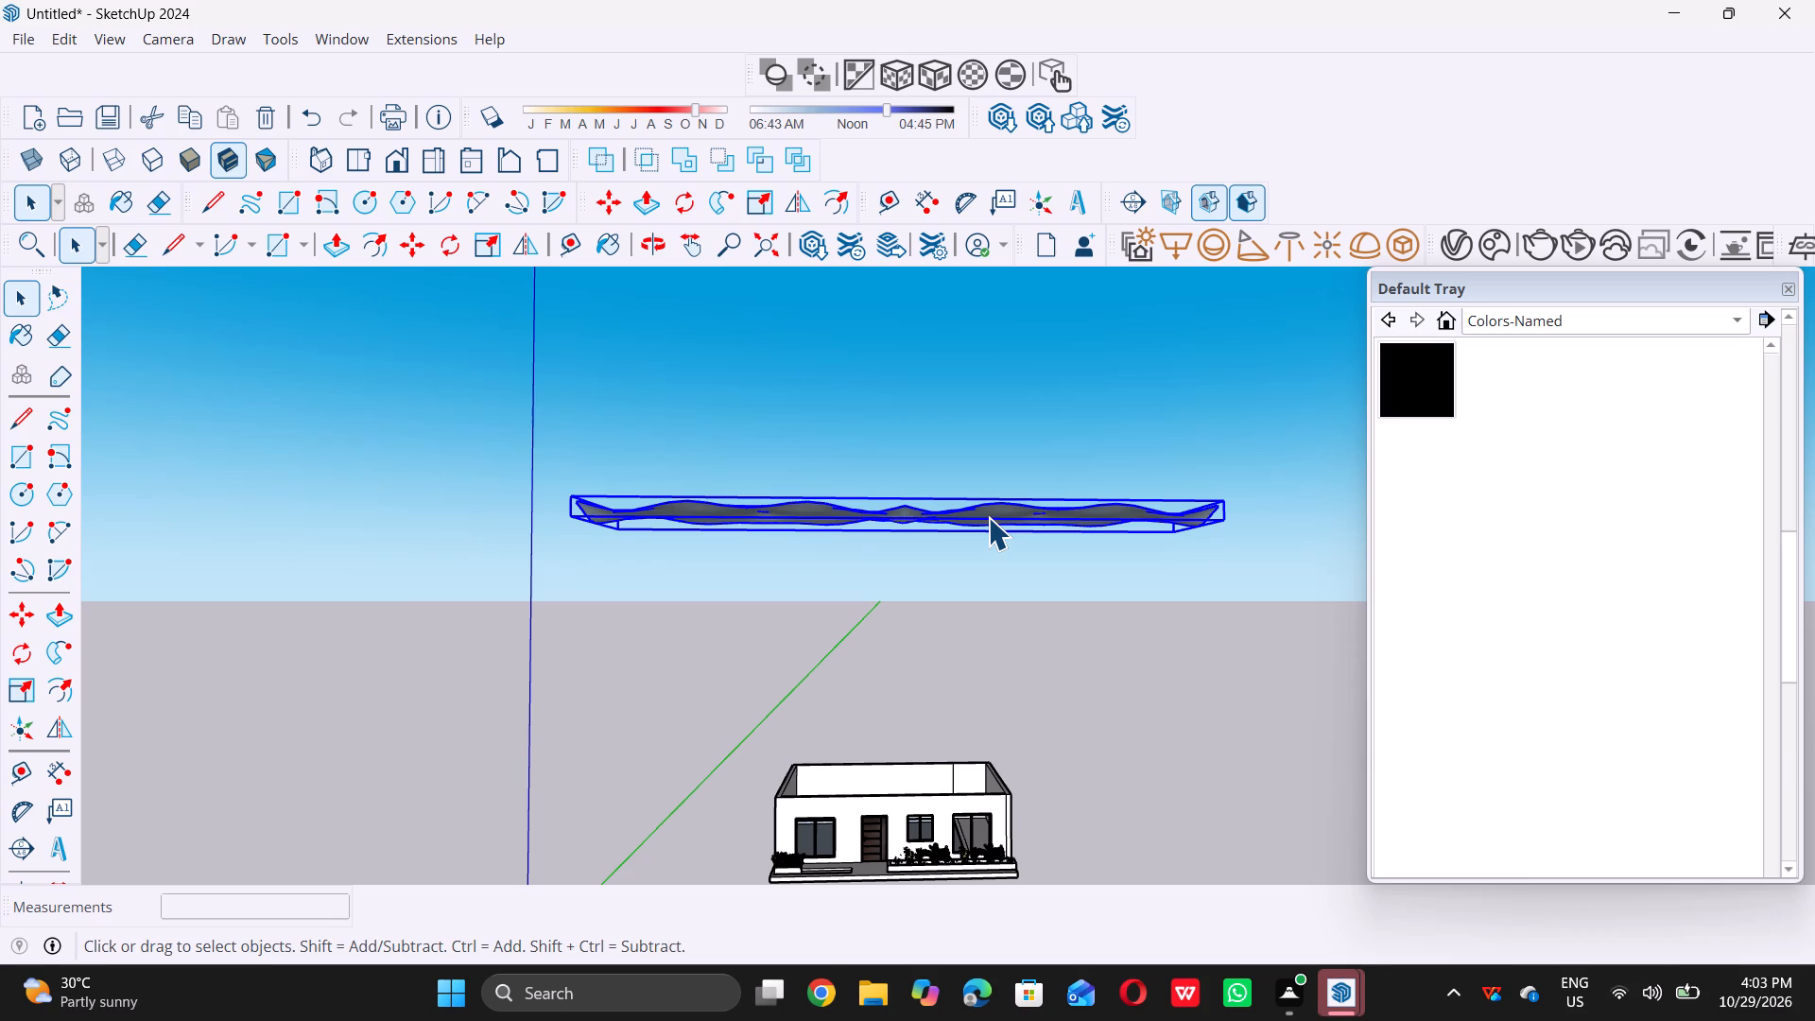
key("Delete")
Move the widened planter by its pot's bottom front corner closer to the porch bed's front edge.
scroll(988, 517, "down", 6)
middle_click_drag(1097, 651, 812, 833)
middle_click(812, 833)
scroll(831, 815, "down", 1)
scroll(920, 684, "up", 3)
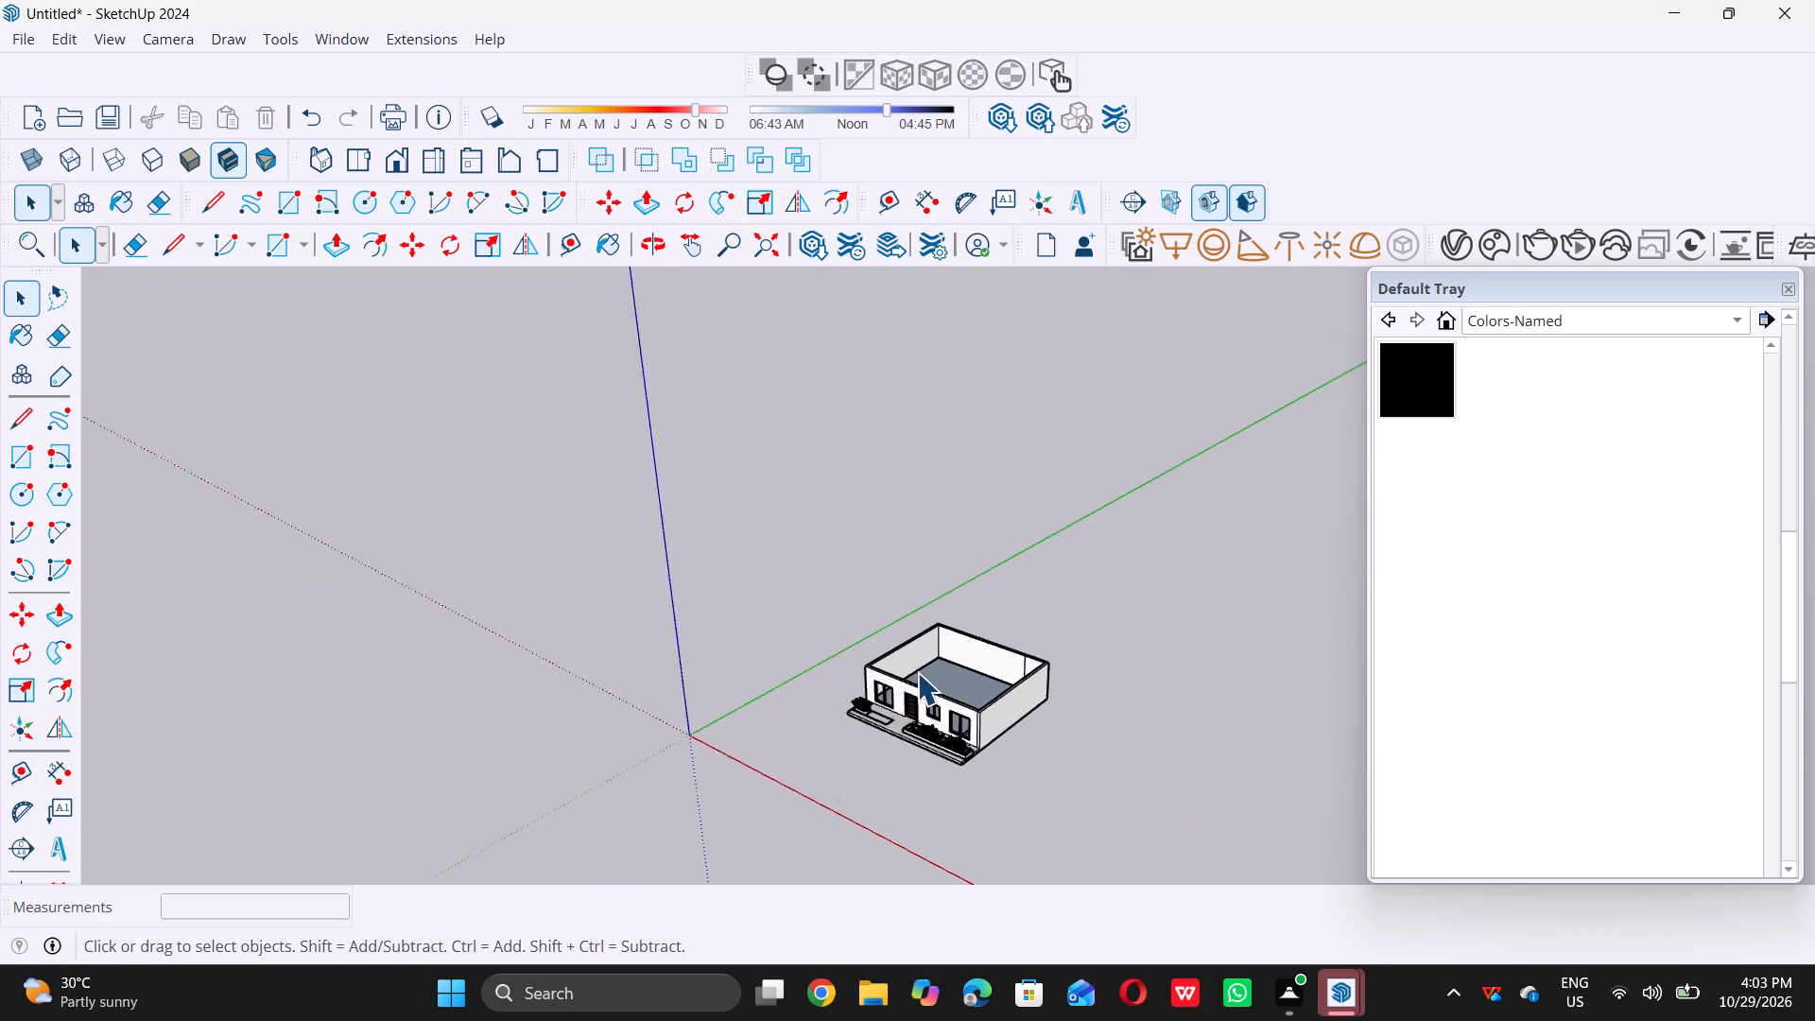
scroll(917, 672, "up", 9)
scroll(823, 803, "up", 11)
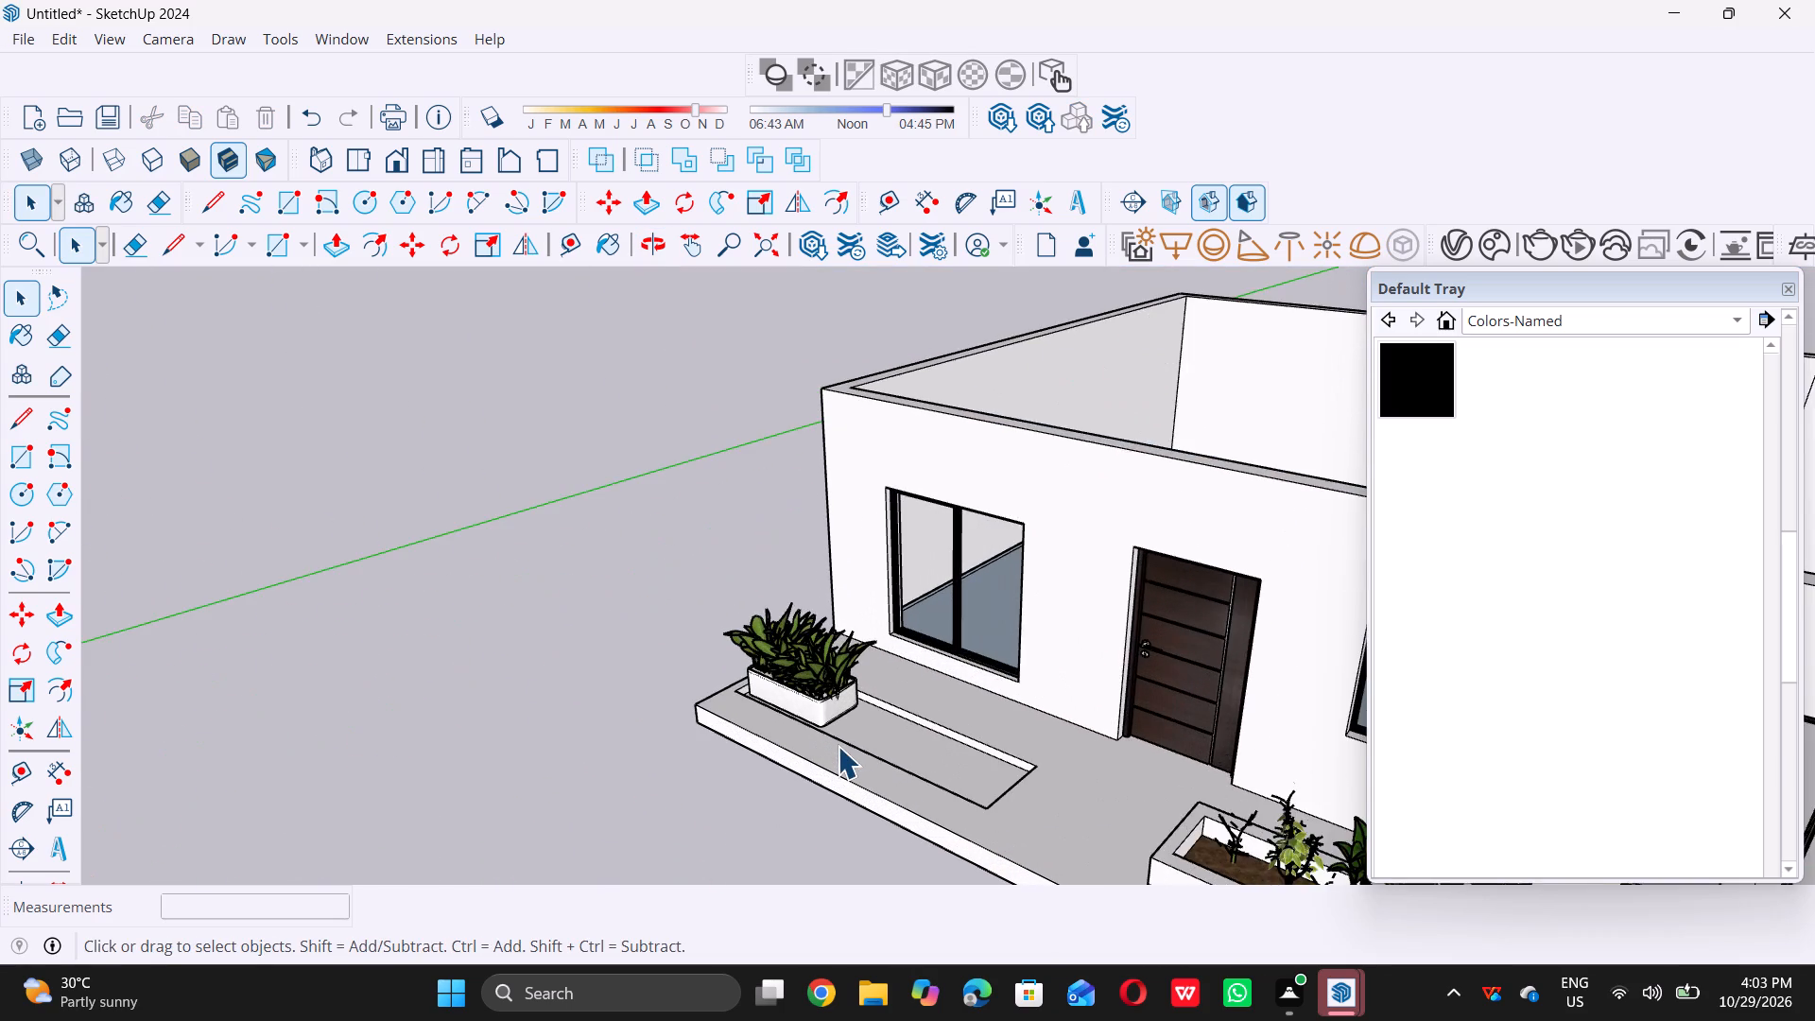
scroll(838, 746, "up", 7)
scroll(771, 762, "down", 7)
middle_click_drag(765, 769, 989, 693)
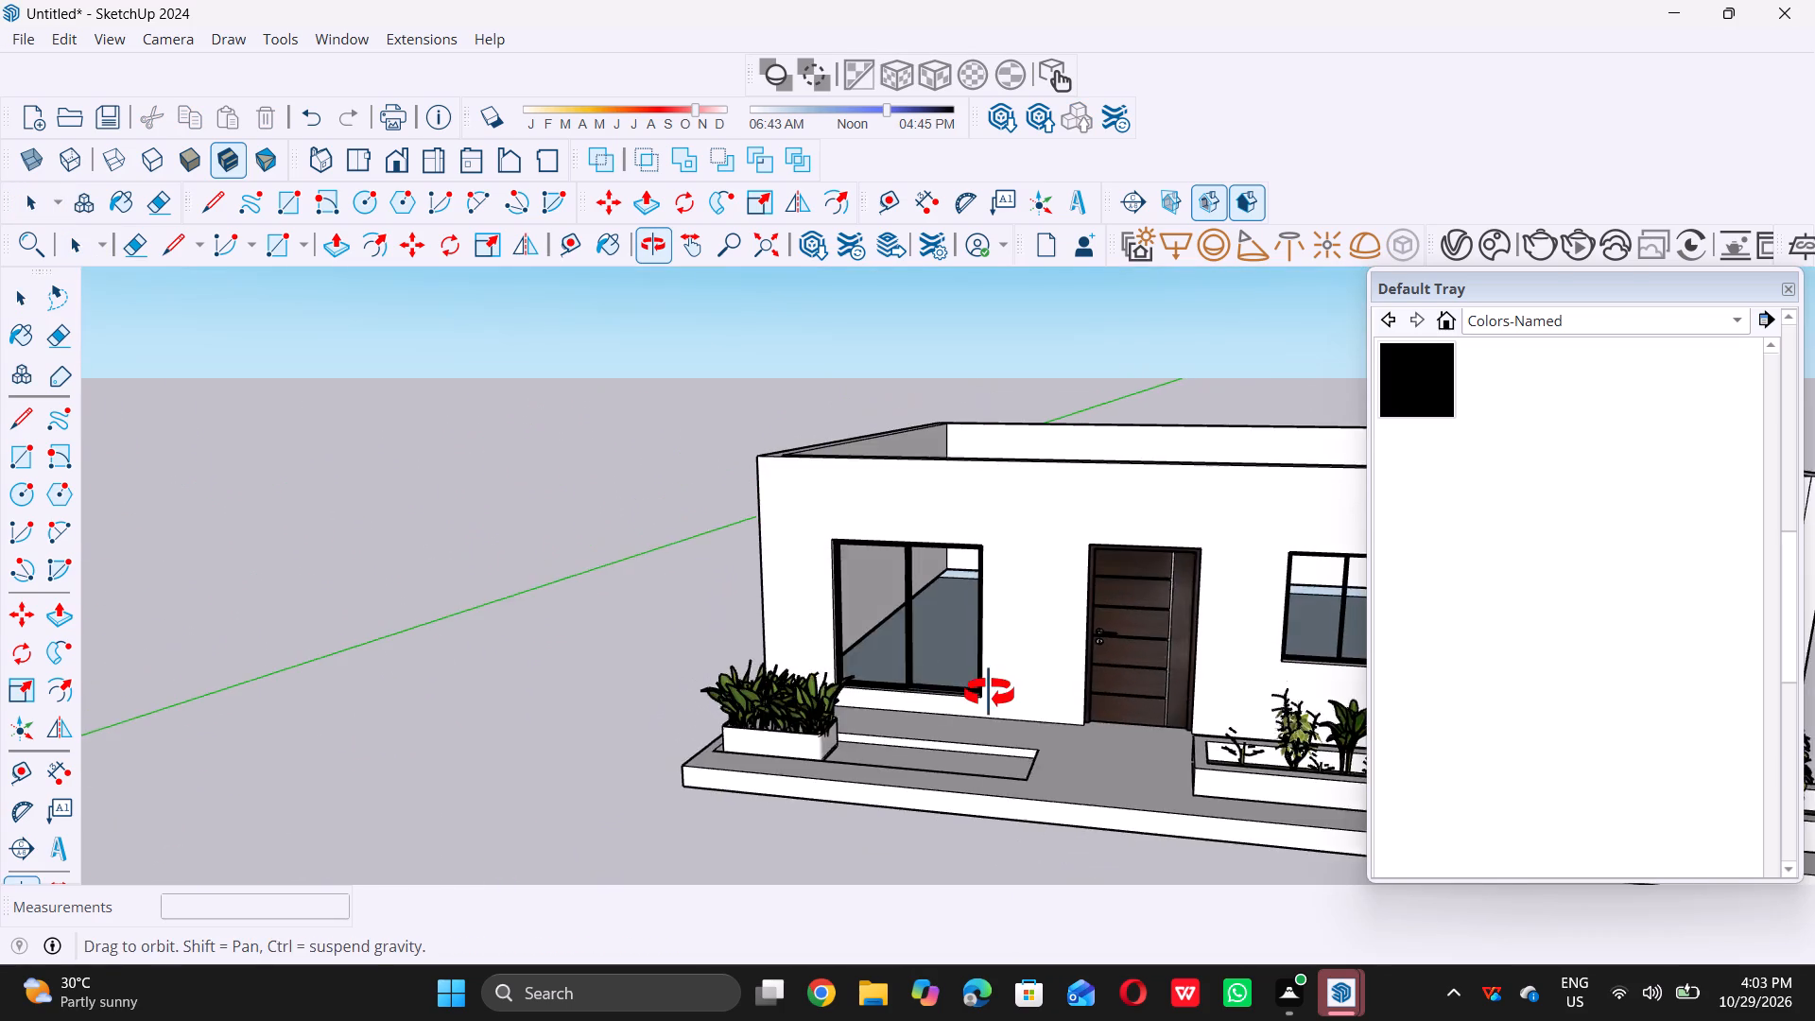
middle_click_drag(989, 693, 931, 750)
scroll(786, 786, "up", 6)
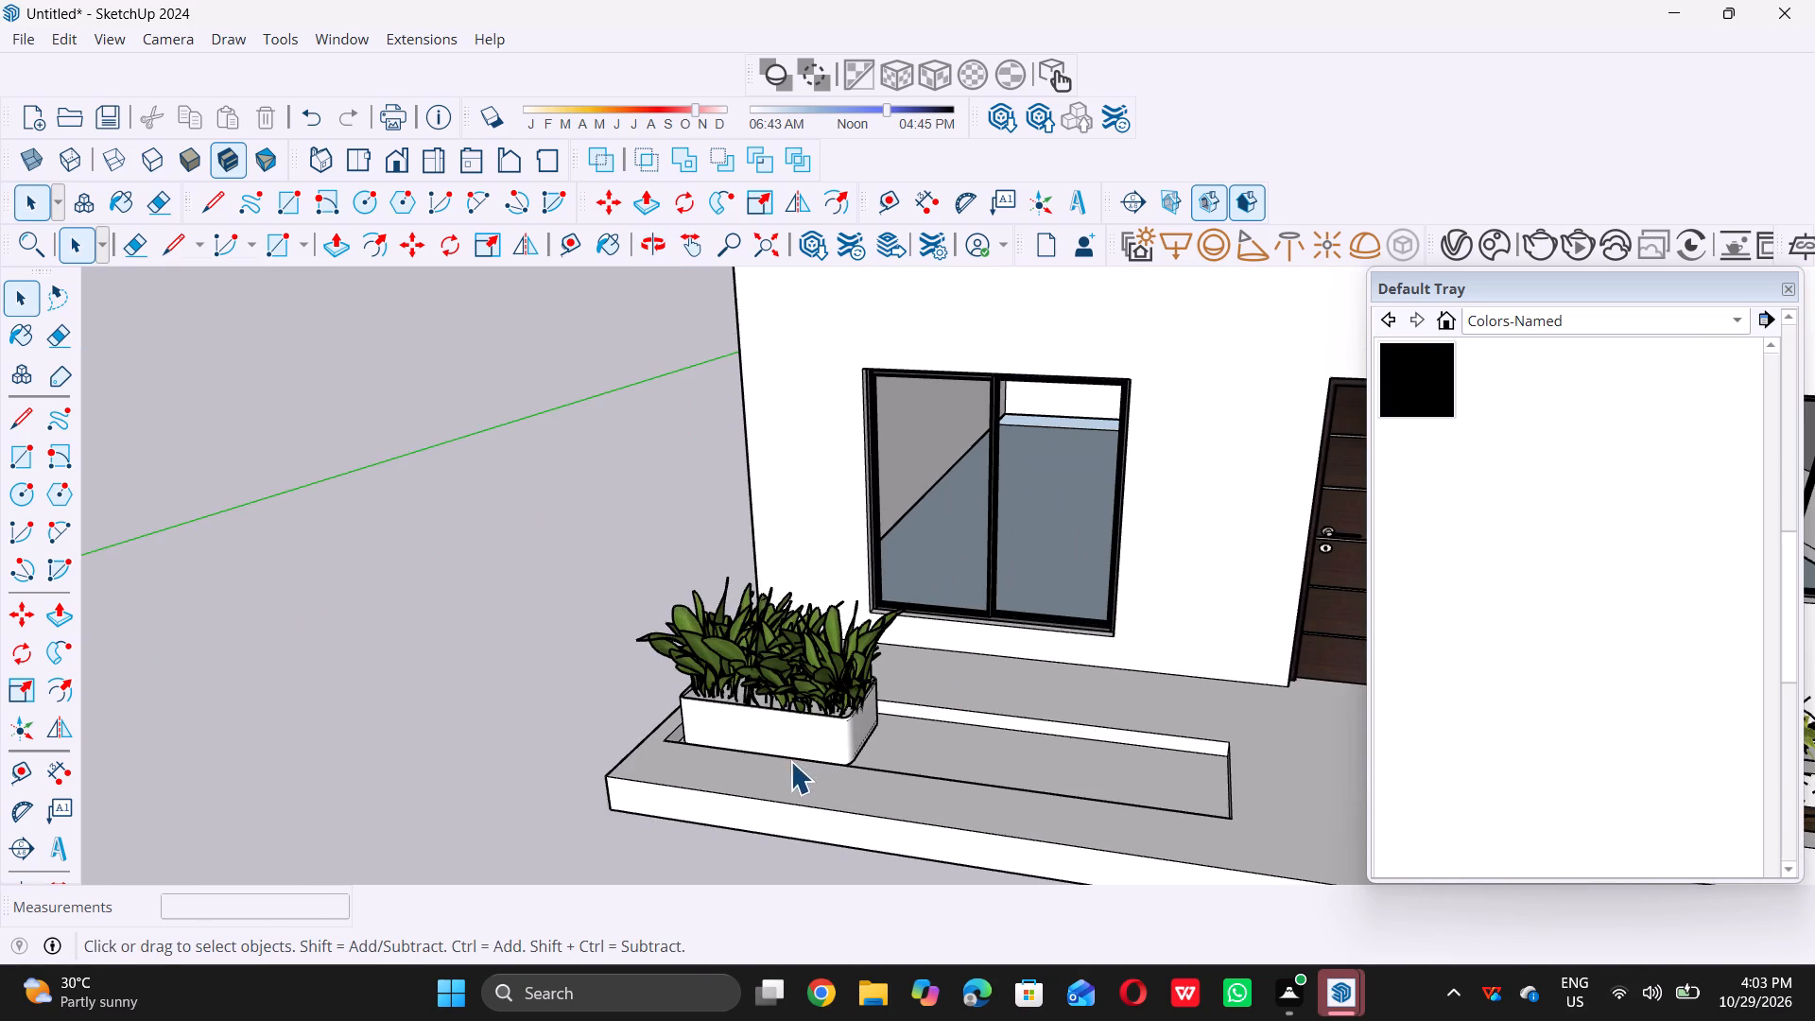
middle_click_drag(790, 761, 802, 919)
scroll(709, 674, "up", 10)
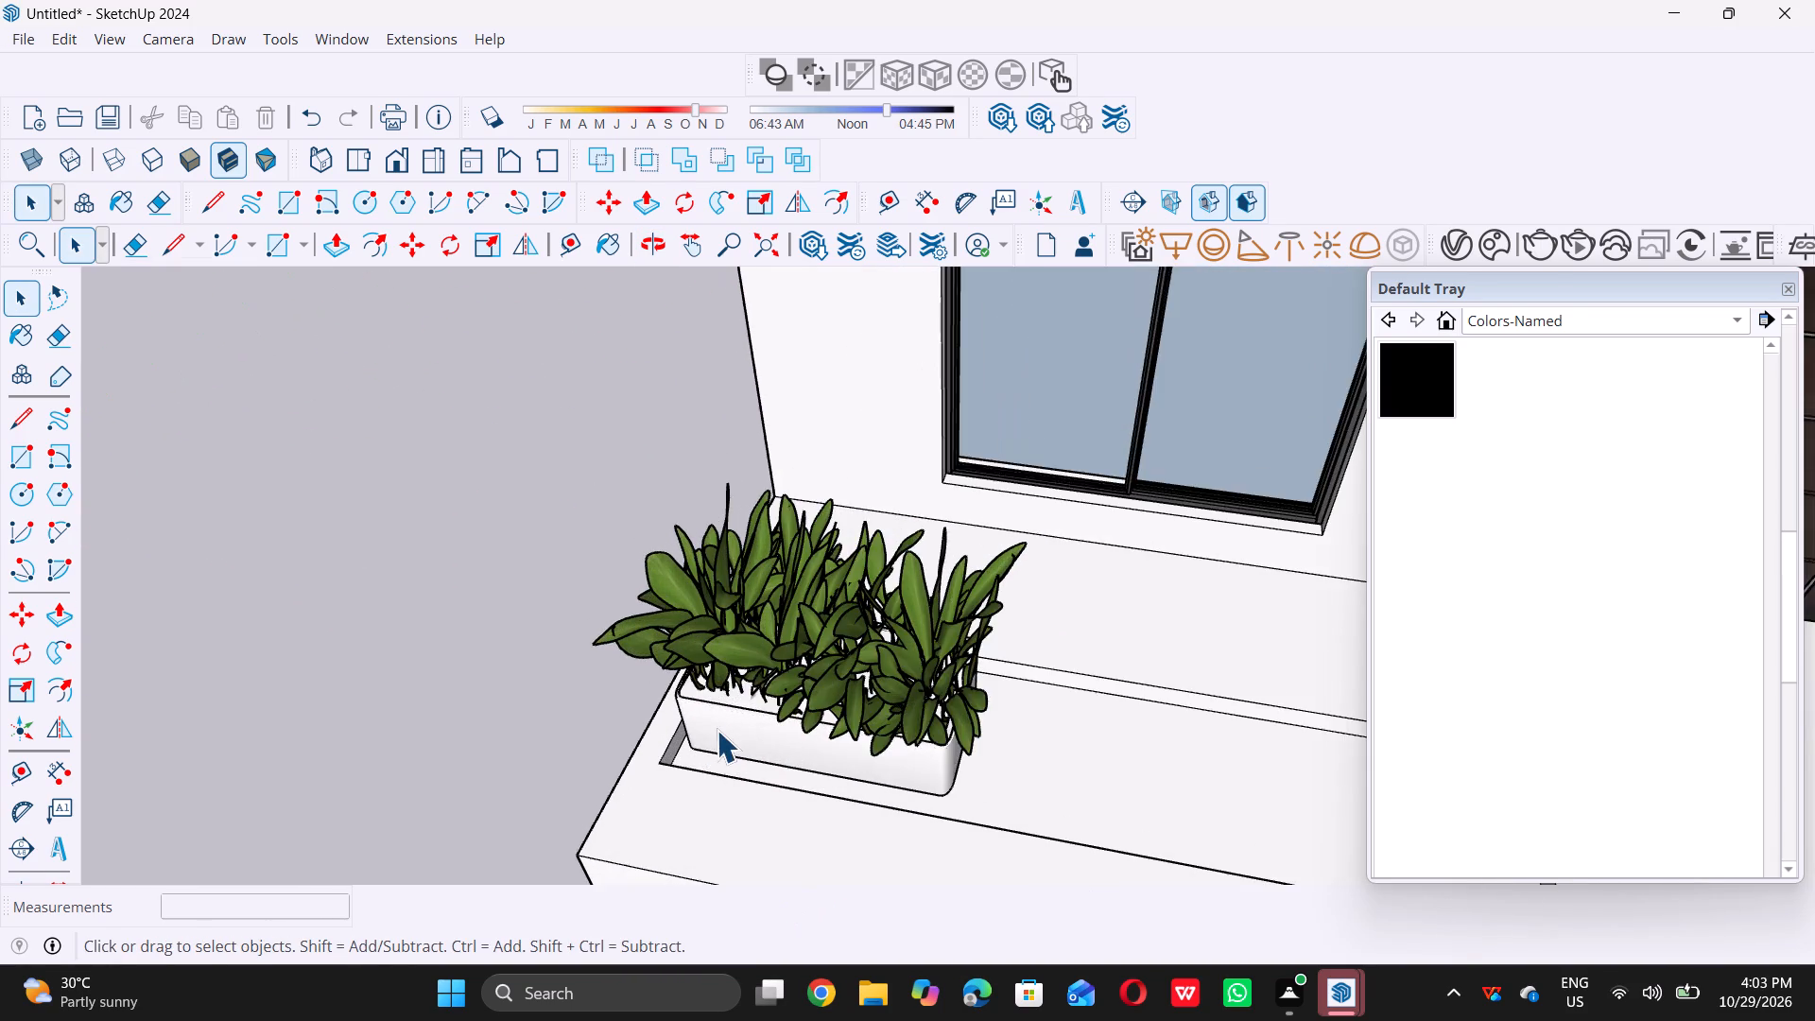
scroll(717, 730, "up", 7)
left_click(683, 748)
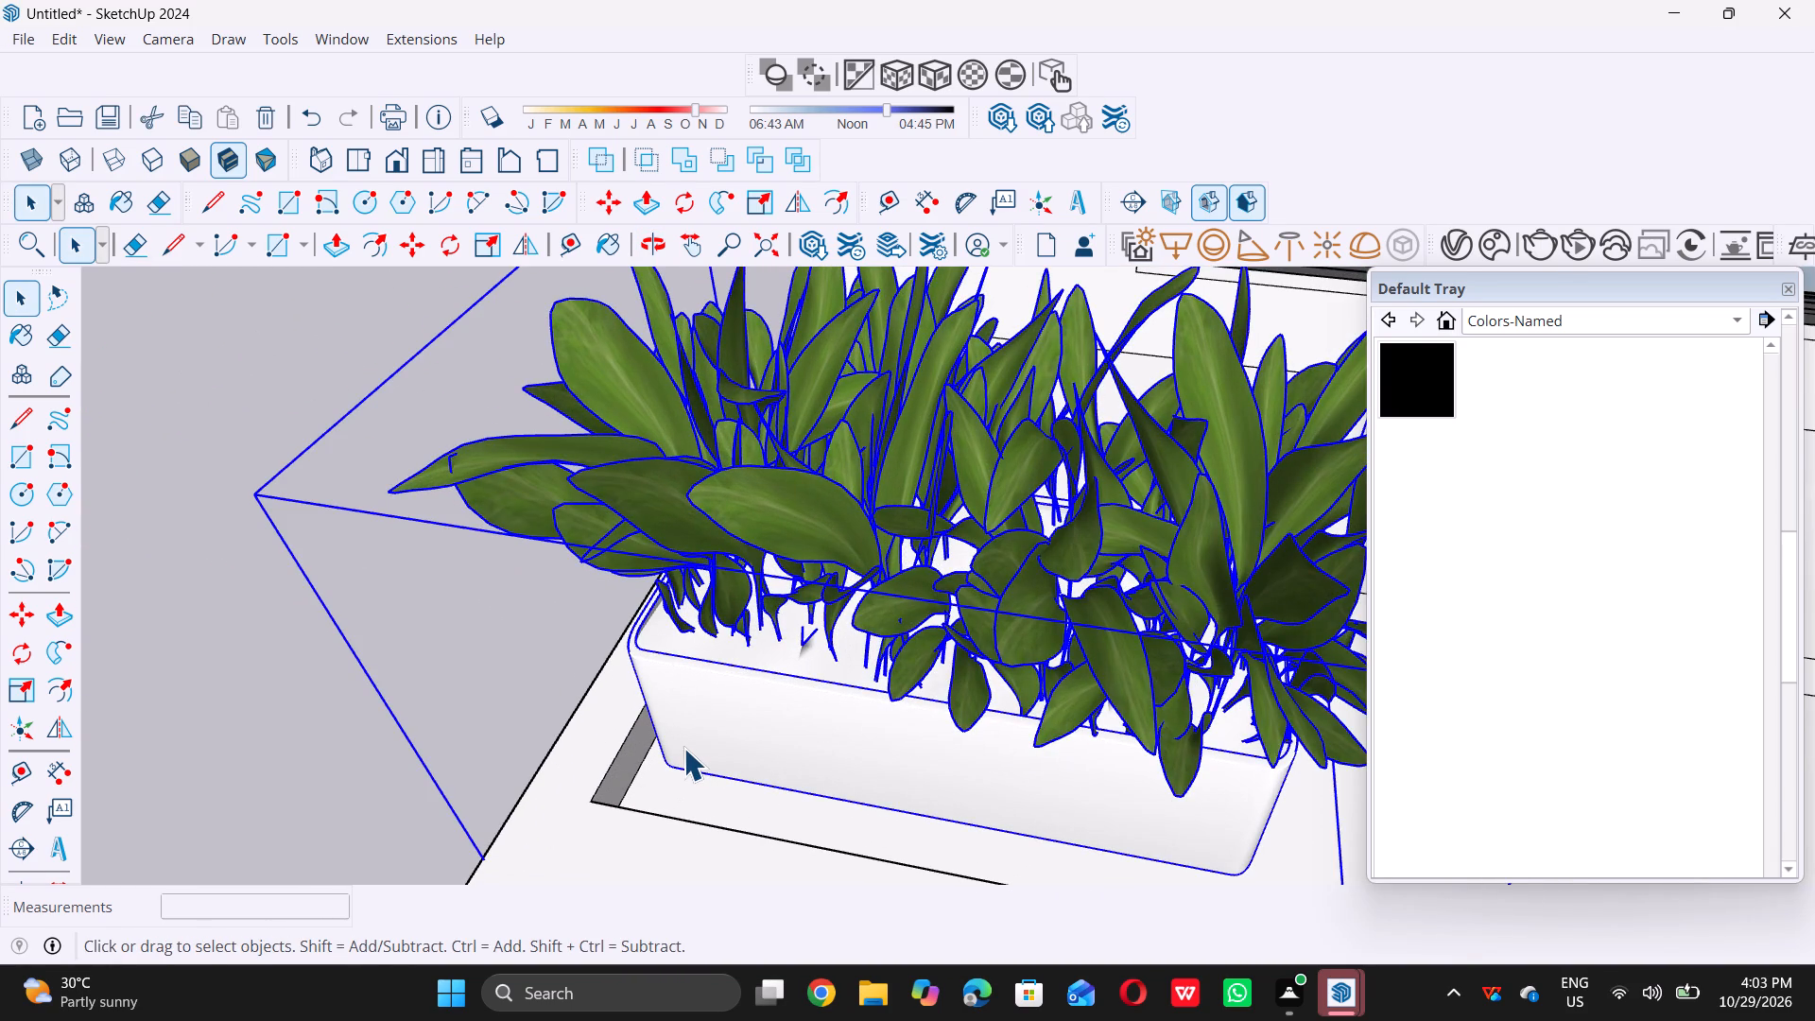
key("m")
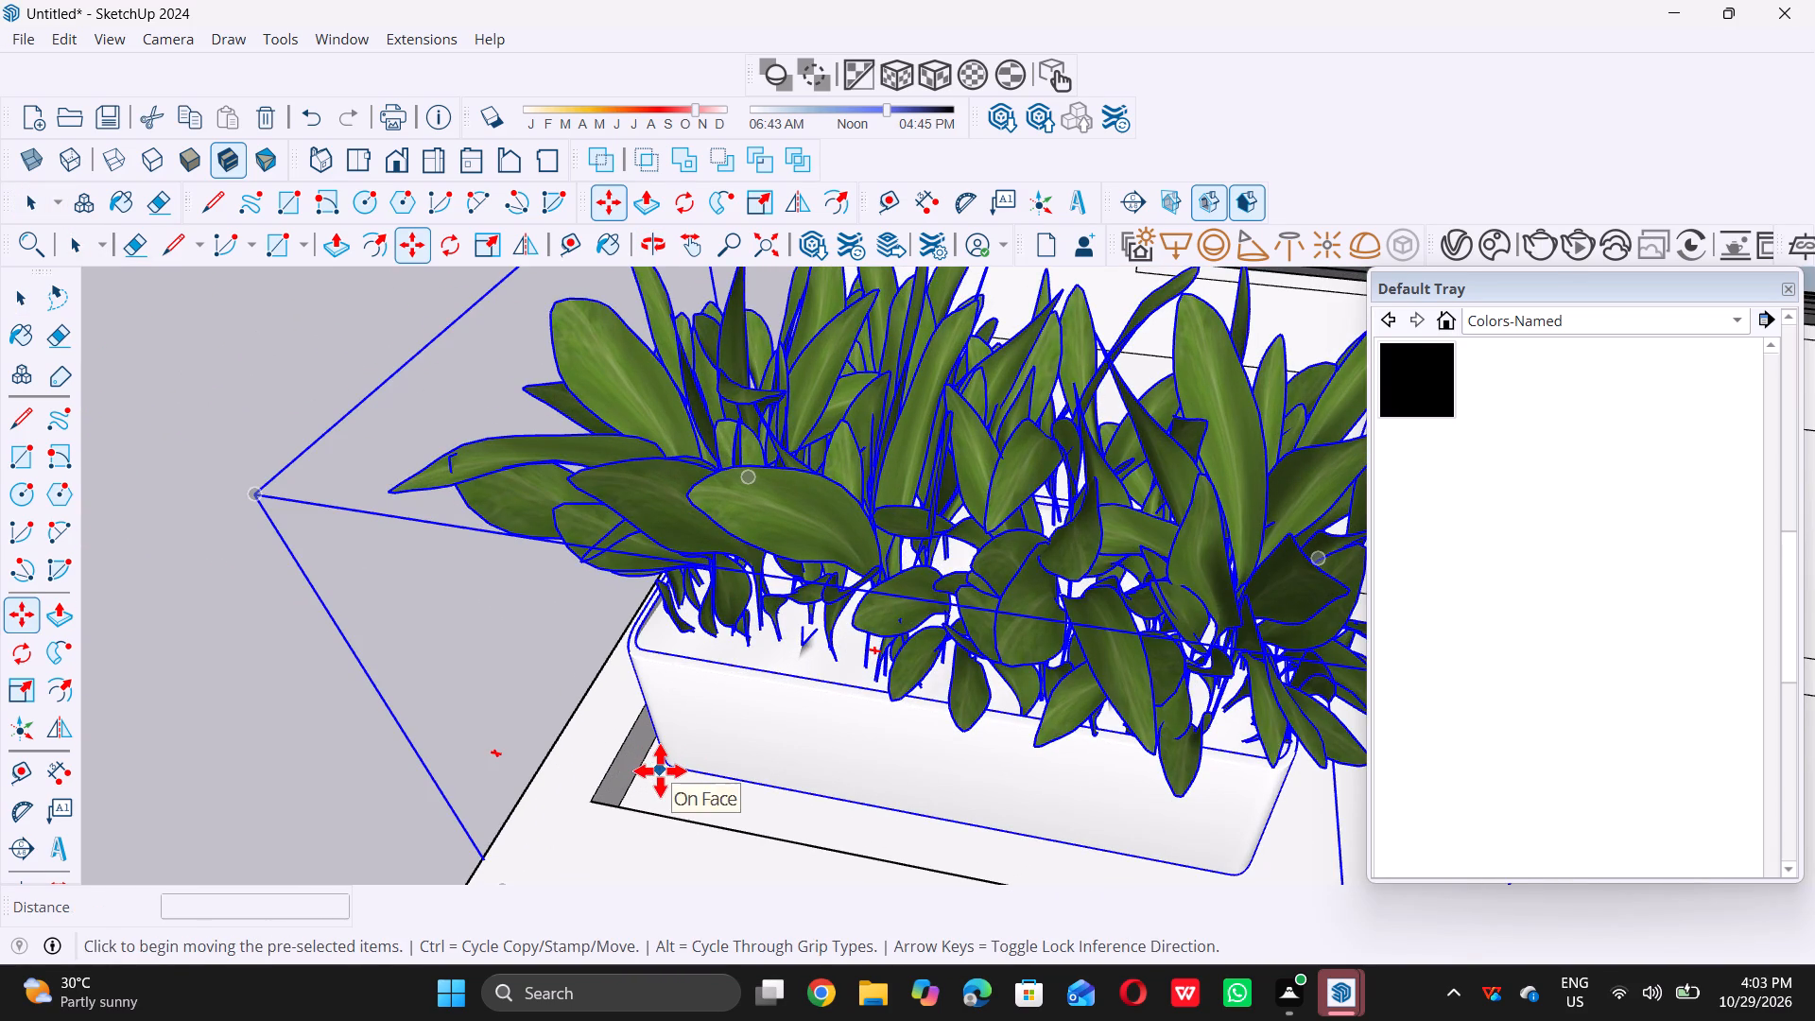
left_click(668, 770)
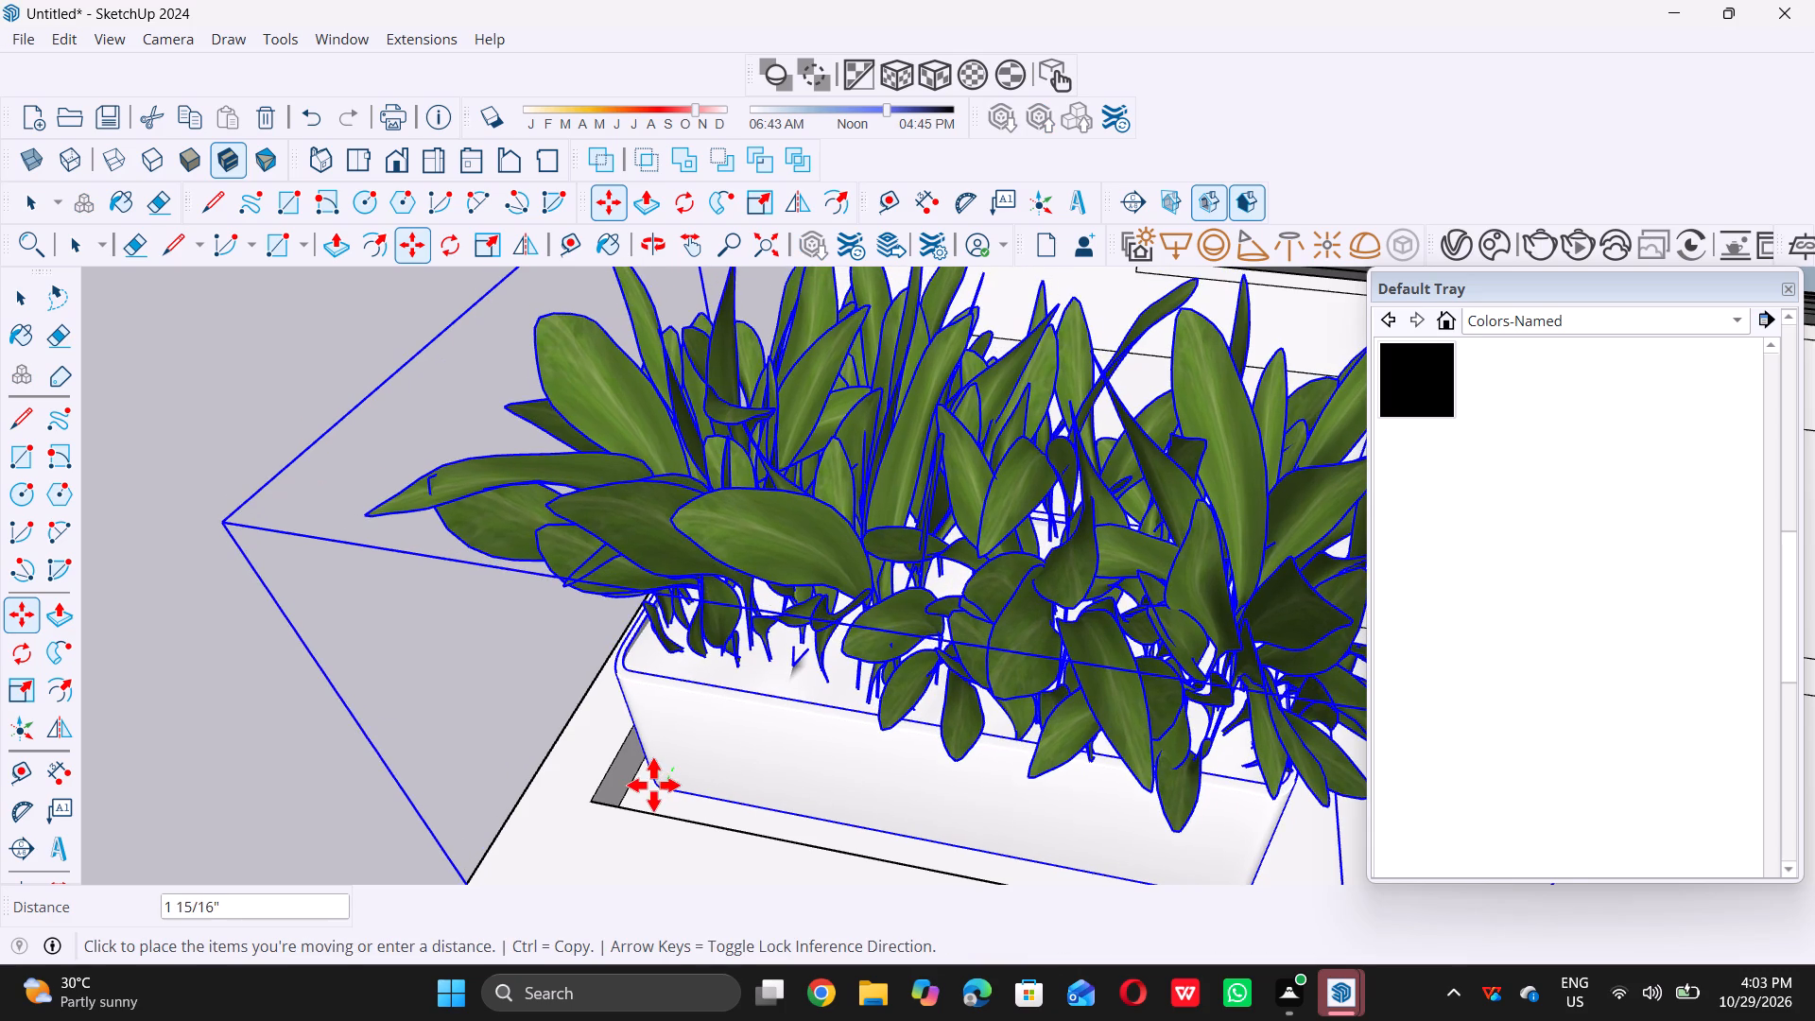
double_click(649, 792)
triple_click(649, 792)
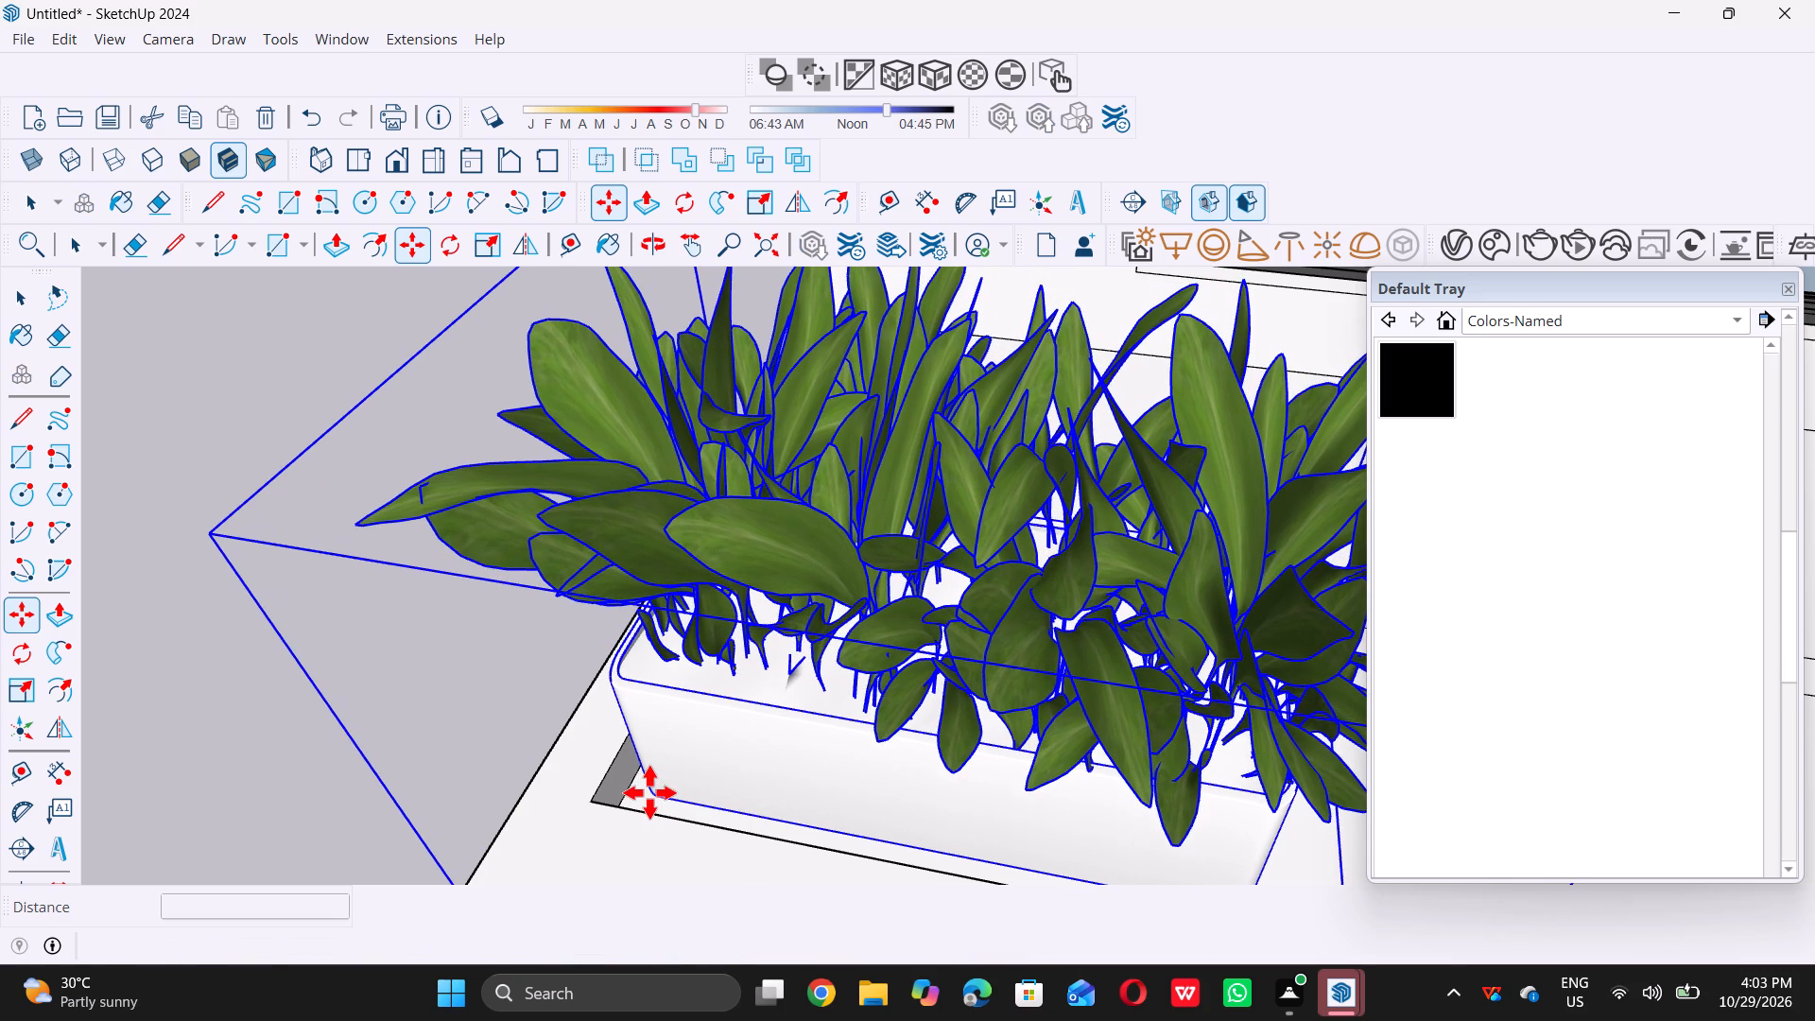
left_click(649, 792)
Copy the planter about 3' 10 1/8" along the porch bed, placing it end to end with the first pot.
scroll(649, 792, "down", 10)
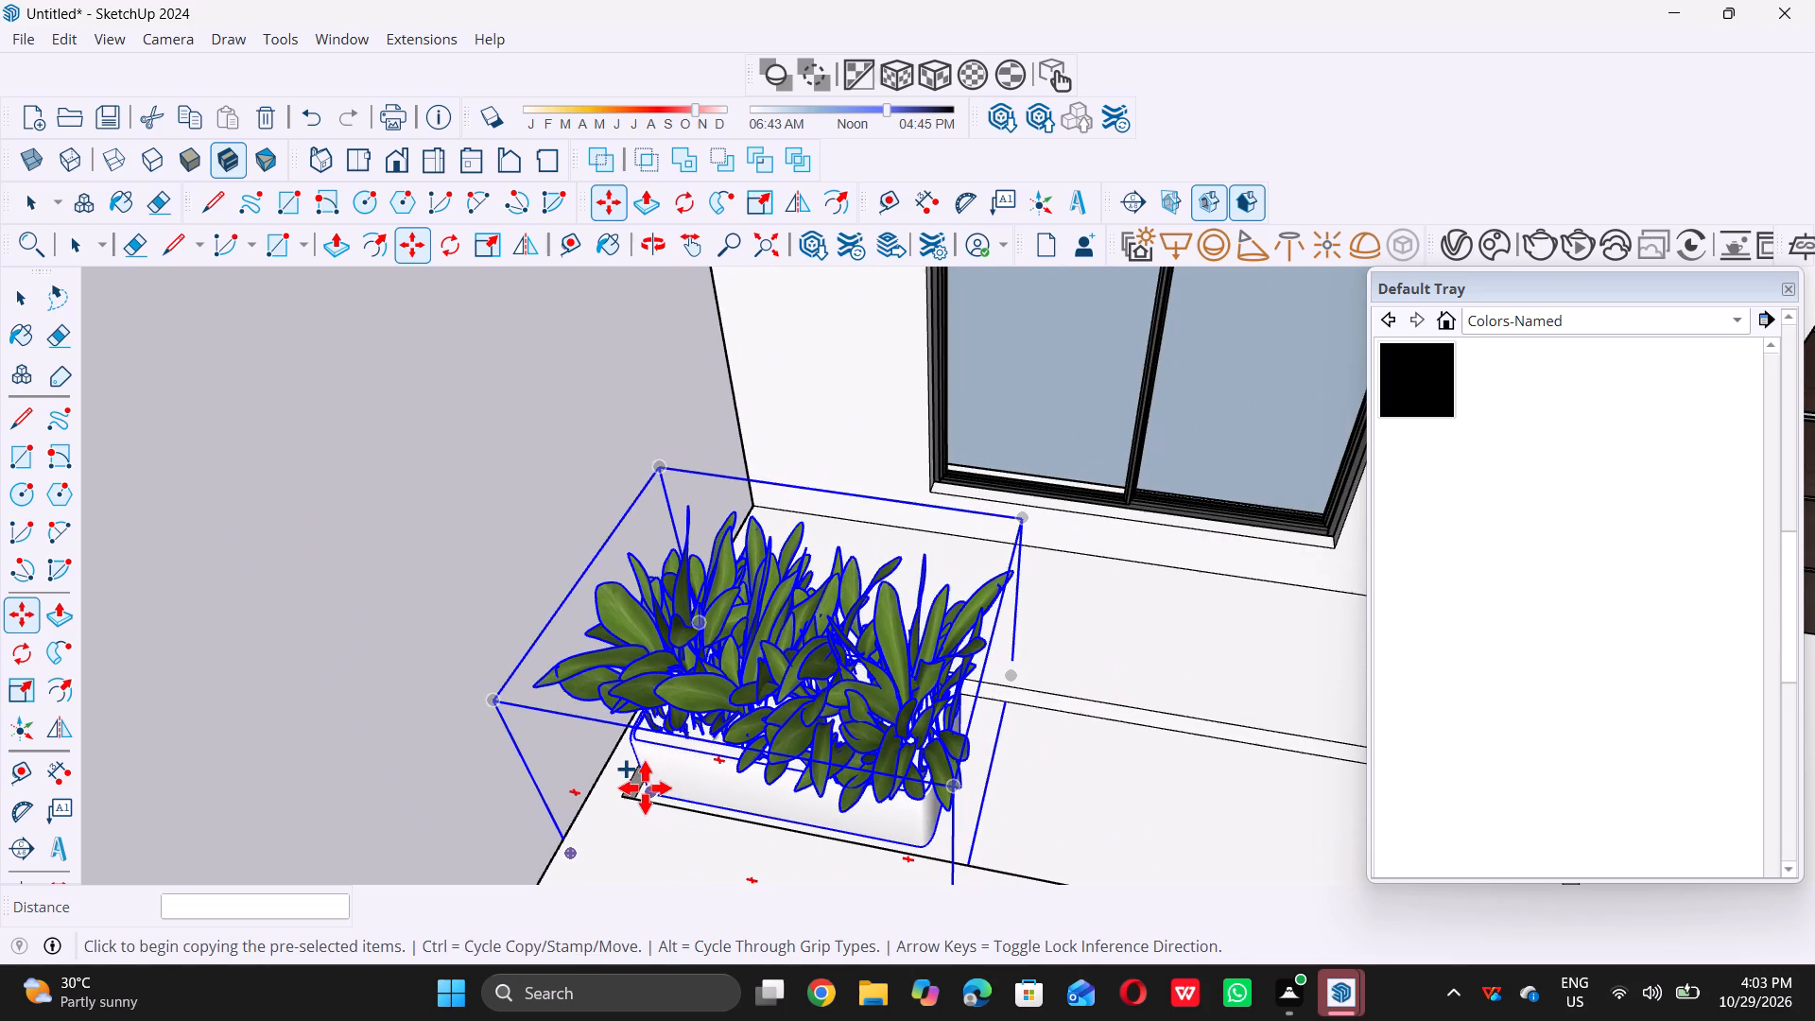
scroll(642, 787, "up", 5)
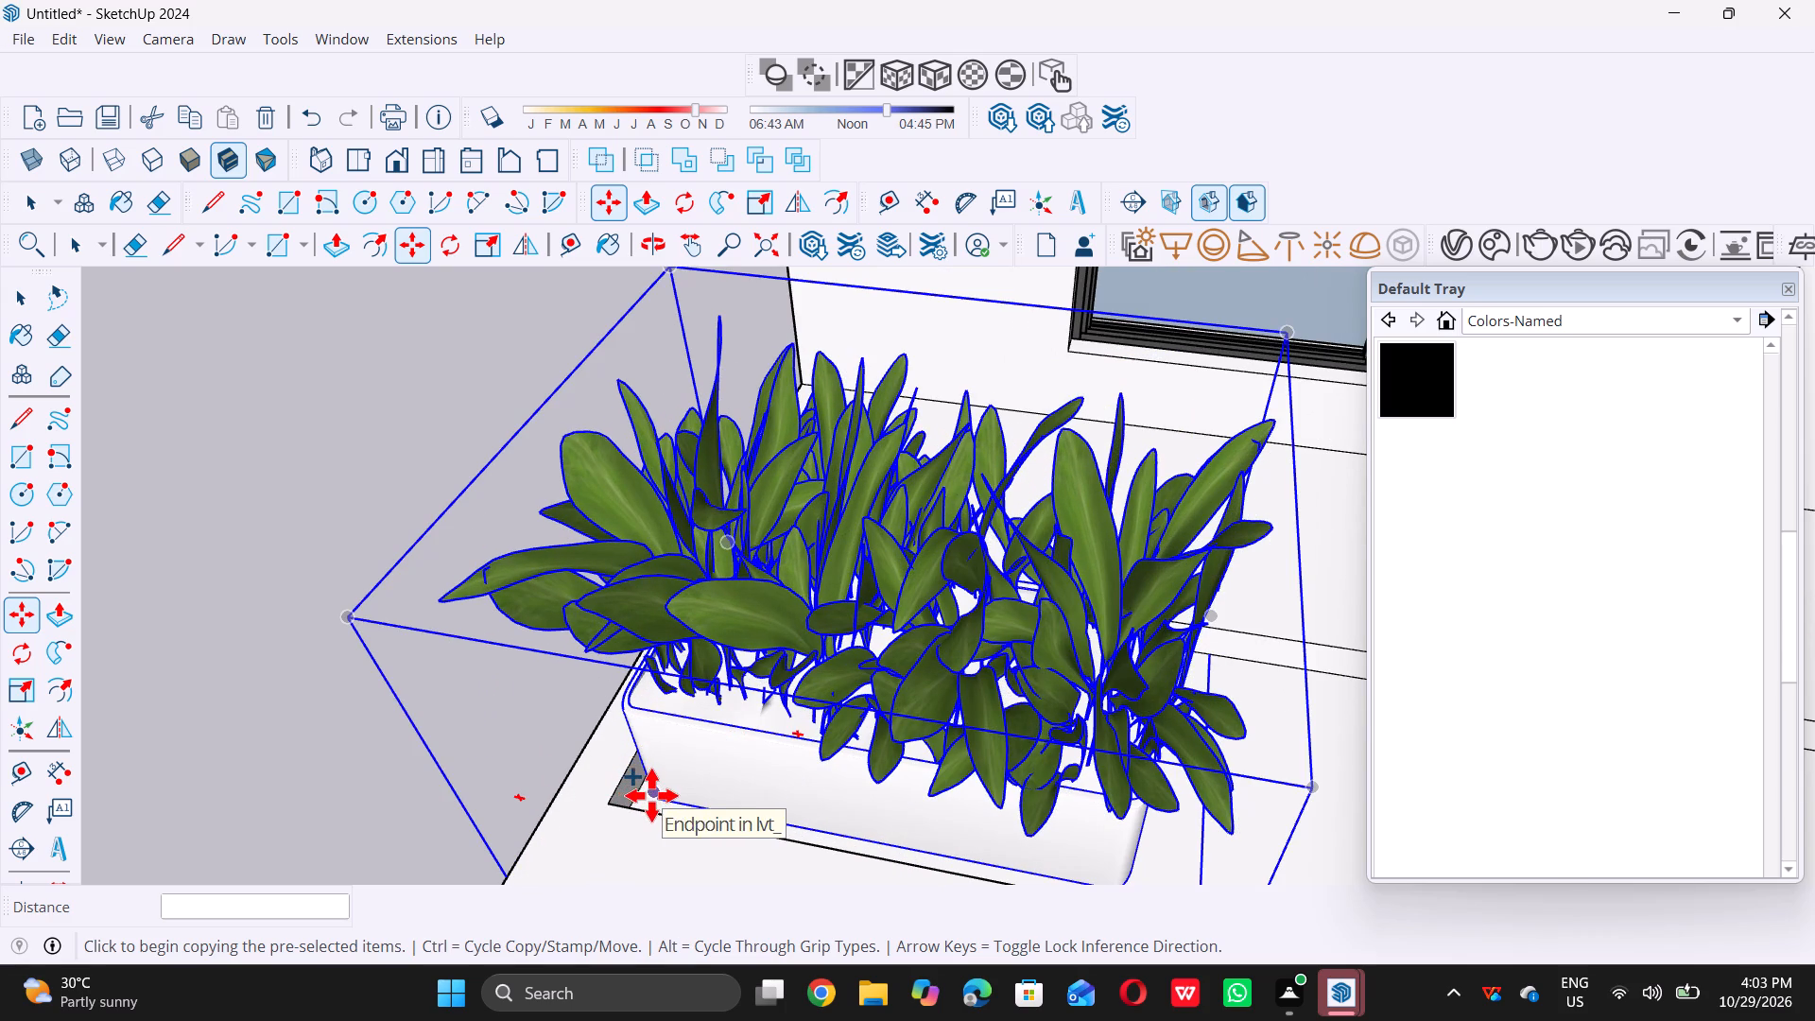
double_click(651, 795)
scroll(943, 865, "down", 5)
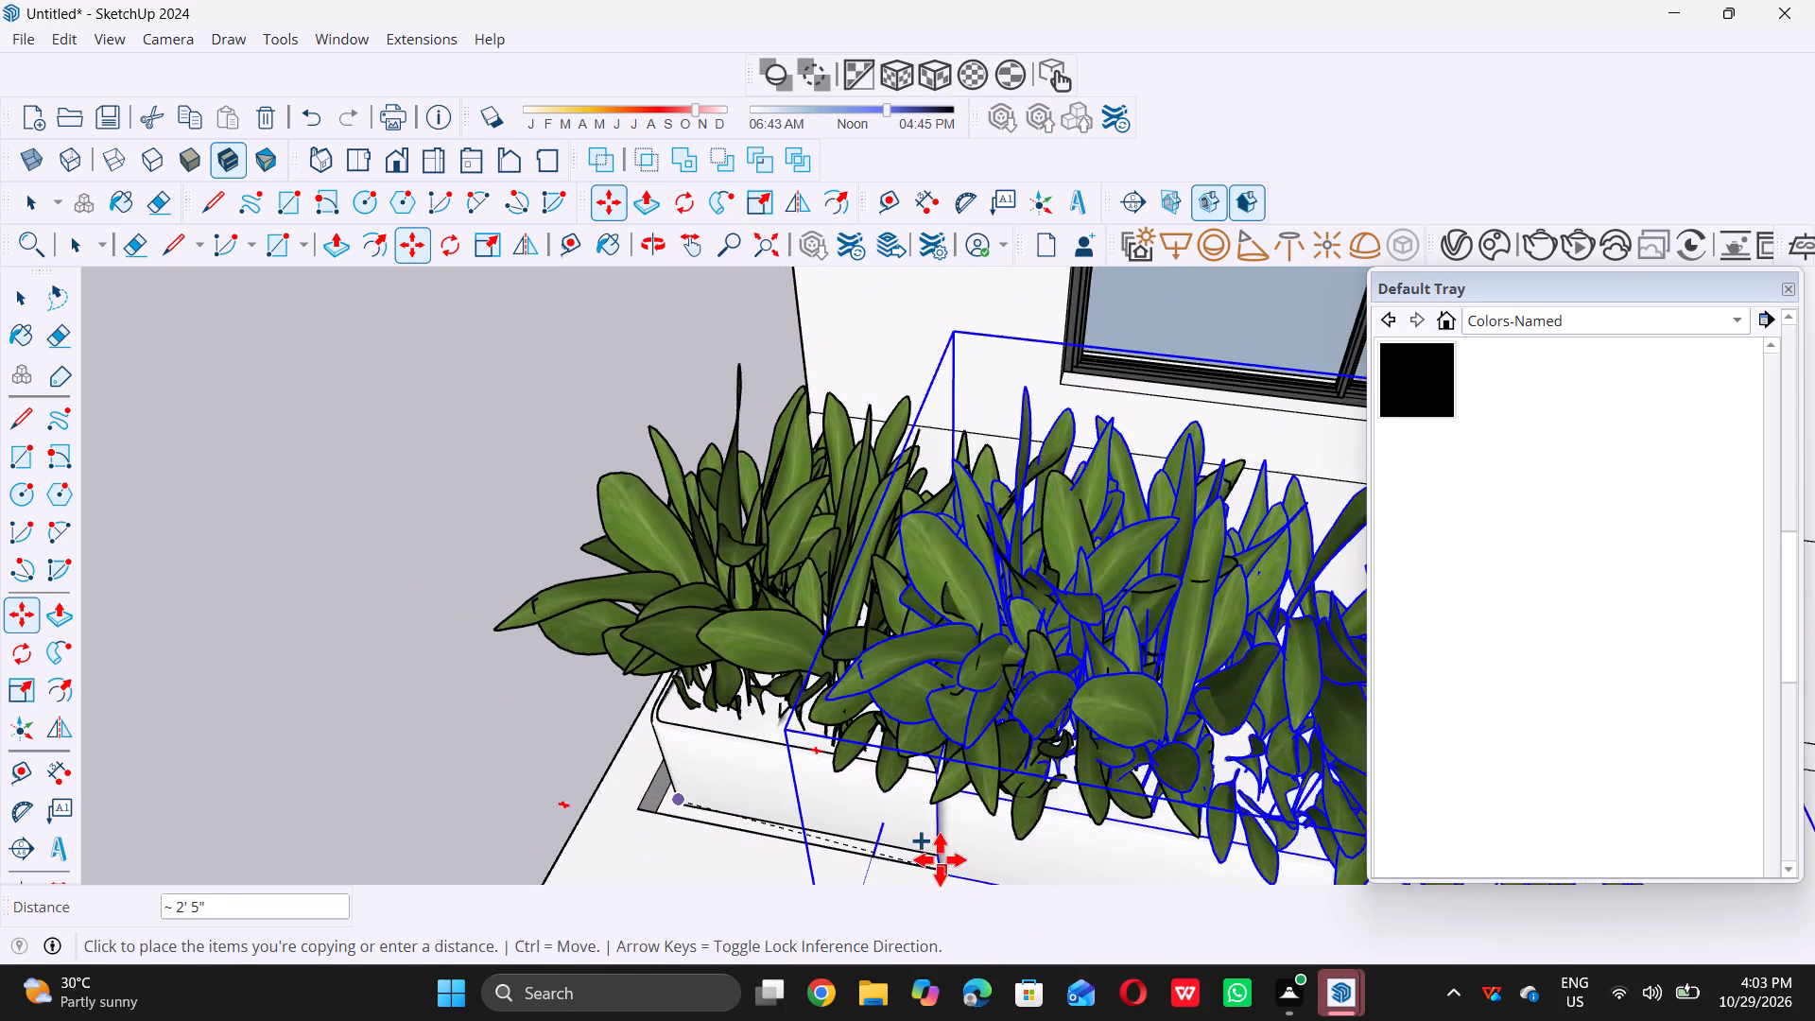
scroll(940, 859, "down", 20)
scroll(940, 859, "down", 7)
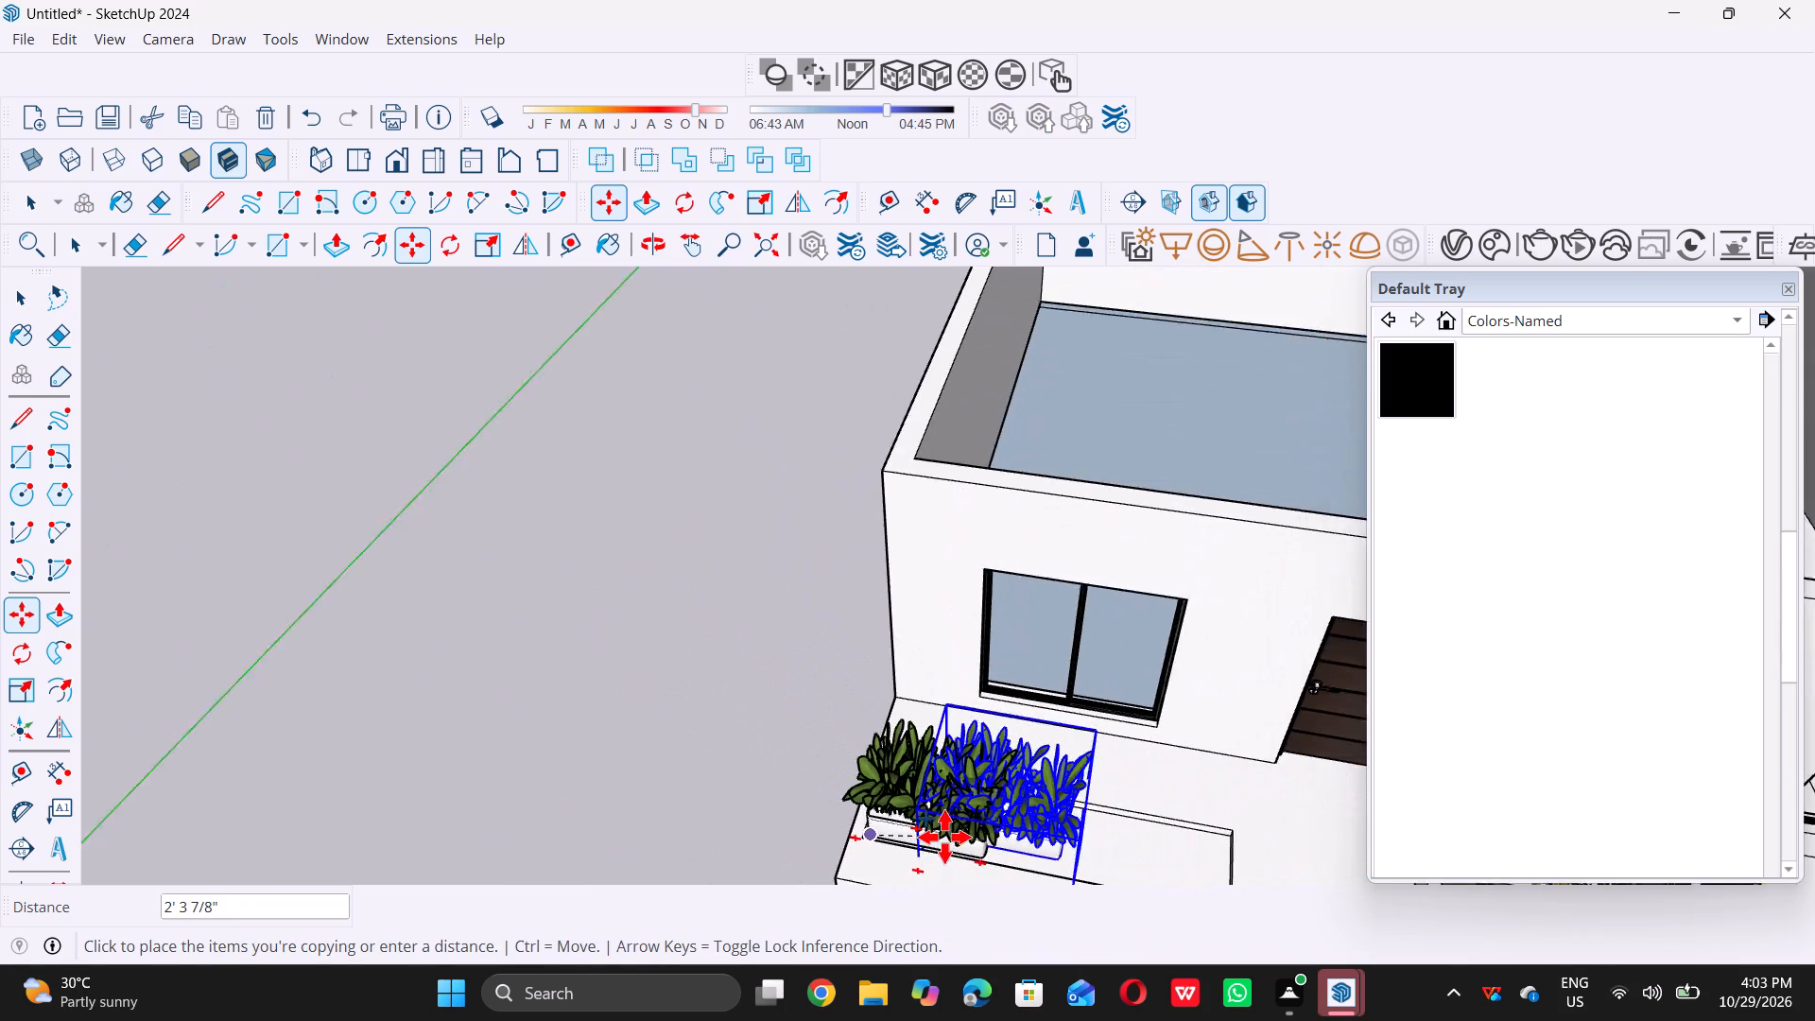
scroll(944, 837, "down", 3)
scroll(1018, 856, "up", 17)
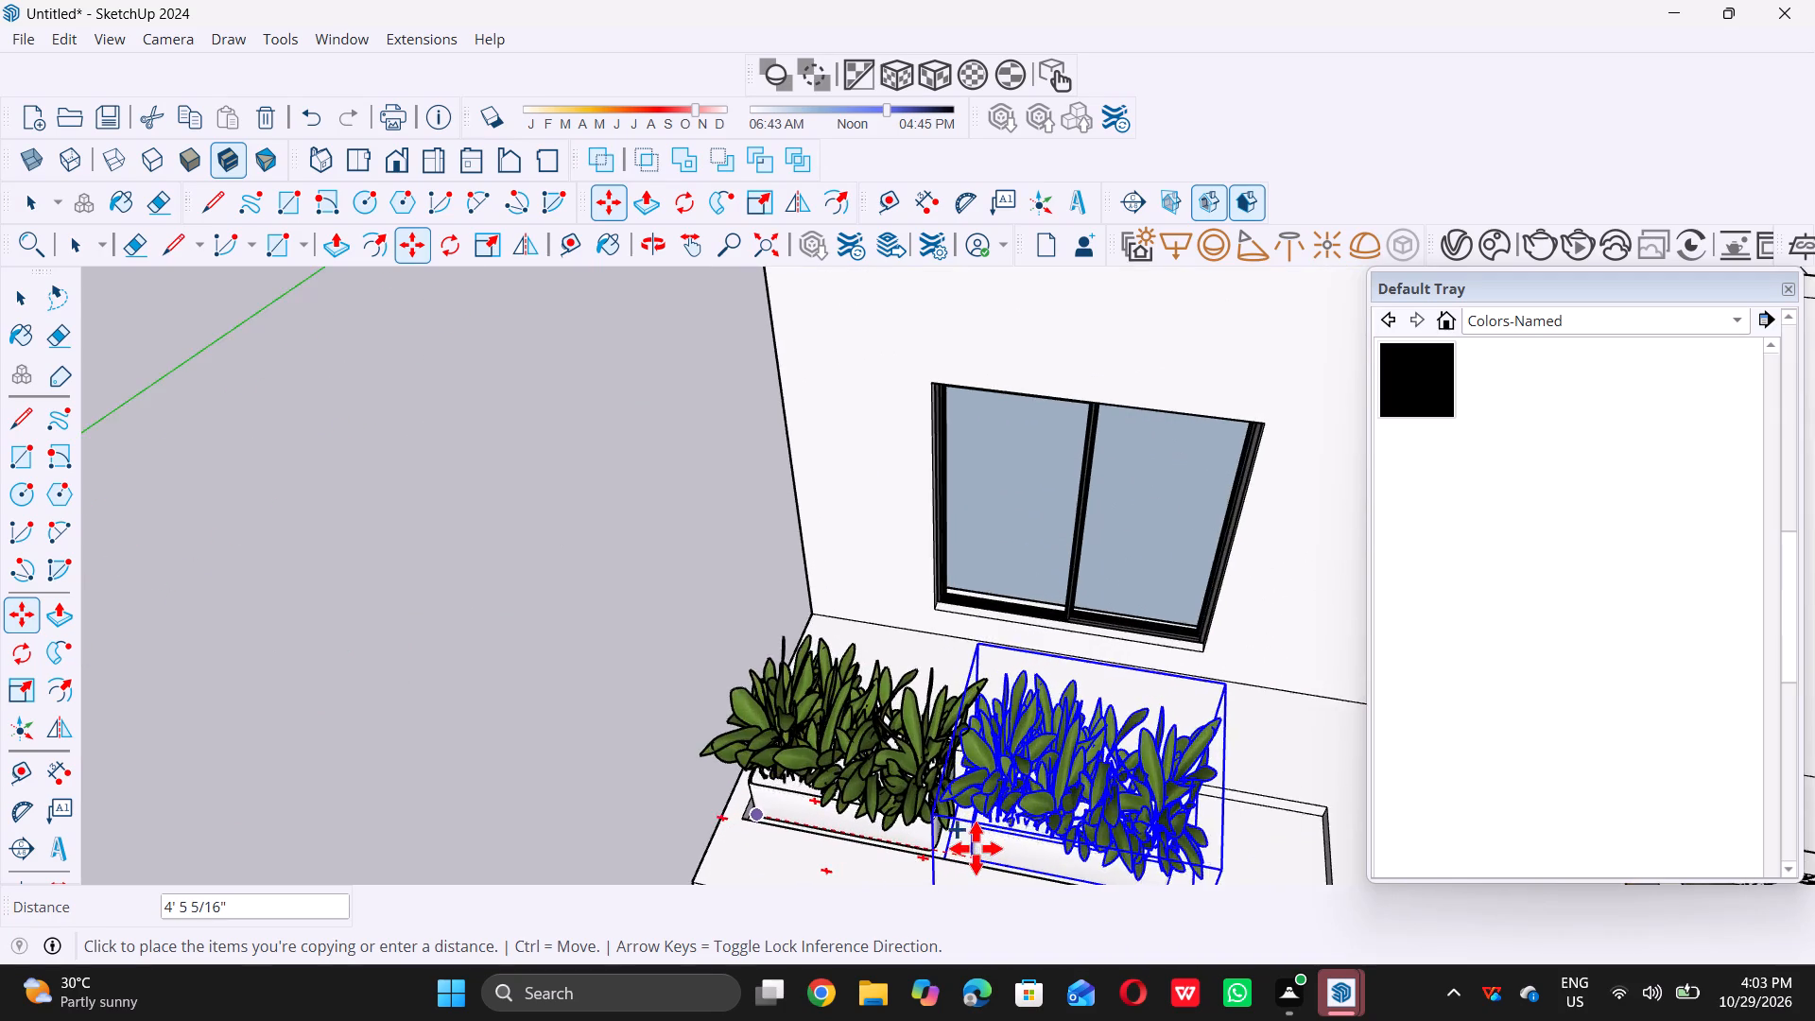
scroll(976, 848, "up", 13)
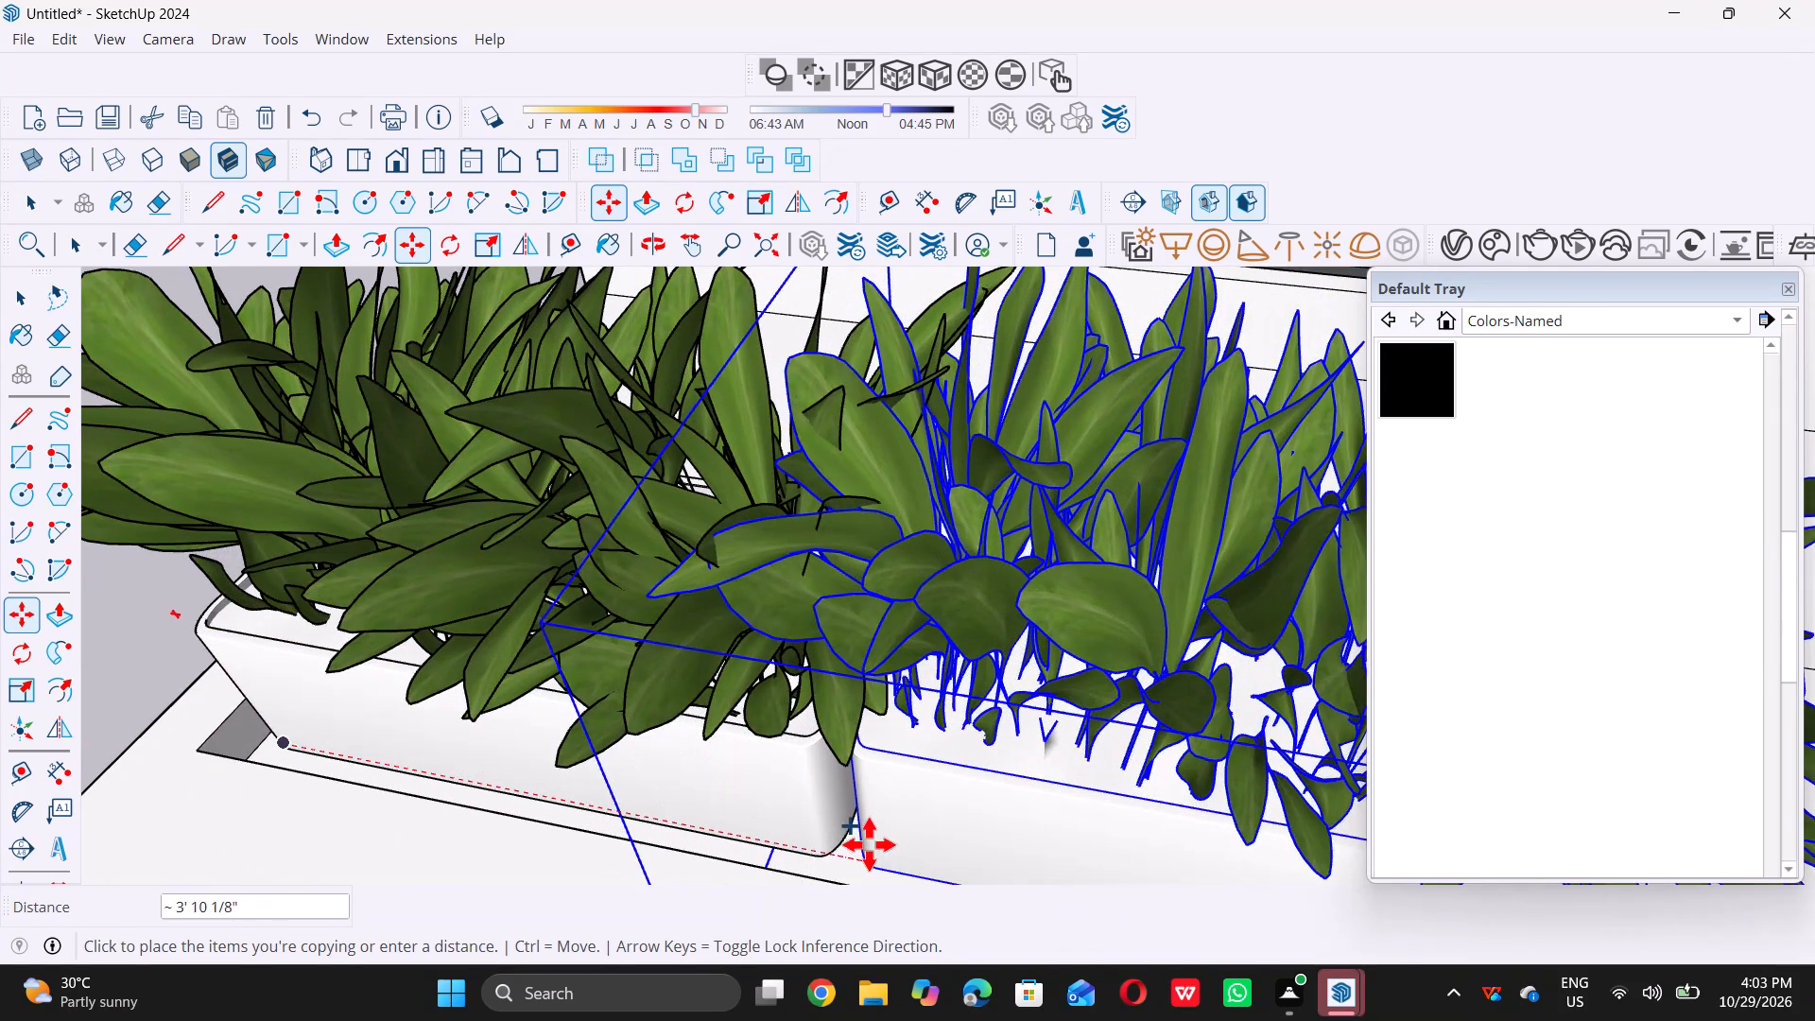
triple_click(868, 848)
Move the planter copy about 1 1/16" closer to the first pot's end.
left_click(868, 848)
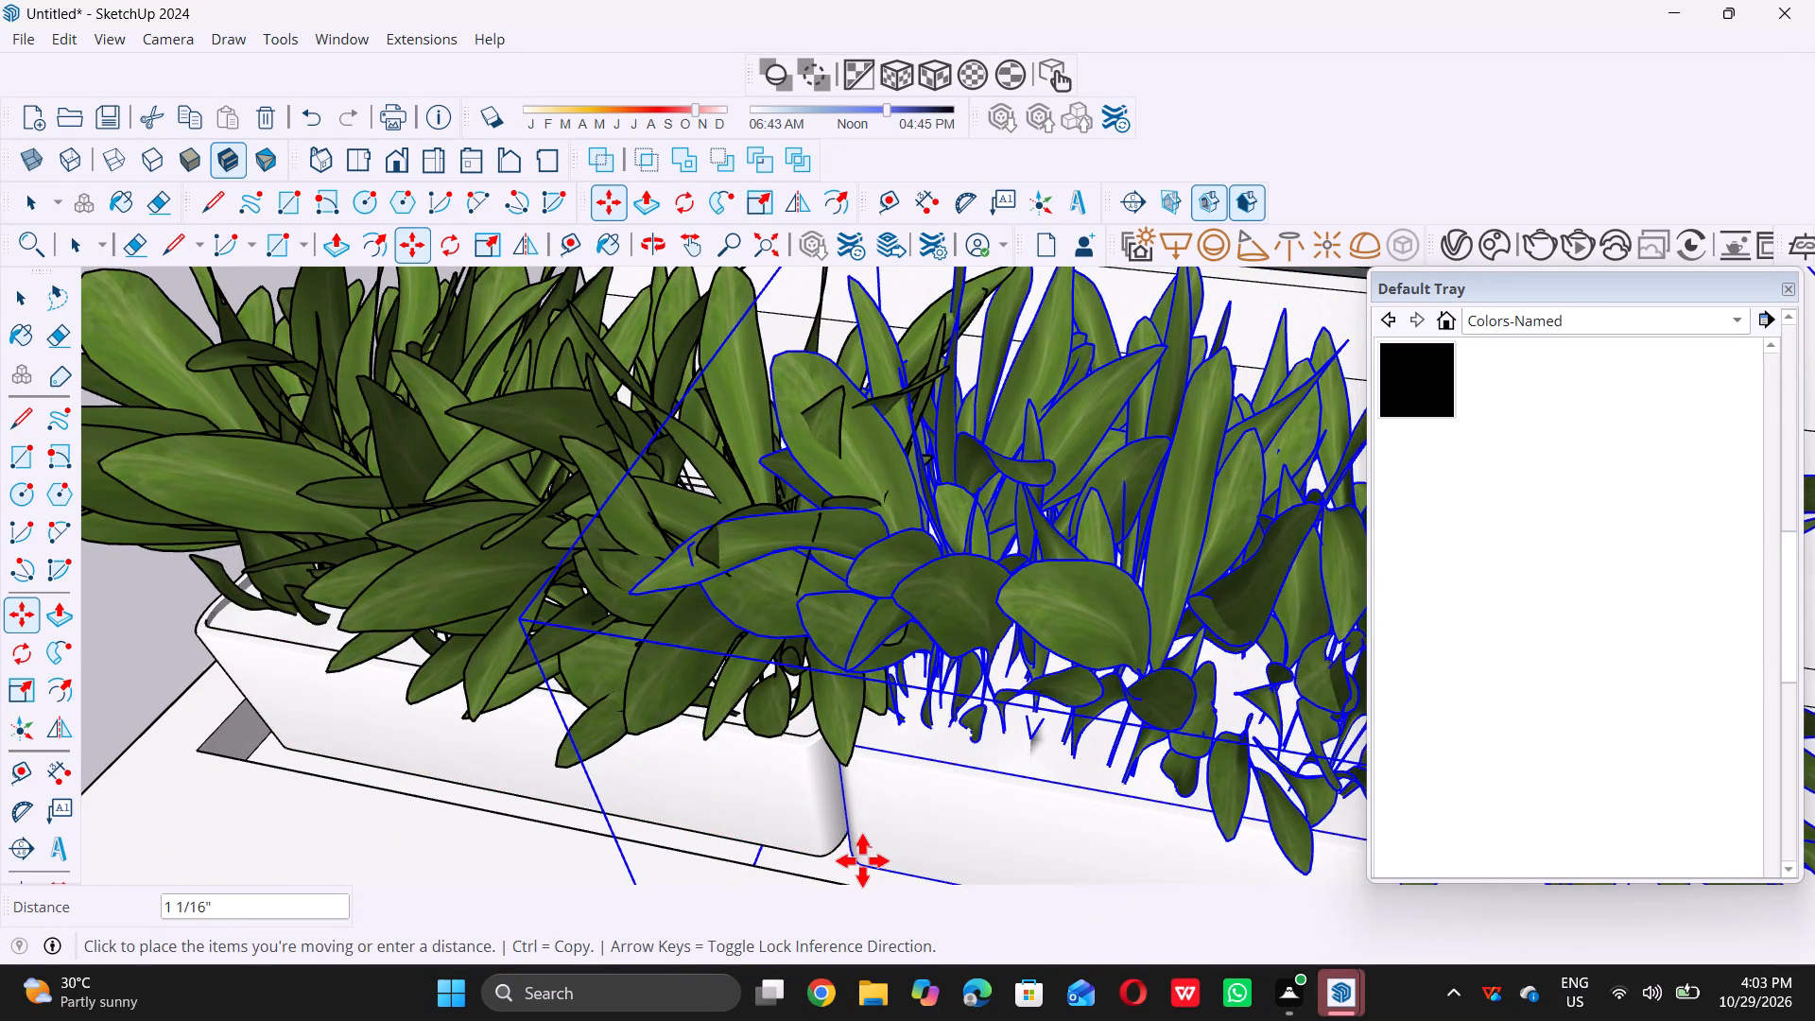
triple_click(863, 860)
Copy the second planter about 3' 10 7/16" along the porch bed, placing a third pot end to end with it.
triple_click(863, 860)
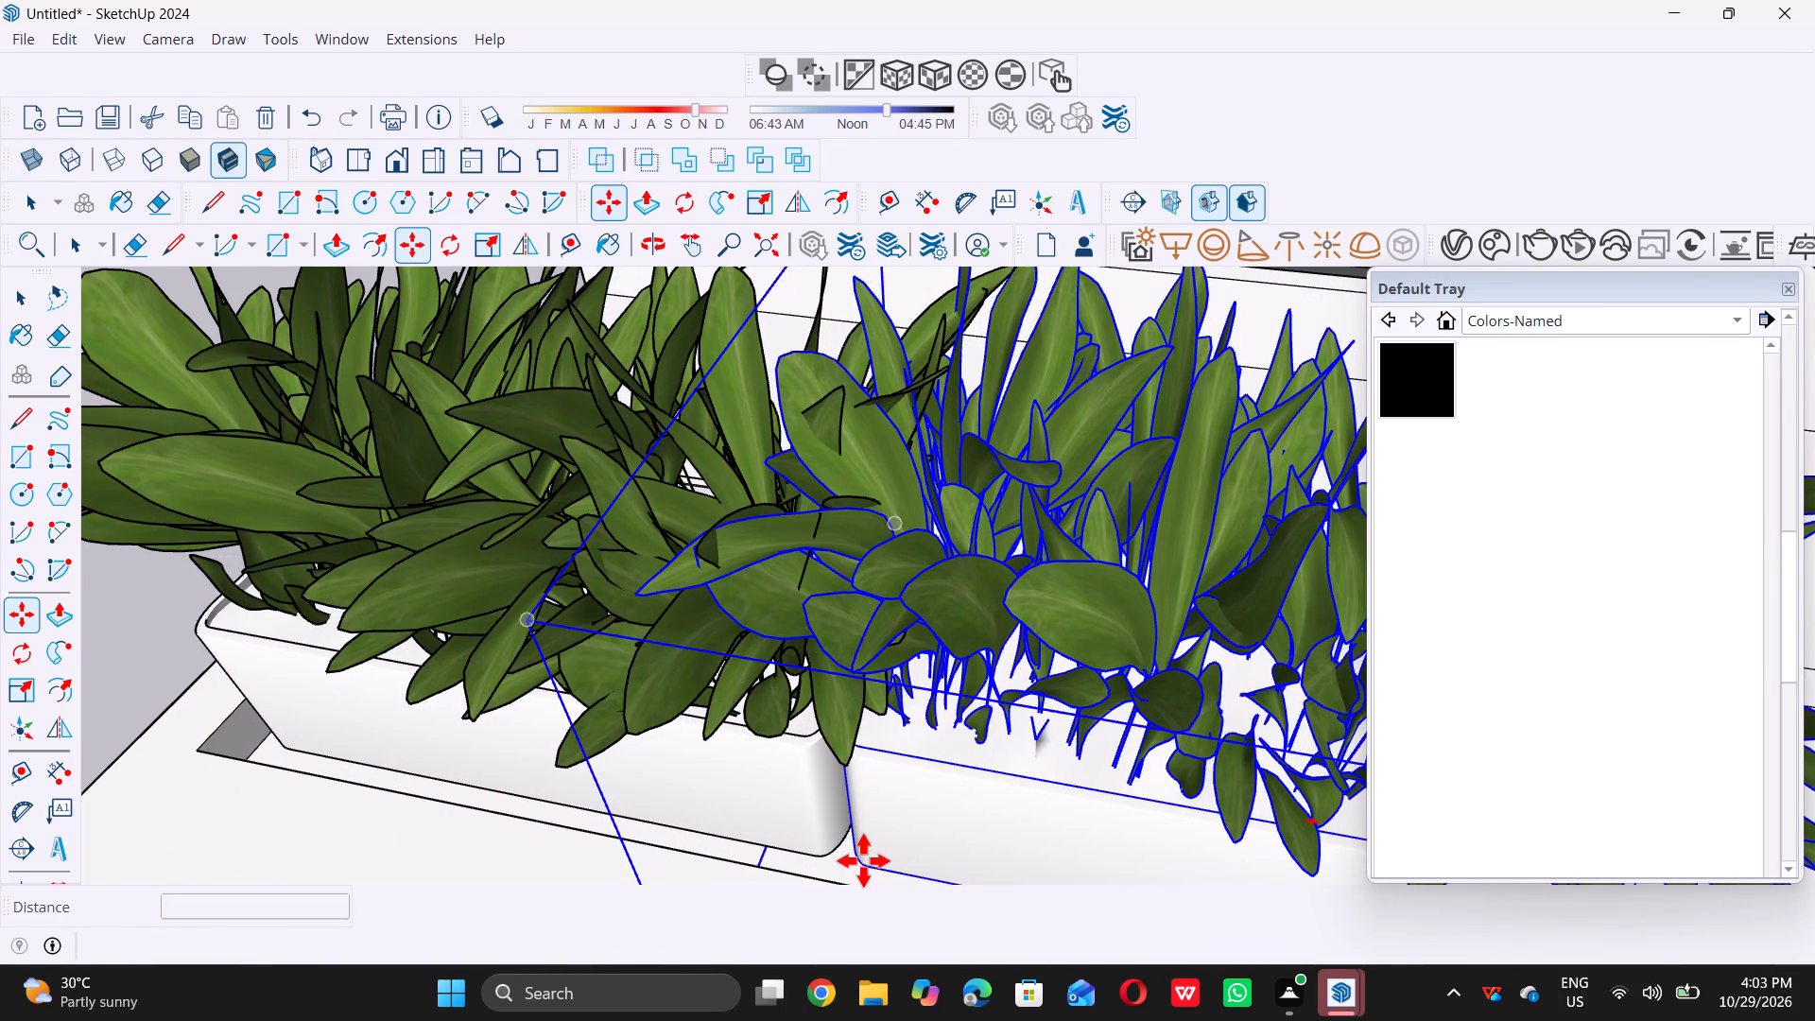
scroll(863, 860, "down", 10)
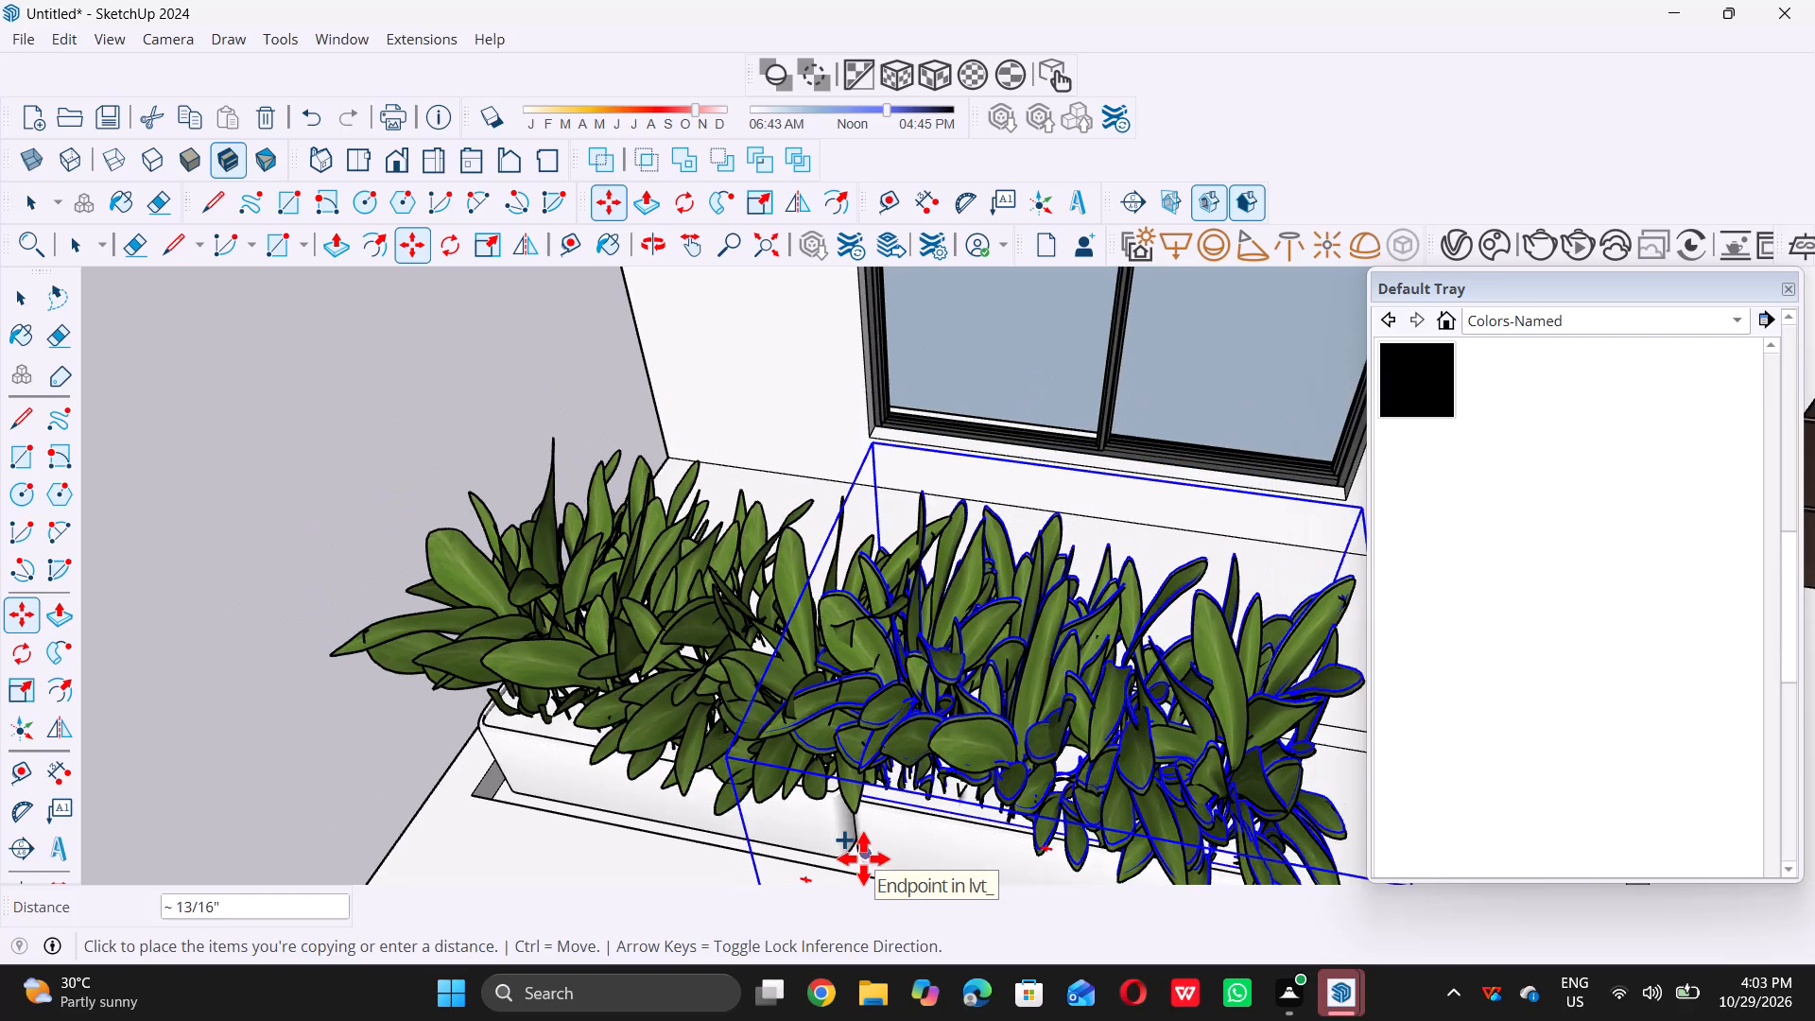
scroll(863, 858, "down", 17)
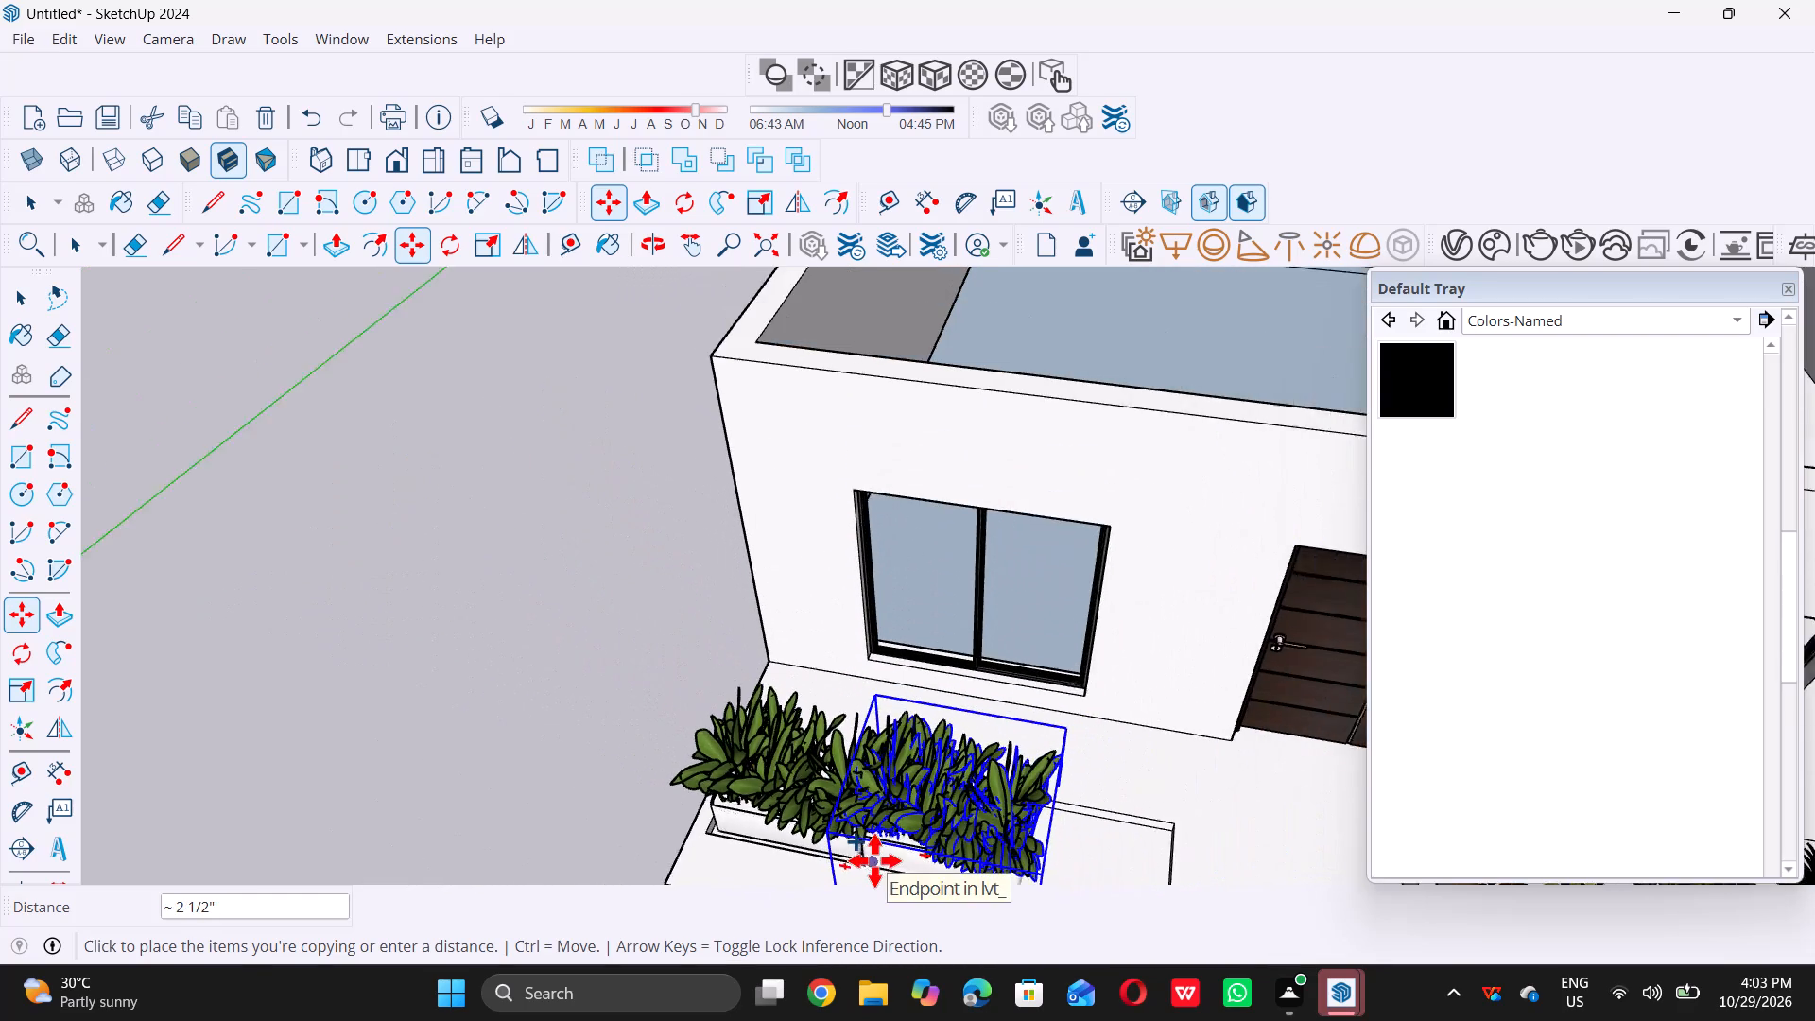
scroll(1041, 850, "up", 6)
scroll(1034, 829, "down", 12)
scroll(1033, 832, "up", 7)
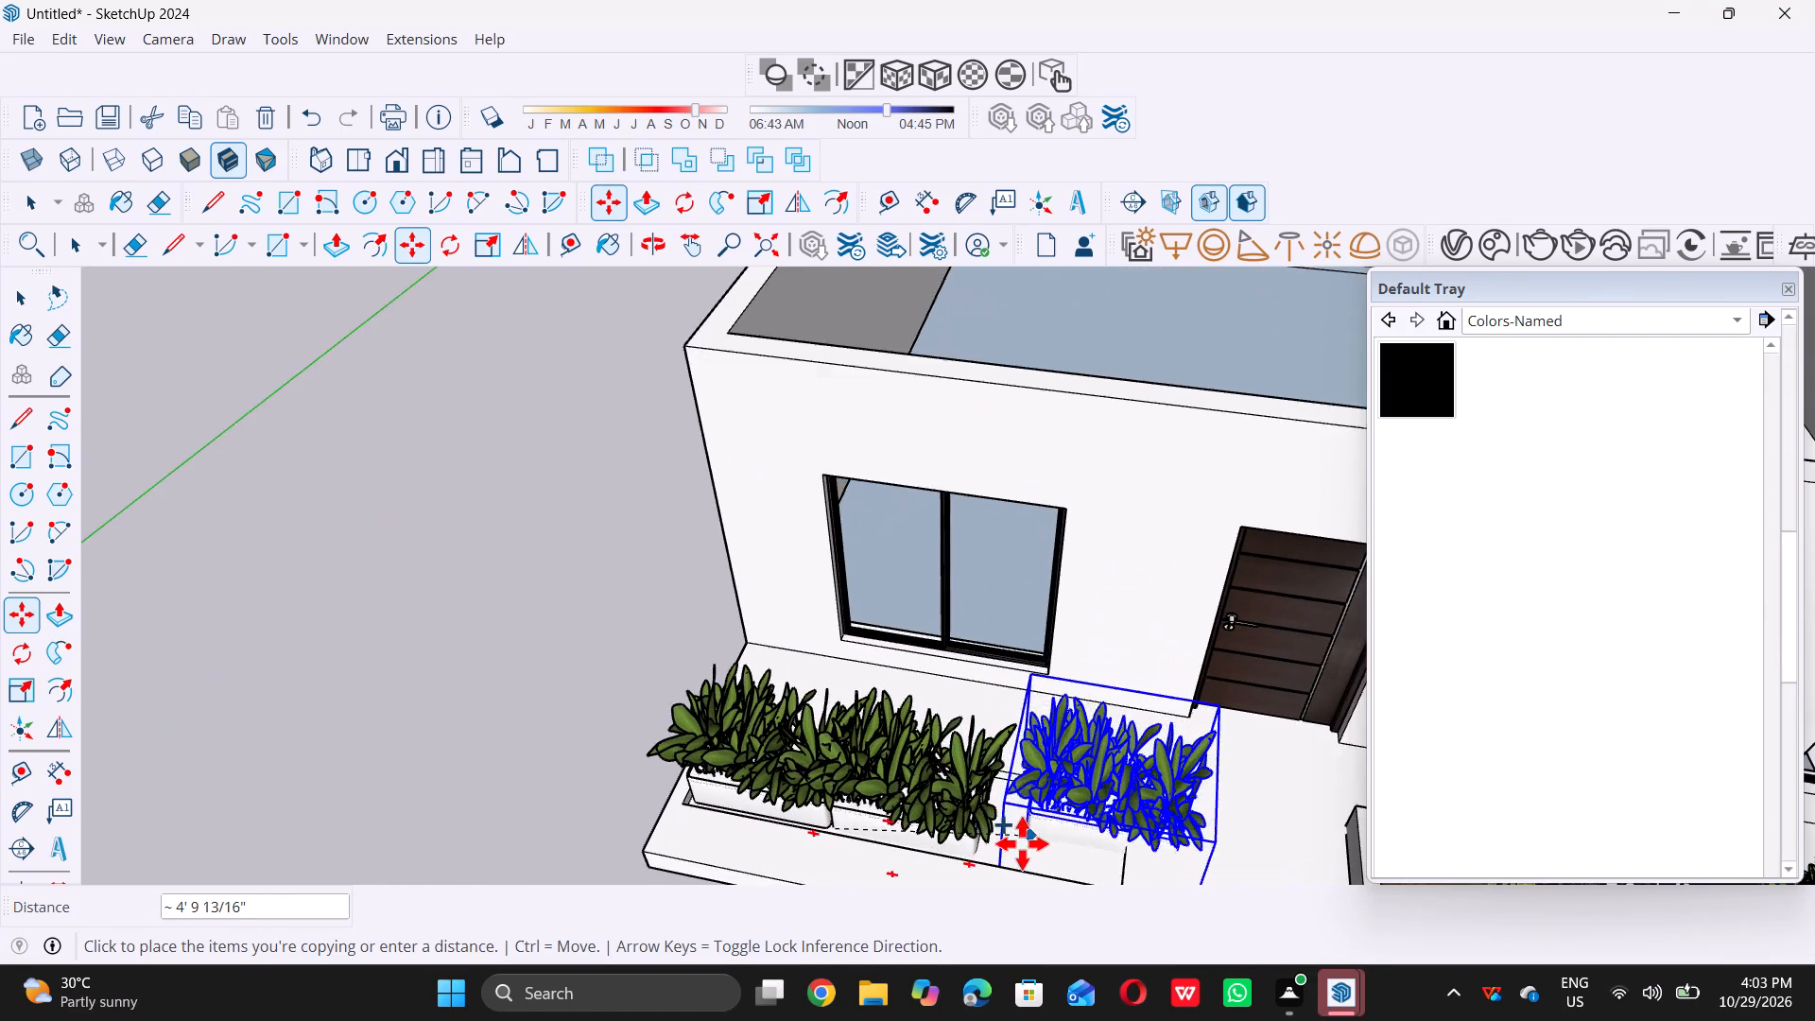
scroll(1022, 843, "up", 17)
scroll(1015, 846, "up", 4)
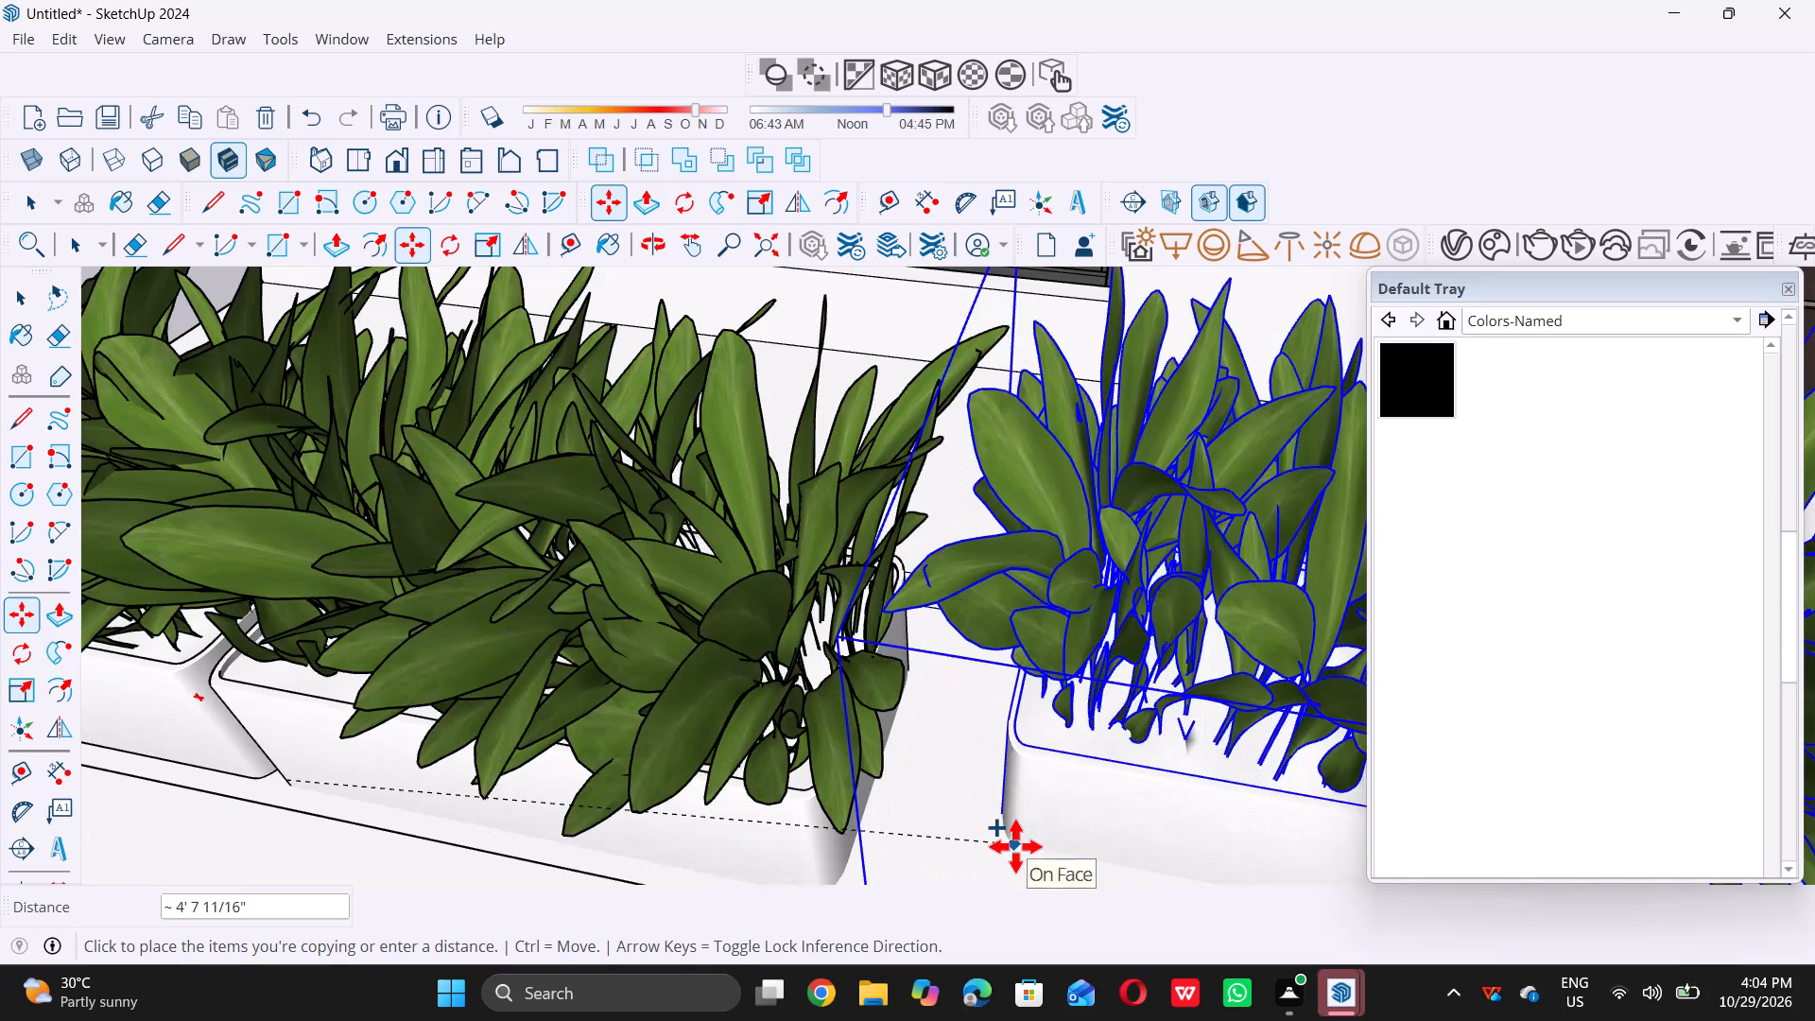
scroll(1015, 838, "down", 20)
scroll(1015, 838, "down", 1)
scroll(979, 799, "up", 5)
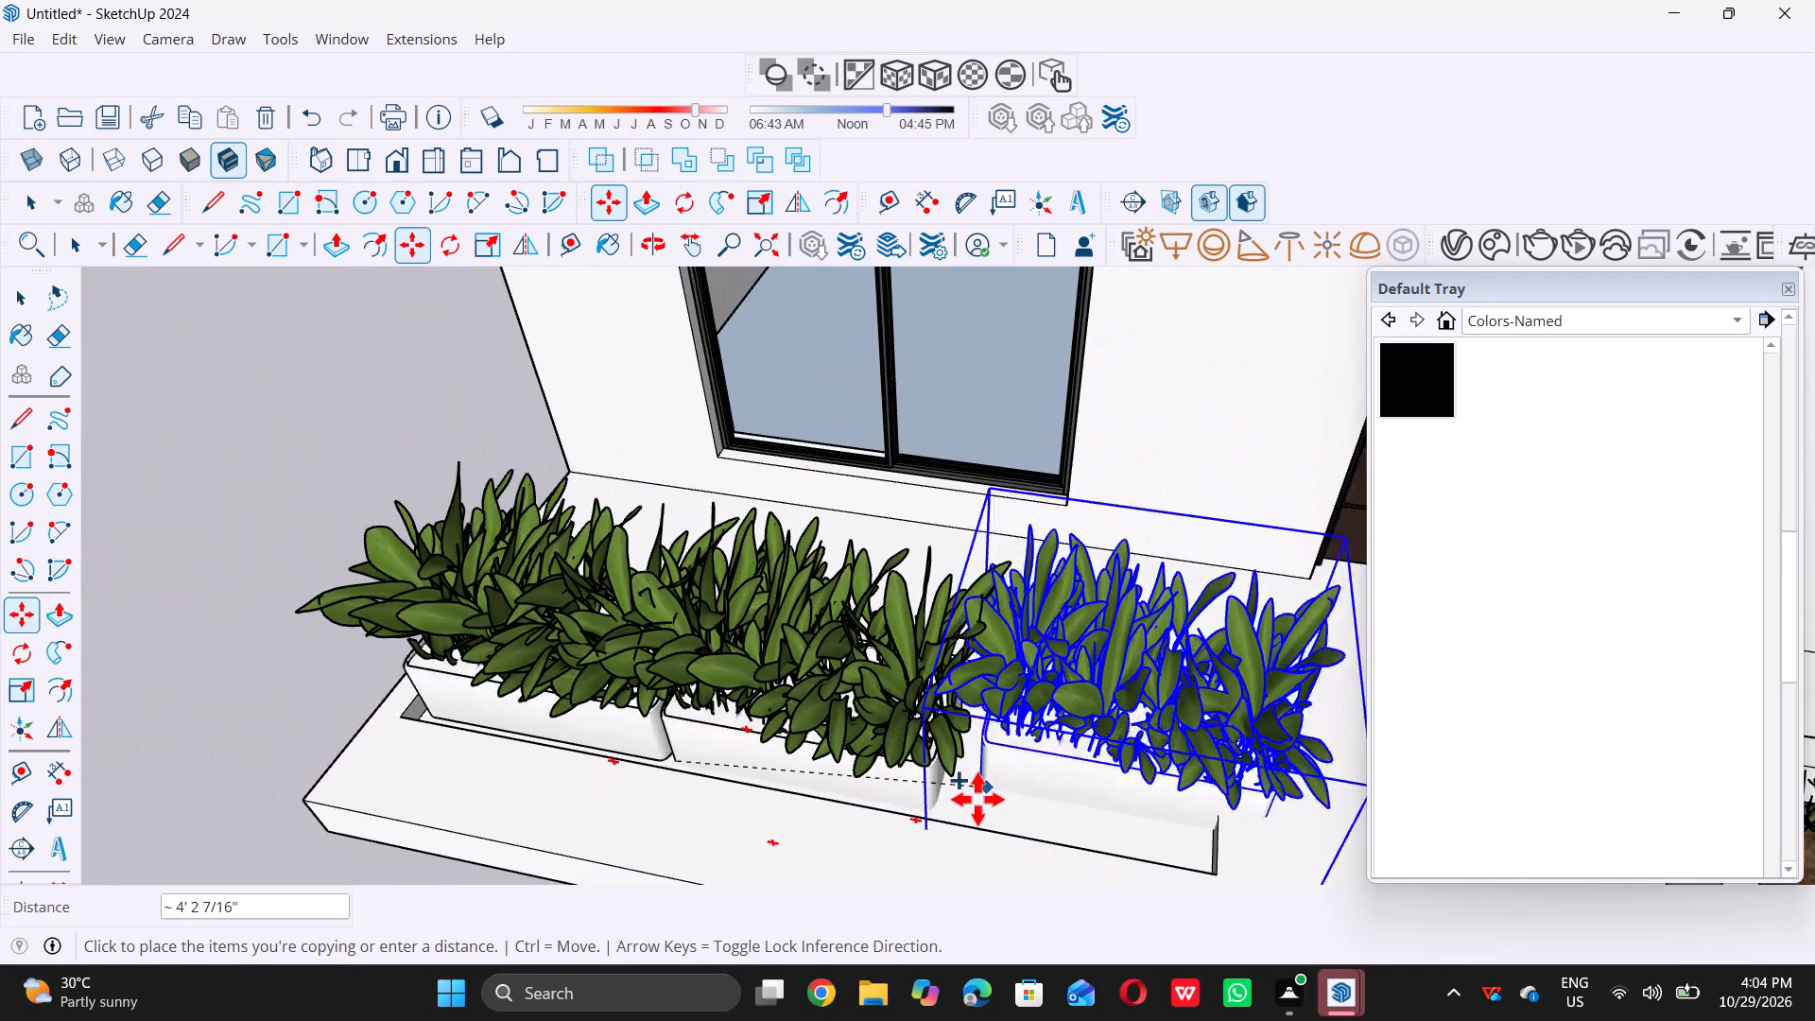
double_click(946, 806)
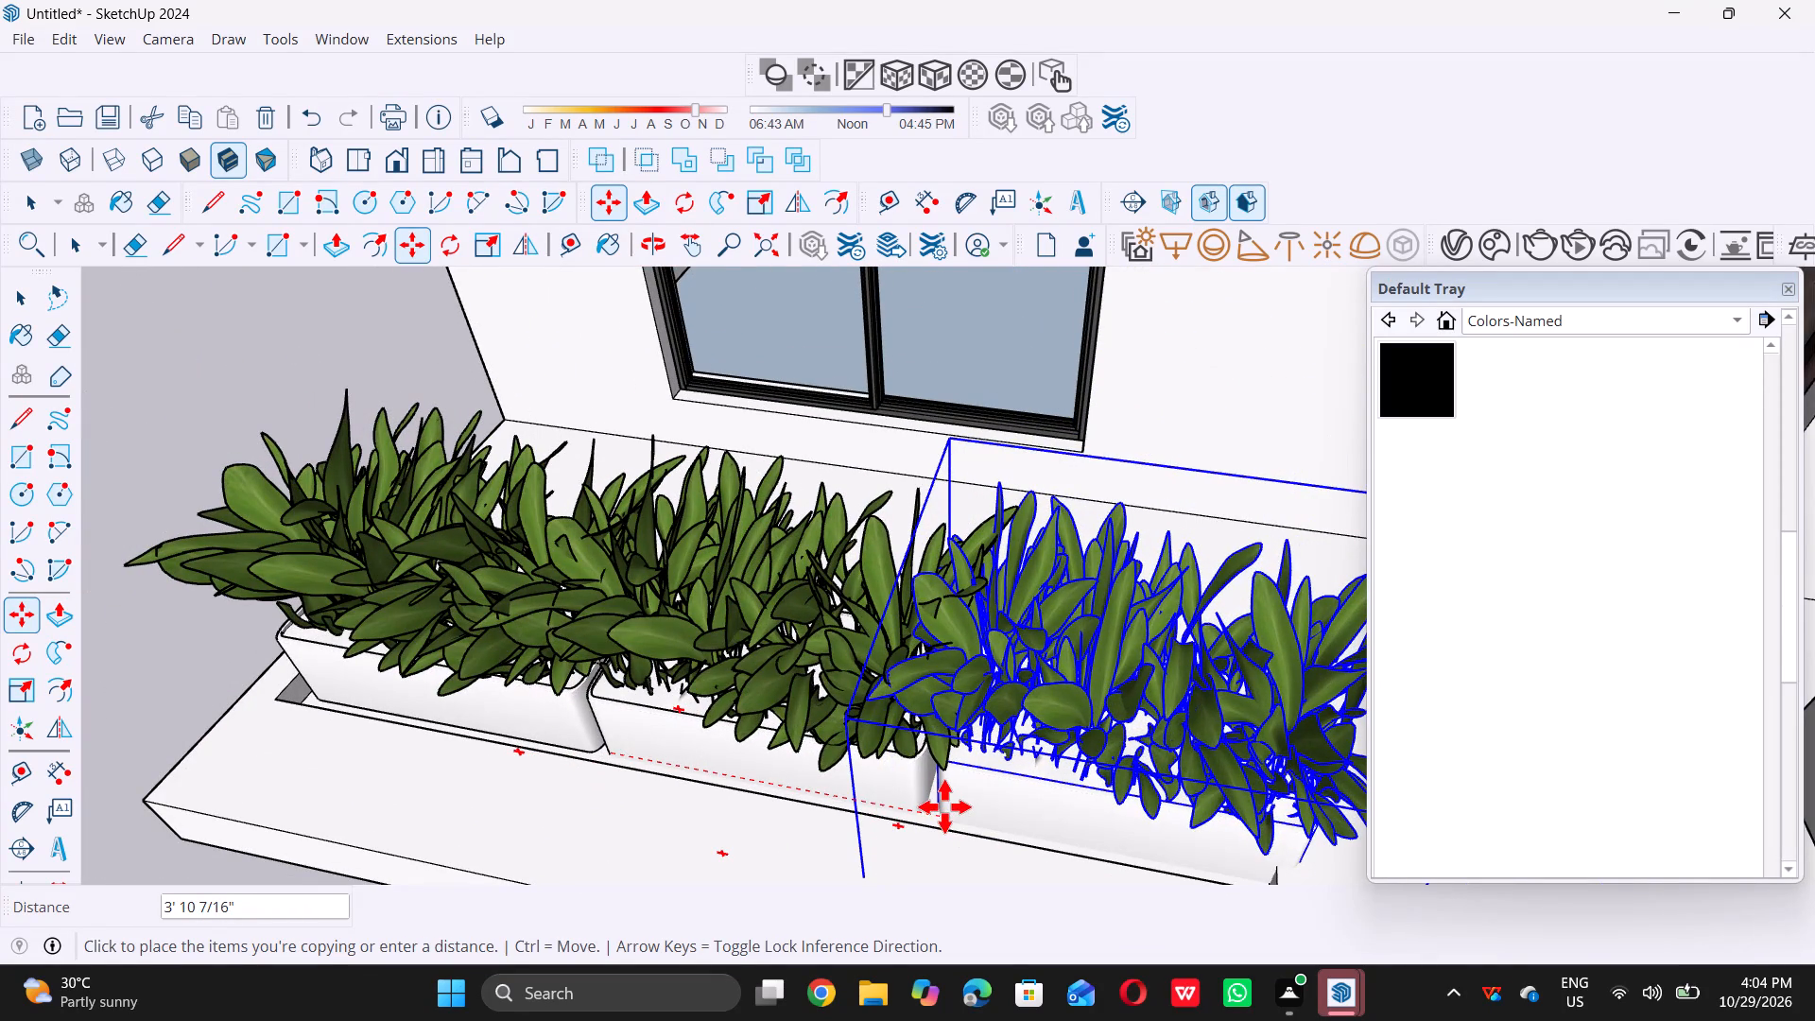
key("space")
scroll(1036, 792, "down", 16)
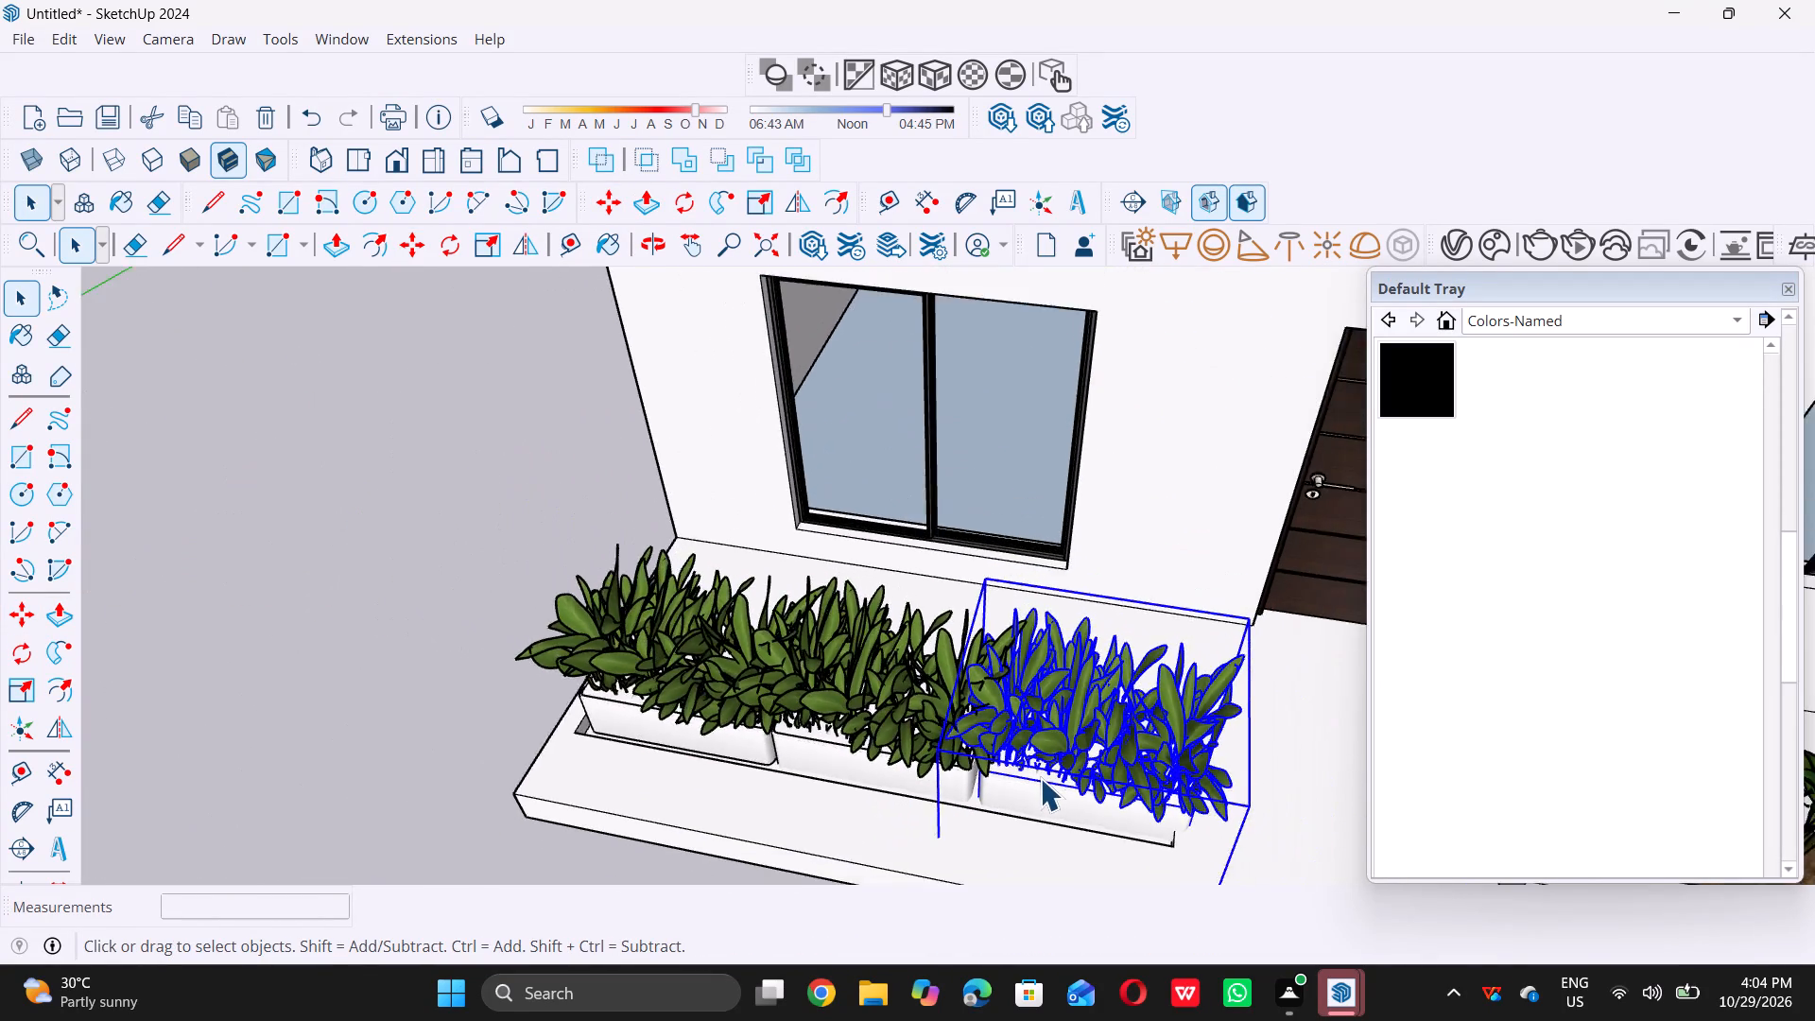
left_click(496, 735)
double_click(494, 734)
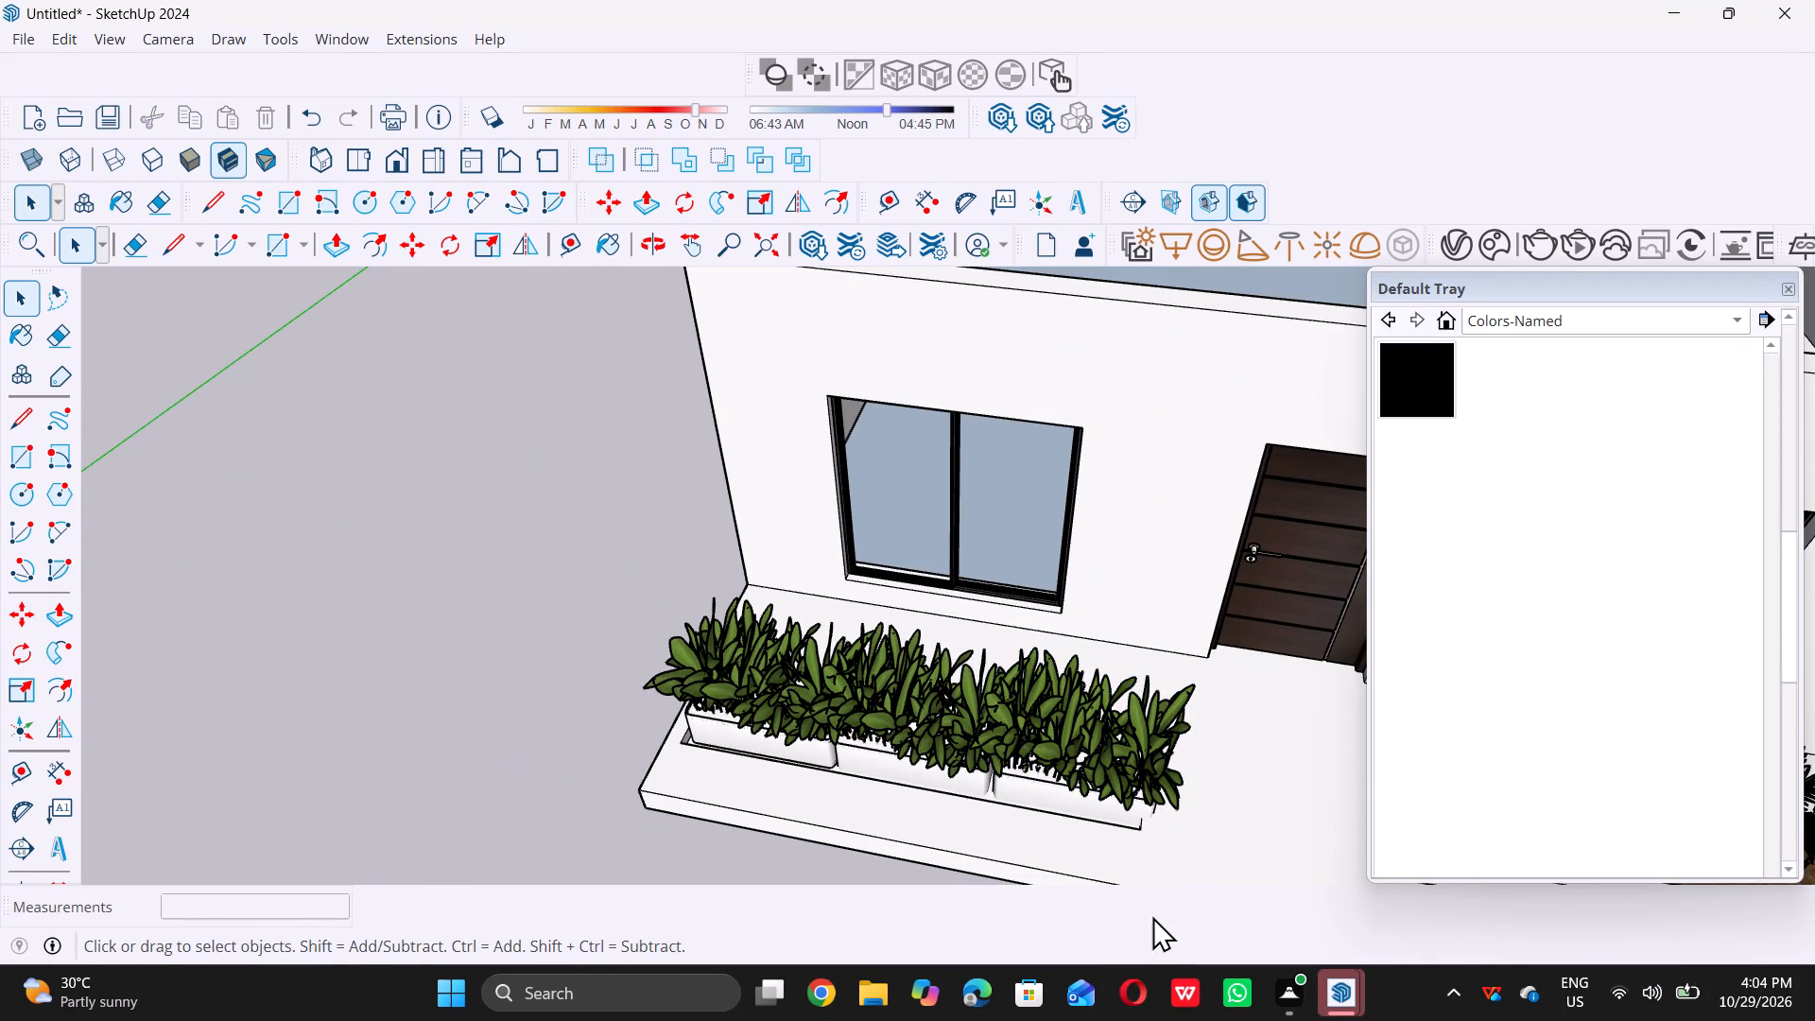
Examine the row of three planters from several angles, checking the joints between the pots and their fit in the bed.
middle_click_drag(1115, 803, 1020, 650)
middle_click_drag(965, 770, 888, 635)
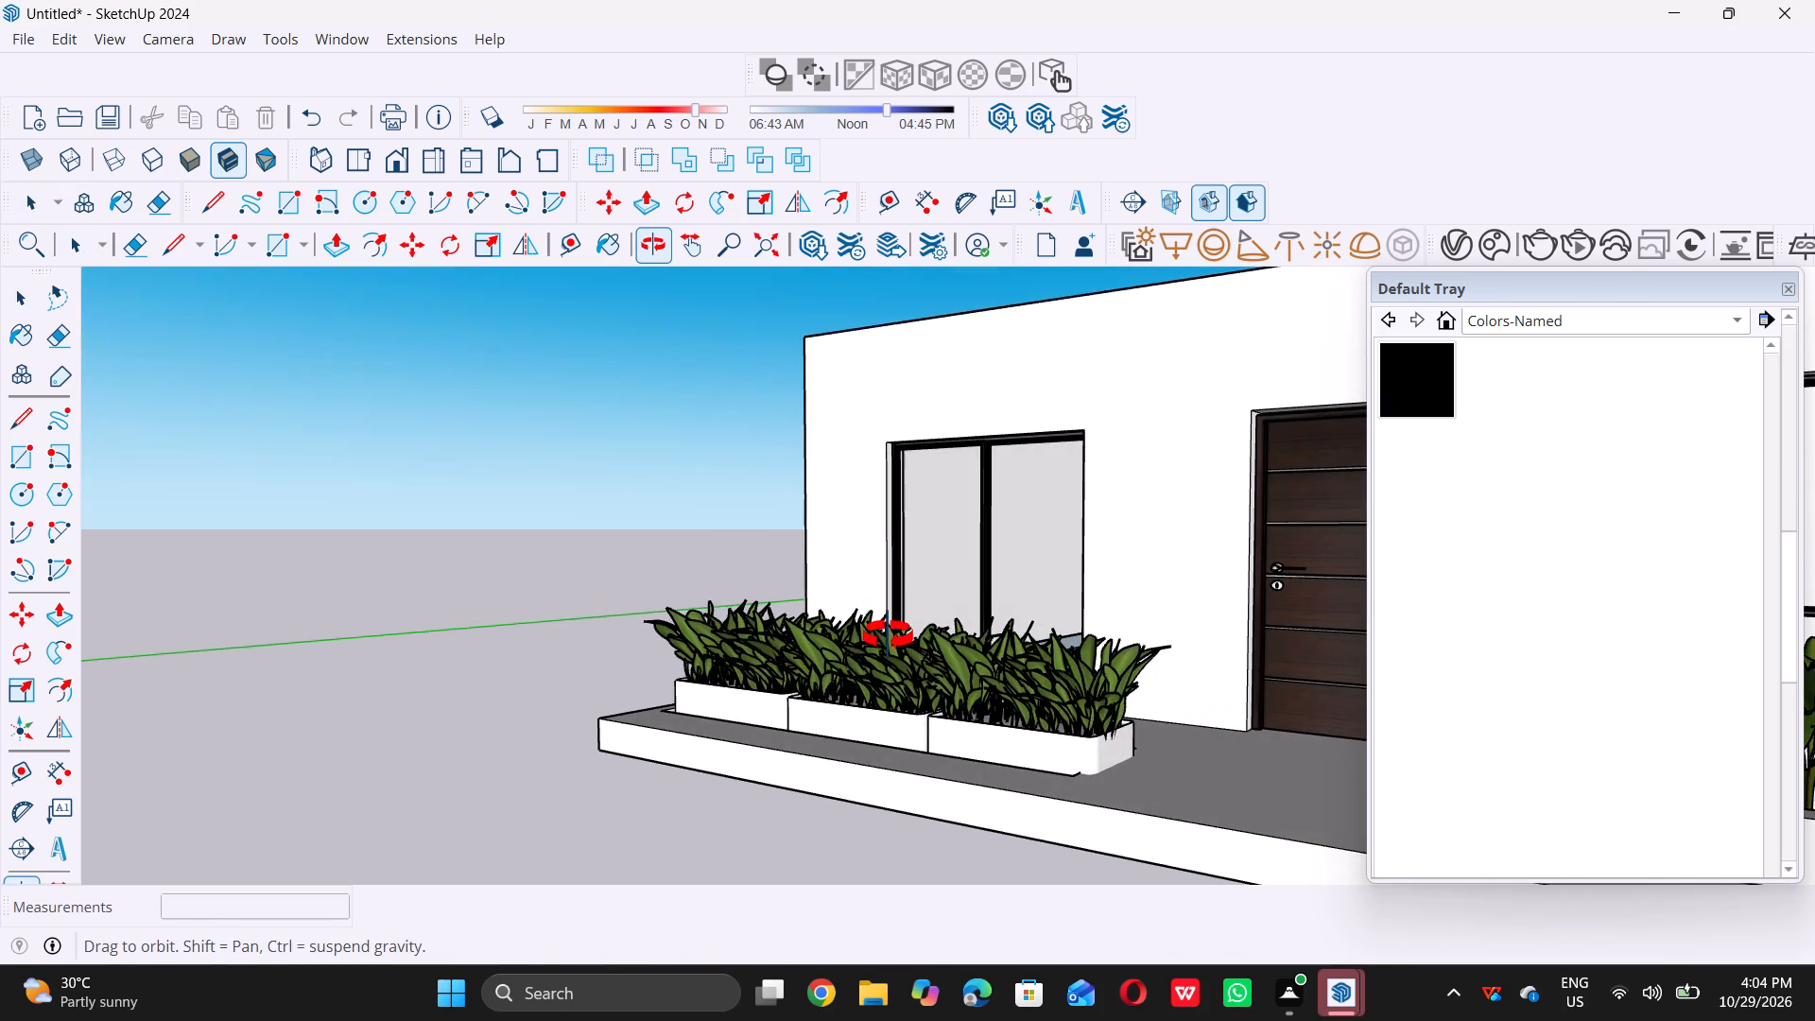
middle_click_drag(888, 635, 638, 825)
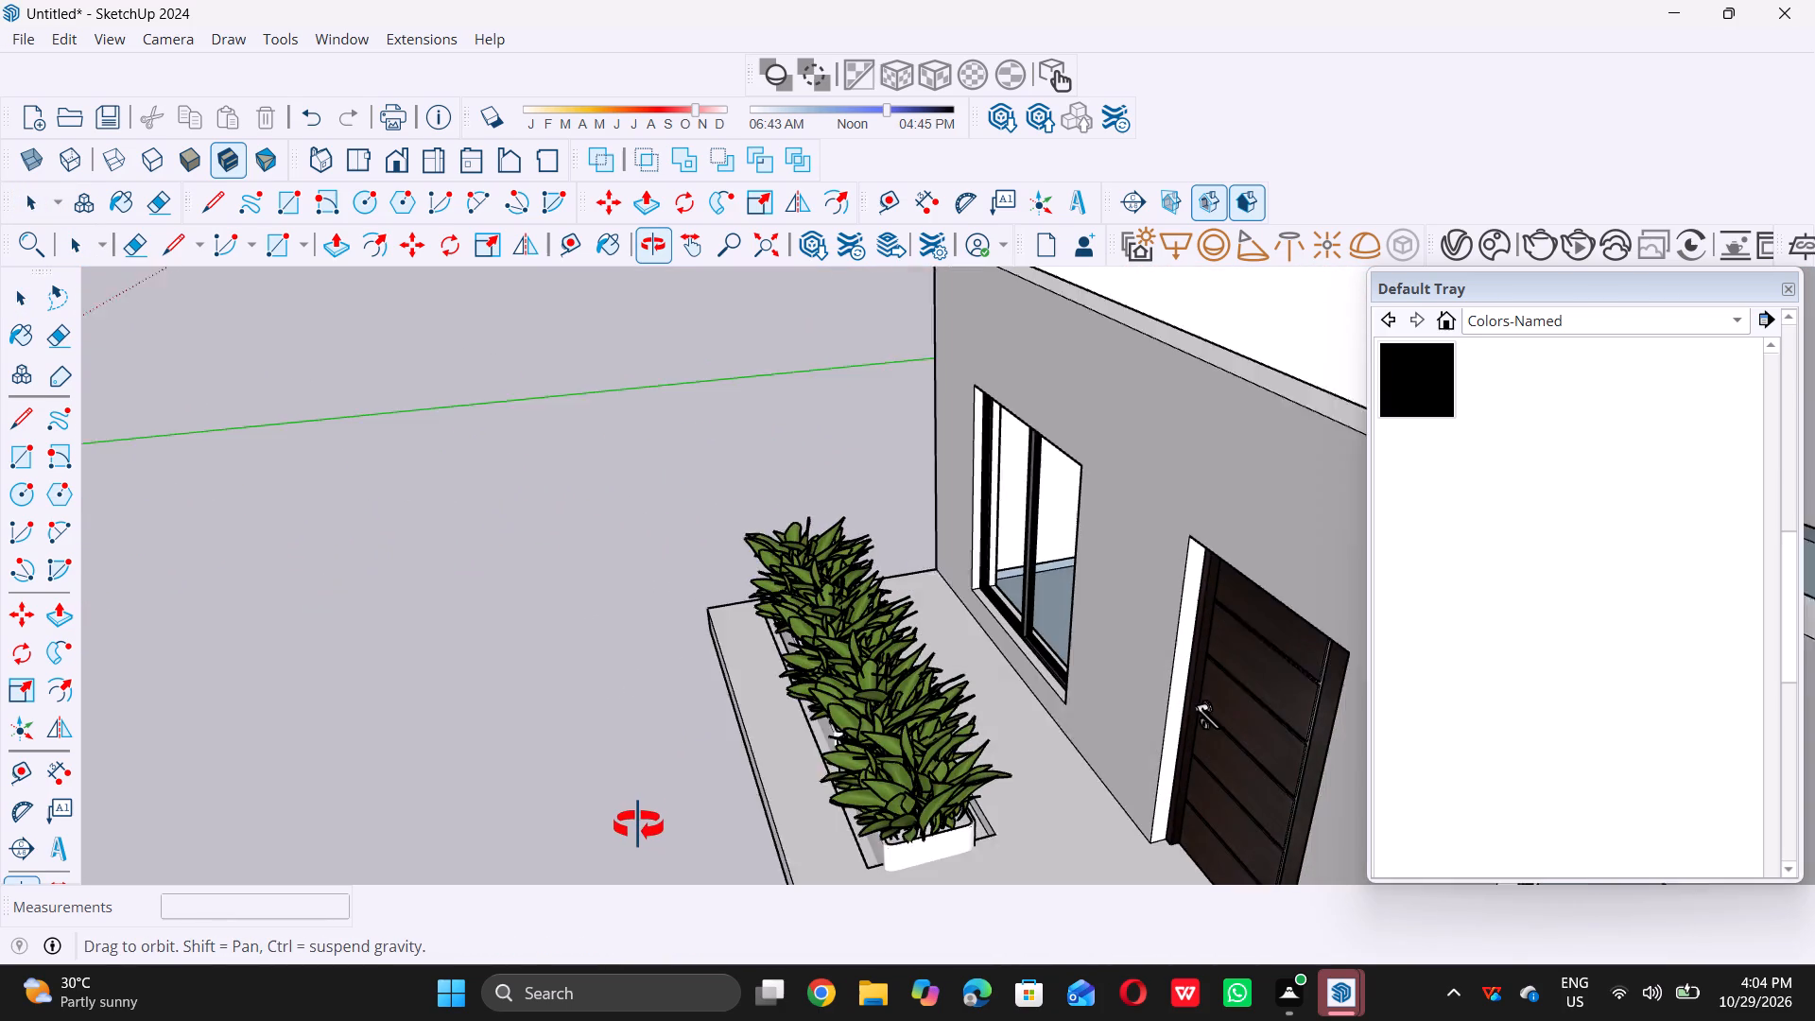
middle_click_drag(638, 825, 803, 784)
scroll(902, 805, "up", 6)
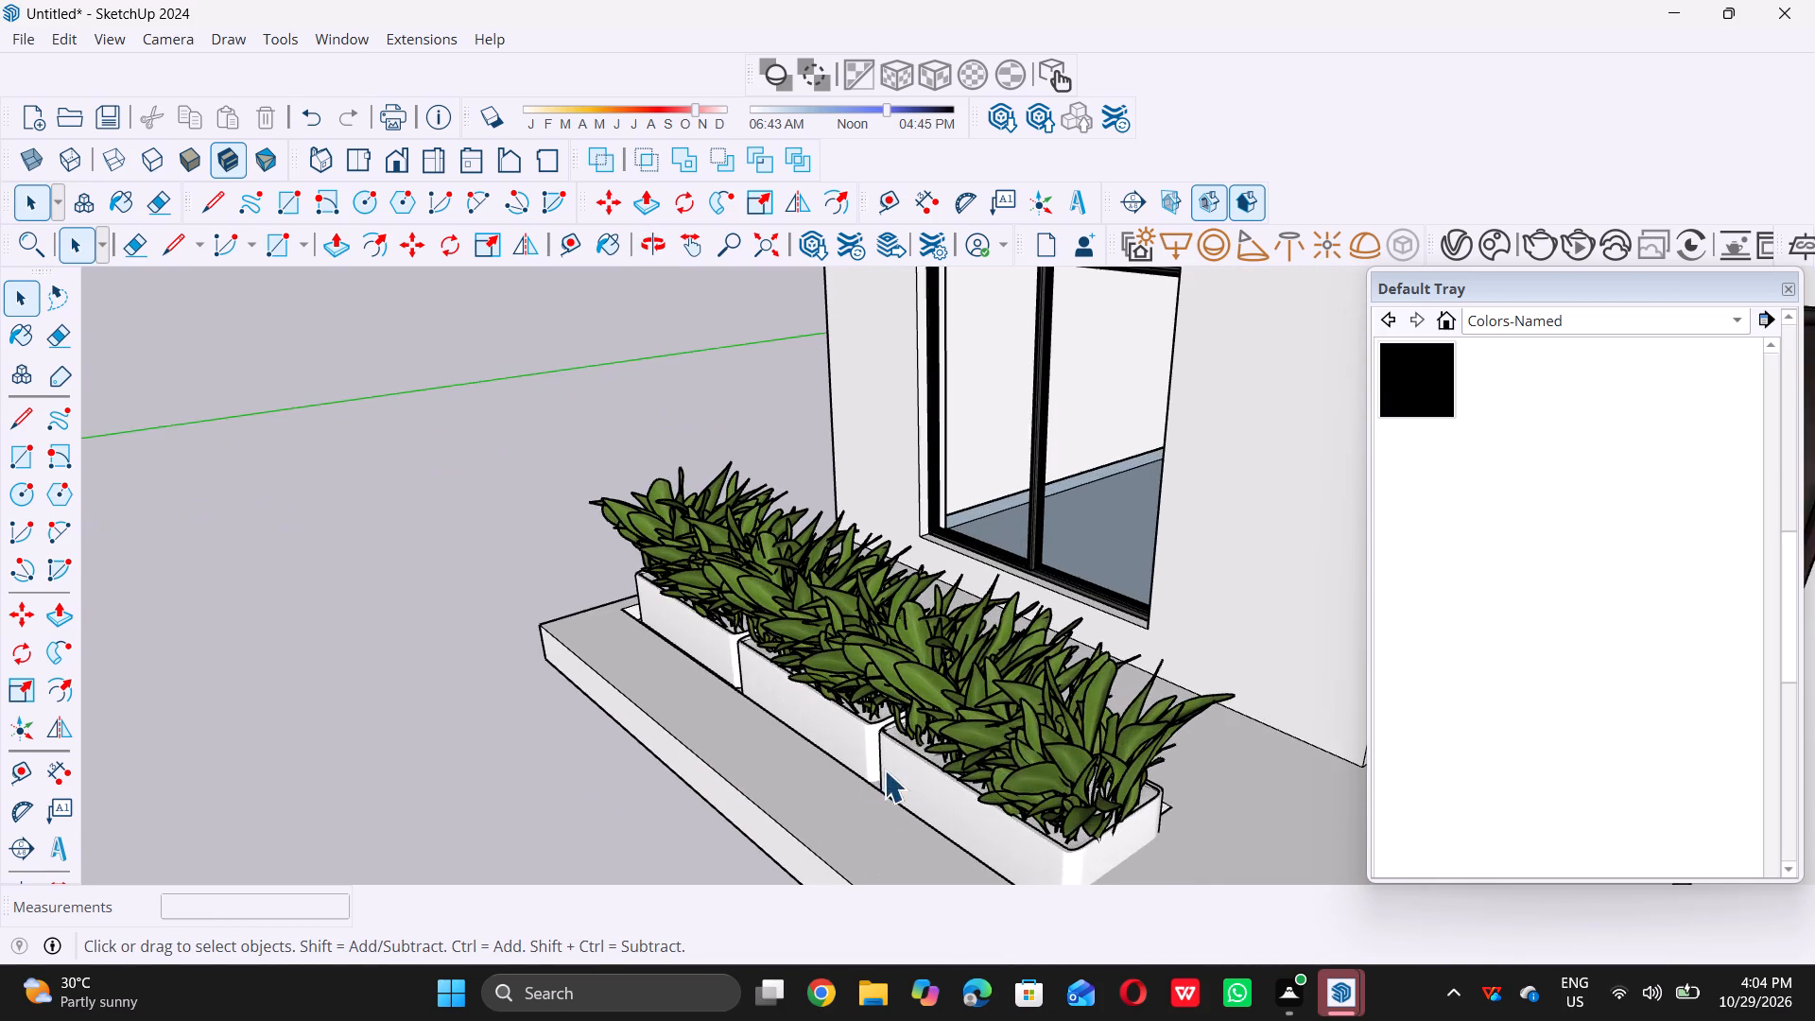
scroll(859, 761, "up", 16)
middle_click_drag(851, 759, 888, 807)
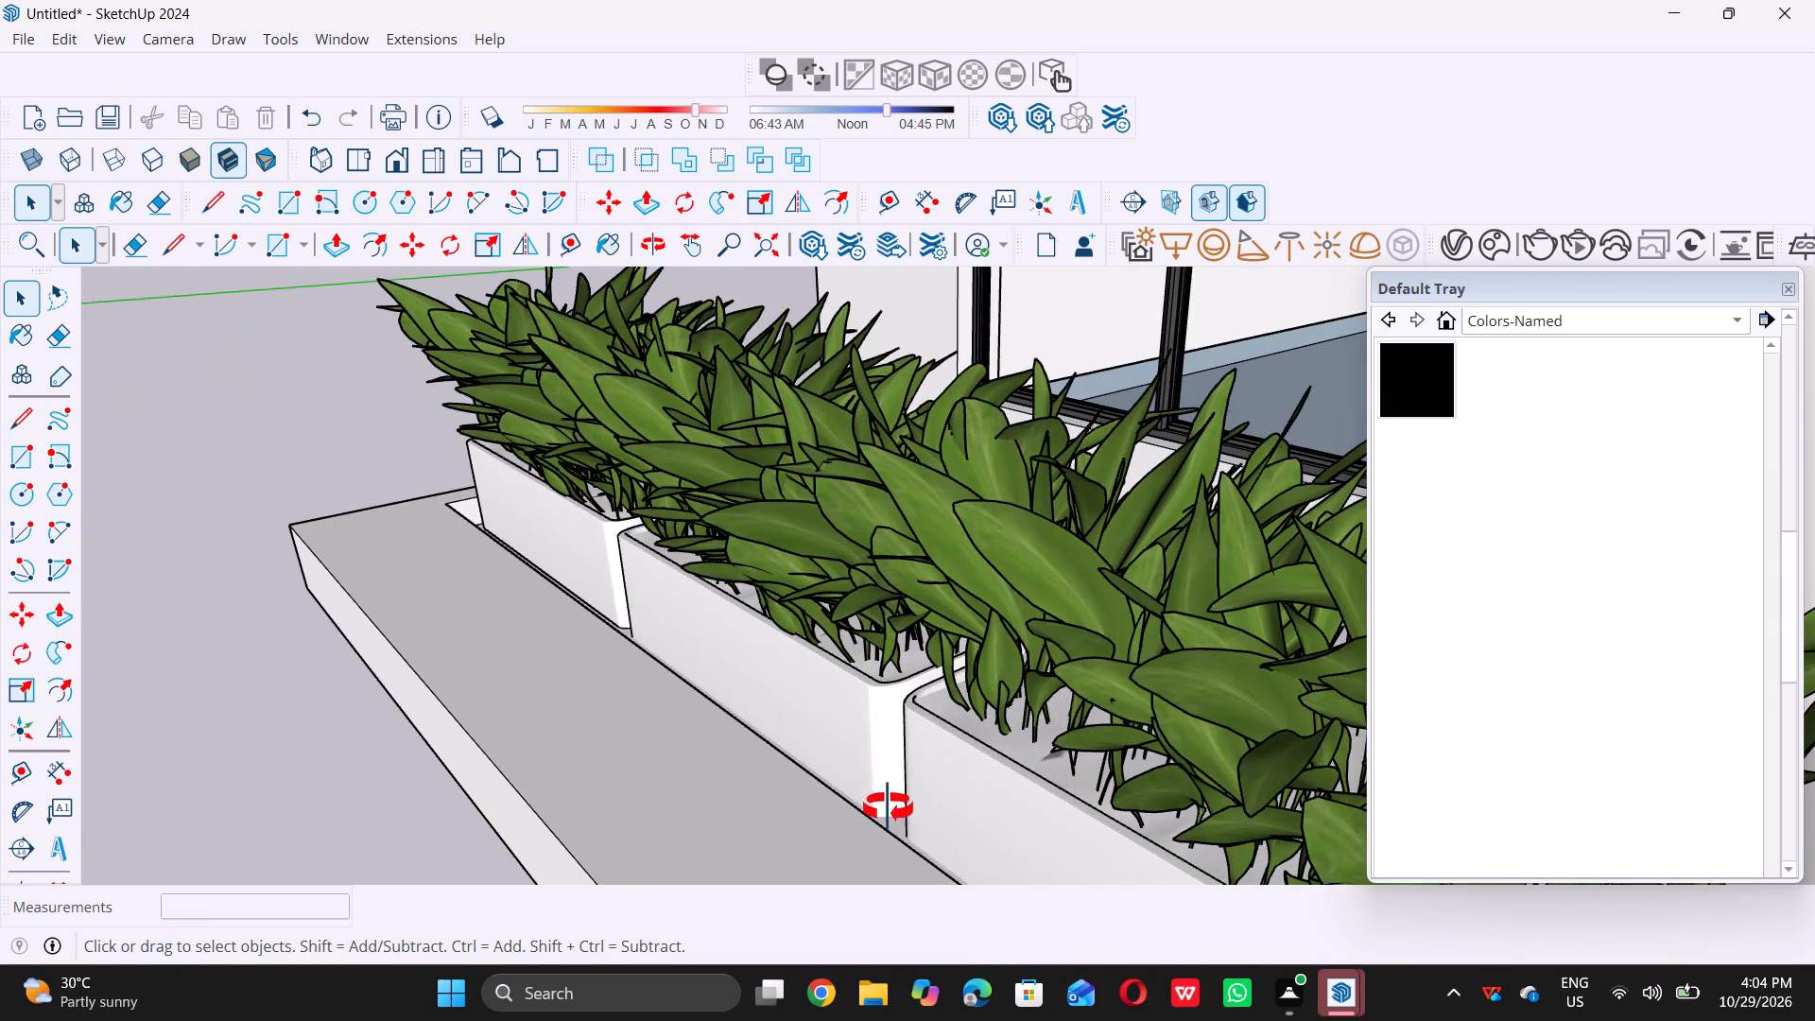
middle_click_drag(888, 807, 1493, 816)
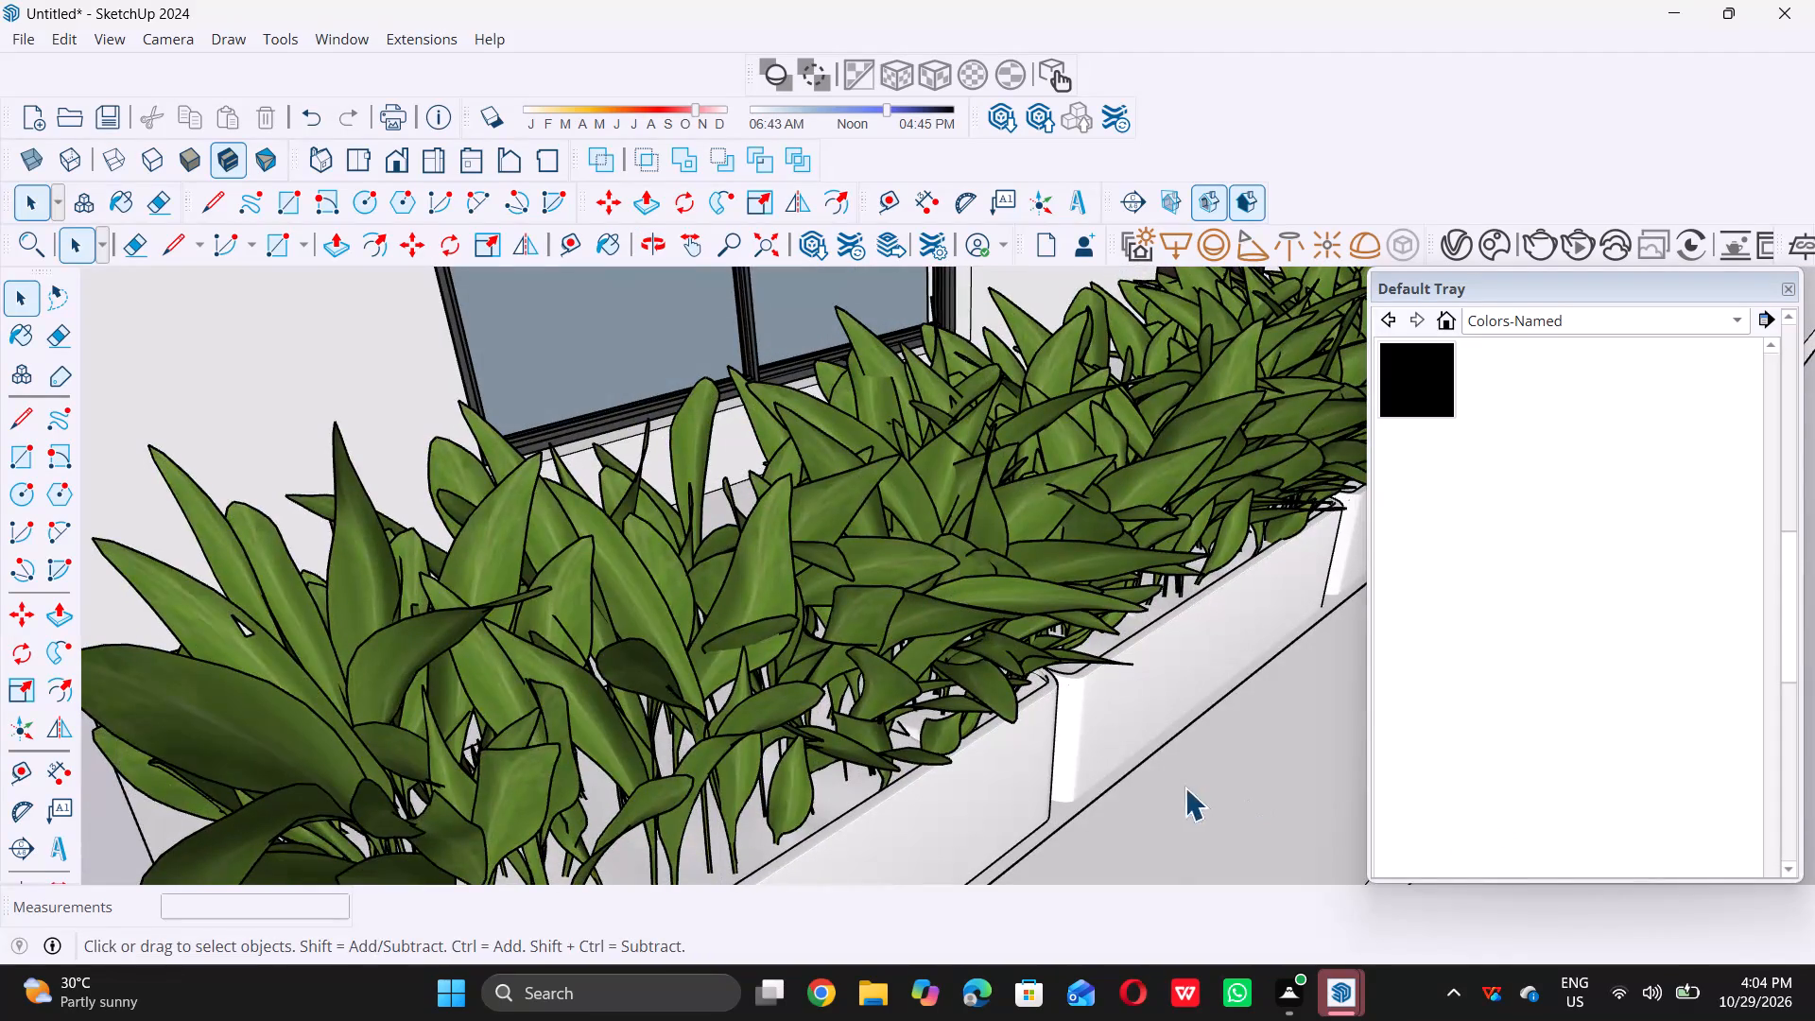
scroll(1109, 787, "up", 17)
middle_click_drag(1080, 770, 1068, 709)
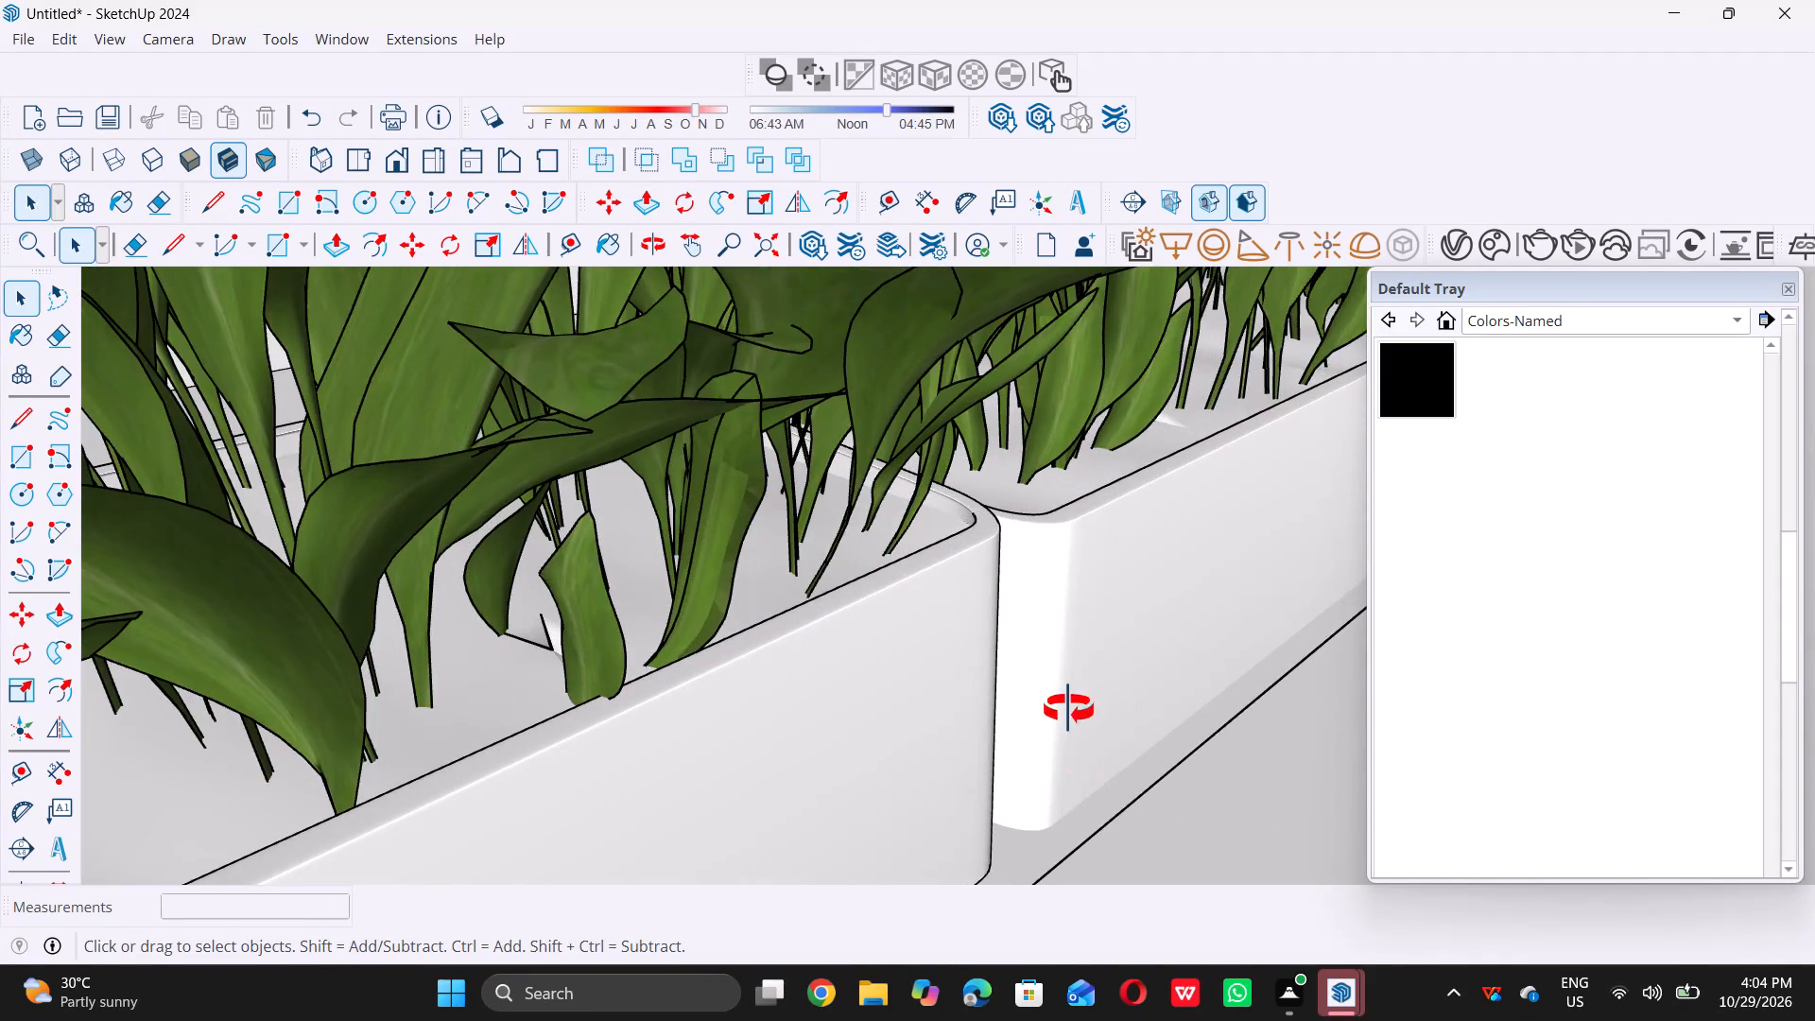
middle_click_drag(1068, 709, 666, 808)
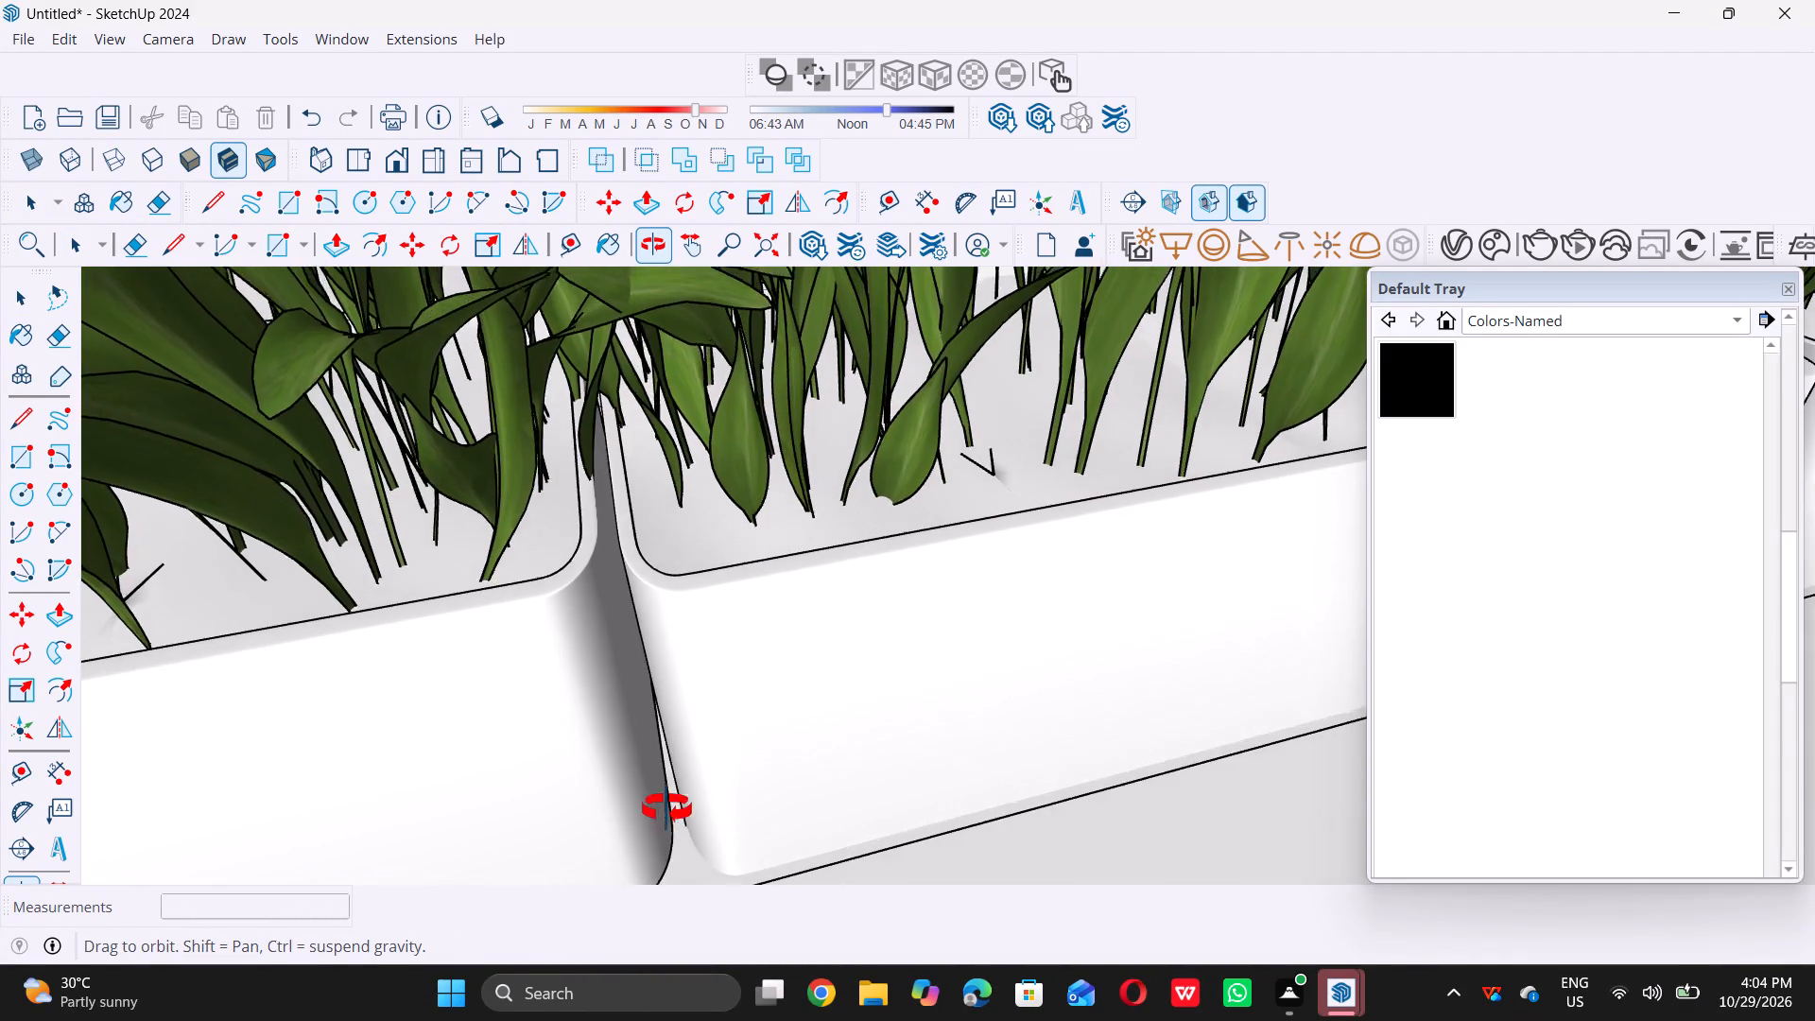
middle_click_drag(666, 808, 580, 792)
scroll(580, 792, "up", 1)
scroll(580, 791, "down", 18)
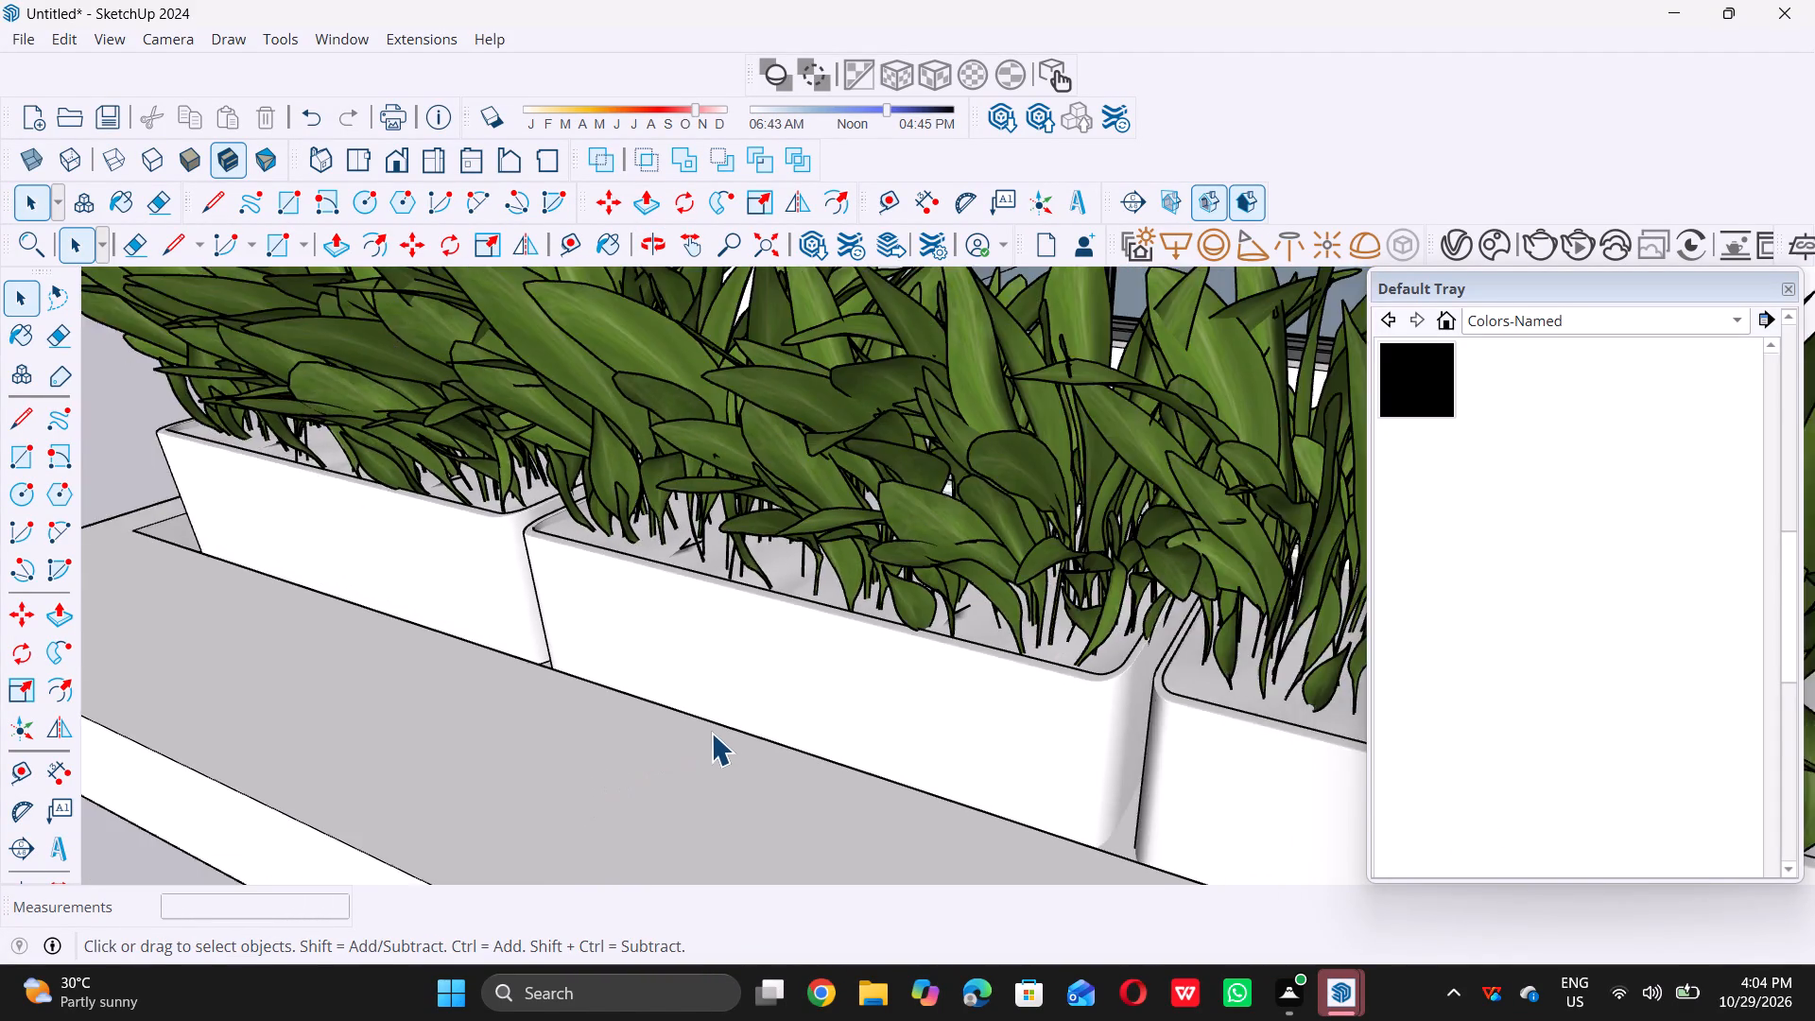
scroll(711, 733, "down", 2)
scroll(711, 732, "down", 19)
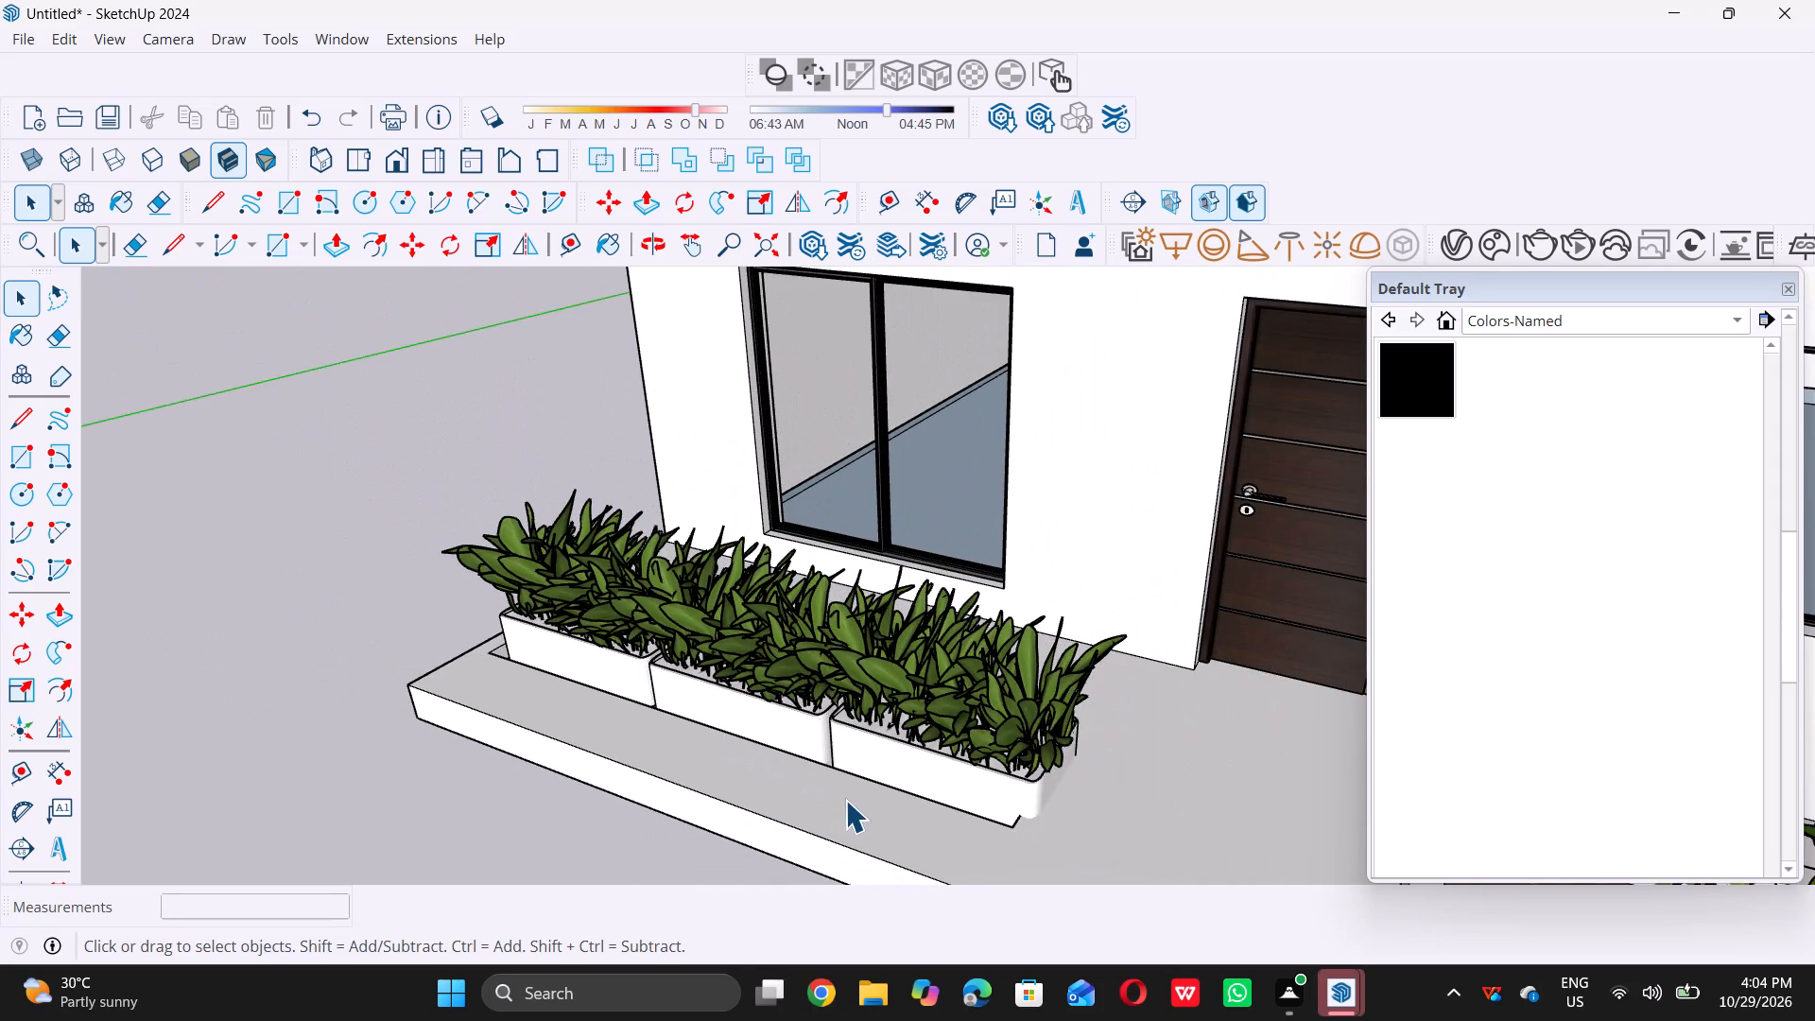
Scale the third planter to about 0.89 along the red axis so its pot ends at the bed's edge.
scroll(846, 795, "down", 6)
middle_click_drag(847, 793, 886, 772)
scroll(891, 803, "up", 1)
middle_click_drag(890, 803, 911, 791)
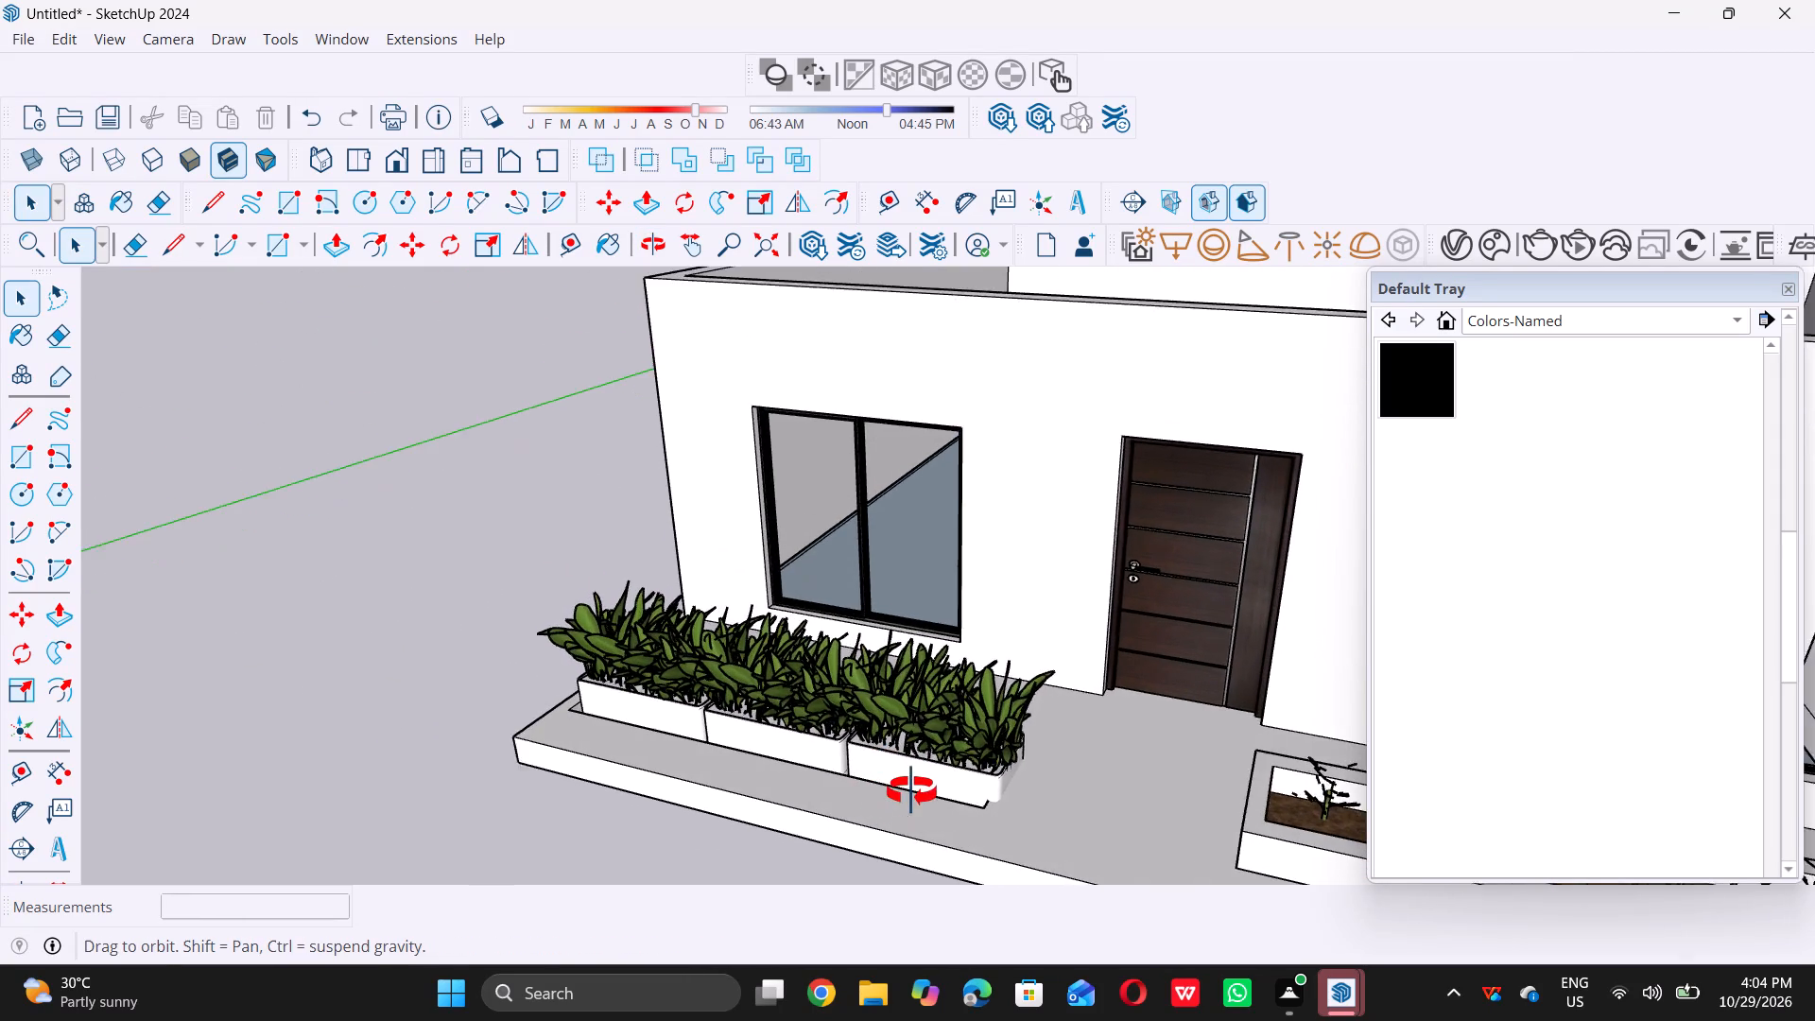
middle_click_drag(911, 791, 918, 787)
scroll(953, 786, "up", 9)
left_click(956, 770)
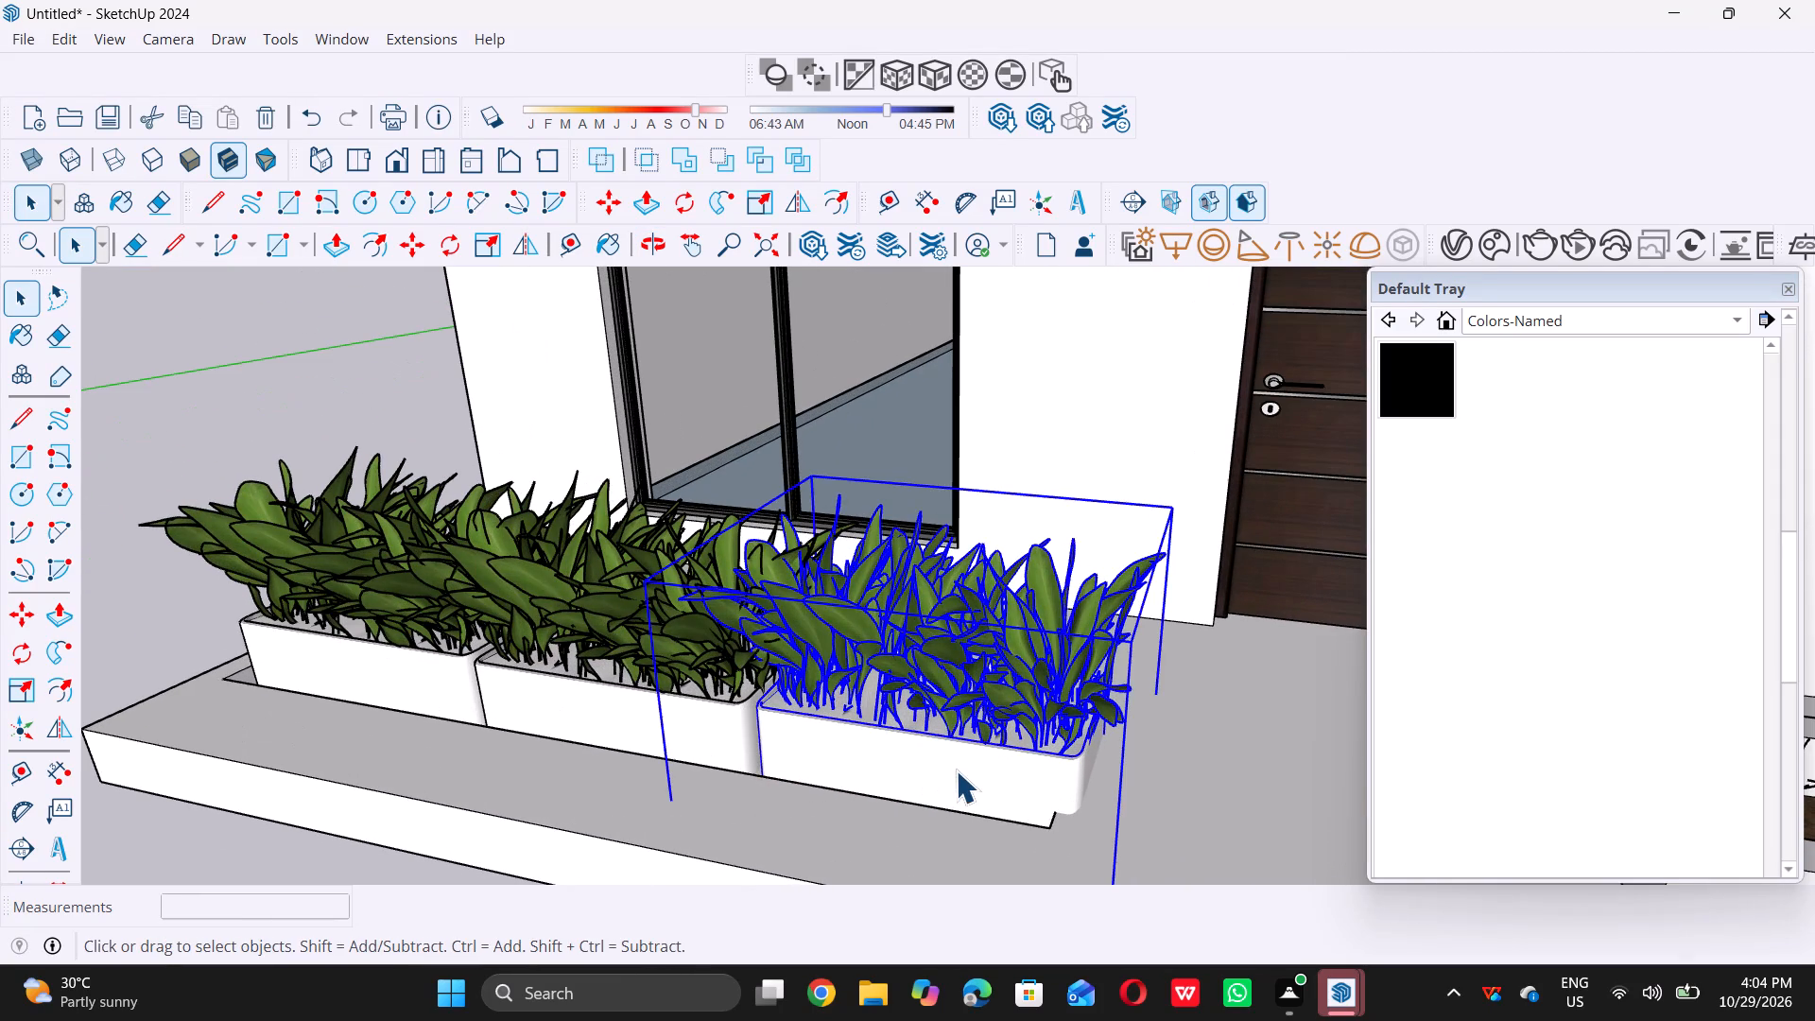
key("s")
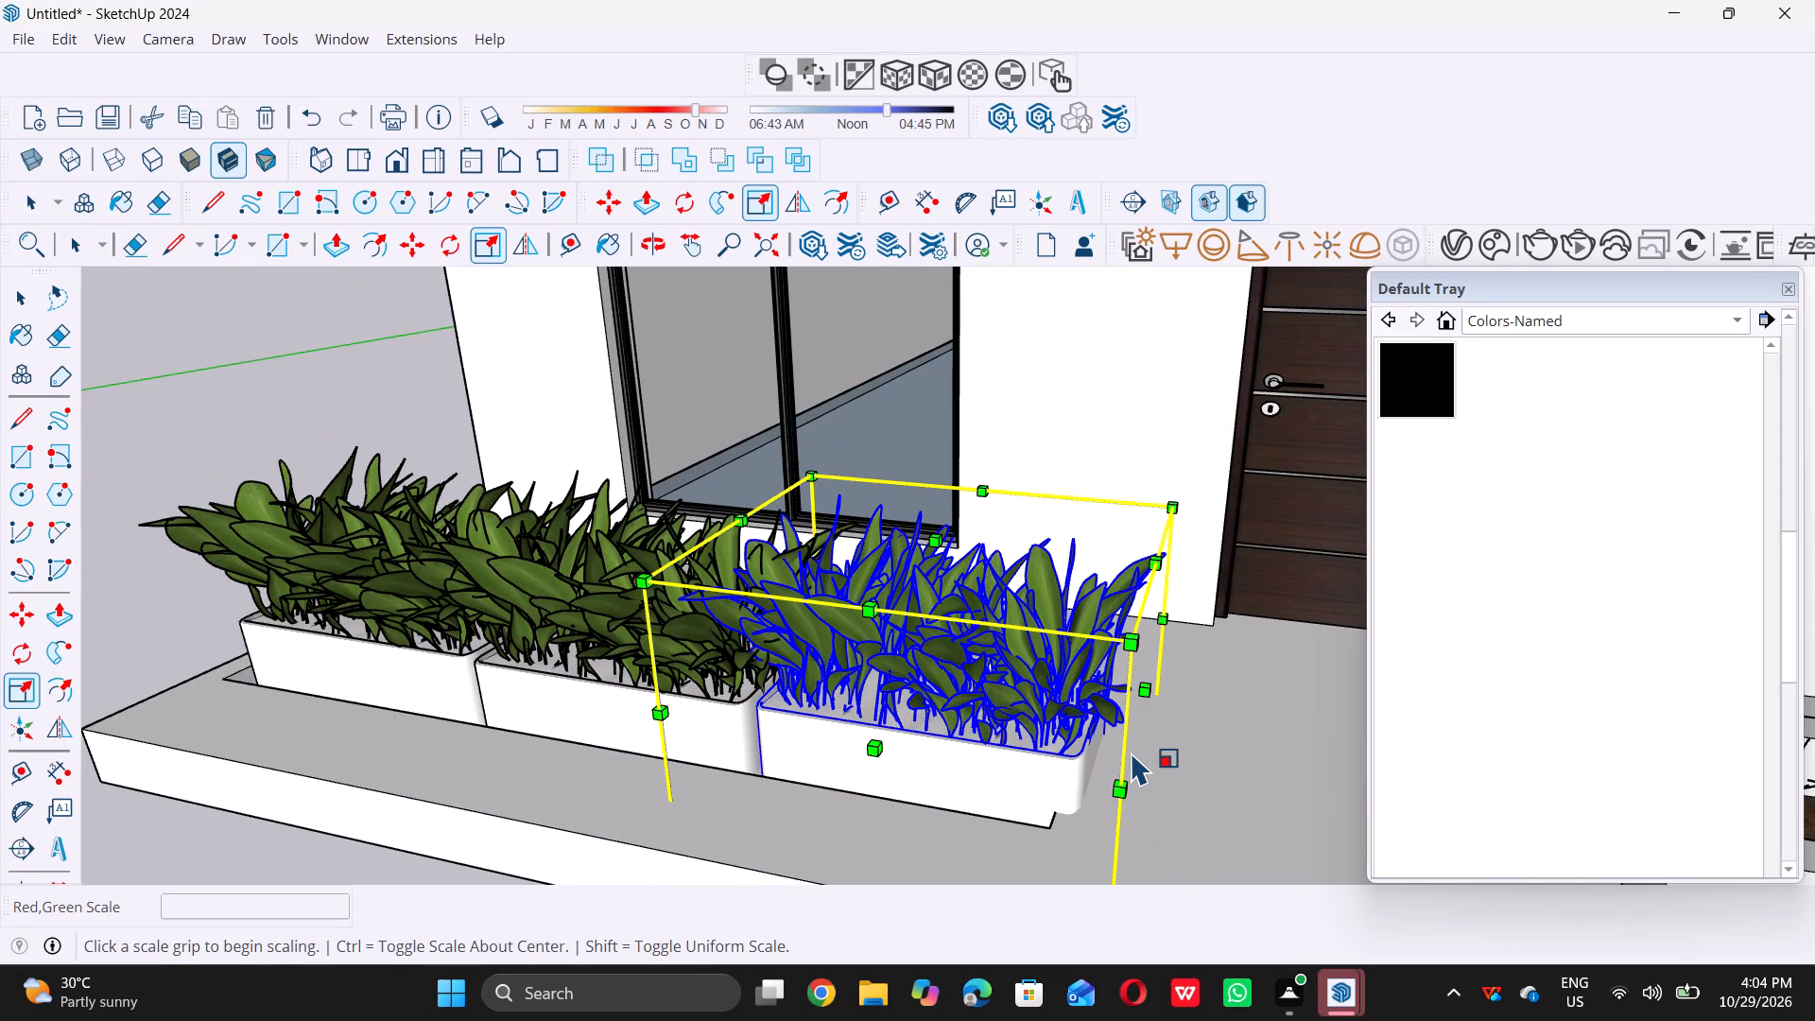
left_click(1149, 697)
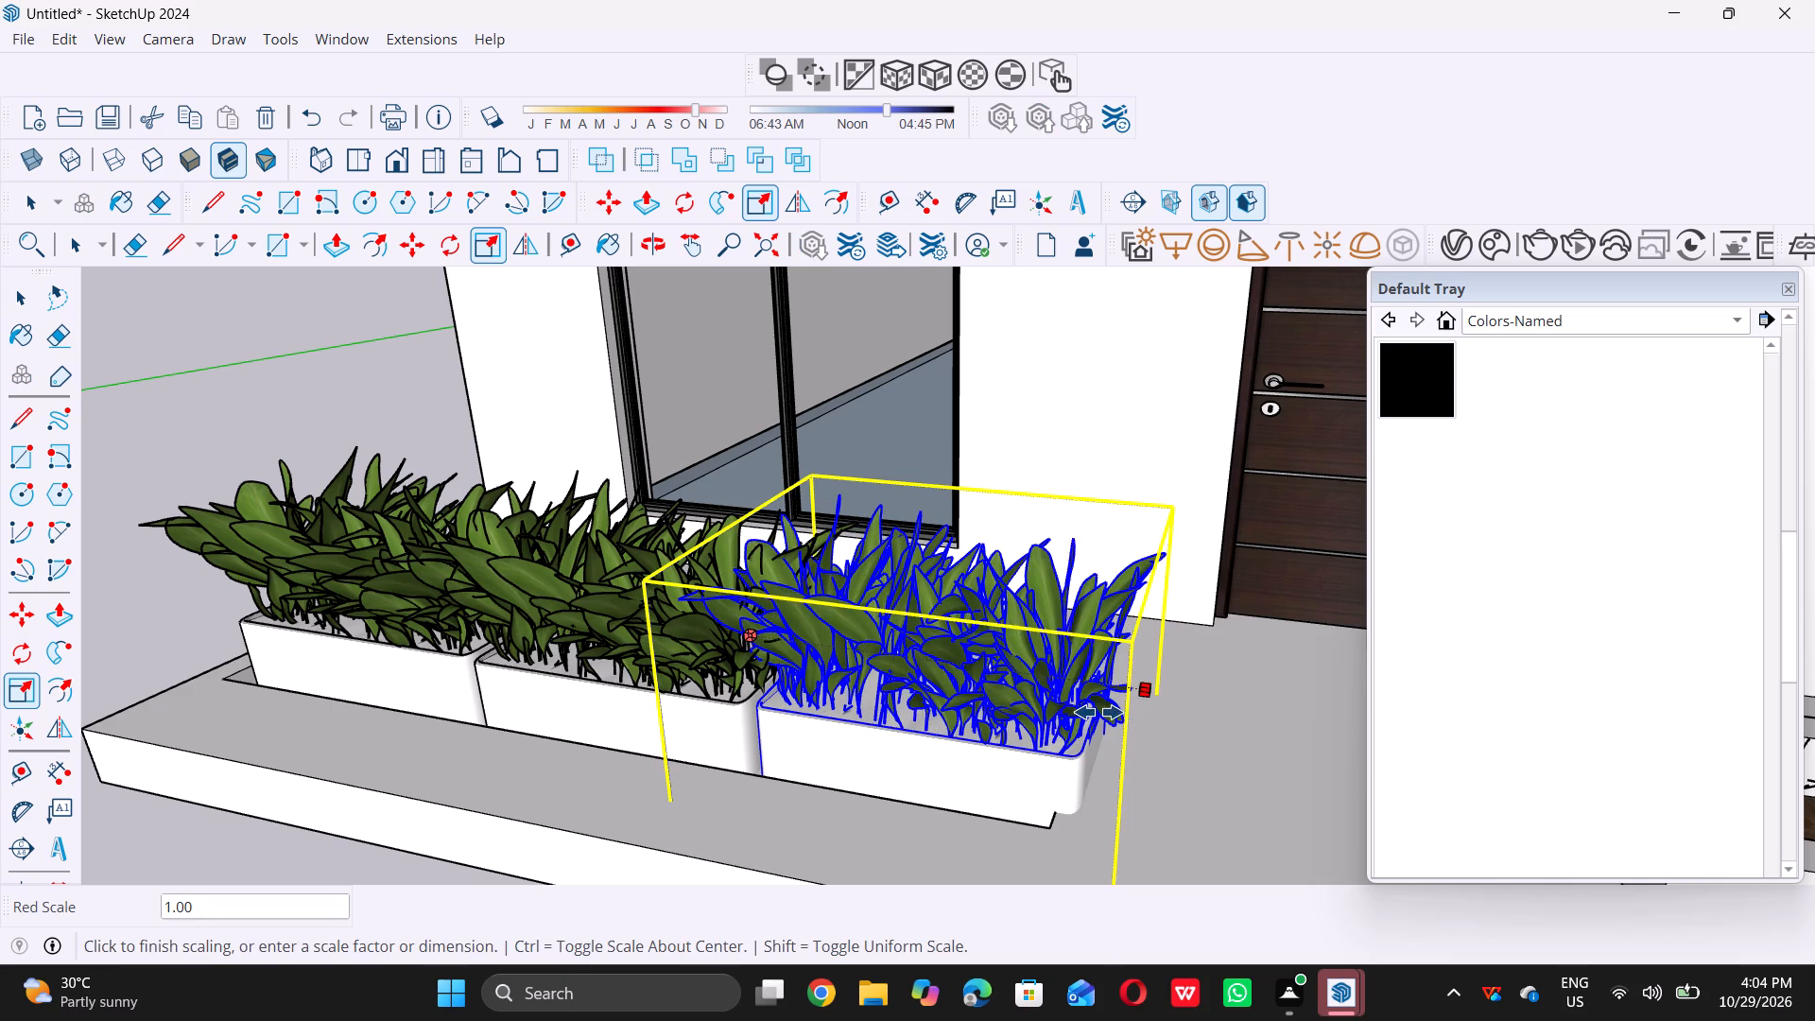
scroll(1055, 780, "up", 5)
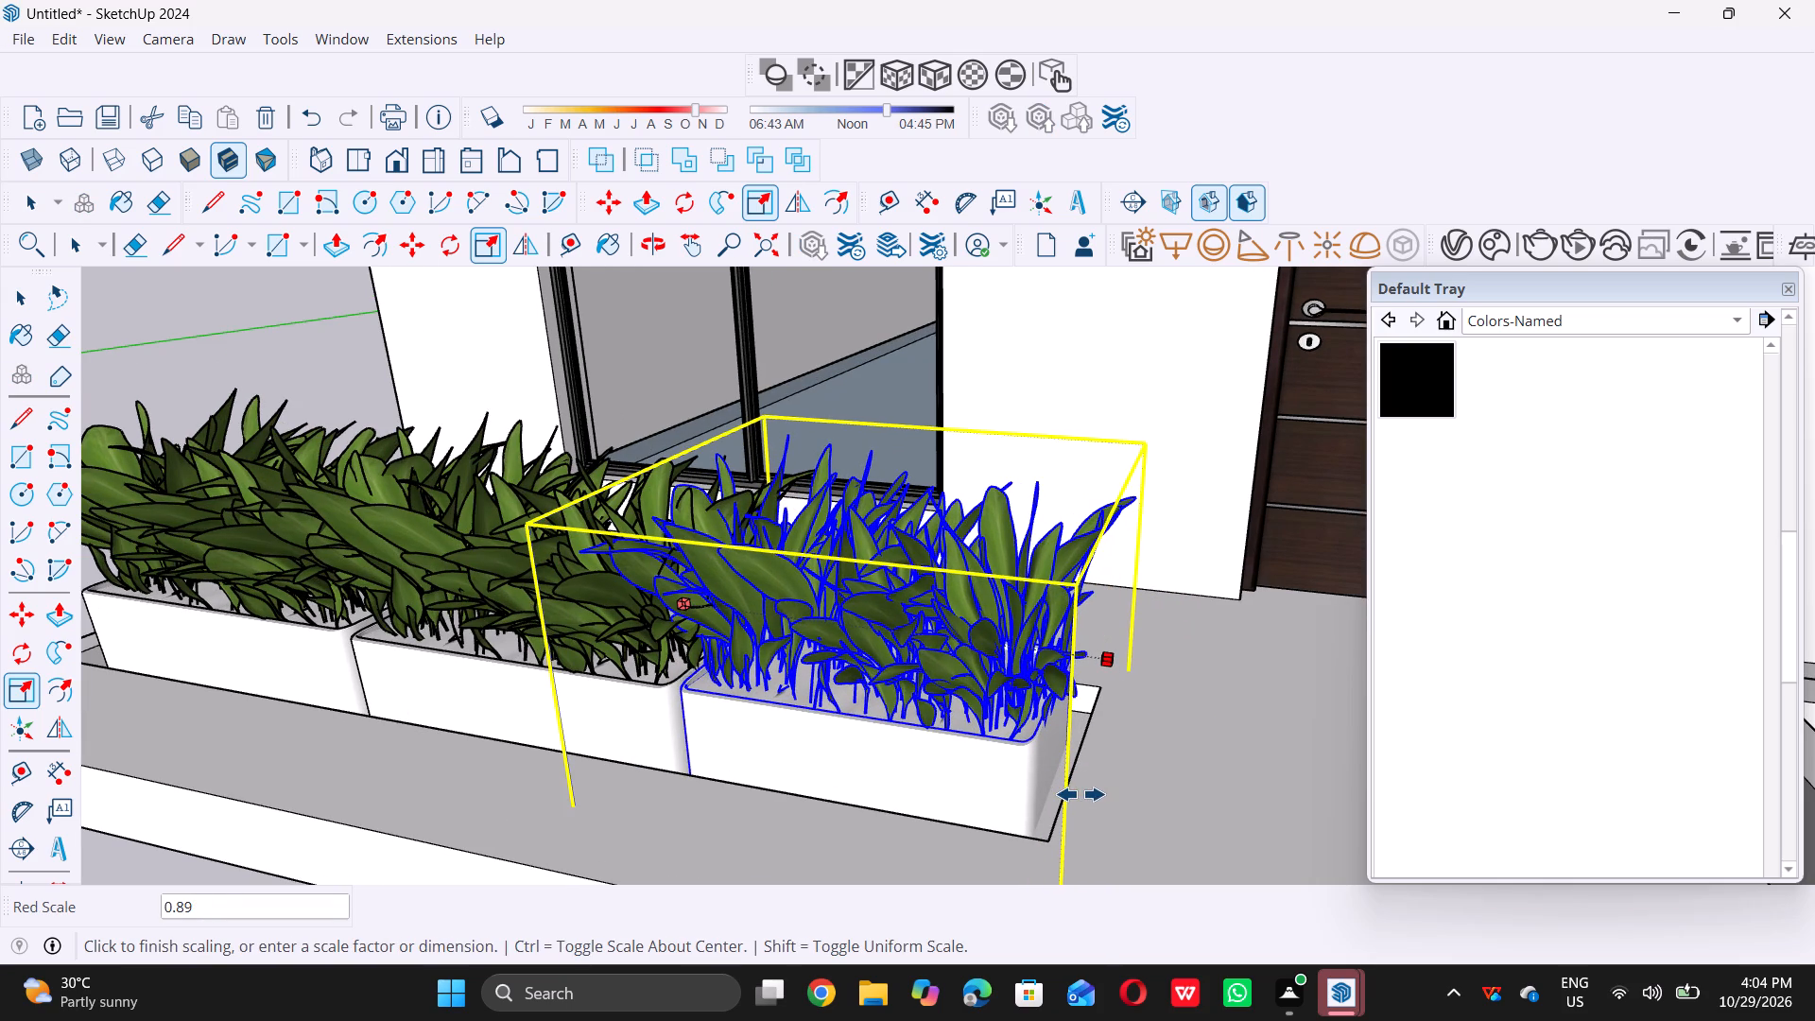
left_click(1082, 791)
key("space")
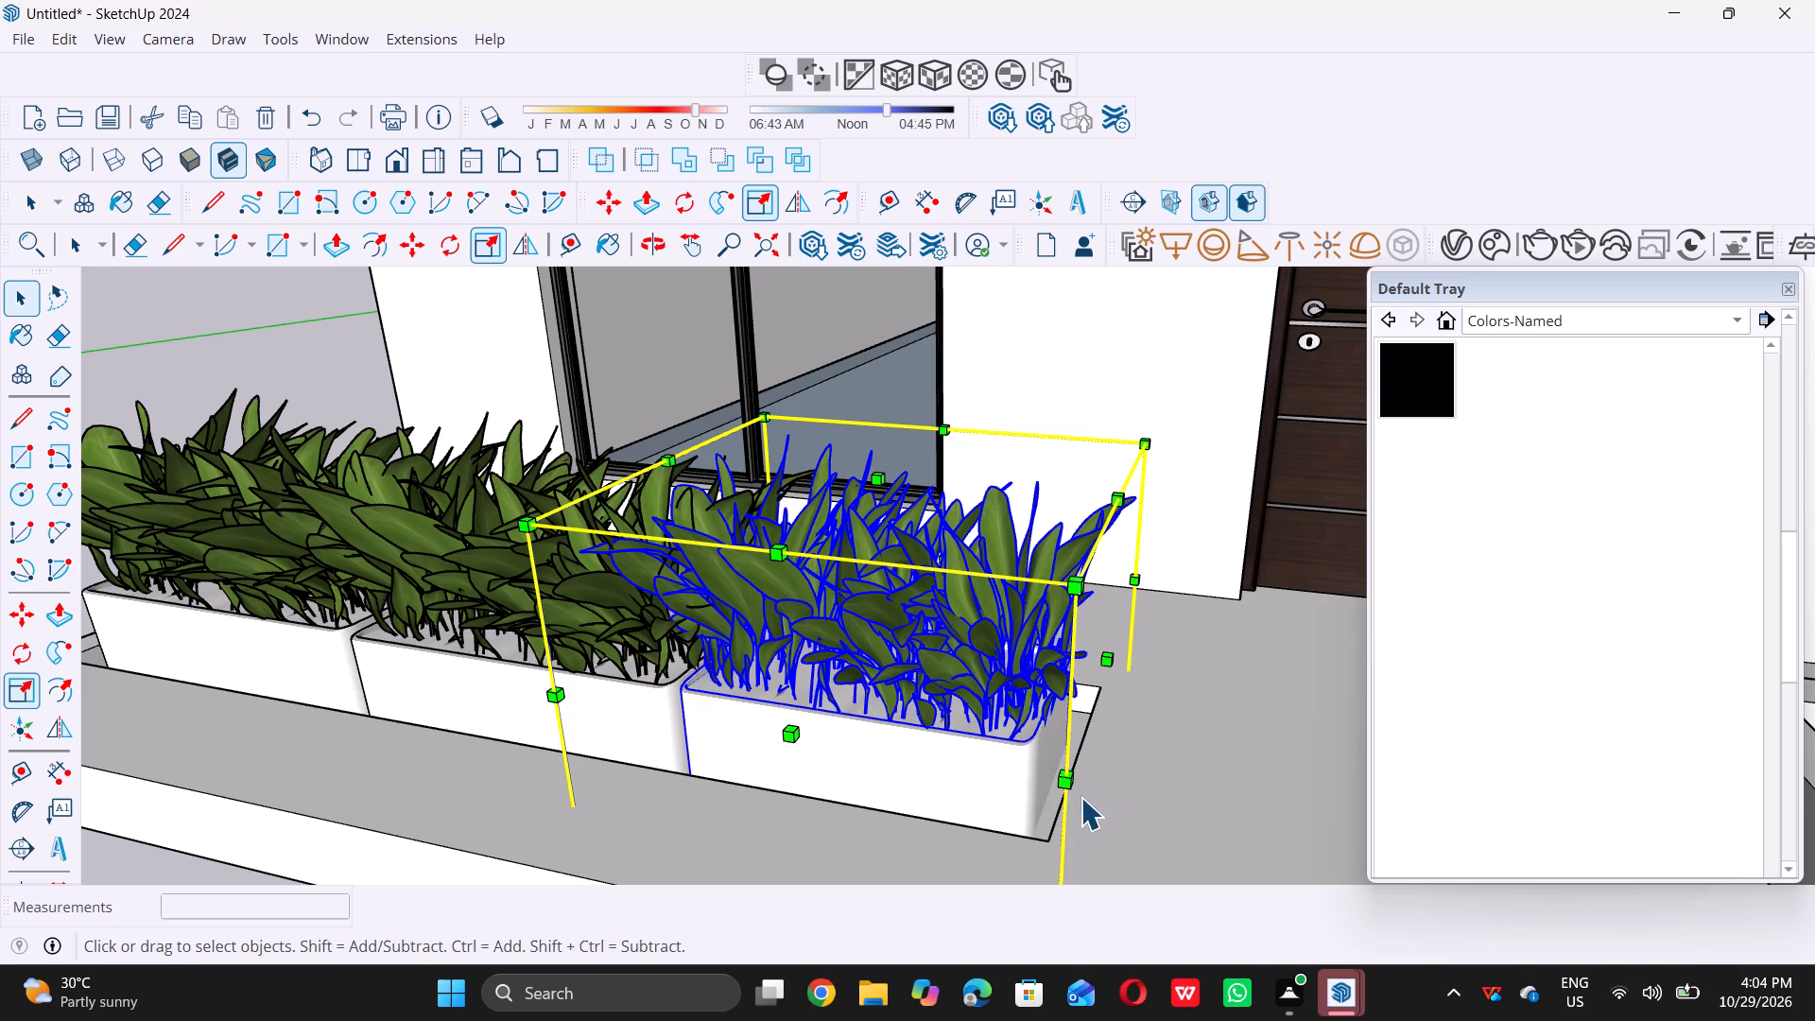
scroll(1086, 807, "down", 17)
double_click(545, 684)
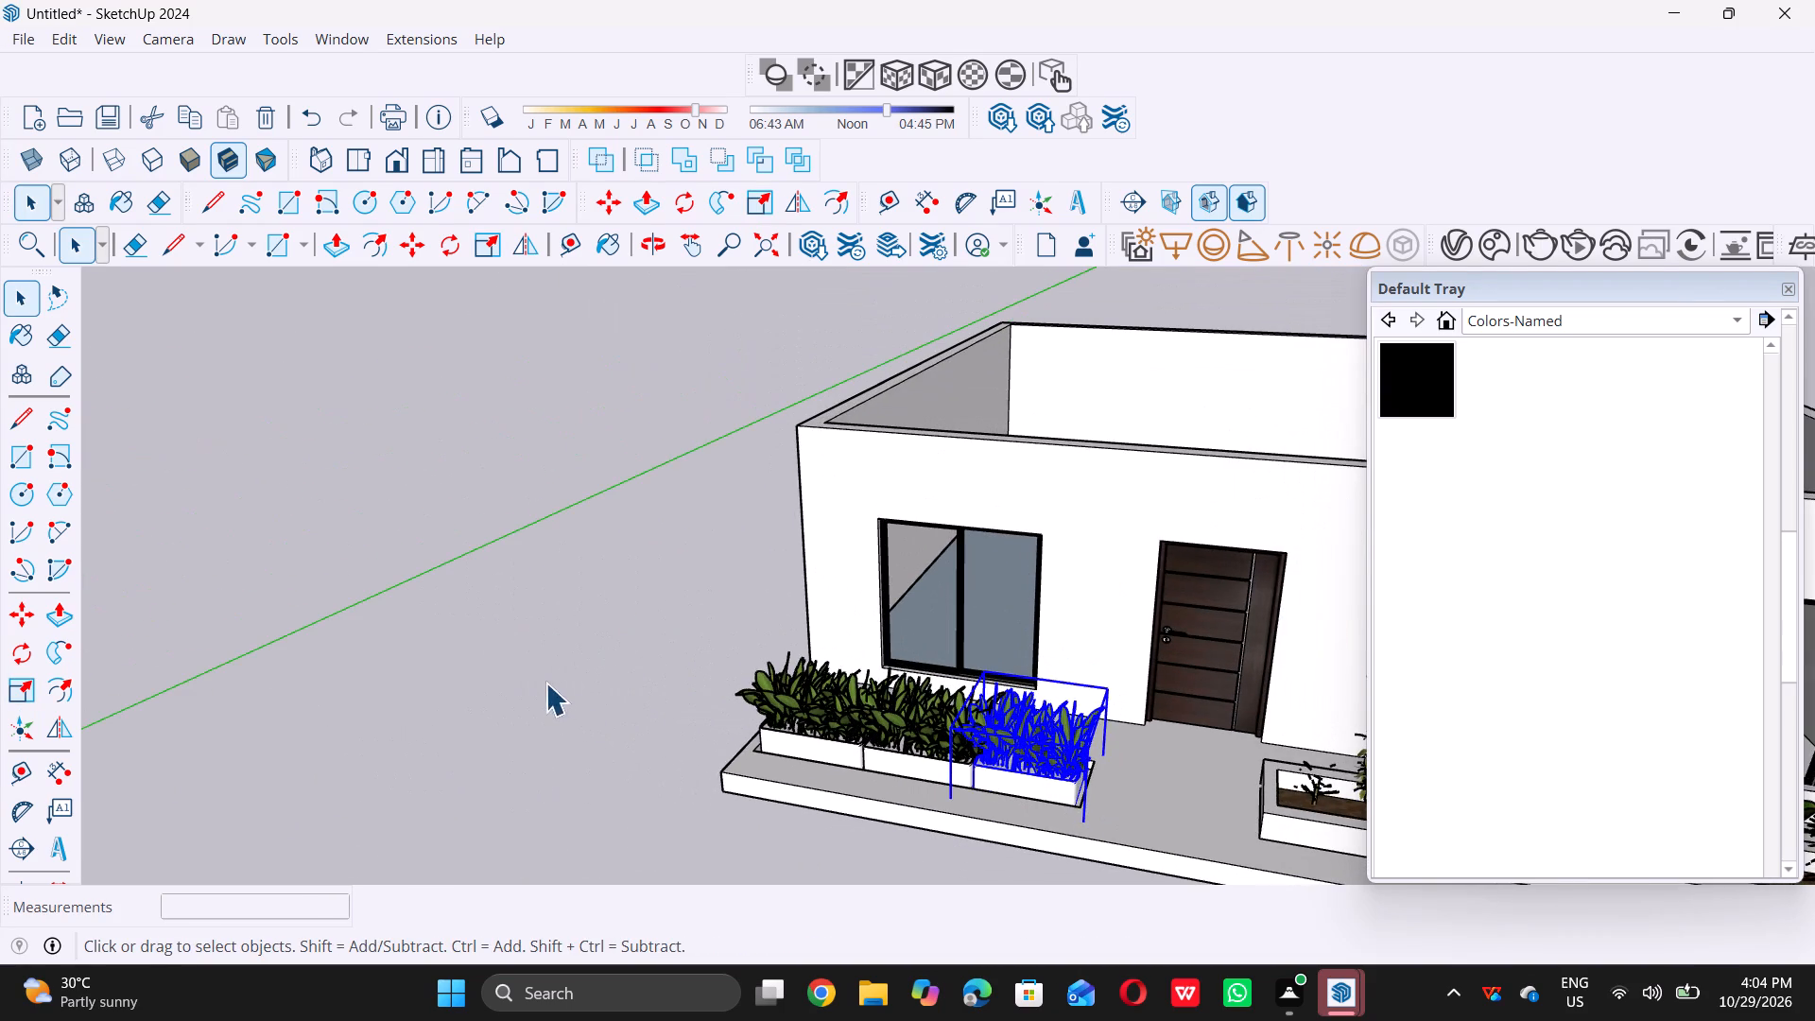
Review the whole house front, with its planter row and planting bed, from low and raised viewpoints.
scroll(404, 705, "down", 15)
middle_click_drag(587, 795, 748, 733)
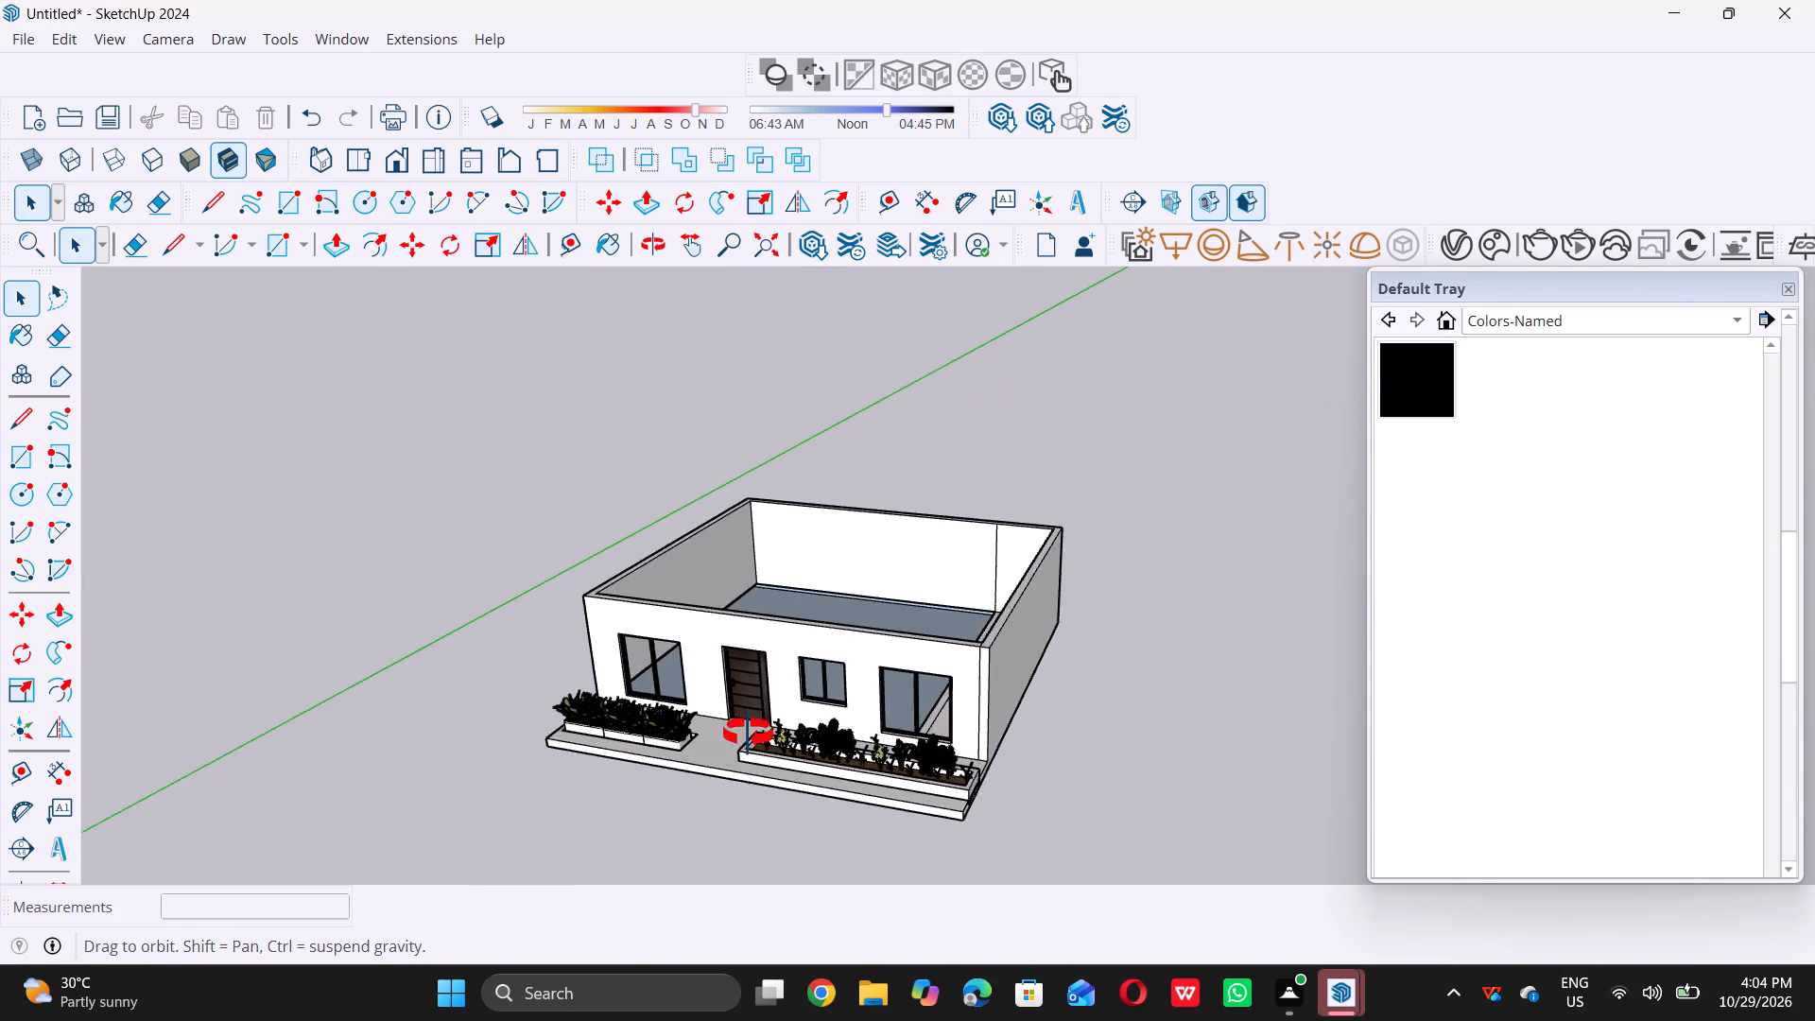
middle_click_drag(748, 733, 760, 665)
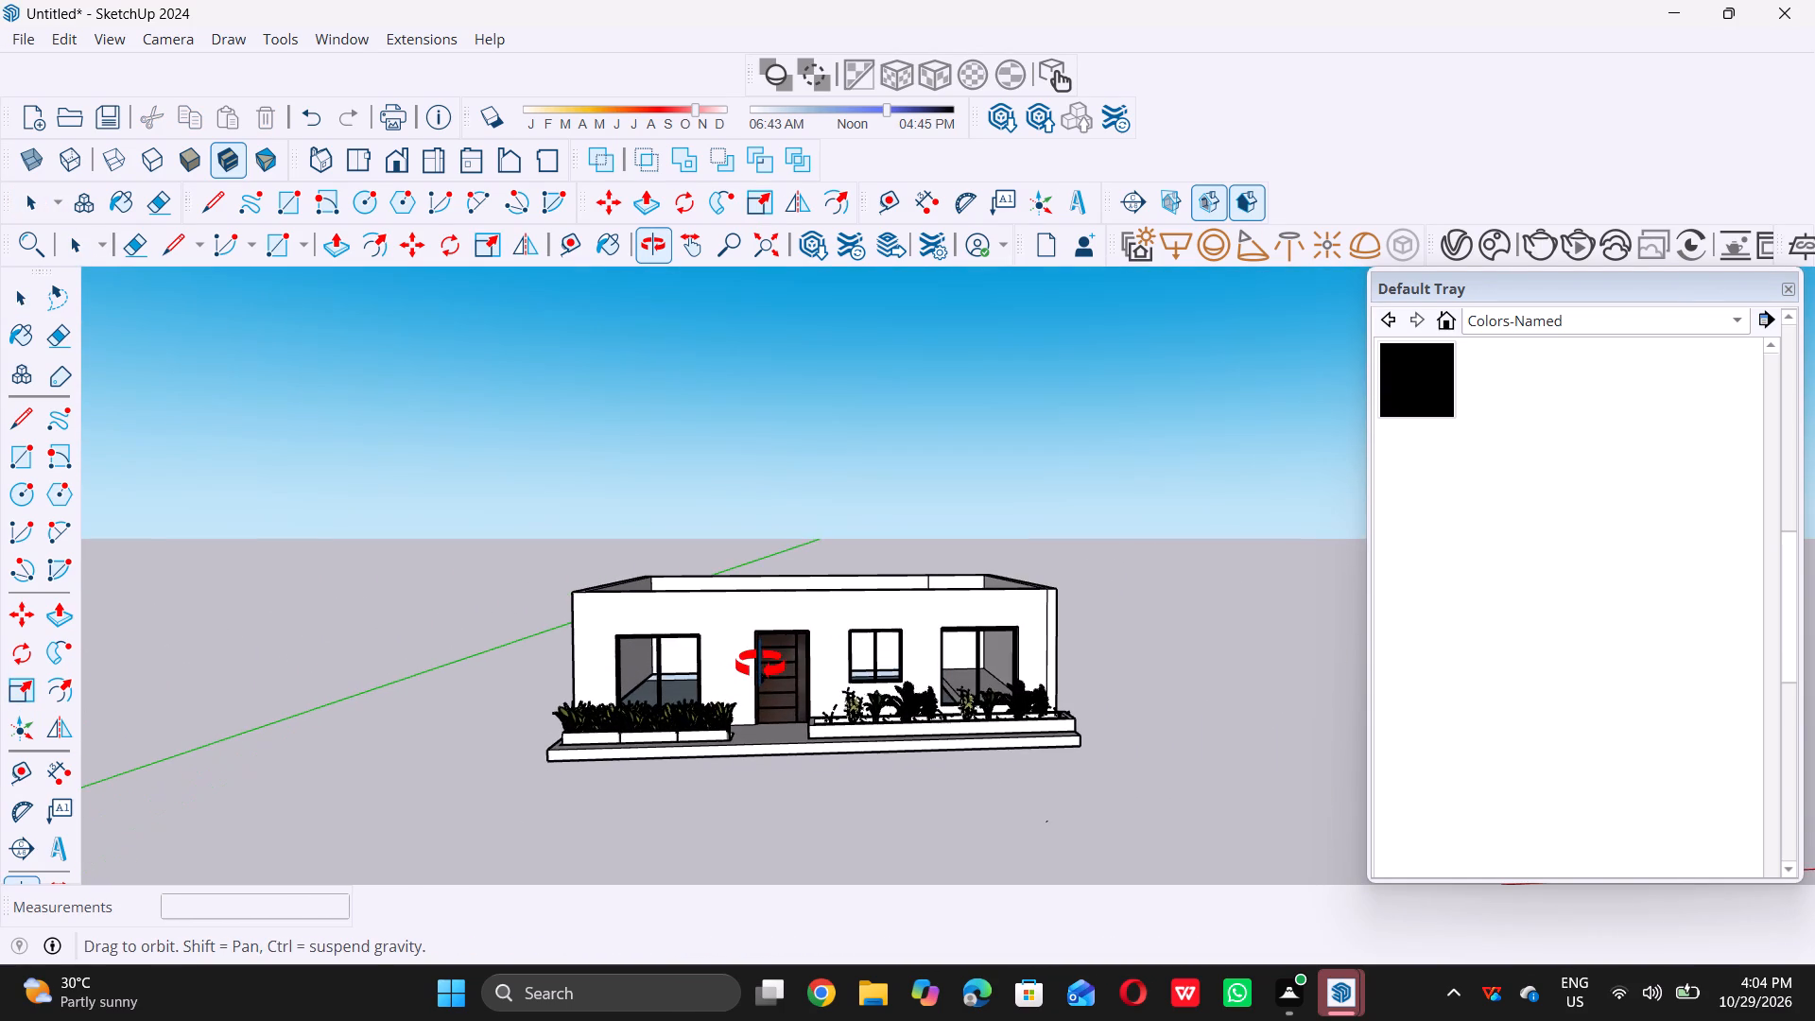
middle_click_drag(760, 665, 752, 666)
scroll(767, 681, "up", 6)
scroll(767, 681, "down", 13)
middle_click_drag(783, 668, 783, 672)
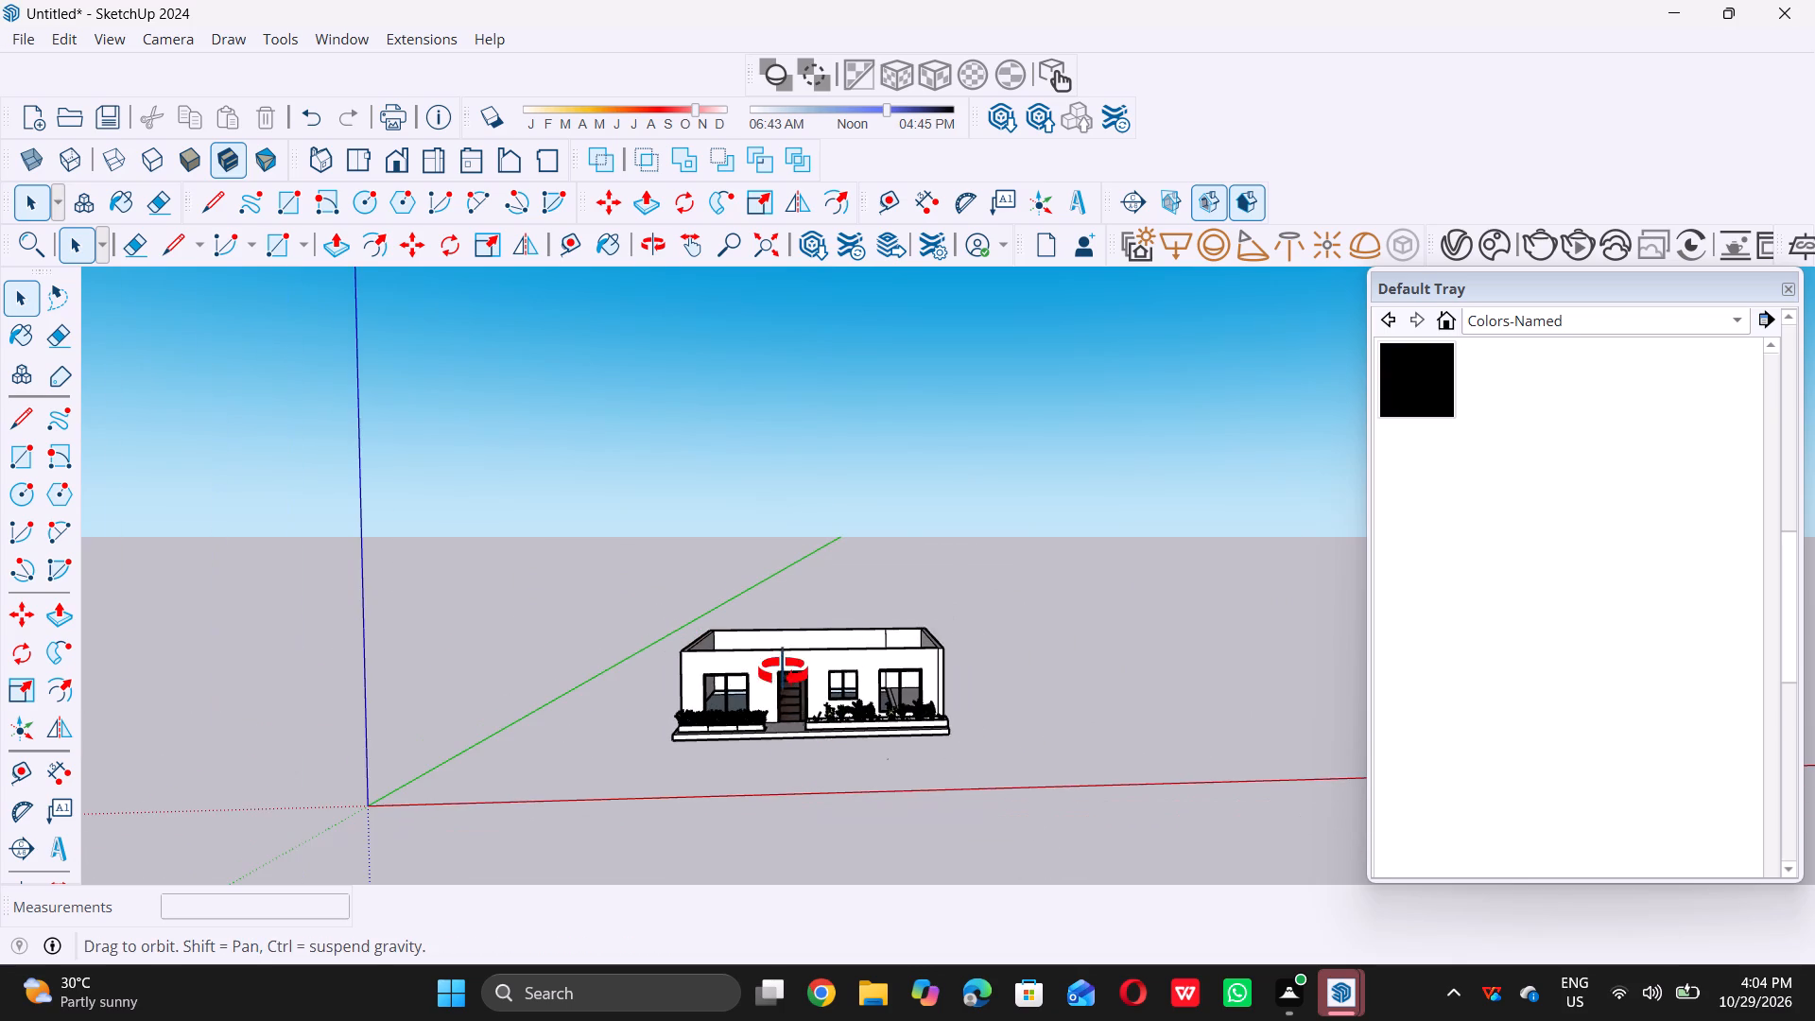
middle_click_drag(783, 672, 805, 758)
scroll(708, 651, "up", 5)
scroll(707, 649, "down", 6)
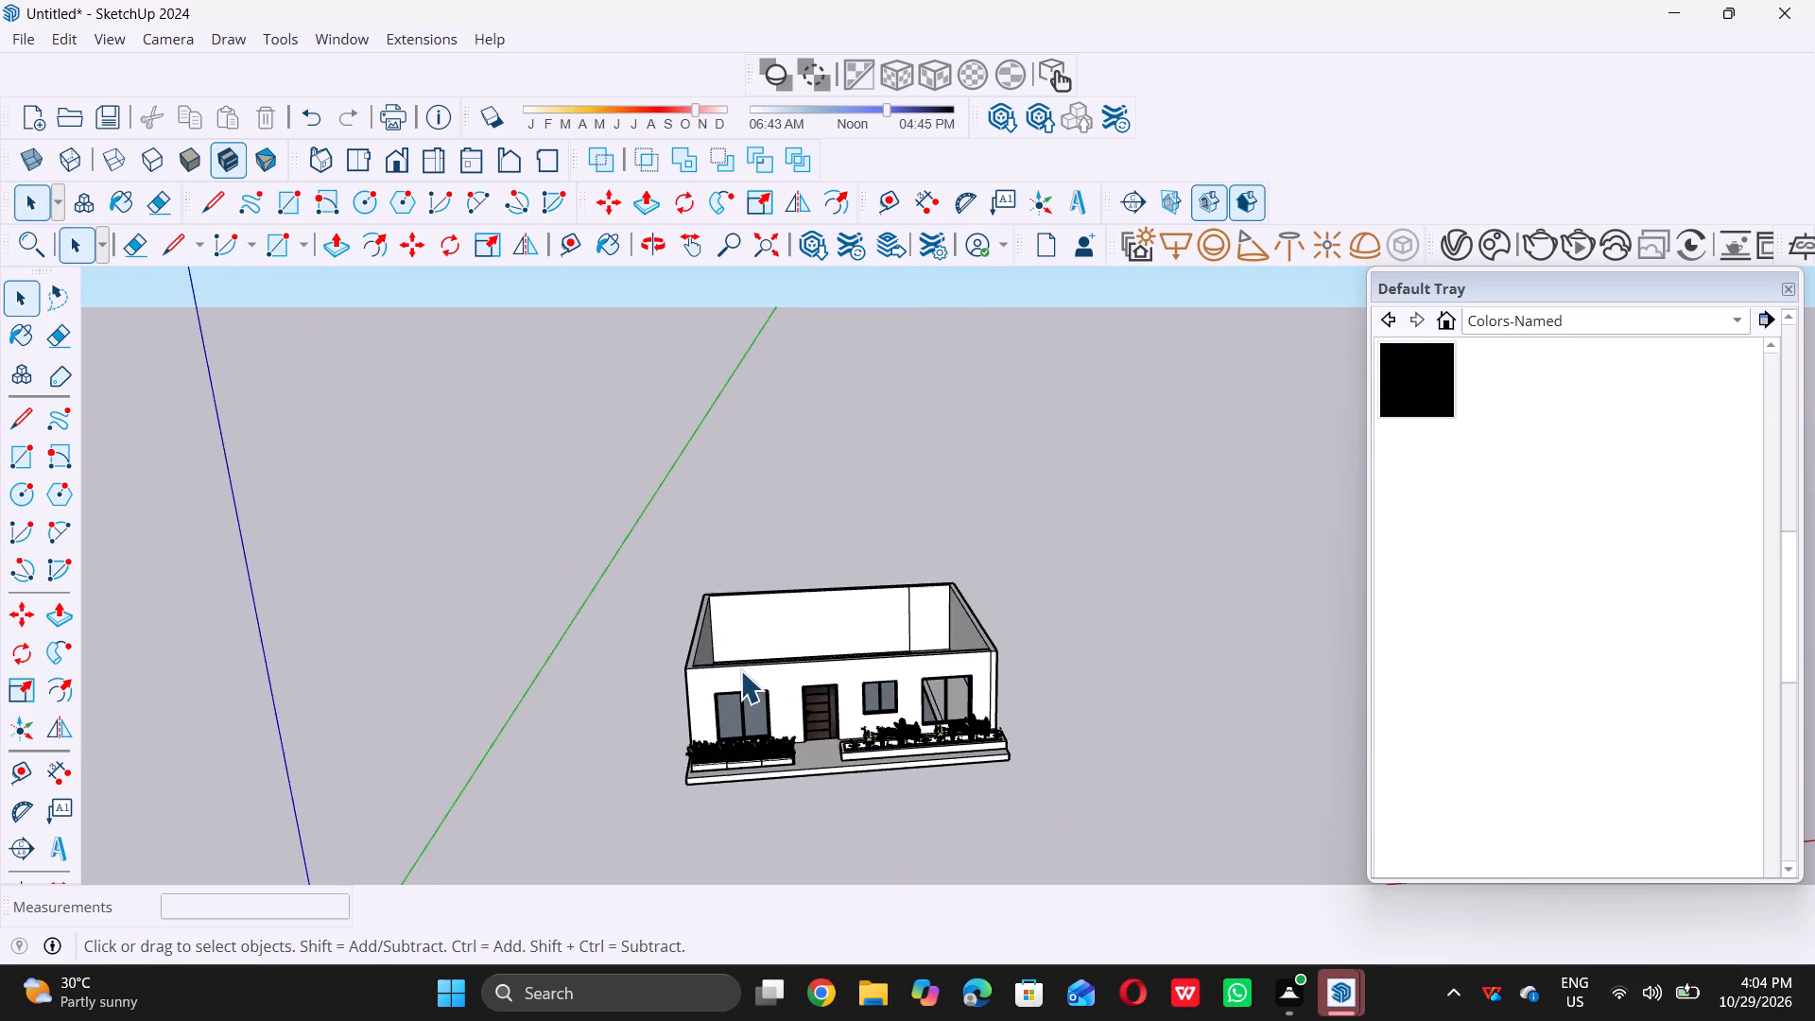
Draw an upright 36' by 9" rotated rectangle along the outer top edge of the house's rear wall.
scroll(740, 670, "down", 6)
middle_click_drag(519, 667, 976, 671)
scroll(773, 669, "up", 5)
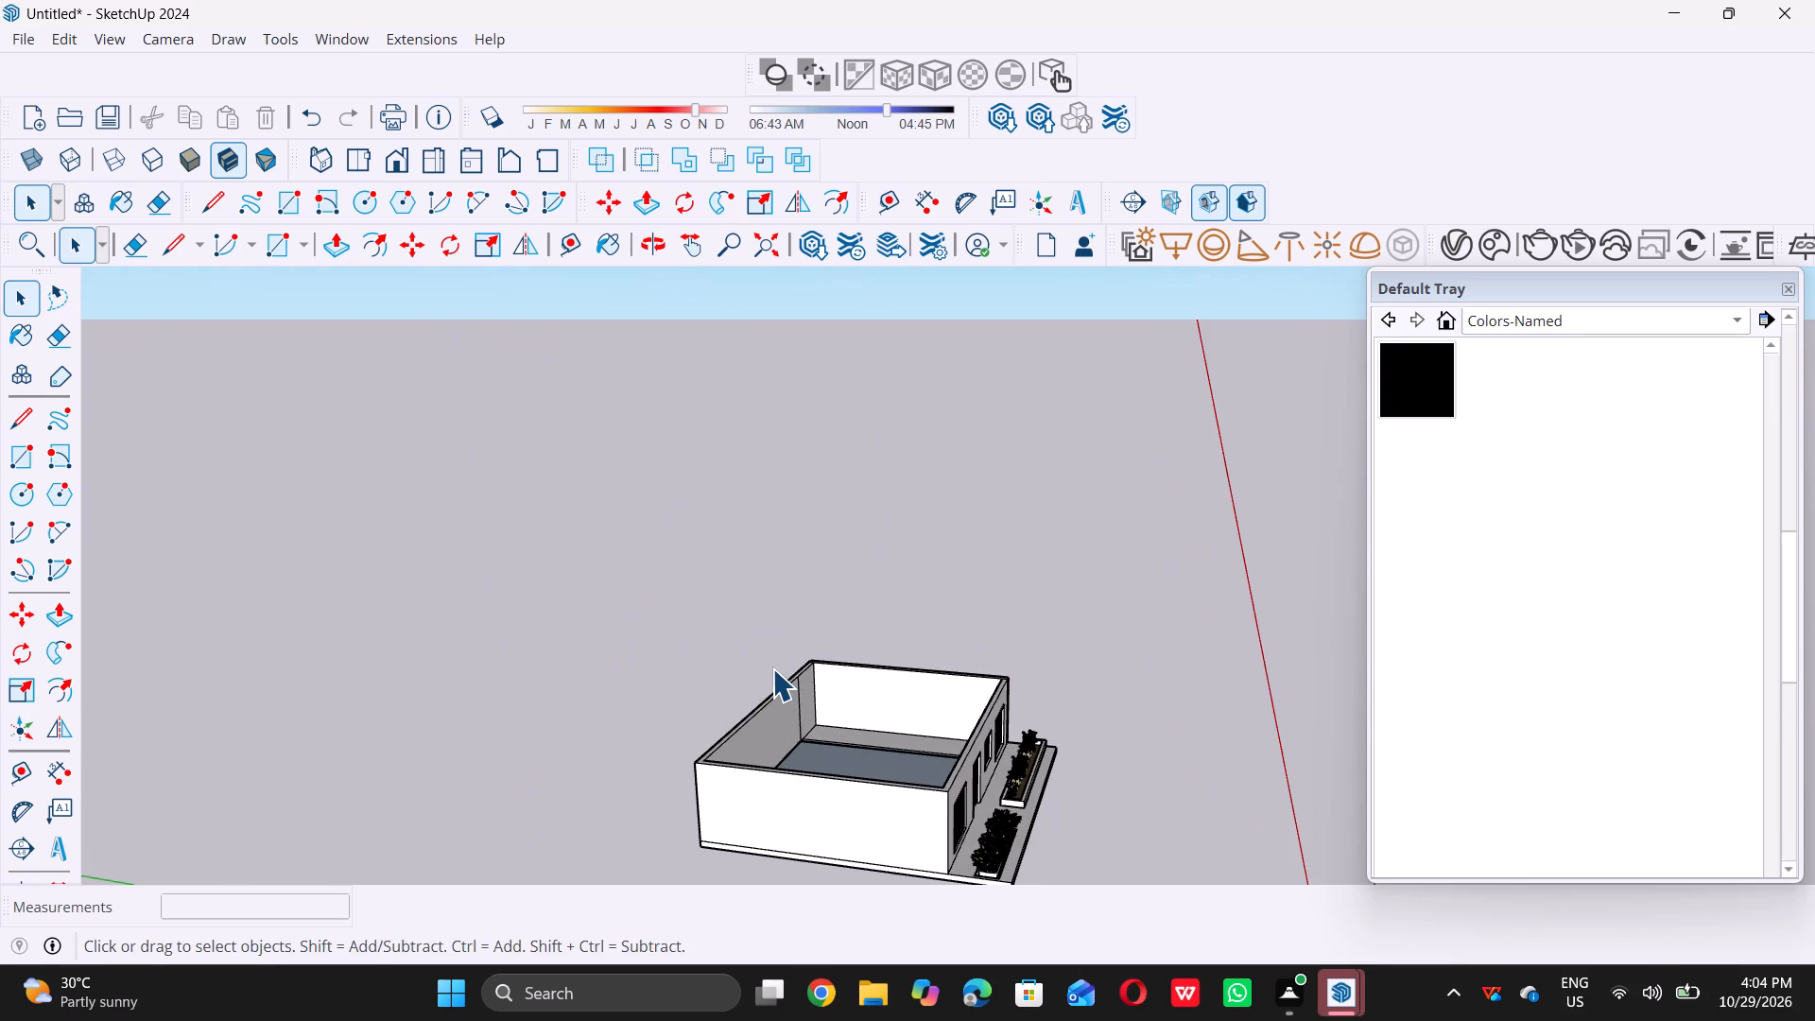
scroll(800, 725, "up", 5)
middle_click_drag(787, 617, 804, 684)
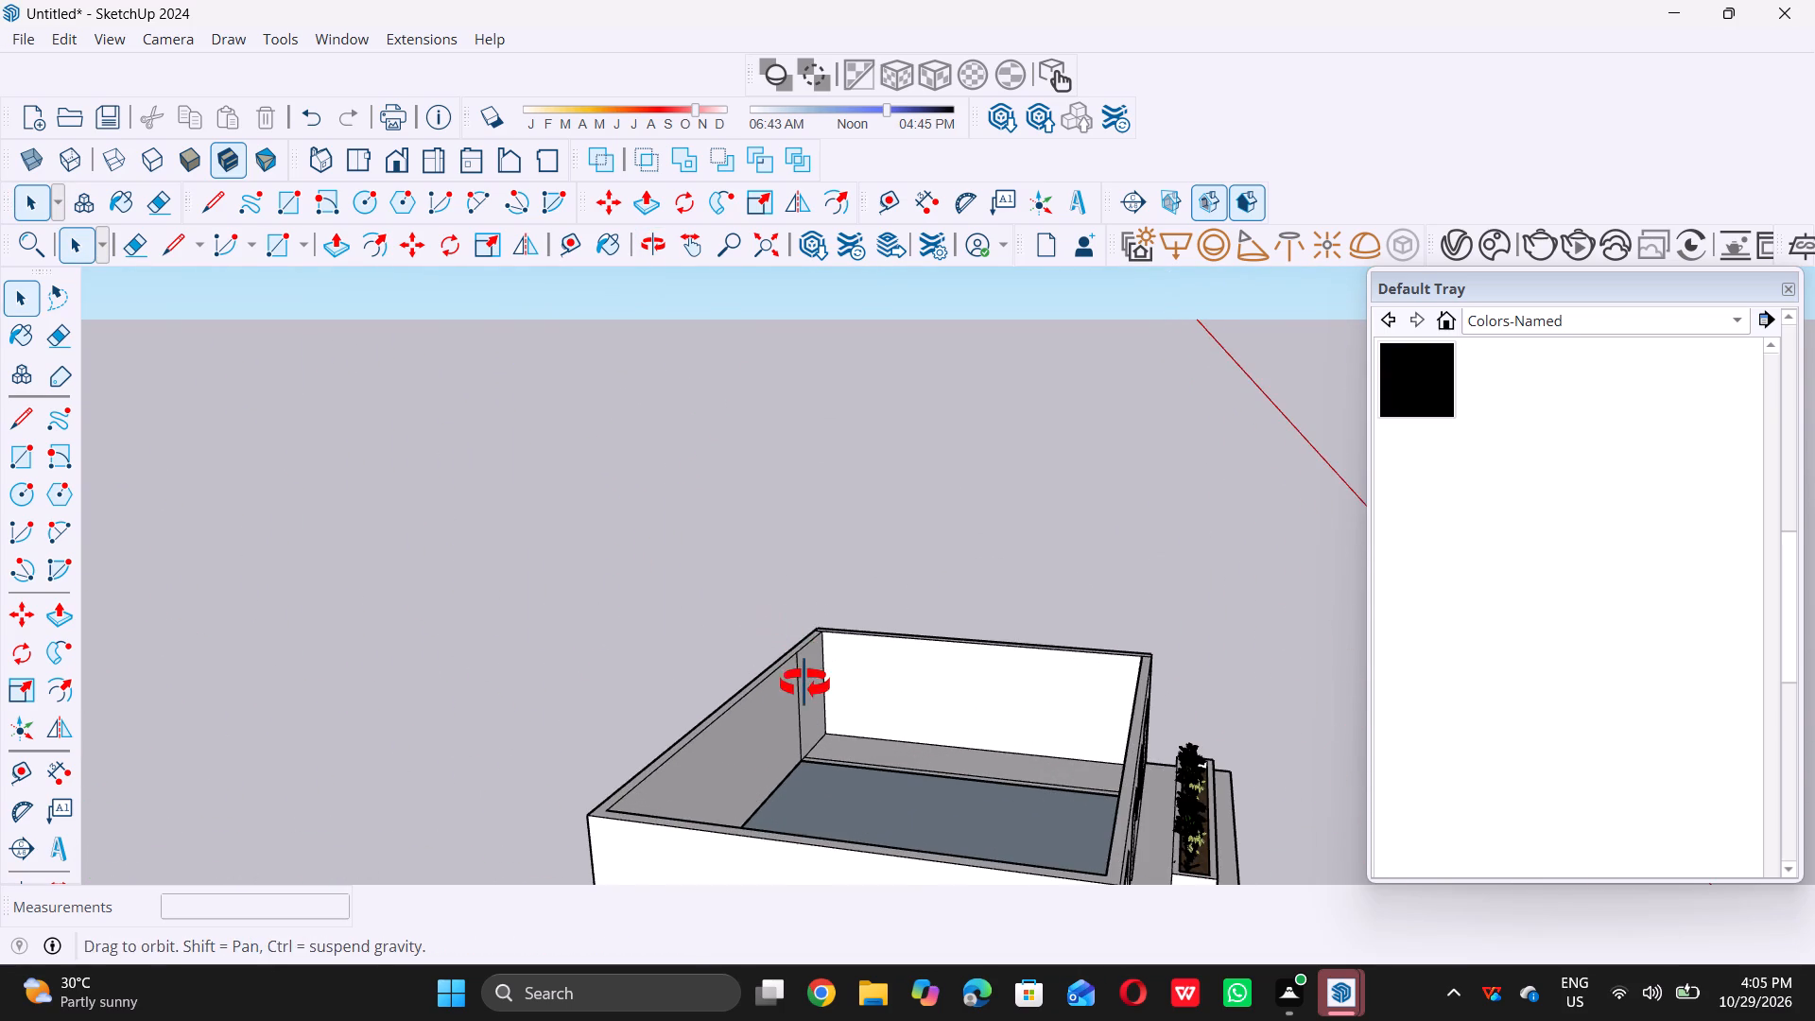
middle_click_drag(804, 684, 807, 685)
scroll(833, 597, "up", 13)
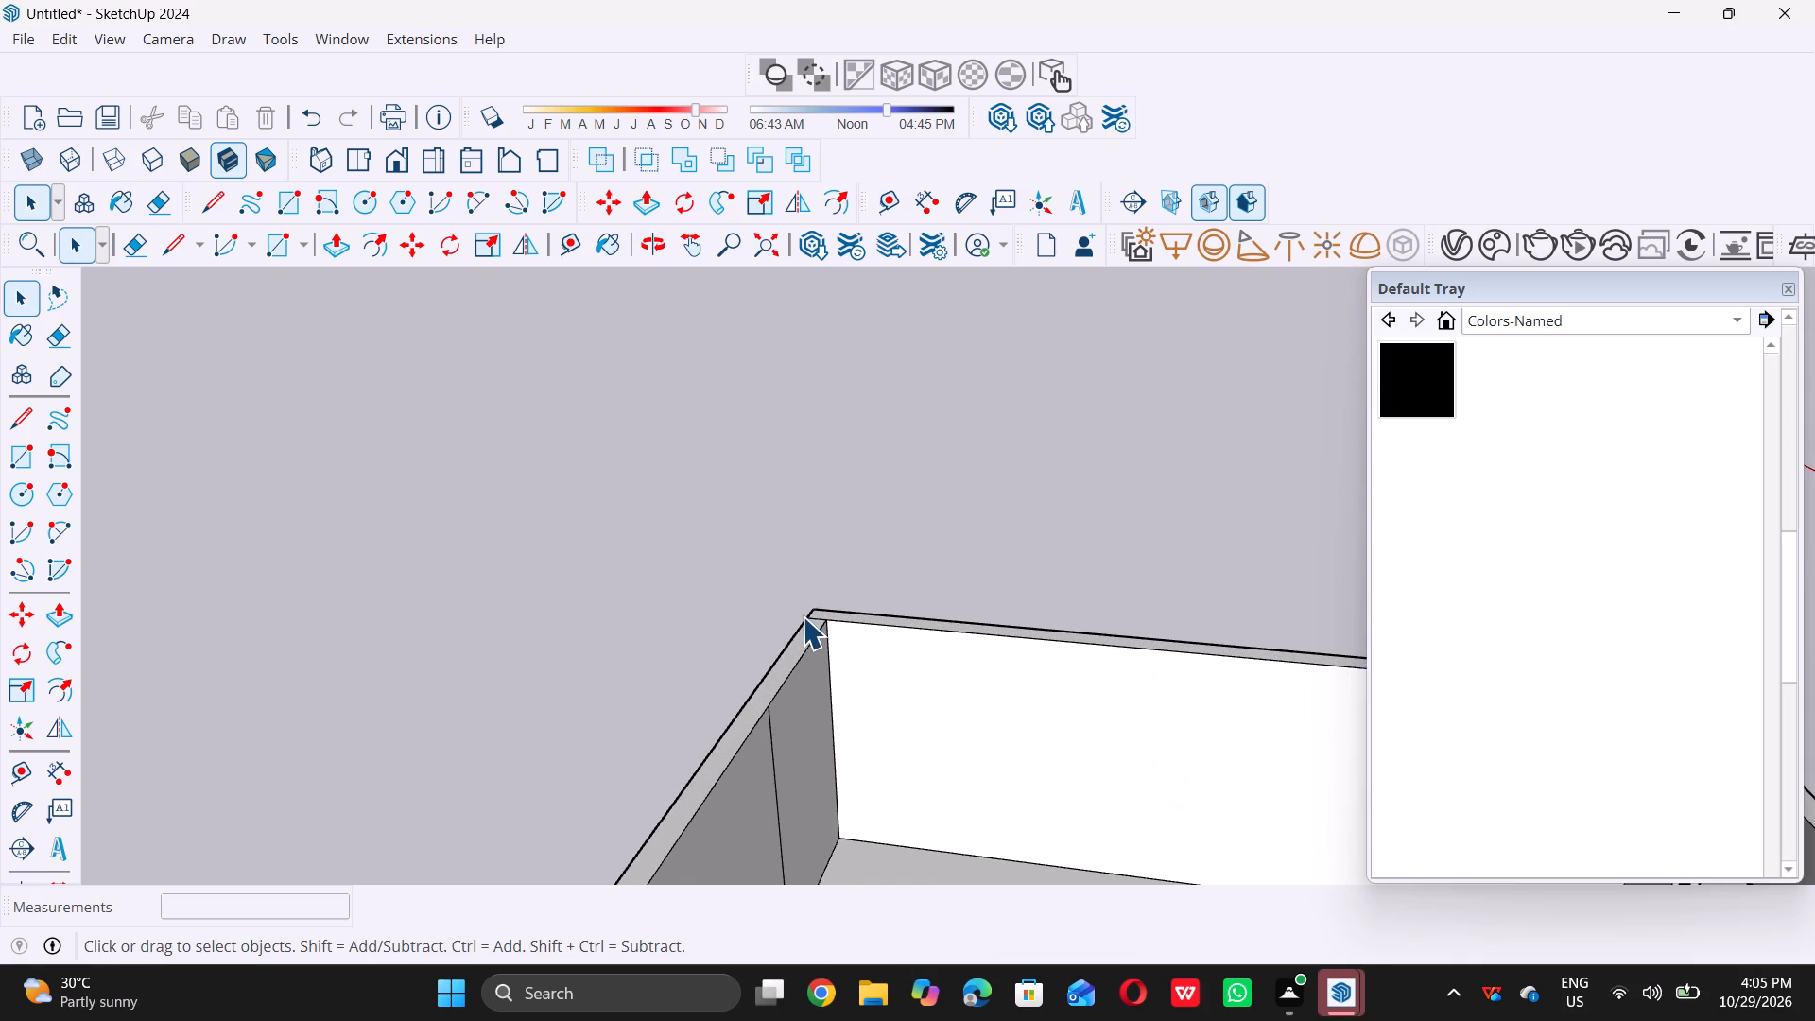
left_click(52, 454)
scroll(849, 629, "up", 10)
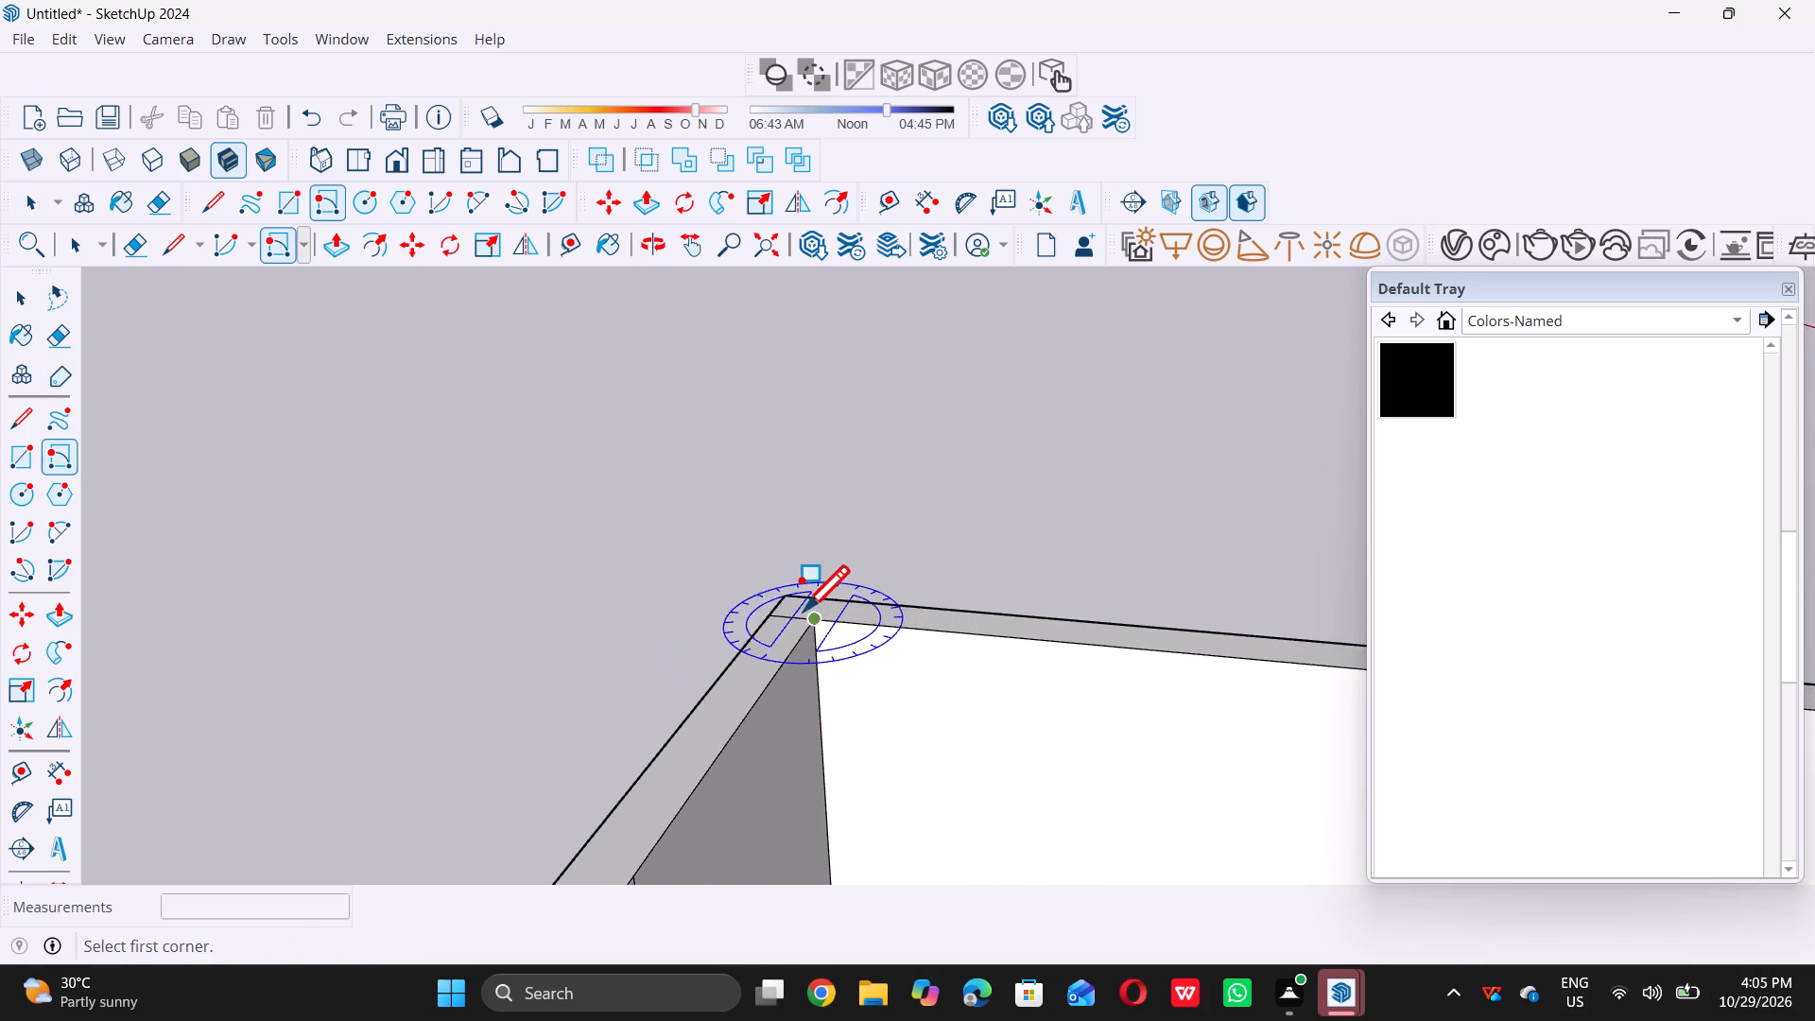
left_click(779, 595)
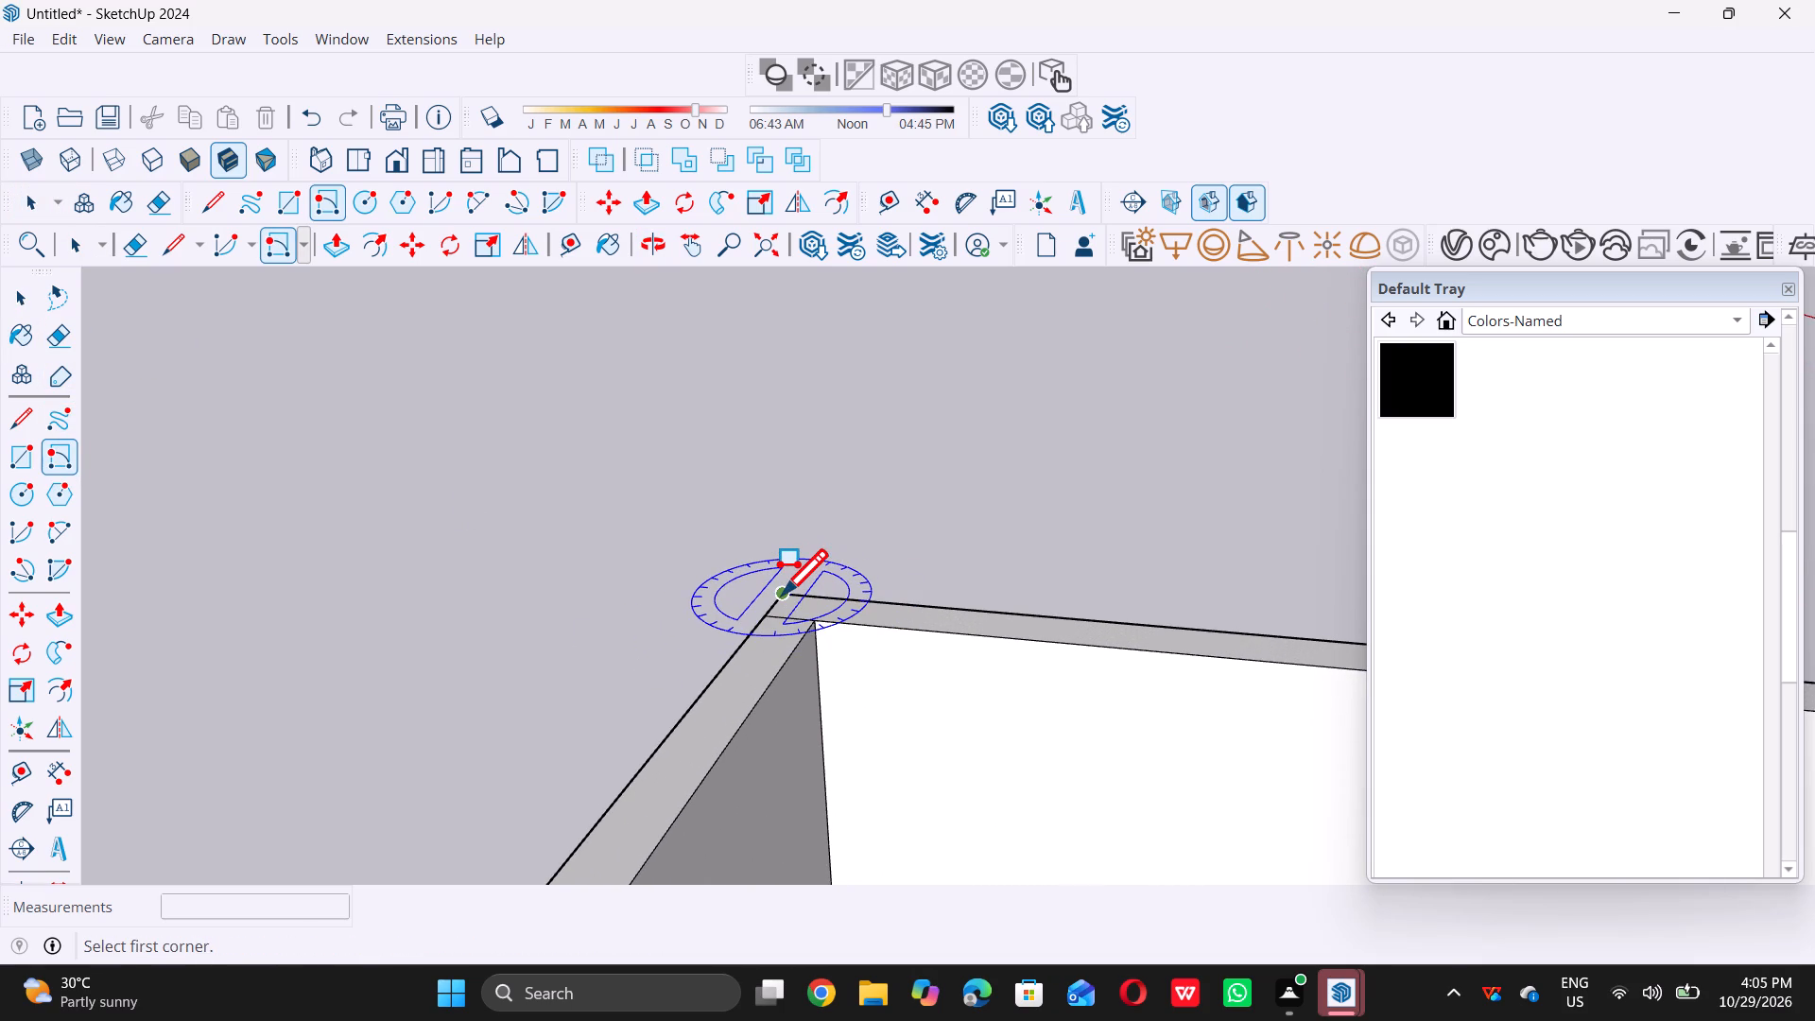
scroll(779, 595, "down", 20)
scroll(779, 595, "down", 7)
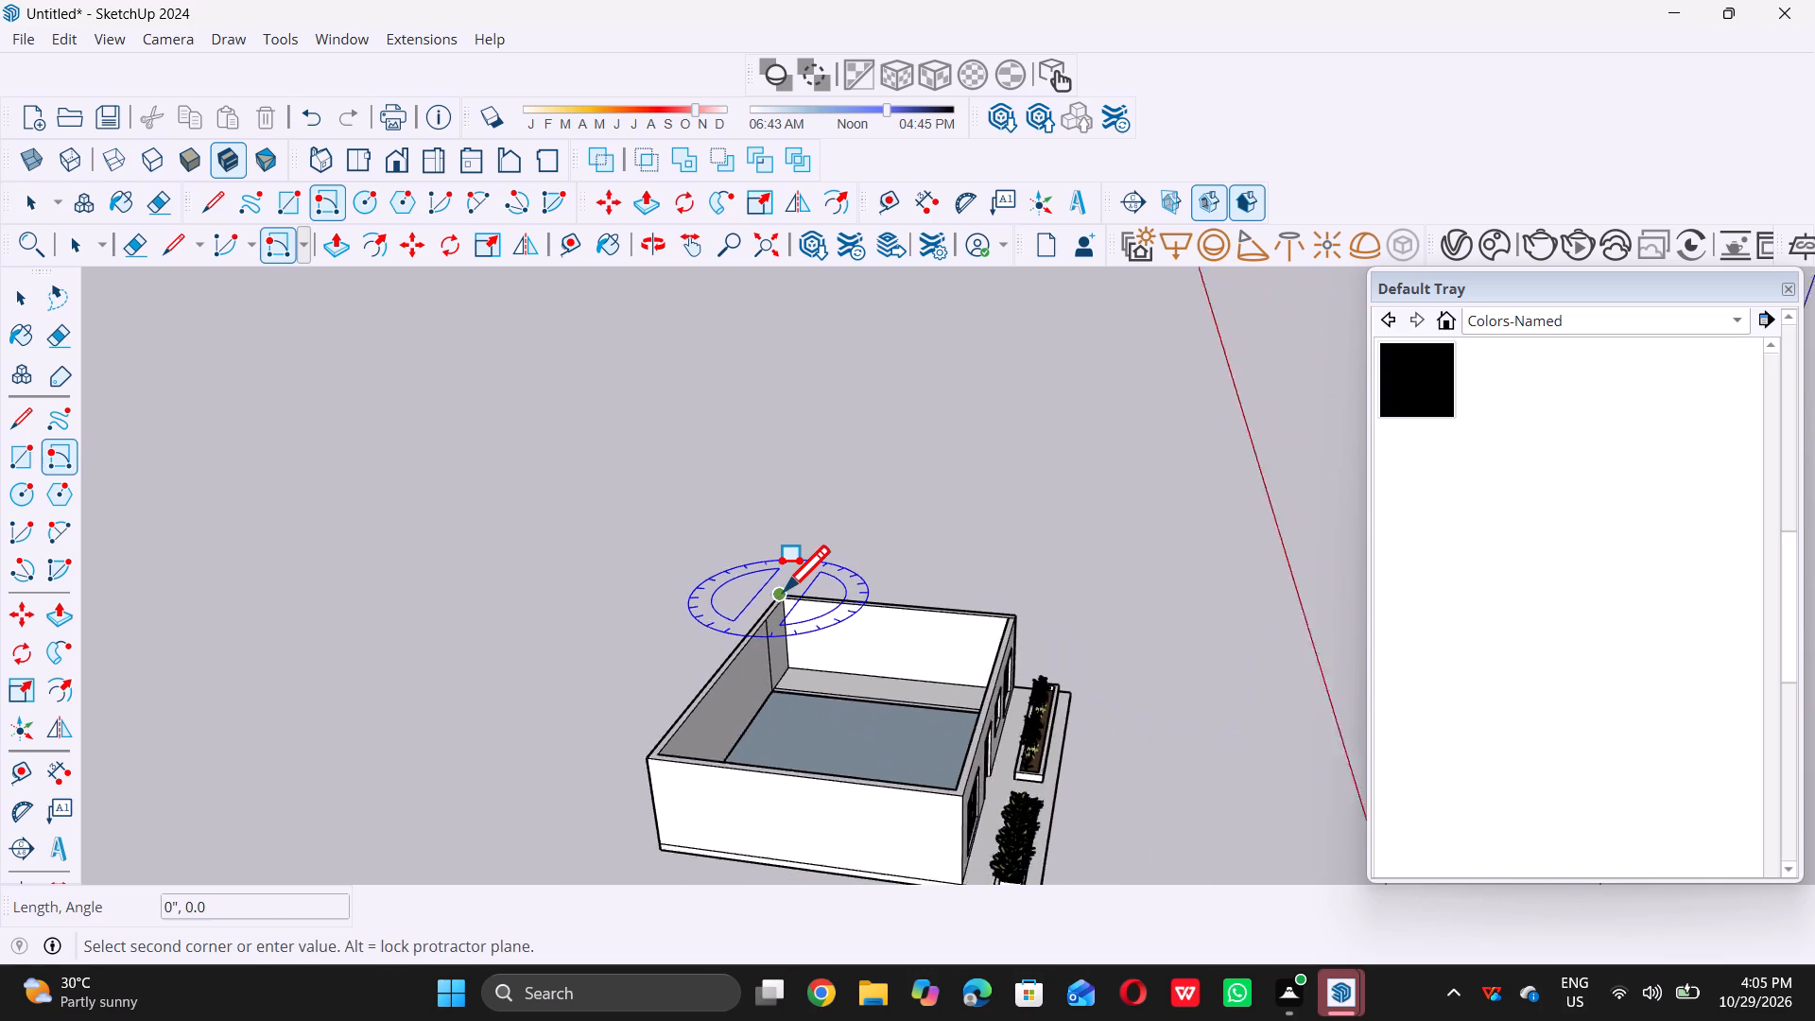
scroll(665, 723, "up", 12)
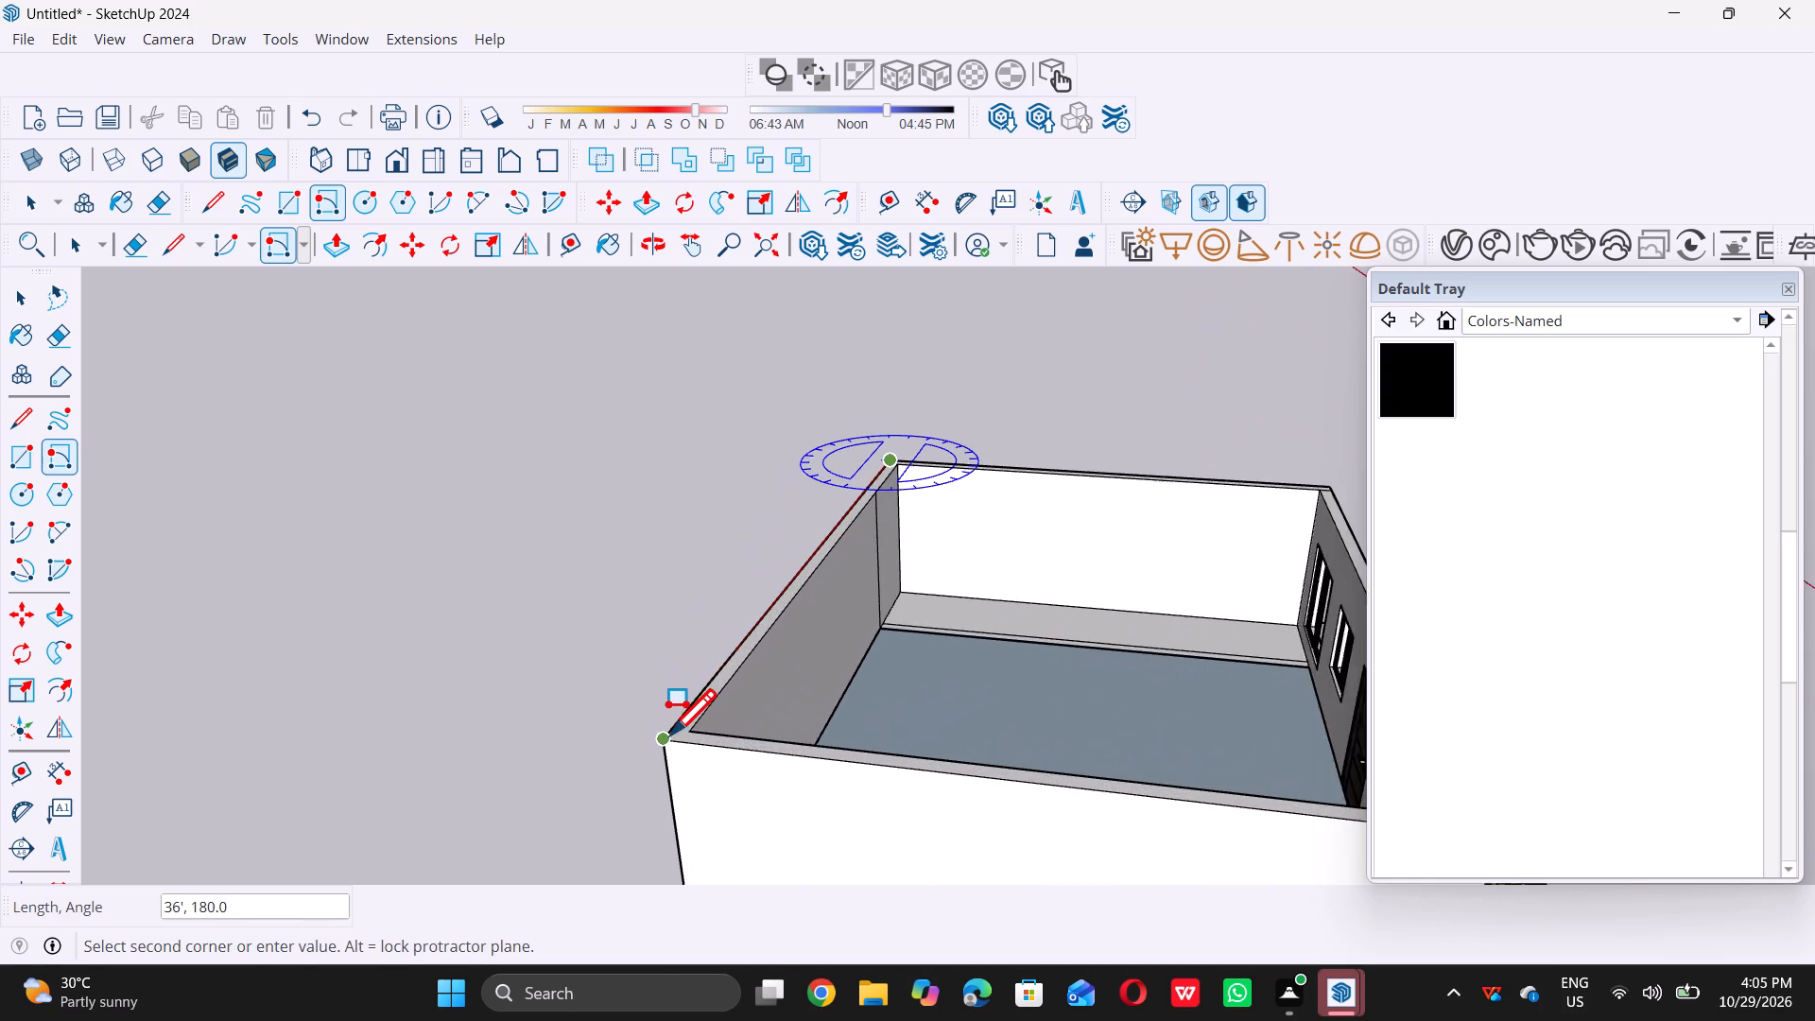
left_click(653, 741)
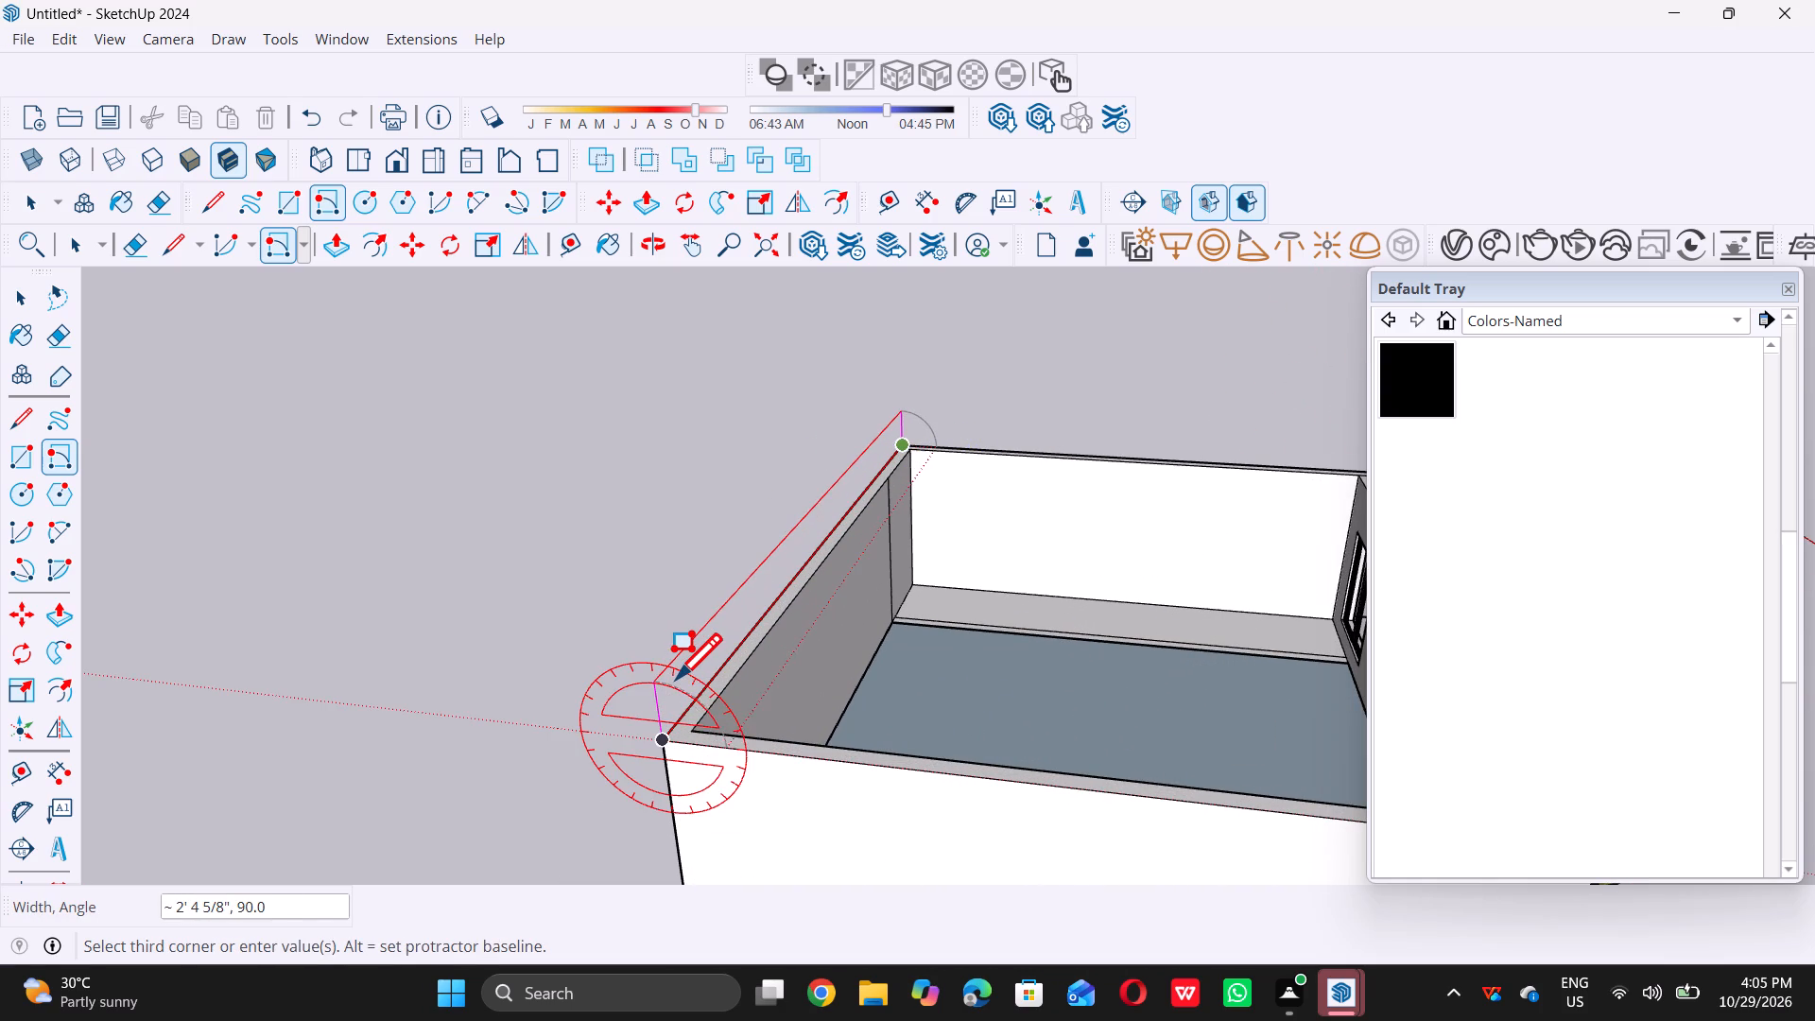
key("9")
key("shift+quotedbl")
key("Return")
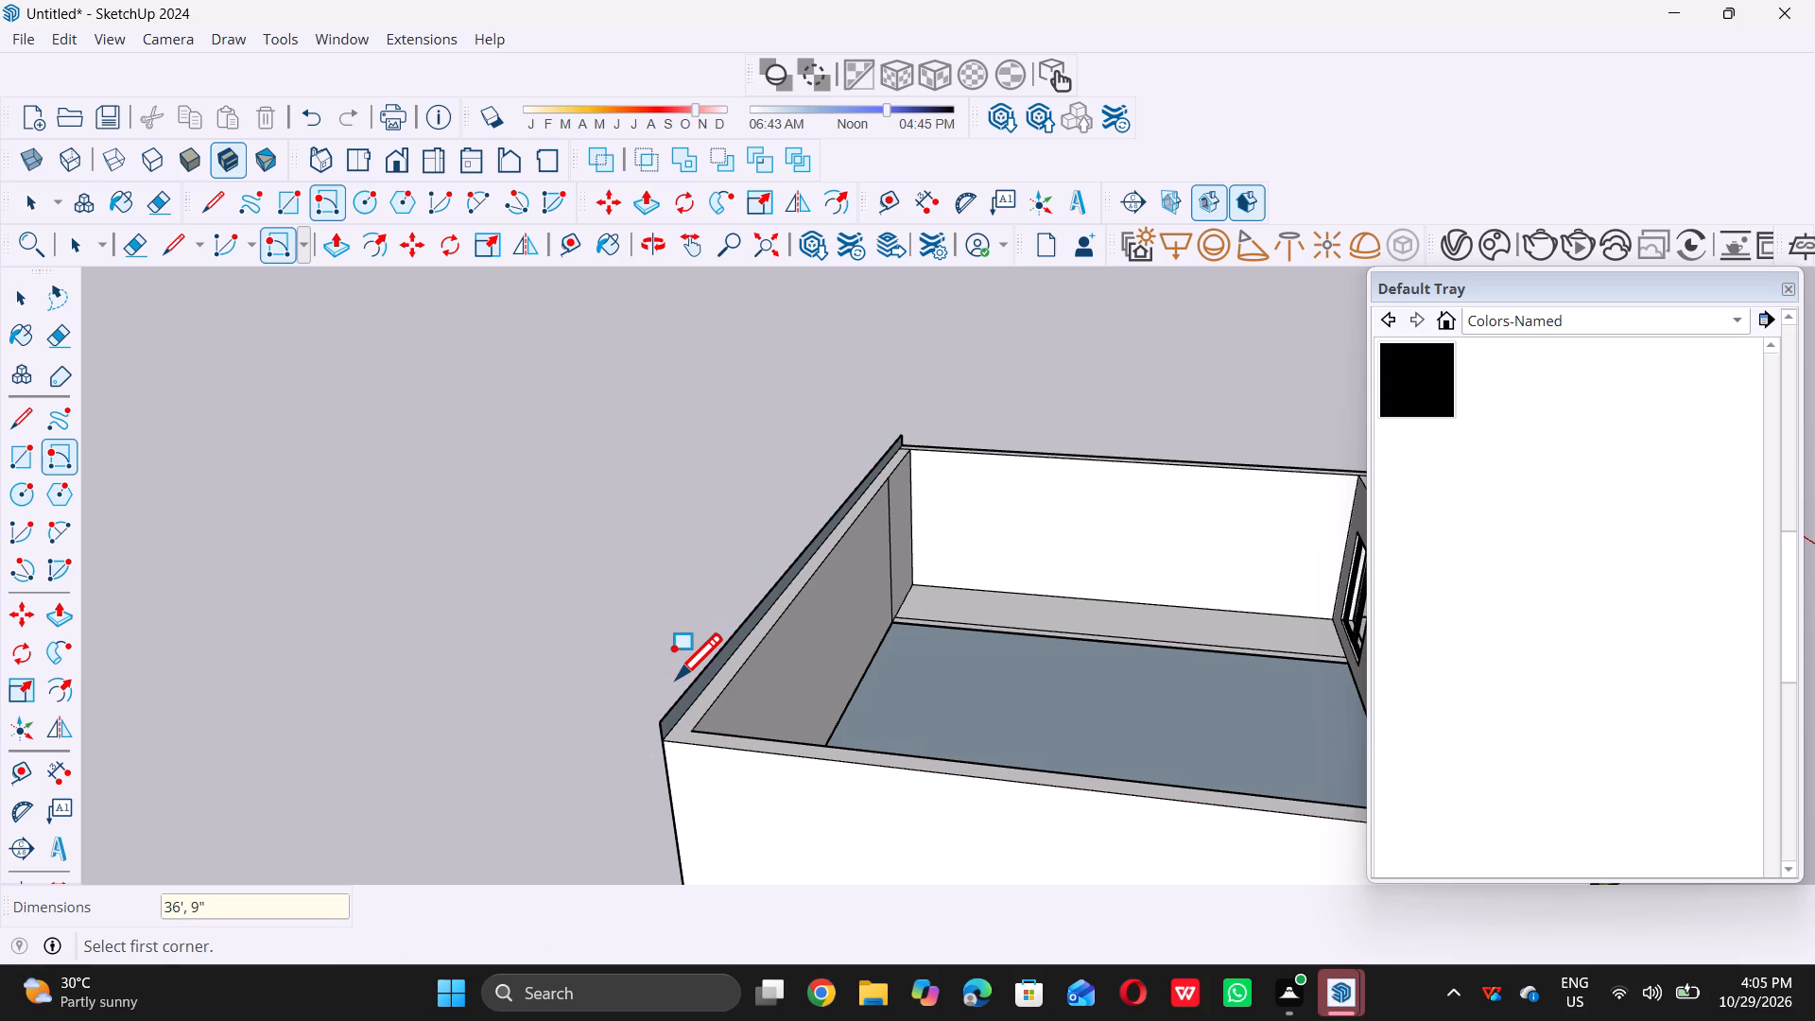
key("space")
Push/Pull the upright strip 30' across the wall tops to the front wall, closing the house with a flat roof slab.
scroll(647, 831, "down", 8)
scroll(708, 771, "down", 2)
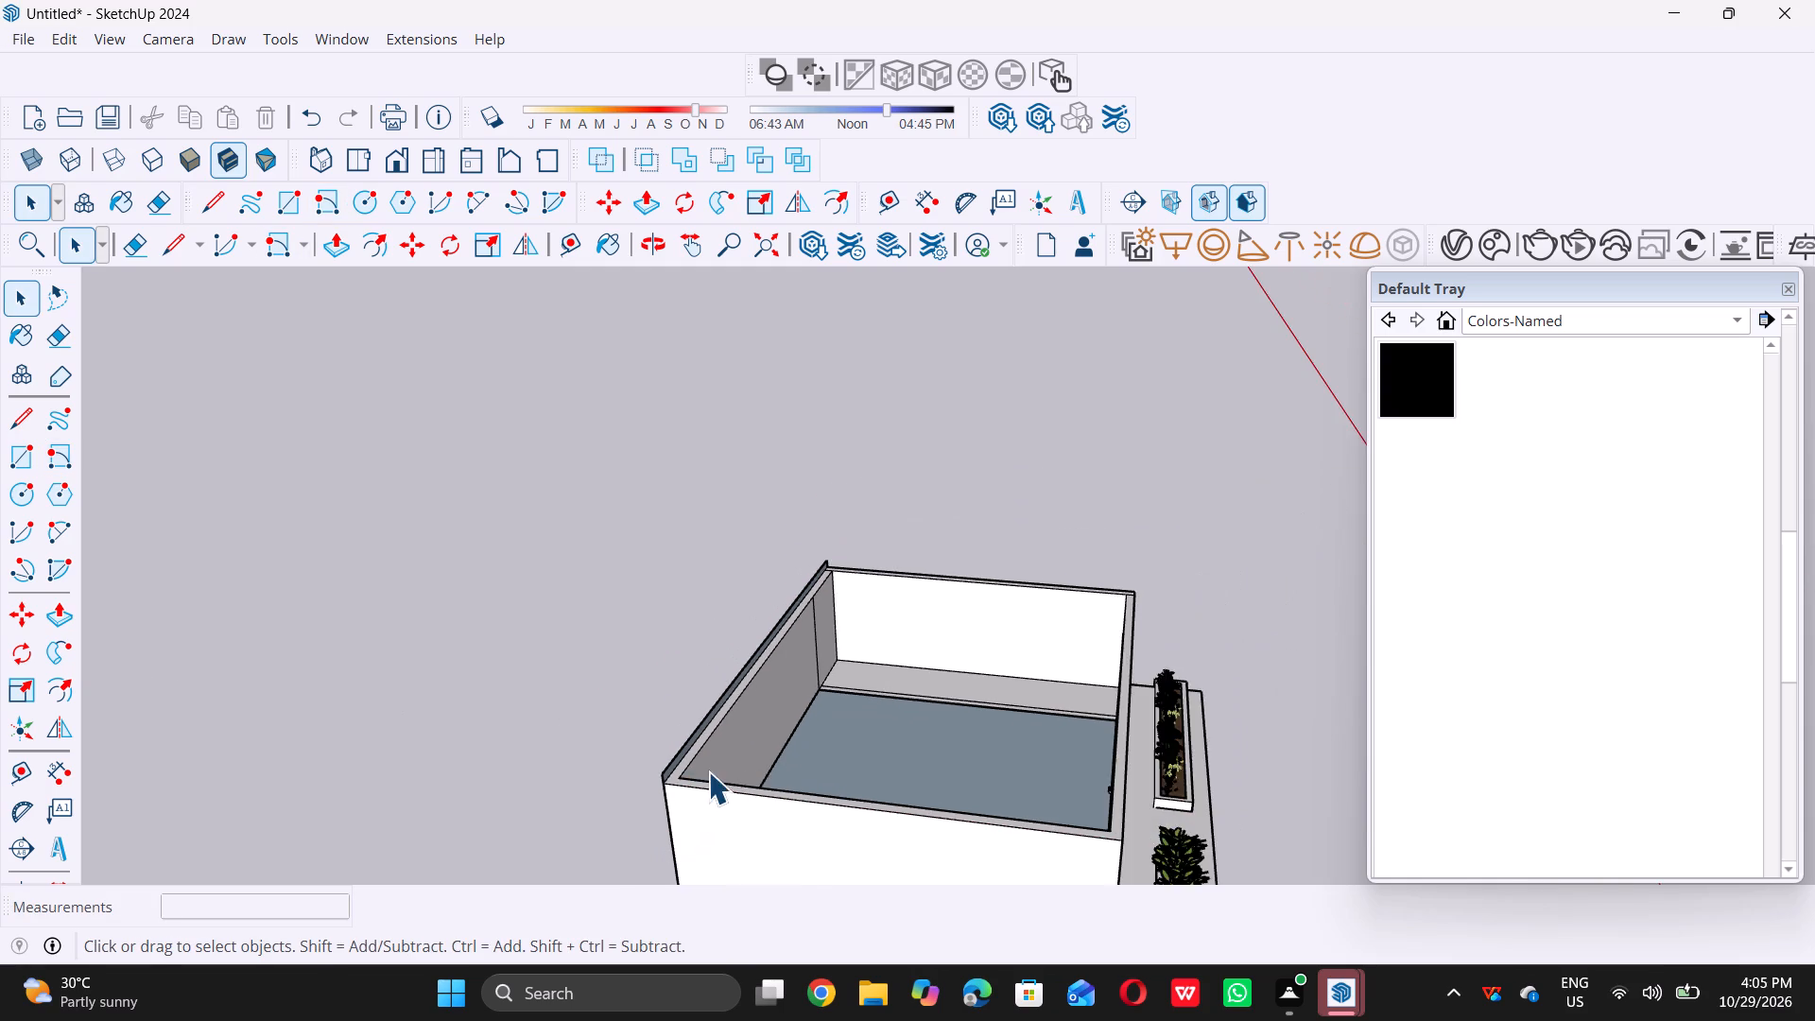
scroll(708, 771, "down", 2)
scroll(769, 808, "up", 12)
scroll(652, 729, "up", 7)
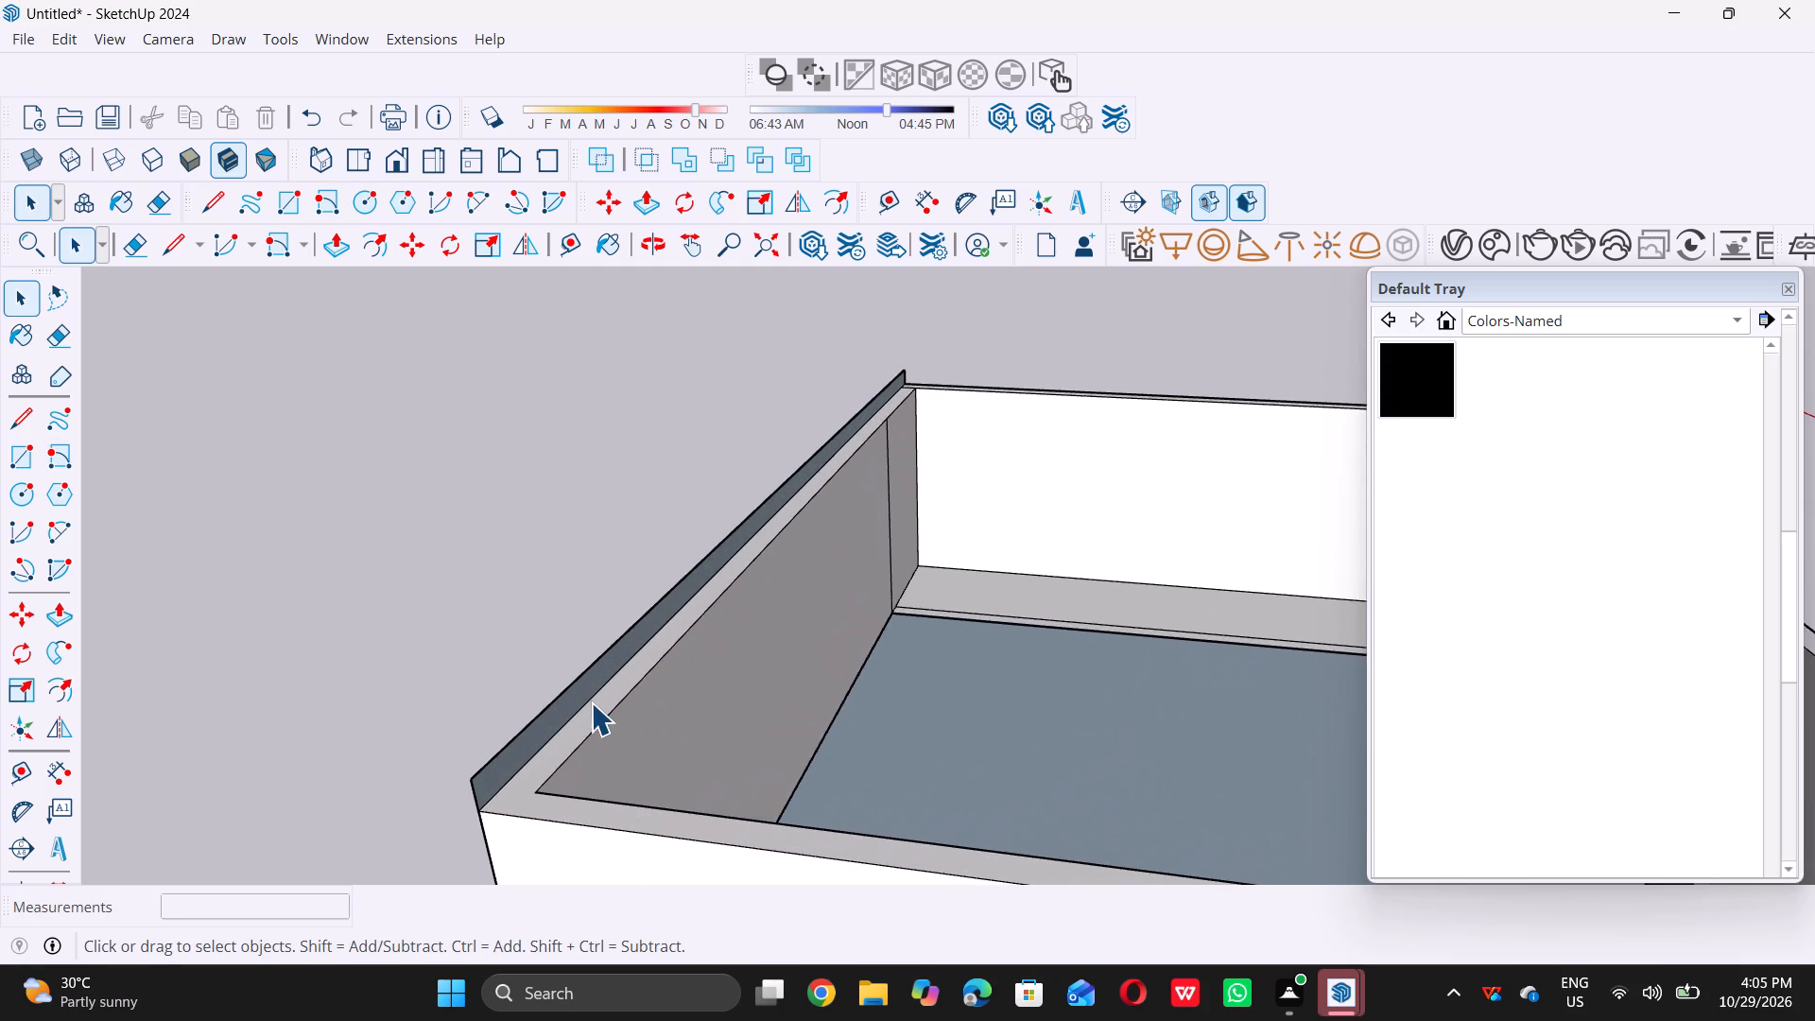
scroll(591, 702, "up", 3)
left_click(589, 686)
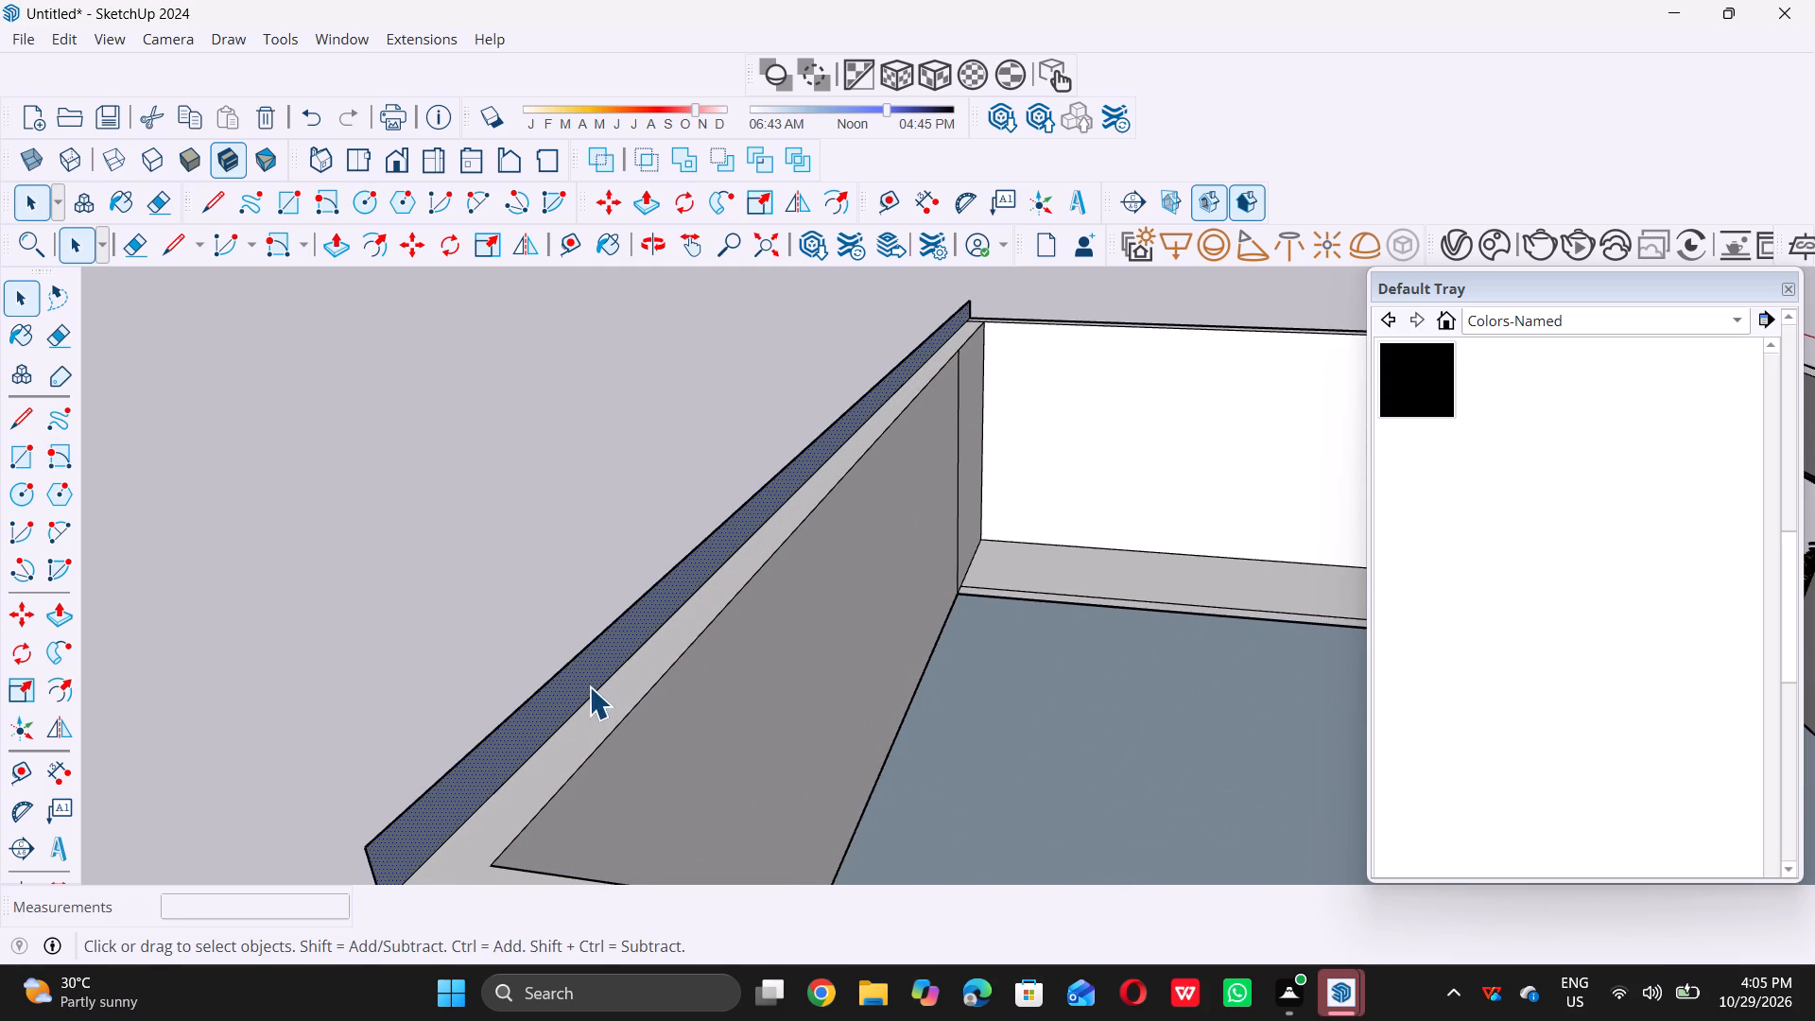
key("p")
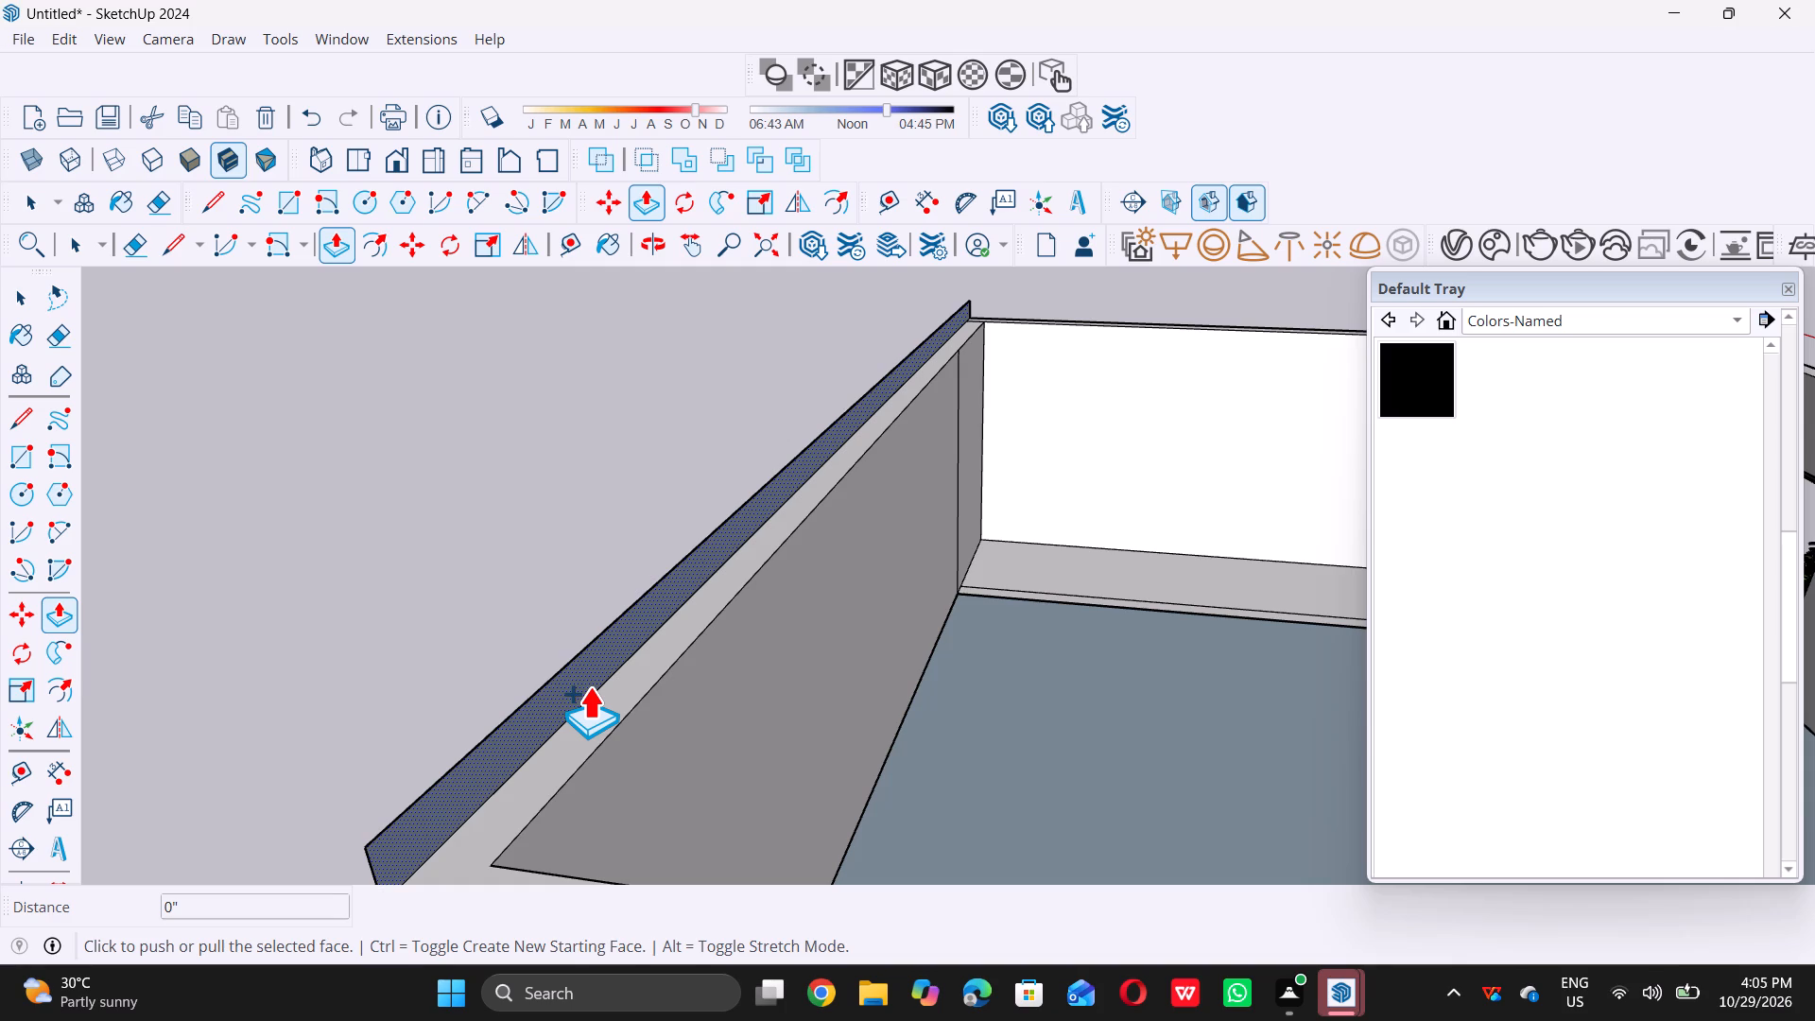
left_click(589, 685)
scroll(589, 685, "down", 16)
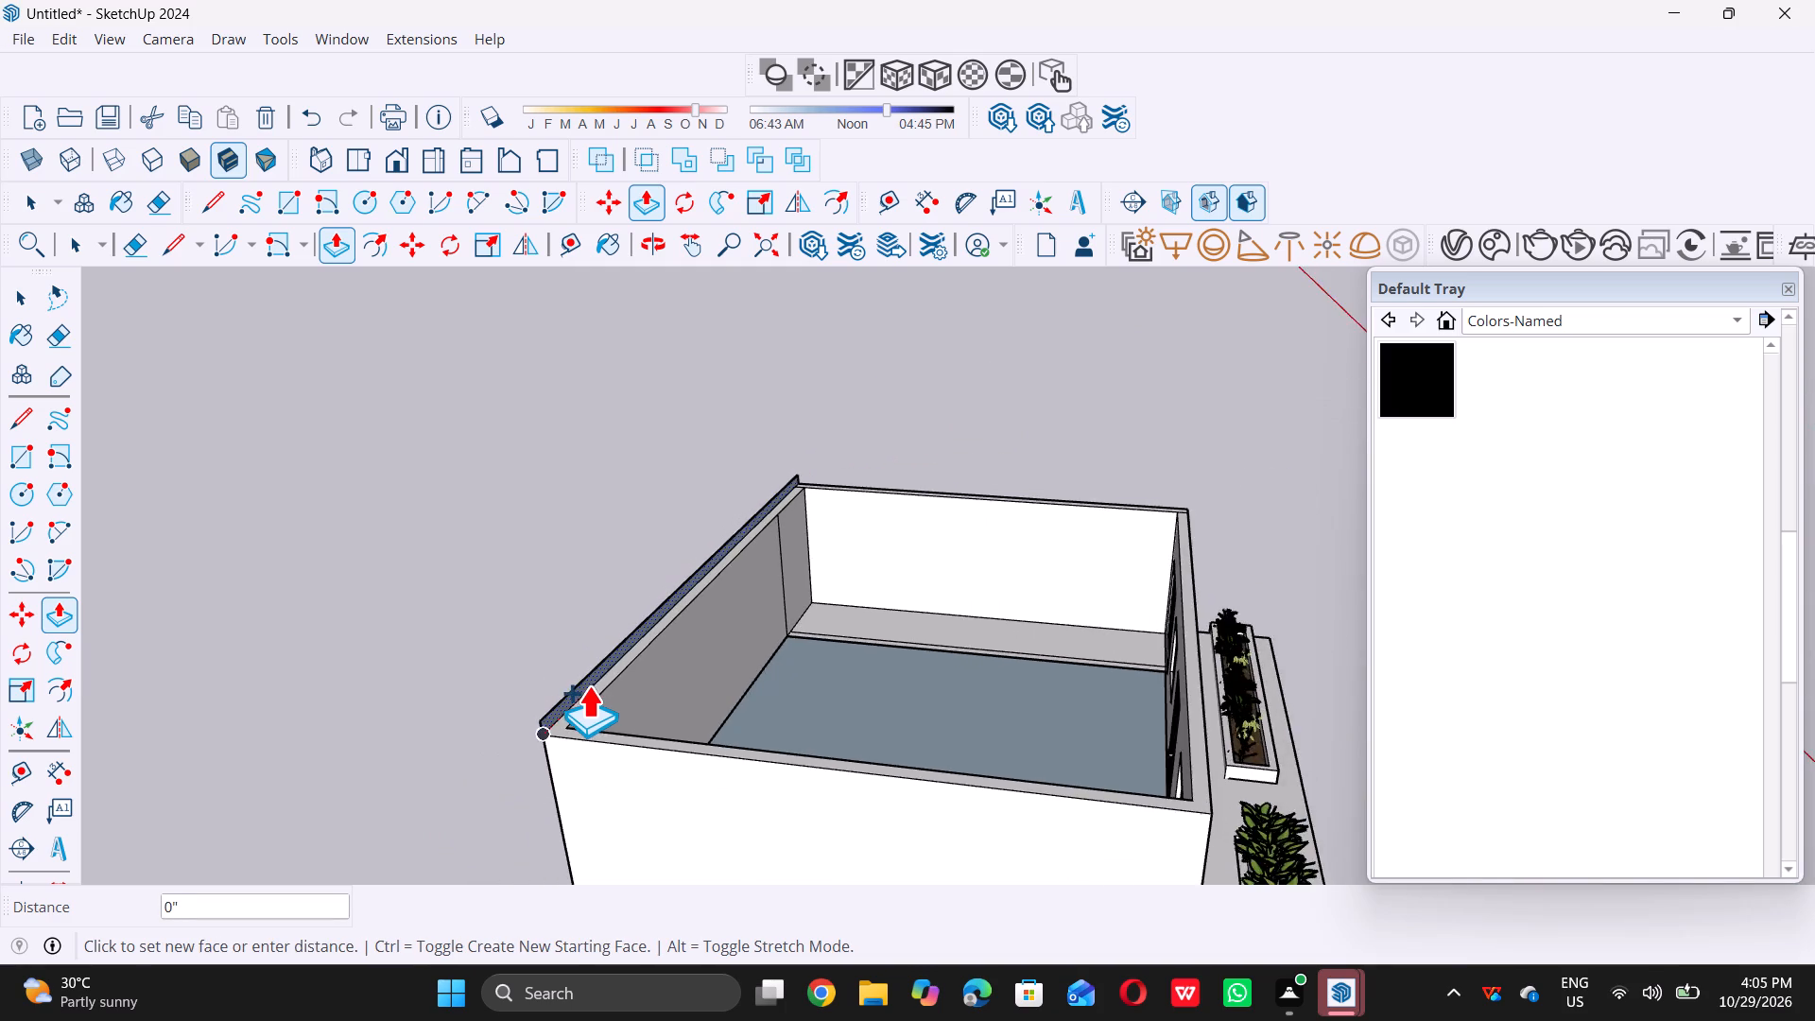
scroll(588, 685, "down", 1)
scroll(1044, 778, "up", 5)
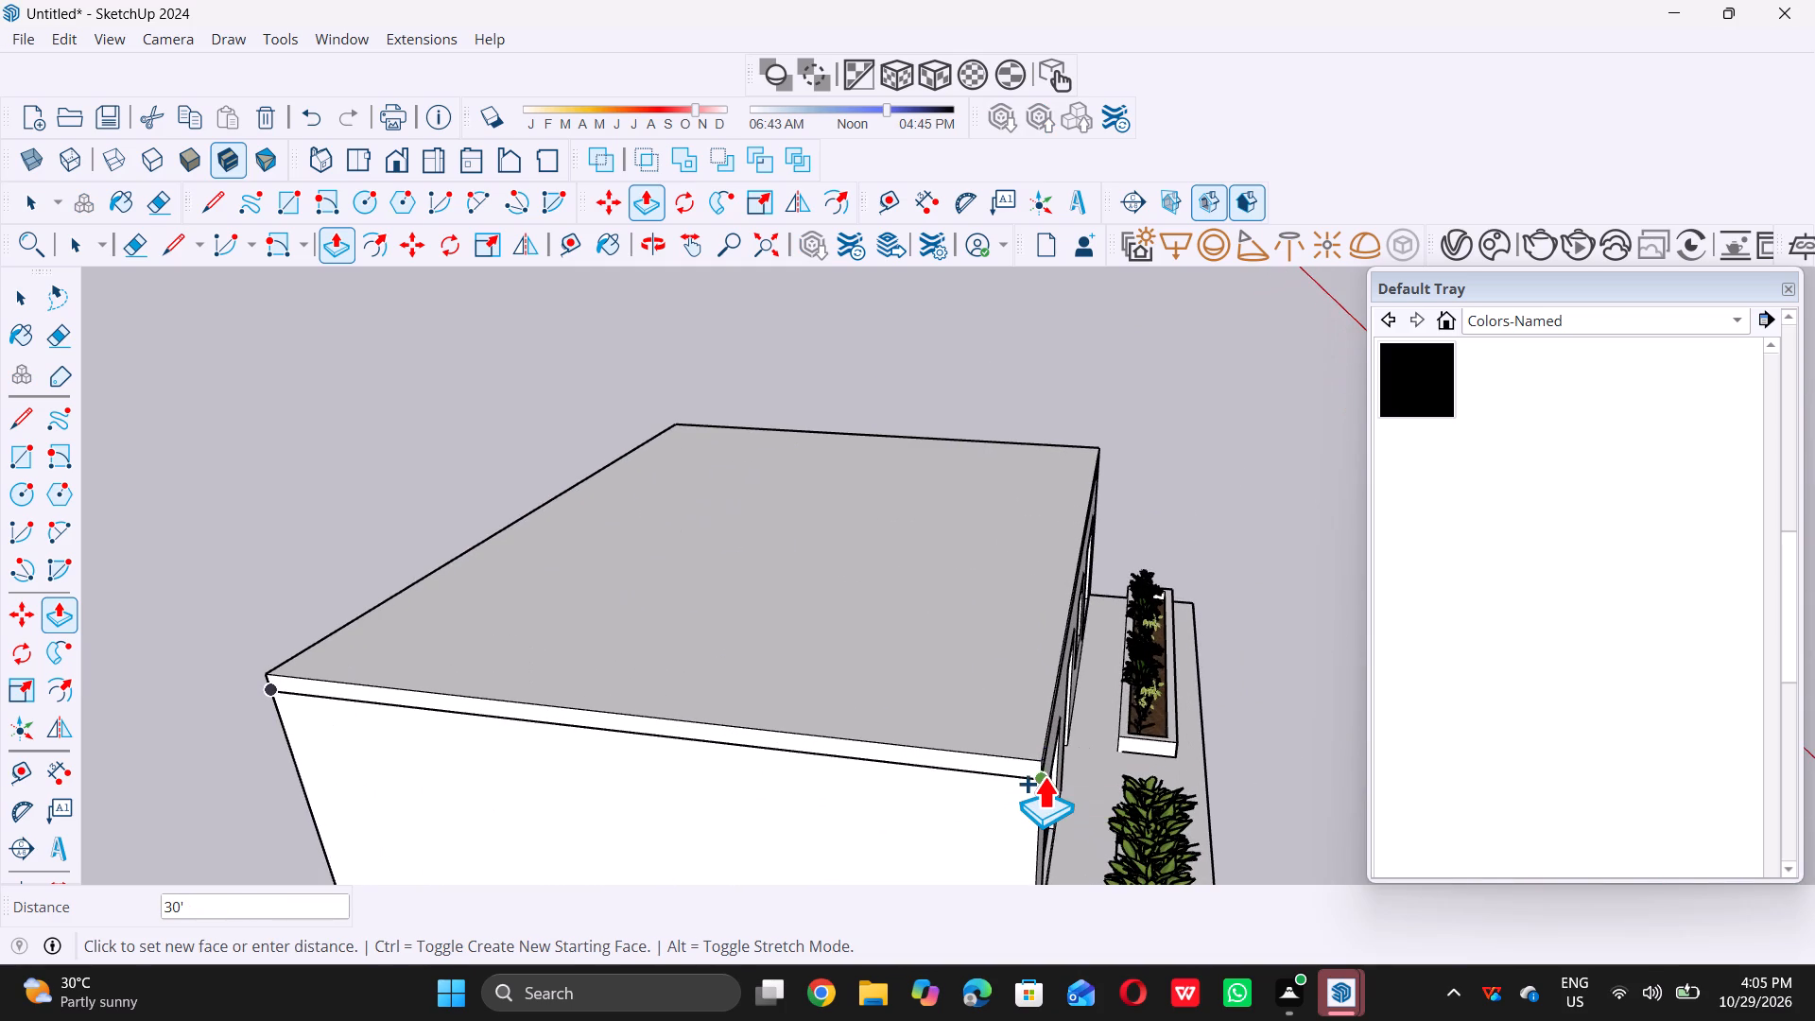
triple_click(1044, 776)
key("space")
Examine the house front with its roof slab from low viewpoints, near and far.
scroll(985, 783, "down", 12)
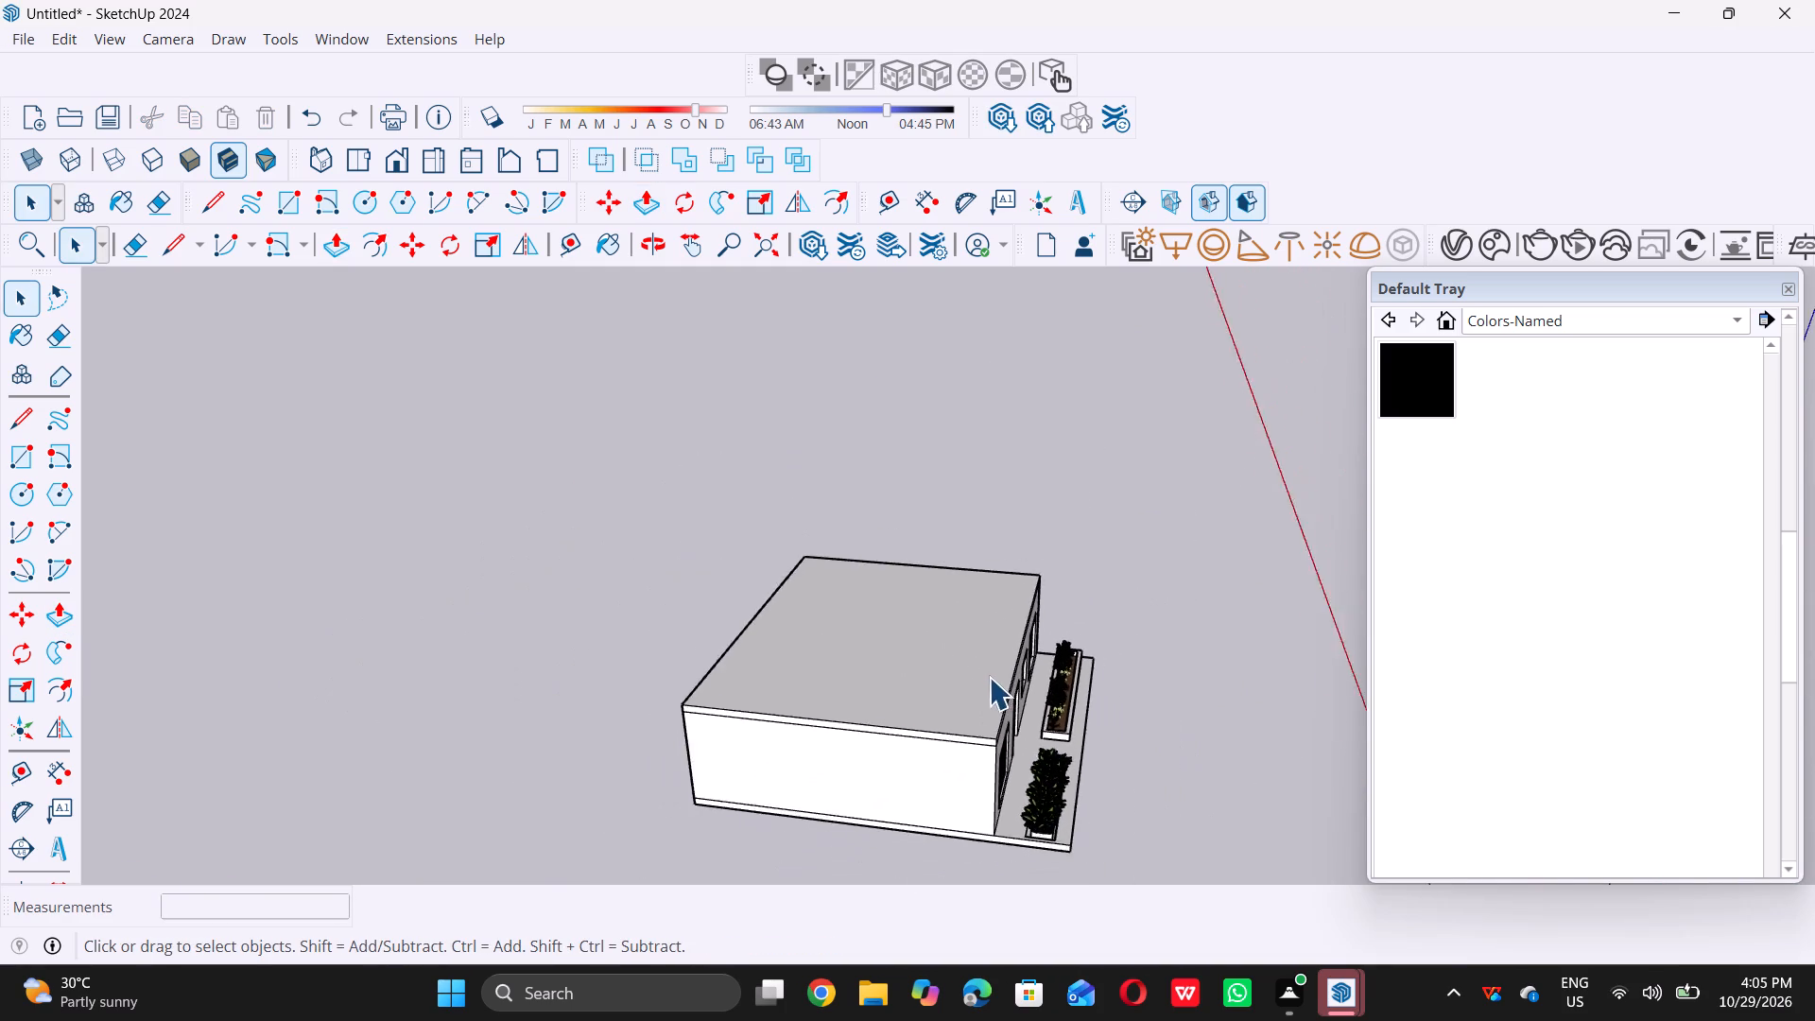
scroll(989, 677, "down", 3)
middle_click_drag(1080, 711, 548, 549)
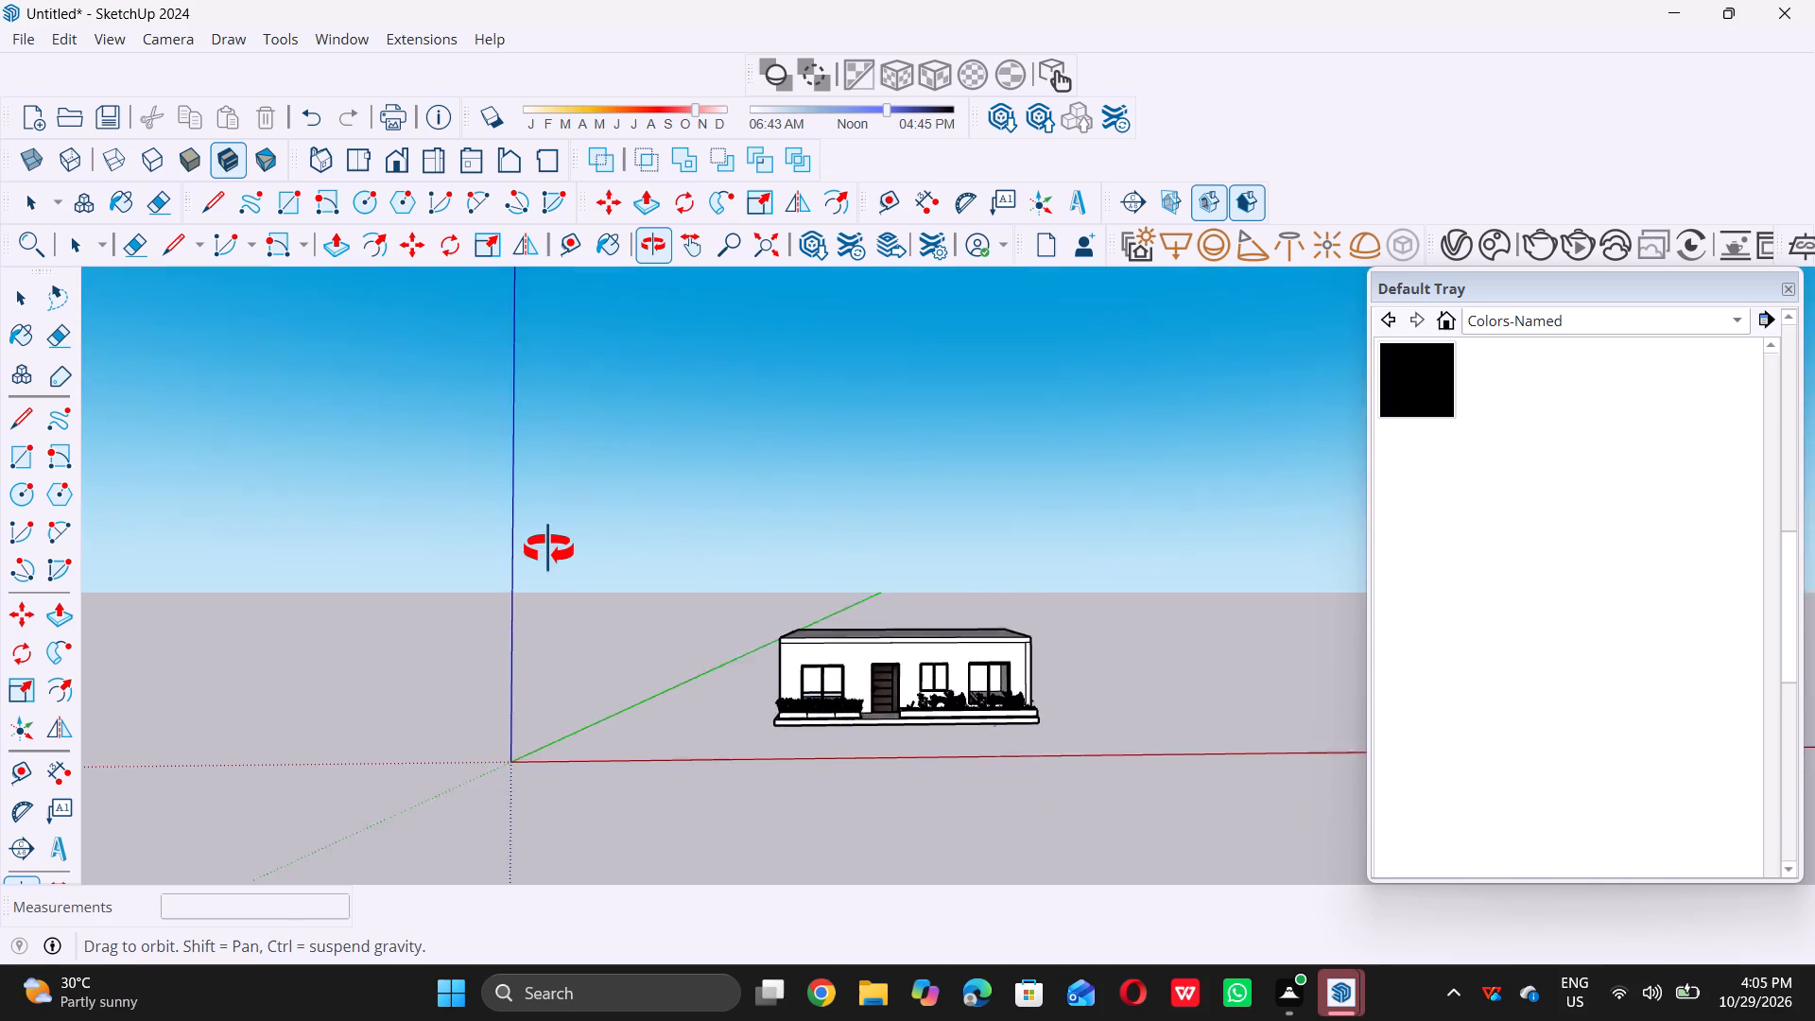
middle_click_drag(548, 549, 519, 549)
scroll(855, 648, "up", 6)
scroll(930, 646, "up", 5)
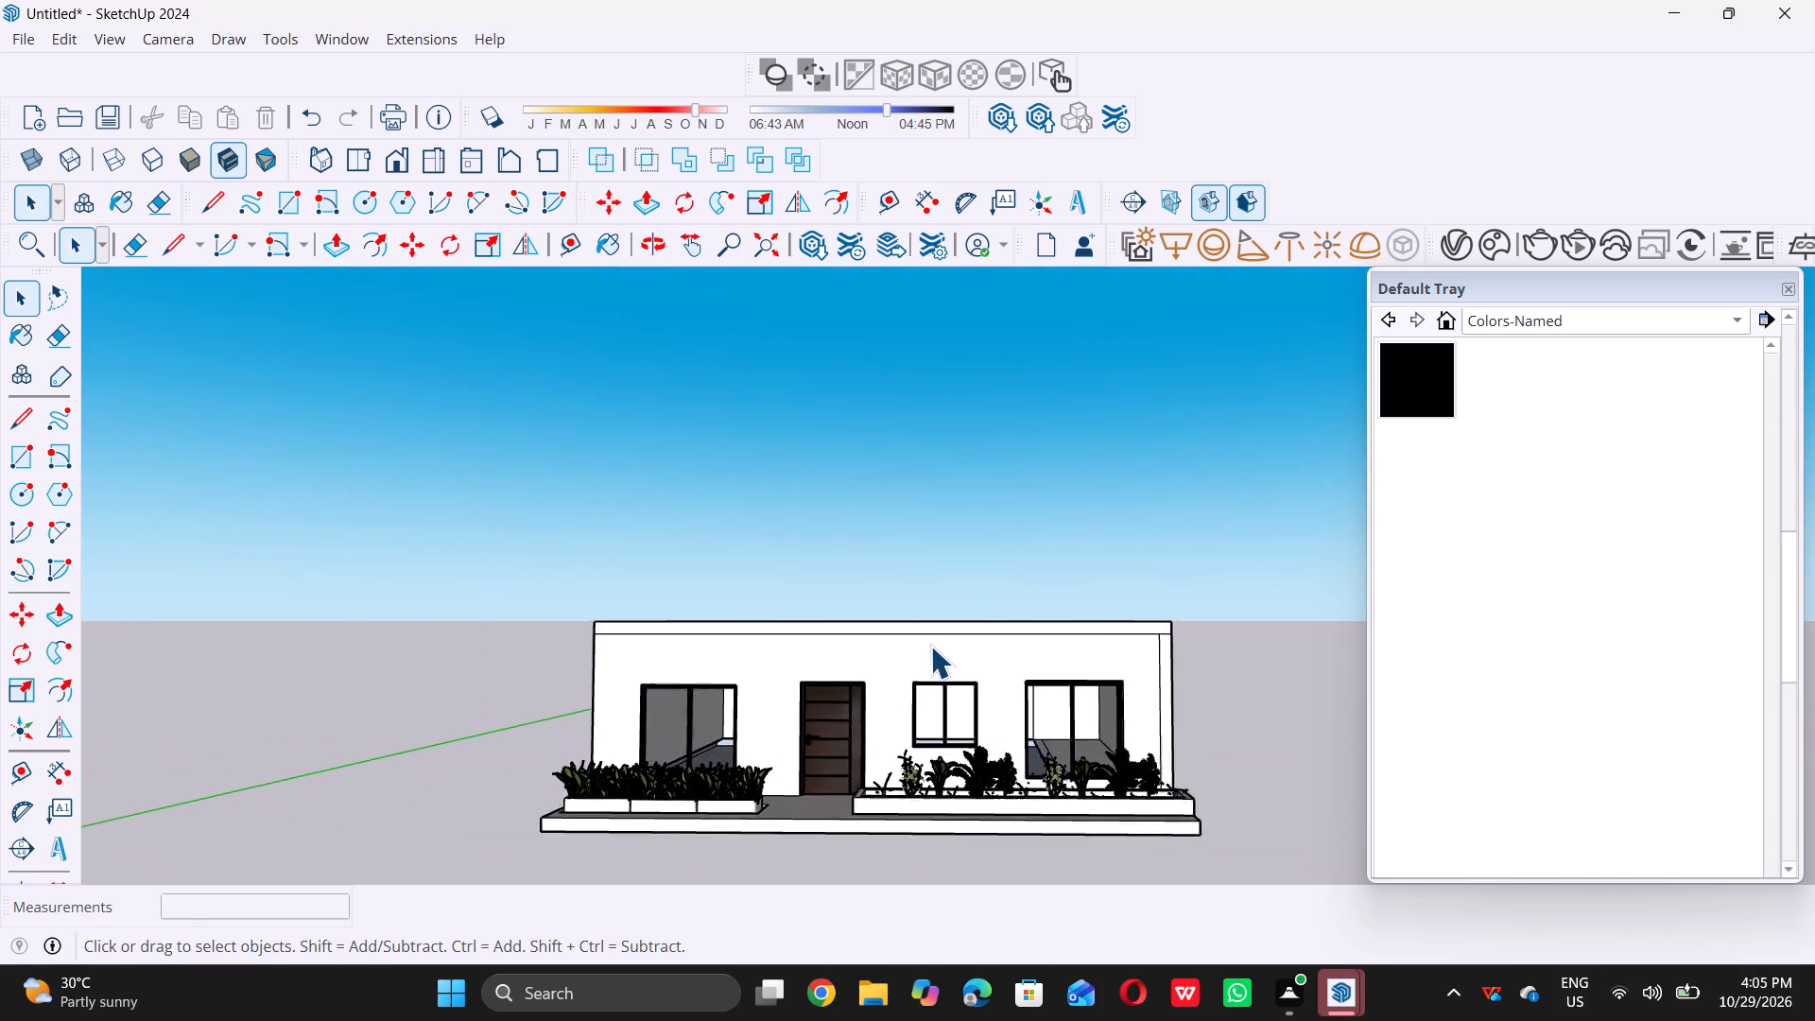
scroll(902, 684, "down", 6)
middle_click_drag(884, 733, 894, 700)
scroll(964, 697, "up", 10)
scroll(771, 727, "down", 5)
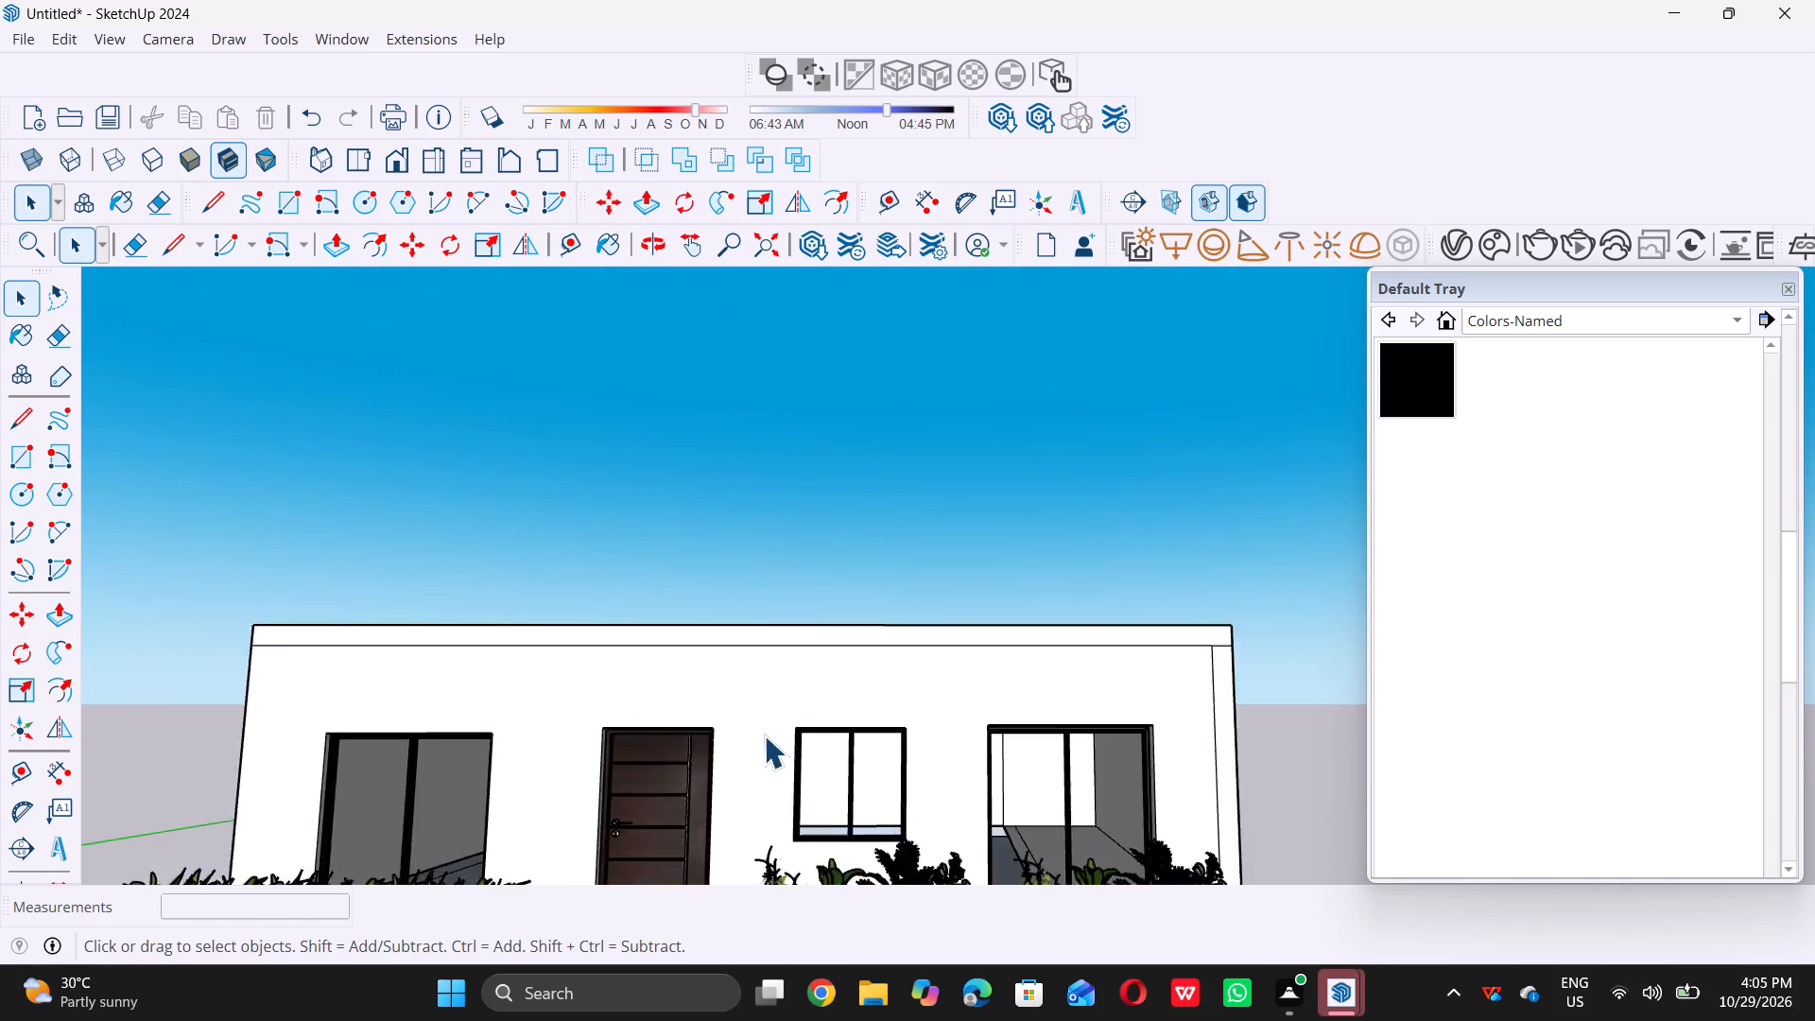
scroll(764, 735, "down", 5)
middle_click_drag(763, 733, 787, 730)
scroll(817, 733, "up", 6)
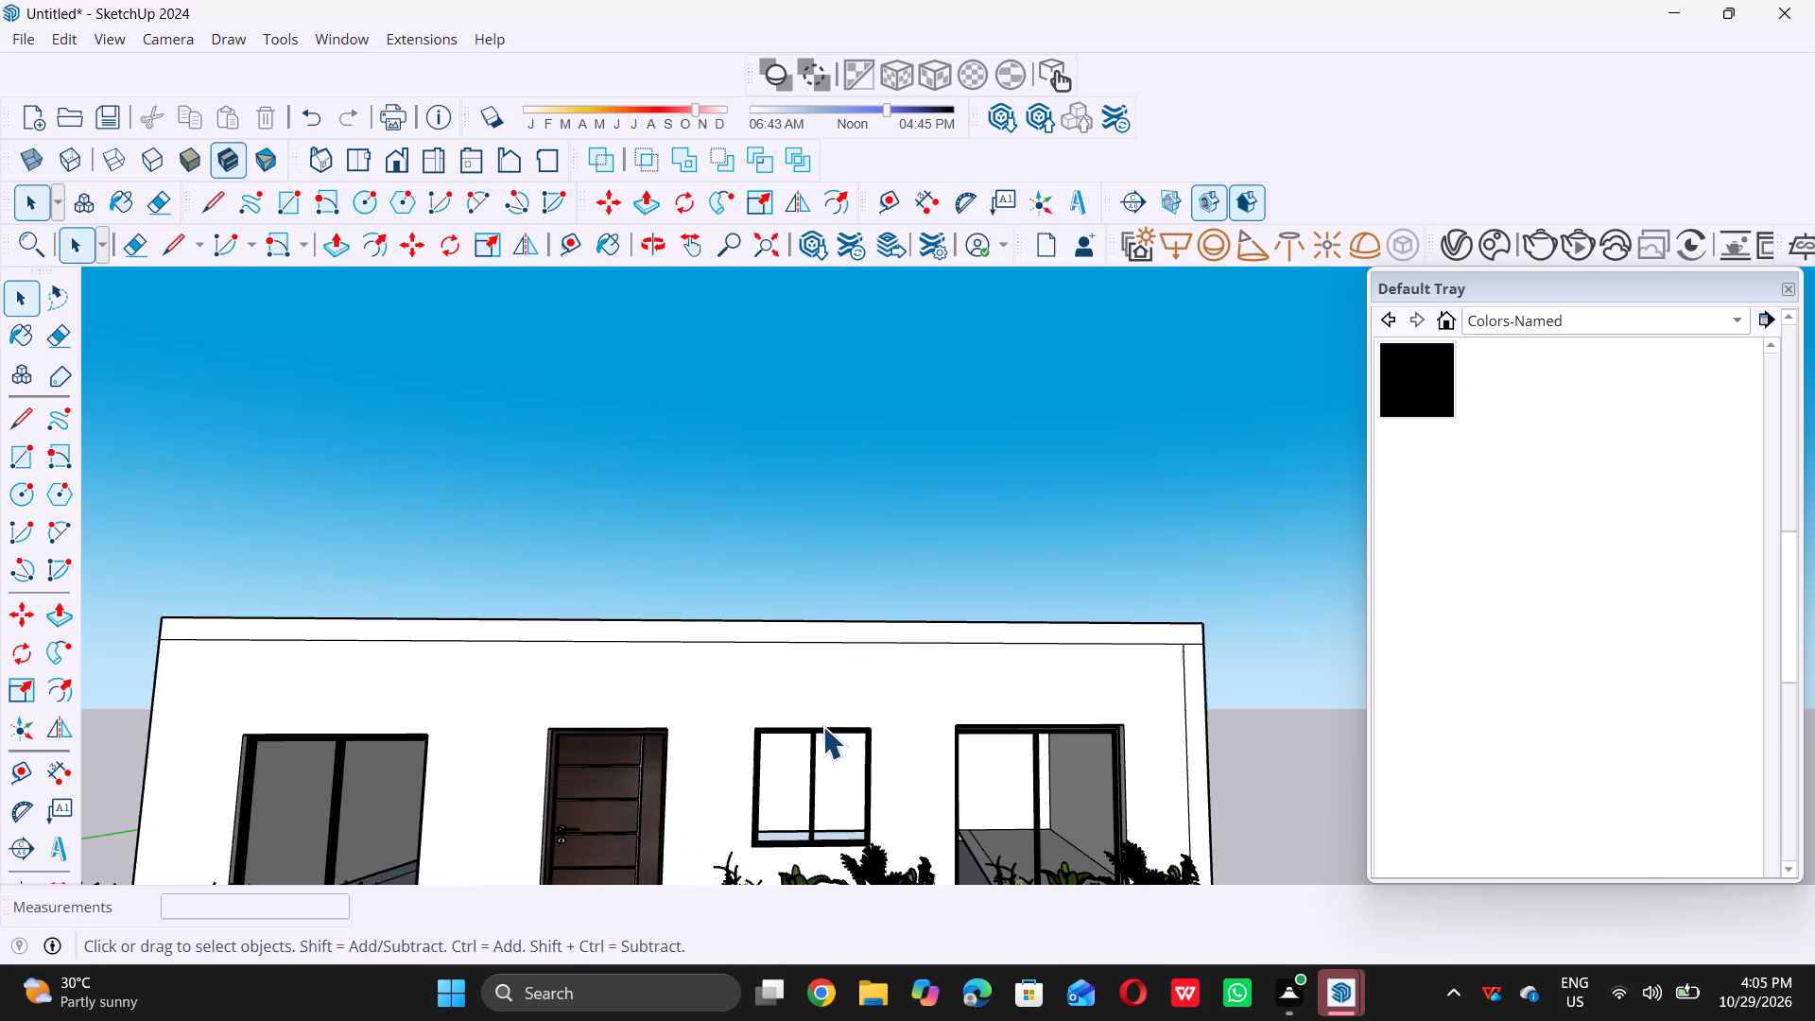
scroll(820, 724, "up", 2)
scroll(820, 724, "down", 3)
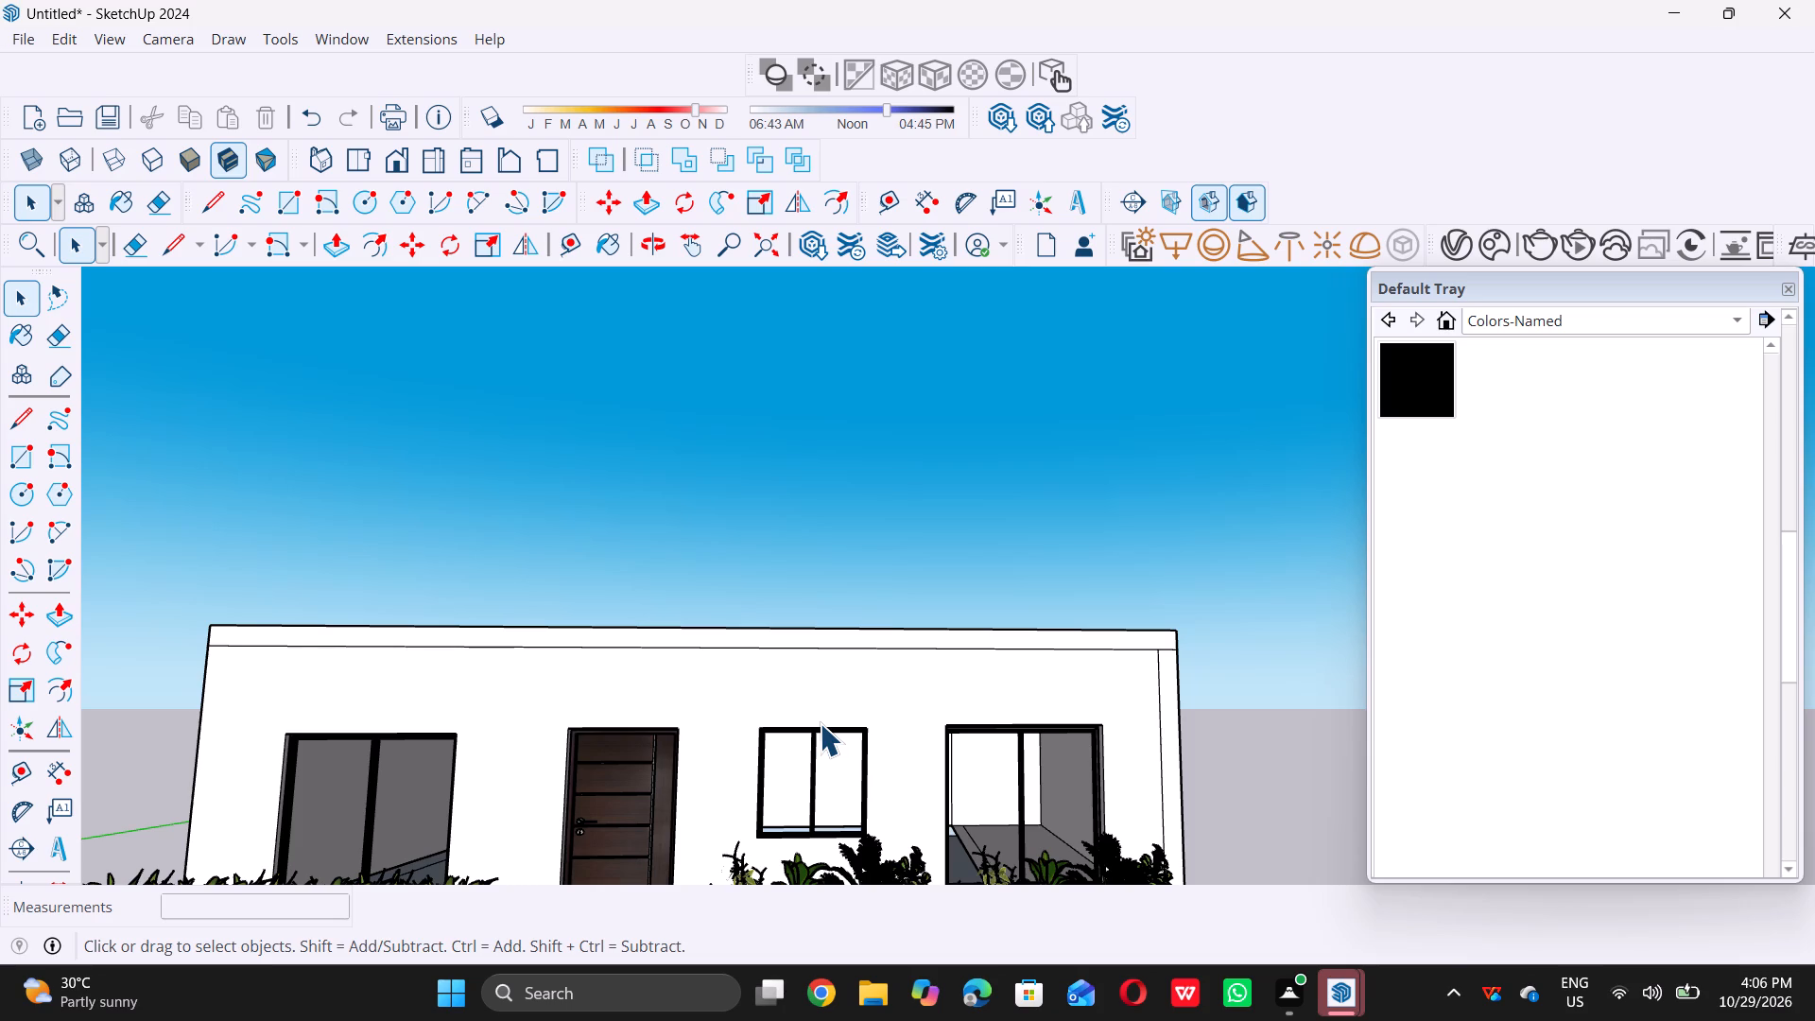
scroll(712, 693, "down", 6)
scroll(639, 611, "down", 4)
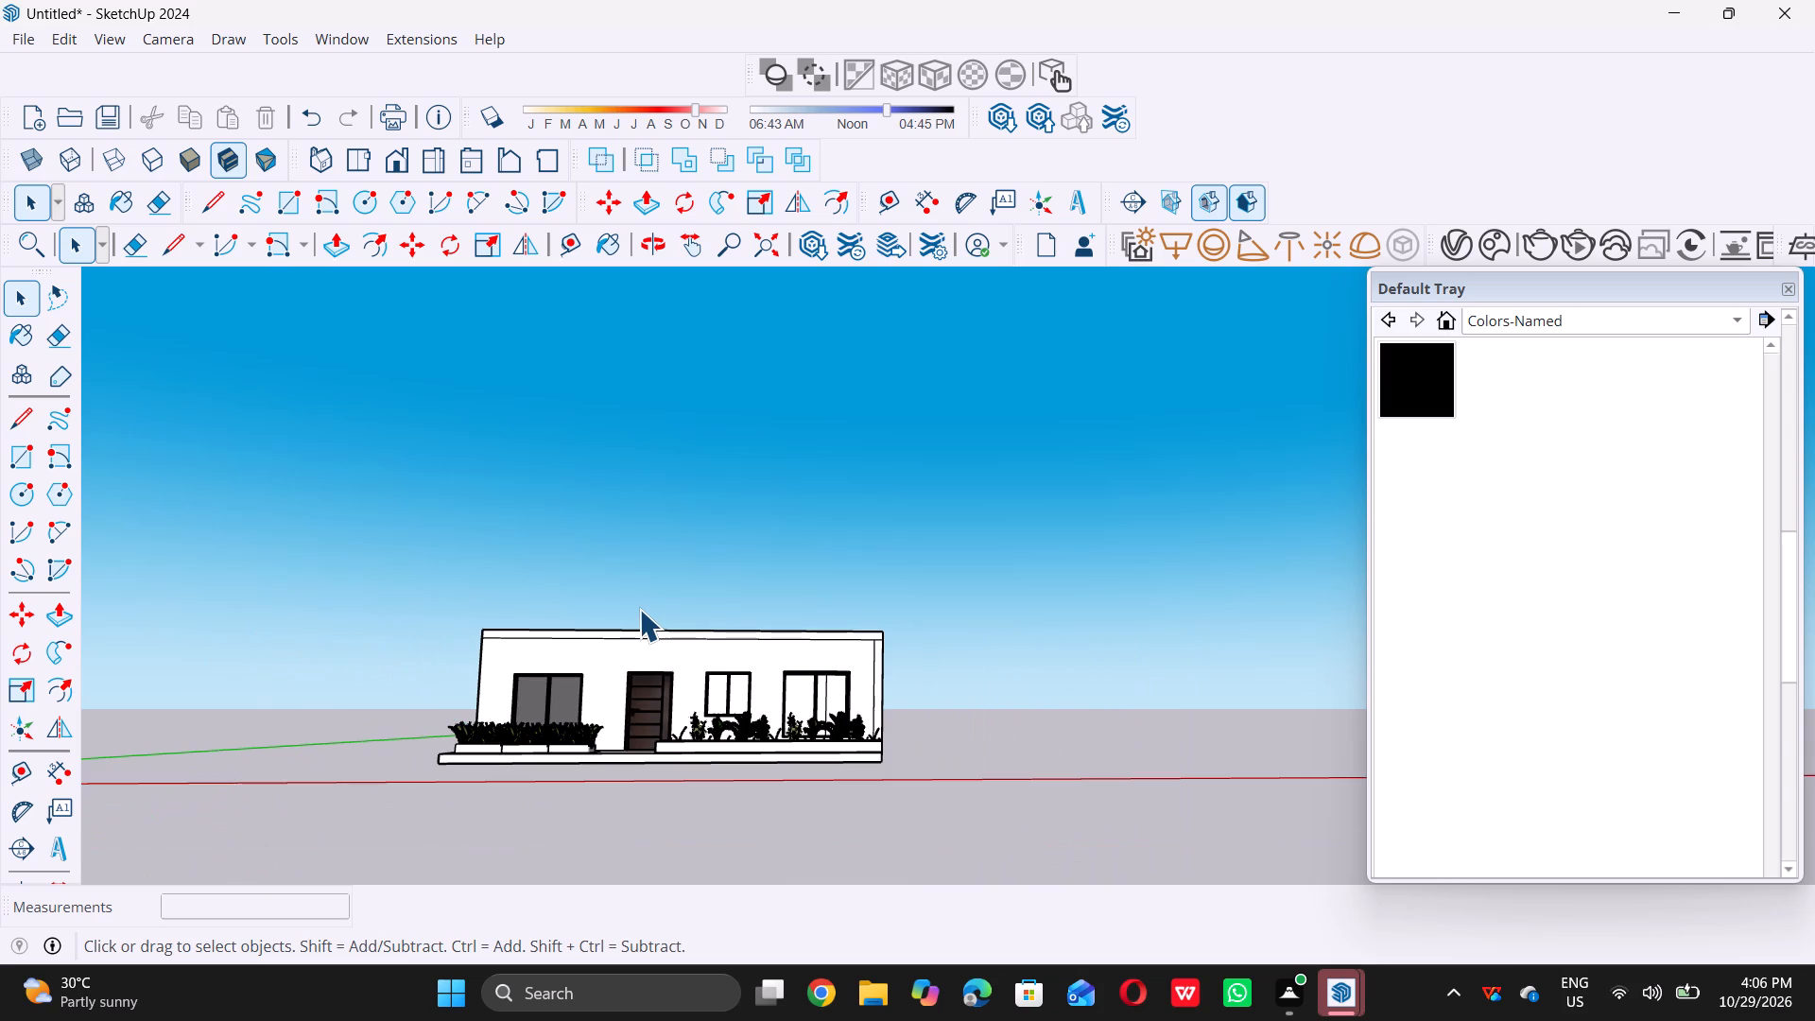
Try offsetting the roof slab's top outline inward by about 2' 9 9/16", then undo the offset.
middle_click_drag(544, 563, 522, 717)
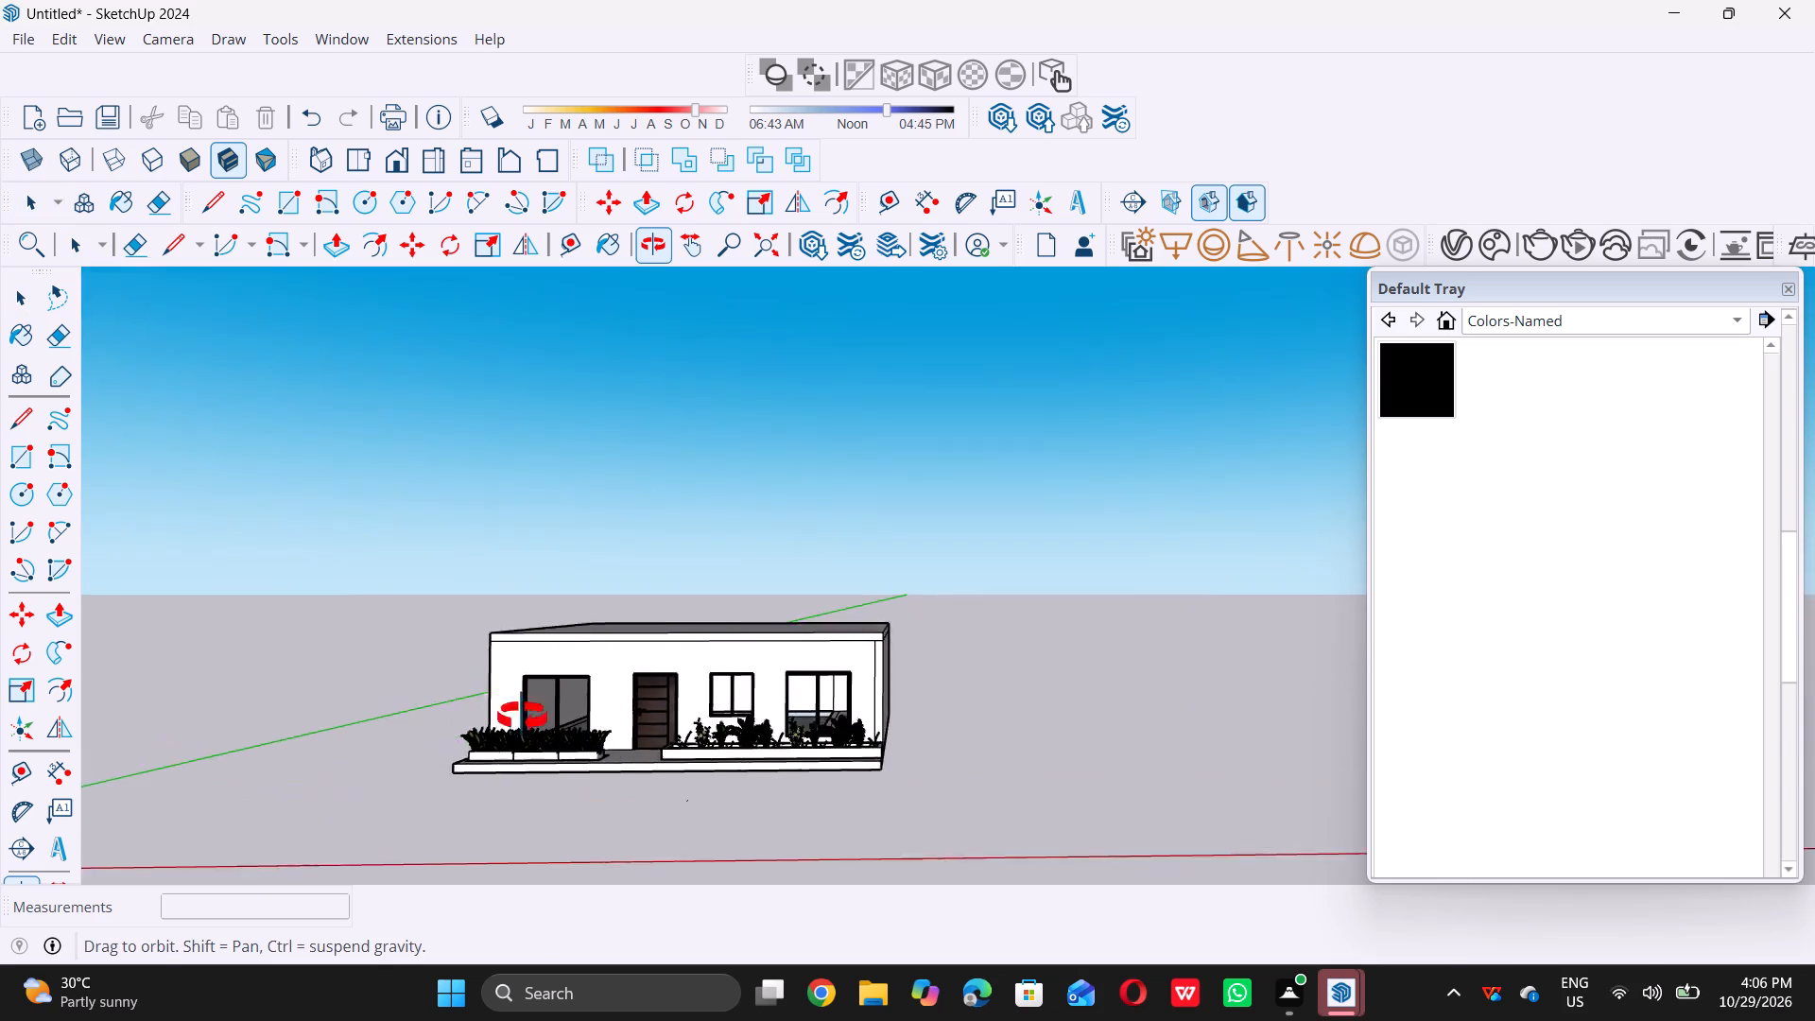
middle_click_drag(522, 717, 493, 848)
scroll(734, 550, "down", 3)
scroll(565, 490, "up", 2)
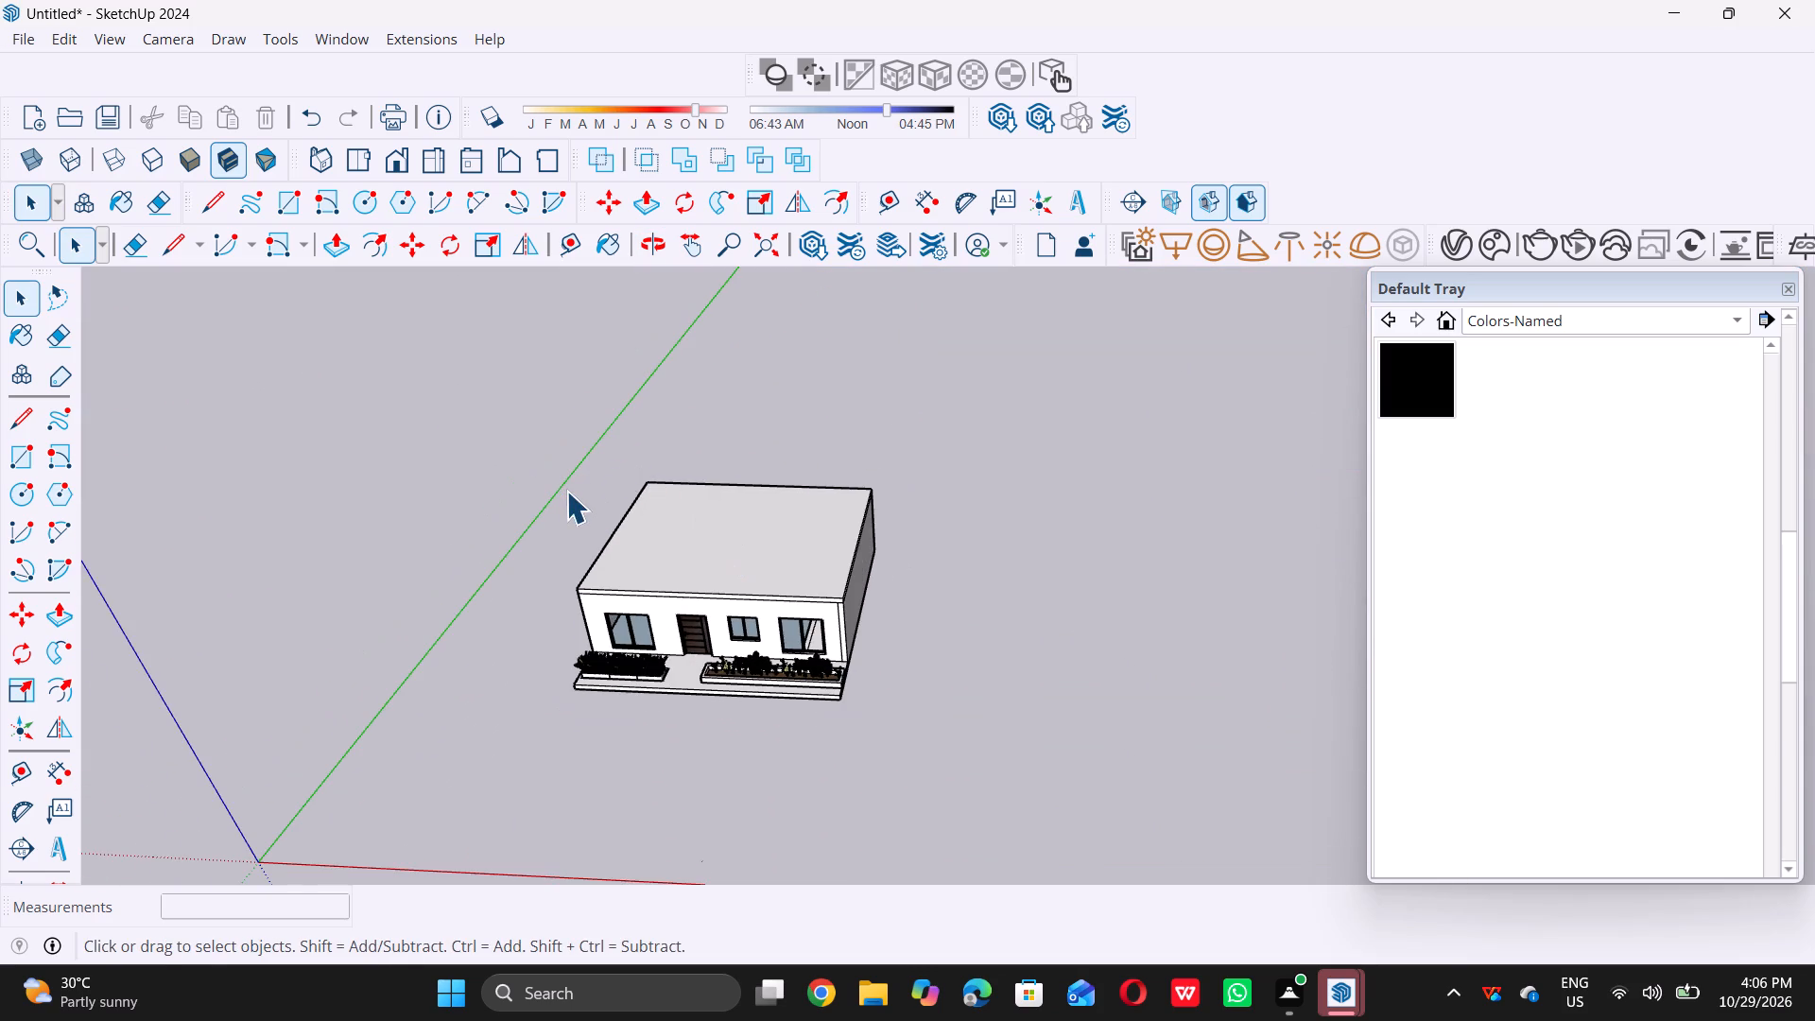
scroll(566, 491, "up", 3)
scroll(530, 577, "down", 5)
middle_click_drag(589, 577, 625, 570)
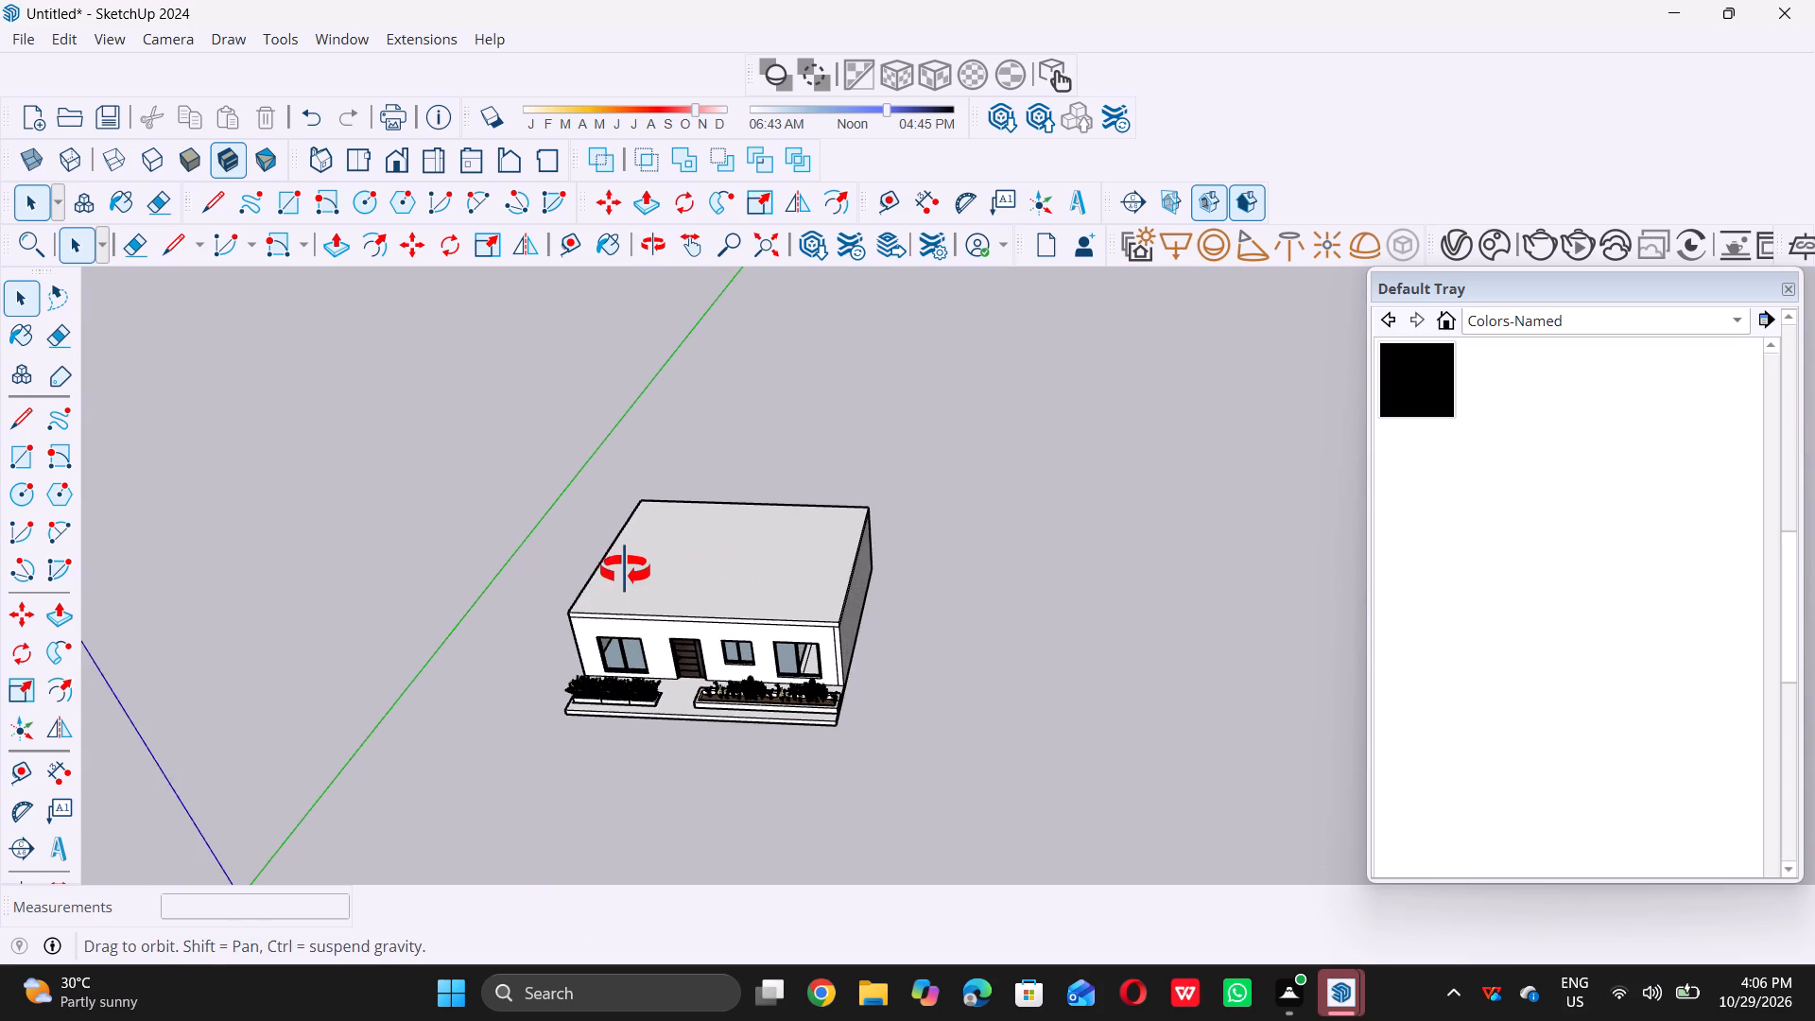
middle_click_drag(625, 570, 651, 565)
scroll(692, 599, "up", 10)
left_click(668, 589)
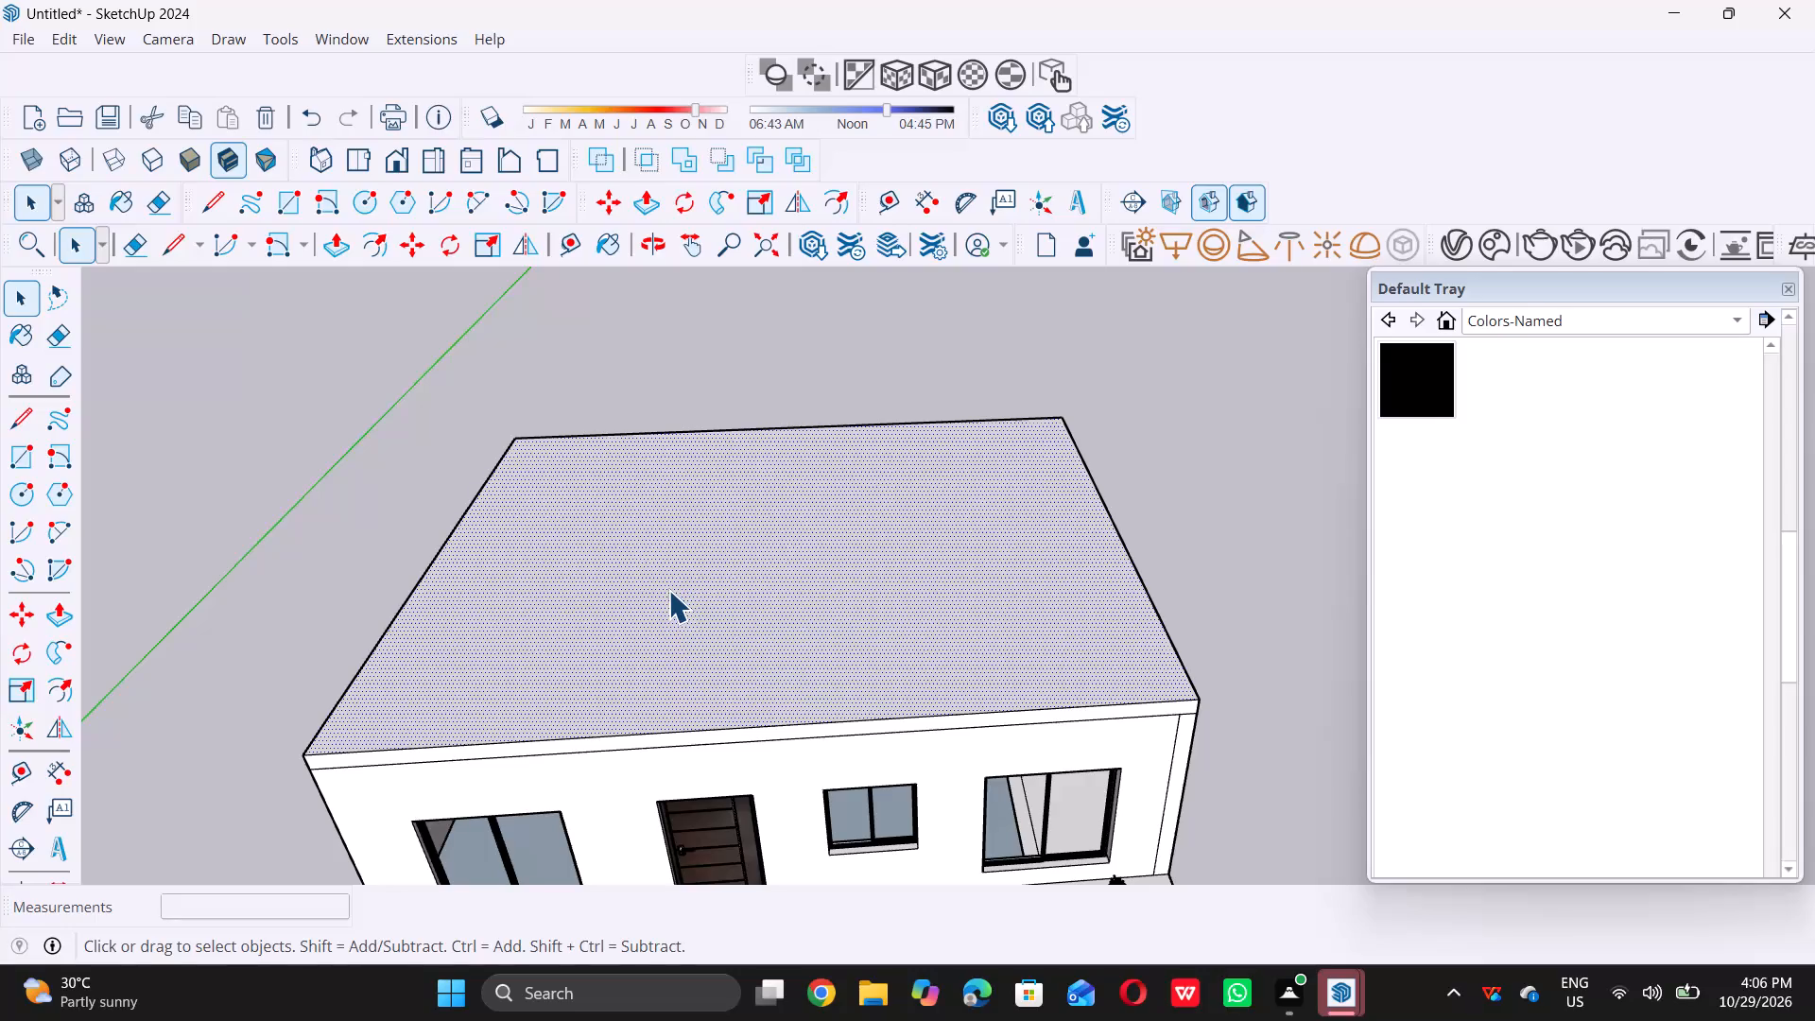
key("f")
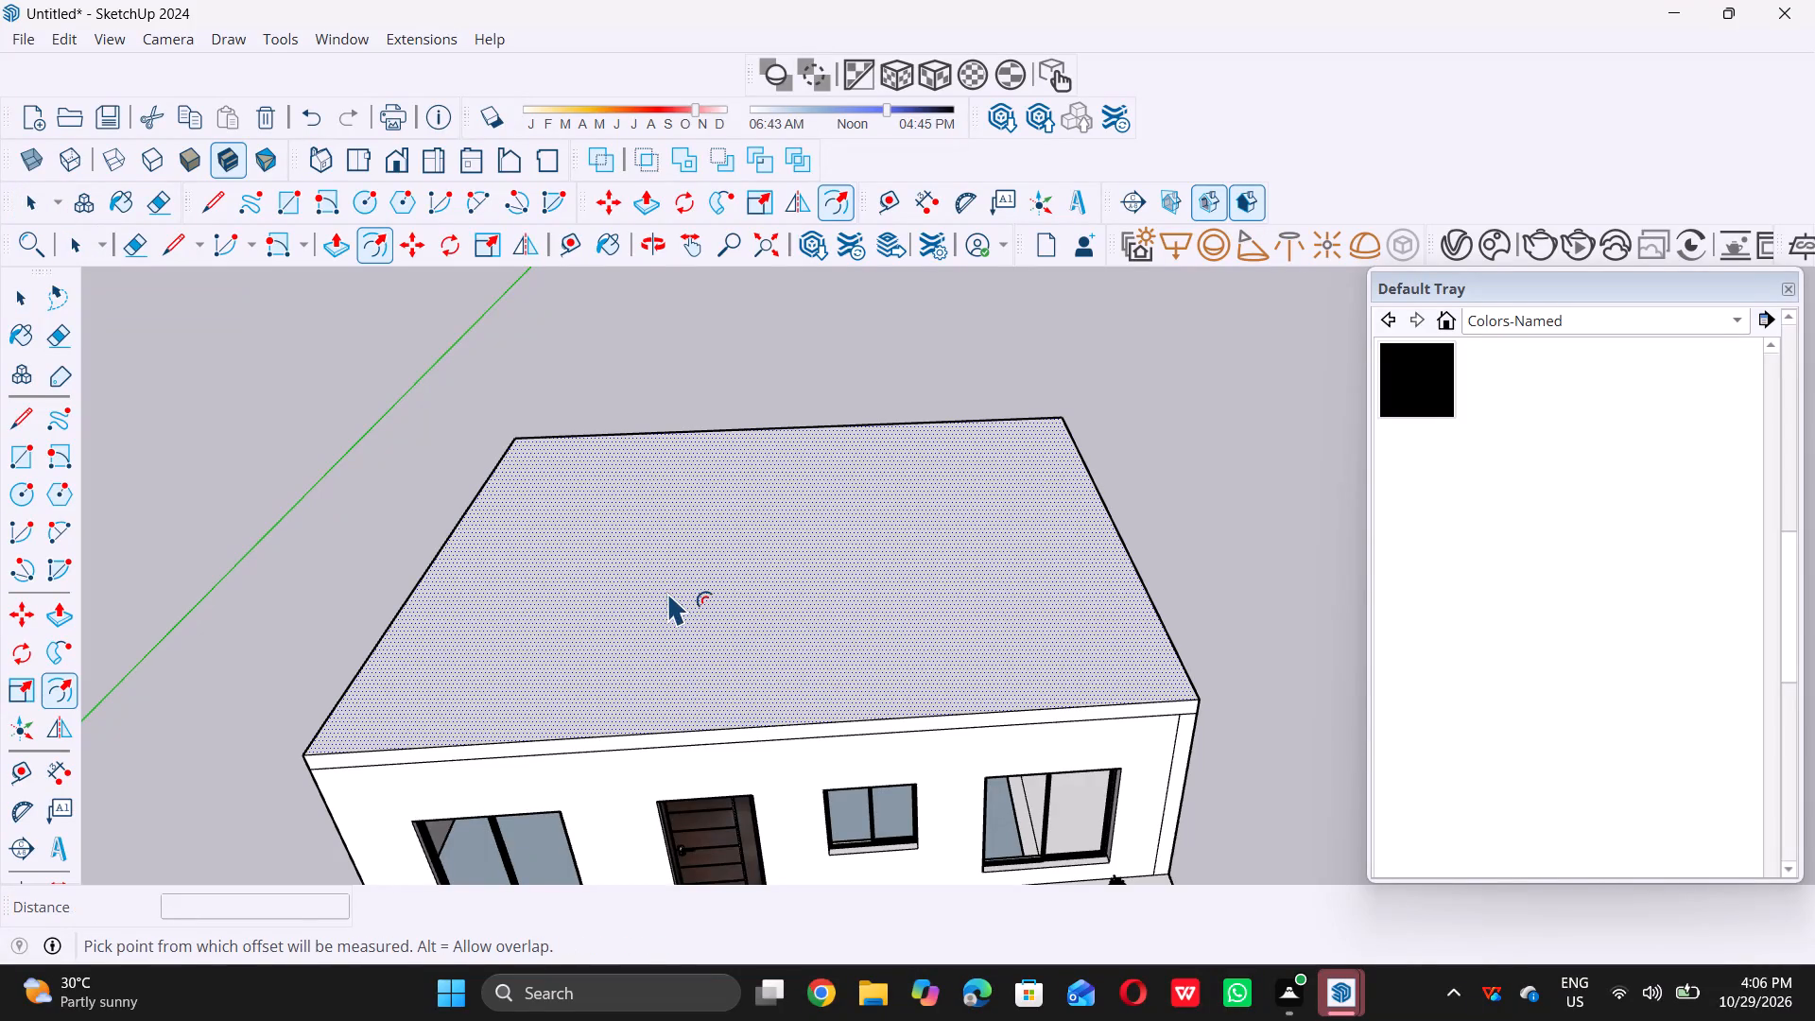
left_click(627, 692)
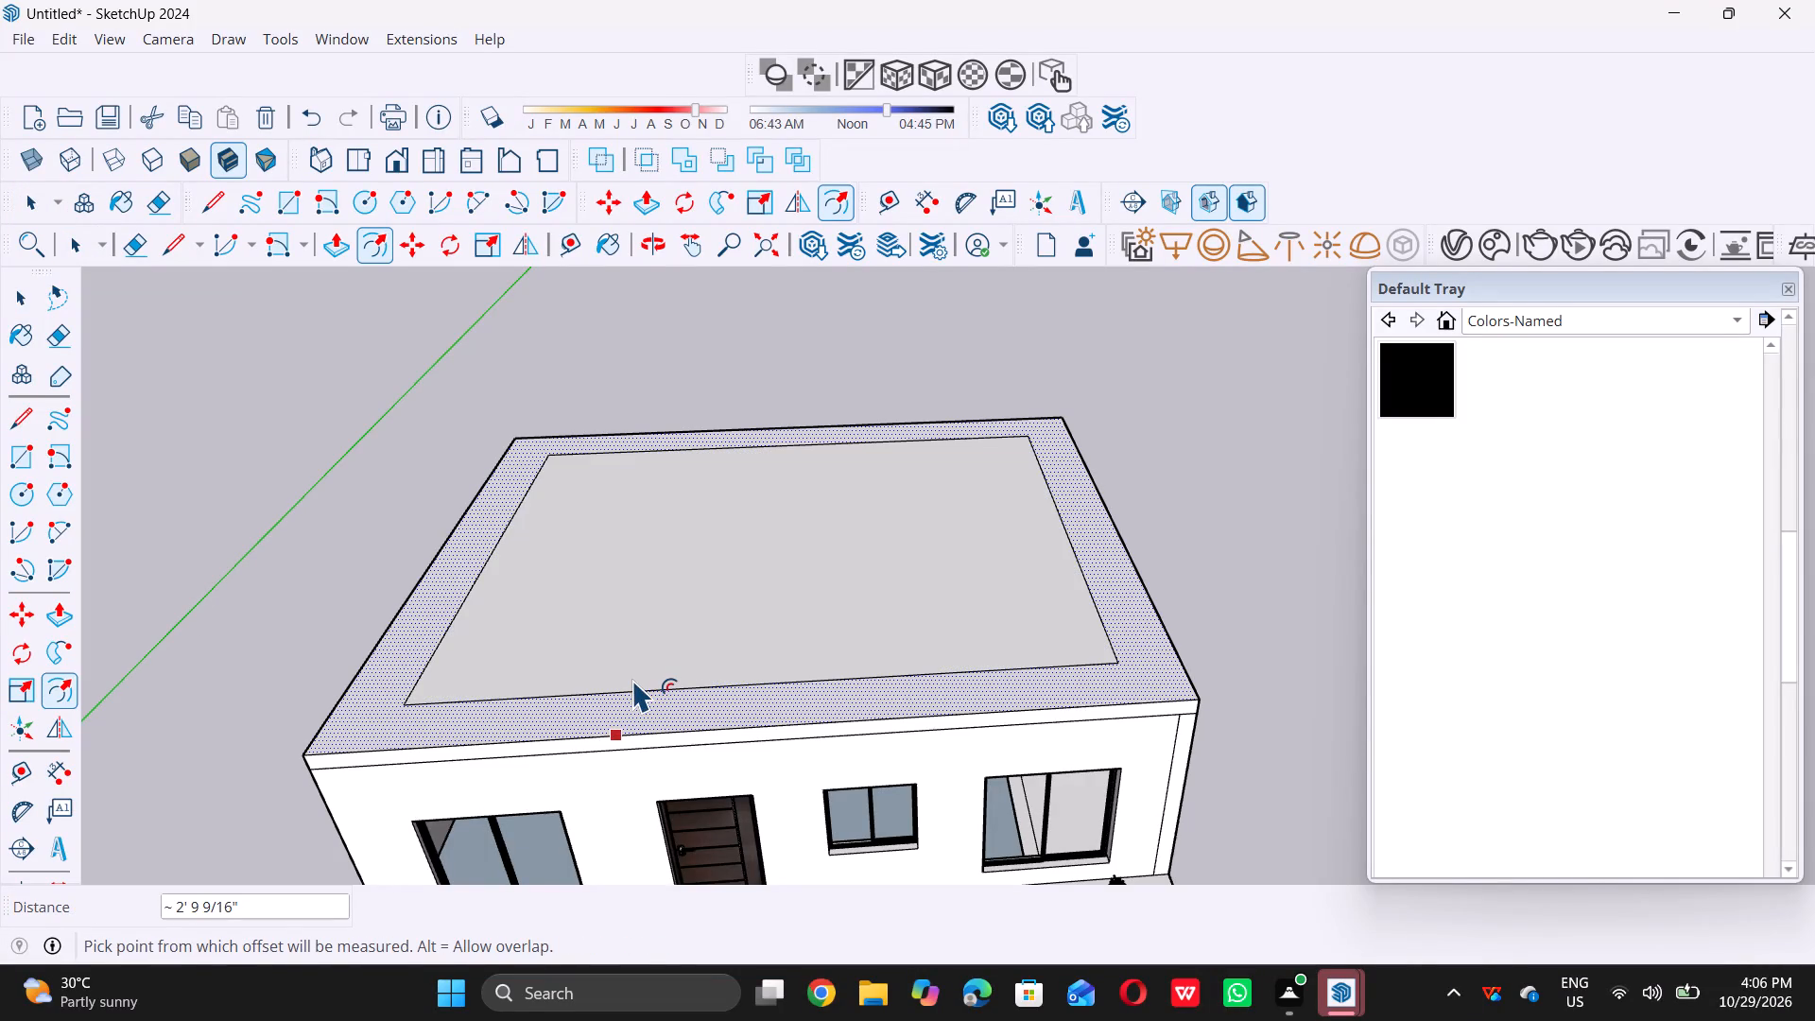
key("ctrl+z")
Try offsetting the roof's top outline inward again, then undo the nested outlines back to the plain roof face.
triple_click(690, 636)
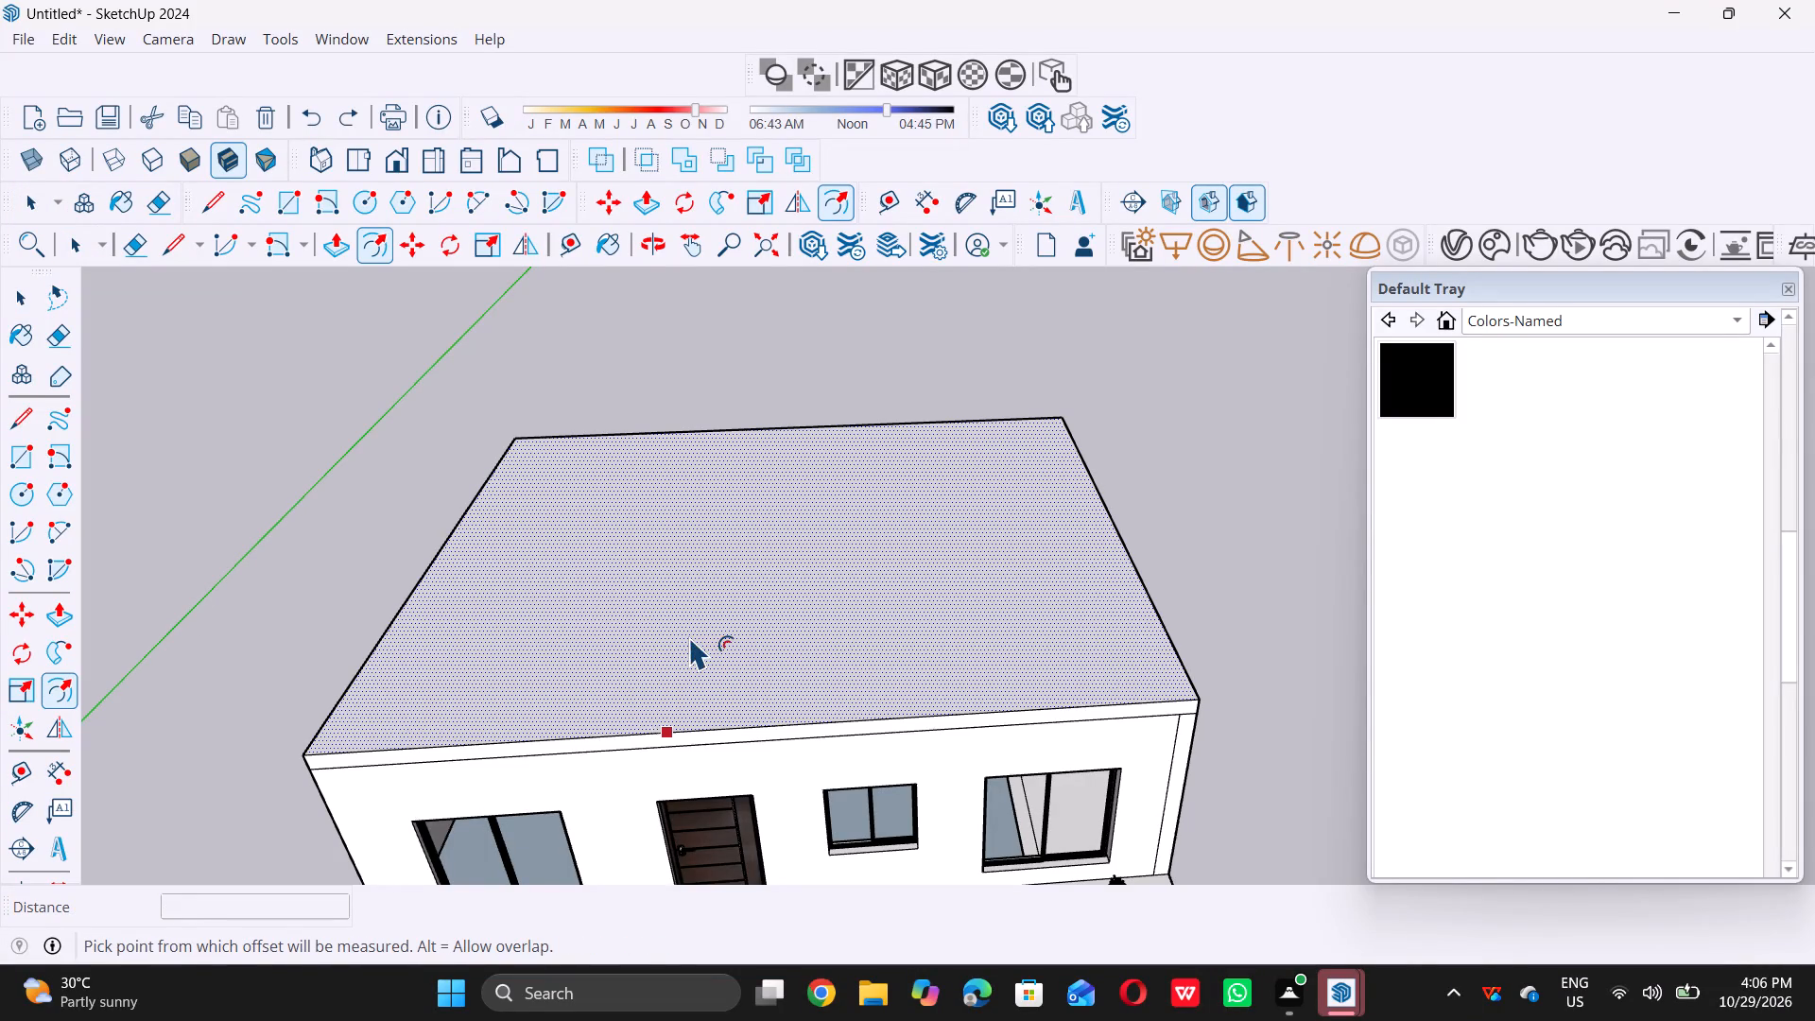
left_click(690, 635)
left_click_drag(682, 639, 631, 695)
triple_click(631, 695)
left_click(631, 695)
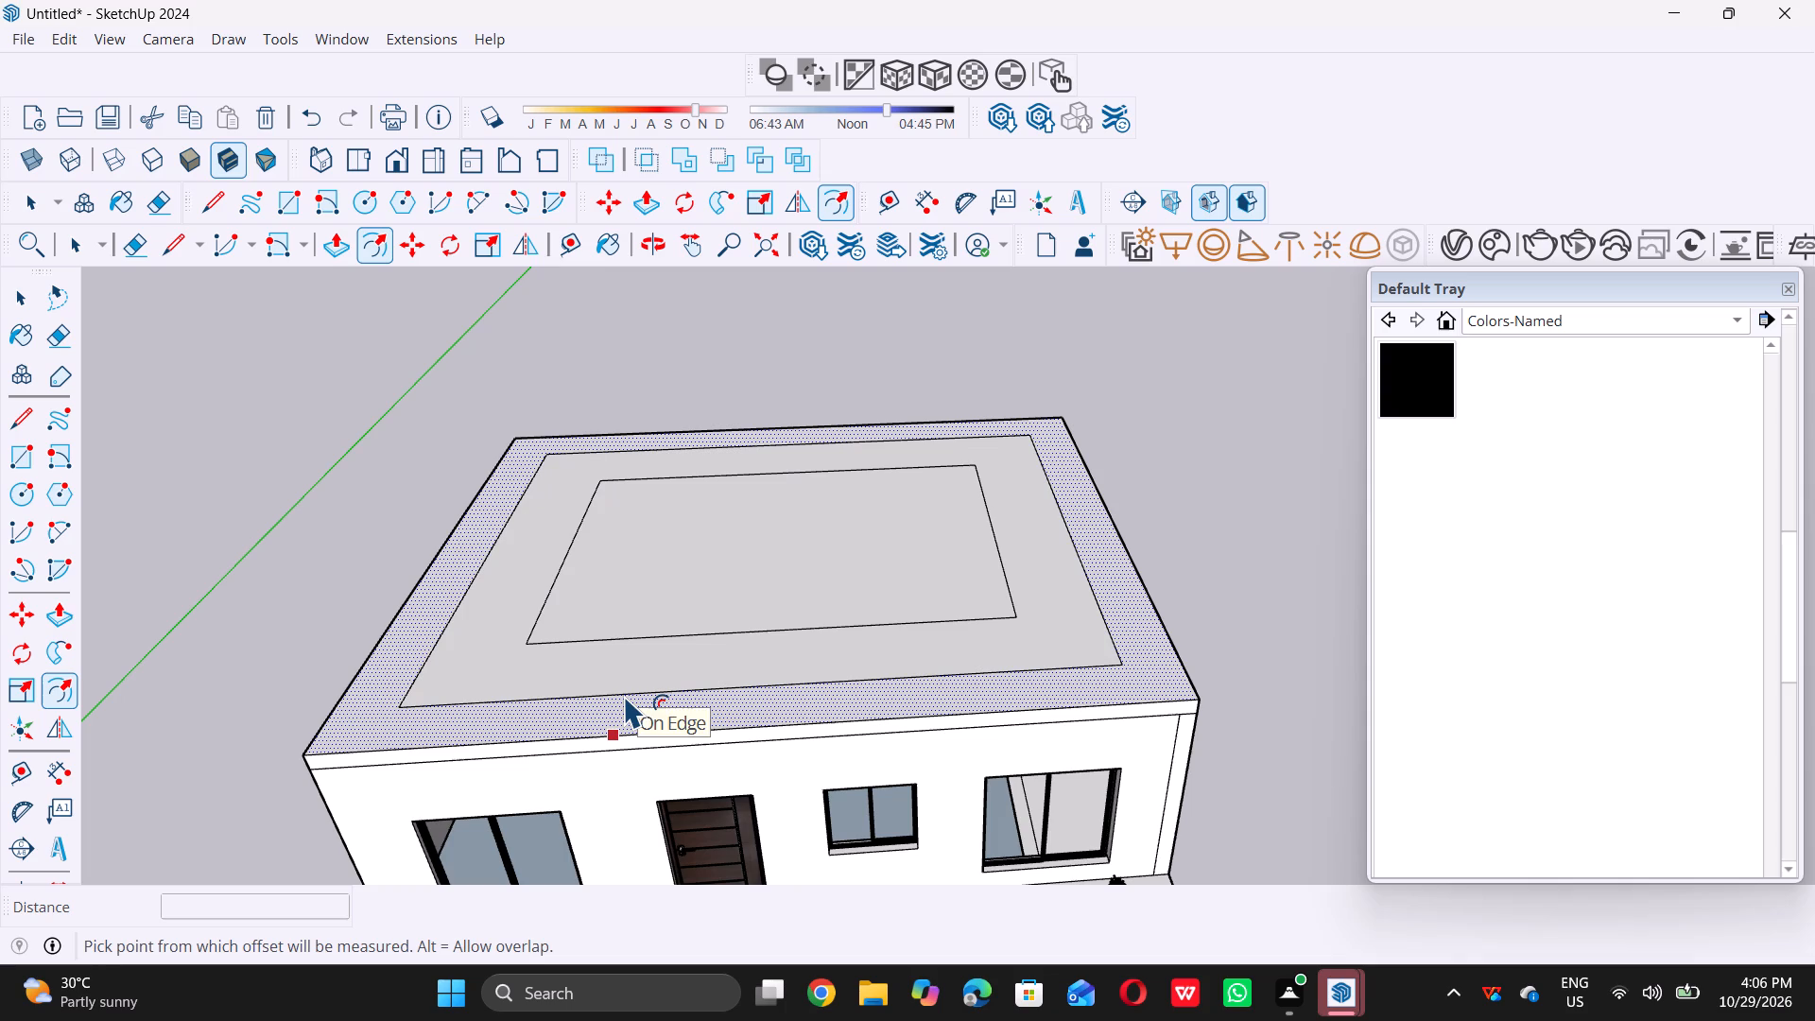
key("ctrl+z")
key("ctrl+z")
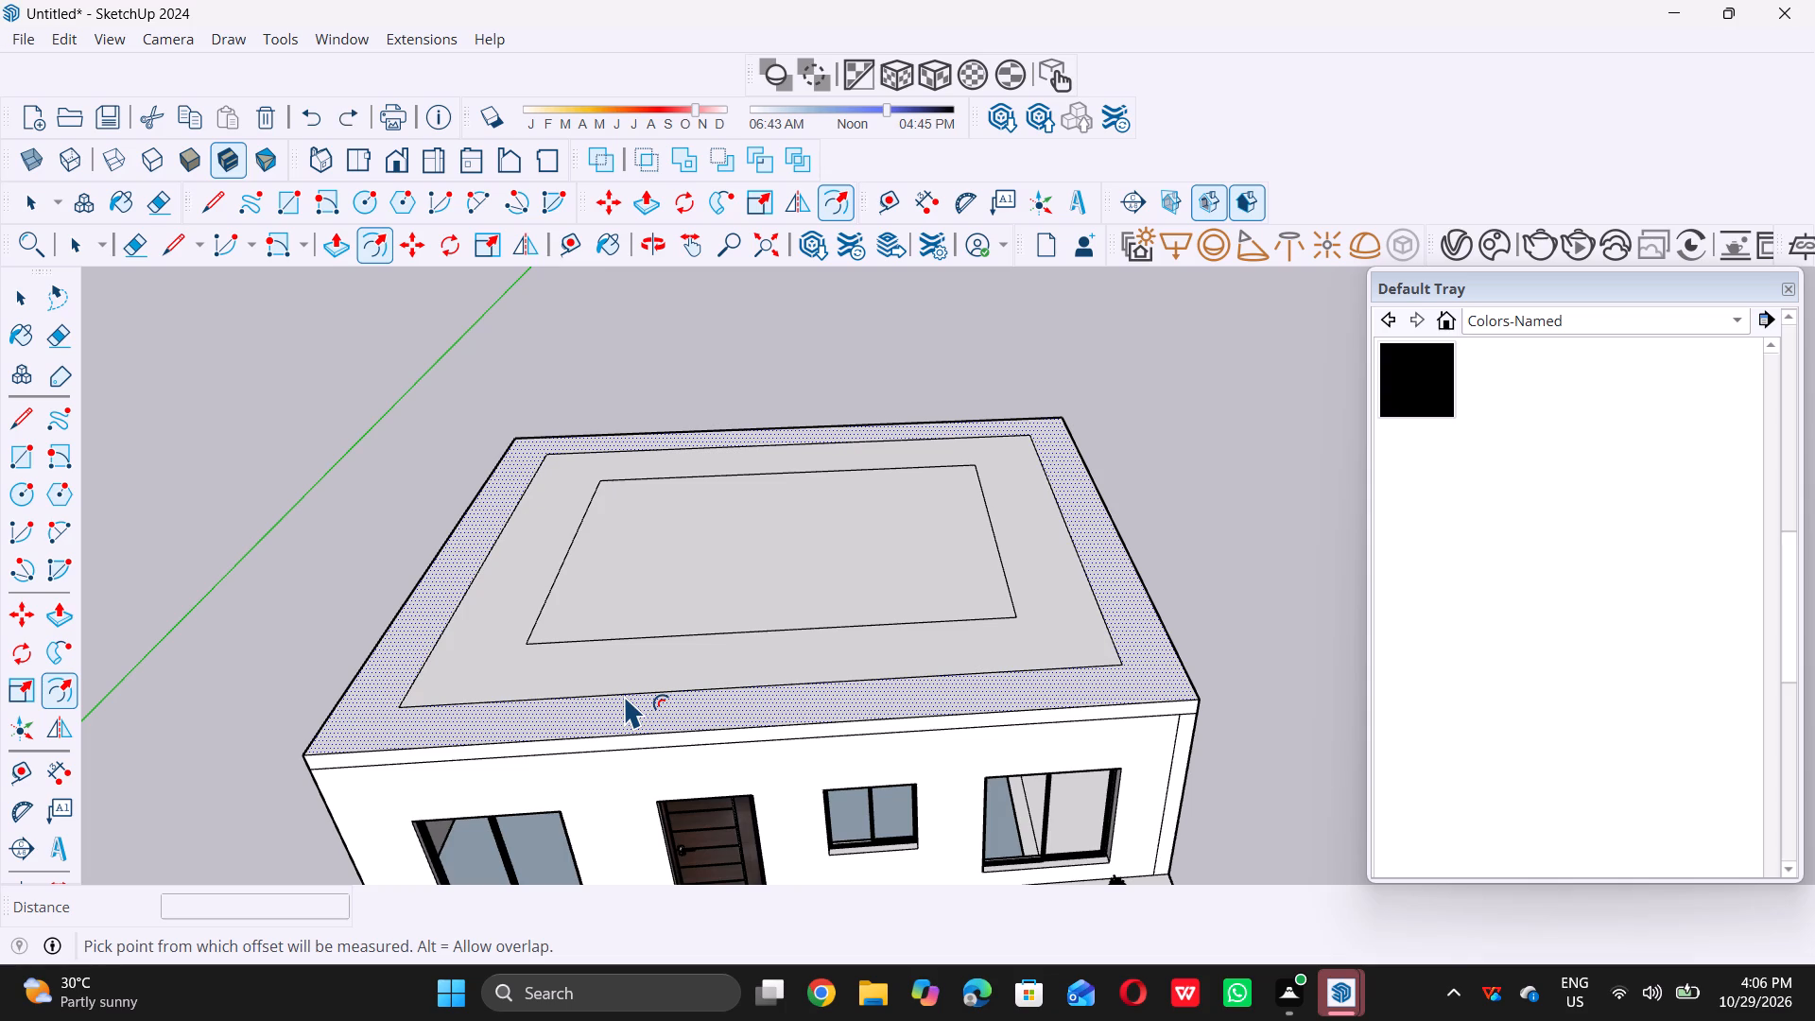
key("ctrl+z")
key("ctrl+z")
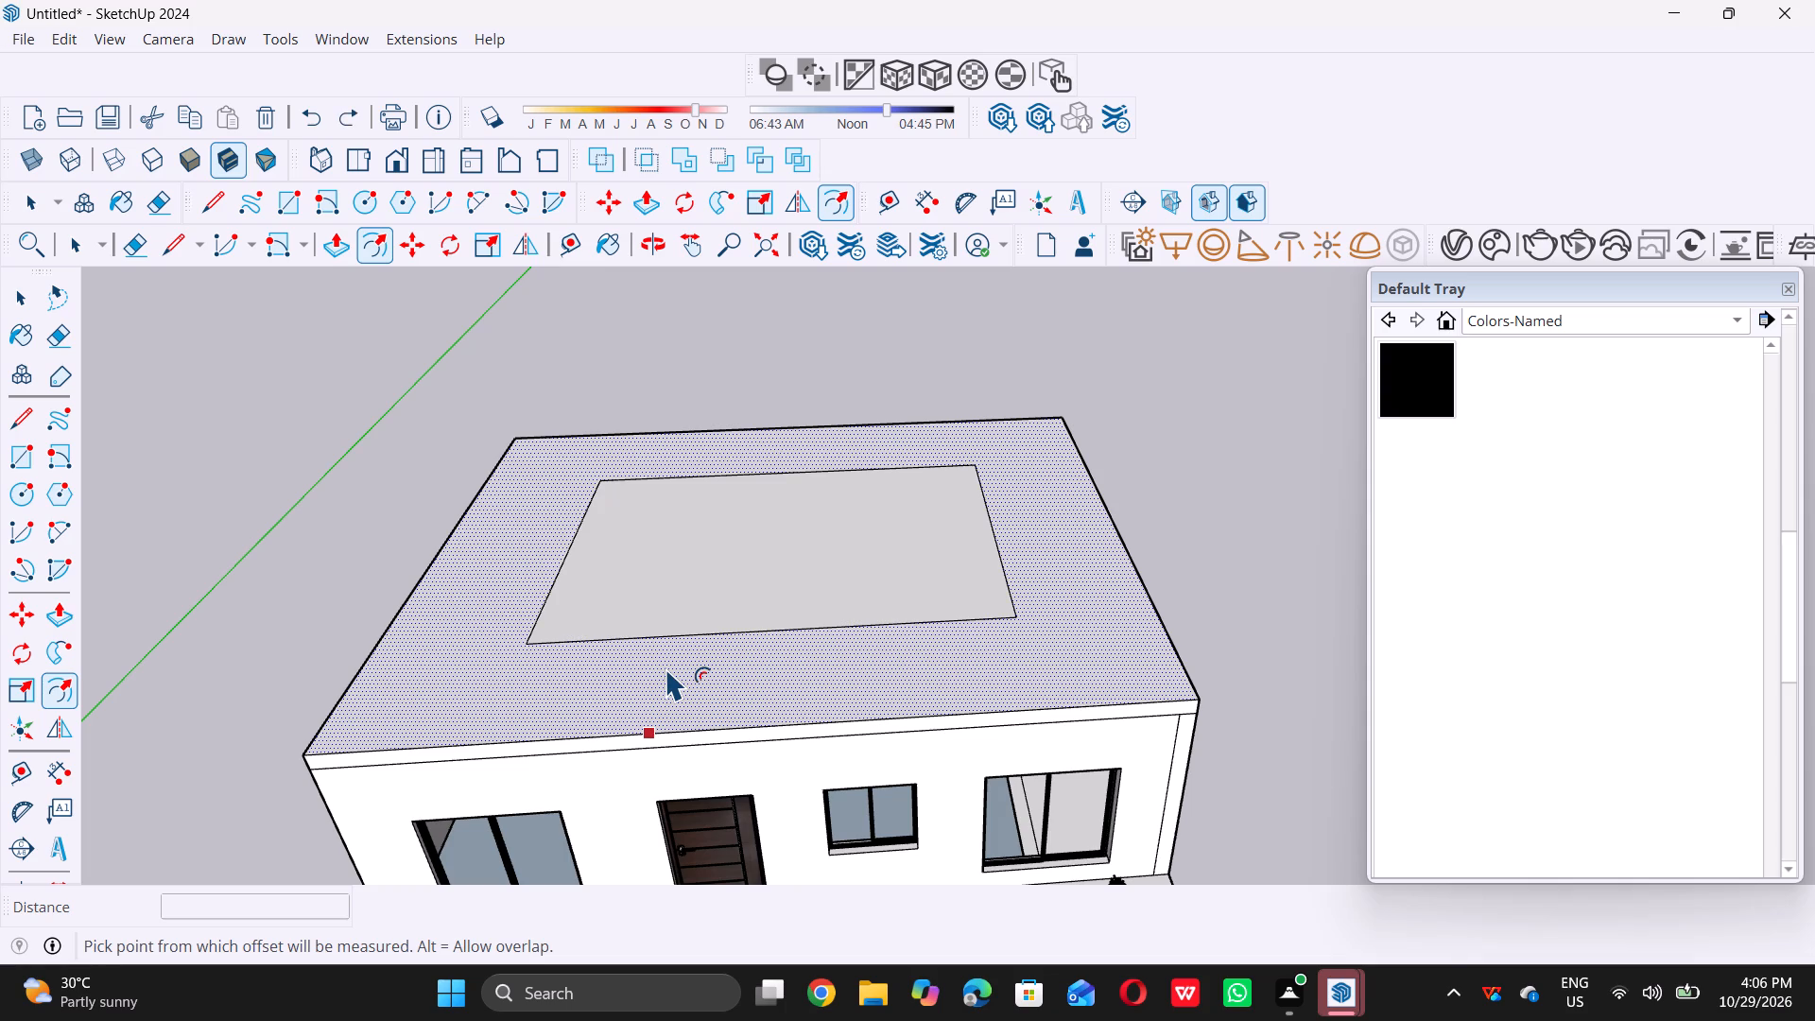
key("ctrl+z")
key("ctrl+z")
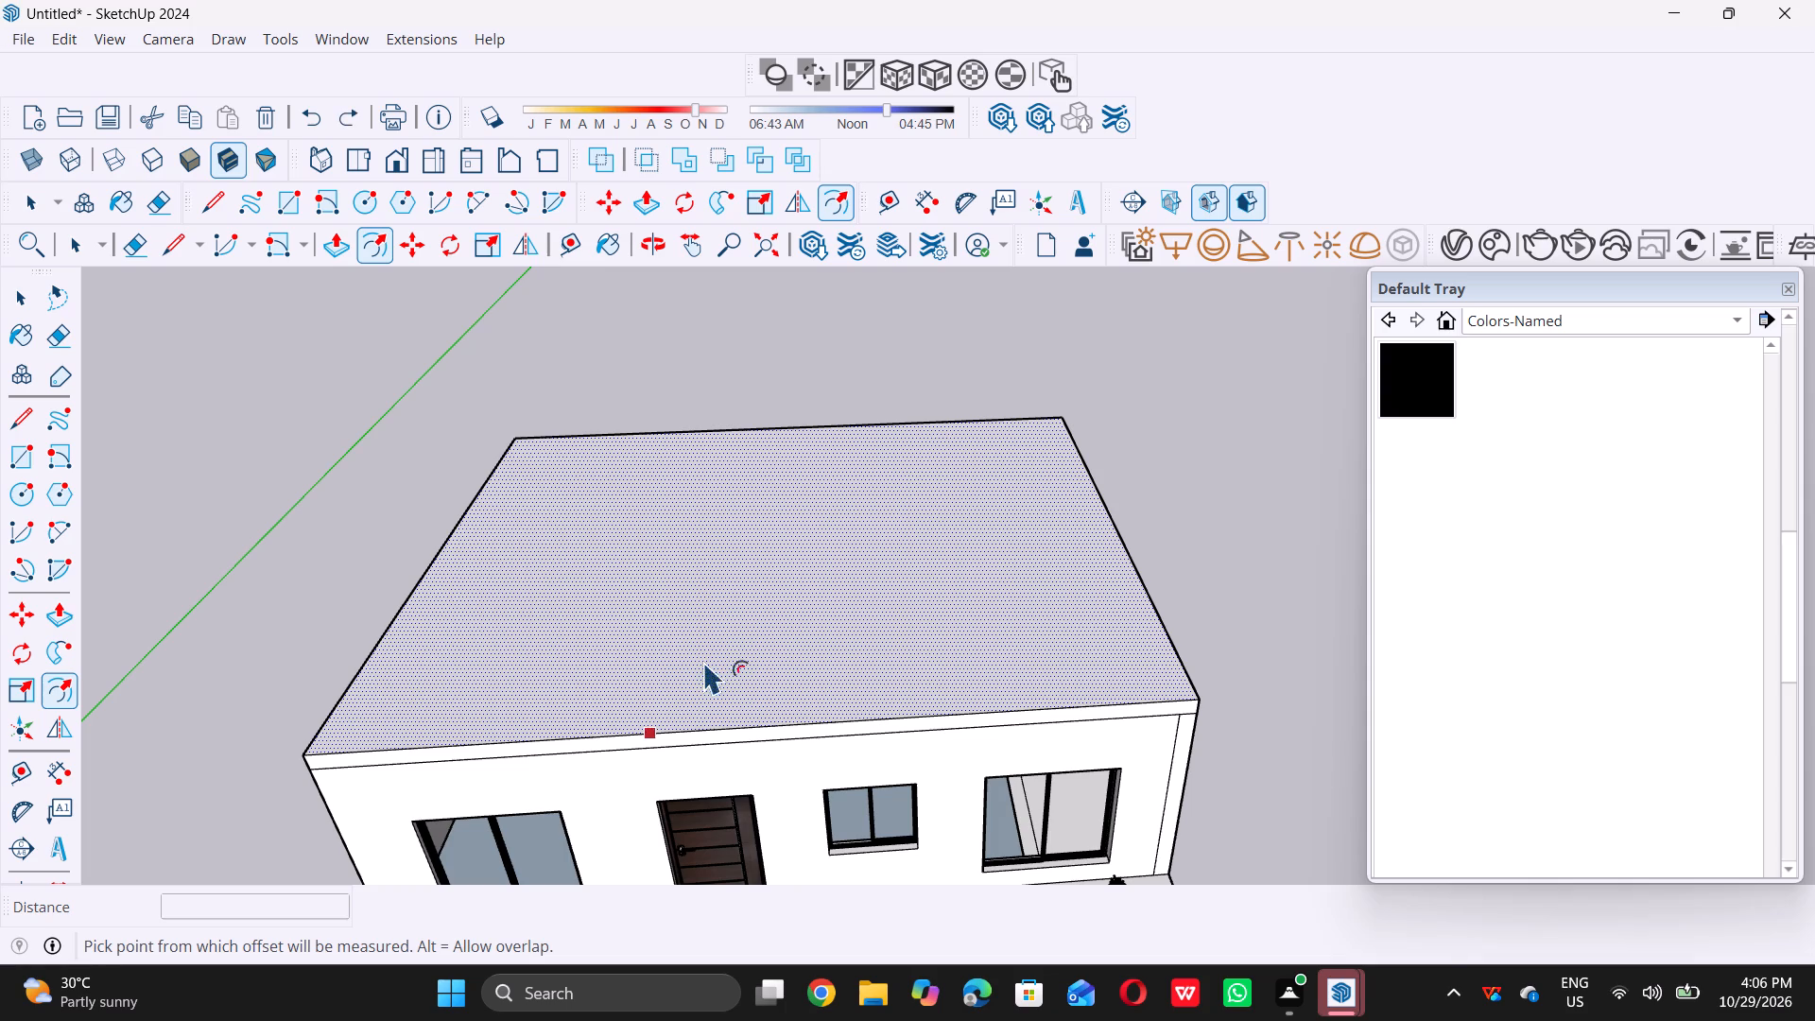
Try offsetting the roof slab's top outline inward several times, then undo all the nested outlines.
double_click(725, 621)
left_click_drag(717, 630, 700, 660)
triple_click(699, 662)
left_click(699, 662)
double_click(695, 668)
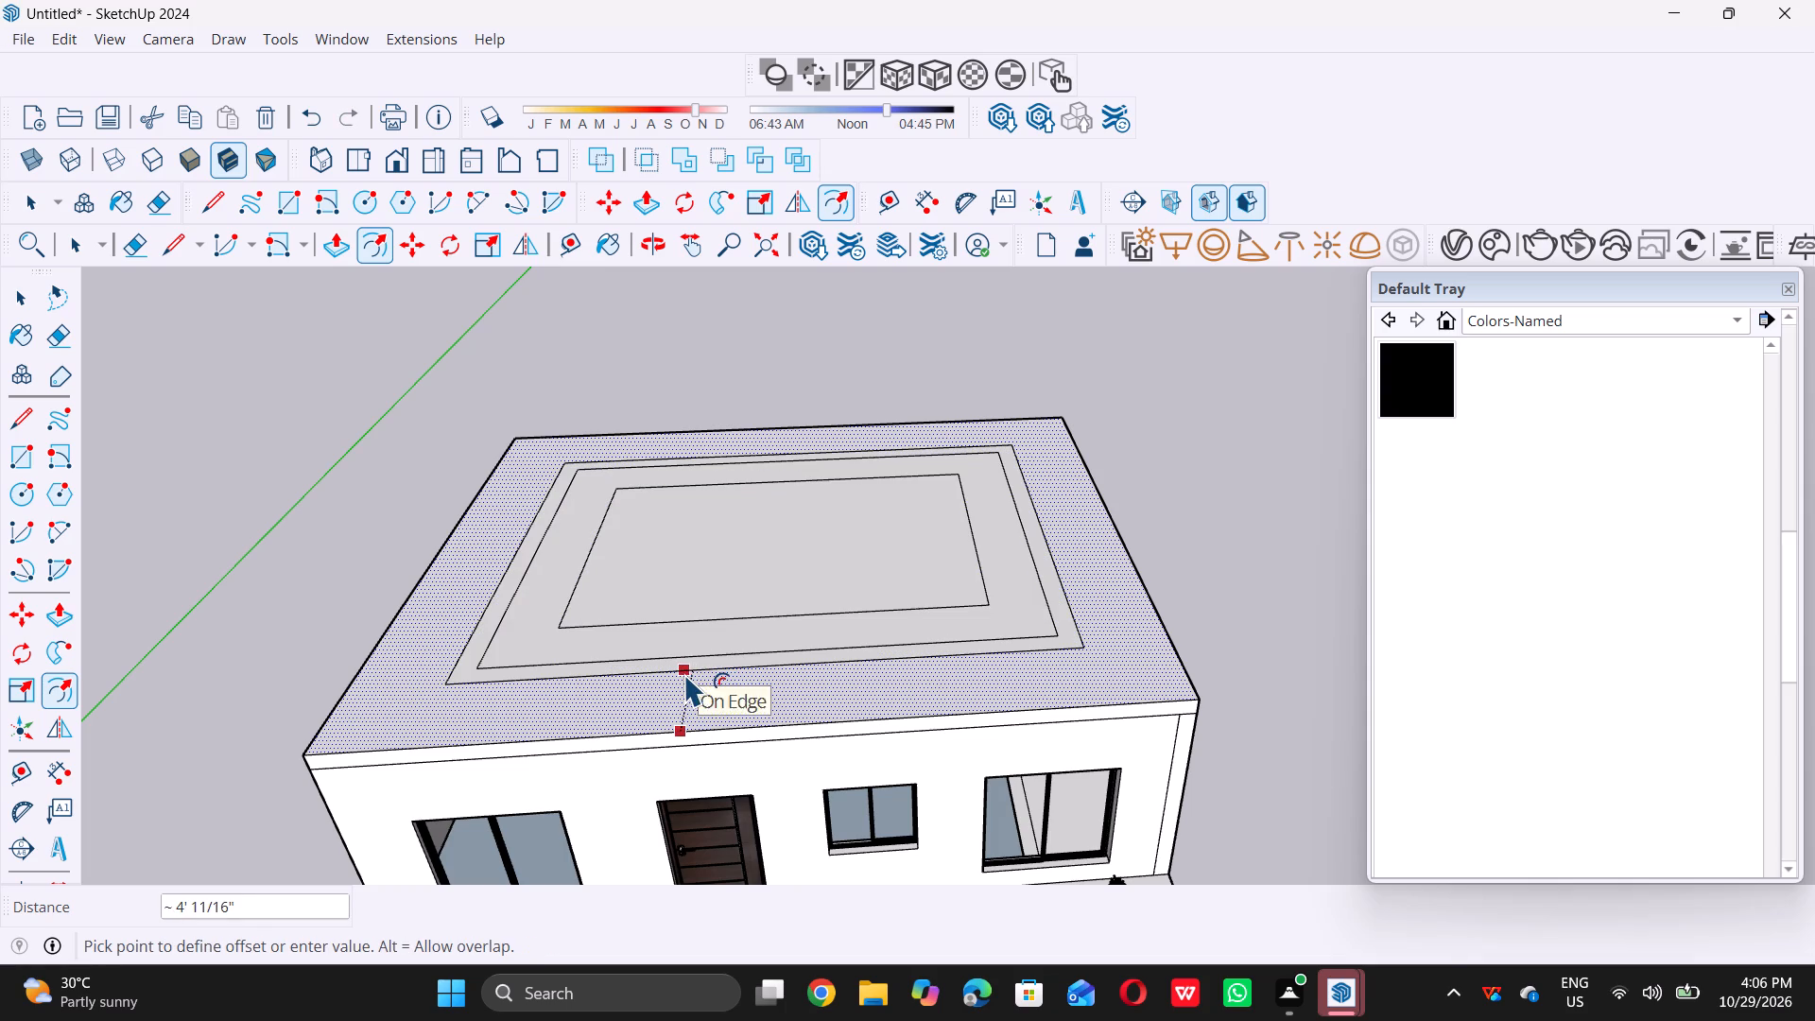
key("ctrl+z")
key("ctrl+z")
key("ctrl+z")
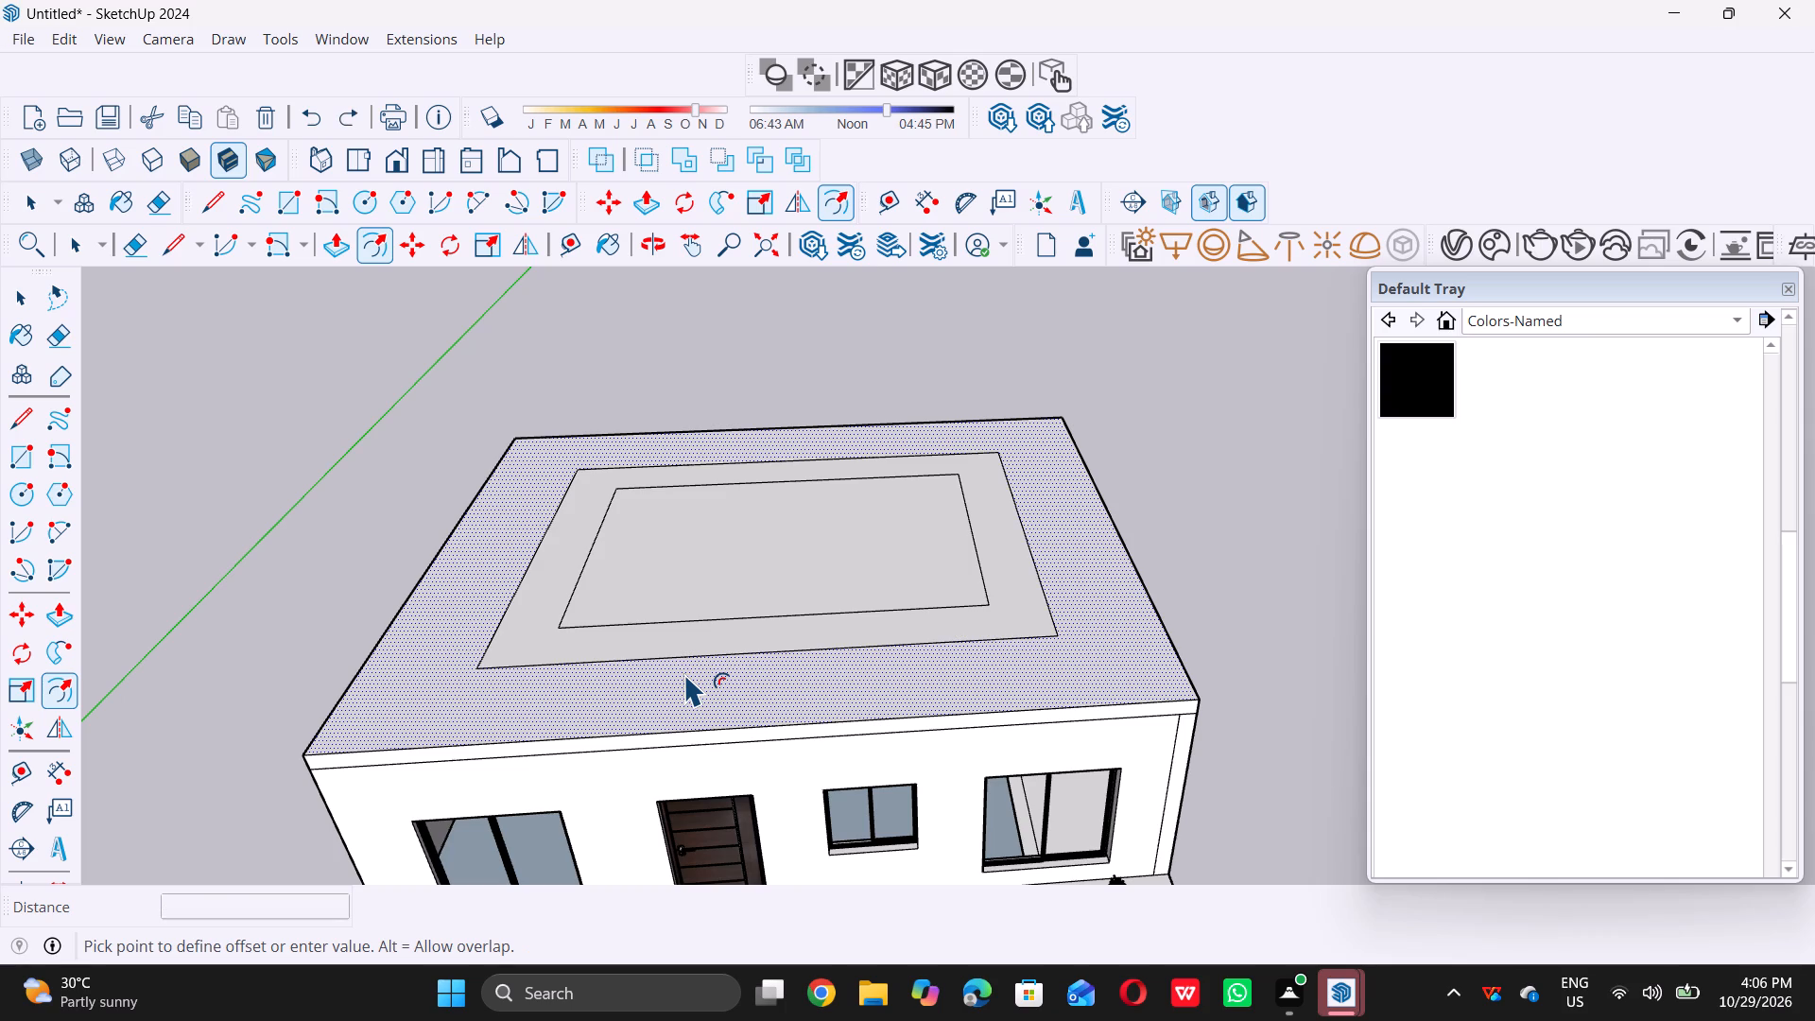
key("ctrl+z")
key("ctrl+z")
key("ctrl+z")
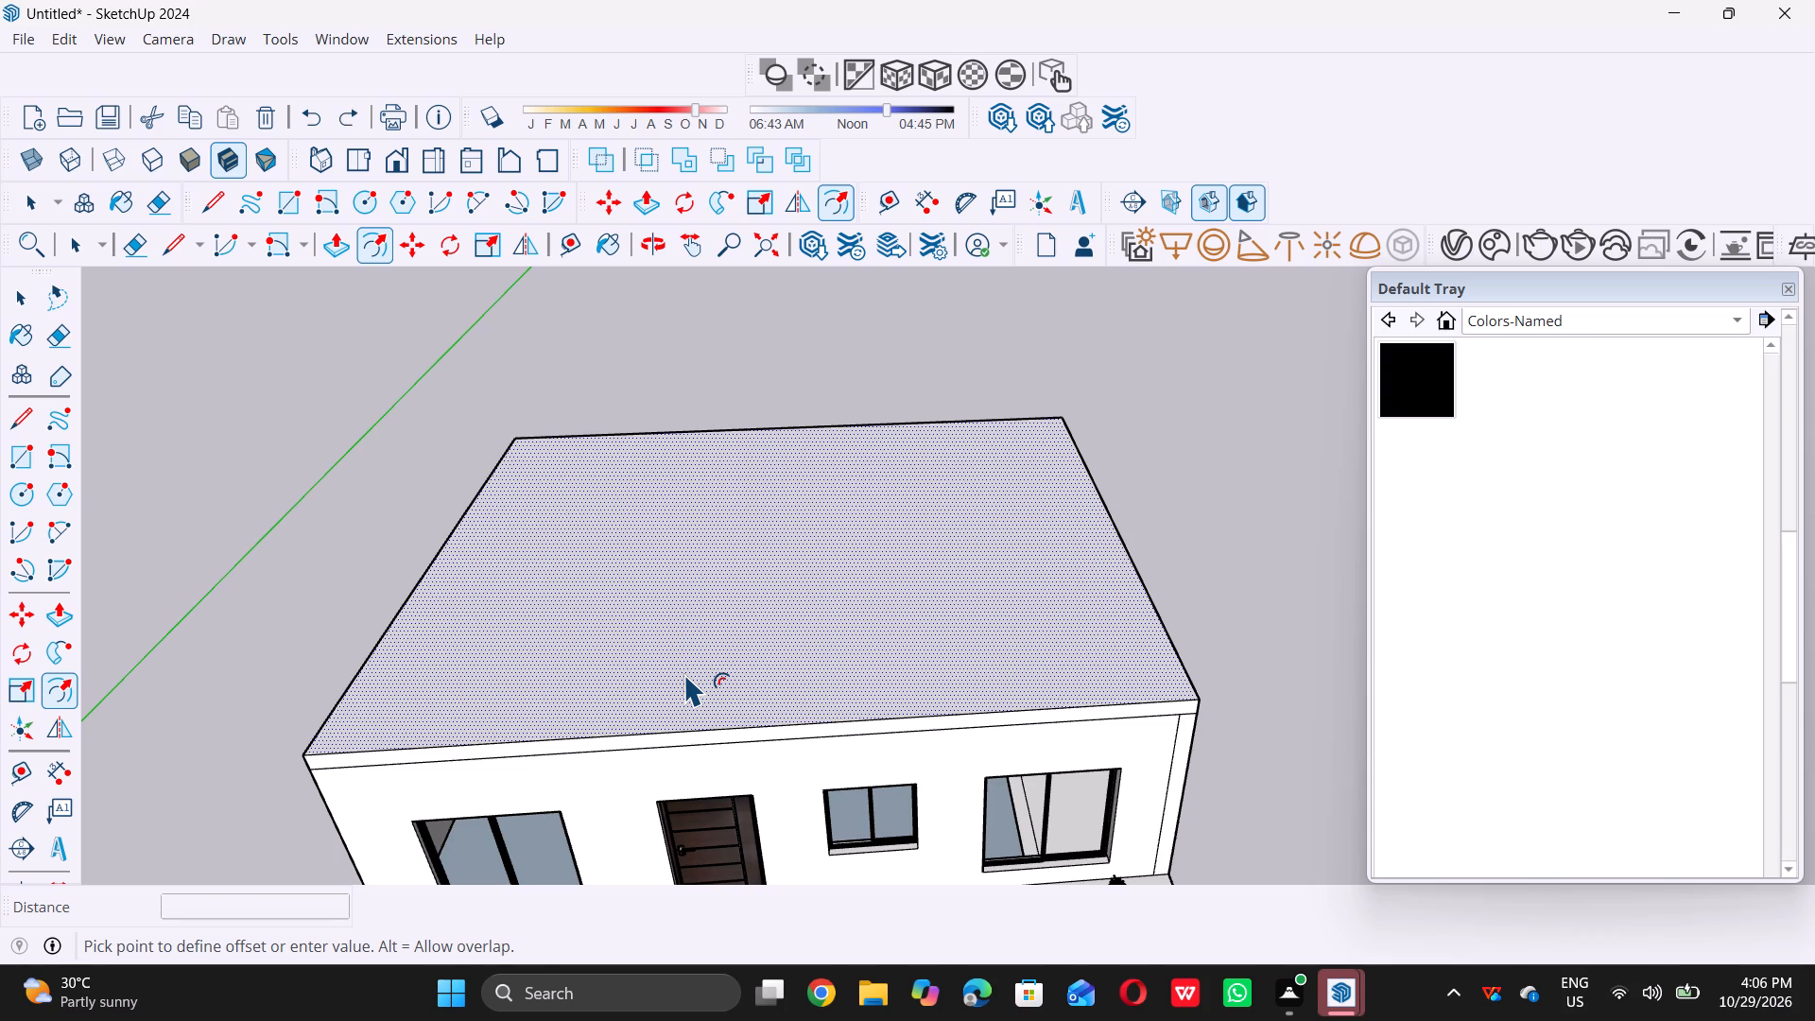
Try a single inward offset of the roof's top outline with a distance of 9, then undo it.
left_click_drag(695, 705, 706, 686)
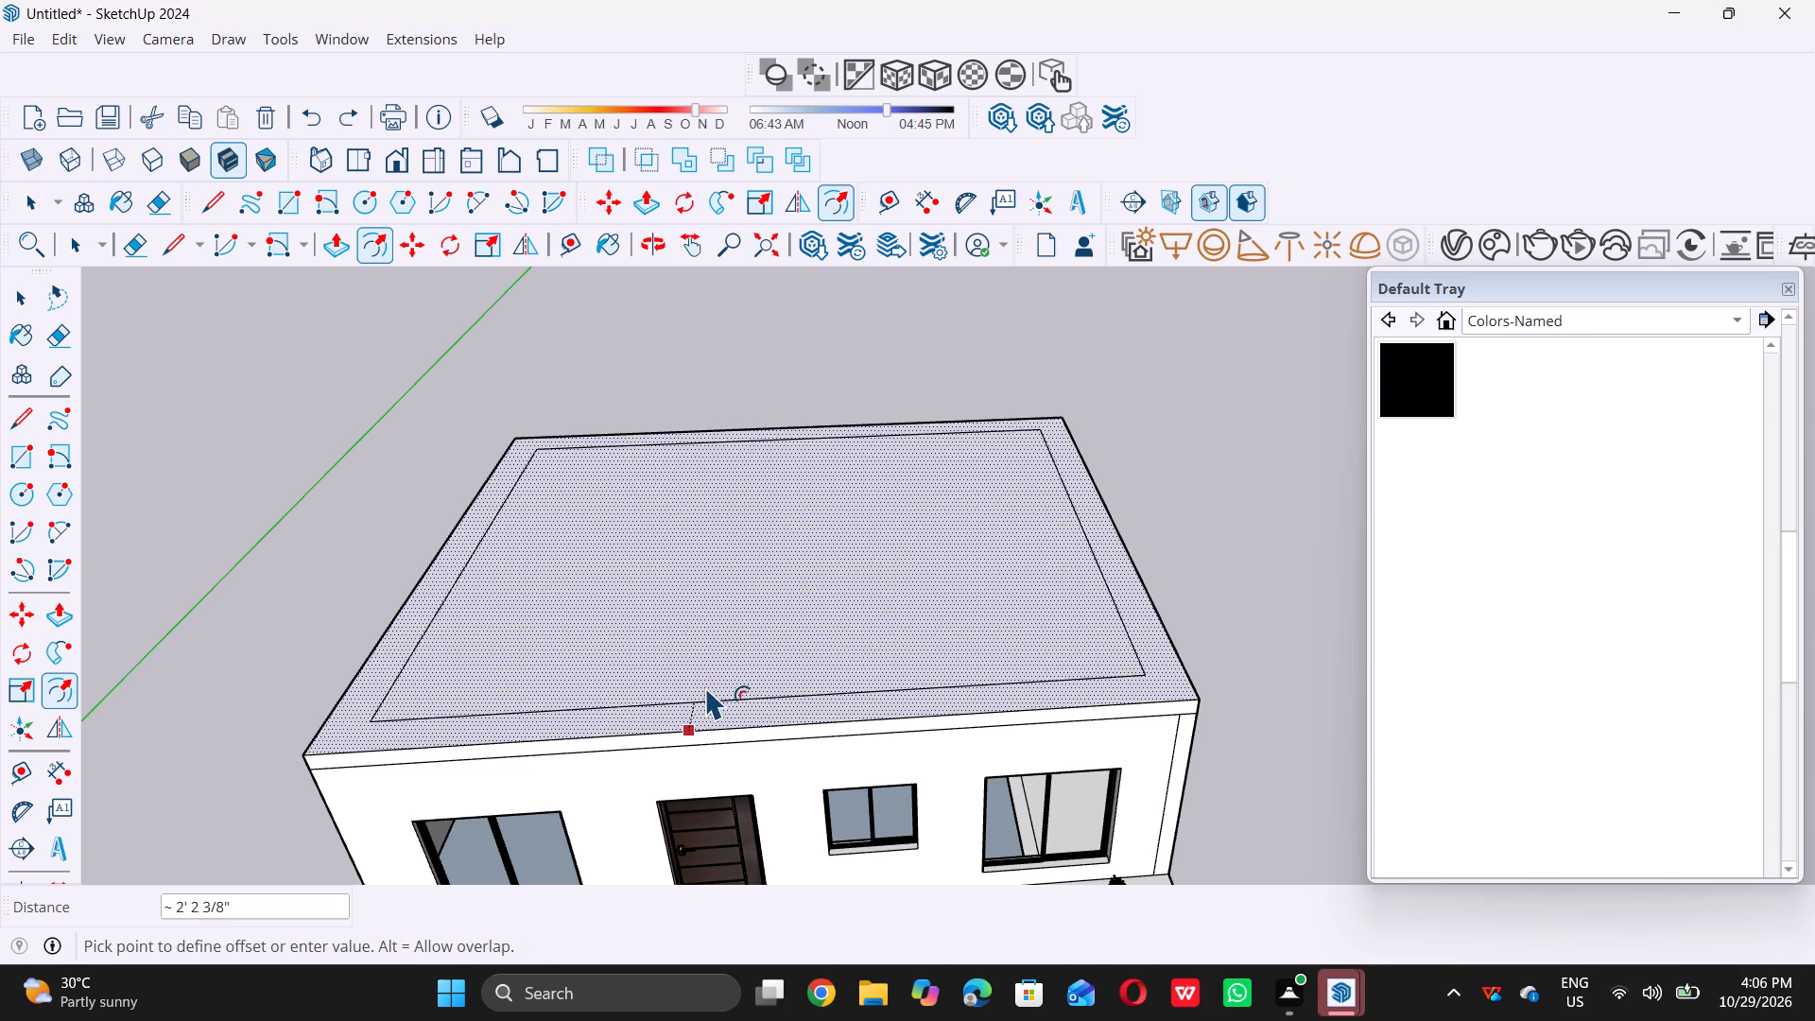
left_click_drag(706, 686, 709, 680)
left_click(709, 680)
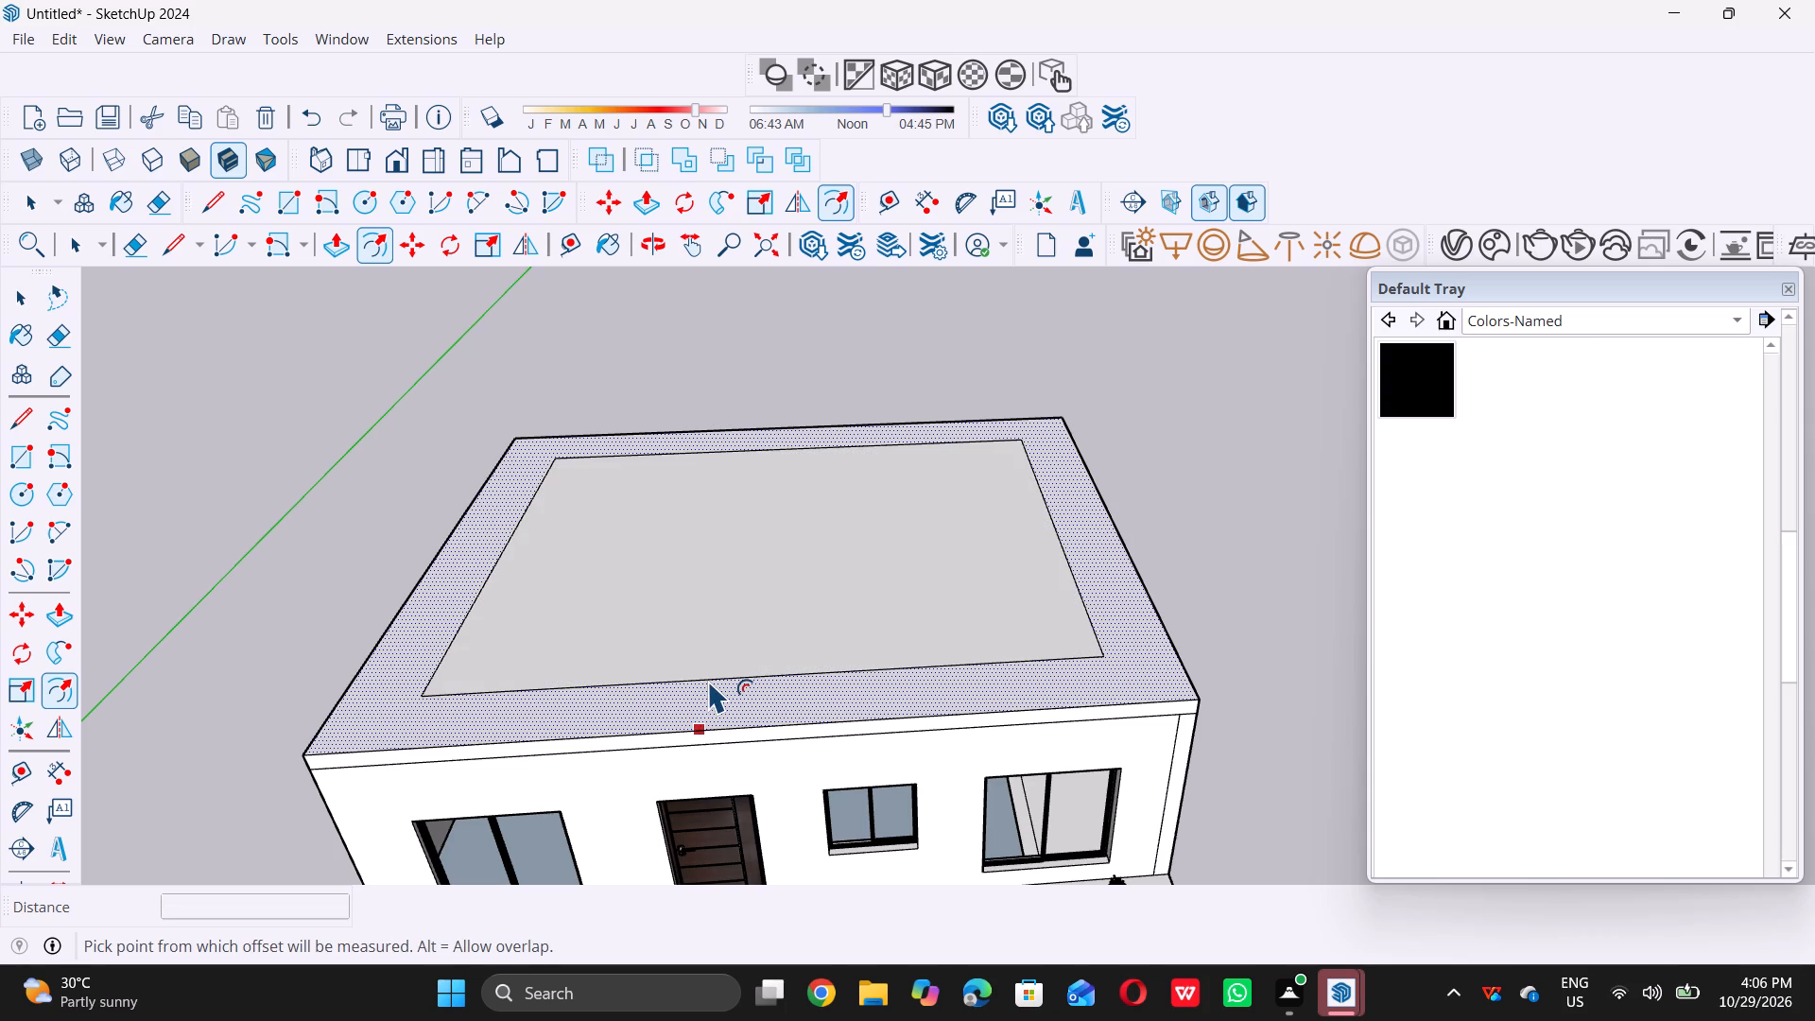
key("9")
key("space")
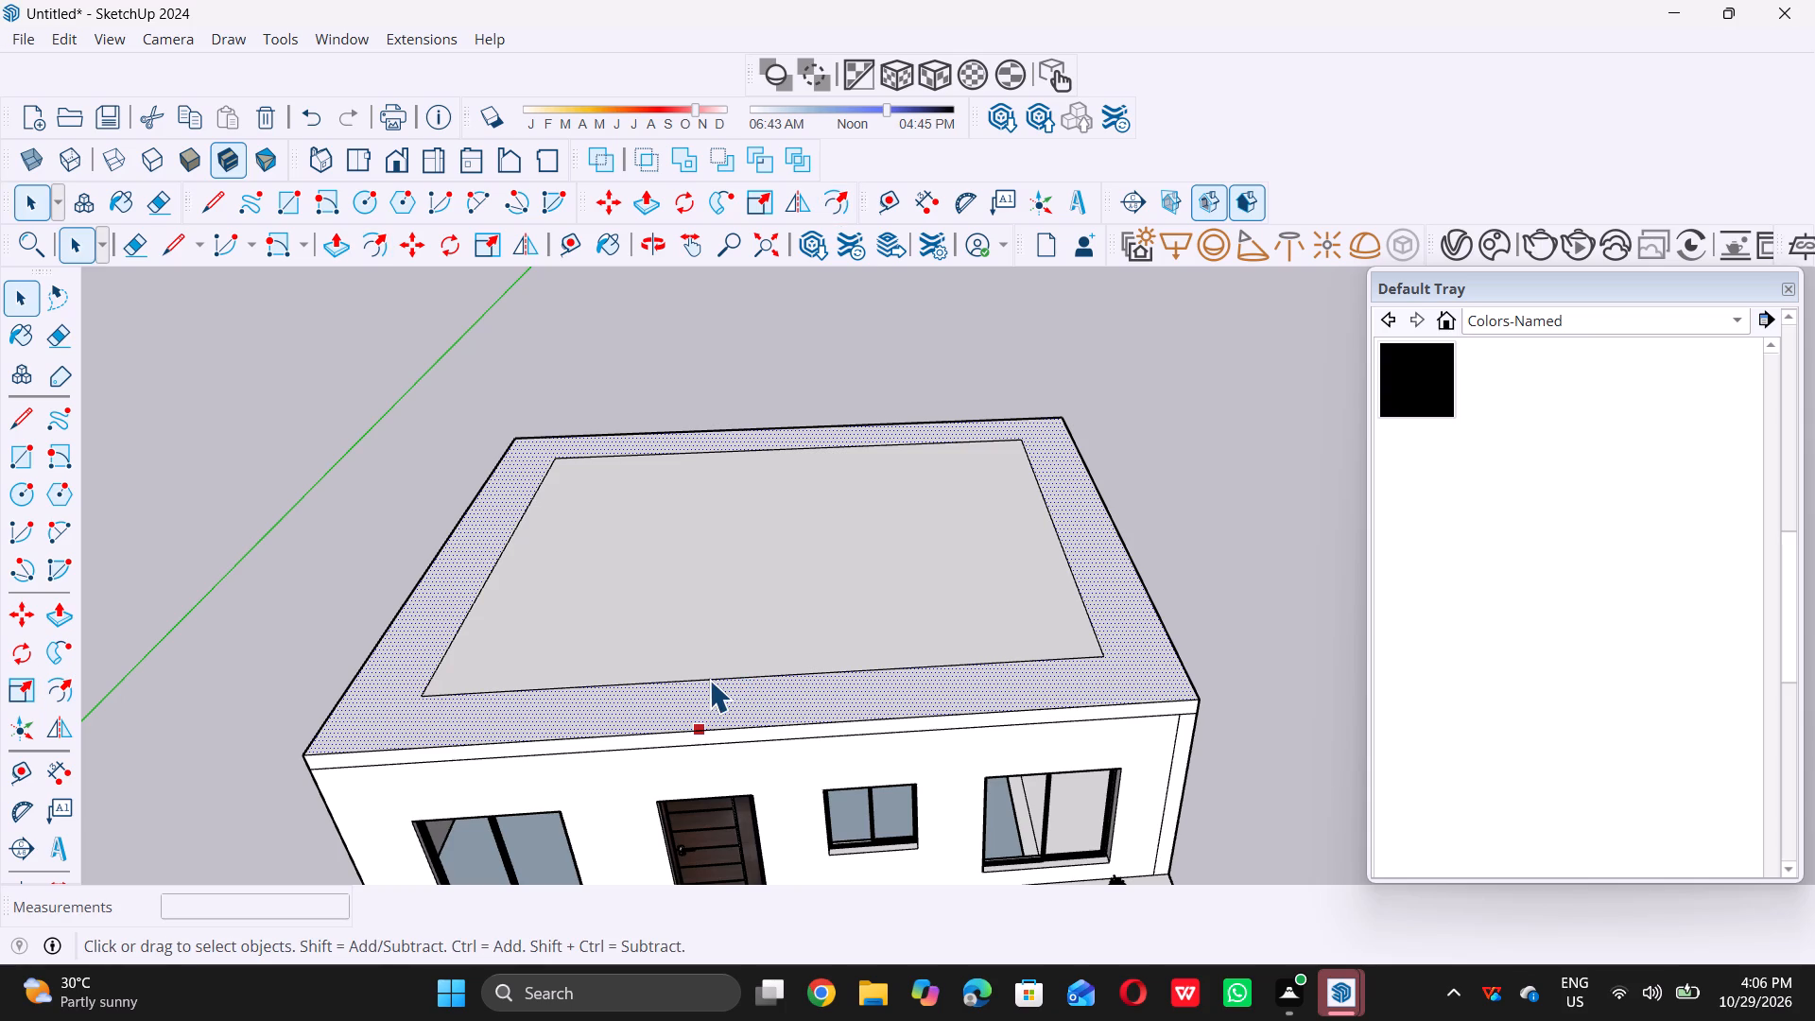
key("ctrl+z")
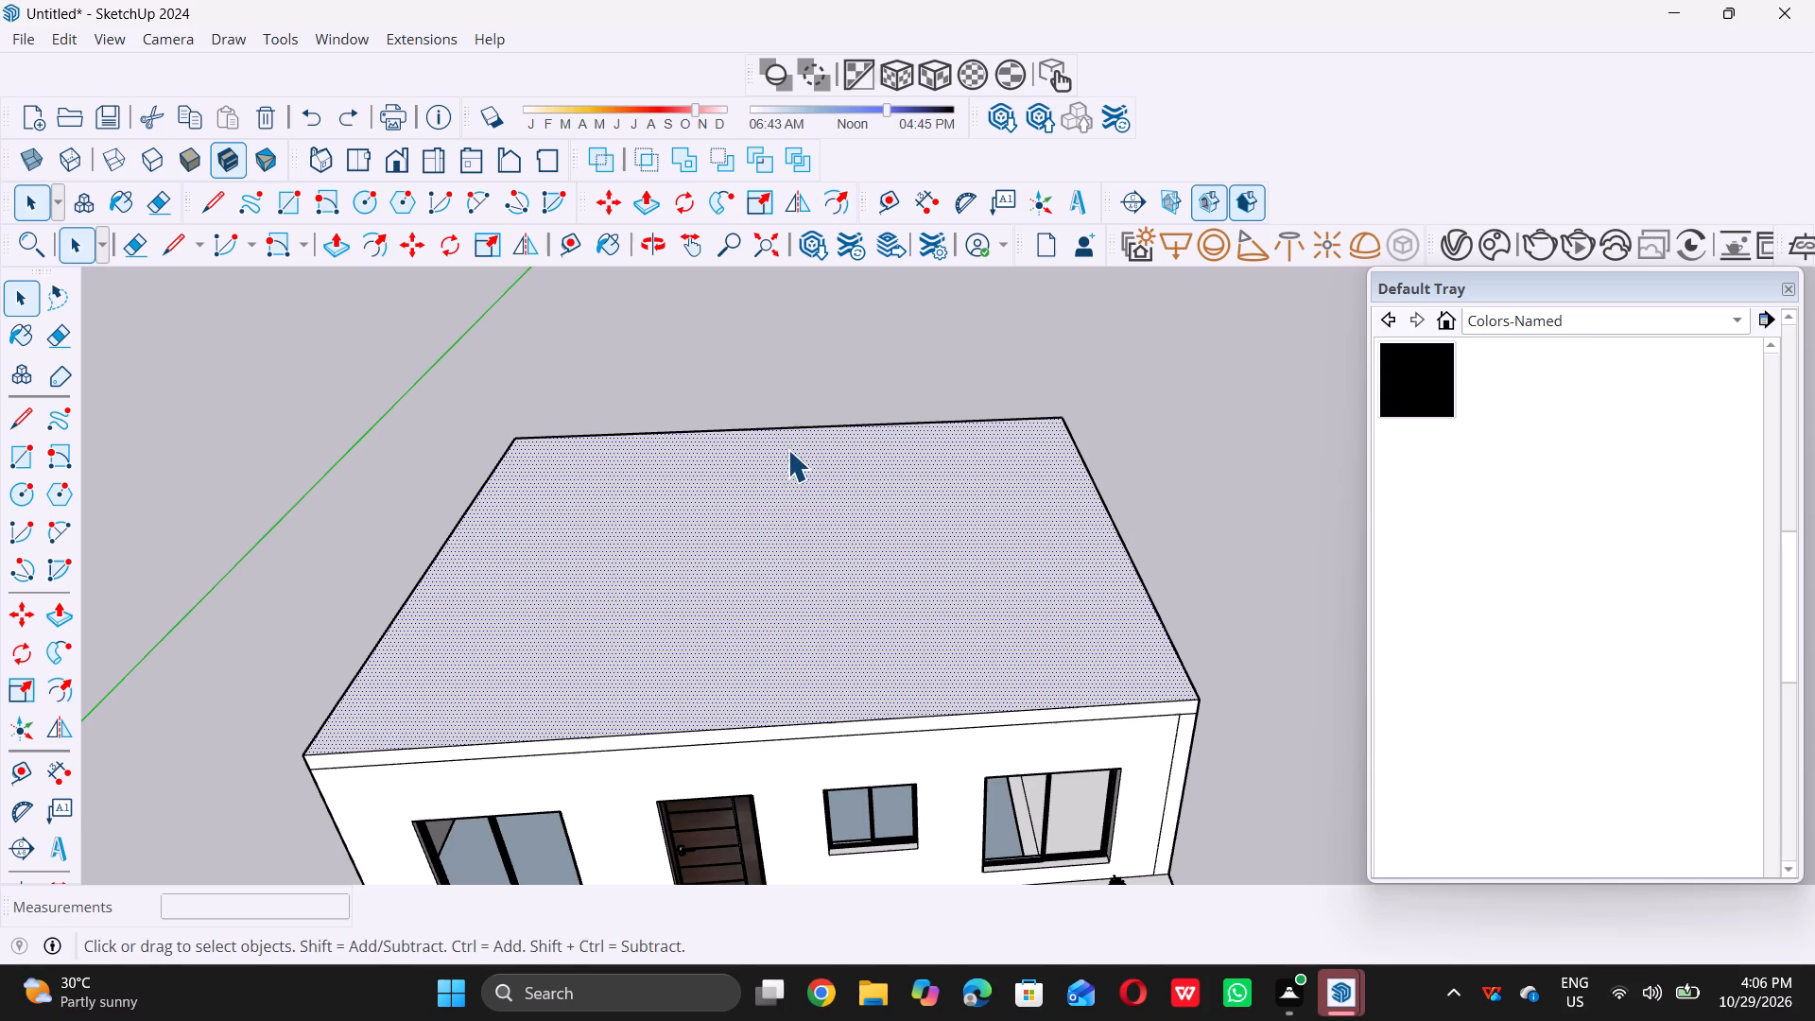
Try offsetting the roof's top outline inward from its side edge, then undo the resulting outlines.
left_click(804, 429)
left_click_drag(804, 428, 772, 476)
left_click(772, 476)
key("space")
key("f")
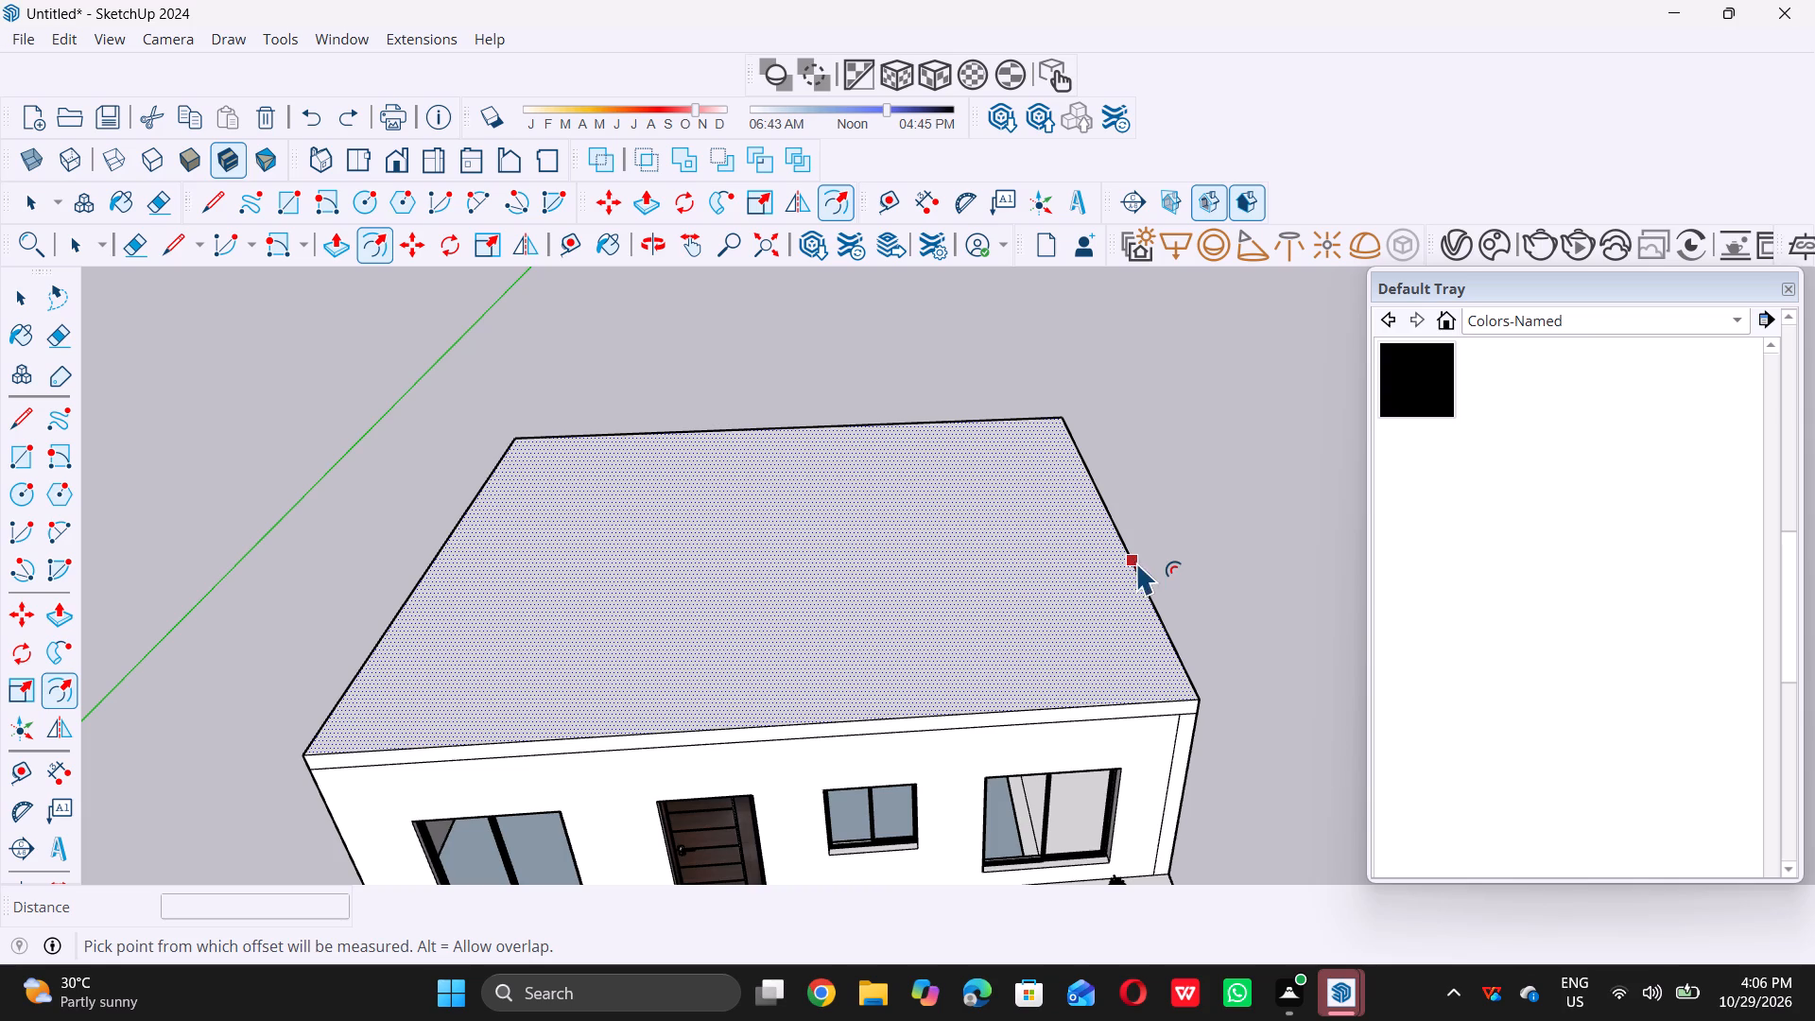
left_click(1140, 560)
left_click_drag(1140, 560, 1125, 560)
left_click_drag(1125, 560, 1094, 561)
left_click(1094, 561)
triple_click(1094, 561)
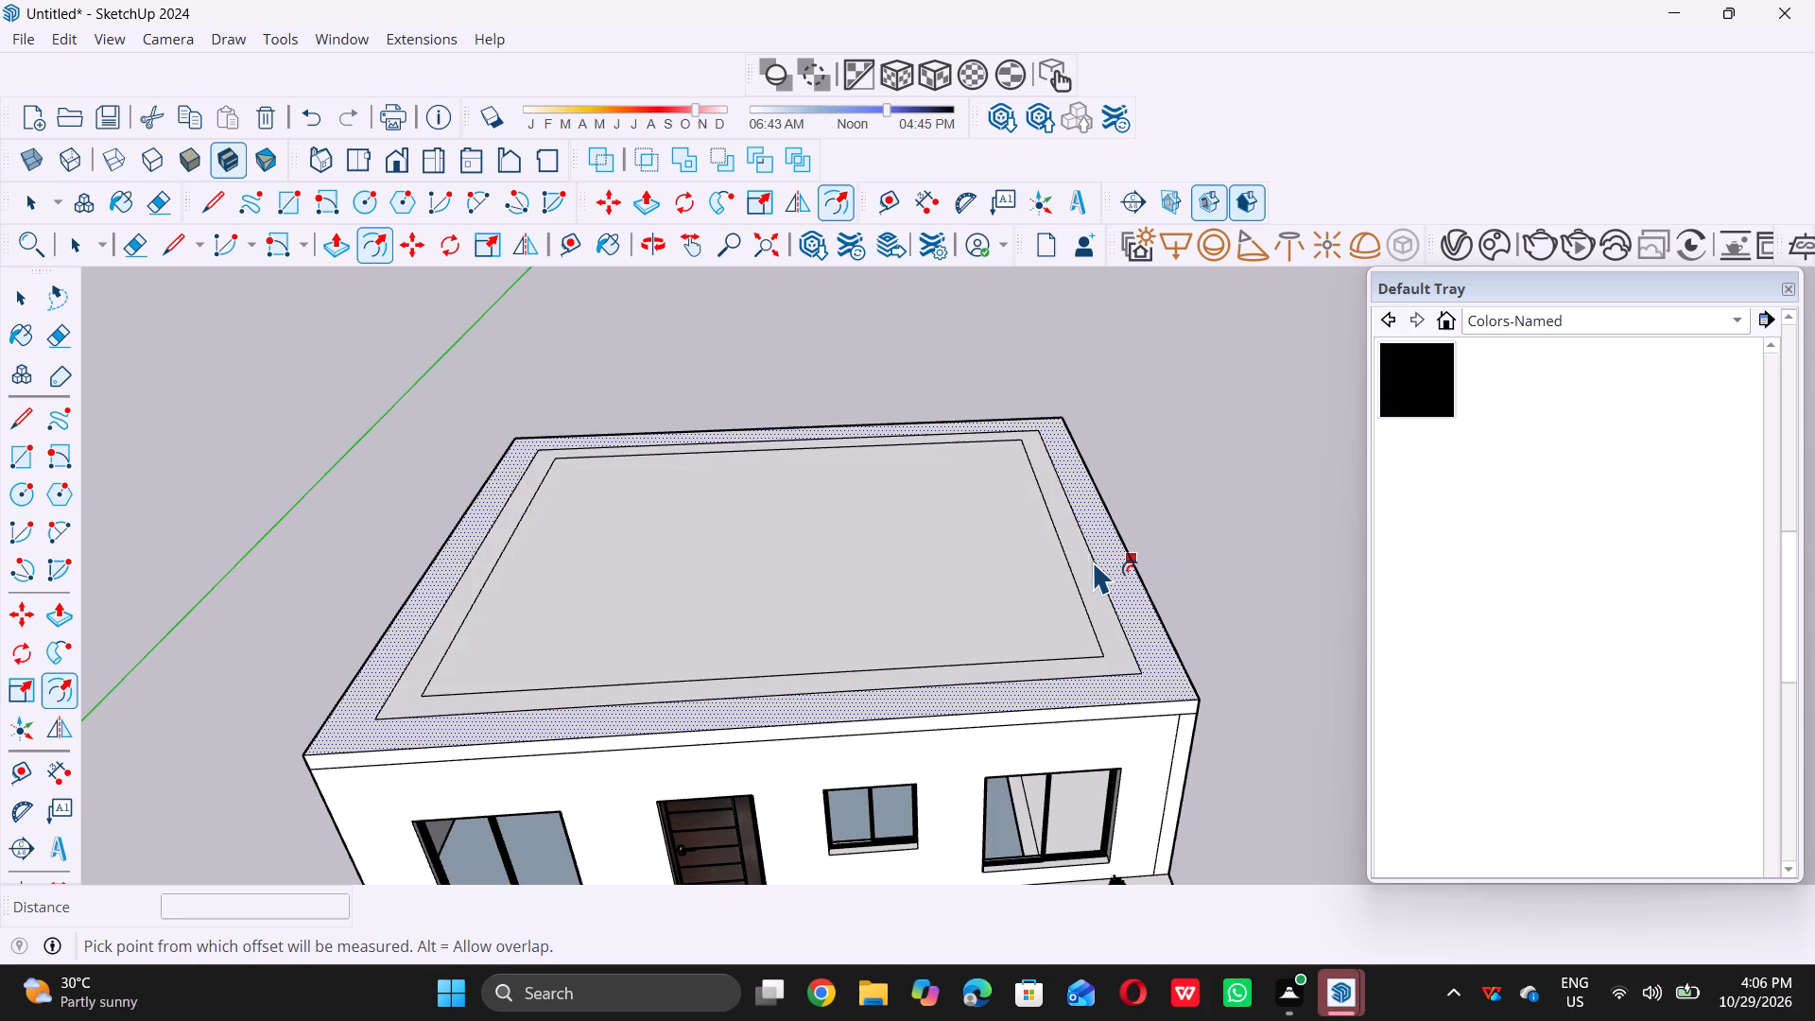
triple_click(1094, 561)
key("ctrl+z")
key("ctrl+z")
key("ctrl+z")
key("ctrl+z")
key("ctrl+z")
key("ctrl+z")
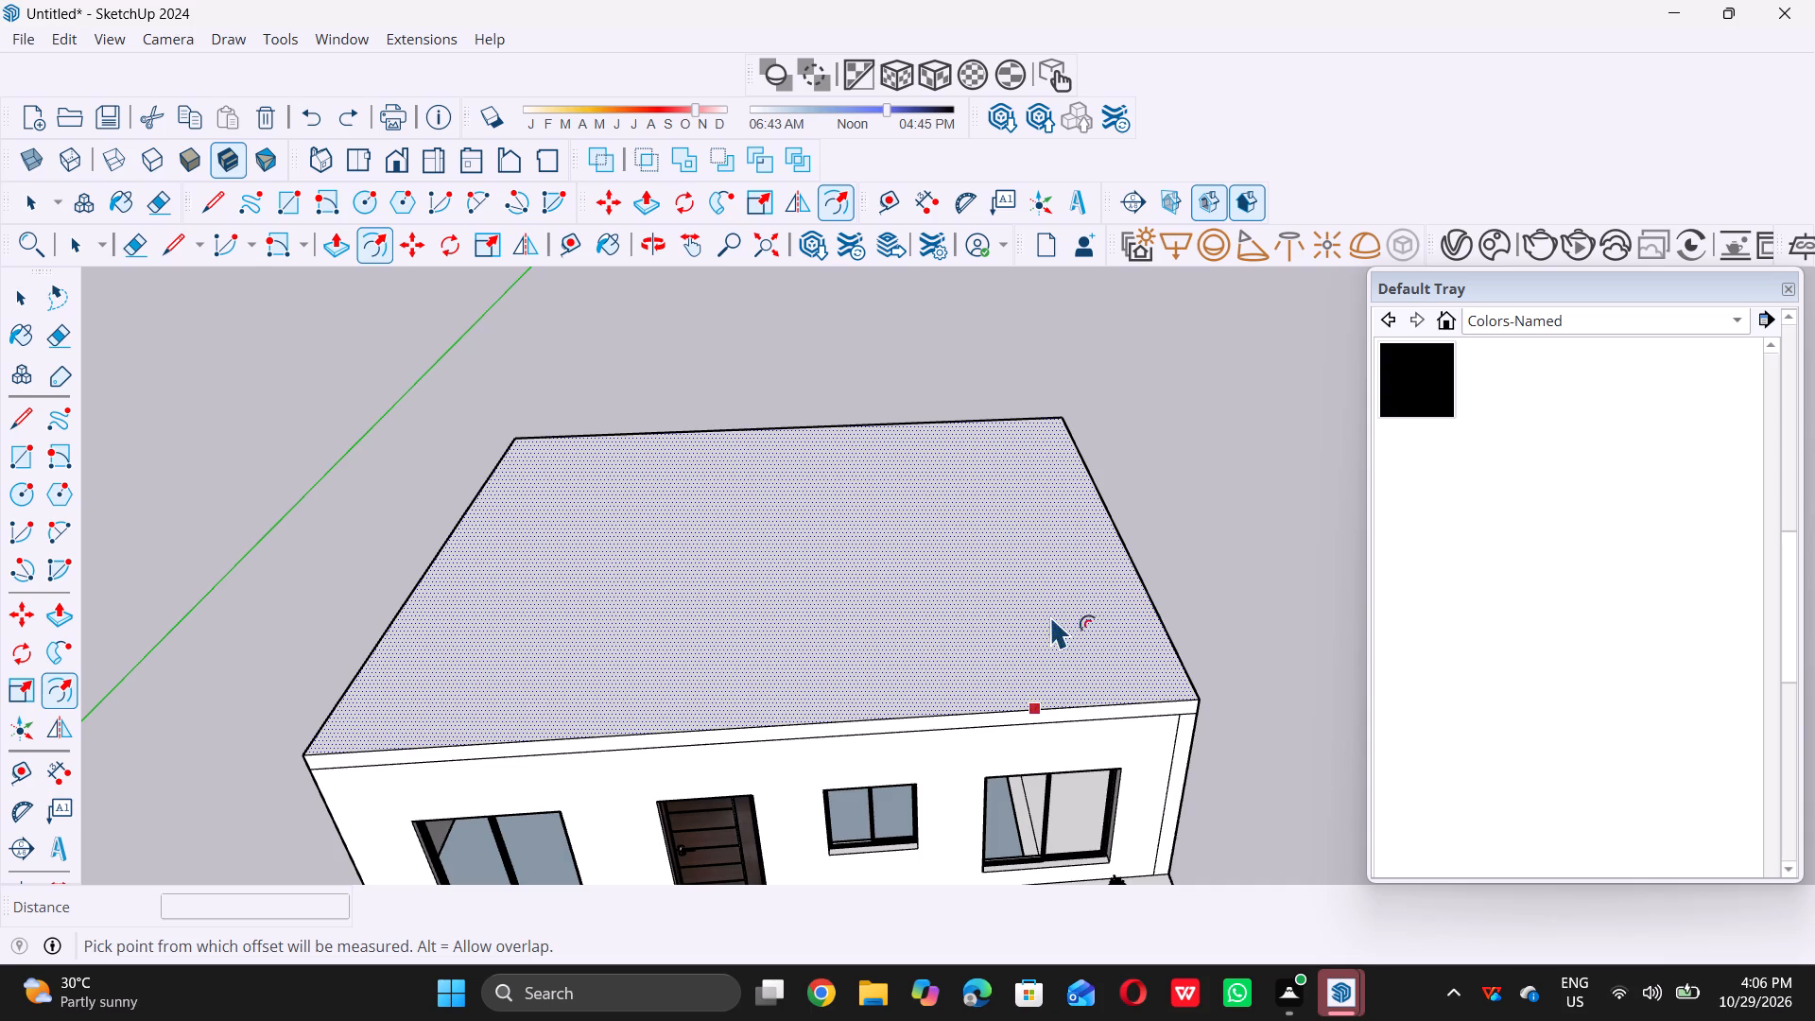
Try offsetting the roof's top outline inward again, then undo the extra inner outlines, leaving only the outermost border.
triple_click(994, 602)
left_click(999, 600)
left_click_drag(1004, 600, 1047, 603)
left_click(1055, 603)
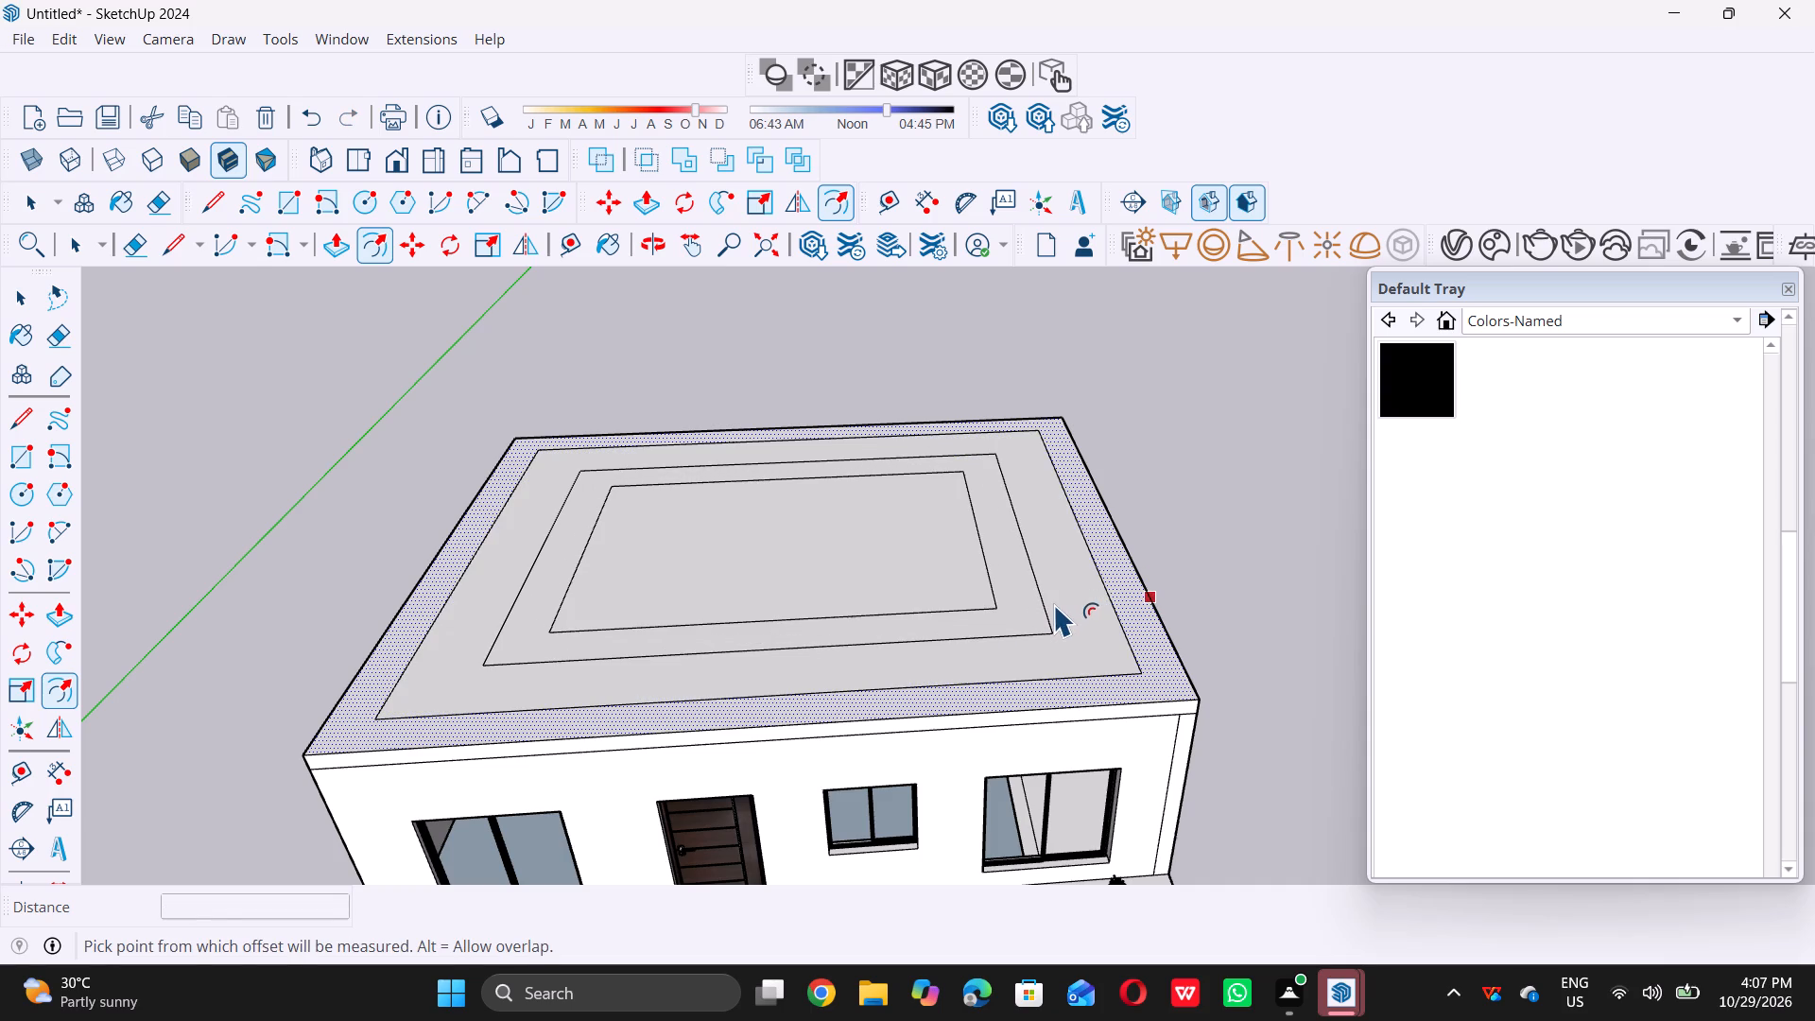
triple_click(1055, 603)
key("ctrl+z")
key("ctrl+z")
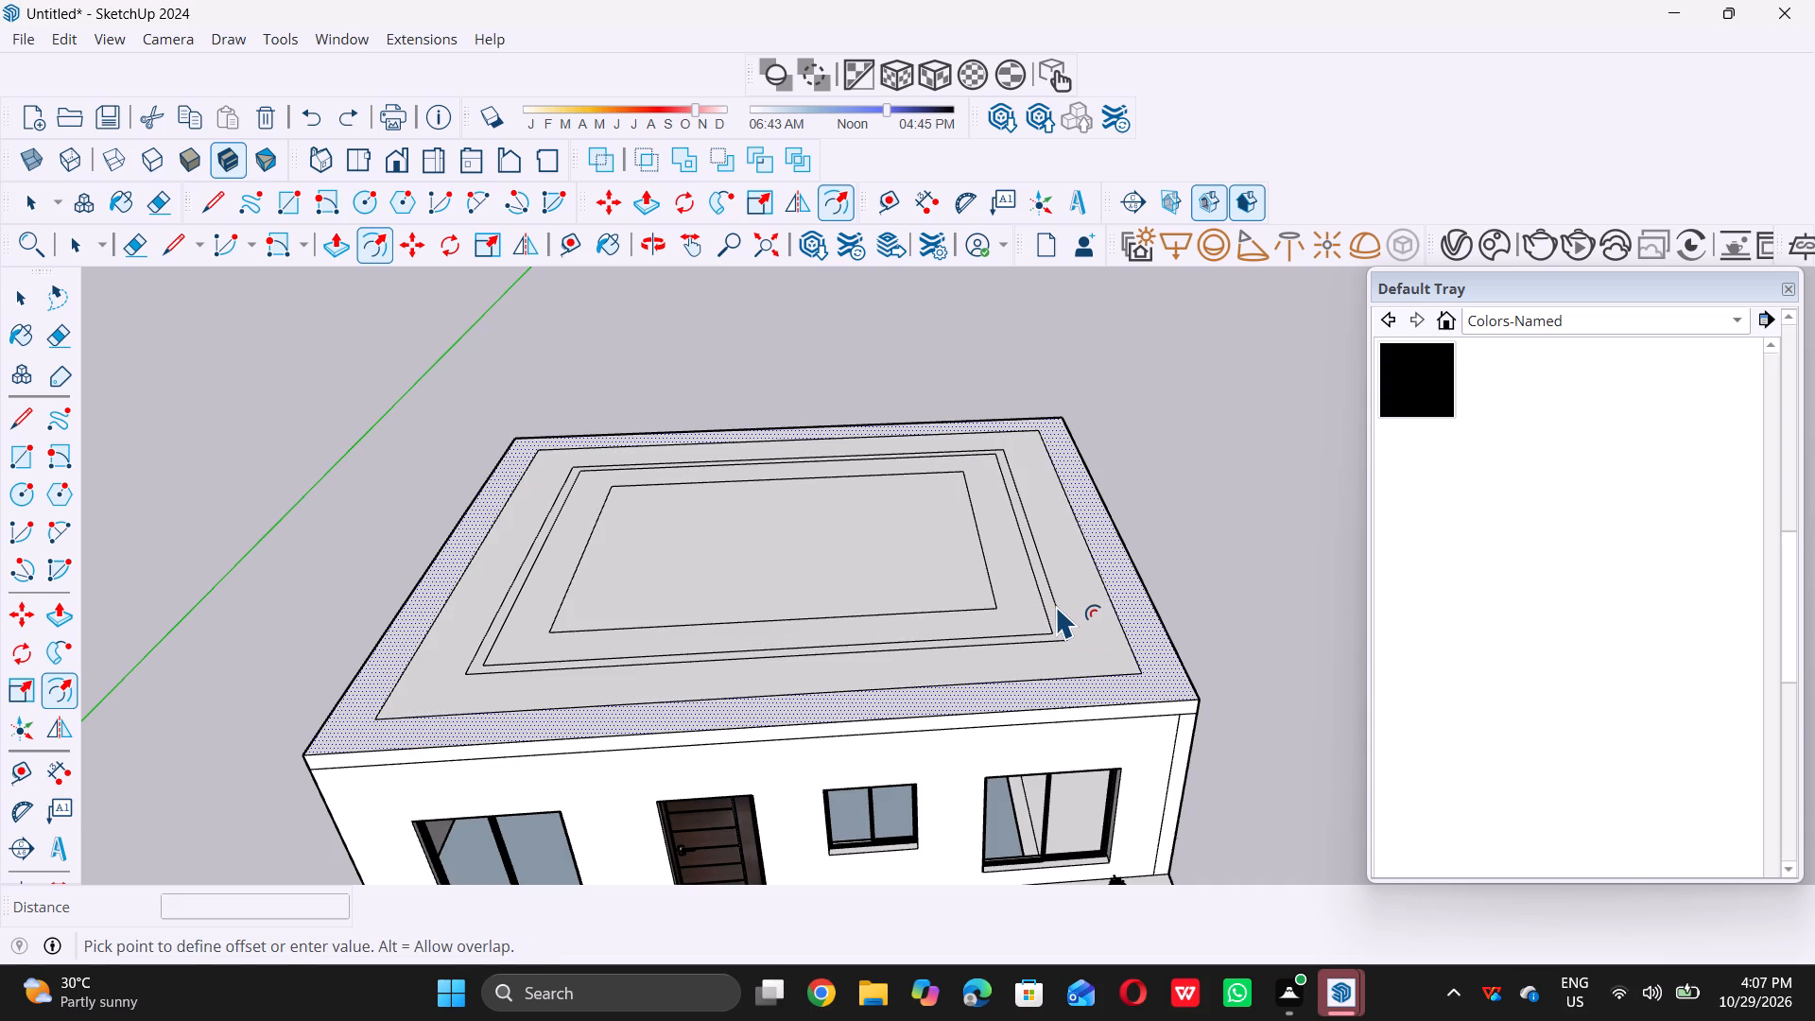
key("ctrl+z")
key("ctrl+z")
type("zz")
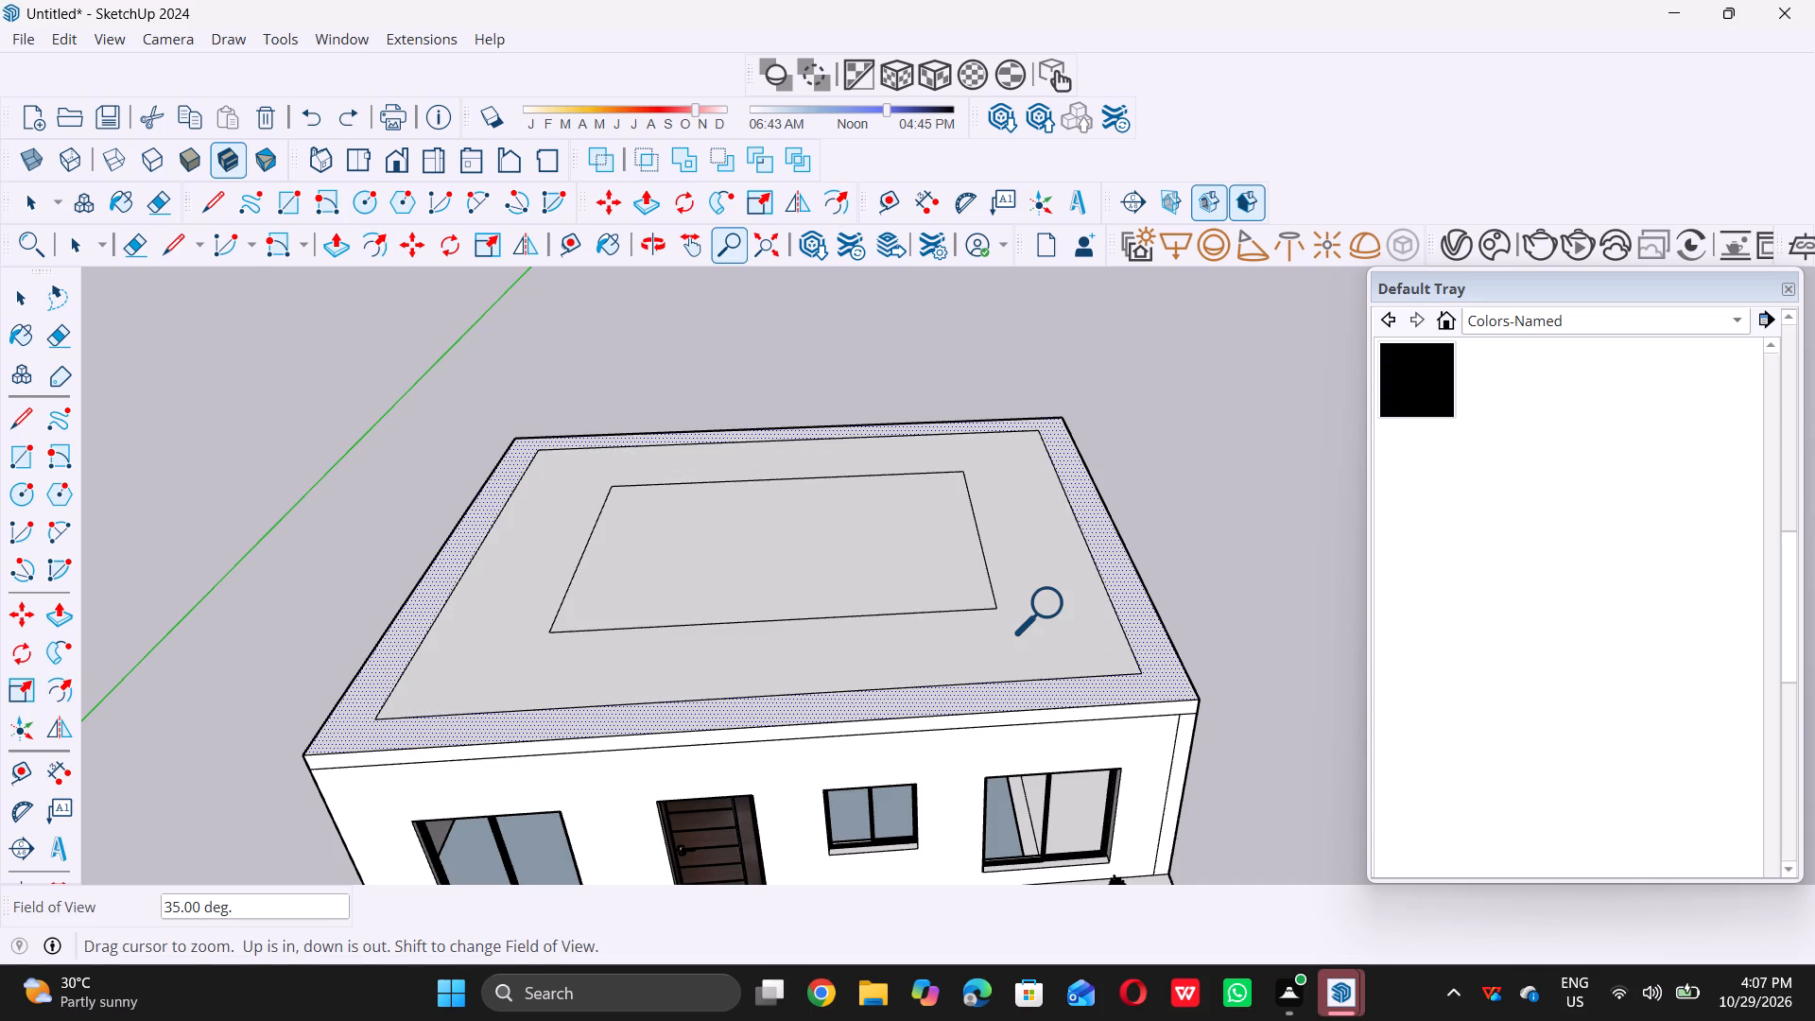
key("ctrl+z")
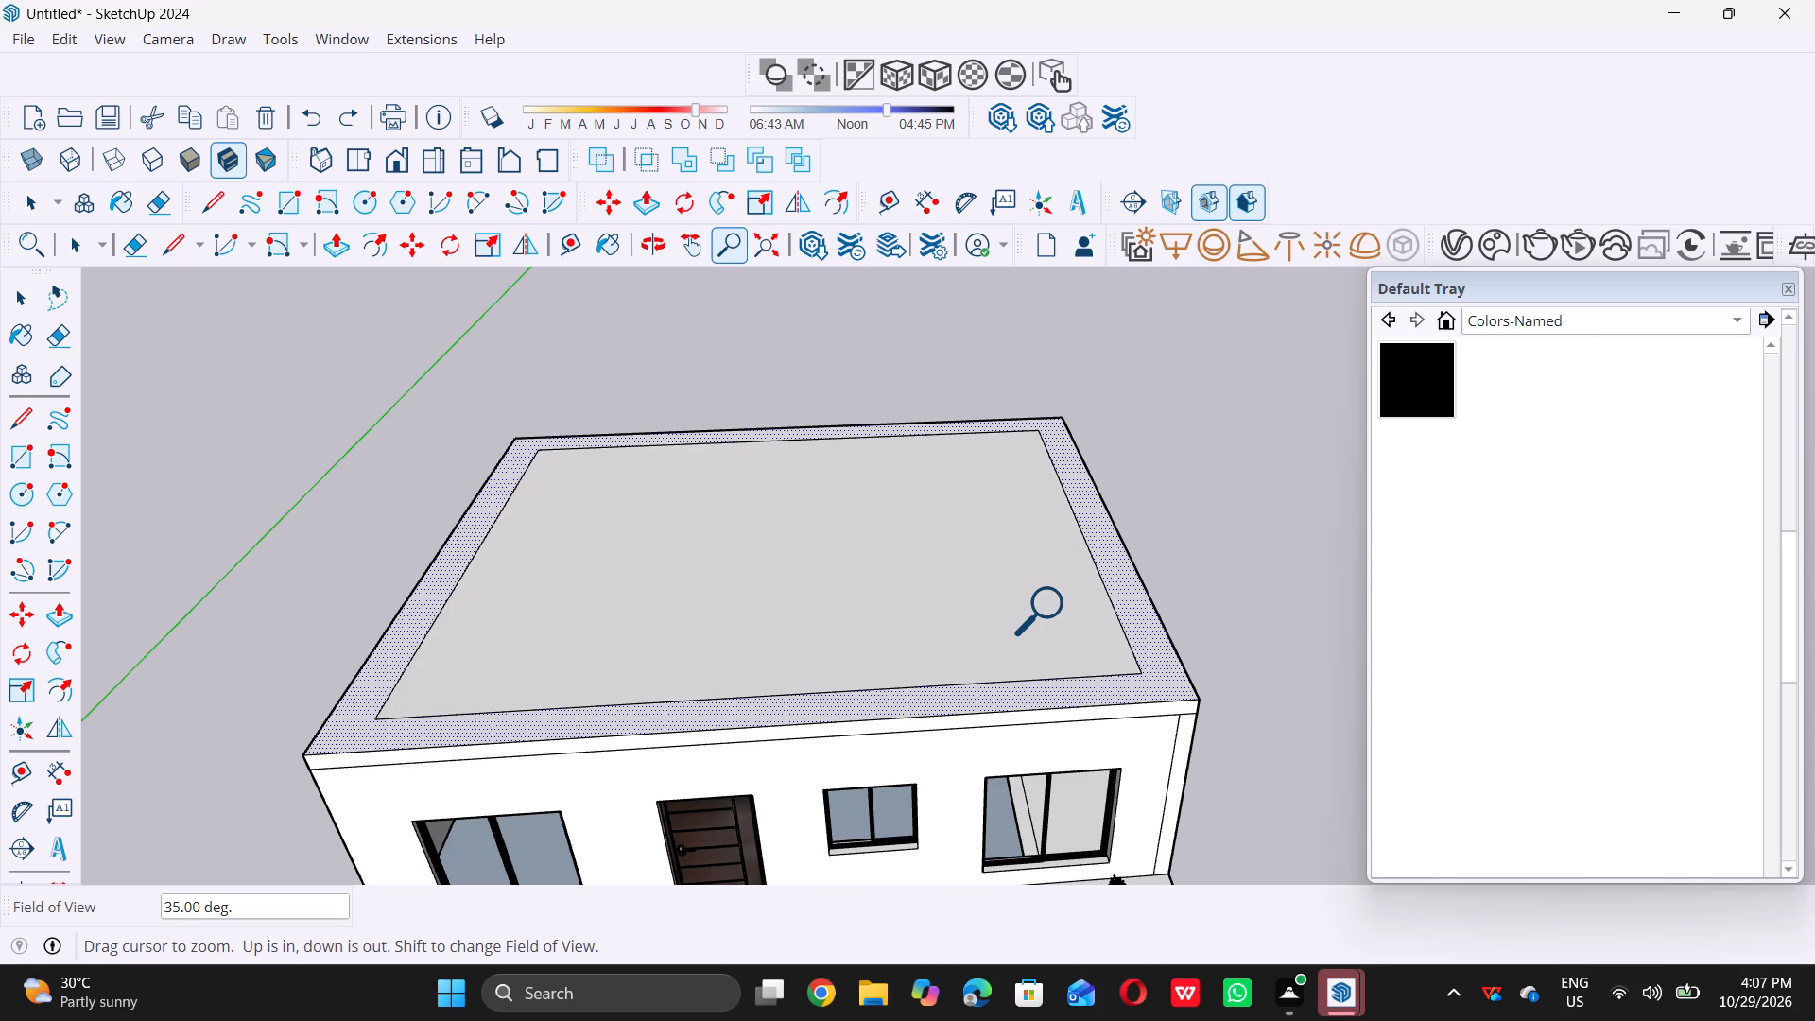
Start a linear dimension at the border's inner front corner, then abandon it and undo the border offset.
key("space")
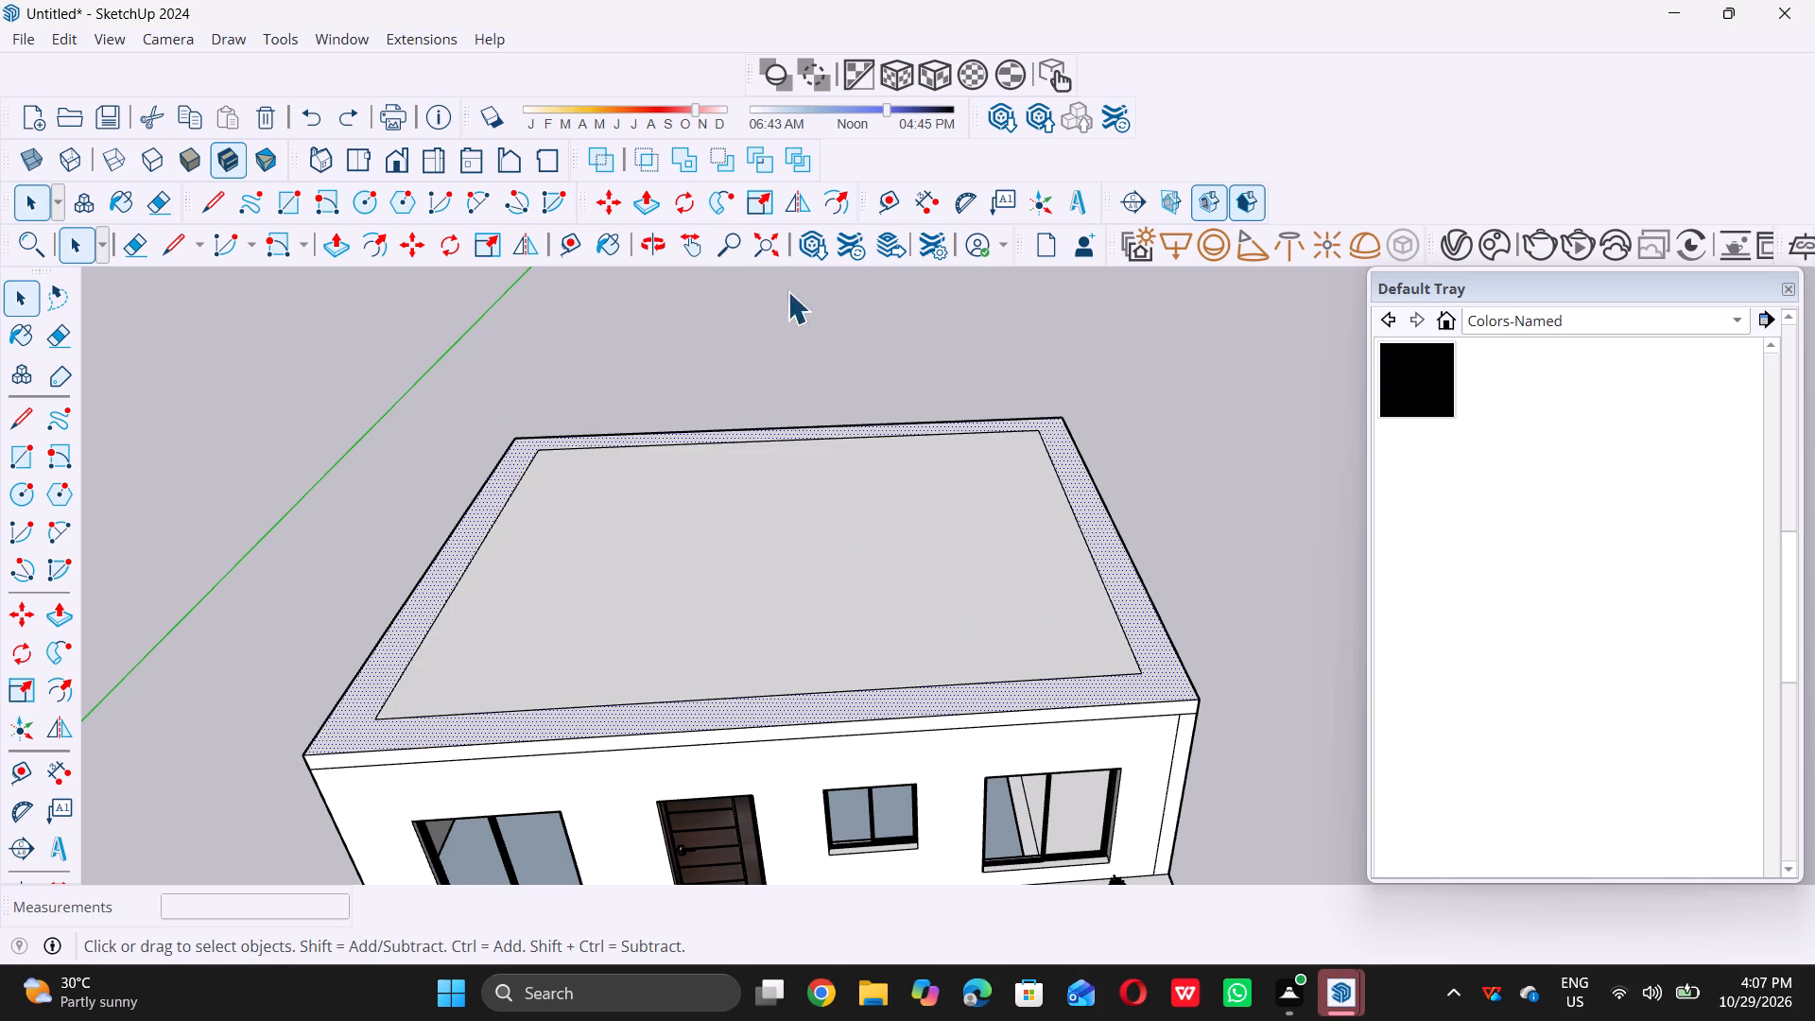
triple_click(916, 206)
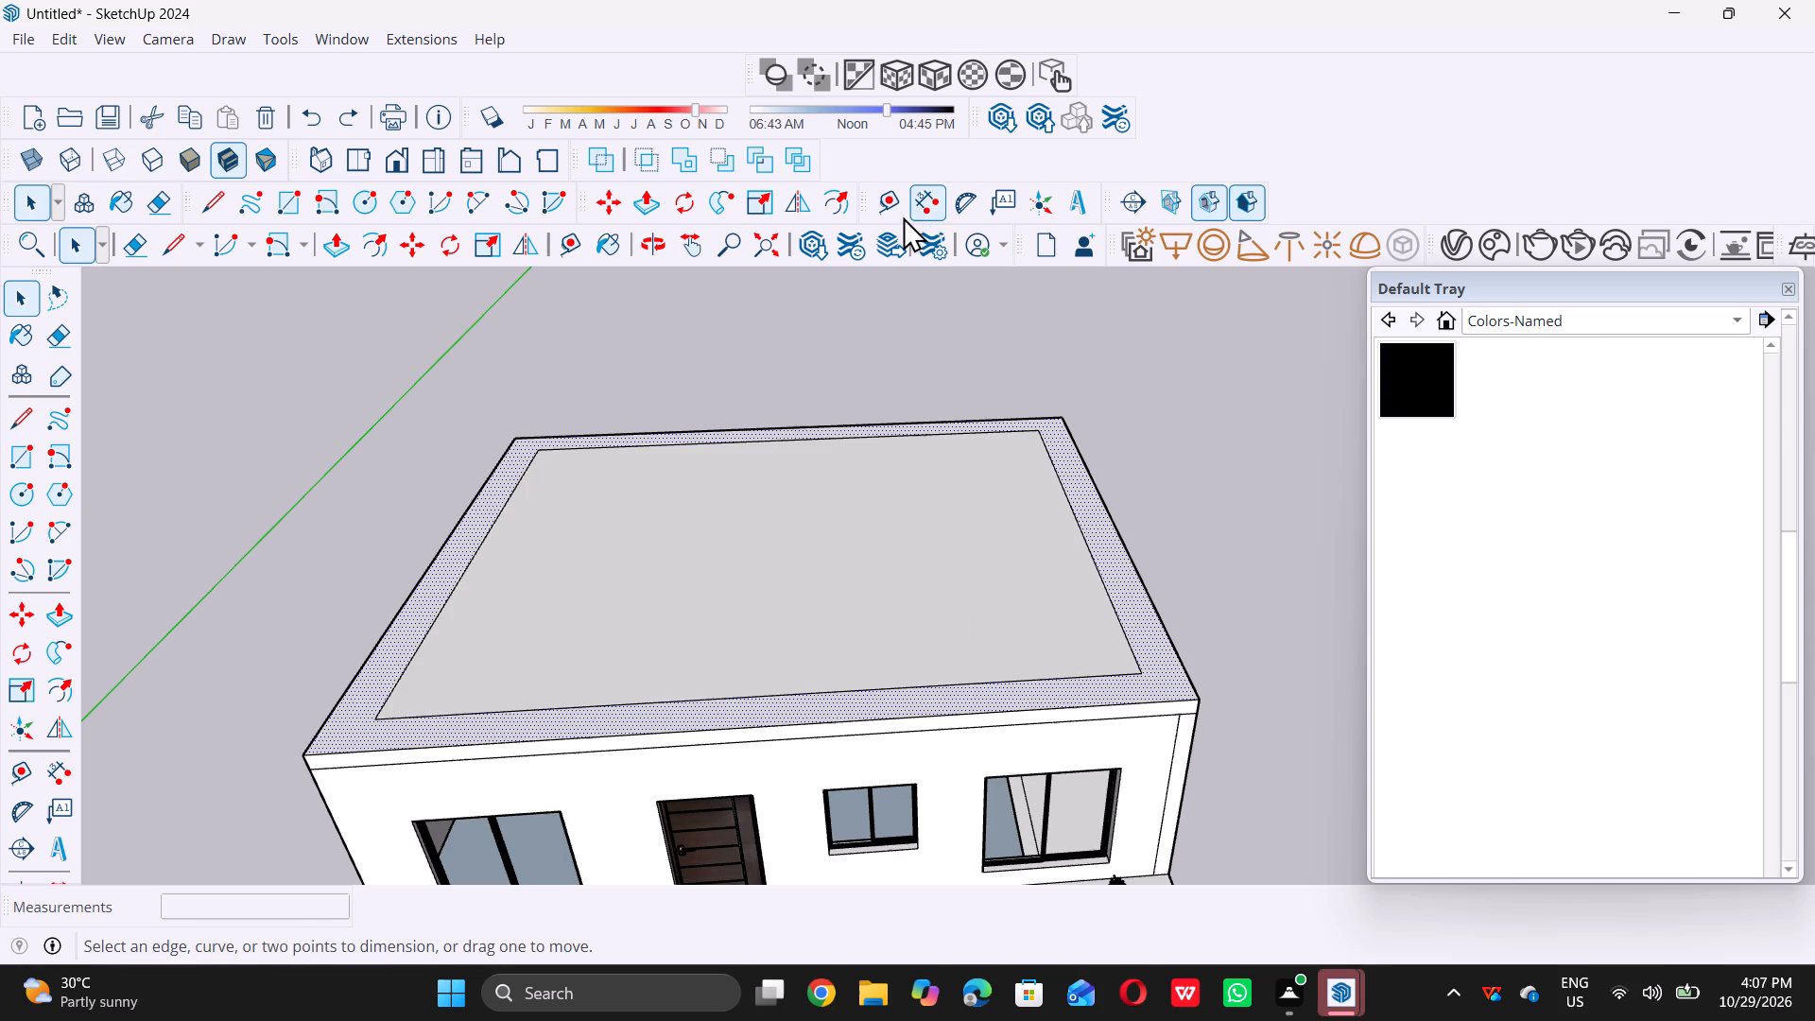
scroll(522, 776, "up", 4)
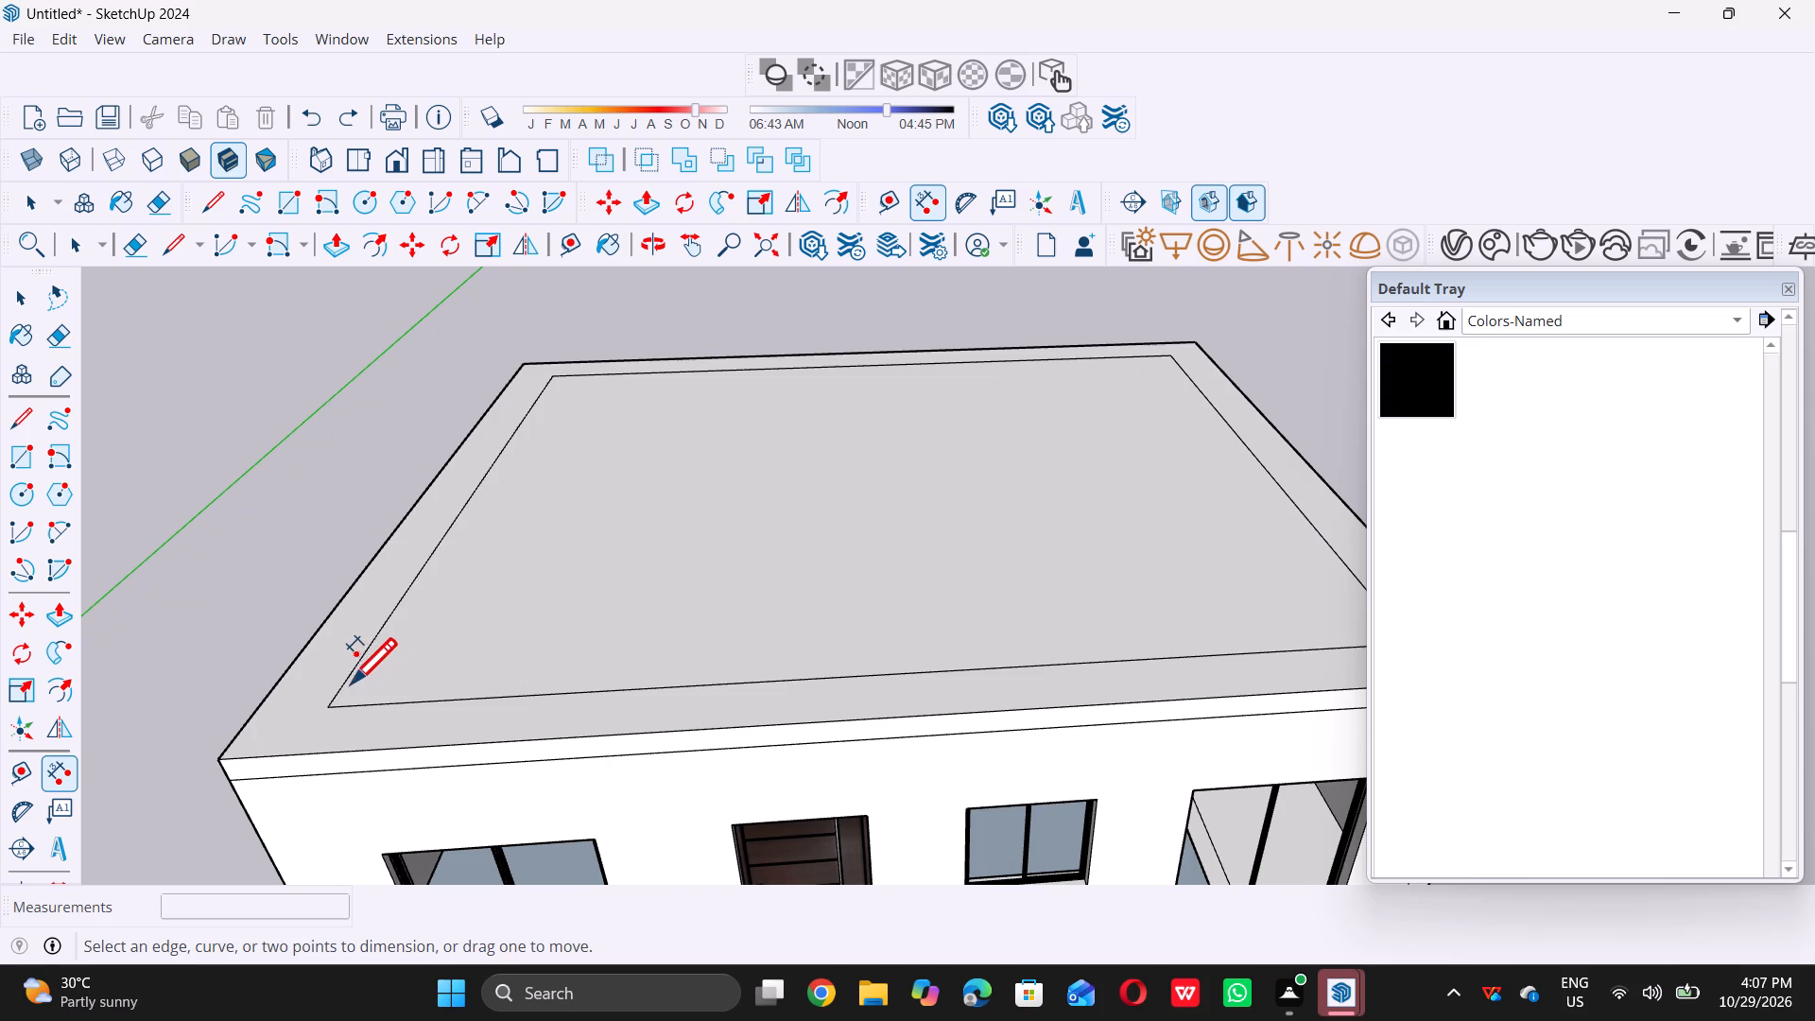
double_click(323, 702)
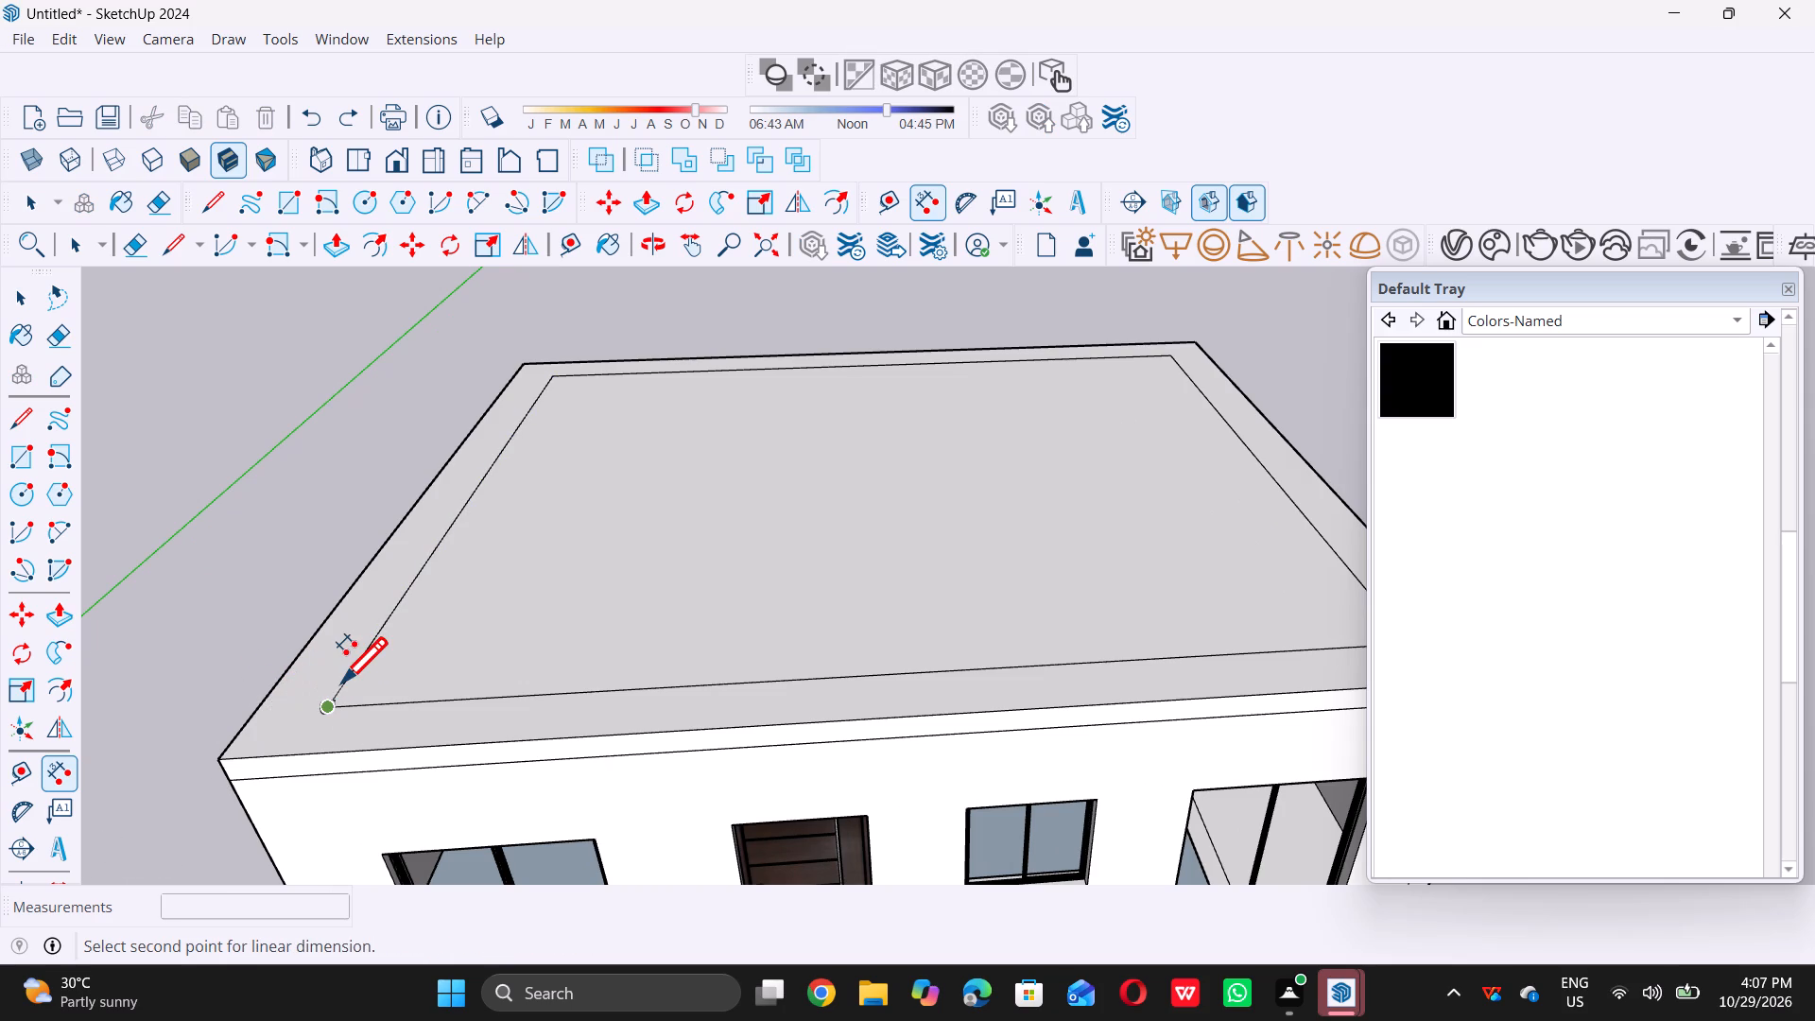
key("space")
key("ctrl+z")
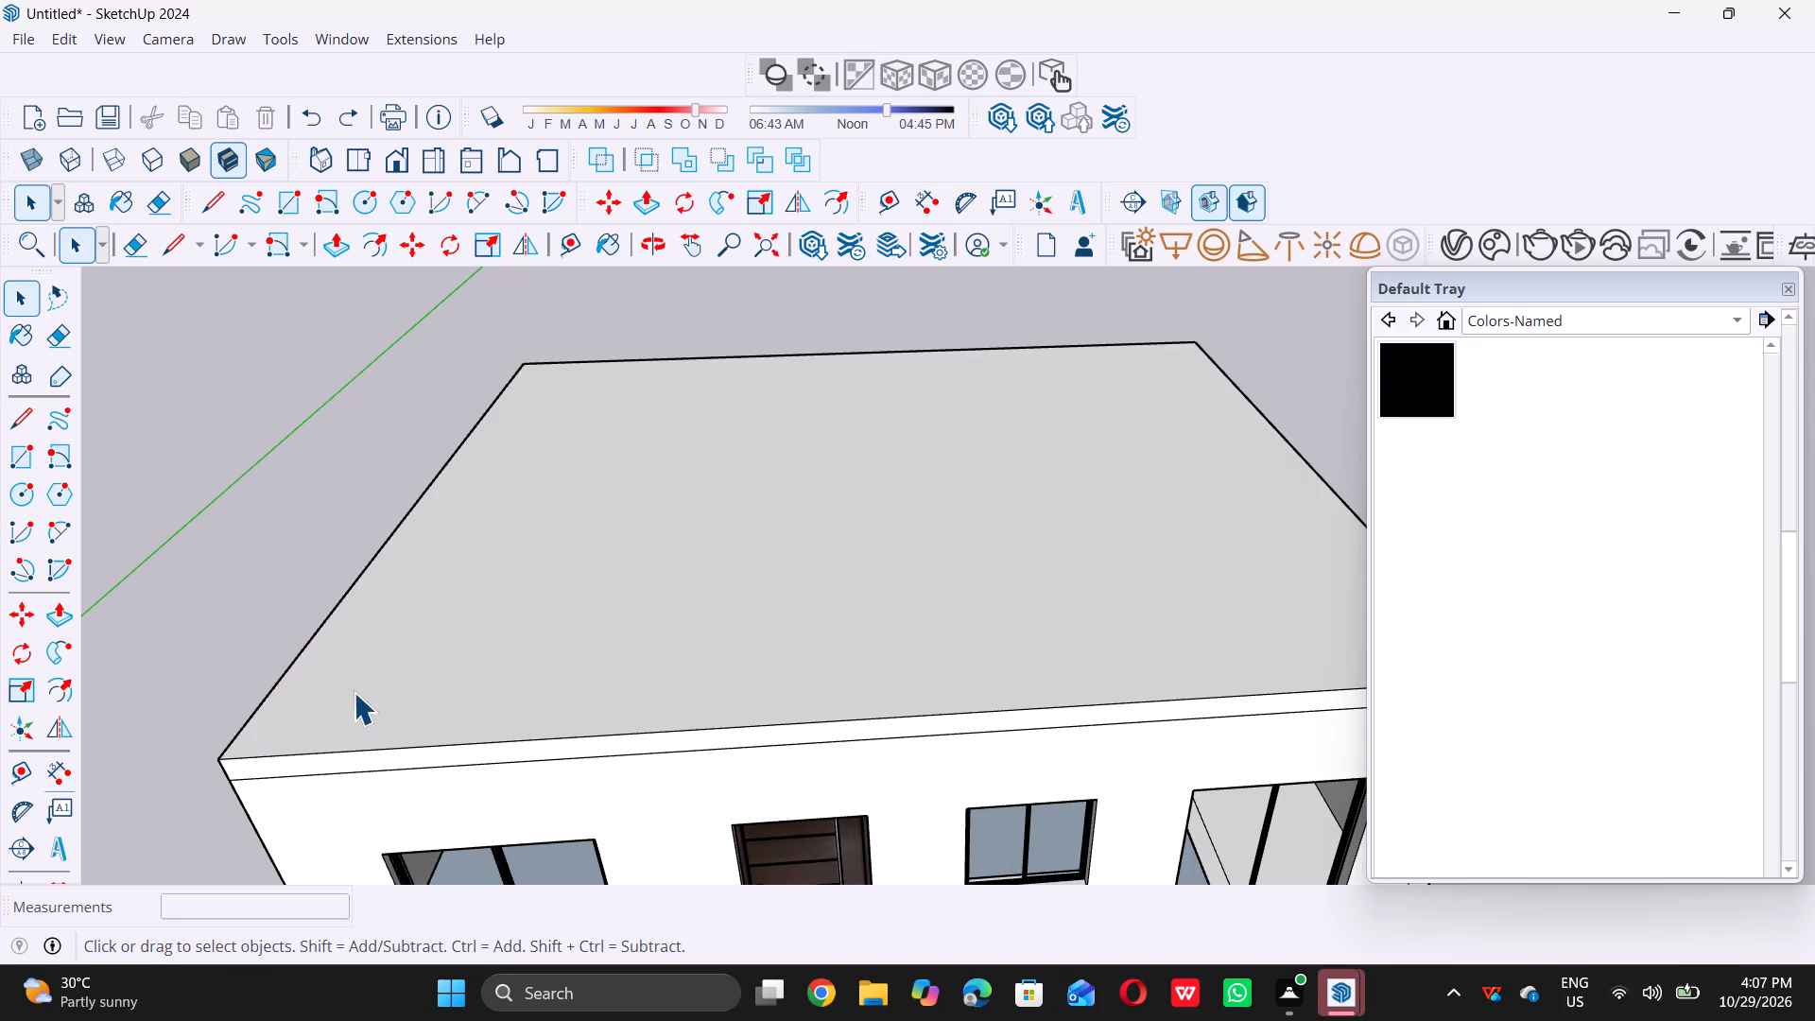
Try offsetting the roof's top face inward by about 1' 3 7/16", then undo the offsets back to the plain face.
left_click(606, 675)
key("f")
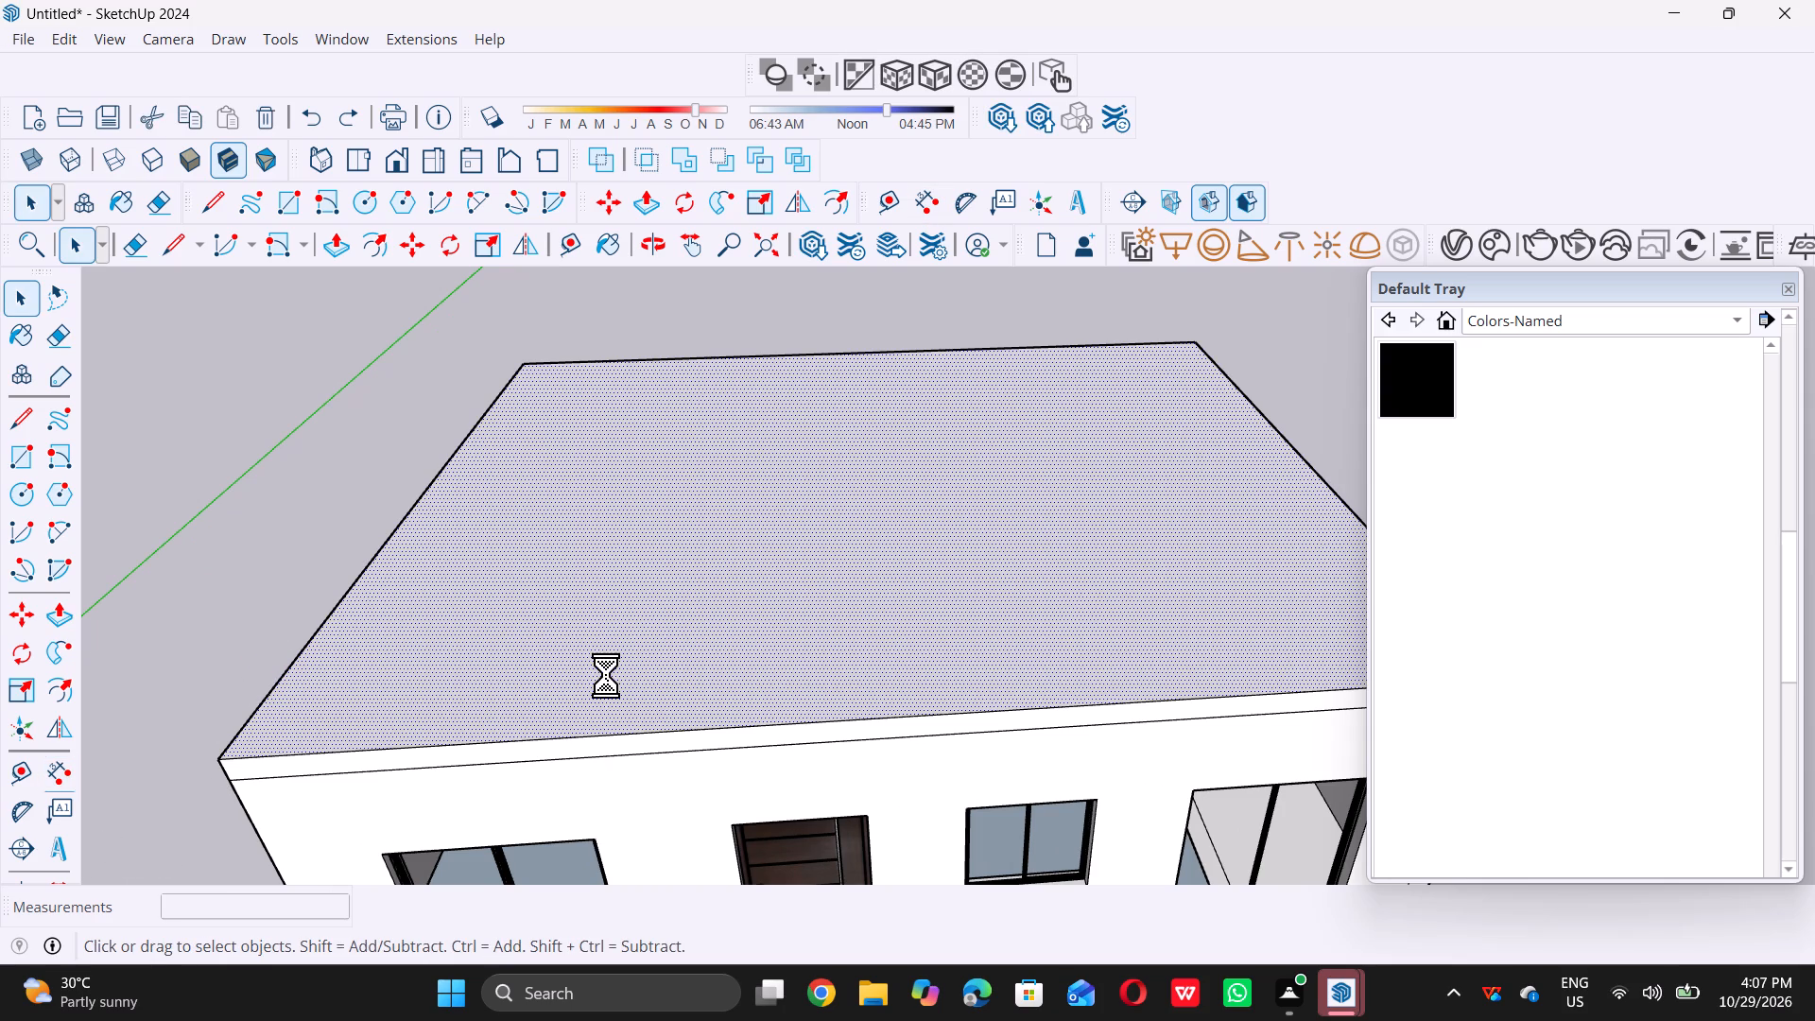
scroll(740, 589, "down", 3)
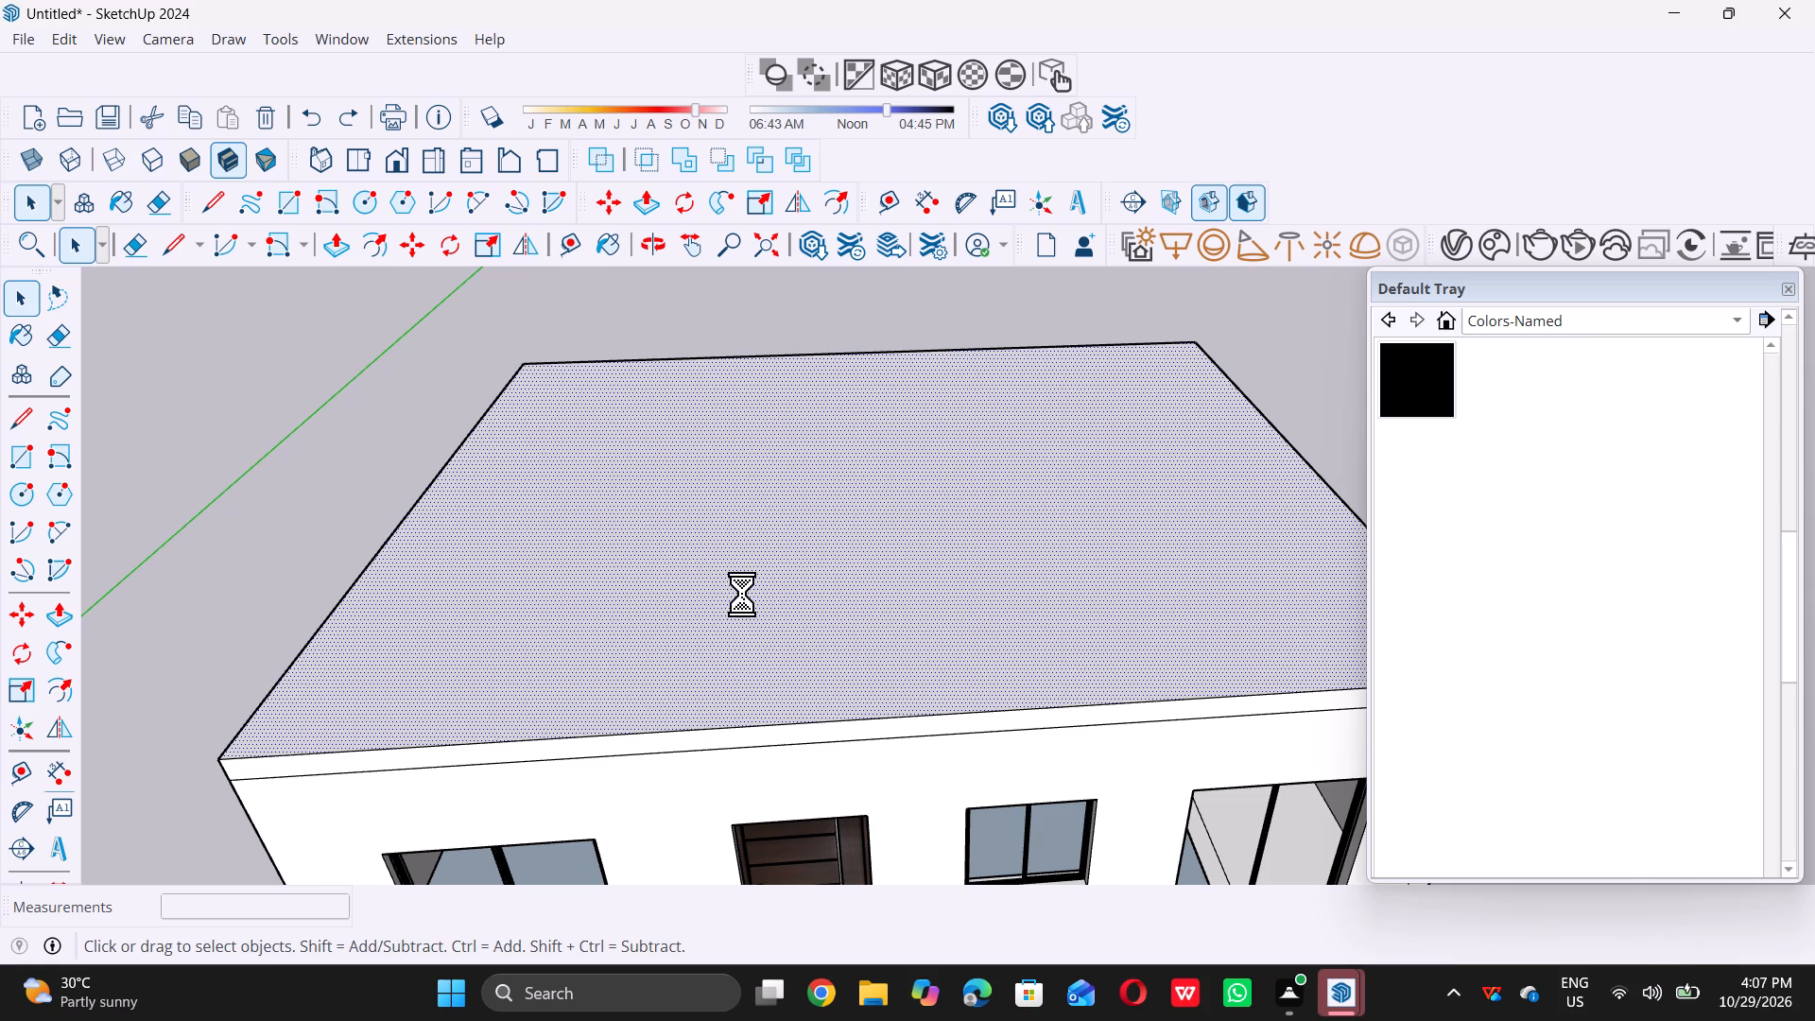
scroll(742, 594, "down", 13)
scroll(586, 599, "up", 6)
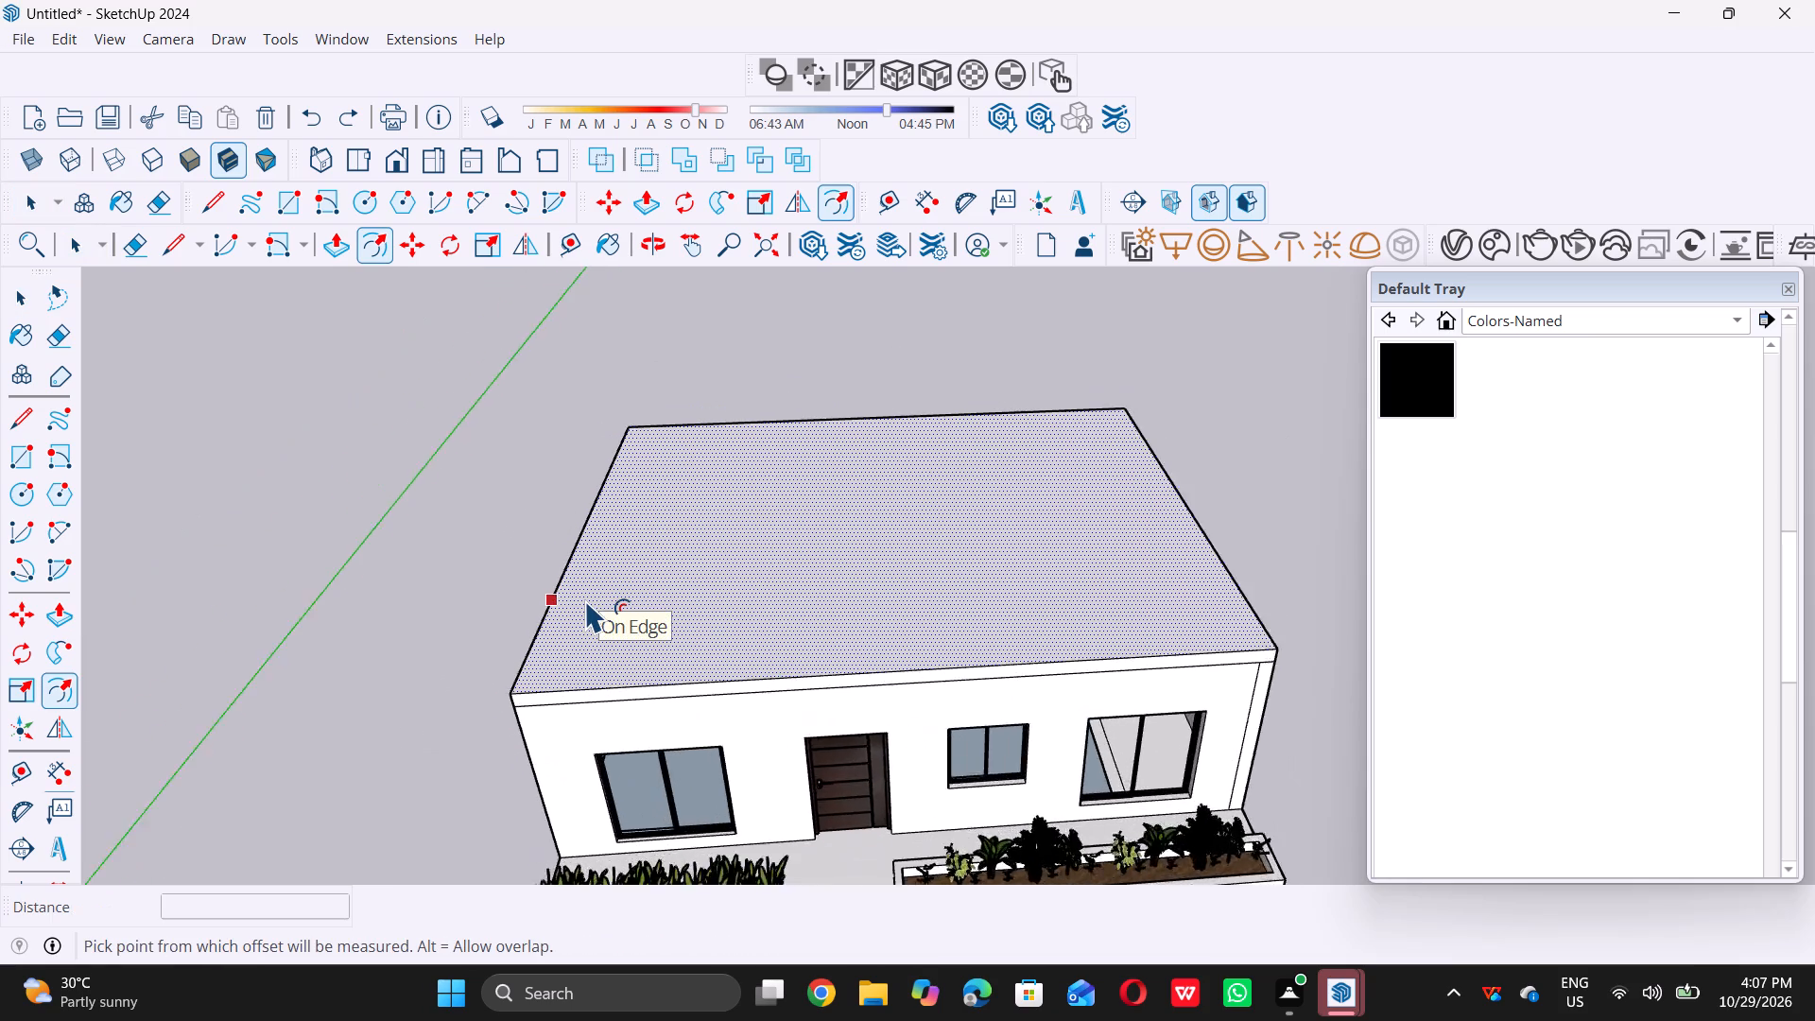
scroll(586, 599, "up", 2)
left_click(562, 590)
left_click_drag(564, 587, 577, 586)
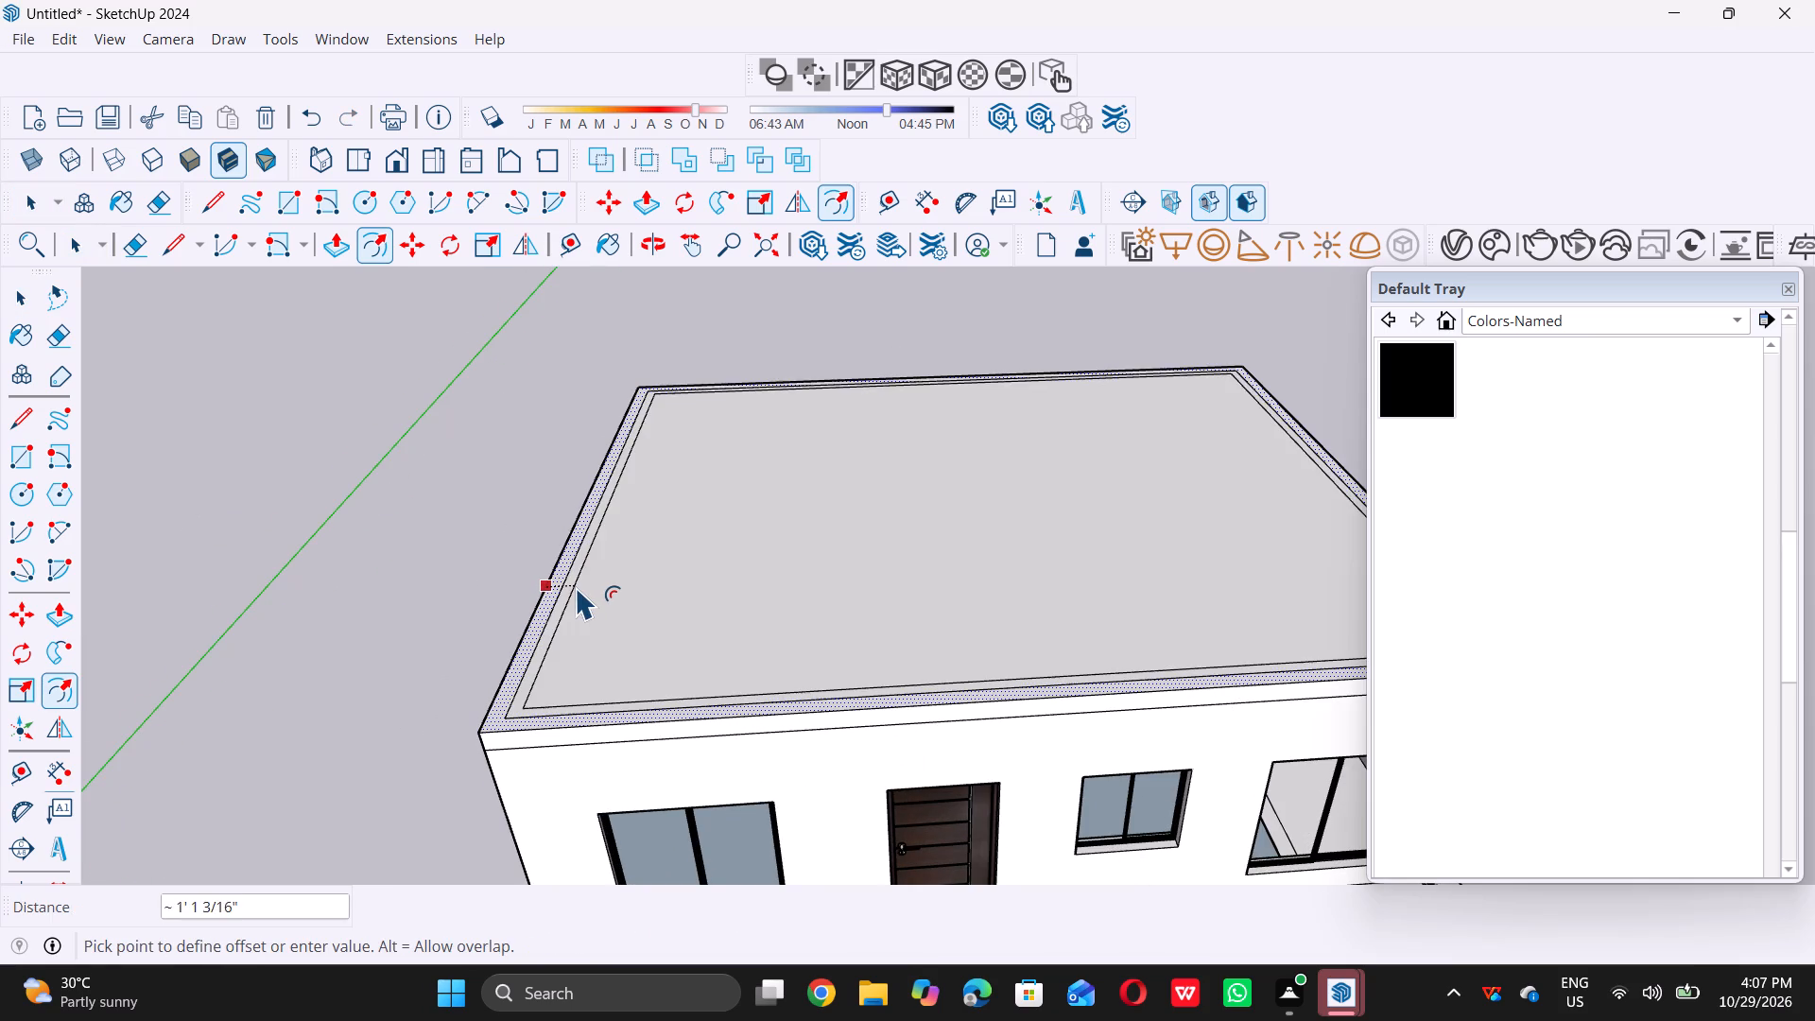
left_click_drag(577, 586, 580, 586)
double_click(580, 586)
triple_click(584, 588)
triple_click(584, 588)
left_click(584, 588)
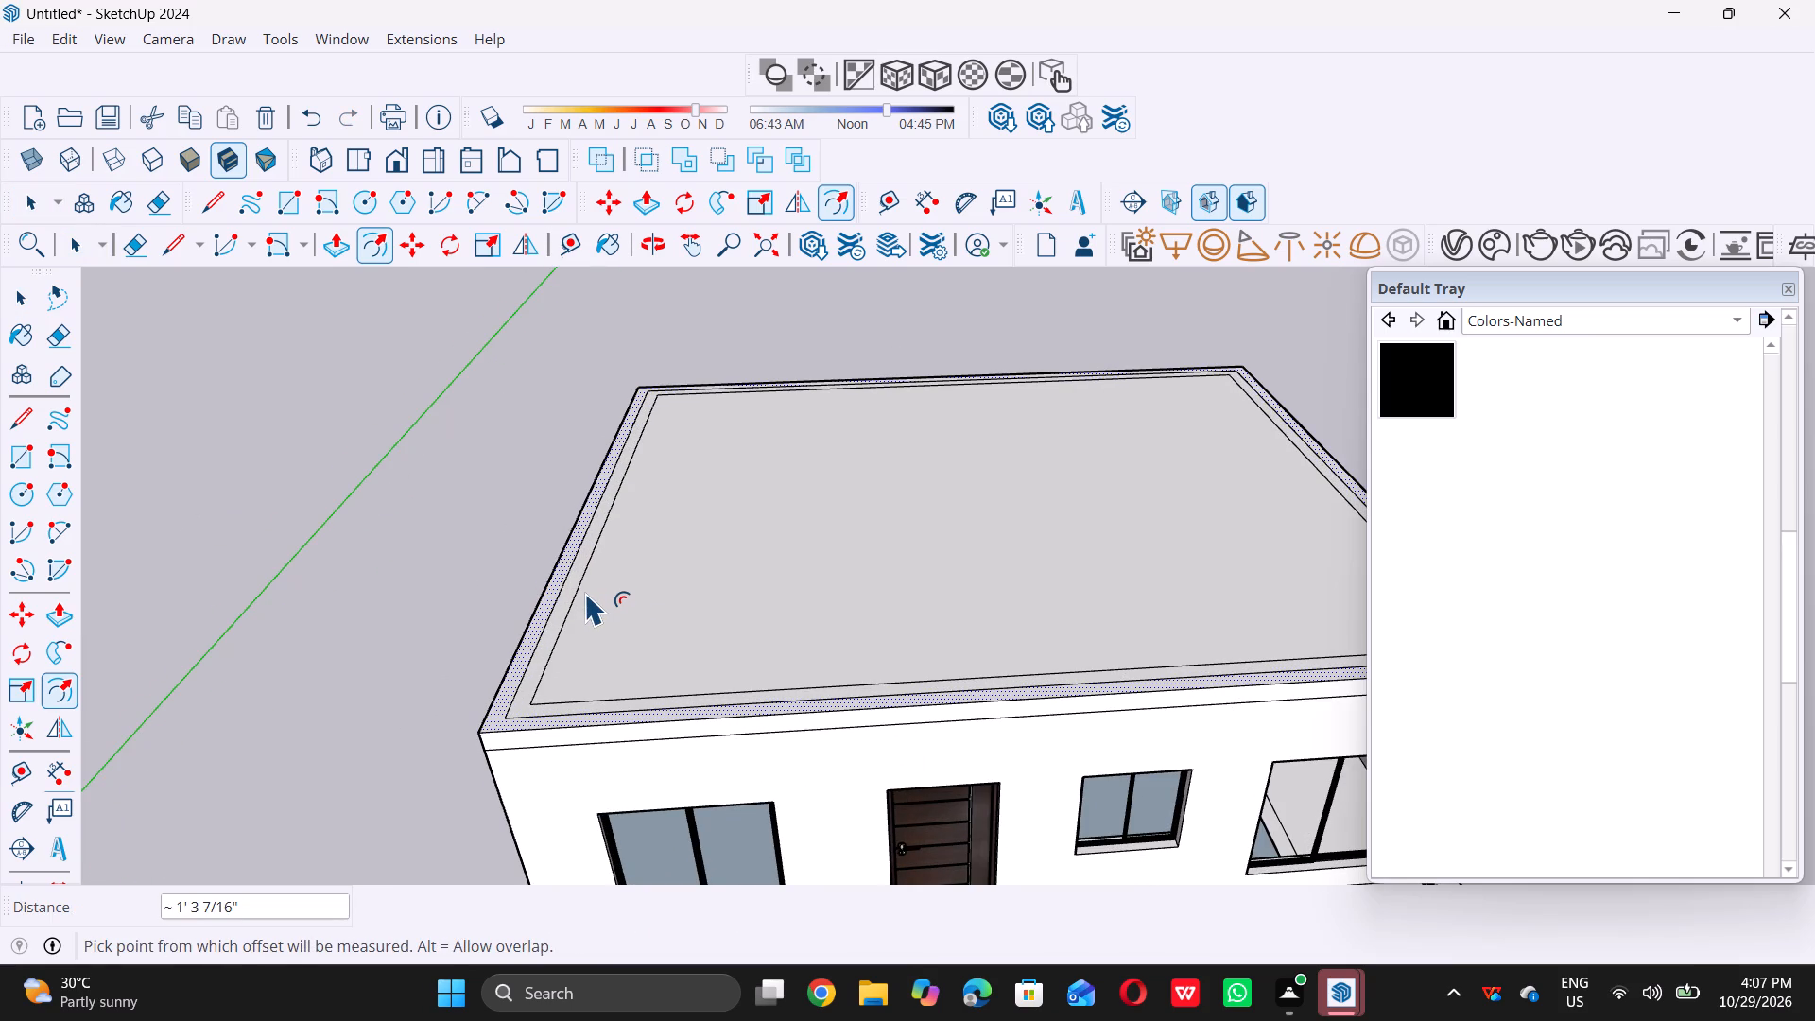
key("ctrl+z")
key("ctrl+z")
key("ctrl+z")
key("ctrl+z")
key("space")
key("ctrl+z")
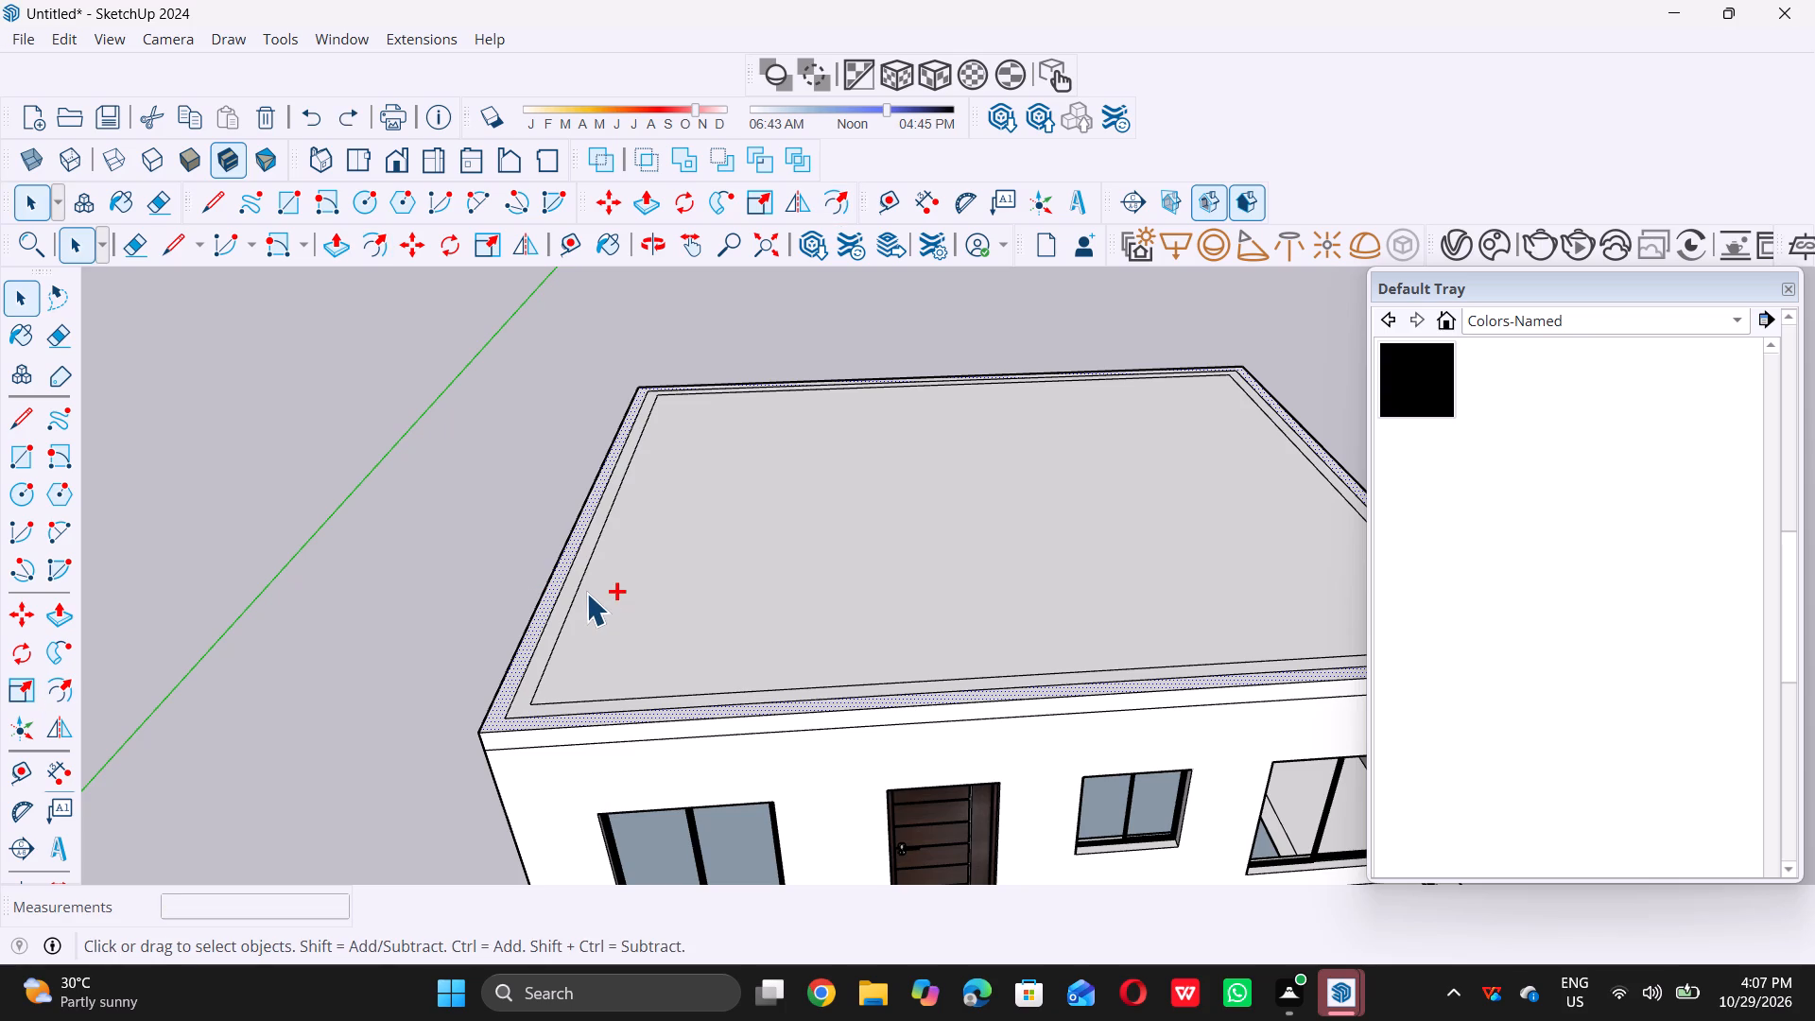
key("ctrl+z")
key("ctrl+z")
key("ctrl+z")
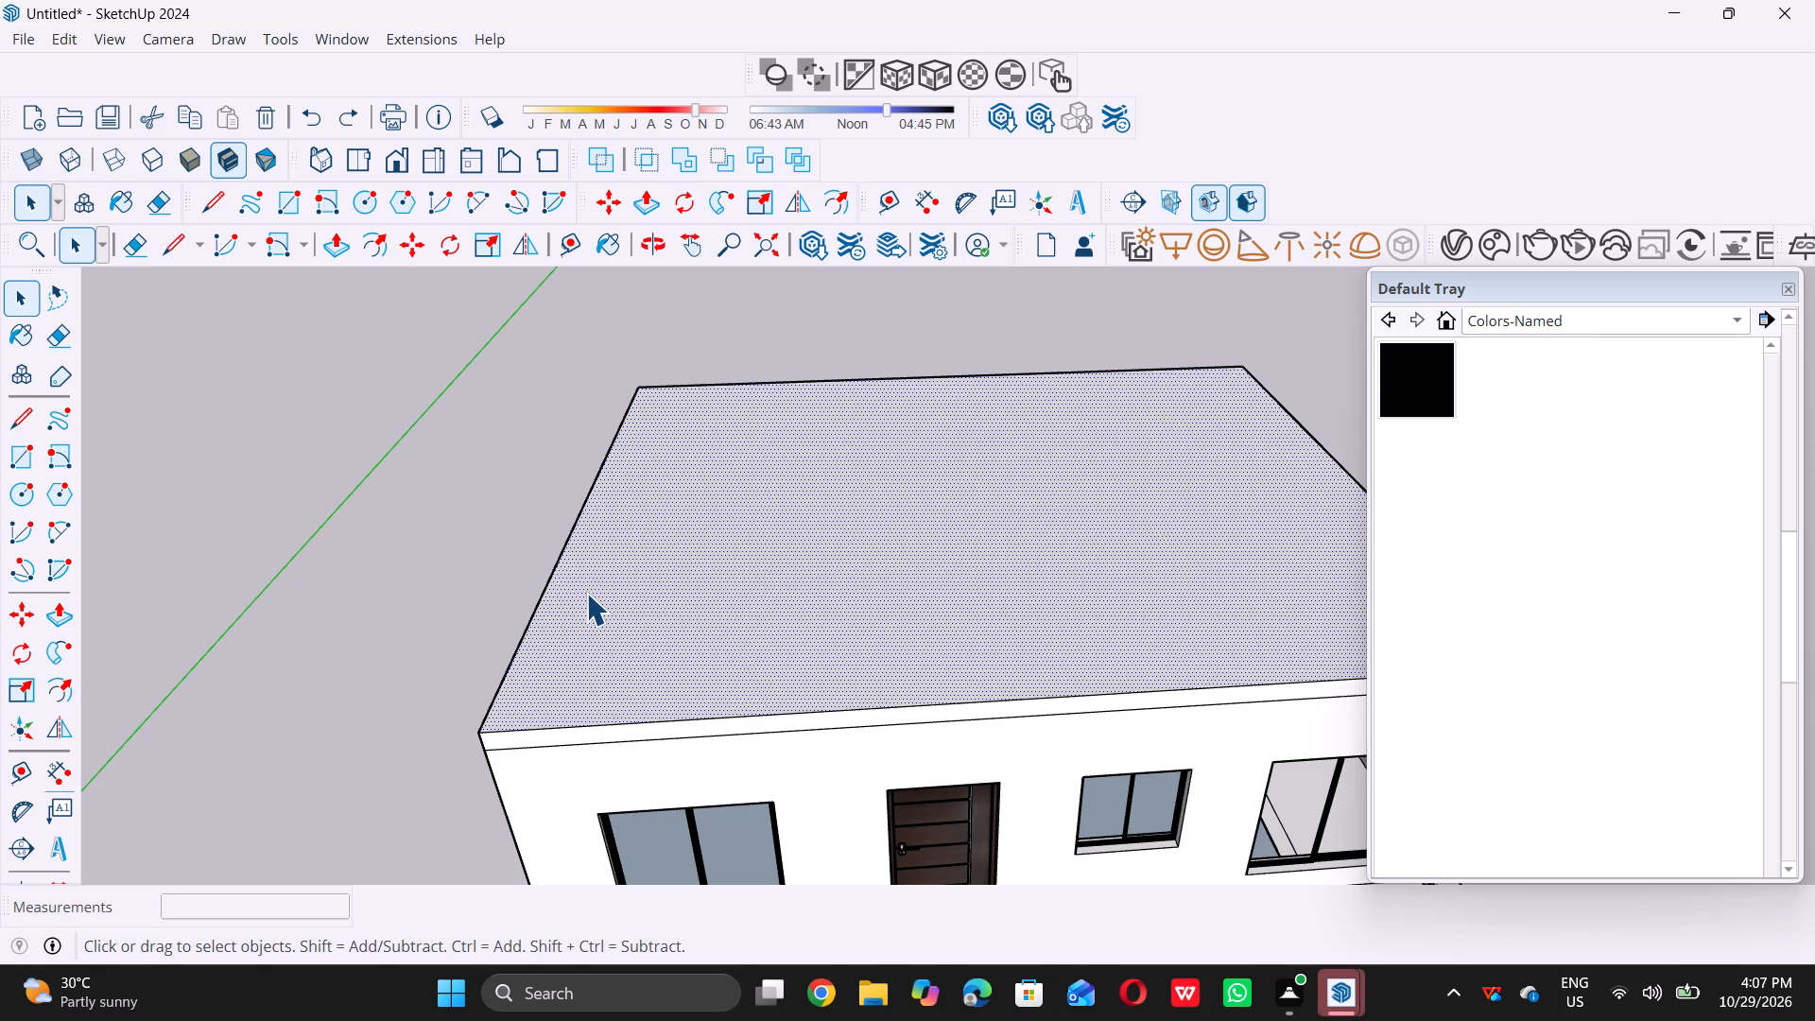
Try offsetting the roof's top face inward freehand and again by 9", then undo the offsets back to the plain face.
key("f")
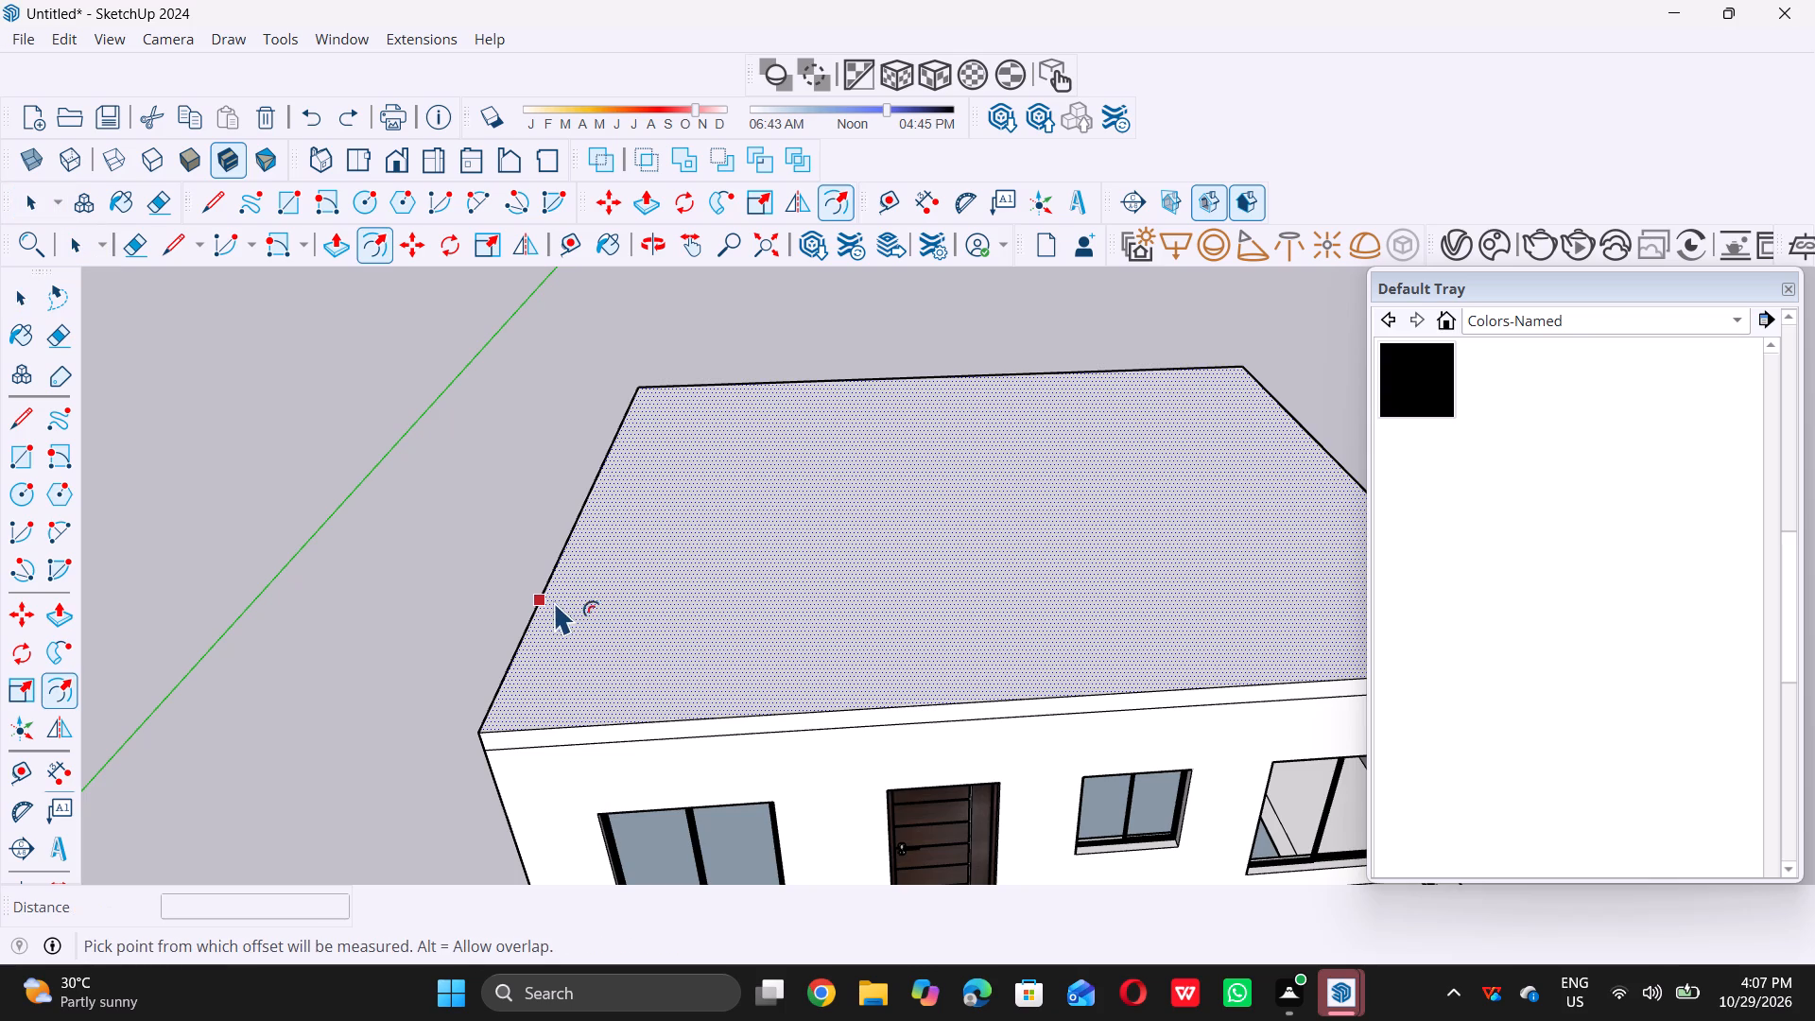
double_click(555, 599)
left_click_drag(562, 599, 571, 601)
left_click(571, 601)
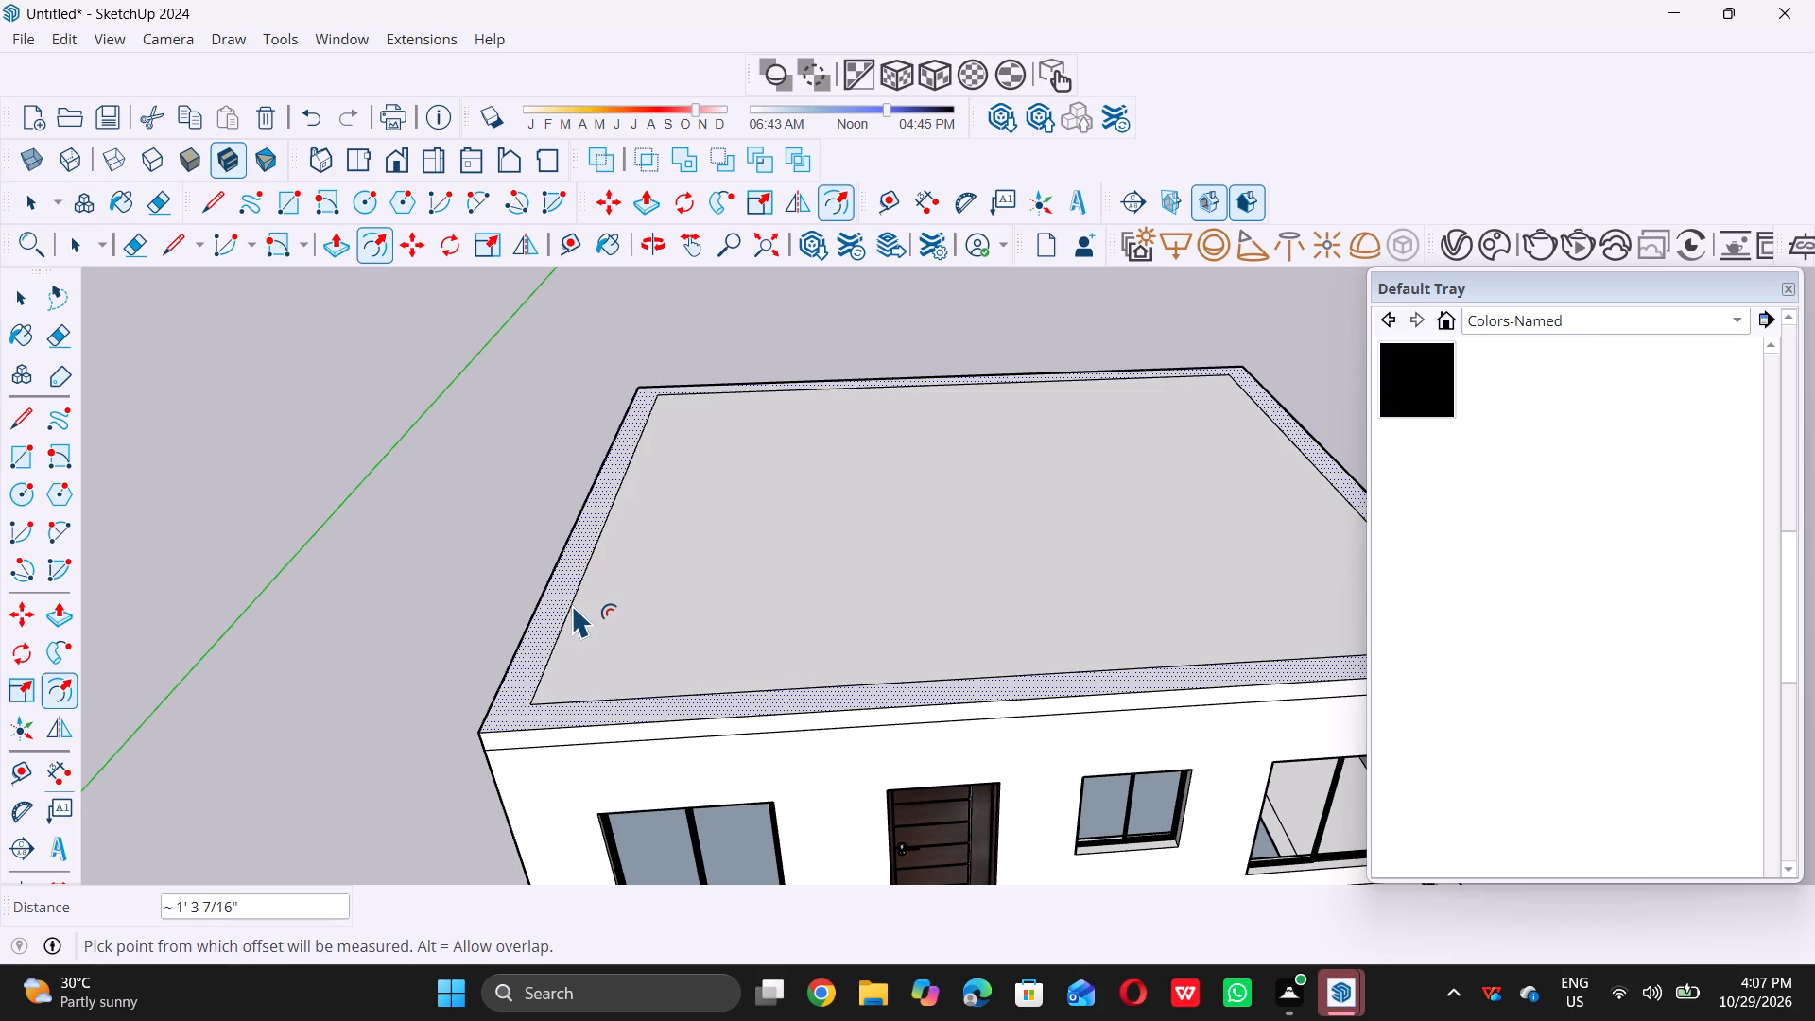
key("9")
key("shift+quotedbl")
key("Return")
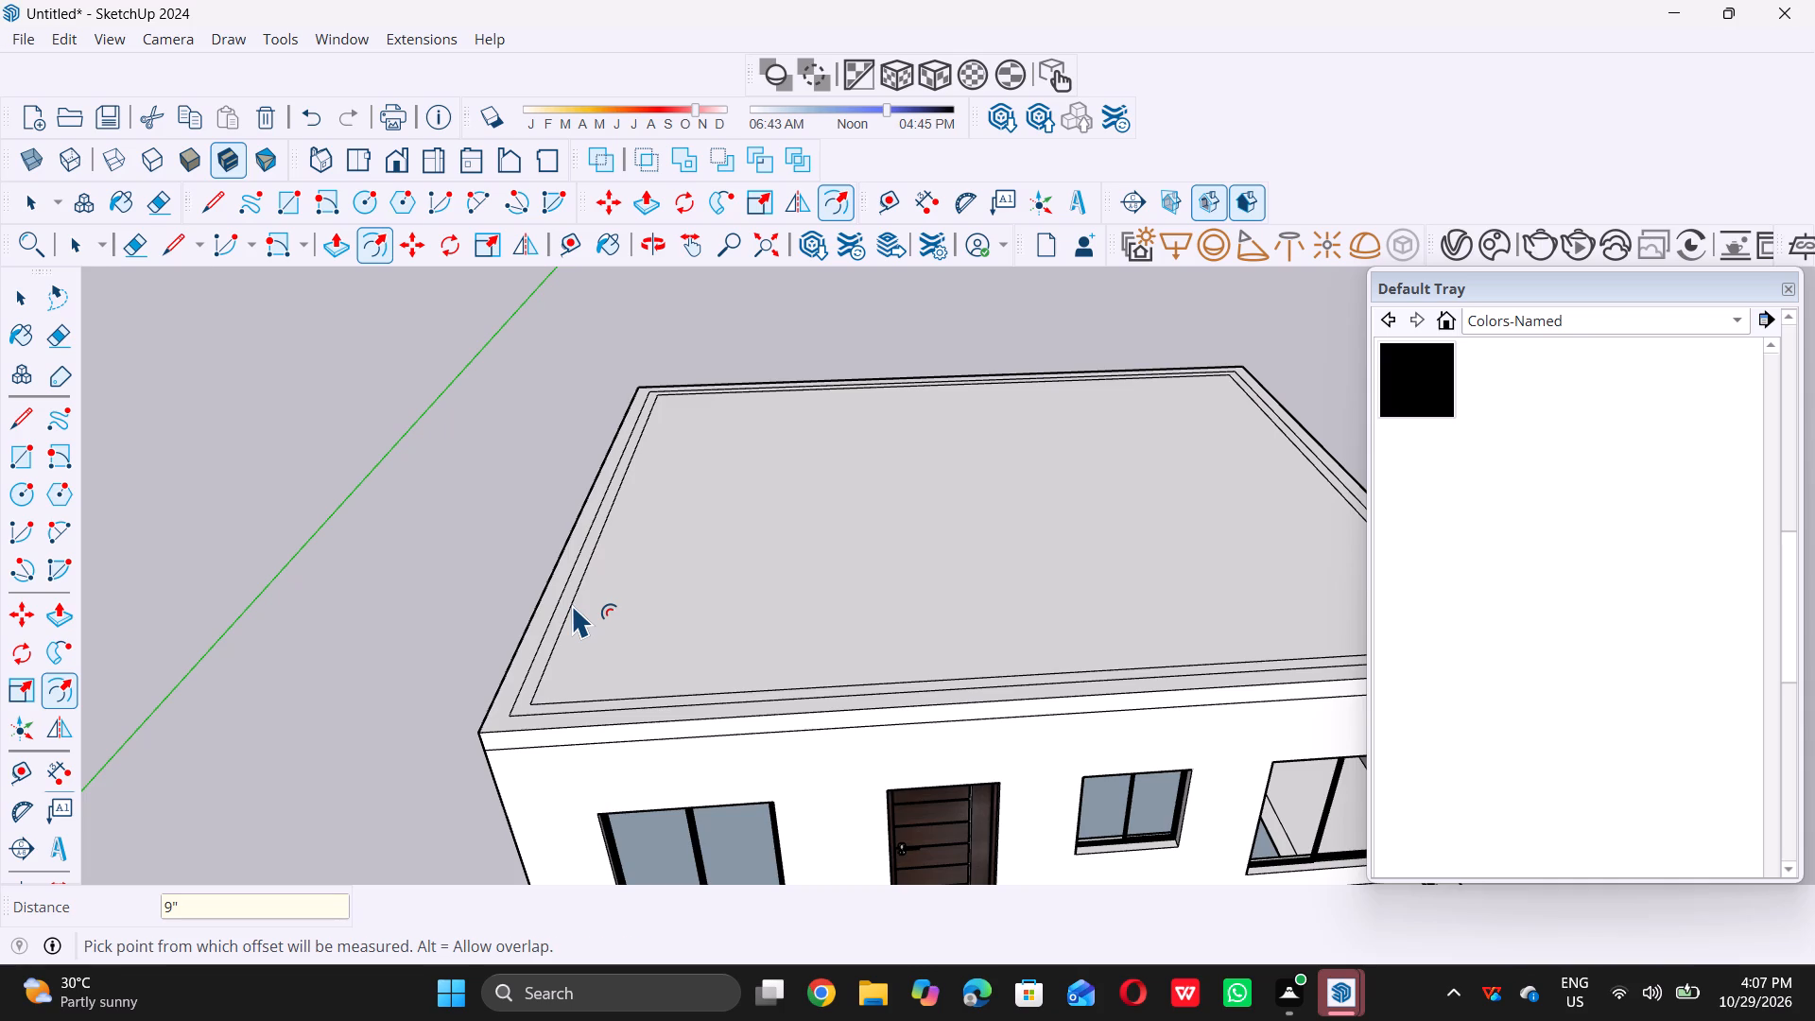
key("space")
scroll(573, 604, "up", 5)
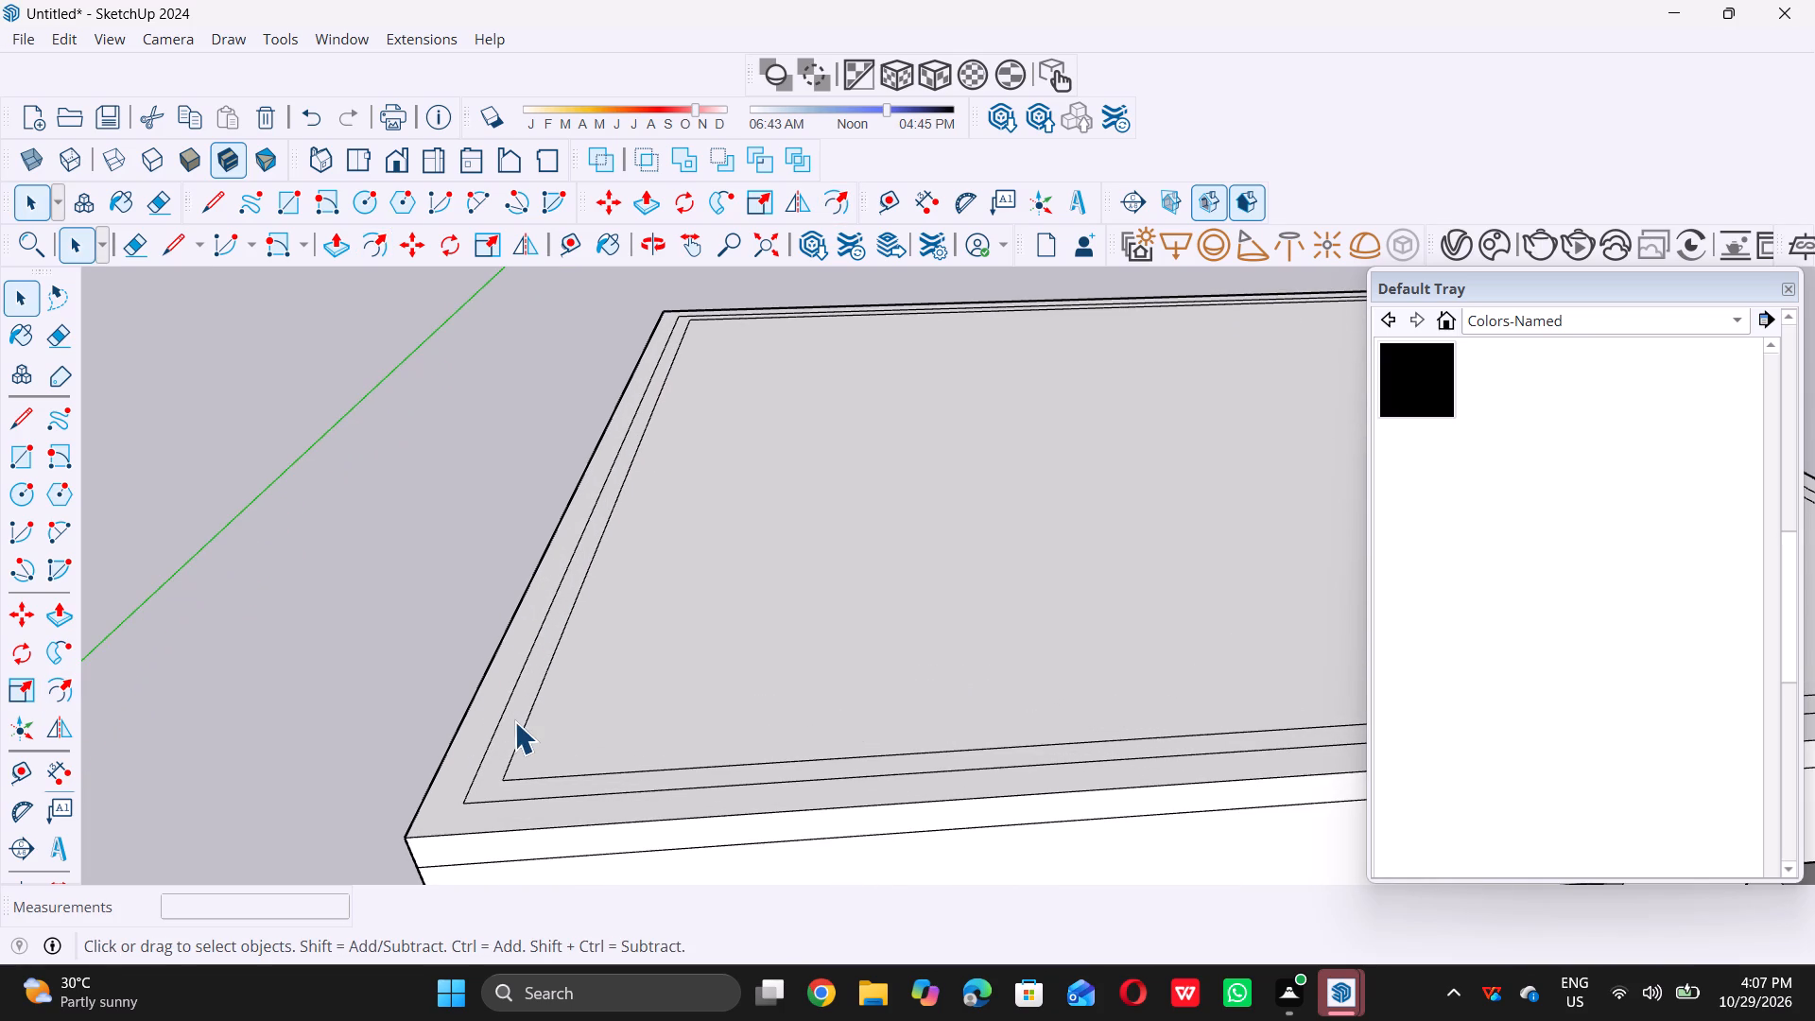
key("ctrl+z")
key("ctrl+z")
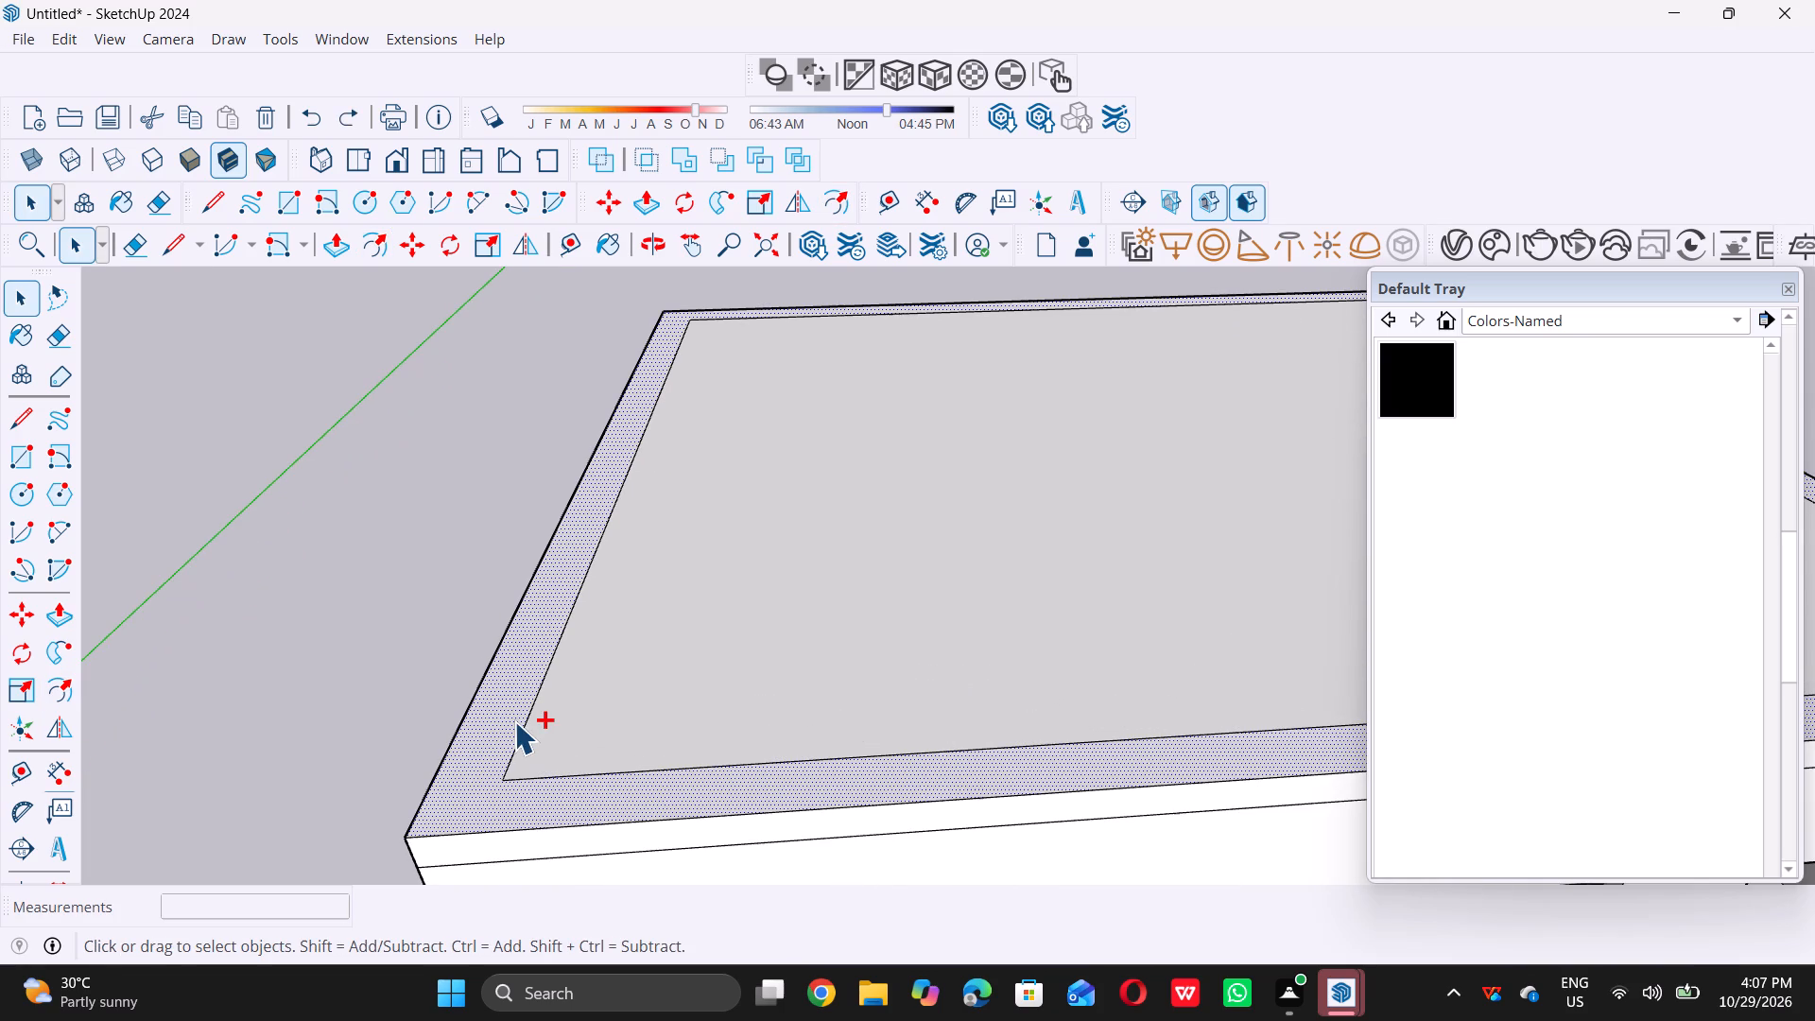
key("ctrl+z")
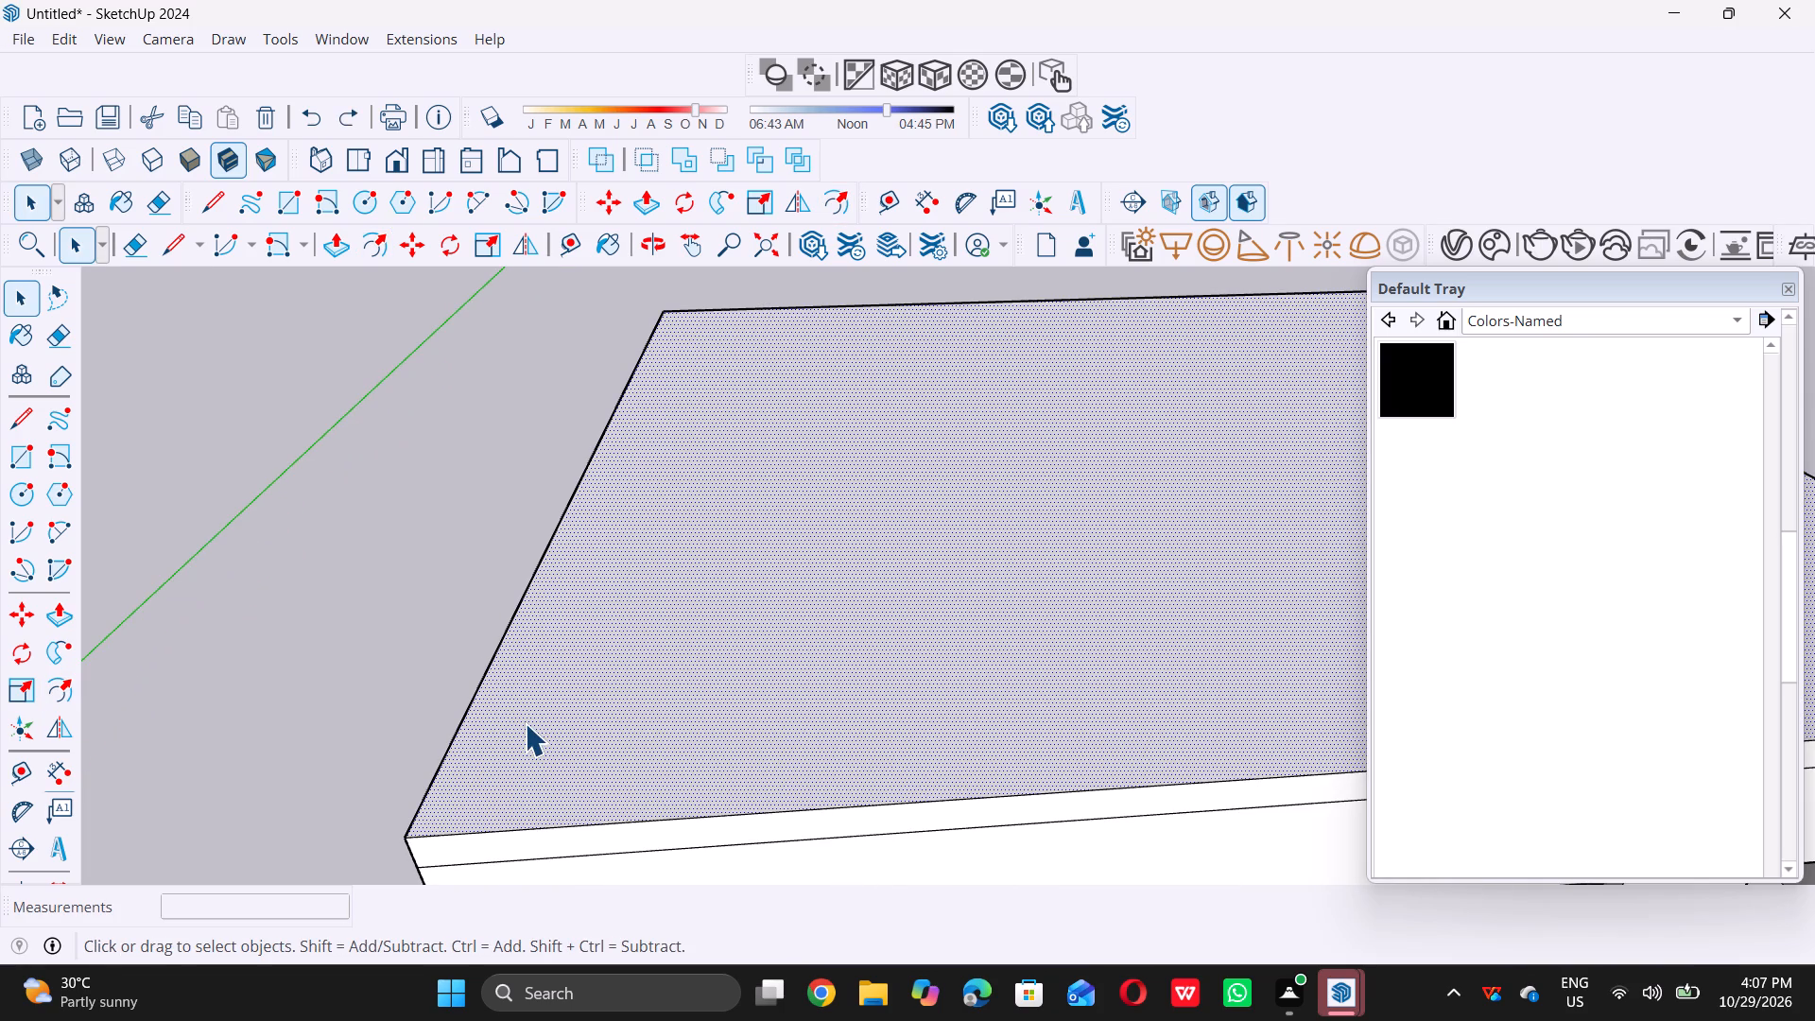
Offset the roof's top outline inward by 9" from its side edge to form a wall-thickness border.
key("f")
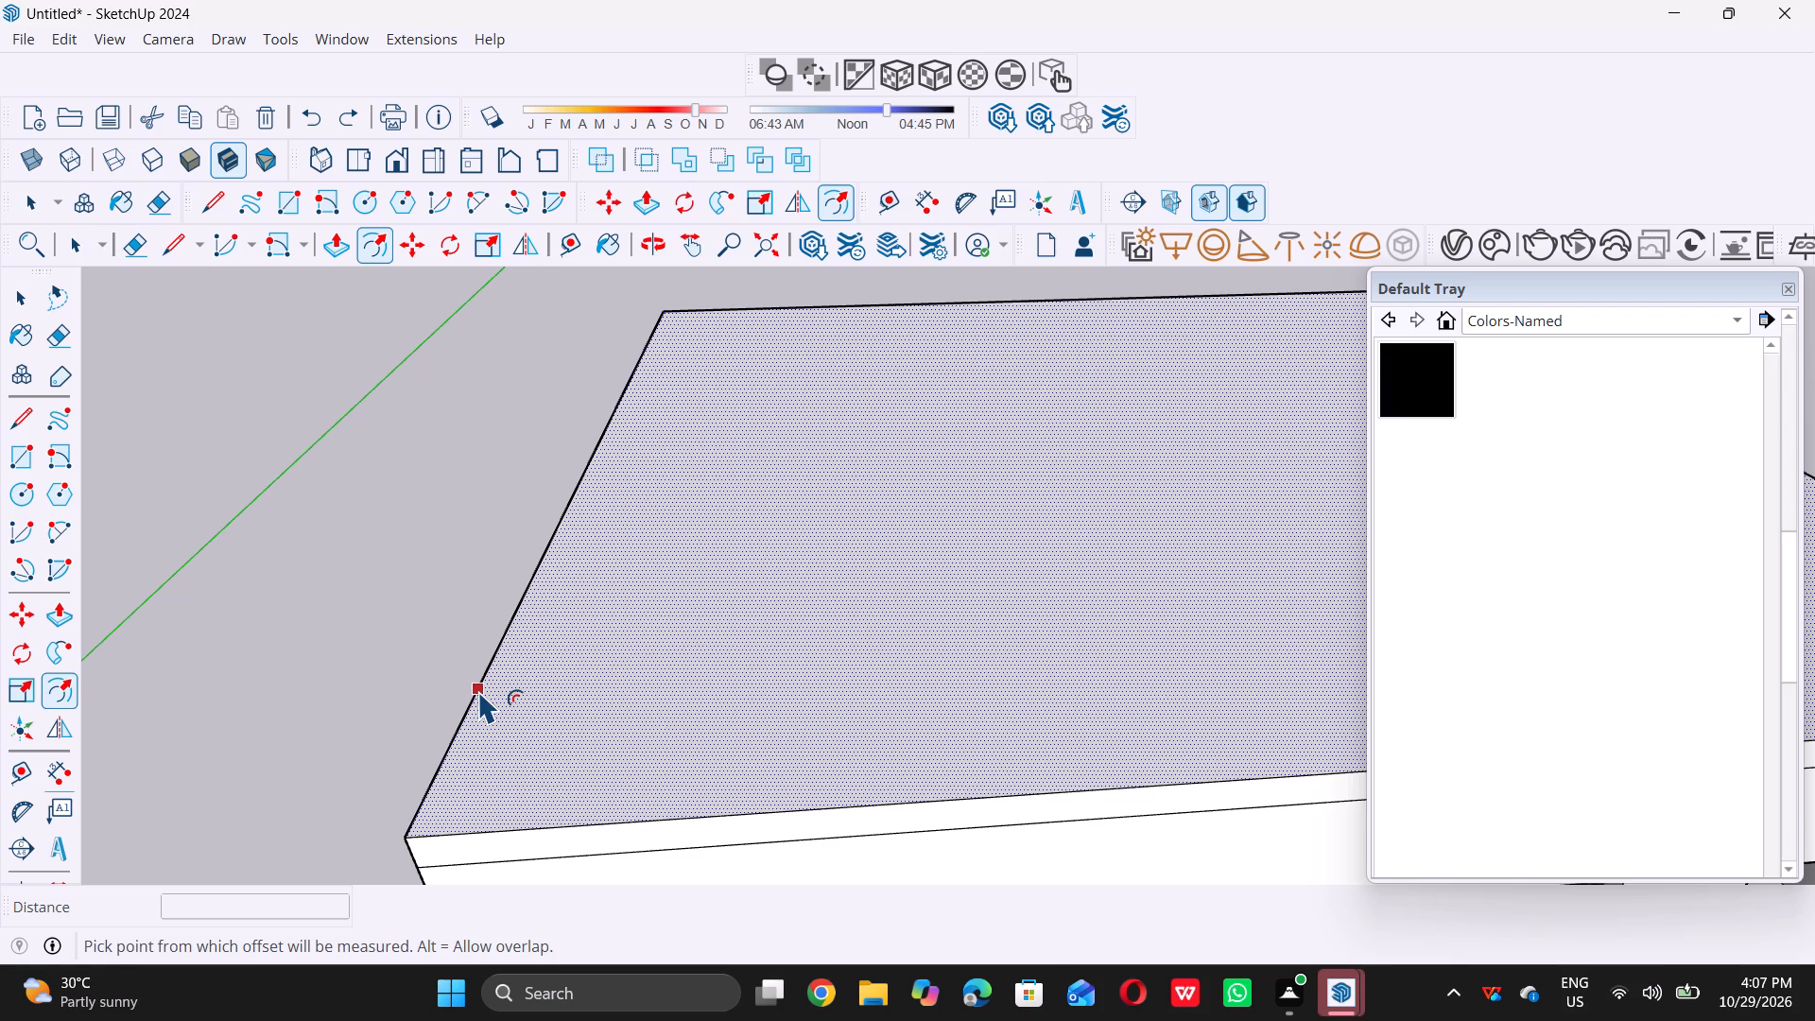
left_click(479, 690)
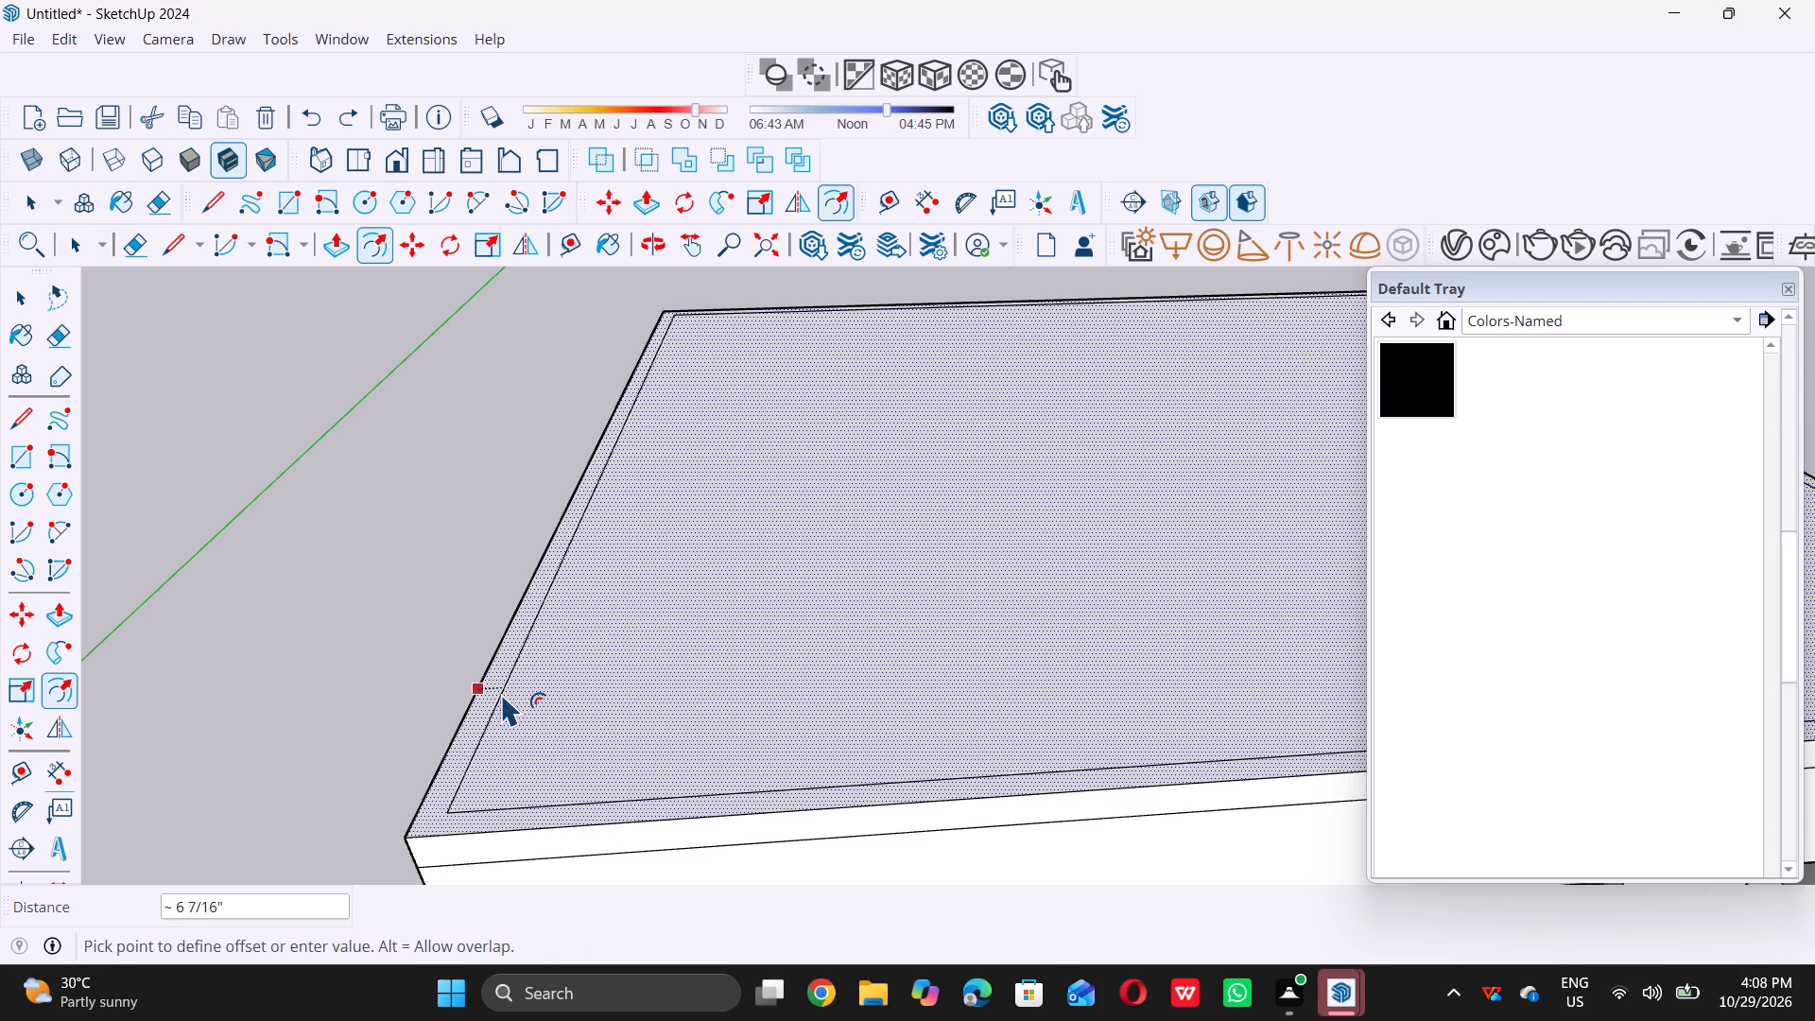
key("9")
key("shift+quotedbl")
key("Return")
key("space")
Push/Pull the 9" border face on the roof upward by 10' to raise the upper-storey walls.
scroll(508, 686, "down", 4)
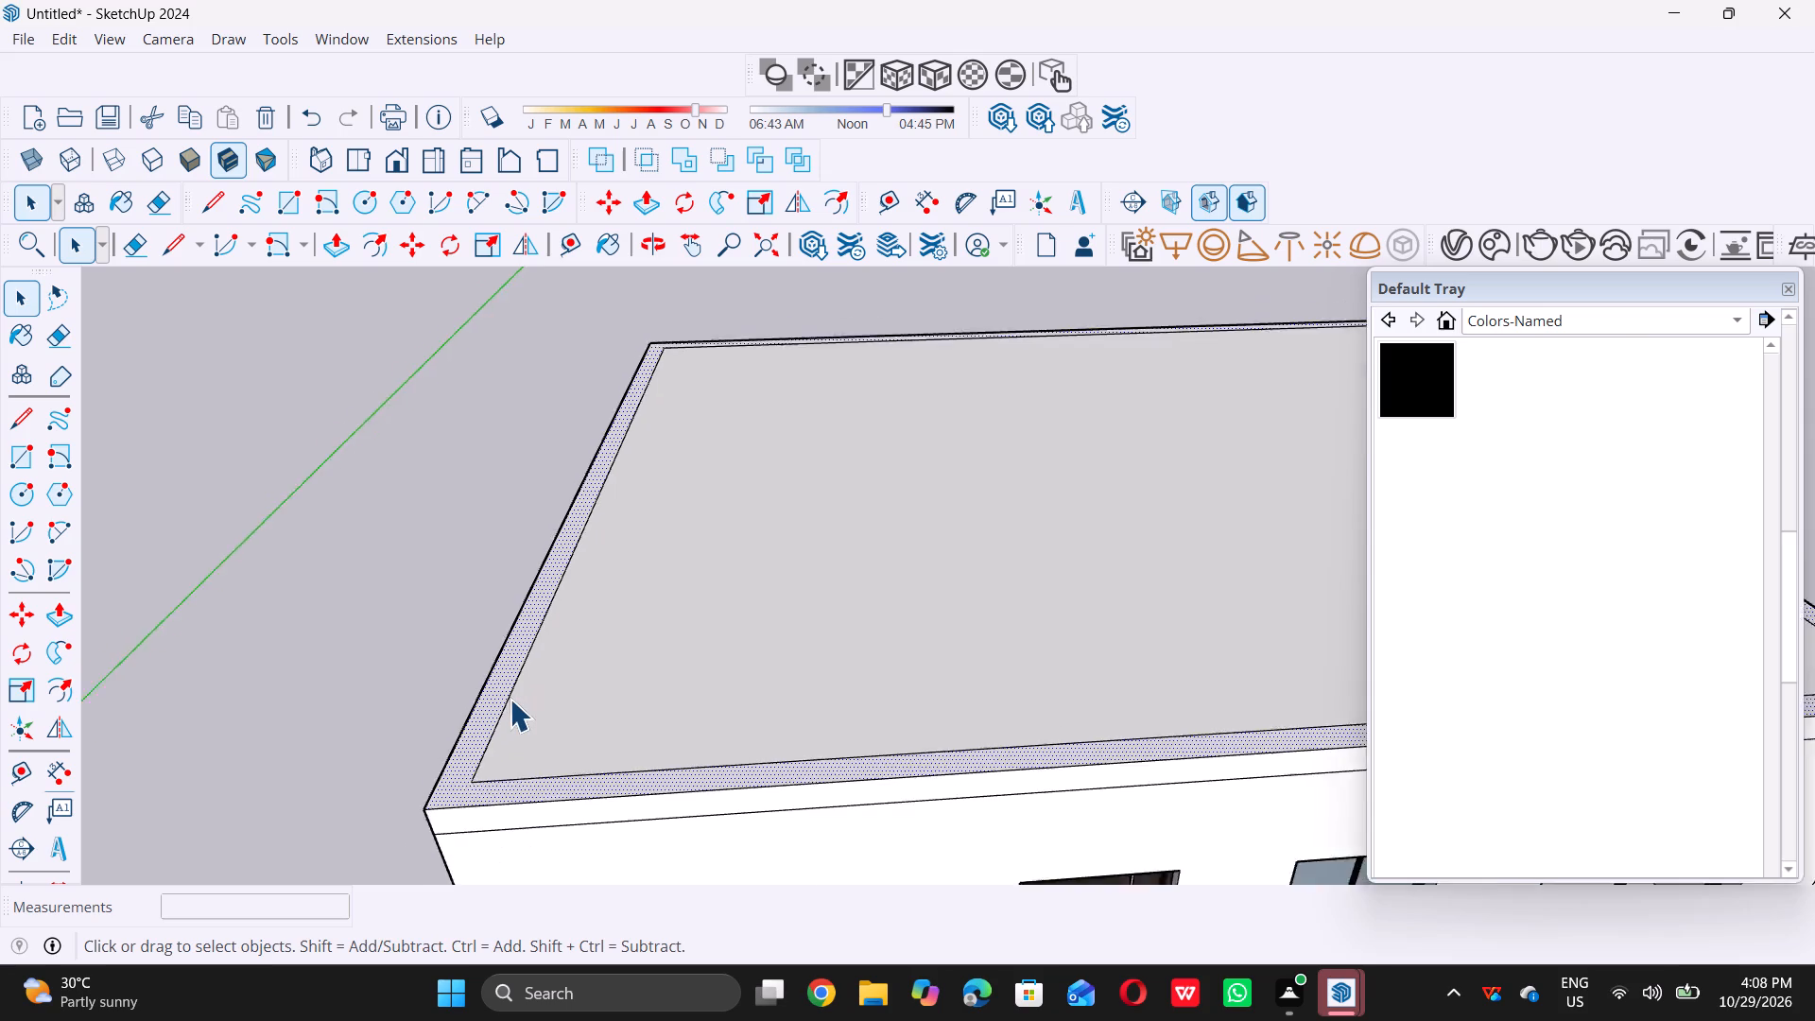
scroll(510, 699, "down", 7)
scroll(463, 752, "up", 6)
scroll(490, 729, "down", 1)
scroll(490, 729, "up", 8)
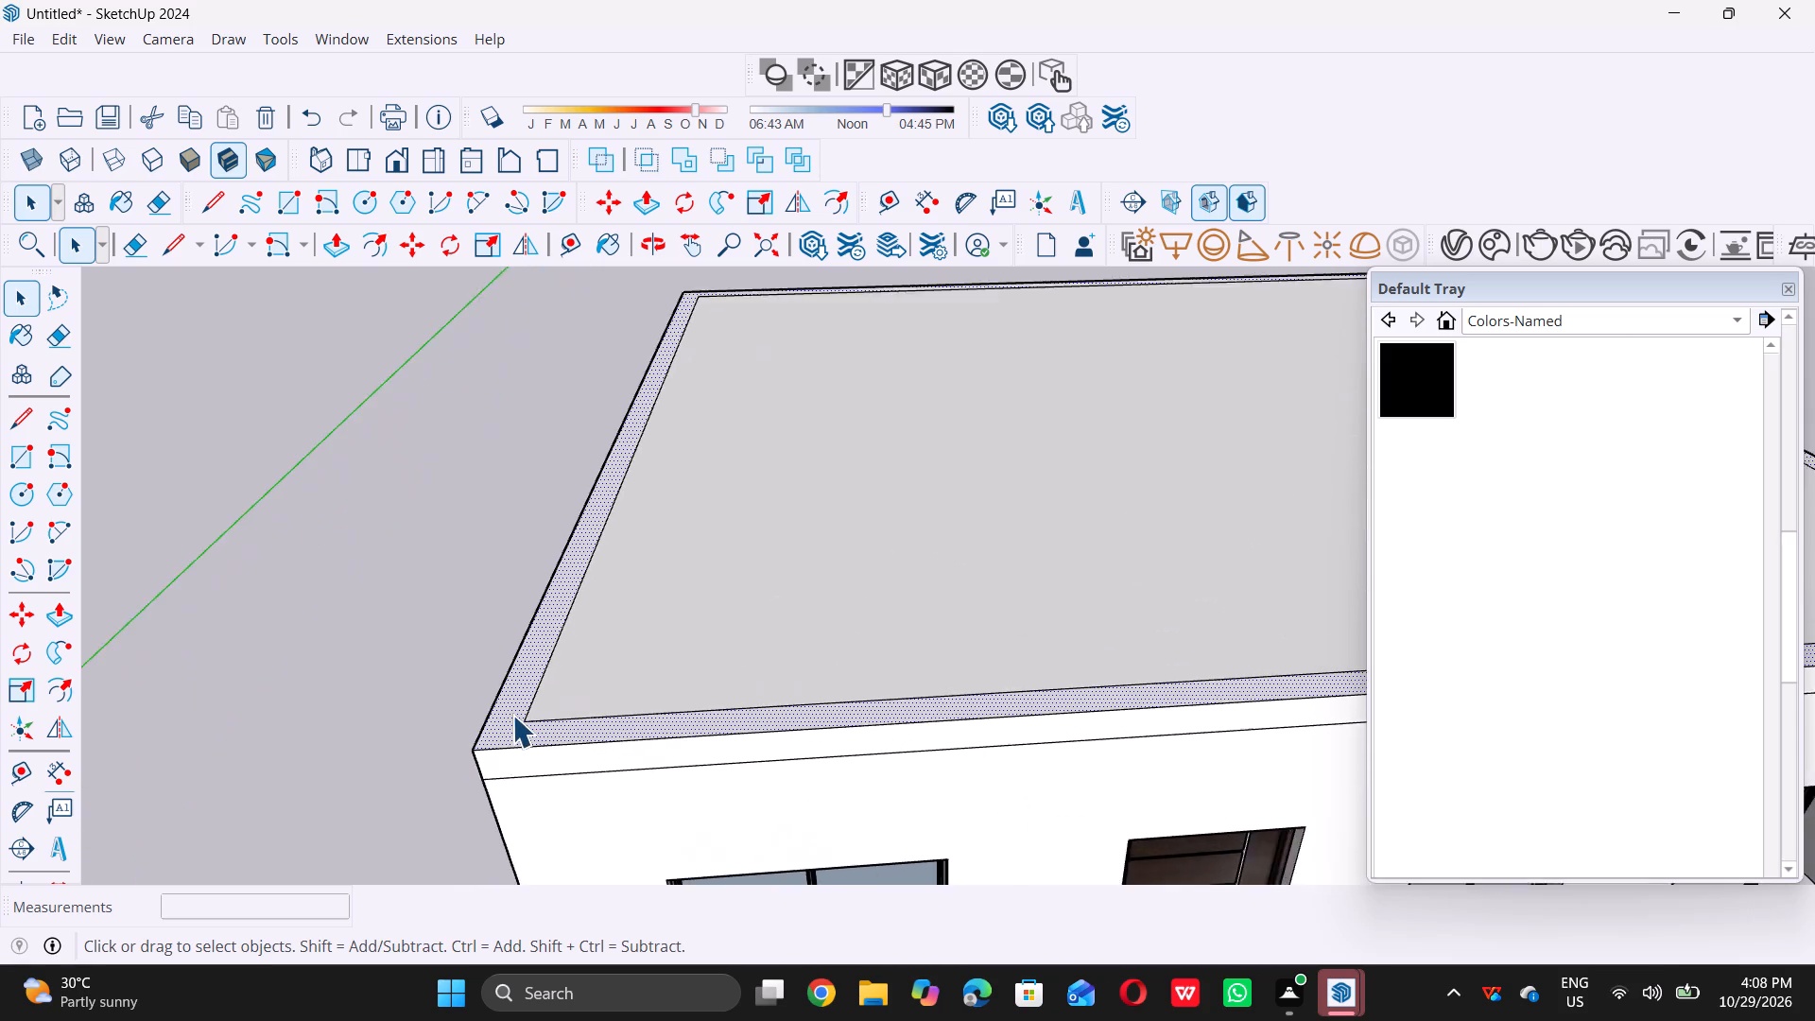
scroll(512, 715, "up", 7)
left_click(512, 715)
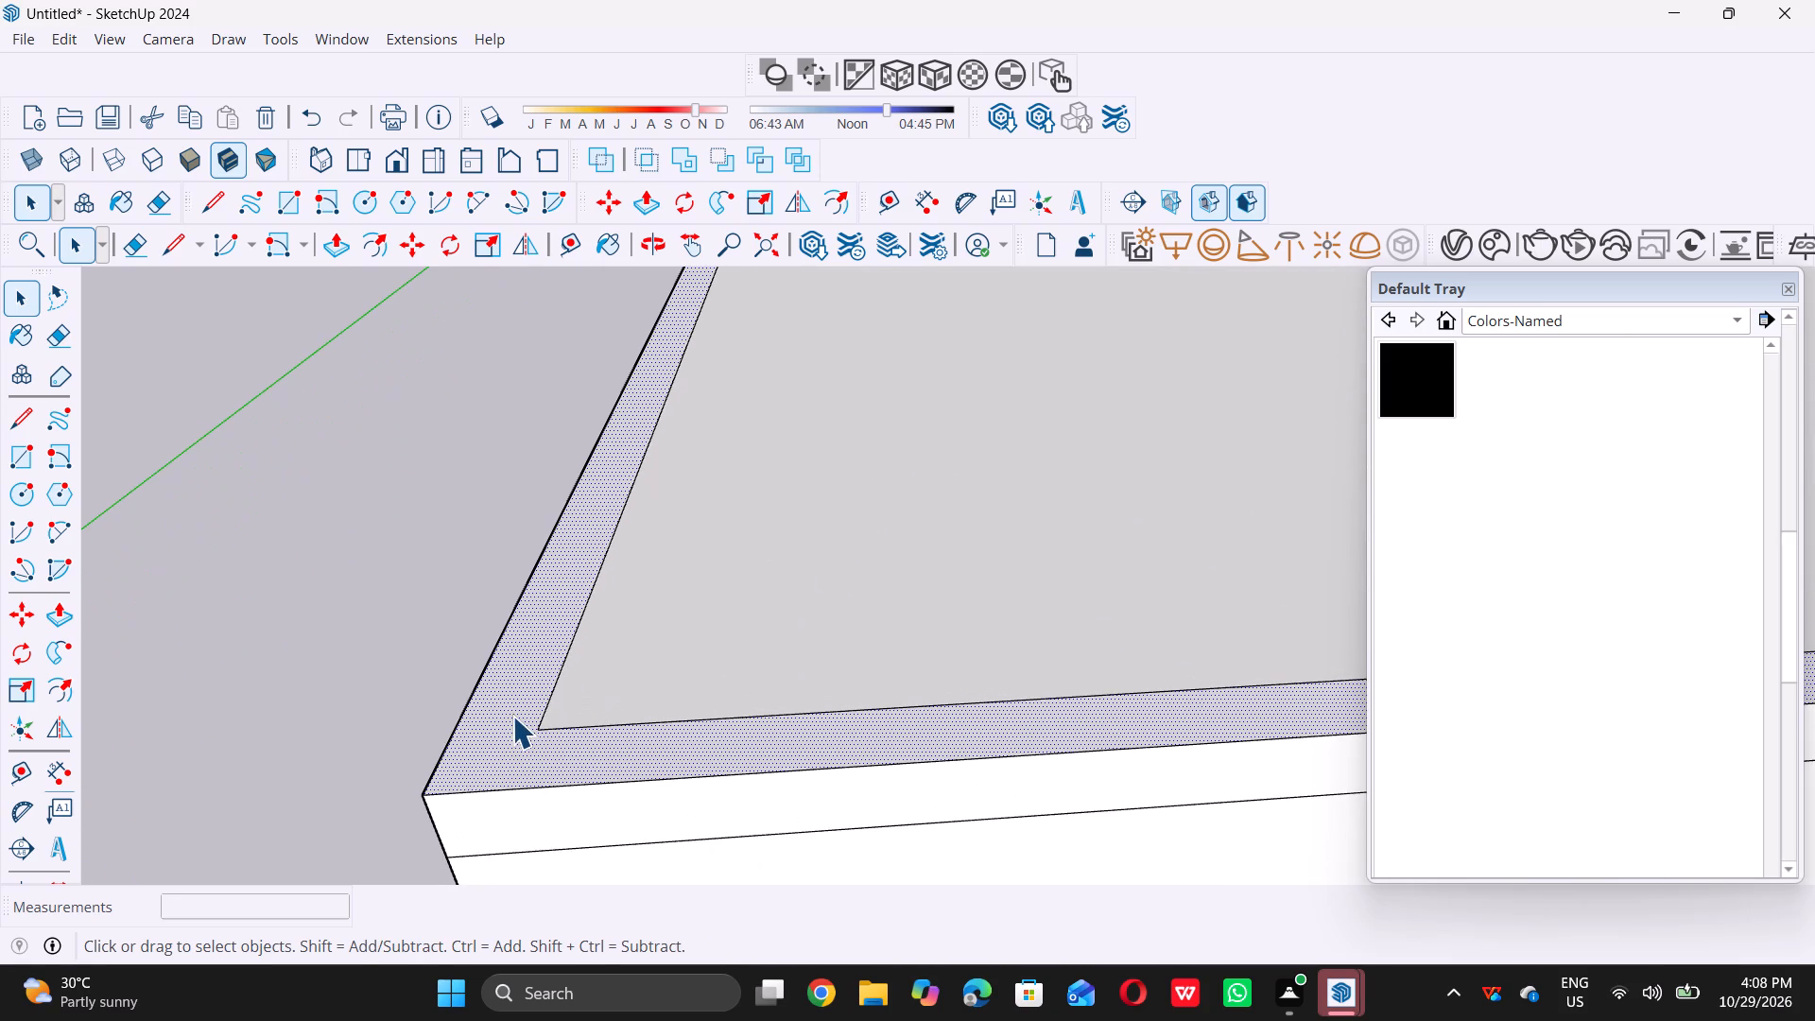
key("p")
double_click(512, 715)
scroll(512, 715, "down", 13)
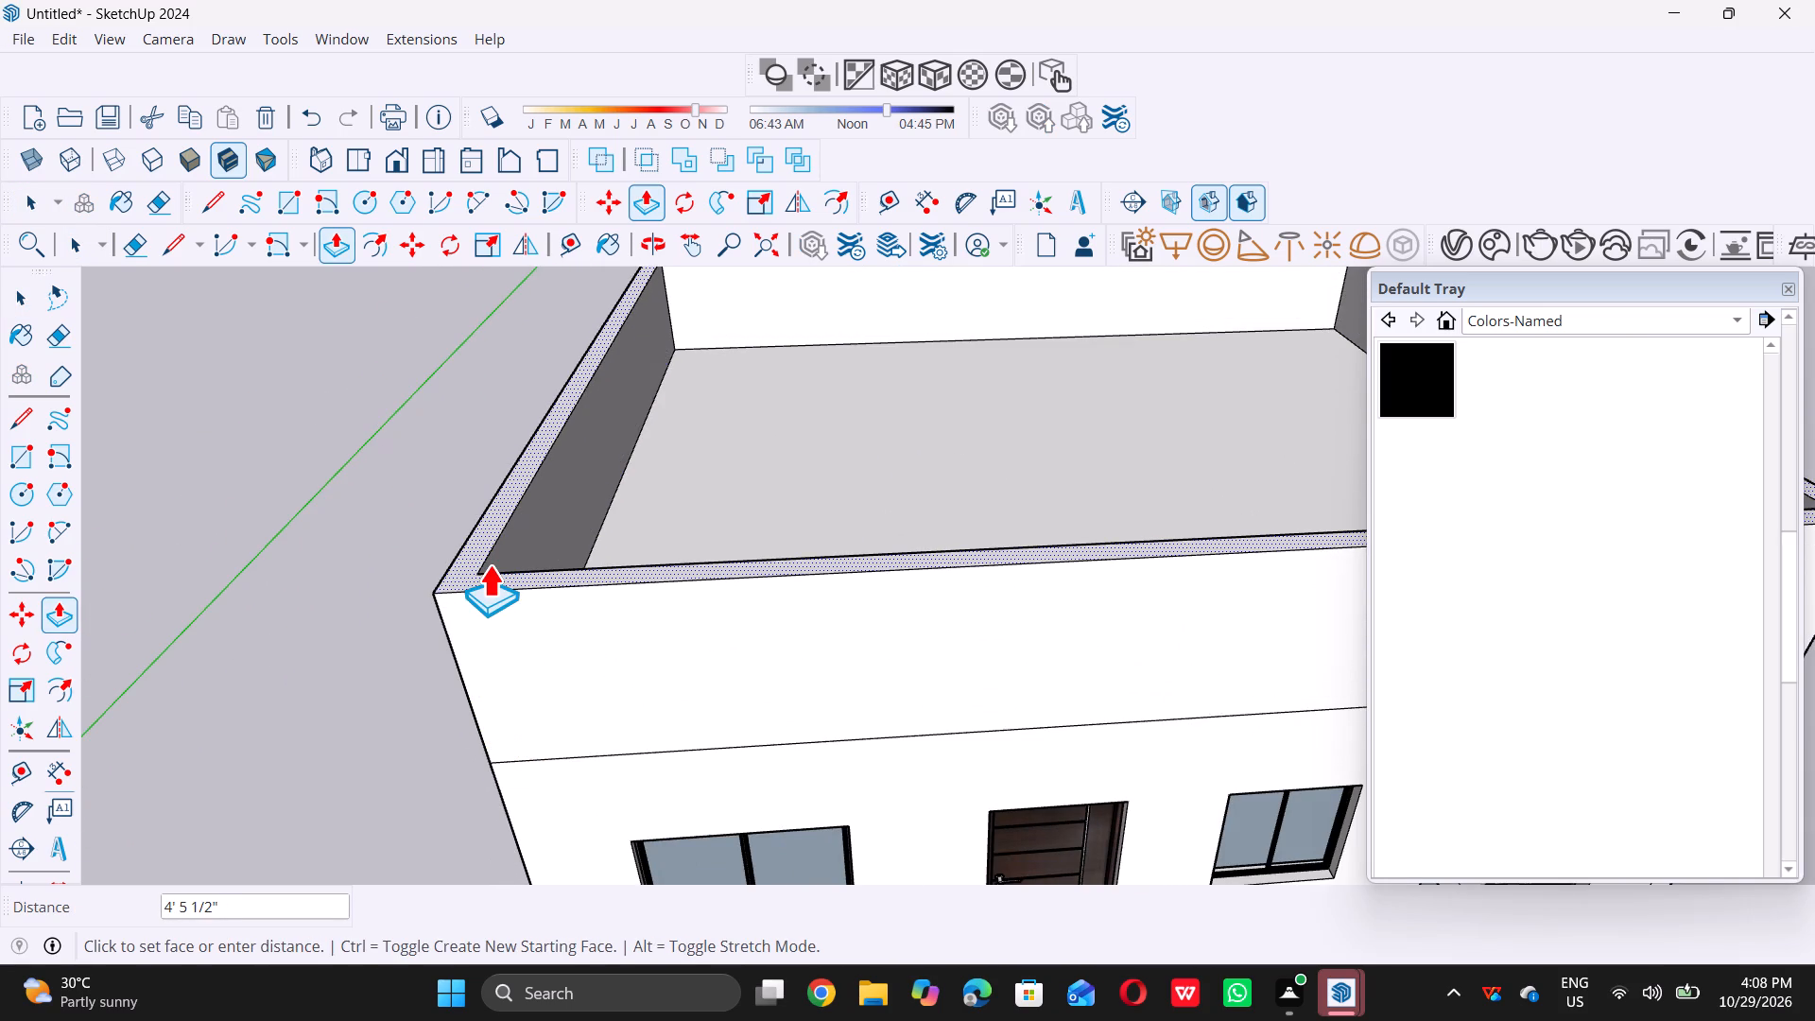
type("10")
key("apostrophe")
key("Return")
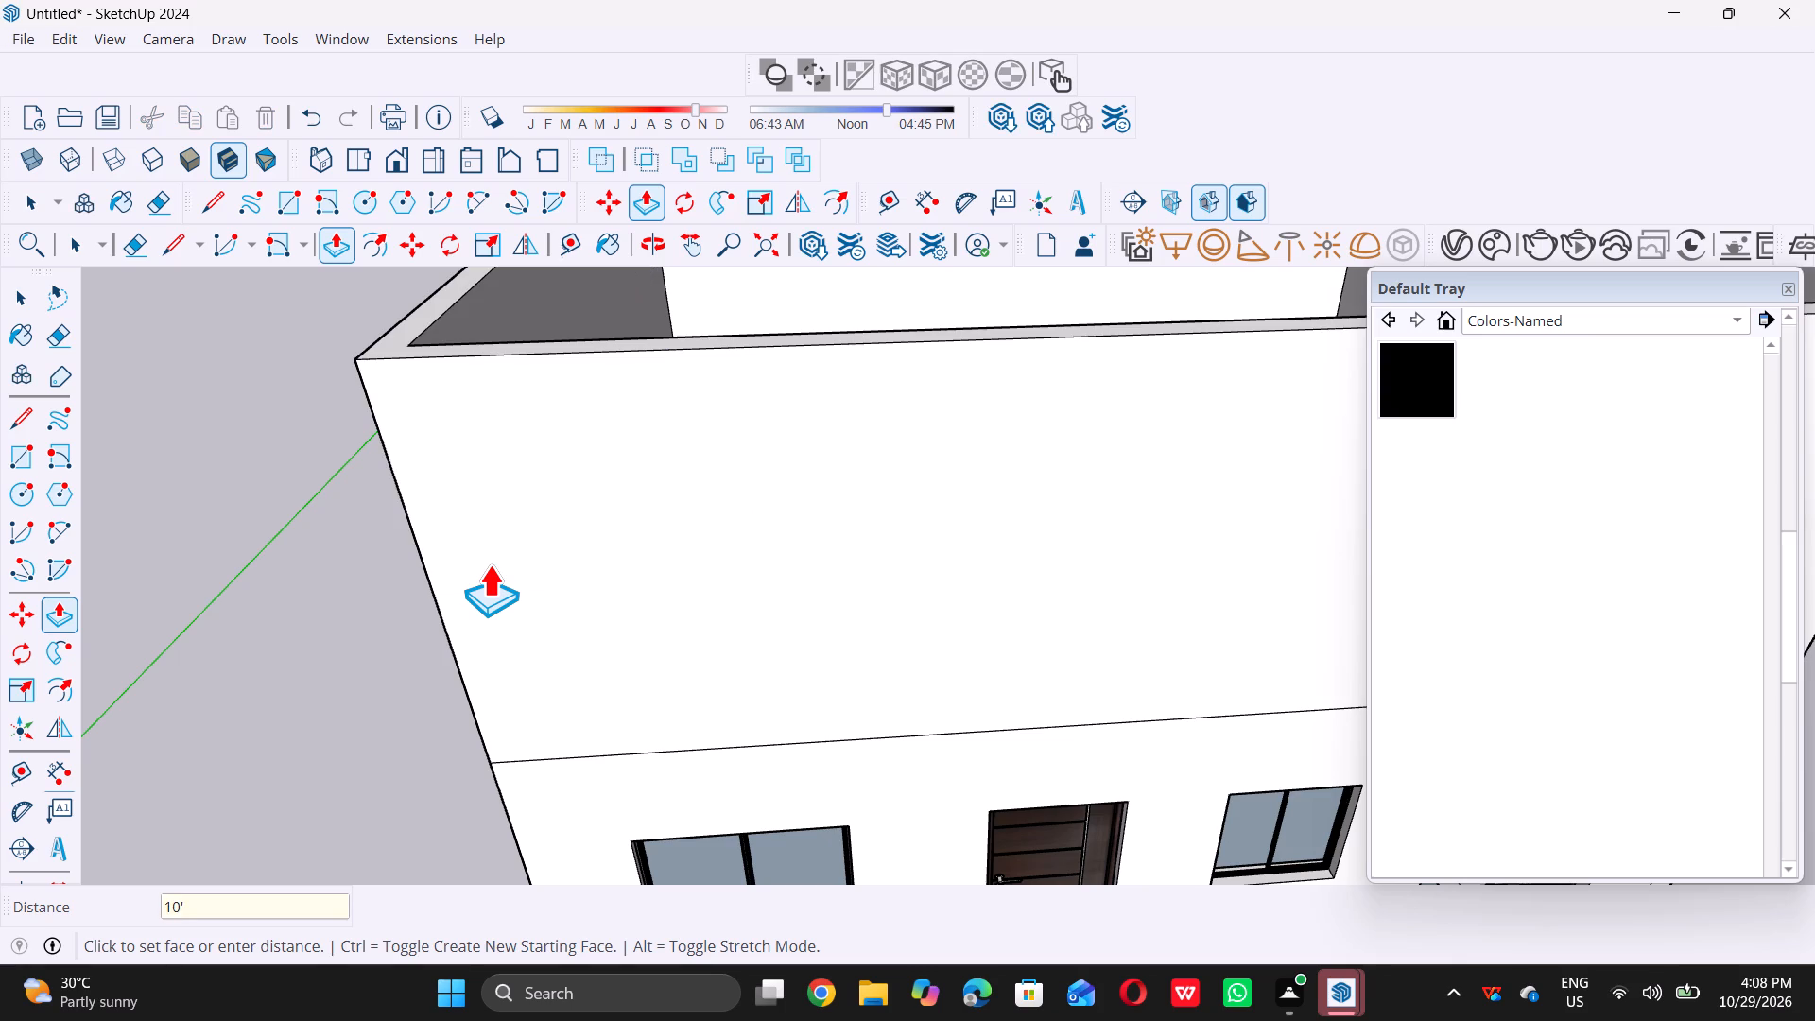
key("space")
Examine the house with its raised upper-storey walls from the front, the sides and above.
scroll(489, 564, "down", 20)
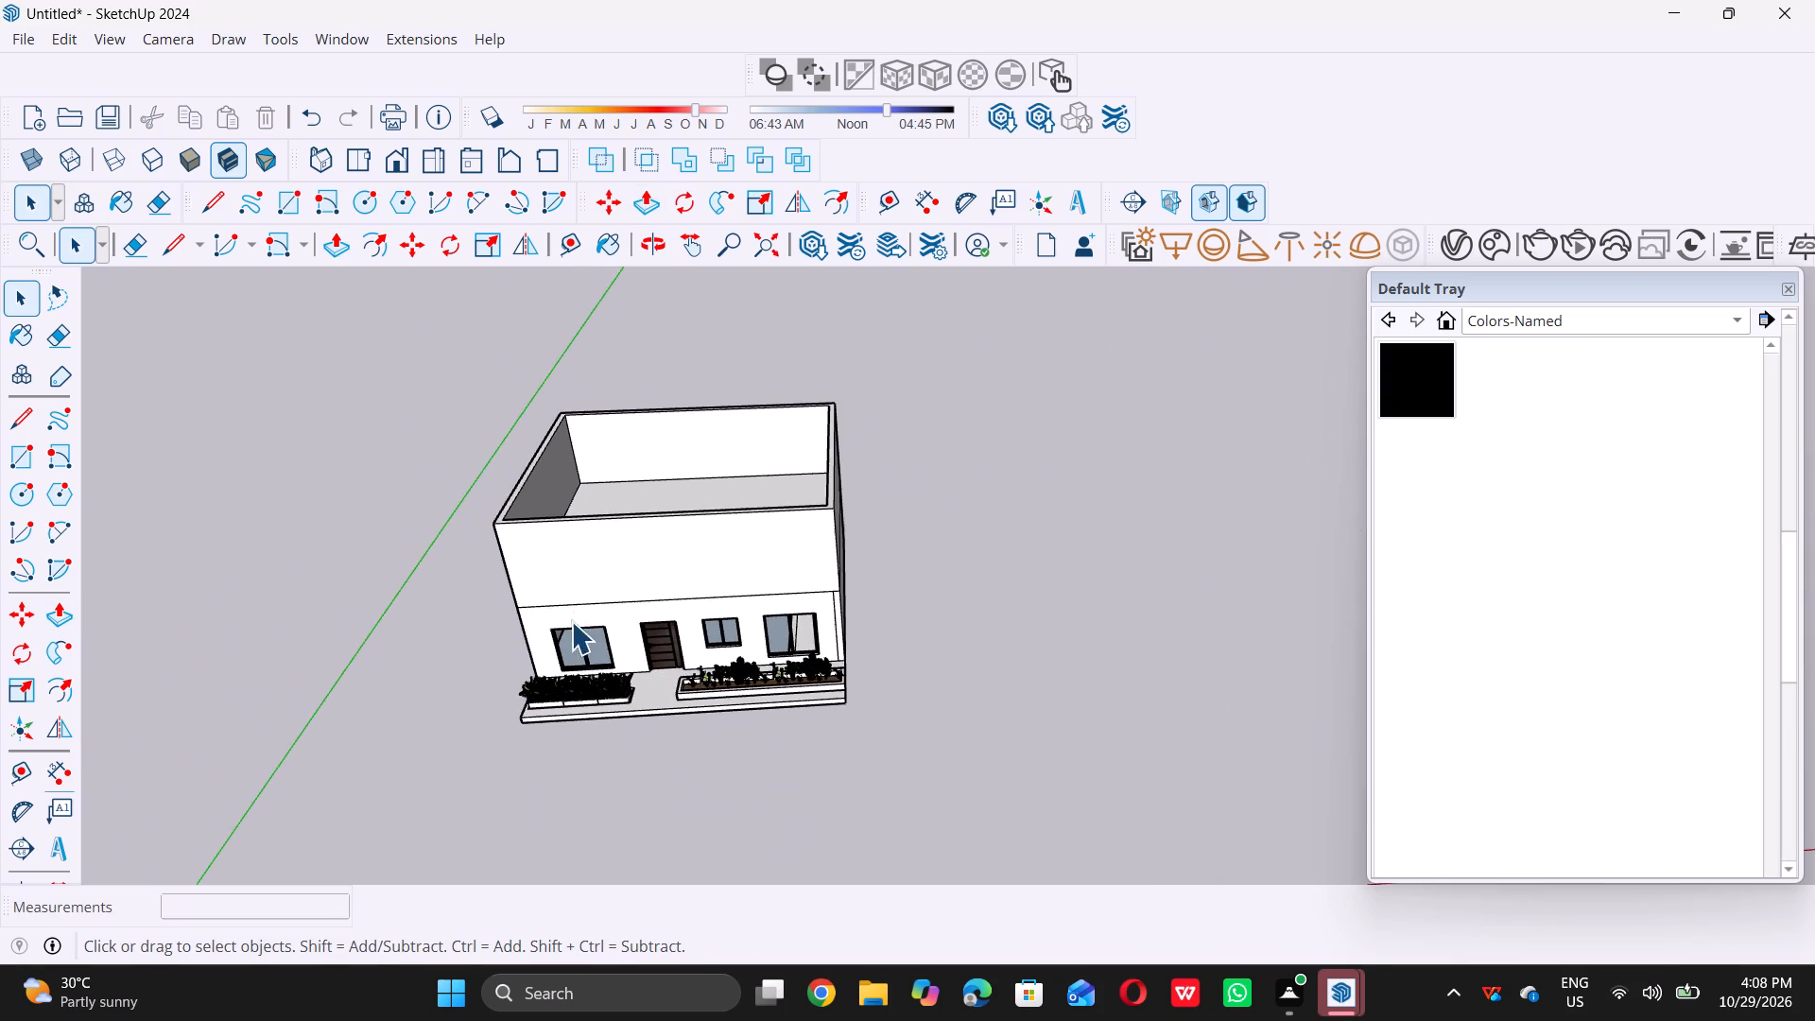
middle_click_drag(586, 653, 616, 475)
scroll(614, 524, "up", 2)
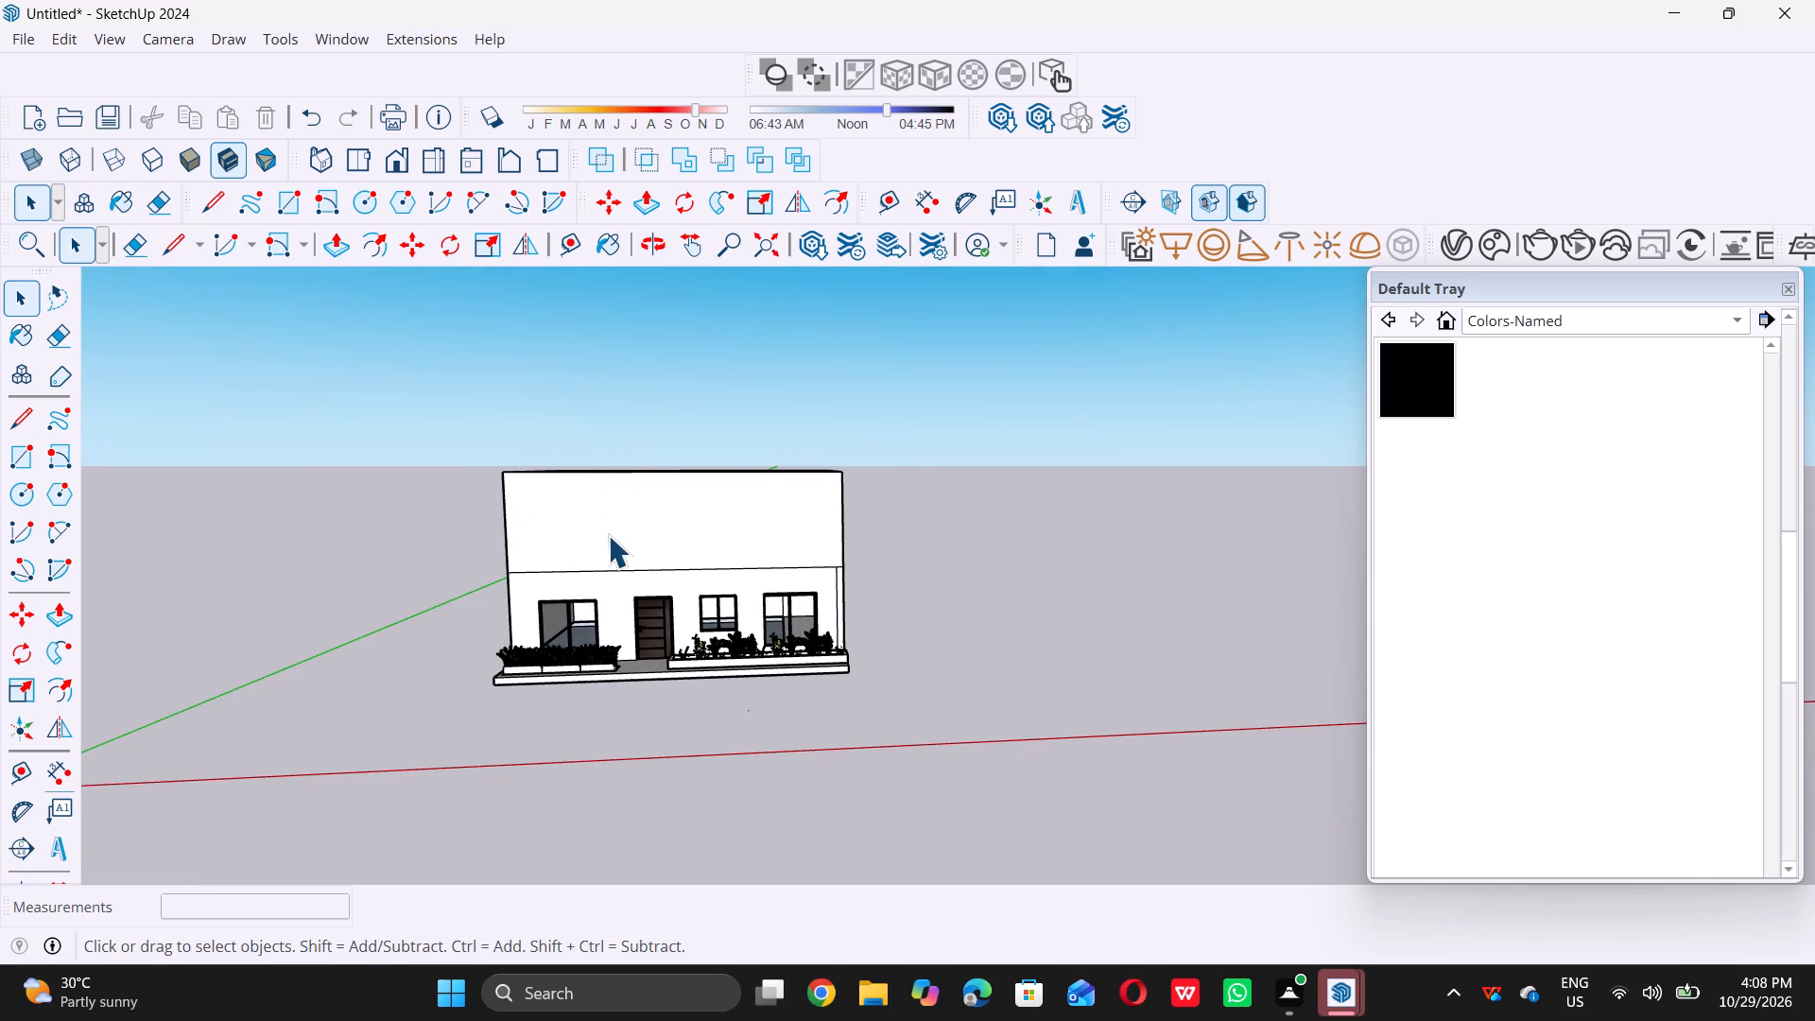
scroll(608, 535, "up", 1)
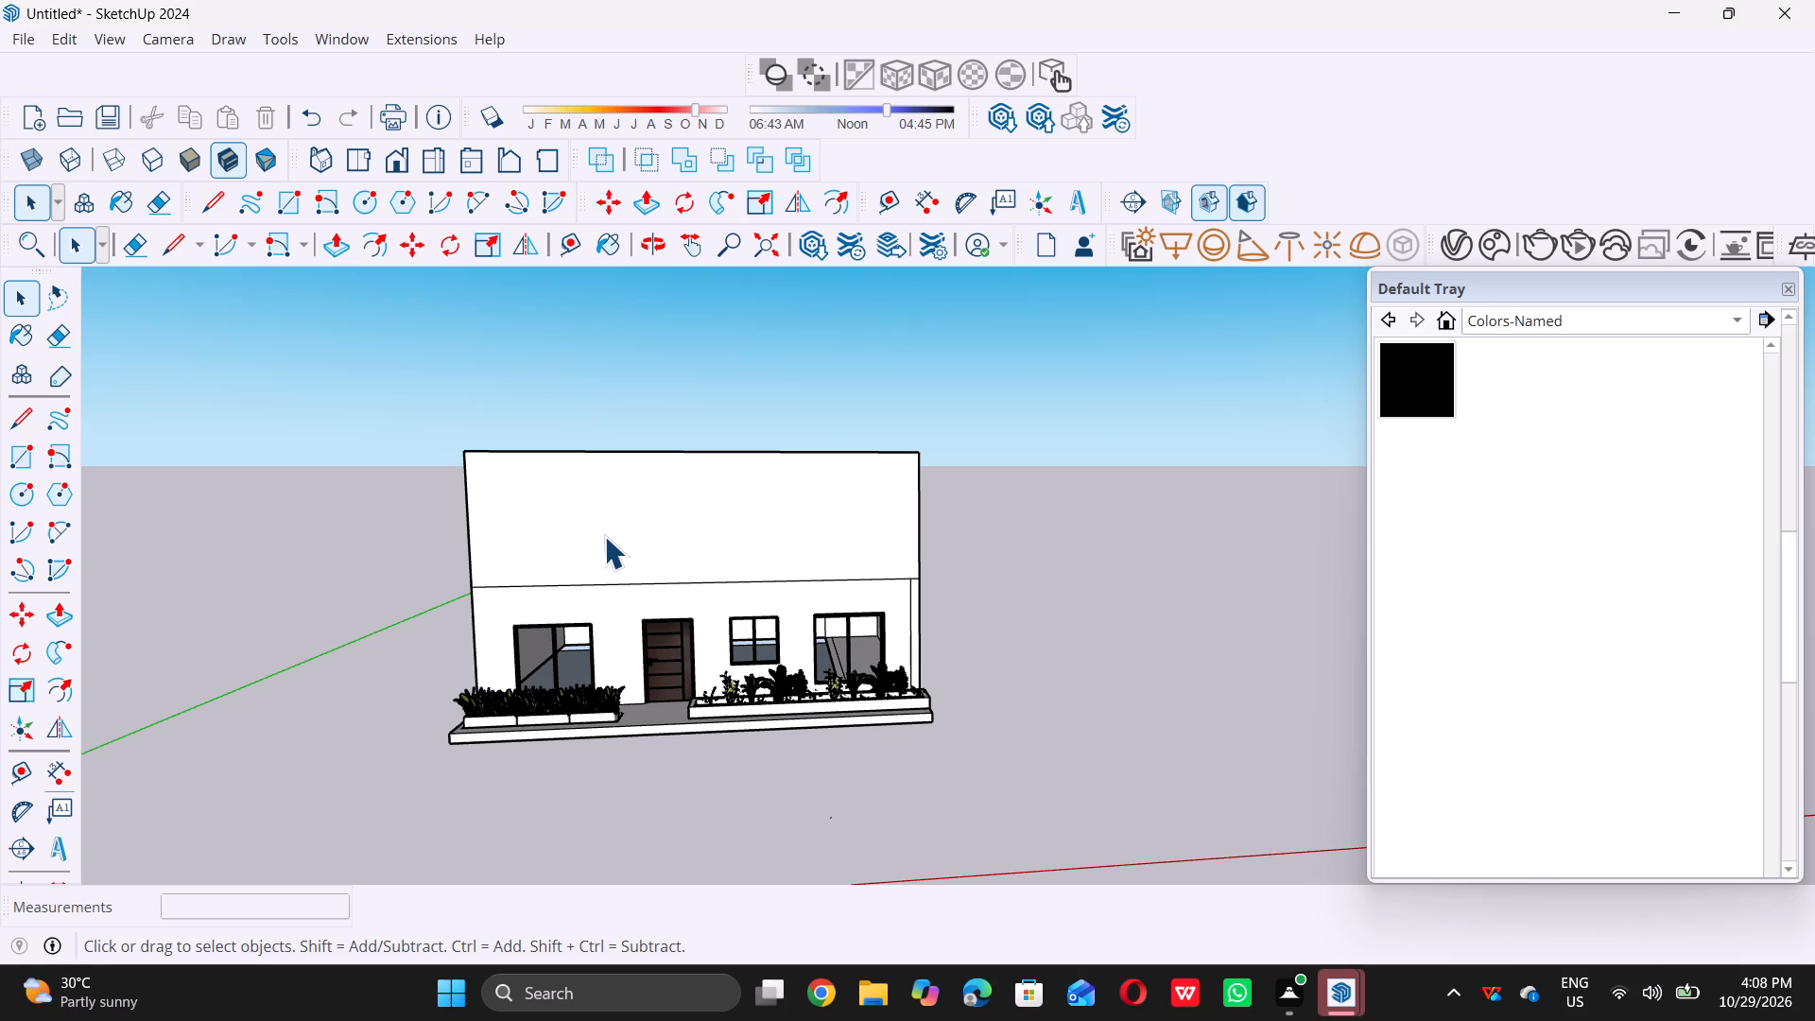
middle_click_drag(338, 559, 677, 653)
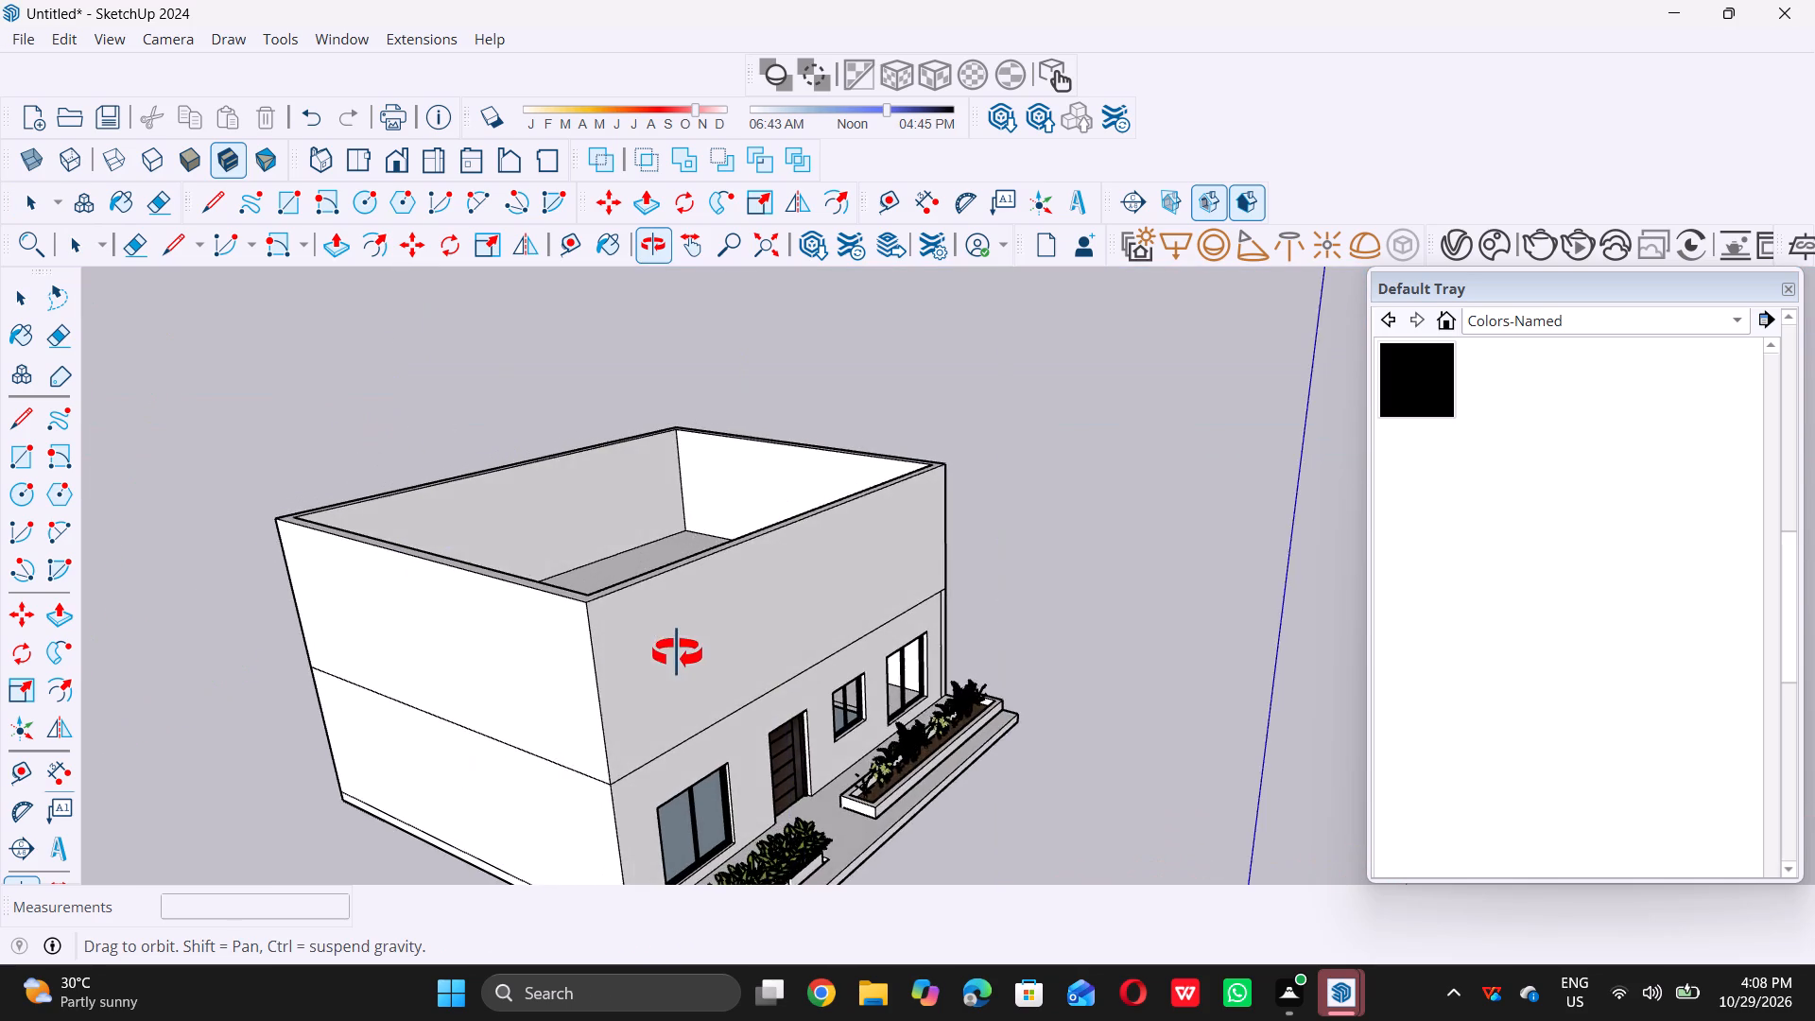
middle_click_drag(677, 653, 444, 580)
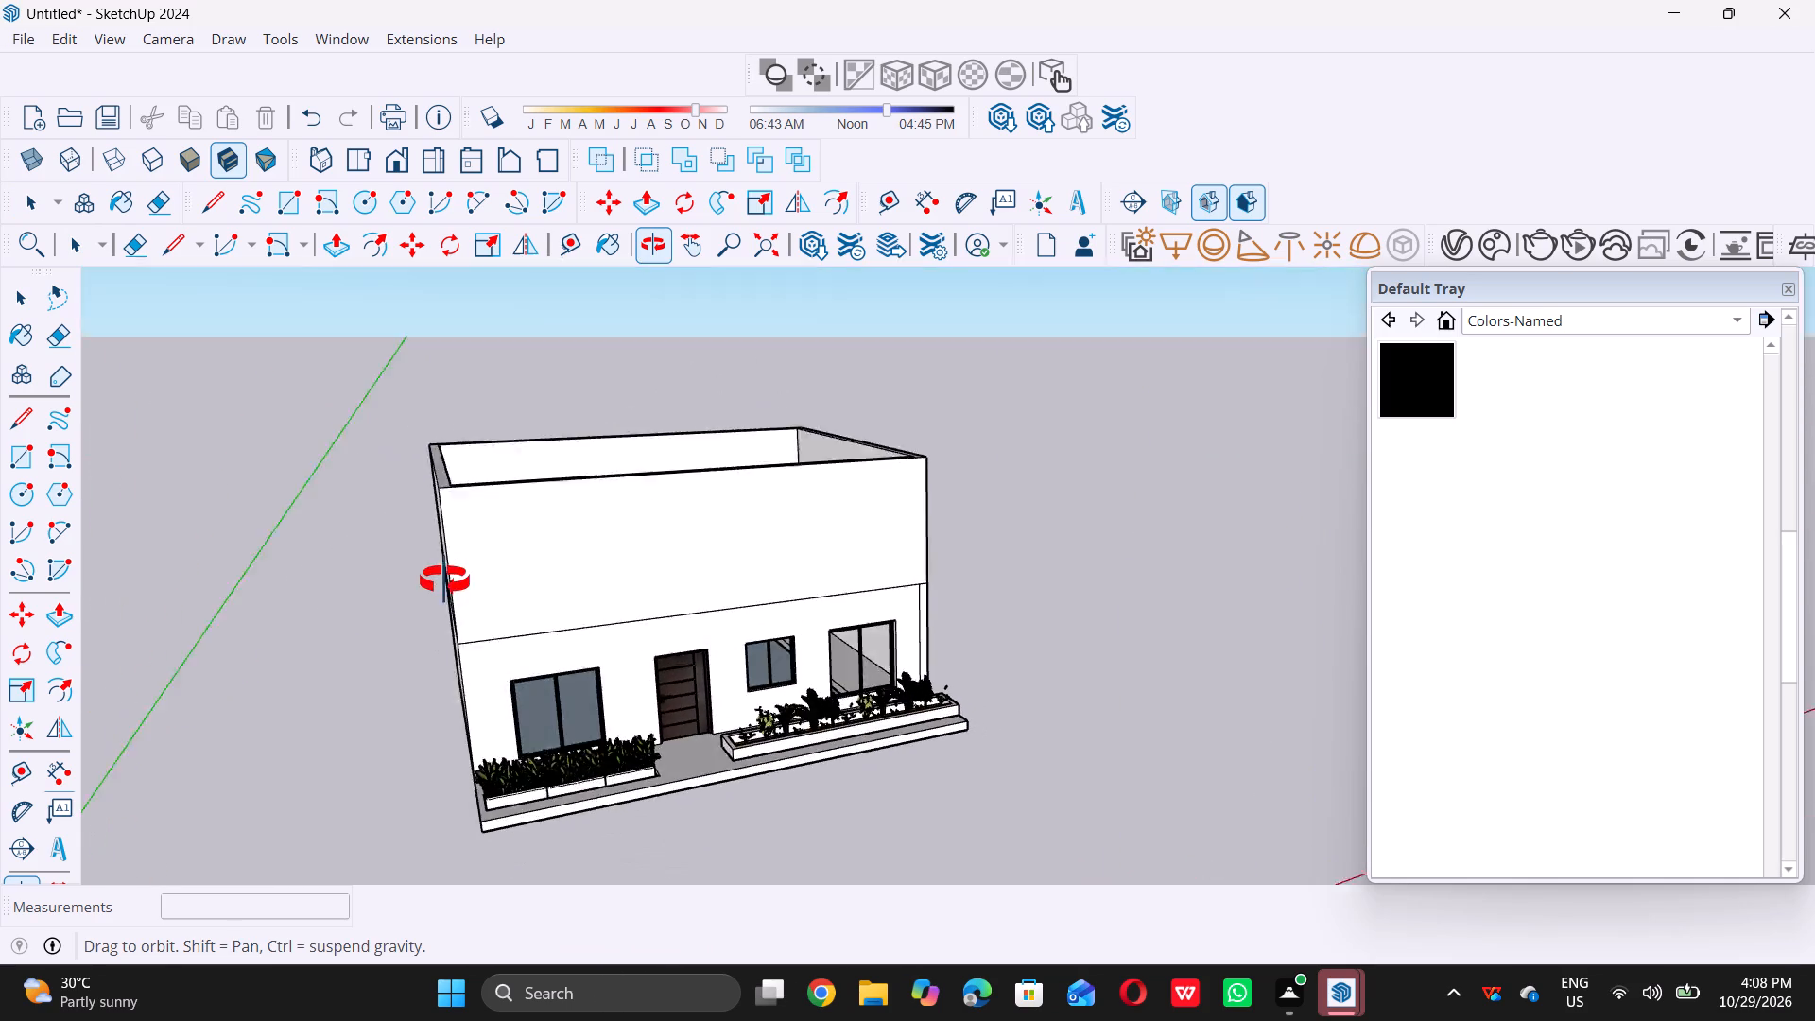
middle_click_drag(444, 580, 442, 552)
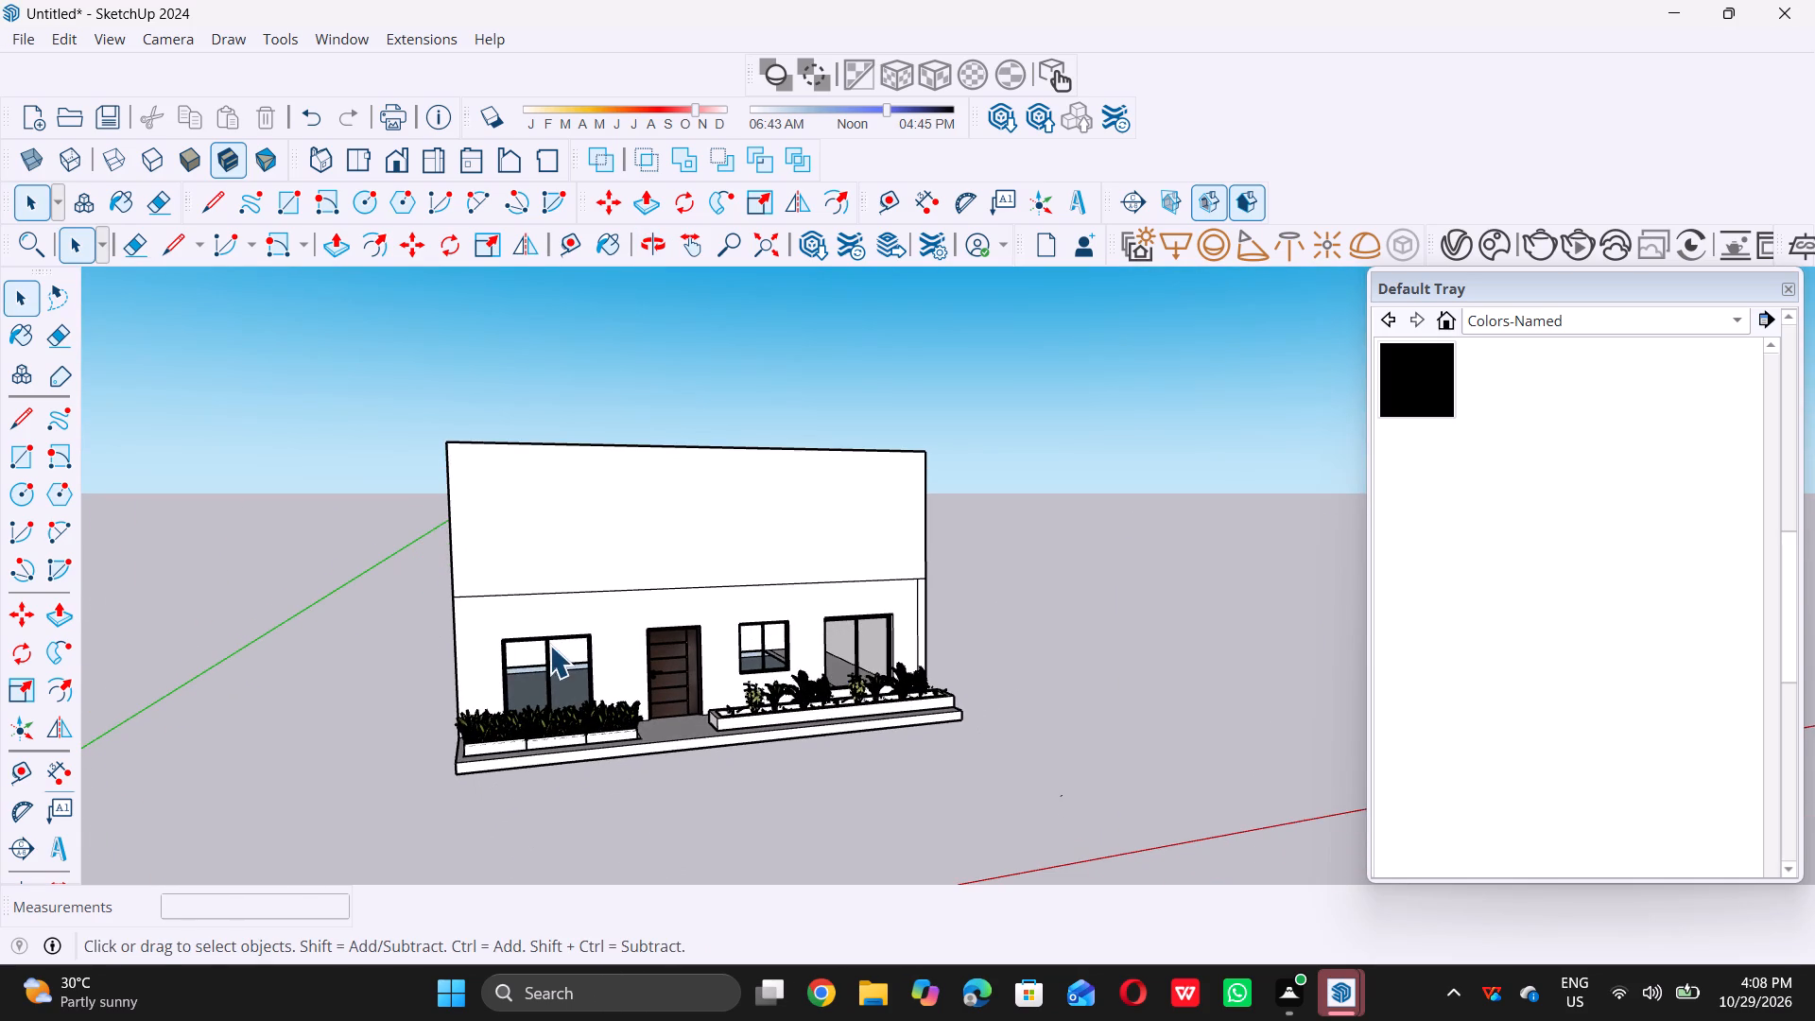
scroll(480, 597, "up", 5)
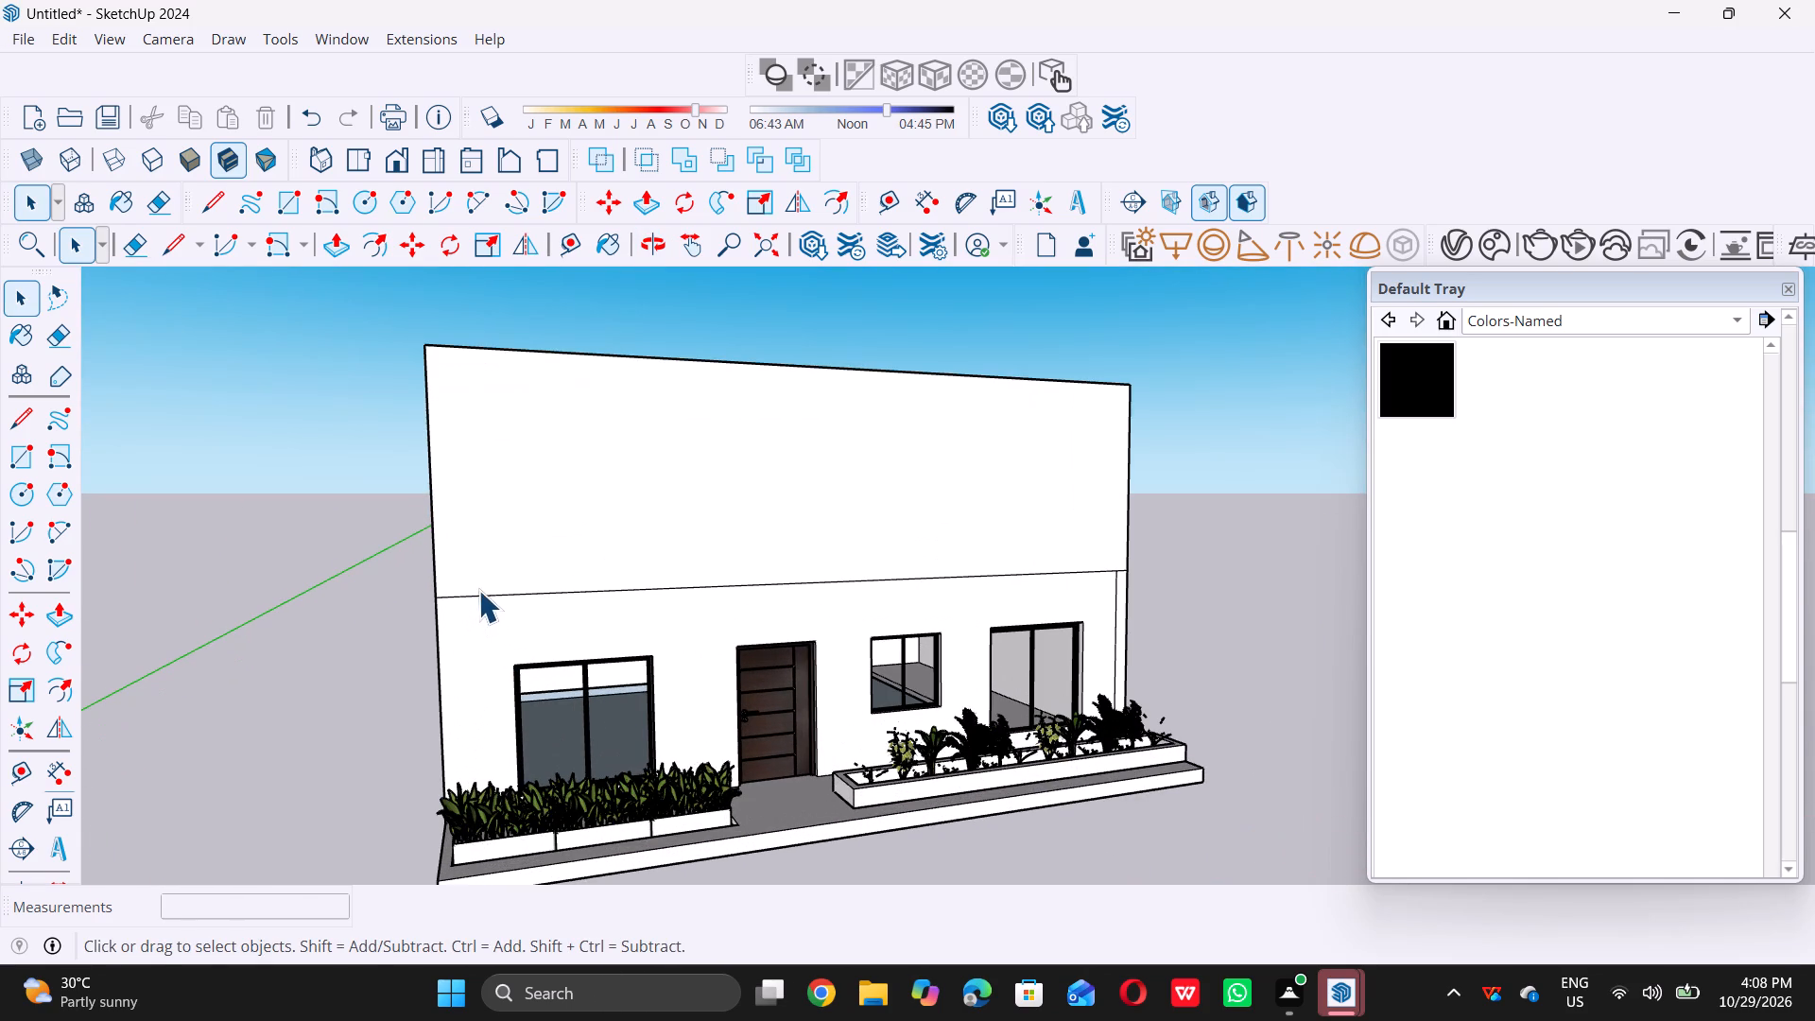
middle_click_drag(476, 586, 1276, 786)
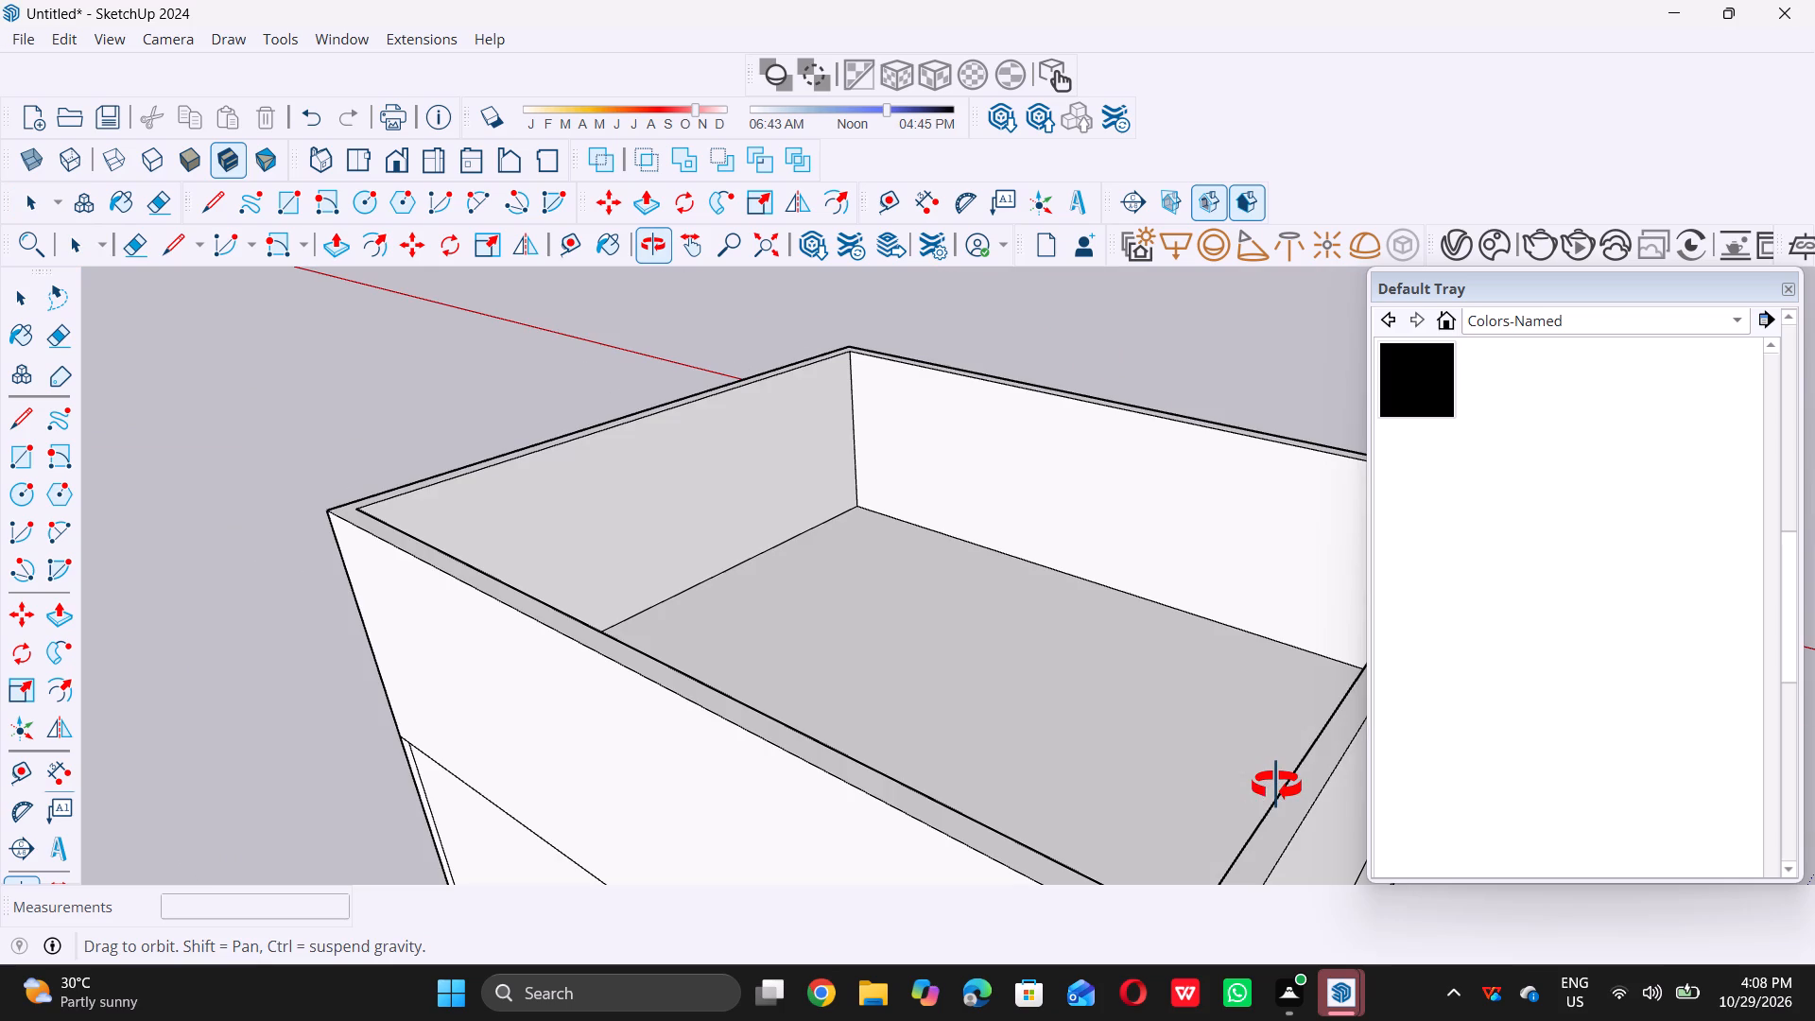
middle_click_drag(1276, 786, 1201, 671)
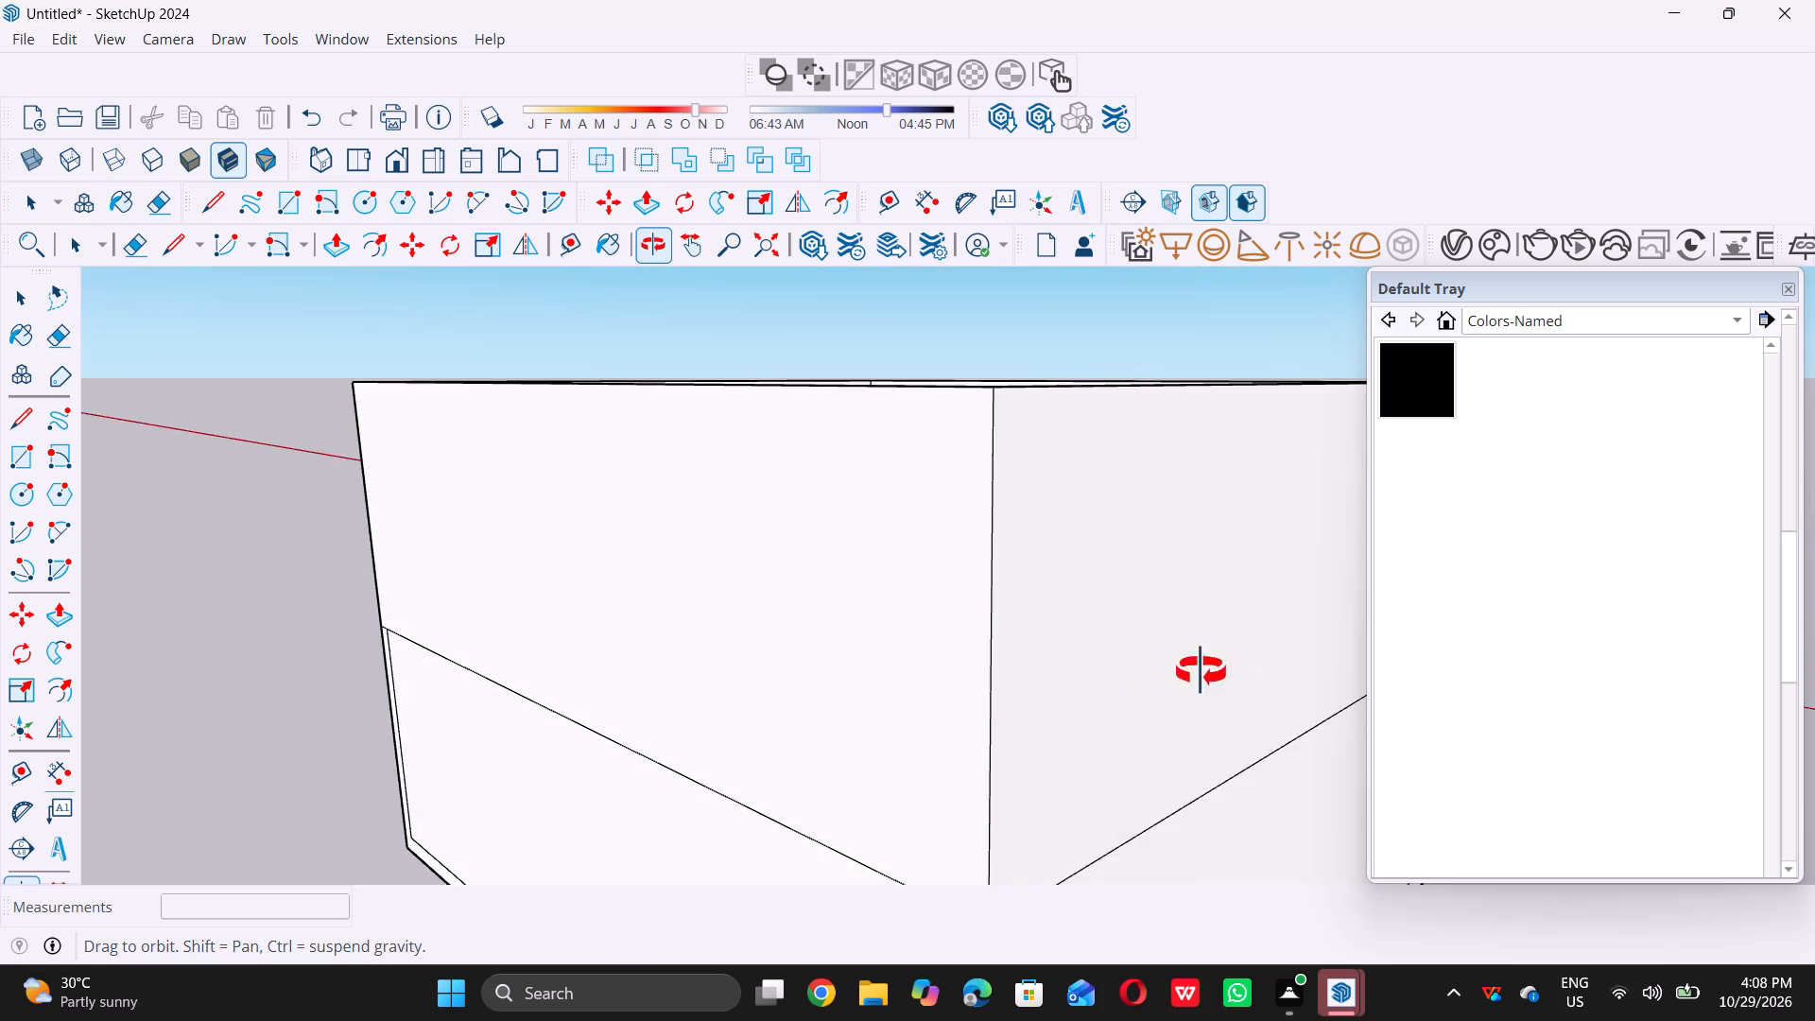
middle_click_drag(1201, 671, 360, 545)
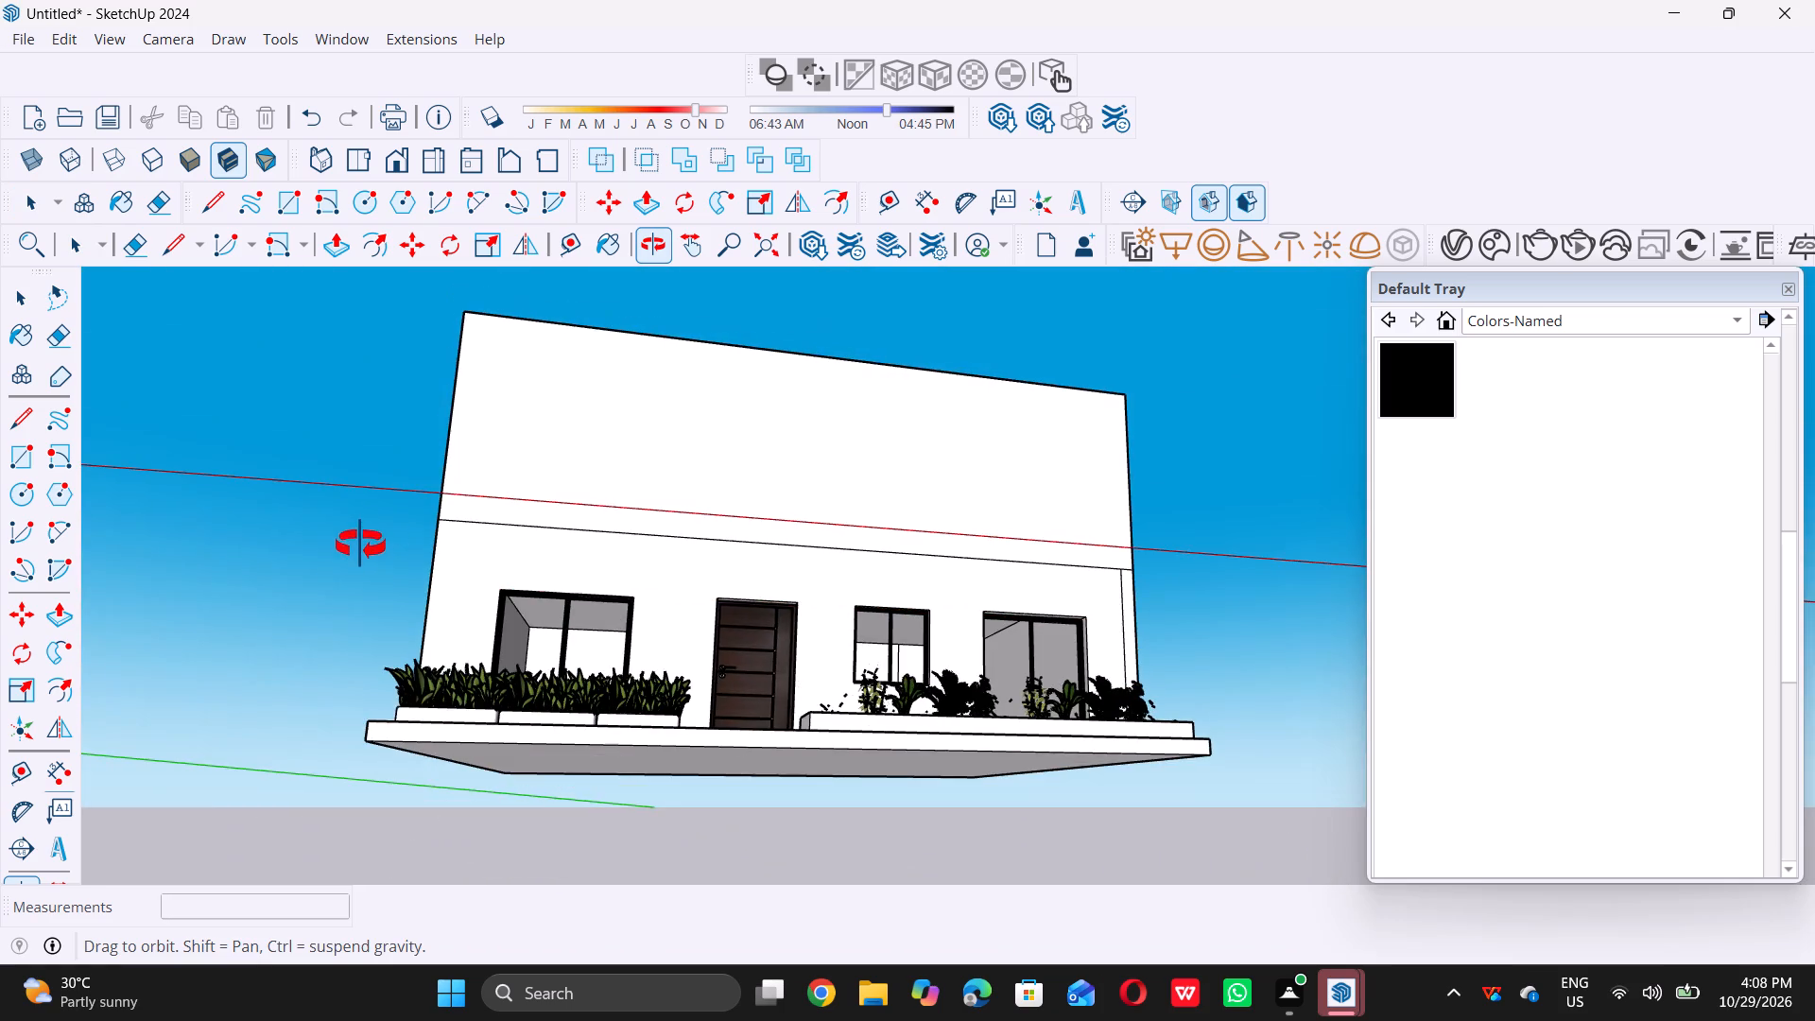
middle_click_drag(360, 545, 300, 555)
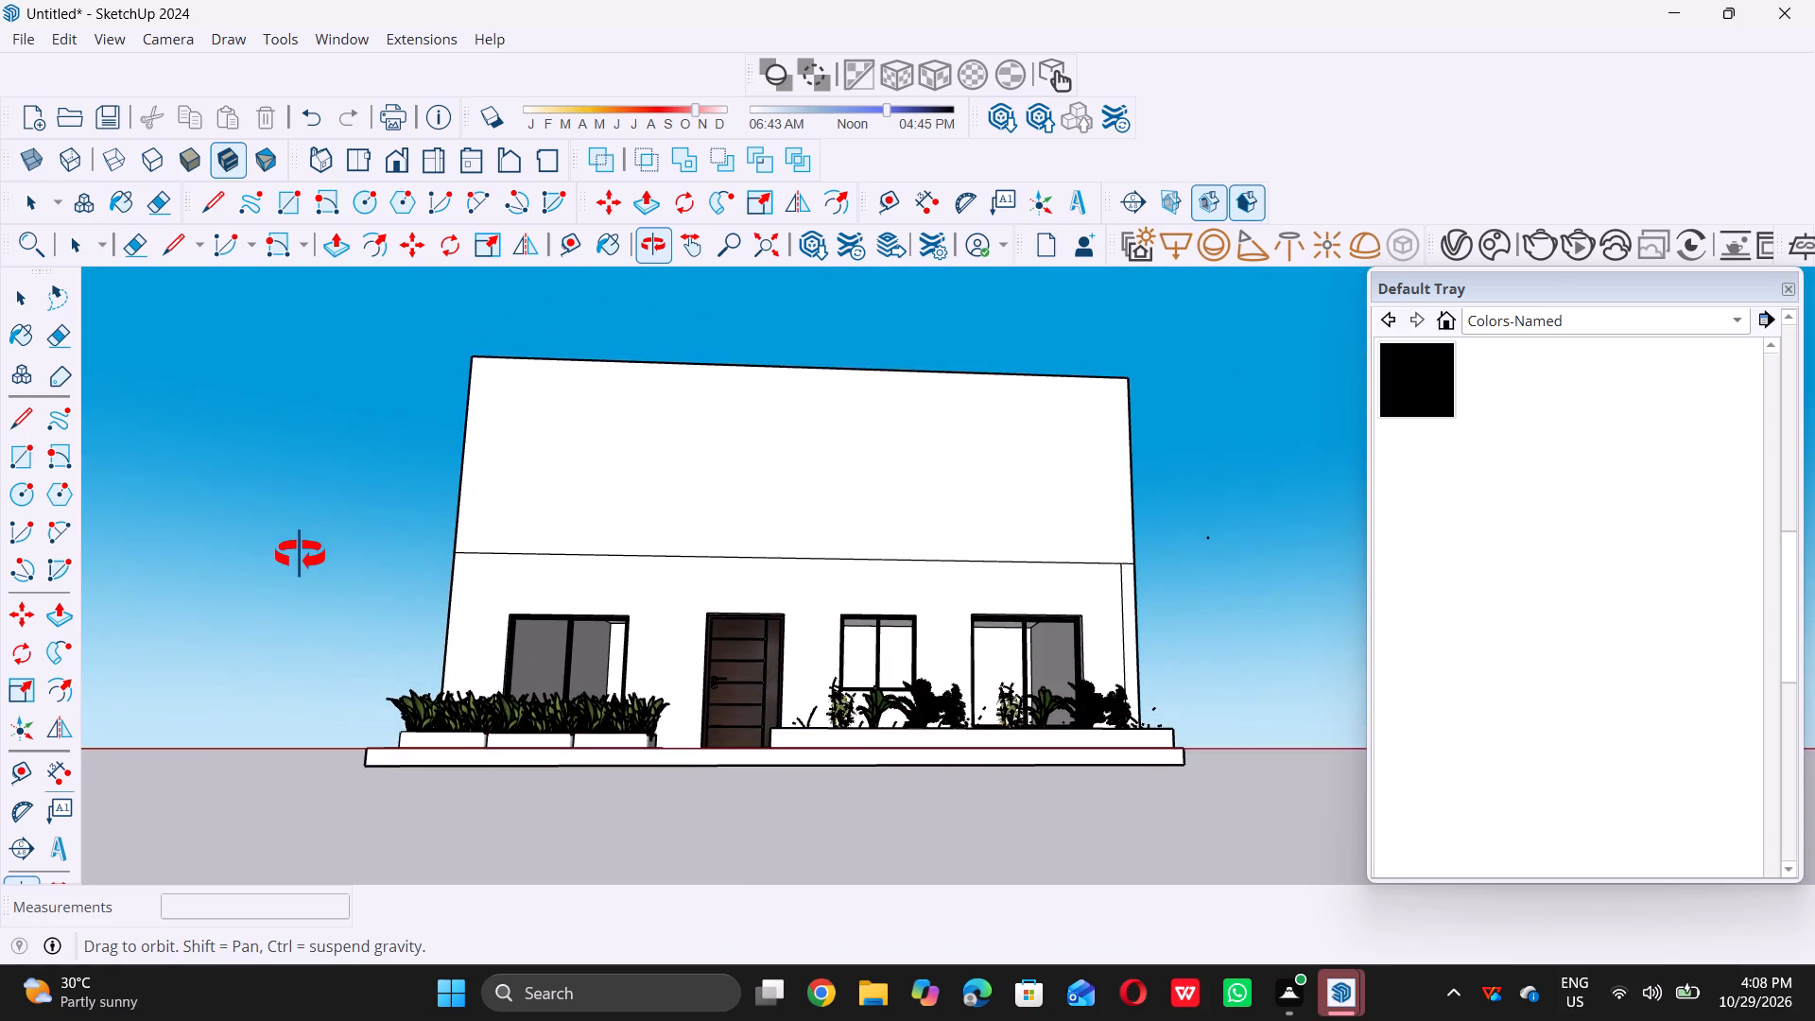
middle_click_drag(300, 555, 309, 558)
Place a horizontal Tape Measure guide 9" above the line between the two storeys on the front wall.
scroll(769, 563, "up", 6)
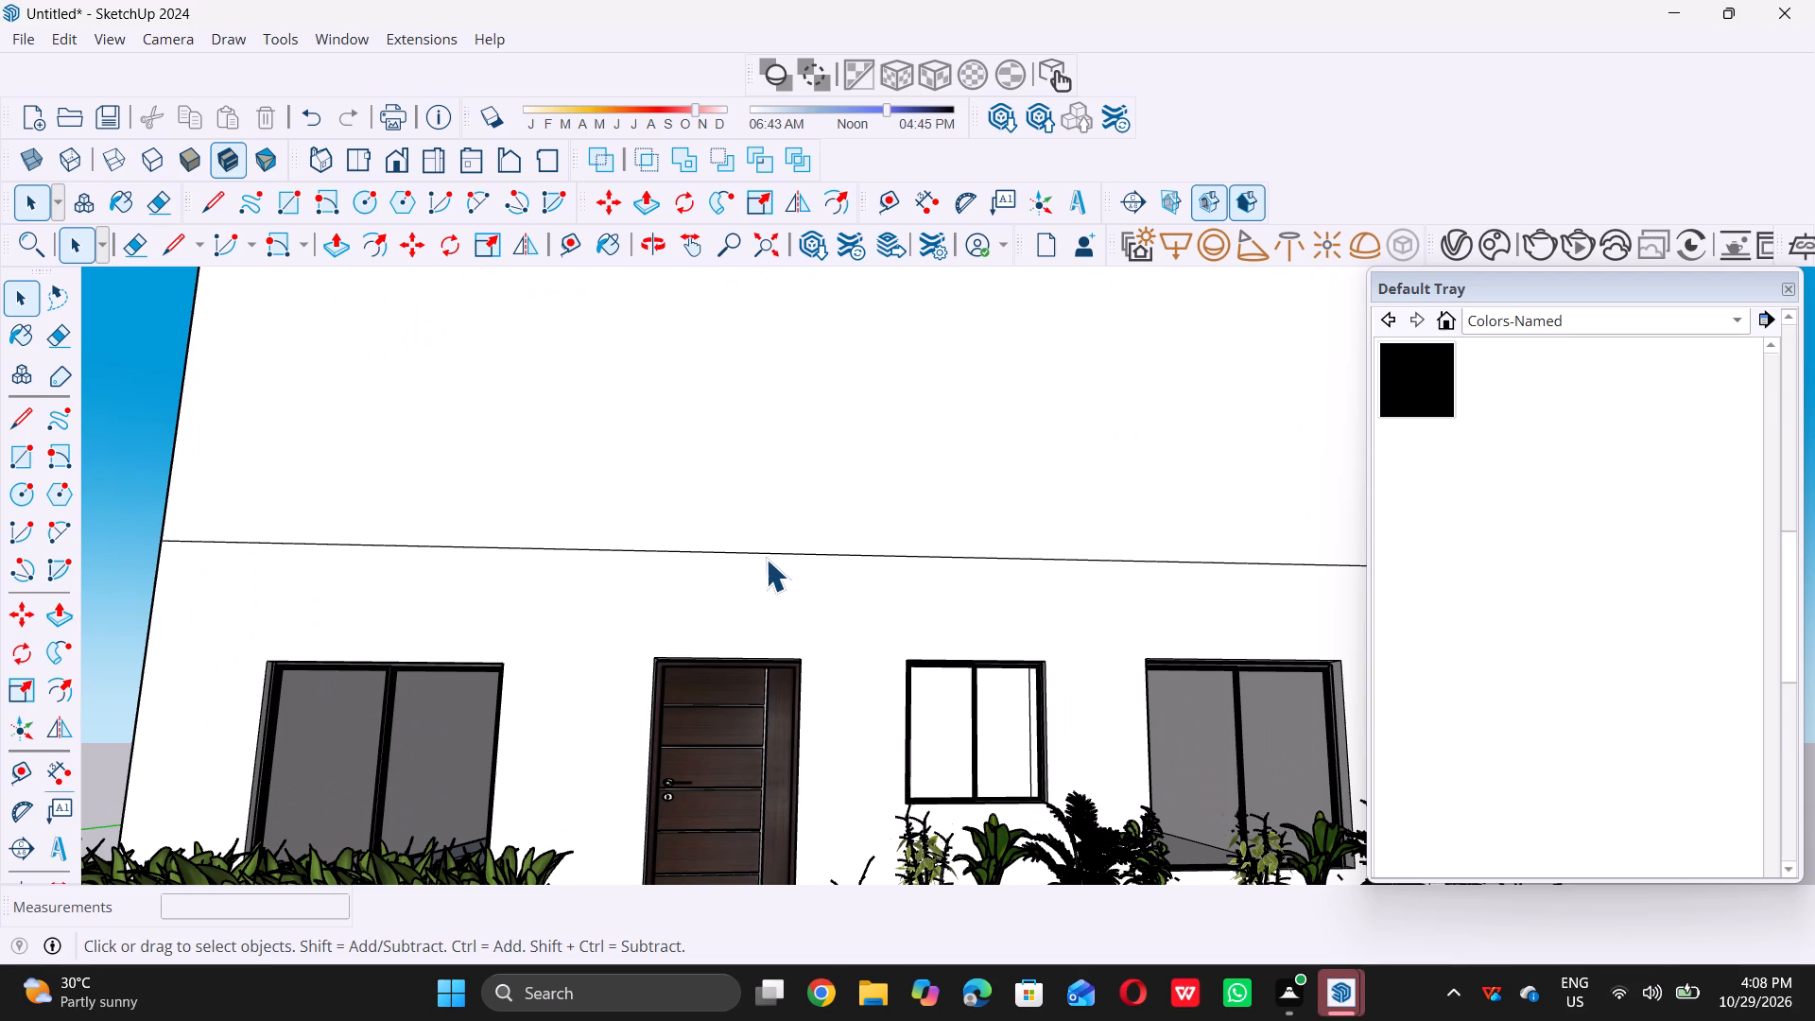
key("t")
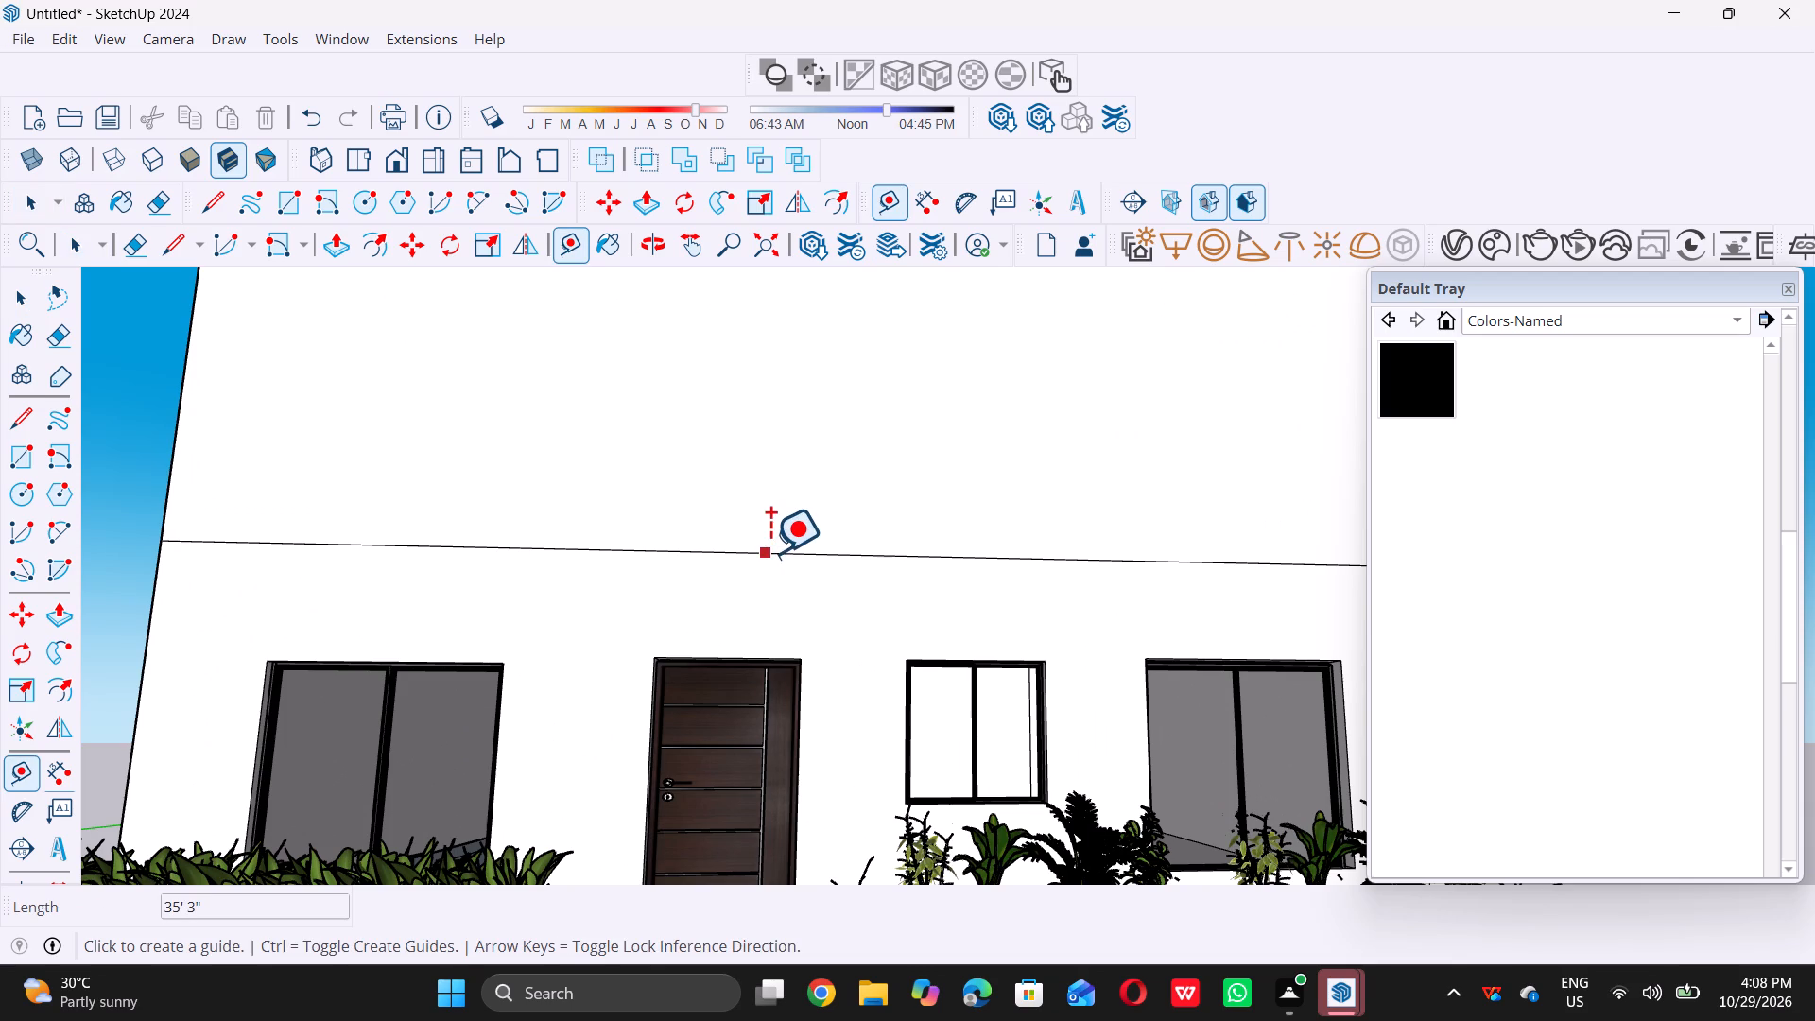
left_click(770, 550)
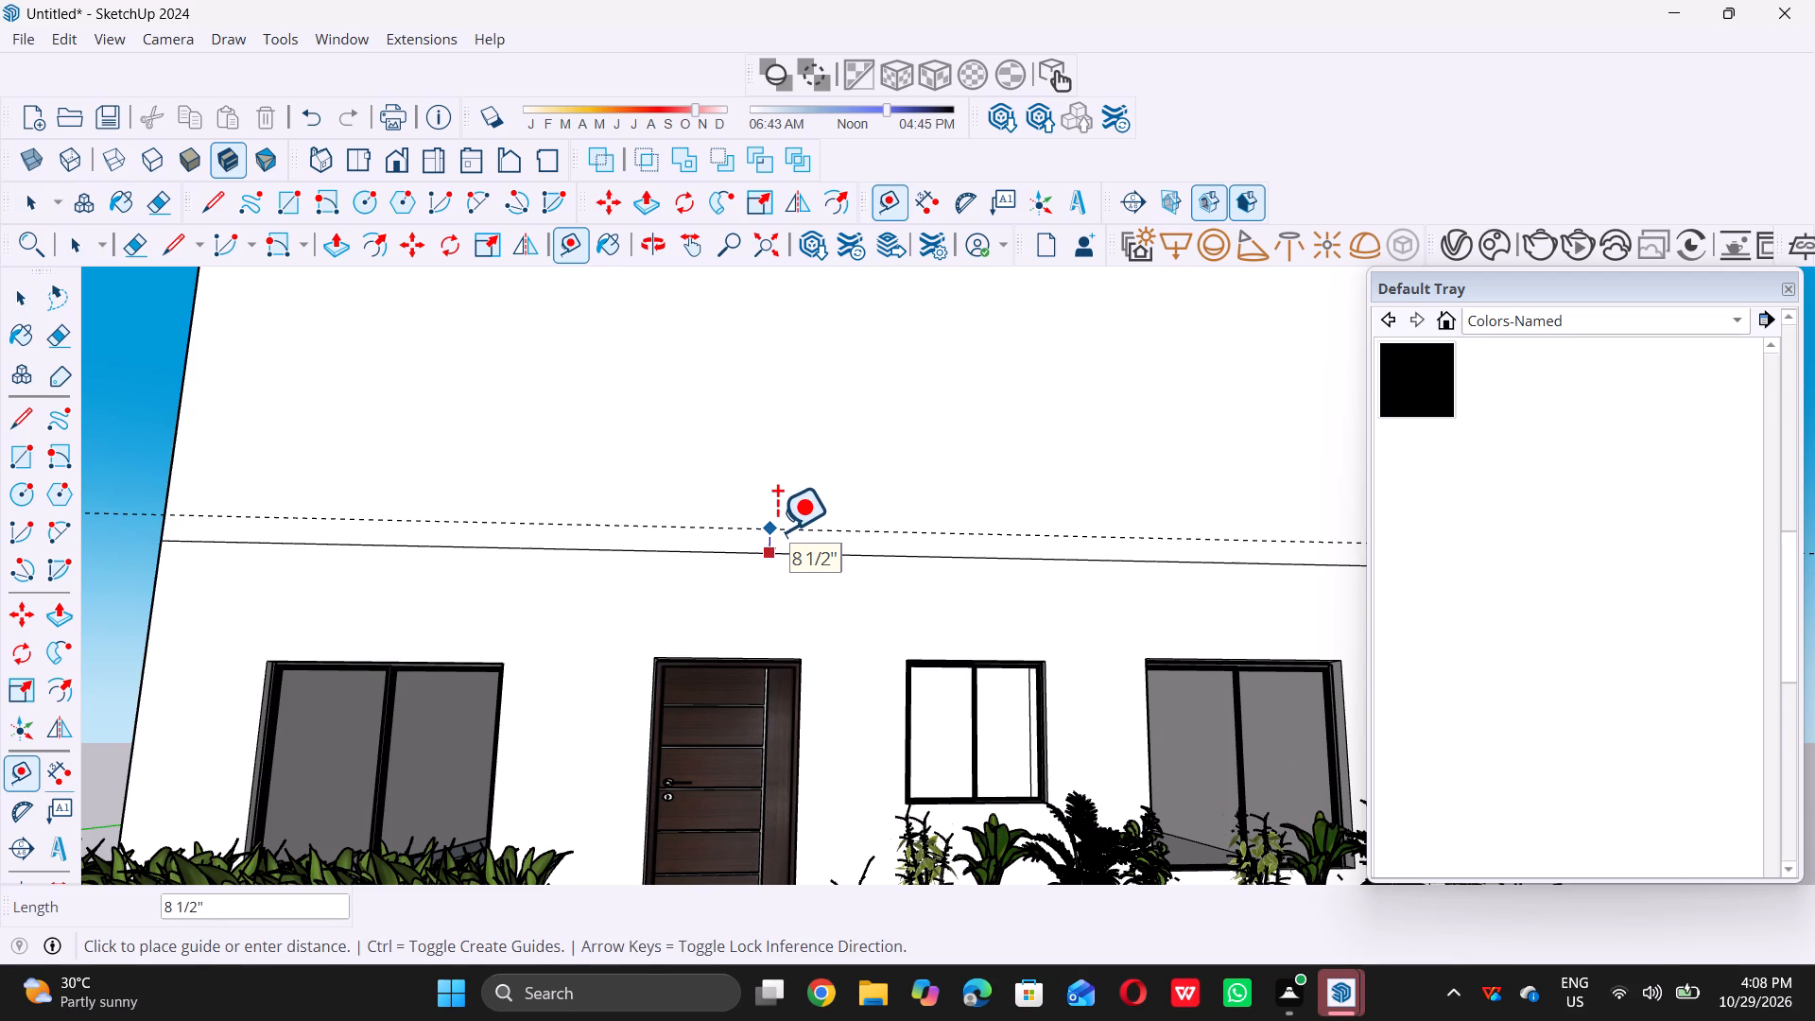
type("9\"")
key("Return")
key("space")
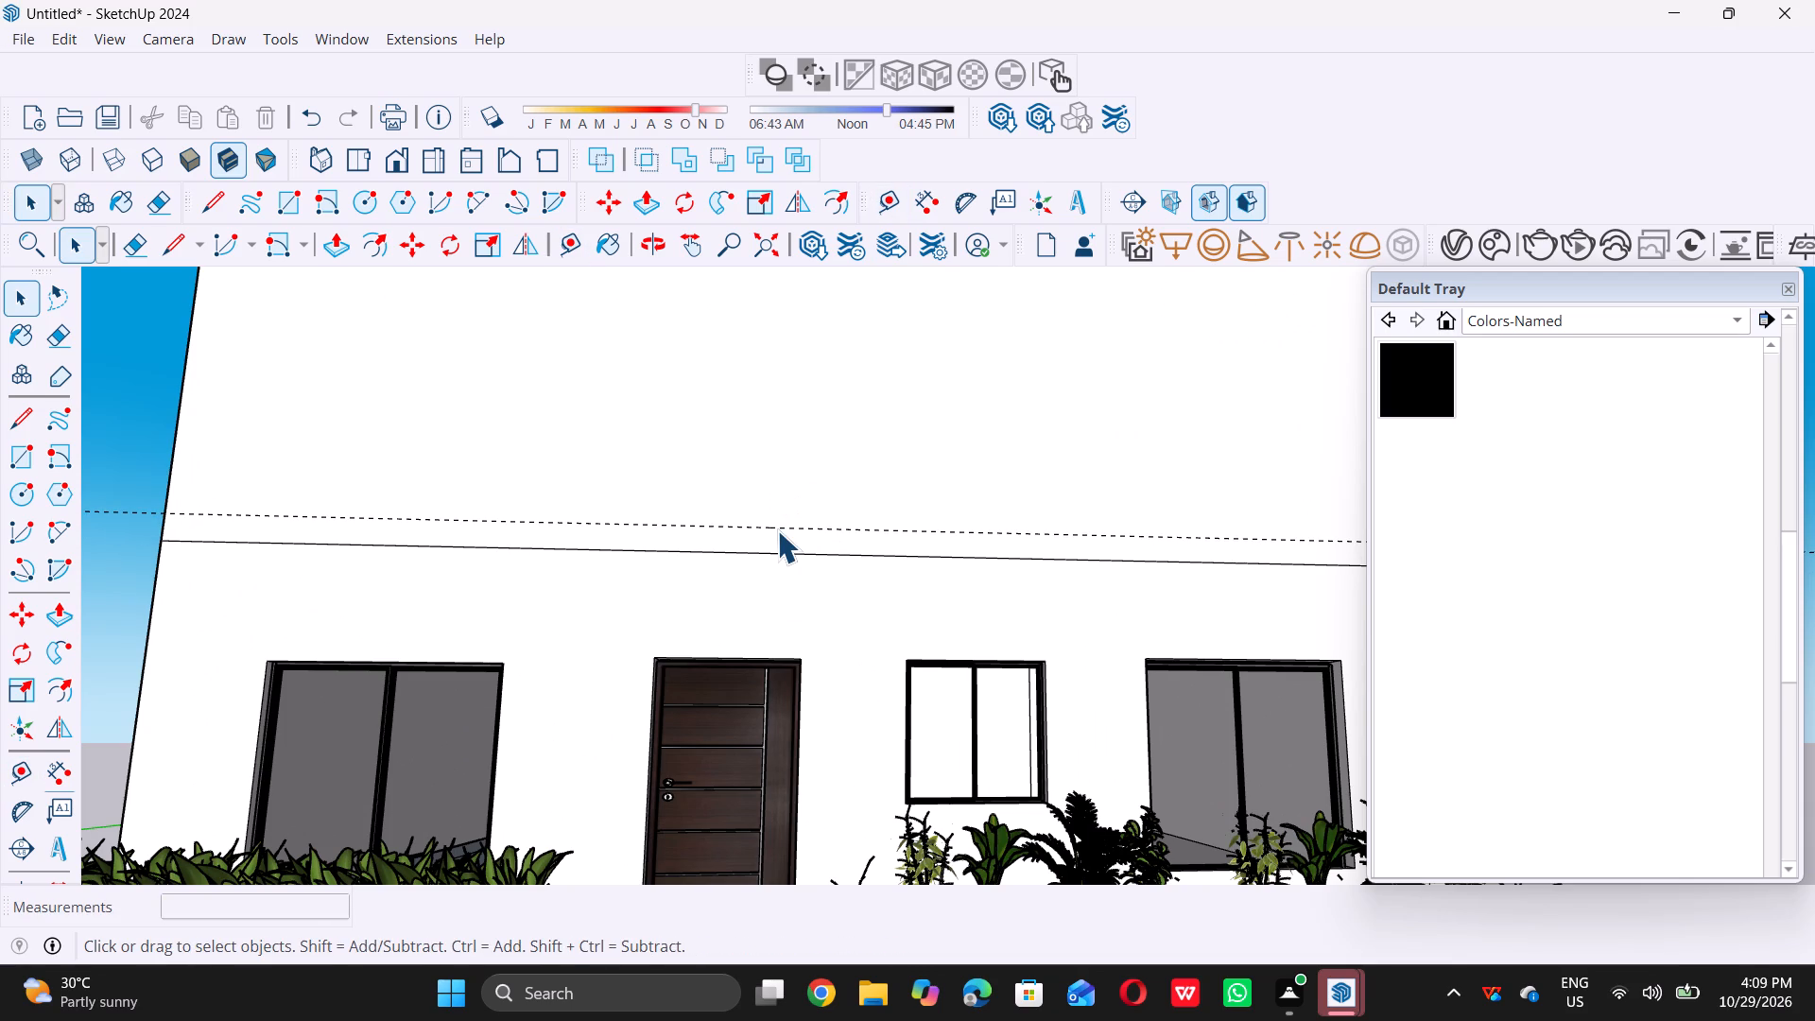
Draw a 9" by 36' rectangle across the front wall, from the storey line up to the horizontal guide.
key("r")
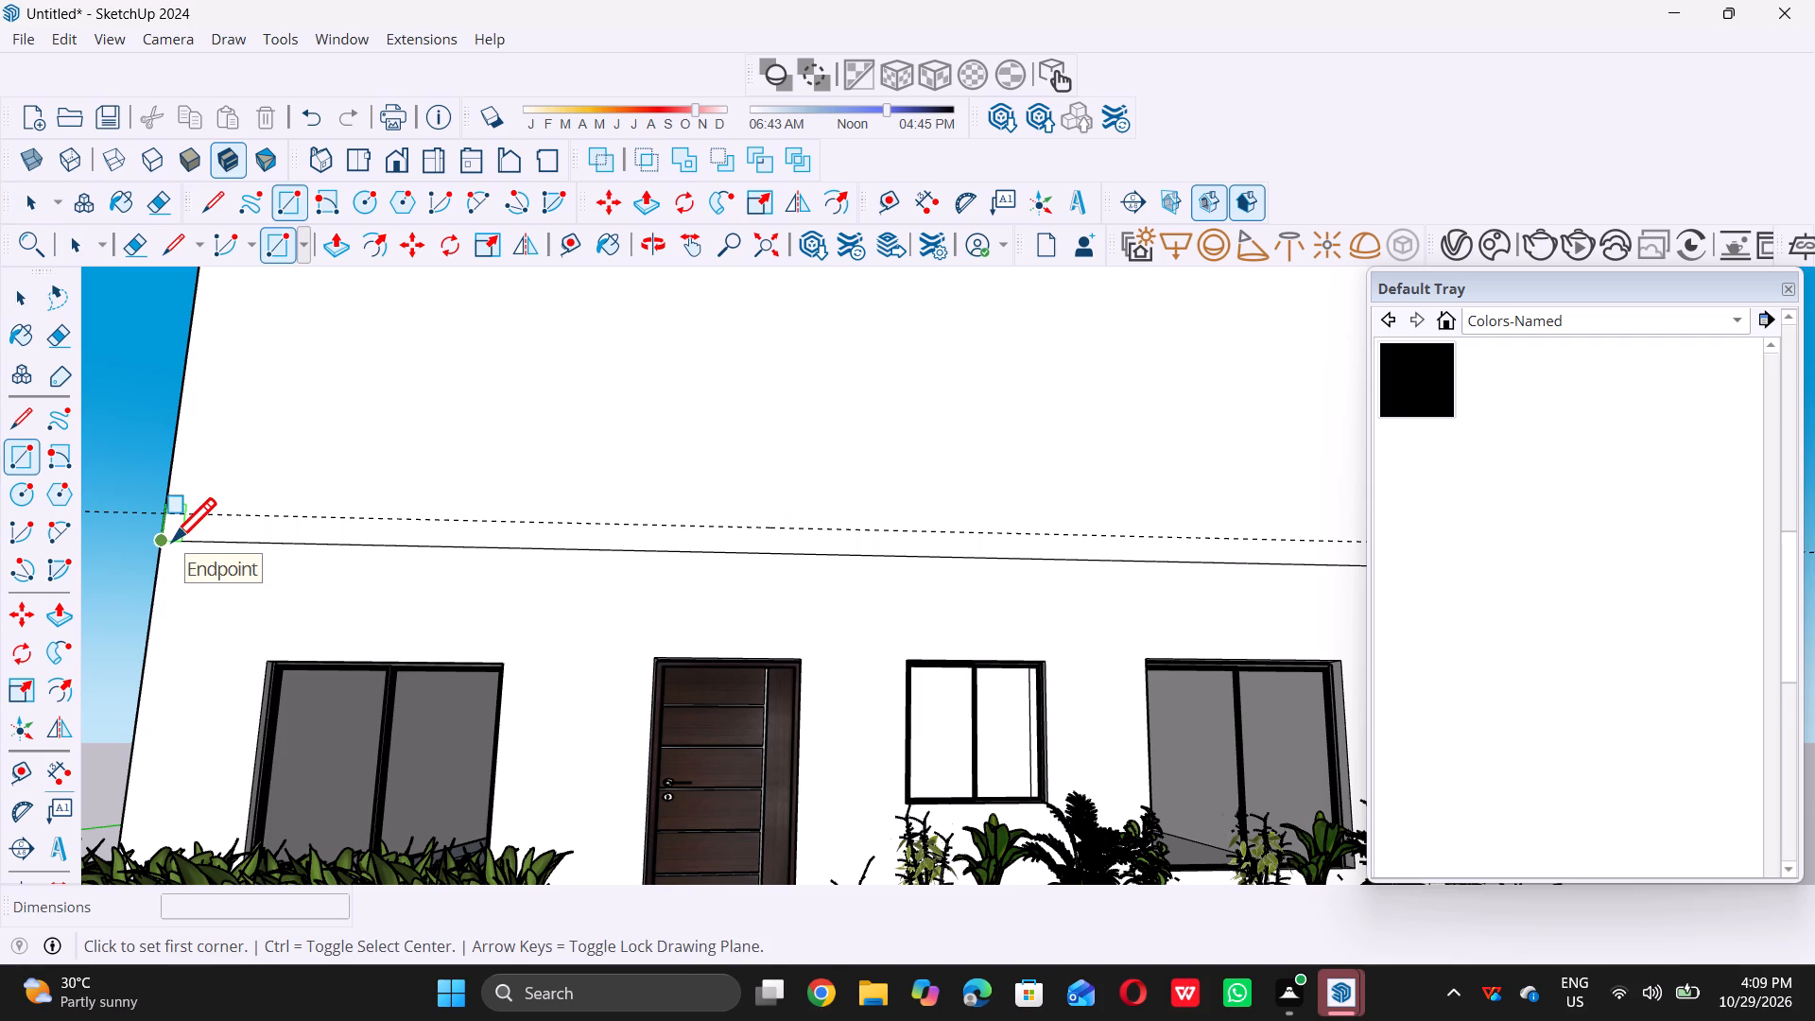
double_click(172, 540)
scroll(172, 540, "down", 8)
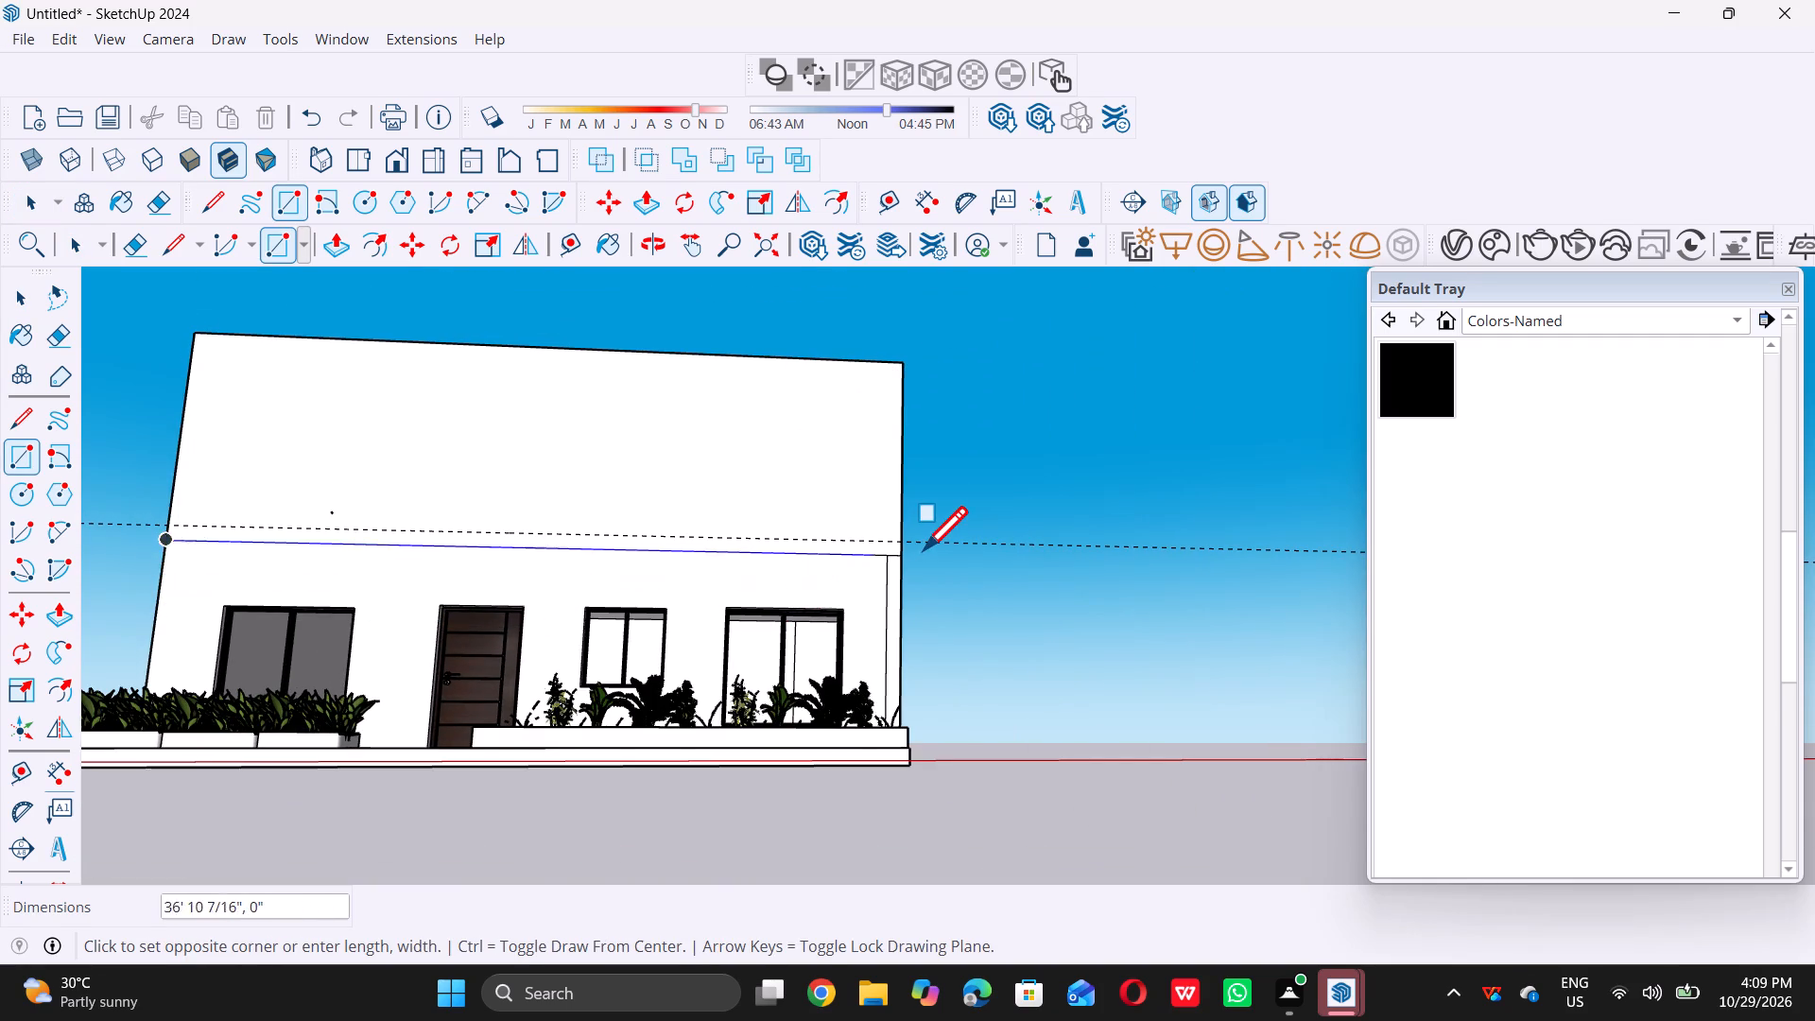
scroll(924, 547, "up", 11)
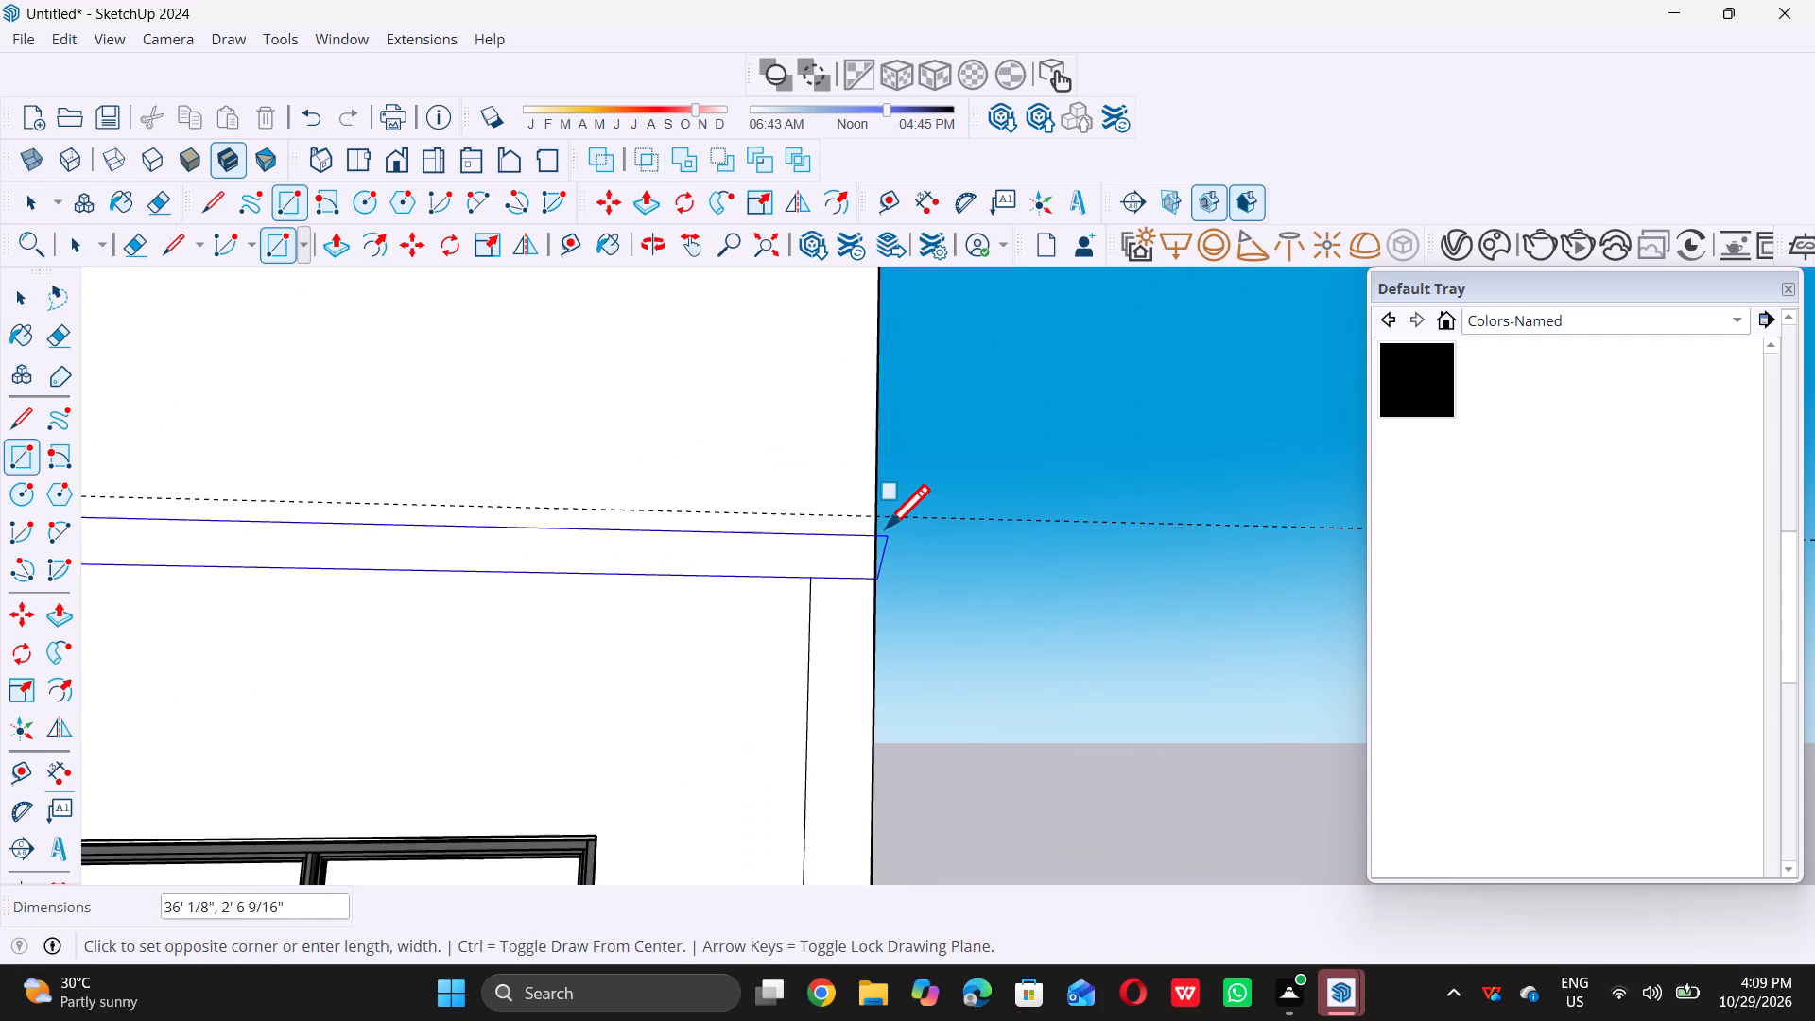
double_click(873, 516)
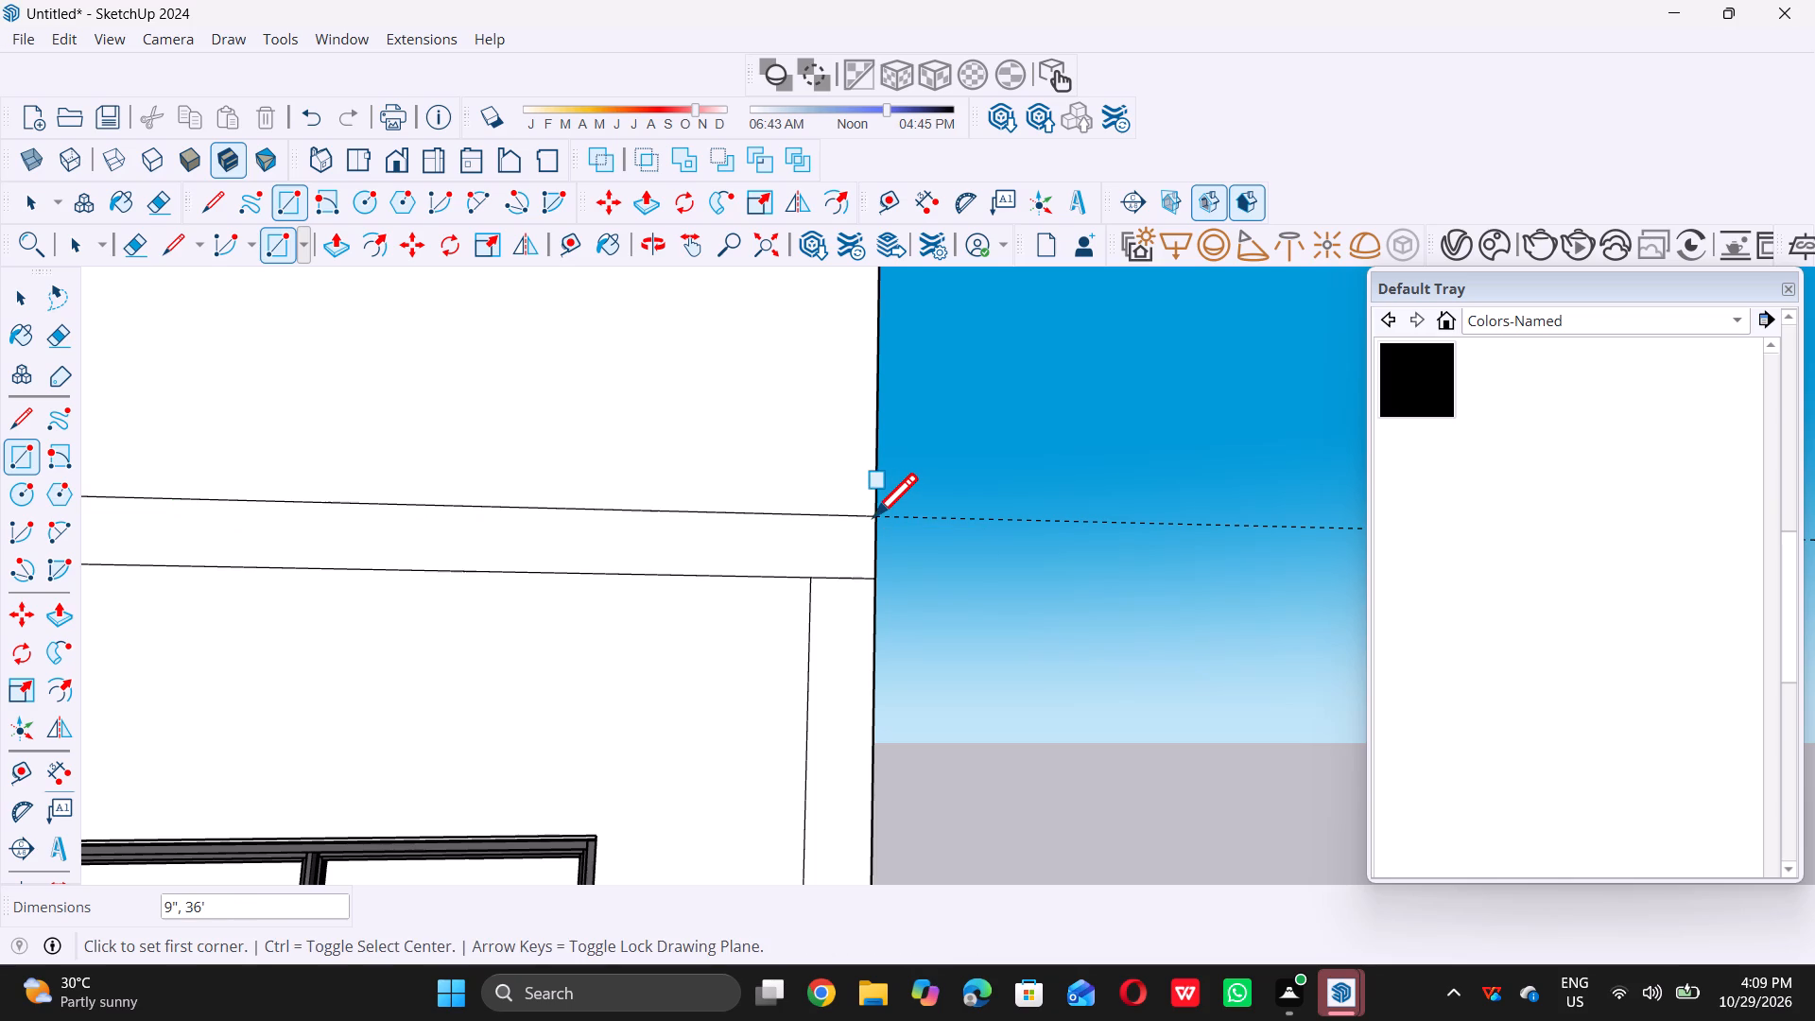
key("space")
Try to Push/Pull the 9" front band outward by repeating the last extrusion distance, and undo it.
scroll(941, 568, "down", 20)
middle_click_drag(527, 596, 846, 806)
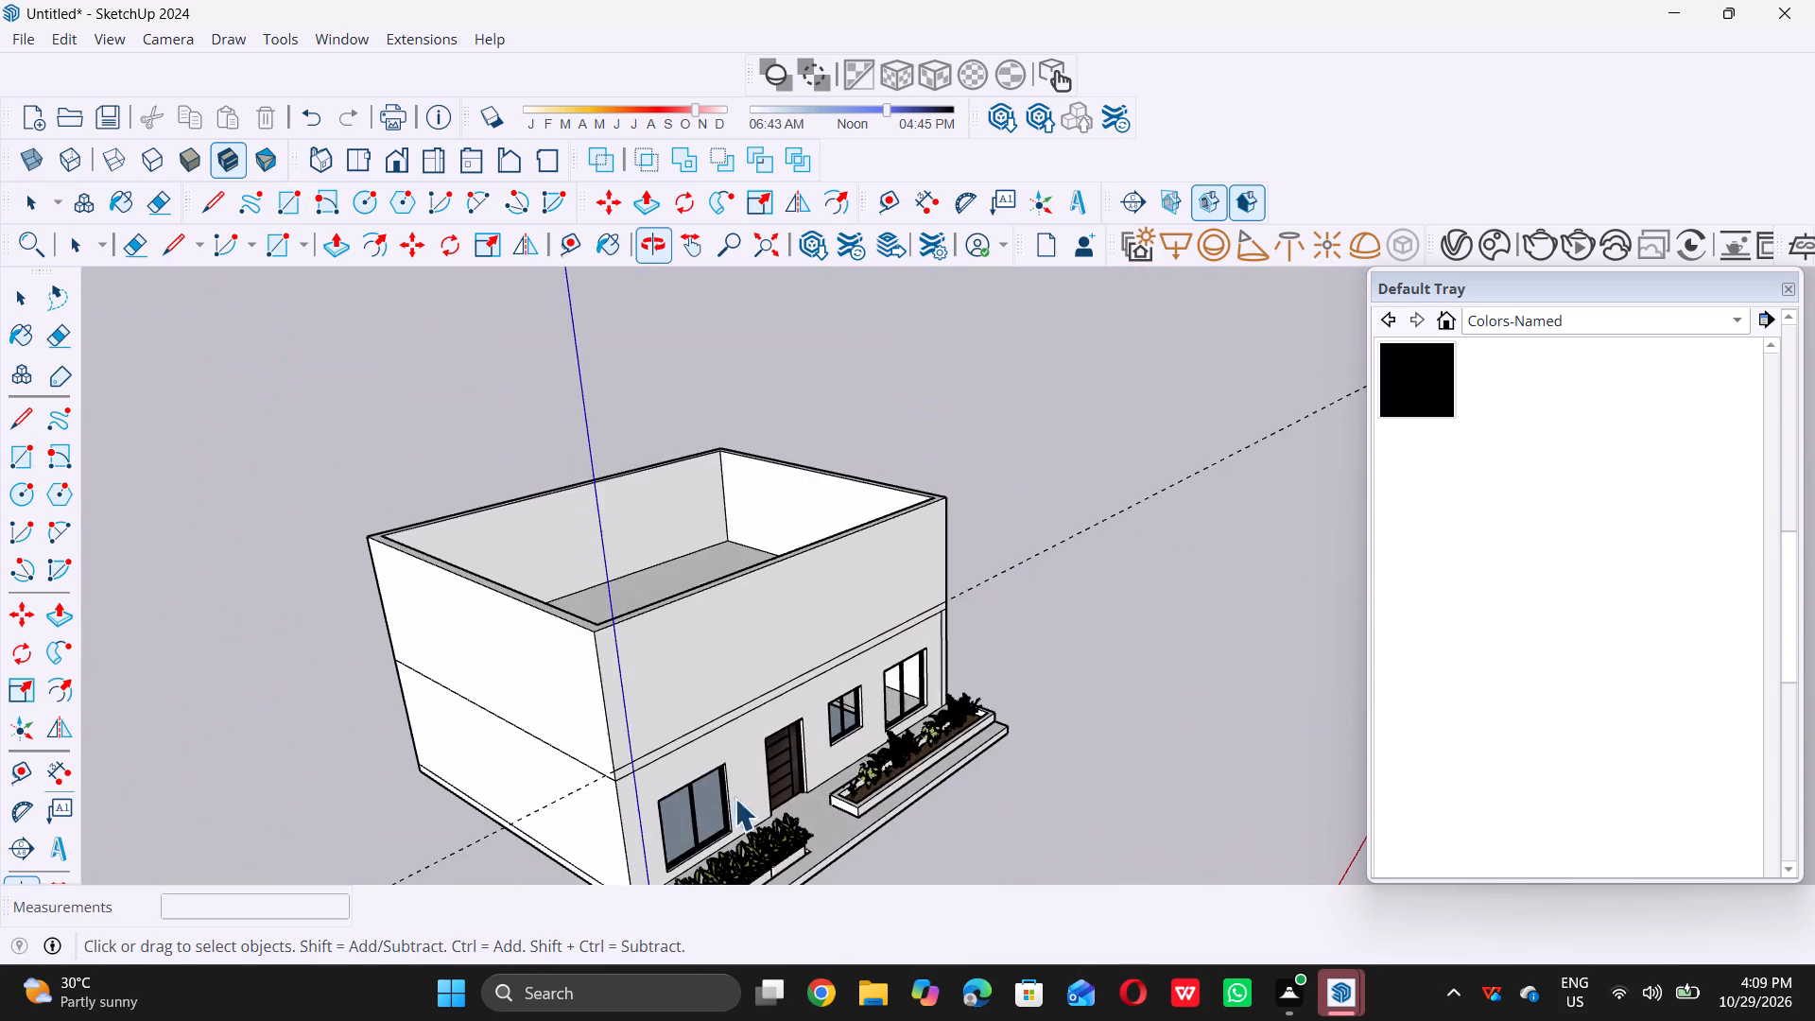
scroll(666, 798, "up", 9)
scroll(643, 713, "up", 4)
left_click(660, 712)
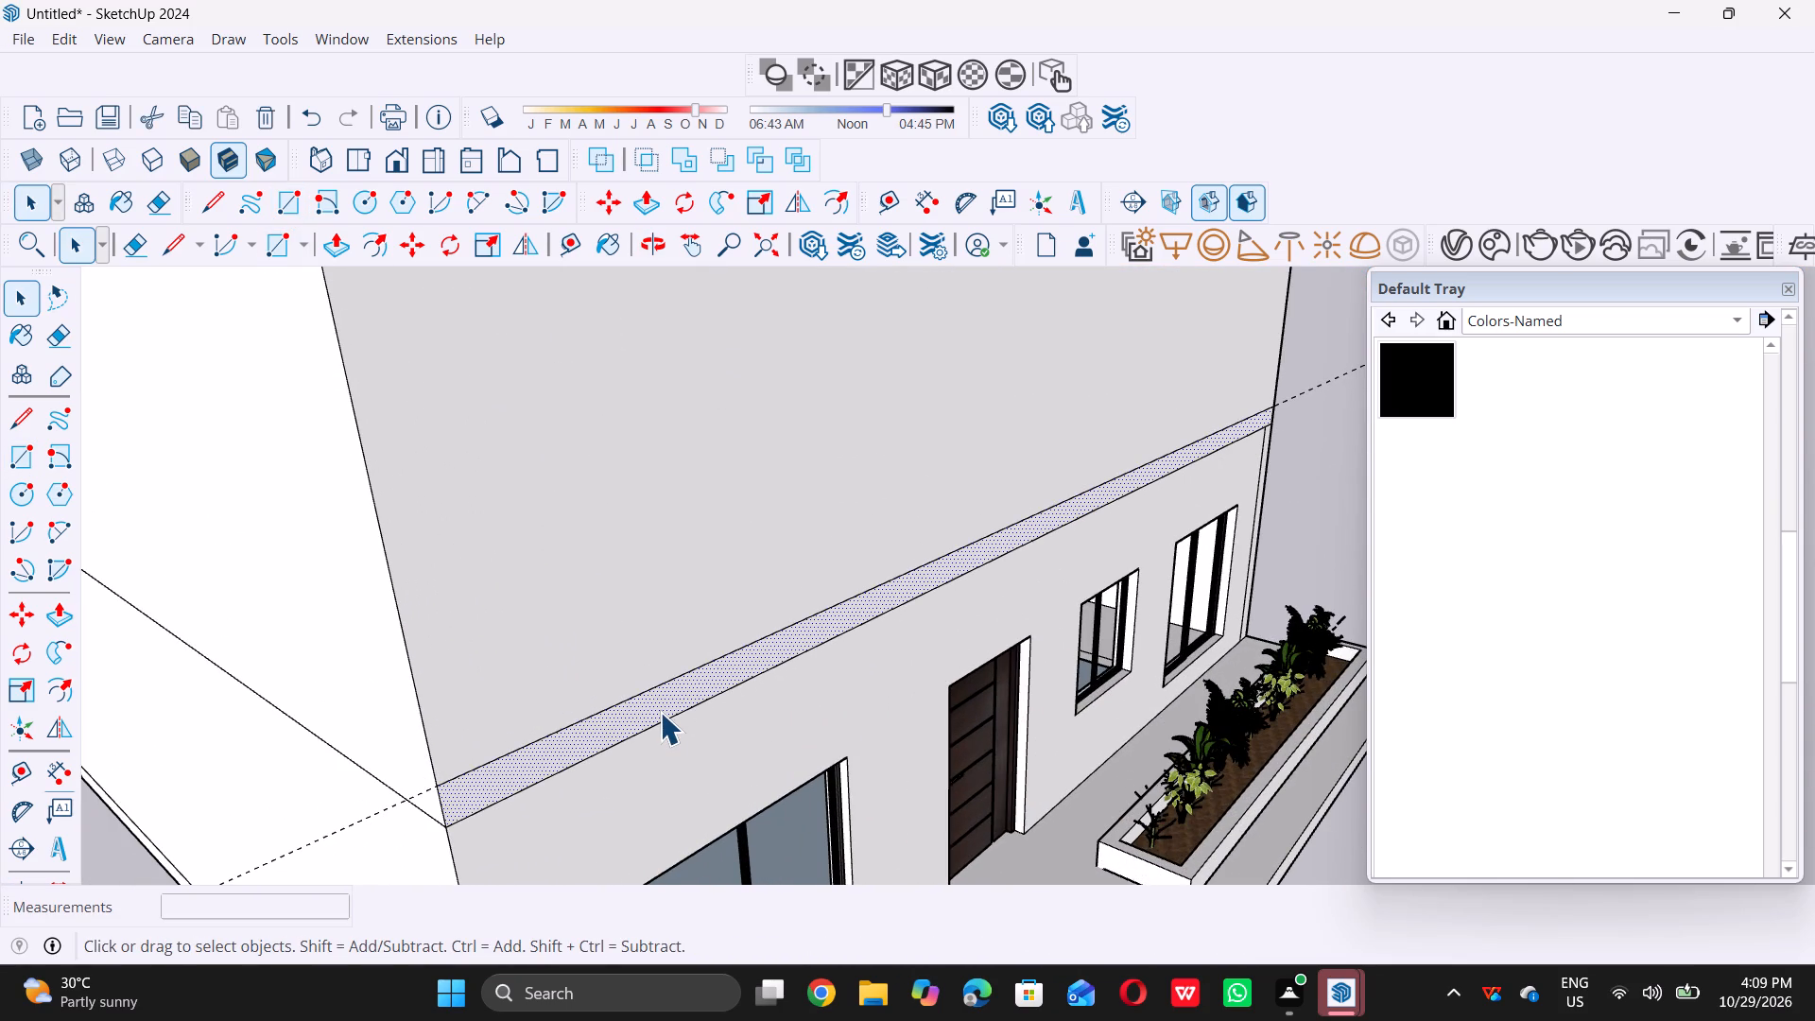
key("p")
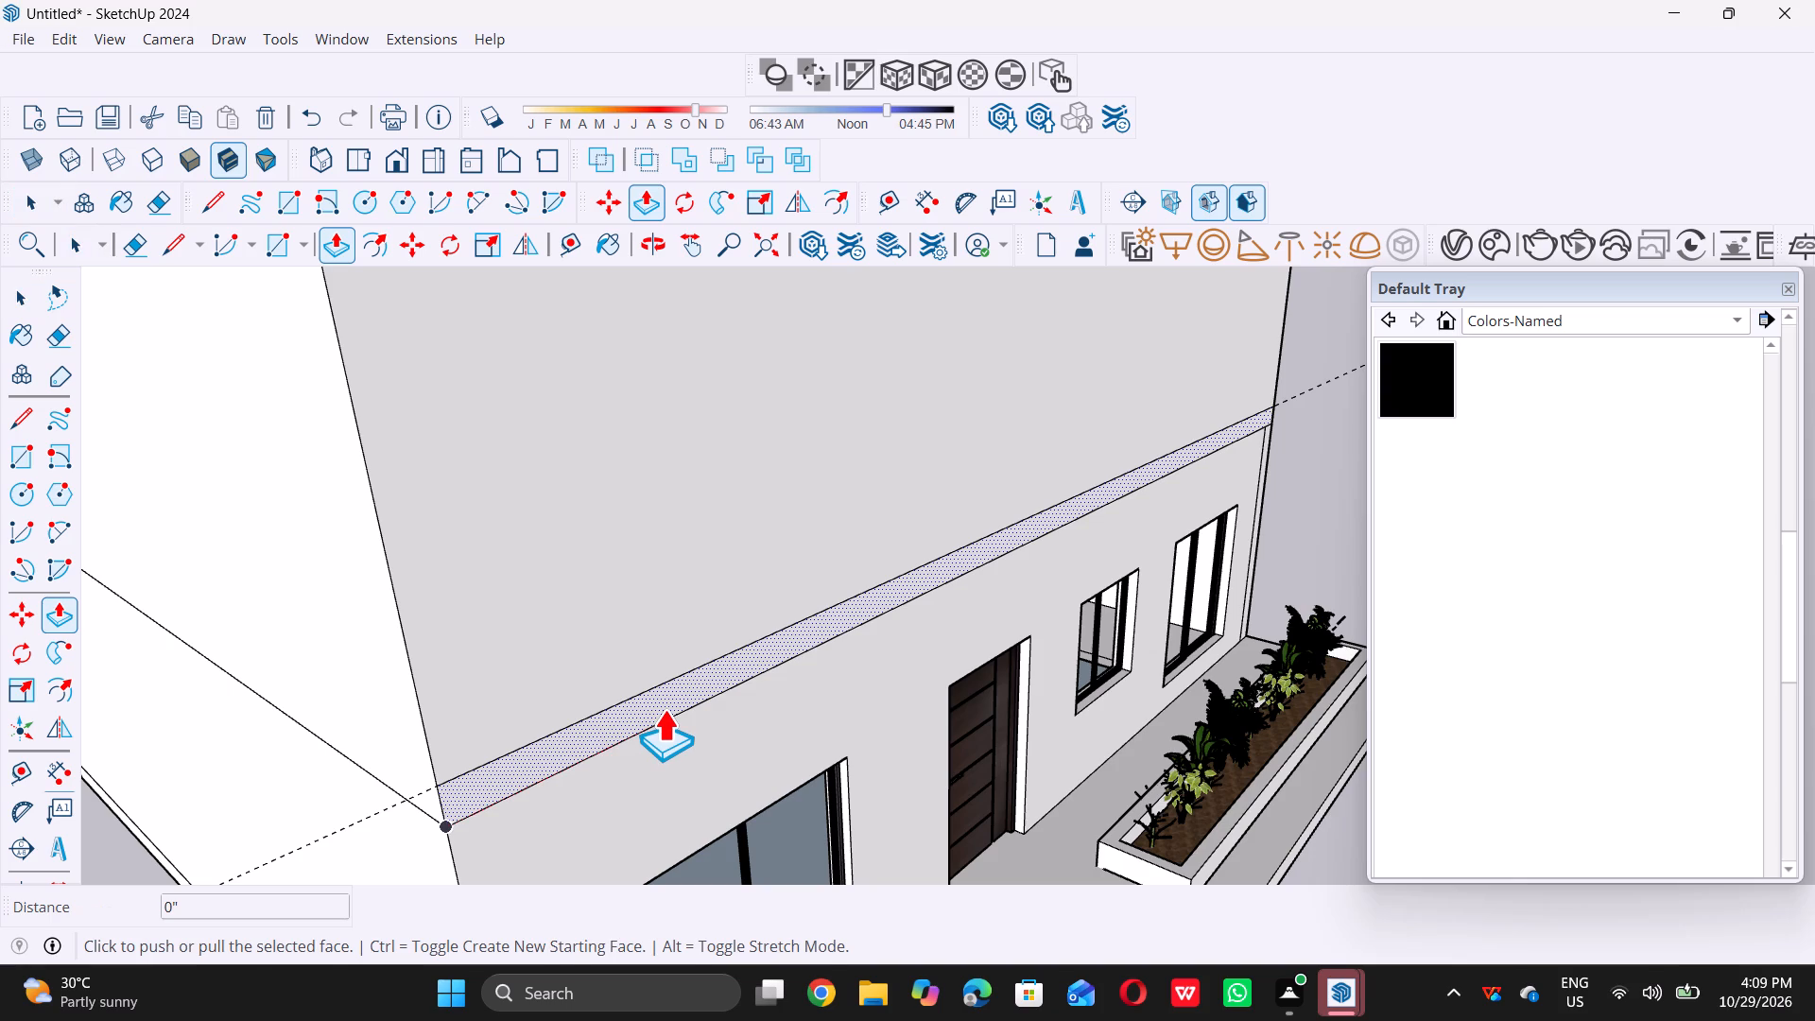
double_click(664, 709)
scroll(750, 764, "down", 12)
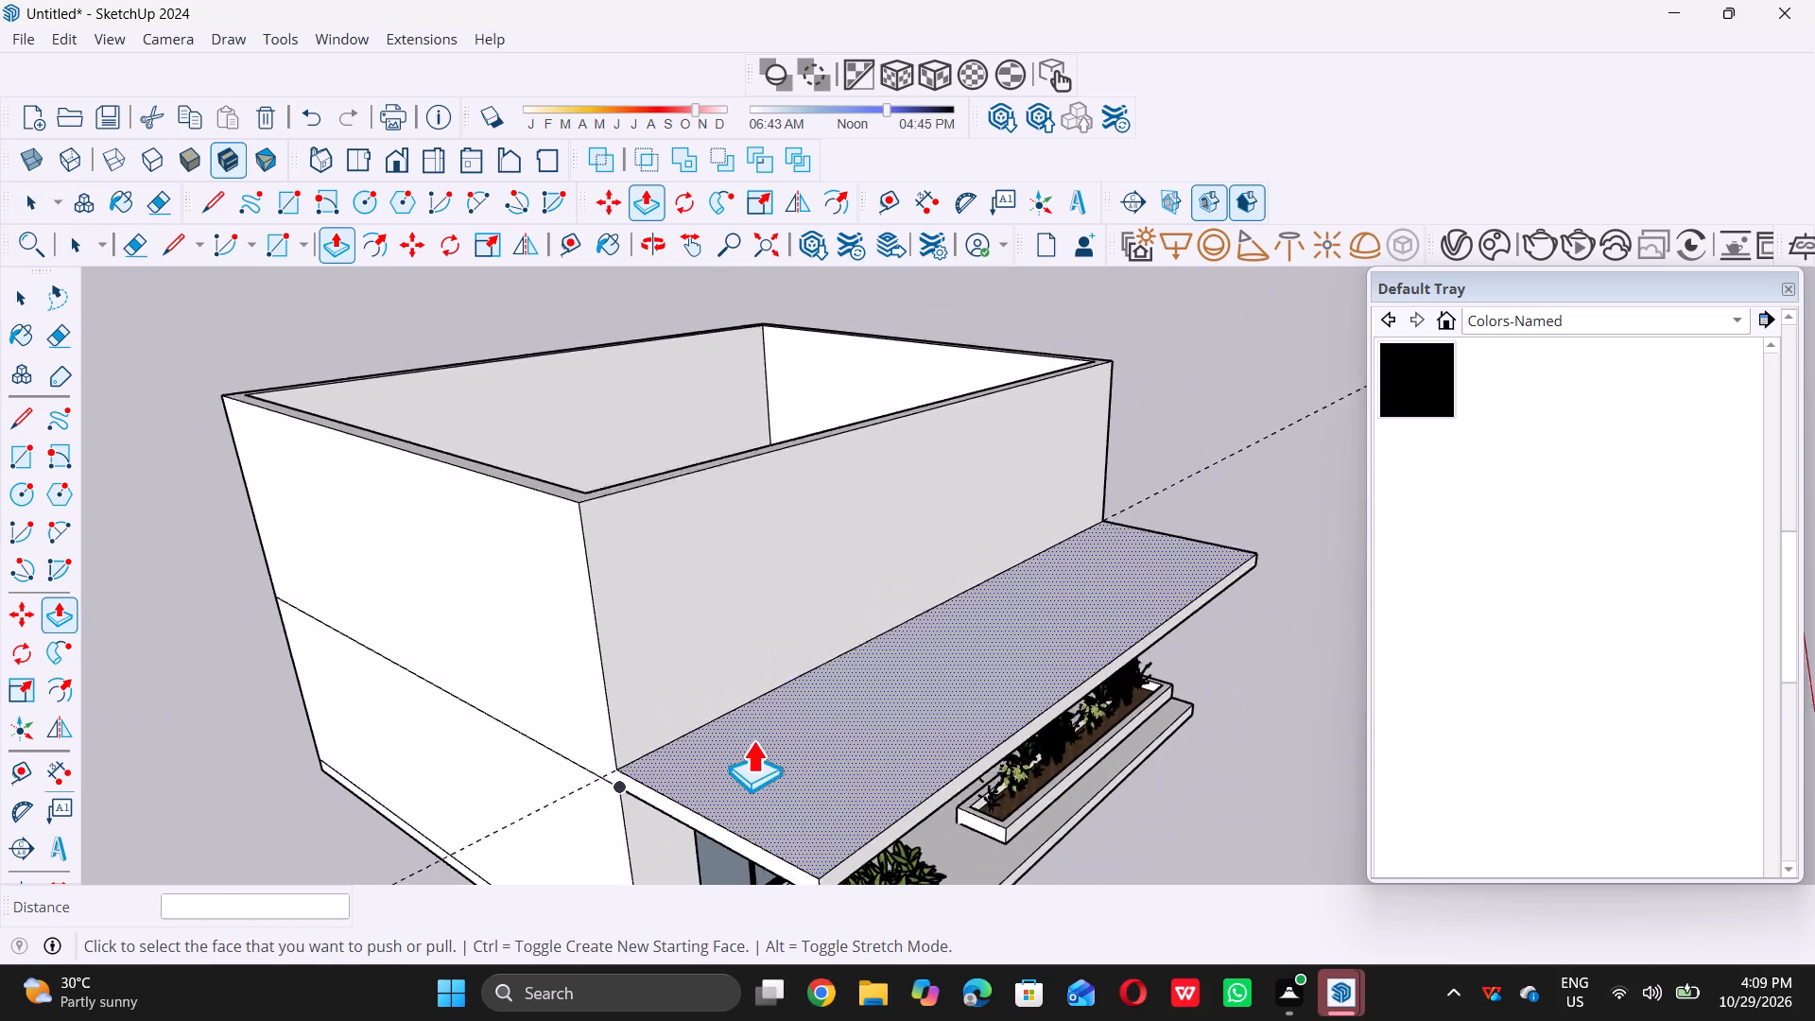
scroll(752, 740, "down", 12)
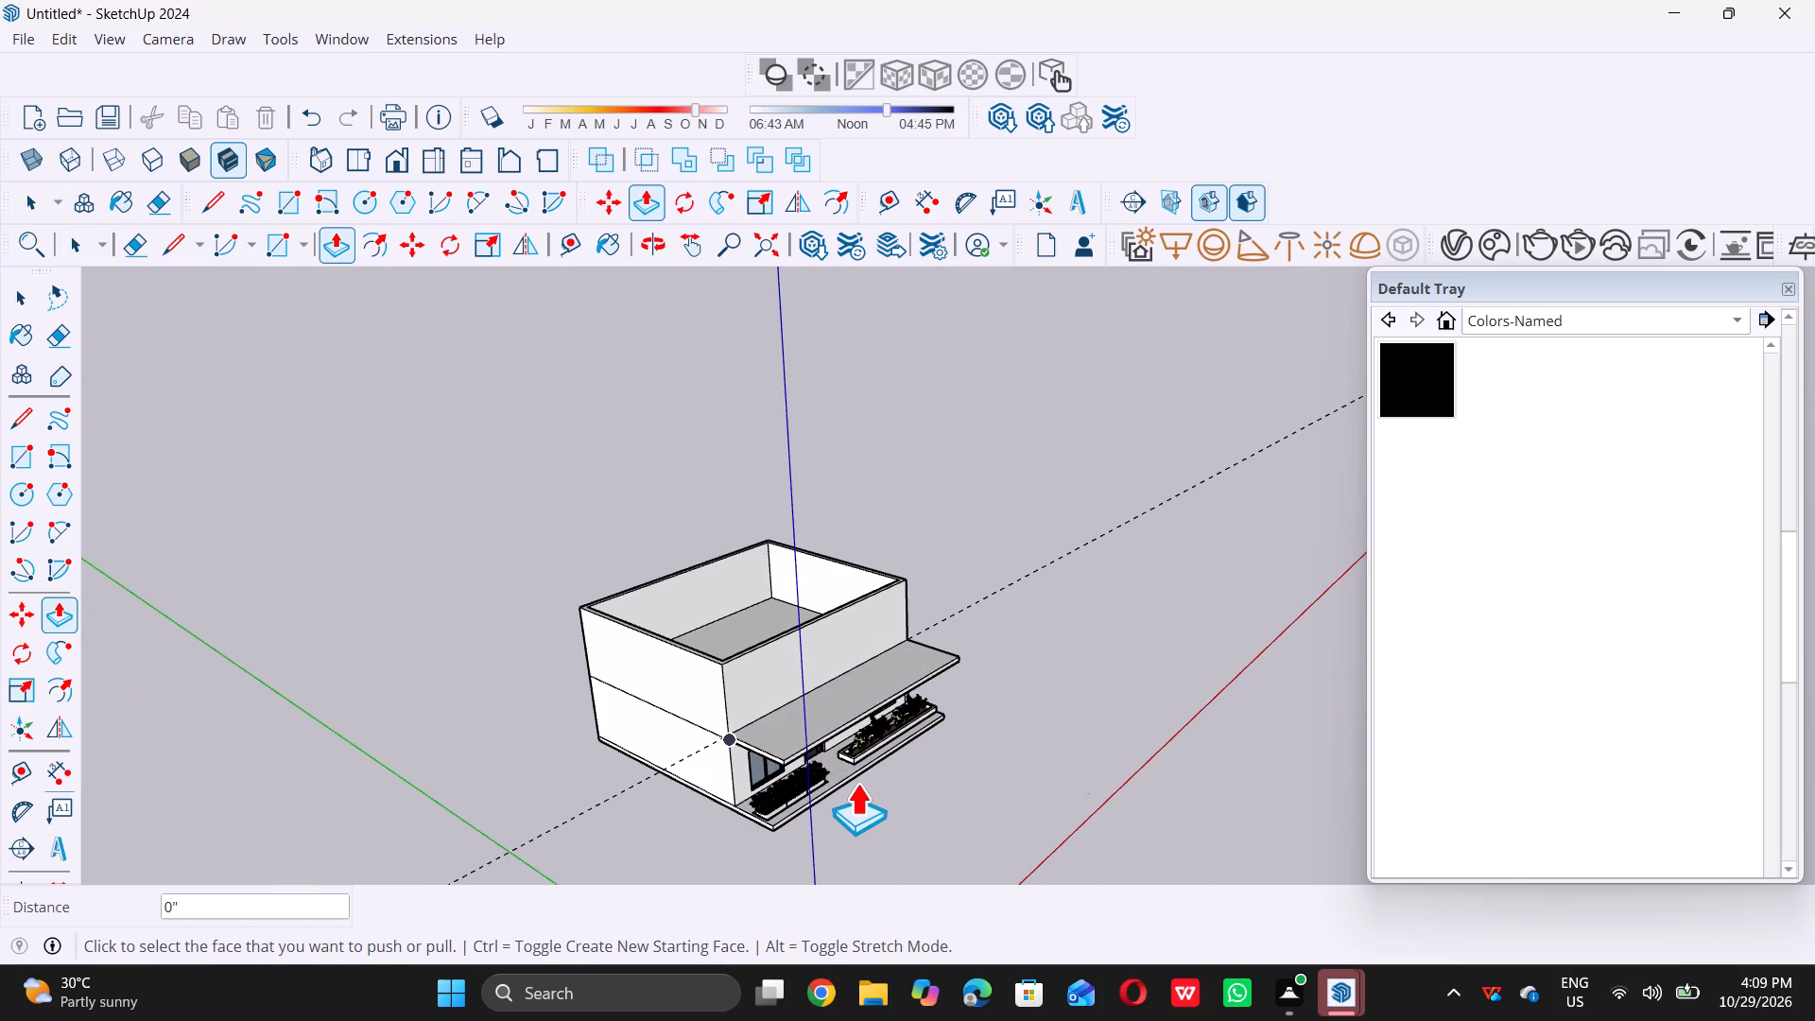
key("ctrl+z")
Push/Pull the 9" front band outward by 3' to form a canopy slab above the windows and door.
scroll(793, 735, "up", 10)
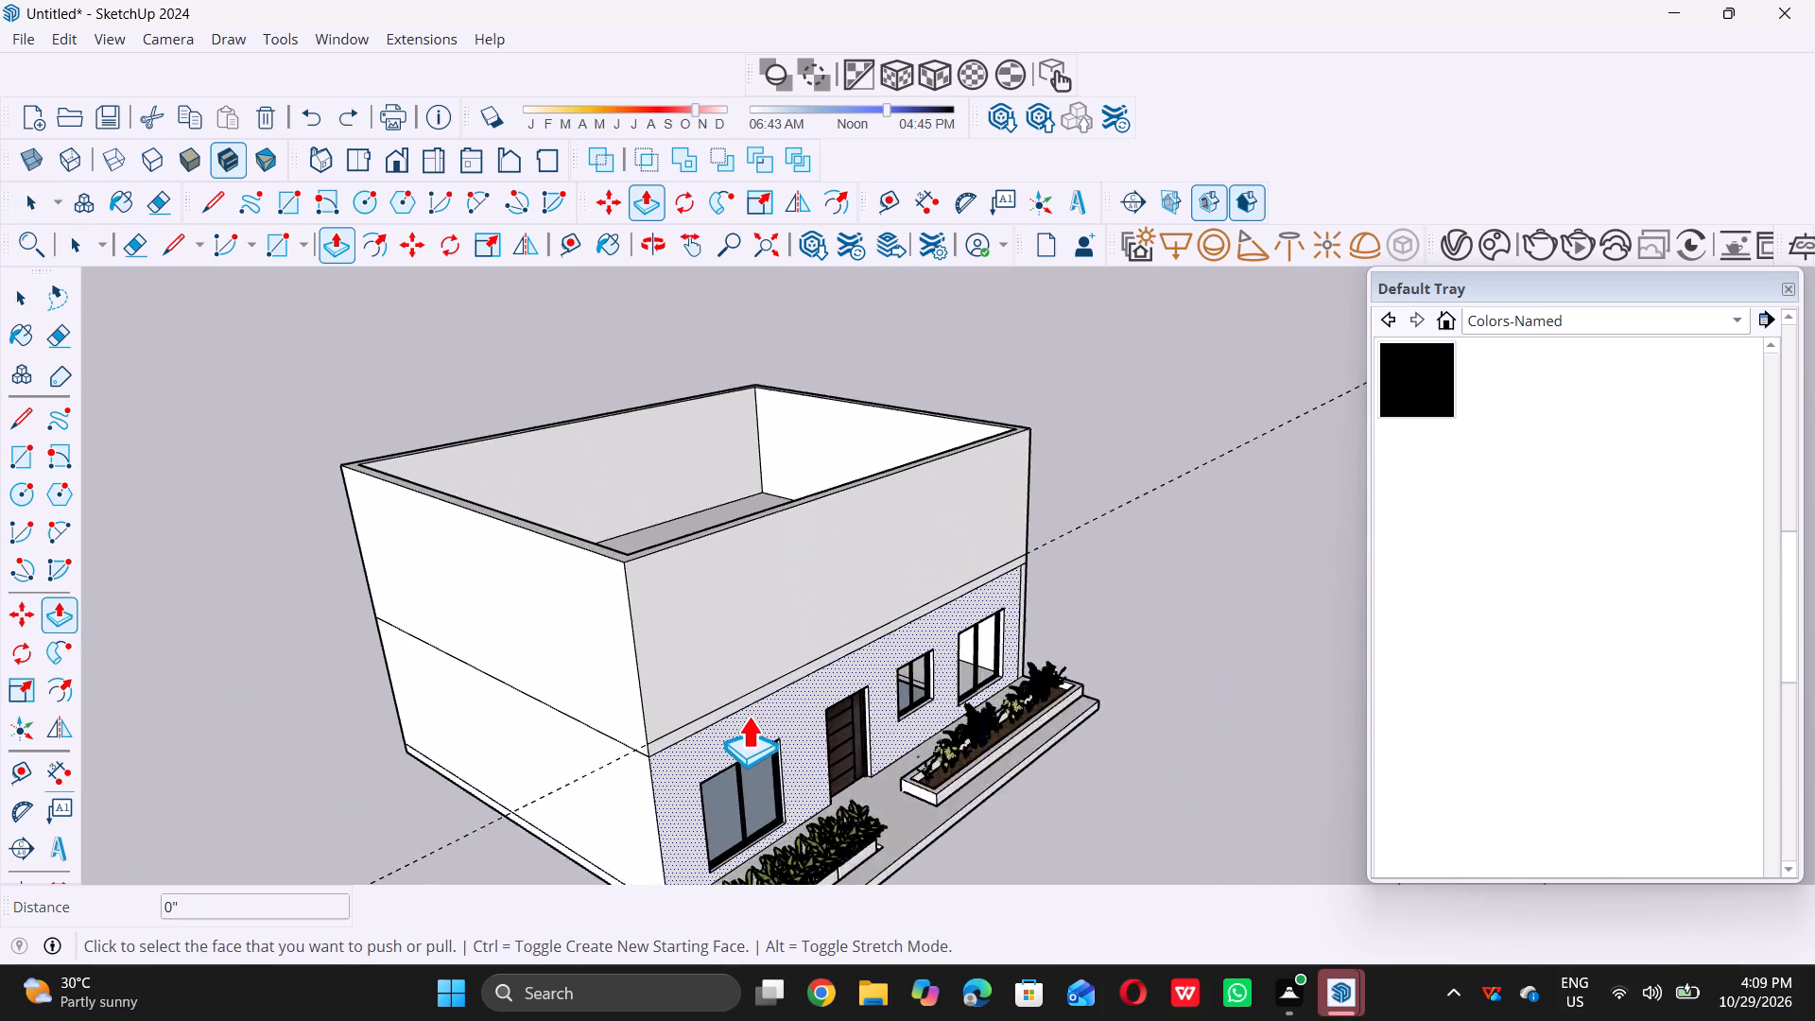
scroll(748, 716, "up", 3)
left_click(710, 706)
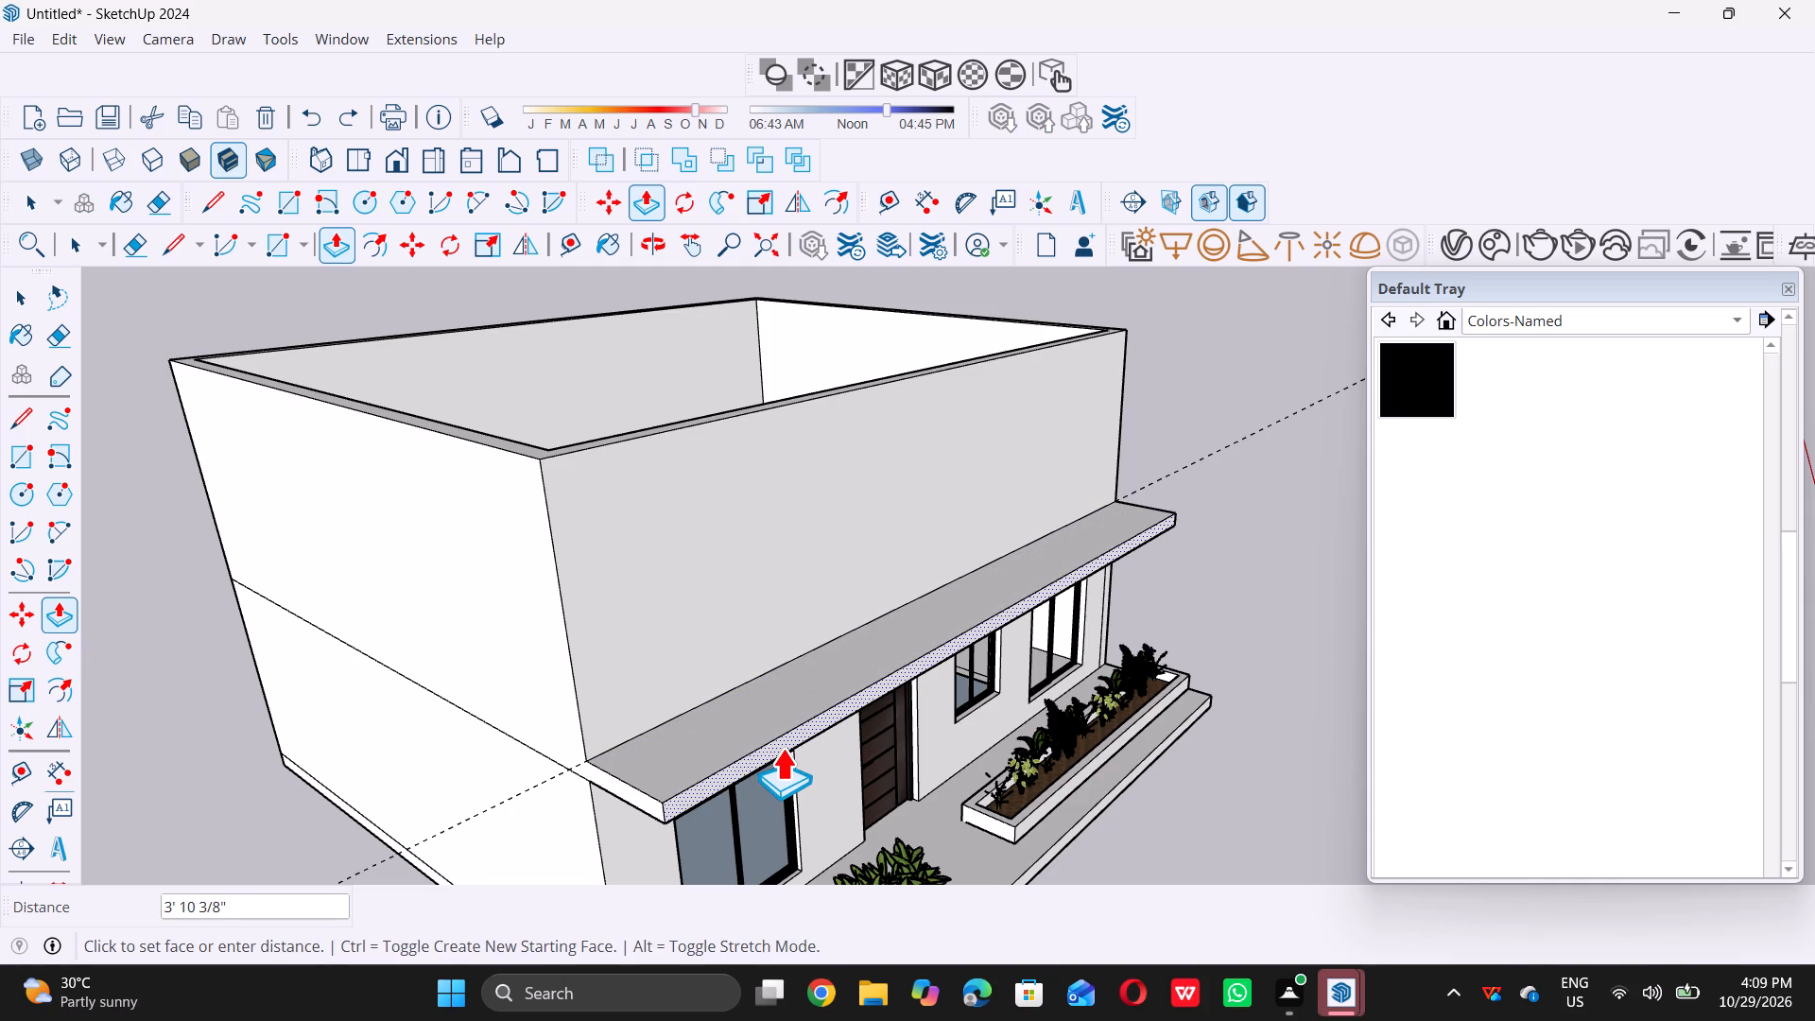
key("3")
key("apostrophe")
key("Return")
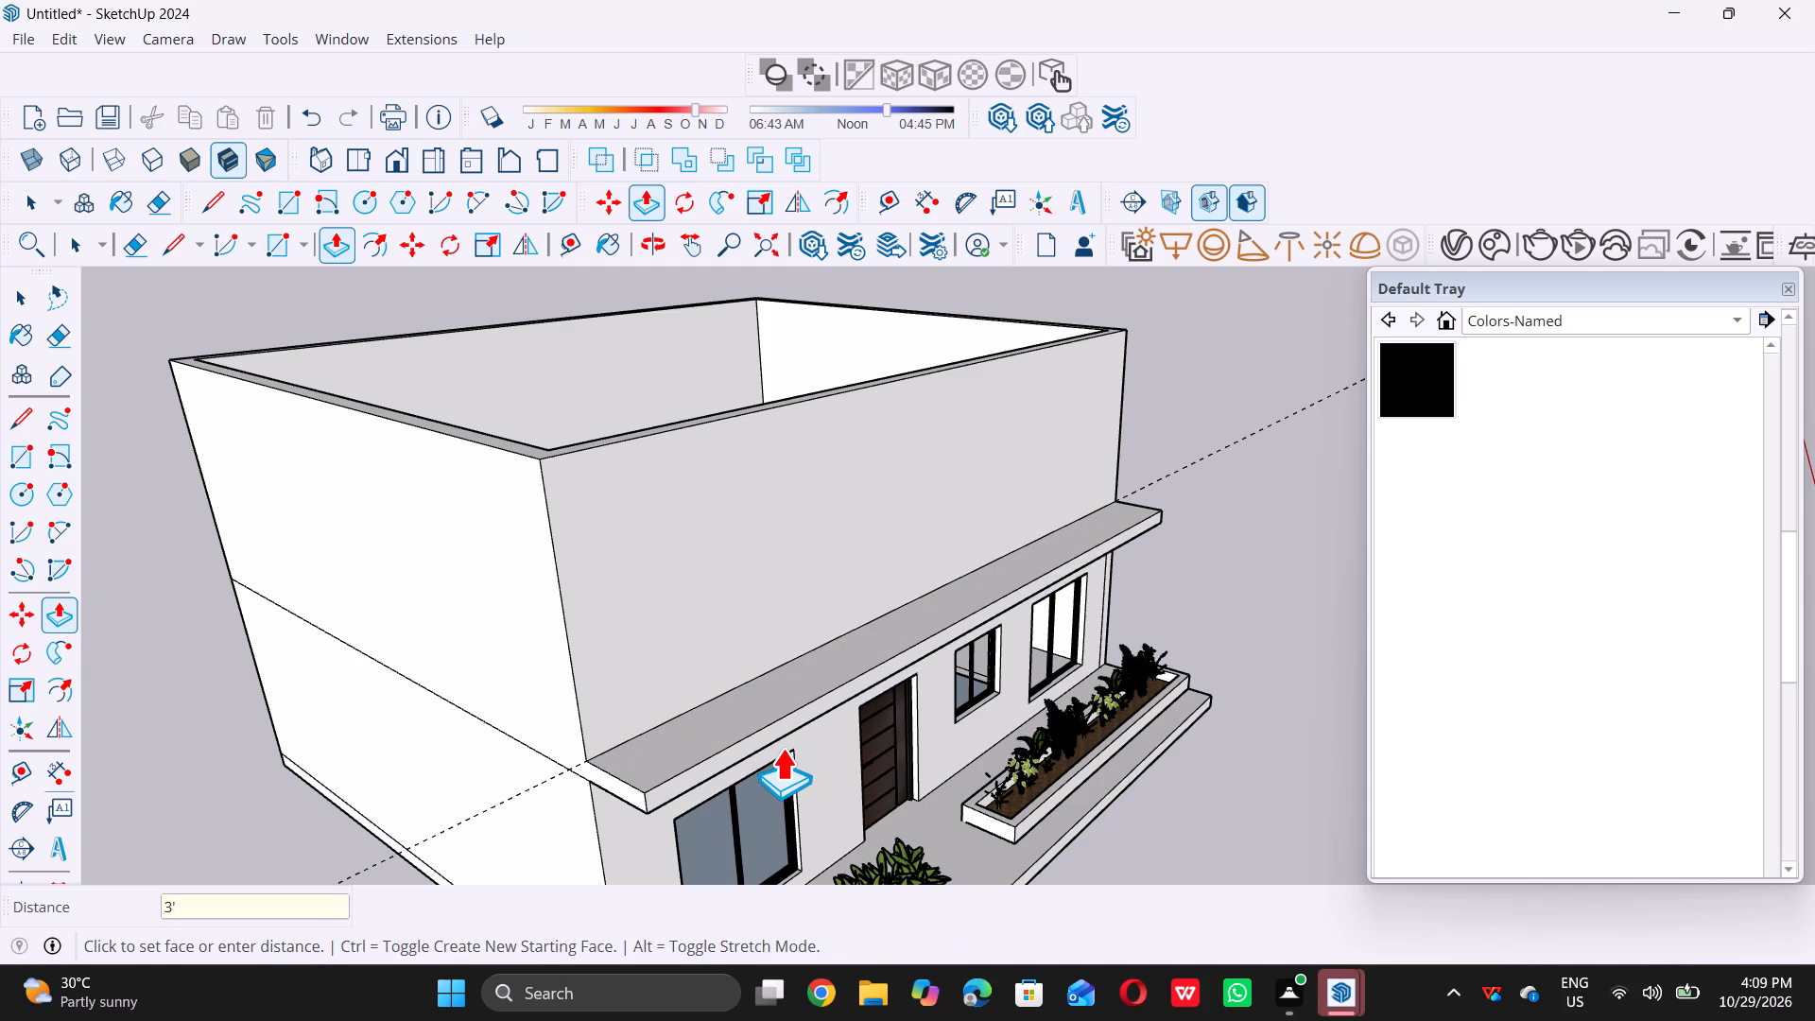
key("space")
Push/Pull the canopy slab's front face outward by a further 2'.
scroll(724, 659, "down", 6)
middle_click_drag(776, 650, 501, 508)
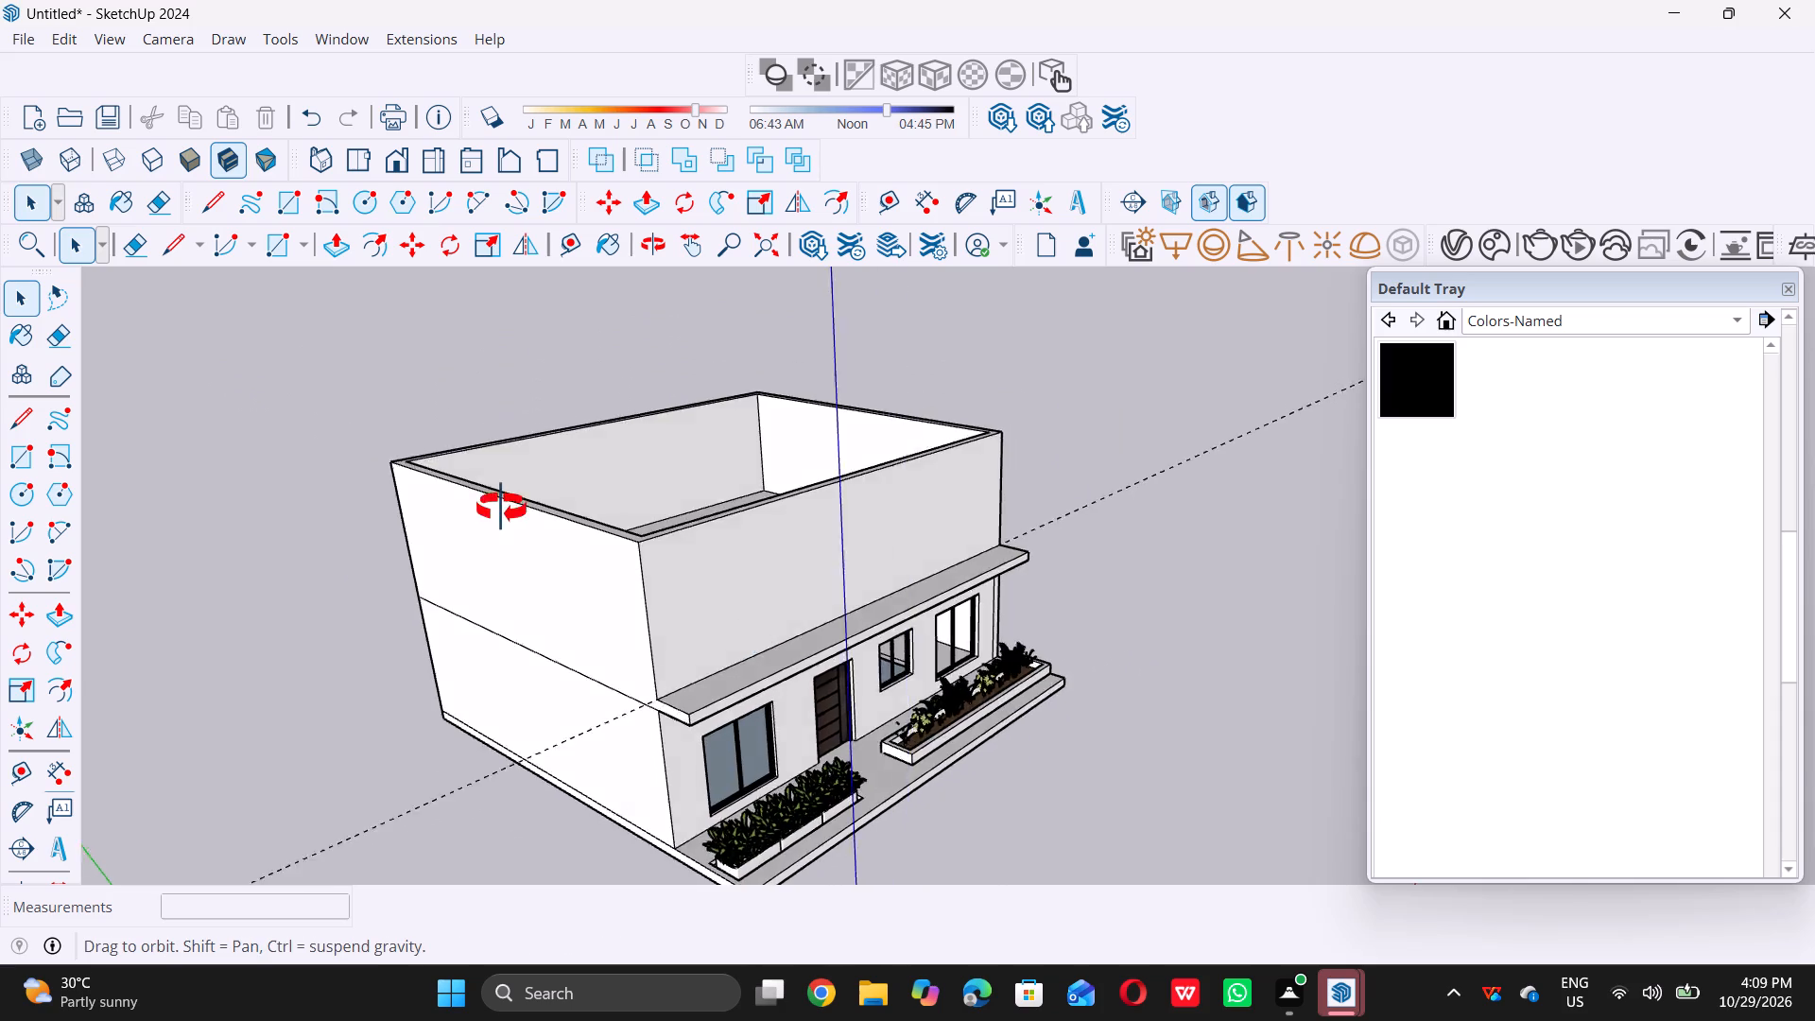
middle_click_drag(501, 508, 380, 612)
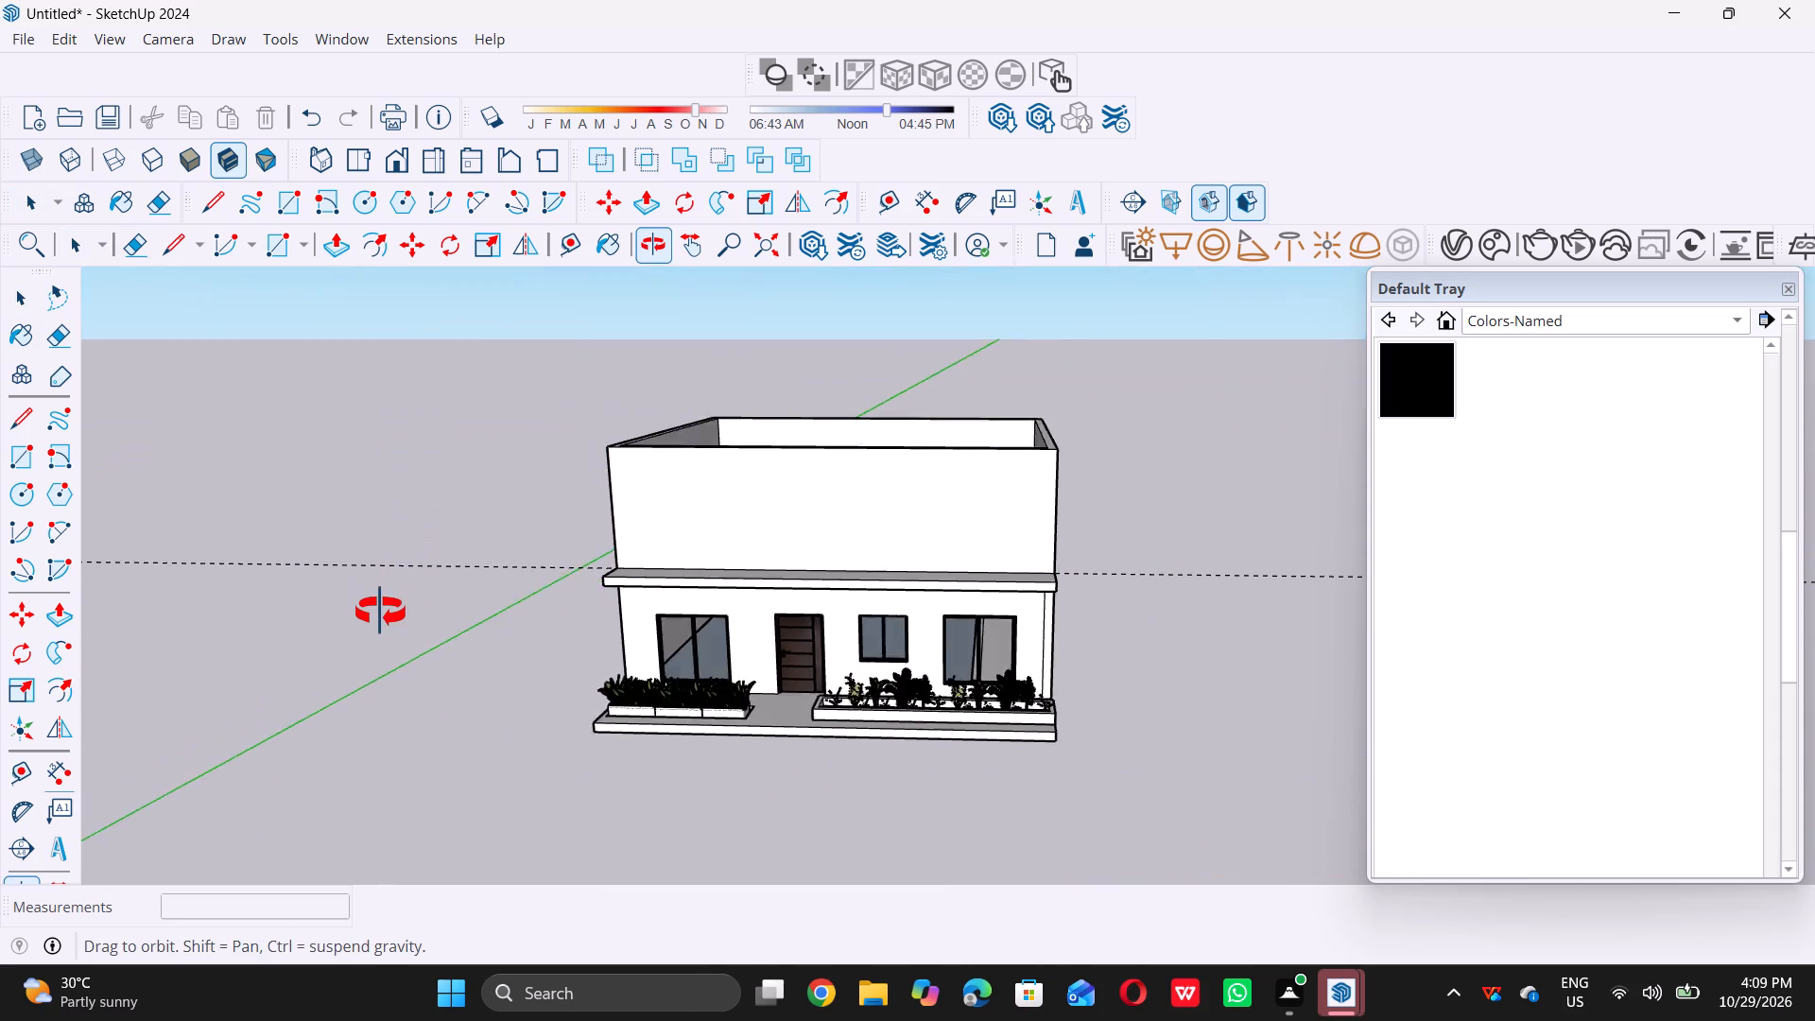
middle_click_drag(380, 612, 853, 701)
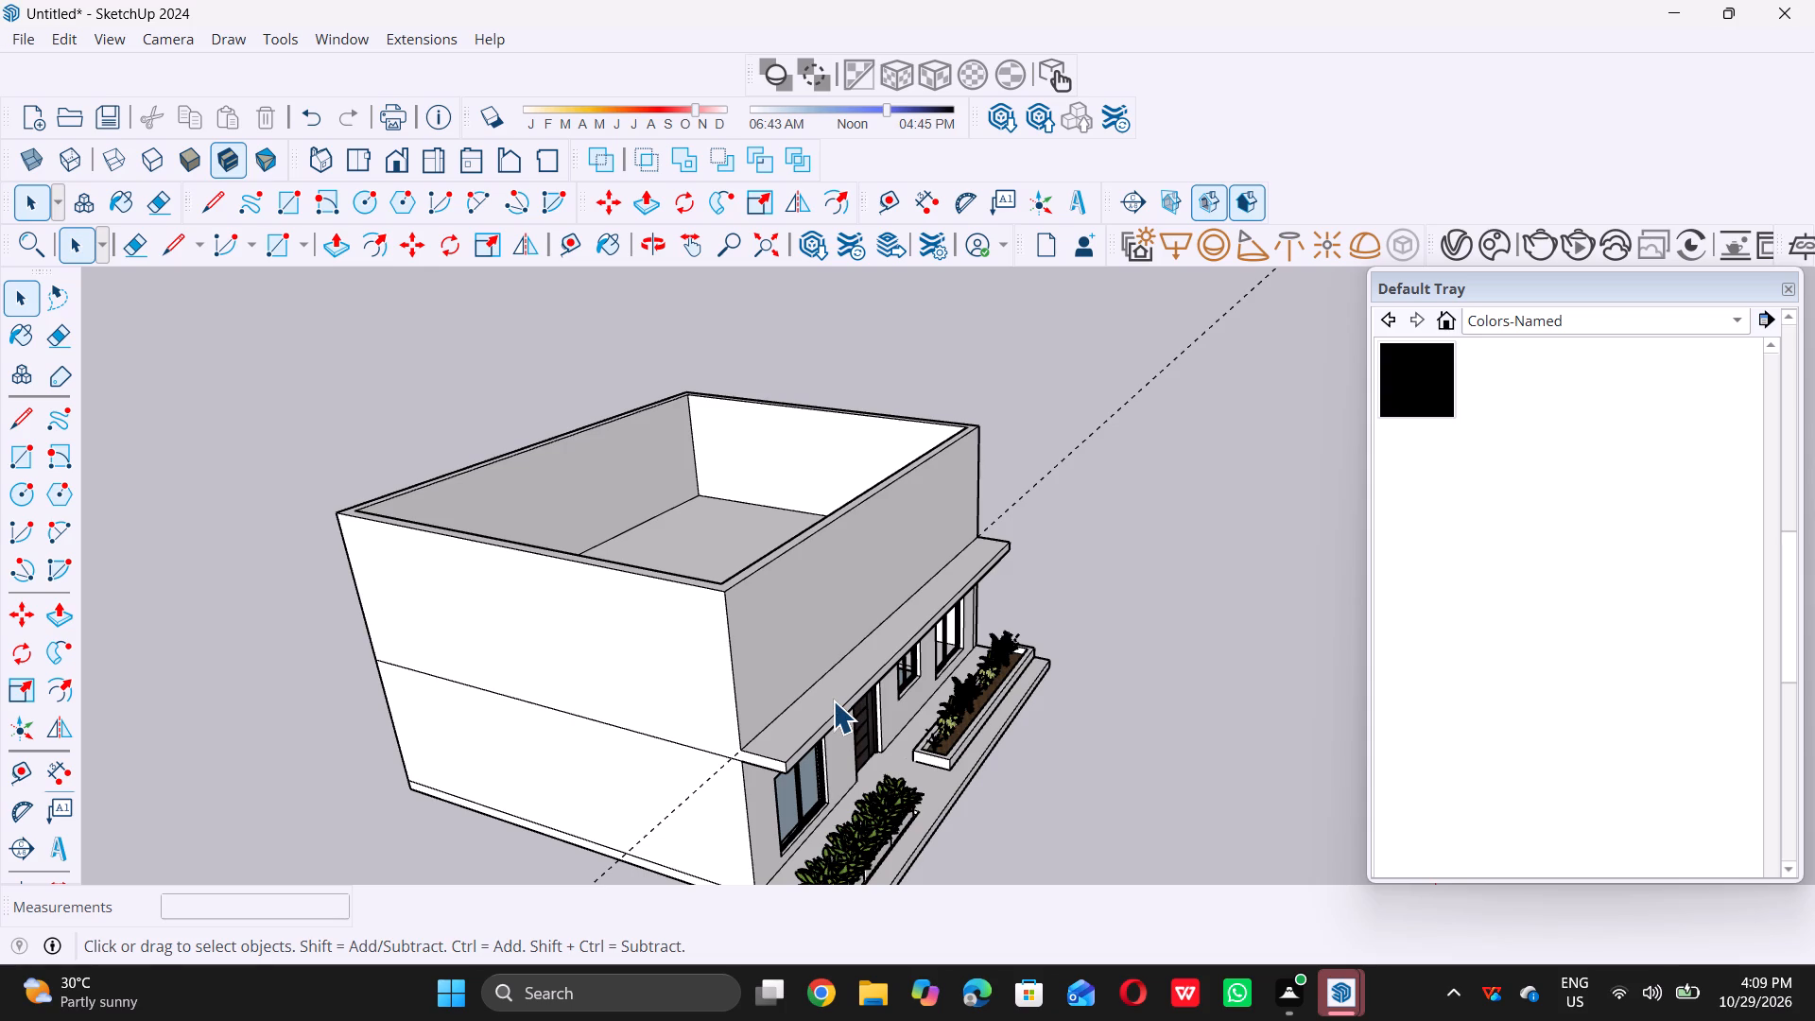
scroll(833, 701, "down", 1)
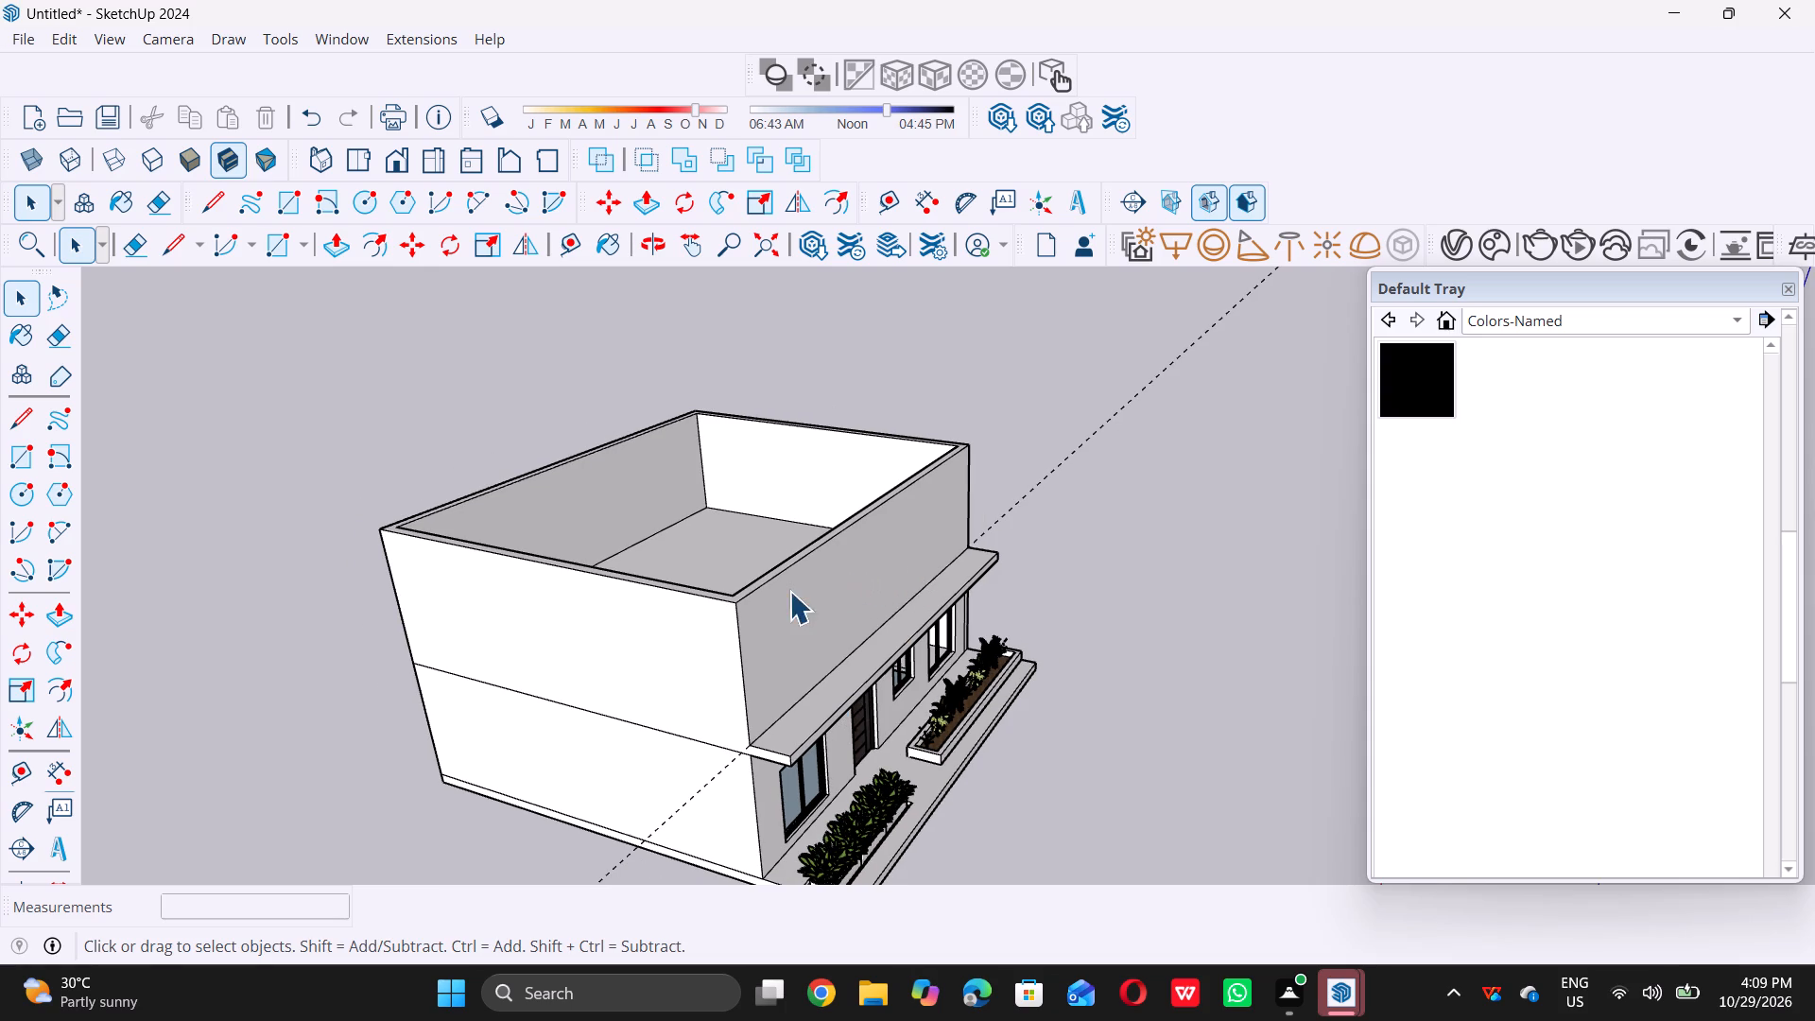
scroll(748, 575, "down", 5)
scroll(772, 723, "up", 11)
scroll(801, 641, "up", 4)
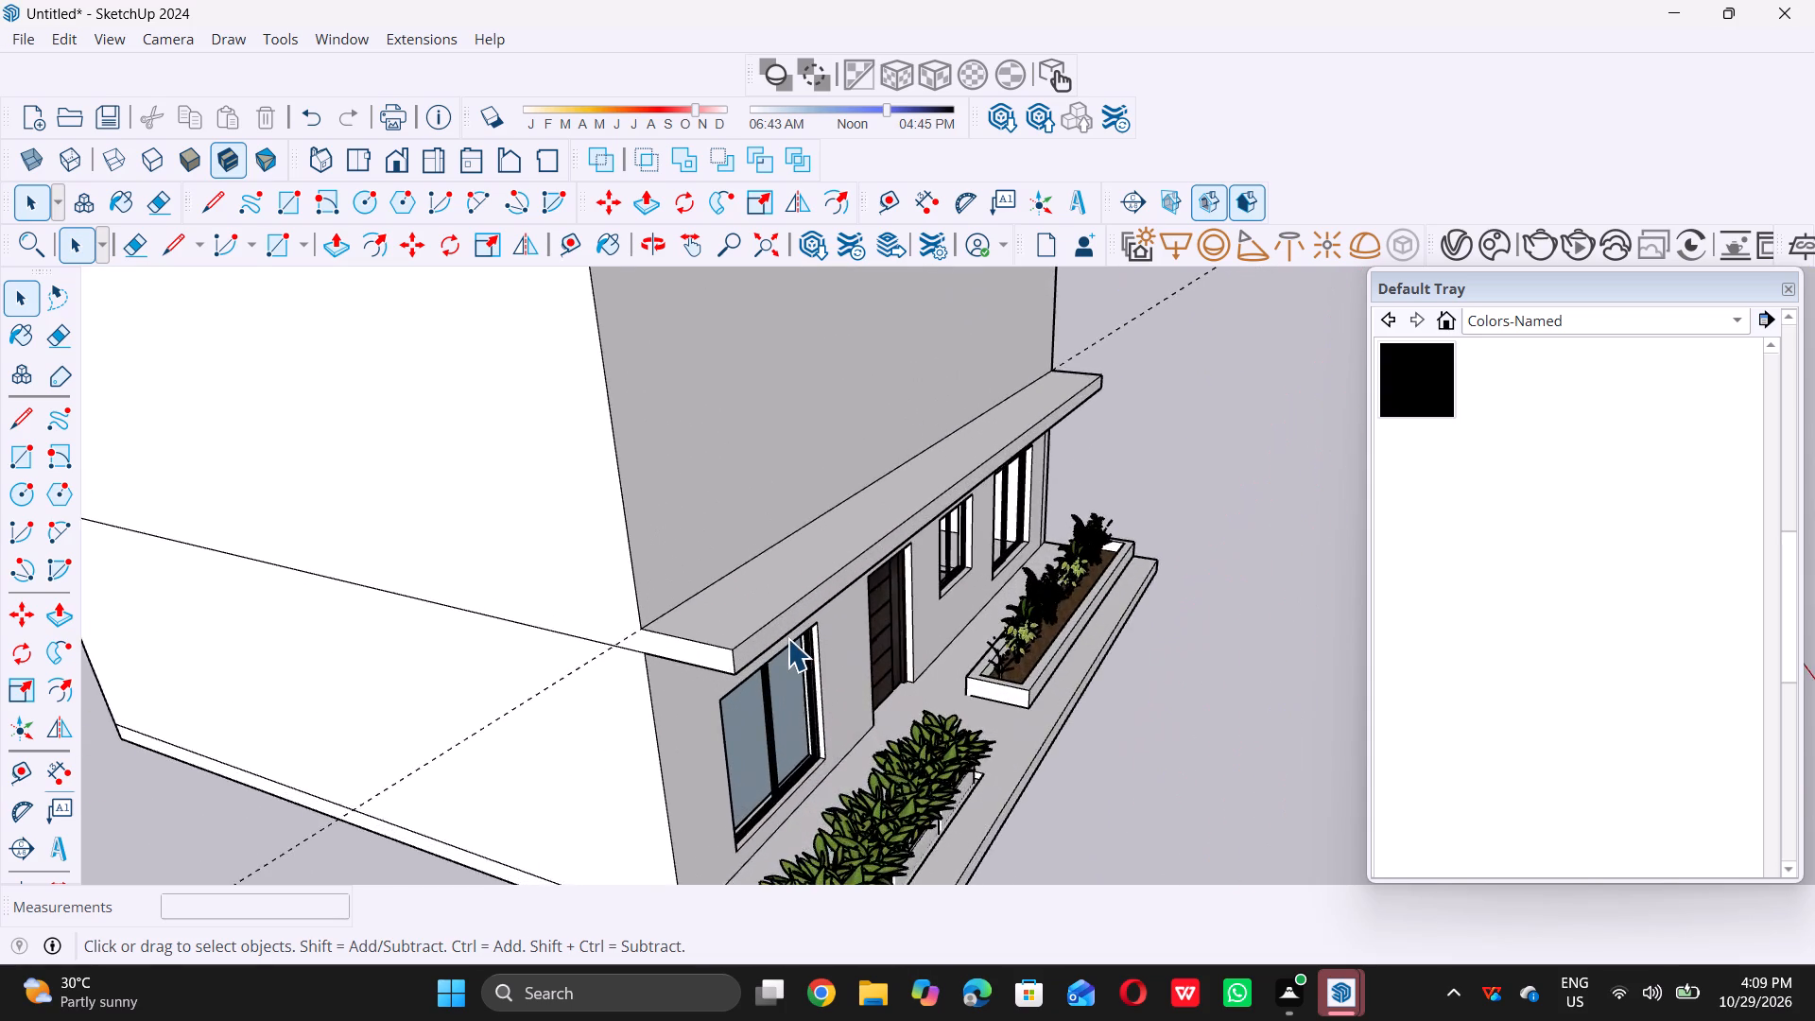
scroll(787, 638, "up", 10)
left_click(786, 606)
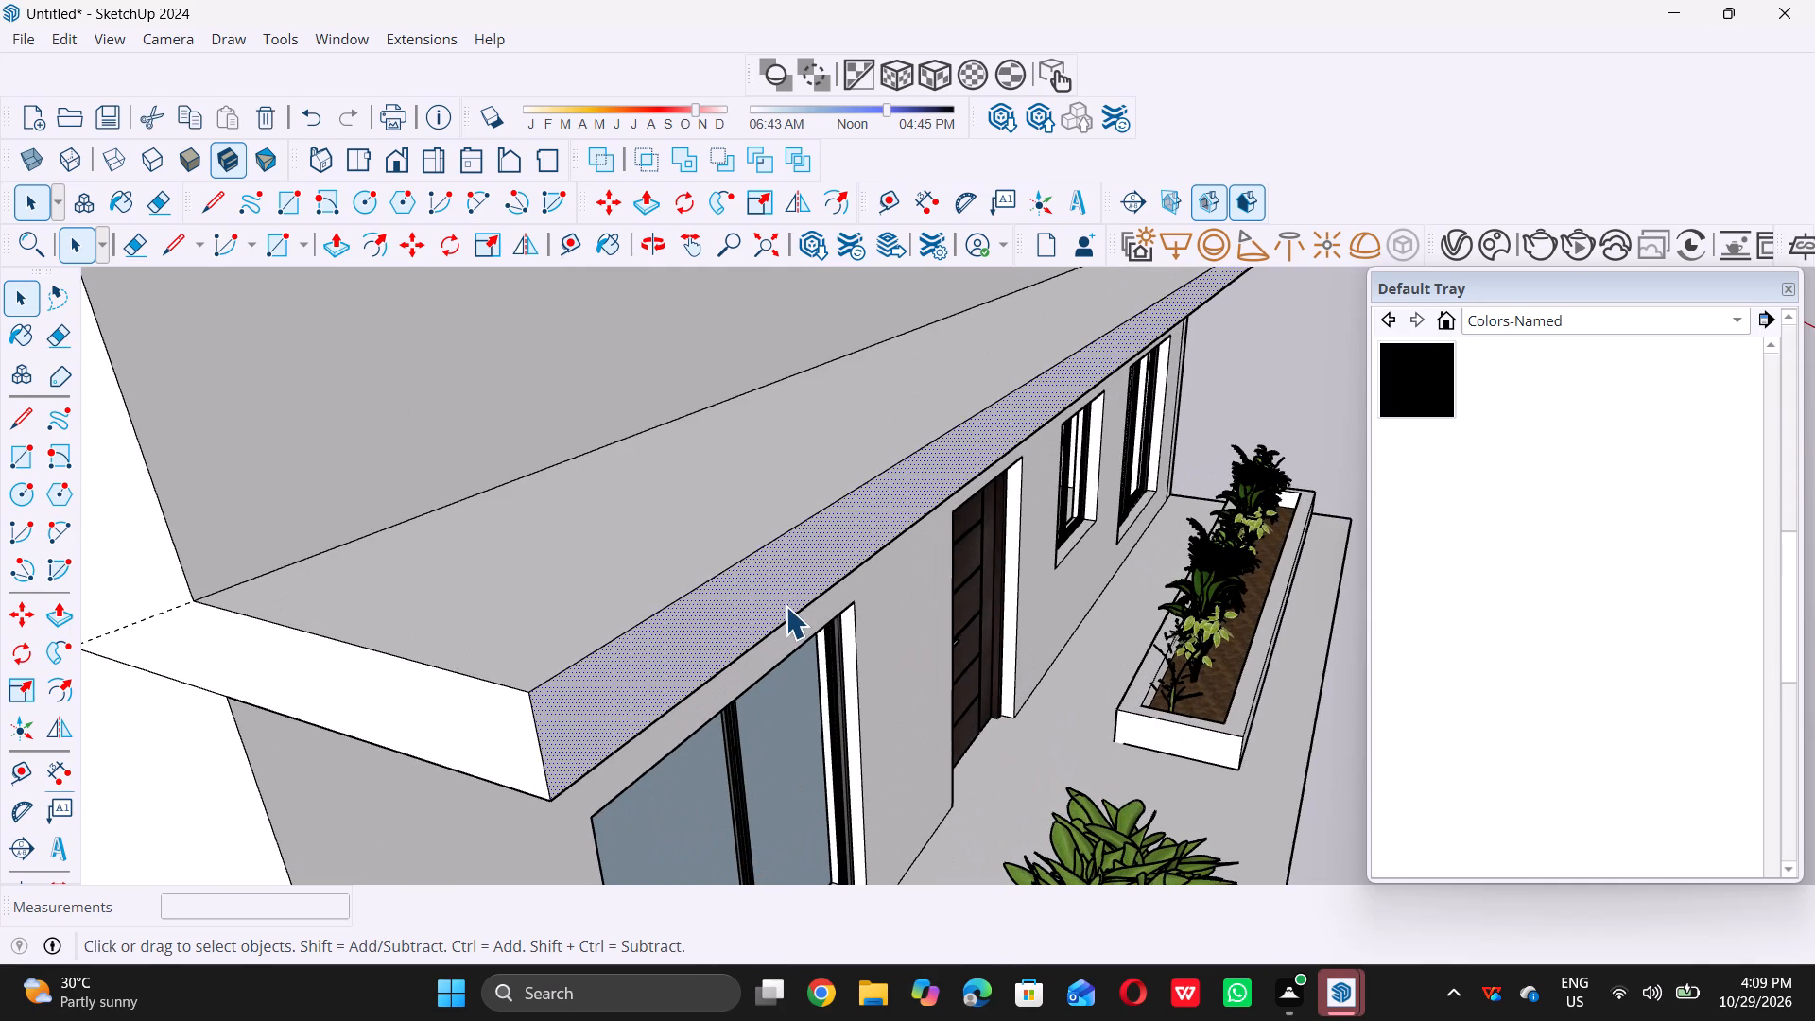
key("p")
left_click(786, 607)
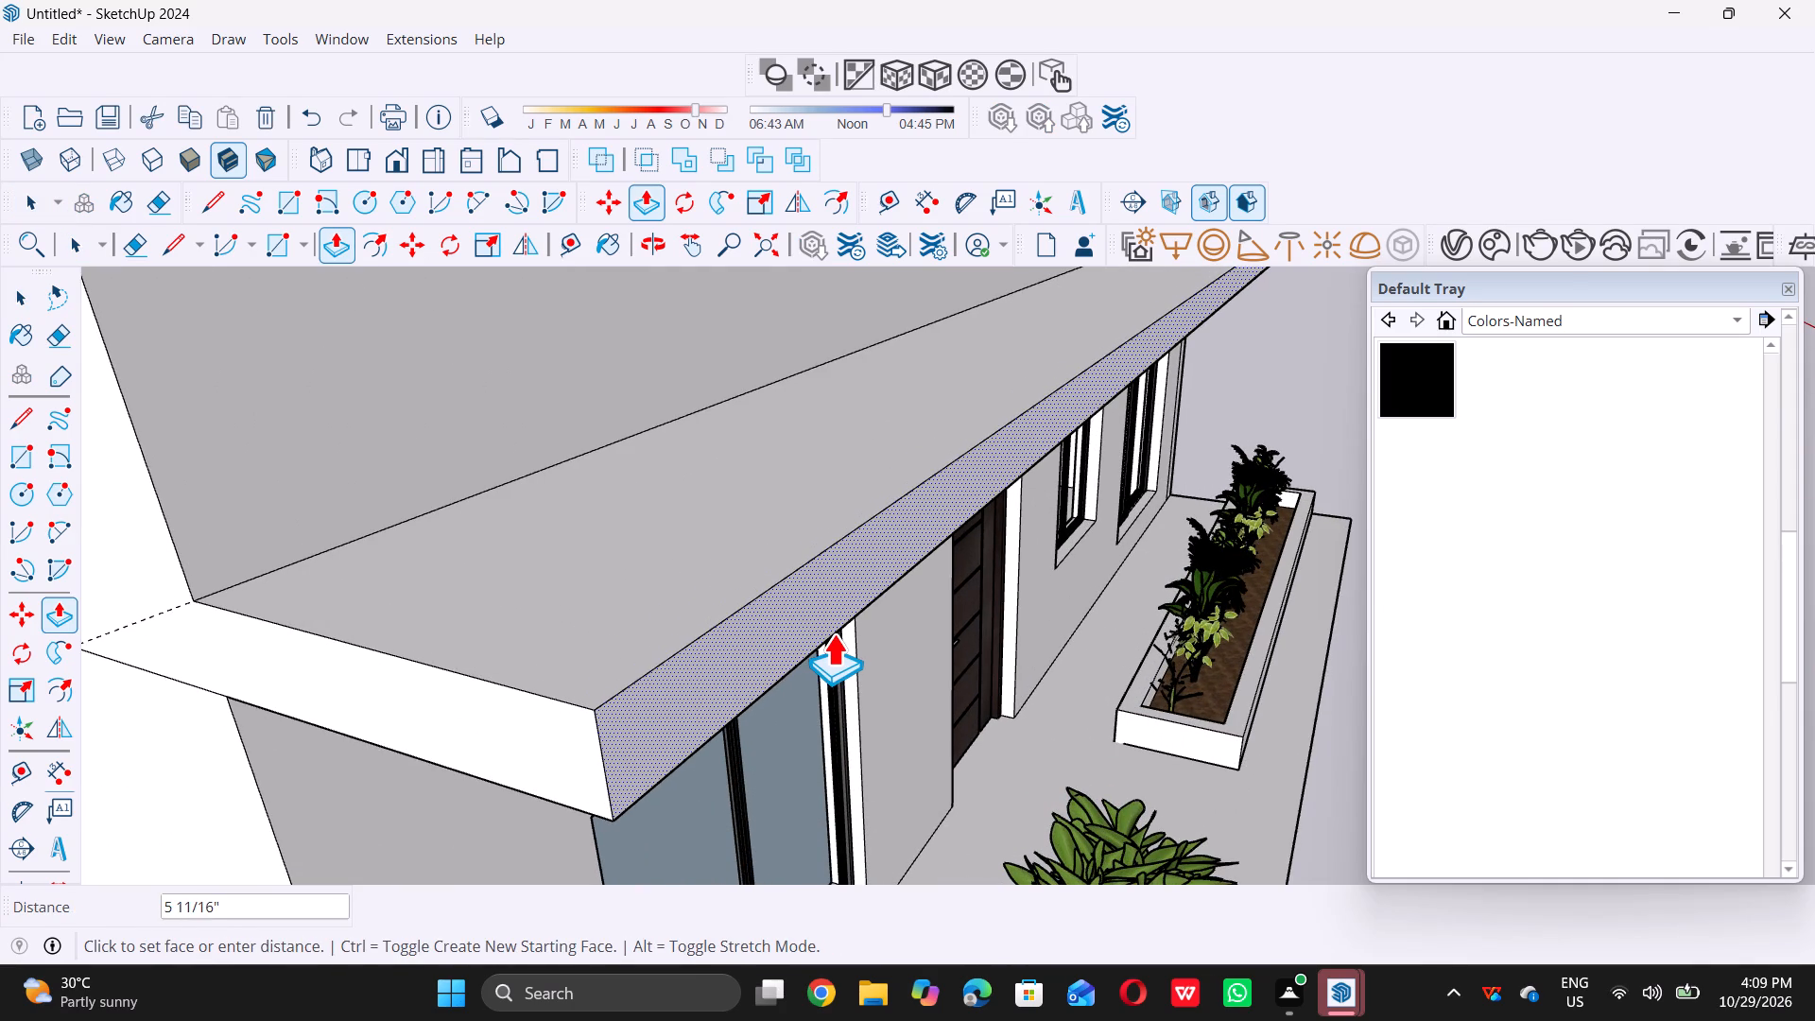
key("2")
key("apostrophe")
key("Return")
key("space")
Examine the house with its extended front canopy from the side and the front.
scroll(833, 633, "down", 2)
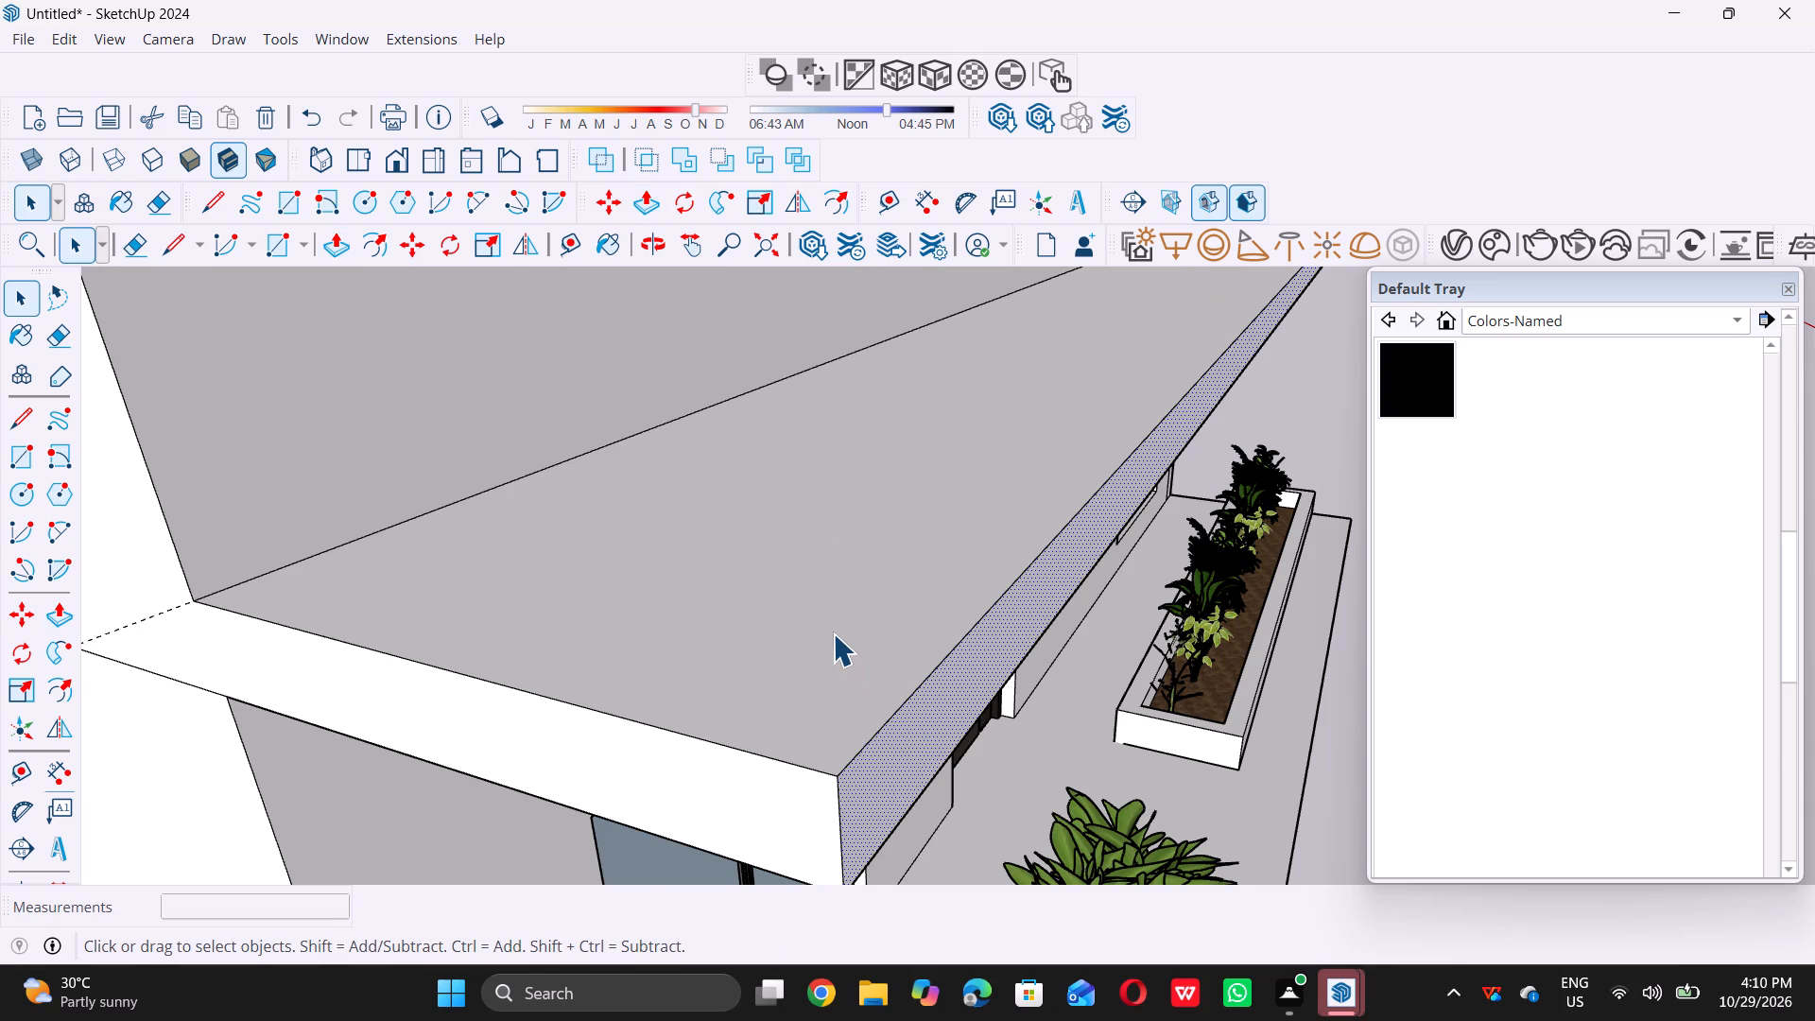
scroll(833, 633, "down", 20)
scroll(833, 633, "down", 9)
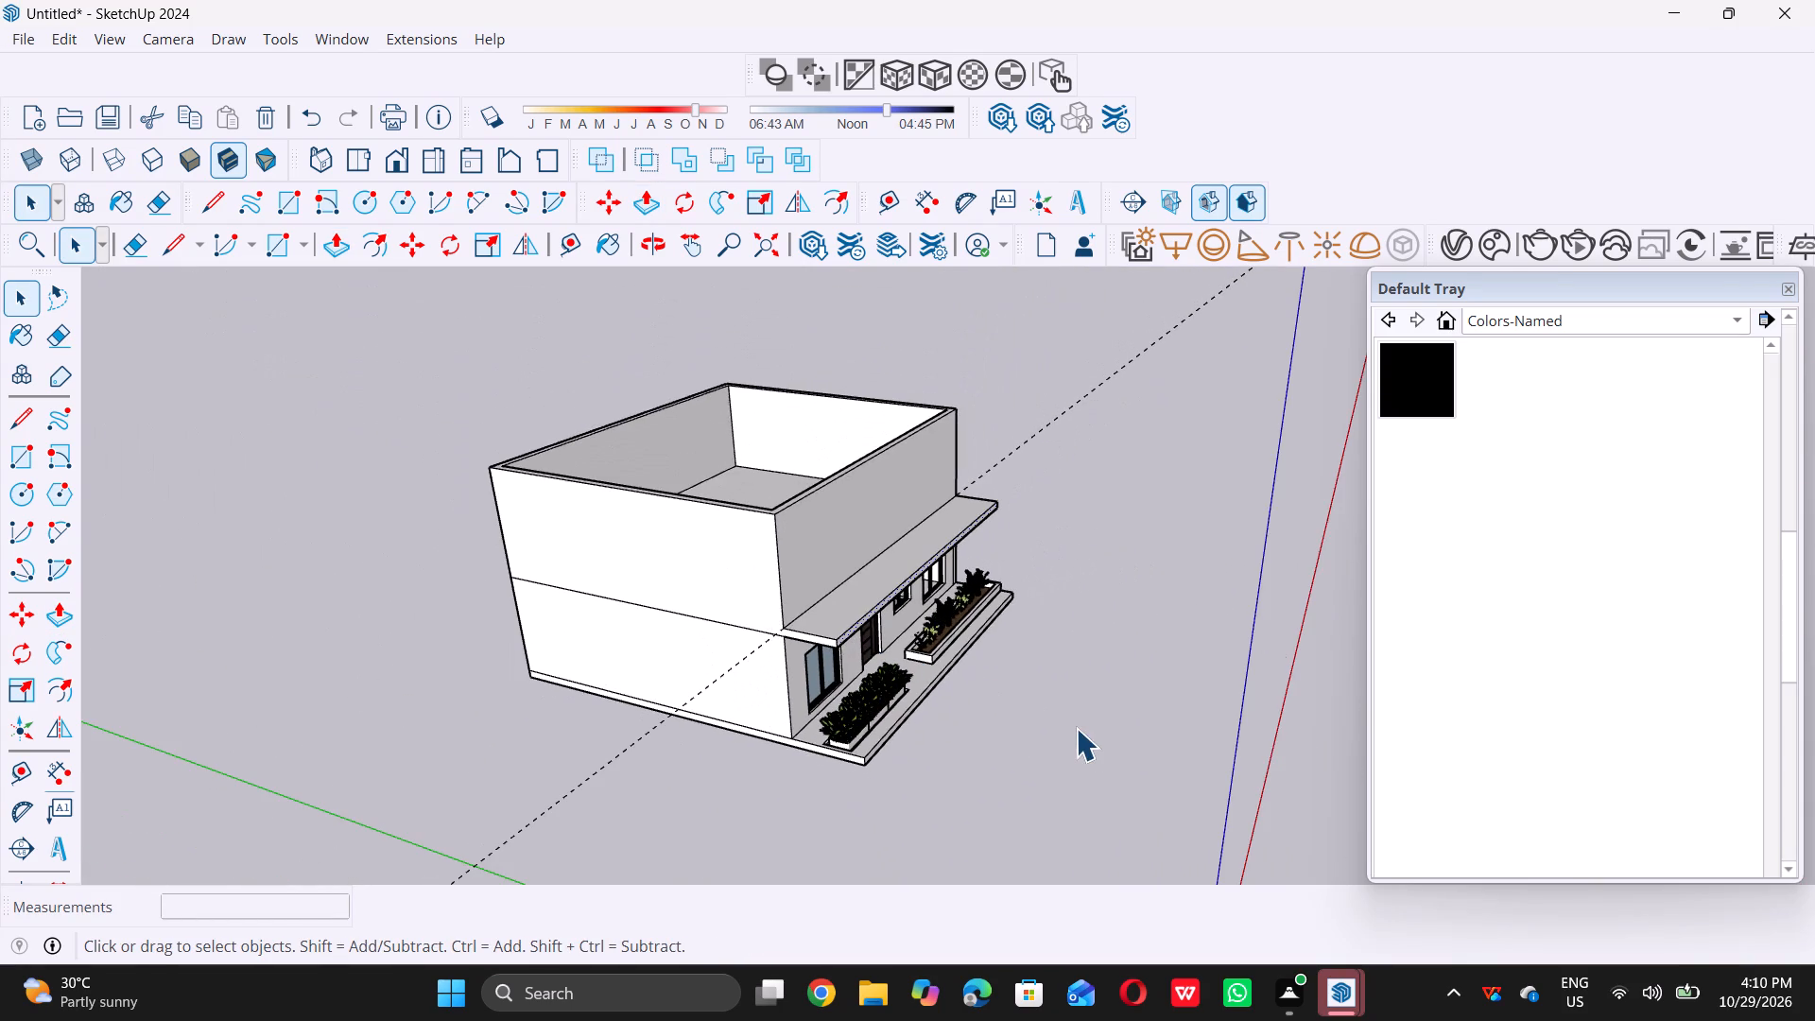
left_click(1094, 737)
middle_click_drag(865, 645, 550, 524)
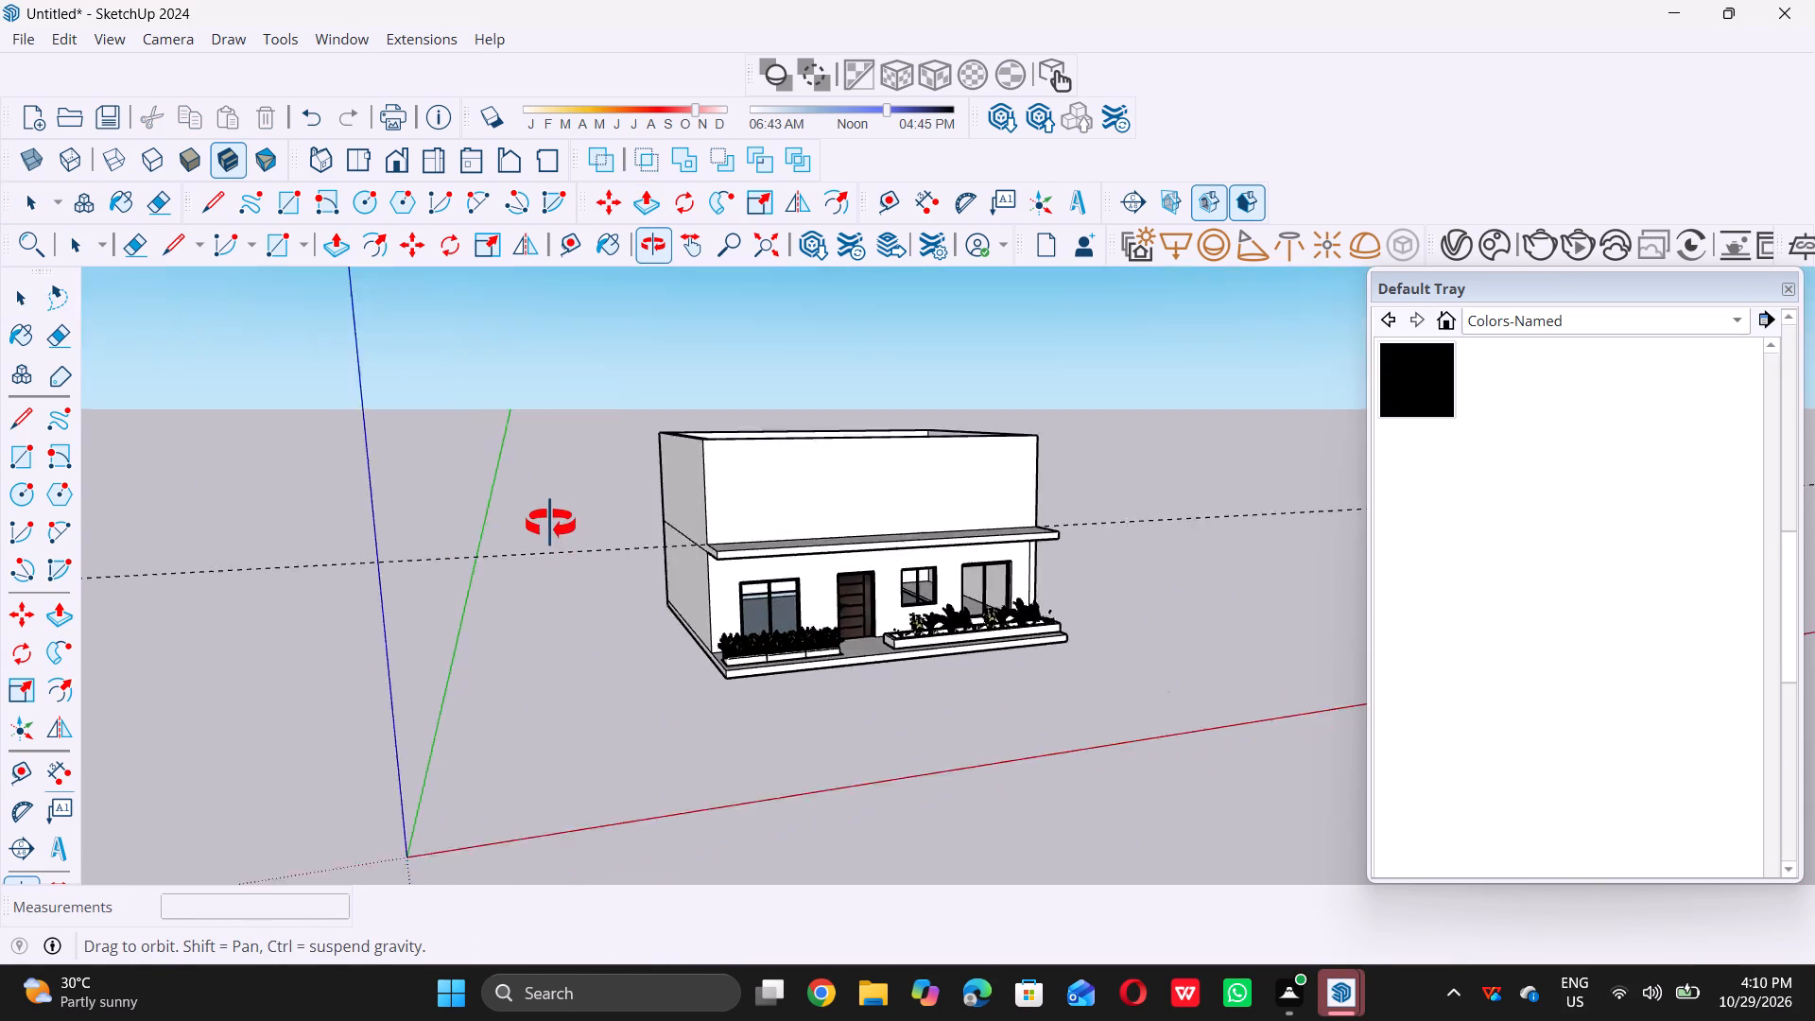
middle_click_drag(550, 524, 530, 532)
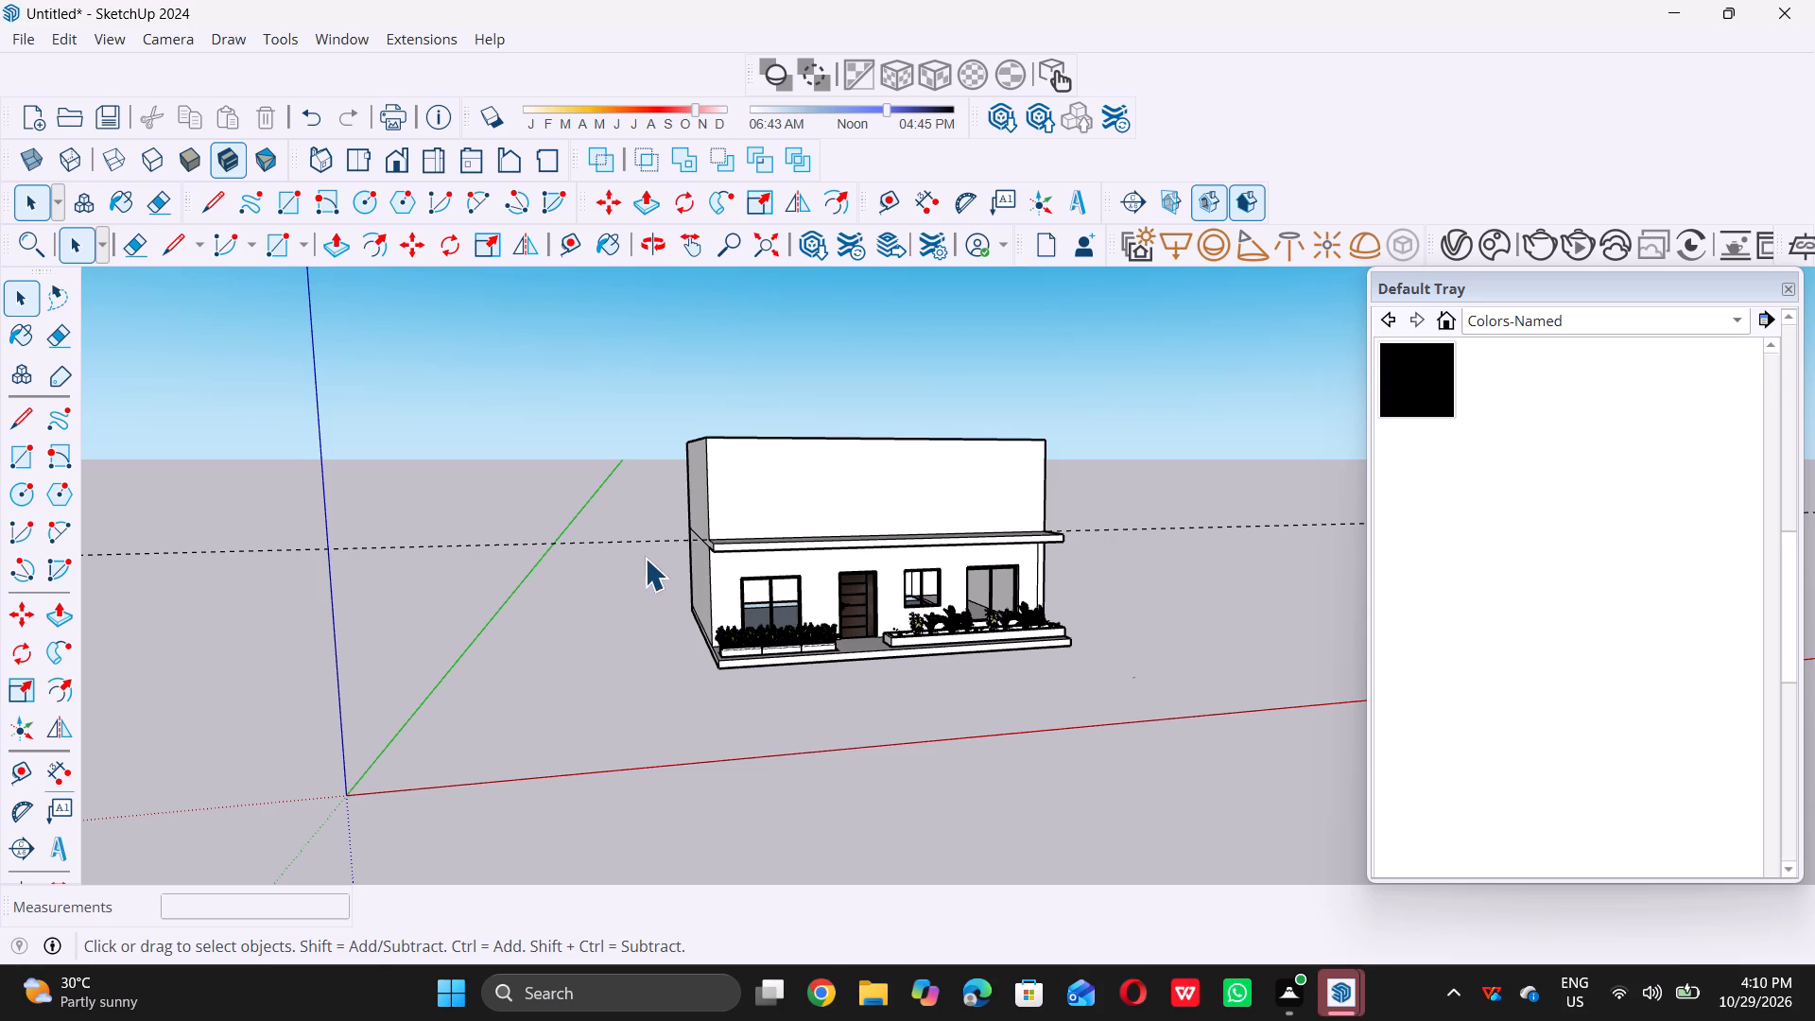
middle_click_drag(636, 552, 529, 526)
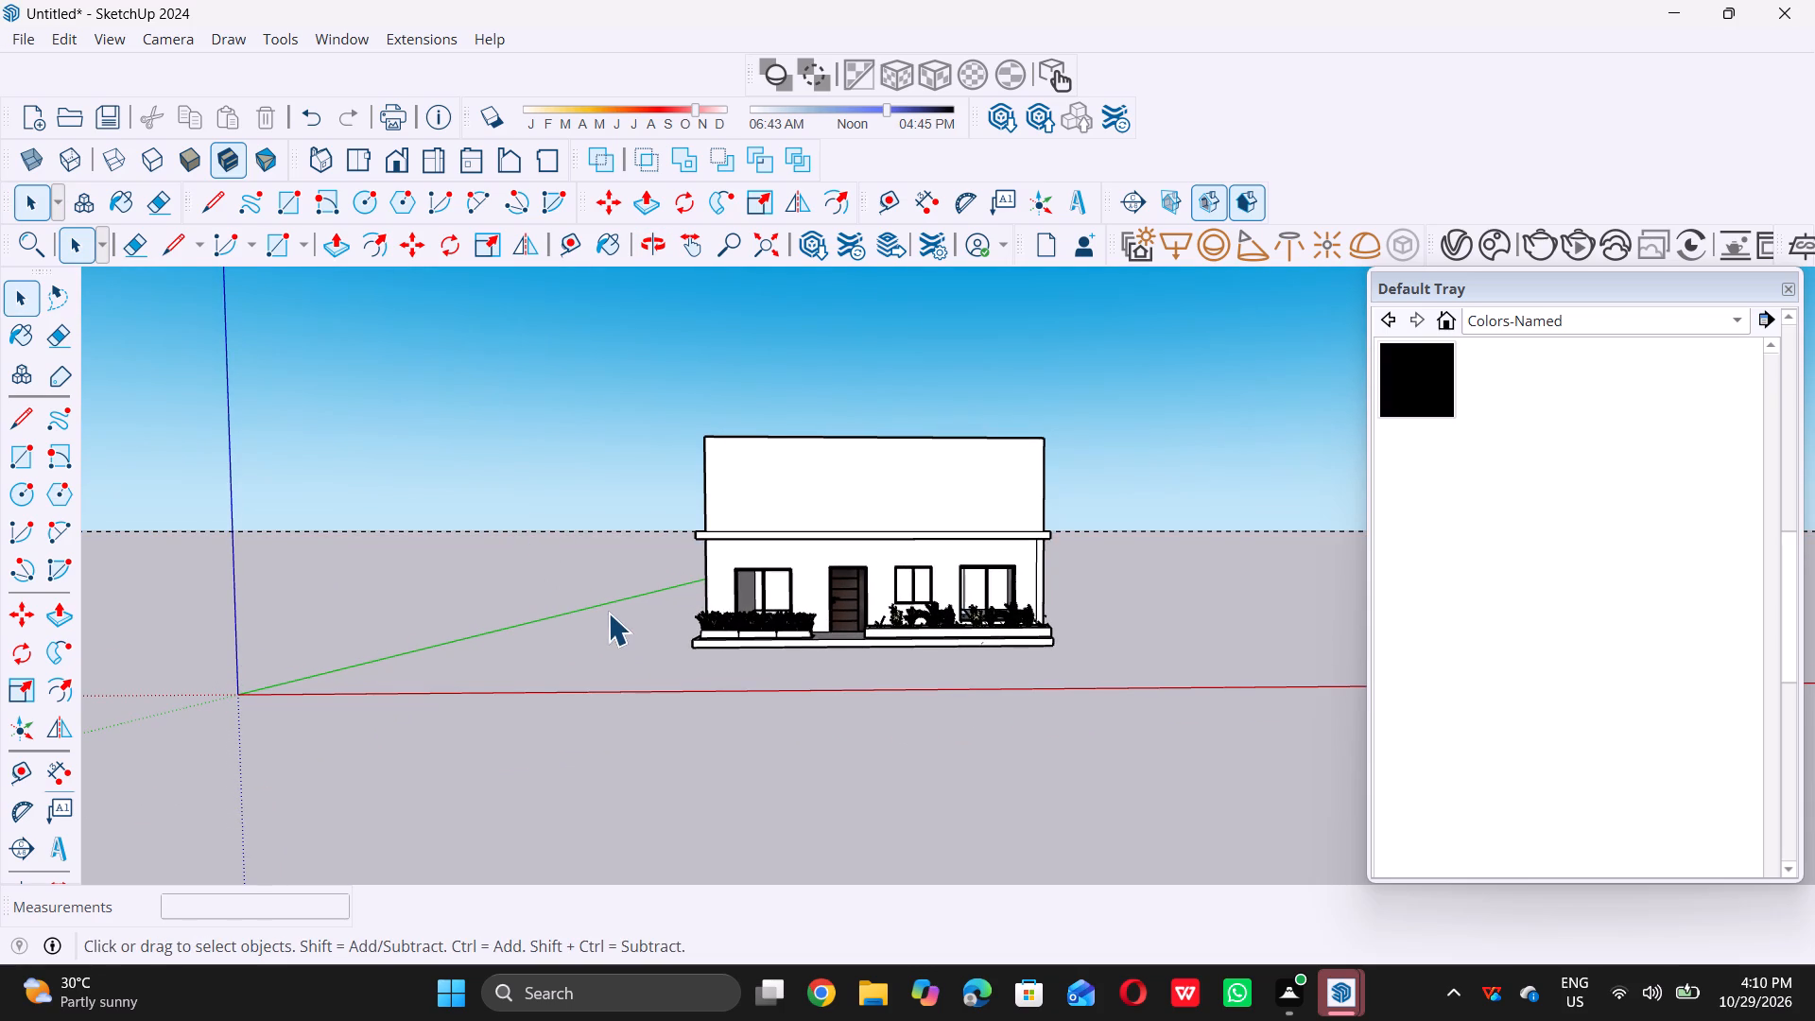
middle_click_drag(717, 456, 752, 474)
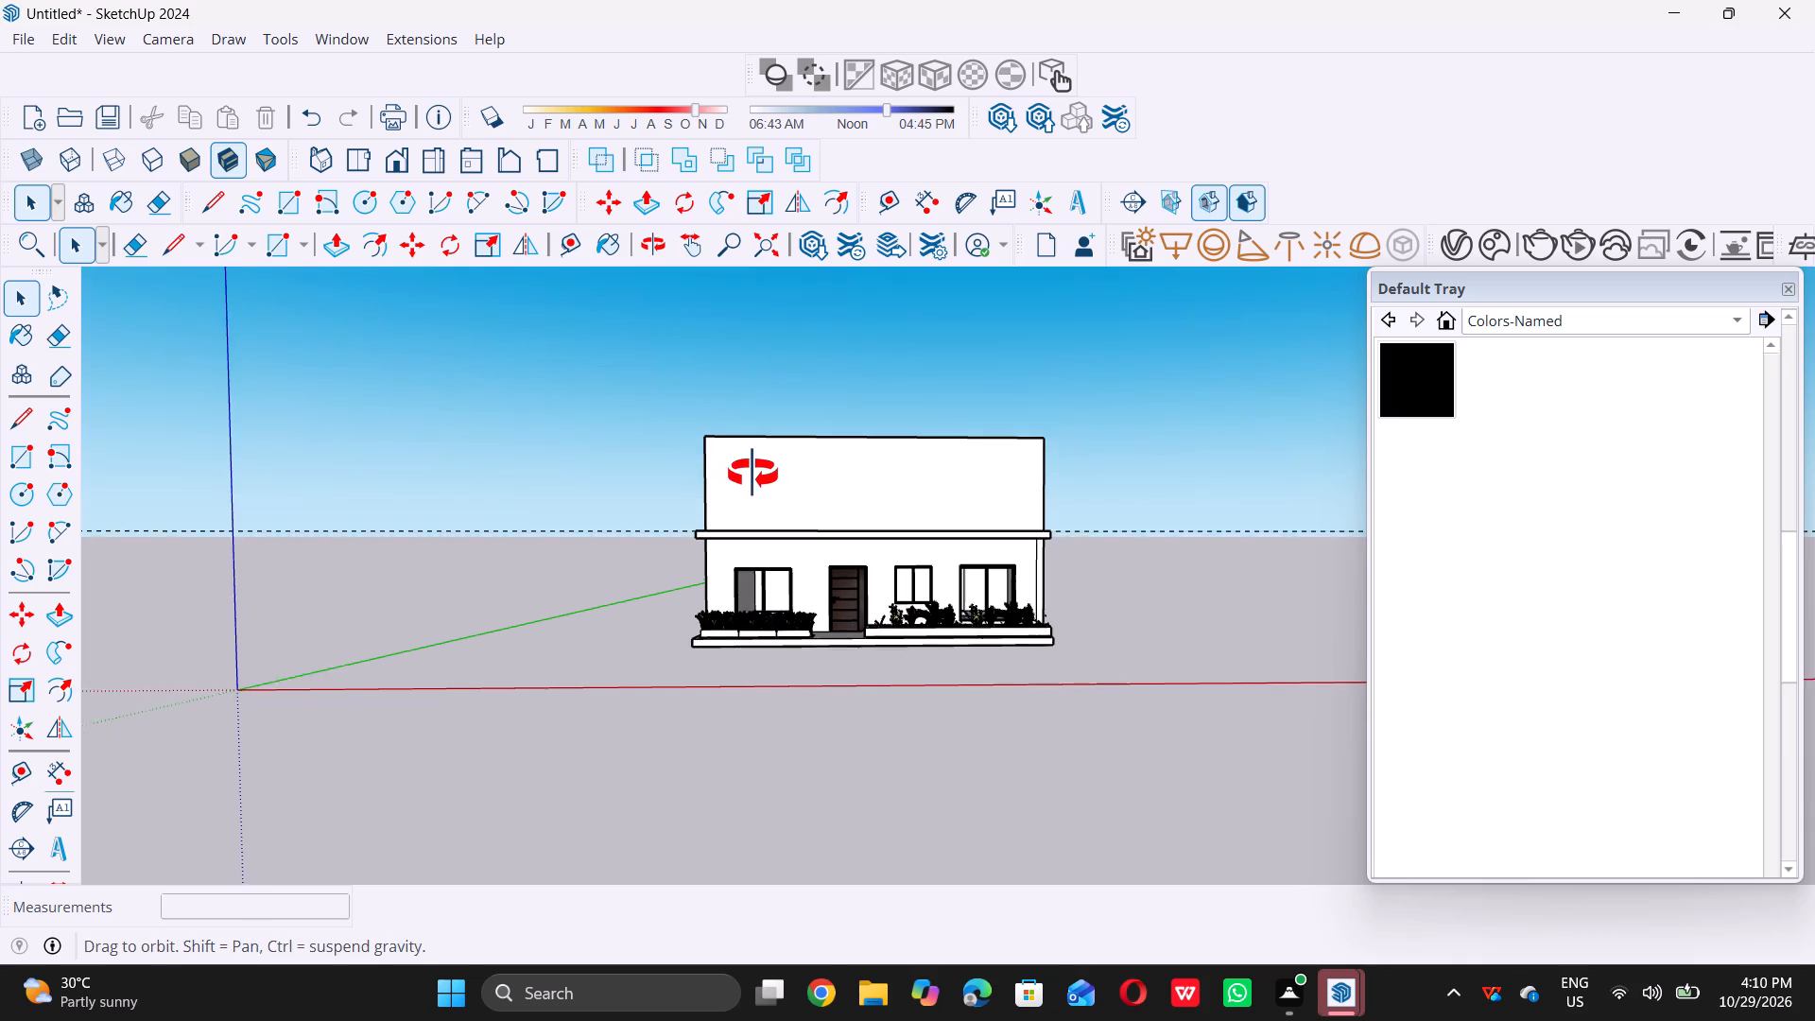
middle_click_drag(752, 474, 766, 480)
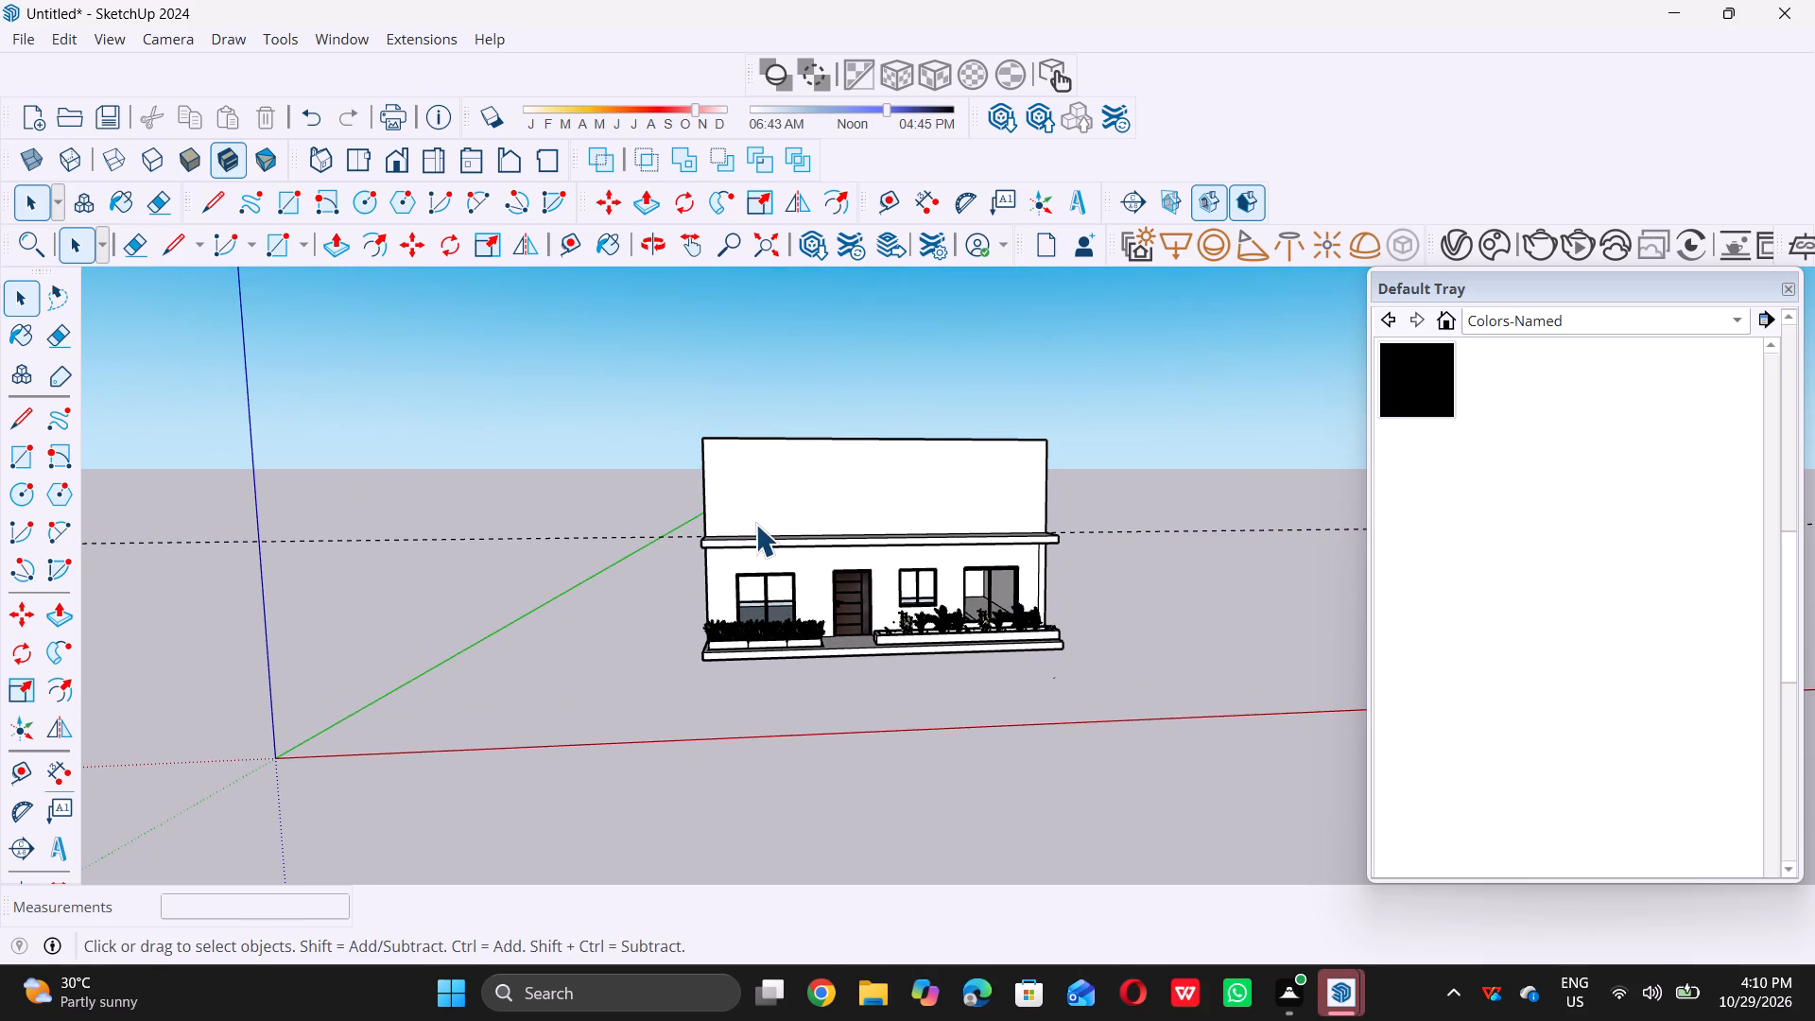
middle_click_drag(724, 528, 694, 535)
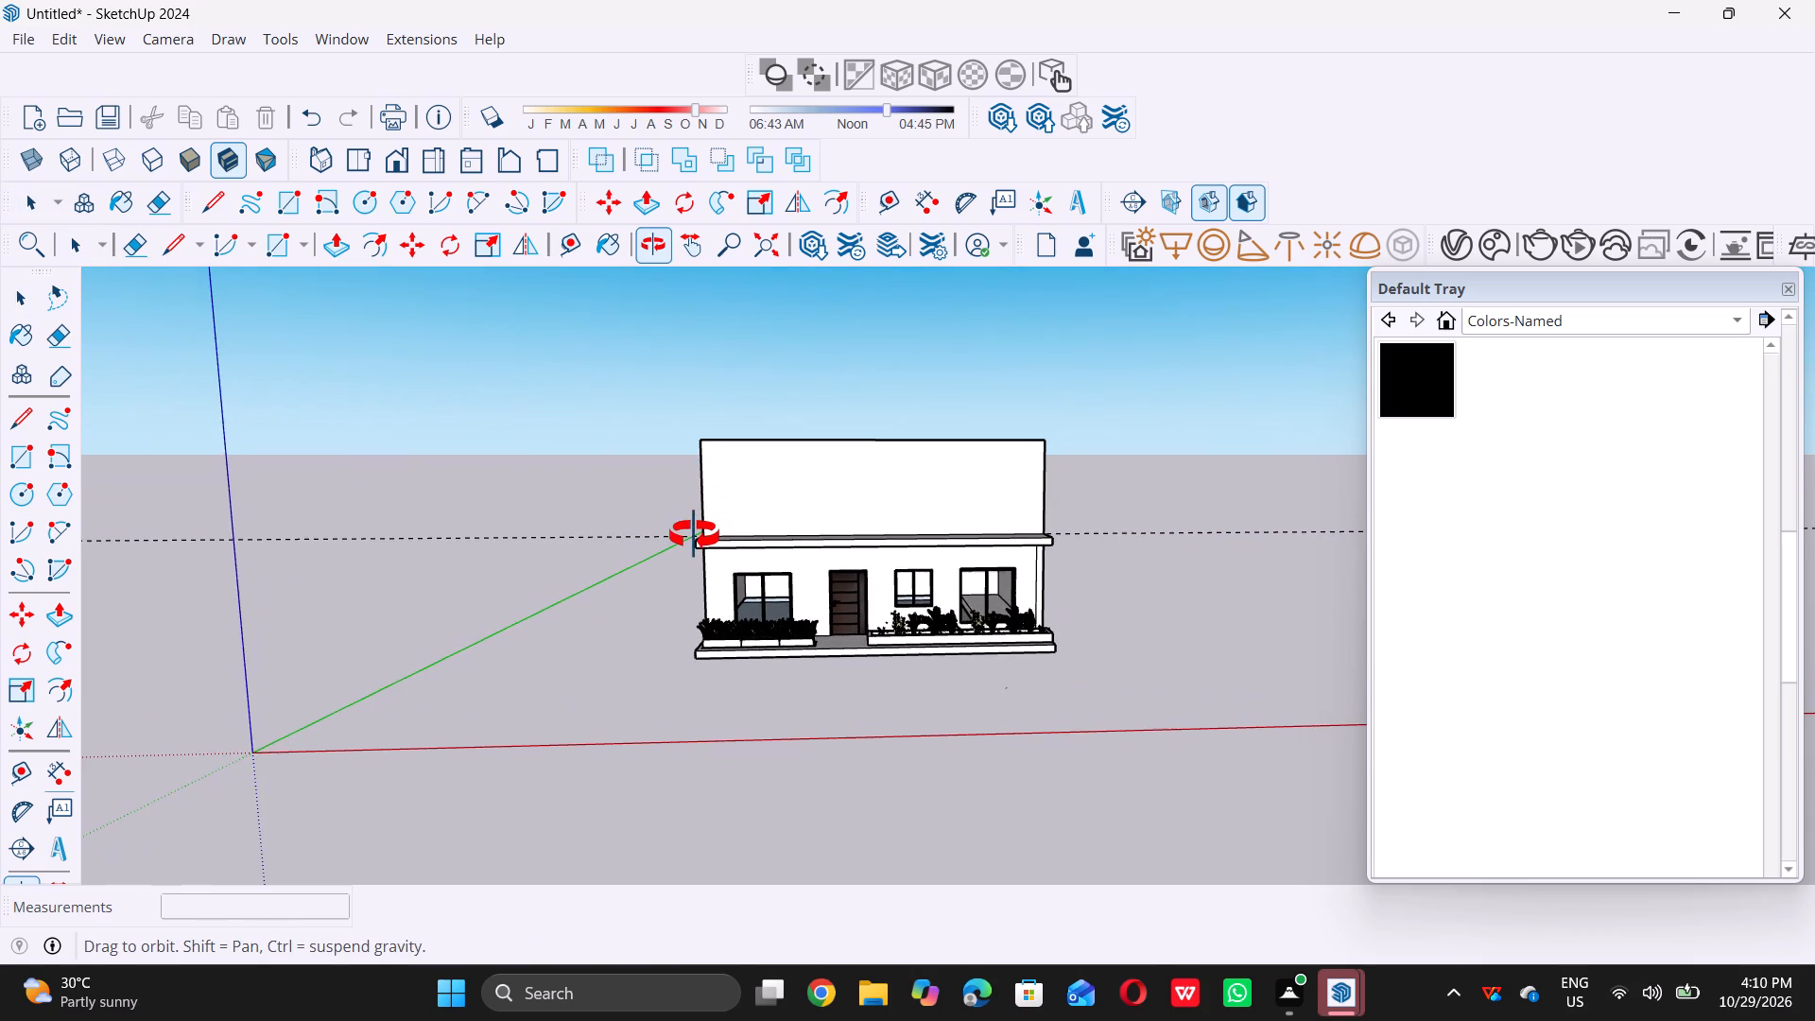
middle_click_drag(694, 535, 703, 522)
Place a vertical Tape Measure guide 3' in from the front wall's left edge, aligned with the outer side of the ground-floor window.
scroll(703, 522, "up", 9)
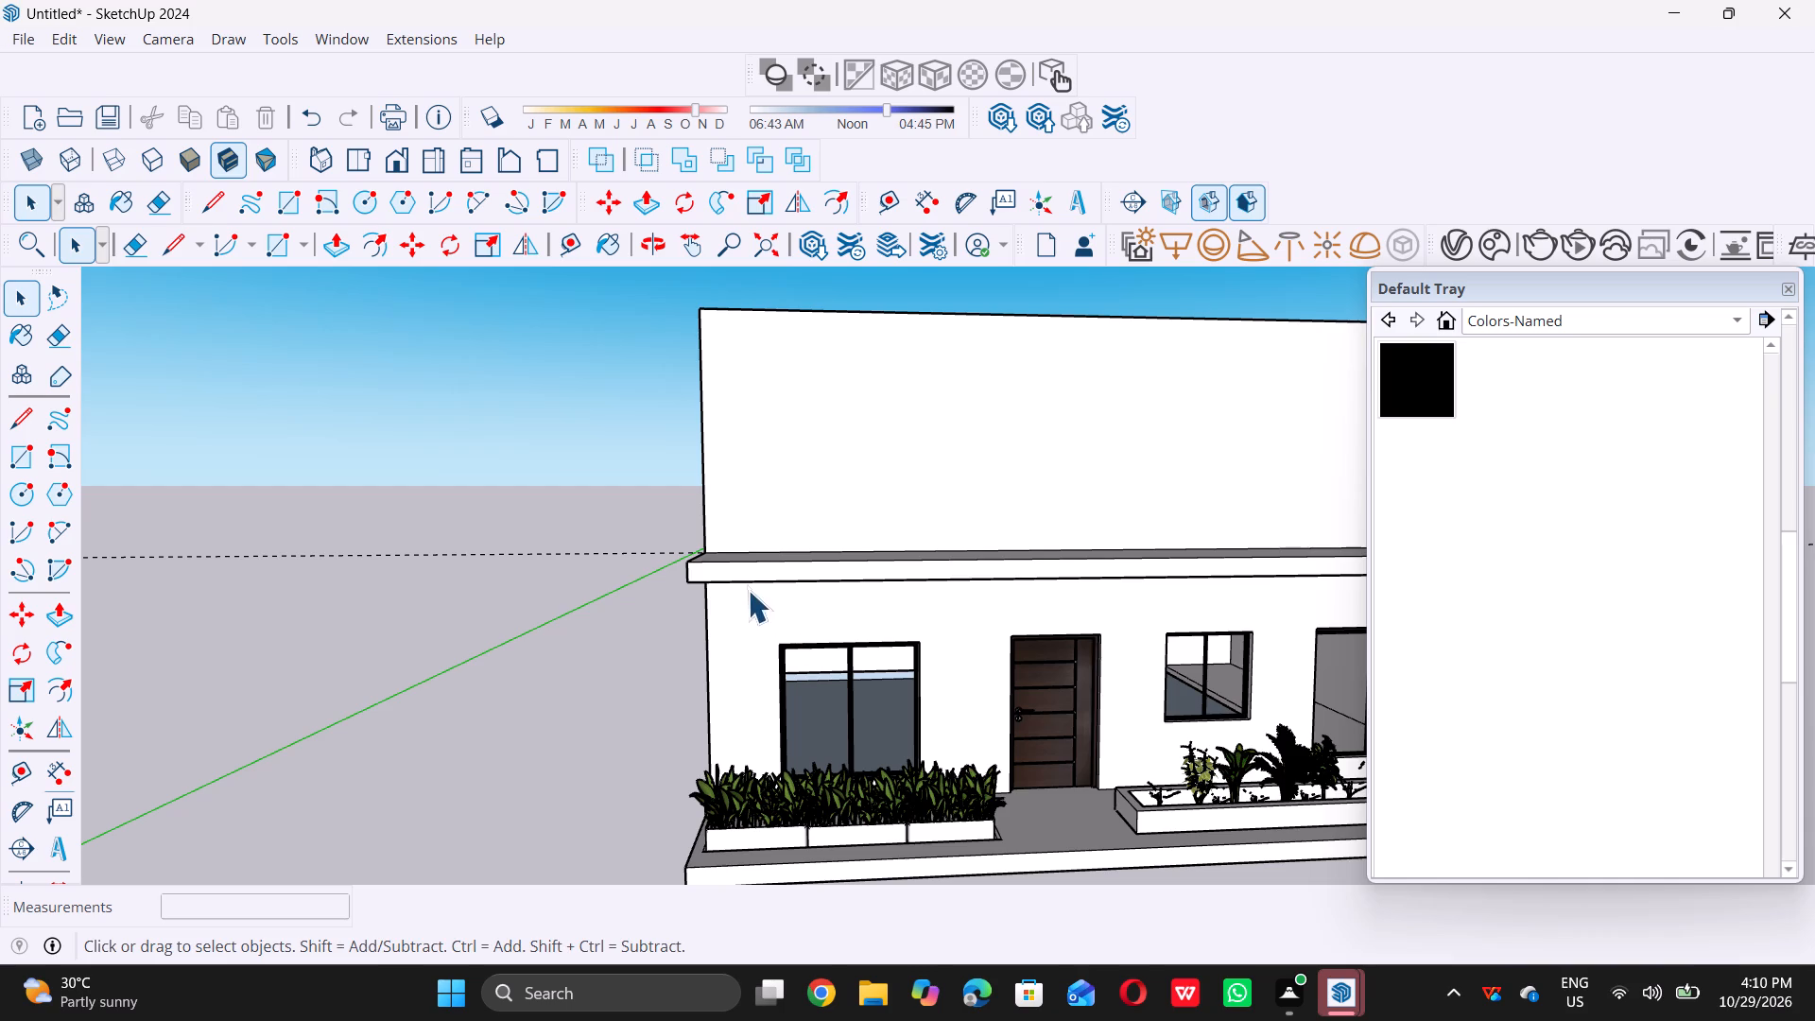
middle_click_drag(746, 579, 746, 549)
scroll(715, 643, "up", 9)
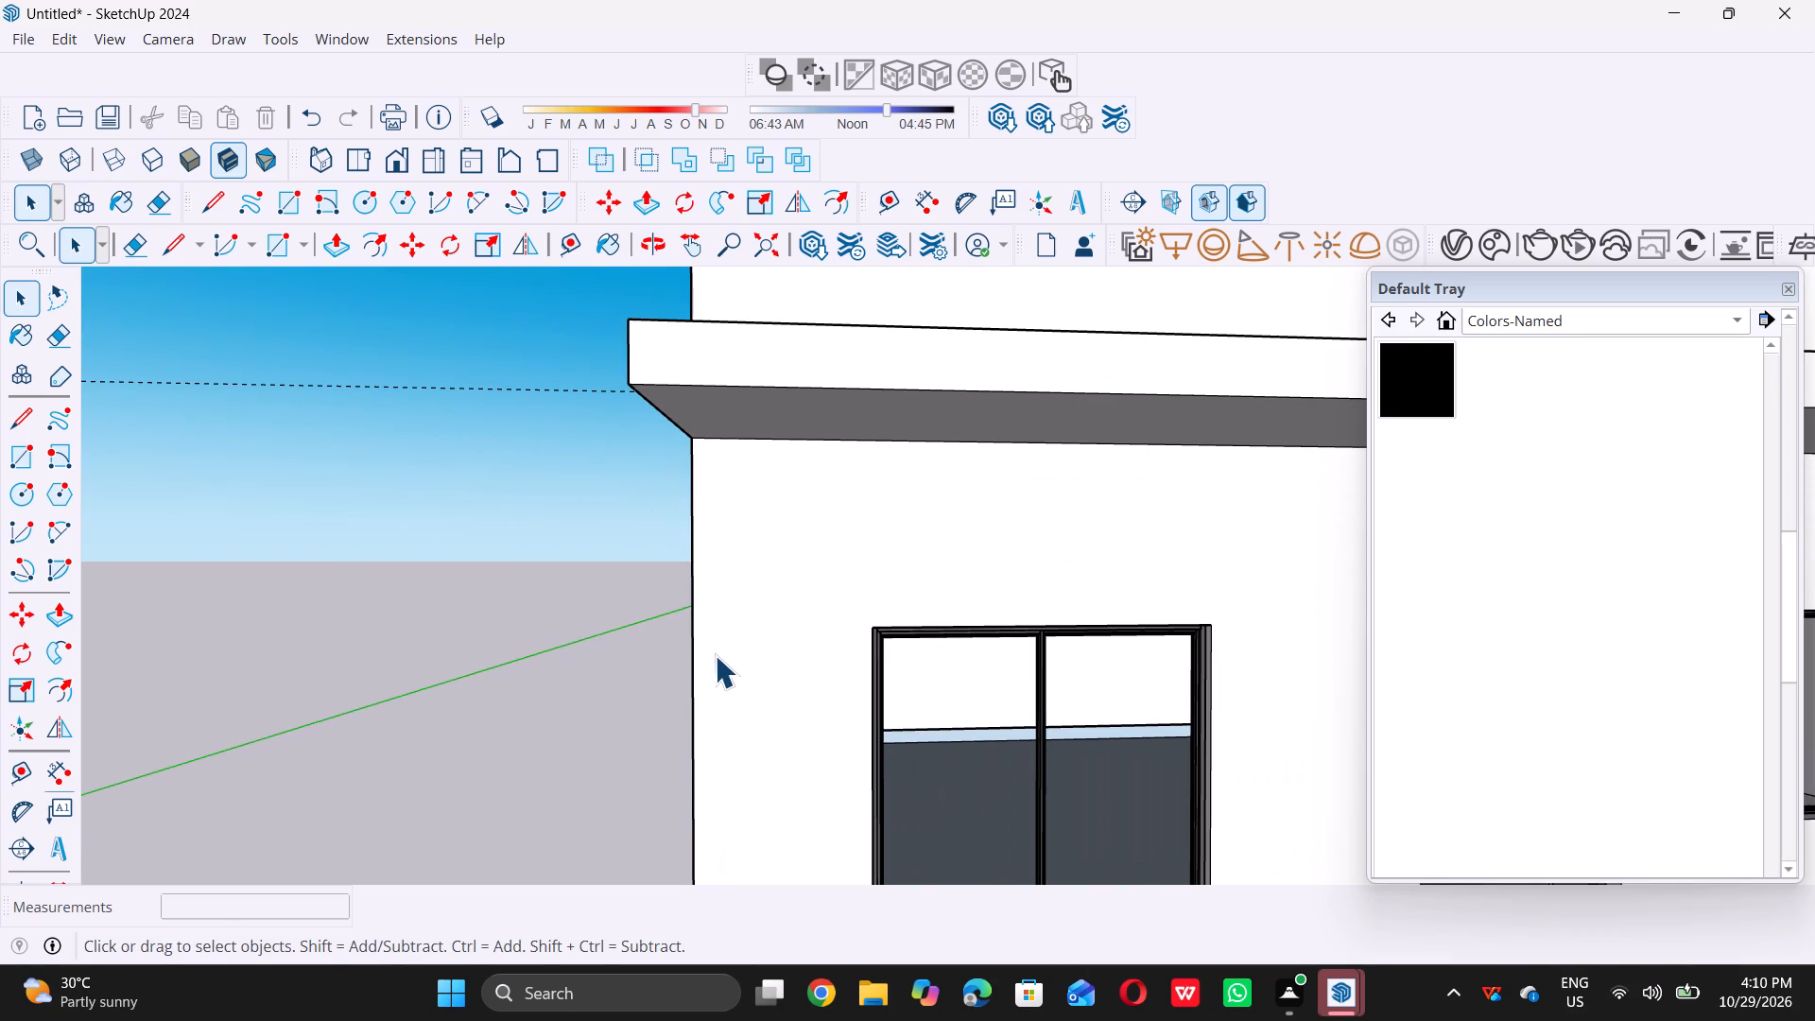
key("t")
left_click(690, 686)
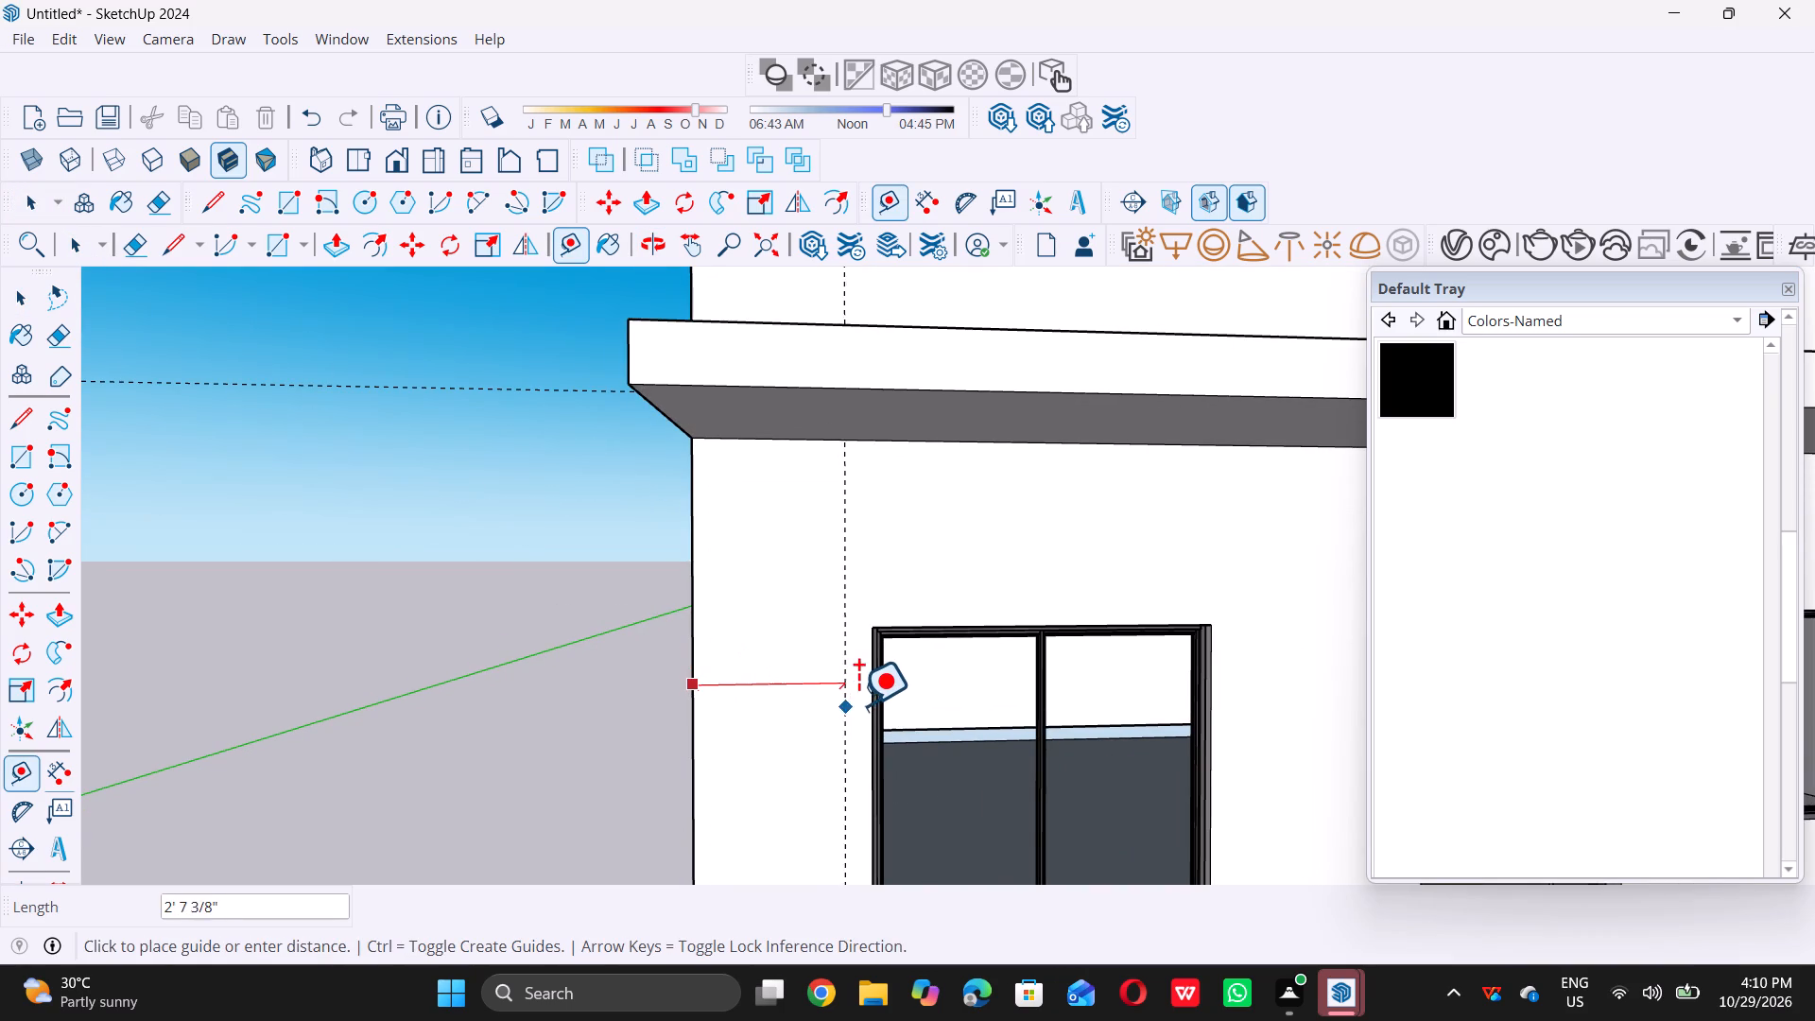
left_click(862, 704)
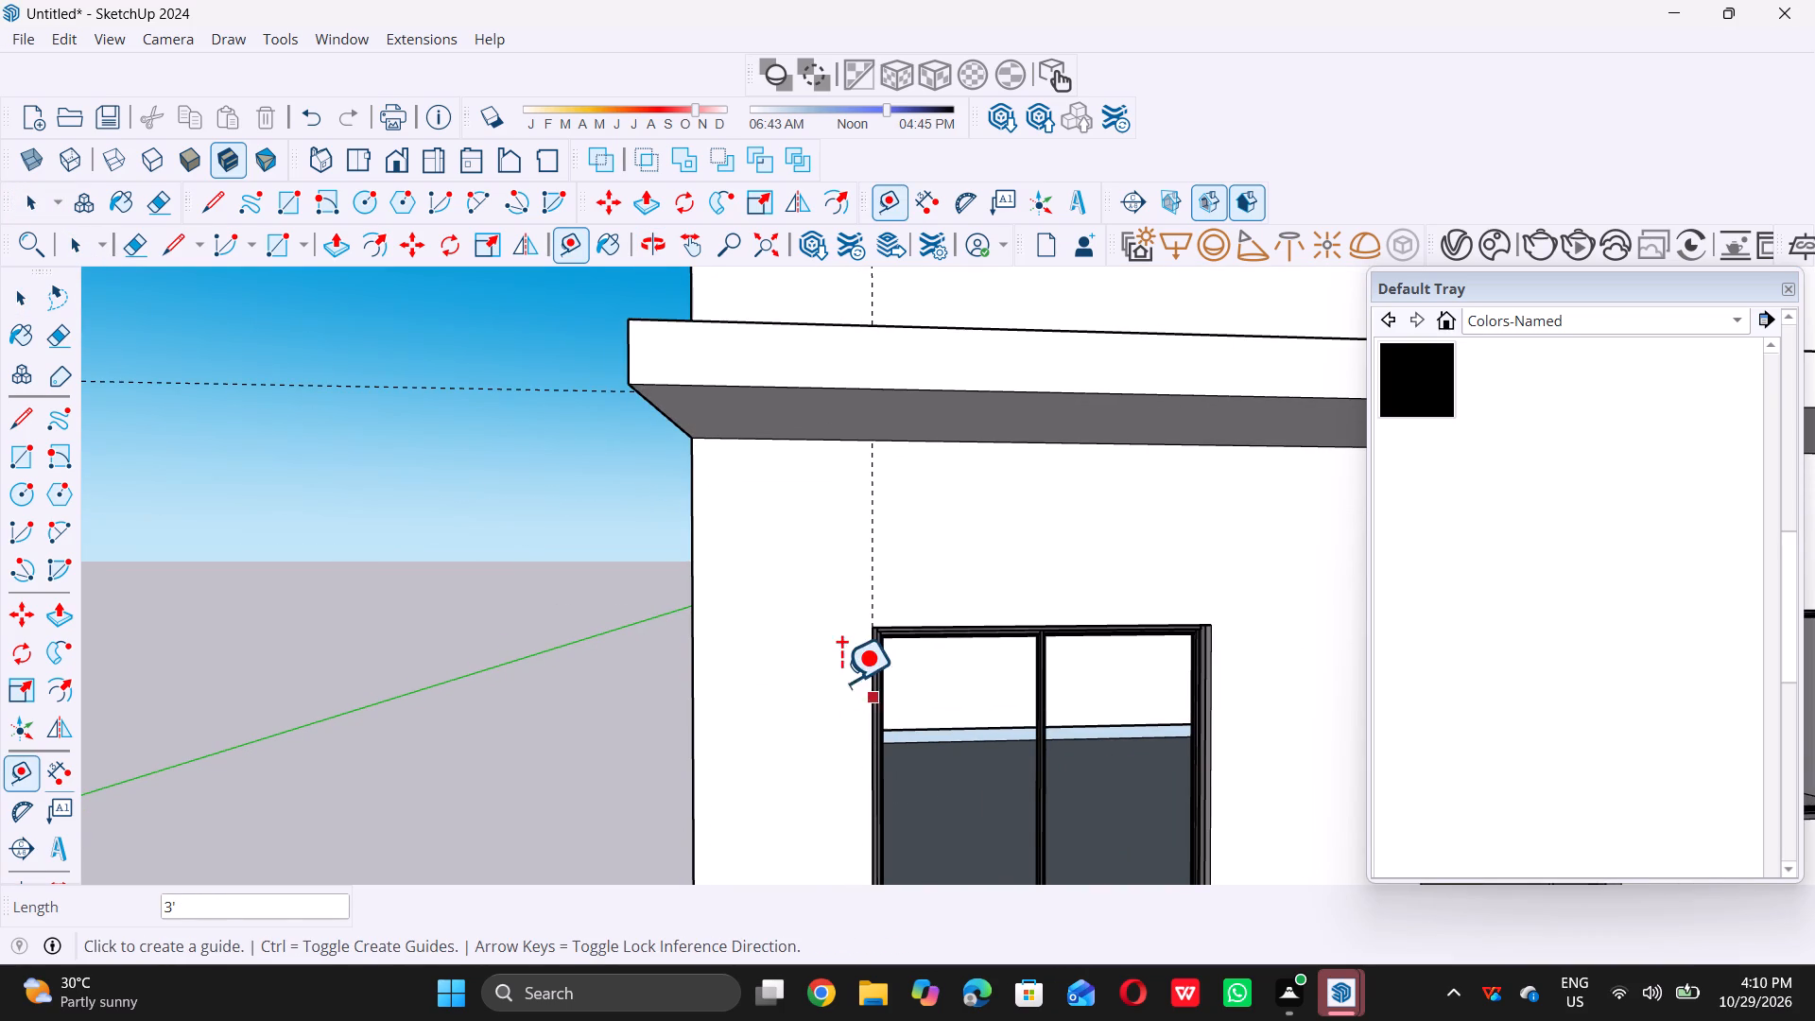
Place a second vertical Tape Measure guide aligned with the inner side of the ground-floor window near the front wall's left edge.
scroll(835, 677, "down", 5)
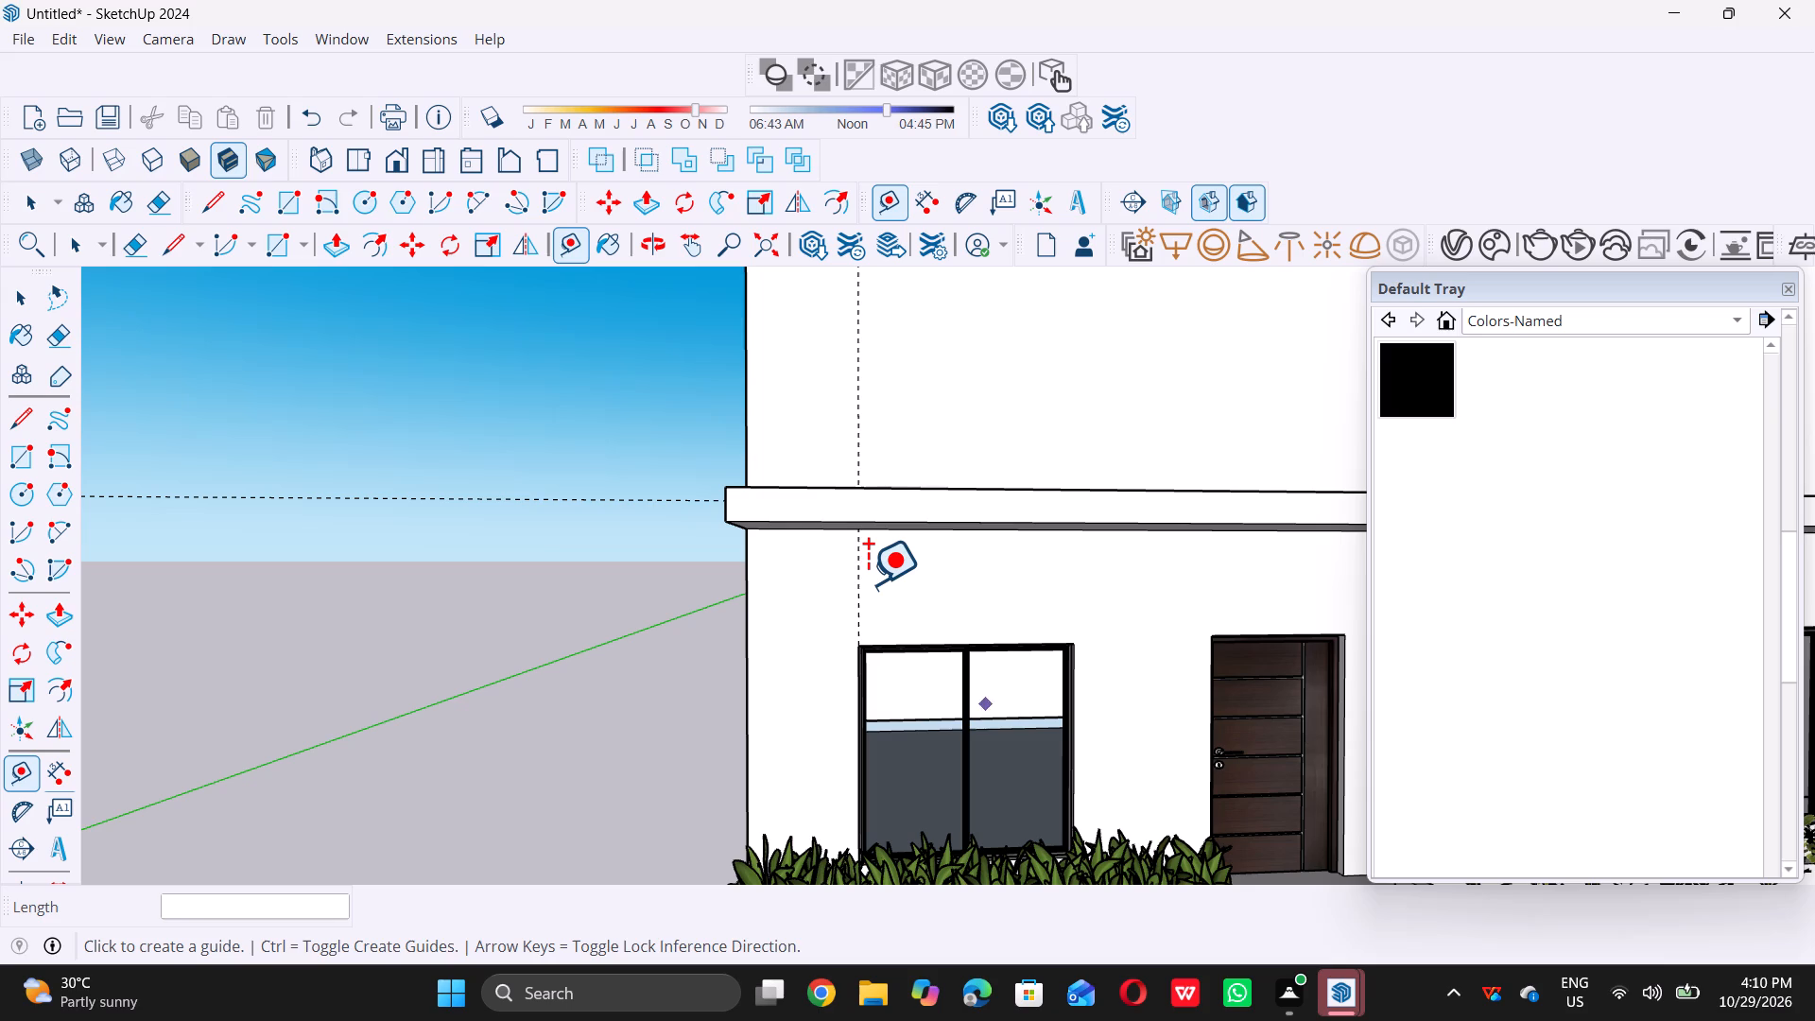
left_click(855, 581)
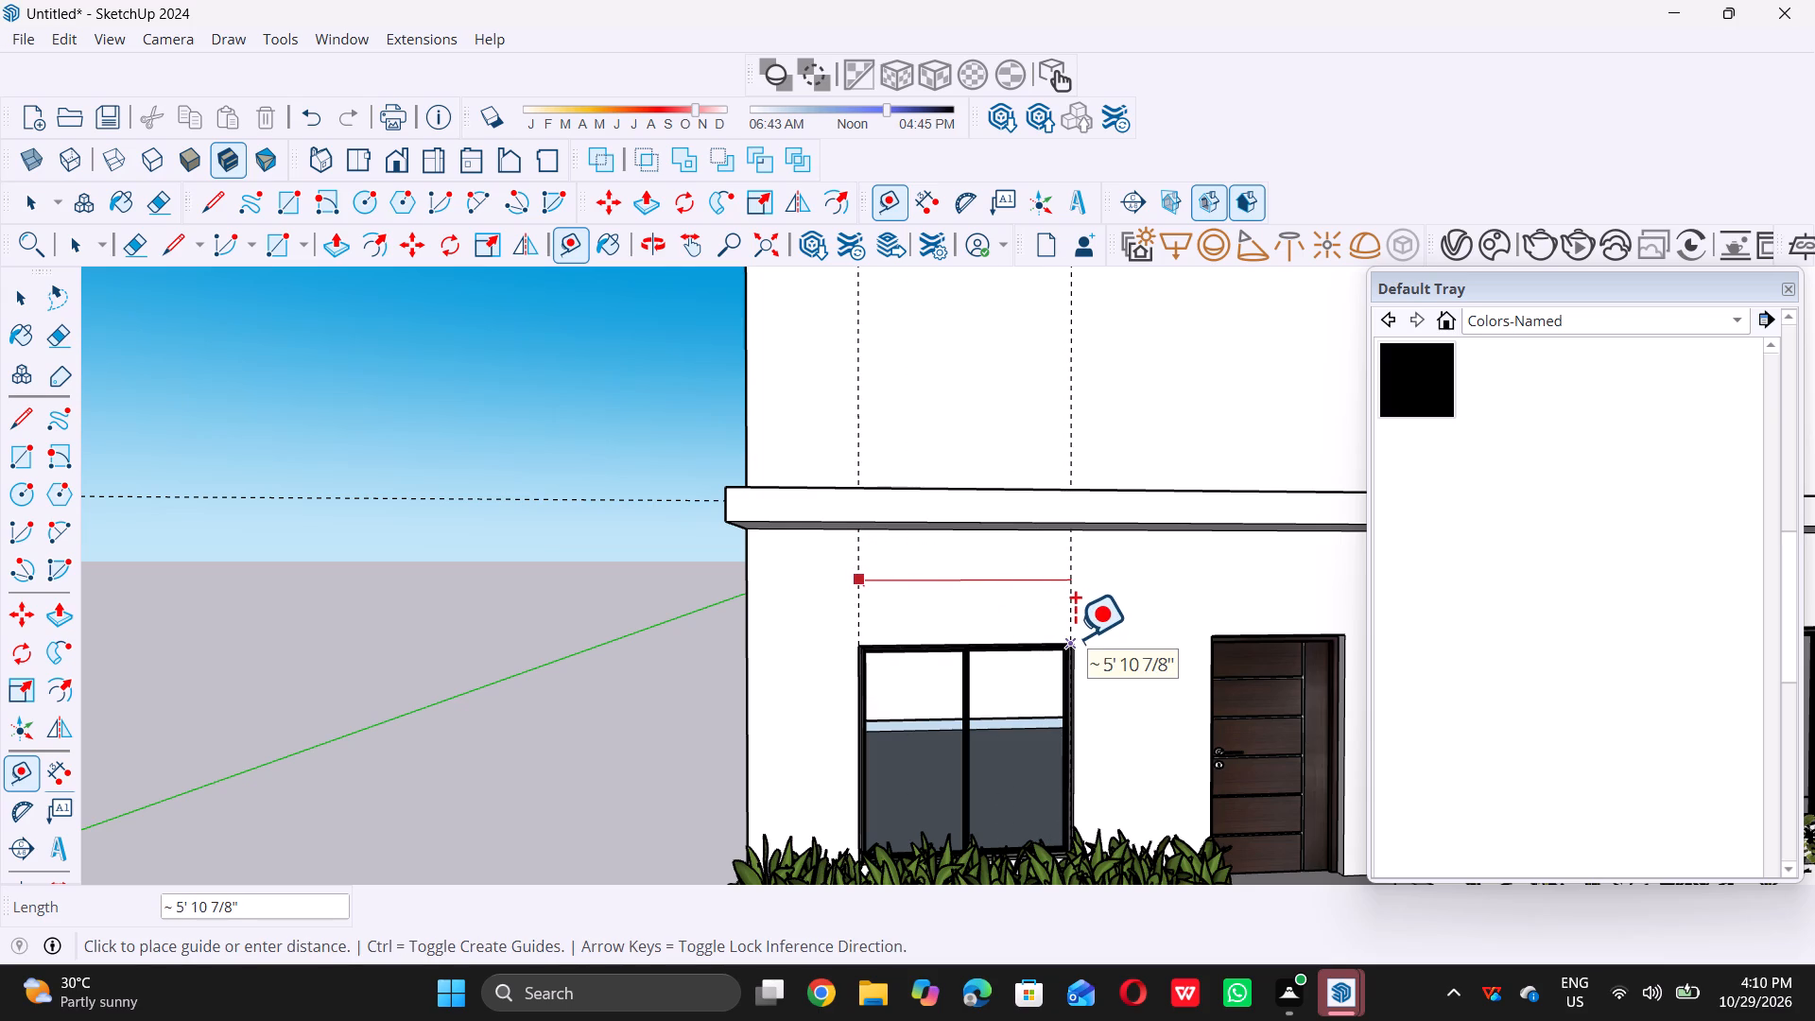
double_click(1078, 637)
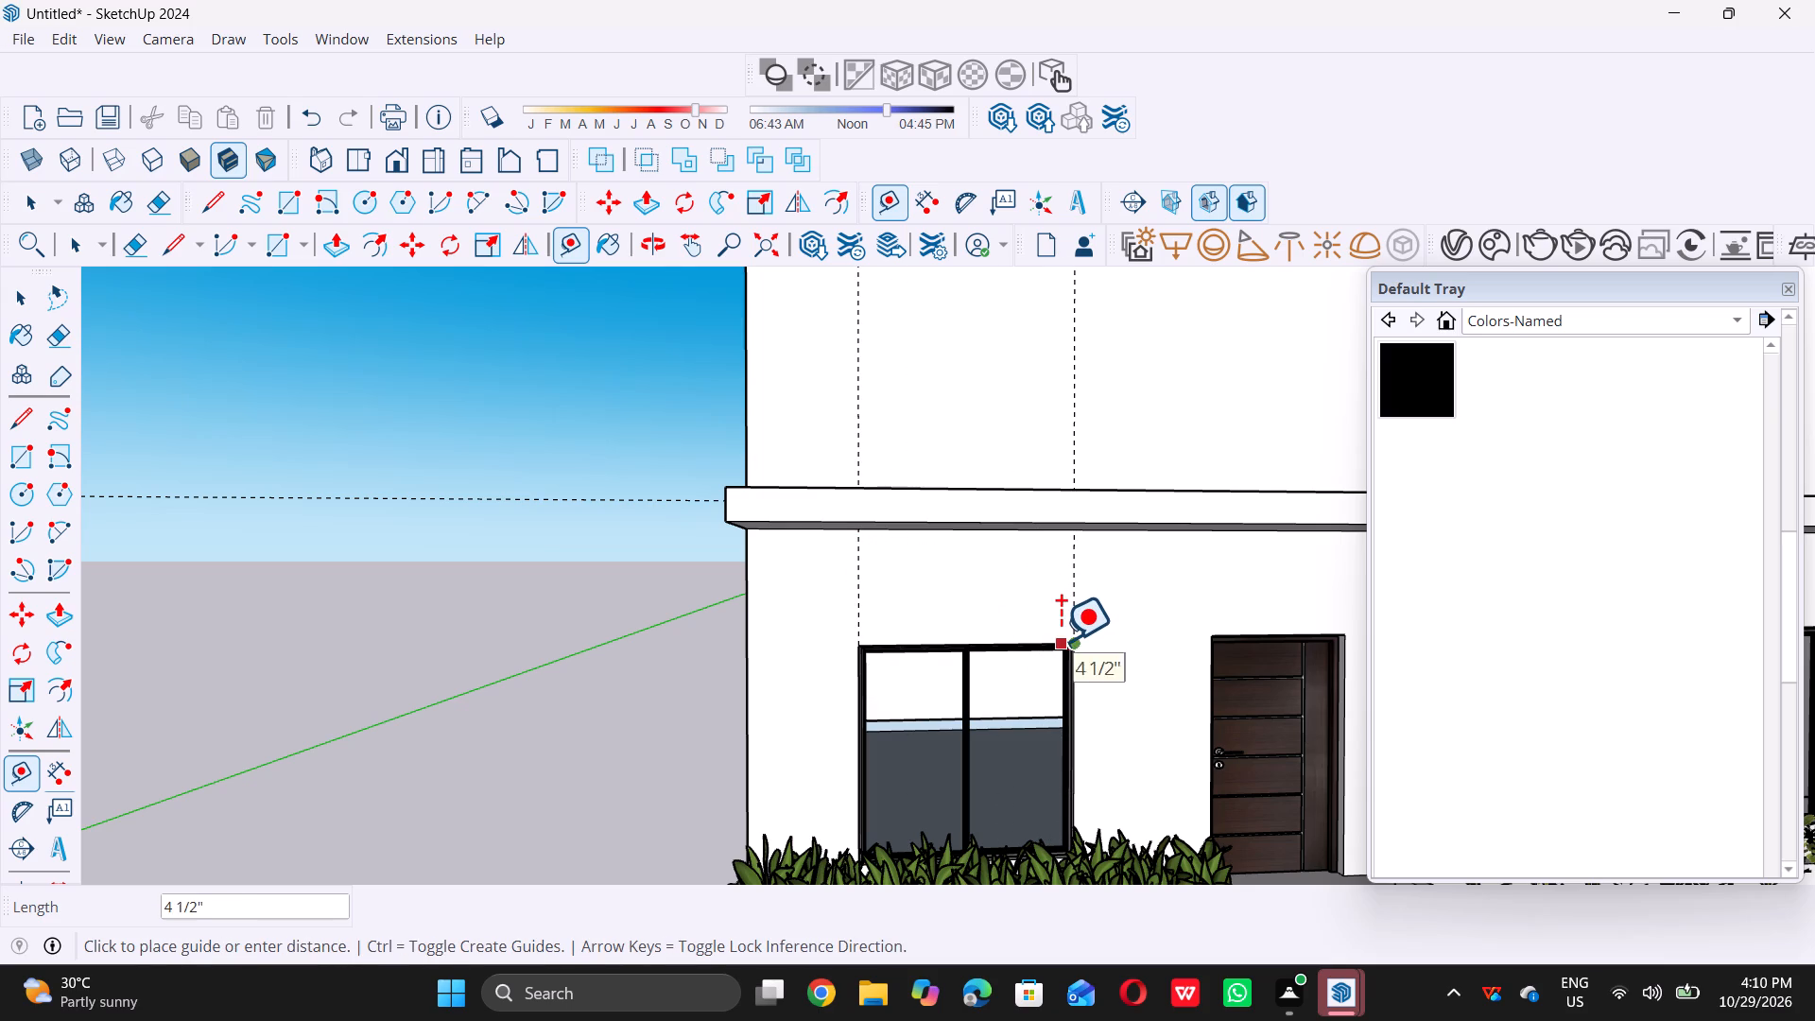
key("space")
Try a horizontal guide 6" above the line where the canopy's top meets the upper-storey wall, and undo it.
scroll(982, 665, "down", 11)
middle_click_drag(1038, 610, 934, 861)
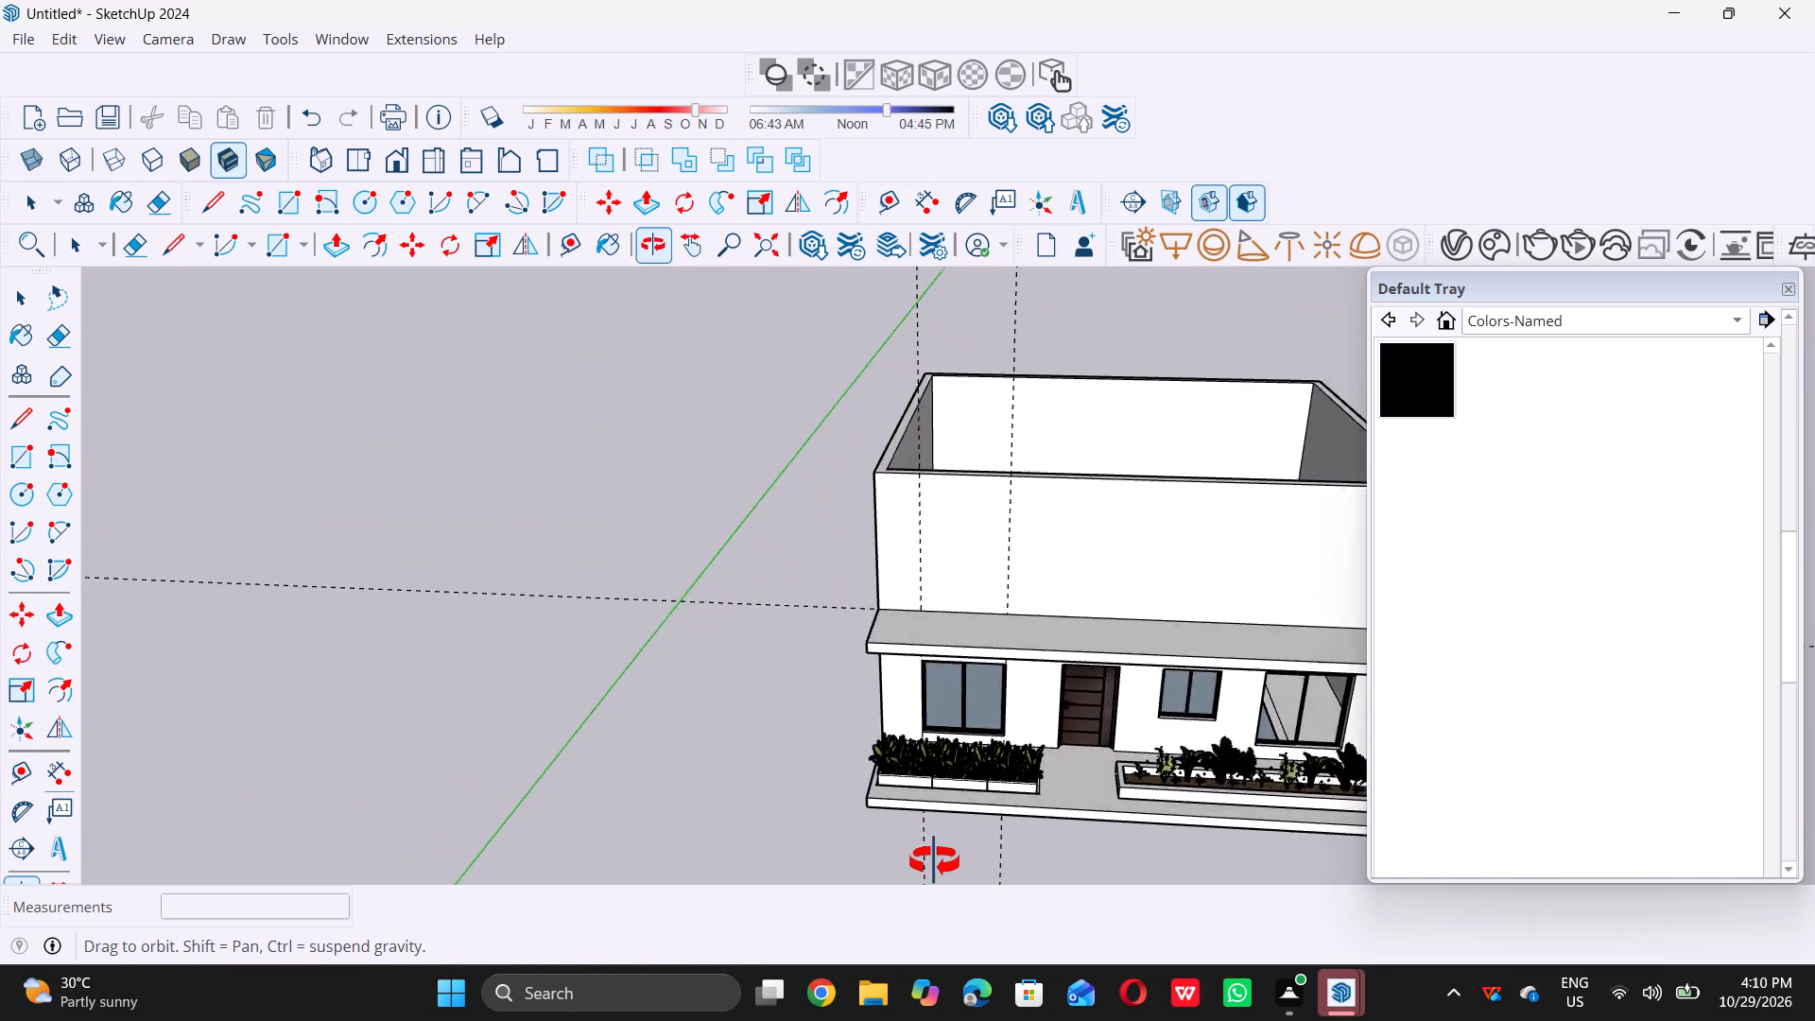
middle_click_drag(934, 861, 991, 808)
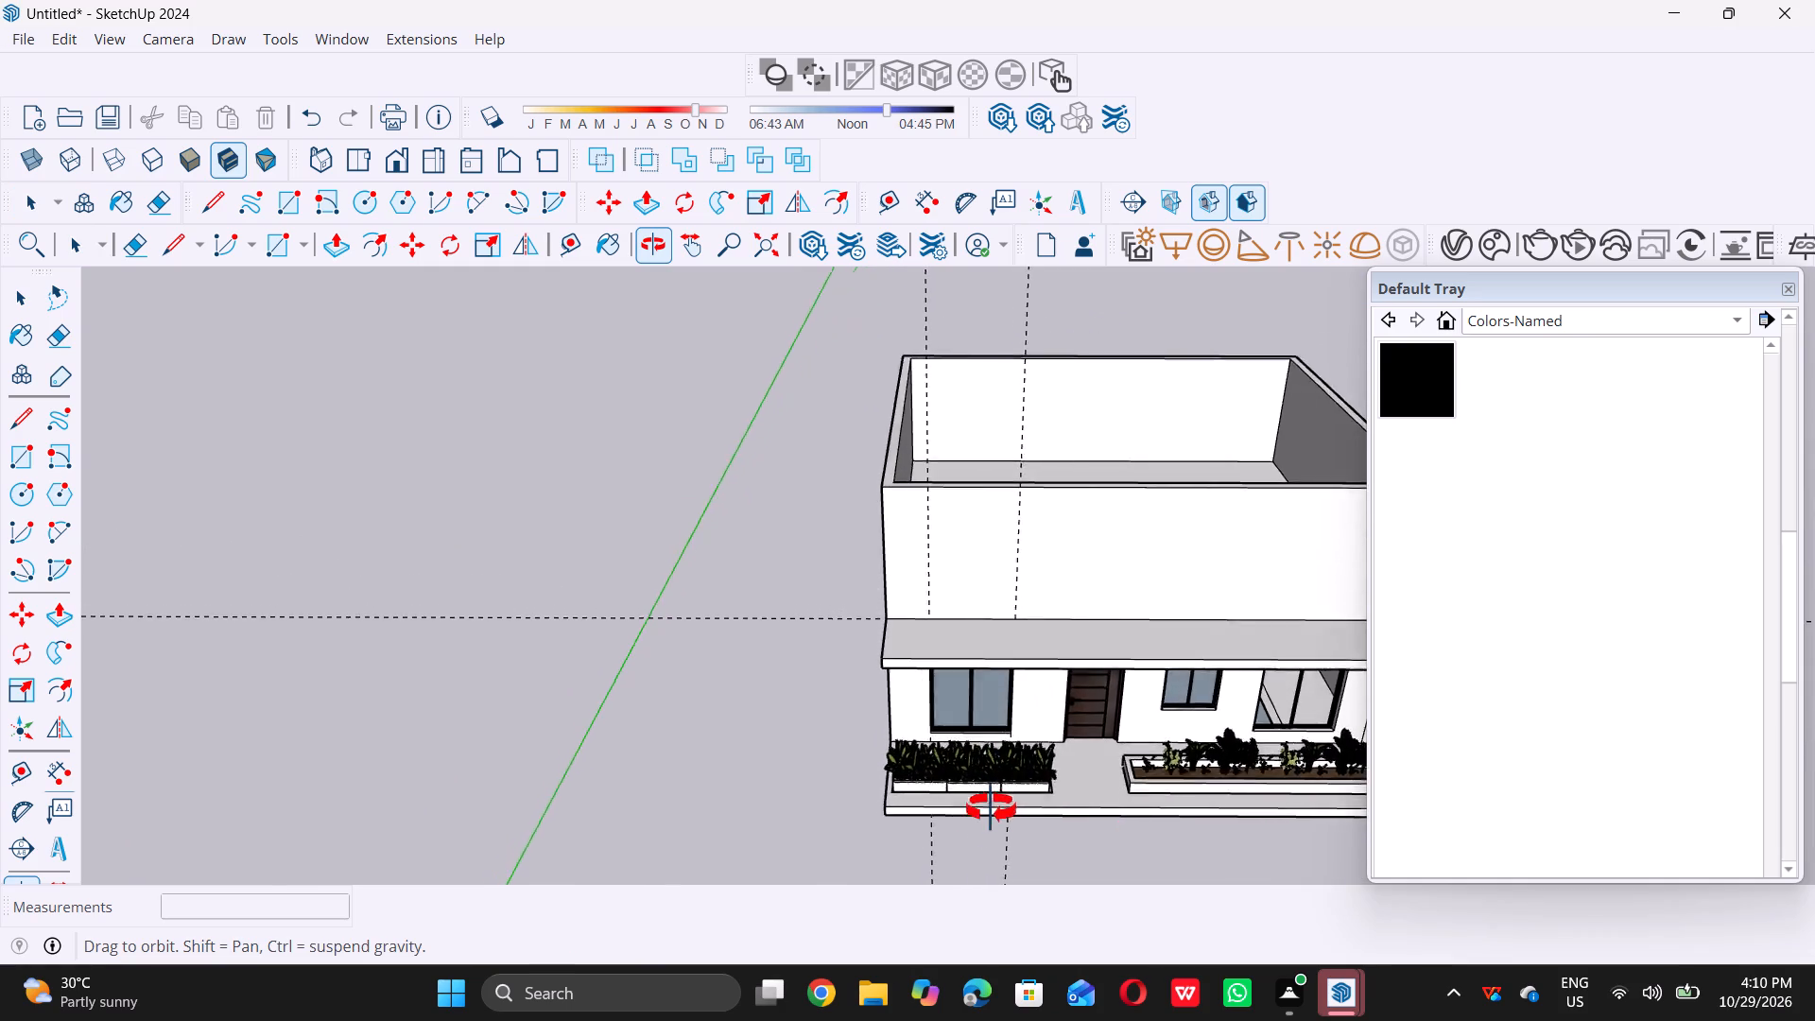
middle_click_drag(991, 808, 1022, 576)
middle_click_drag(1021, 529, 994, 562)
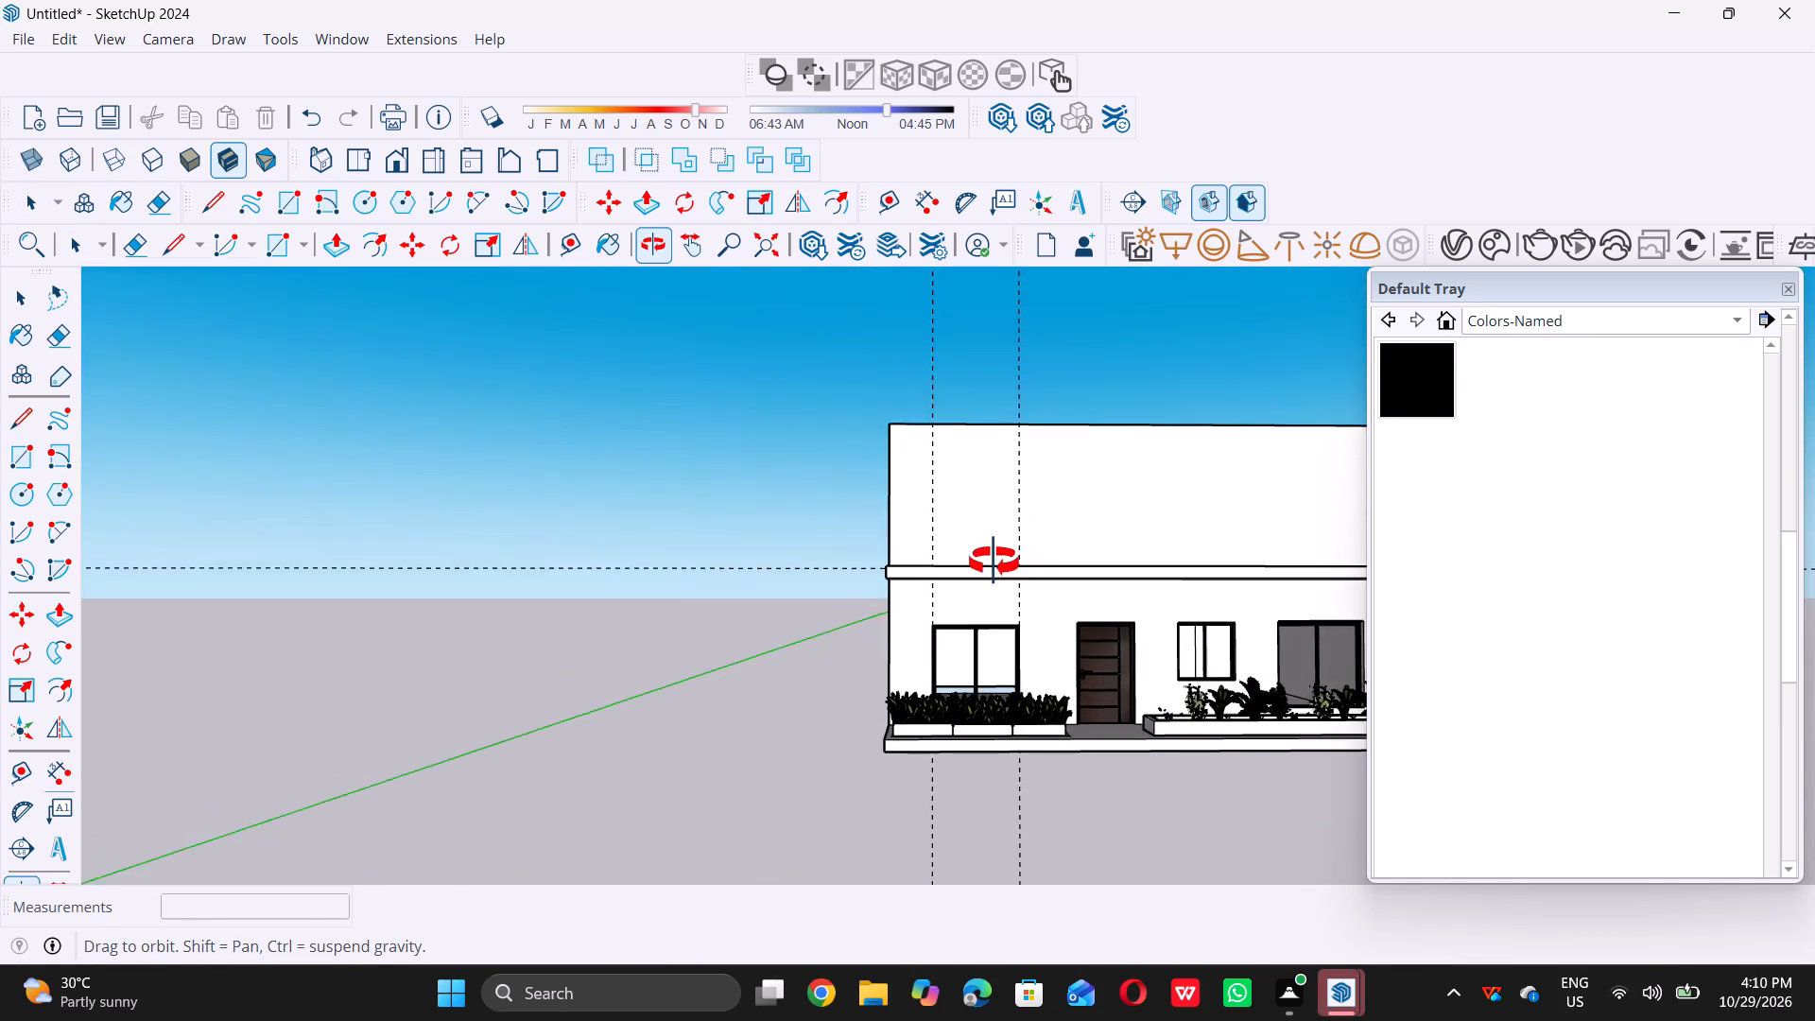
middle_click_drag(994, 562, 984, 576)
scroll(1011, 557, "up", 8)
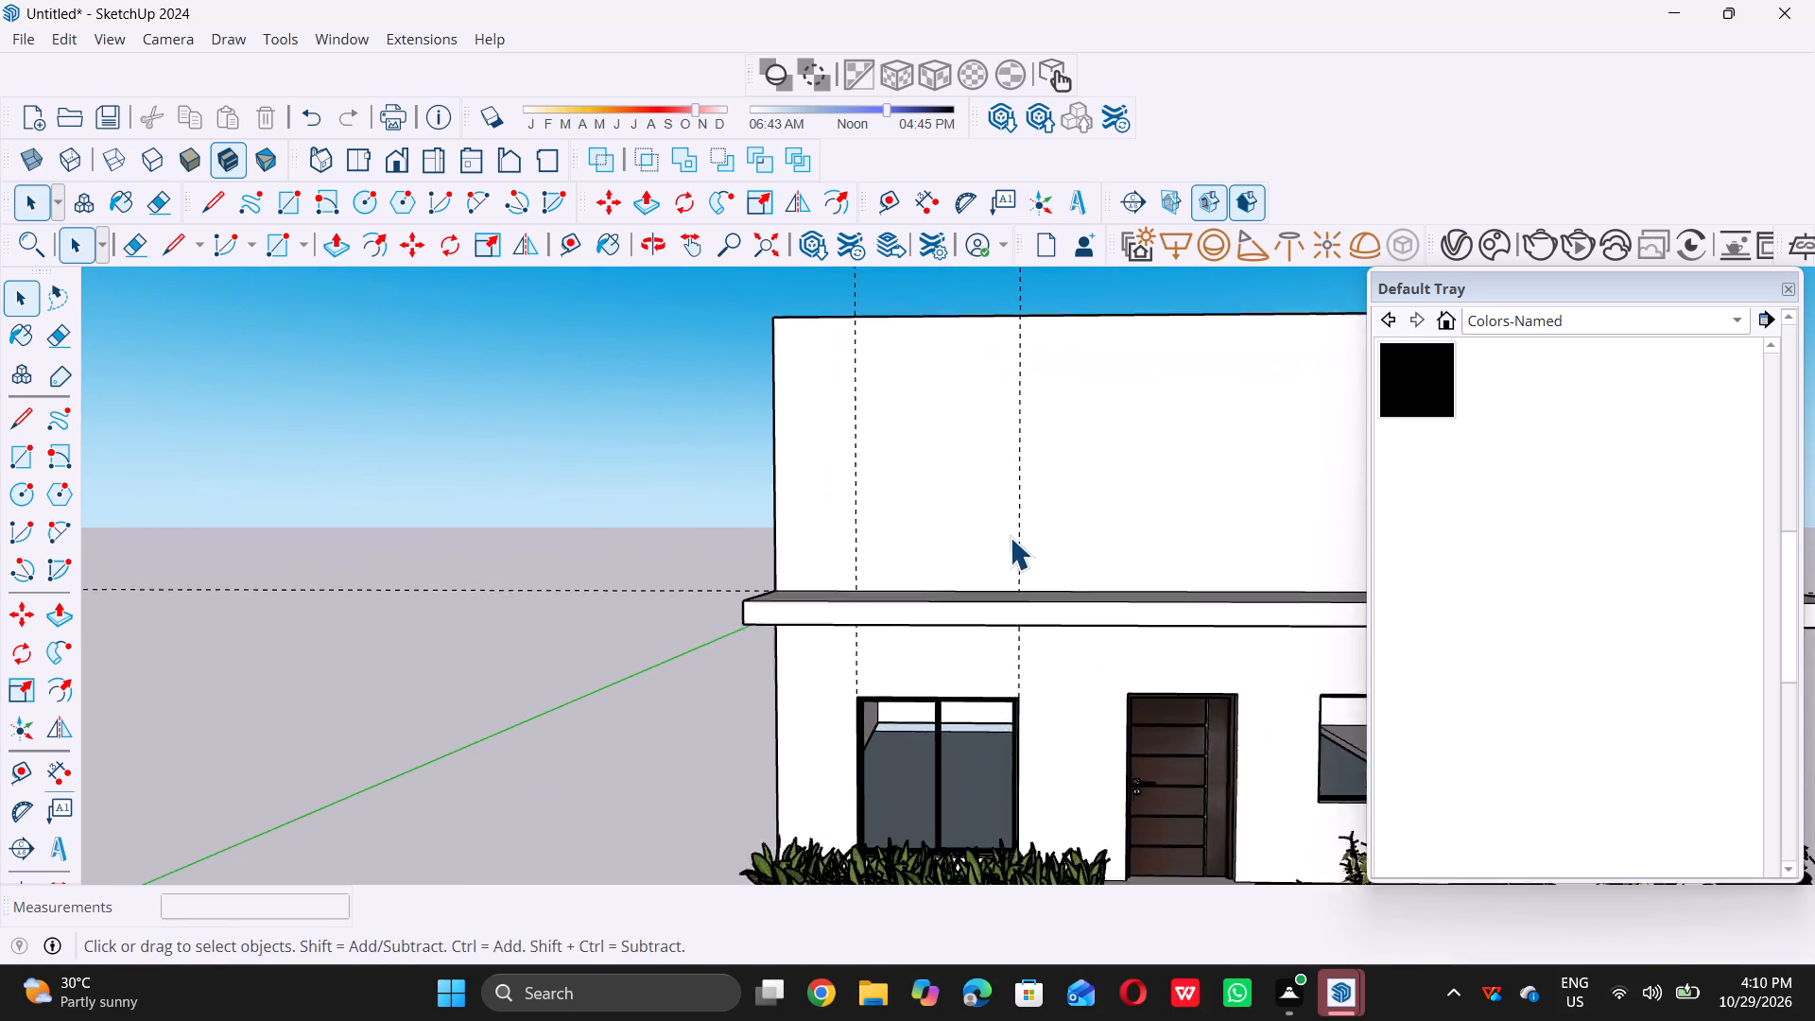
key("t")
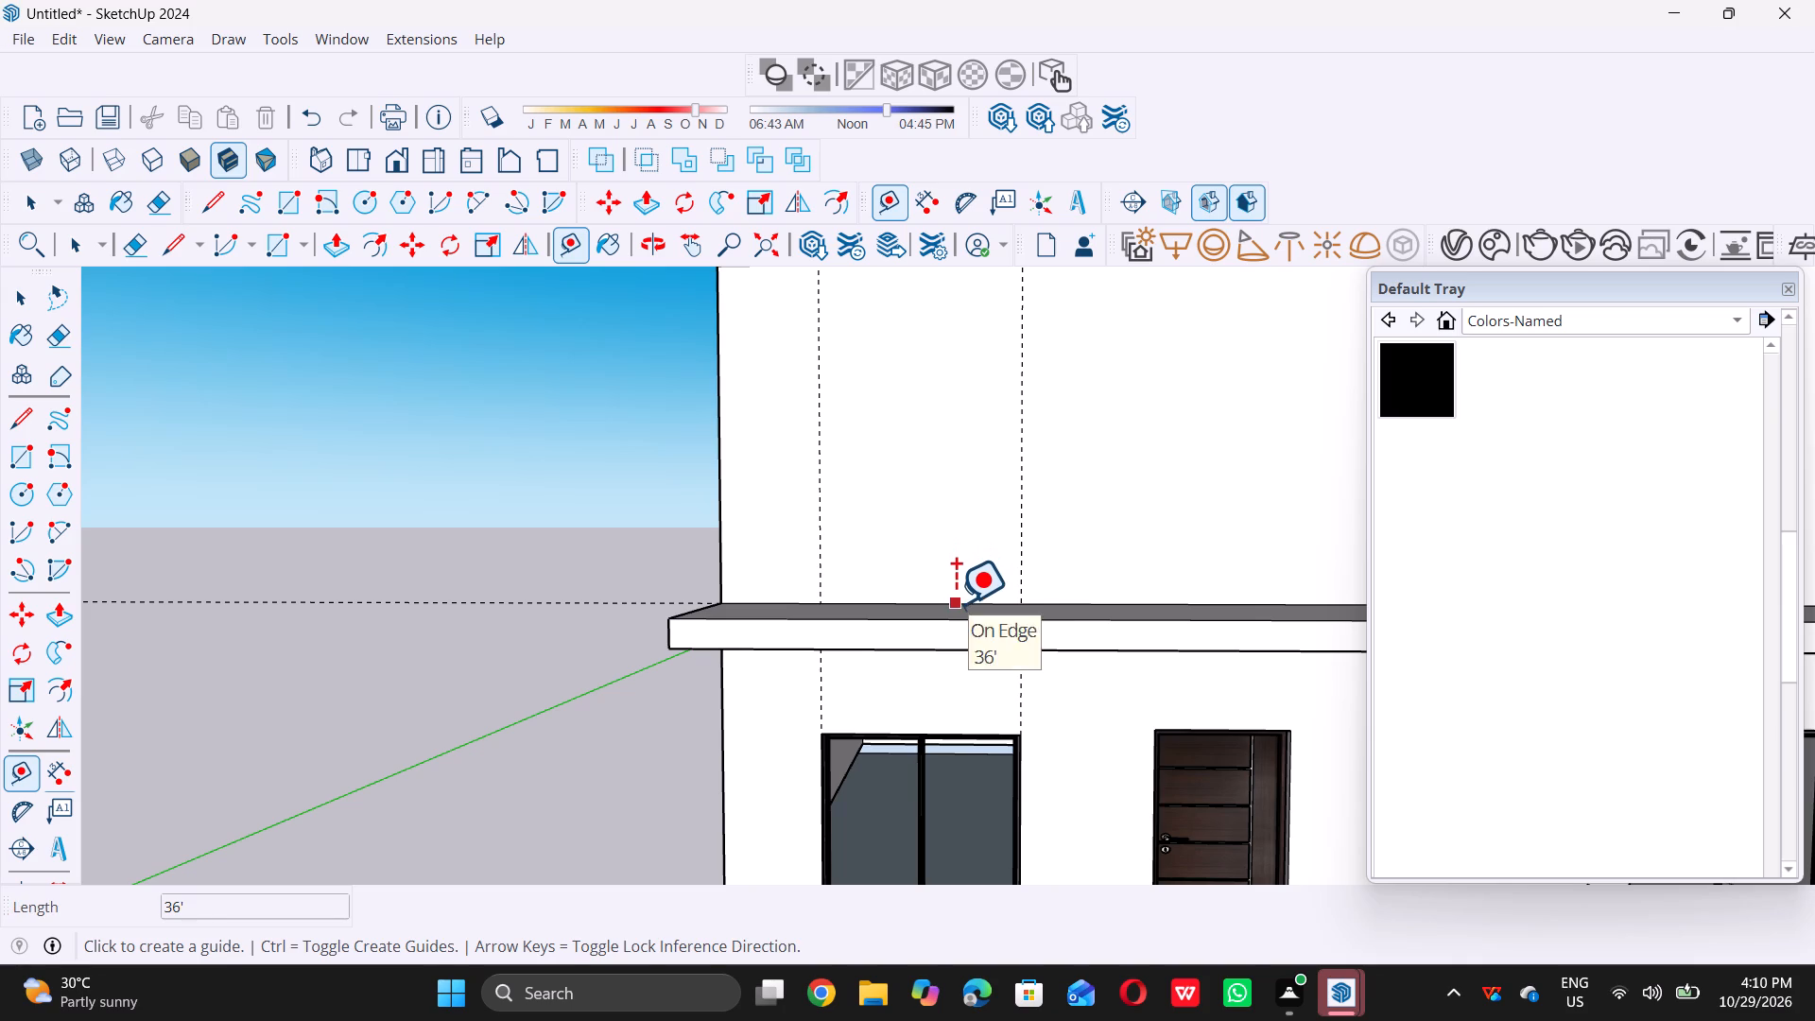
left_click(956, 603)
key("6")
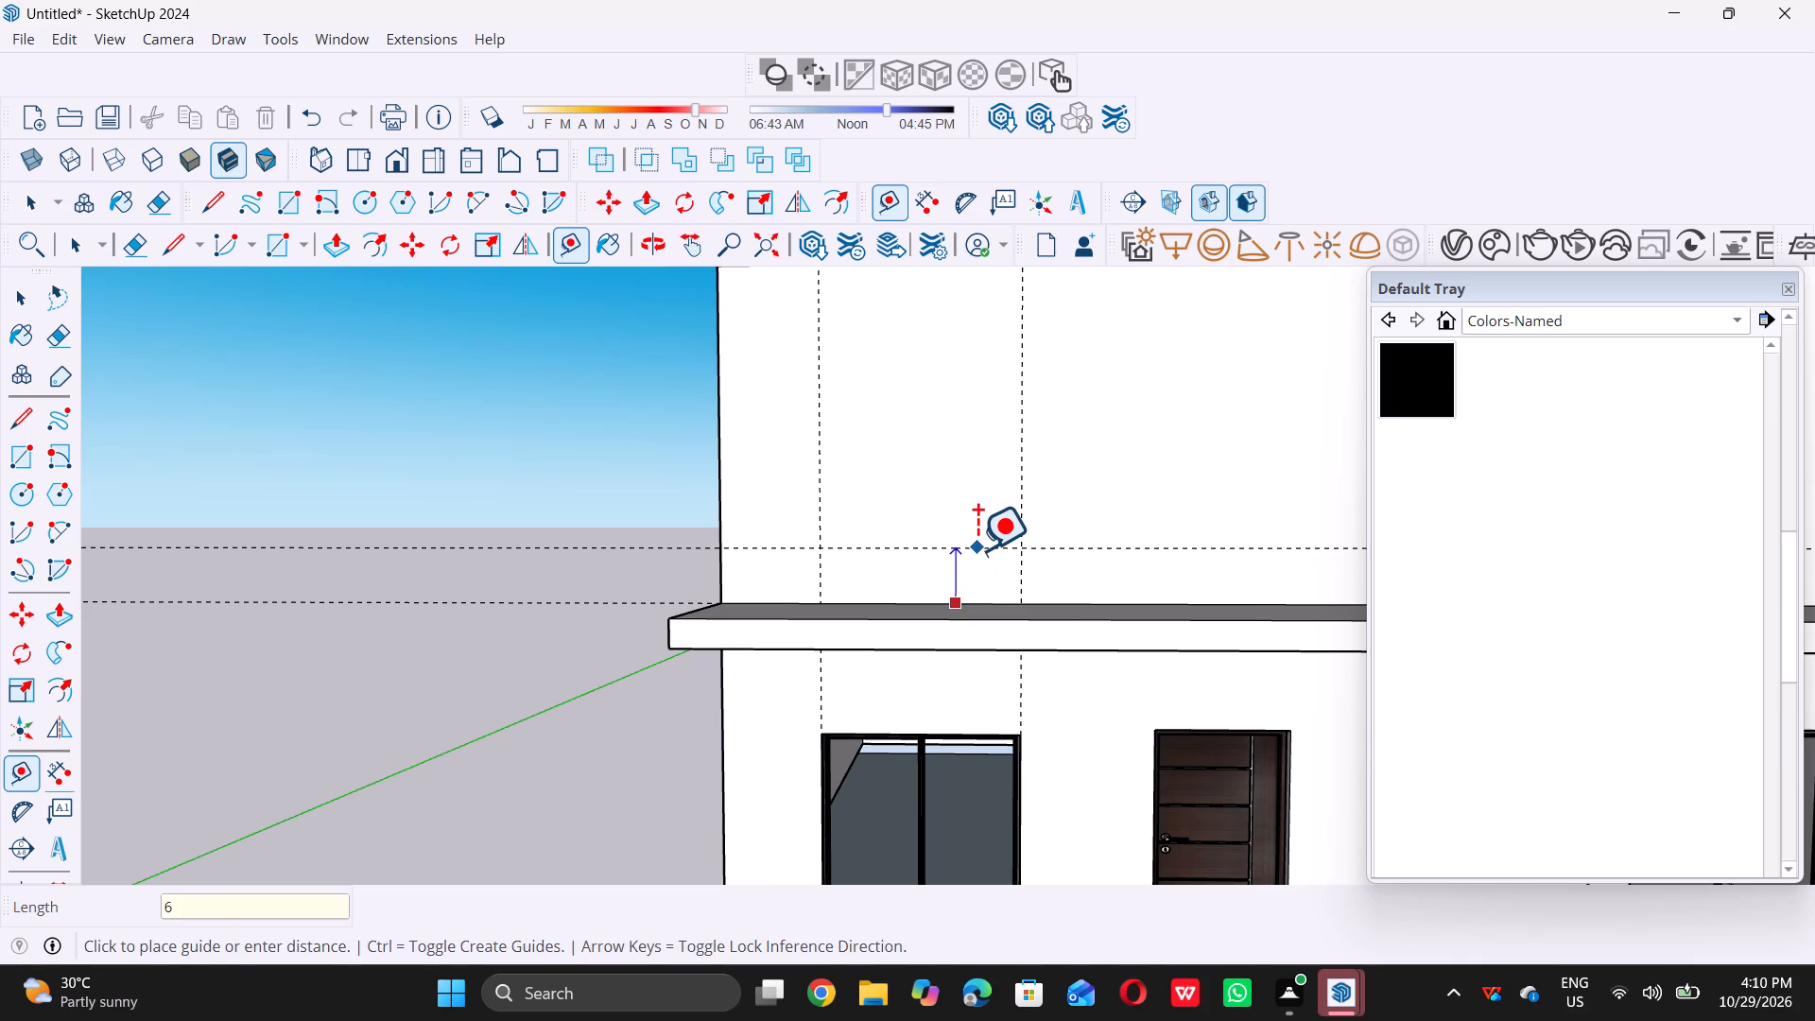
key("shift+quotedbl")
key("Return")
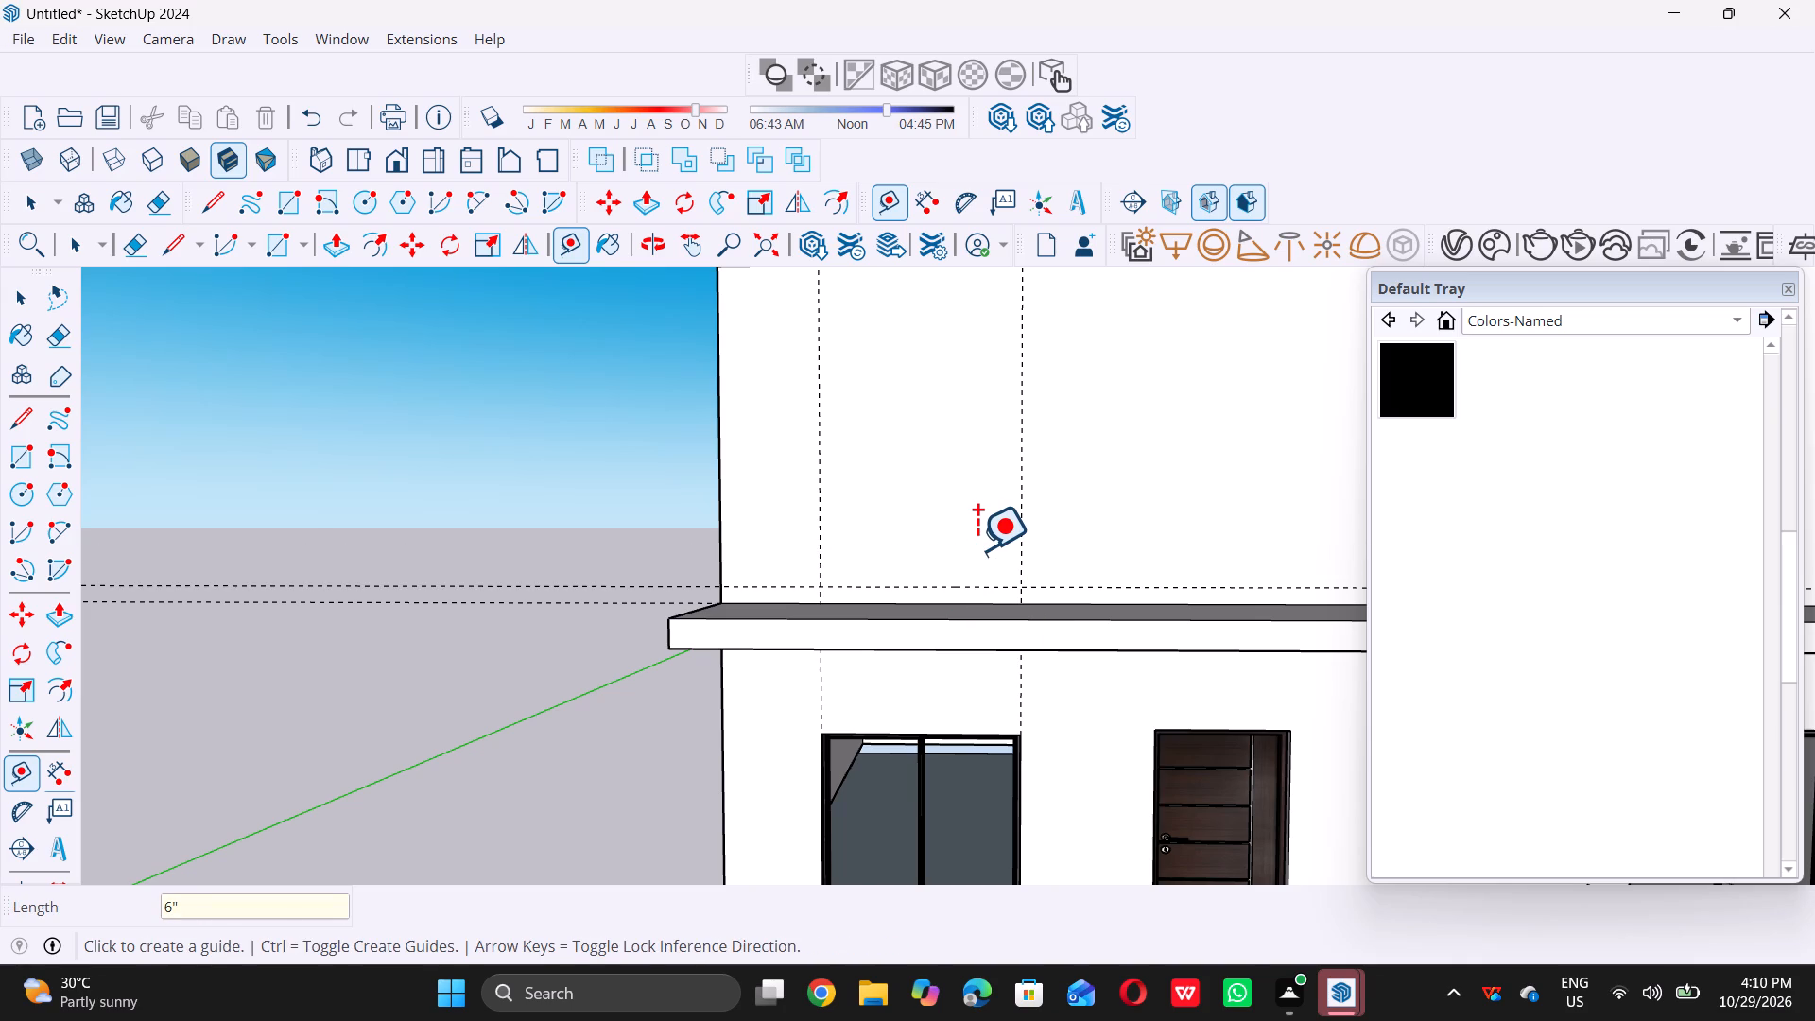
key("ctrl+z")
Place a horizontal guide on the upper-storey wall 9" above the line where it meets the canopy's top.
left_click(945, 607)
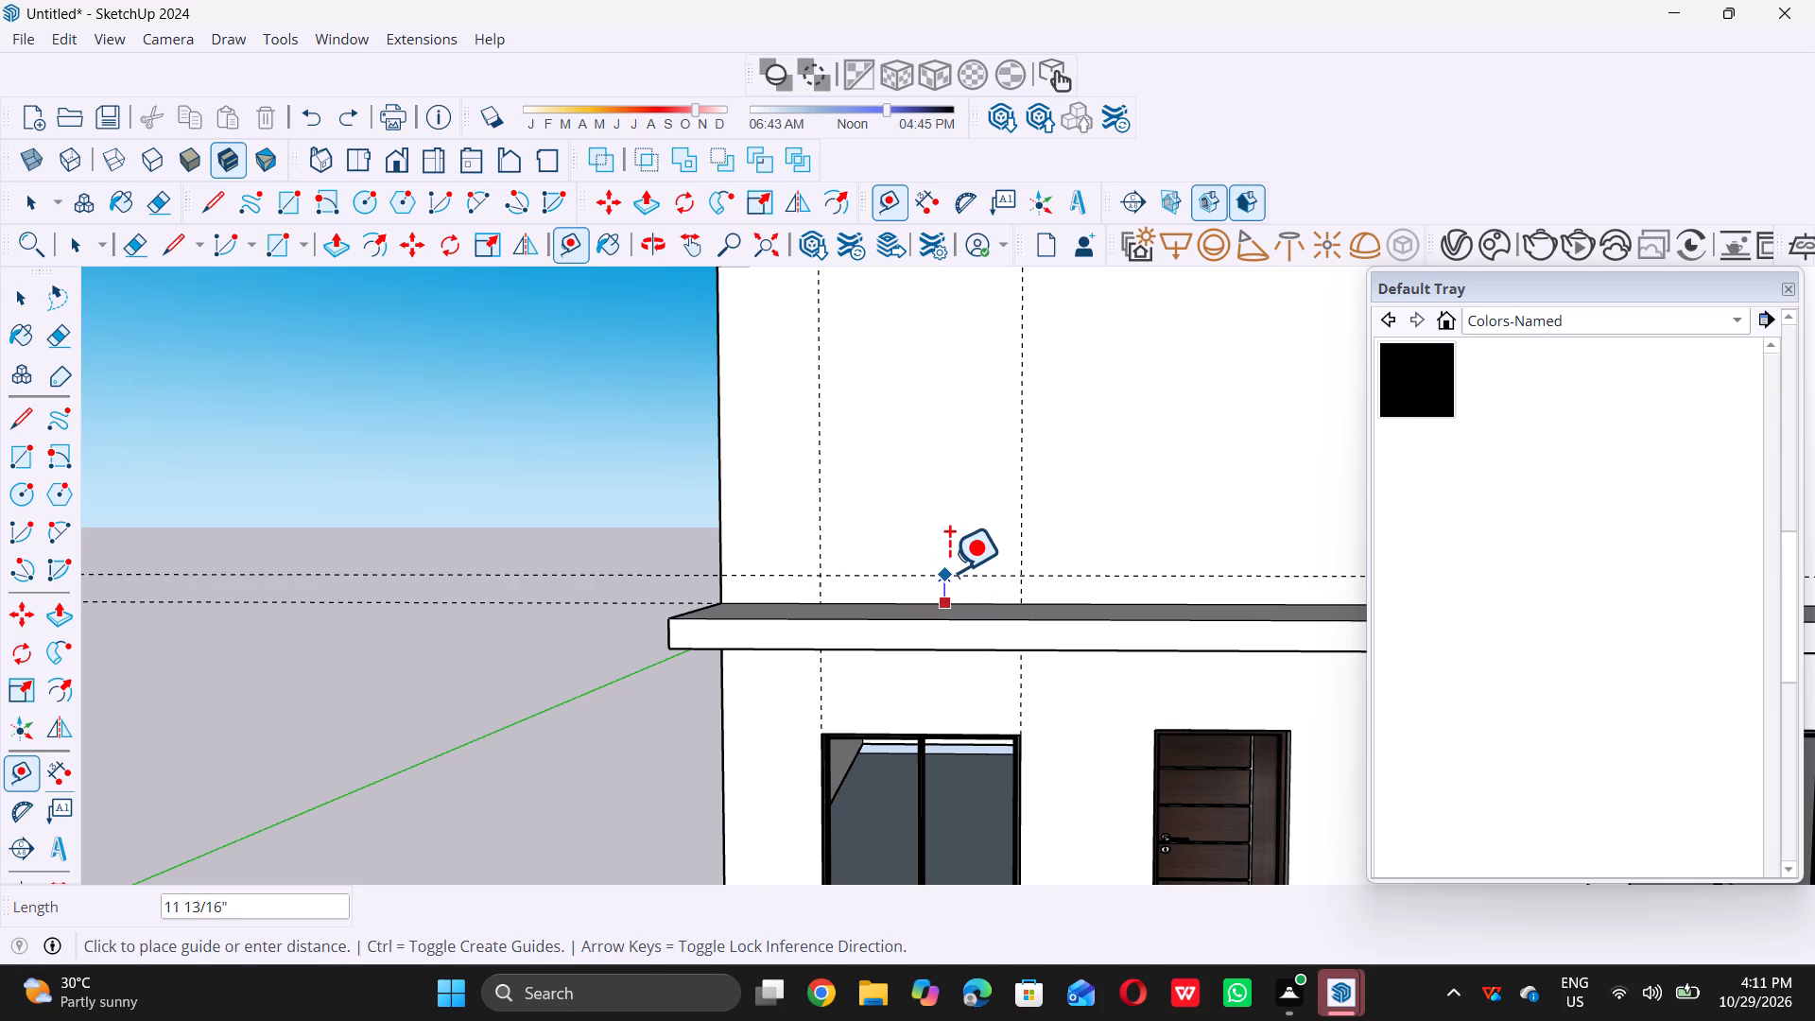
key("9")
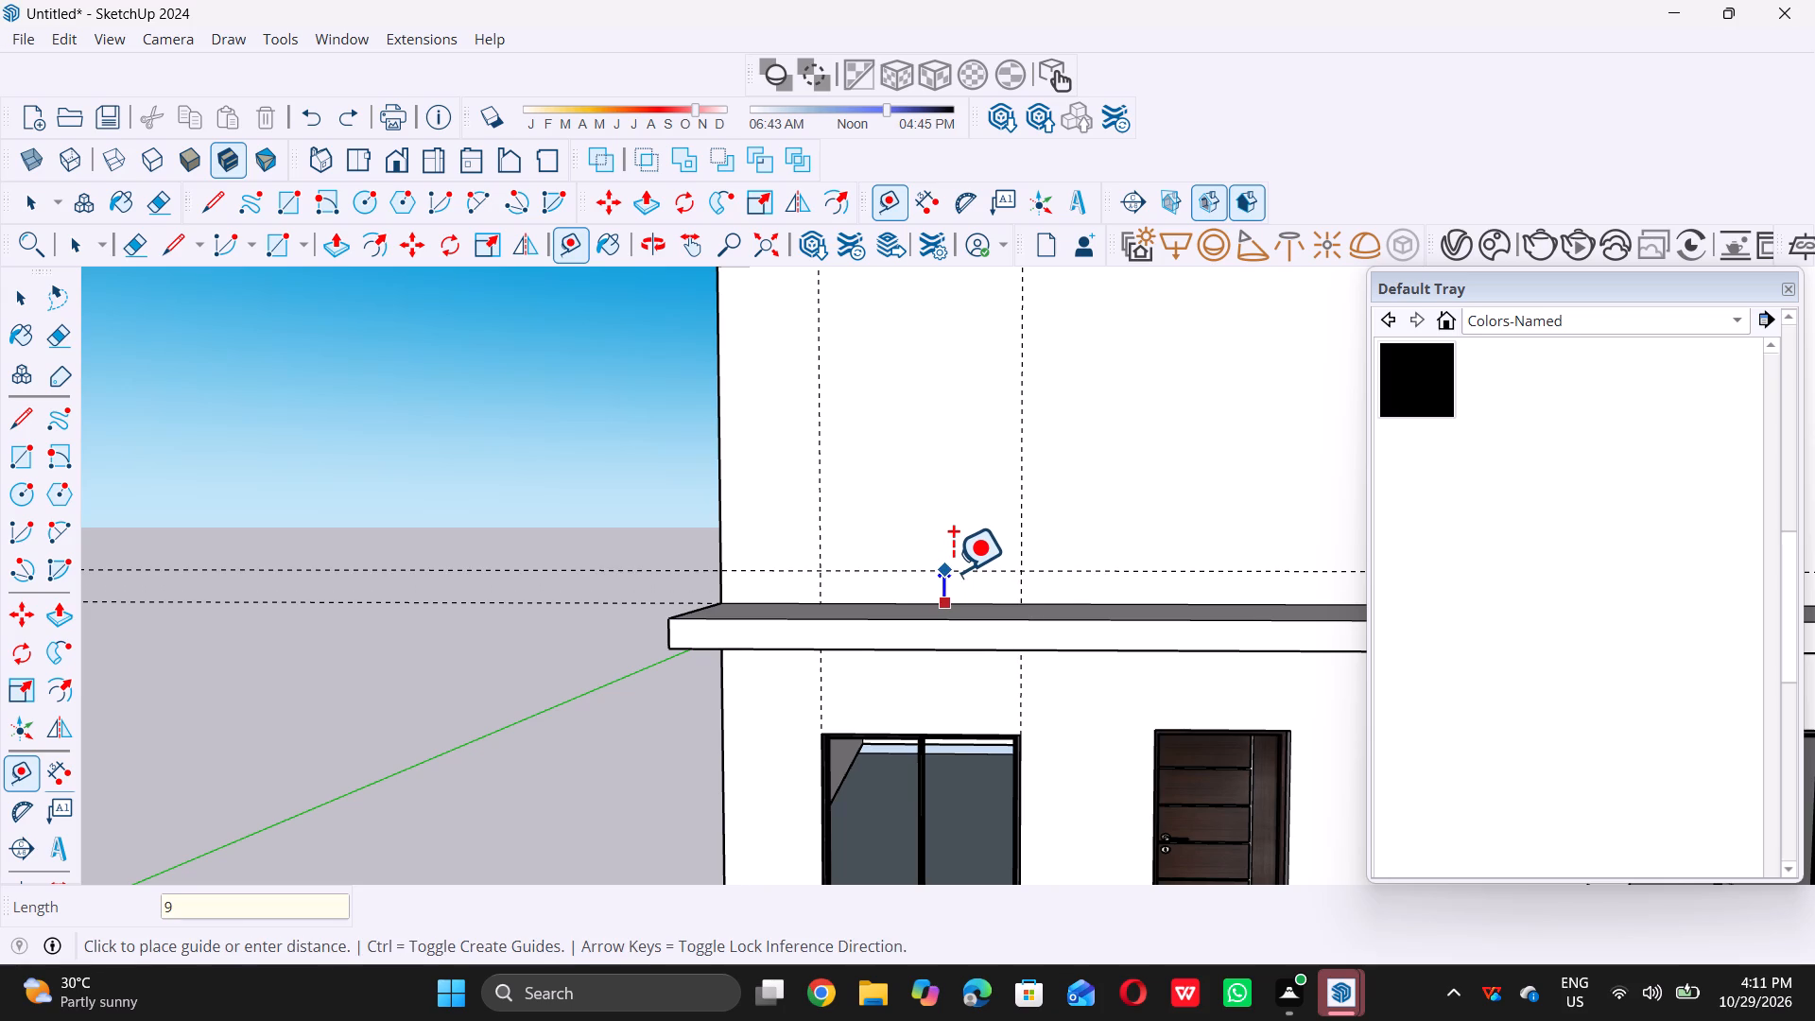
key("shift+quotedbl")
key("Return")
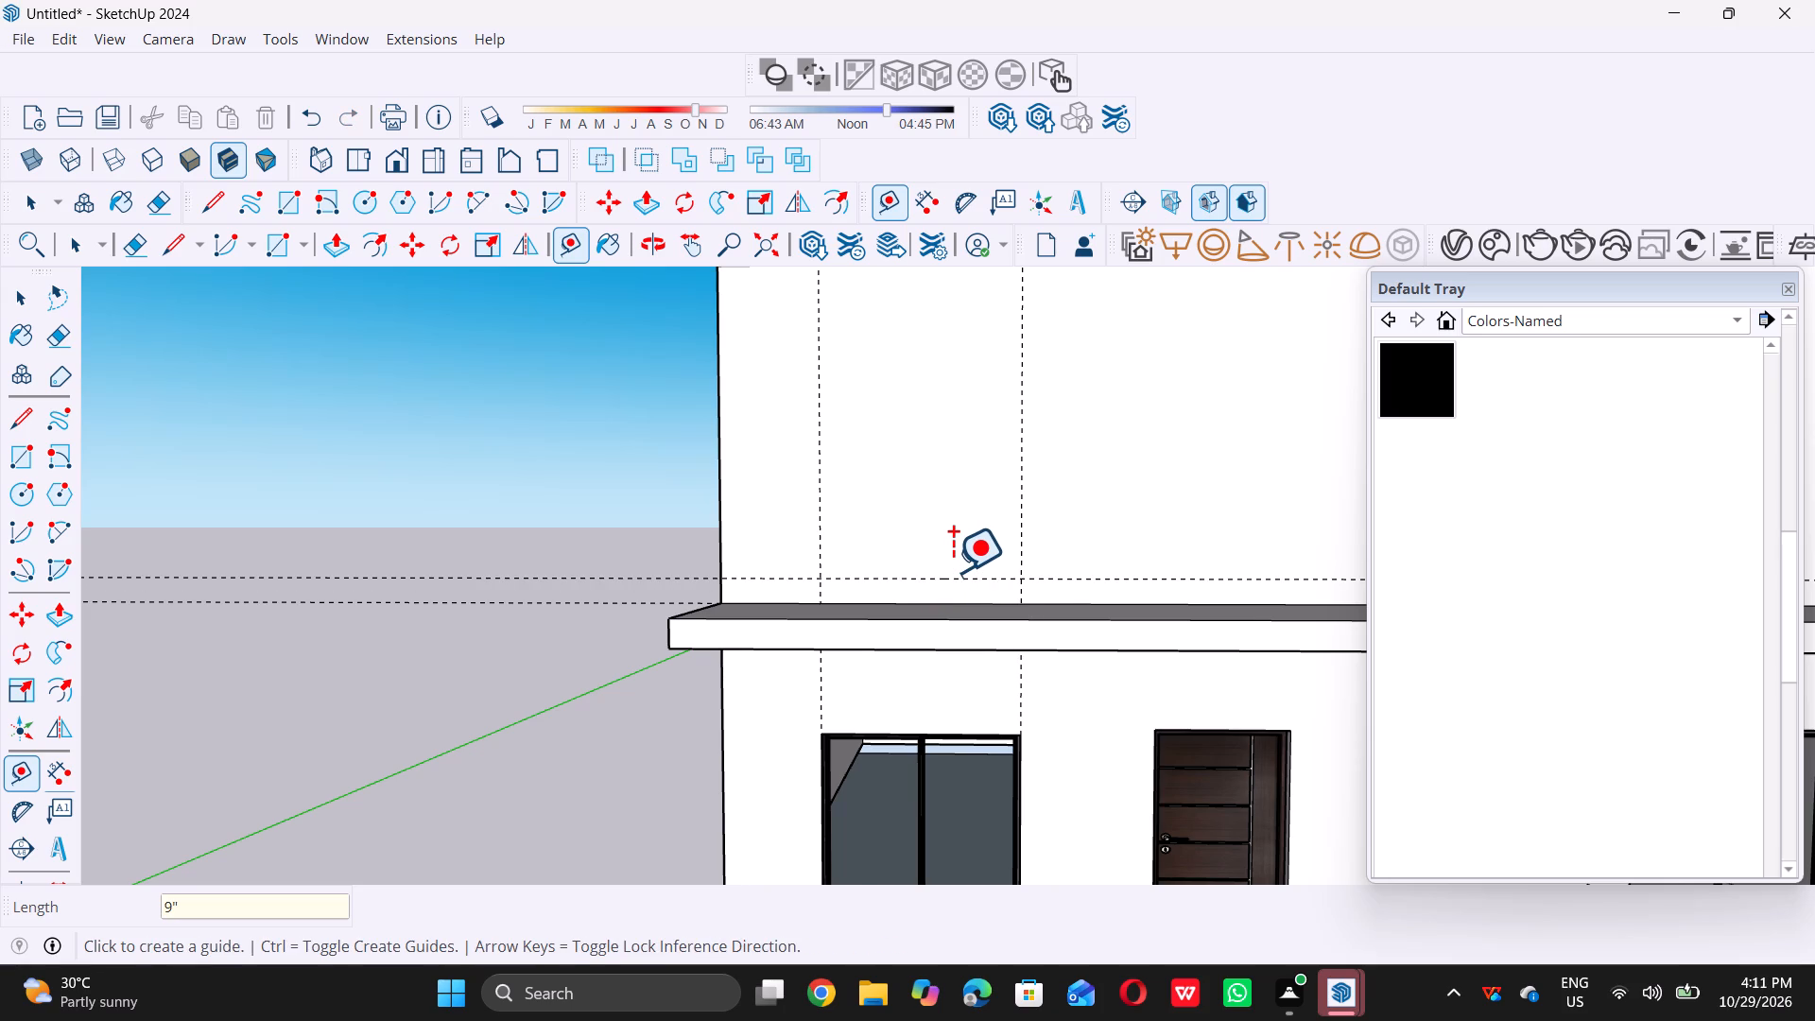
Place a vertical guide from the front wall's right edge, aligned with the outer side of the rightmost ground-floor window.
scroll(883, 633, "down", 11)
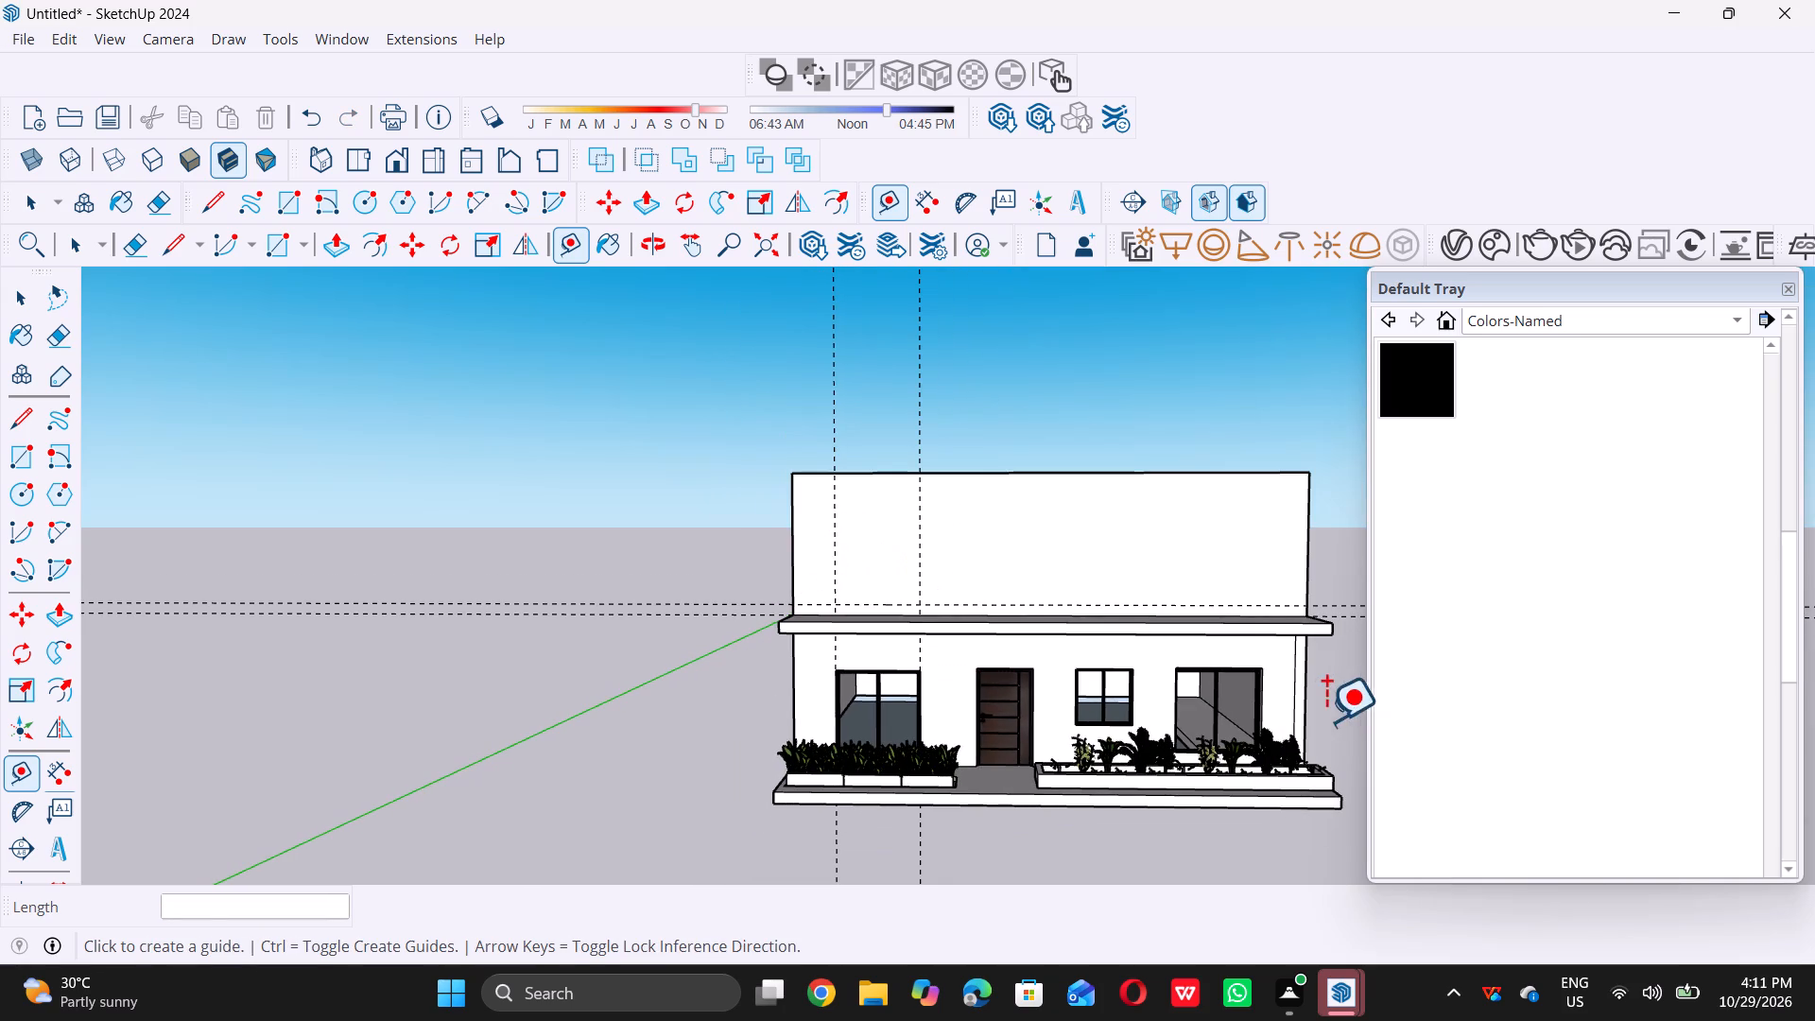
scroll(1191, 702, "down", 6)
scroll(1278, 716, "up", 19)
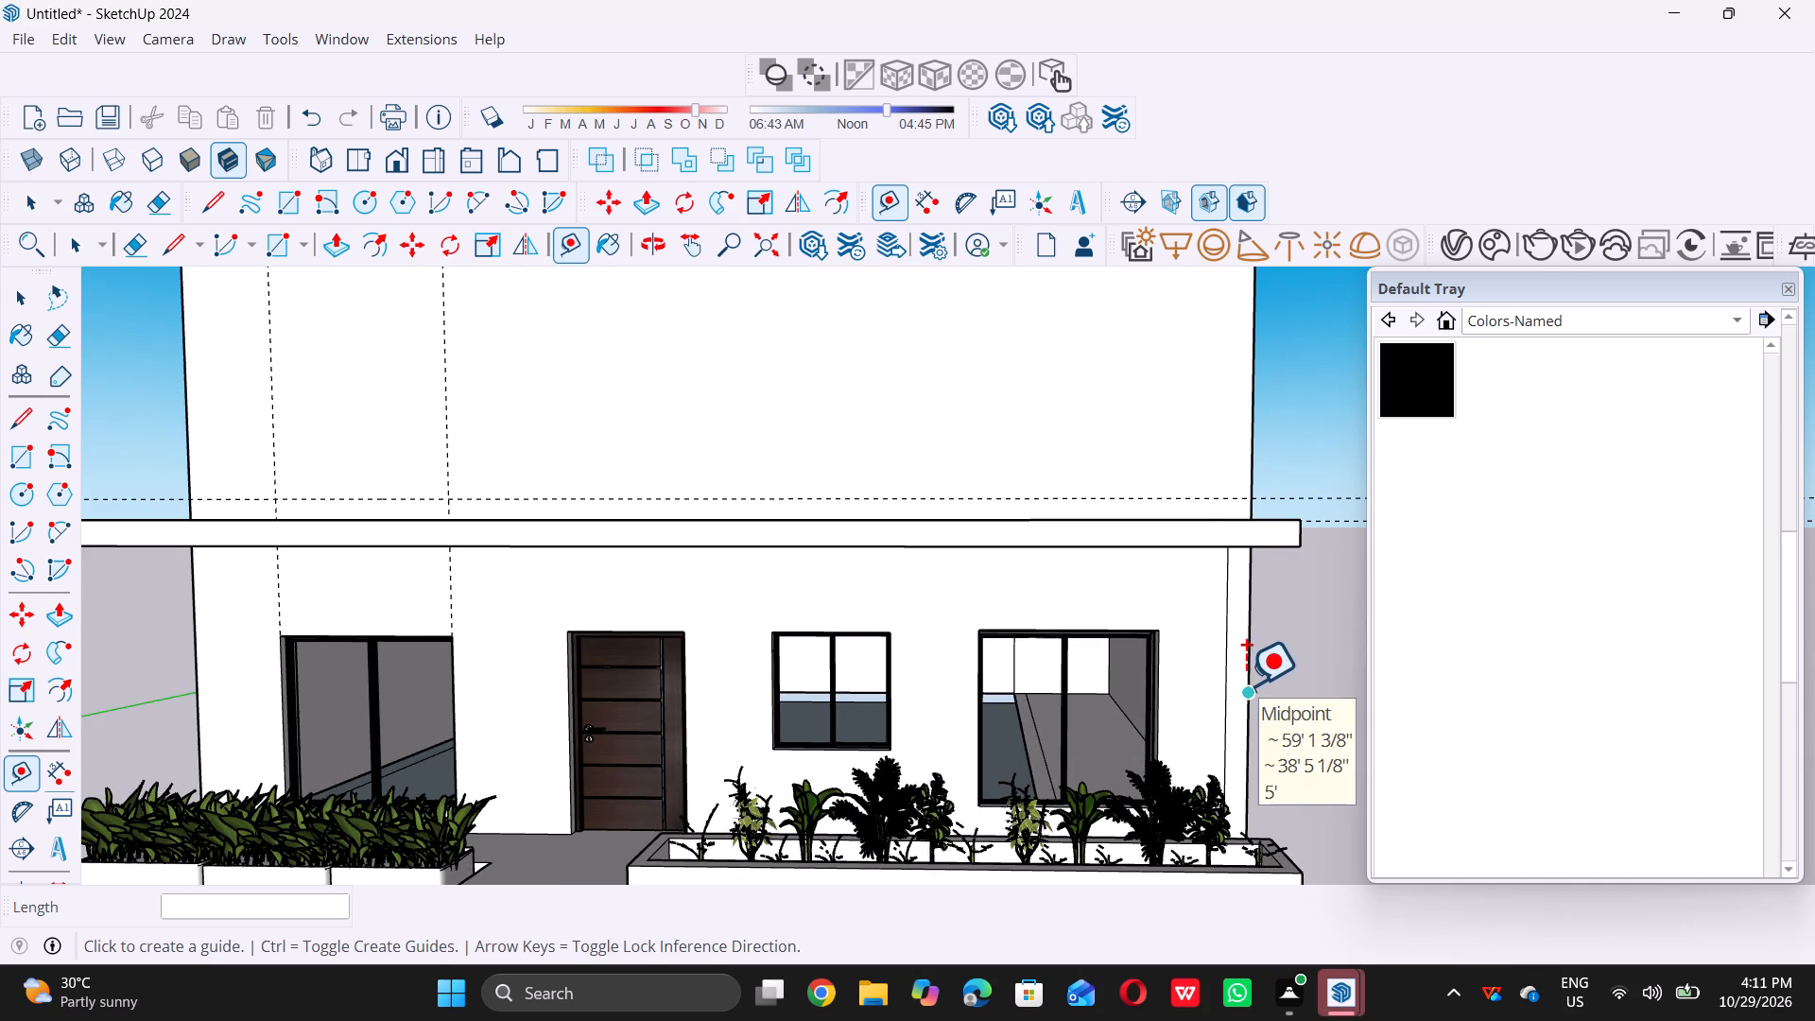
left_click(1246, 684)
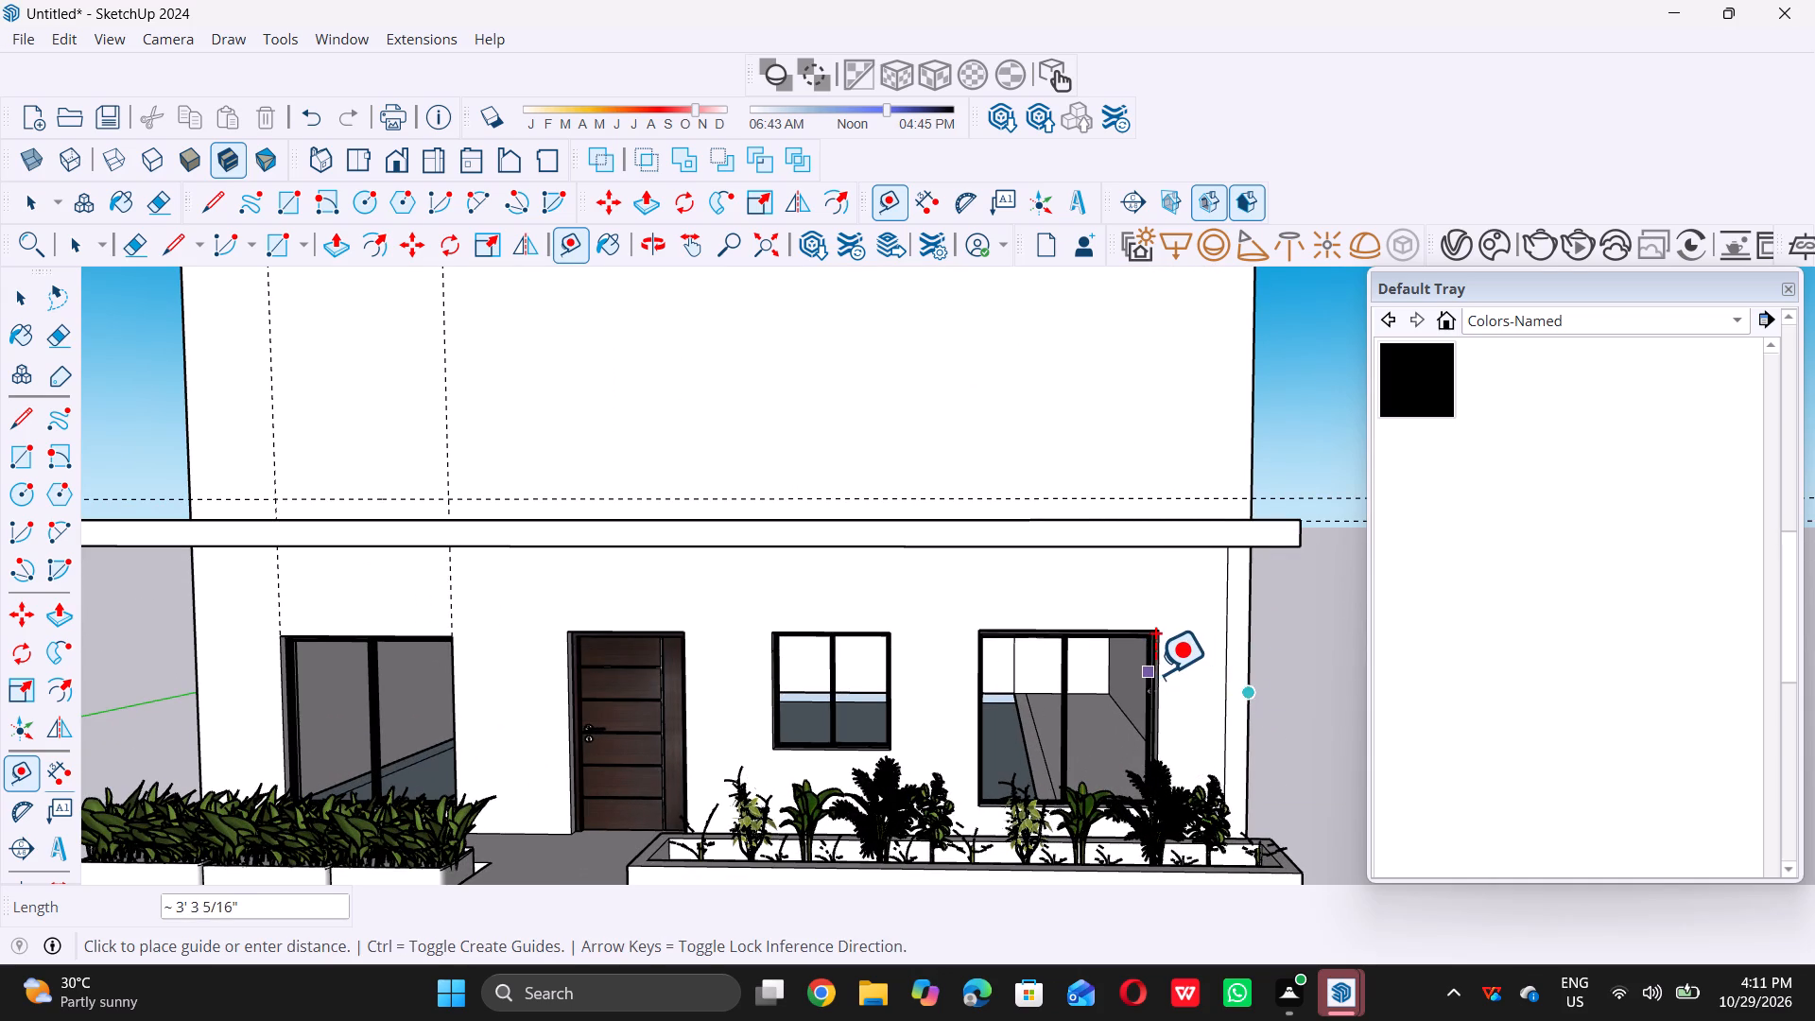
scroll(1156, 672, "up", 6)
double_click(1156, 672)
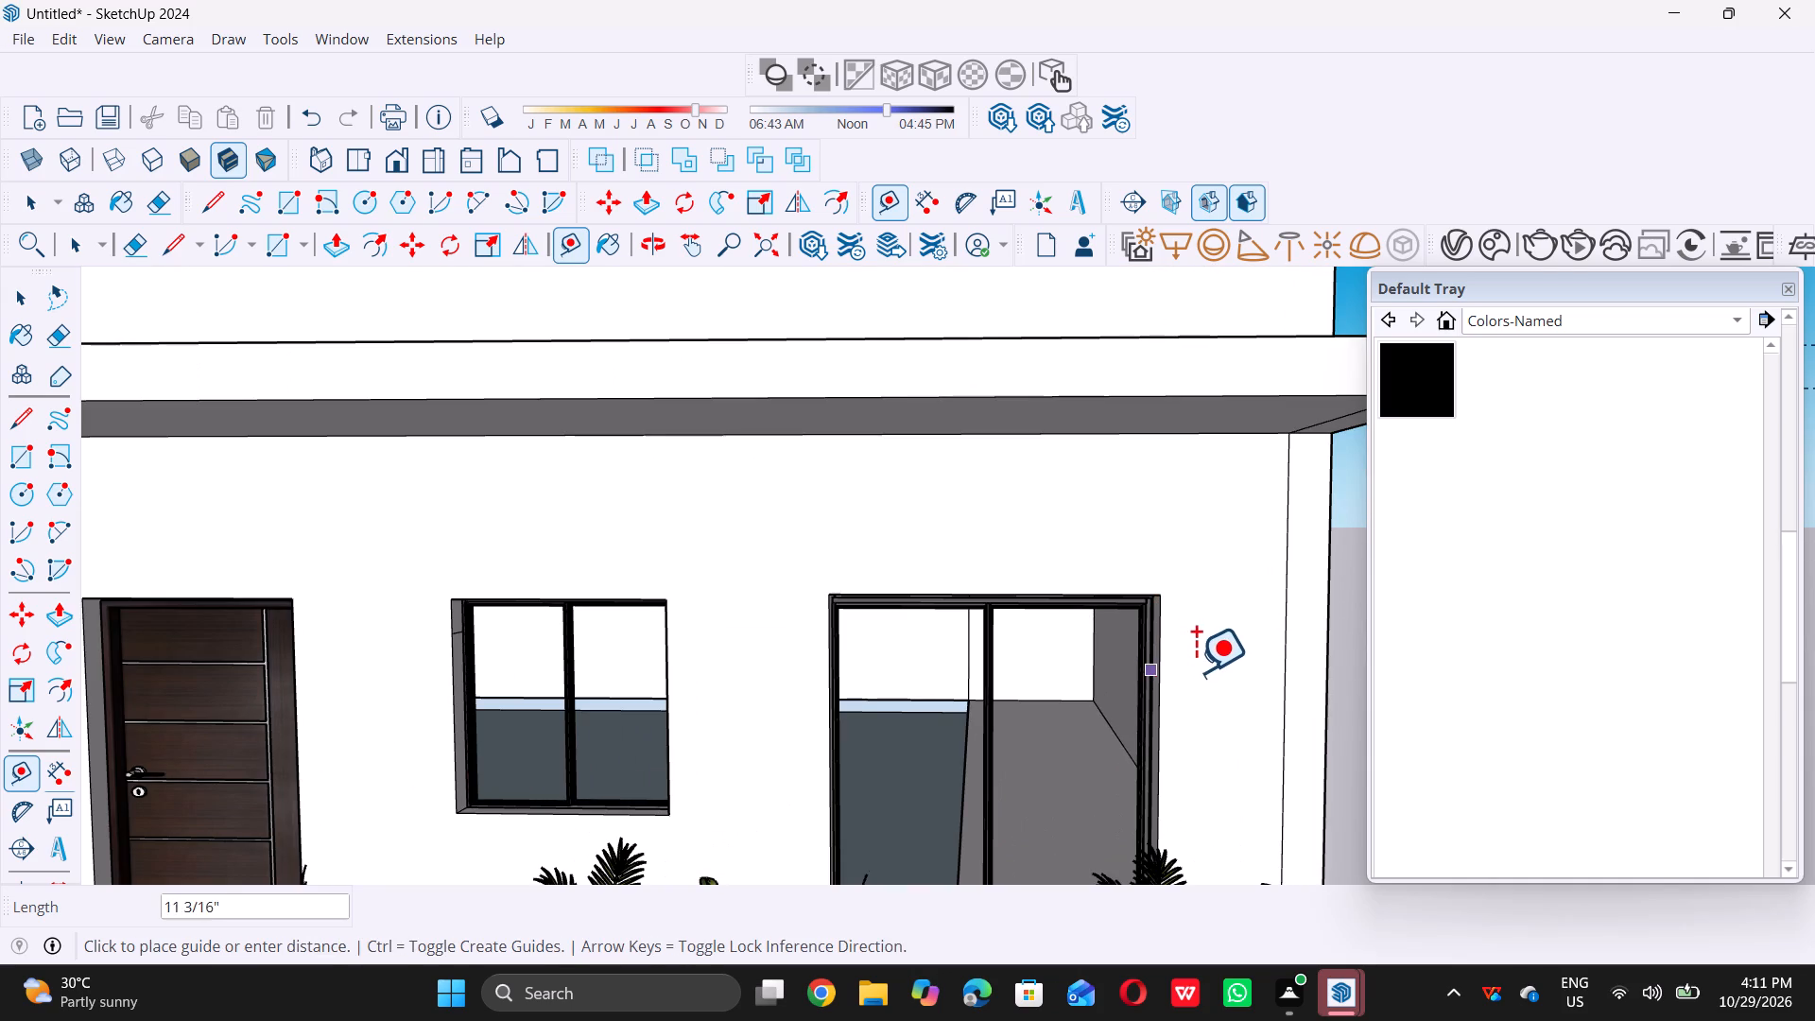
scroll(1152, 731, "down", 5)
scroll(1152, 659, "up", 5)
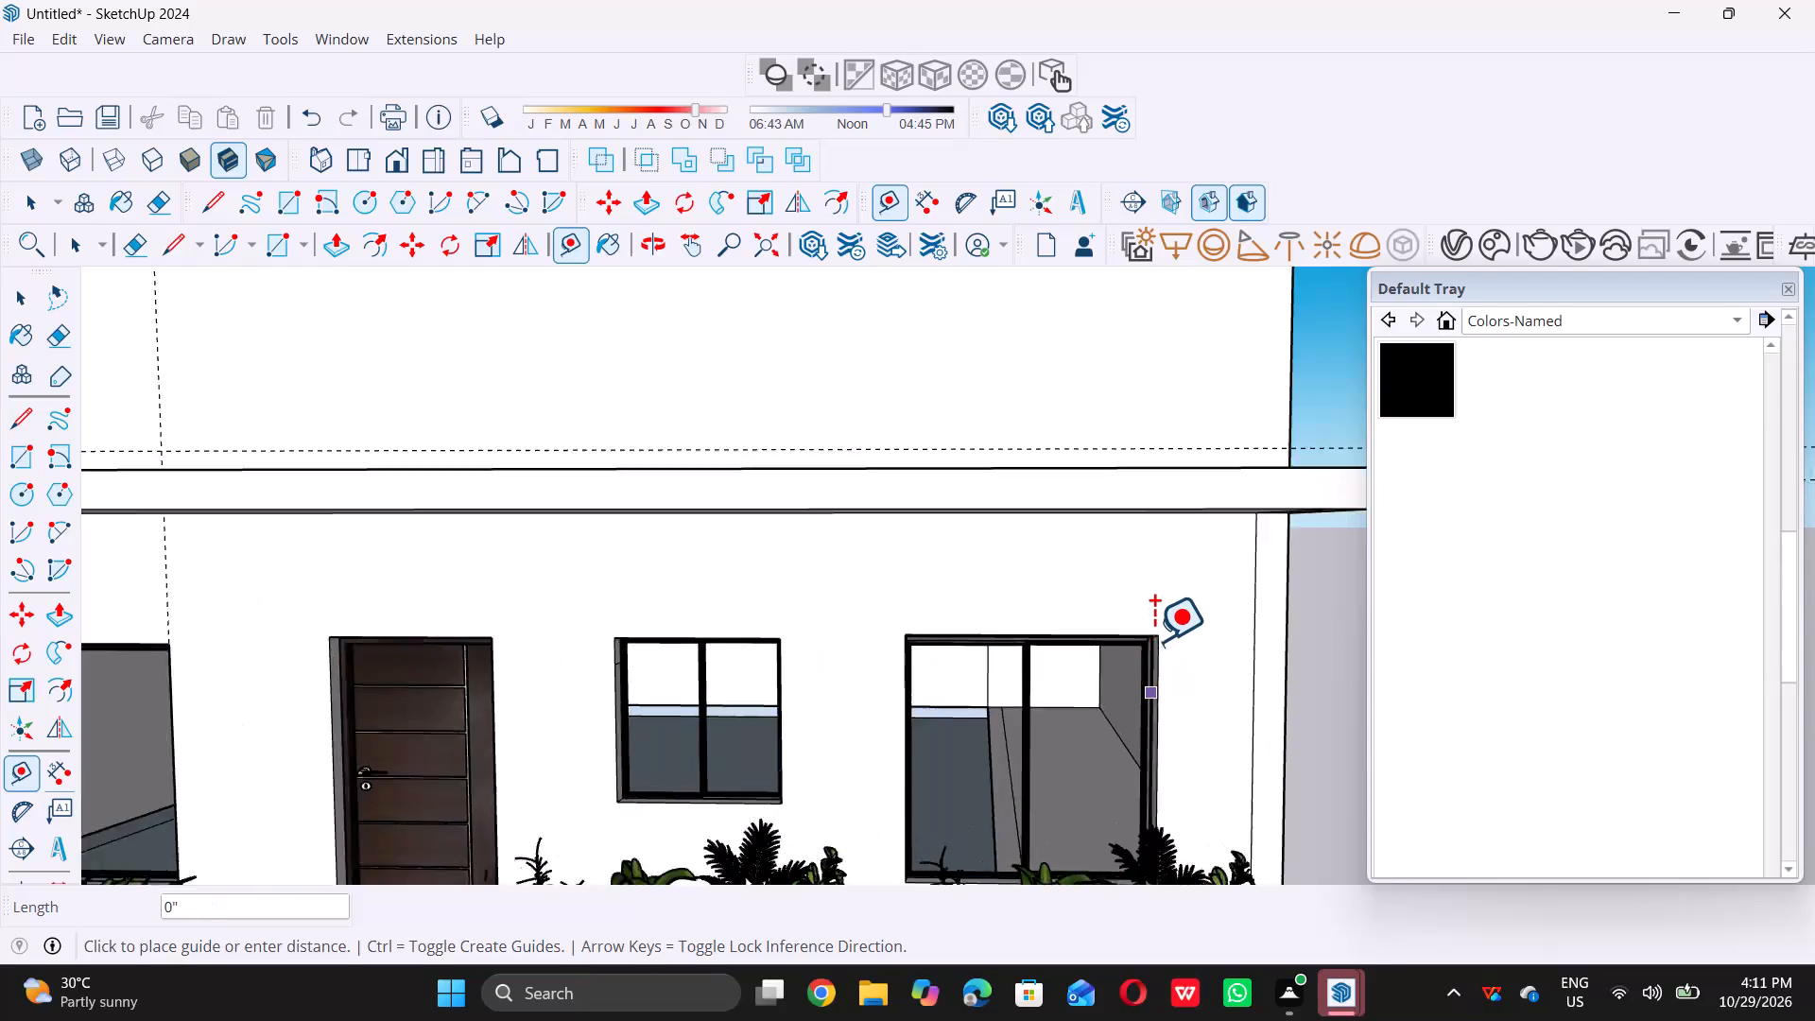
scroll(1149, 627, "up", 2)
double_click(1153, 624)
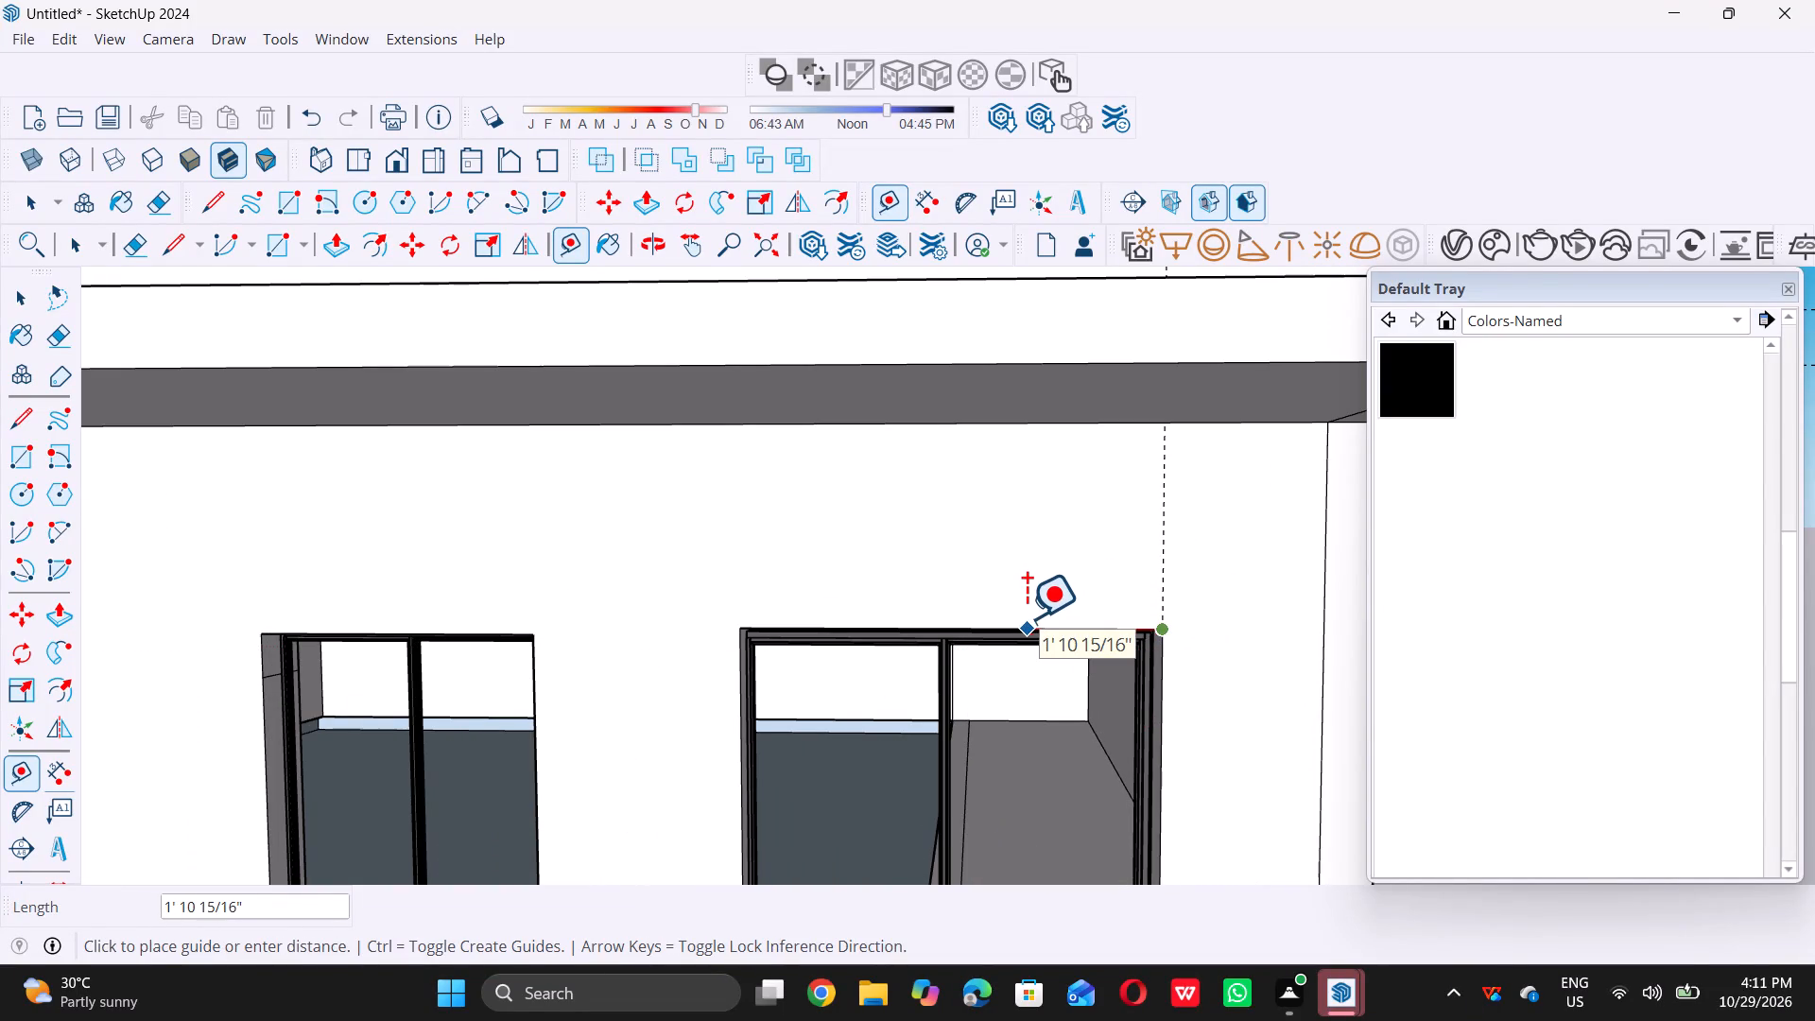
key("space")
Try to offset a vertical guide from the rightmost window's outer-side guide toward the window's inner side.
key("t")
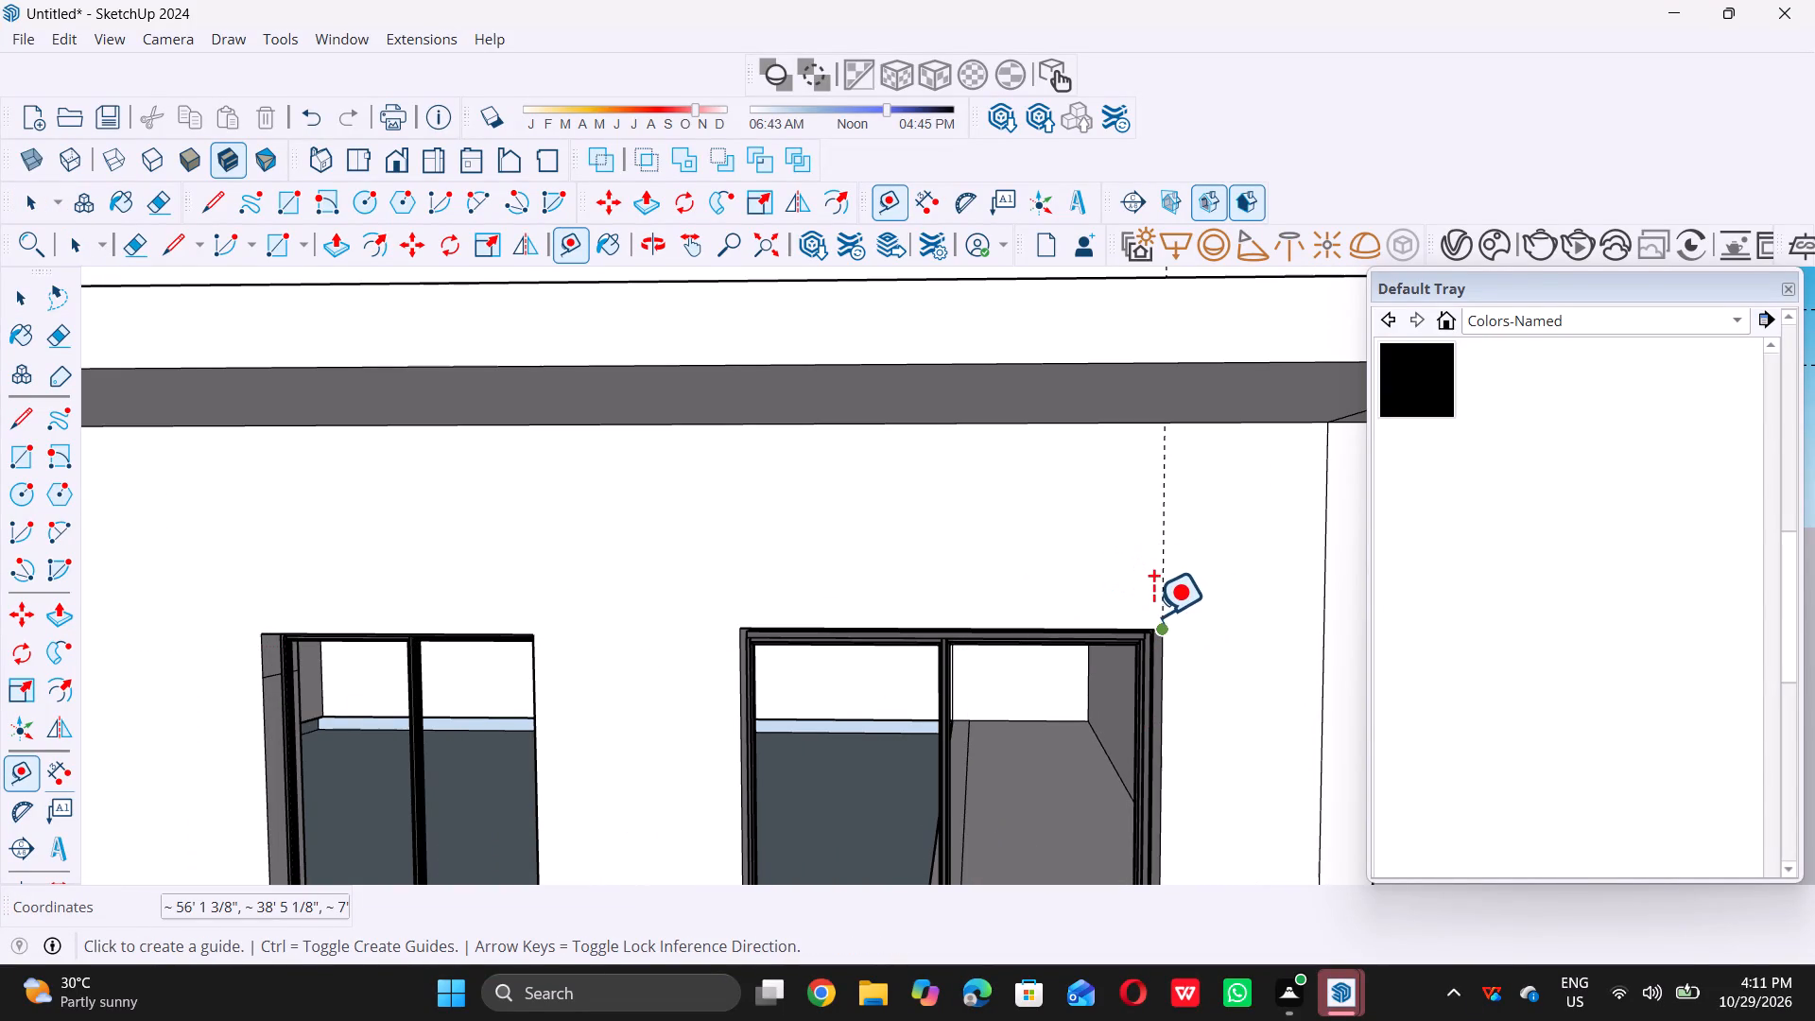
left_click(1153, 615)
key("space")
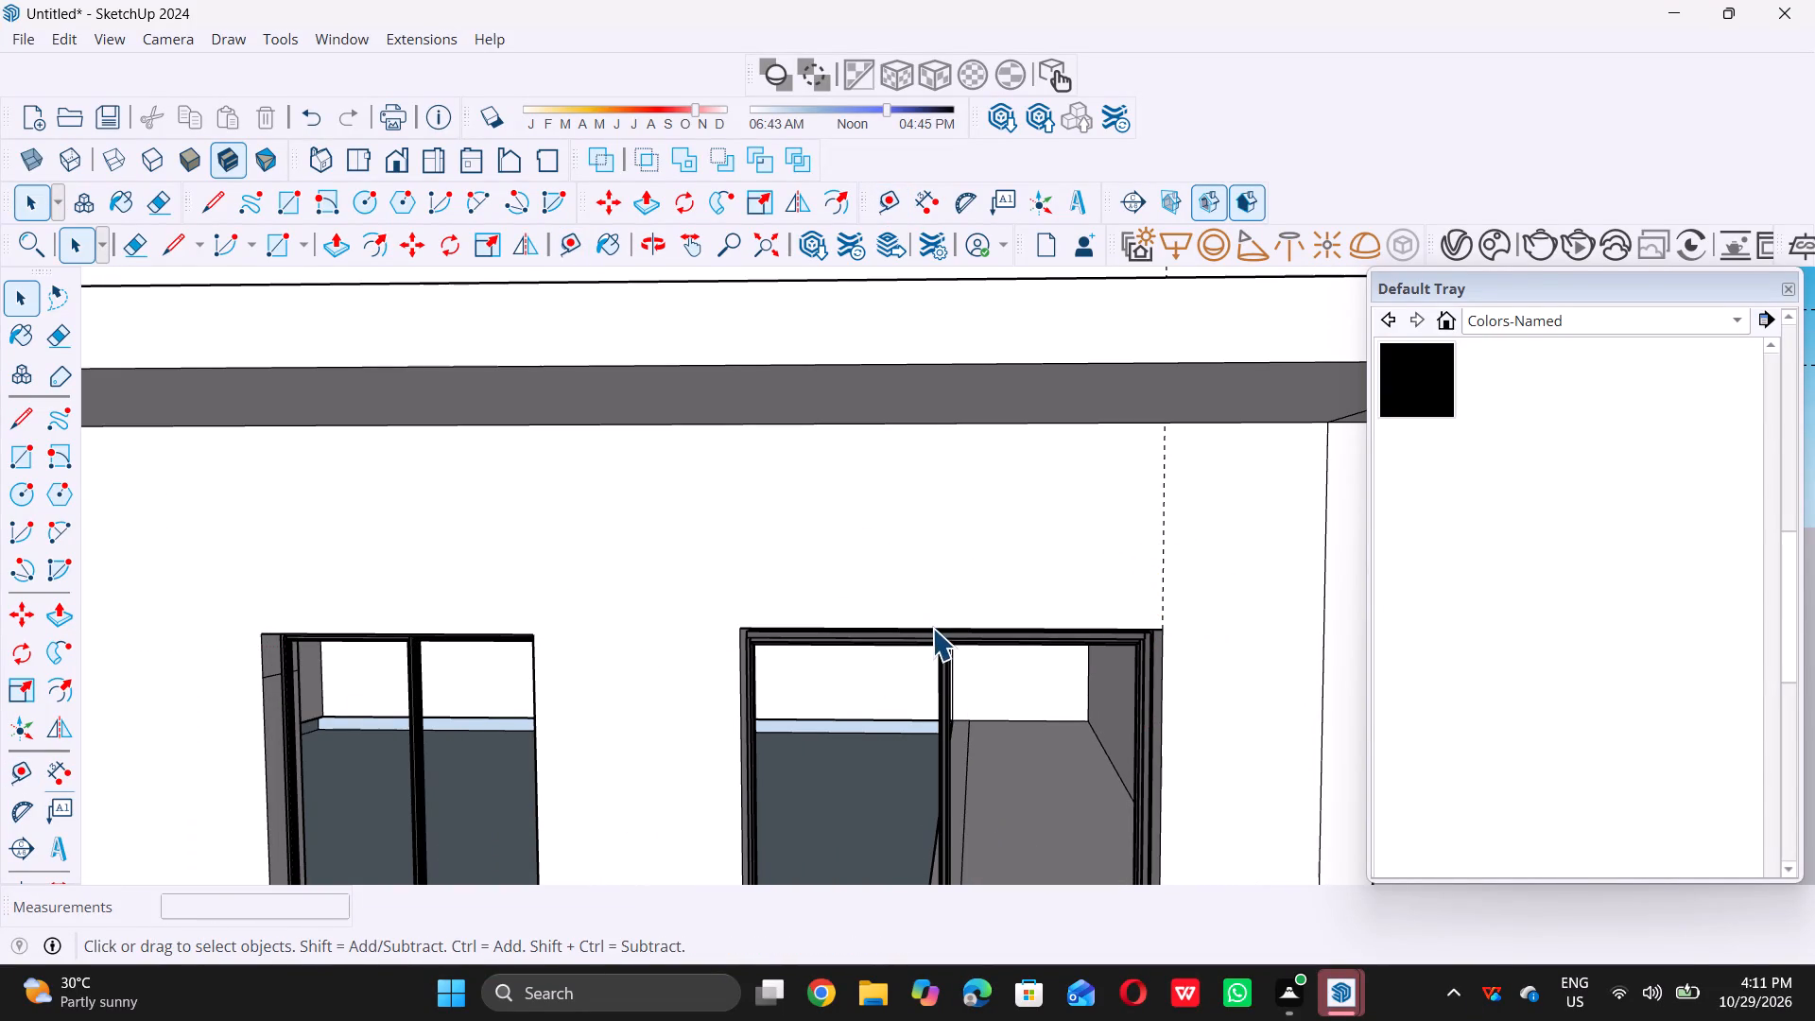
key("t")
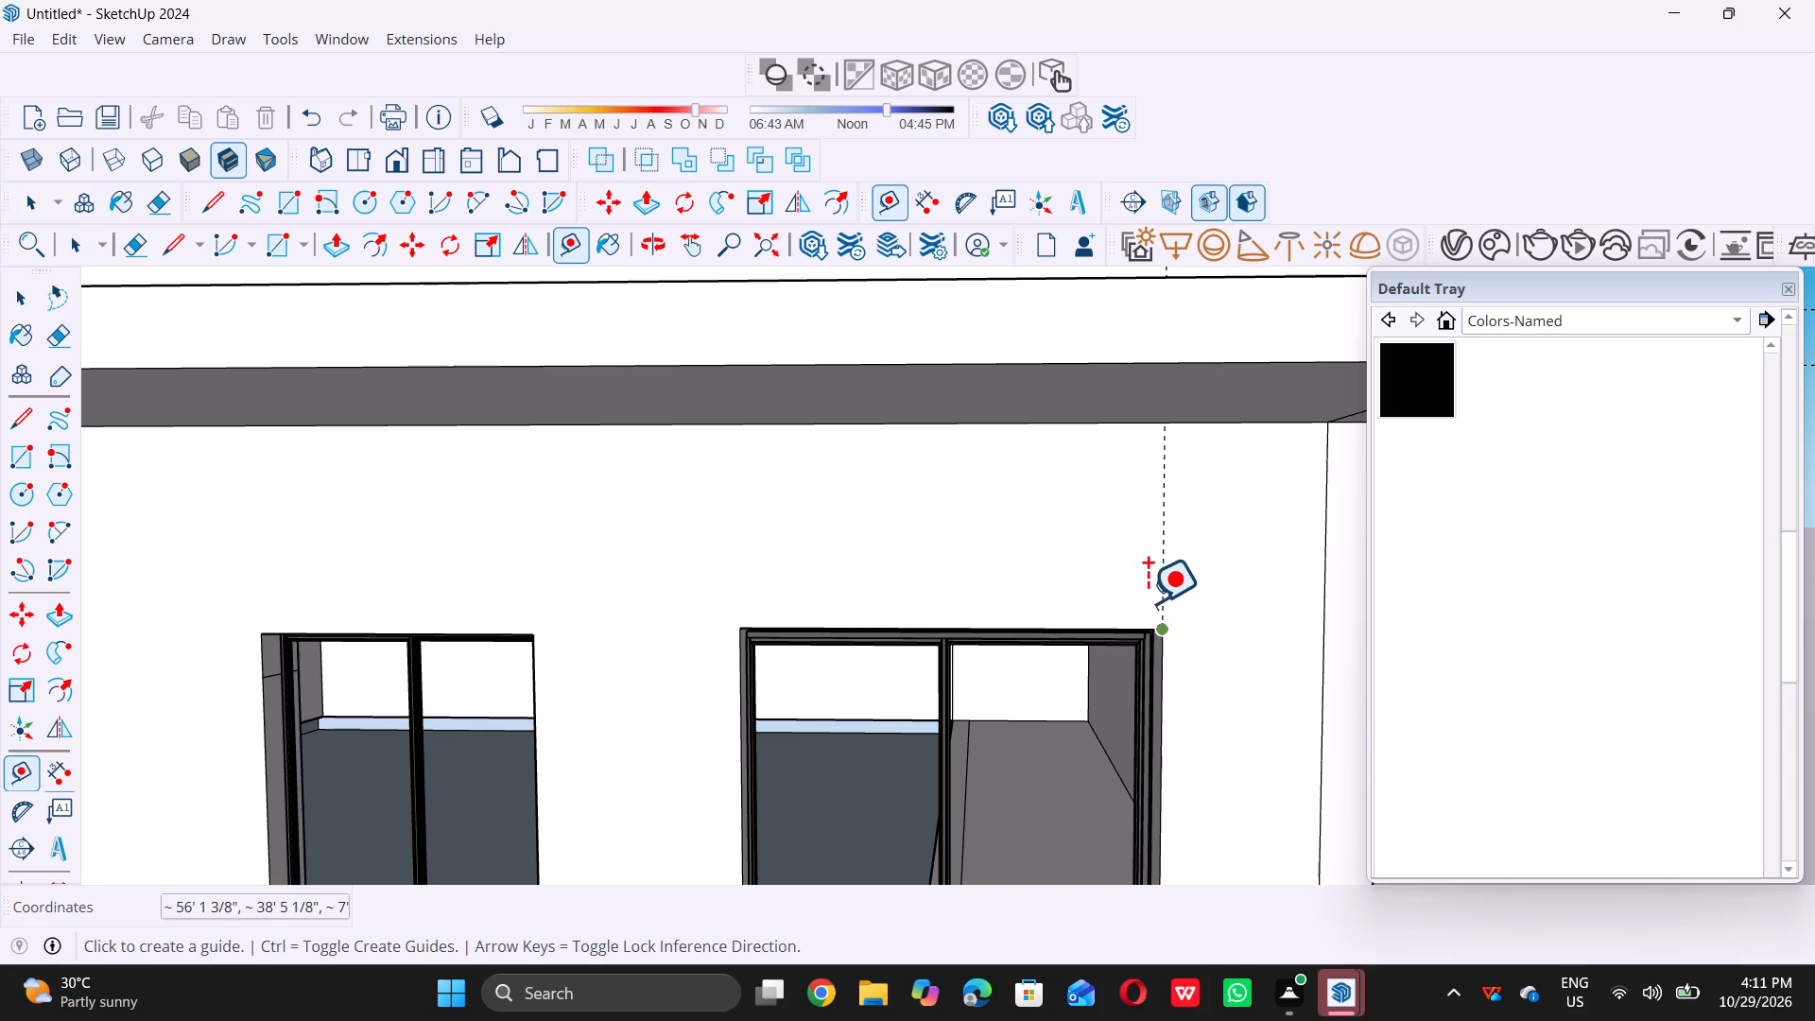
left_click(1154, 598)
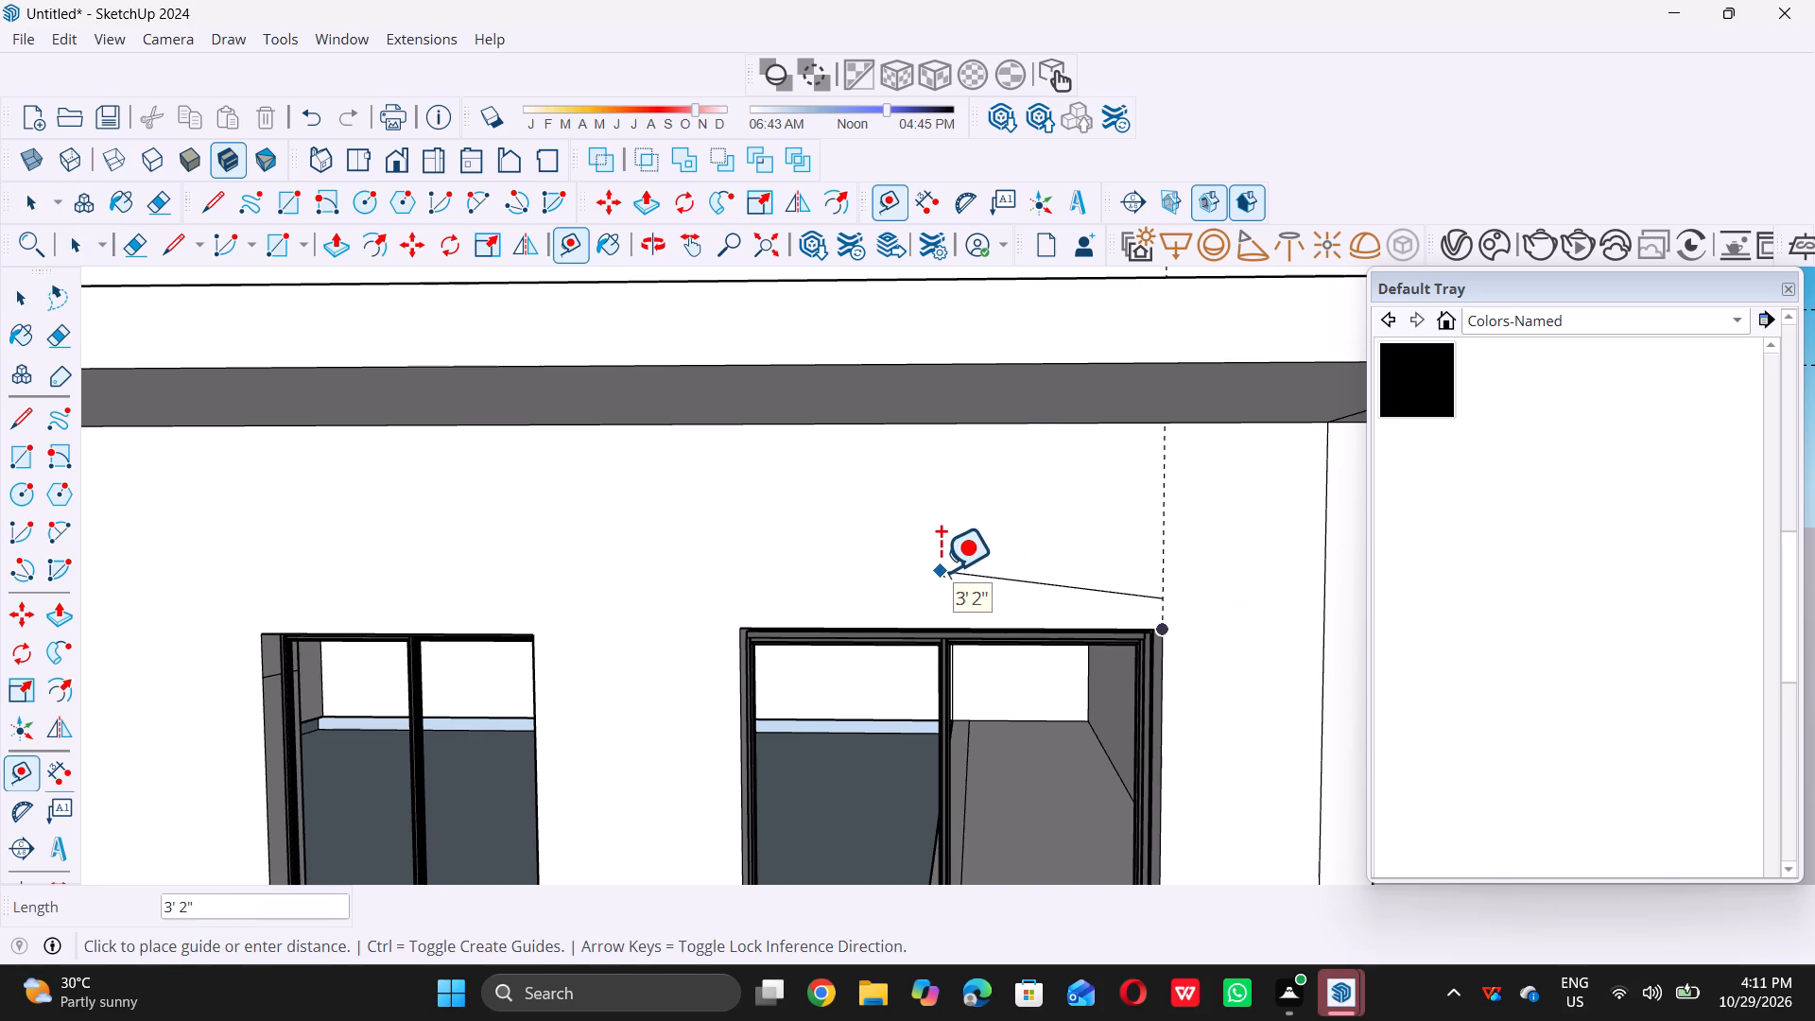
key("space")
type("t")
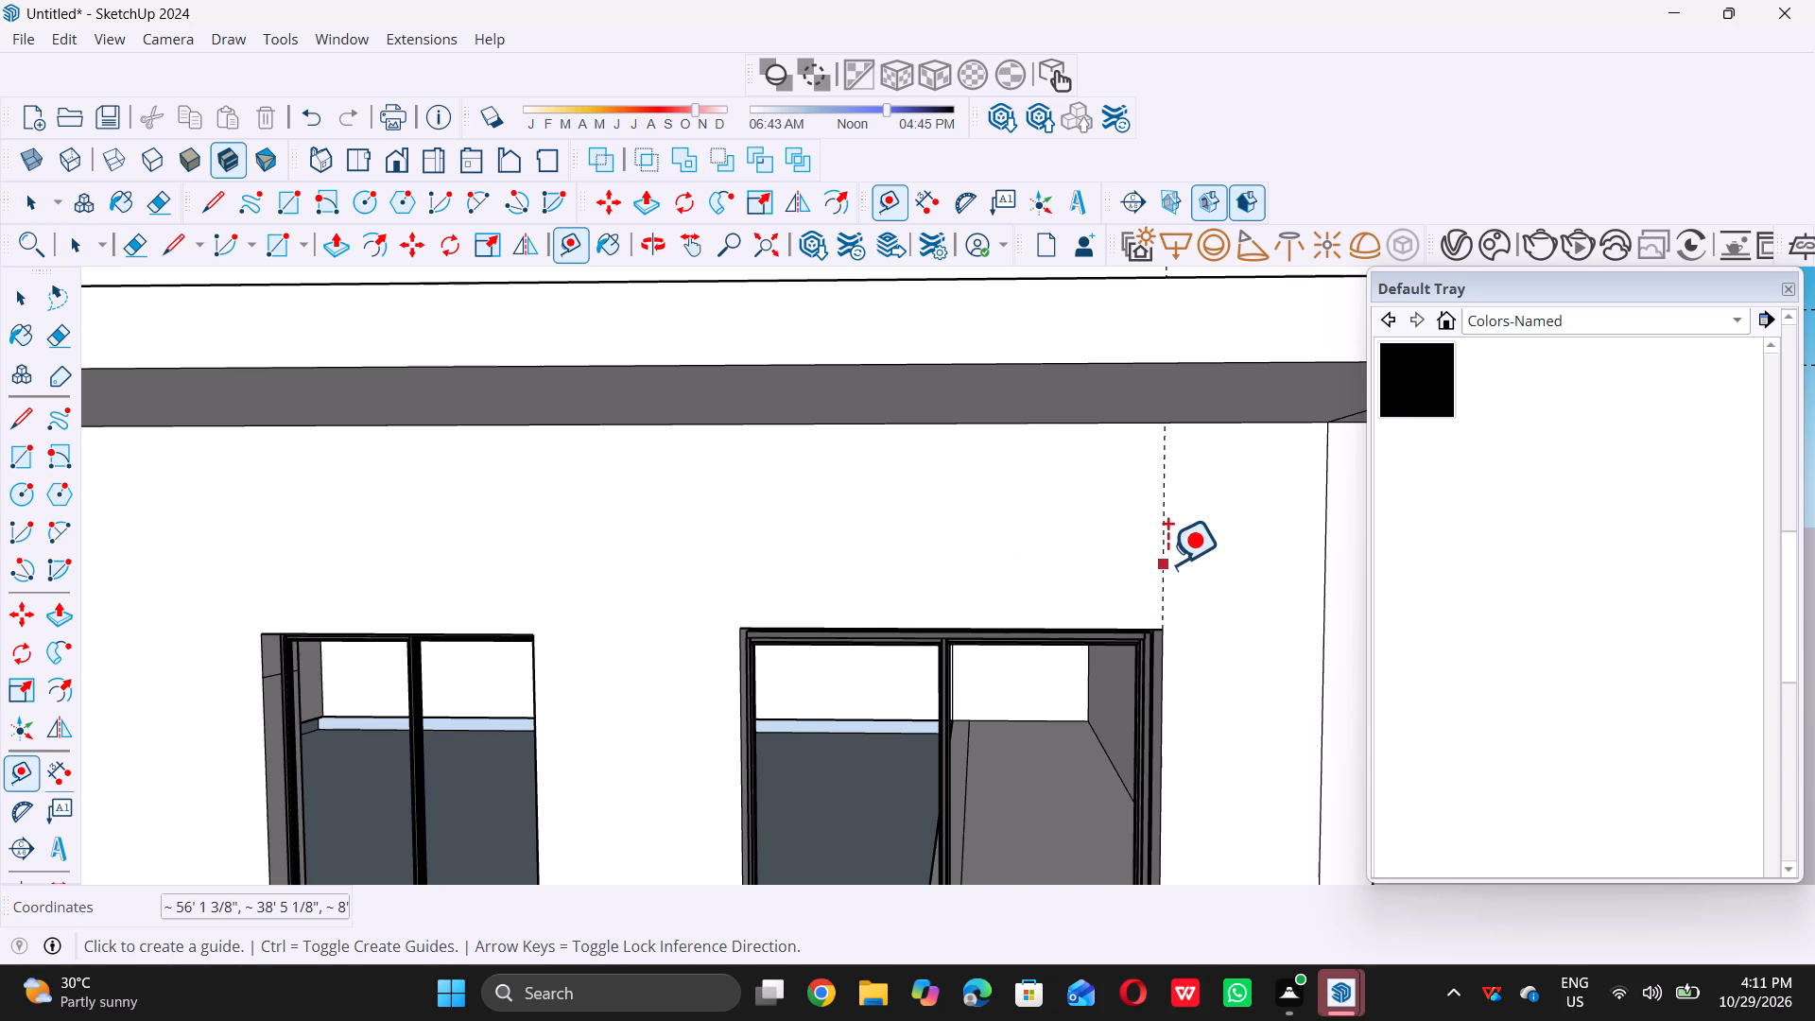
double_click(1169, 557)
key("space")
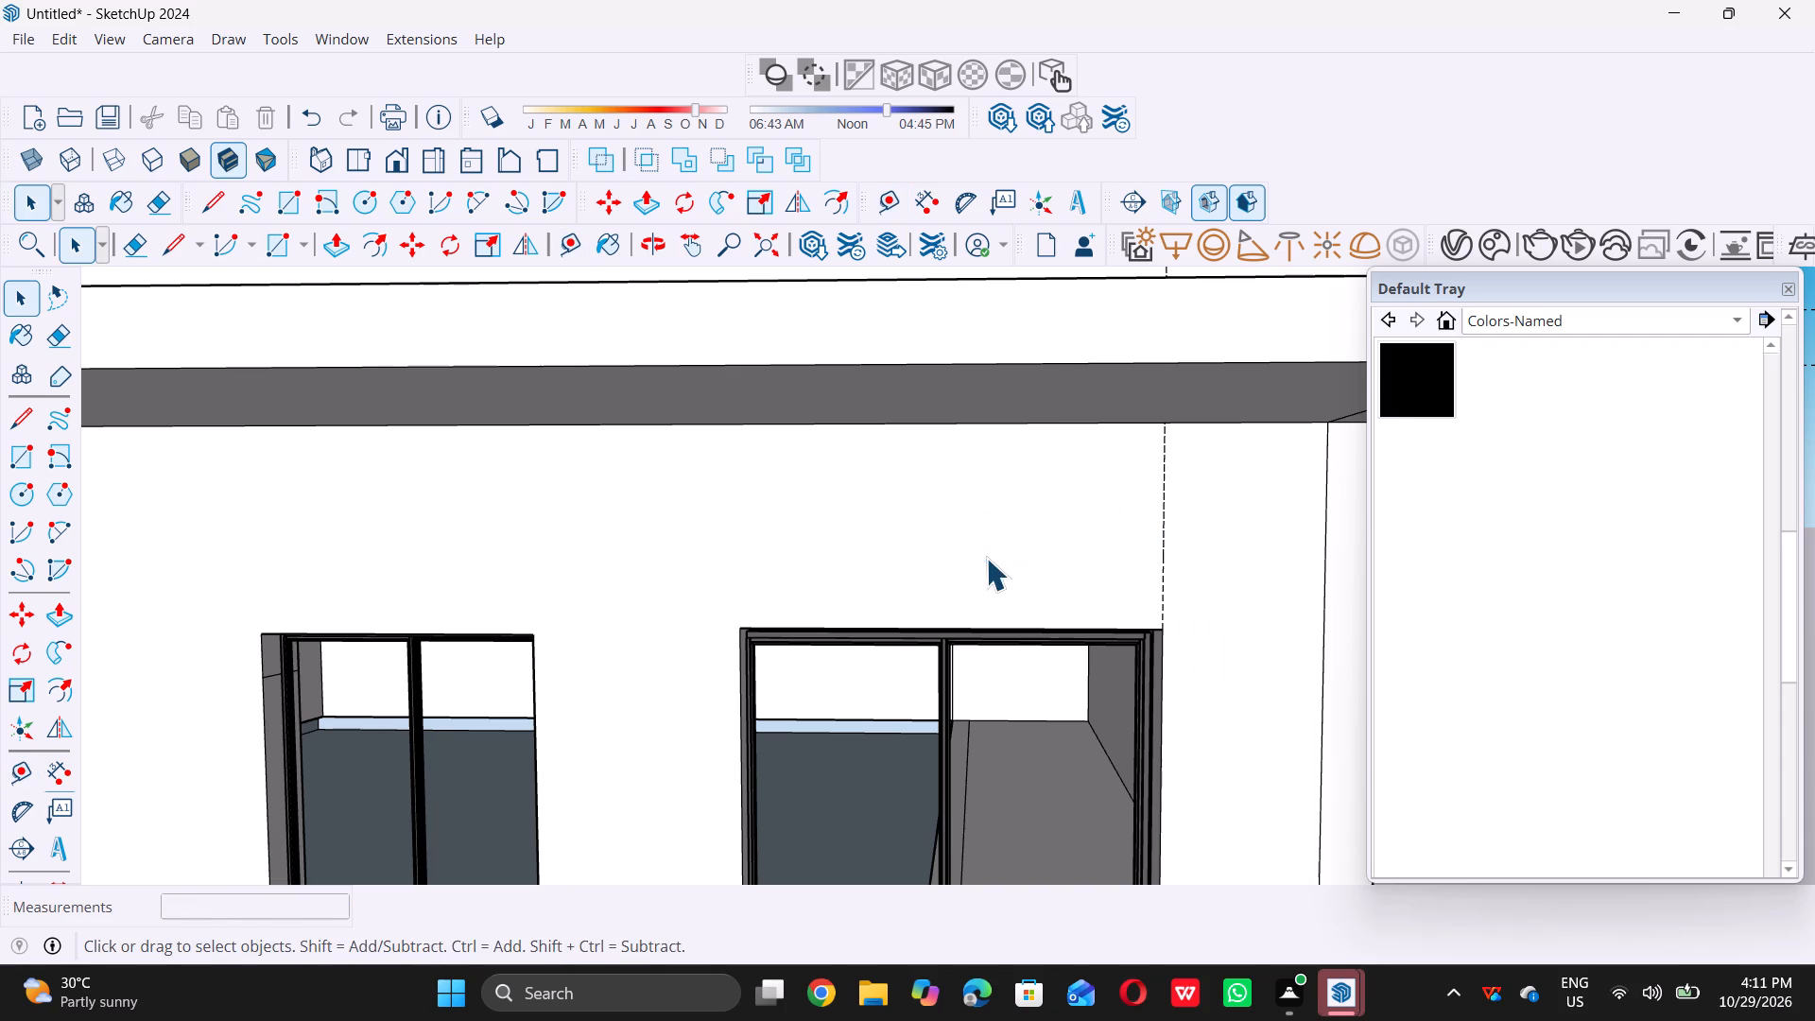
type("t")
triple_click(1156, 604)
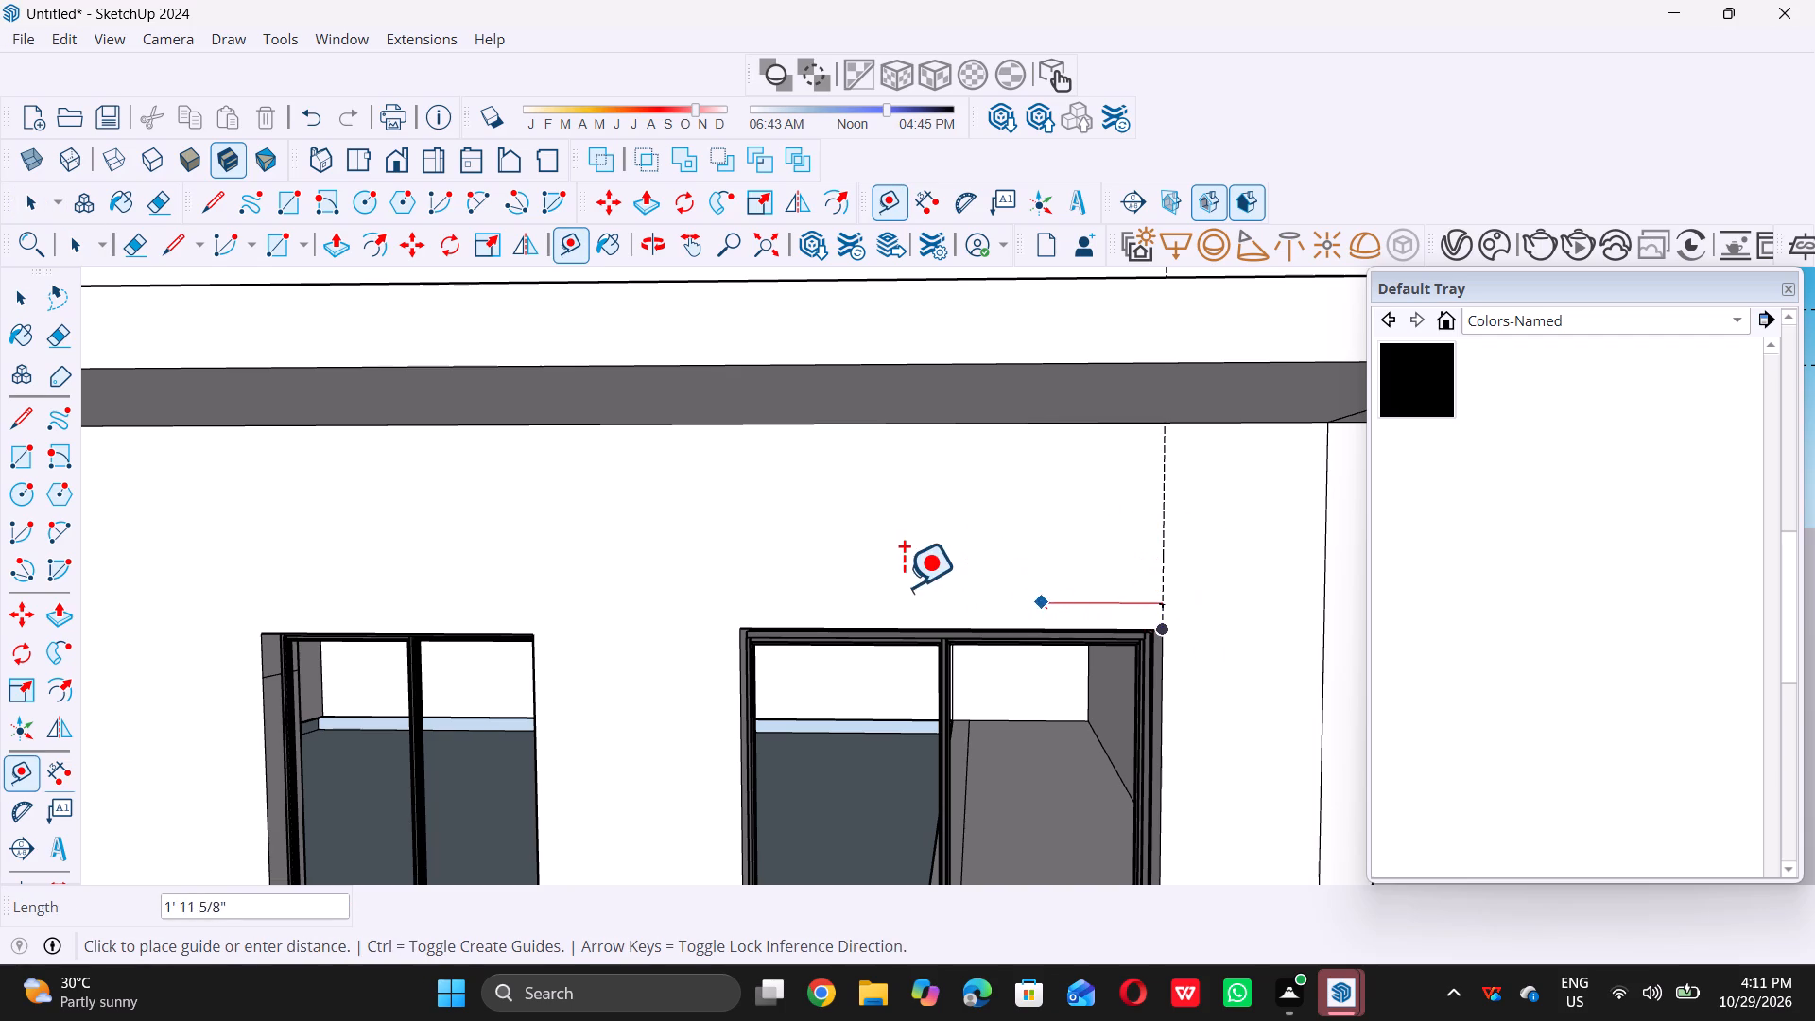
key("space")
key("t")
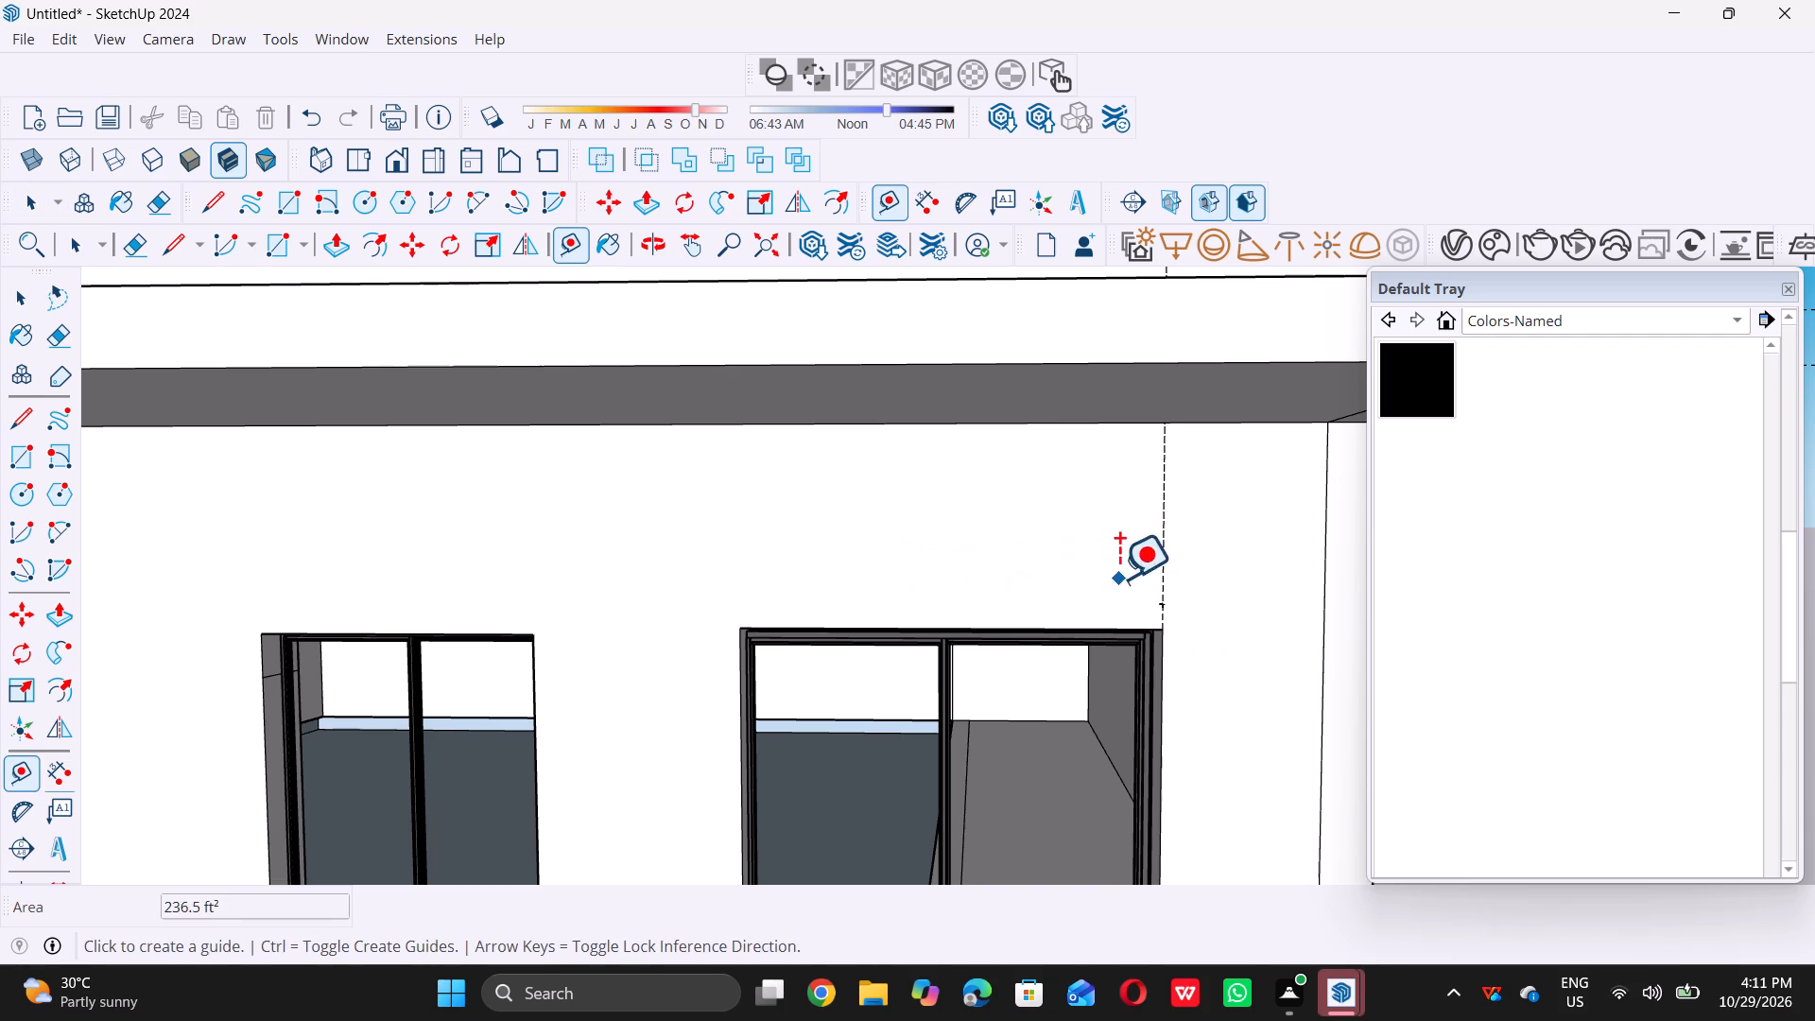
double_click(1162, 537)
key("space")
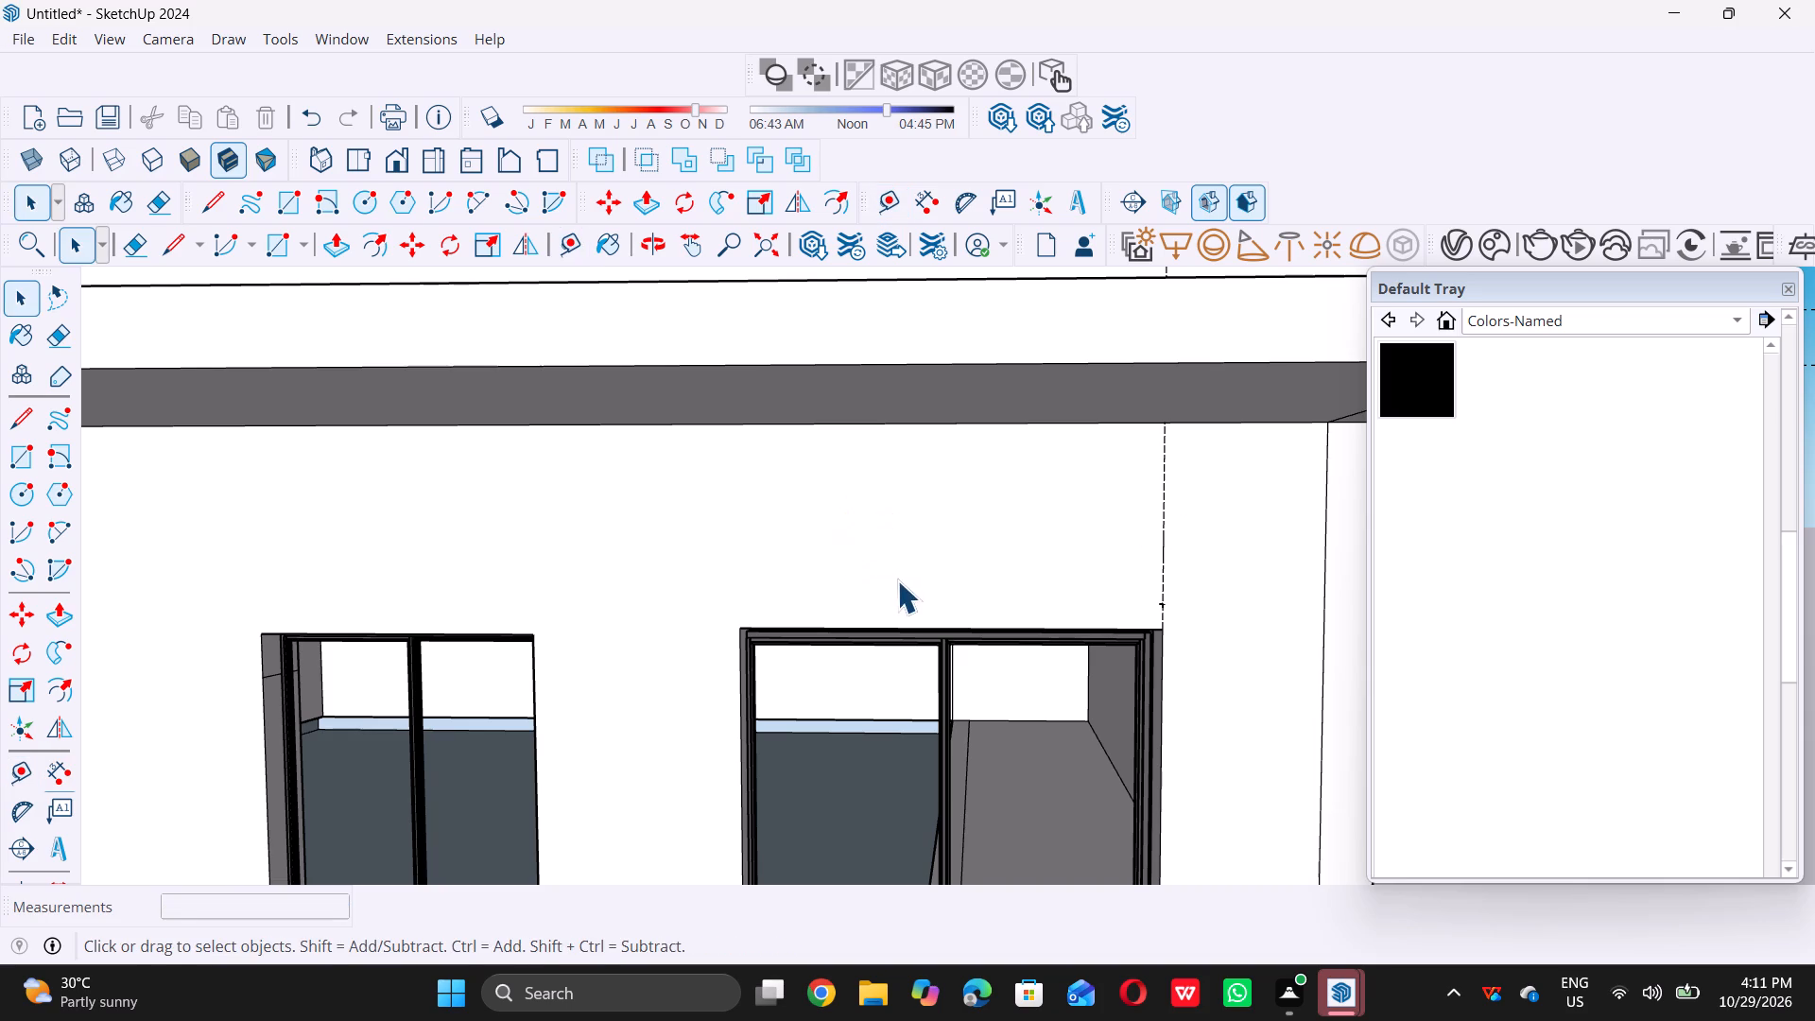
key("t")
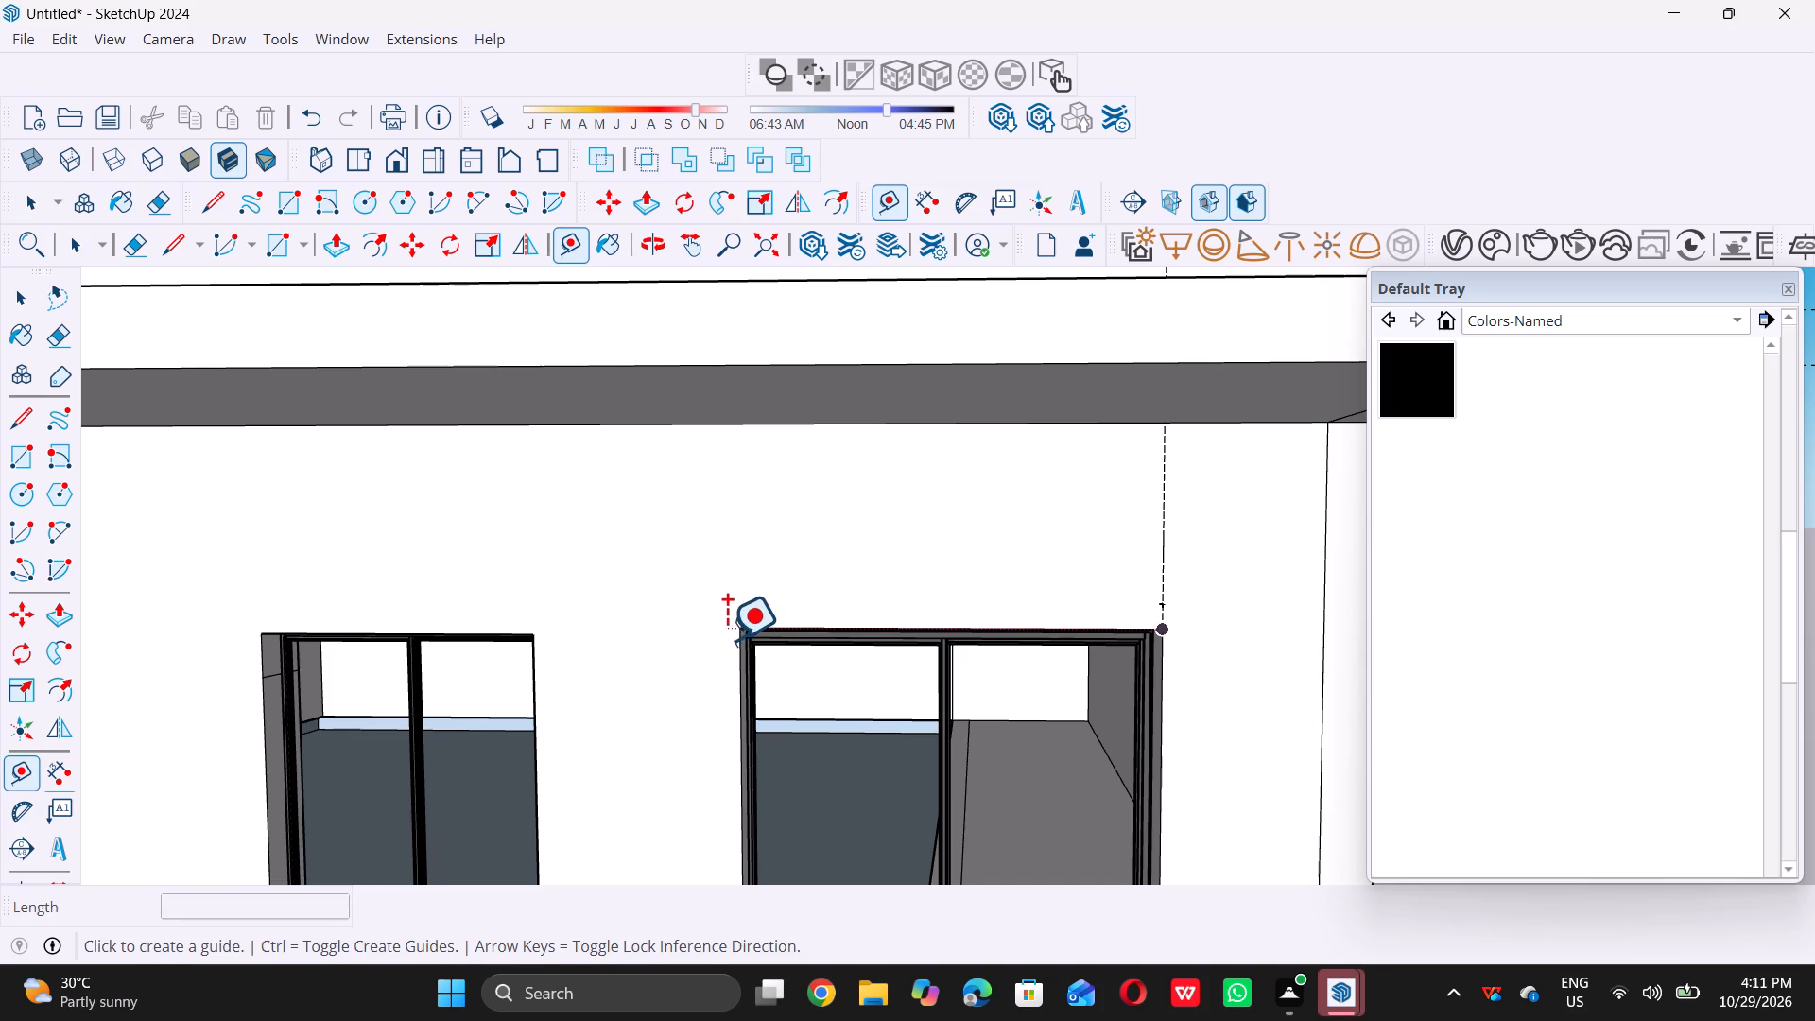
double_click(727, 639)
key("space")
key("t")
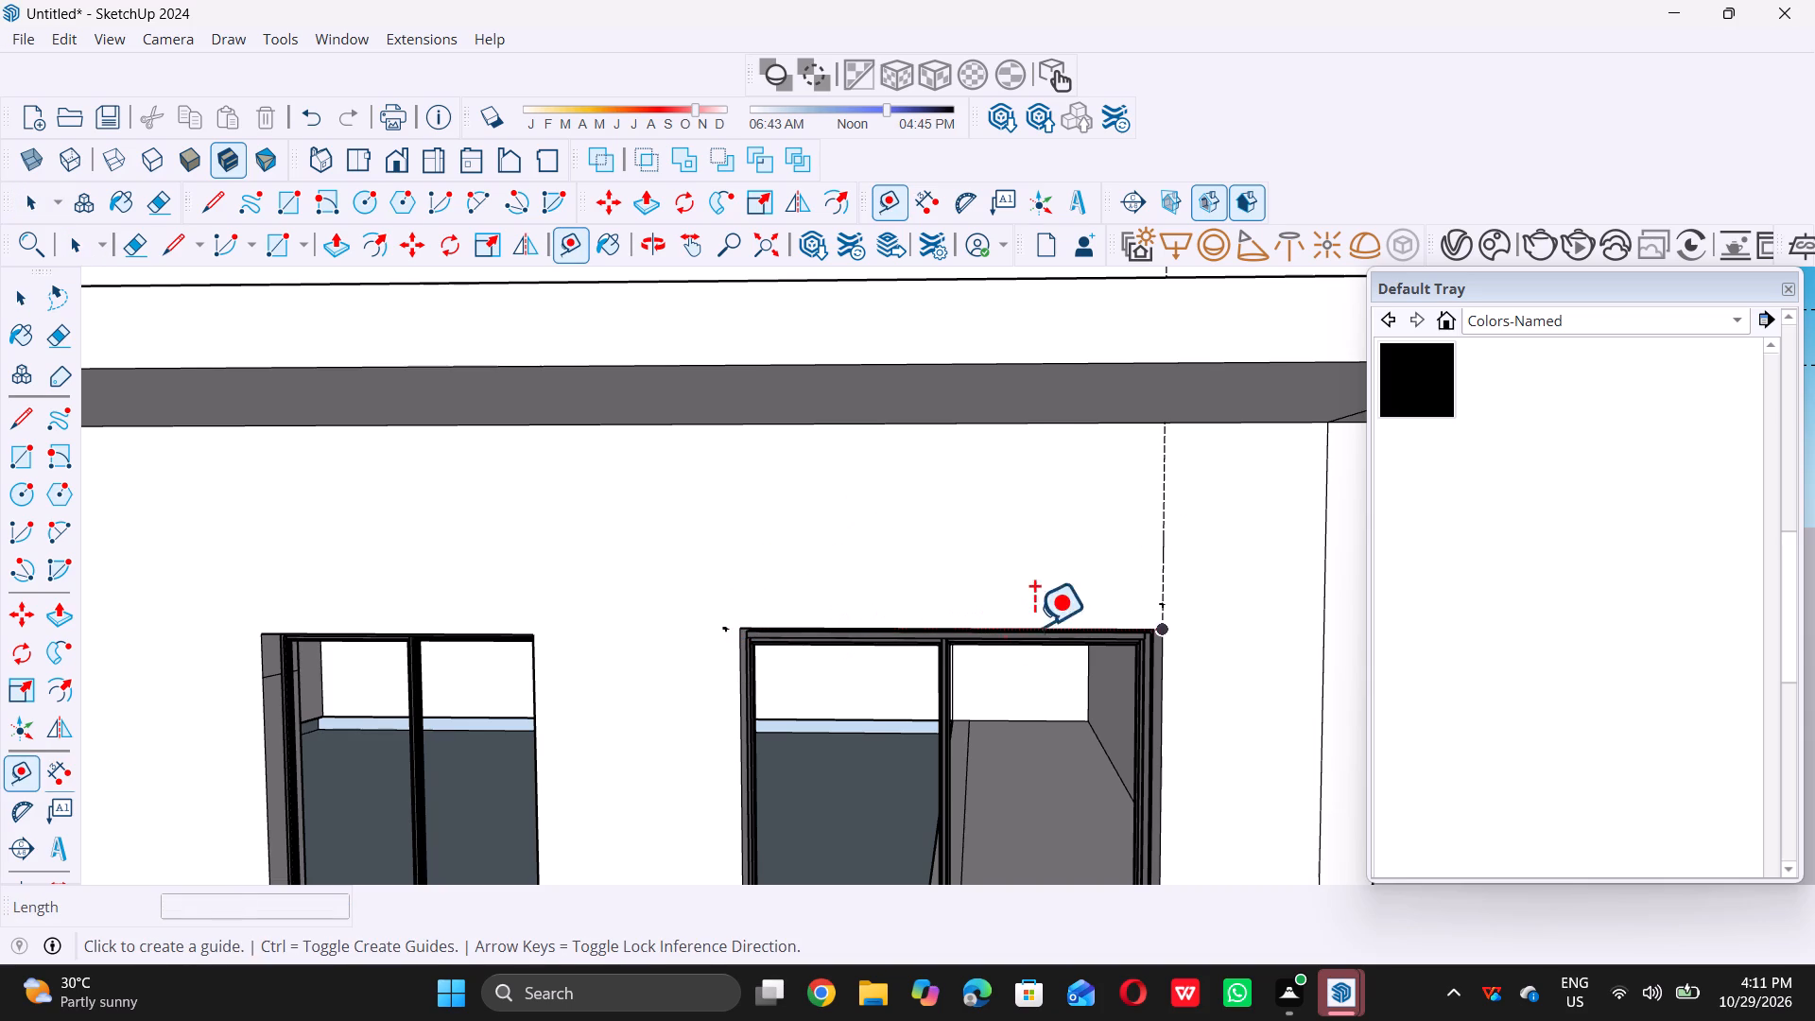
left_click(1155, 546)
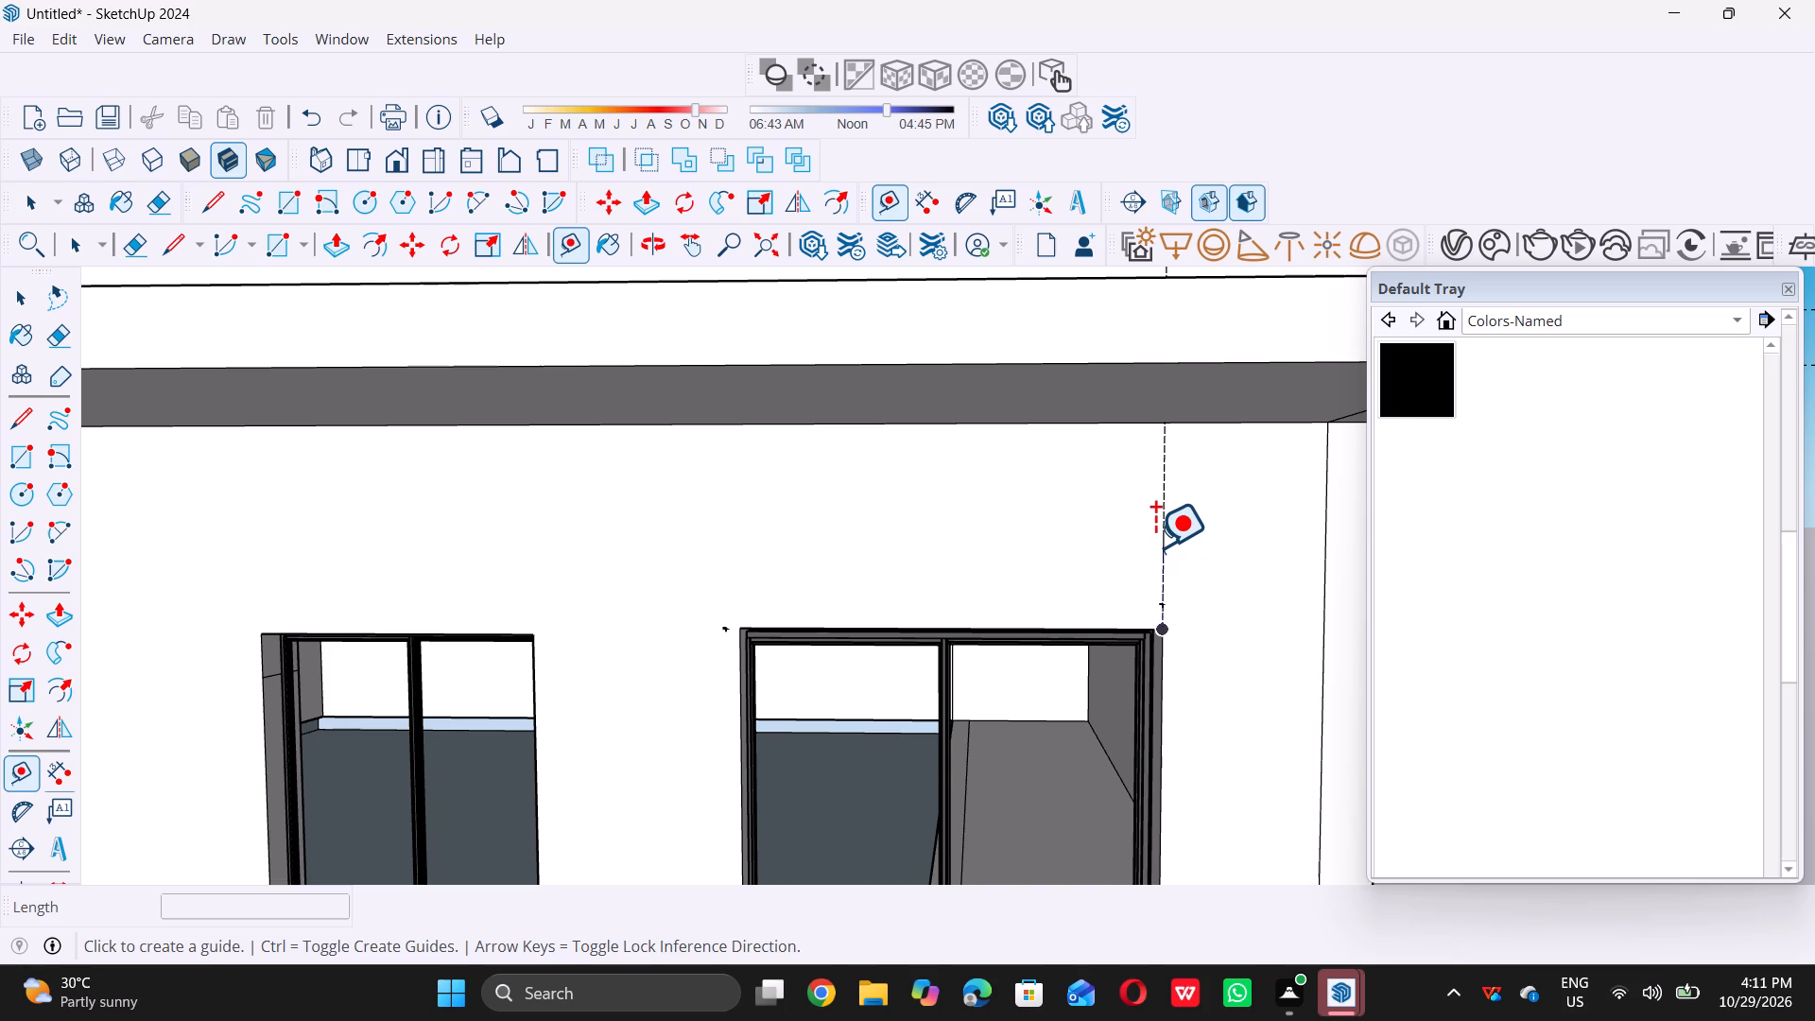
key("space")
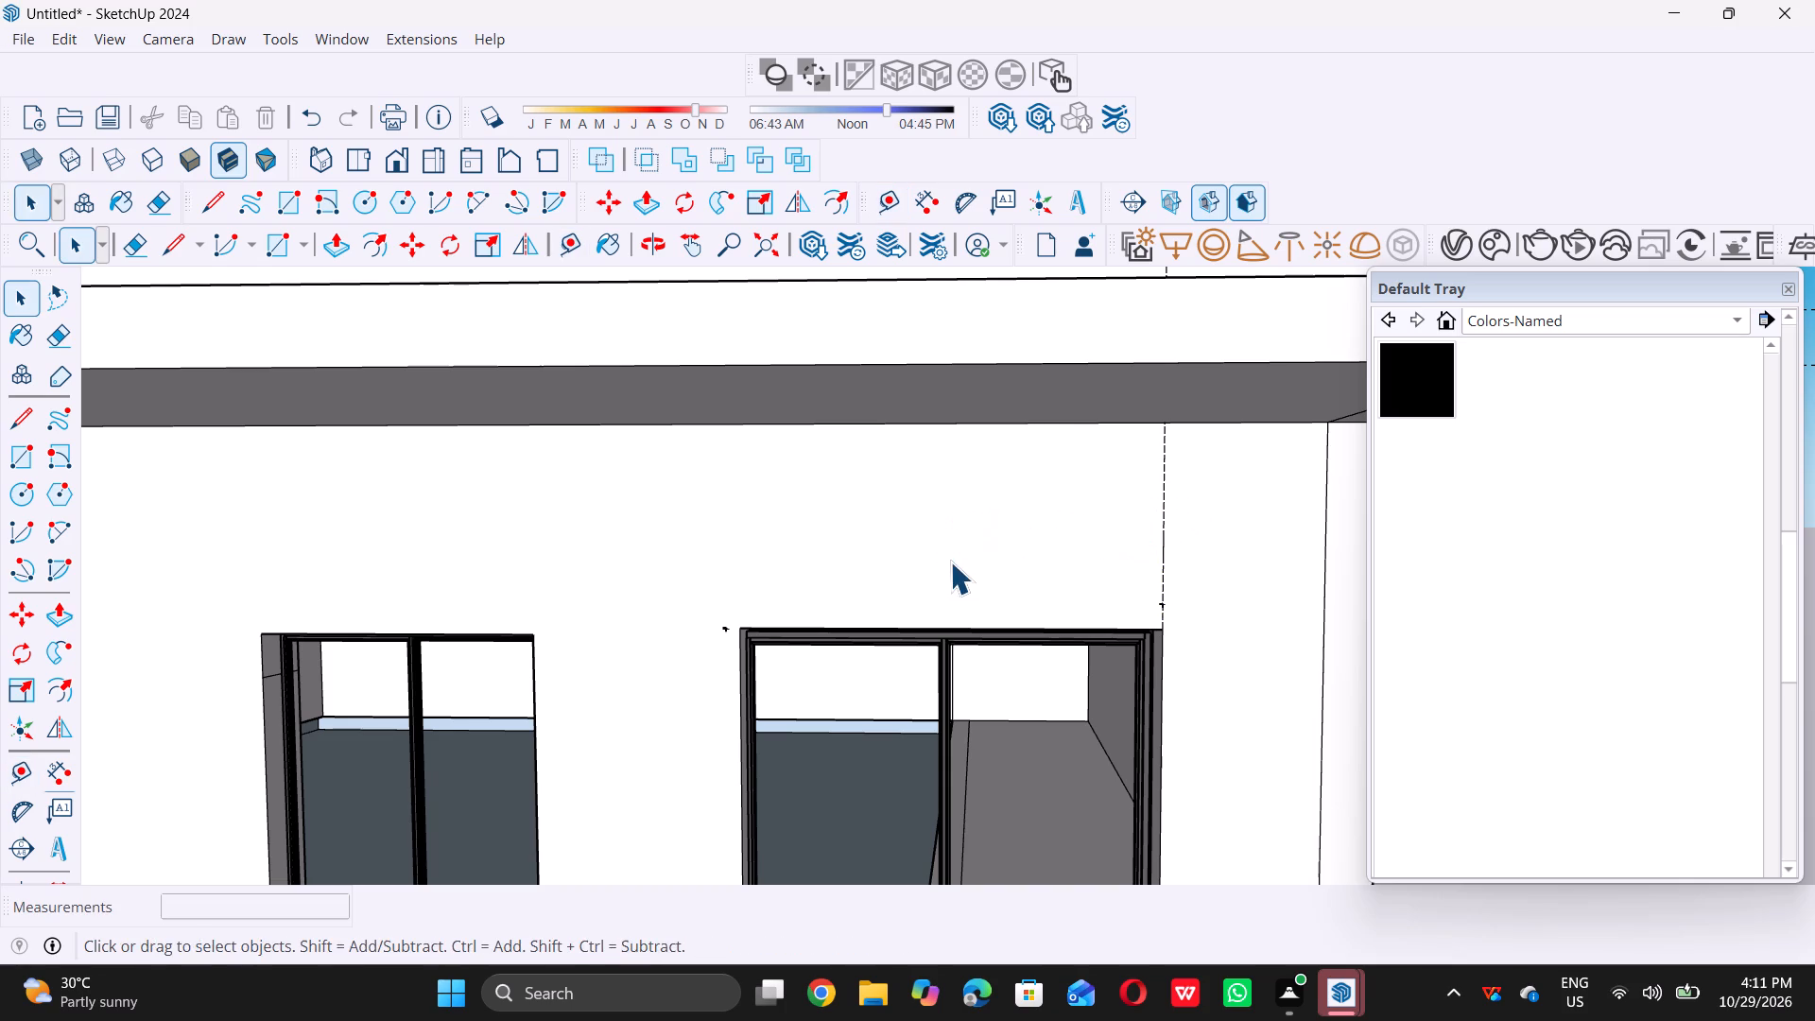
Place a vertical guide 6' inward from the outer-side guide, aligned with the inner side of the rightmost ground-floor window.
type("t")
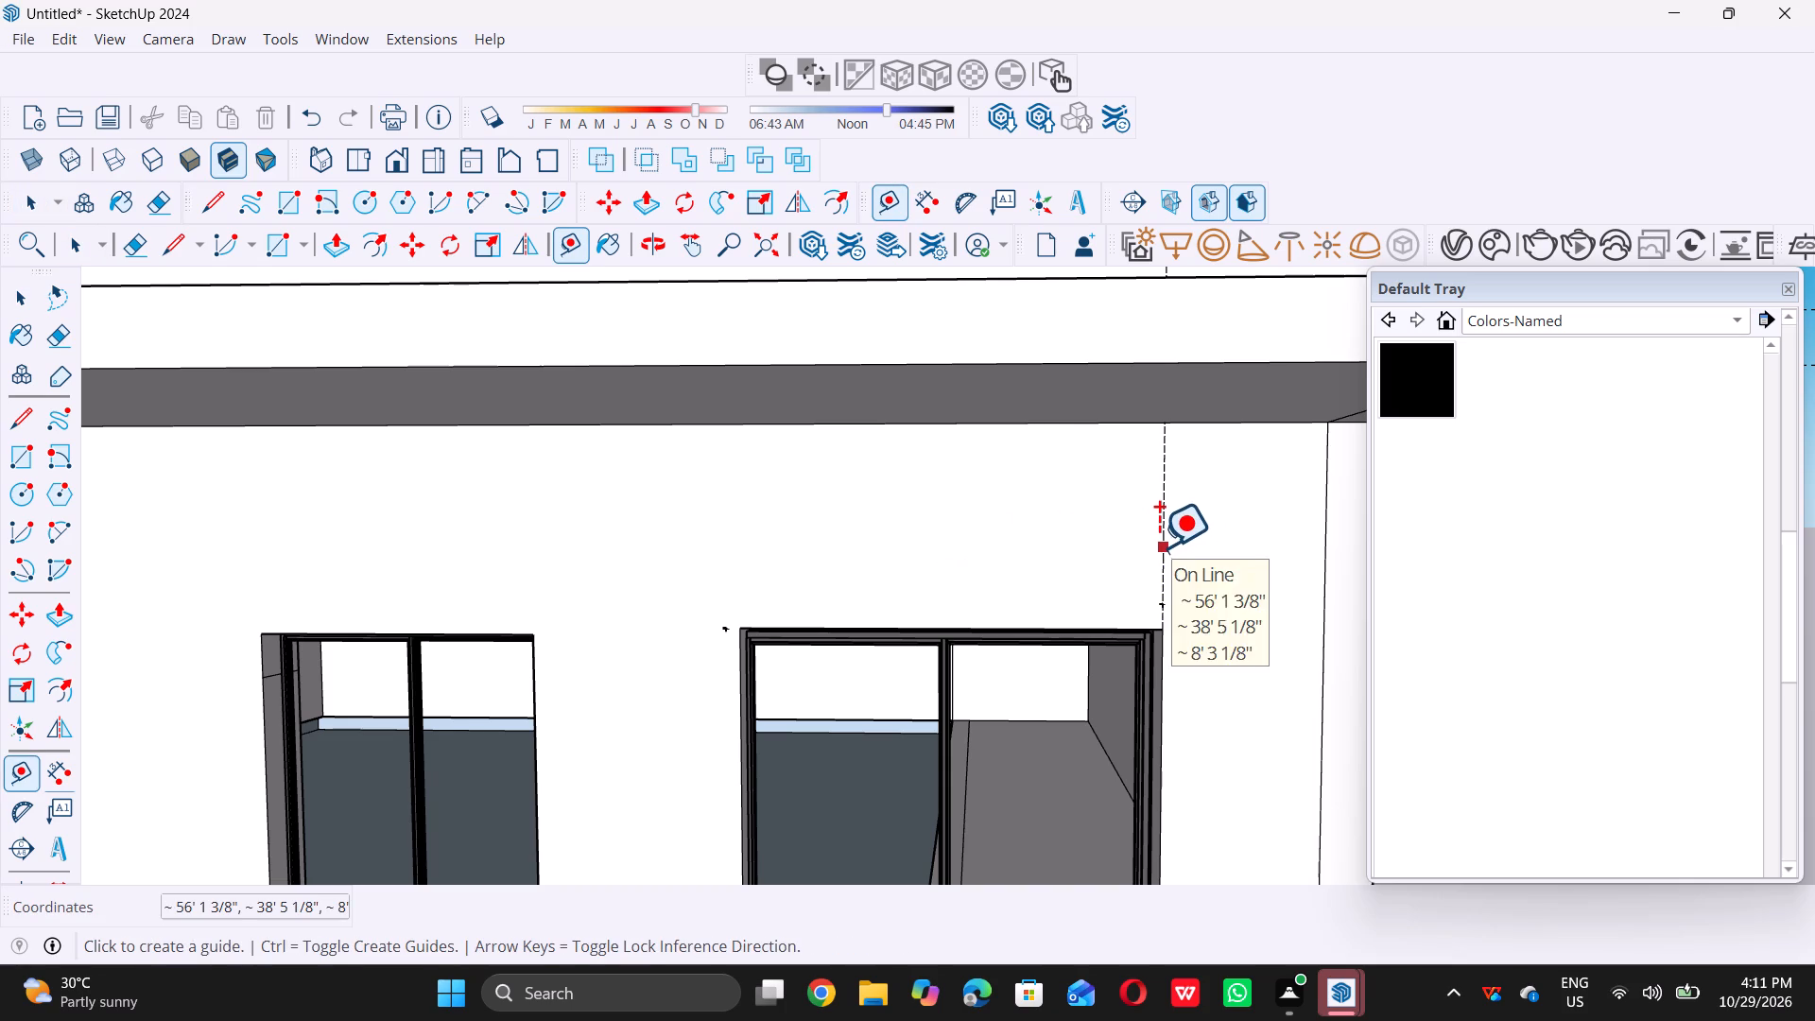
left_click(1159, 546)
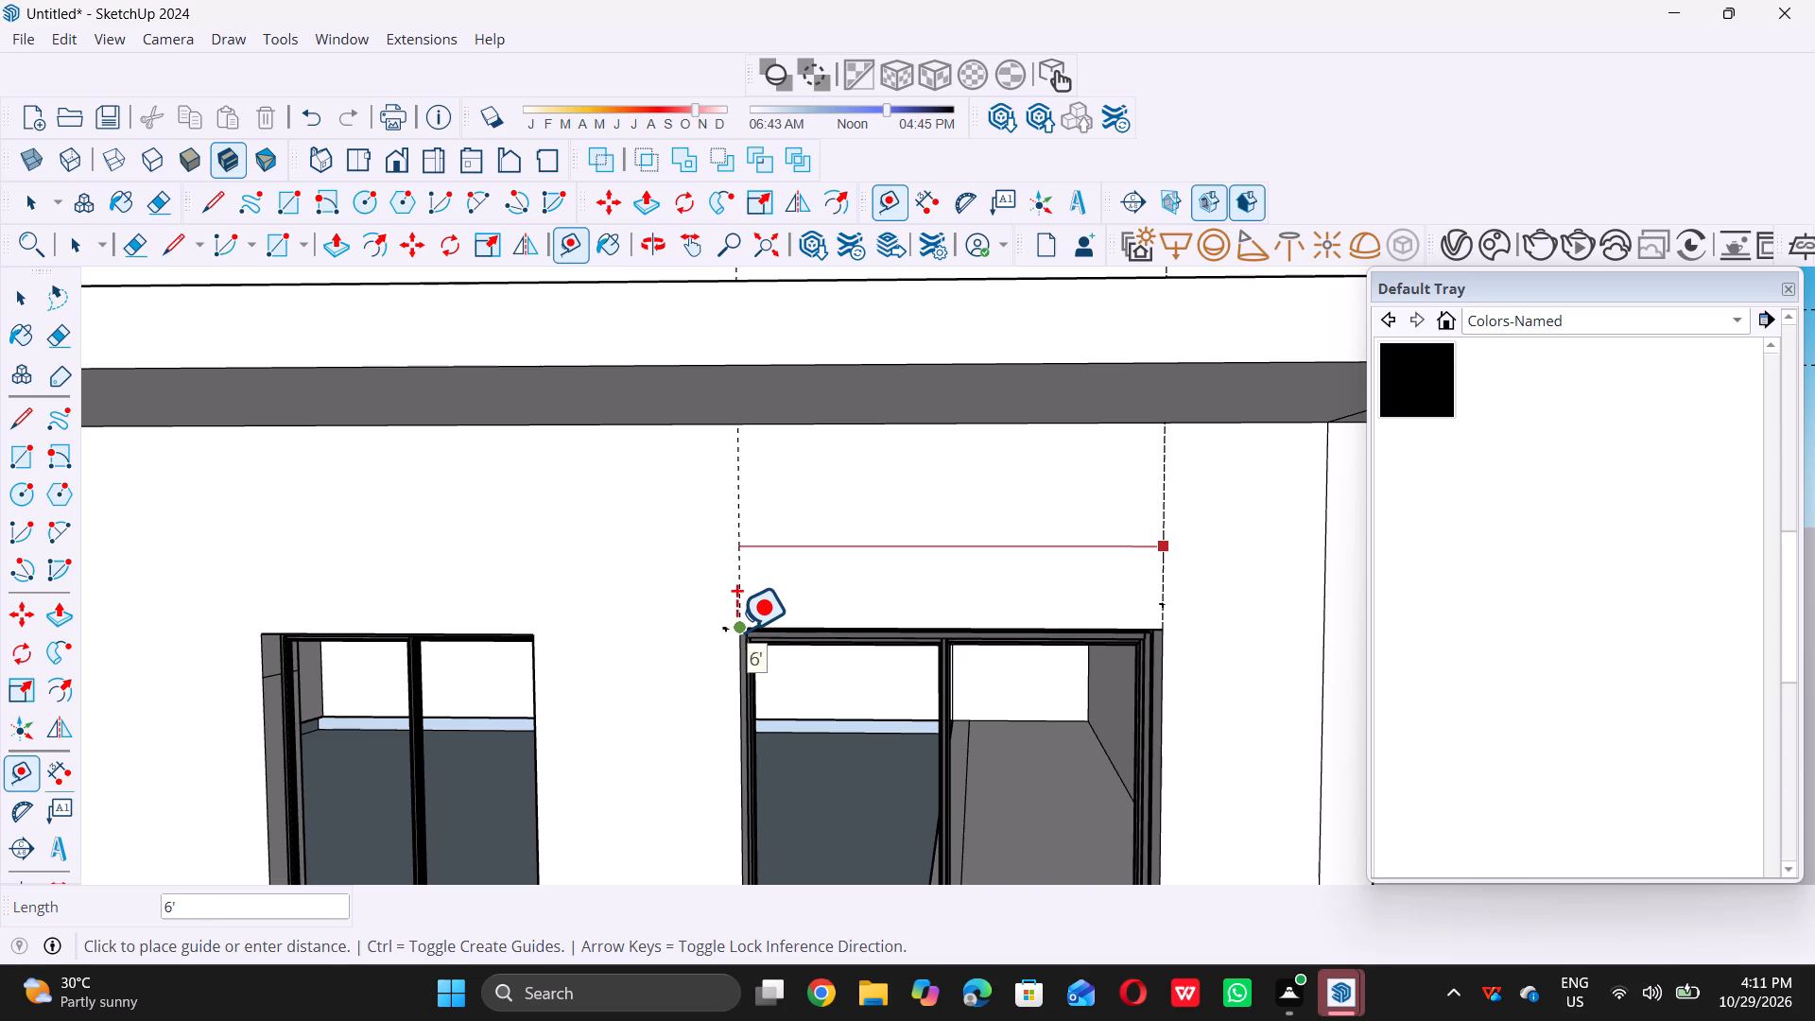
double_click(737, 631)
key("space")
scroll(737, 631, "down", 4)
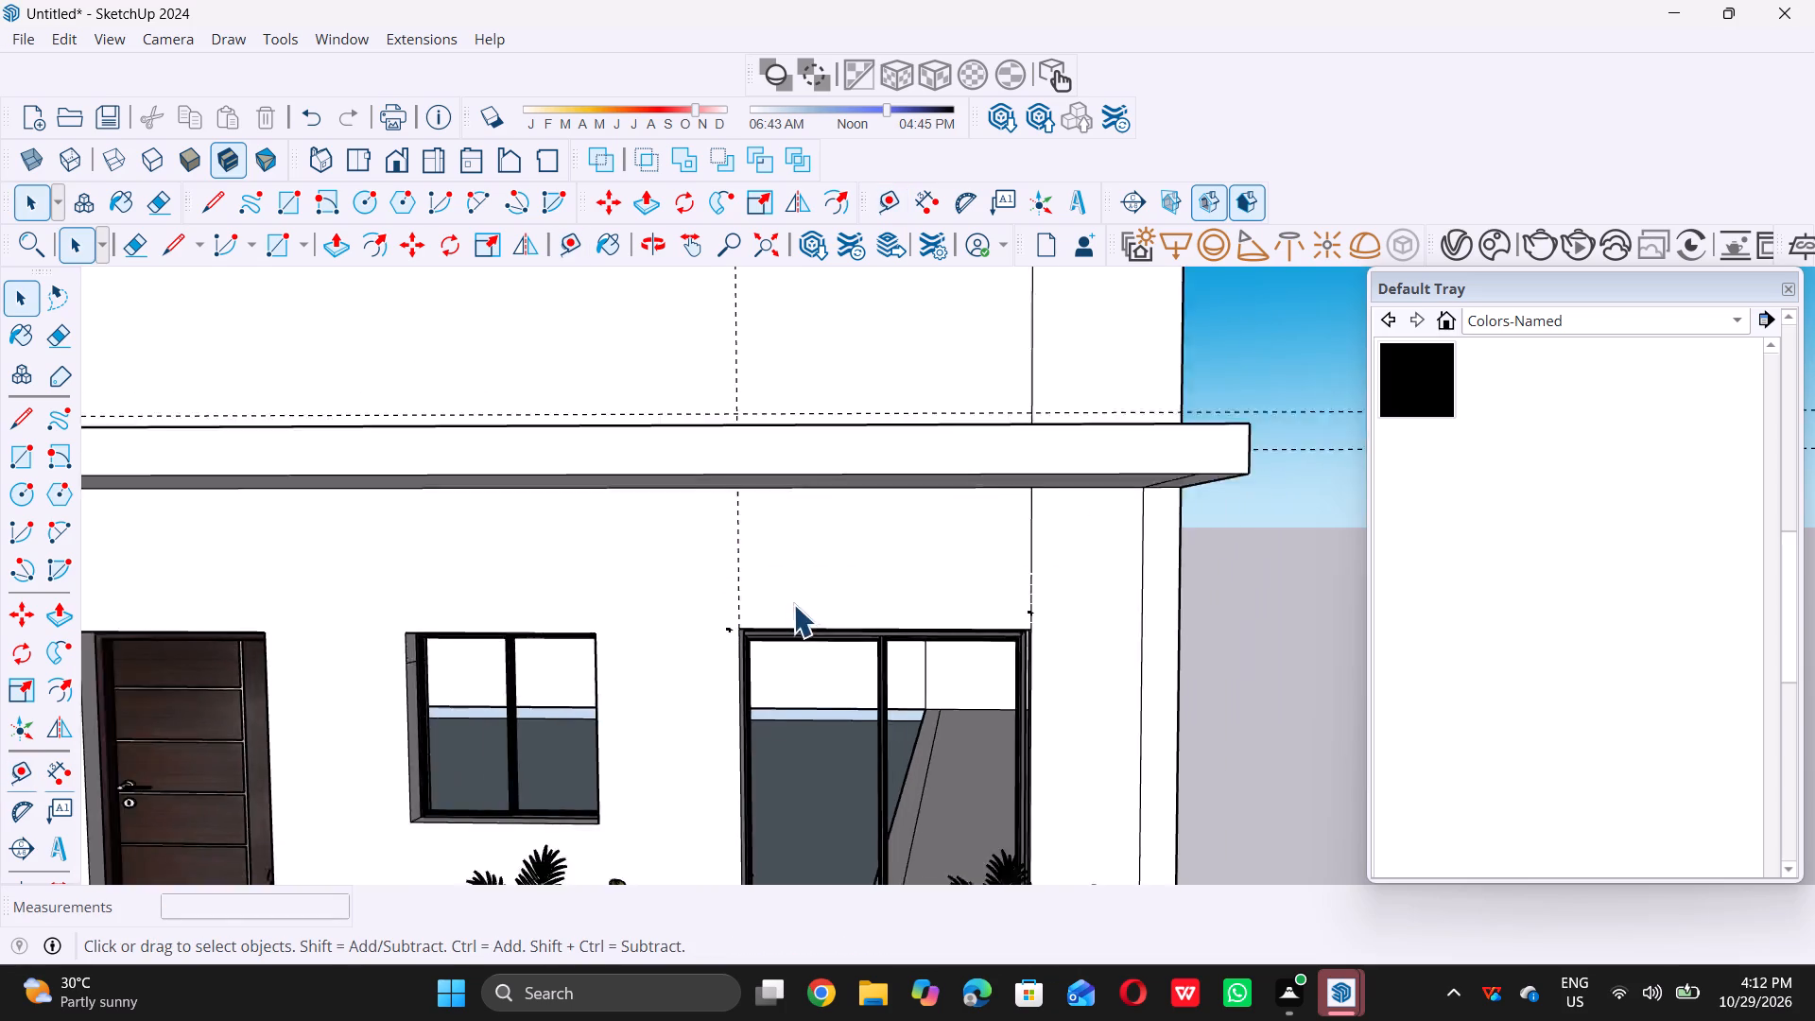
Place a horizontal guide on the upper-storey front wall 6' above the existing lower horizontal guide.
scroll(793, 604, "down", 16)
middle_click_drag(544, 478, 667, 476)
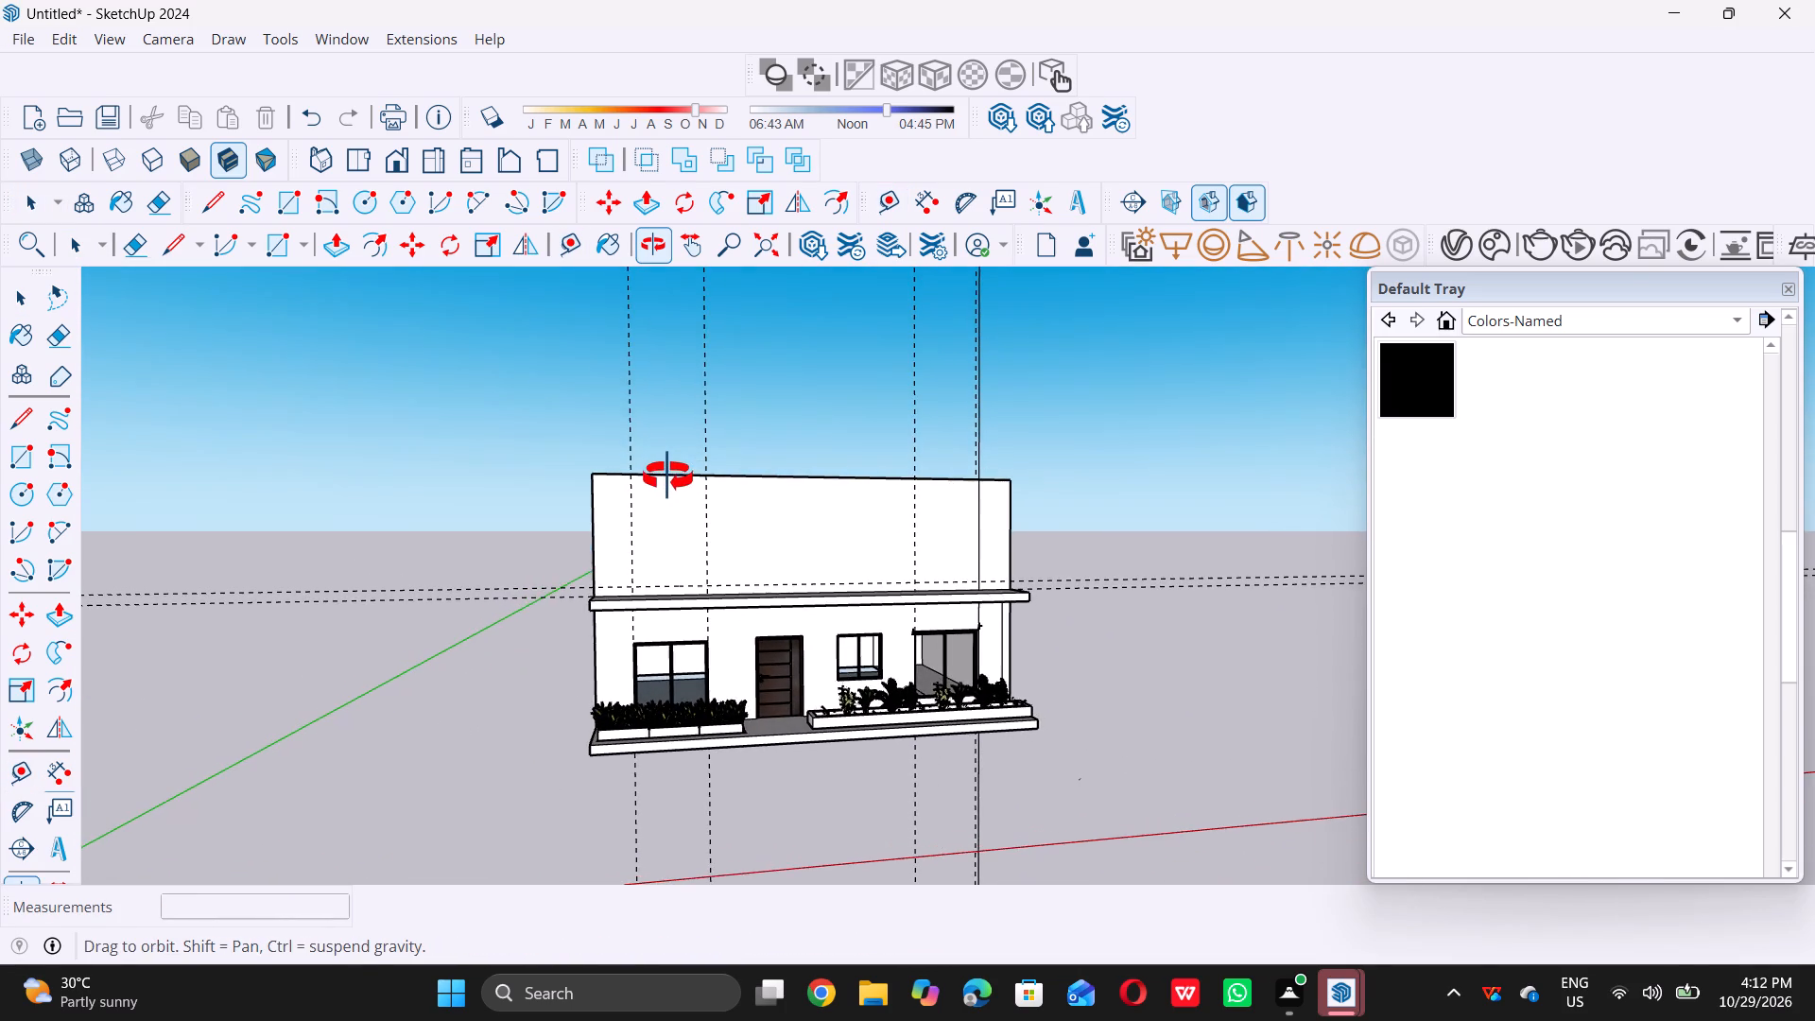
middle_click_drag(667, 476, 656, 465)
scroll(669, 503, "up", 9)
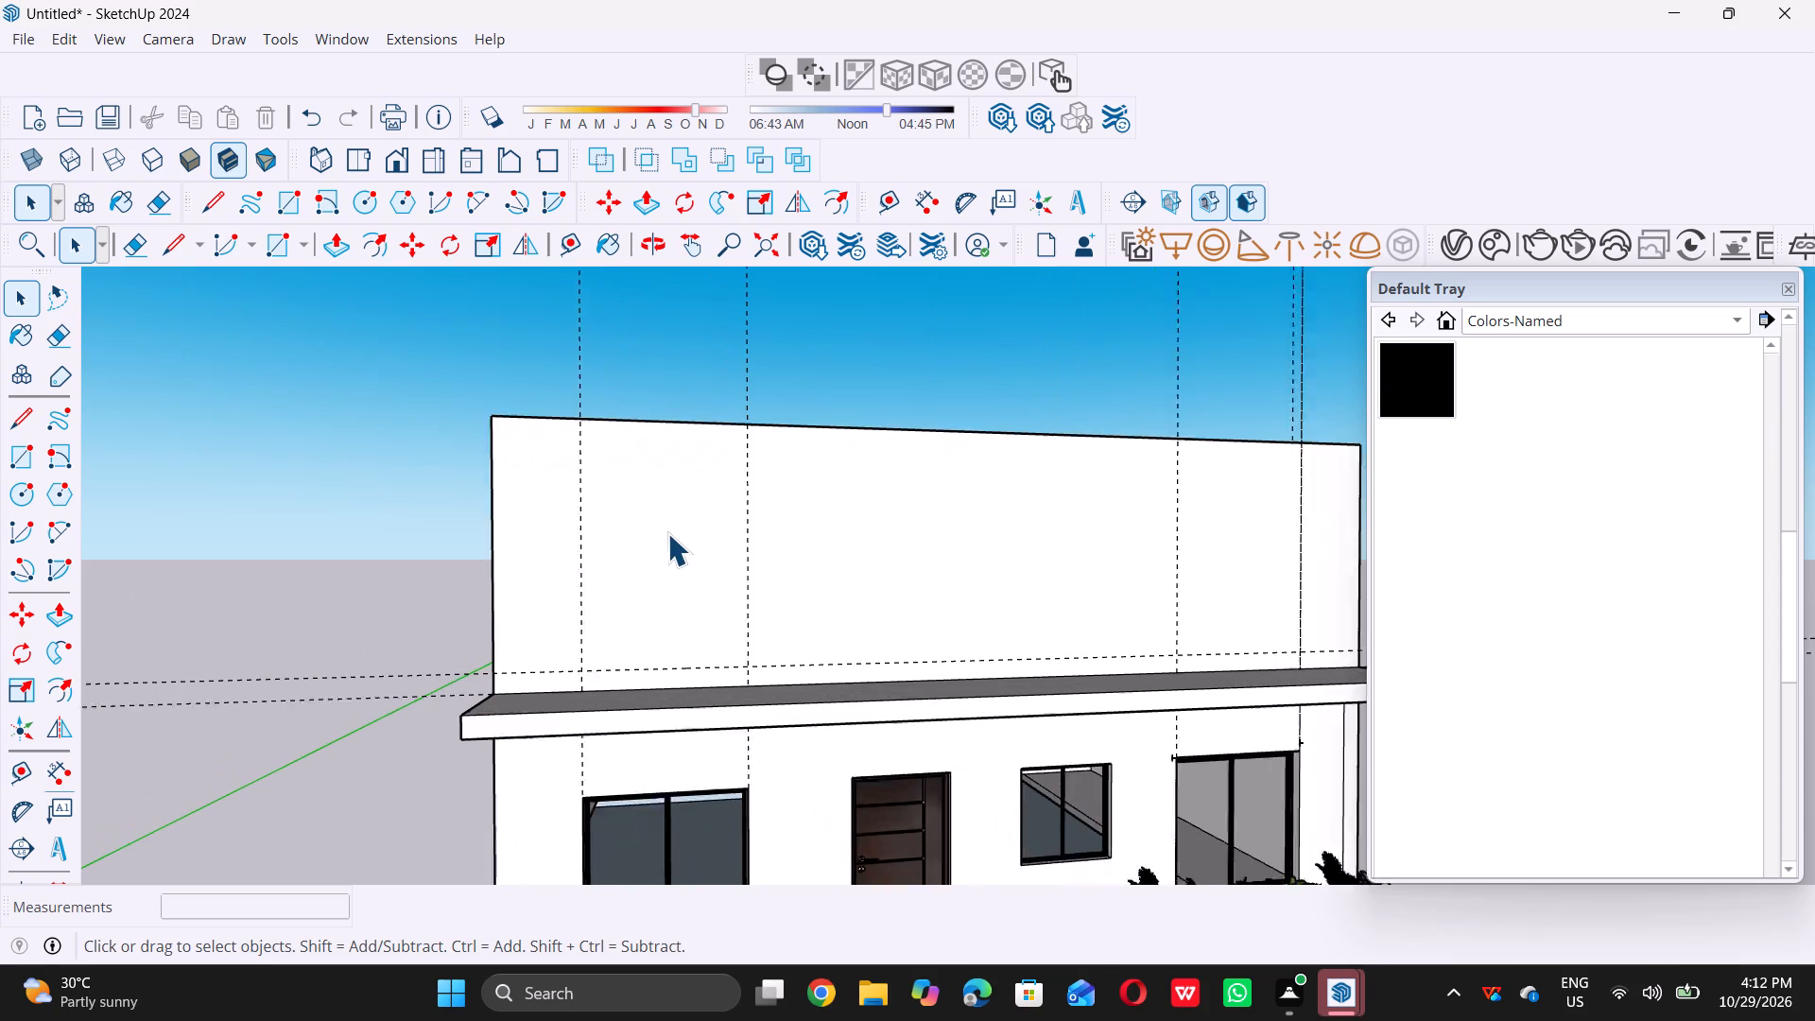
key("t")
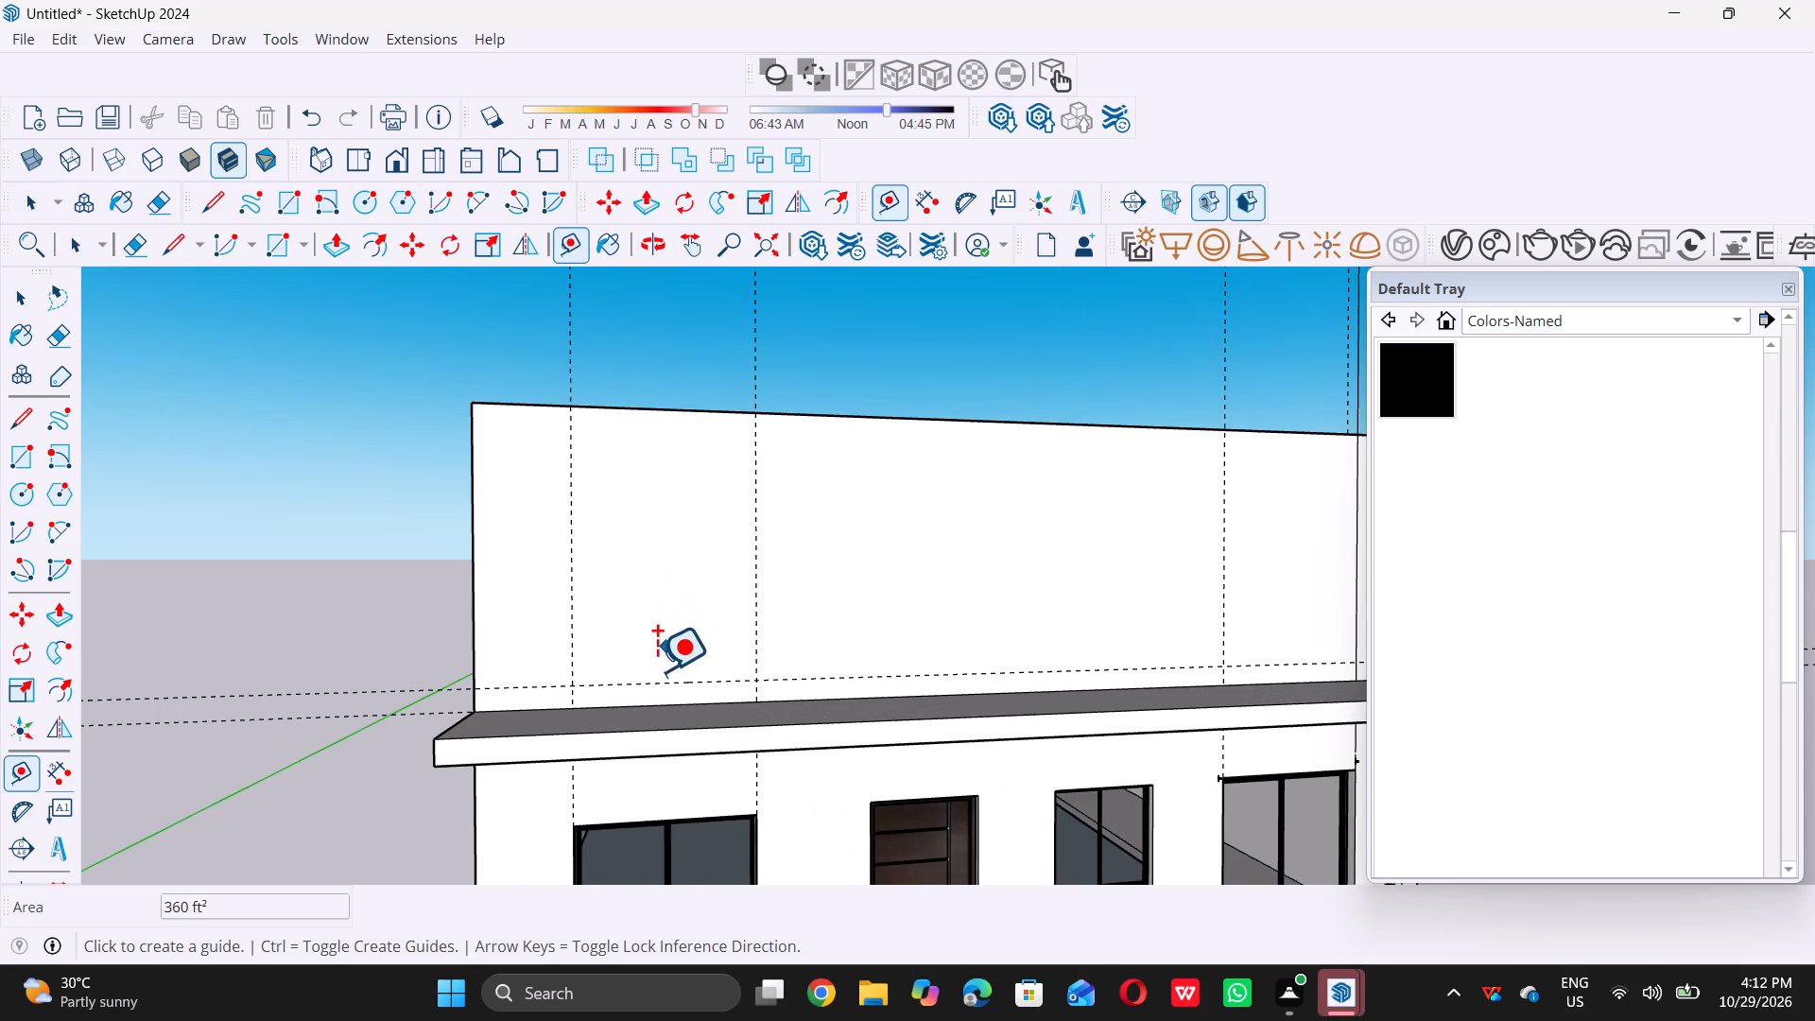
left_click(655, 679)
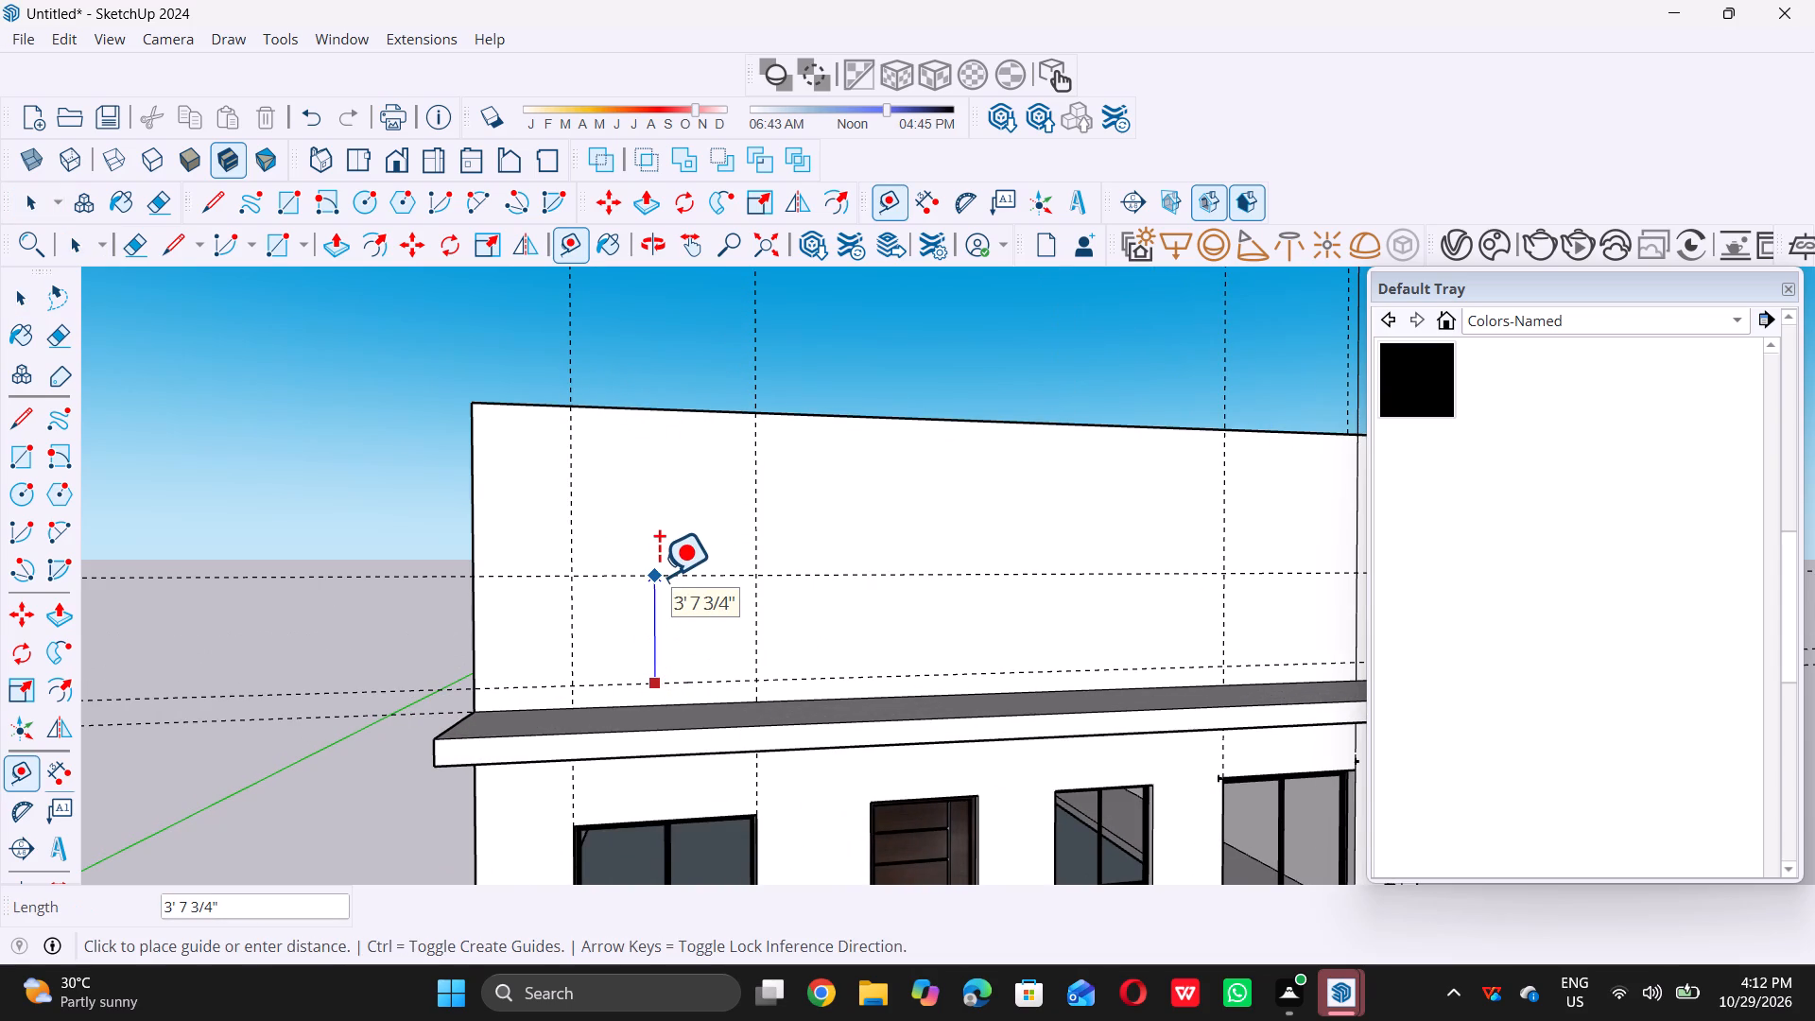
key("6")
key("apostrophe")
key("Return")
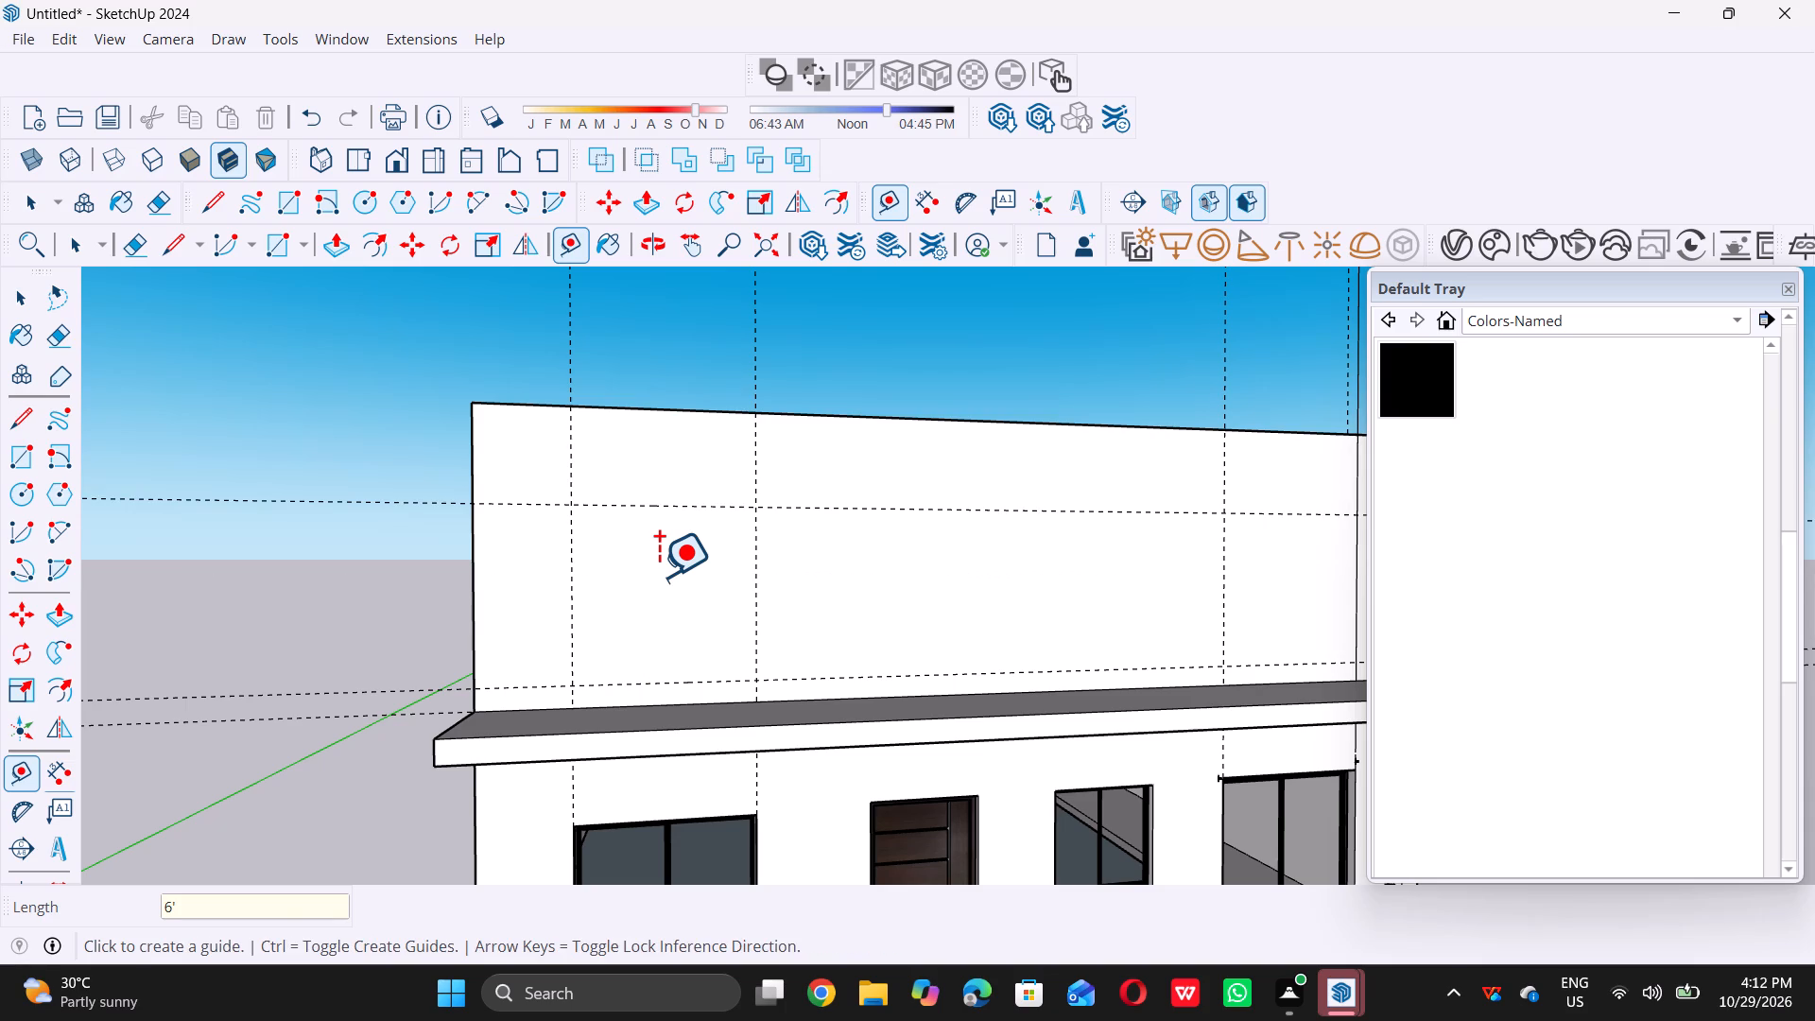
key("space")
Draw a 6' by 6' window rectangle between the guides on the upper wall, above the leftmost ground-floor window.
scroll(659, 576, "down", 5)
middle_click_drag(600, 566, 565, 561)
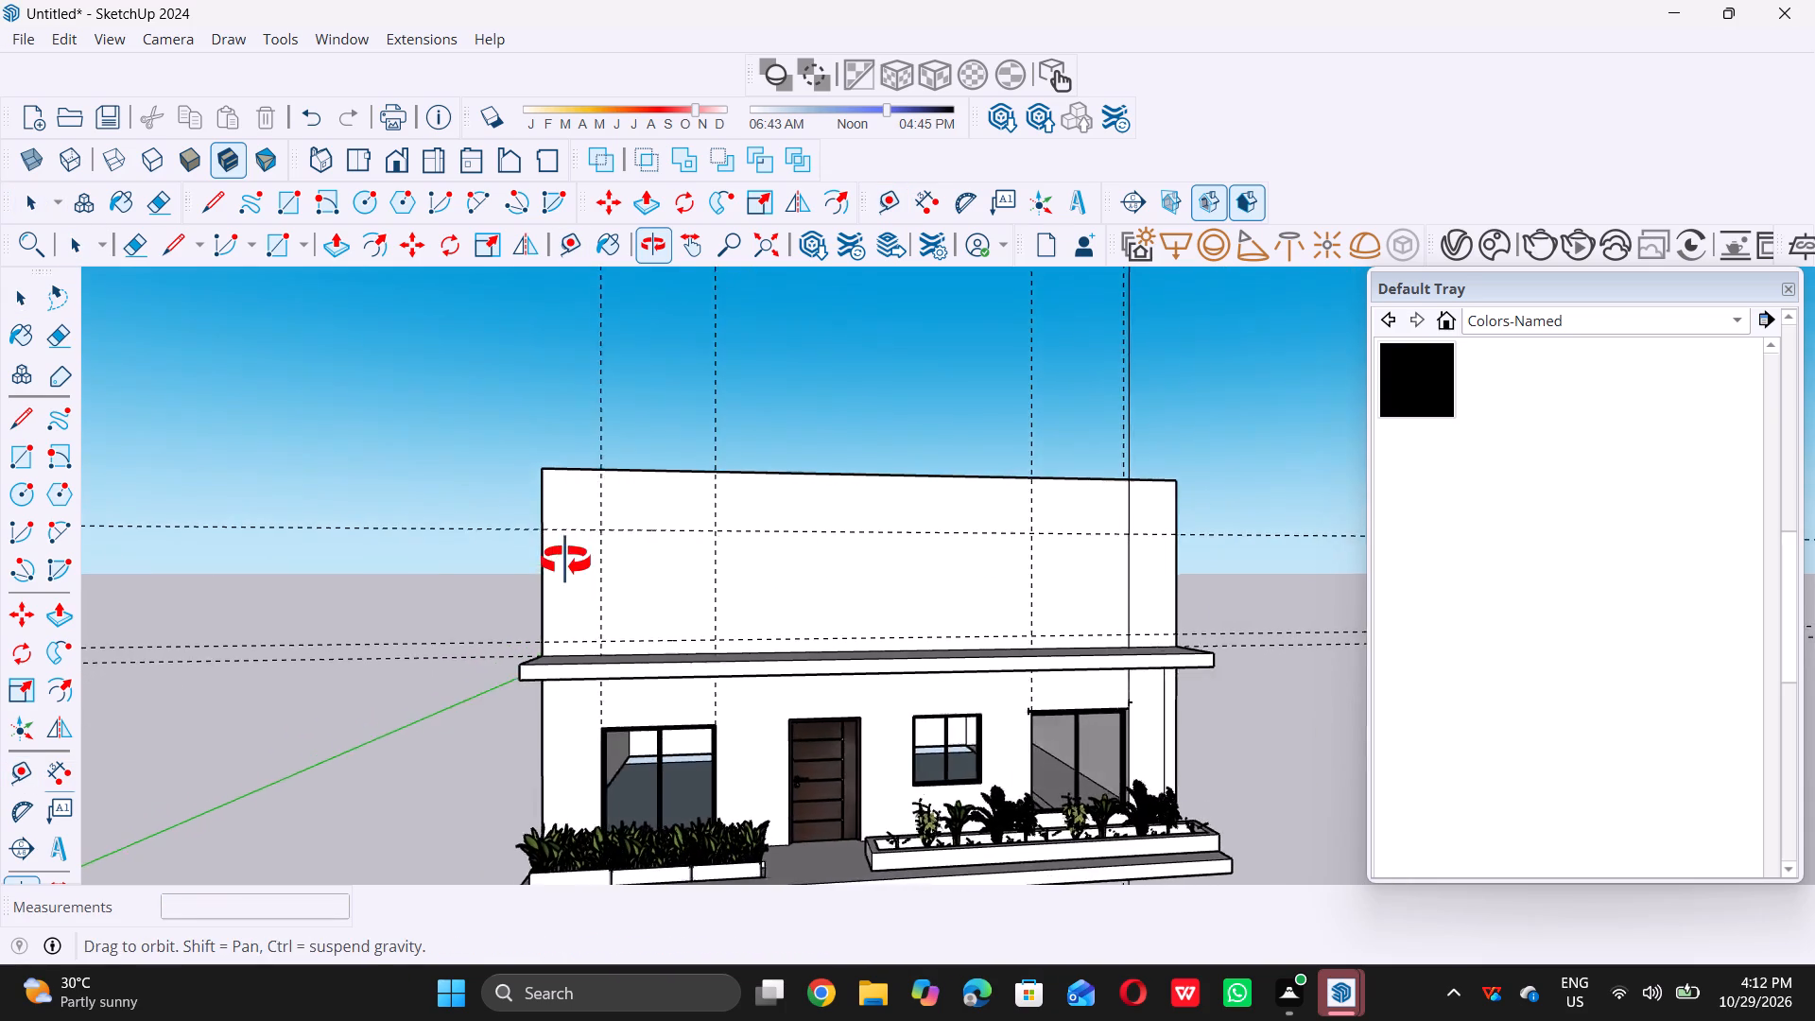
middle_click_drag(565, 561, 495, 552)
scroll(567, 557, "up", 2)
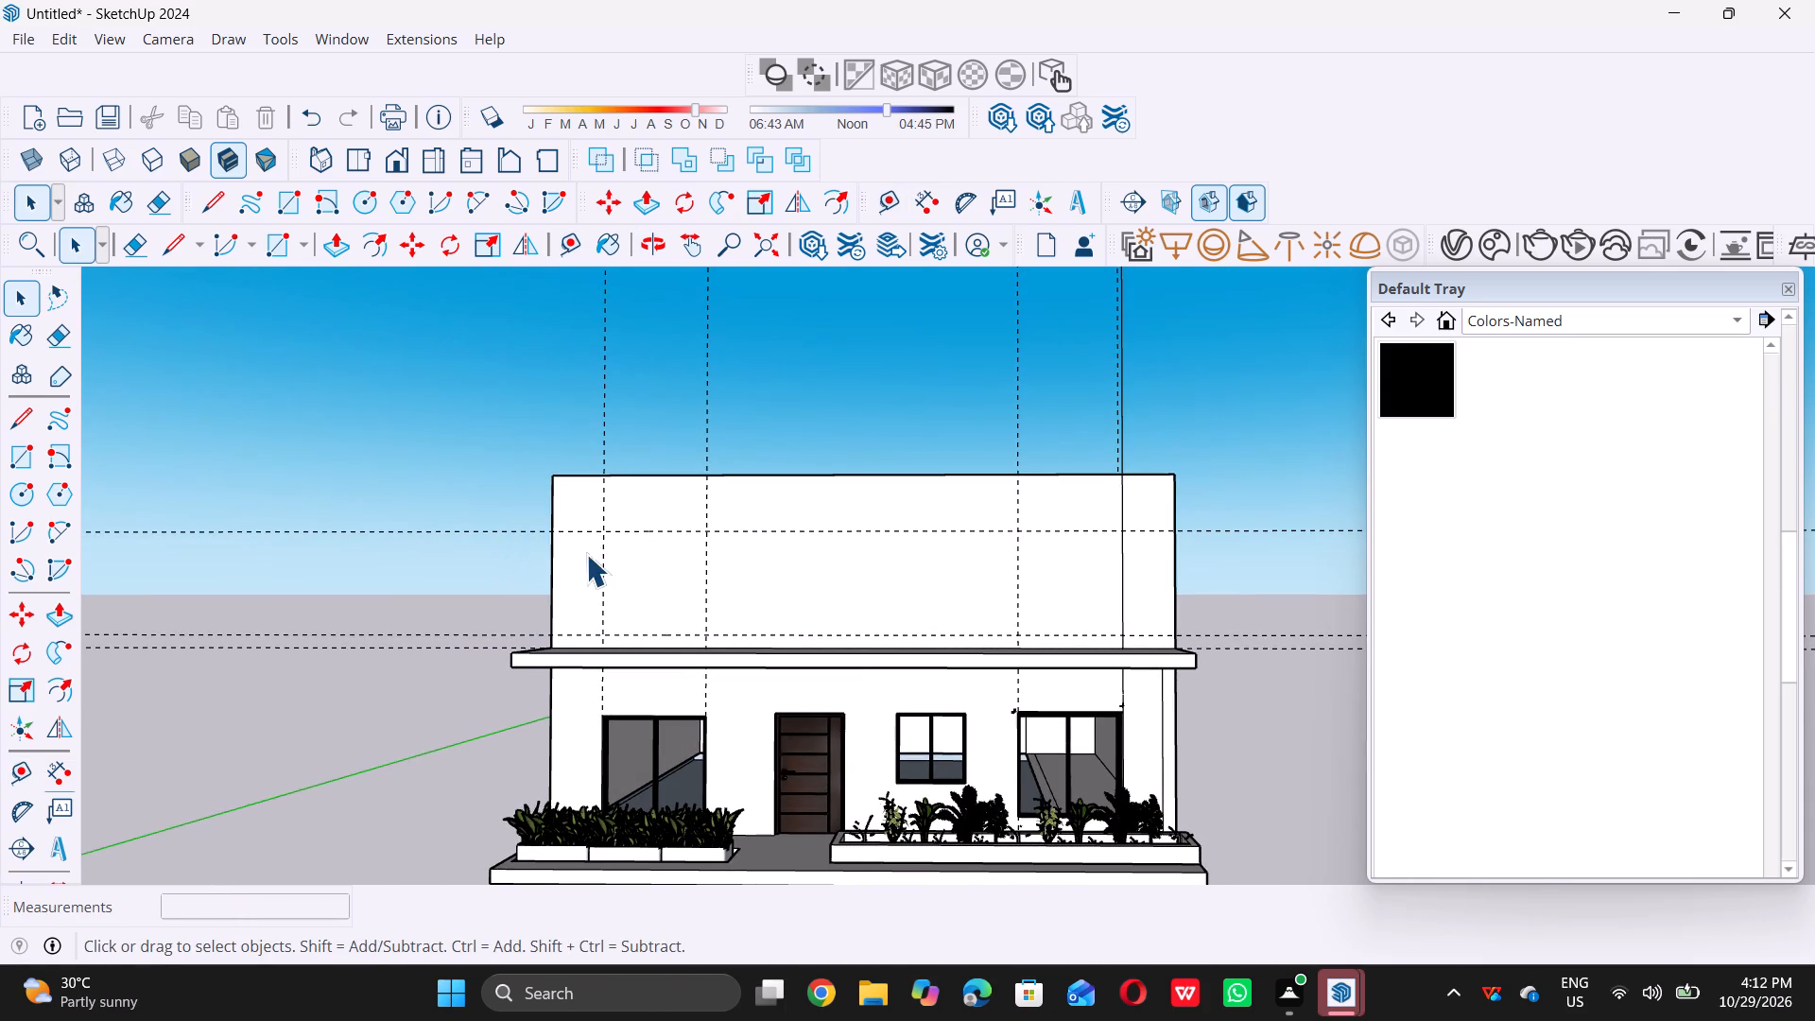
scroll(586, 554, "up", 3)
middle_click_drag(583, 550, 622, 539)
scroll(623, 539, "up", 1)
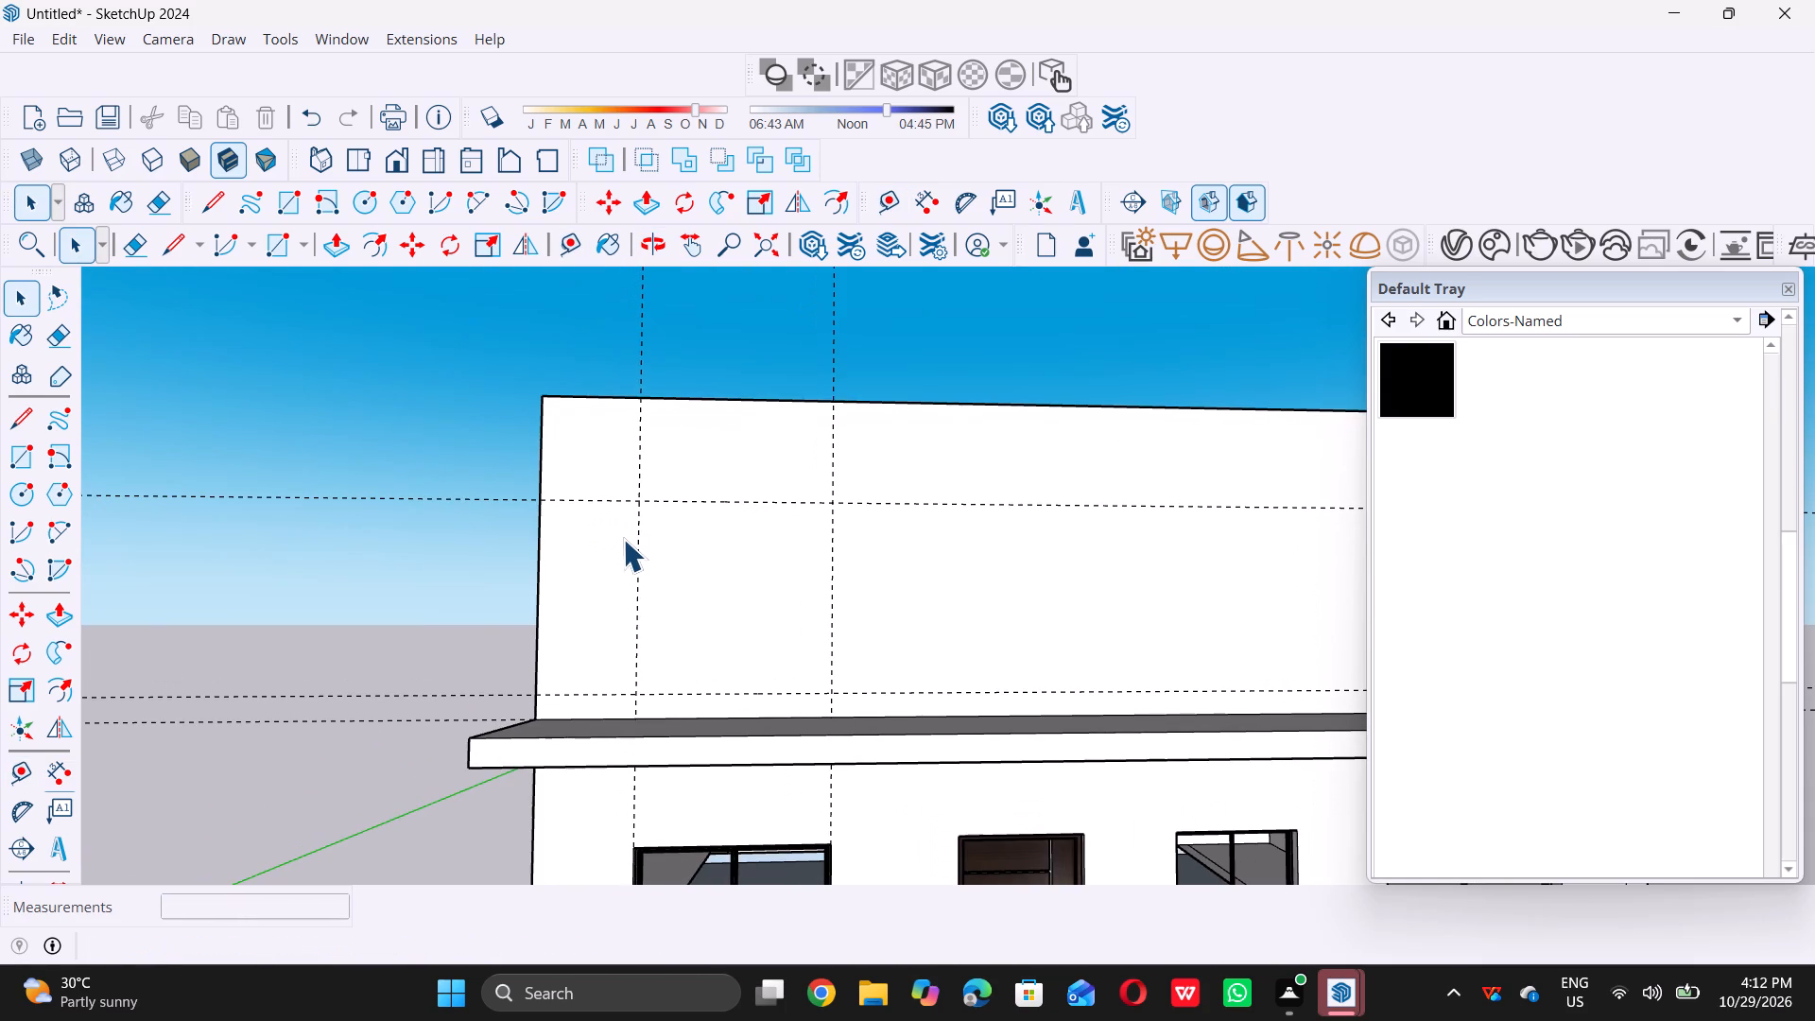
key("r")
scroll(683, 508, "down", 8)
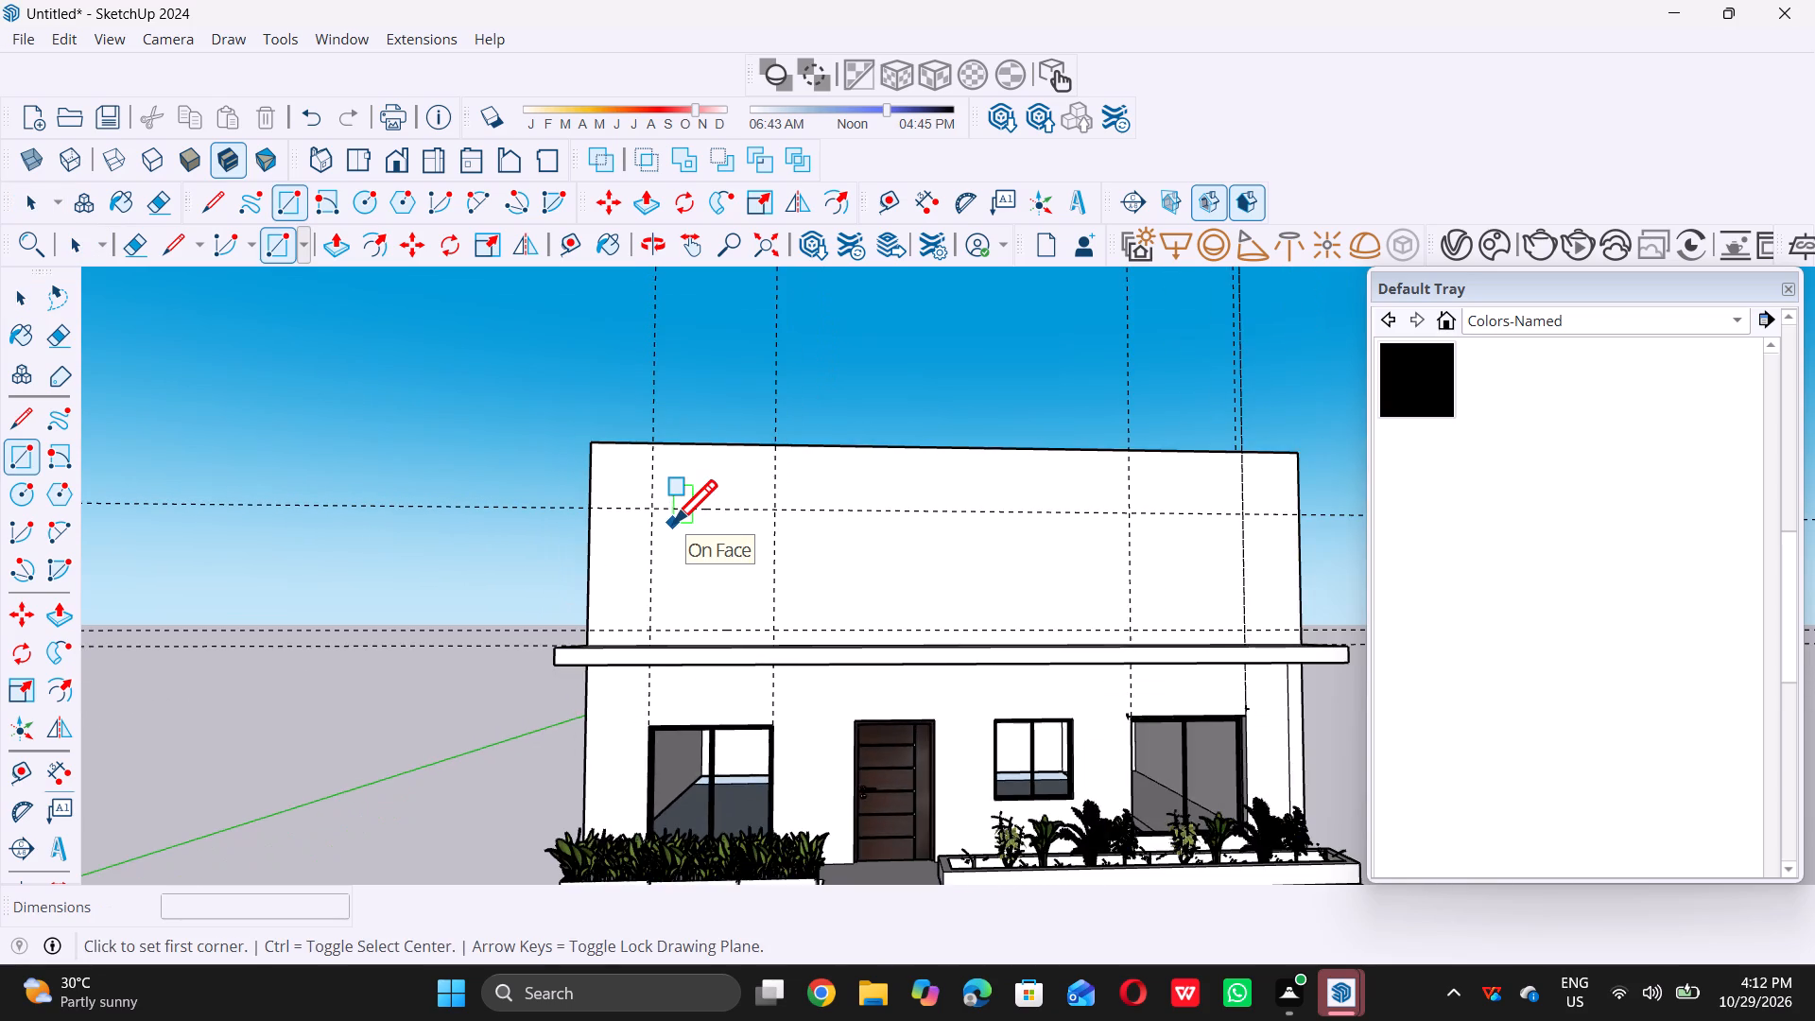
scroll(673, 523, "up", 7)
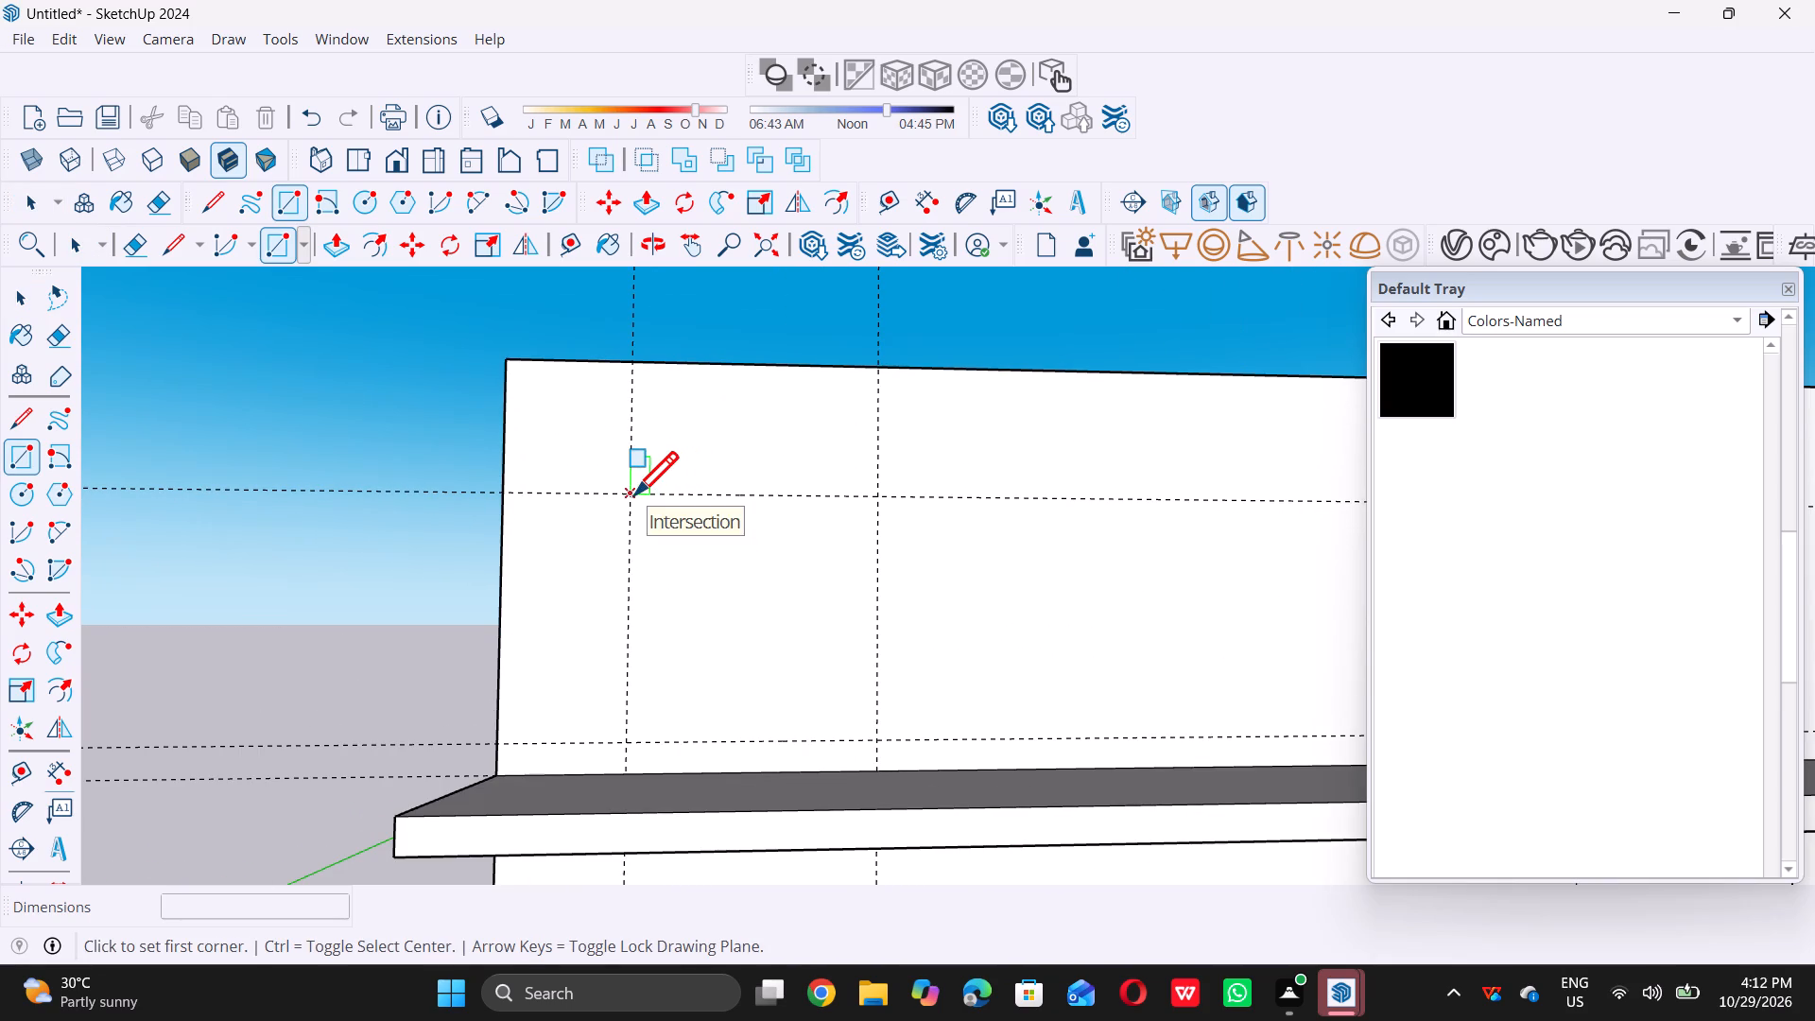
left_click(634, 494)
scroll(634, 495, "down", 4)
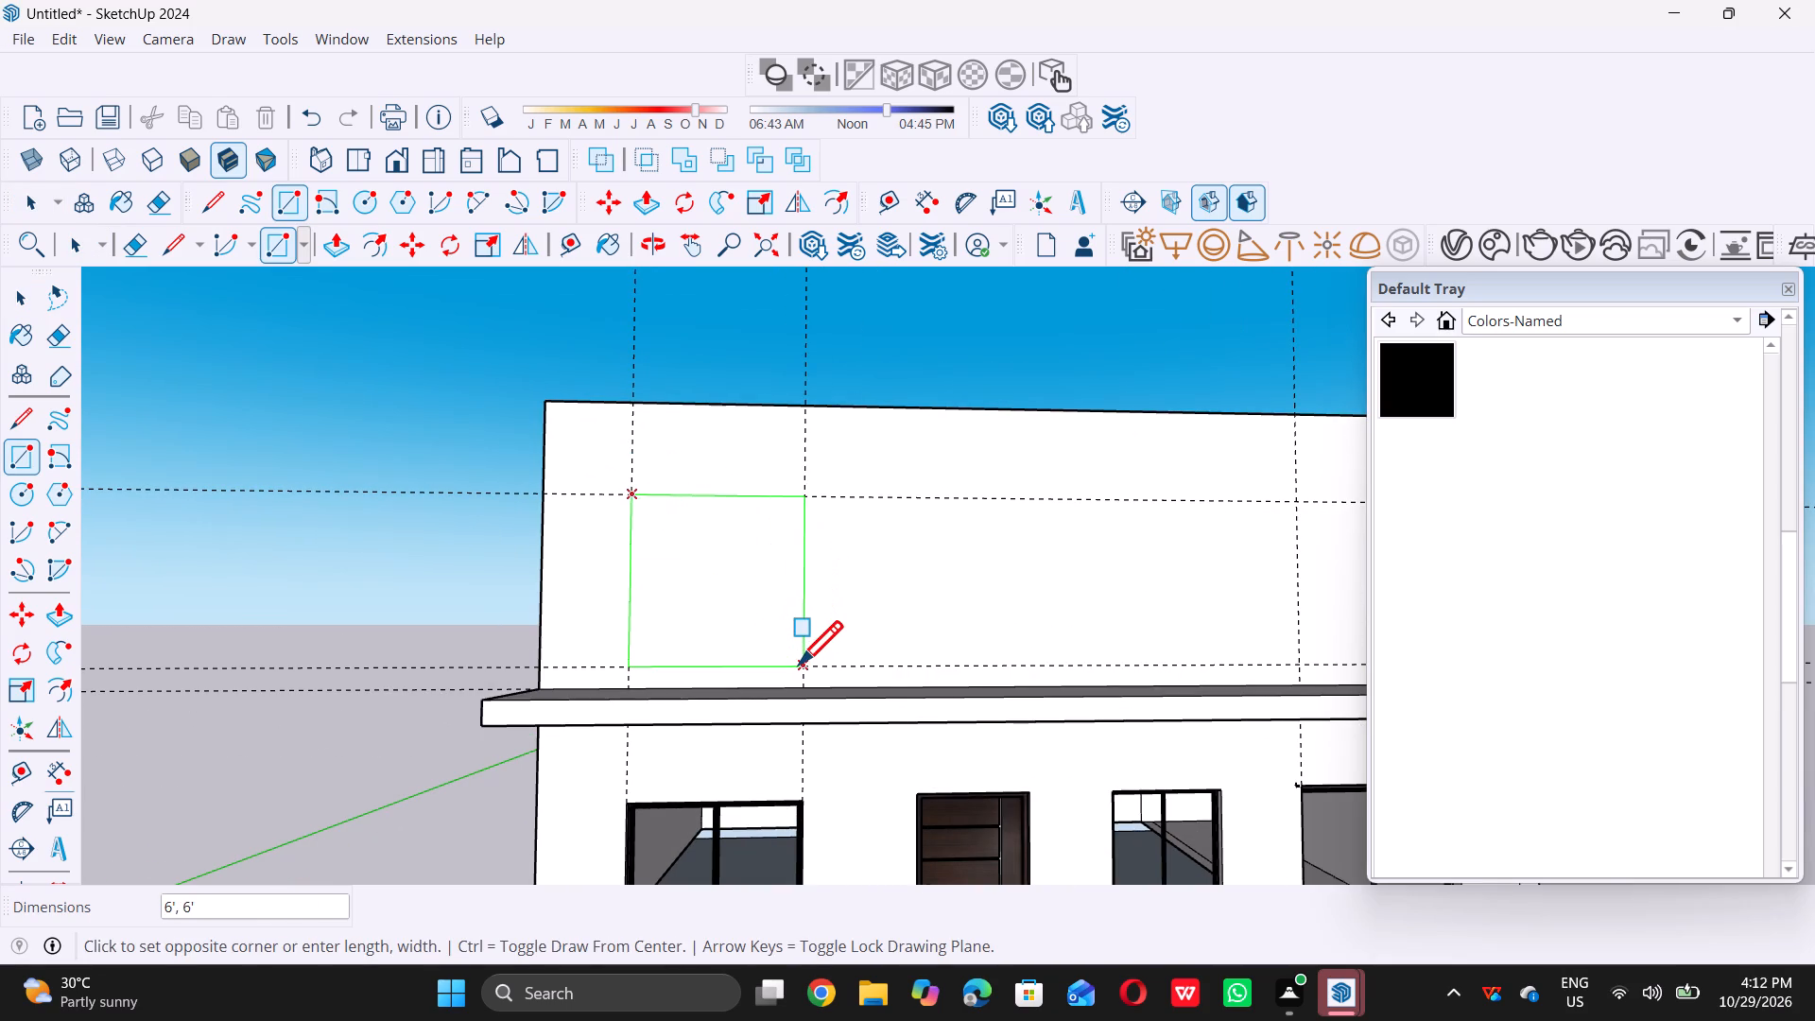
left_click(807, 664)
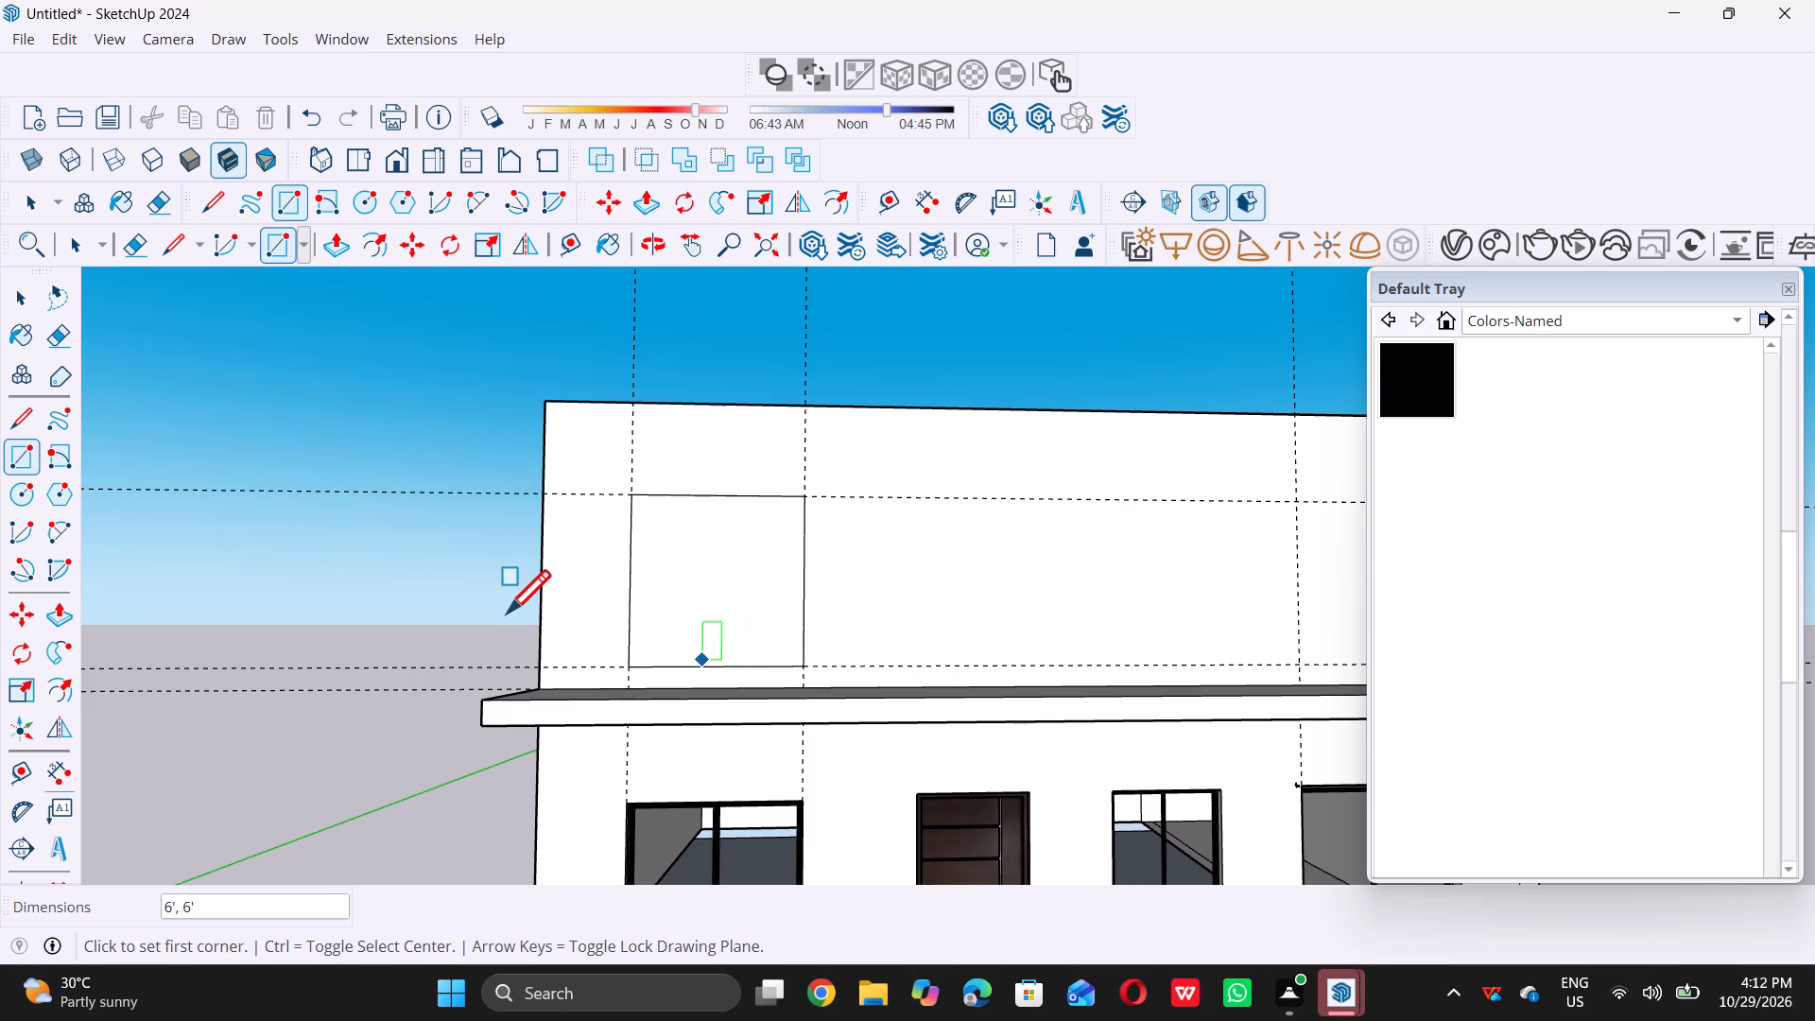
Draw a 6' by 6' window rectangle between the guides on the upper wall, above the rightmost ground-floor window.
scroll(506, 611, "down", 7)
scroll(1199, 586, "up", 6)
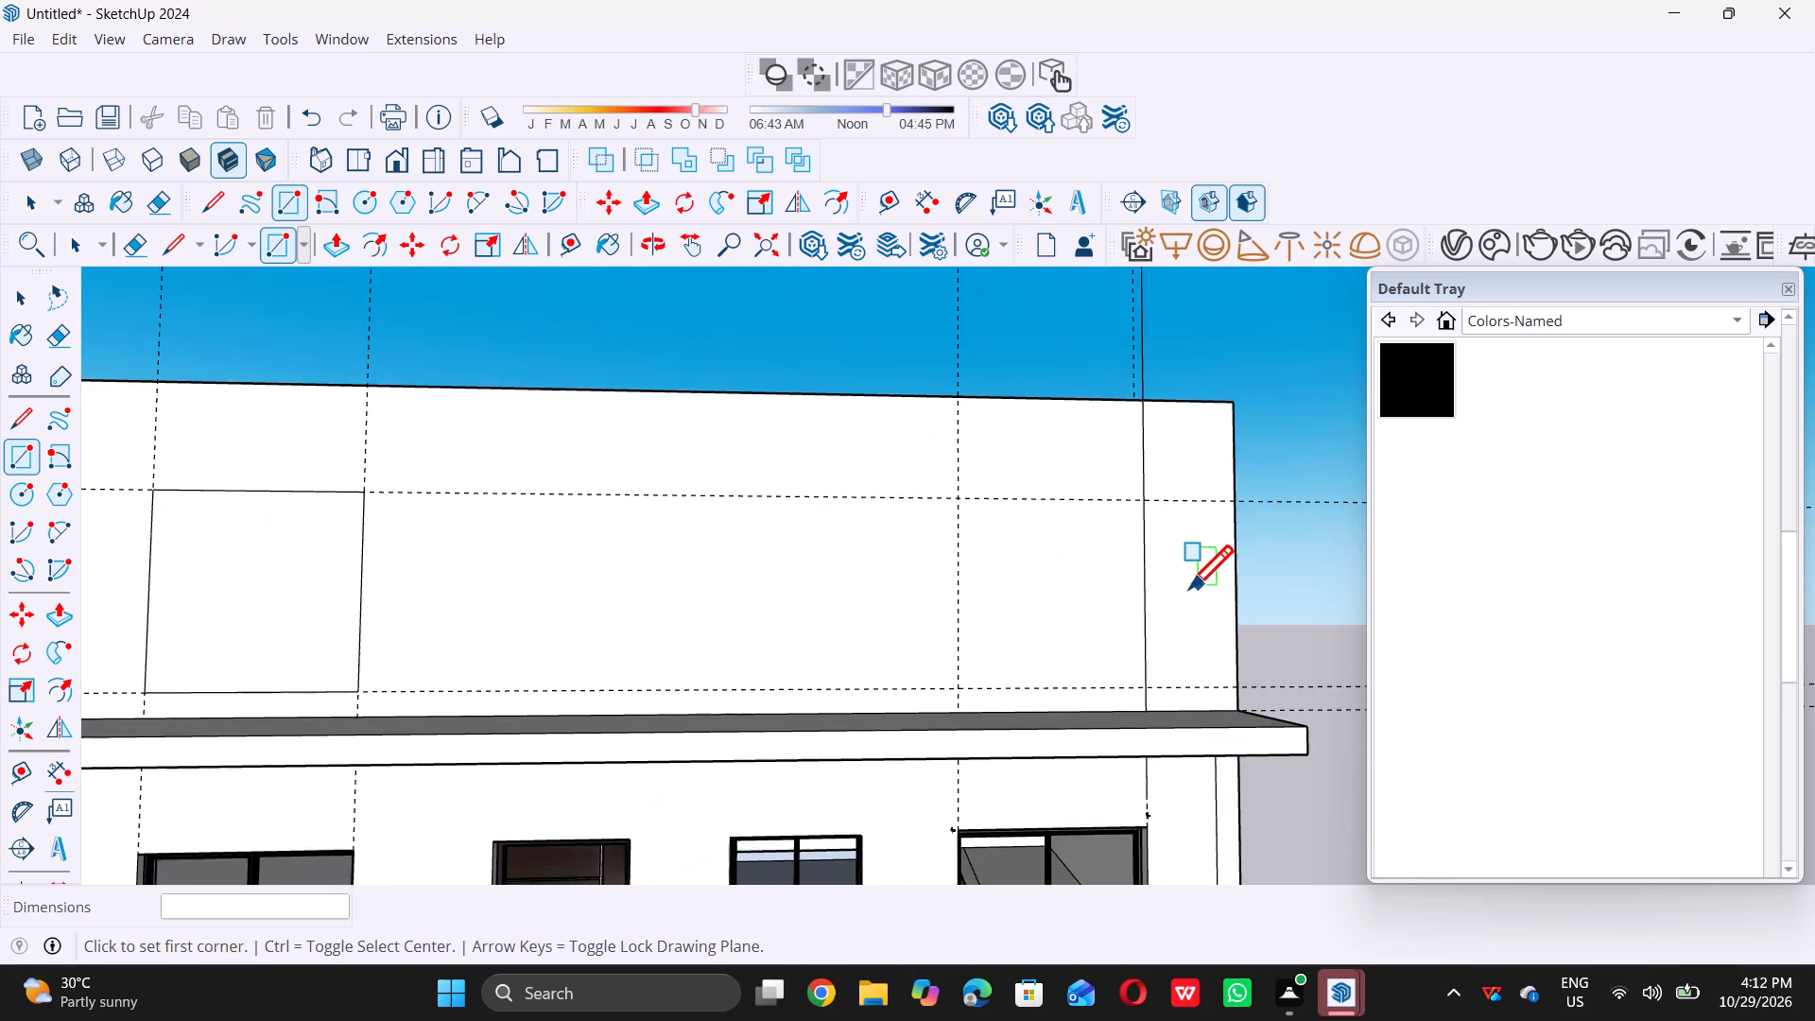
scroll(1189, 588, "up", 2)
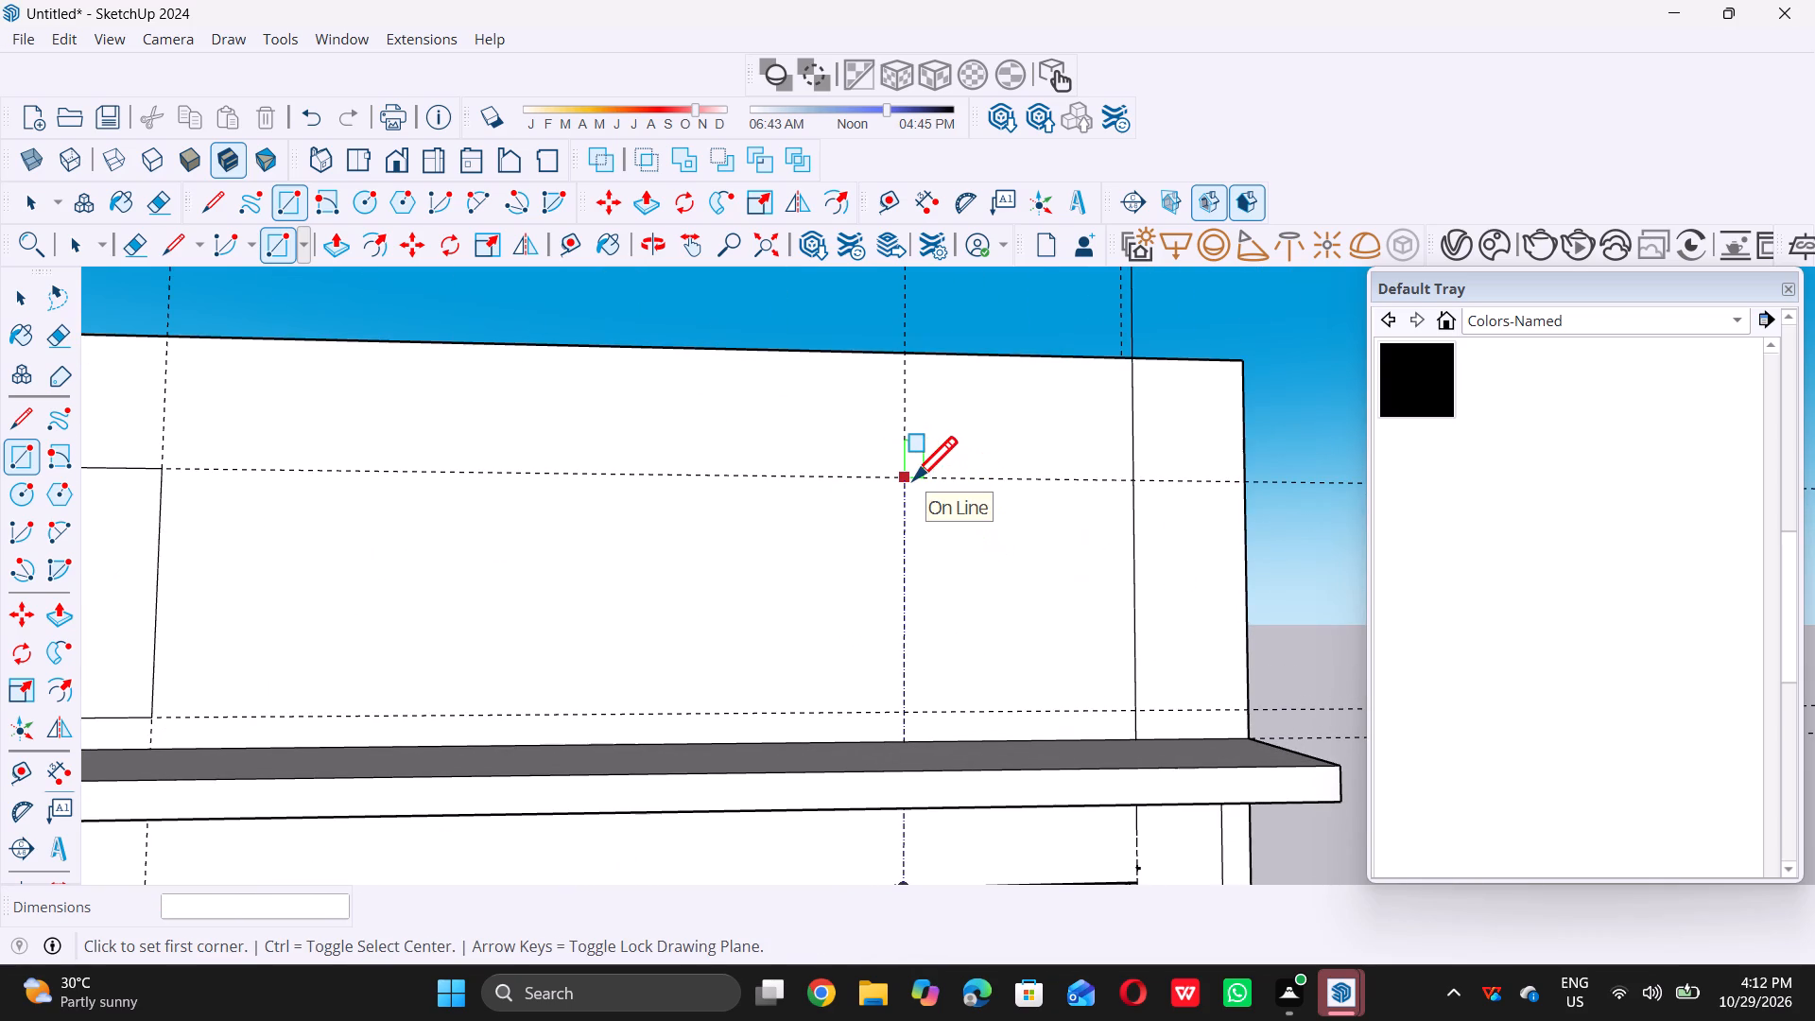
left_click(913, 477)
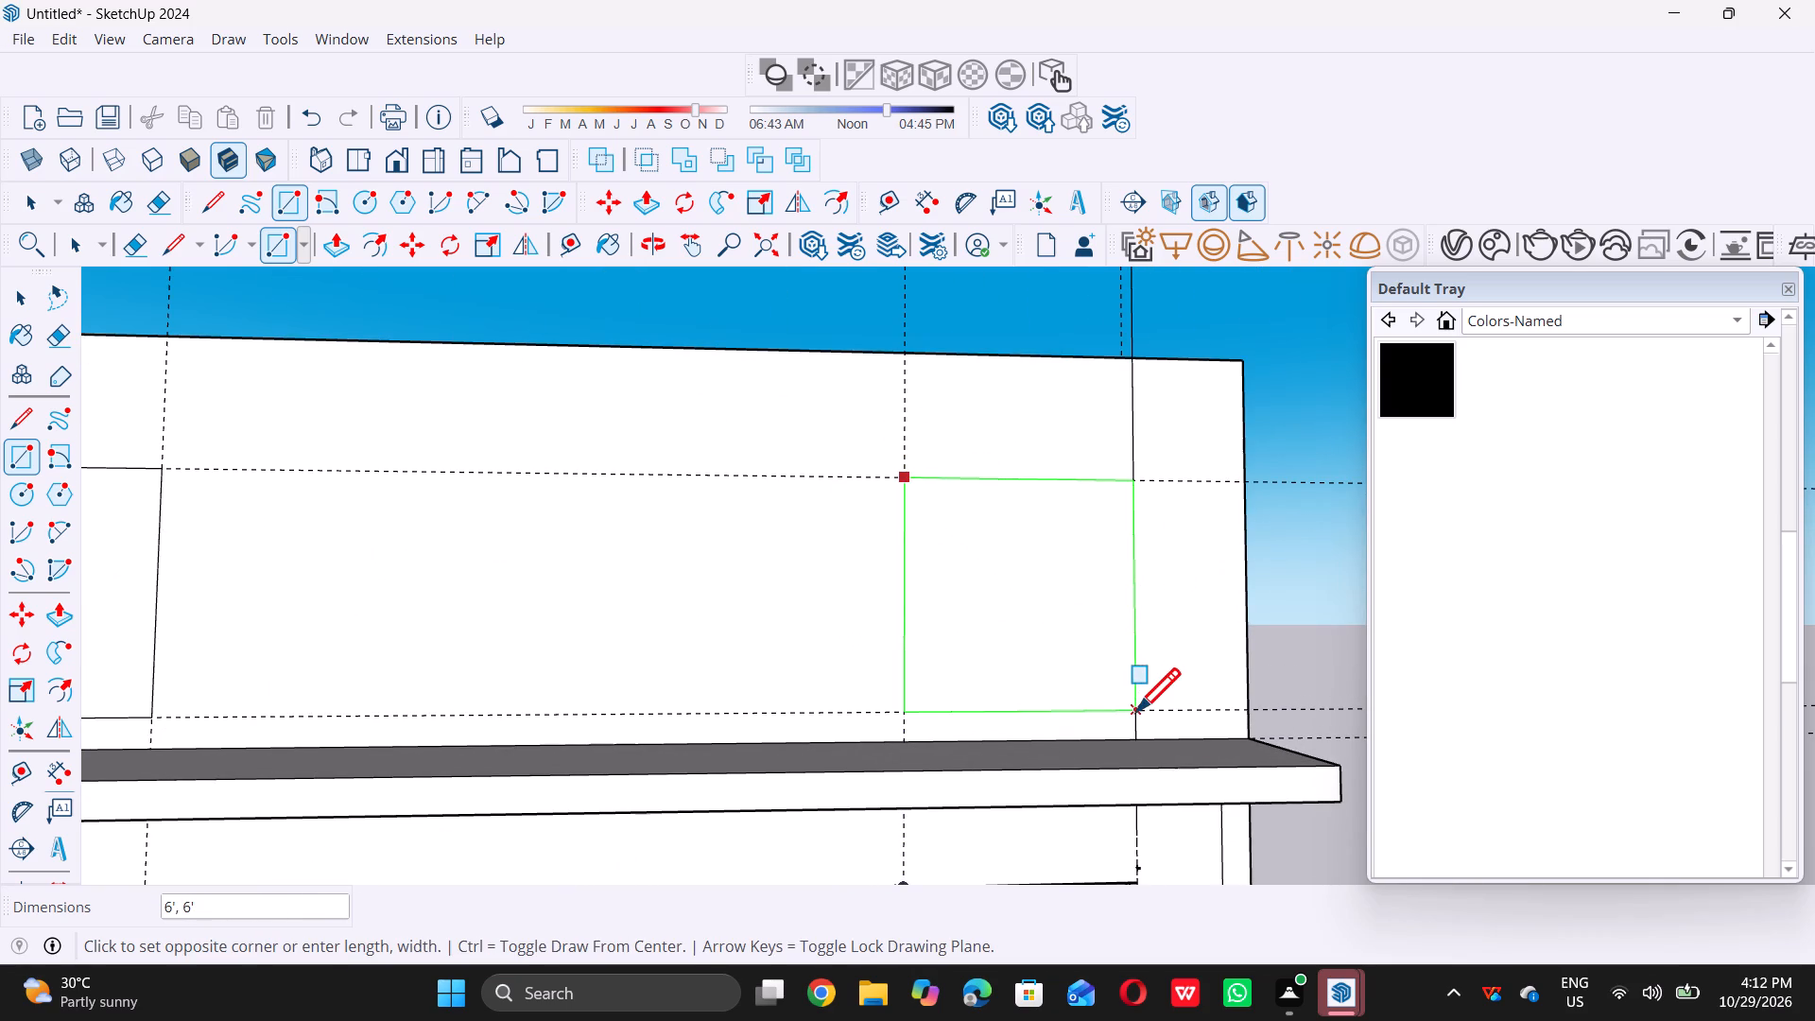
left_click(1137, 711)
key("space")
Push the left upper-wall rectangle 9" through the wall thickness to cut a window opening.
scroll(980, 635, "down", 9)
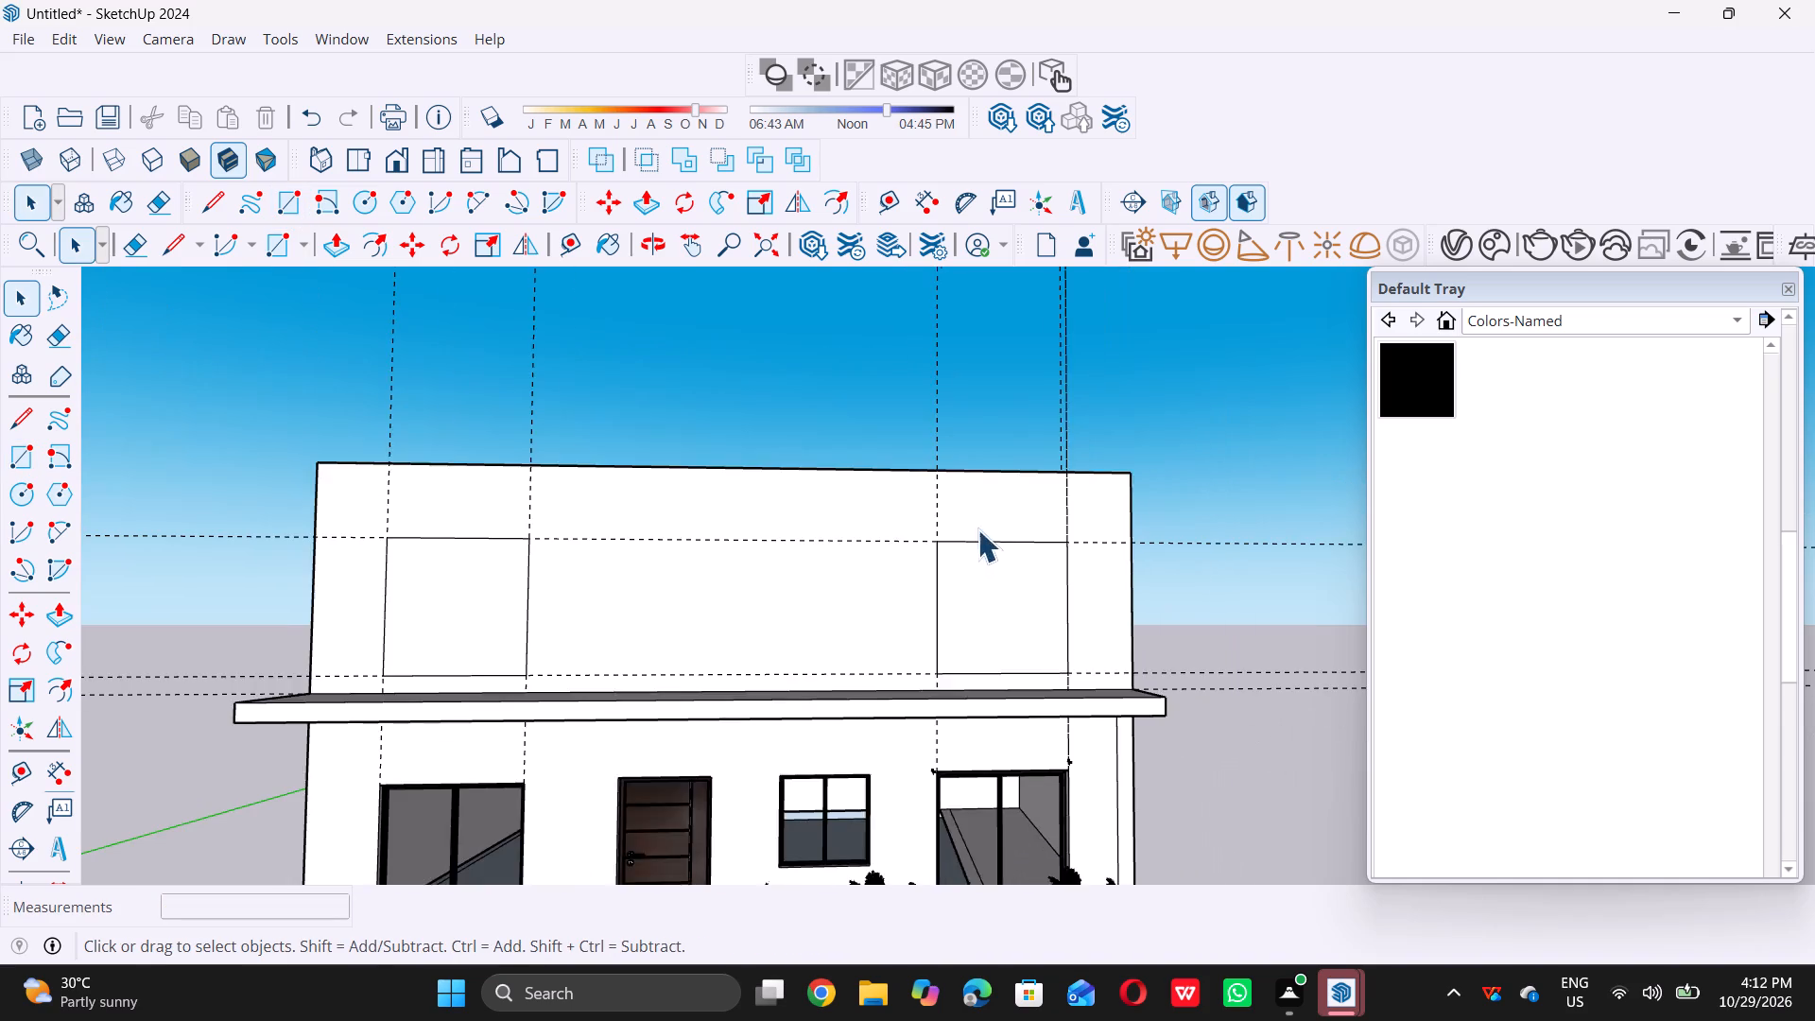
scroll(977, 529, "down", 1)
middle_click_drag(910, 464, 668, 768)
scroll(733, 461, "up", 5)
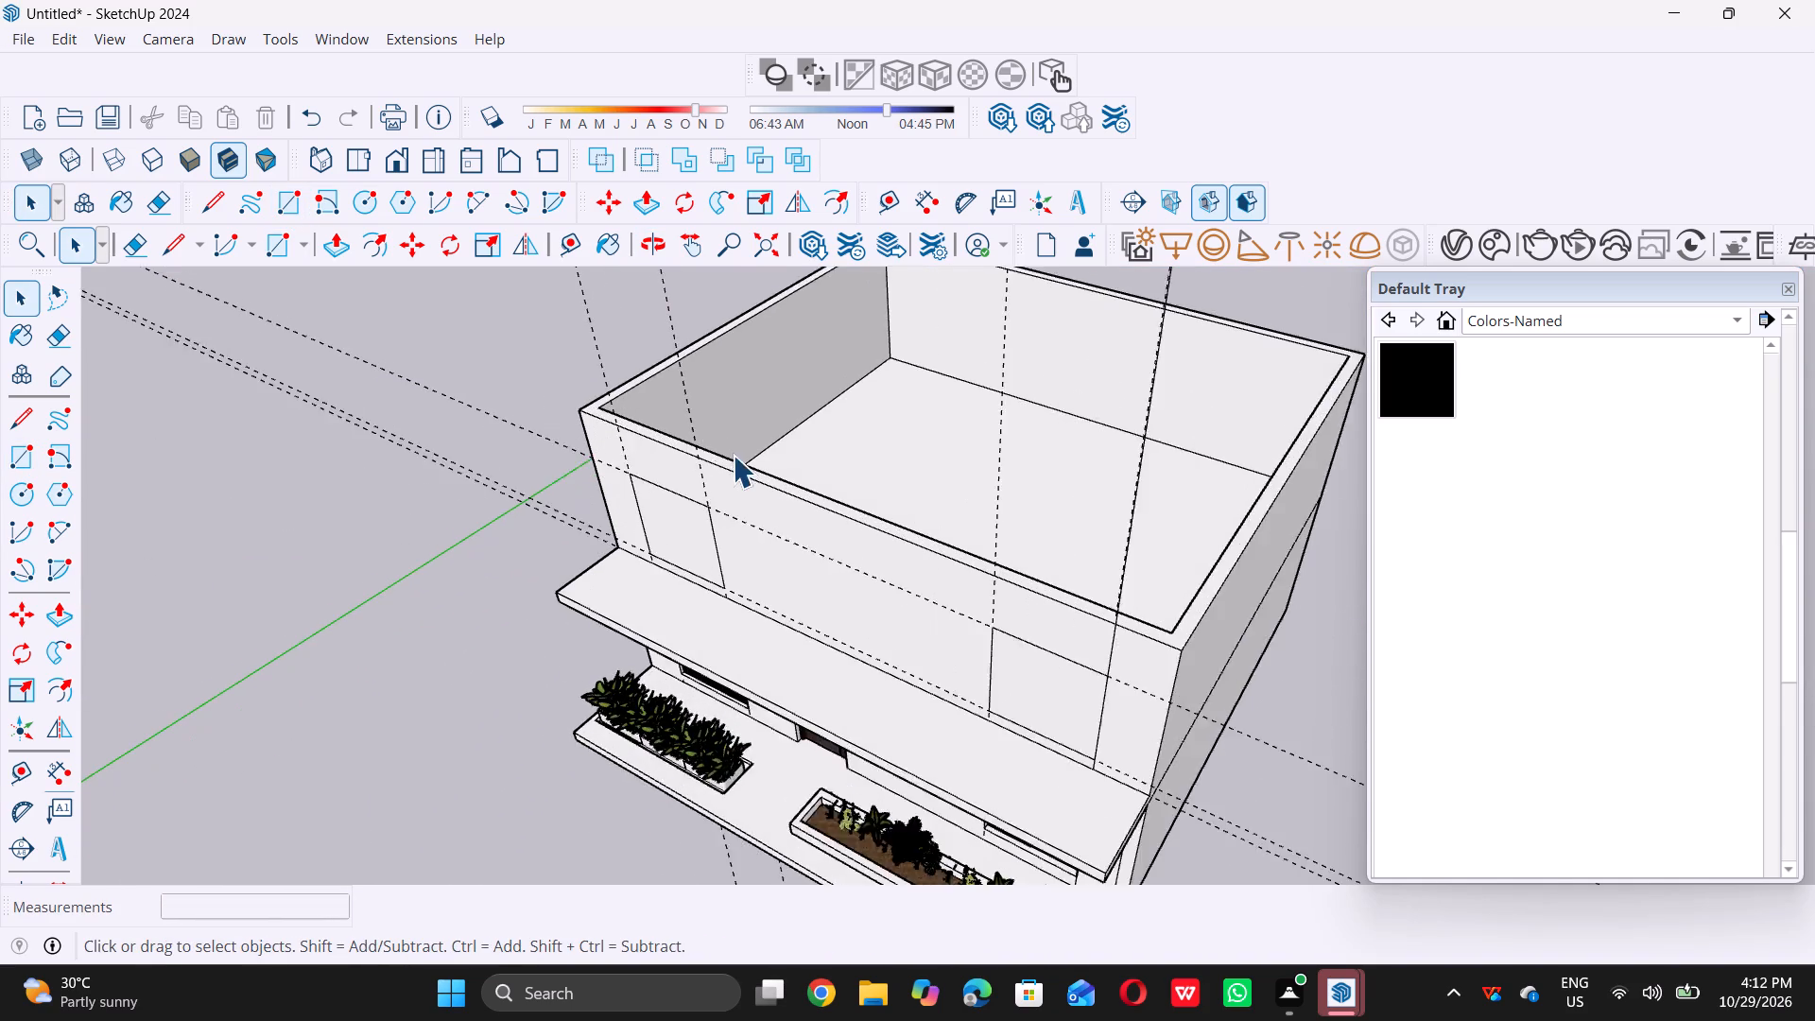
scroll(675, 424, "up", 5)
double_click(660, 624)
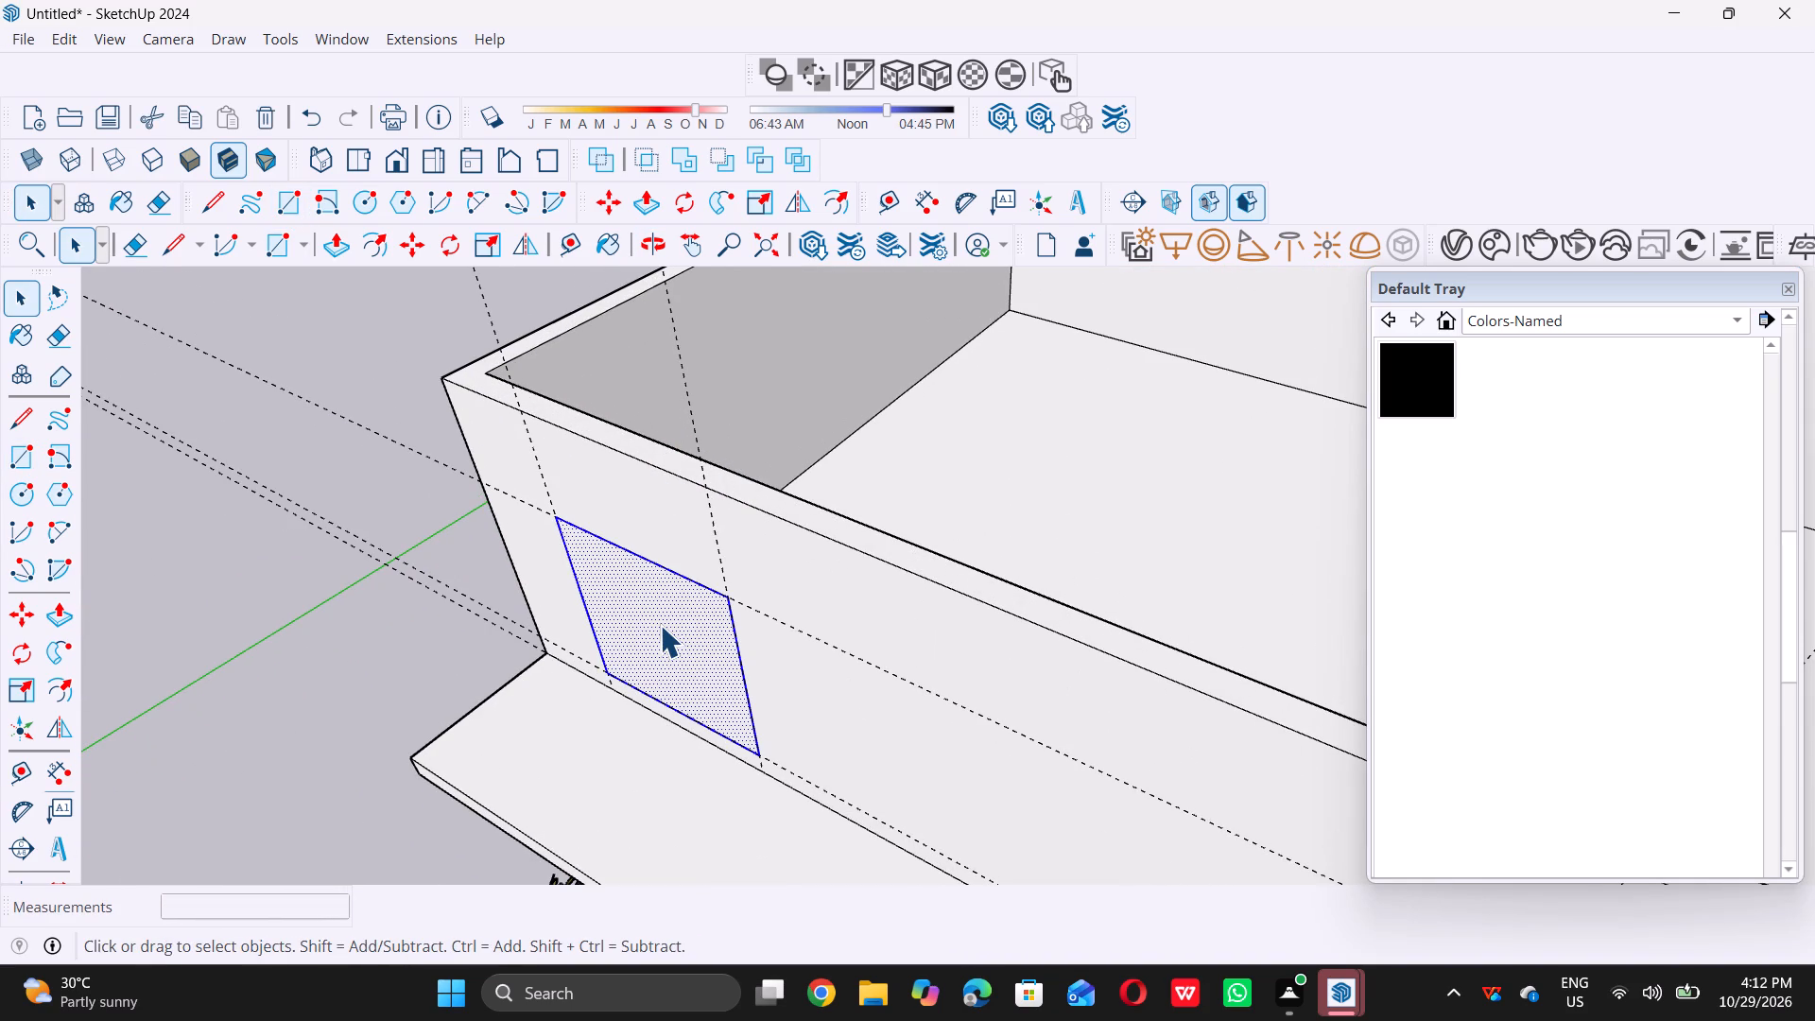
key("p")
left_click(660, 625)
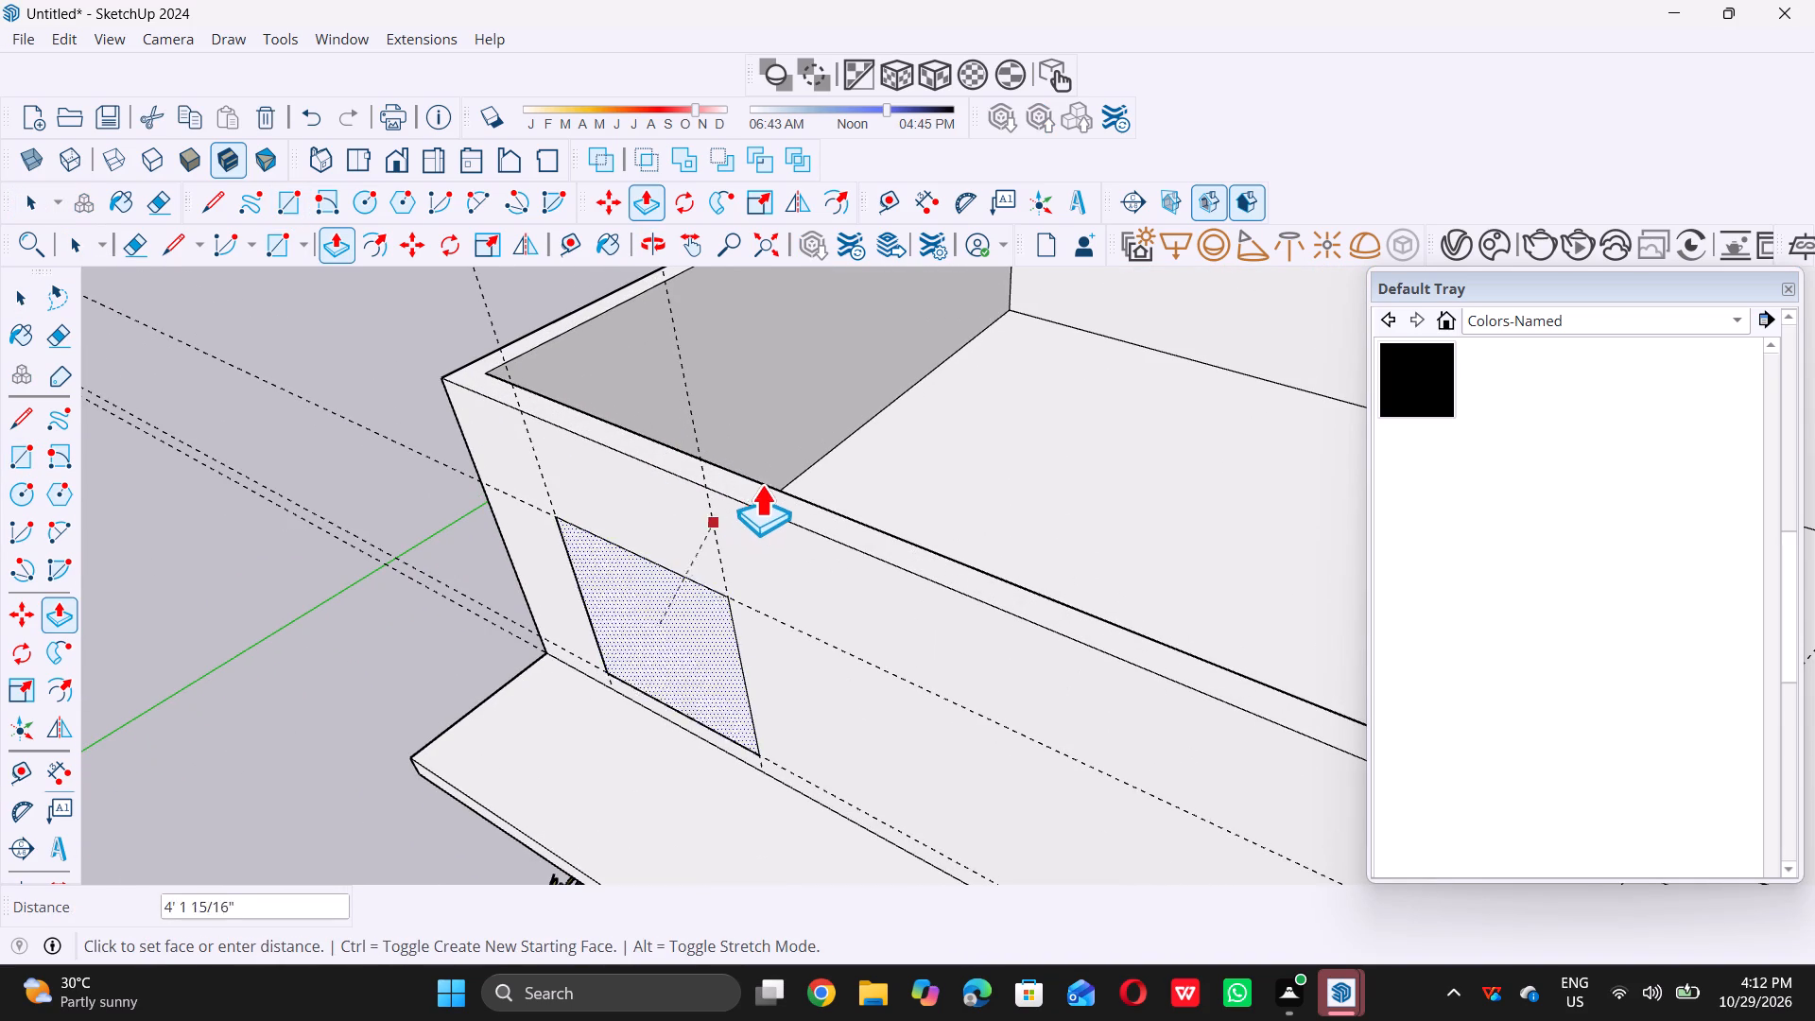
scroll(763, 483, "up", 5)
left_click(763, 482)
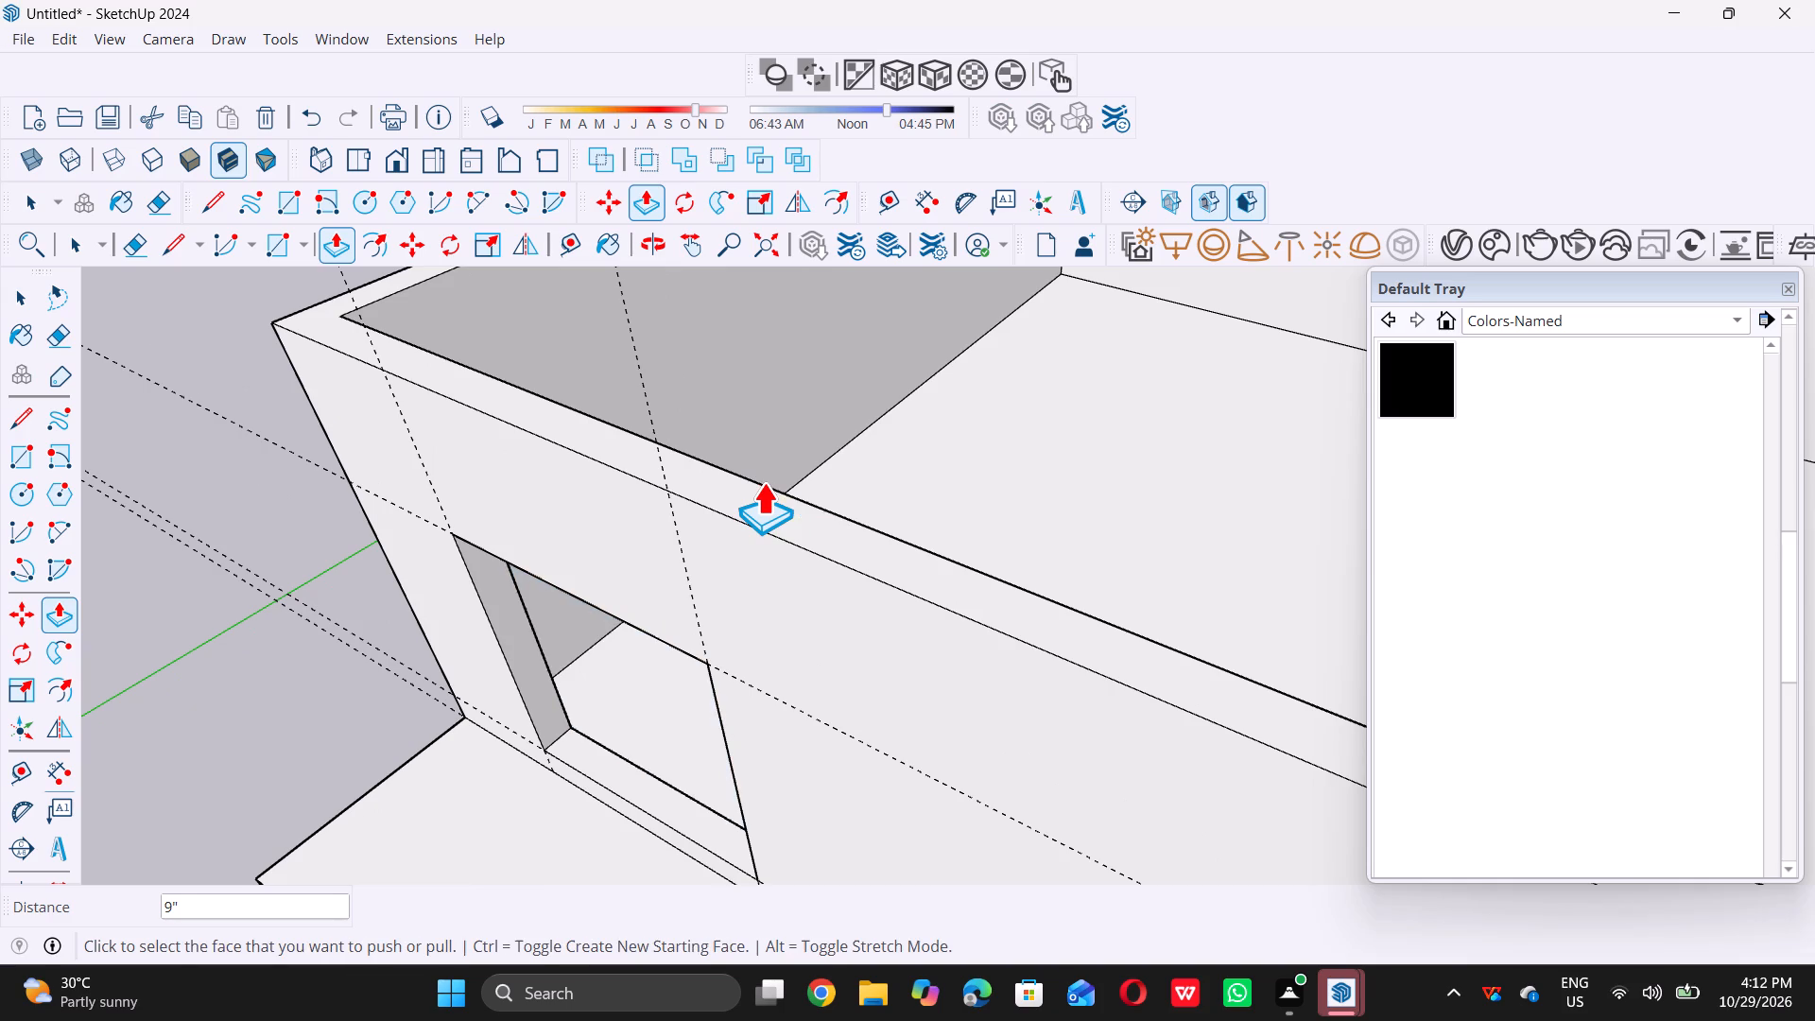
key("space")
Push the right upper-wall rectangle 9" through the wall thickness to cut the second window opening.
scroll(692, 565, "down", 5)
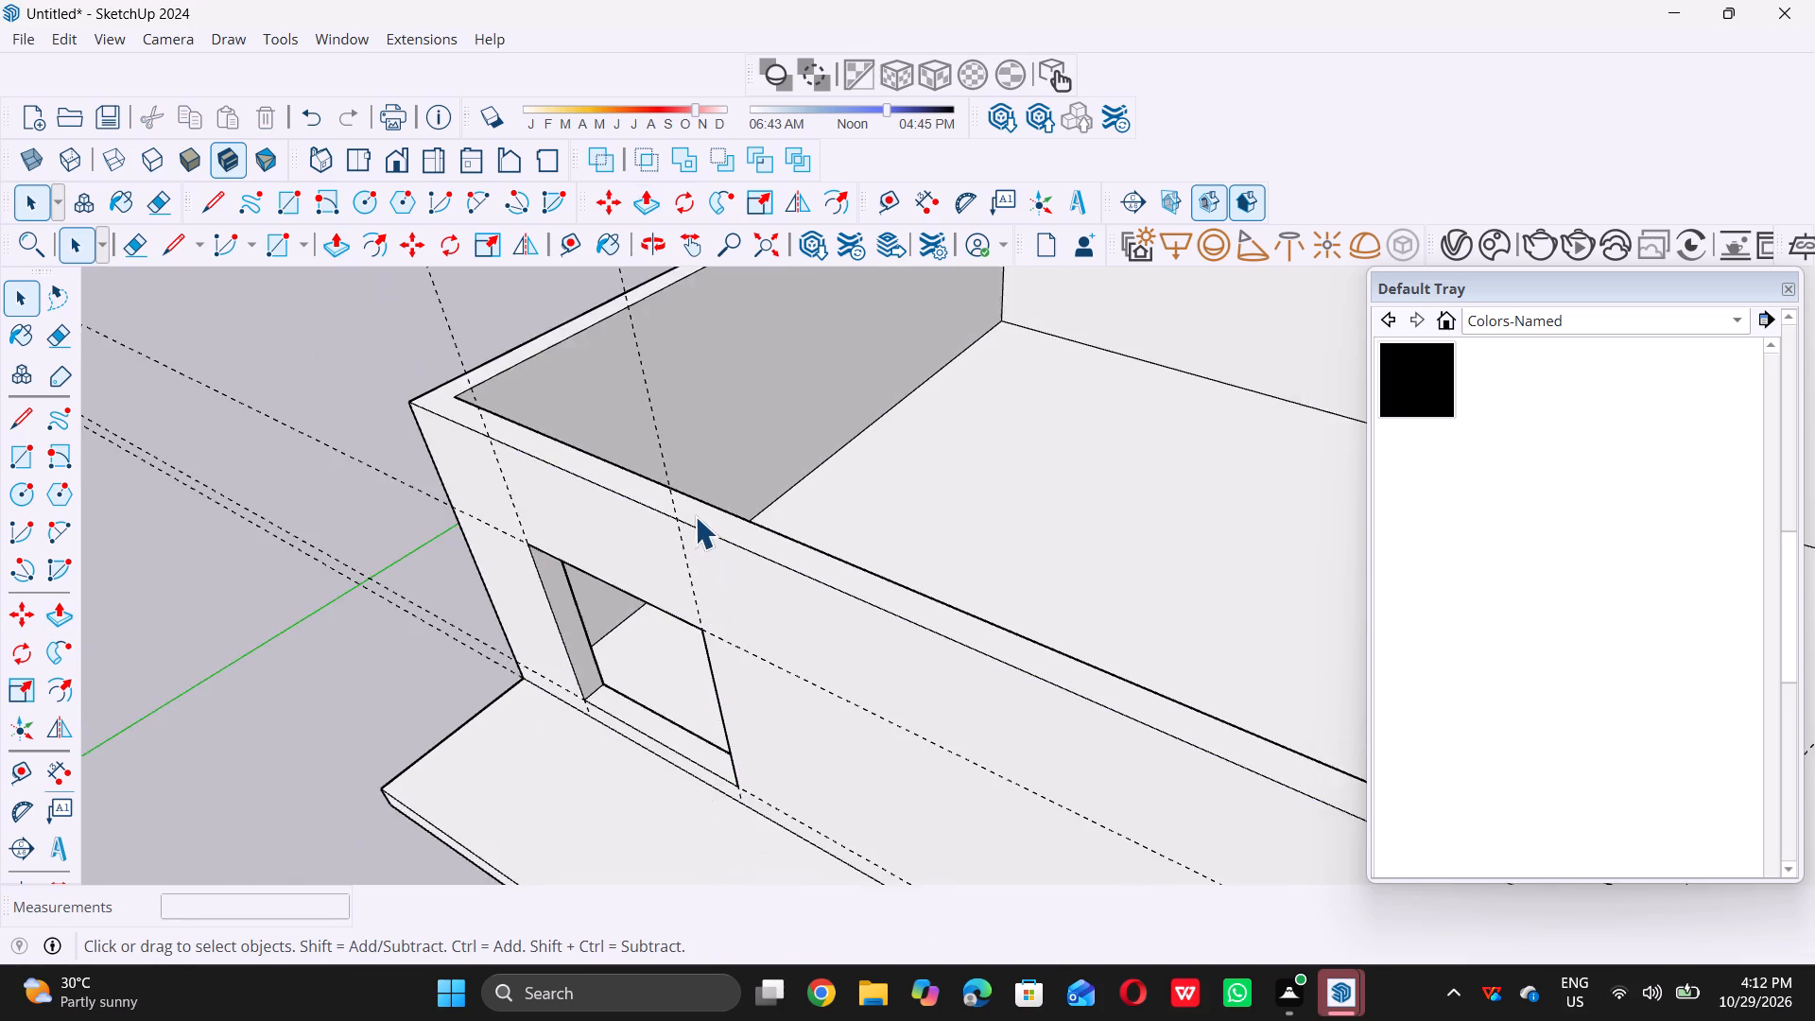
scroll(695, 516, "down", 14)
scroll(931, 682, "up", 5)
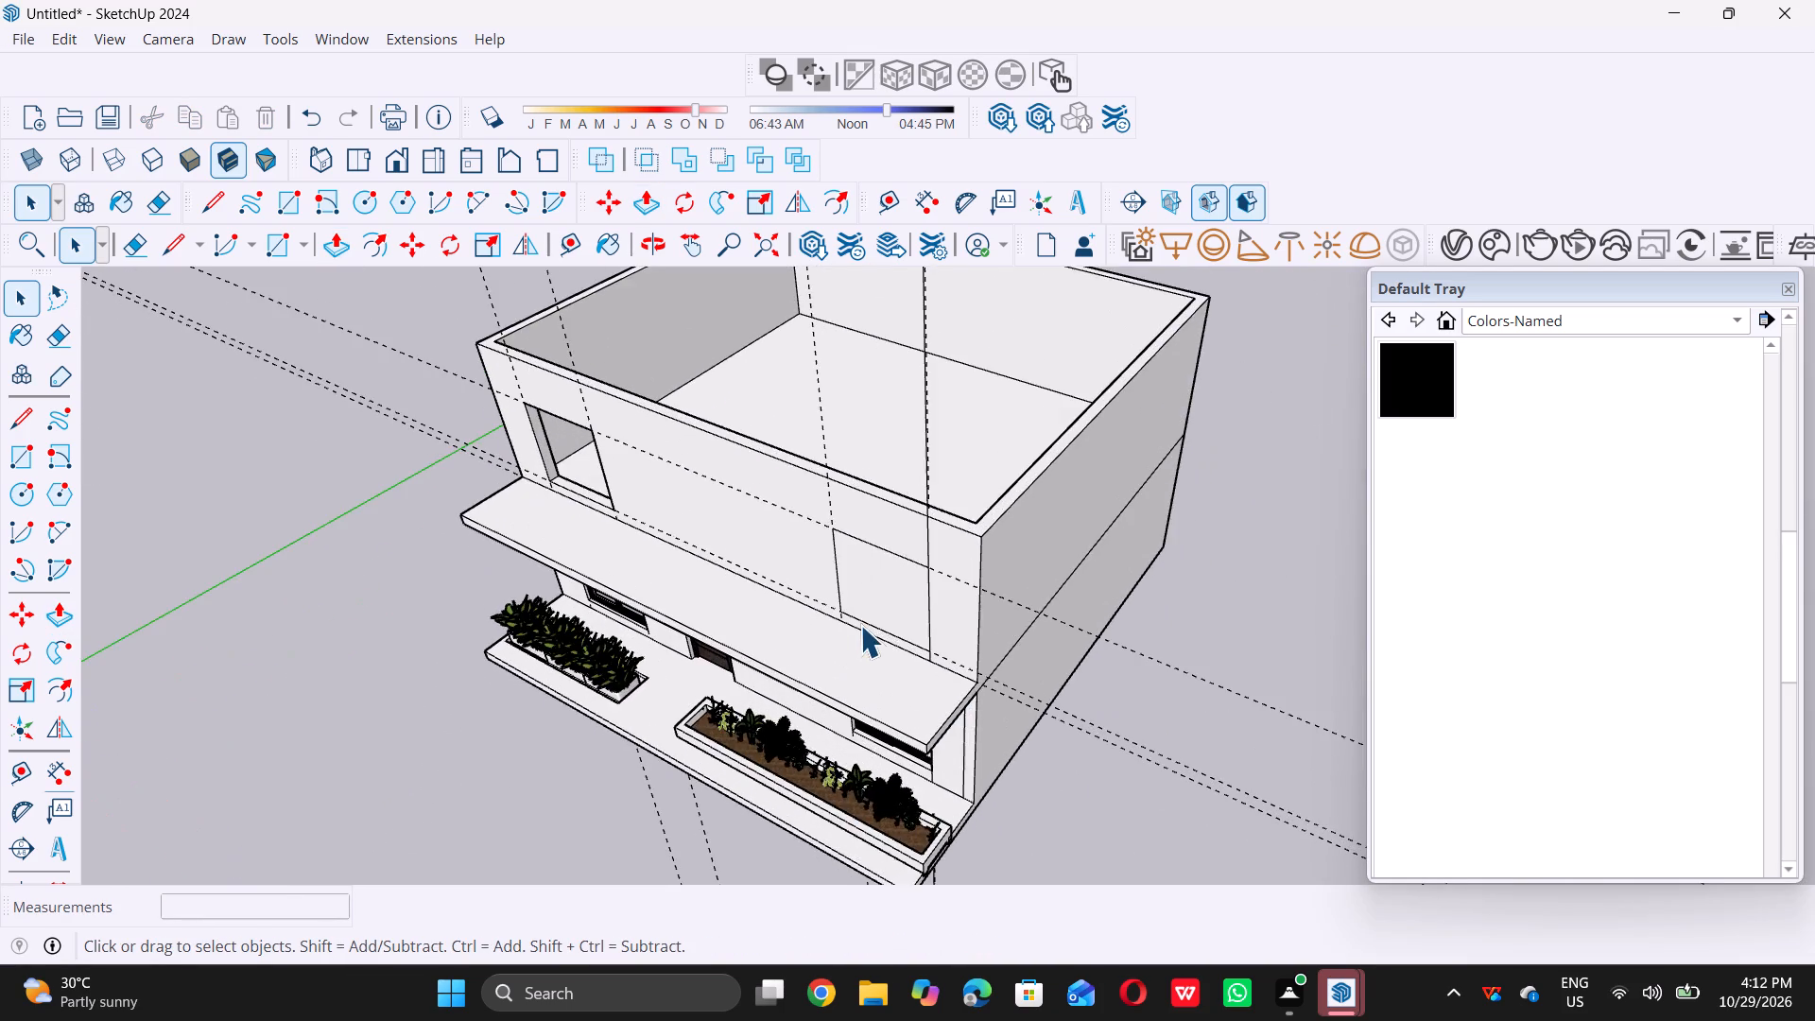
scroll(882, 633, "up", 5)
scroll(898, 656, "down", 5)
middle_click_drag(976, 539, 980, 478)
scroll(906, 556, "up", 5)
double_click(906, 556)
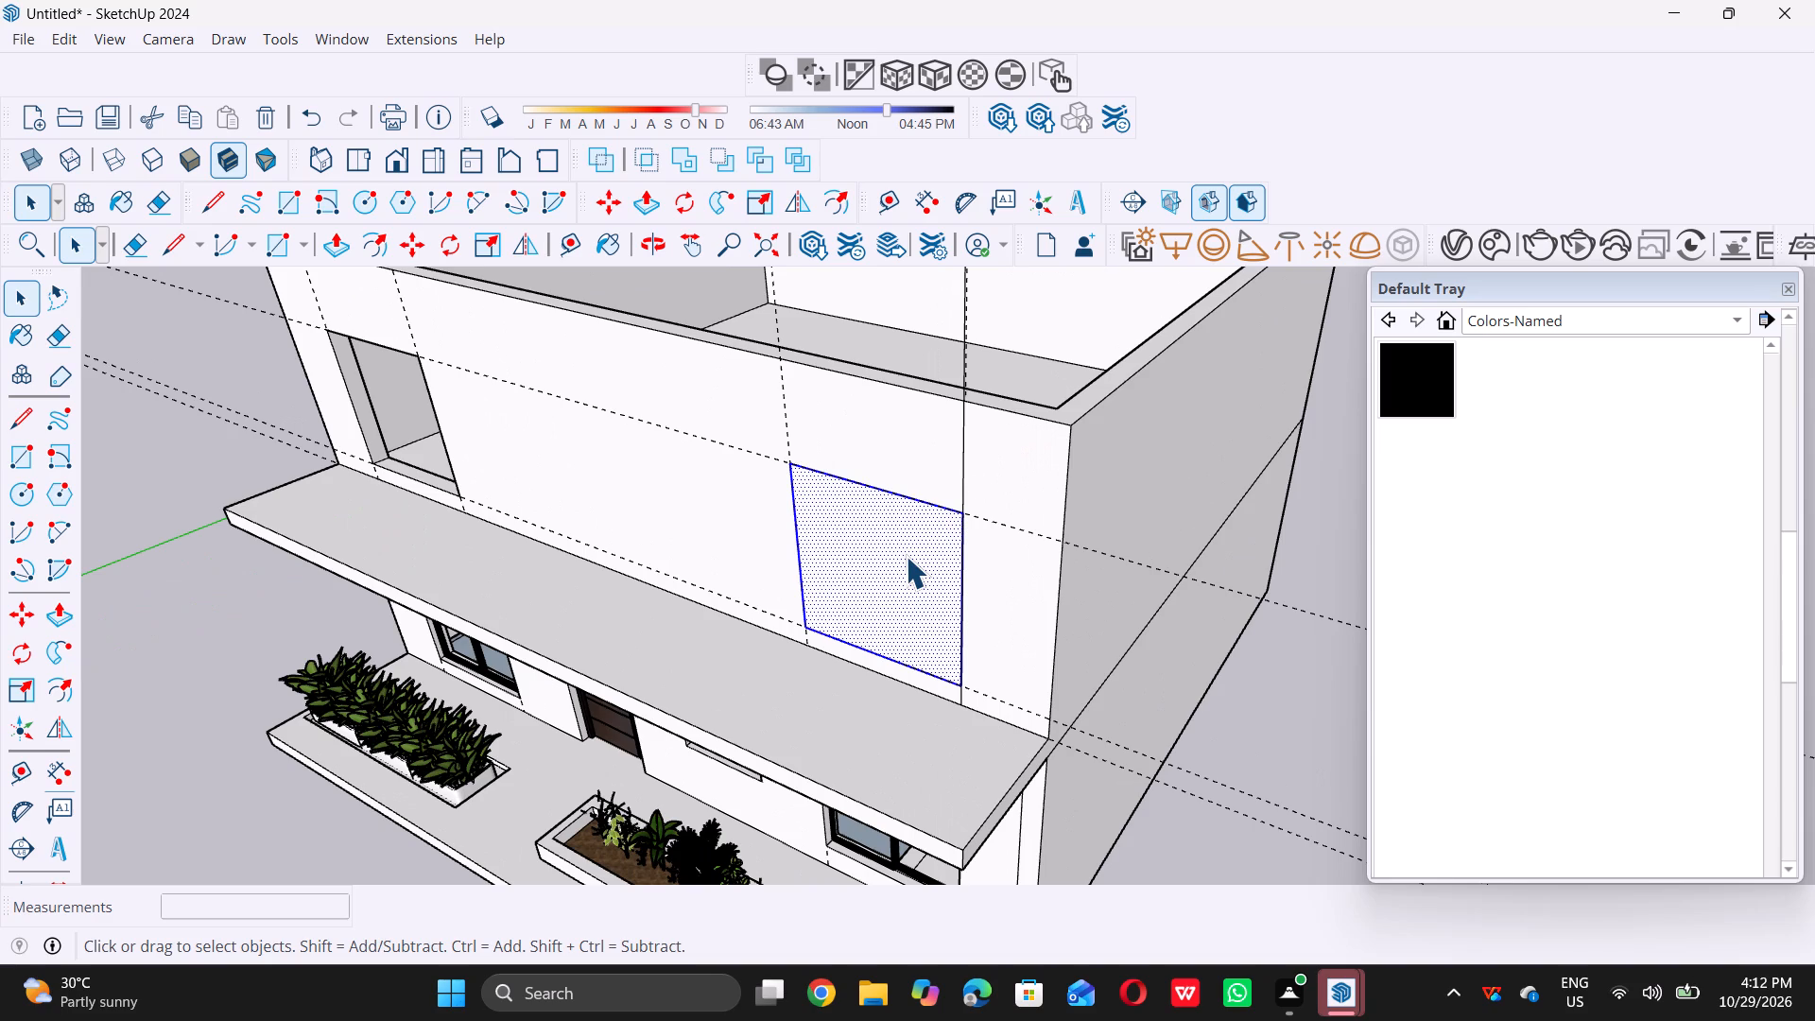
key("p")
left_click(906, 556)
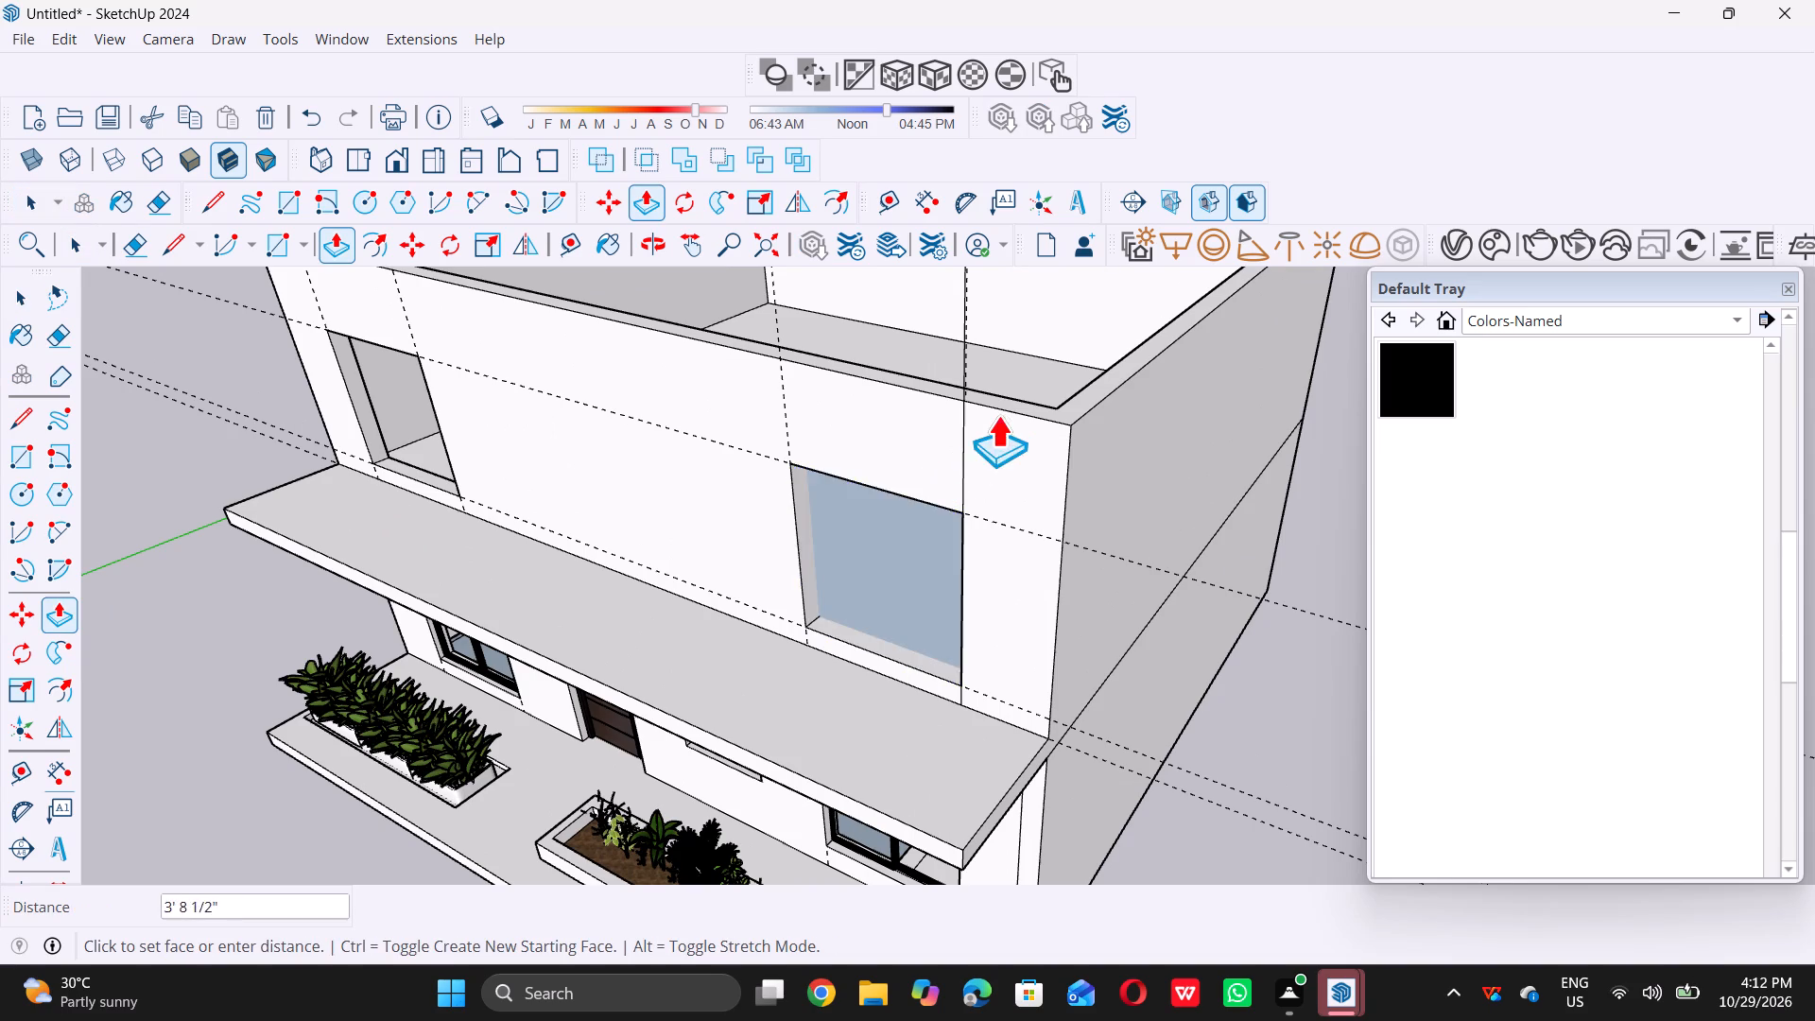
scroll(961, 389, "up", 9)
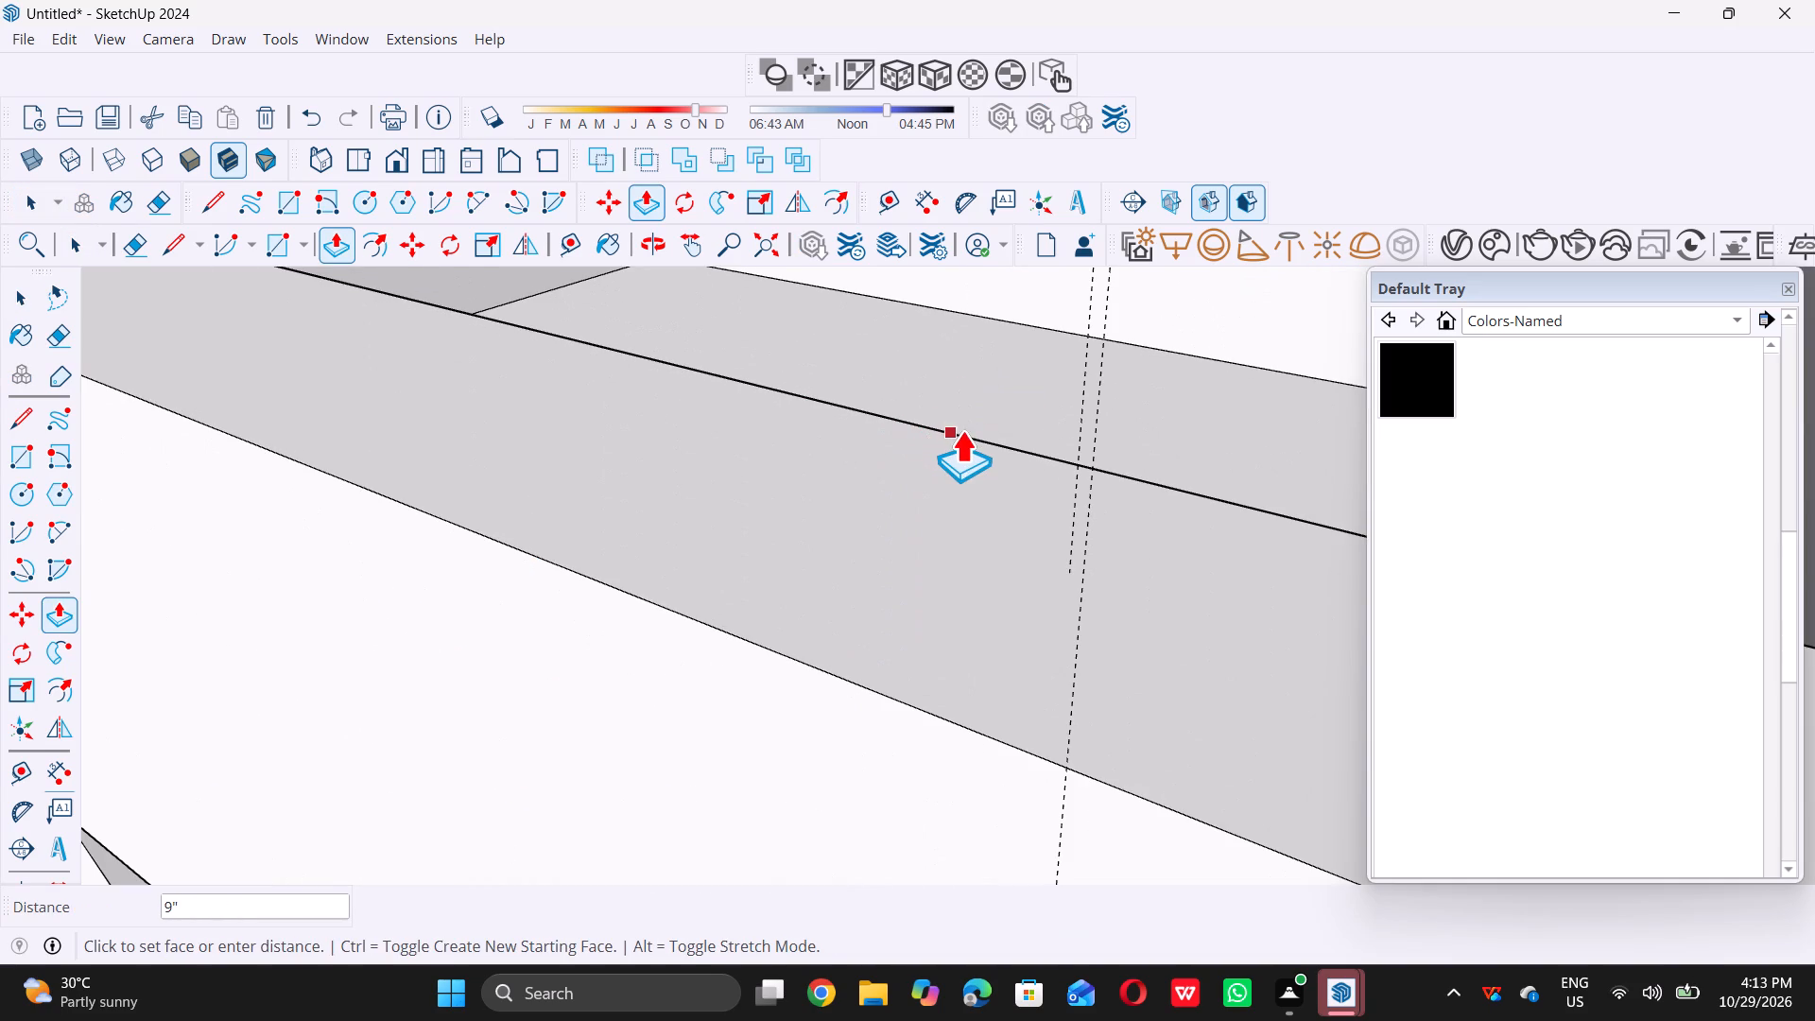
left_click(961, 430)
key("space")
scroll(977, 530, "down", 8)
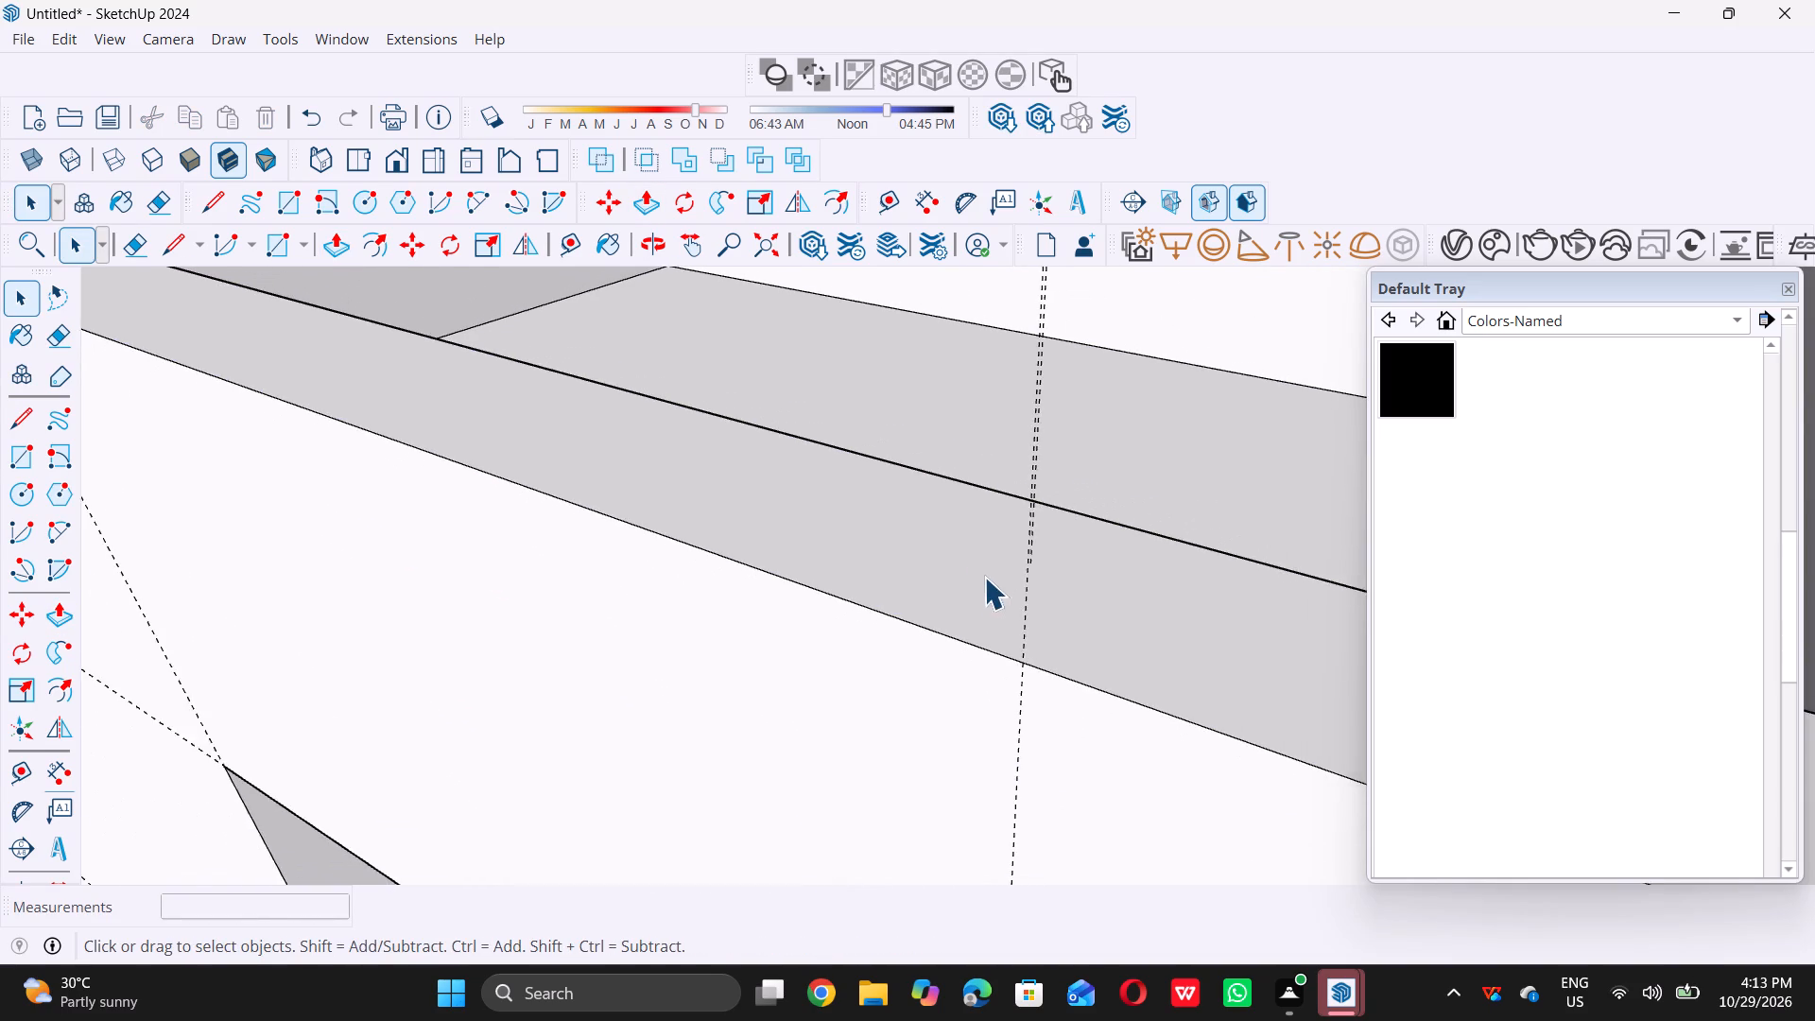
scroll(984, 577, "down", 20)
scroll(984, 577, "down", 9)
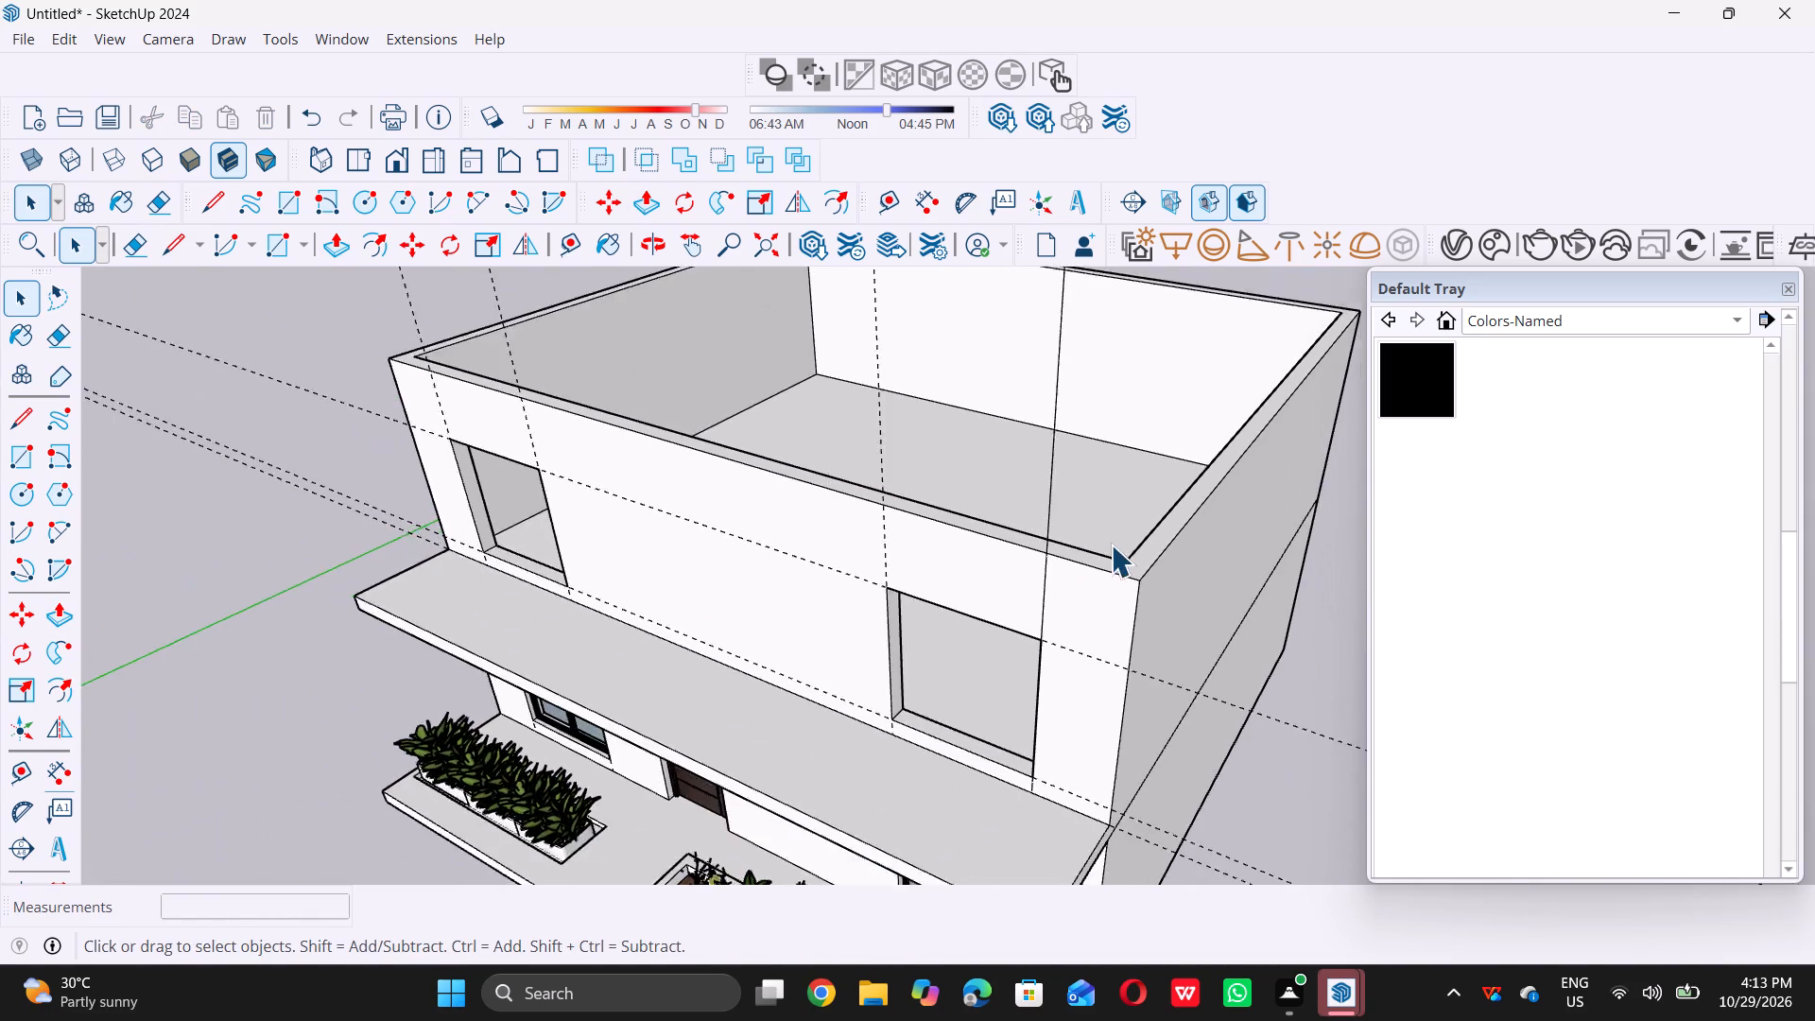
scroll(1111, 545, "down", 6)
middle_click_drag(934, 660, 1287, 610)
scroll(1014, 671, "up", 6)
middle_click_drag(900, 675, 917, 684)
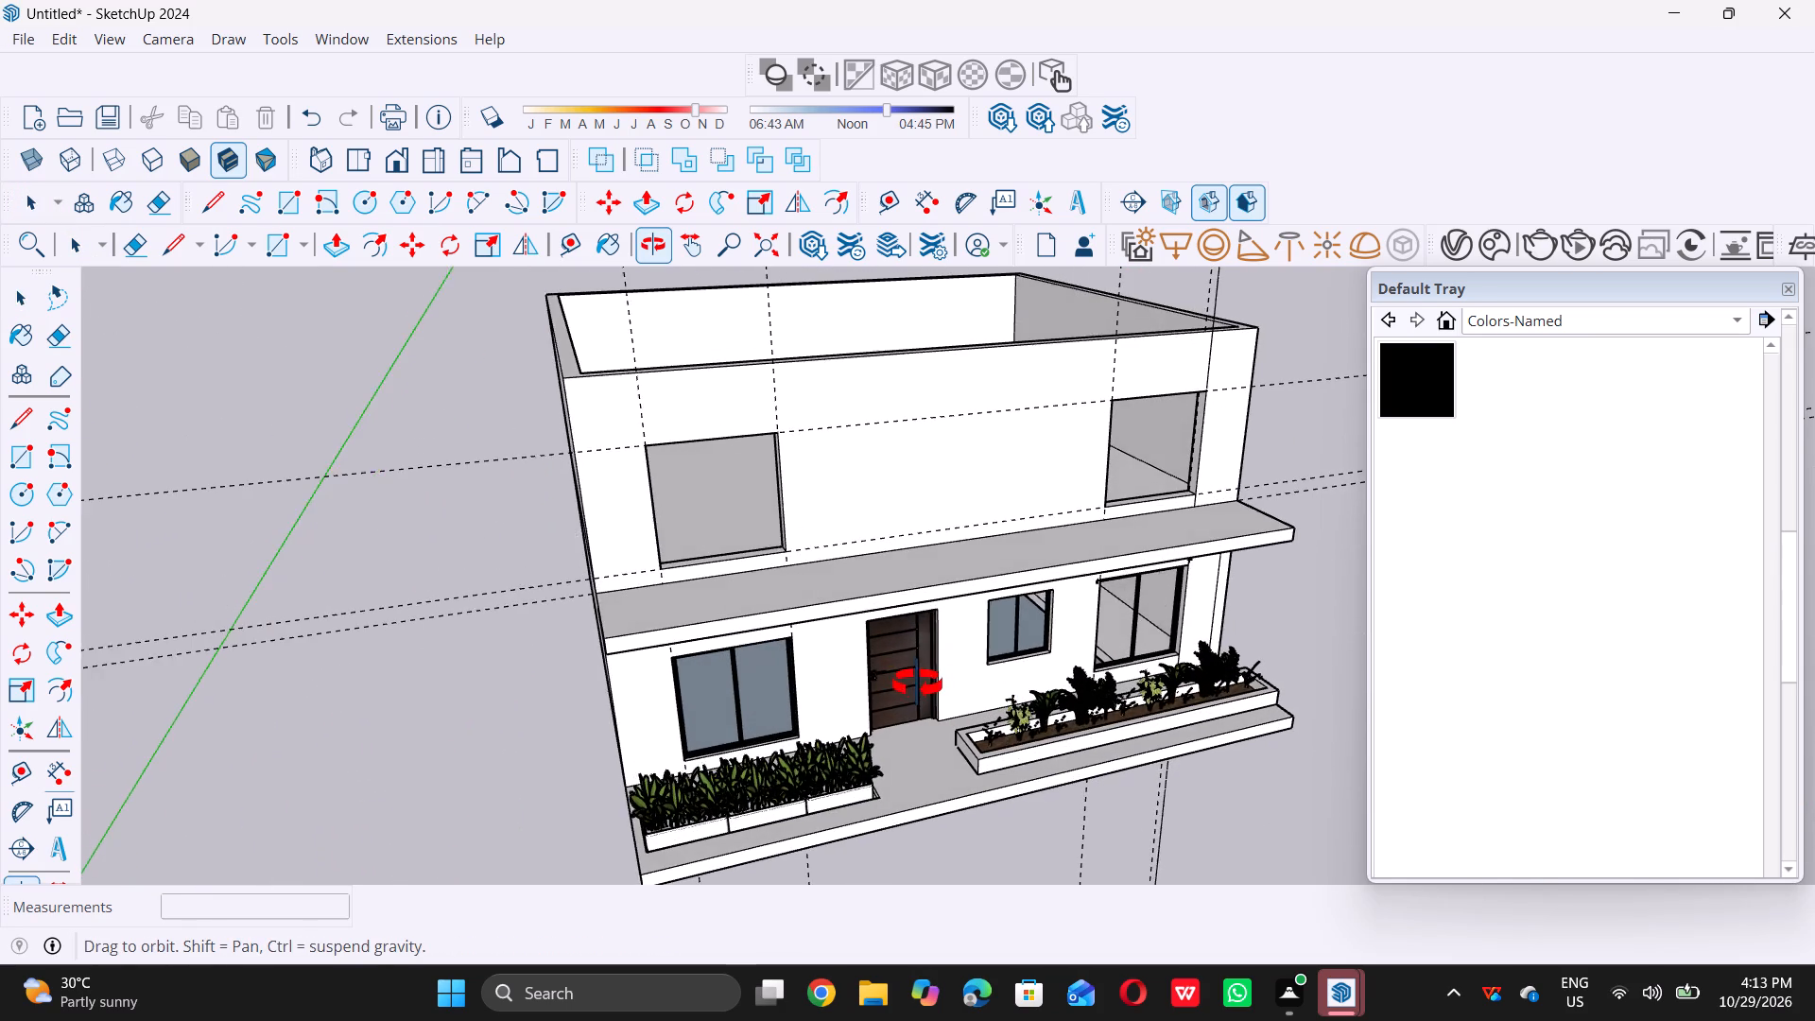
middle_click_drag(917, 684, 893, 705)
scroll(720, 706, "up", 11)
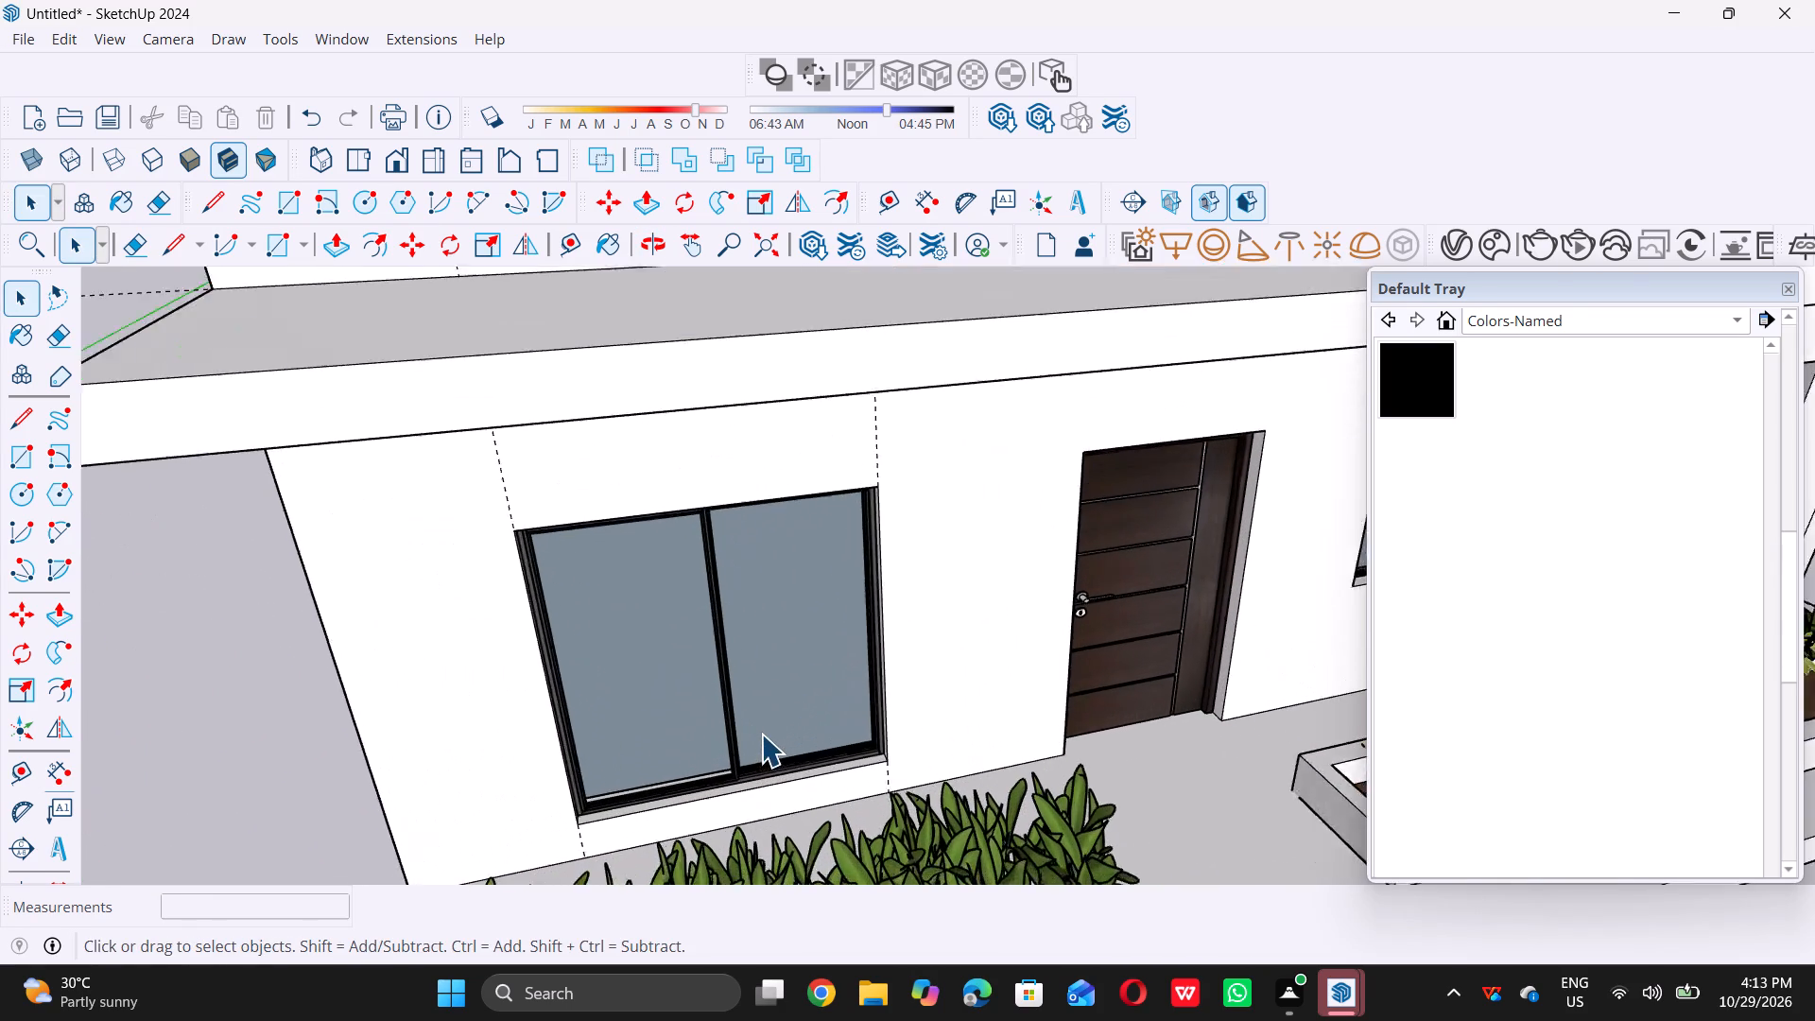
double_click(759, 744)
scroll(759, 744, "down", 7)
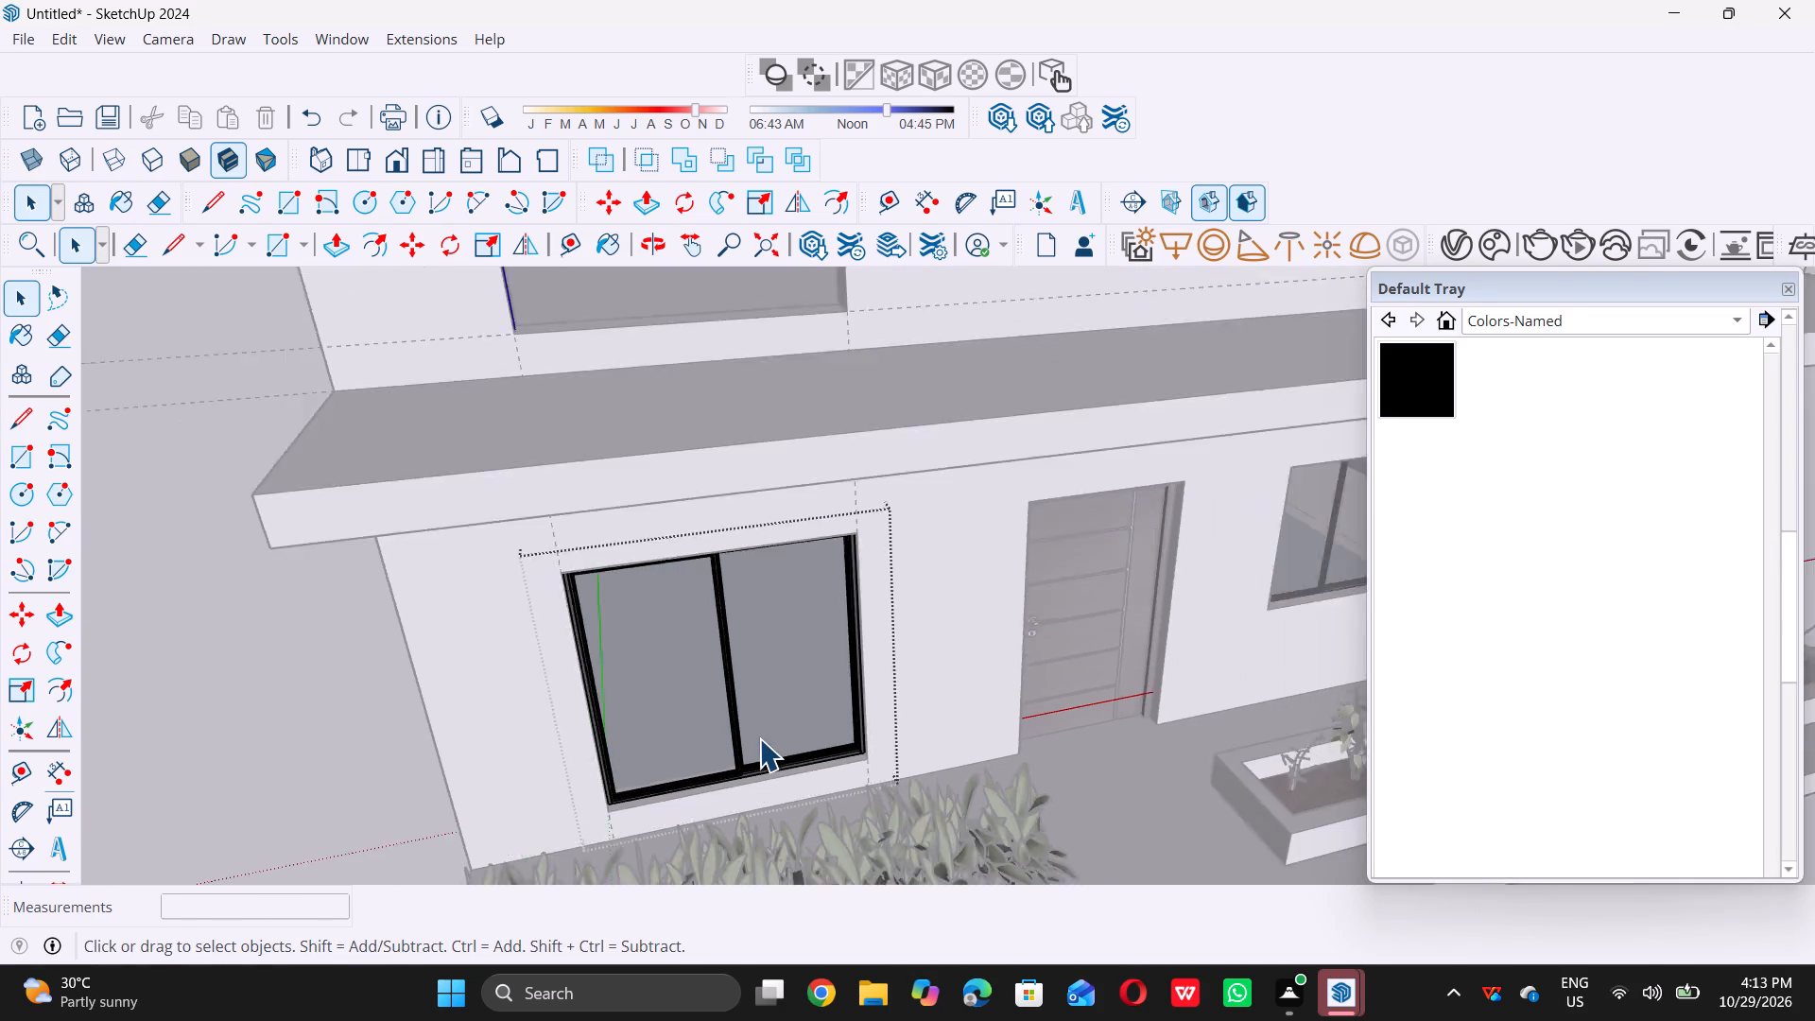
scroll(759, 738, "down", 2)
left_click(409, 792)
Copy the leftmost and rightmost ground-floor windows together into the upper-wall openings, snapping the left frame's lower outer corner to the opening's inner corner.
scroll(787, 767, "up", 5)
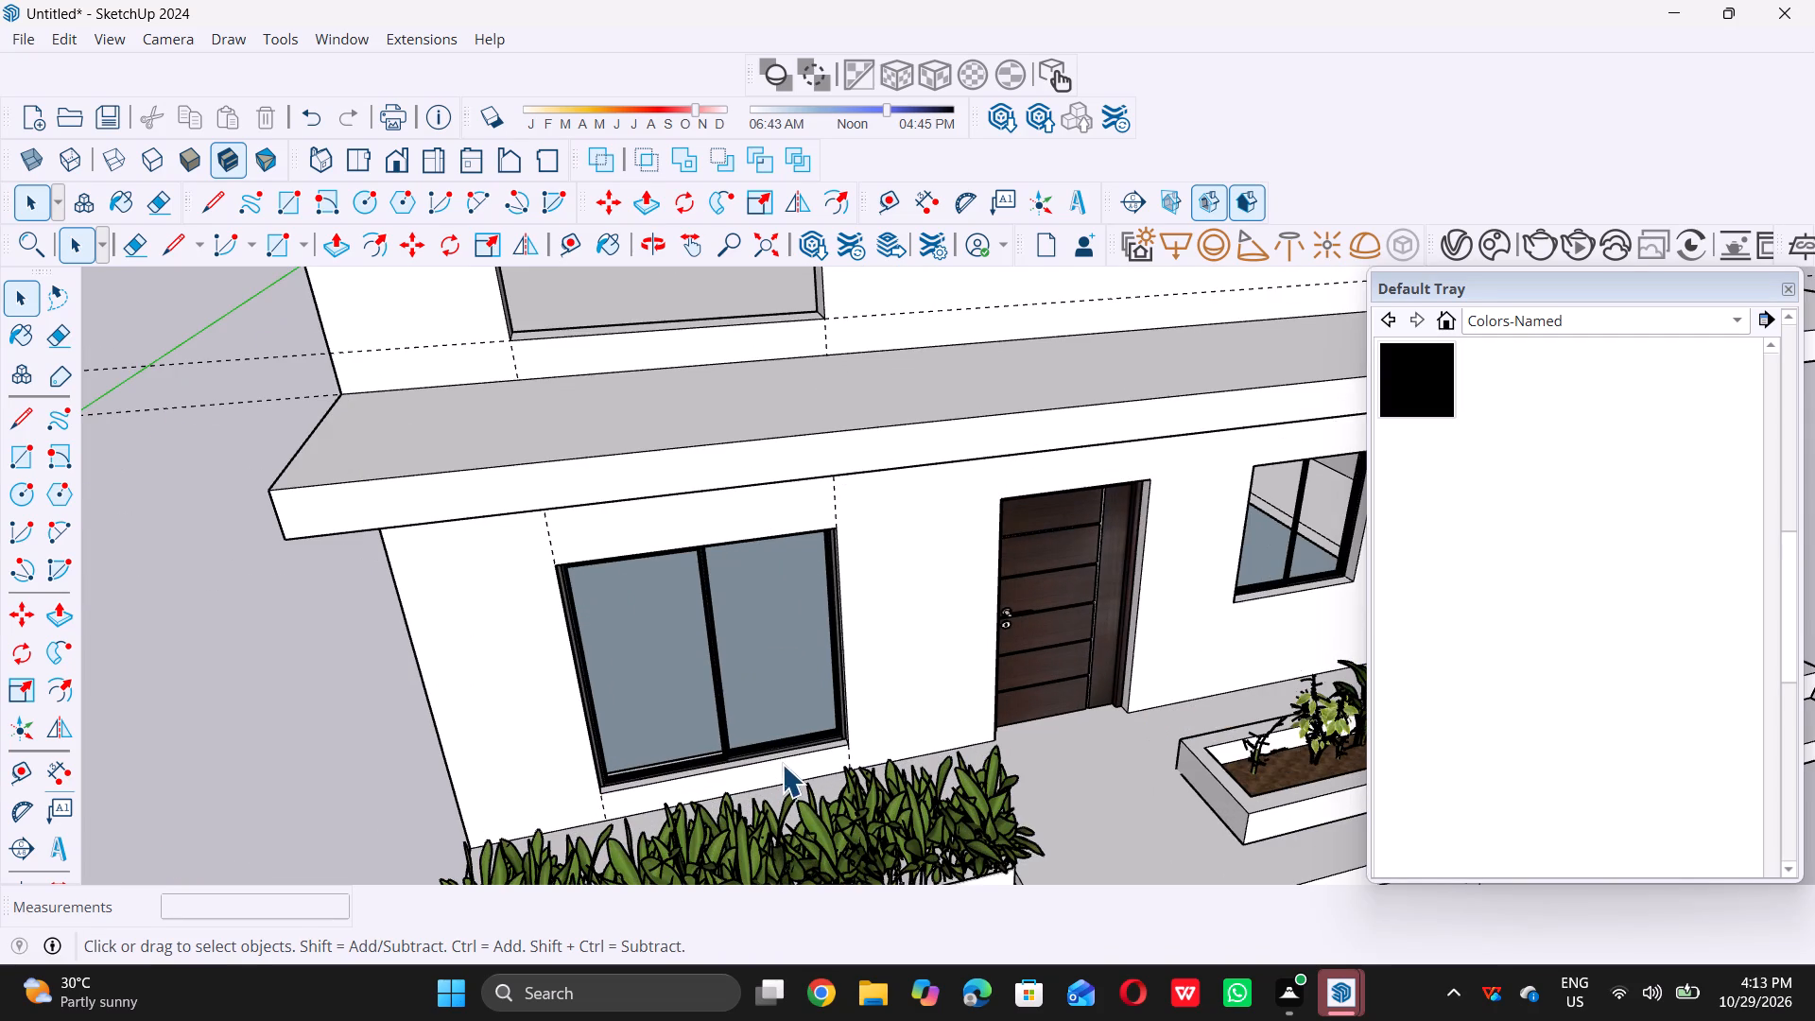
left_click(781, 746)
scroll(782, 746, "down", 5)
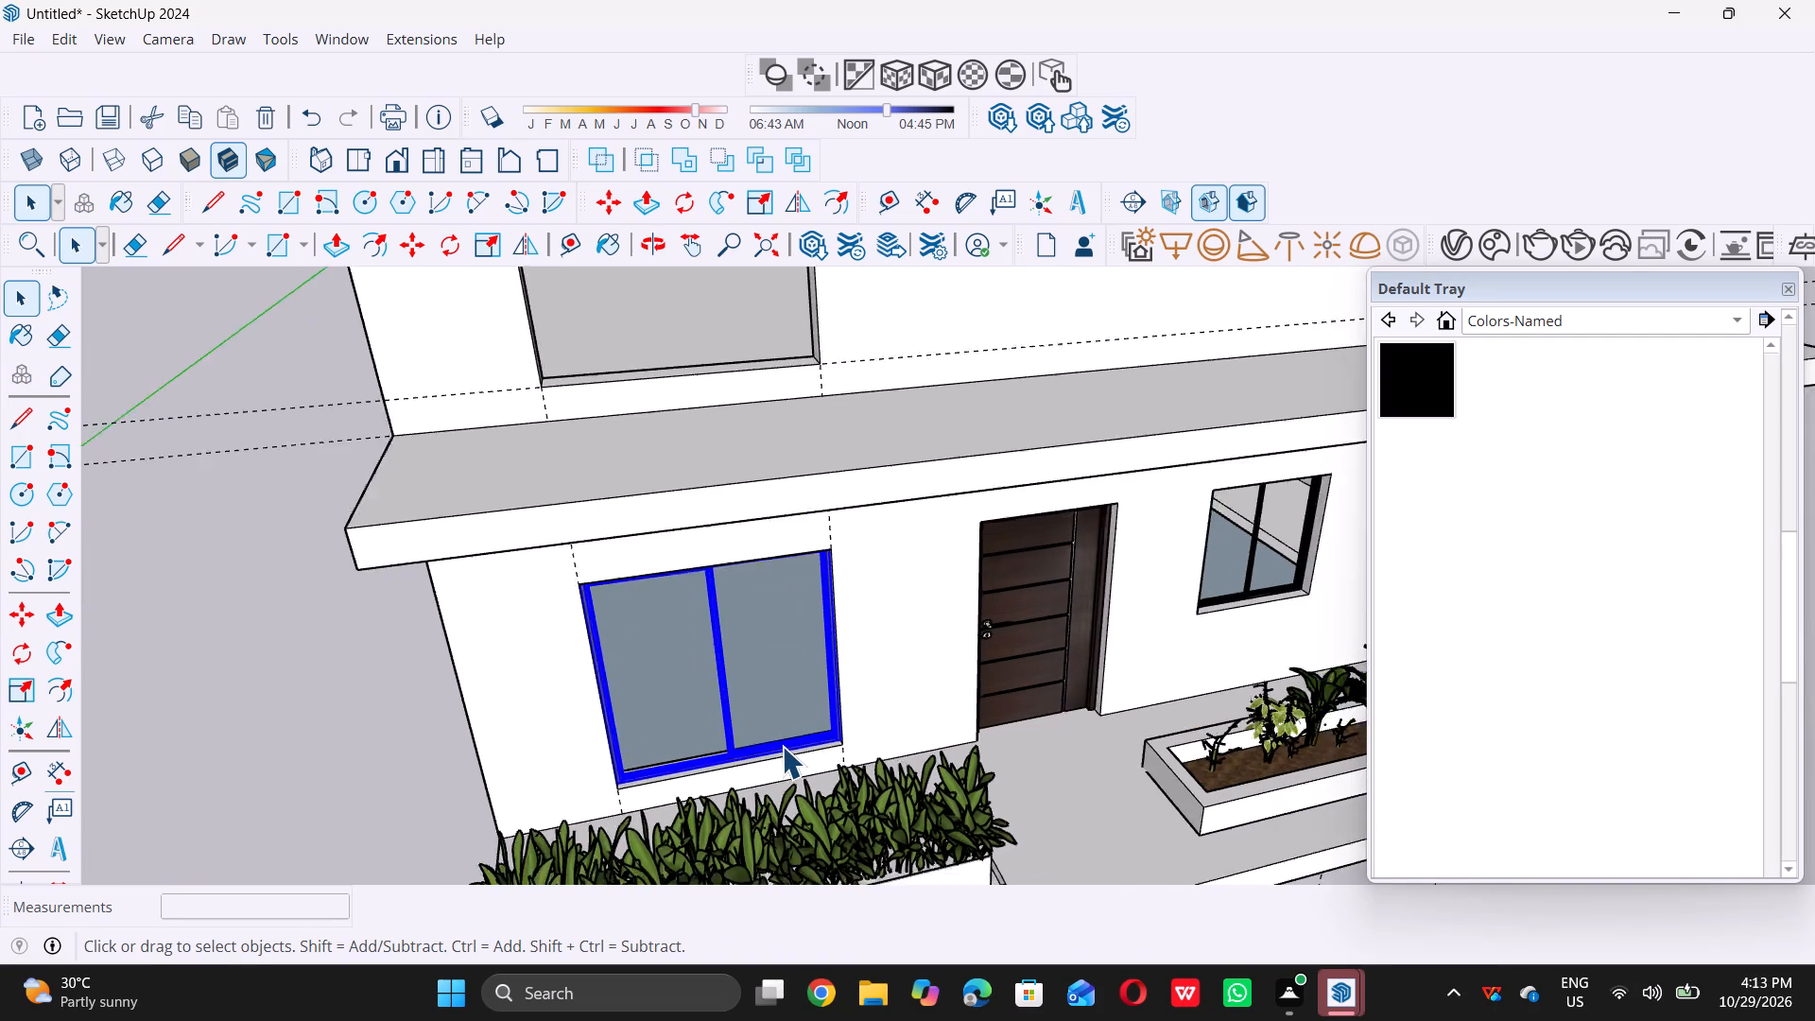
scroll(782, 746, "down", 1)
scroll(1273, 648, "up", 10, "ctrl")
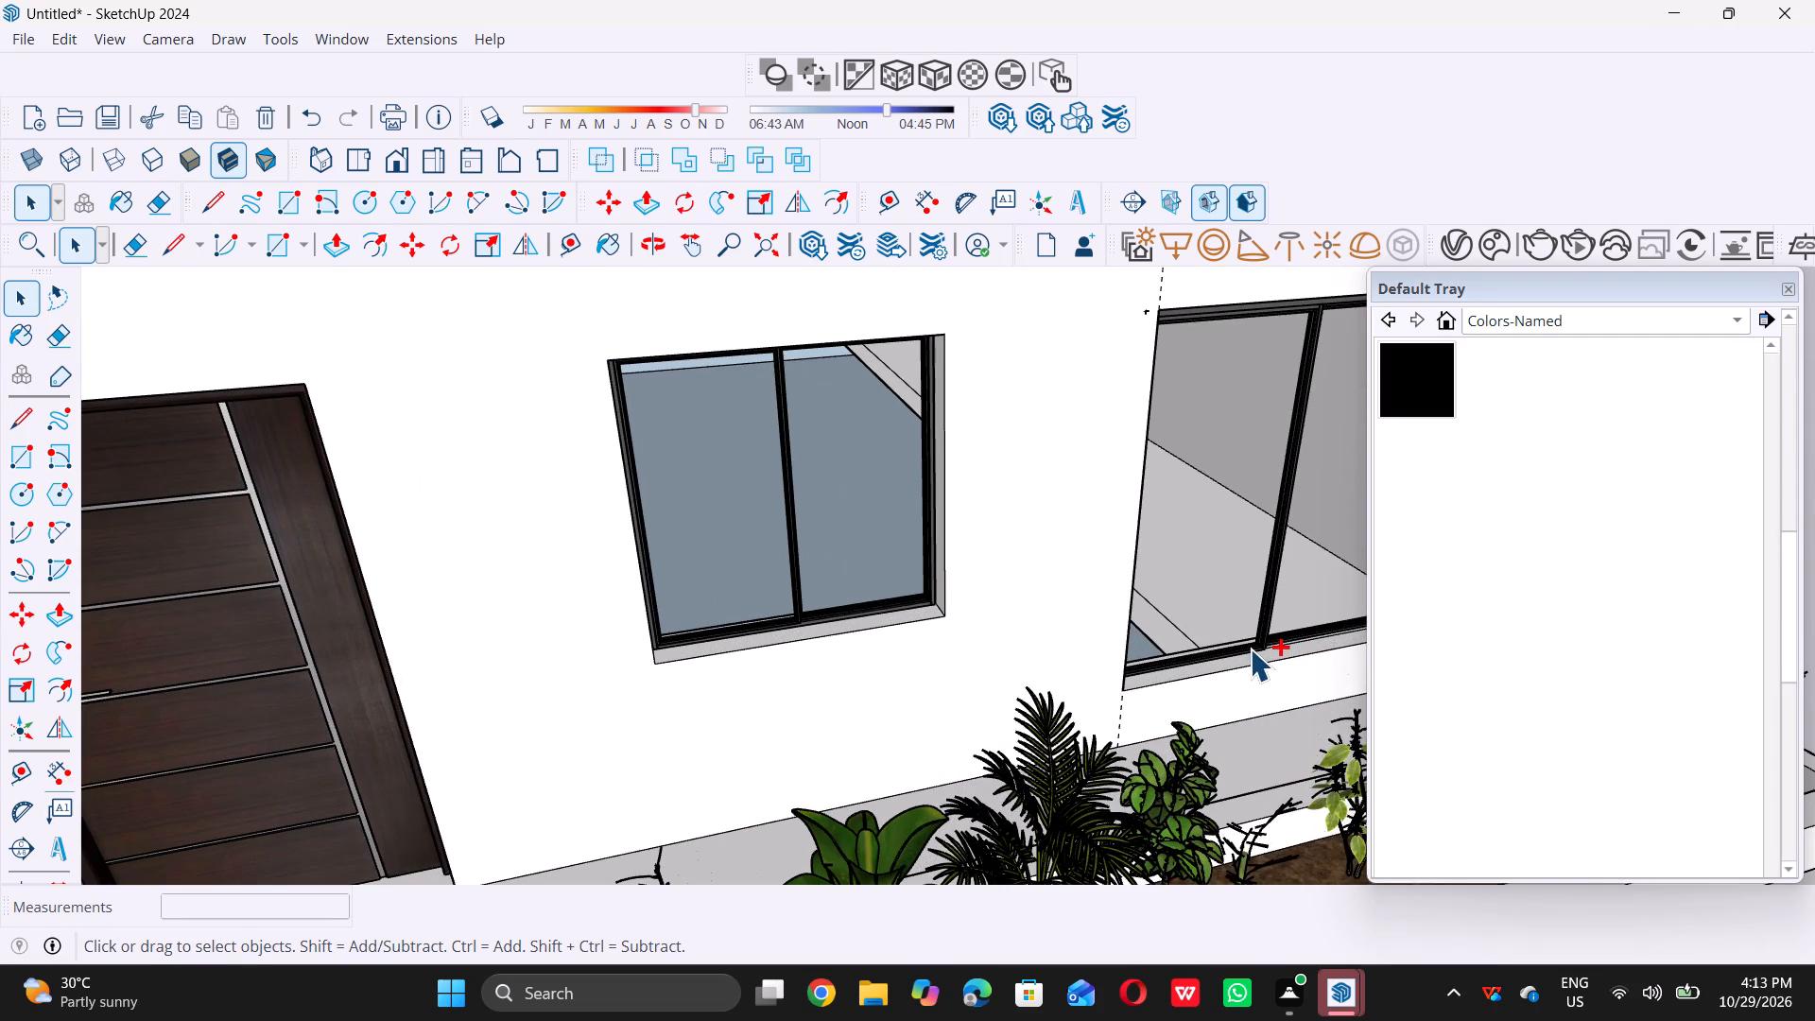
left_click(1250, 649, "ctrl")
scroll(1250, 649, "down", 11, "ctrl")
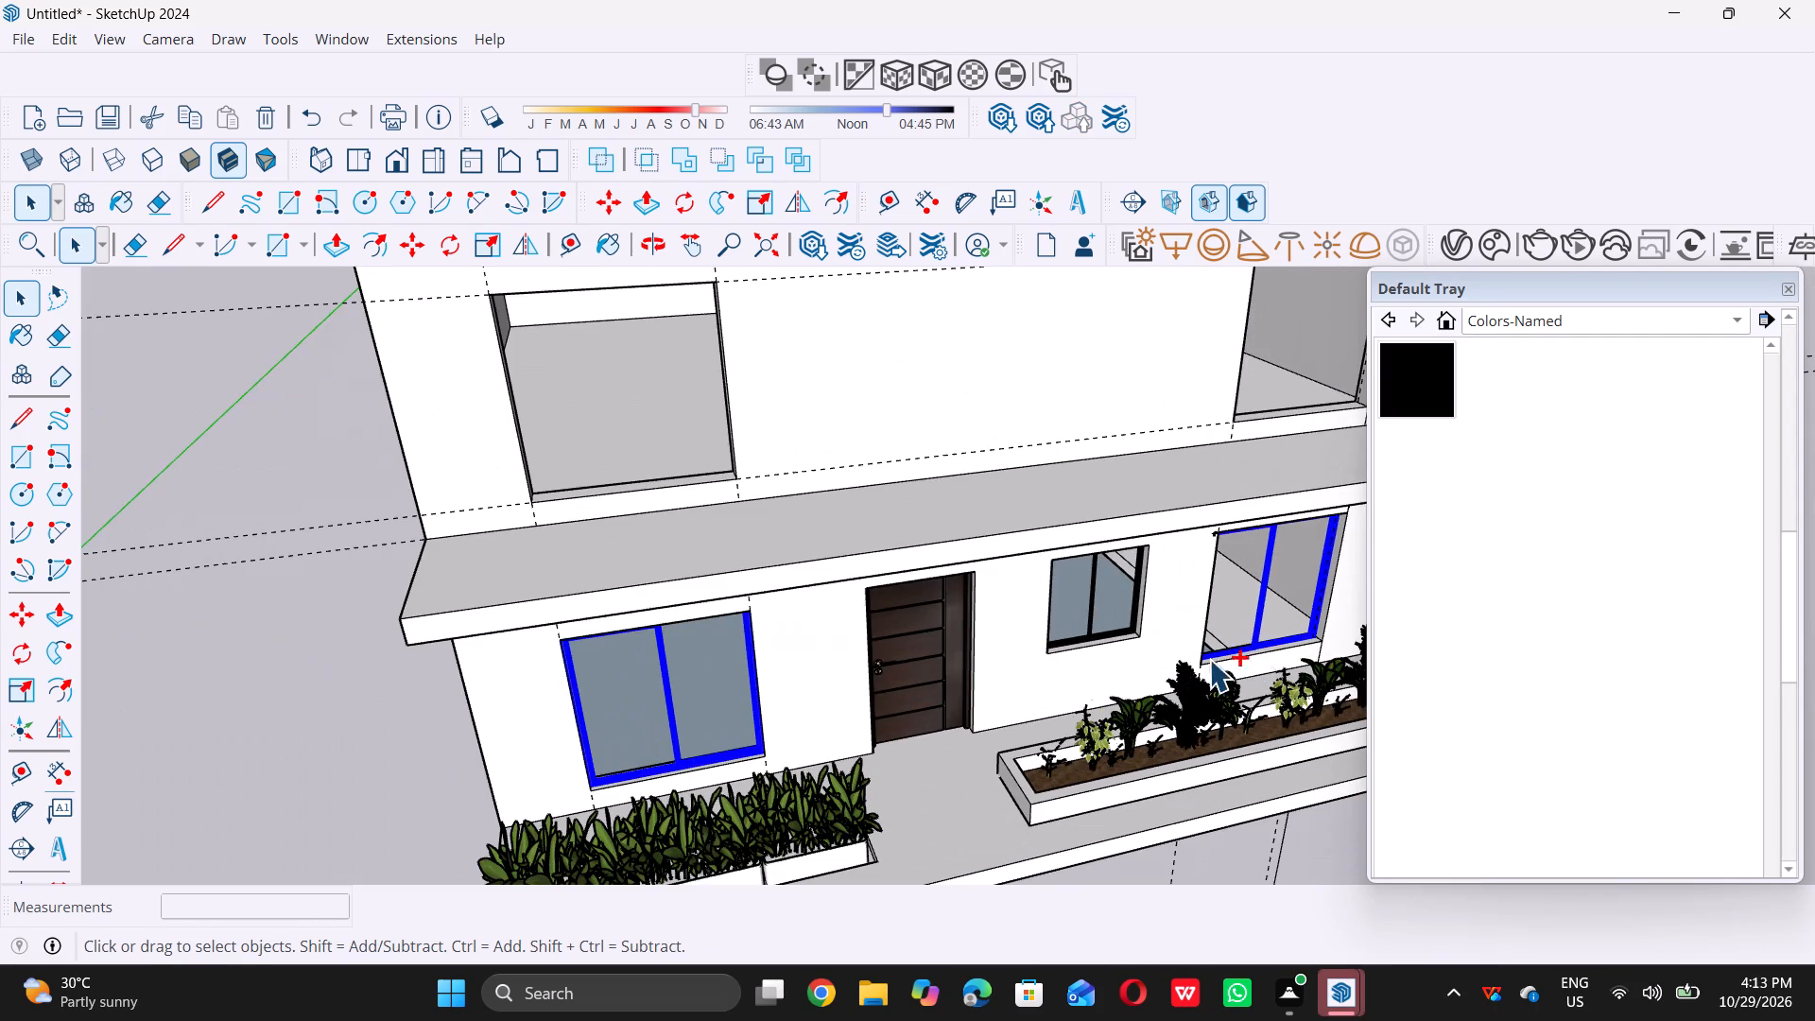
middle_click_drag(789, 721, 704, 725)
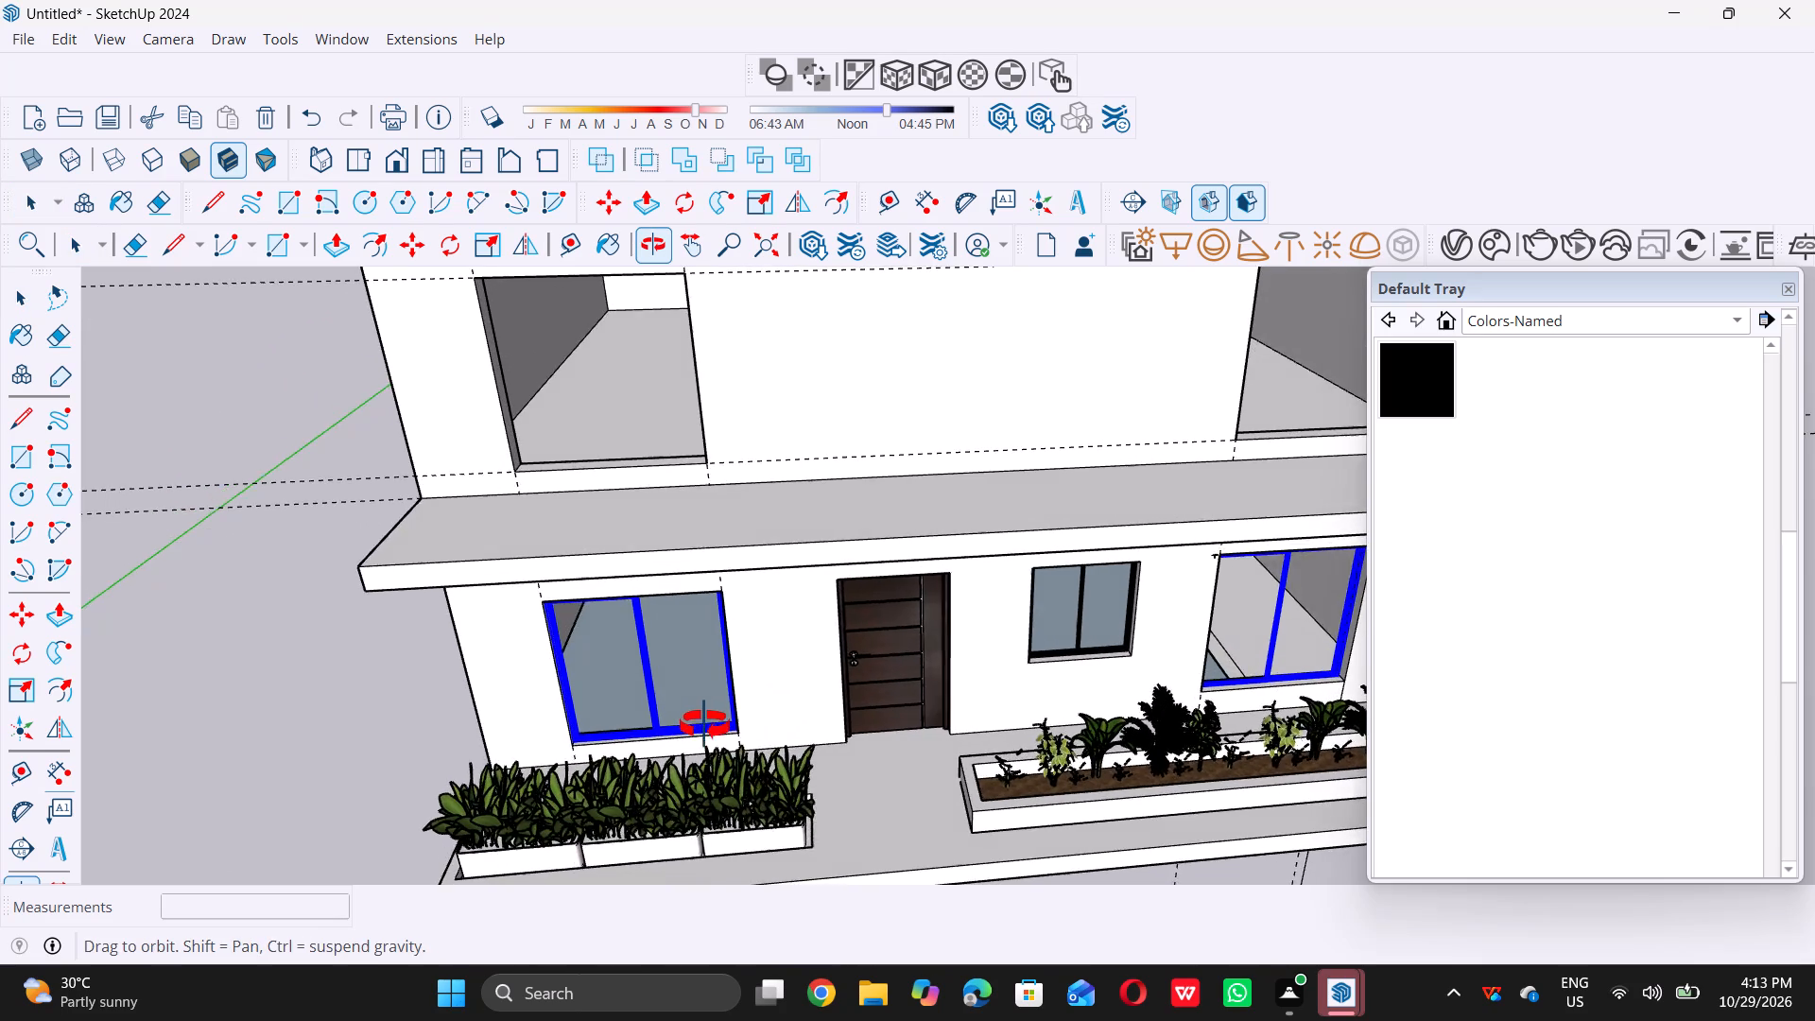
middle_click_drag(704, 725, 645, 735)
scroll(608, 709, "up", 15)
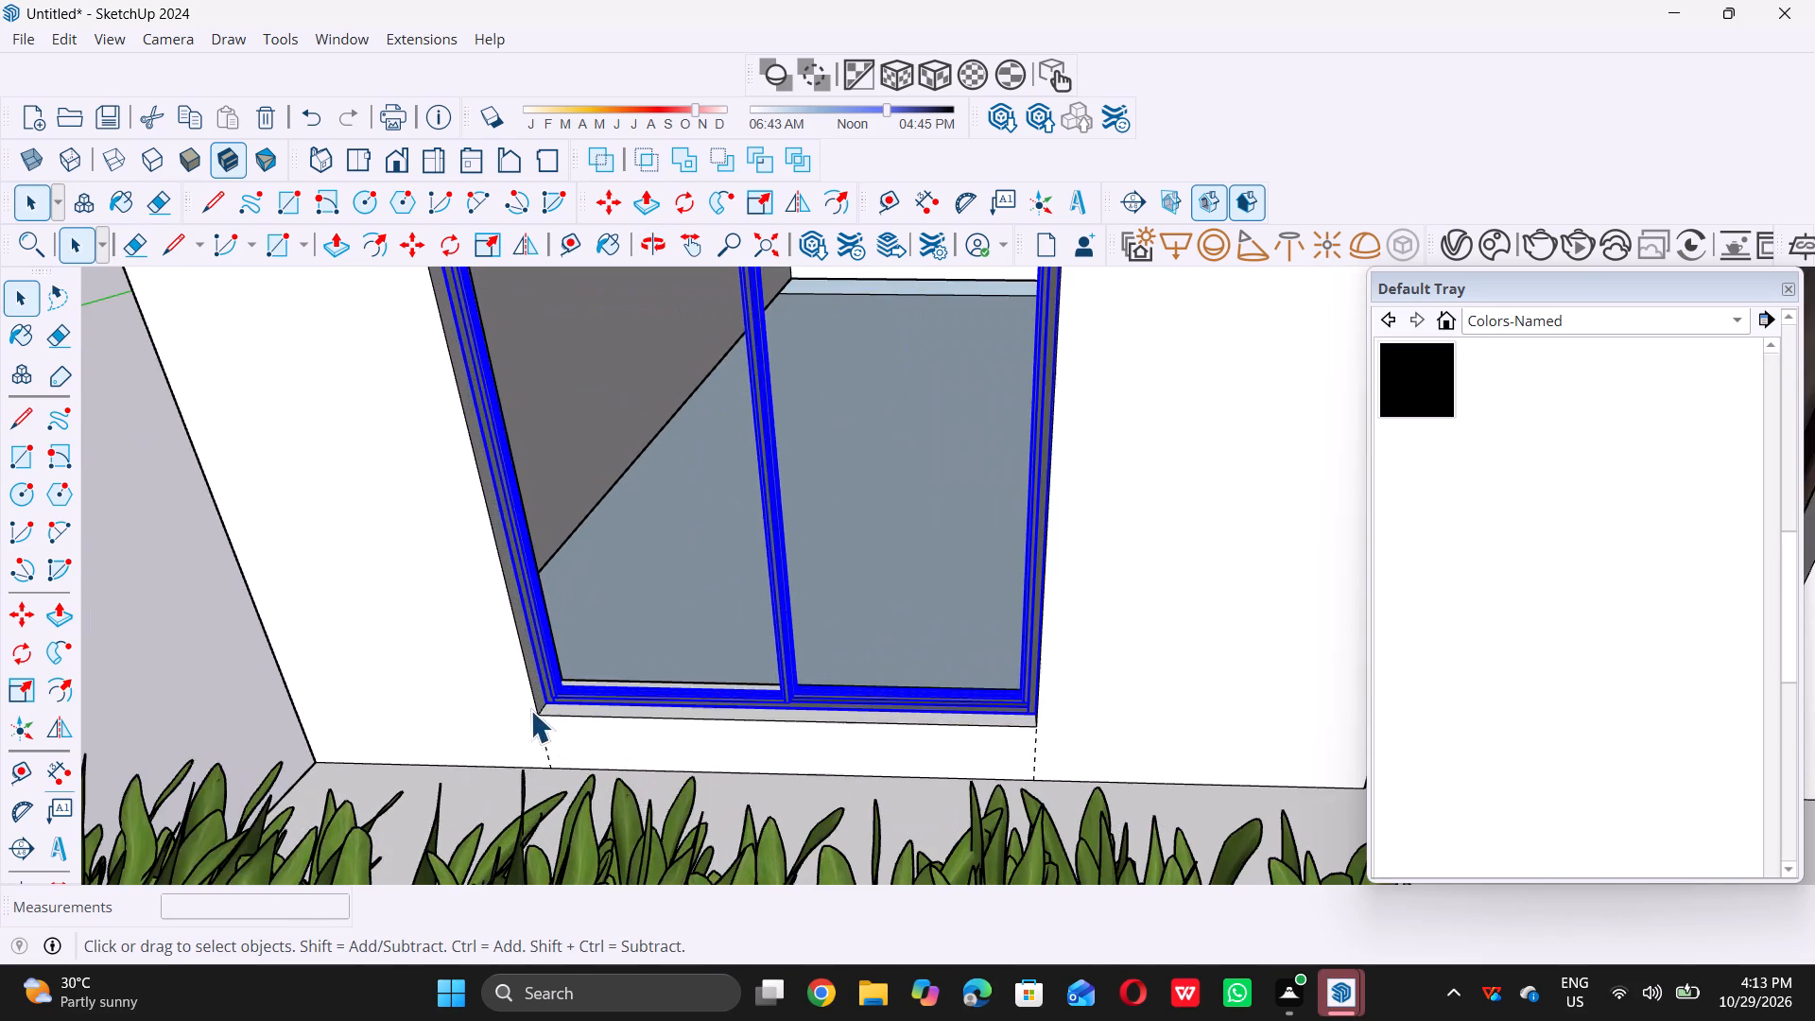
scroll(420, 707, "up", 12)
scroll(650, 691, "up", 4)
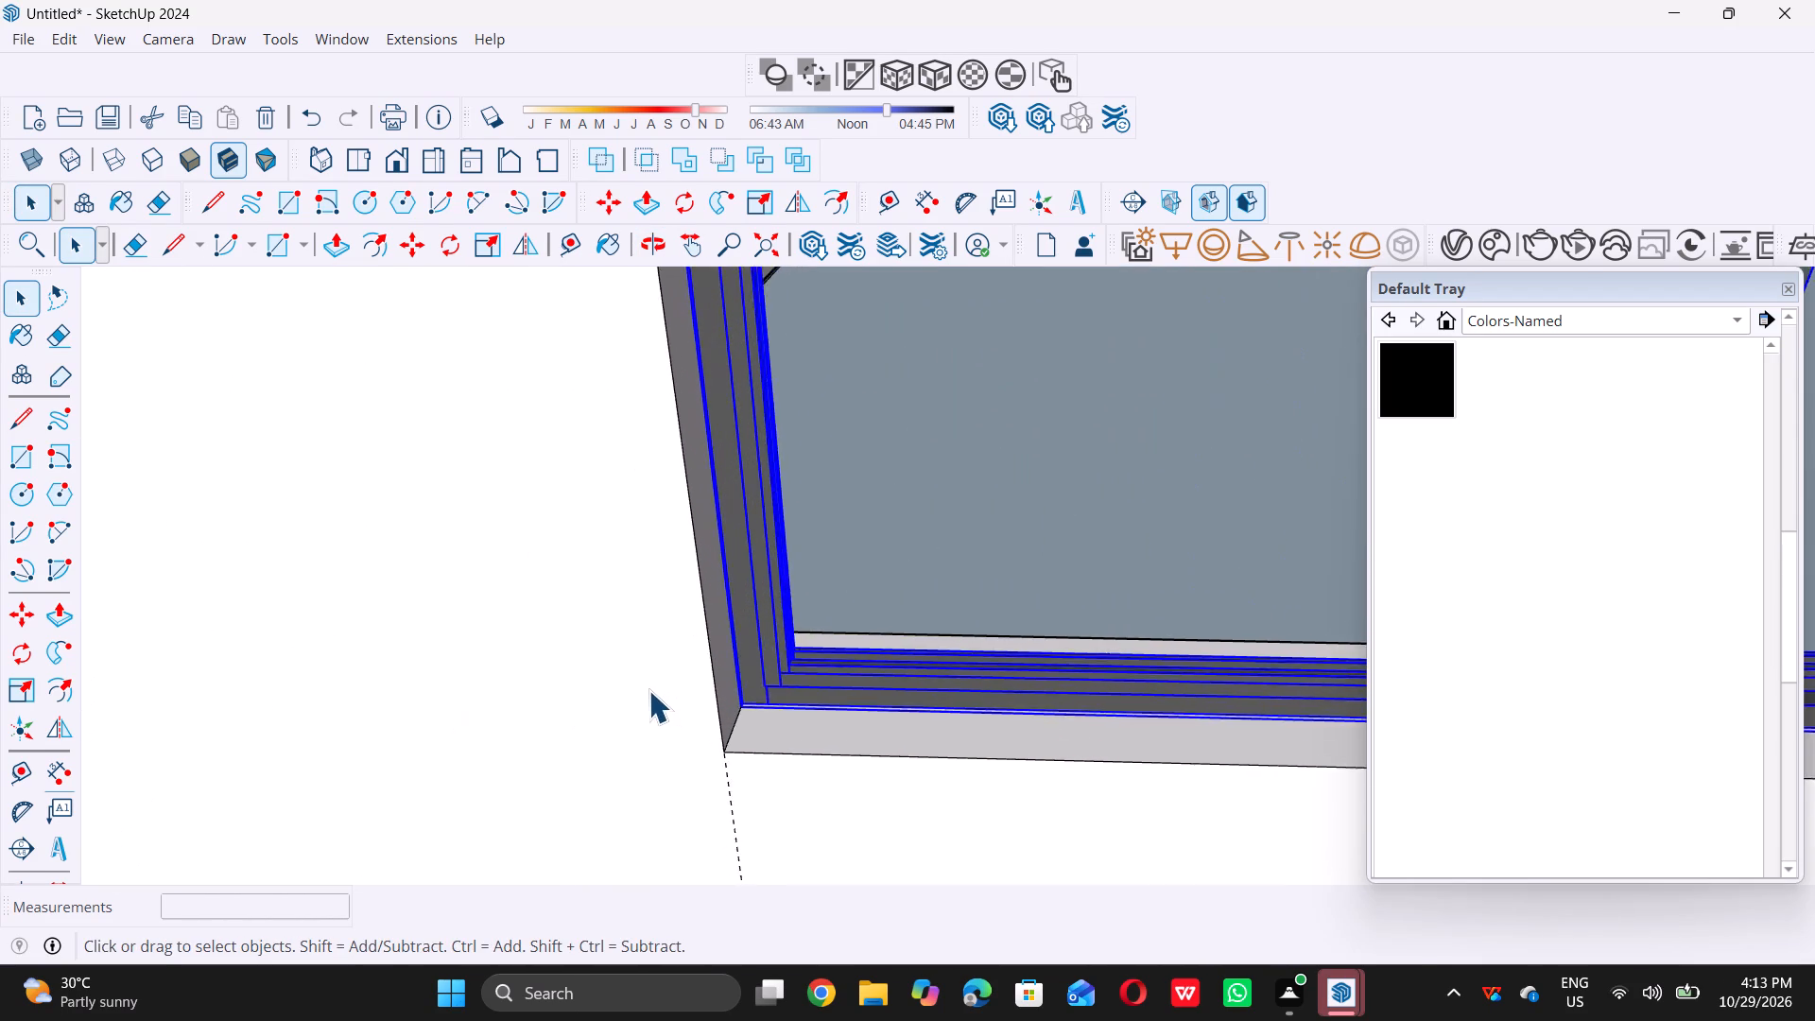
scroll(648, 690, "up", 4)
key("m")
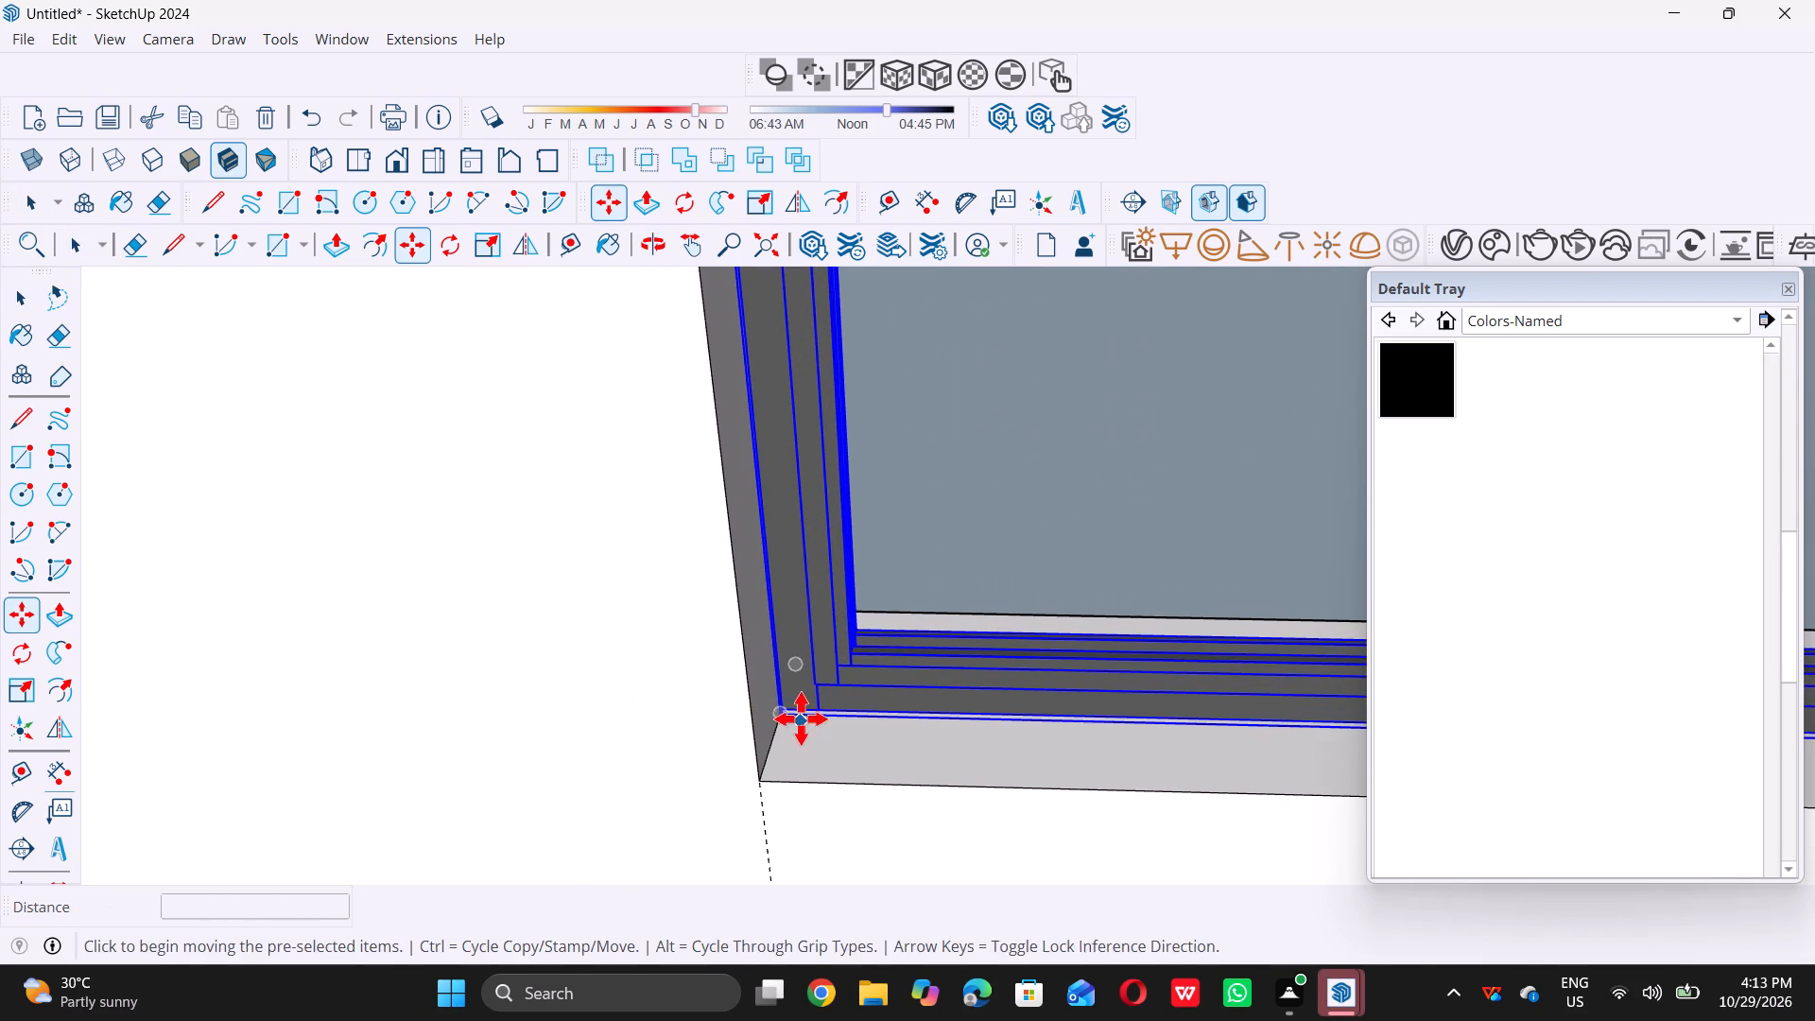
scroll(780, 719, "up", 10)
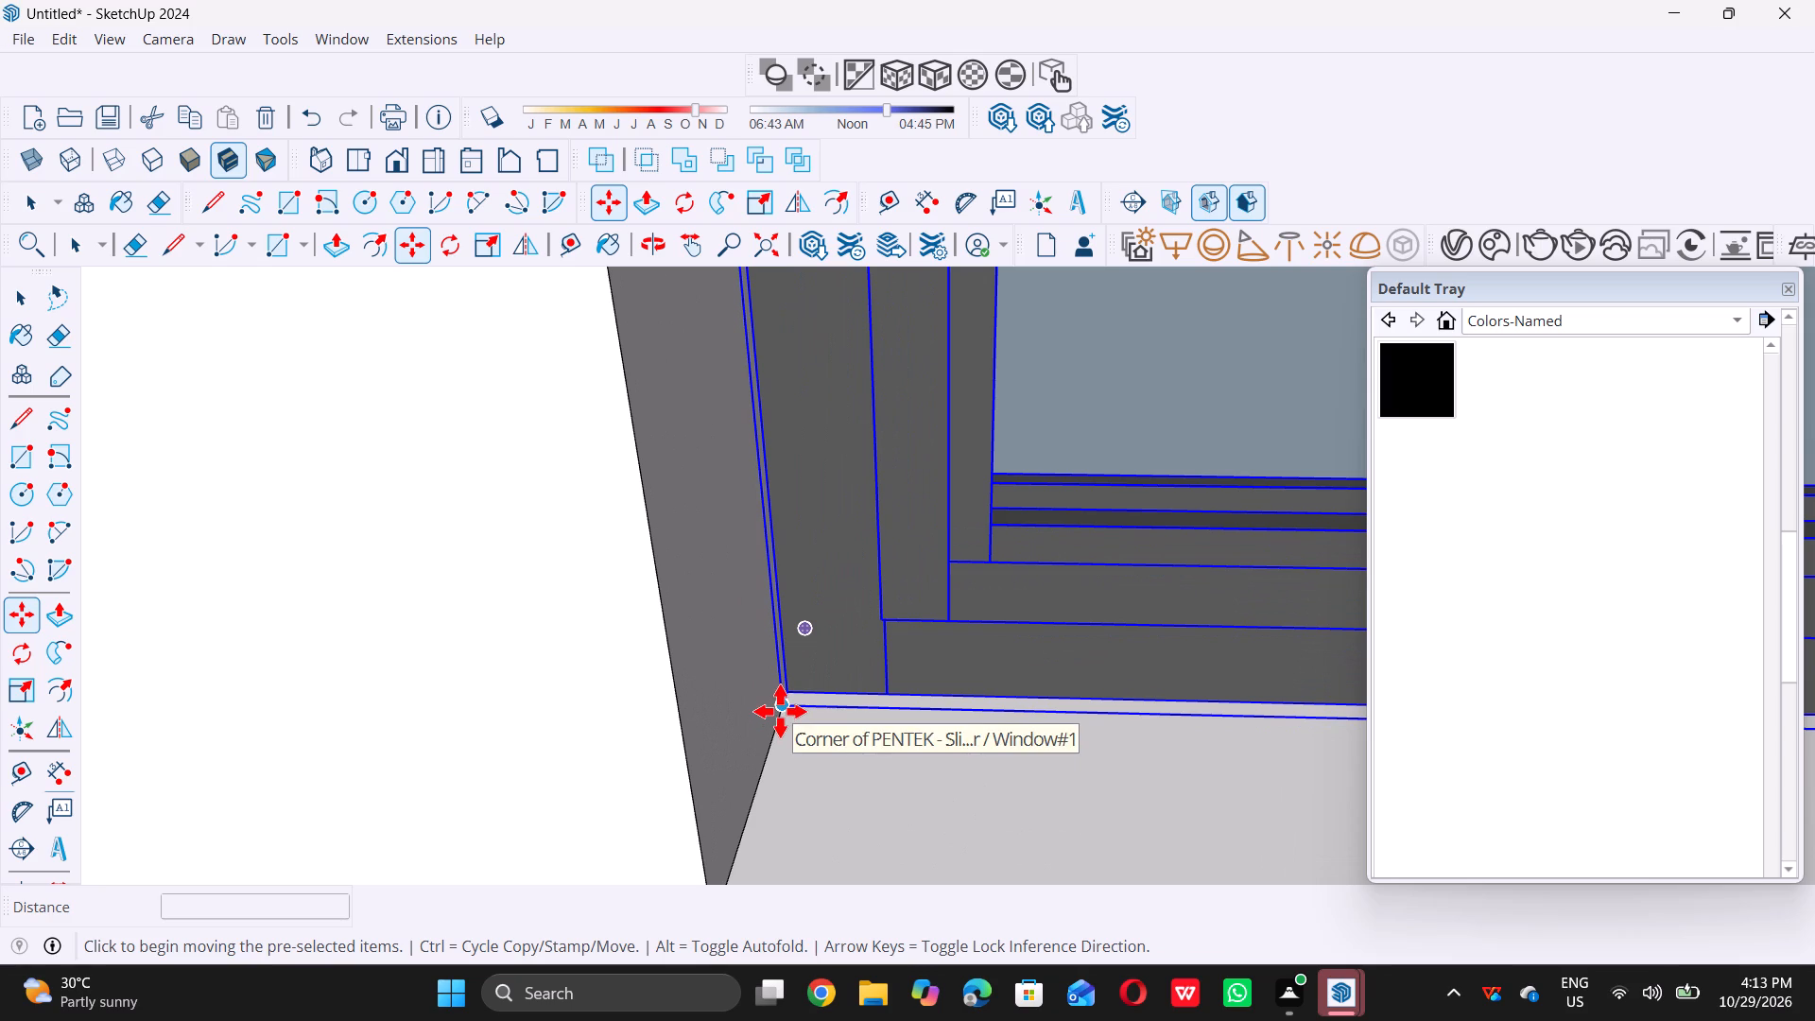
left_click(780, 710)
scroll(780, 709, "down", 1)
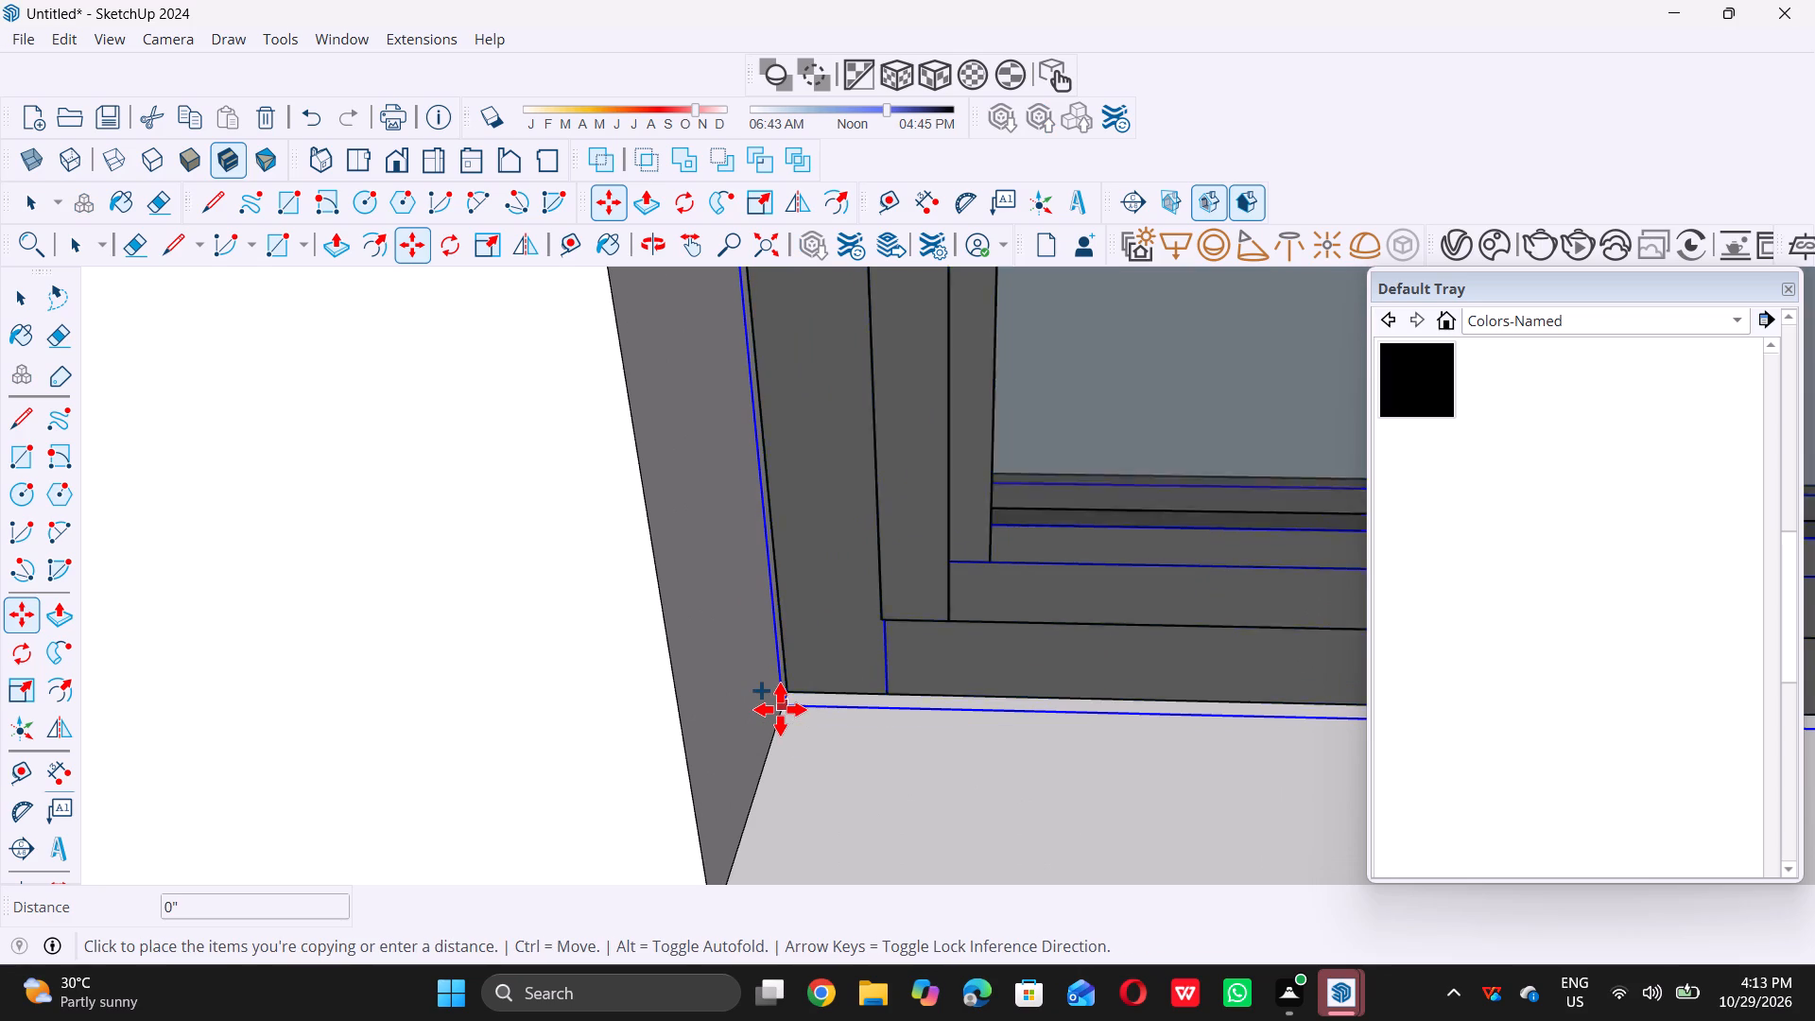
scroll(780, 709, "down", 20)
scroll(780, 709, "down", 3)
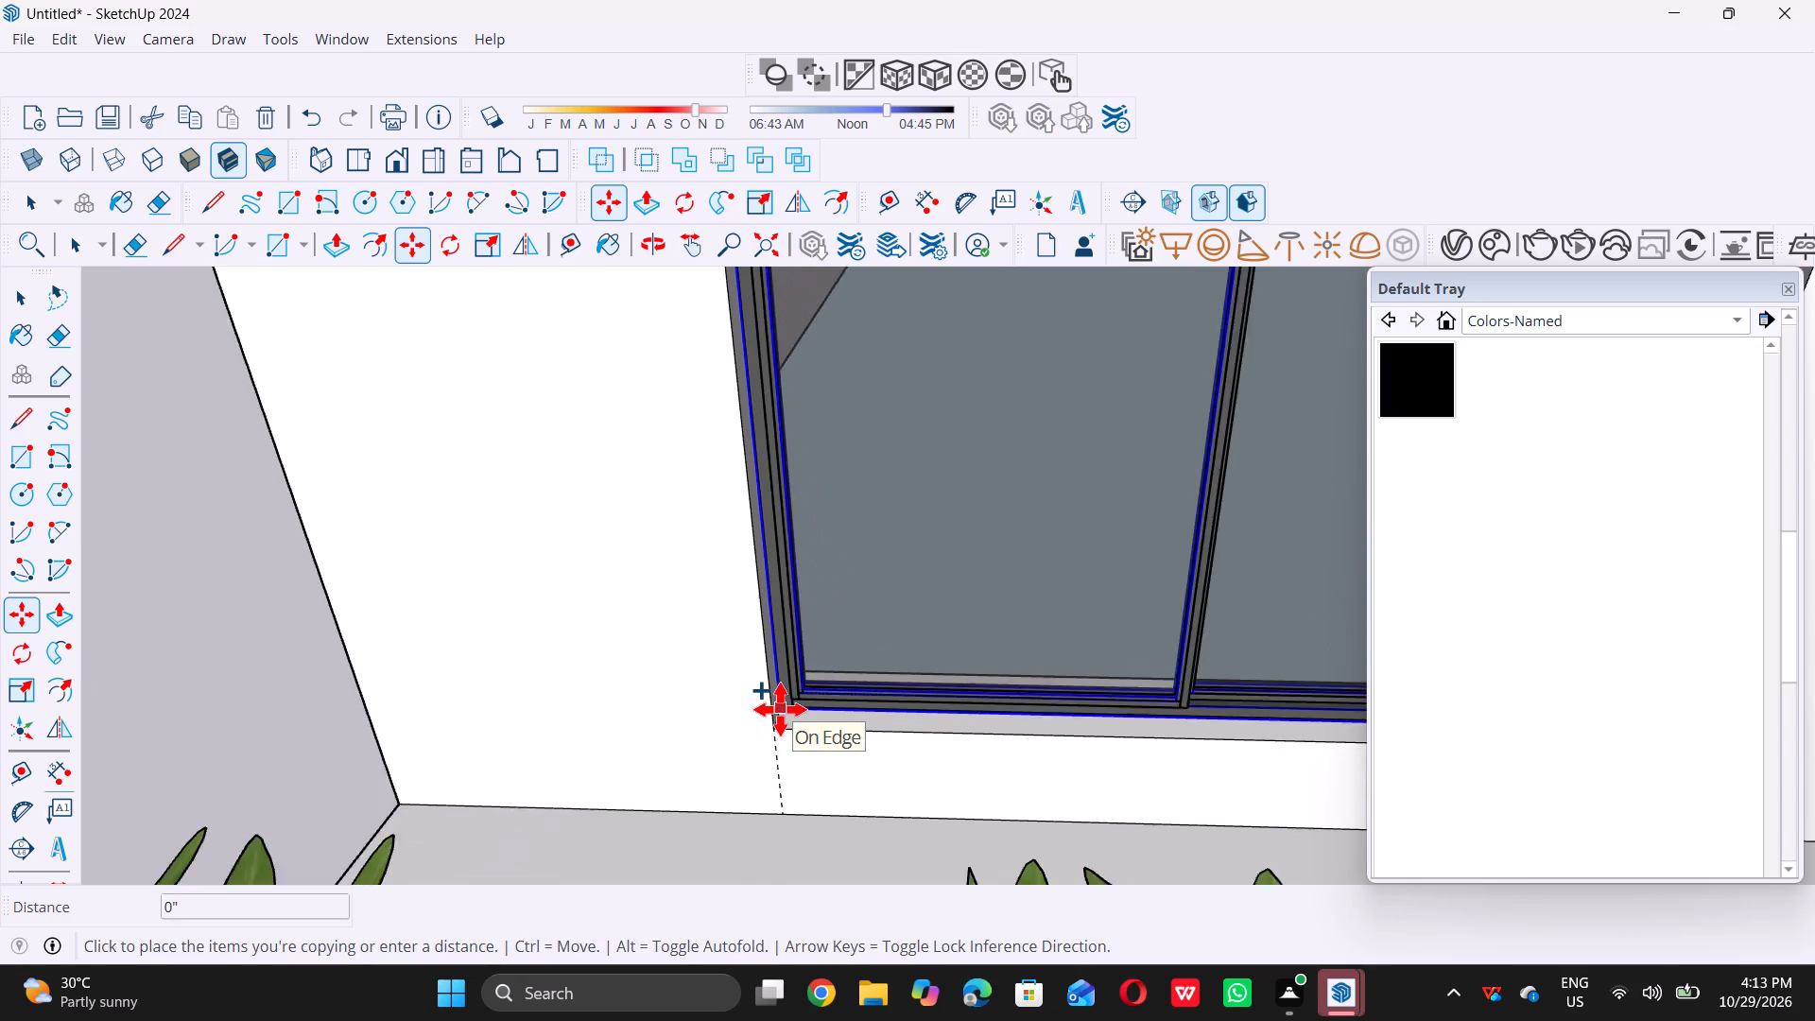
scroll(780, 709, "down", 20)
scroll(780, 709, "down", 3)
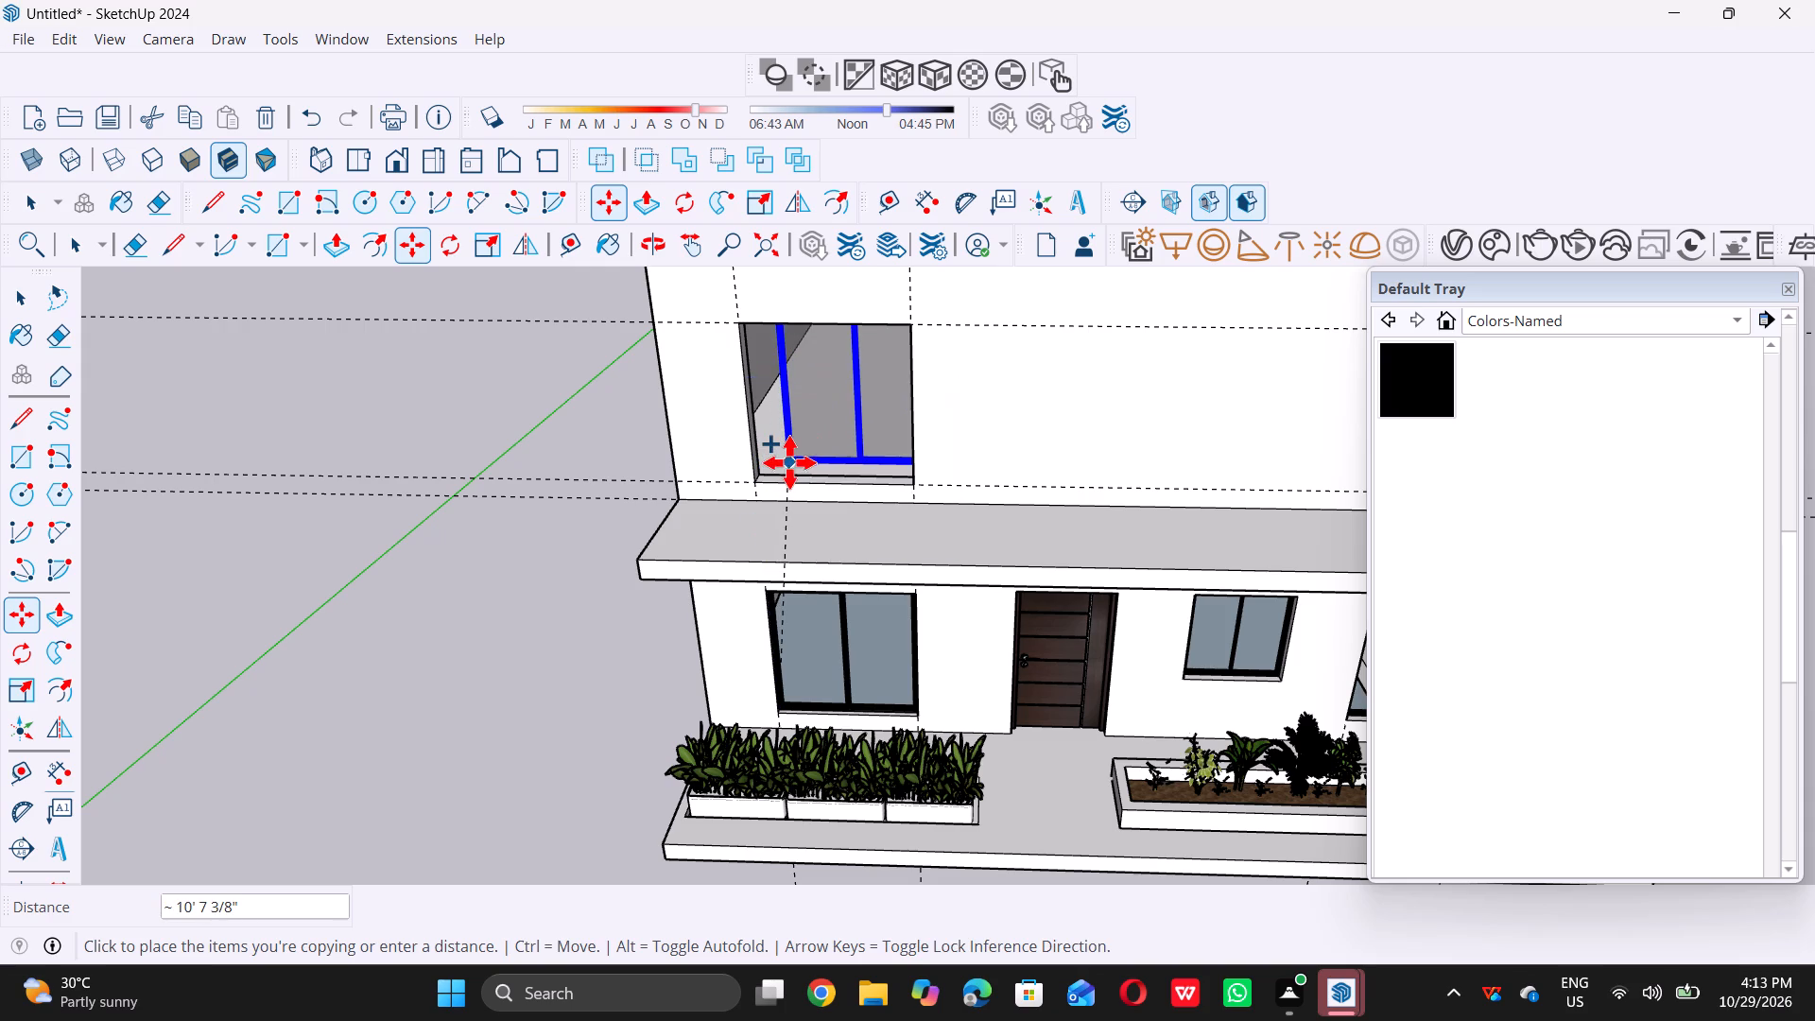
scroll(789, 460, "up", 7)
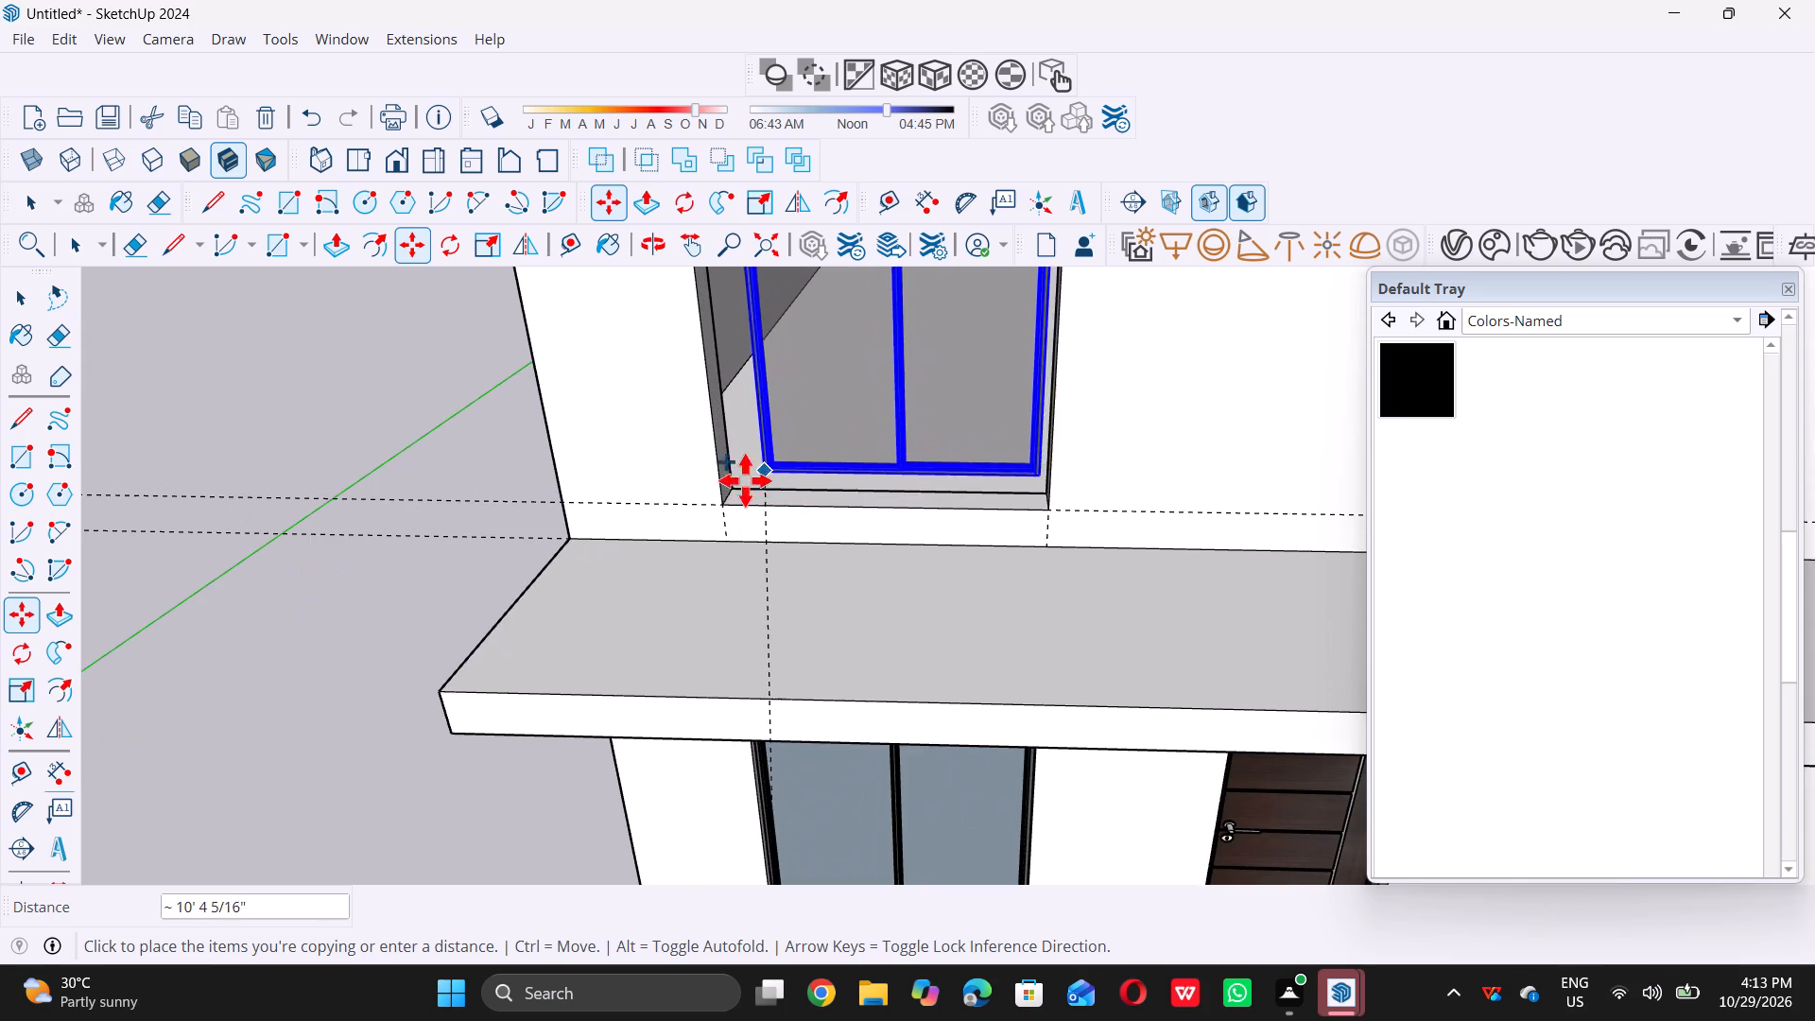
scroll(726, 490, "up", 17)
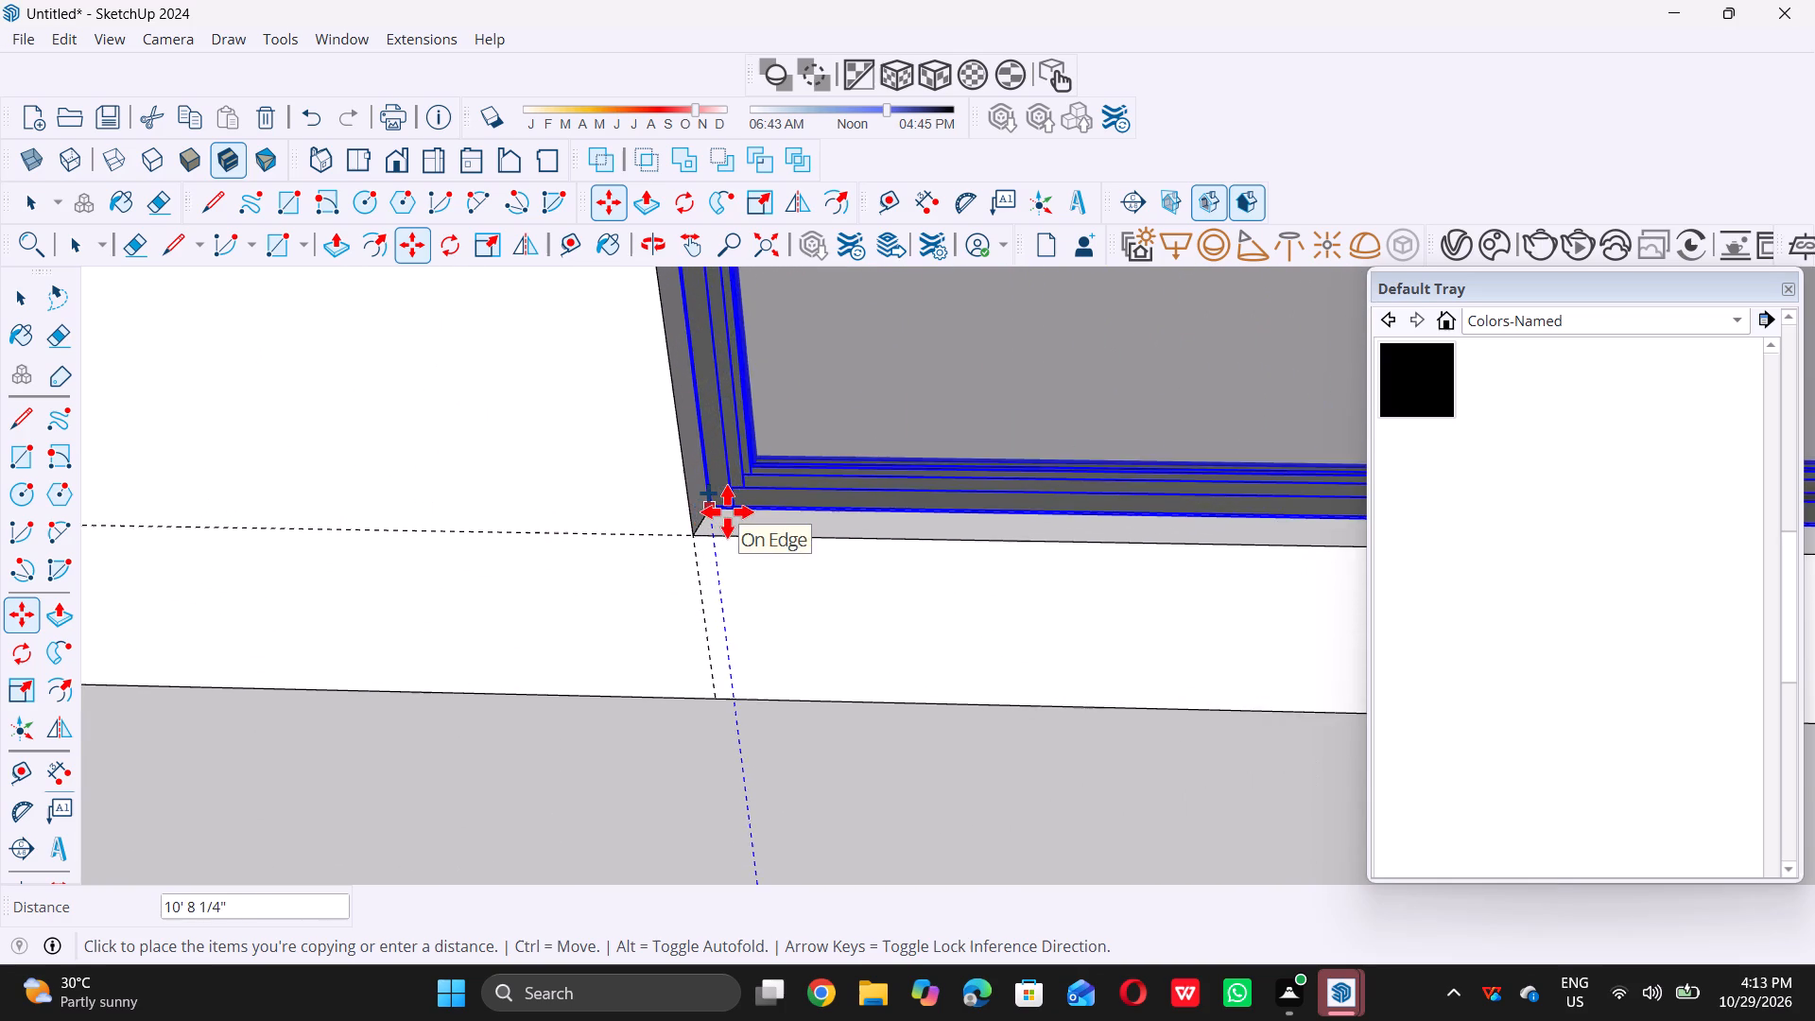
scroll(727, 511, "up", 10)
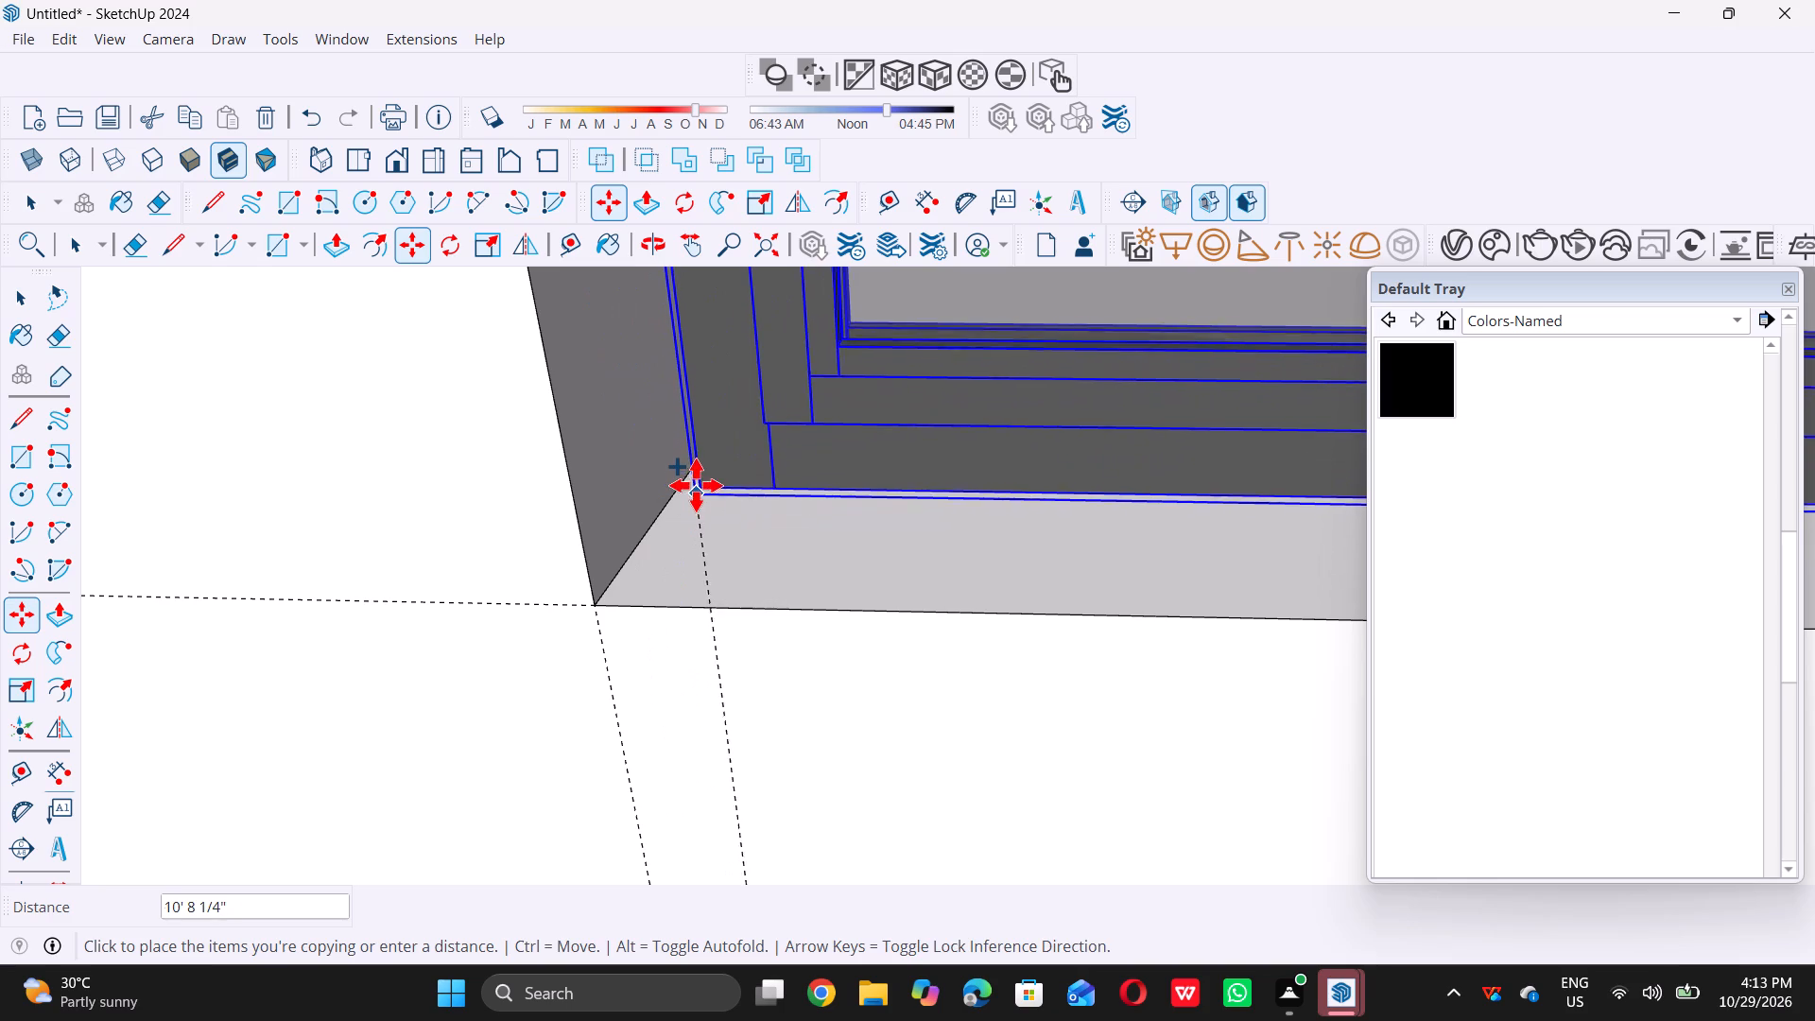
triple_click(697, 462)
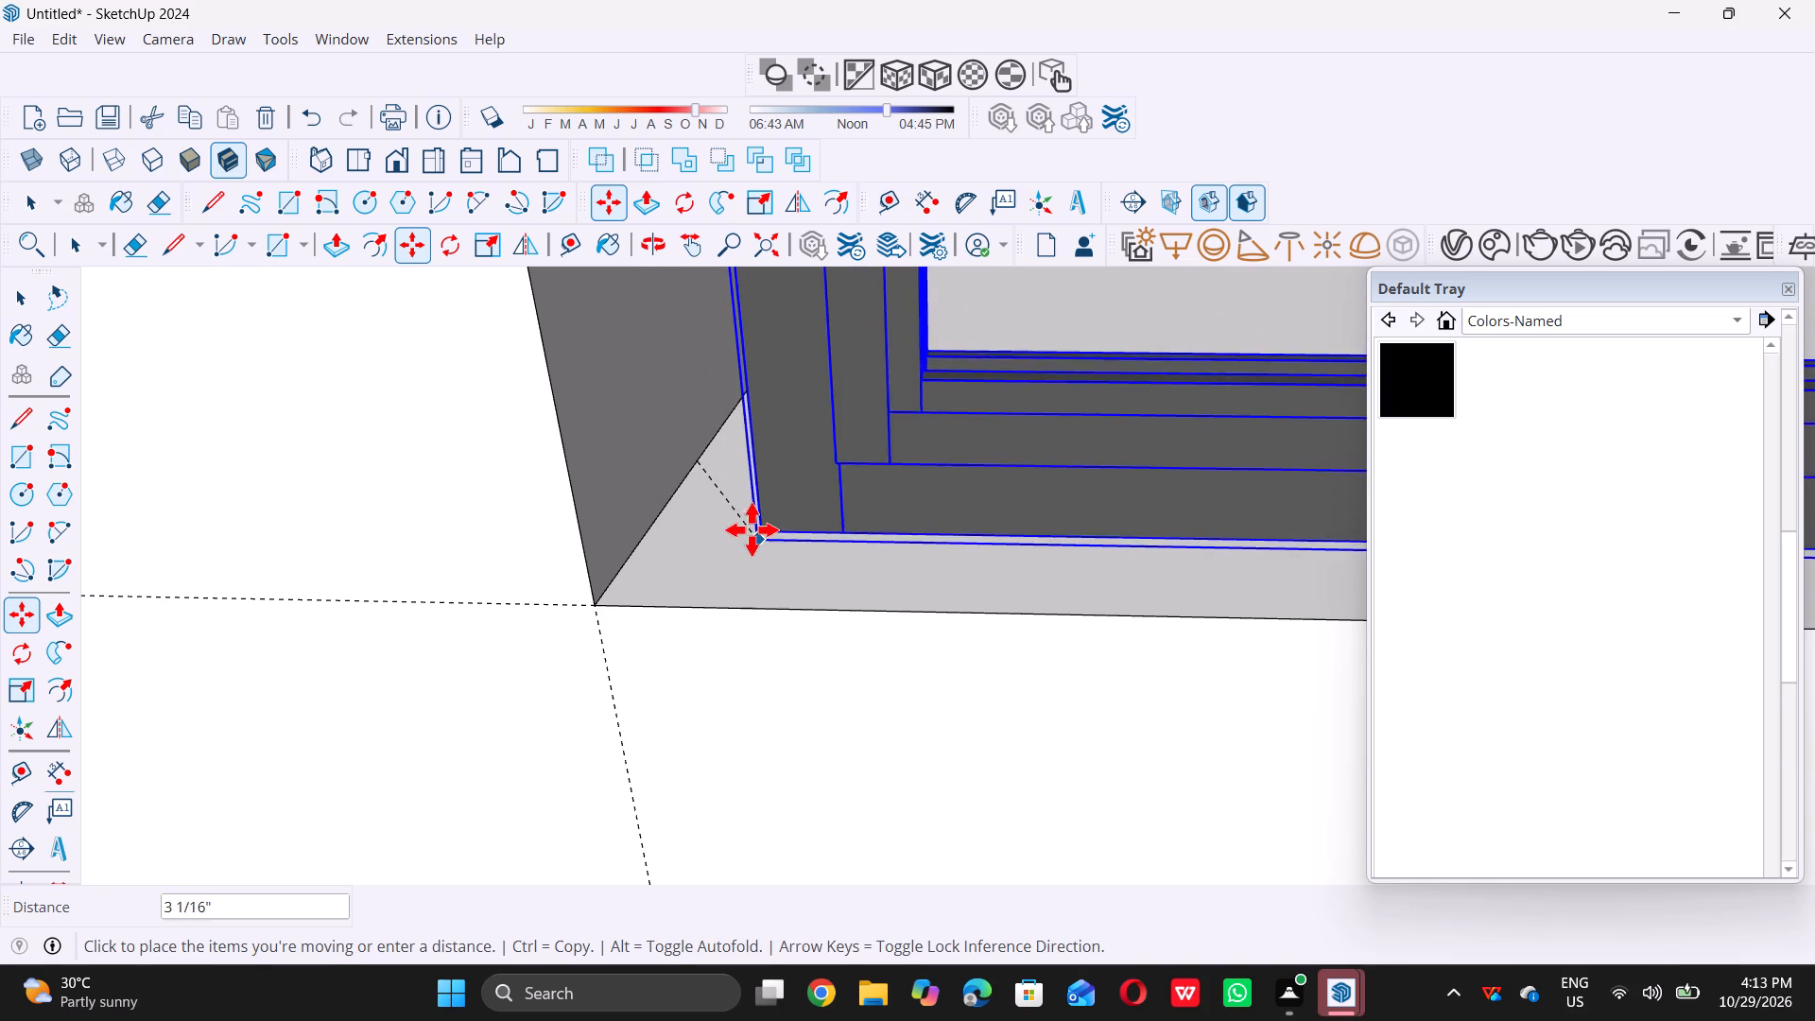
double_click(696, 468)
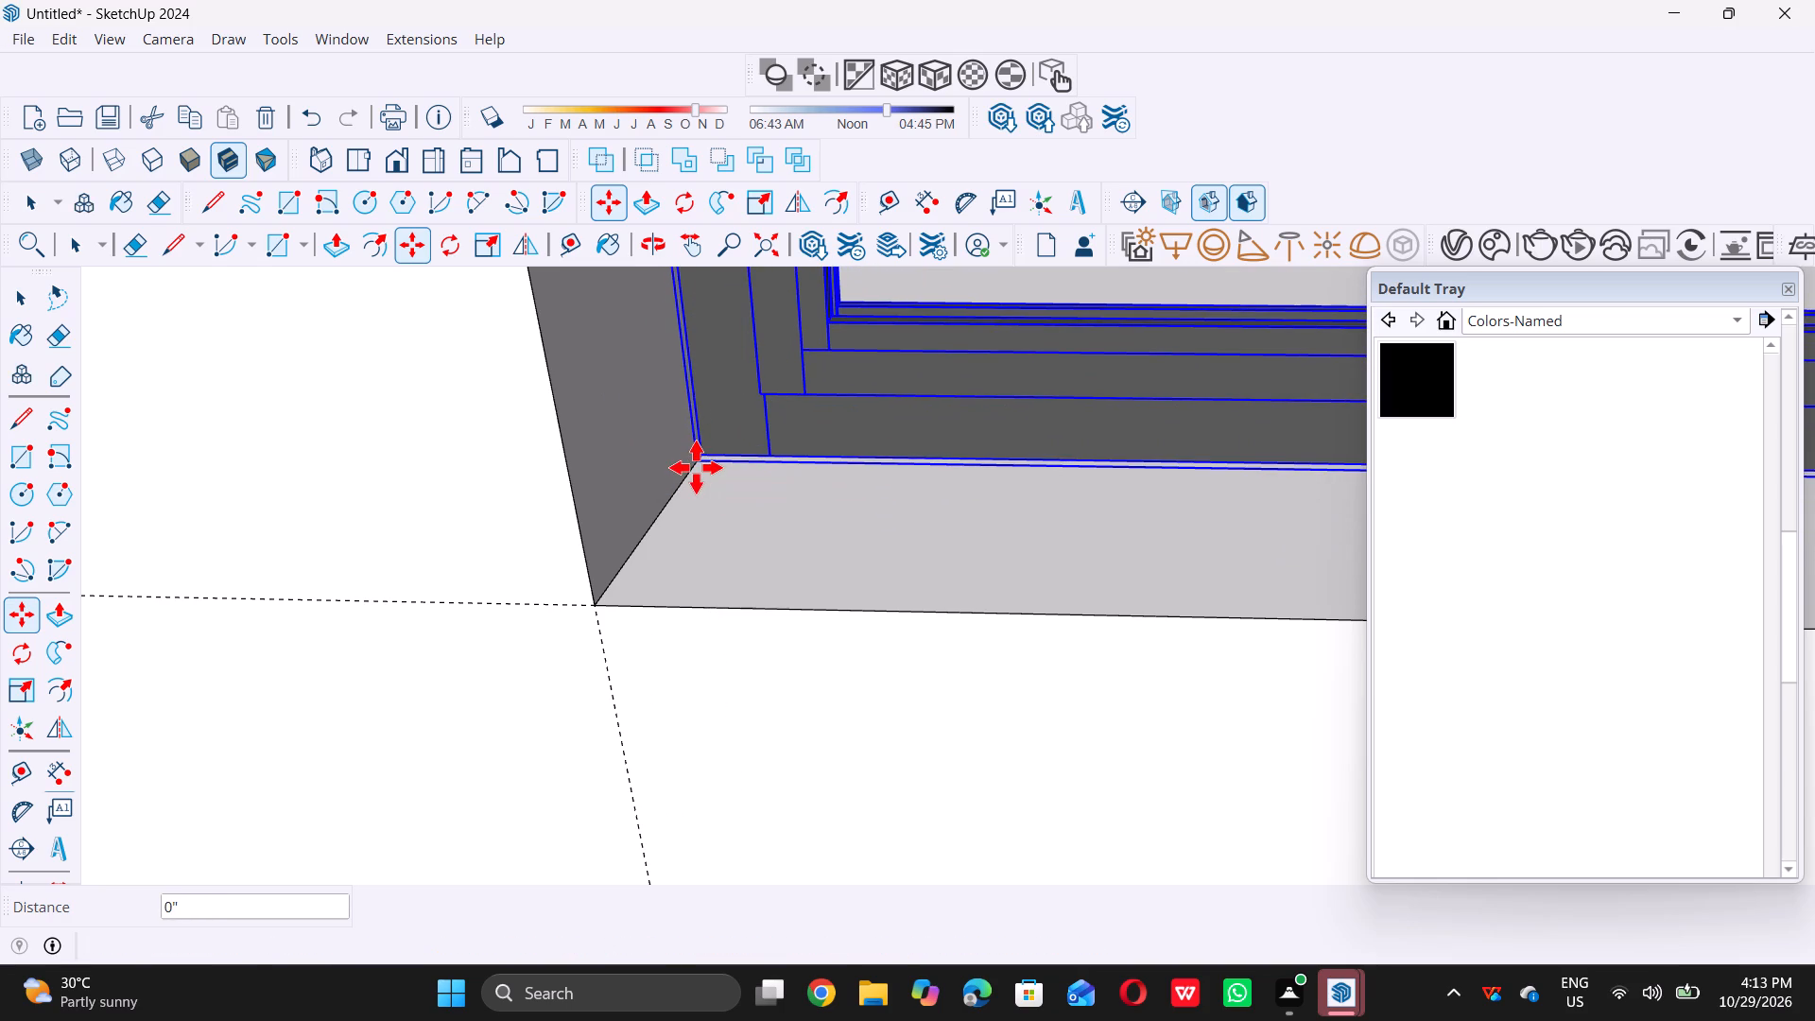
key("space")
scroll(701, 499, "down", 16)
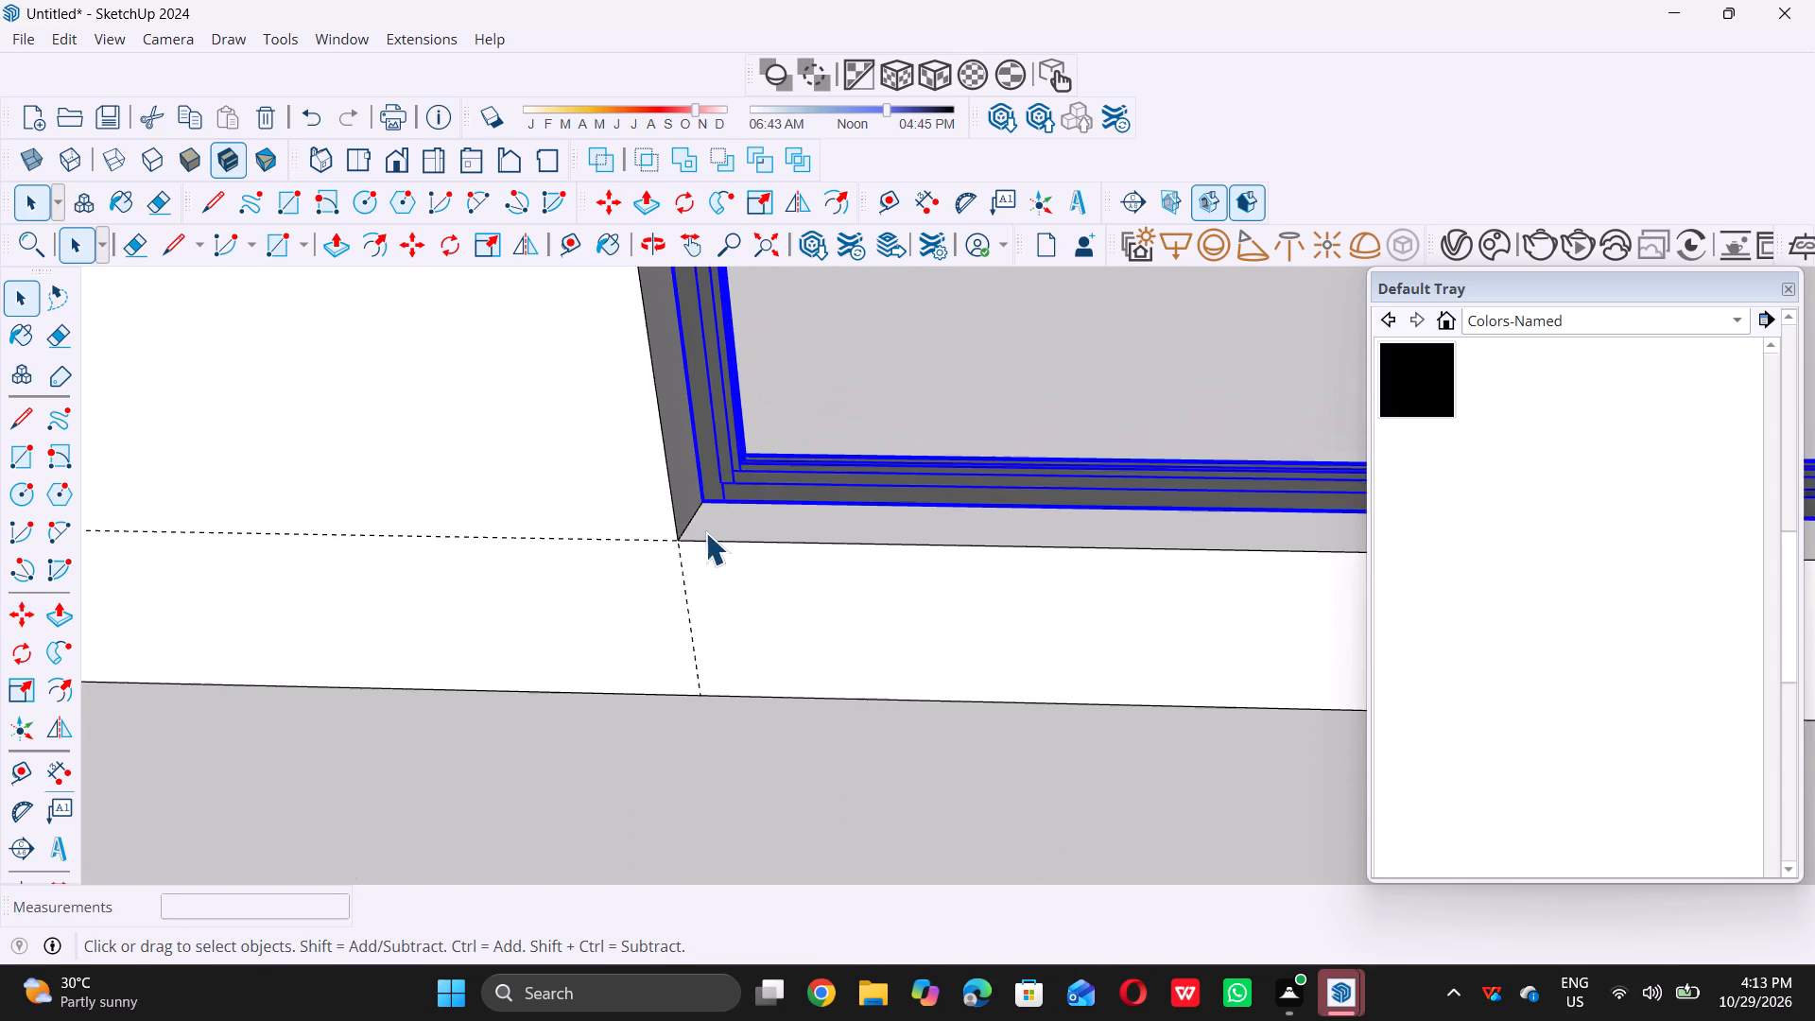
scroll(705, 532, "down", 20)
scroll(705, 532, "down", 11)
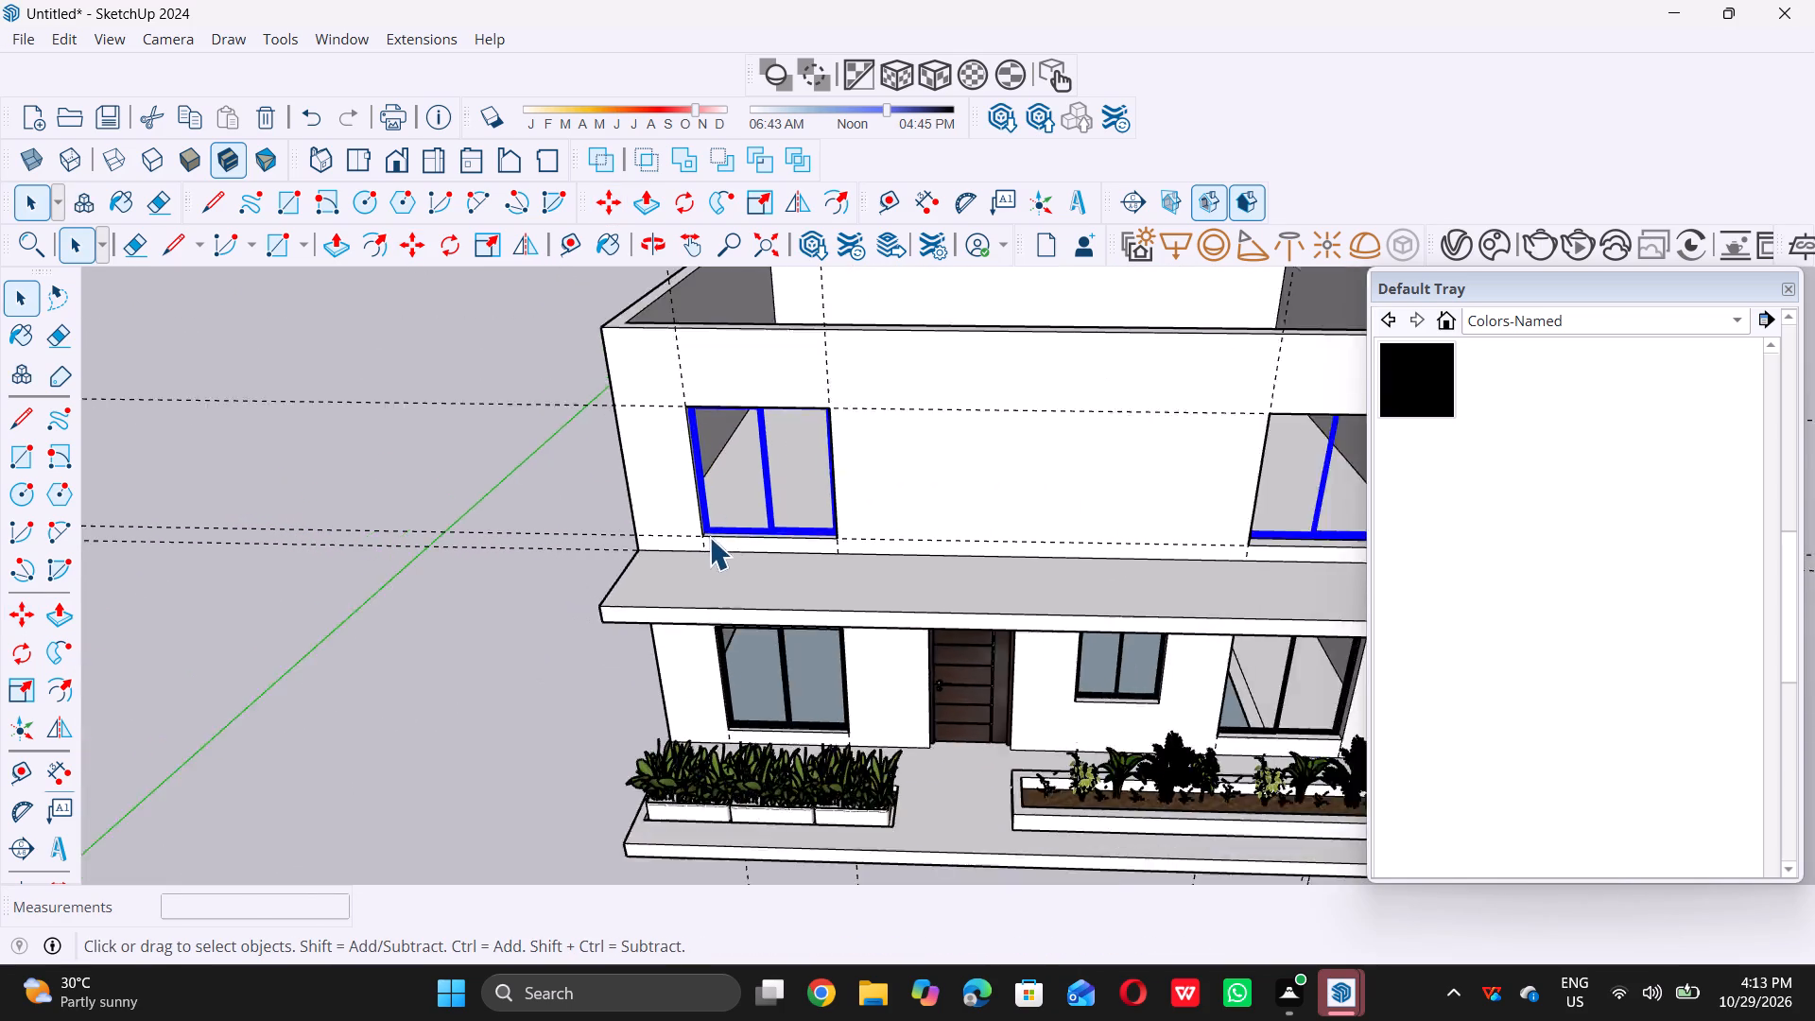
key("space")
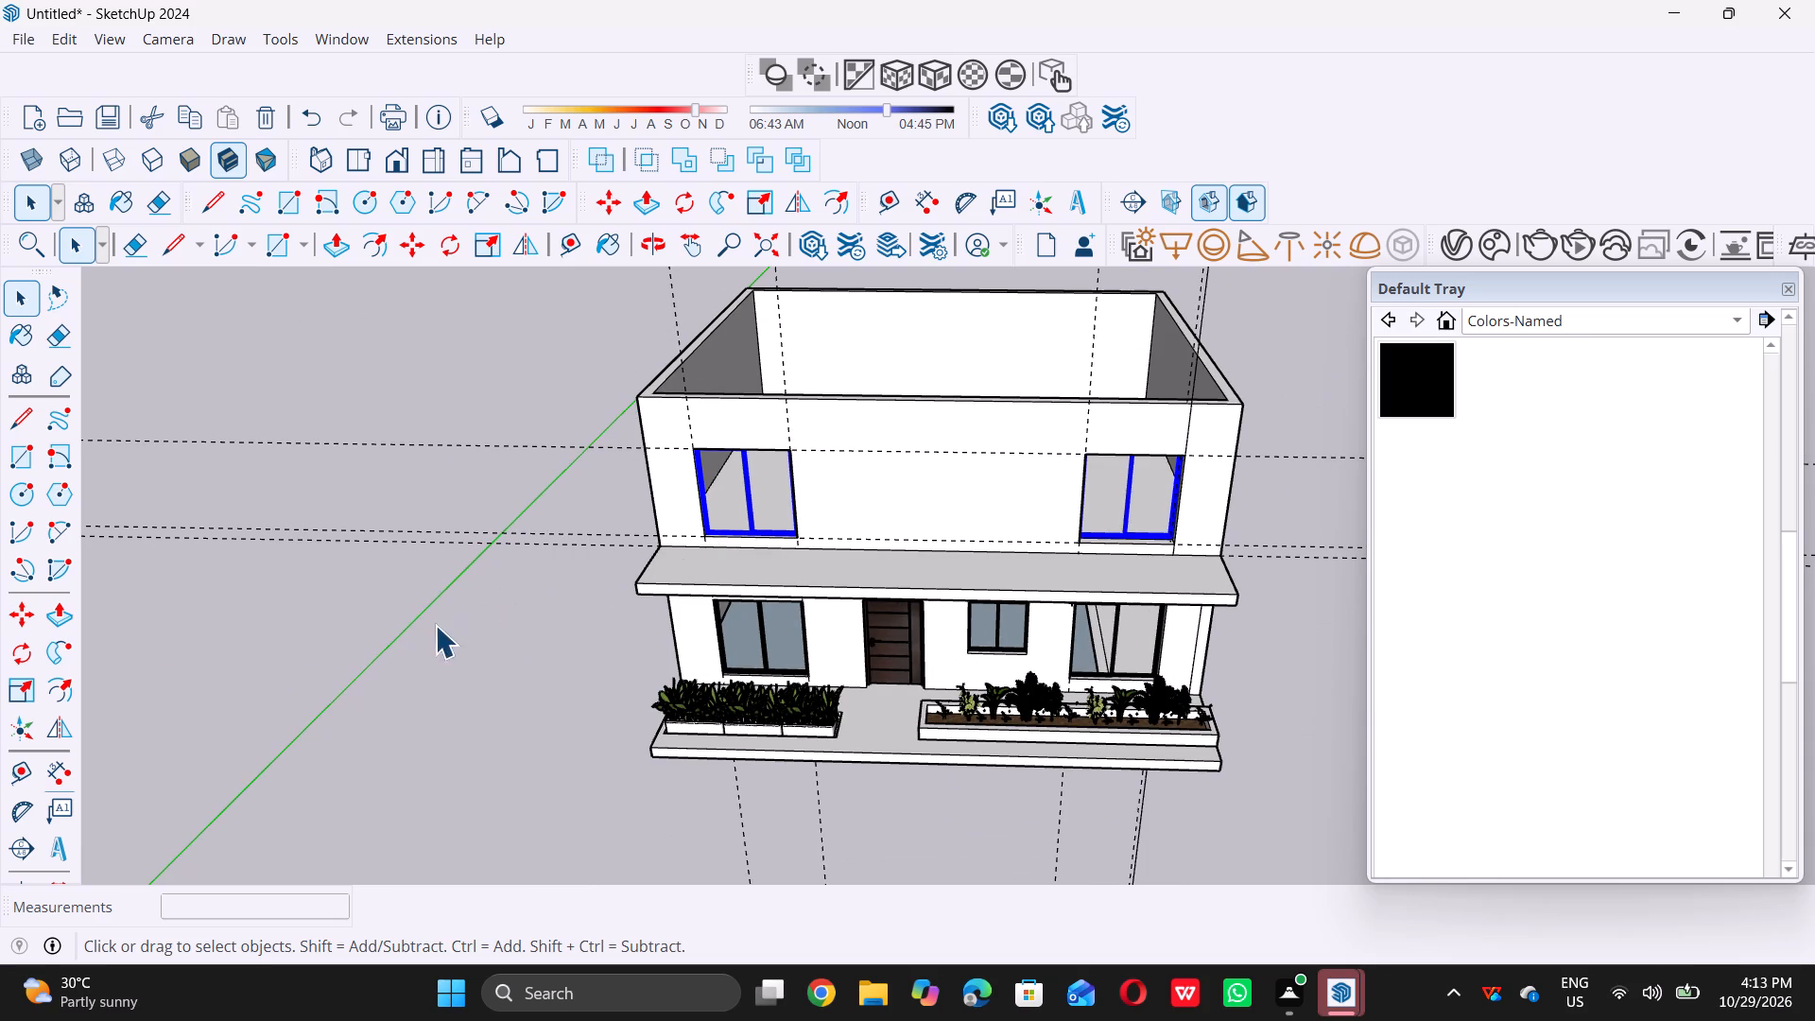
triple_click(435, 625)
Examine the front facade from several angles to check how the copied upper windows line up with the ground-floor ones.
scroll(499, 626, "down", 4)
middle_click_drag(640, 650, 755, 451)
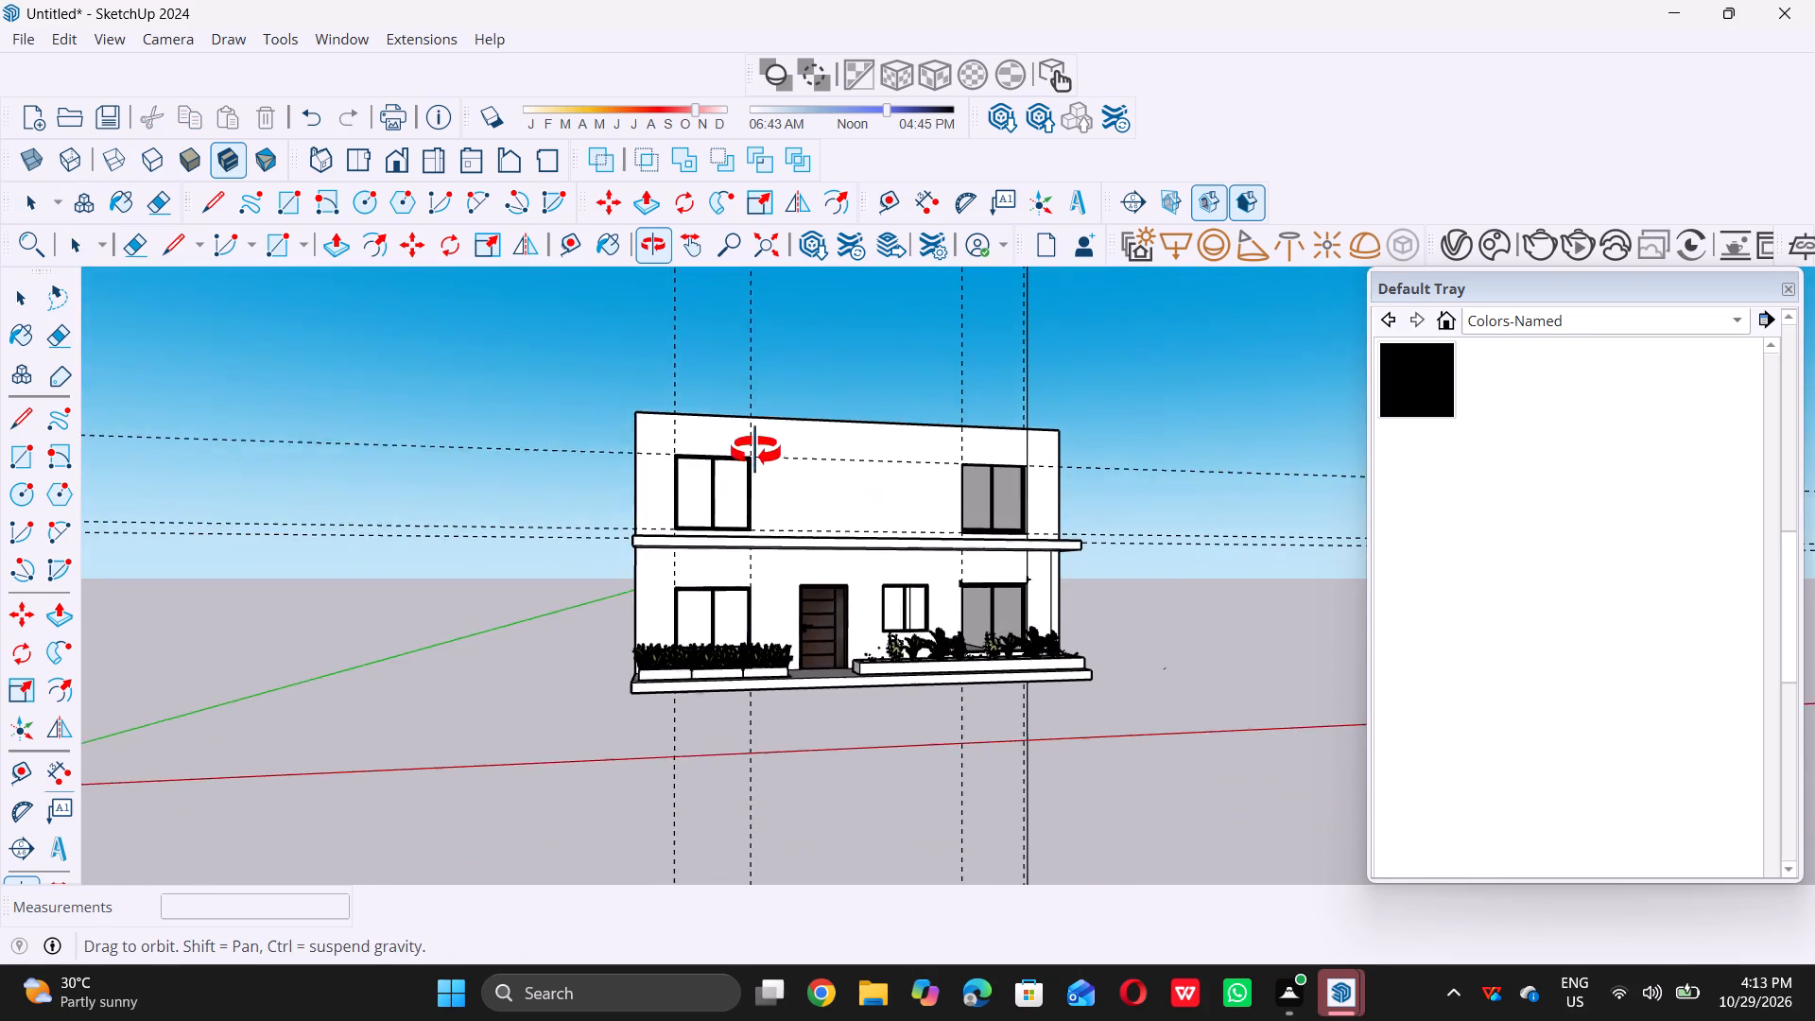
middle_click_drag(755, 451, 719, 467)
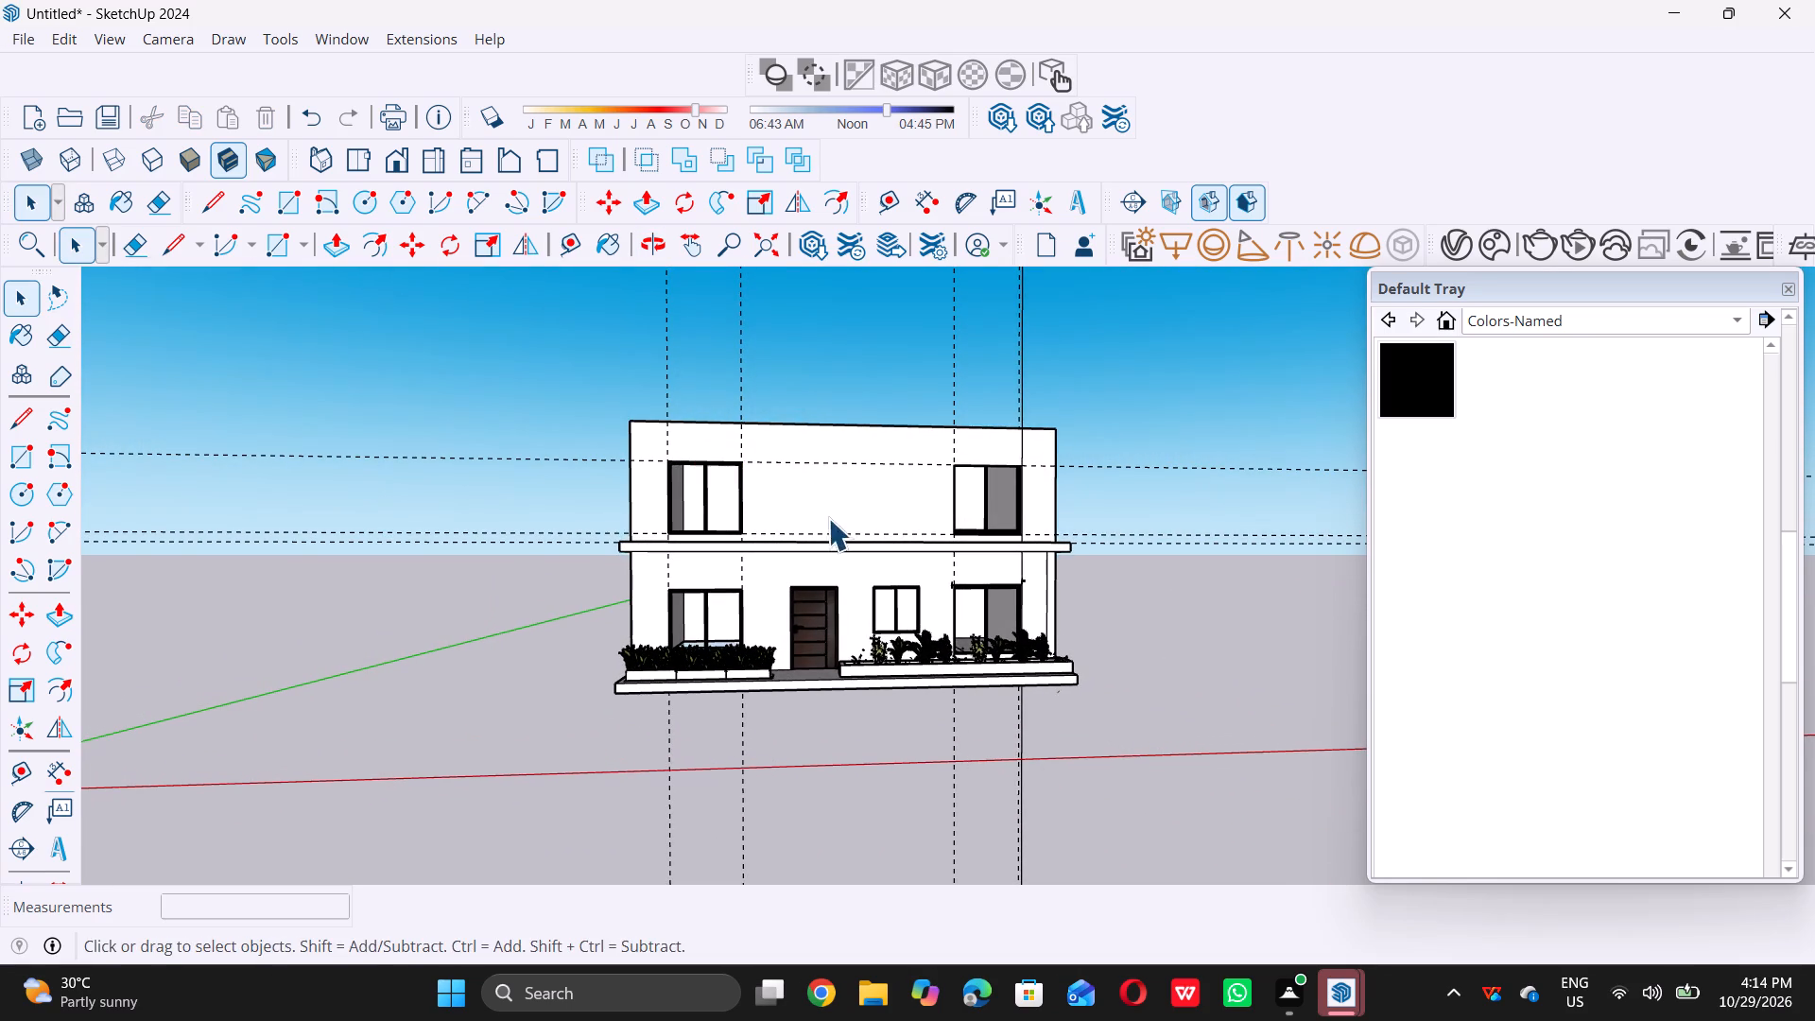
middle_click(828, 518)
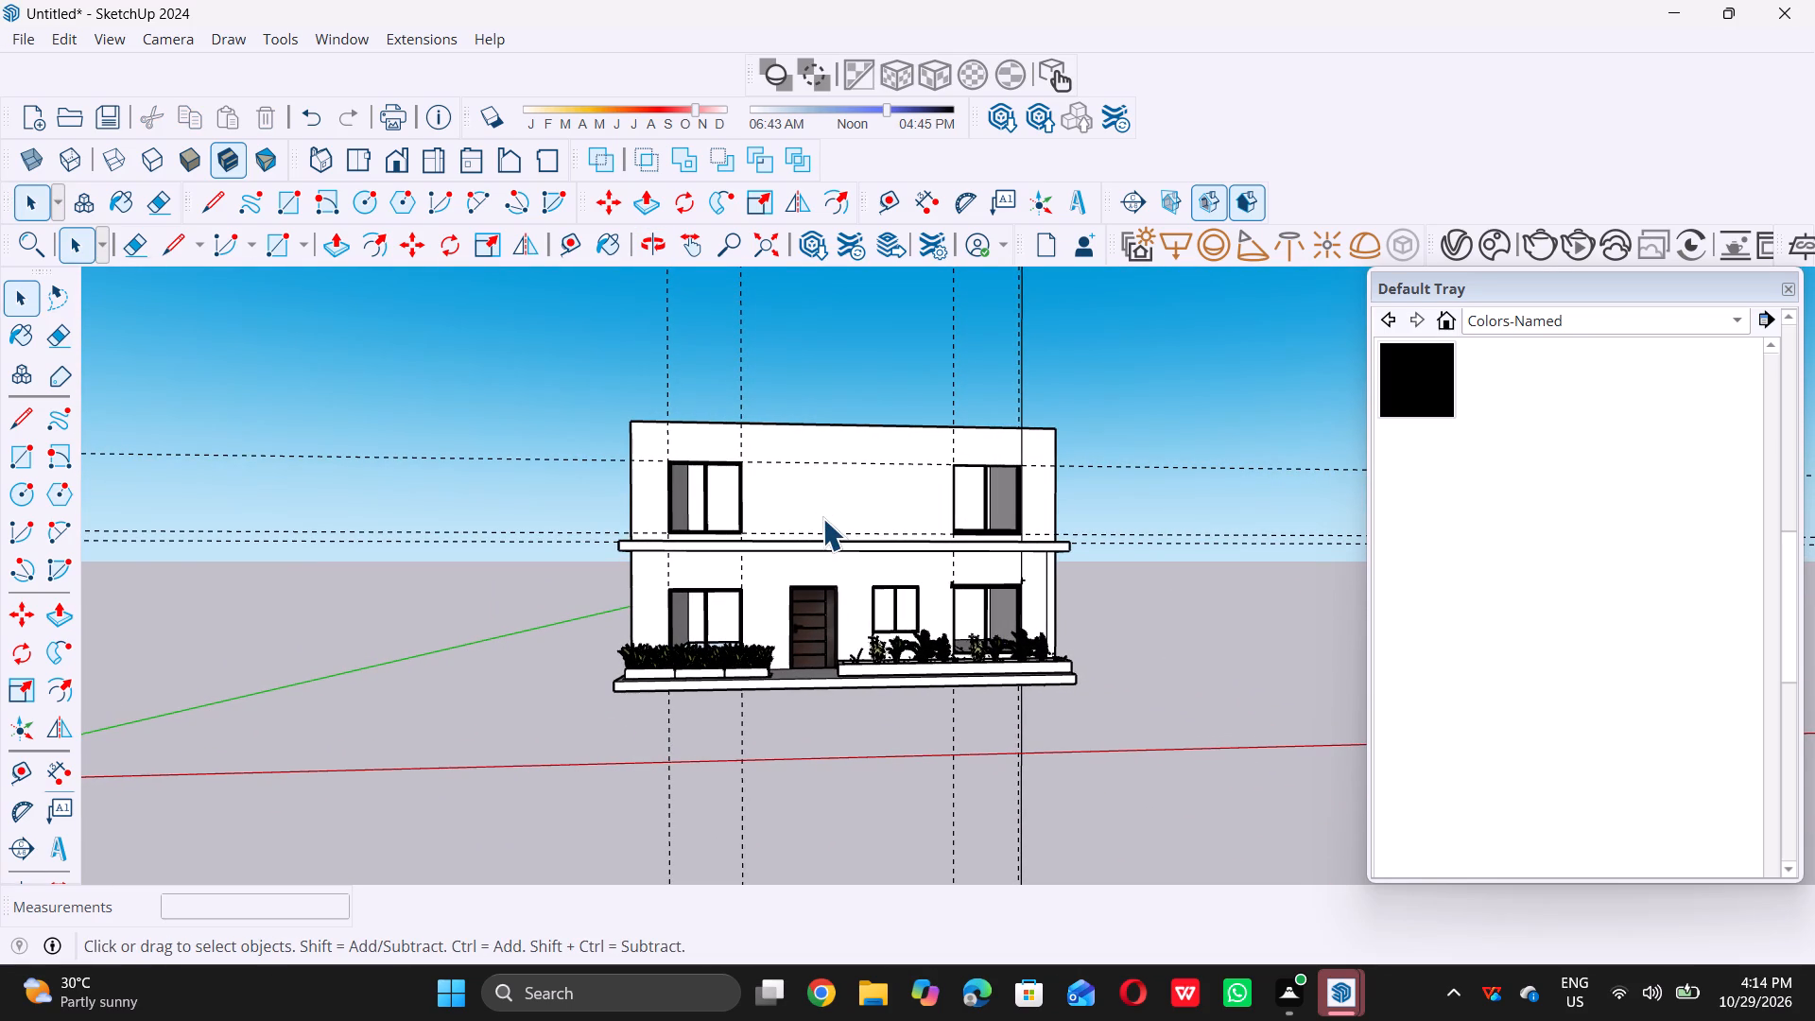
middle_click_drag(838, 509, 775, 501)
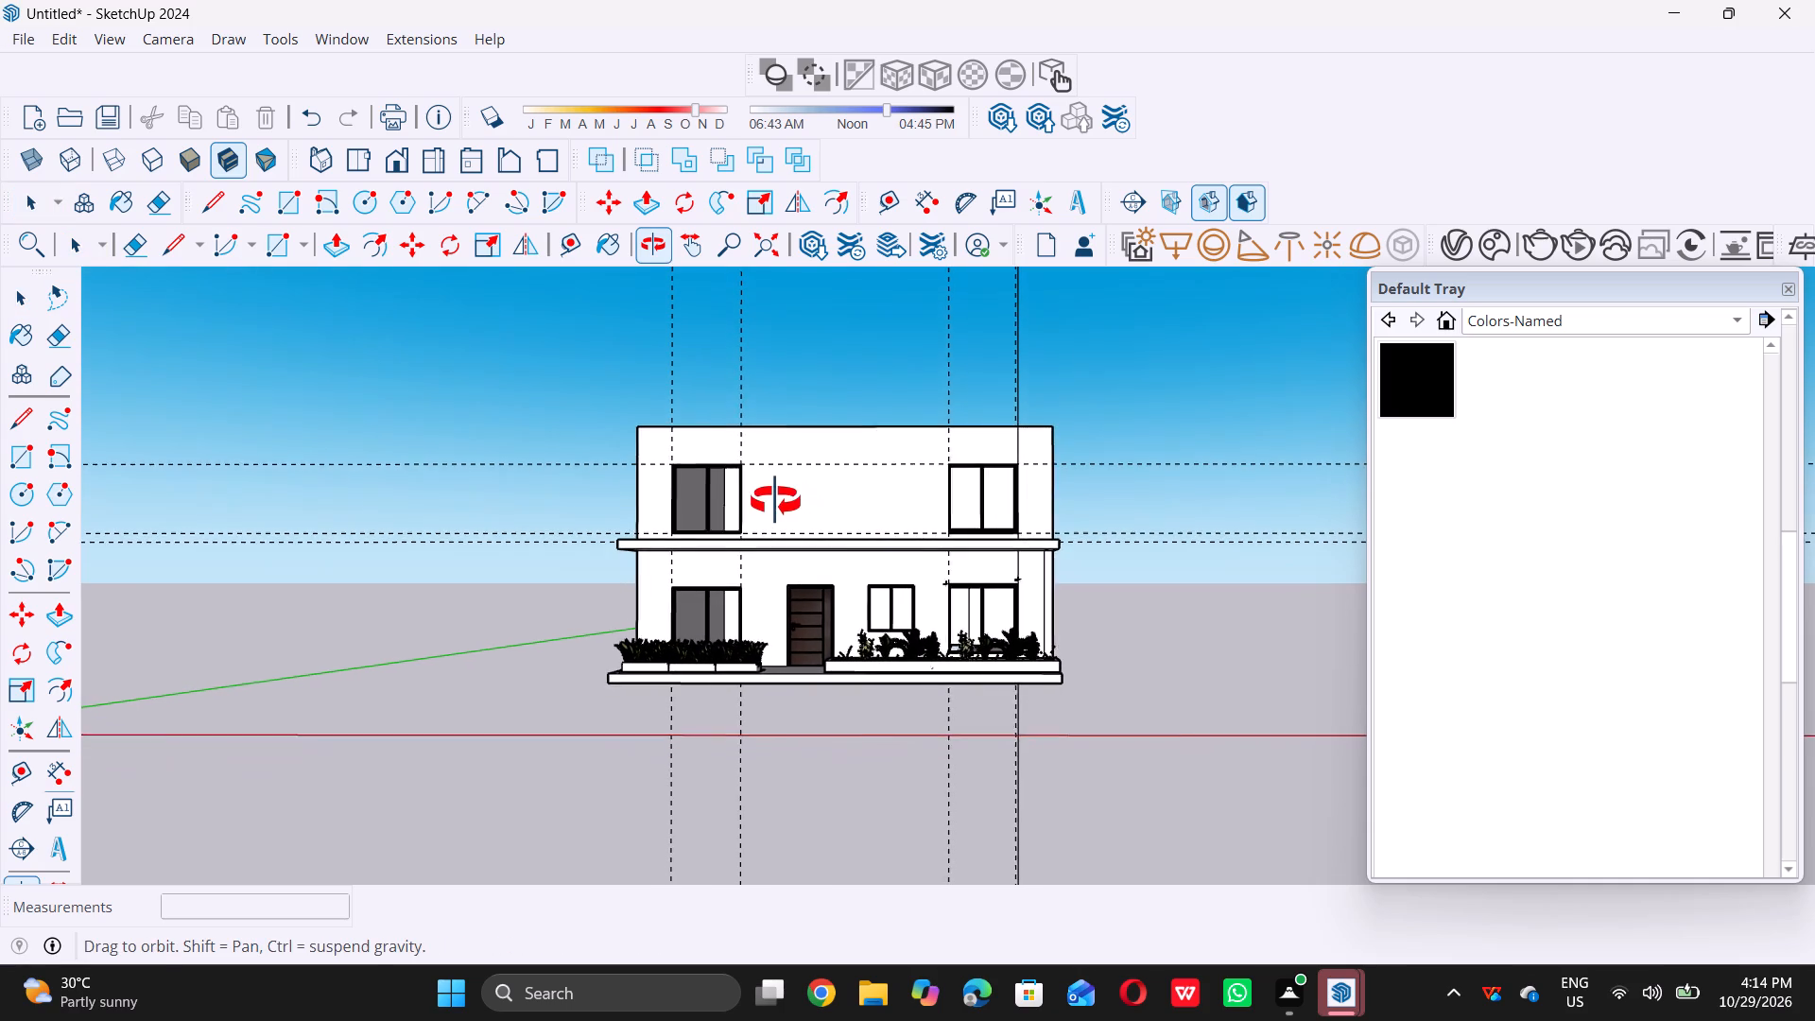
middle_click_drag(775, 501, 769, 502)
scroll(1037, 499, "up", 6)
scroll(935, 517, "up", 6)
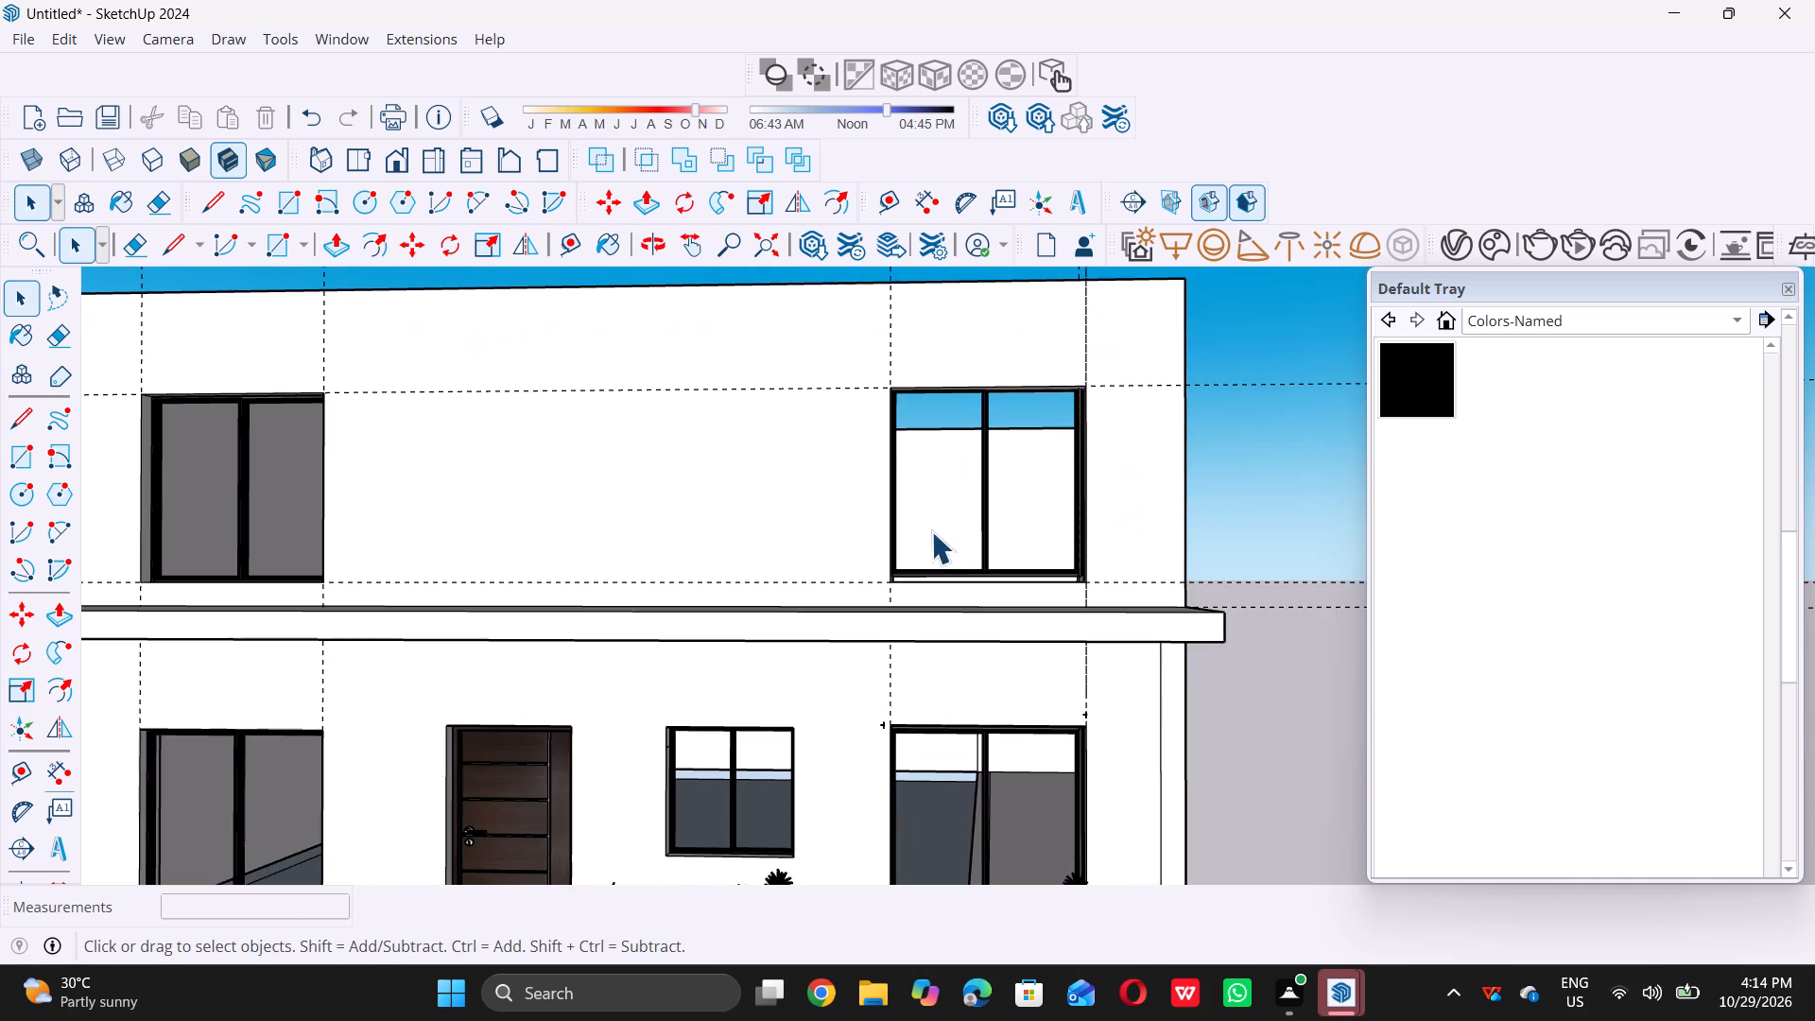
middle_click_drag(931, 530, 959, 518)
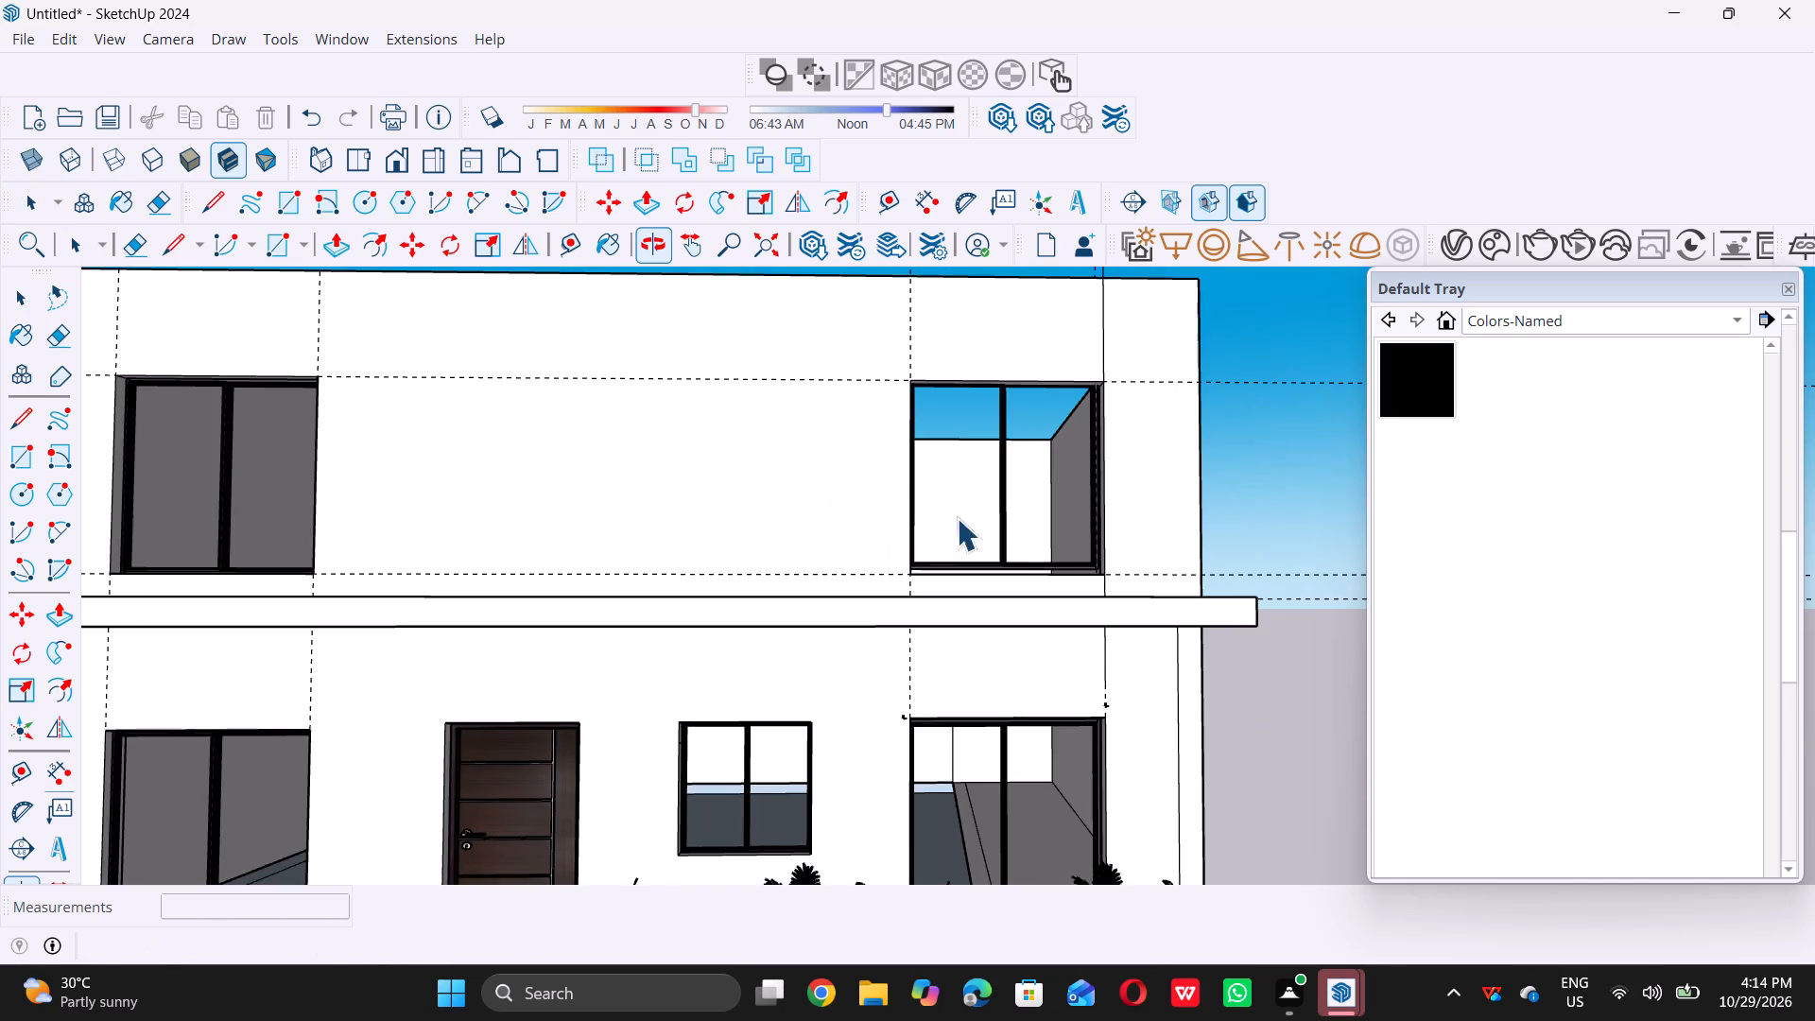
scroll(914, 523, "down", 10)
middle_click_drag(874, 492, 882, 510)
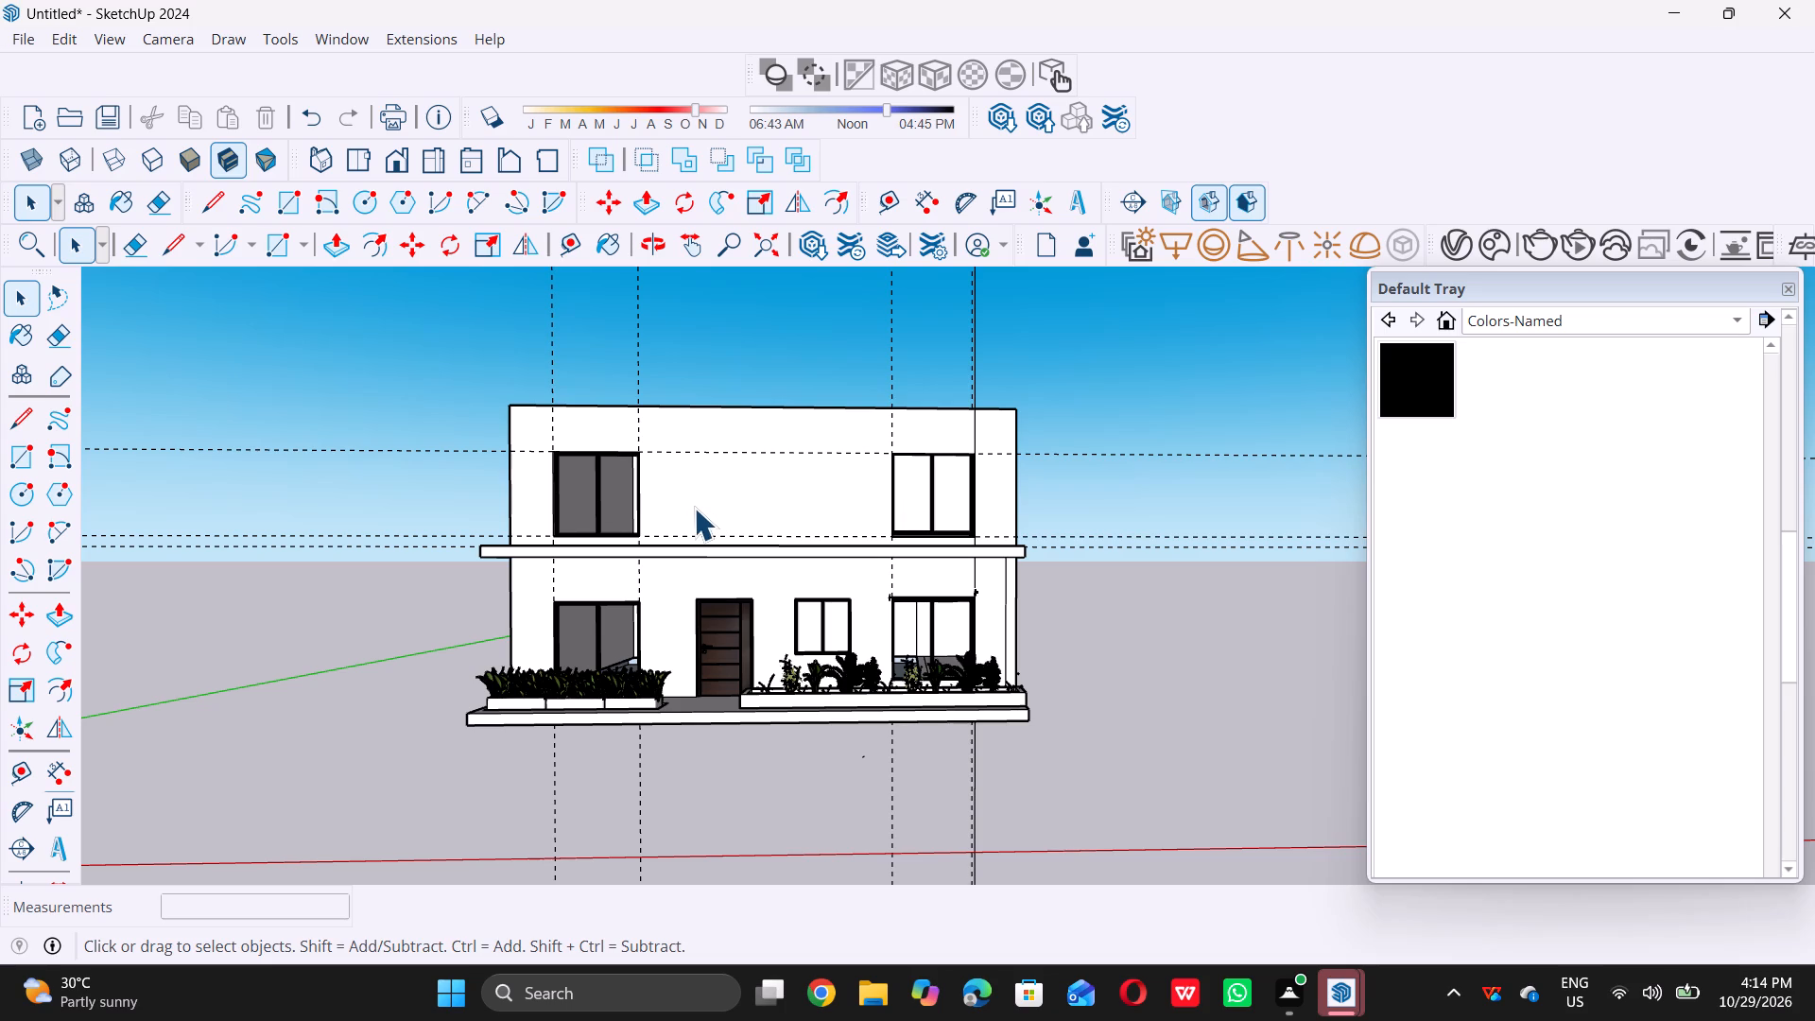
Place a vertical guide 3' from the left upper window's inner edge, toward the centre of the facade.
middle_click_drag(656, 510, 646, 509)
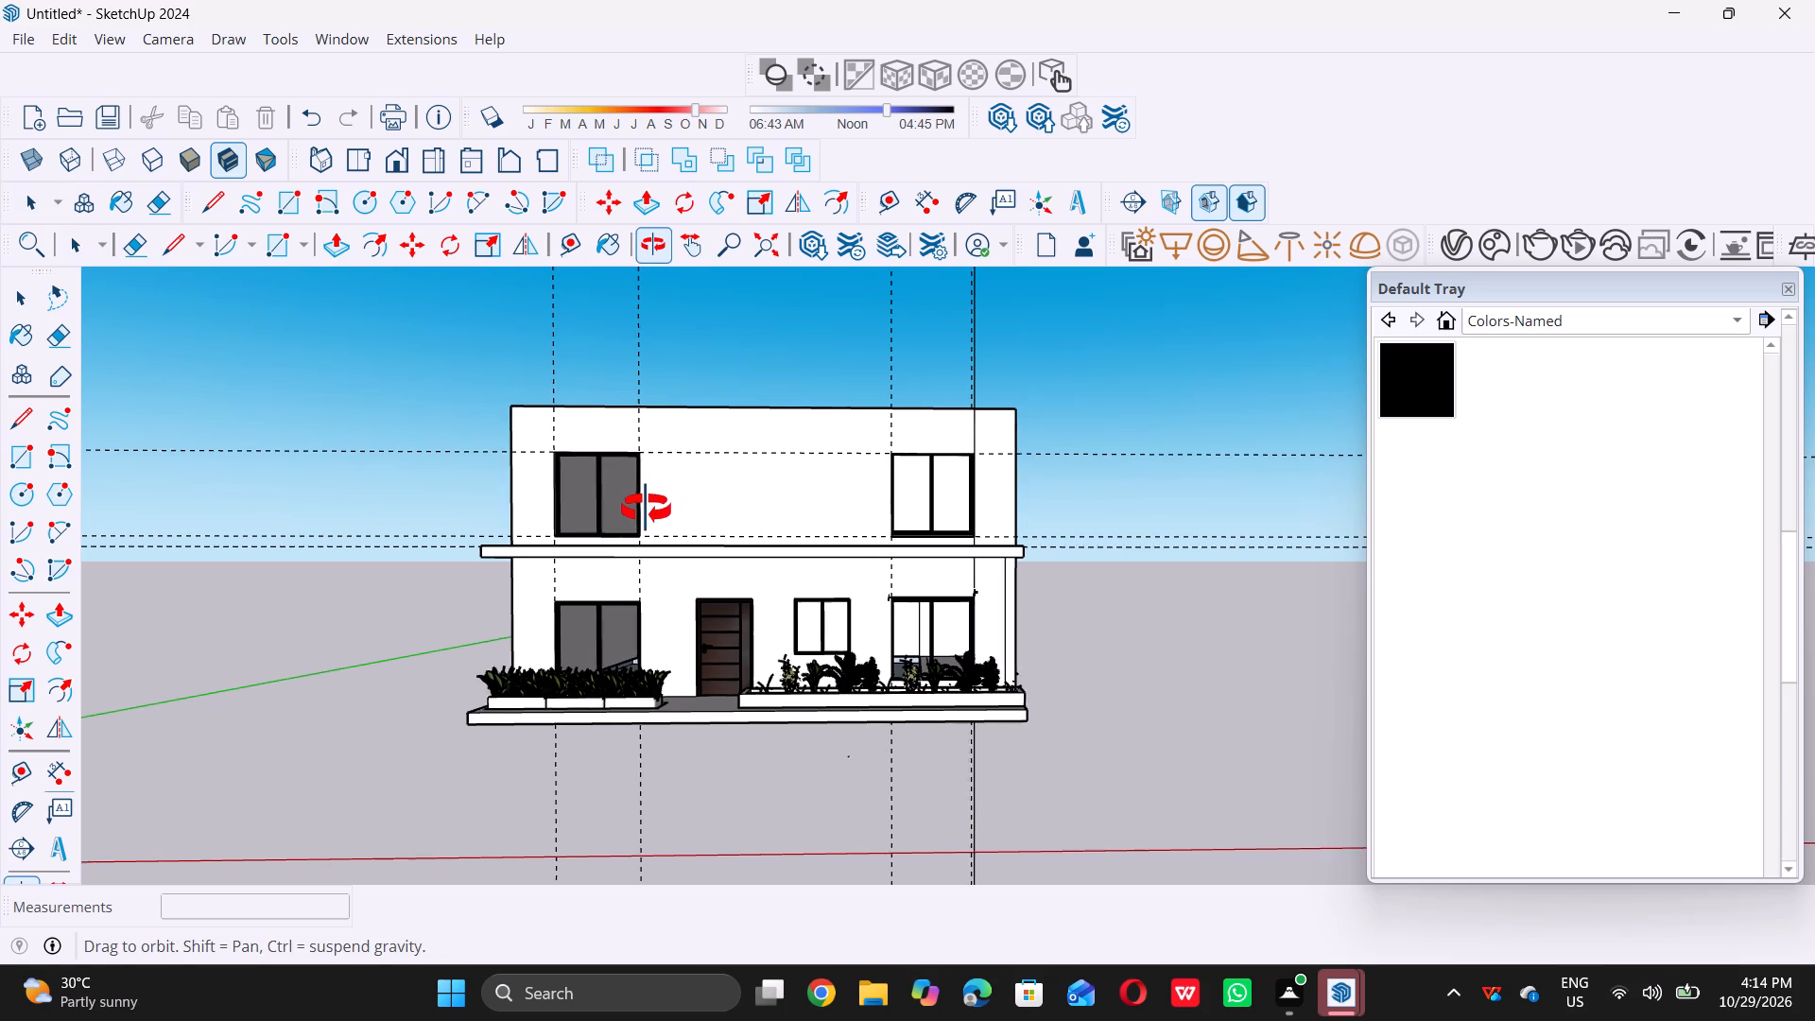
middle_click_drag(646, 509, 675, 504)
scroll(675, 504, "up", 4)
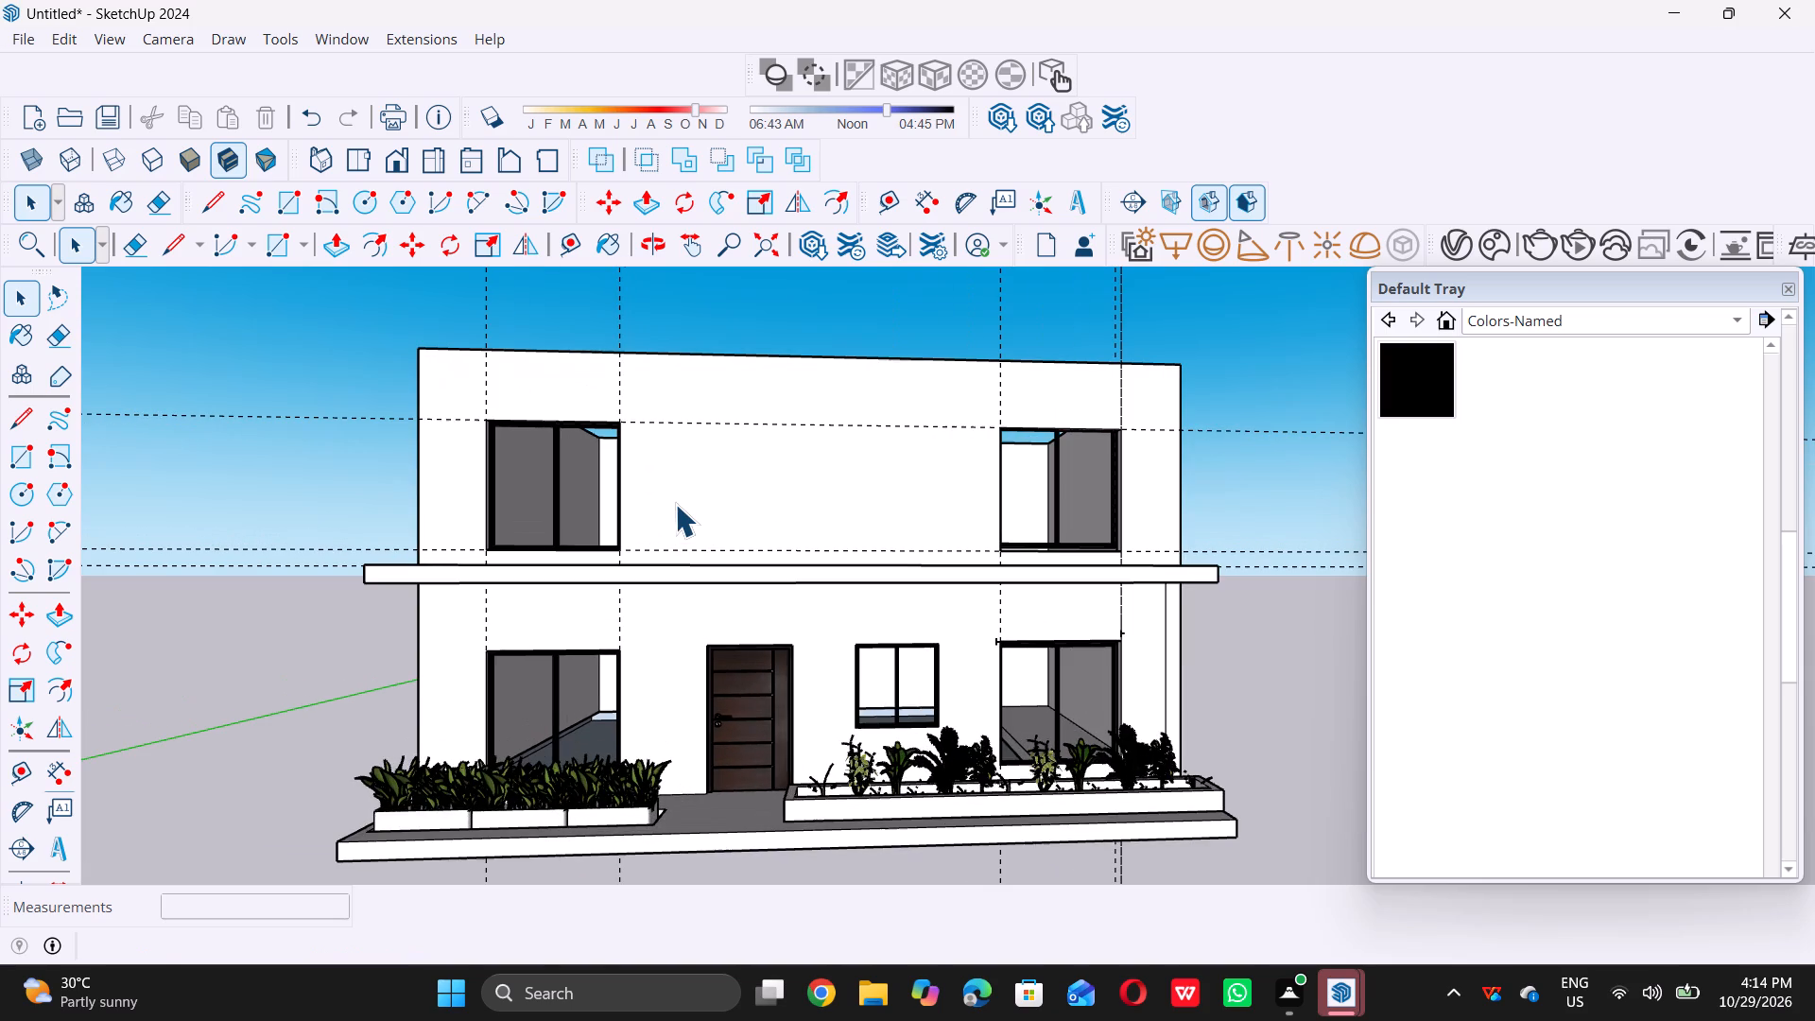
key("t")
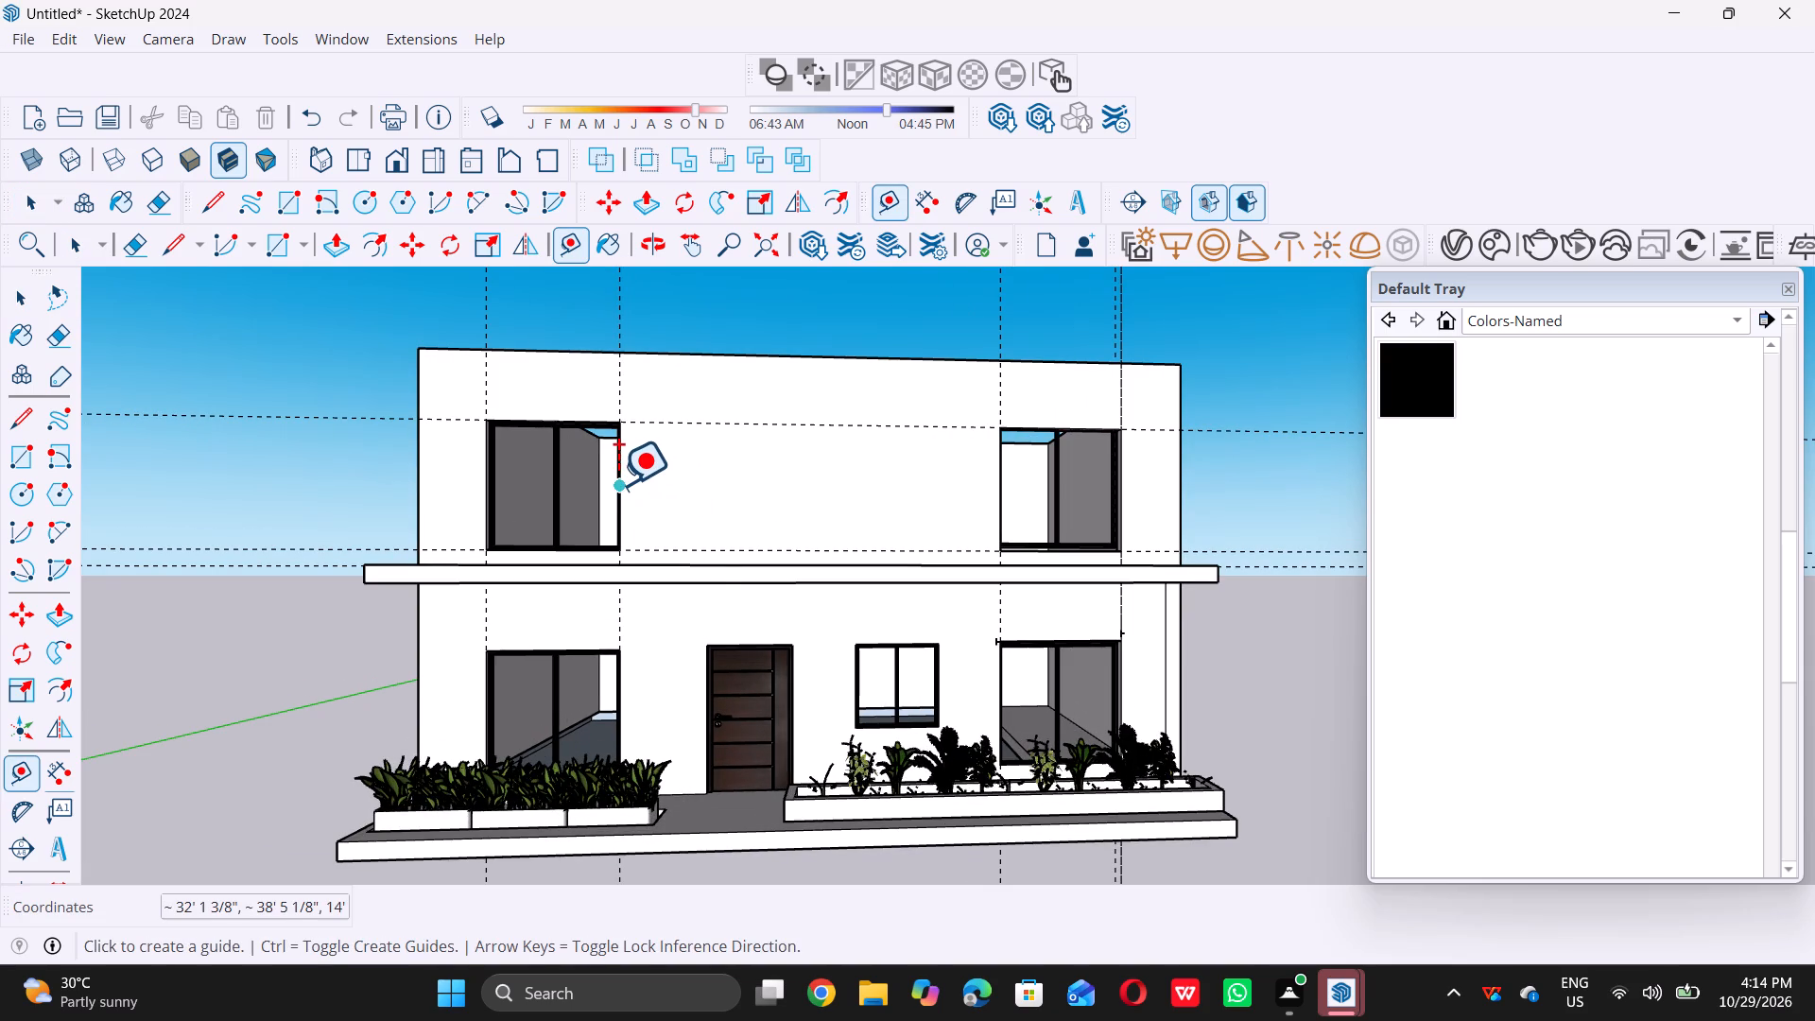
left_click(618, 484)
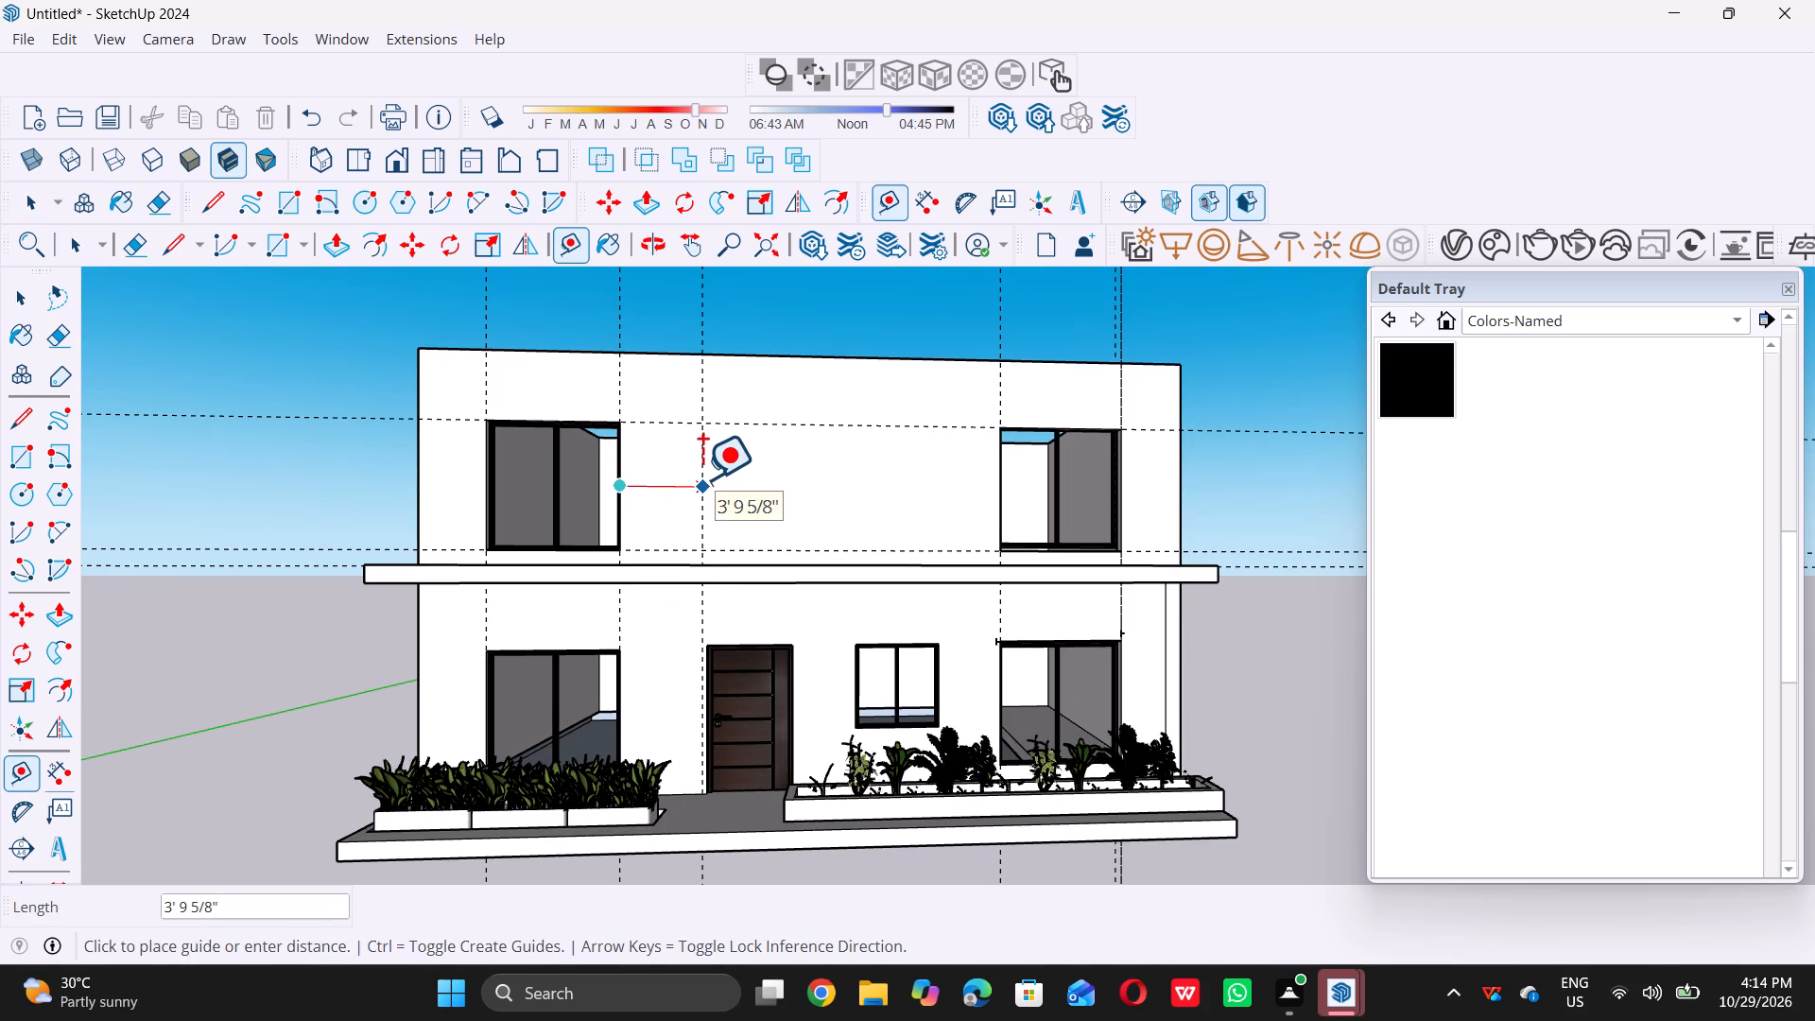
key("3")
key("apostrophe")
key("Return")
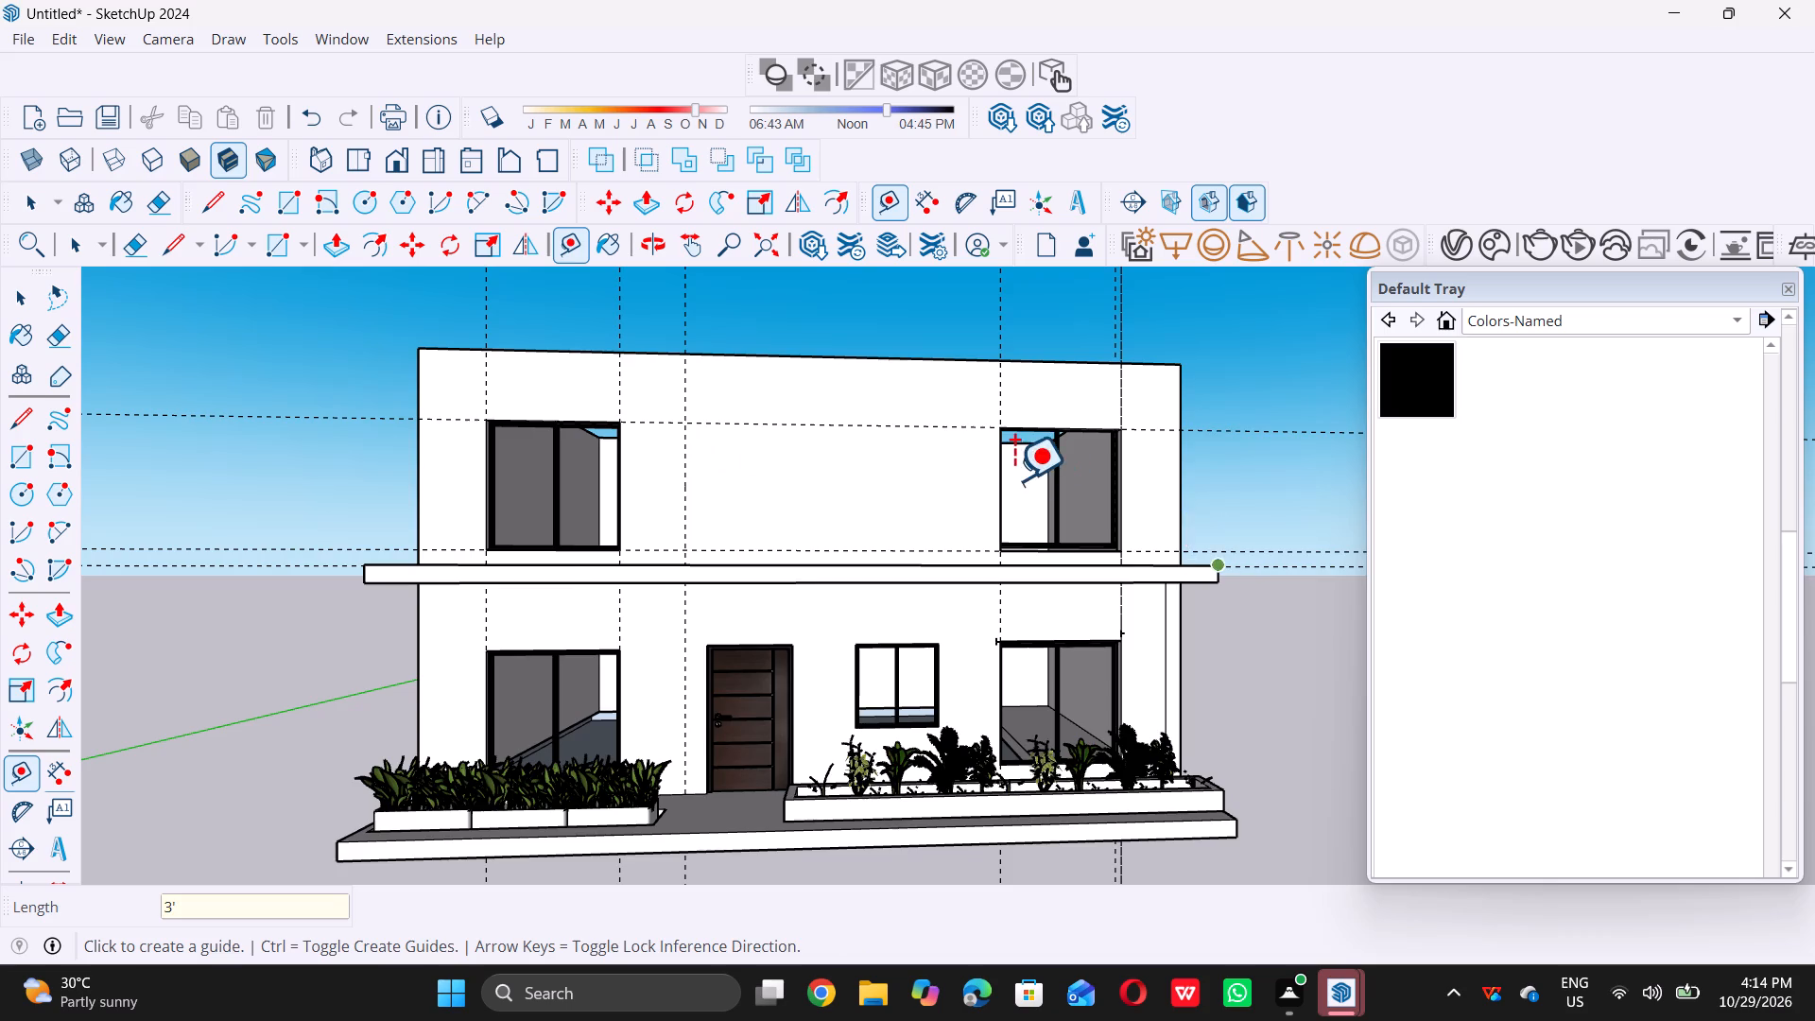
Place a vertical guide 3' from the right upper window's inner edge, toward the centre of the facade.
scroll(1014, 479, "up", 4)
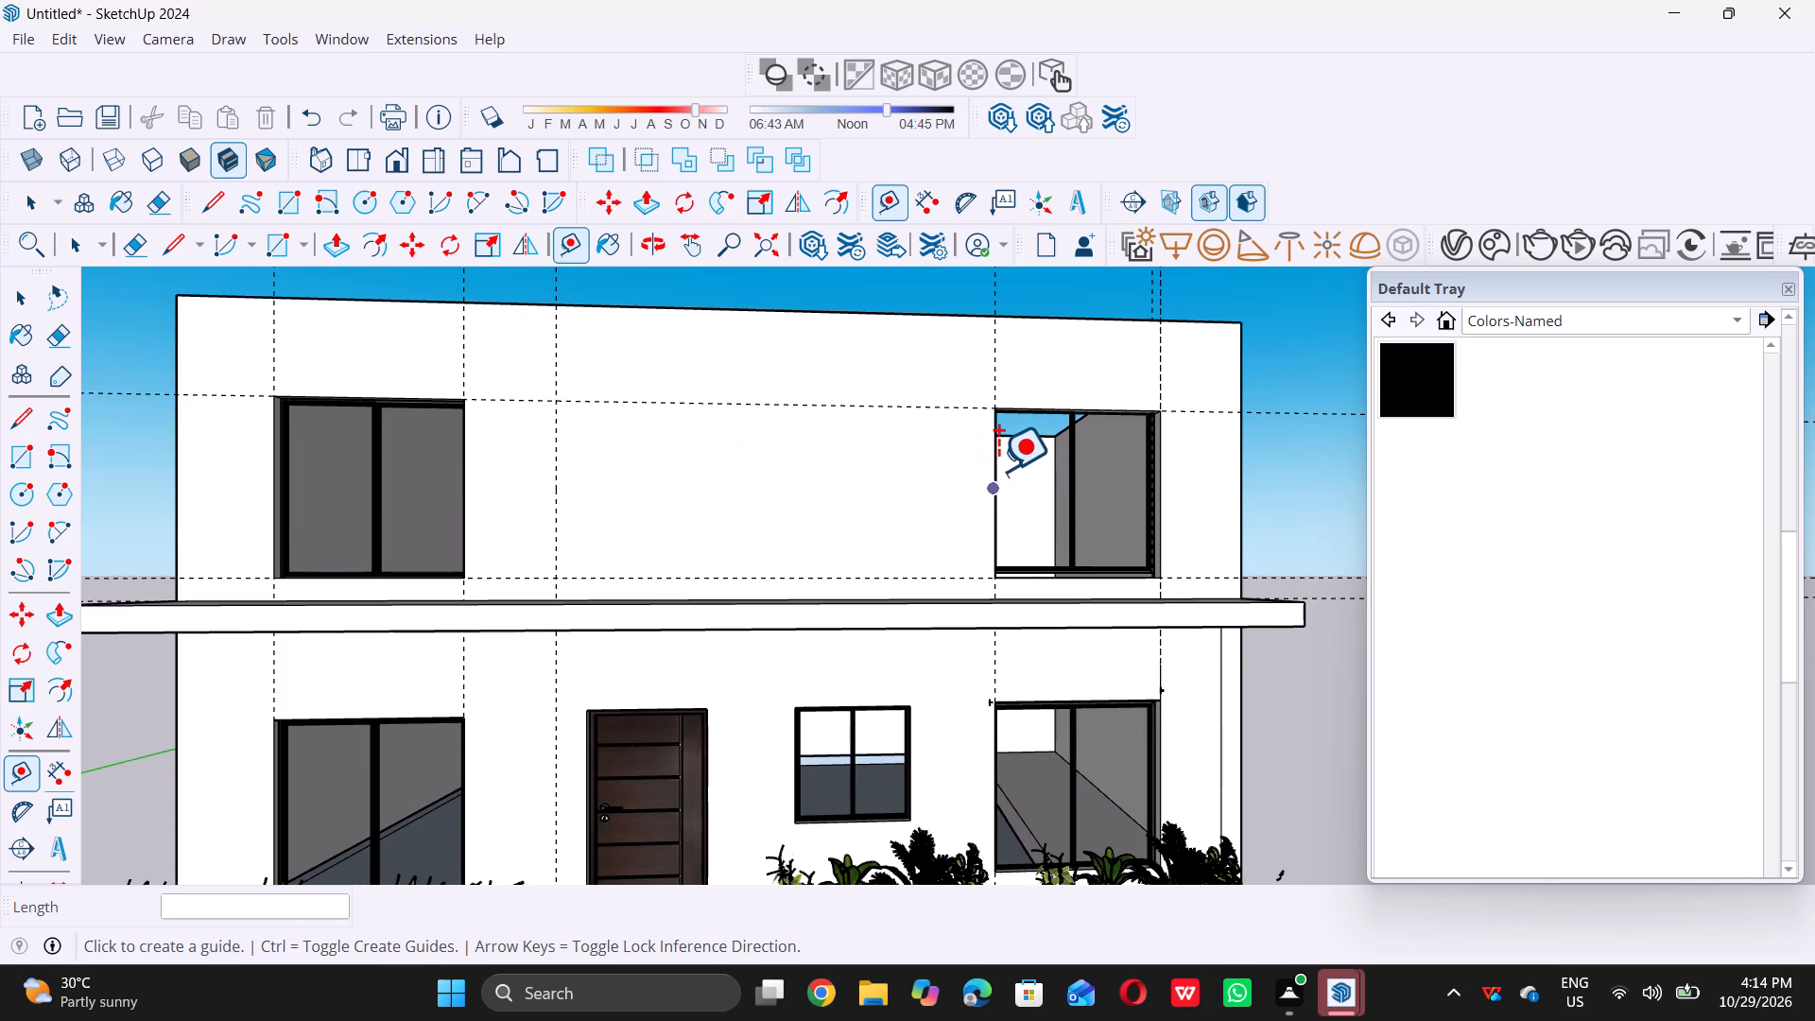
double_click(998, 470)
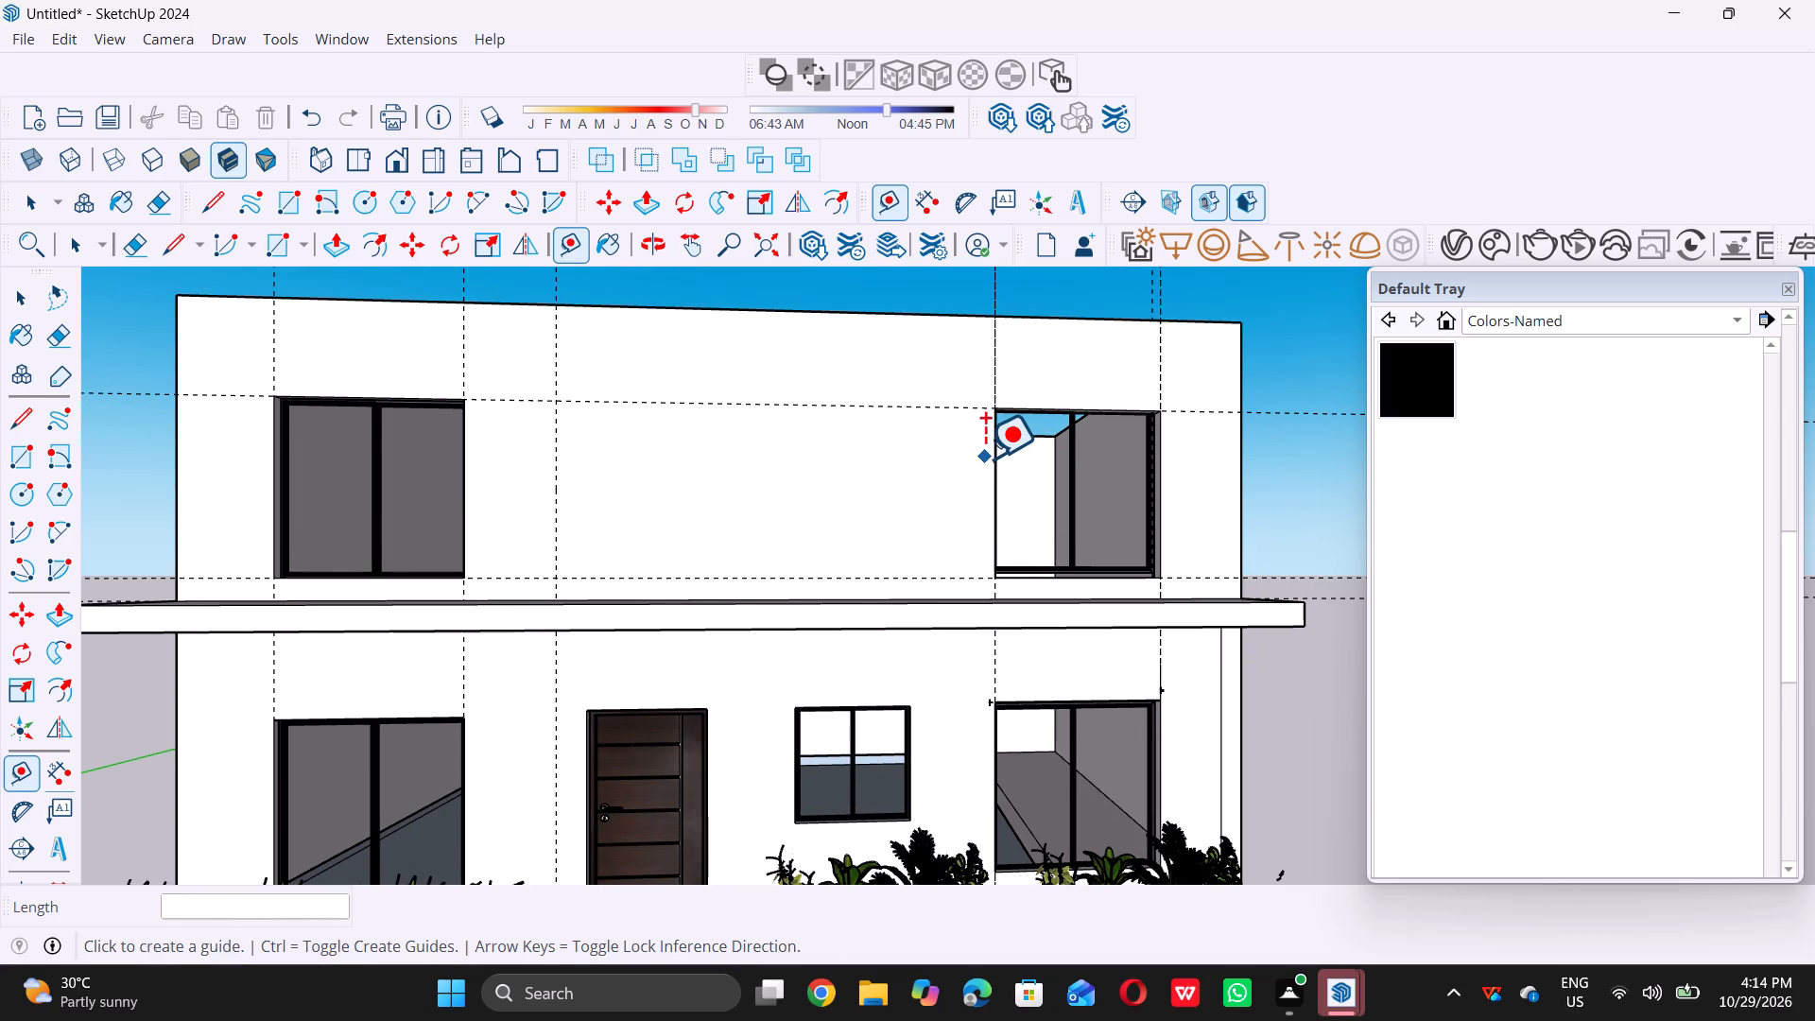
key("space")
key("t")
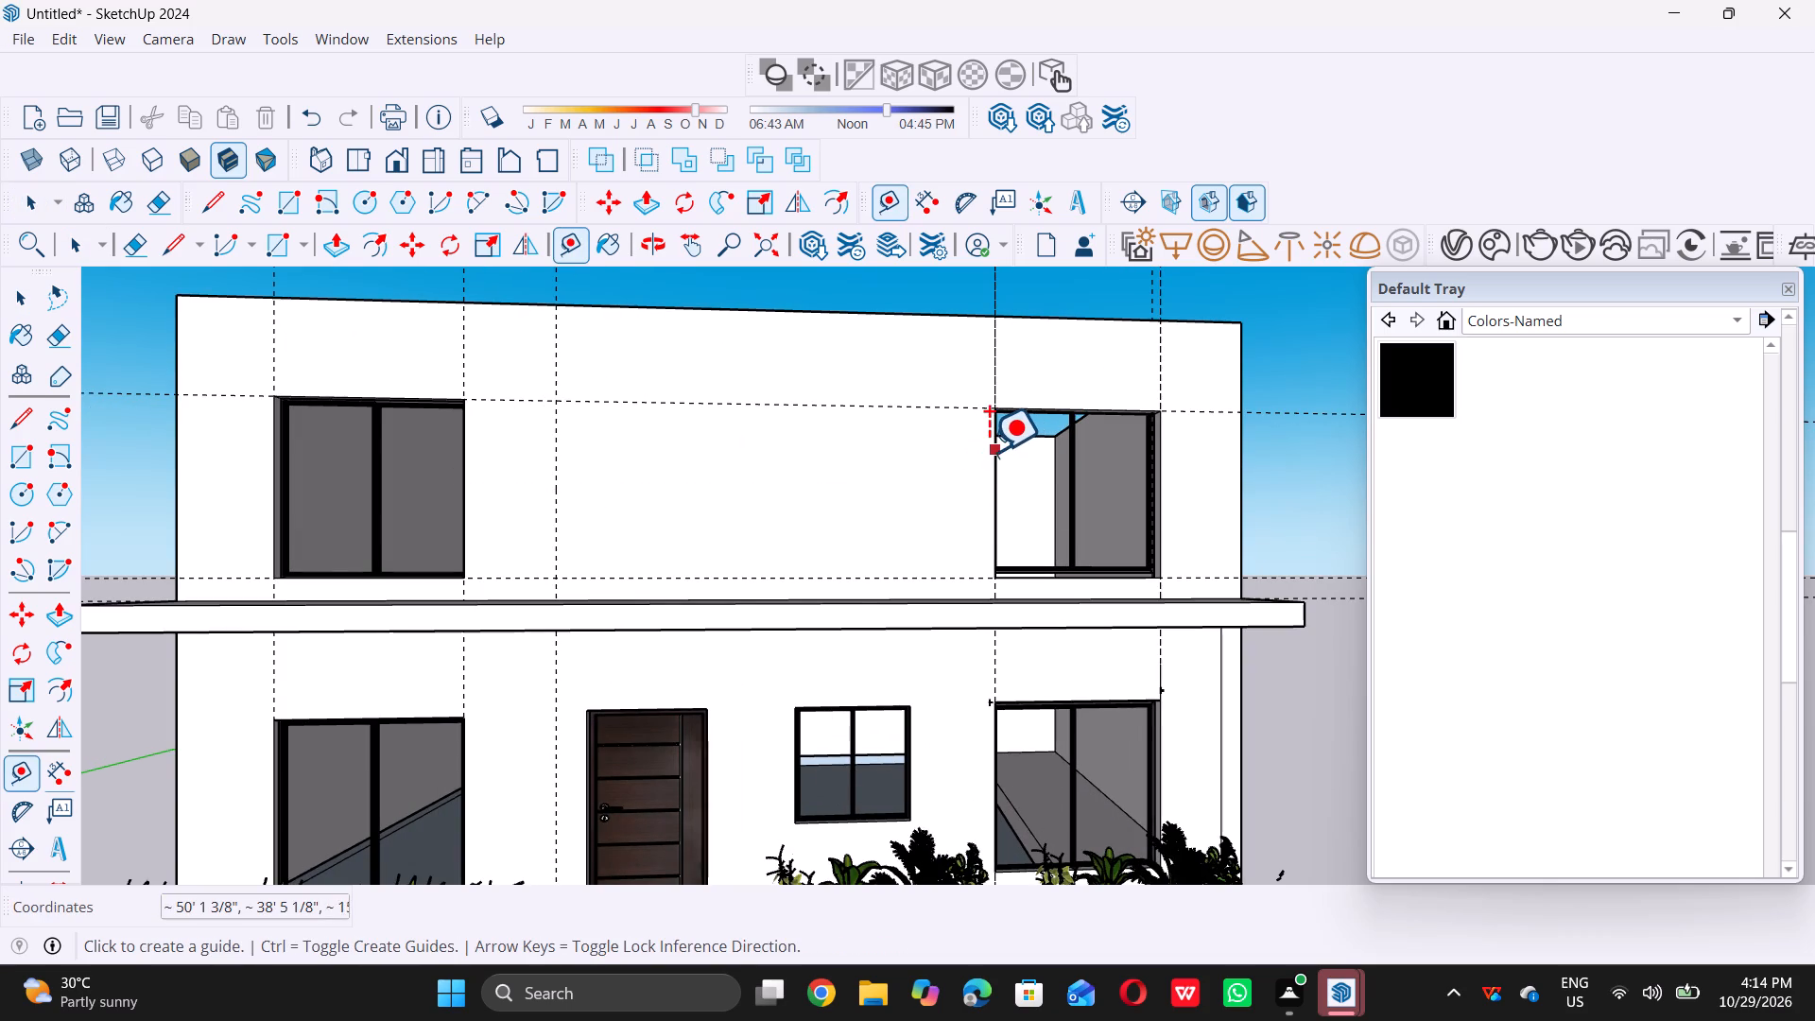
left_click(988, 450)
key("space")
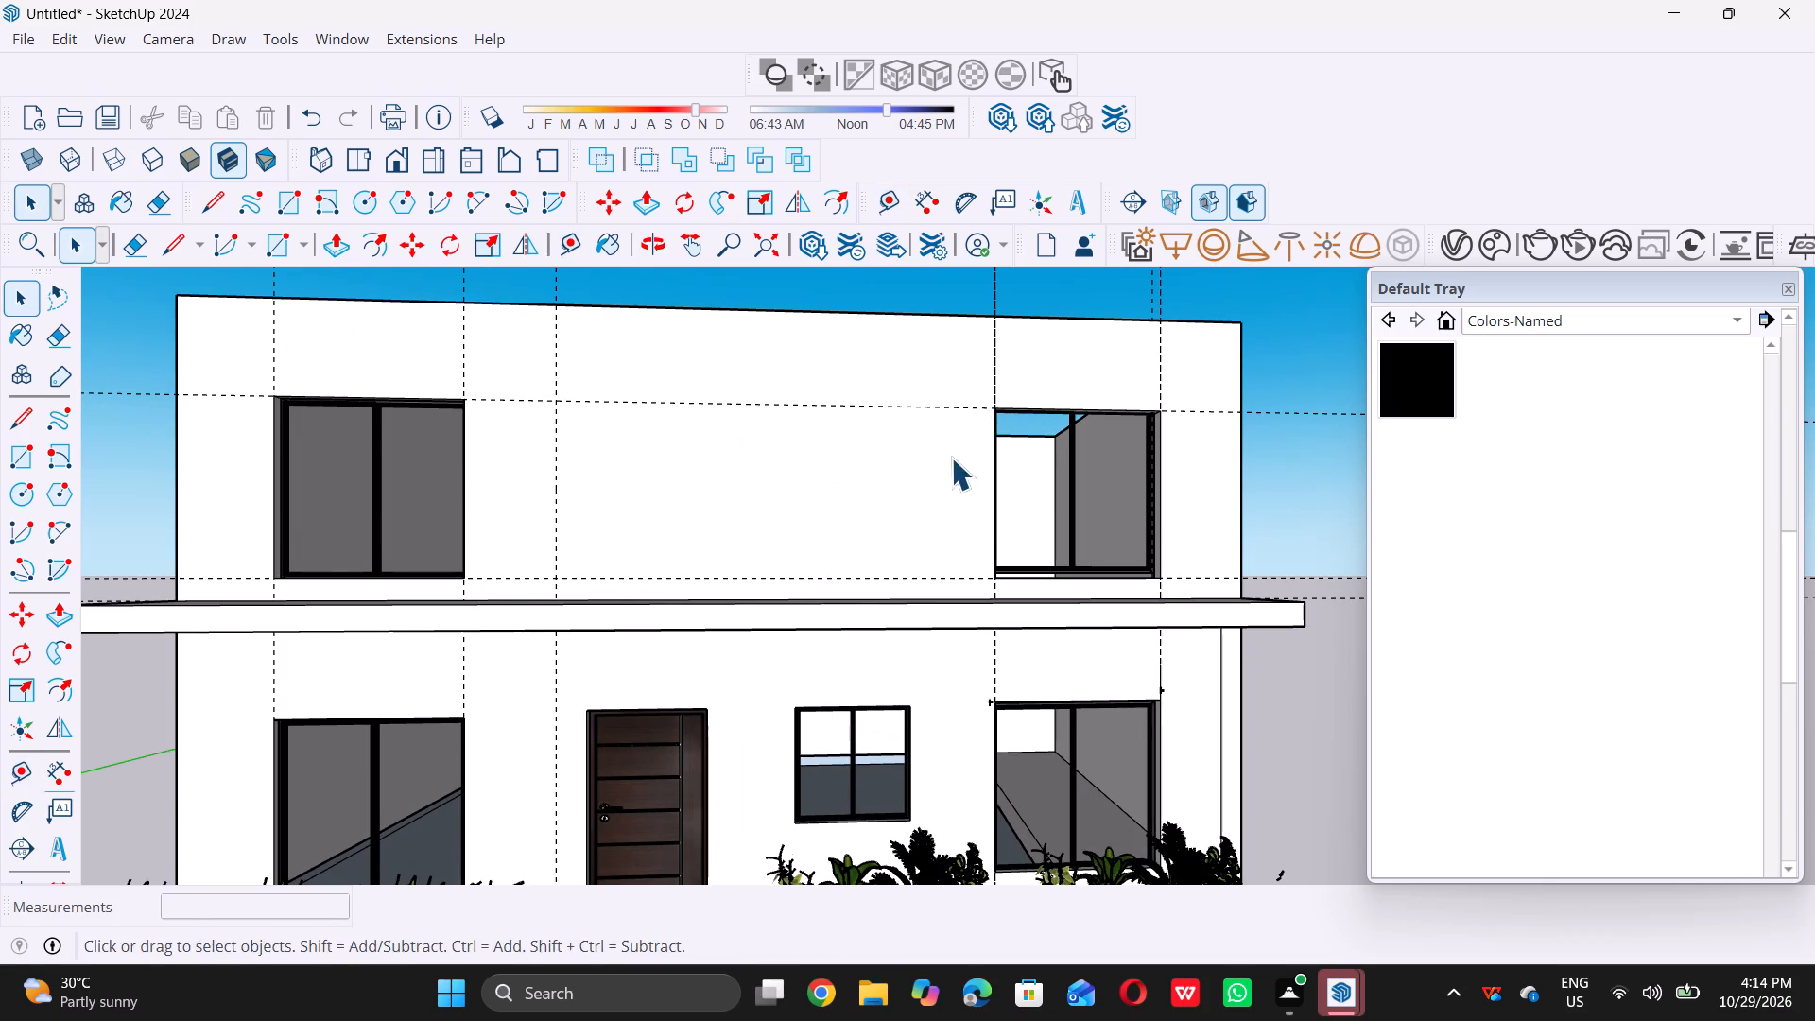
key("t")
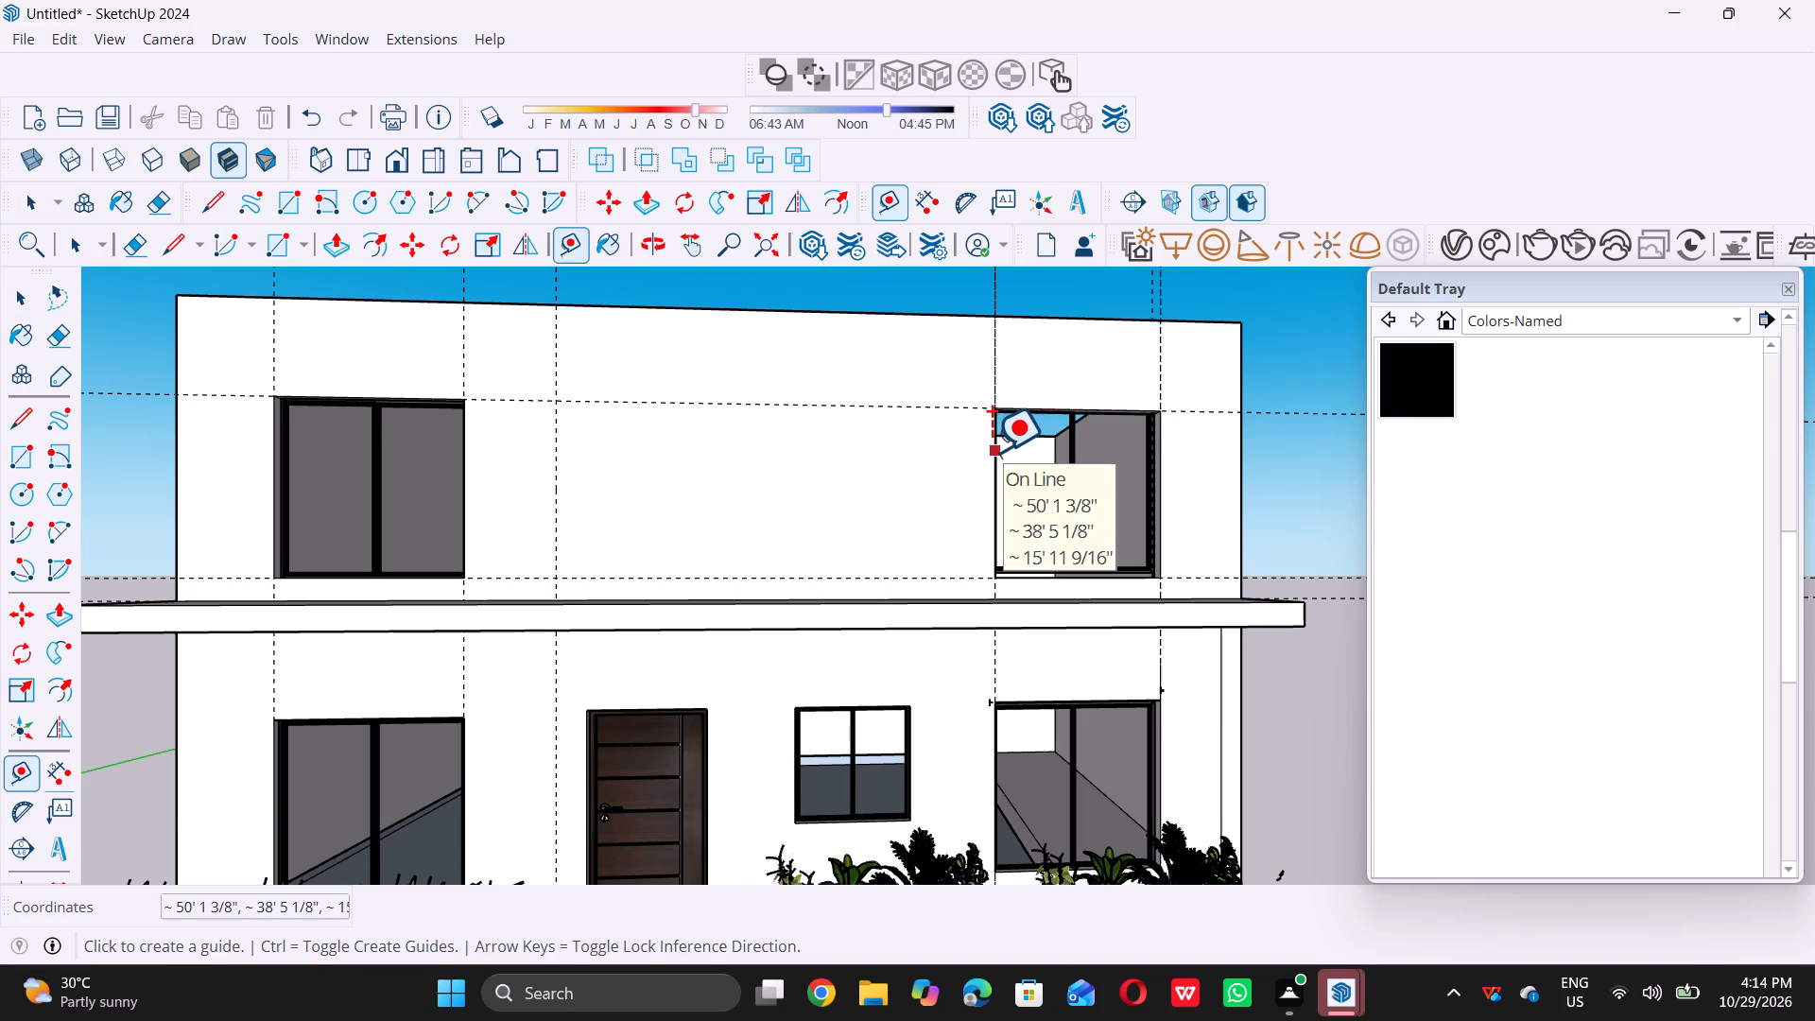
left_click(992, 451)
key("3")
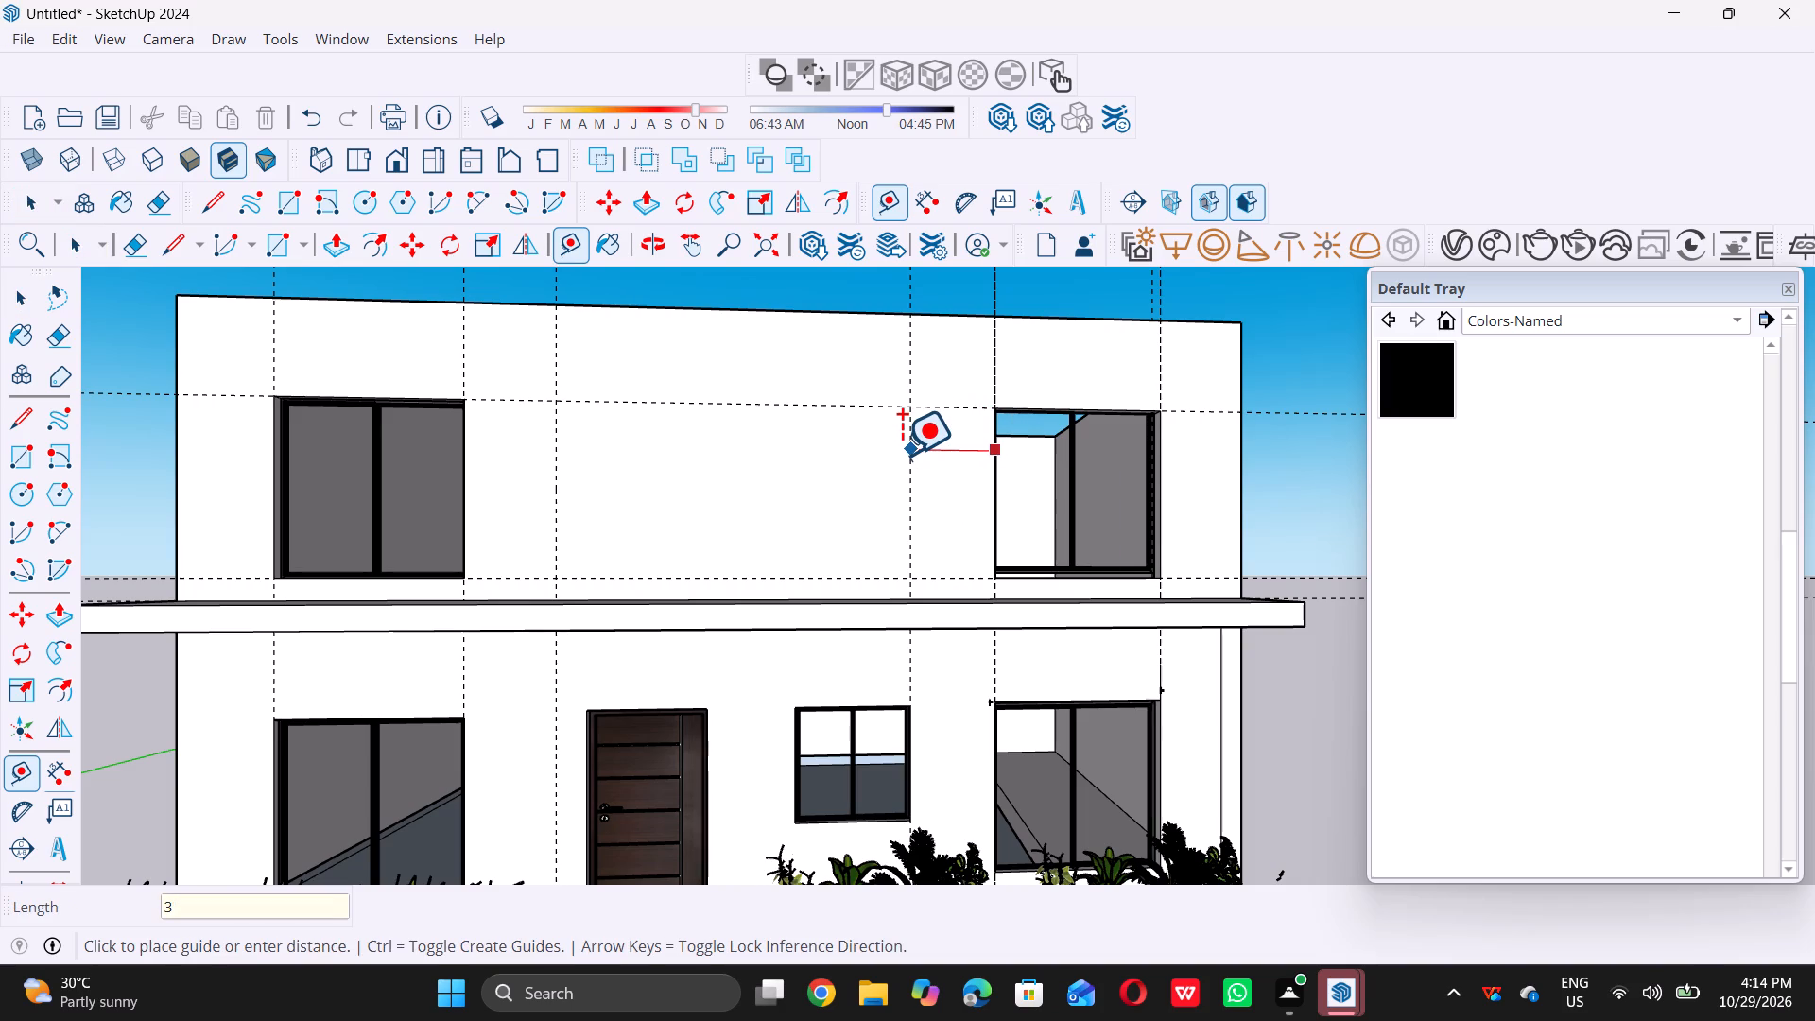
key("apostrophe")
key("Return")
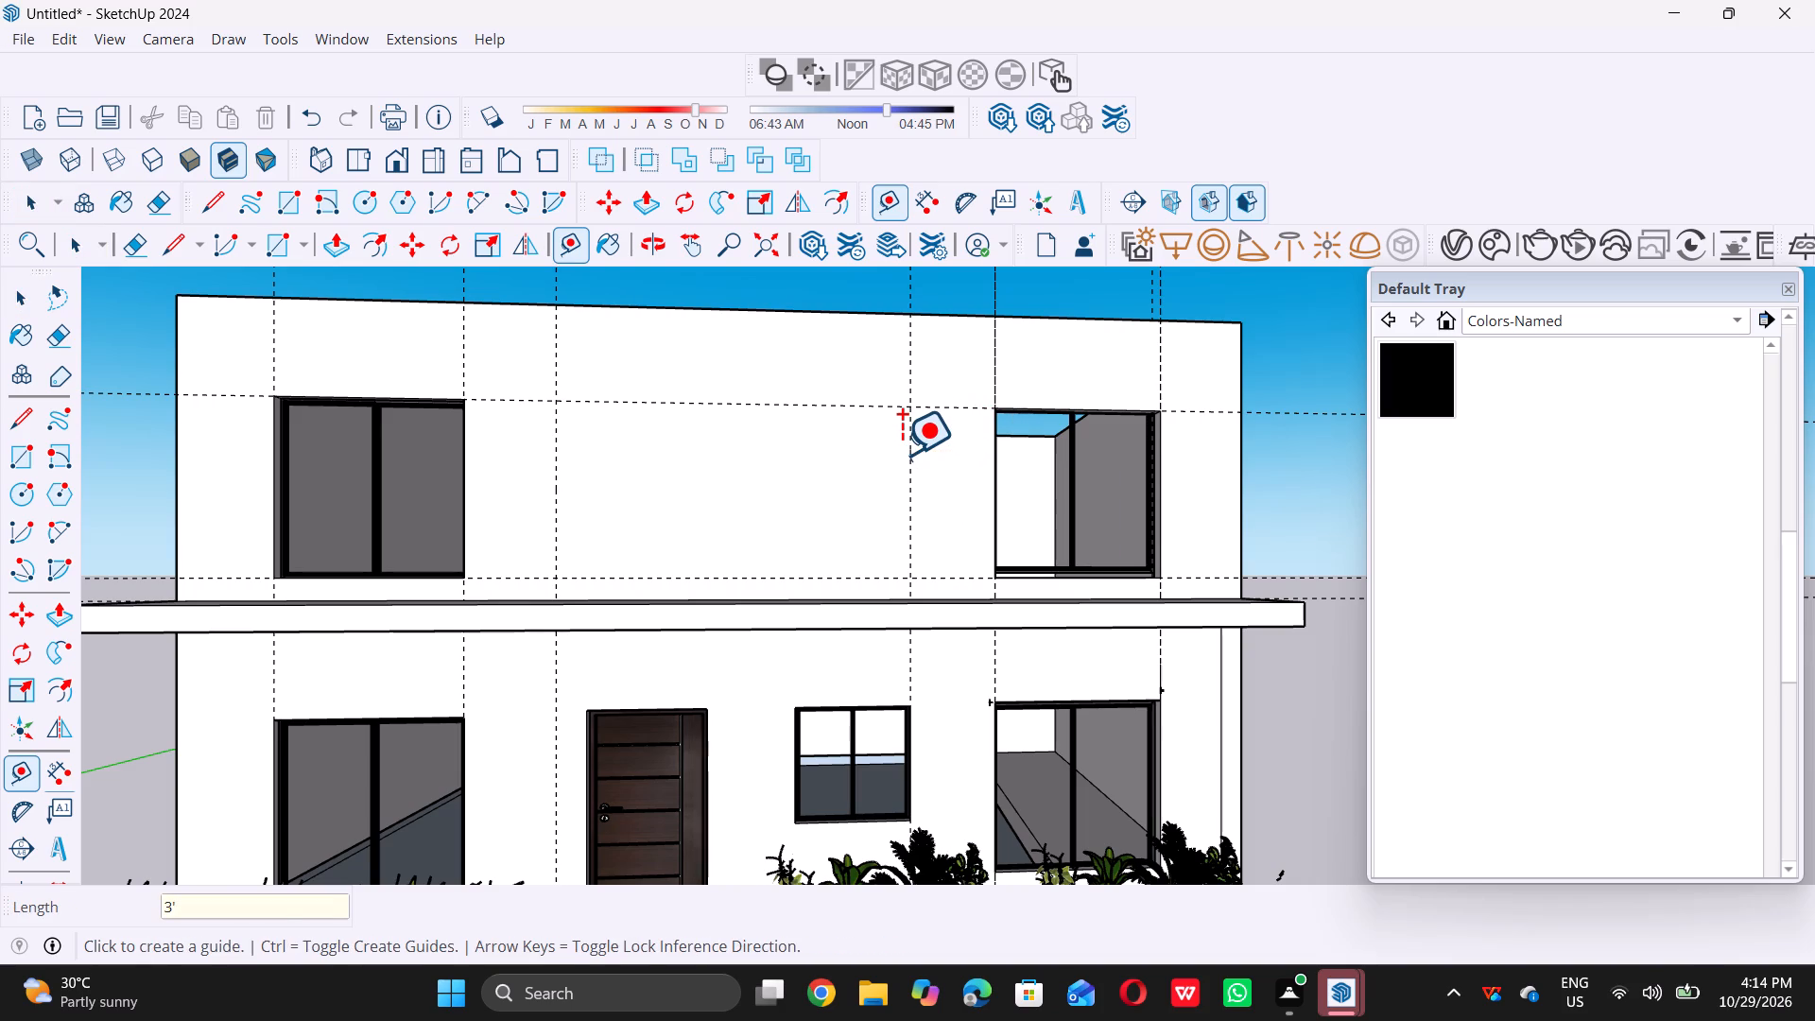
key("space")
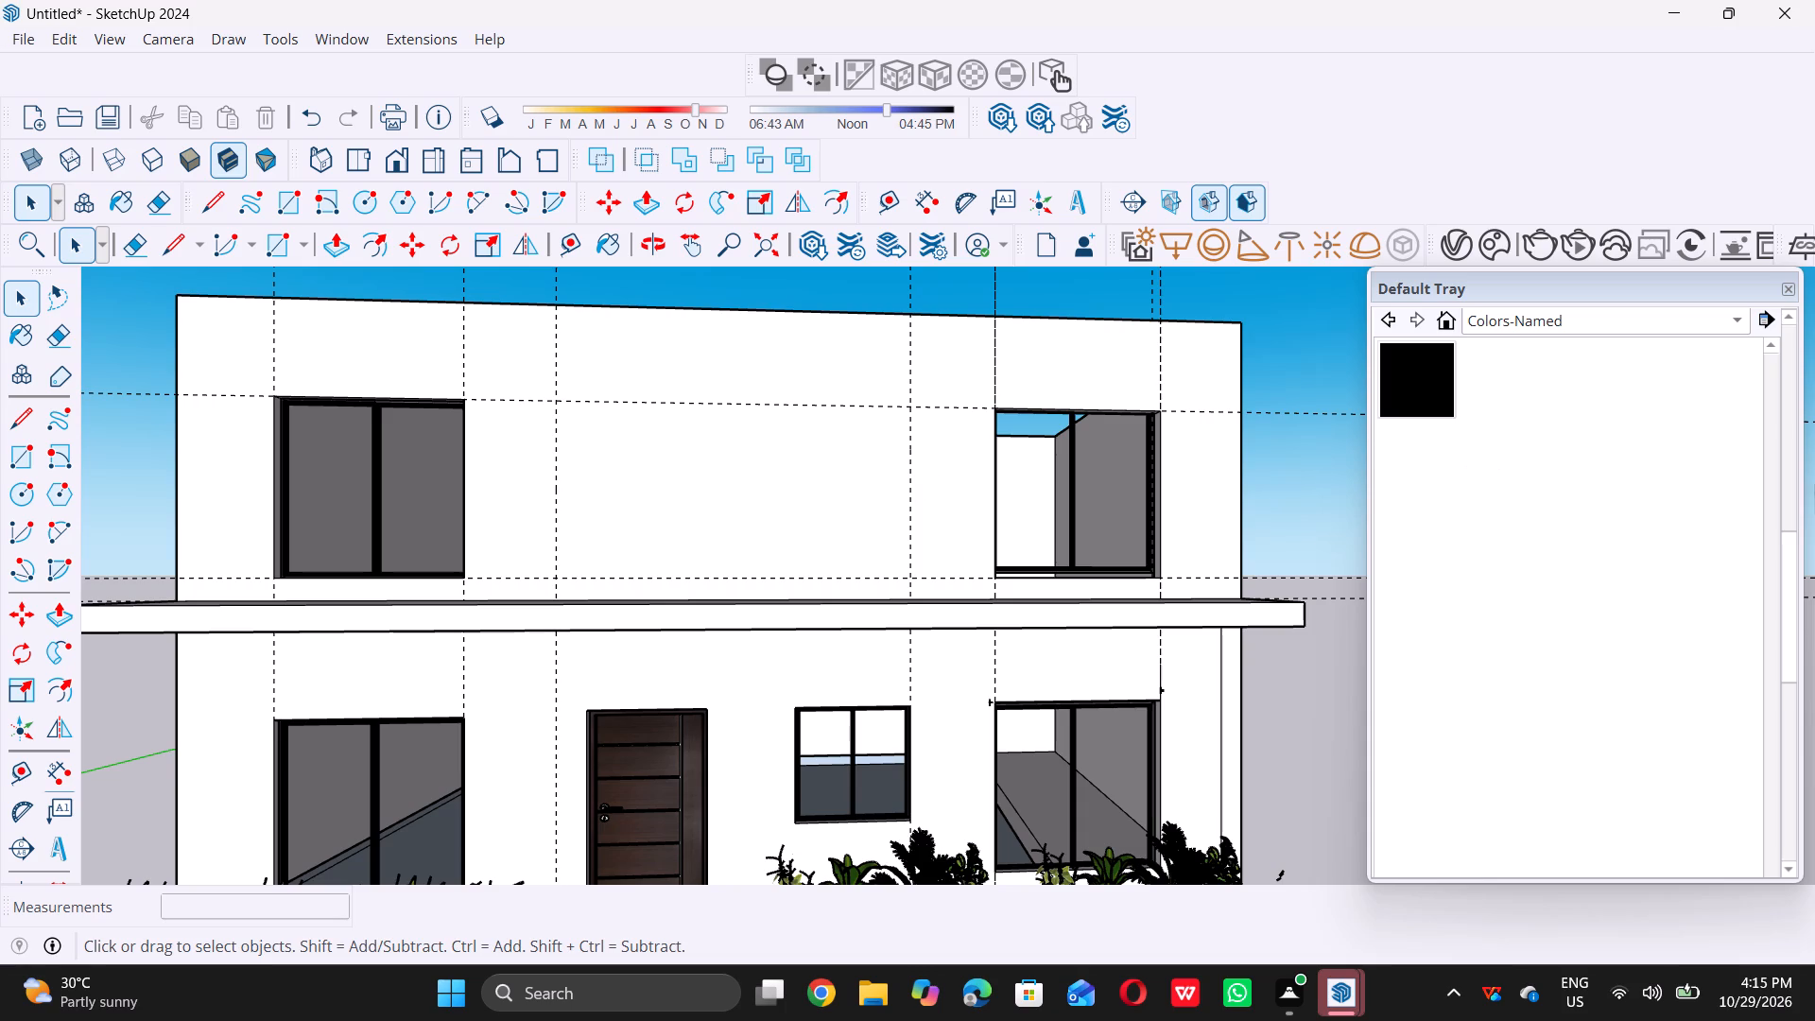
Draw a 12' by 9' 3" rectangle on the upper wall between the two new guides, from the roof edge down to the window-sill guide.
middle_click_drag(683, 497, 609, 499)
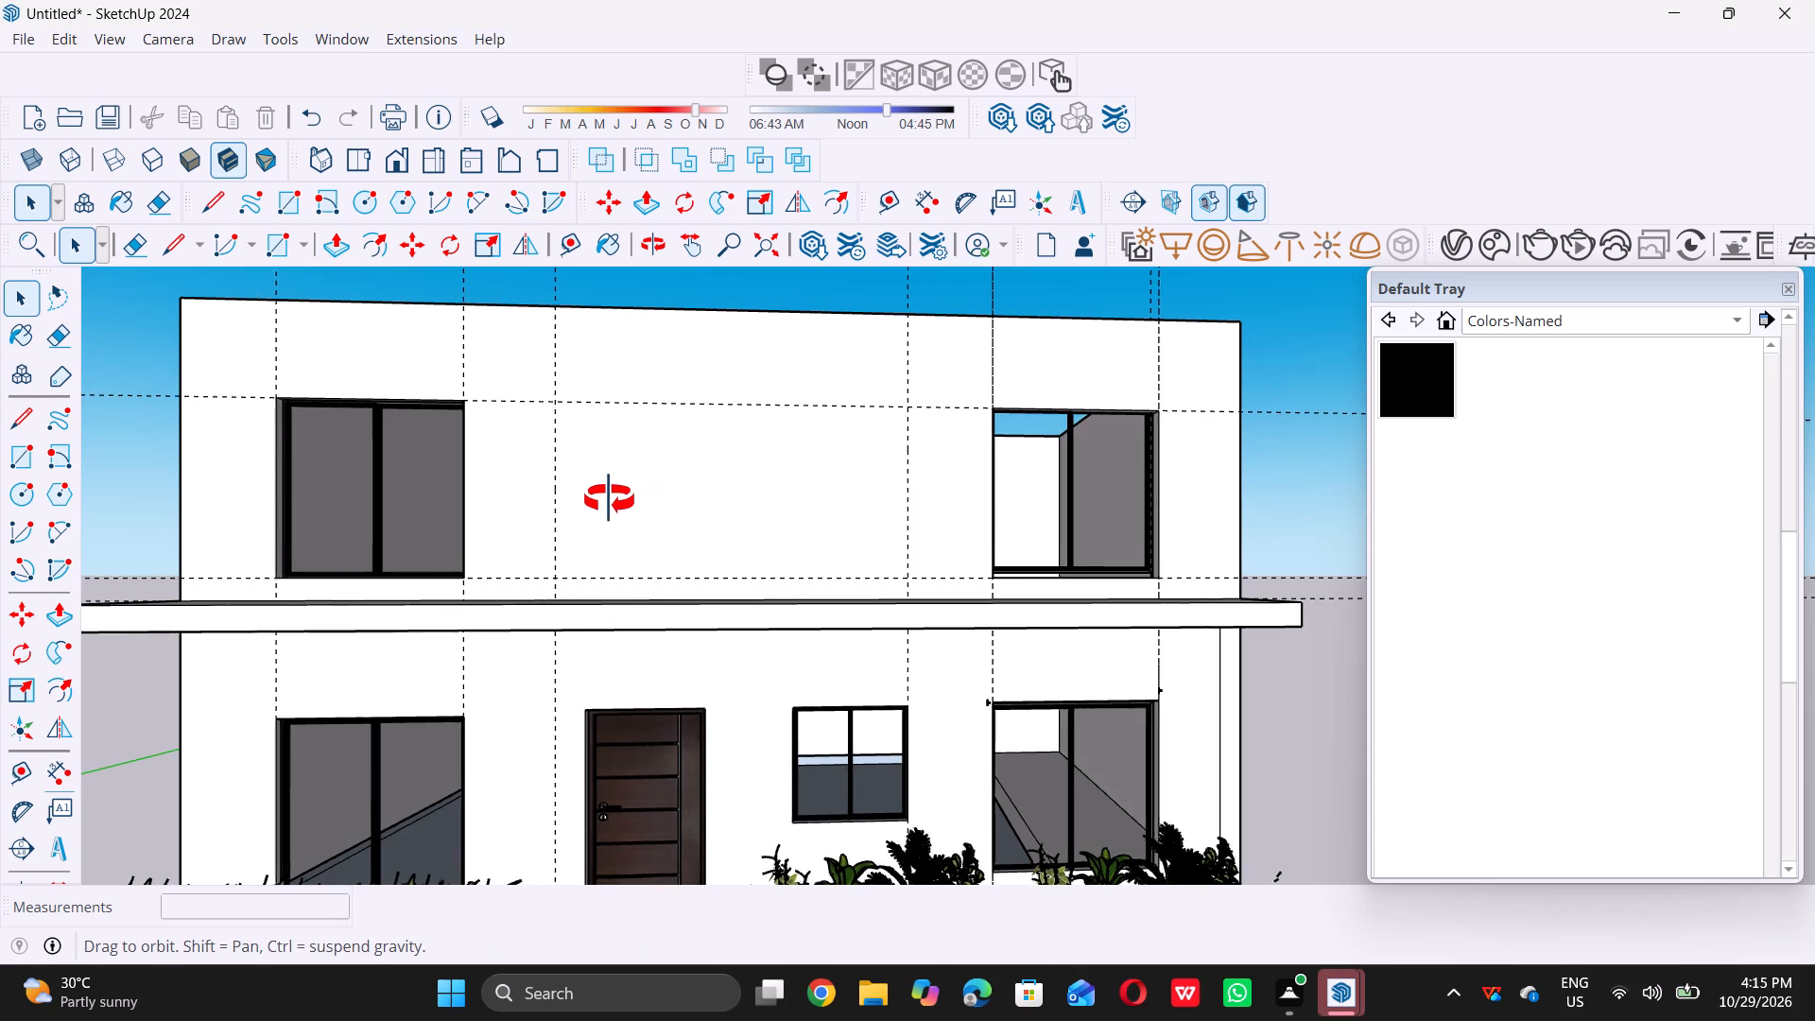
middle_click_drag(609, 499, 634, 494)
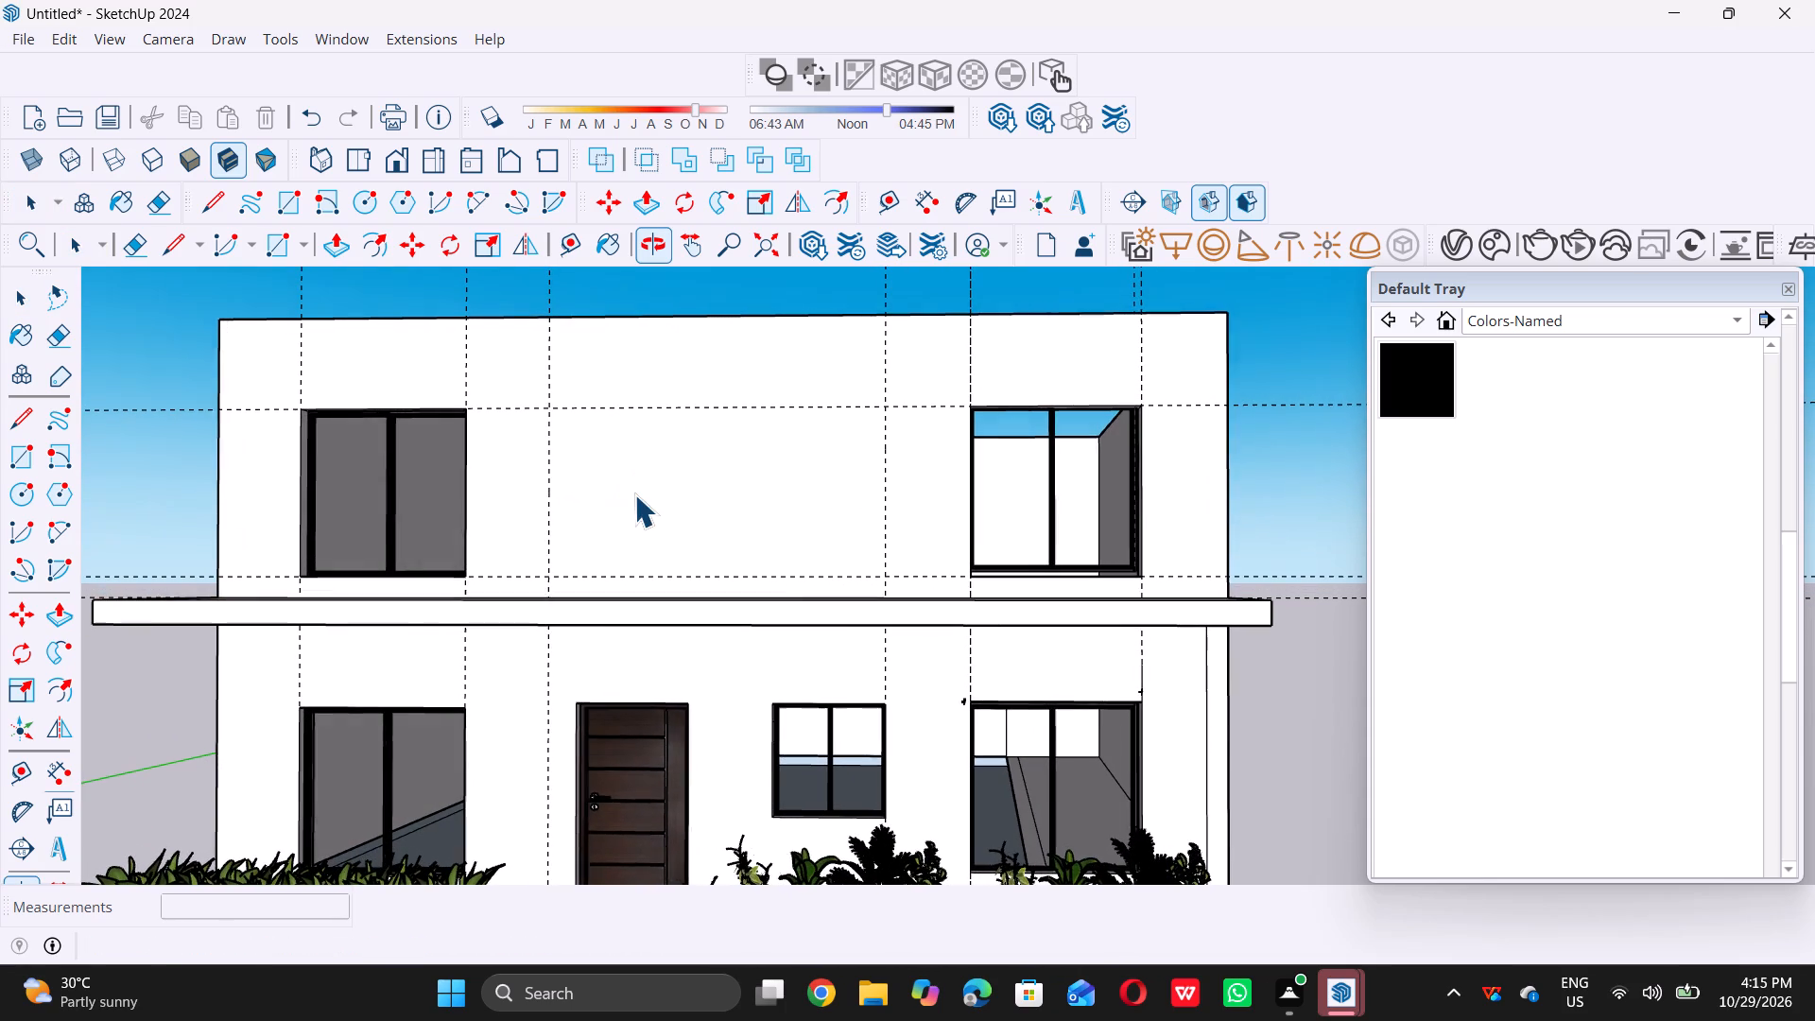
key("r")
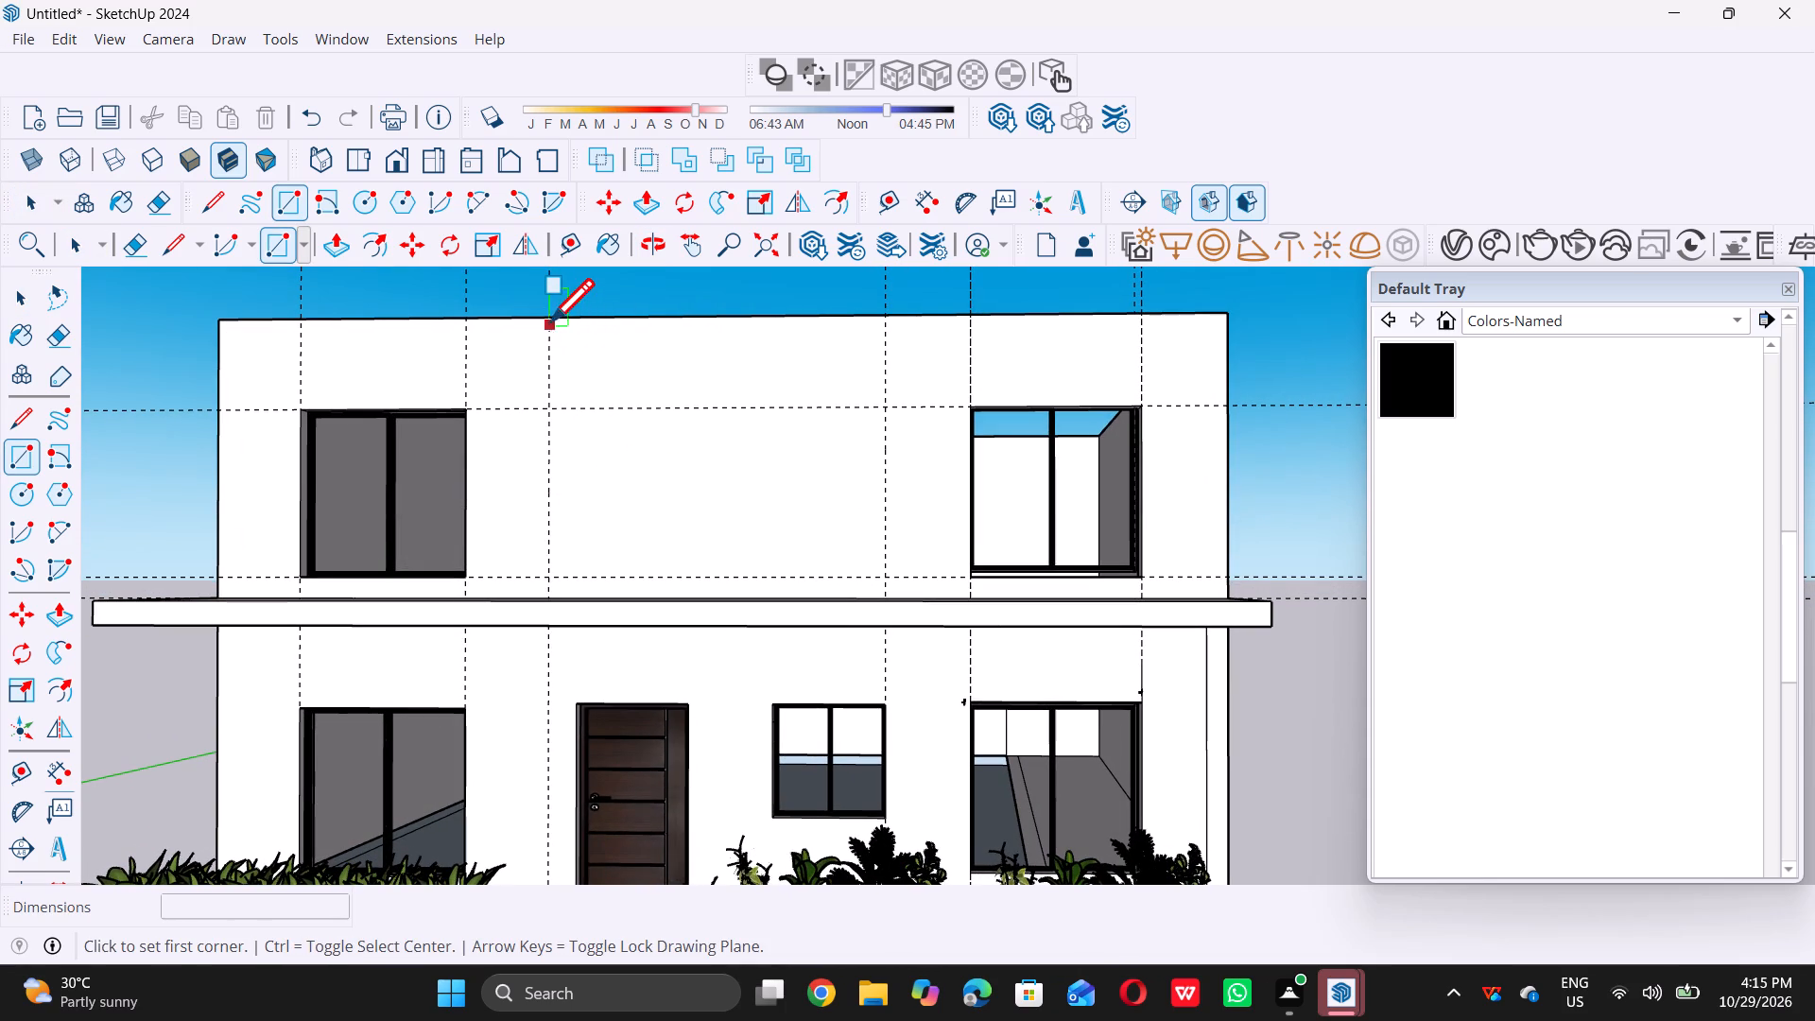
left_click(548, 319)
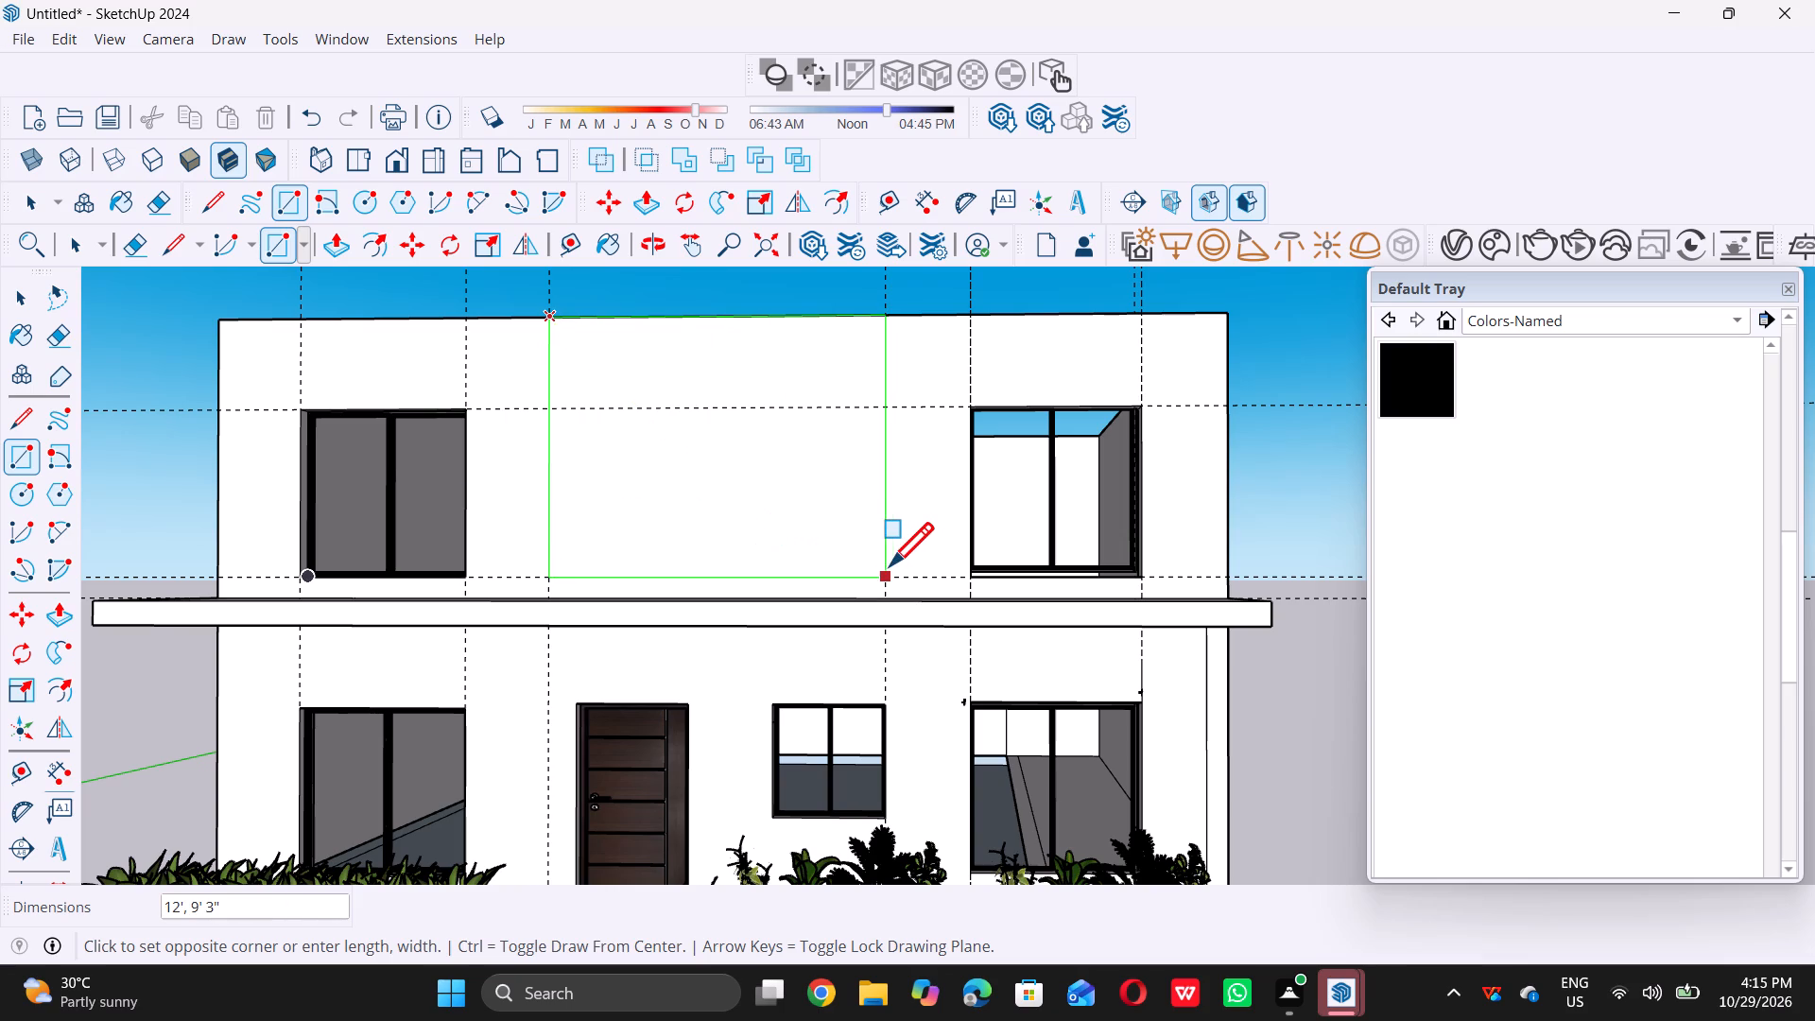
left_click(890, 569)
key("space")
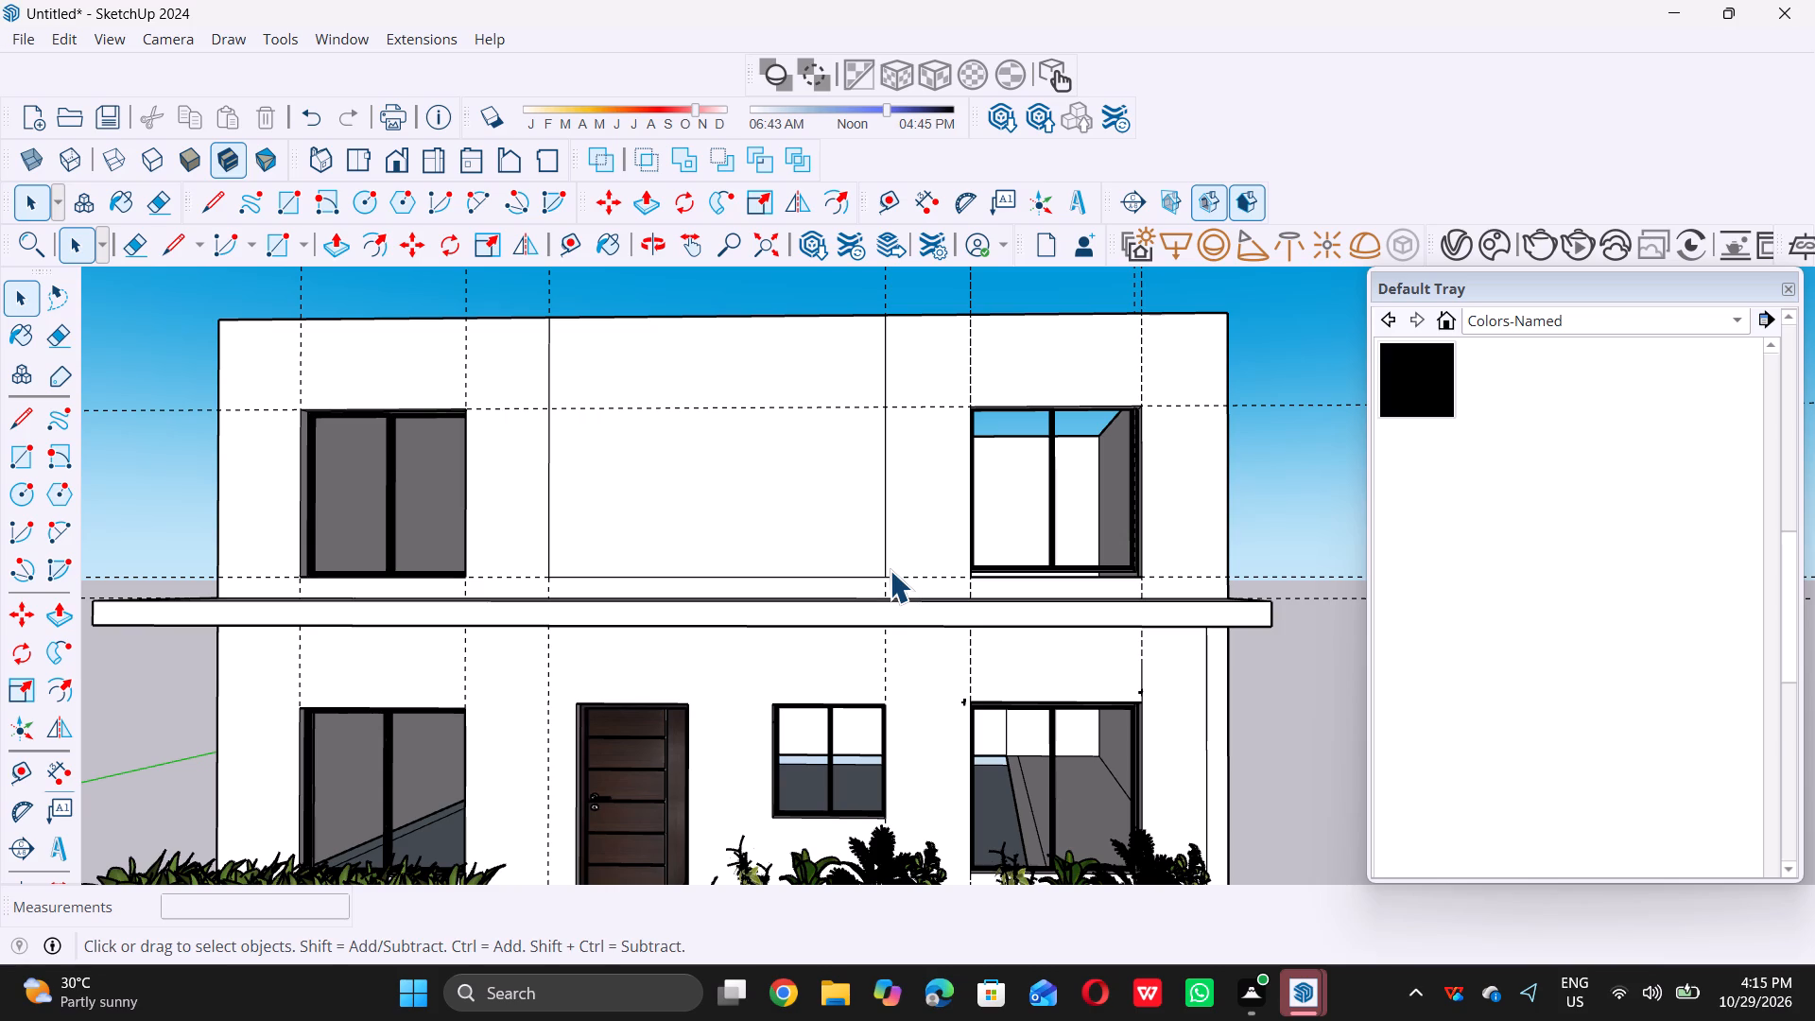
Divide the central upper-wall rectangle into two equal halves with a 9' 3" vertical line from its top midpoint to its bottom edge.
key("t")
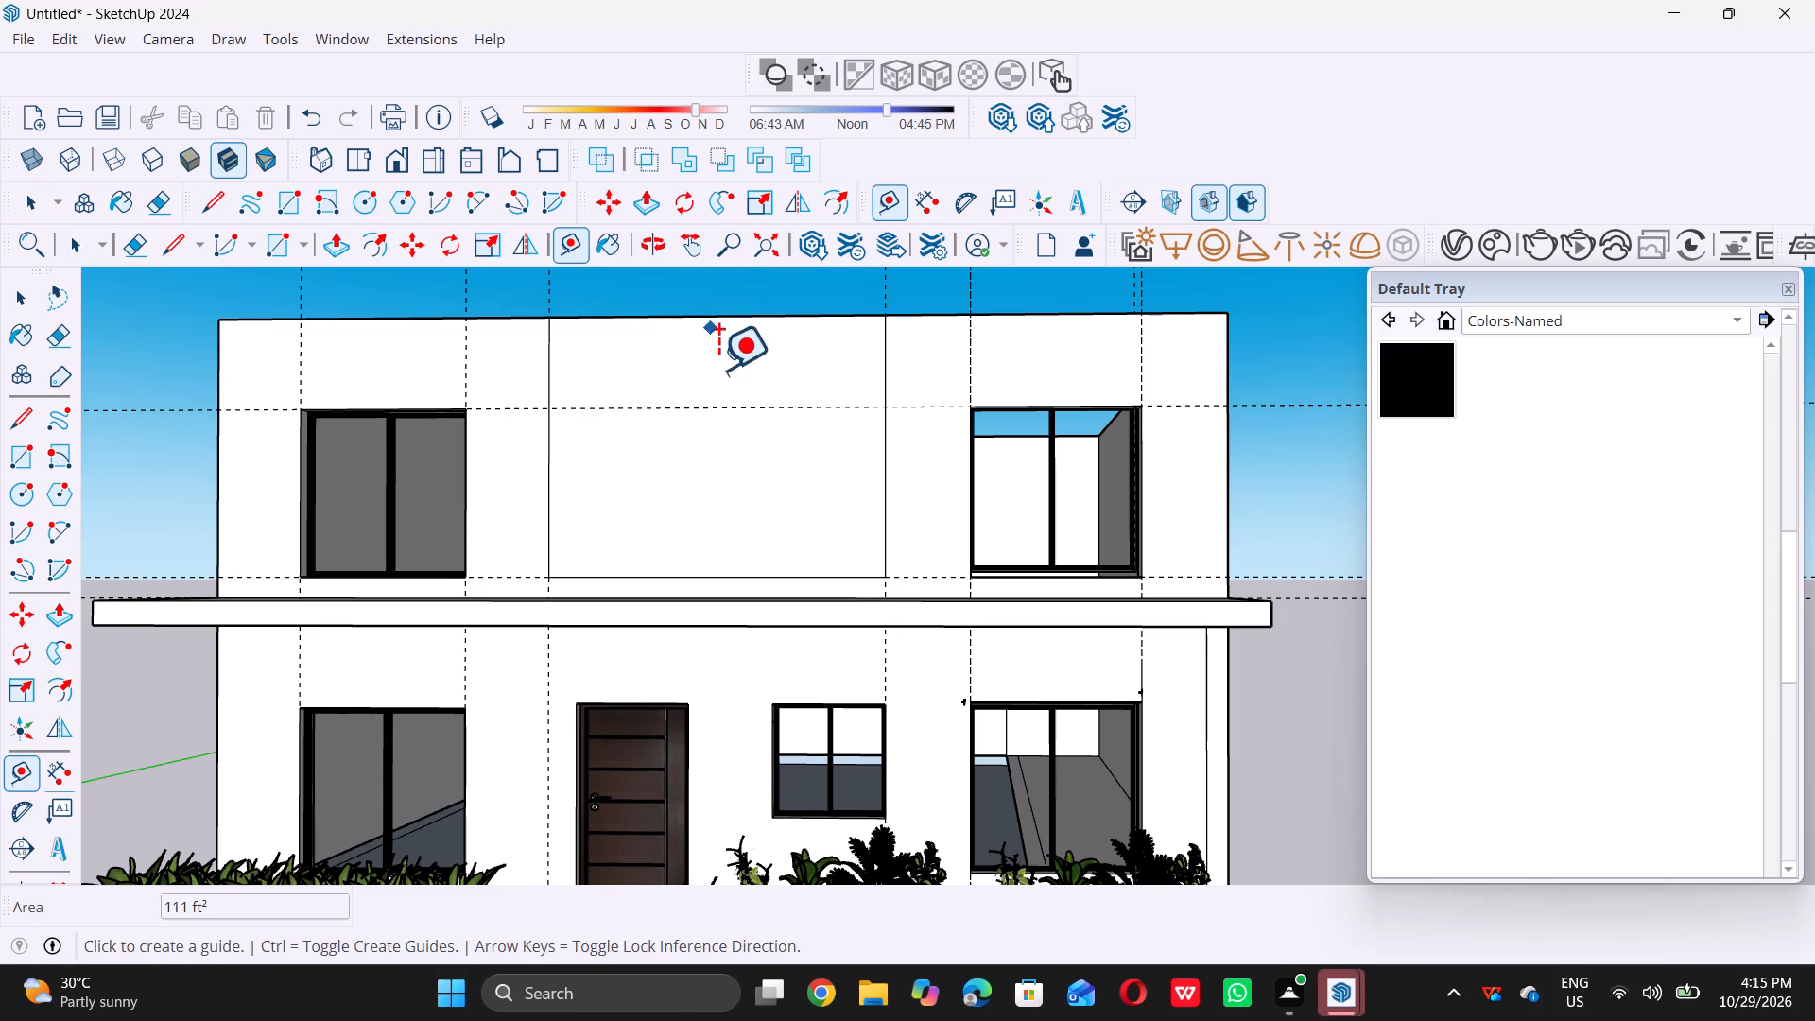
key("space")
key("l")
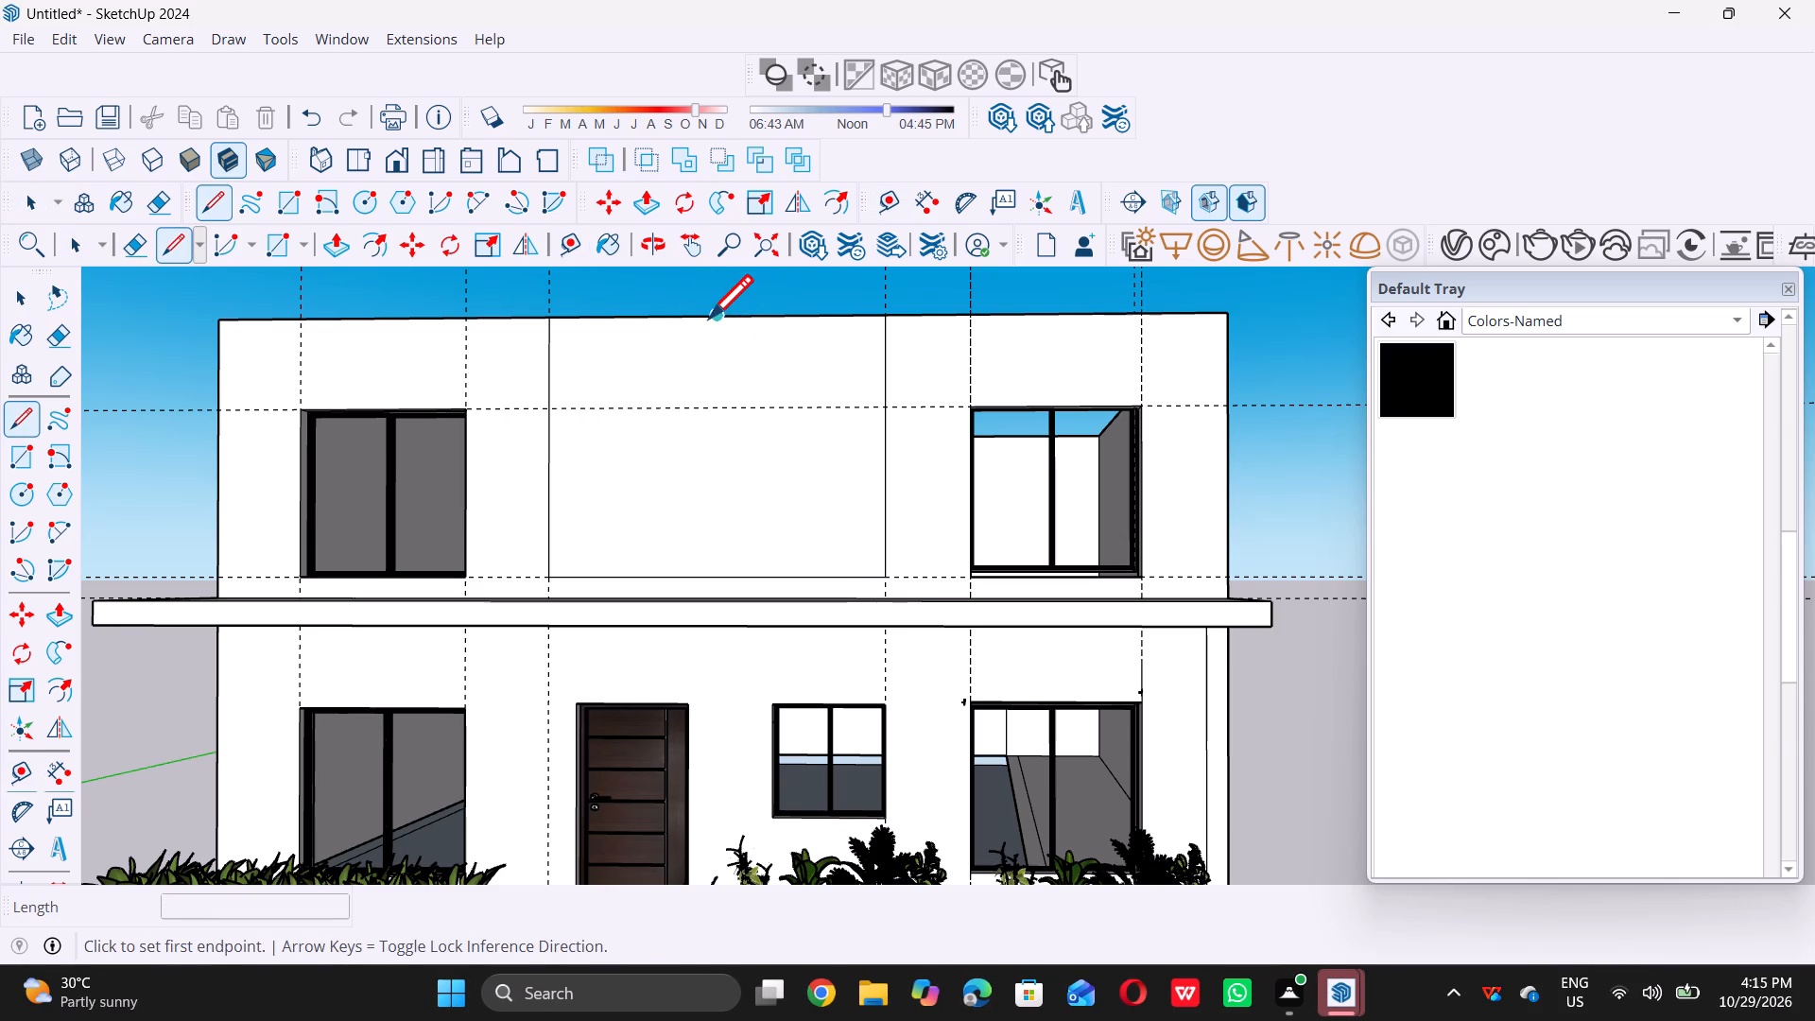
left_click(717, 314)
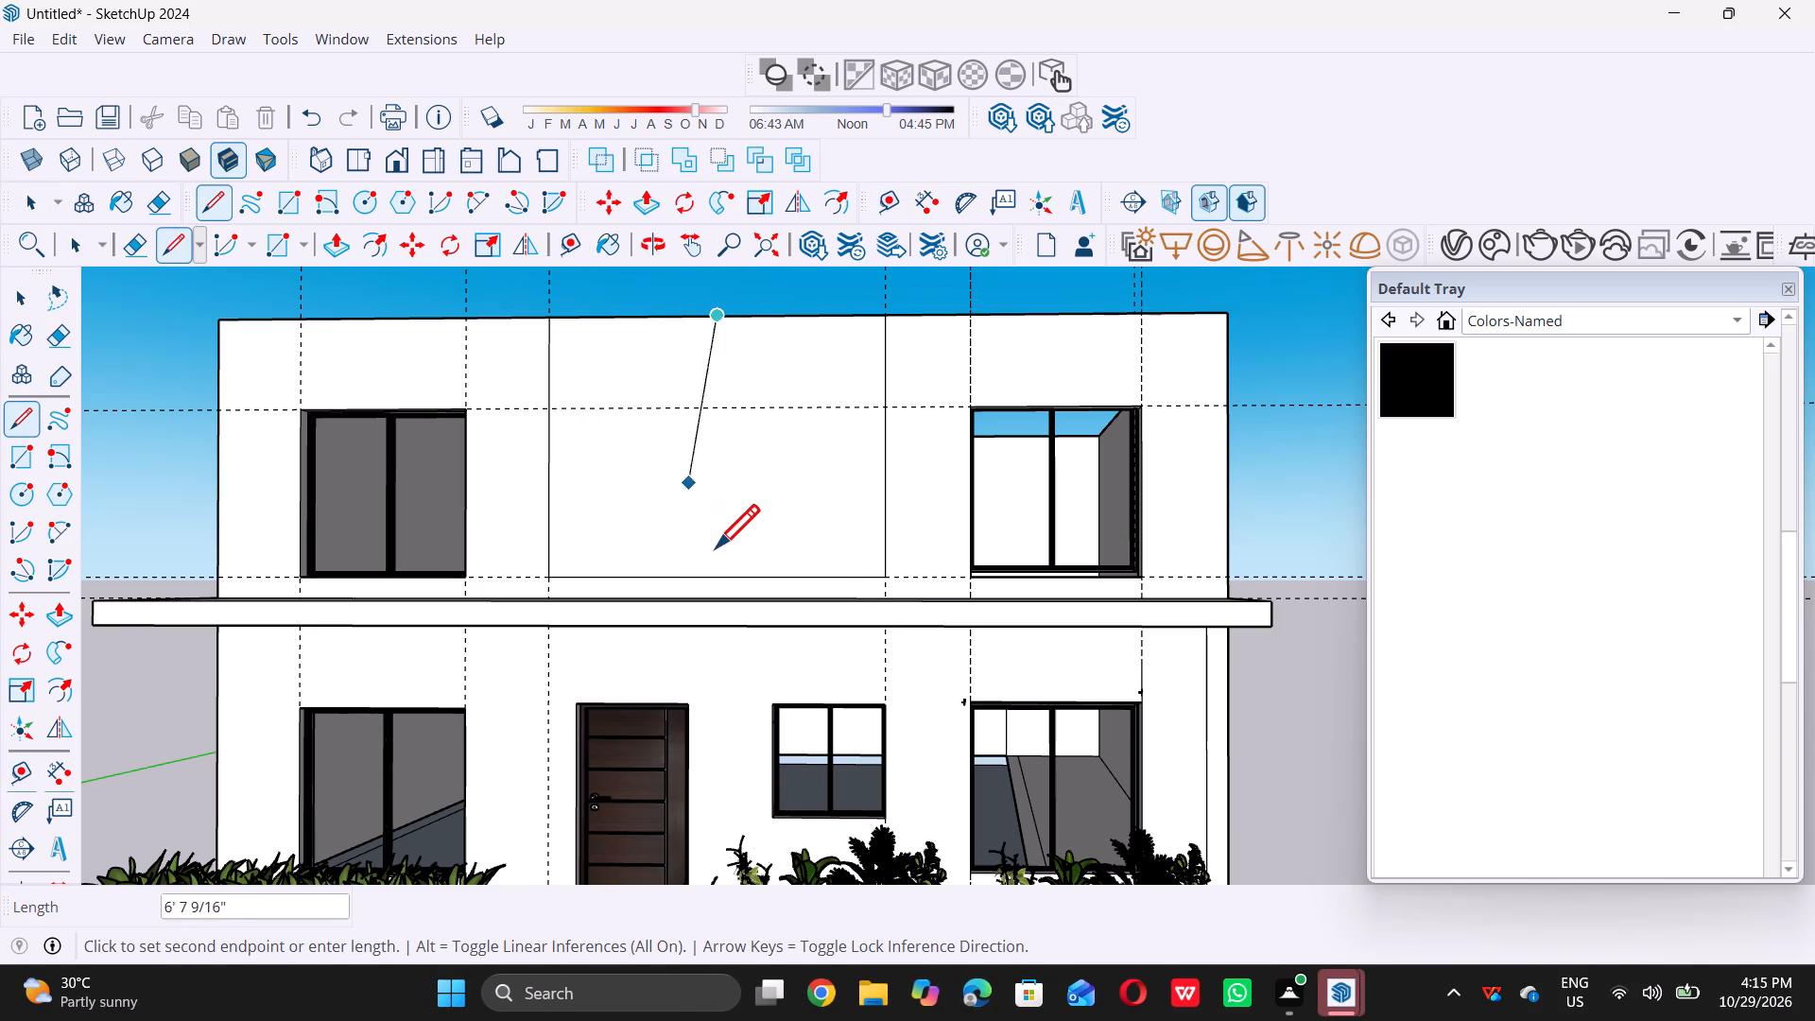
double_click(714, 573)
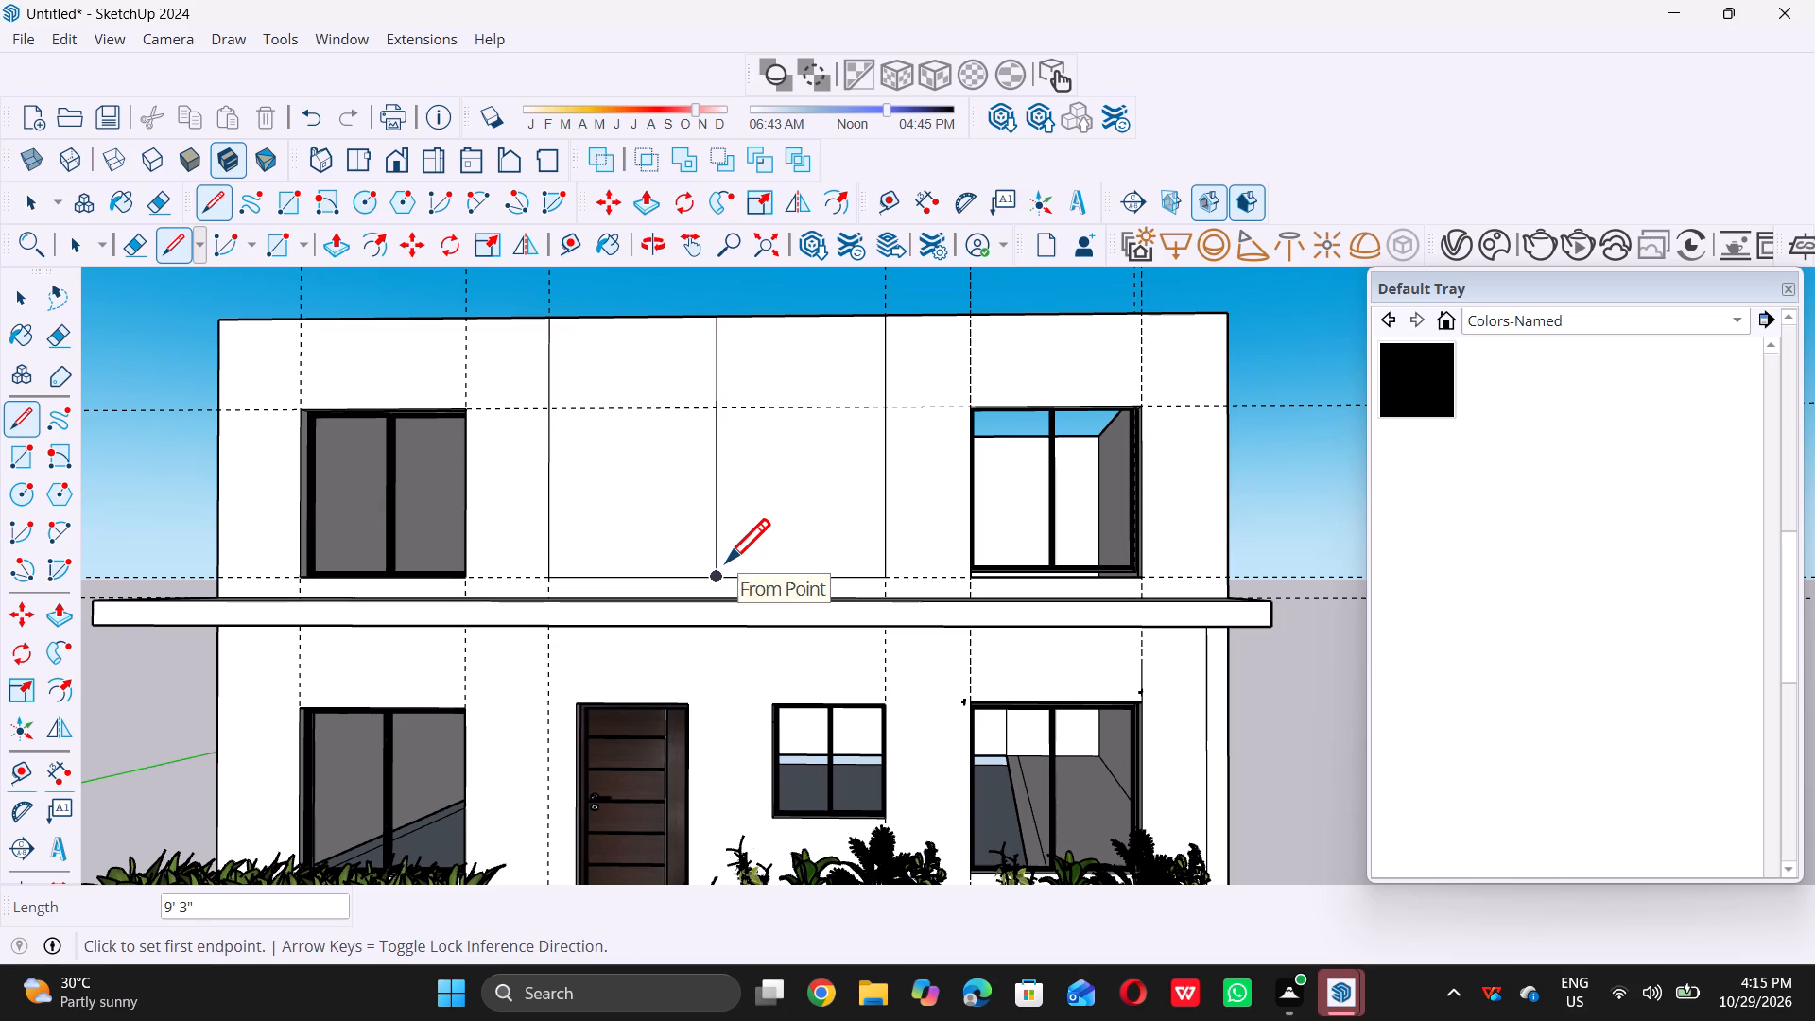
key("space")
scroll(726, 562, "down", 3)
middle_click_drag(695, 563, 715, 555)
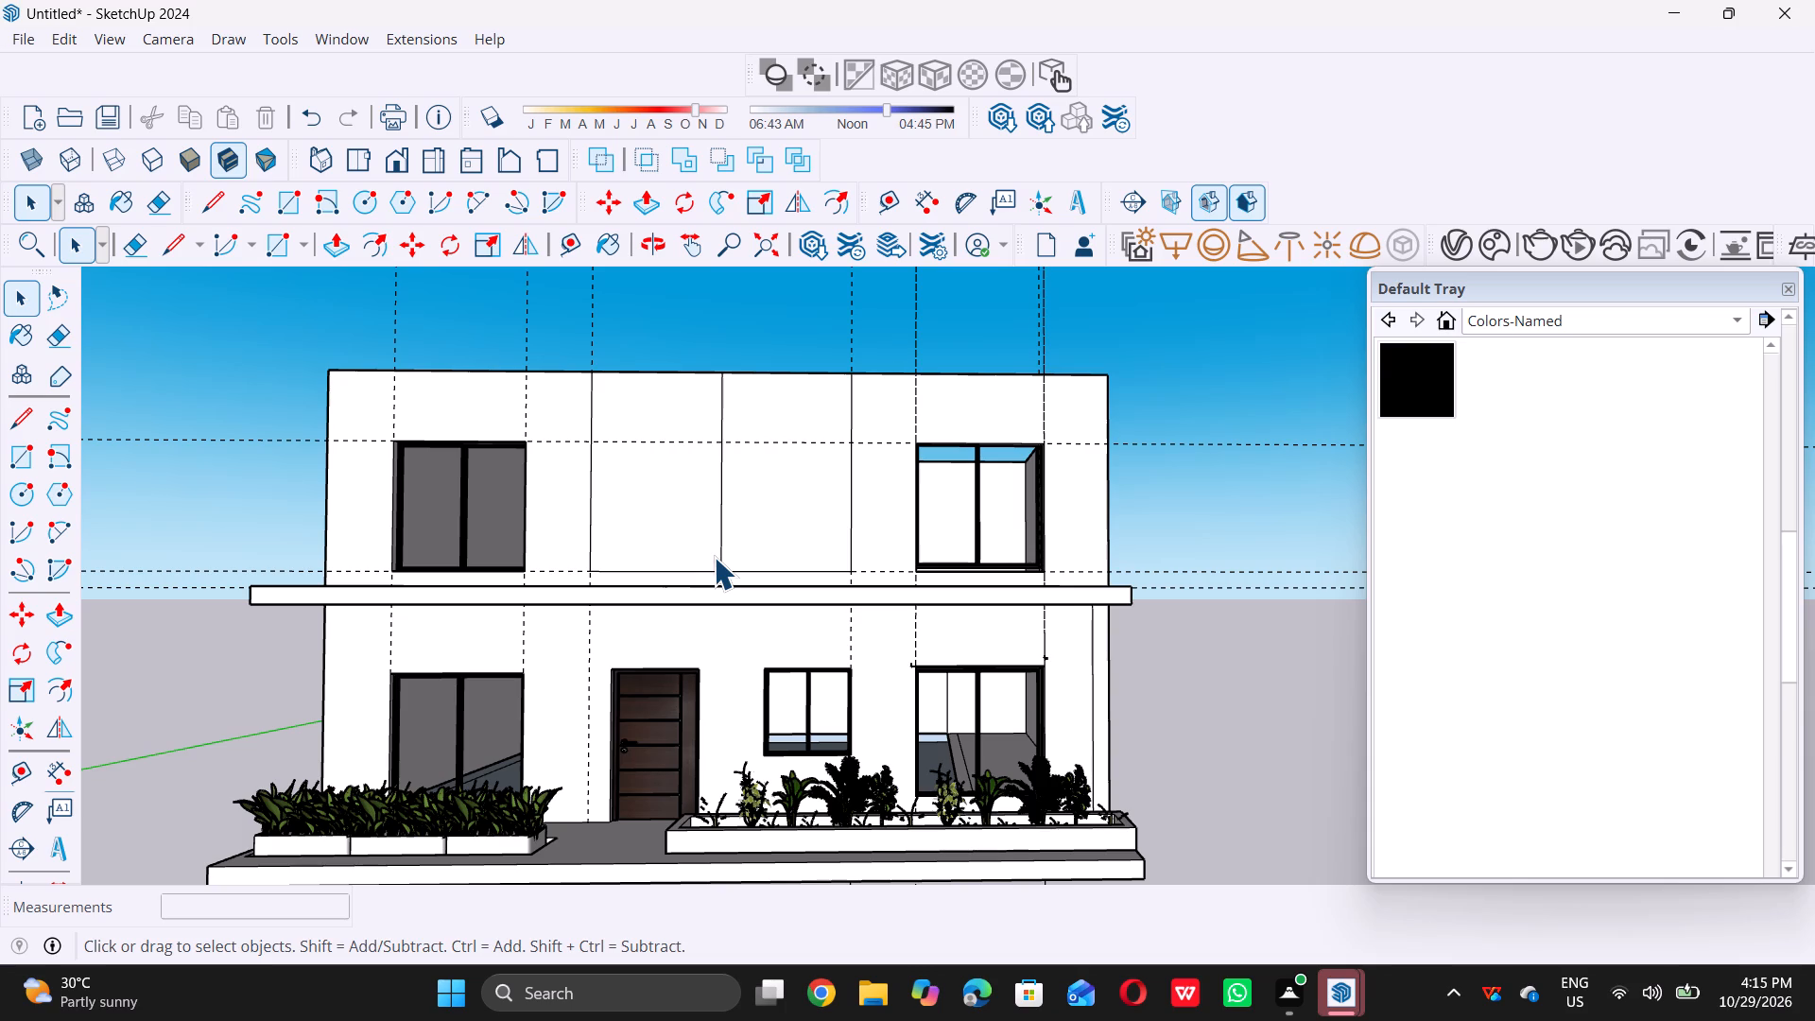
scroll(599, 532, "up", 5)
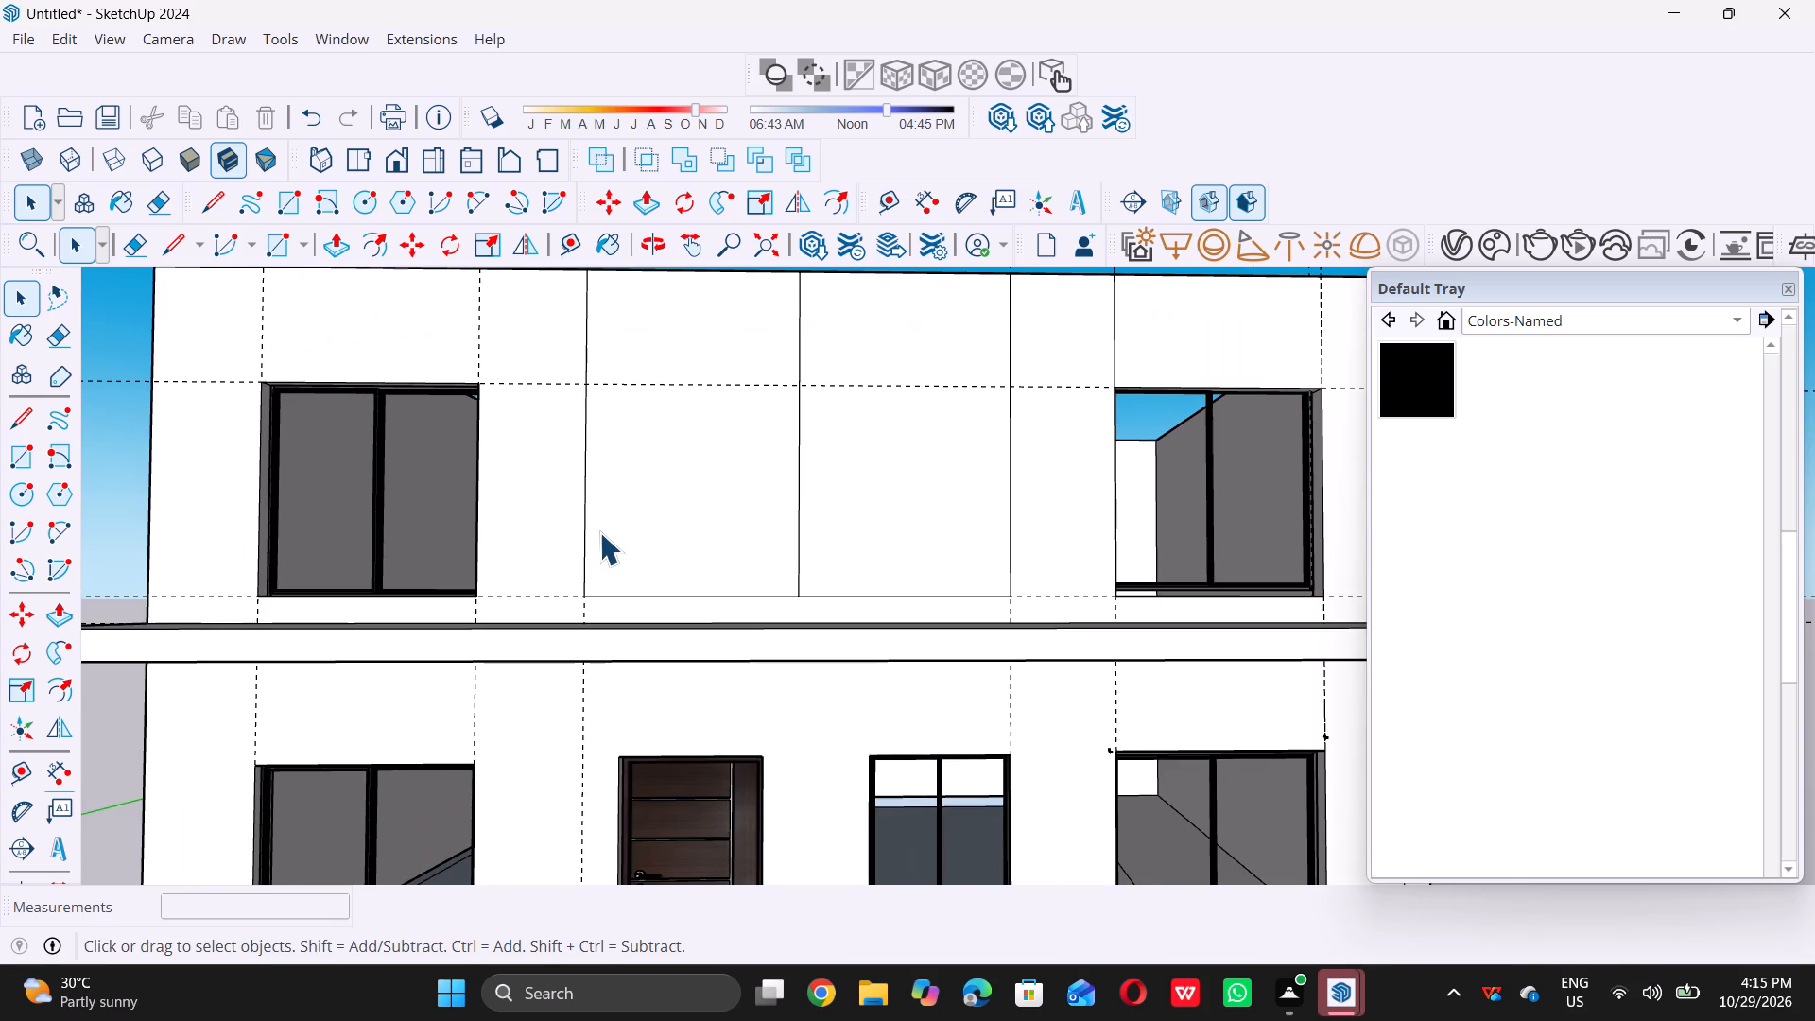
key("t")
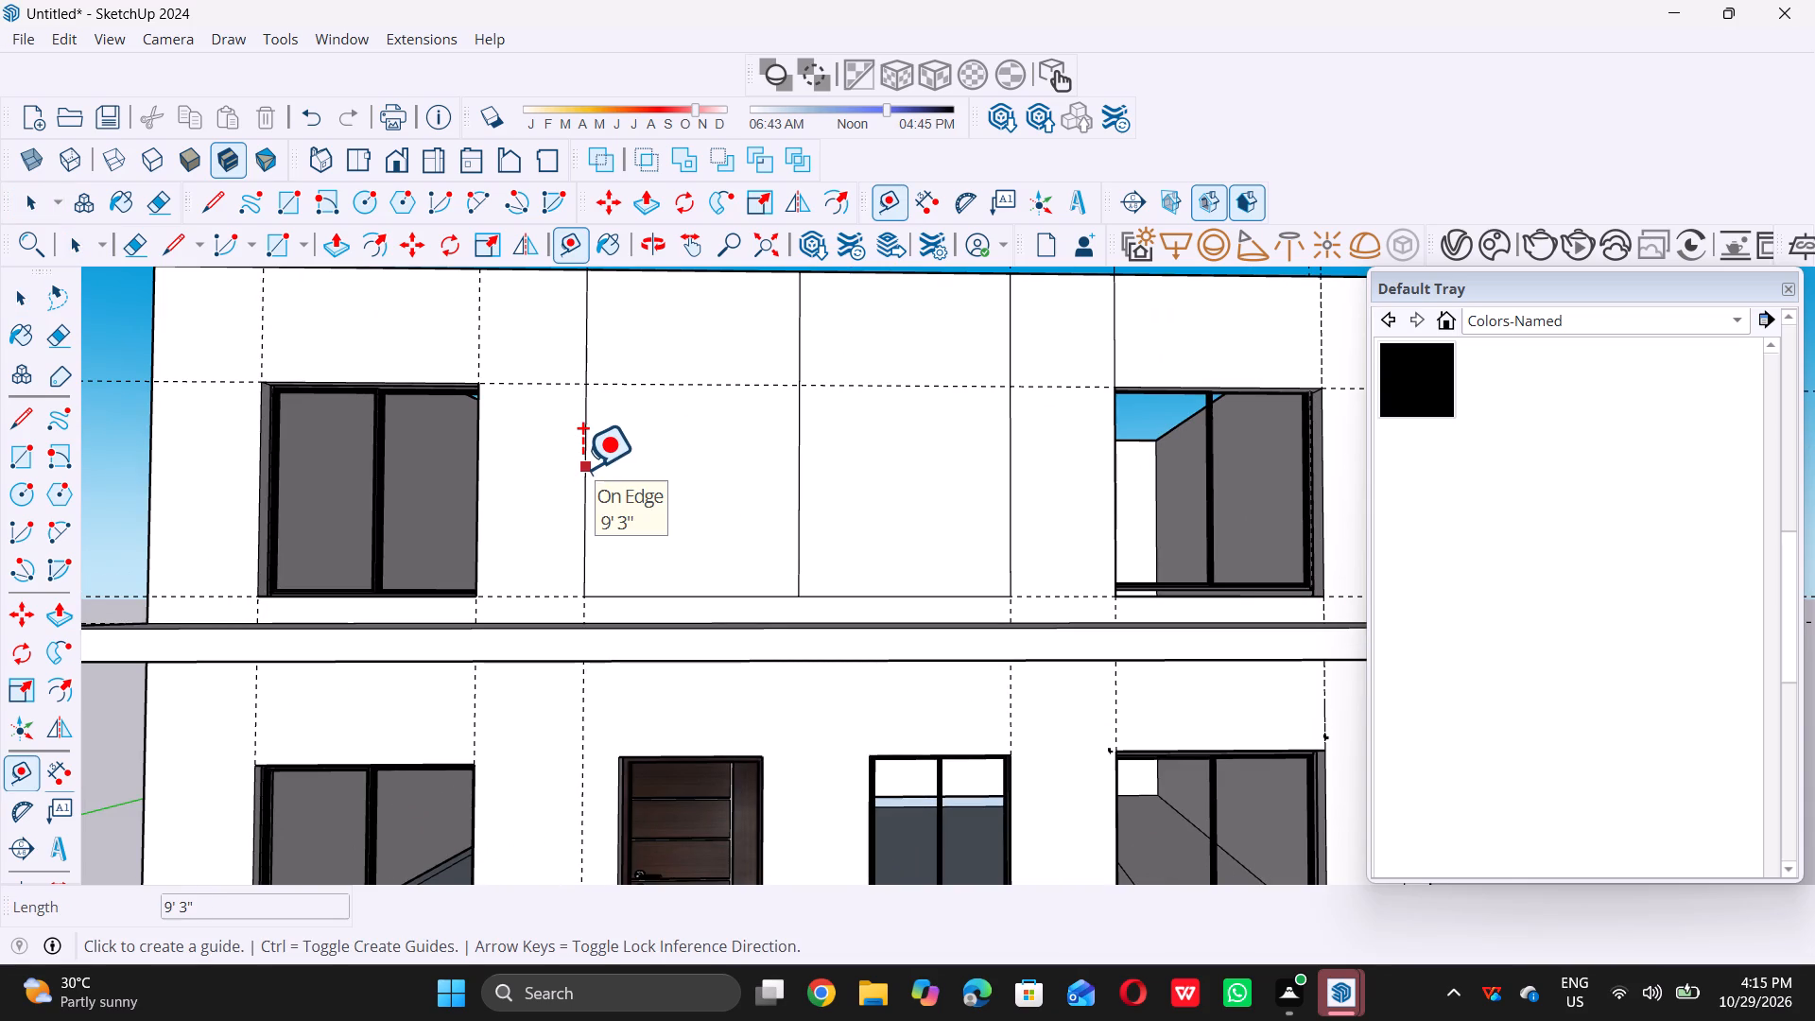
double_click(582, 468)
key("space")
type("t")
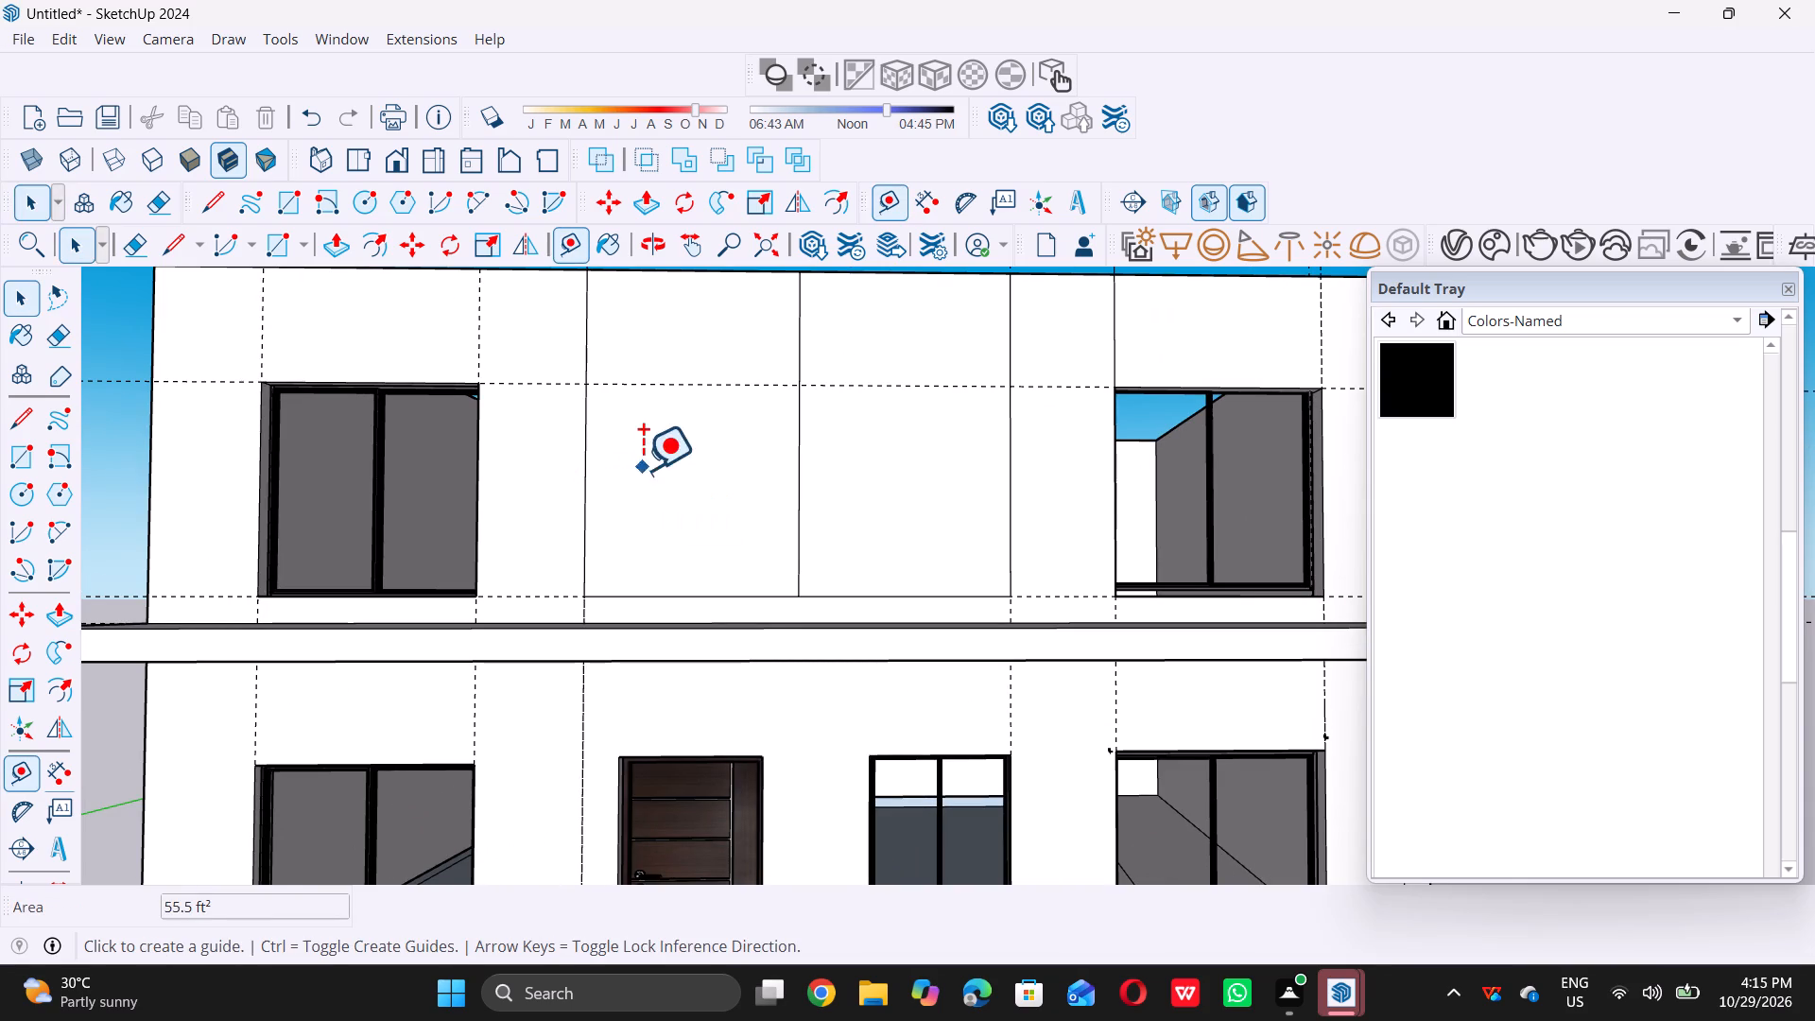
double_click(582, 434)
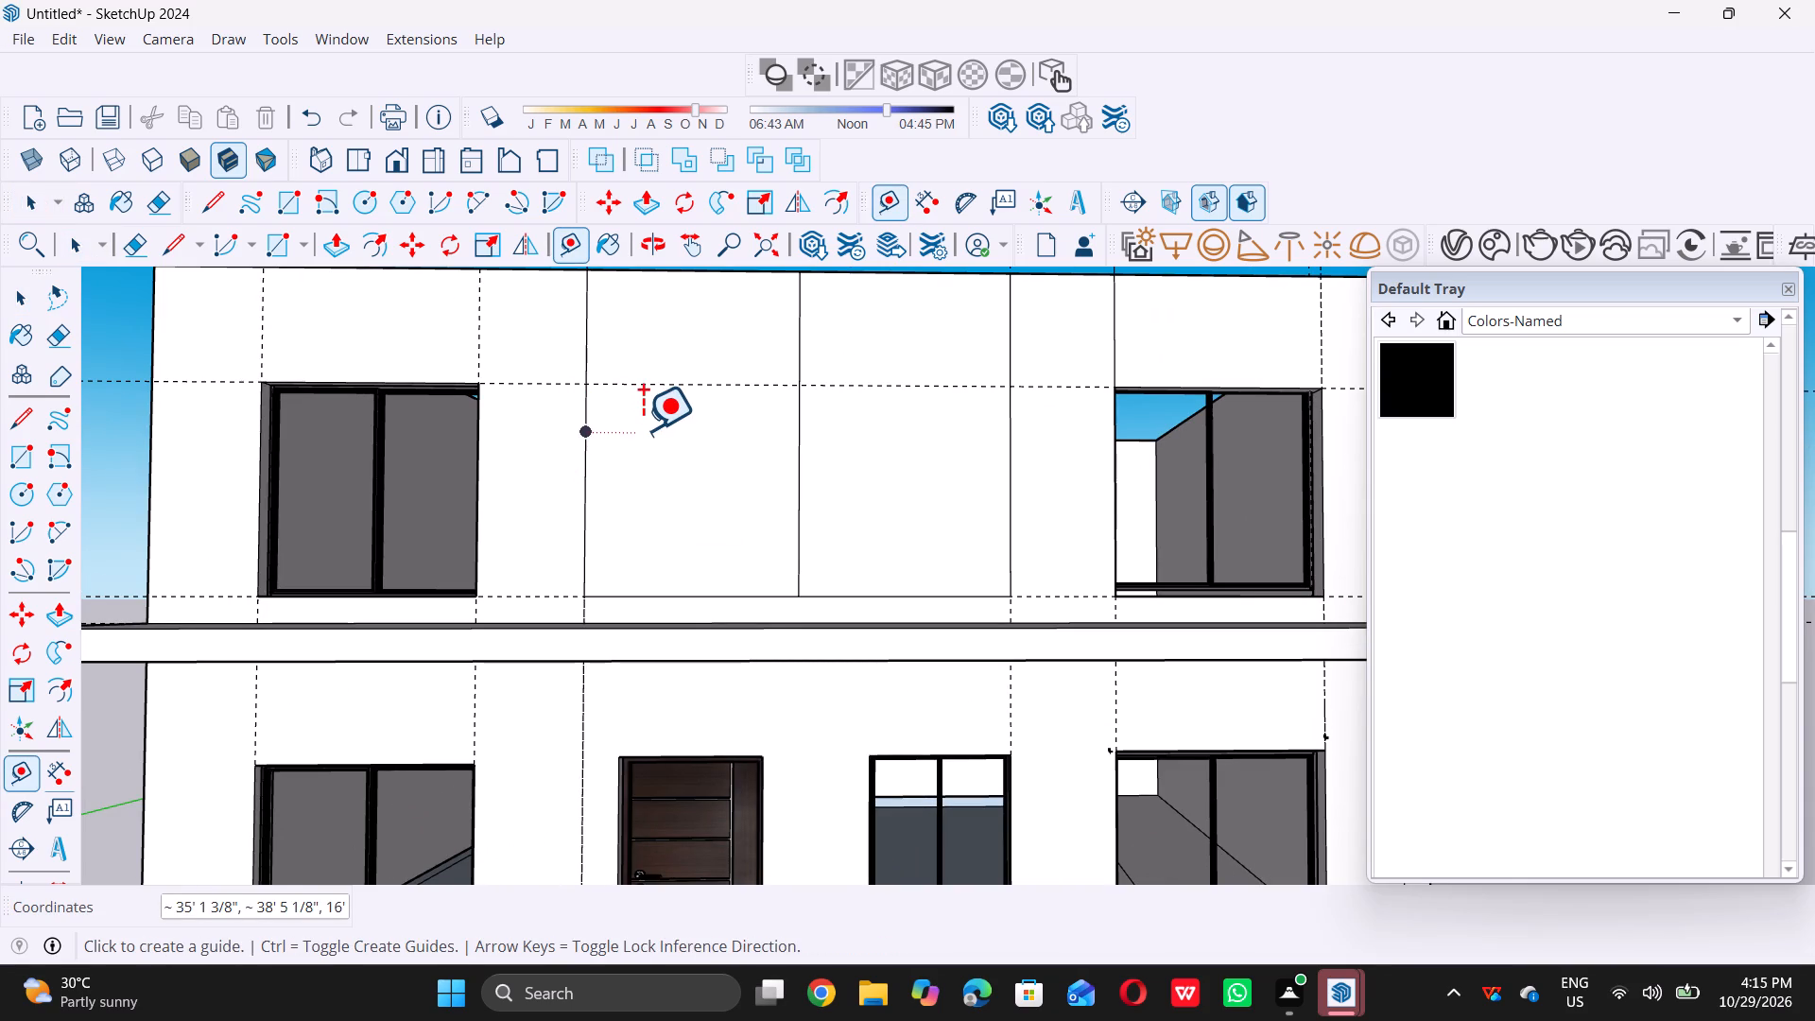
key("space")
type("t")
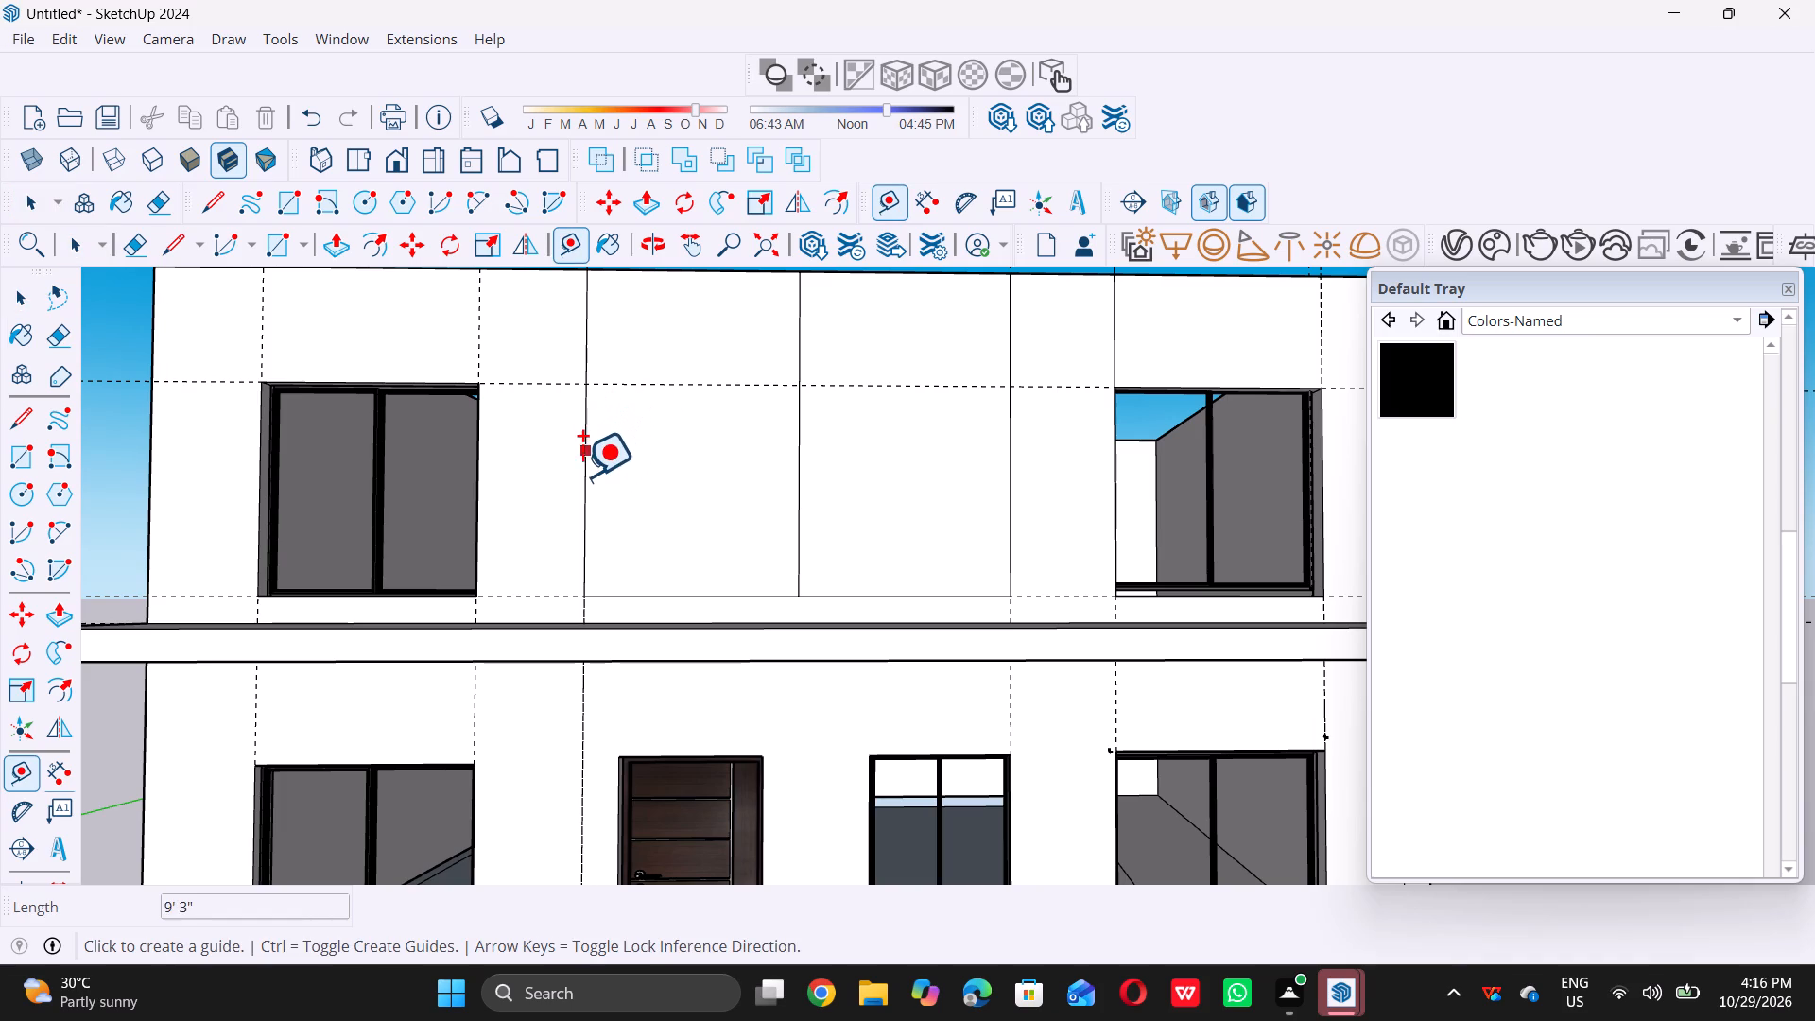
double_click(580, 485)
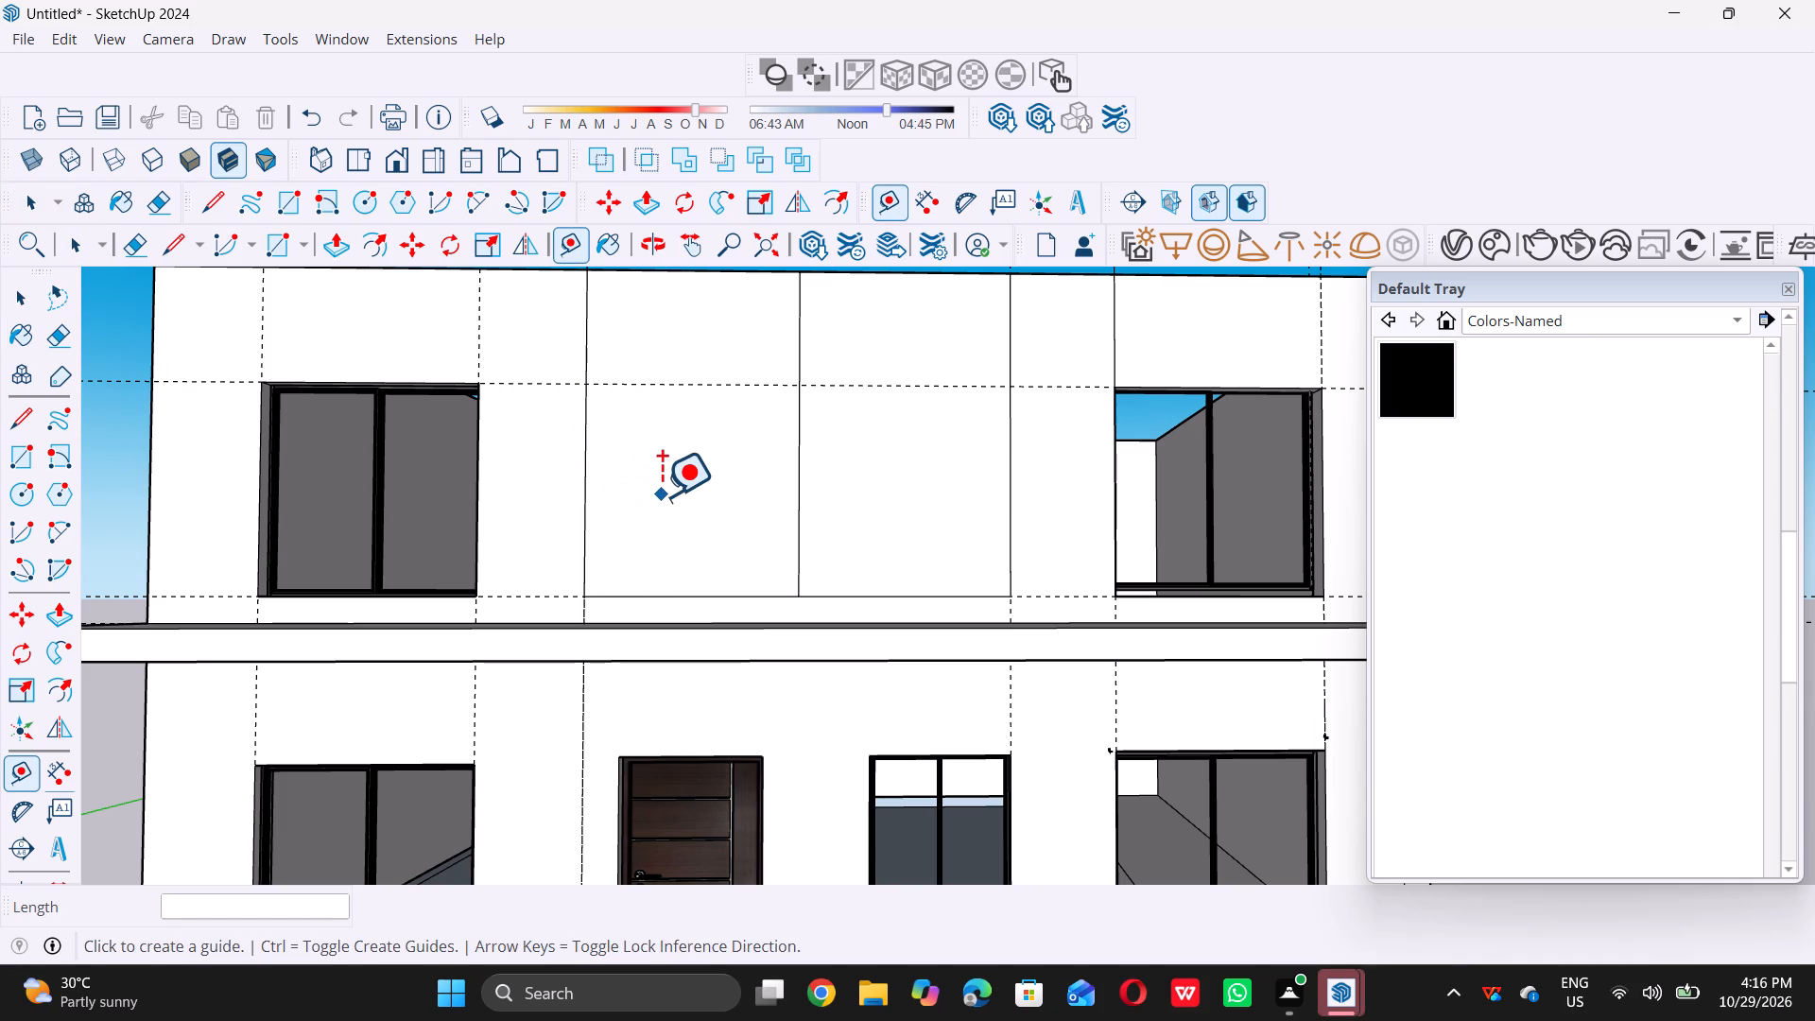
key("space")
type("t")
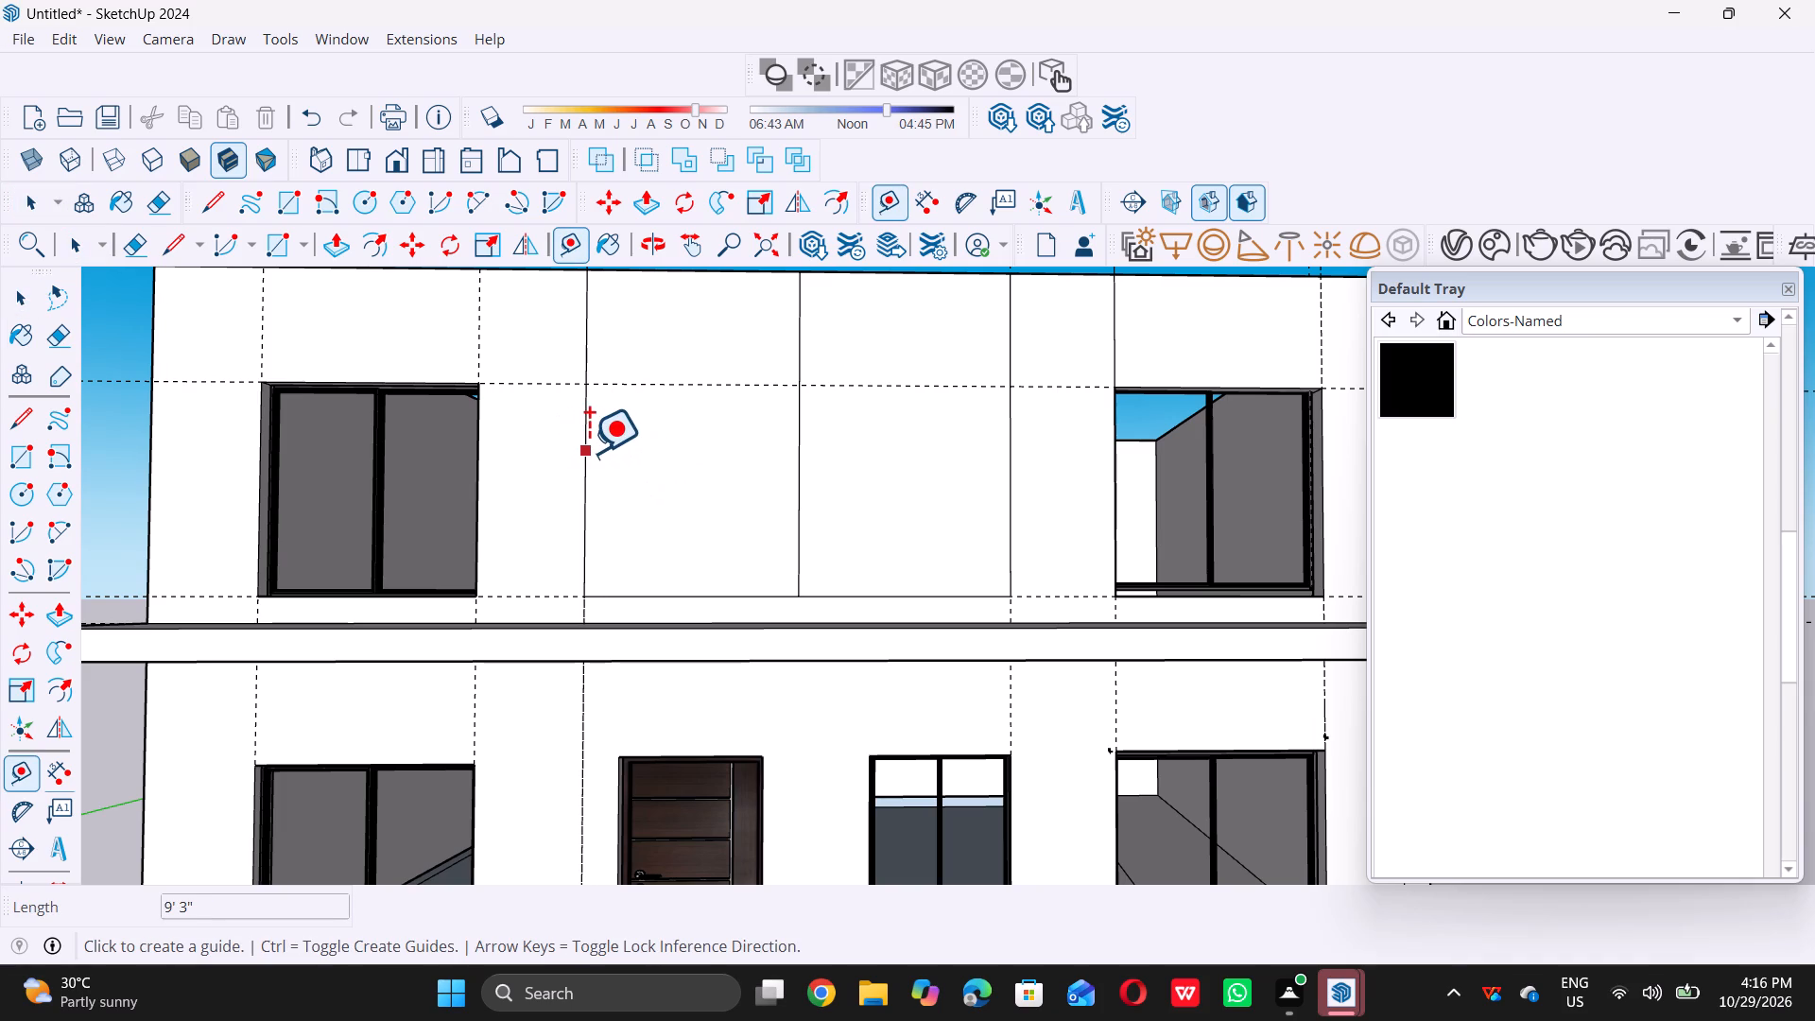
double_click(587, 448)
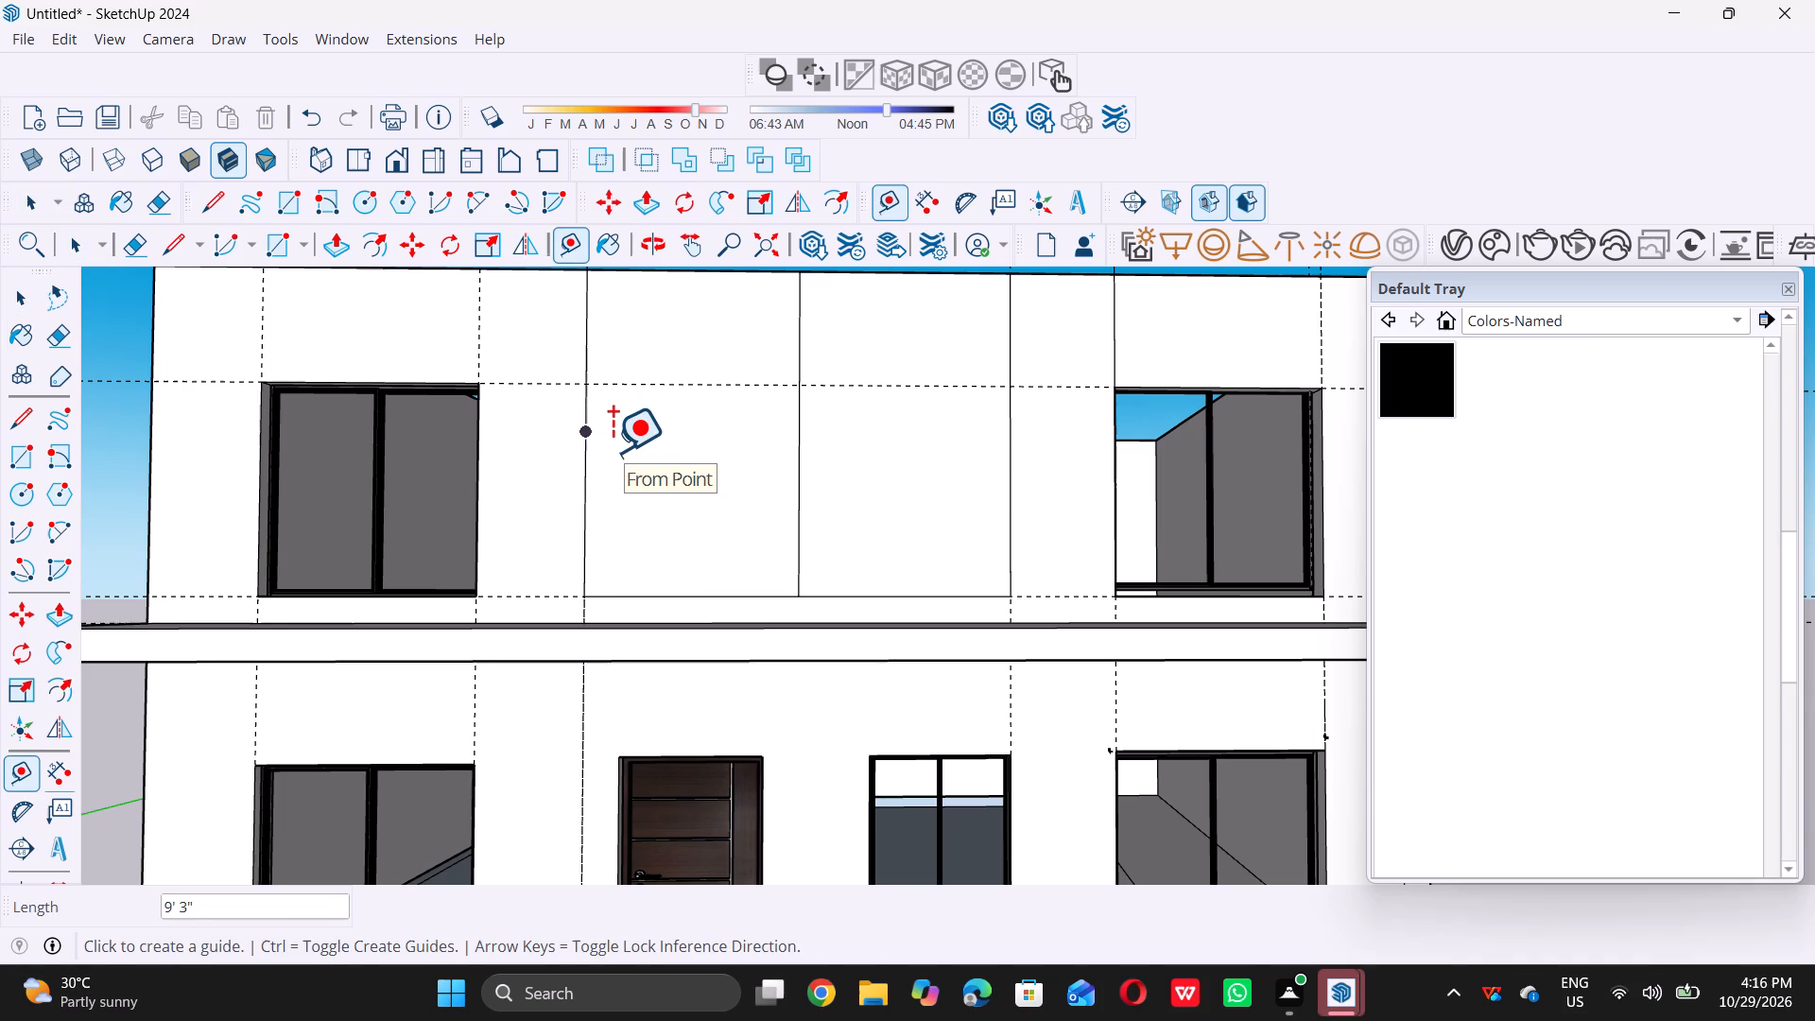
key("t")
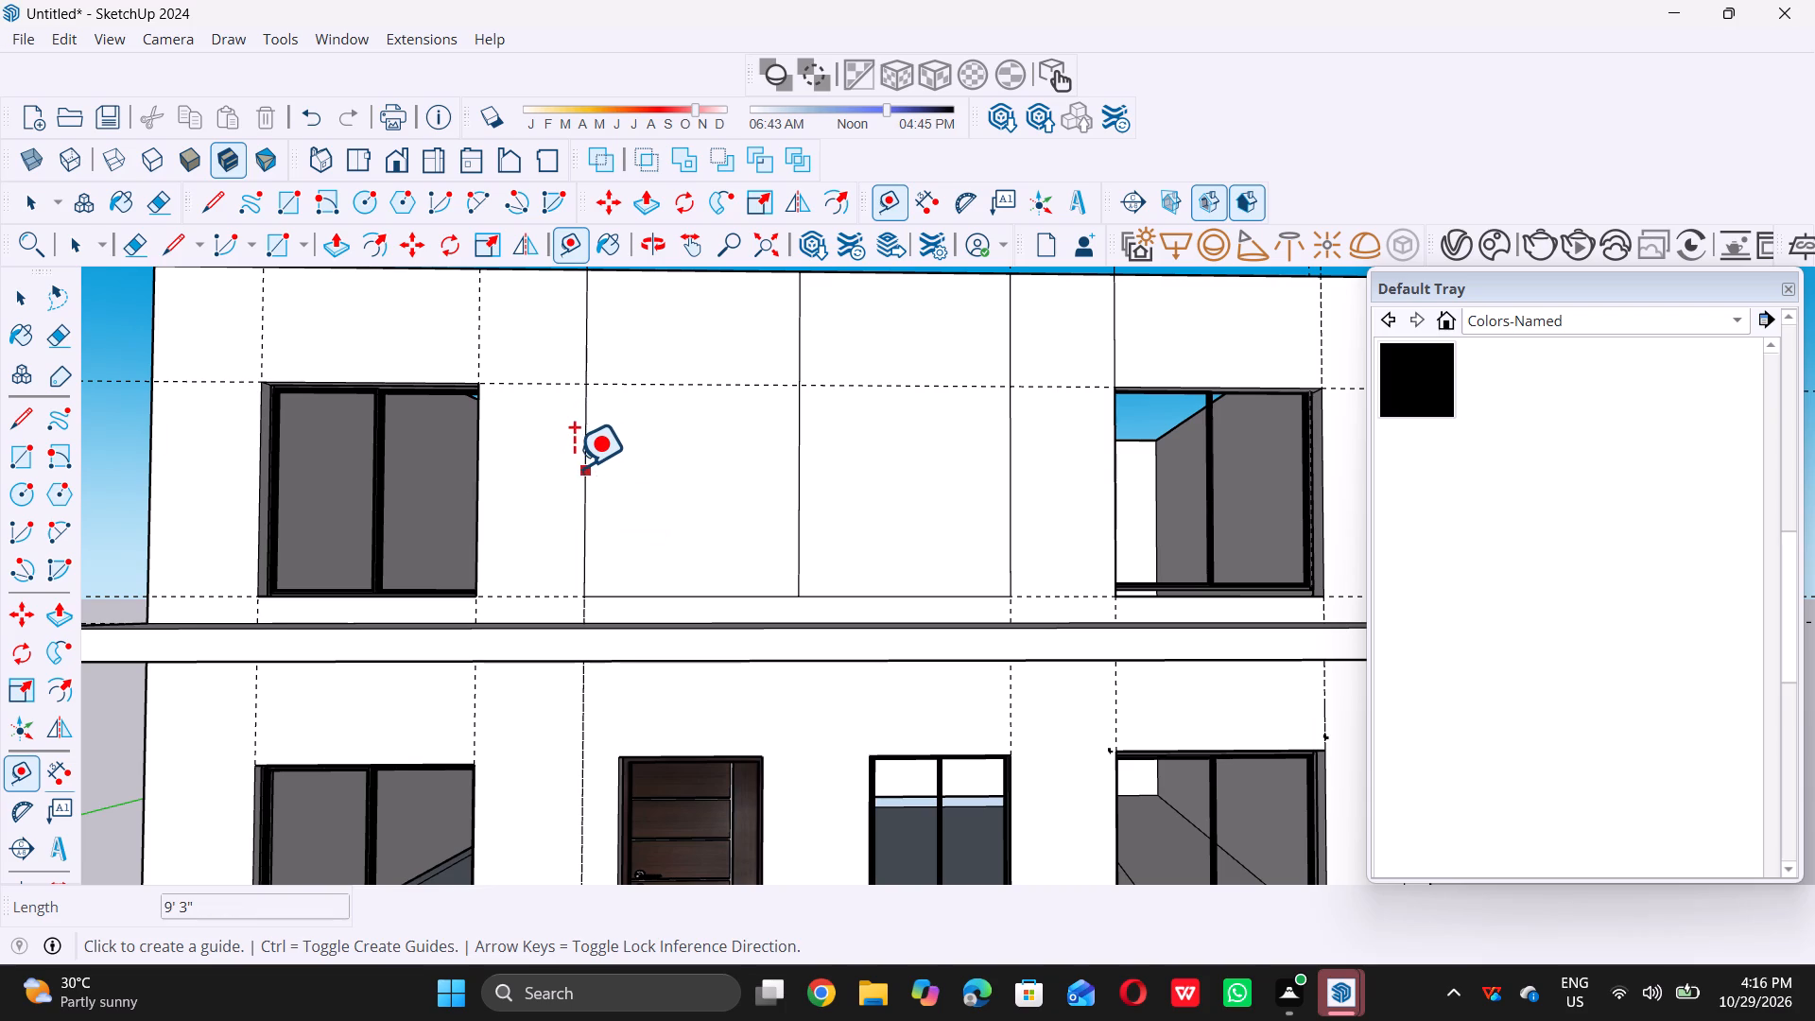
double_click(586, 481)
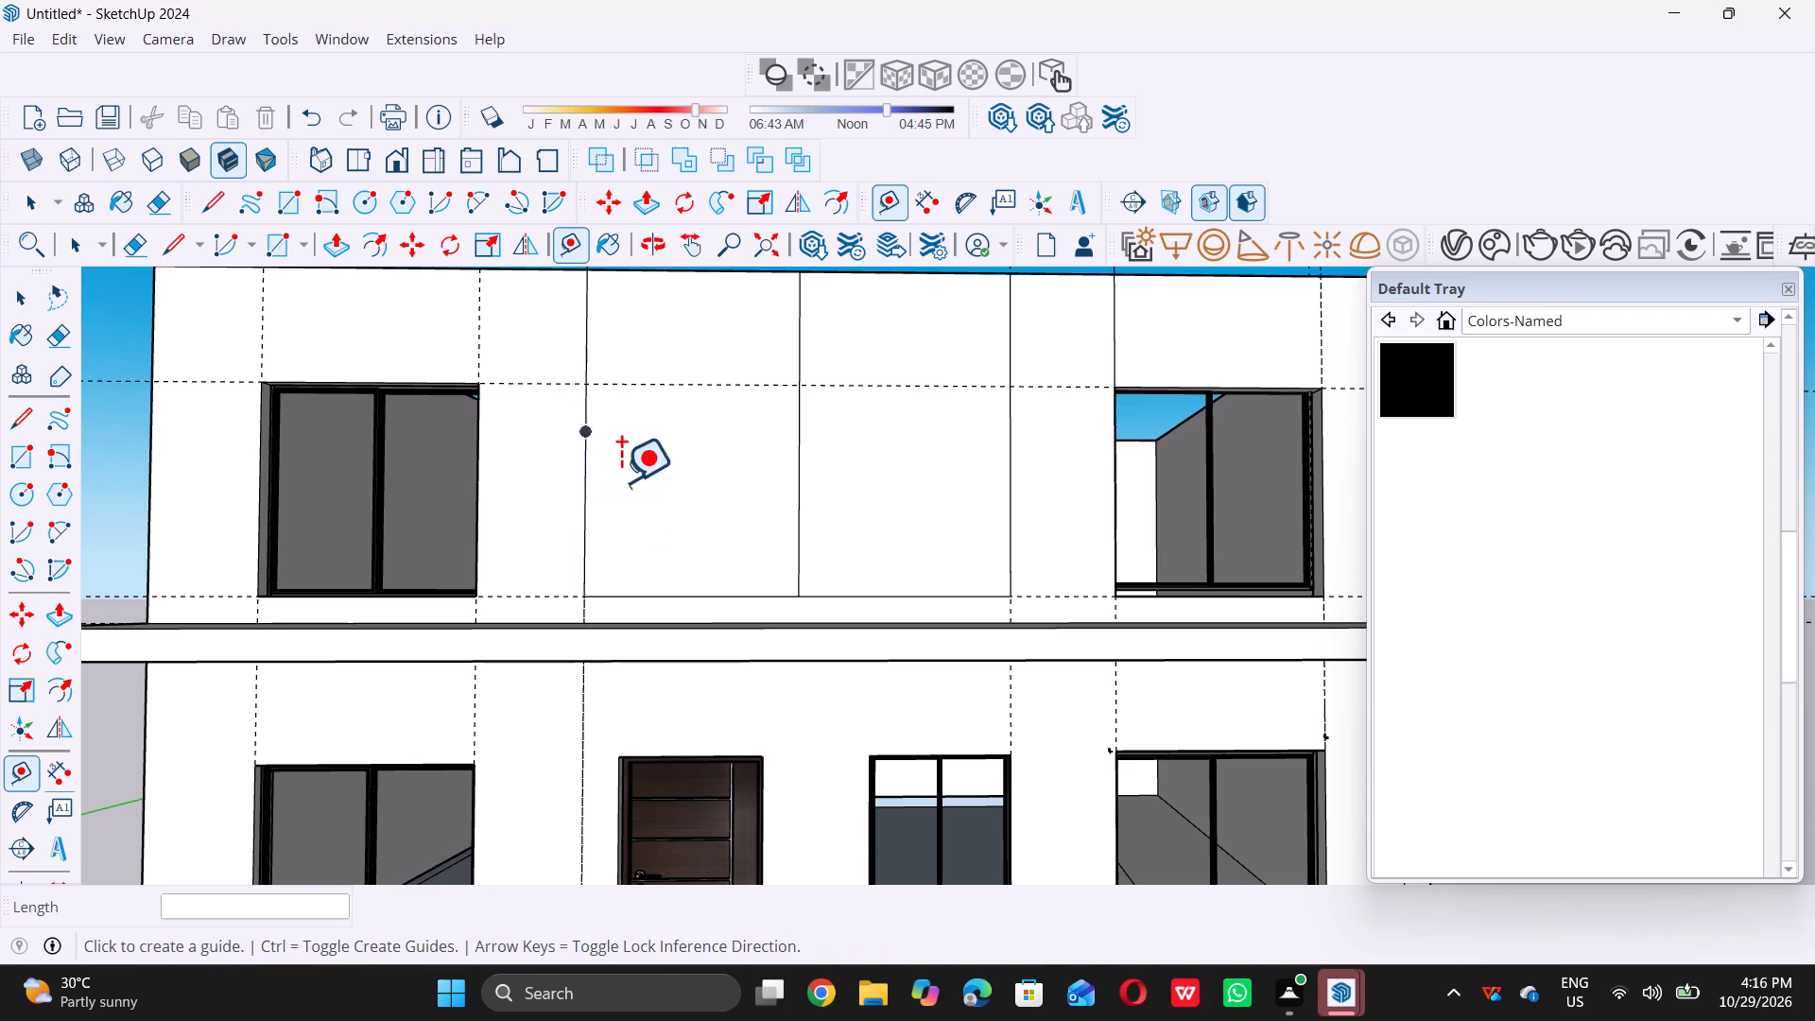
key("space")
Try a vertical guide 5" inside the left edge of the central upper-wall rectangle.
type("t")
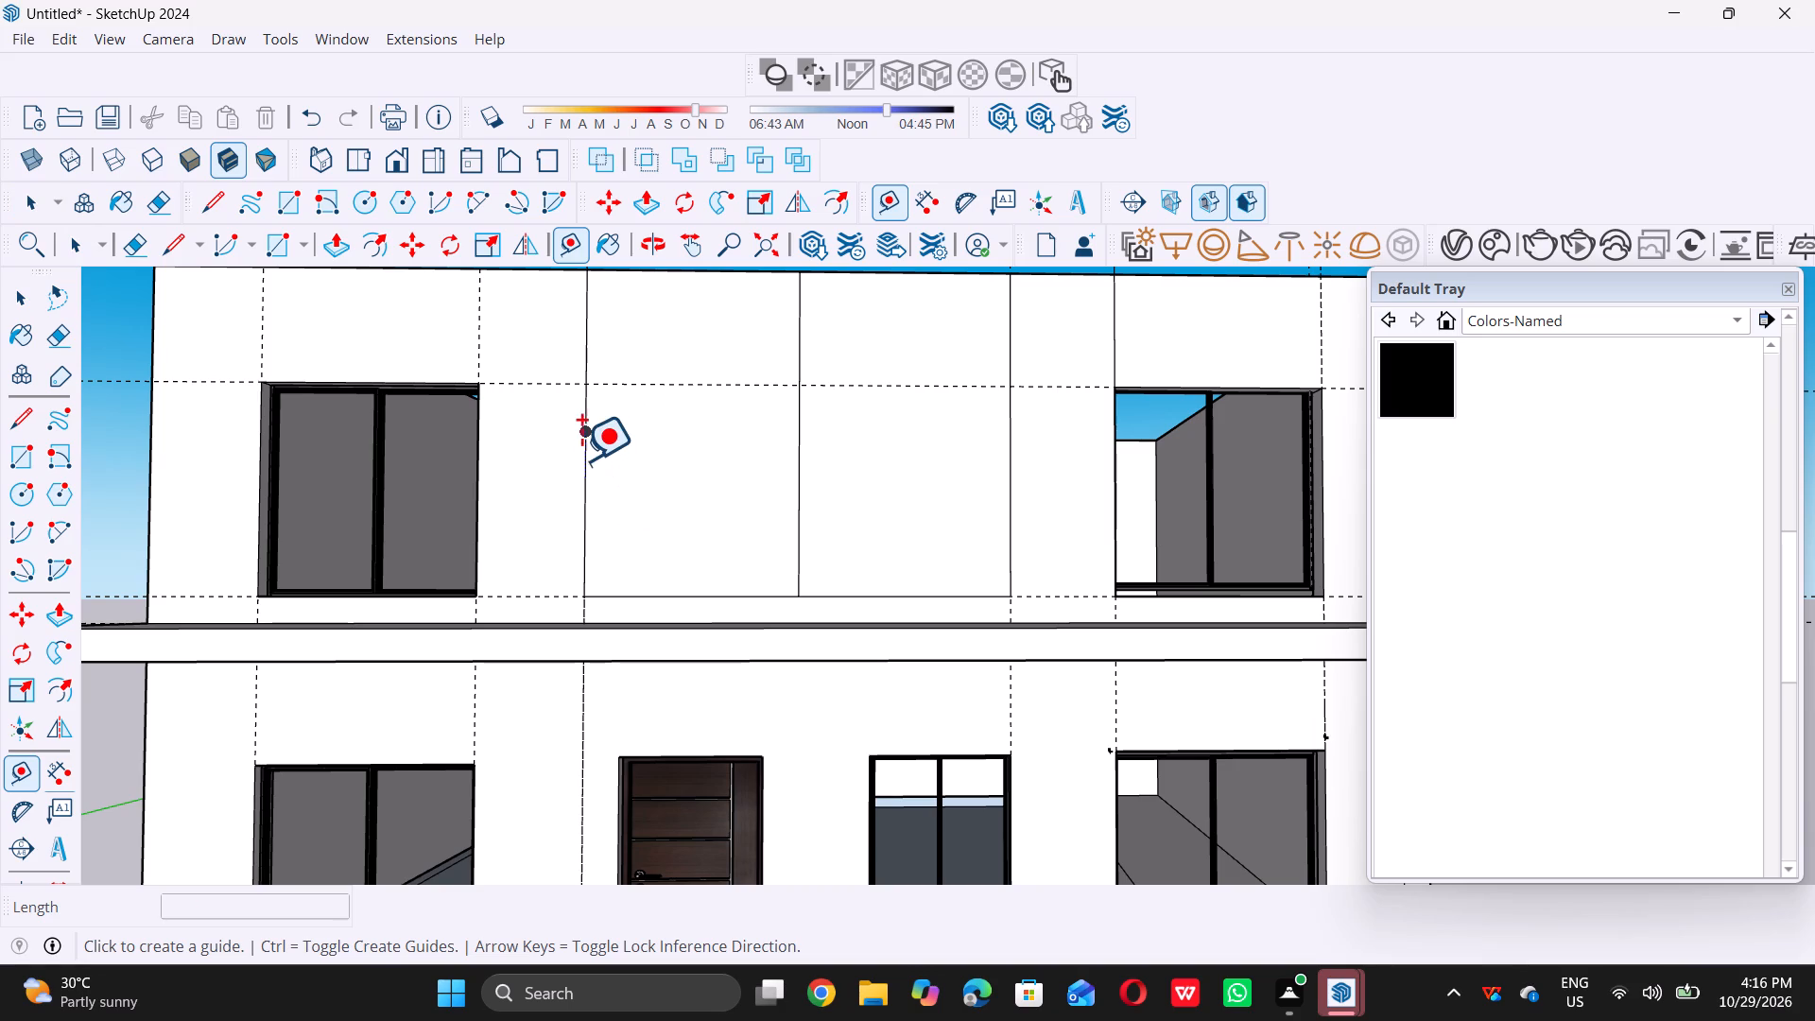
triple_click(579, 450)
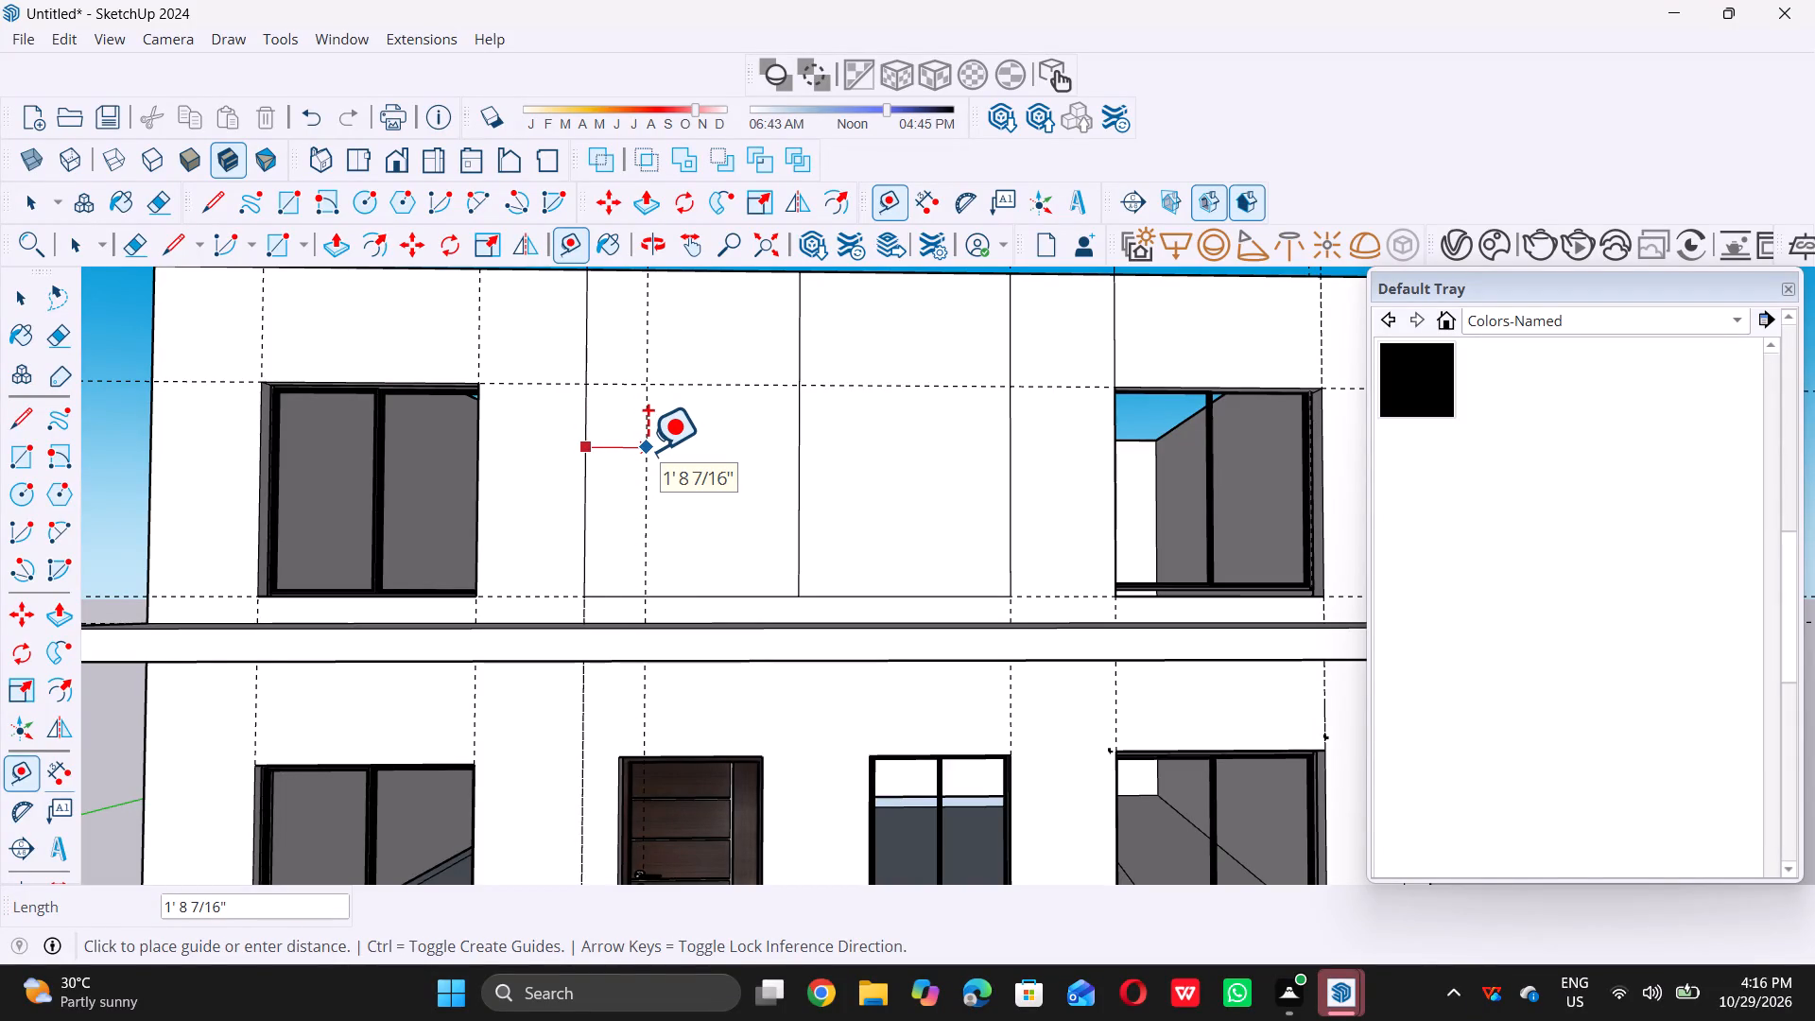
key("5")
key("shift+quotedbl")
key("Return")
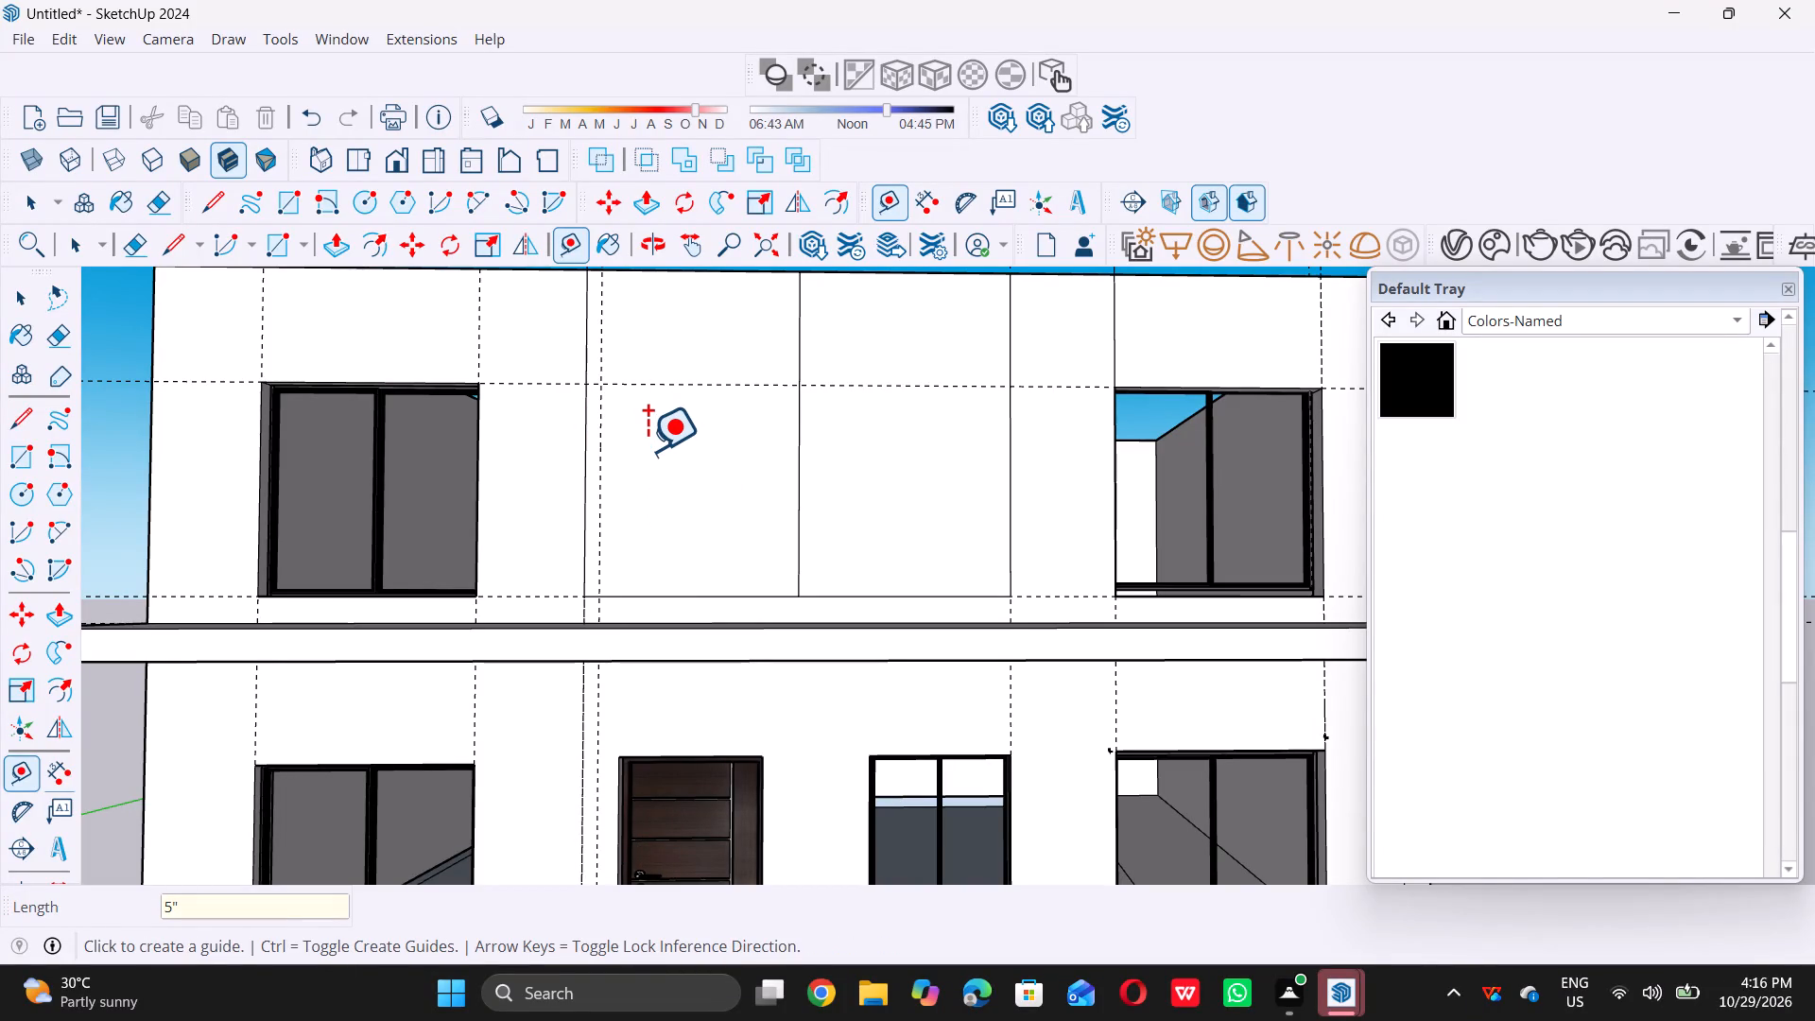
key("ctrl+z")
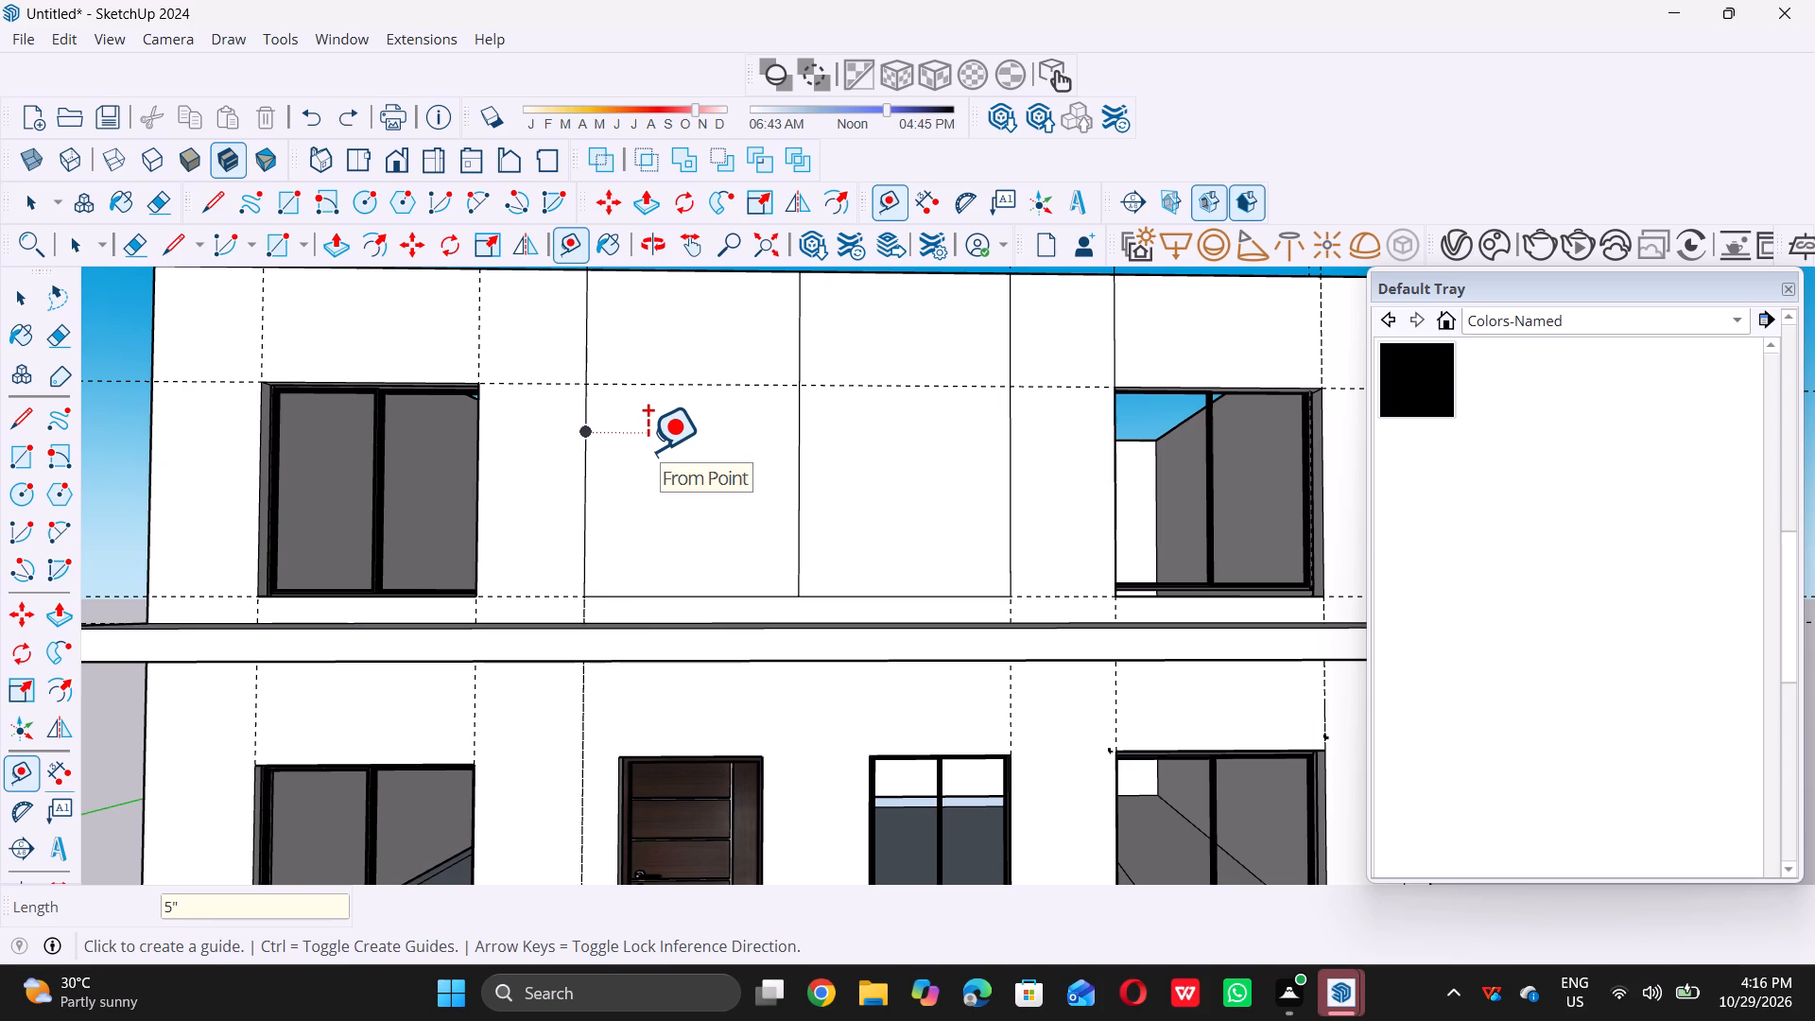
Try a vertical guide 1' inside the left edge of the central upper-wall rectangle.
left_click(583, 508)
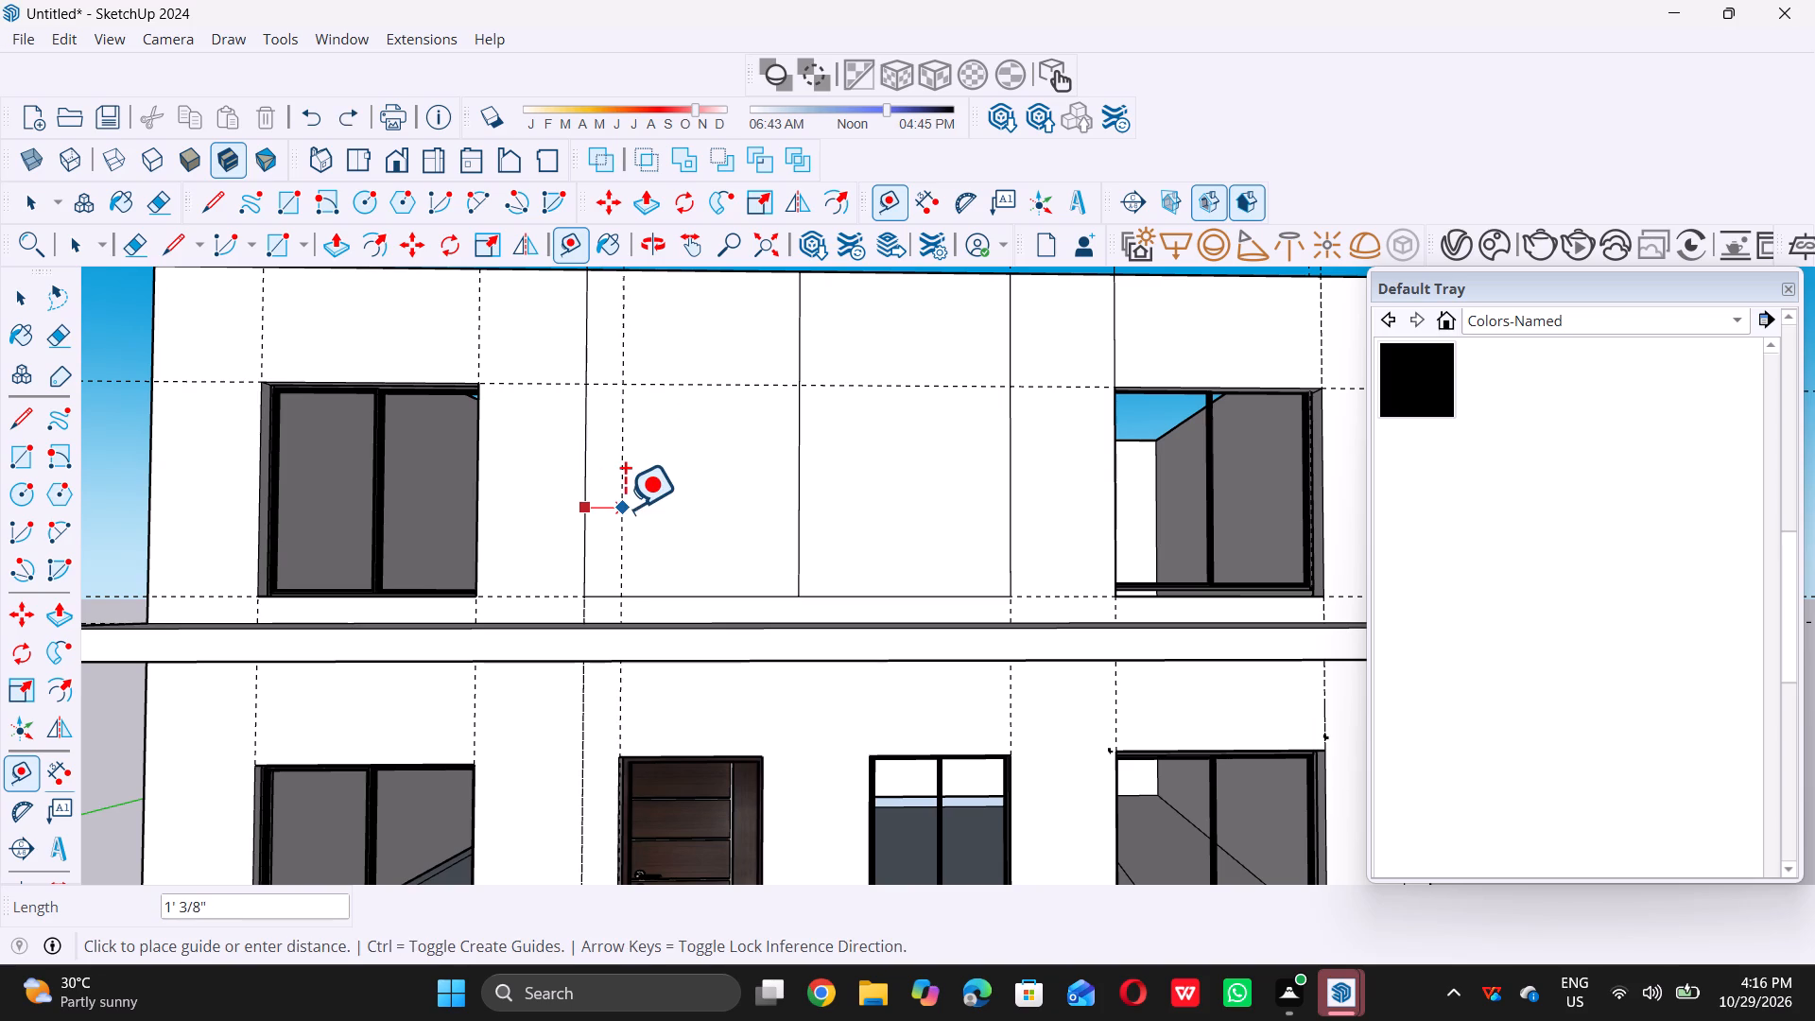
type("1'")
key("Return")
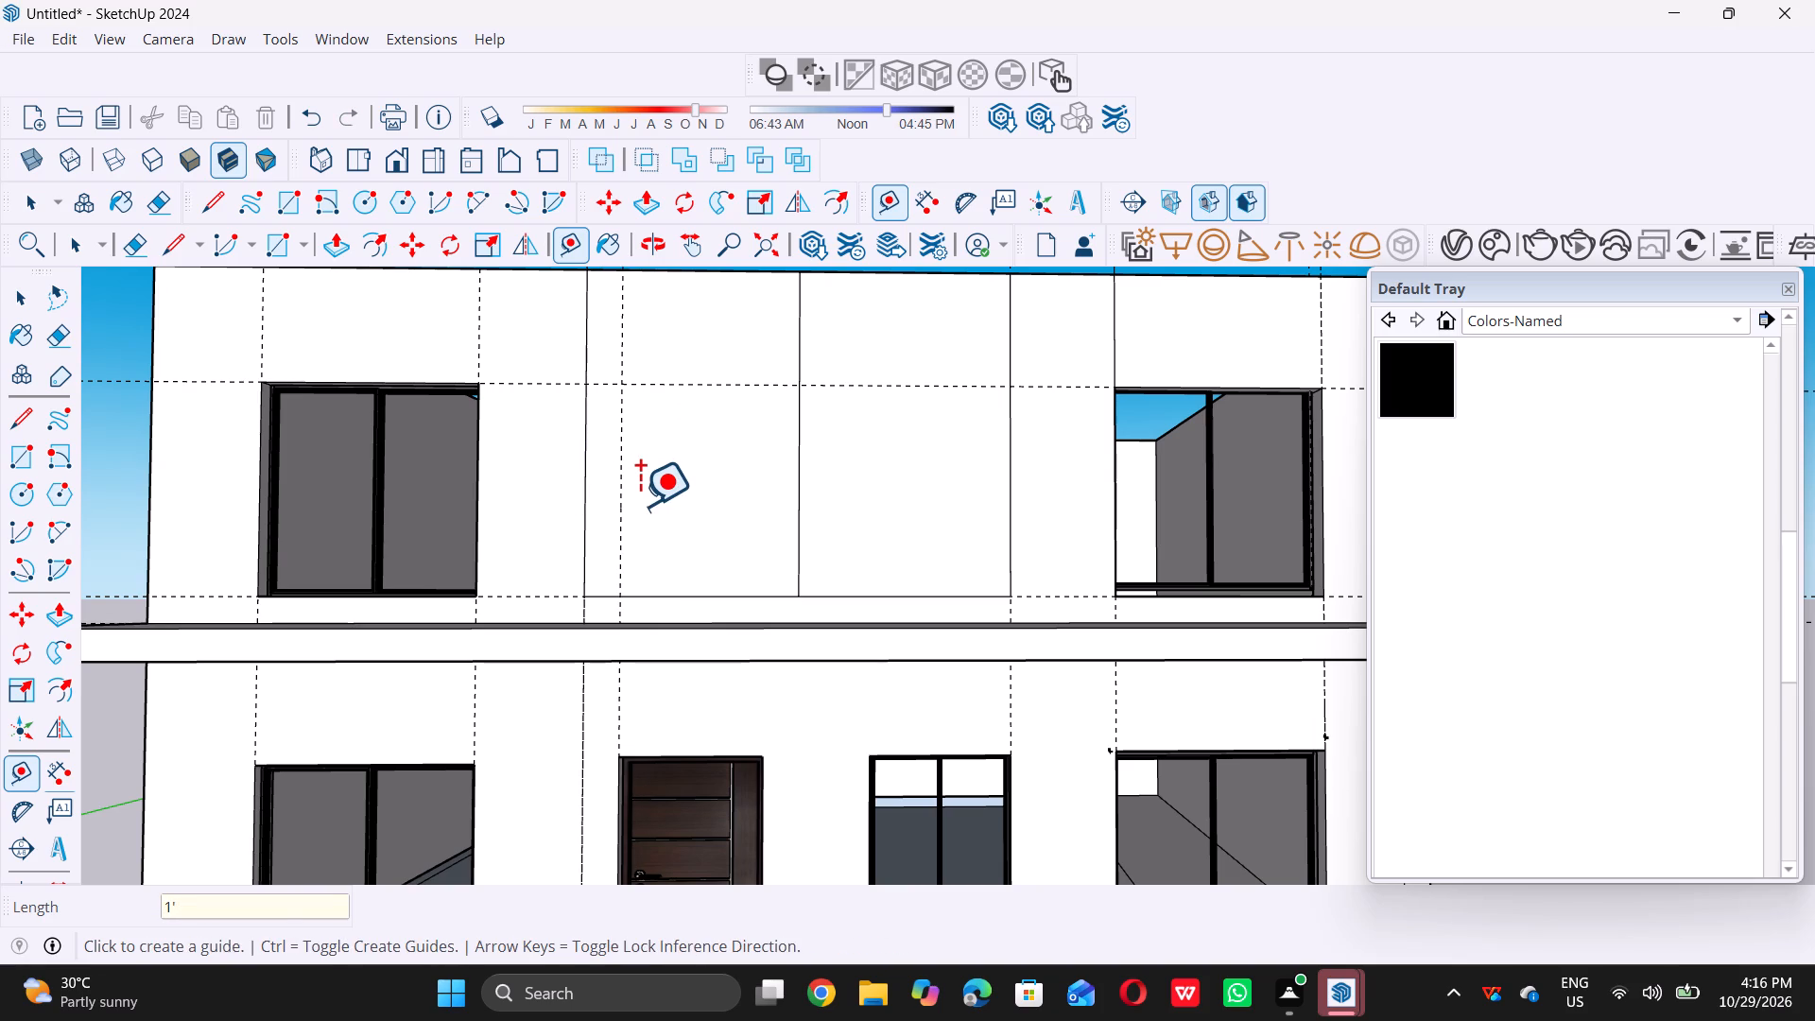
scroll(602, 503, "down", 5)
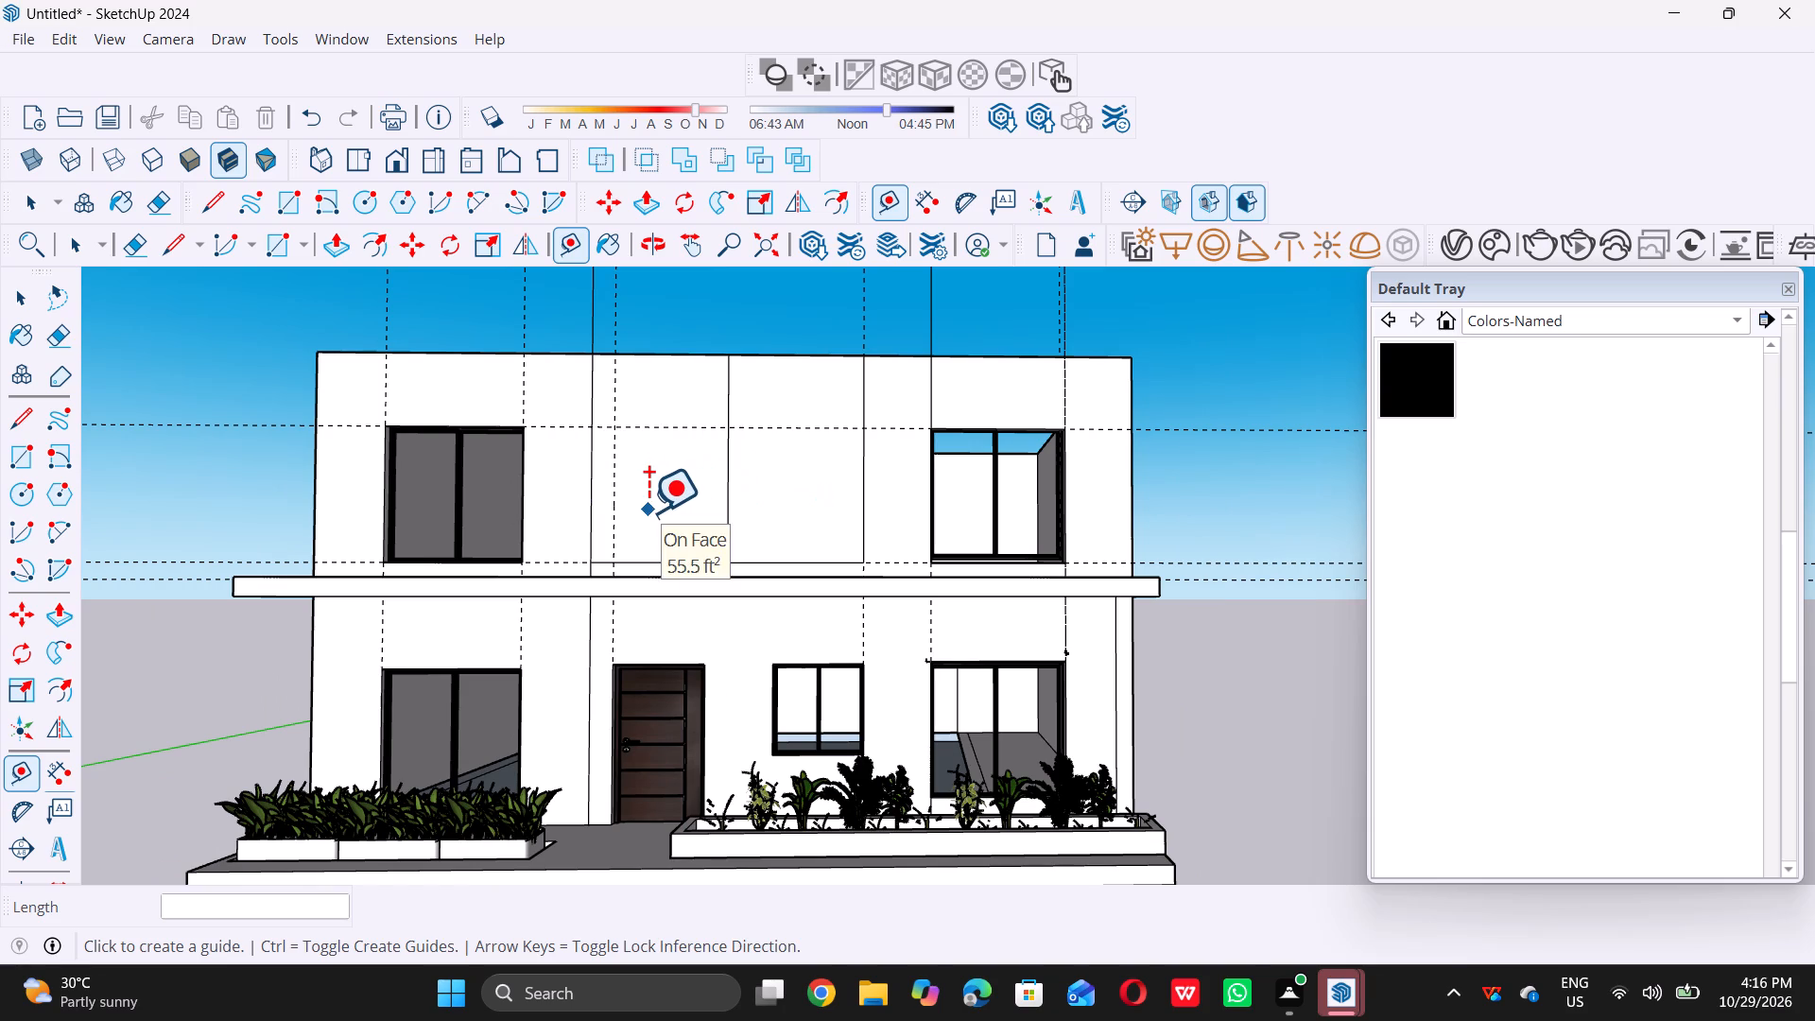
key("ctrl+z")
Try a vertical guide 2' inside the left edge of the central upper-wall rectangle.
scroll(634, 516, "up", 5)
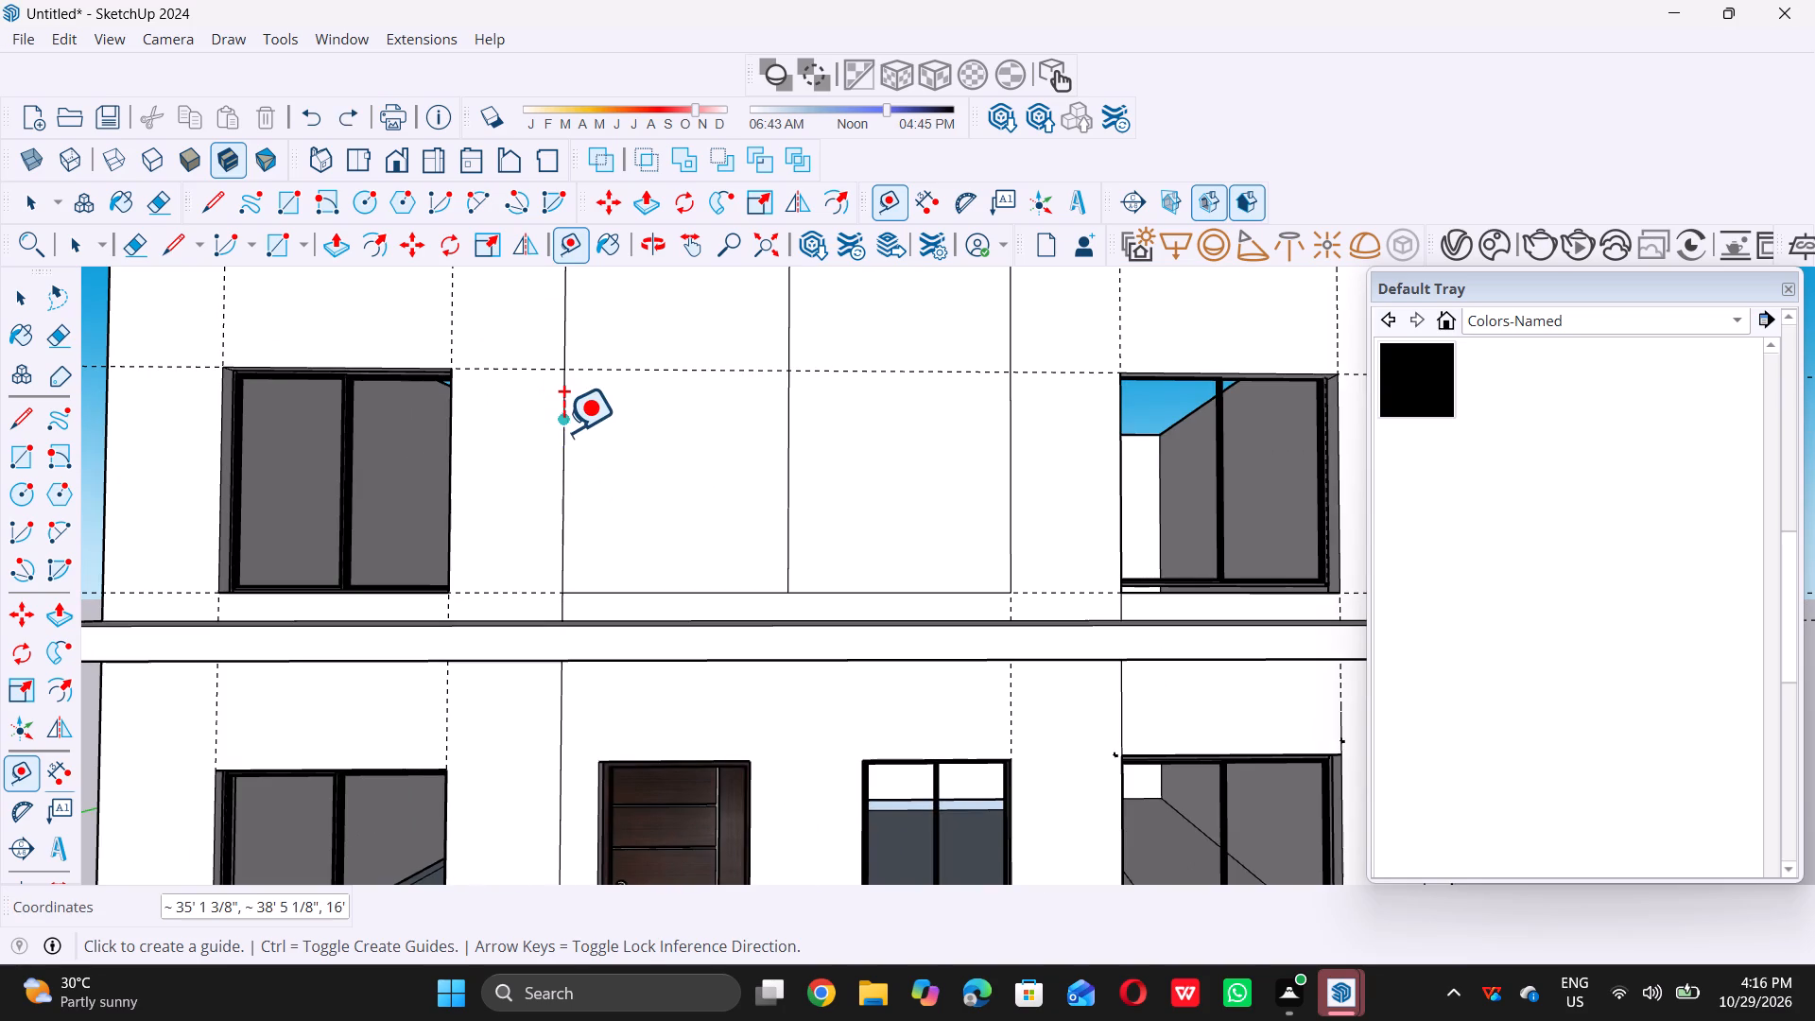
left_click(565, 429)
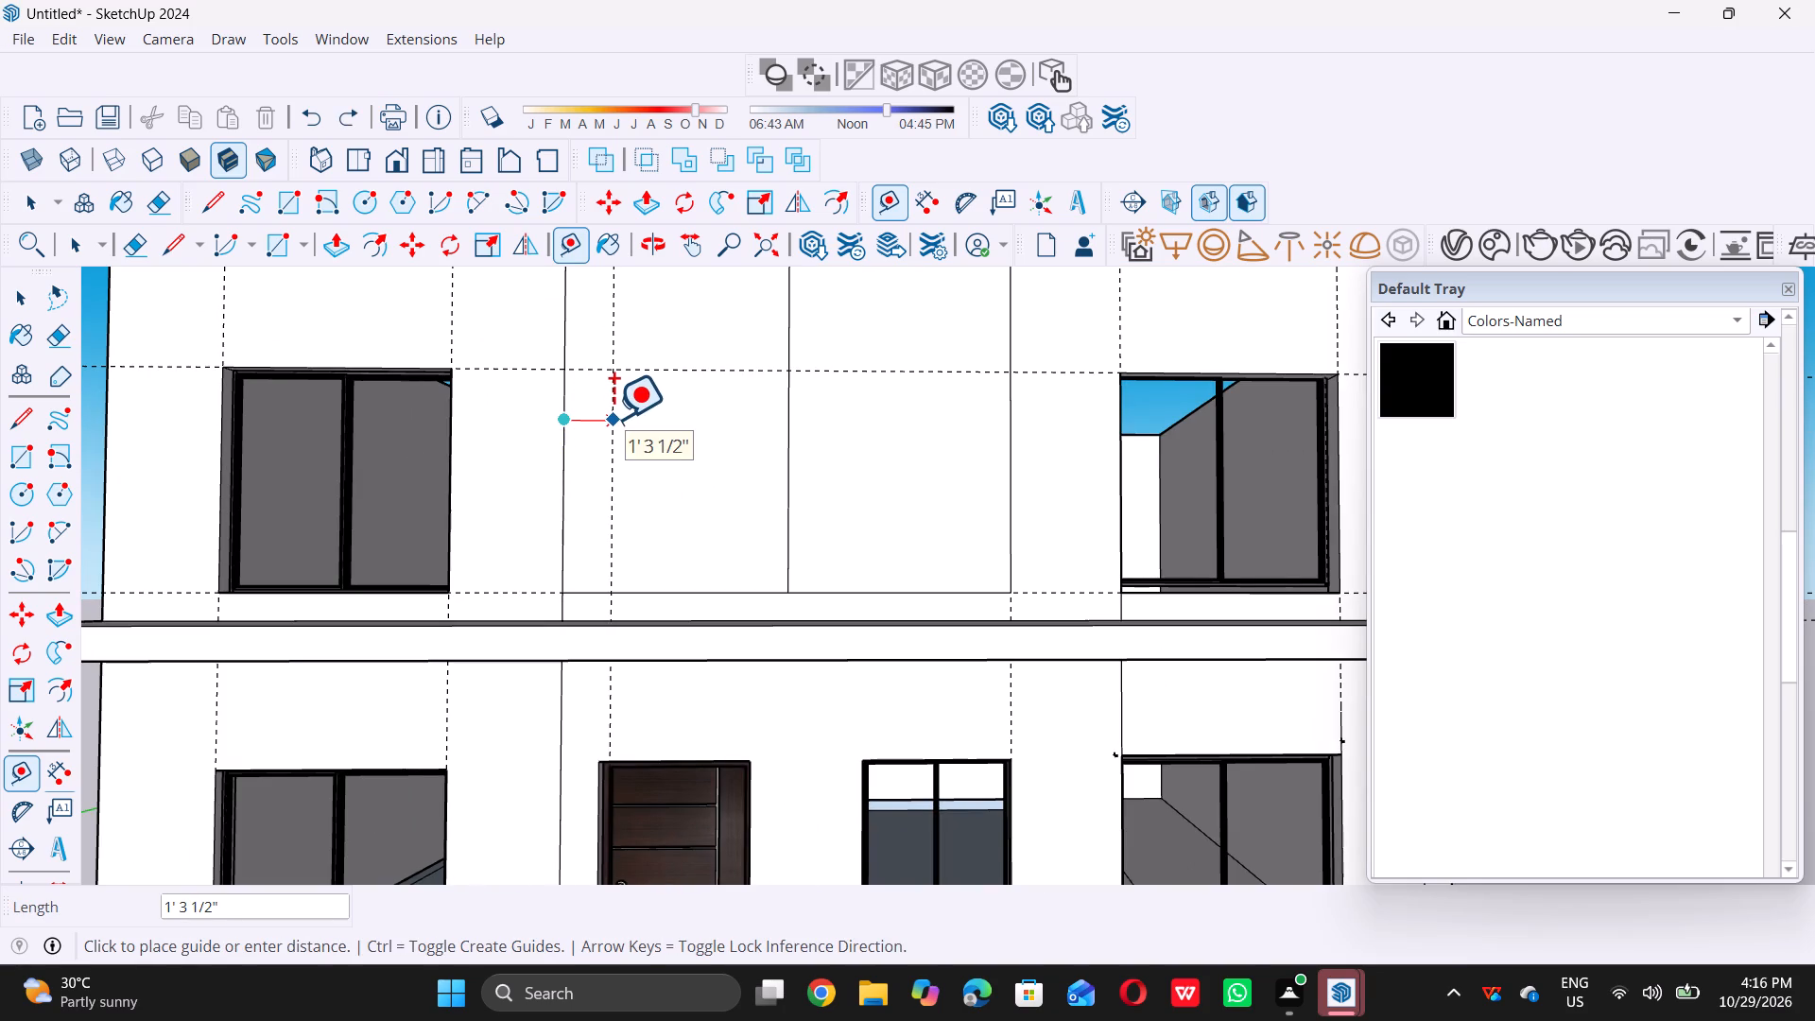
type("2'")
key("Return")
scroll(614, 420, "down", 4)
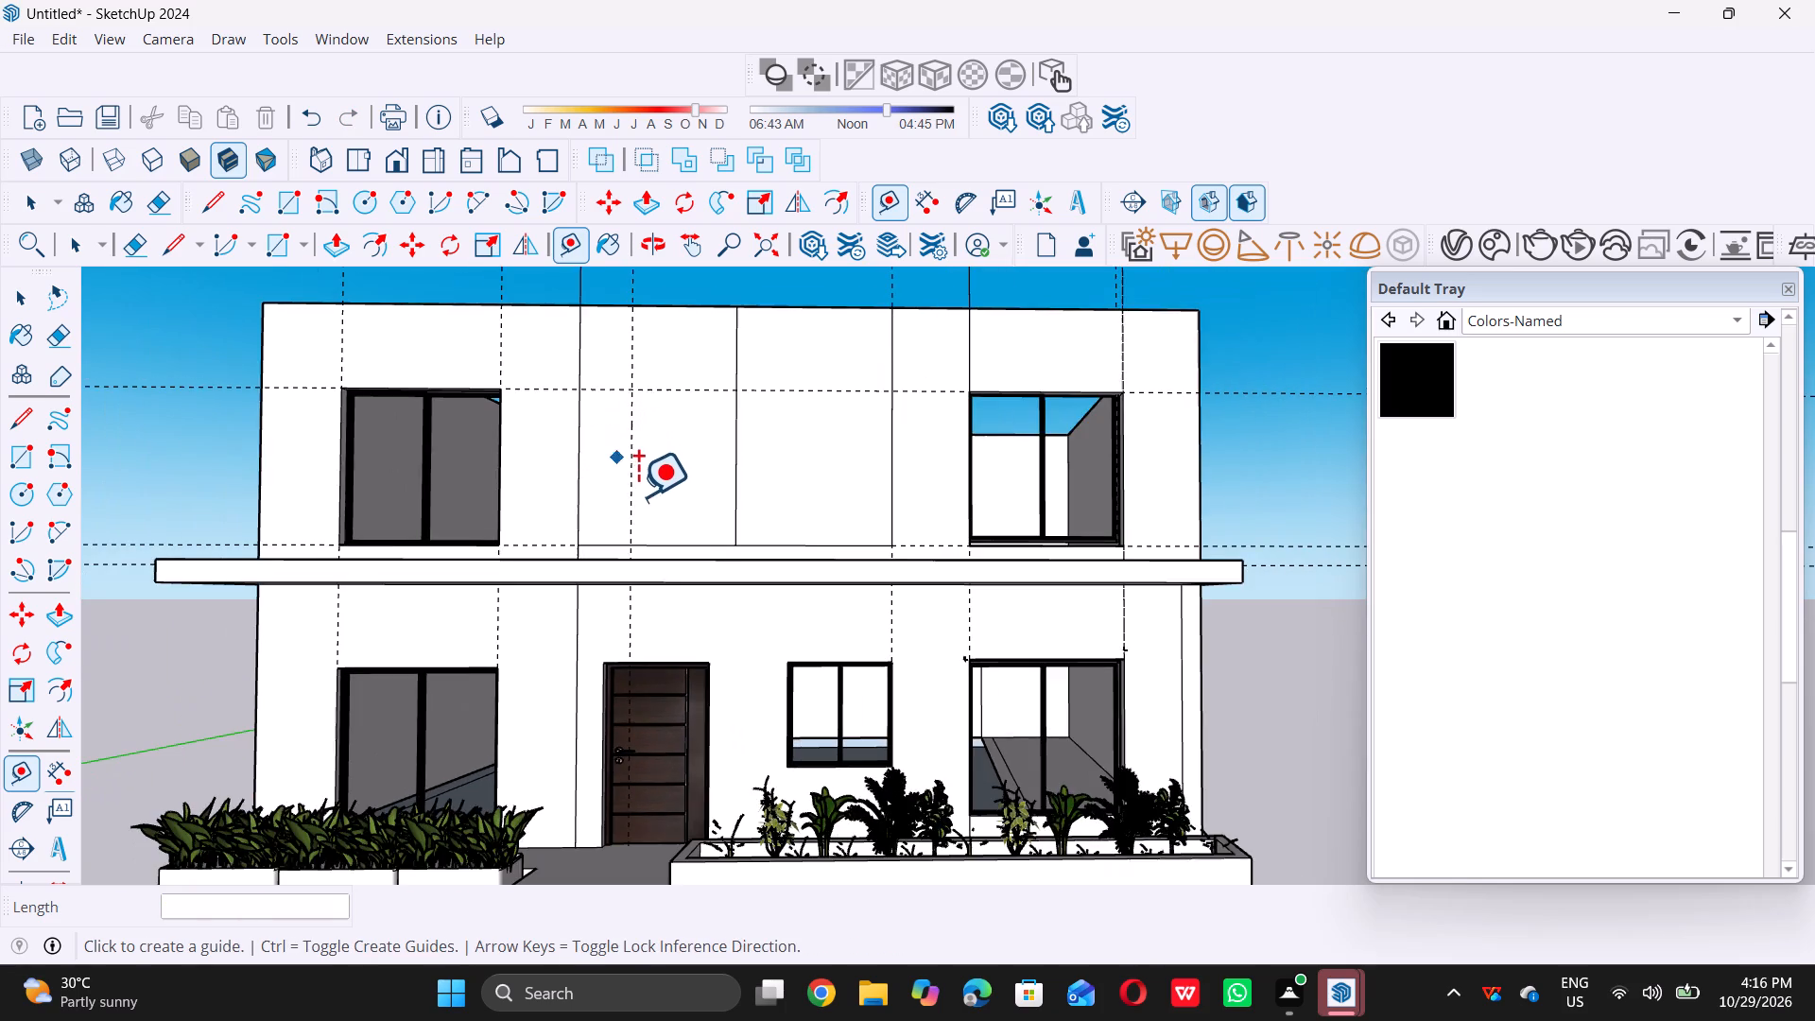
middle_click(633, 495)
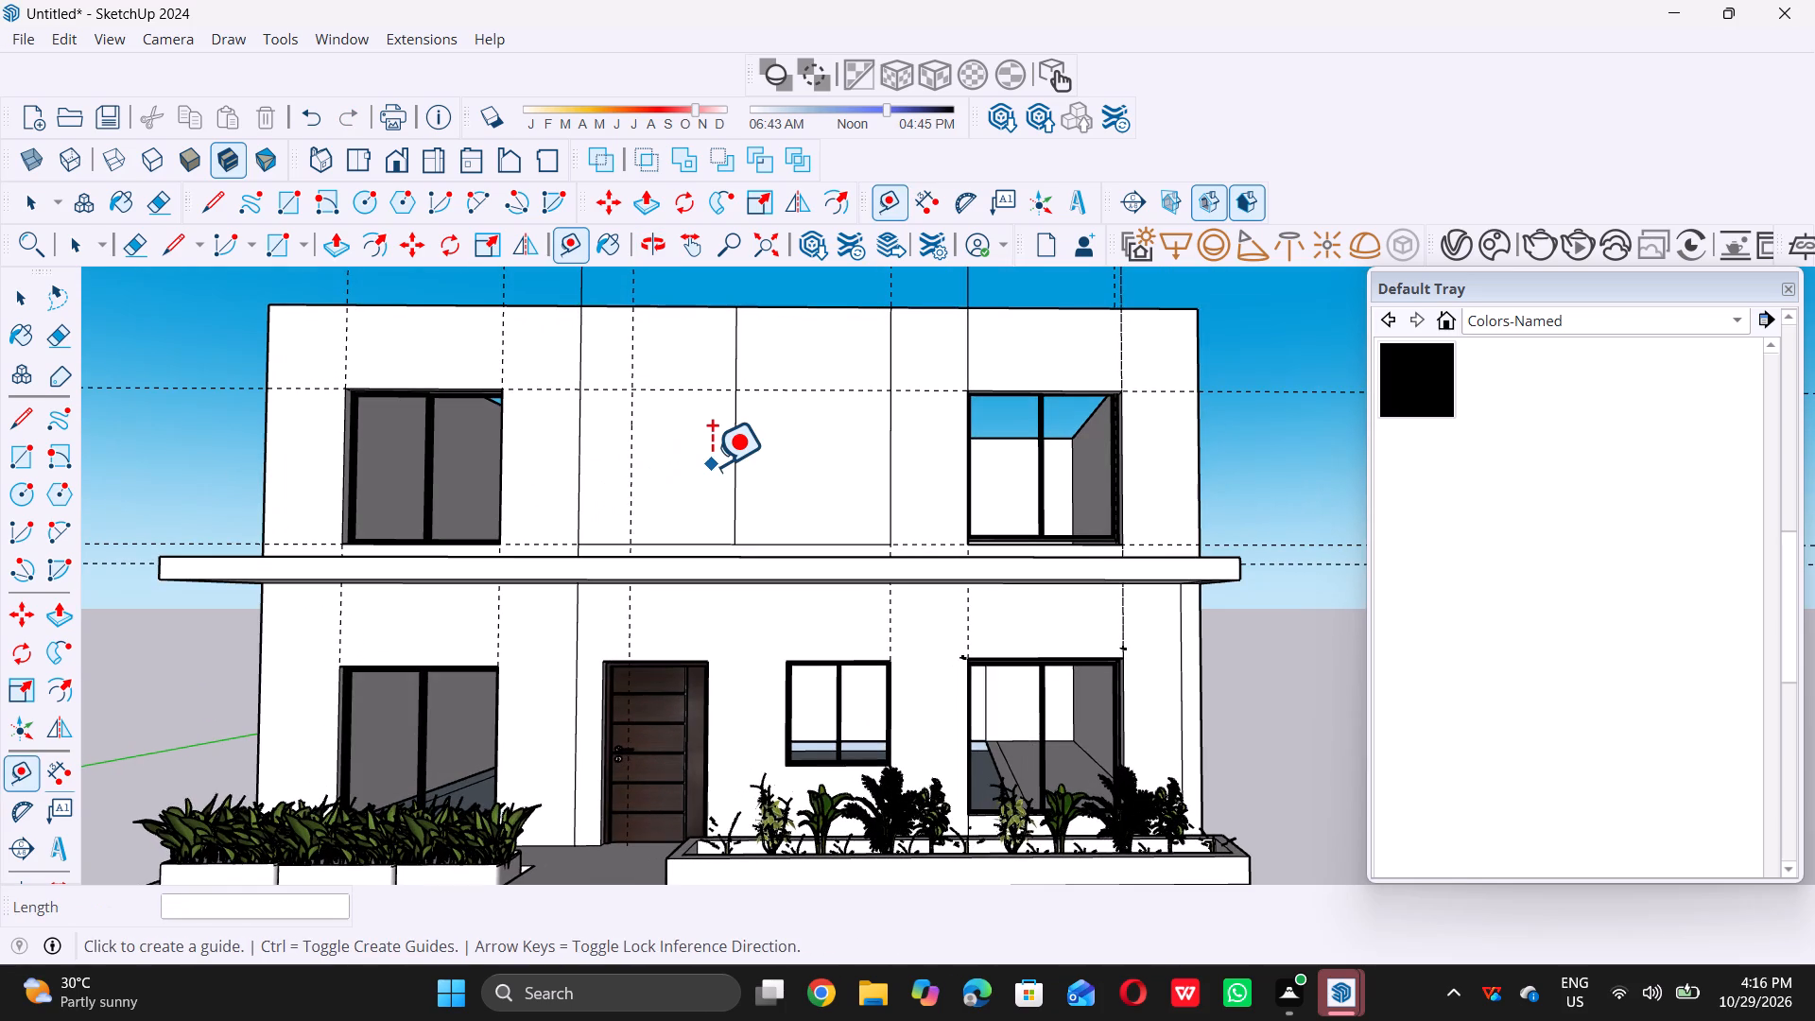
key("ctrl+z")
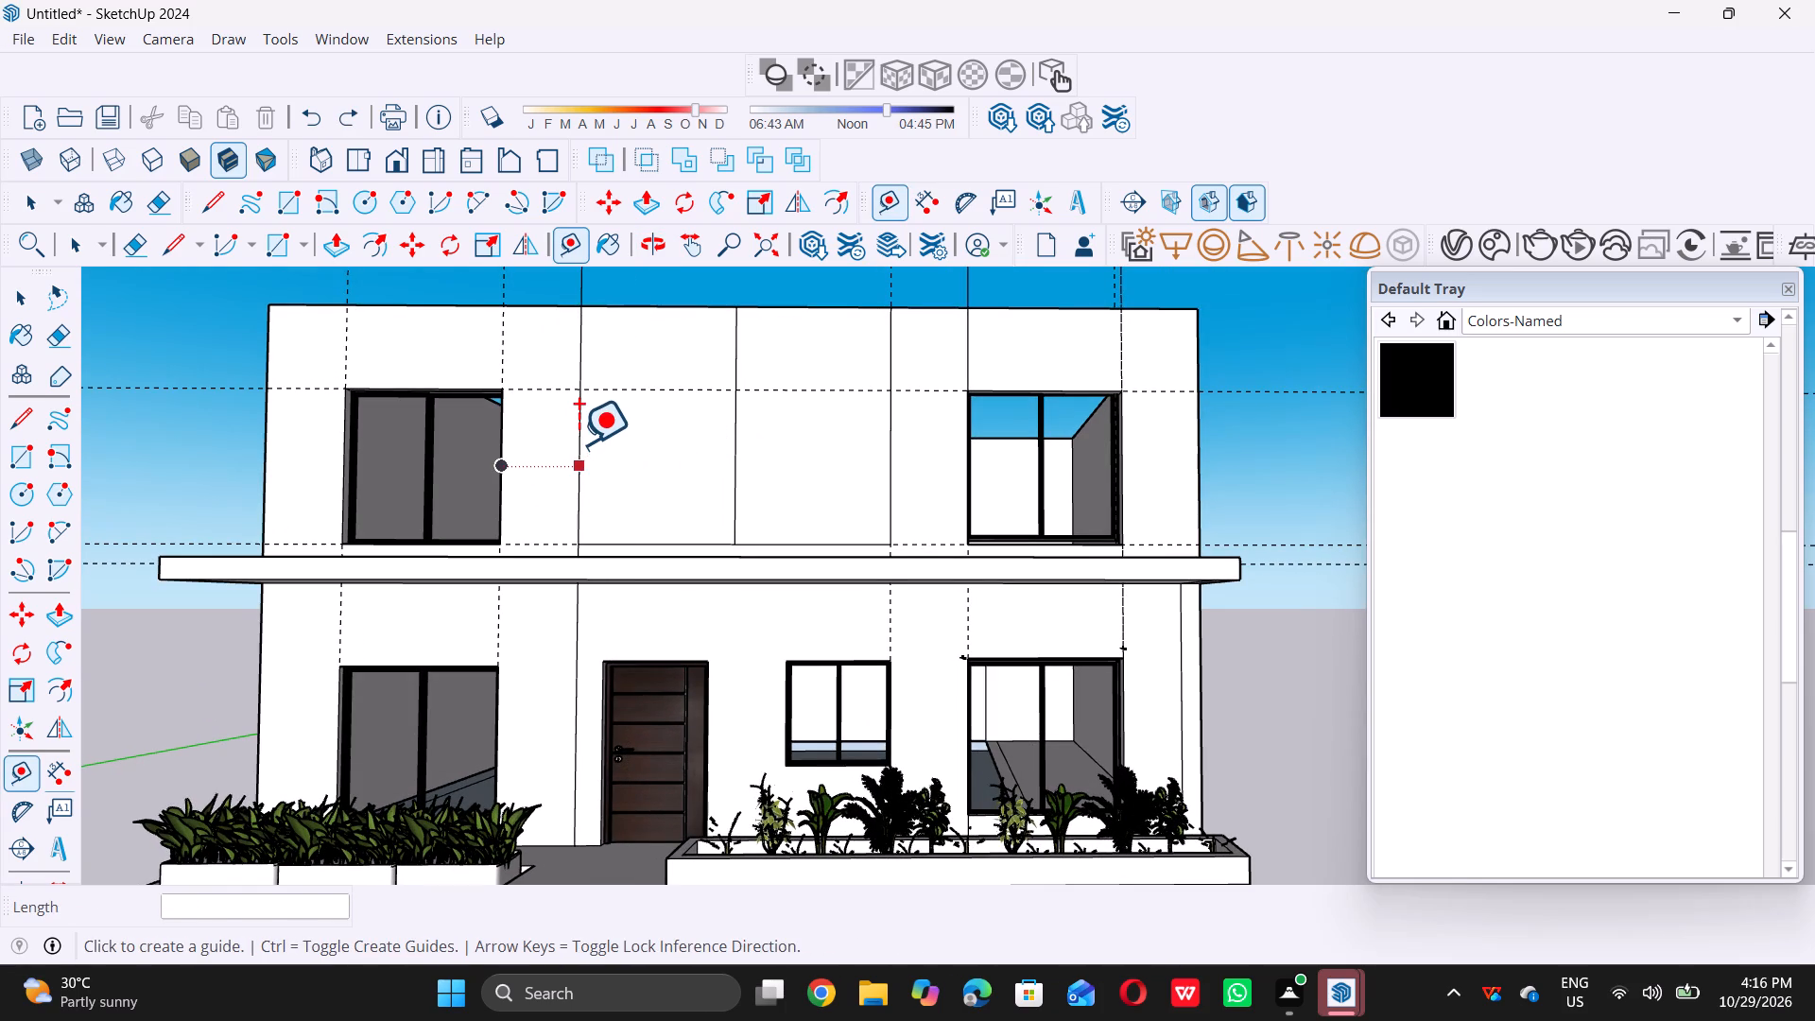
Place a vertical guide 1'5" inside the left edge of the central upper-wall rectangle.
left_click(579, 433)
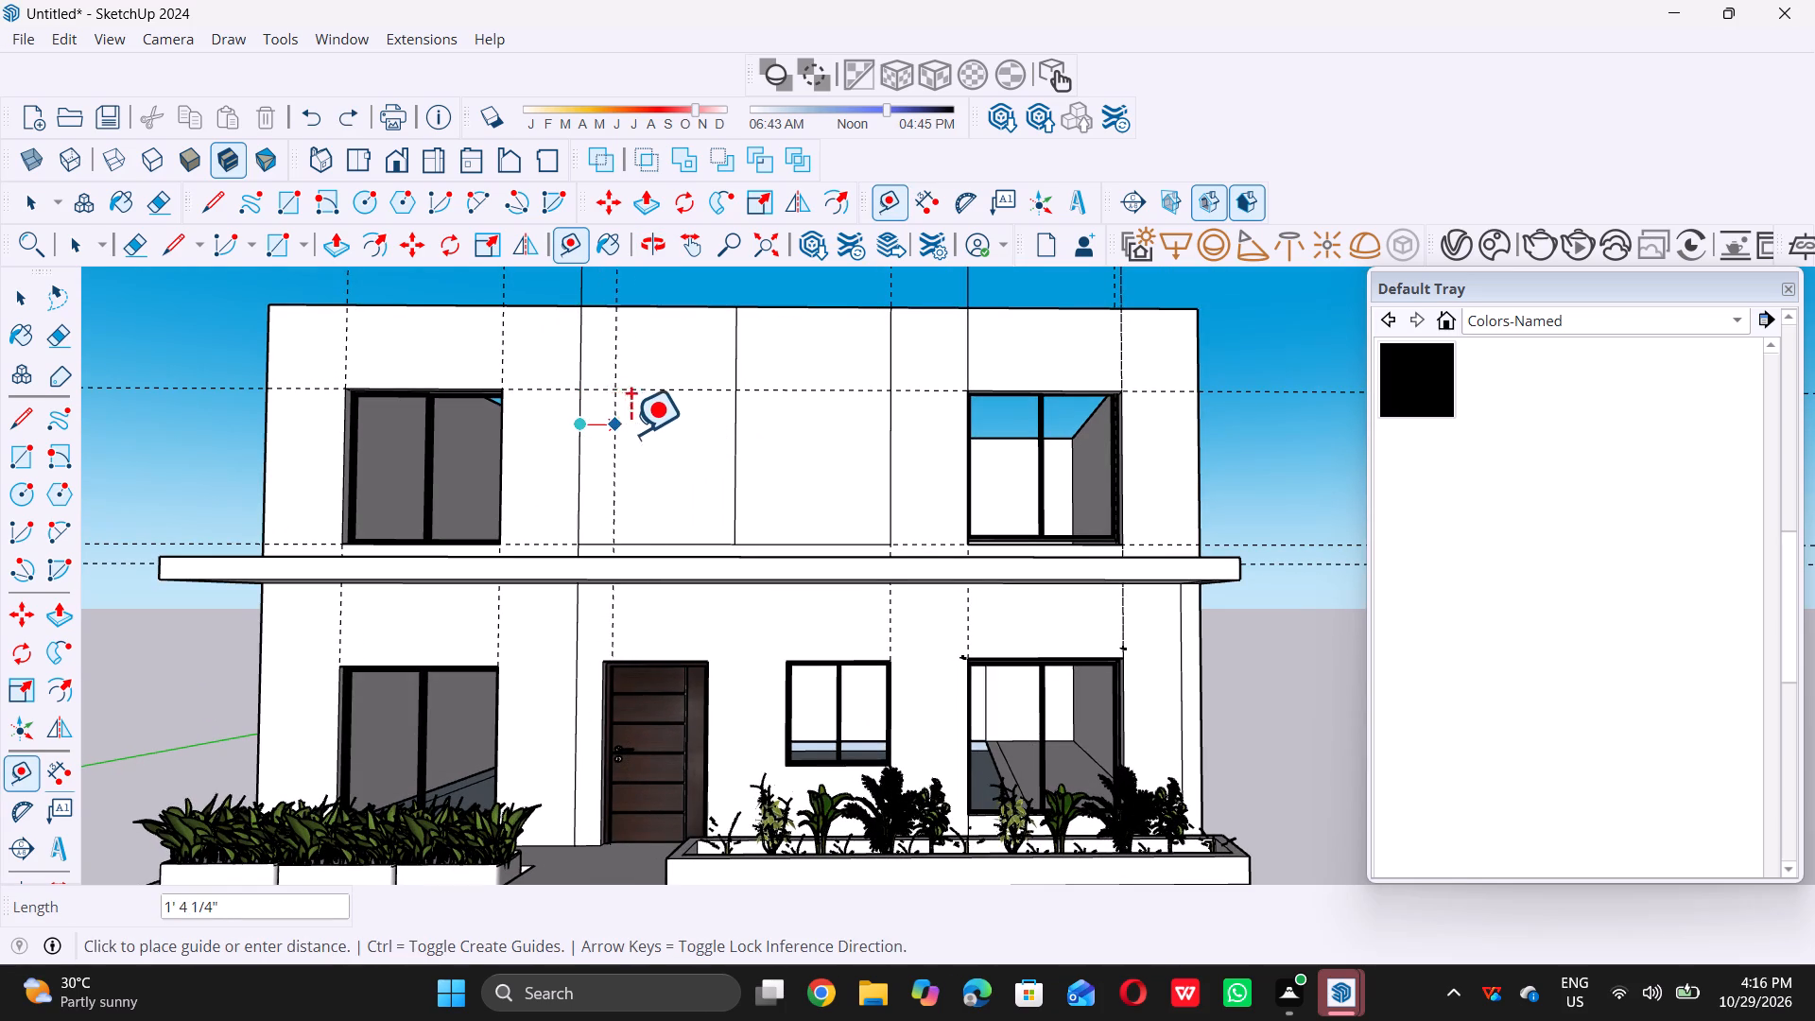
type("1'5")
key("shift+quotedbl")
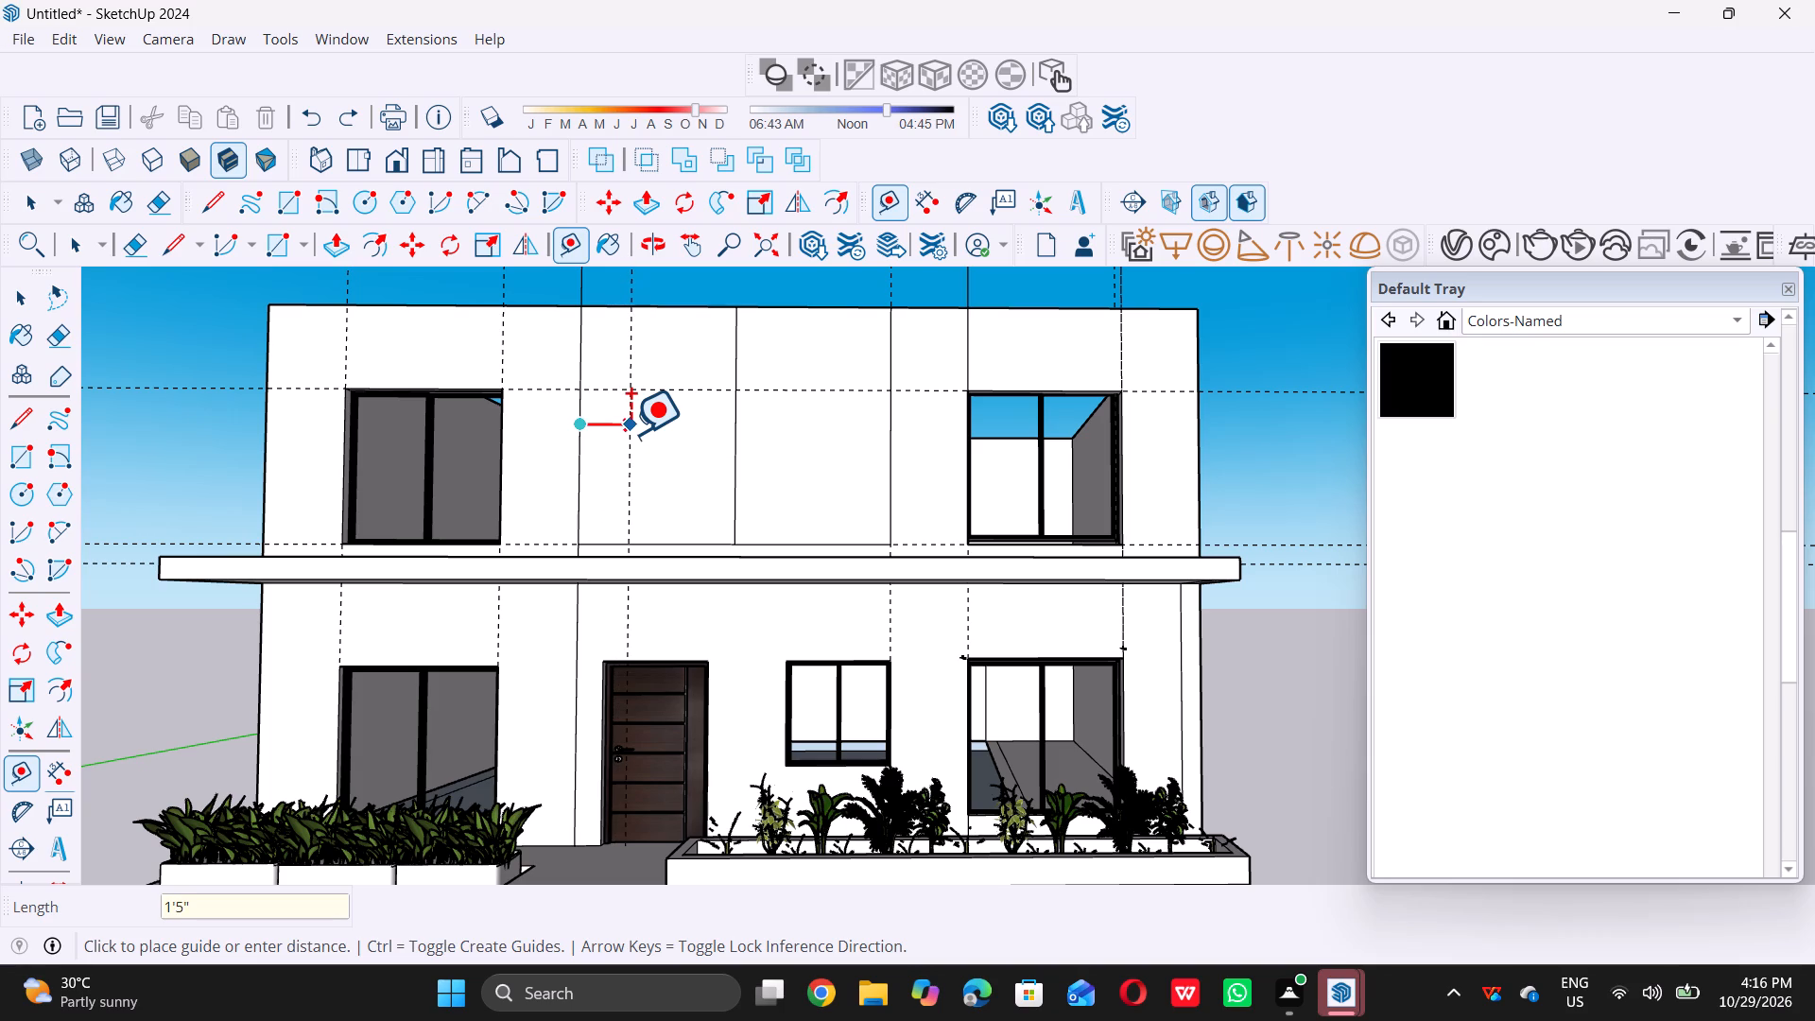
key("Return")
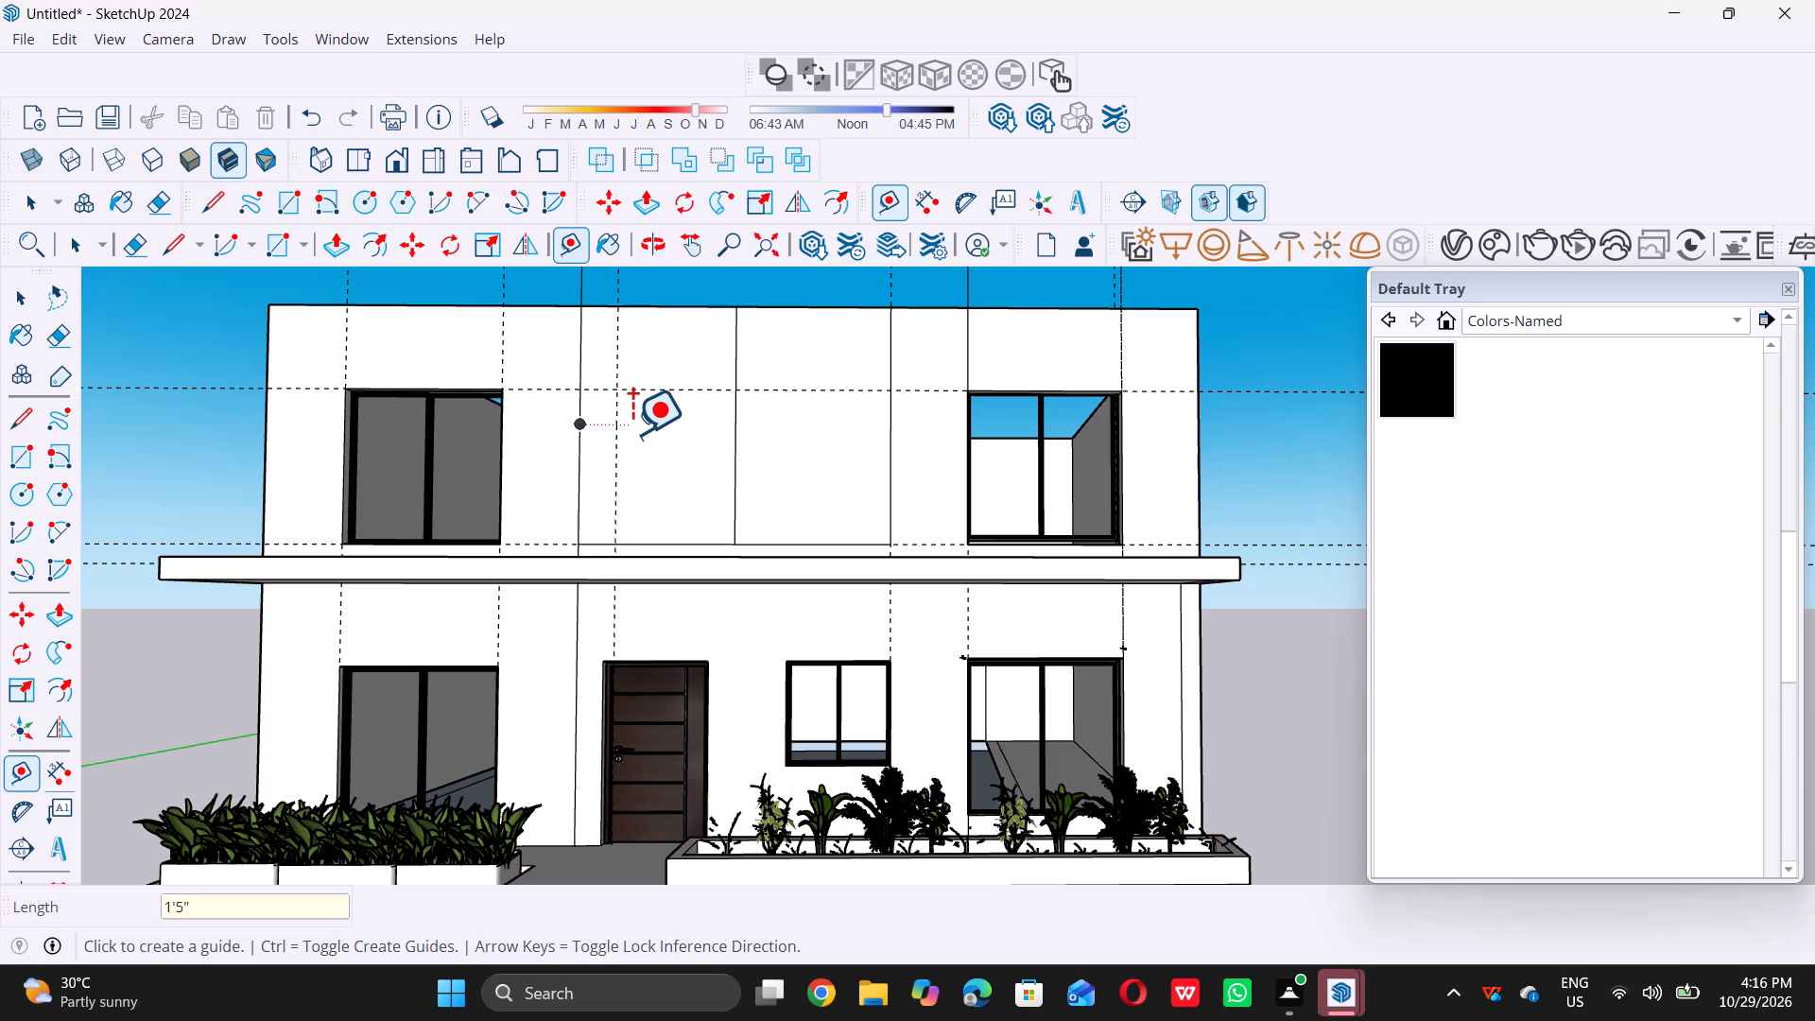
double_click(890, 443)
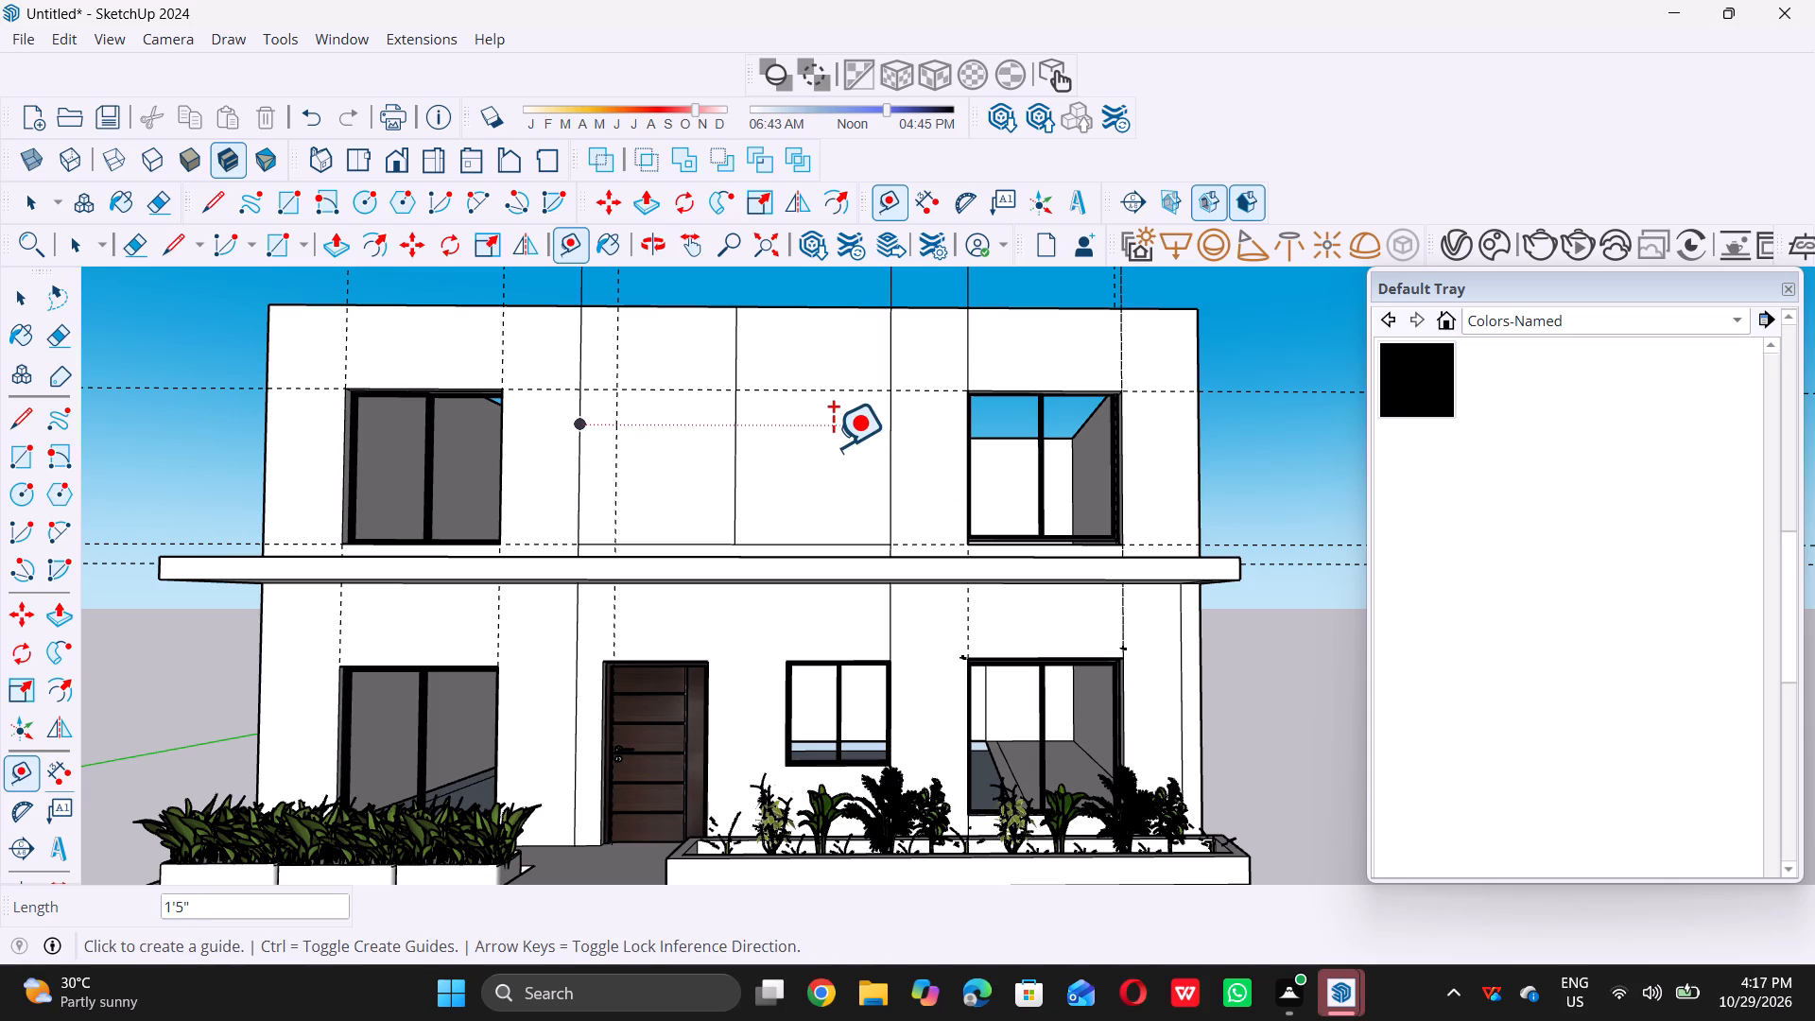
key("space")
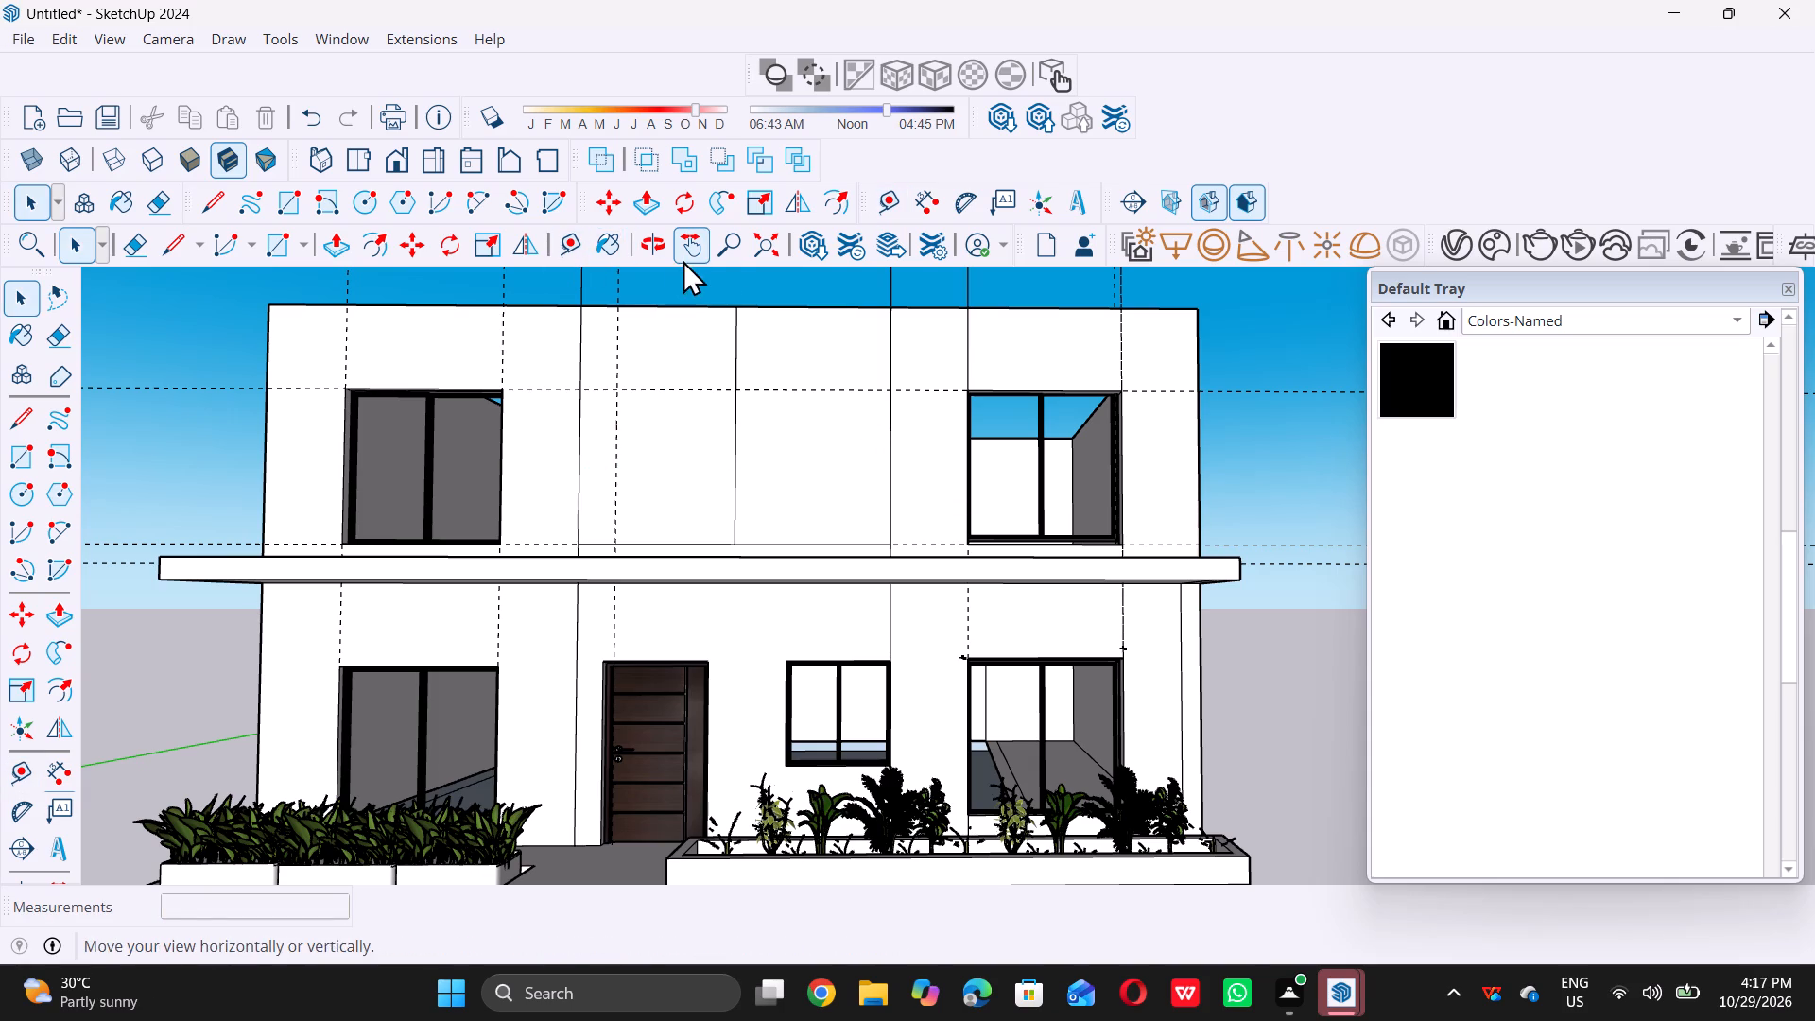
Check the gap between the left upper window's inner top corner and the central rectangle's left edge with a linear dimension.
left_click(918, 202)
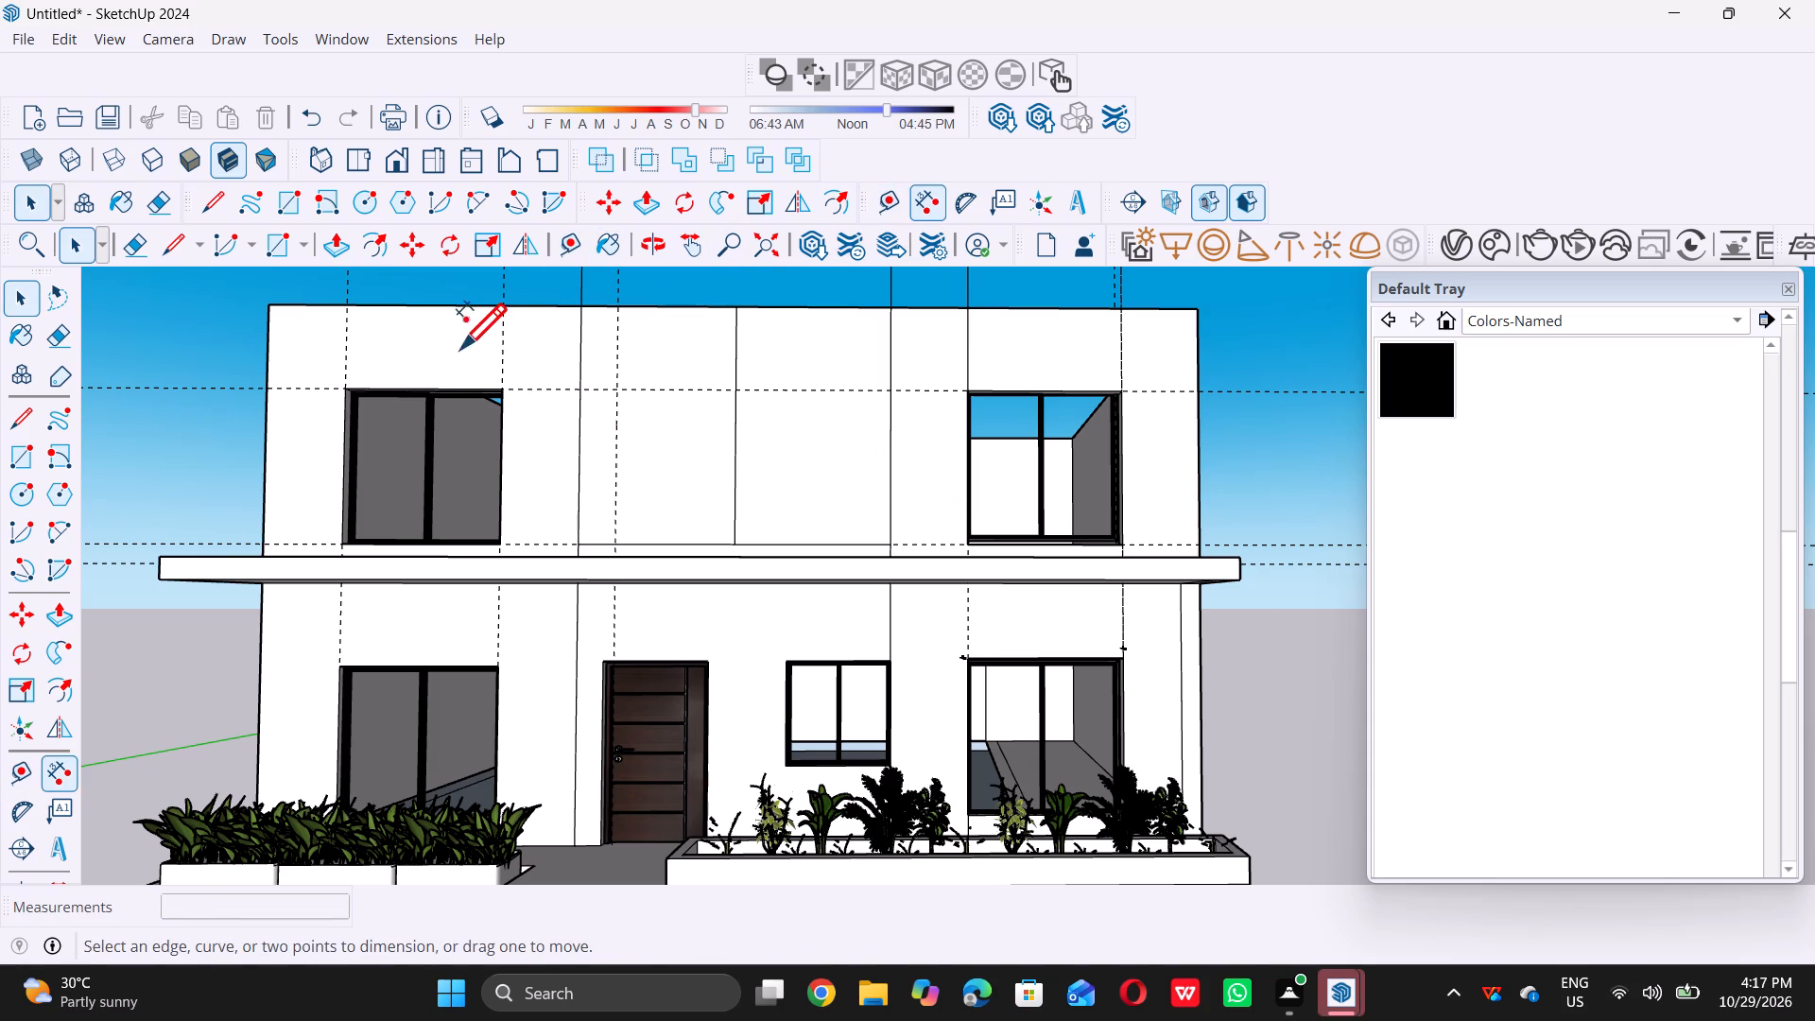
scroll(502, 379, "up", 1)
left_click(508, 385)
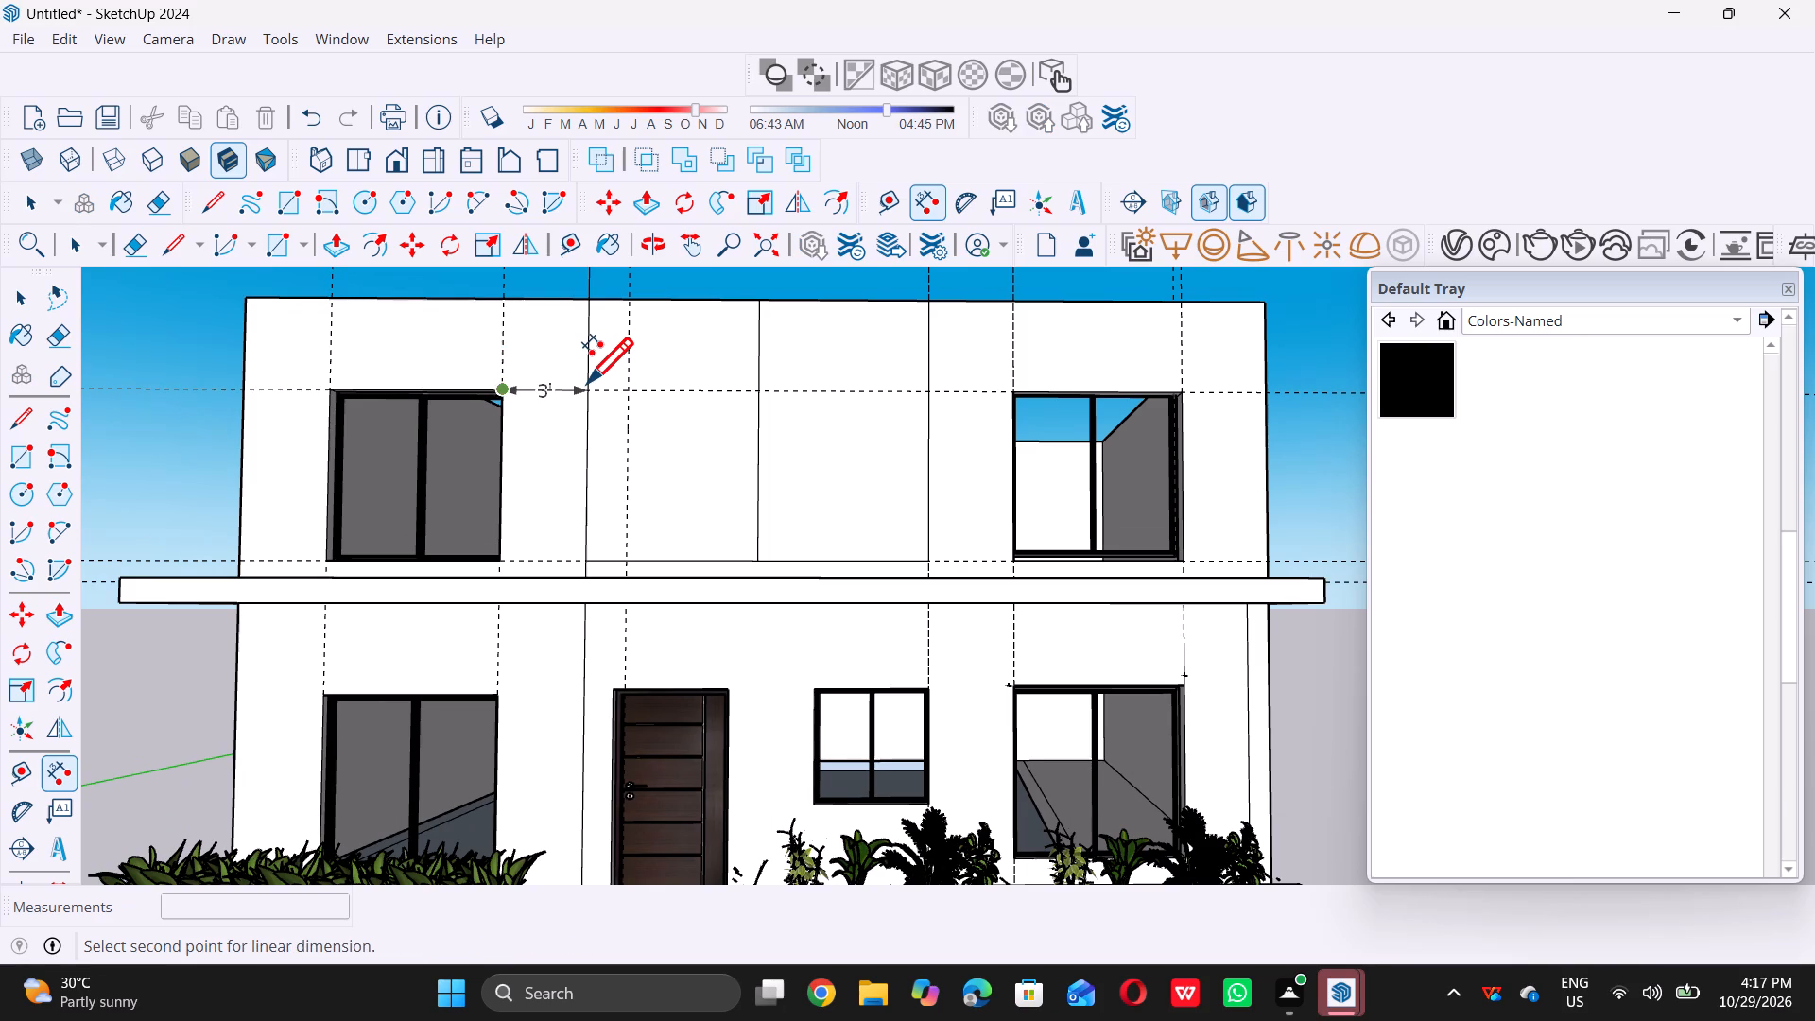
key("space")
Move the left edge of the central upper-wall rectangle 1' outward, towards the left upper window.
scroll(579, 495, "up", 3)
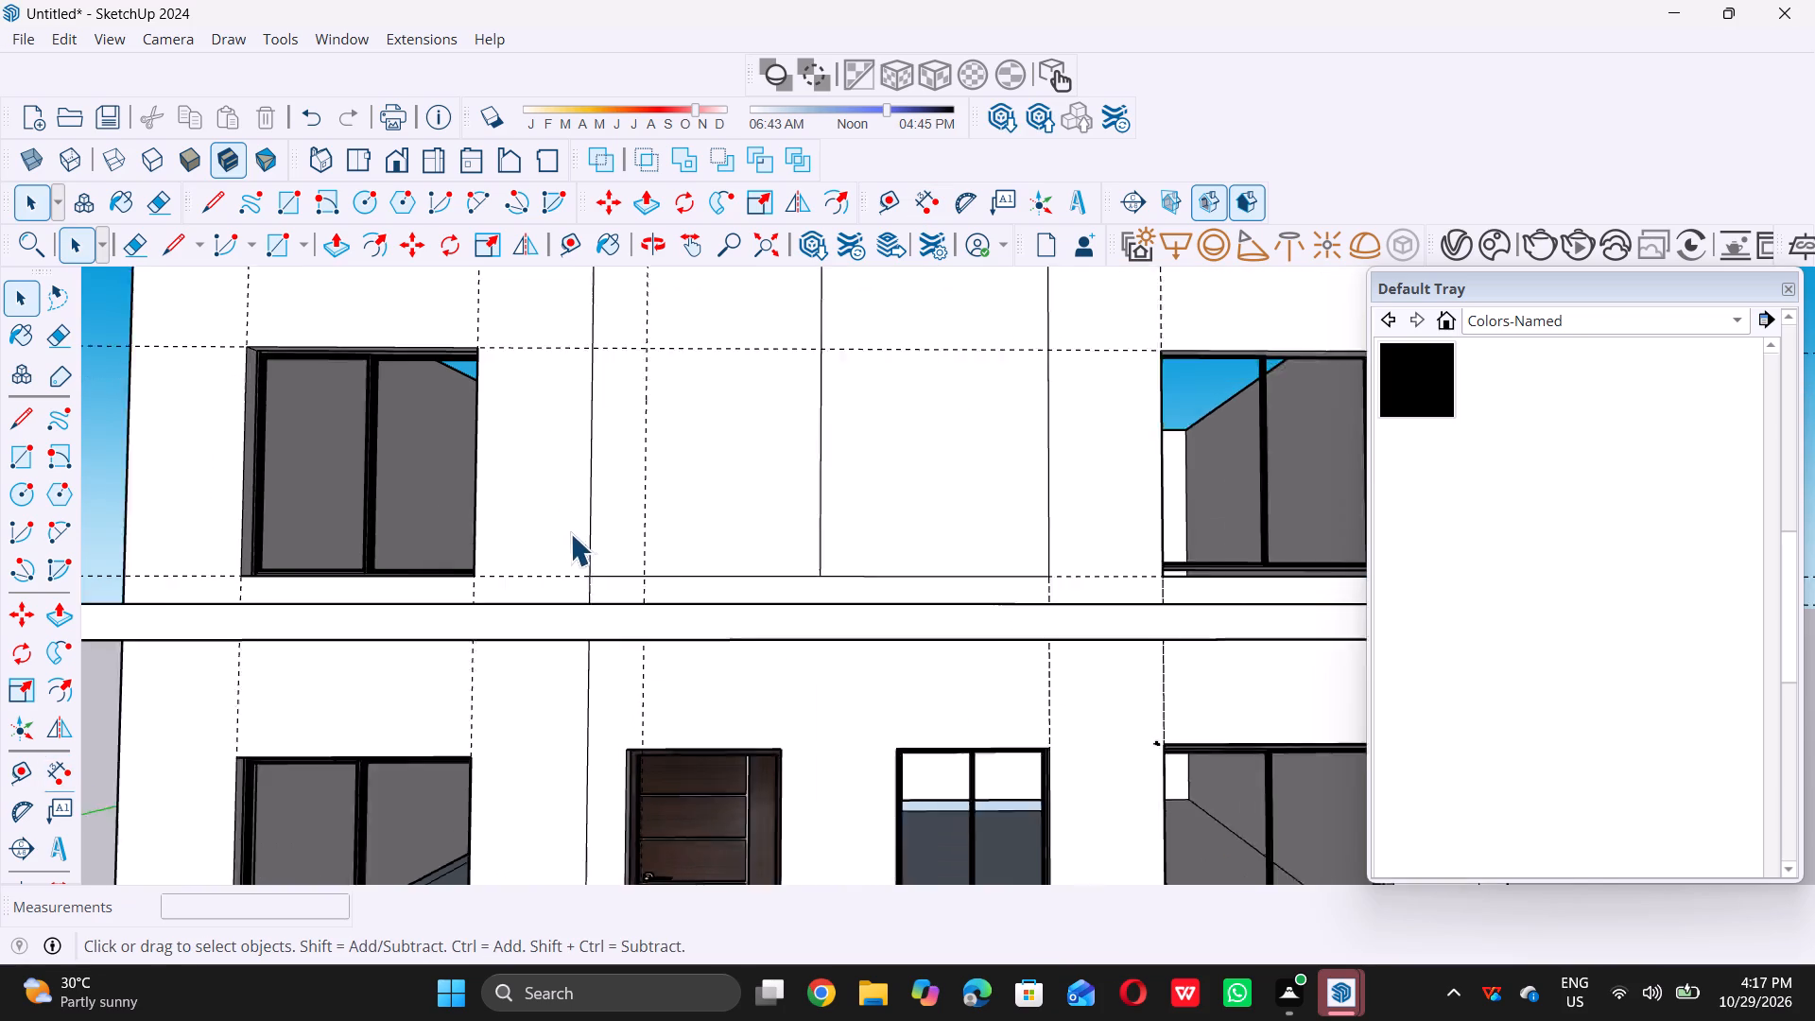
scroll(570, 533, "up", 1)
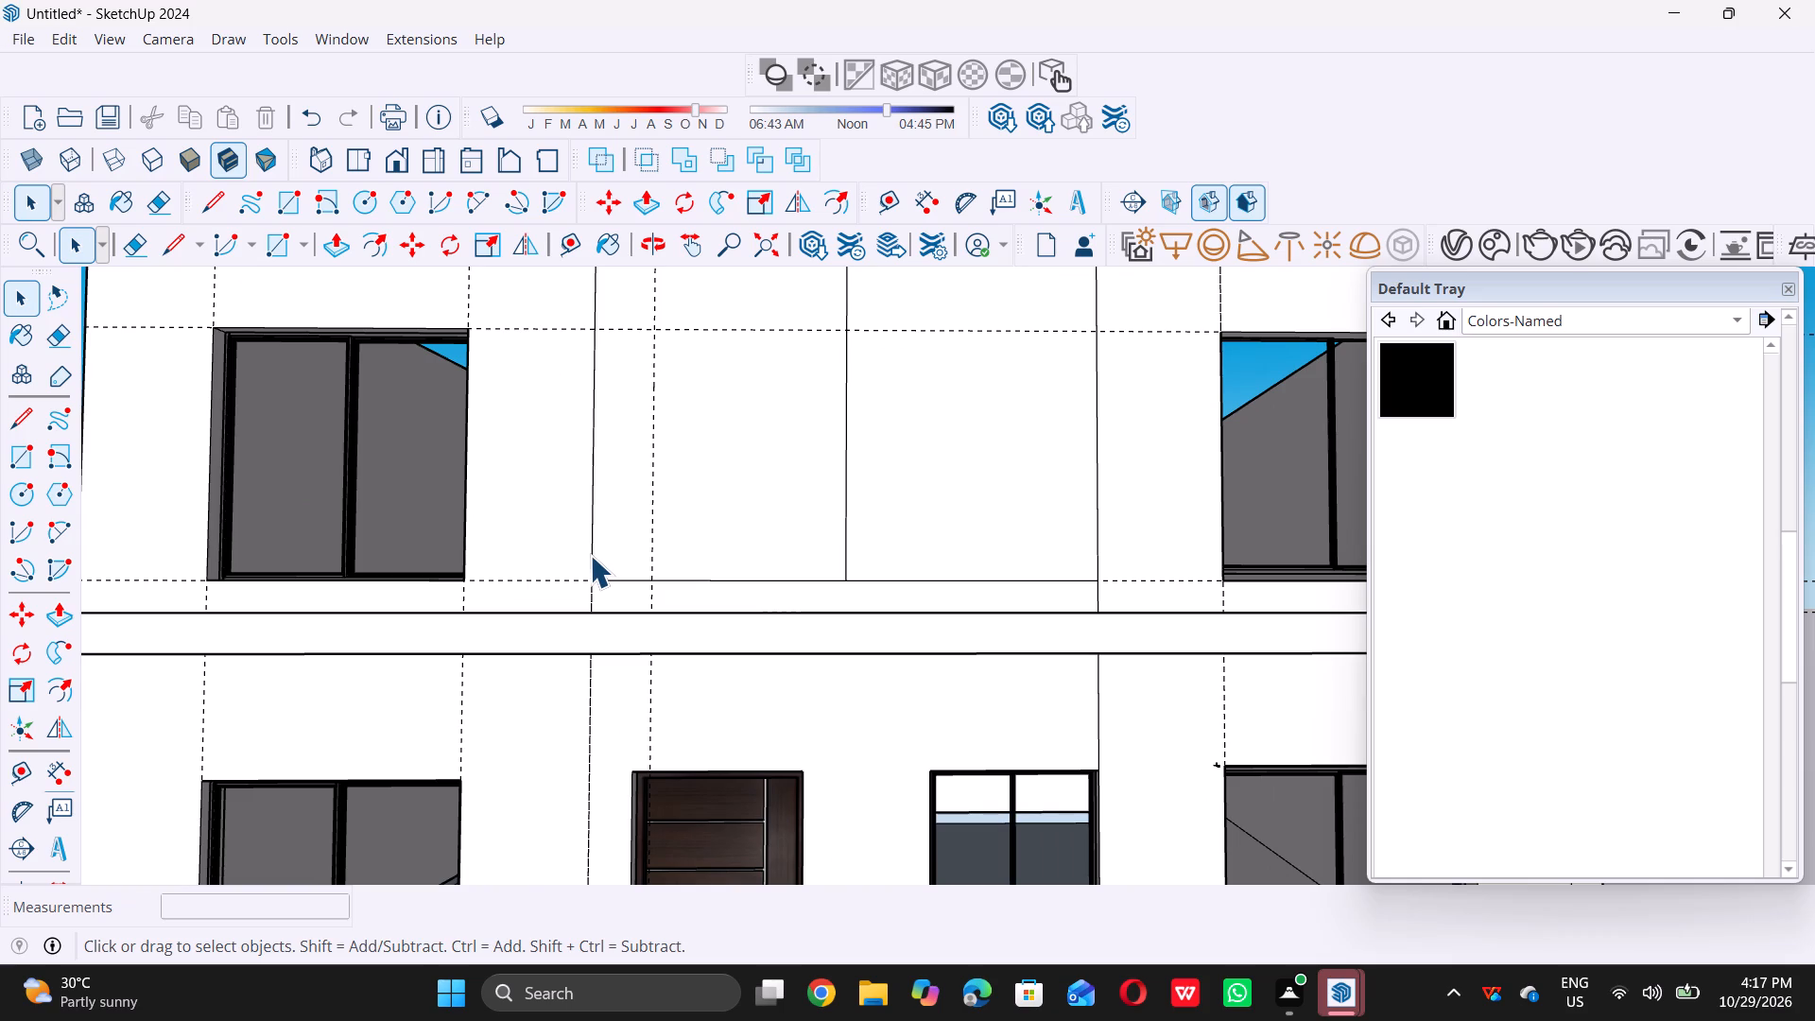
left_click(590, 555)
key("m")
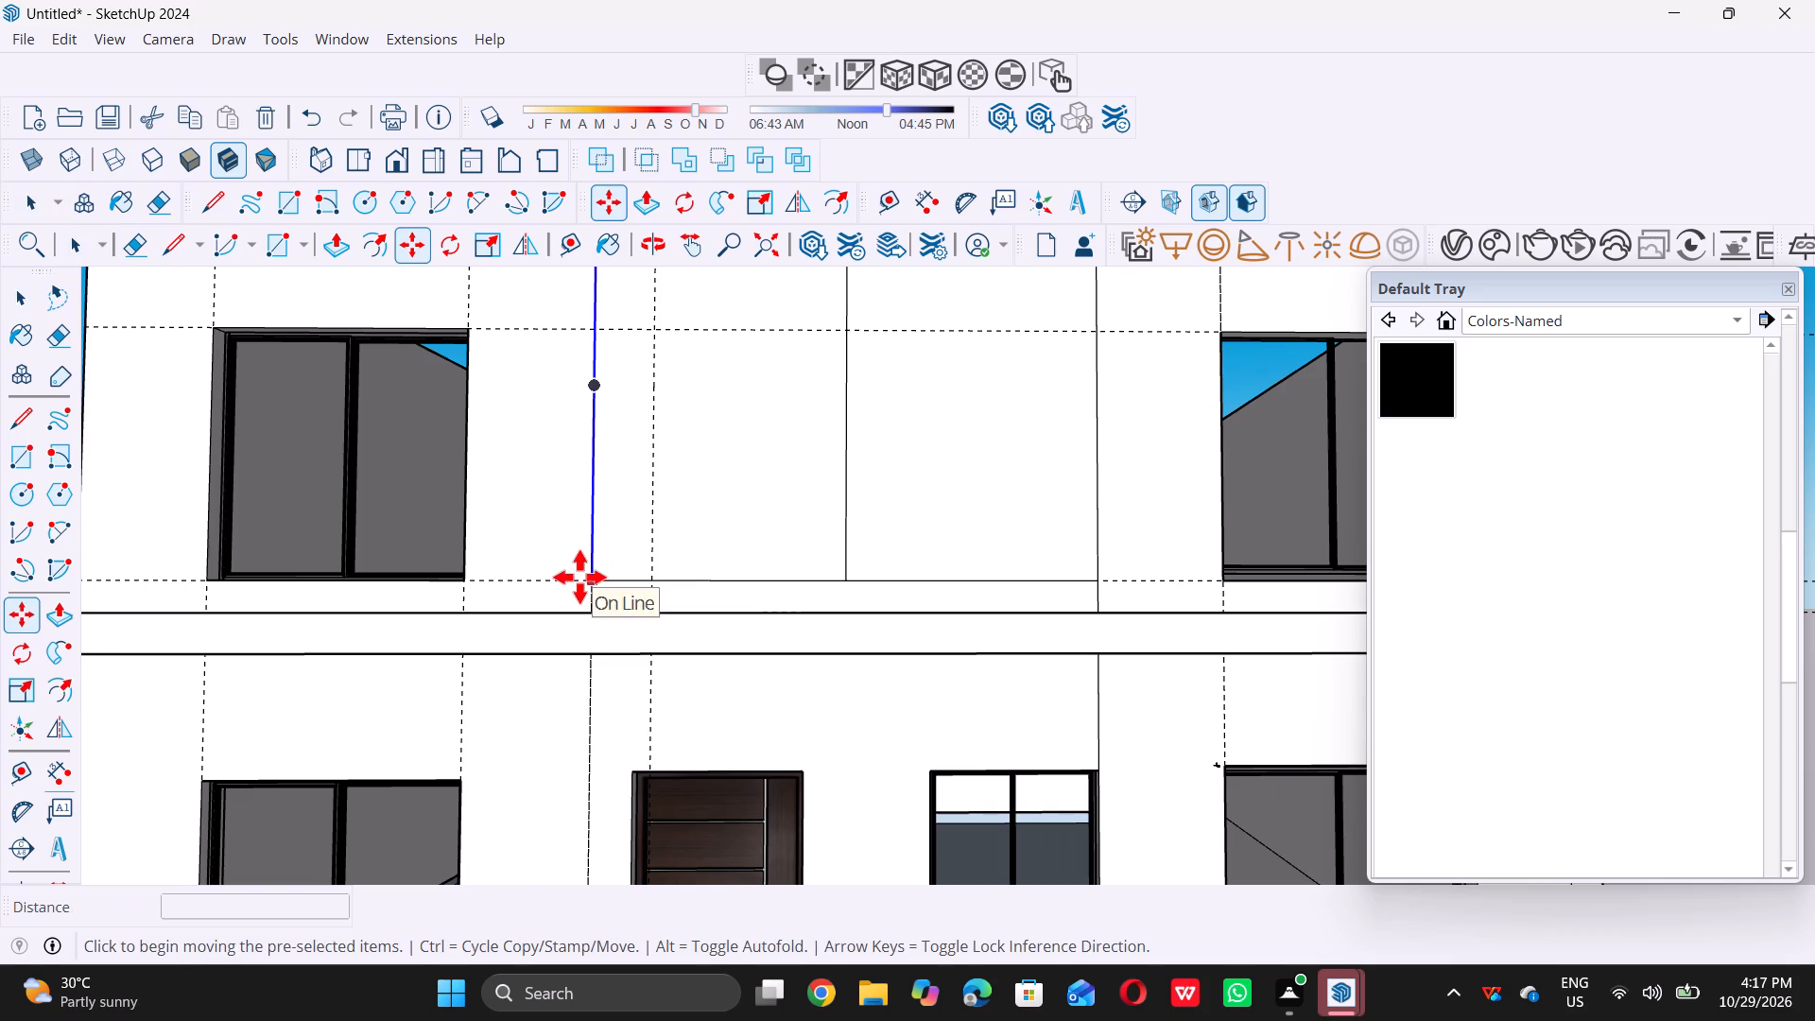
triple_click(591, 577)
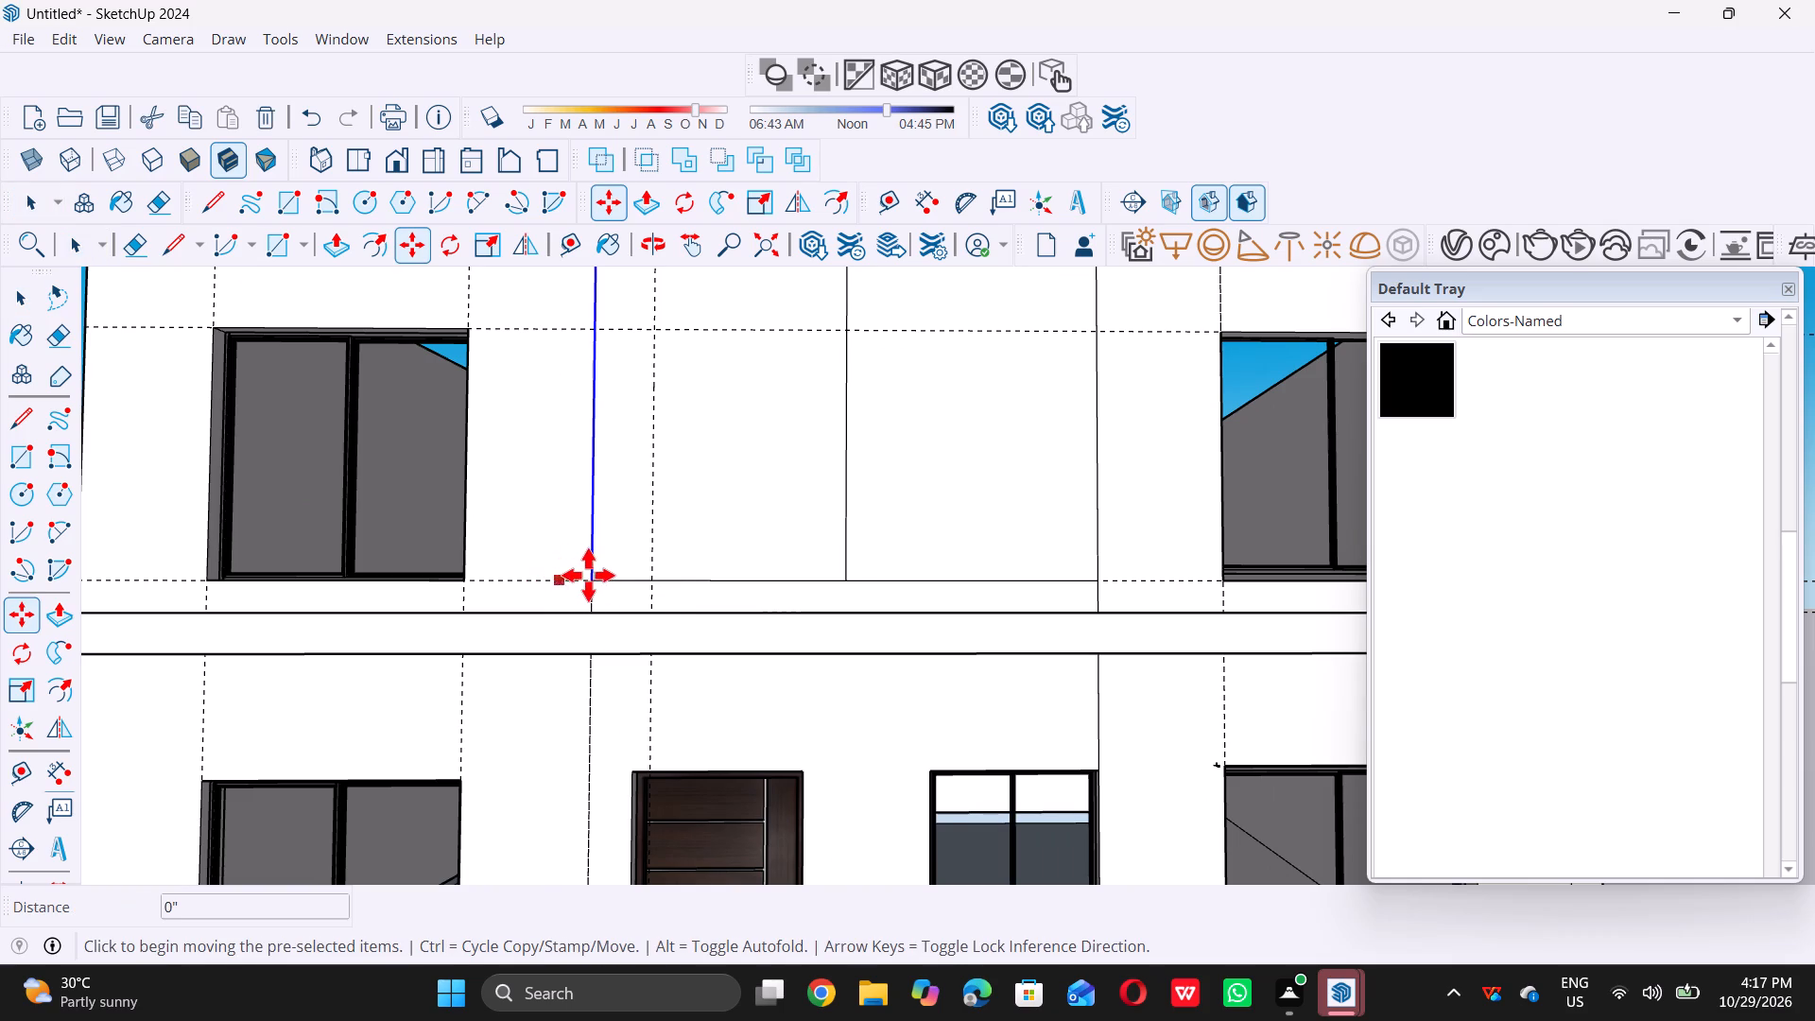
triple_click(591, 575)
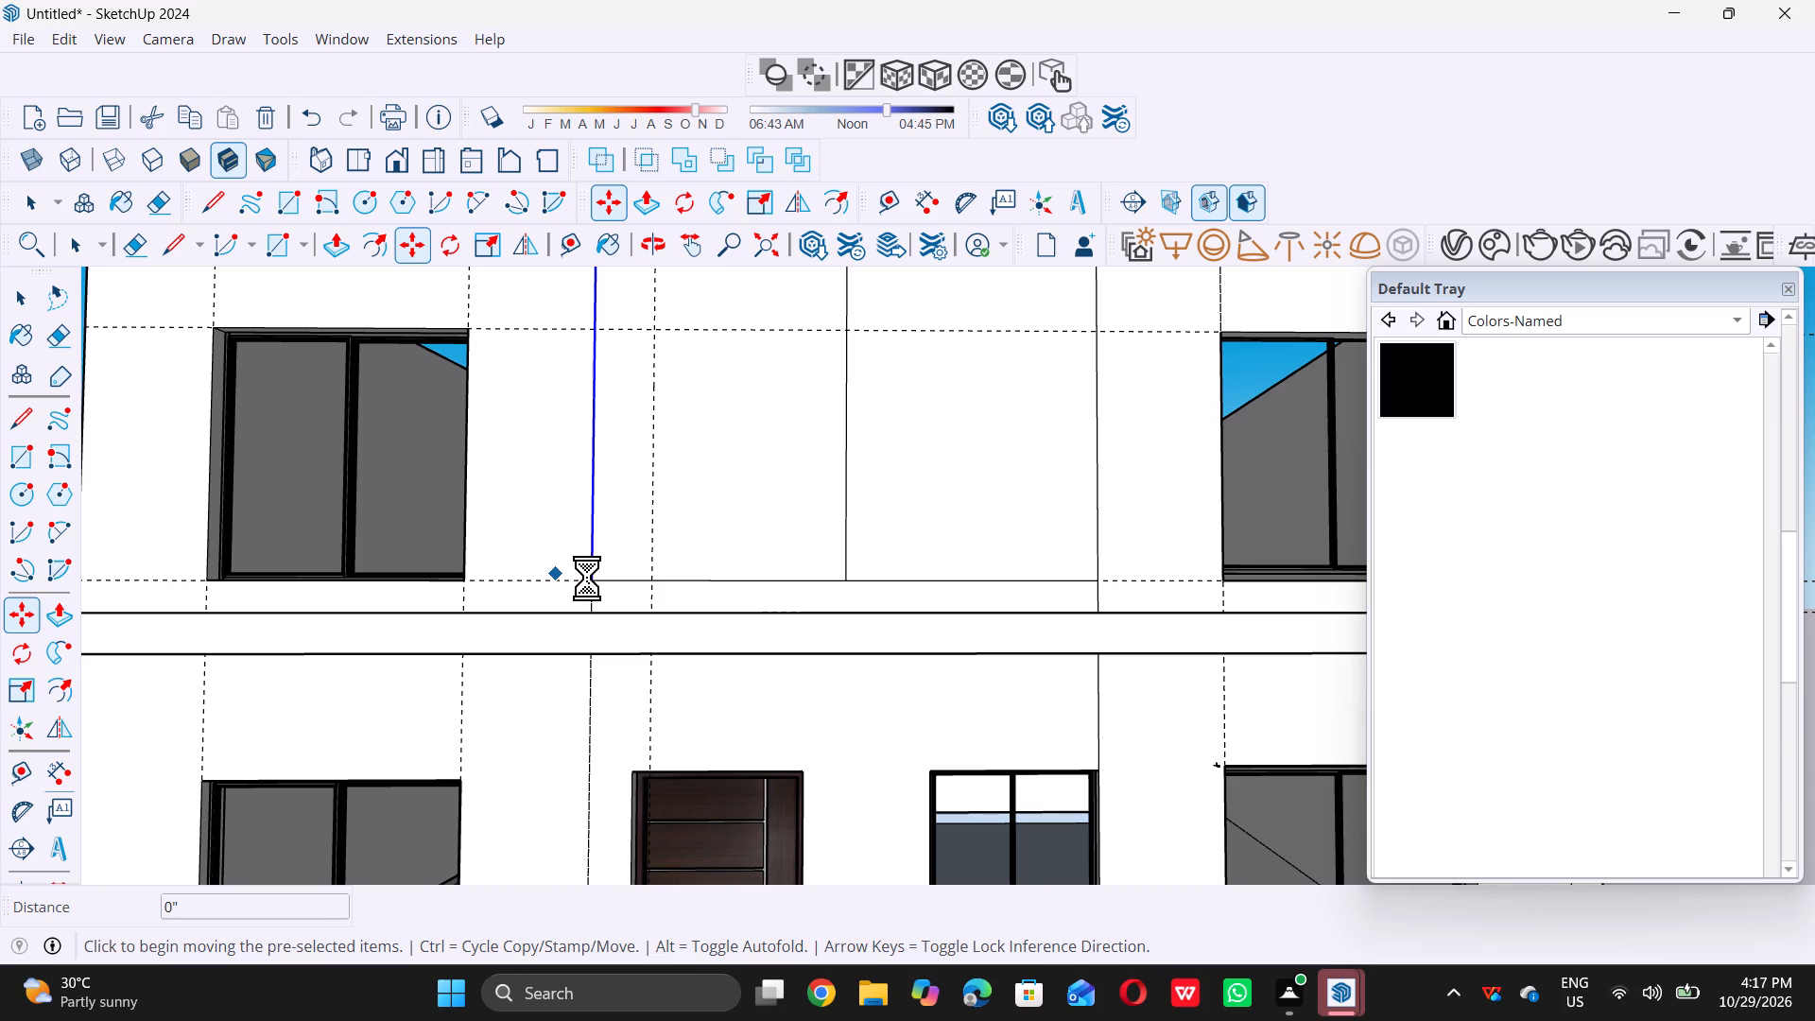
scroll(587, 578, "up", 18)
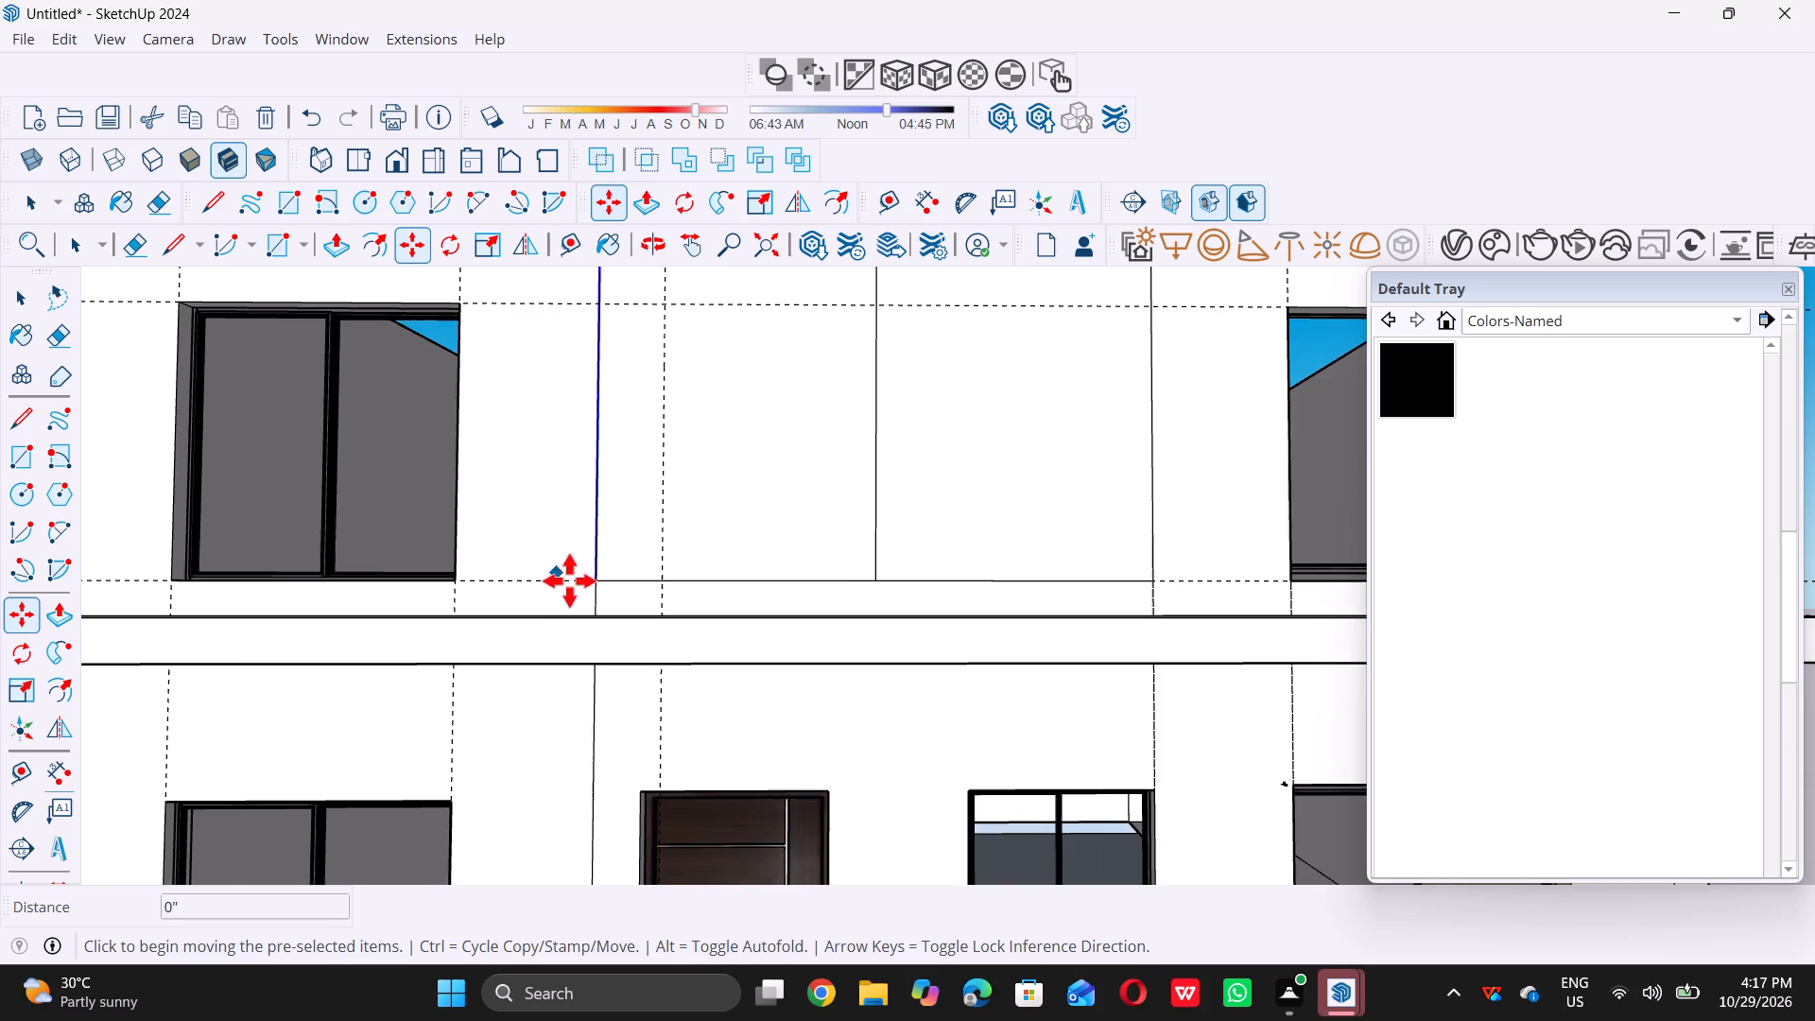
scroll(573, 580, "up", 7)
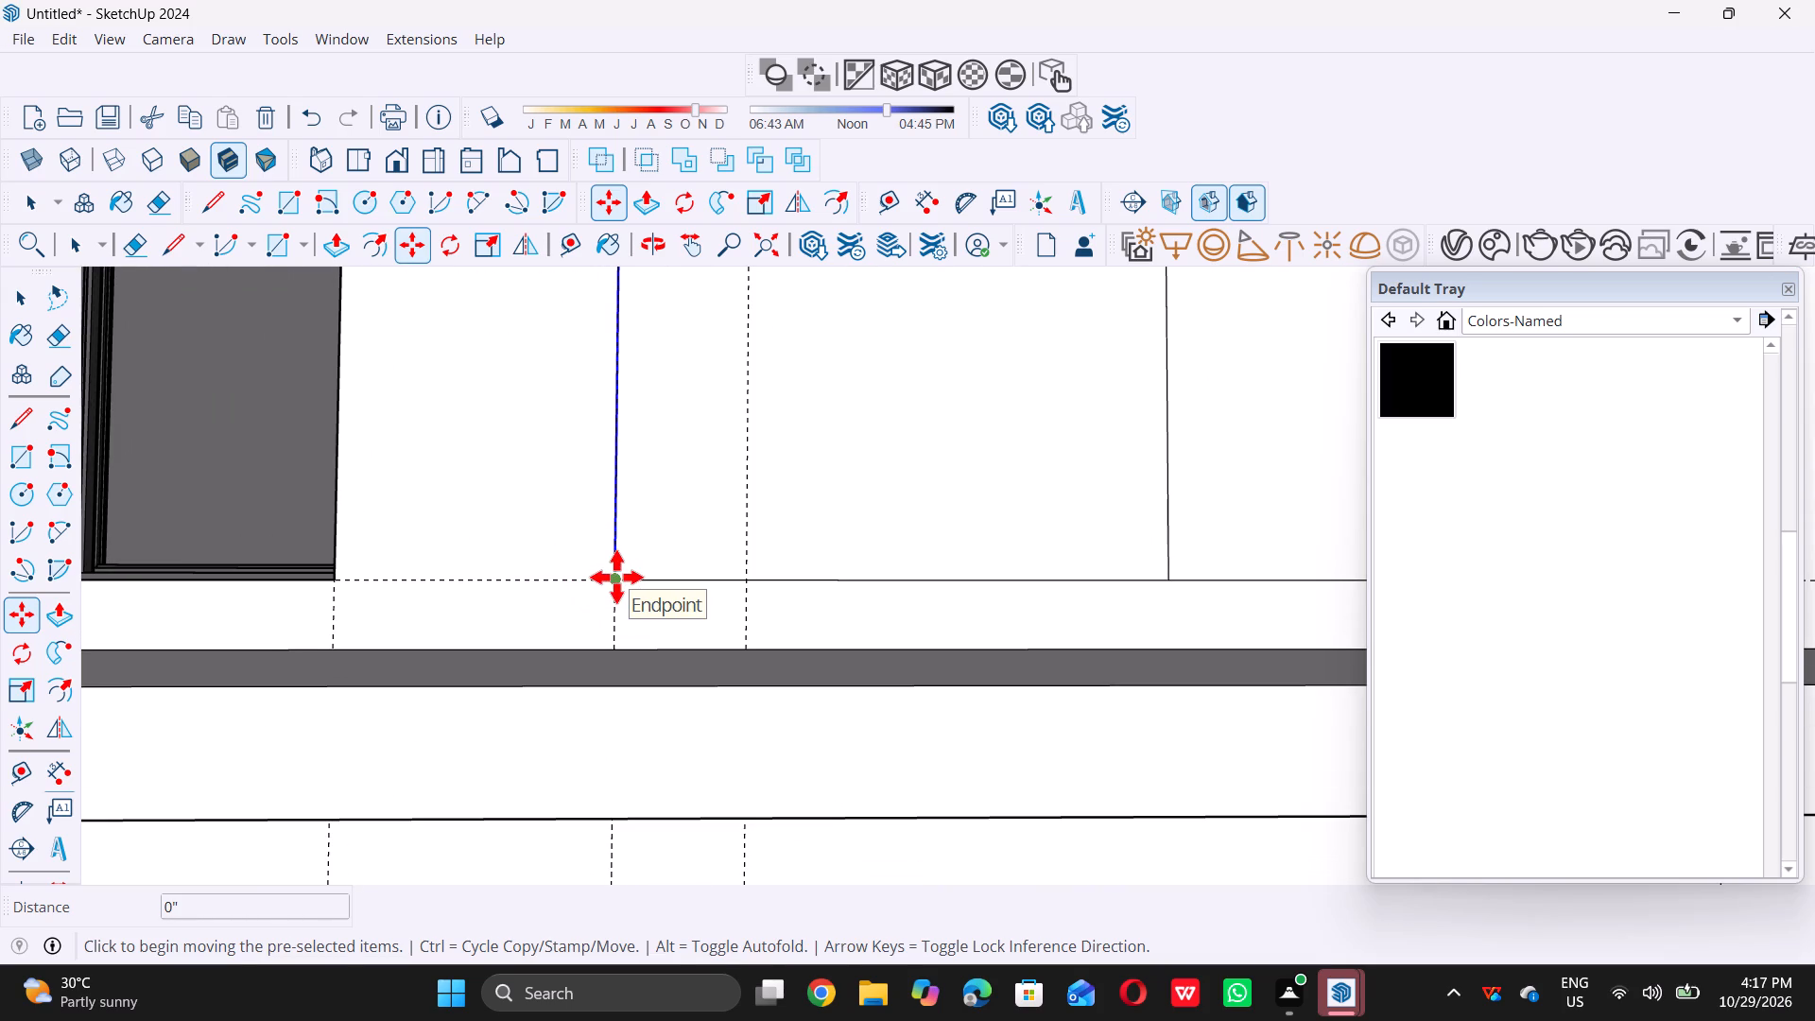
left_click(616, 577)
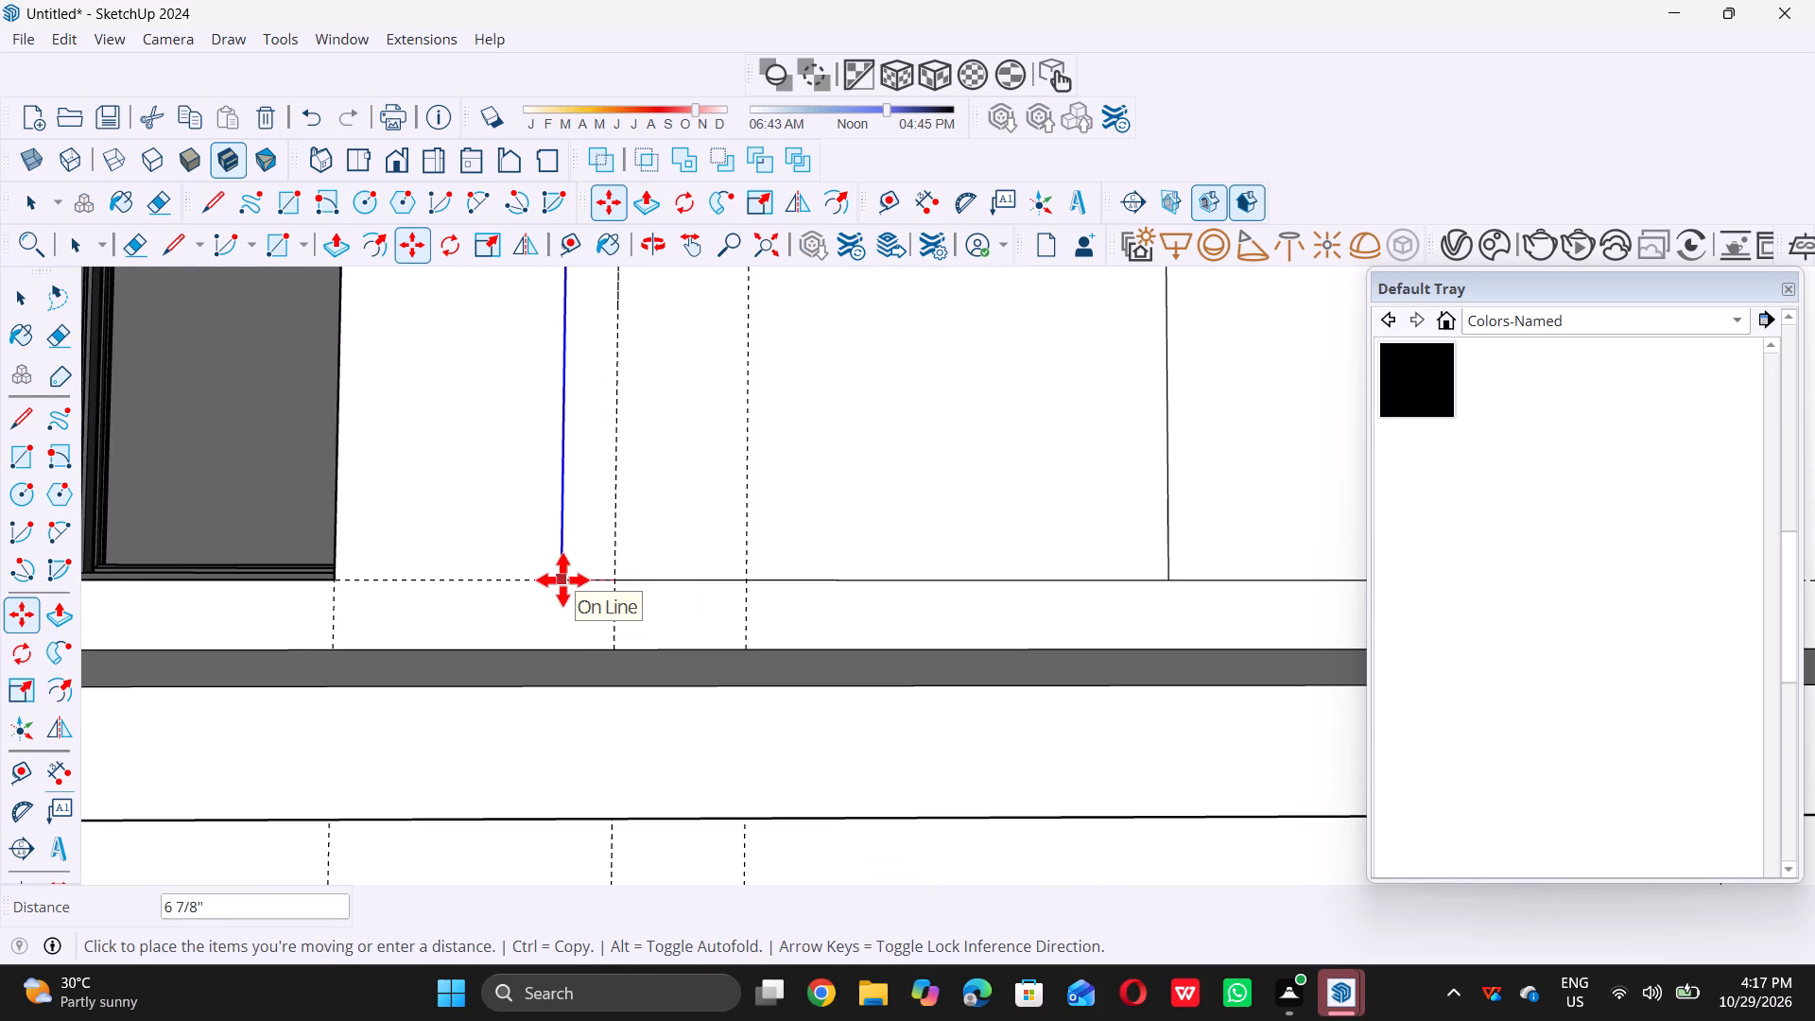
key("1")
key("apostrophe")
key("Return")
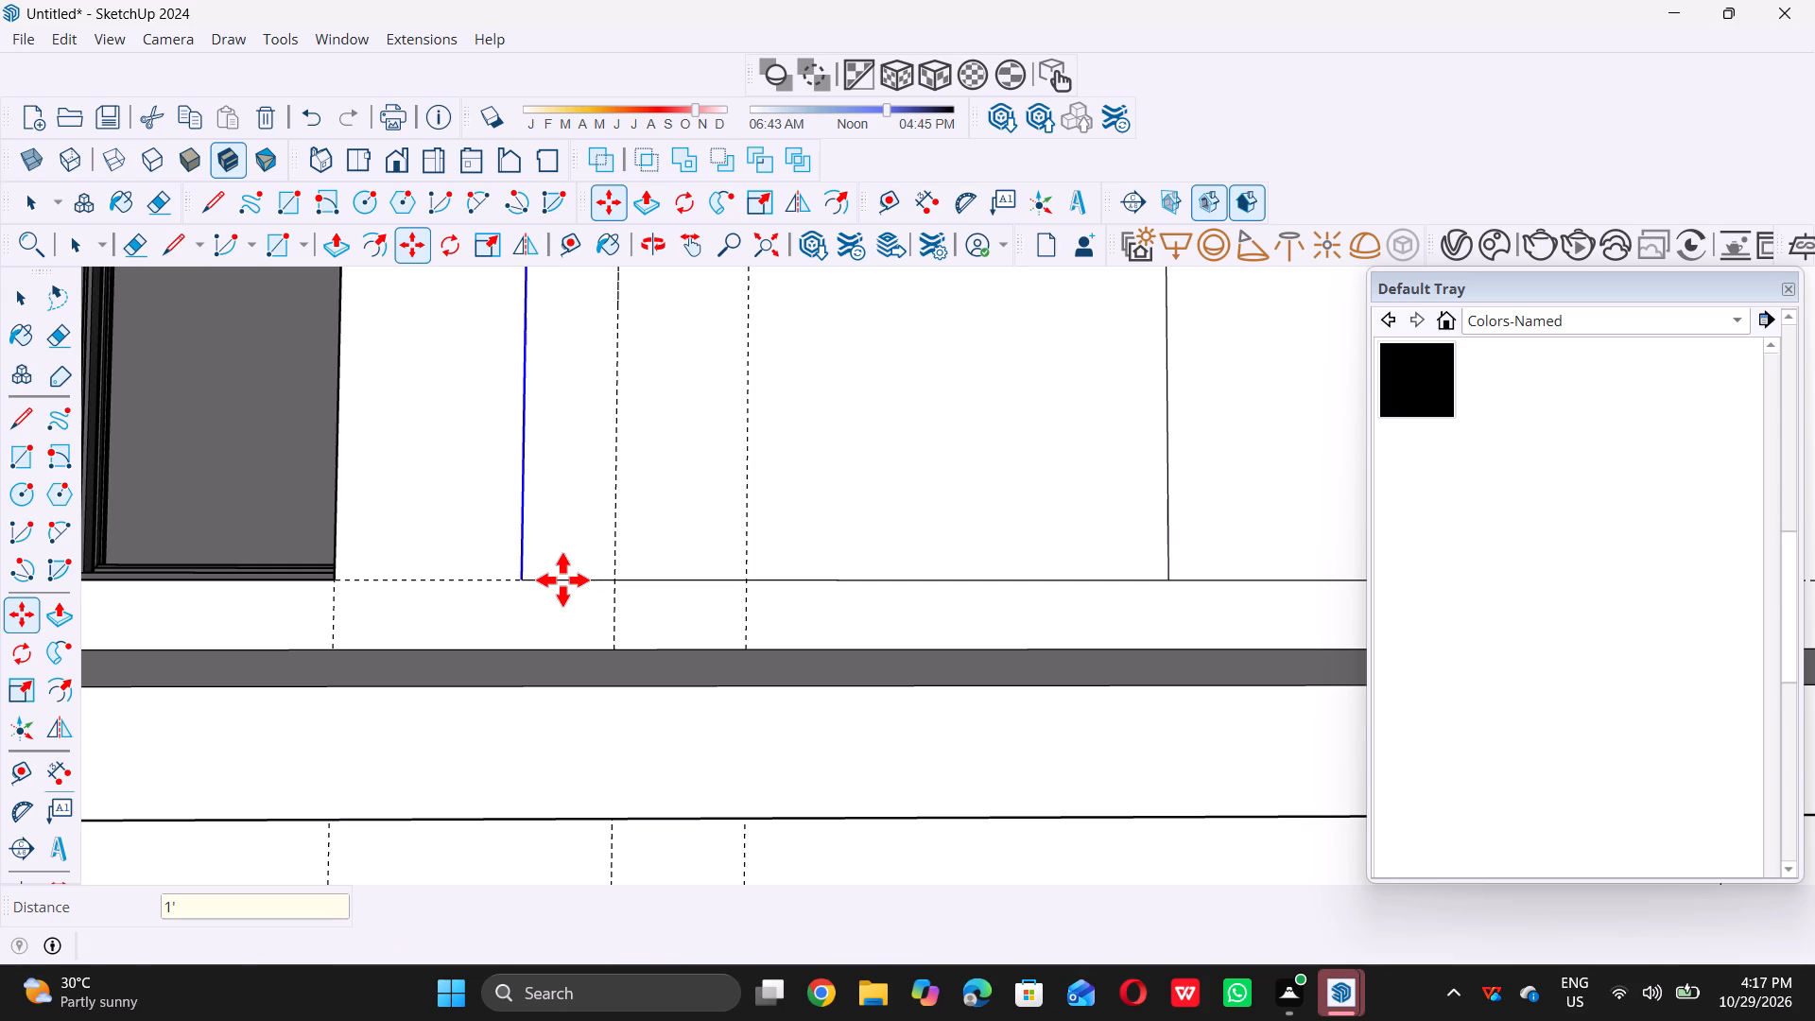
key("space")
scroll(562, 580, "down", 20)
scroll(562, 580, "down", 1)
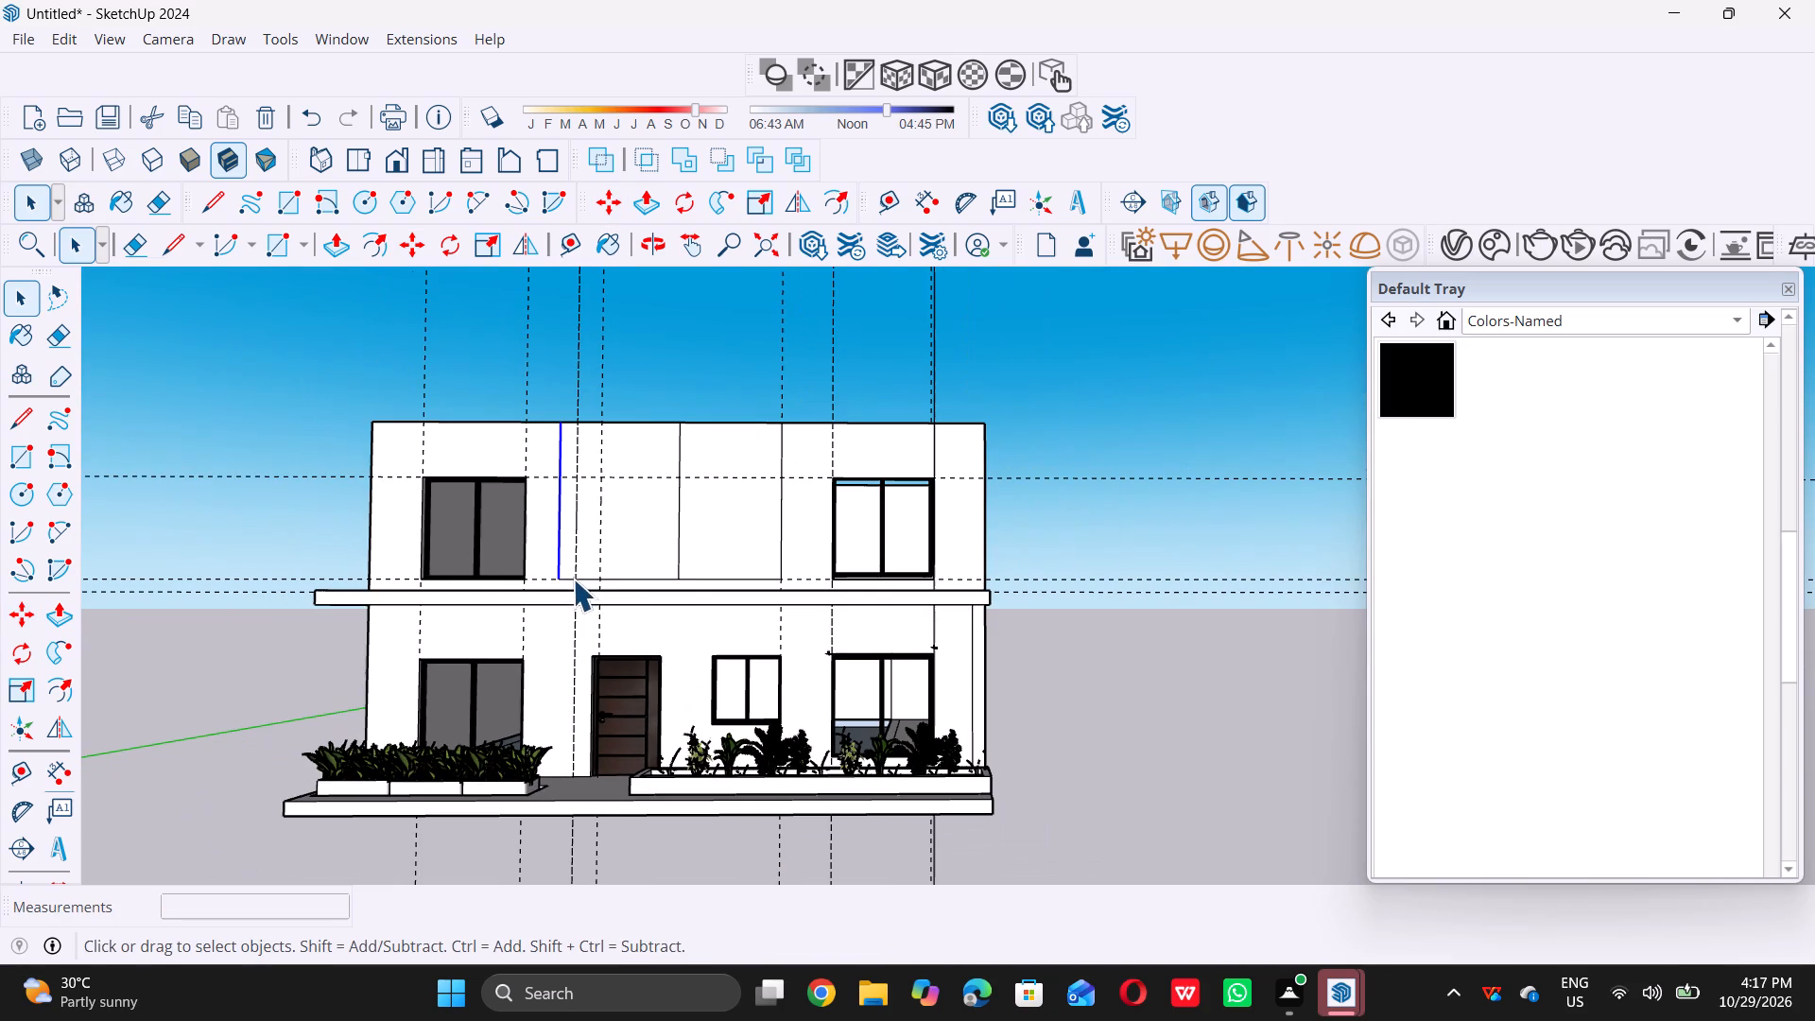
left_click(1169, 602)
Move the right edge of the central upper-wall rectangle 1' outward, towards the right upper window.
scroll(788, 569, "up", 5)
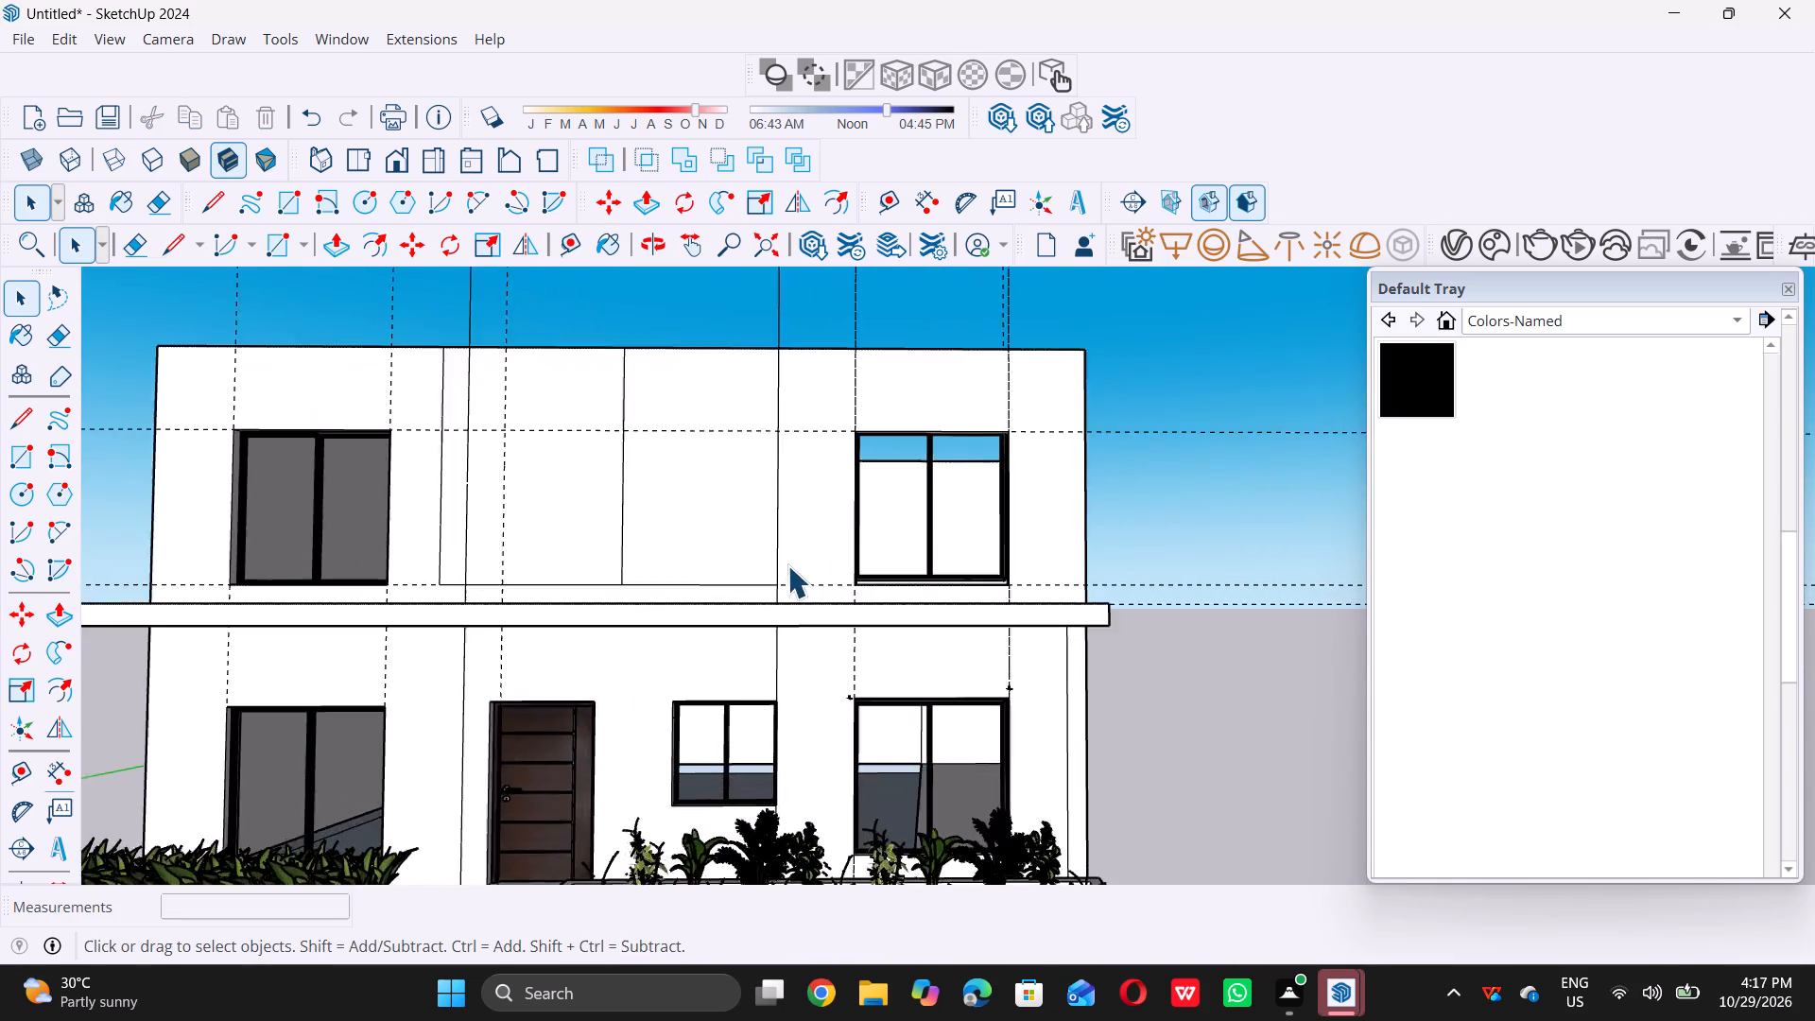
scroll(785, 561, "up", 4)
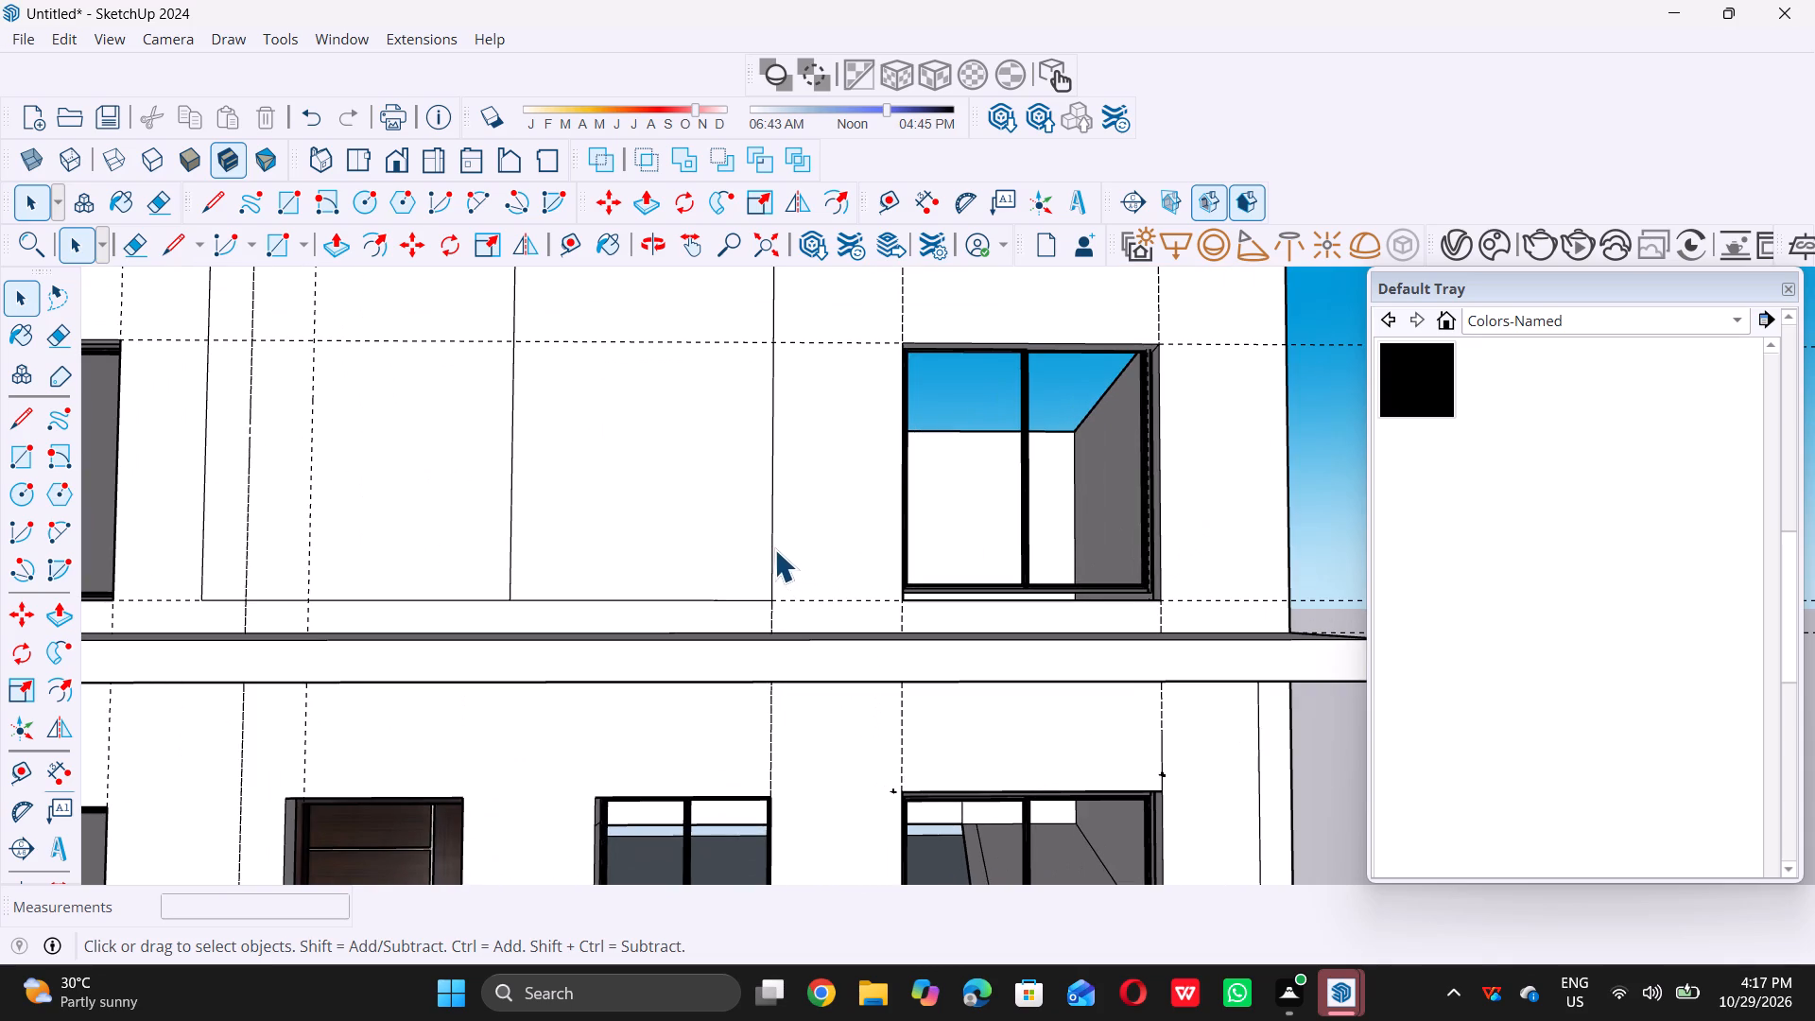
double_click(769, 548)
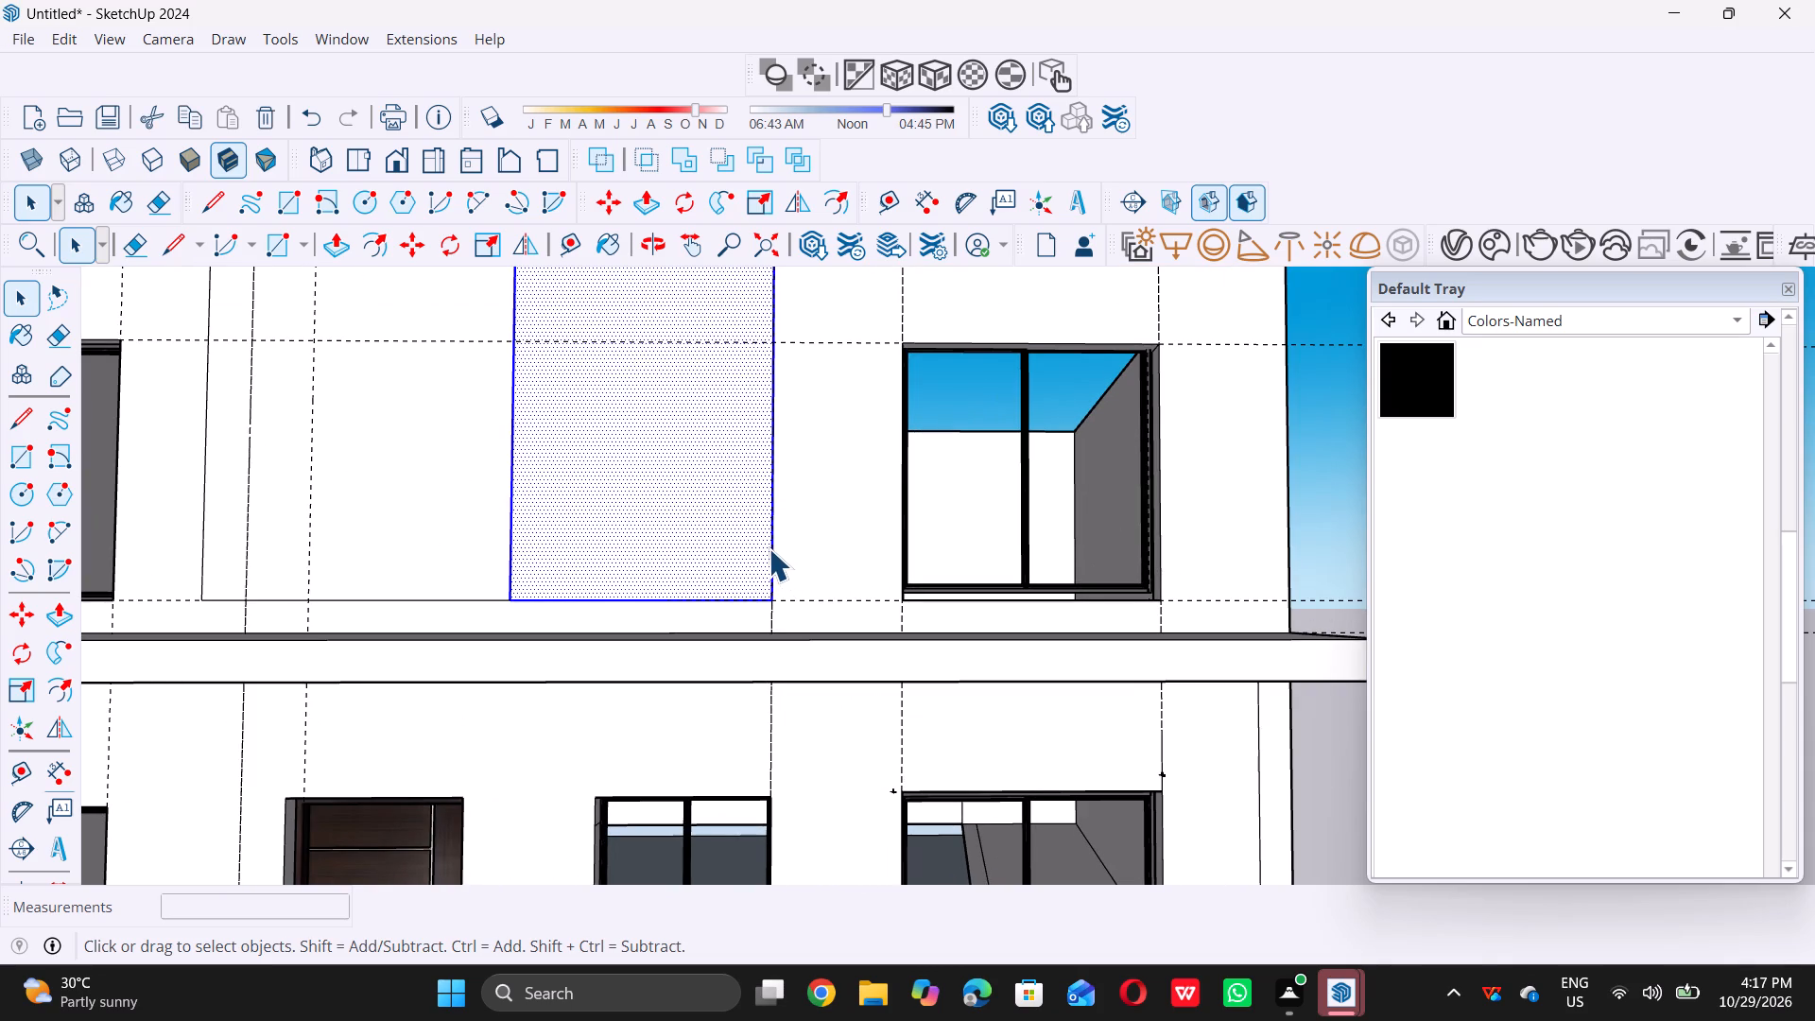
scroll(769, 548, "down", 6)
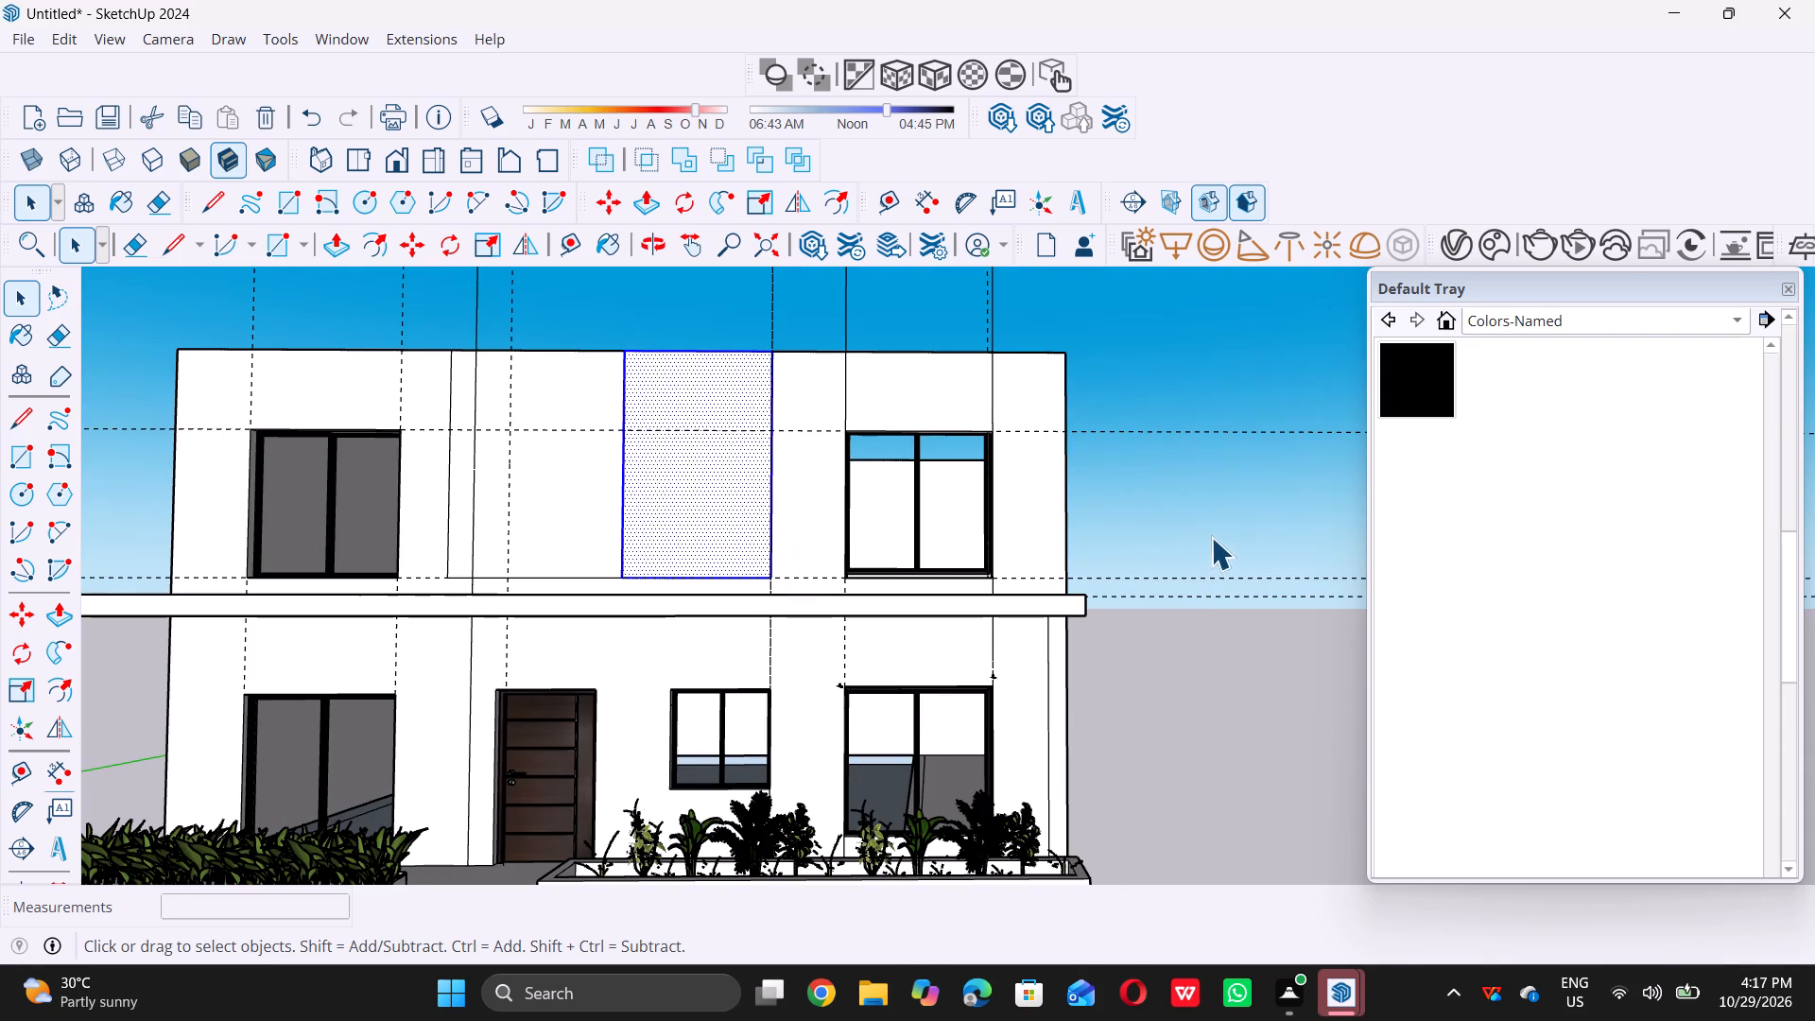
double_click(1211, 536)
scroll(821, 543, "up", 5)
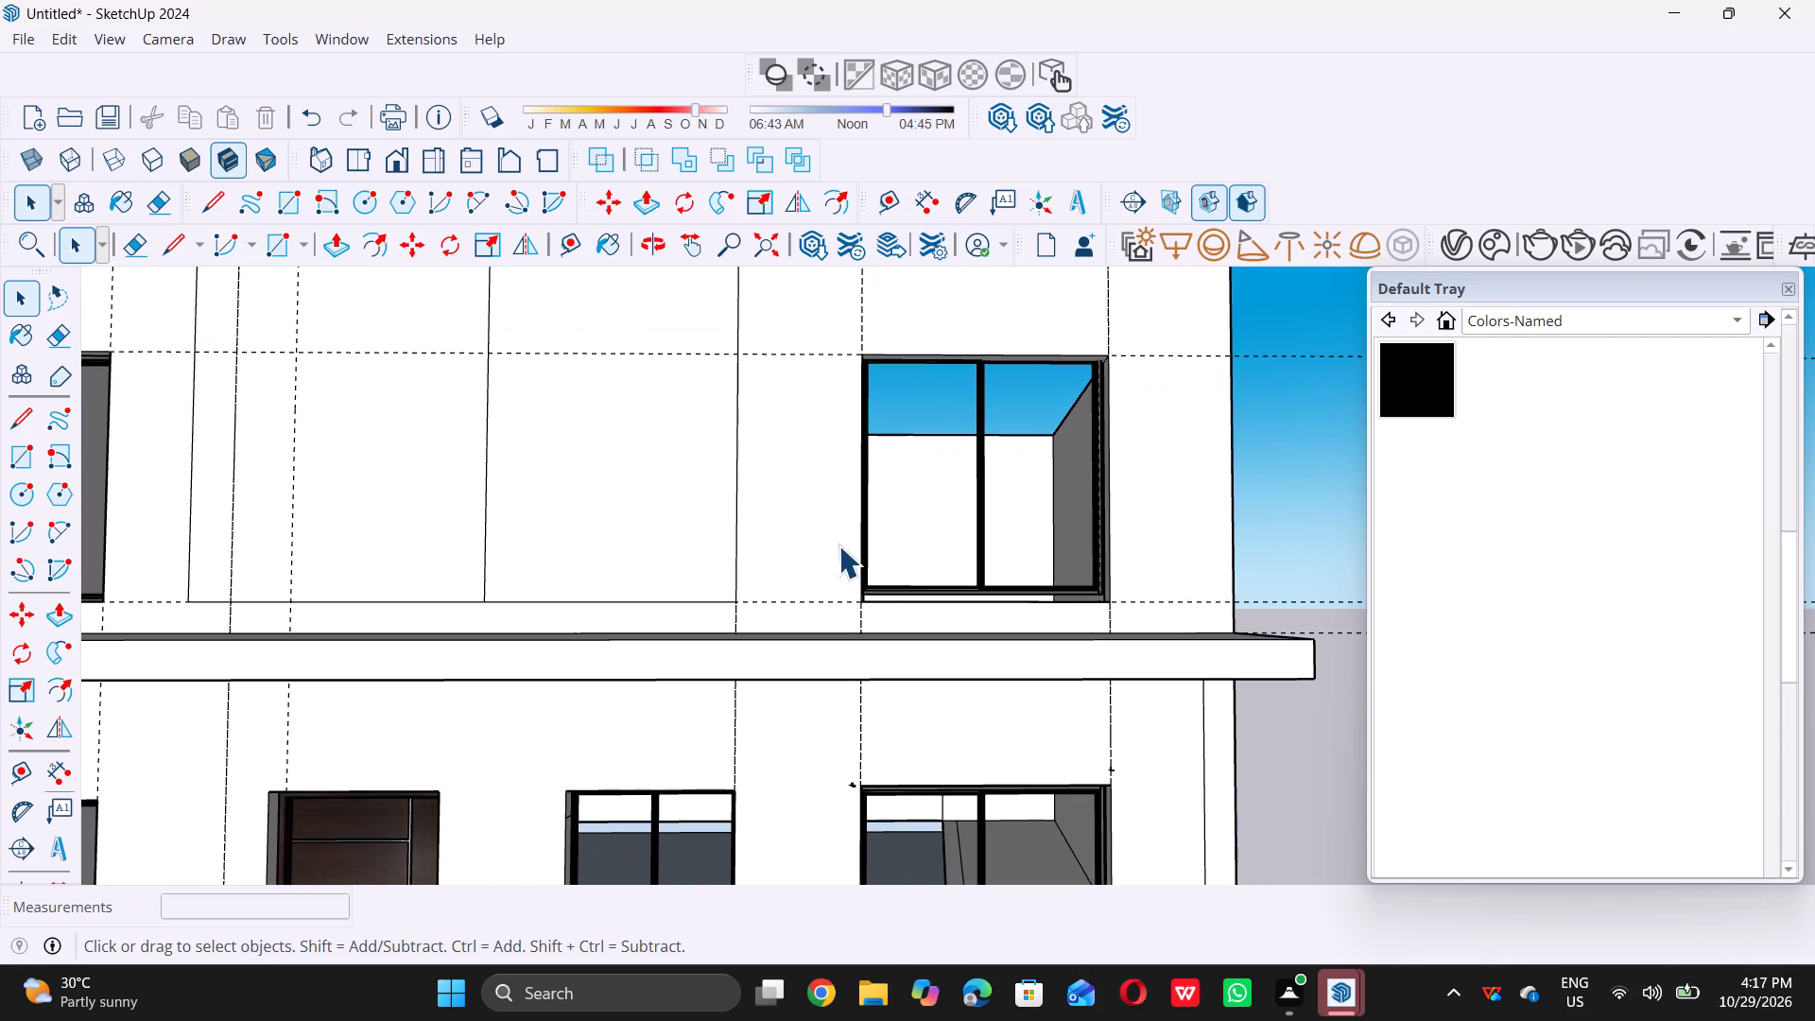
left_click(735, 549)
key("m")
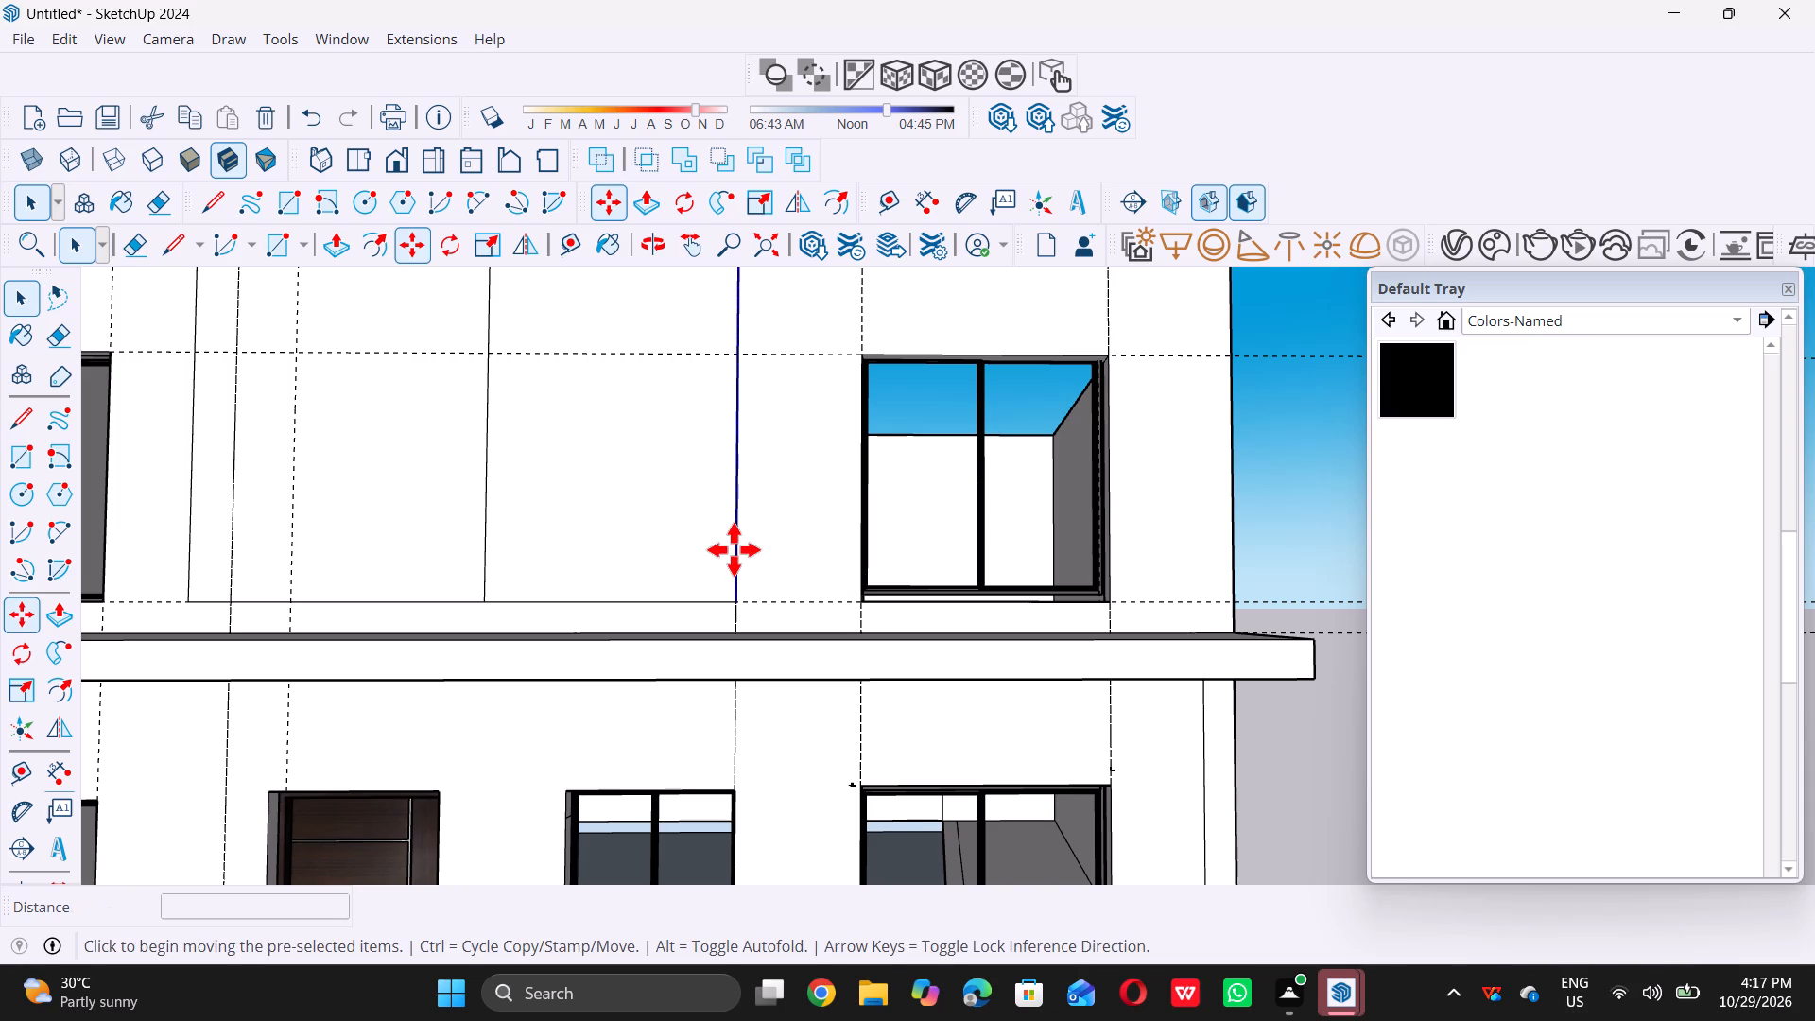
left_click(736, 602)
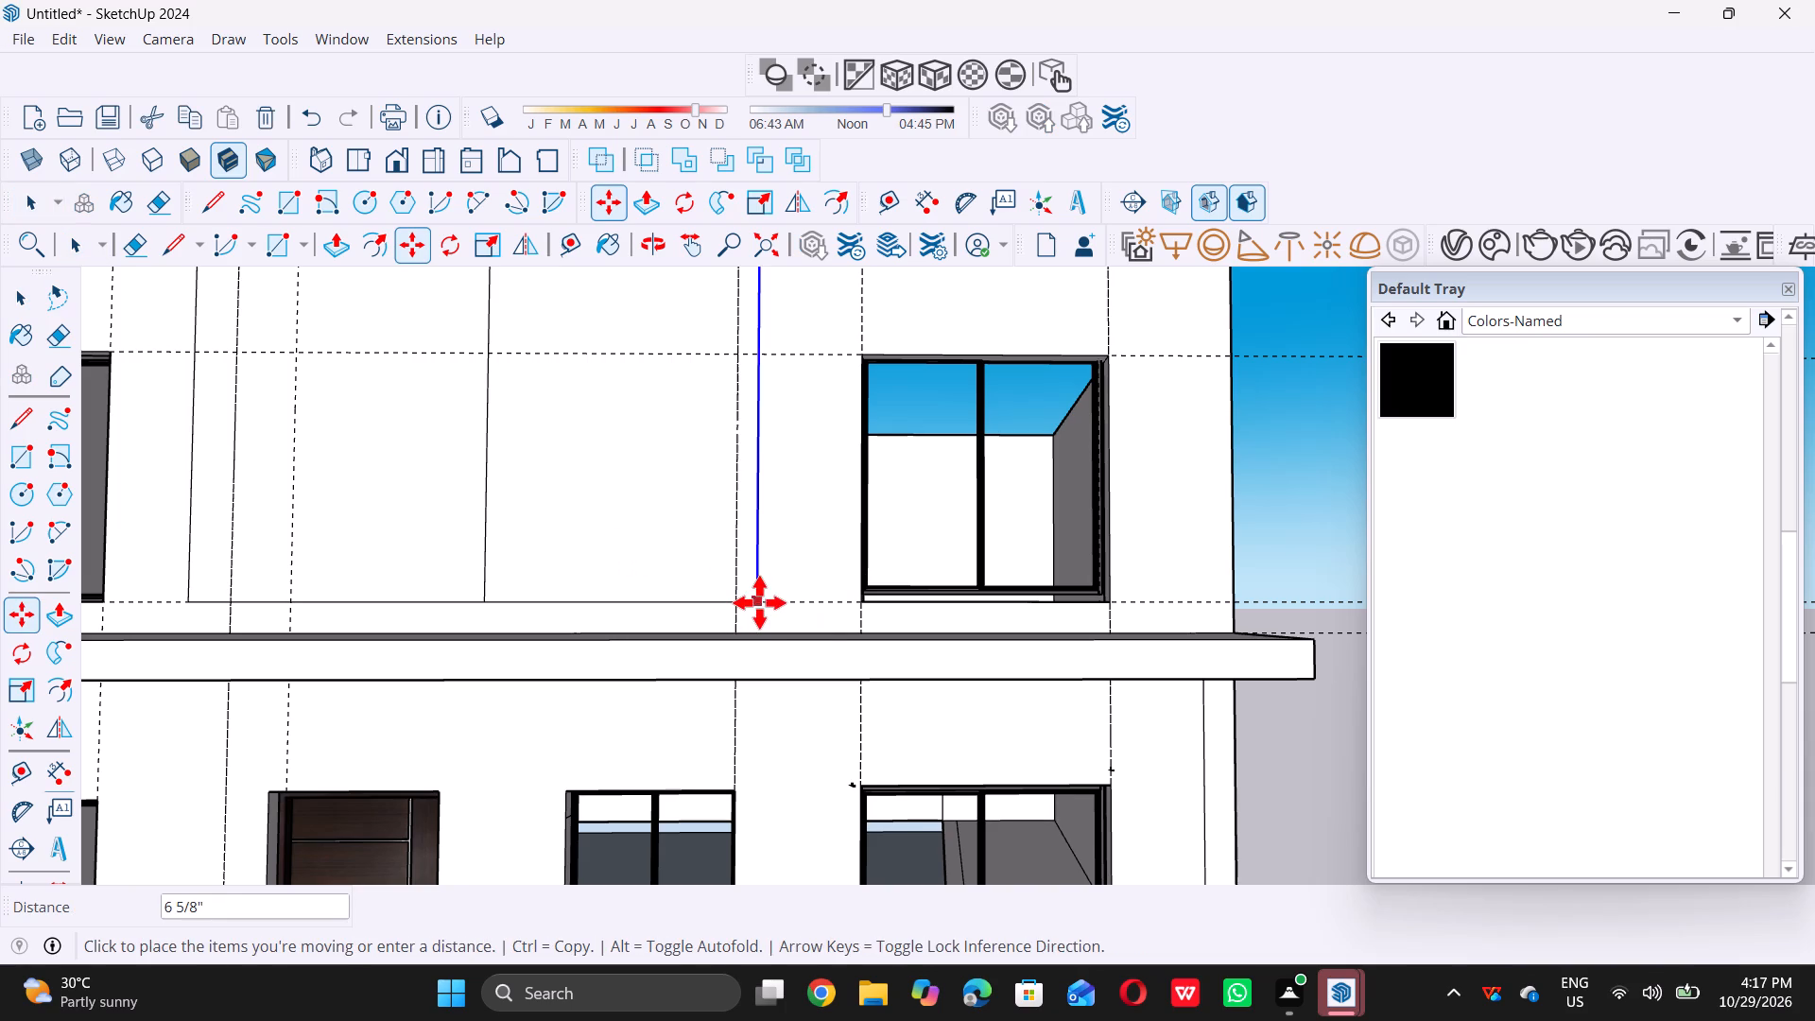
type("1'")
key("Return")
key("space")
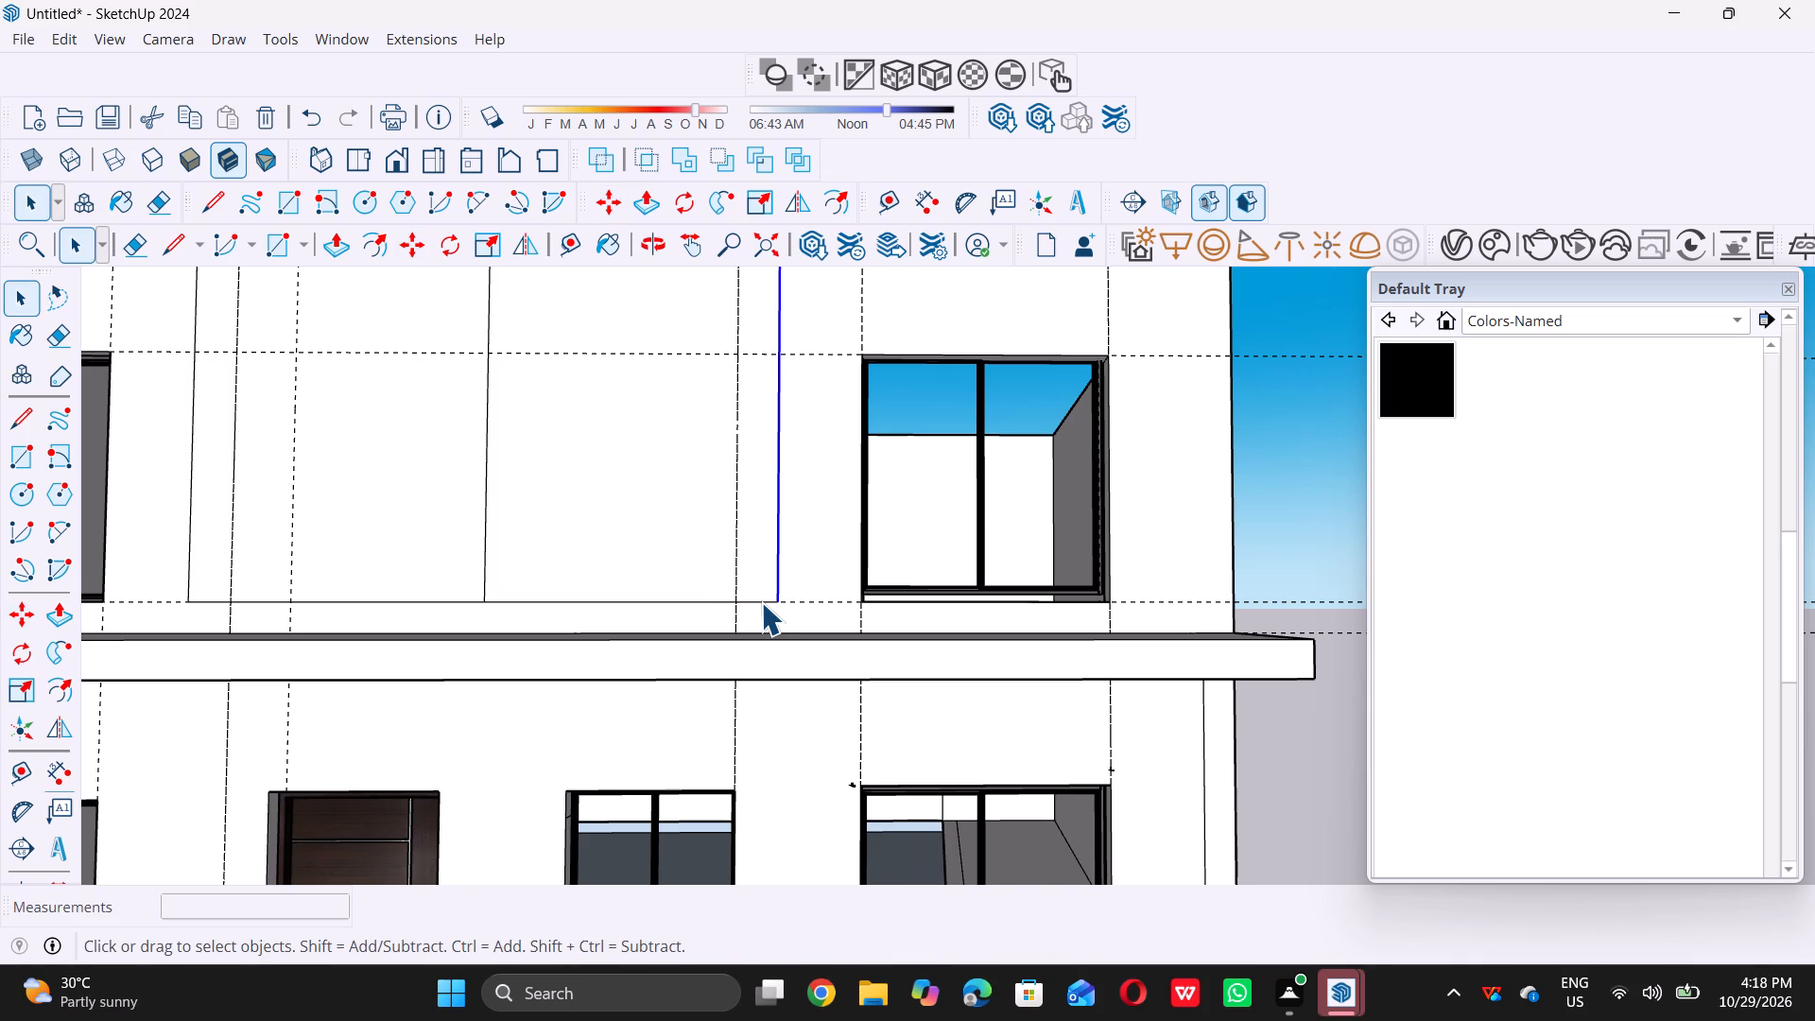
scroll(761, 602, "down", 9)
double_click(1123, 720)
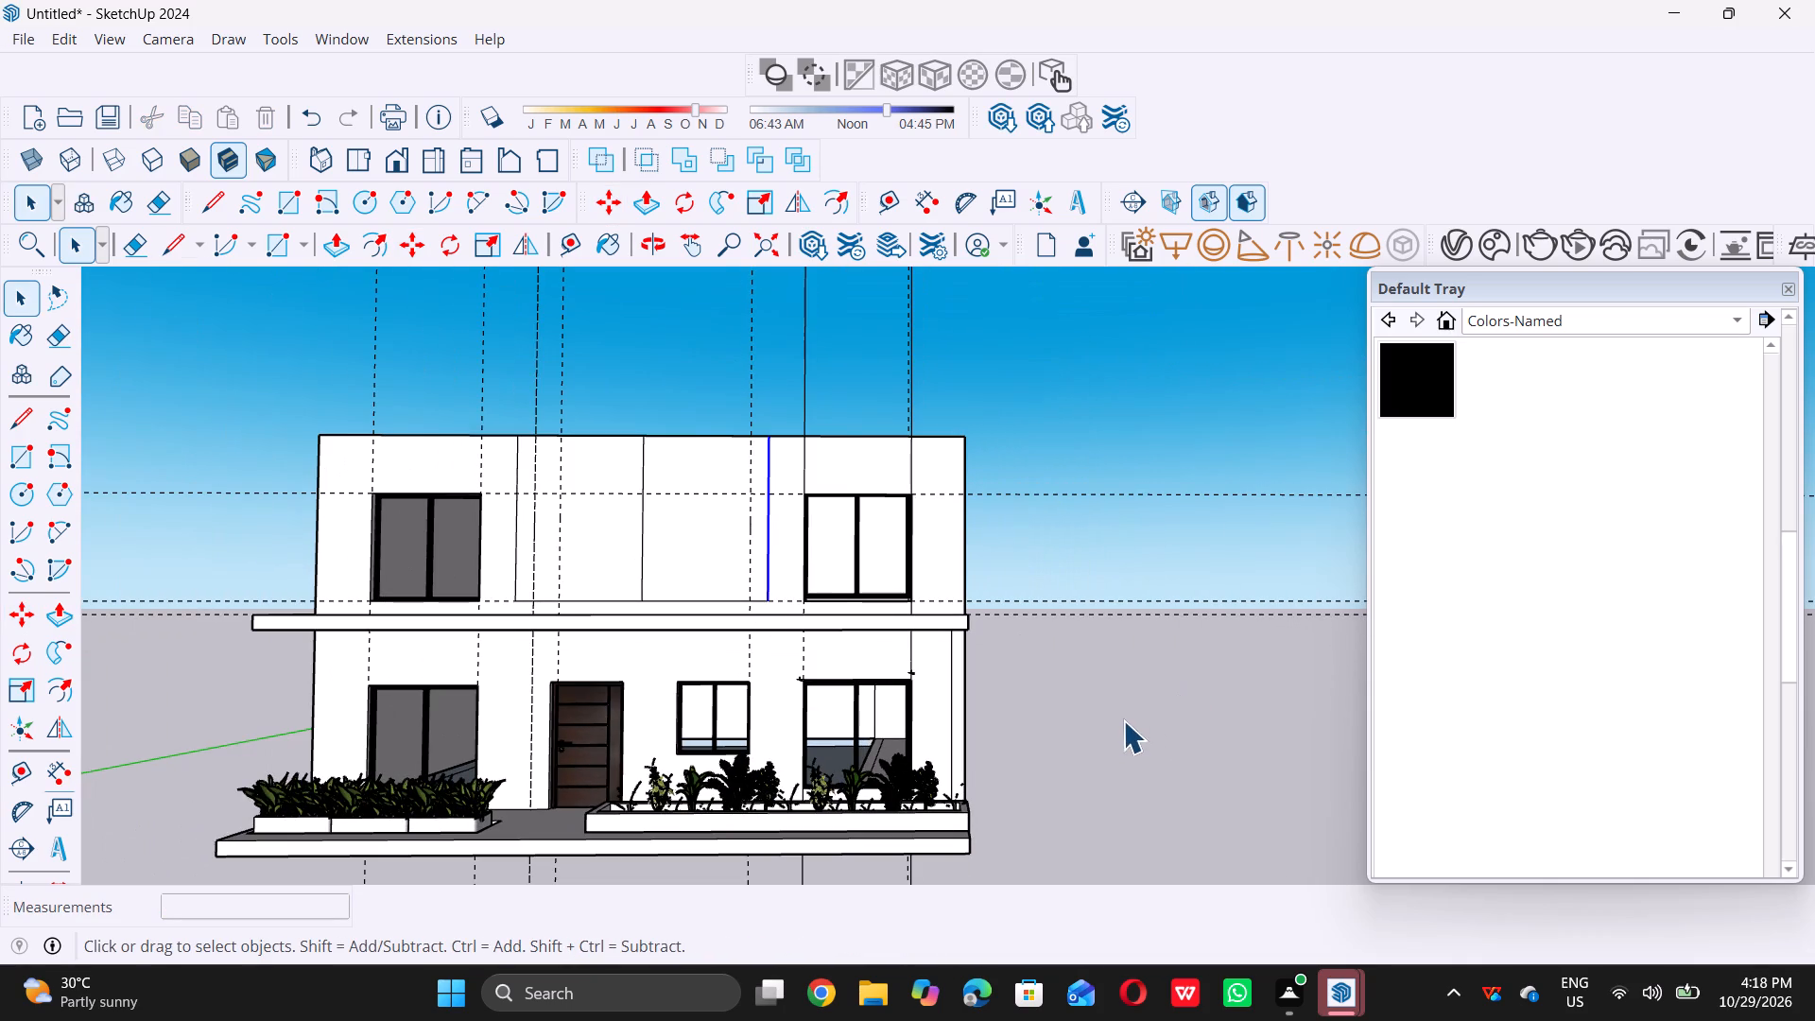
Delete the dashed vertical guide above the door's left side, inside the central upper-wall rectangle.
middle_click_drag(575, 575, 581, 550)
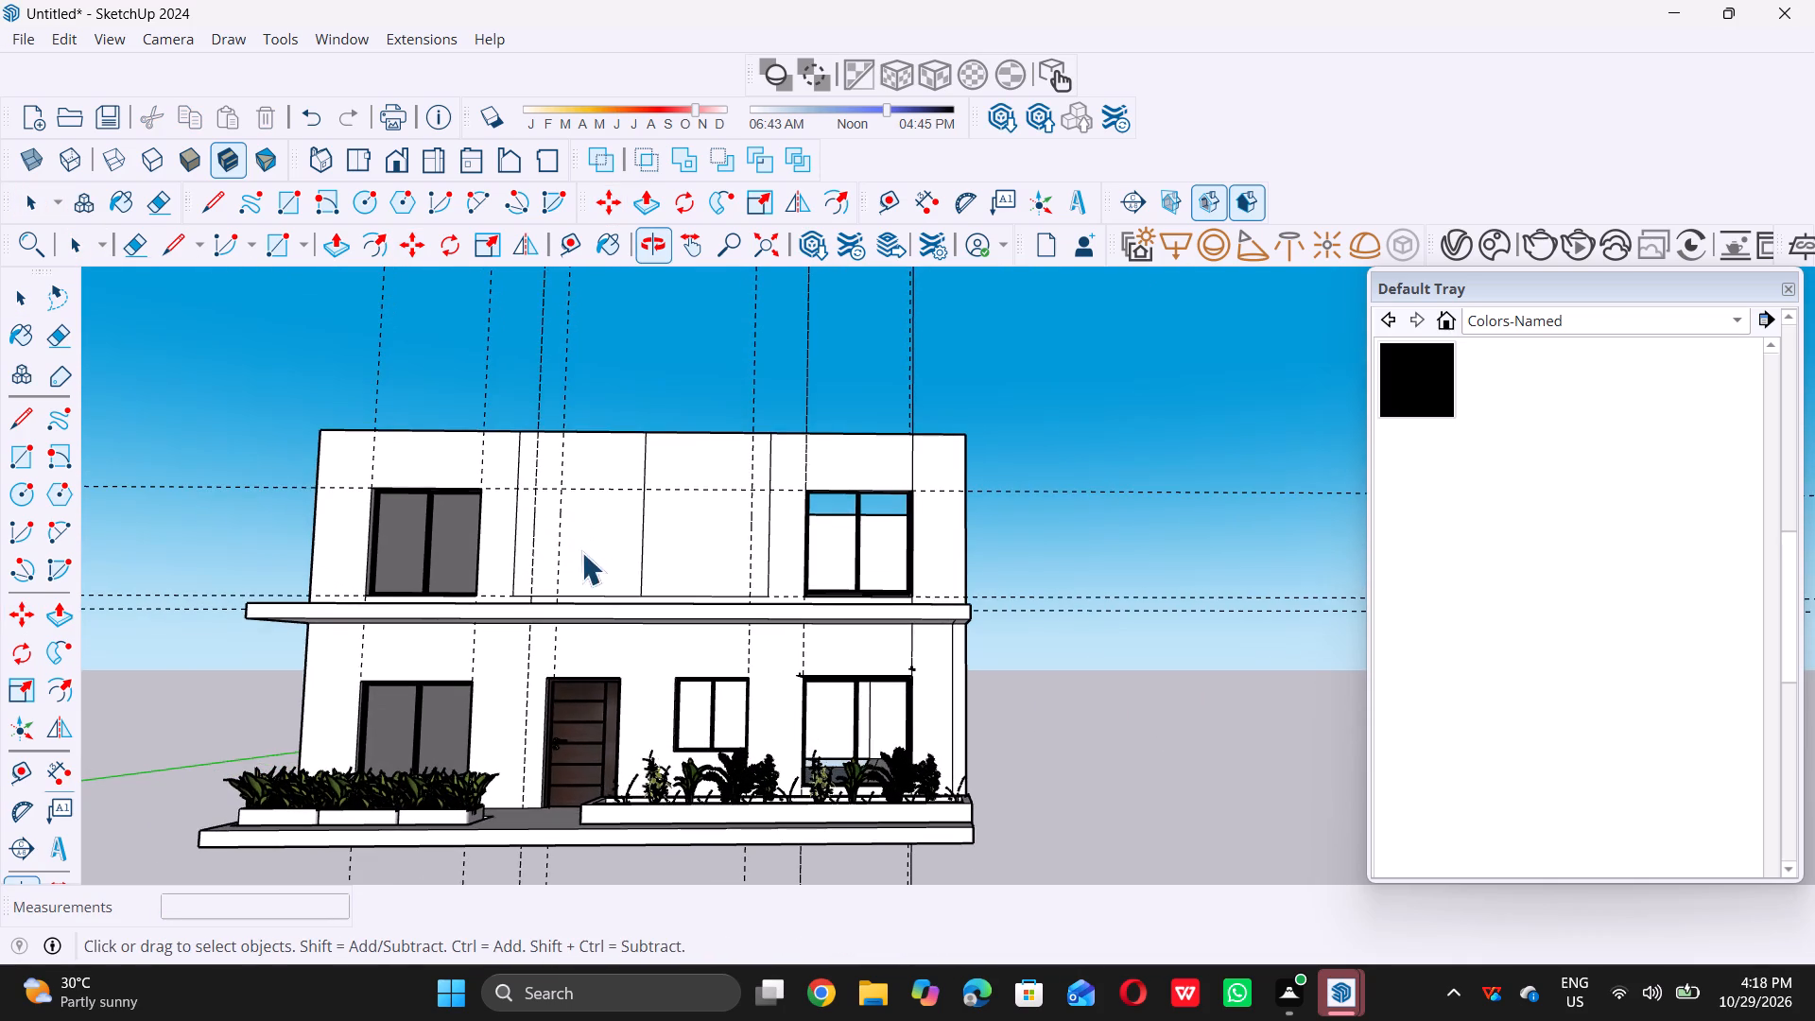
scroll(514, 560, "up", 7)
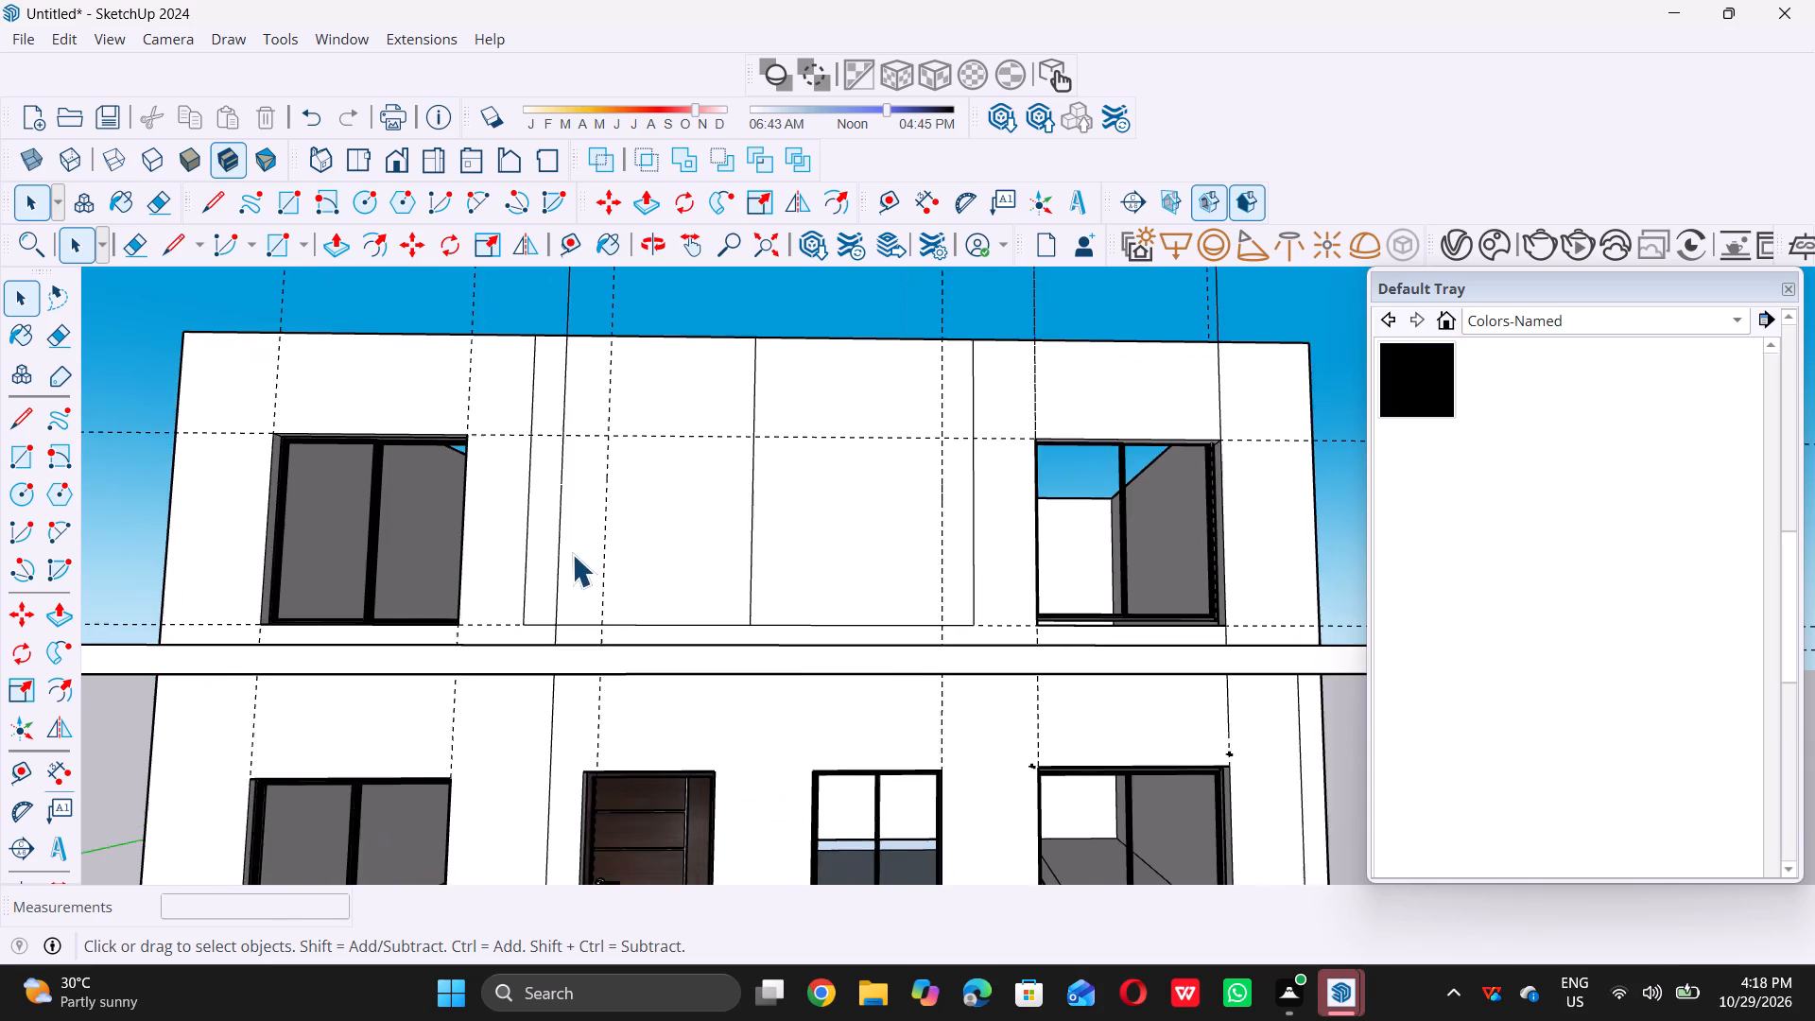
scroll(572, 554, "up", 3)
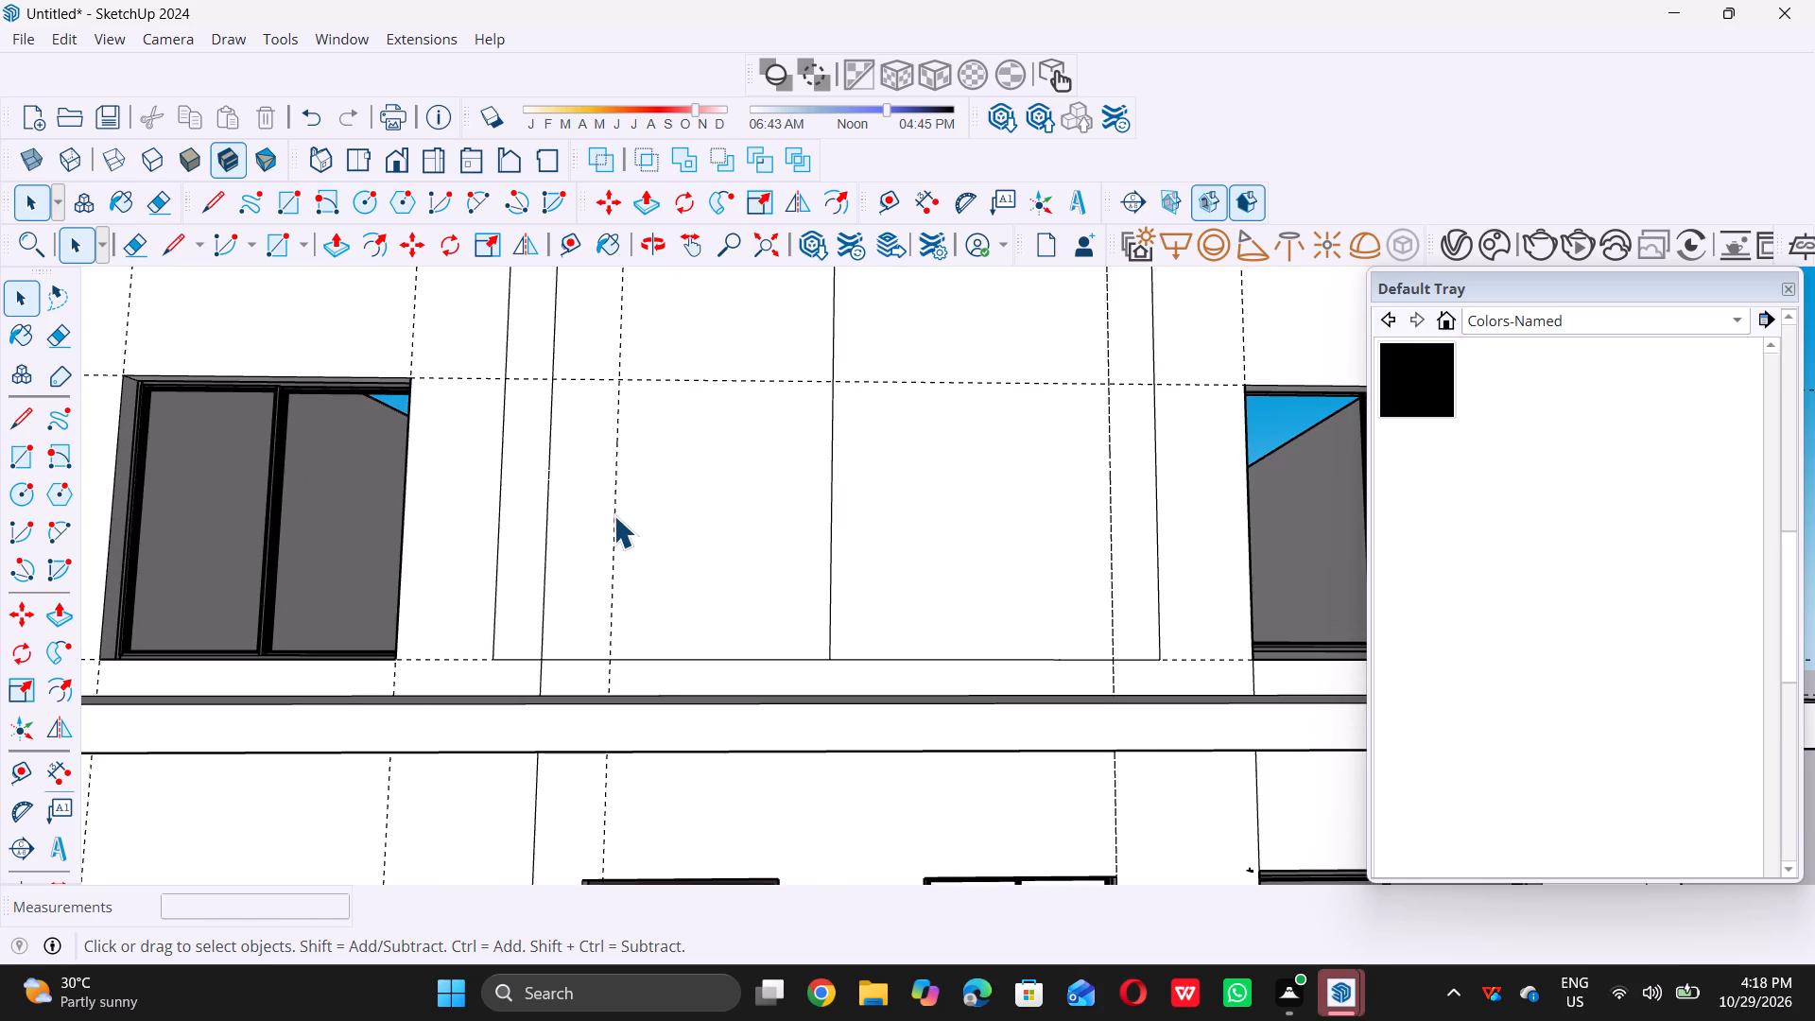
triple_click(614, 515)
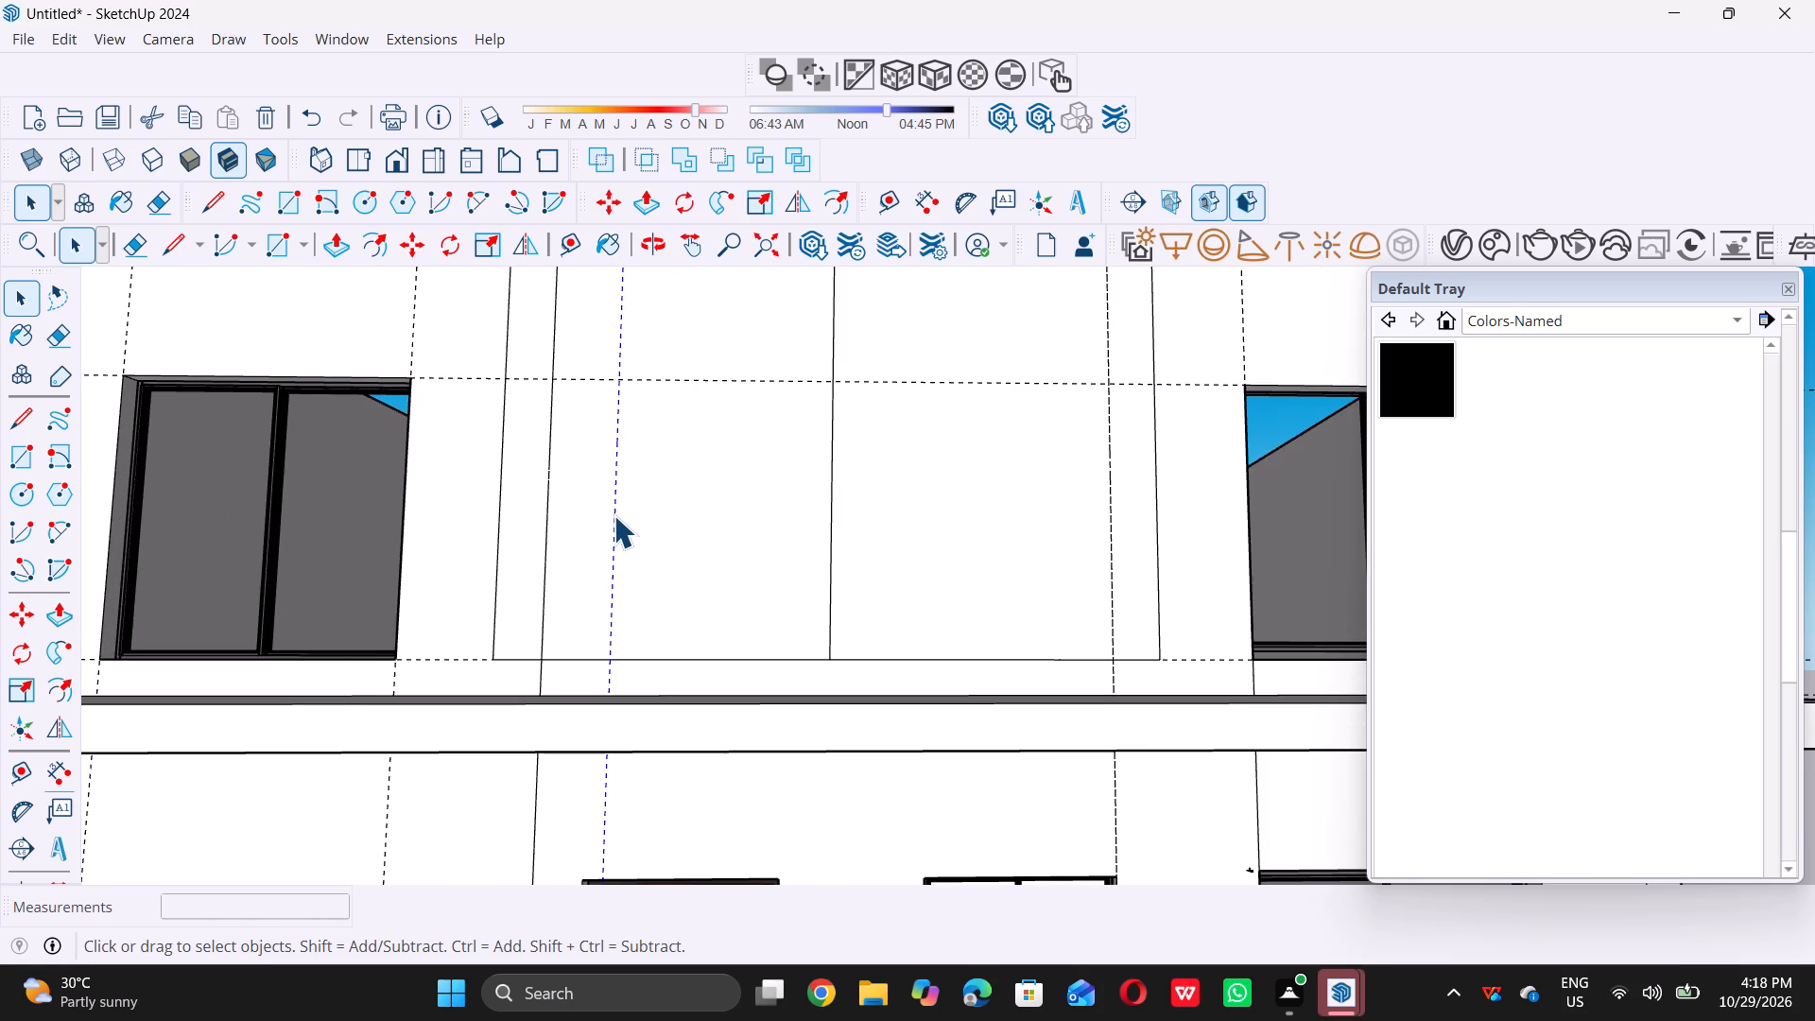
key("Delete")
scroll(614, 515, "down", 5)
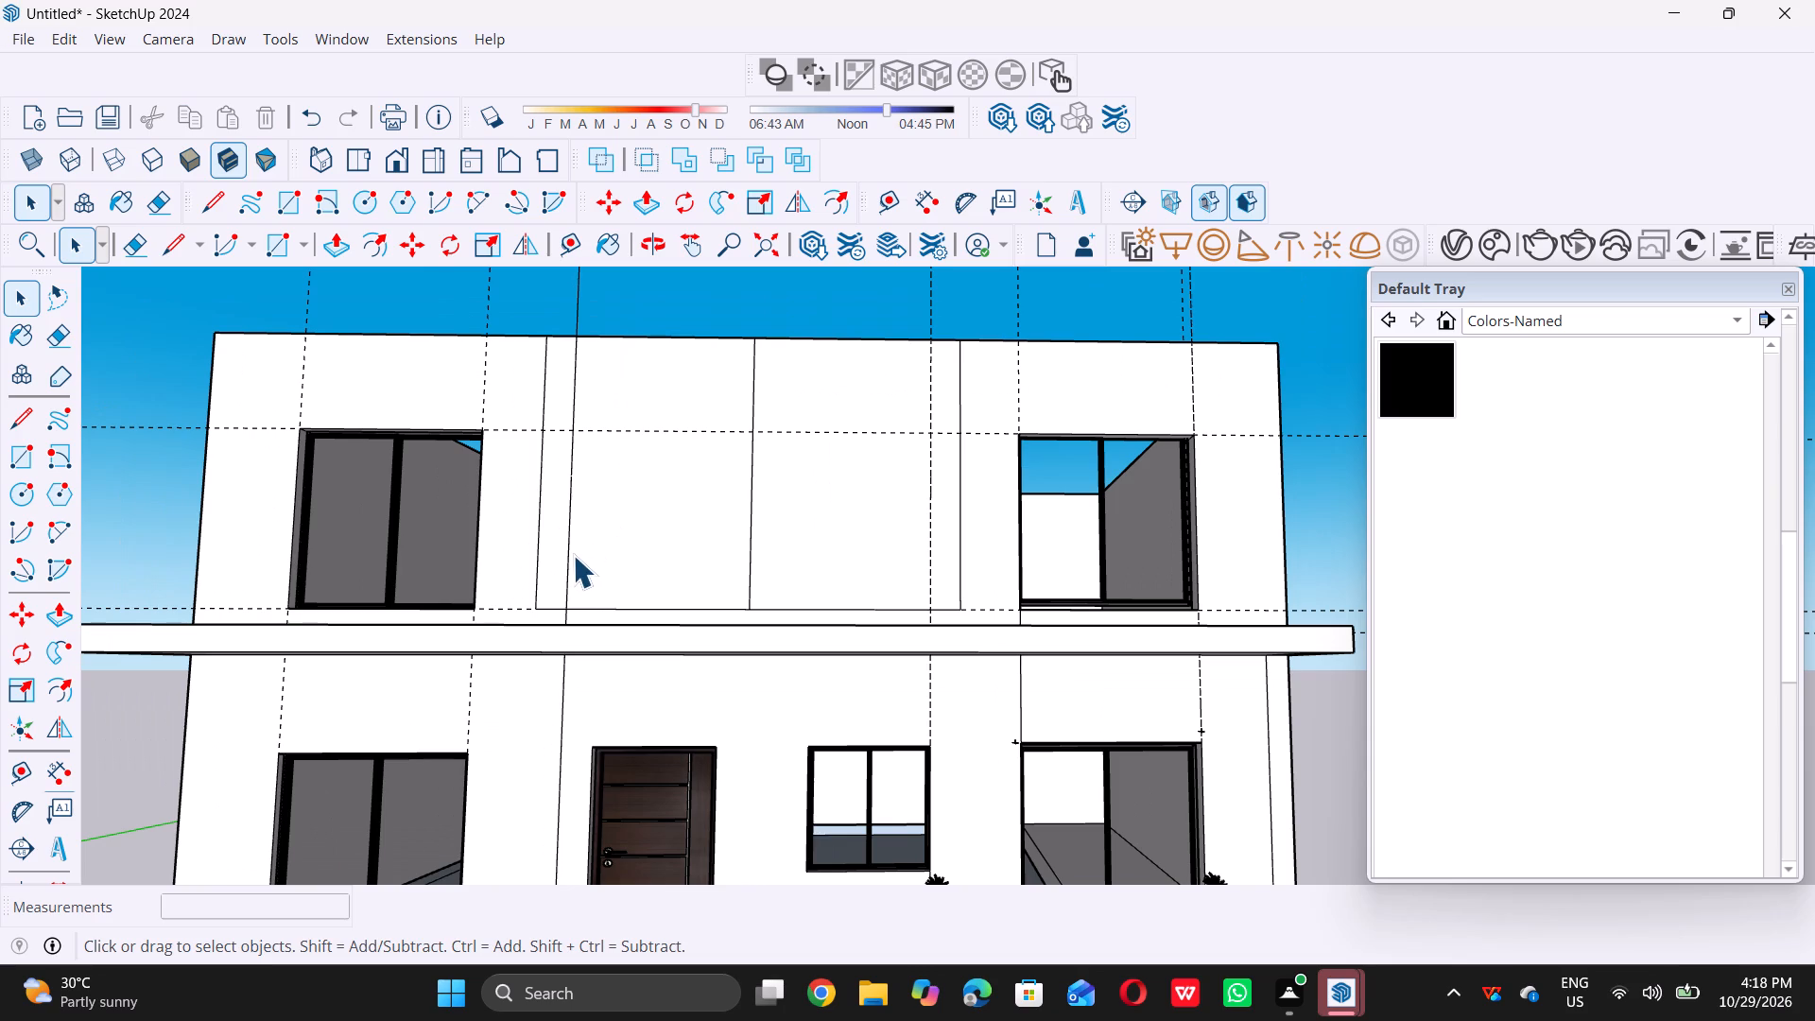
Delete a vertical guide along the central rectangle's original left edge line, 1' inside its moved left edge.
scroll(554, 562, "up", 6)
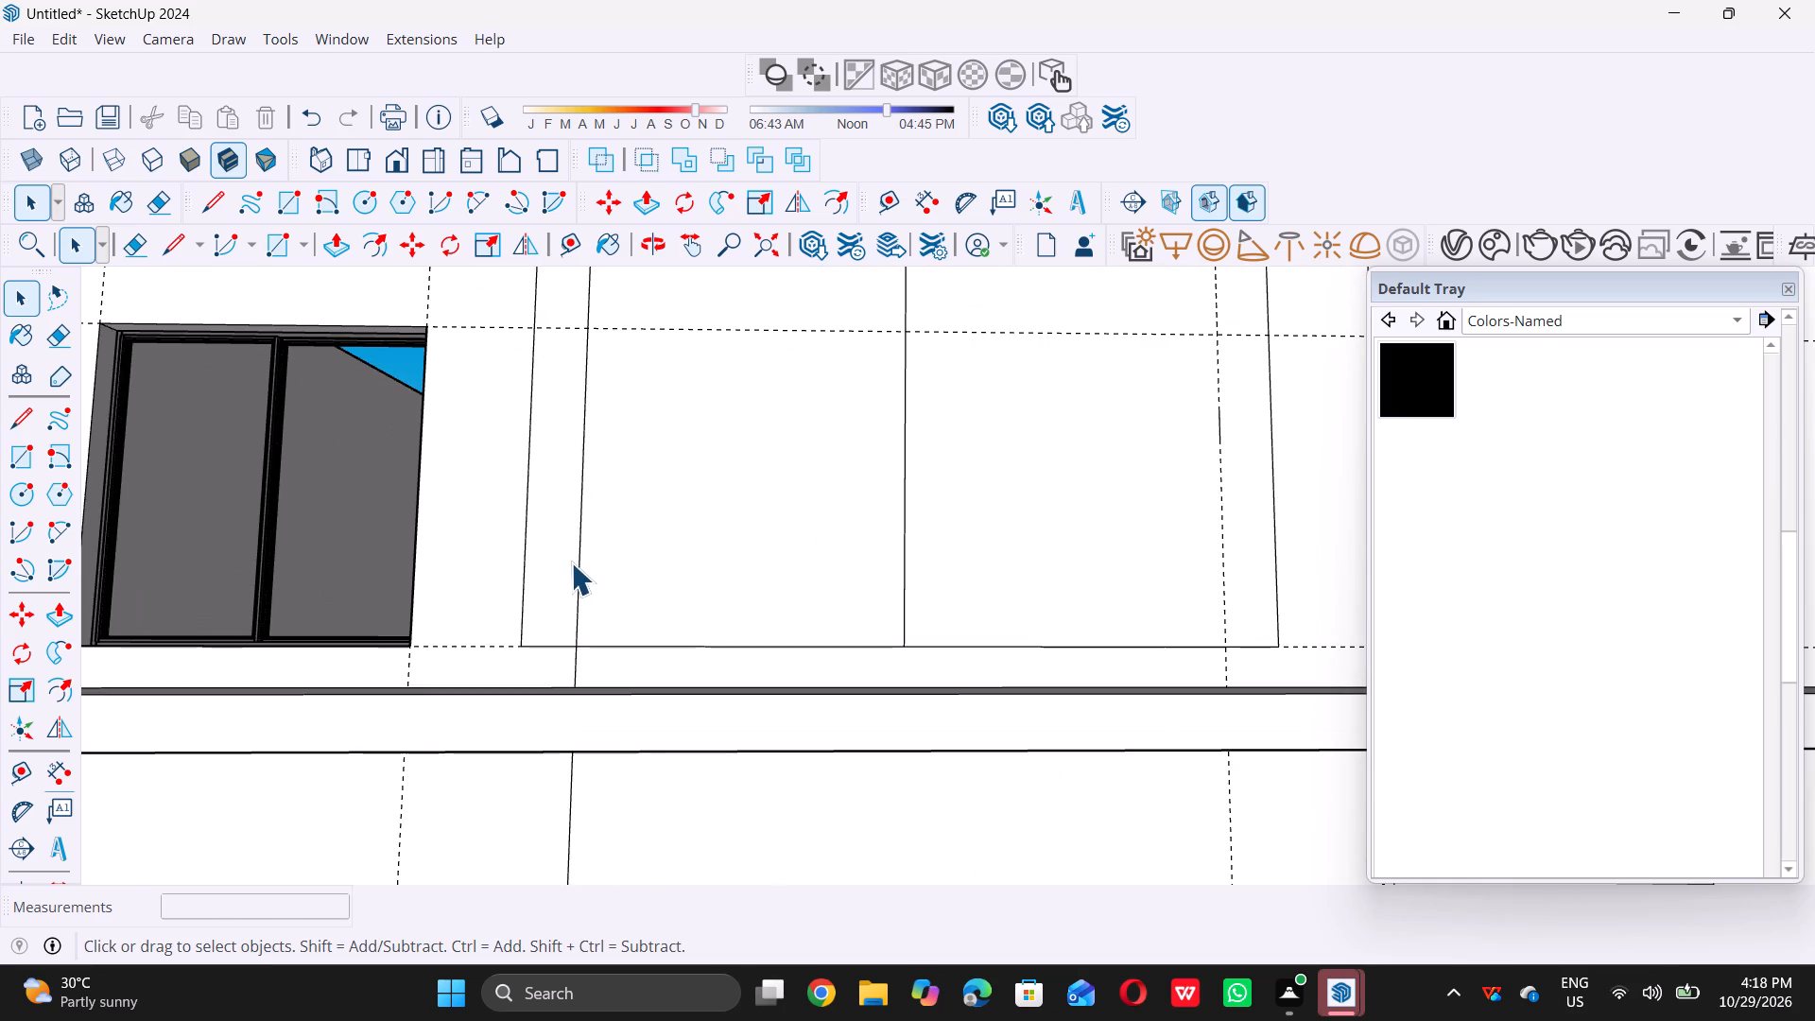
scroll(581, 566, "up", 5)
middle_click_drag(593, 552, 524, 726)
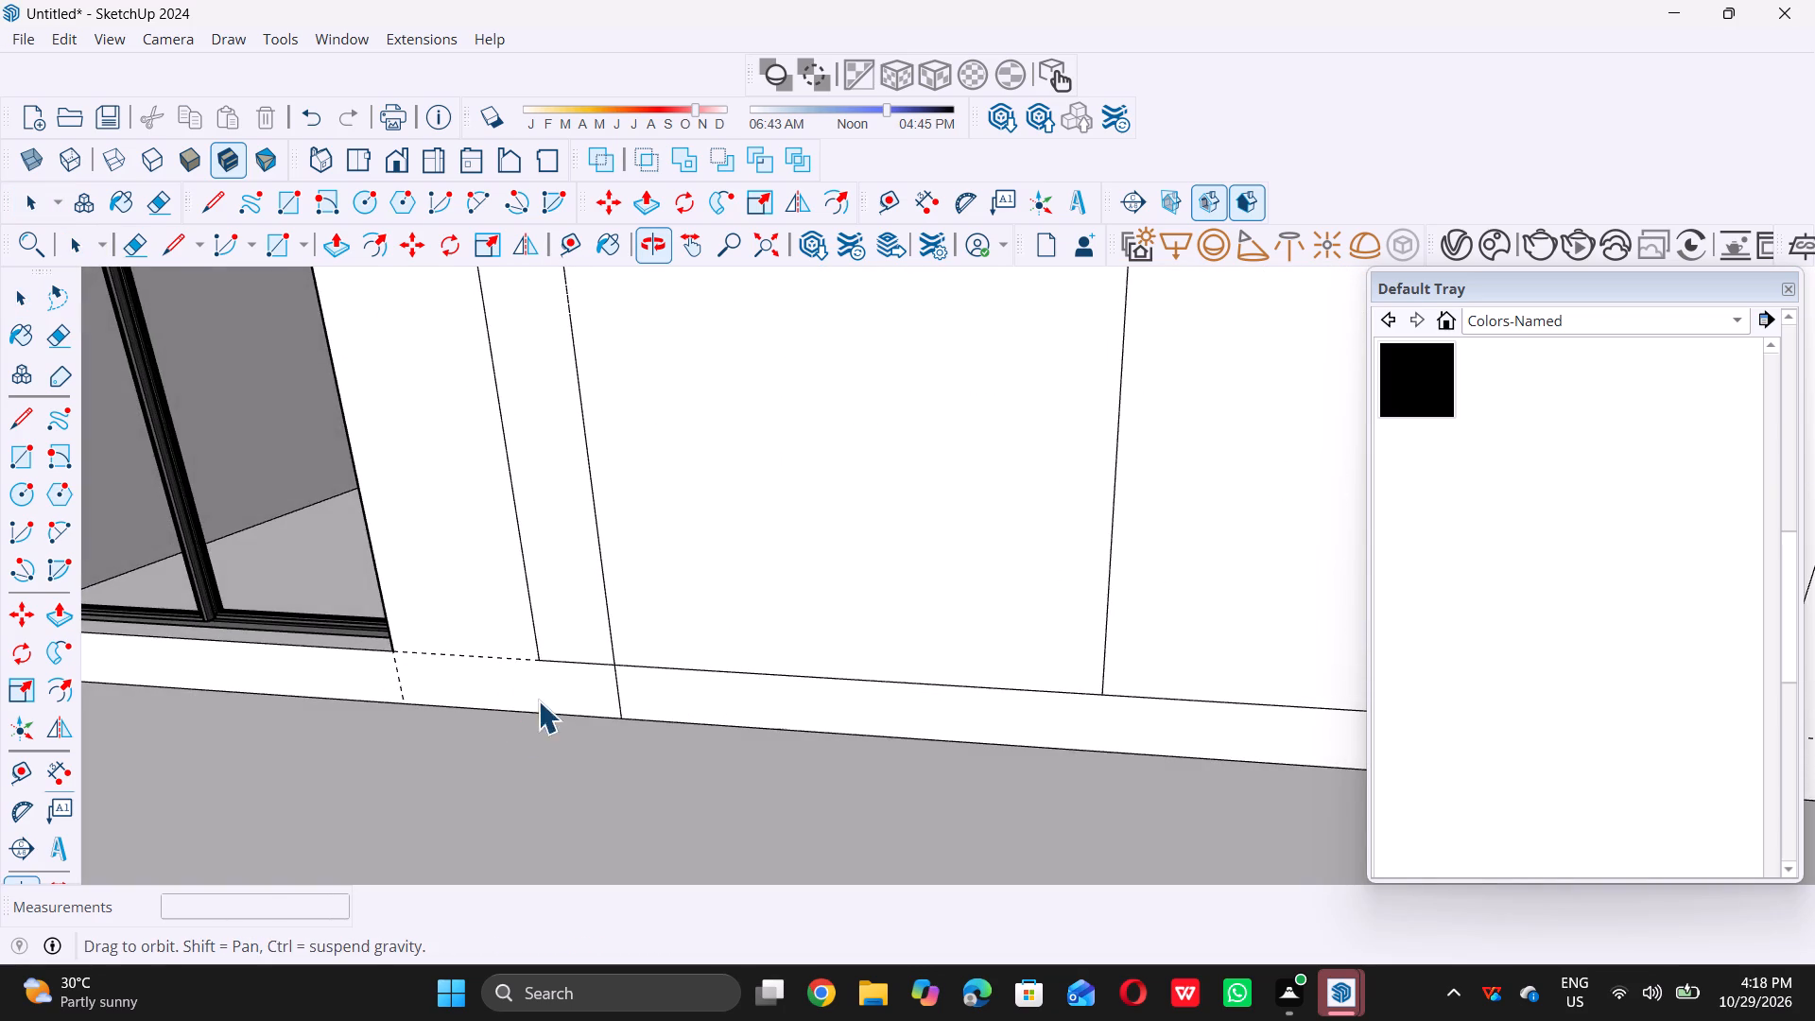
scroll(592, 612, "up", 4)
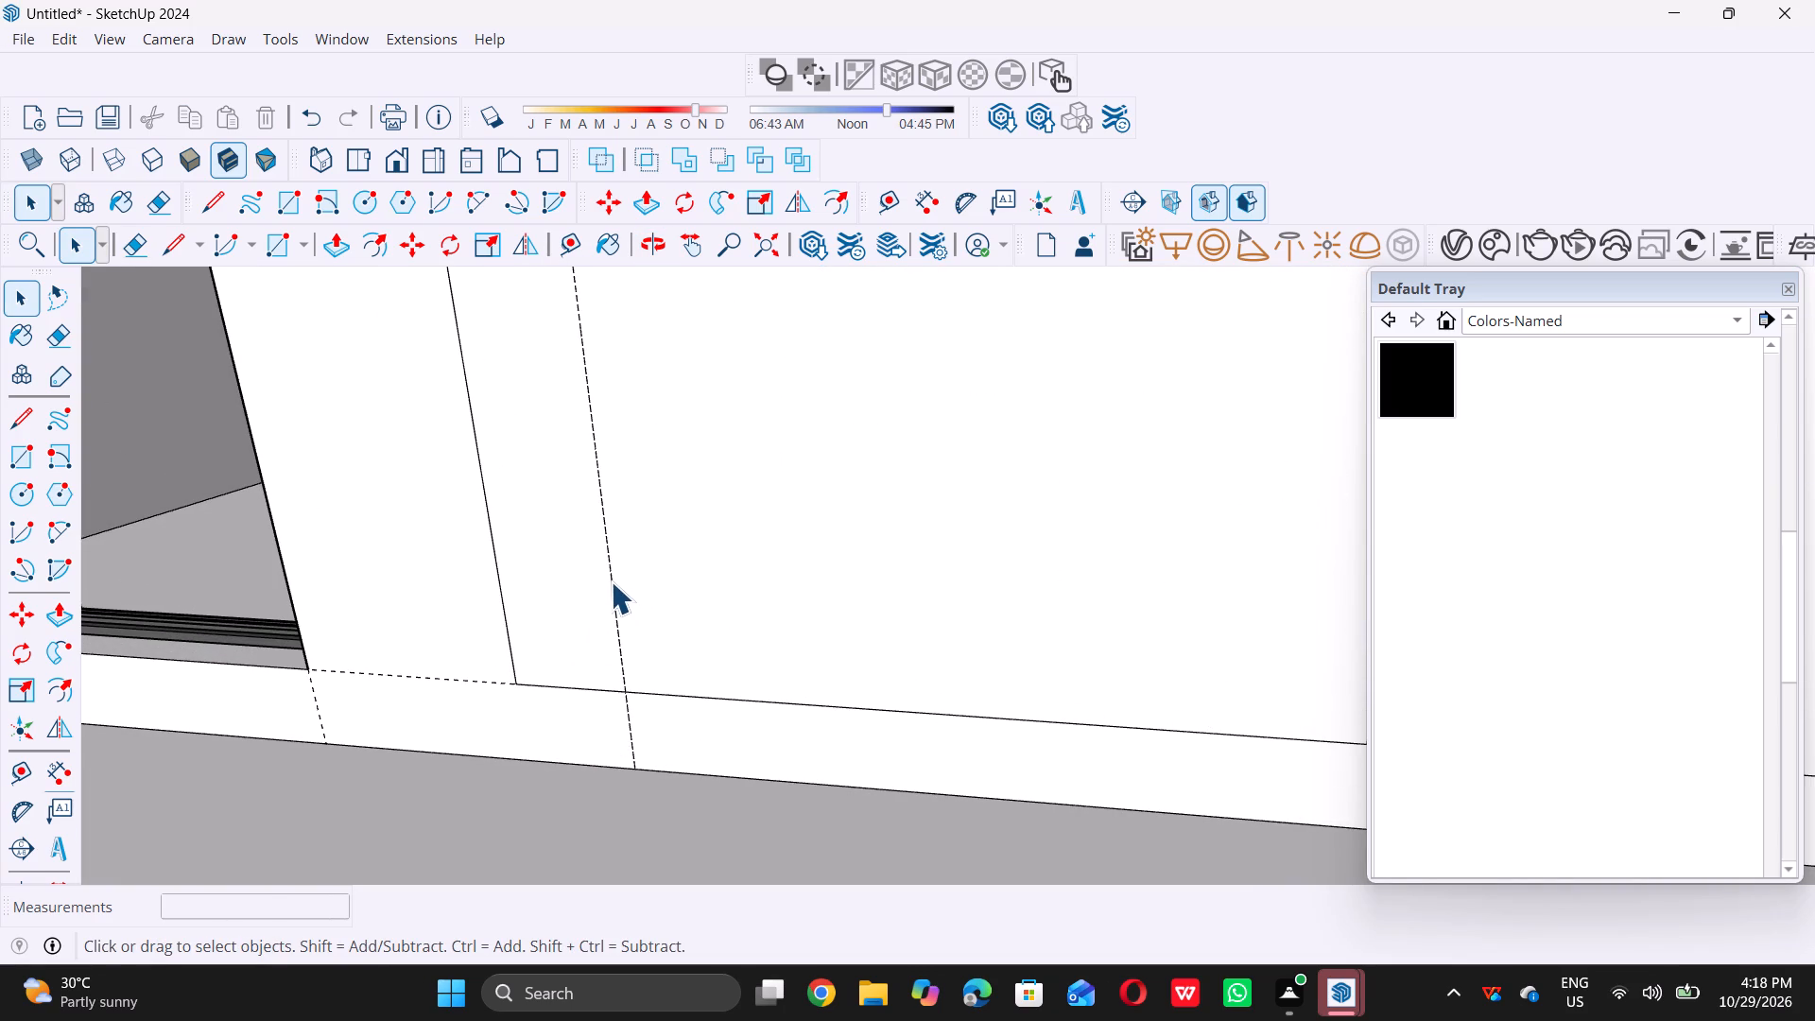
left_click(611, 580)
key("Delete")
Delete one of the overlapping vertical guides 1' inside the central upper-wall rectangle's left edge.
scroll(611, 580, "down", 6)
double_click(611, 580)
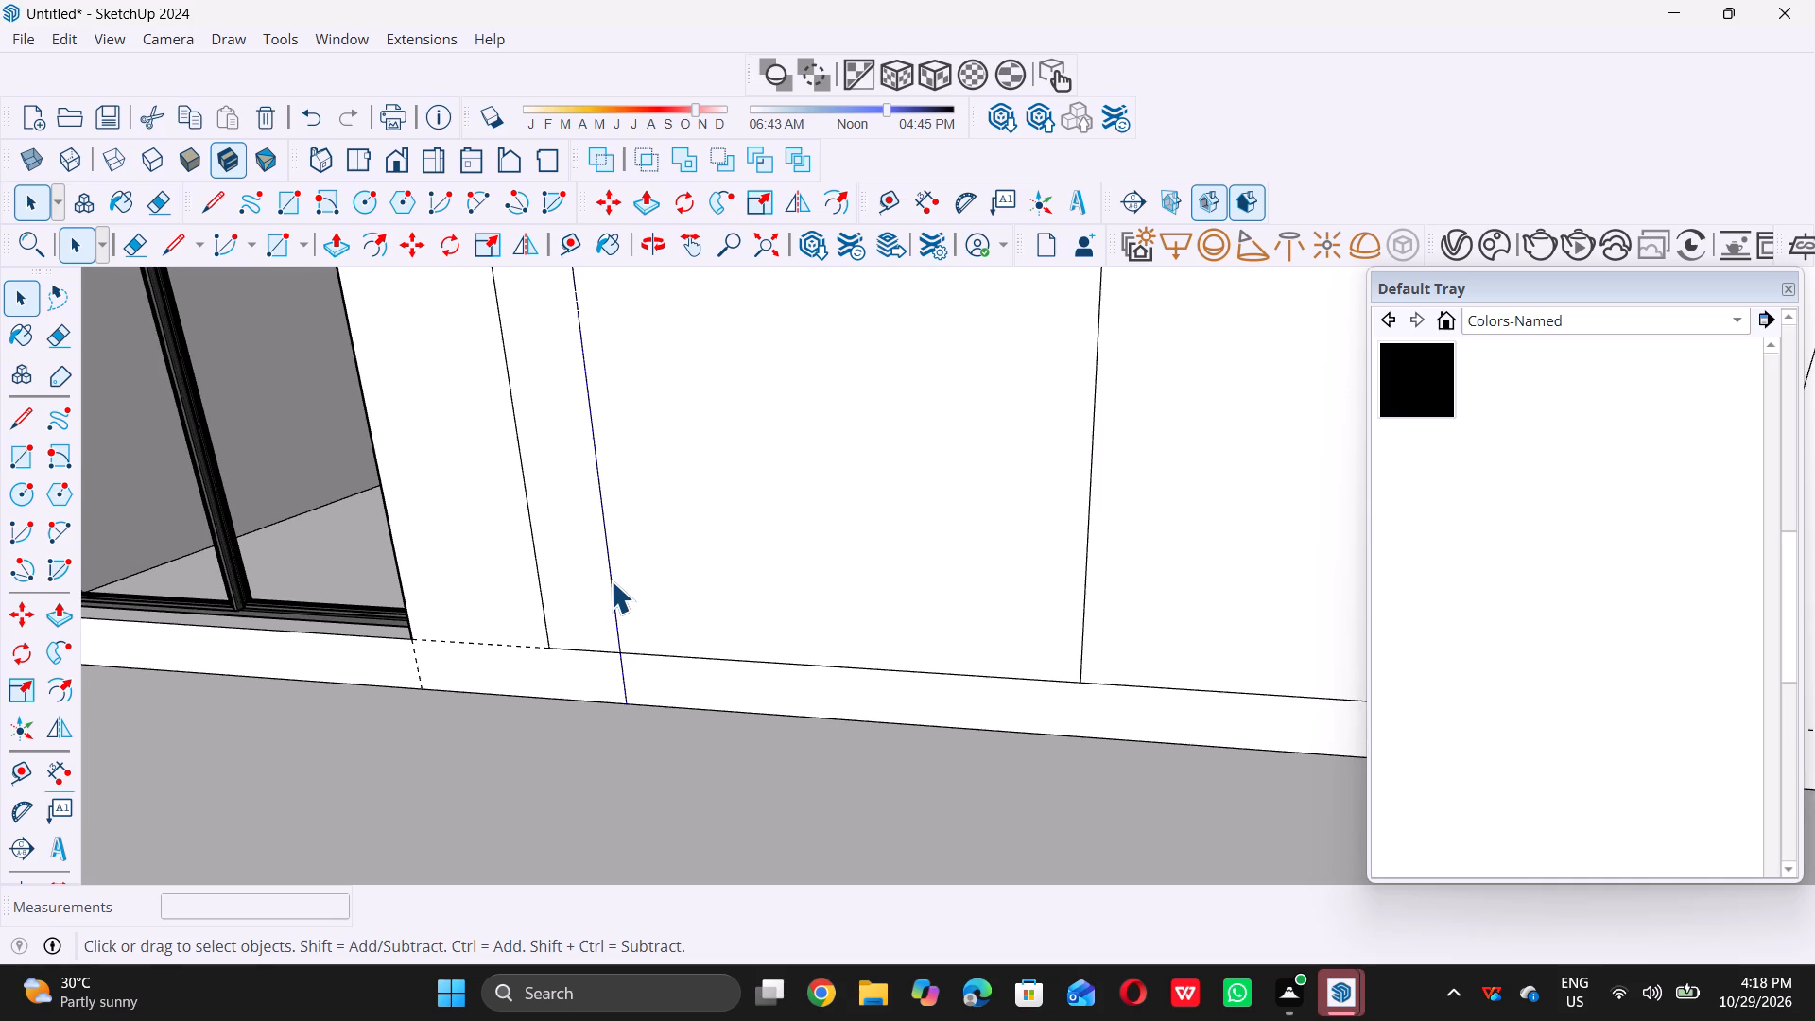
left_click(609, 580)
scroll(609, 580, "down", 12)
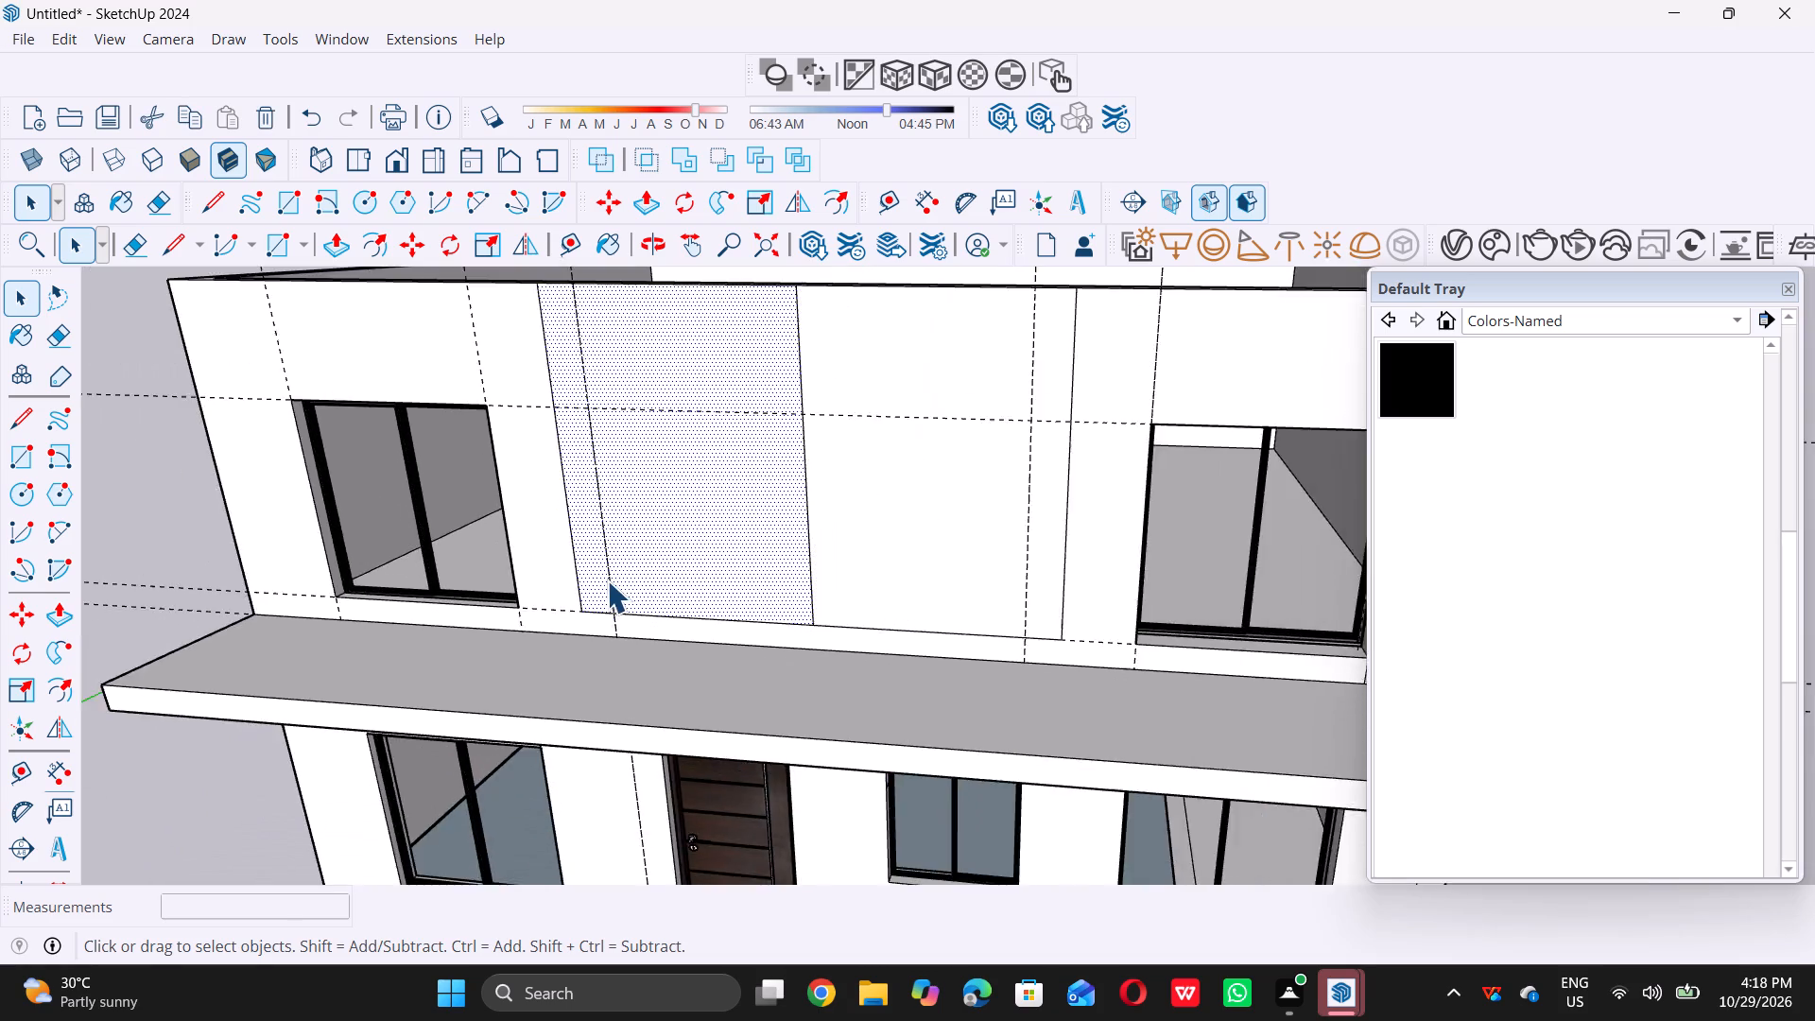
scroll(607, 580, "down", 8)
double_click(249, 708)
scroll(566, 582, "up", 3)
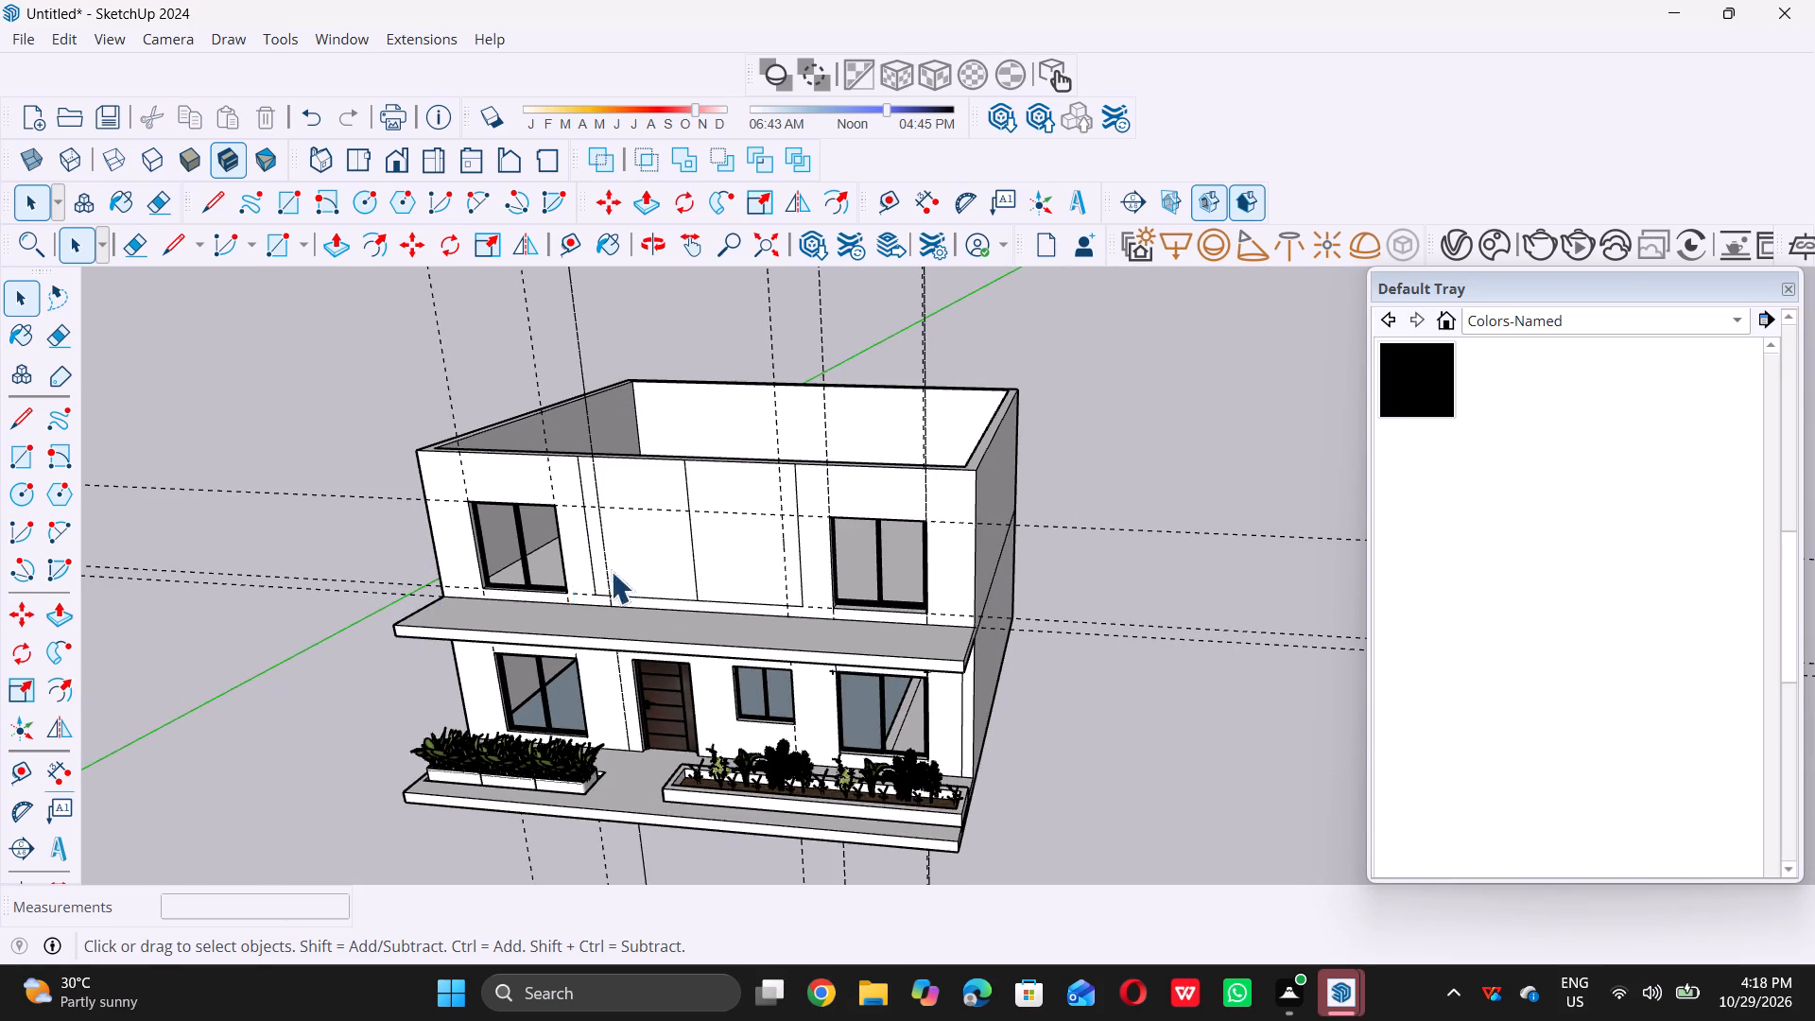
scroll(611, 571, "up", 17)
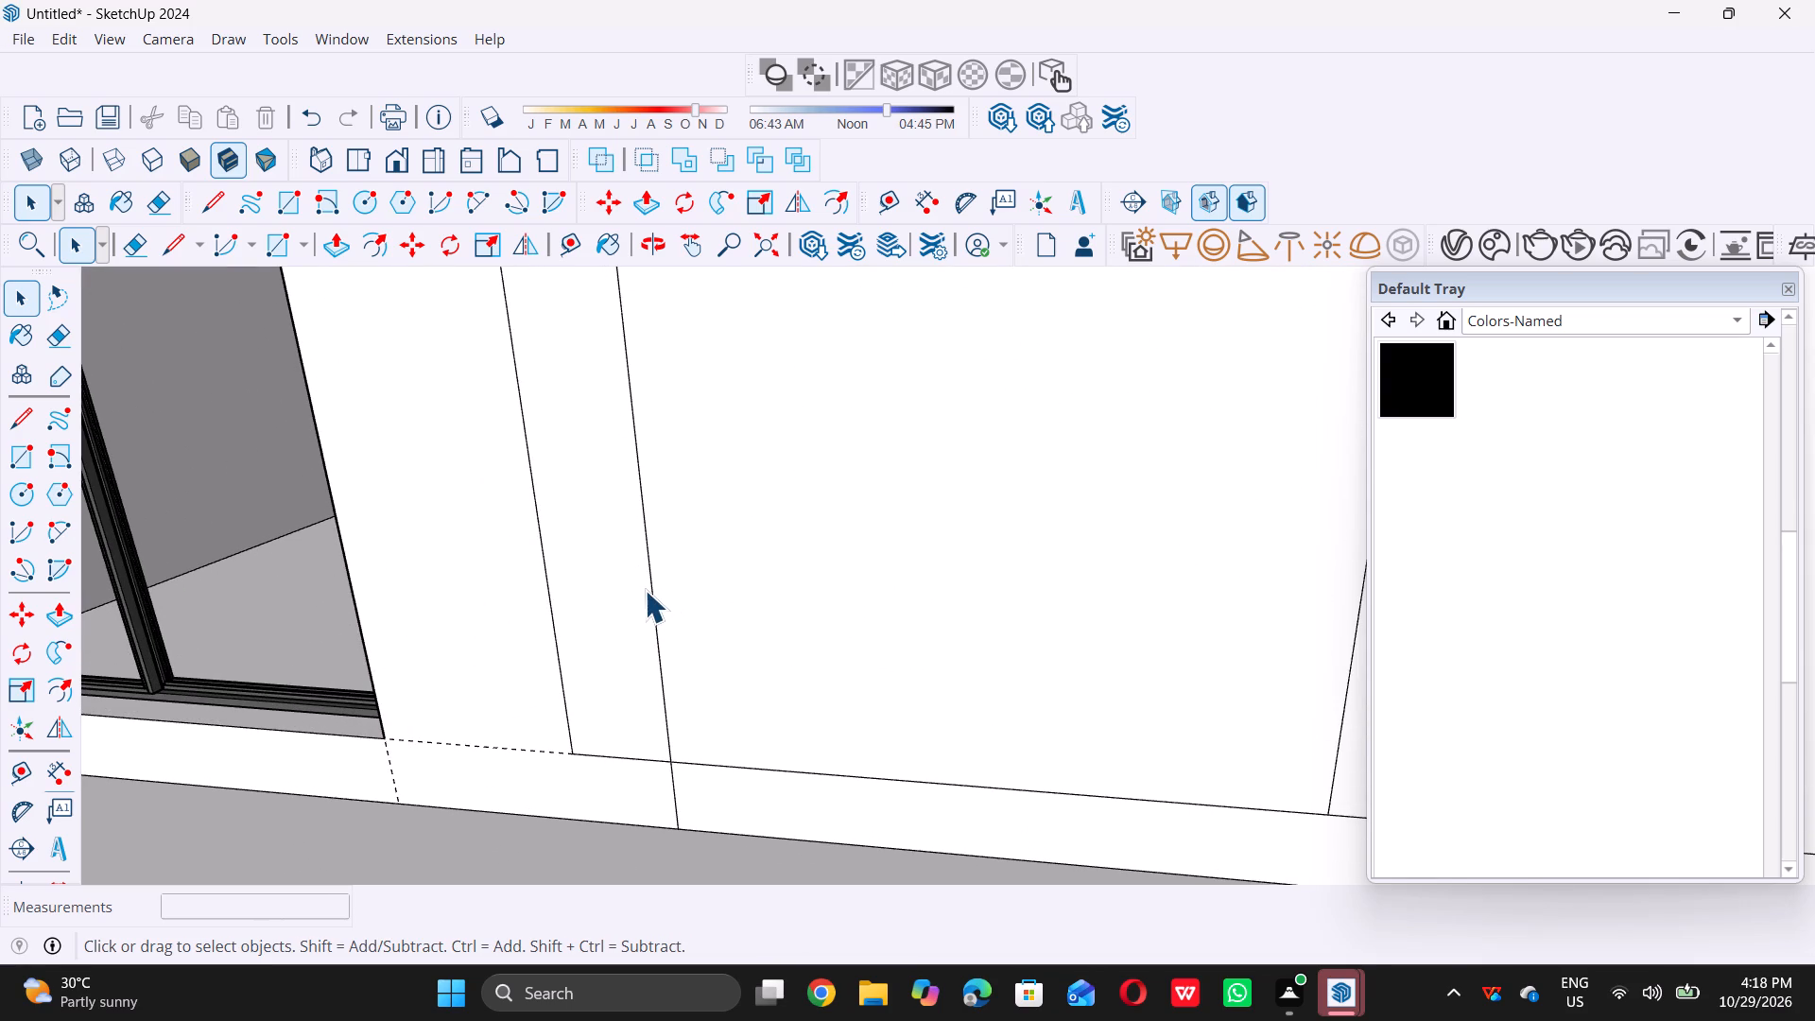
left_click(652, 593)
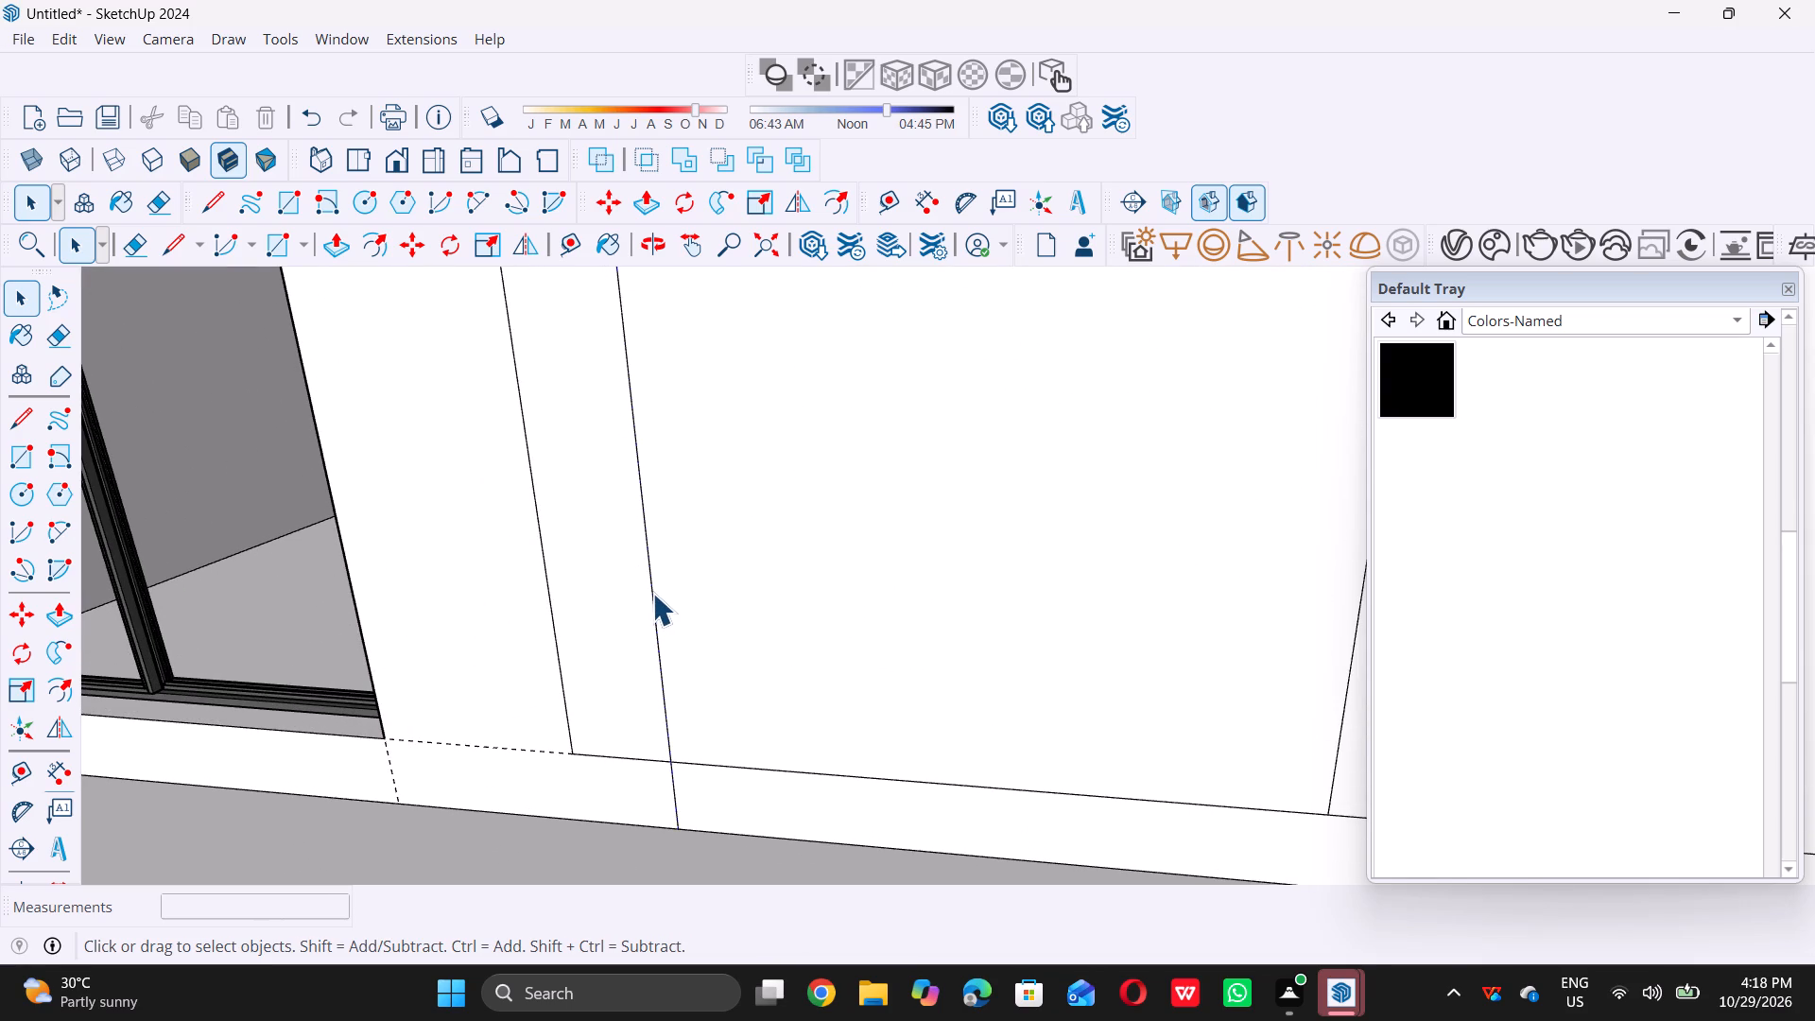
left_click(652, 593)
scroll(649, 593, "up", 4)
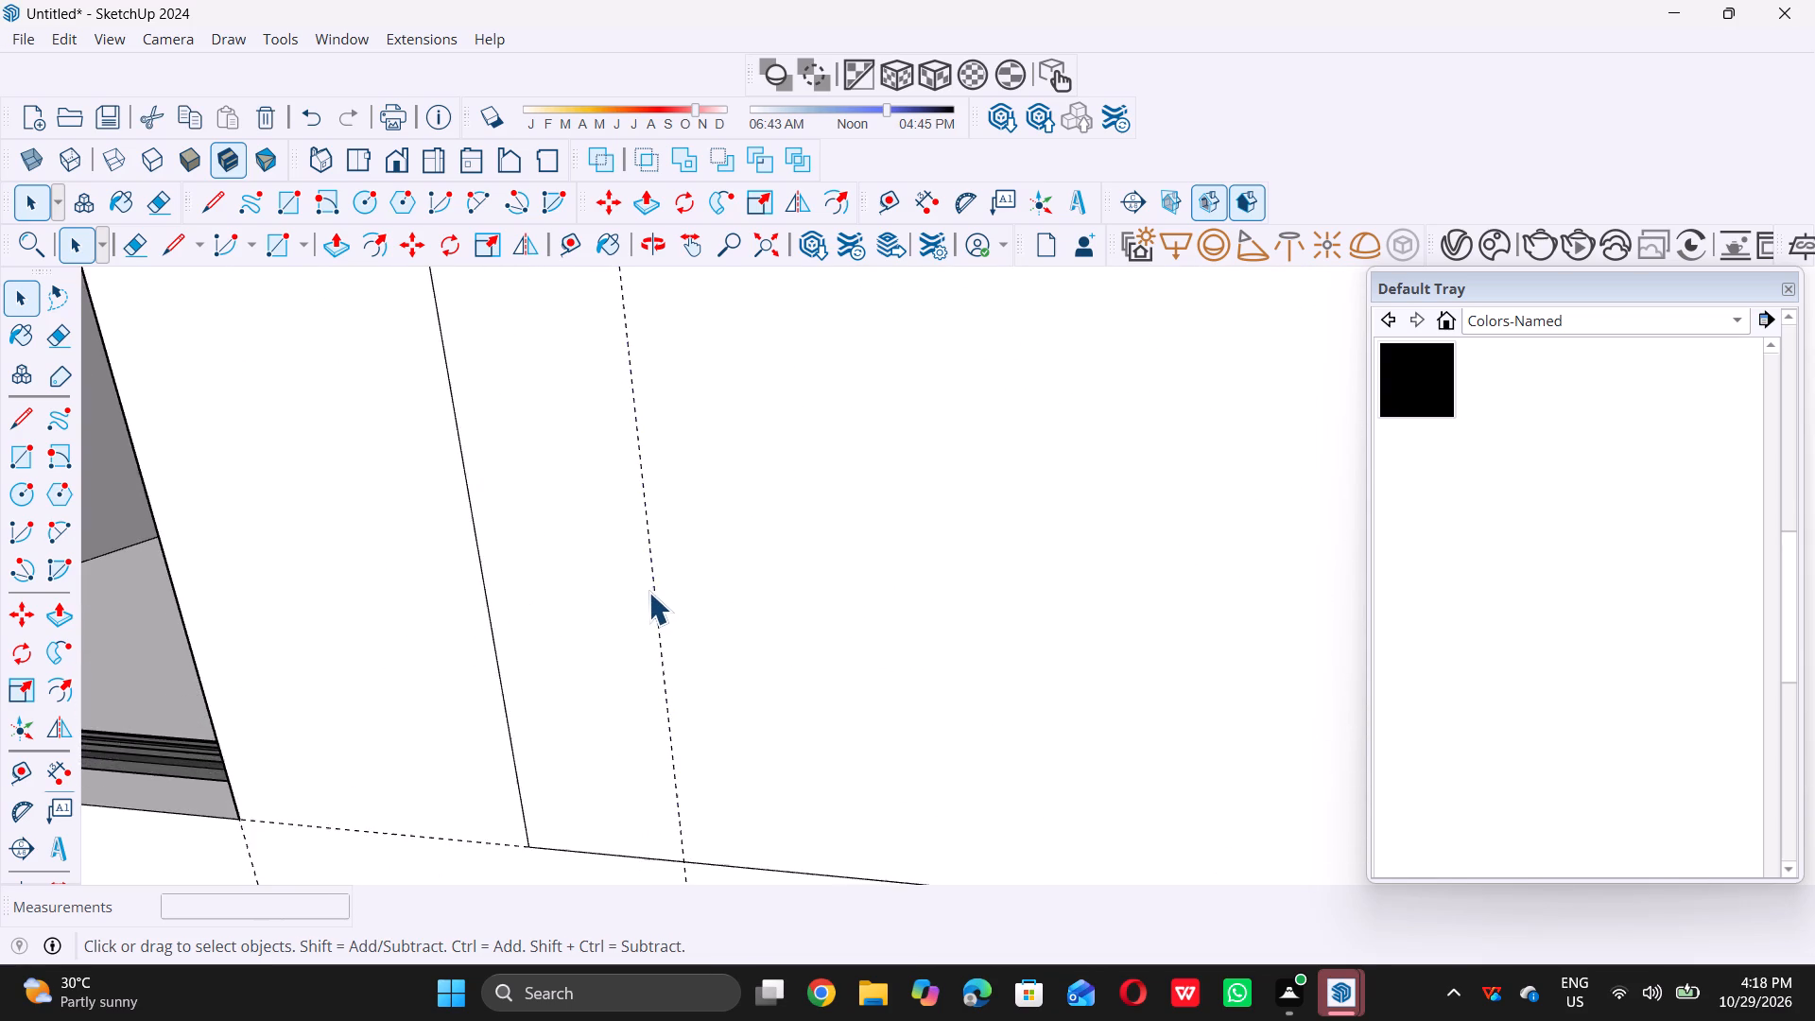
scroll(648, 592, "up", 5)
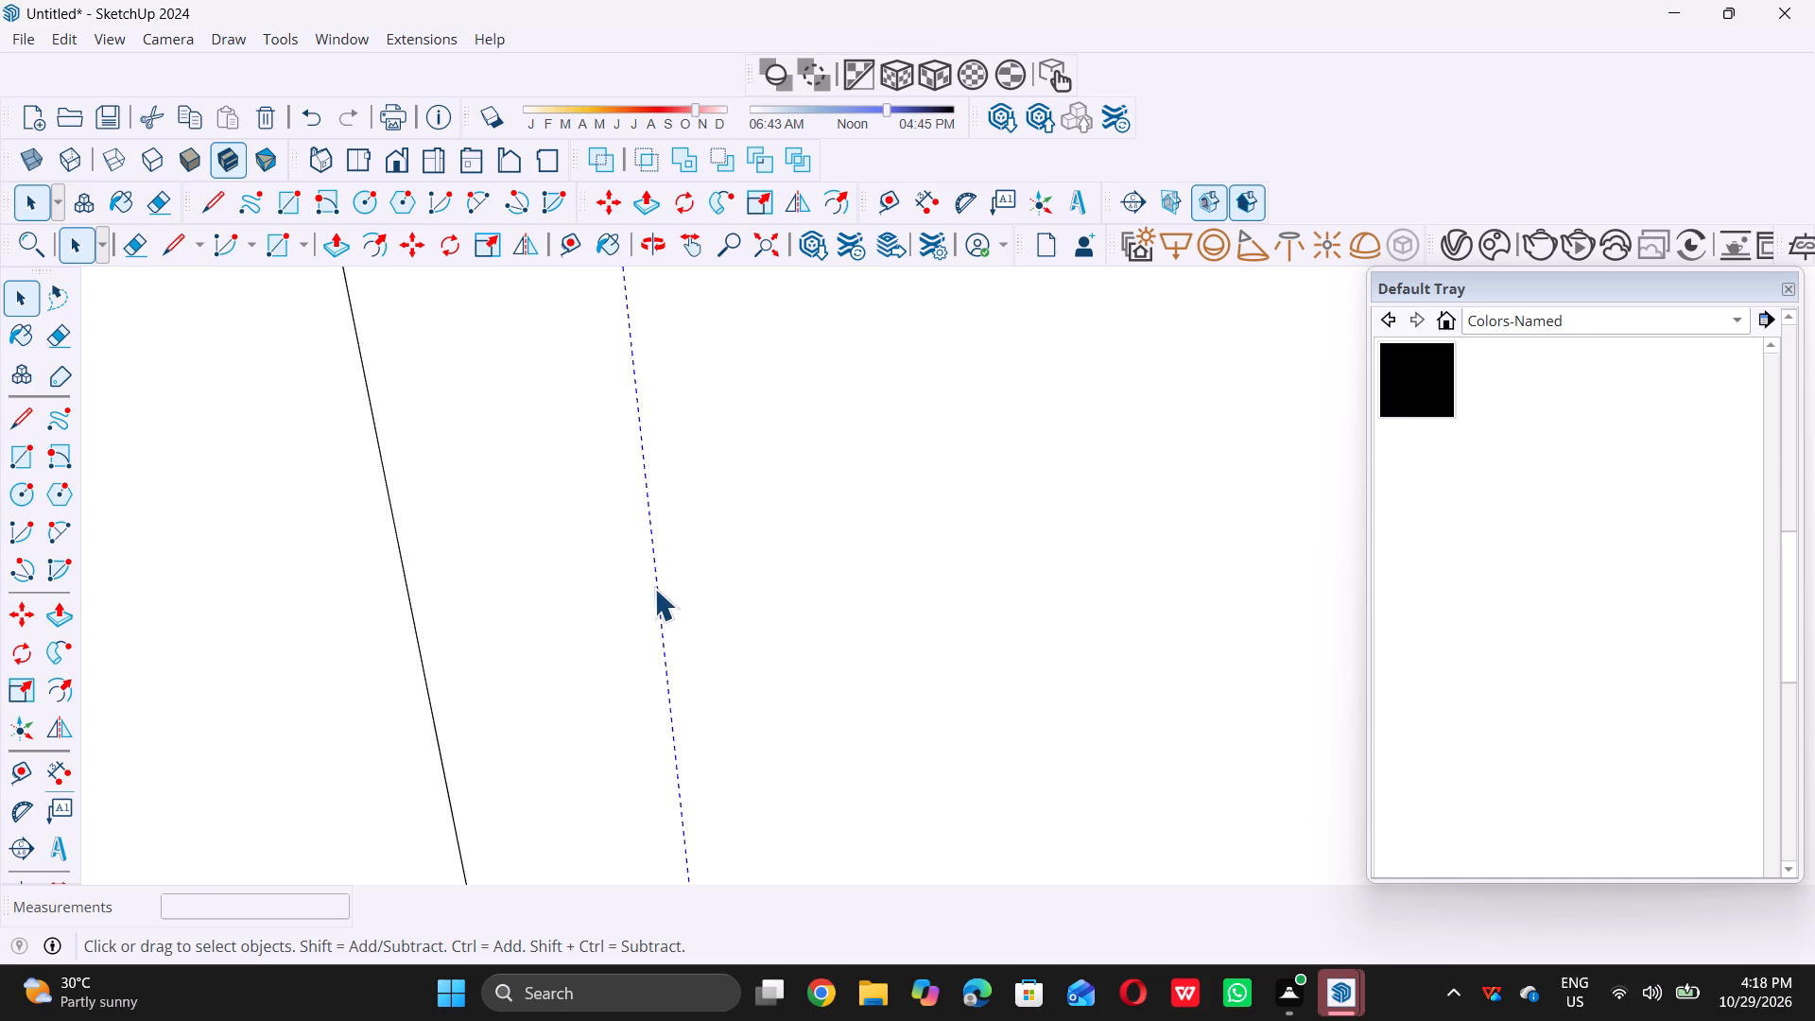
key("Delete")
Delete the remaining overlapping vertical guides 1' inside the central upper-wall rectangle's left edge.
left_click(652, 588)
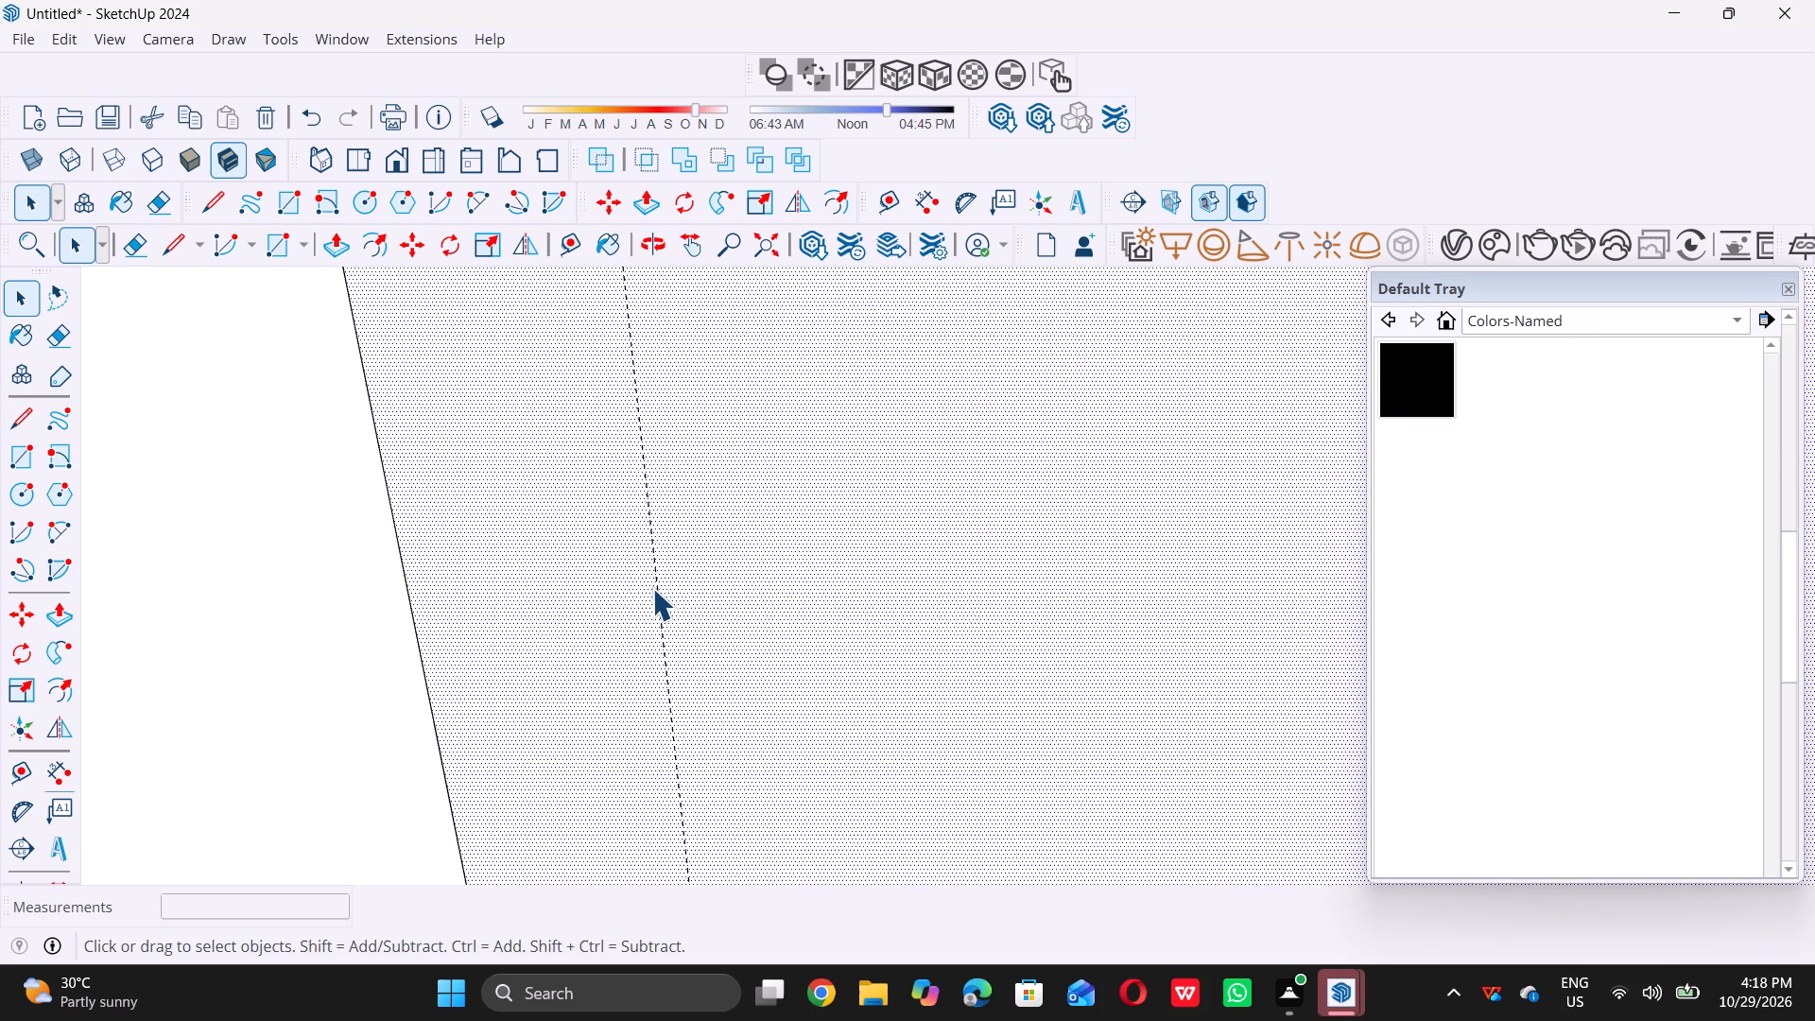
scroll(666, 636, "down", 11)
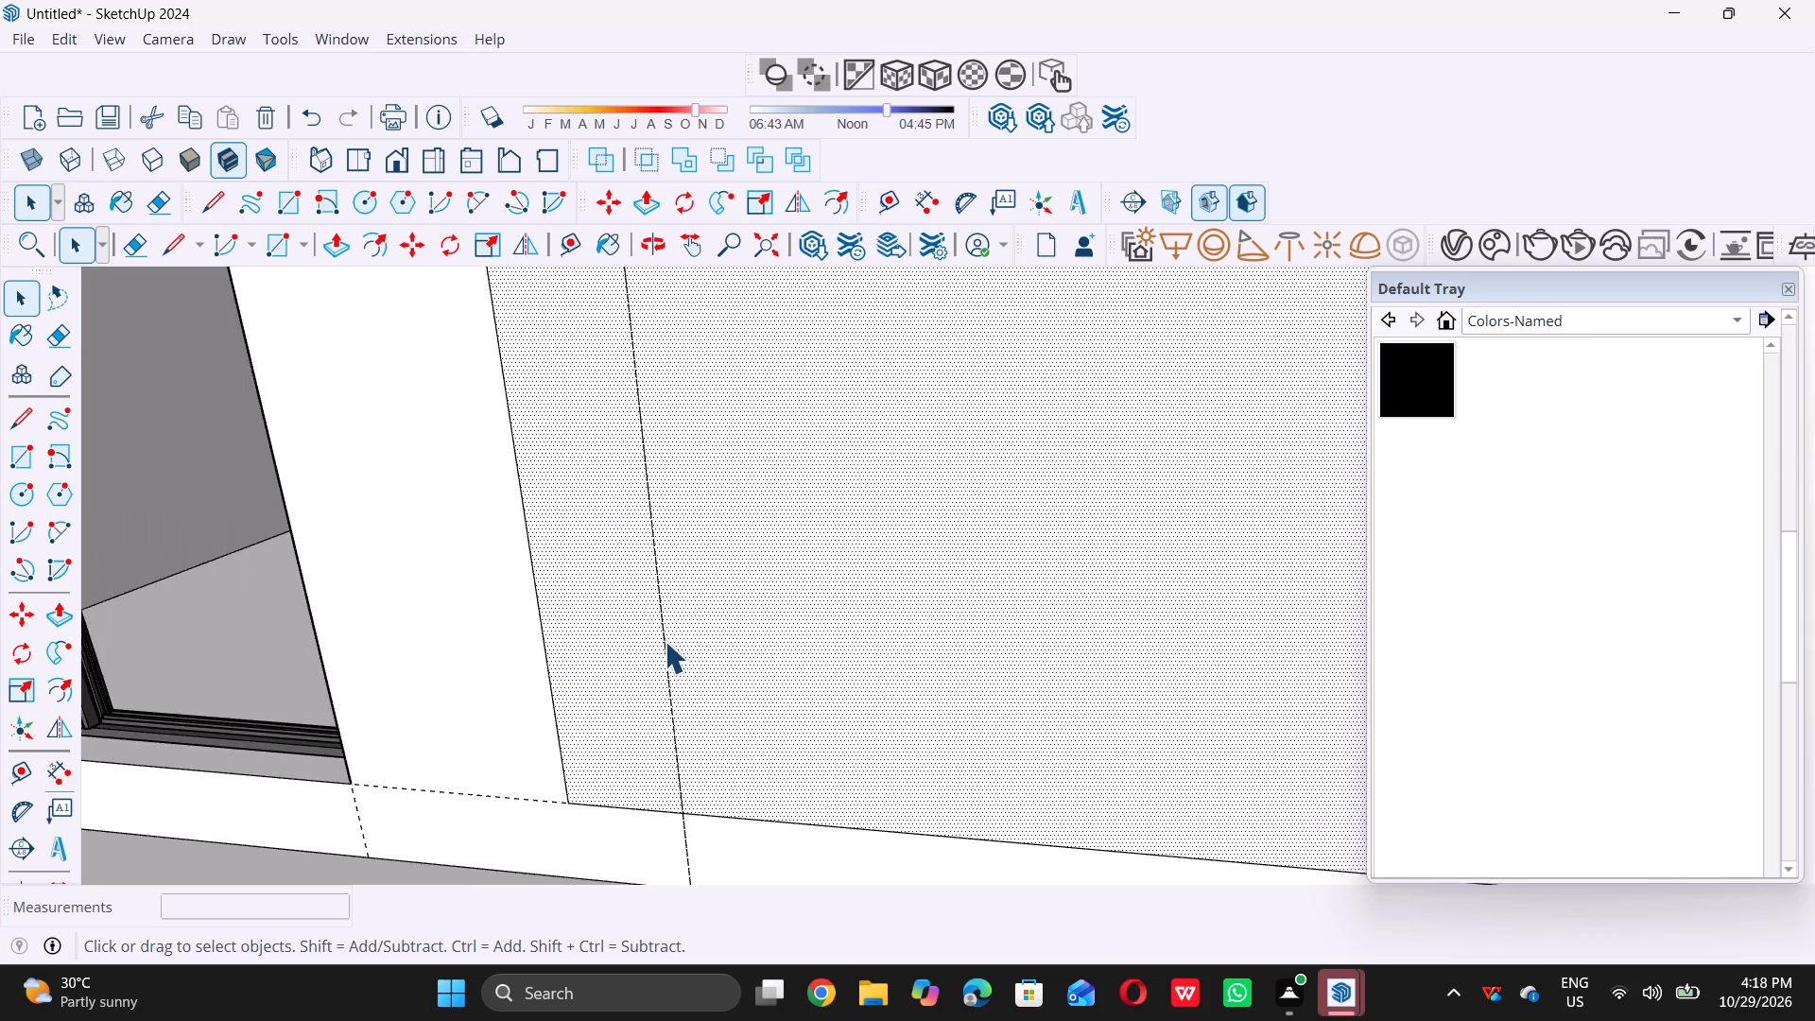
scroll(665, 641, "down", 18)
double_click(173, 774)
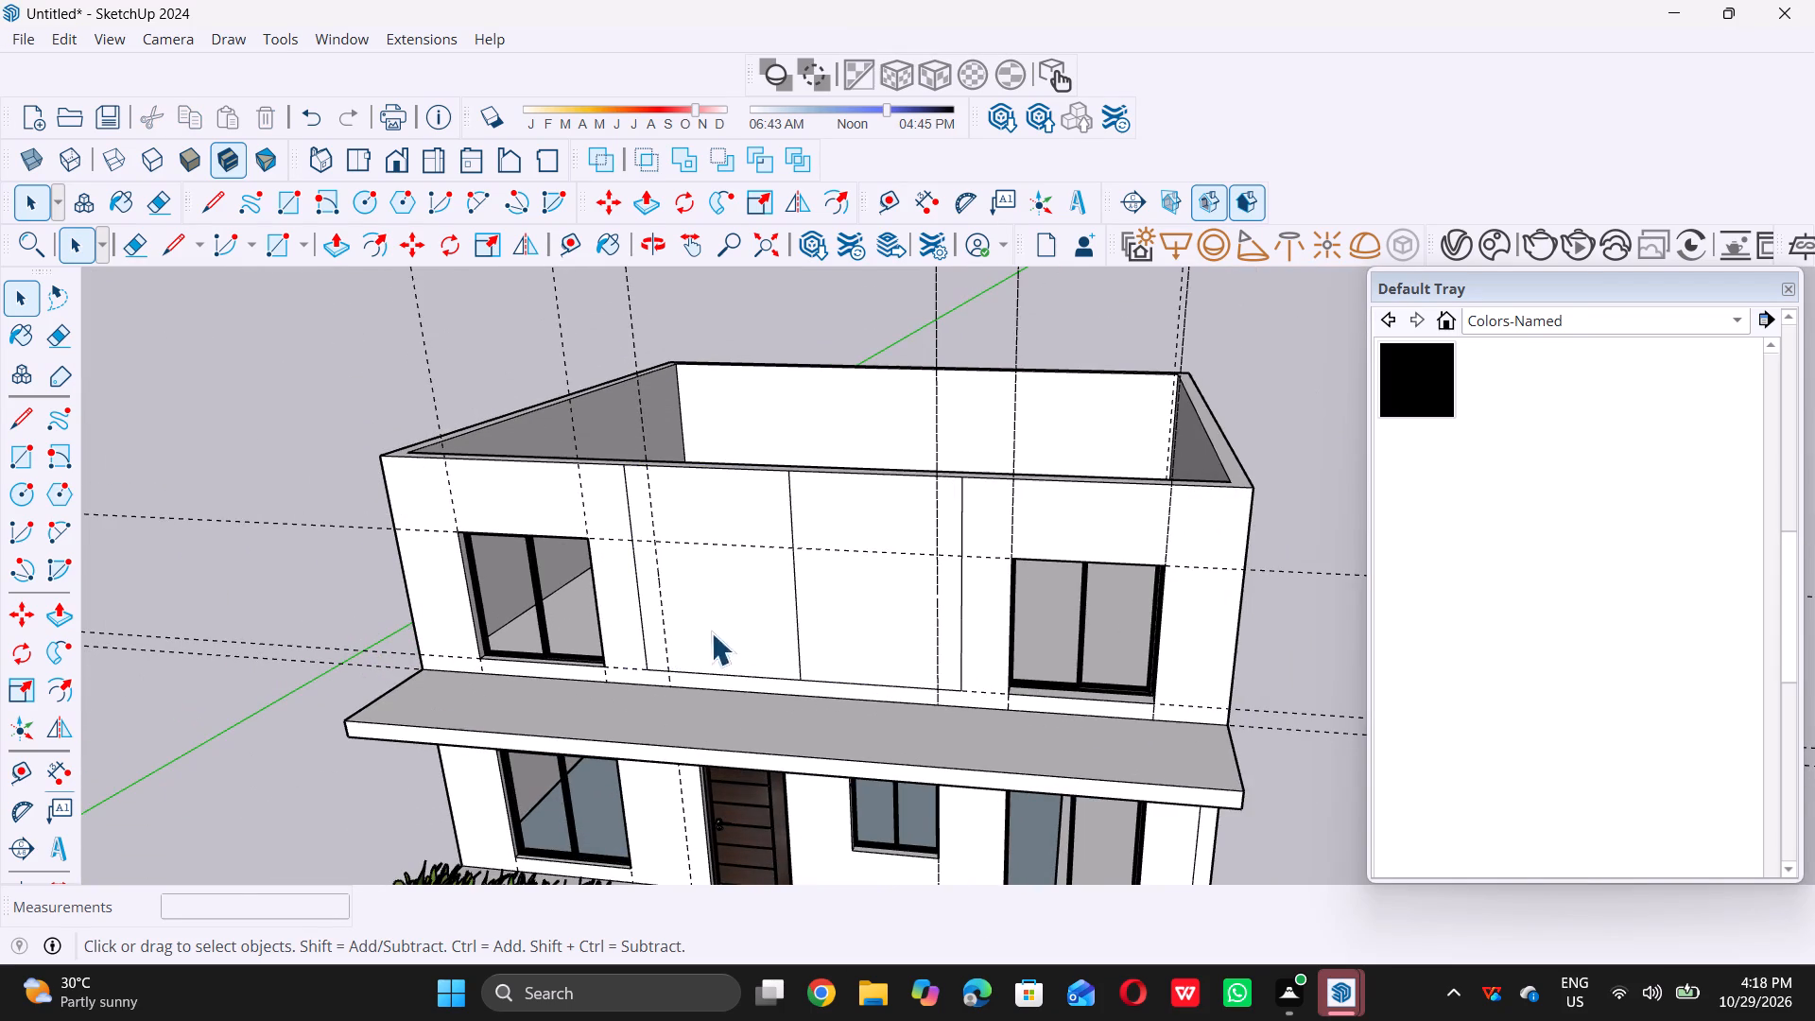
scroll(687, 563, "up", 11)
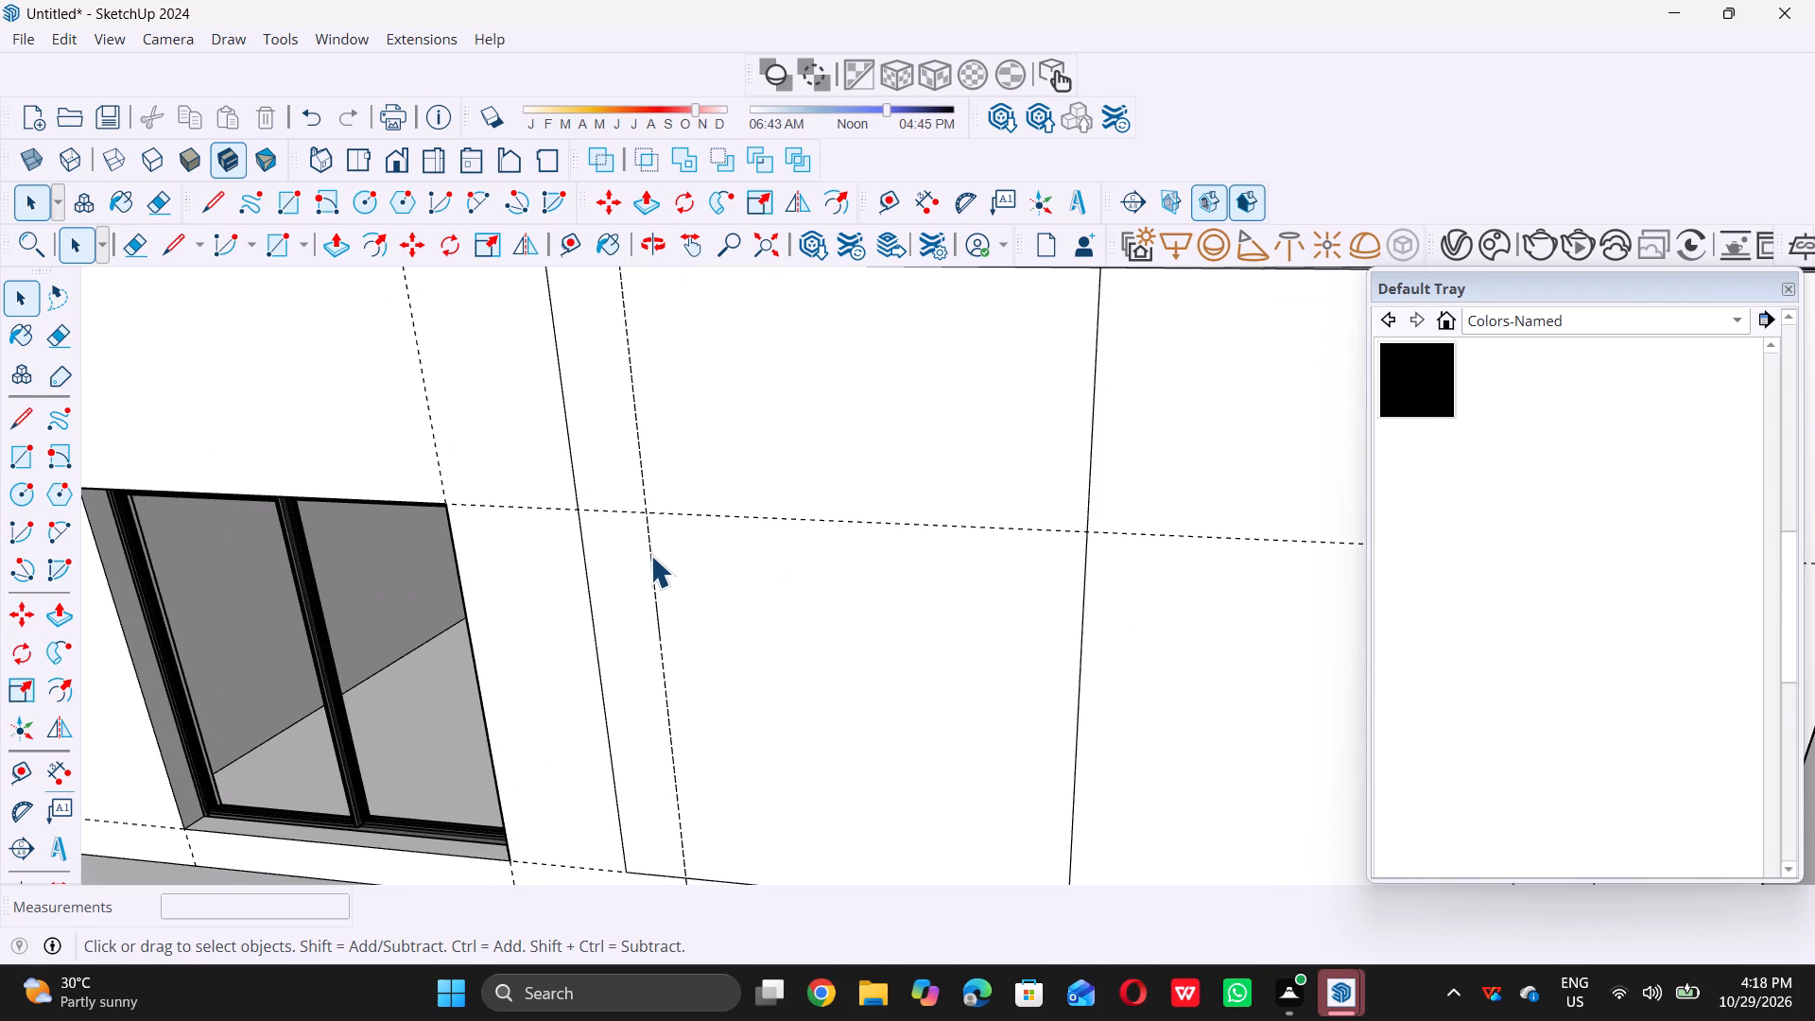
triple_click(650, 555)
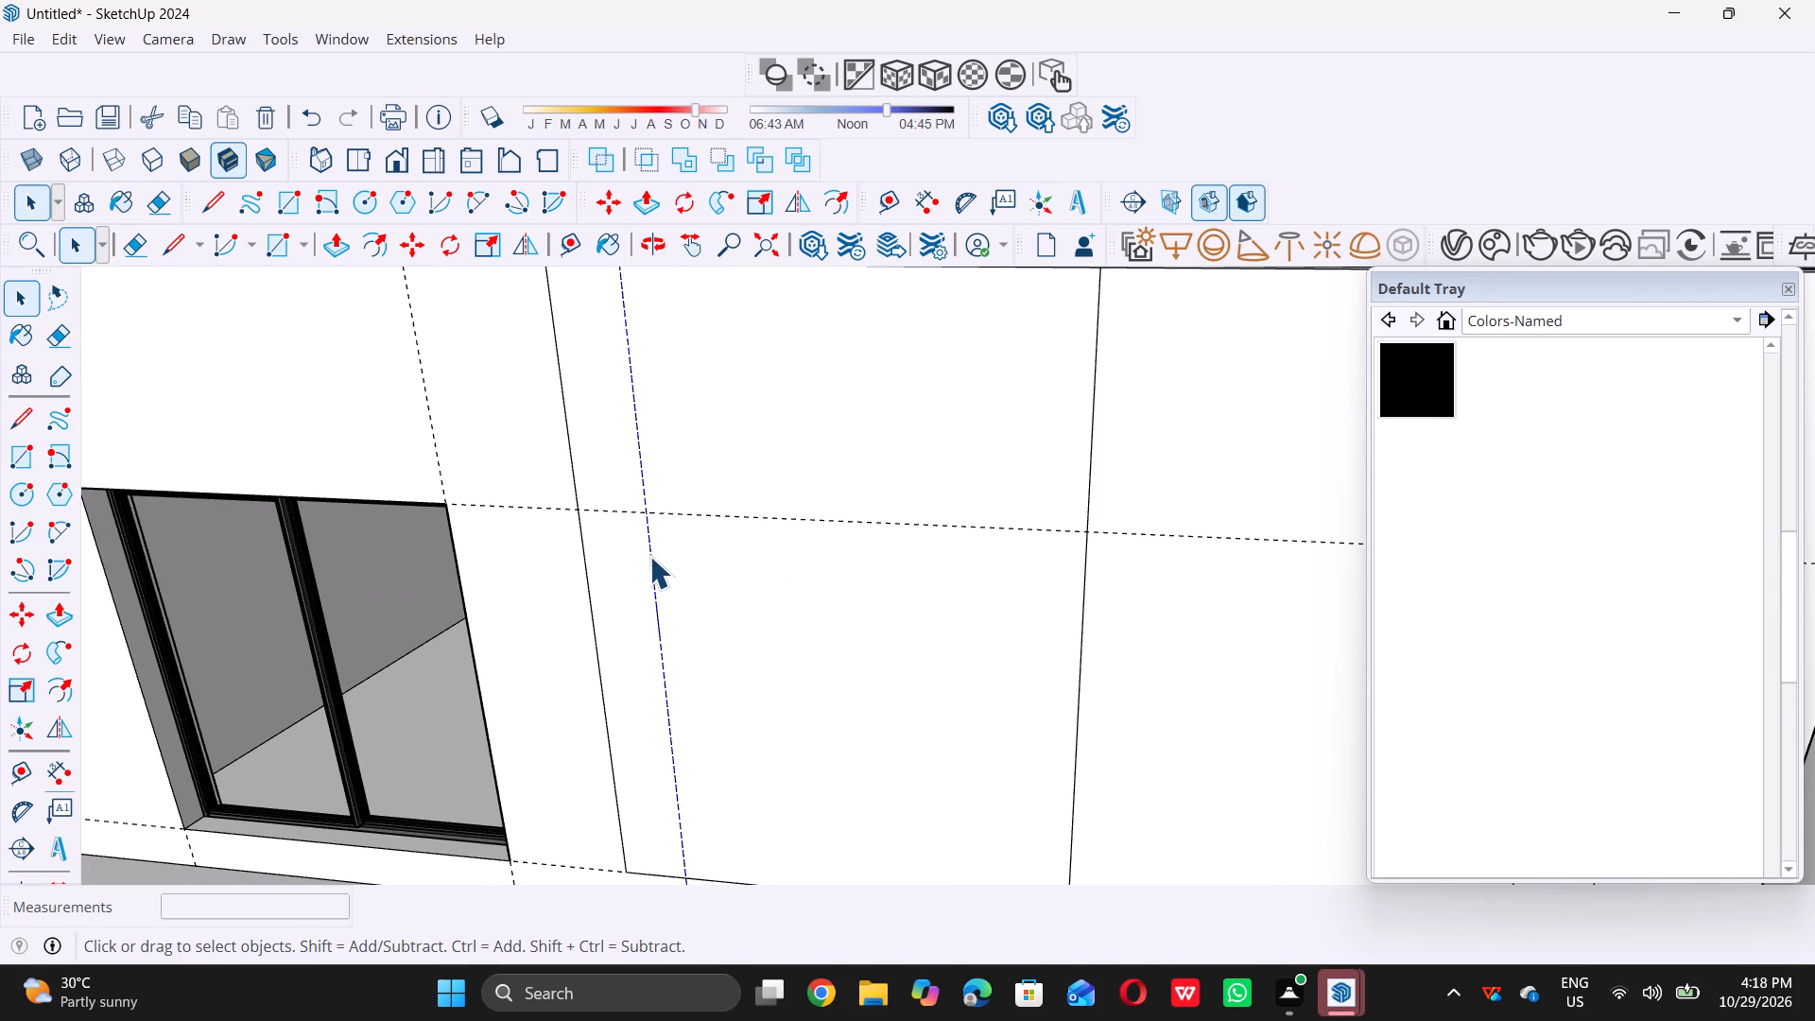
key("Delete")
left_click(649, 556)
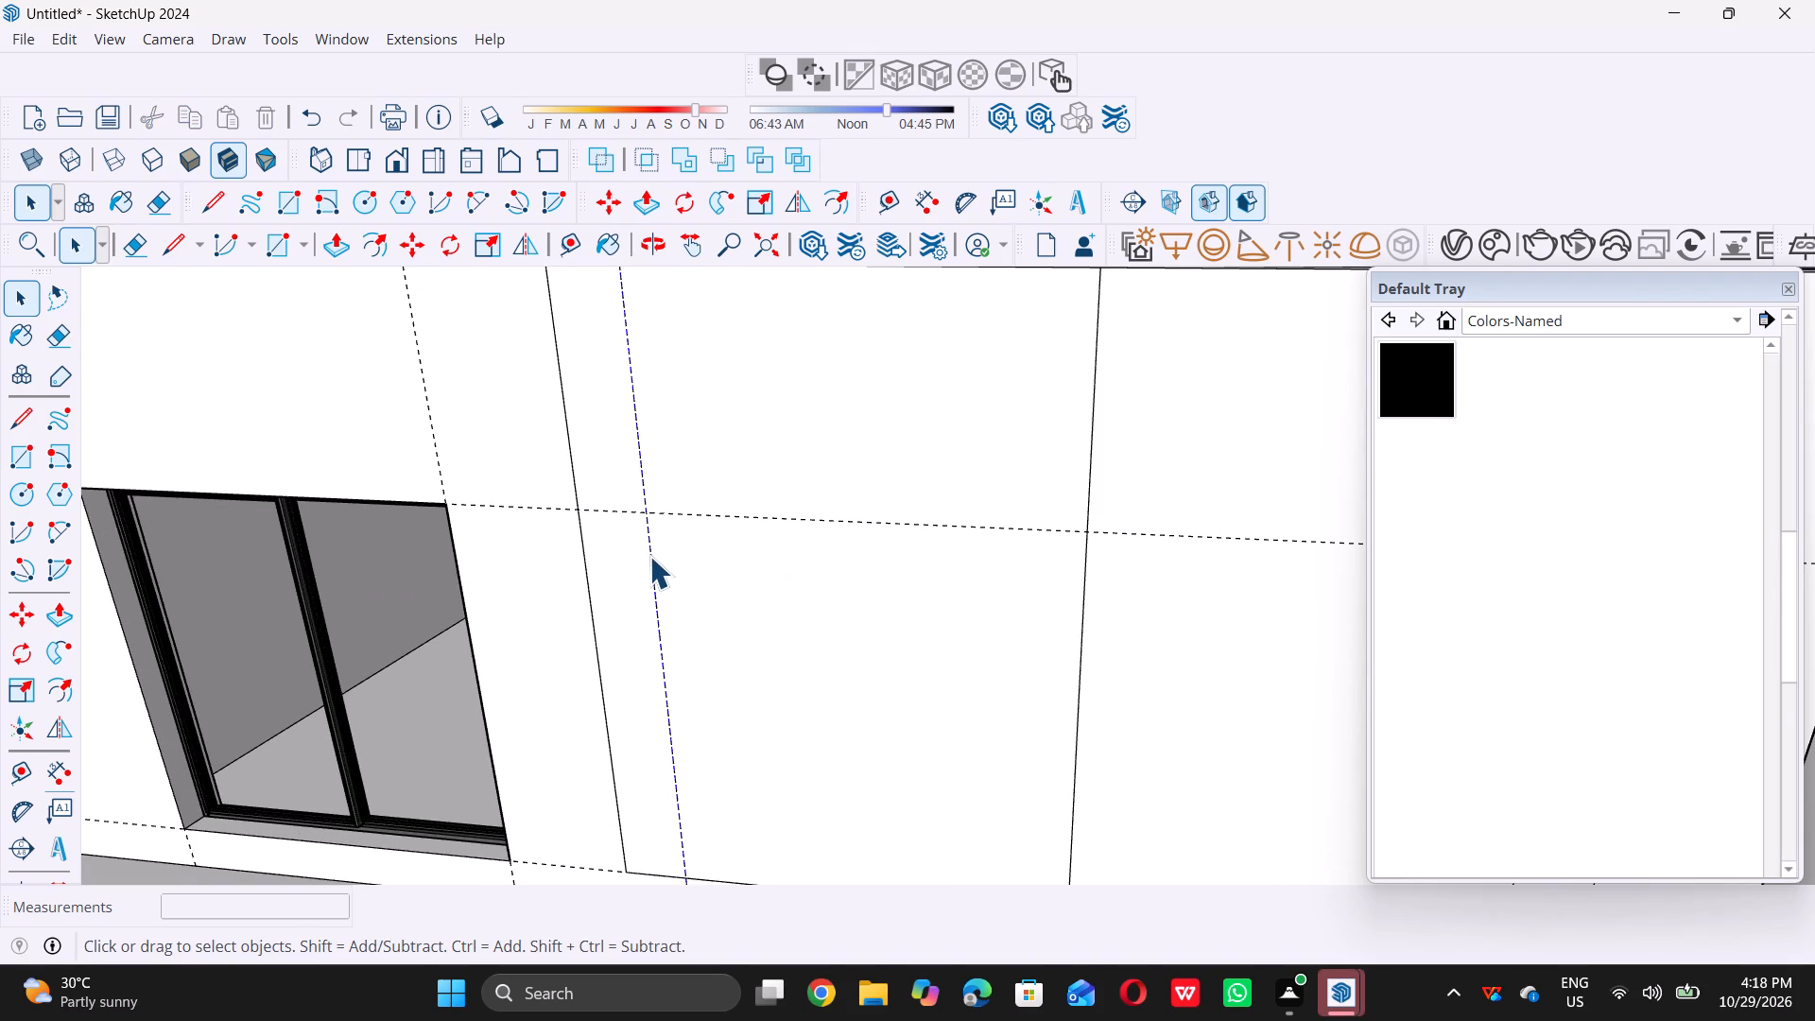
key("Delete")
key("Delete")
triple_click(649, 556)
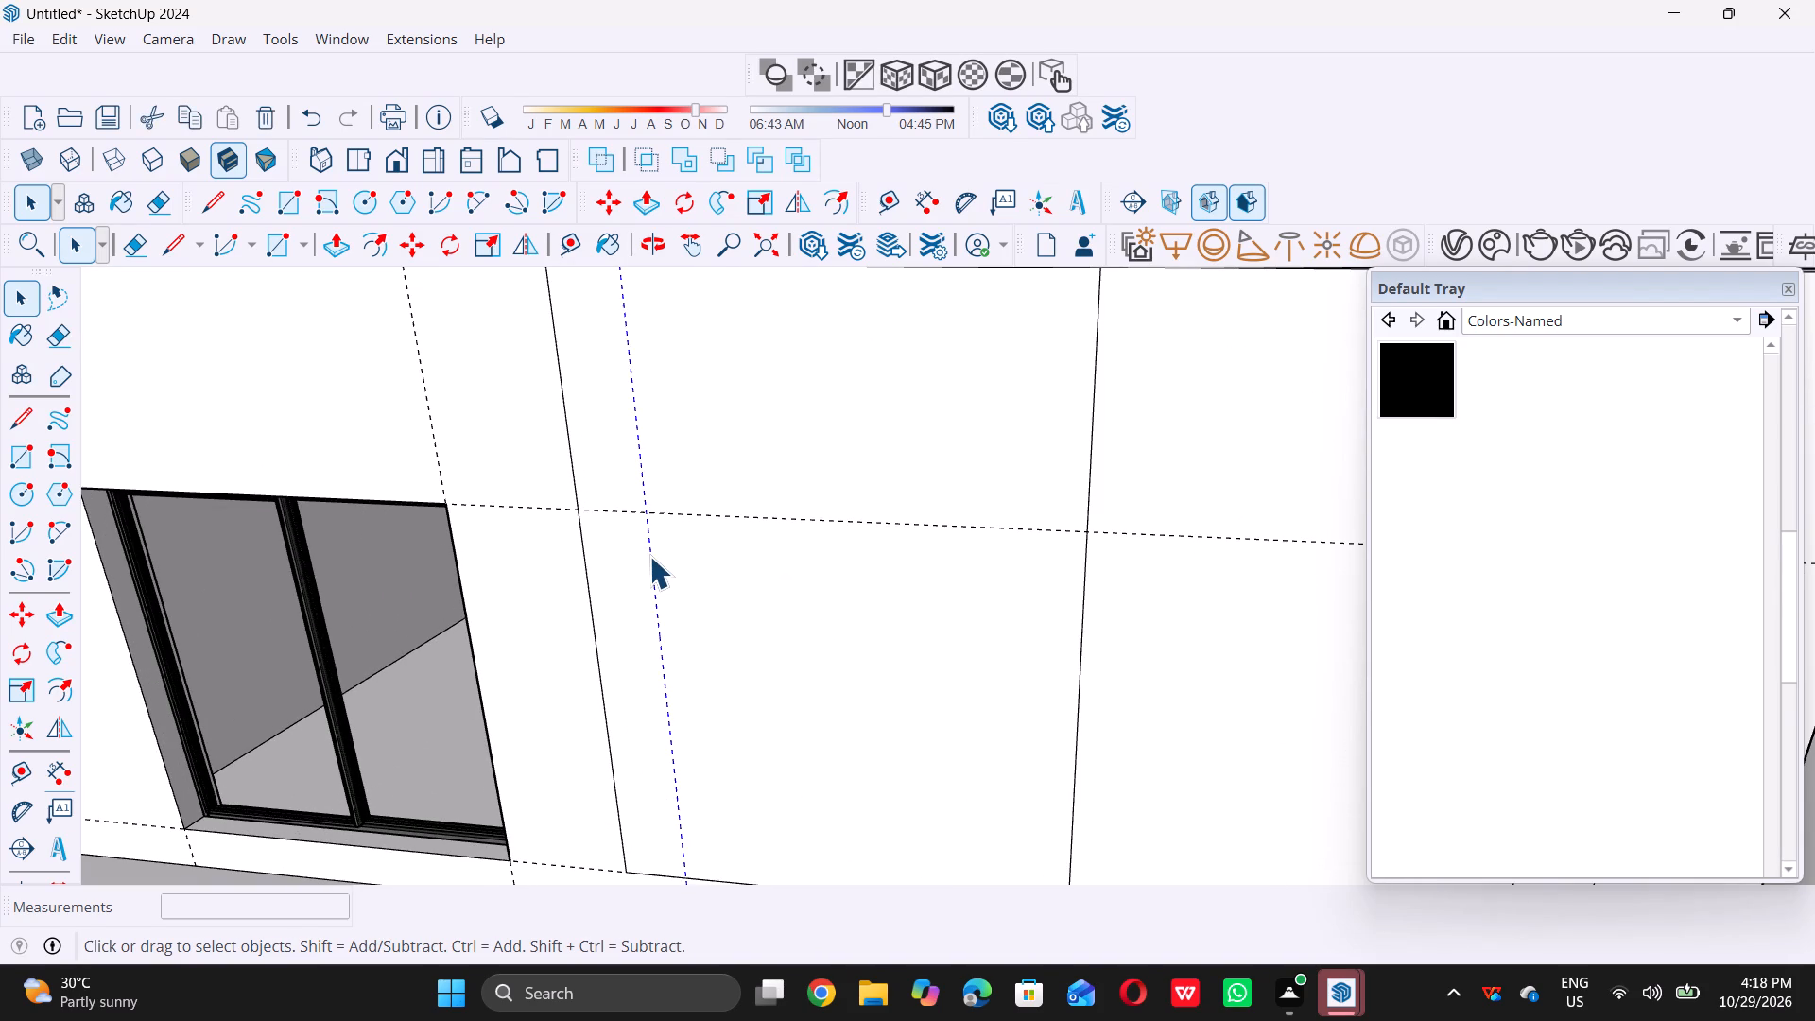
key("Delete")
scroll(642, 567, "down", 13)
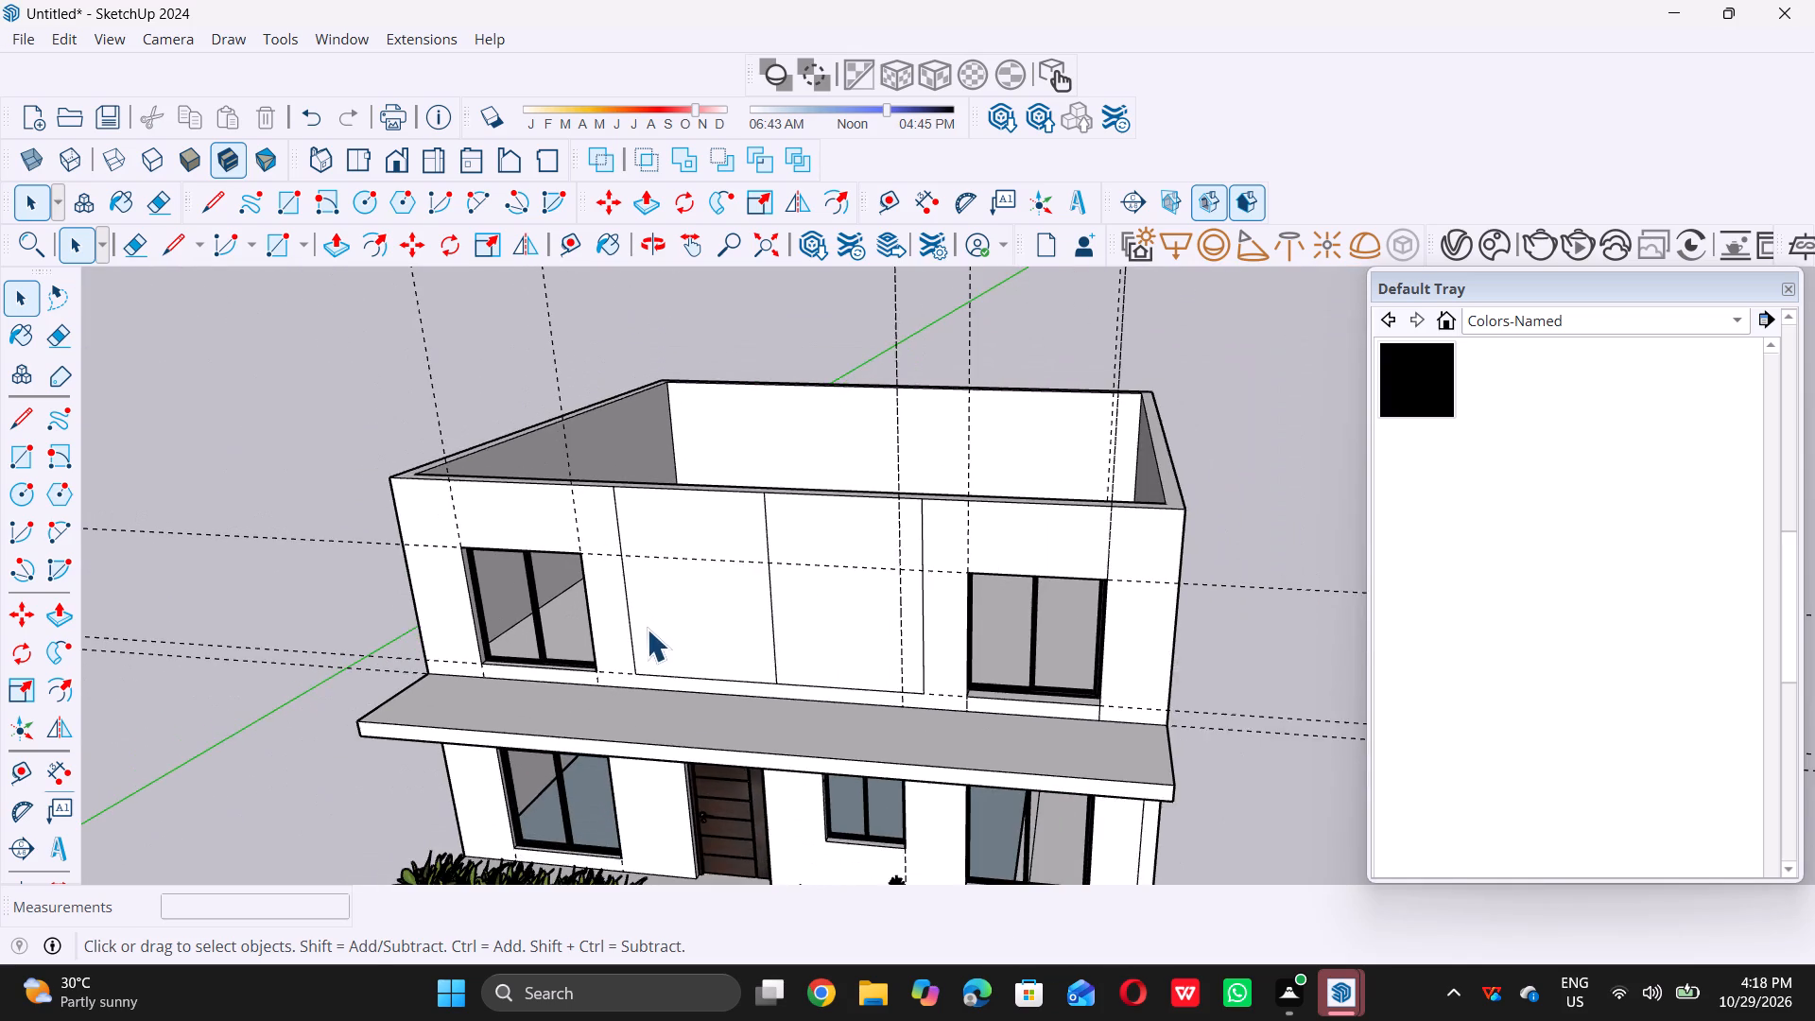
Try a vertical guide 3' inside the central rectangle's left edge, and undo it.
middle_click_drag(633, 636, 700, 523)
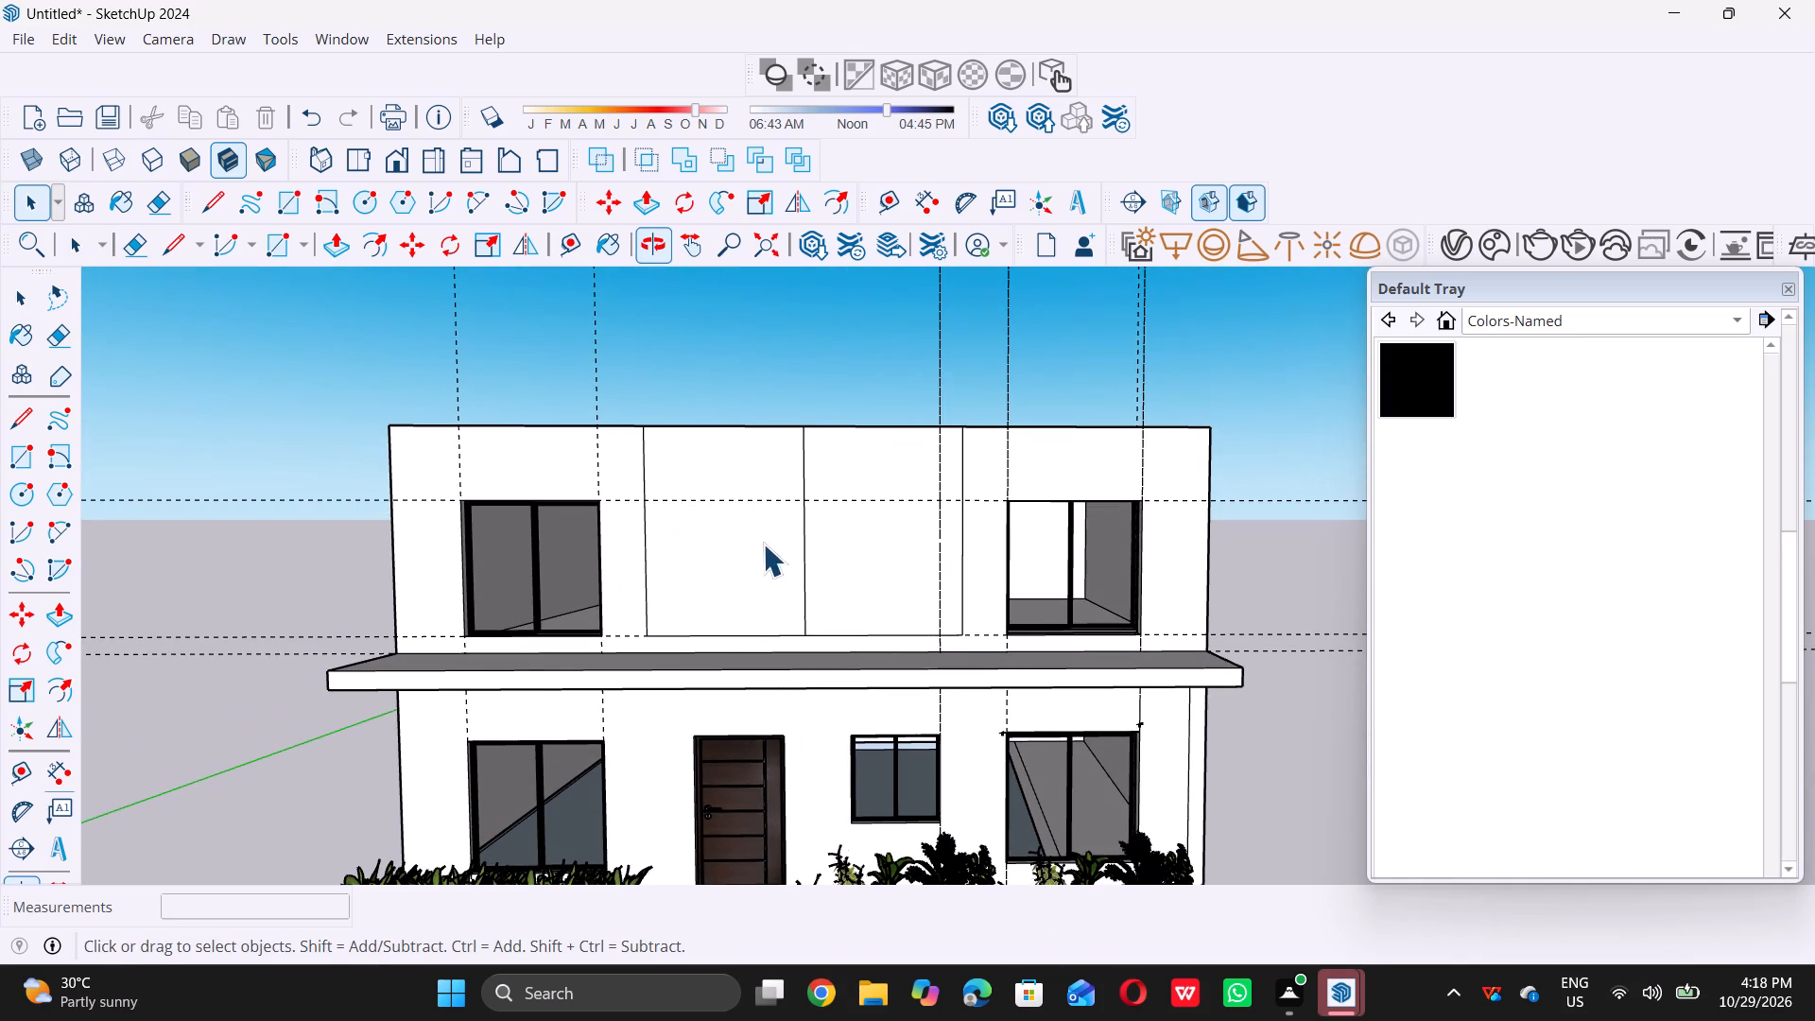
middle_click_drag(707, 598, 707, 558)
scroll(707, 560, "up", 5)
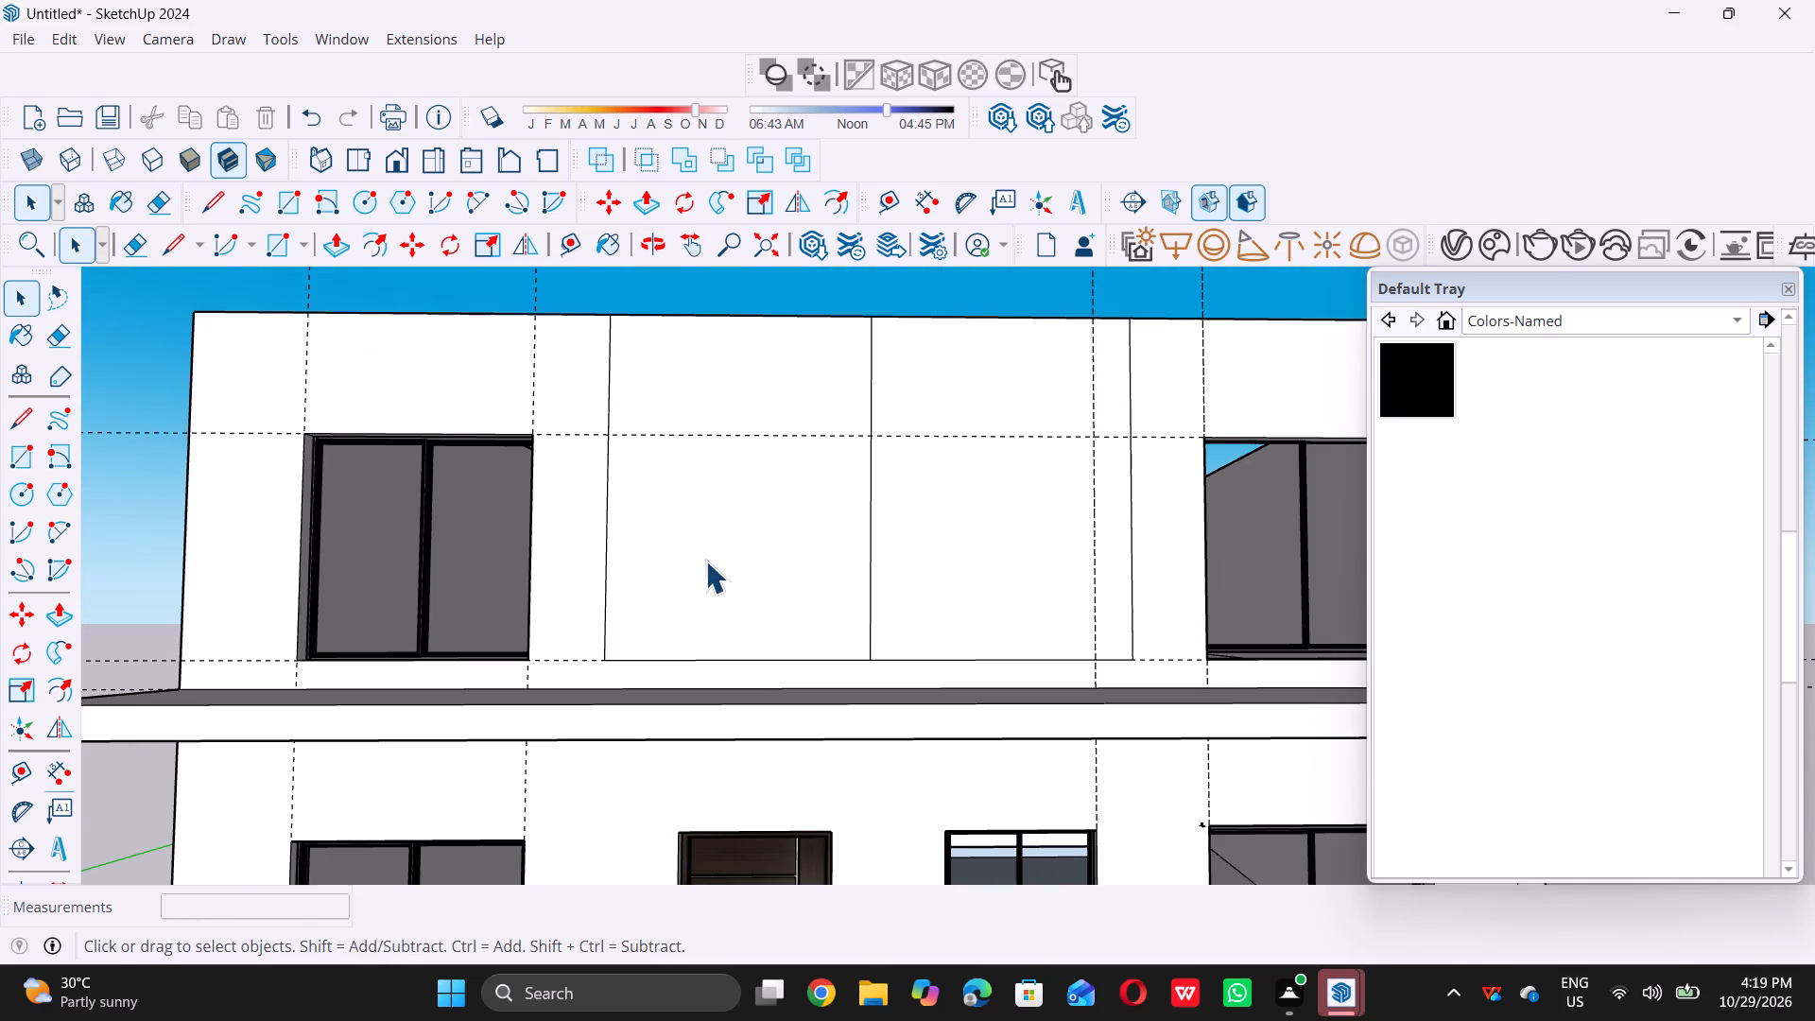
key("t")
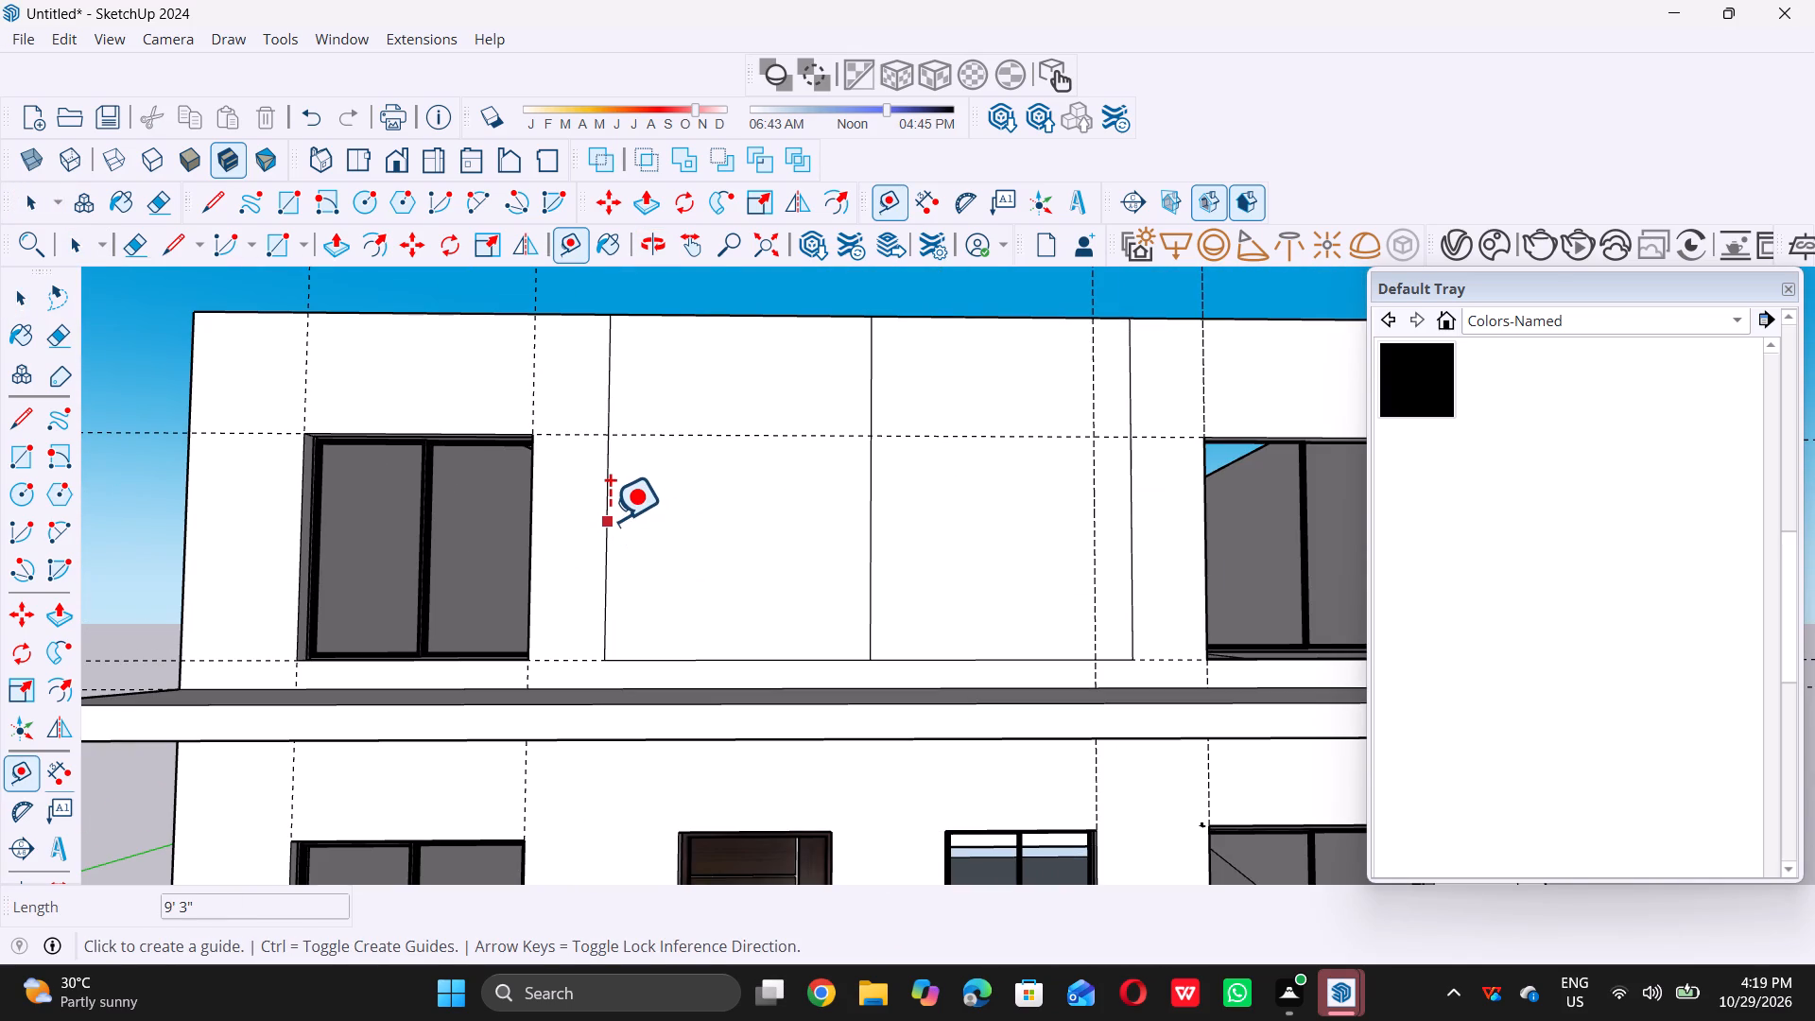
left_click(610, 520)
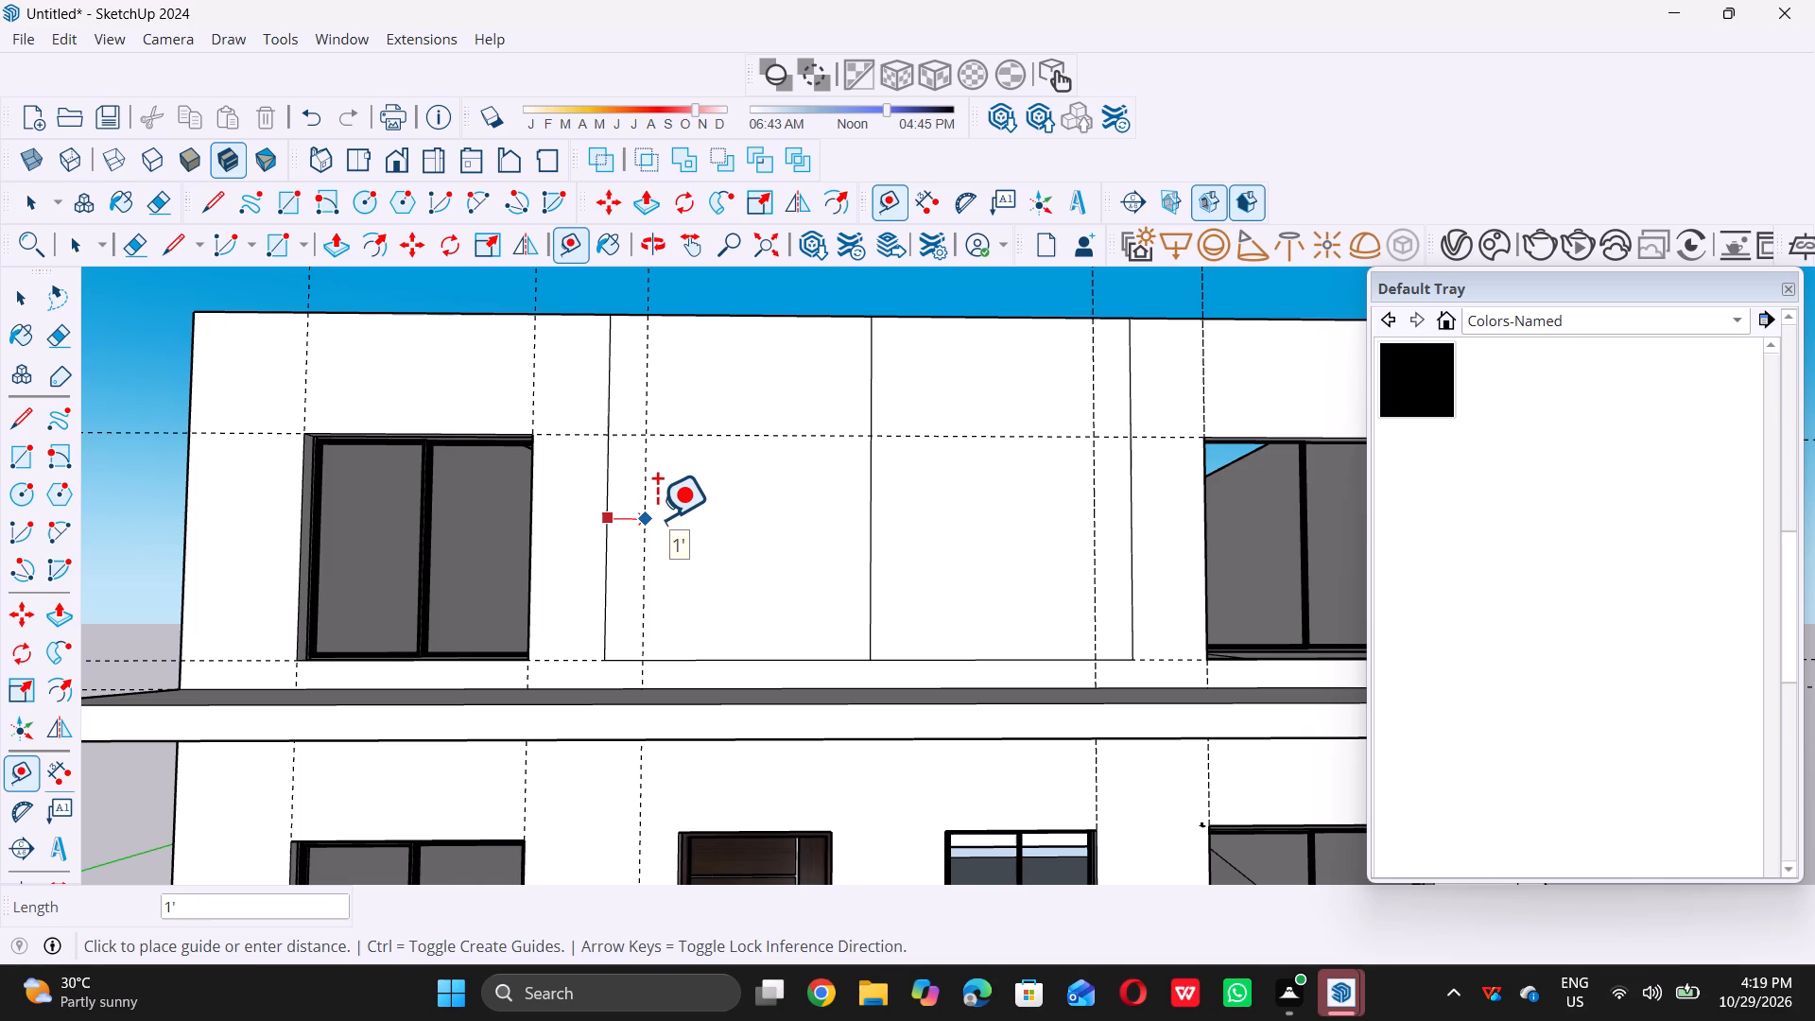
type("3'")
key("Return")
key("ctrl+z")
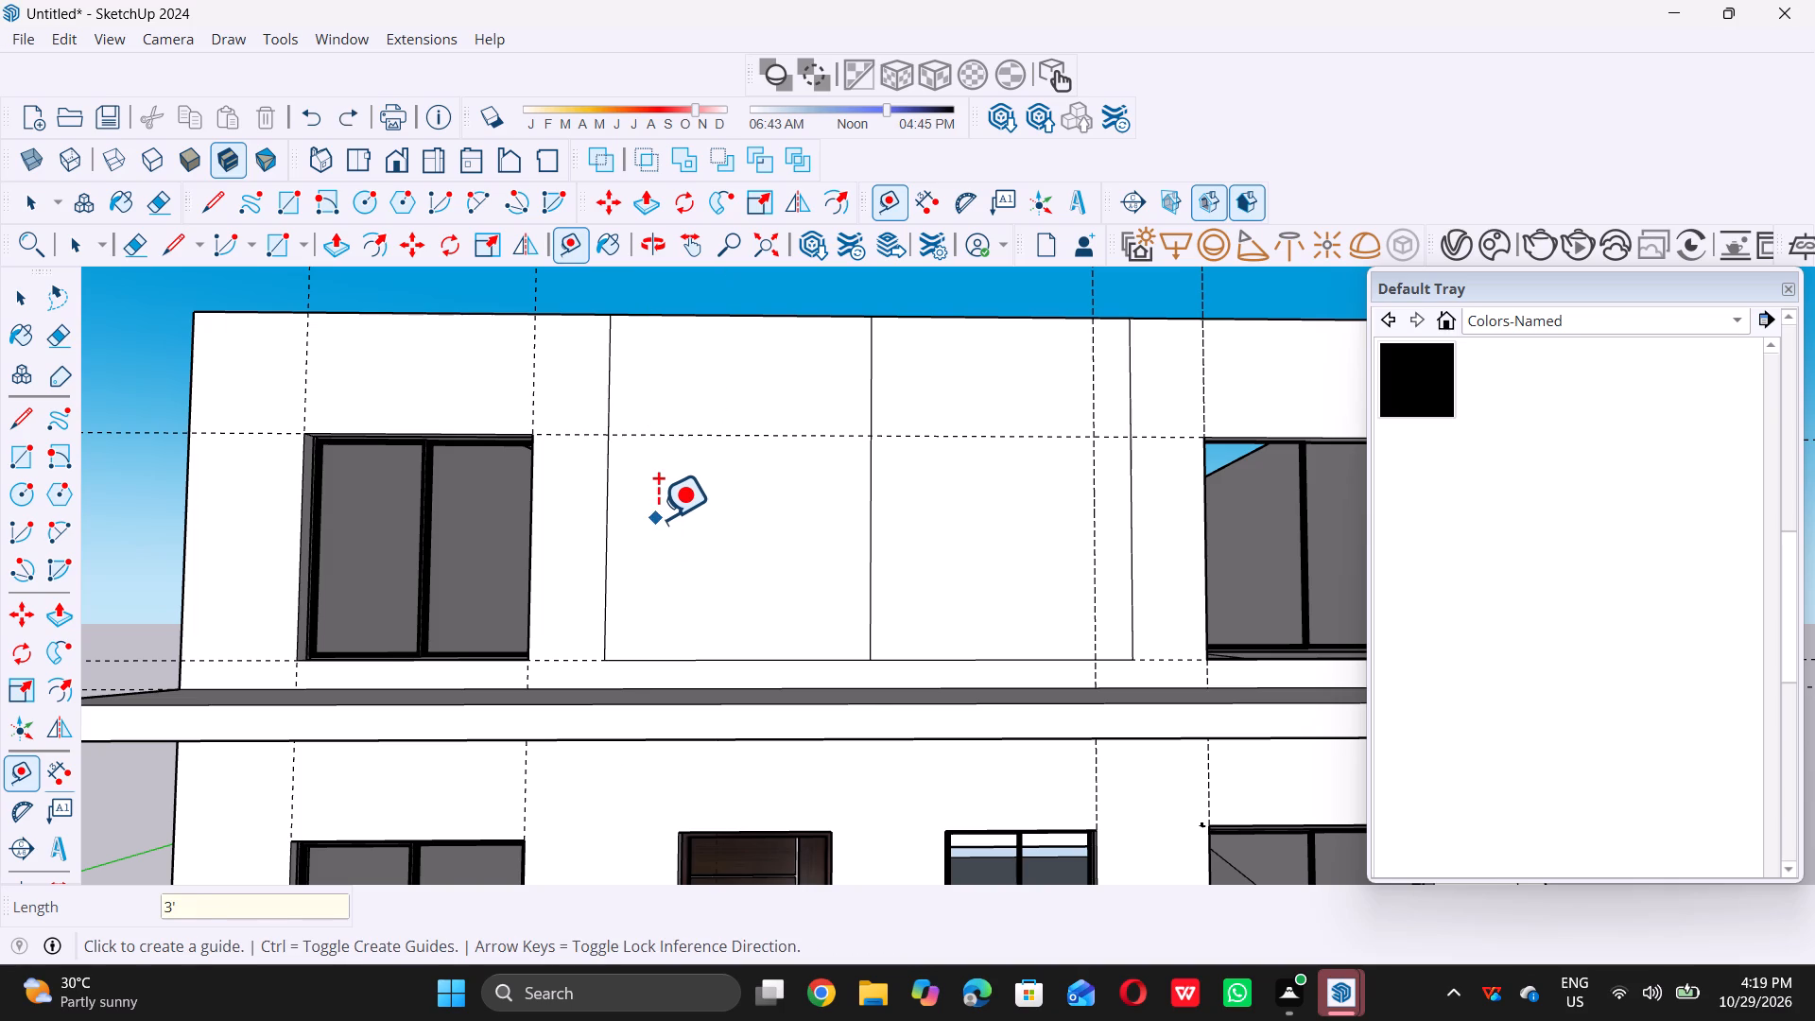
Place a vertical guide 2' inside the central upper-wall rectangle's left edge.
left_click(607, 495)
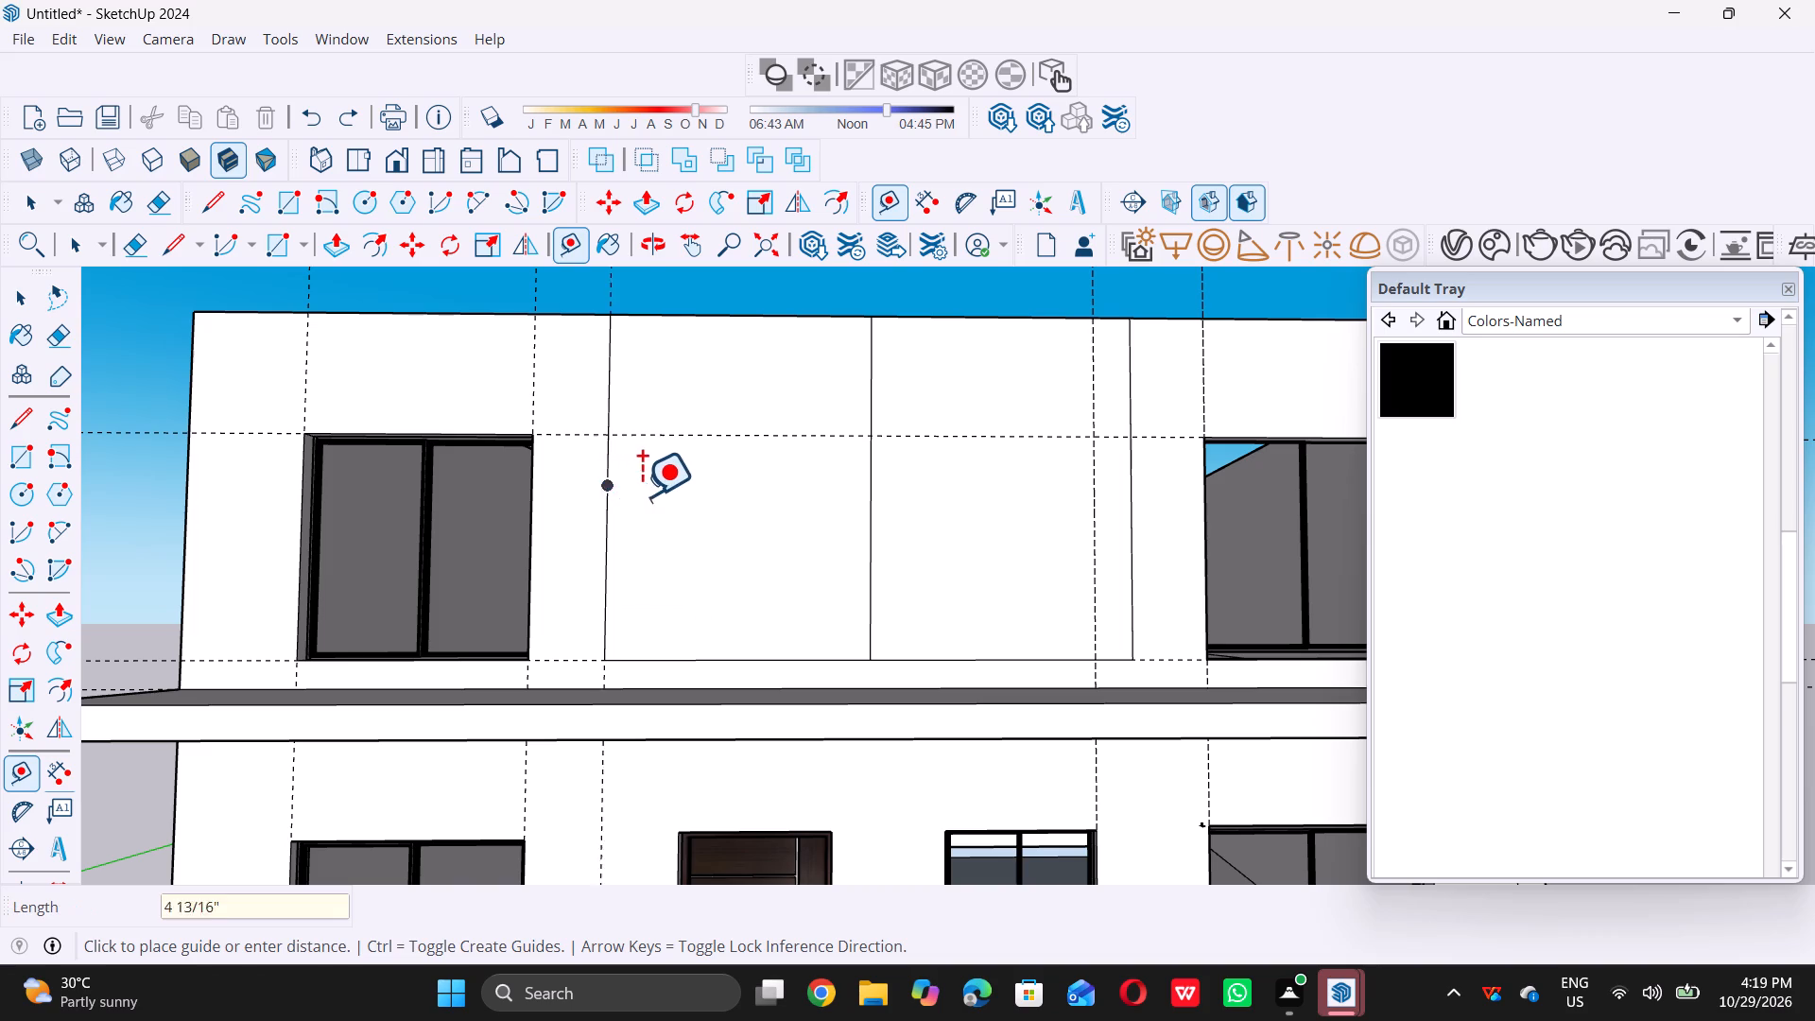
type("2'")
key("Return")
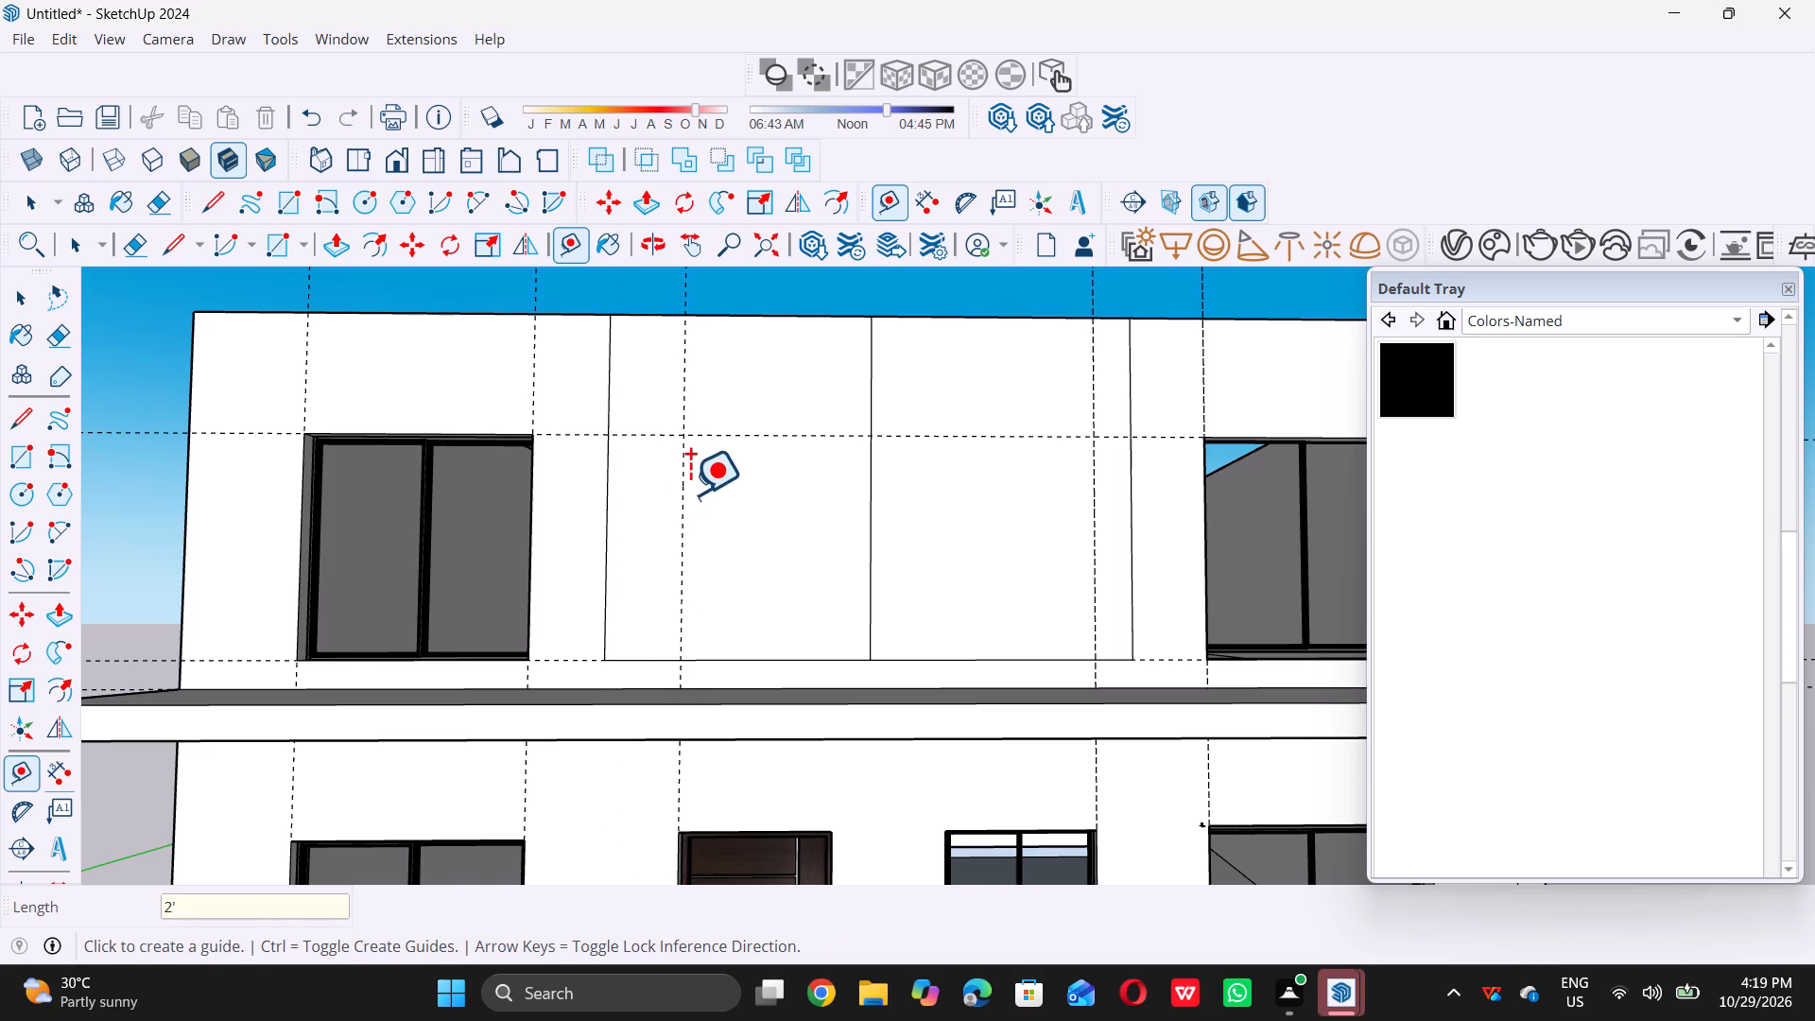
Delete the overlapping vertical guides just inside the central upper-wall rectangle's right edge.
scroll(1117, 513, "up", 5)
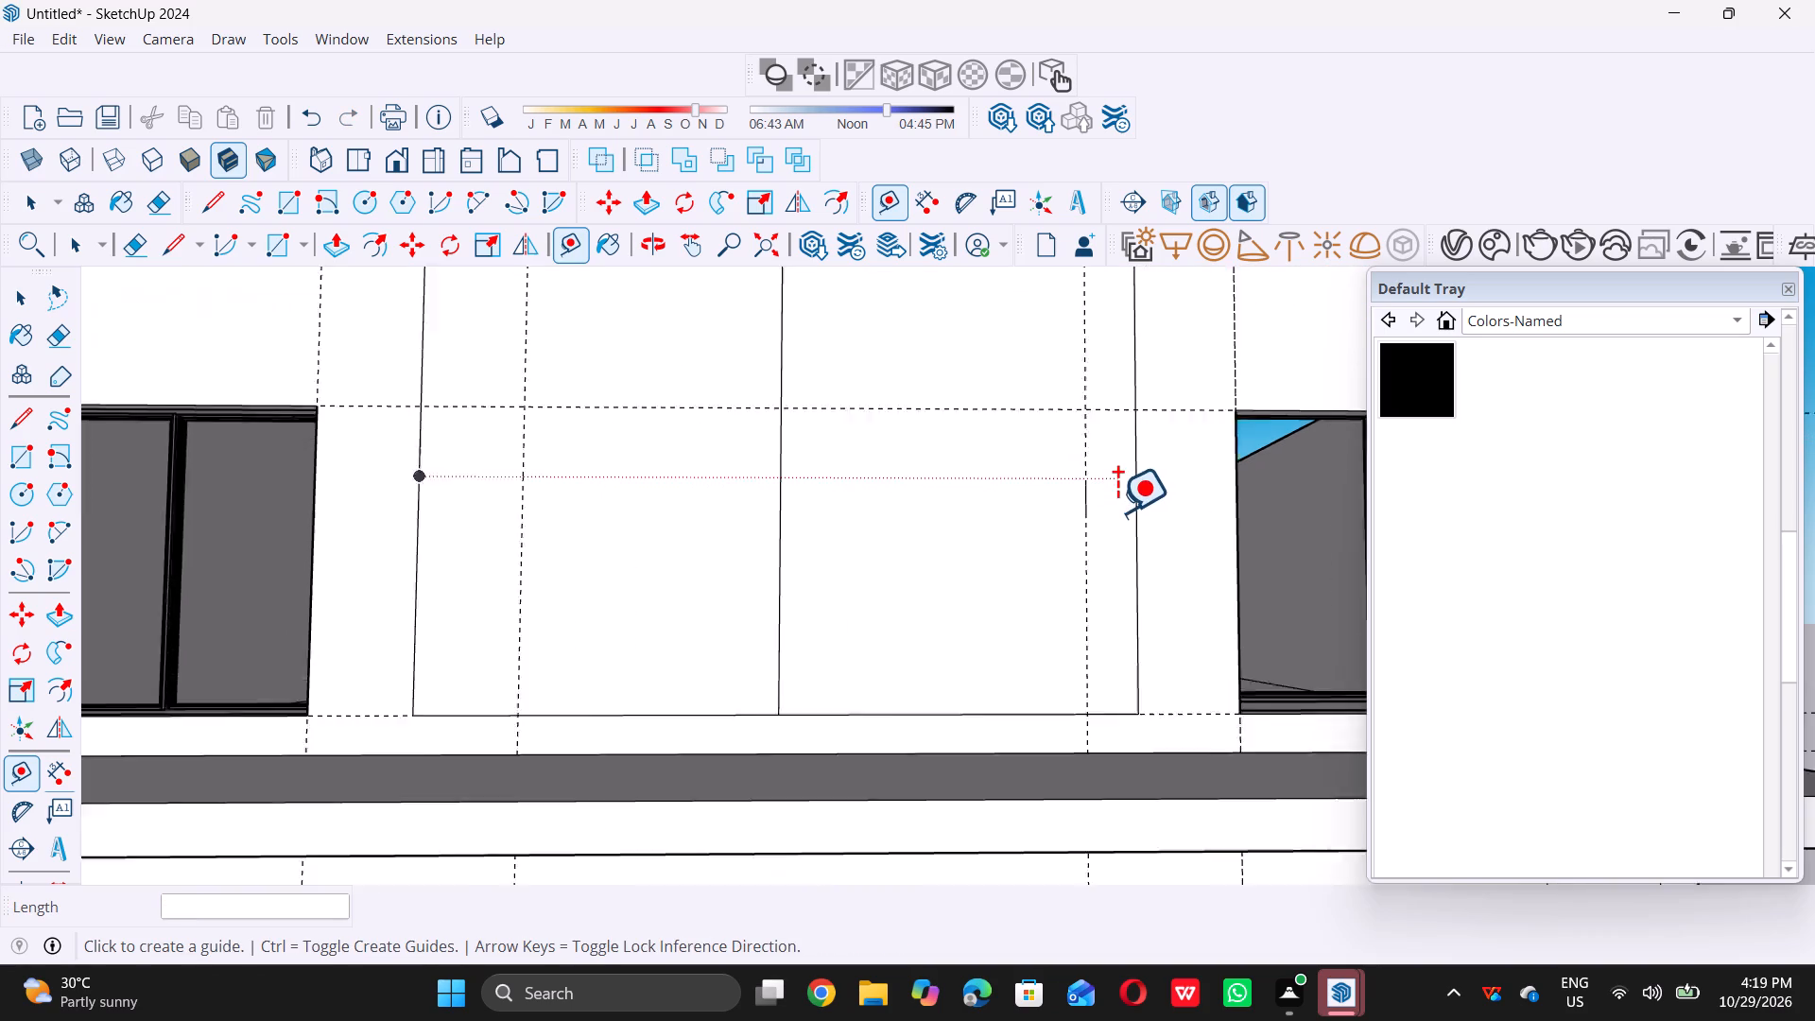
double_click(1140, 496)
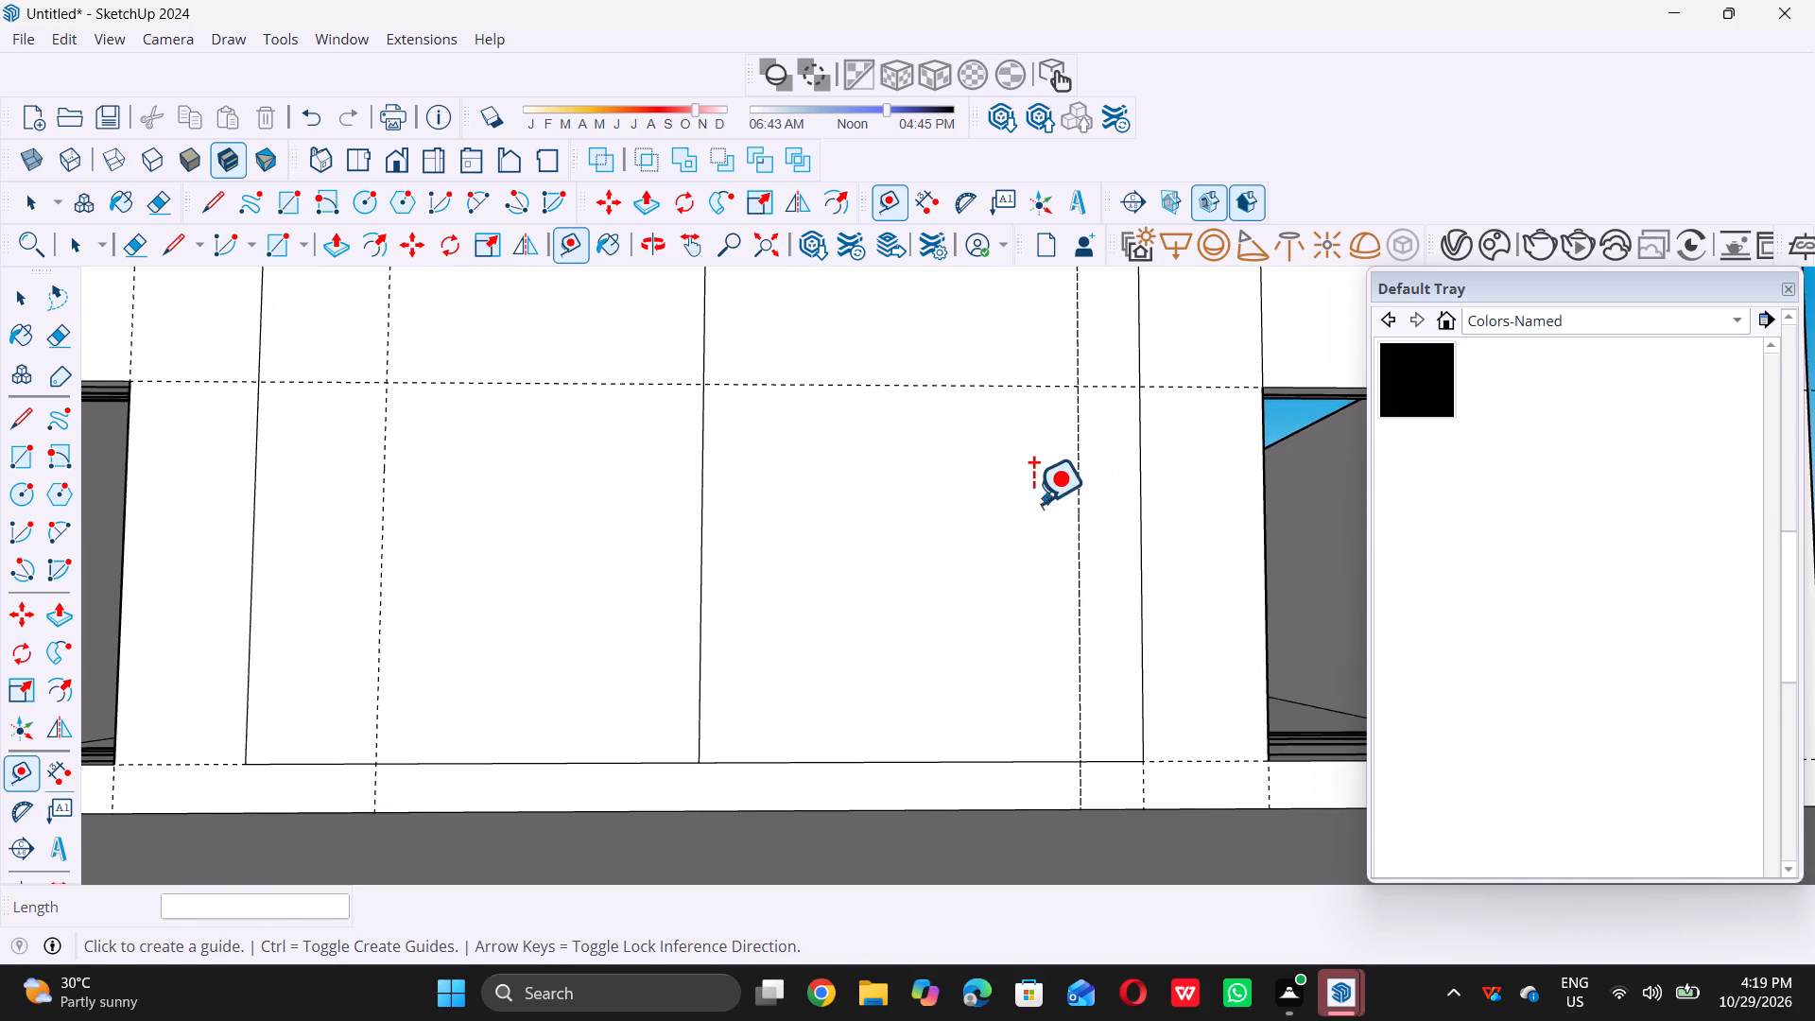
key("space")
scroll(1076, 530, "up", 5)
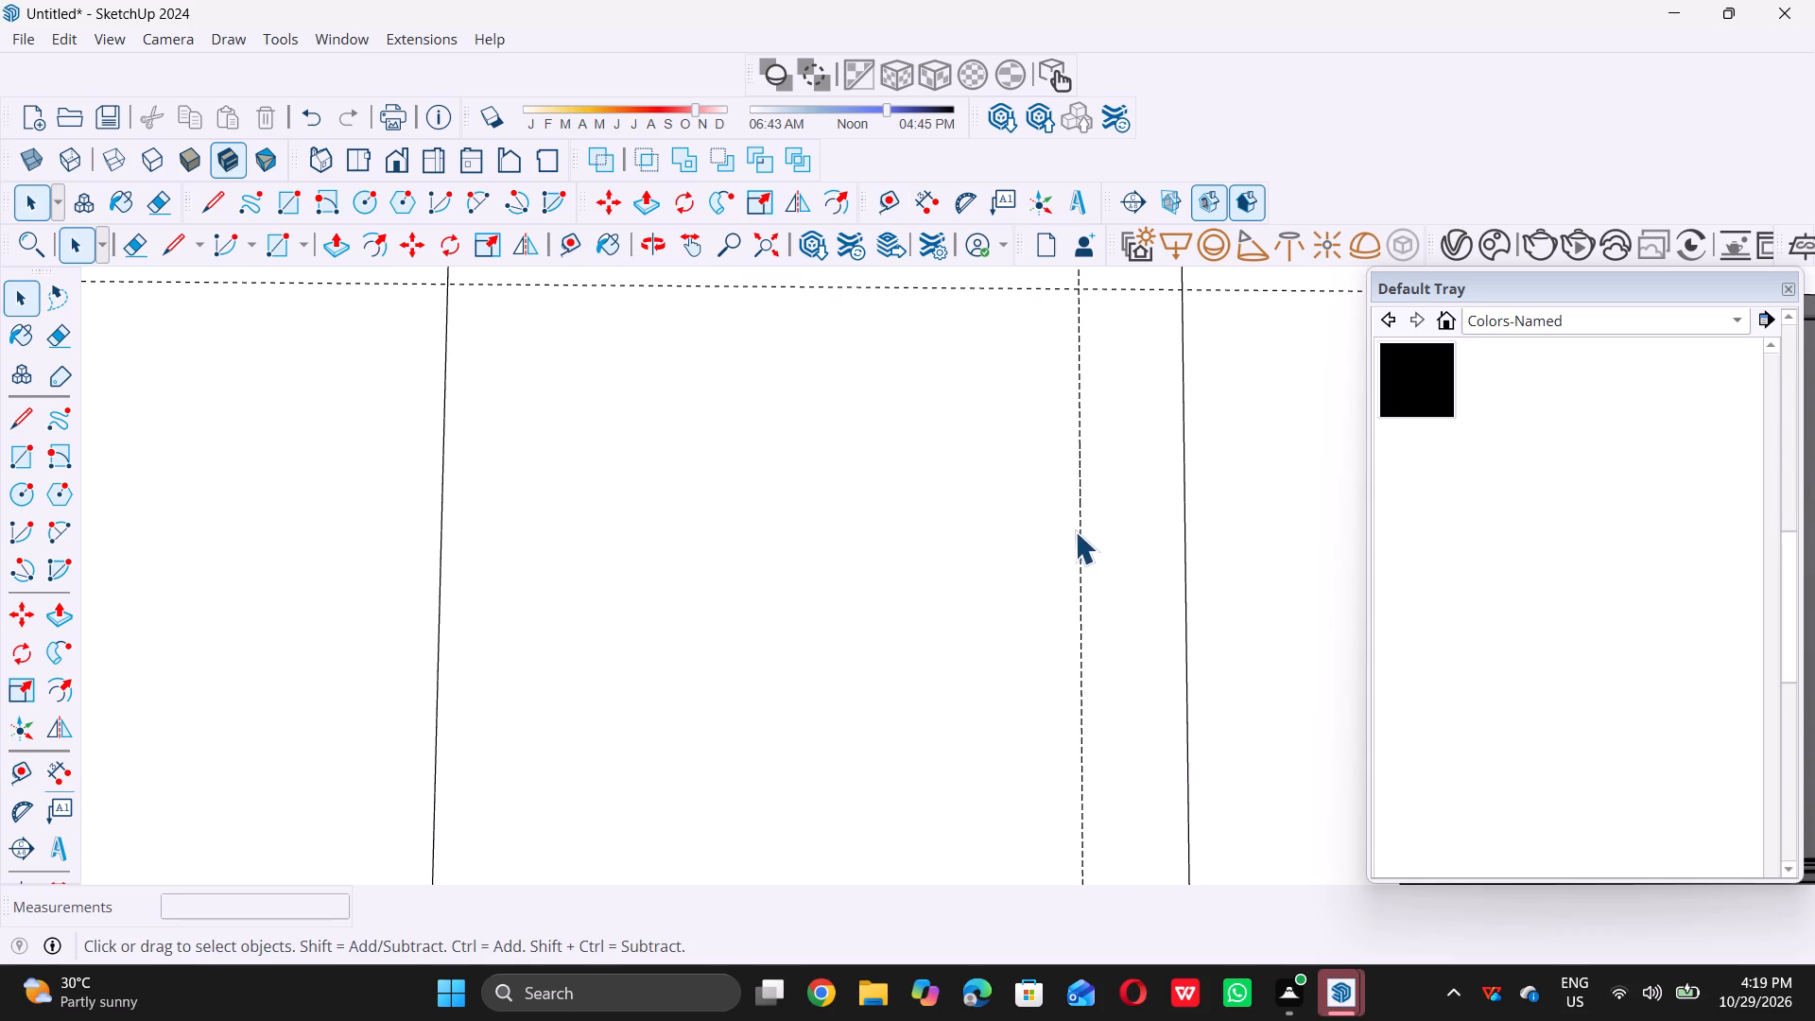
left_click(1078, 531)
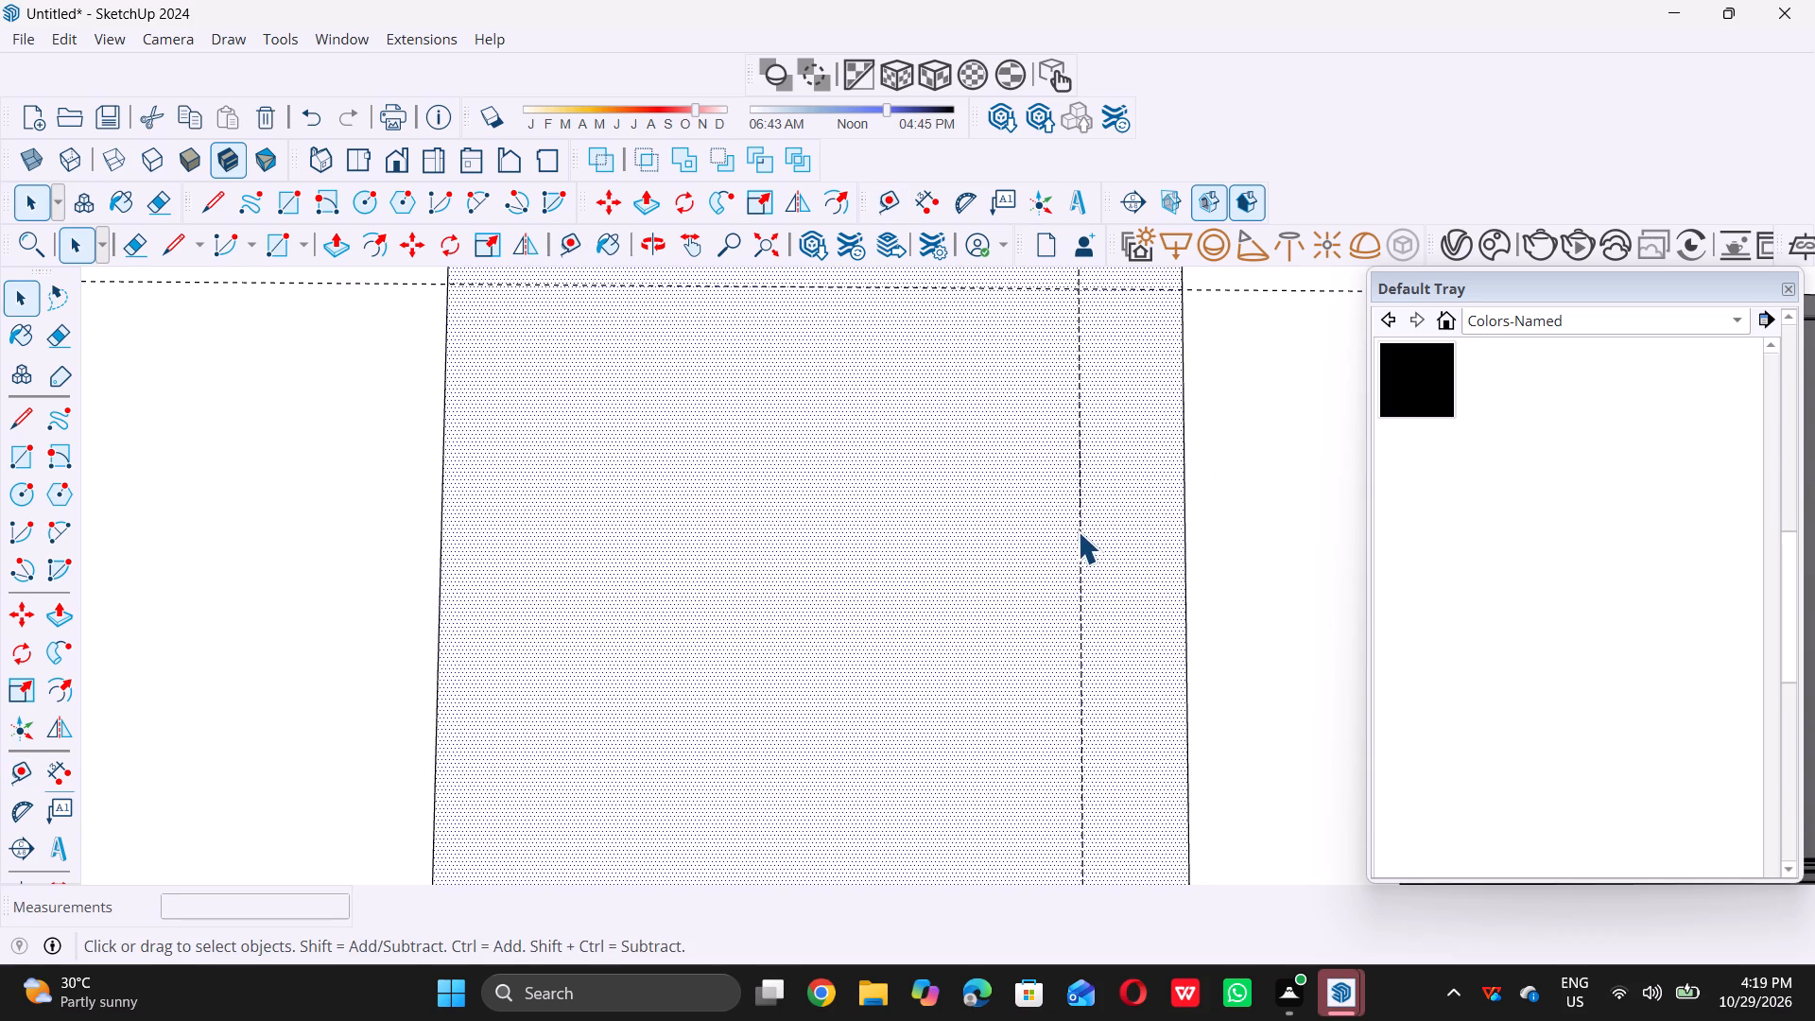
triple_click(1078, 531)
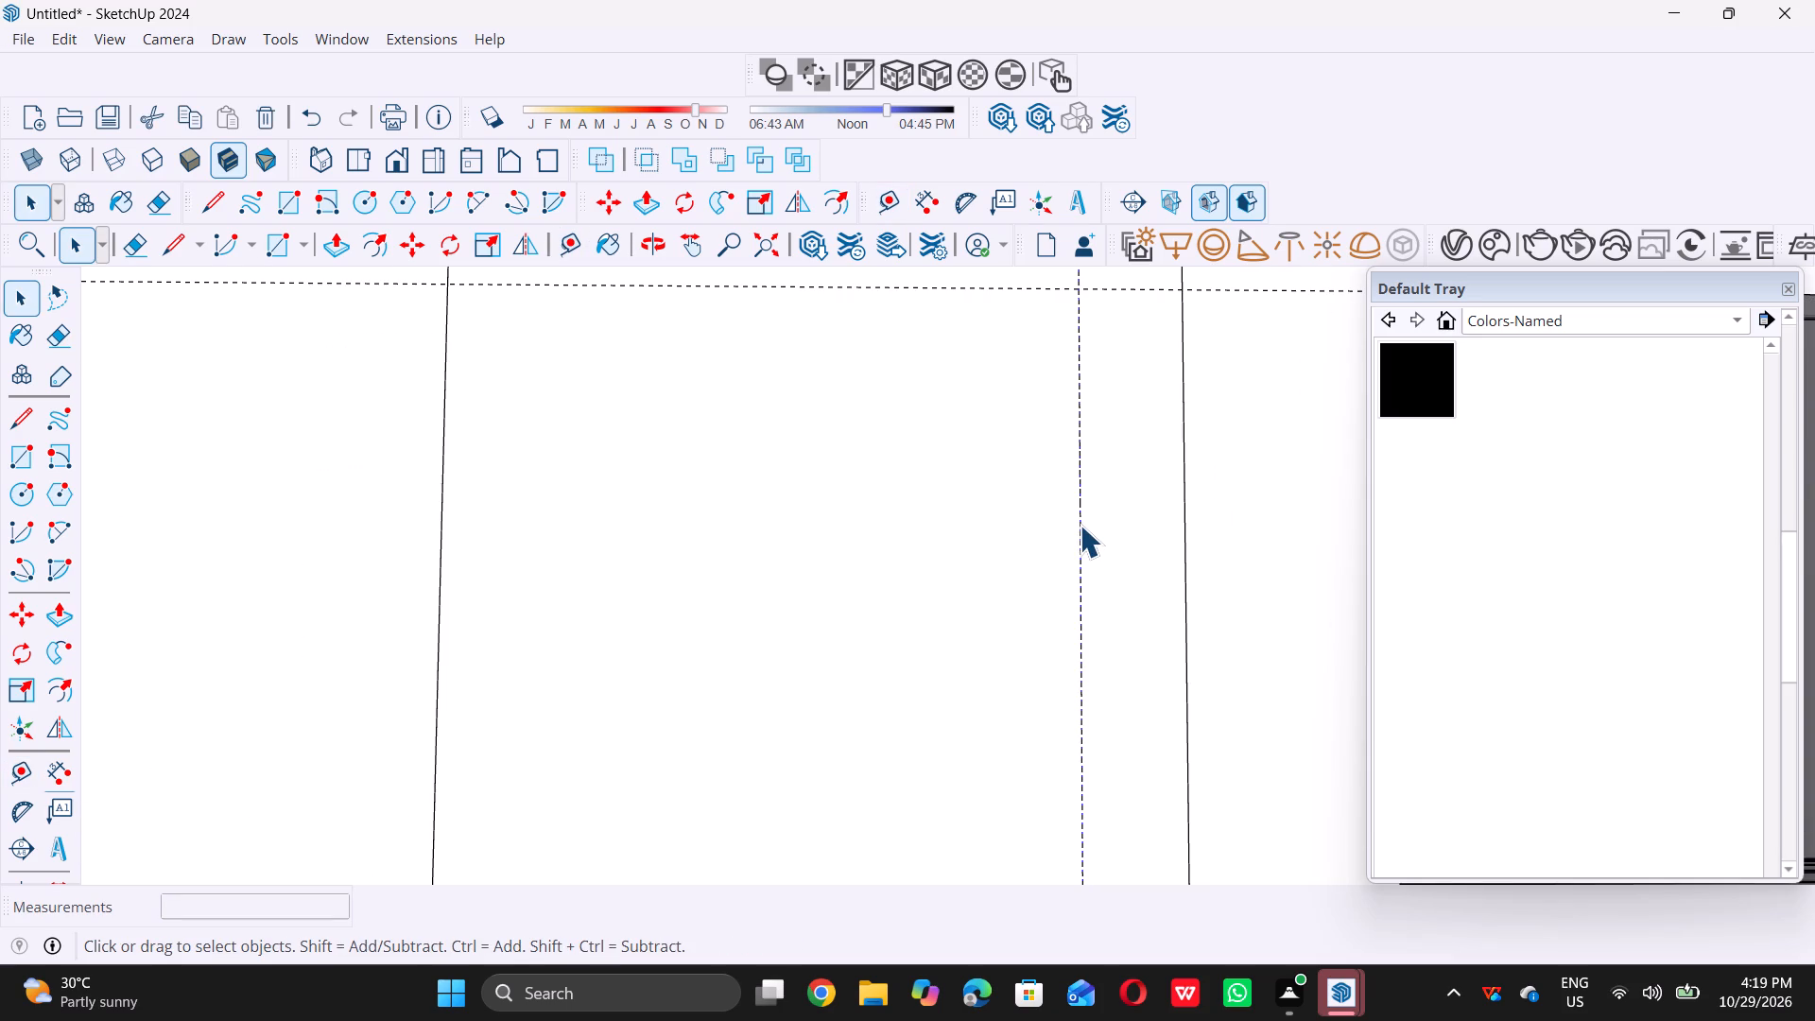
key("Delete")
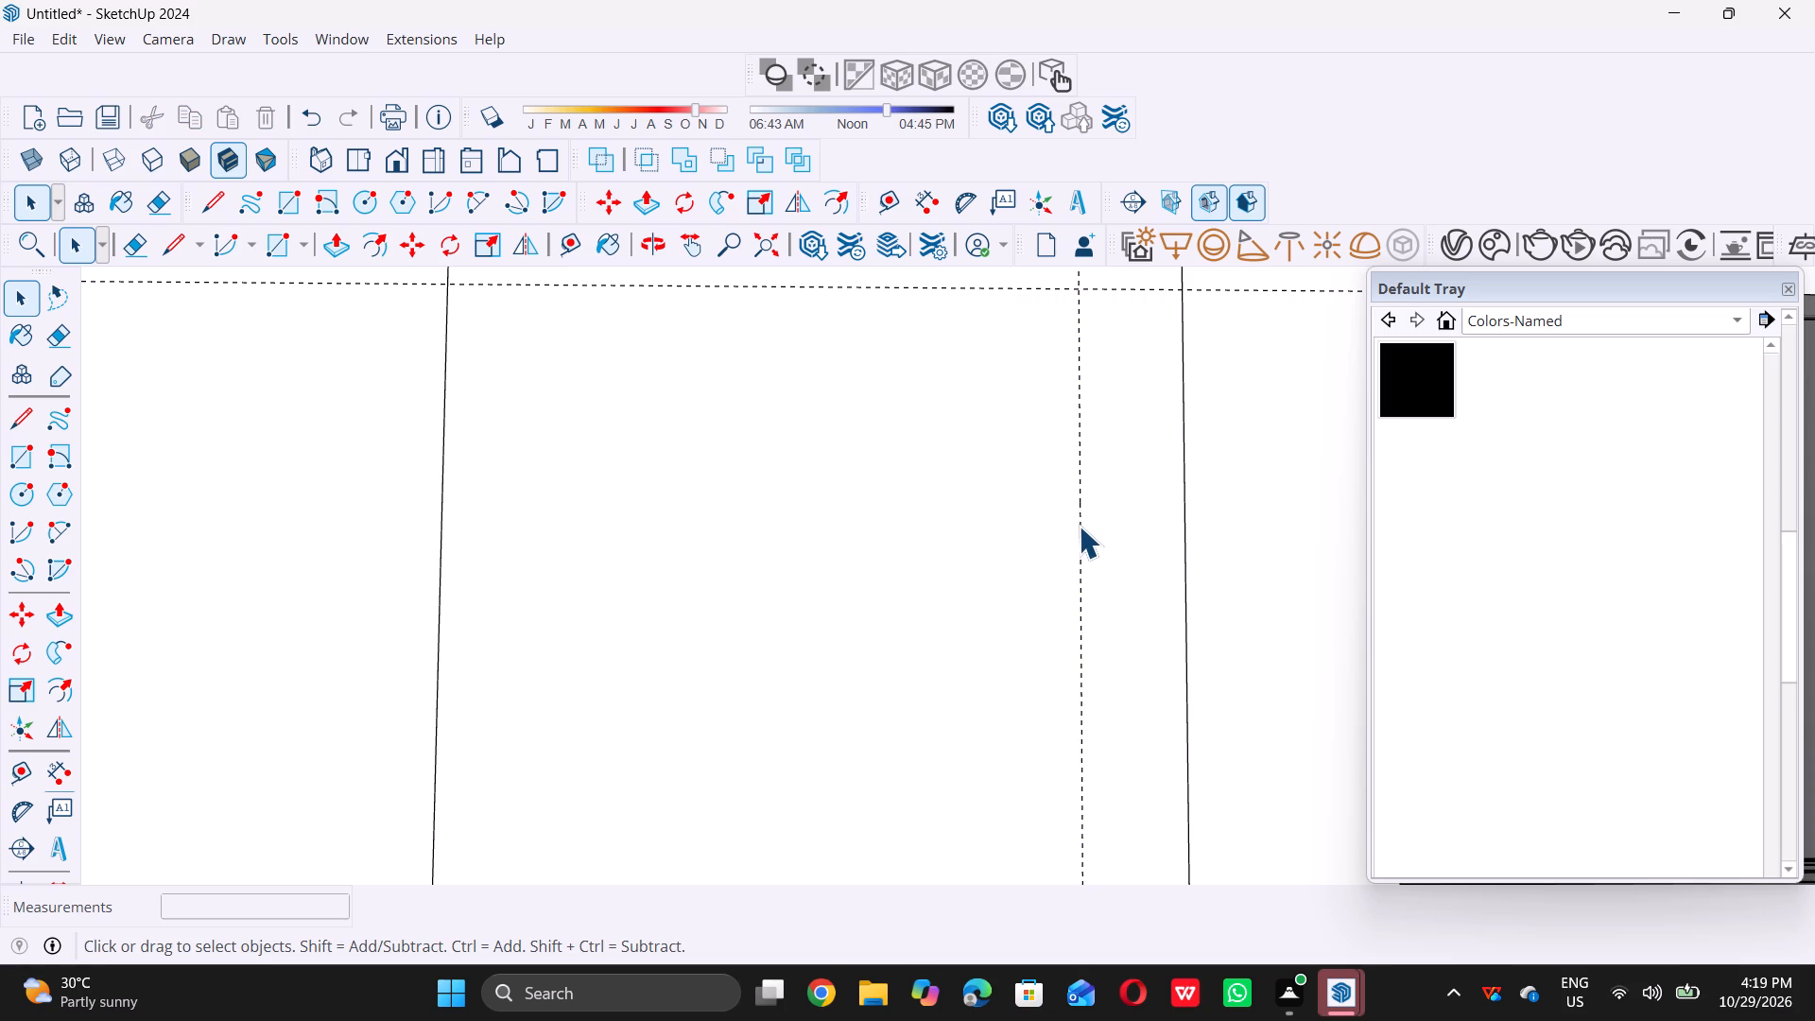
double_click(1079, 526)
key("Delete")
scroll(1077, 525, "down", 10)
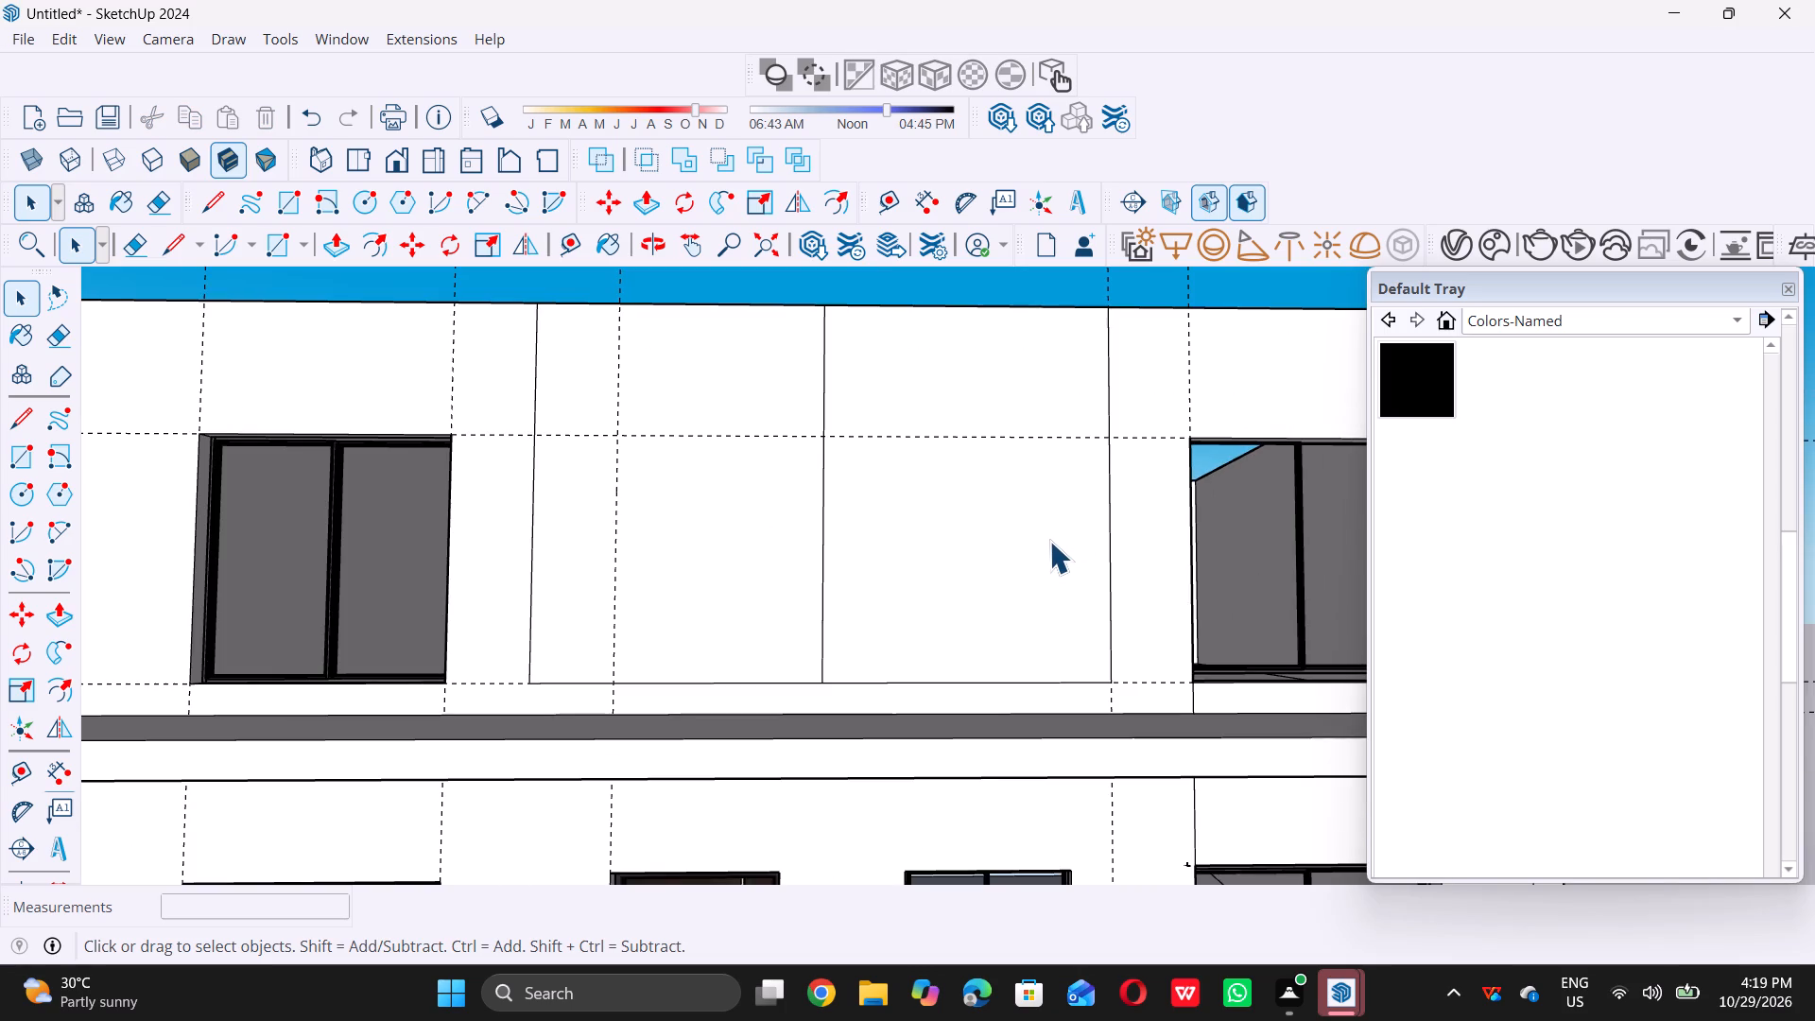
Place a vertical guide 2' inside the central upper-wall rectangle's right edge.
key("t")
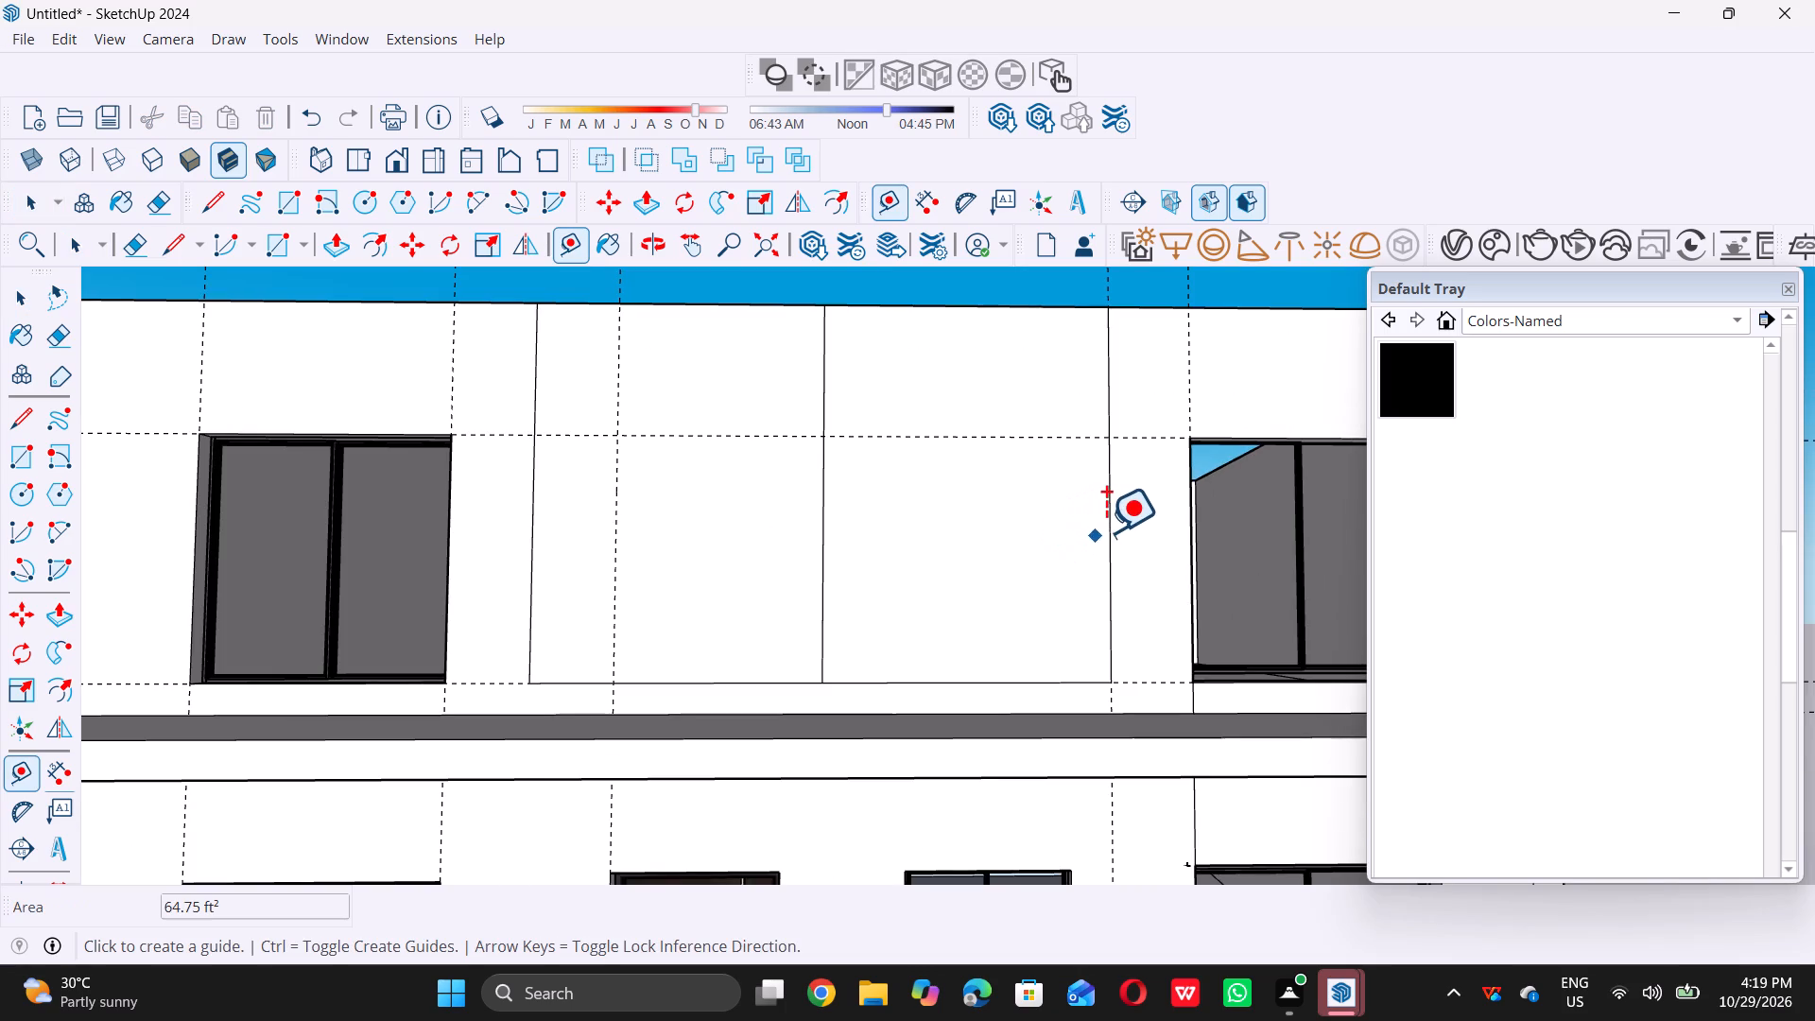
double_click(1107, 528)
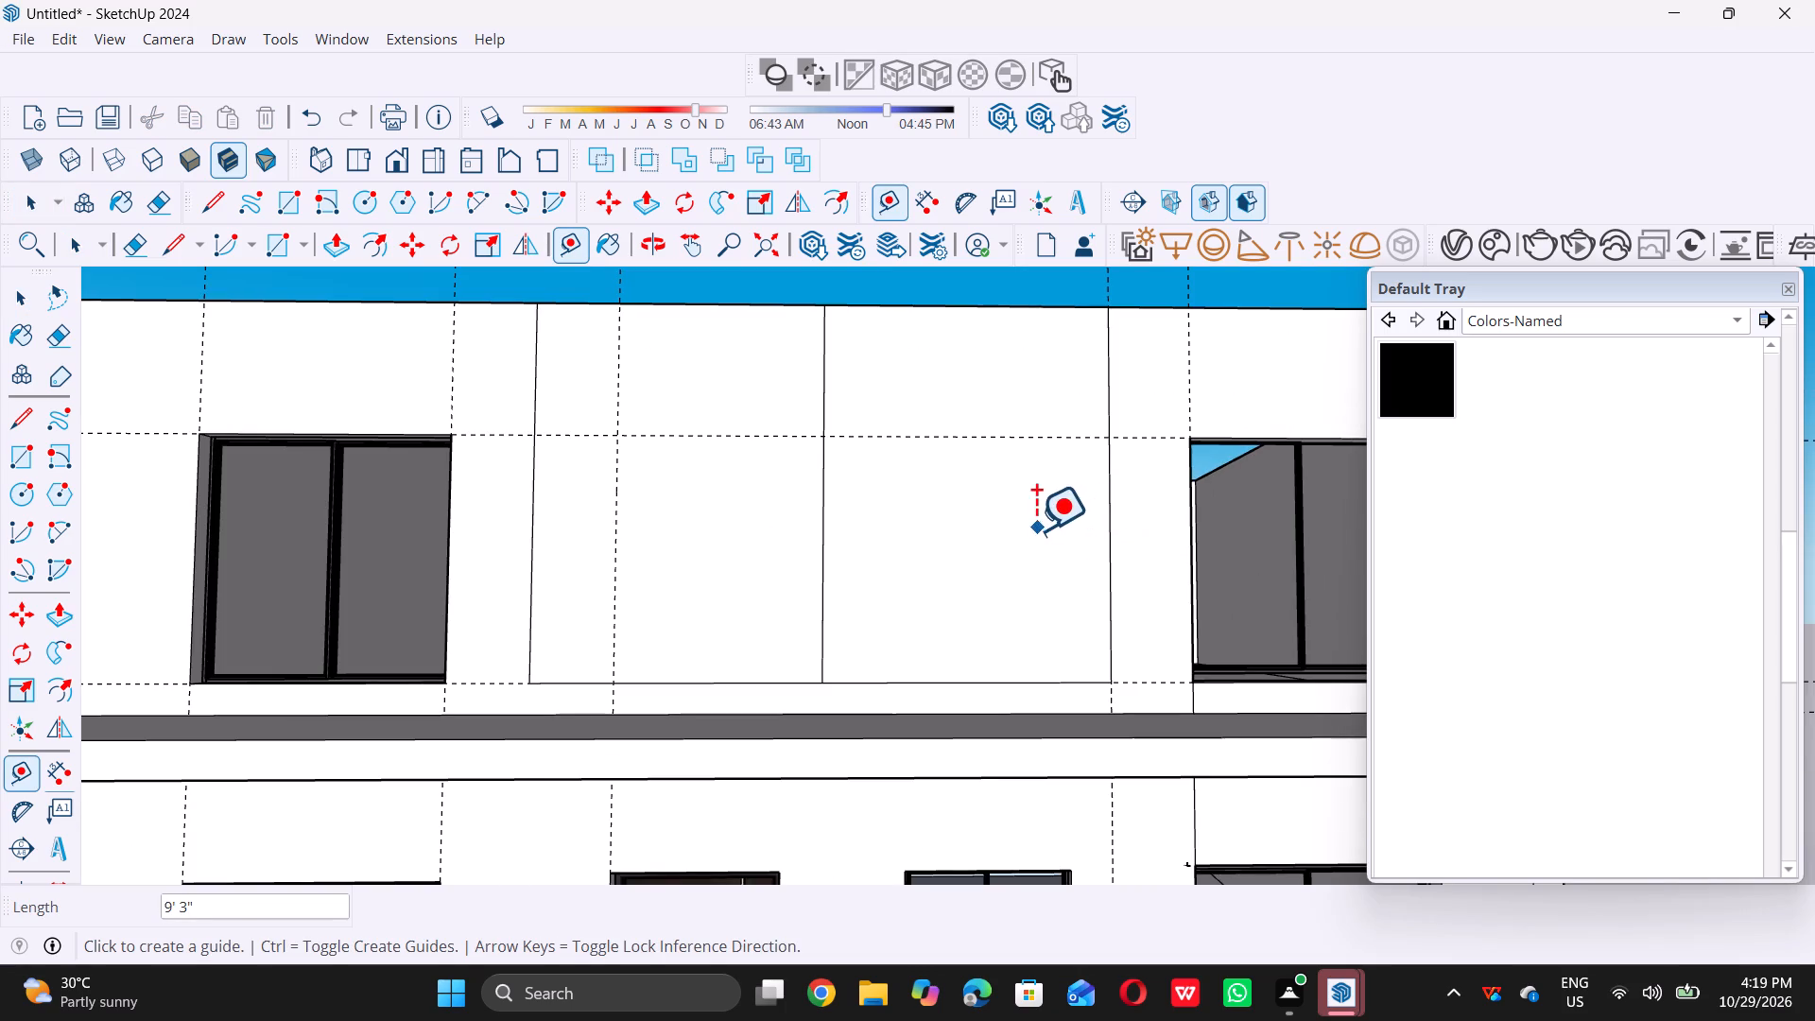
left_click(1108, 492)
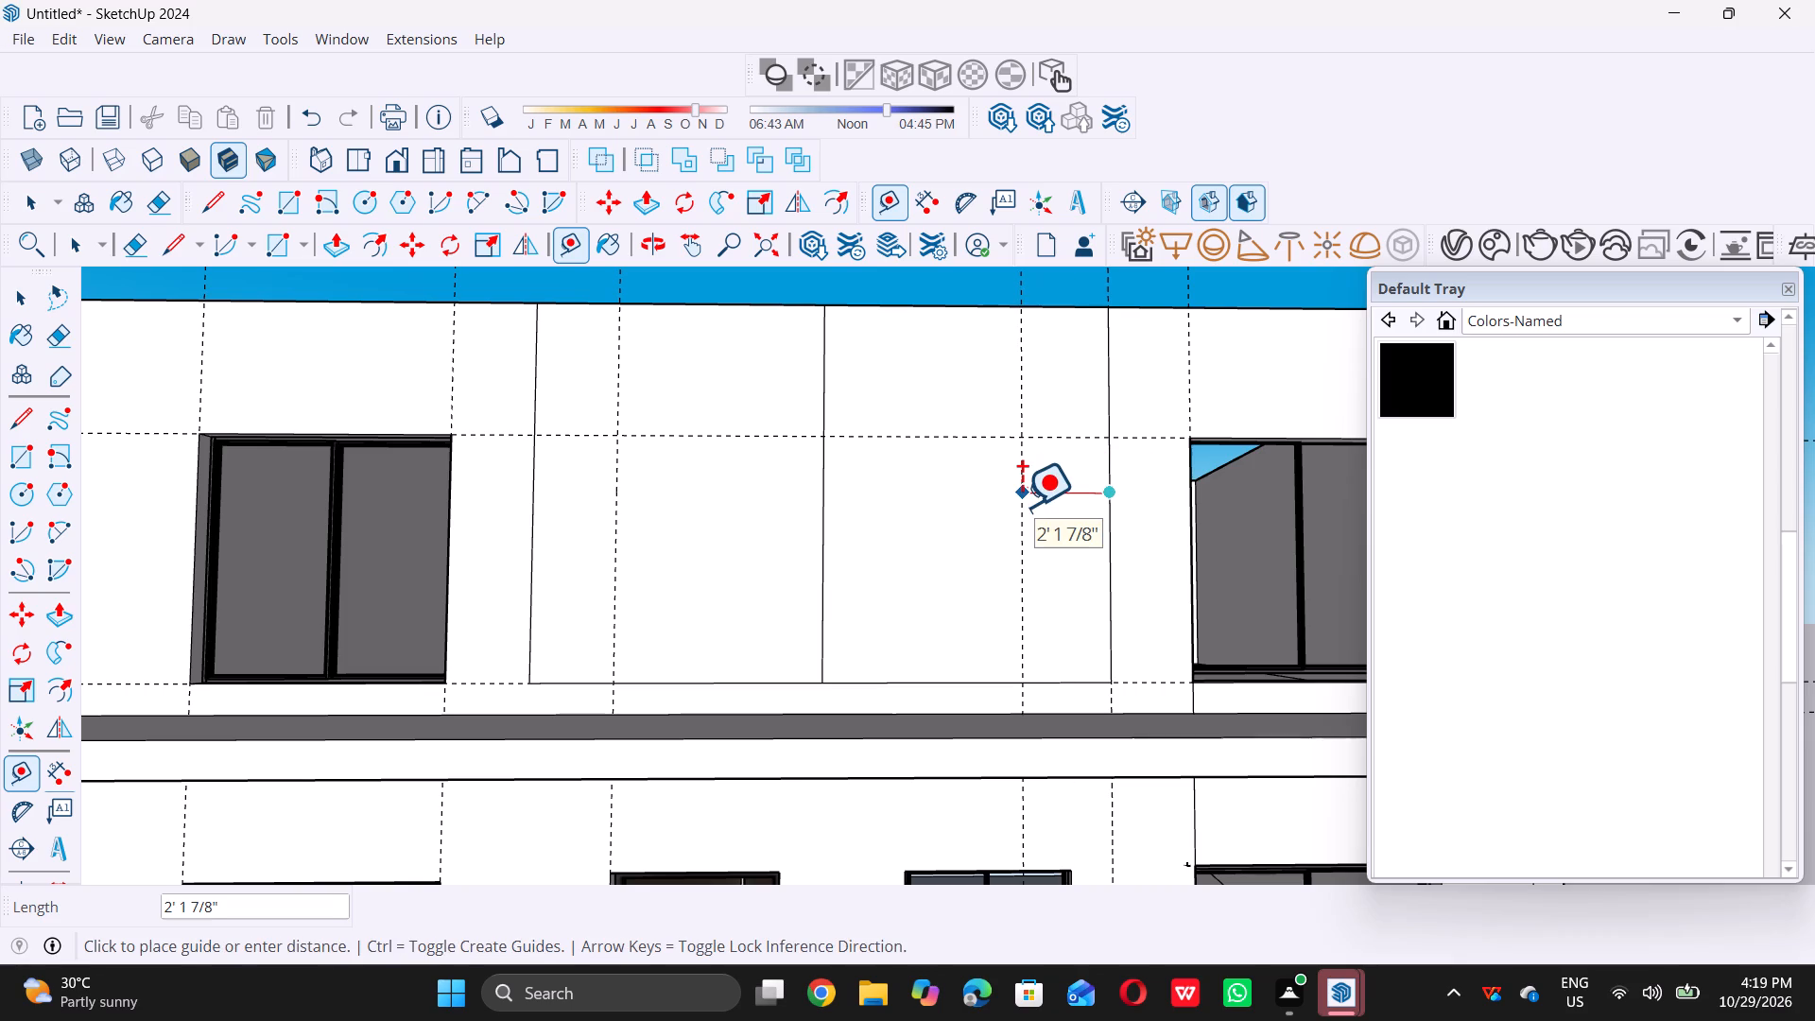
type("2'")
key("Return")
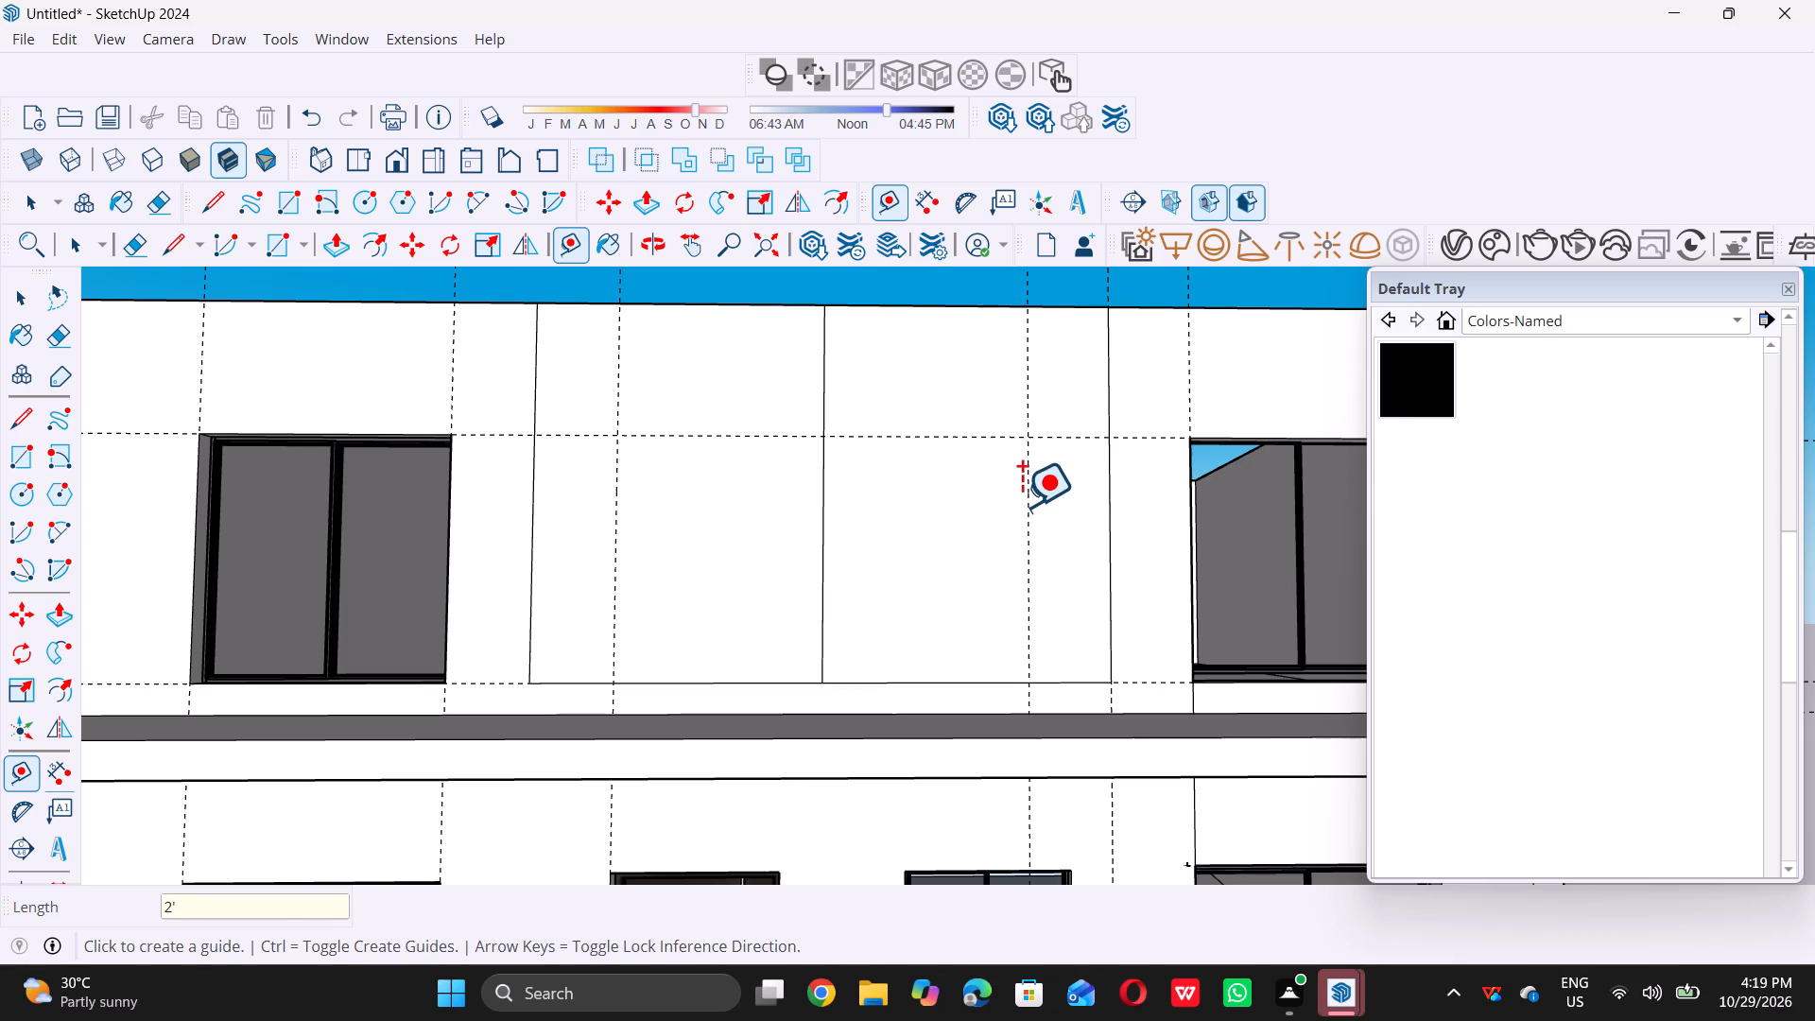
key("space")
middle_click_drag(917, 573, 879, 569)
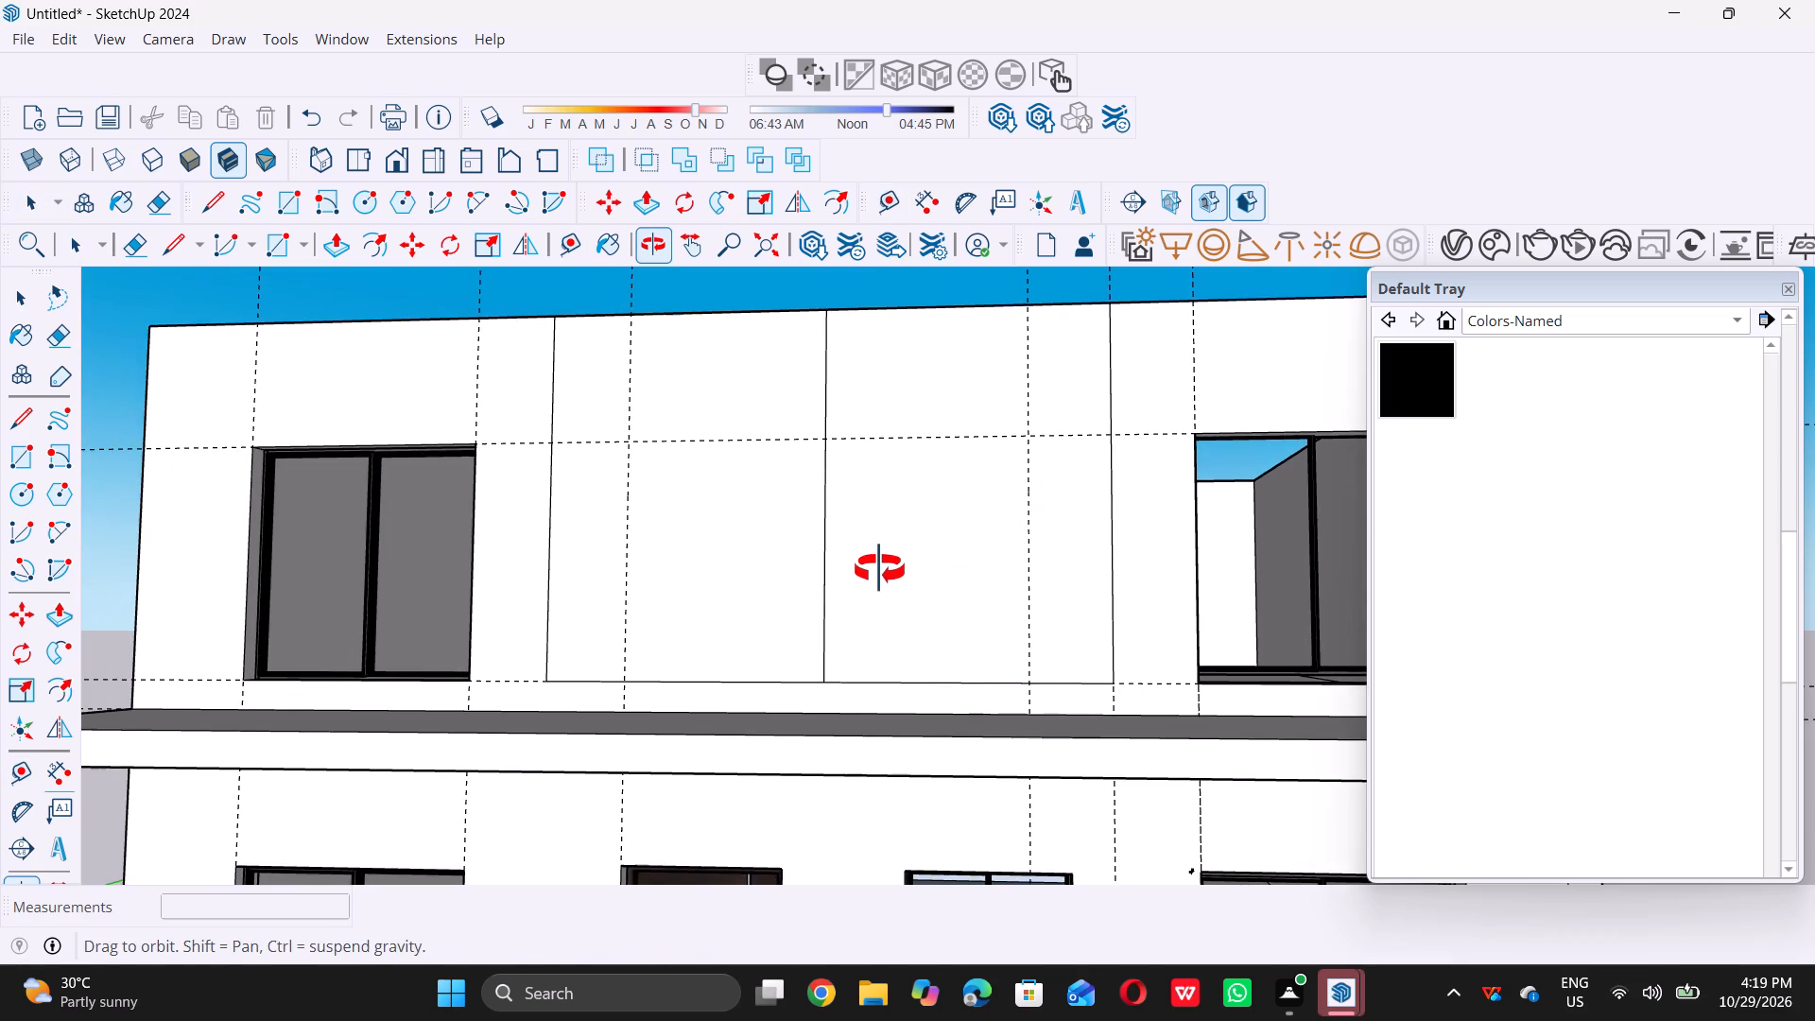
Place a horizontal guide 2' above the bottom edge of the central upper-wall rectangle.
middle_click_drag(879, 569, 893, 576)
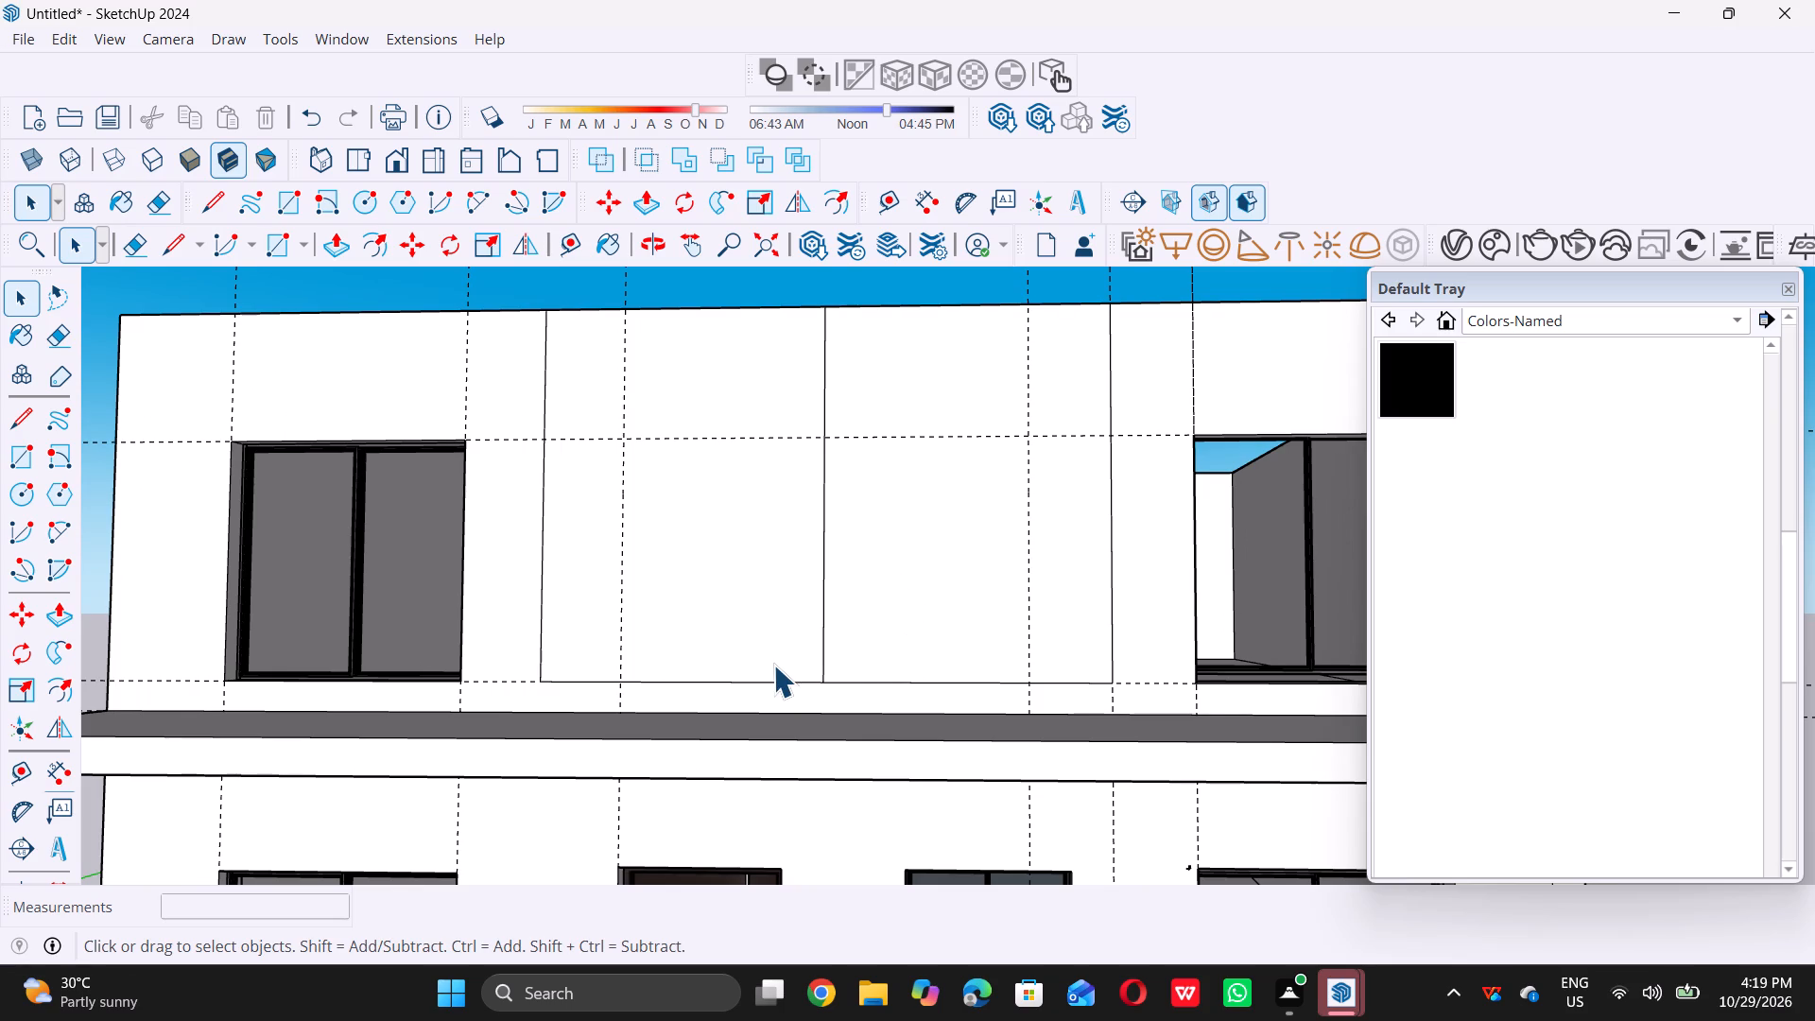
key("t")
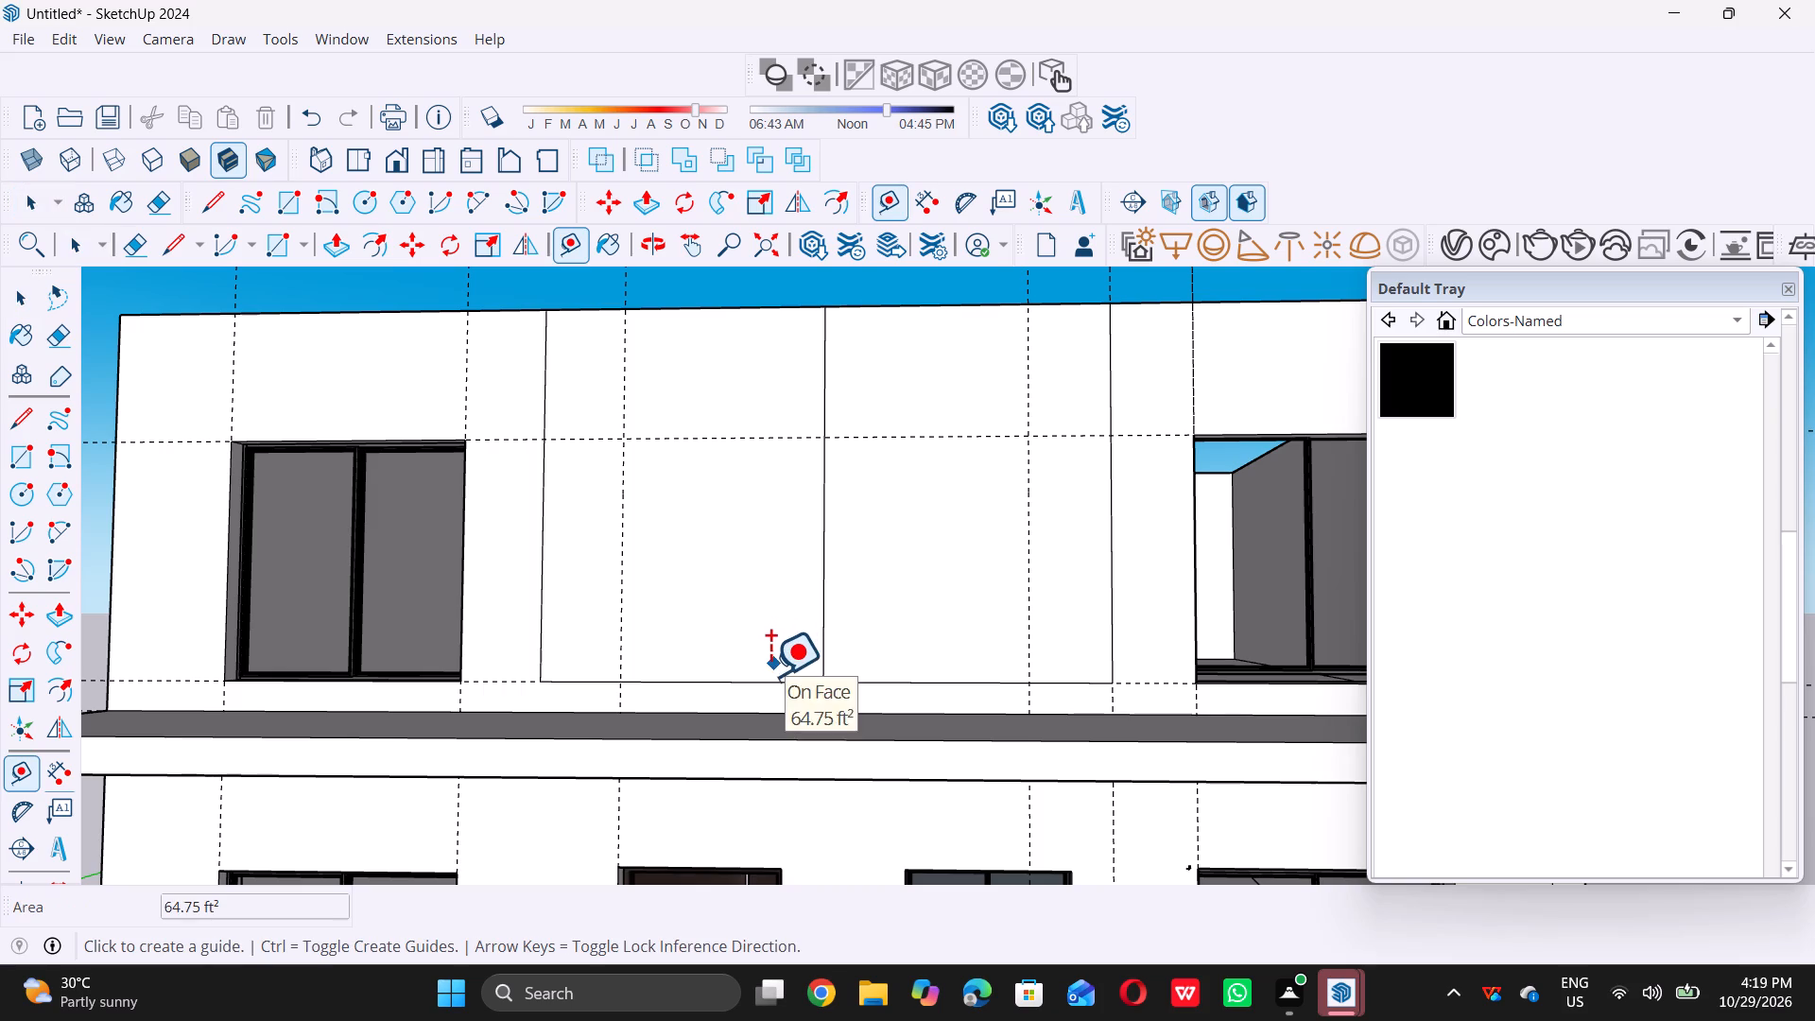
left_click(782, 684)
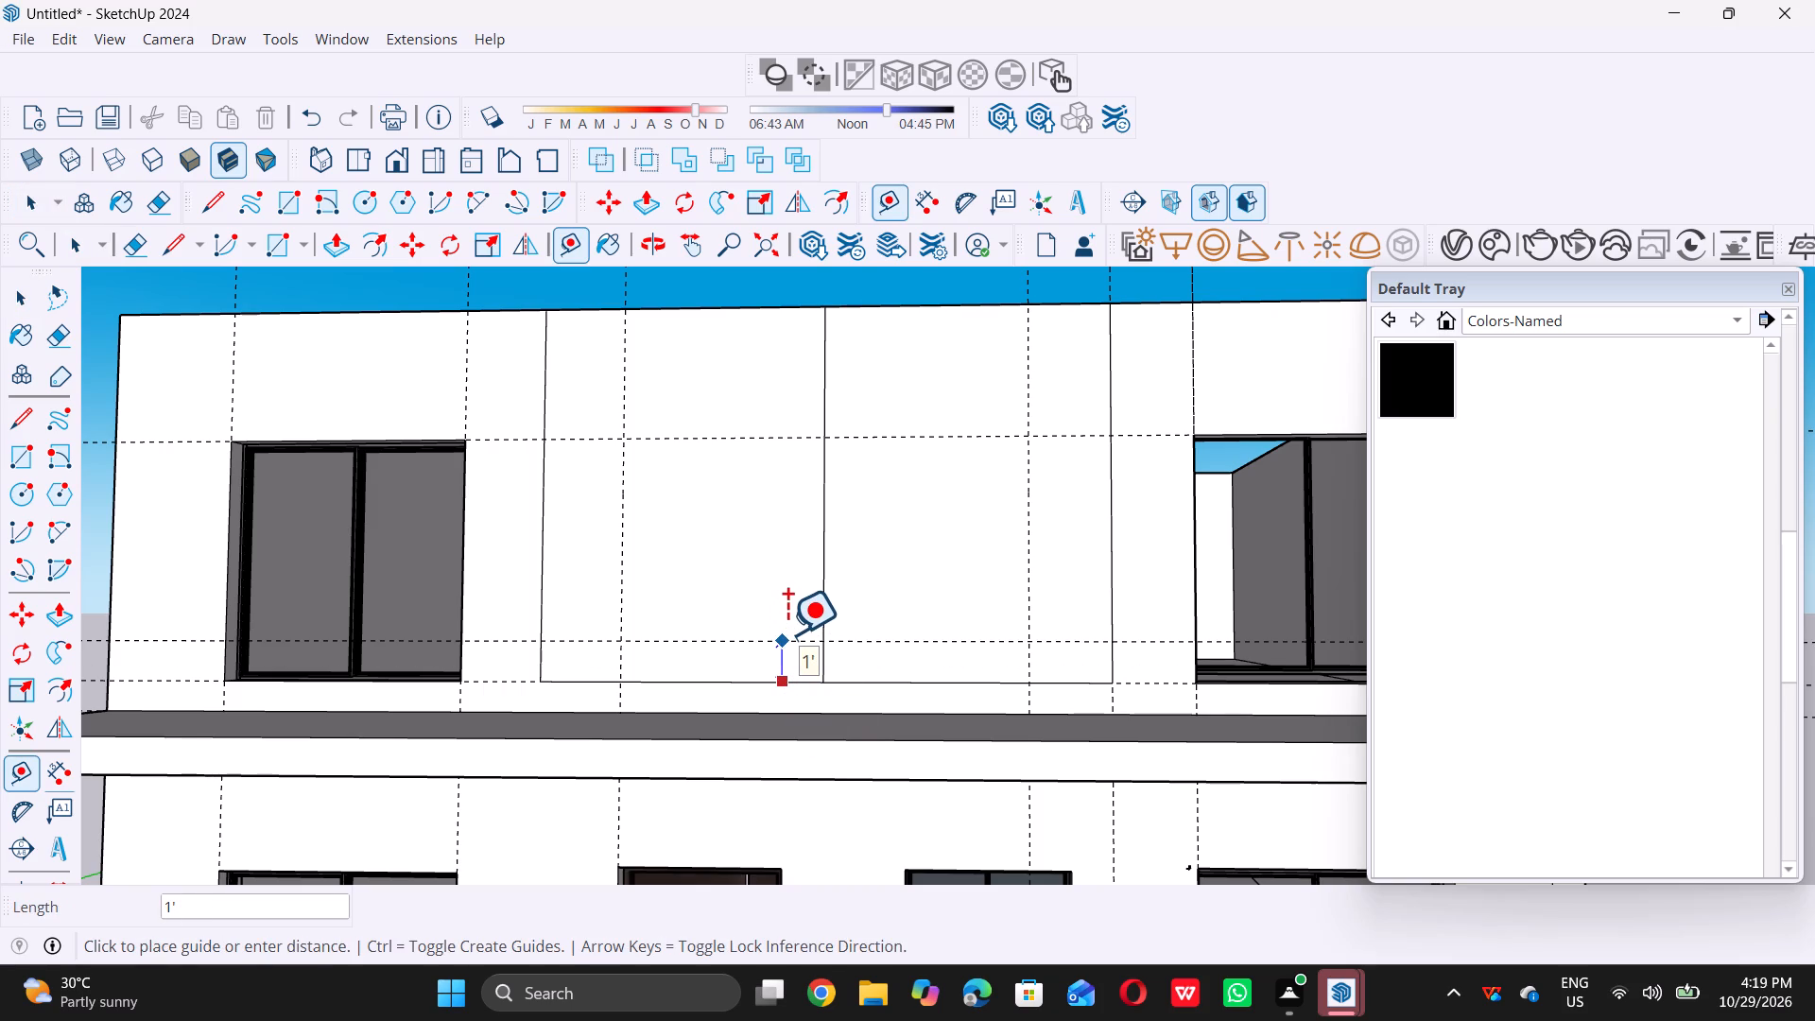
key("2")
key("apostrophe")
key("Return")
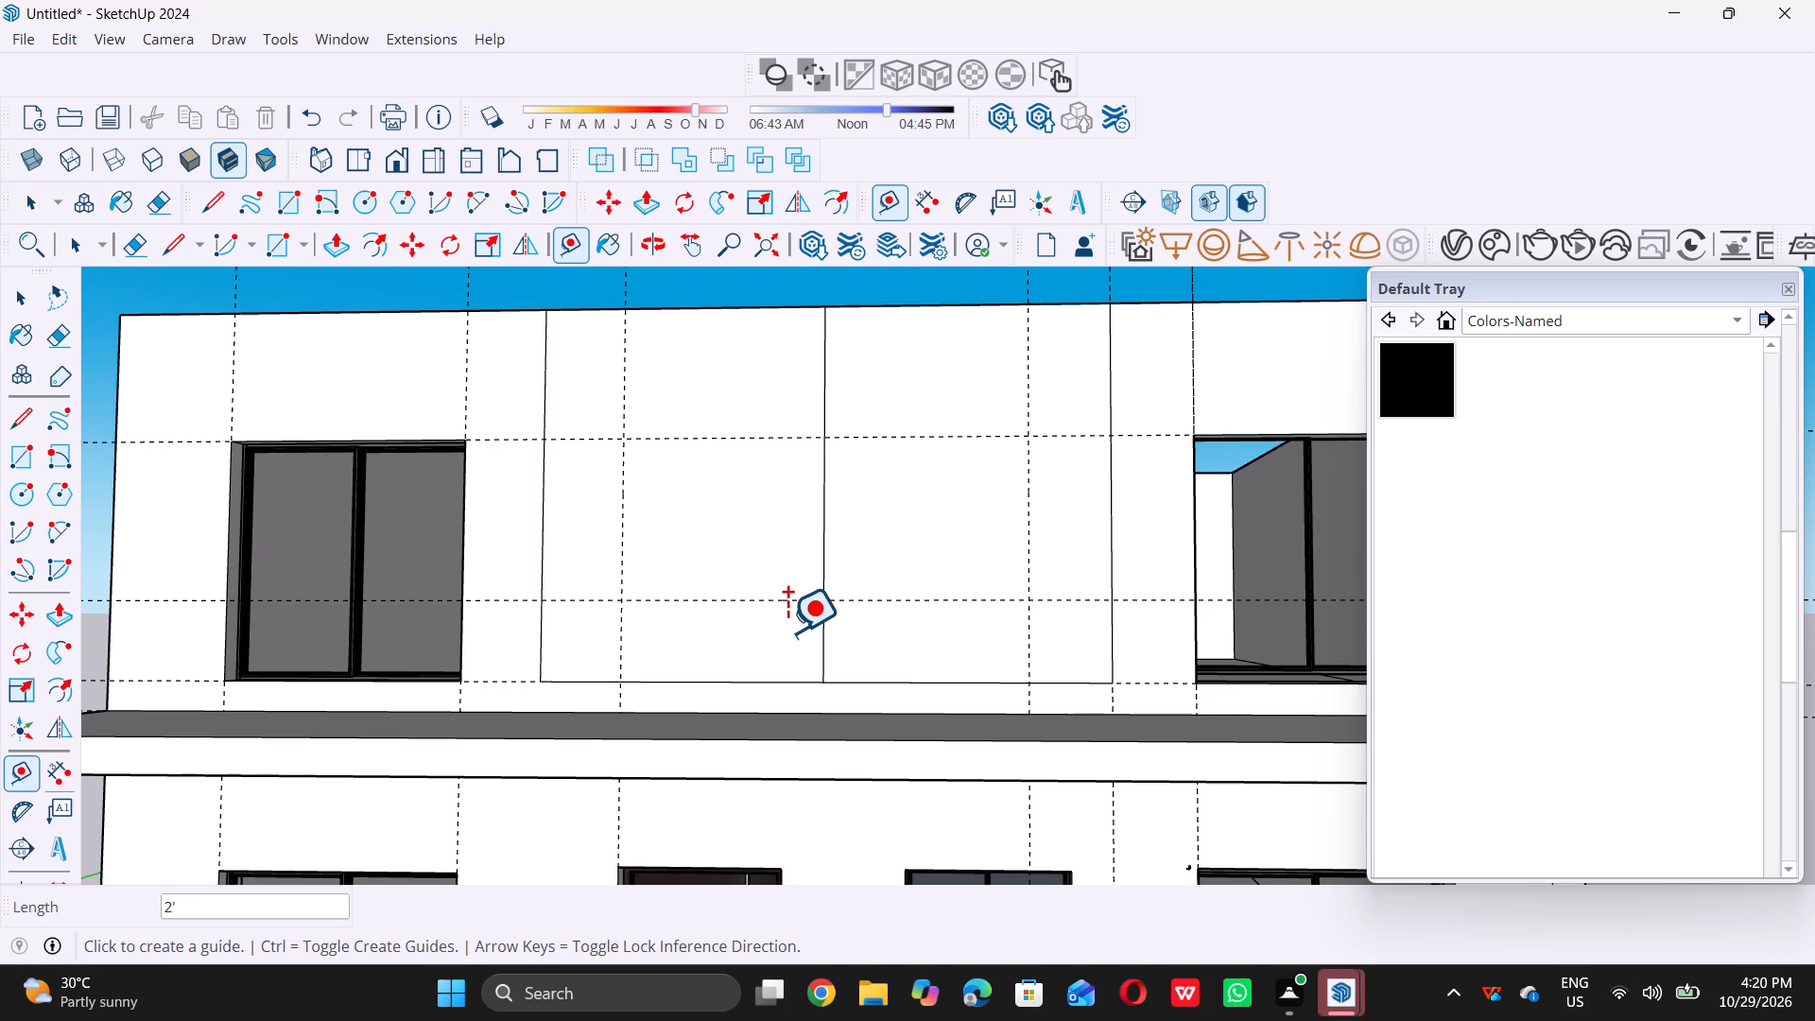
Draw a 10' by 7' 3" rectangle inside the central panel, from the lower guide intersection to the wall's top edge.
scroll(787, 631, "down", 3)
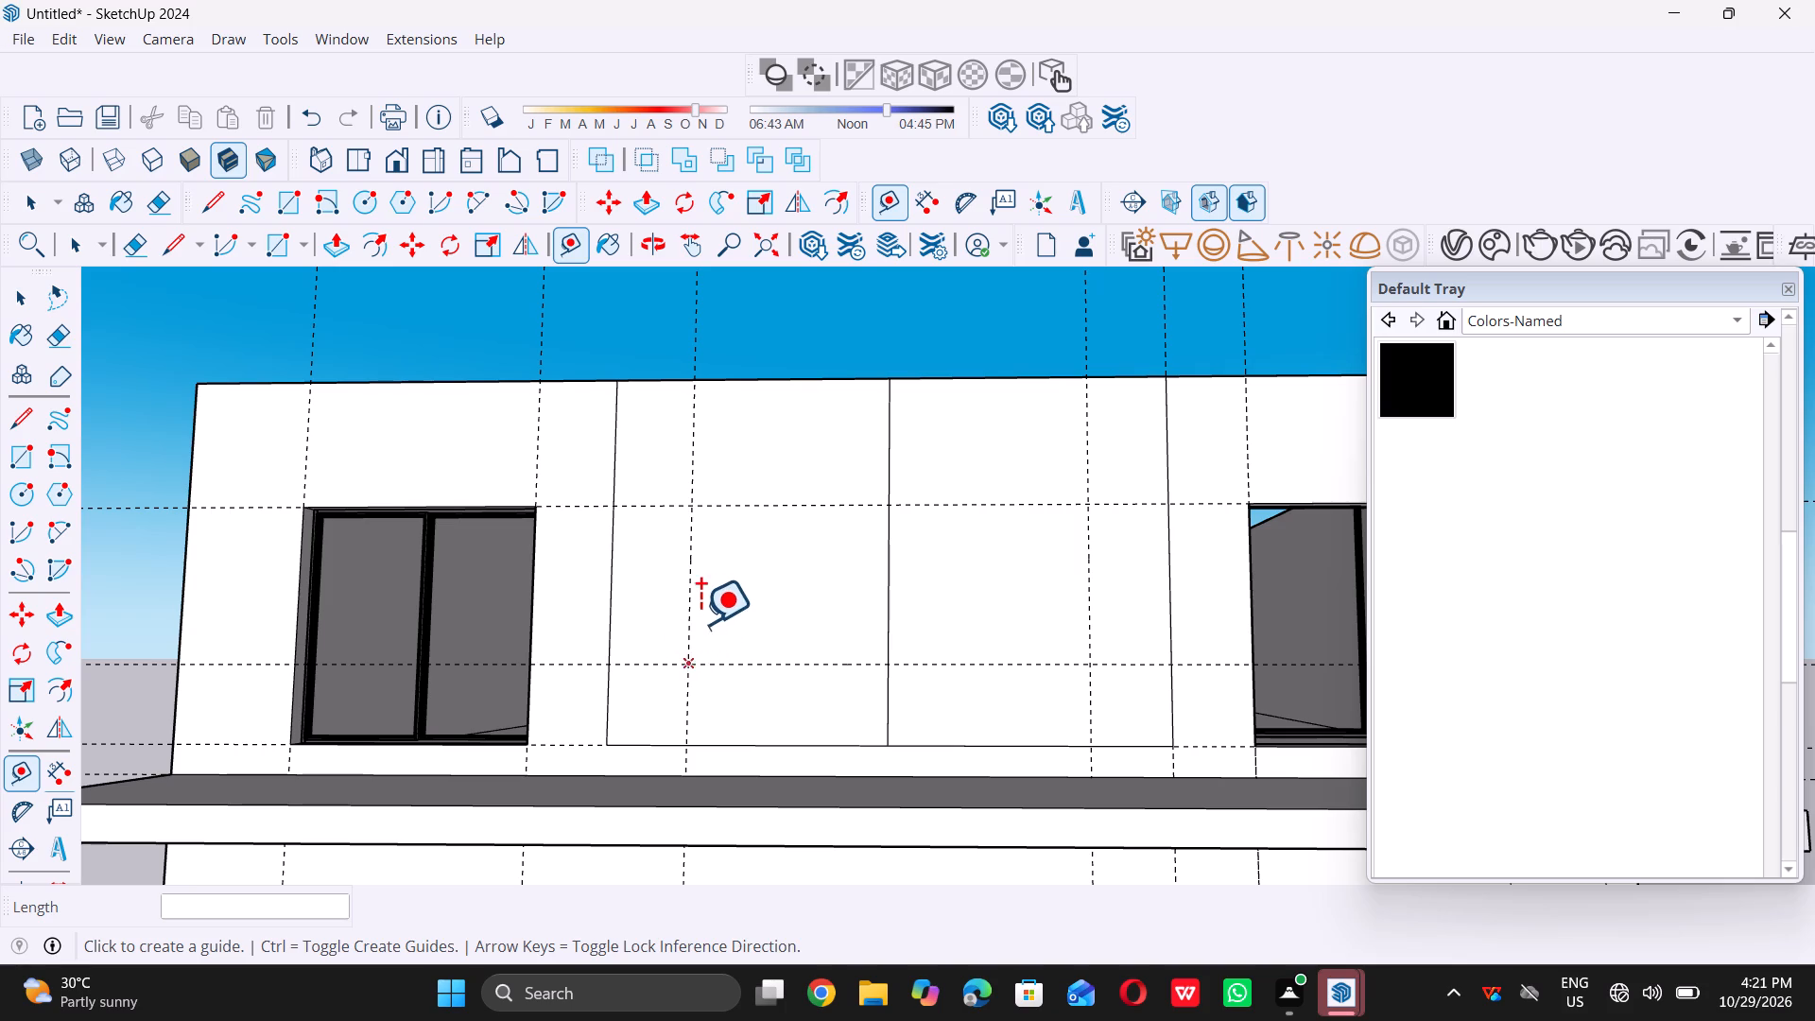
scroll(726, 575, "up", 3)
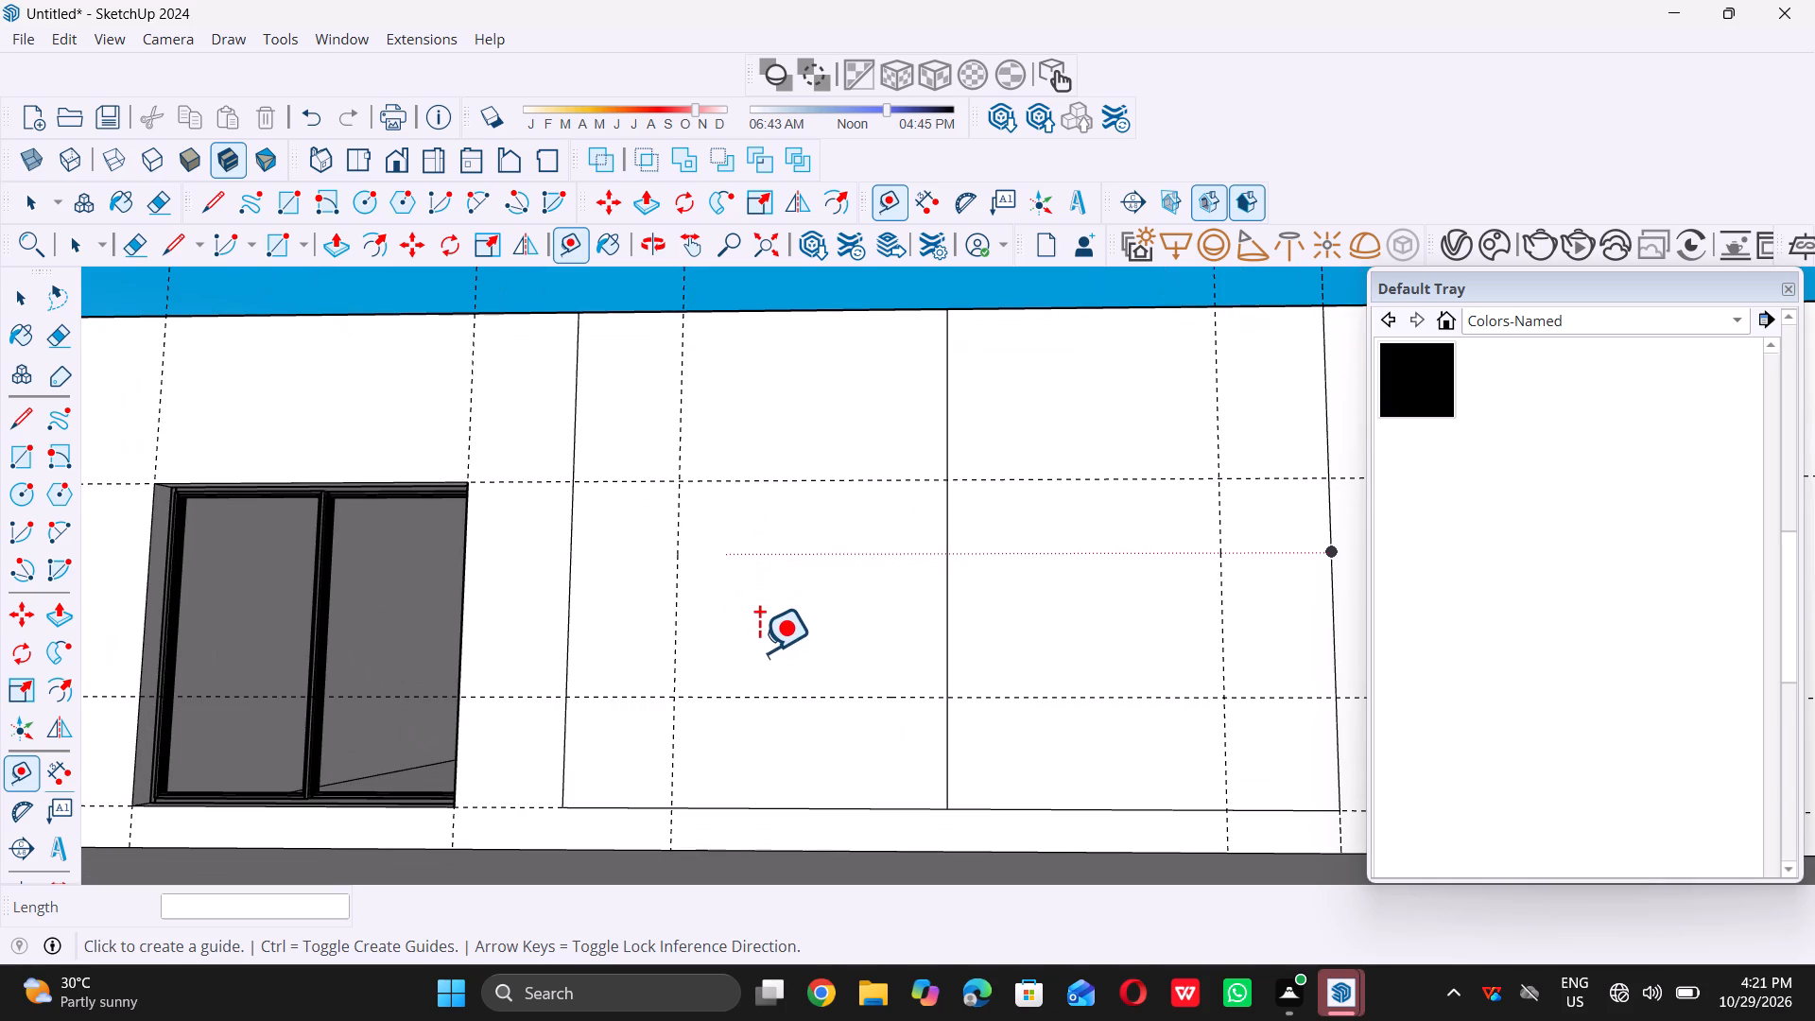
key("space")
key("r")
scroll(716, 690, "down", 3)
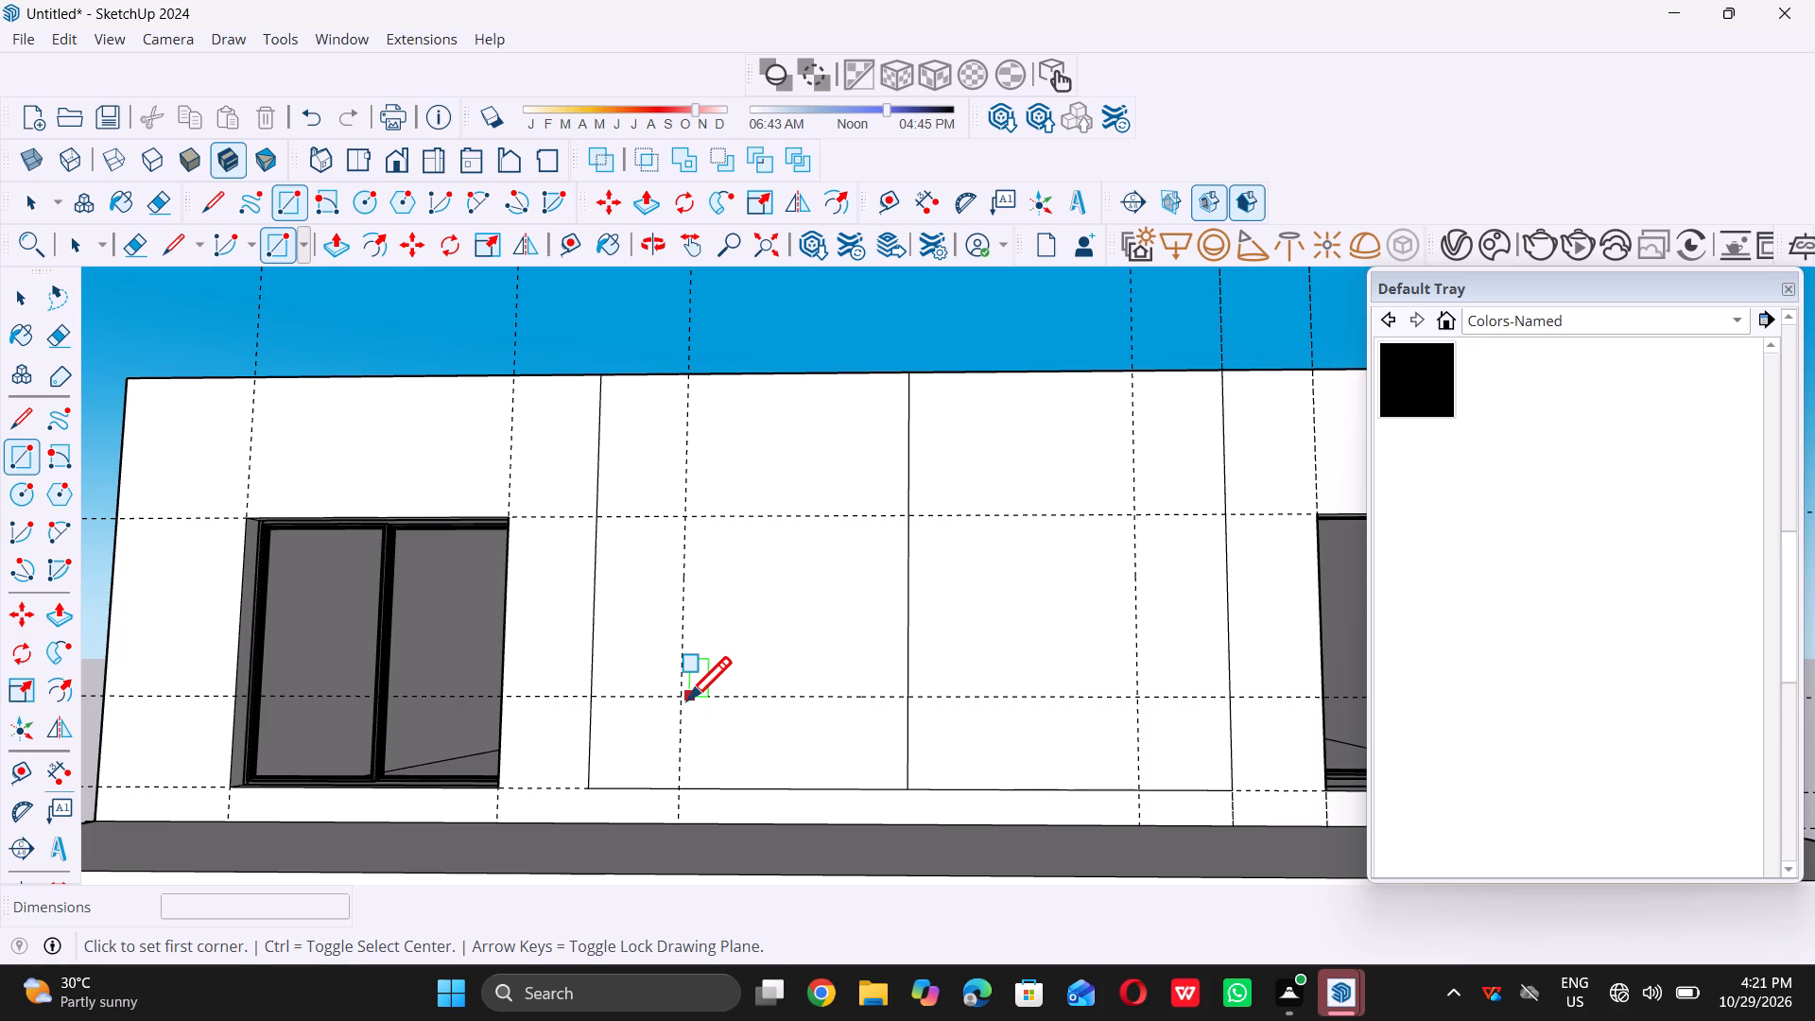
left_click(680, 699)
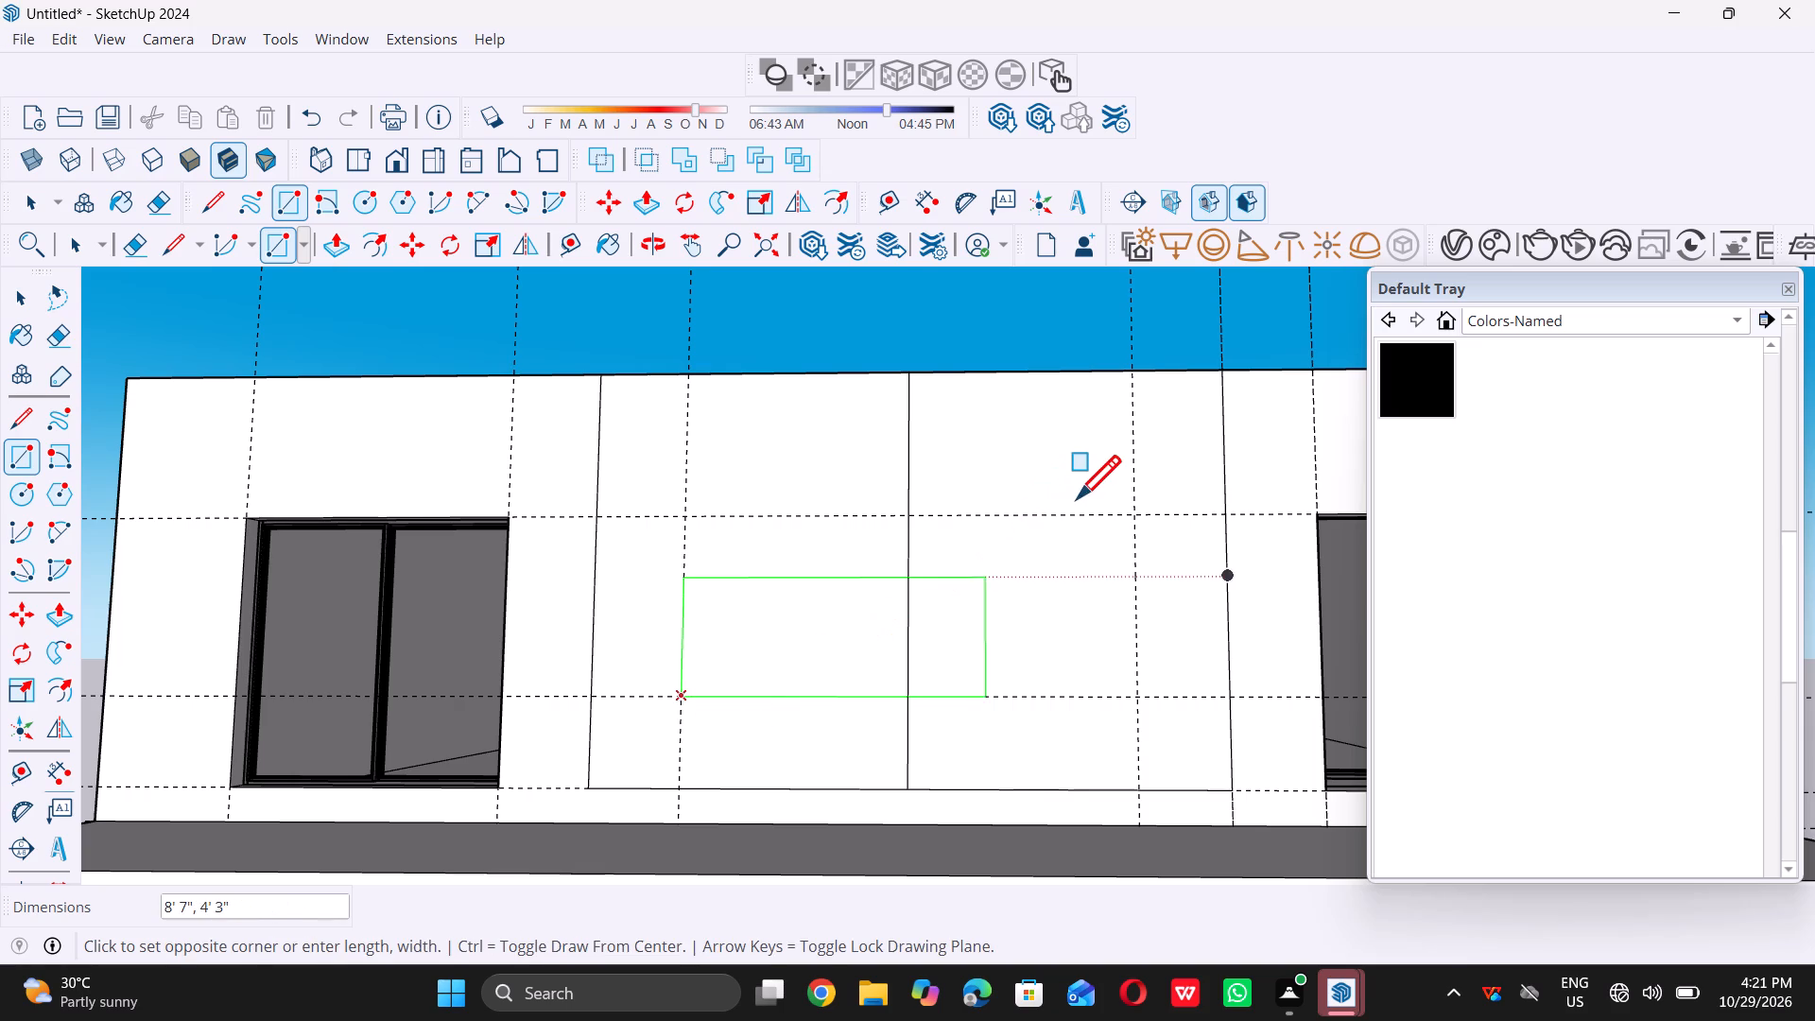
double_click(1131, 375)
key("space")
scroll(1041, 523, "down", 3)
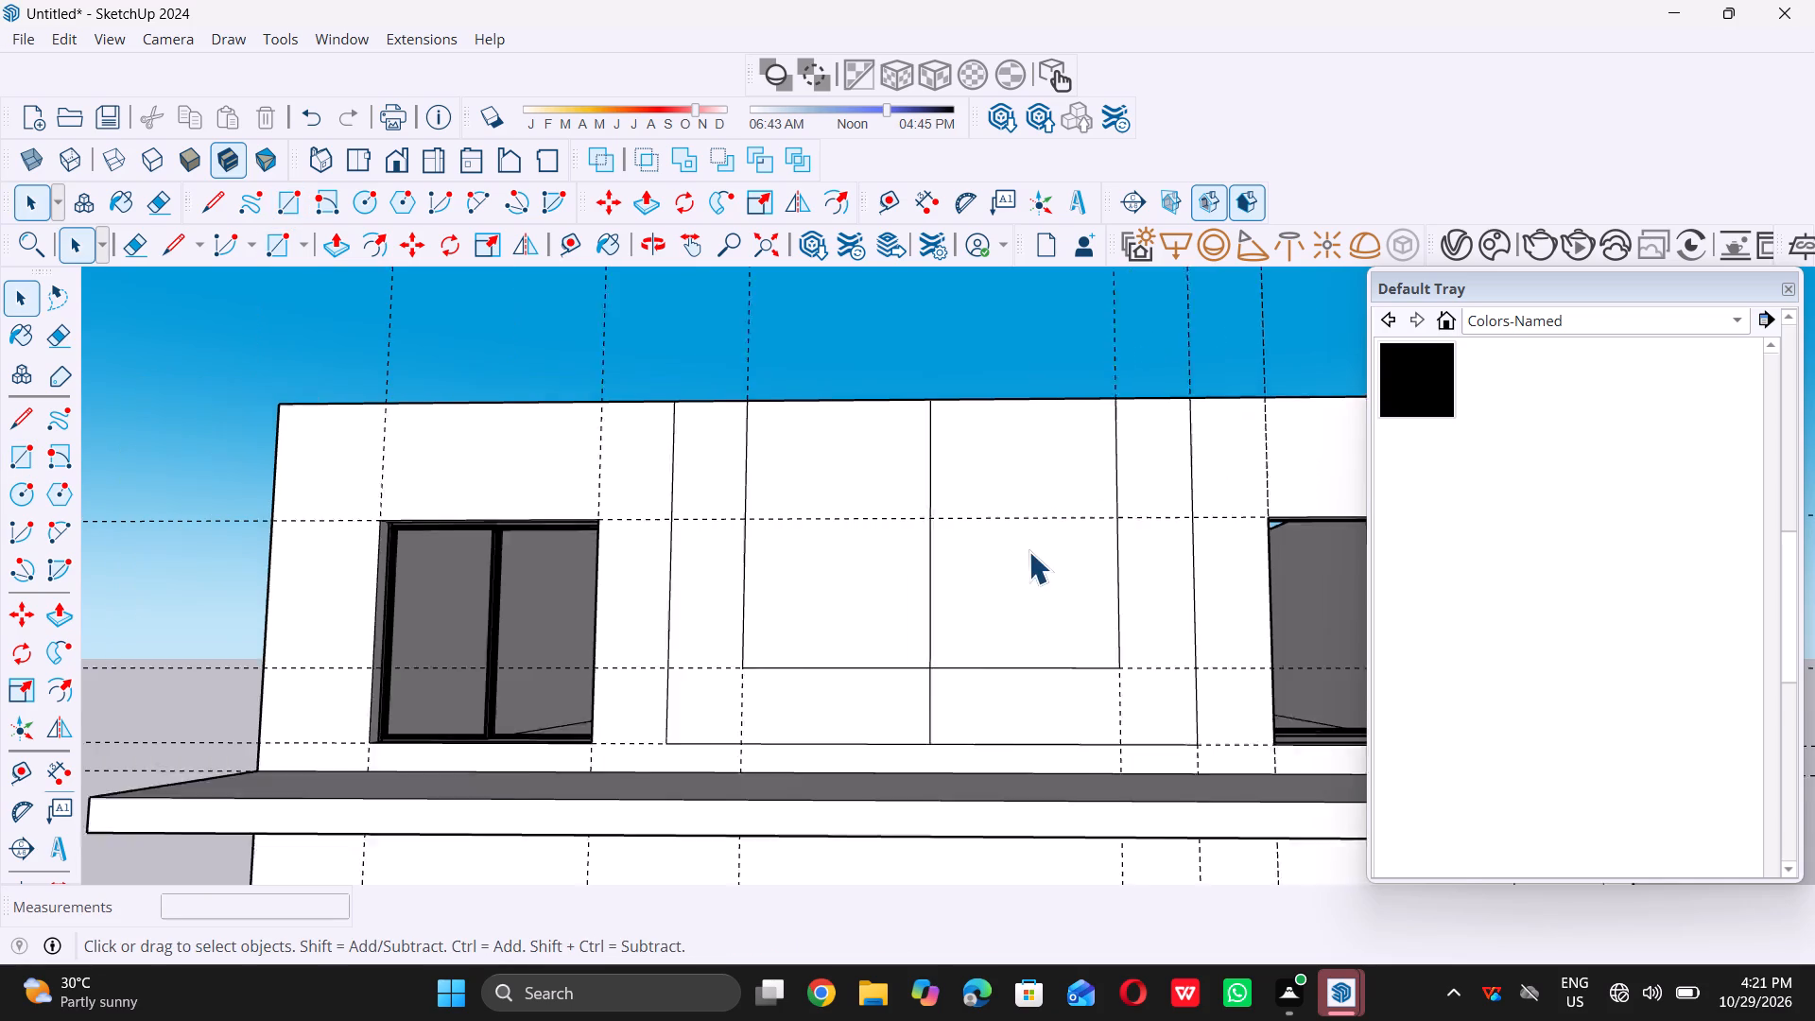
middle_click(1026, 550)
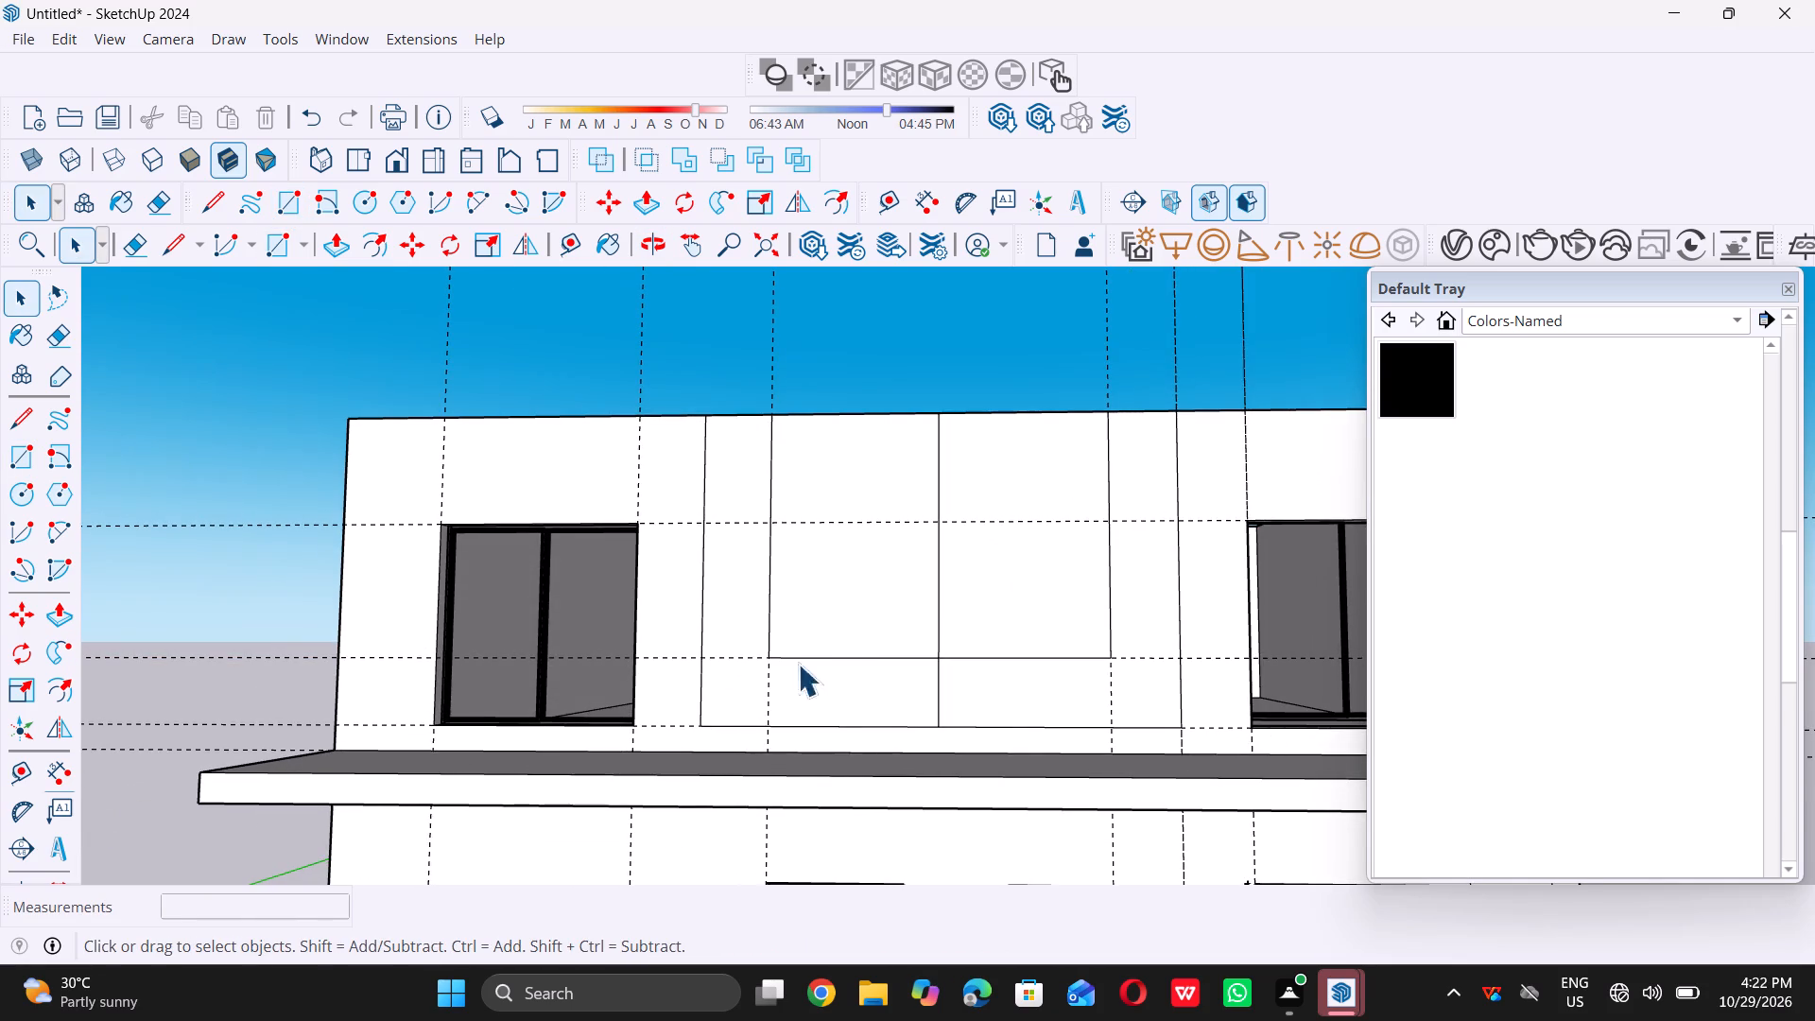
Erase the vertical guide along the inner rectangle's left edge and the horizontal guide along its bottom edge.
scroll(766, 677, "up", 6)
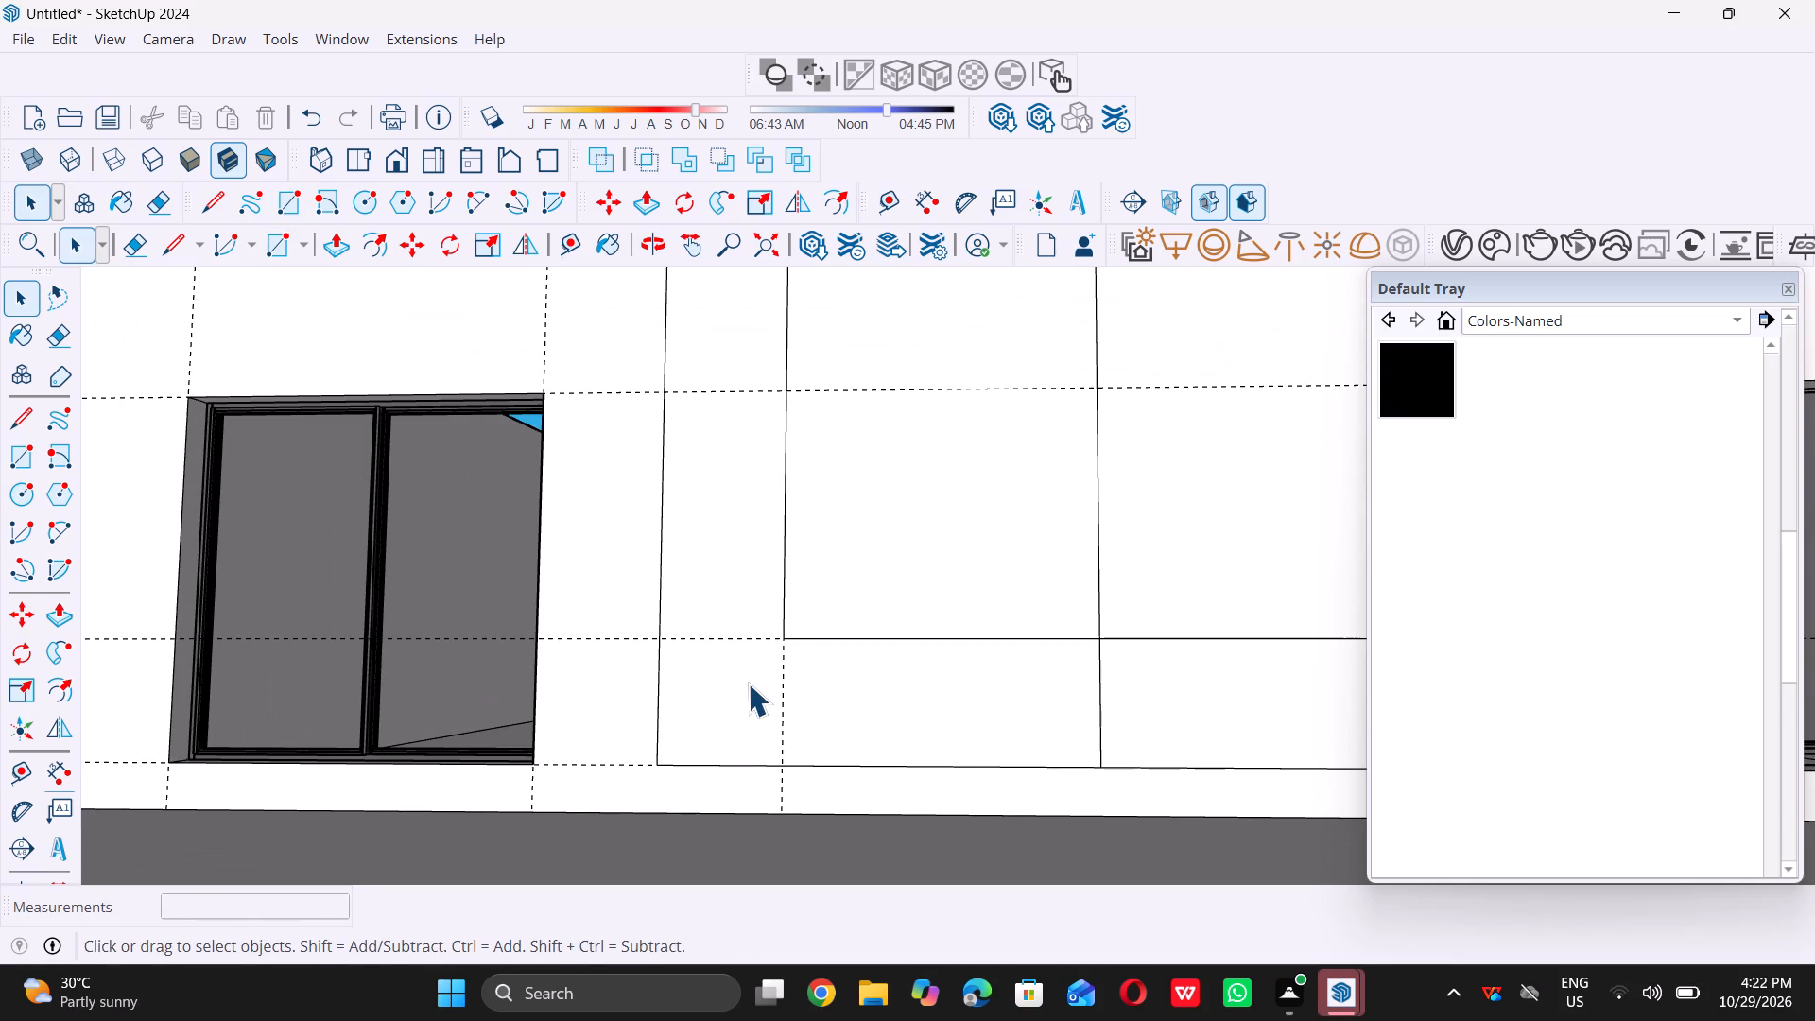
key("e")
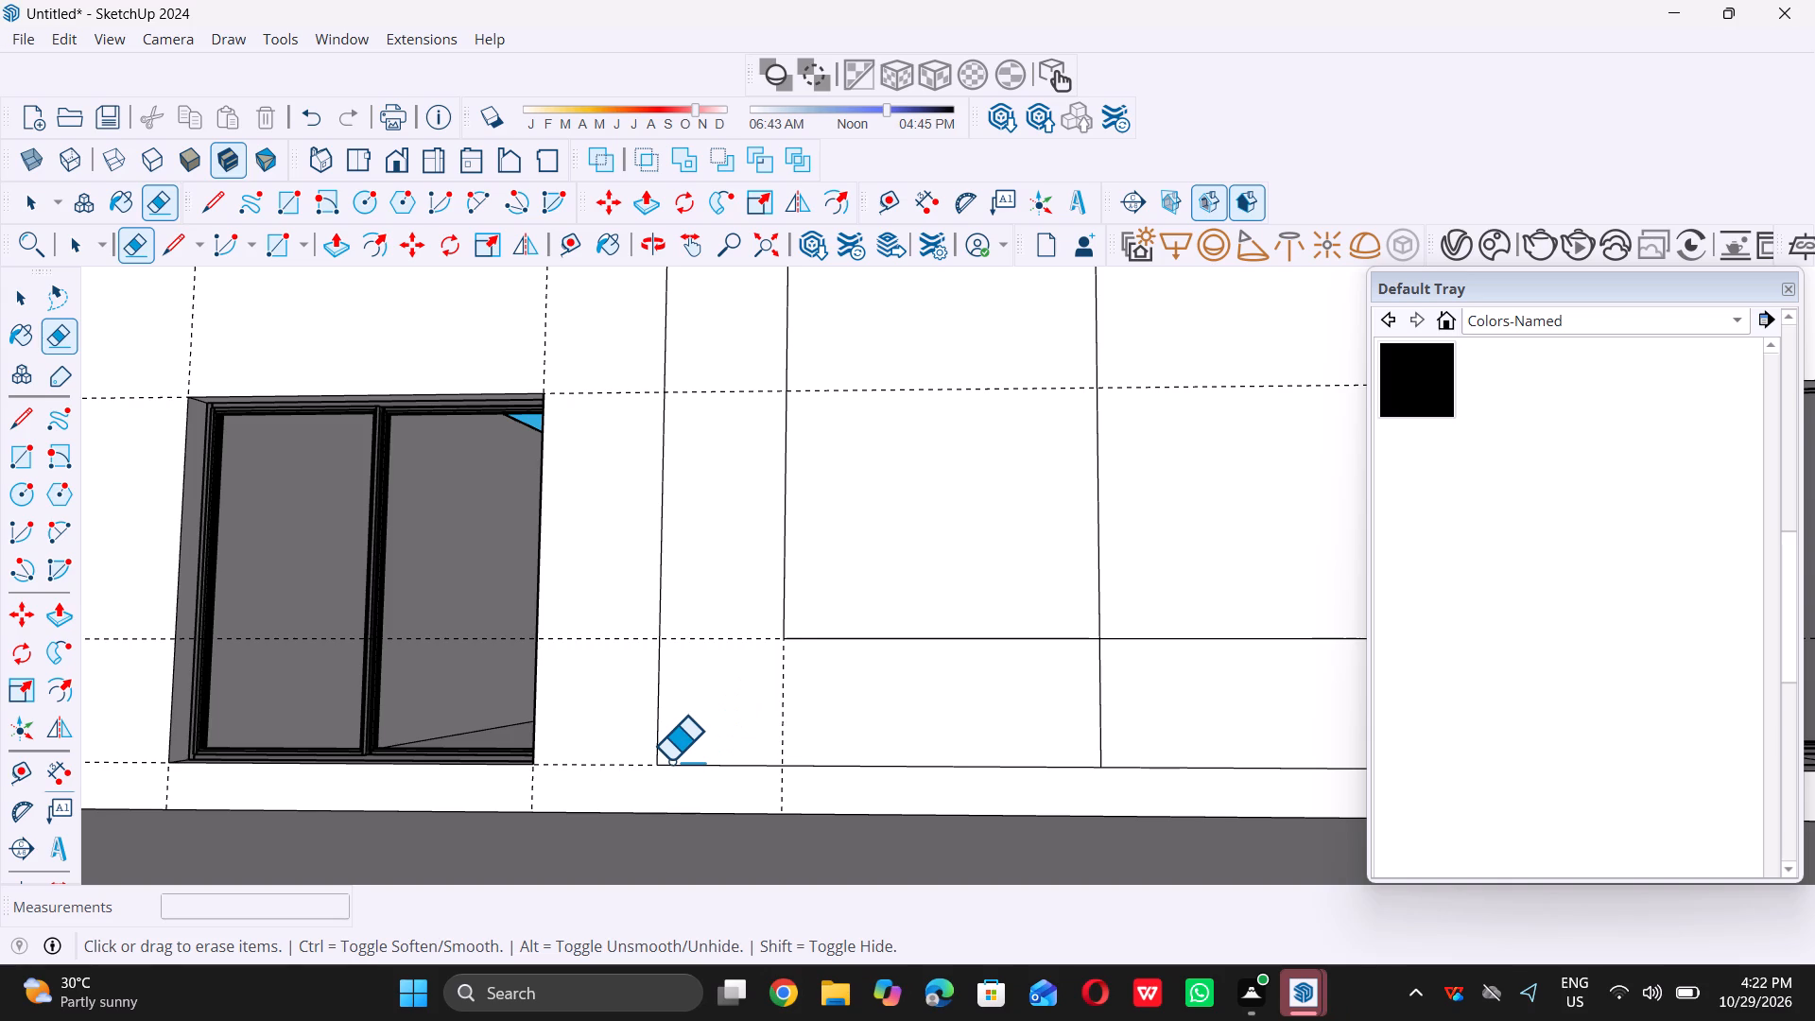
scroll(738, 655, "up", 5)
double_click(739, 627)
left_click(806, 701)
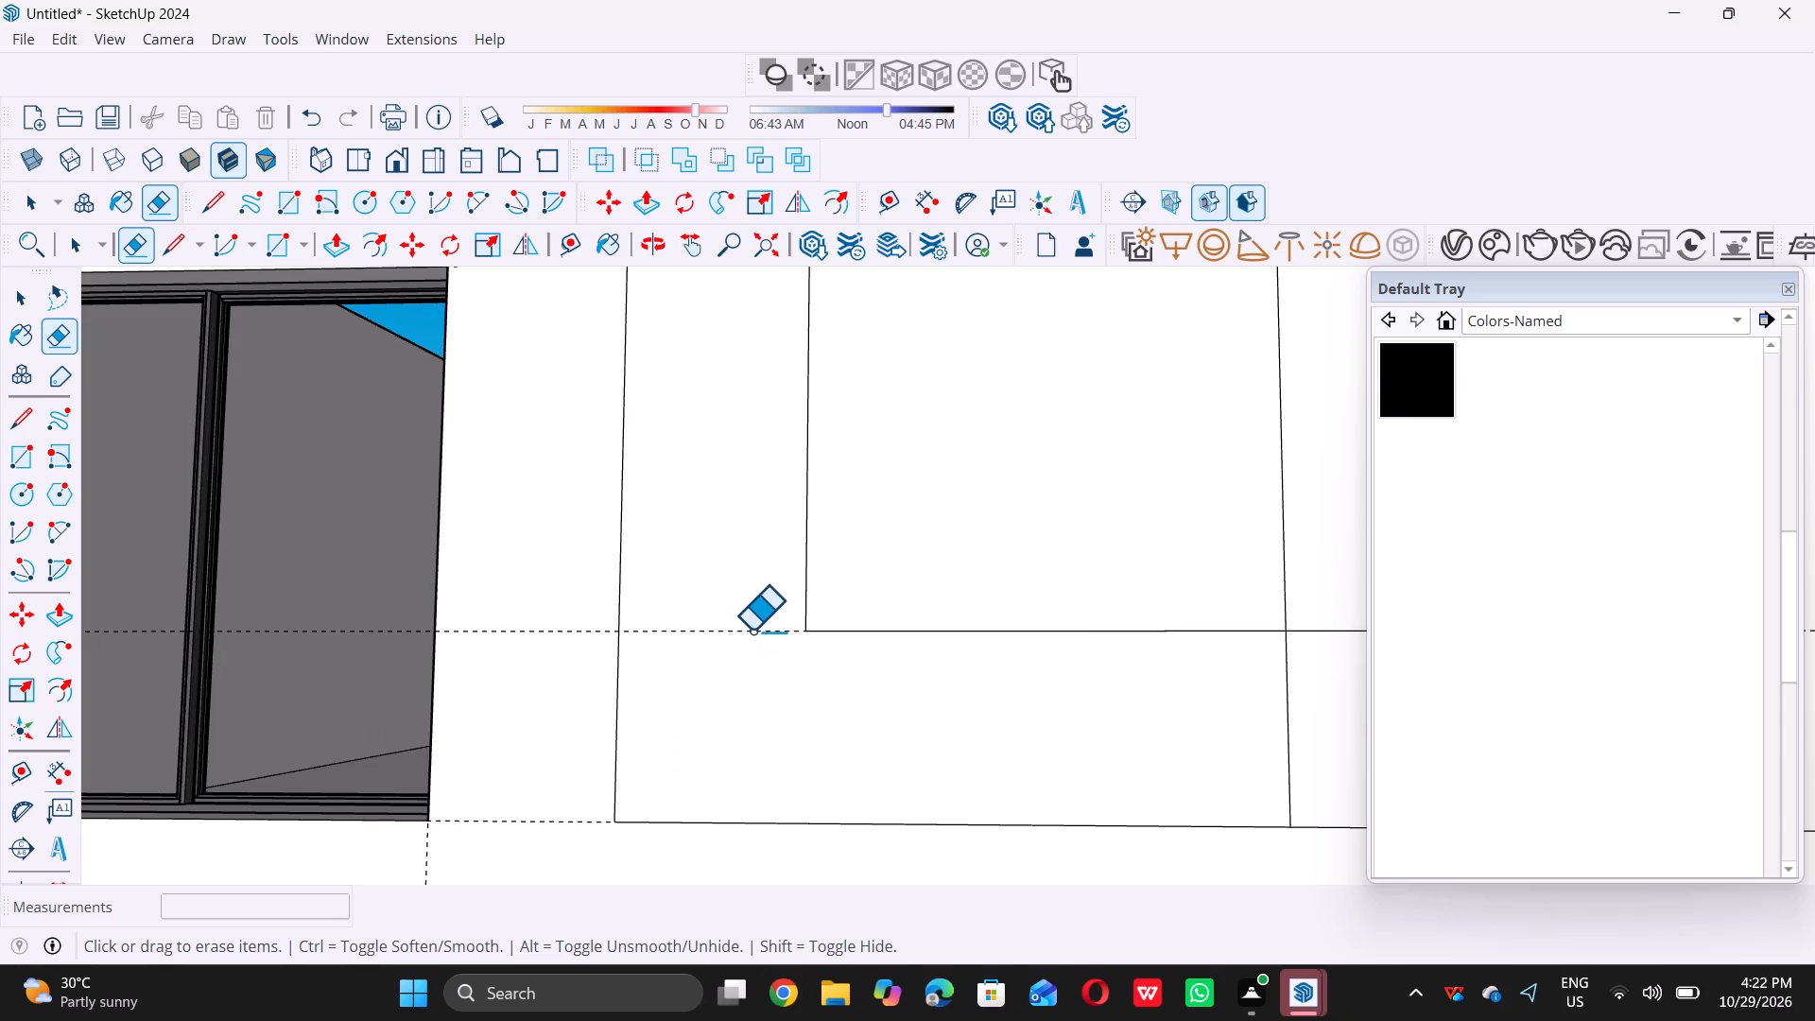
double_click(752, 628)
double_click(752, 628)
triple_click(741, 628)
double_click(741, 628)
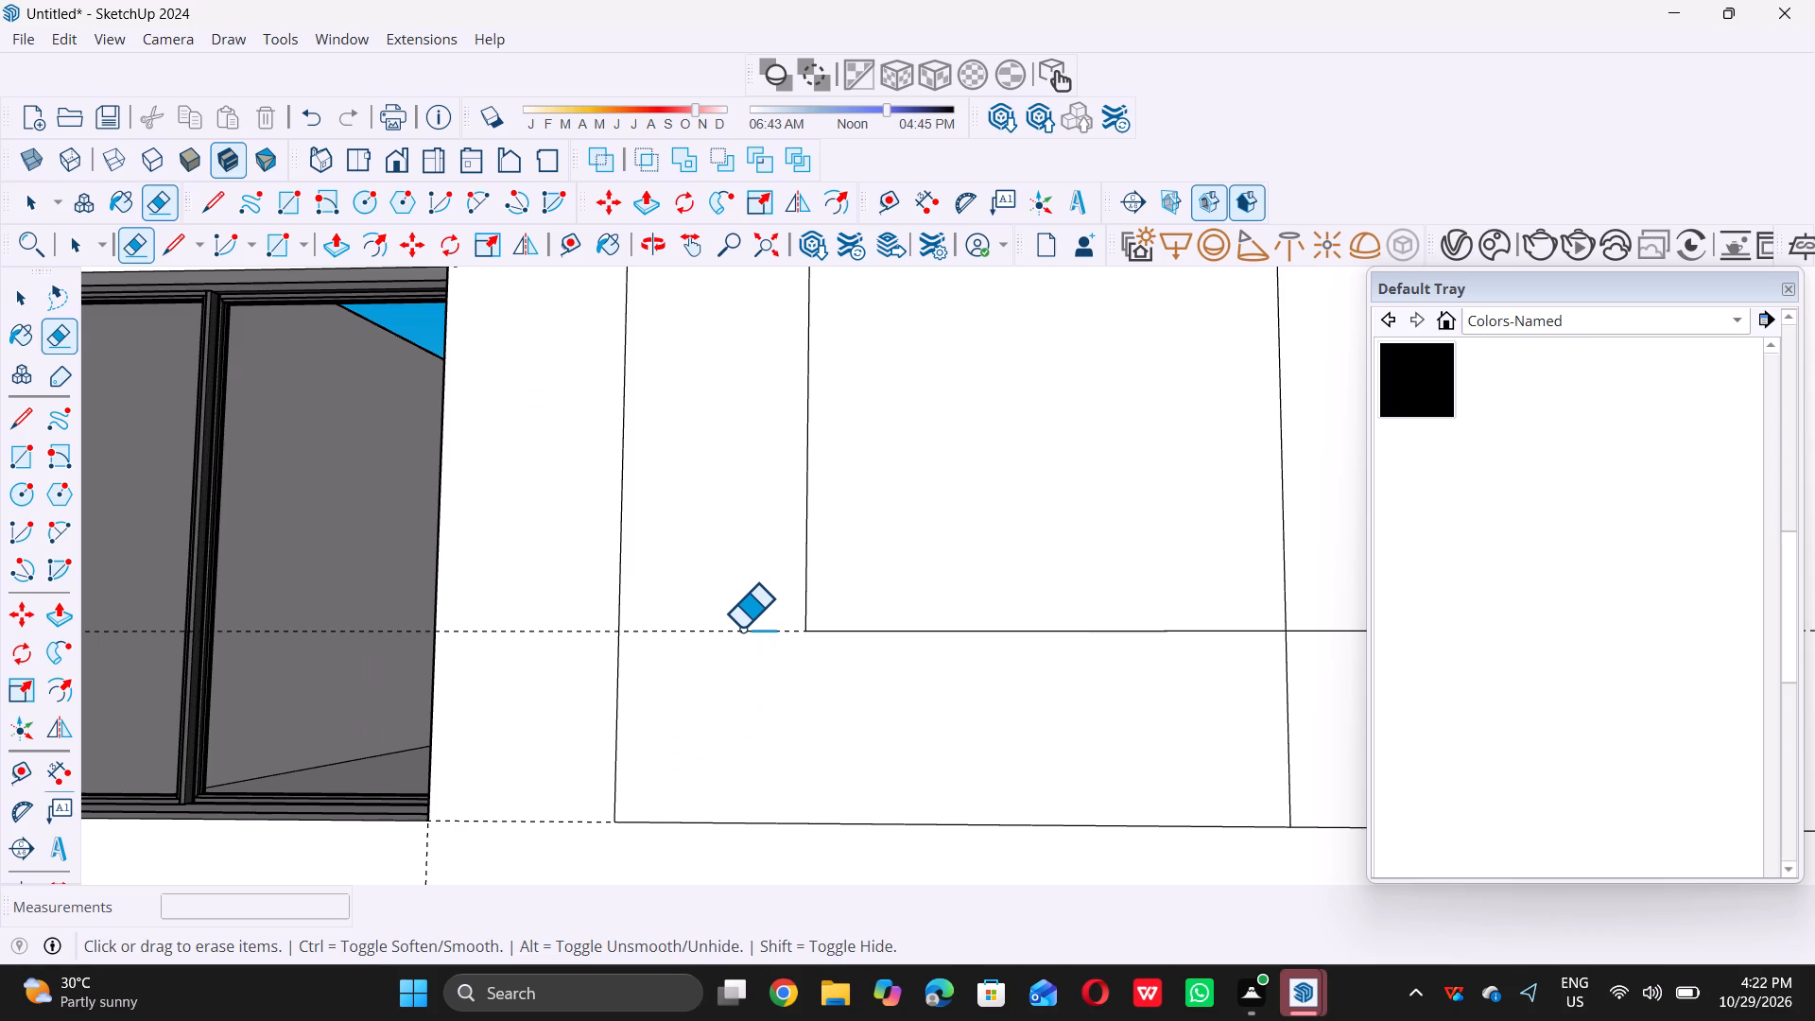
double_click(738, 630)
Erase the vertical guide along the inner rectangle's right edge.
scroll(706, 651, "down", 4)
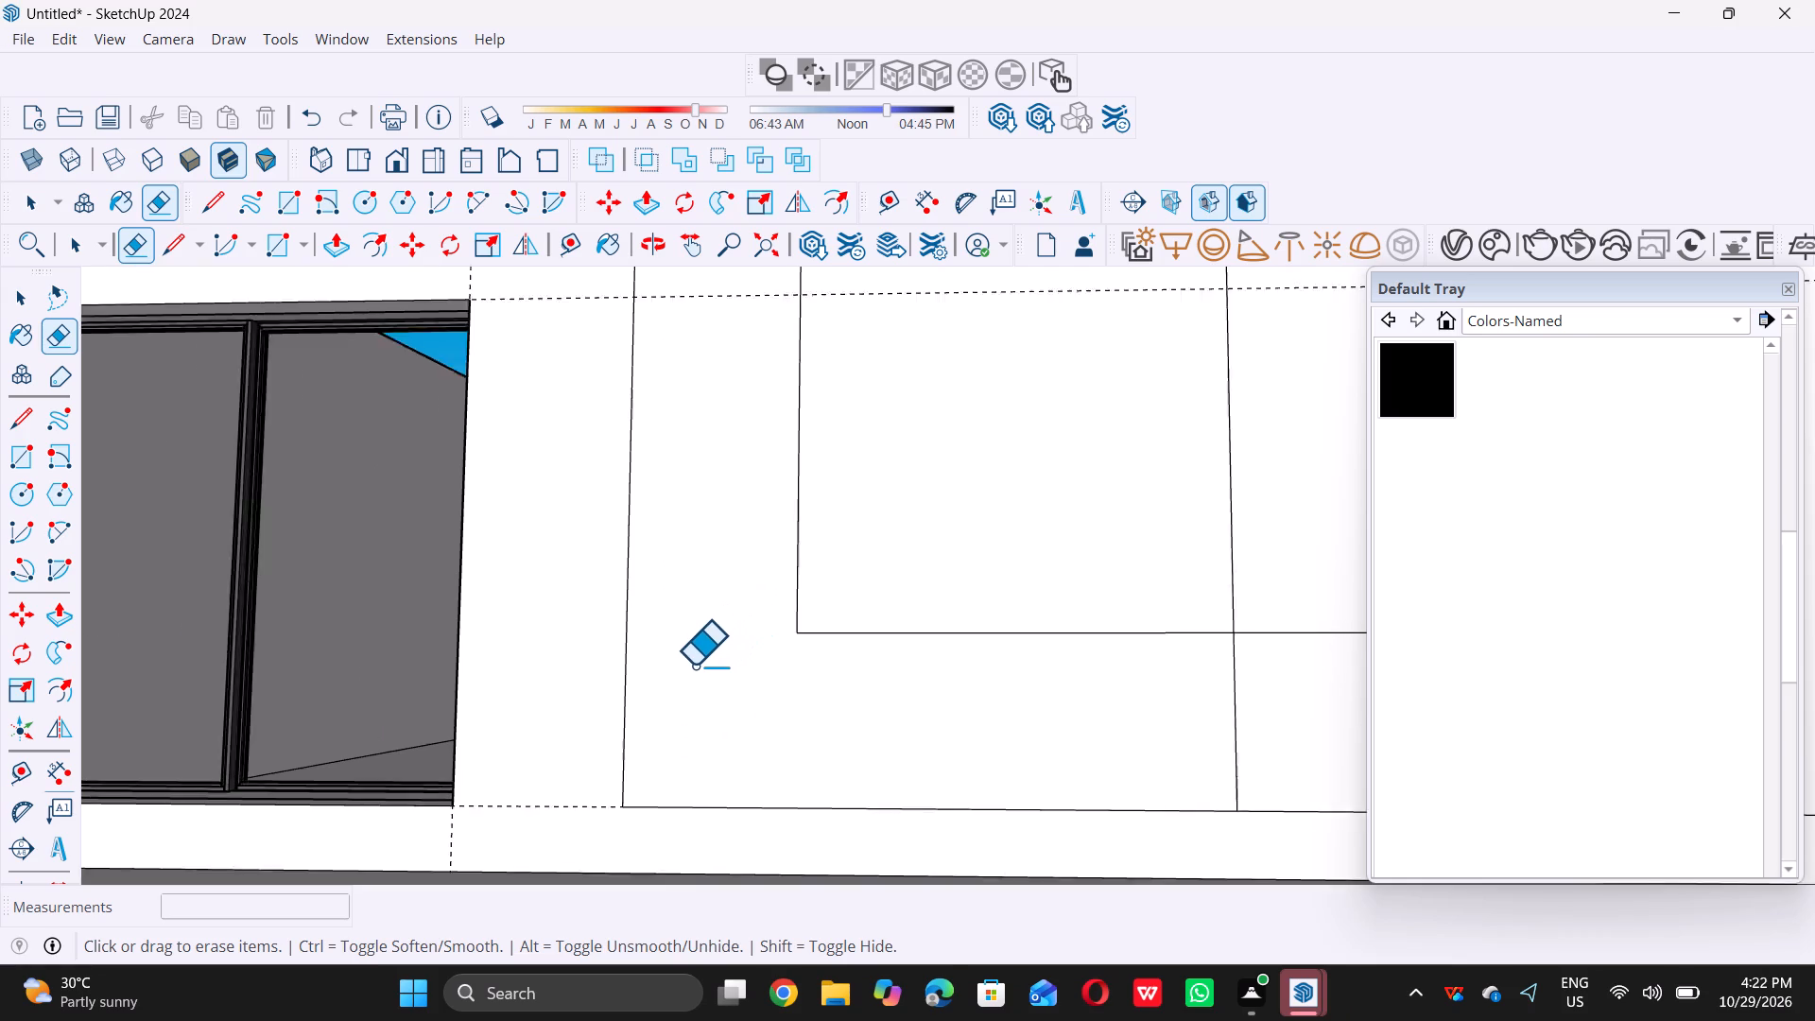
scroll(694, 665, "down", 18)
scroll(914, 699, "up", 3)
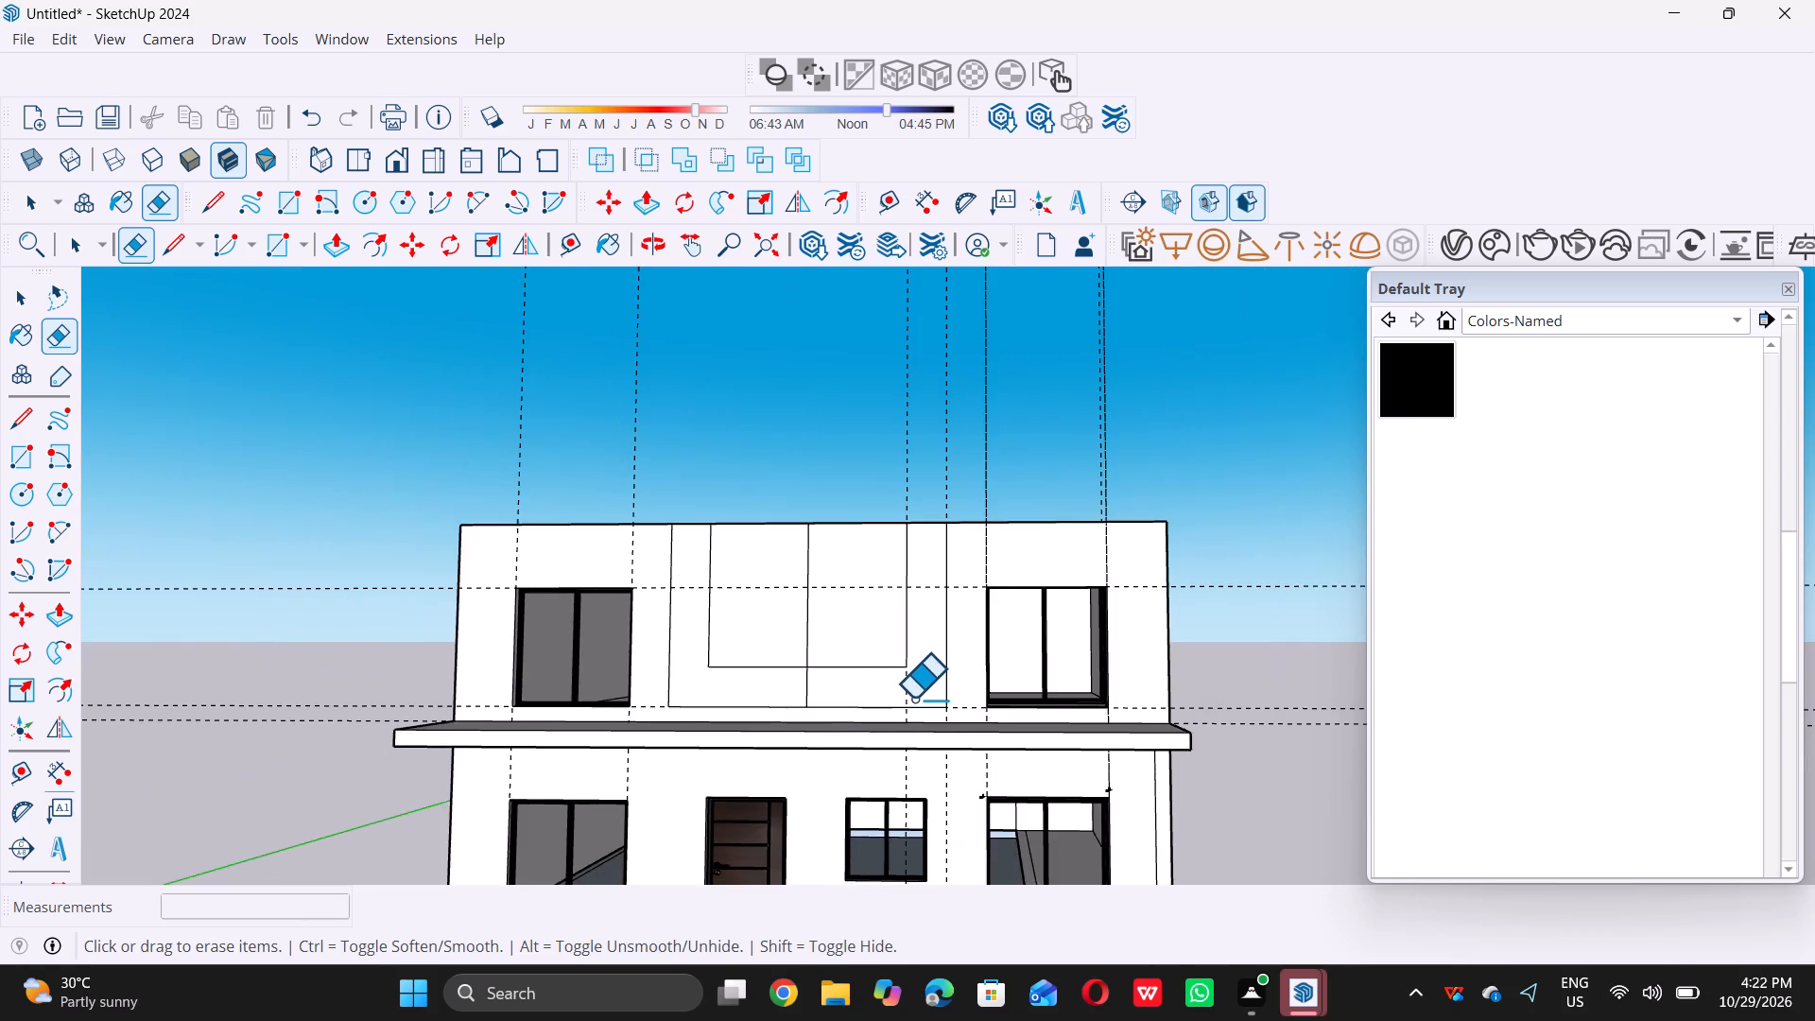
scroll(913, 698, "up", 15)
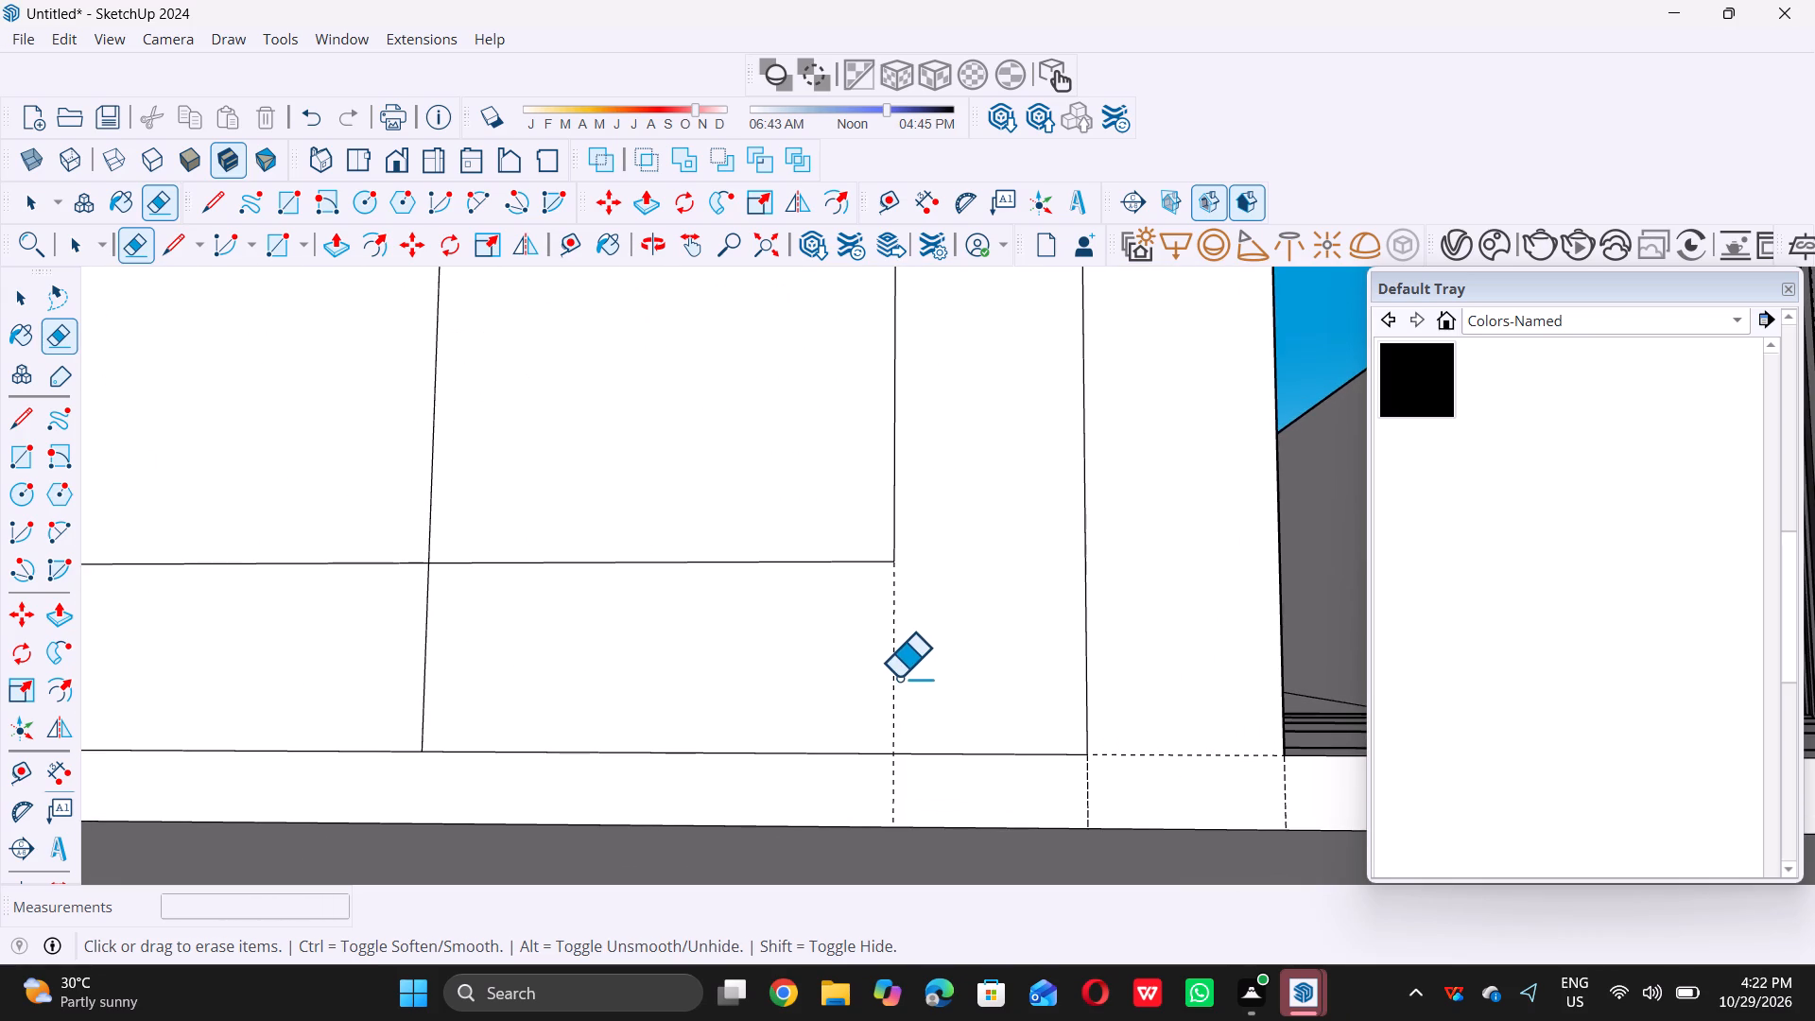
double_click(892, 666)
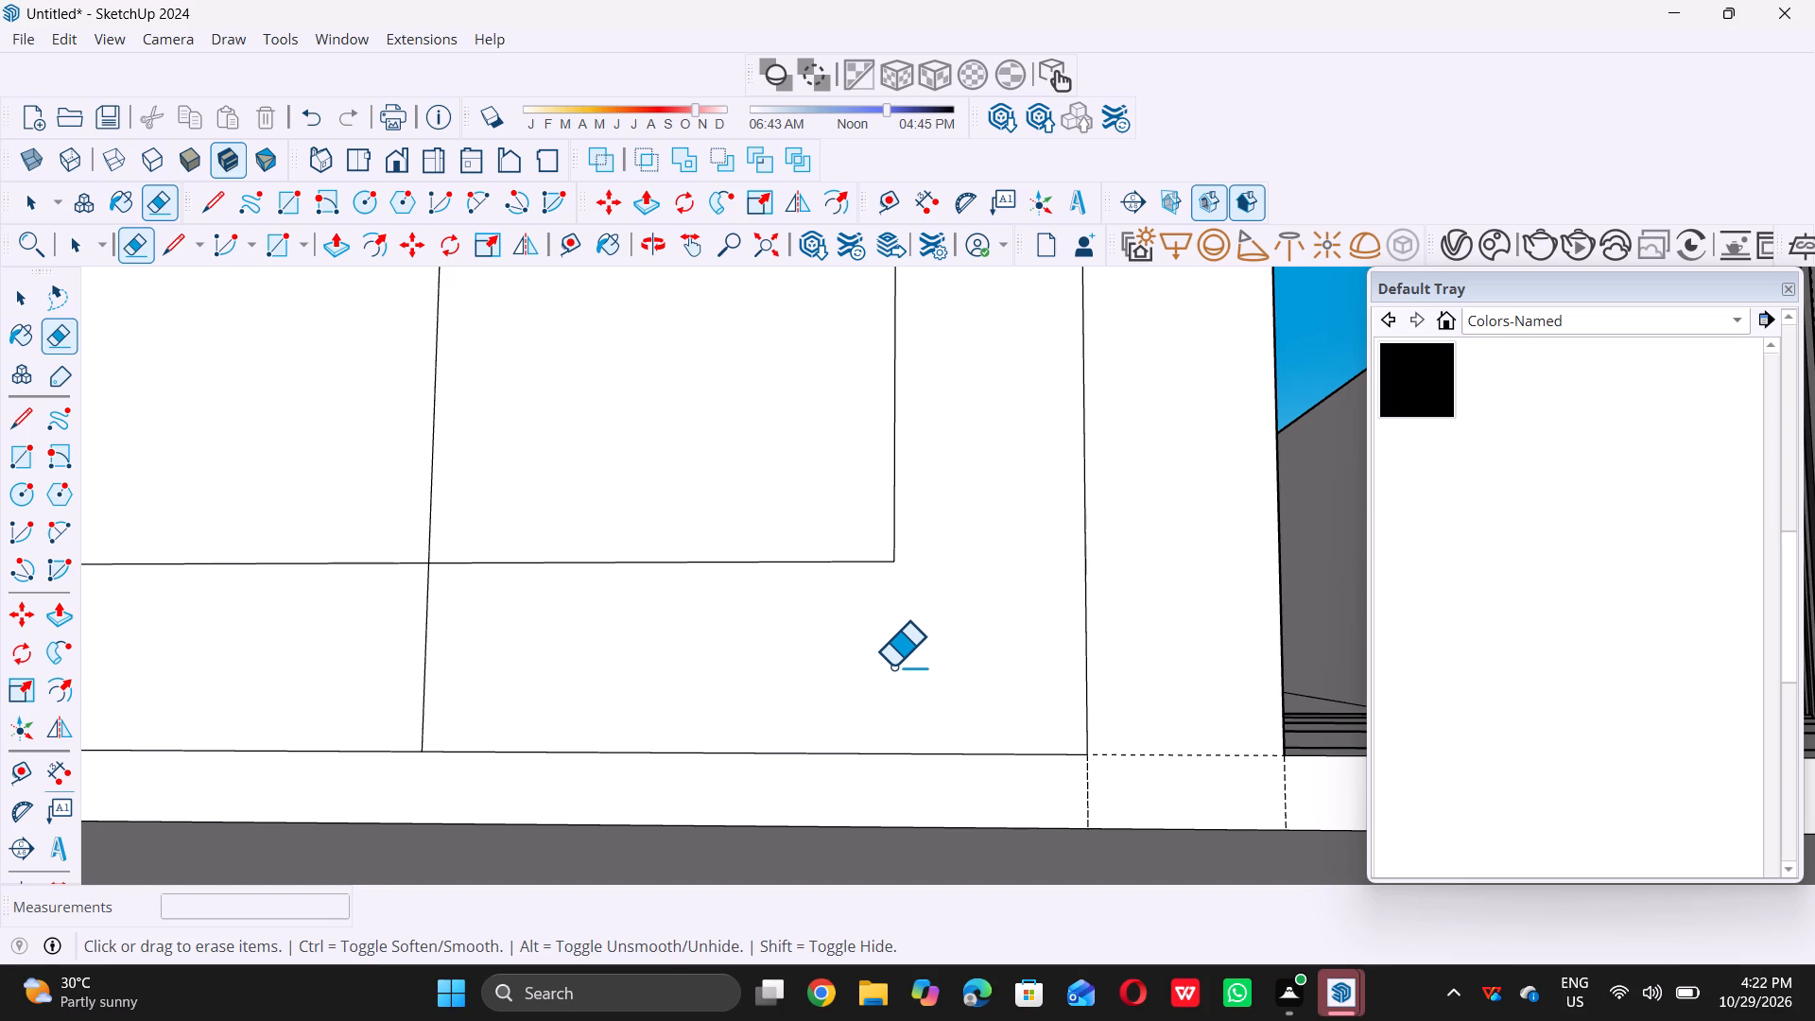
Examine the central panel outlines on the upper-storey front wall.
scroll(894, 708, "down", 12)
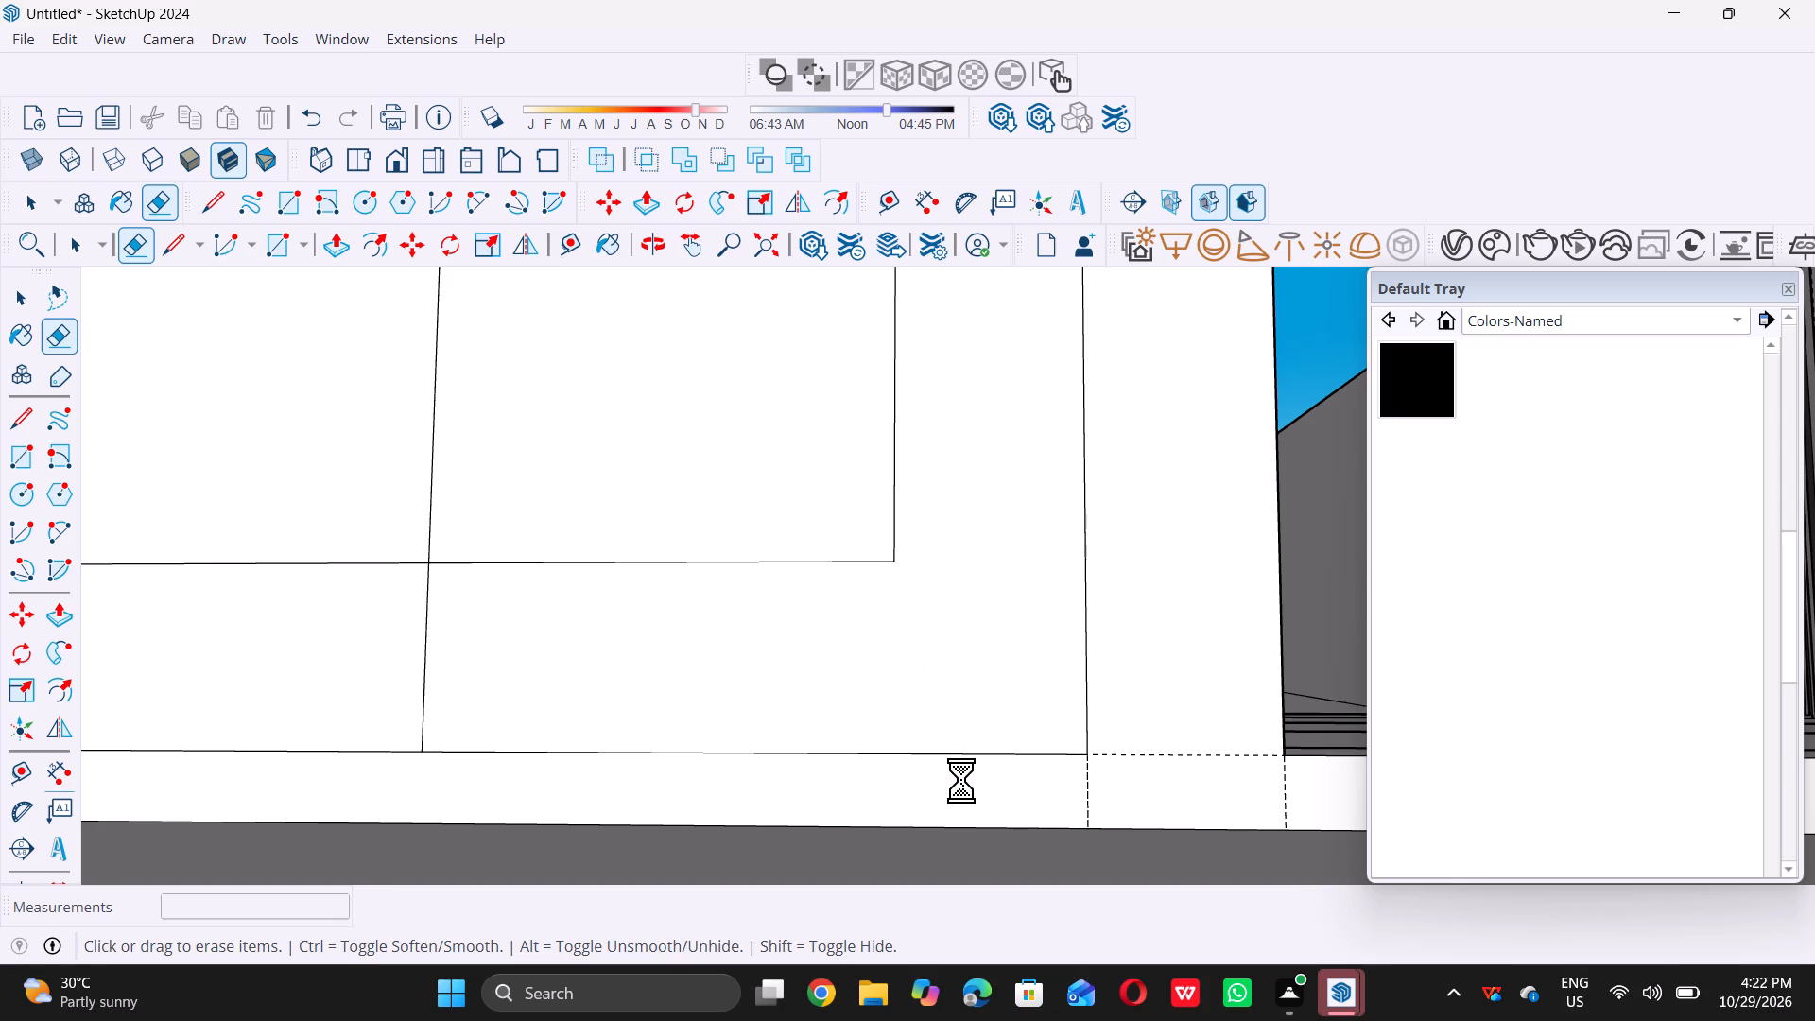
scroll(961, 780, "down", 20)
scroll(961, 780, "down", 7)
scroll(977, 760, "down", 19)
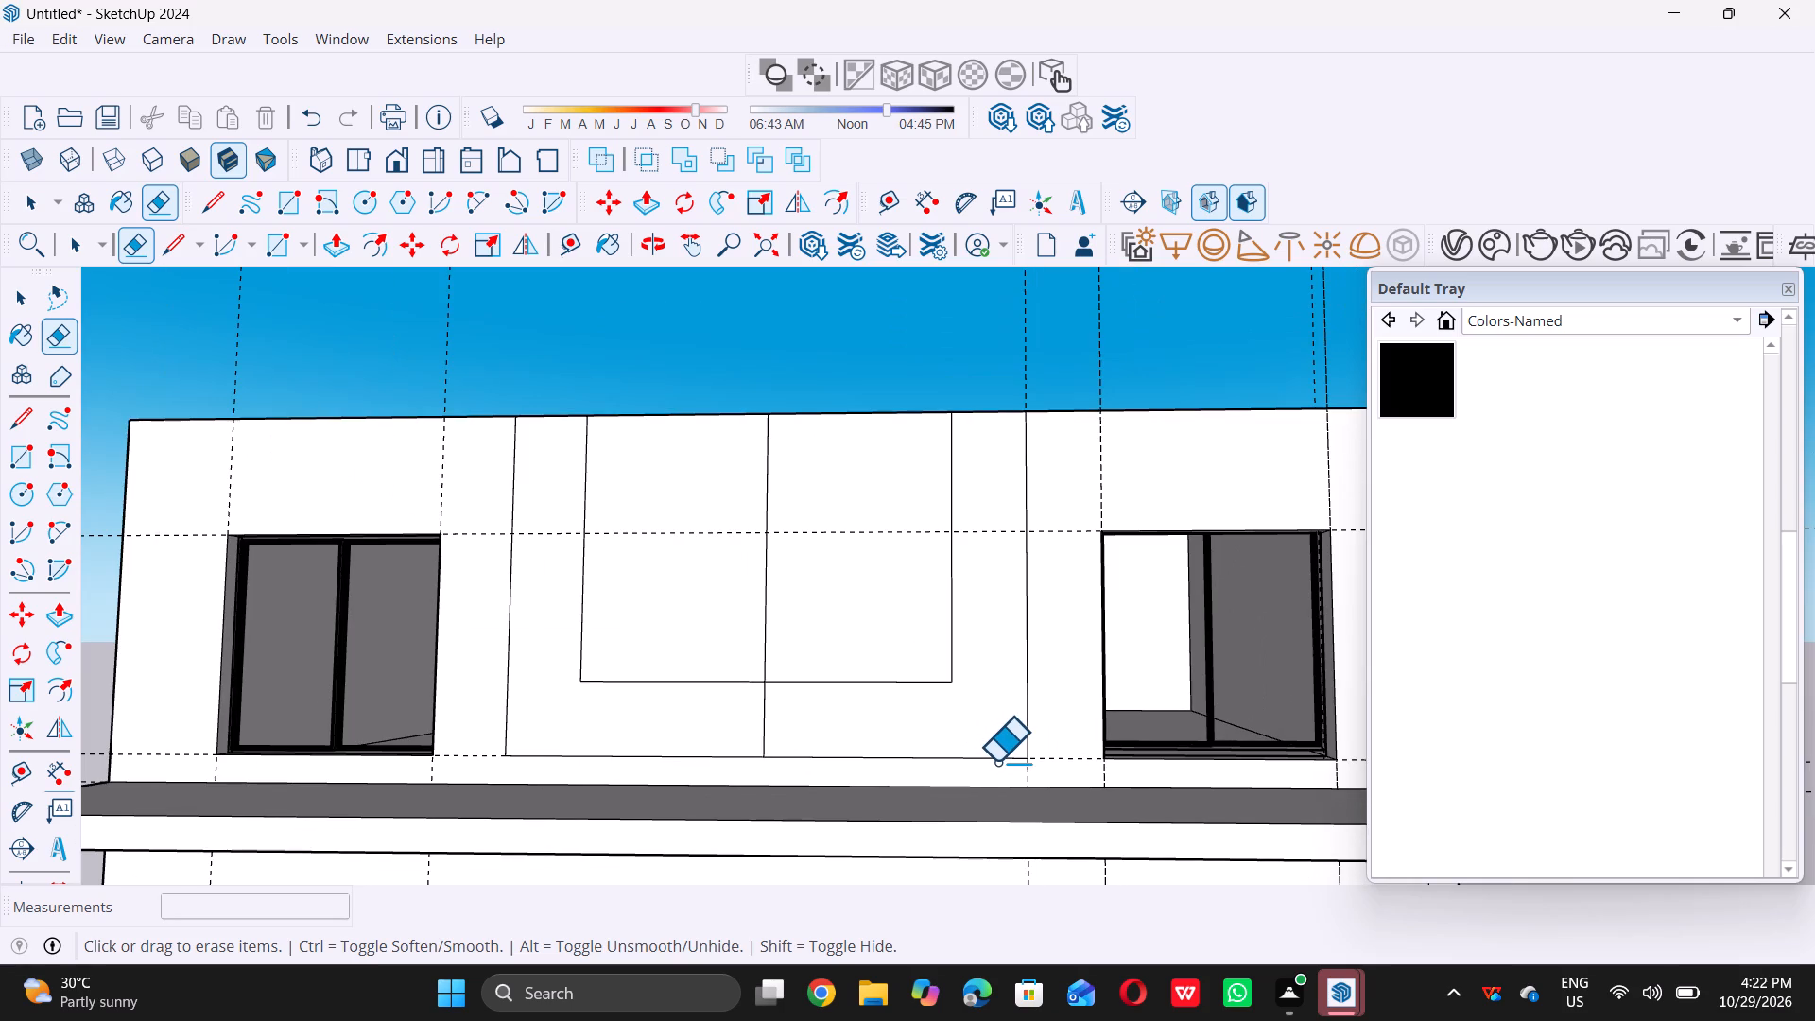
scroll(938, 762, "down", 6)
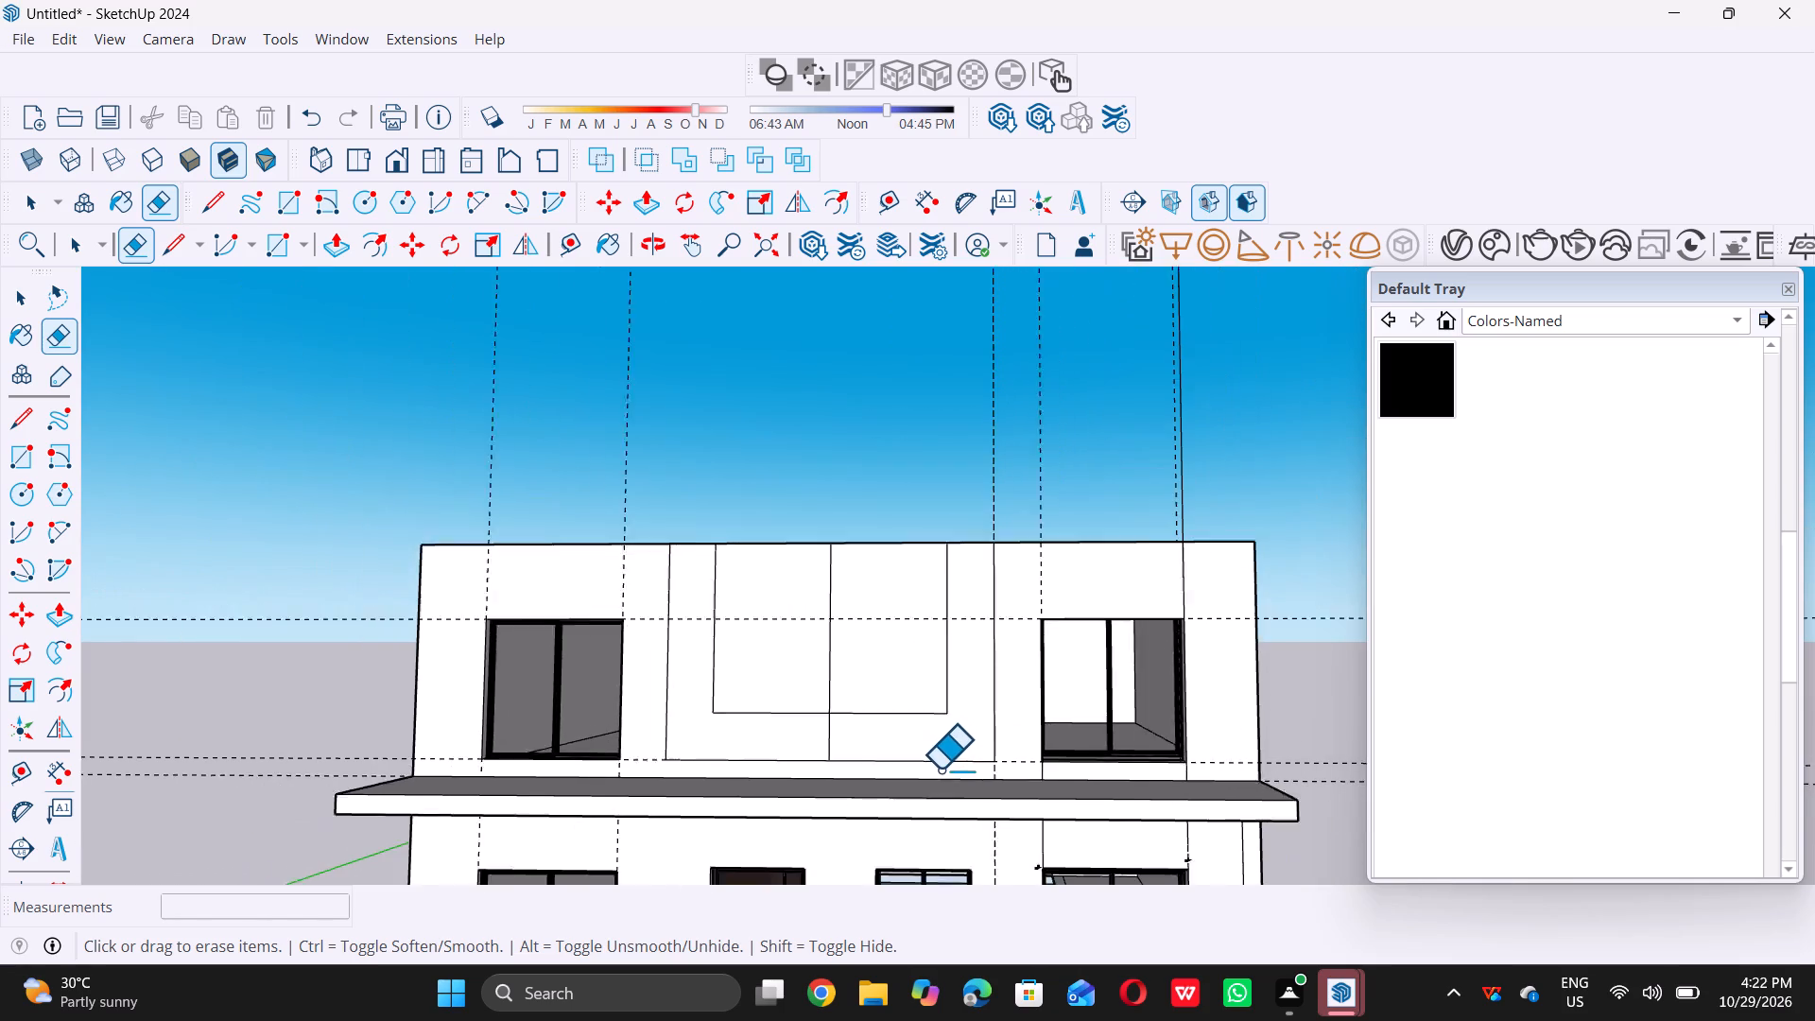
middle_click_drag(718, 642, 722, 641)
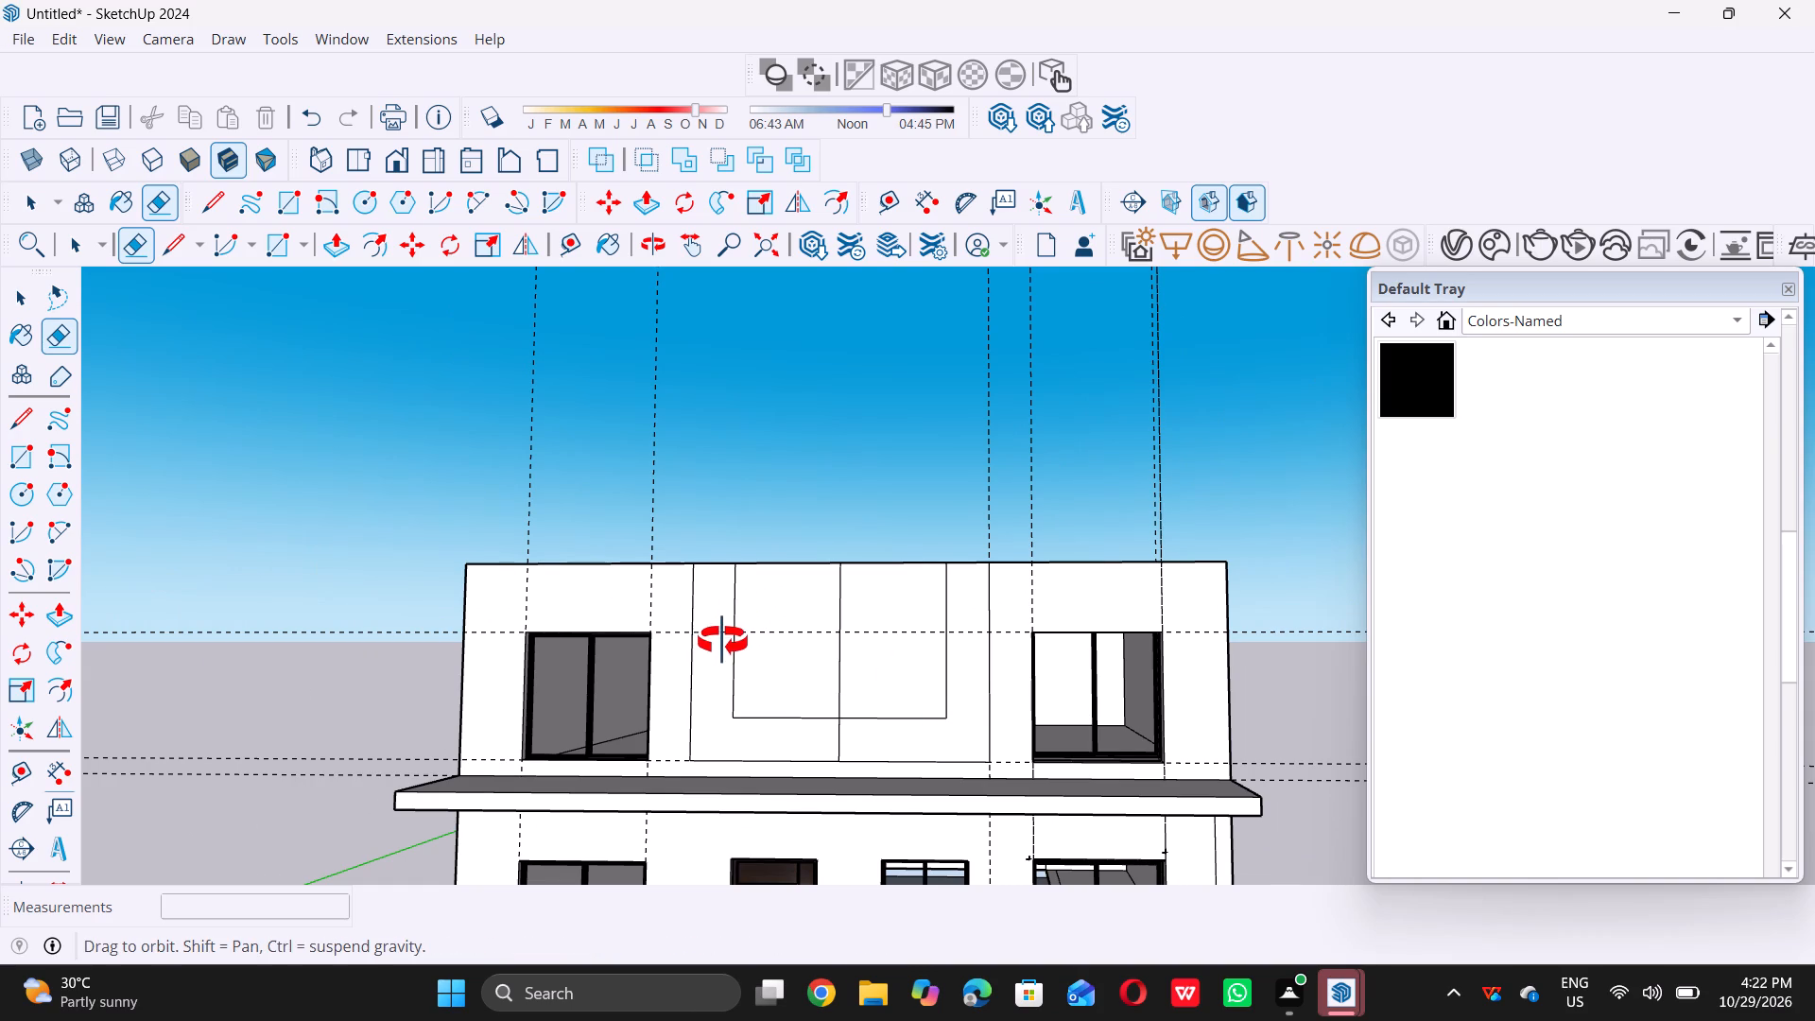
middle_click_drag(722, 641, 737, 639)
scroll(711, 640, "up", 4)
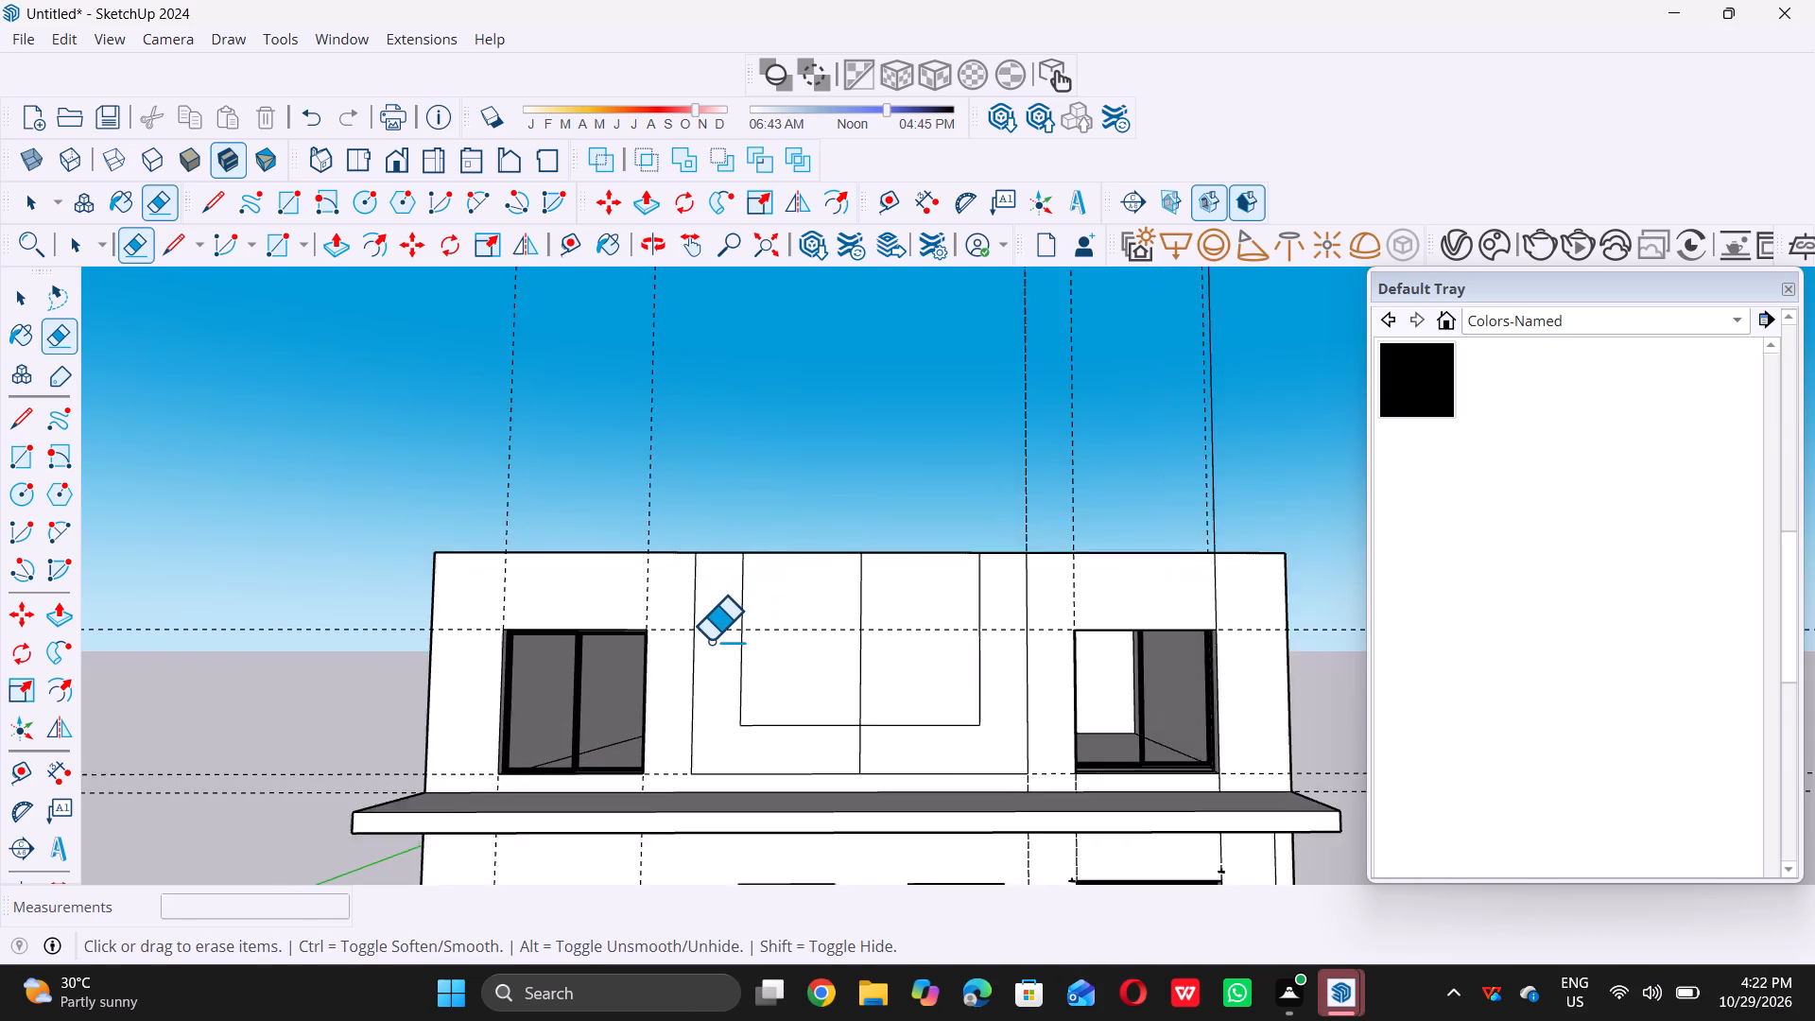
scroll(710, 640, "up", 2)
scroll(735, 690, "down", 2)
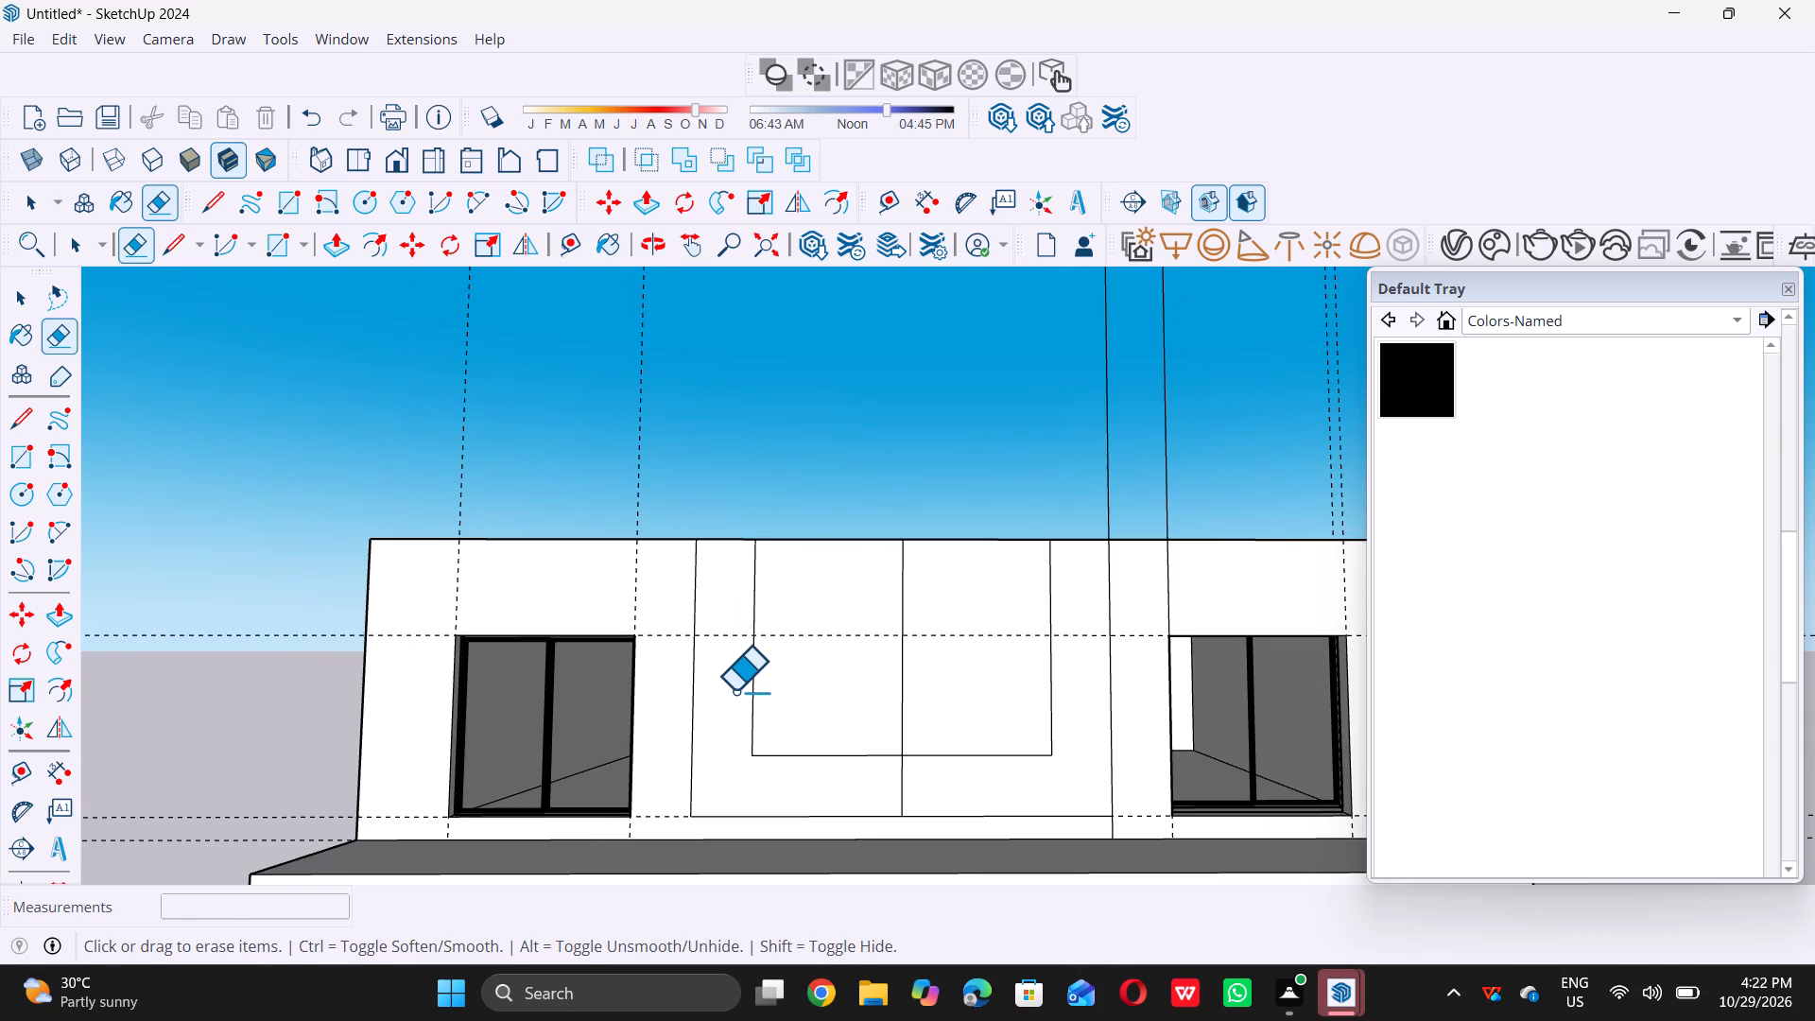
key("space")
scroll(735, 690, "down", 4)
middle_click(734, 693)
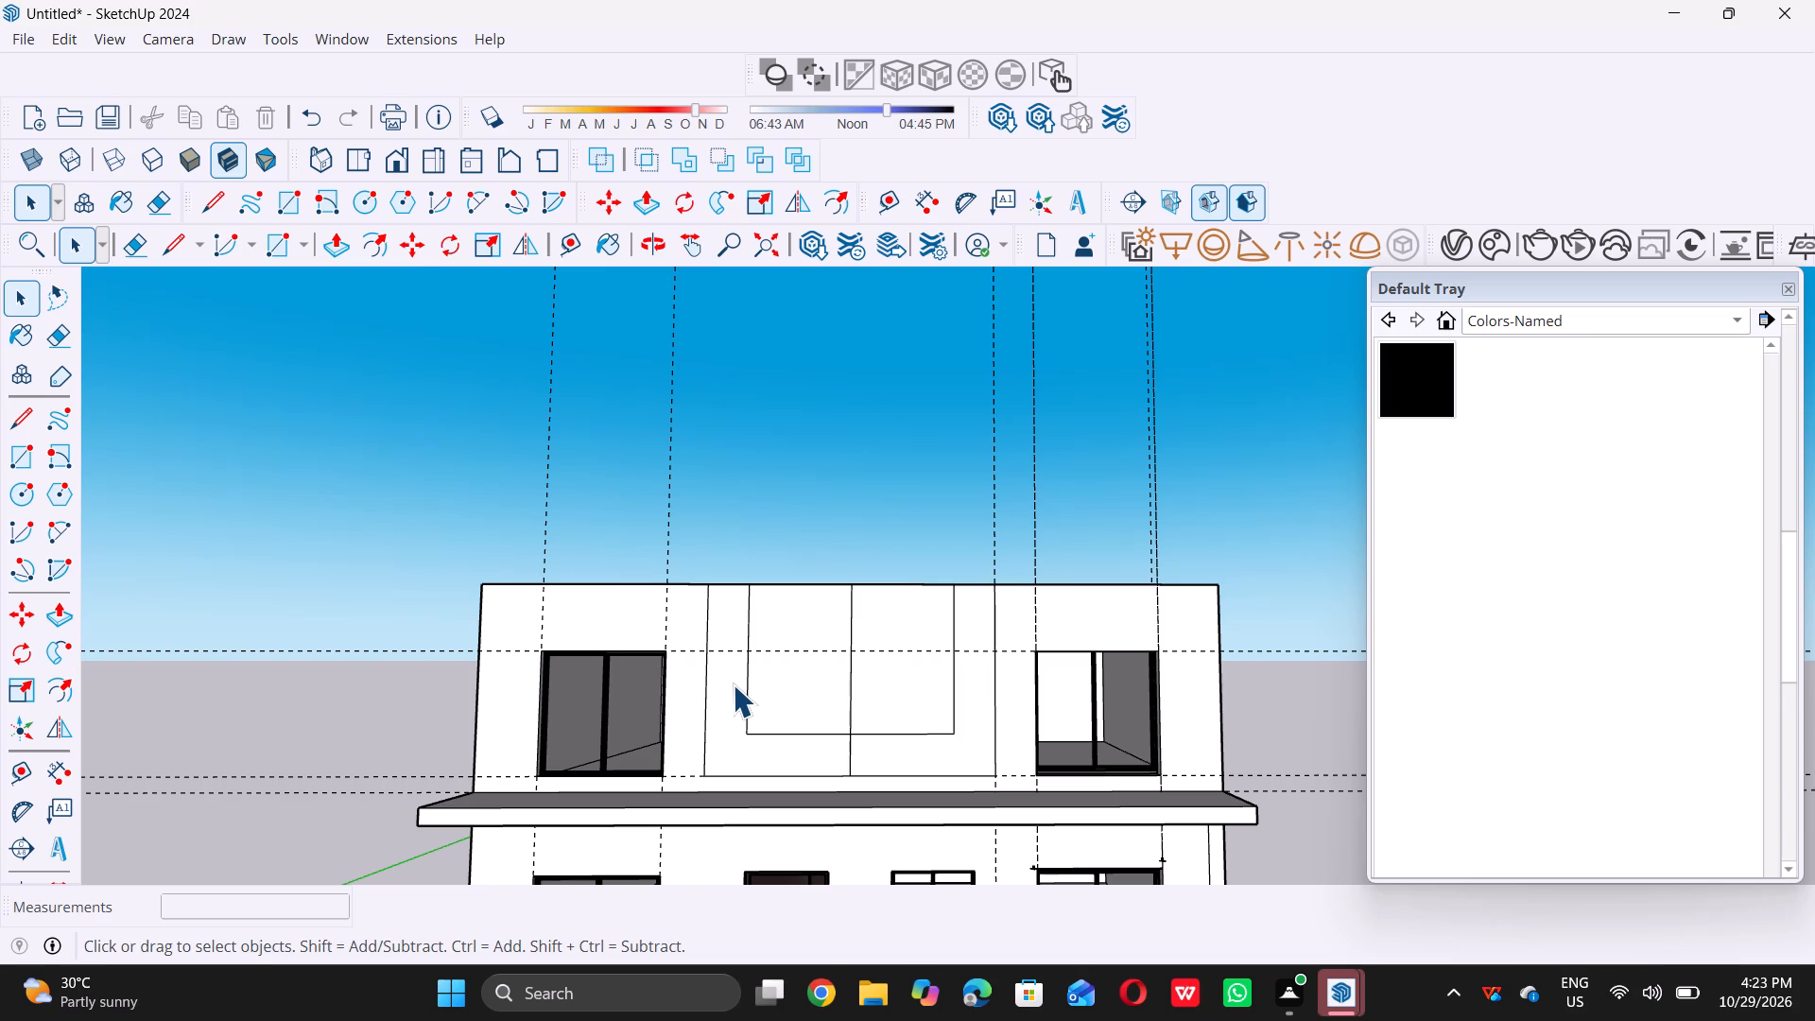
Place a guide on the canopy's top face, 9" in from and parallel to its long front edge.
middle_click_drag(693, 641, 717, 668)
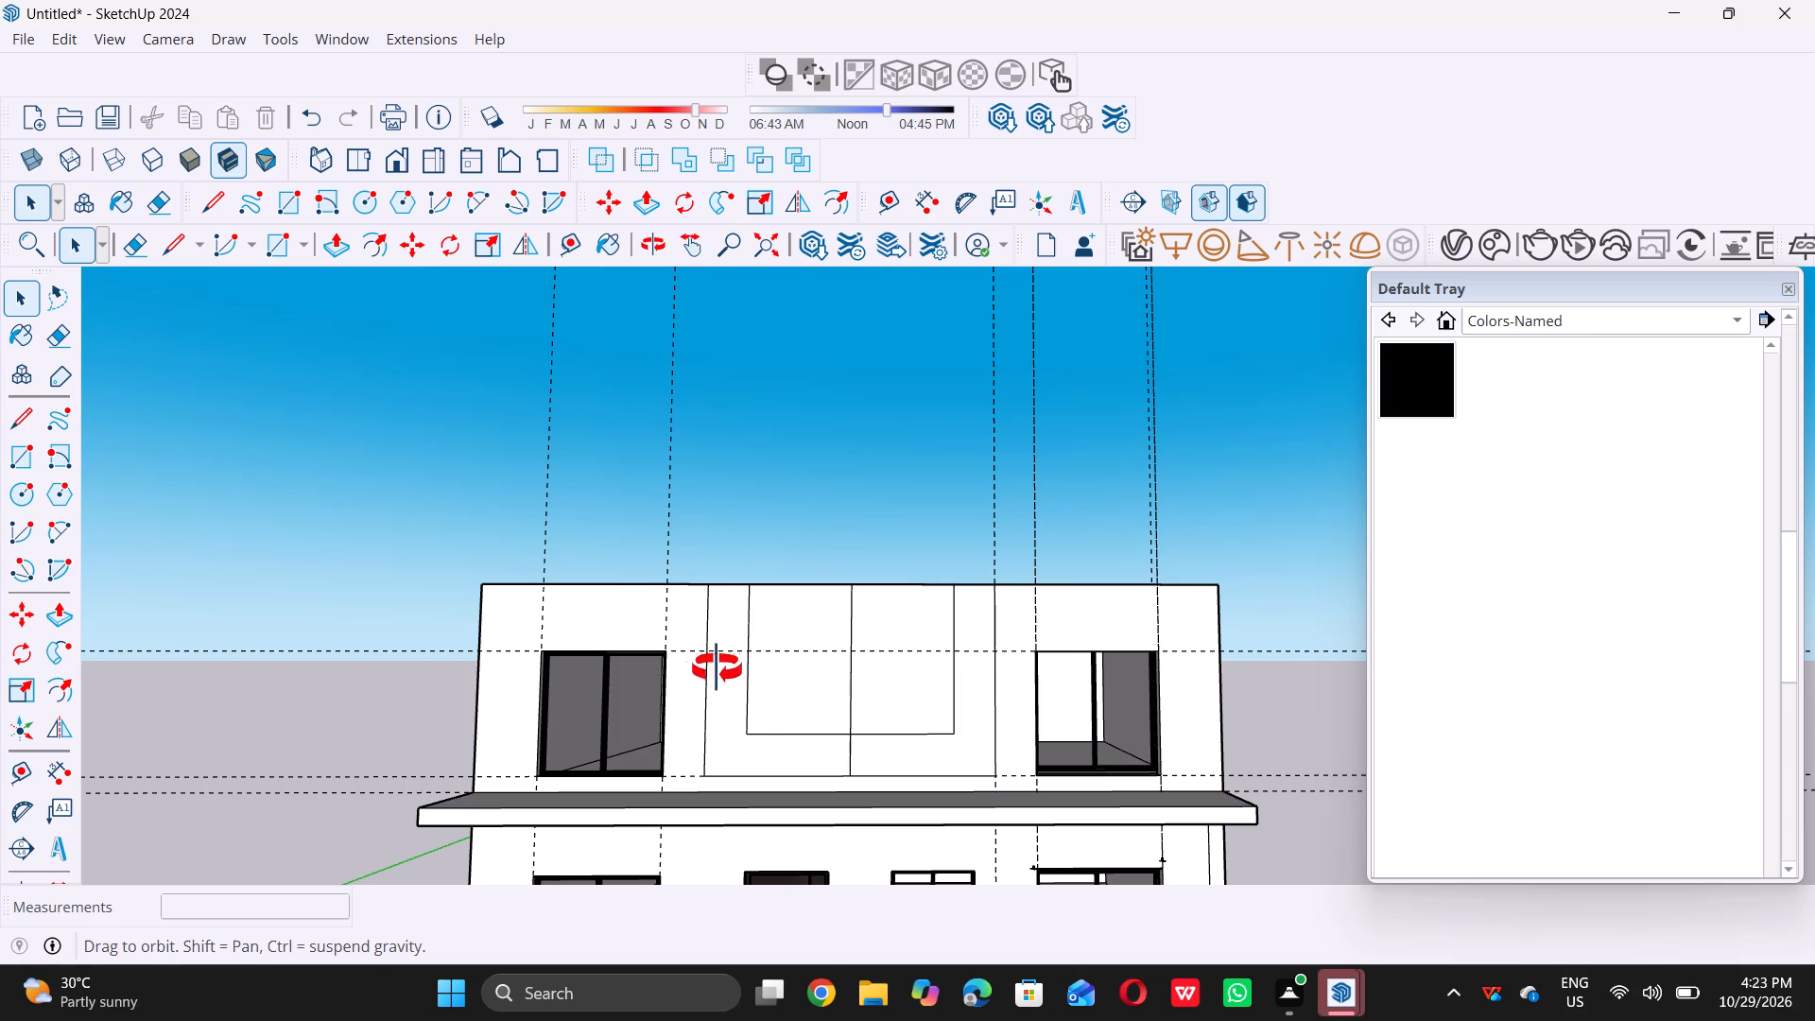
middle_click_drag(717, 668, 943, 777)
scroll(863, 745, "down", 11)
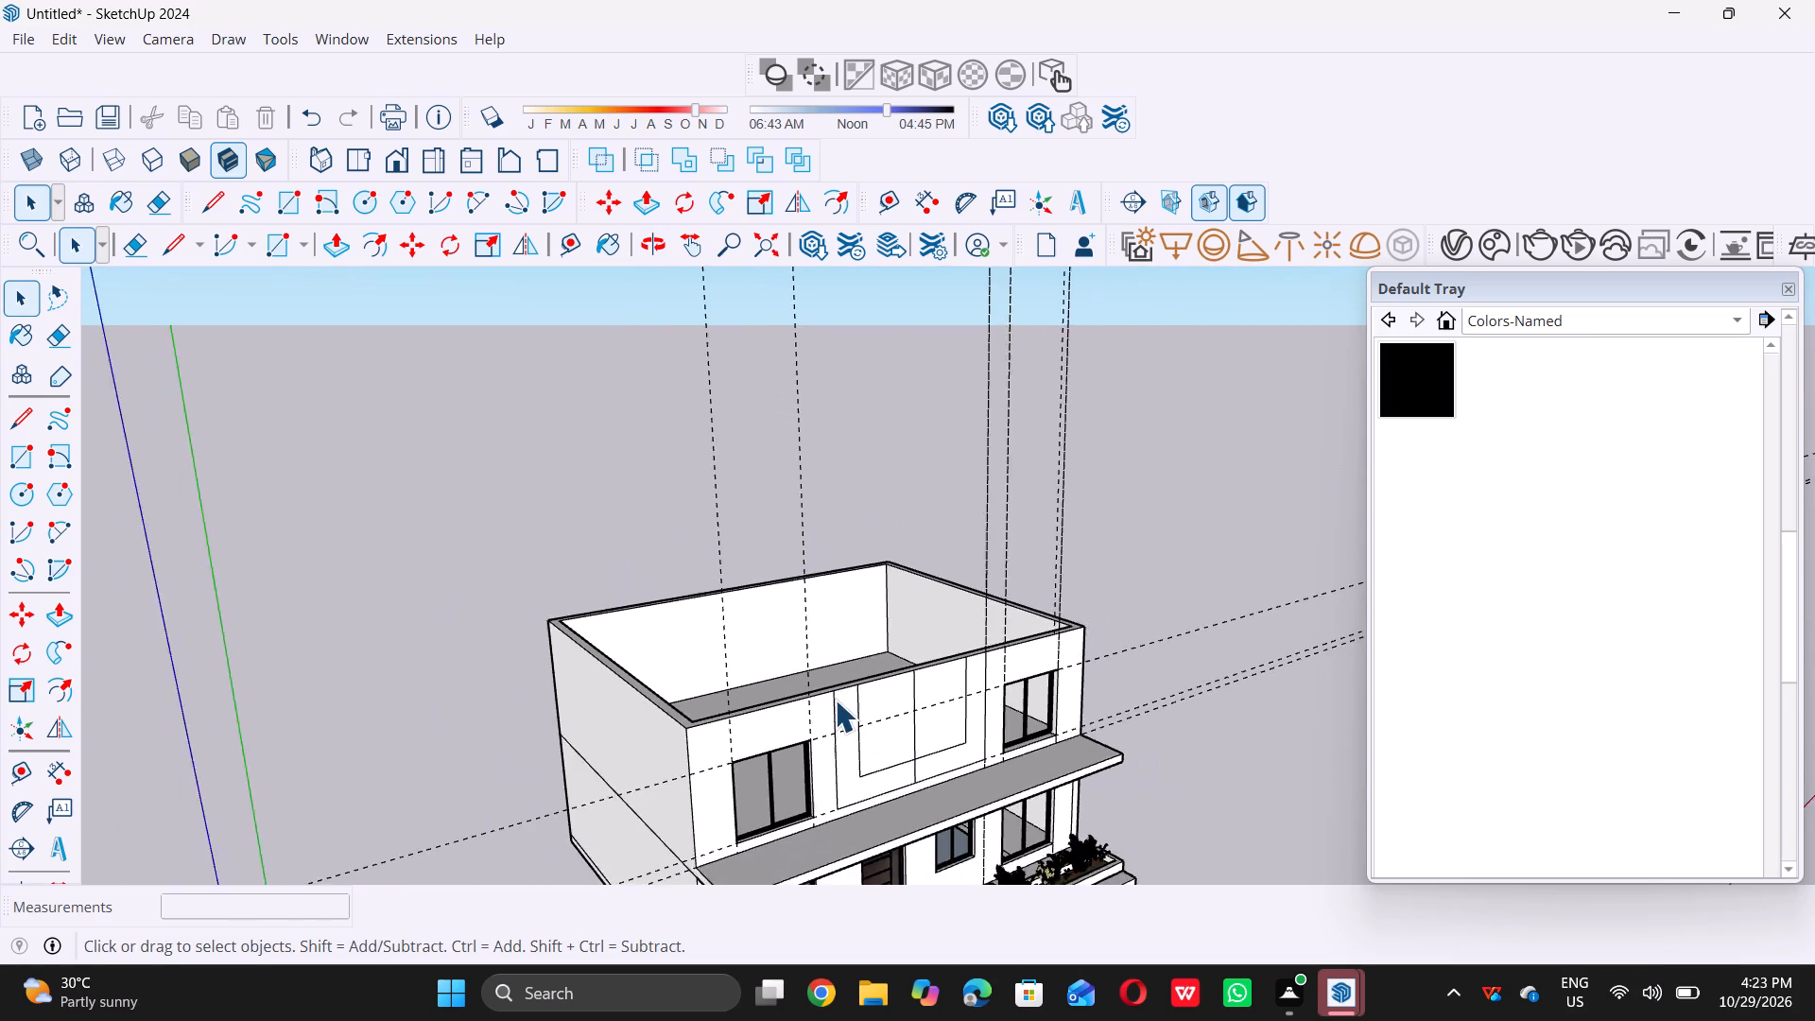
key("space")
scroll(803, 710, "down", 4)
middle_click_drag(786, 718, 789, 761)
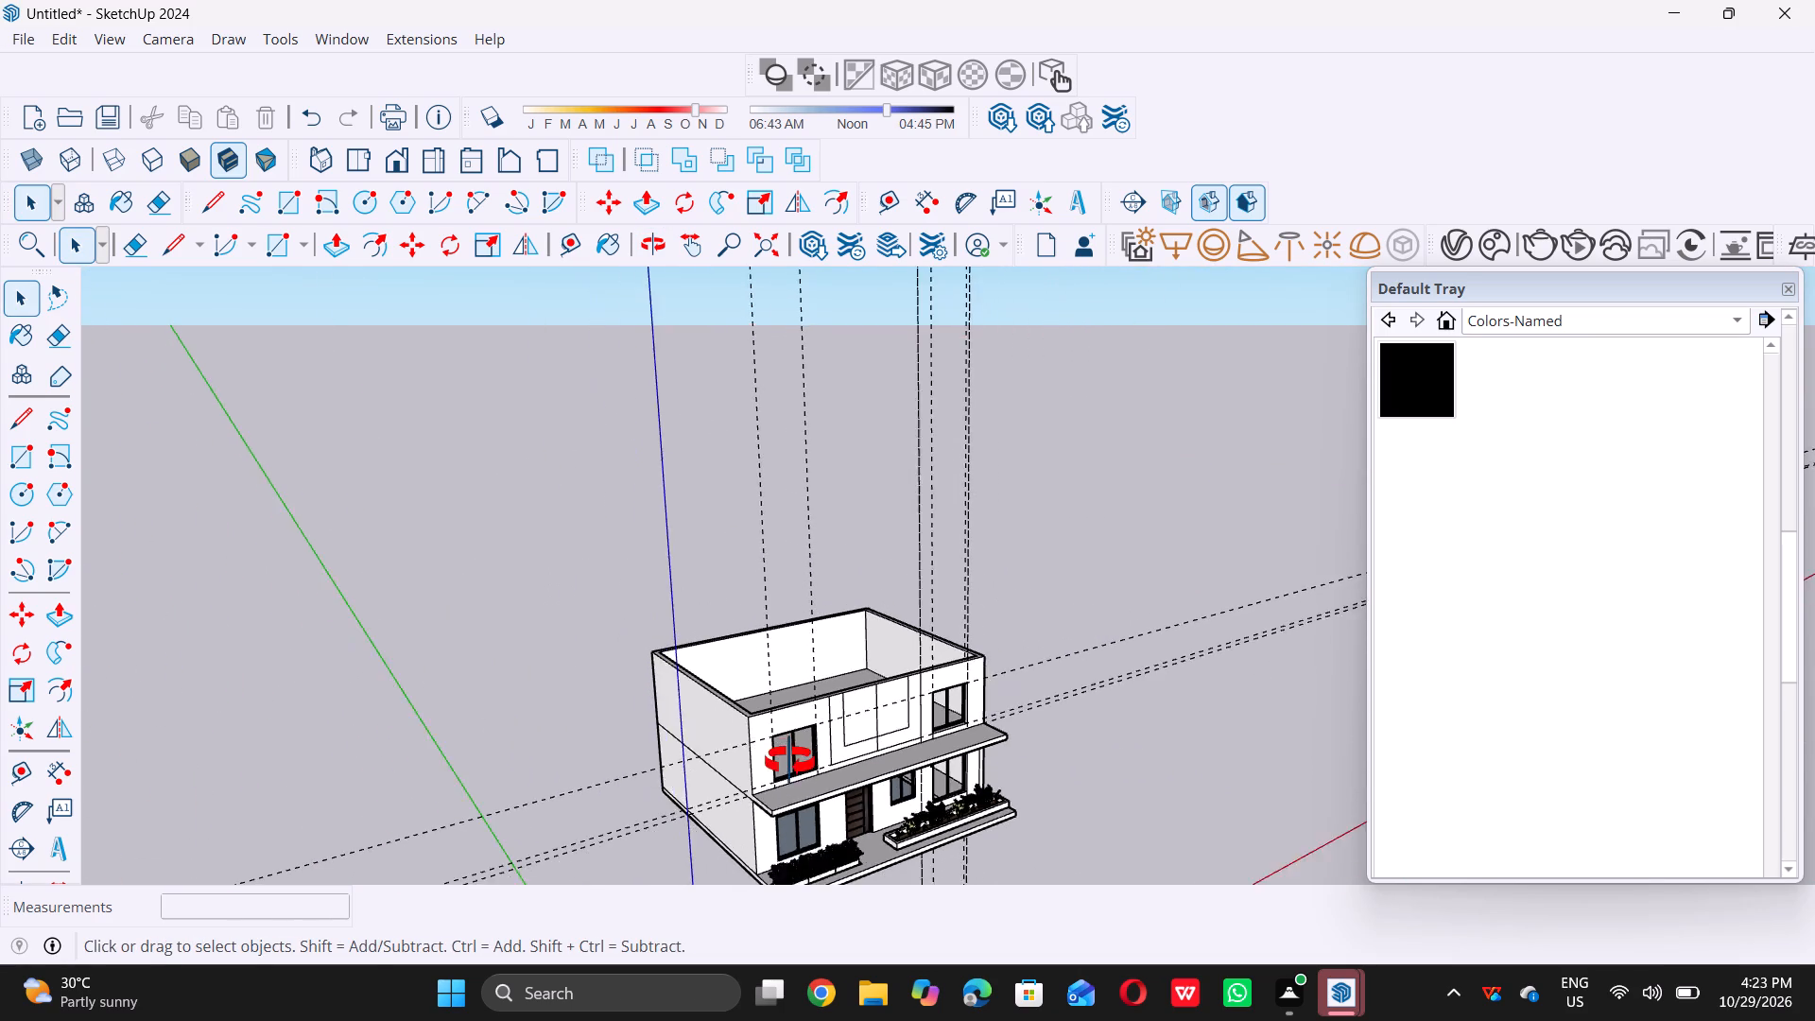
middle_click_drag(789, 761, 856, 880)
scroll(849, 797, "up", 9)
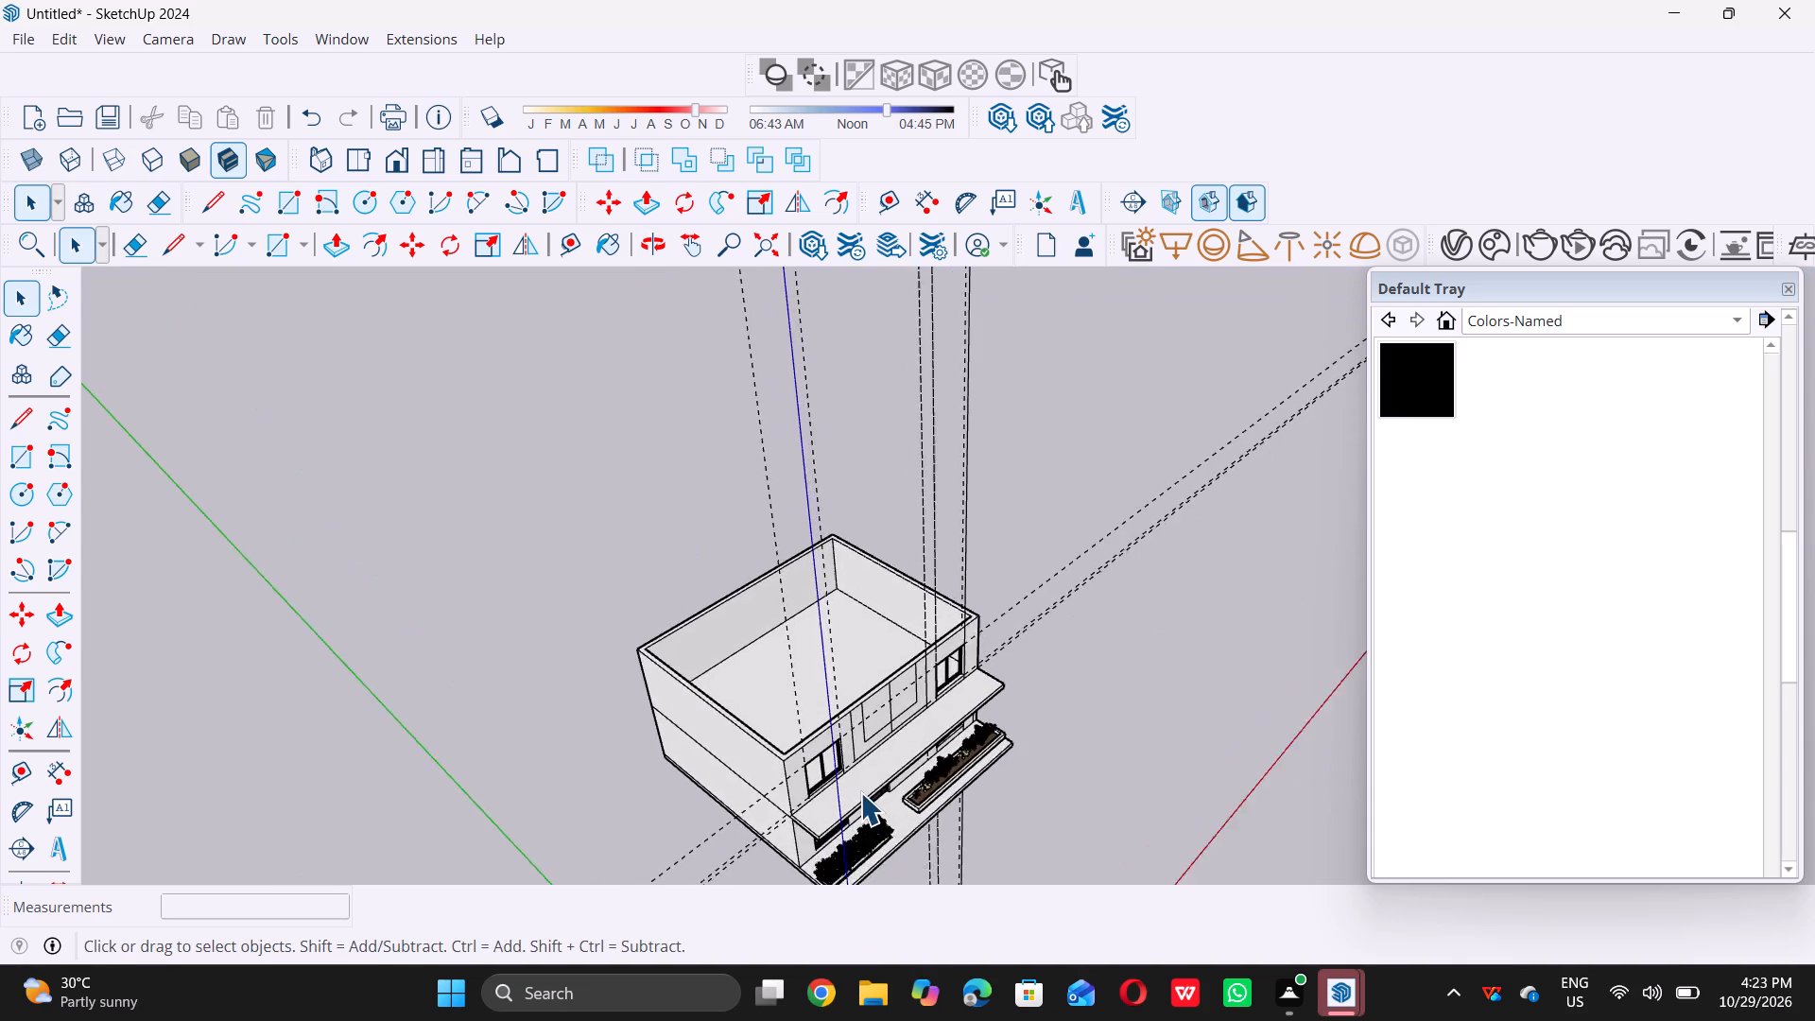
scroll(860, 792, "up", 15)
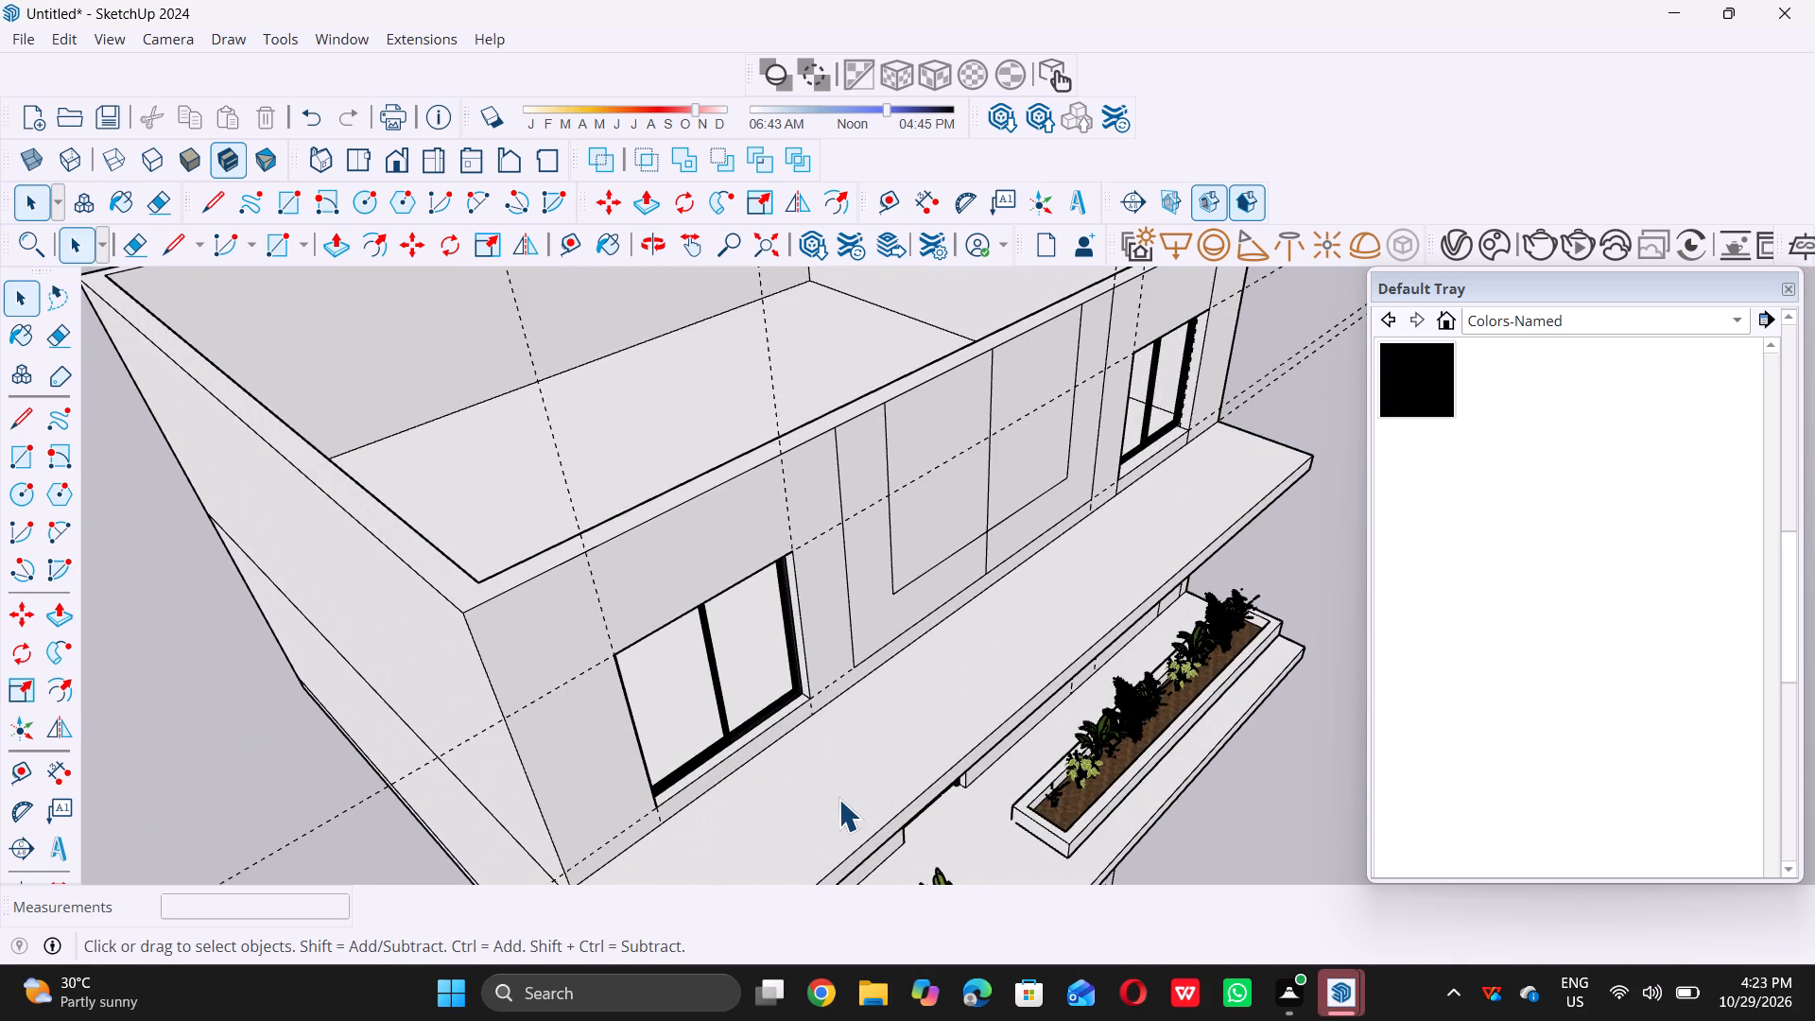
key("t")
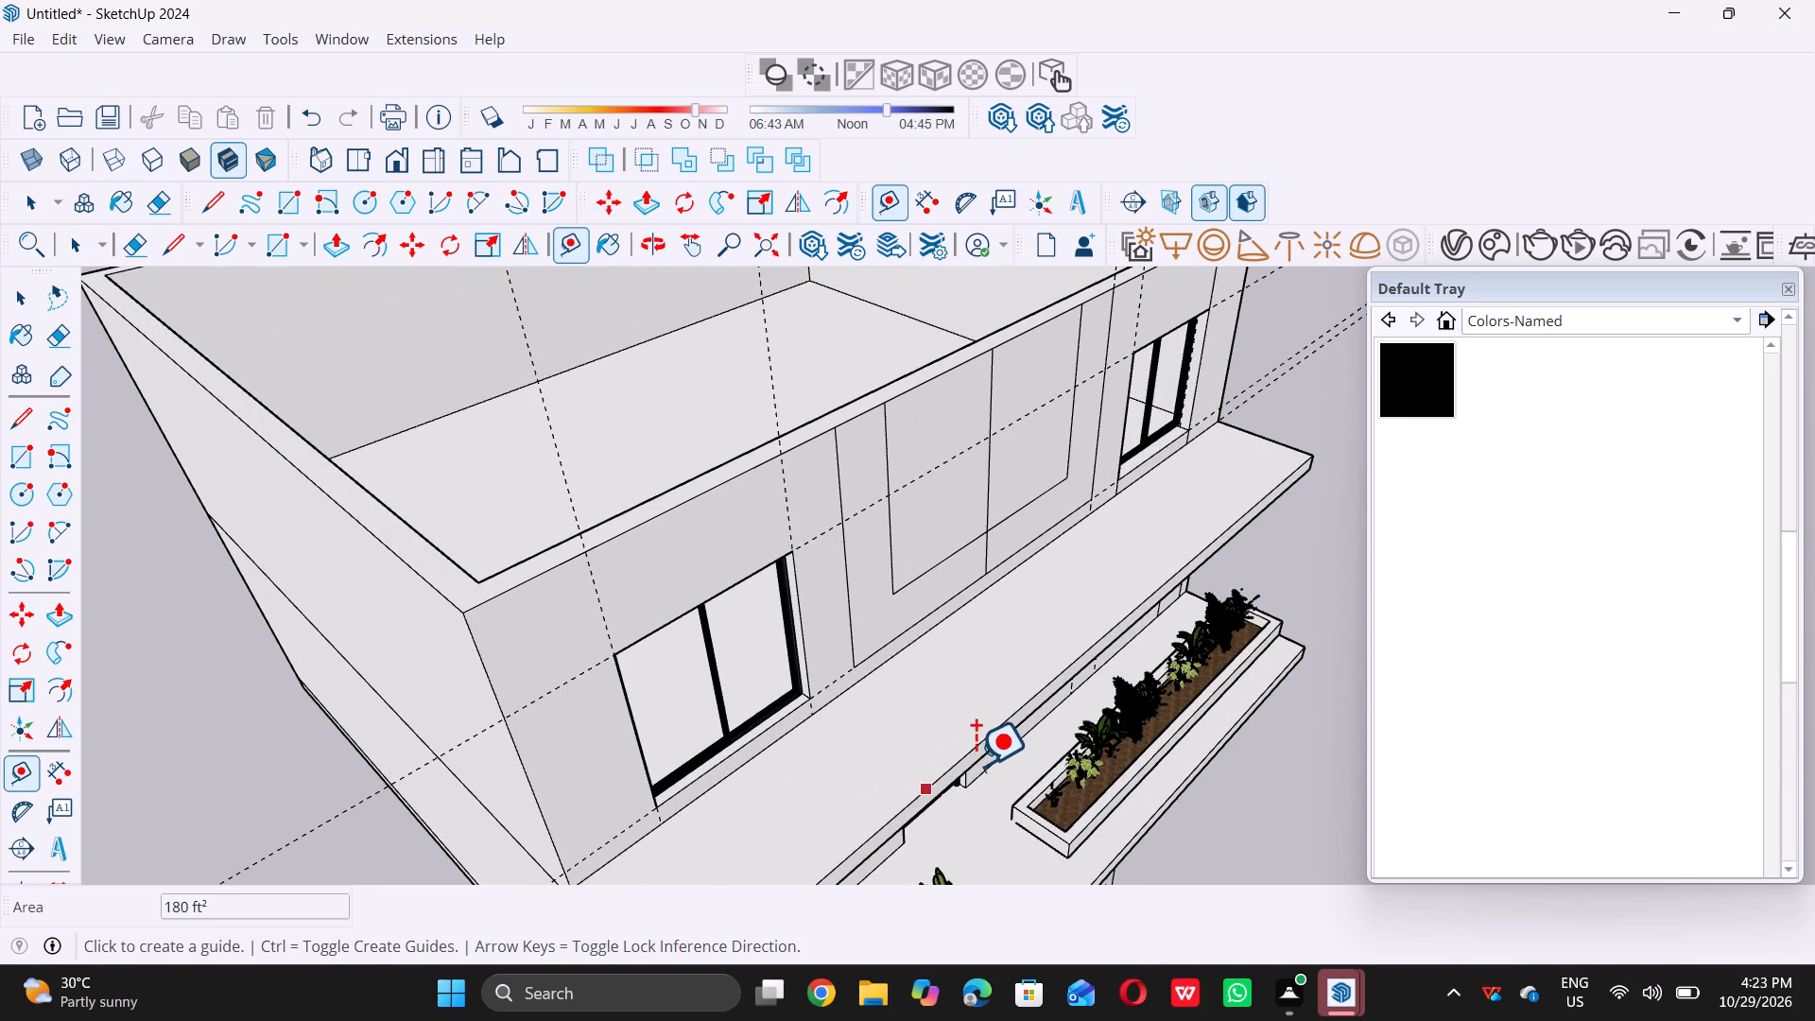
left_click(1047, 679)
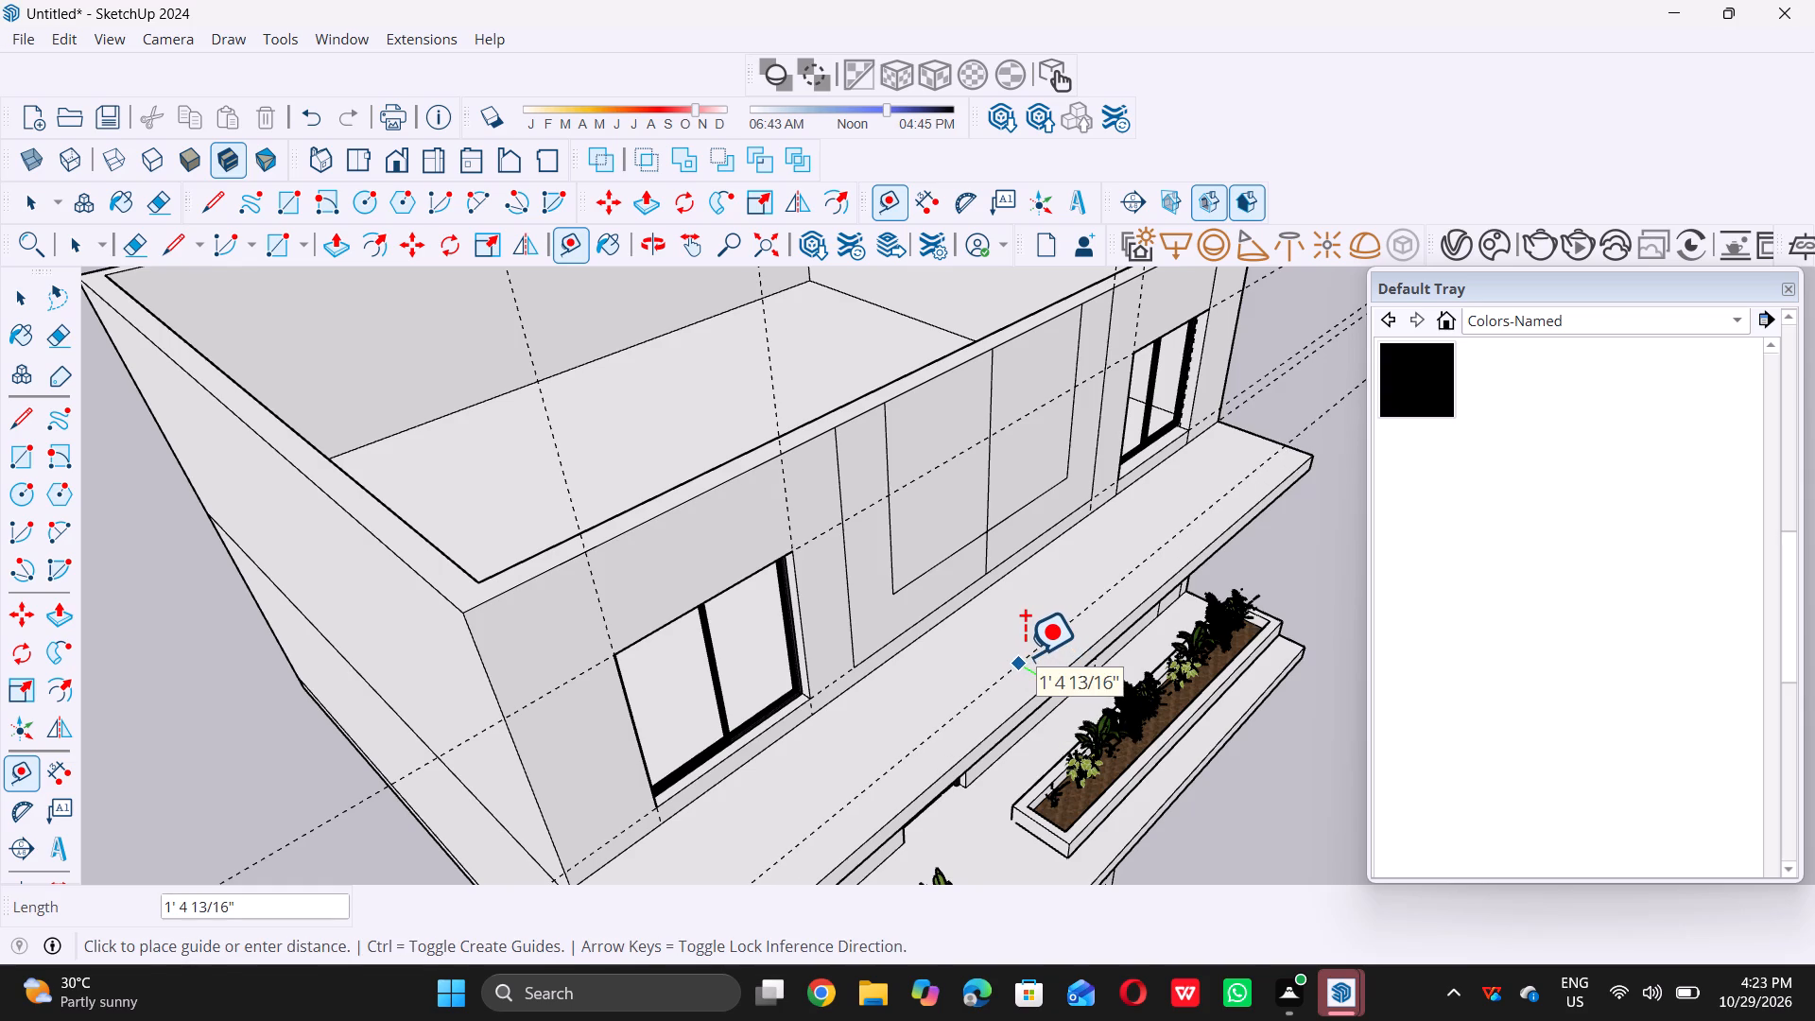
key("9")
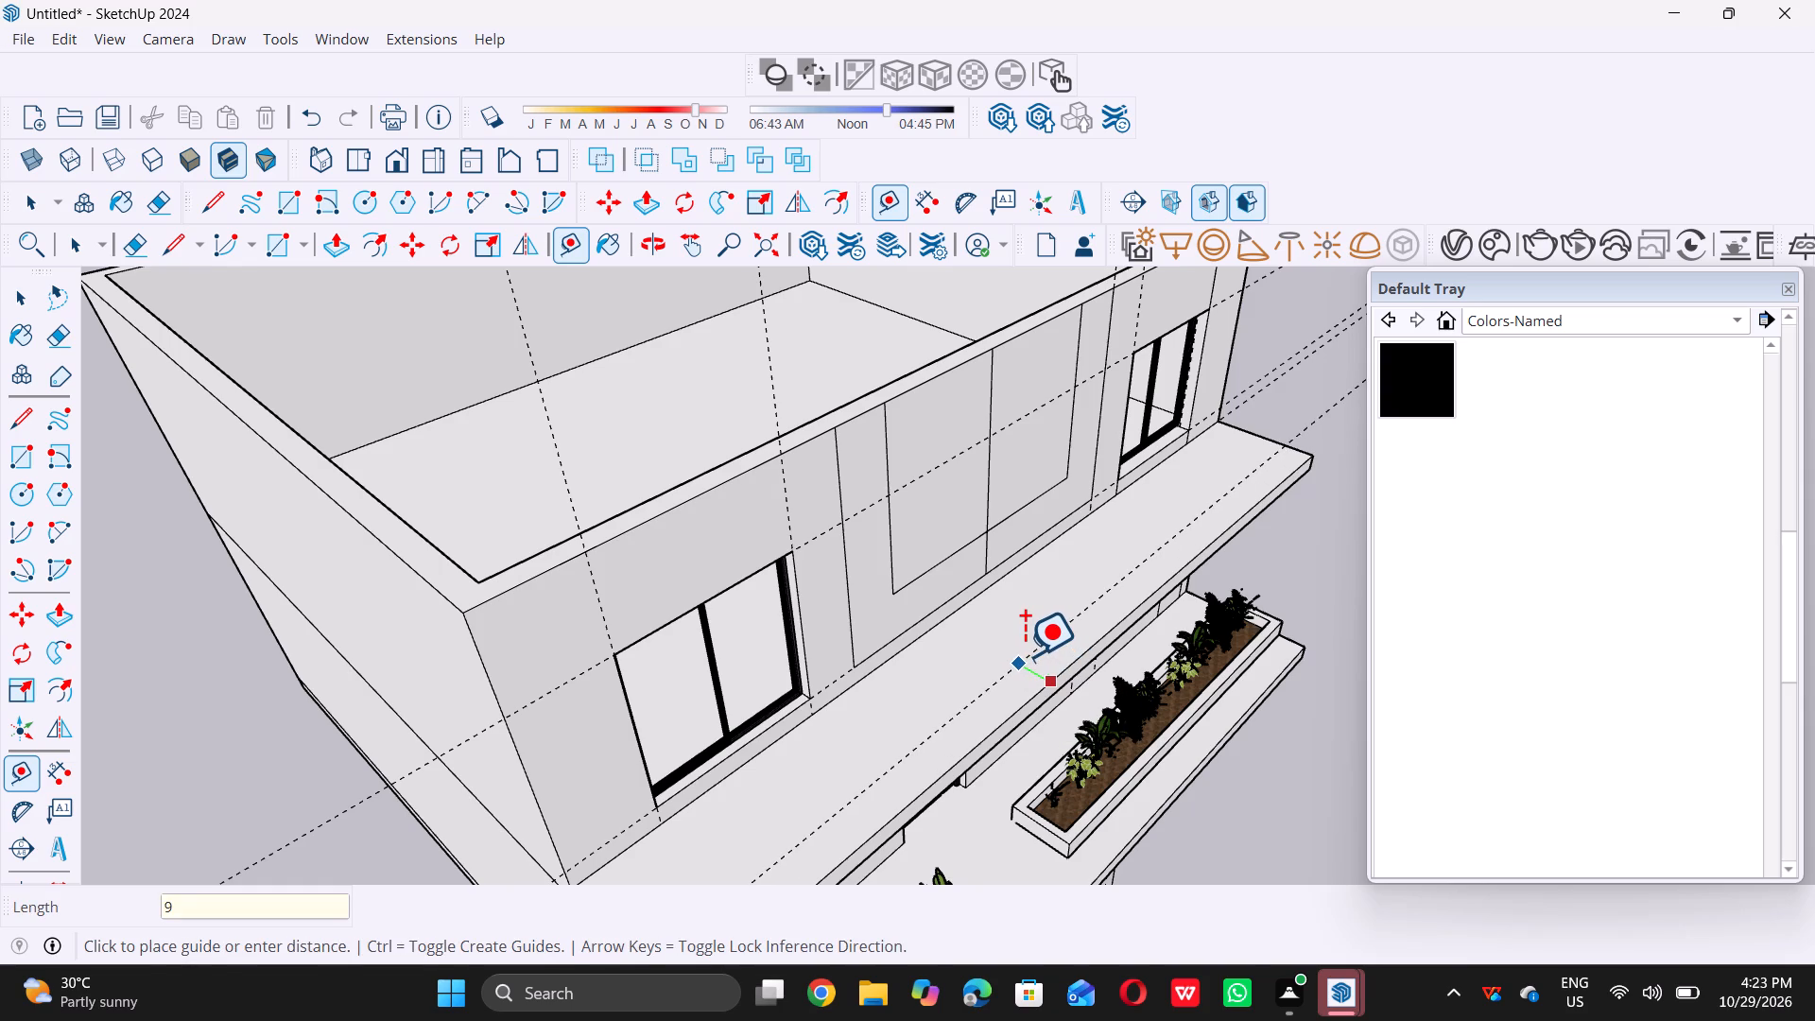
key("ctrl+apostrophe")
key("BackSpace")
key("shift+quotedbl")
key("Return")
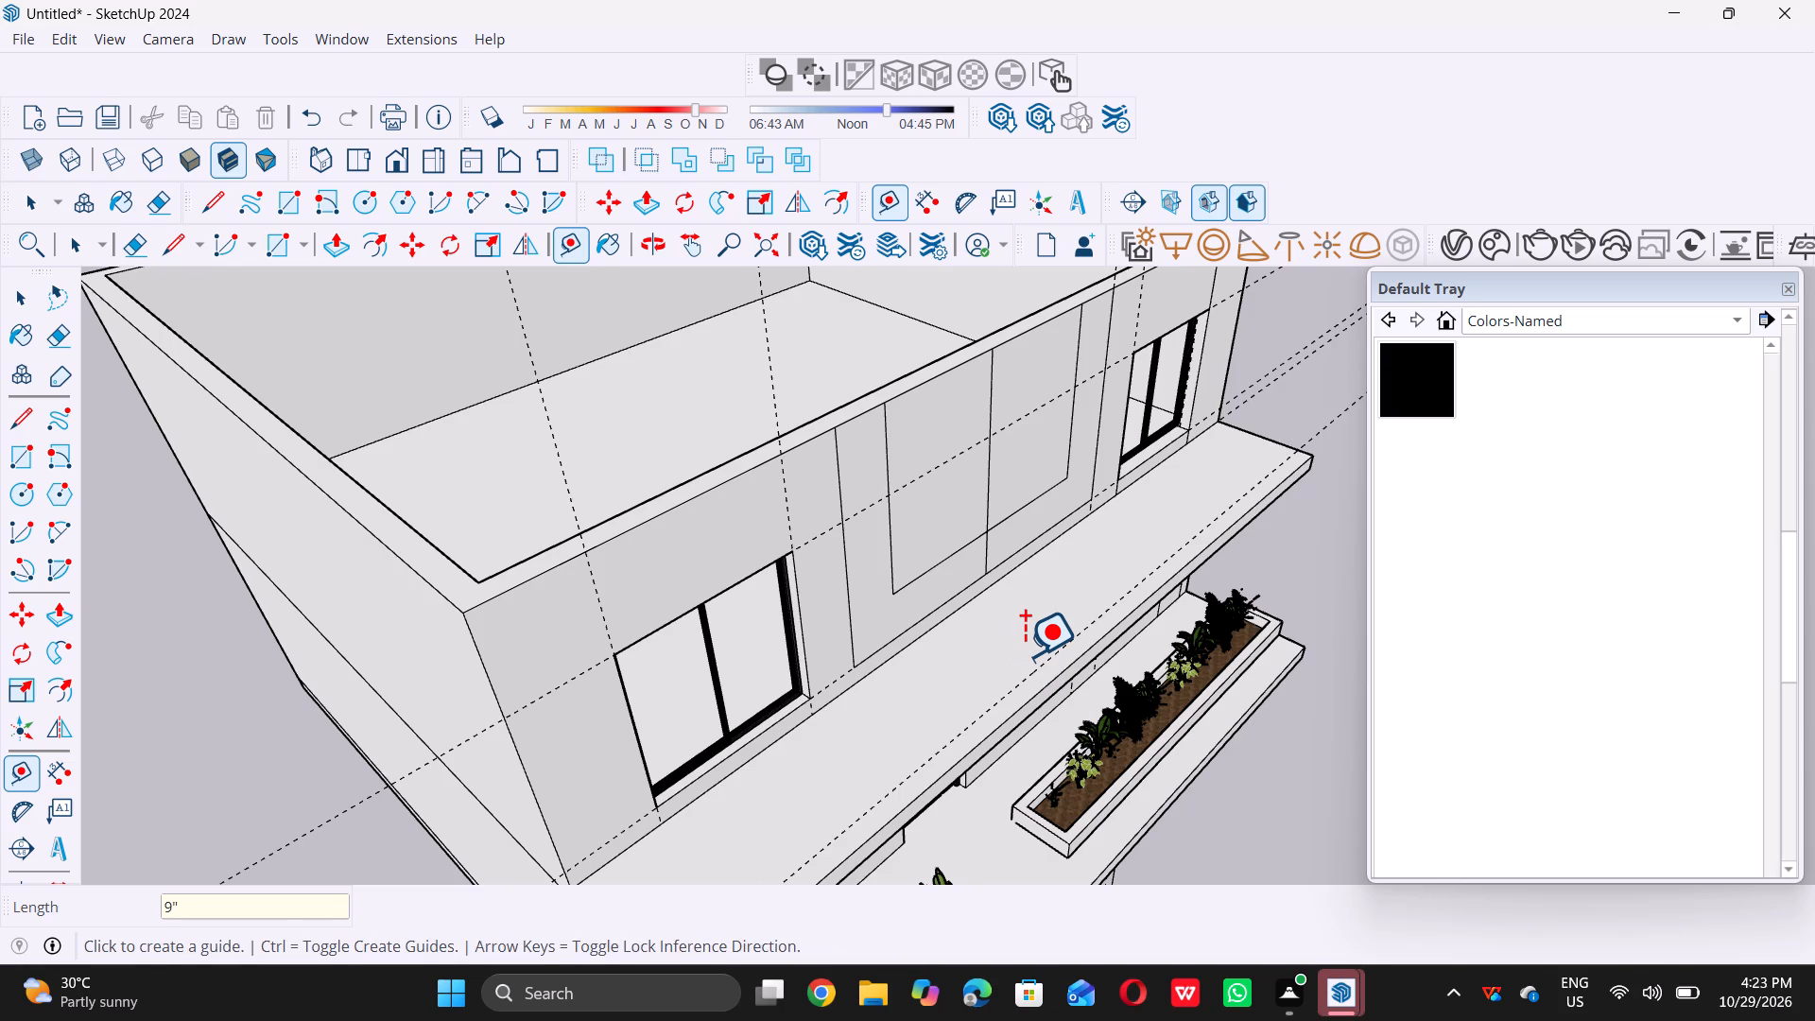
key("space")
Draw a 9" by 36' rectangle on the canopy top, from its front corner to the guide at the opposite end.
scroll(1025, 655, "down", 10)
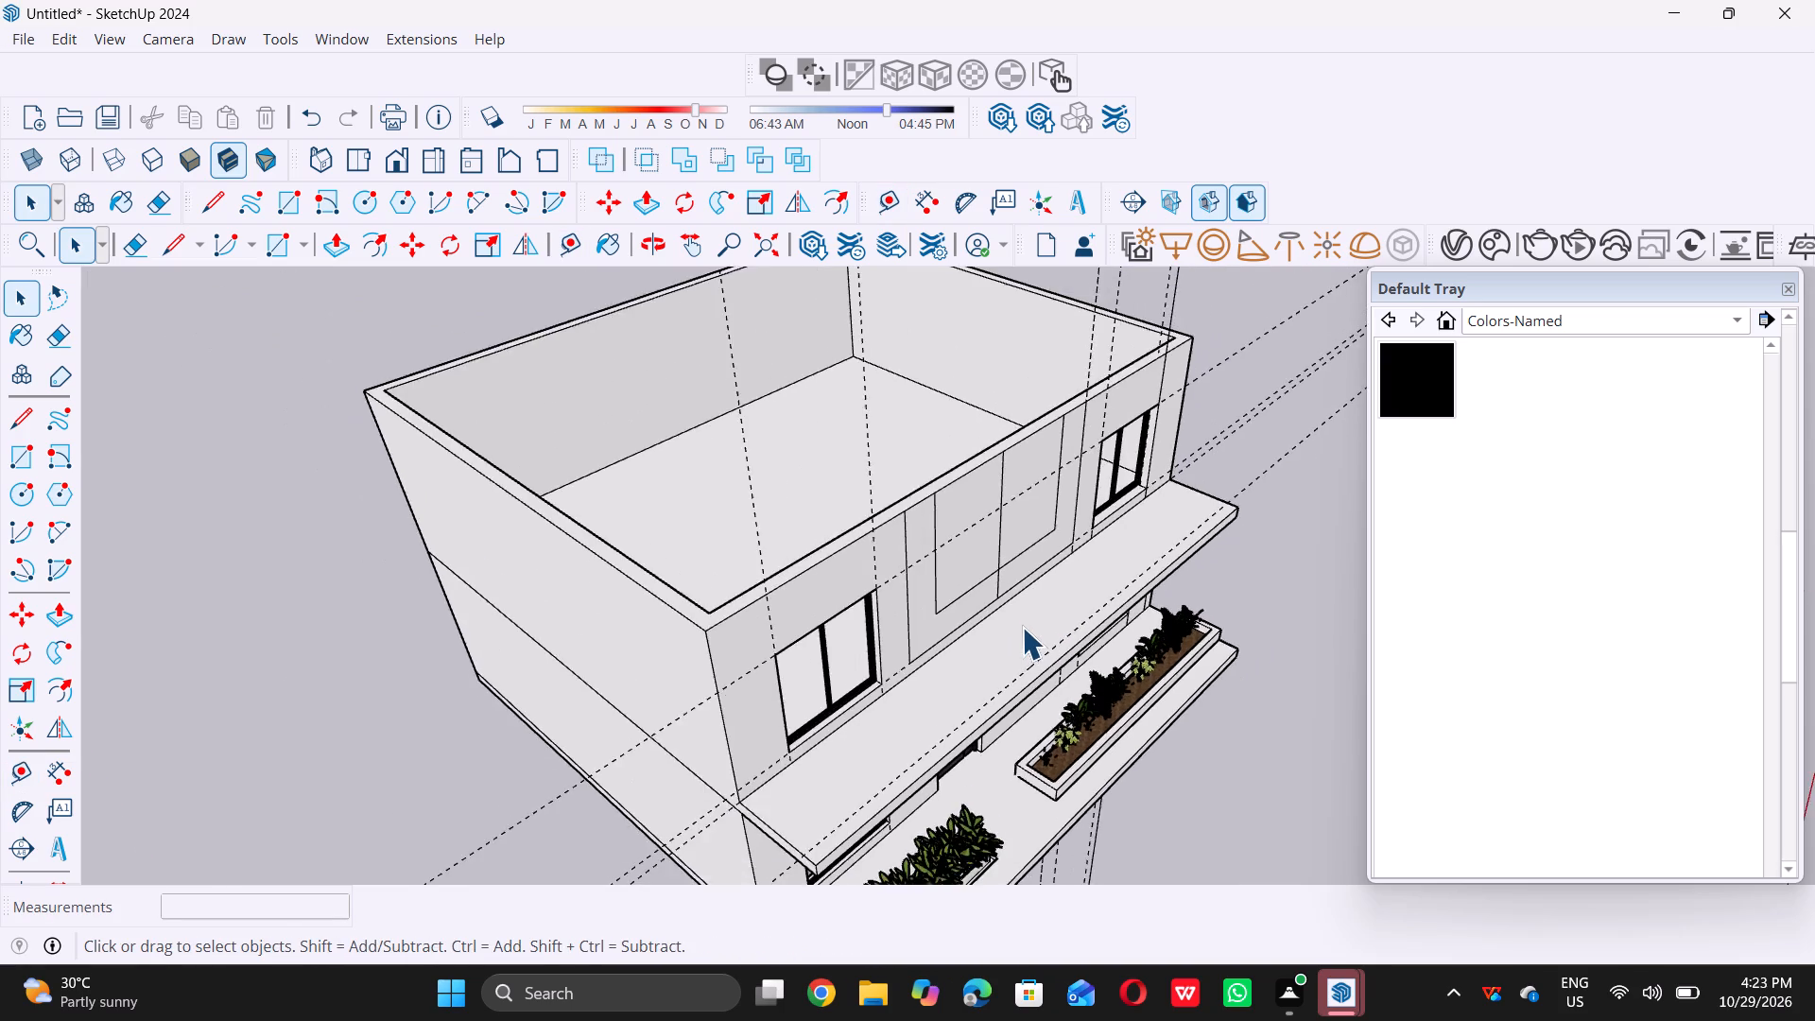
scroll(925, 799, "up", 7)
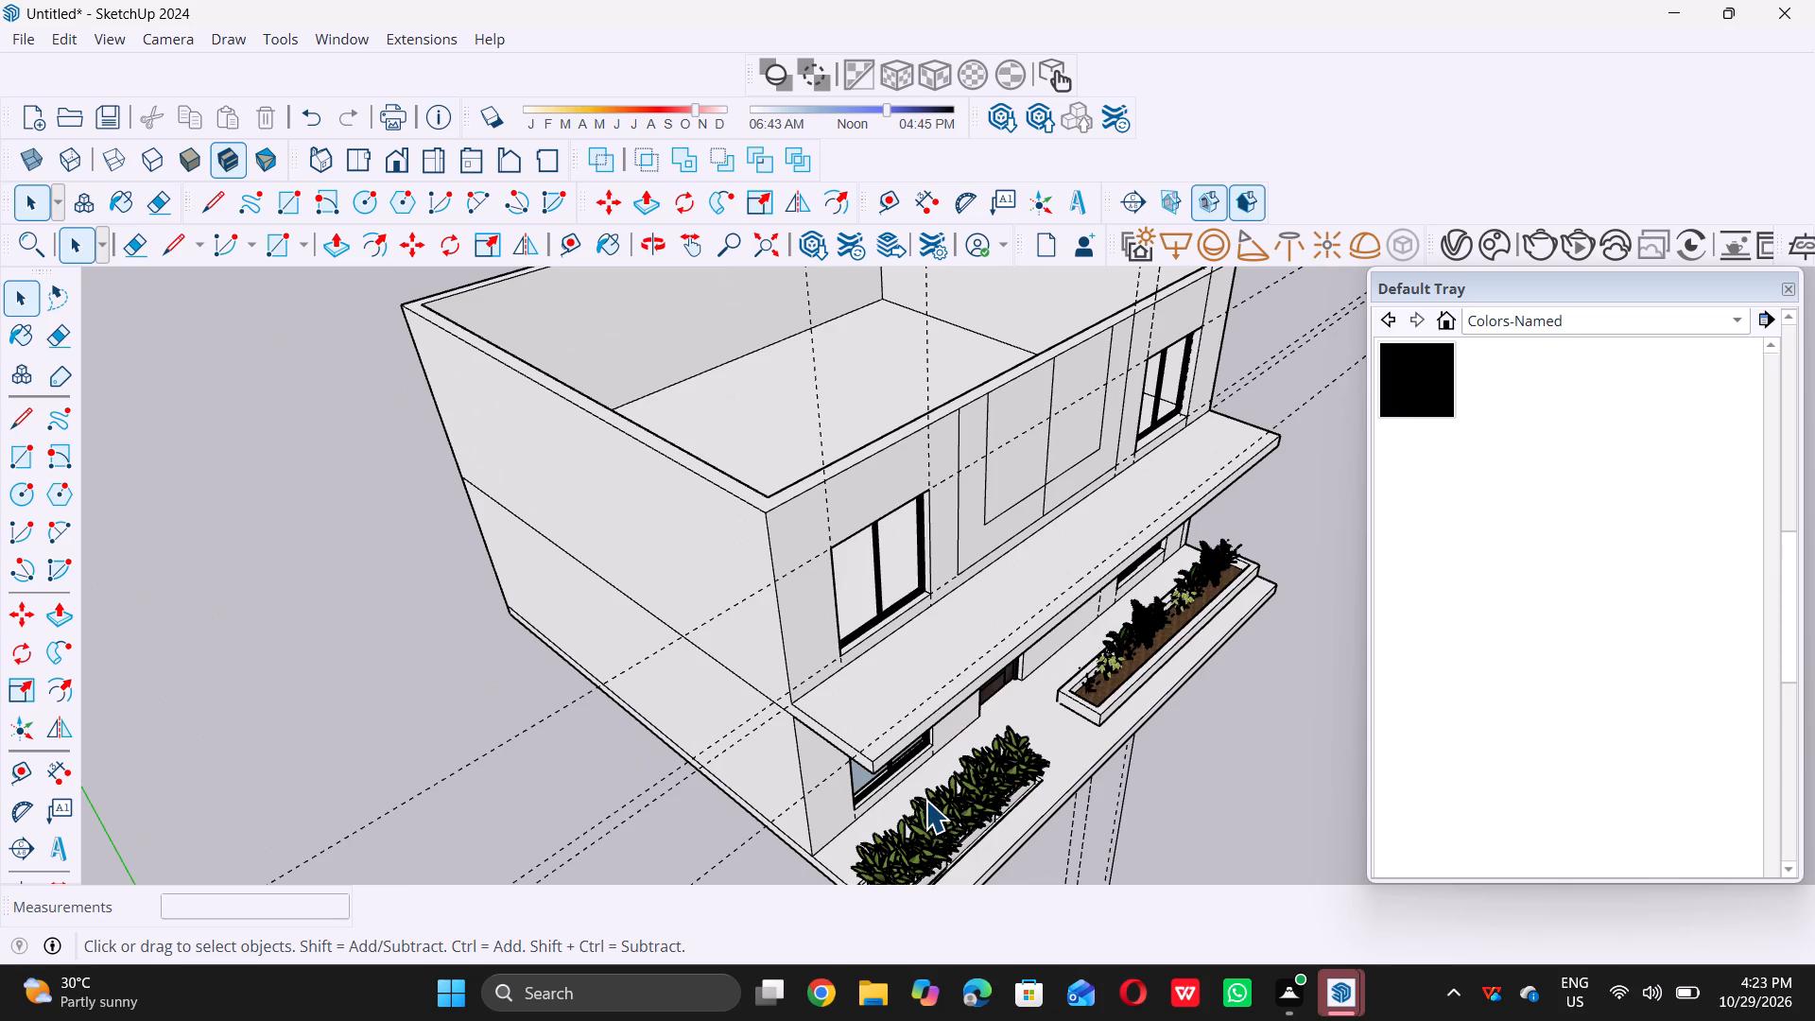
key("r")
scroll(896, 758, "up", 5)
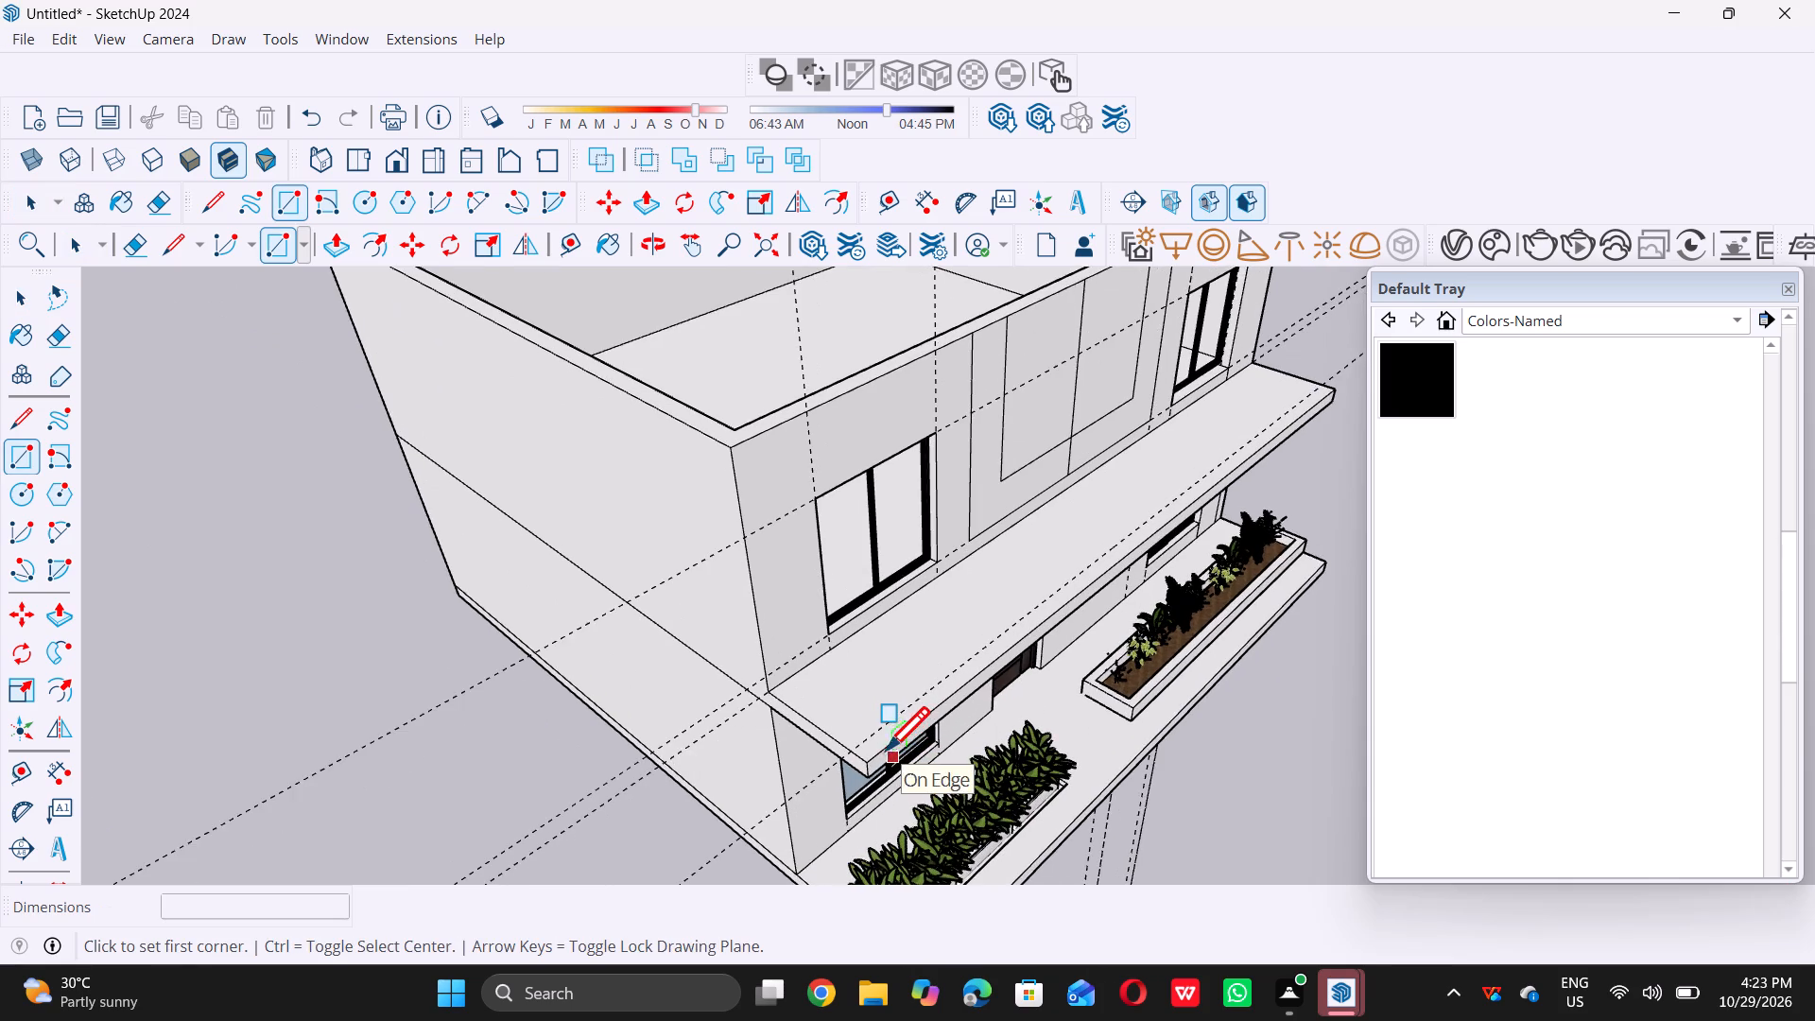
scroll(896, 723, "up", 12)
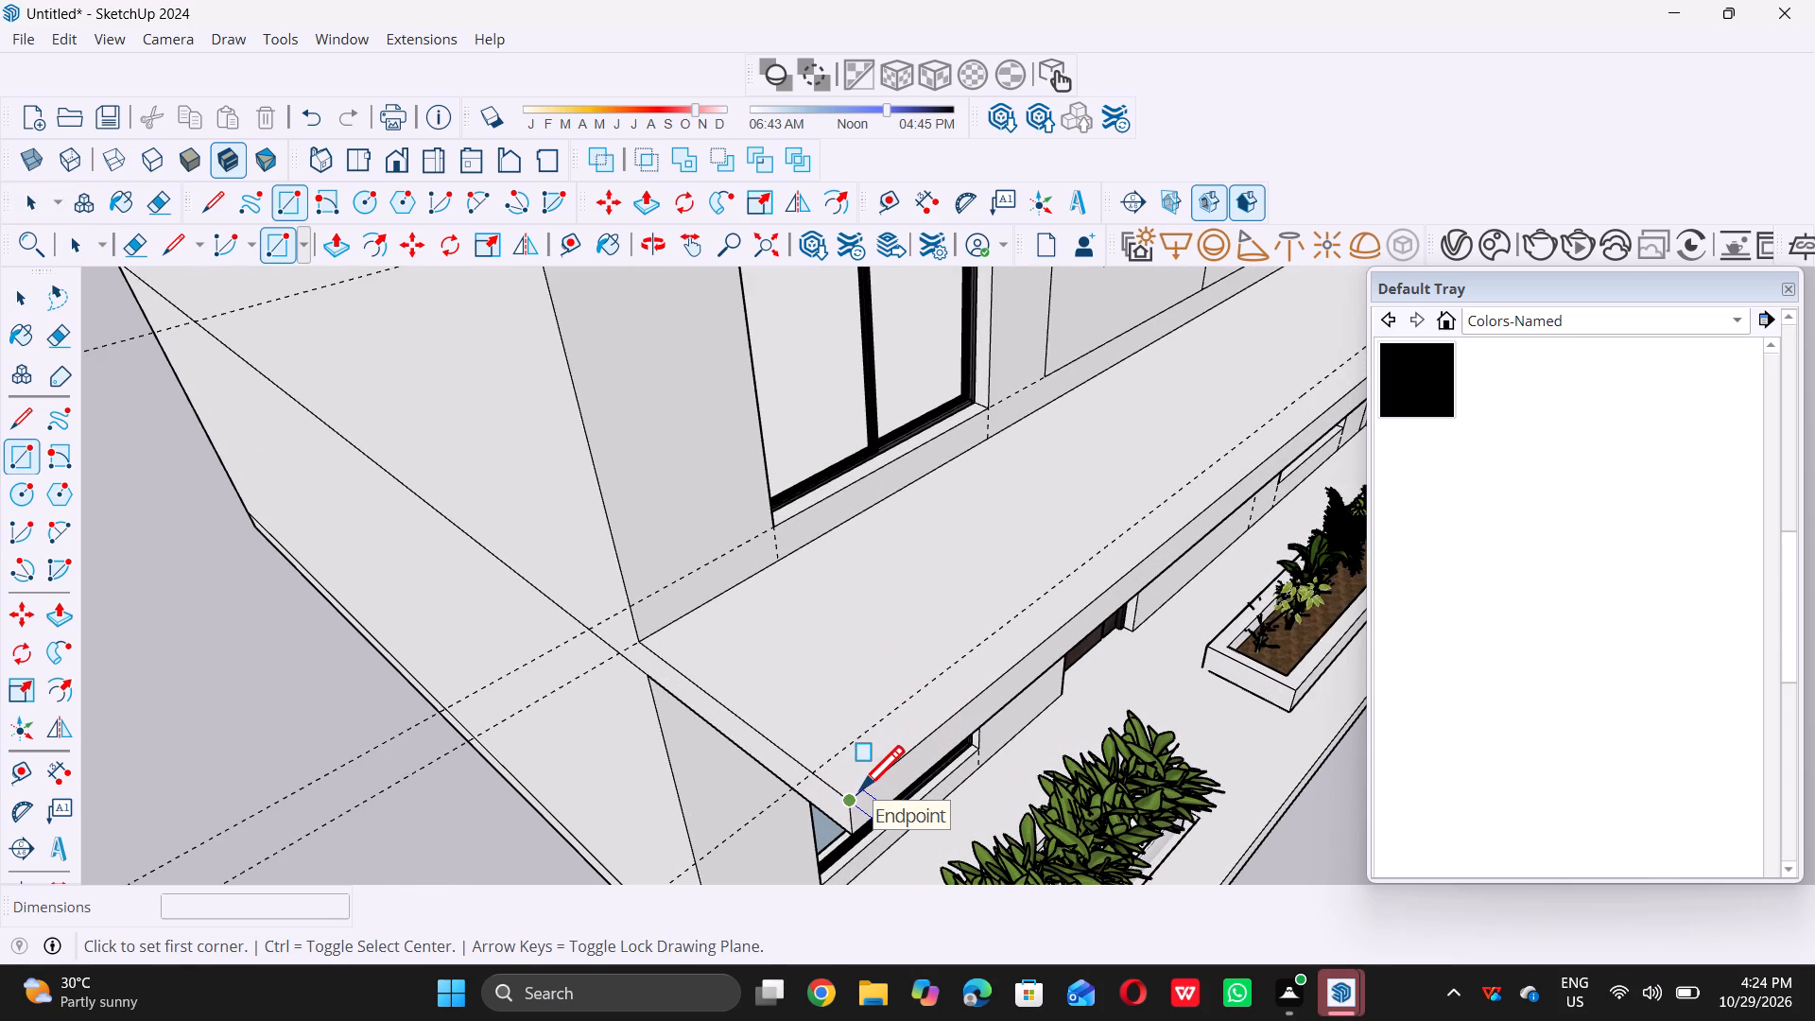
left_click(859, 788)
scroll(859, 788, "down", 20)
scroll(859, 788, "down", 6)
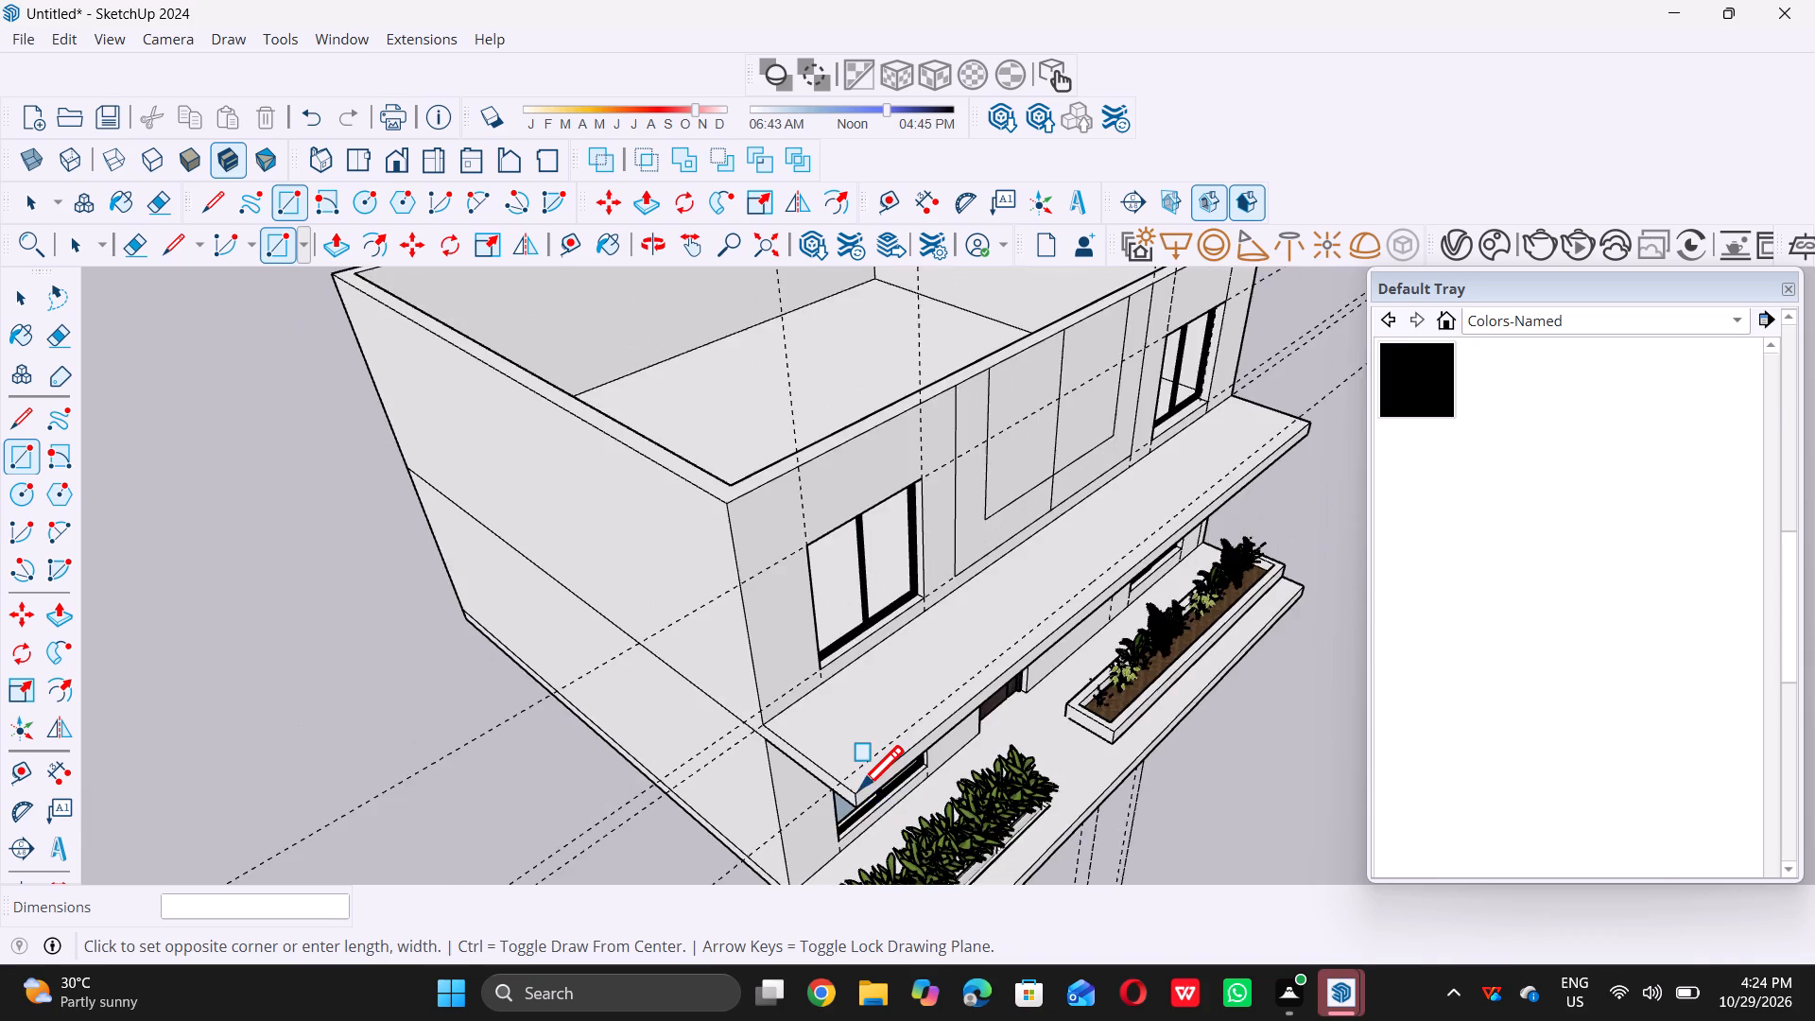
scroll(859, 788, "down", 3)
scroll(1211, 492, "up", 6)
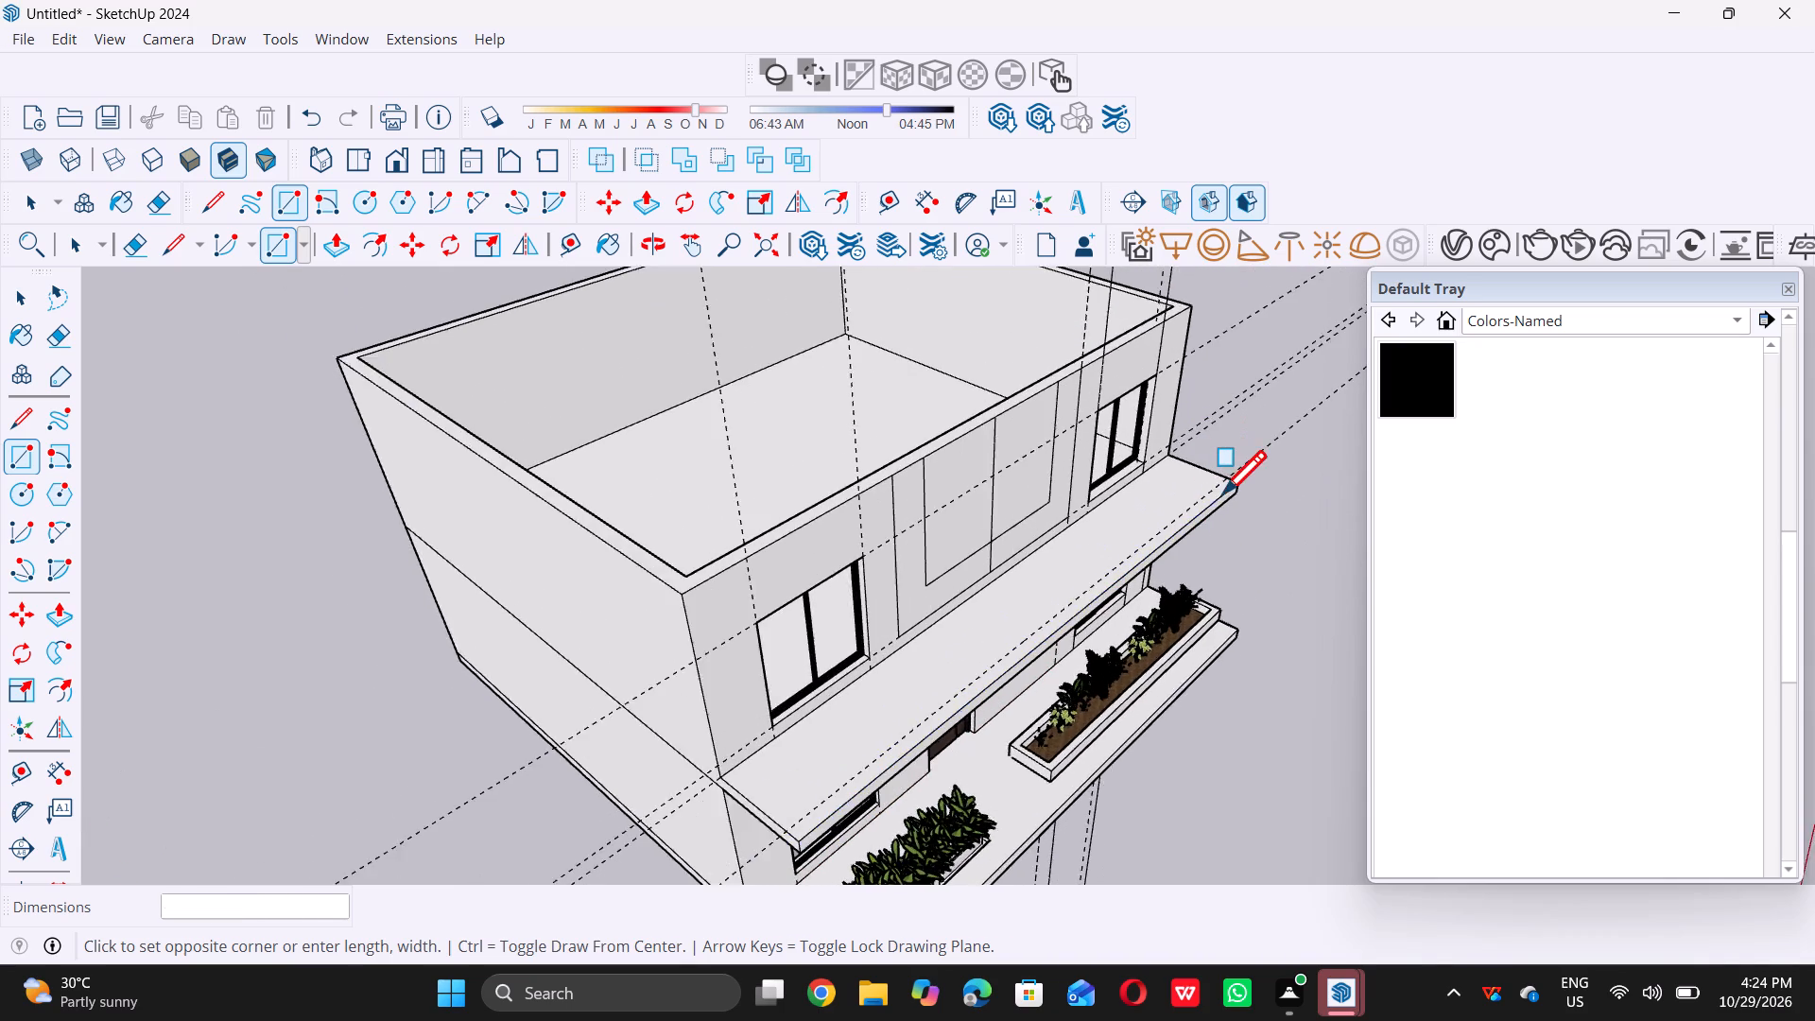
scroll(1245, 486, "up", 9)
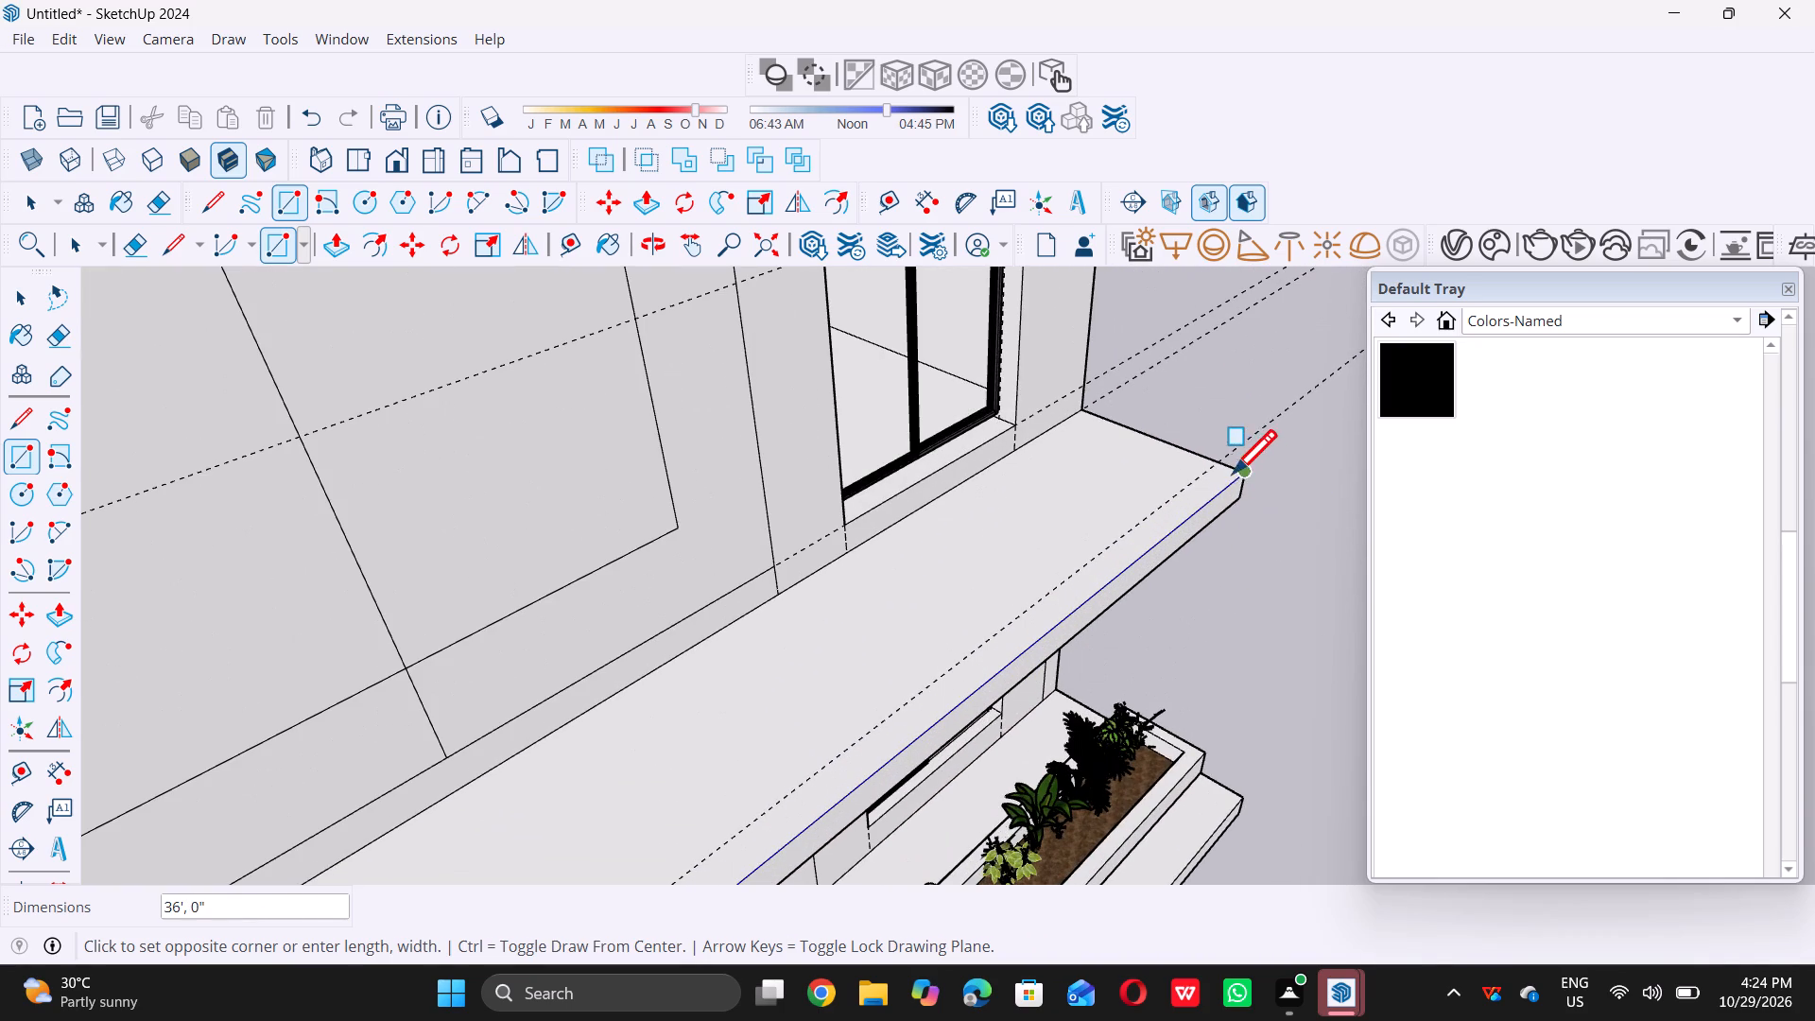
left_click(1224, 460)
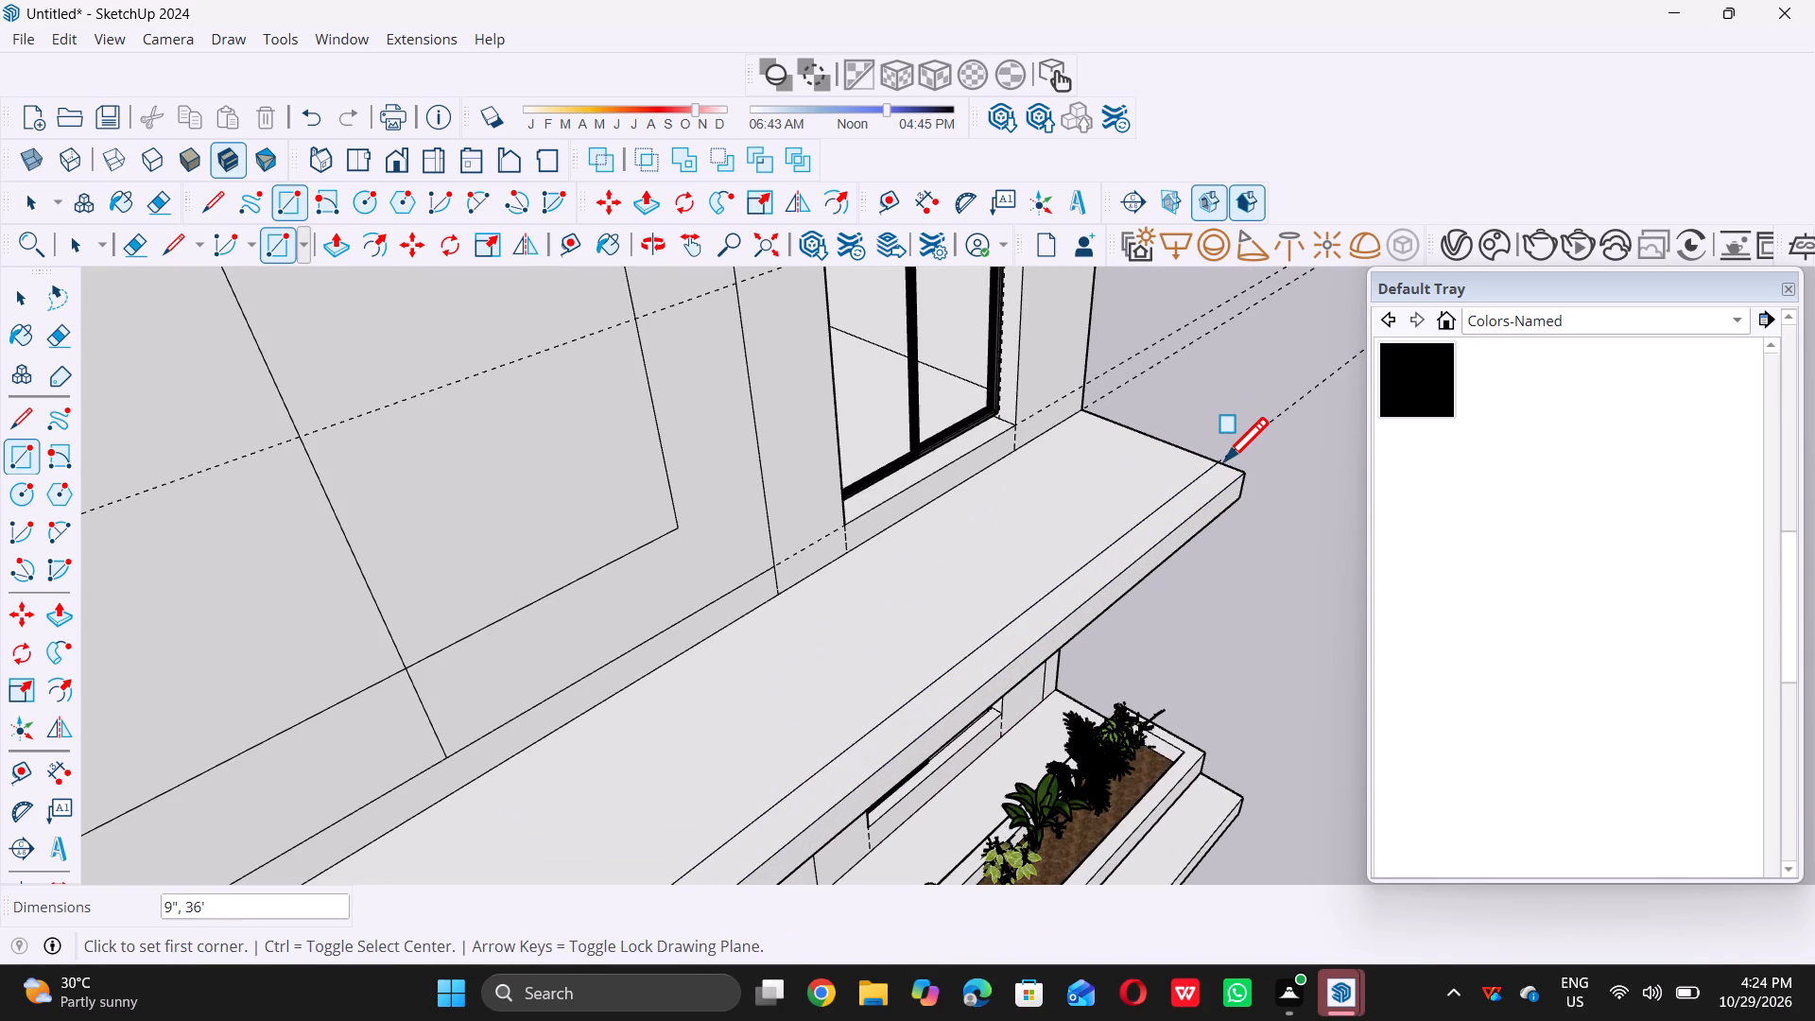
key("space")
Push/Pull the narrow strip along the canopy's front edge upward 3' as a parapet.
scroll(1224, 460, "down", 15)
scroll(1131, 520, "down", 4)
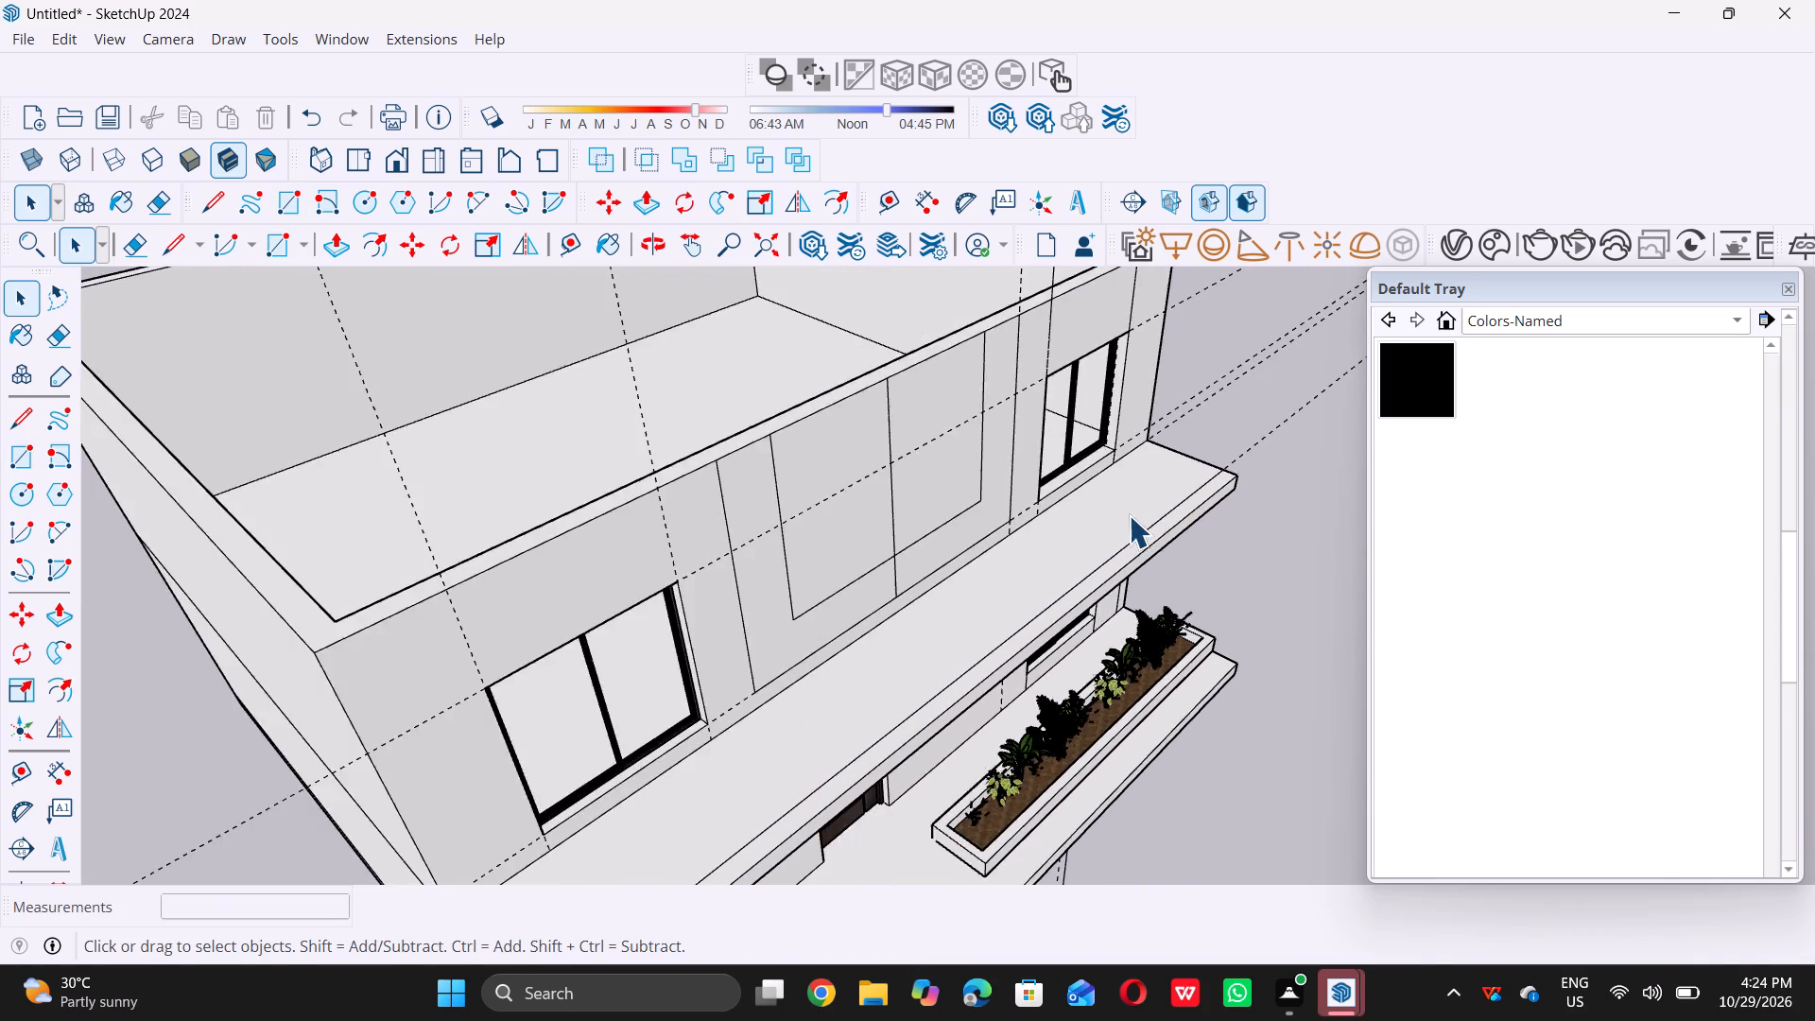
scroll(1129, 515, "down", 5)
middle_click_drag(882, 720, 928, 693)
scroll(965, 649, "up", 16)
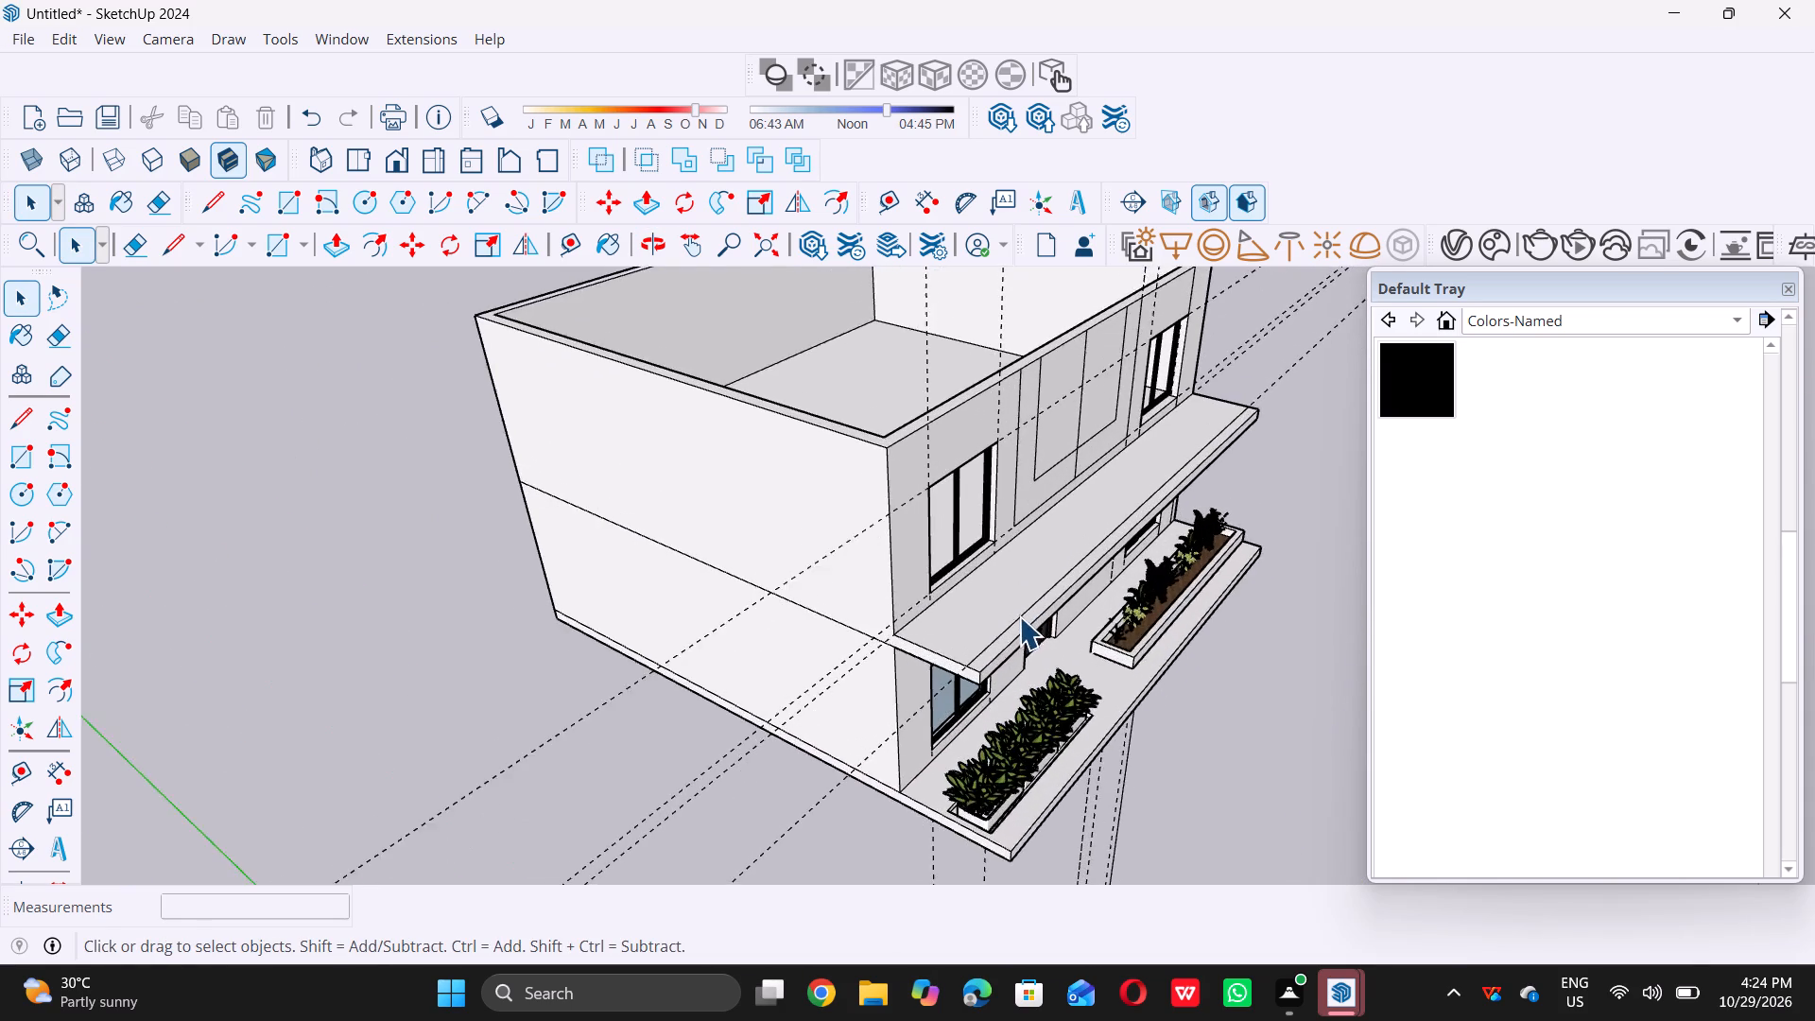
scroll(1019, 616, "up", 16)
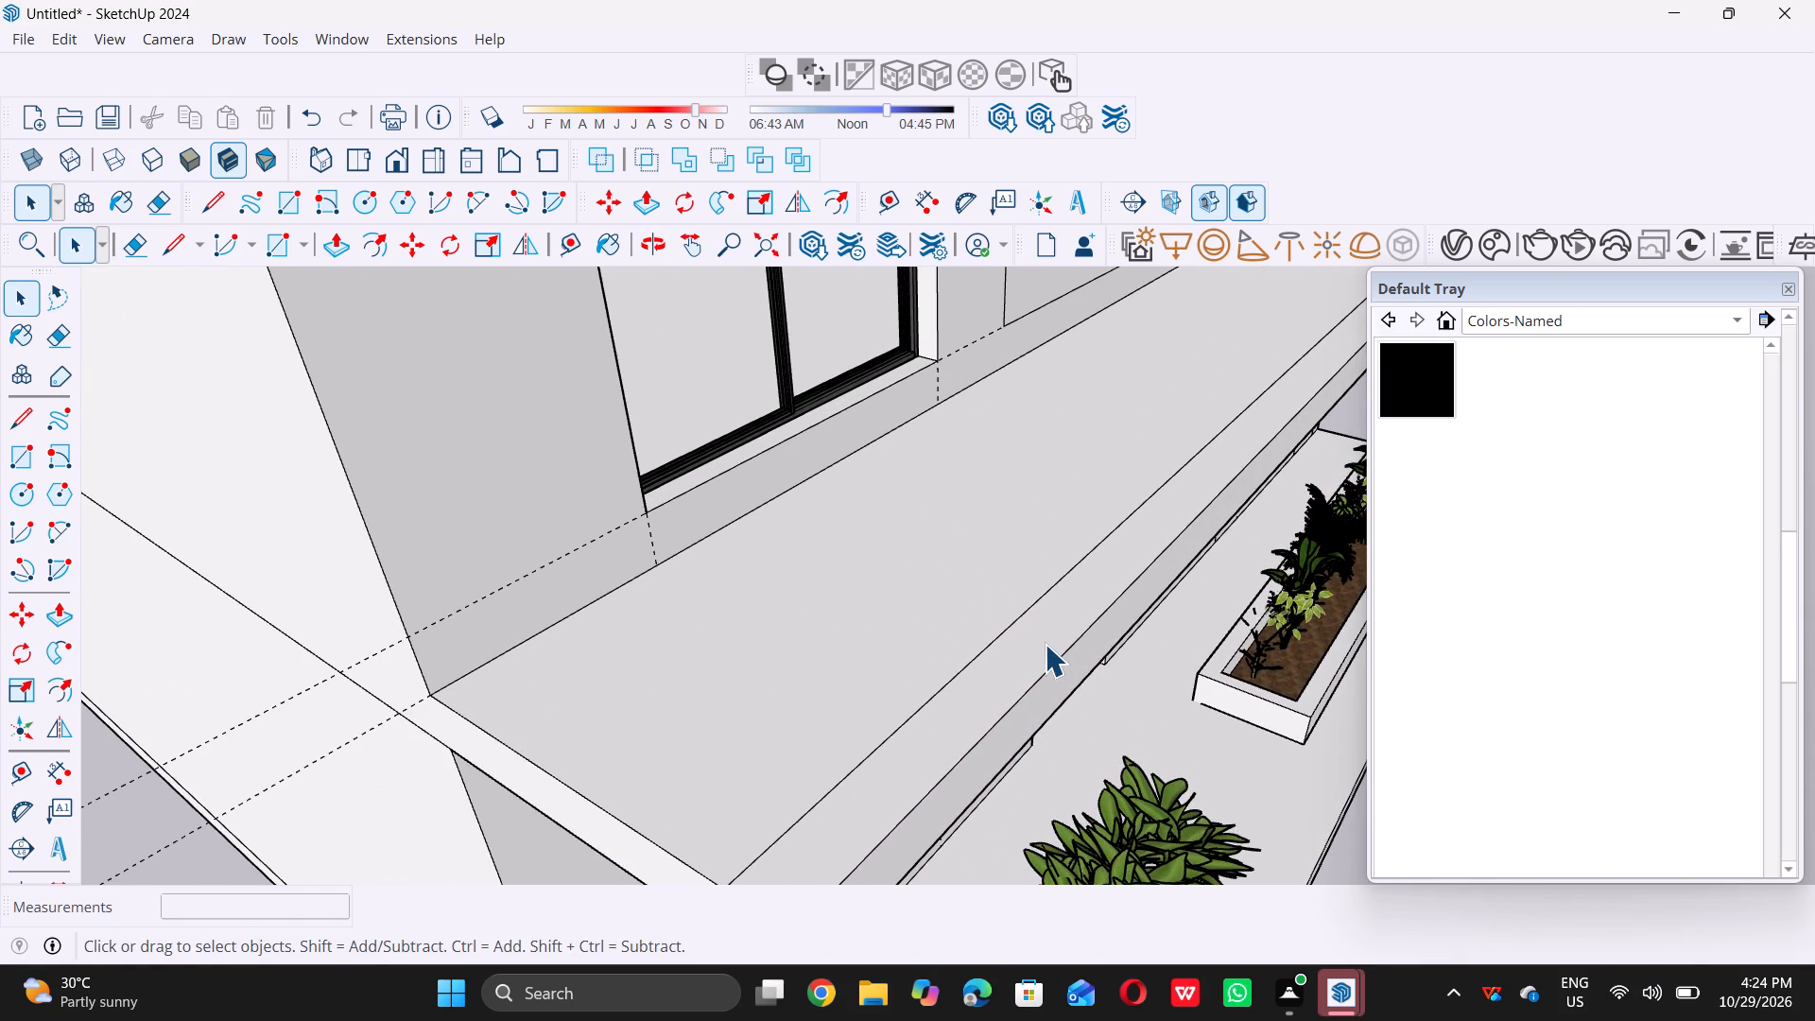
left_click(1045, 644)
key("p")
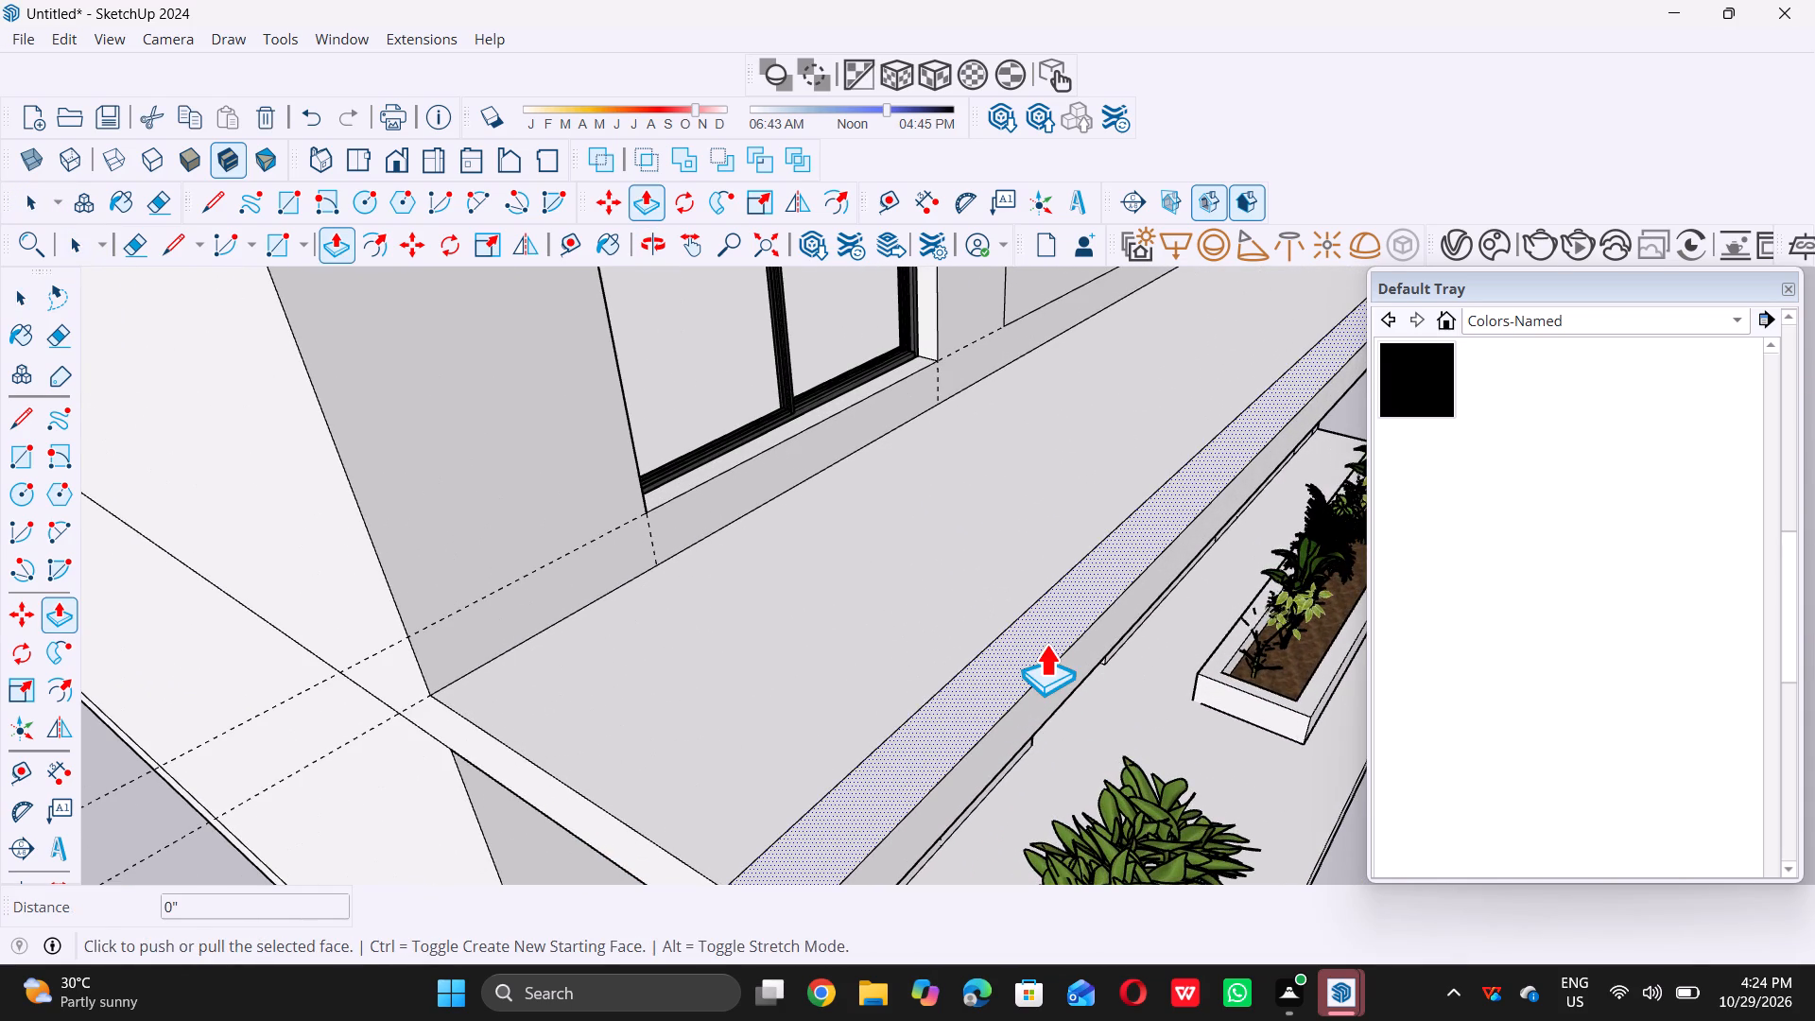
left_click(1035, 634)
scroll(1022, 637, "down", 10)
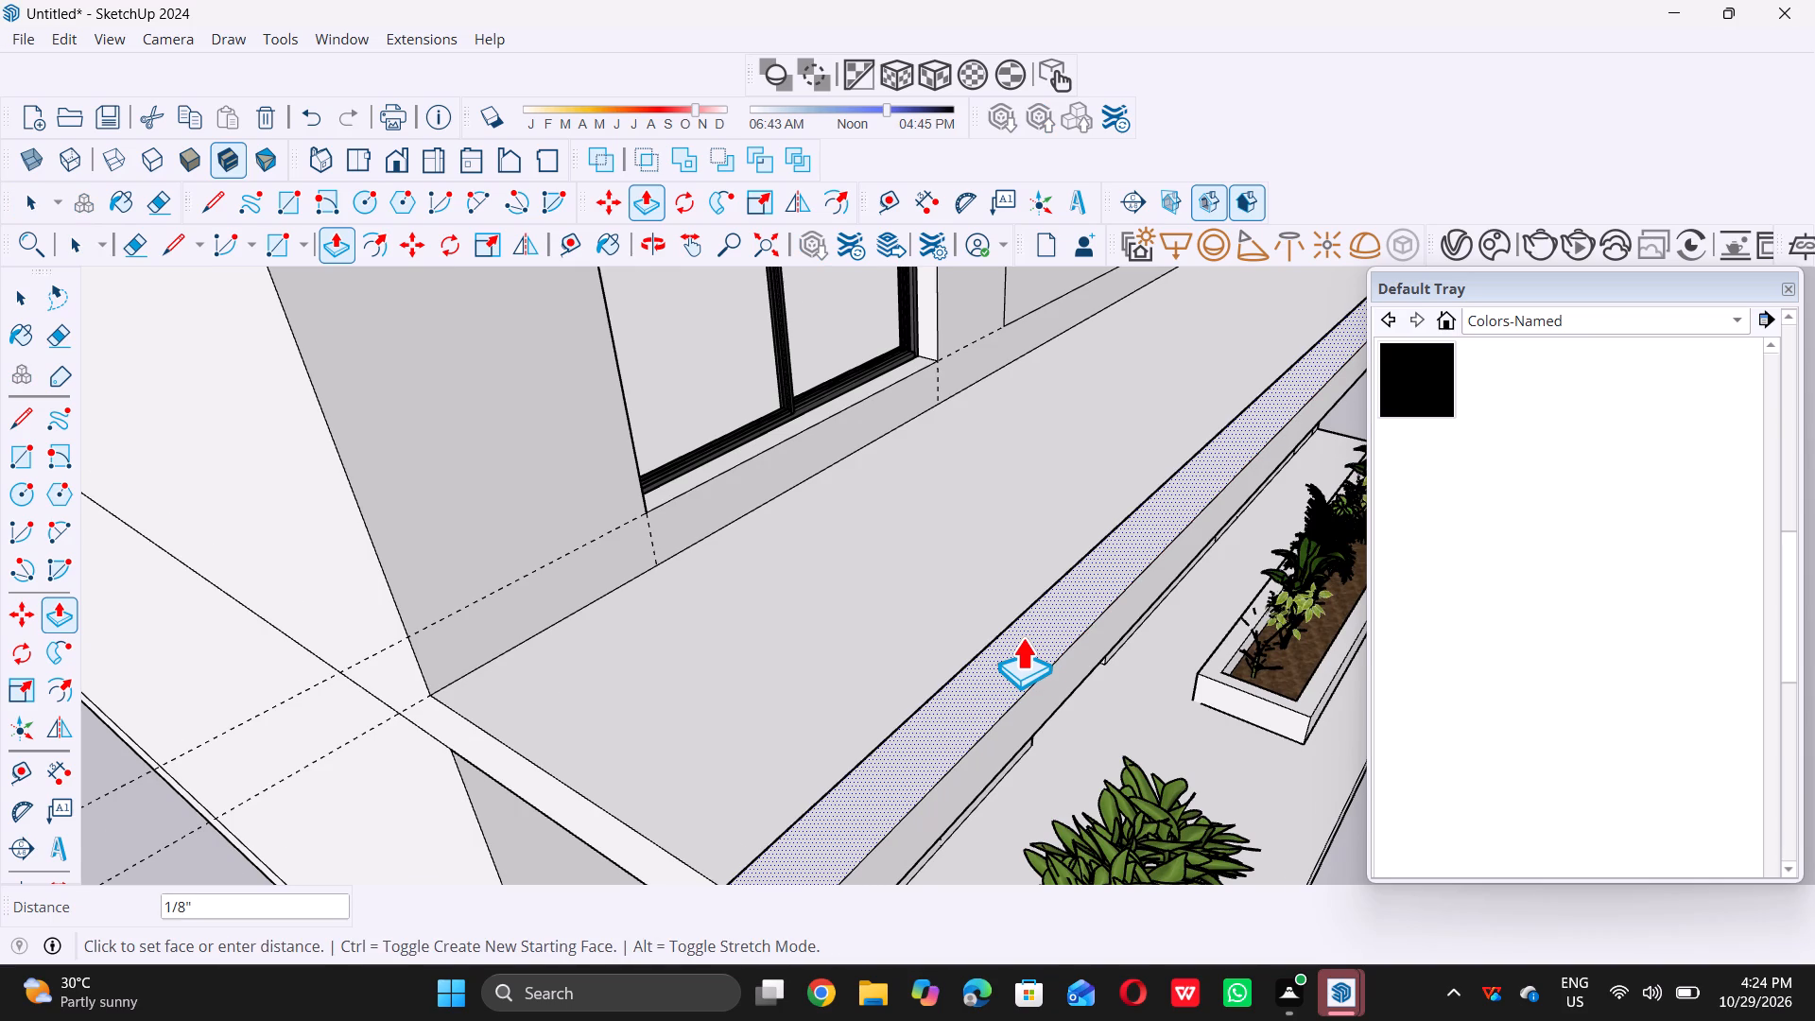
scroll(1022, 637, "down", 7)
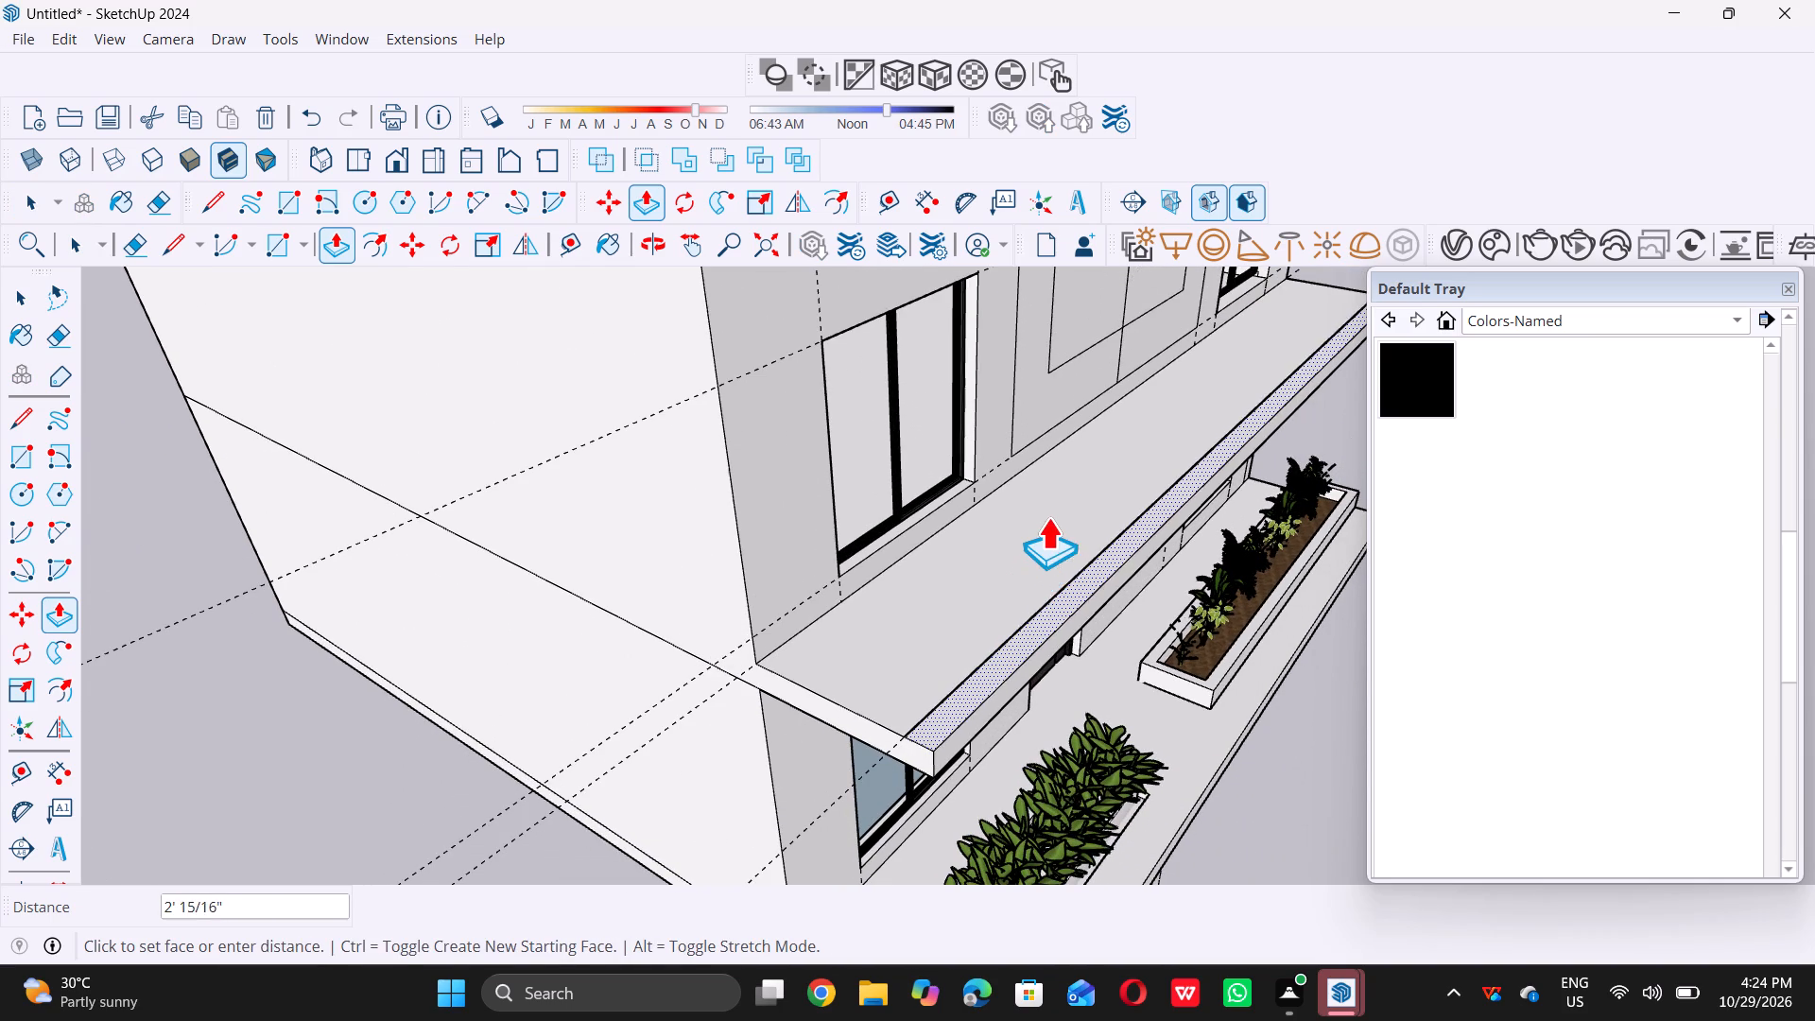
key("3")
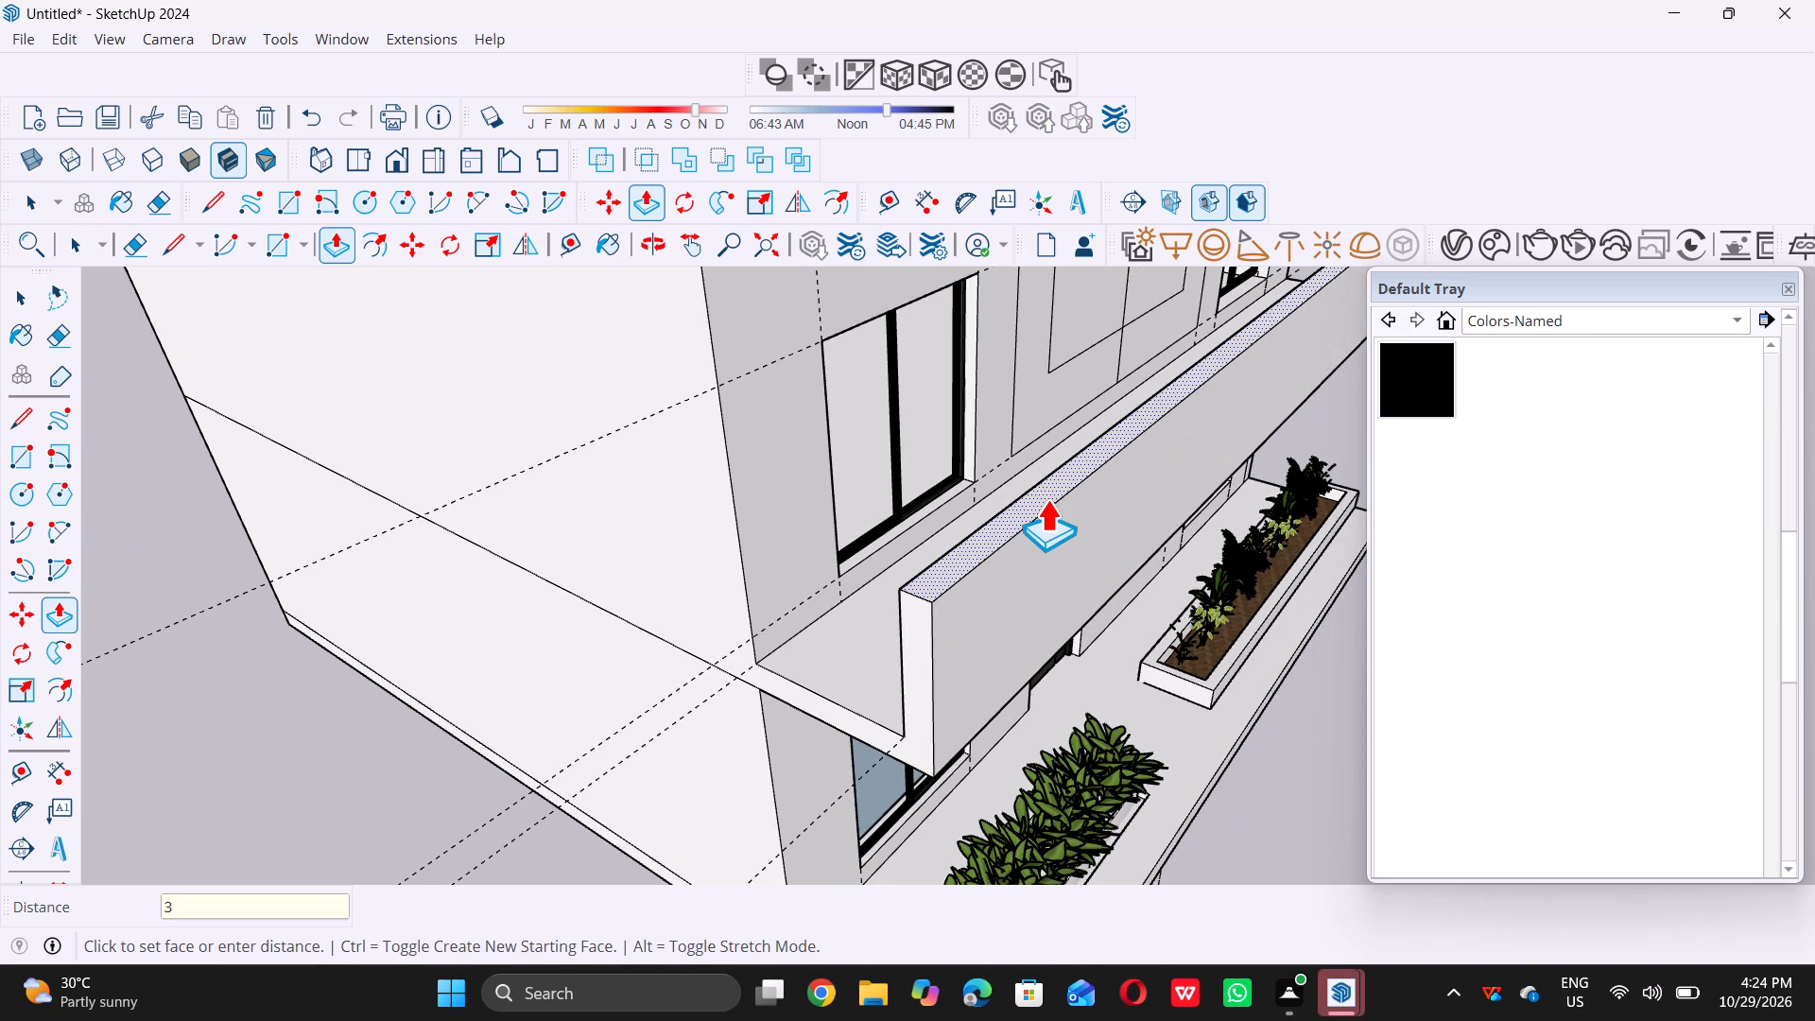
key("apostrophe")
key("Return")
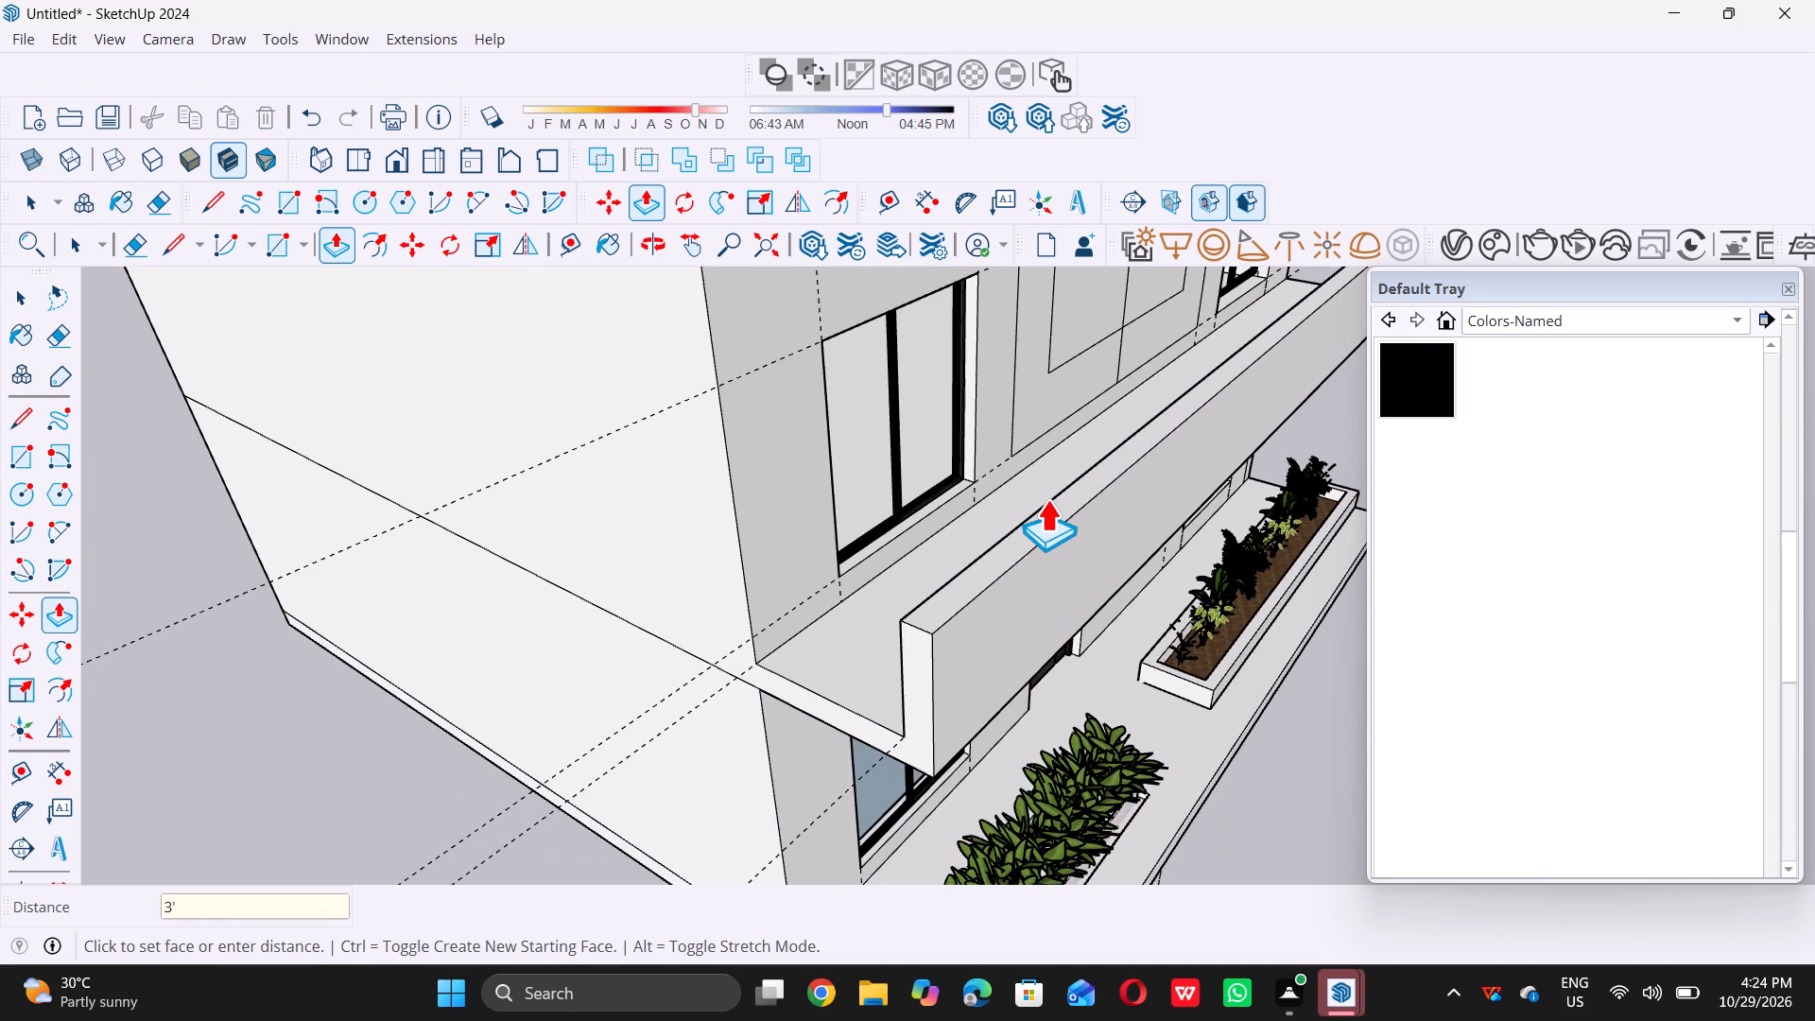
key("space")
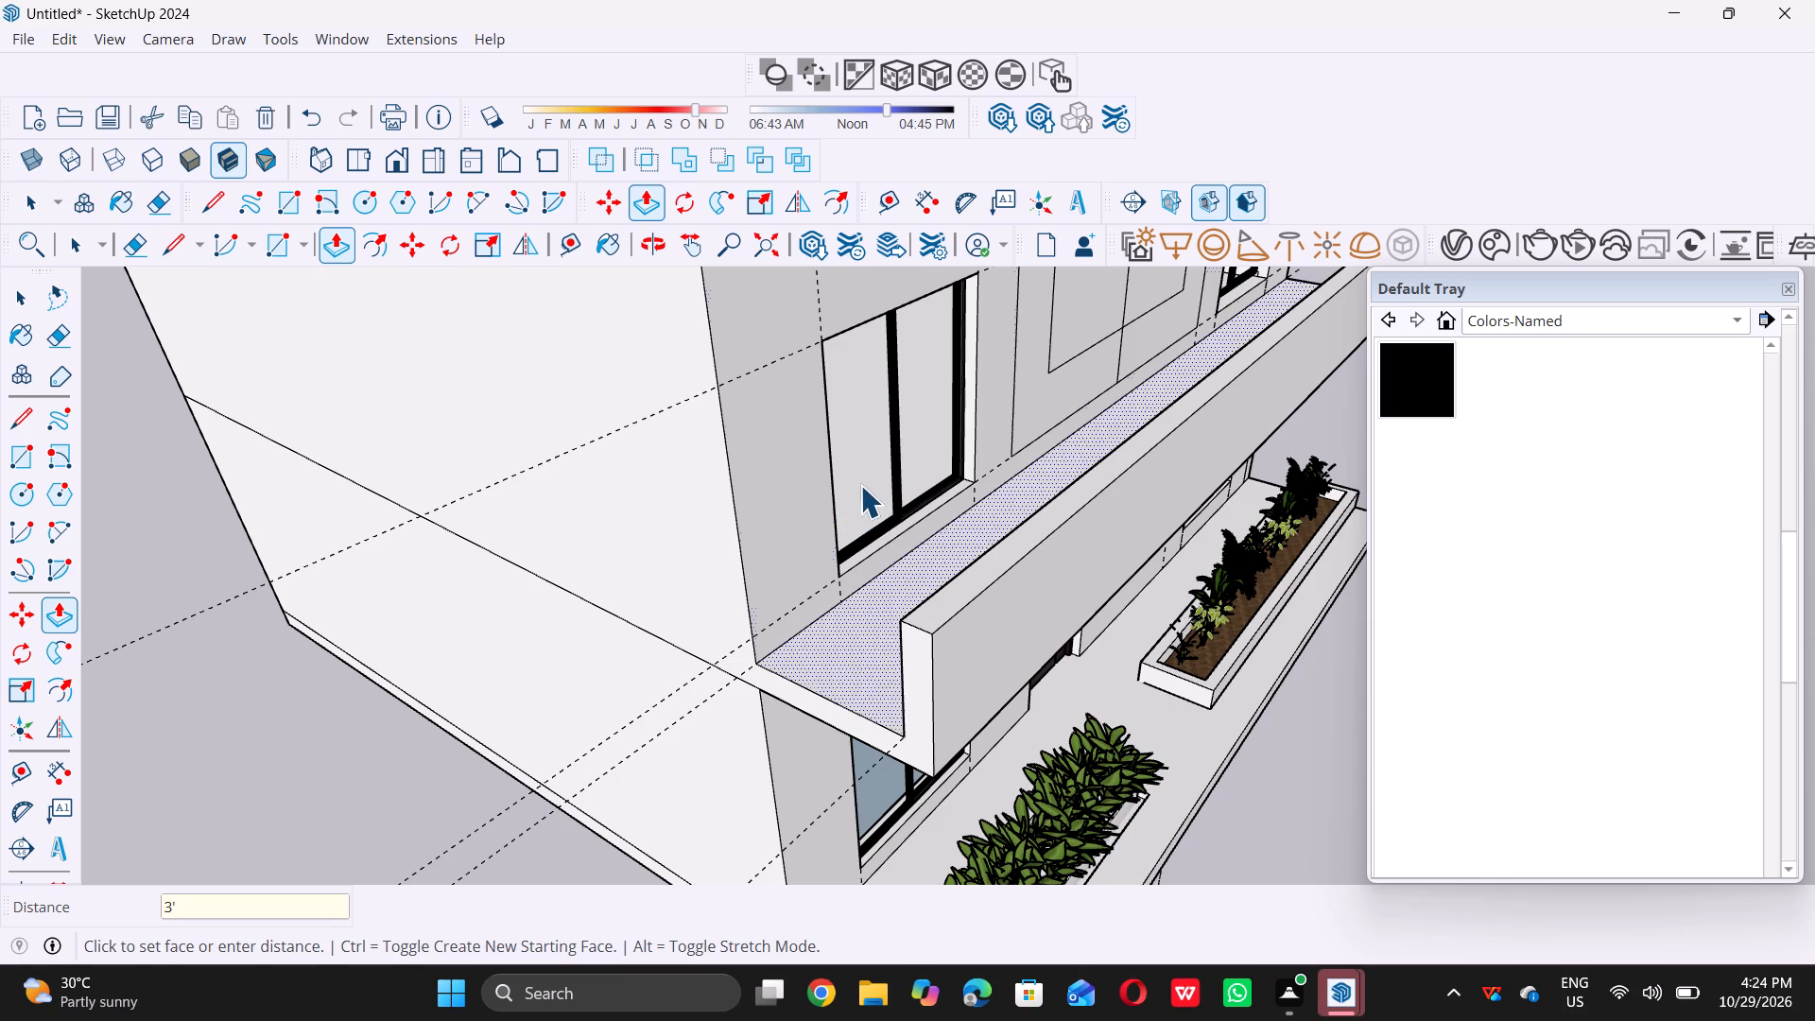
Examine the canopy's front parapet and the central panel outlines on the upper-storey wall behind it.
scroll(805, 655, "down", 18)
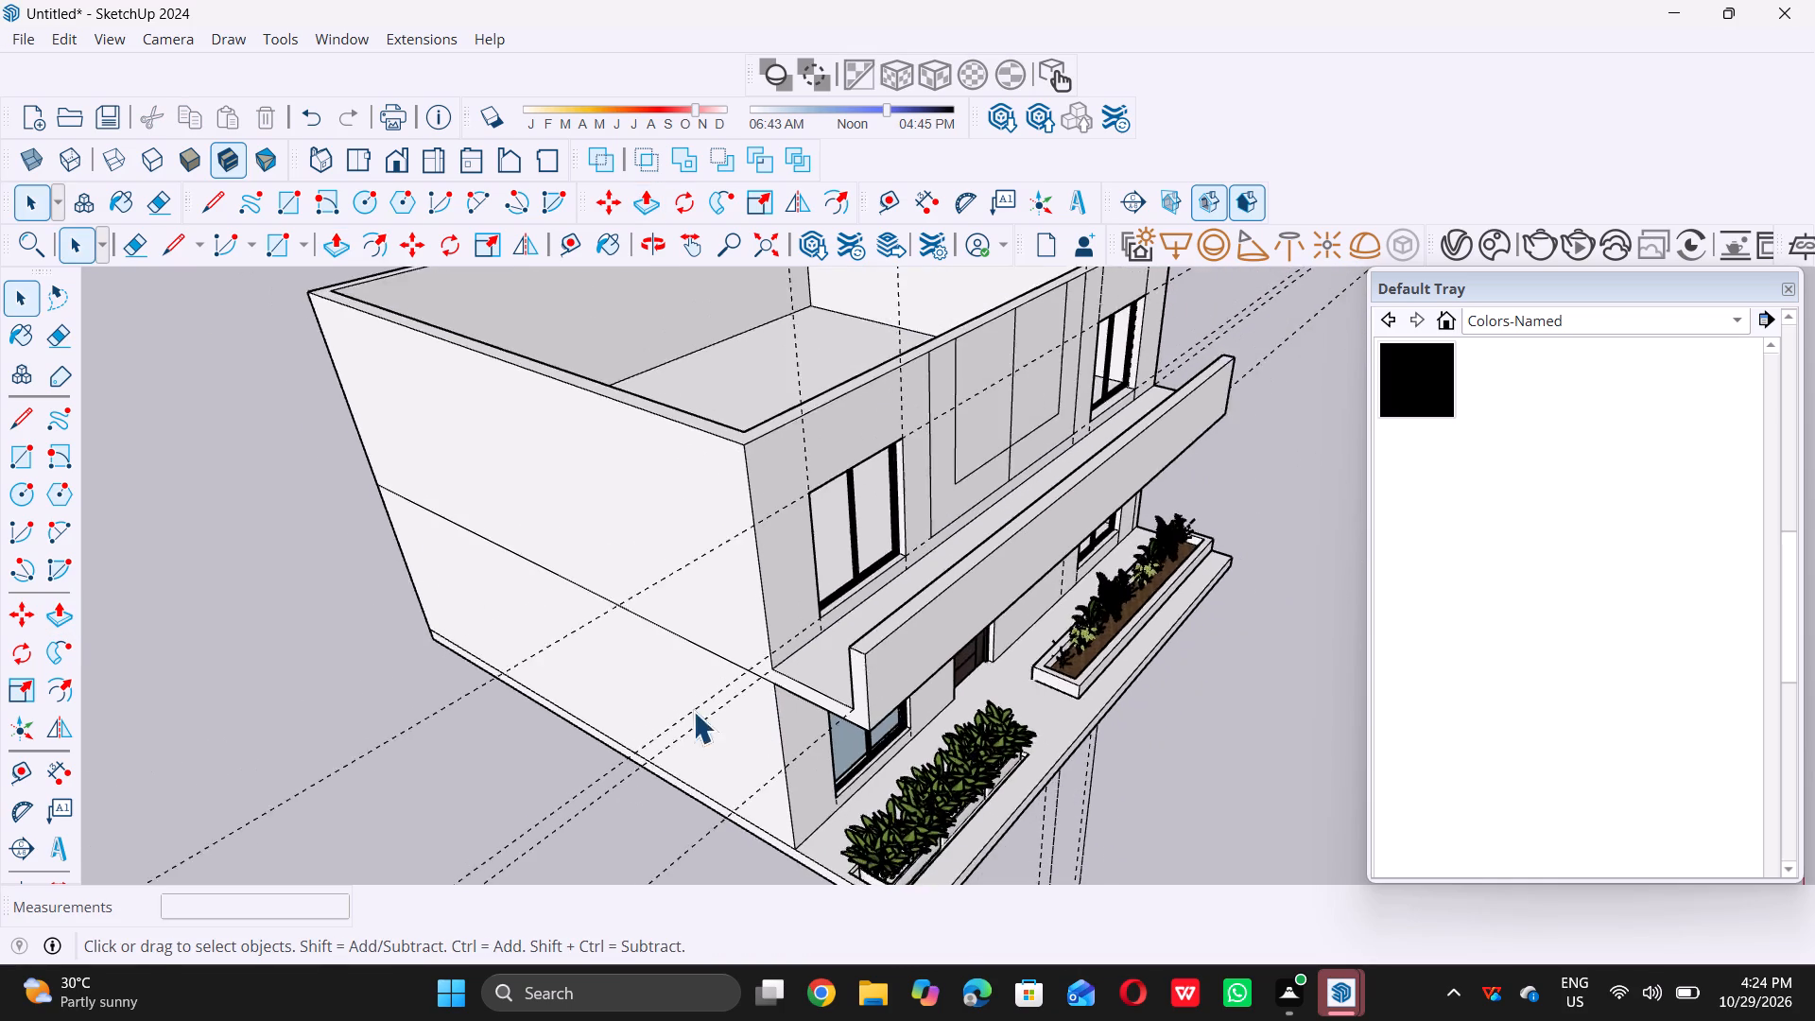
scroll(693, 711, "down", 11)
middle_click_drag(545, 784, 586, 699)
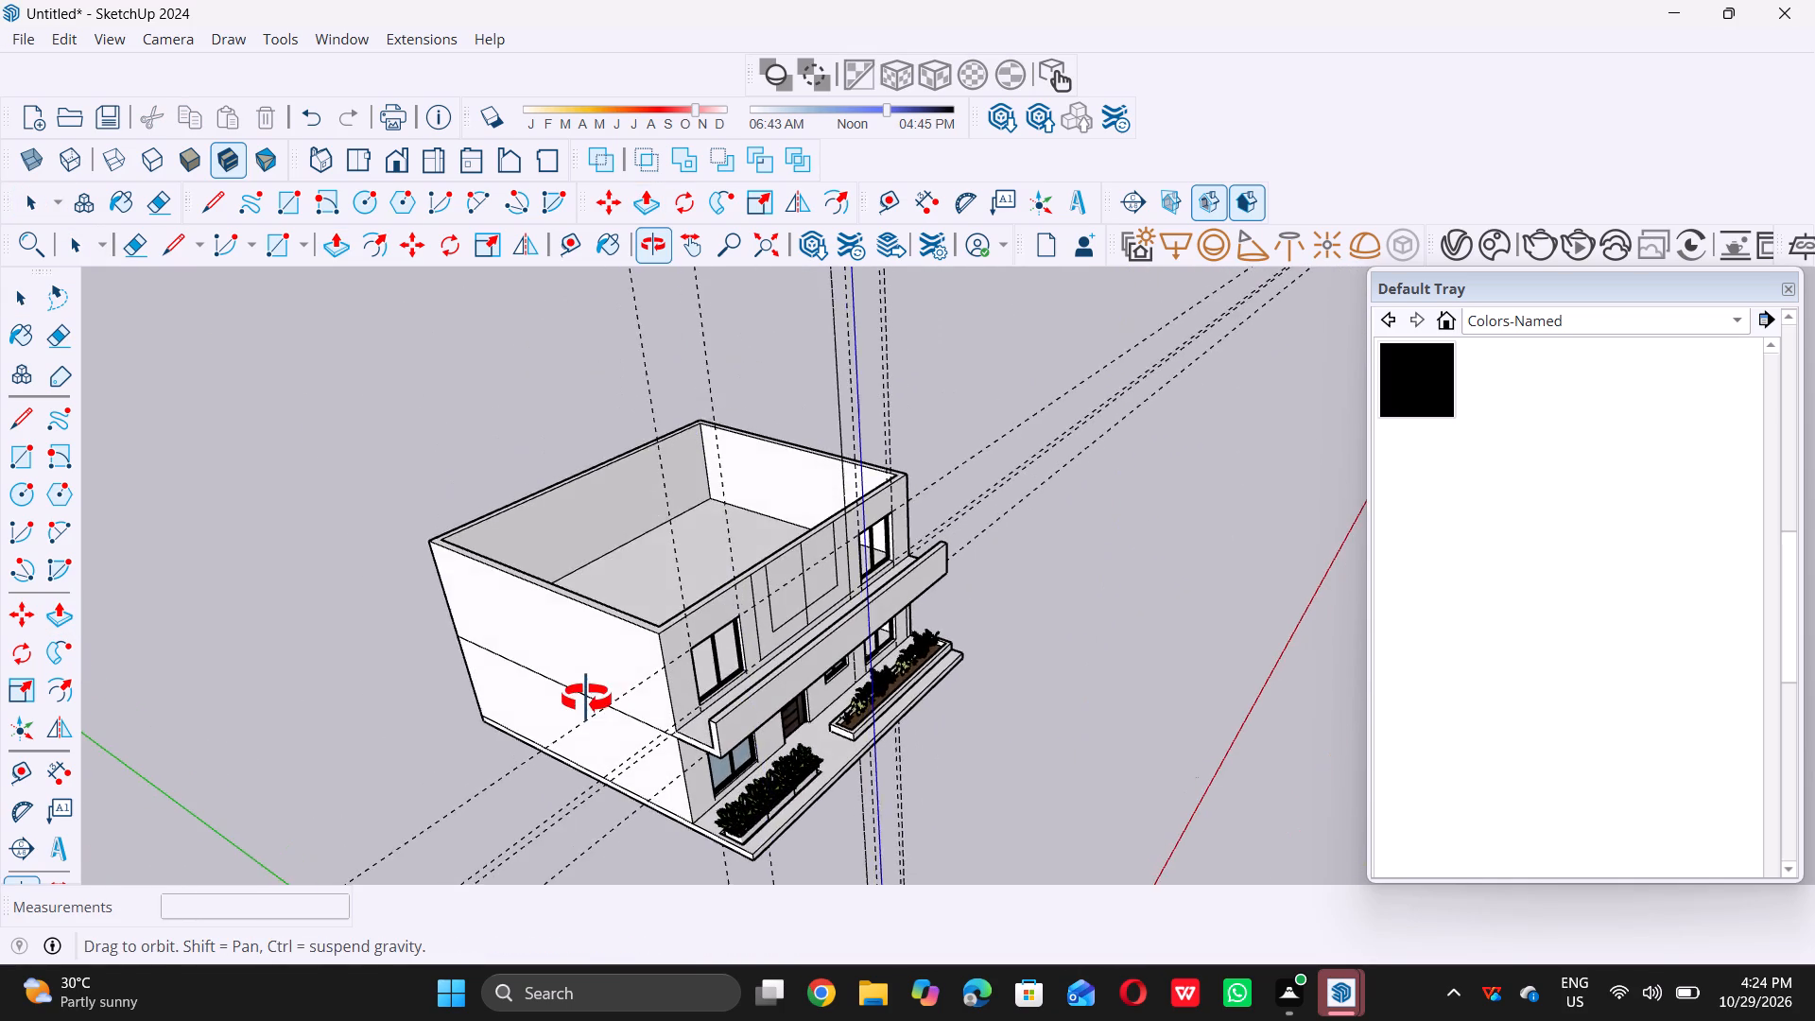
middle_click_drag(586, 699, 578, 696)
scroll(730, 638, "up", 6)
scroll(785, 581, "up", 6)
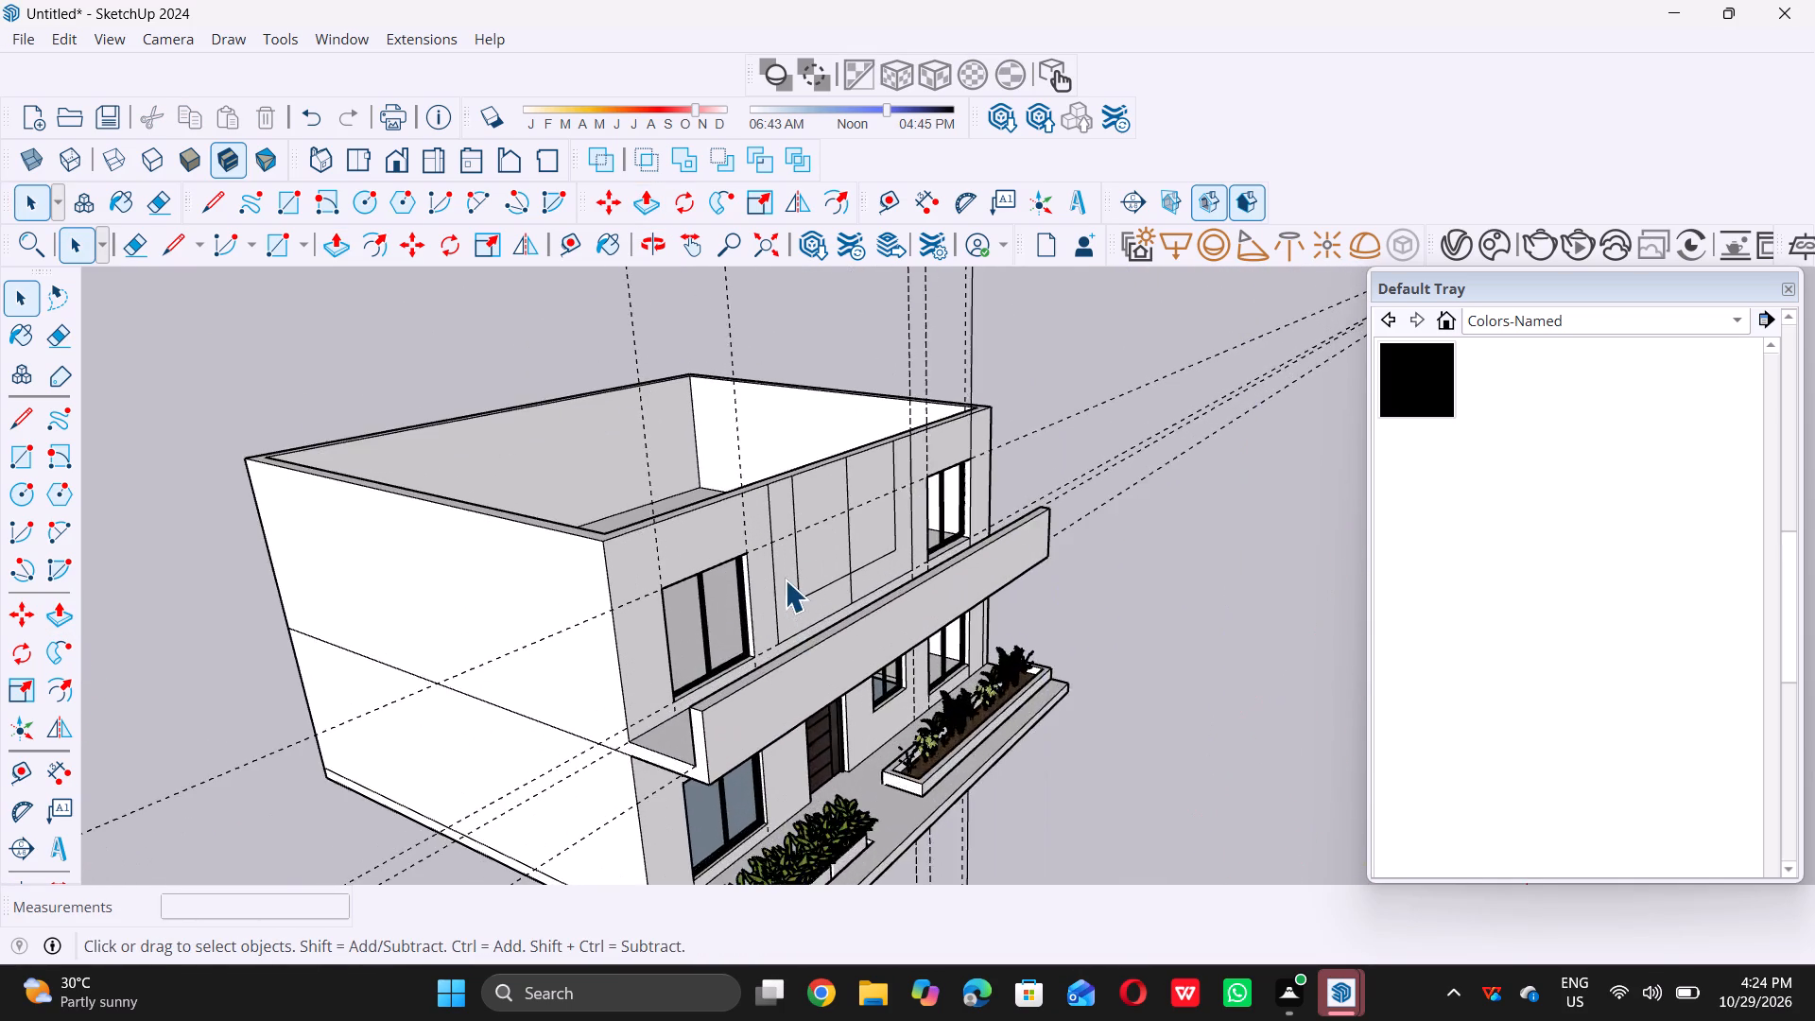
scroll(785, 580, "up", 5)
middle_click_drag(792, 585, 767, 634)
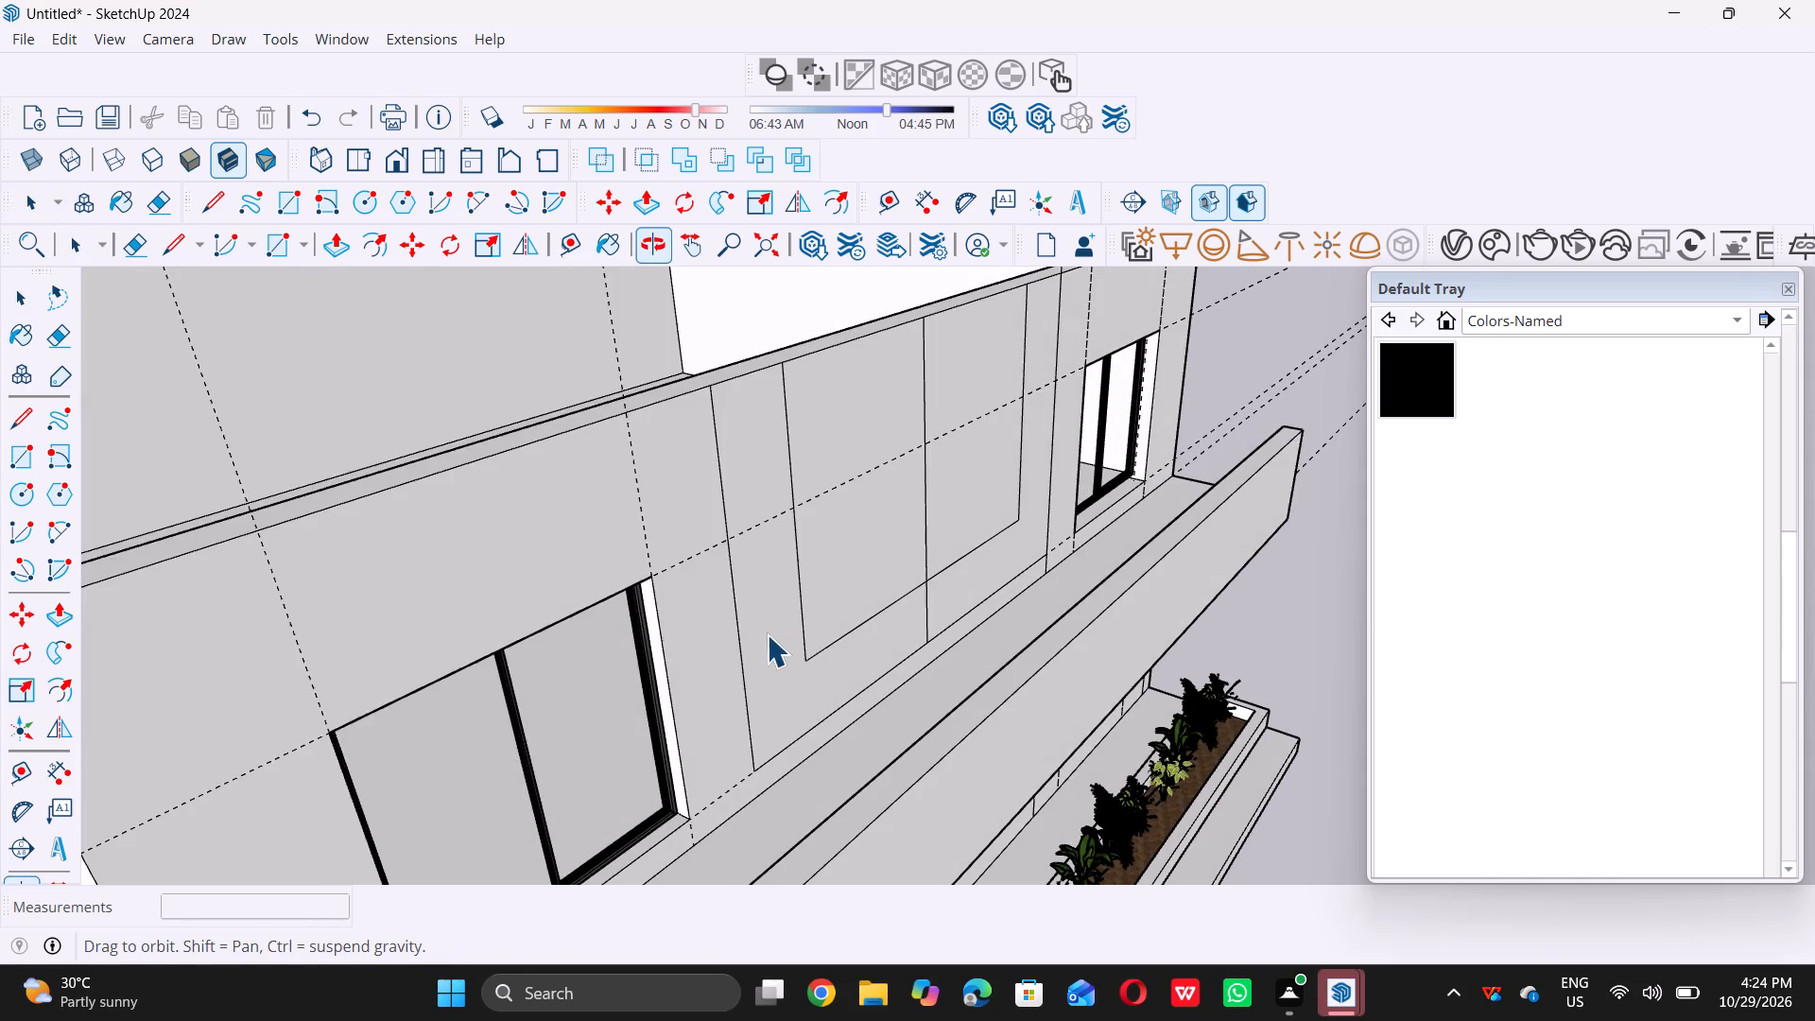
scroll(774, 635, "down", 5)
middle_click_drag(767, 709, 778, 702)
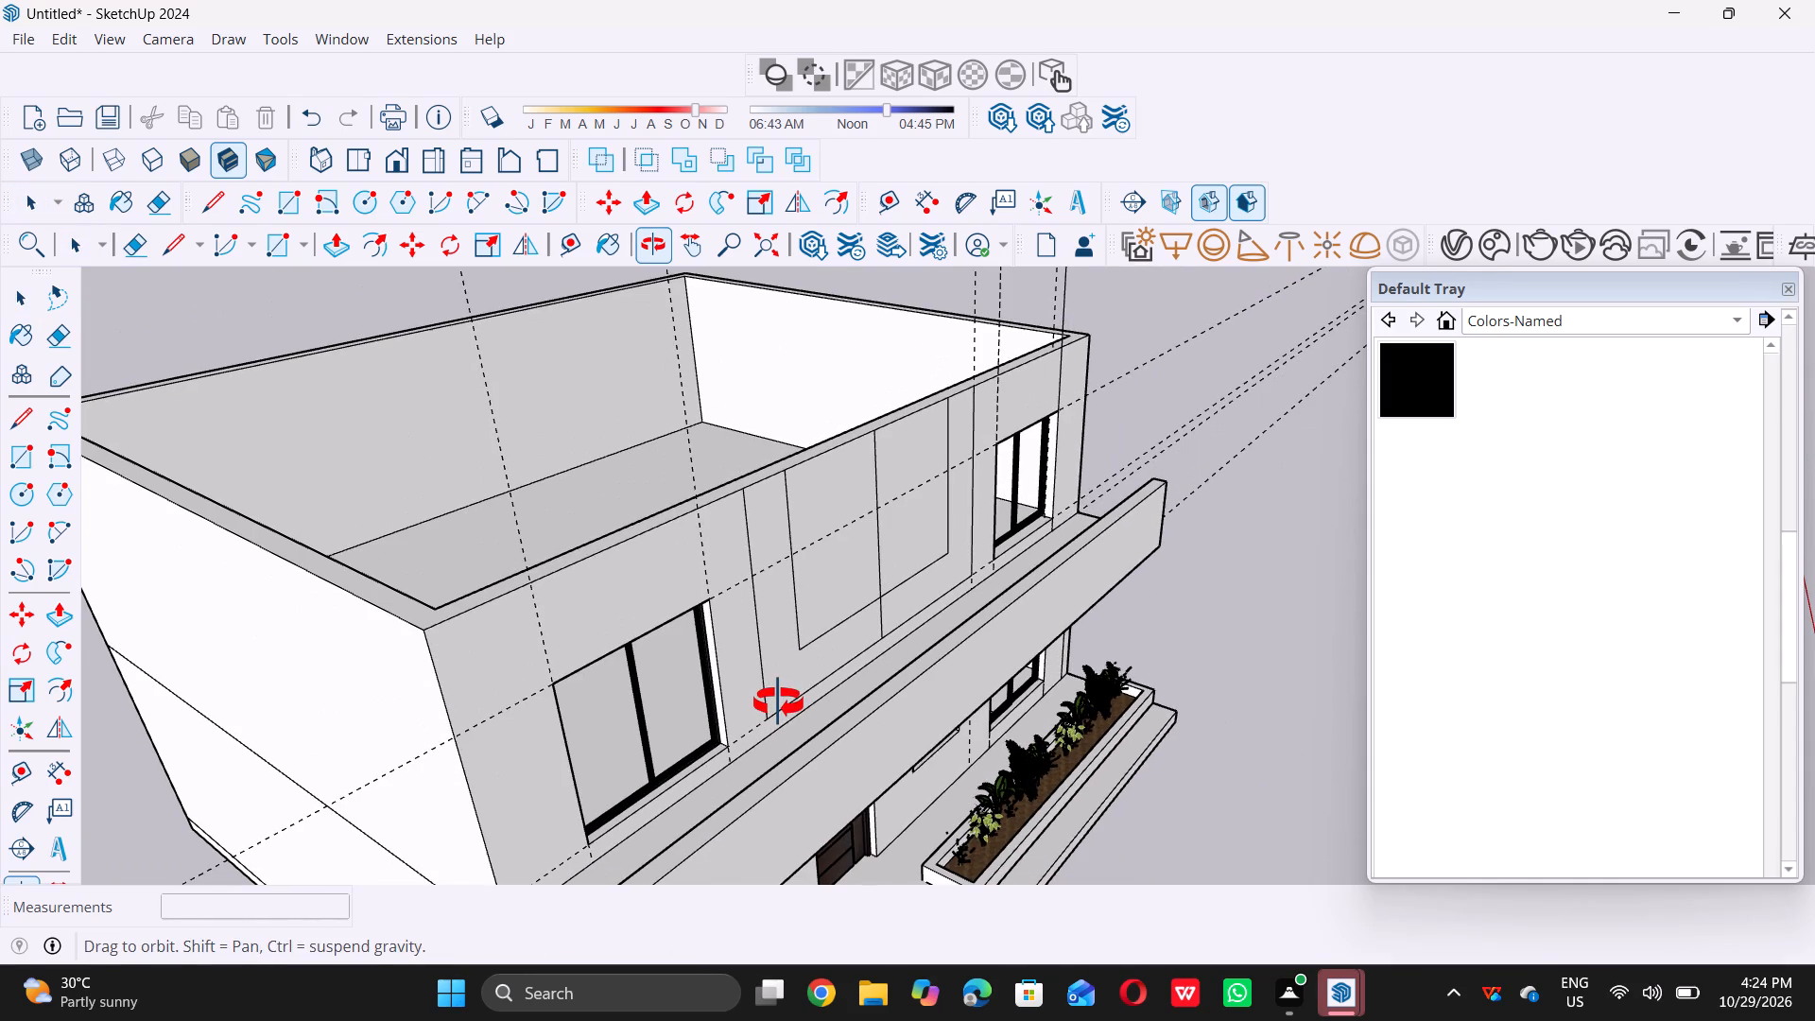
middle_click_drag(778, 702, 762, 684)
scroll(777, 686, "up", 6)
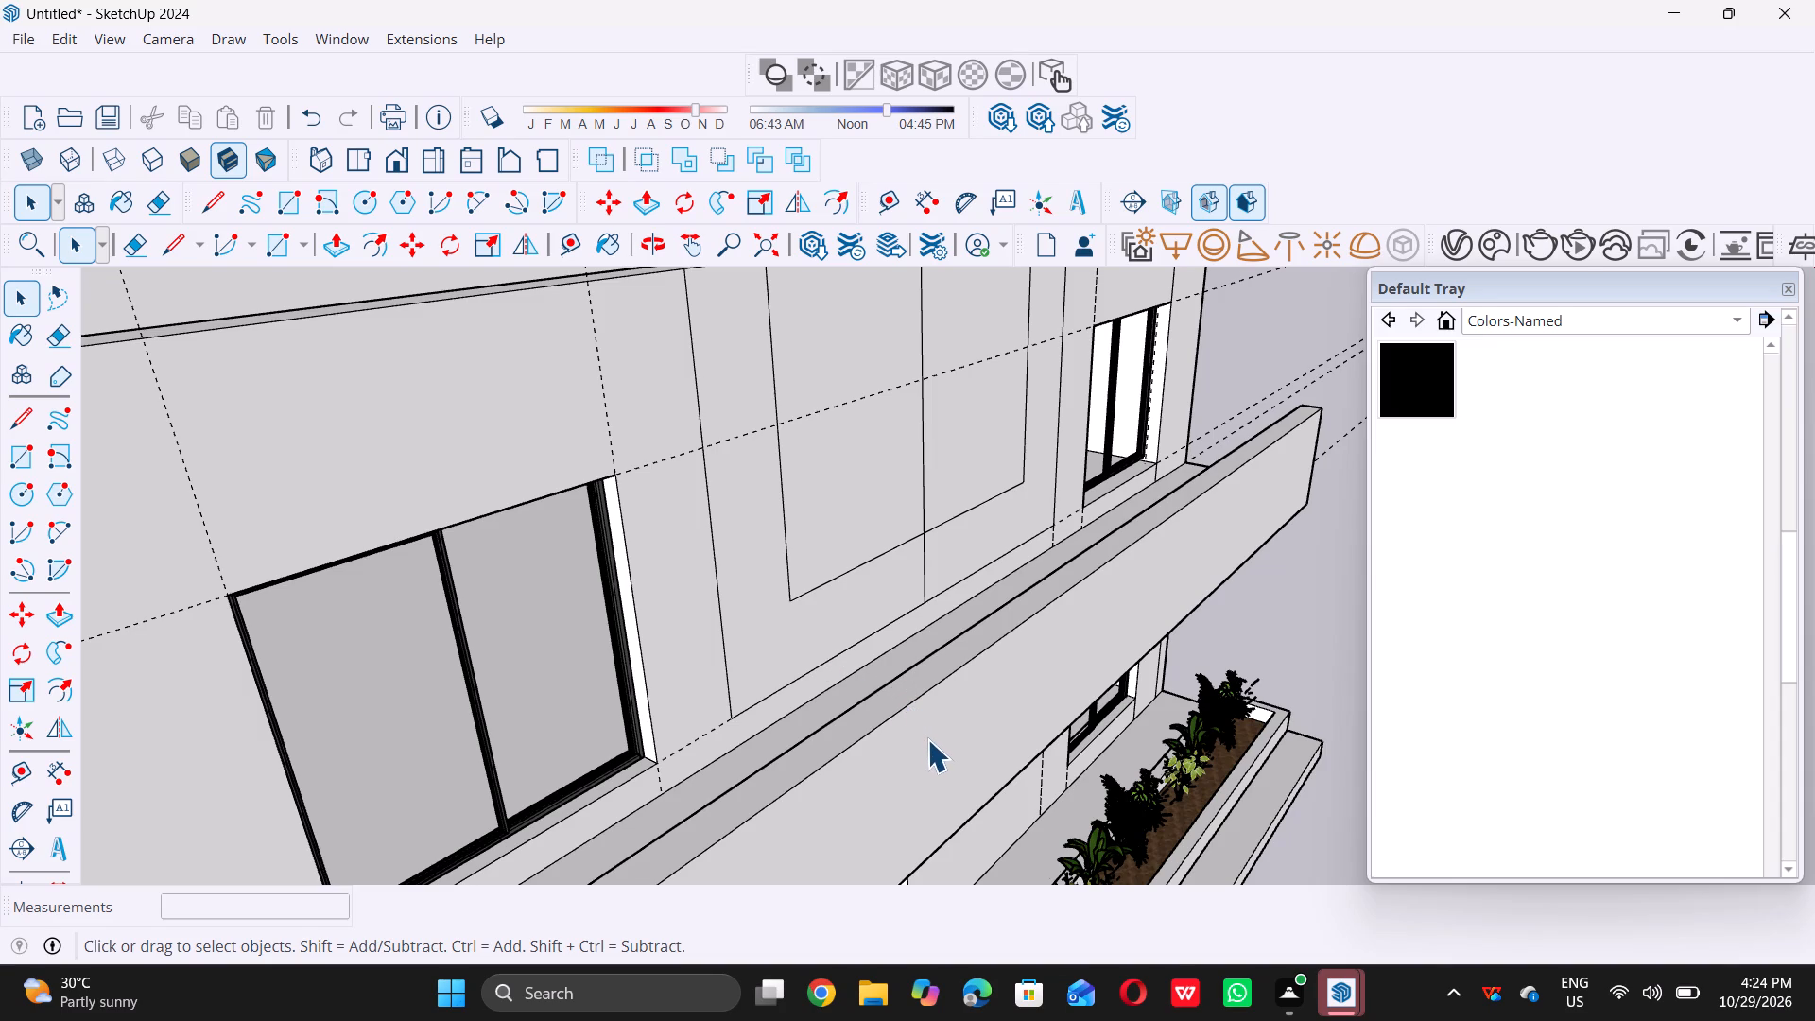
scroll(912, 704, "down", 5)
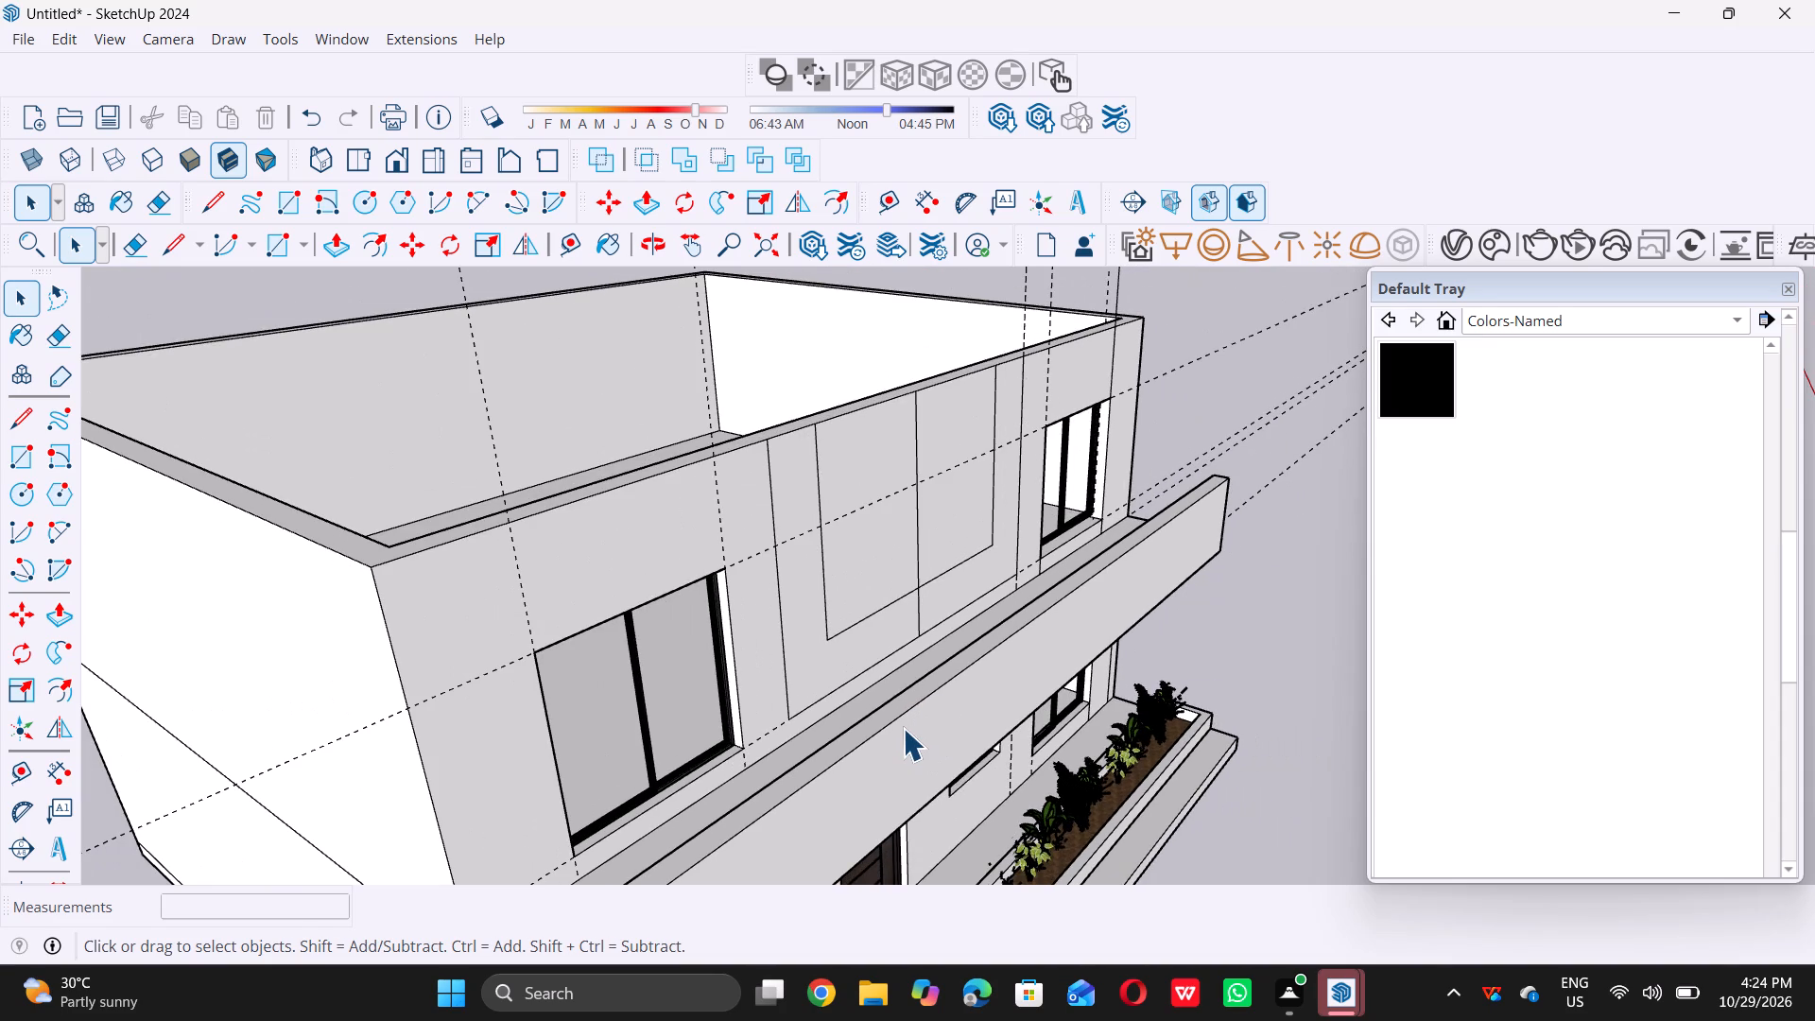
Examine the whole house from the front, side and above, including the canopy parapet and the open top of the upper-storey walls.
scroll(901, 733, "down", 4)
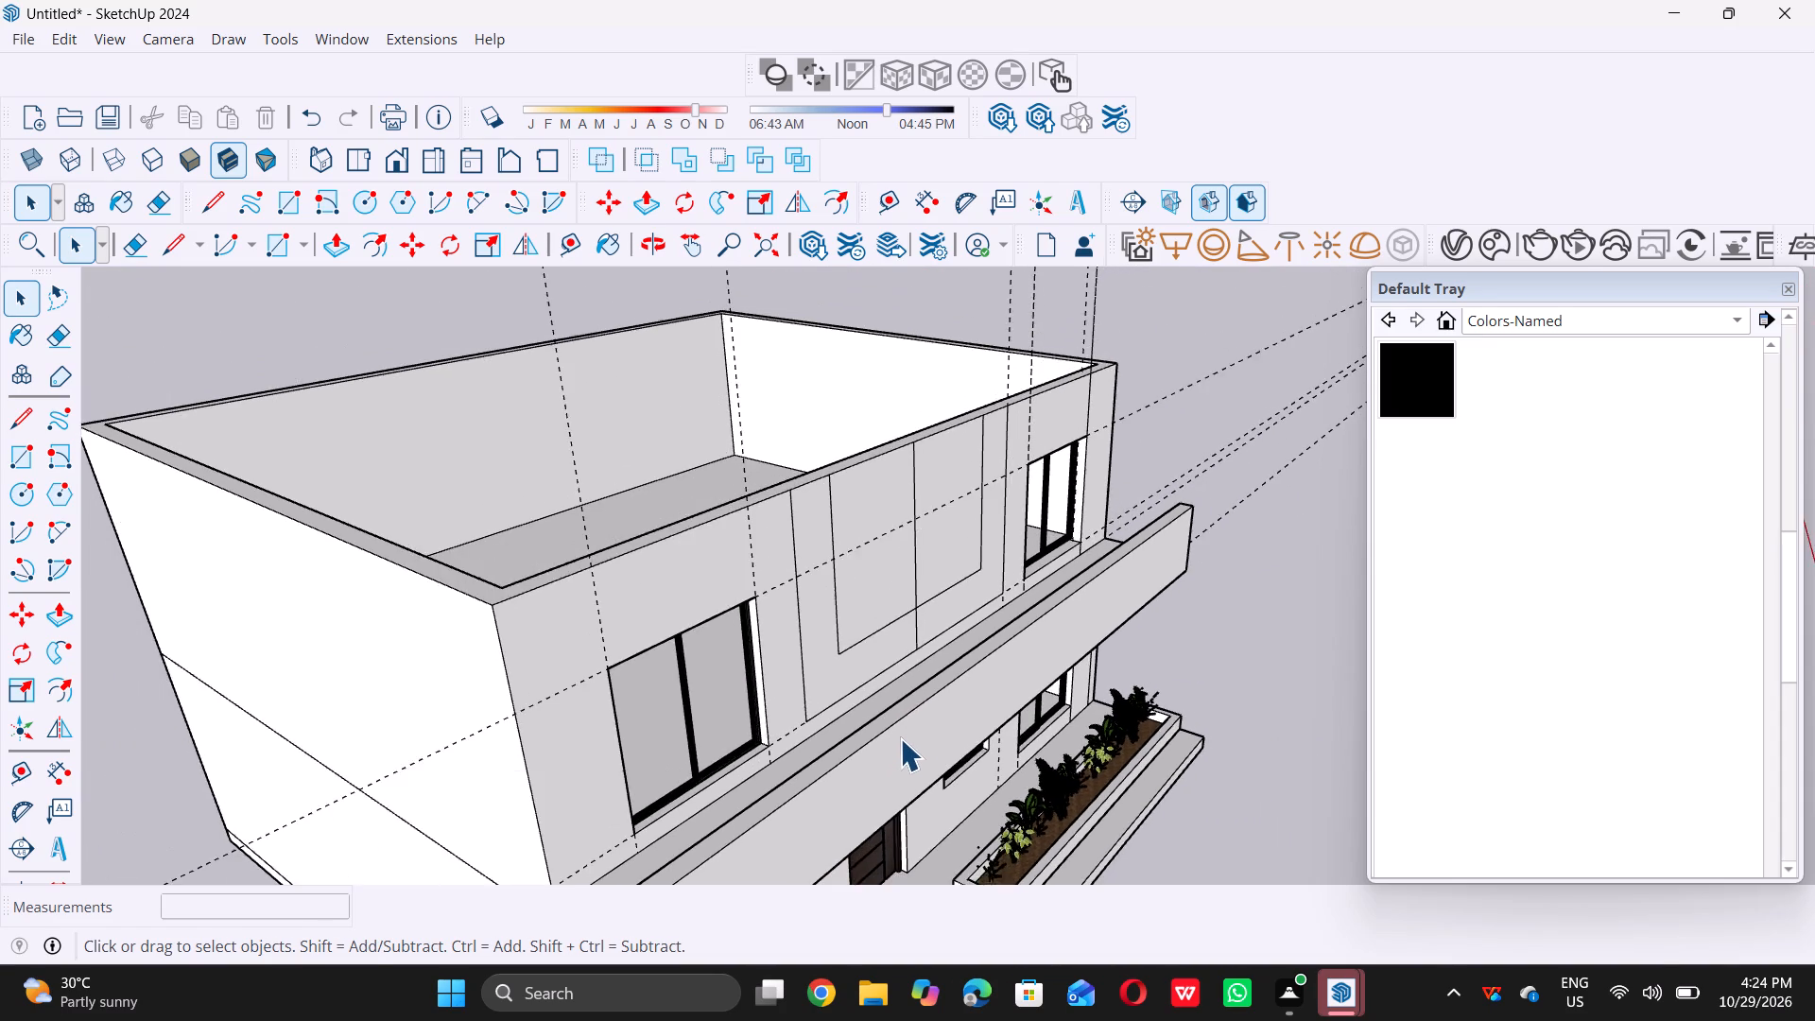
middle_click_drag(873, 698, 569, 644)
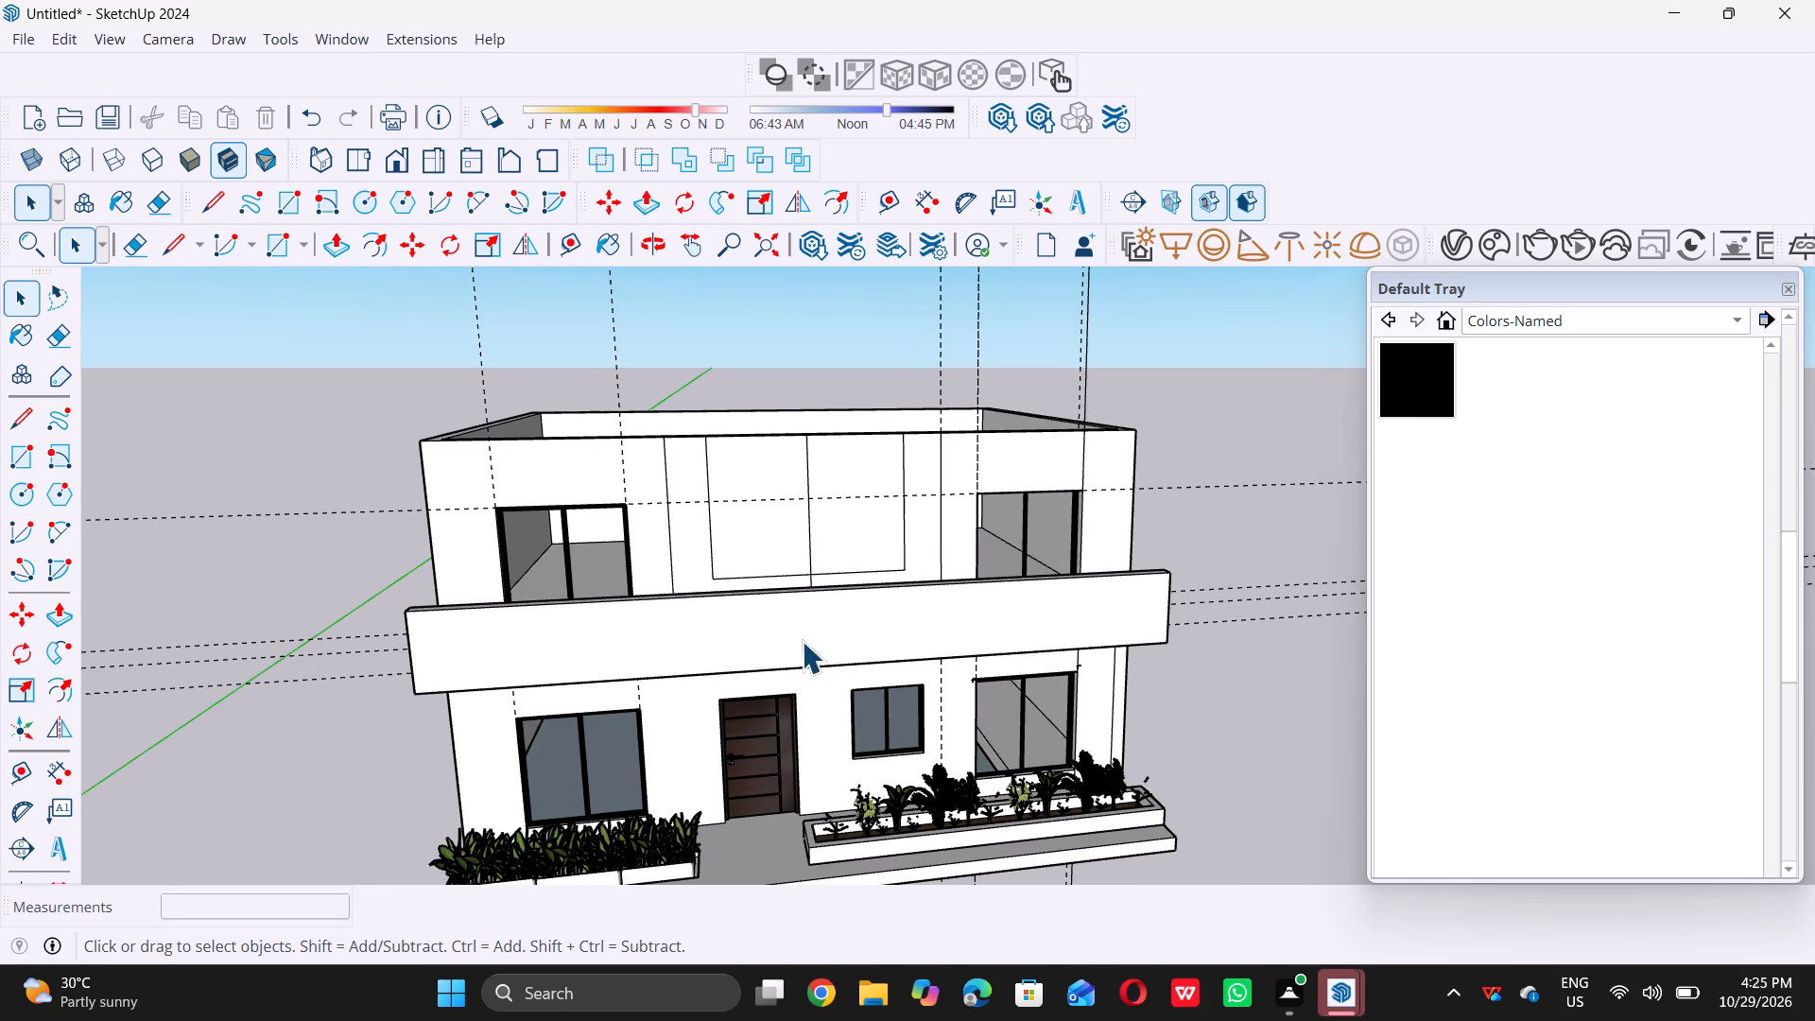
scroll(817, 621, "down", 10)
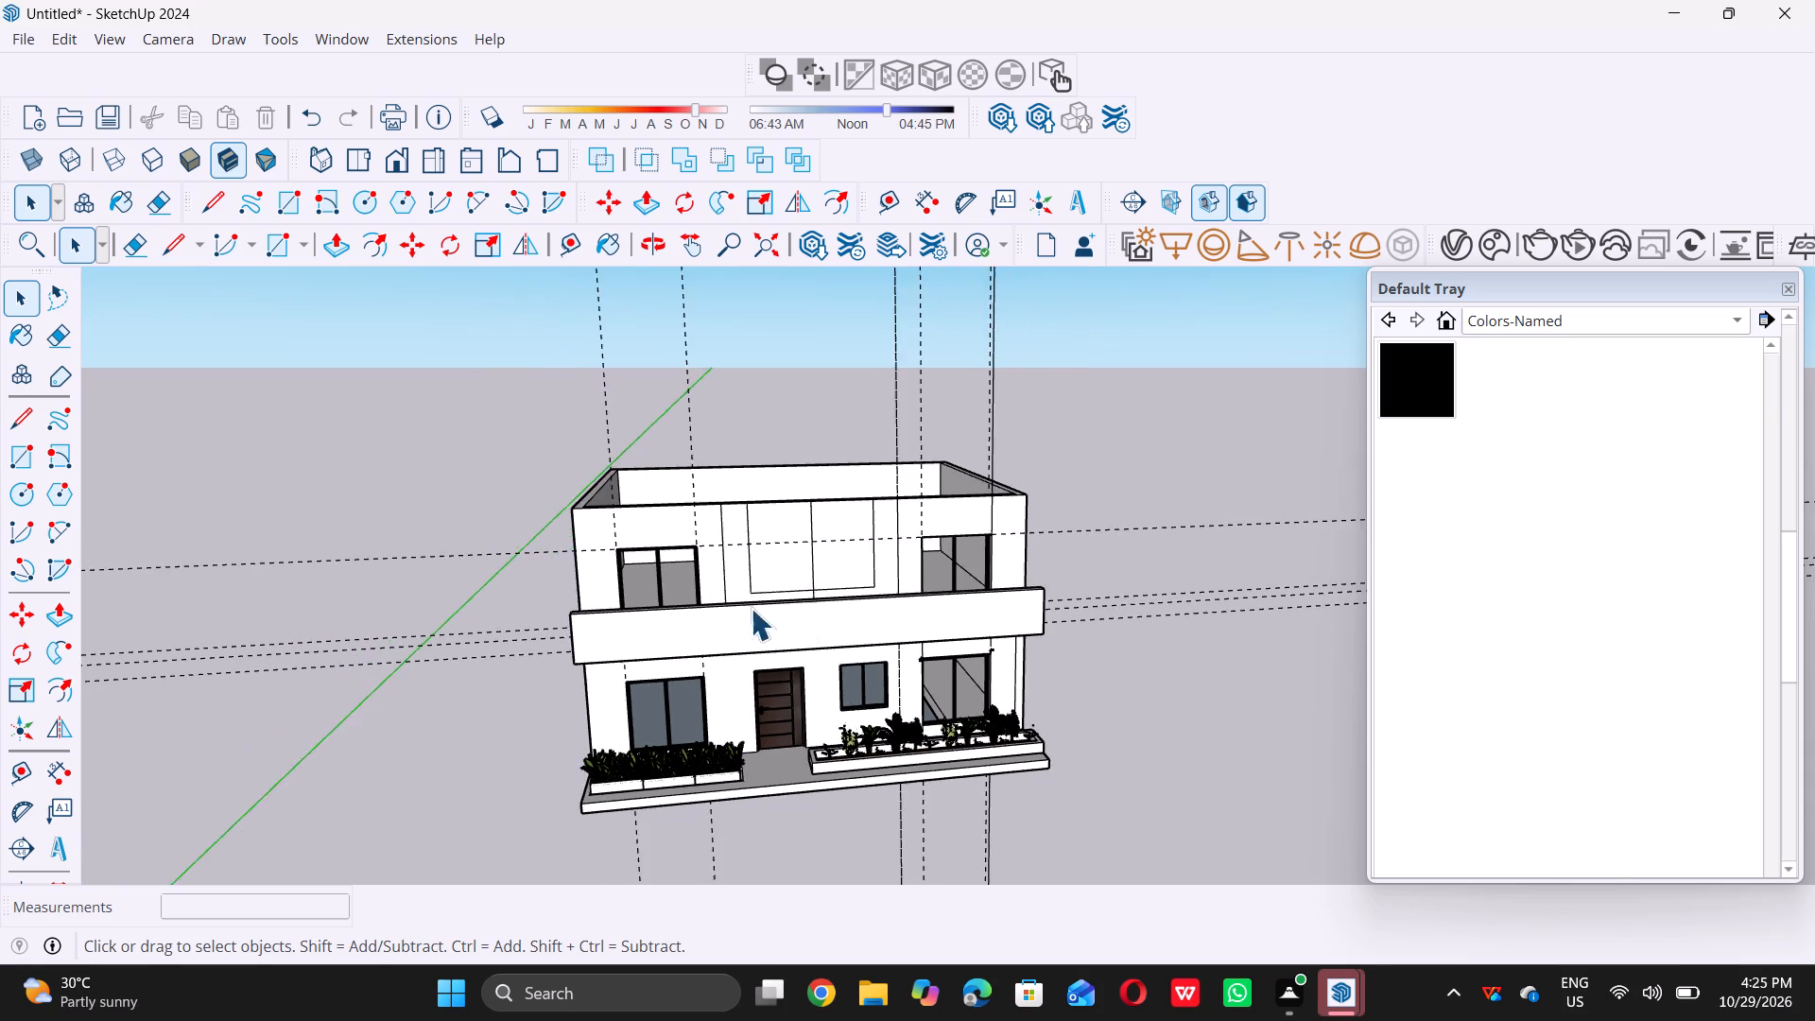
middle_click_drag(696, 606, 935, 649)
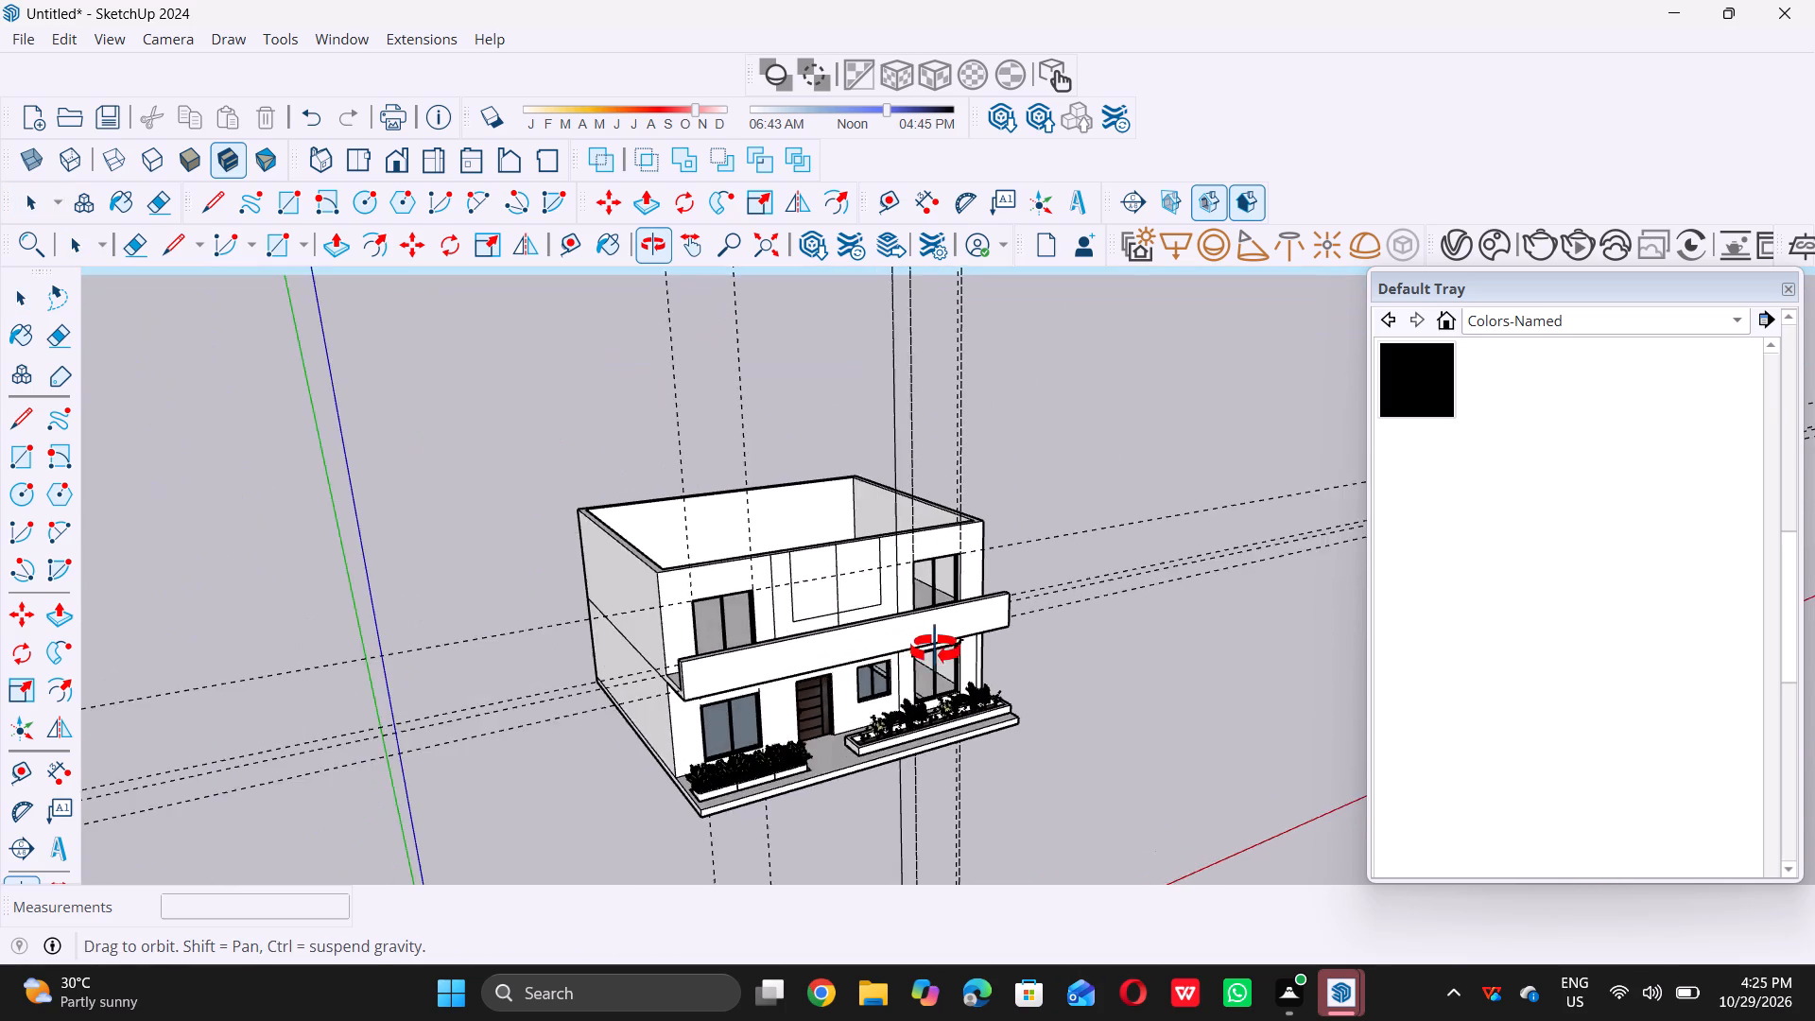
middle_click_drag(935, 649, 1157, 712)
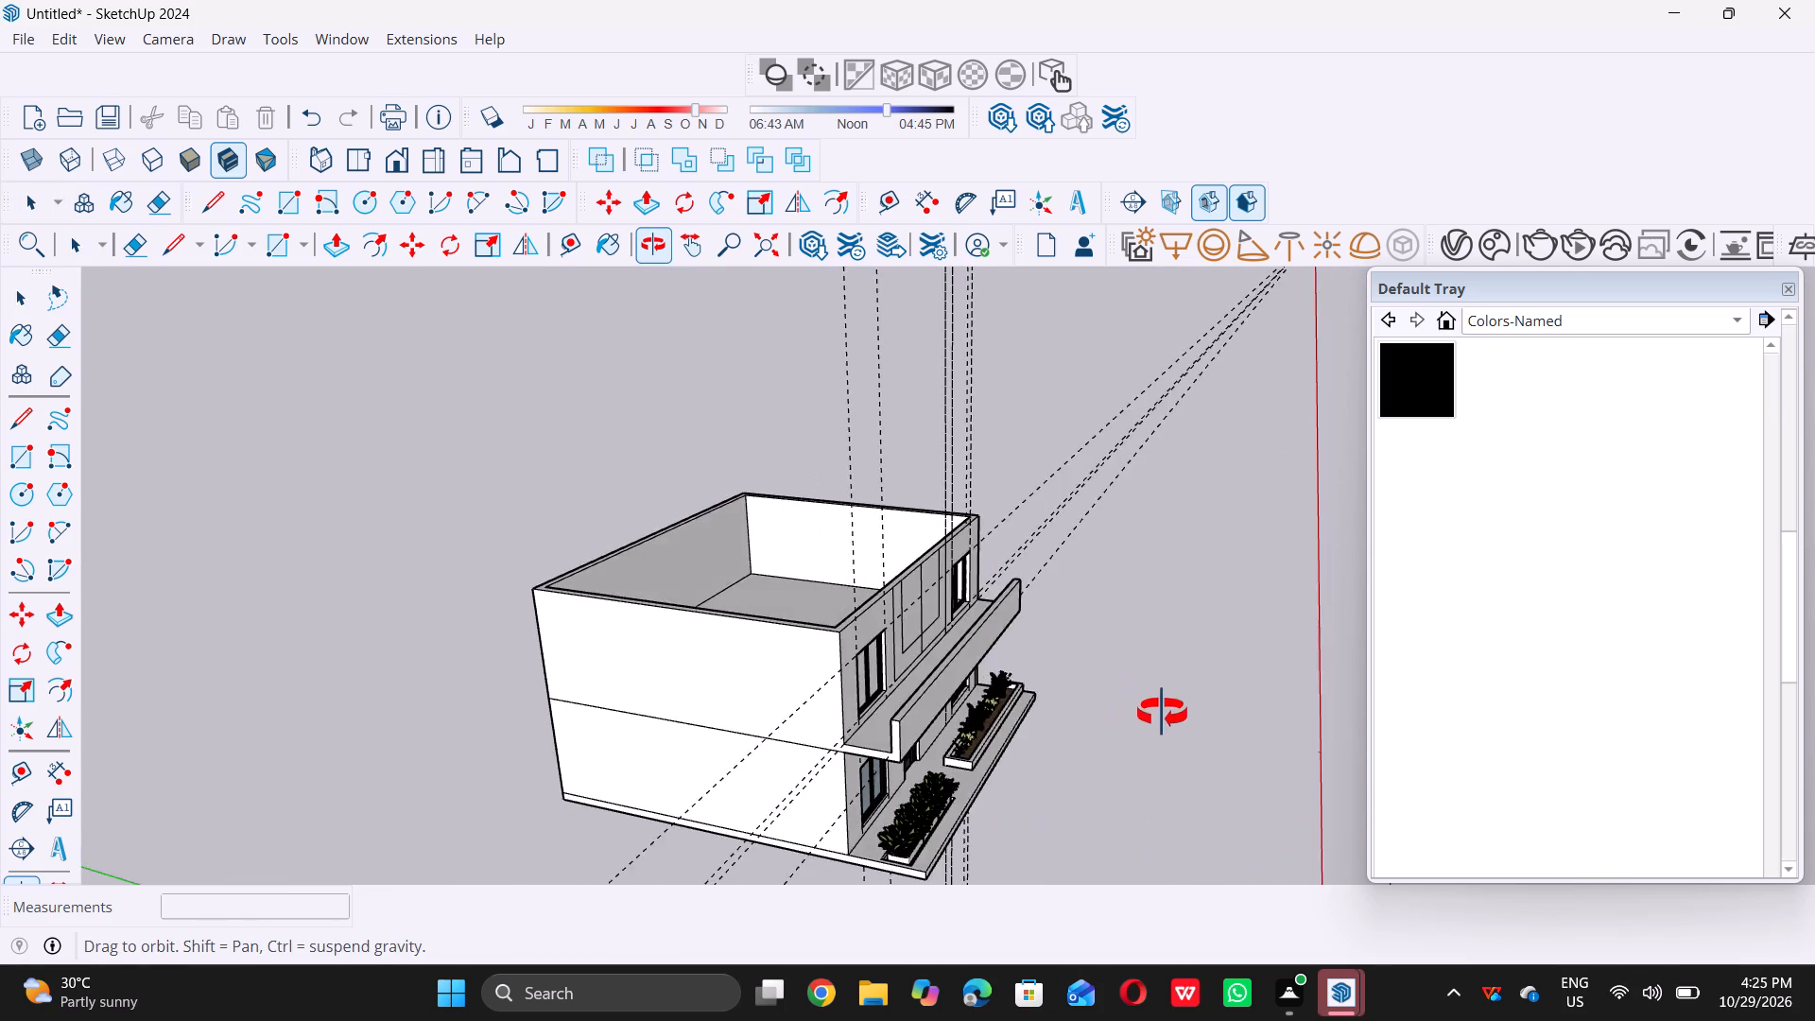
scroll(1169, 713, "down", 16)
scroll(906, 611, "up", 1)
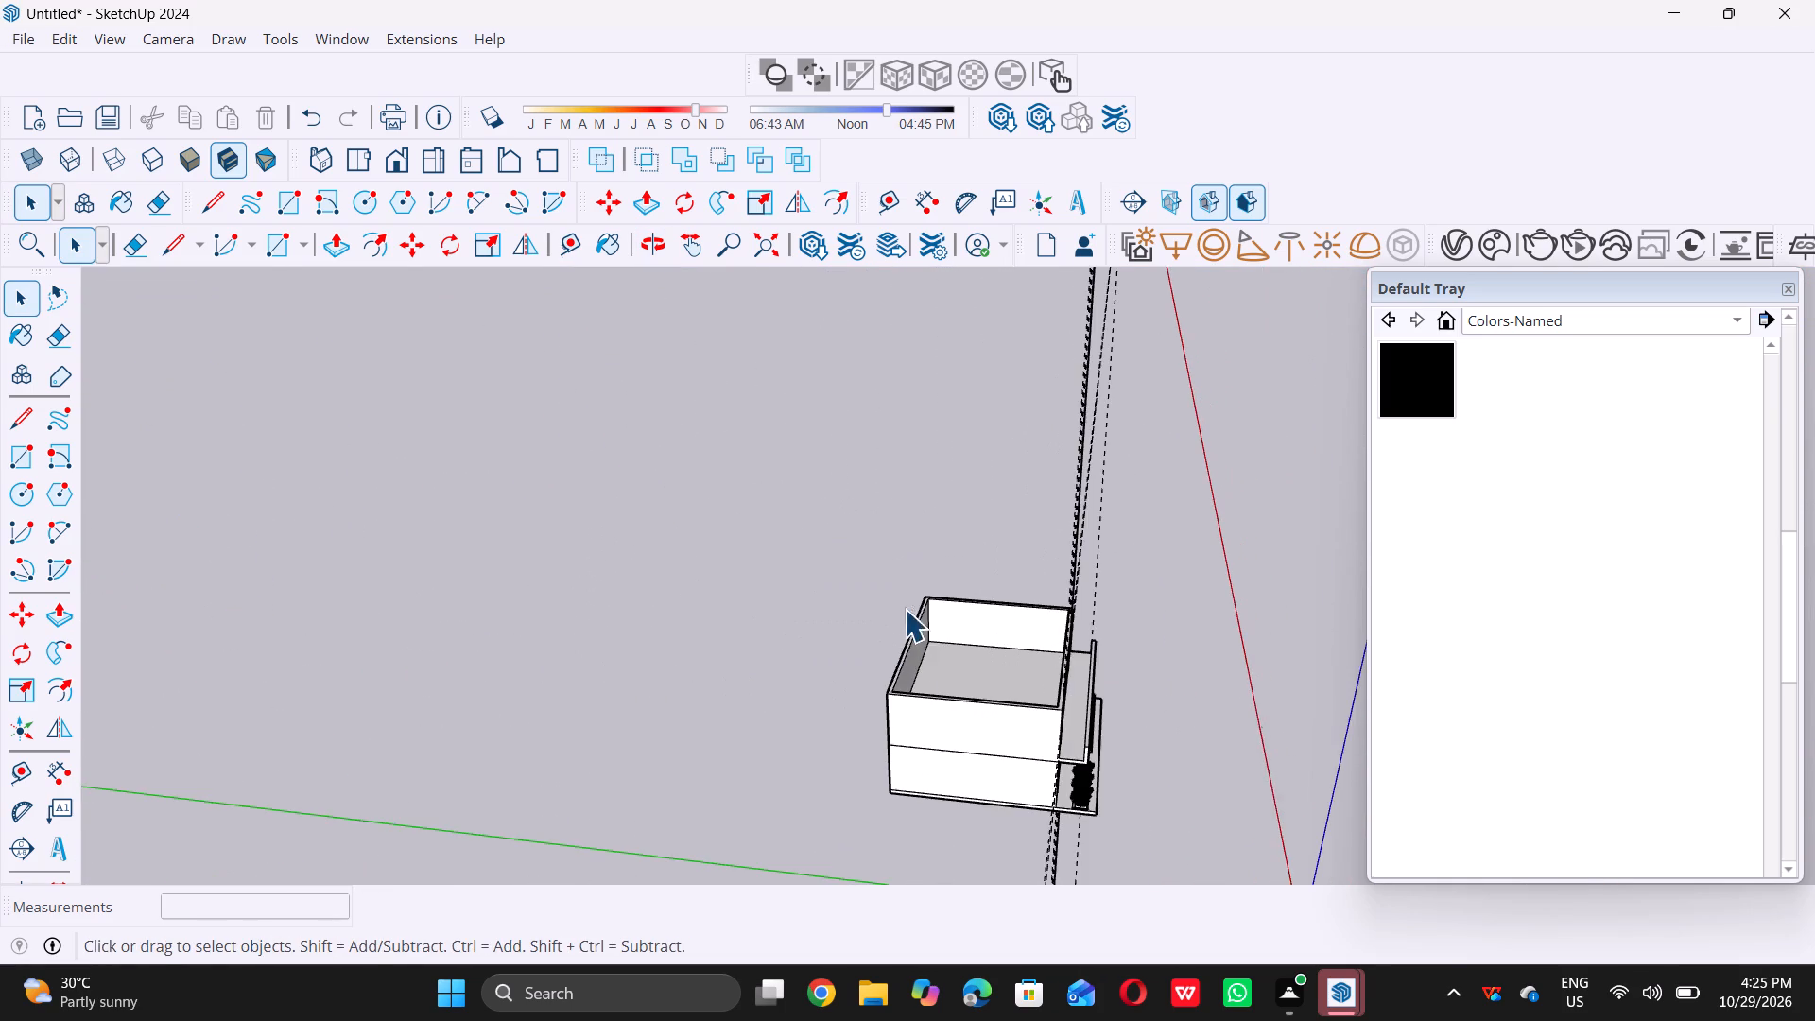
middle_click_drag(904, 606, 879, 710)
scroll(979, 567, "up", 6)
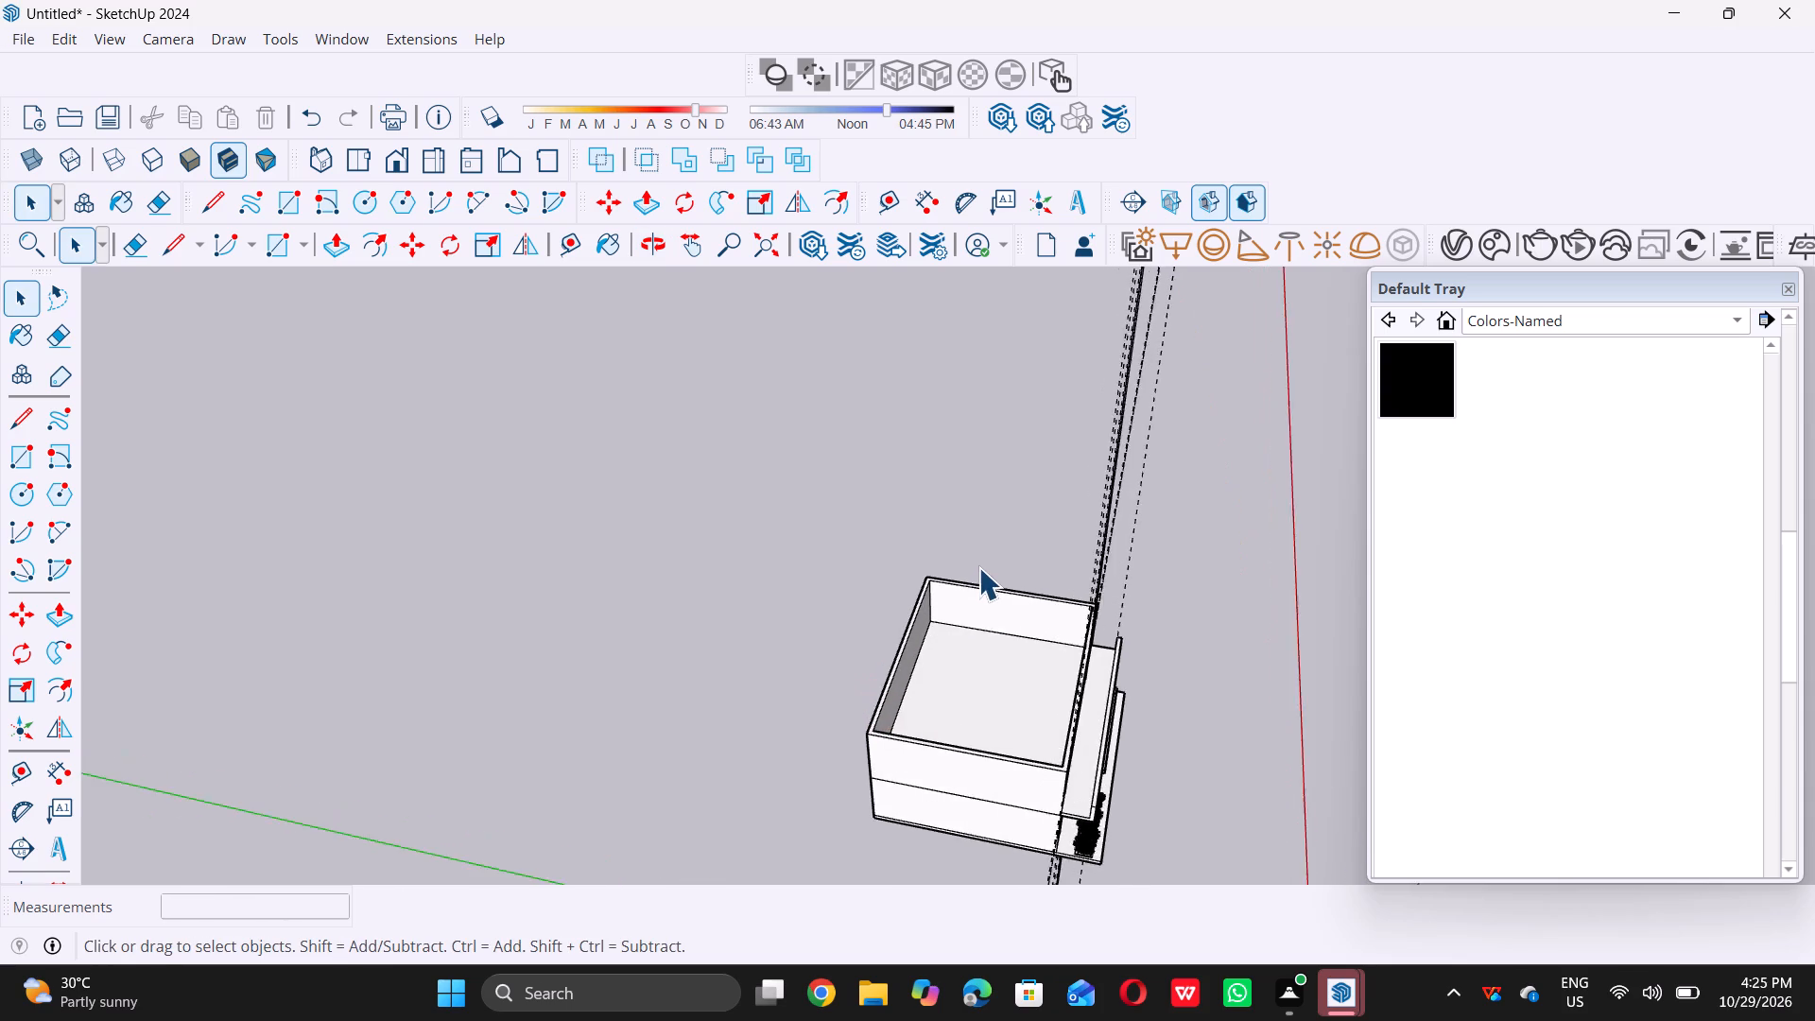
scroll(962, 573, "up", 14)
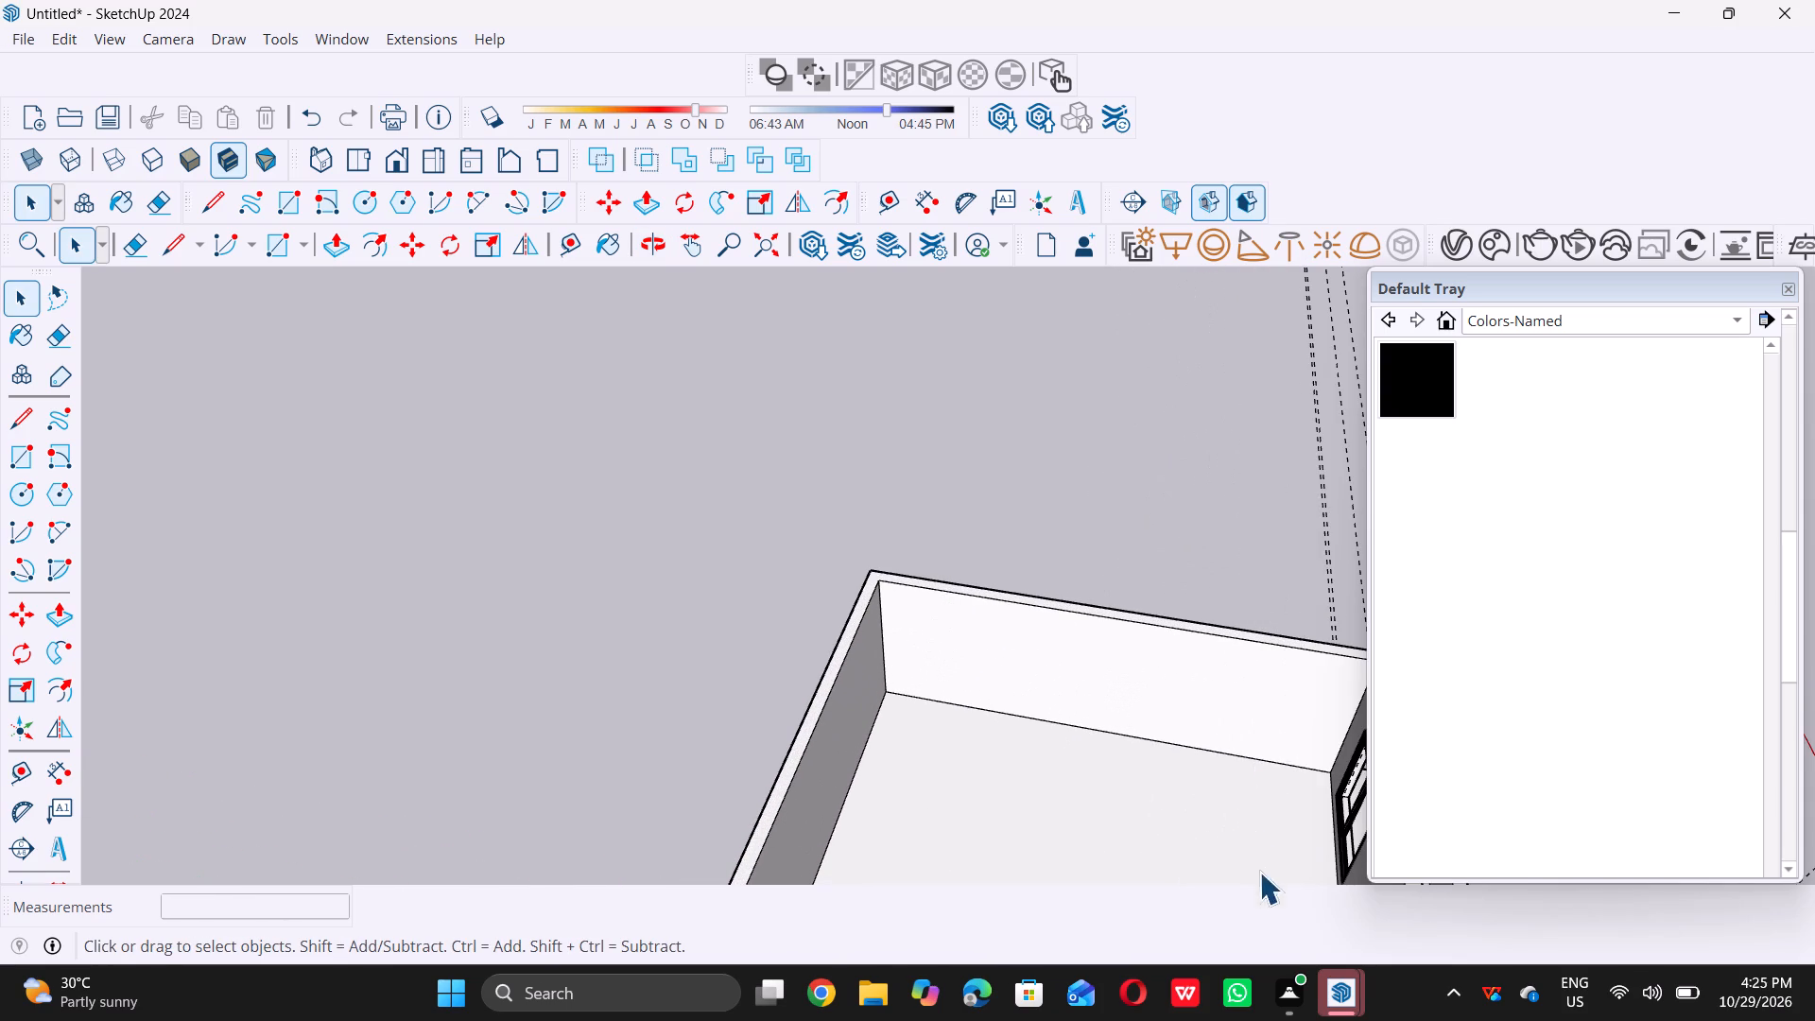
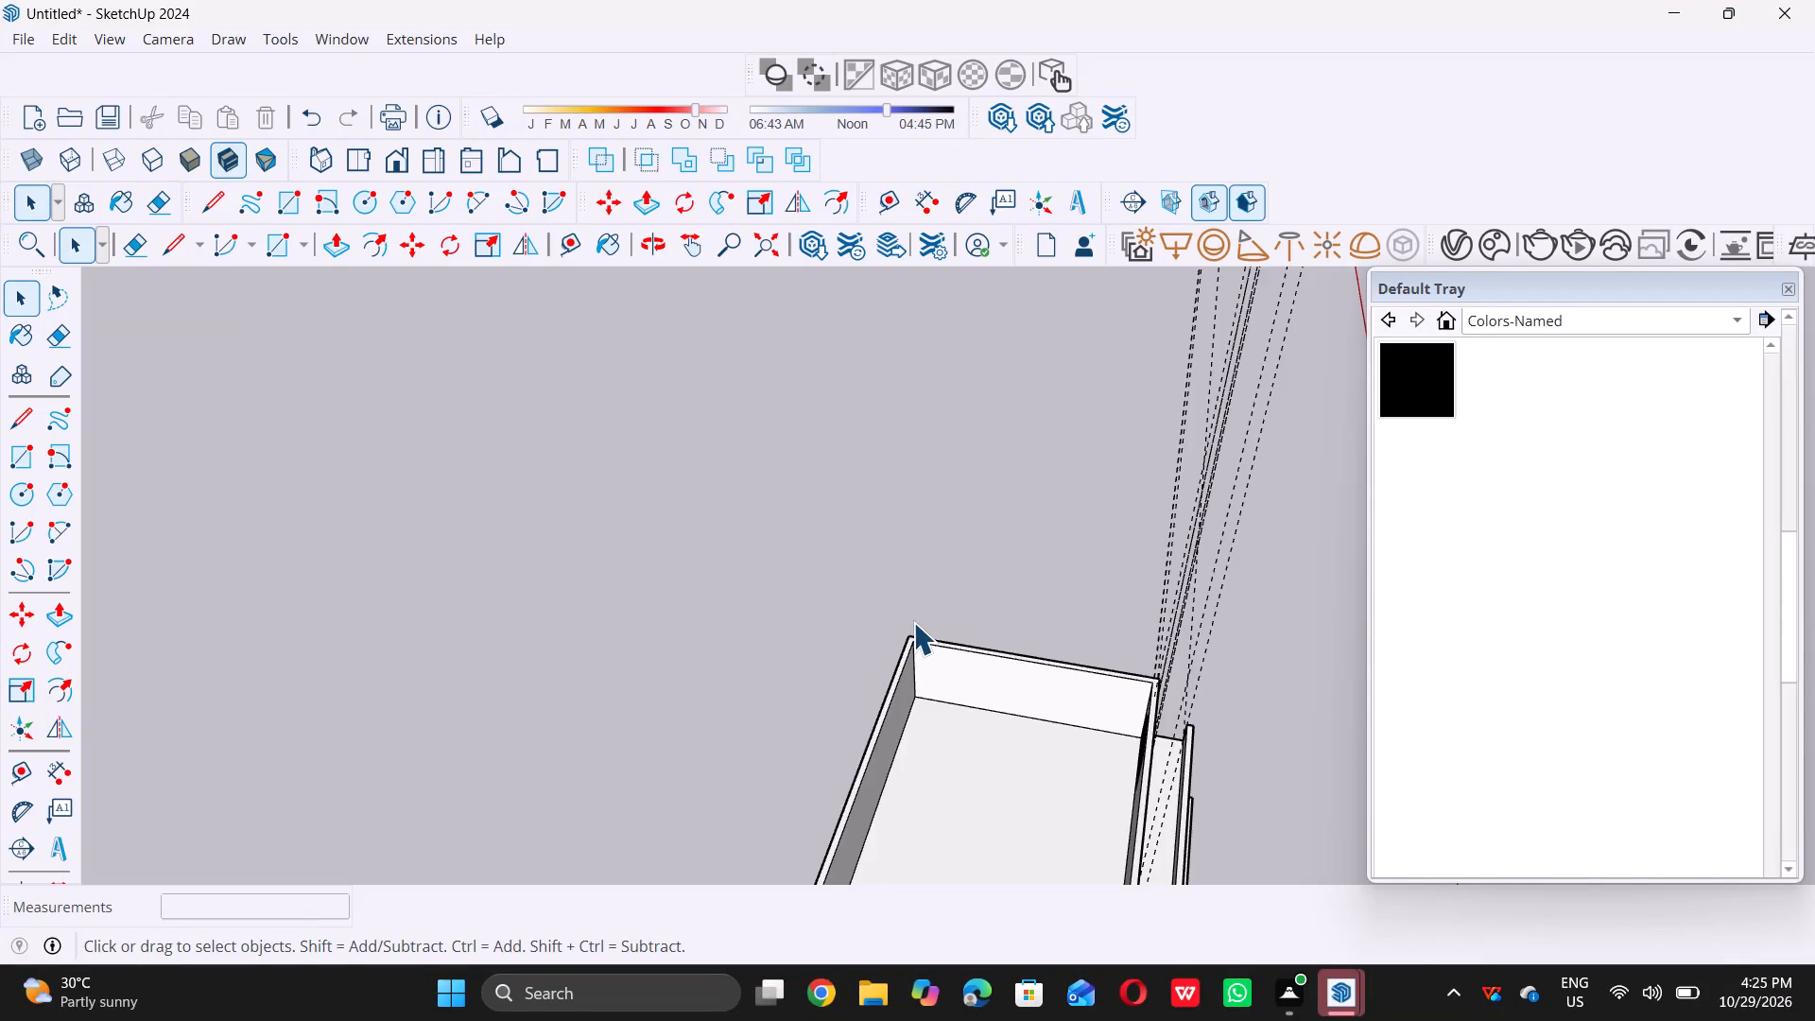
Draw an upright rotated rectangle, 36' long and 9" high, along the outer top edge of the upper storey's back wall.
scroll(913, 622, "down", 7)
middle_click_drag(915, 589, 906, 626)
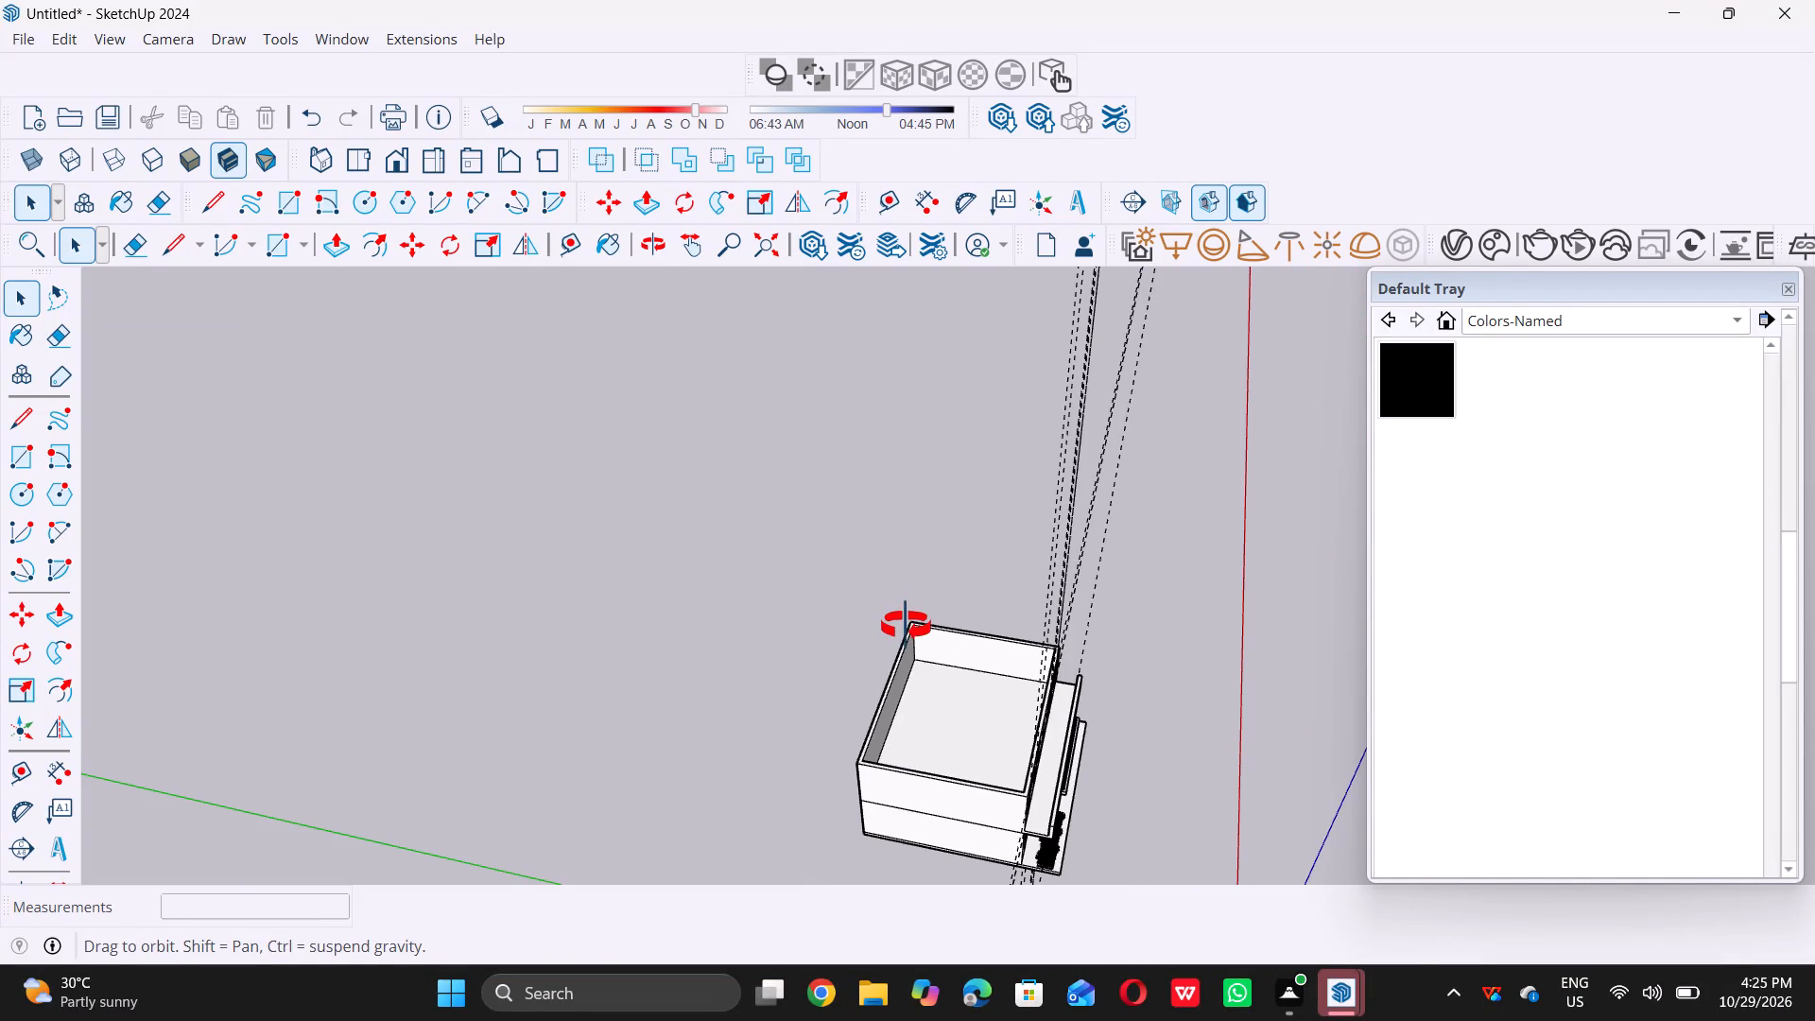
middle_click_drag(906, 626, 913, 693)
scroll(920, 646, "up", 12)
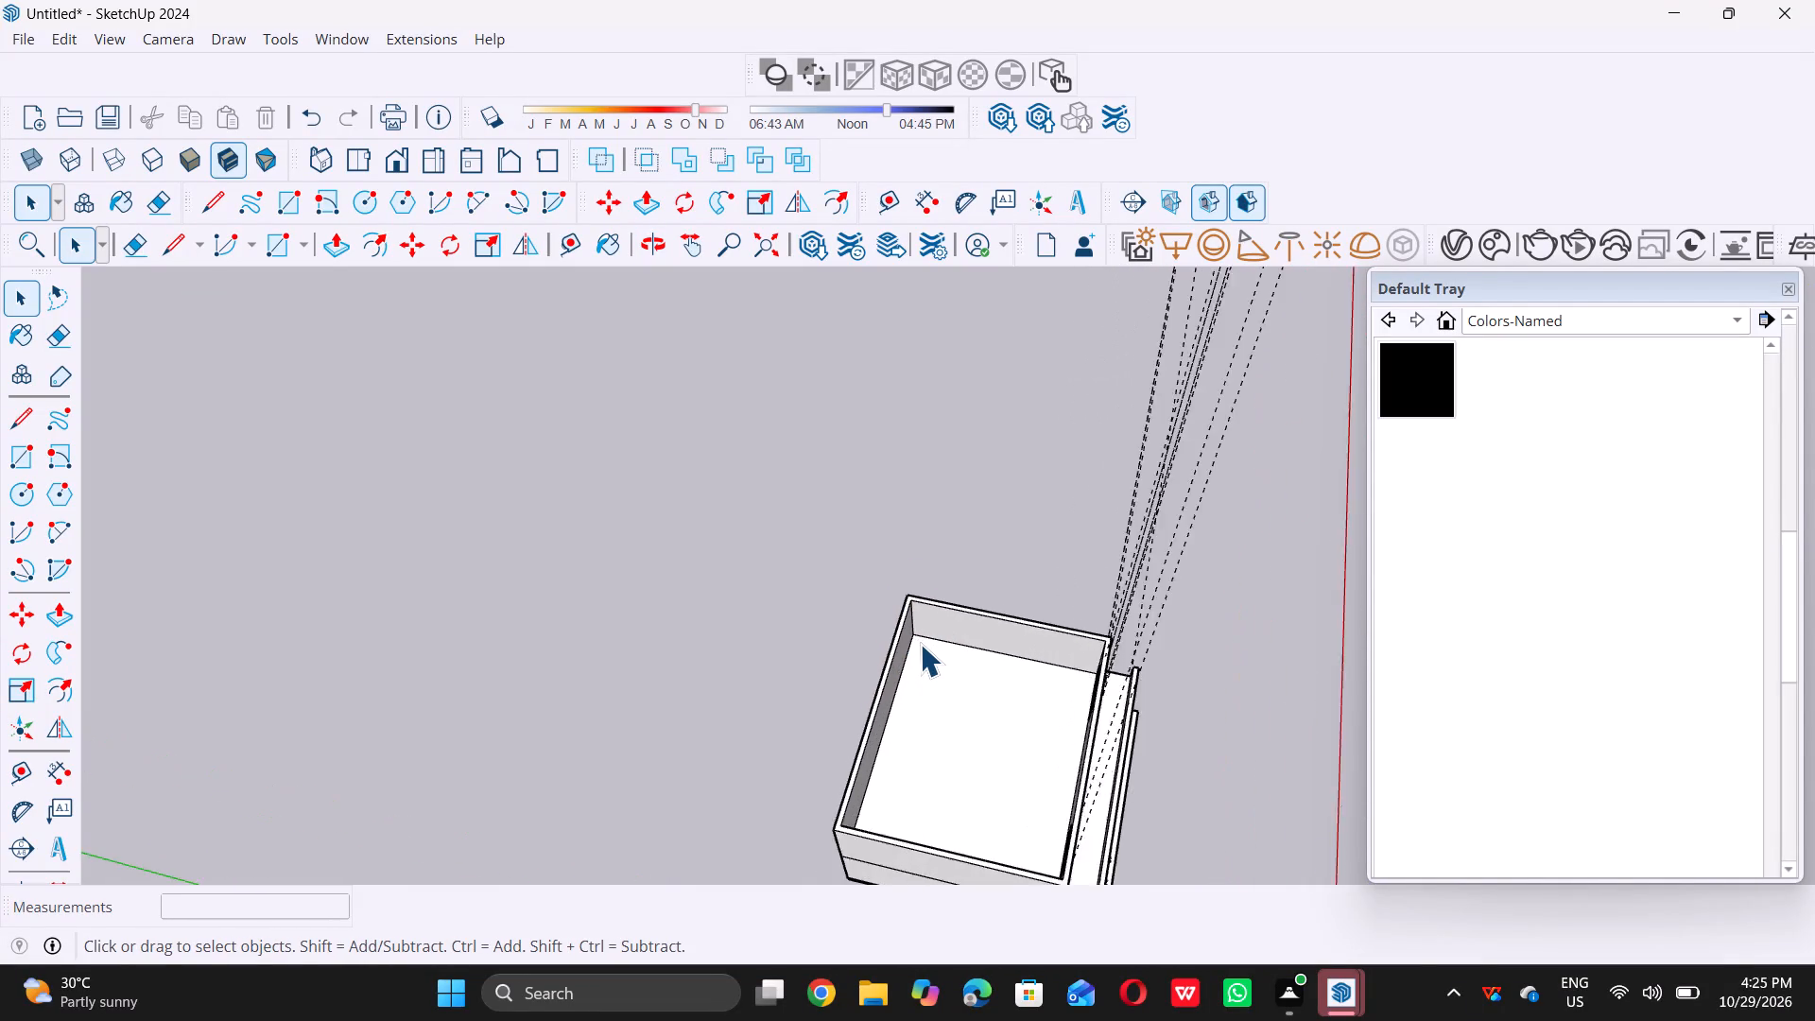
scroll(920, 644, "up", 9)
scroll(953, 564, "up", 7)
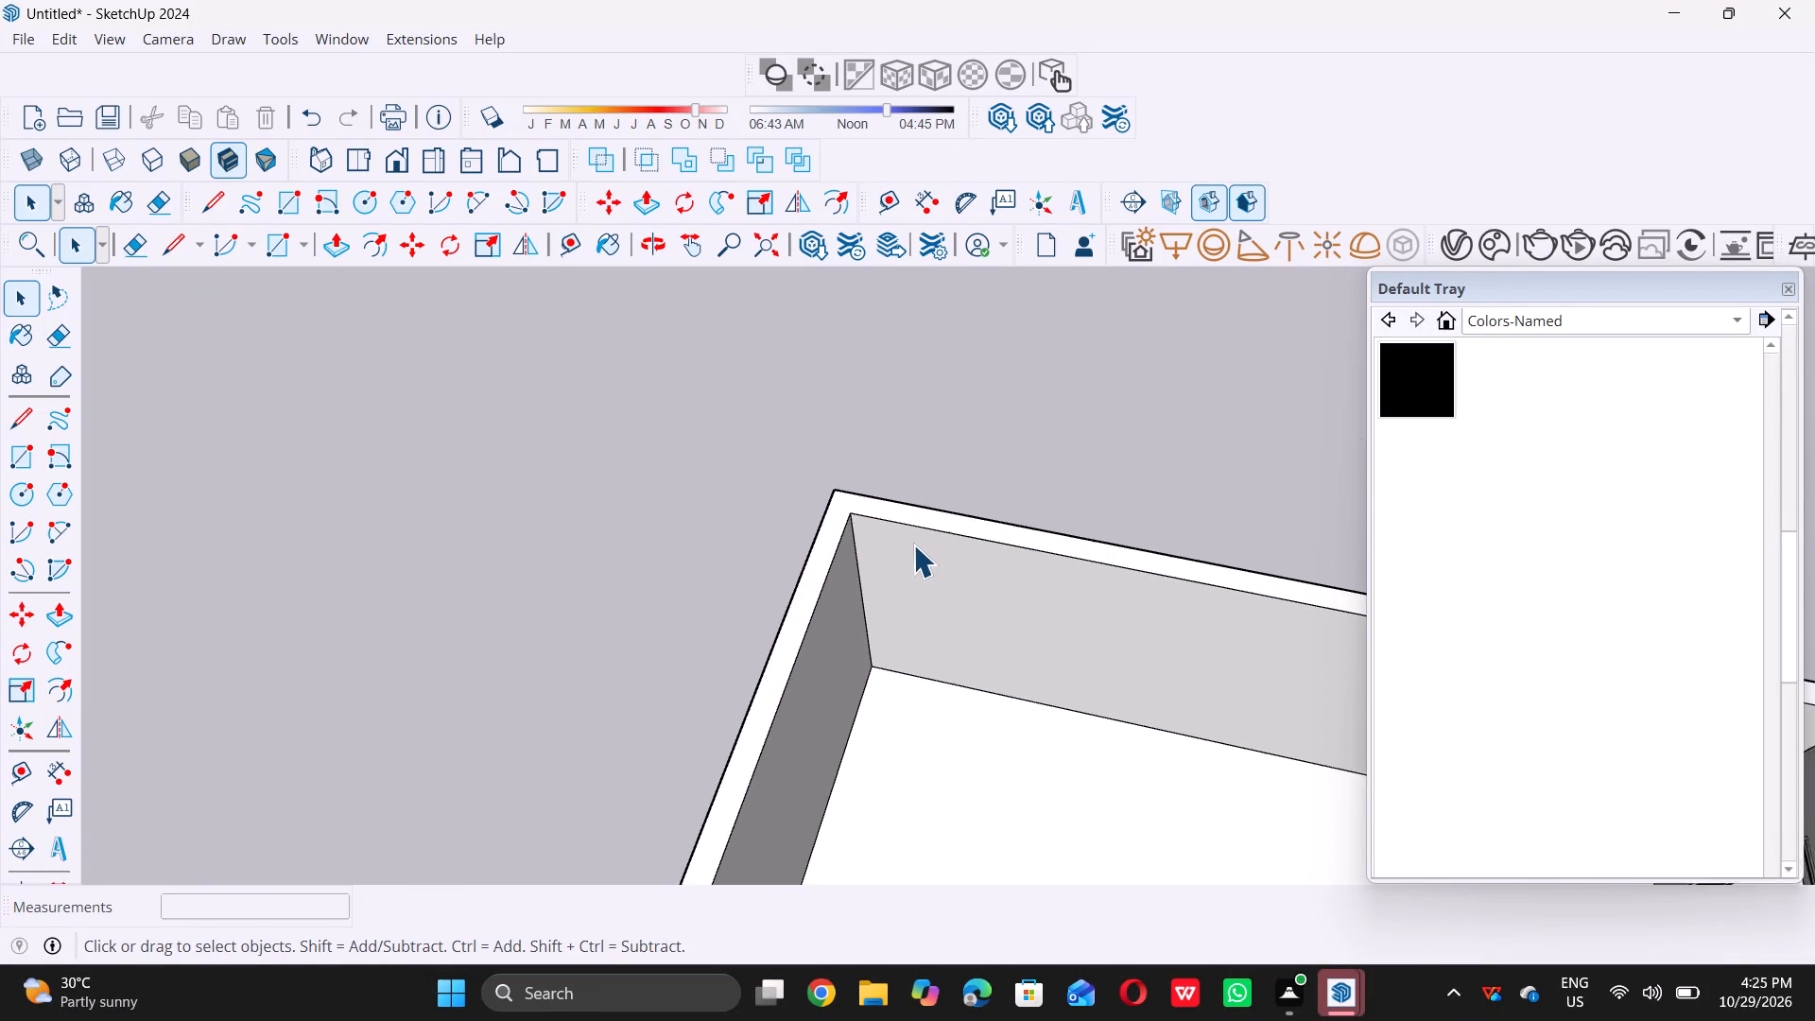
scroll(913, 545, "up", 2)
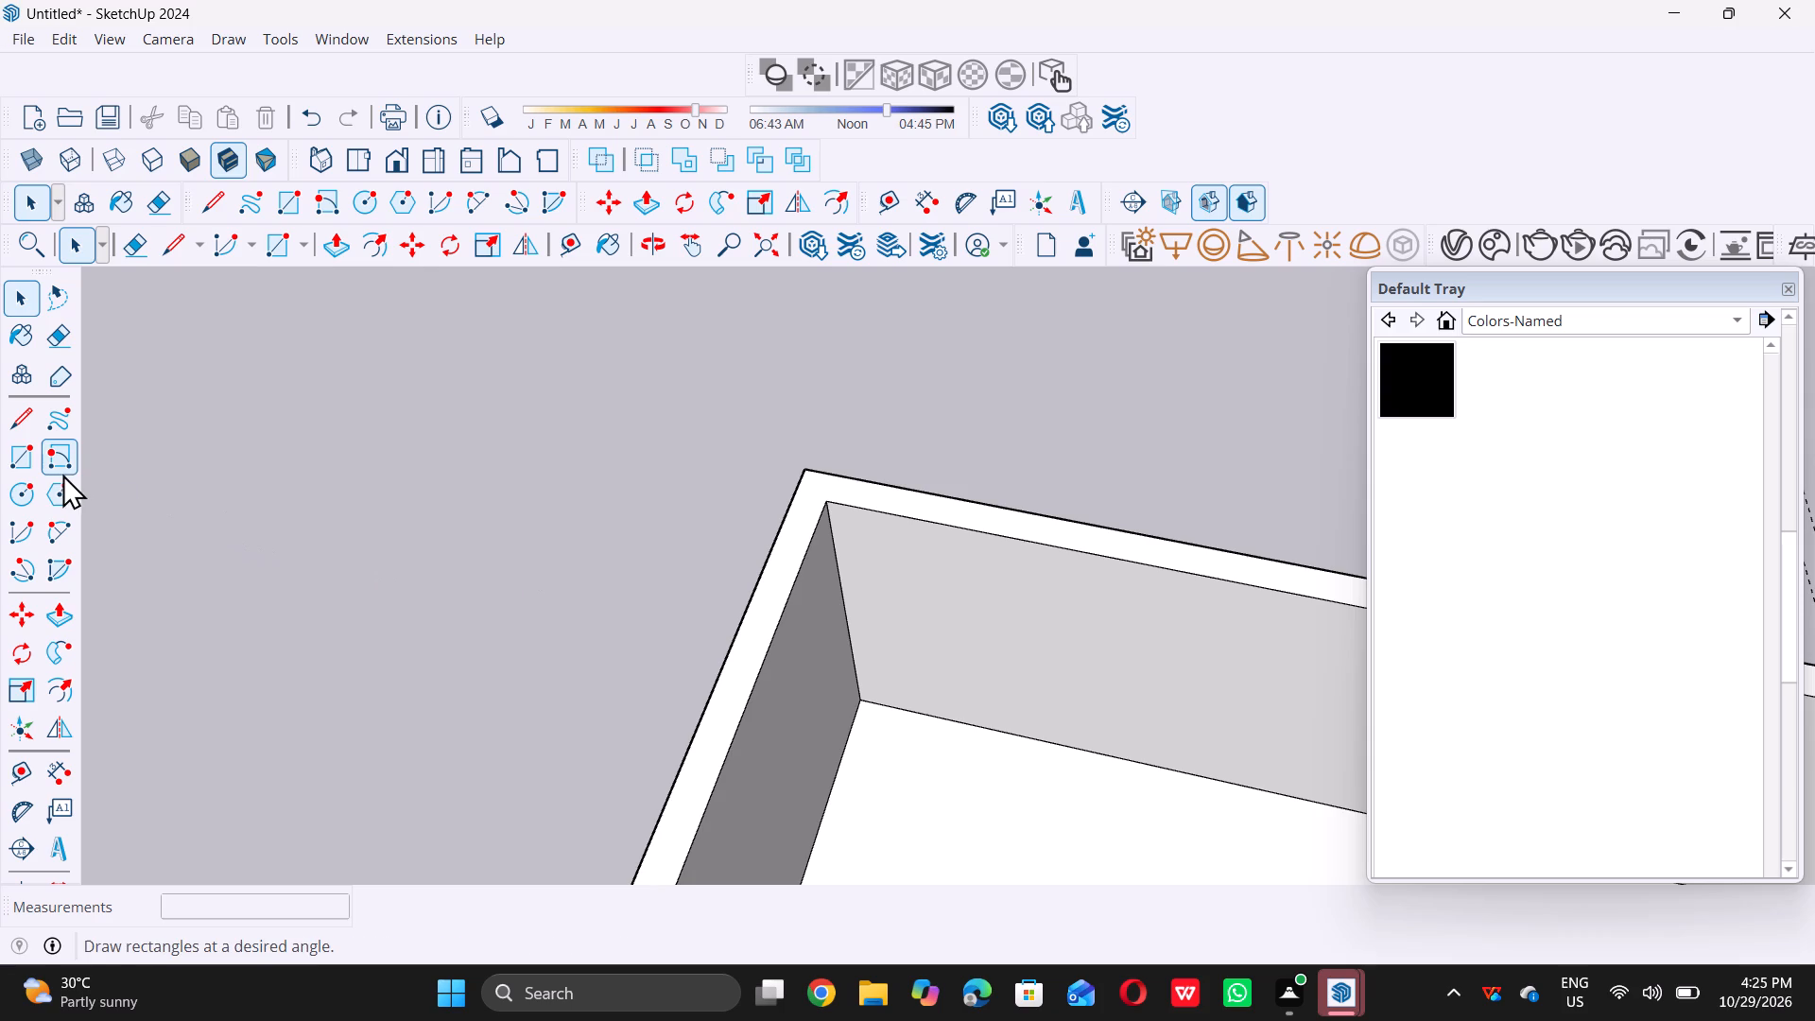
double_click(63, 459)
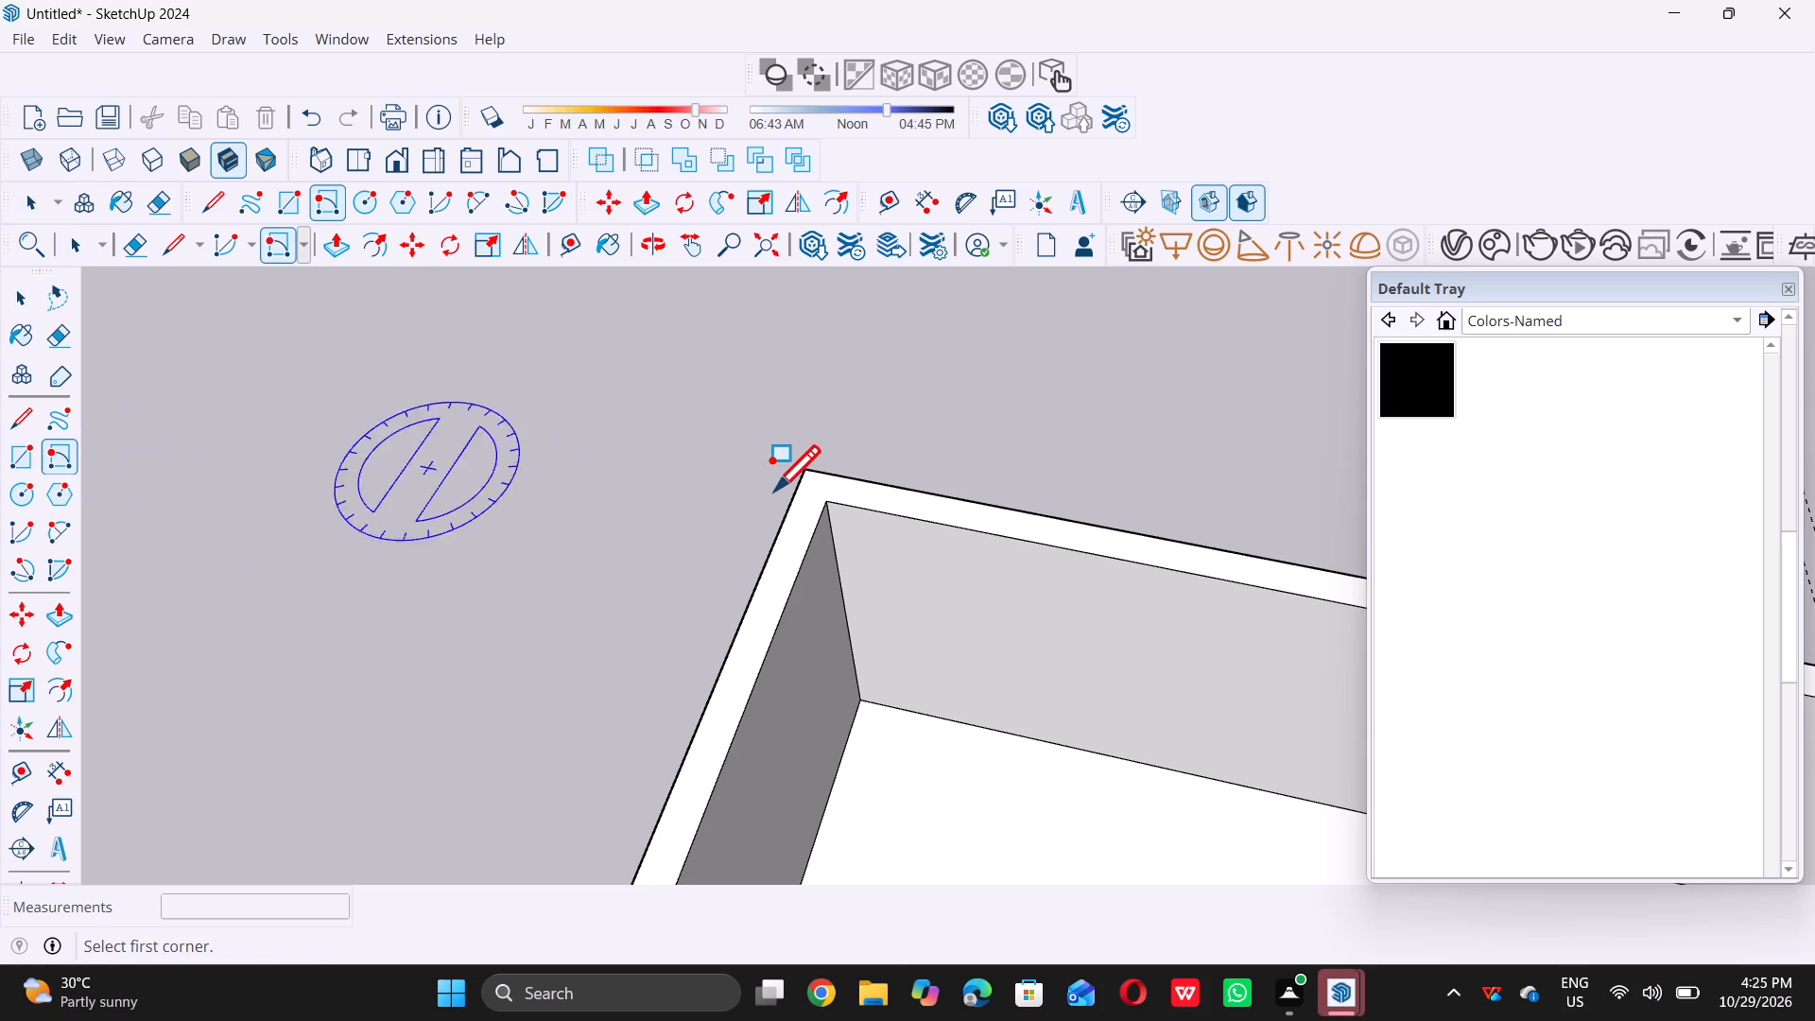
left_click(804, 476)
scroll(804, 475, "down", 2)
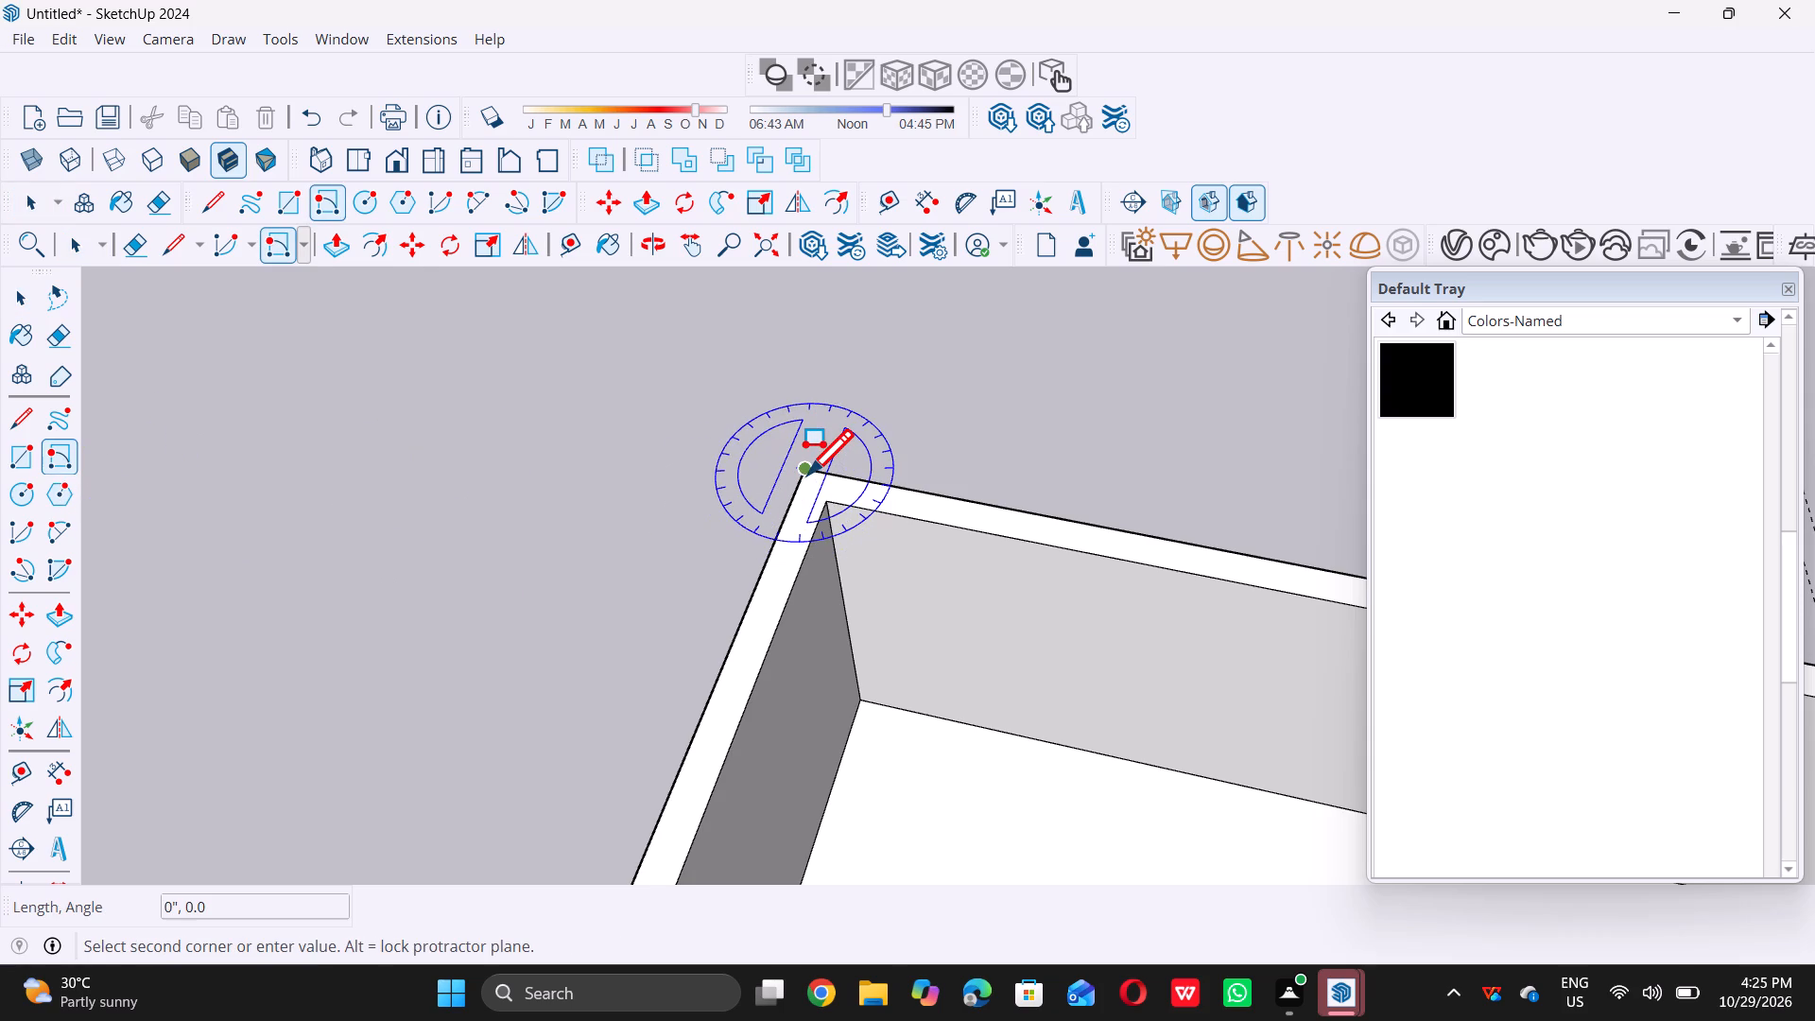
scroll(804, 475, "down", 20)
scroll(804, 475, "down", 8)
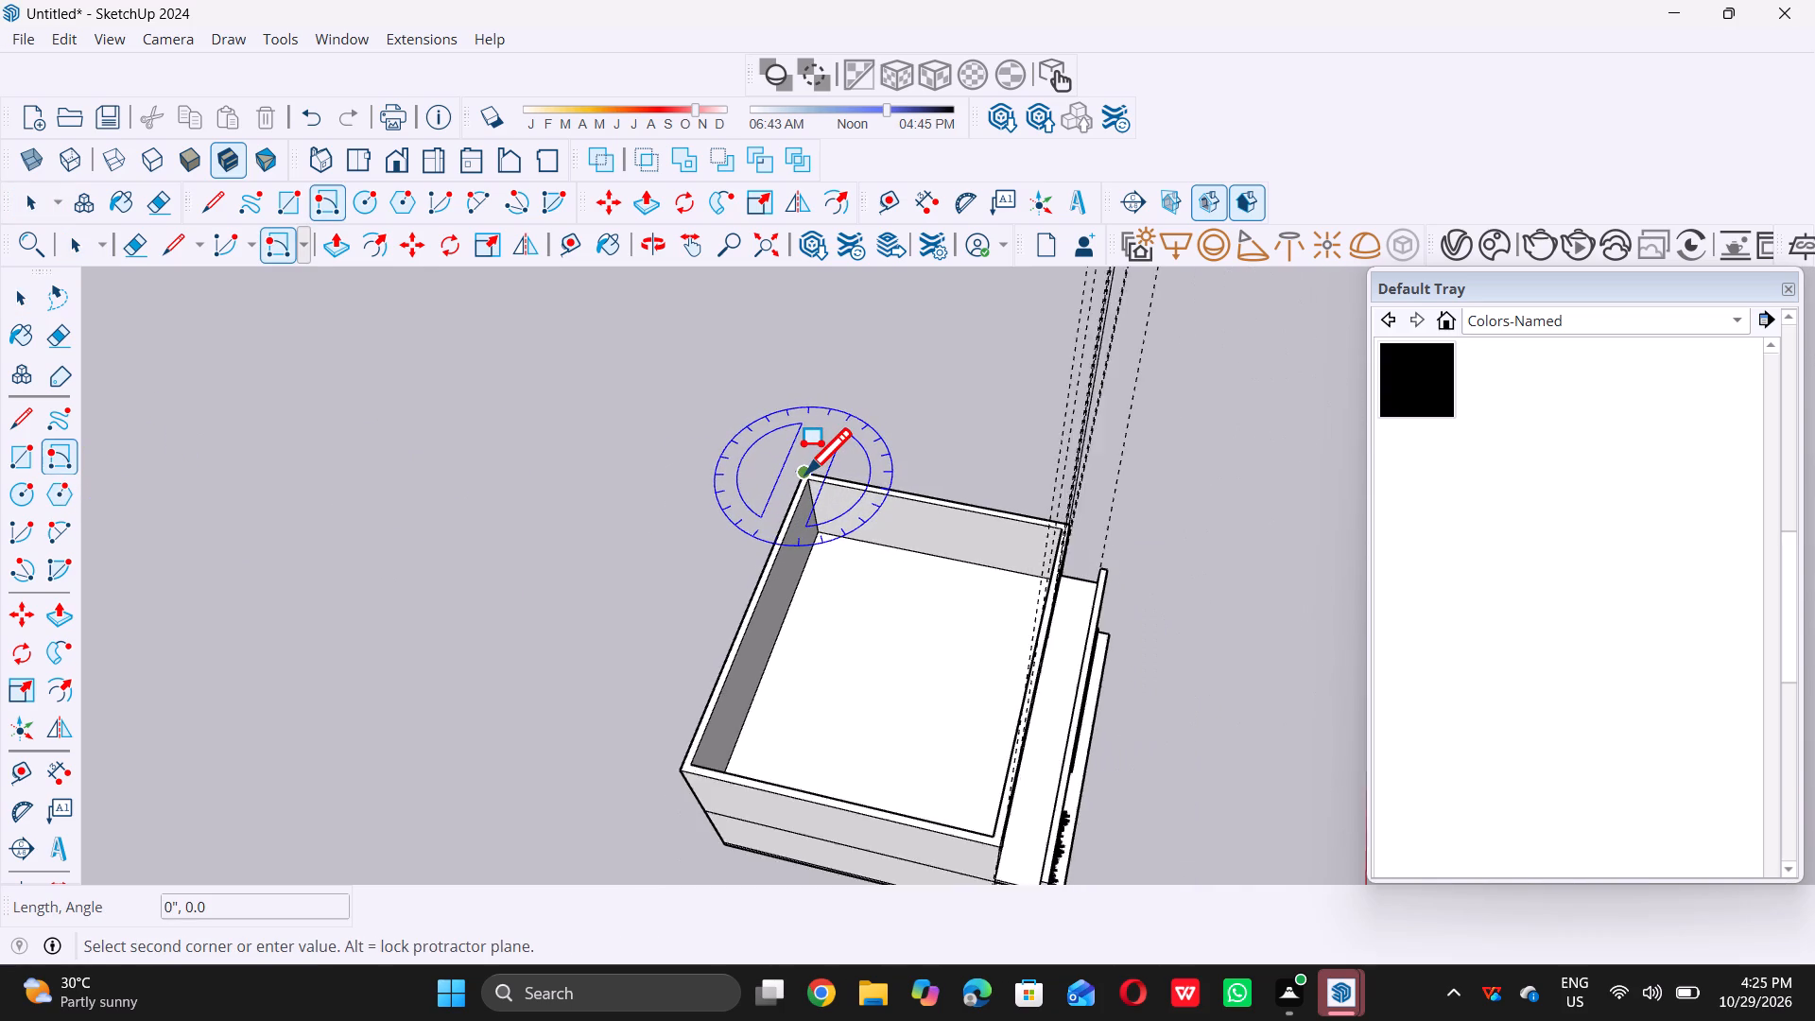
scroll(716, 654, "up", 7)
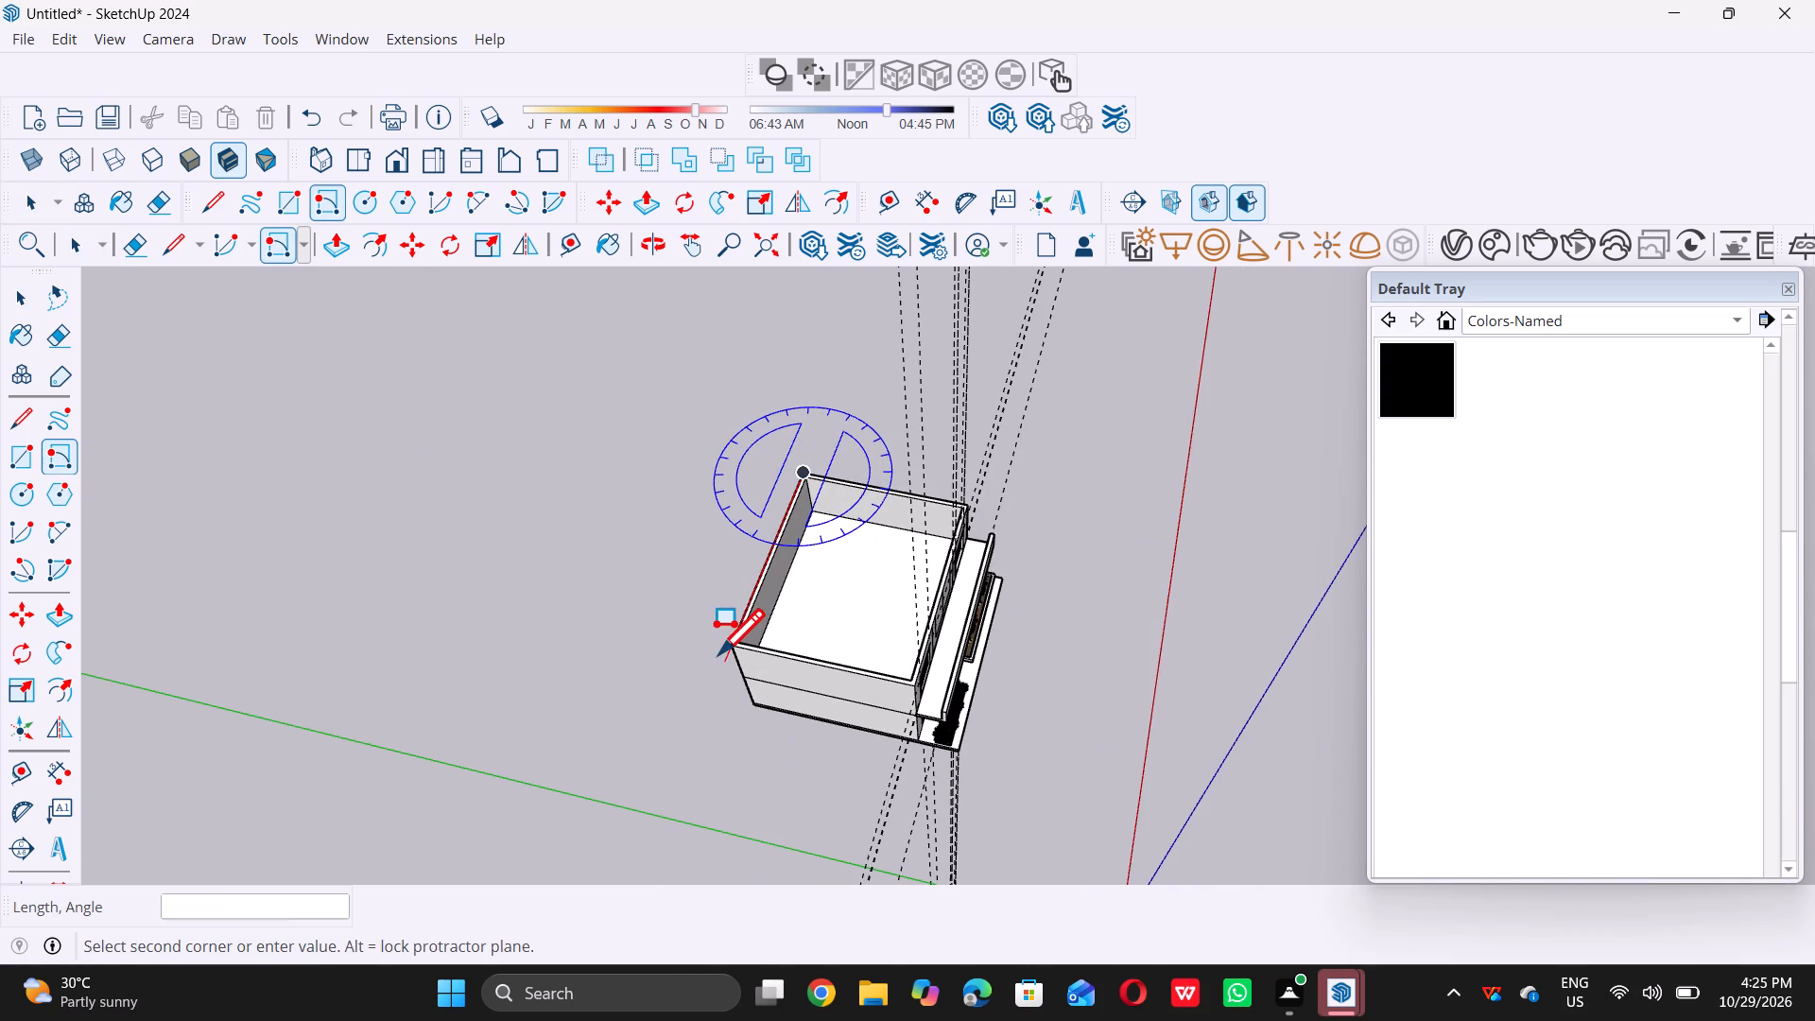
scroll(716, 654, "up", 4)
scroll(739, 636, "up", 20)
scroll(739, 636, "up", 4)
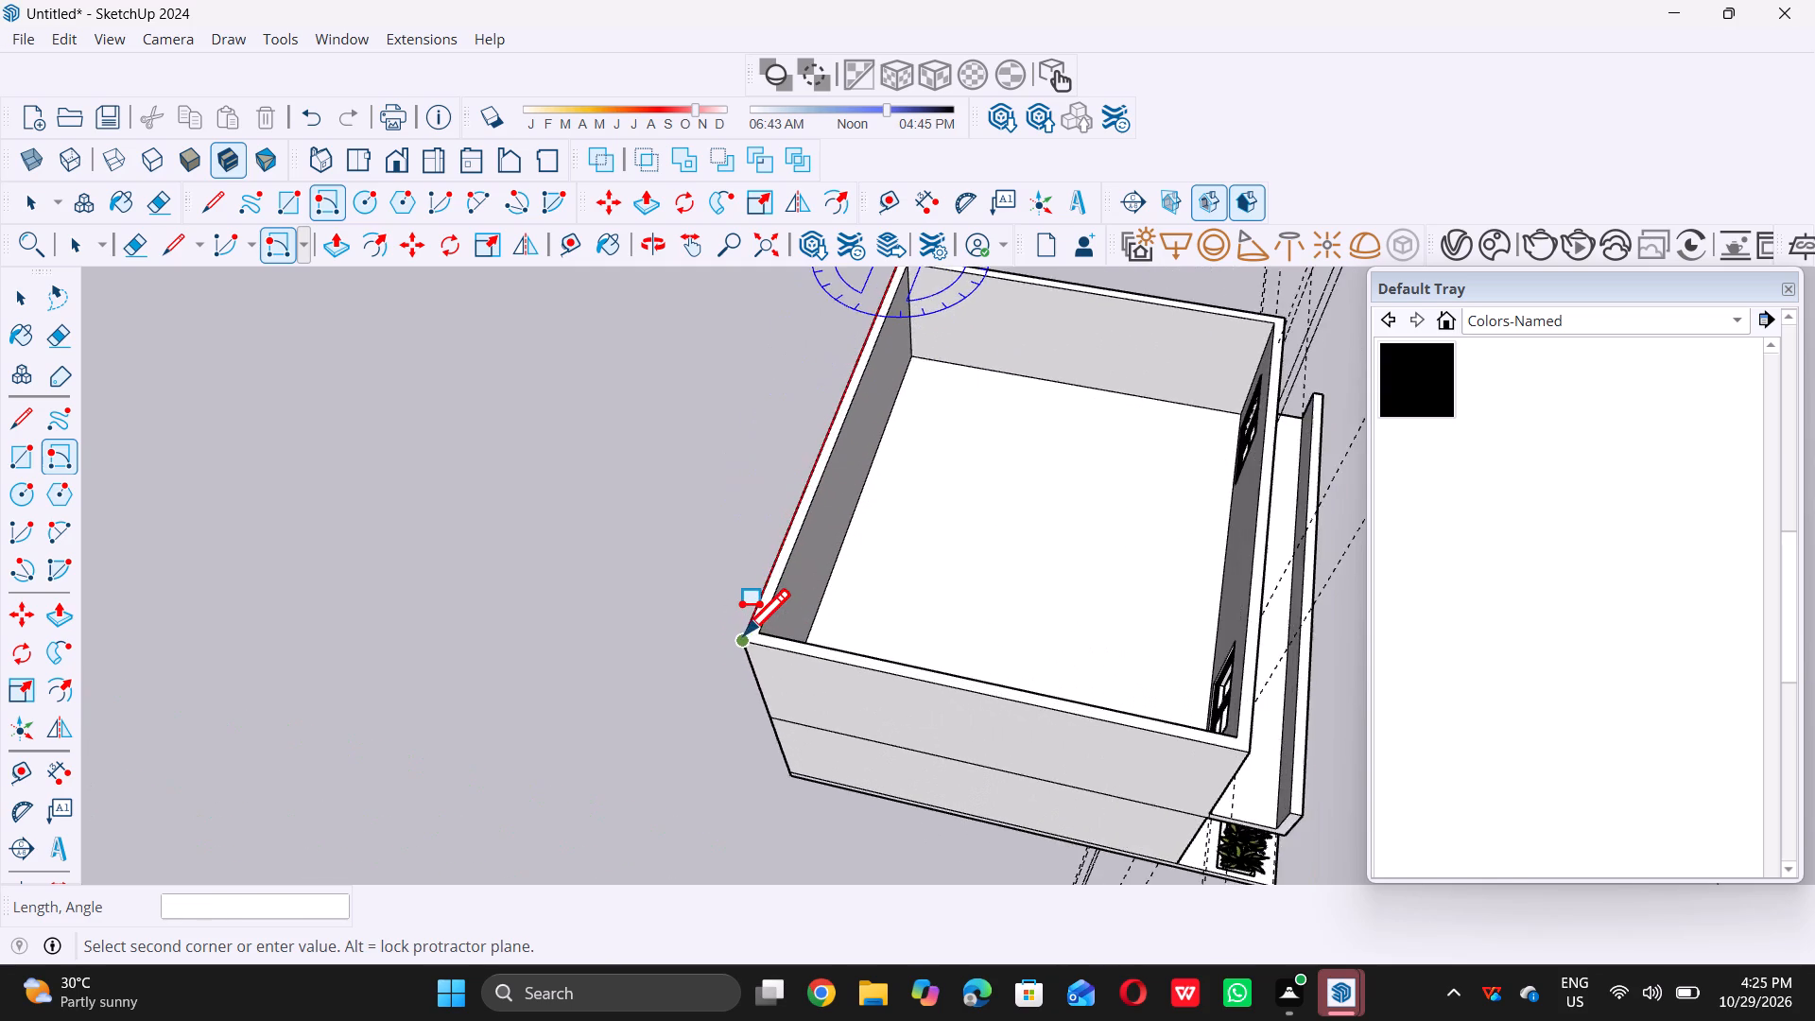
left_click(745, 649)
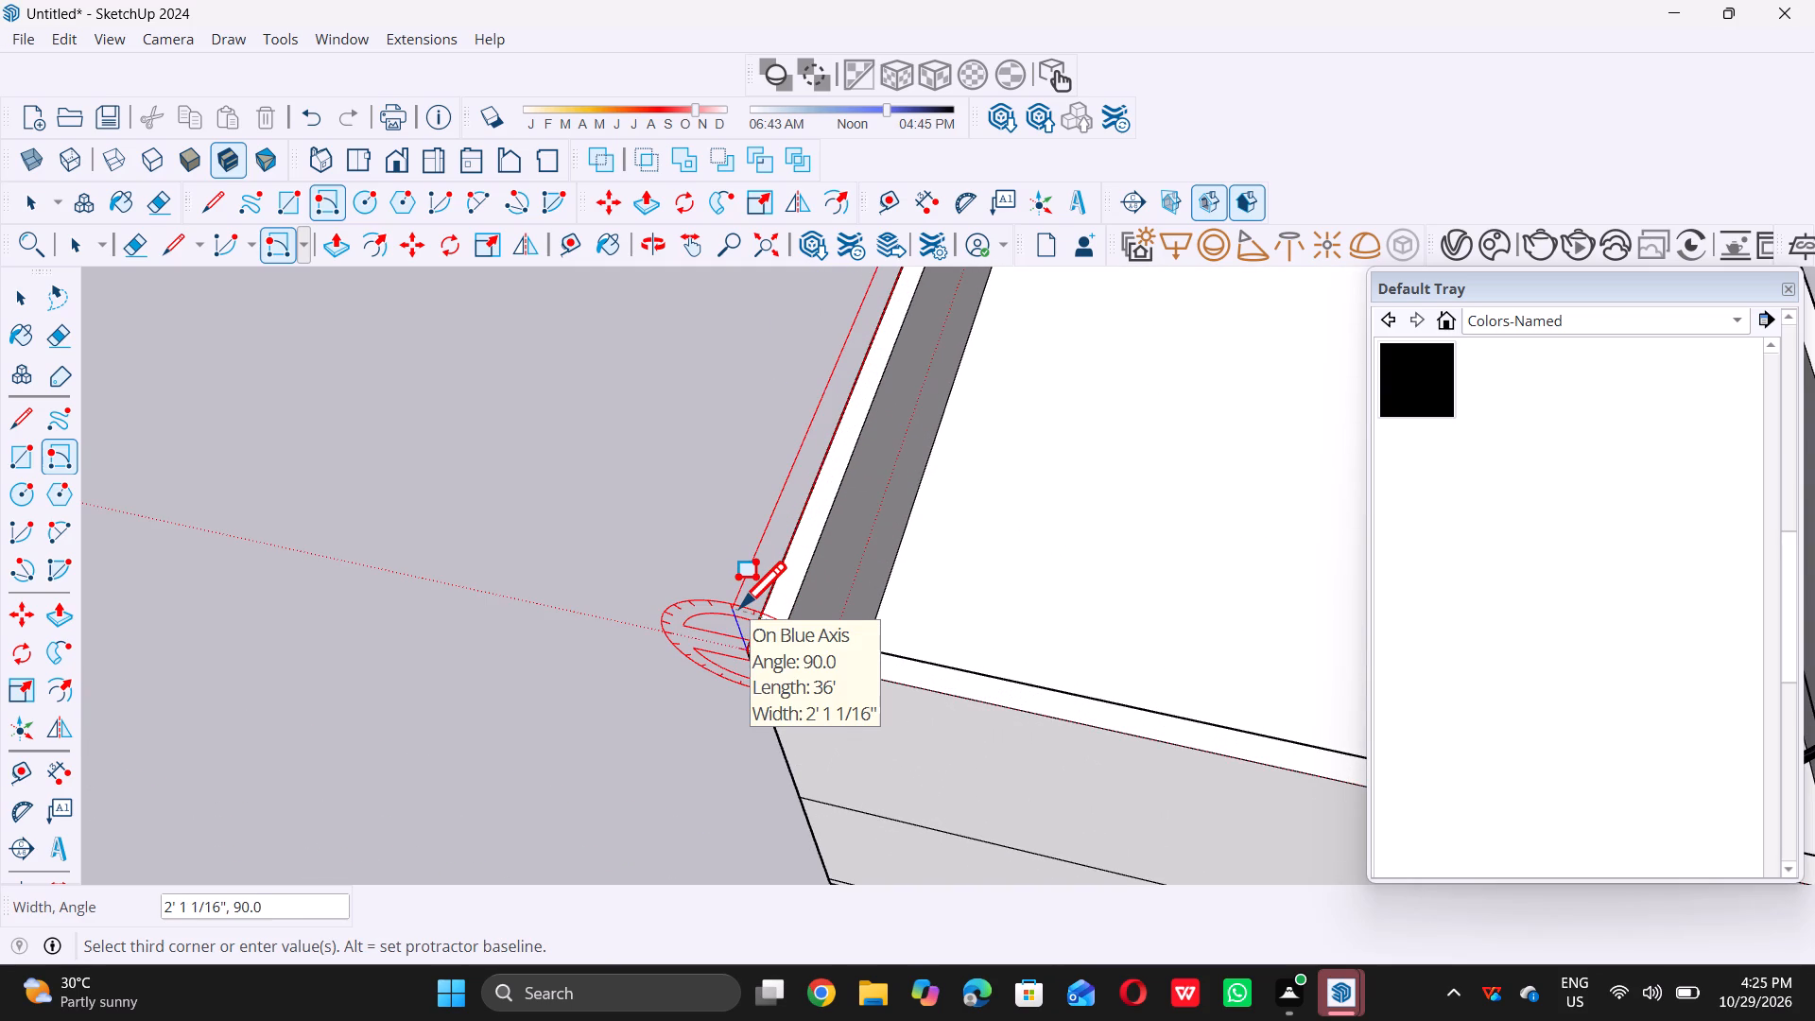
key("9")
key("shift+quotedbl")
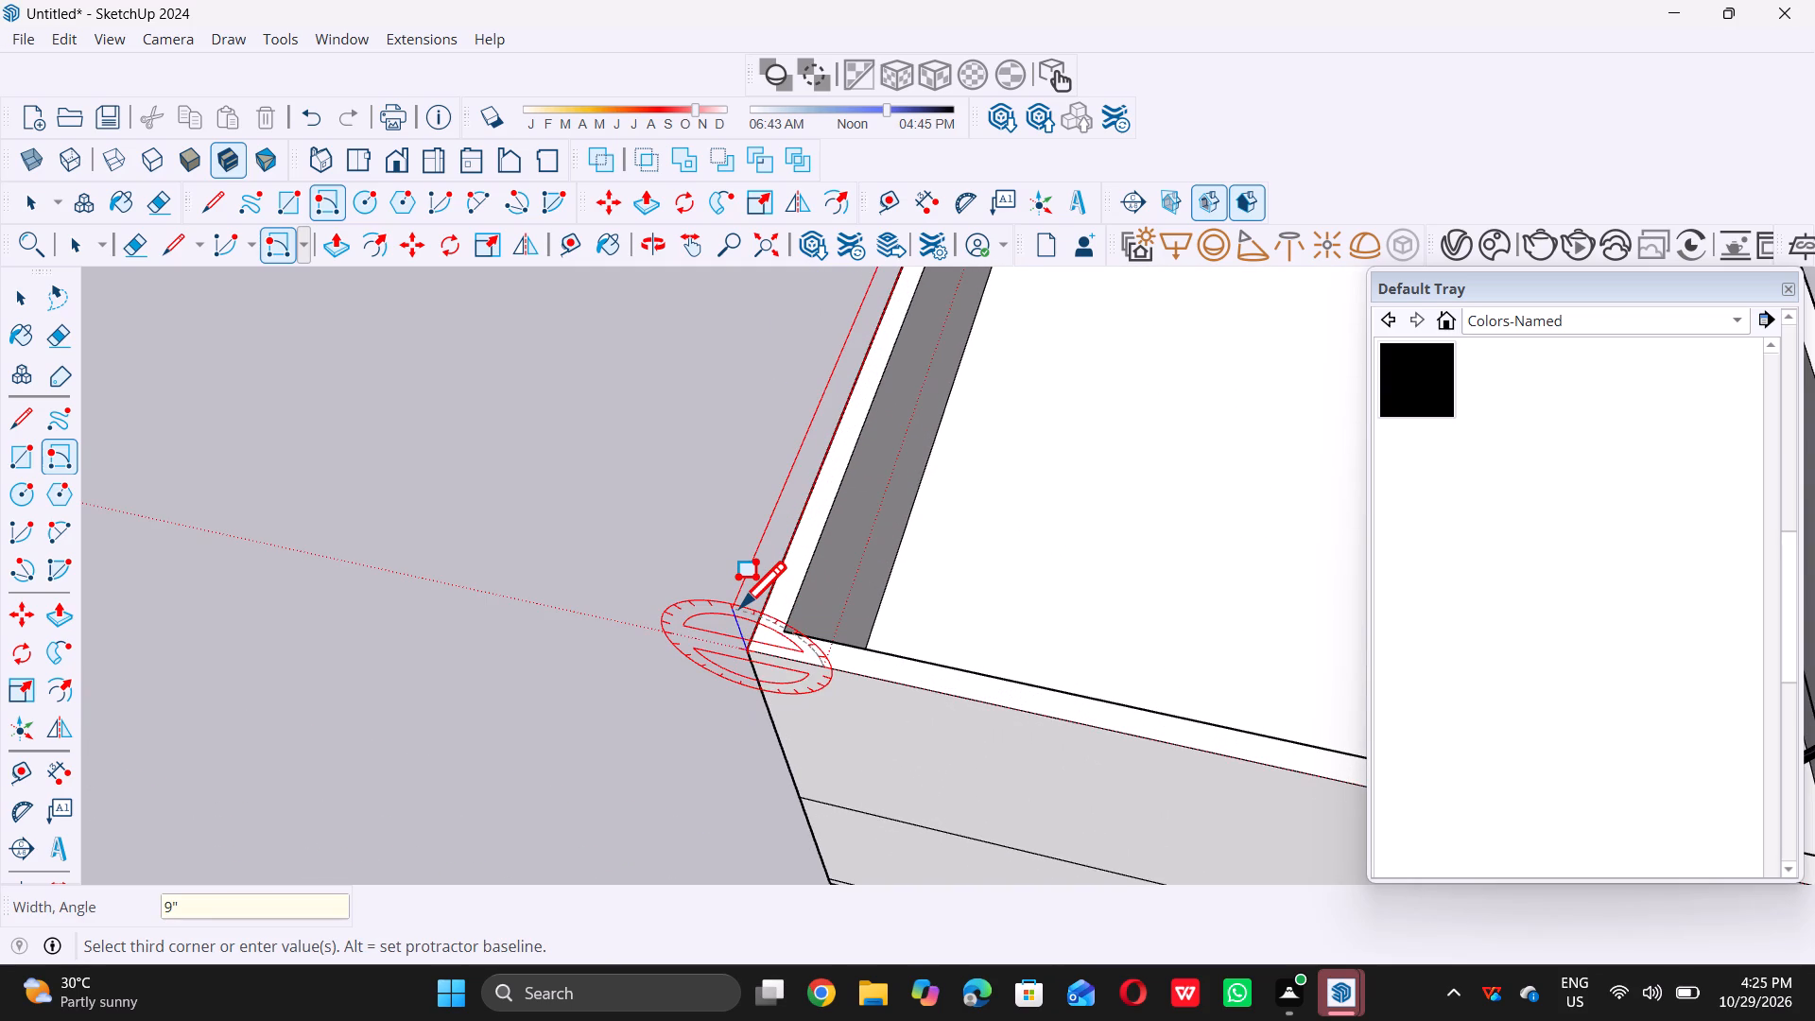
key("Return")
key("space")
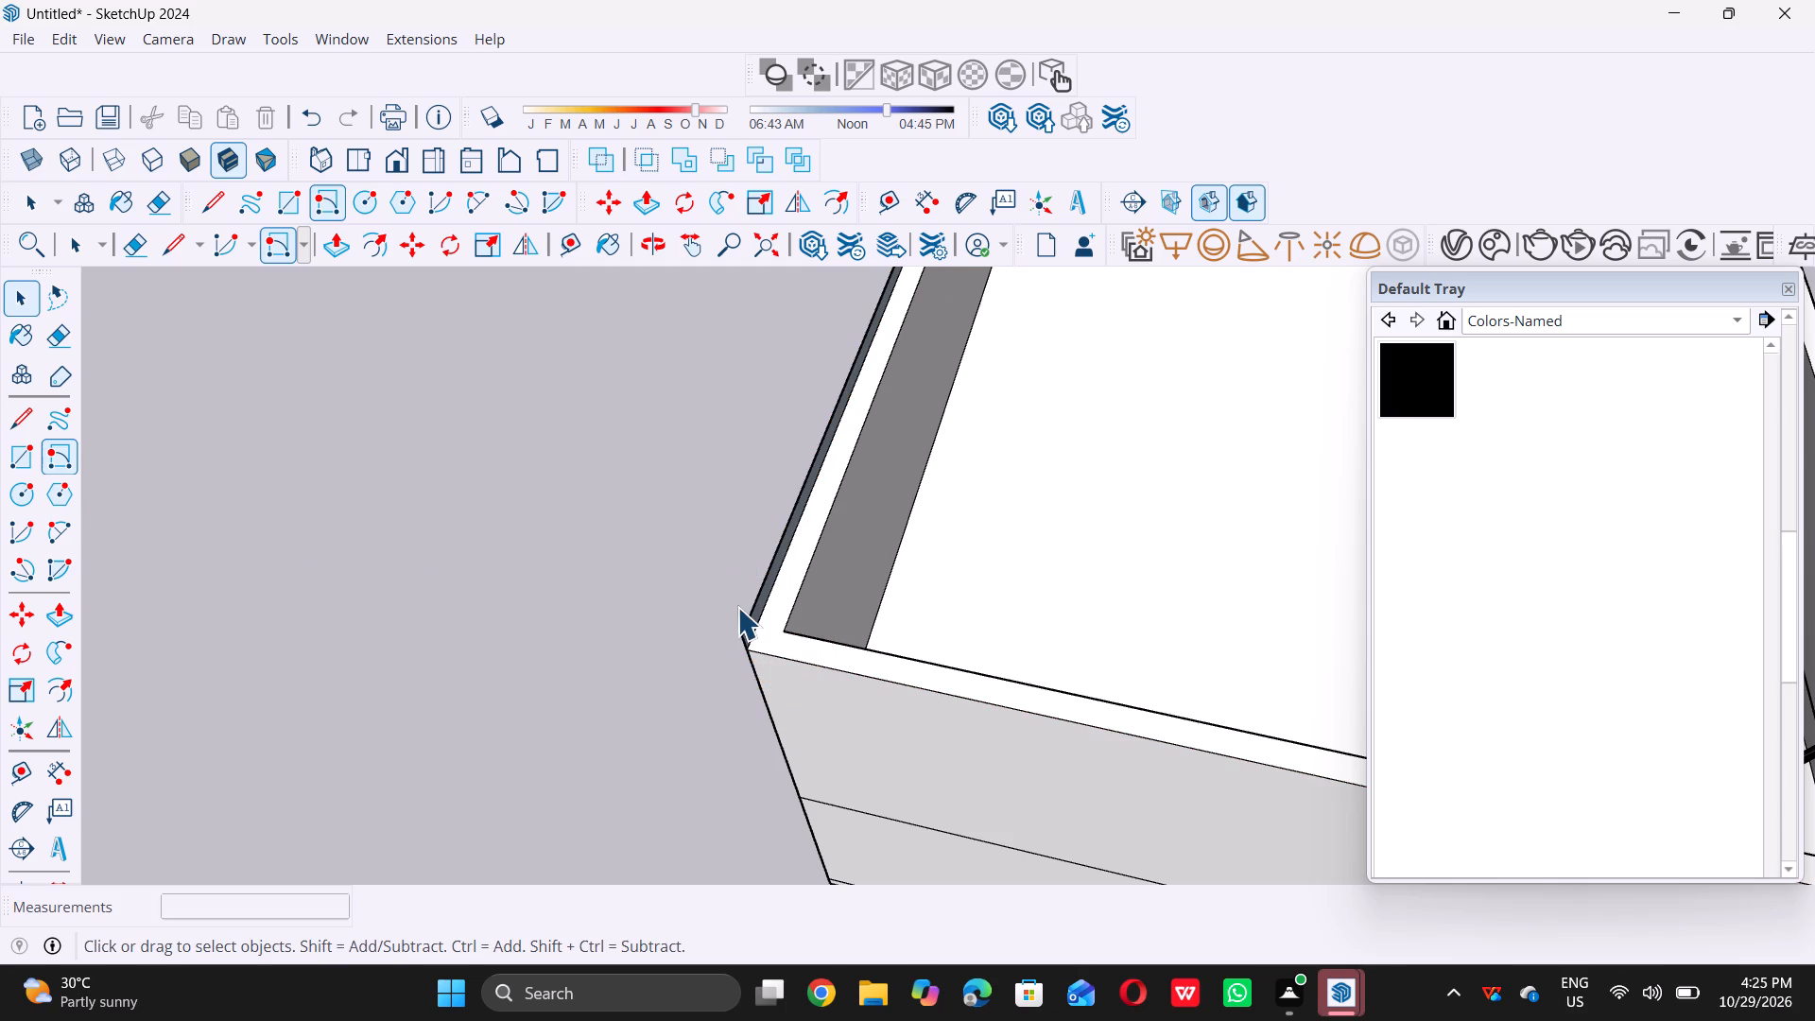
Push/Pull the narrow upright rectangle 35' across the open top of the walls to the canopy parapet, forming the roof slab.
scroll(731, 609, "down", 20)
scroll(731, 609, "down", 2)
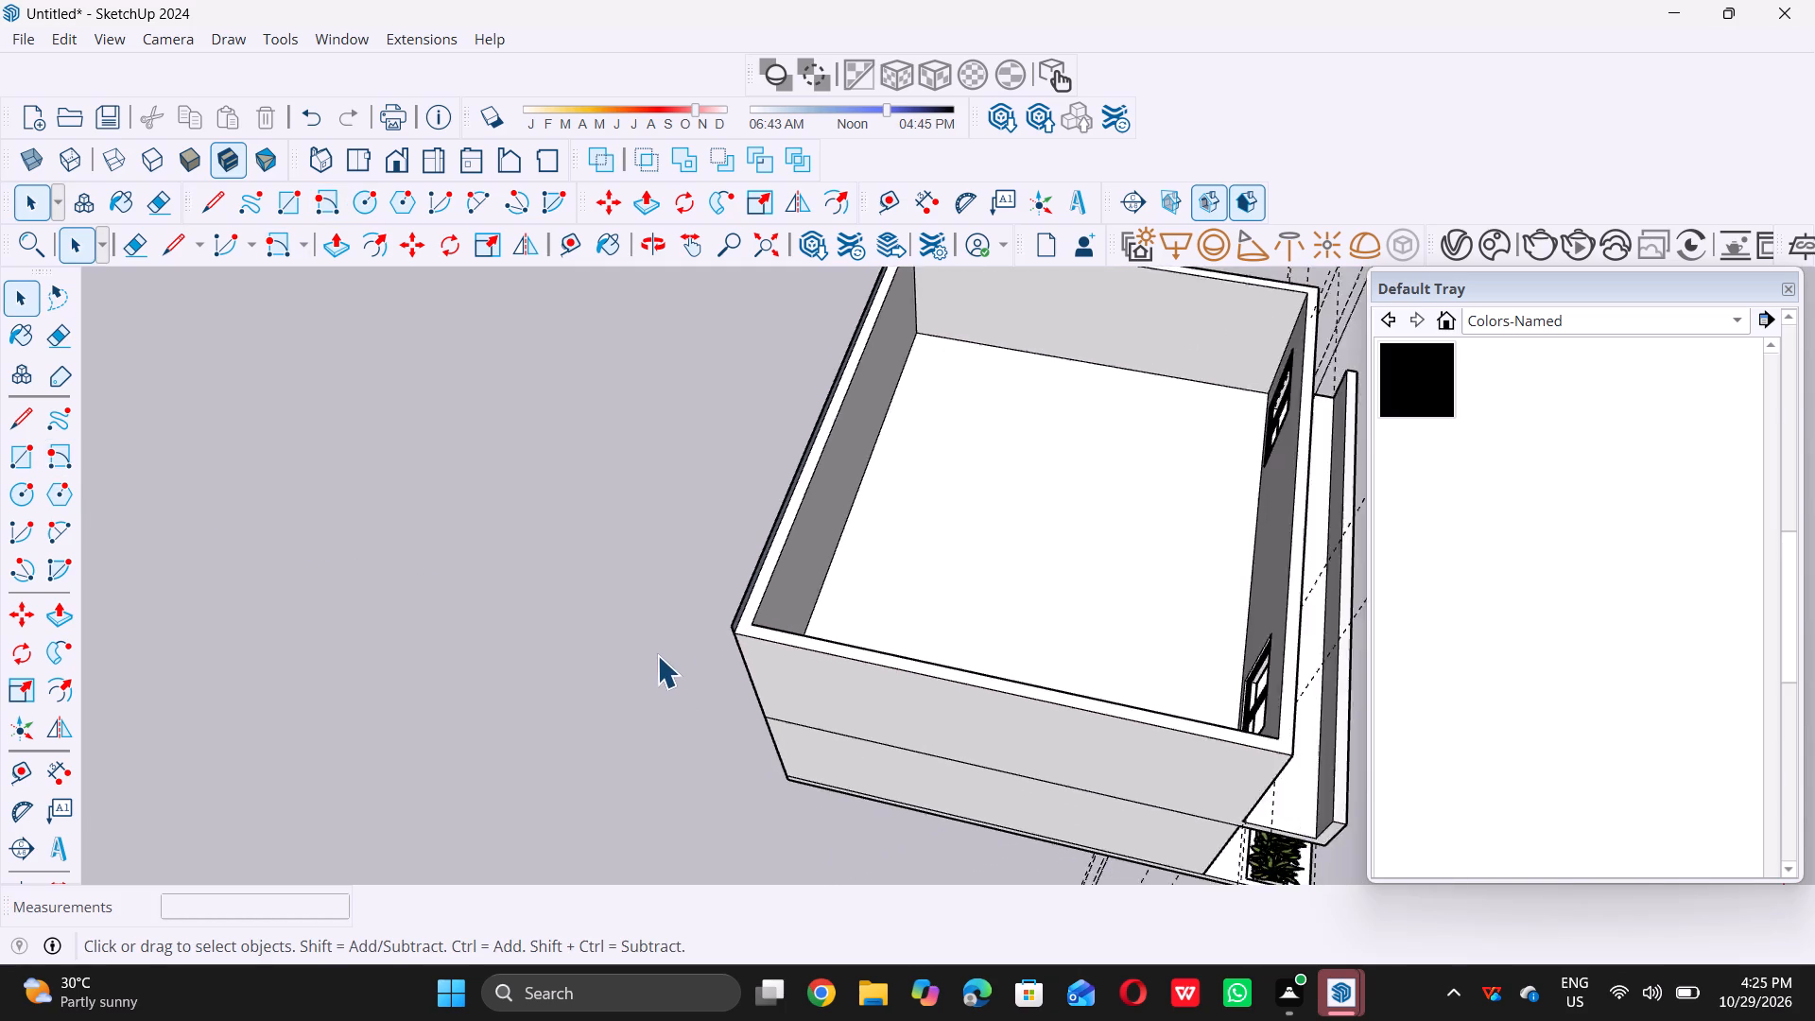
scroll(657, 655, "down", 5)
middle_click_drag(814, 748, 746, 627)
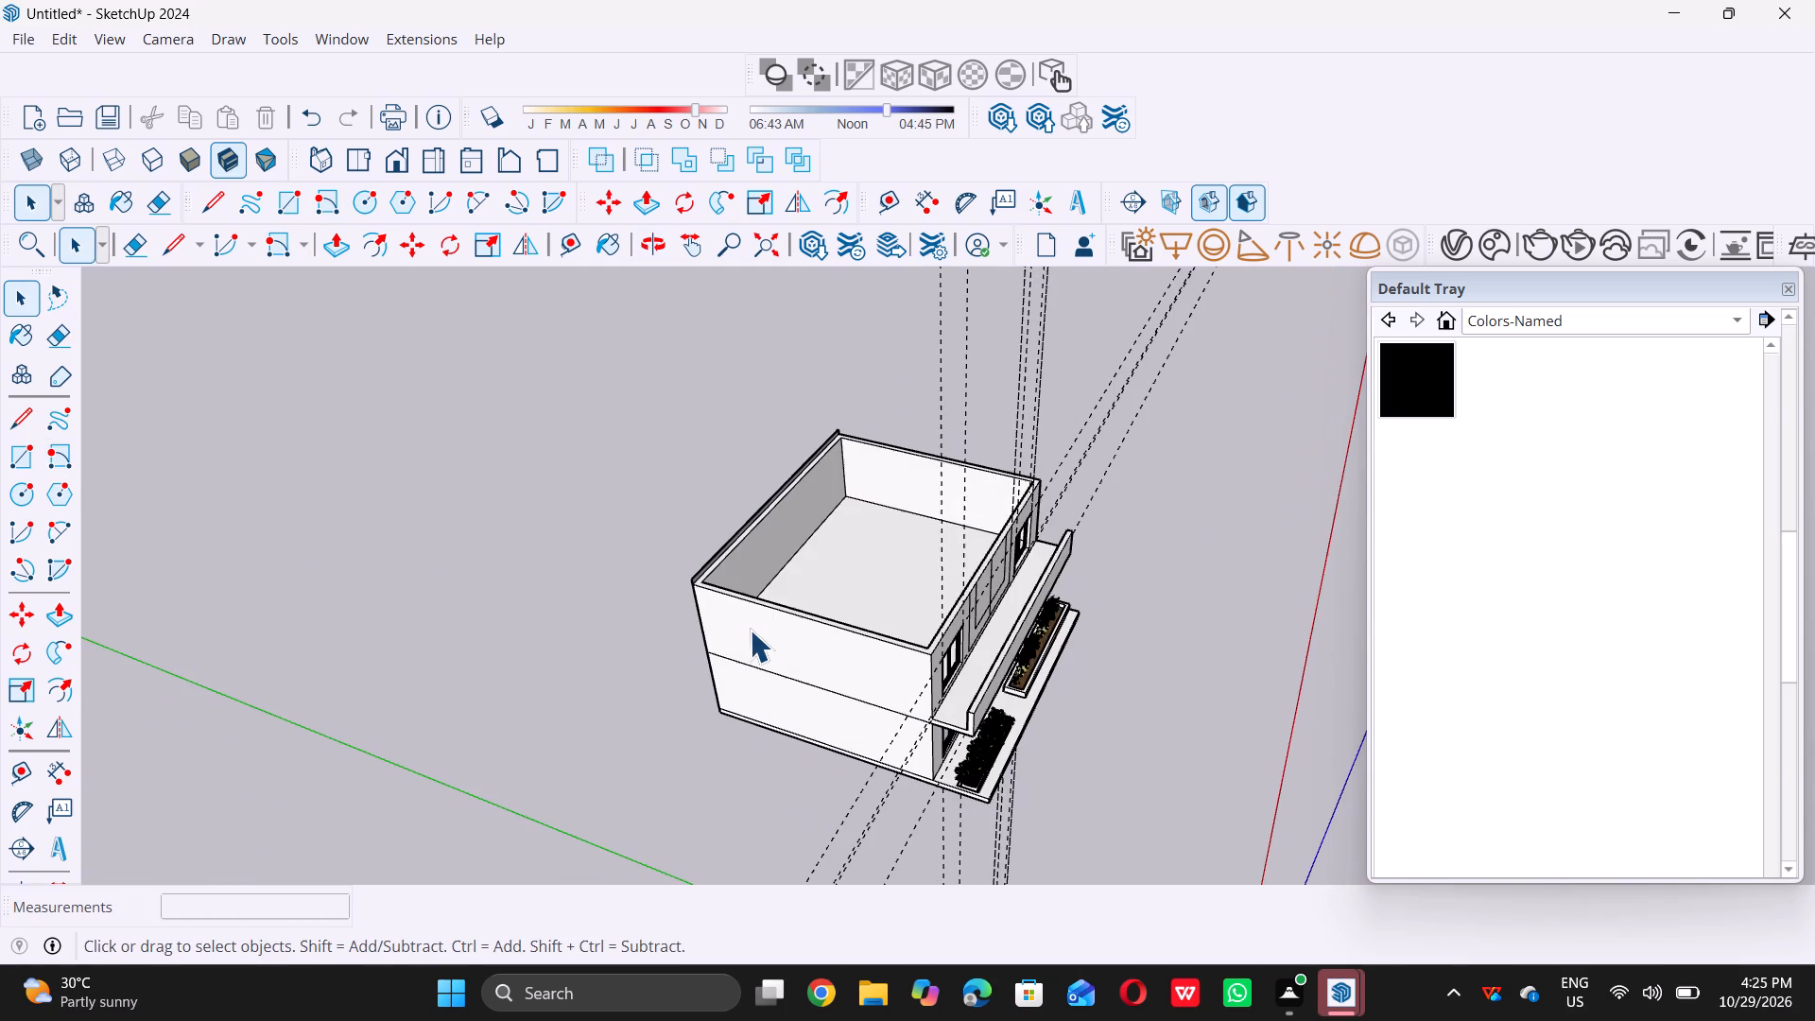
scroll(726, 575, "up", 12)
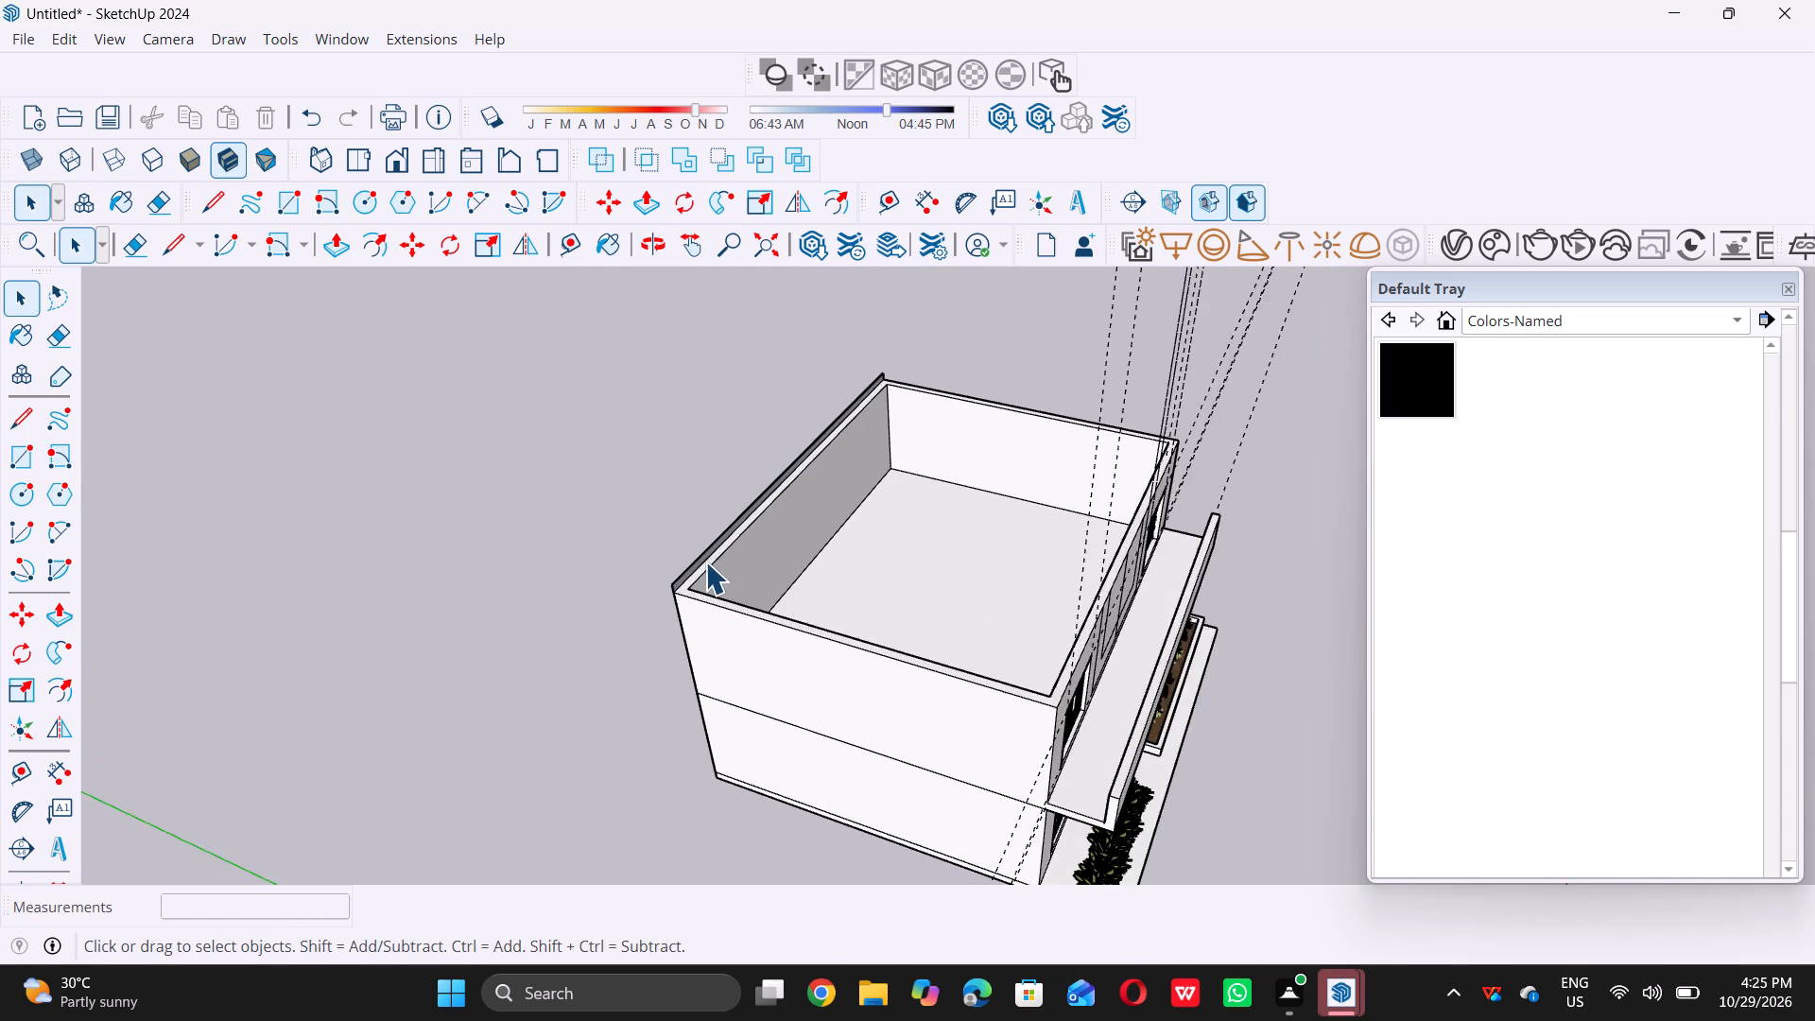
scroll(696, 568, "up", 15)
scroll(681, 579, "up", 8)
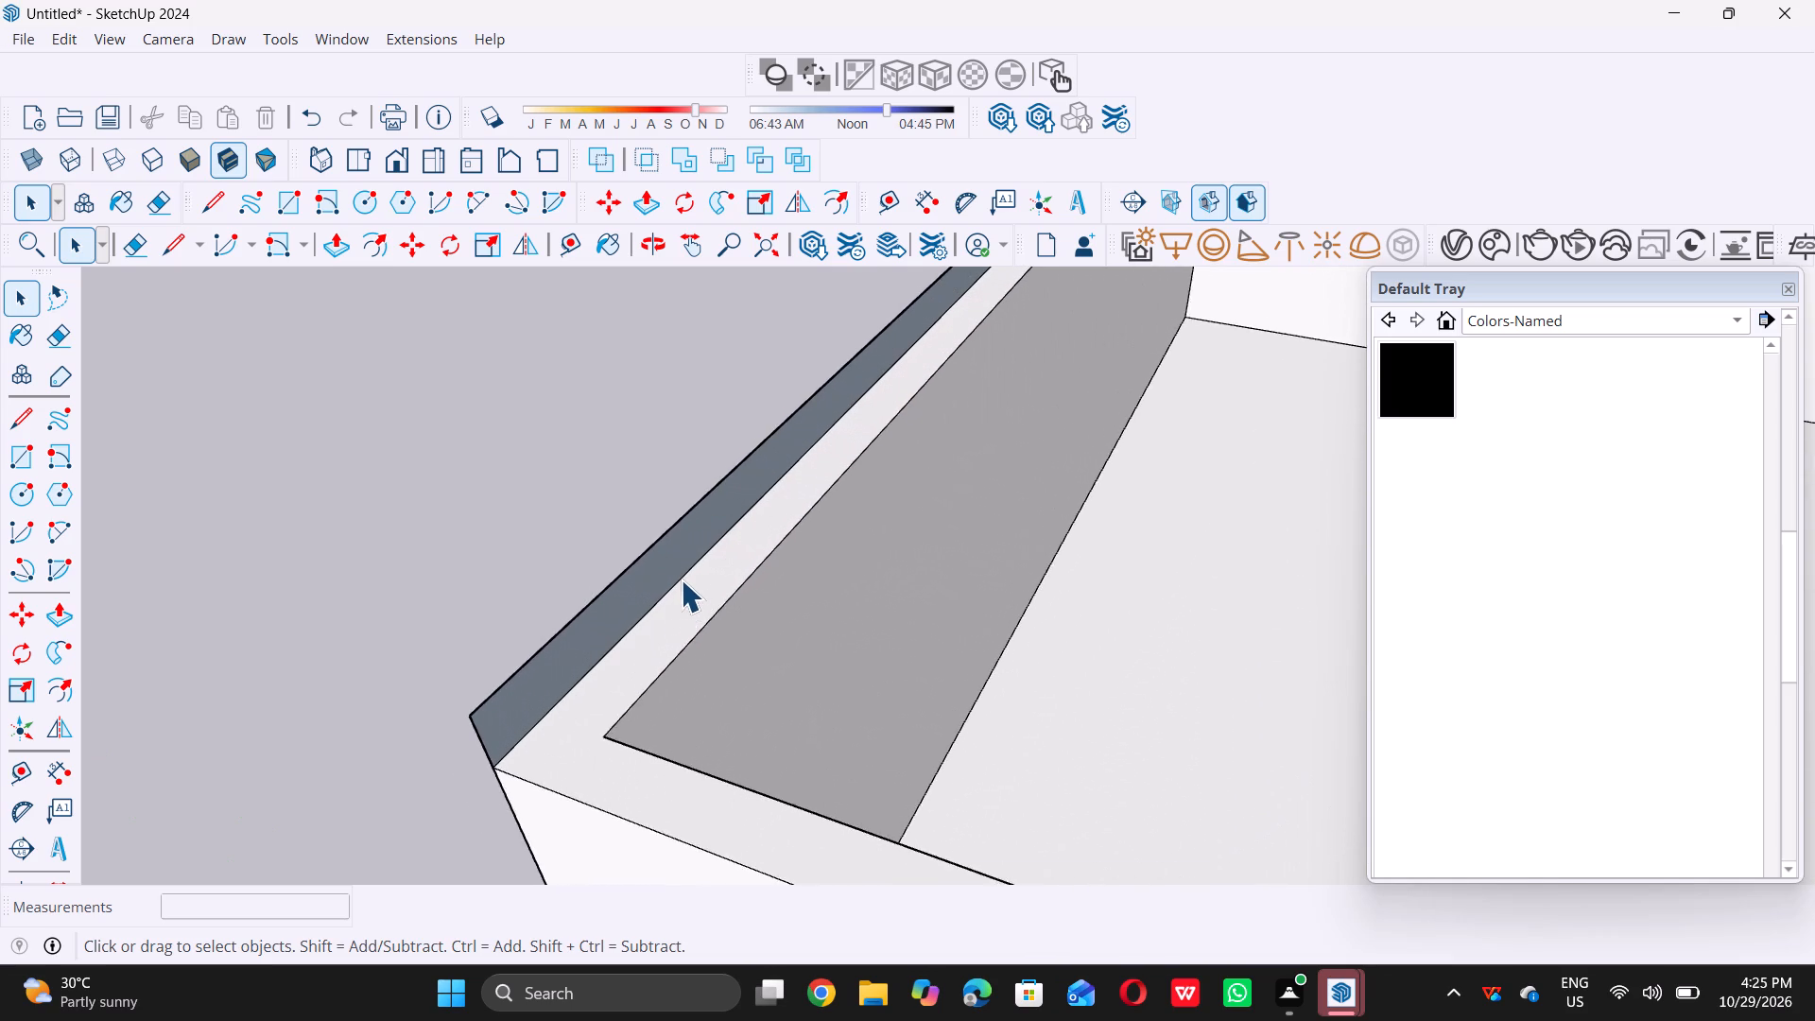
scroll(681, 580, "up", 2)
left_click(676, 563)
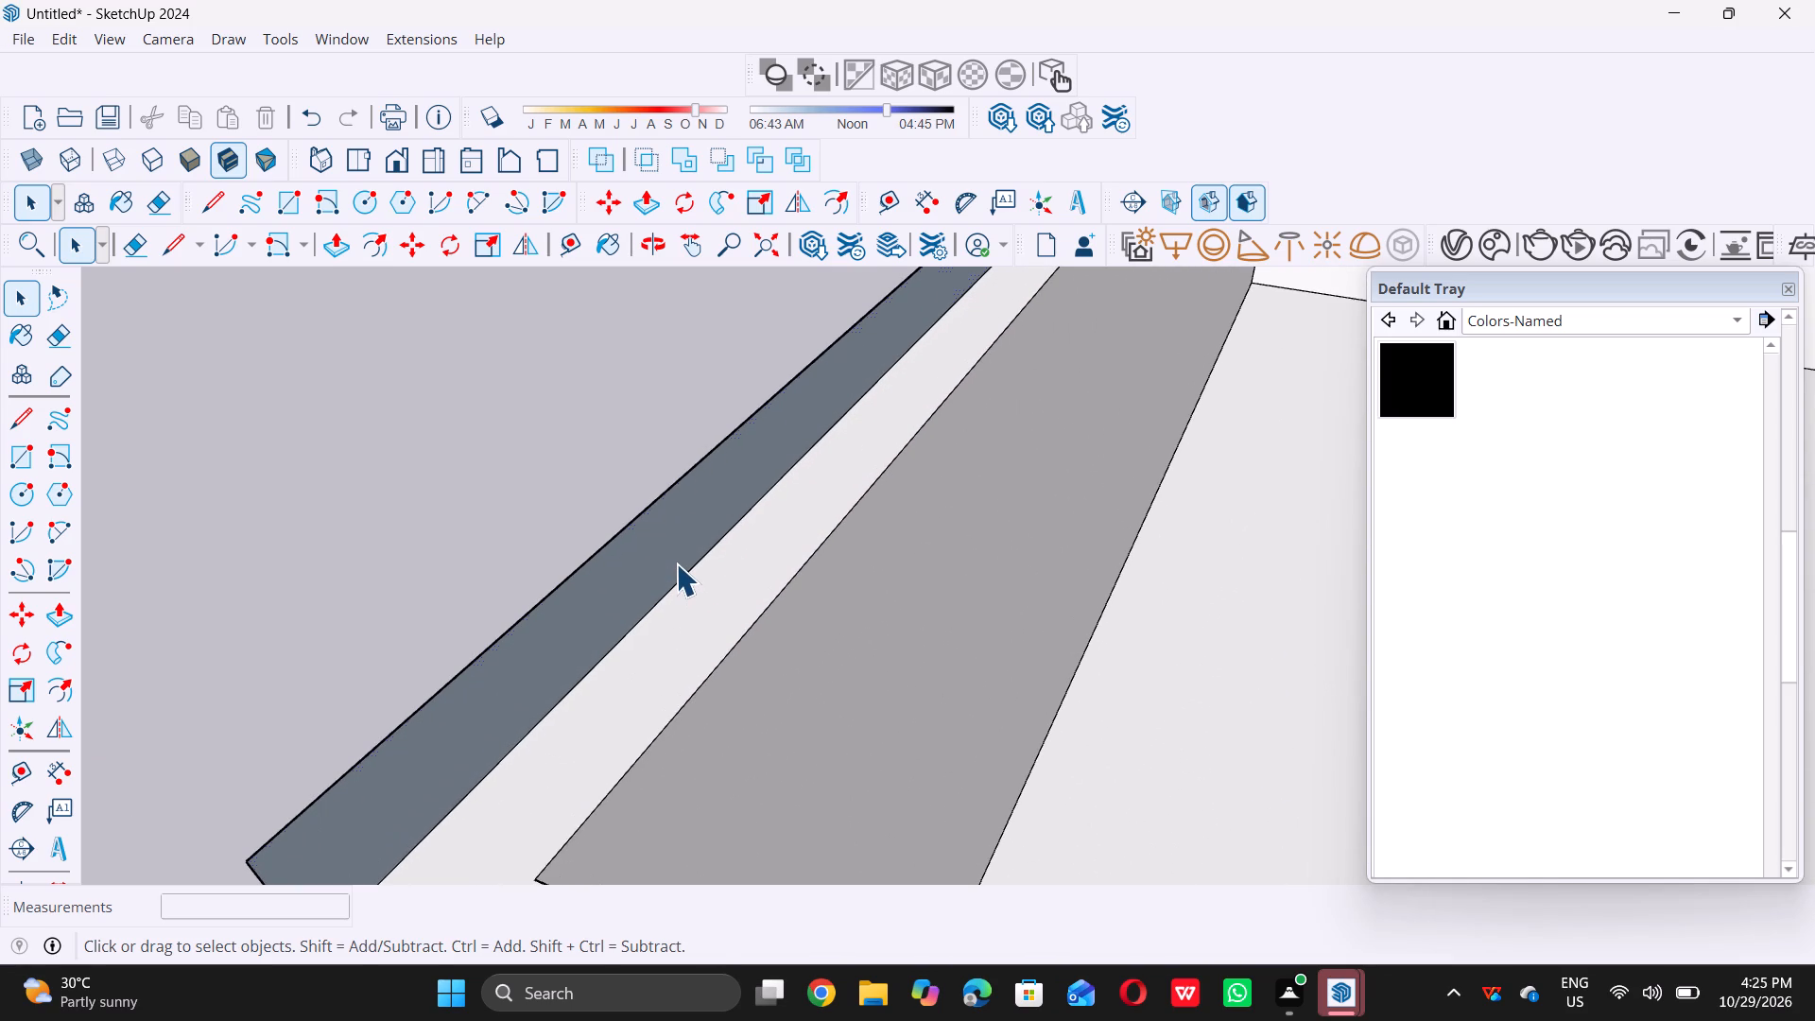
key("p")
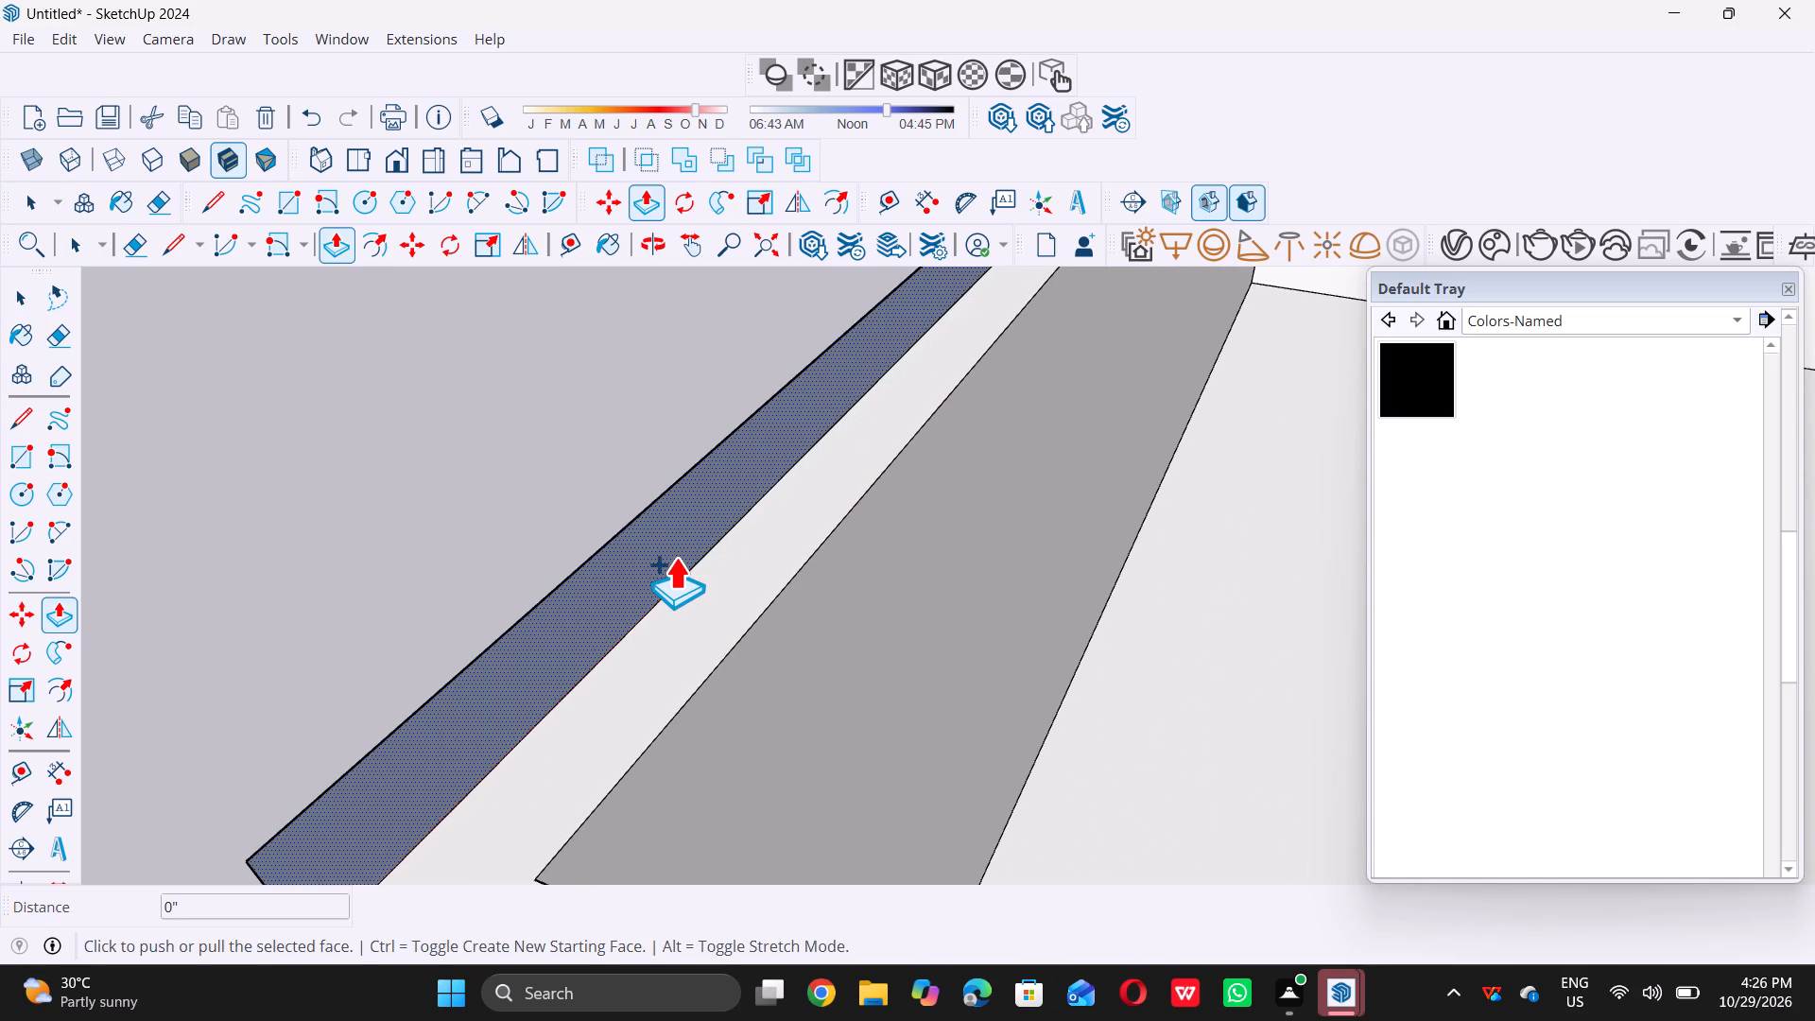
left_click(673, 546)
scroll(673, 546, "down", 15)
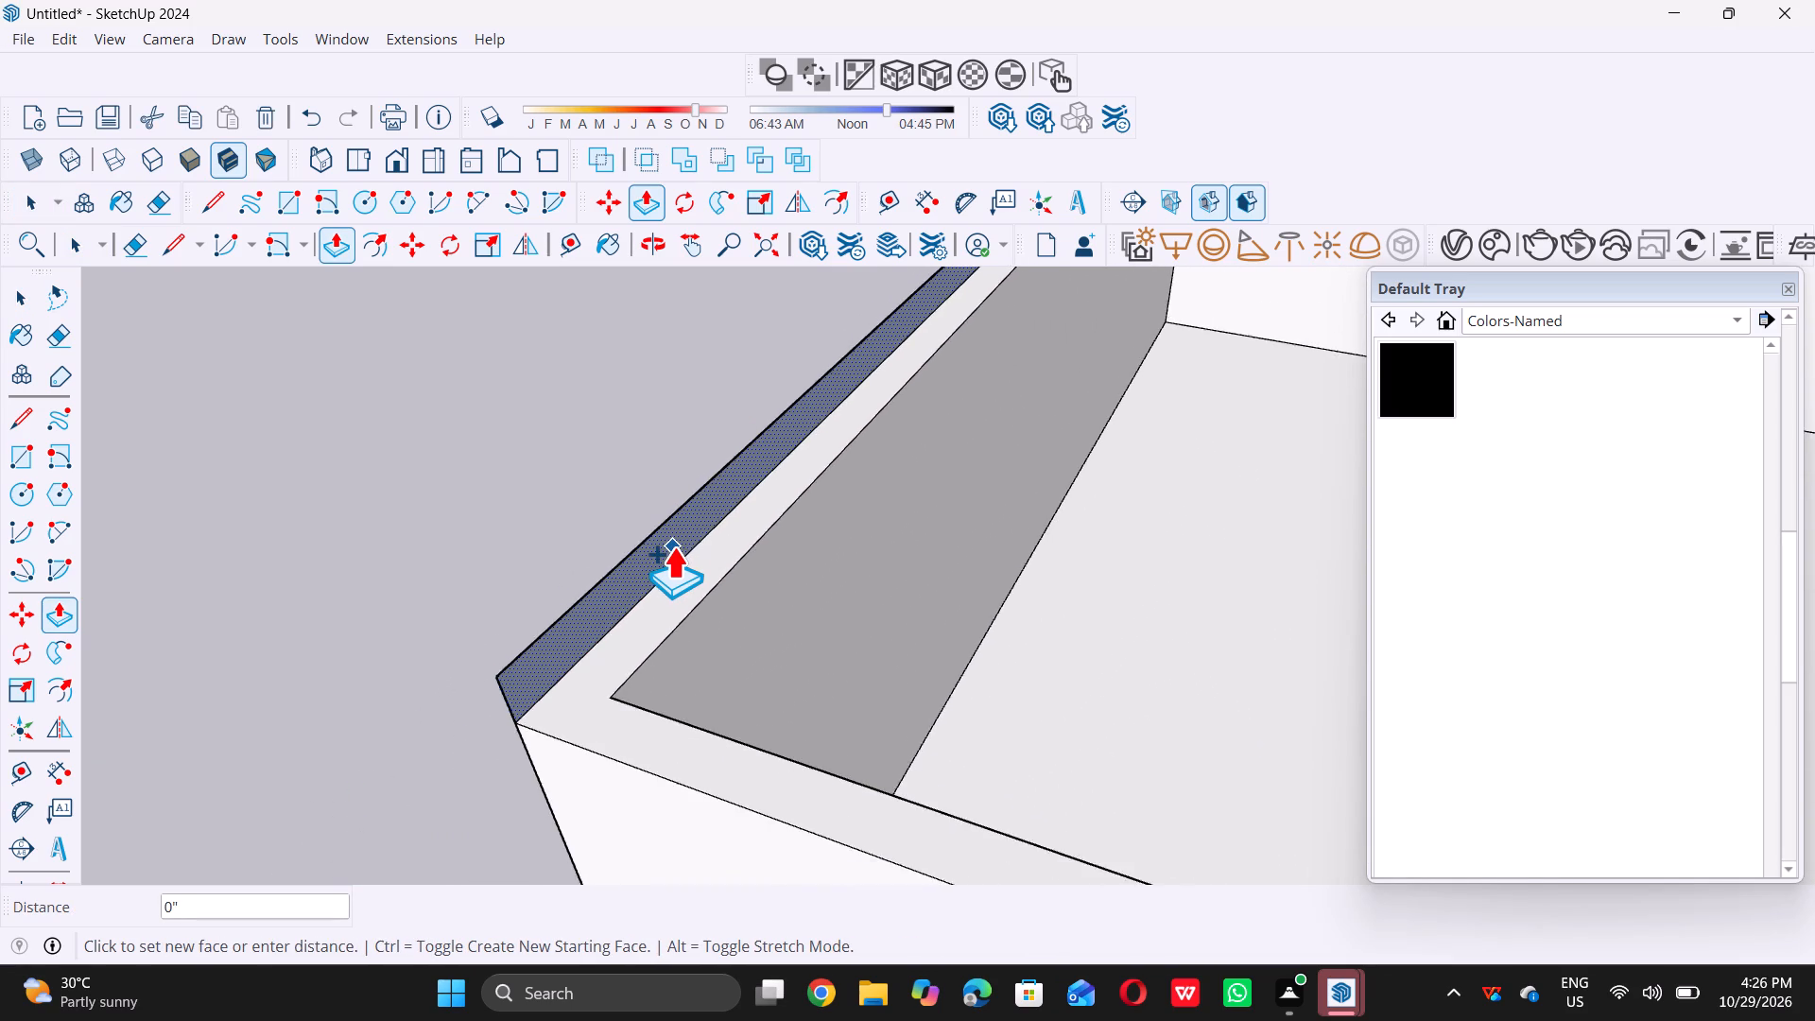
scroll(673, 546, "down", 11)
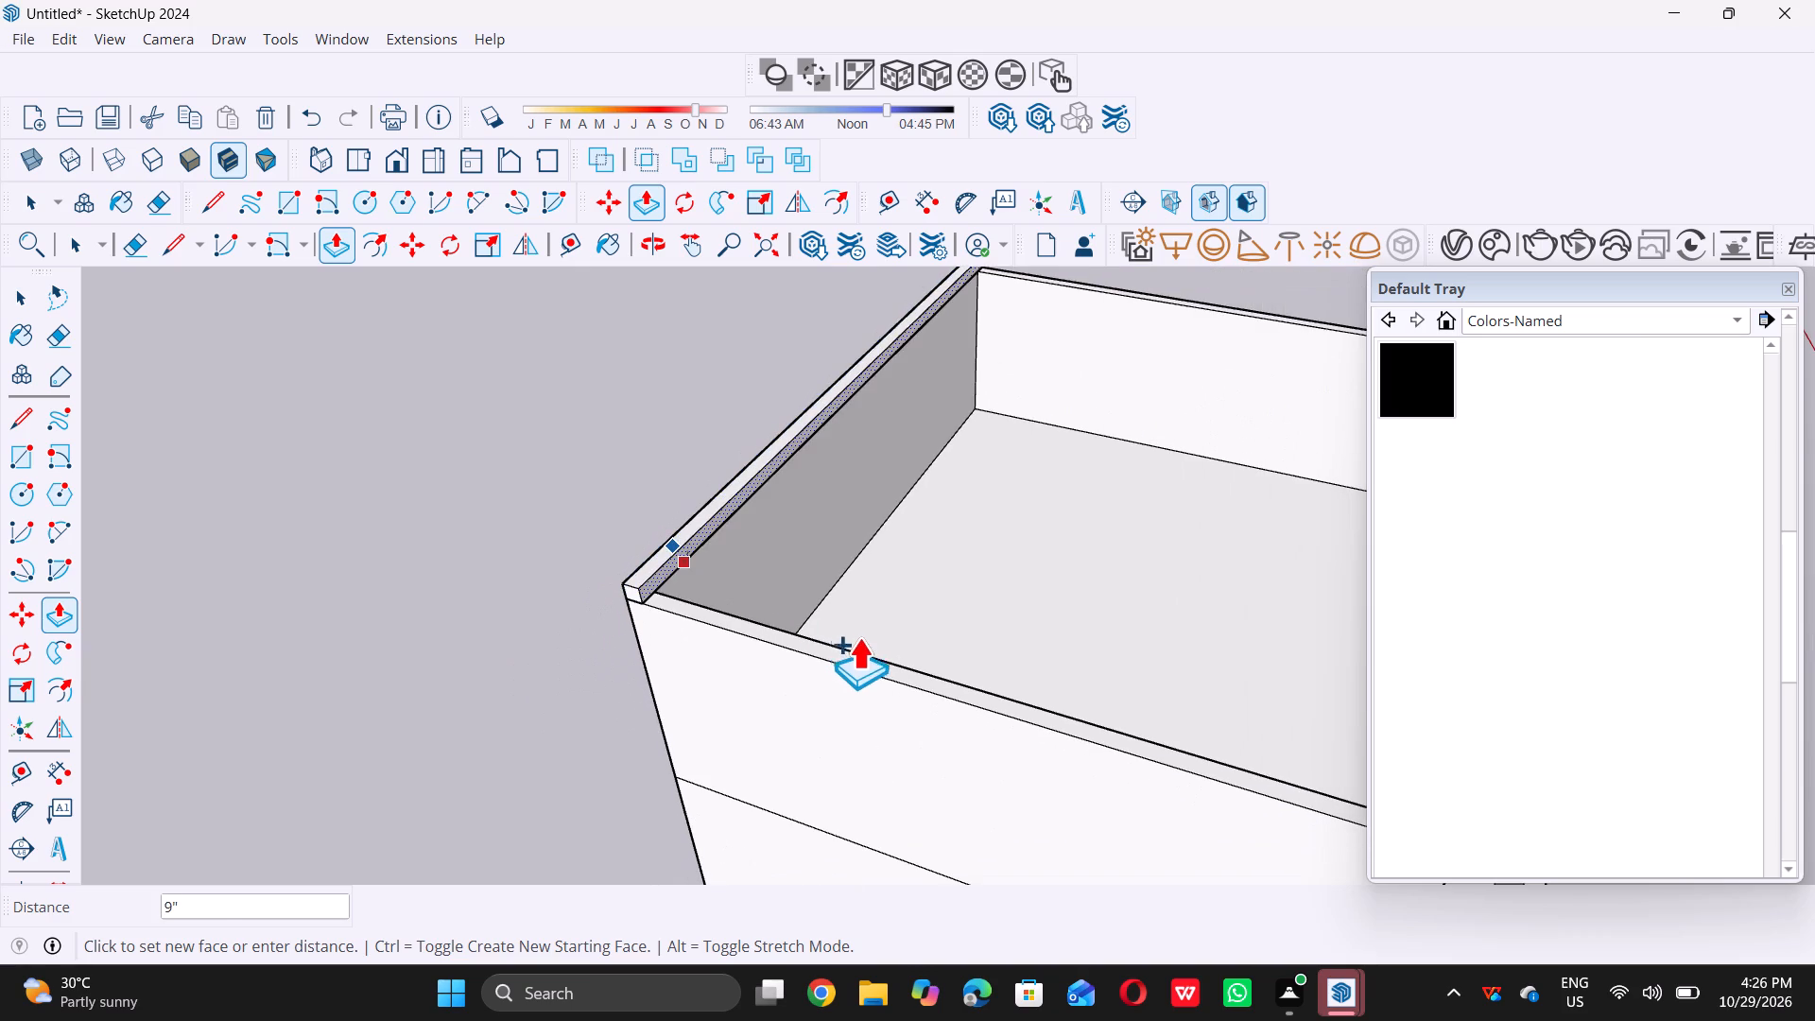
scroll(870, 658, "down", 16)
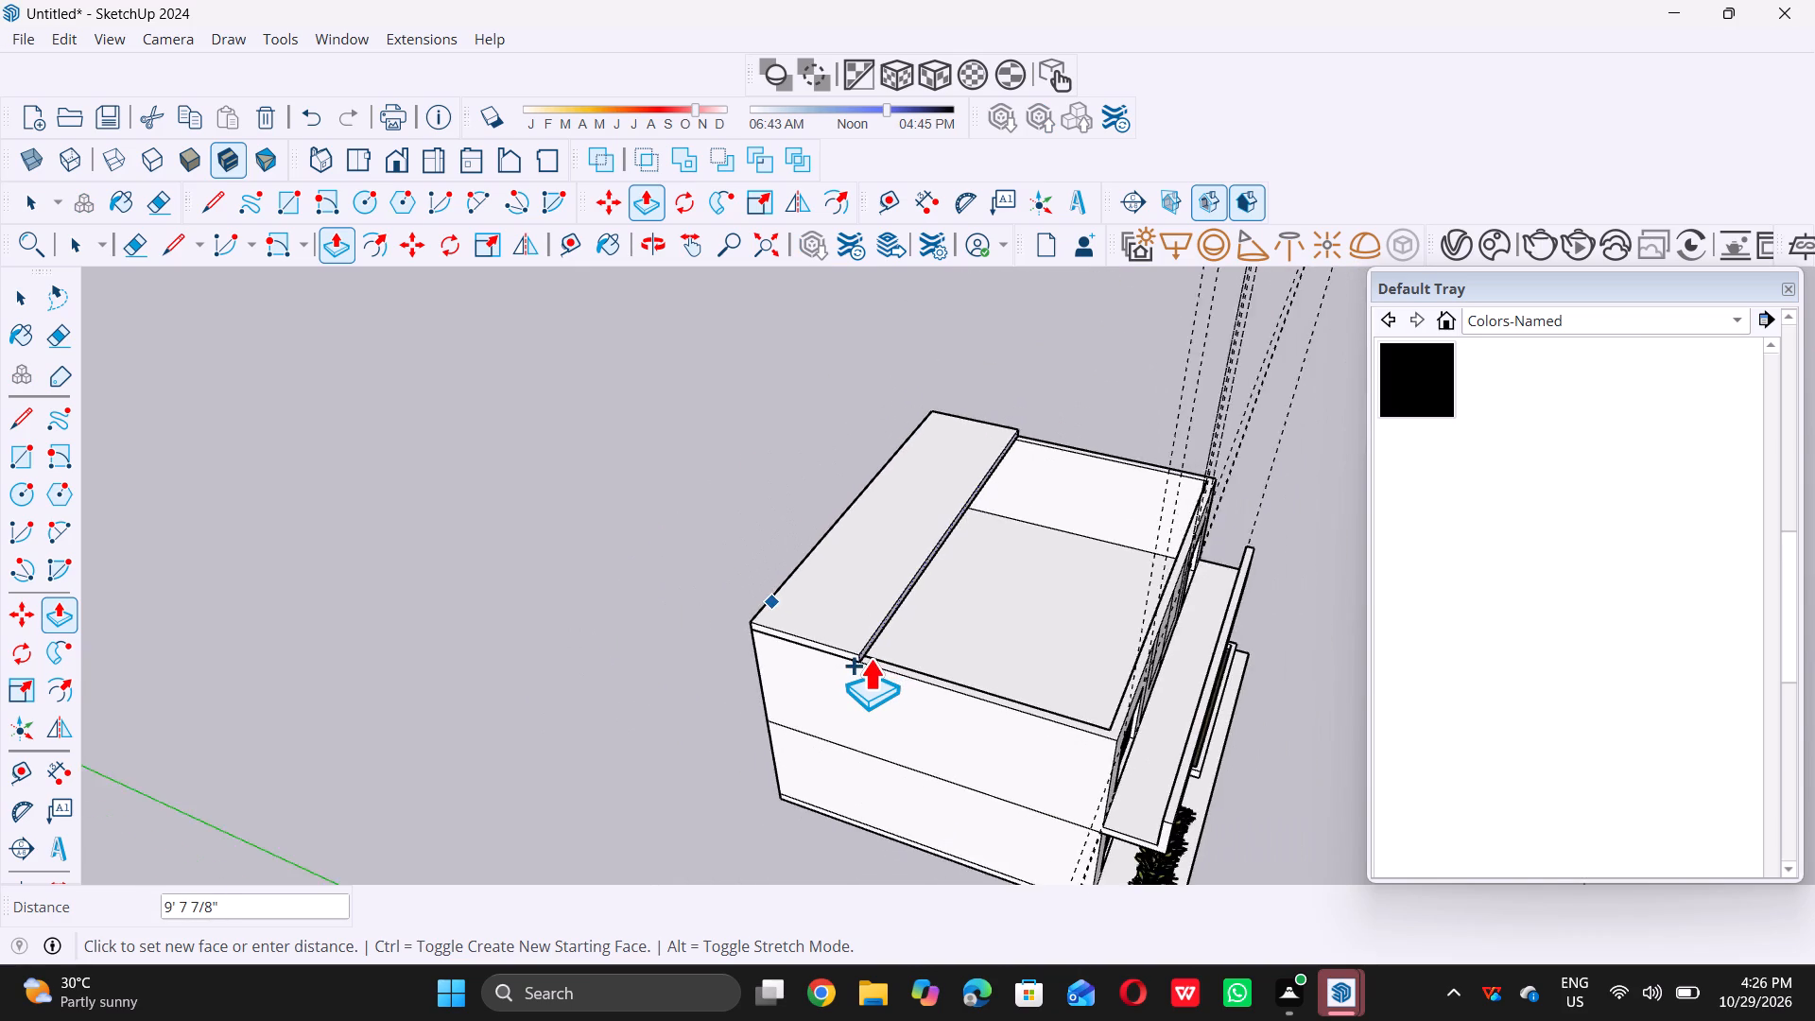
scroll(1069, 721, "up", 13)
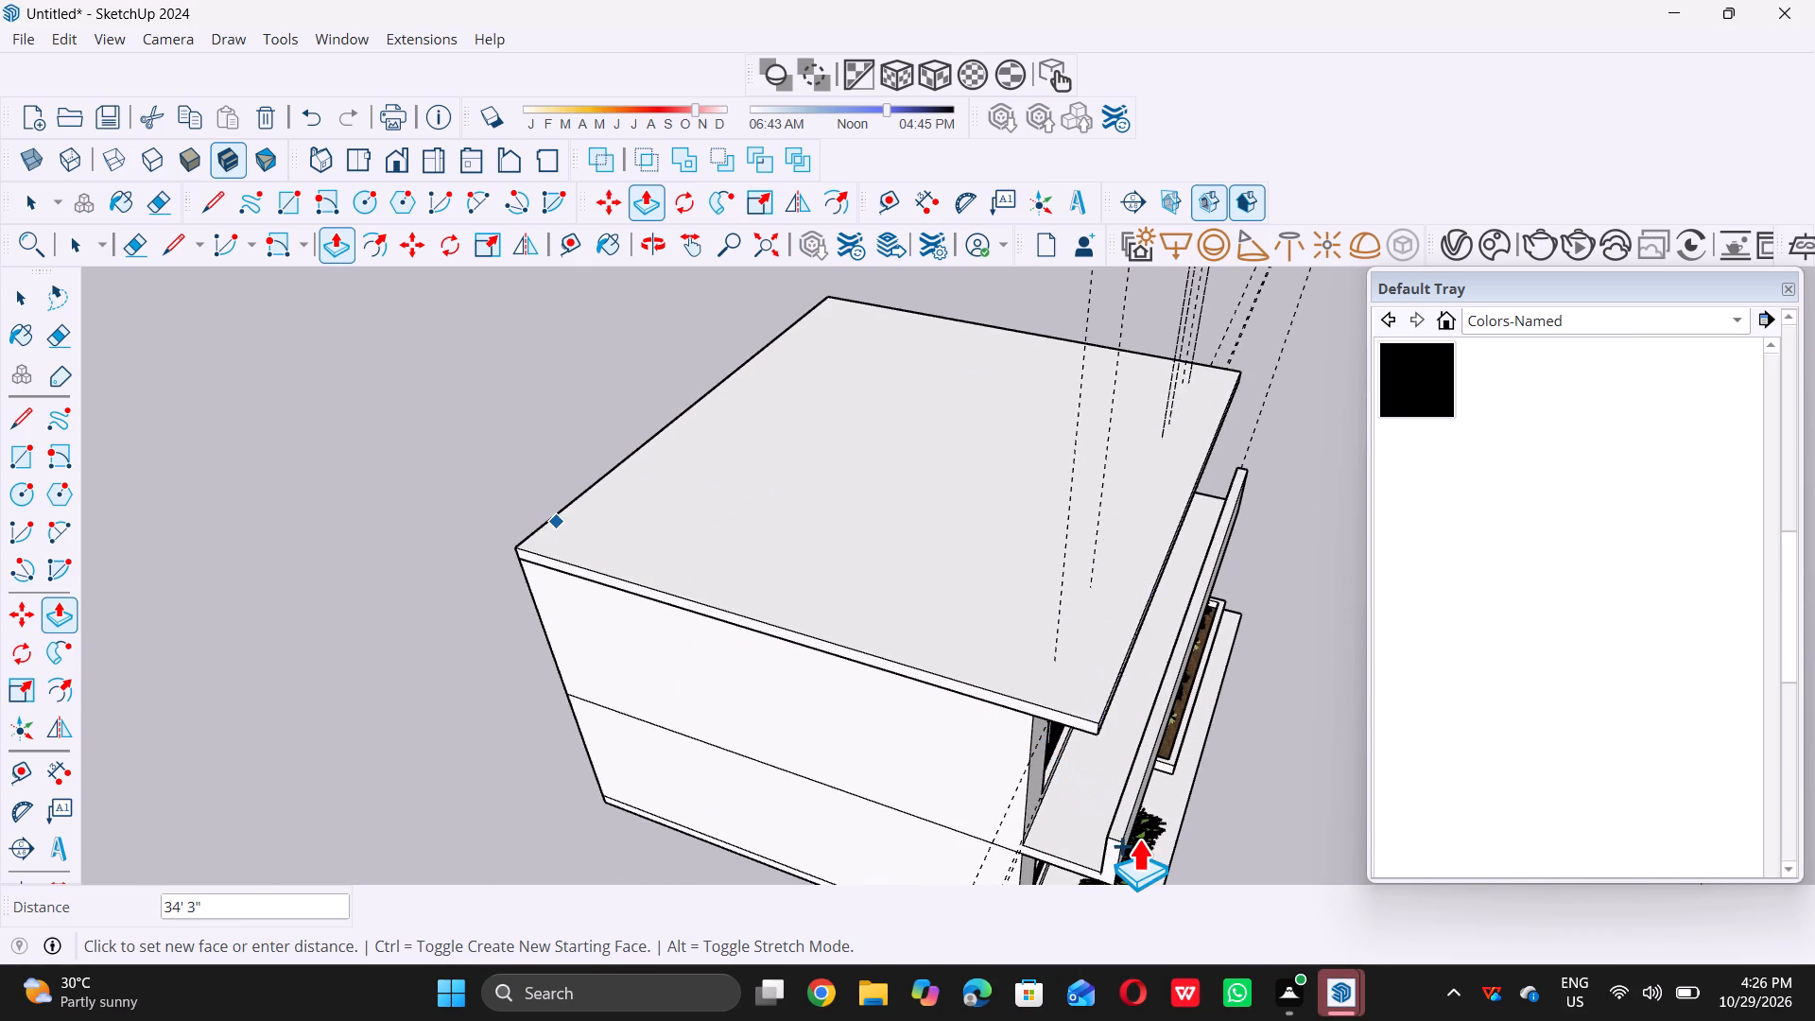
left_click(1123, 843)
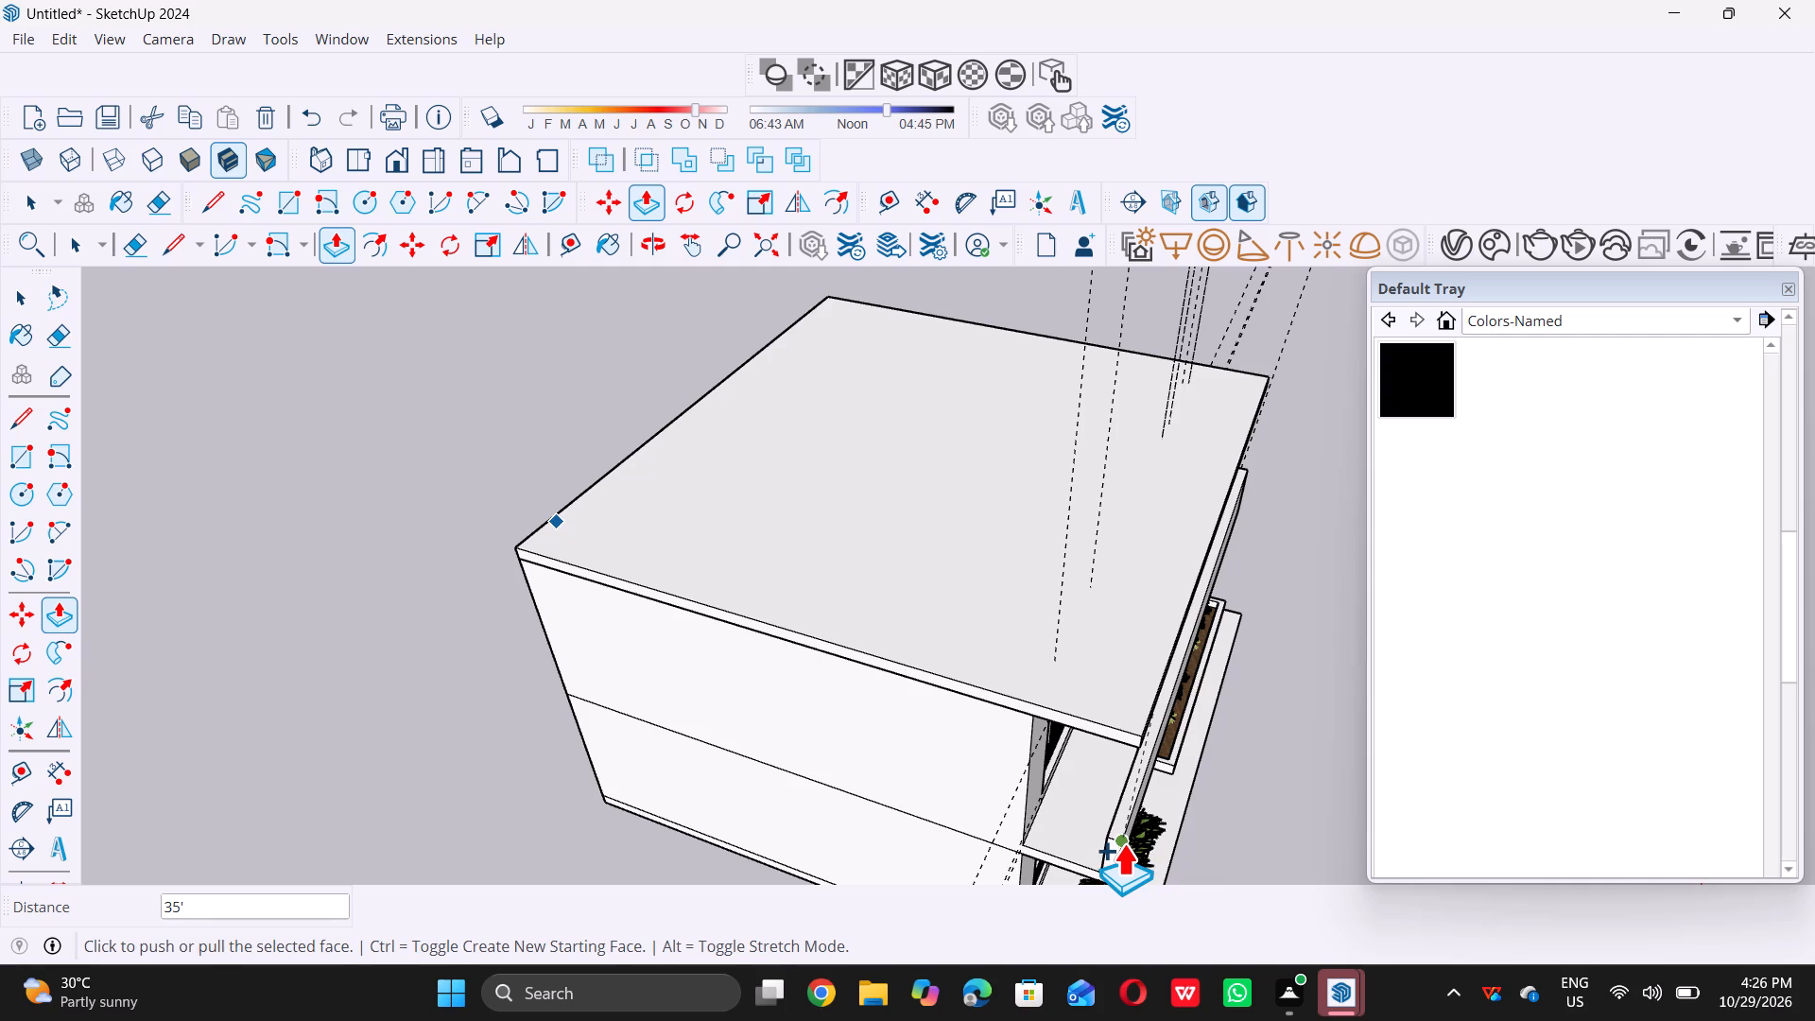
key("space")
Examine the roof slab, its front overhang and the upper-storey facade beneath it from the front and side.
scroll(886, 747, "down", 11)
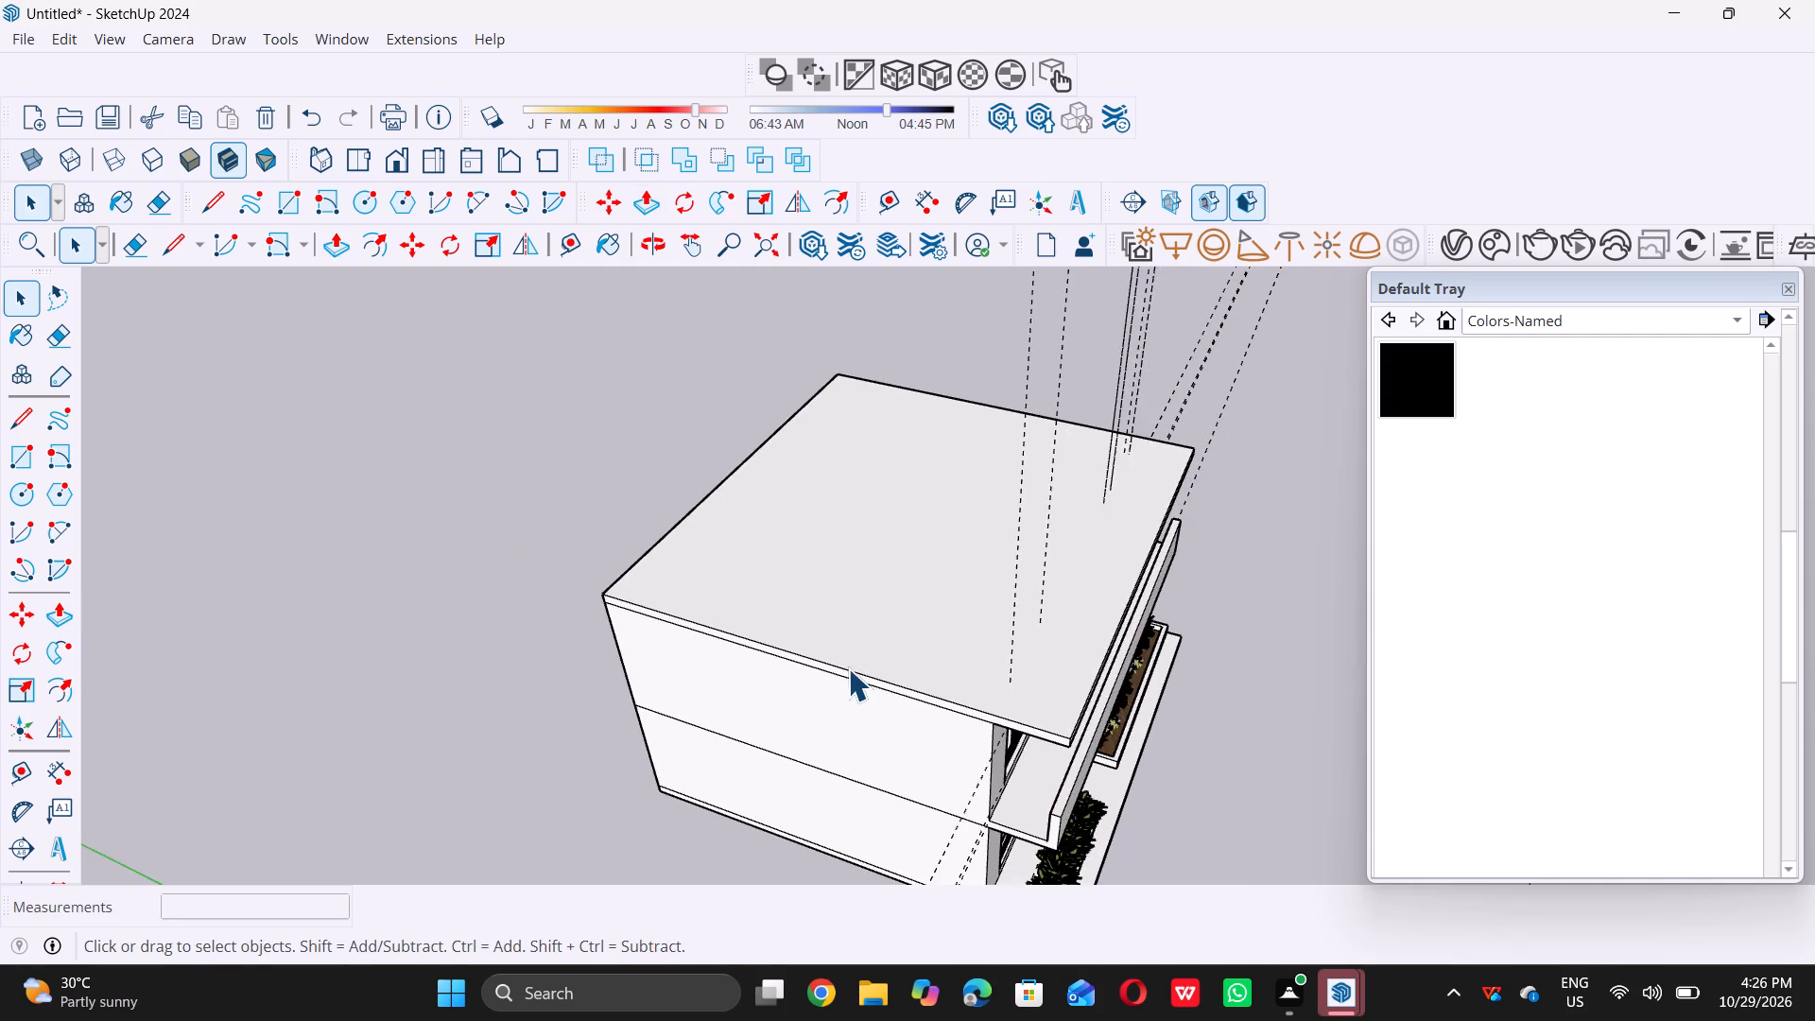
scroll(848, 668, "down", 18)
middle_click_drag(930, 638, 872, 562)
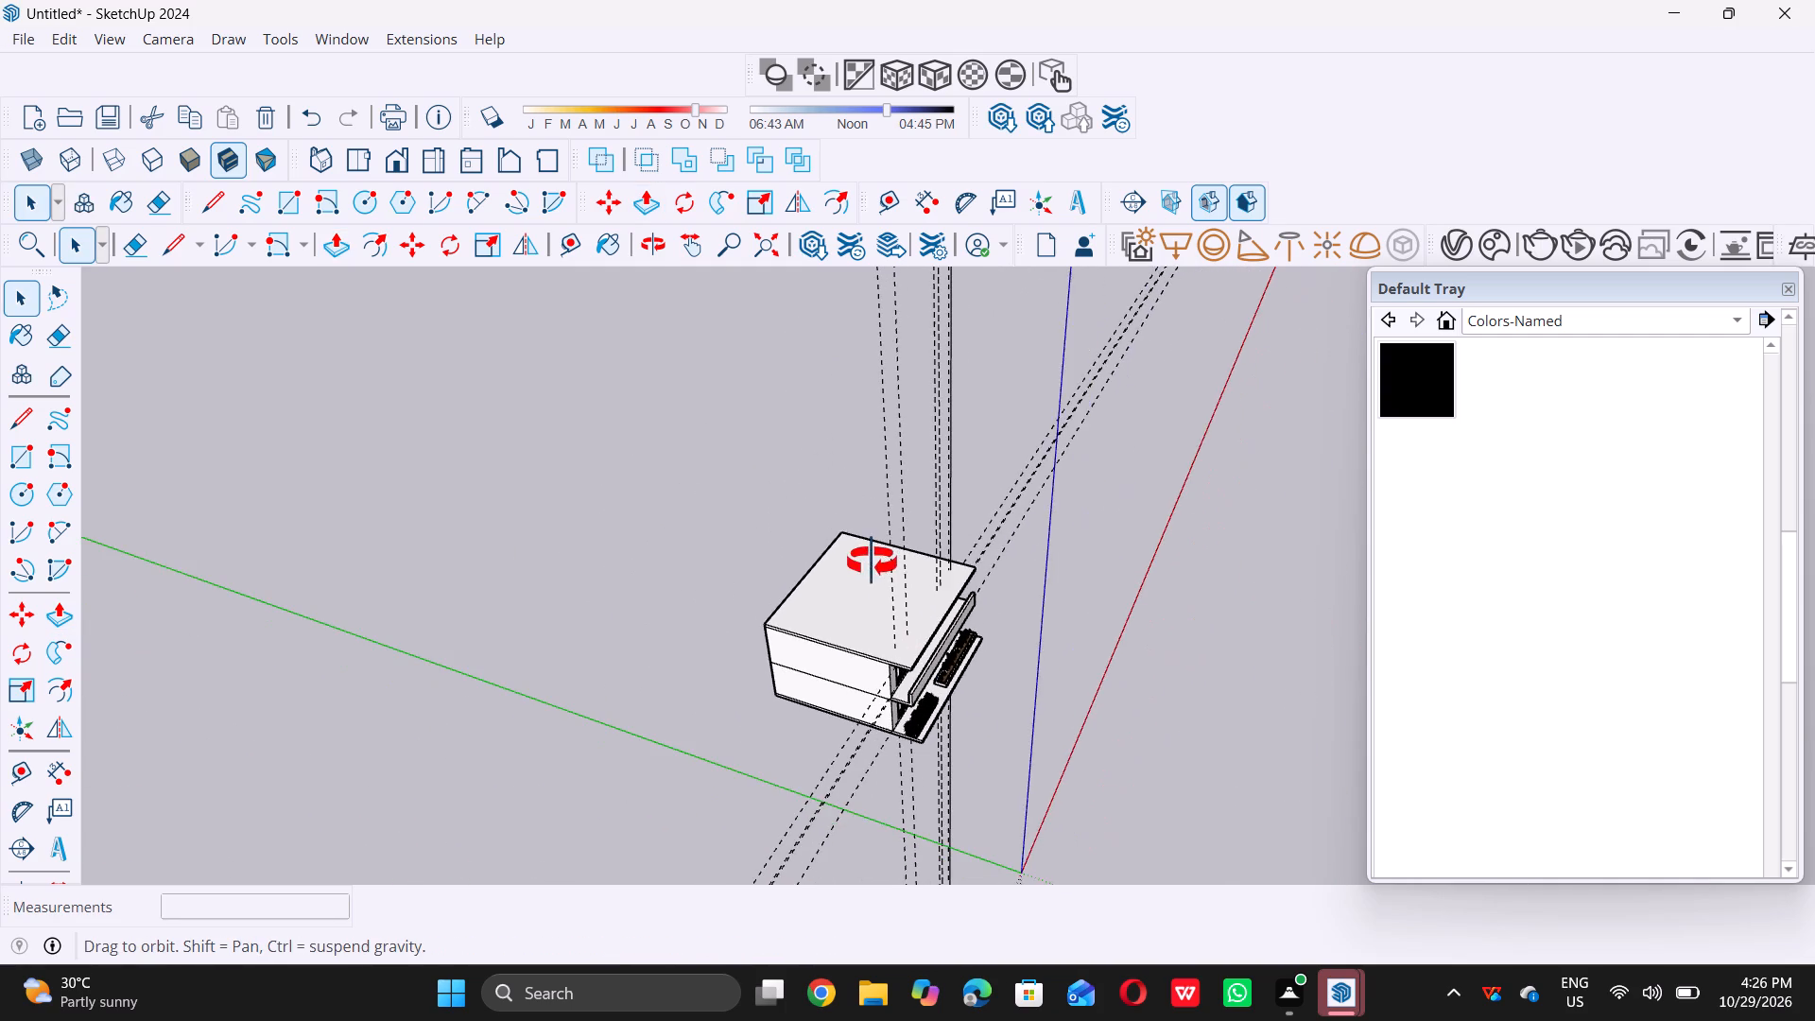
middle_click_drag(872, 562, 679, 538)
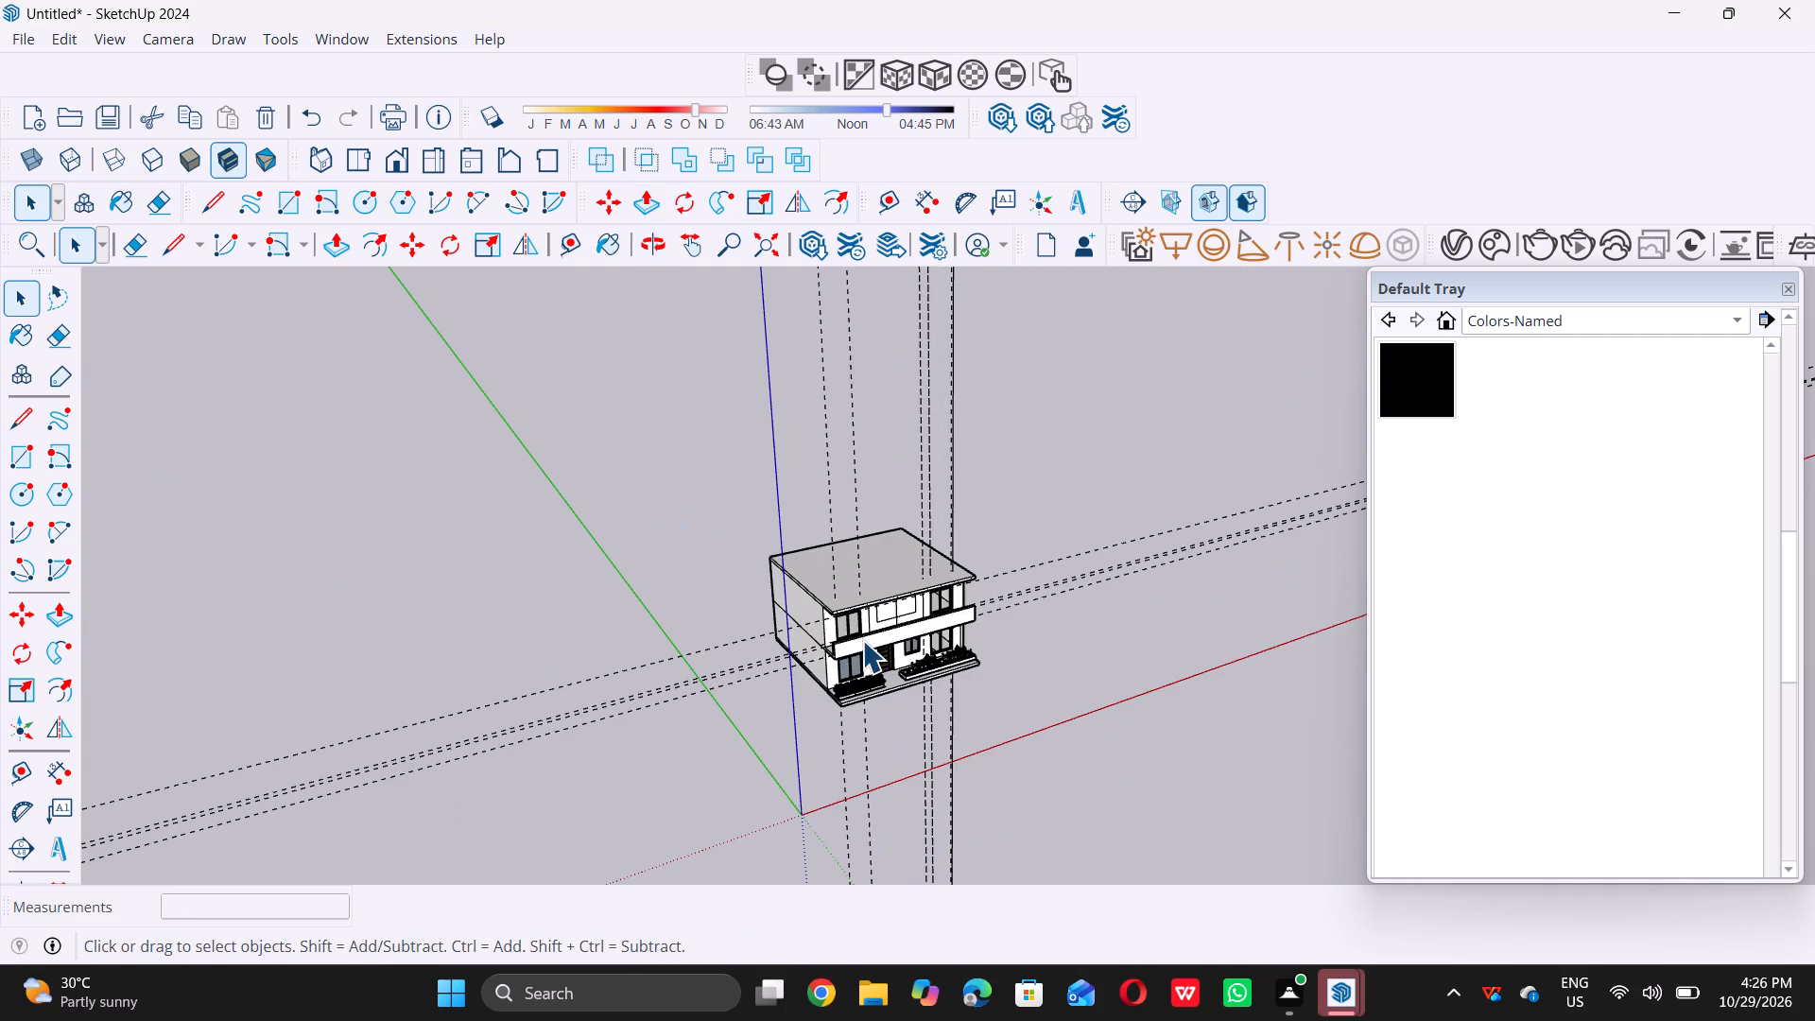
scroll(893, 608, "up", 6)
scroll(884, 620, "up", 18)
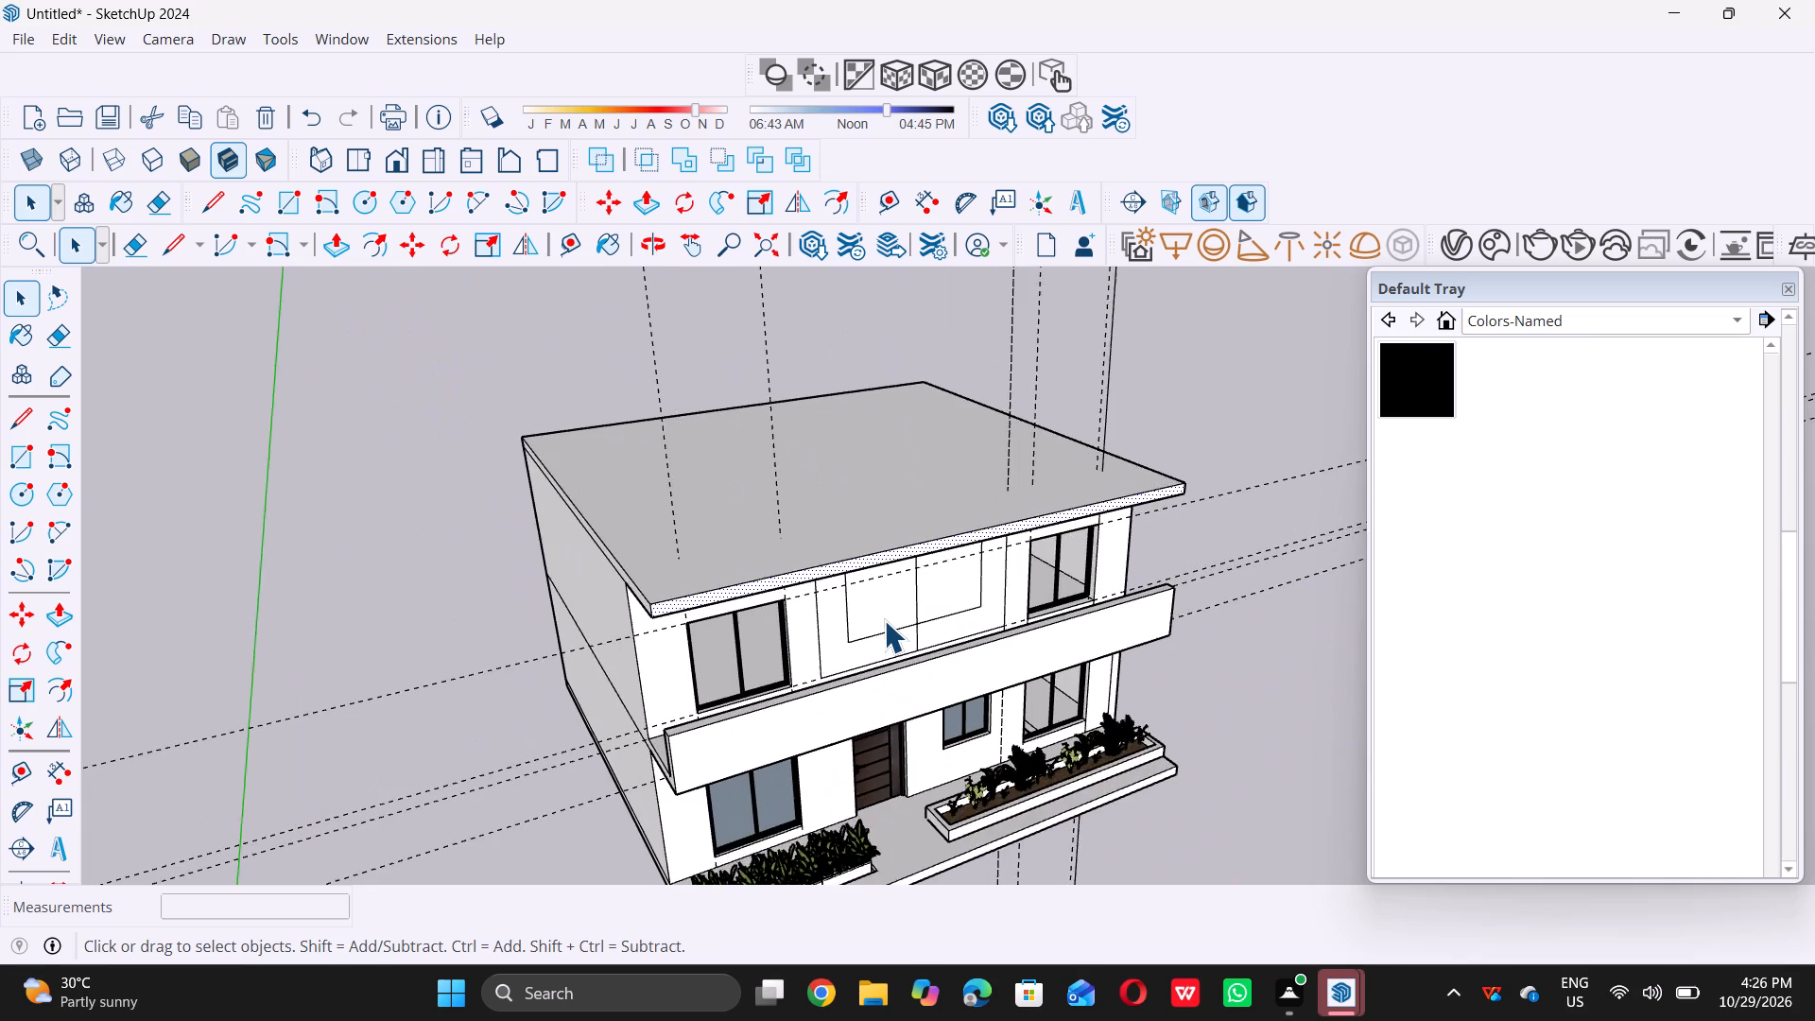
middle_click_drag(840, 655, 872, 632)
middle_click_drag(879, 633, 939, 635)
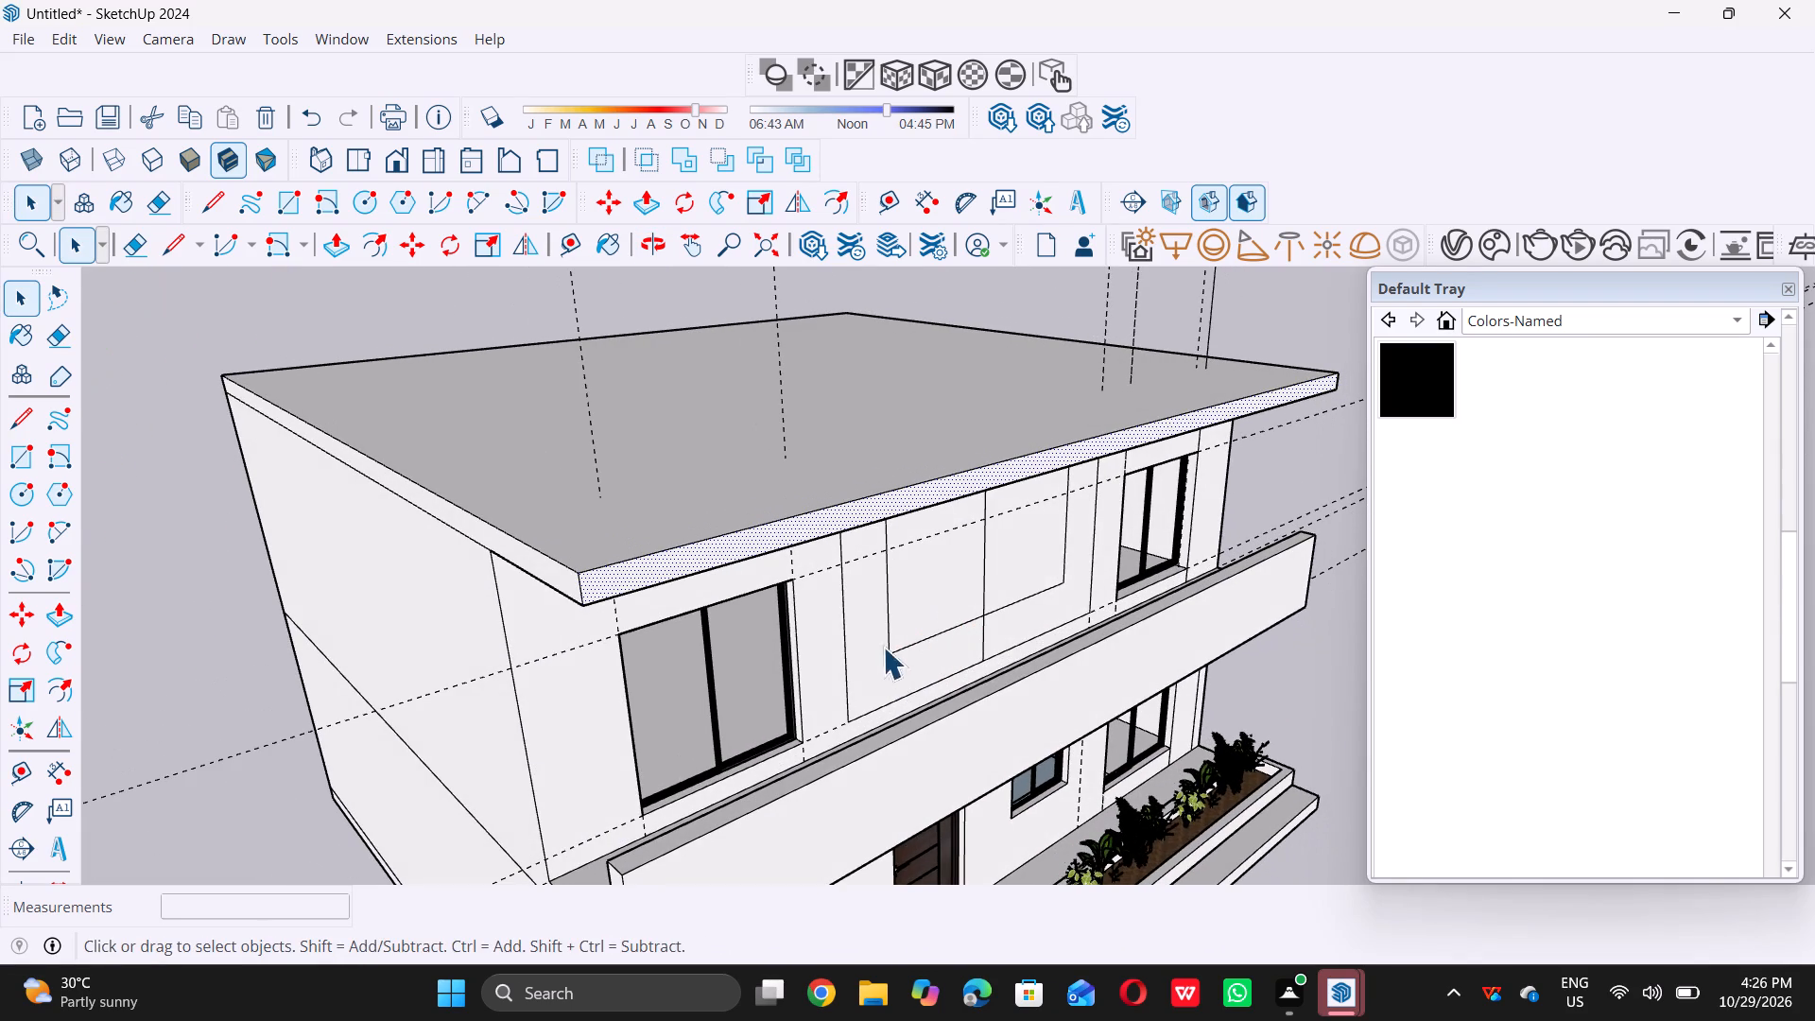
scroll(884, 644, "down", 6)
middle_click_drag(883, 620, 901, 632)
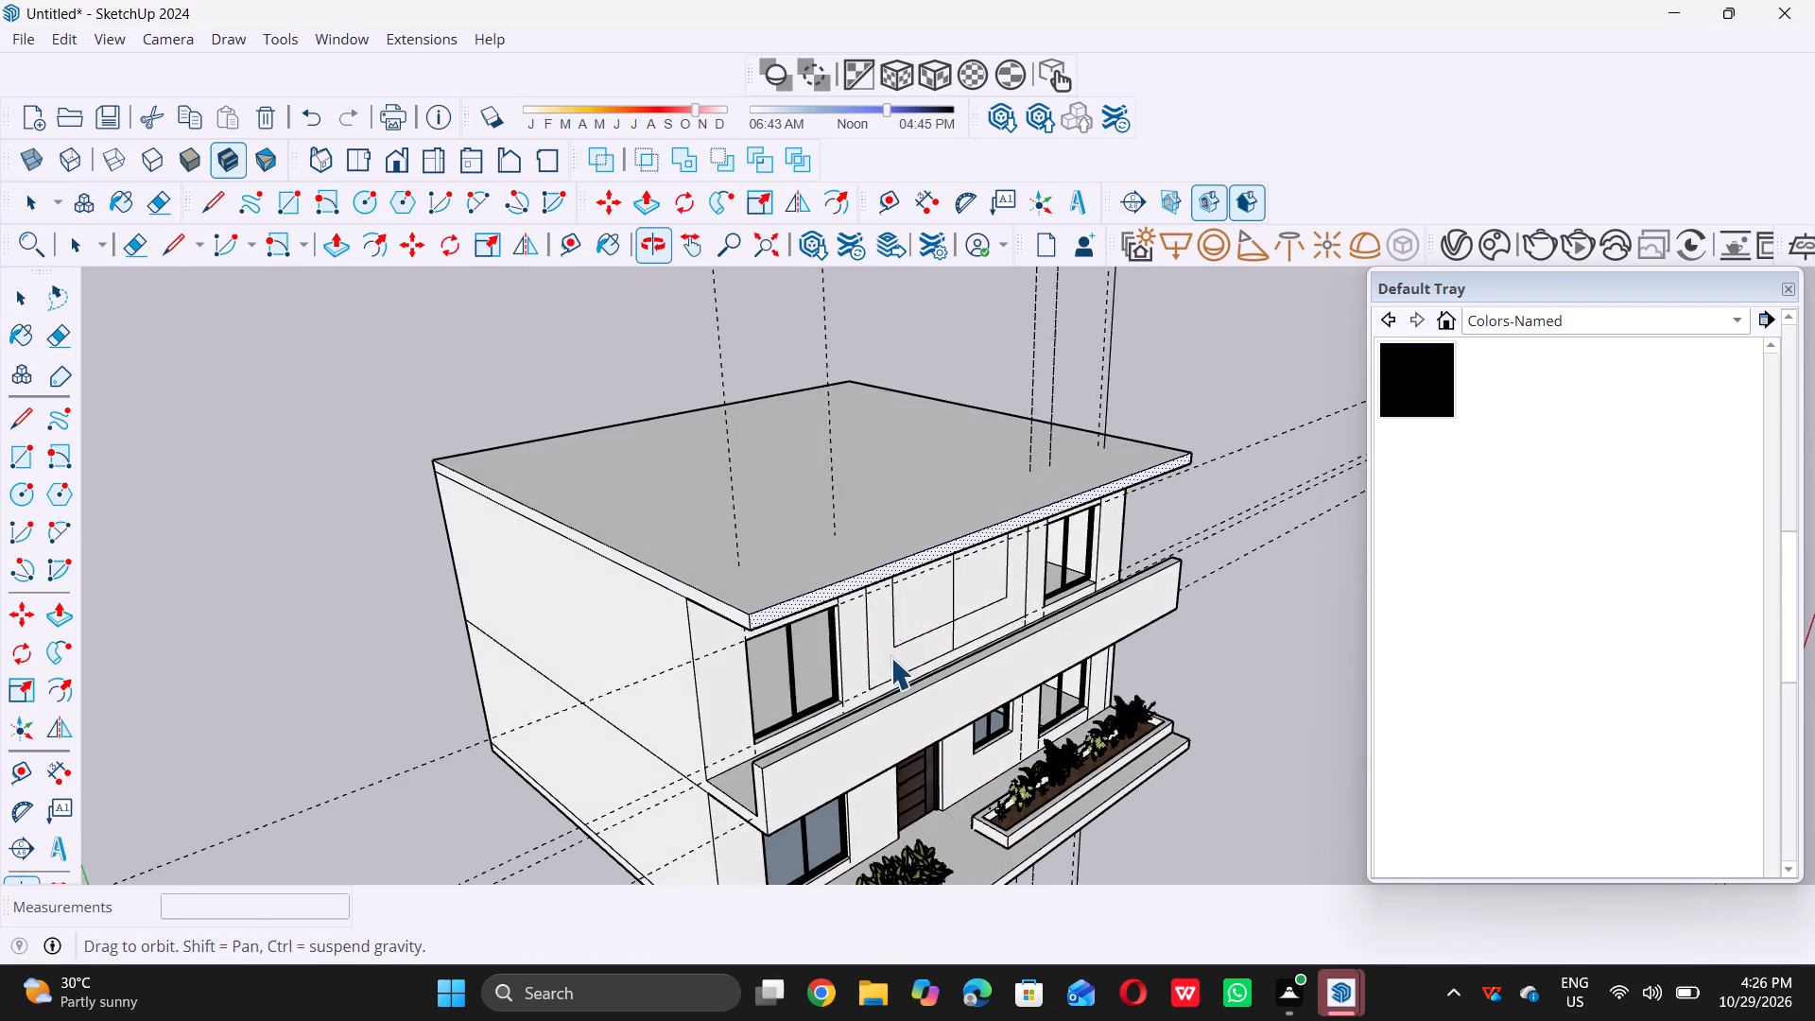
scroll(890, 658, "up", 14)
middle_click_drag(886, 657, 872, 621)
scroll(856, 671, "down", 16)
middle_click_drag(895, 670, 884, 618)
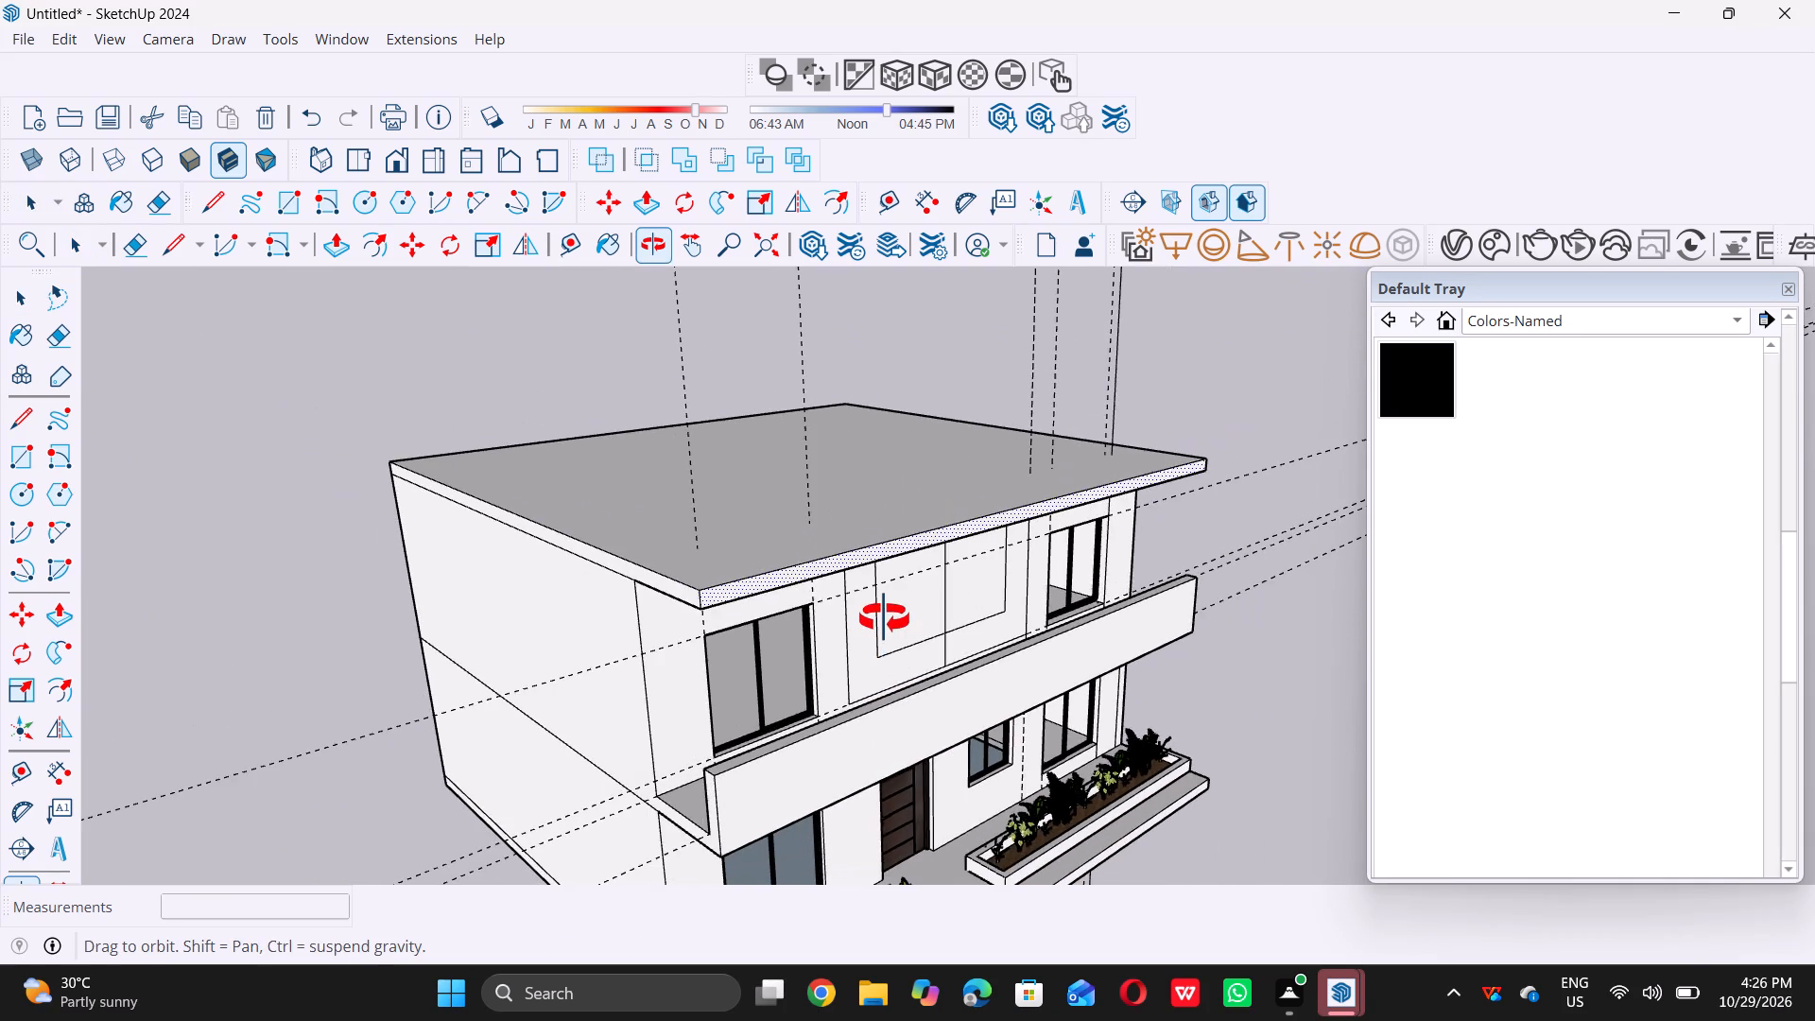
middle_click_drag(884, 618, 890, 596)
Push/Pull the left half of the upper-storey central panel's L-shaped border 5' outward to the front face of the canopy parapet.
scroll(884, 607, "up", 5)
middle_click_drag(873, 585, 874, 603)
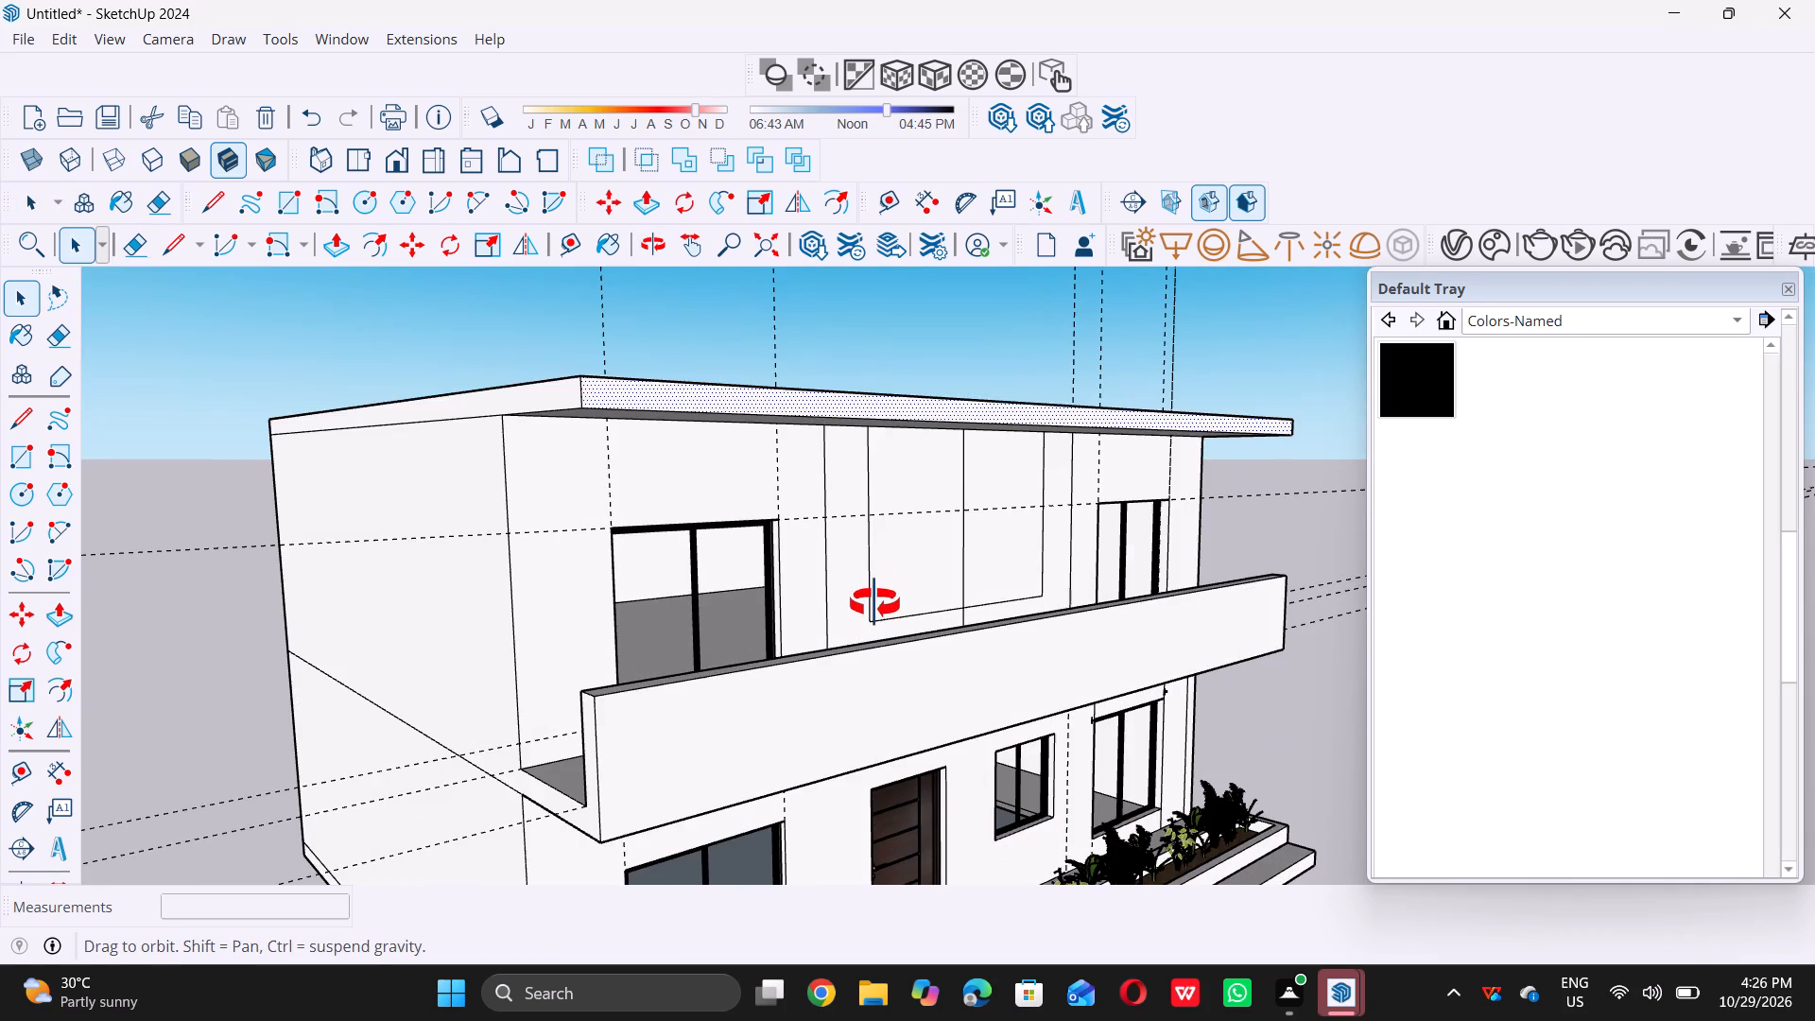
middle_click_drag(874, 603, 878, 653)
scroll(868, 658, "up", 11)
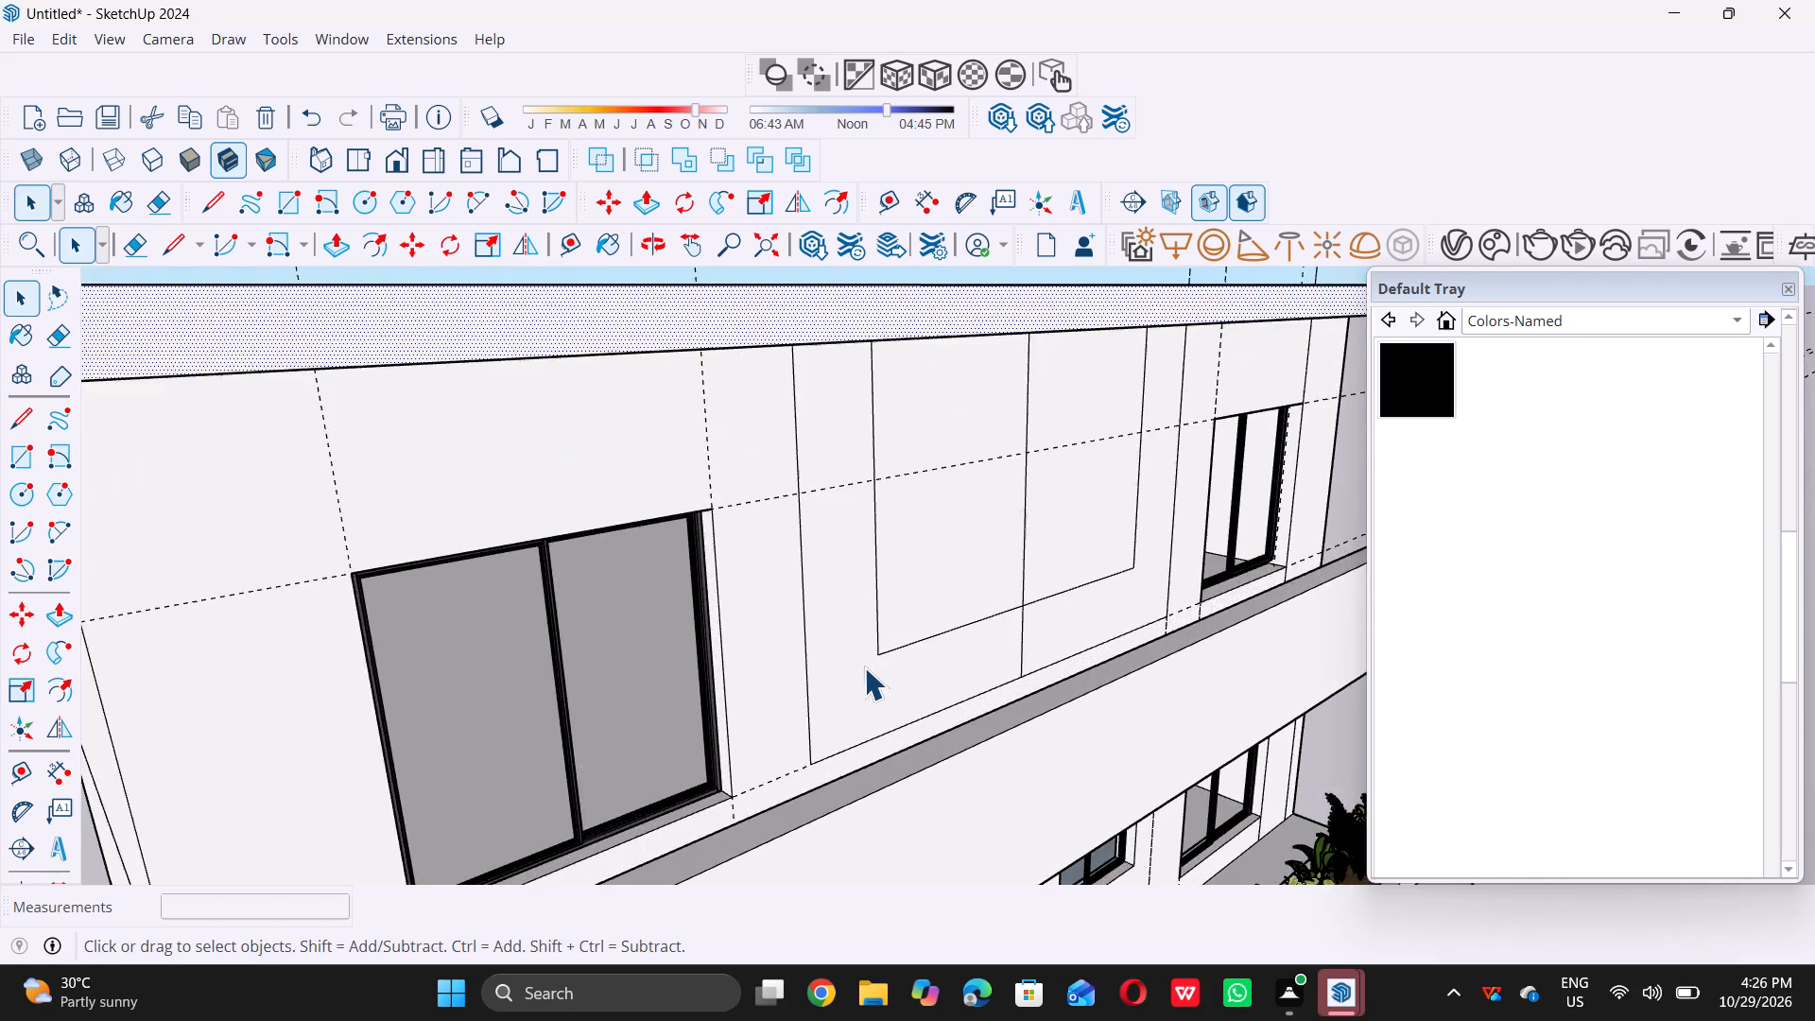
left_click(864, 667)
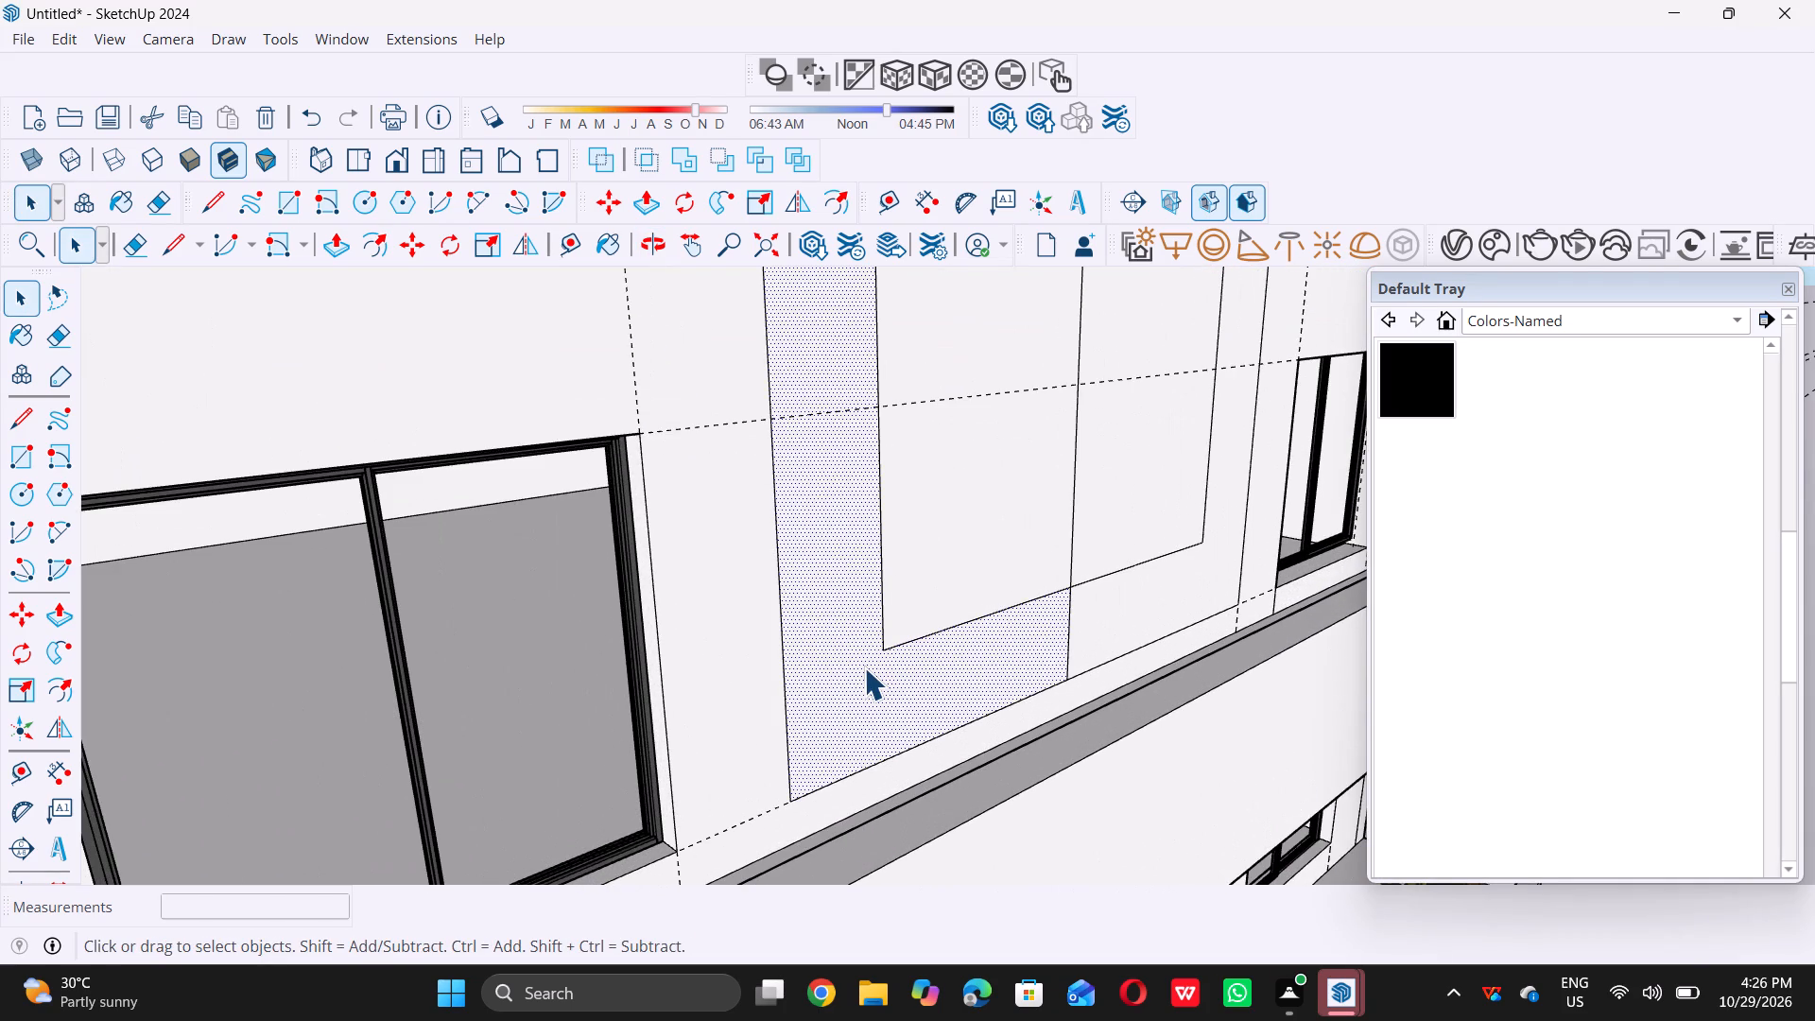
key("p")
left_click(864, 668)
scroll(864, 668, "down", 3)
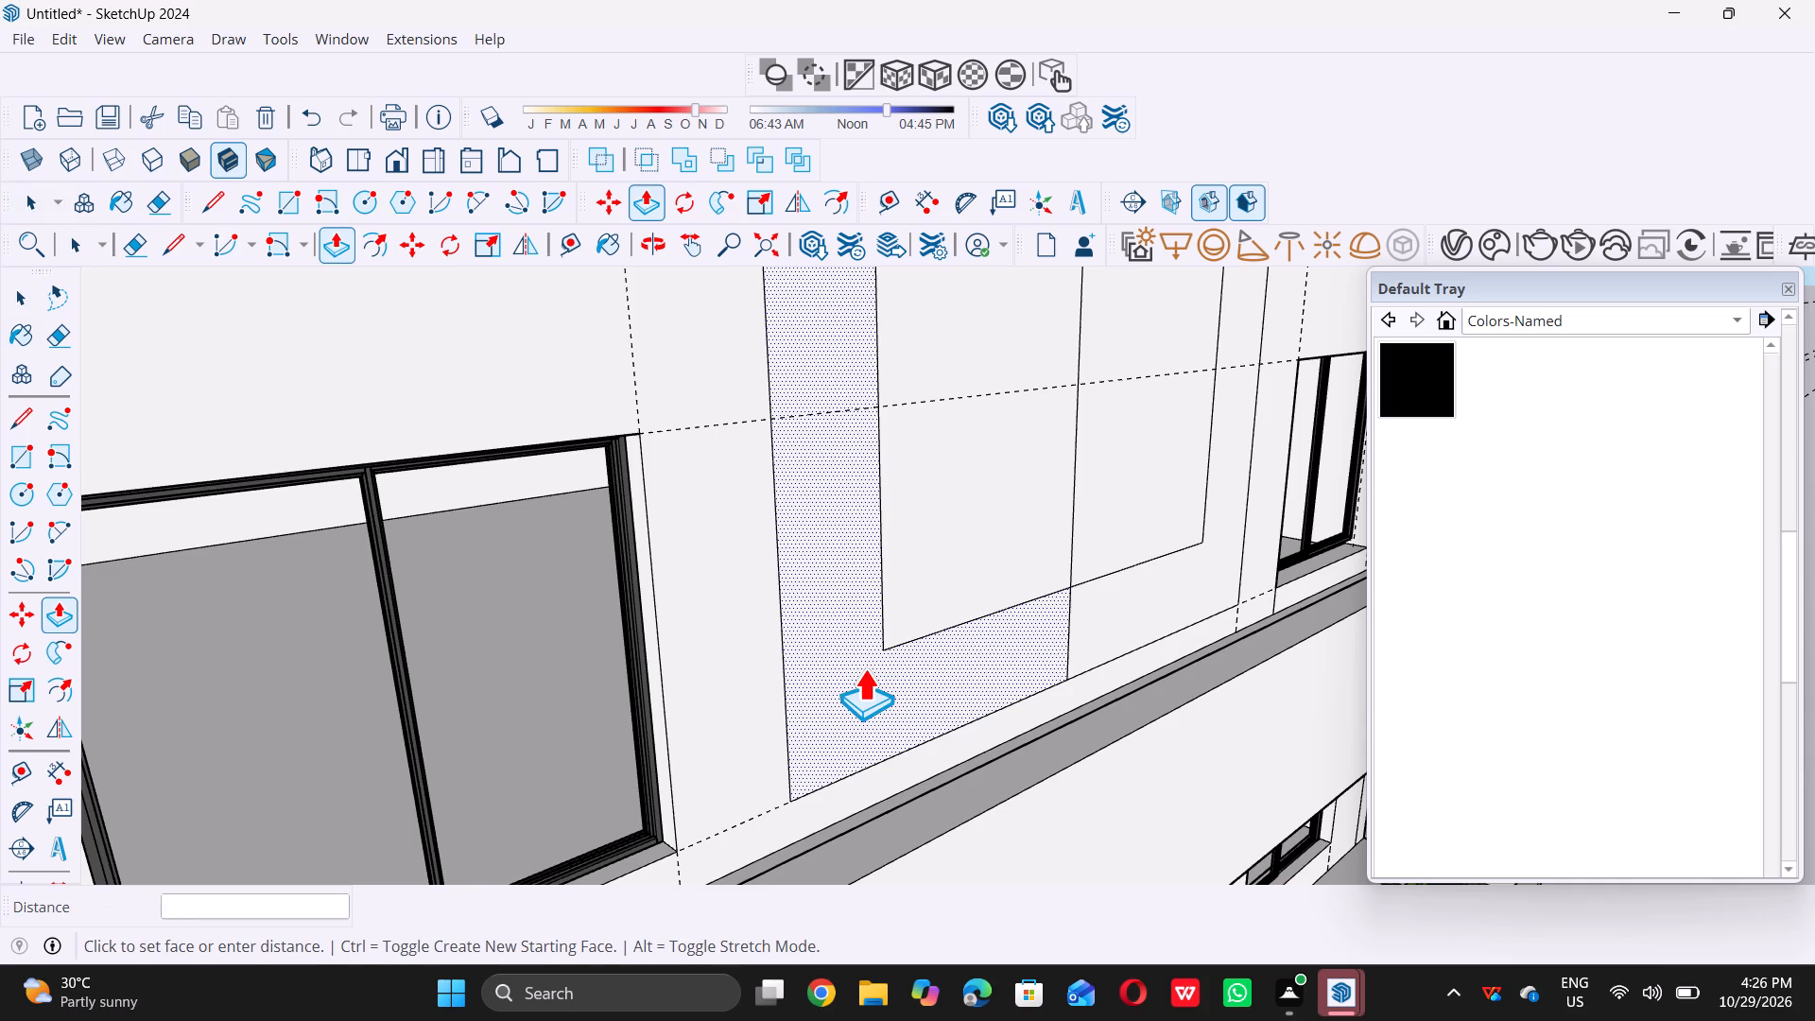
scroll(864, 668, "down", 2)
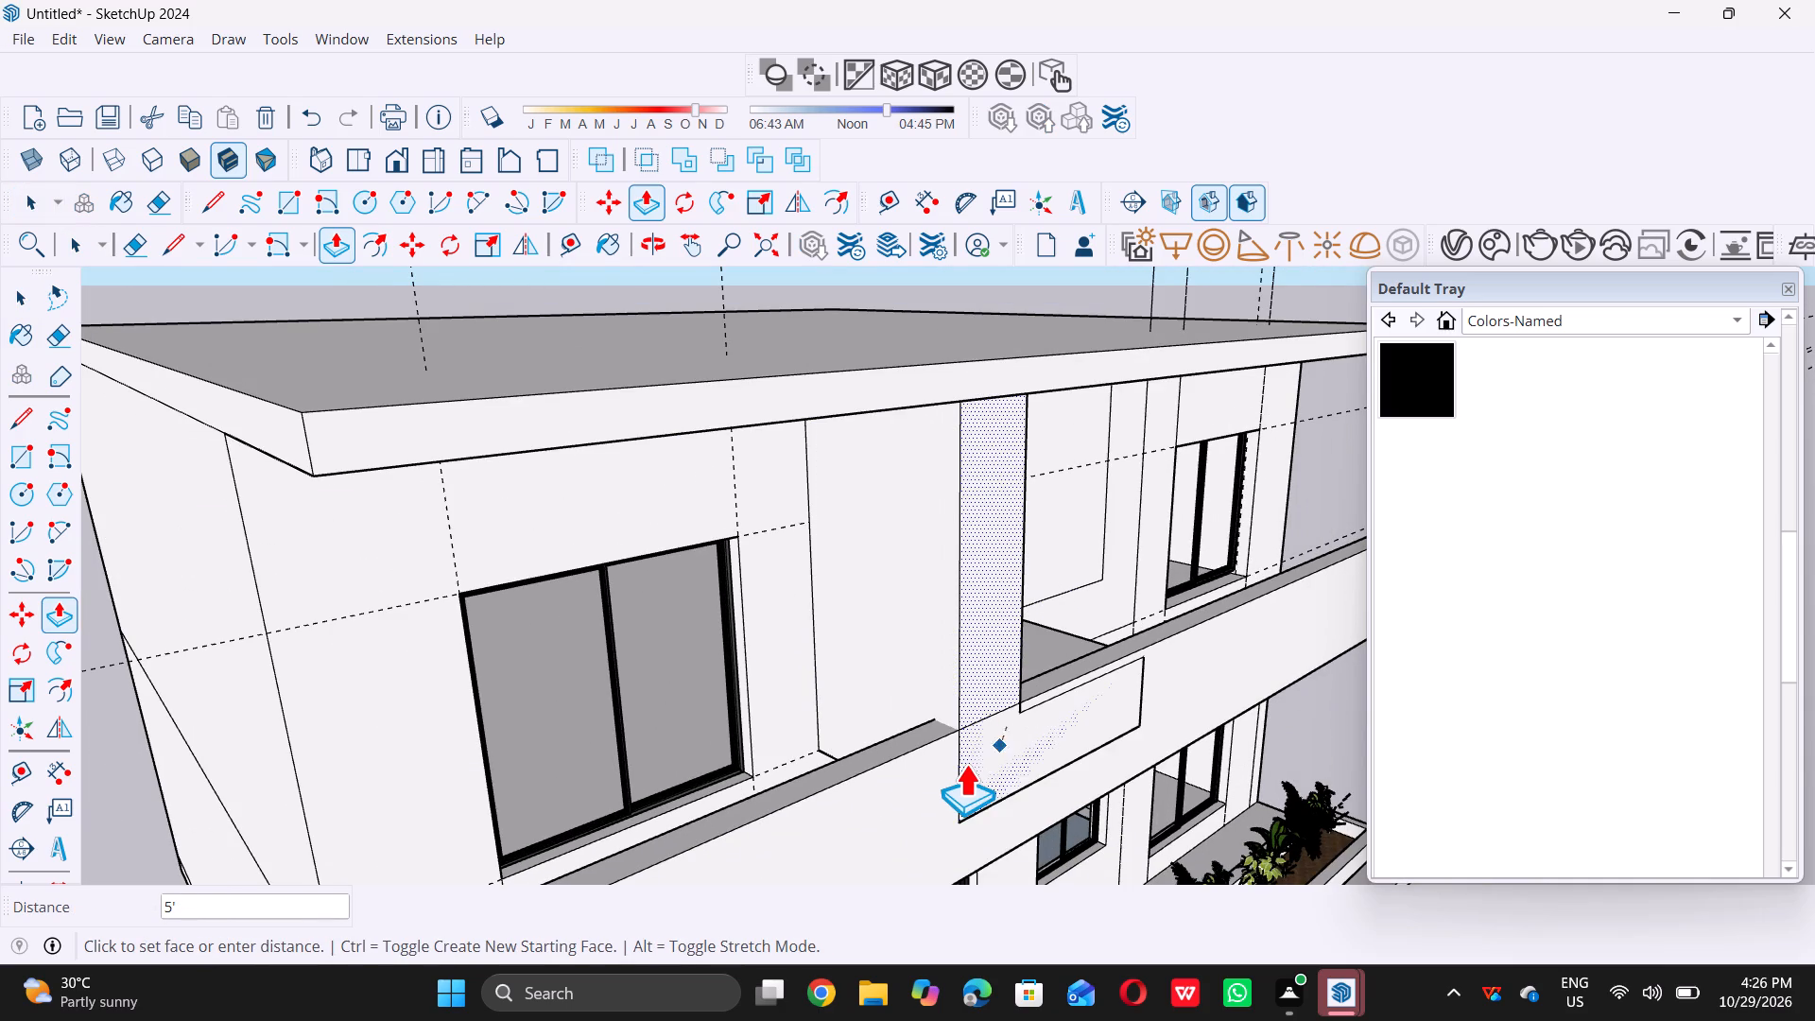
scroll(959, 735, "up", 10)
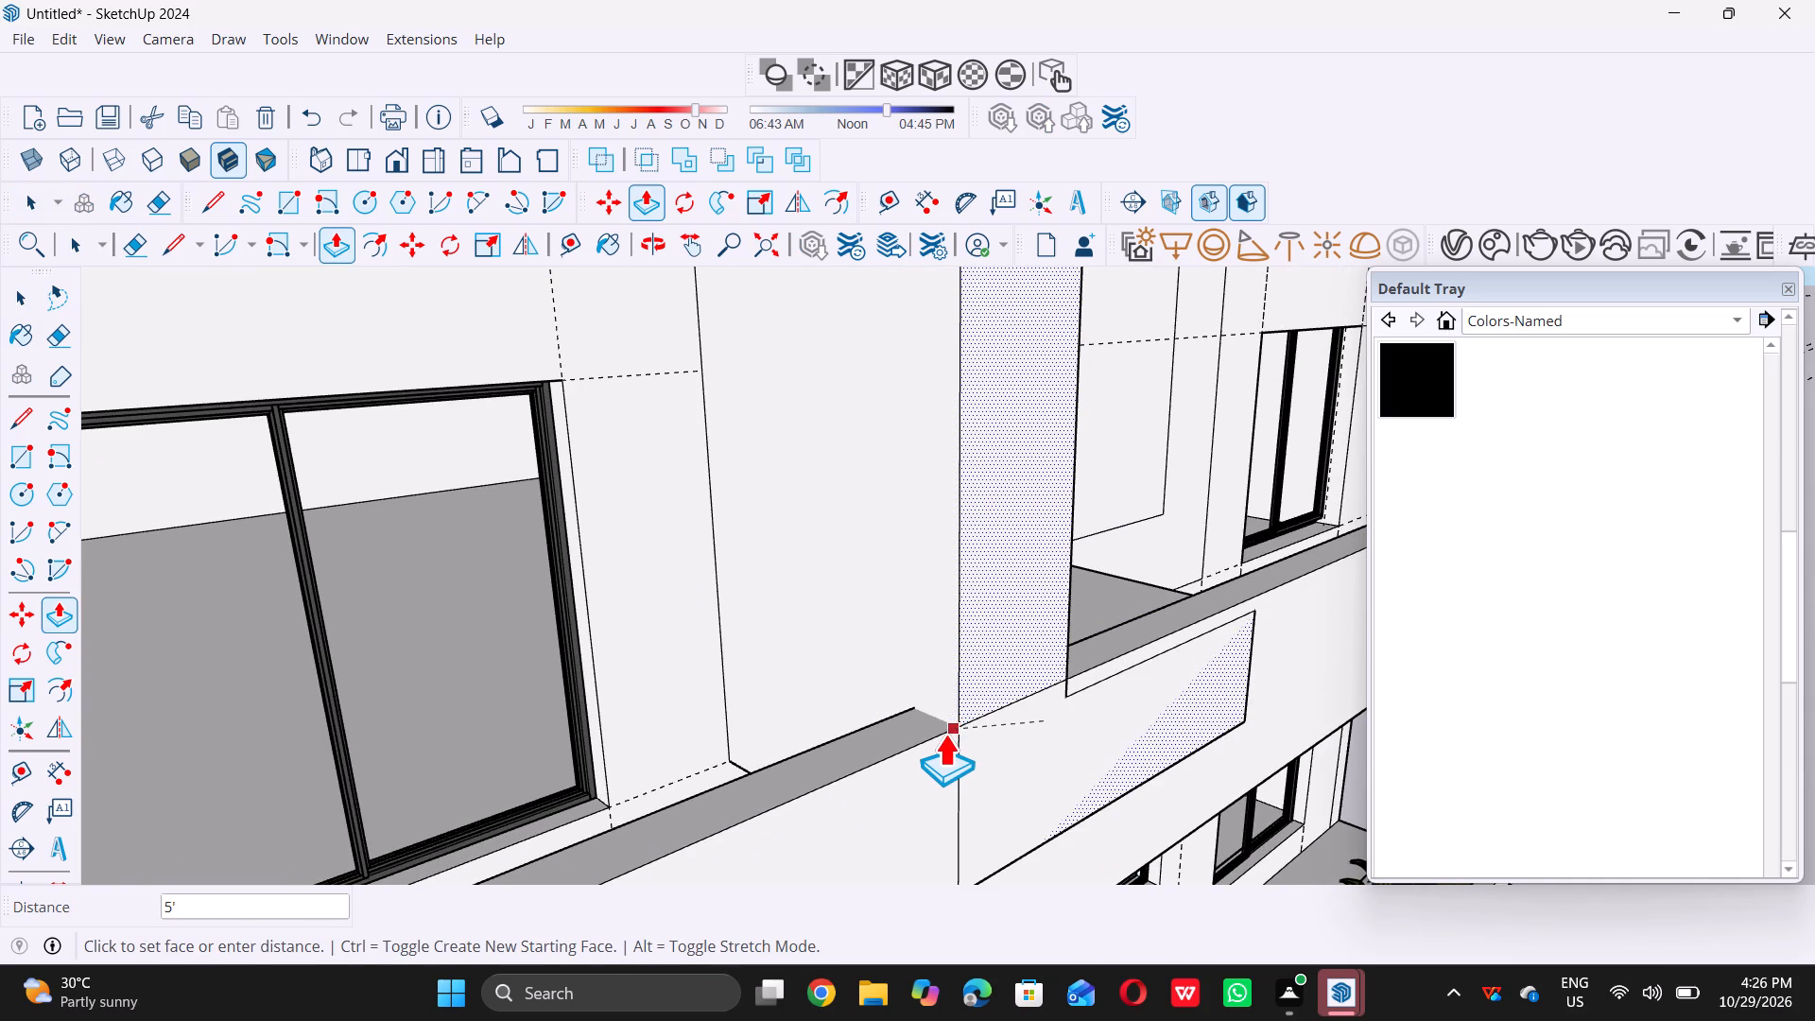
scroll(944, 741, "up", 4)
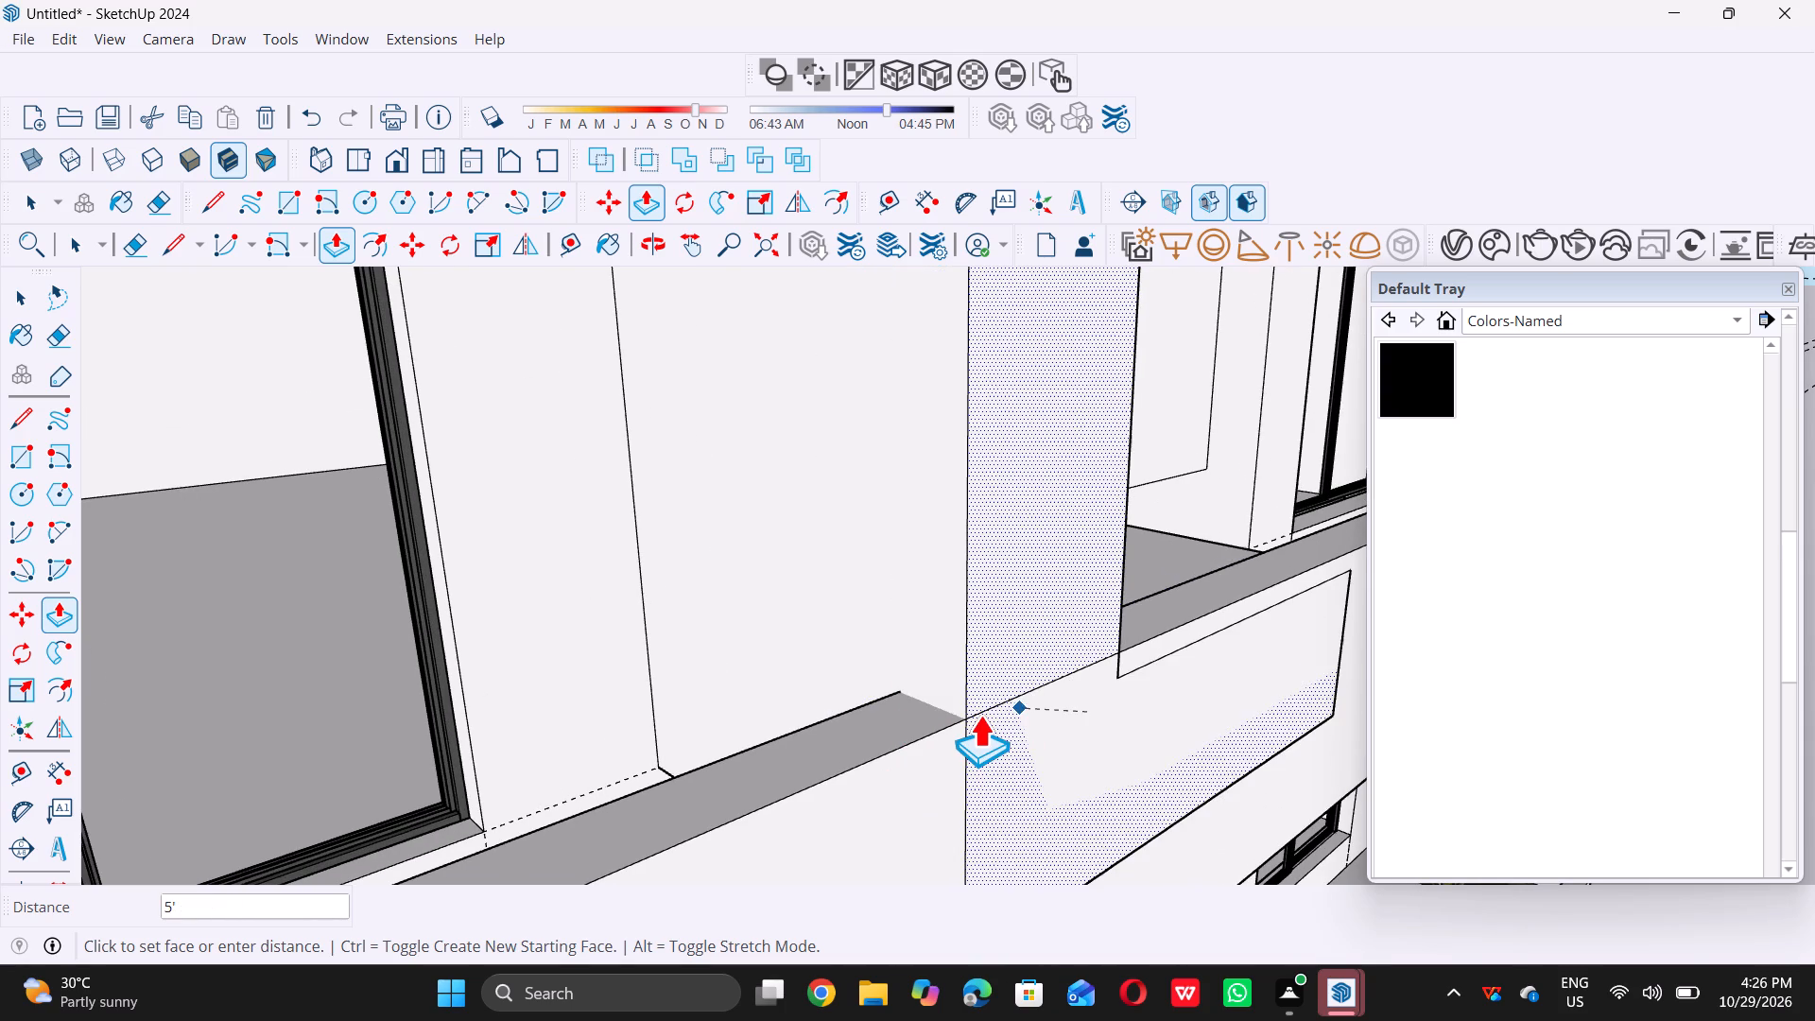
scroll(974, 716, "up", 5)
left_click(973, 715)
Examine the projecting left border section from the side, front, below and above, including where it meets the canopy parapet.
scroll(991, 728, "down", 4)
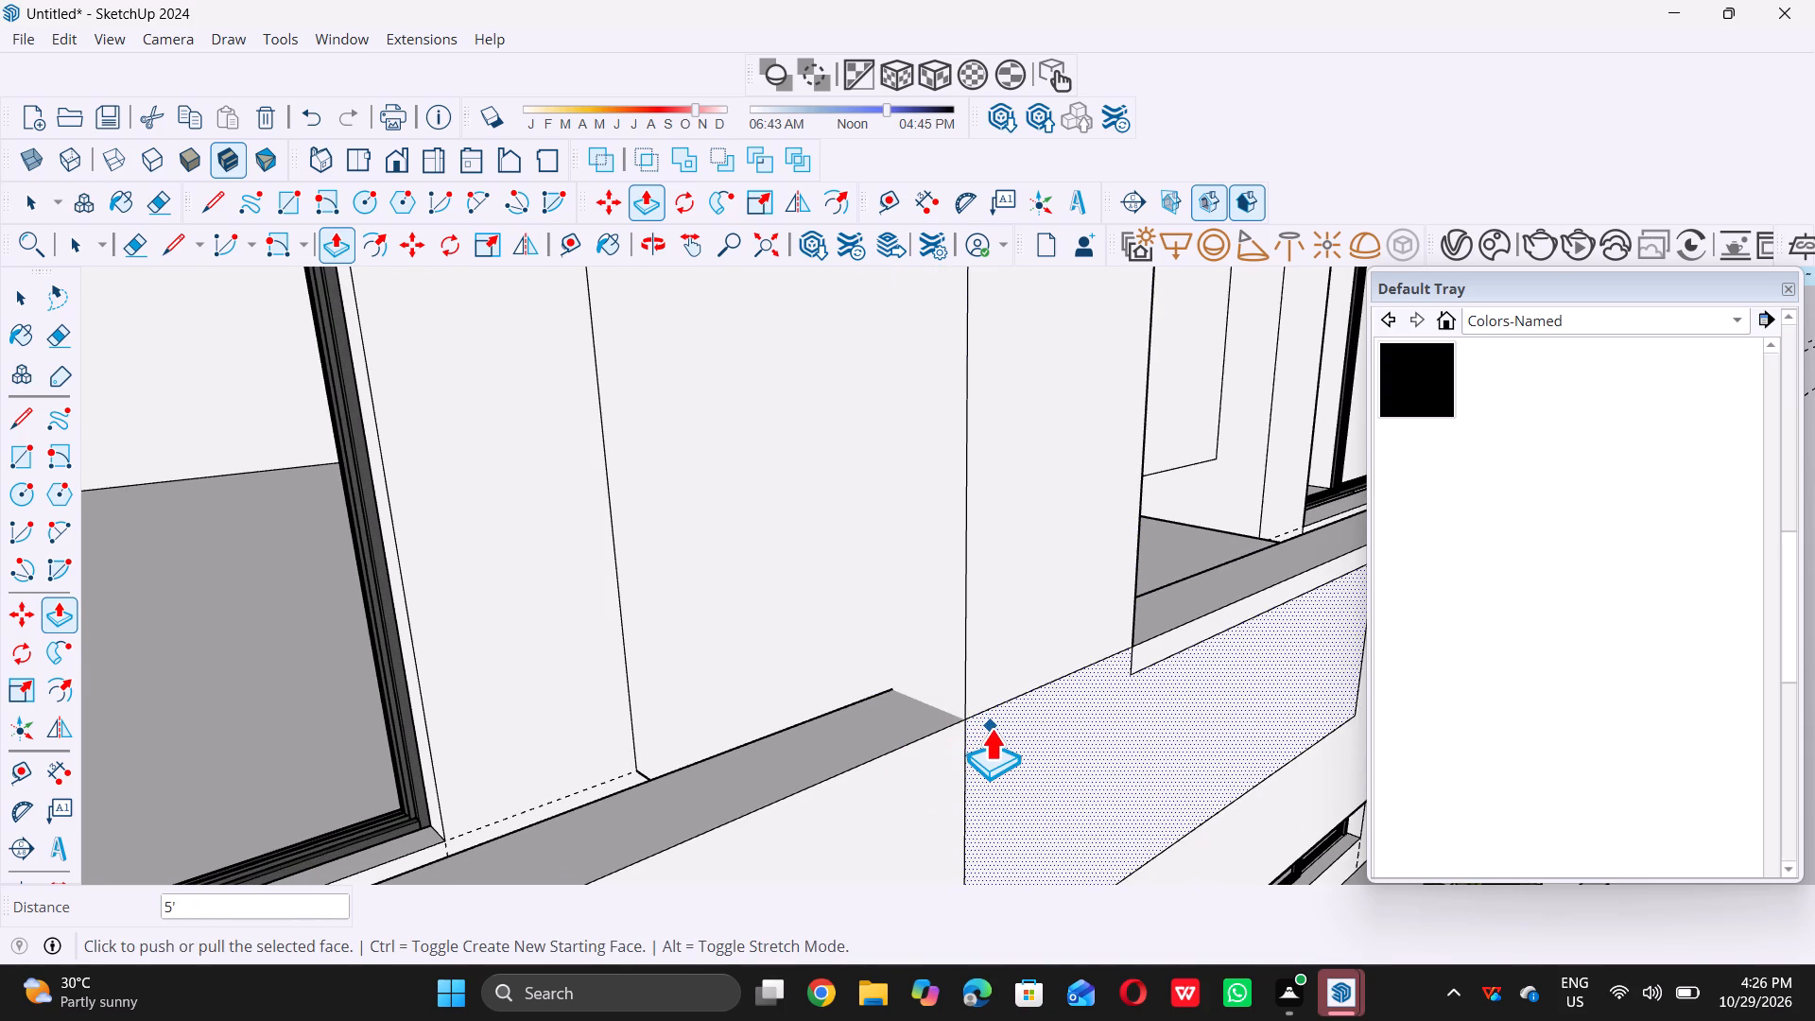
scroll(991, 728, "down", 16)
middle_click_drag(1008, 757, 872, 666)
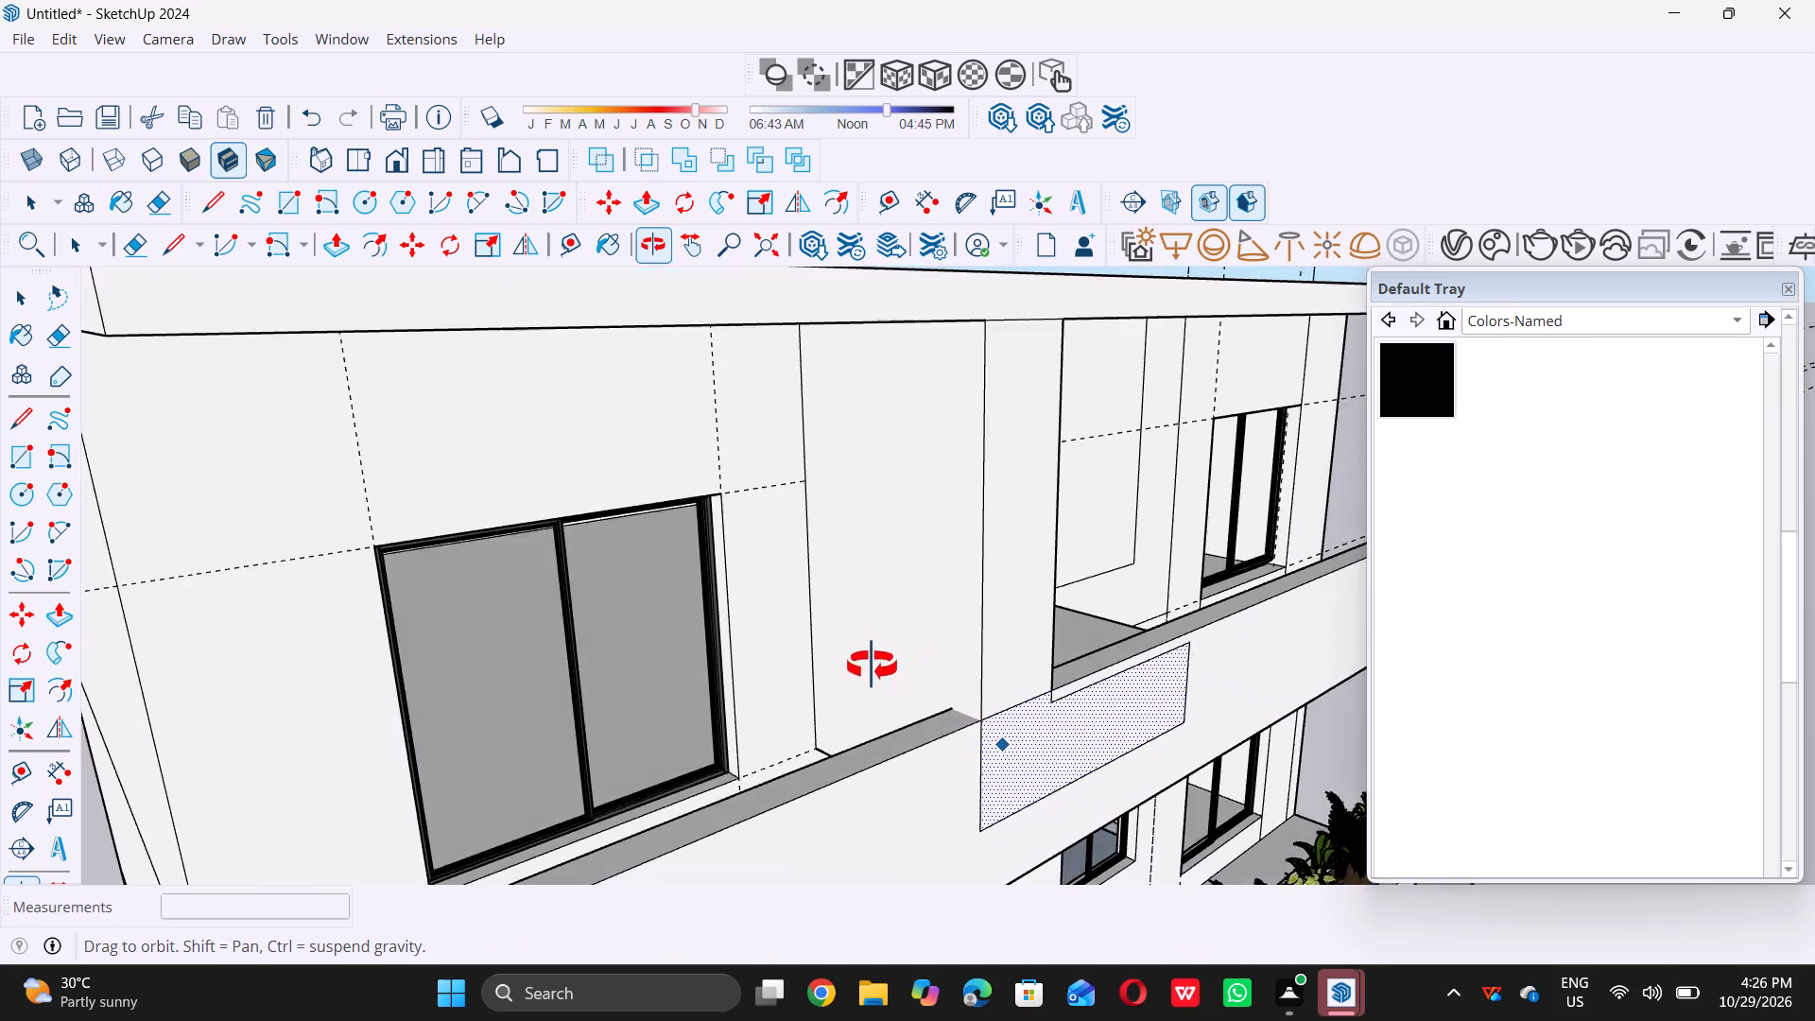
middle_click_drag(872, 666, 959, 701)
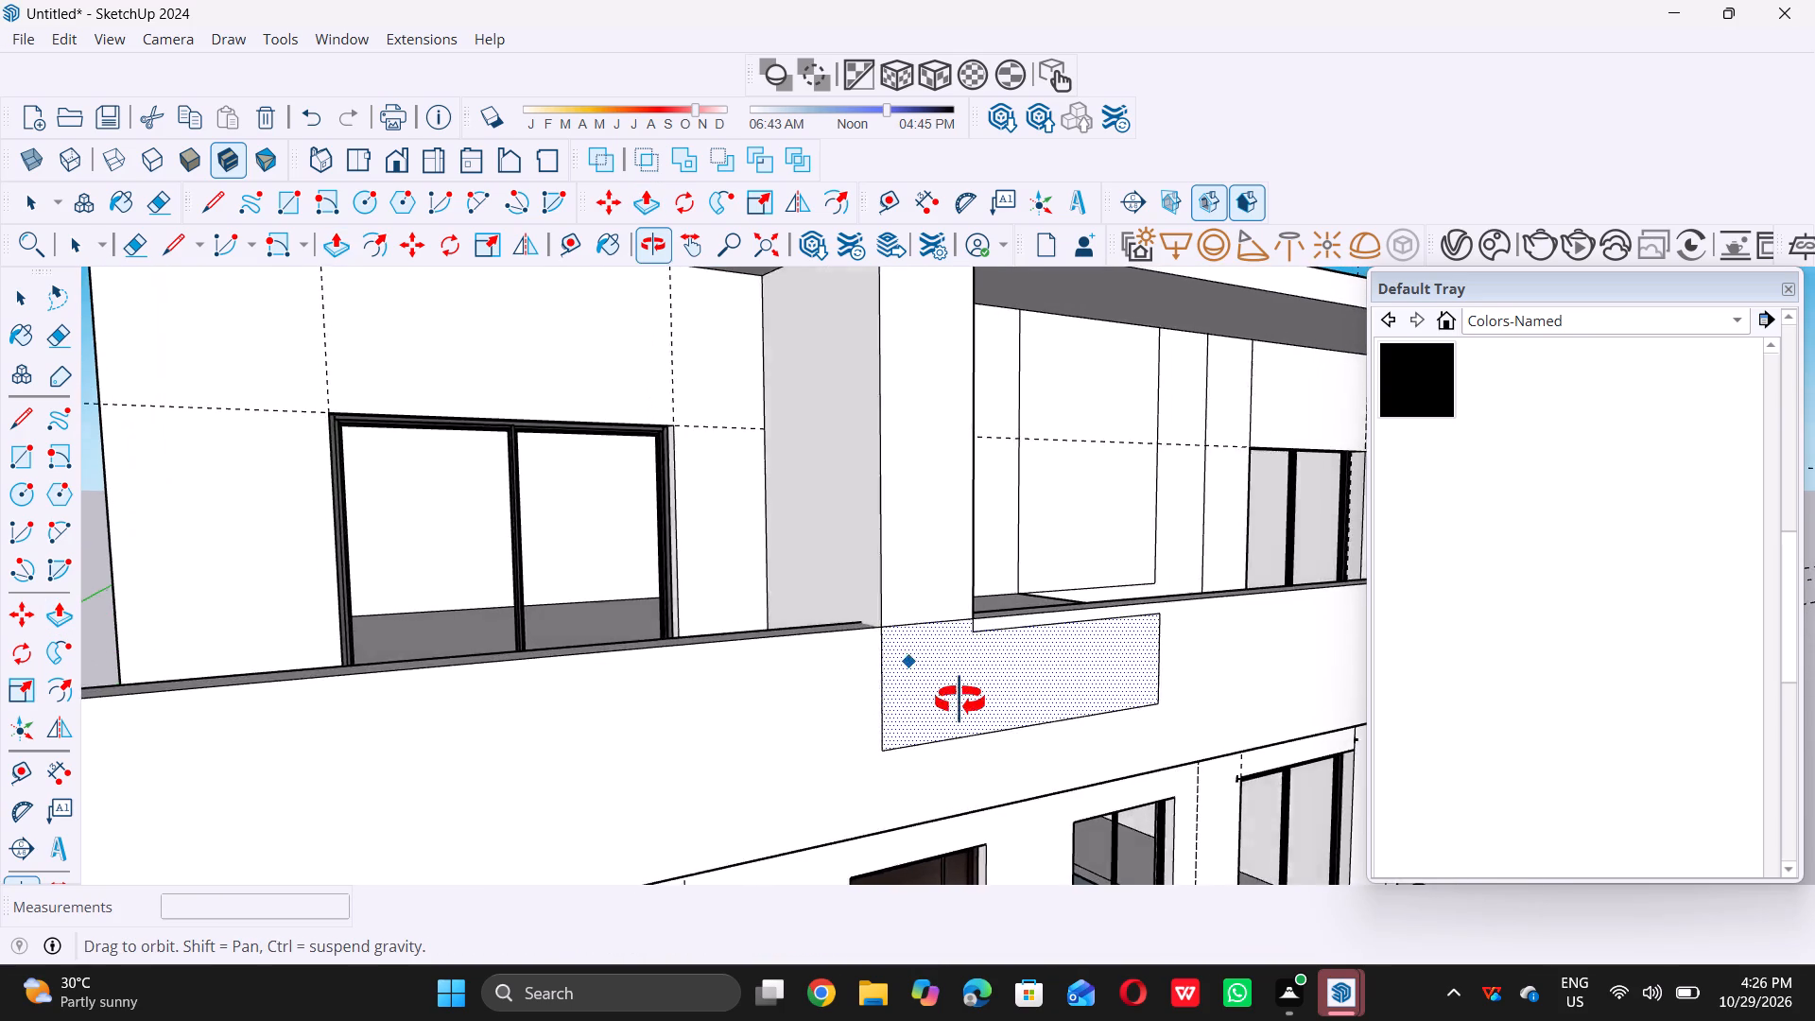
middle_click_drag(959, 701, 985, 731)
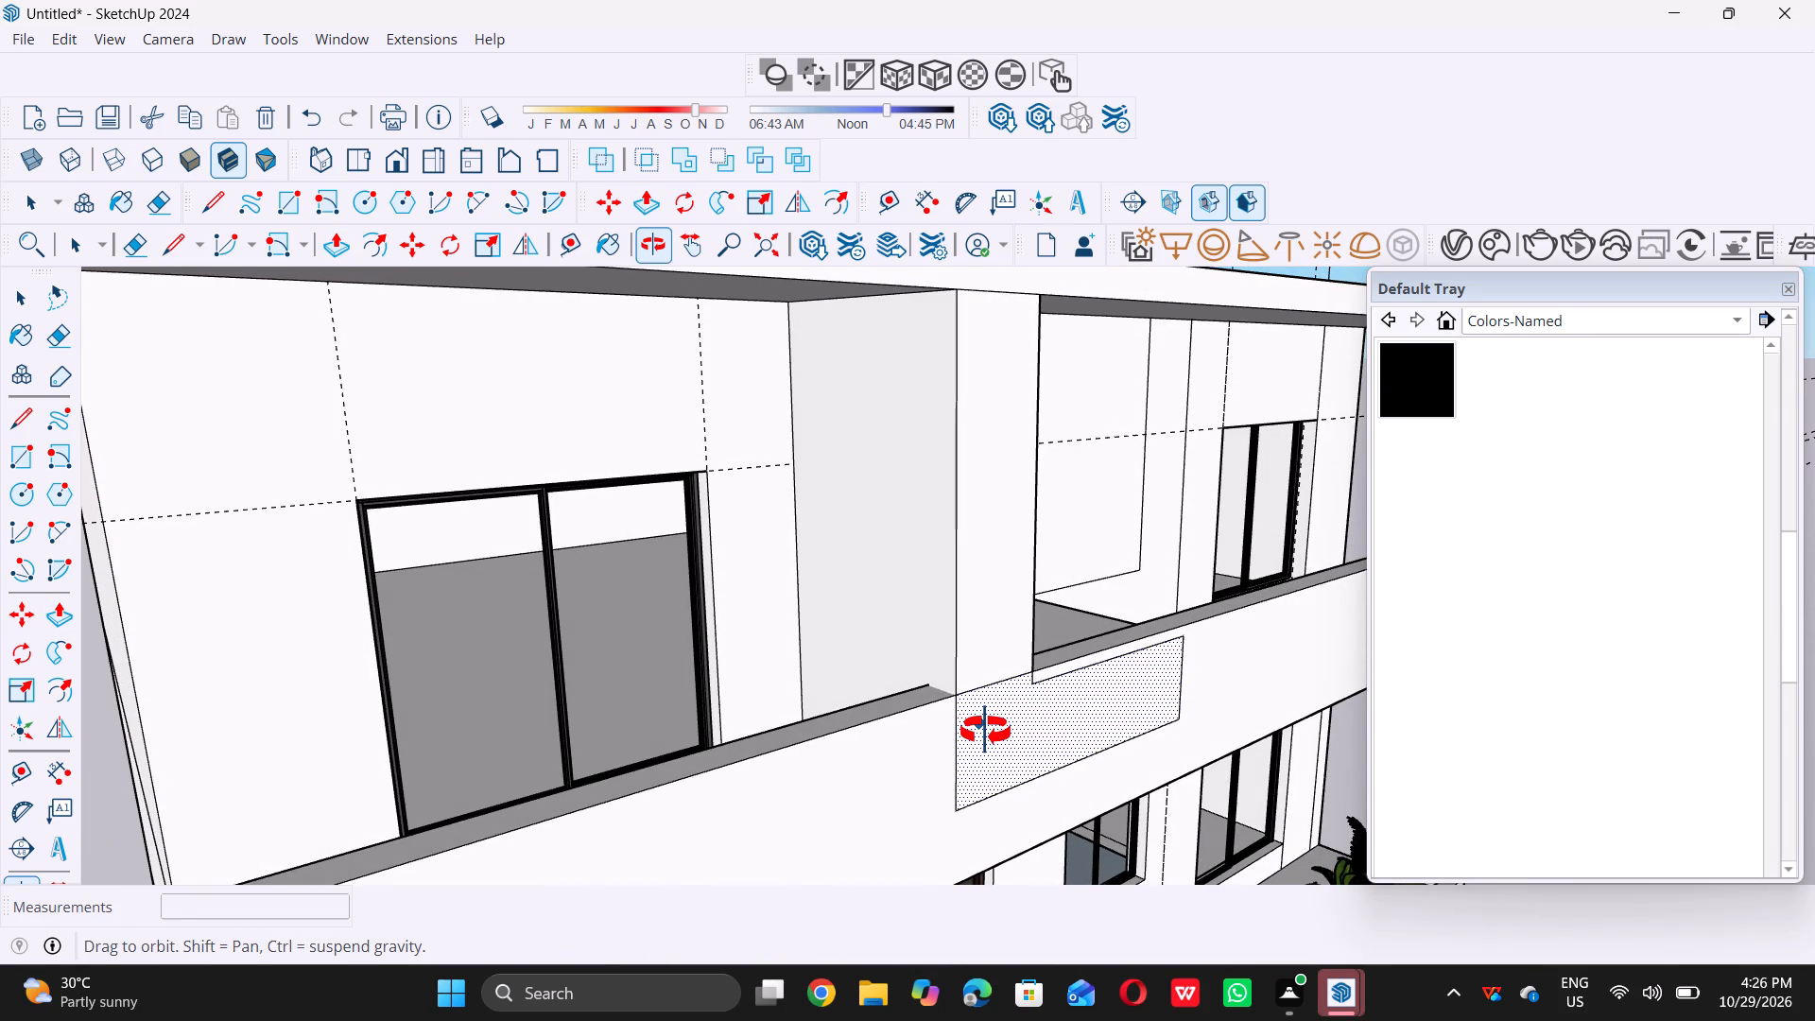
middle_click_drag(985, 731, 985, 733)
middle_click_drag(985, 733, 957, 718)
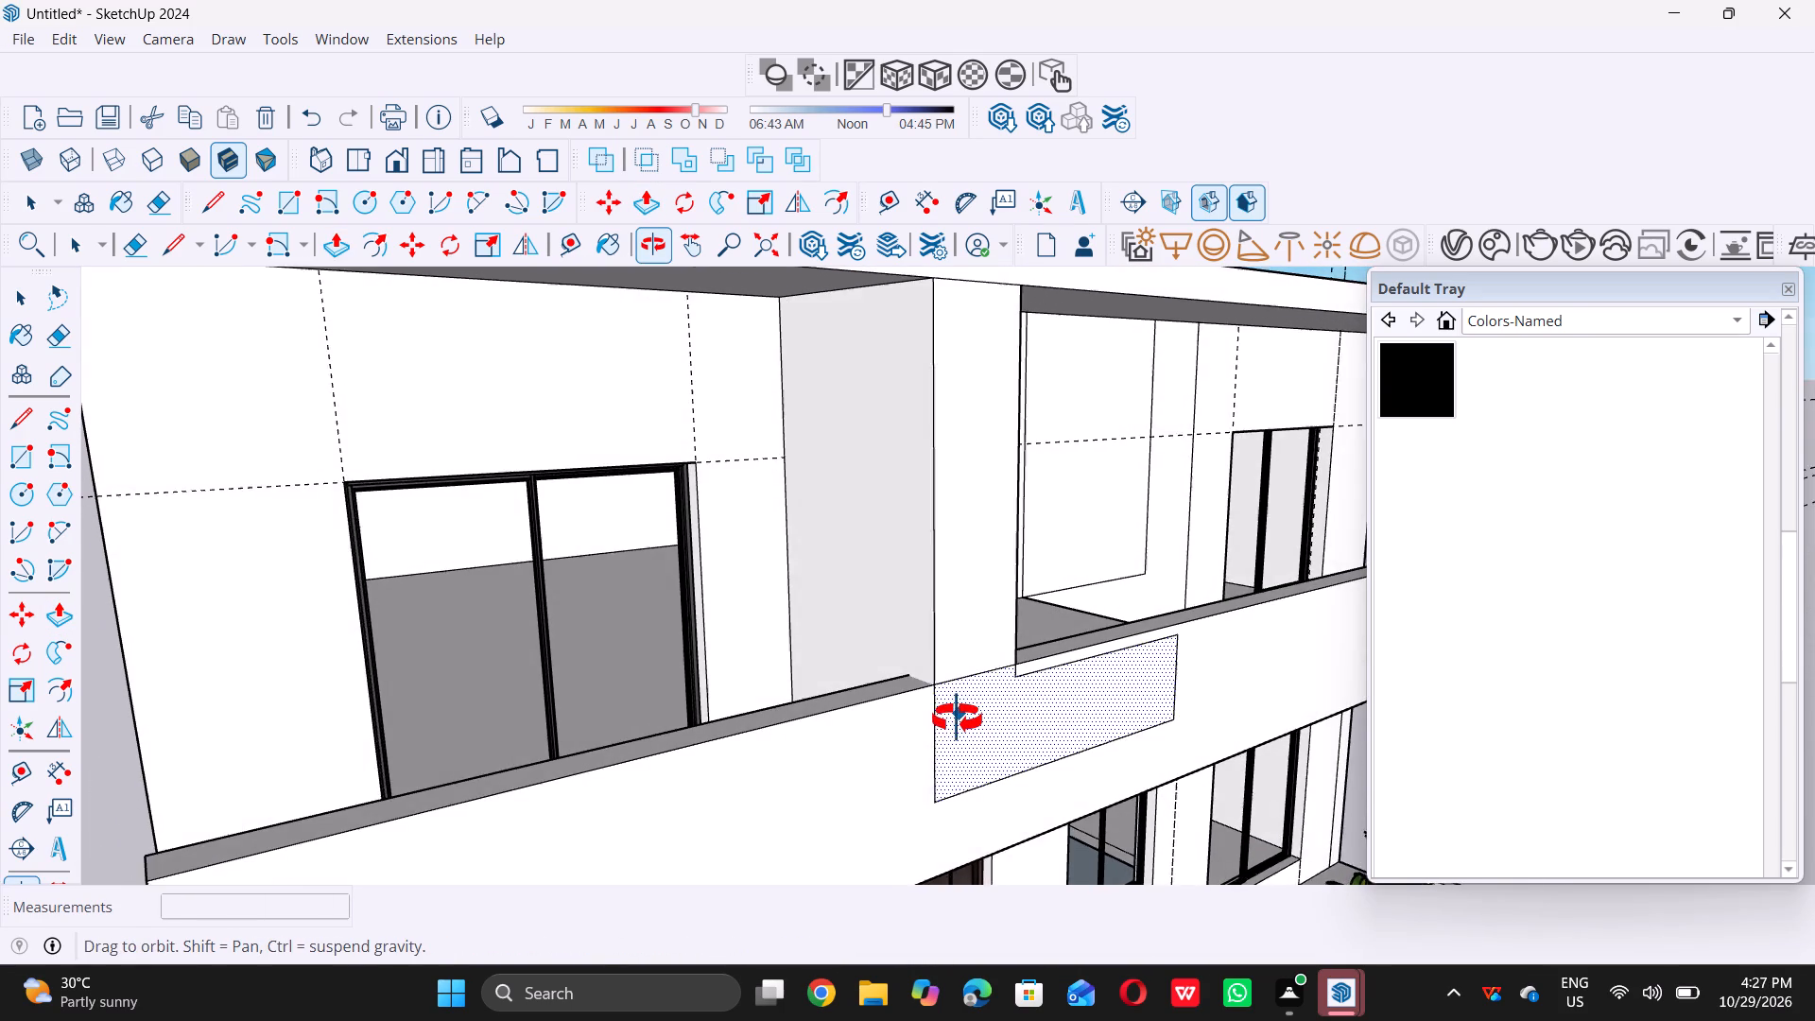
middle_click_drag(957, 718, 615, 696)
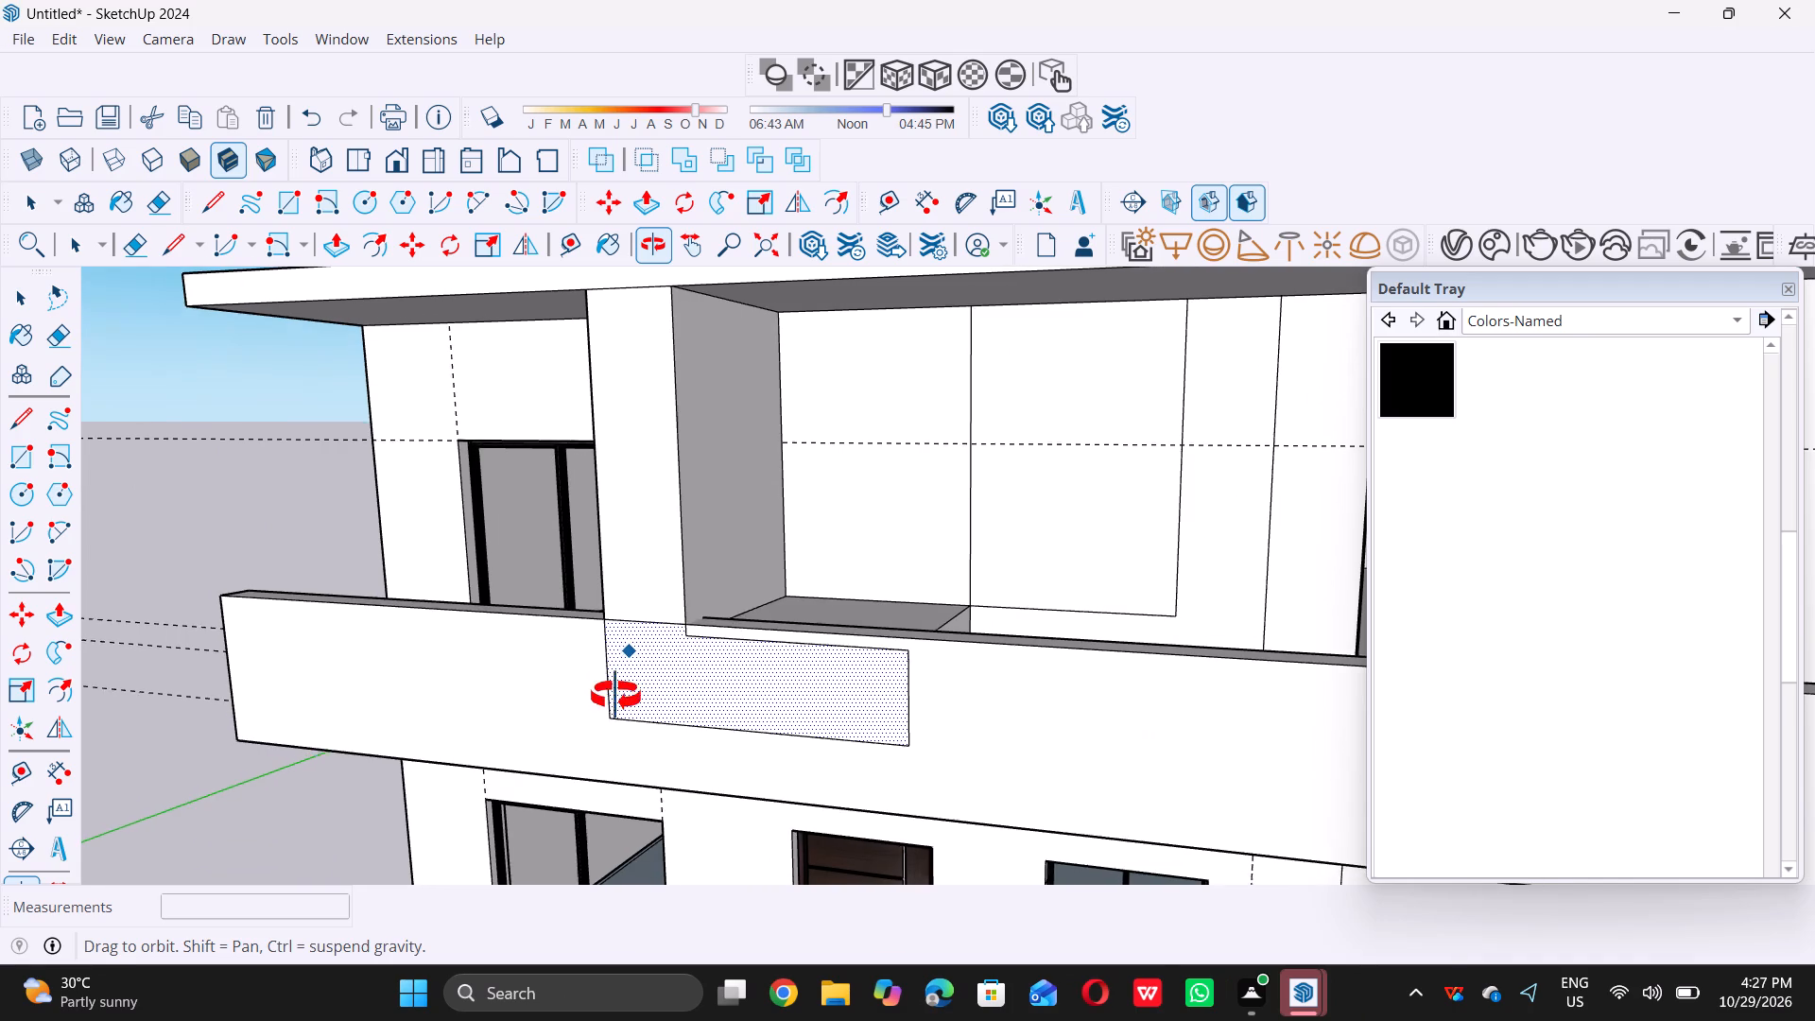
middle_click_drag(615, 696, 703, 595)
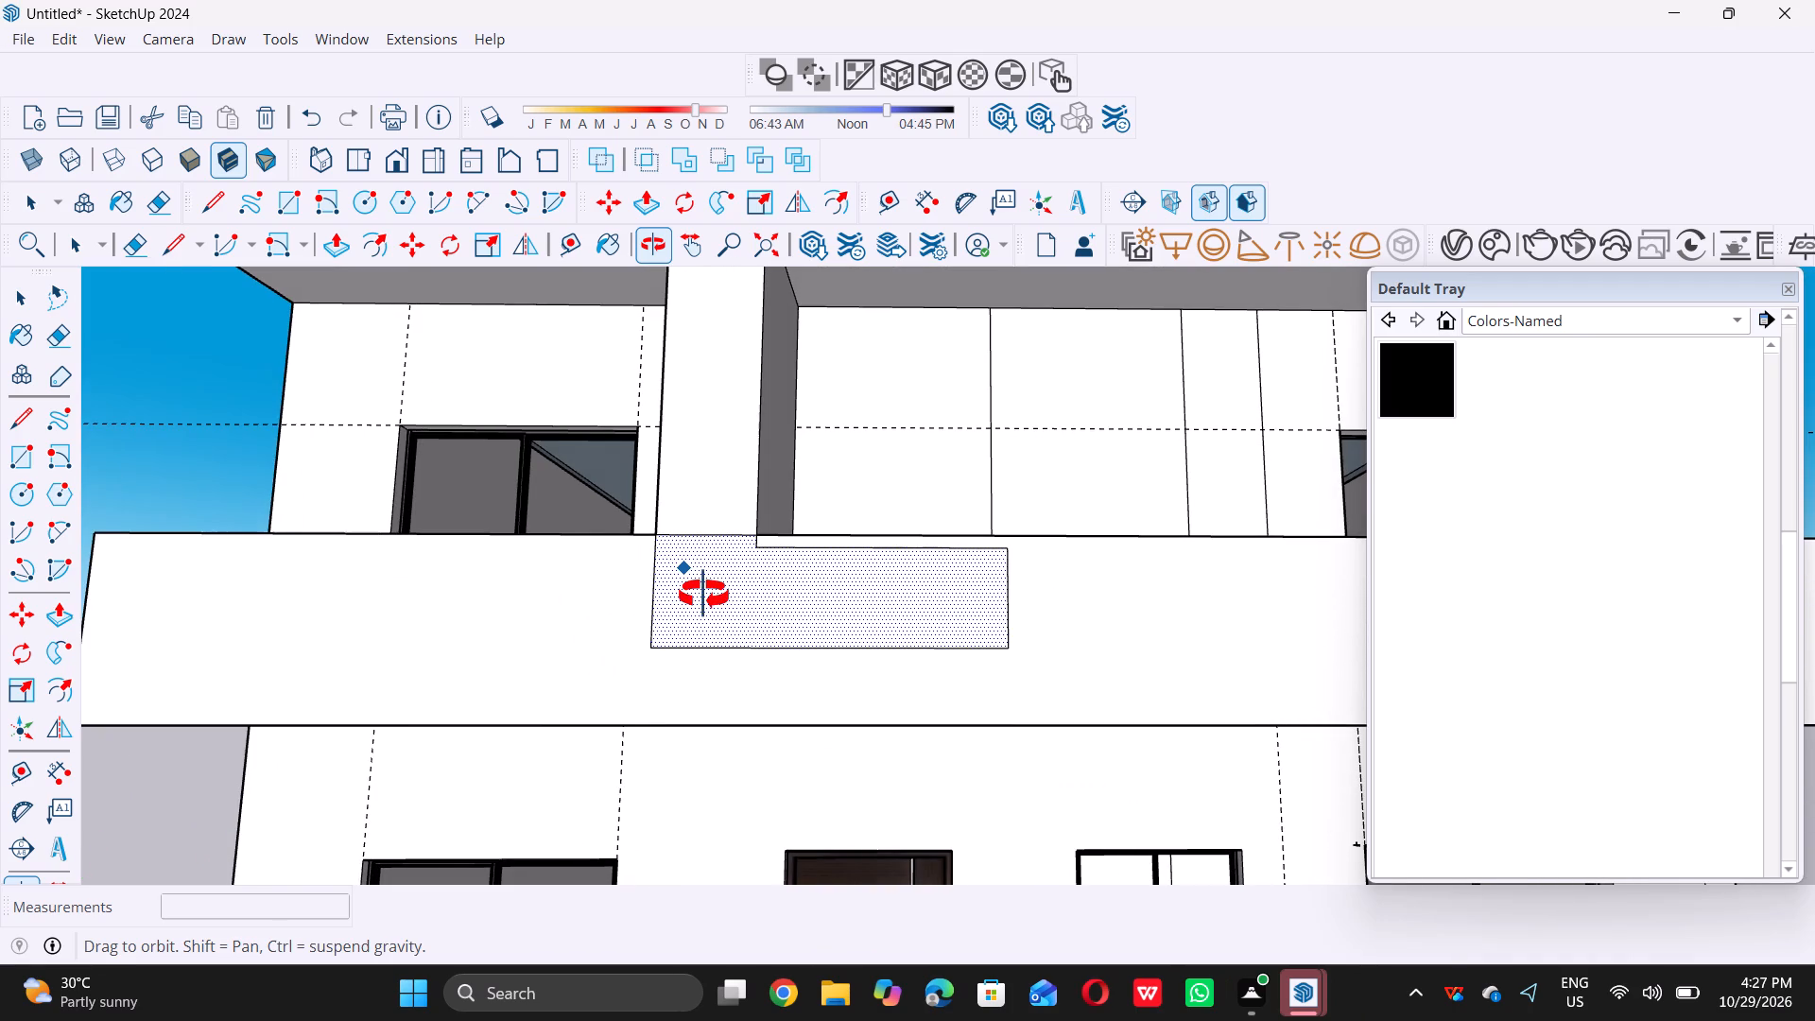
middle_click_drag(703, 595, 693, 796)
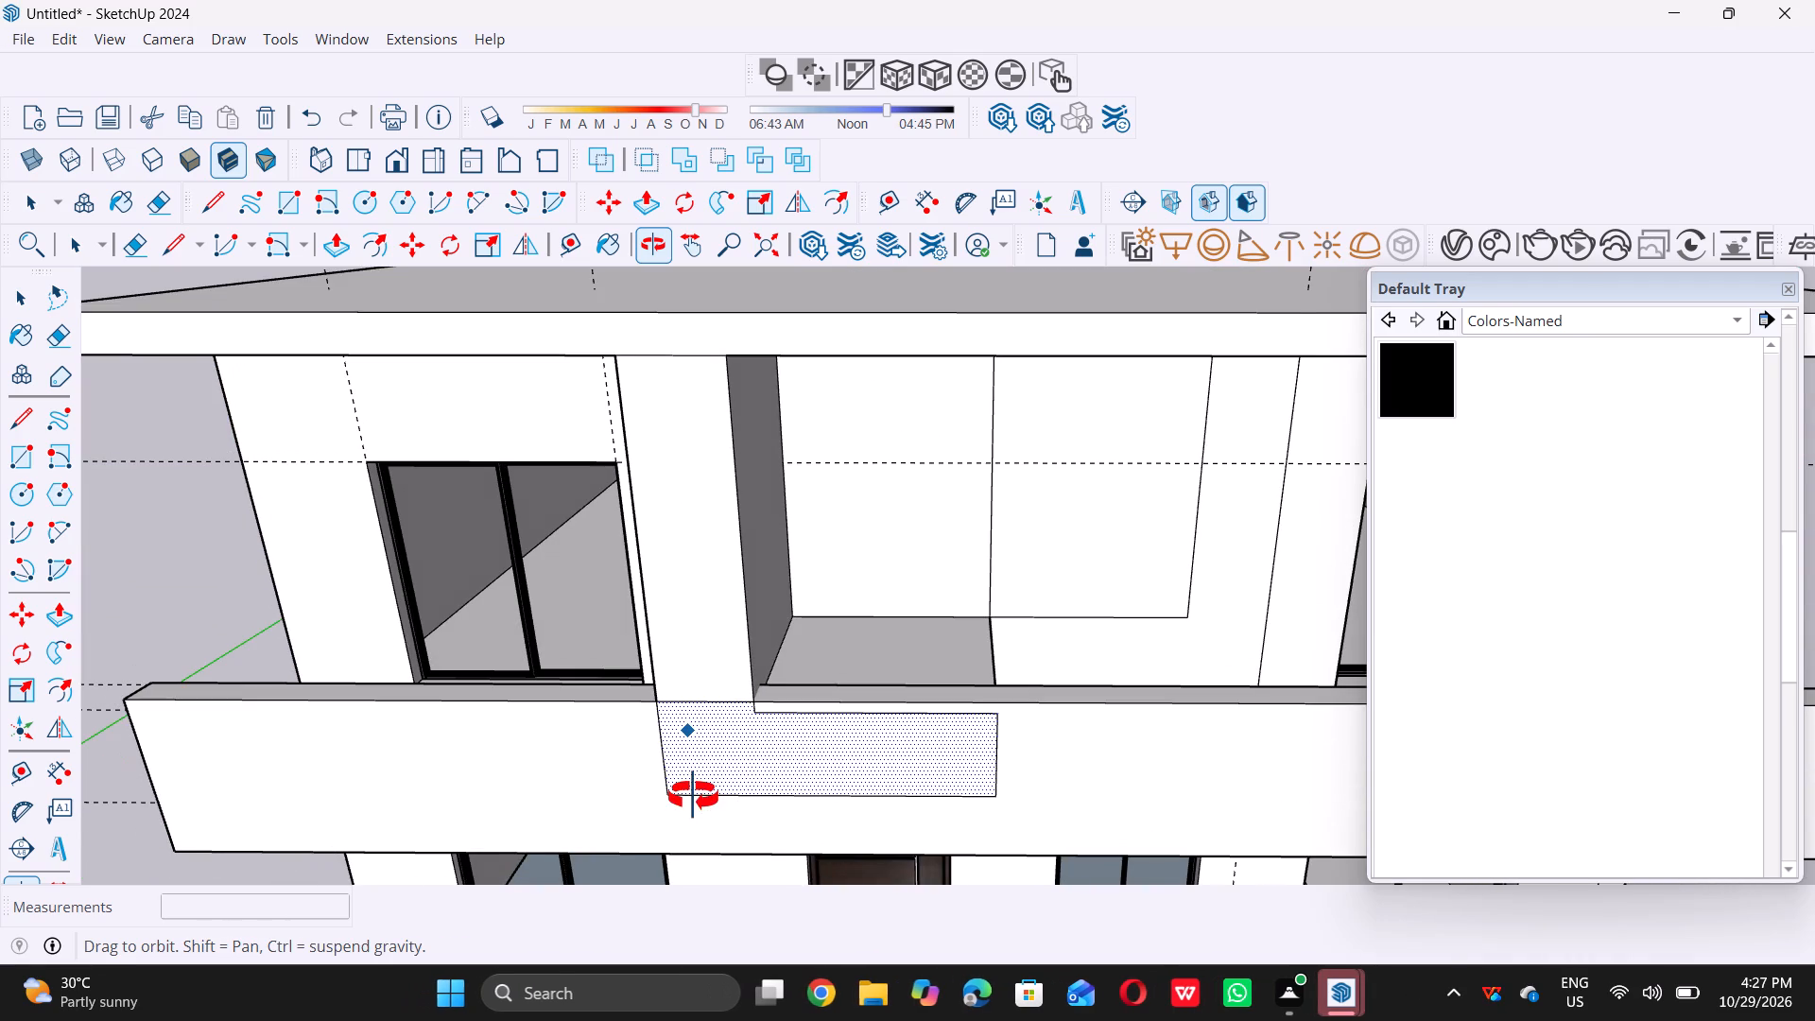
middle_click_drag(693, 796, 734, 767)
scroll(734, 767, "down", 5)
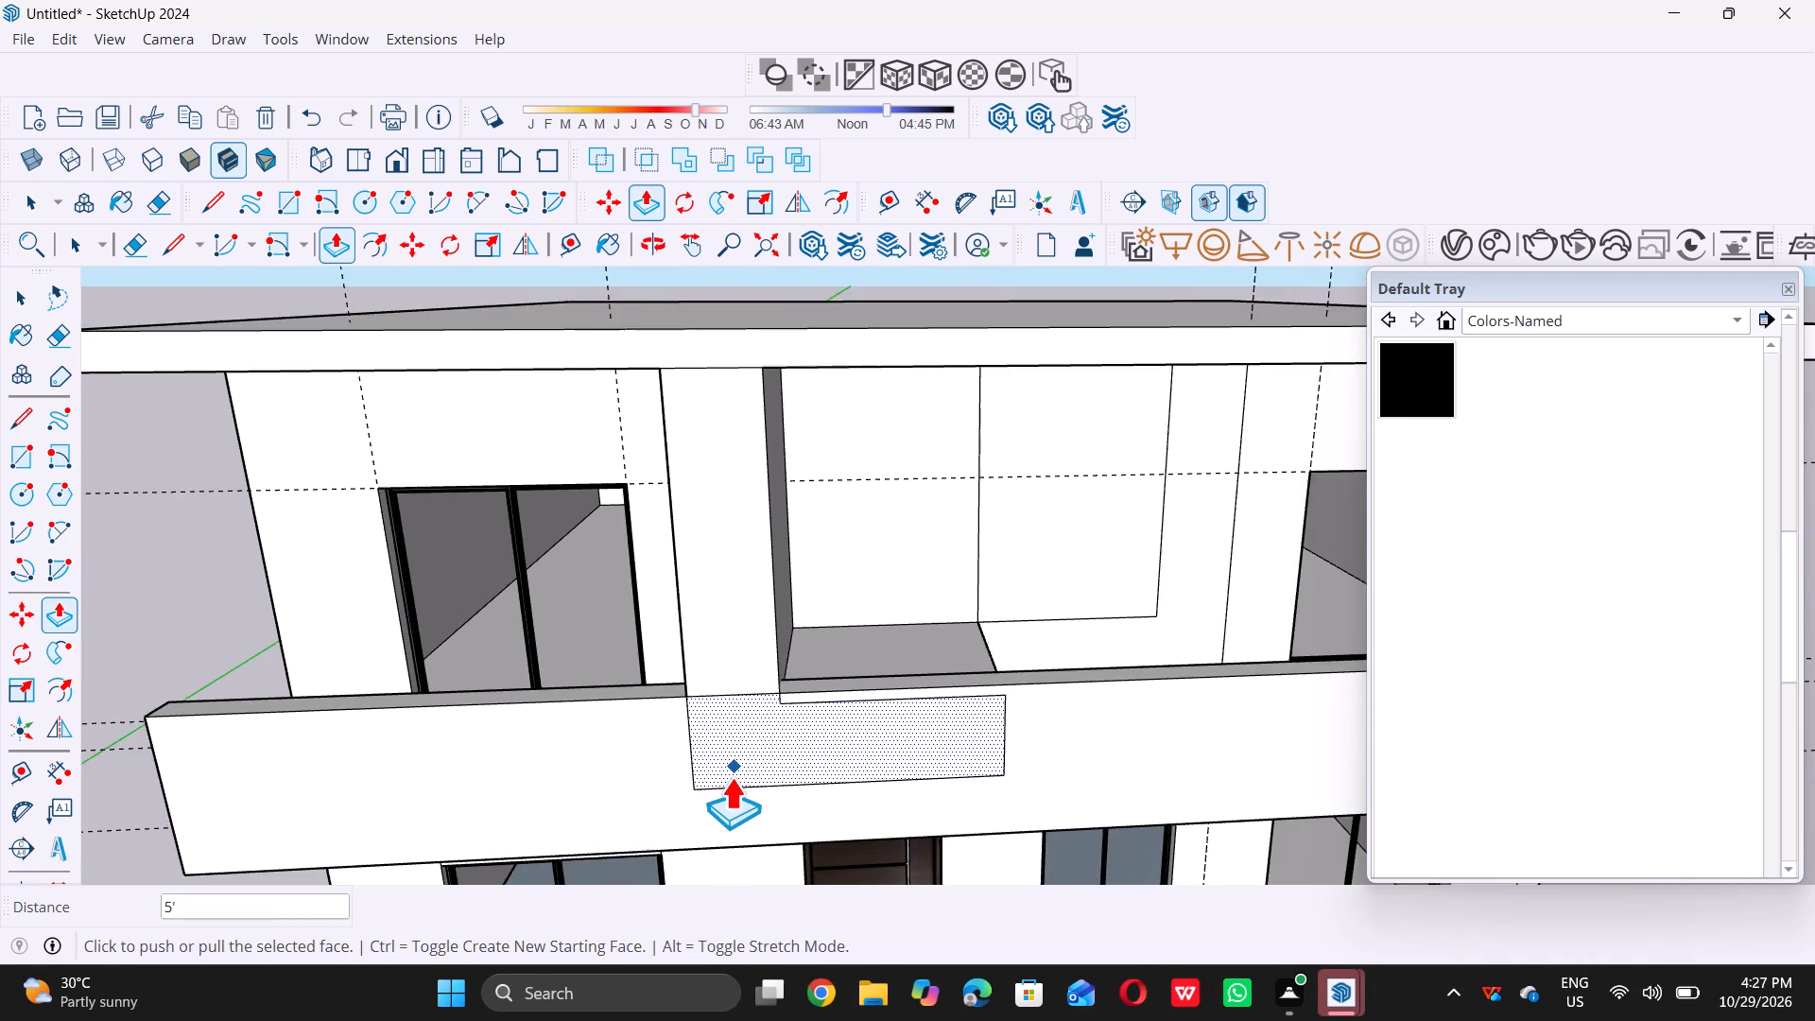
Undo the stray pull on the parapet face and Push/Pull the central panel's left inner face out flush with the projecting border.
double_click(861, 552)
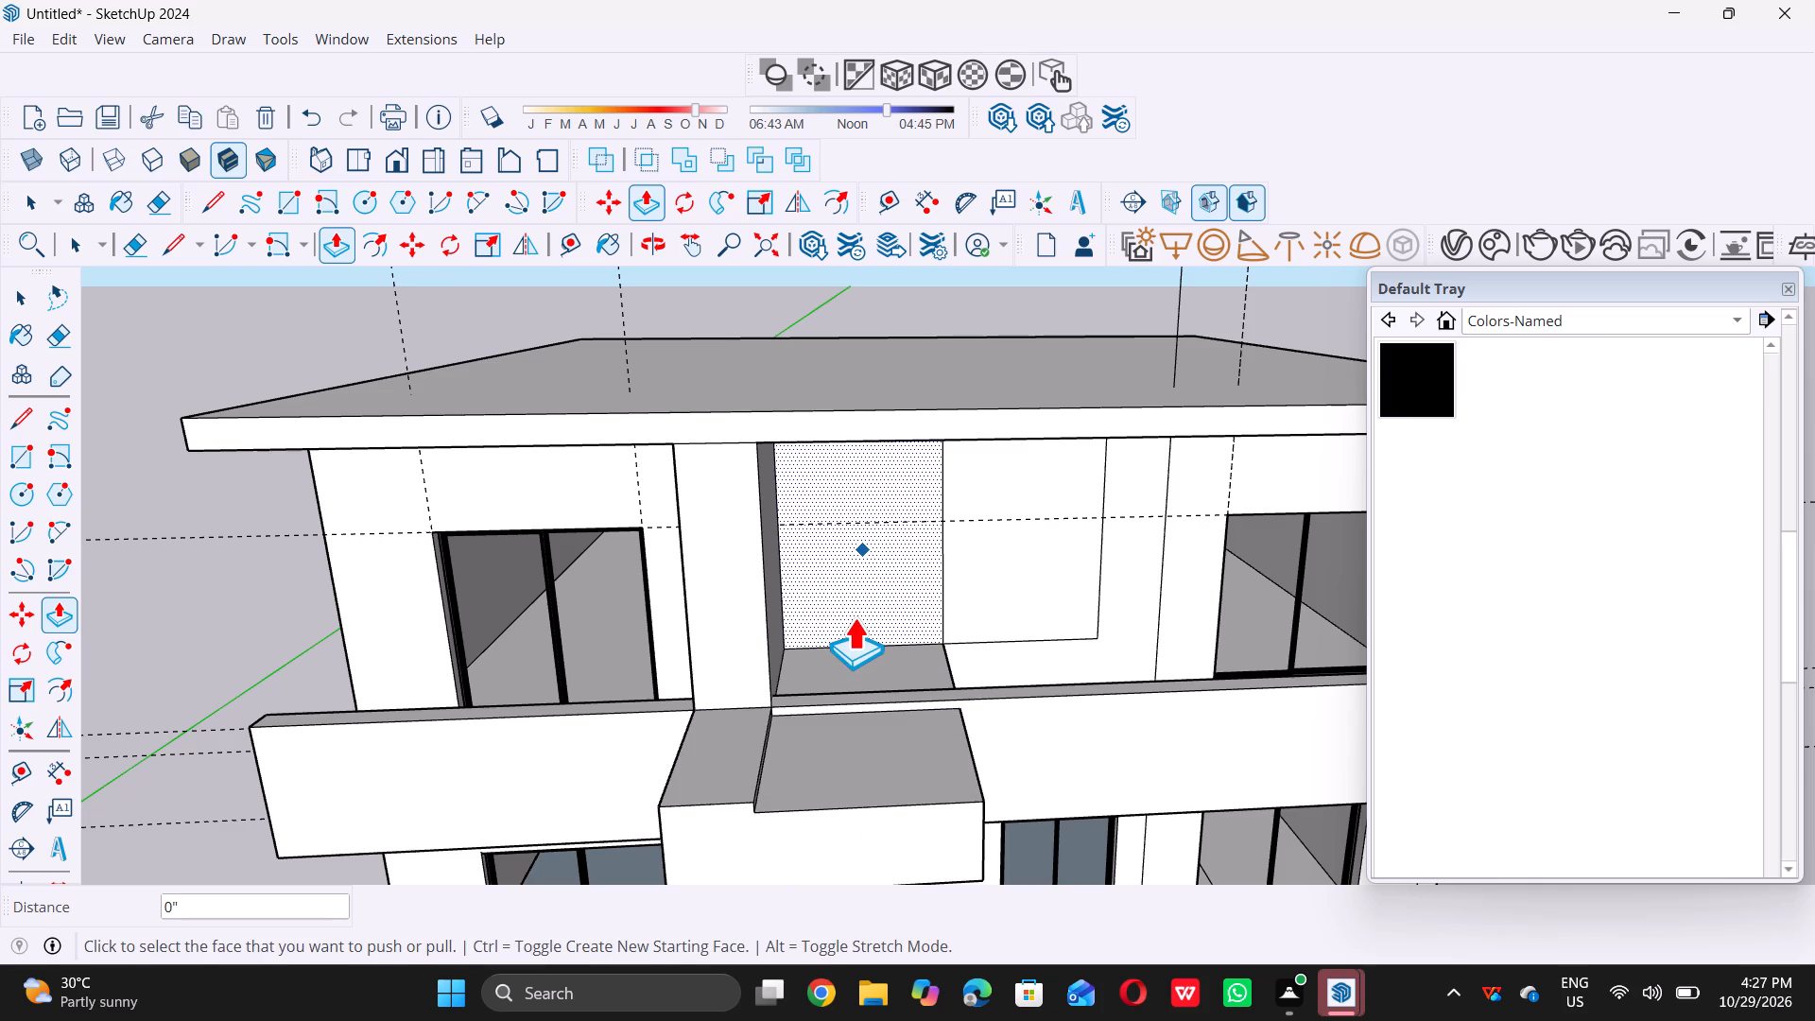
key("ctrl+z")
double_click(876, 576)
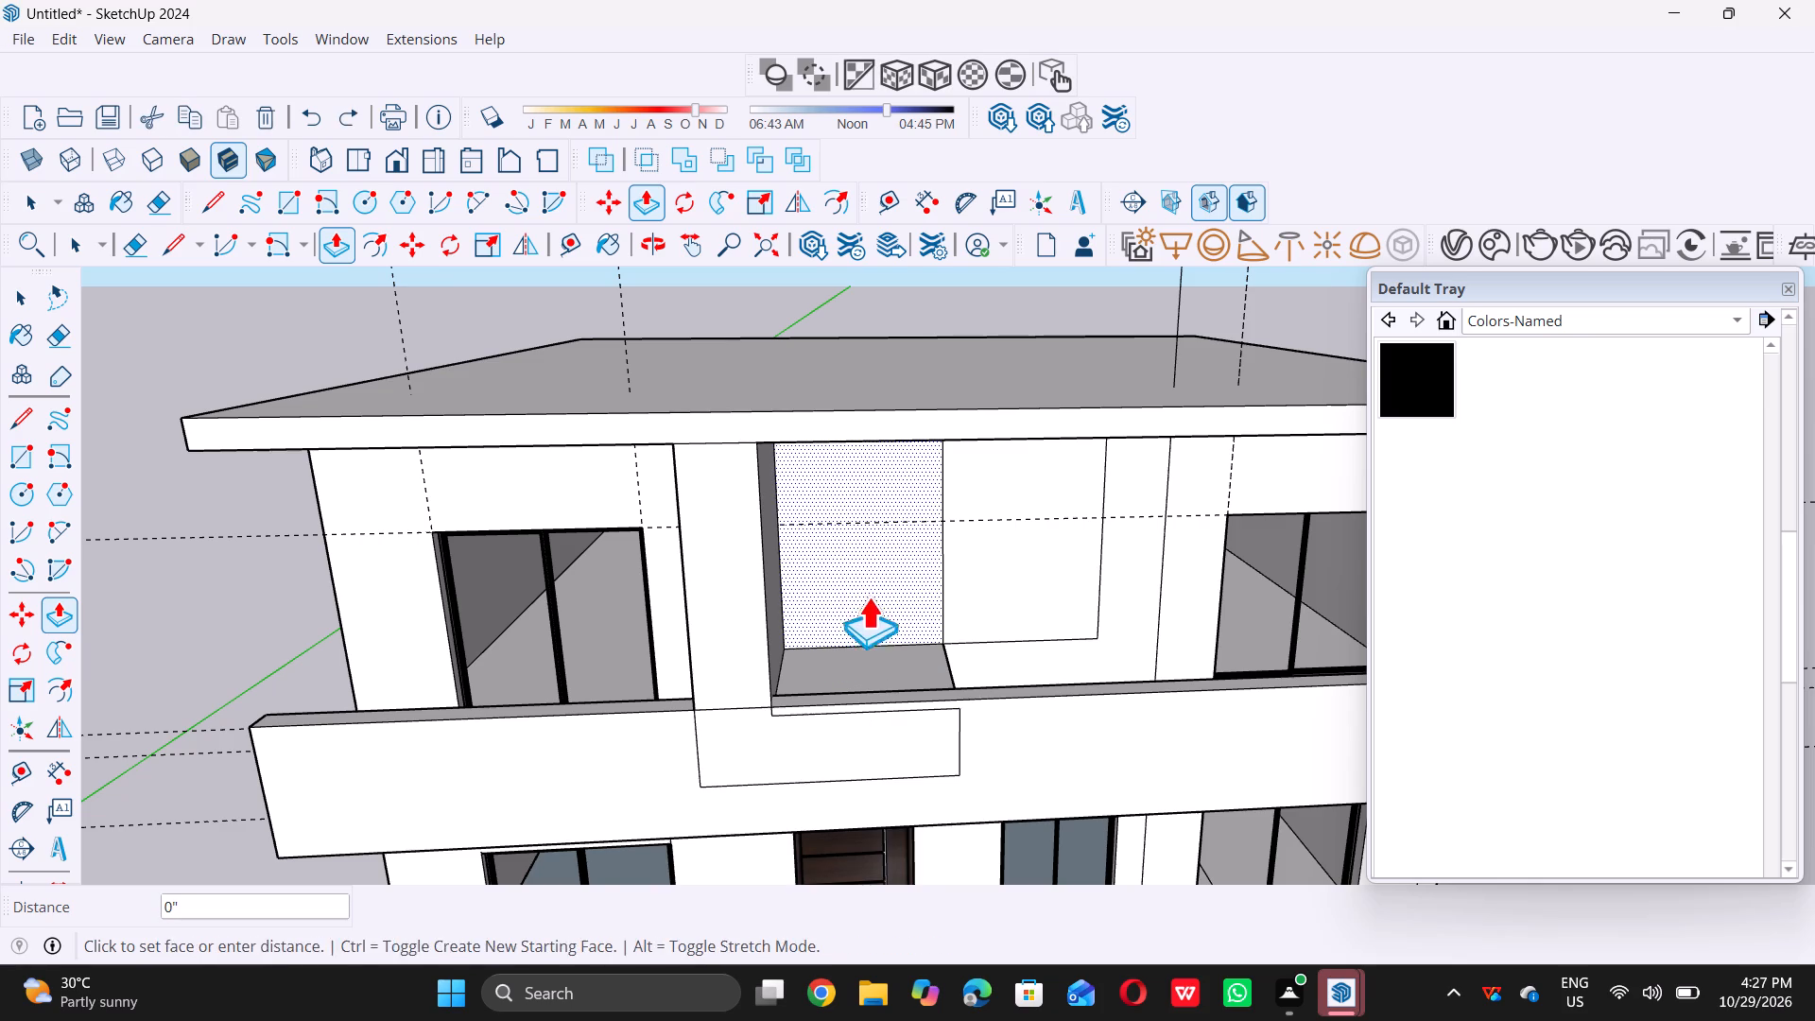
key("space")
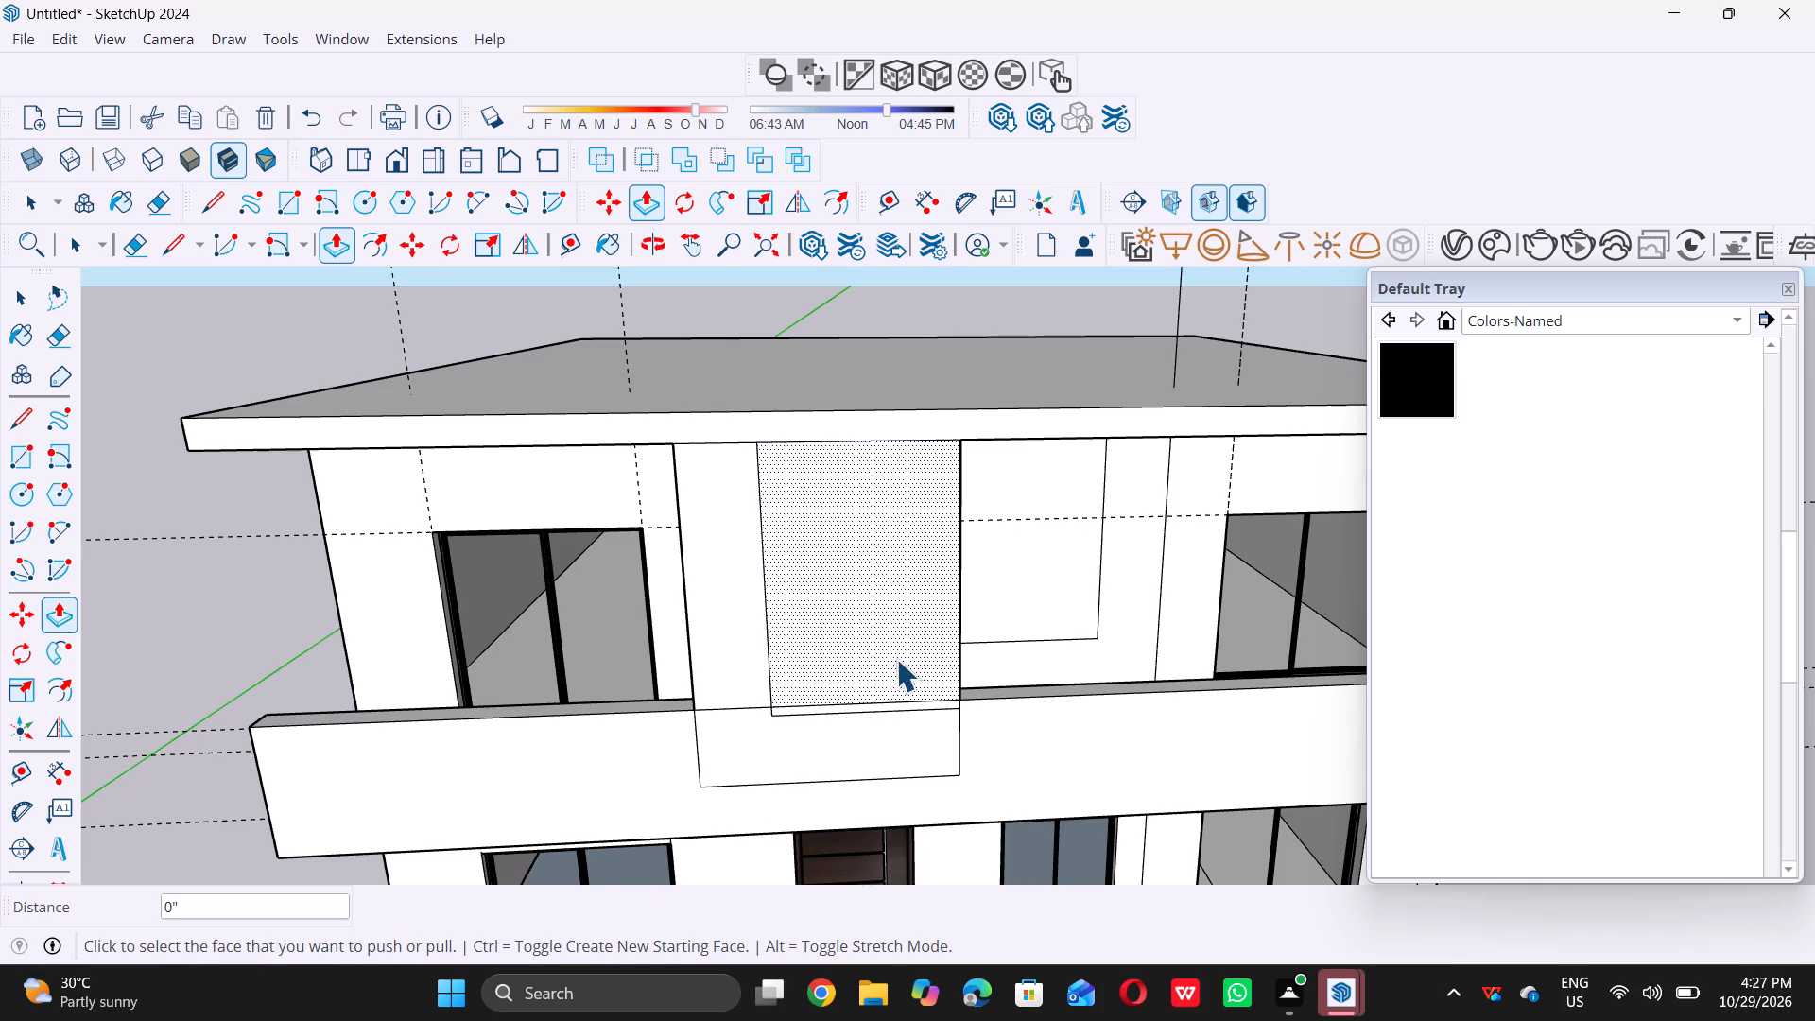
Examine the projecting left half of the central panel from the front and from the house's right side.
scroll(827, 706, "down", 11)
middle_click_drag(814, 733, 757, 673)
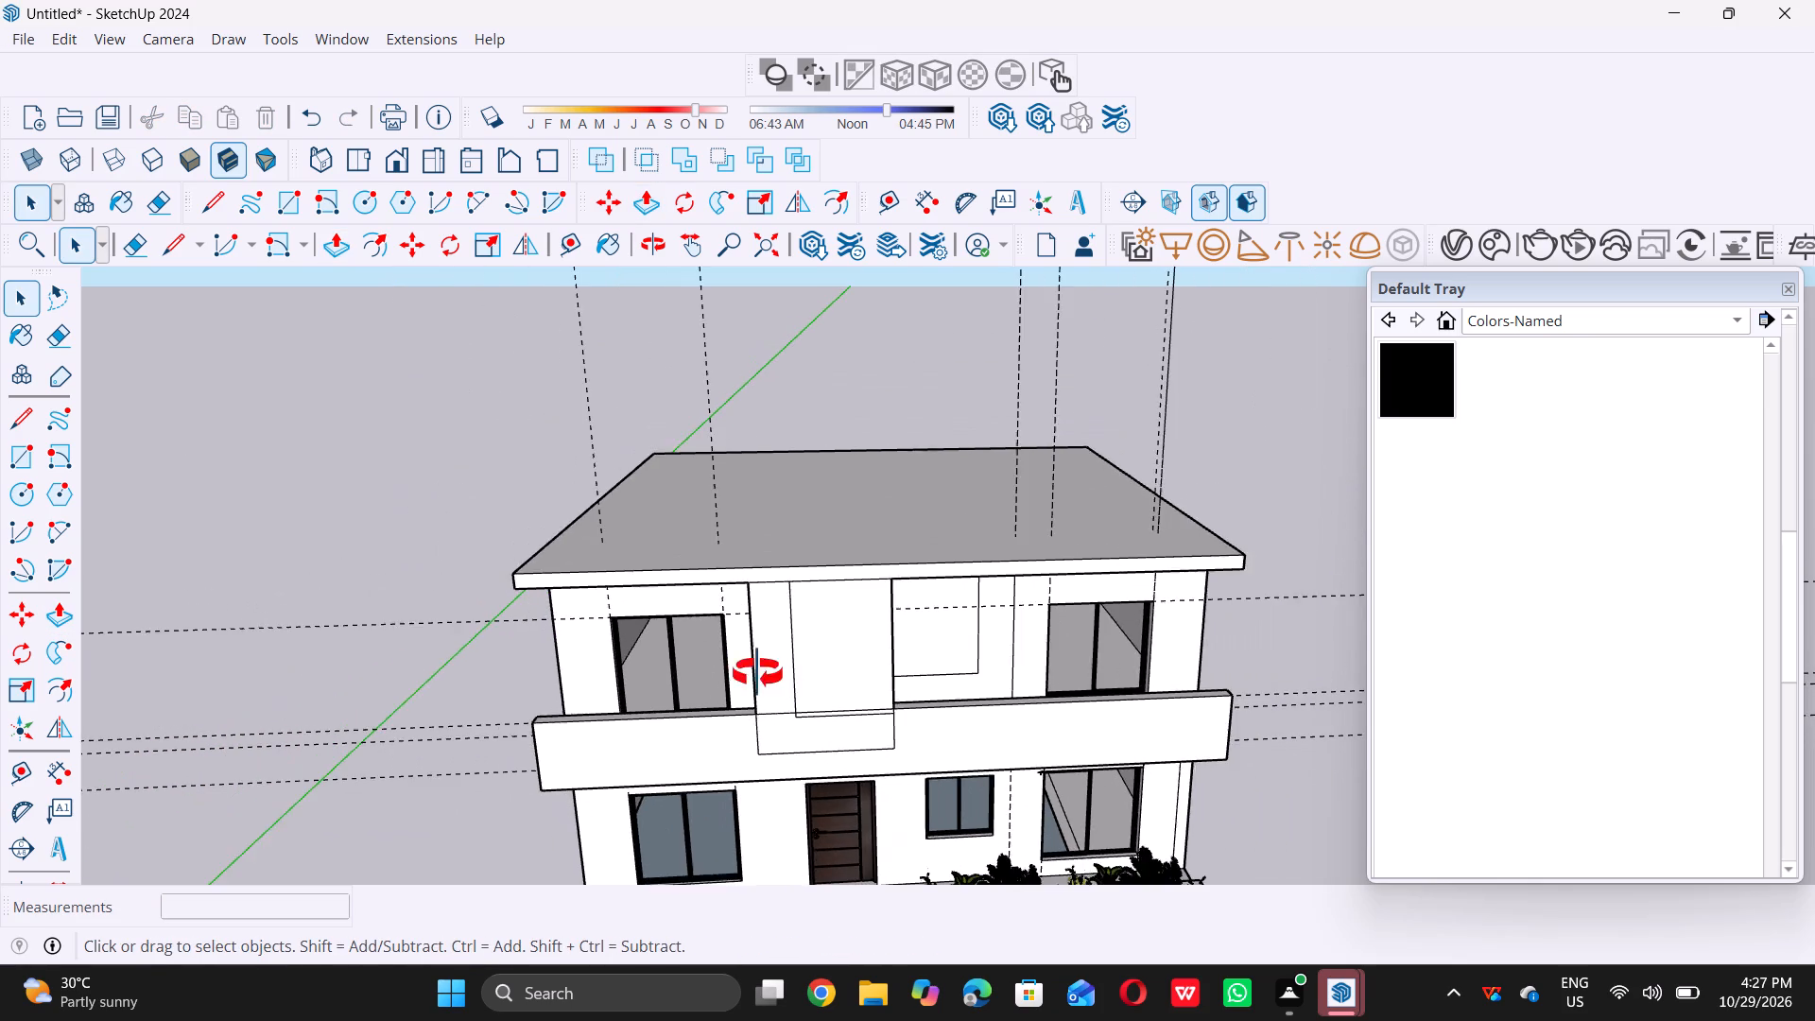
middle_click_drag(757, 673, 528, 646)
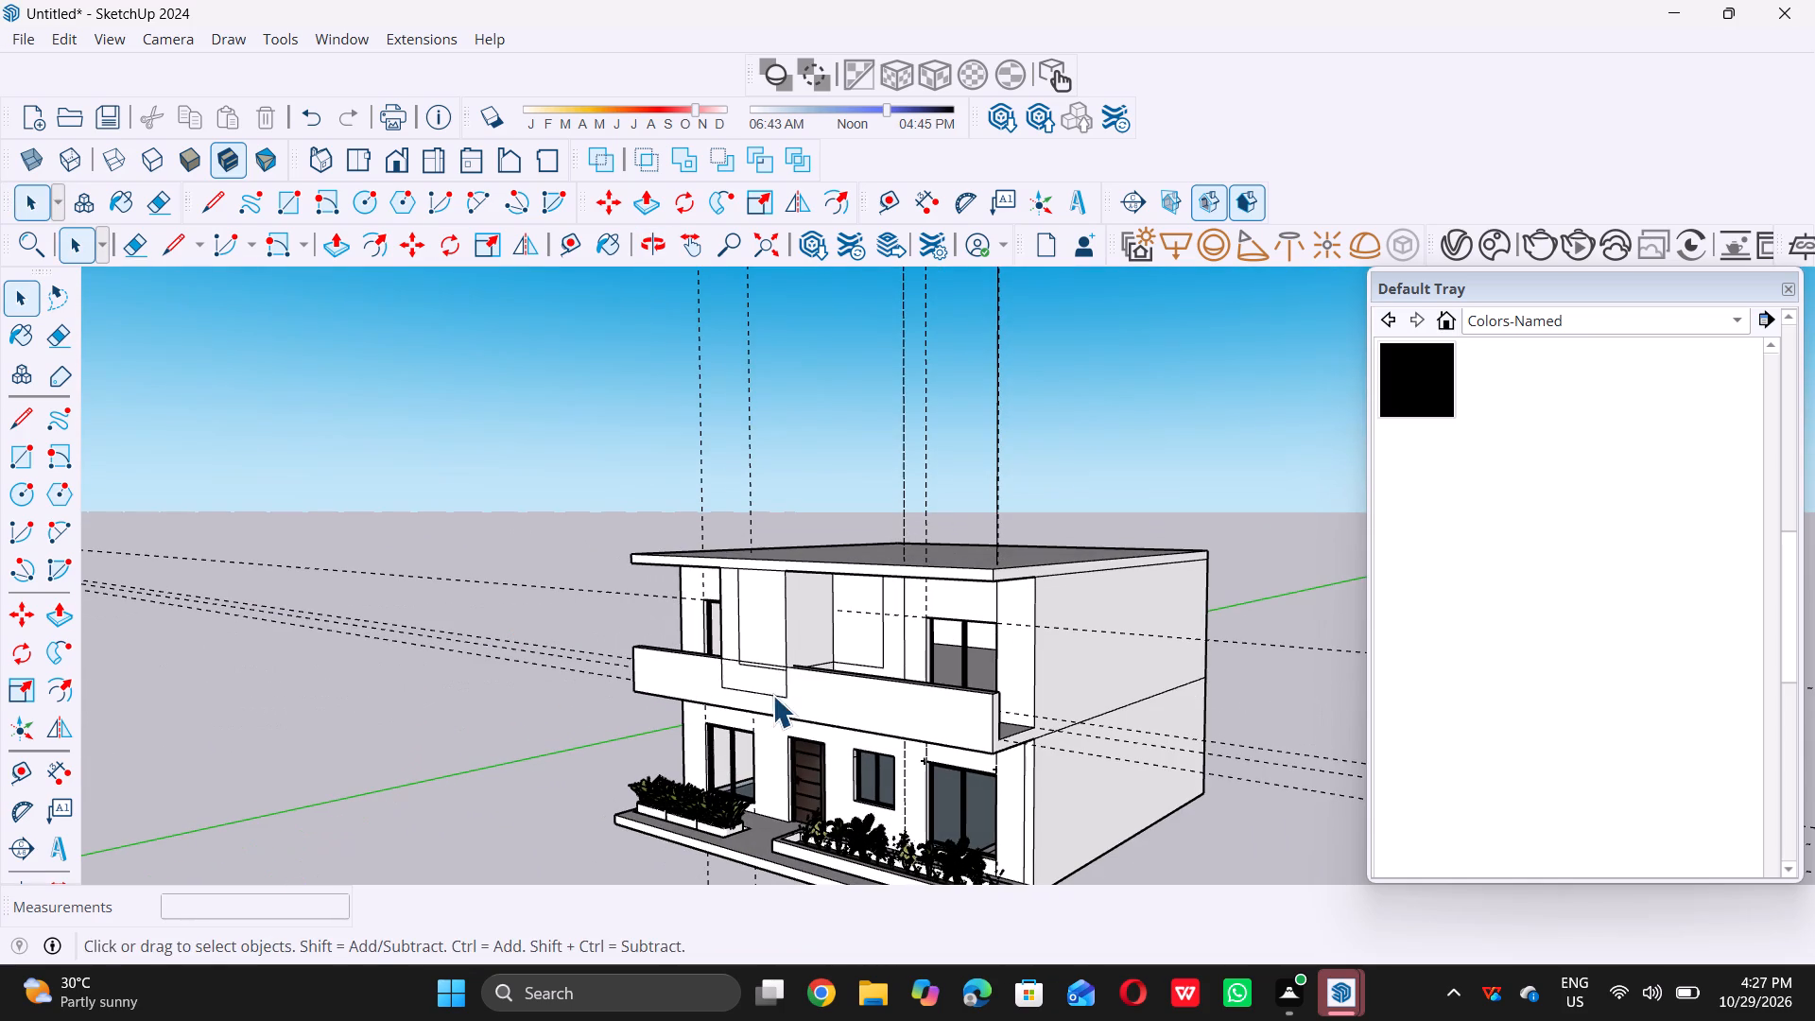
middle_click_drag(772, 695, 769, 684)
scroll(790, 679, "up", 4)
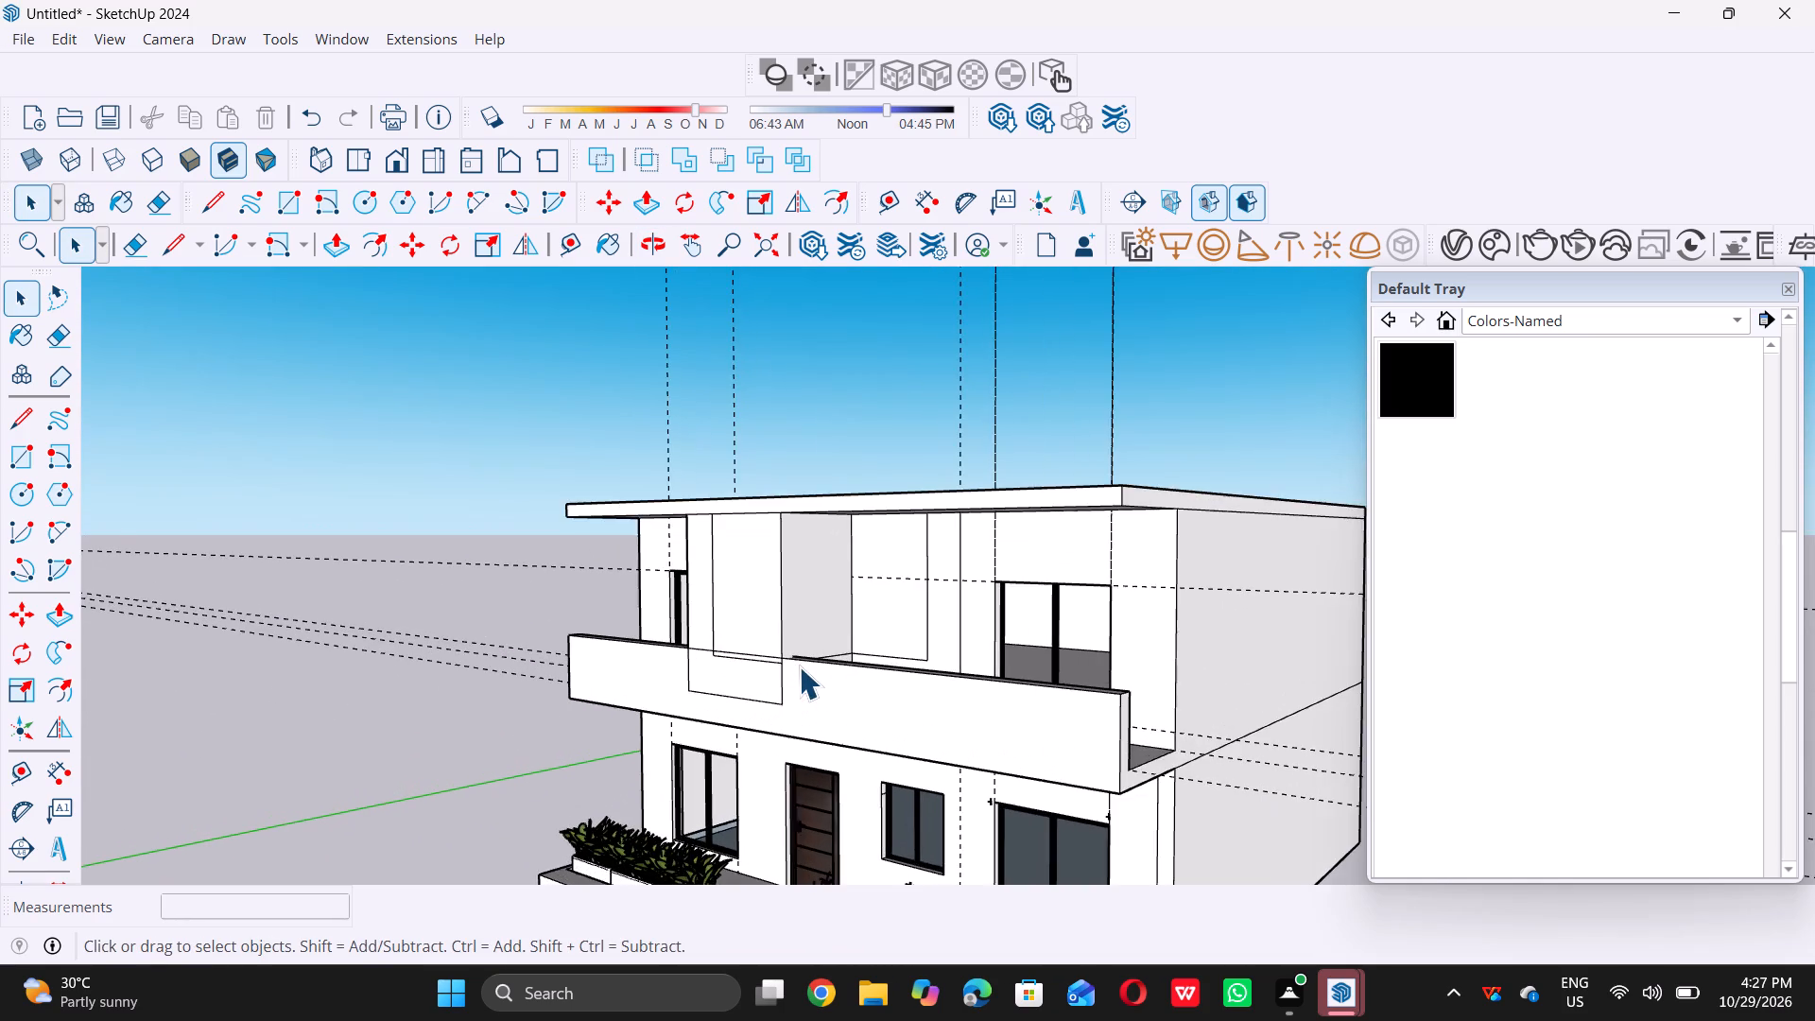
scroll(799, 666, "up", 2)
middle_click_drag(827, 654, 804, 773)
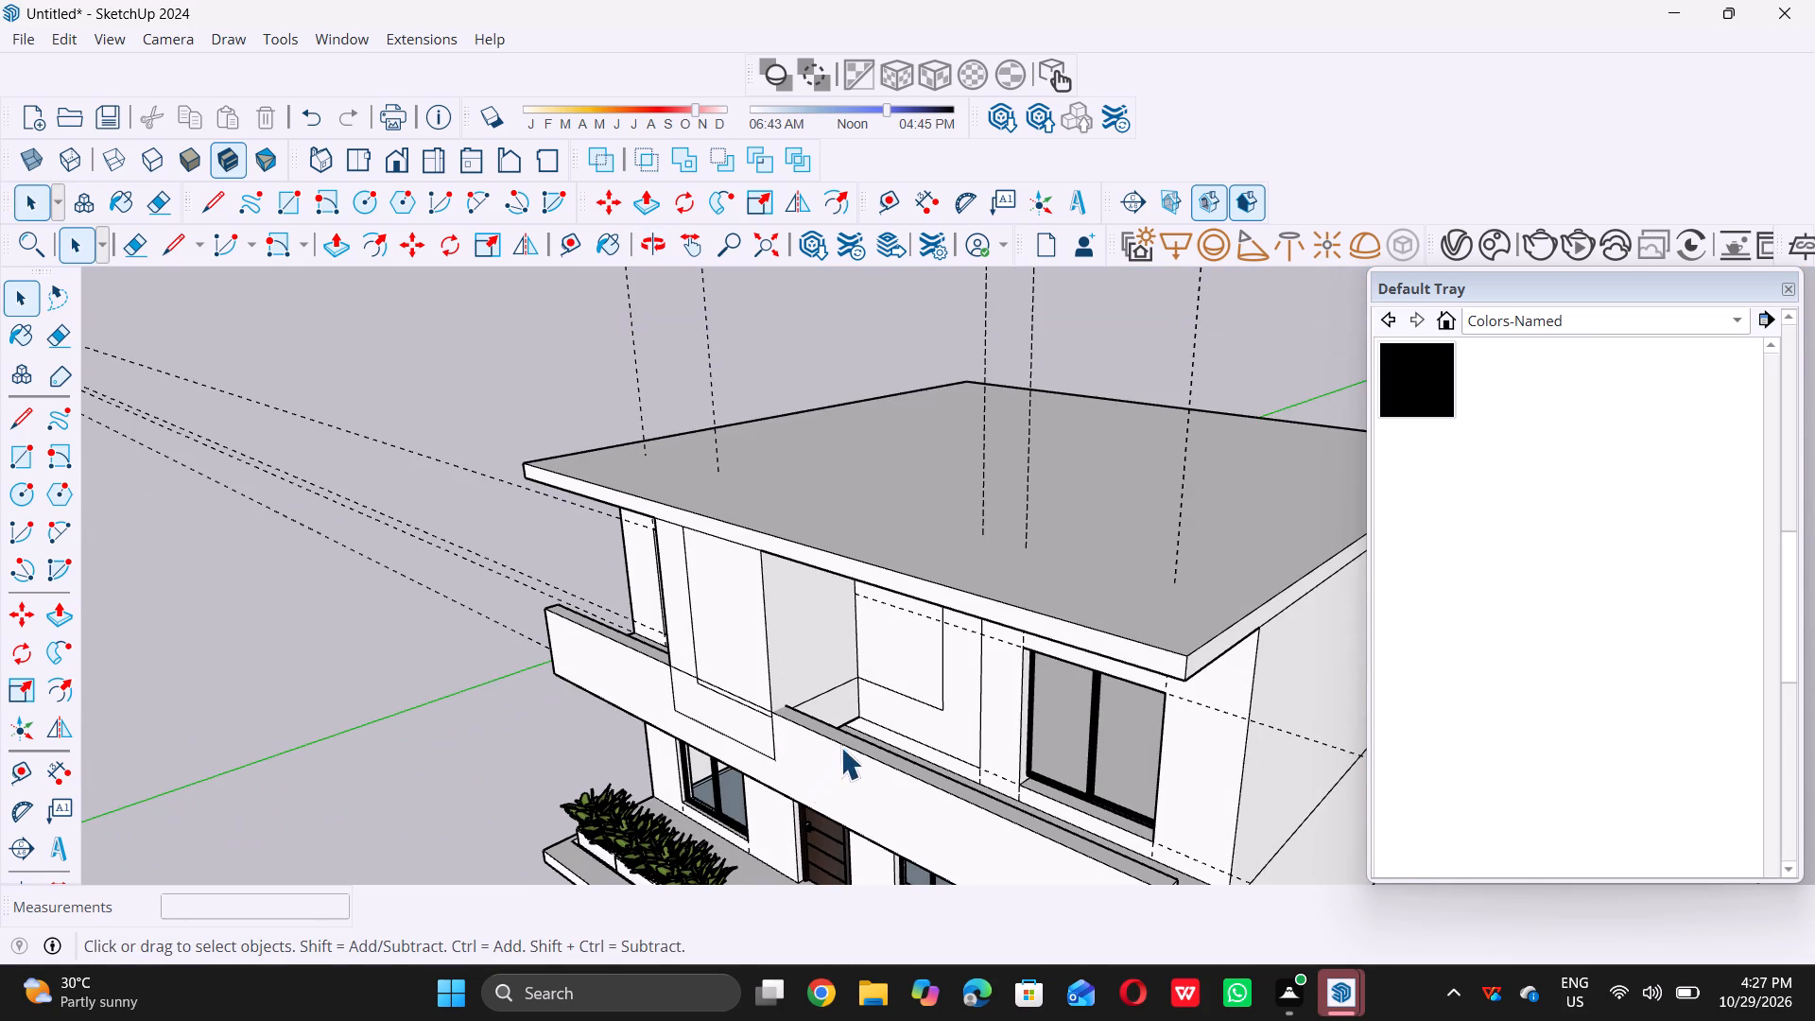
Push/Pull the central panel's right inner face outward, flush with the projecting left half at the front of the parapet.
scroll(852, 735, "up", 5)
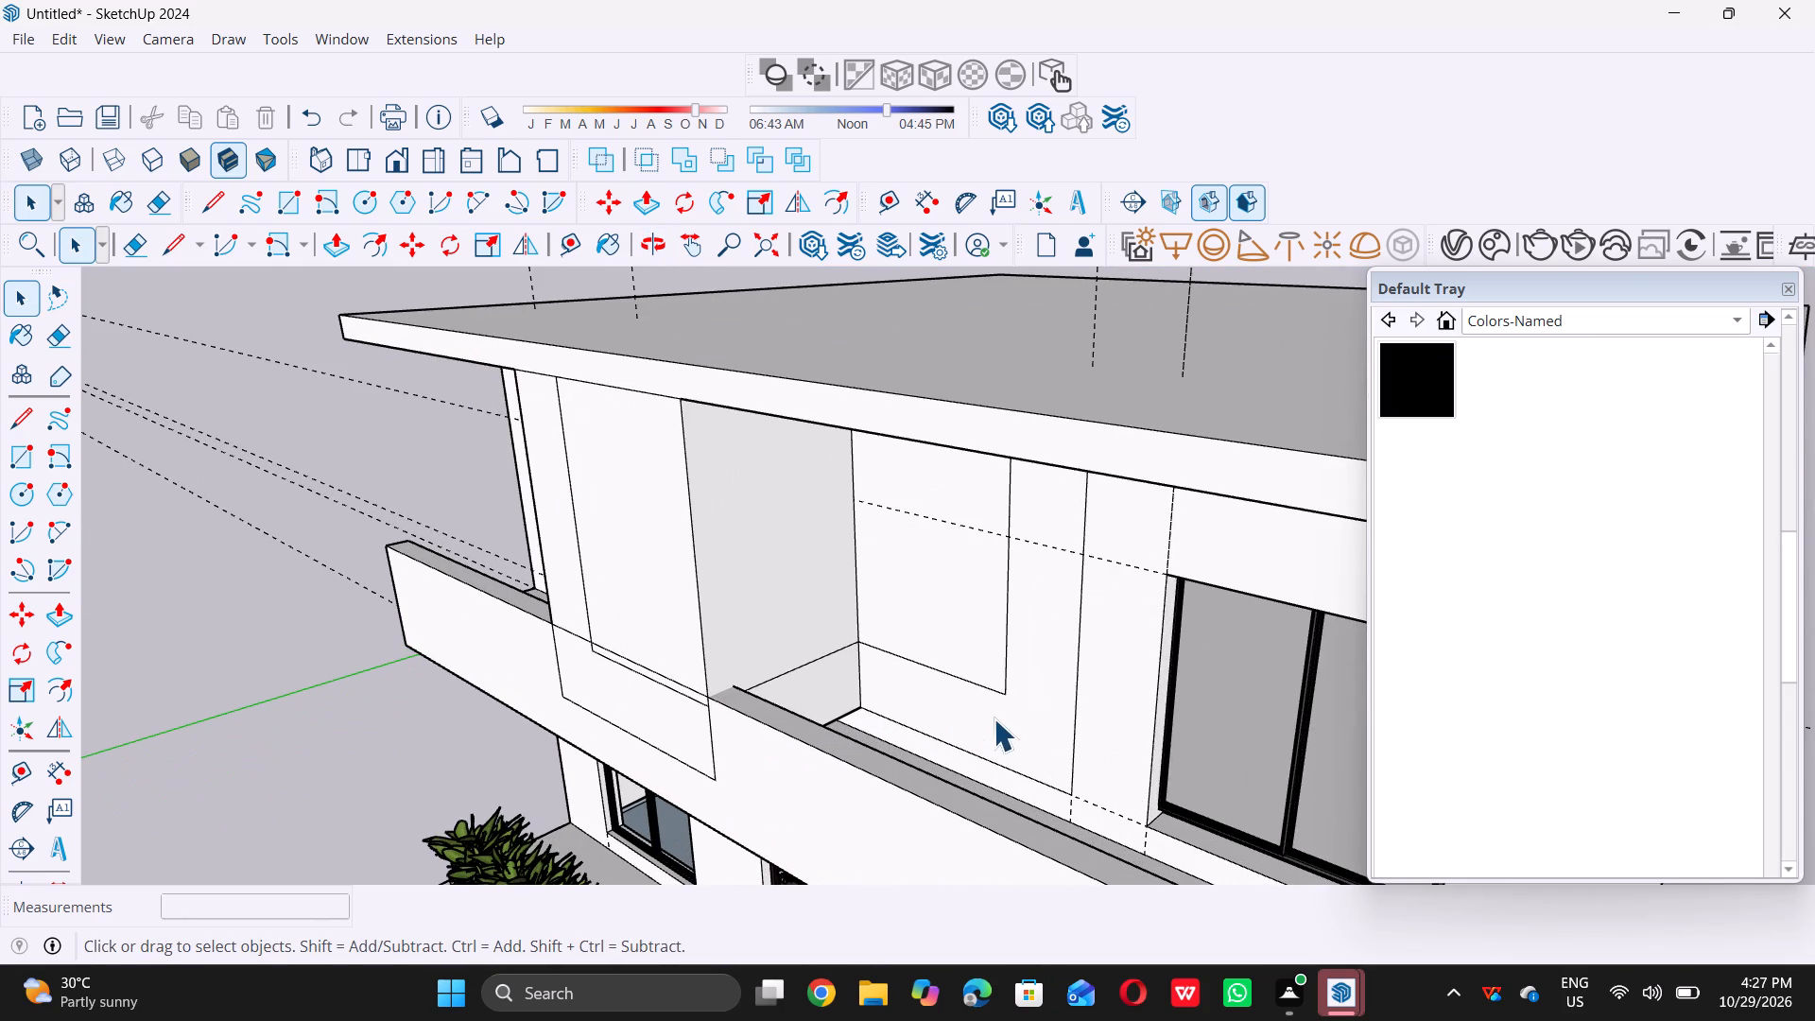
scroll(928, 658, "down", 8)
scroll(951, 638, "down", 19)
left_click(953, 608)
left_click(953, 608)
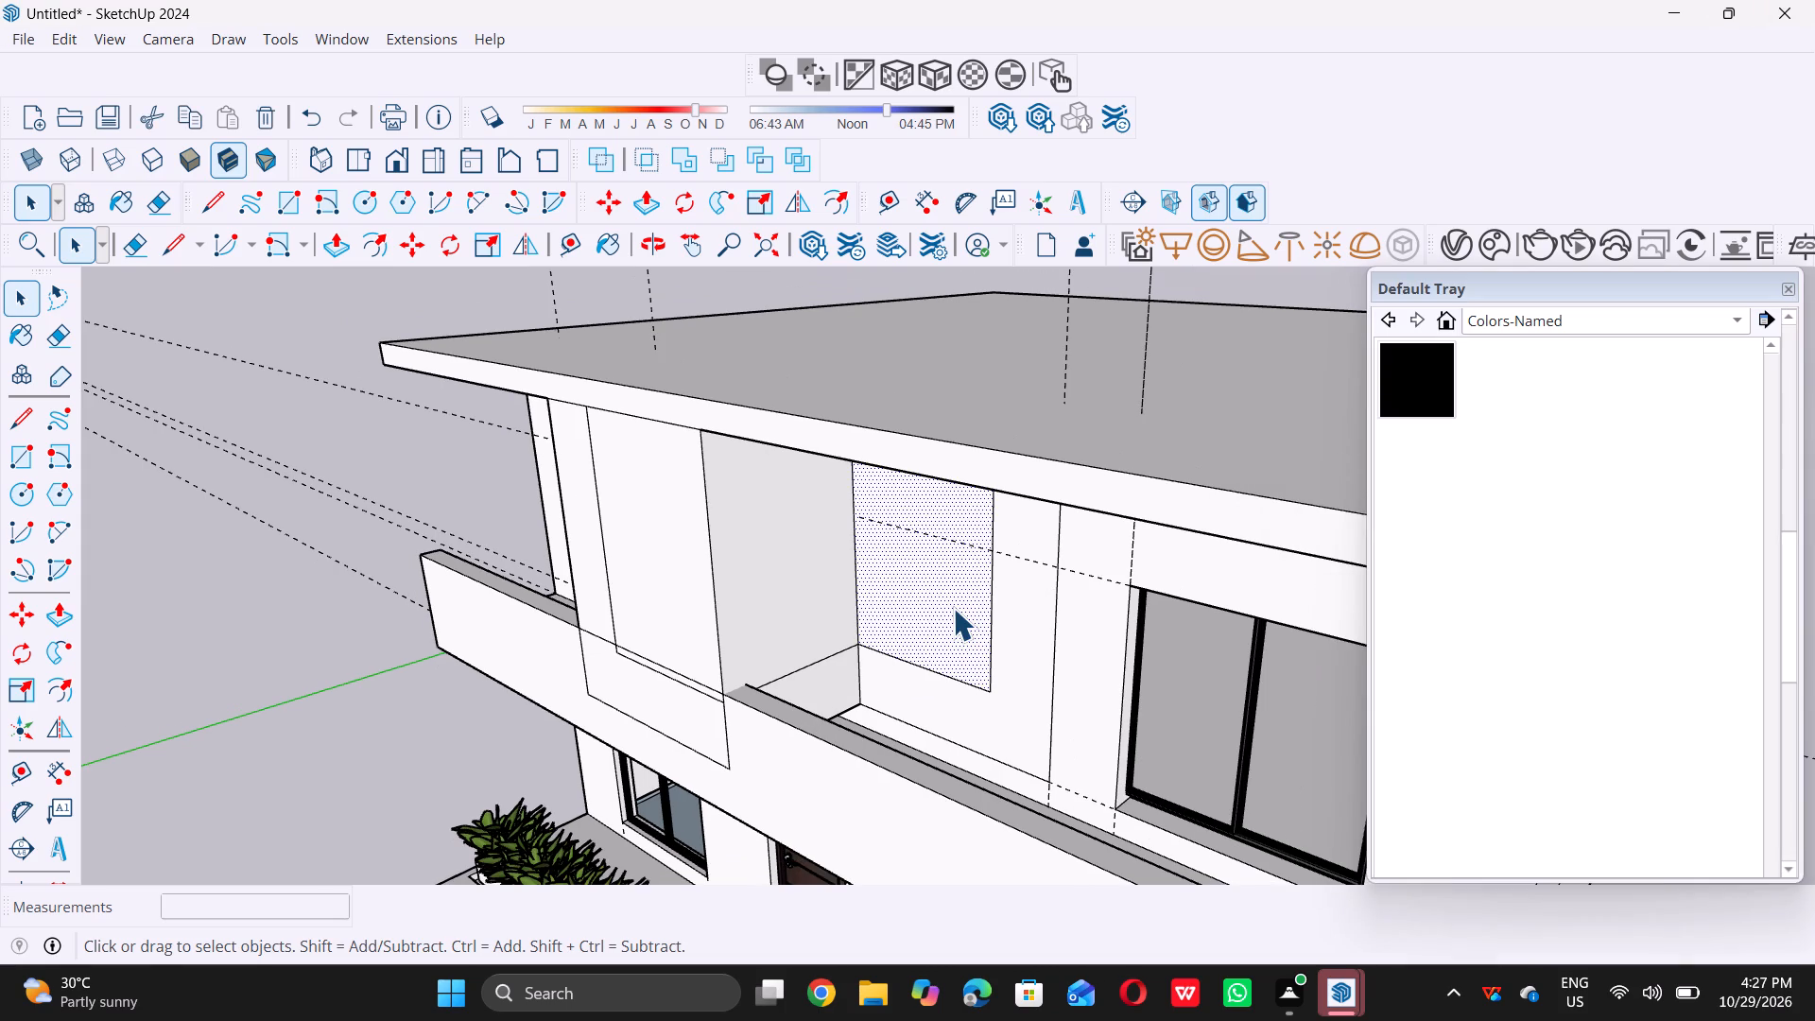
key("p")
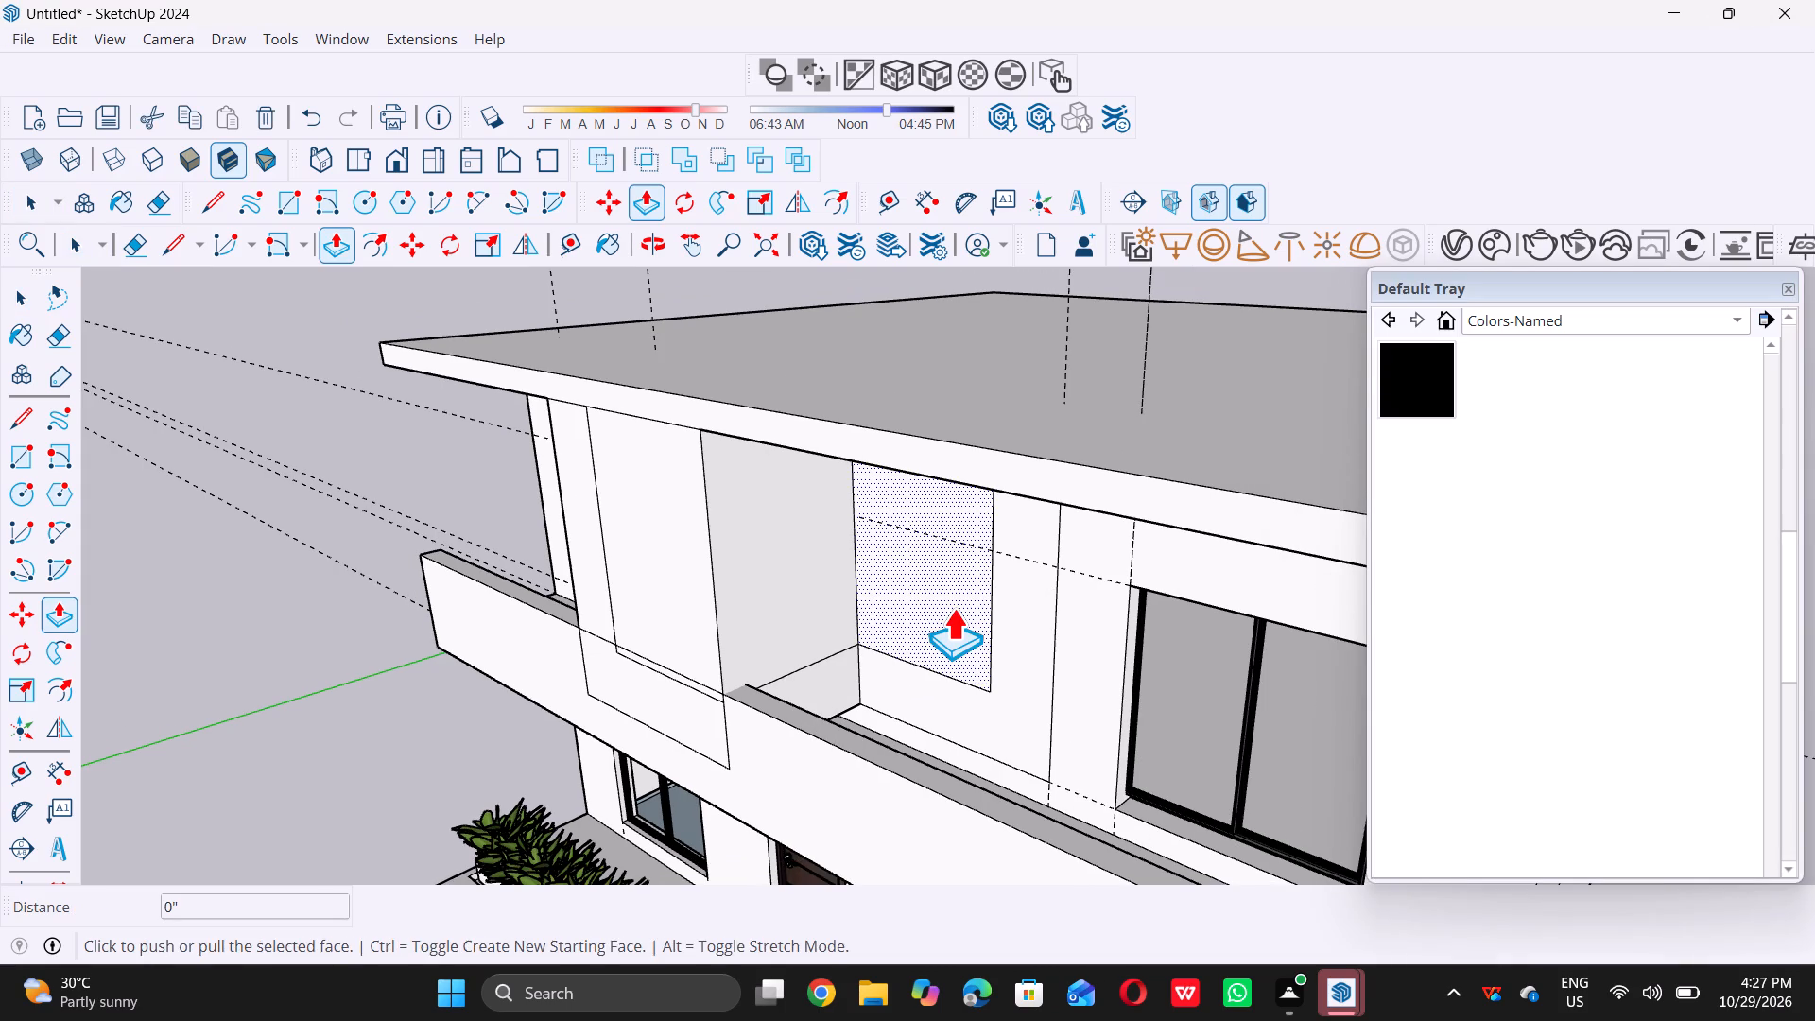
double_click(953, 608)
left_click(825, 718)
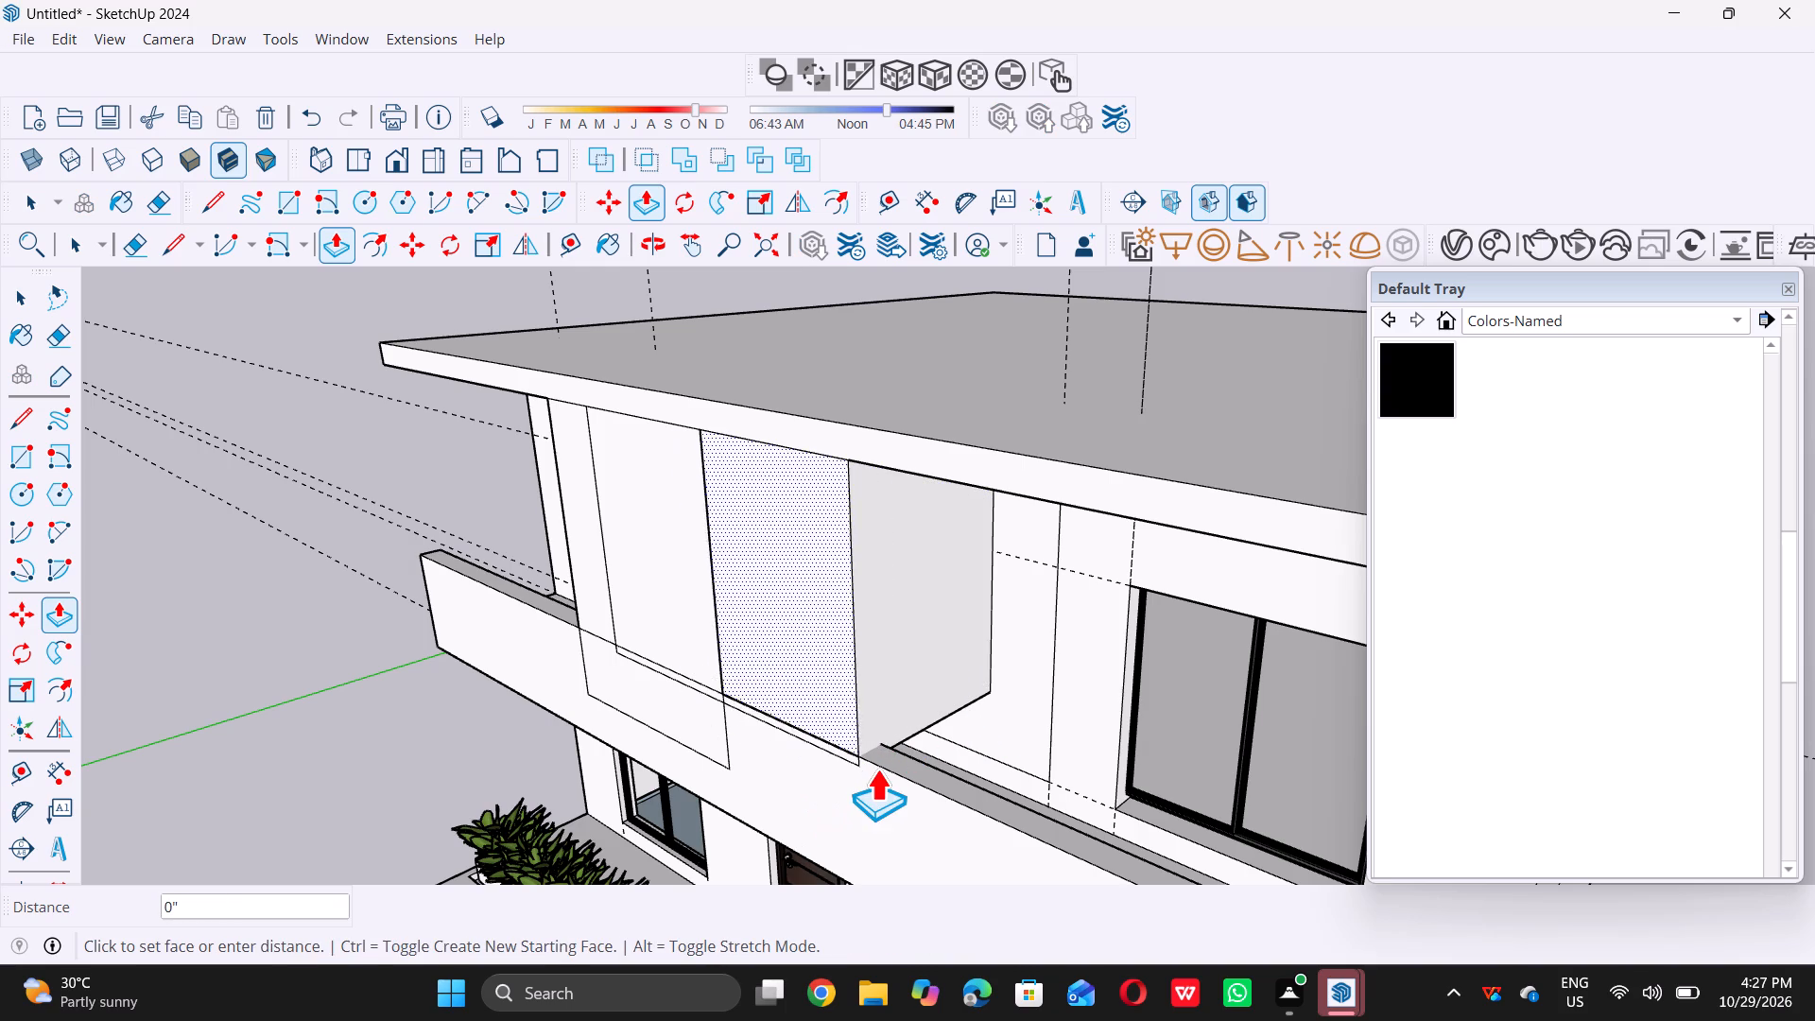
left_click(907, 774)
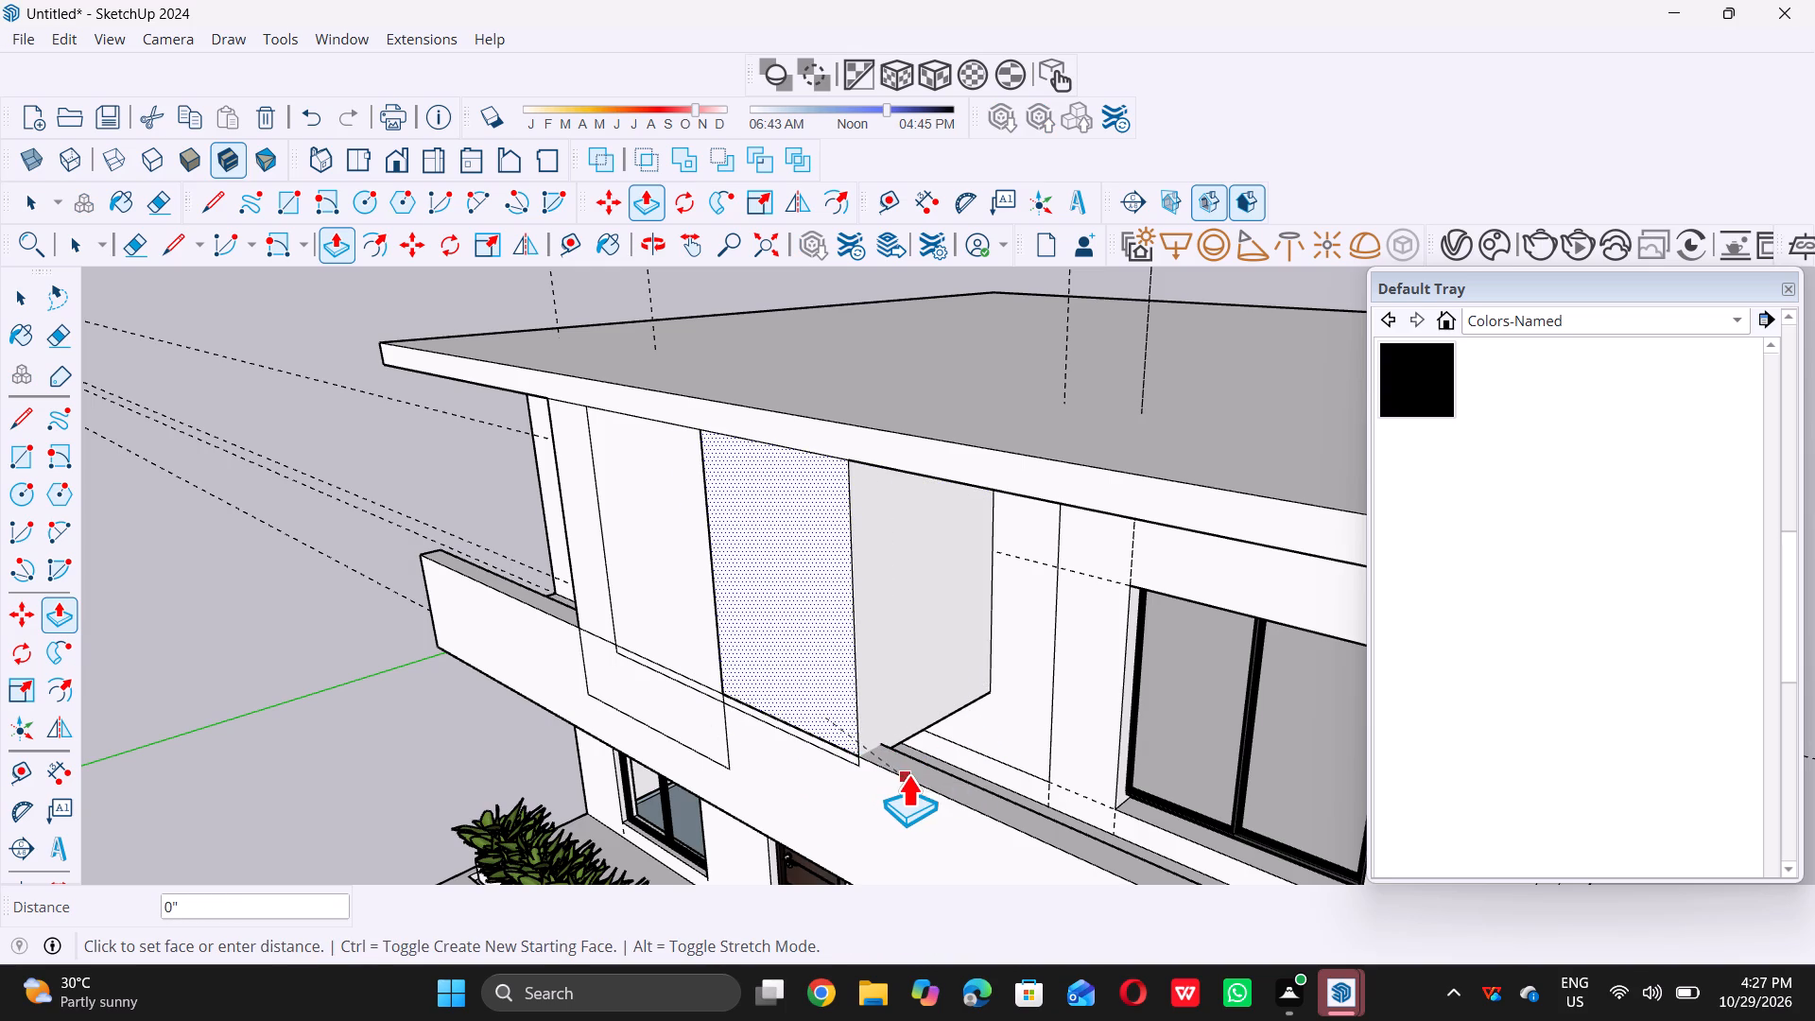
key("space")
Push/Pull the right half of the central panel's L-shaped border 5' outward, flush with the rest of the projecting panel.
scroll(821, 774, "down", 10)
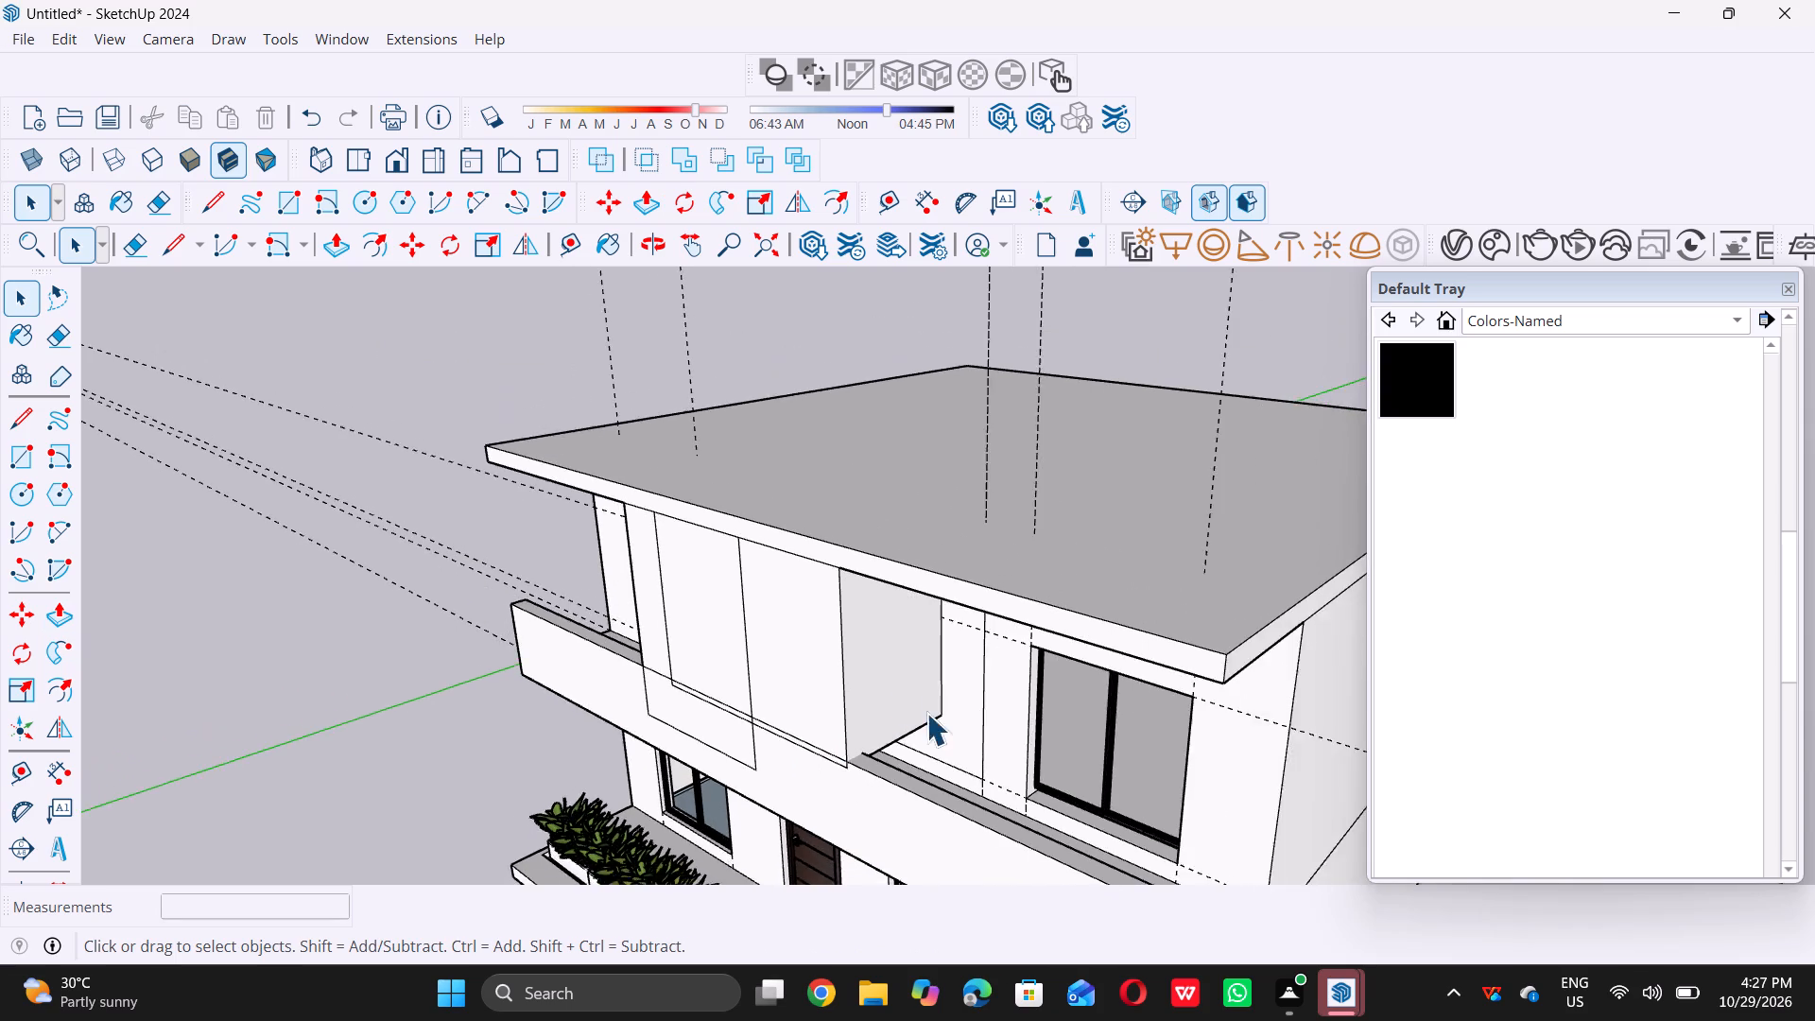
middle_click_drag(903, 754, 938, 695)
scroll(939, 697, "up", 5)
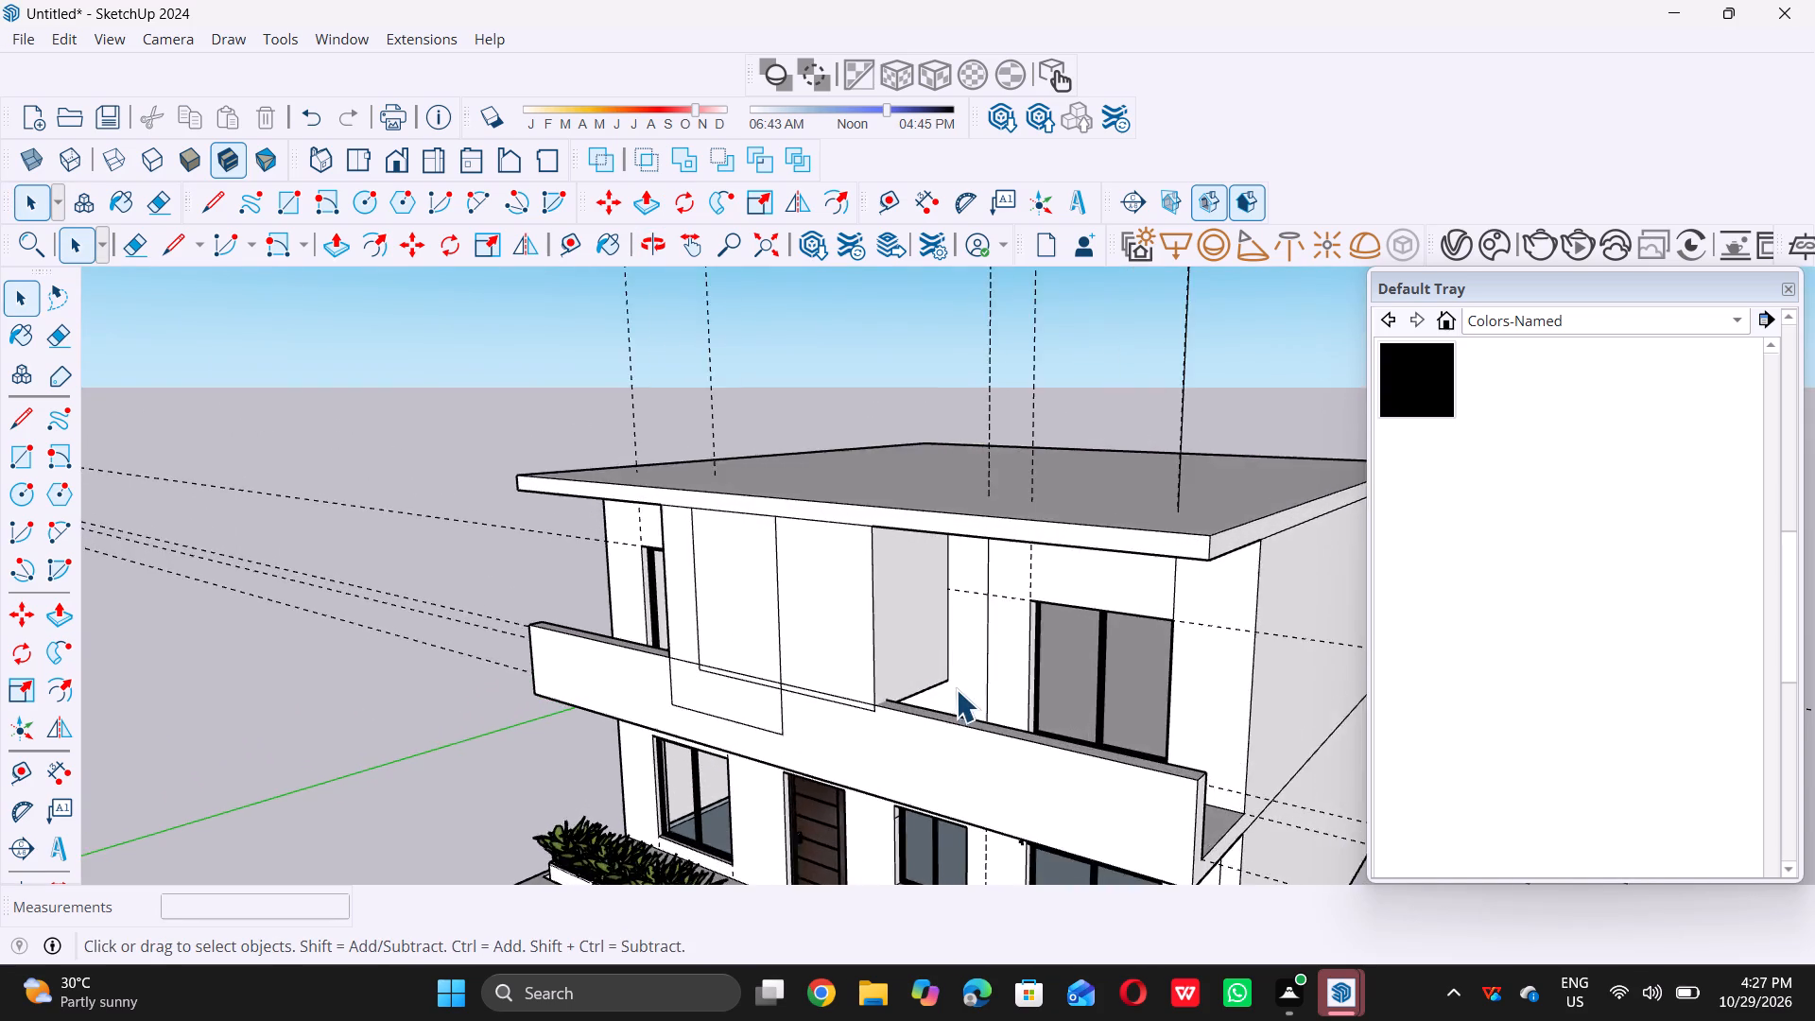
scroll(956, 689, "up", 10)
double_click(959, 678)
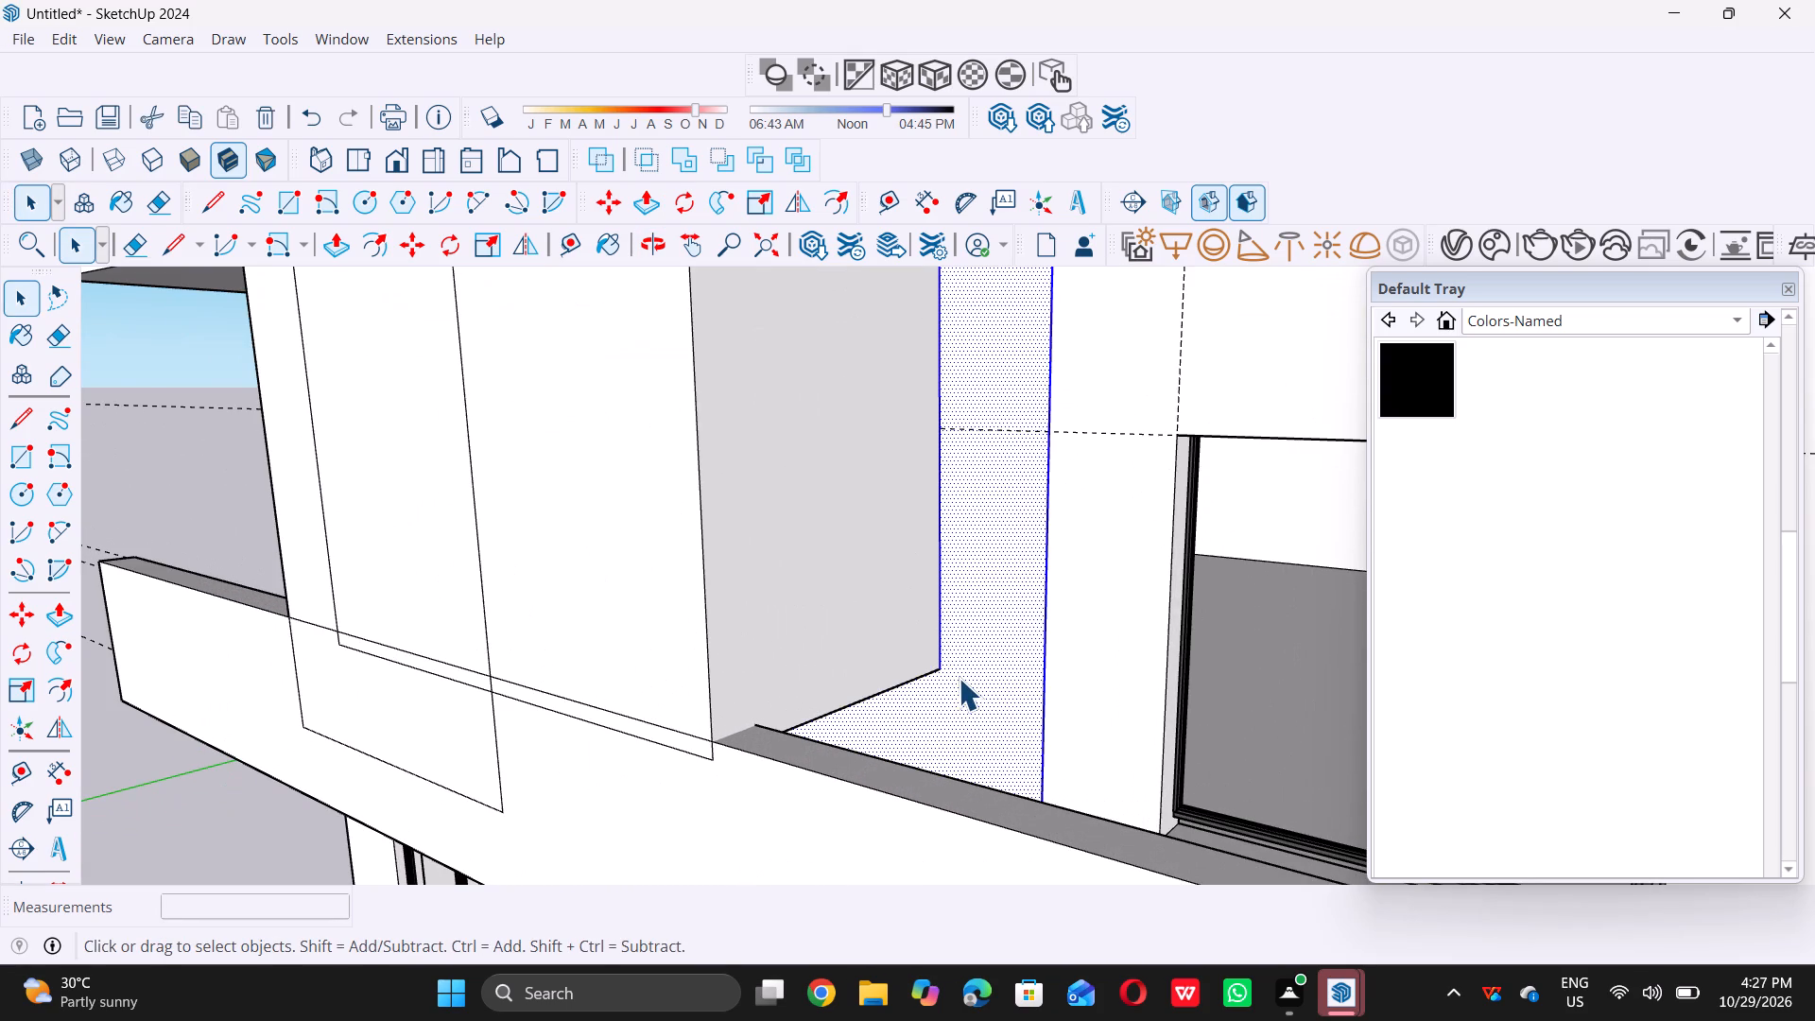
key("p")
double_click(959, 678)
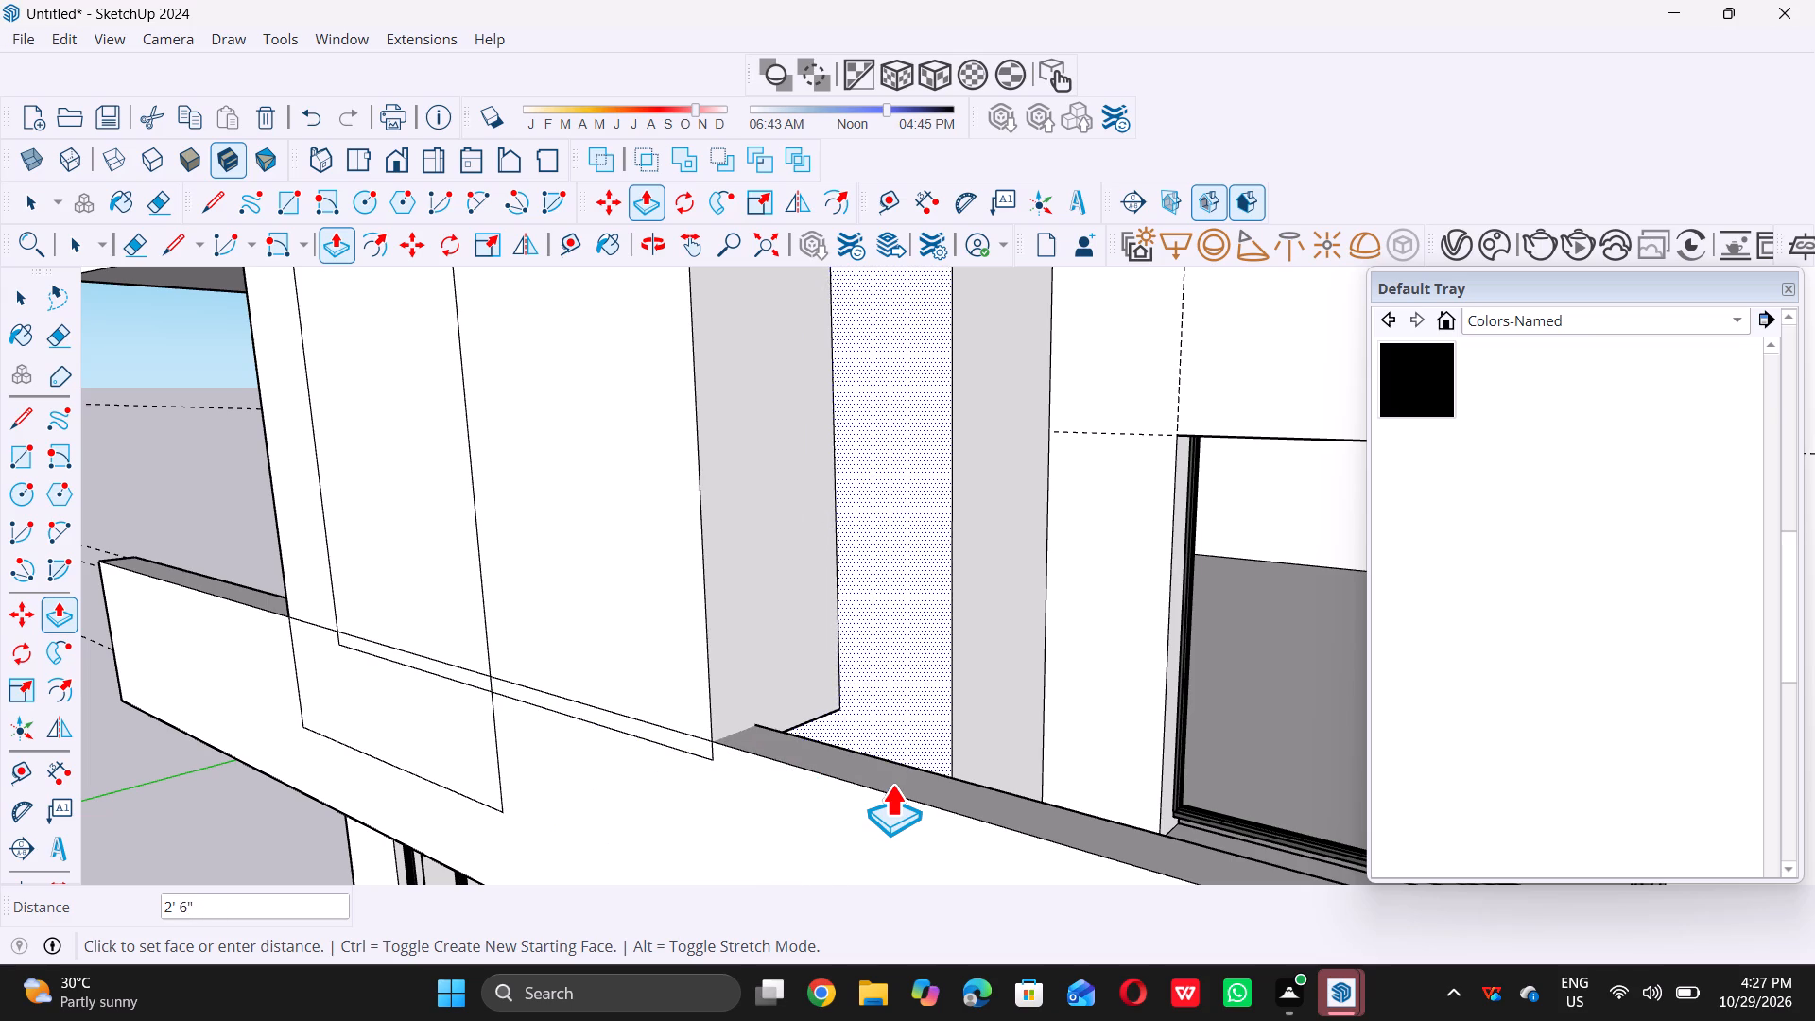
left_click(1052, 842)
key("space")
scroll(1035, 839, "down", 10)
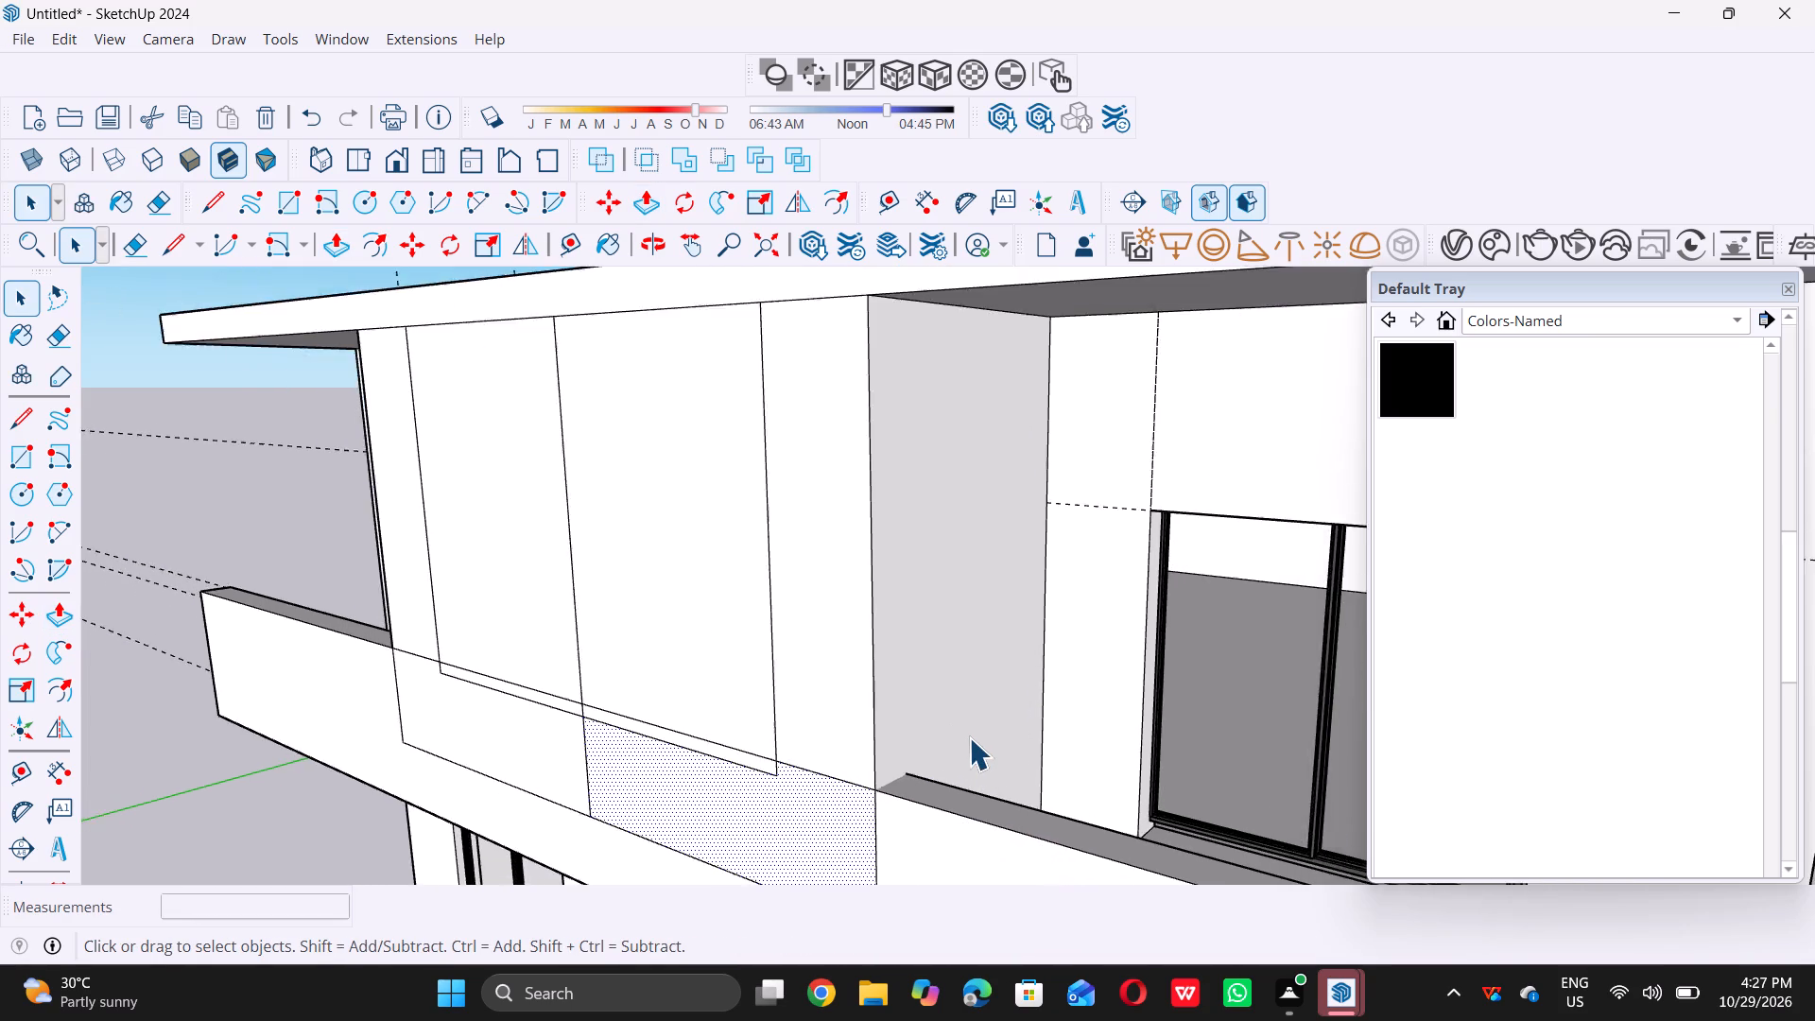
Examine the projecting central panel and the front parapet from the front of the house.
scroll(969, 737, "down", 20)
scroll(969, 737, "down", 5)
middle_click_drag(905, 775, 1154, 757)
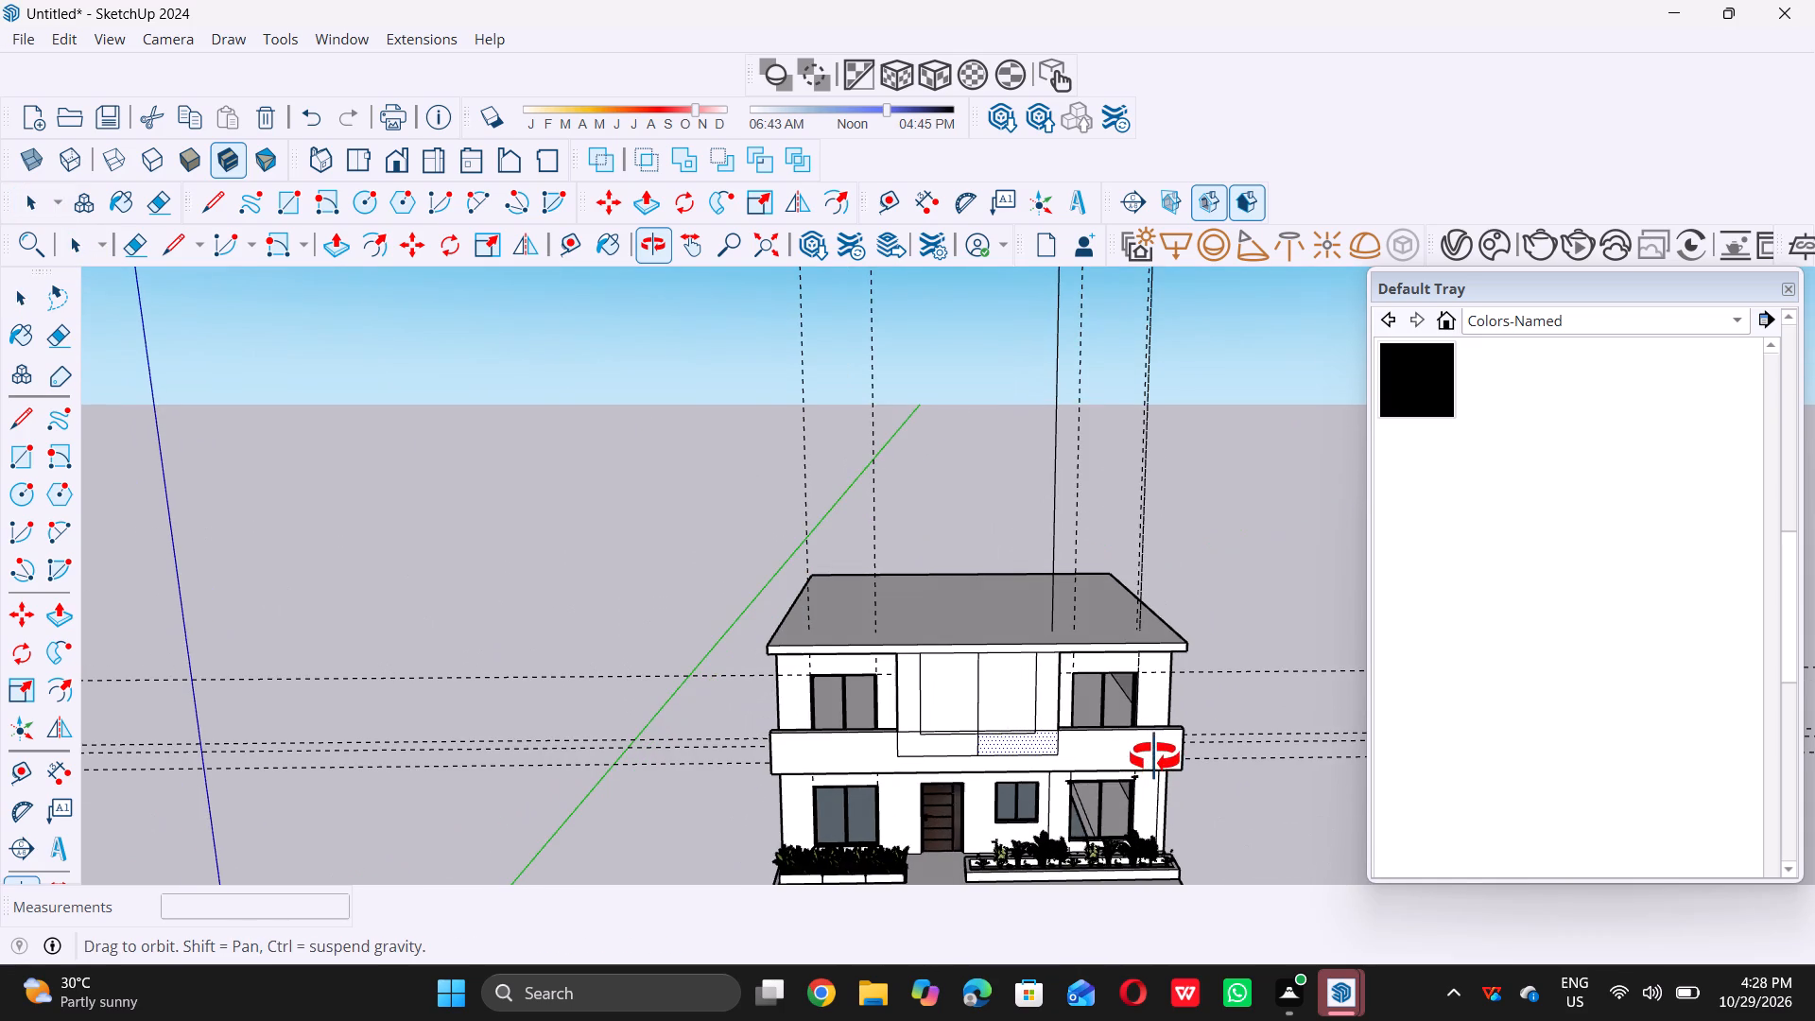
middle_click_drag(1154, 757, 1146, 731)
scroll(983, 757, "up", 5)
scroll(883, 726, "up", 5)
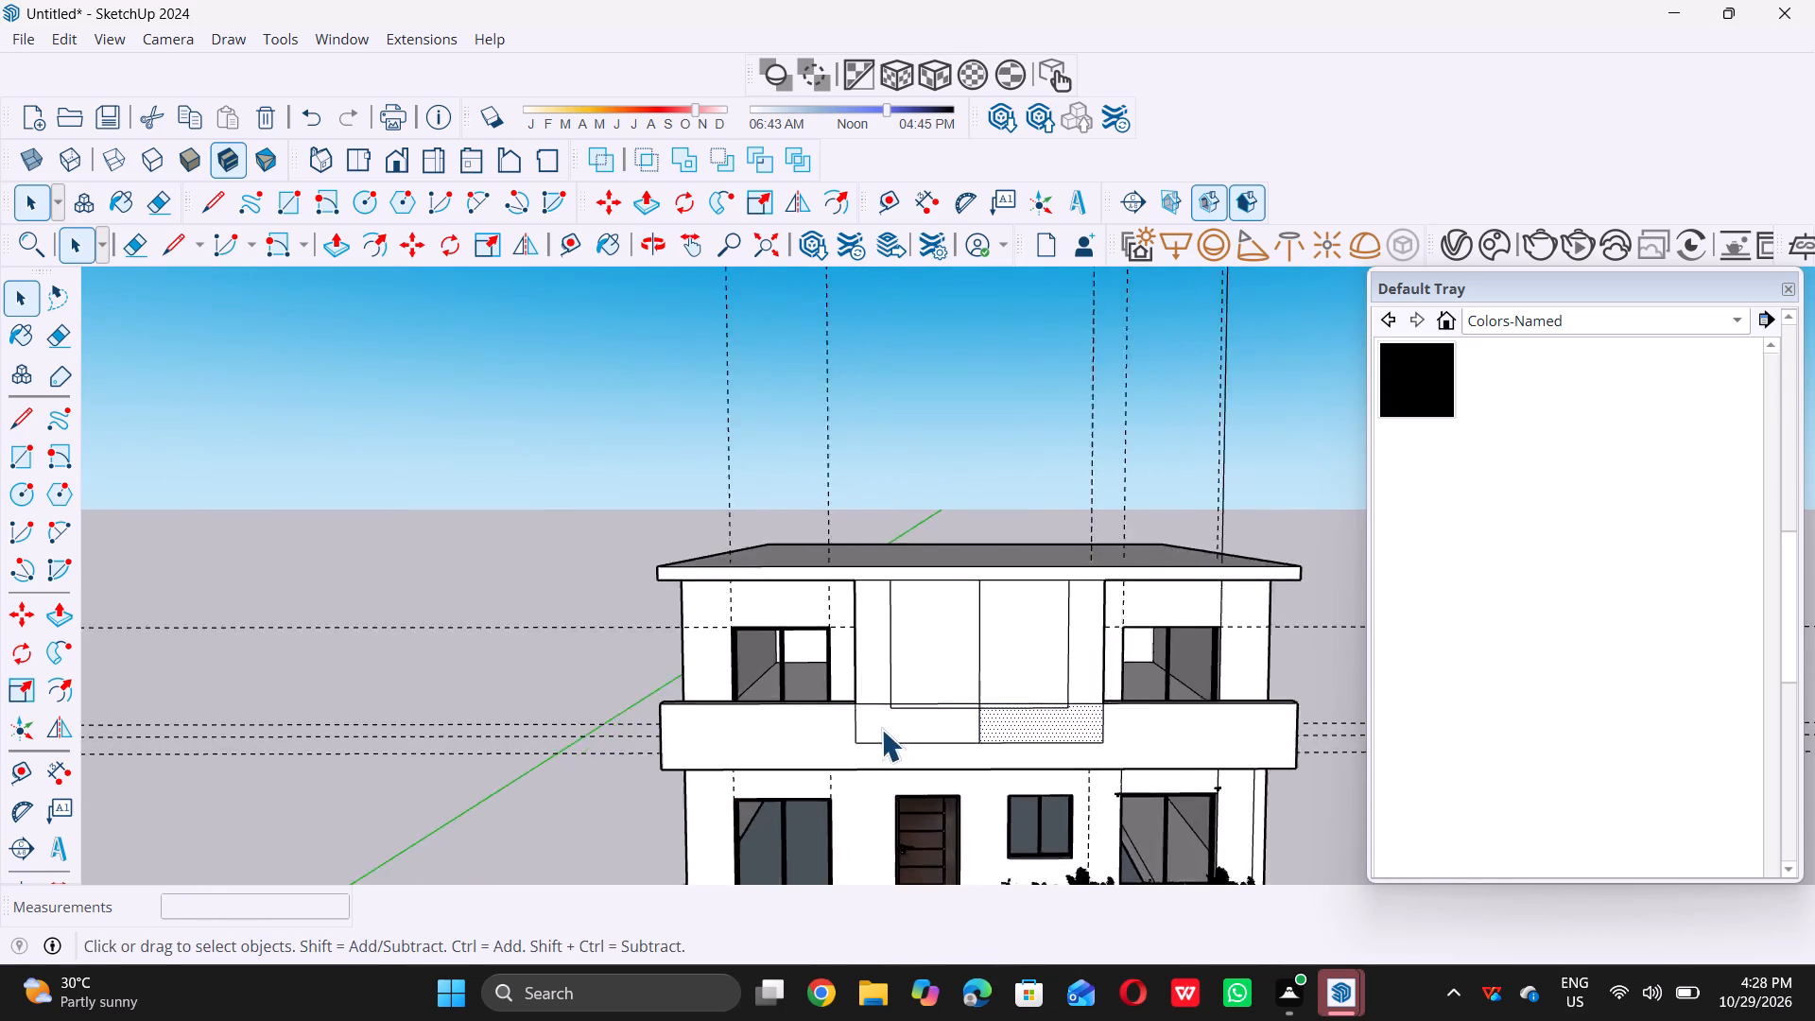
scroll(881, 729, "up", 6)
scroll(835, 743, "down", 2)
Draw a 9" line across the parapet's top where it meets the left side of the projecting central panel.
middle_click_drag(799, 728, 901, 750)
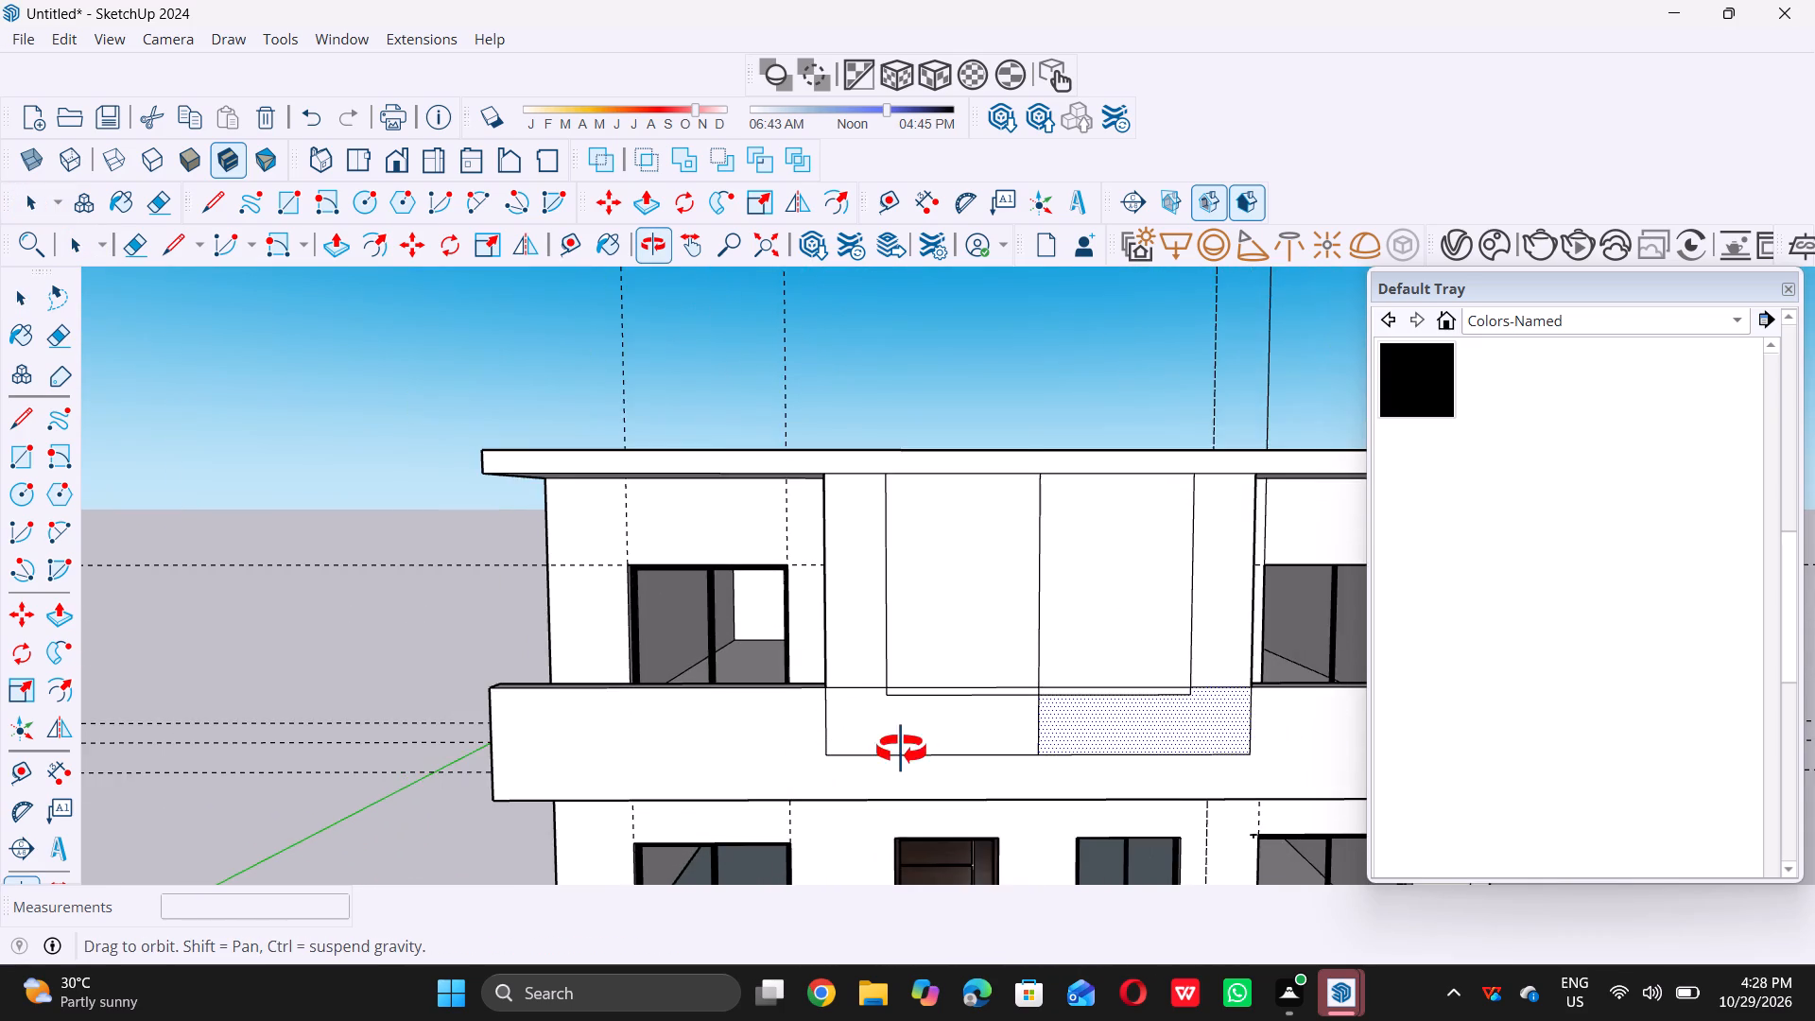
middle_click_drag(901, 750, 1050, 788)
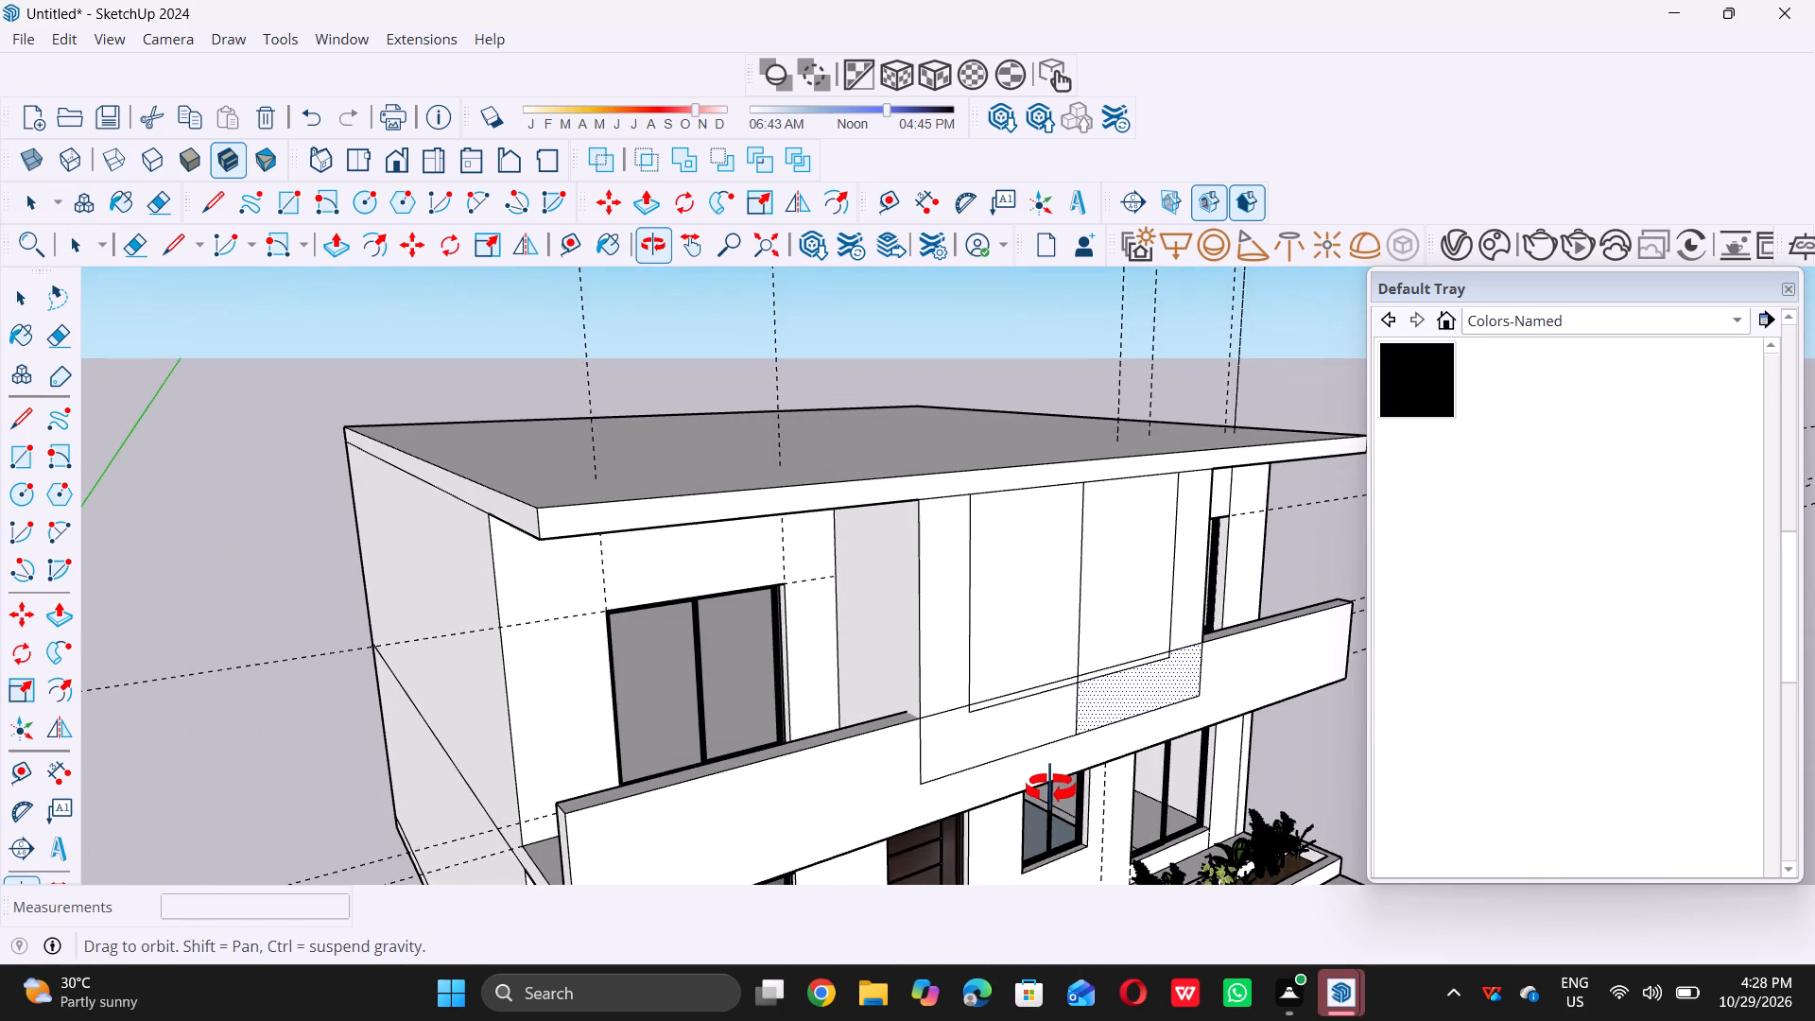
middle_click_drag(1050, 788, 1142, 822)
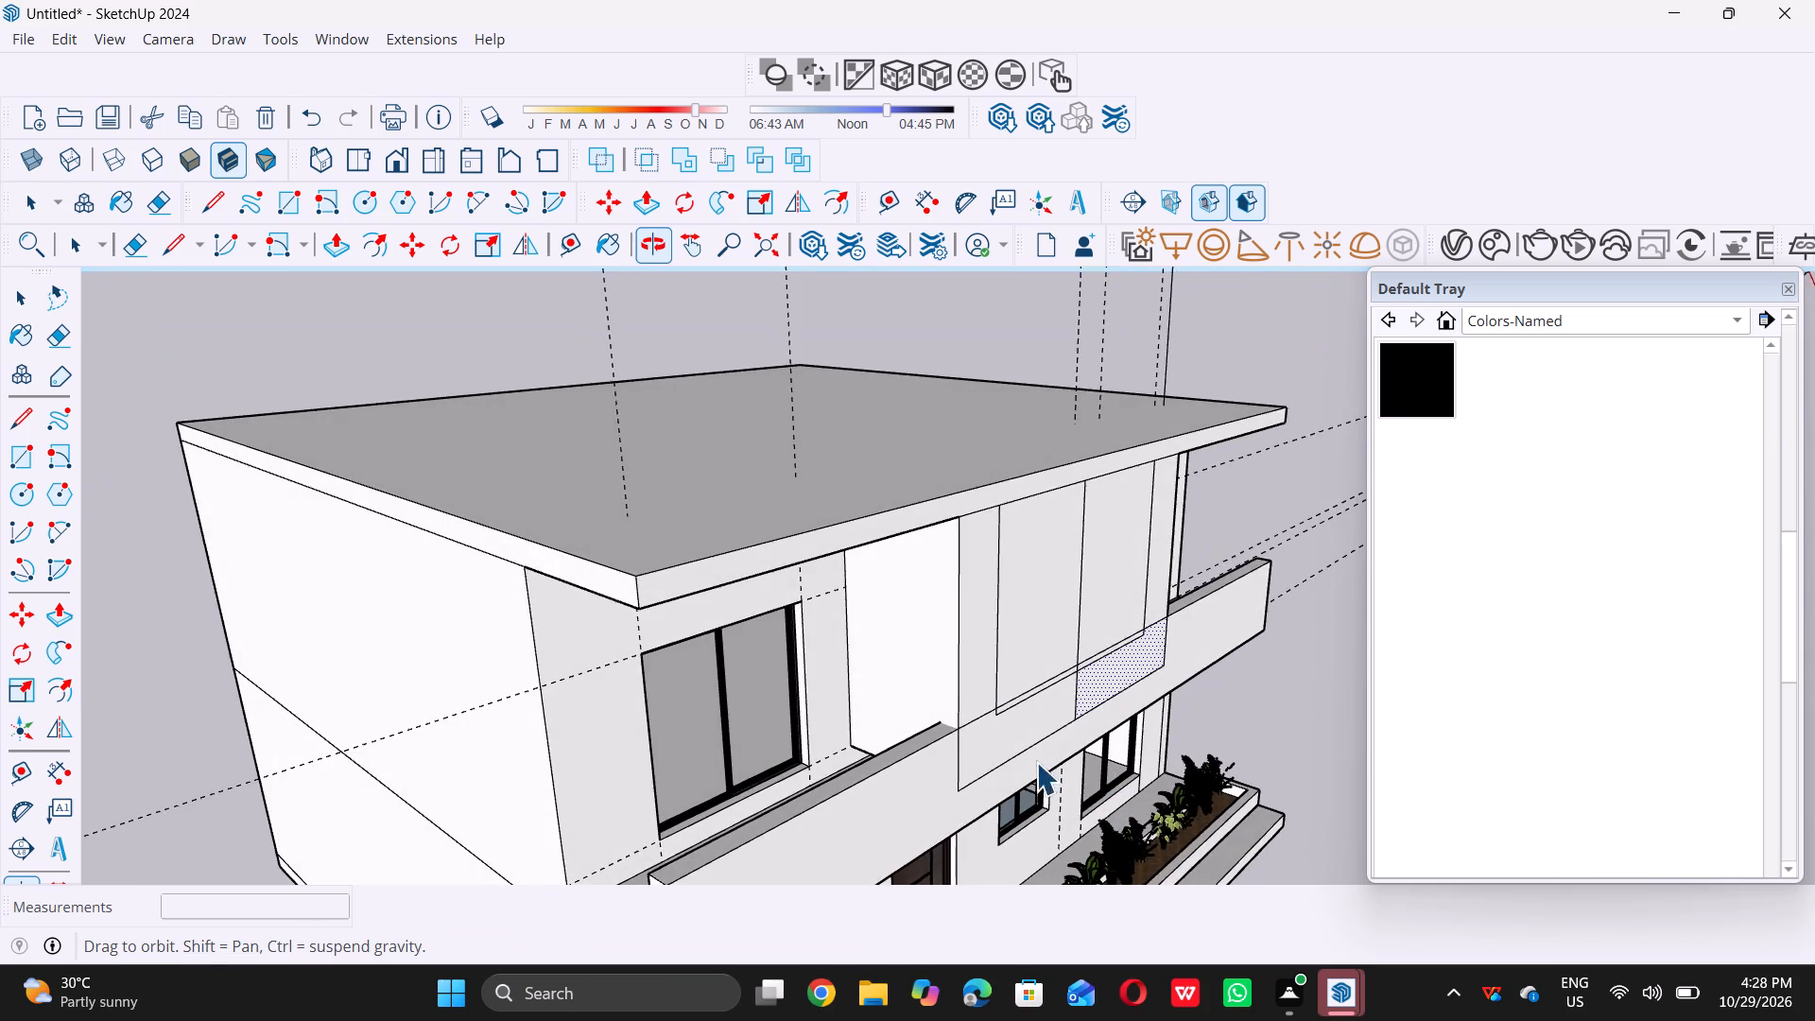
scroll(970, 733, "up", 6)
scroll(941, 725, "up", 15)
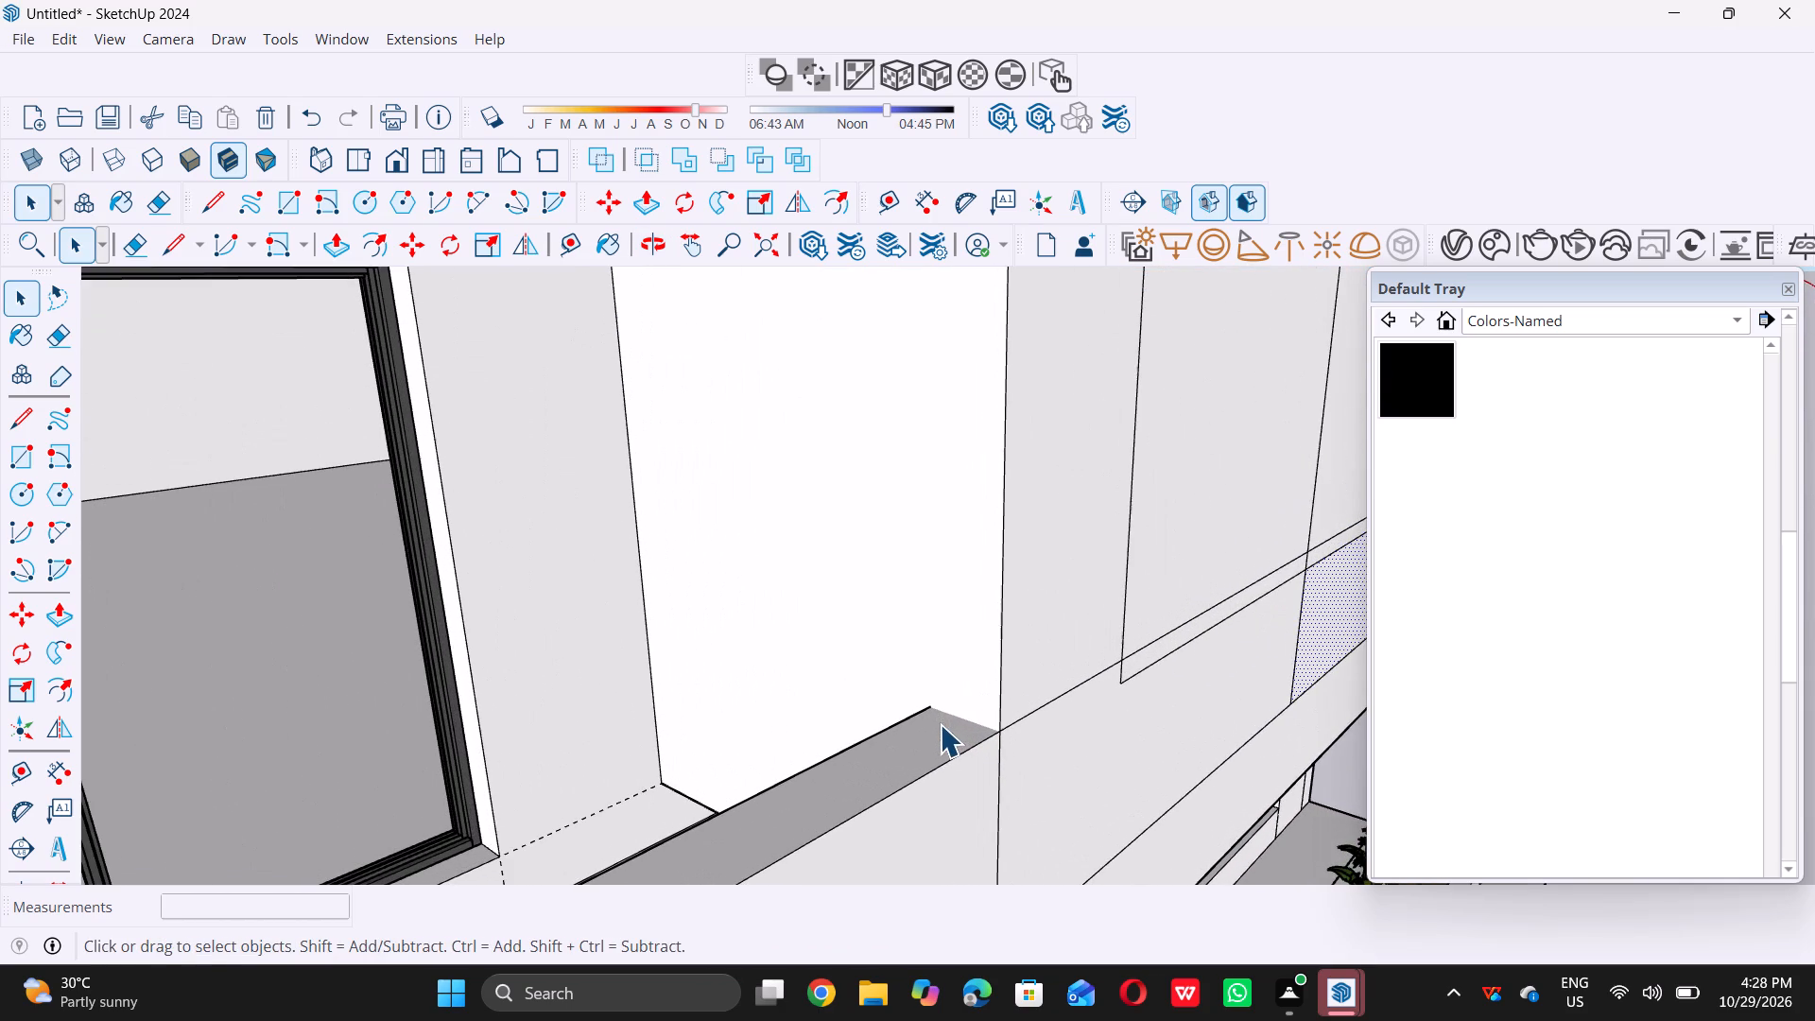
key("l")
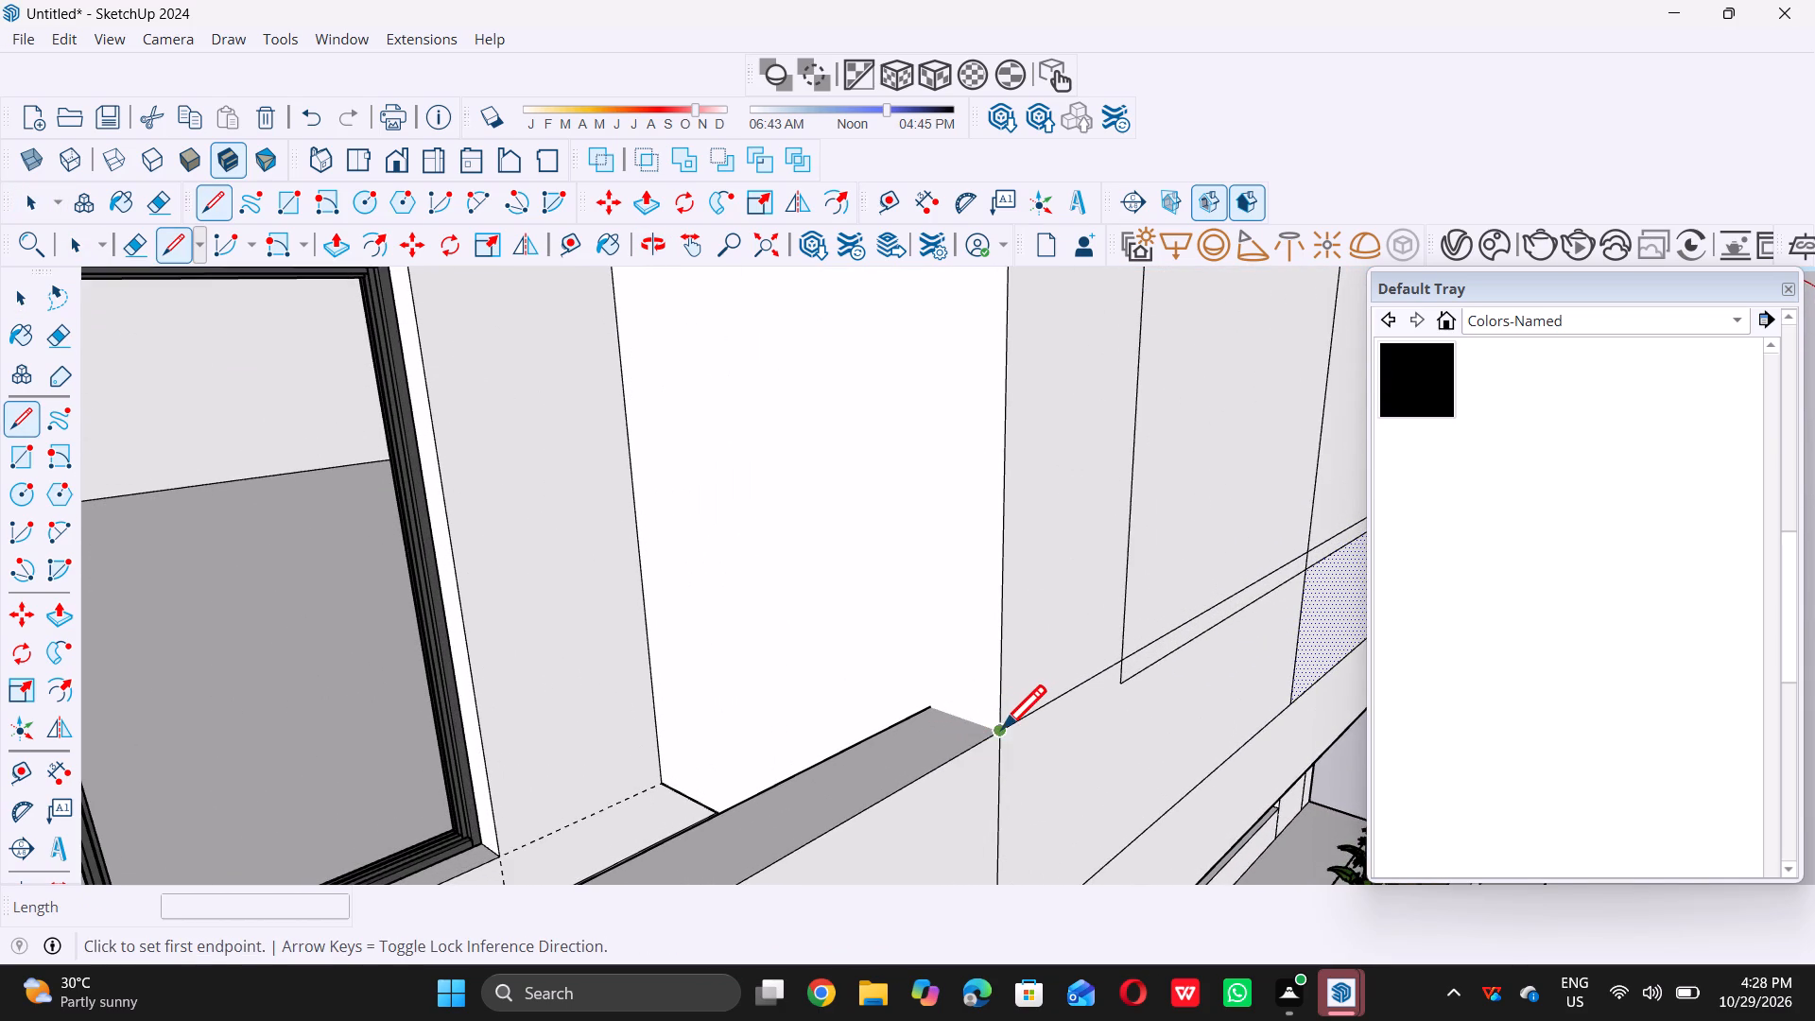
left_click(1002, 728)
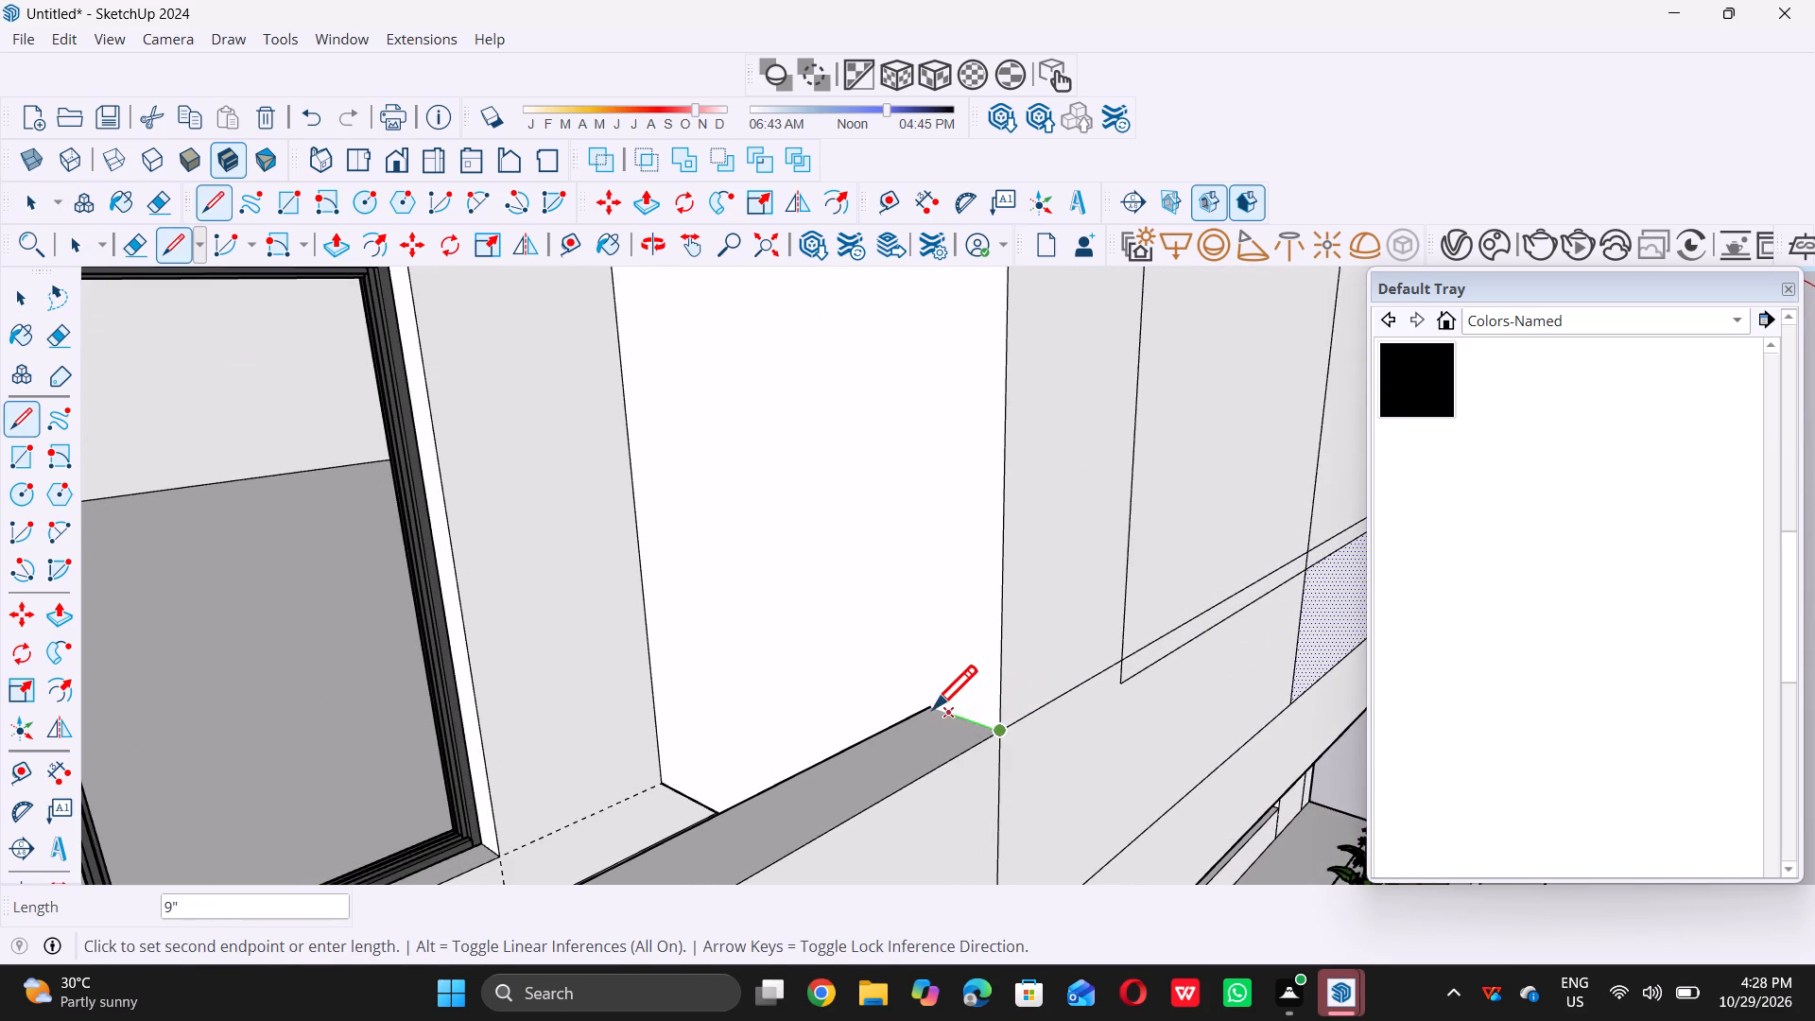
left_click(933, 708)
key("space")
Draw a 2' 3" vertical line on the panel's left side face, from the balcony floor to the parapet's inner top corner.
scroll(967, 710, "down", 7)
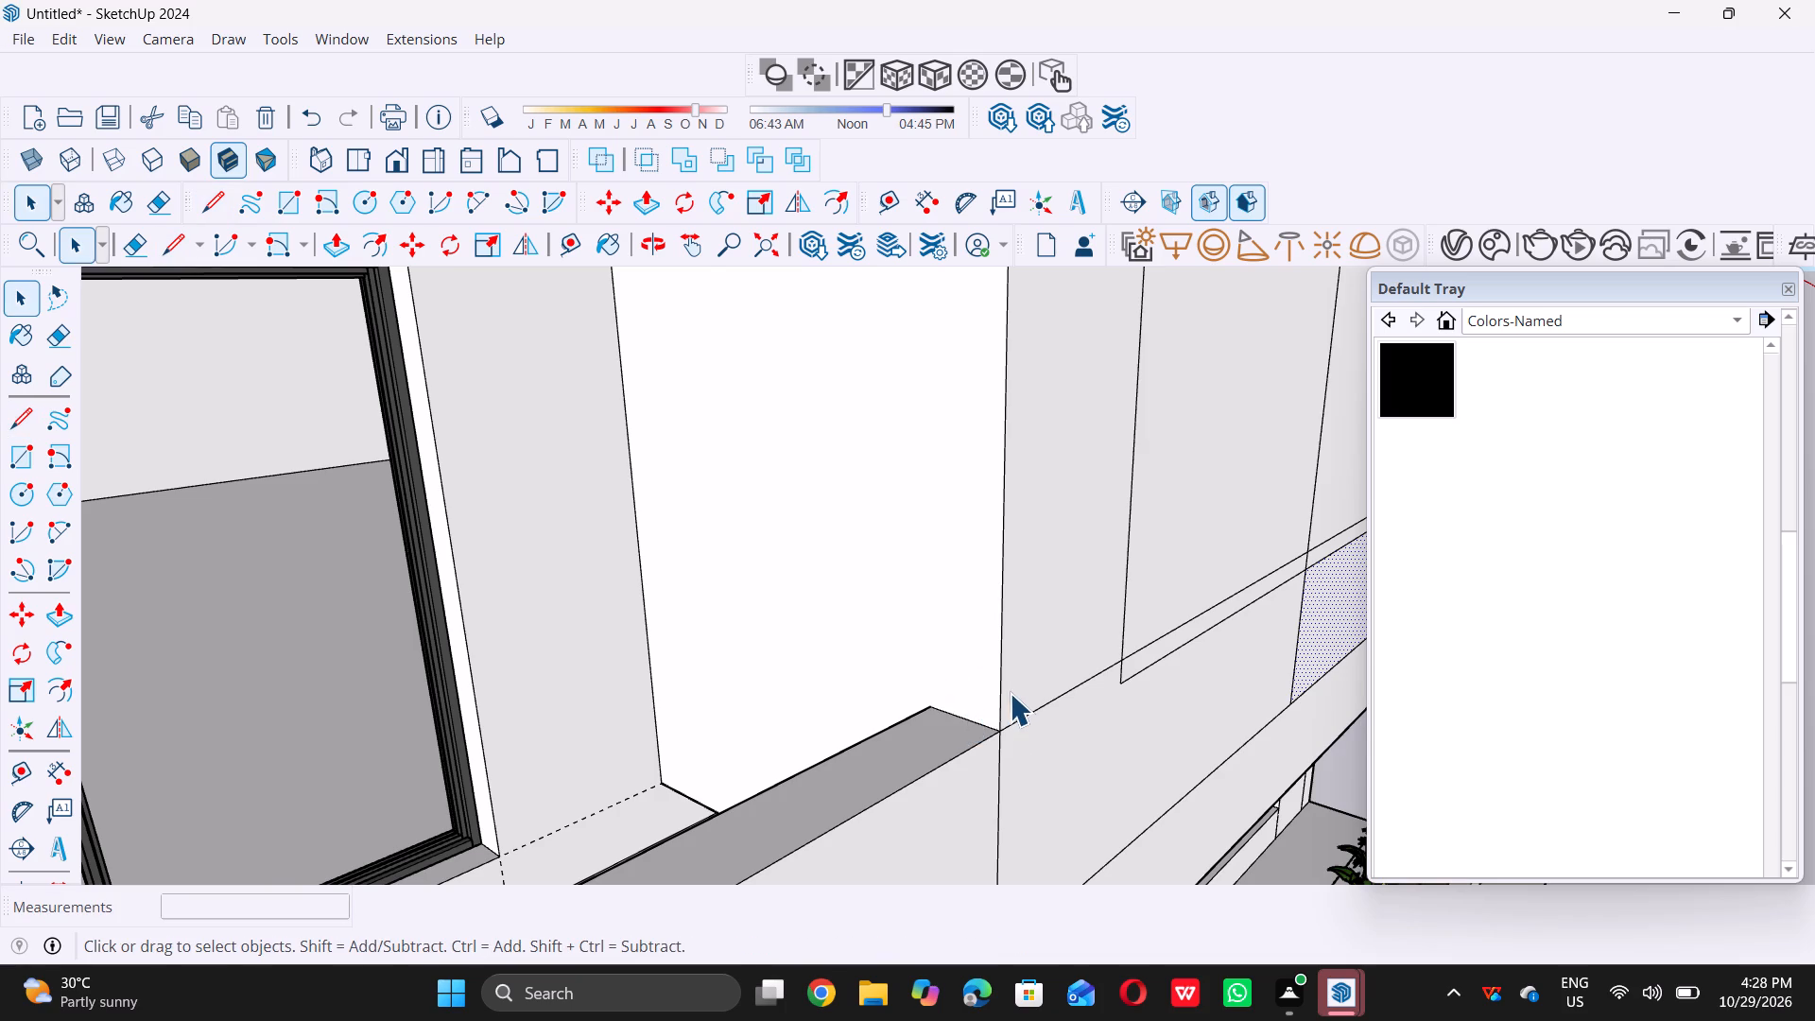
scroll(1010, 693, "down", 8)
middle_click_drag(800, 724, 1011, 723)
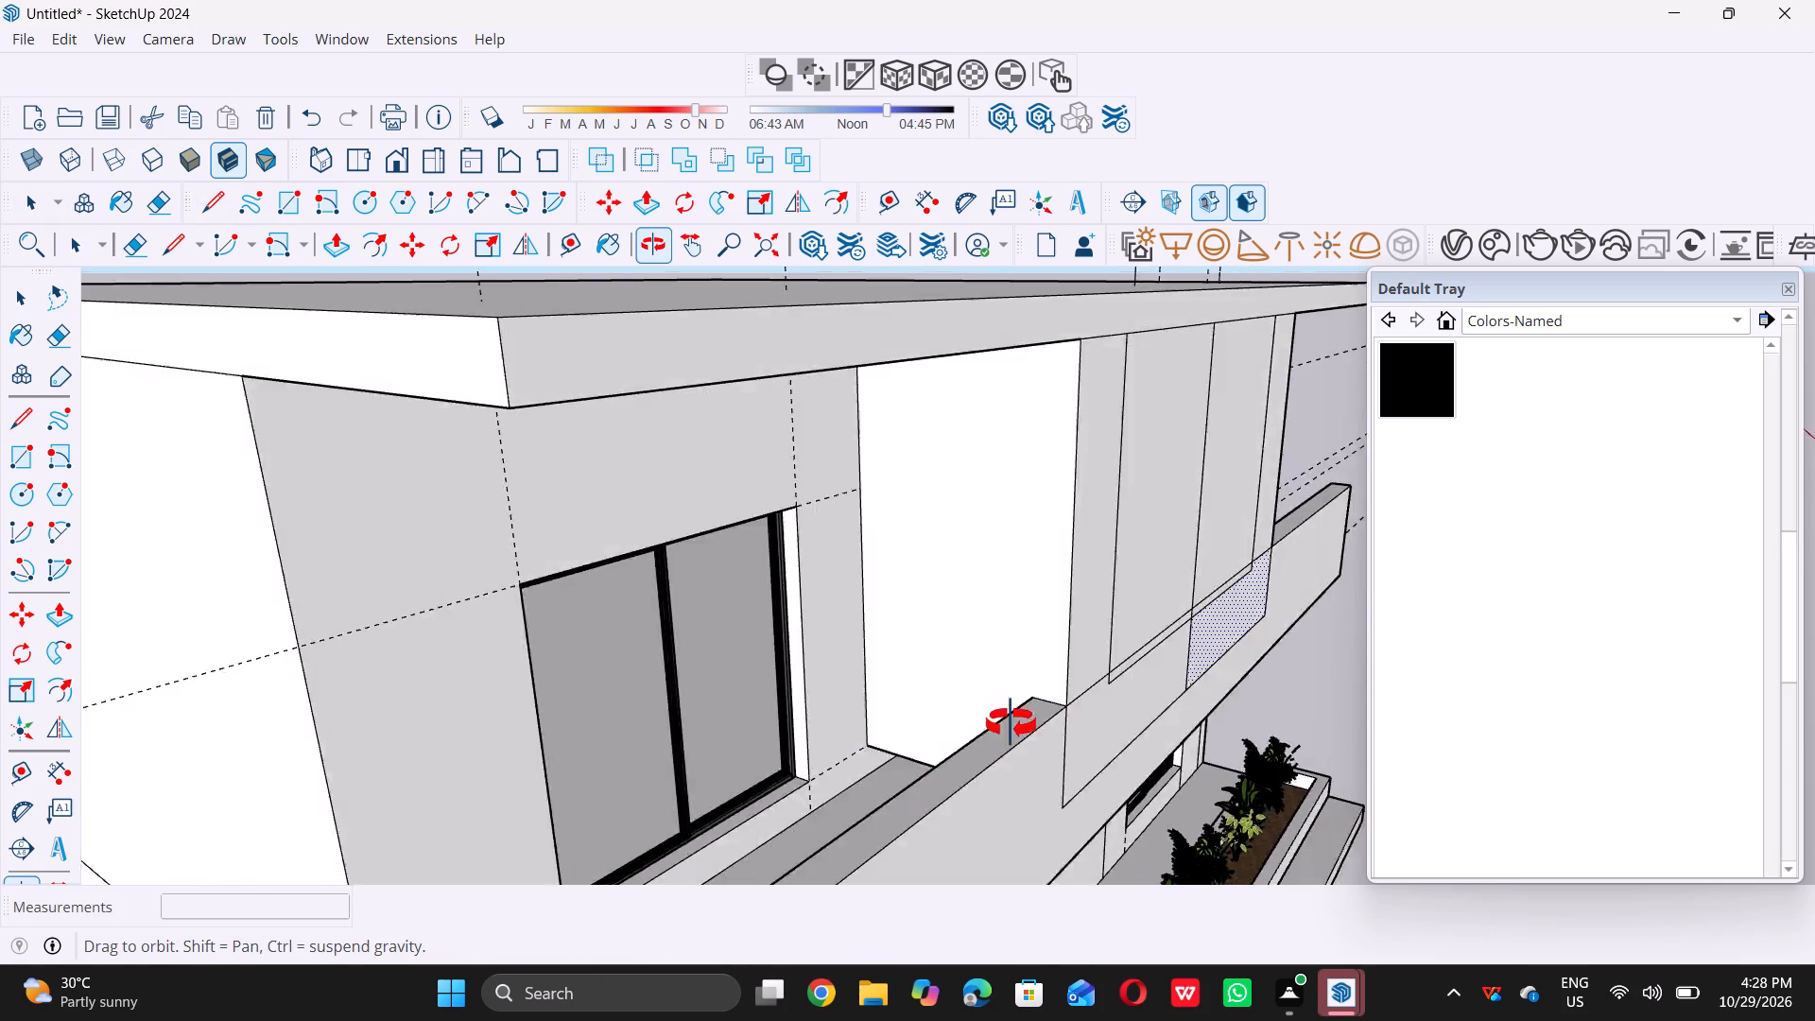
middle_click_drag(1011, 723, 1018, 703)
scroll(1308, 666, "up", 10)
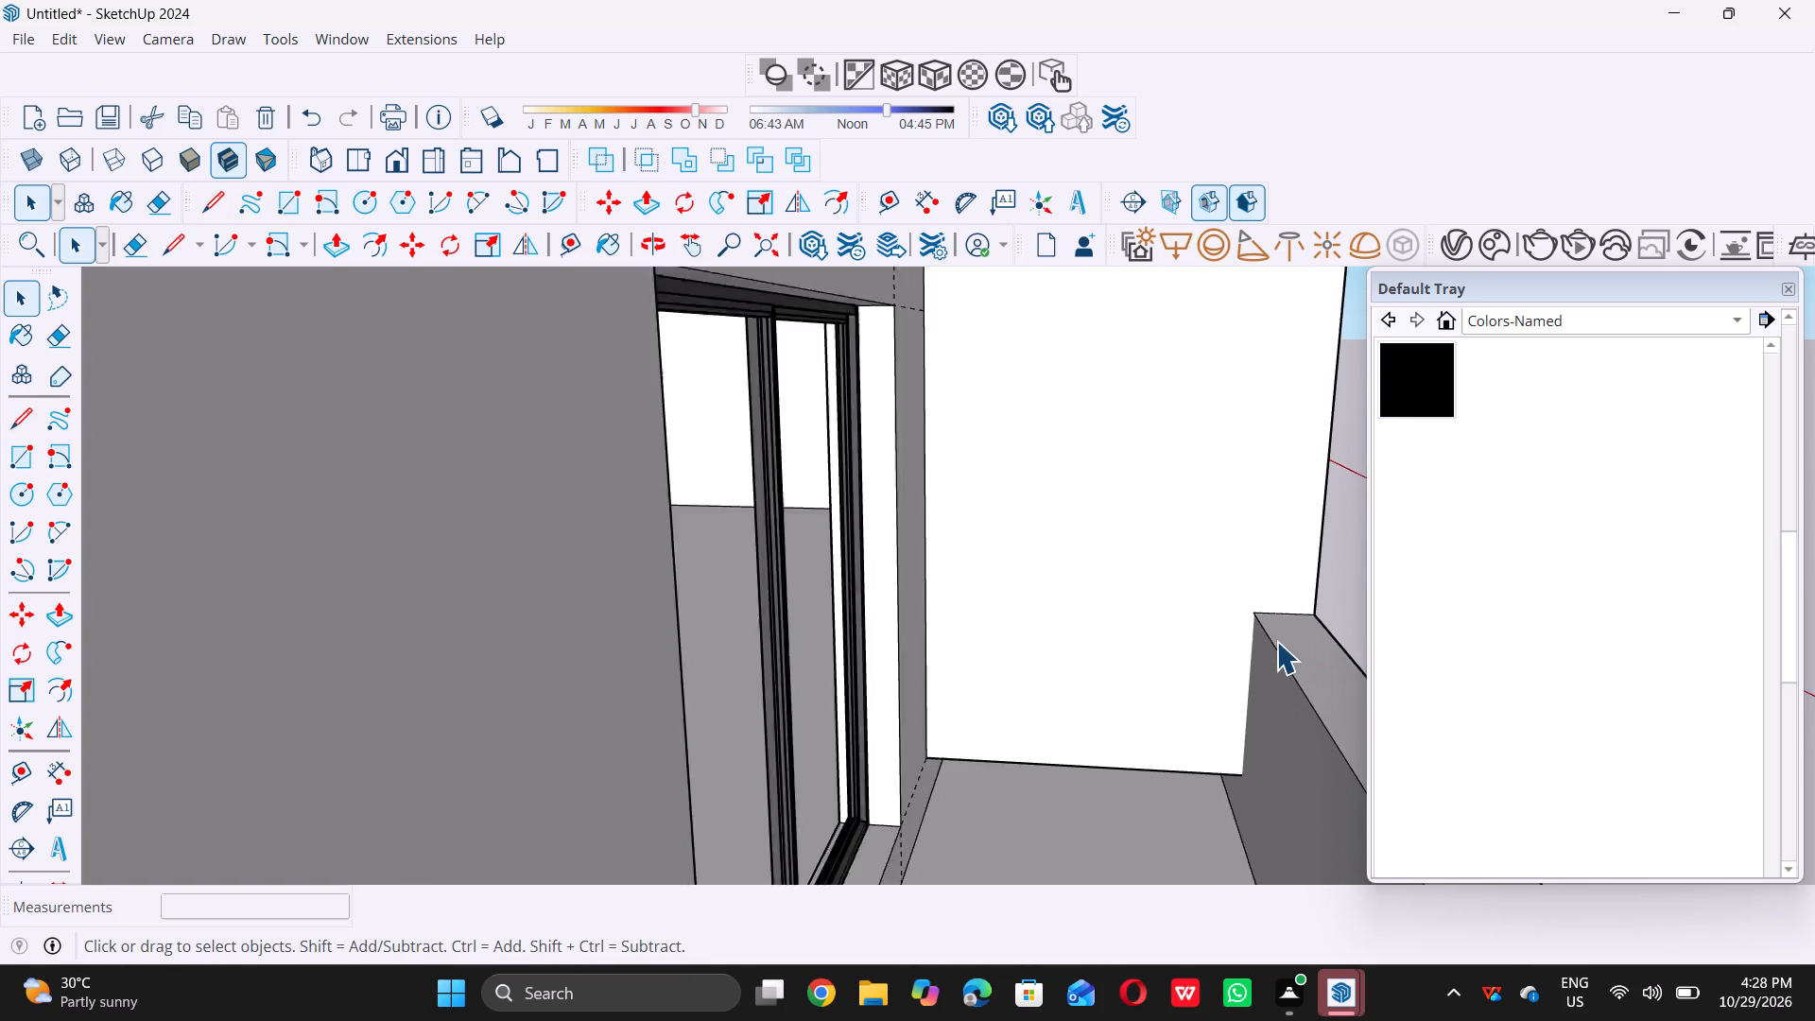
scroll(1222, 635, "up", 5)
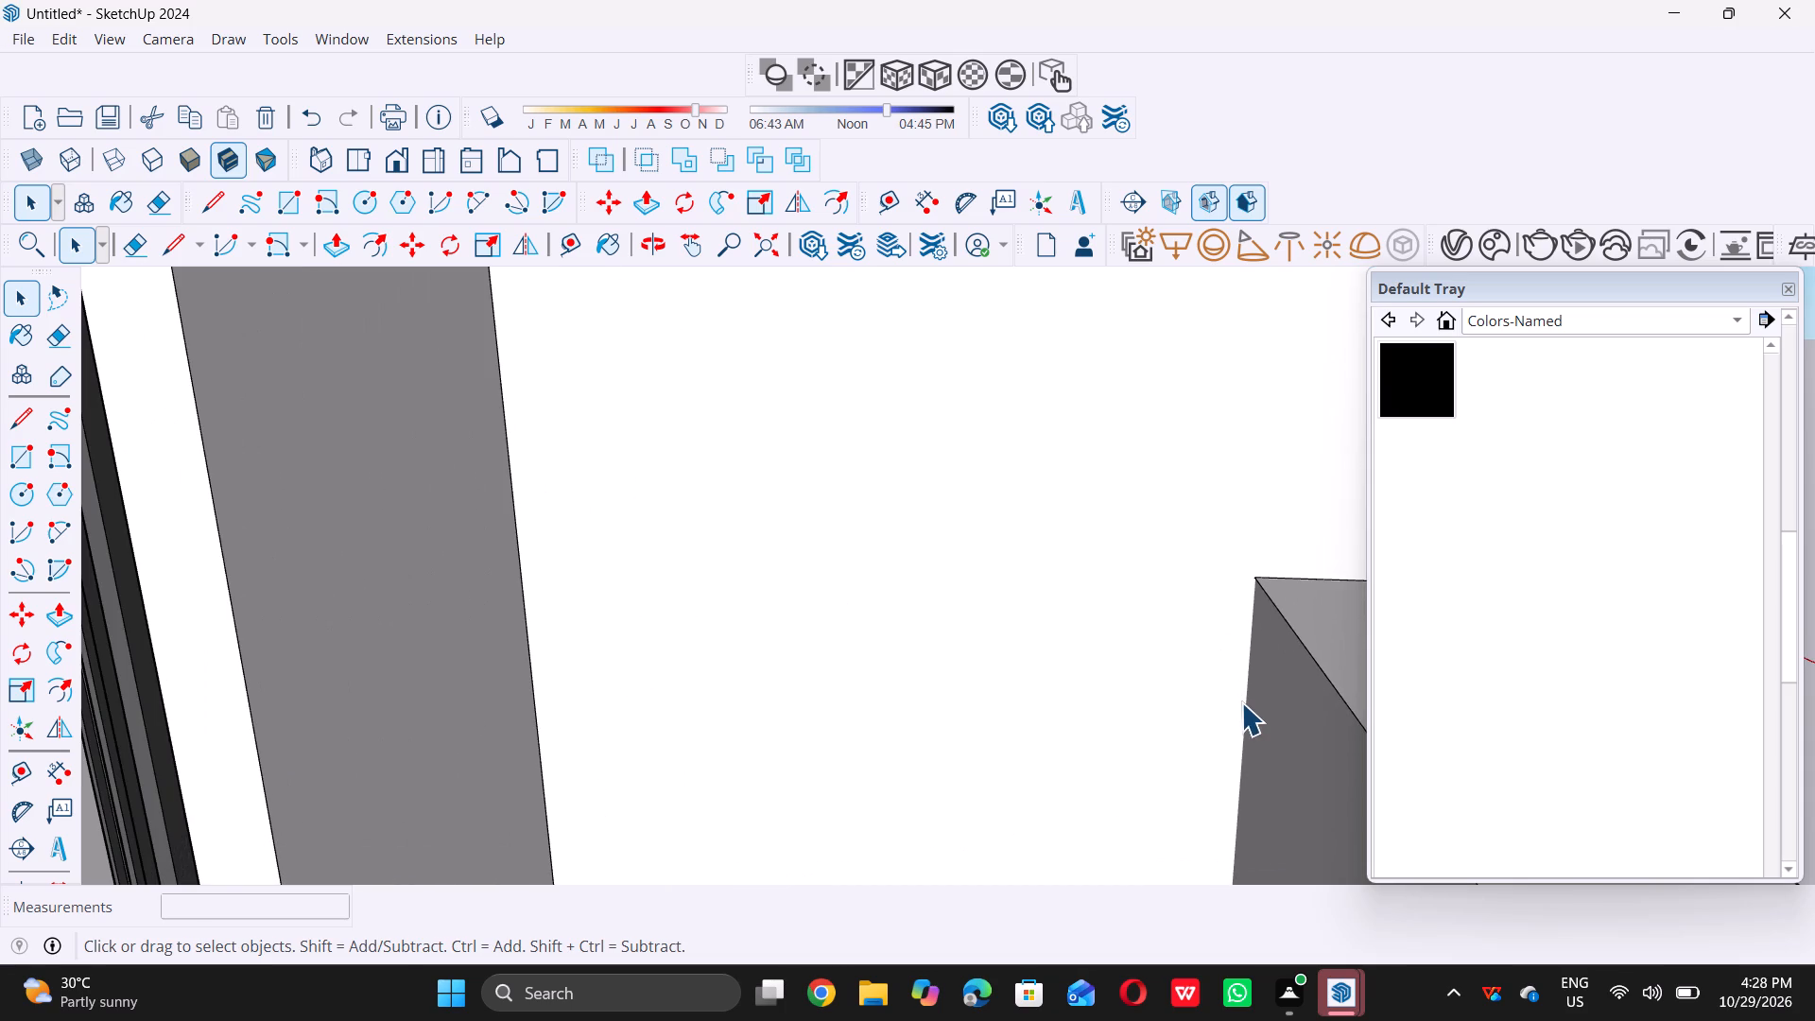
key("l")
scroll(1240, 712, "down", 9)
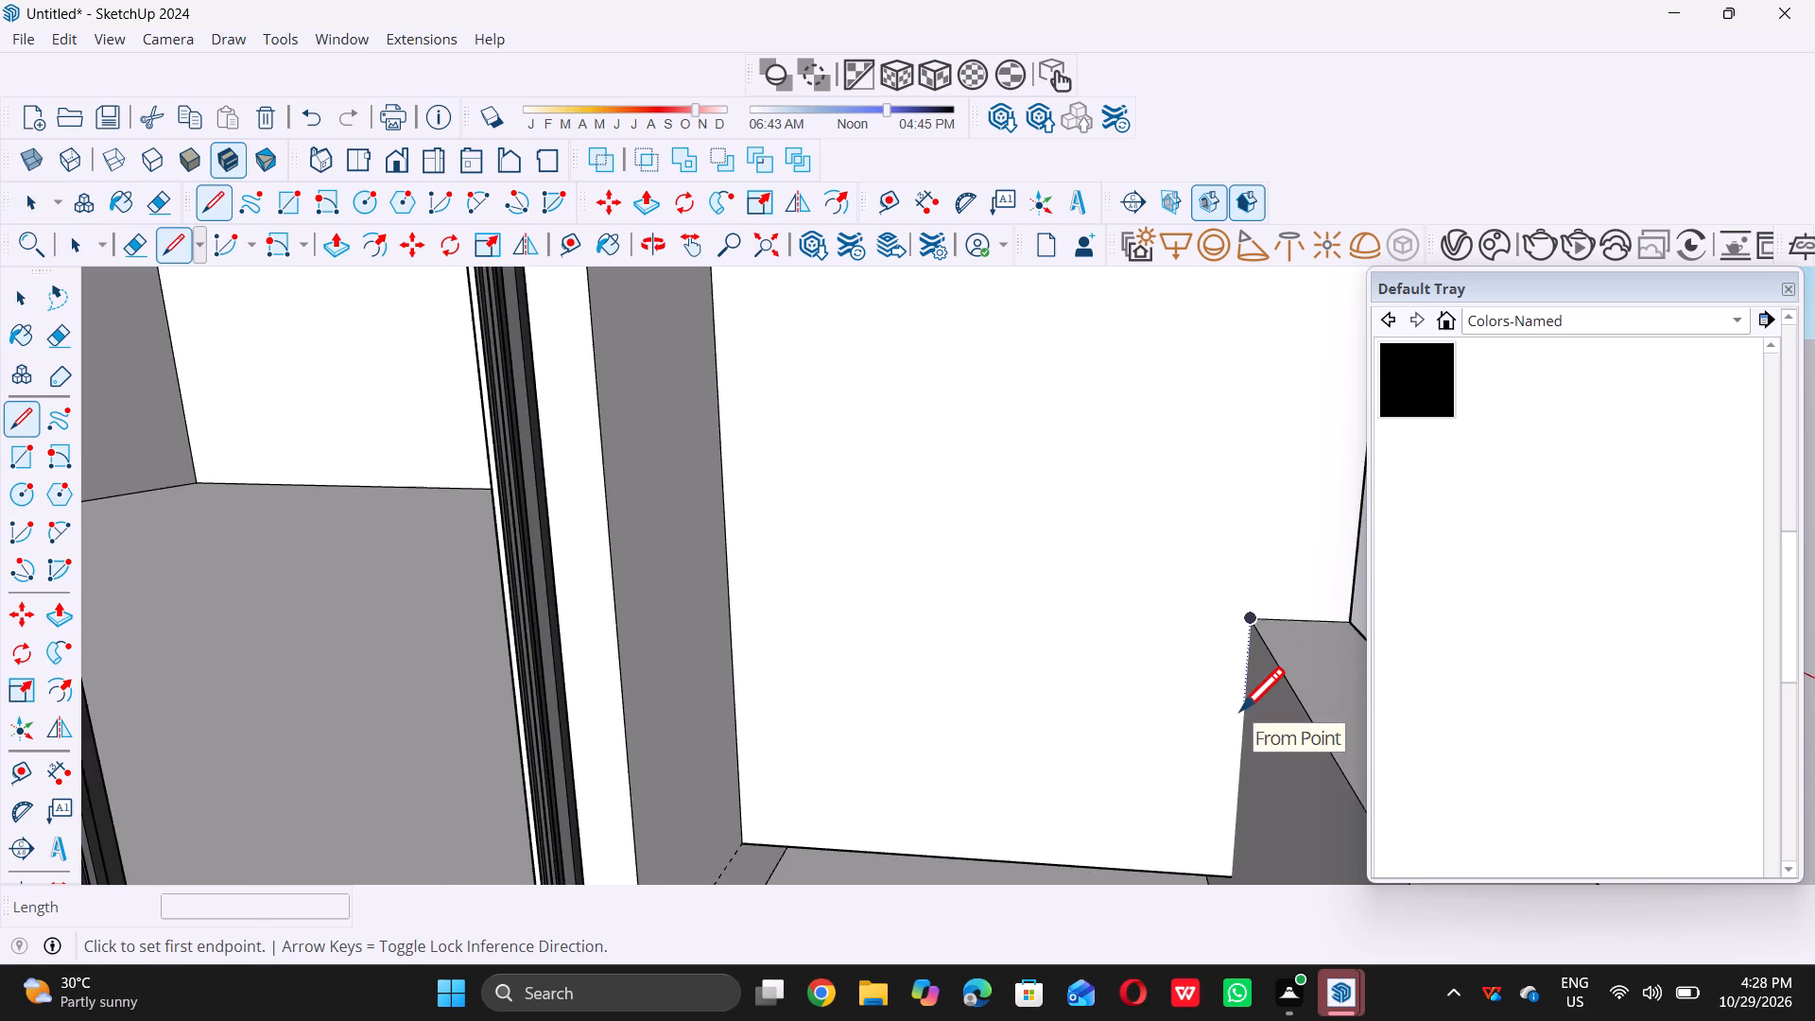
scroll(1240, 710, "down", 2)
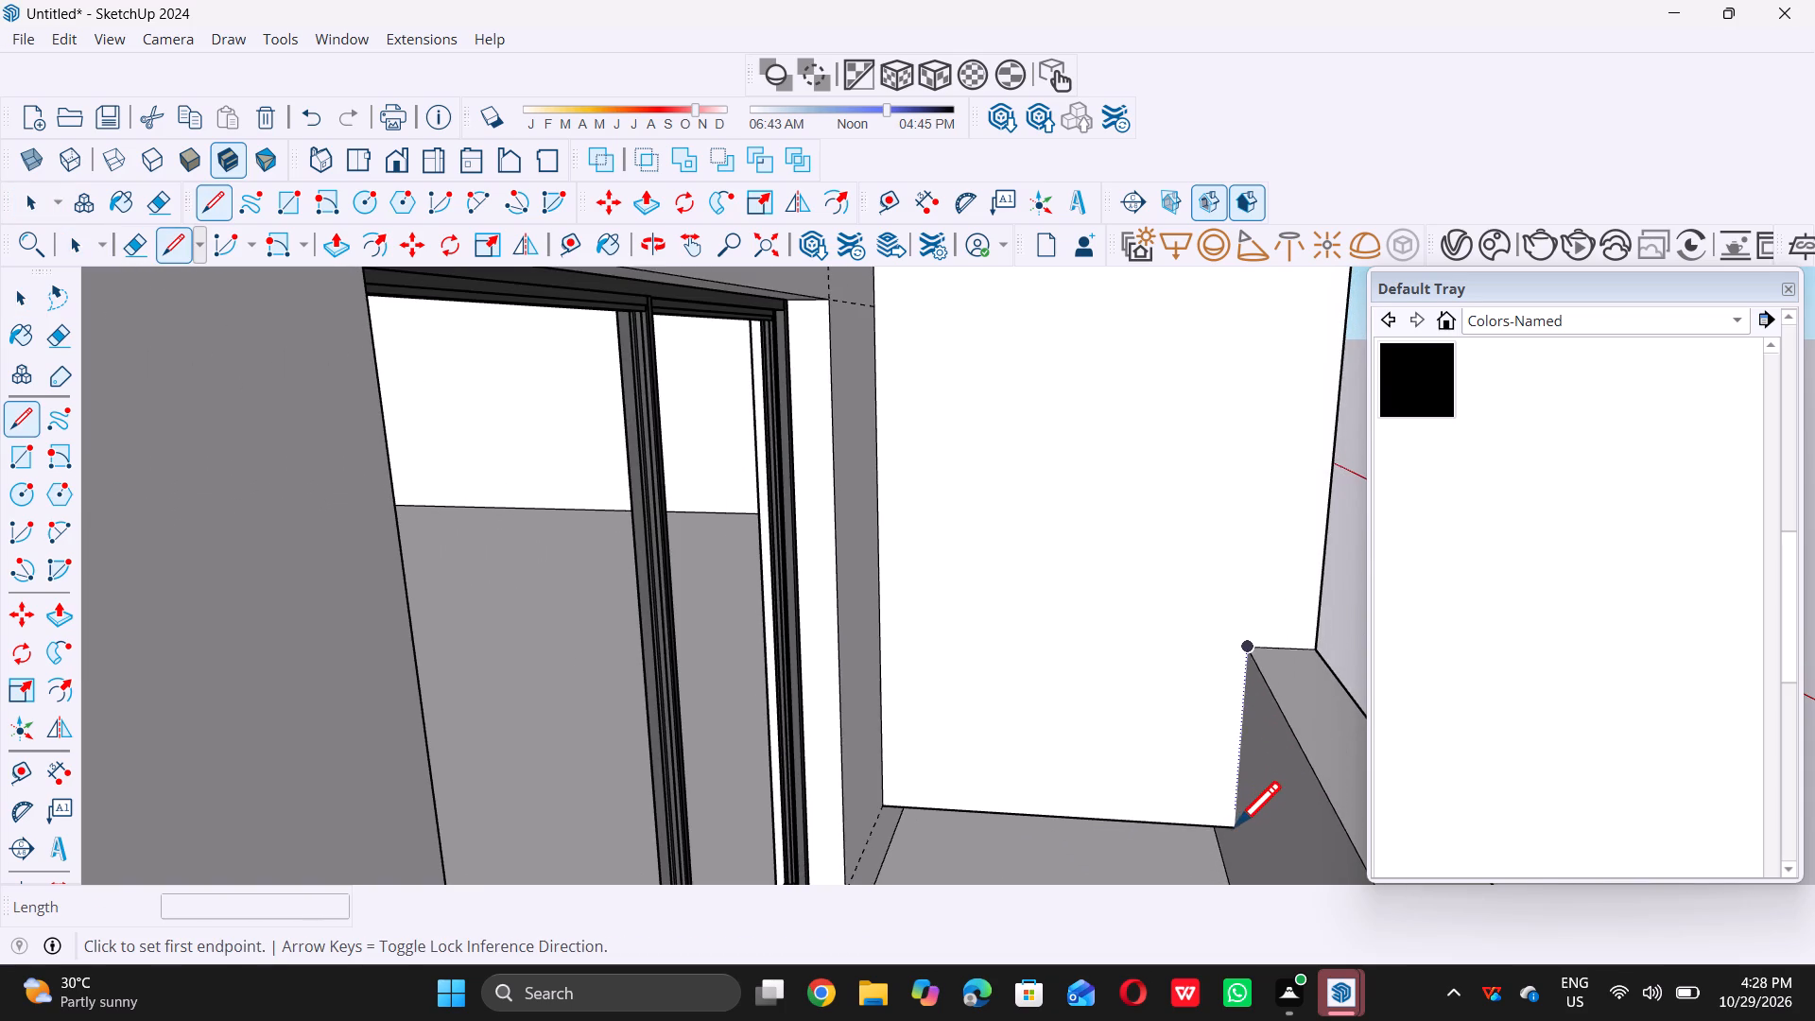
scroll(1232, 828, "up", 6)
left_click(1231, 829)
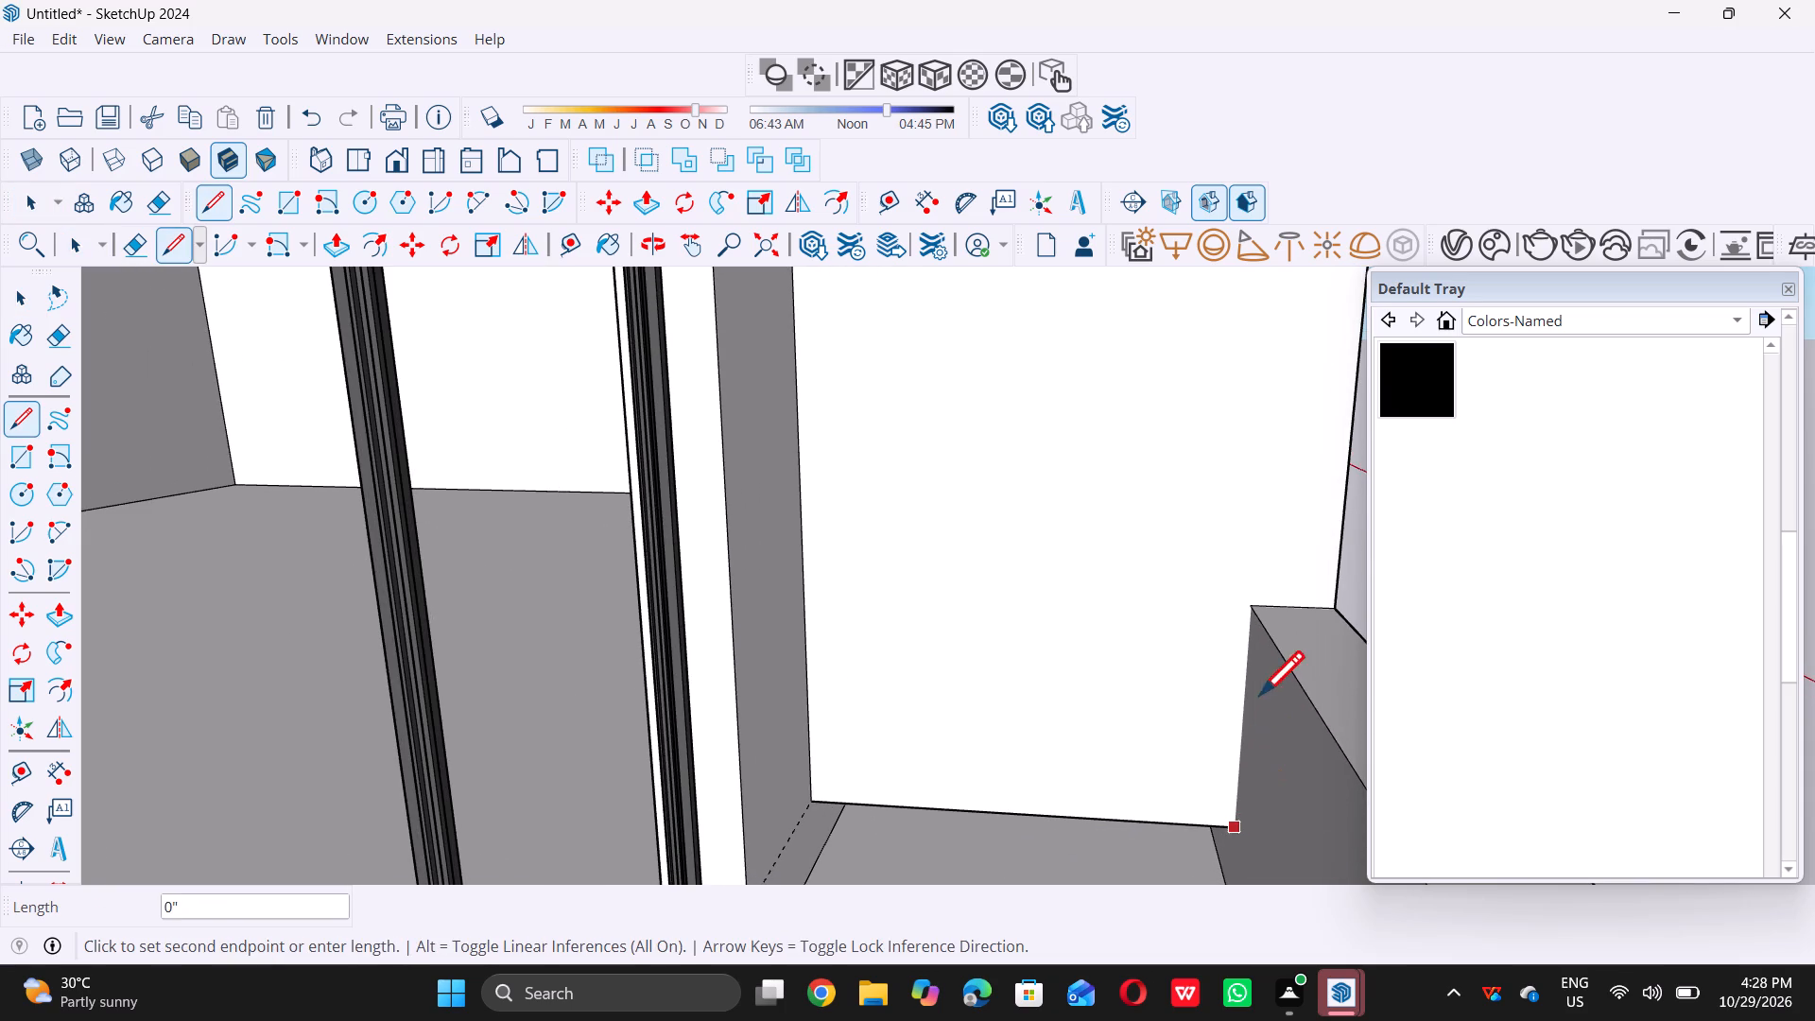
double_click(1251, 611)
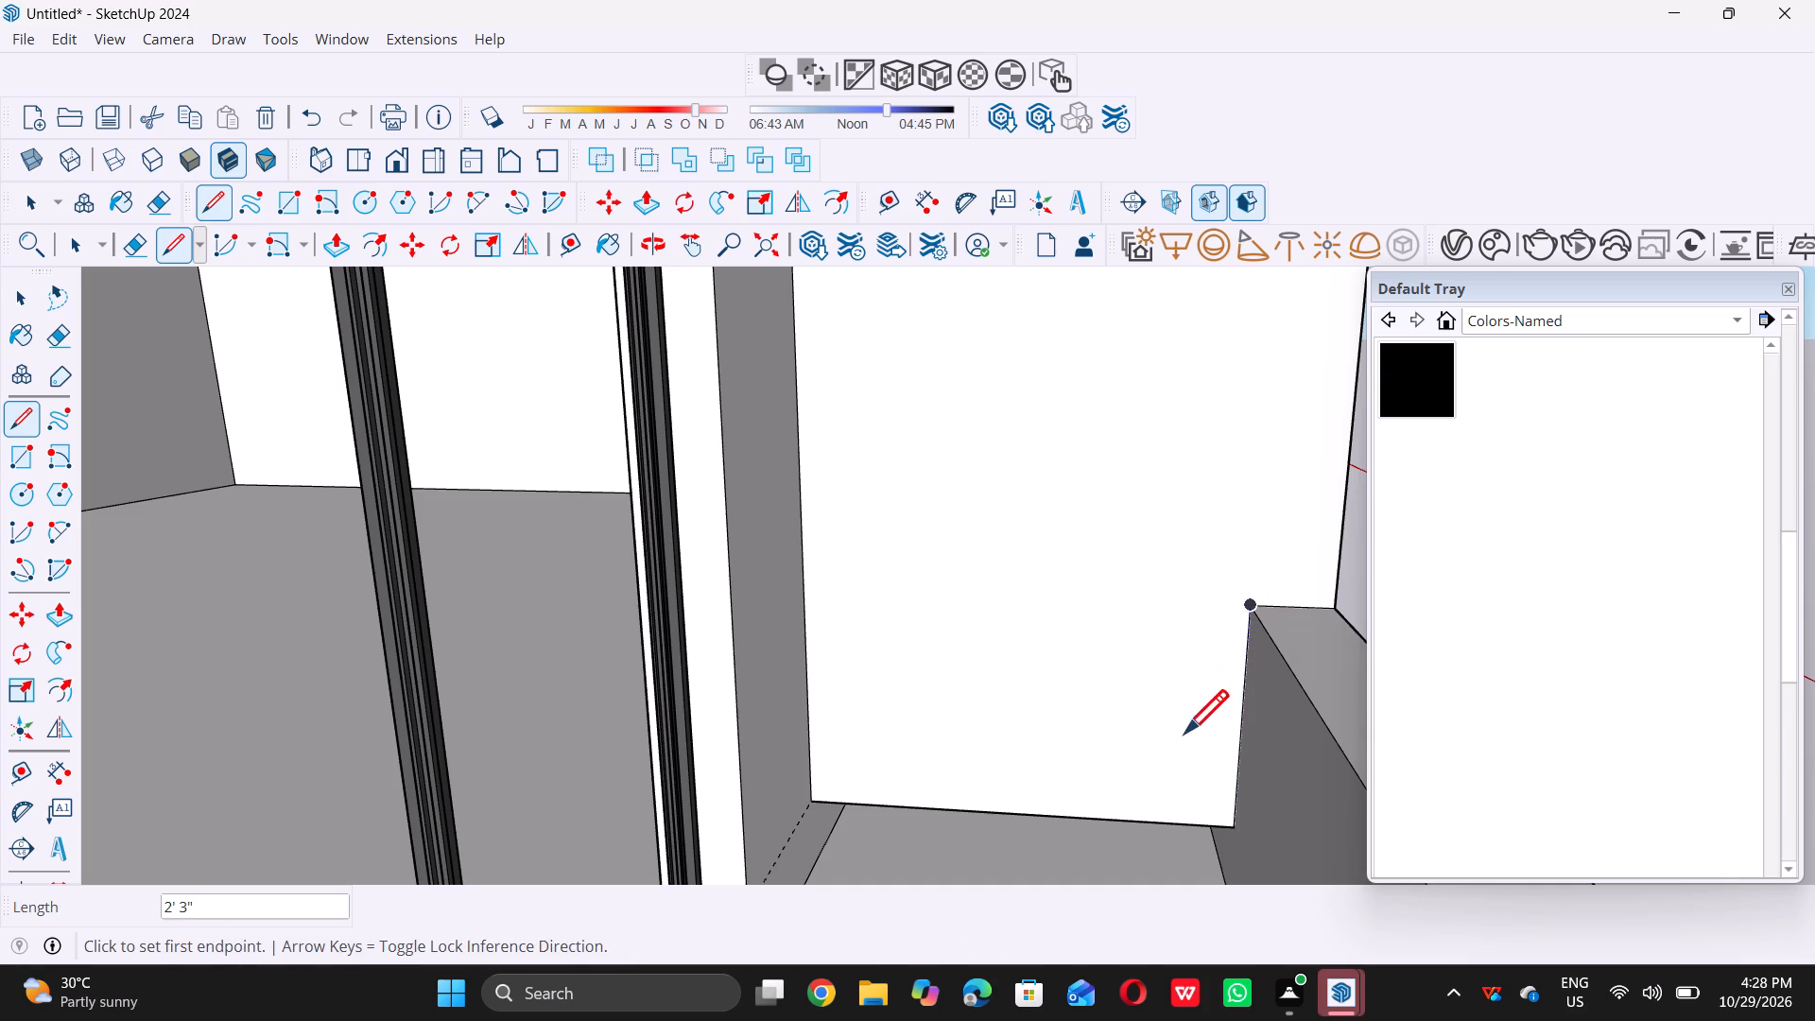
key("space")
Draw a 7' vertical line on the panel's left side face, from the parapet's inner top corner up to the roof slab's underside.
scroll(1117, 769, "down", 16)
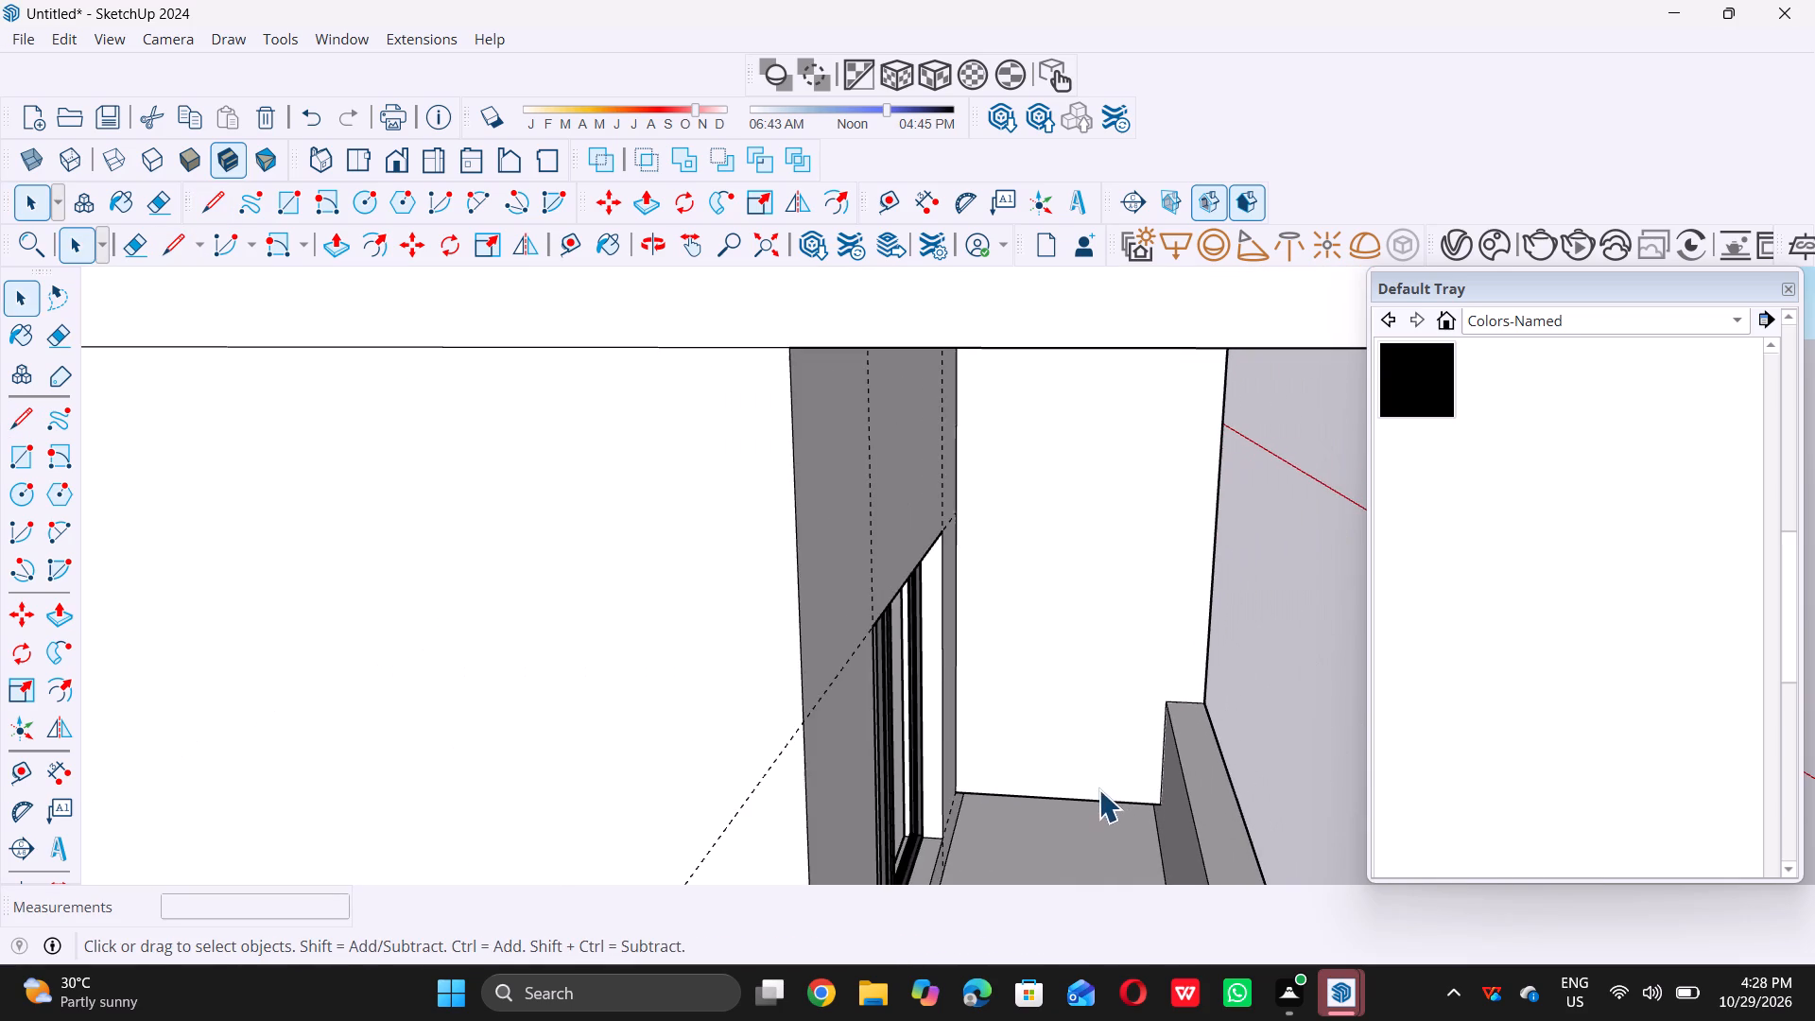
scroll(1099, 787, "down", 8)
middle_click_drag(1110, 770, 1117, 665)
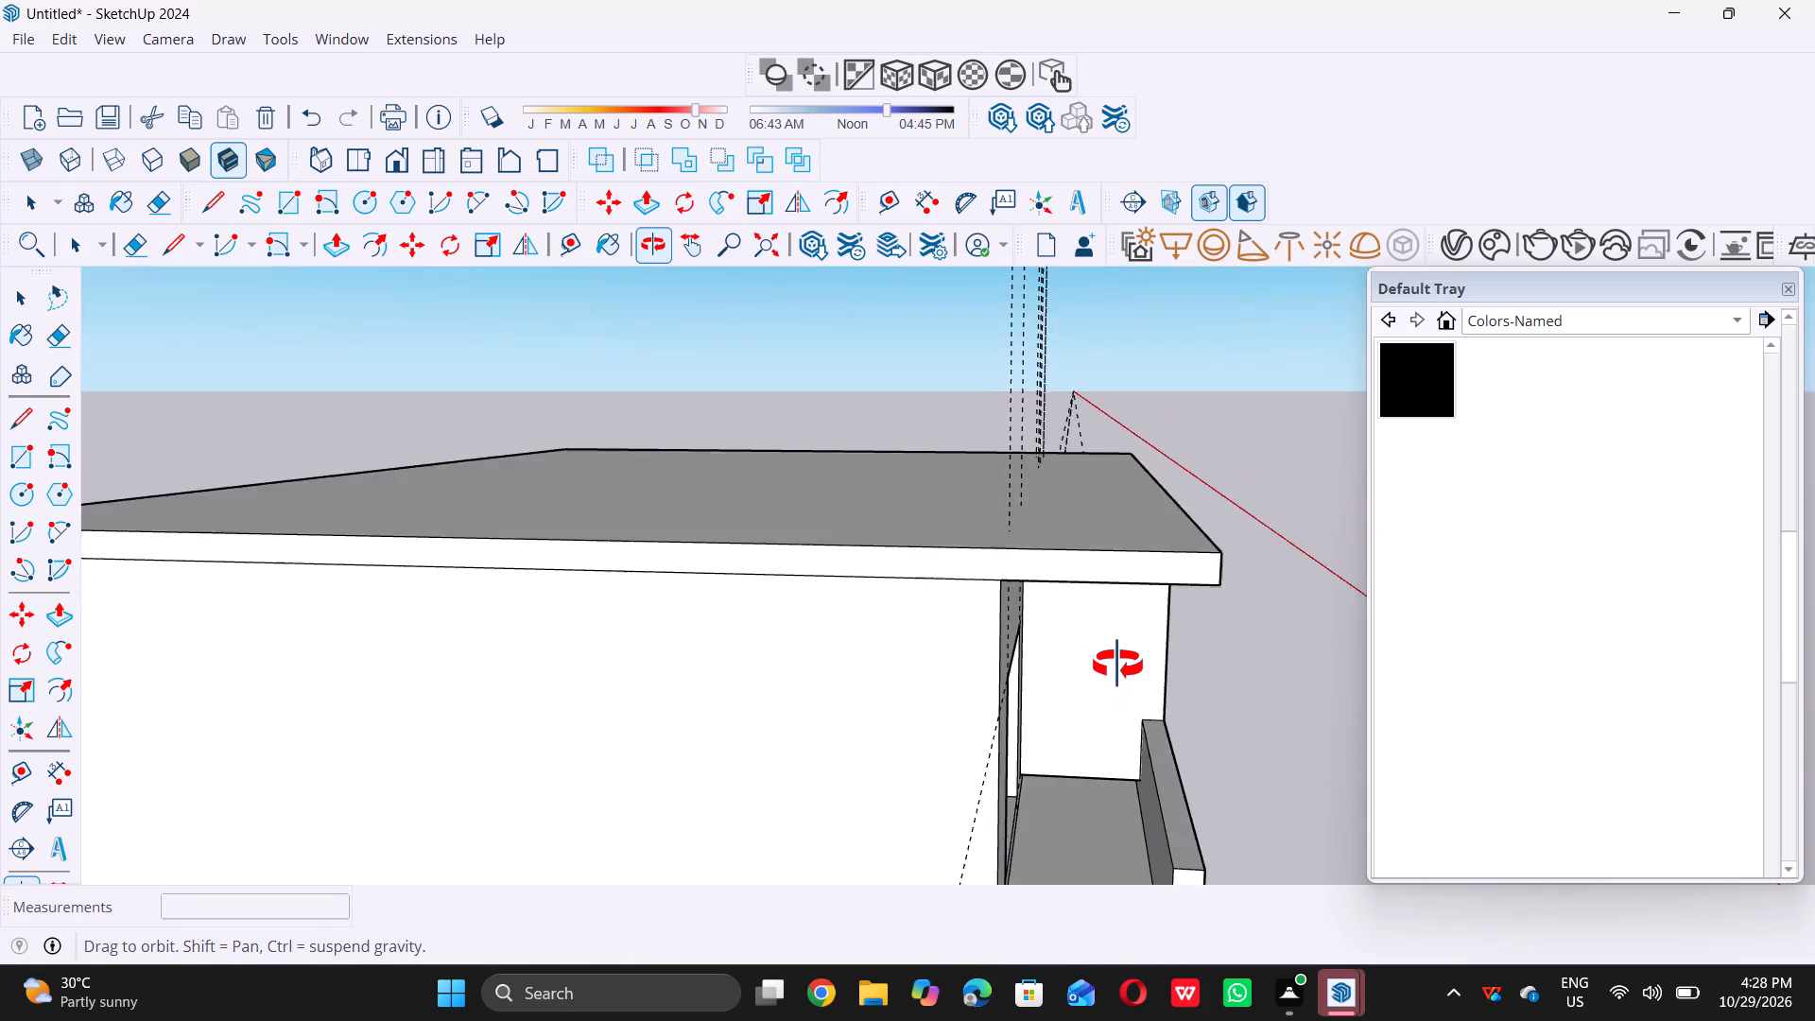
middle_click_drag(1117, 665, 1117, 634)
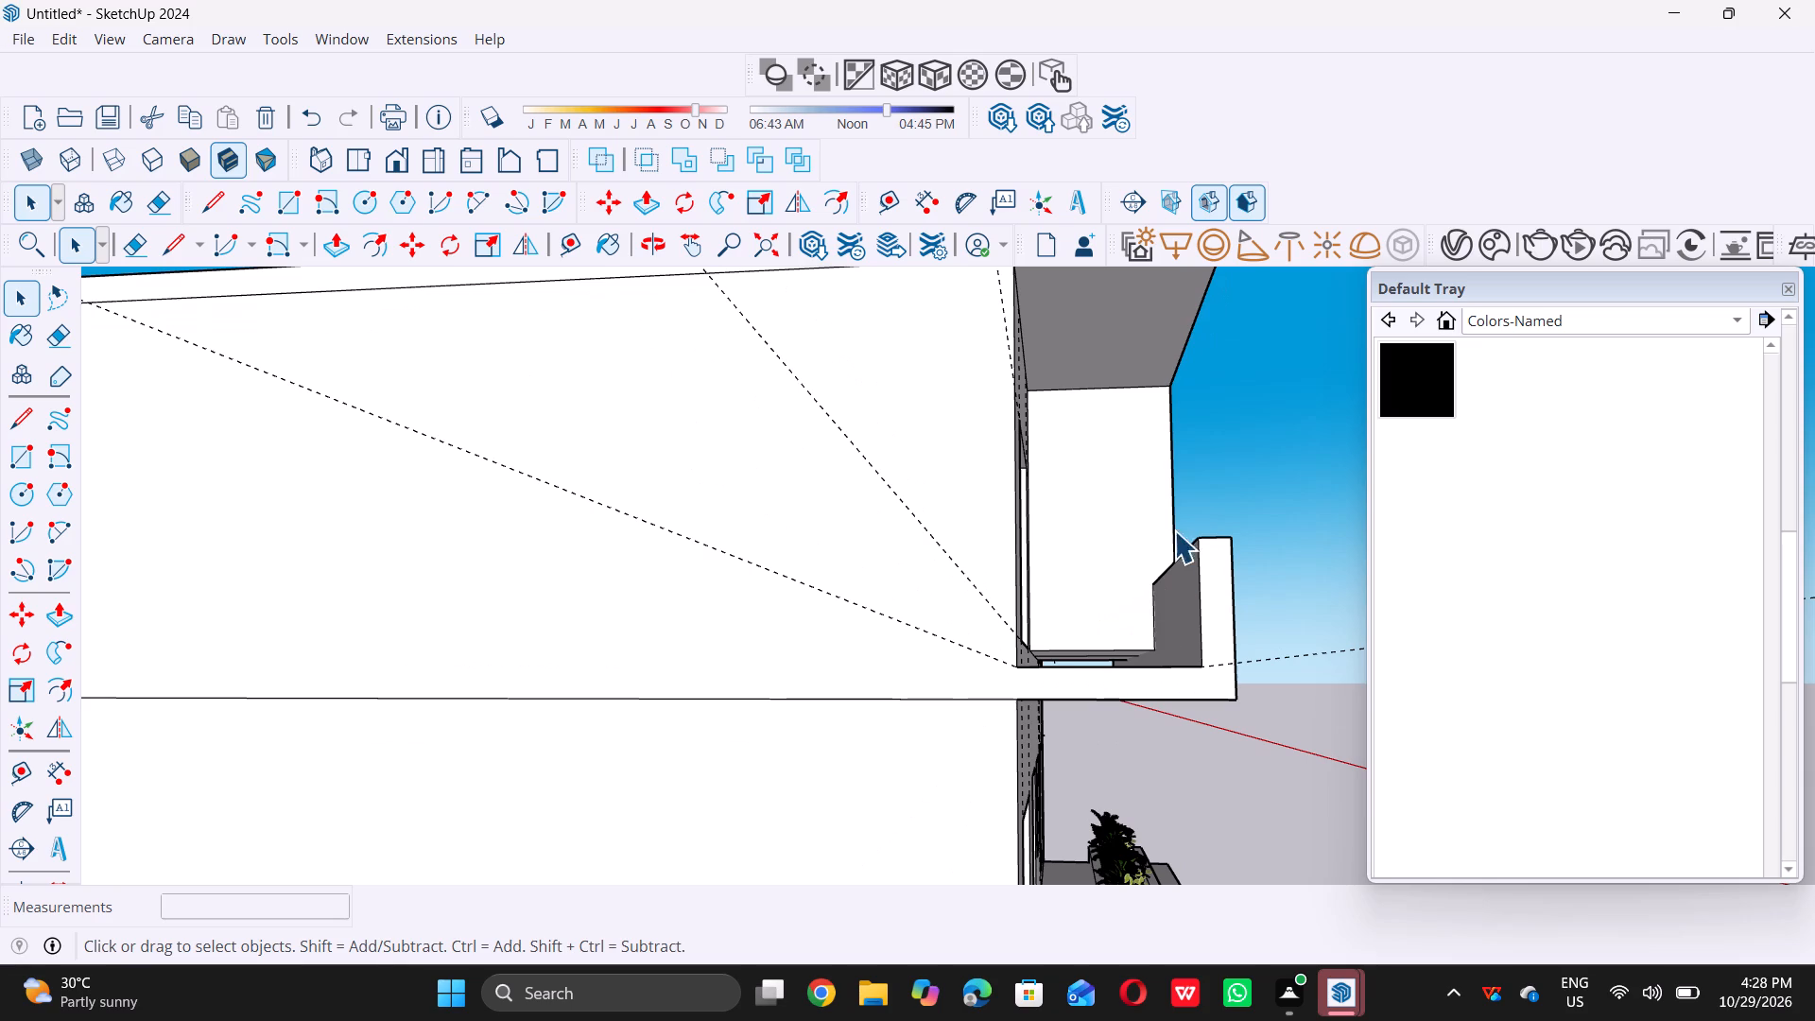
middle_click_drag(1156, 511, 1133, 569)
scroll(1134, 564, "up", 6)
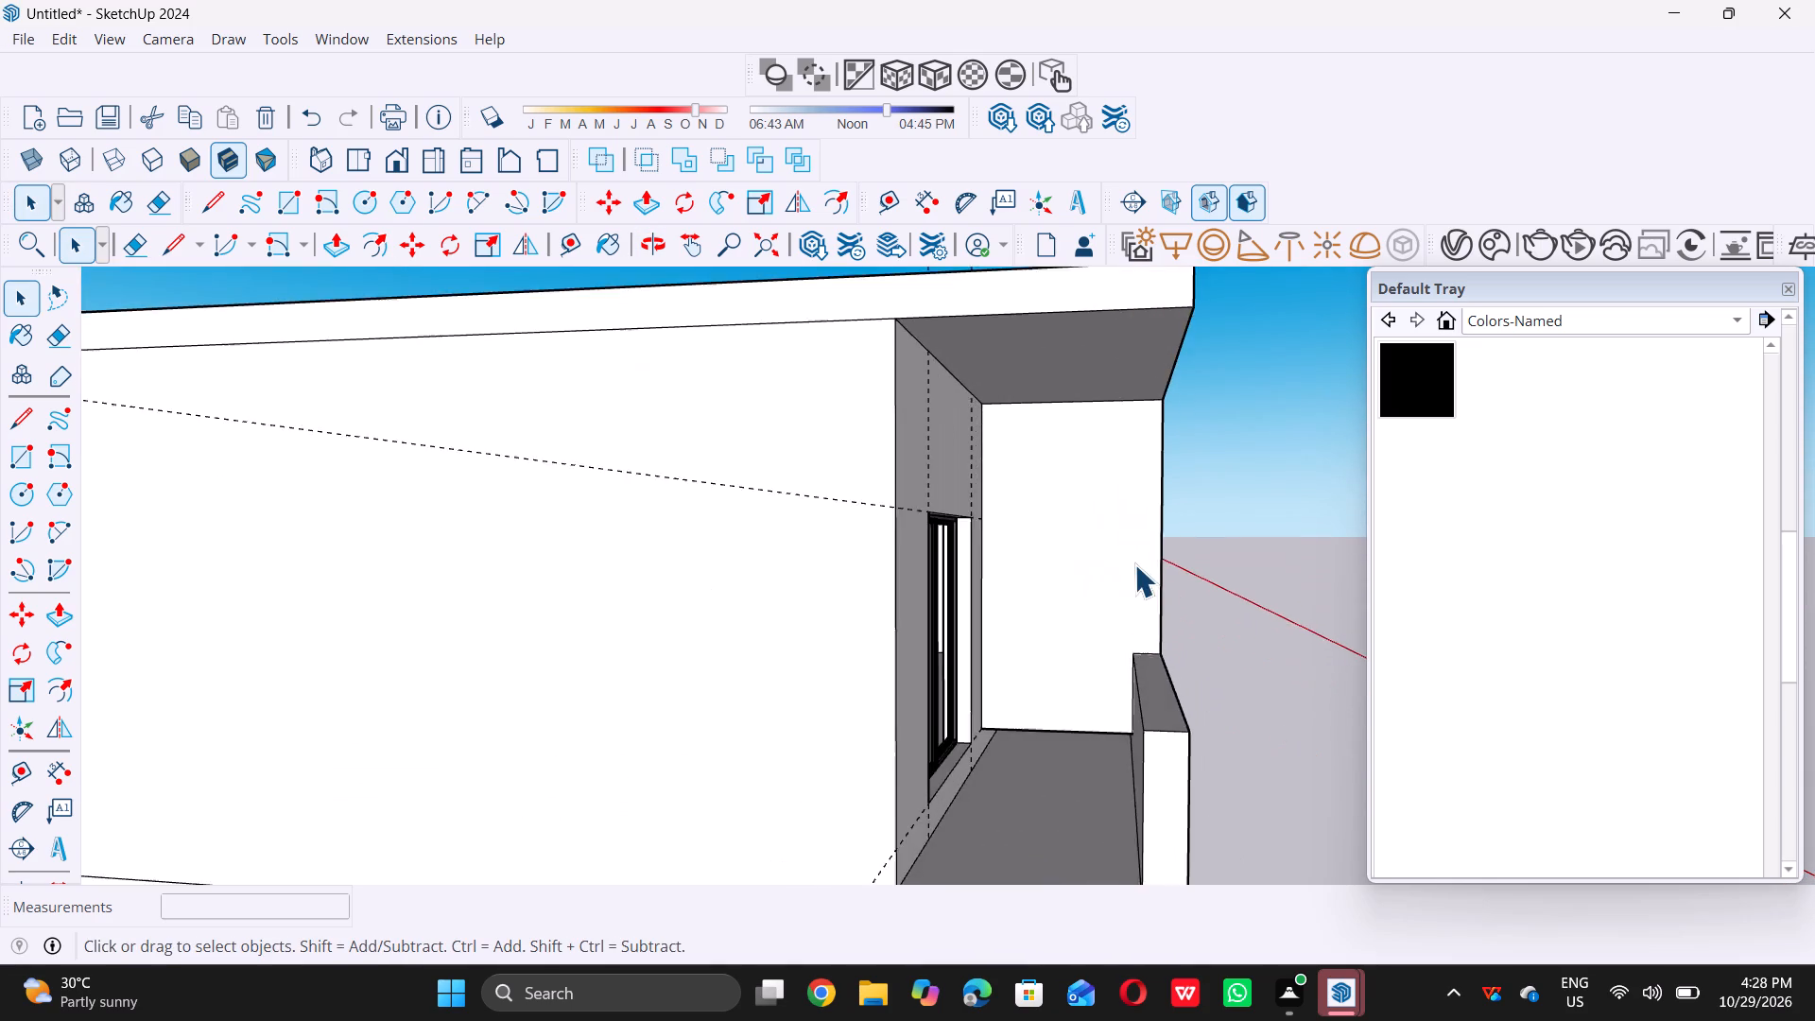
scroll(1134, 564, "up", 2)
key("l")
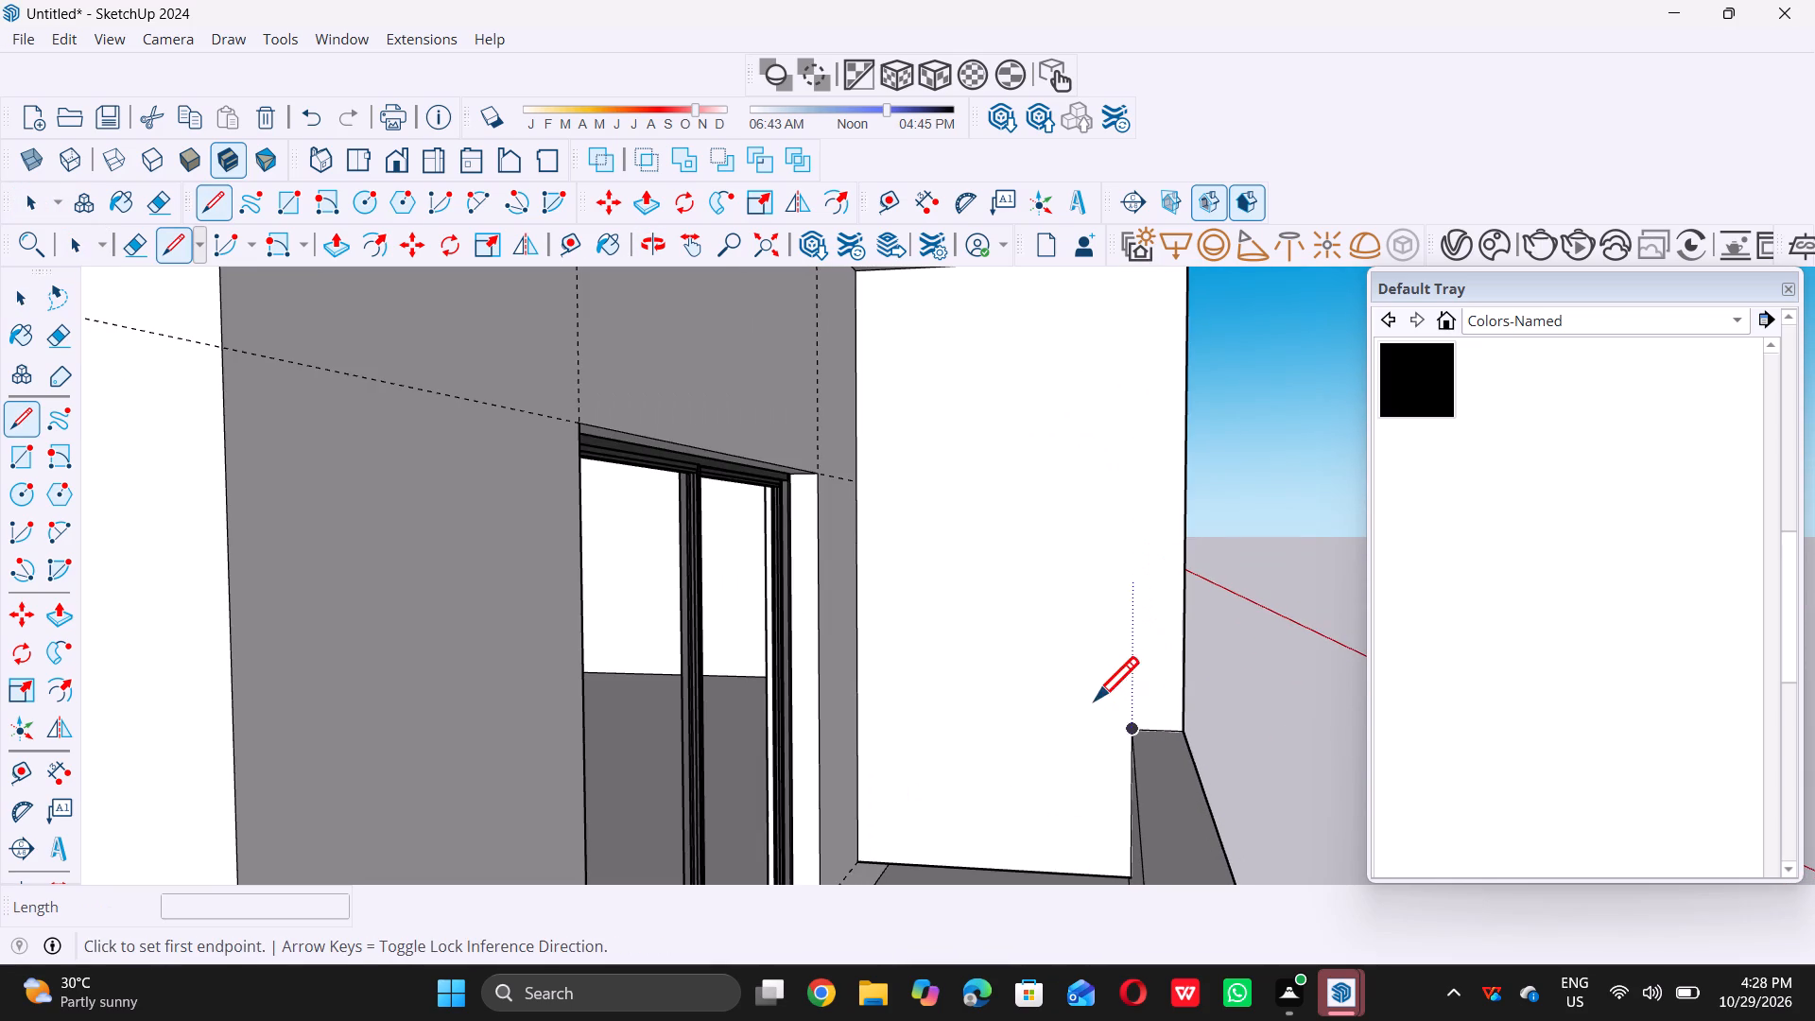
left_click(1134, 723)
scroll(1134, 723, "up", 1)
scroll(1134, 723, "down", 7)
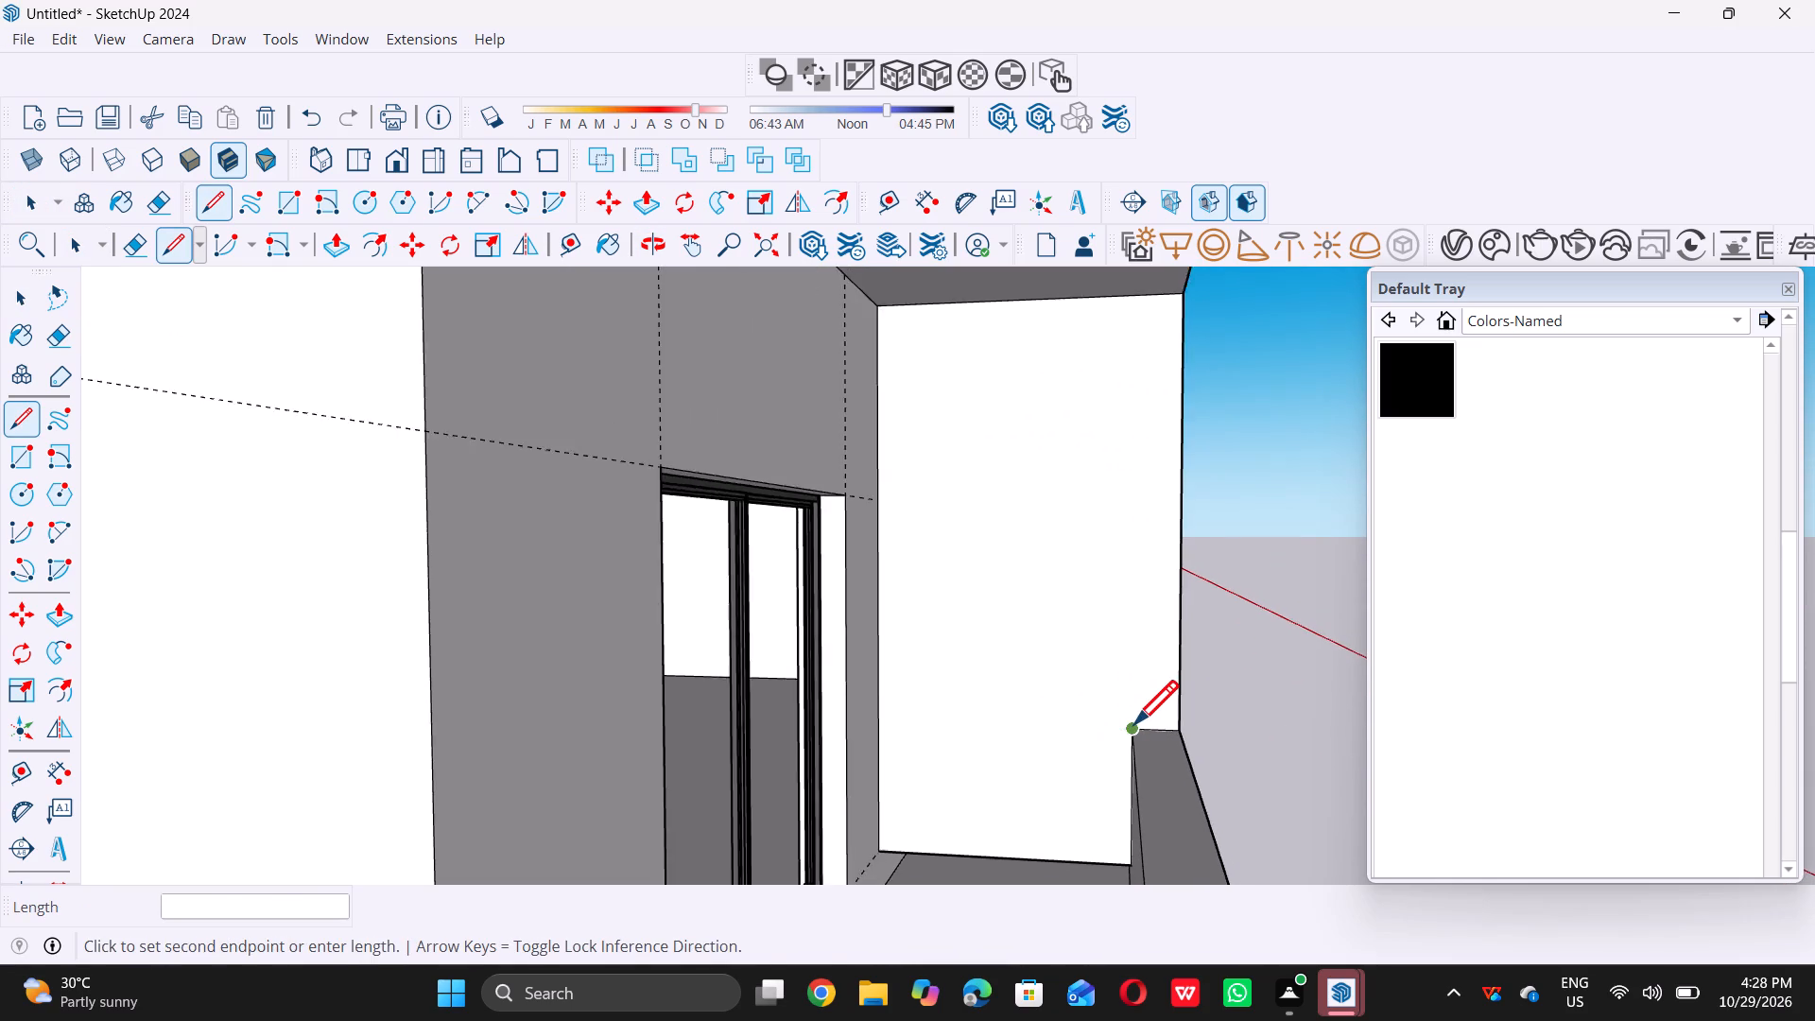
scroll(1134, 723, "down", 4)
scroll(1140, 489, "up", 5)
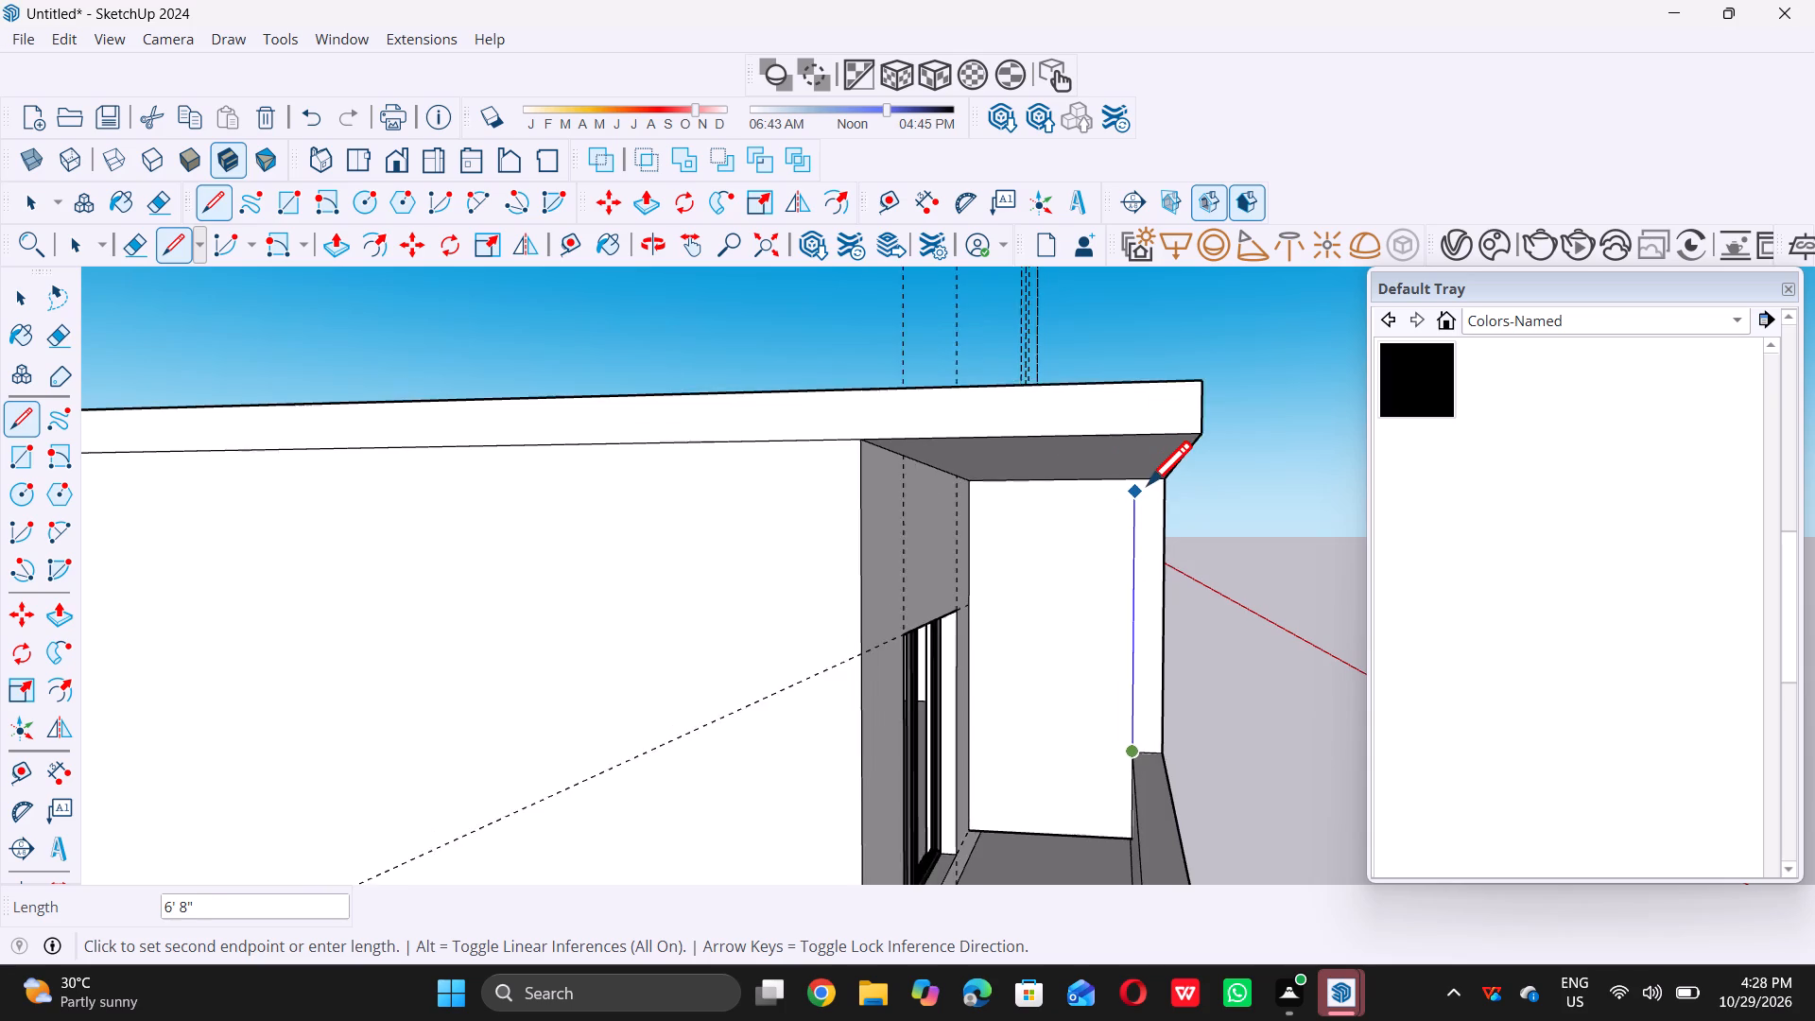
left_click(1145, 480)
key("space")
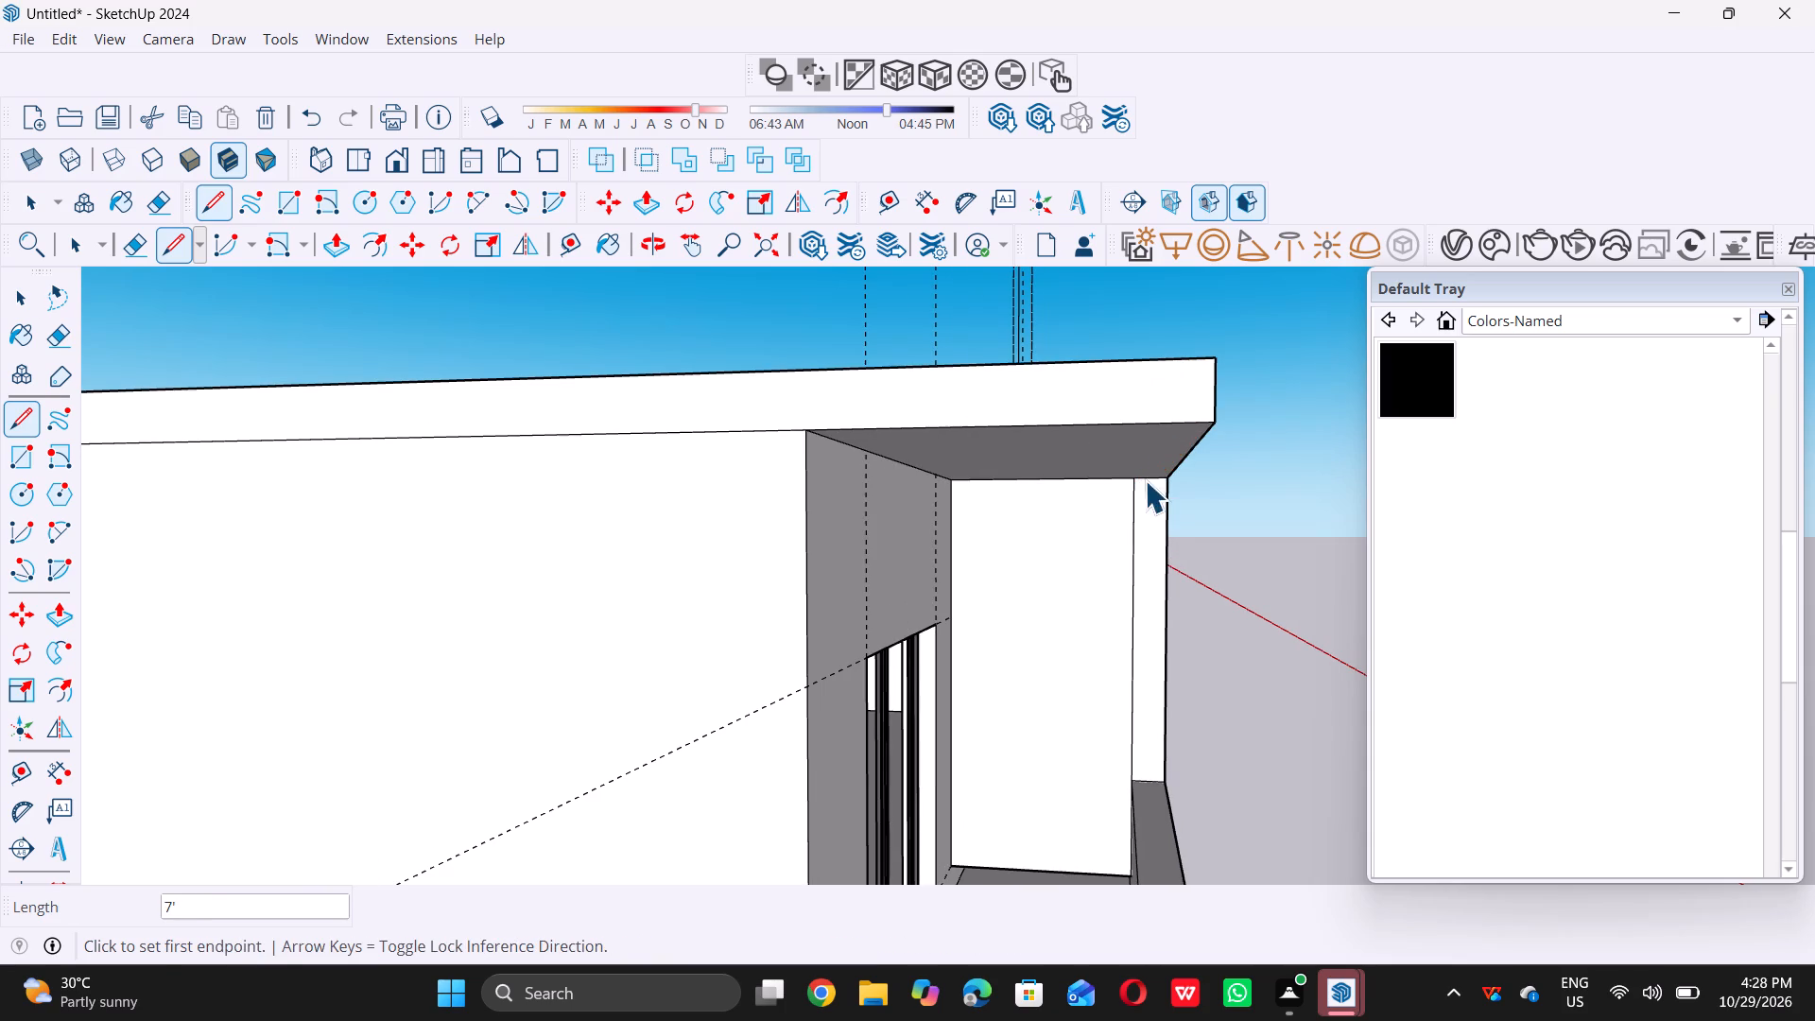
Push/Pull the panel's left side face behind the 9" front strip 7' inward, hollowing out the space behind the panel.
scroll(1120, 590, "down", 5)
scroll(1067, 663, "up", 5)
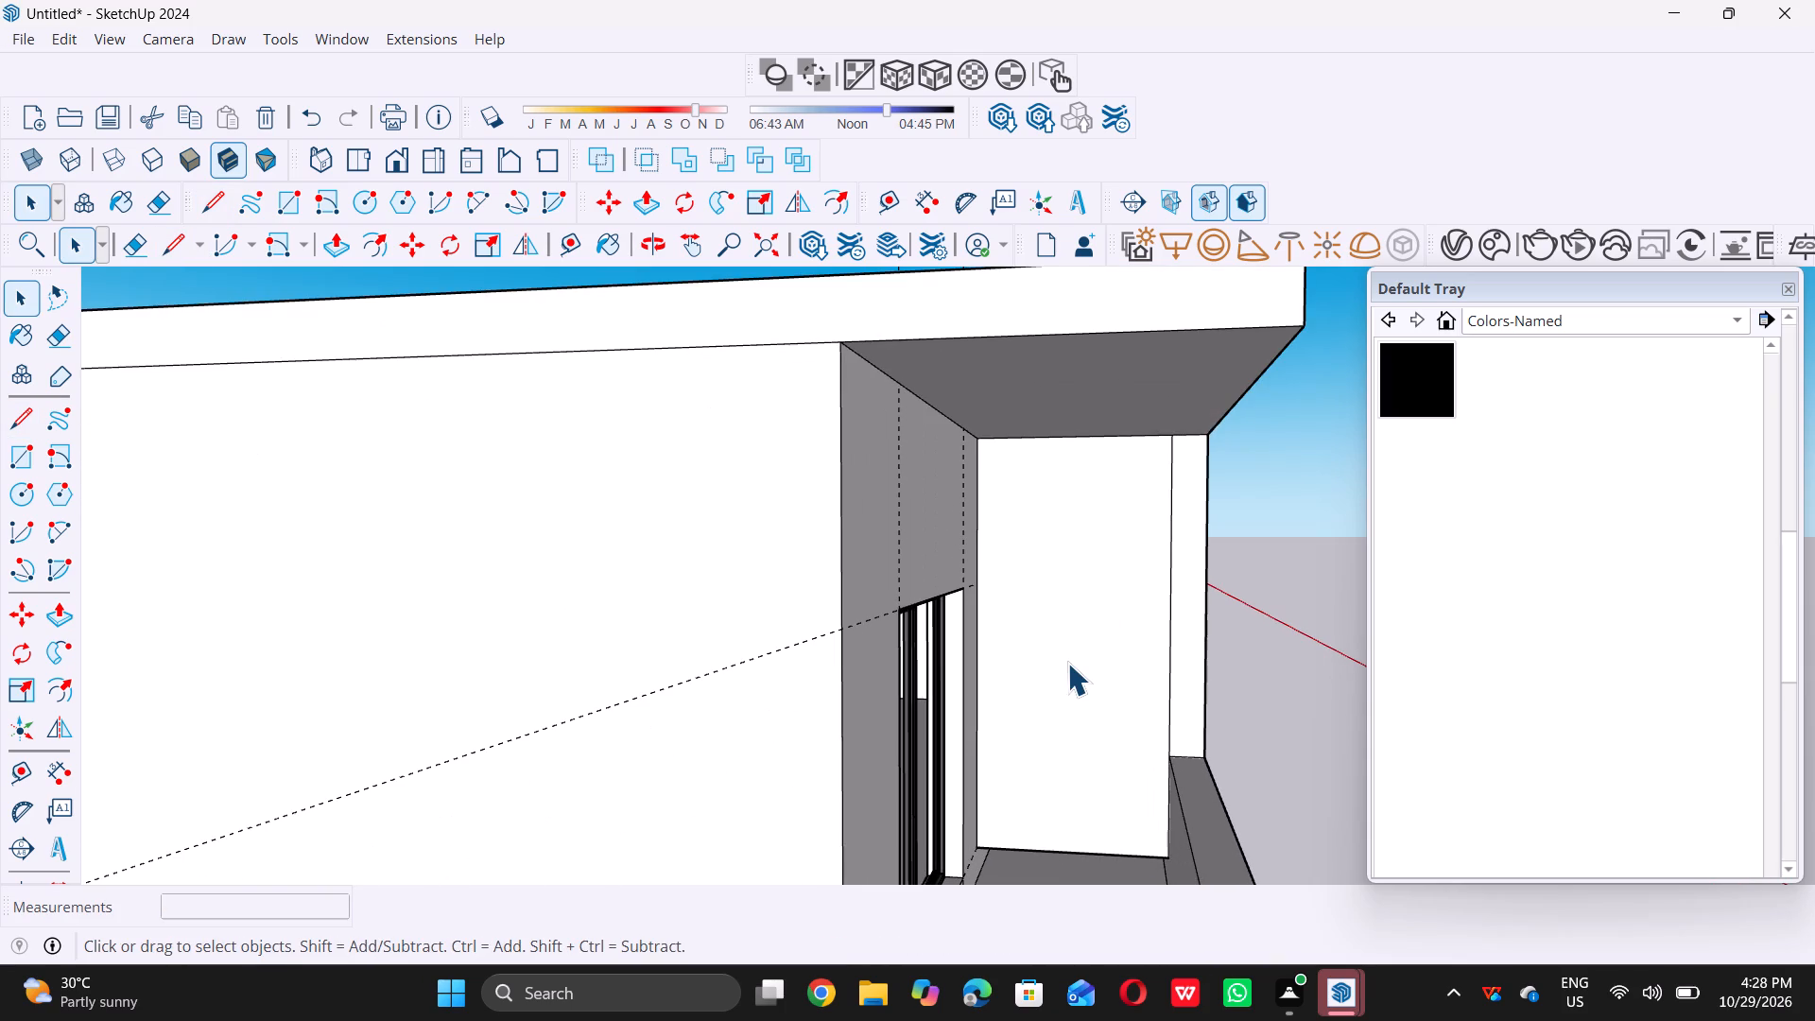
left_click(1067, 663)
key("p")
left_click(1067, 663)
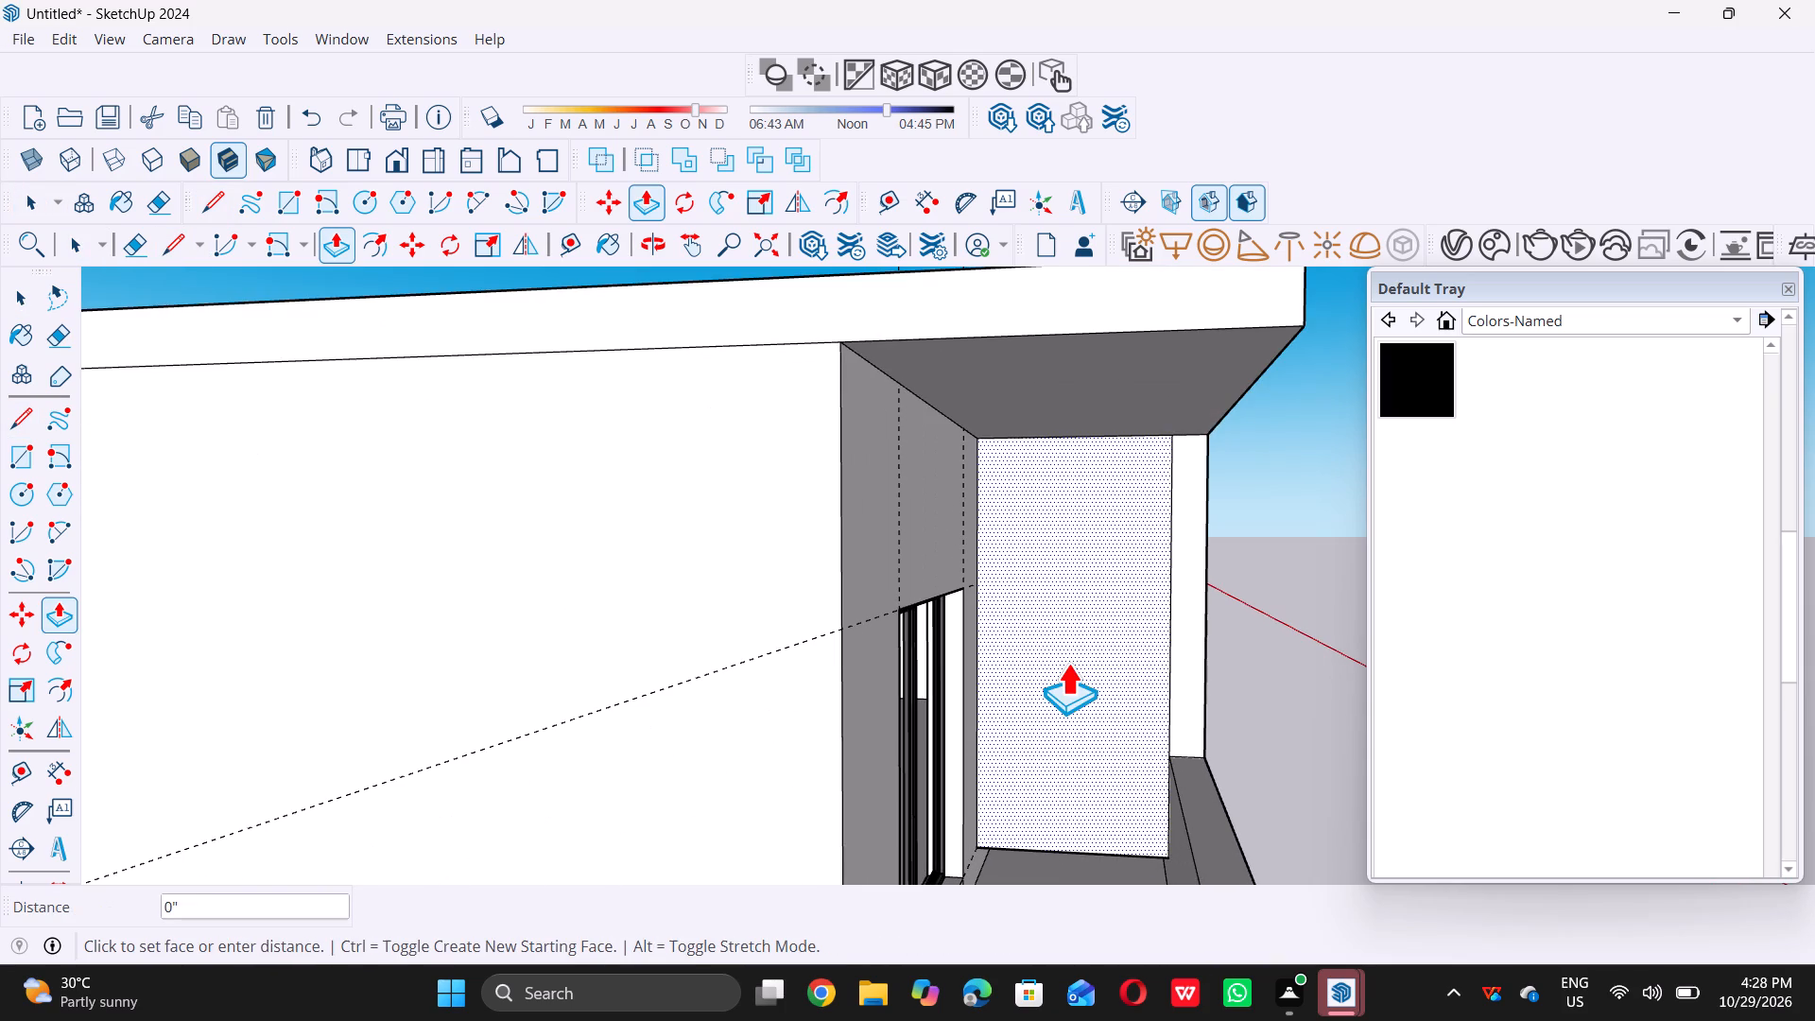
scroll(1103, 557, "up", 17)
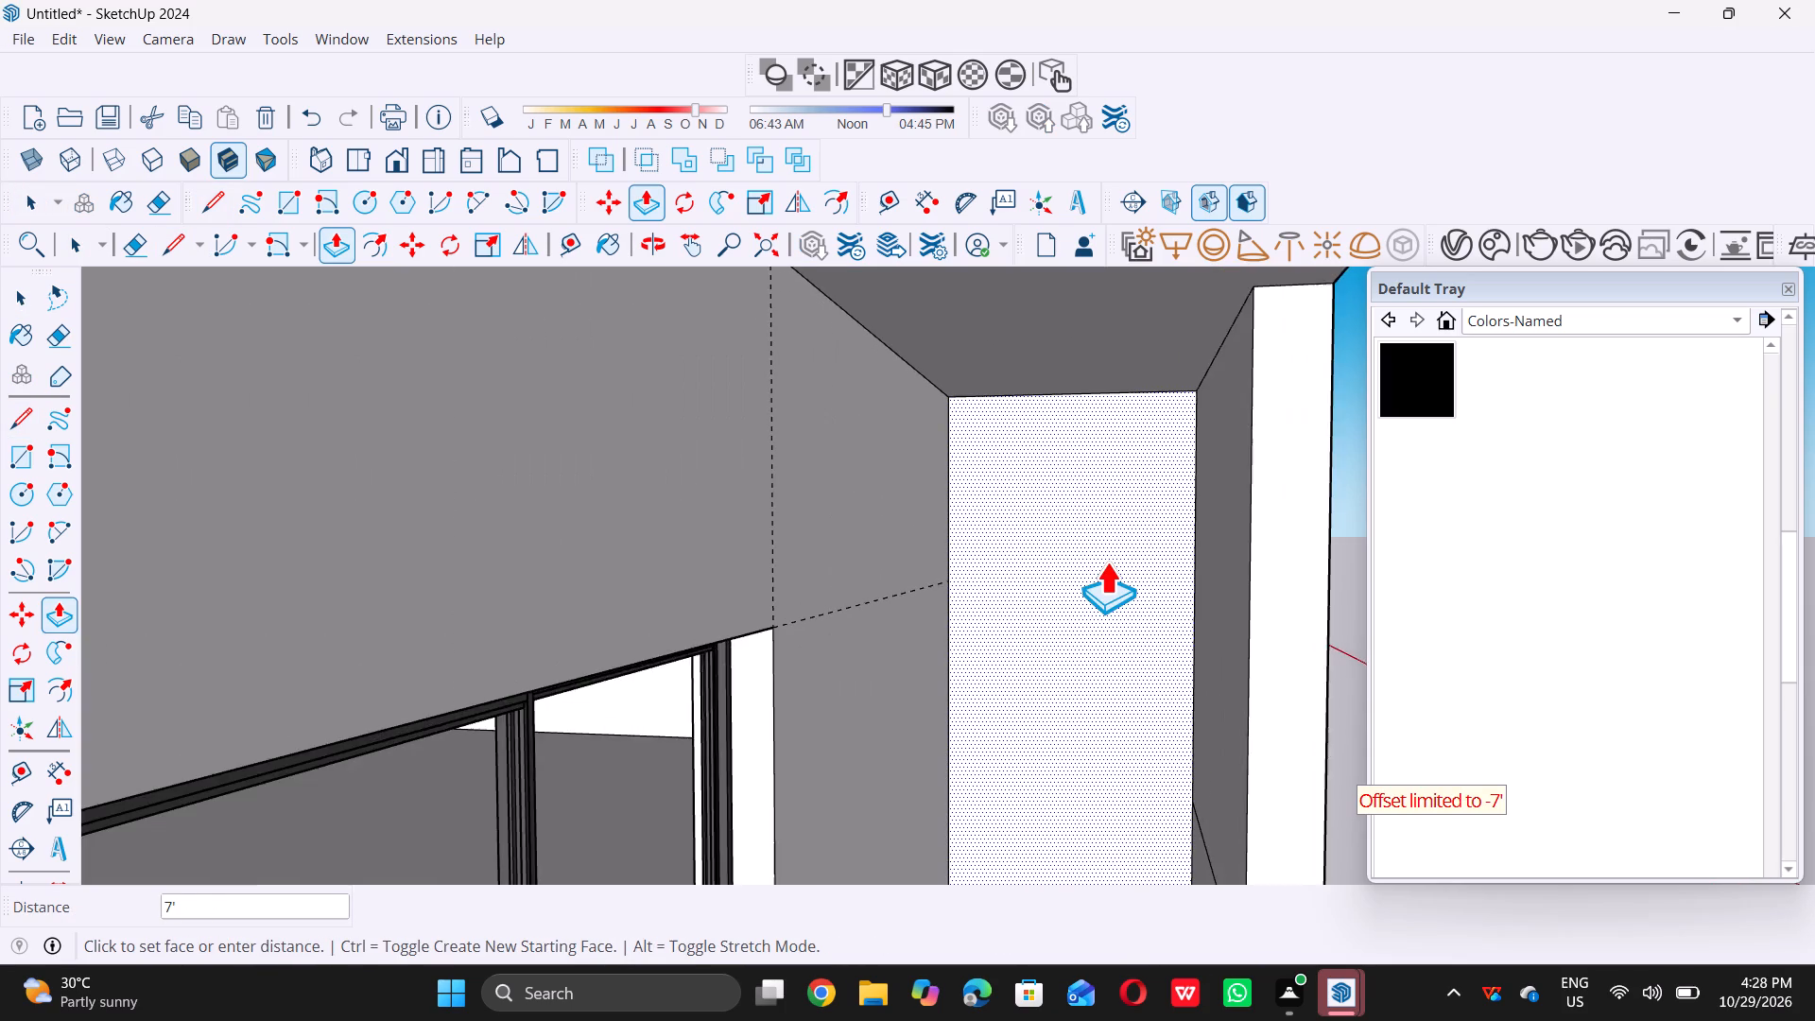
scroll(1148, 510, "down", 10)
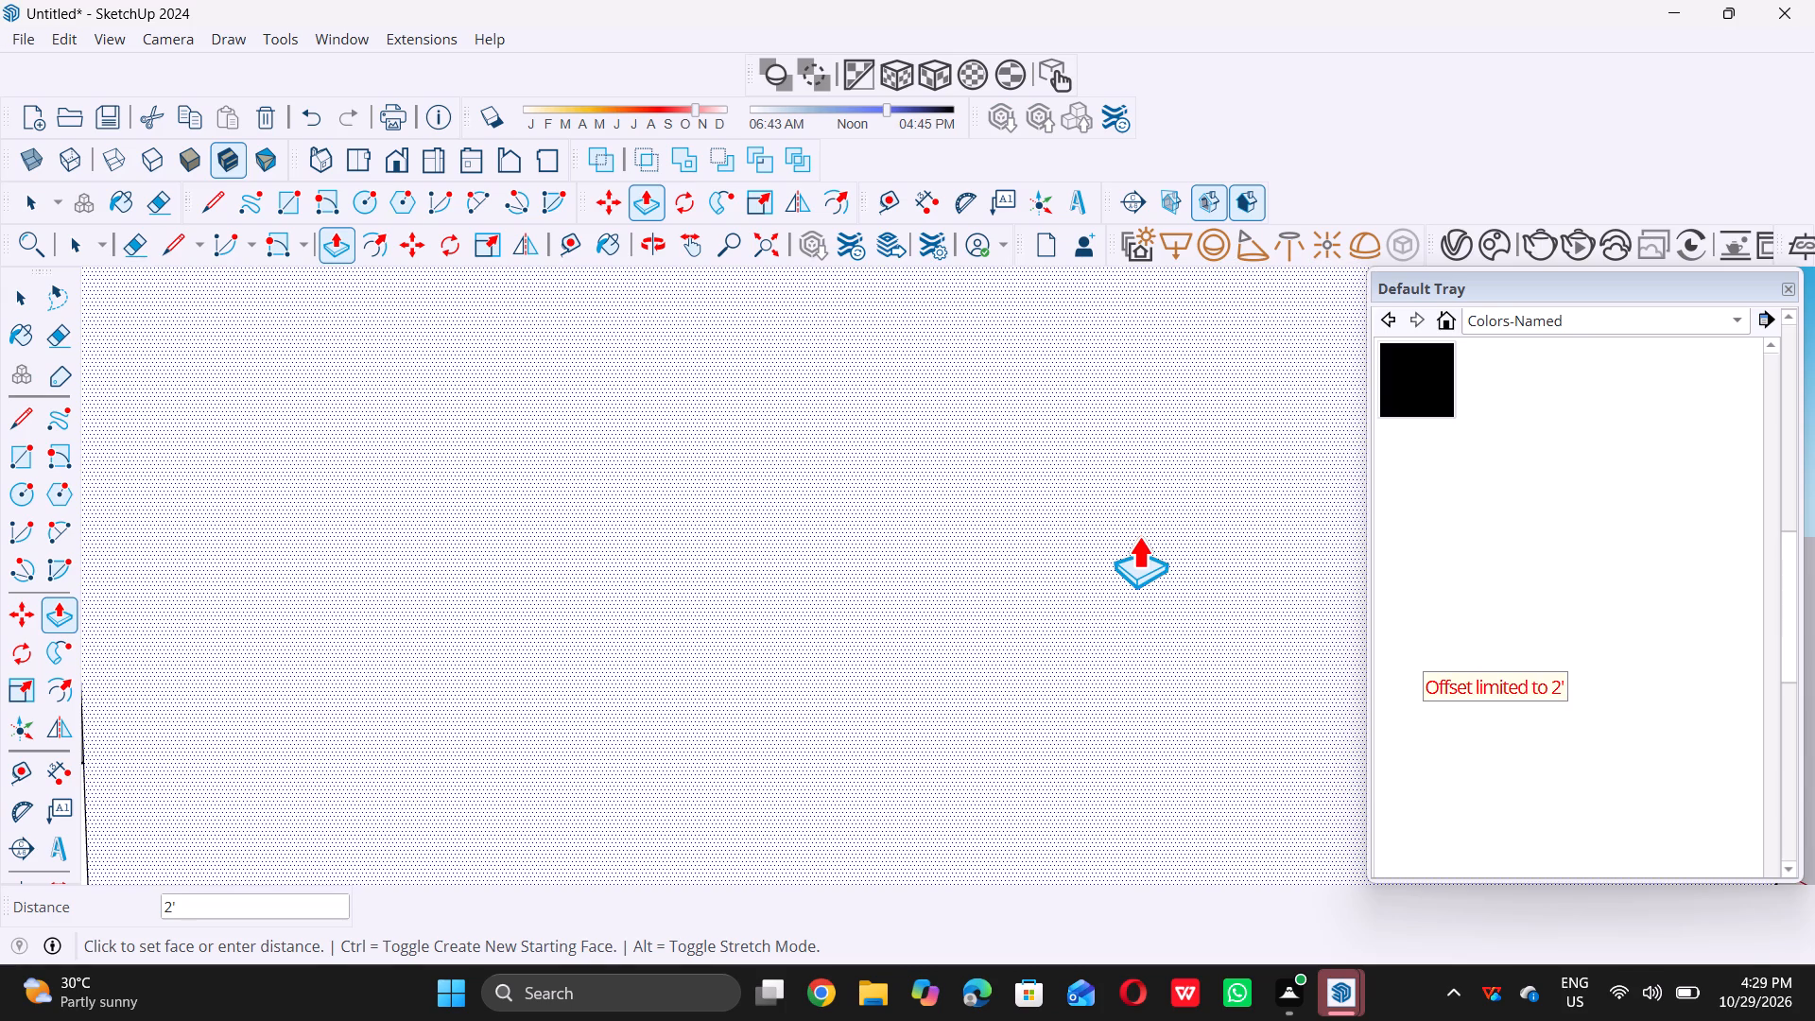
scroll(1138, 536, "down", 16)
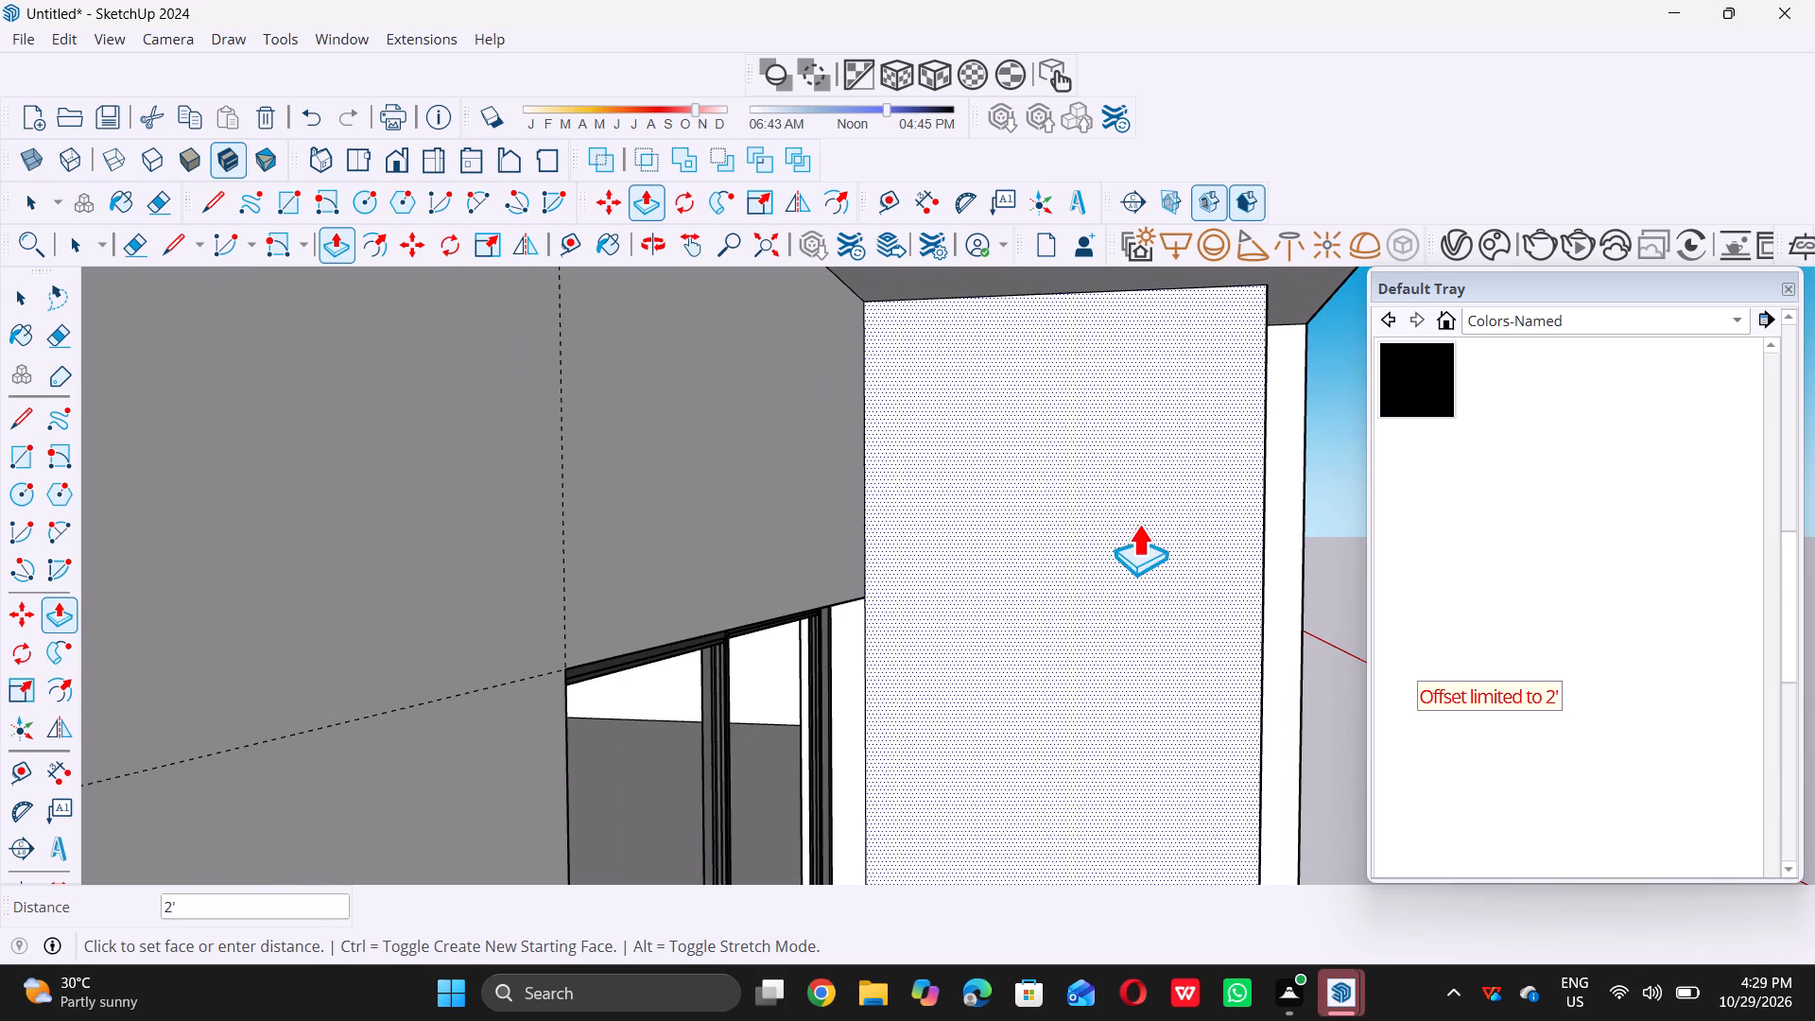
left_click(1112, 594)
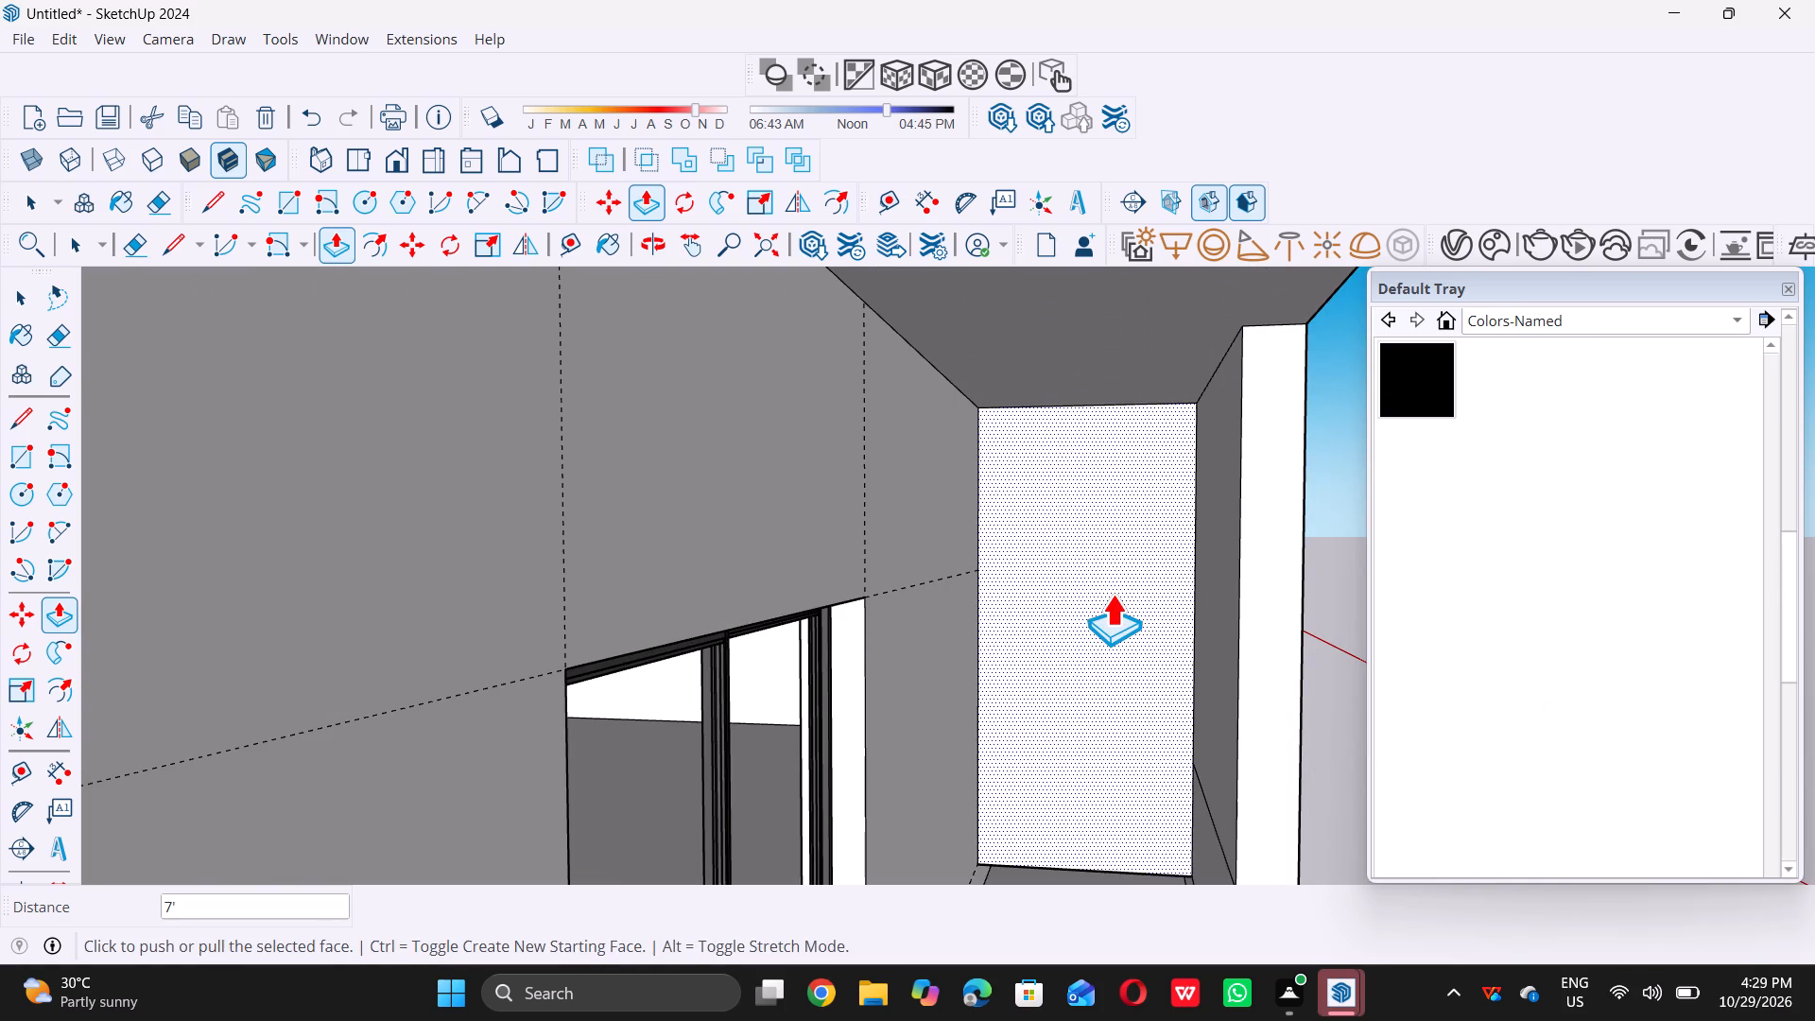
key("space")
Examine the recess behind the projecting central panel from the left end of the balcony.
scroll(1112, 594, "down", 10)
middle_click_drag(1149, 596, 901, 659)
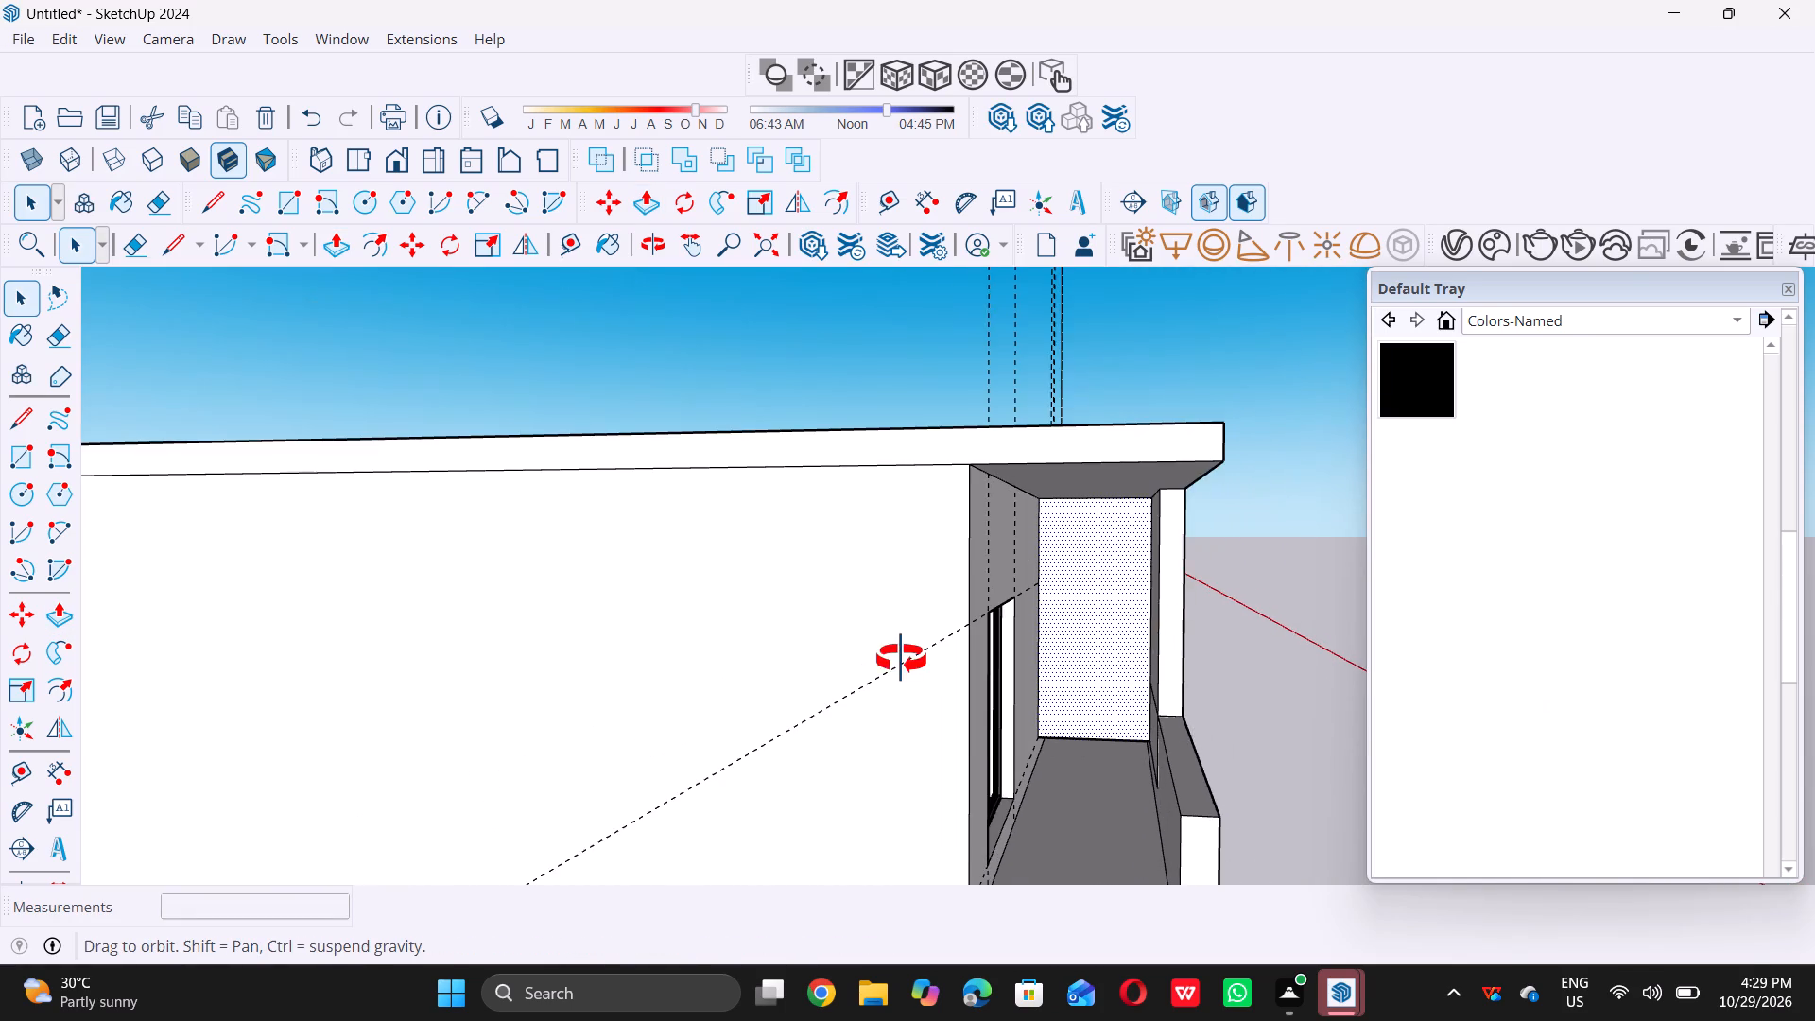
middle_click_drag(901, 659, 1047, 661)
scroll(1006, 647, "up", 5)
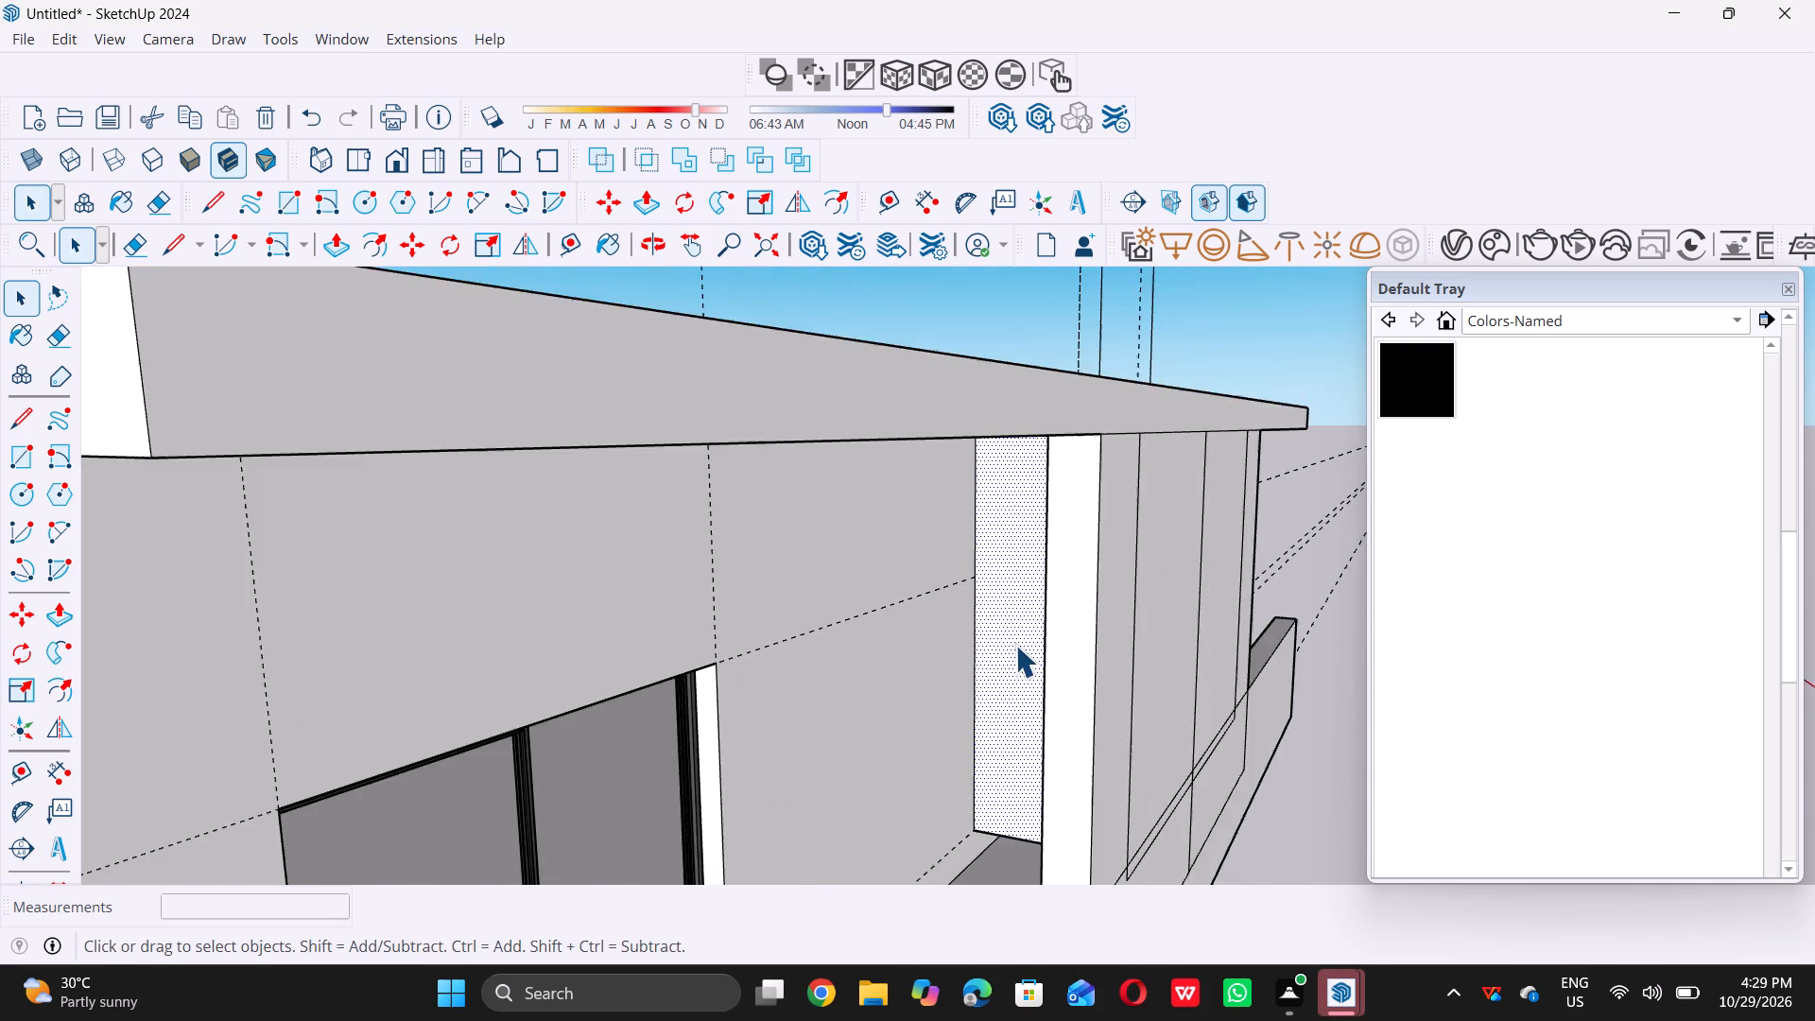
scroll(1015, 645, "up", 5)
scroll(1019, 641, "down", 4)
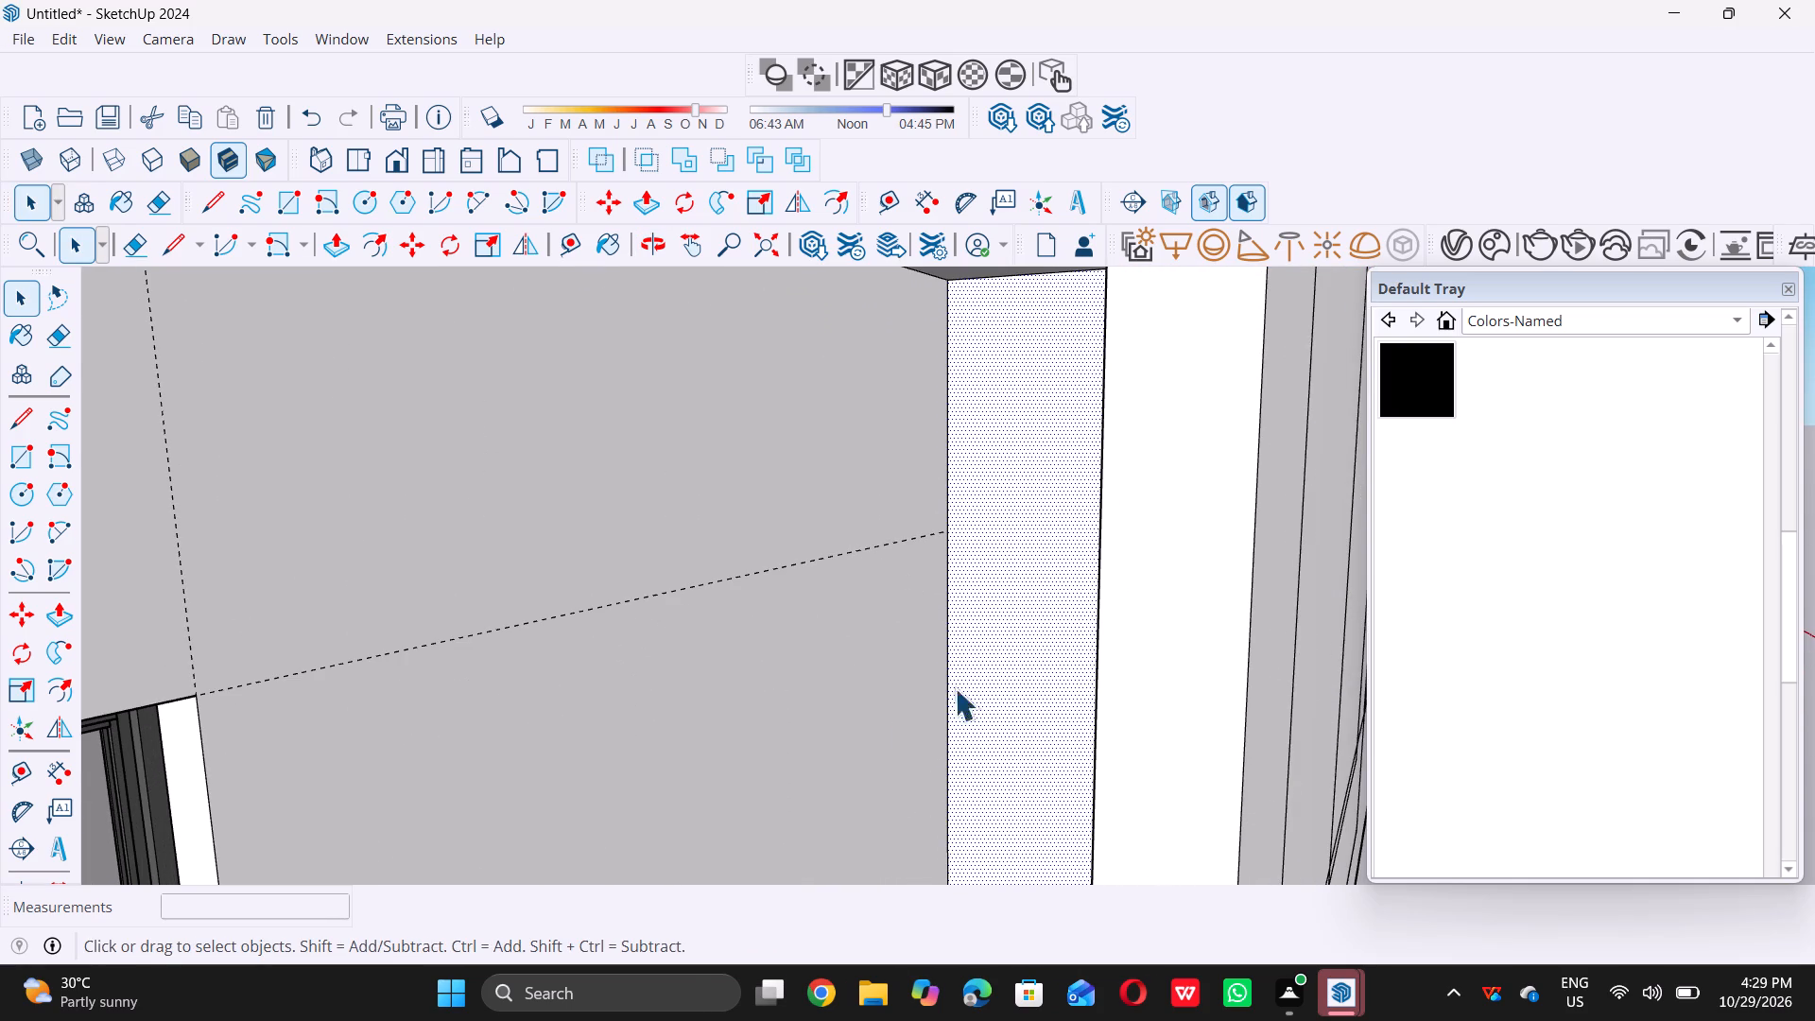
scroll(955, 688, "down", 1)
middle_click_drag(877, 729, 939, 714)
middle_click_drag(920, 706, 904, 701)
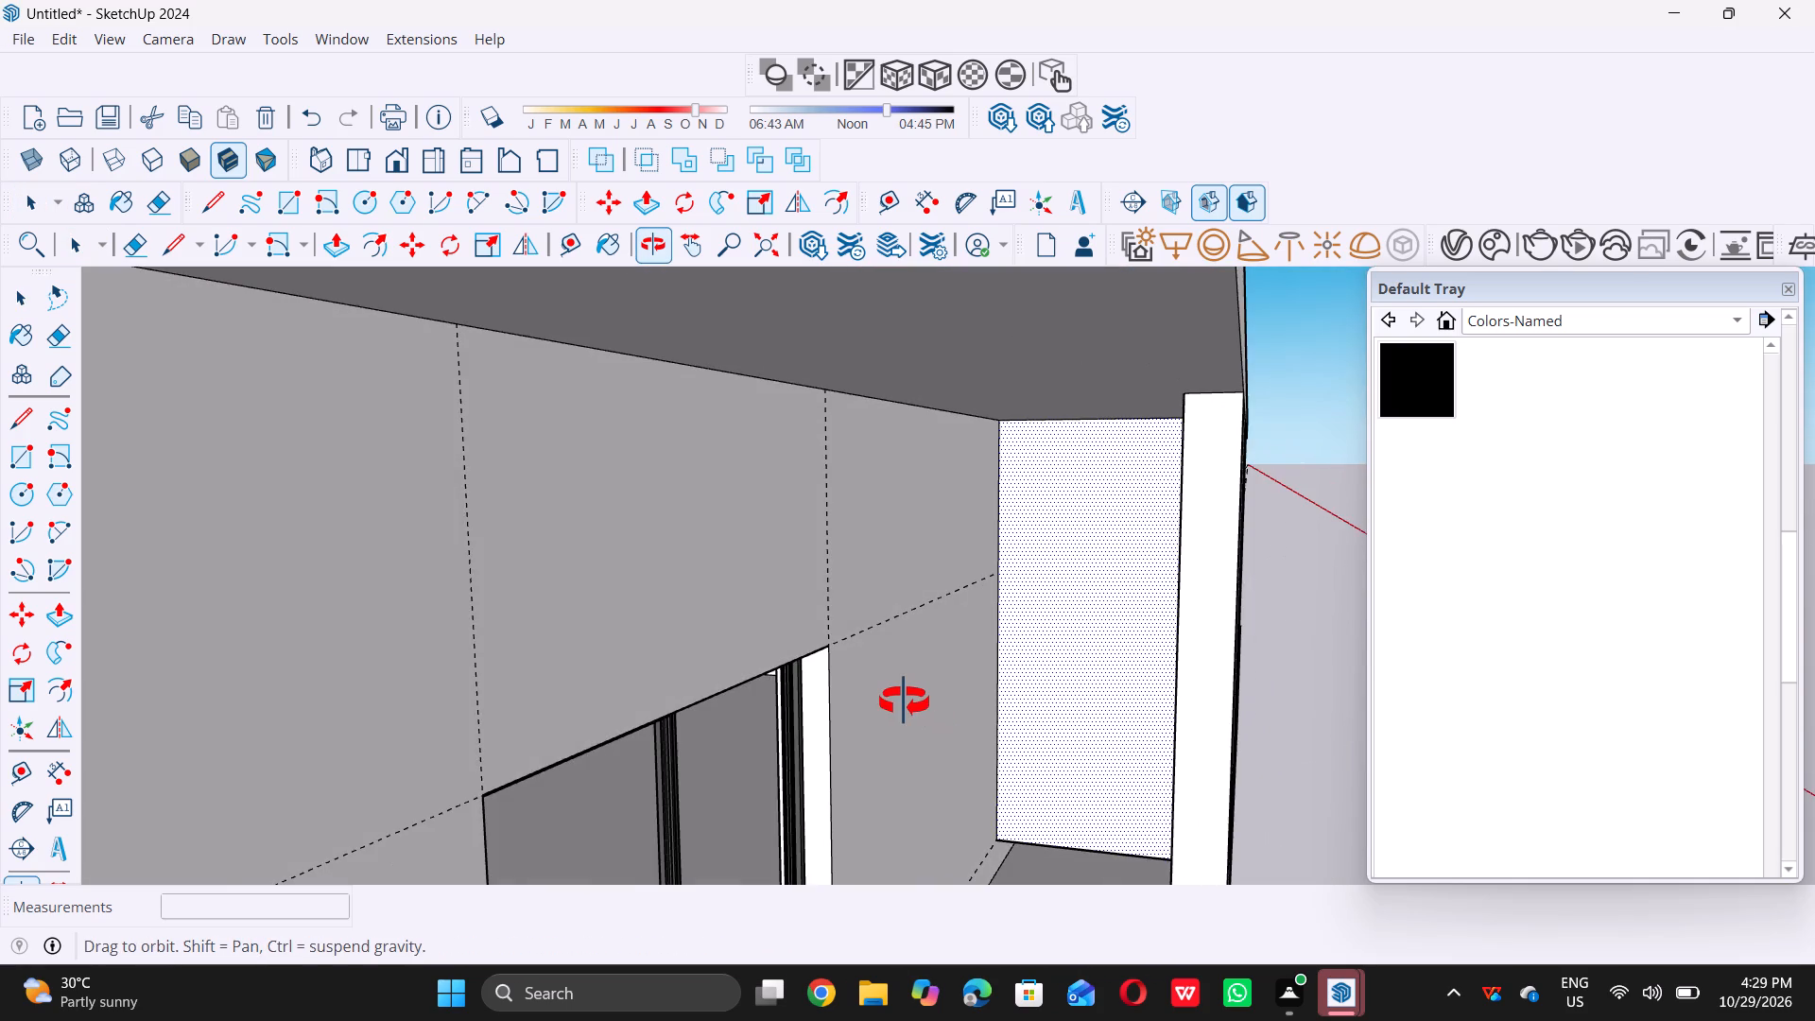
middle_click_drag(904, 701, 874, 697)
scroll(1045, 667, "up", 5)
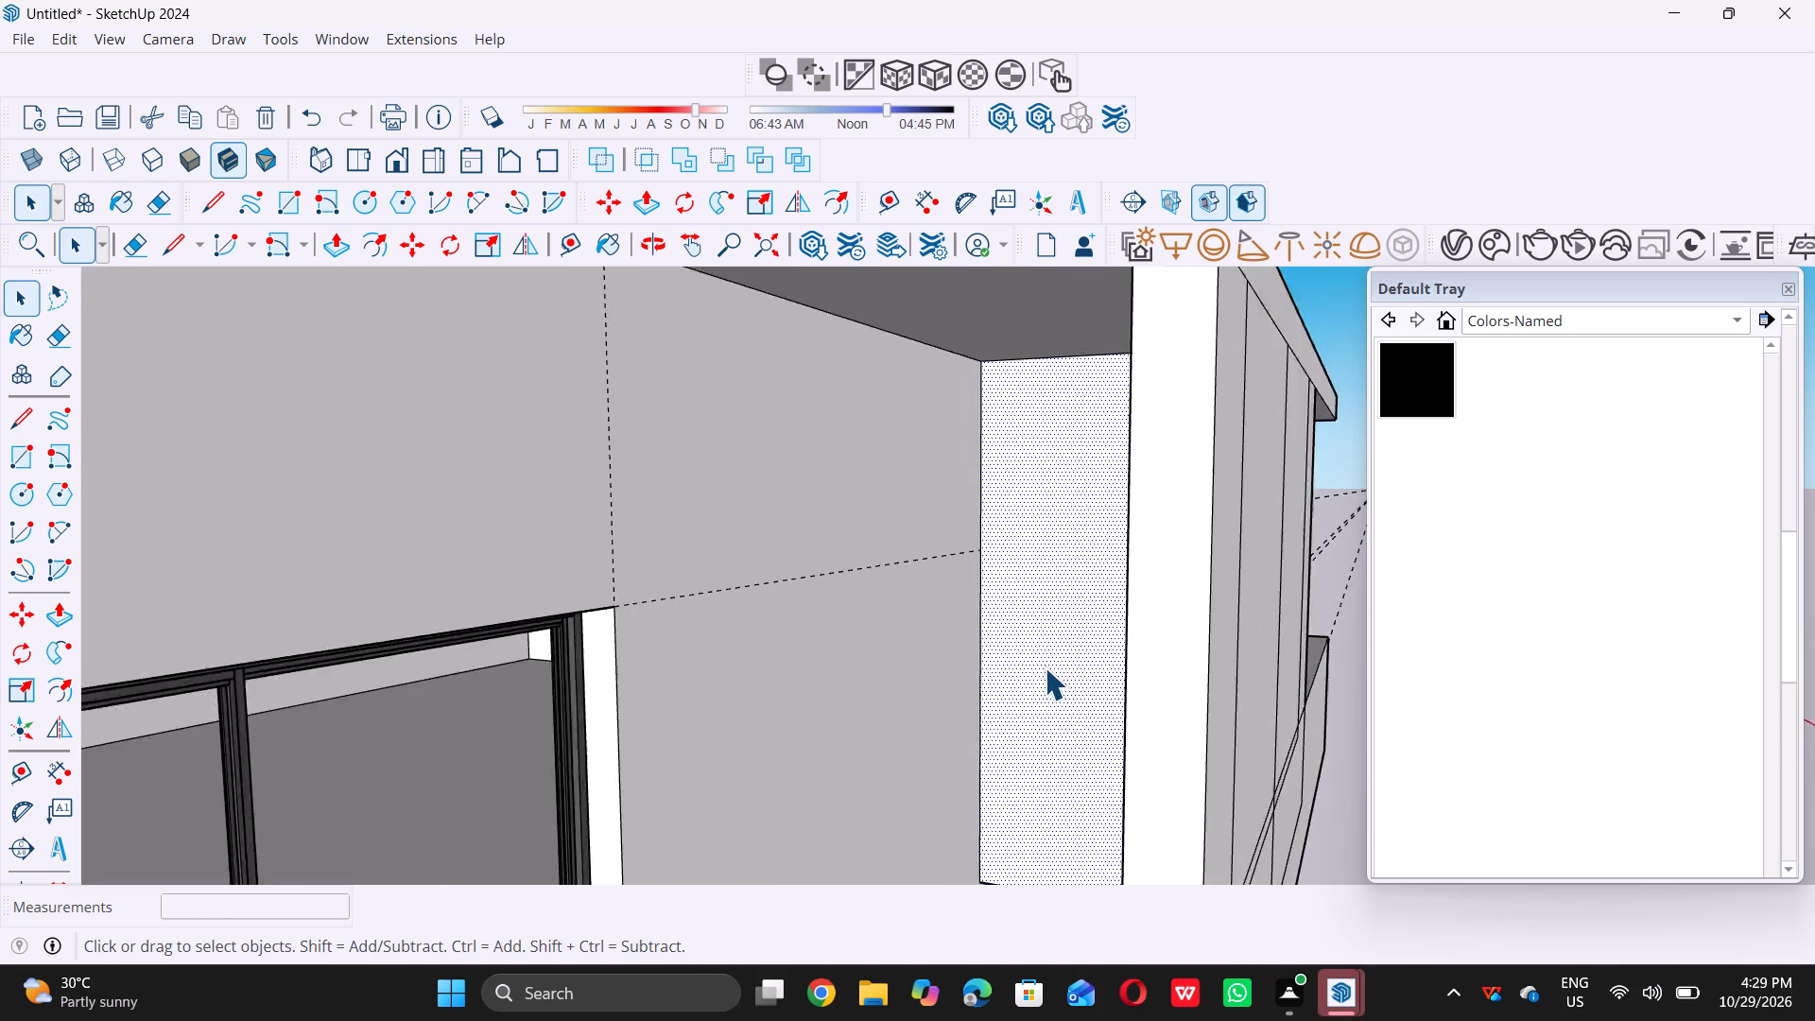
Push/Pull the recess's inner end face along the wall through the panel's opposite side, opening the space behind the panel at both ends.
left_click(1048, 666)
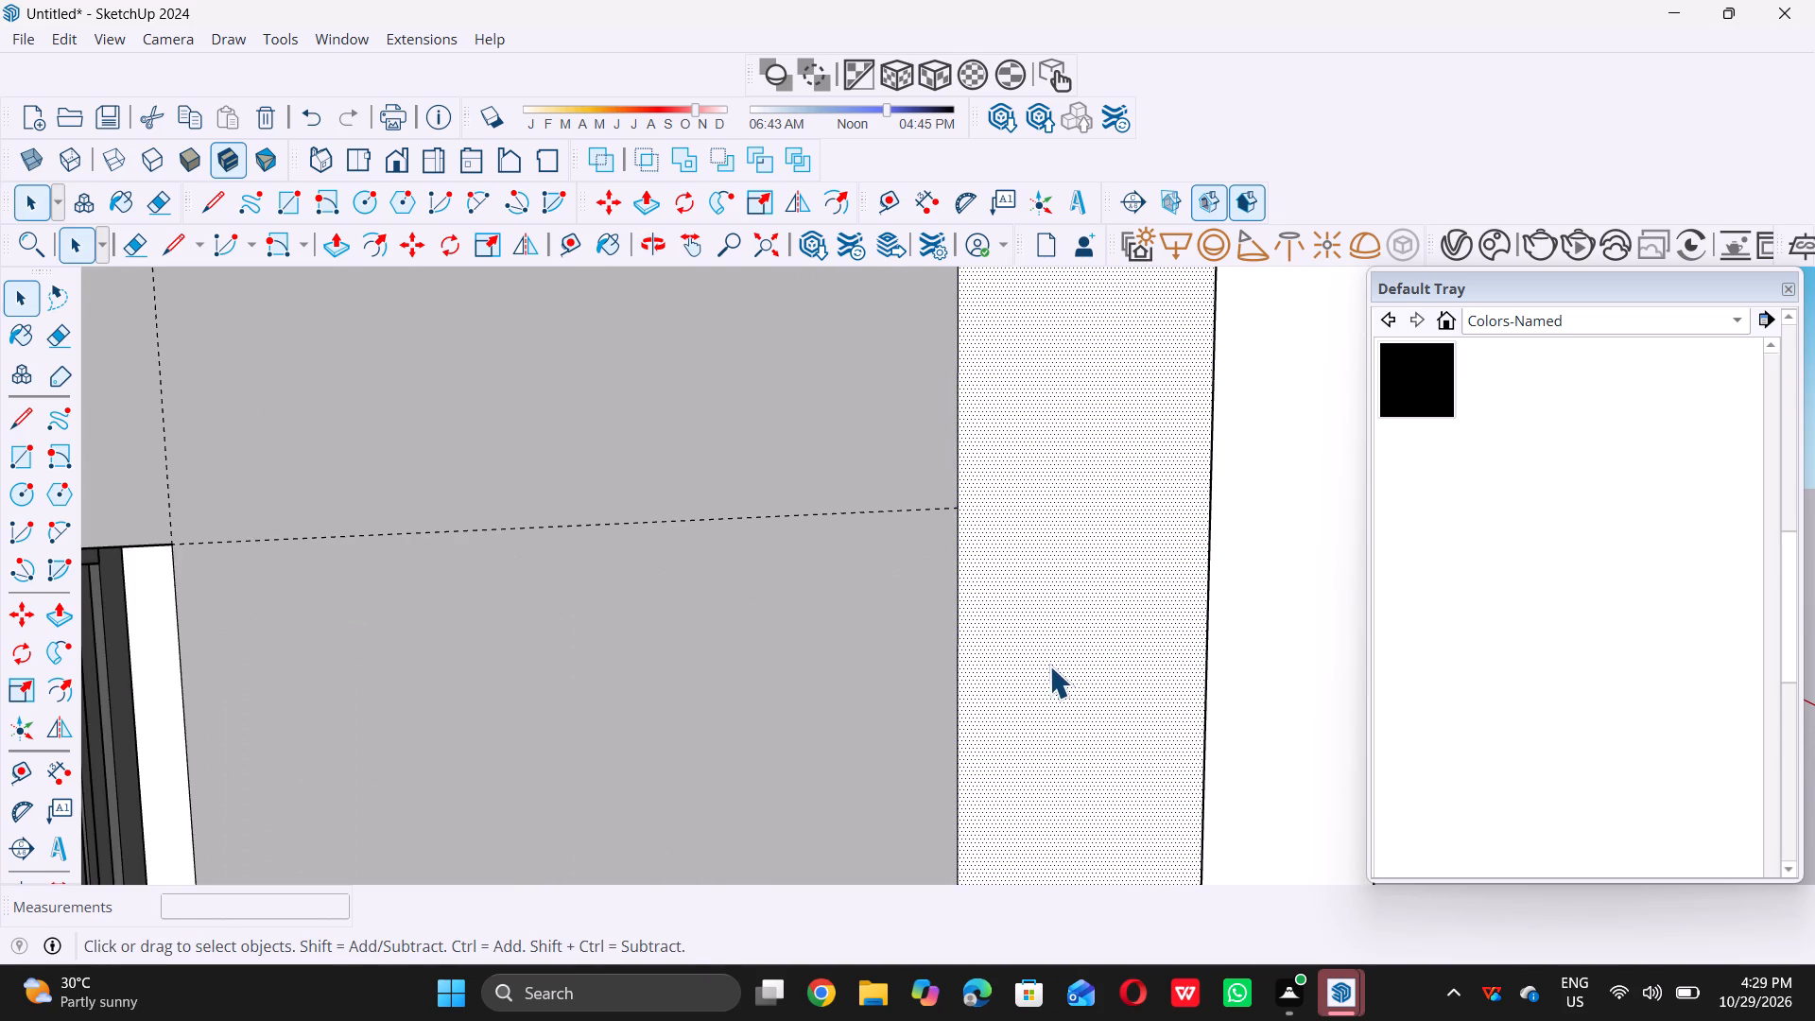
key("p")
double_click(1049, 666)
left_click(1057, 658)
left_click(1070, 642)
left_click_drag(1080, 631, 1087, 619)
left_click(1093, 613)
left_click_drag(1099, 603, 1187, 510)
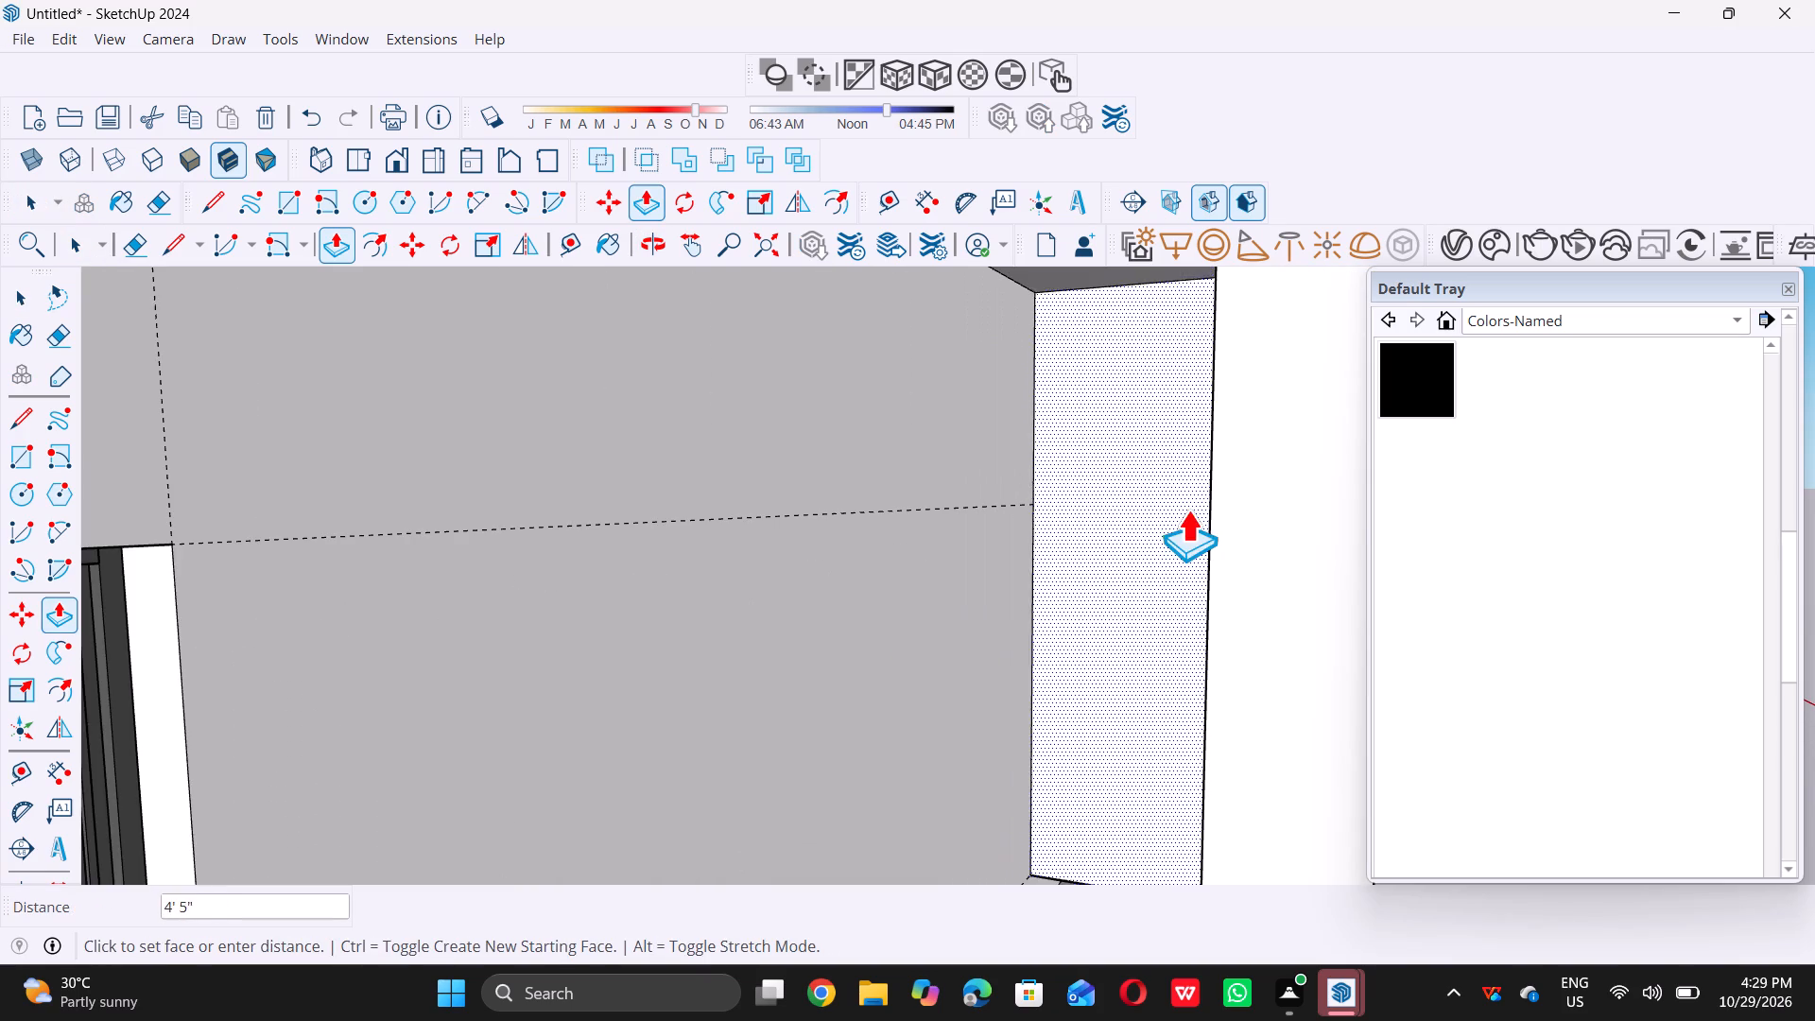
left_click_drag(1187, 510, 1202, 500)
middle_click(1202, 500)
left_click(1202, 500)
middle_click(1202, 500)
triple_click(1202, 500)
triple_click(1202, 500)
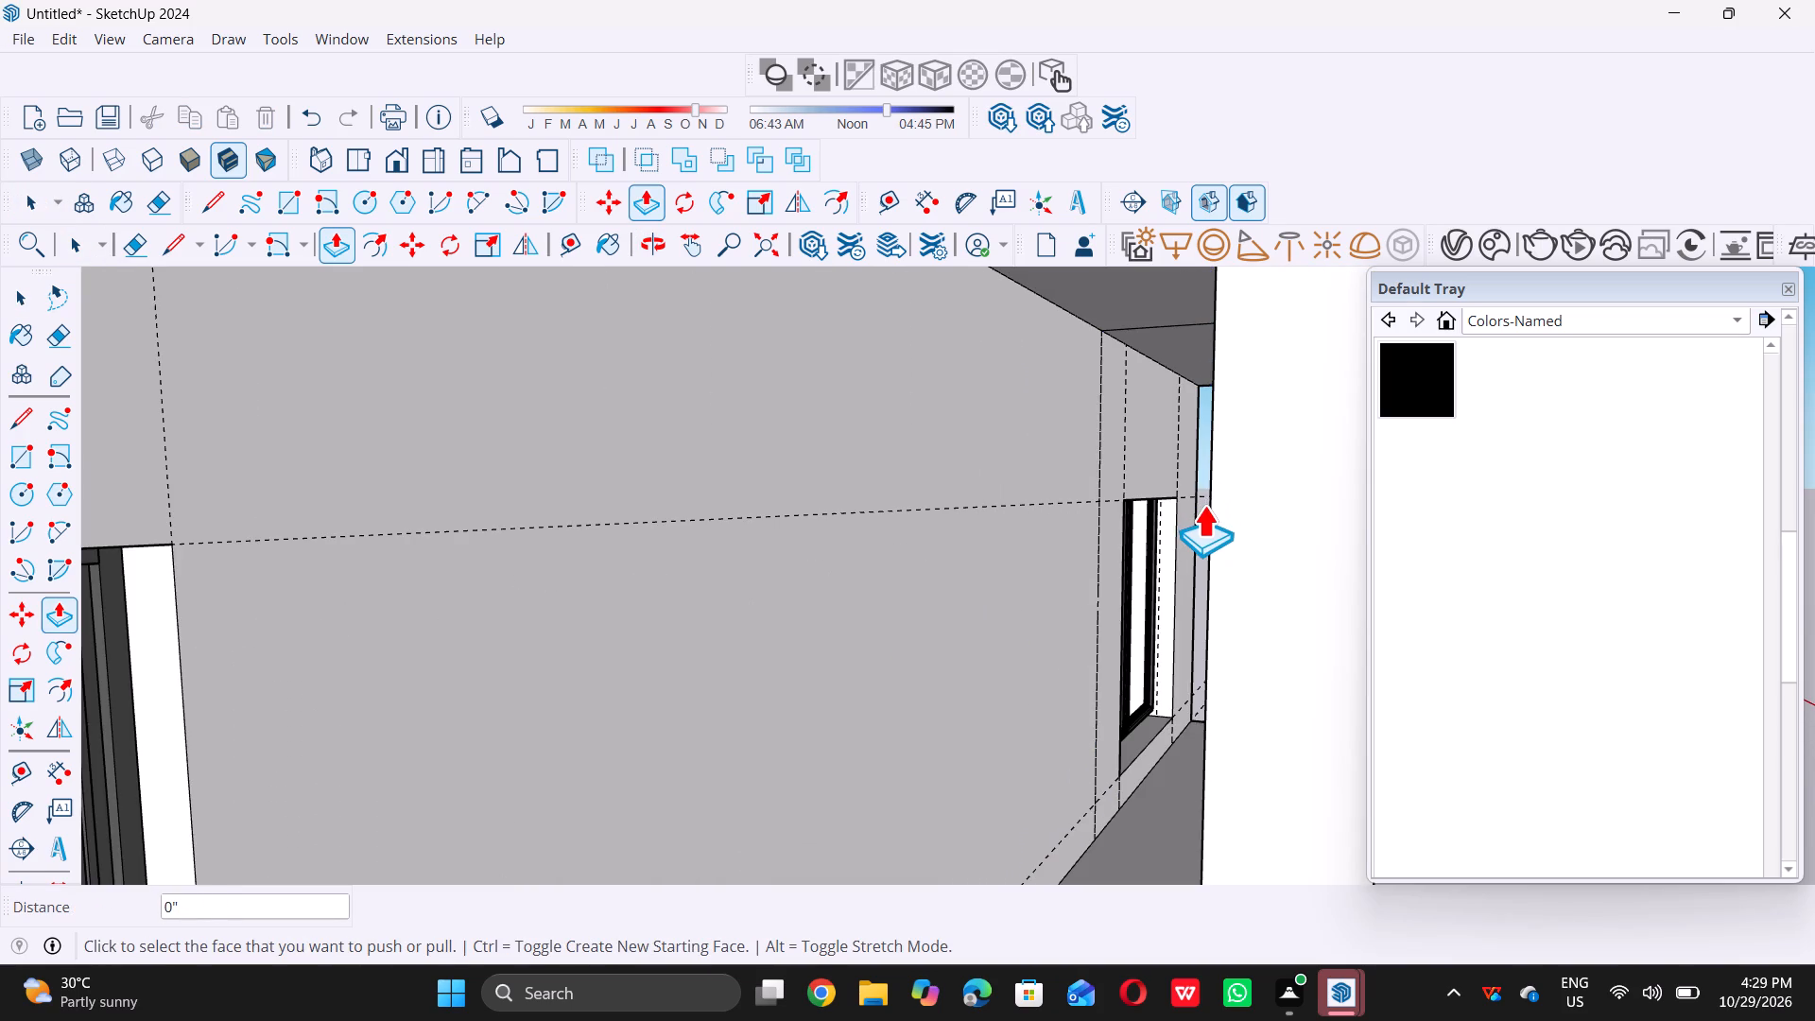
key("space")
Erase the segments of the parapet's top edge line that cross the front face of the projecting central panel.
scroll(1001, 632, "down", 11)
scroll(821, 712, "down", 1)
middle_click_drag(1141, 607, 856, 660)
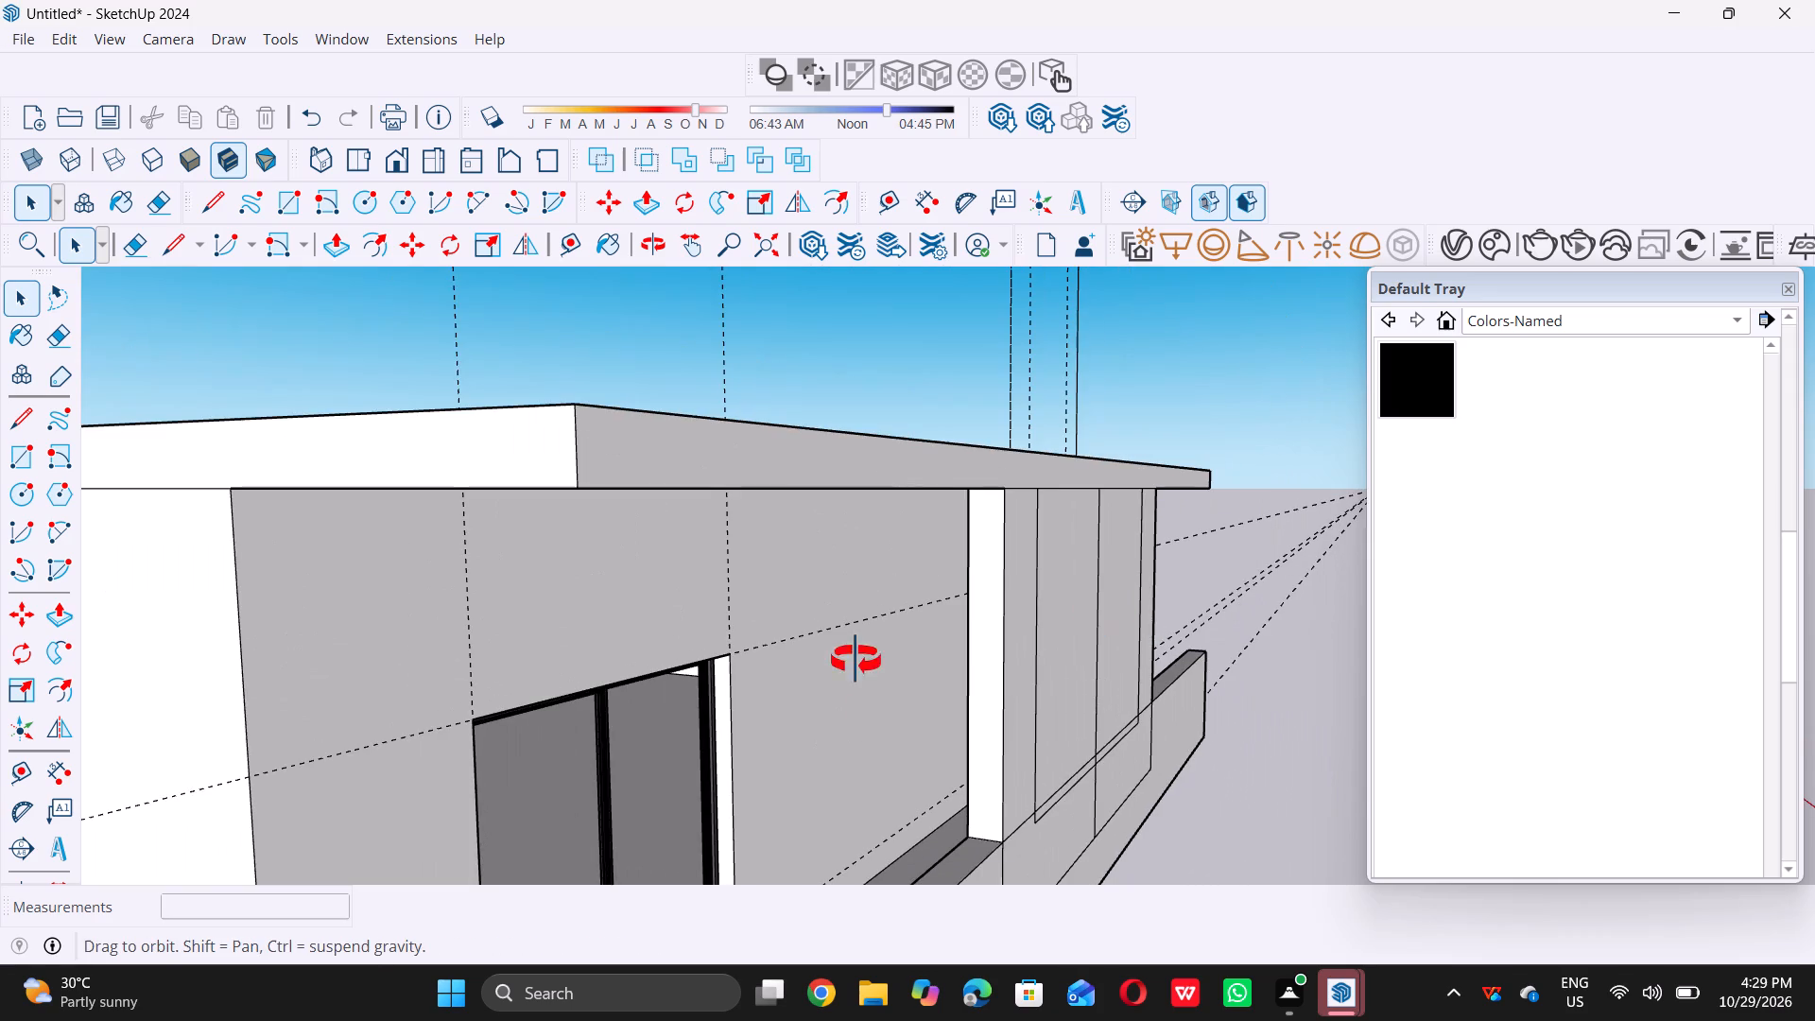
middle_click_drag(856, 660, 576, 668)
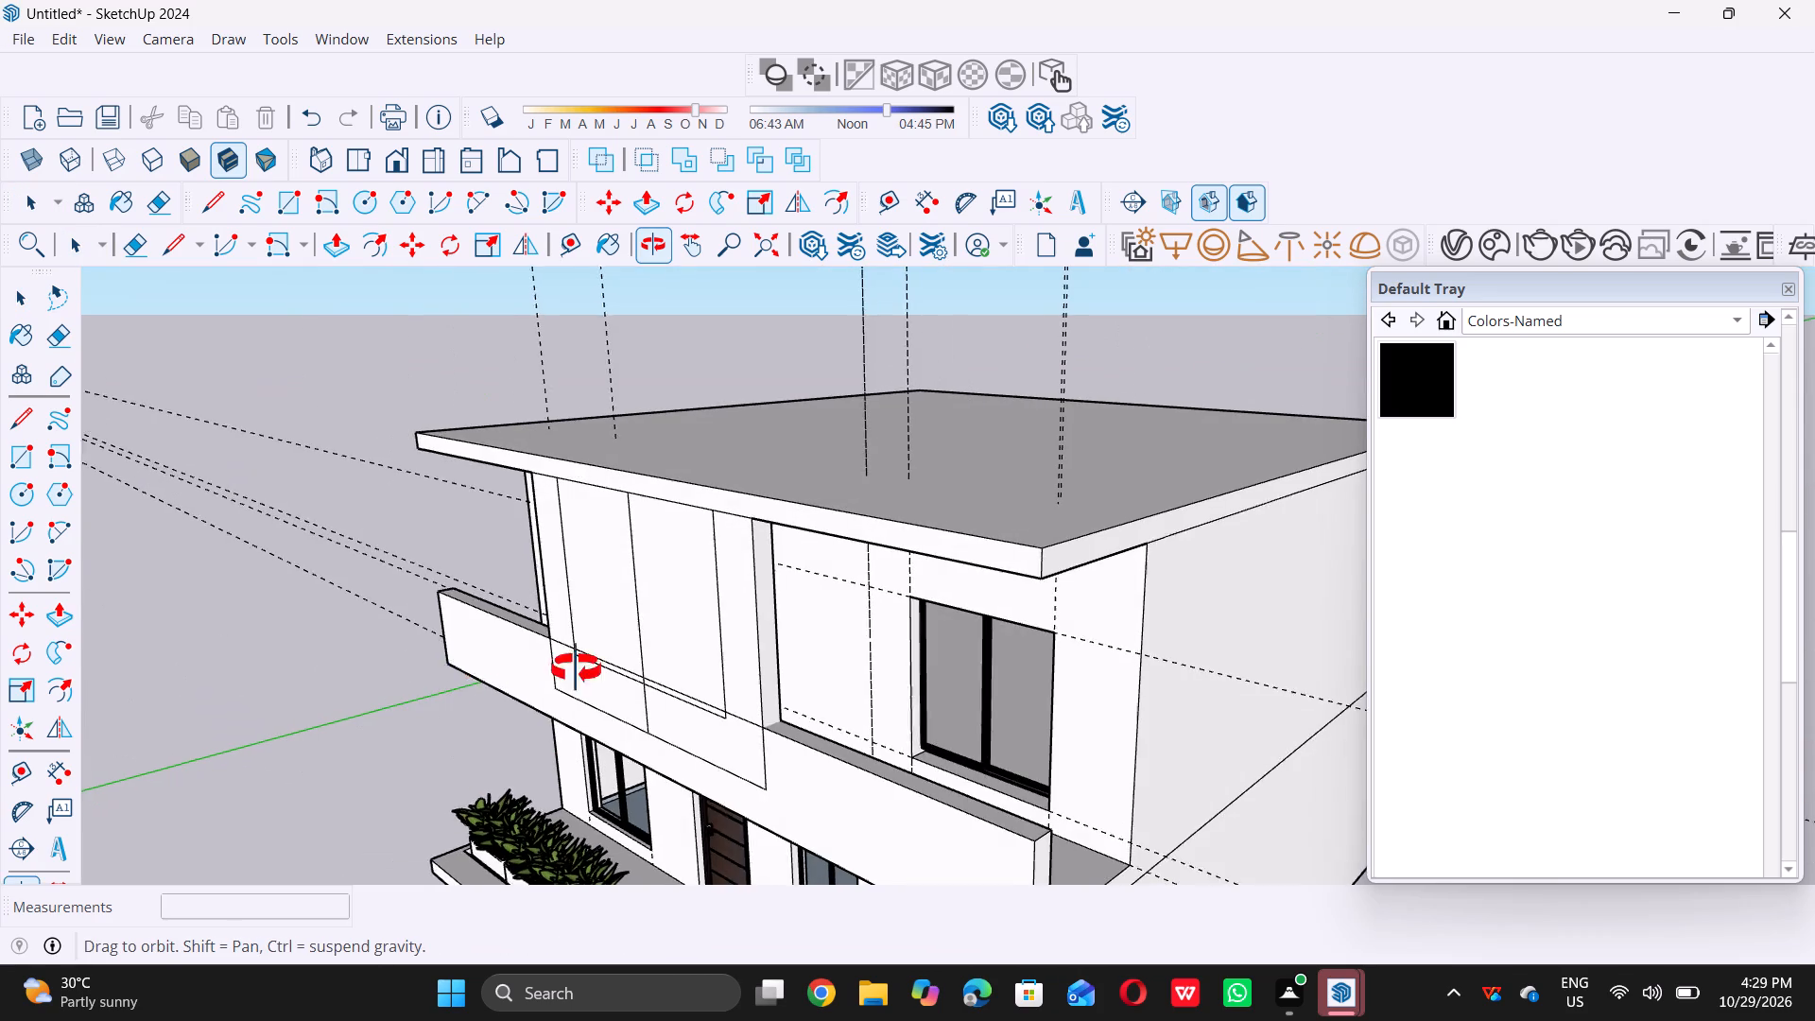
middle_click_drag(576, 668, 654, 644)
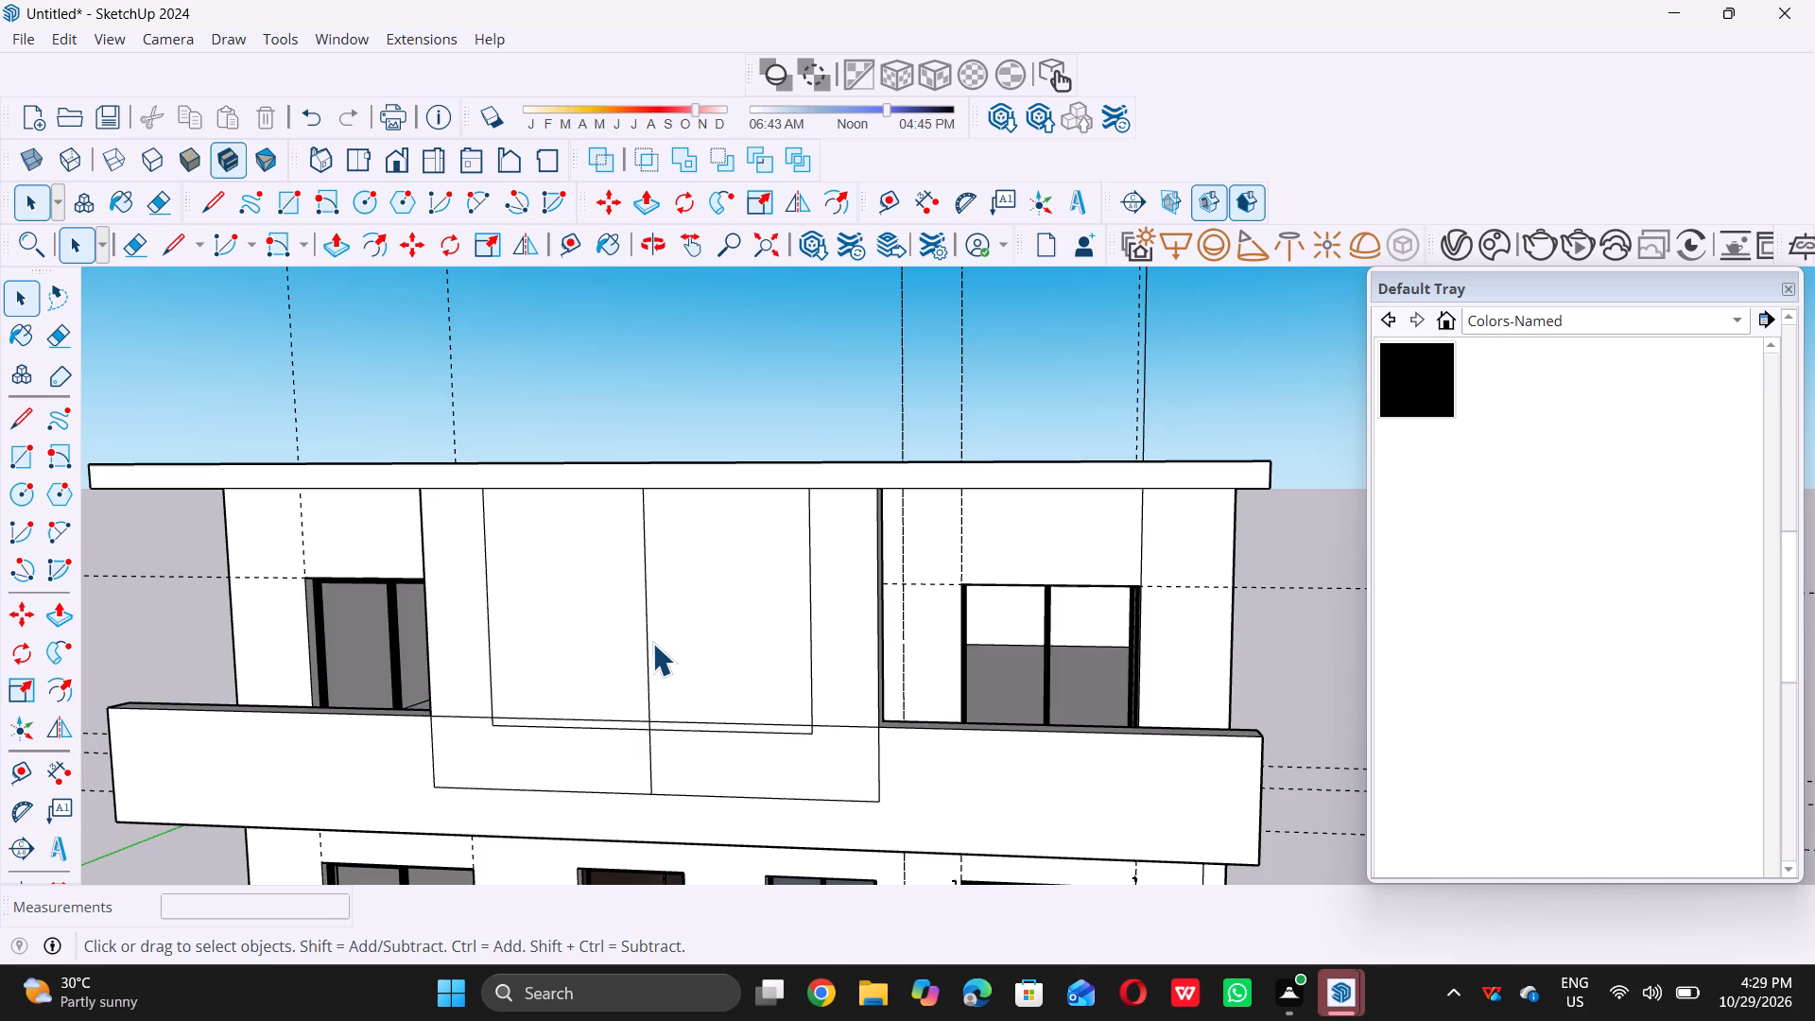
scroll(764, 597, "down", 4)
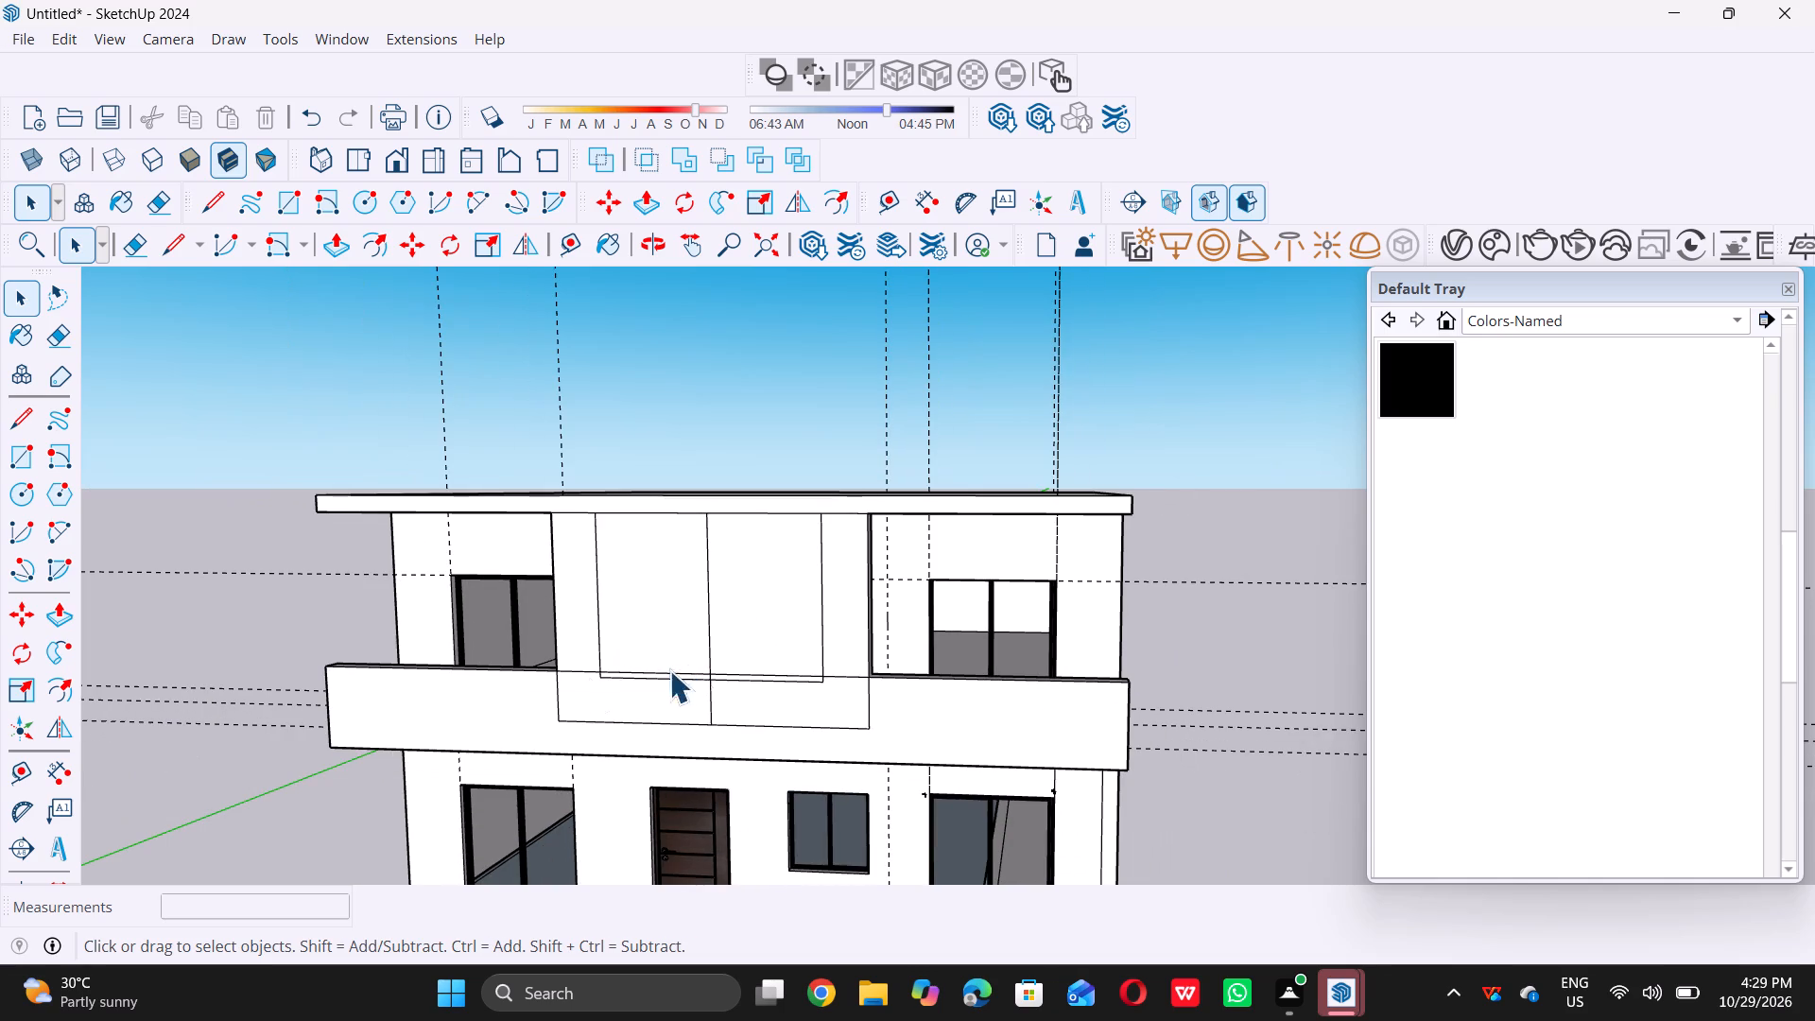
middle_click_drag(568, 687, 606, 617)
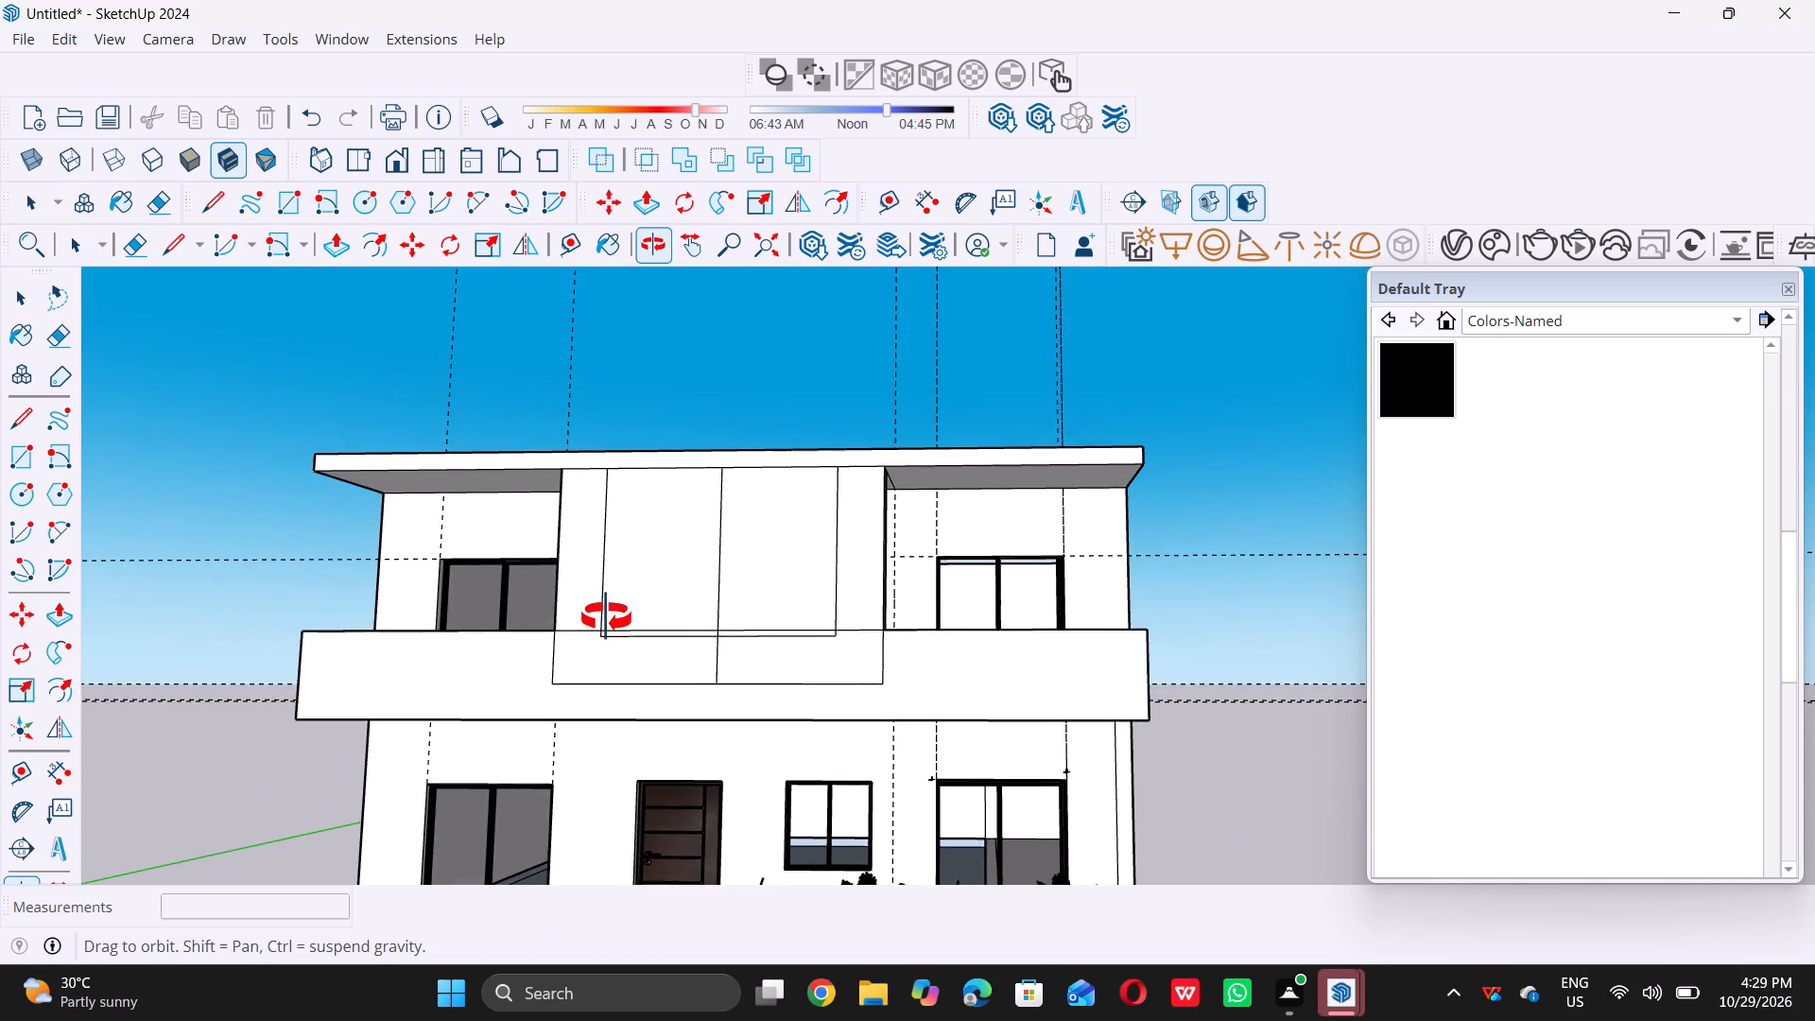
middle_click_drag(606, 617, 662, 611)
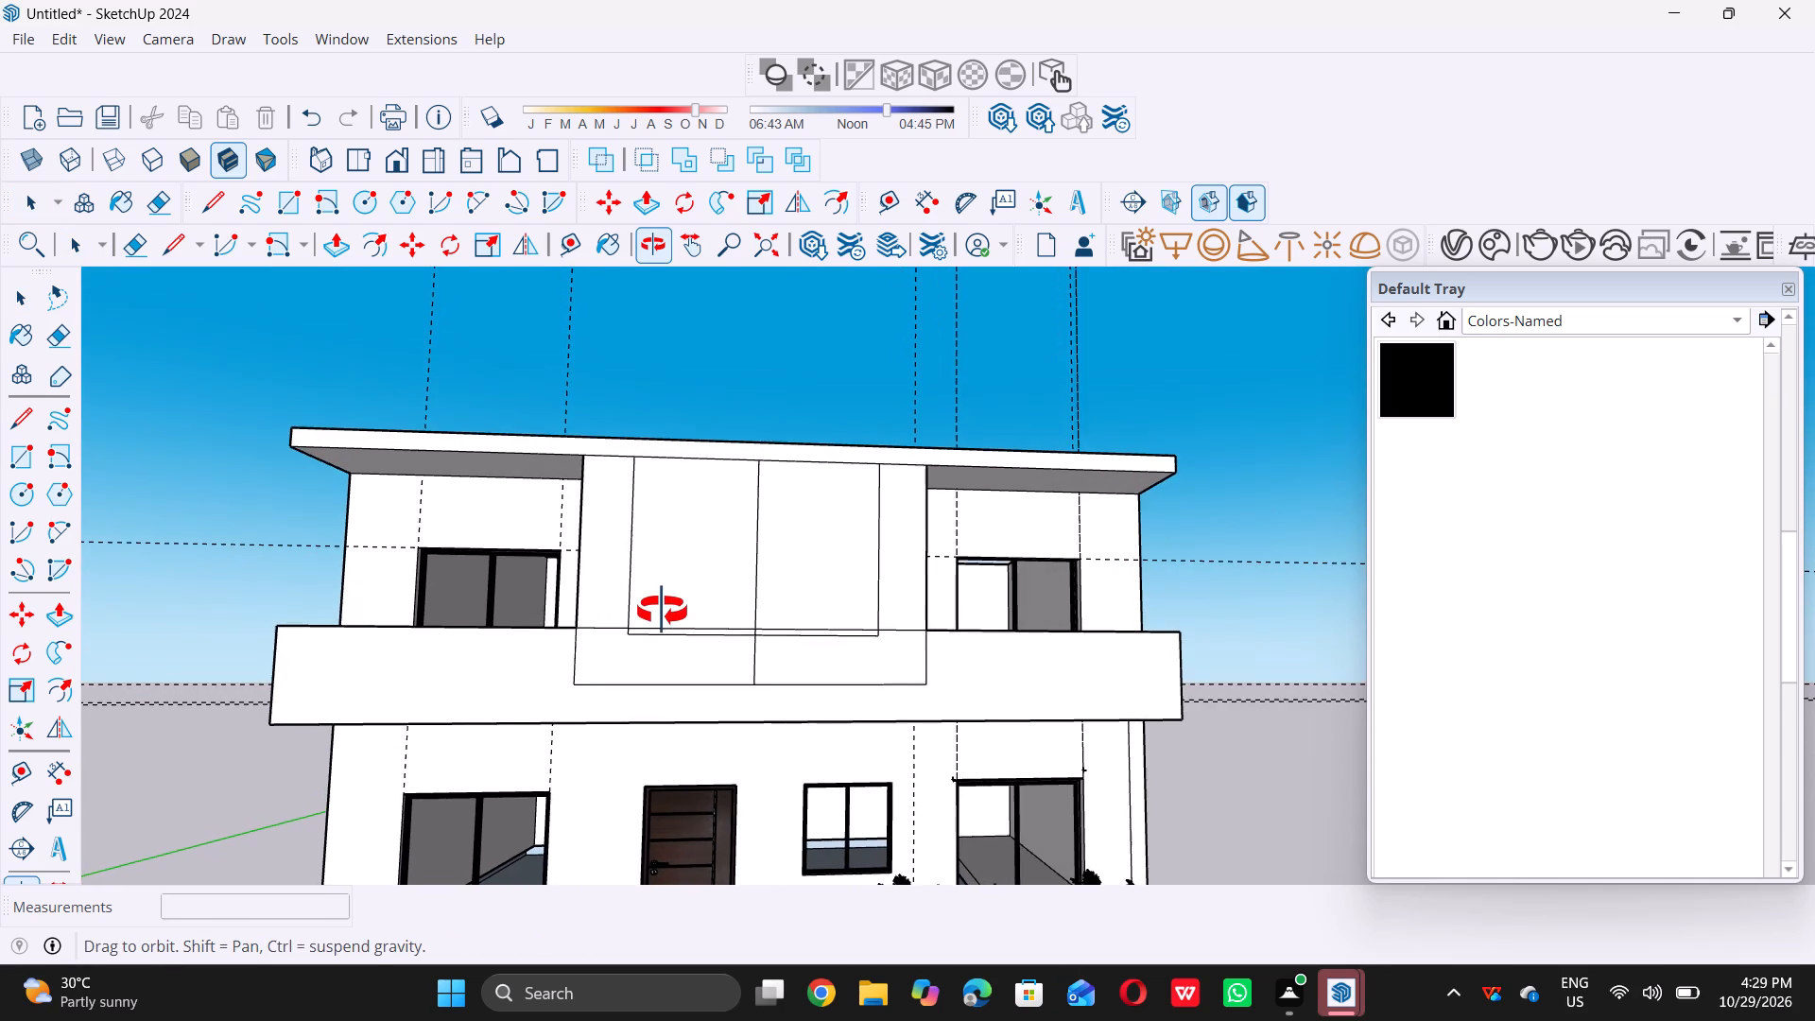
middle_click_drag(662, 611, 651, 608)
scroll(669, 582, "up", 6)
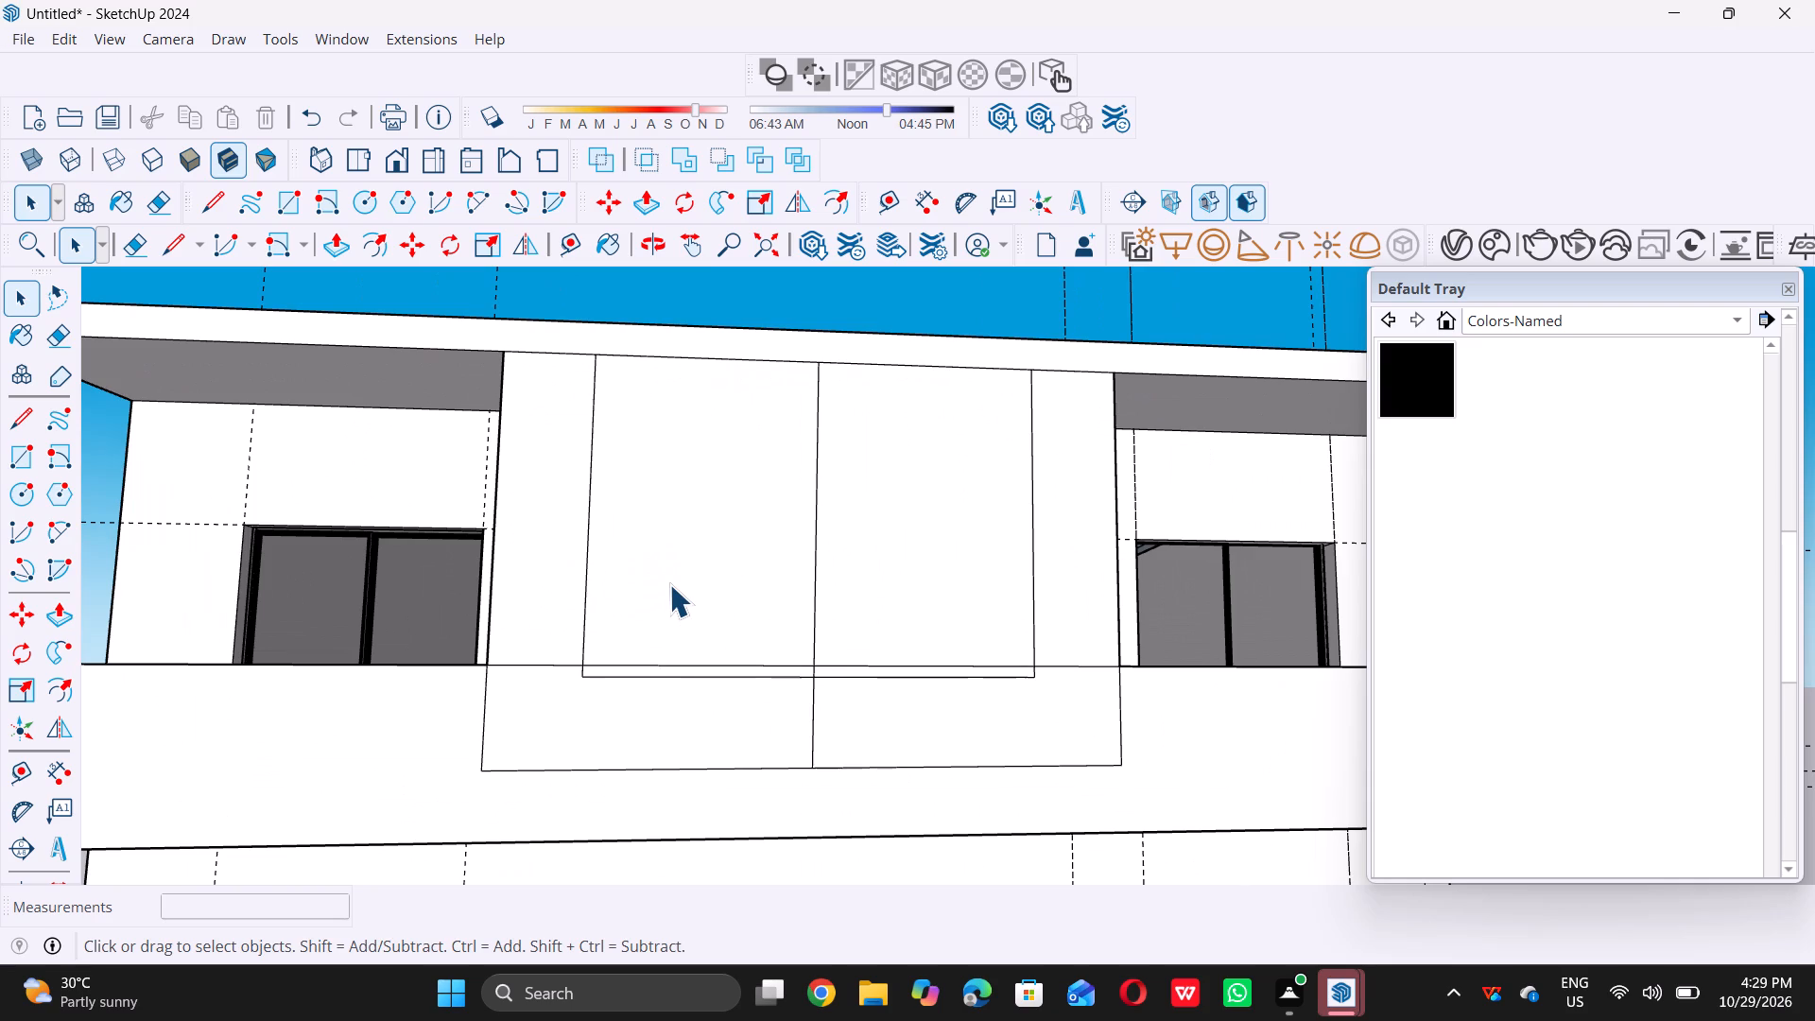
scroll(658, 603, "up", 3)
middle_click_drag(668, 649, 663, 649)
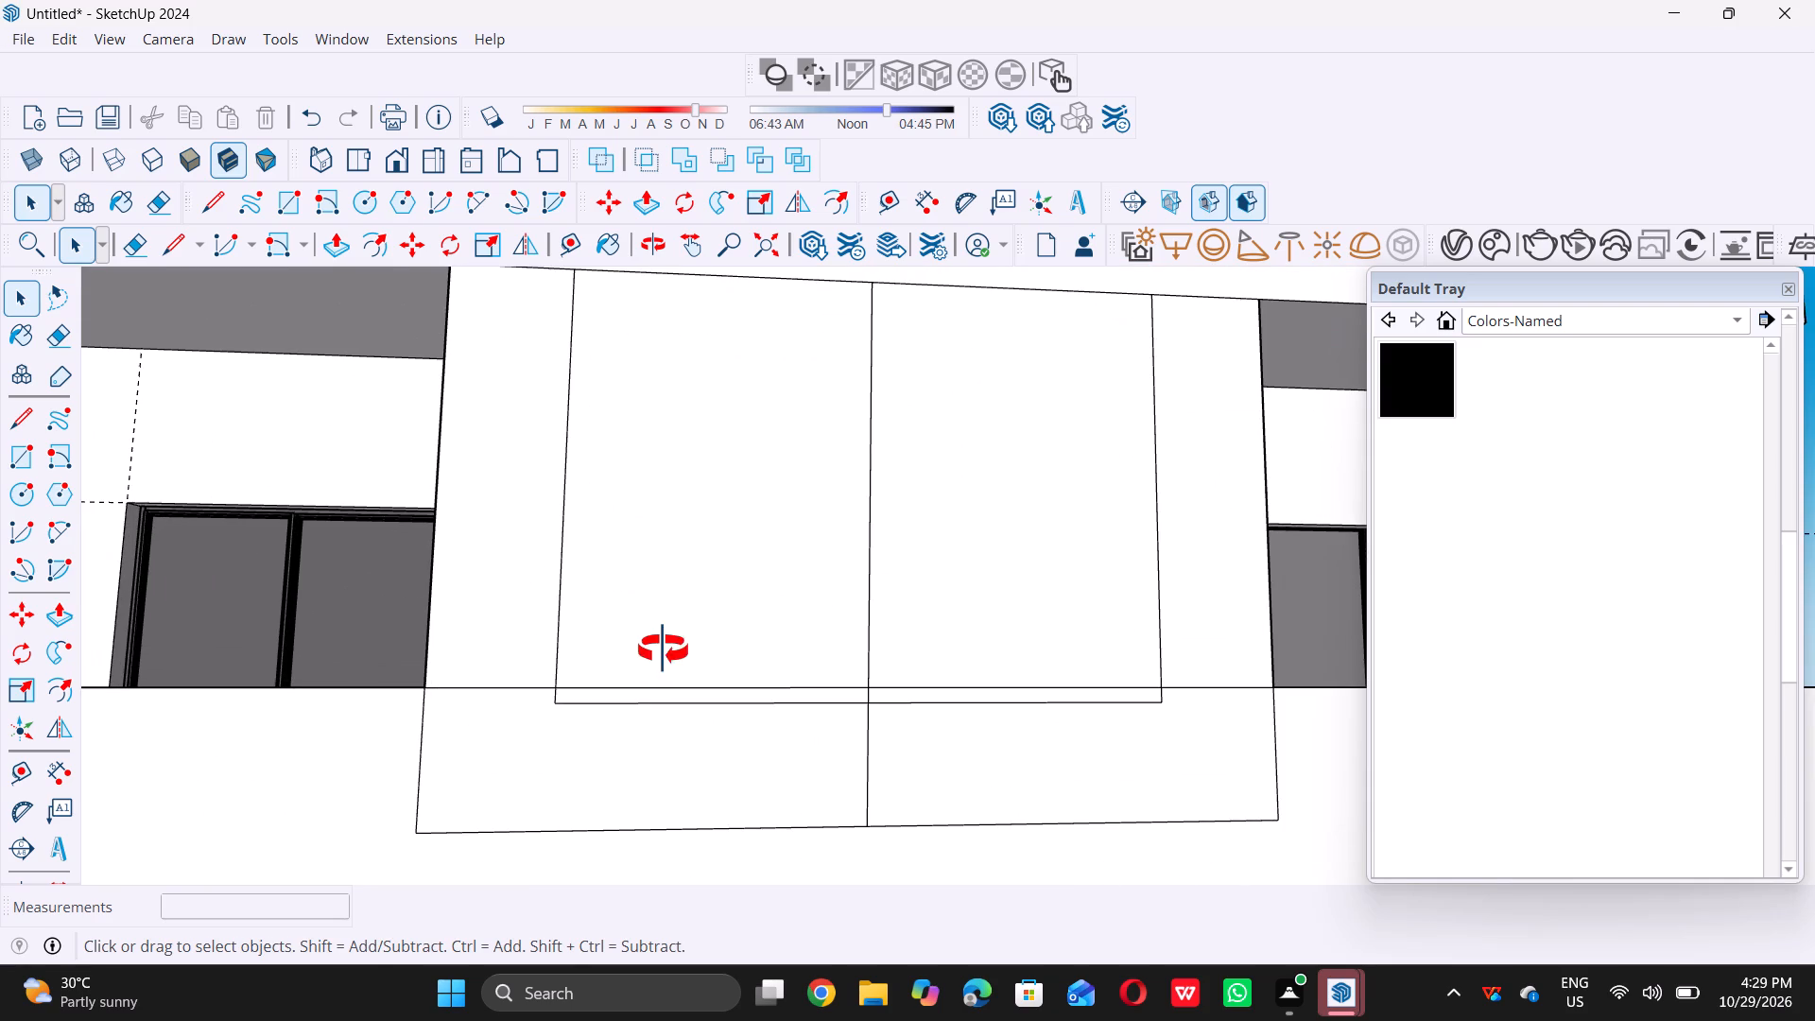
middle_click_drag(663, 649, 630, 657)
scroll(631, 658, "up", 2)
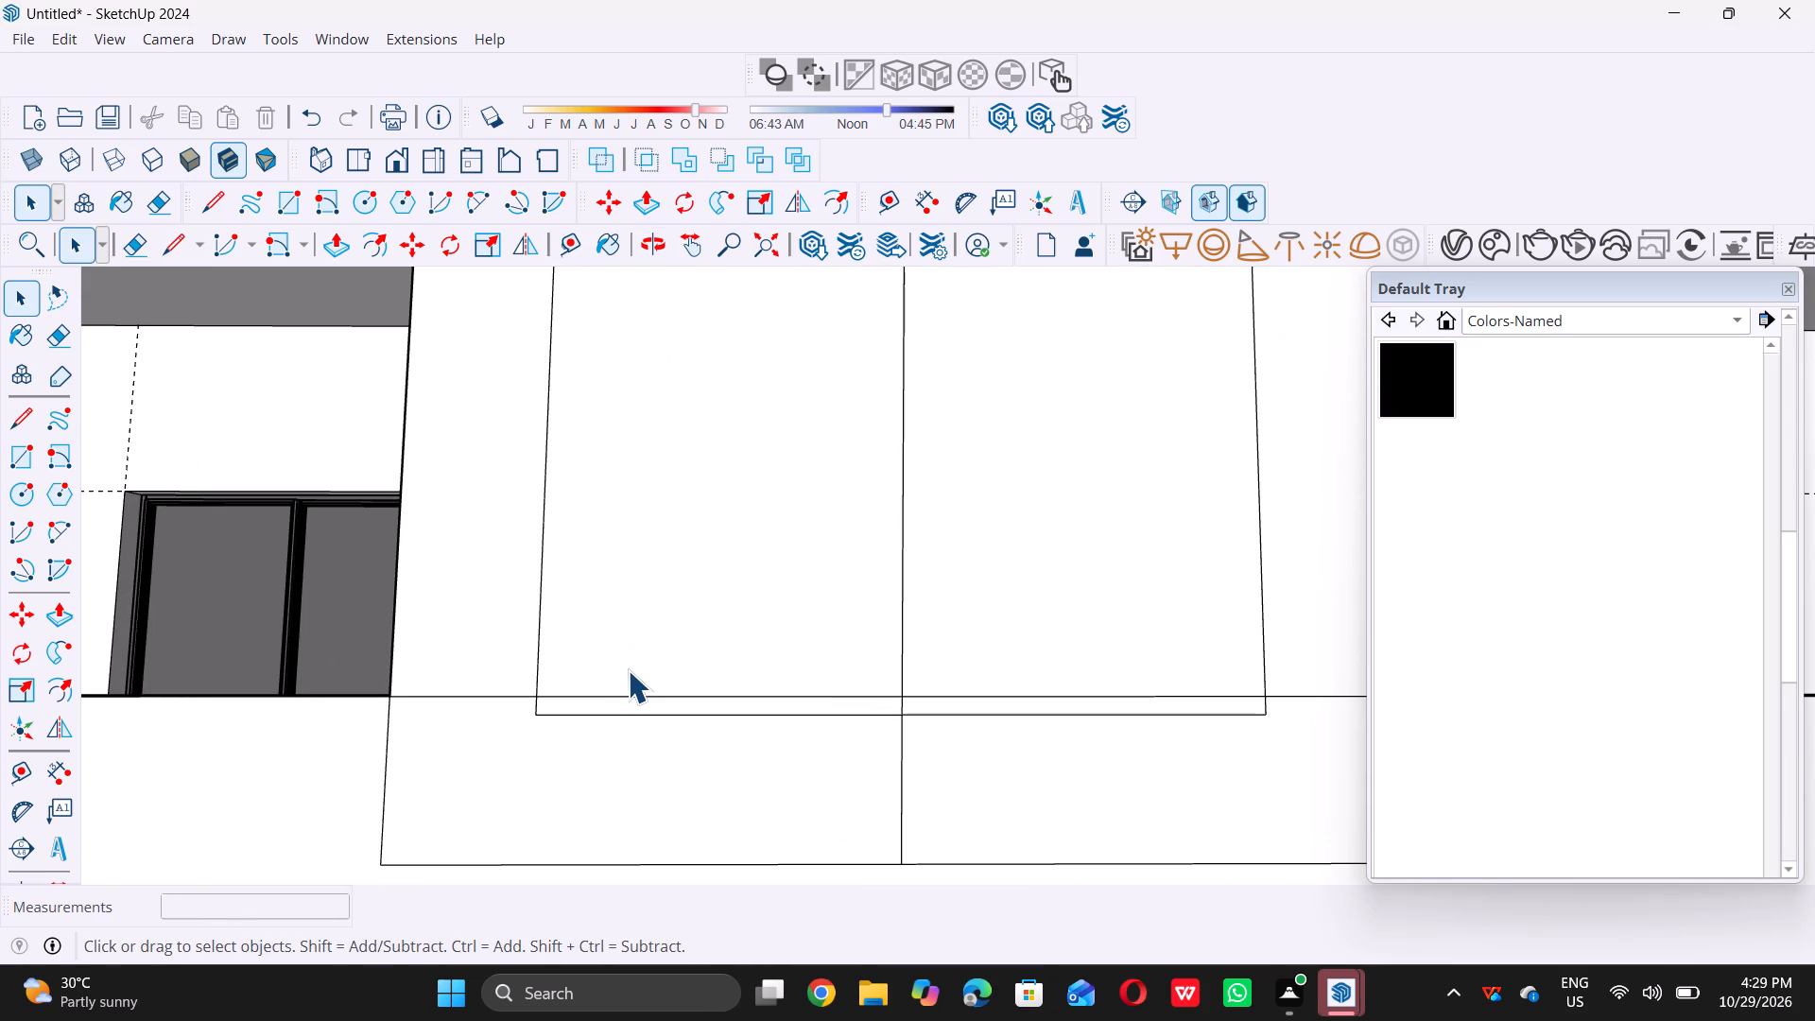
key("e")
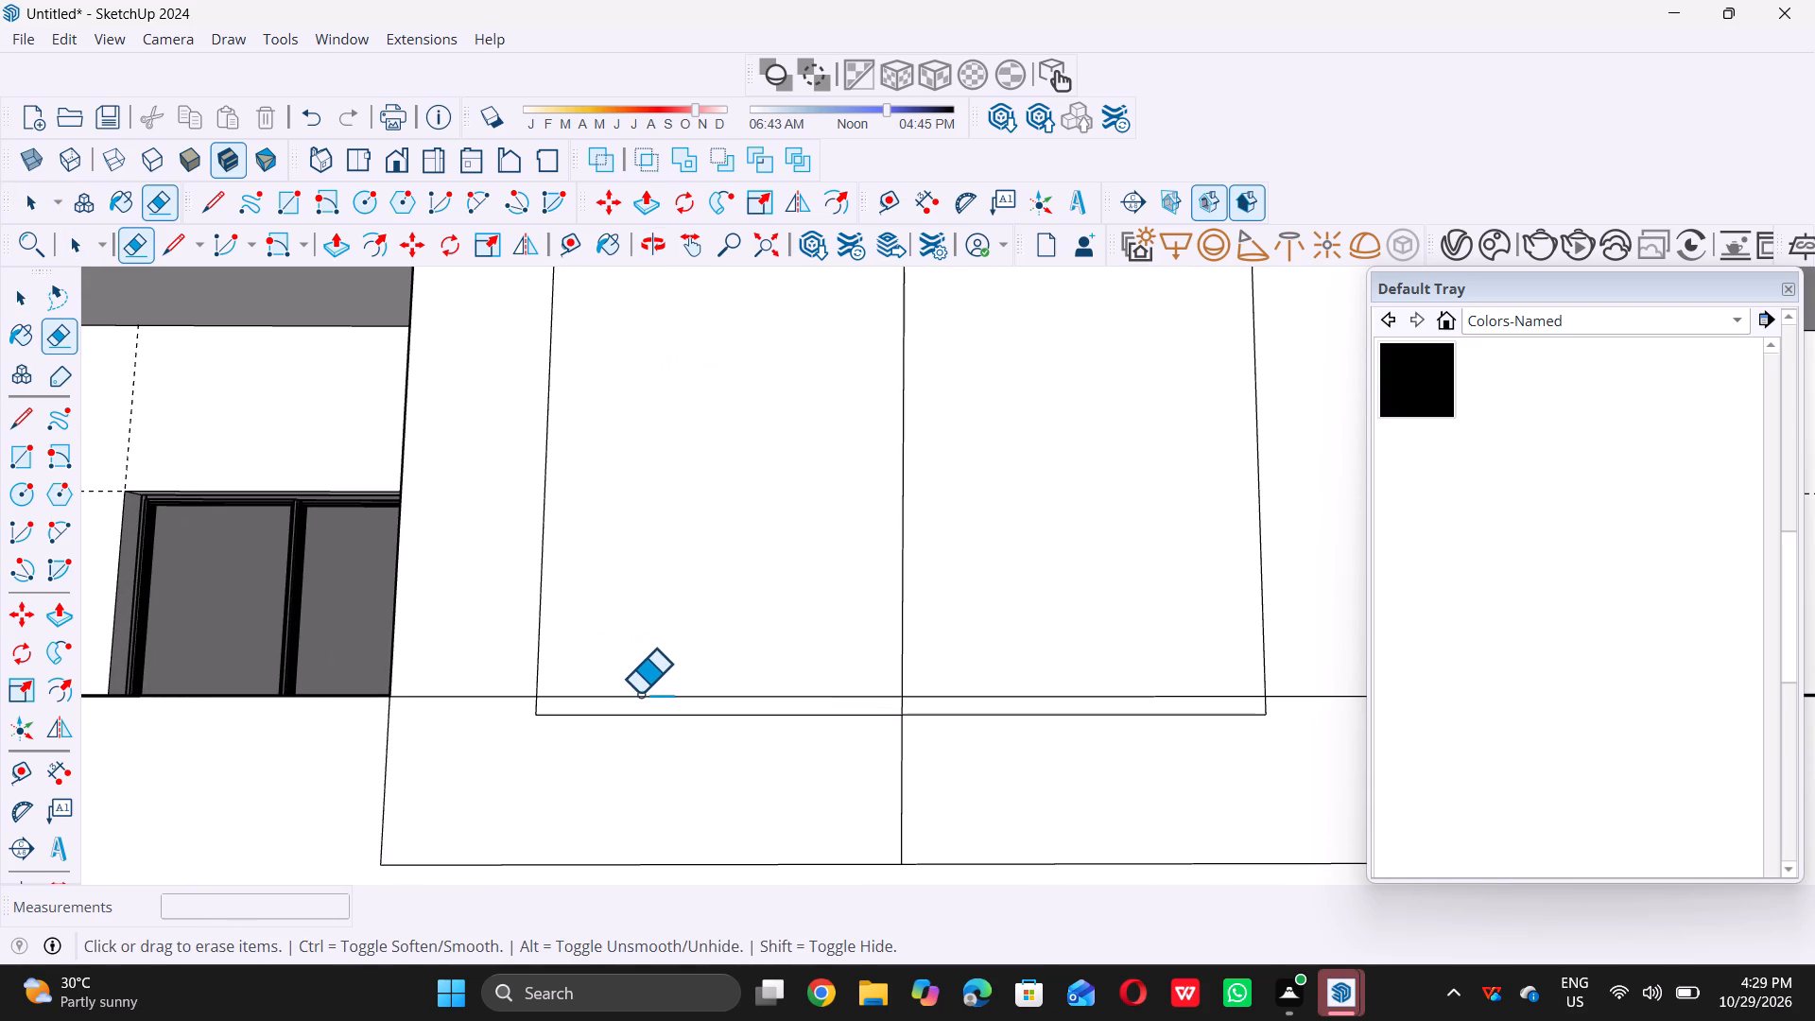
left_click(640, 693)
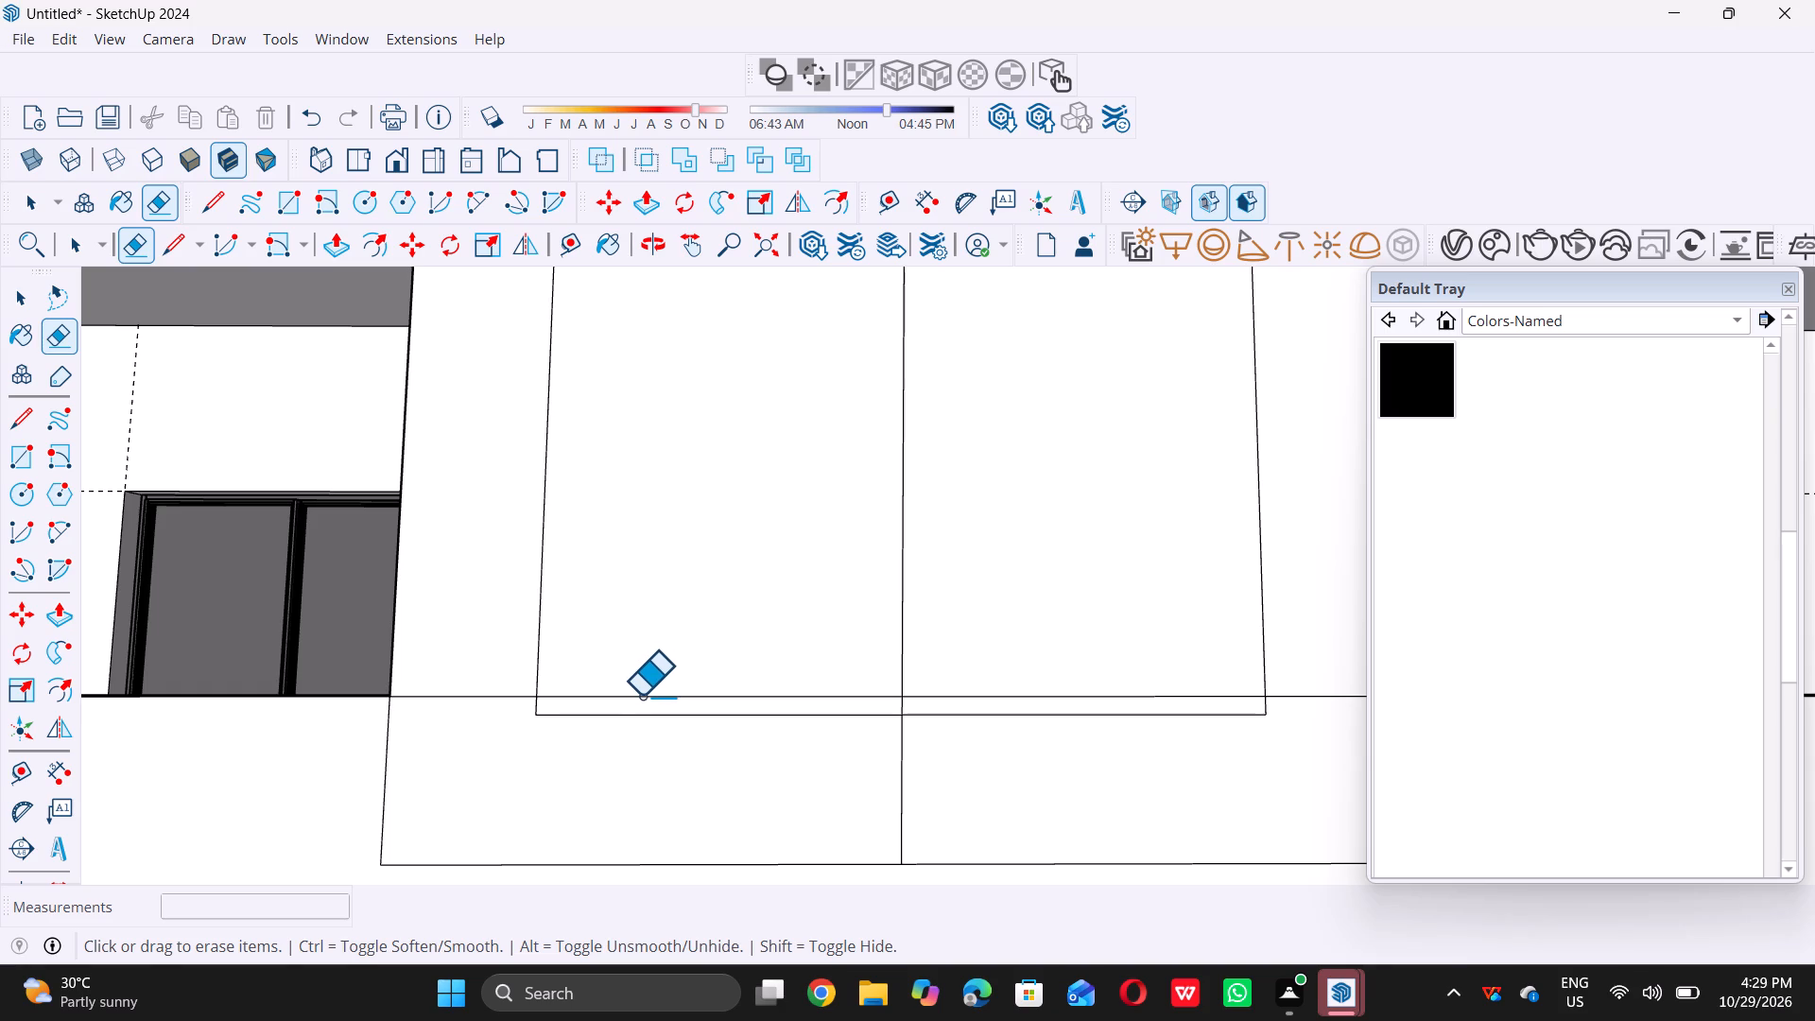
left_click(641, 695)
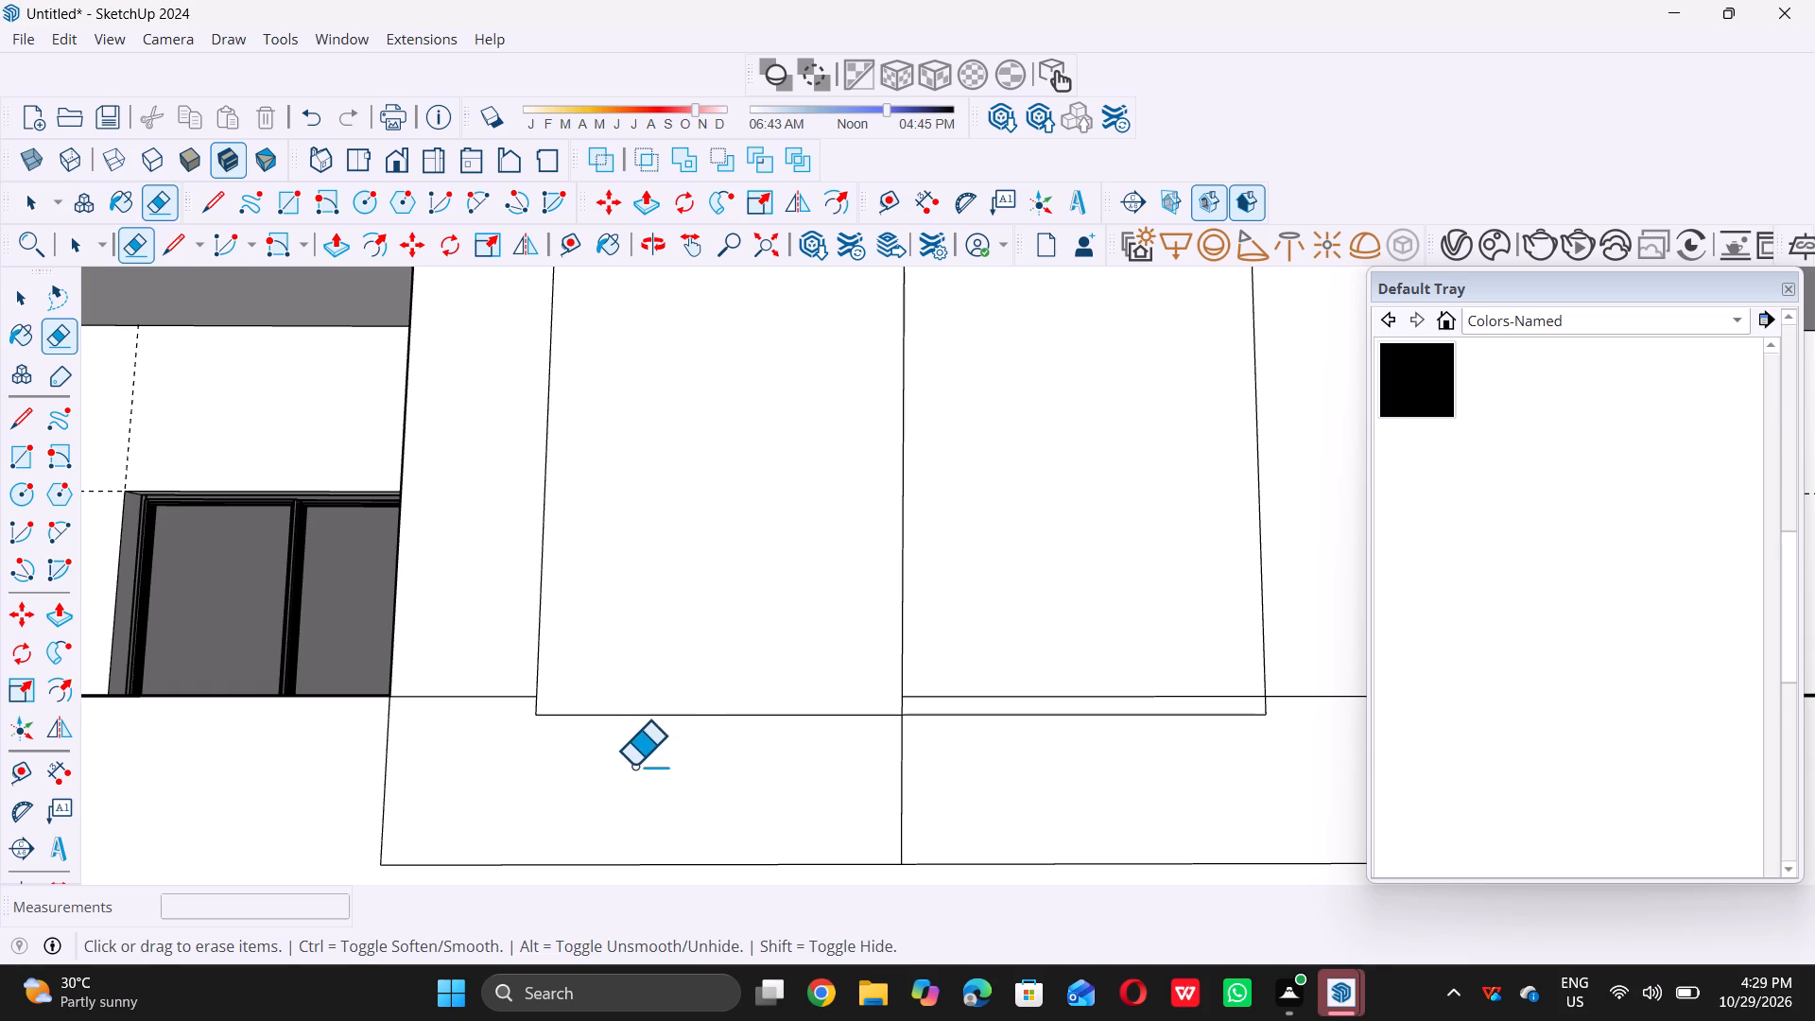
double_click(470, 697)
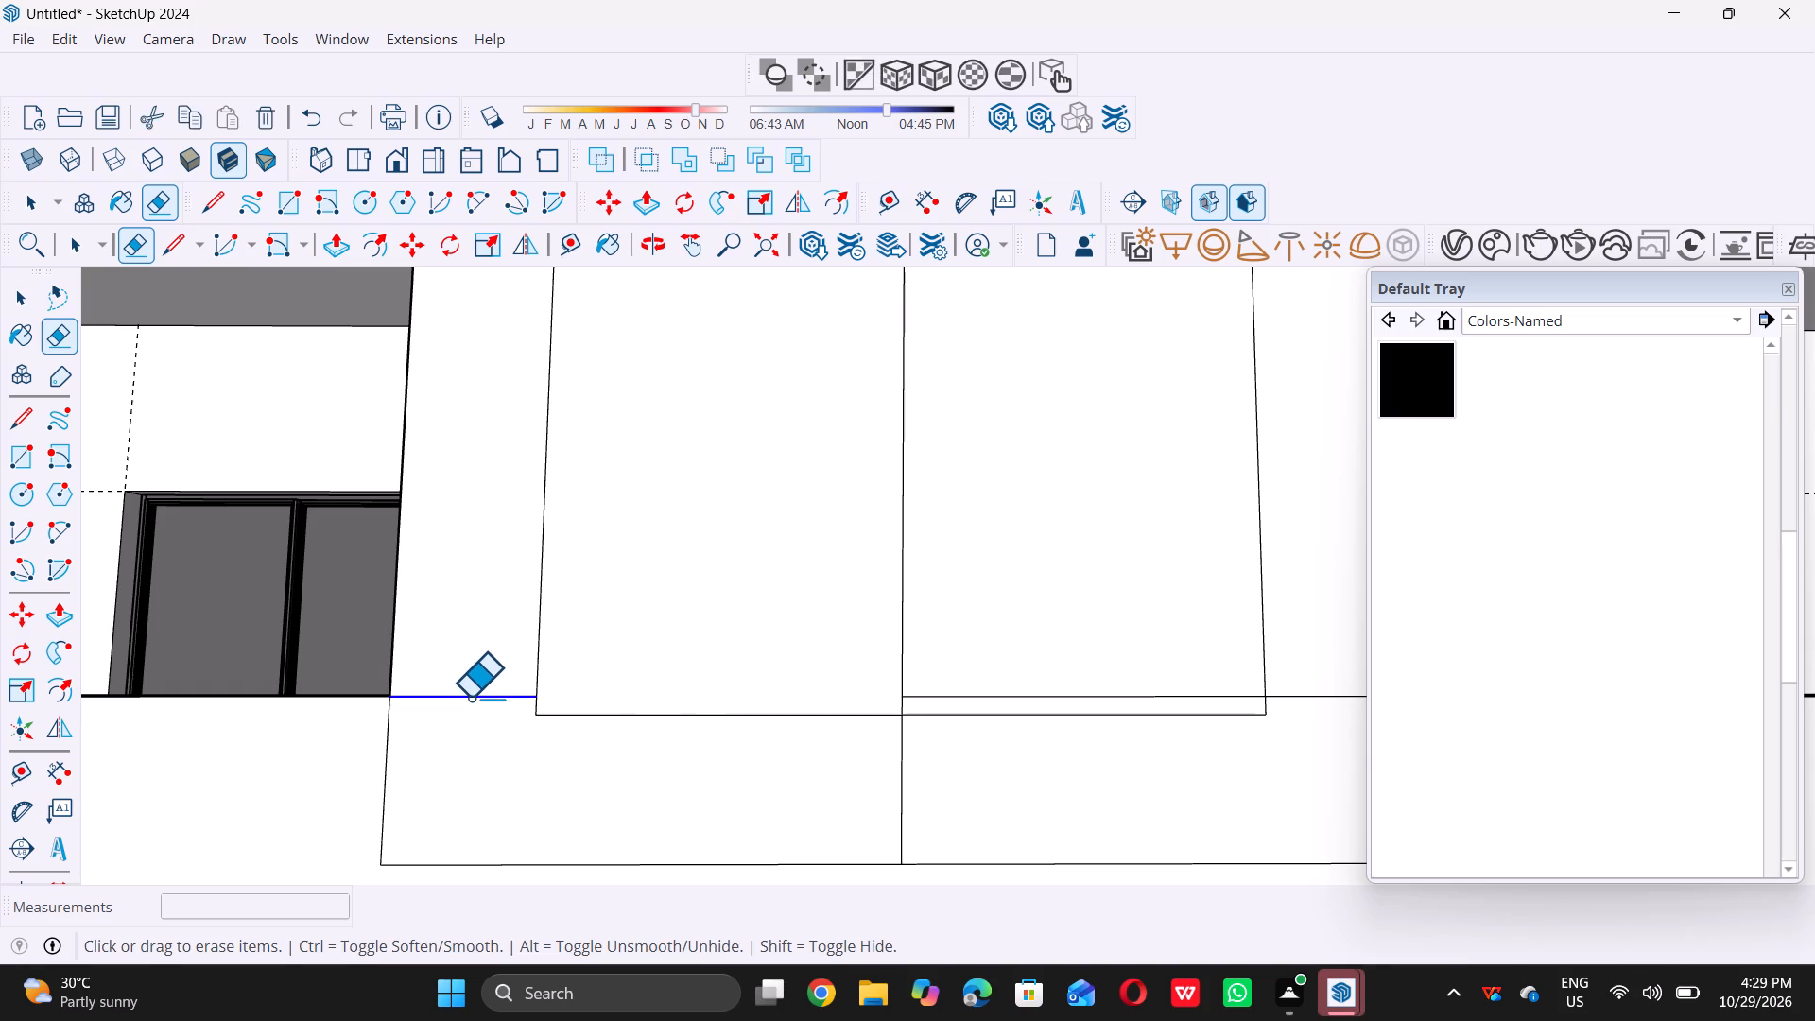
left_click(944, 698)
scroll(941, 698, "down", 7)
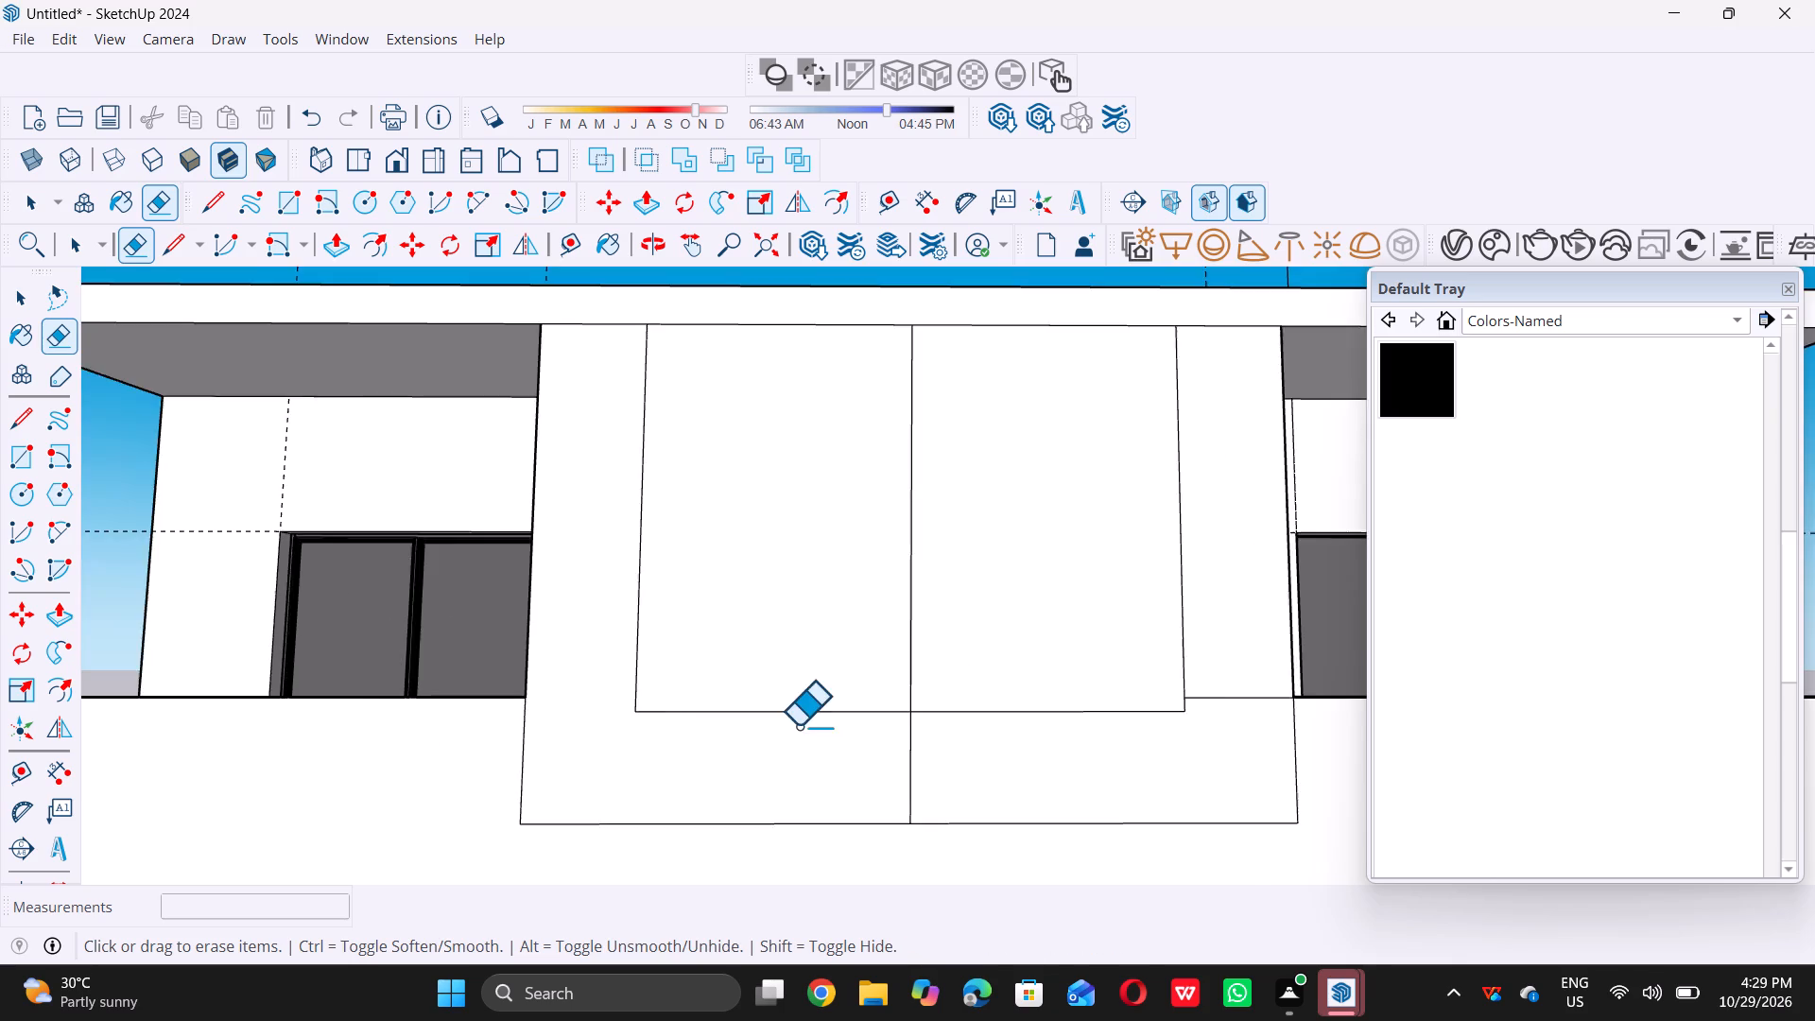
scroll(798, 725, "down", 3)
scroll(1096, 698, "up", 13)
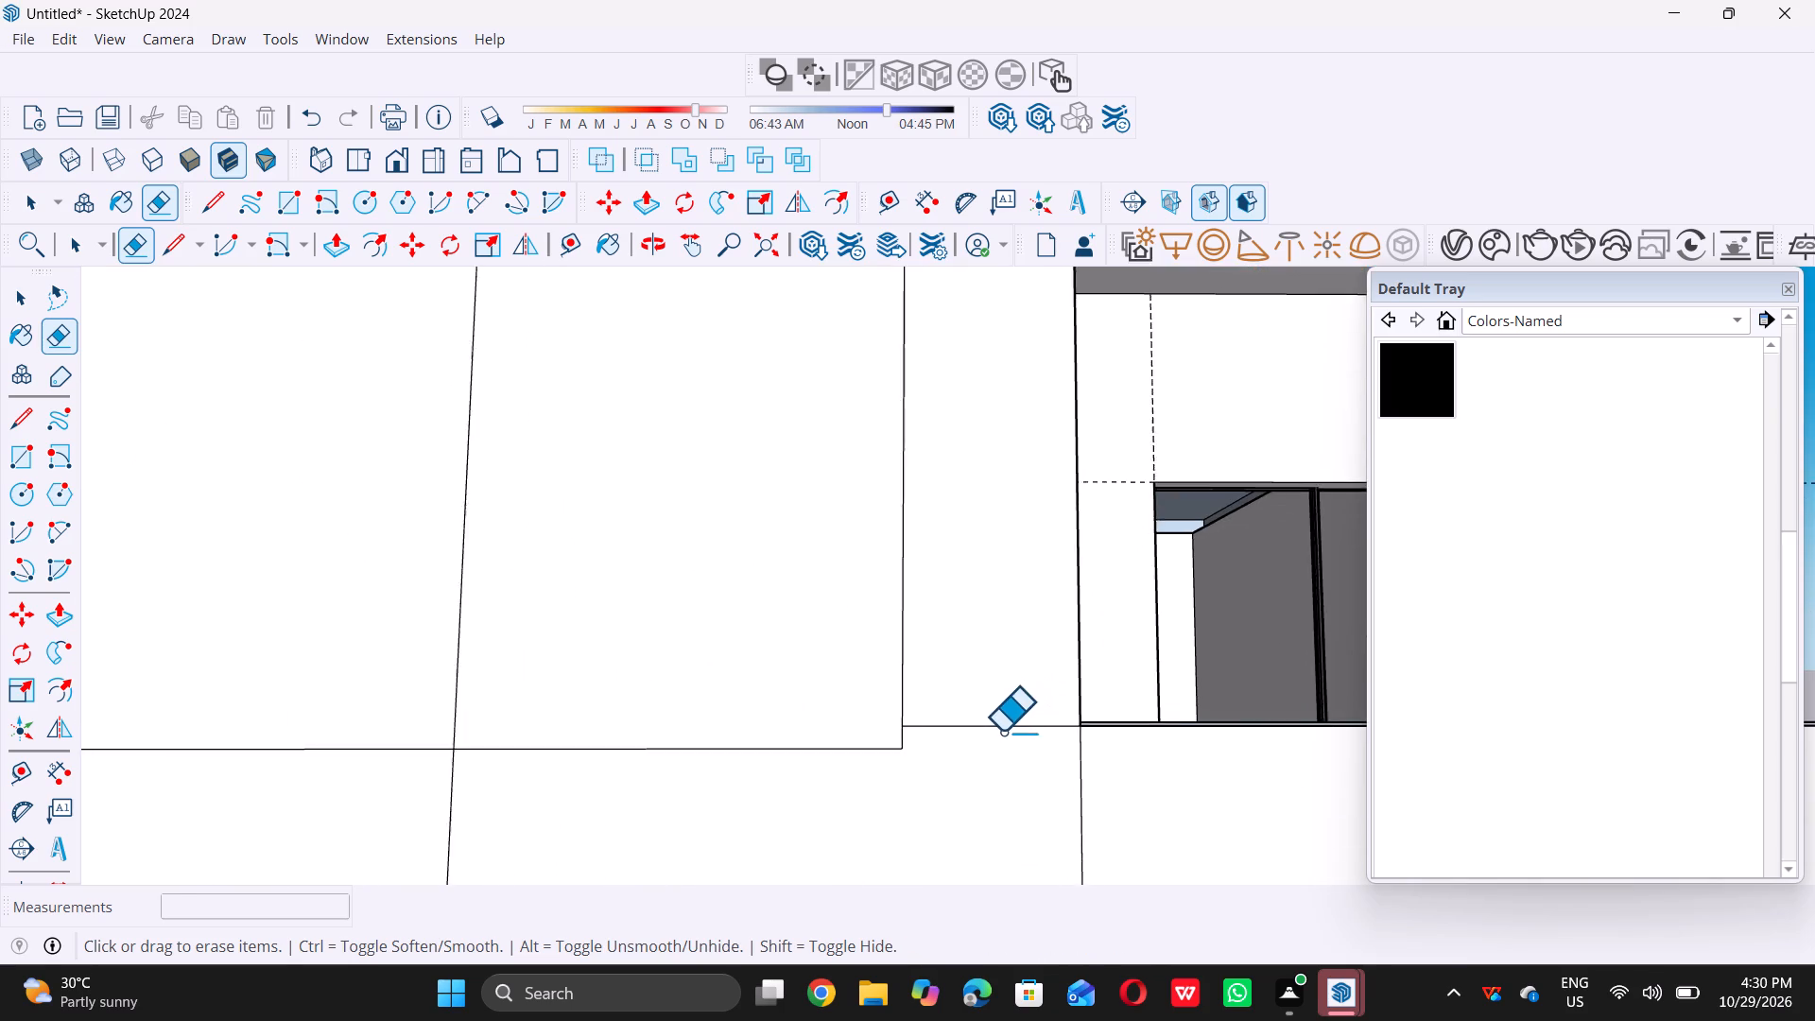
left_click(995, 725)
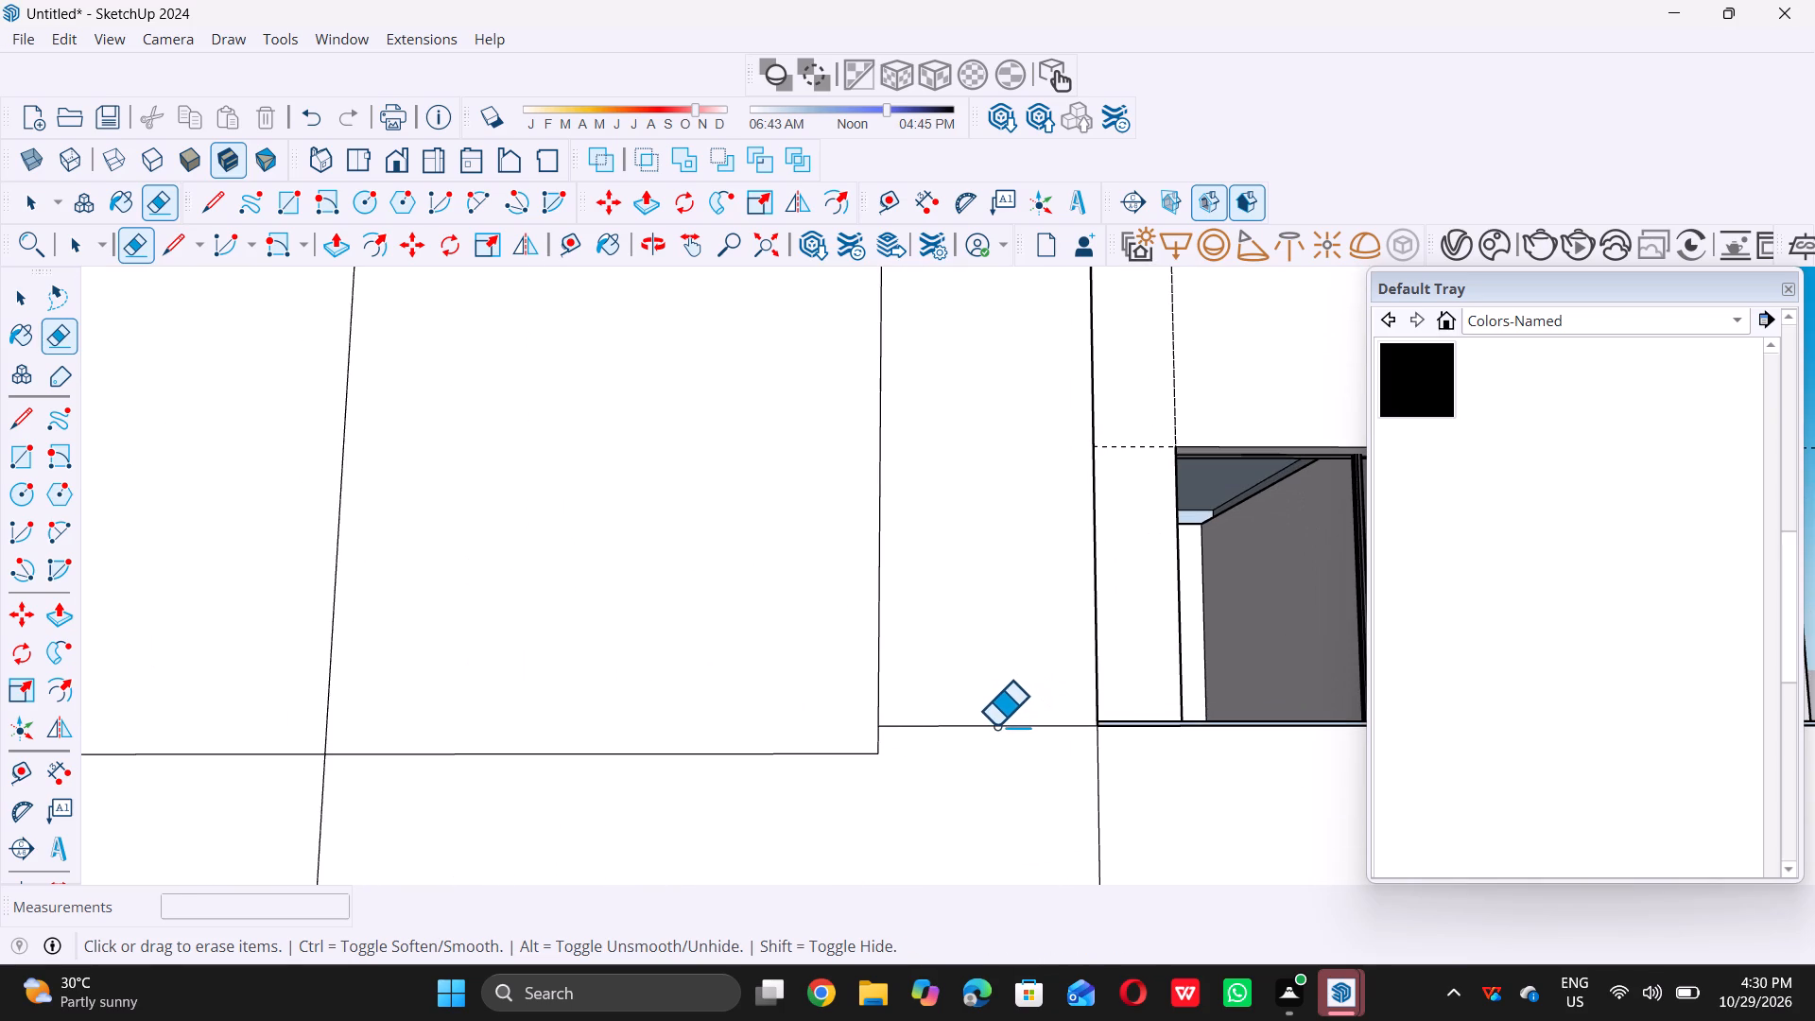
Examine the house's front facade and the projecting central panel from both sides and from the front.
scroll(995, 725, "down", 19)
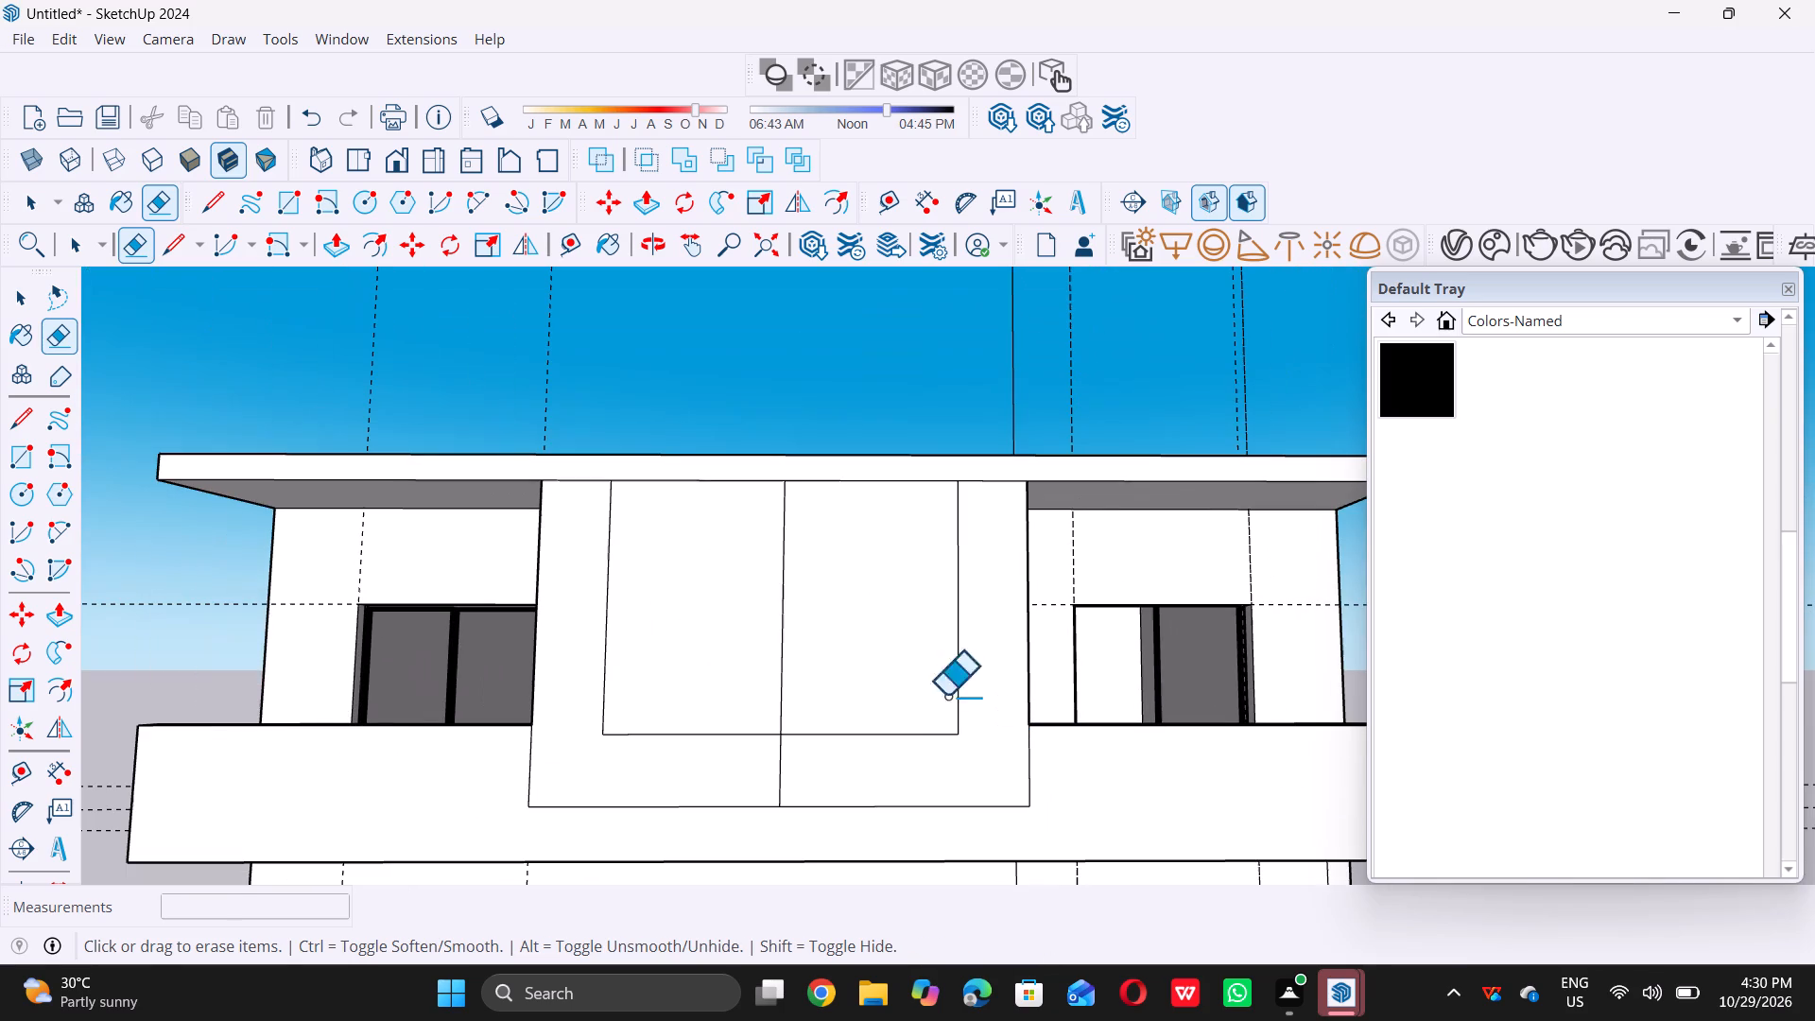
middle_click_drag(557, 459, 545, 578)
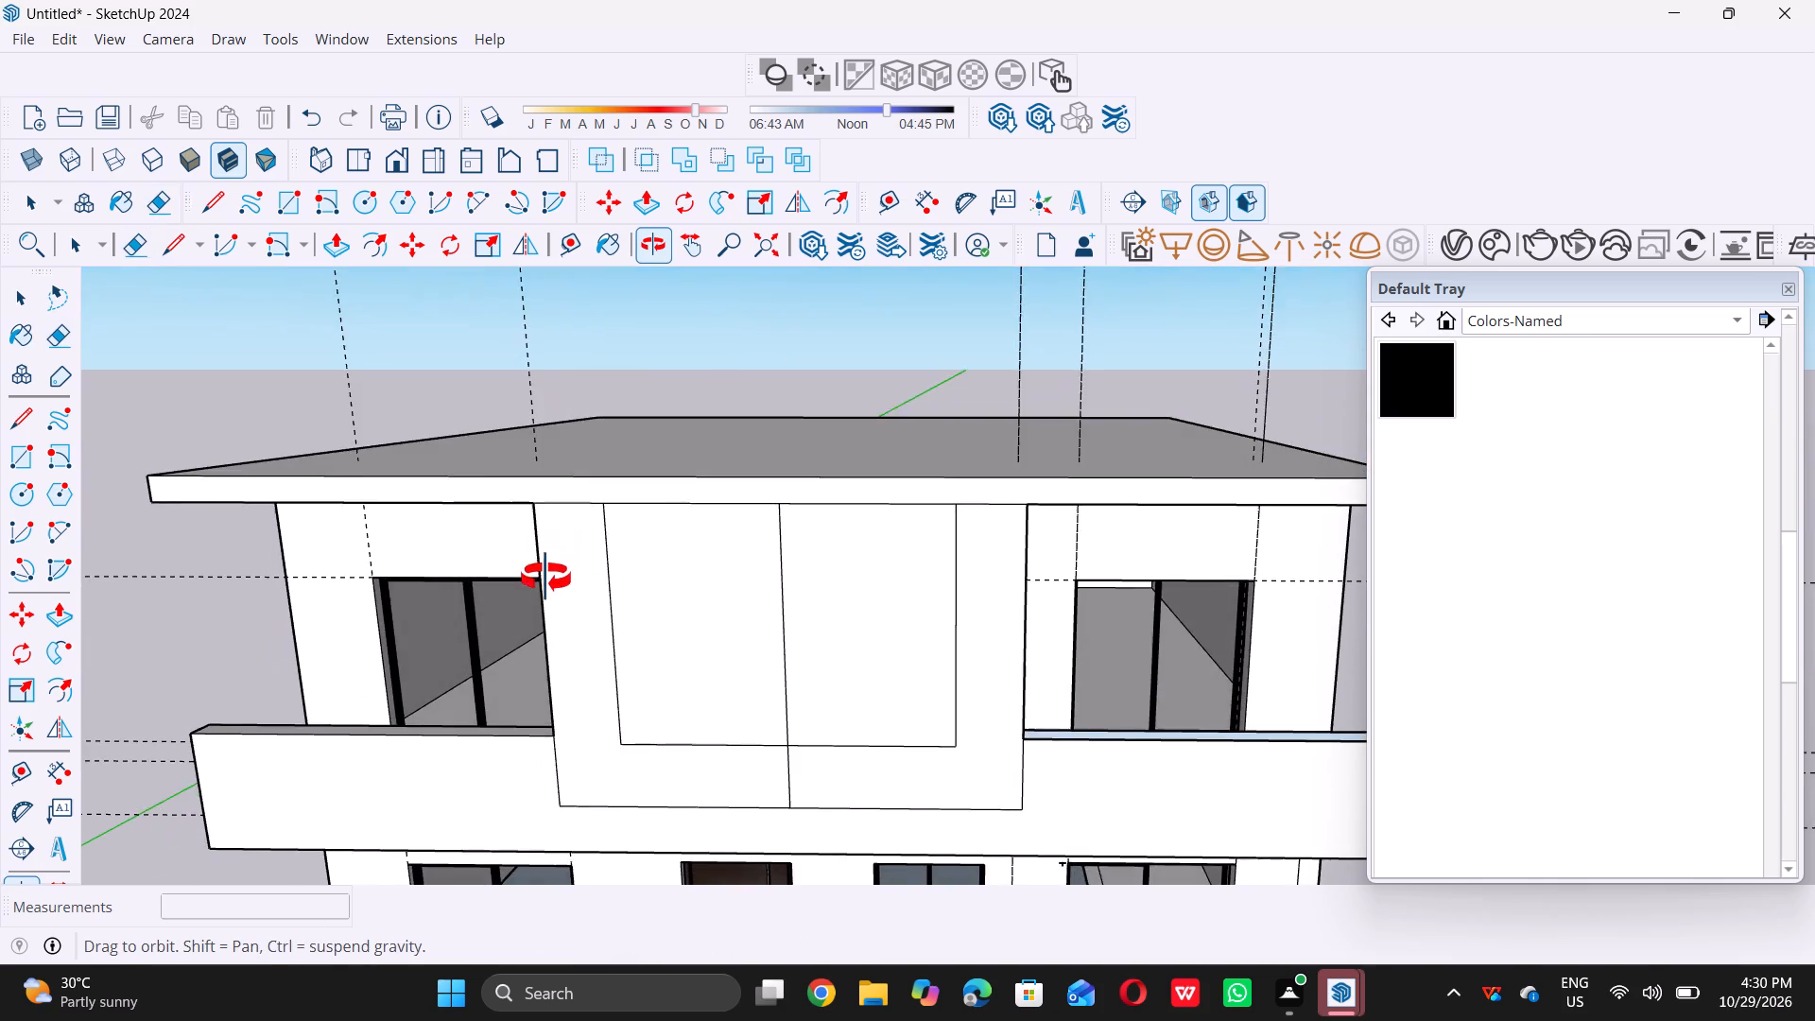
middle_click_drag(545, 578, 581, 546)
scroll(674, 560, "down", 4)
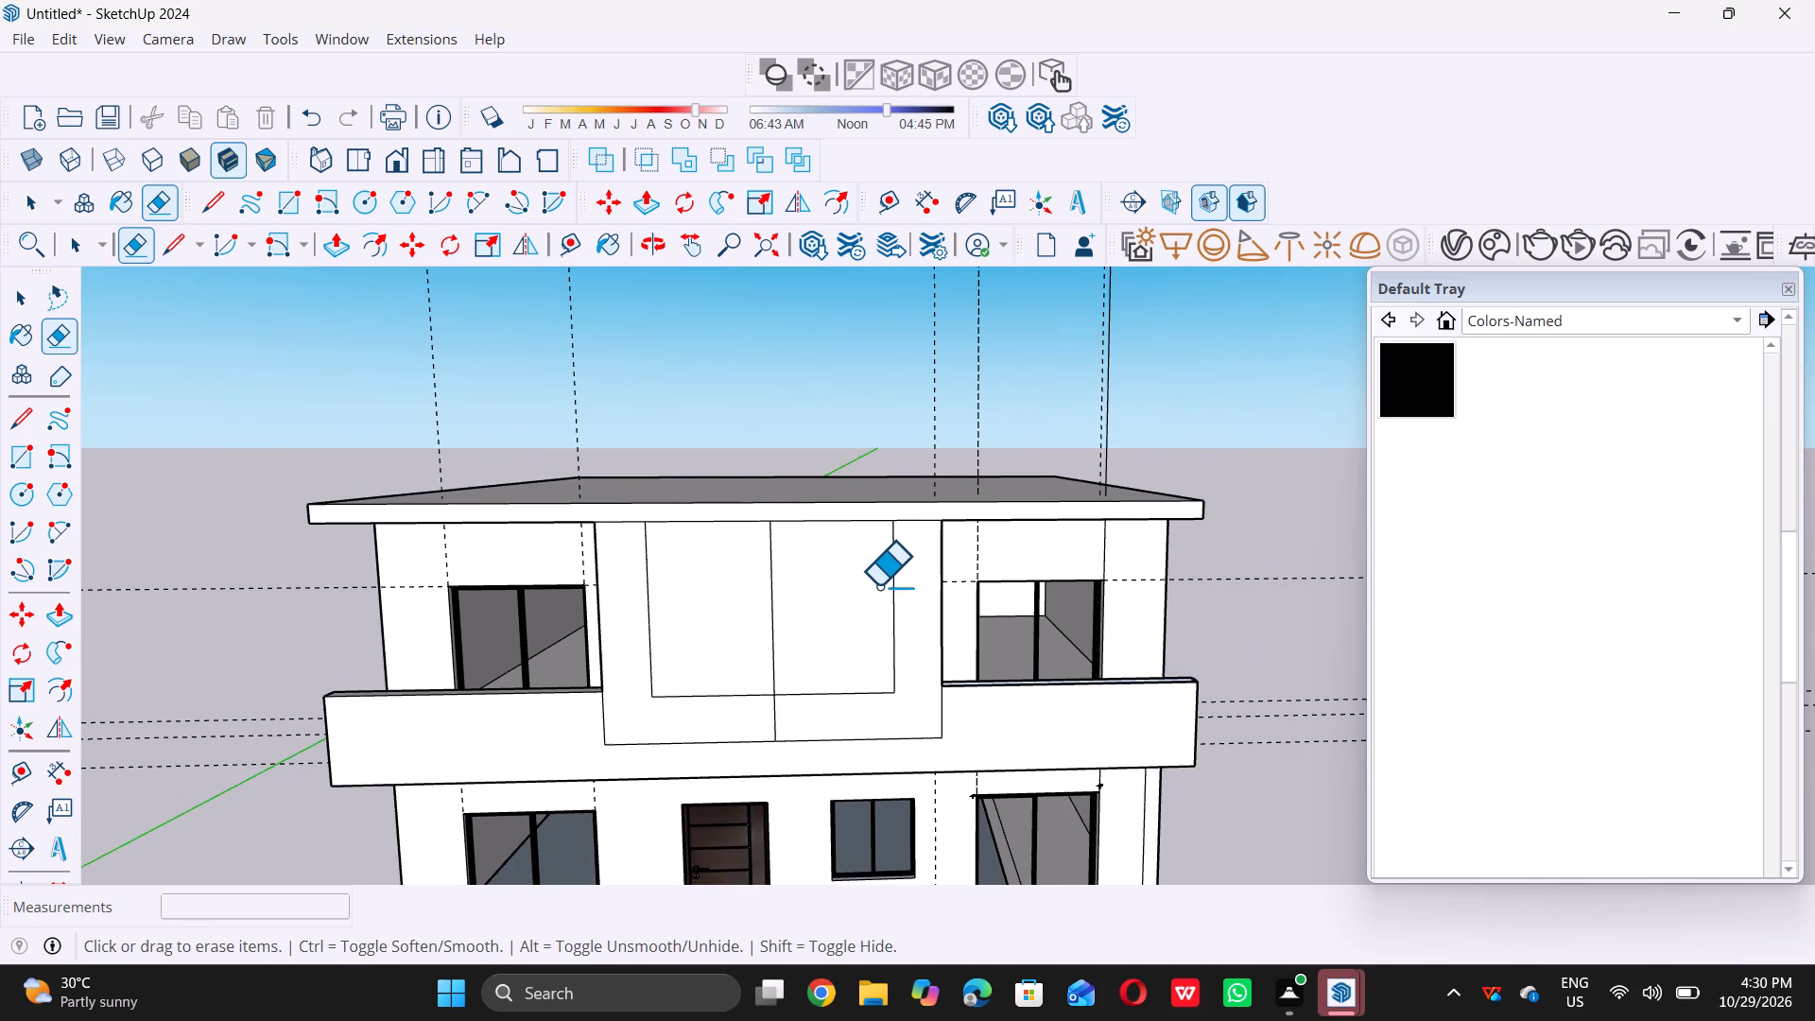
middle_click_drag(475, 533, 475, 532)
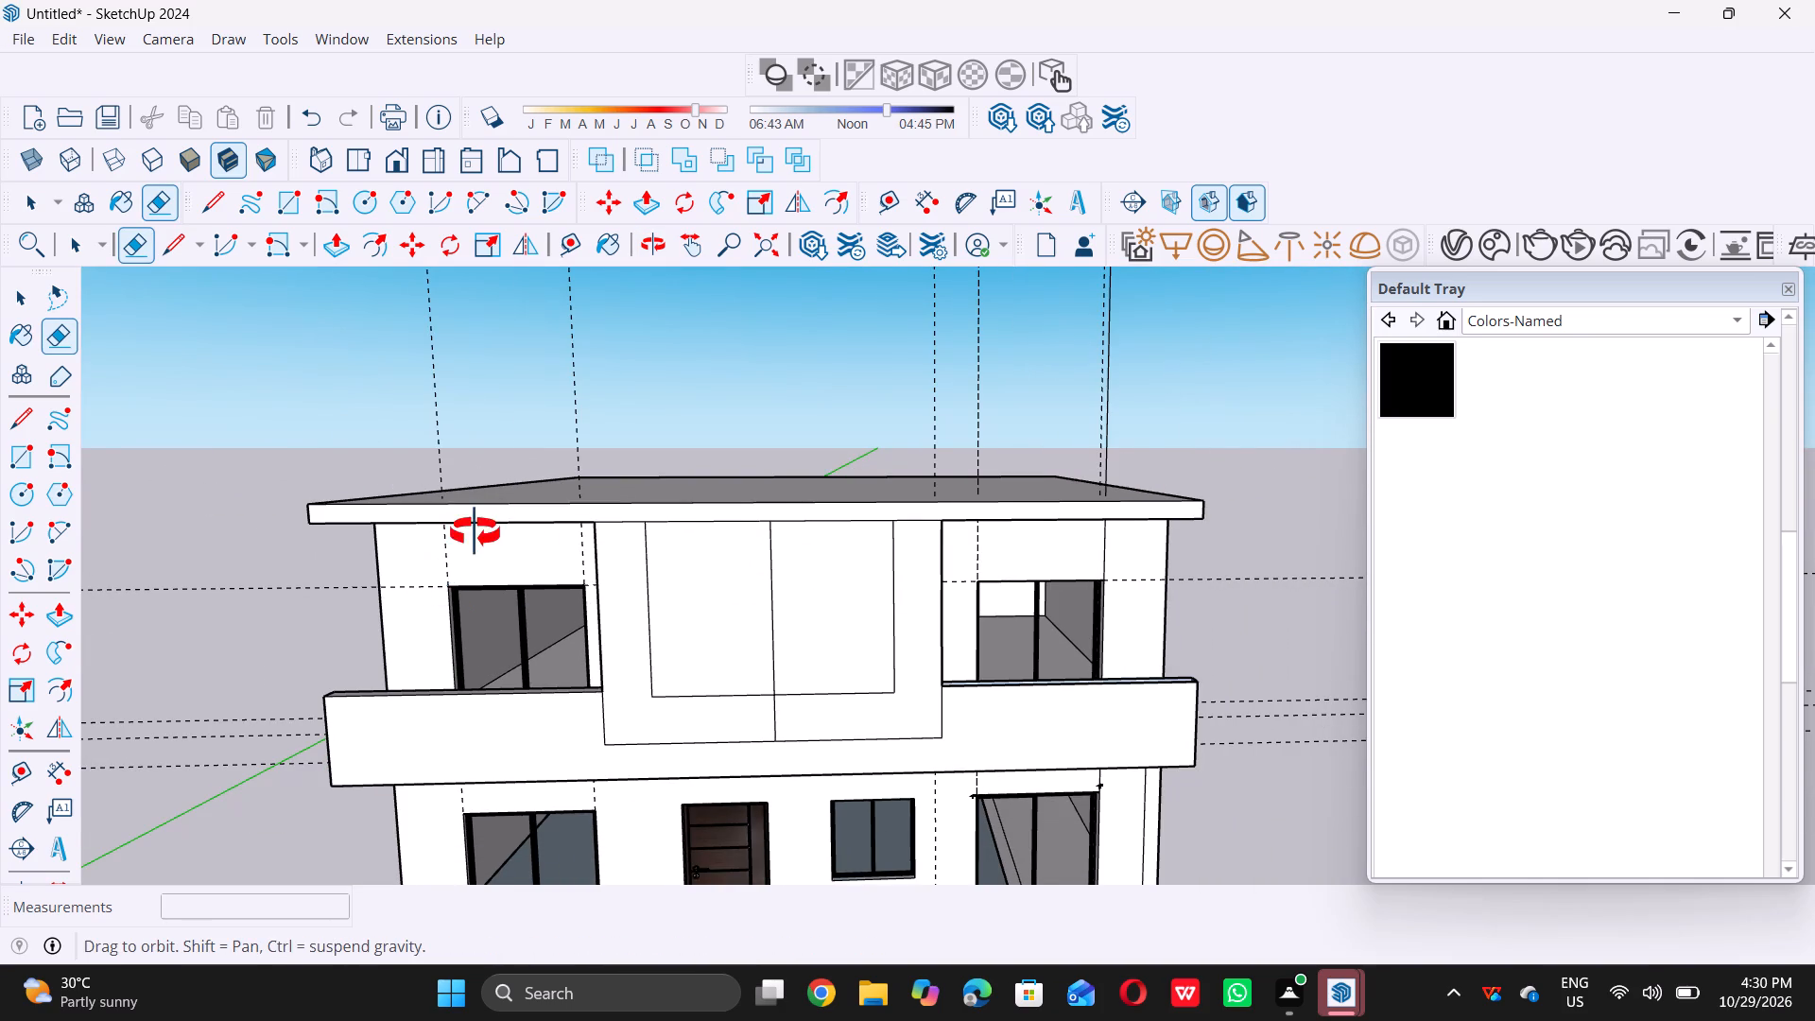
middle_click_drag(475, 532, 740, 528)
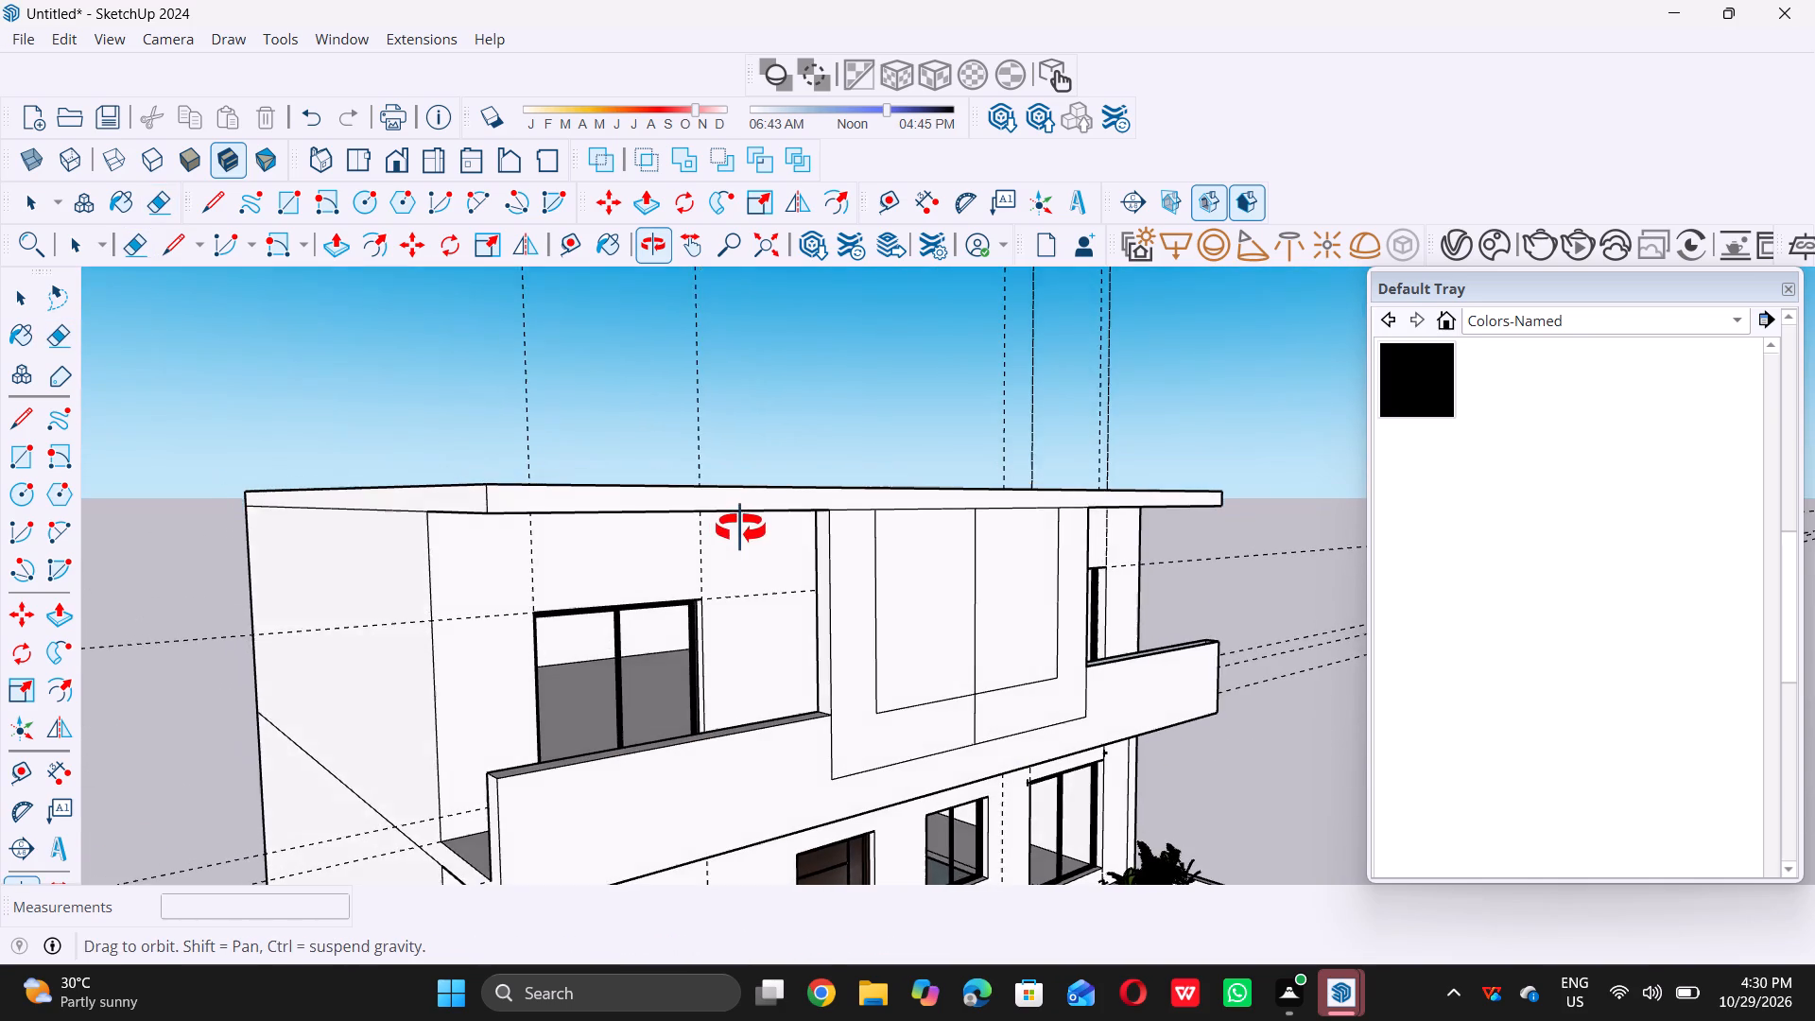
middle_click_drag(740, 528, 739, 528)
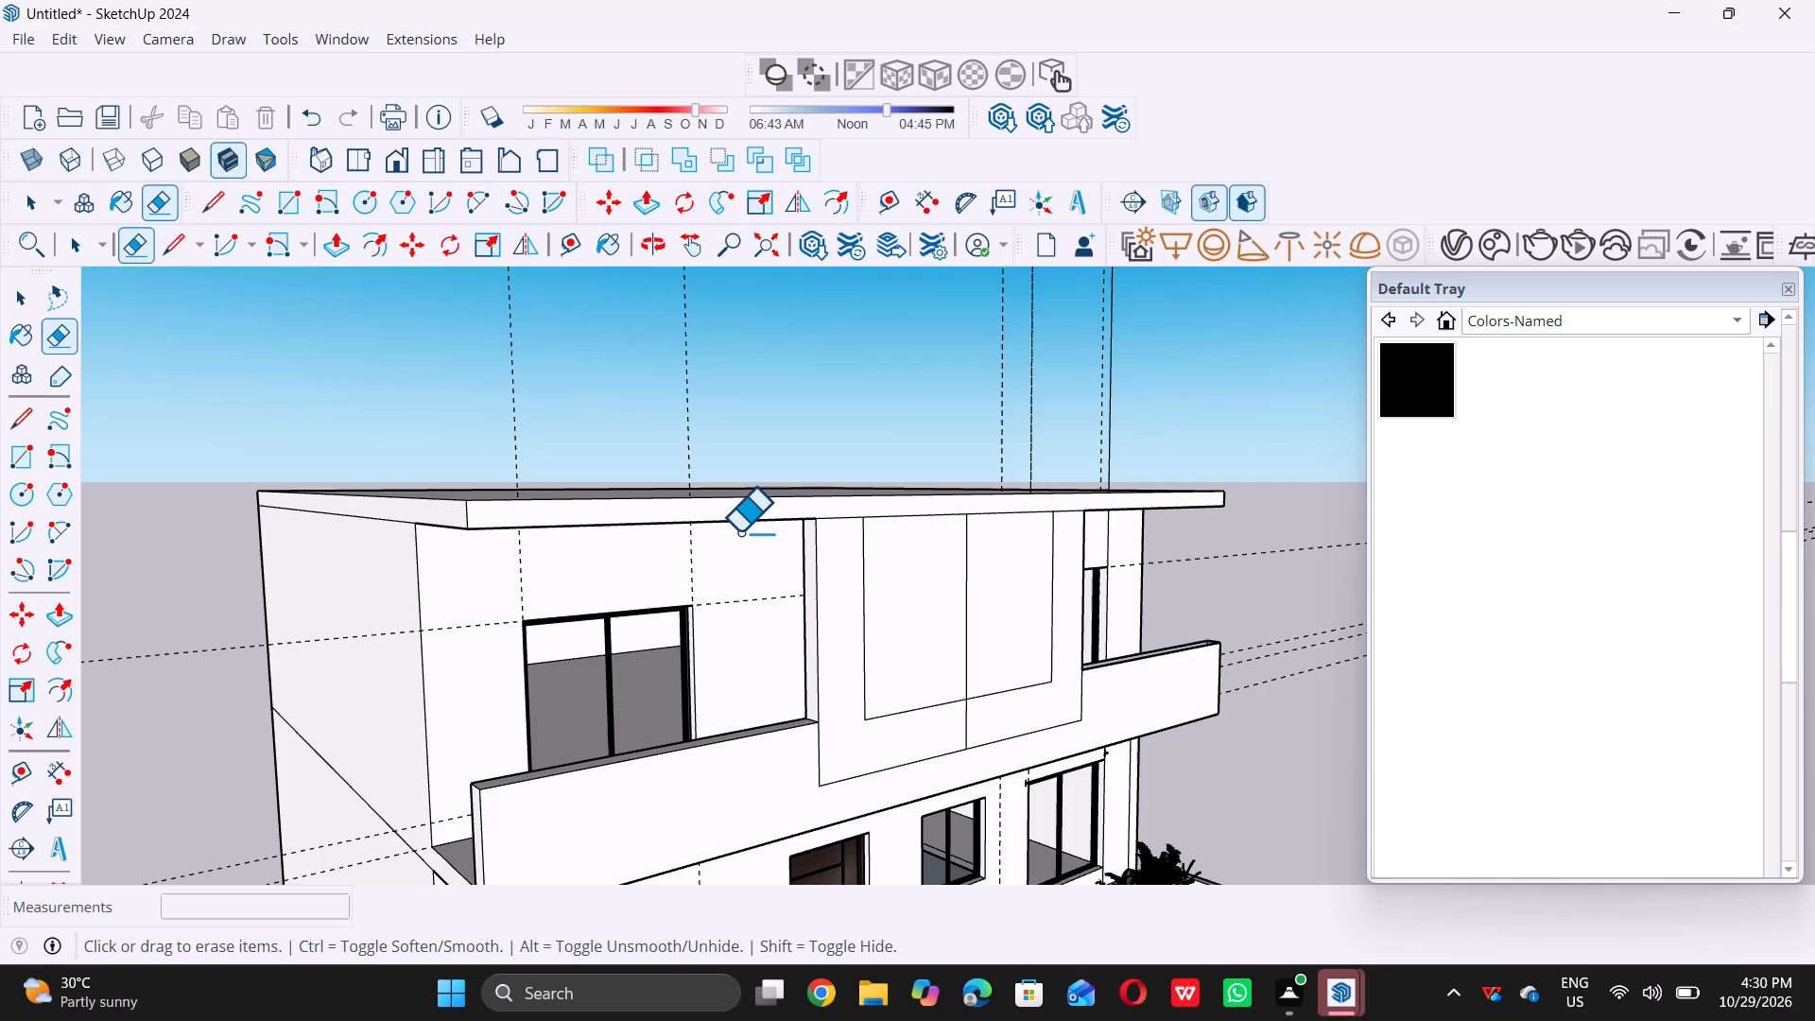
key("space")
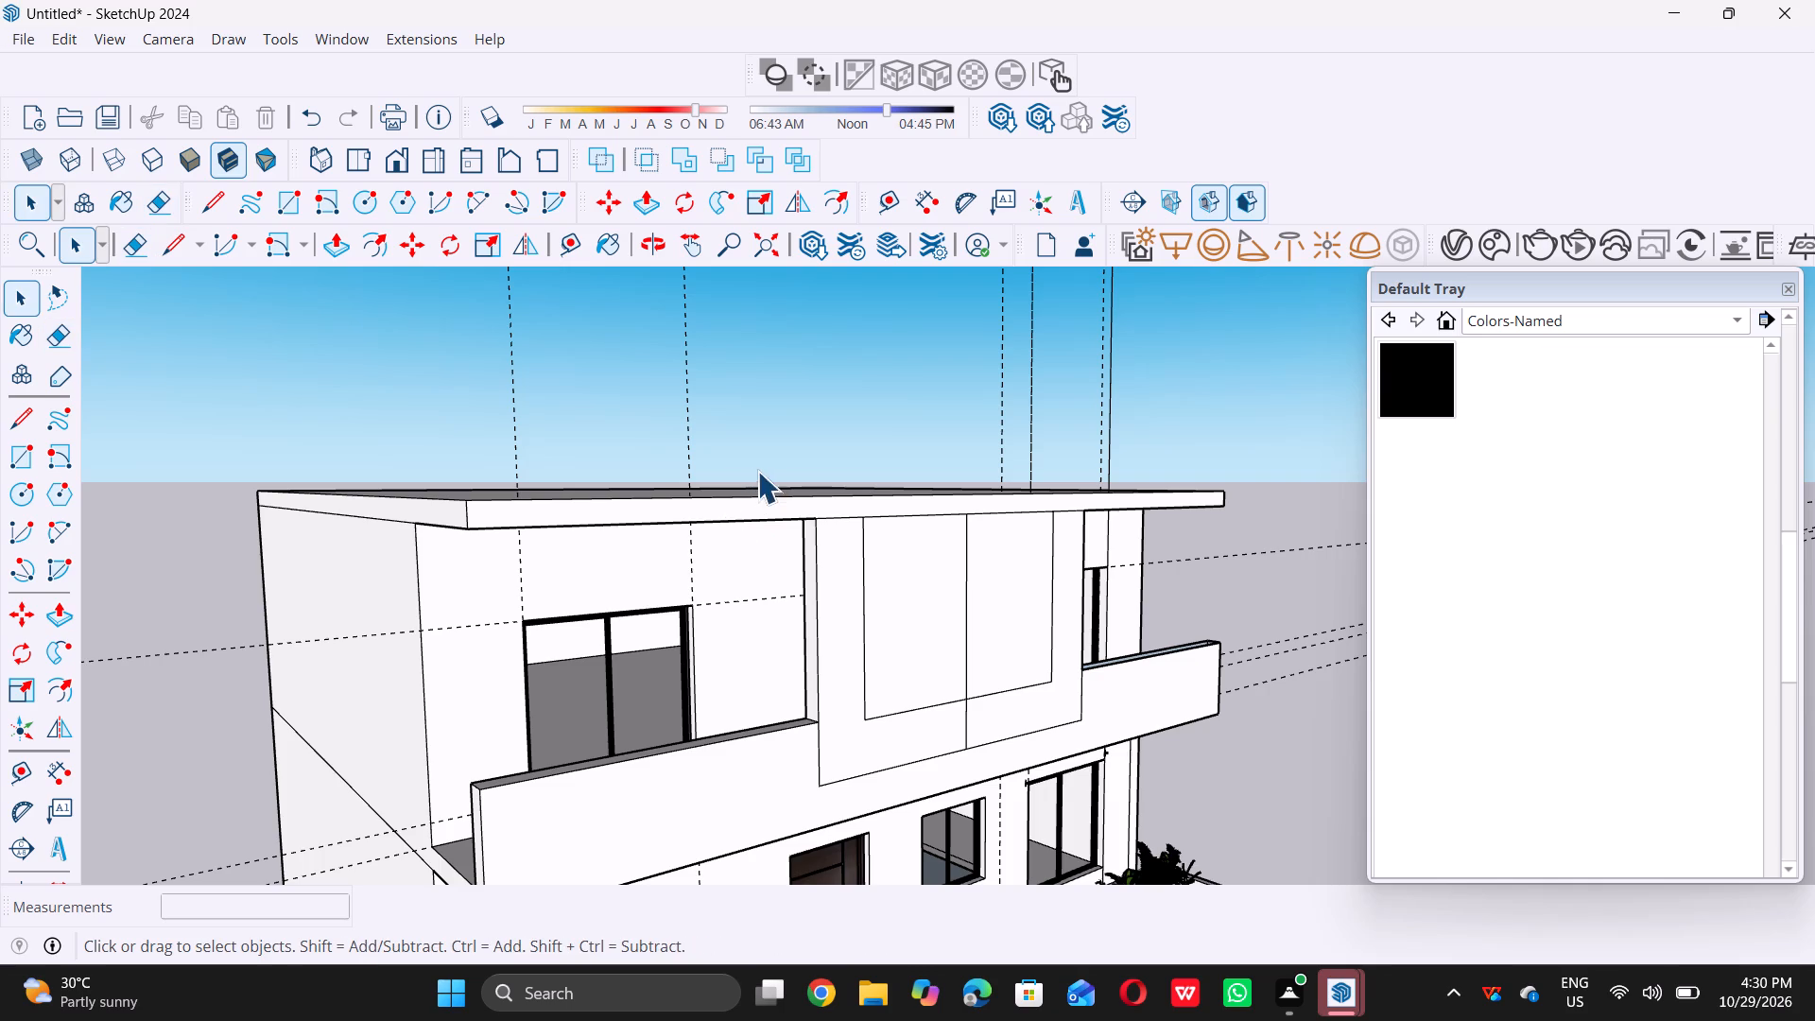
scroll(797, 513, "down", 7)
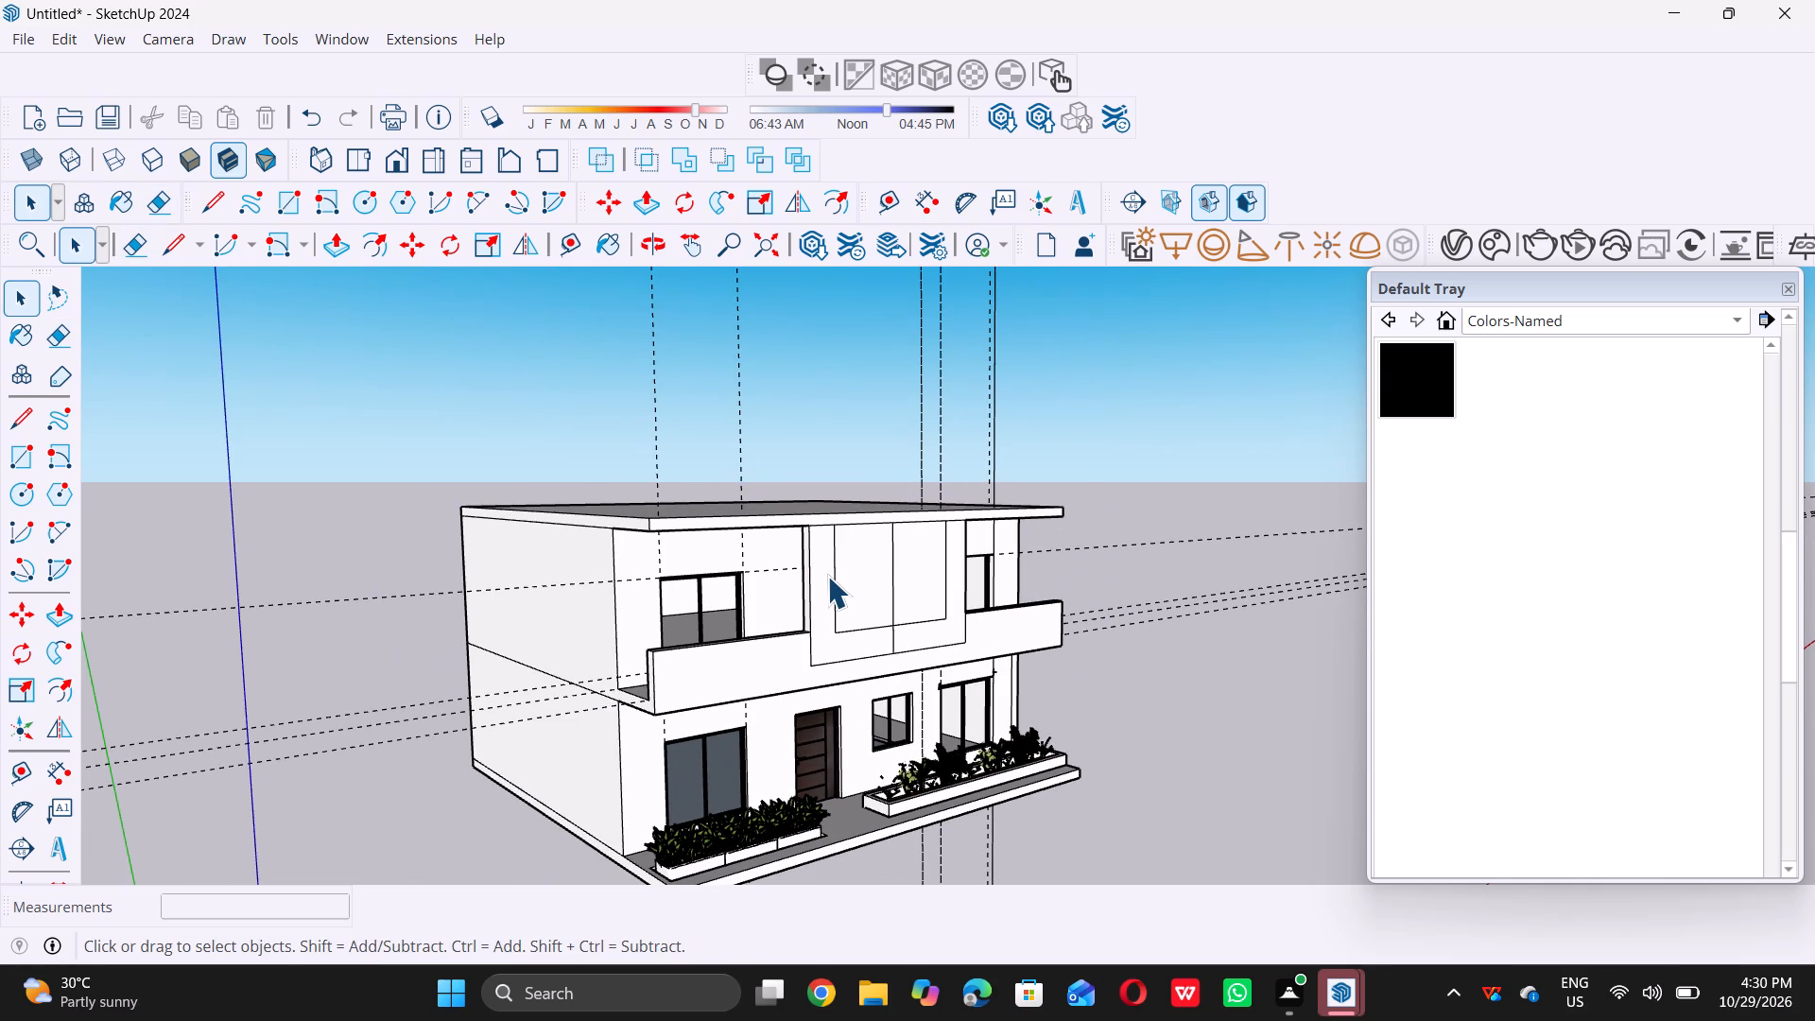
middle_click_drag(844, 582, 284, 577)
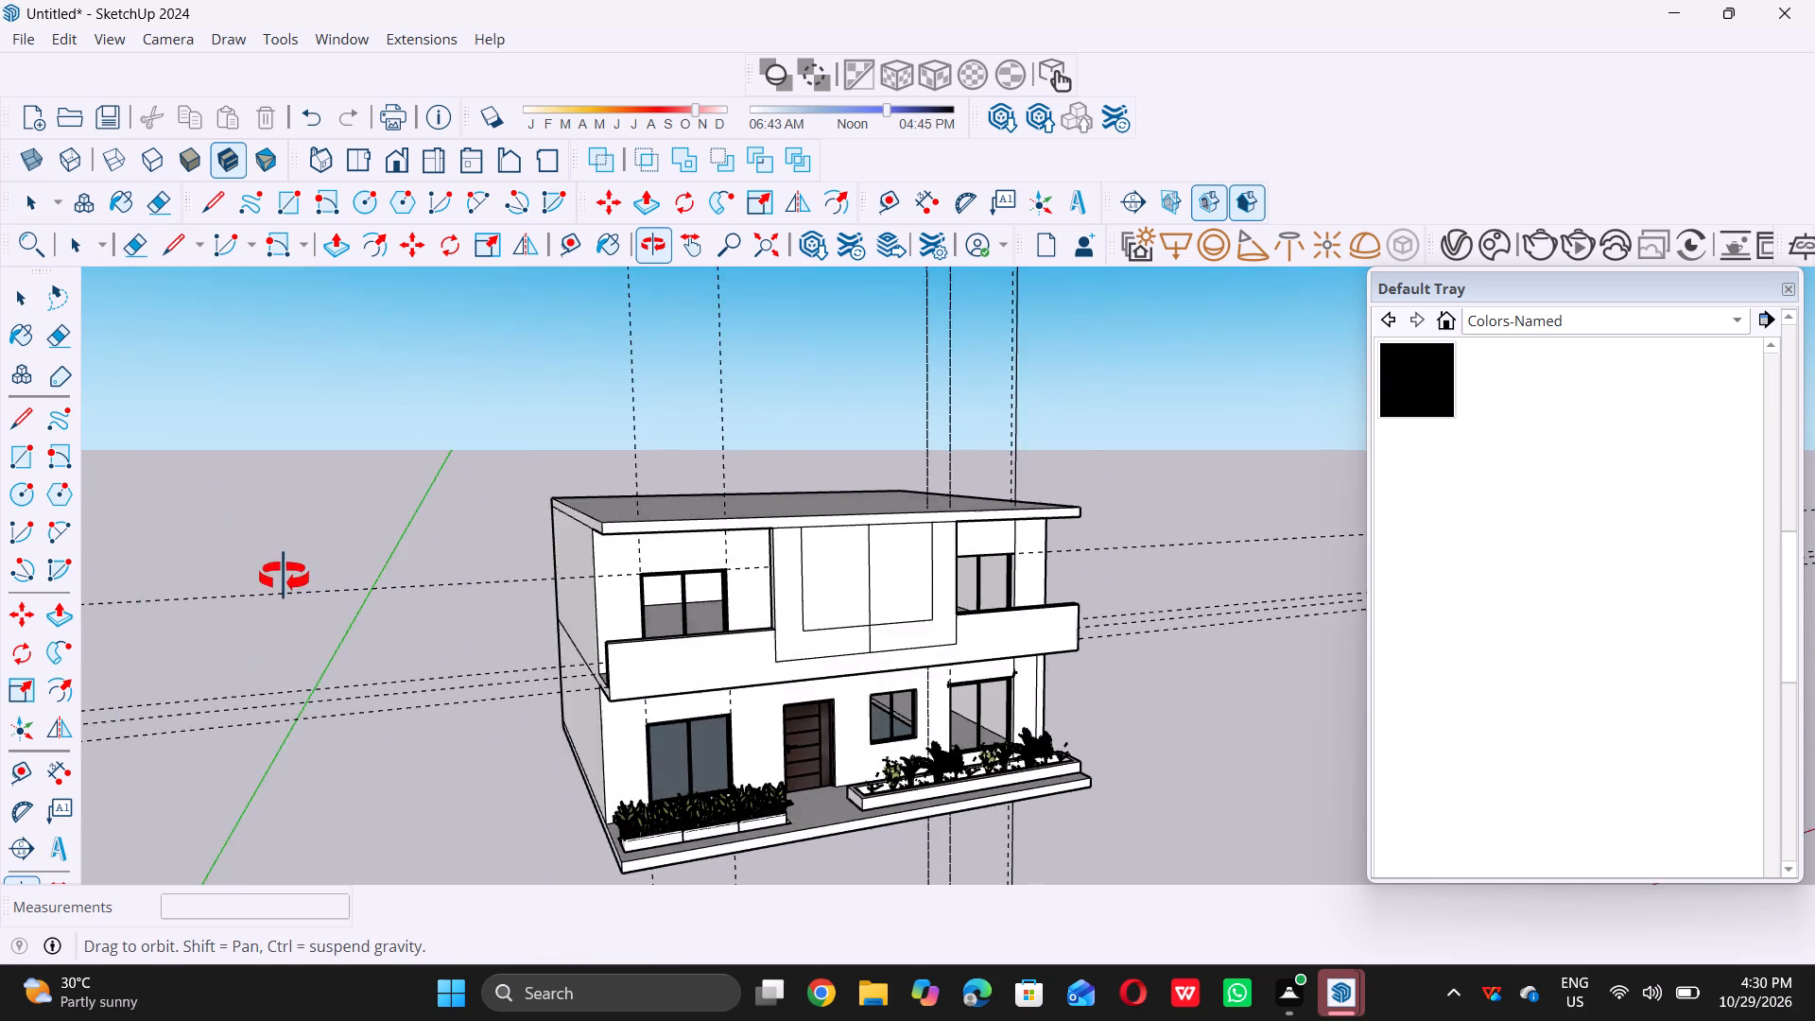
middle_click_drag(284, 577, 409, 594)
scroll(572, 675, "down", 5)
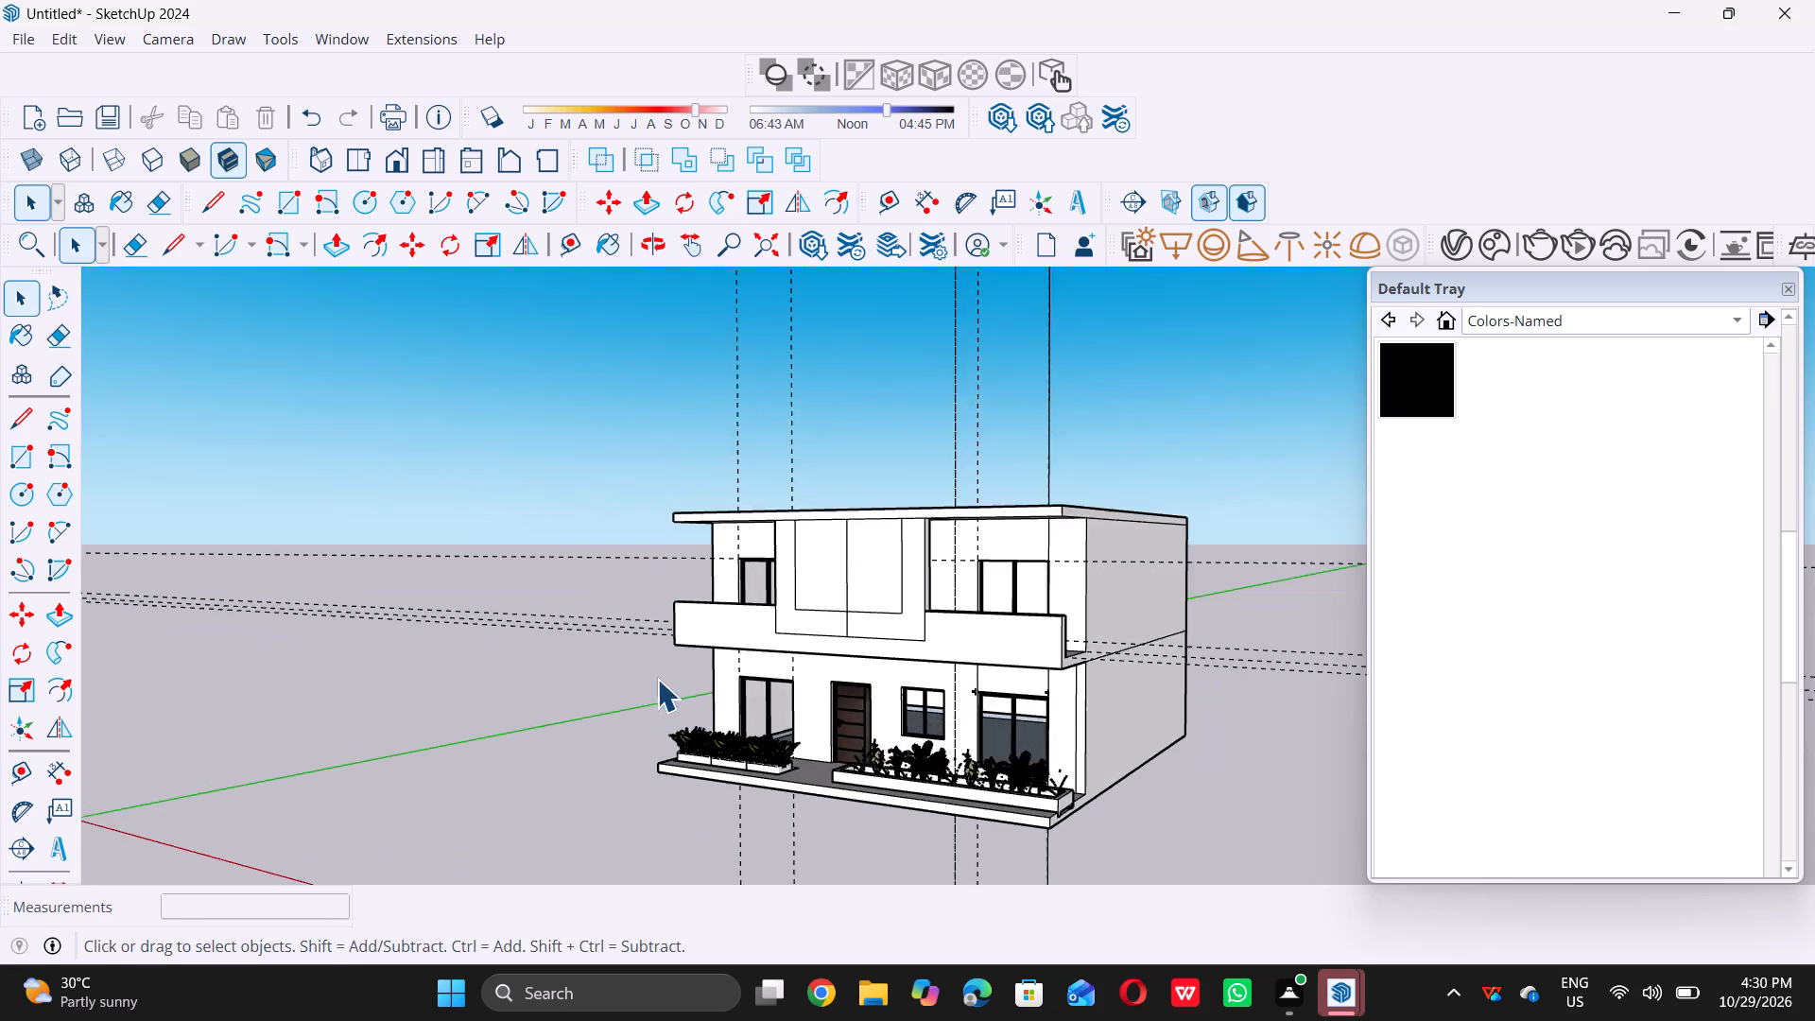
middle_click_drag(666, 675, 977, 620)
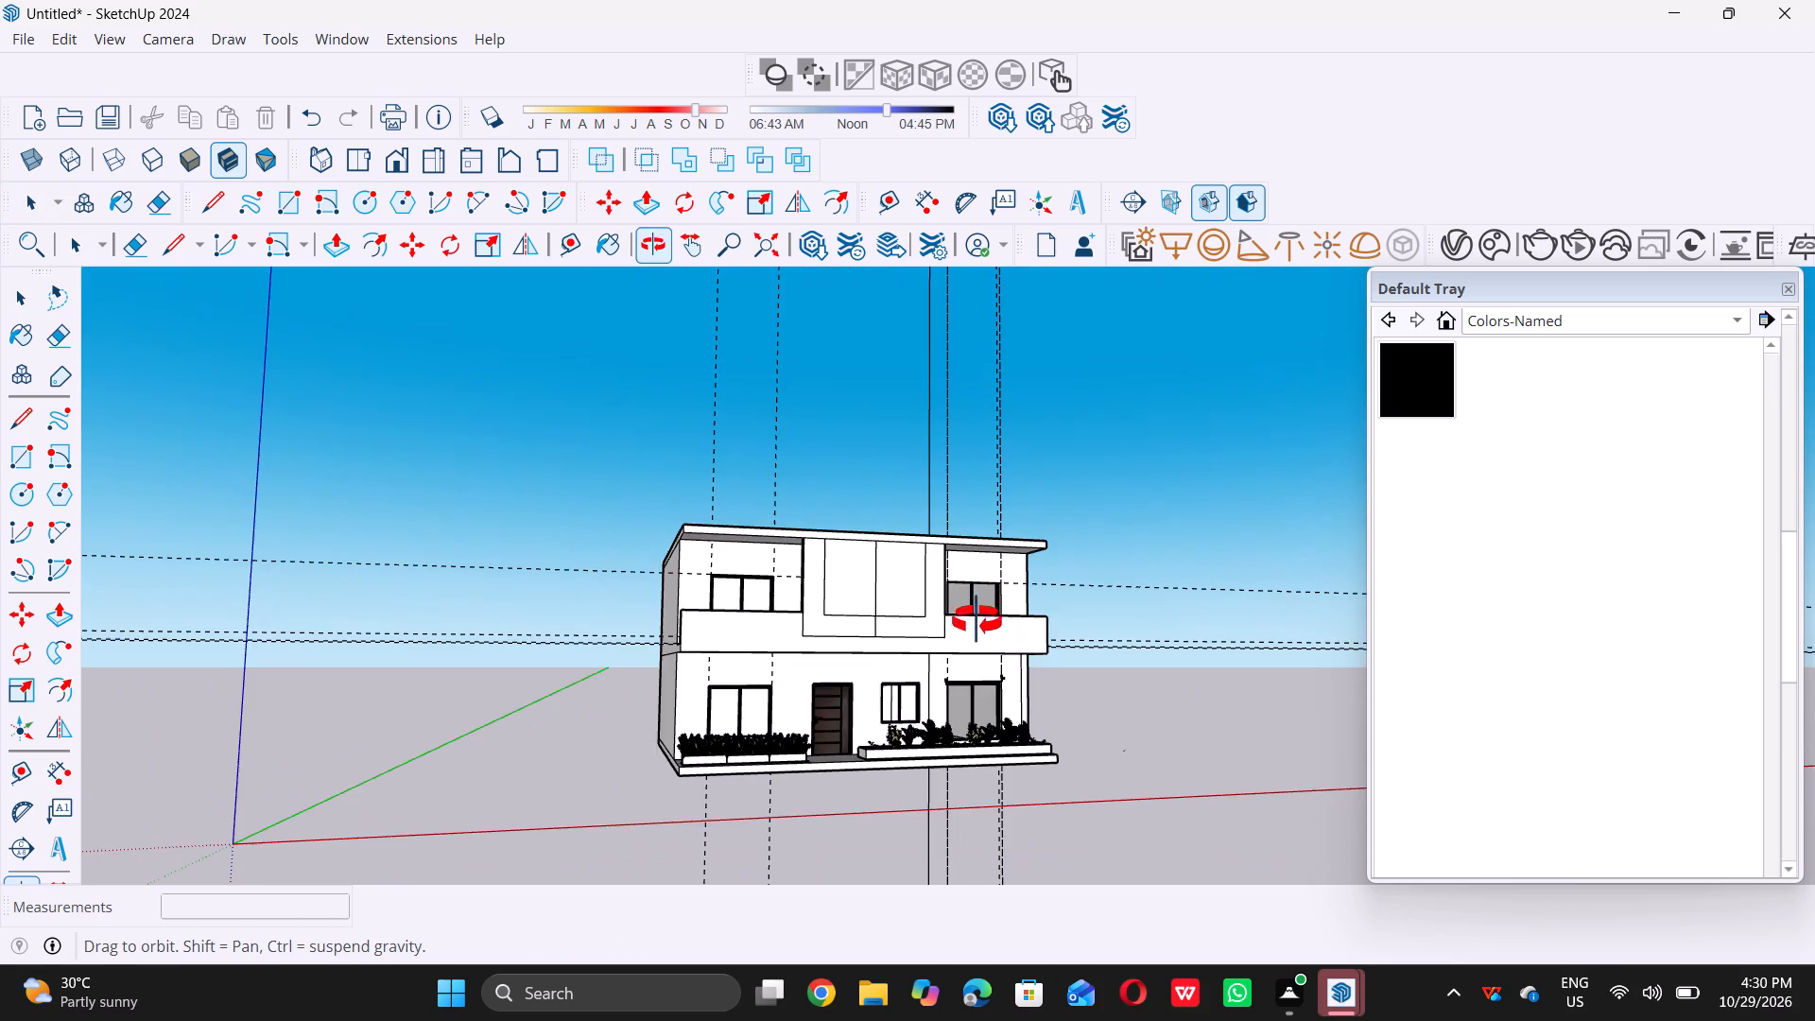
middle_click_drag(977, 620, 875, 603)
scroll(827, 580, "up", 6)
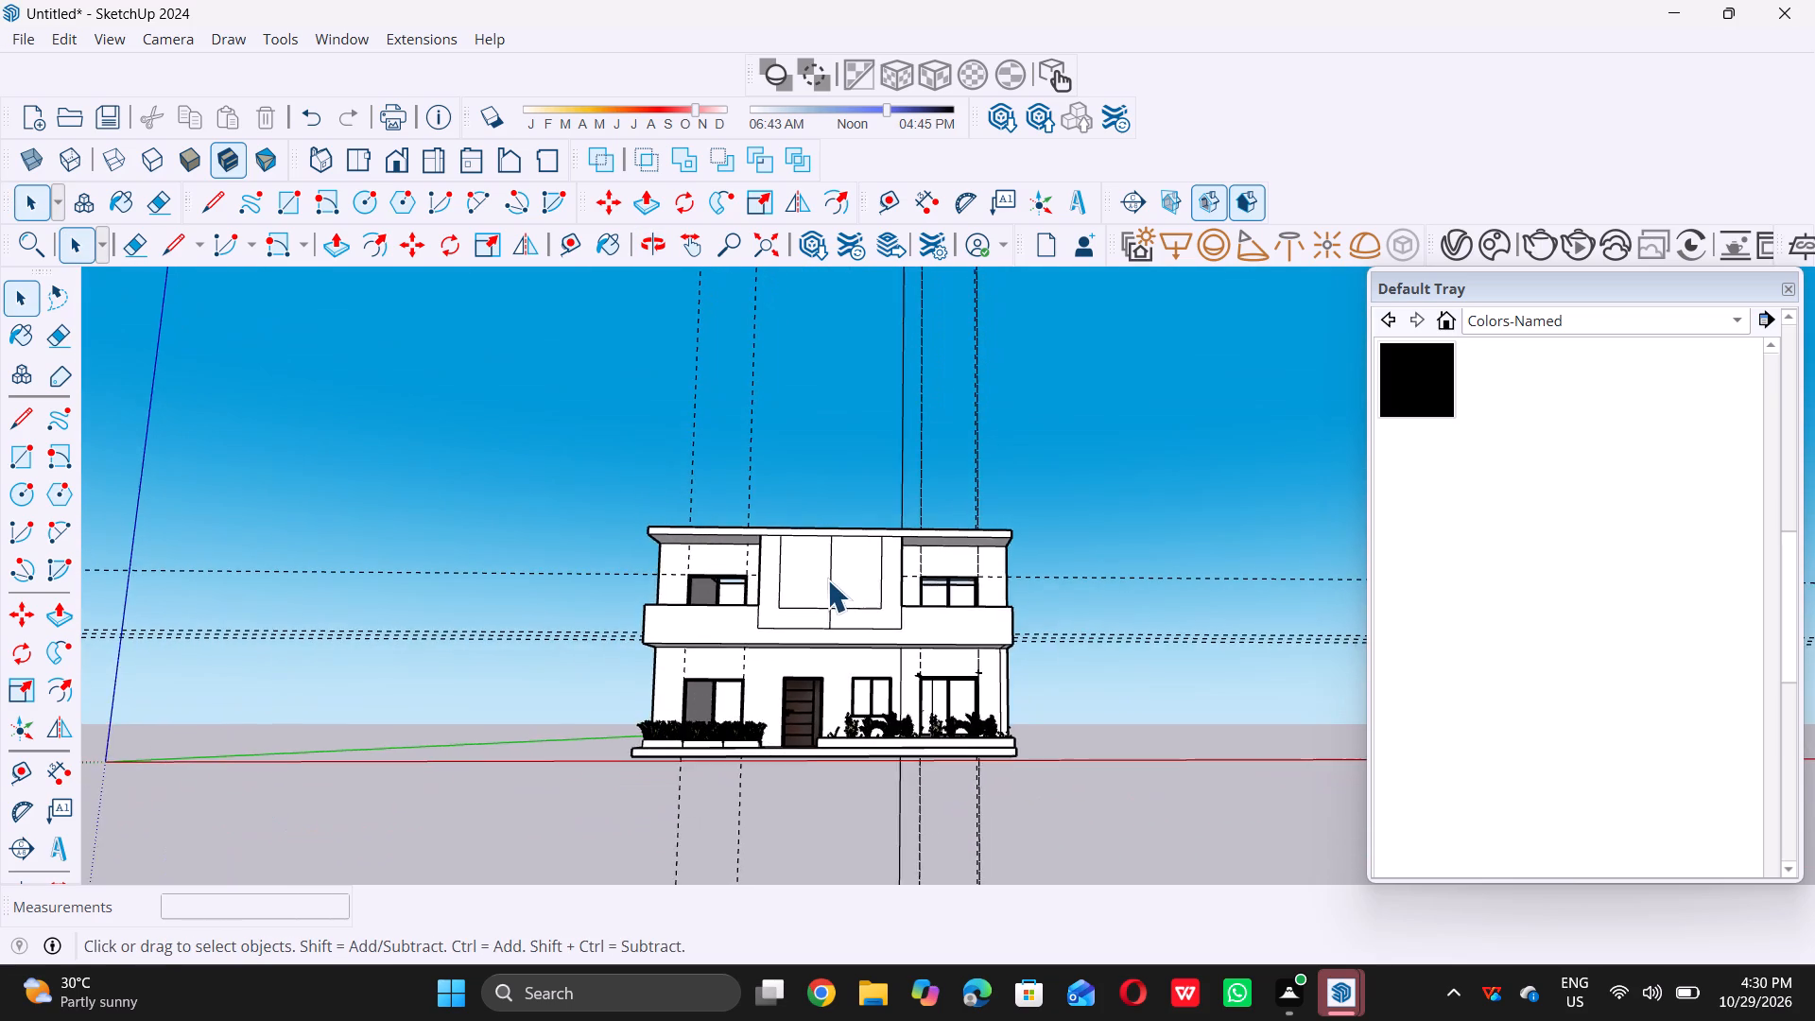
scroll(821, 580, "up", 8)
scroll(821, 580, "down", 1)
middle_click_drag(821, 580, 818, 580)
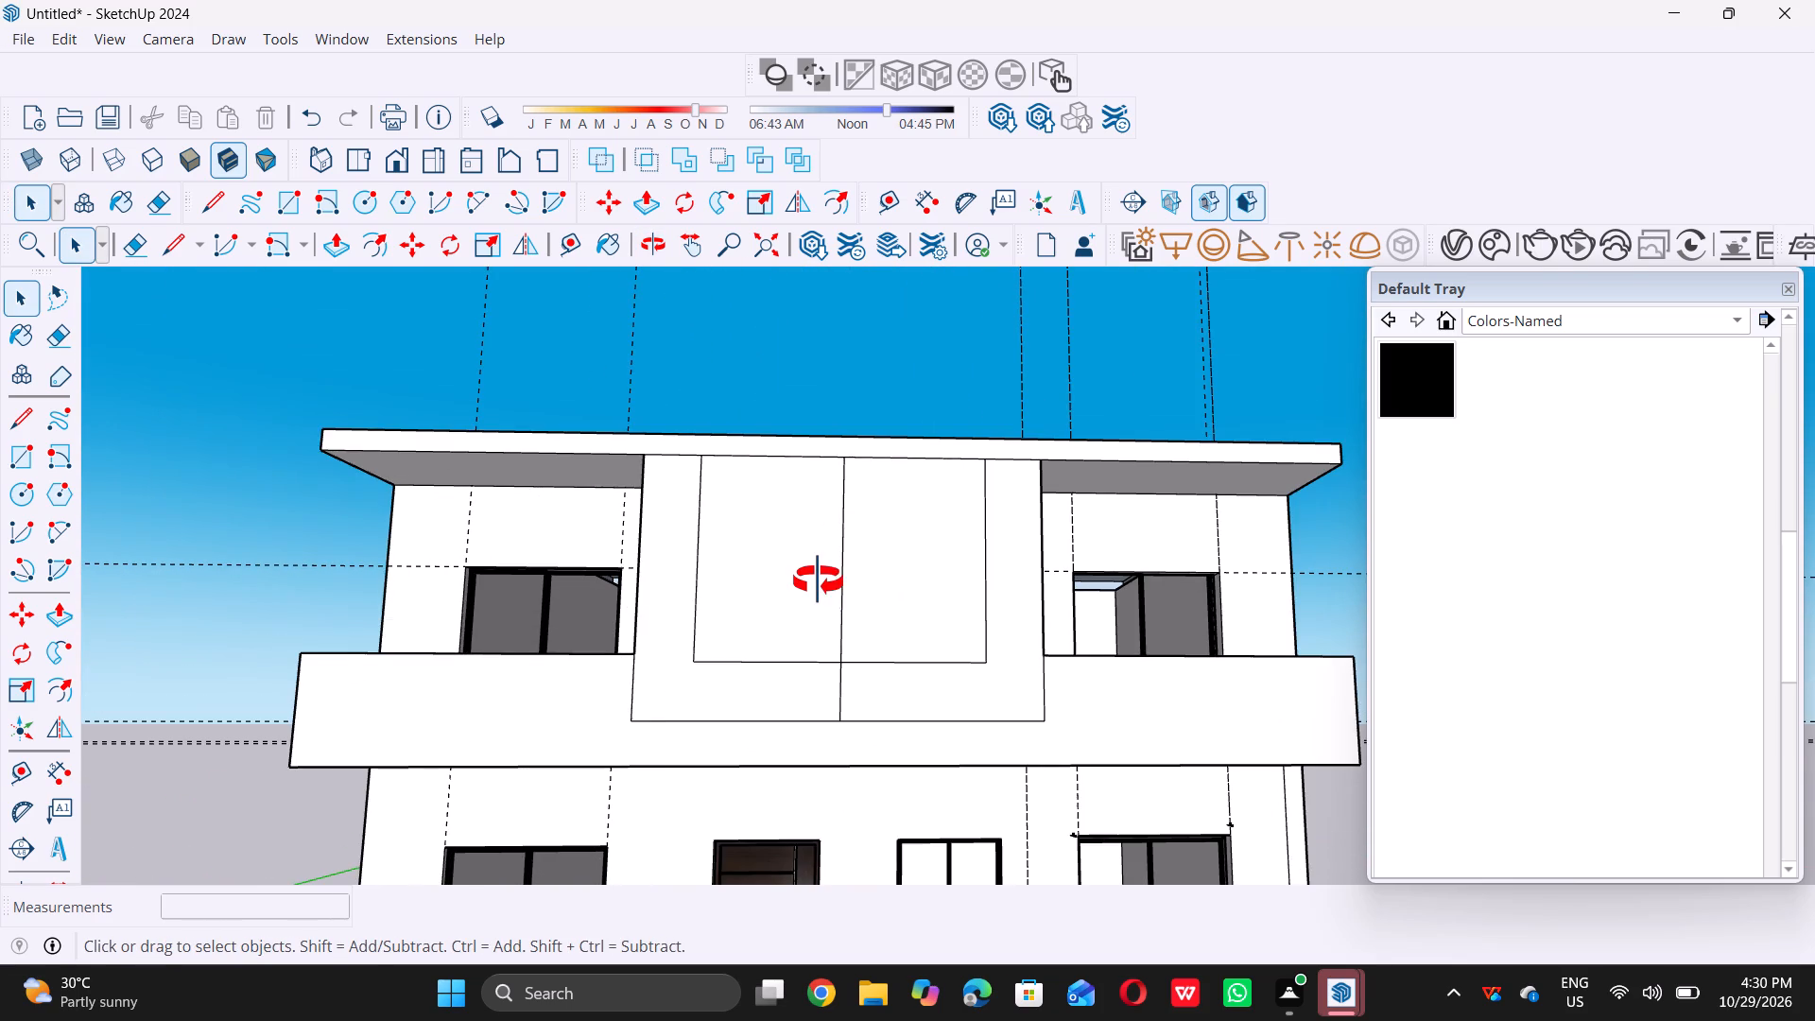
middle_click_drag(818, 580, 813, 597)
scroll(813, 597, "up", 1)
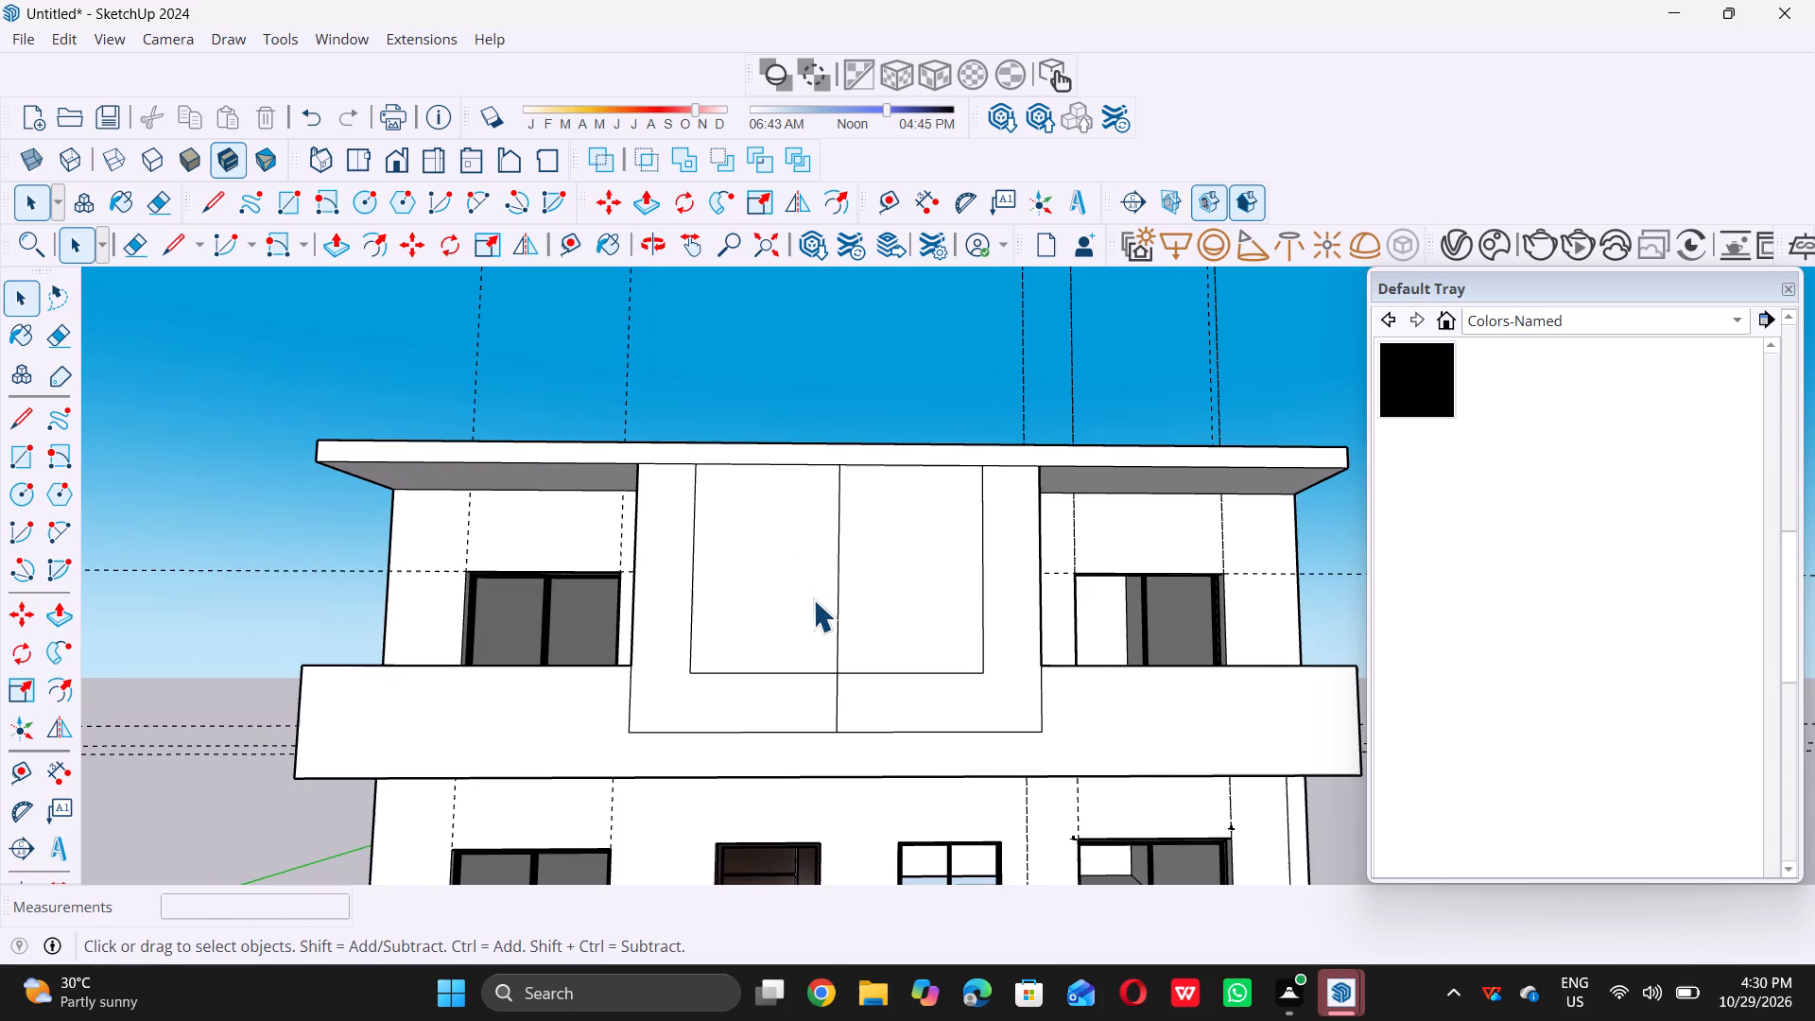
scroll(740, 605, "up", 2)
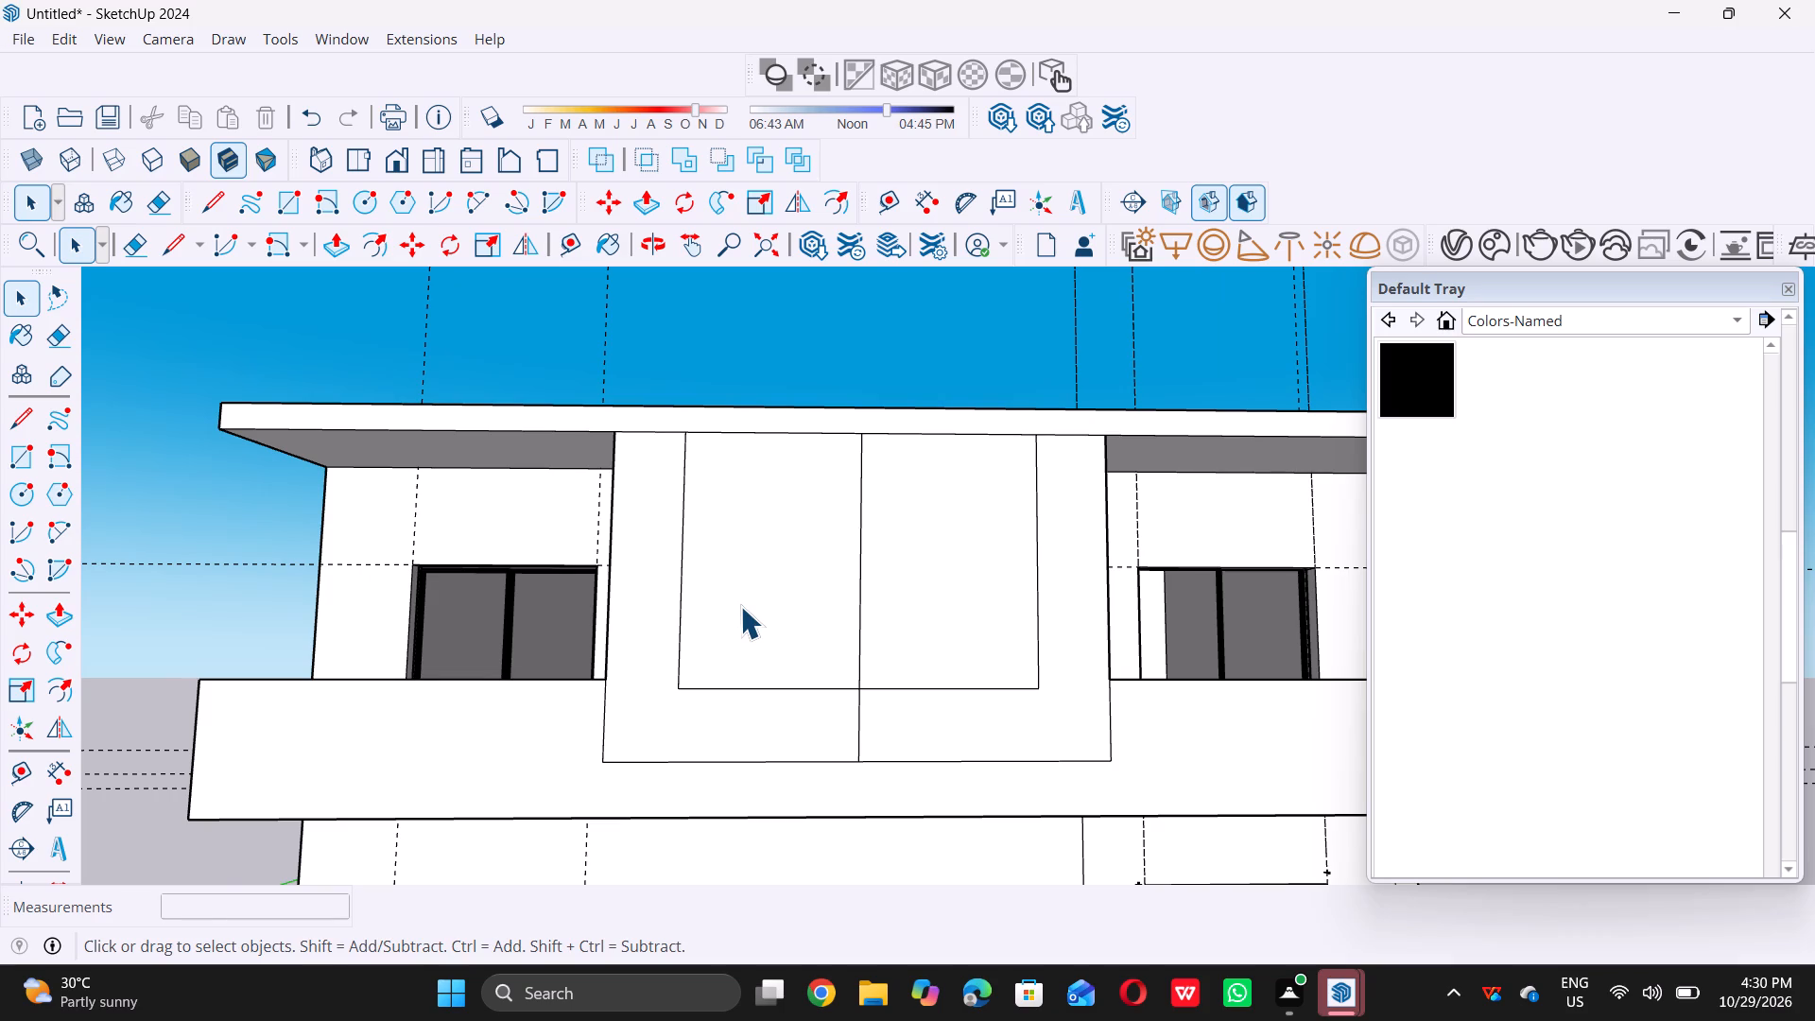
Place vertical guides 1' to either side of the centre line on the projecting central panel.
key("t")
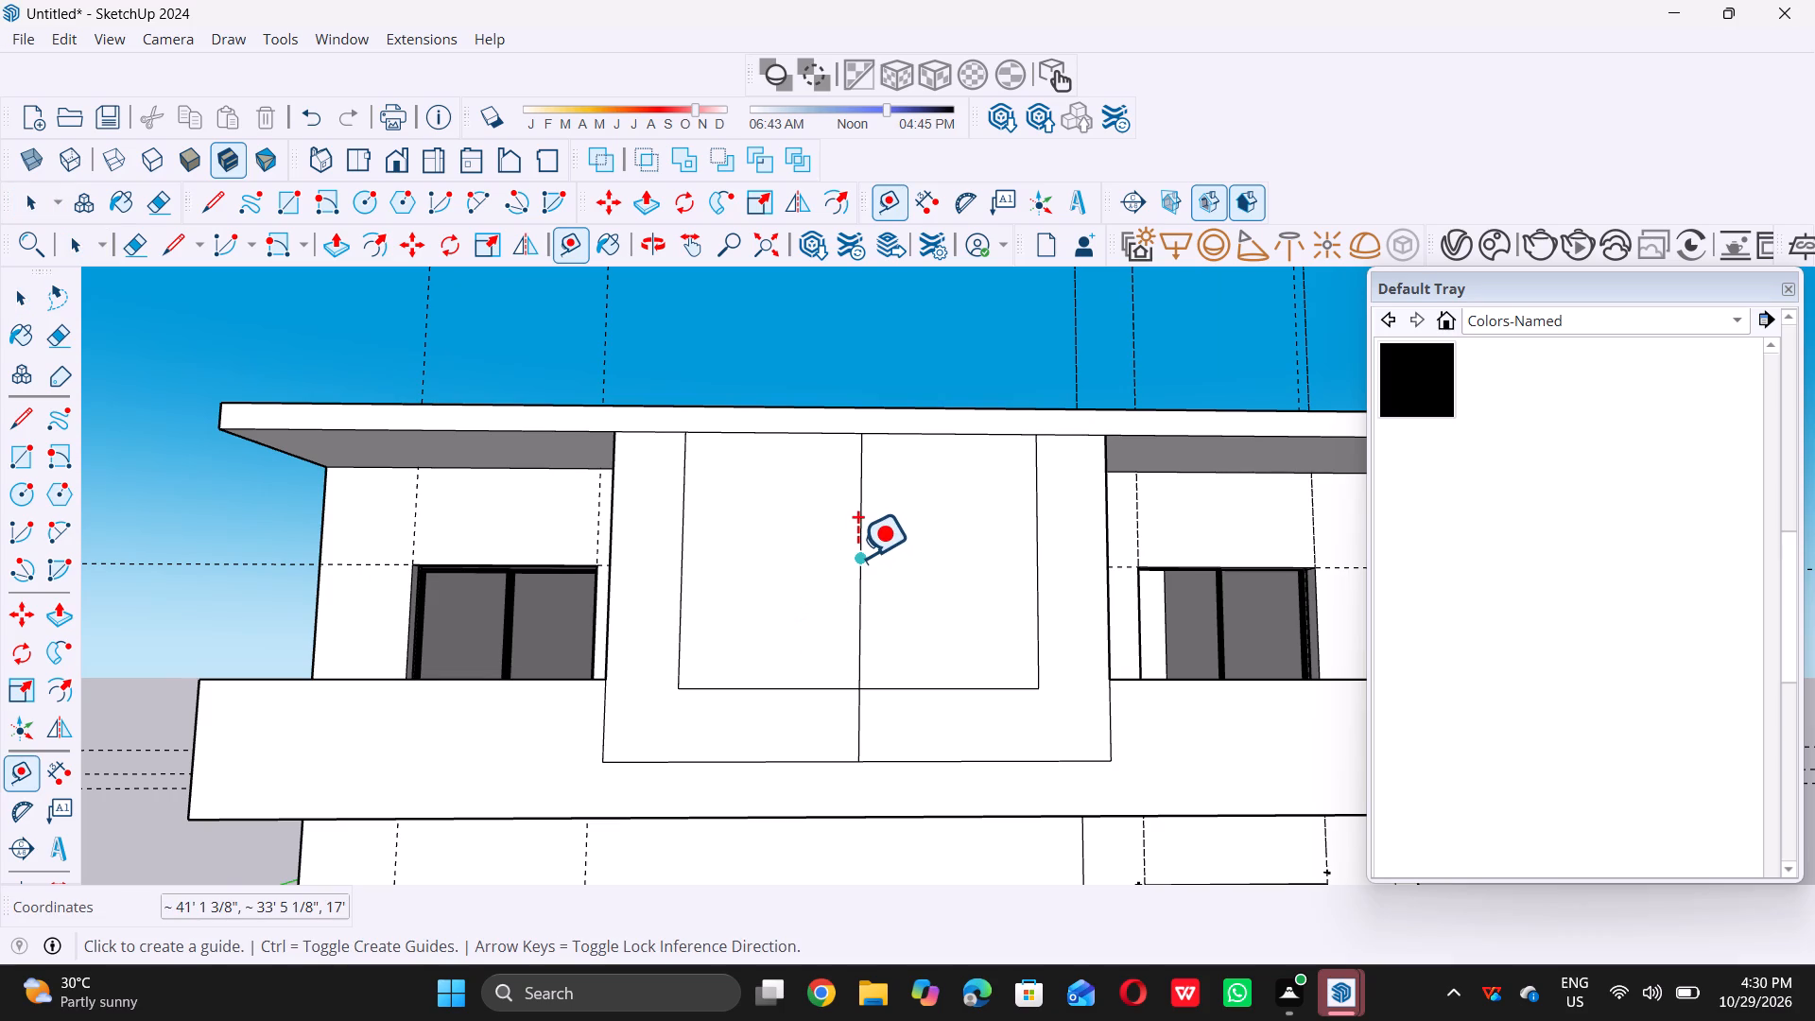
left_click(857, 555)
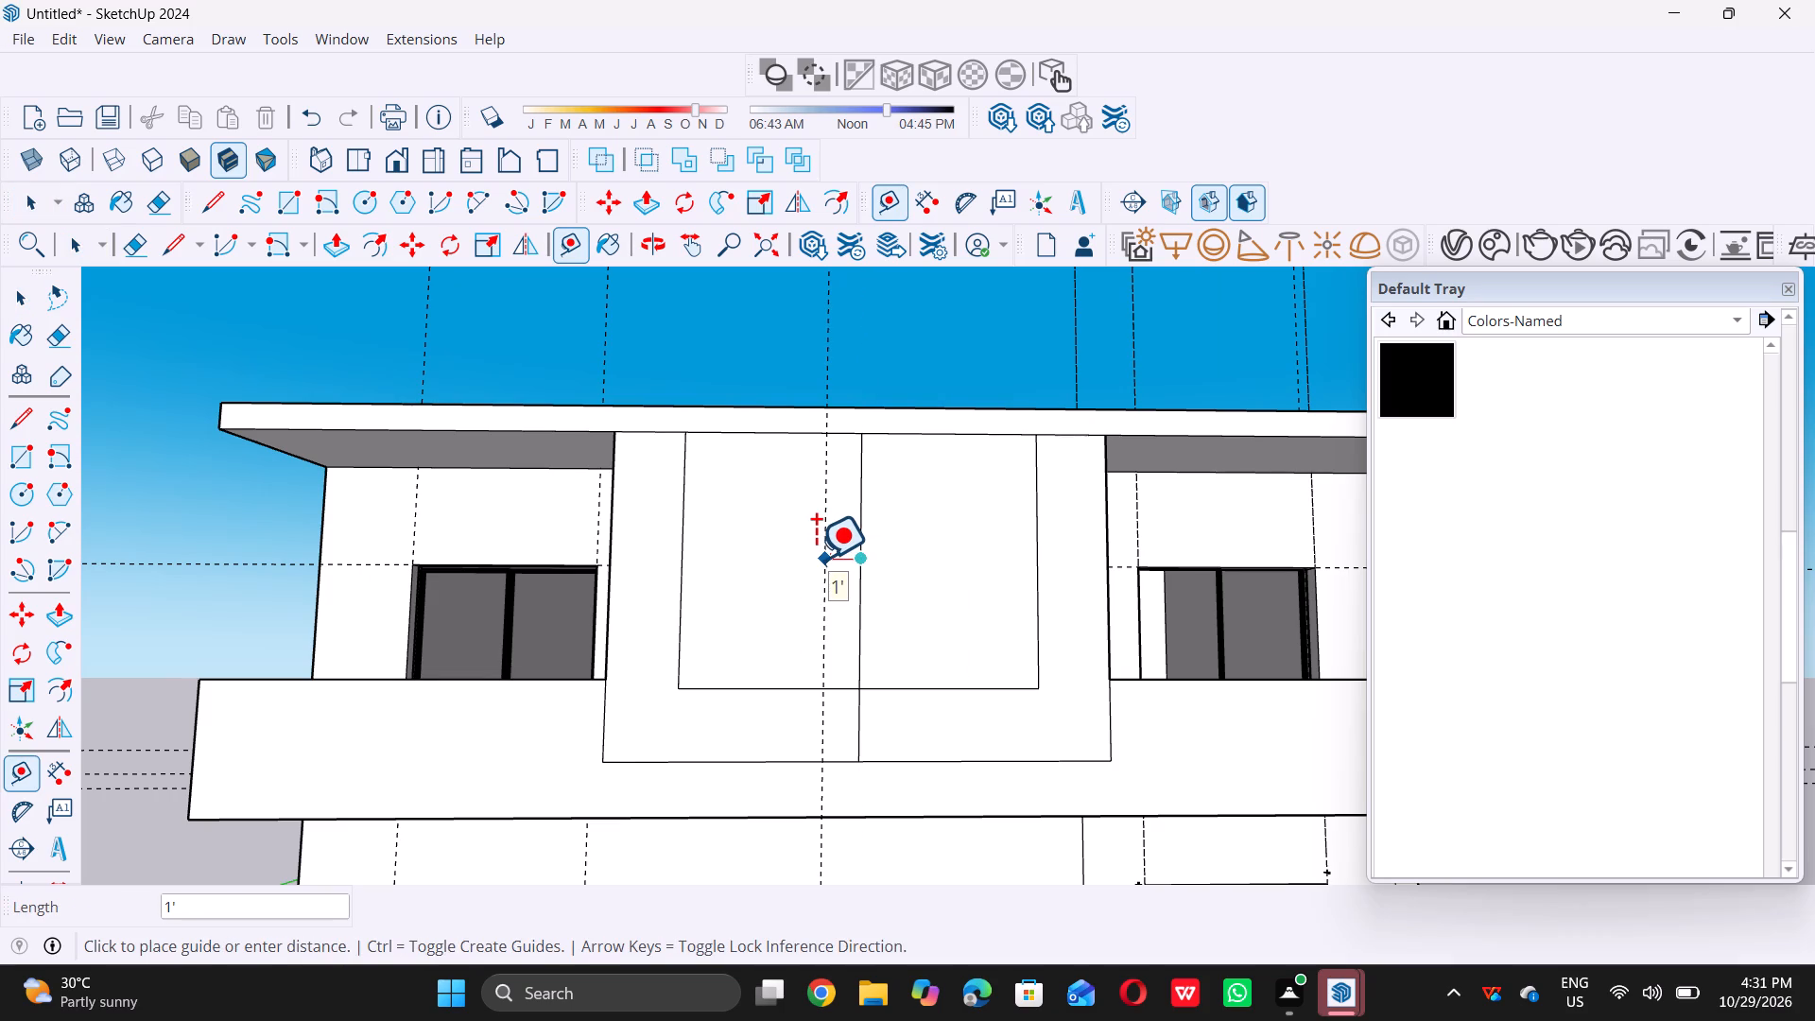
double_click(816, 559)
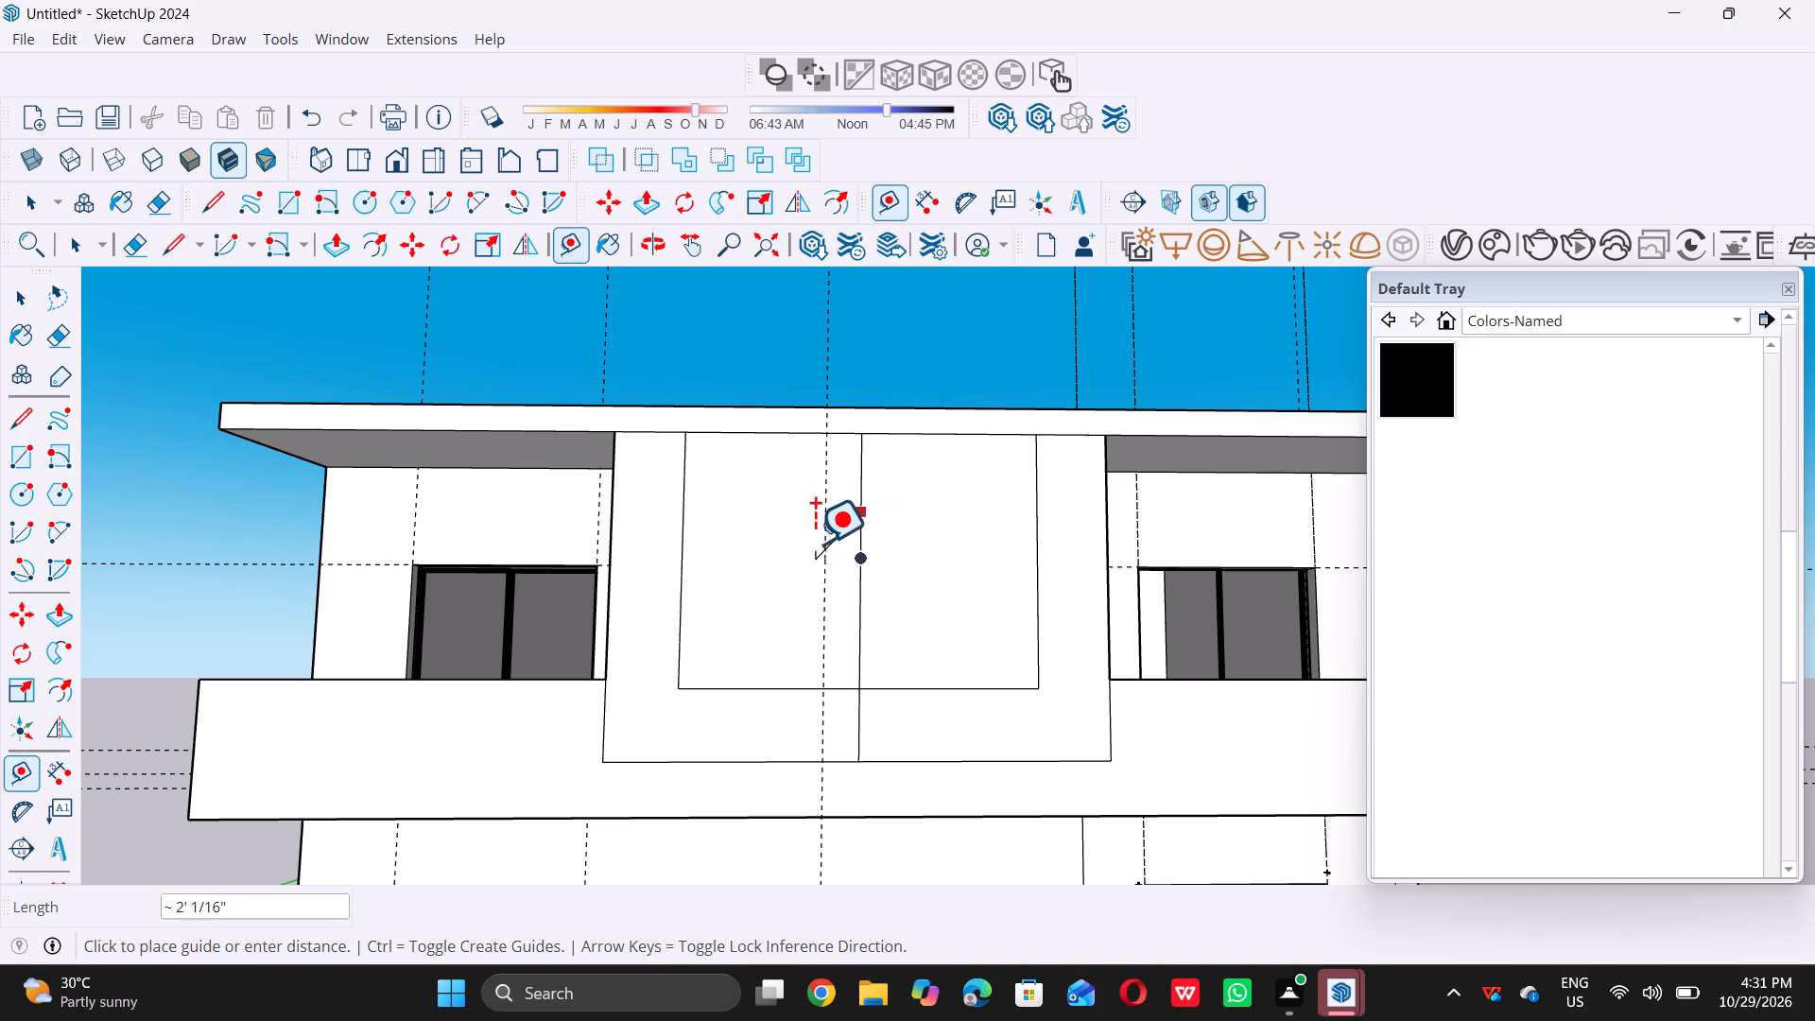
key("space")
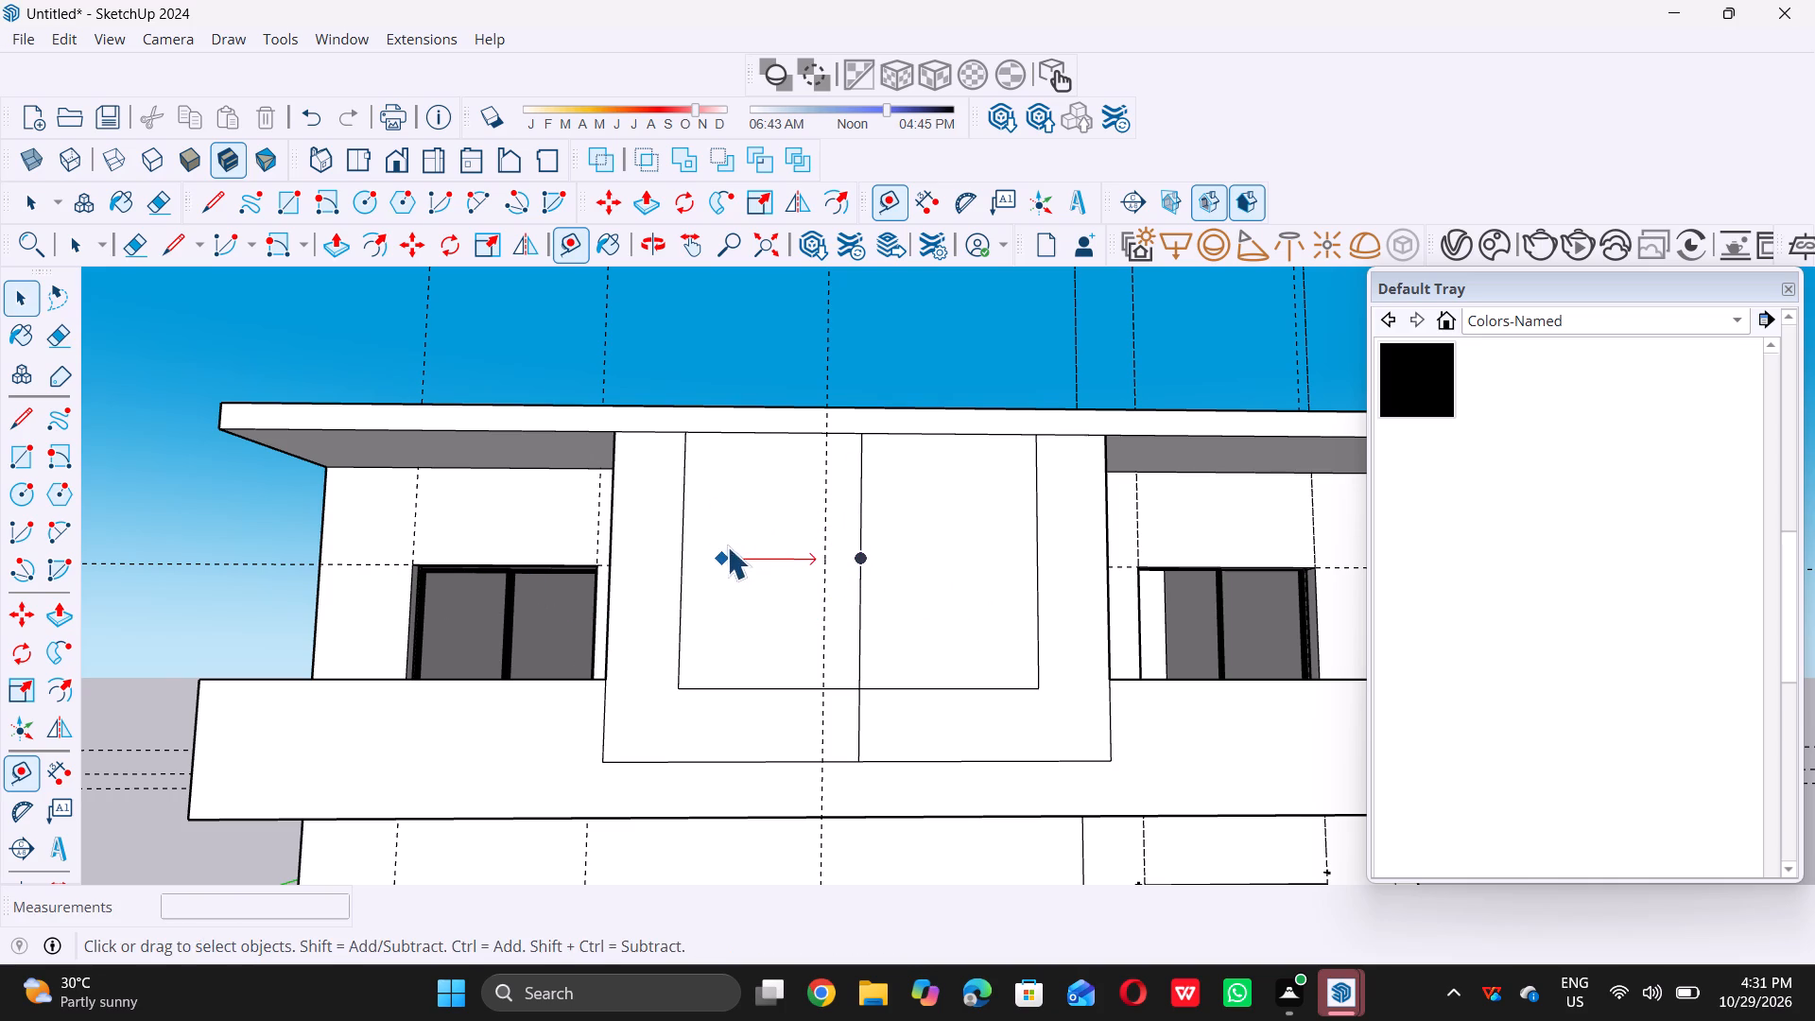
key("t")
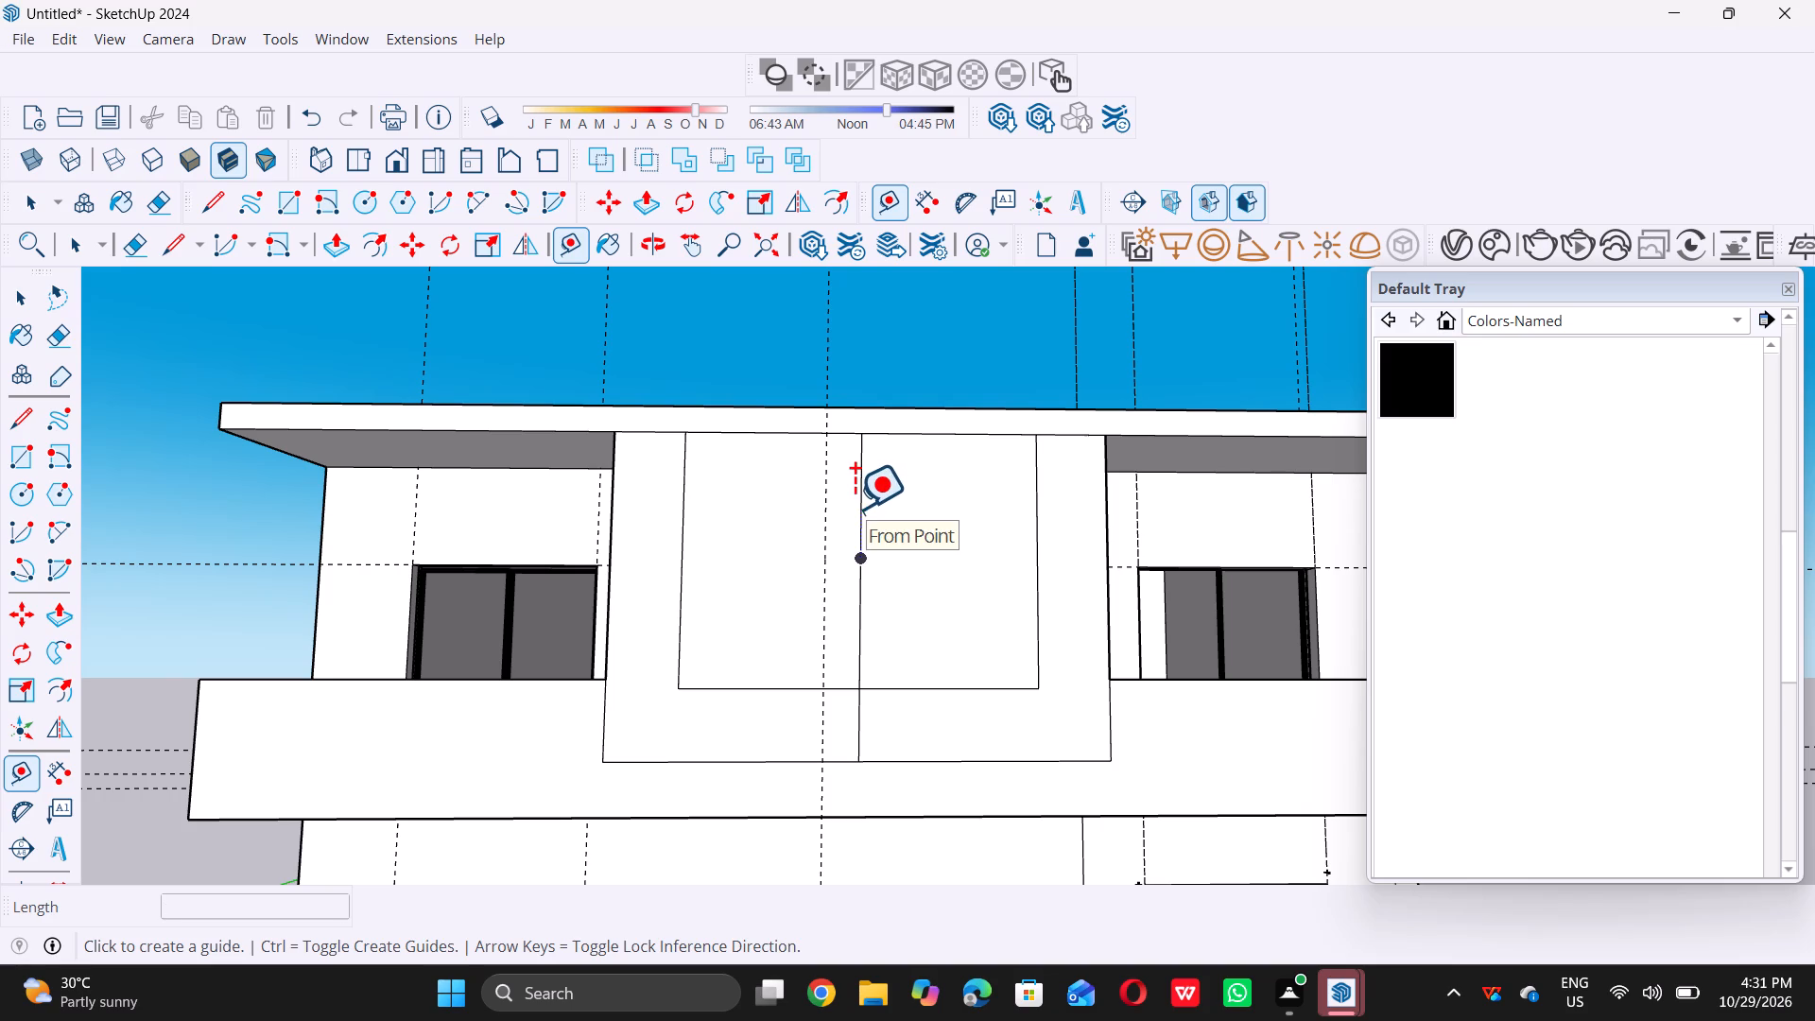
left_click(856, 491)
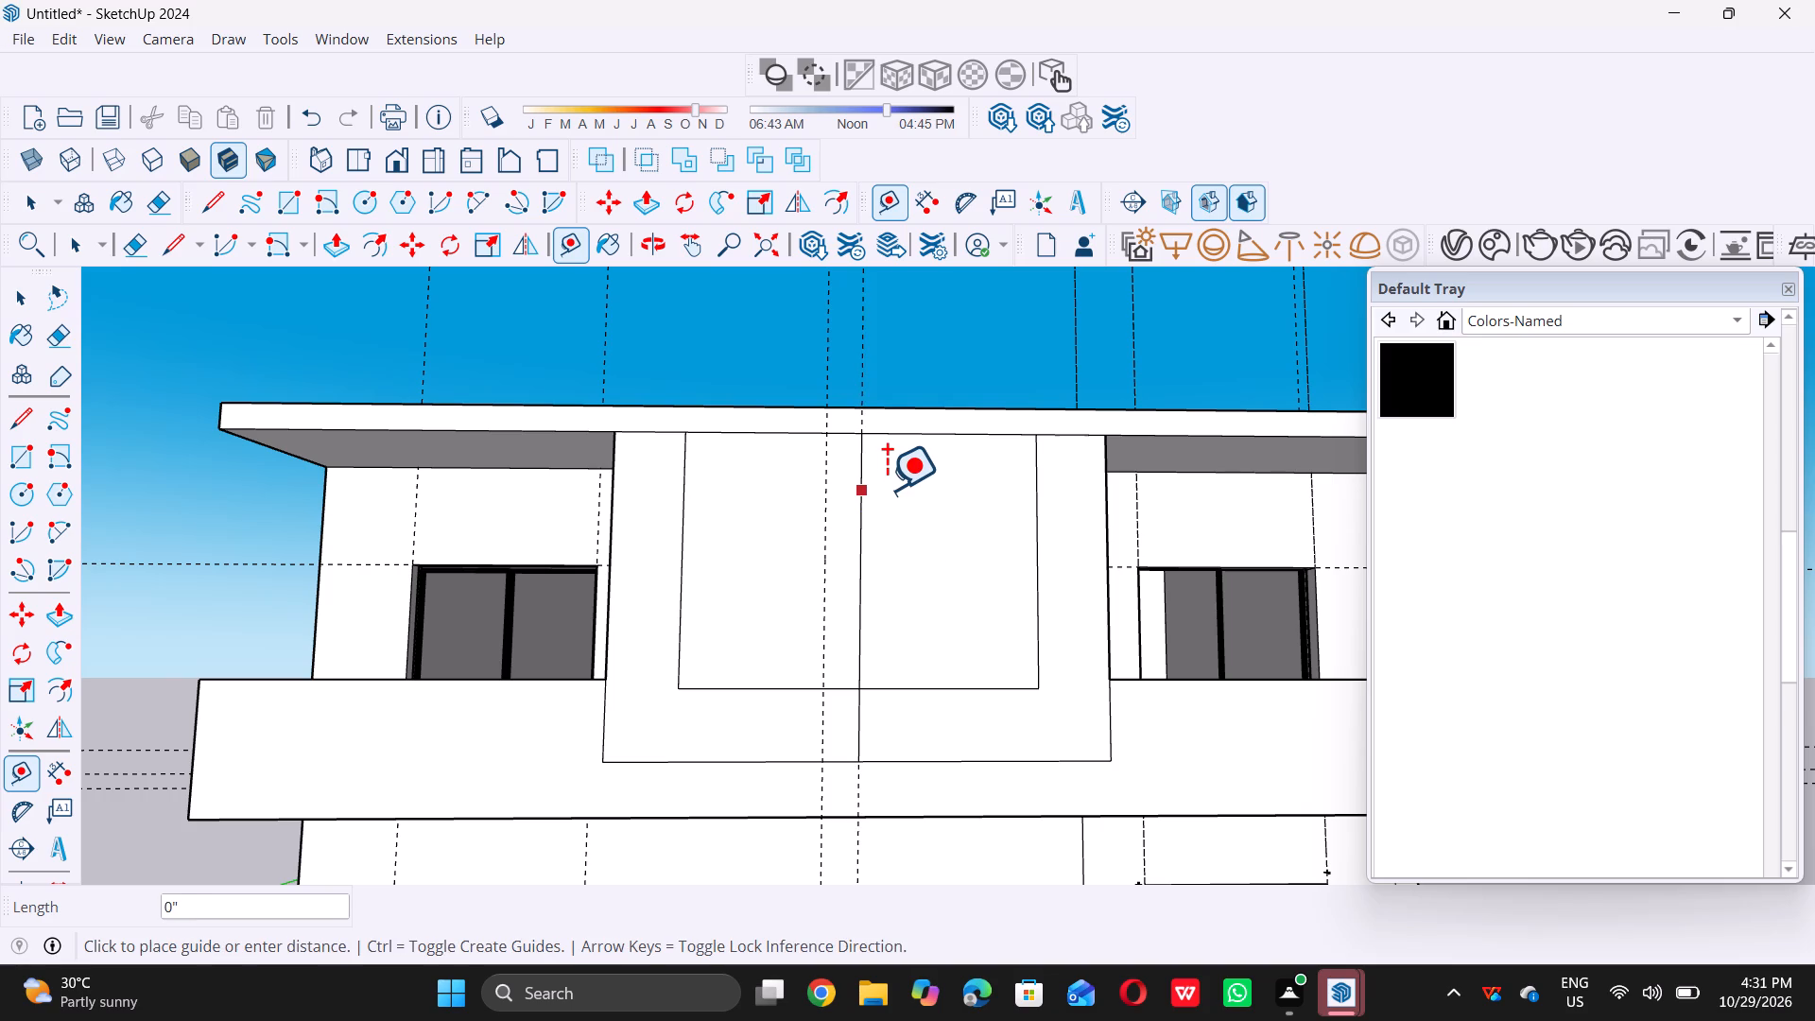
left_click(900, 488)
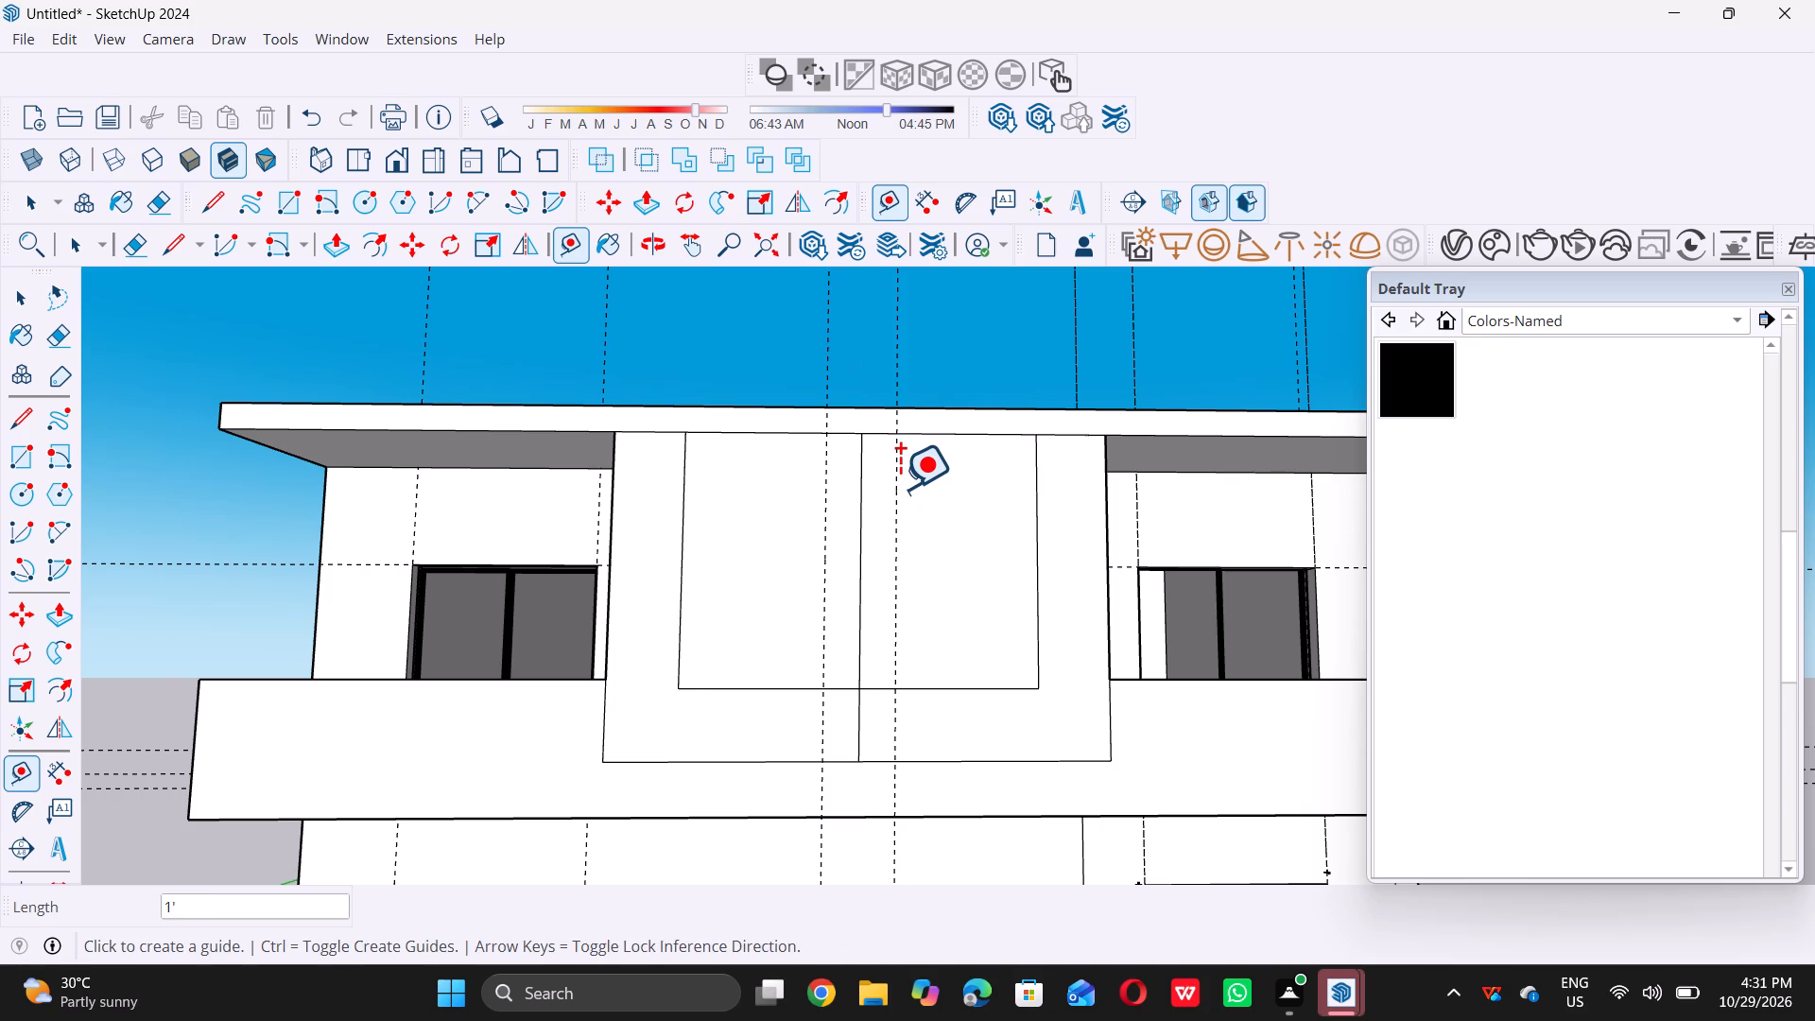
key("space")
Draw a 2' by 7' 3" rectangle between the two guides, down to the lower edge of the panel's inner rectangle.
key("r")
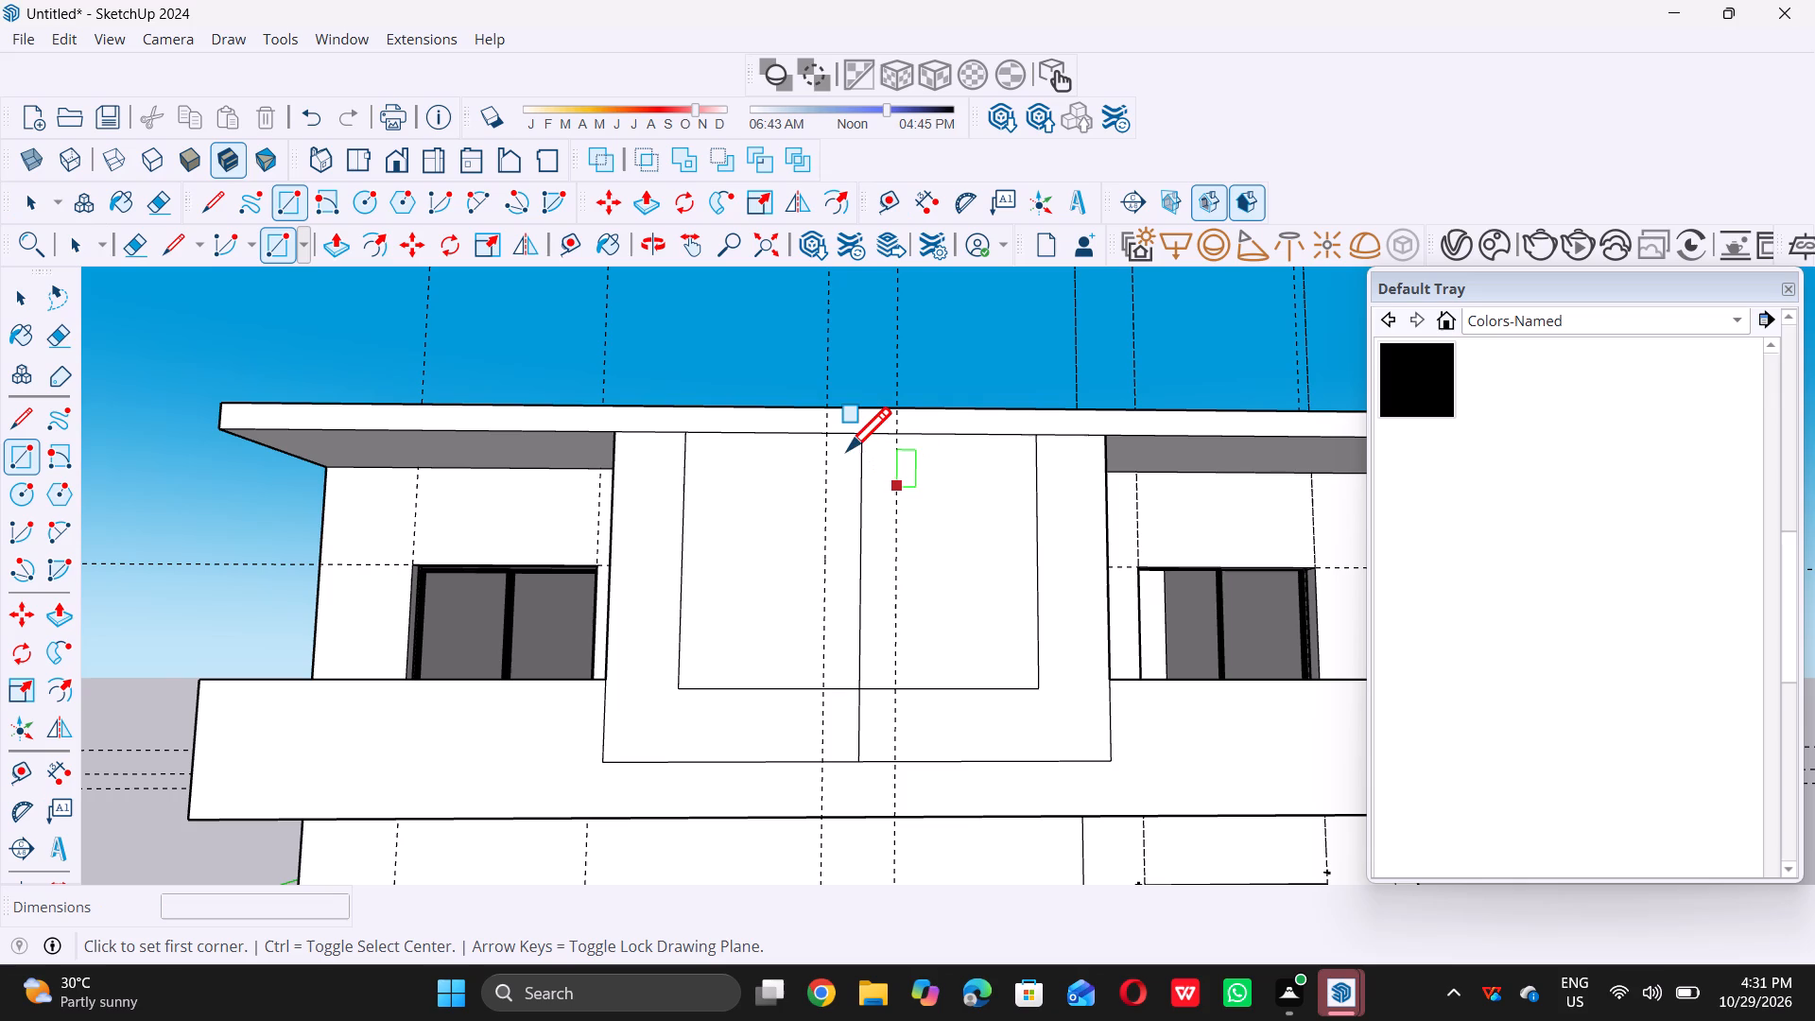
left_click(826, 435)
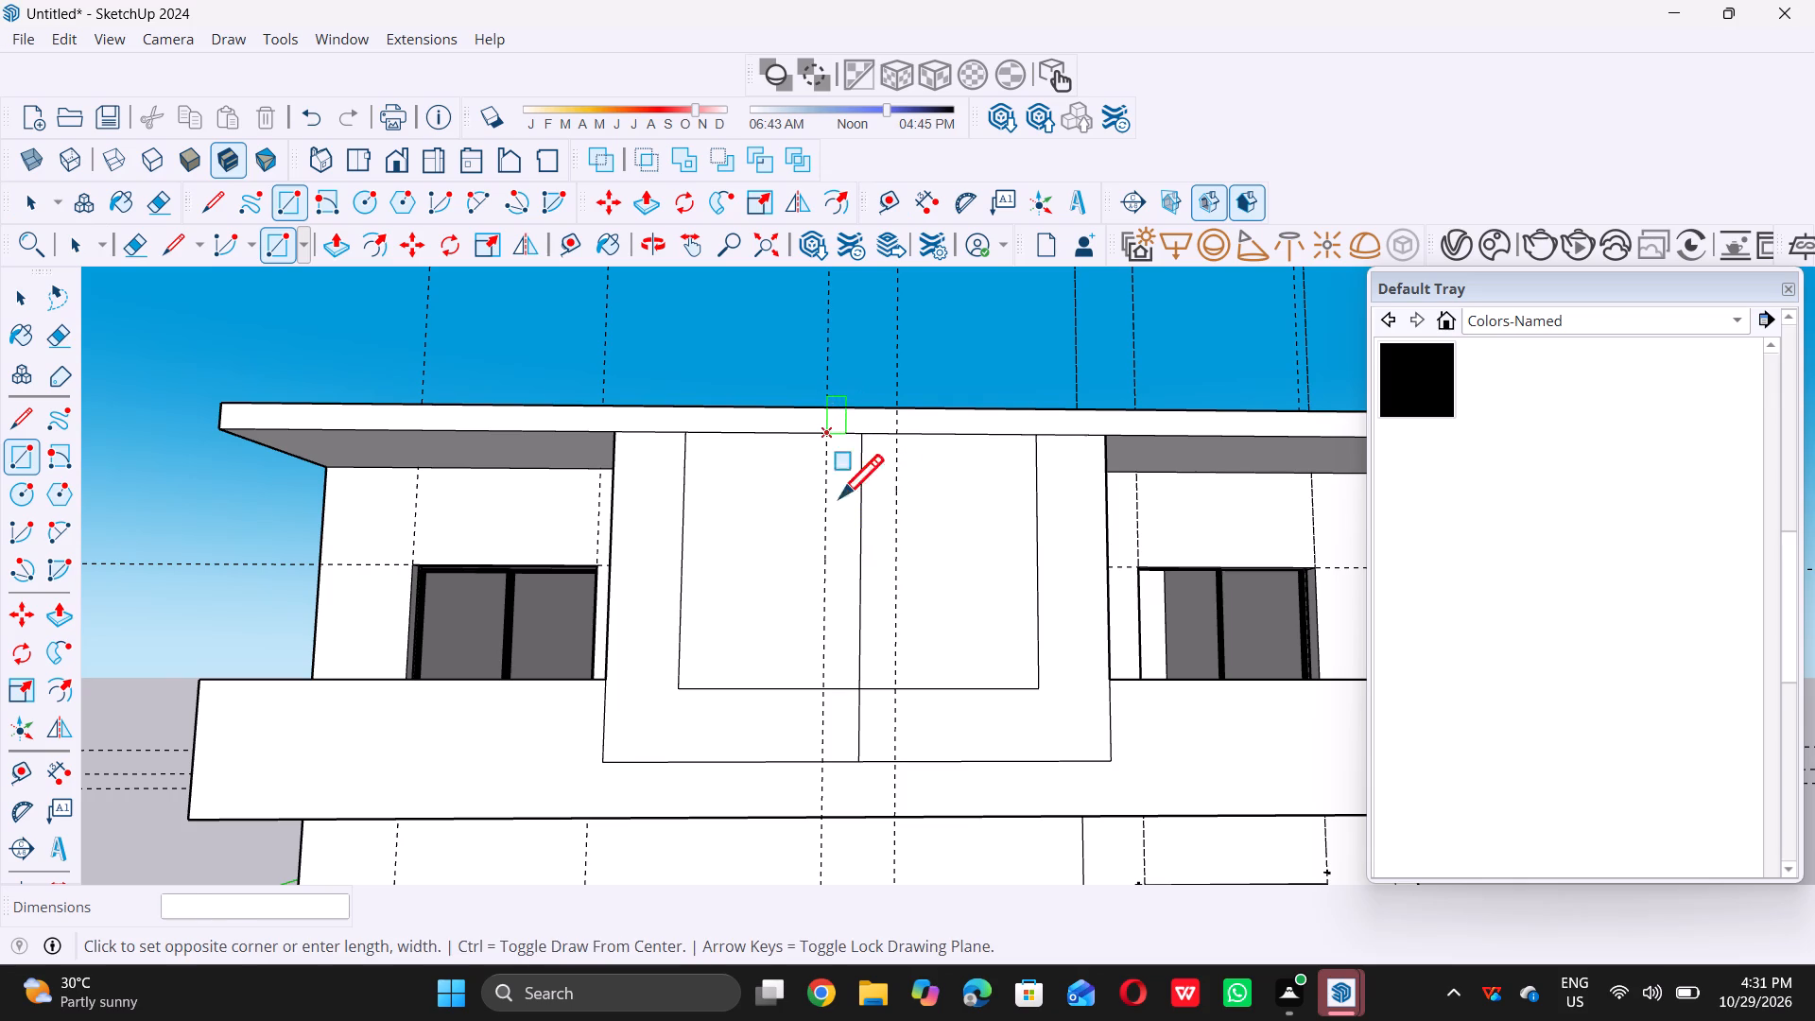
left_click(895, 690)
key("space")
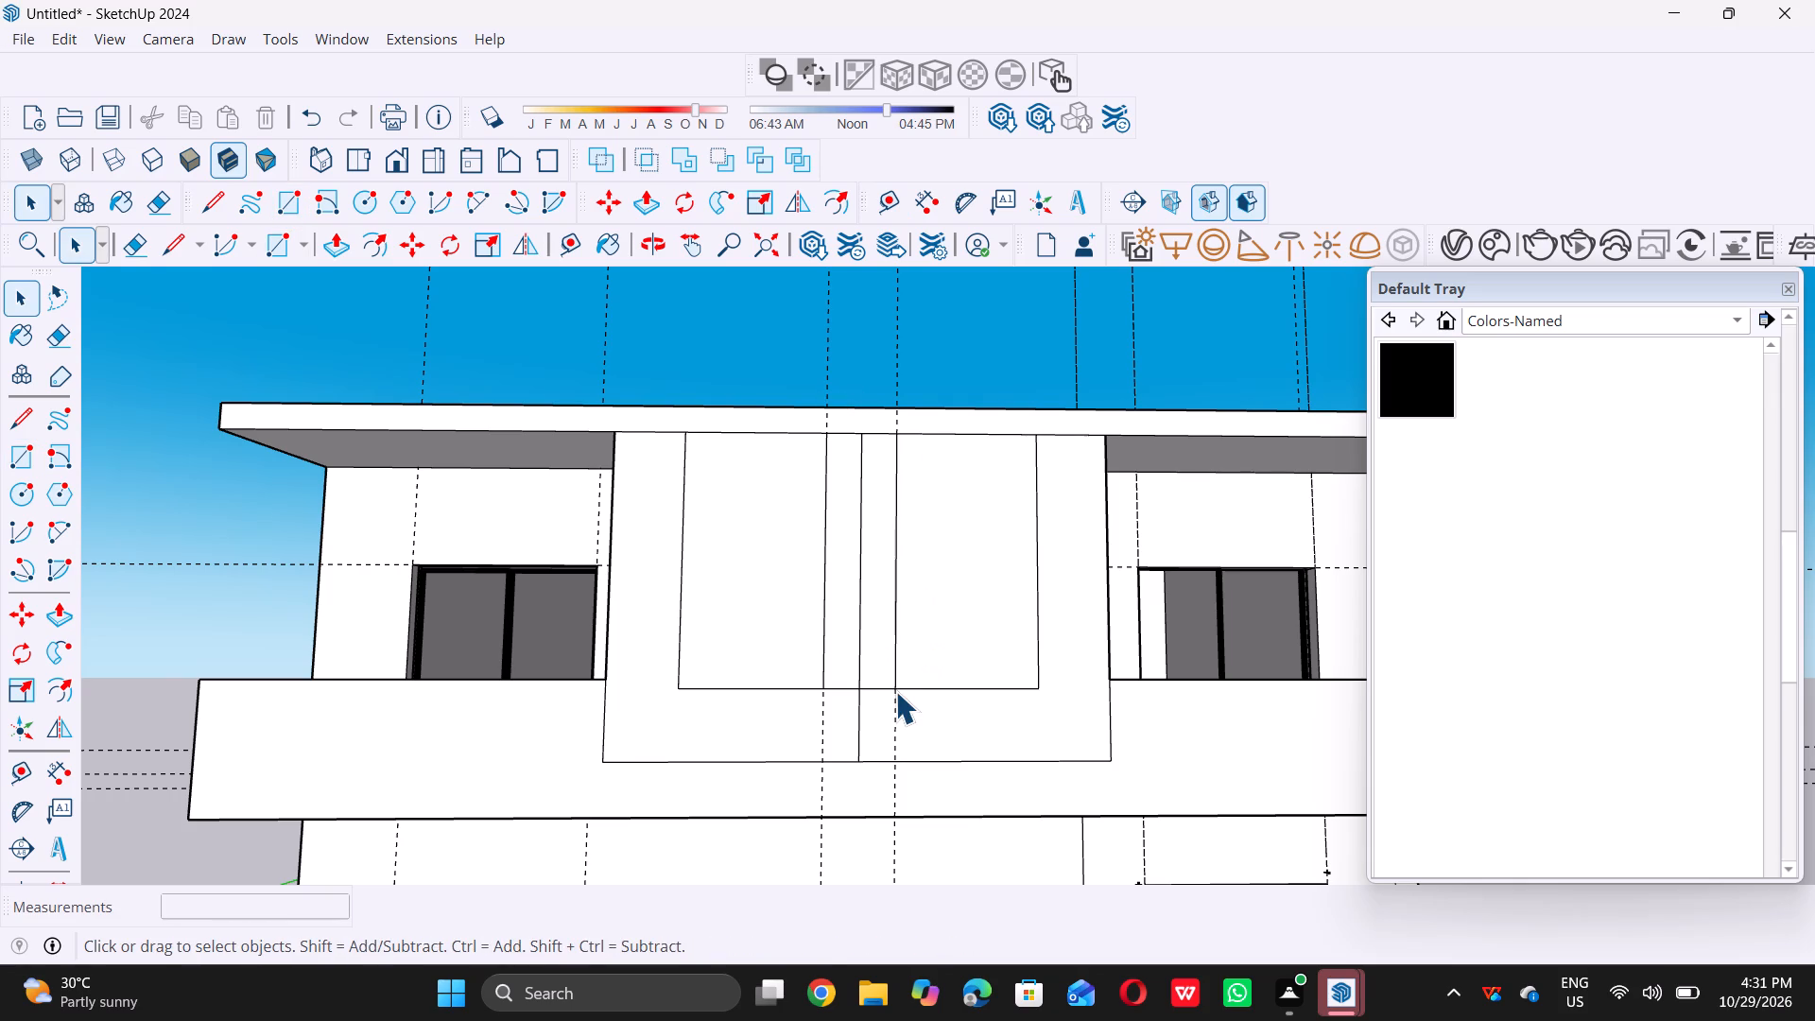
Erase the centre line and the horizontal edge segments inside the new 2' strip on the central panel.
key("e")
left_click(871, 692)
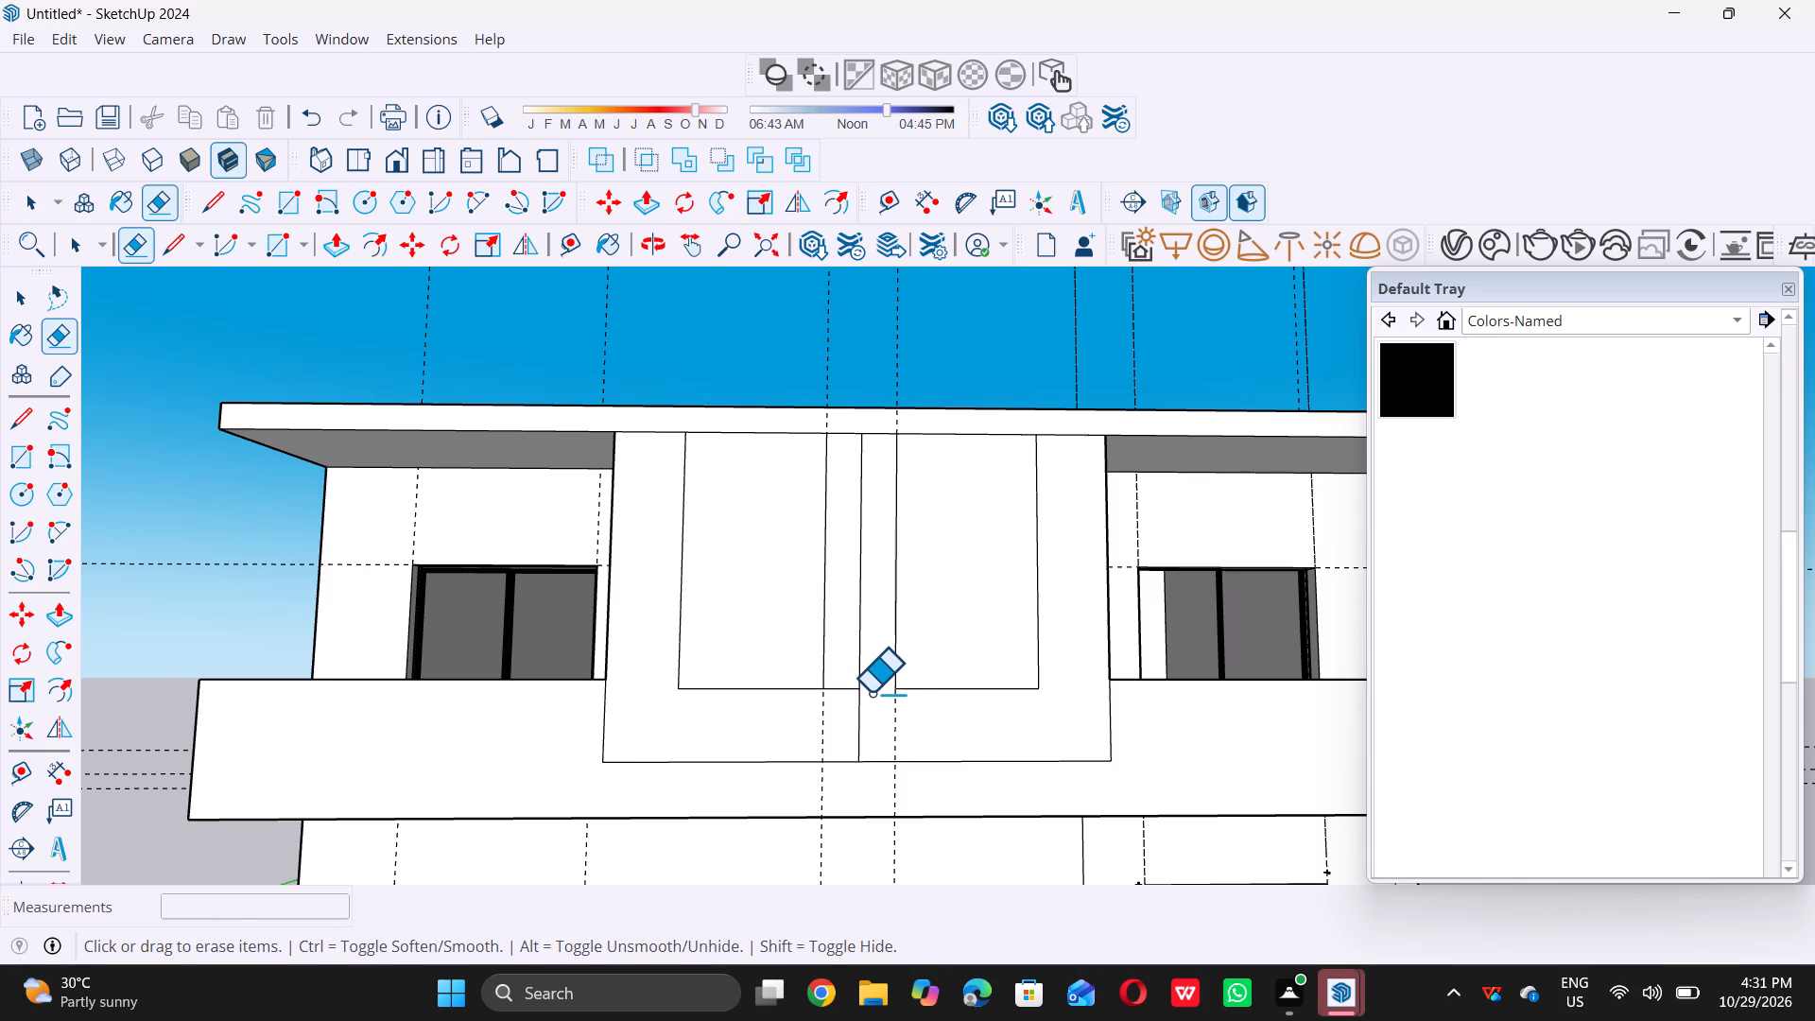
left_click(842, 688)
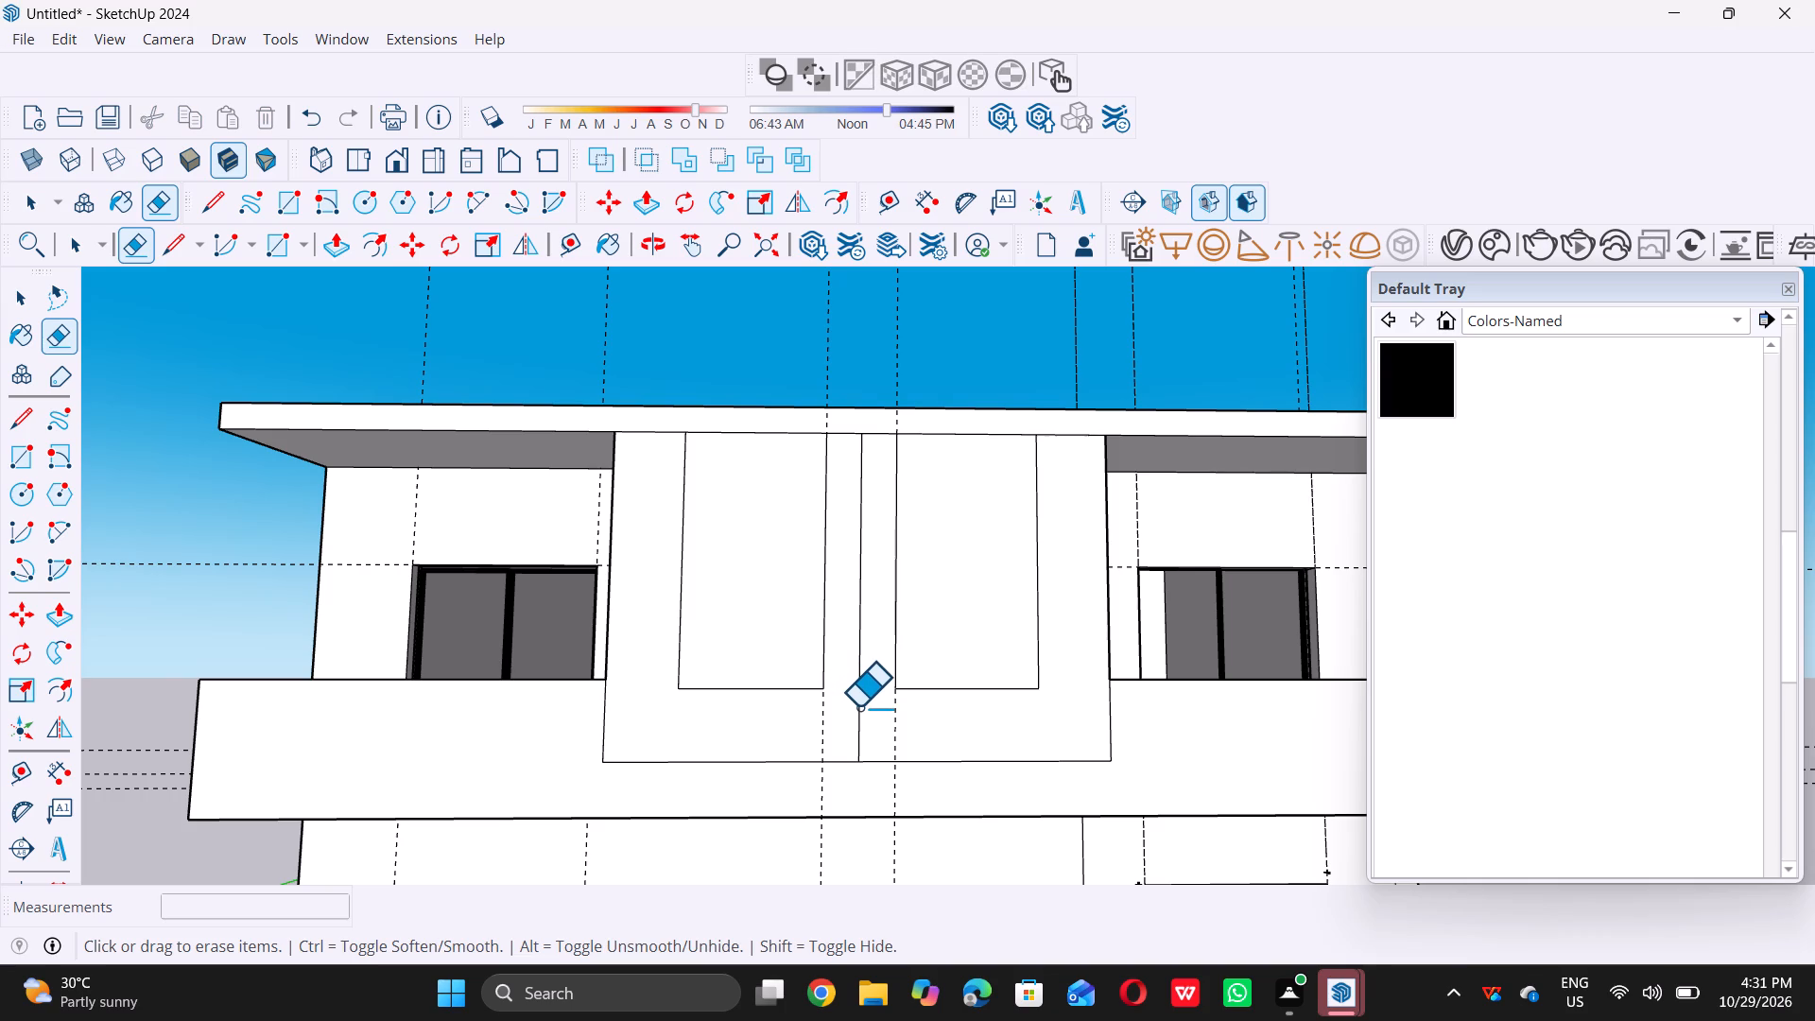
double_click(856, 705)
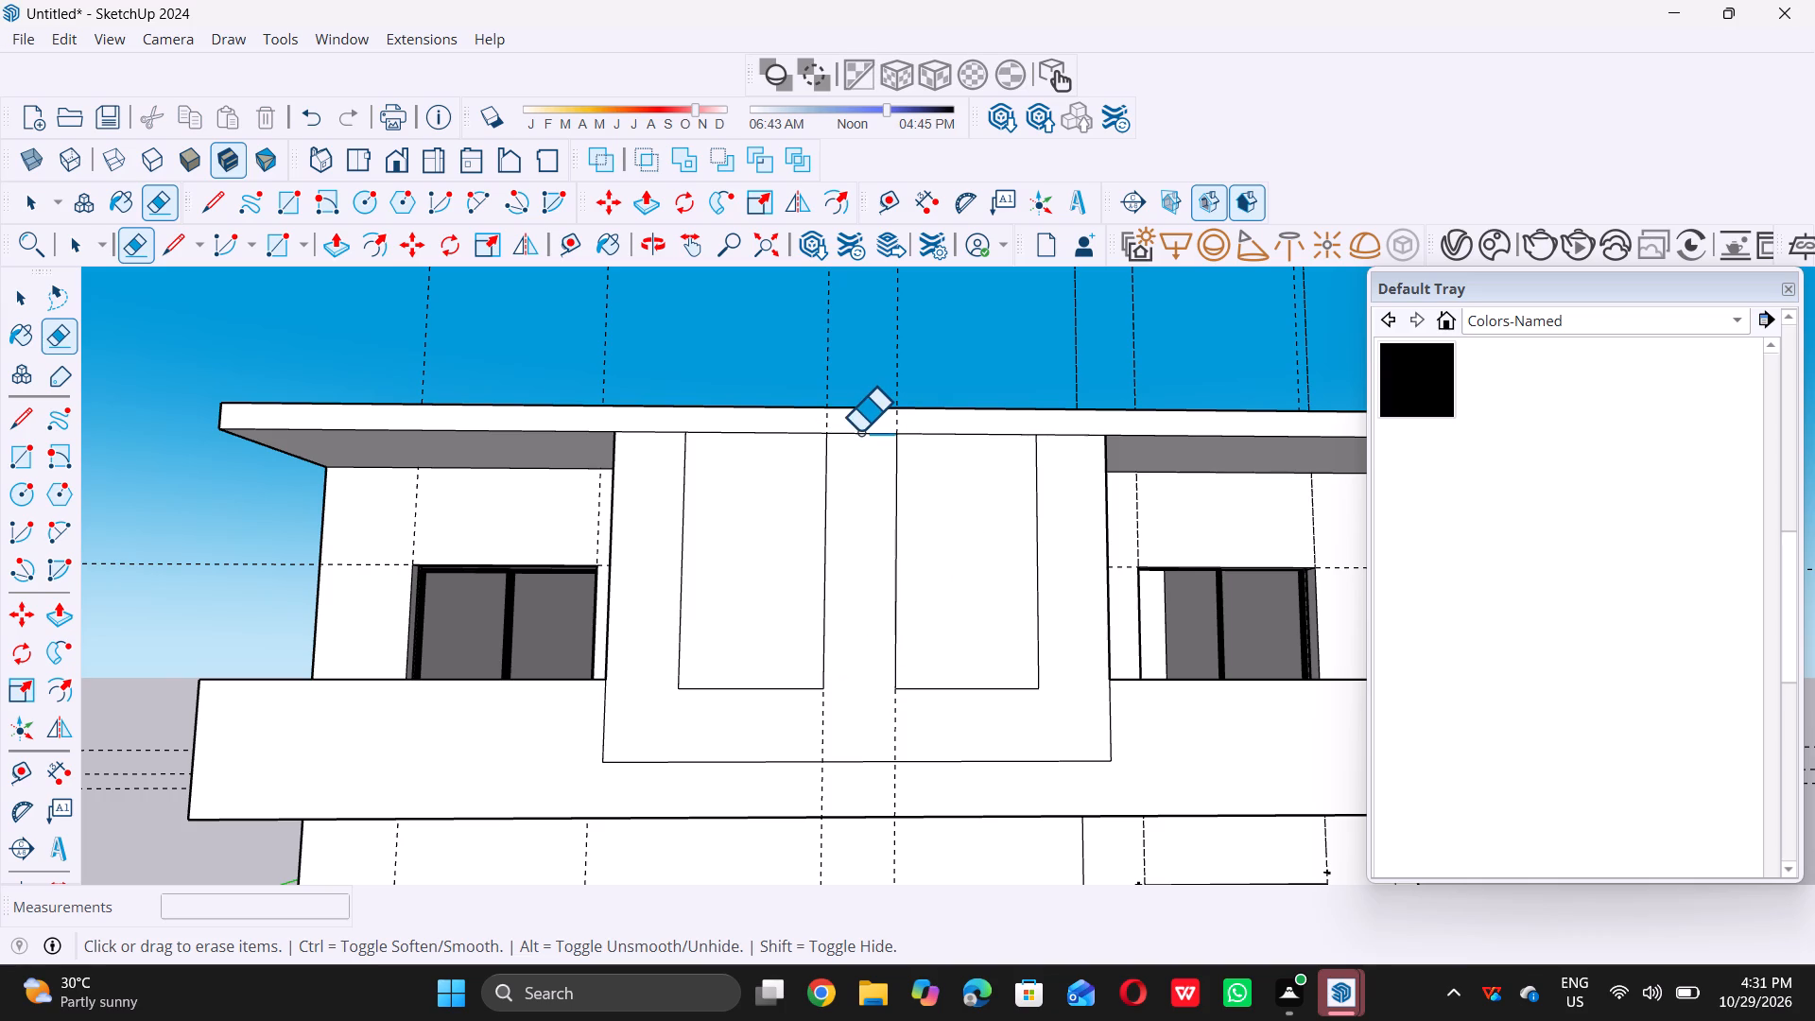
double_click(859, 432)
key("space")
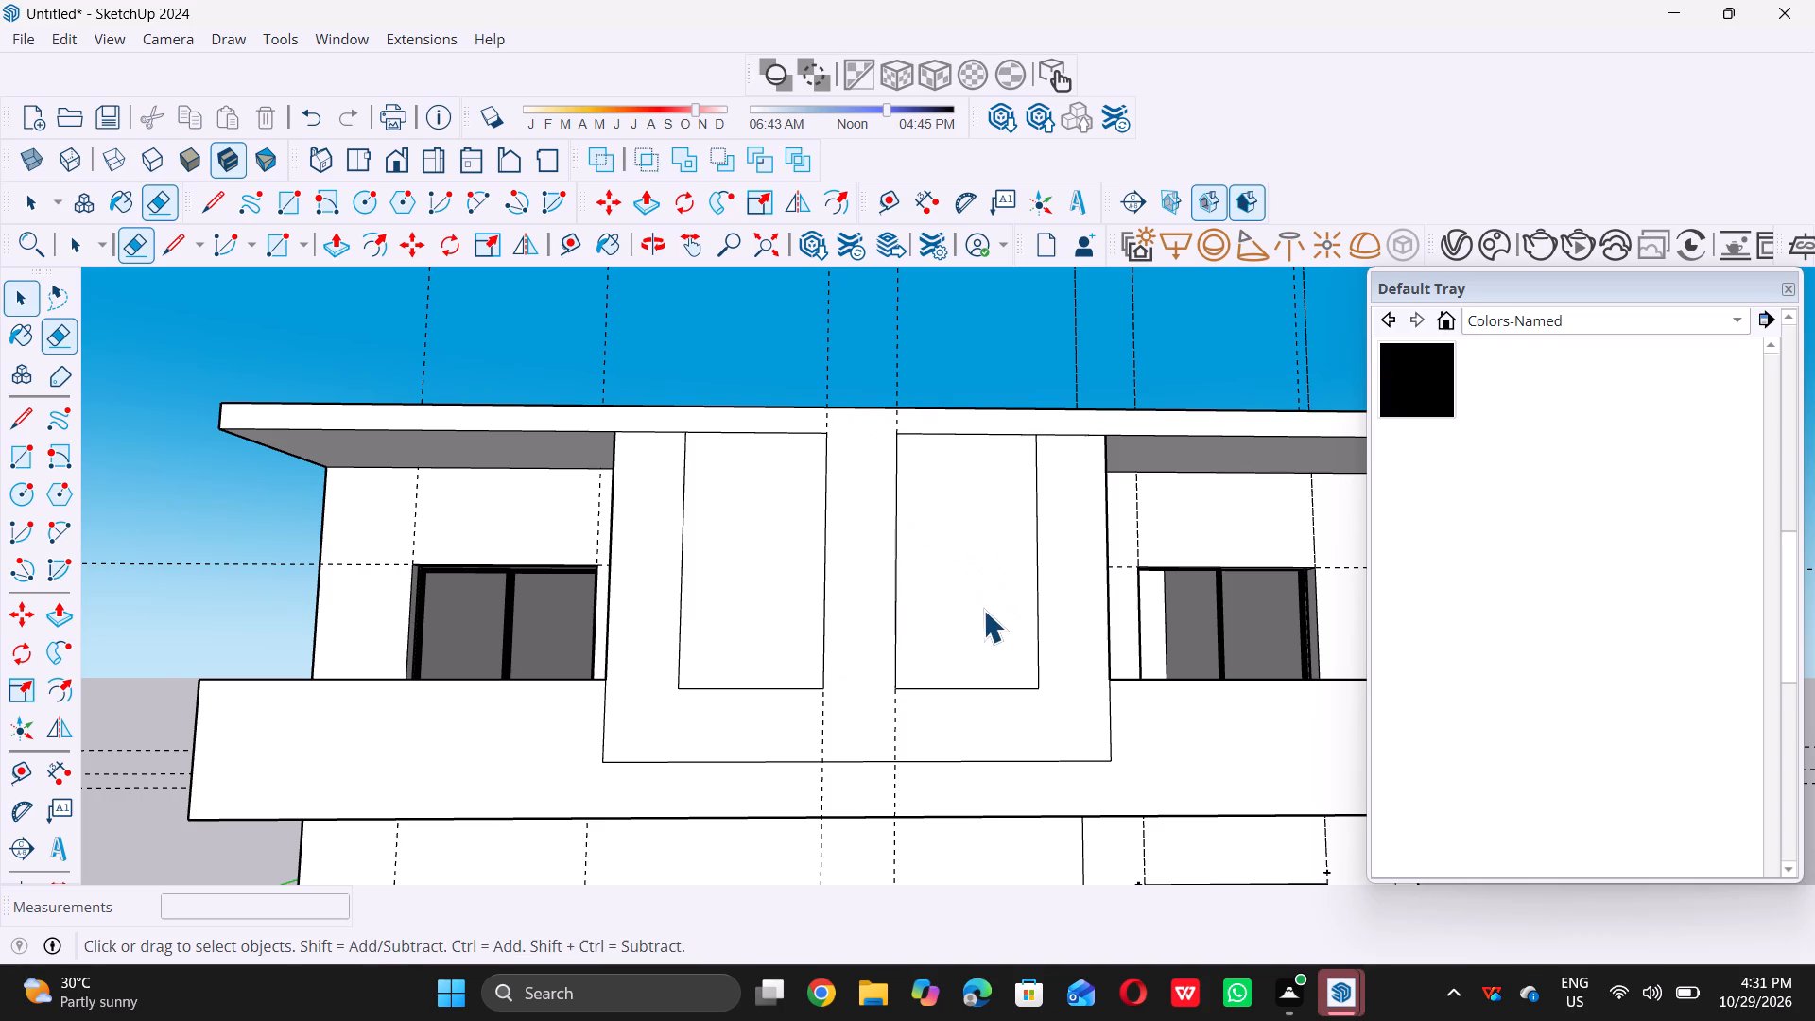
Extend both side lines of the strip 2' down to the panel's bottom edge and 9" up to the roof slab's top edge.
type("l")
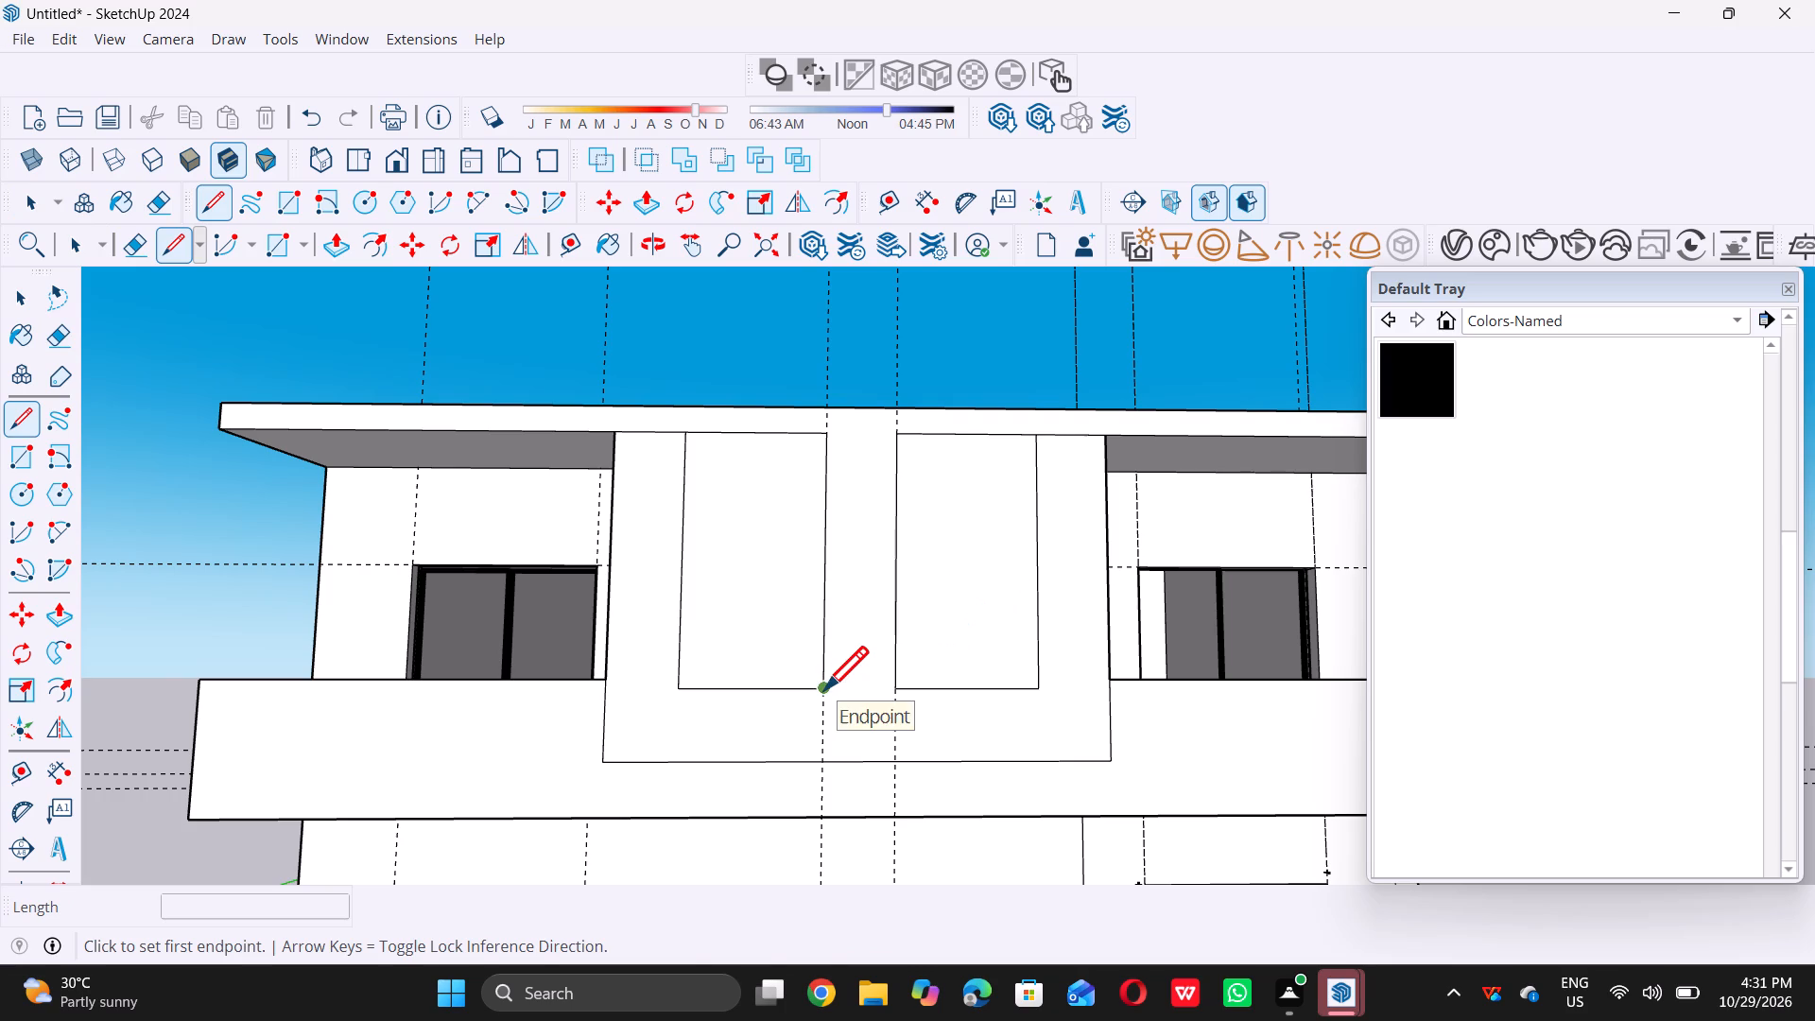
left_click(824, 689)
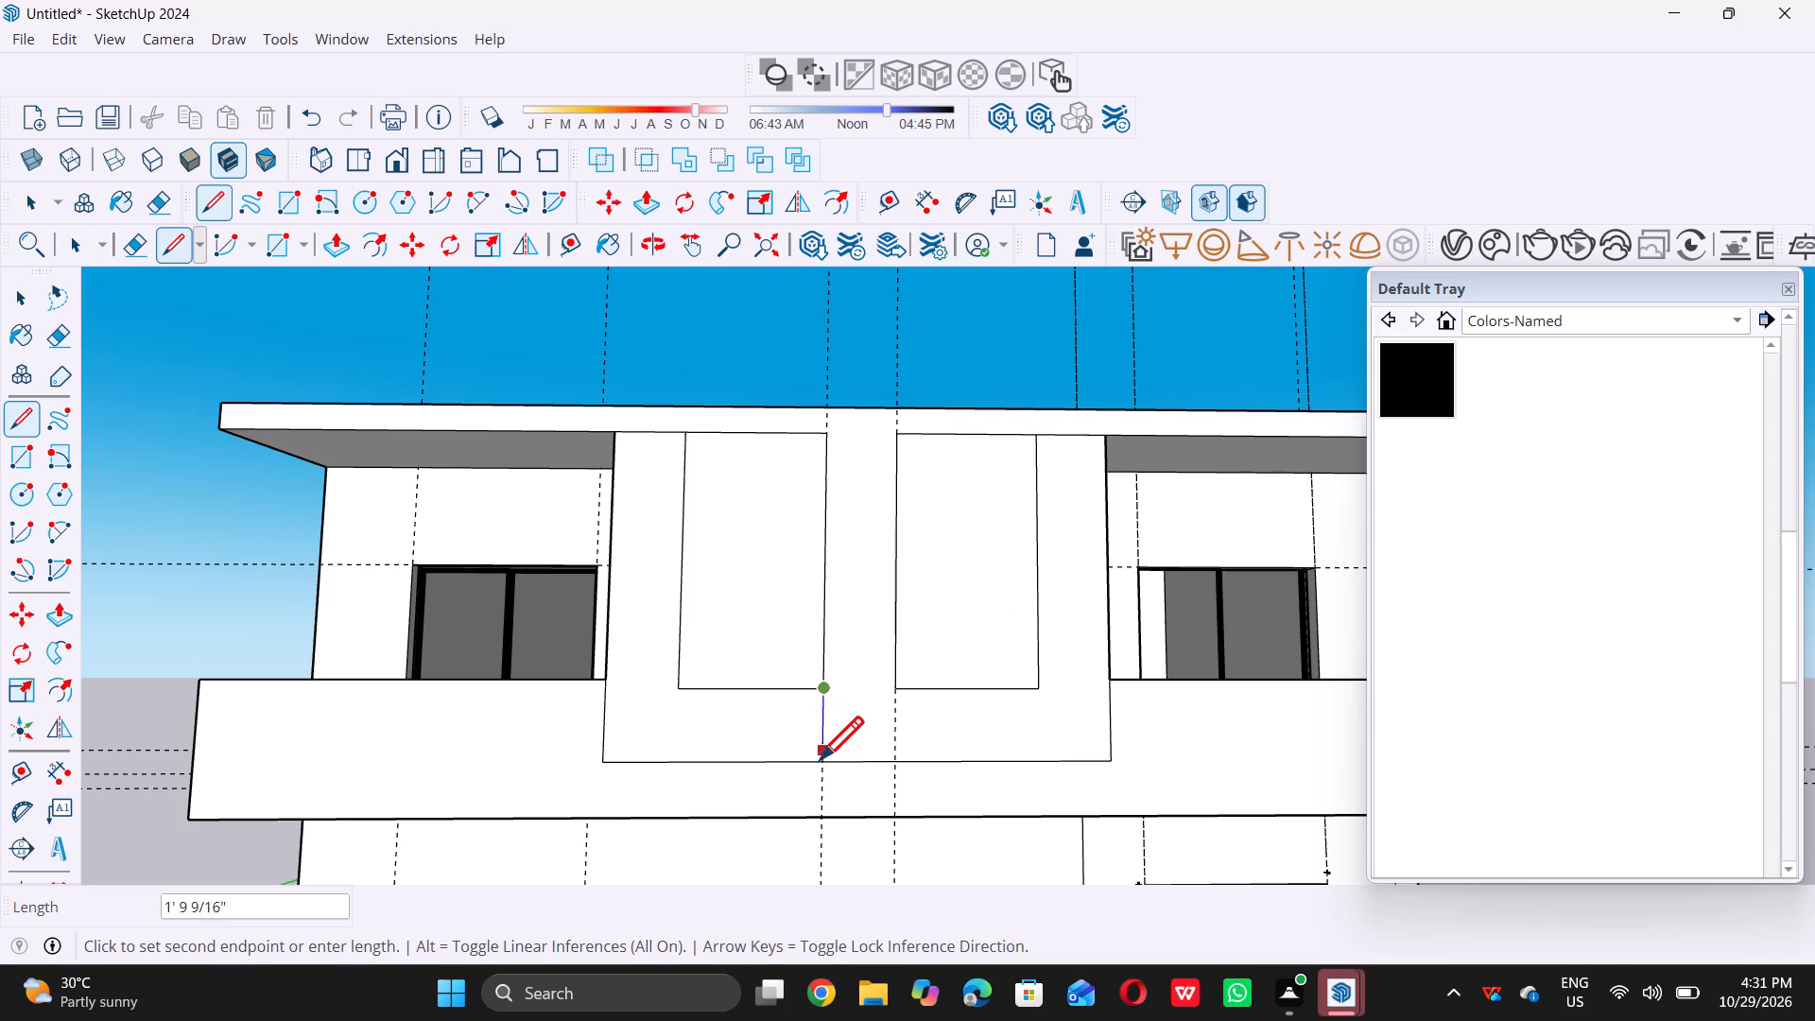
left_click(820, 759)
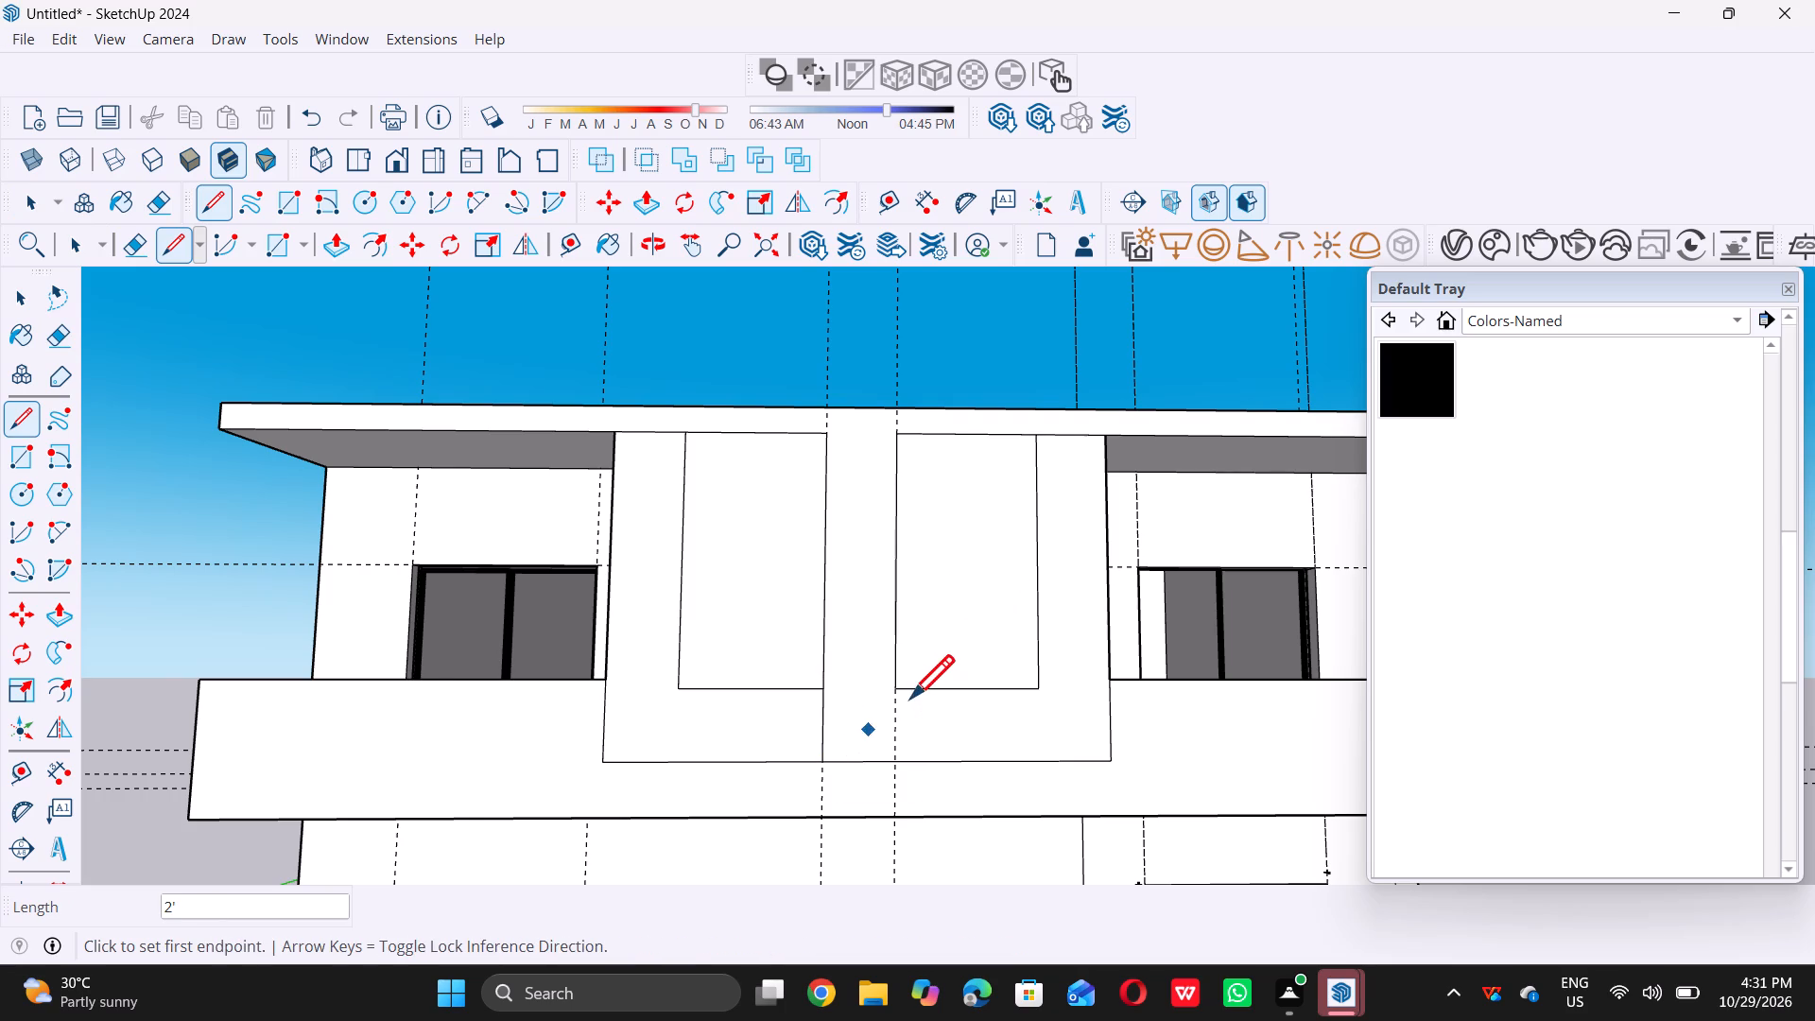
left_click(893, 689)
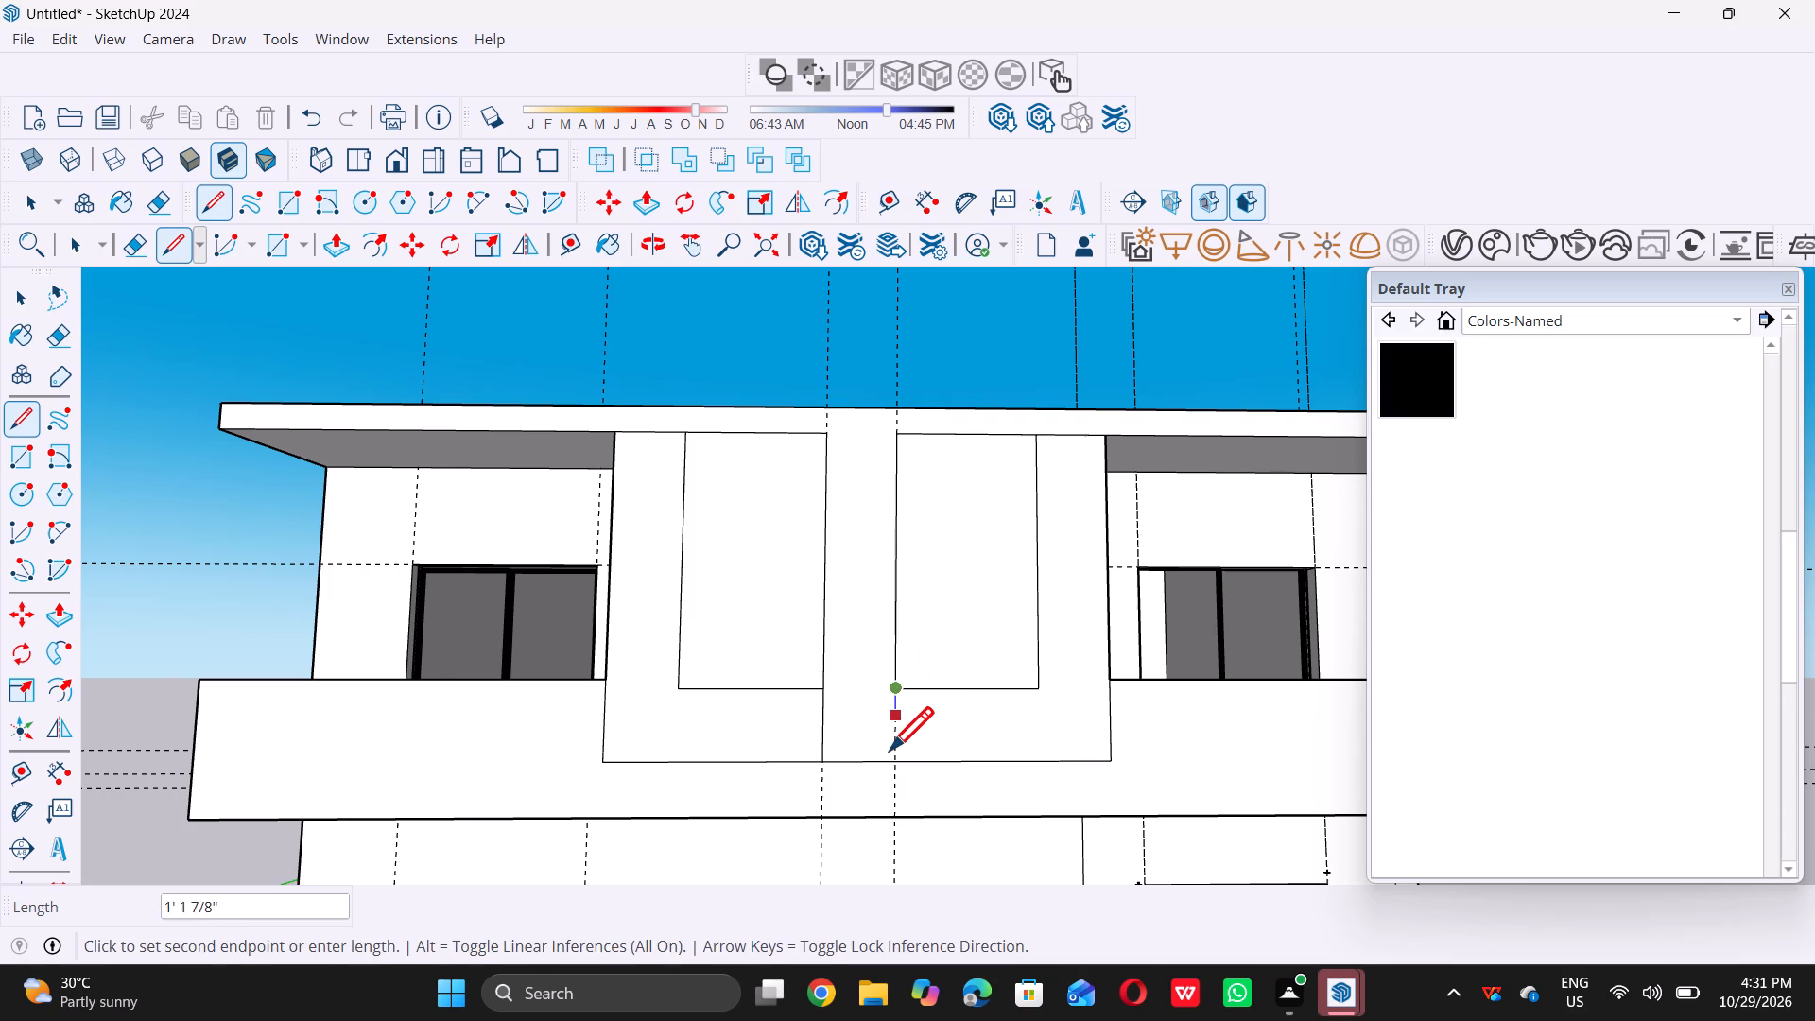
double_click(898, 757)
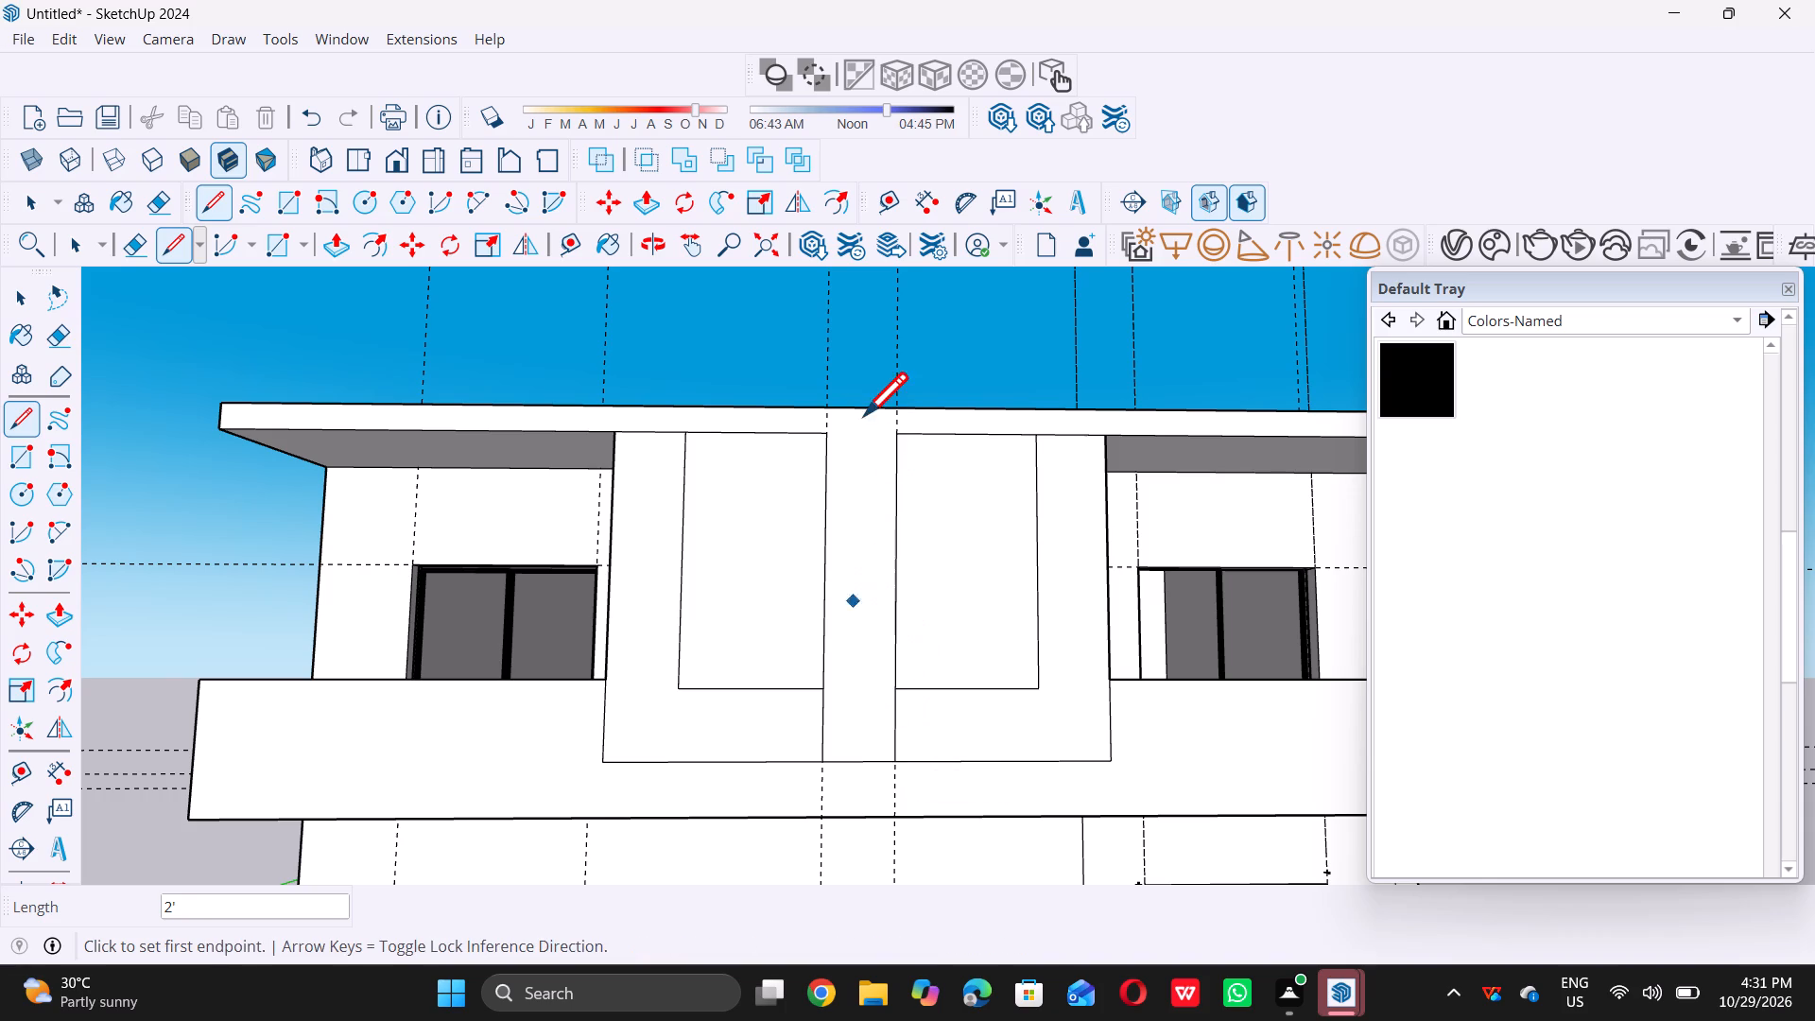
scroll(838, 419, "up", 5)
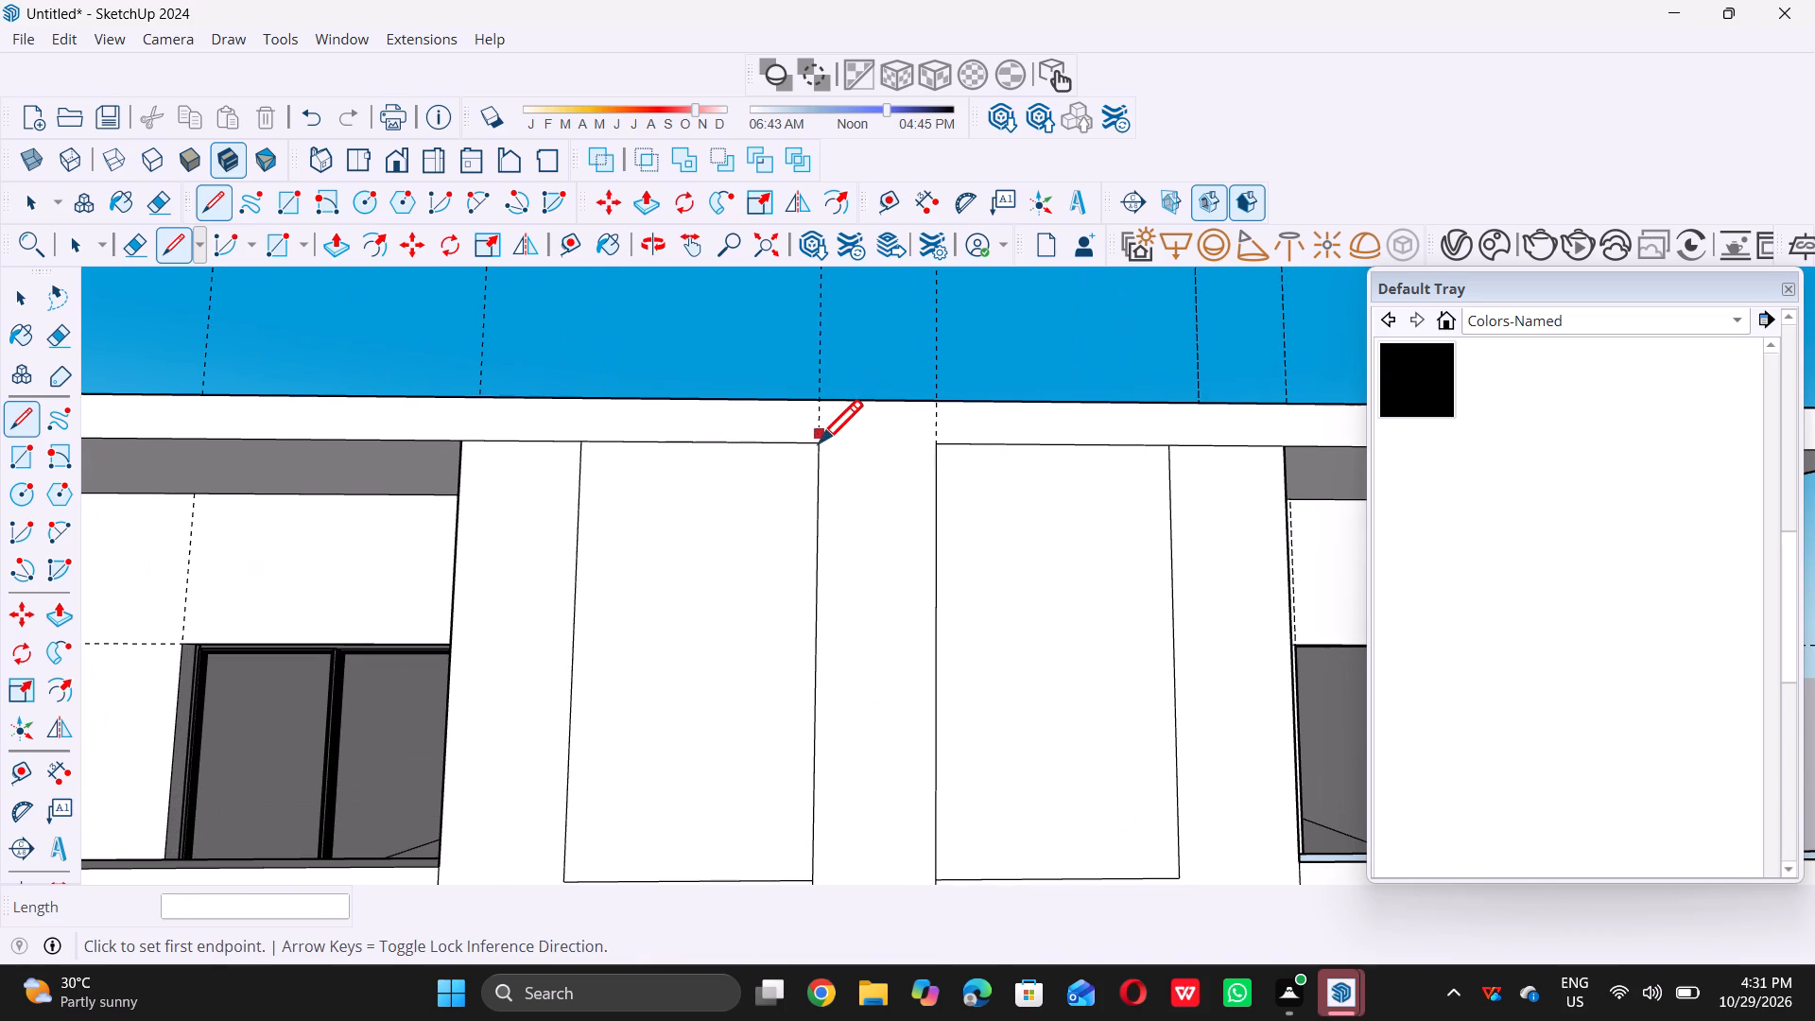
left_click(819, 442)
left_click(824, 402)
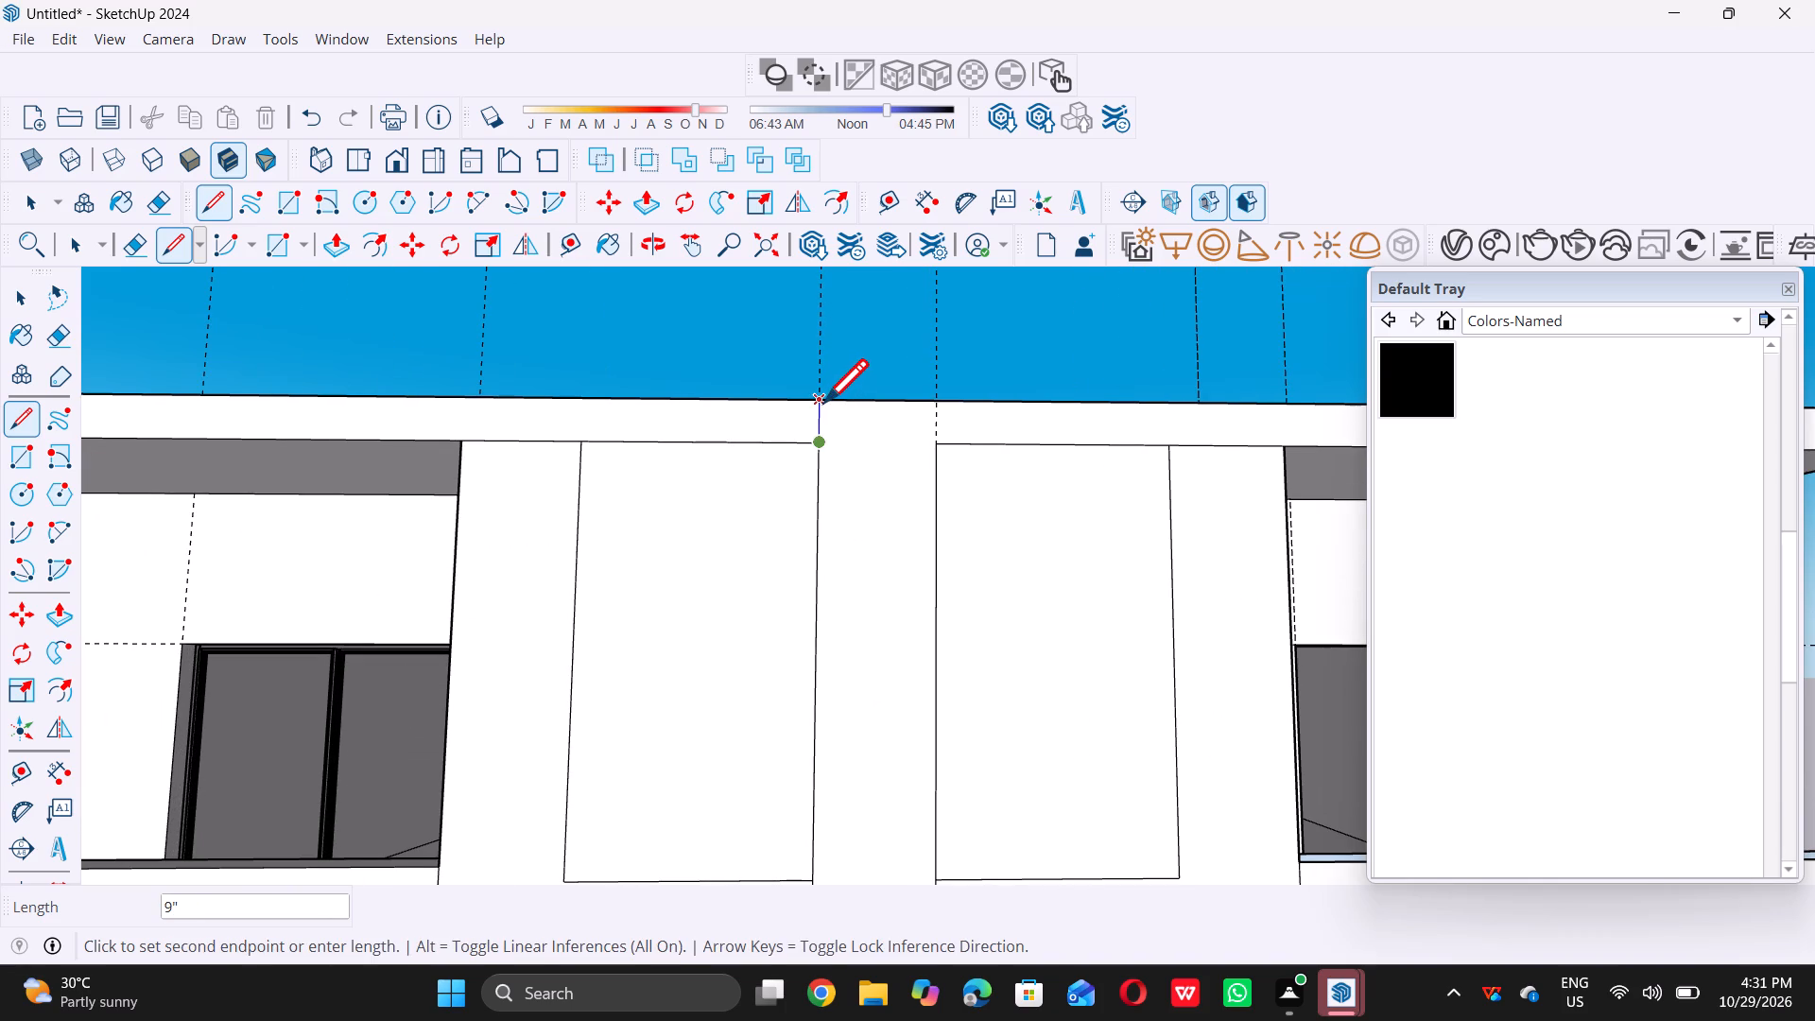
left_click(942, 441)
triple_click(947, 398)
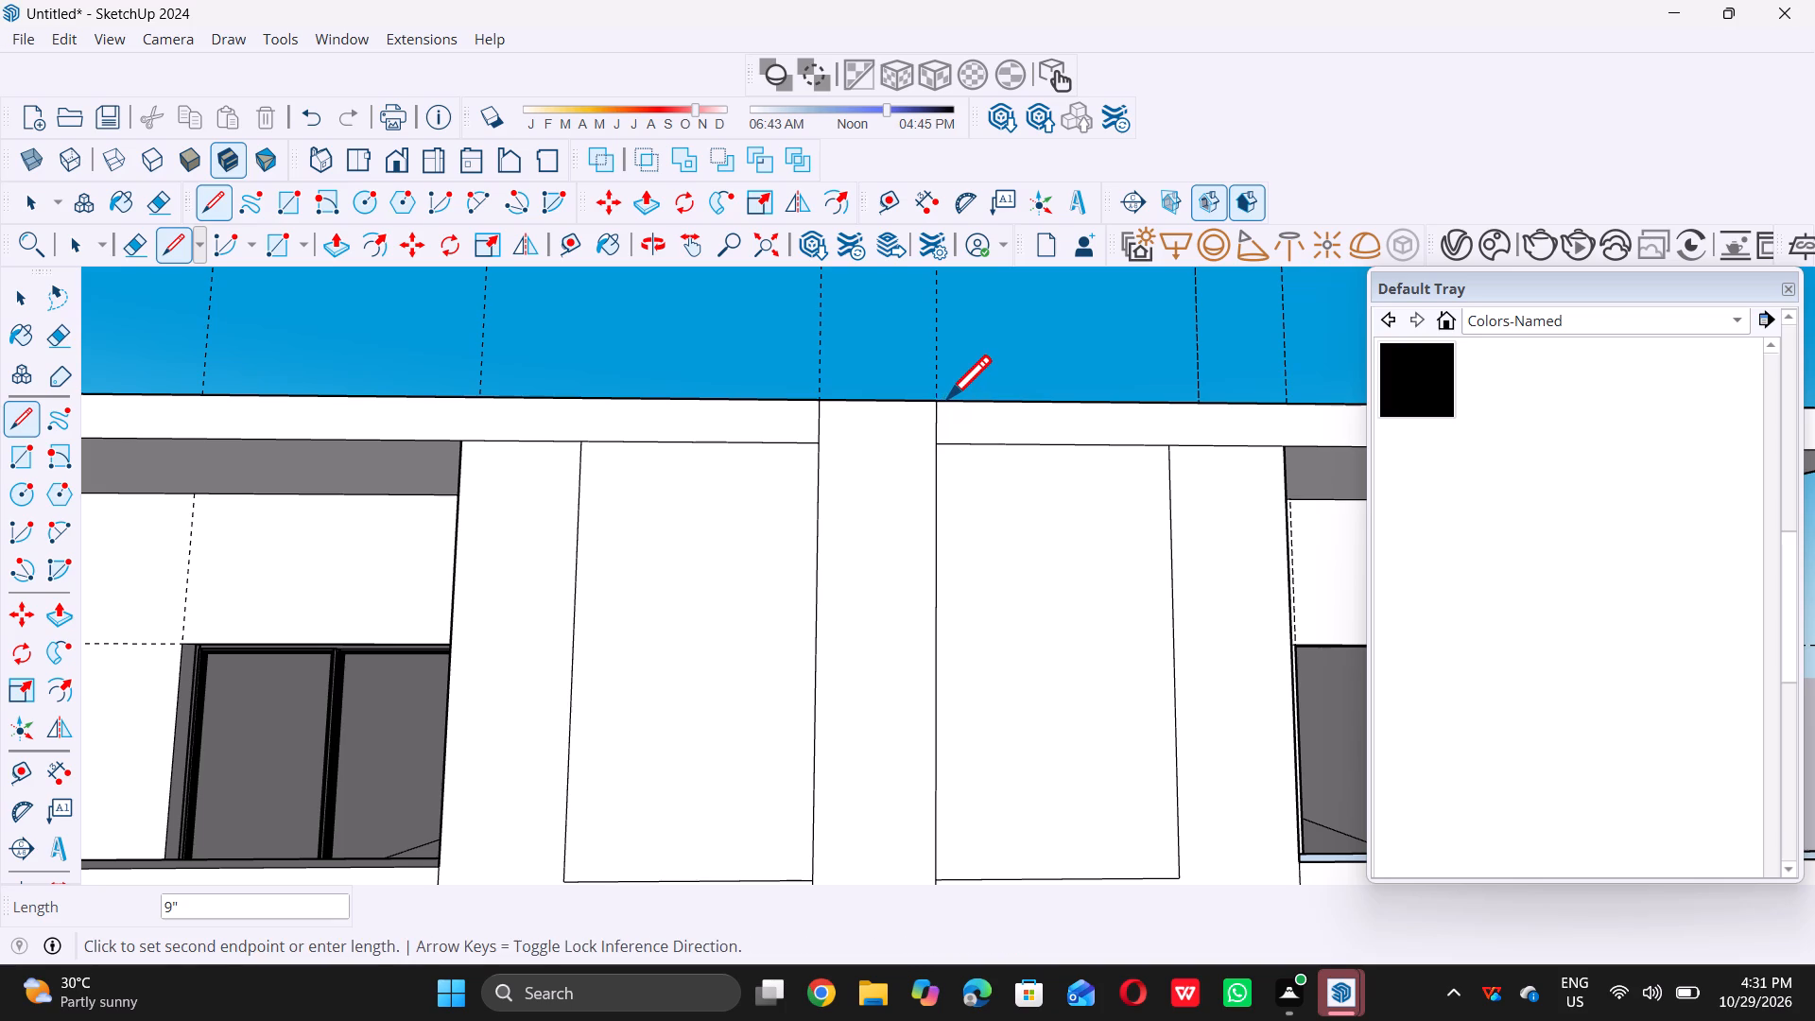
key("space")
Erase the roof slab's lower edge segments across the panel's two outer margins, leaving the tops of the inner rectangles.
scroll(912, 429, "down", 3)
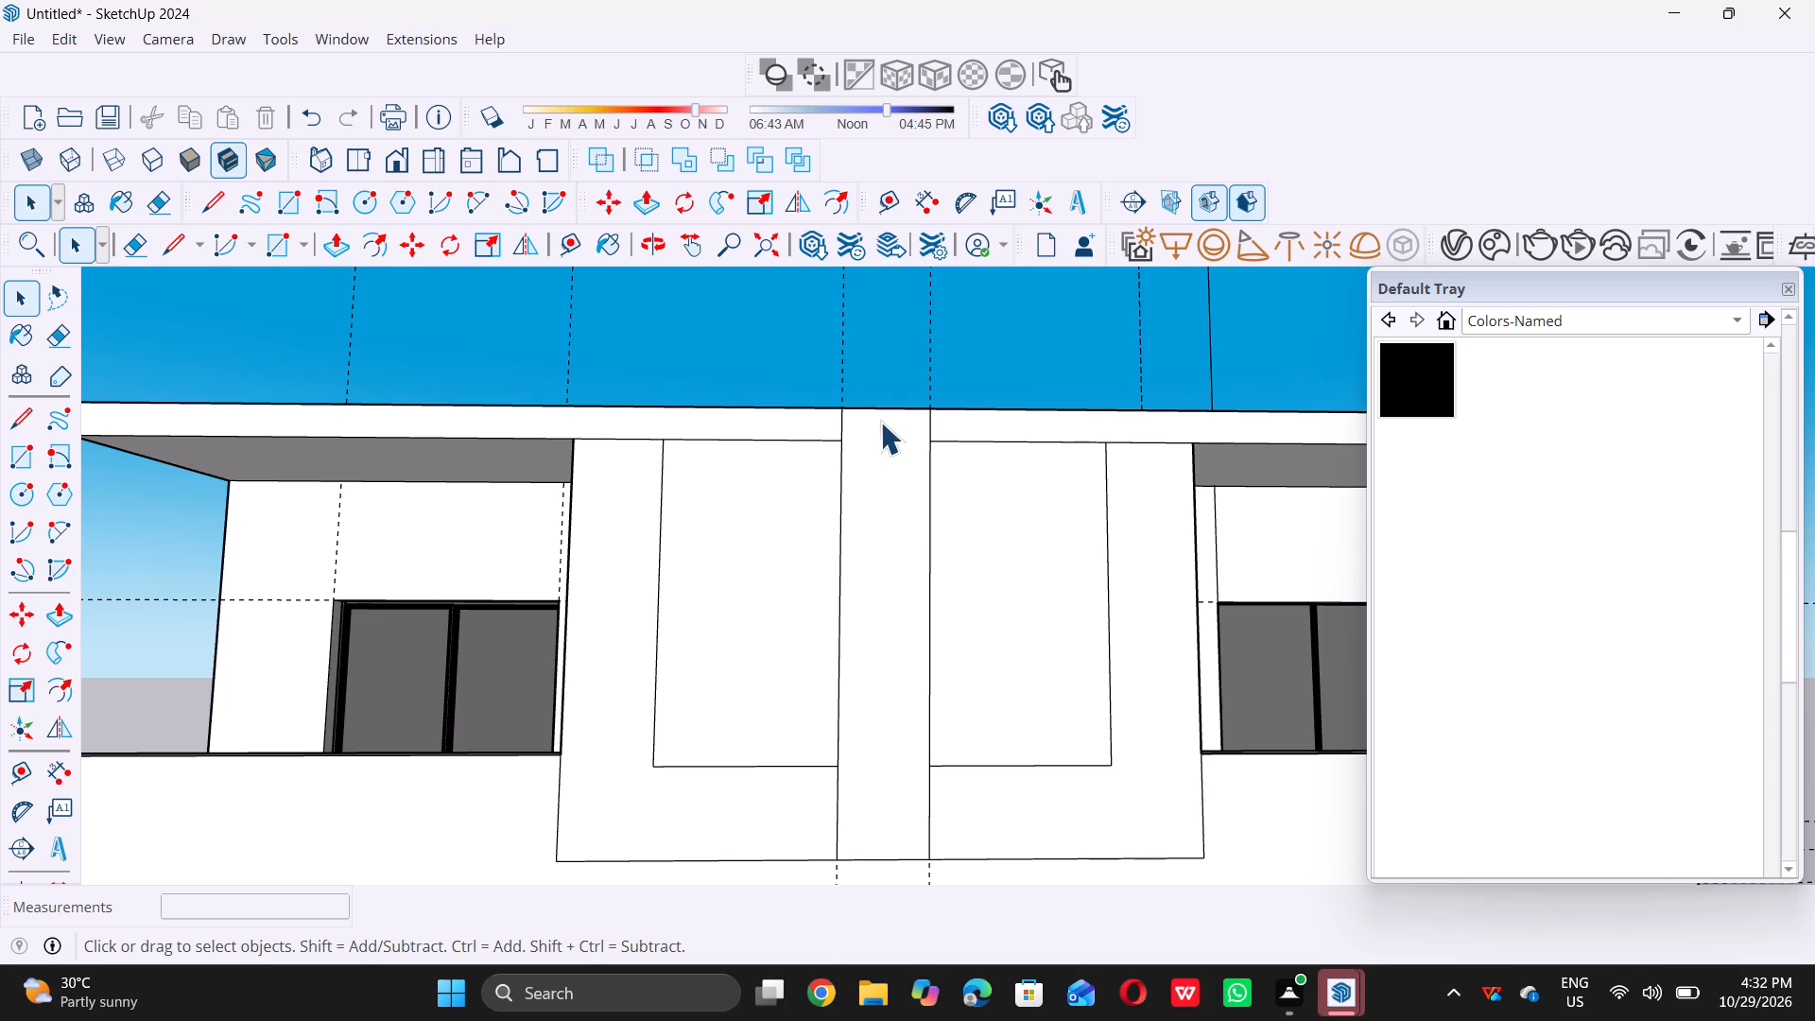
key("e")
scroll(632, 439, "up", 8)
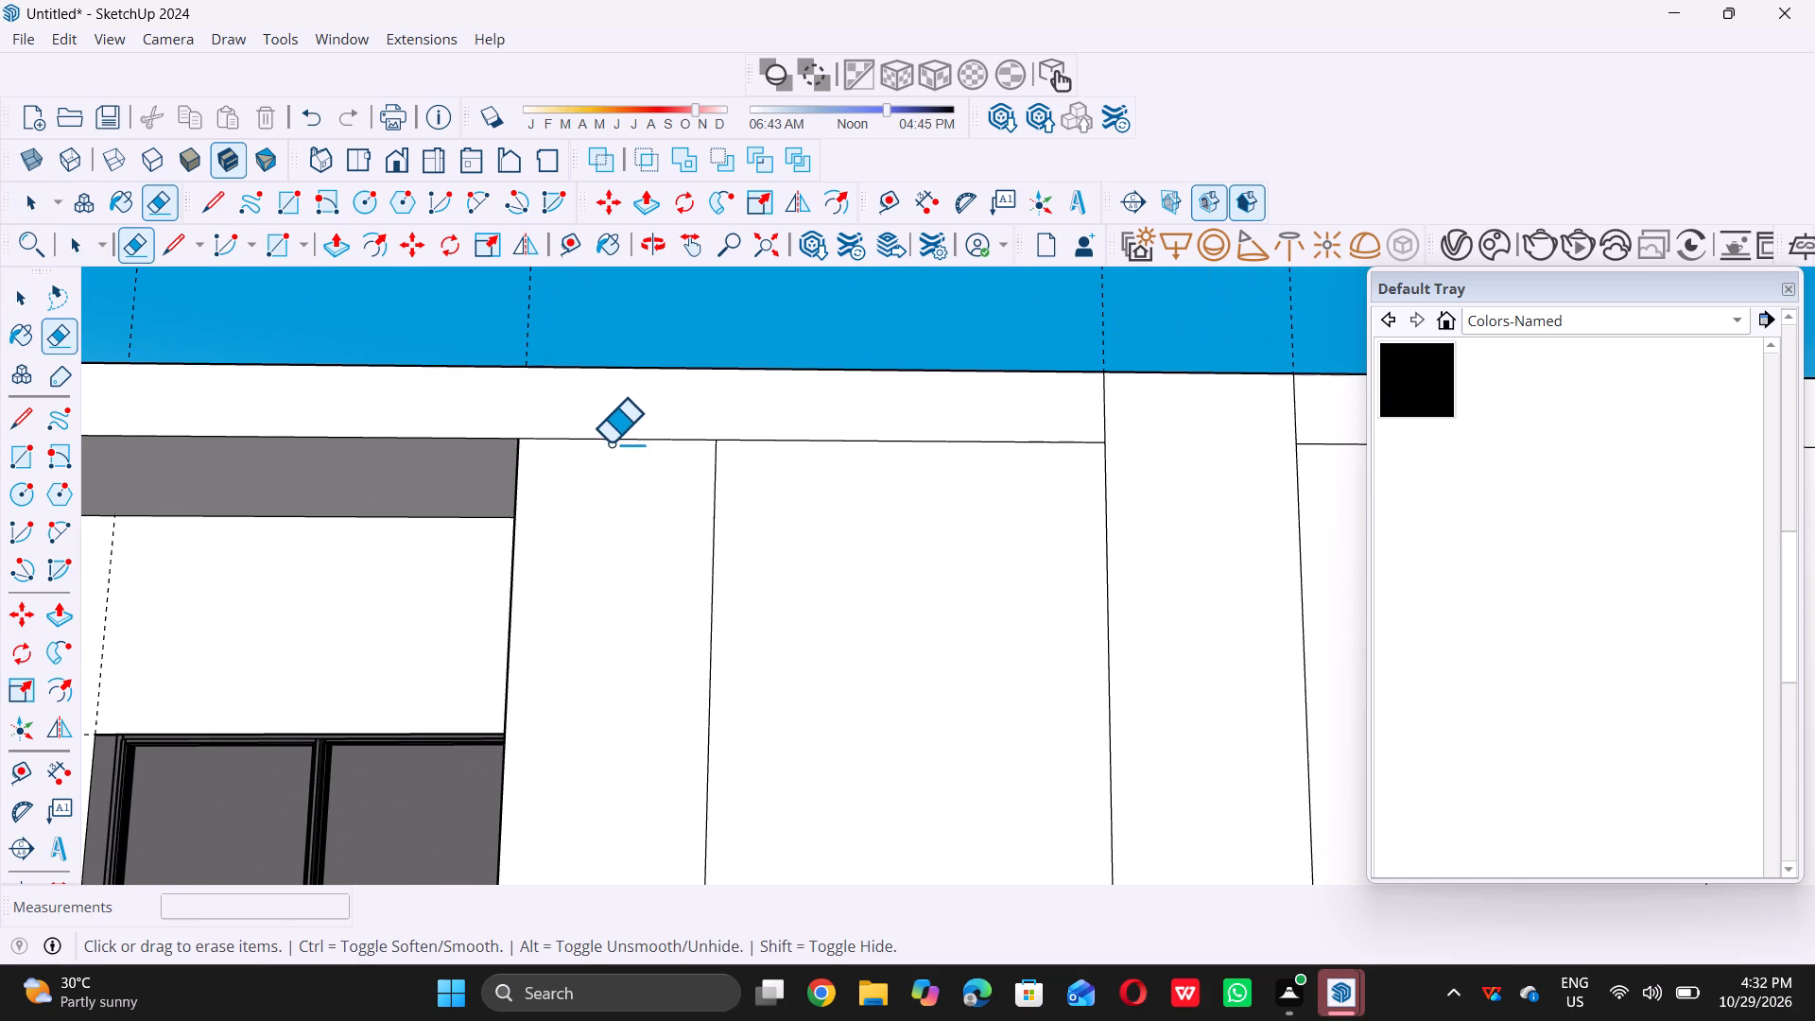
left_click(610, 439)
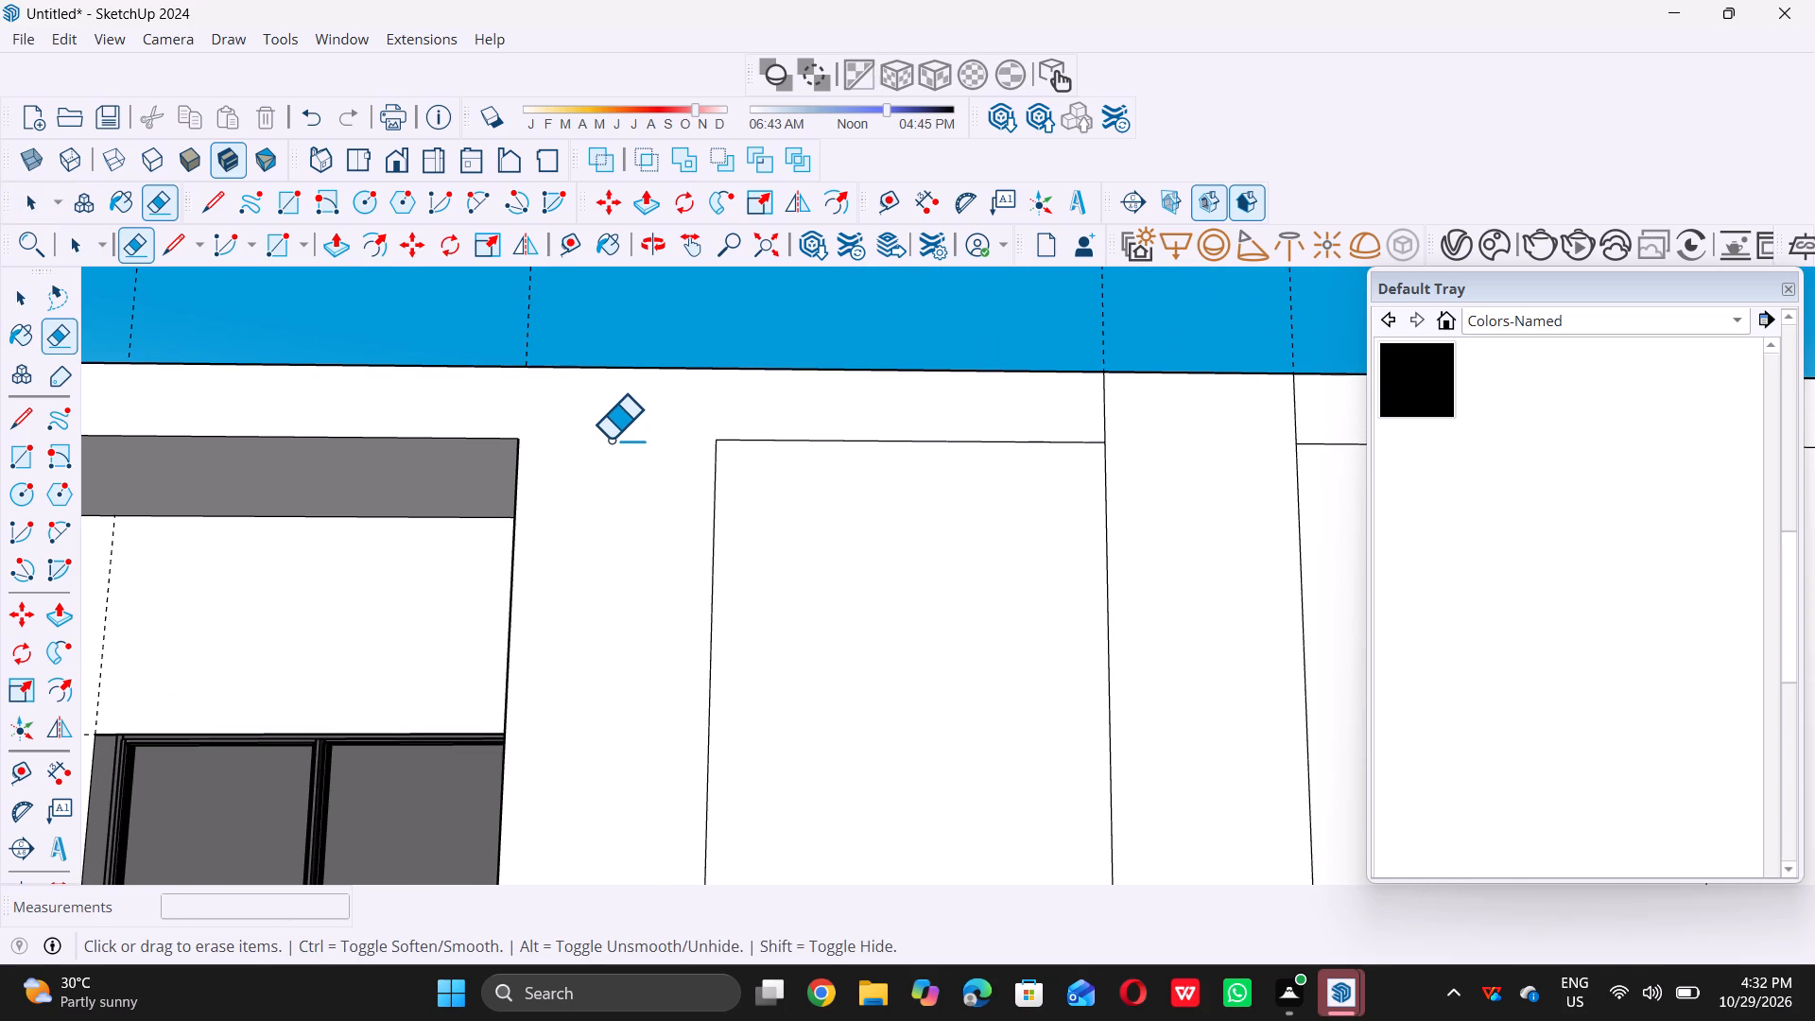
scroll(610, 439, "down", 17)
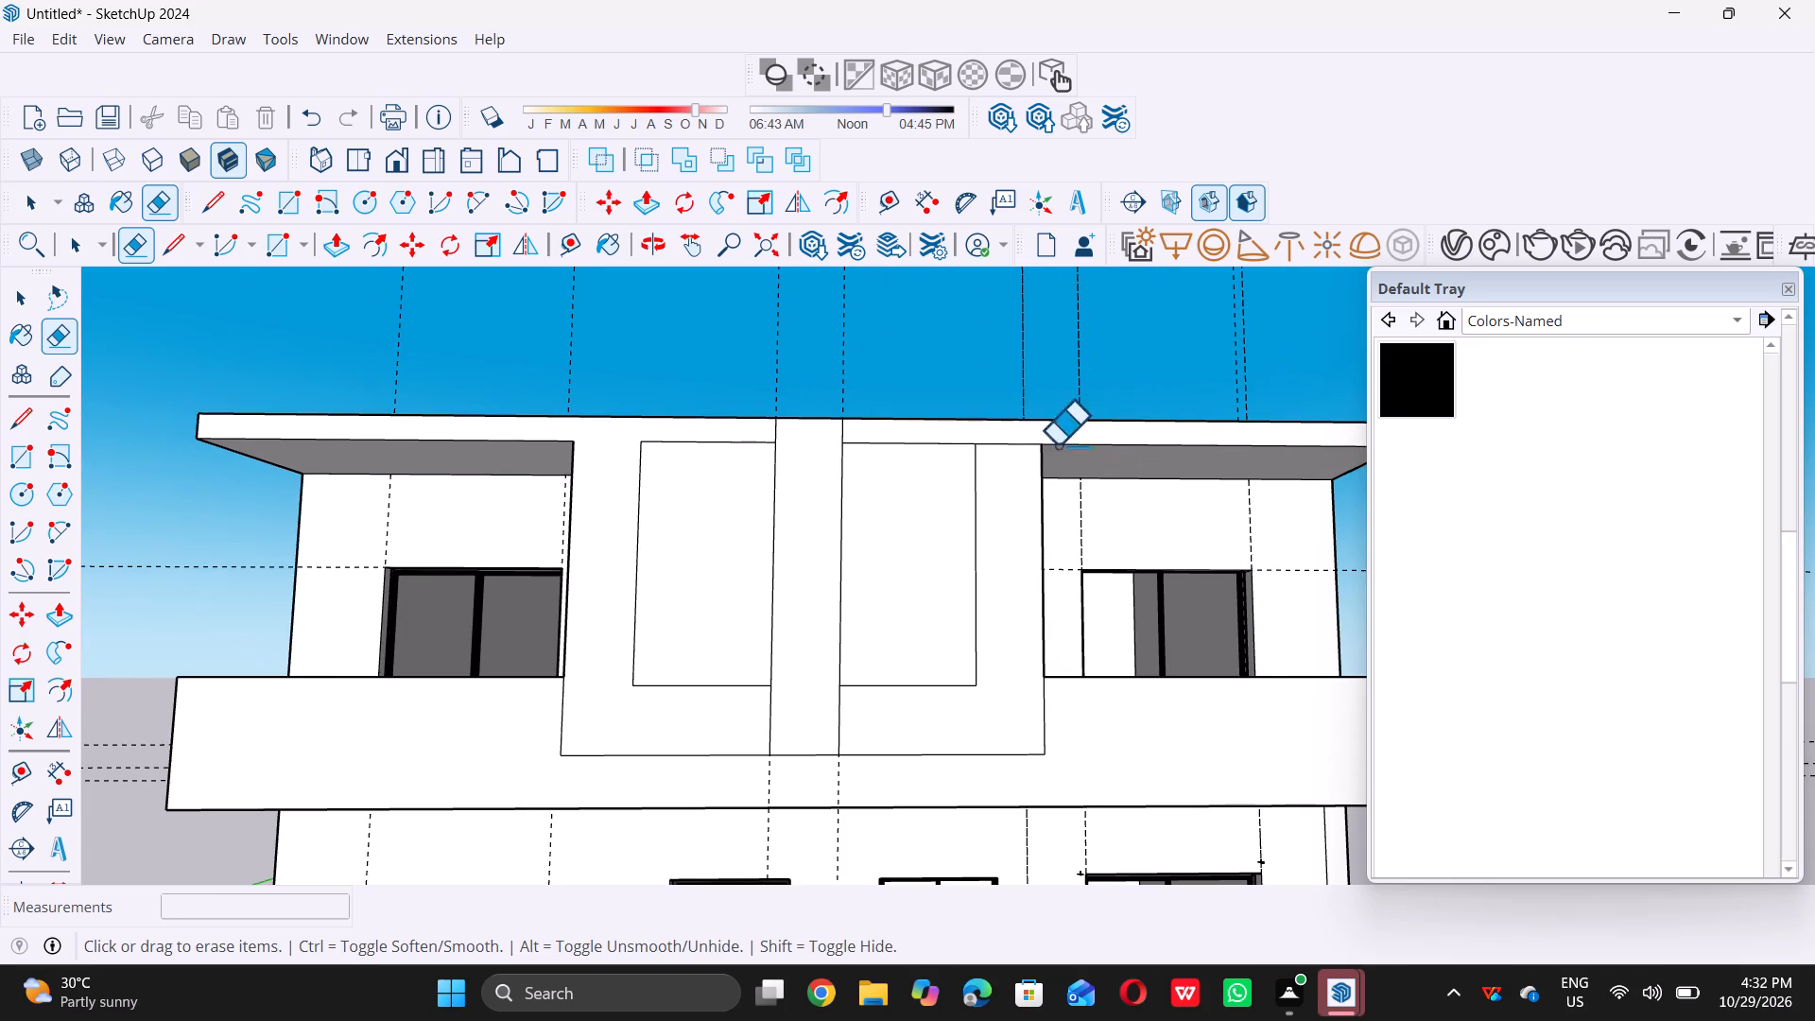
scroll(1011, 444, "up", 9)
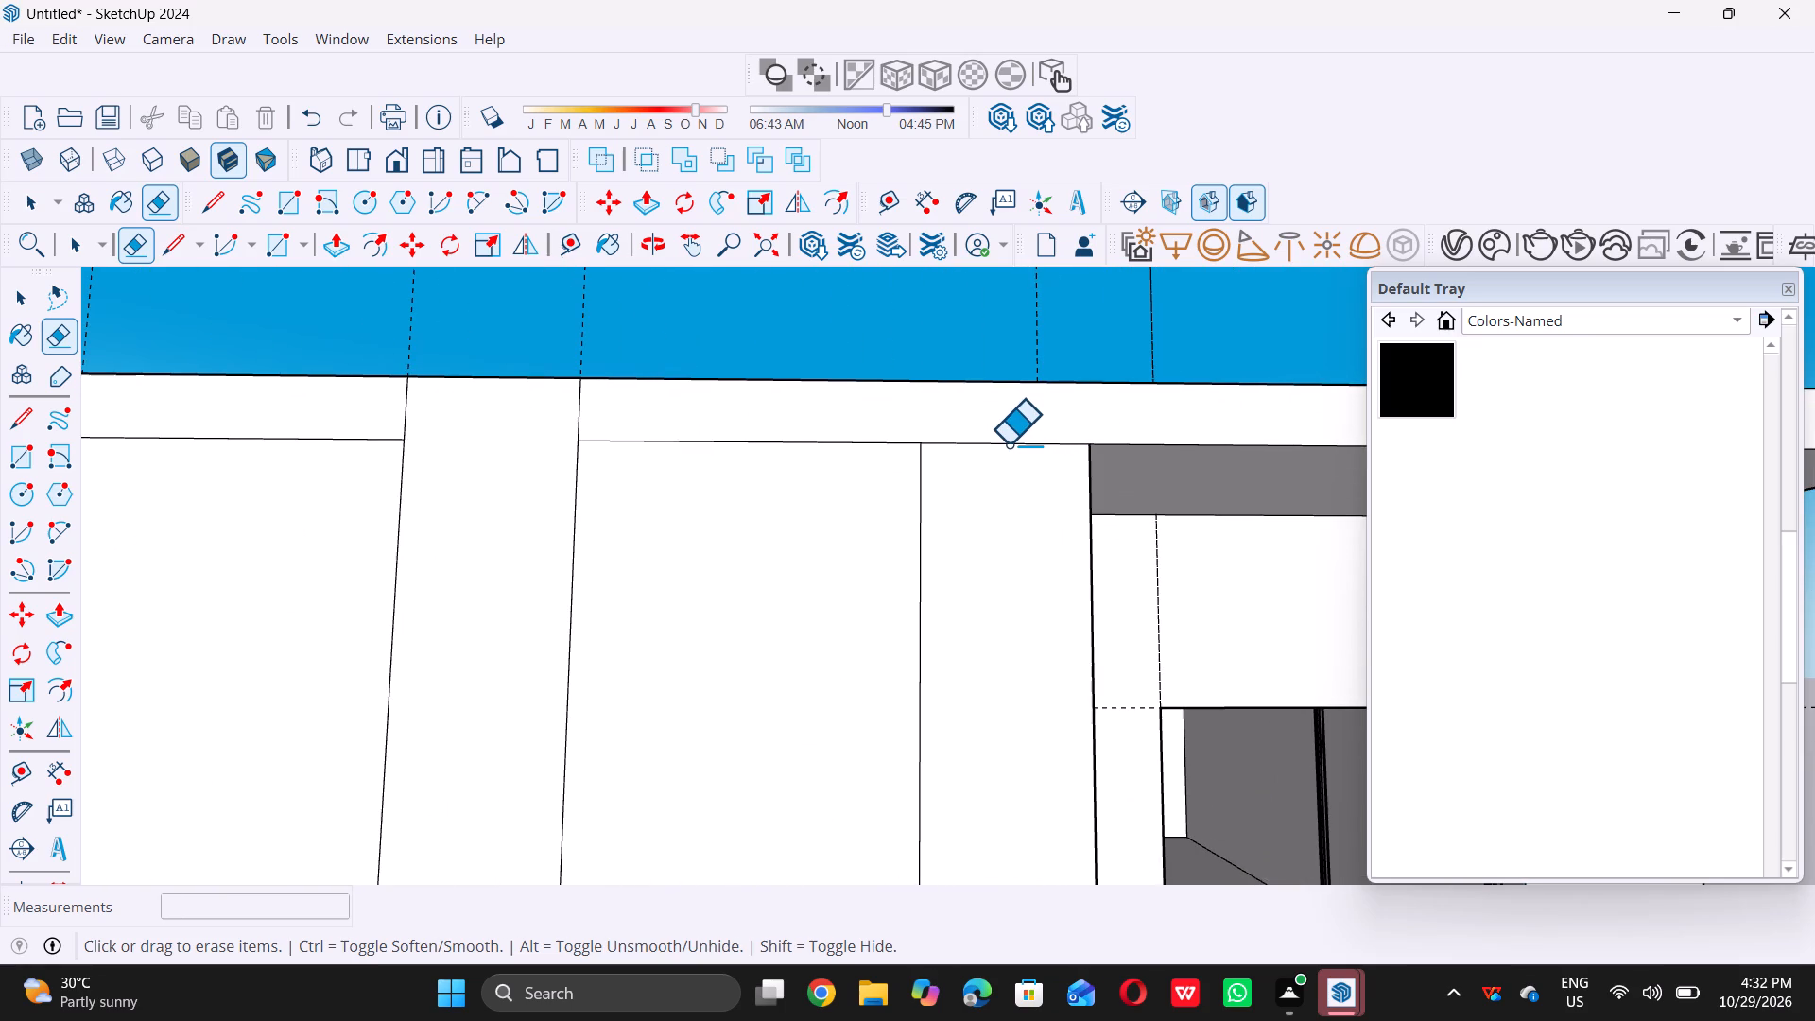
left_click(1006, 442)
key("space")
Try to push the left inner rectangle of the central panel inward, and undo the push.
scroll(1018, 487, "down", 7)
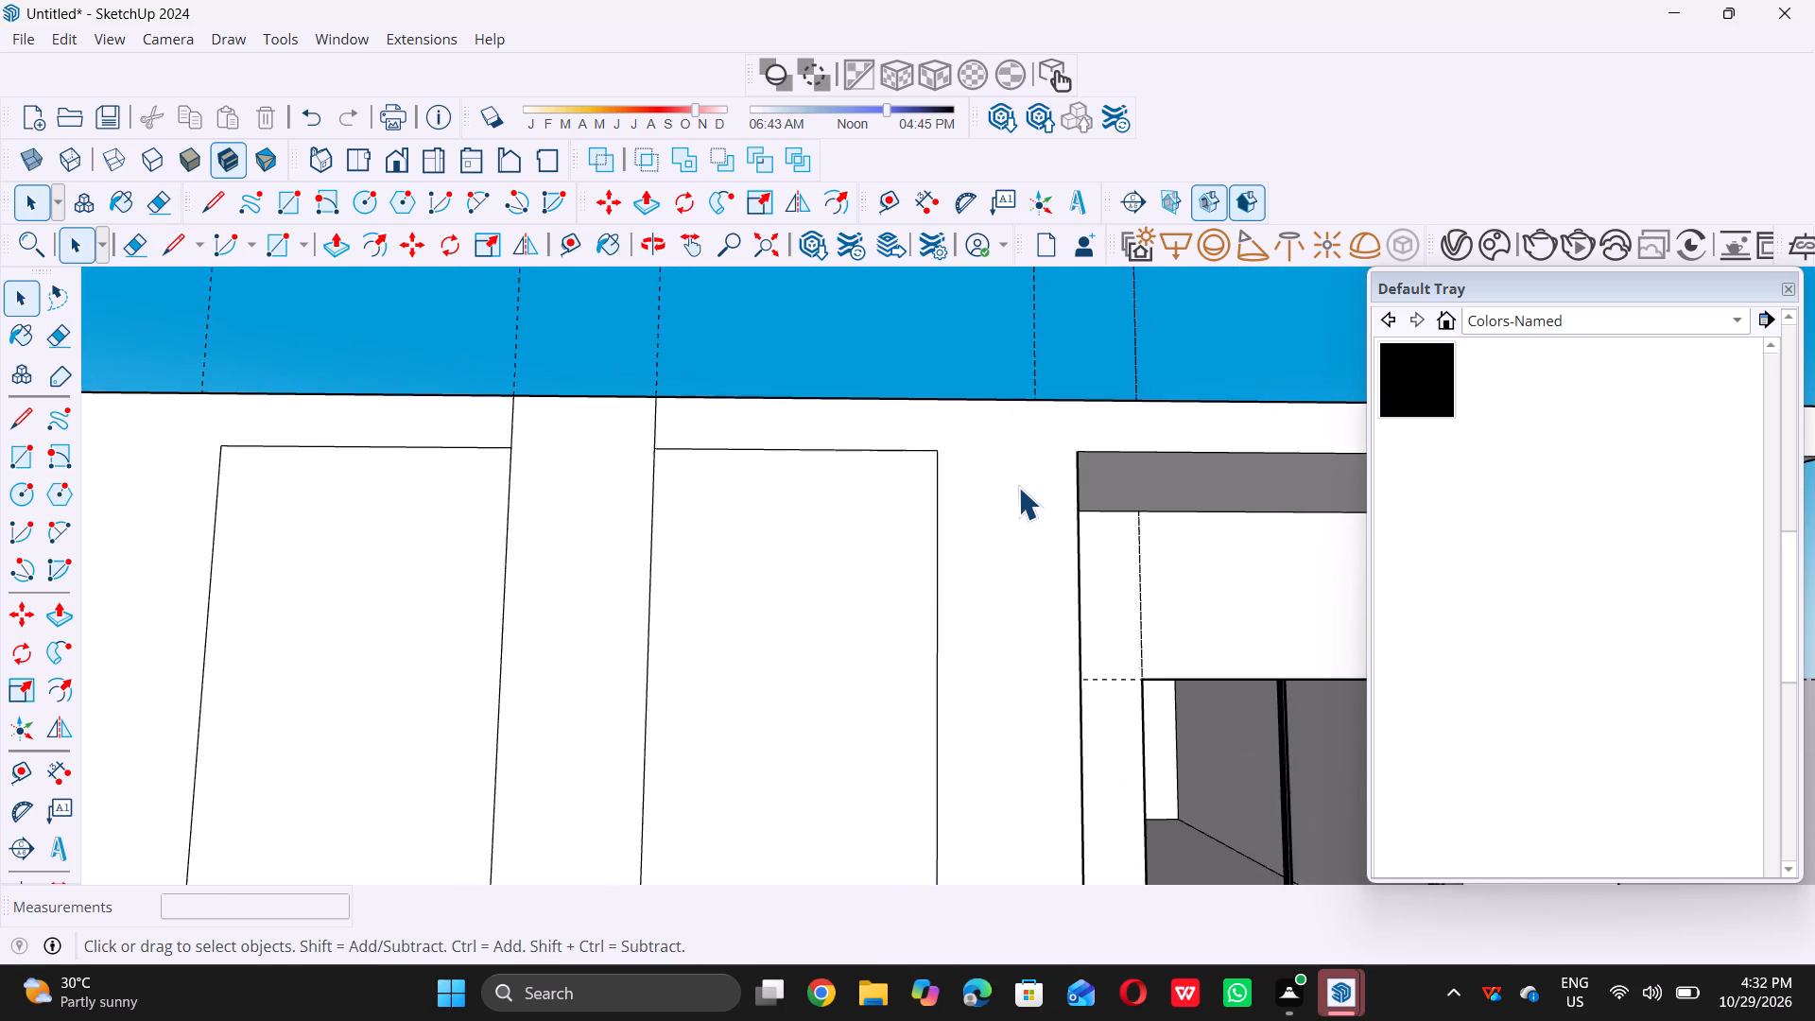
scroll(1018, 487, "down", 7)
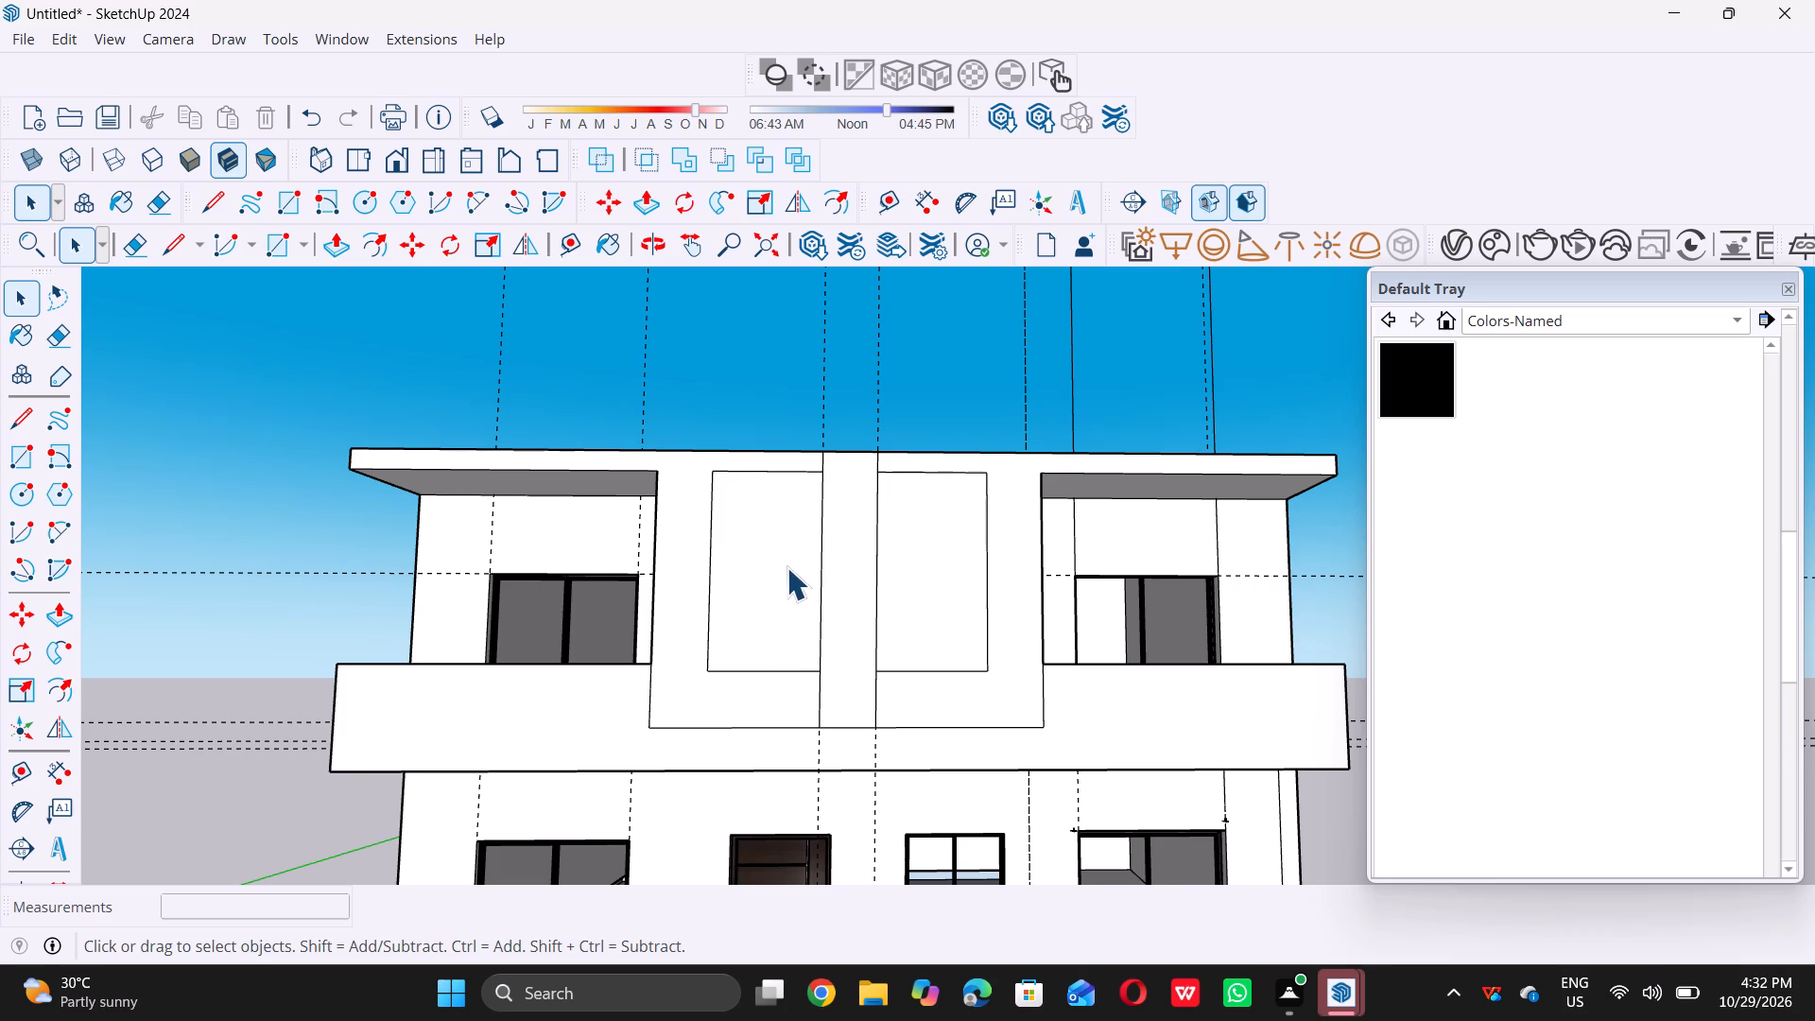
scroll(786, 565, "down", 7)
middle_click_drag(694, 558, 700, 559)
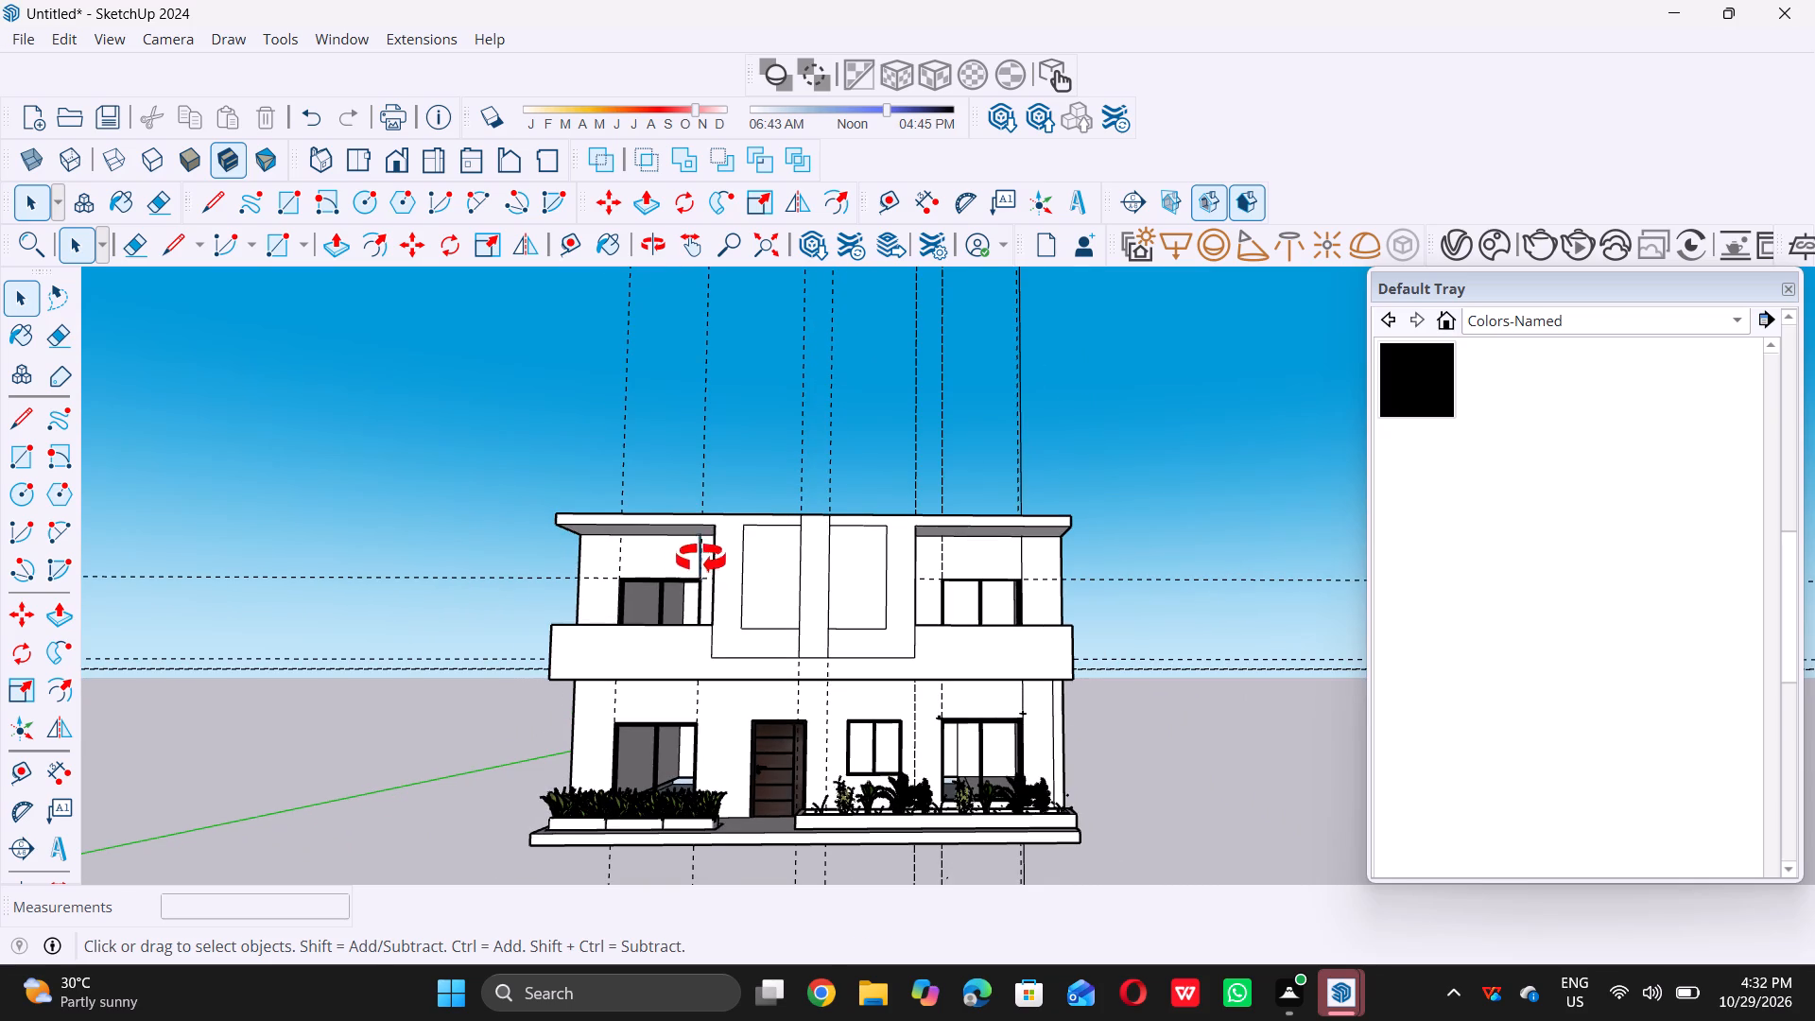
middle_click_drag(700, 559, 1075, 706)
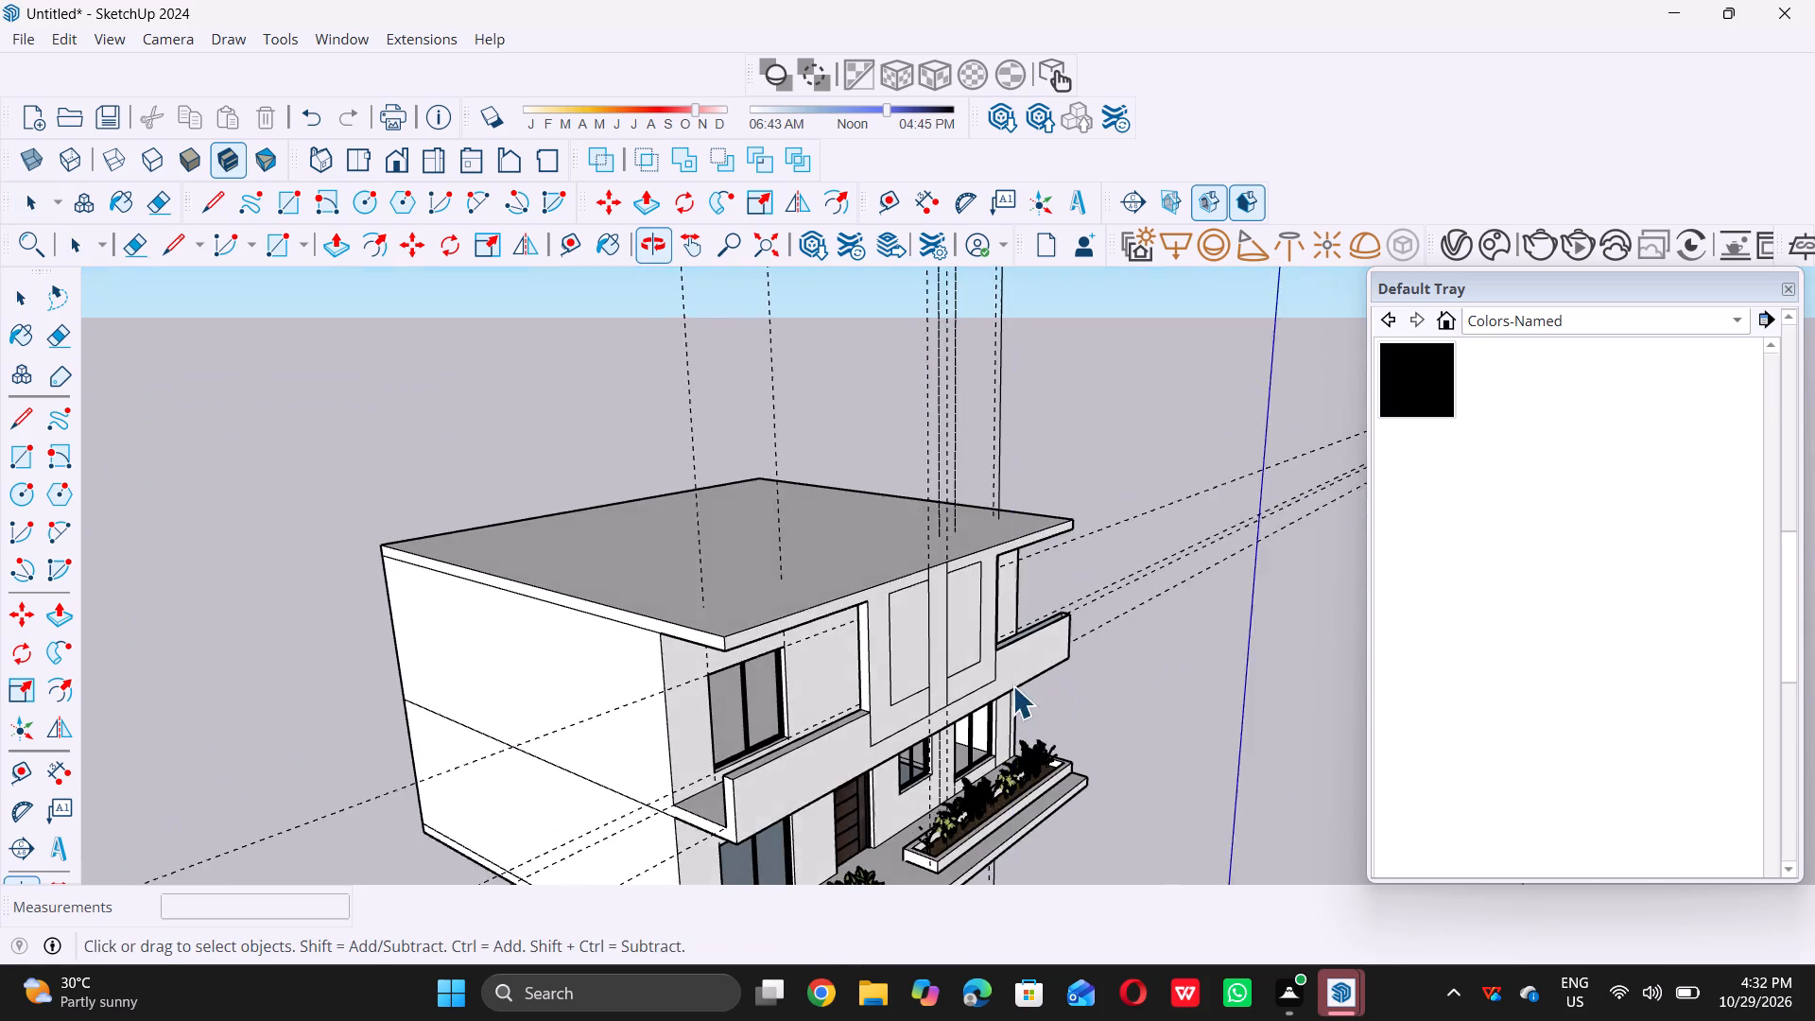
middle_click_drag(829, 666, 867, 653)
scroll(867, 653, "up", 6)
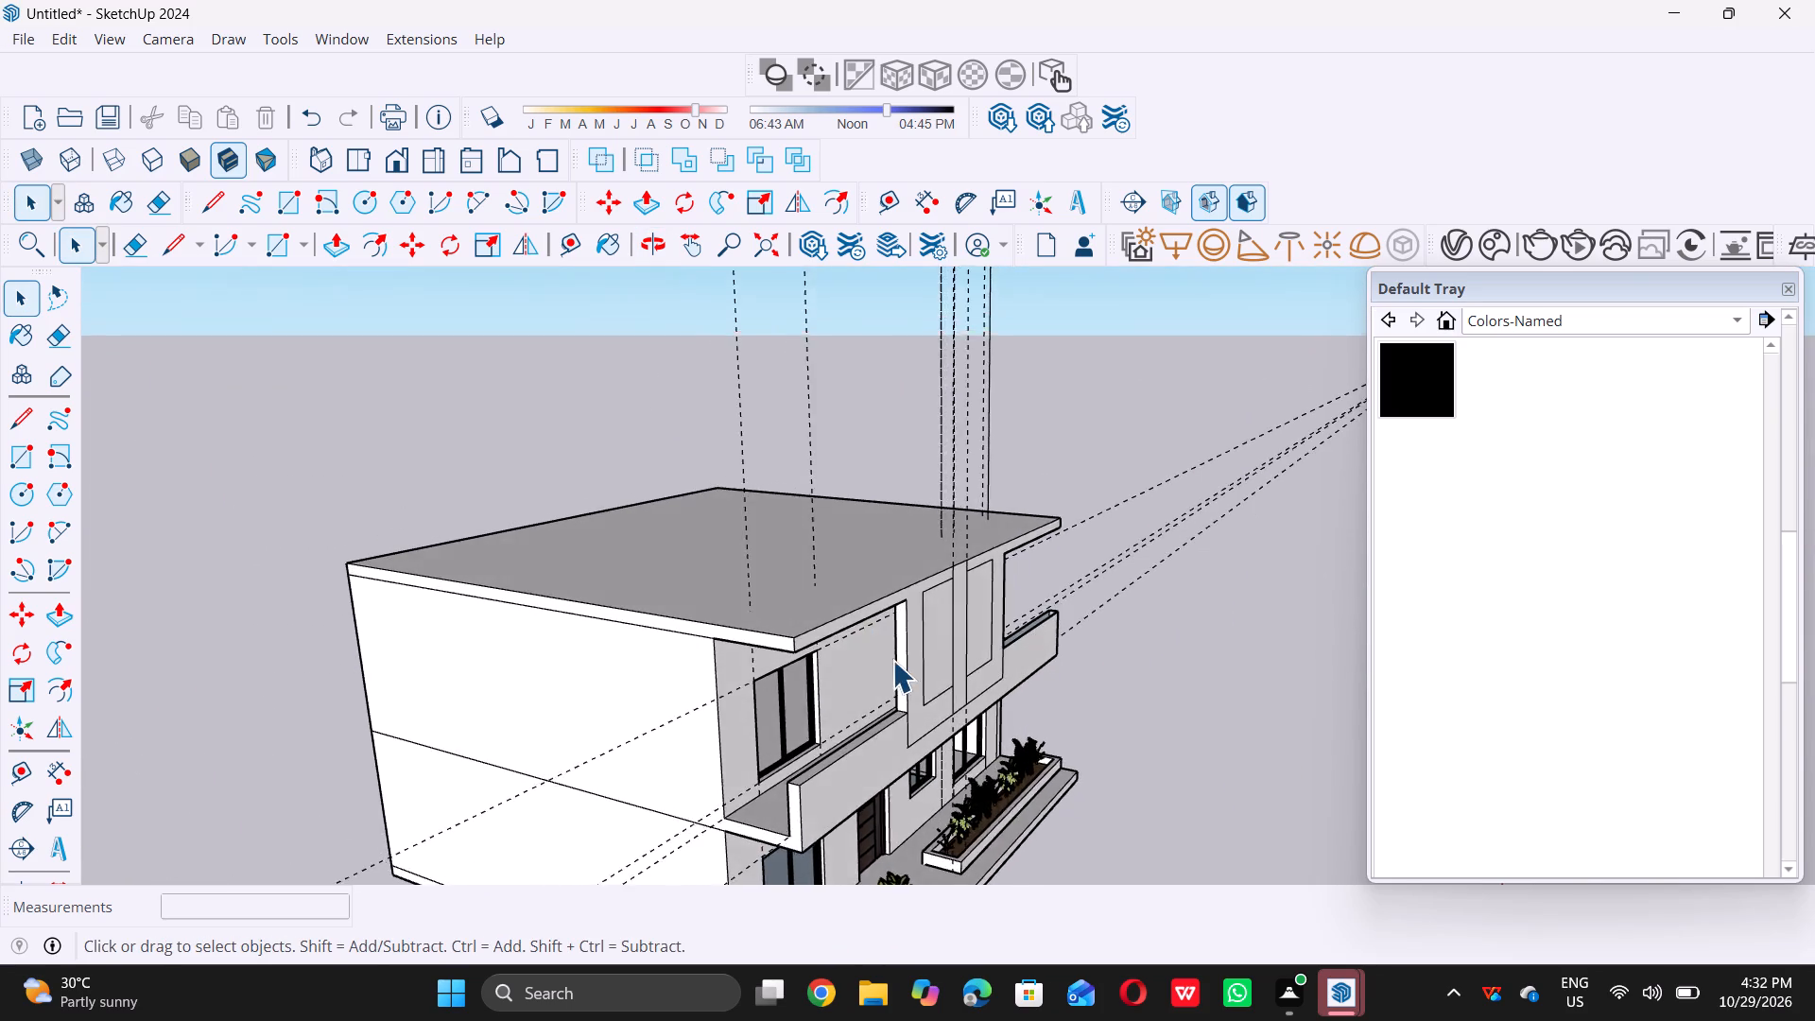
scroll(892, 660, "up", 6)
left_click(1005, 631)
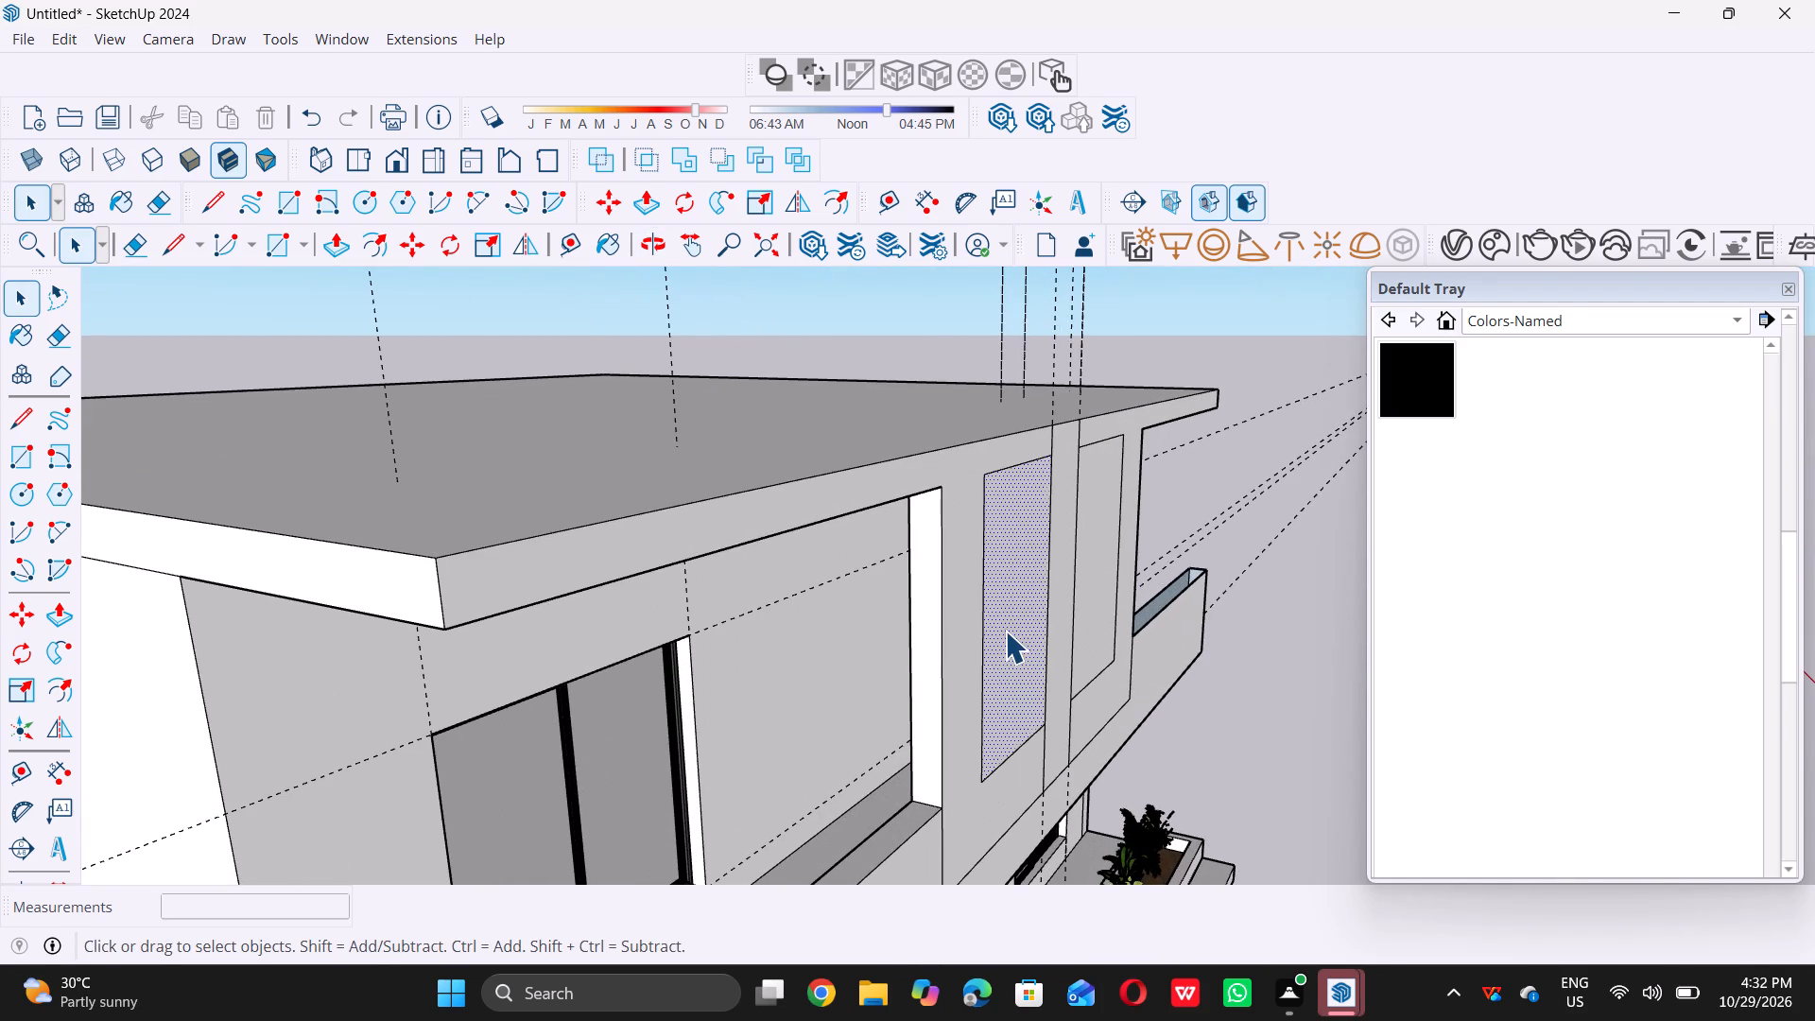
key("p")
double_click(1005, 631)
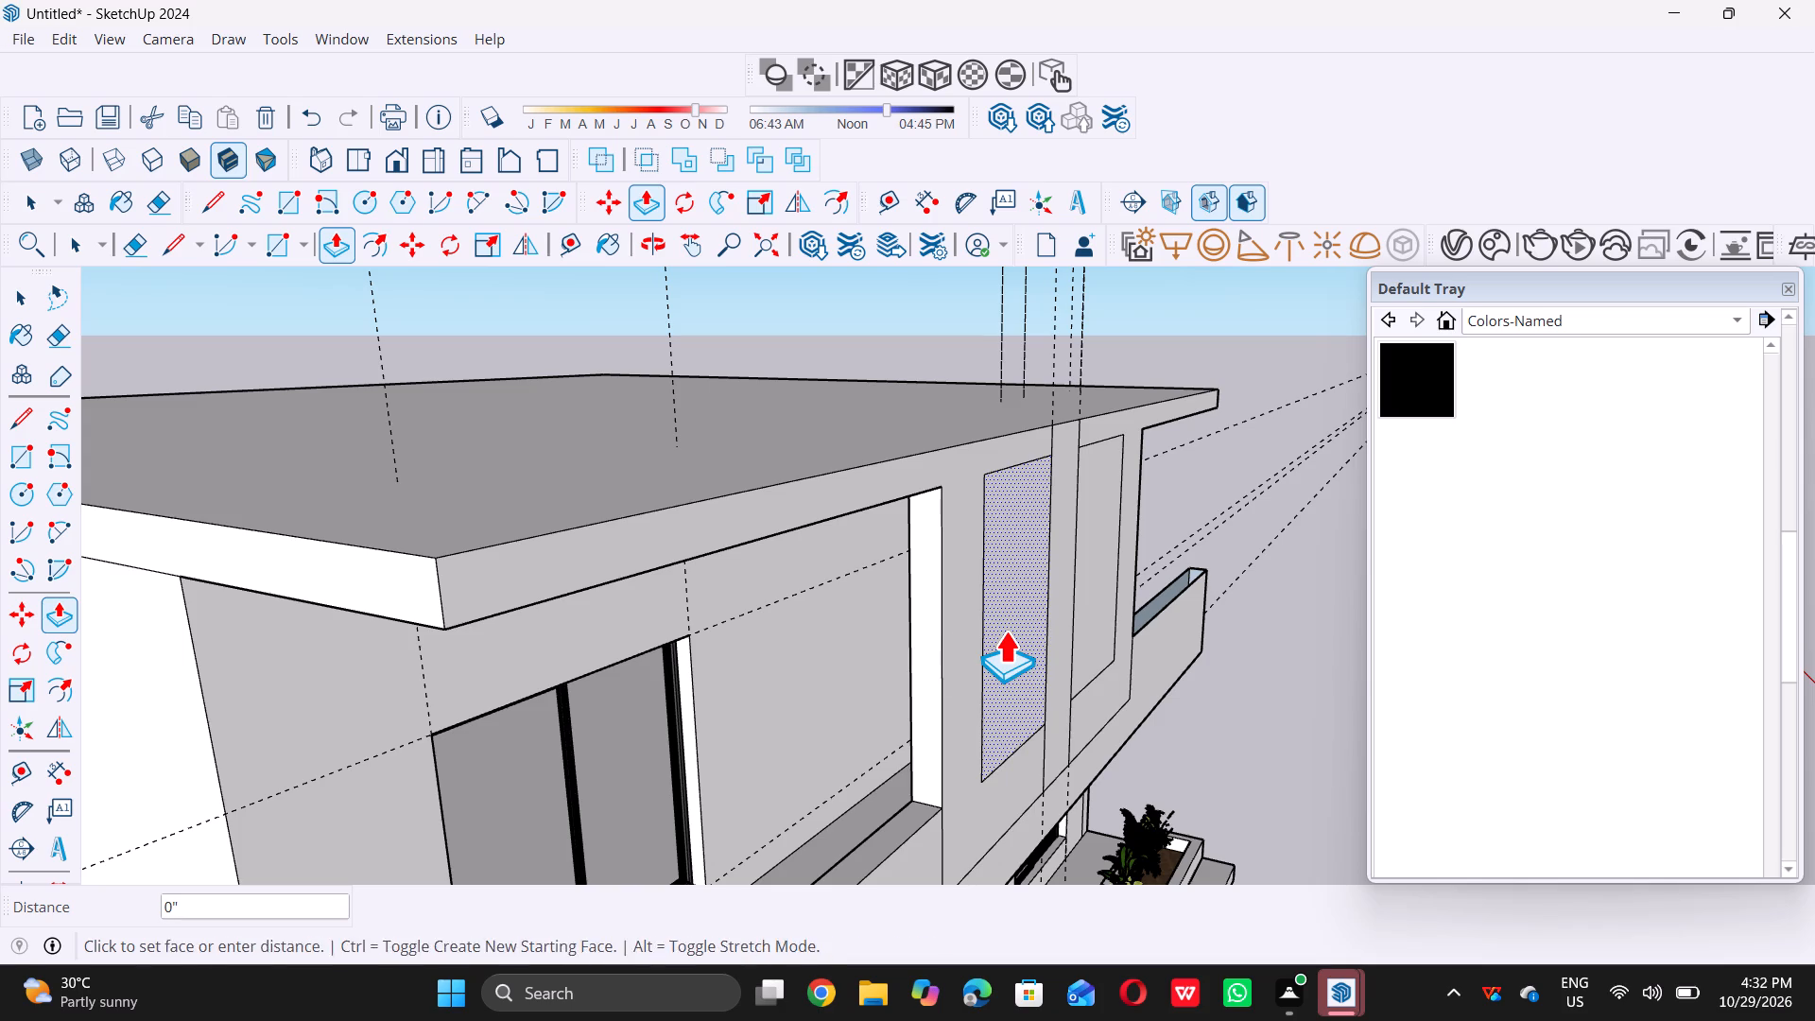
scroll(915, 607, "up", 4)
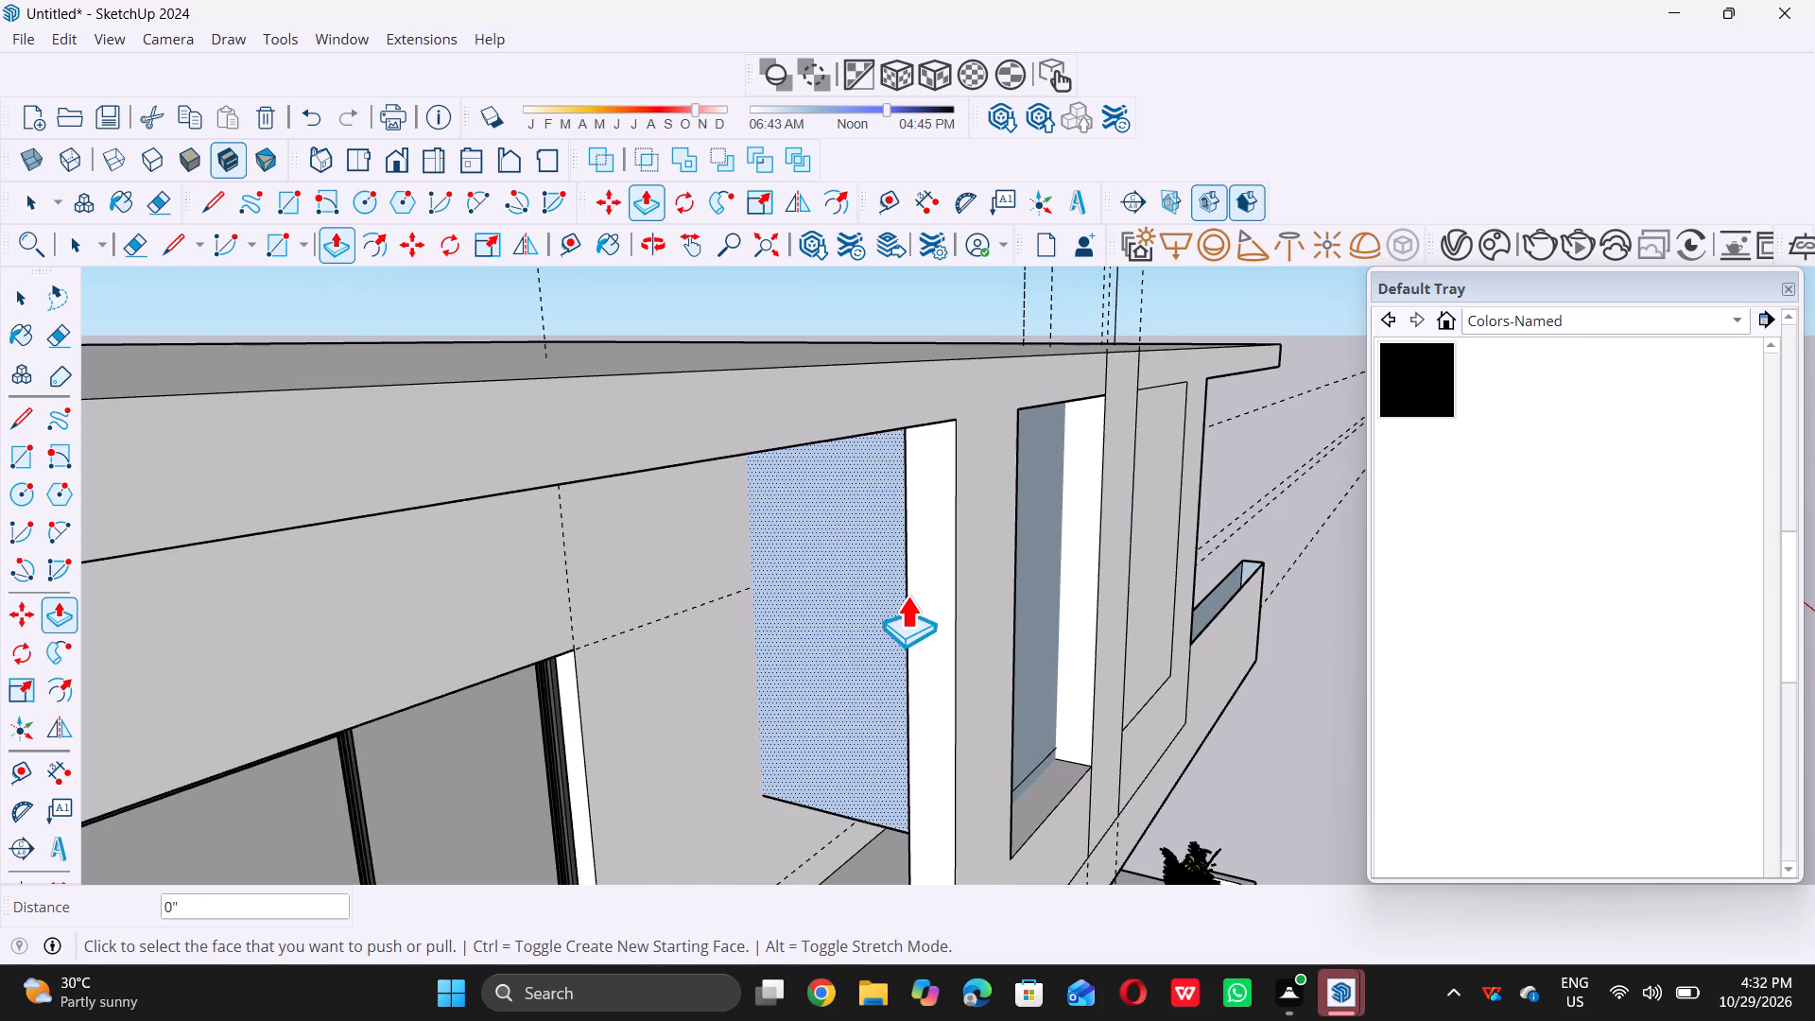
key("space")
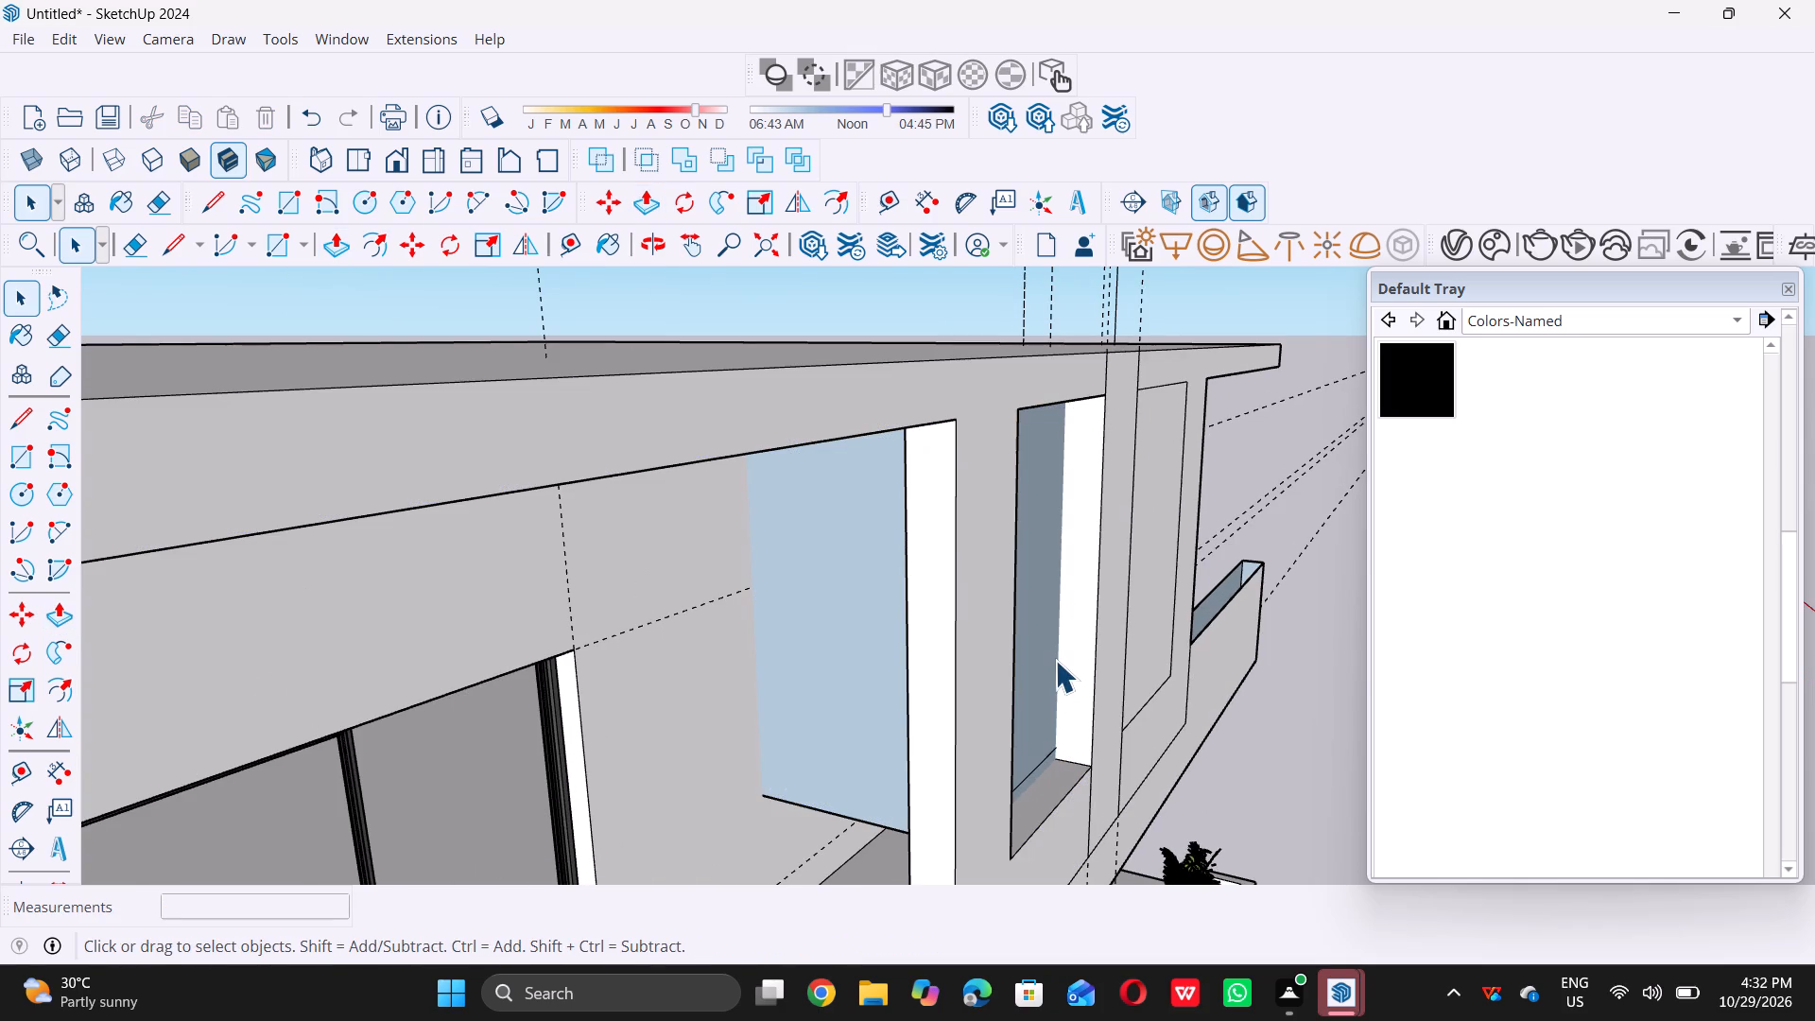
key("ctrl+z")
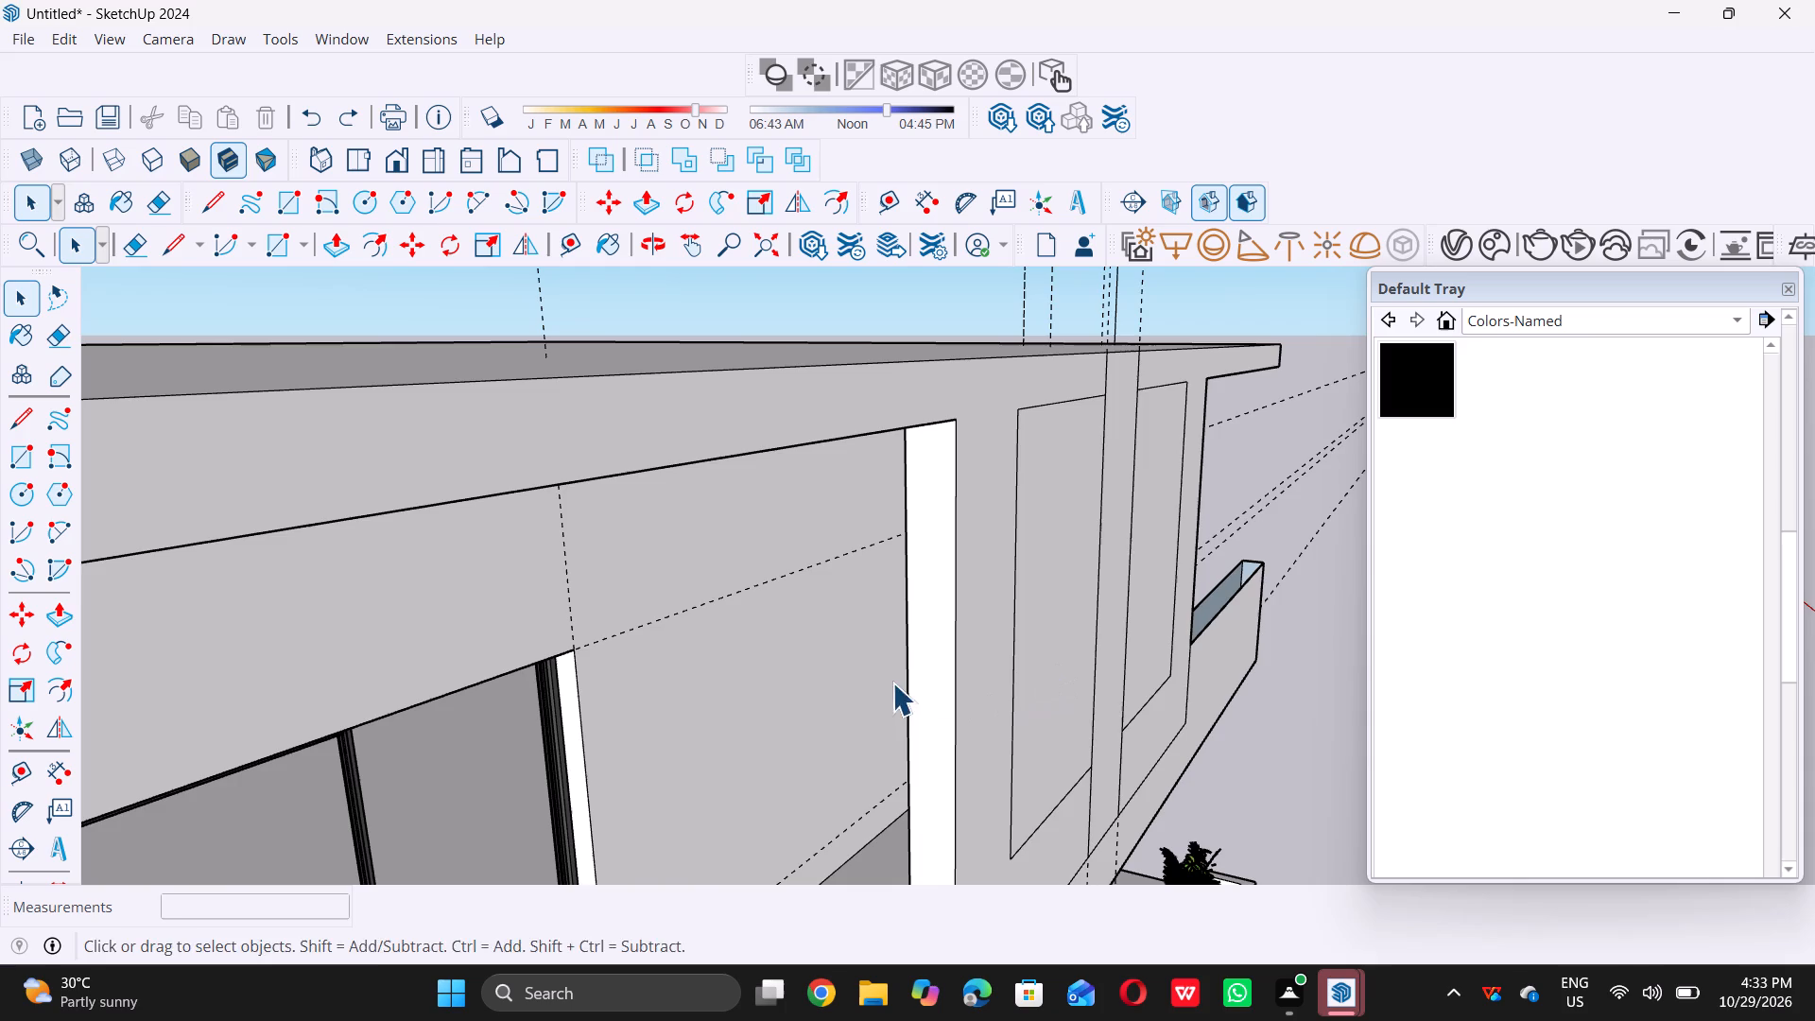
Push the left inner rectangle of the central panel 9" inward, to the back of the panel.
middle_click_drag(895, 678, 897, 645)
scroll(896, 645, "down", 2)
scroll(896, 645, "up", 1)
scroll(896, 645, "down", 2)
middle_click_drag(882, 646, 1024, 622)
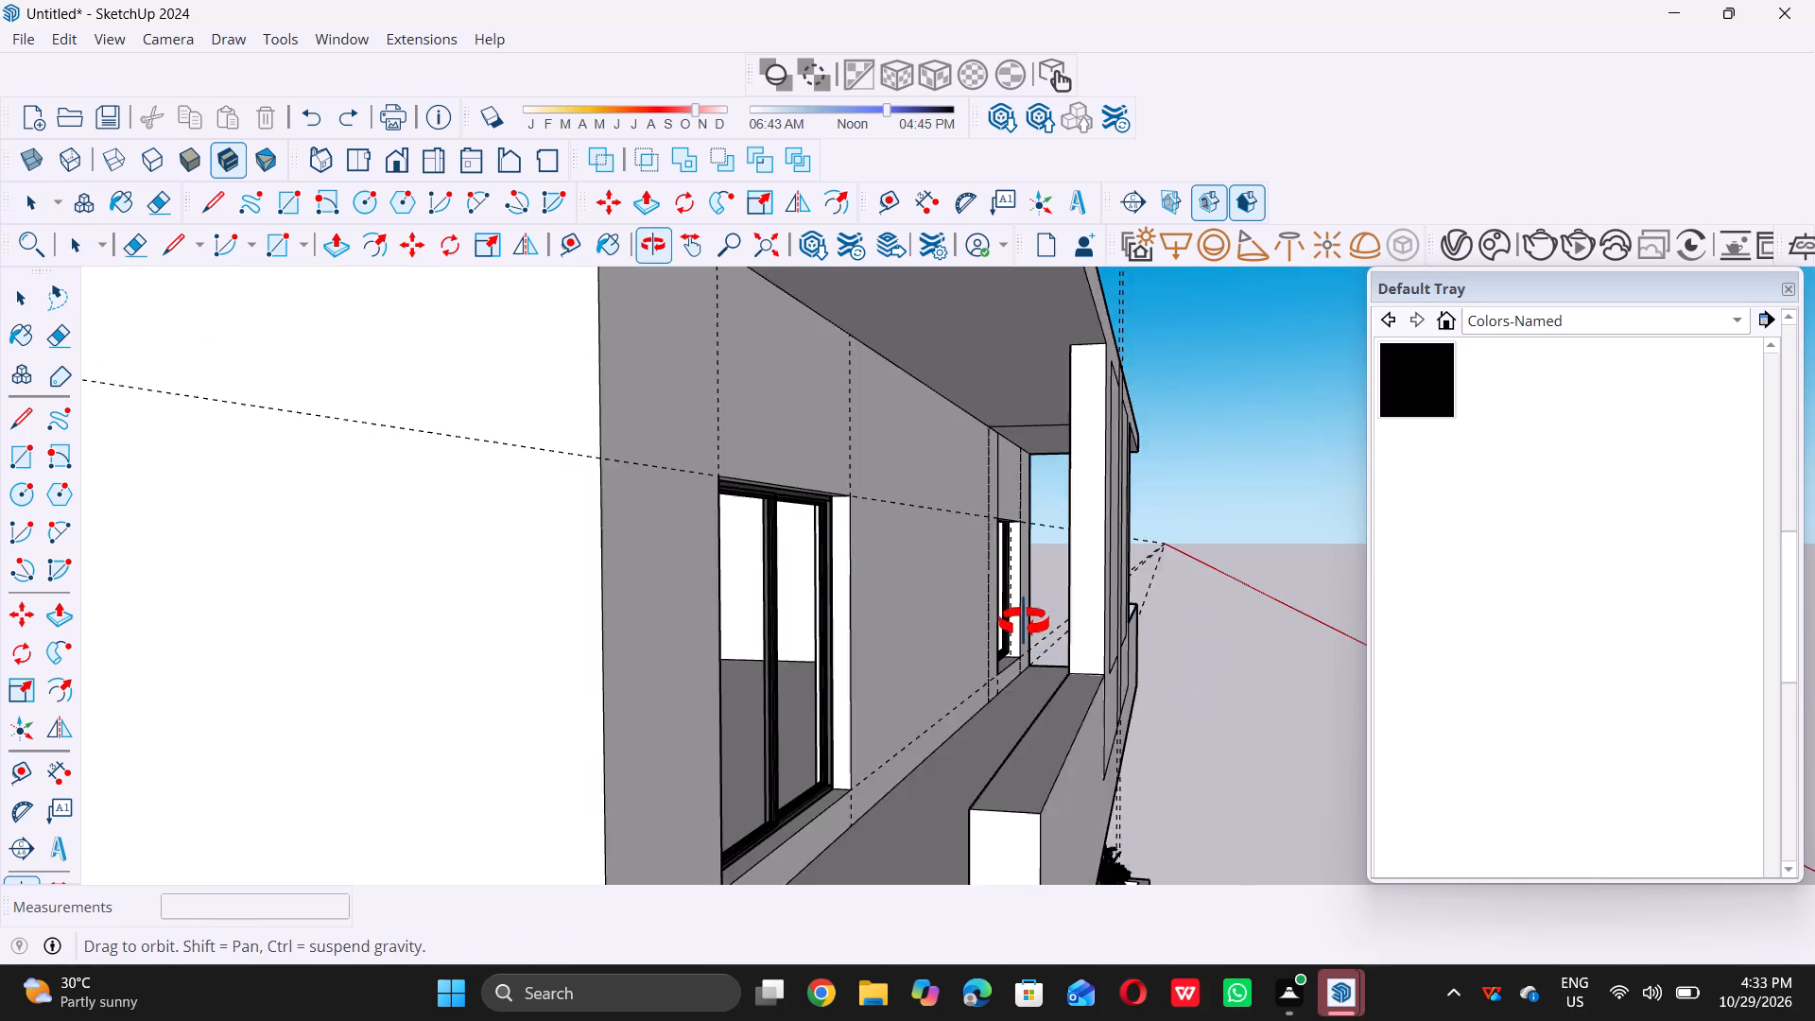
middle_click_drag(1024, 622, 896, 701)
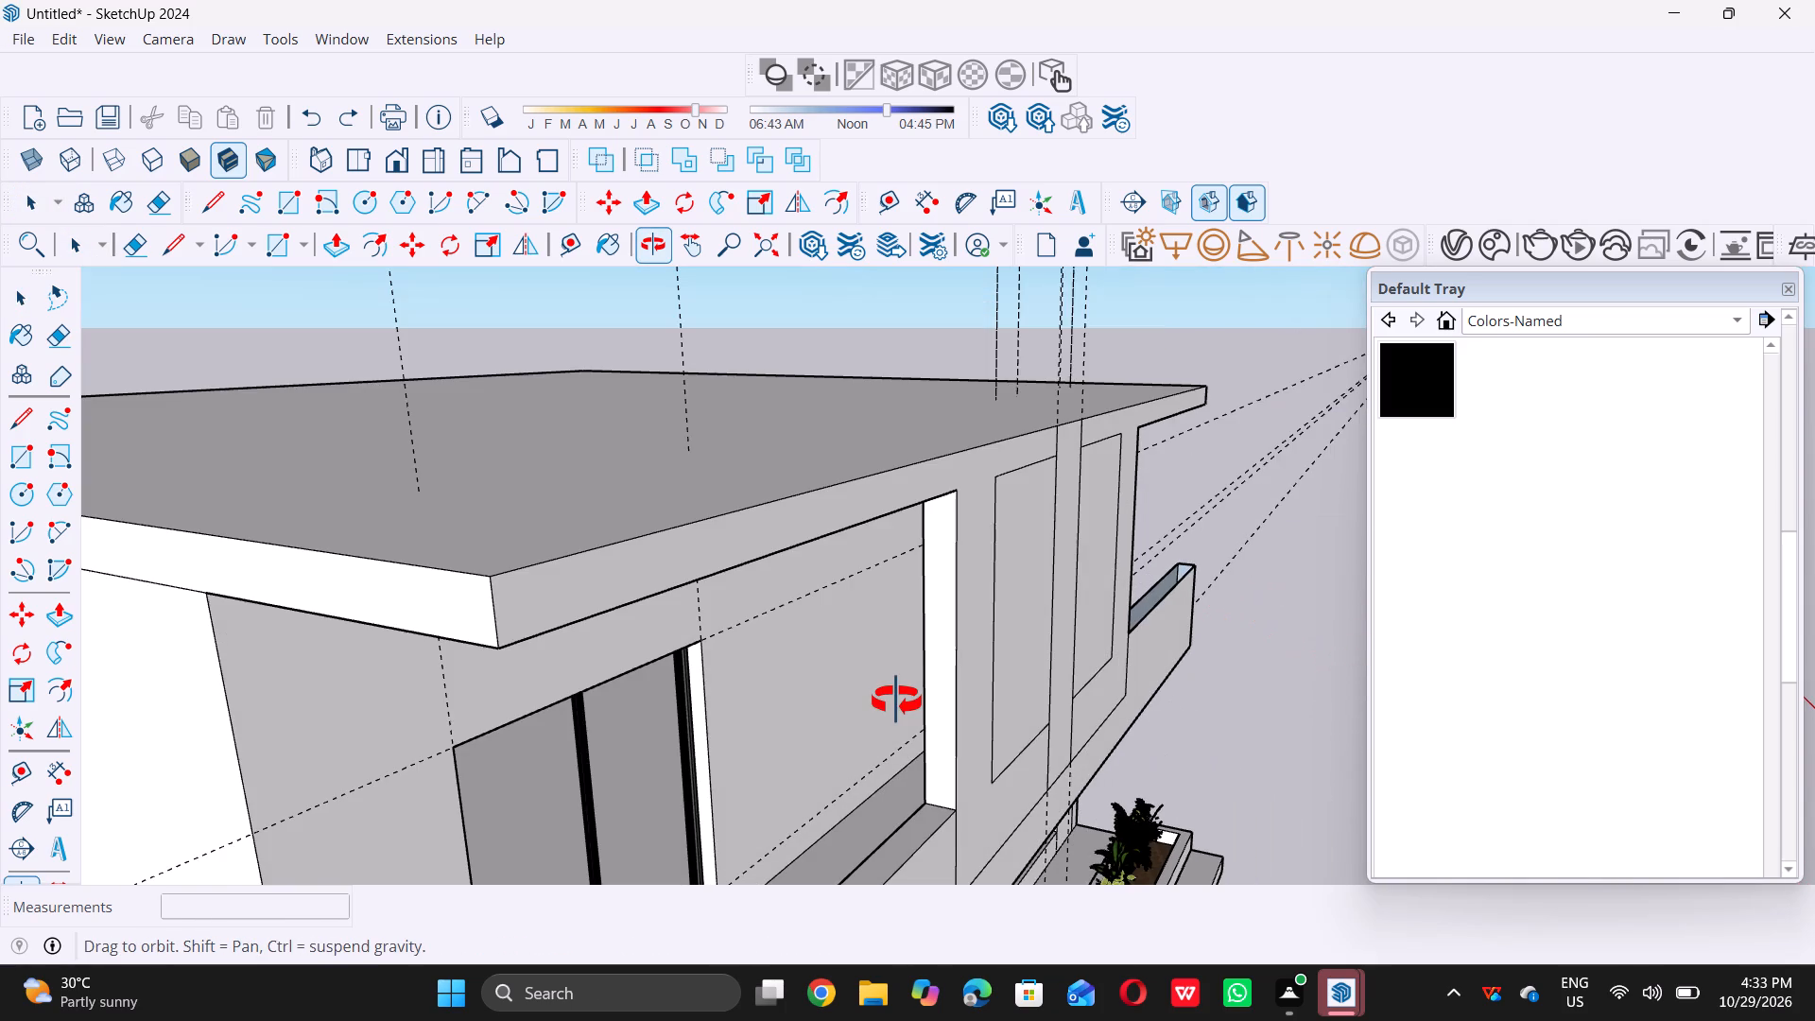
middle_click_drag(896, 701, 875, 702)
scroll(992, 630, "up", 4)
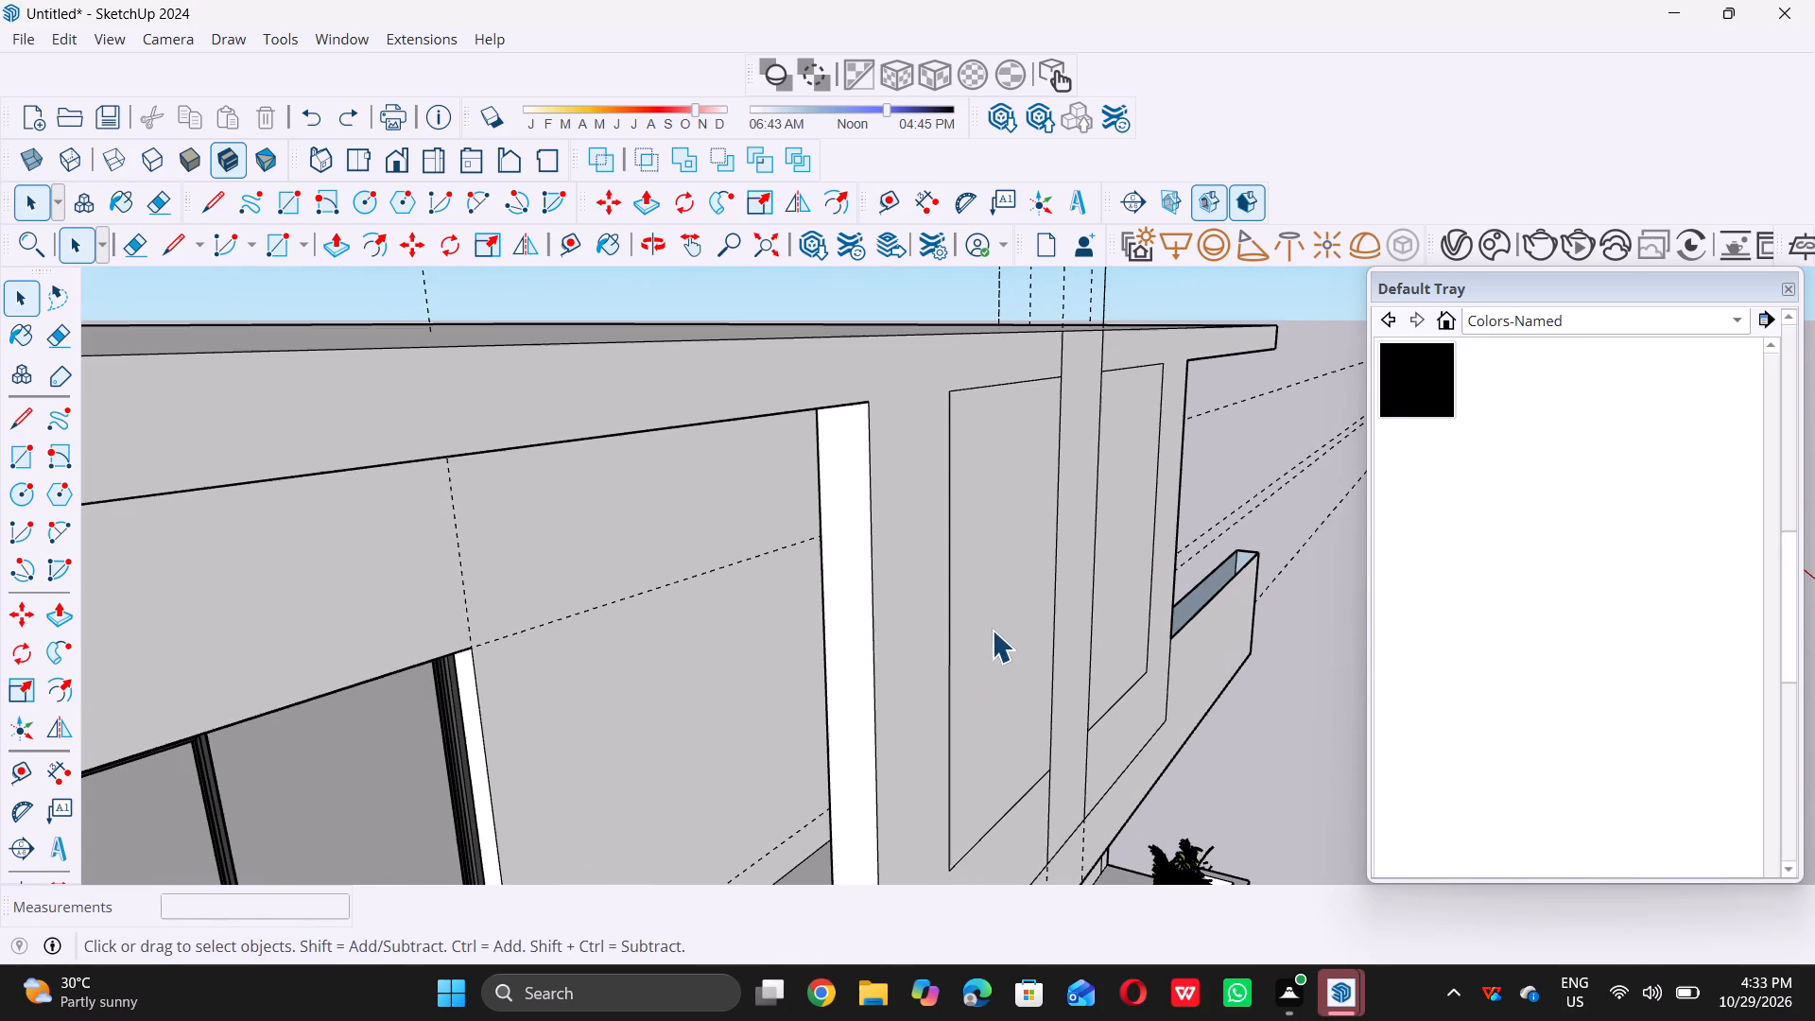
left_click(992, 629)
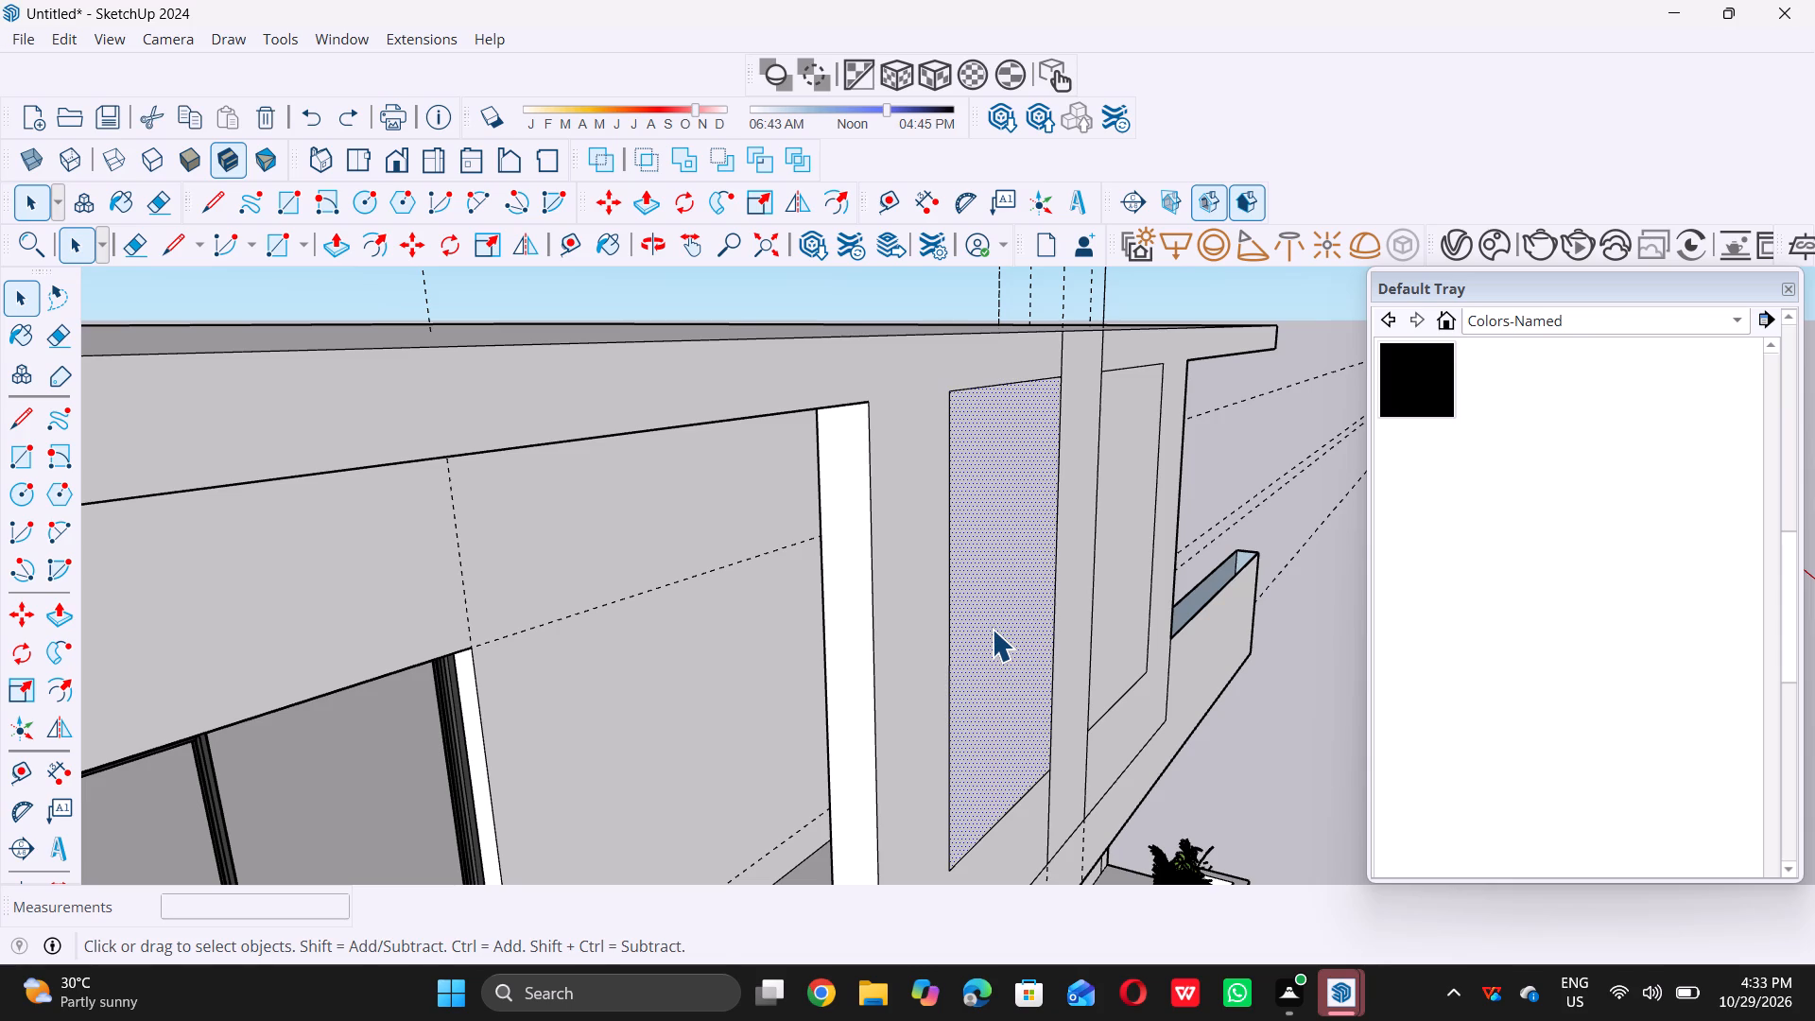
key("p")
left_click(992, 629)
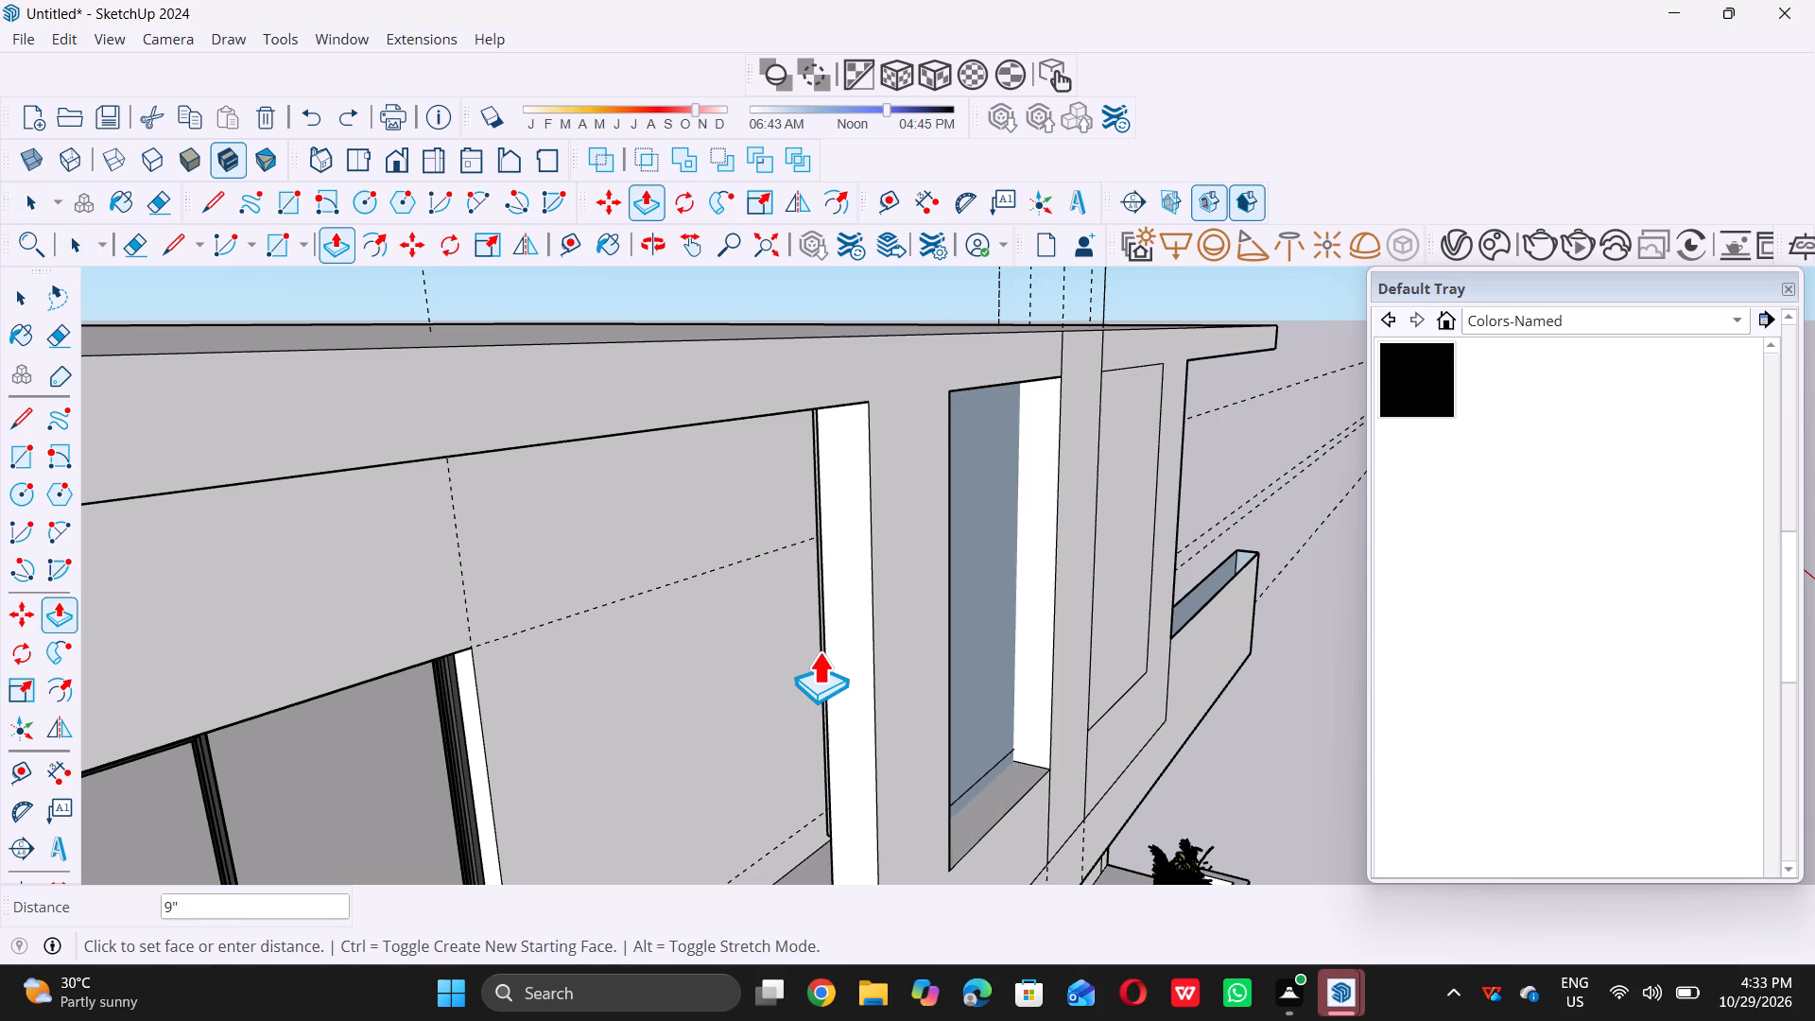
double_click(823, 651)
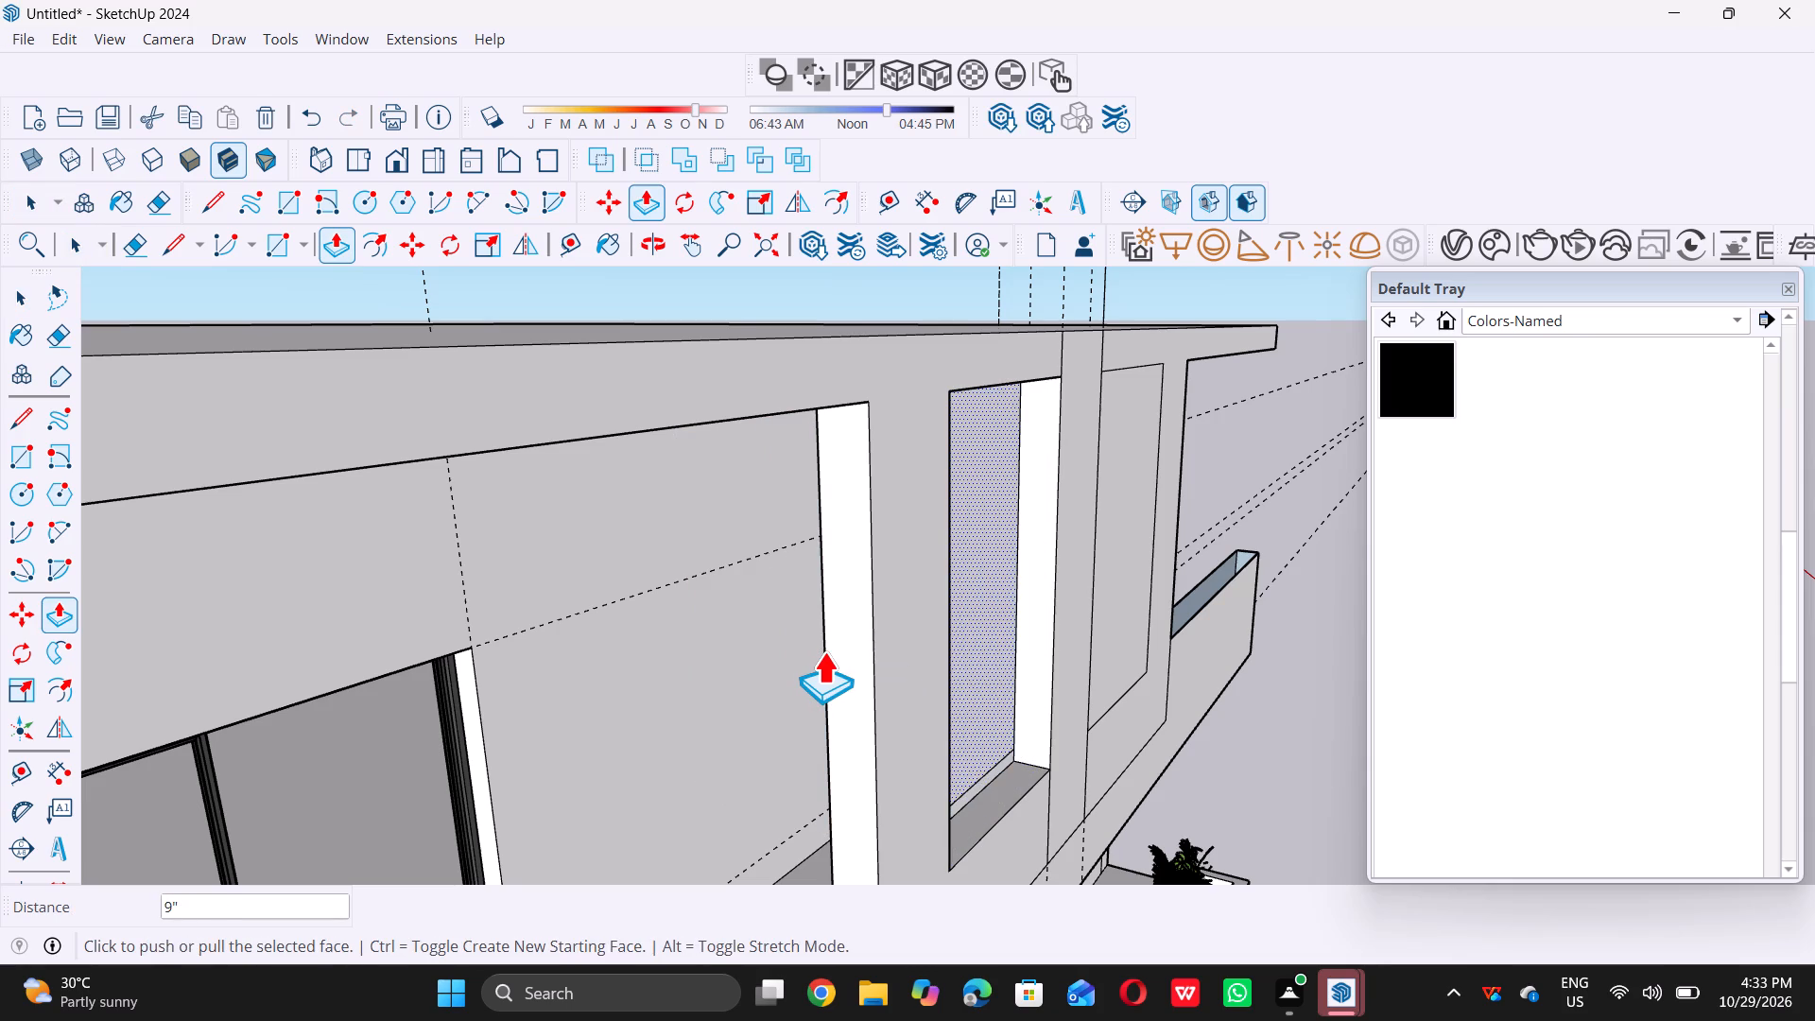
key("space")
Delete the recessed face of the central panel's left rectangle to make a through opening.
scroll(823, 651, "down", 11)
middle_click_drag(899, 660, 750, 684)
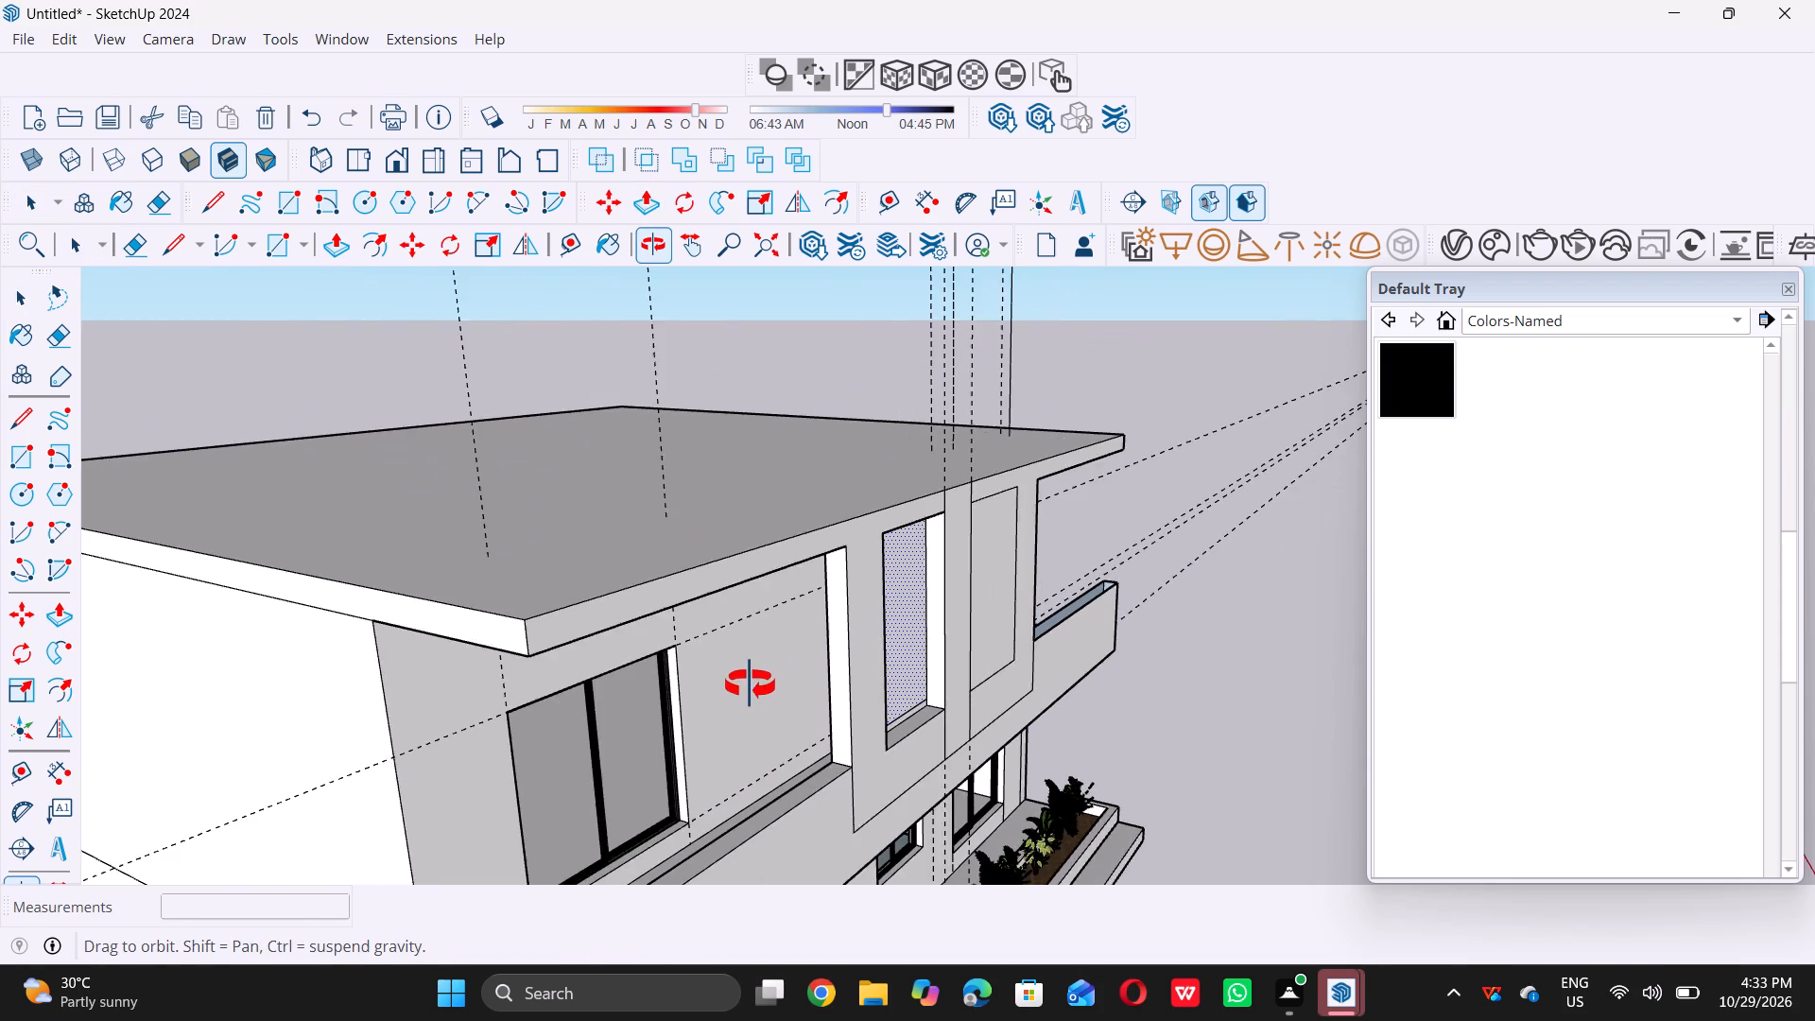
middle_click_drag(750, 684, 620, 688)
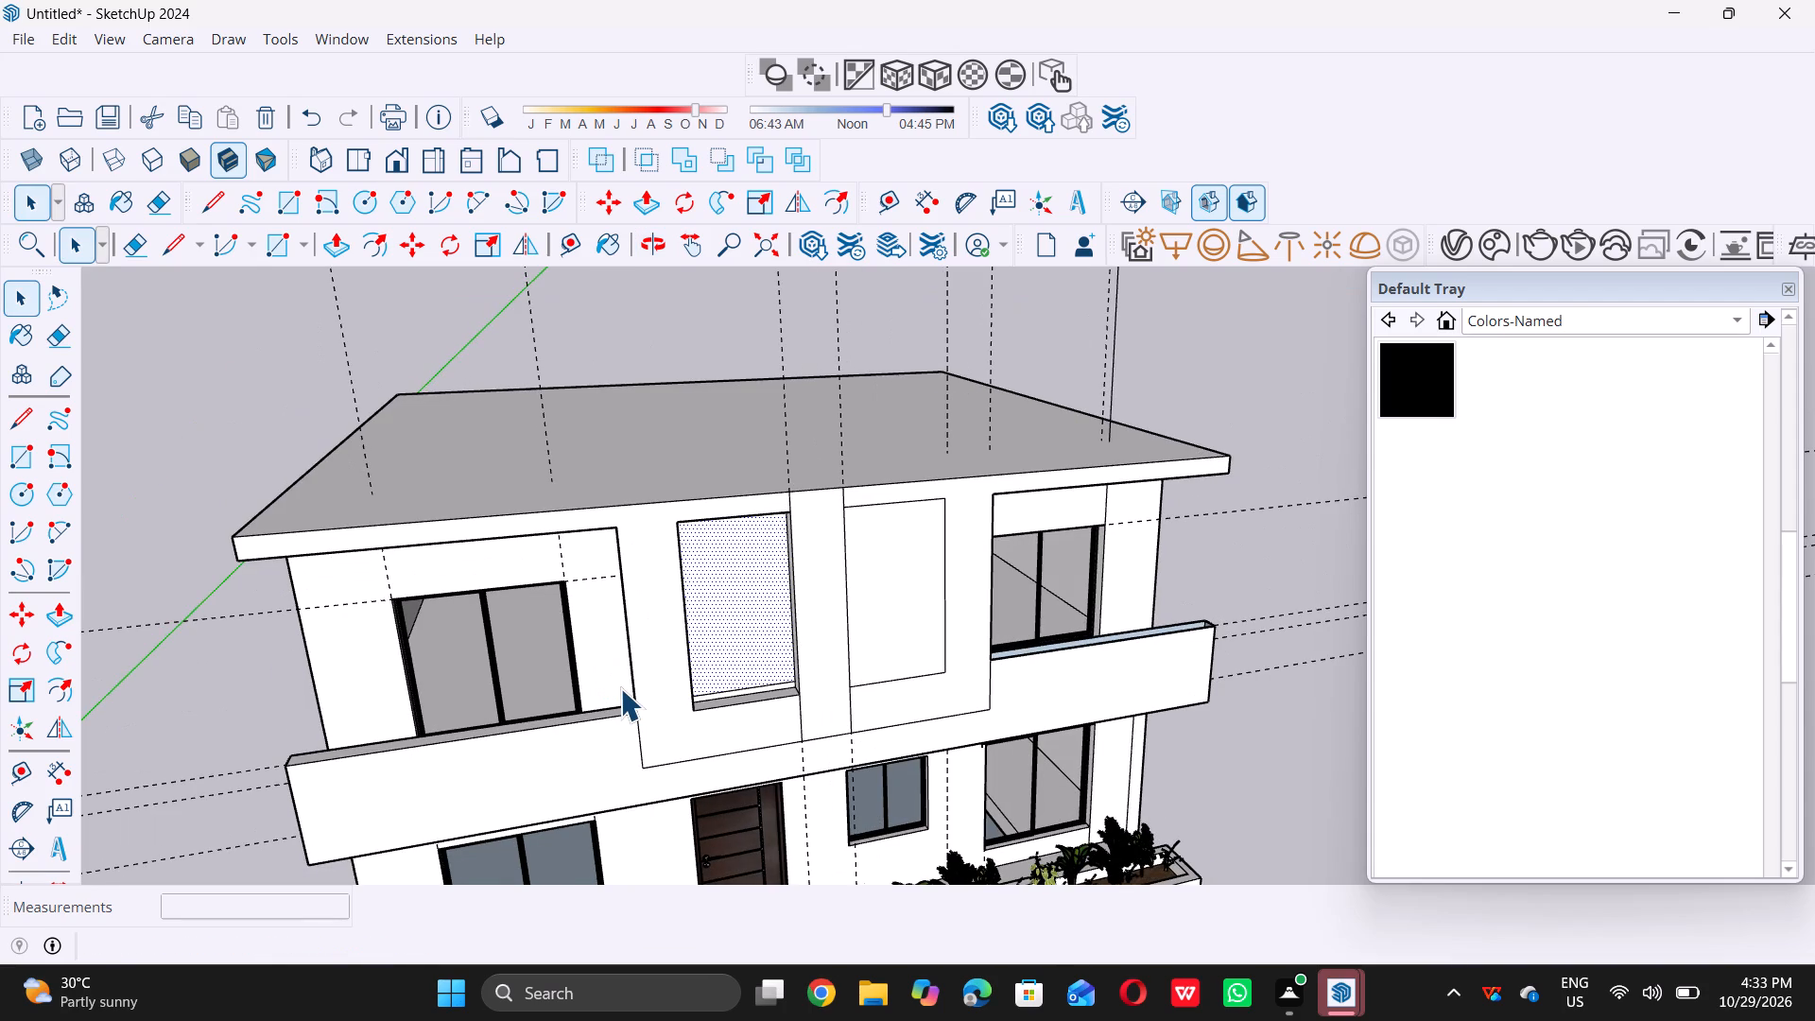
key("Delete")
Examine the central panel's left opening, its sill and the balcony behind it from several angles.
middle_click_drag(634, 640, 731, 613)
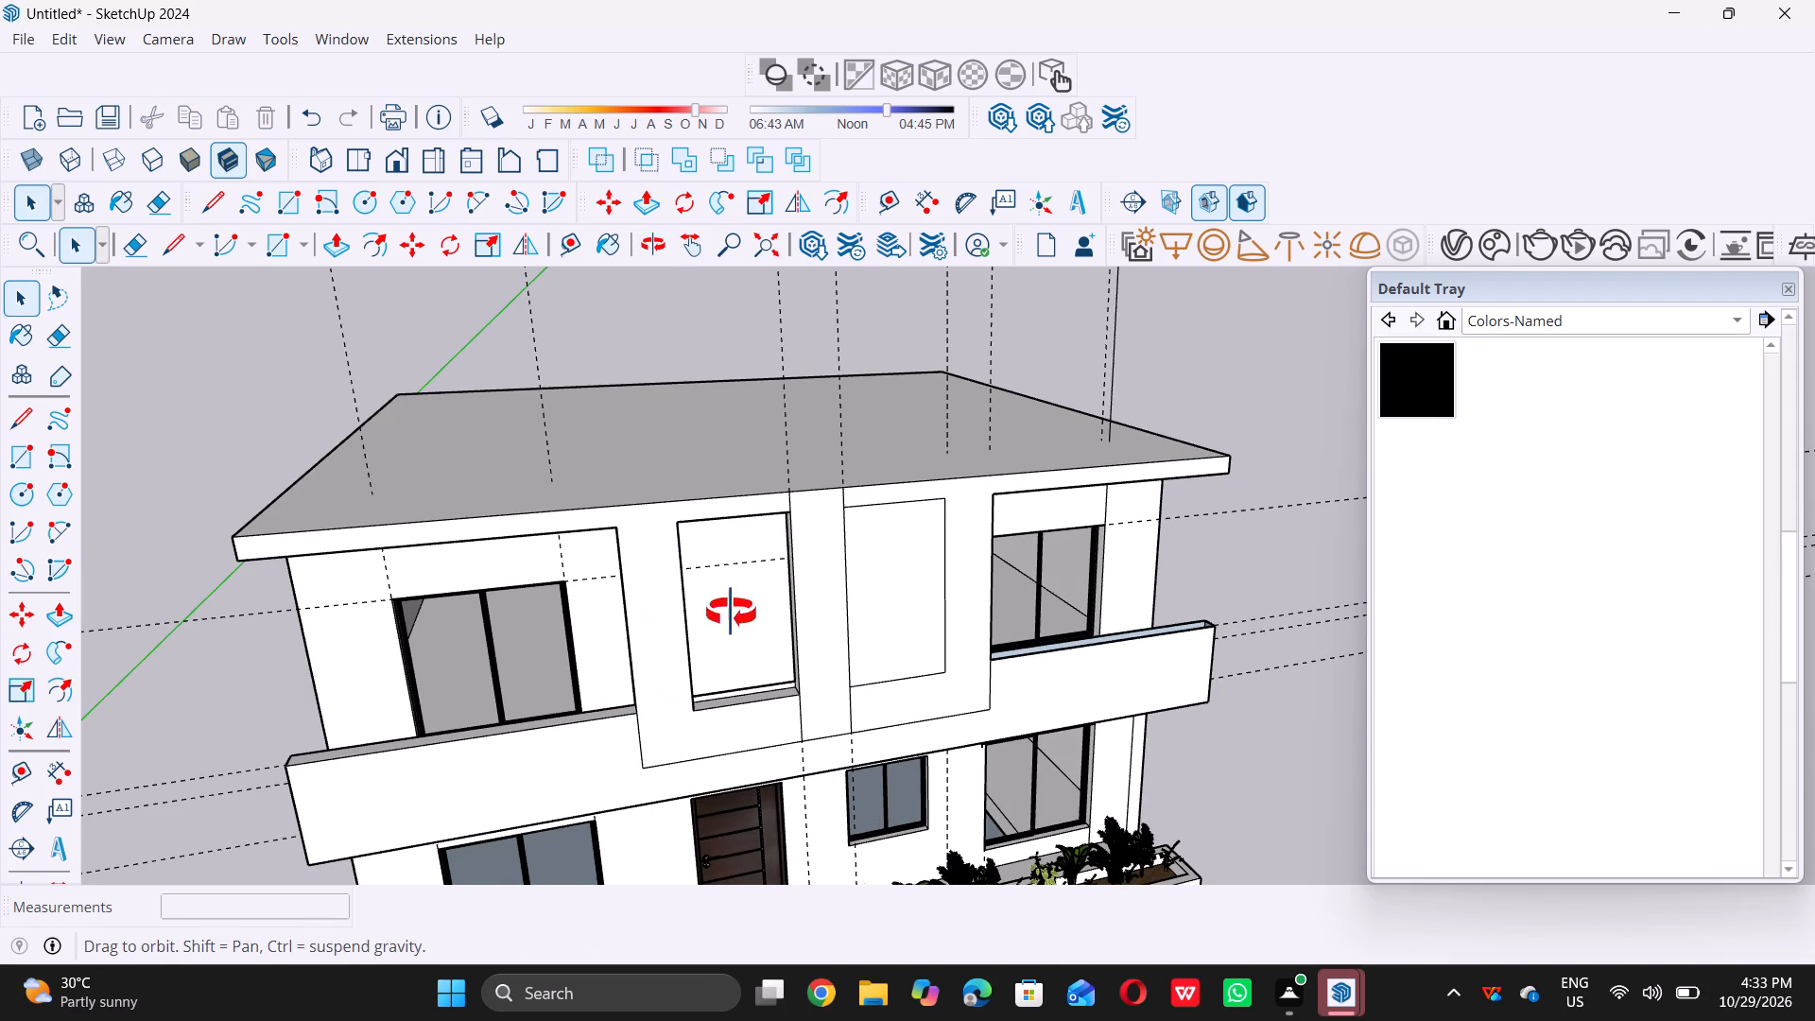
middle_click_drag(731, 613, 1140, 635)
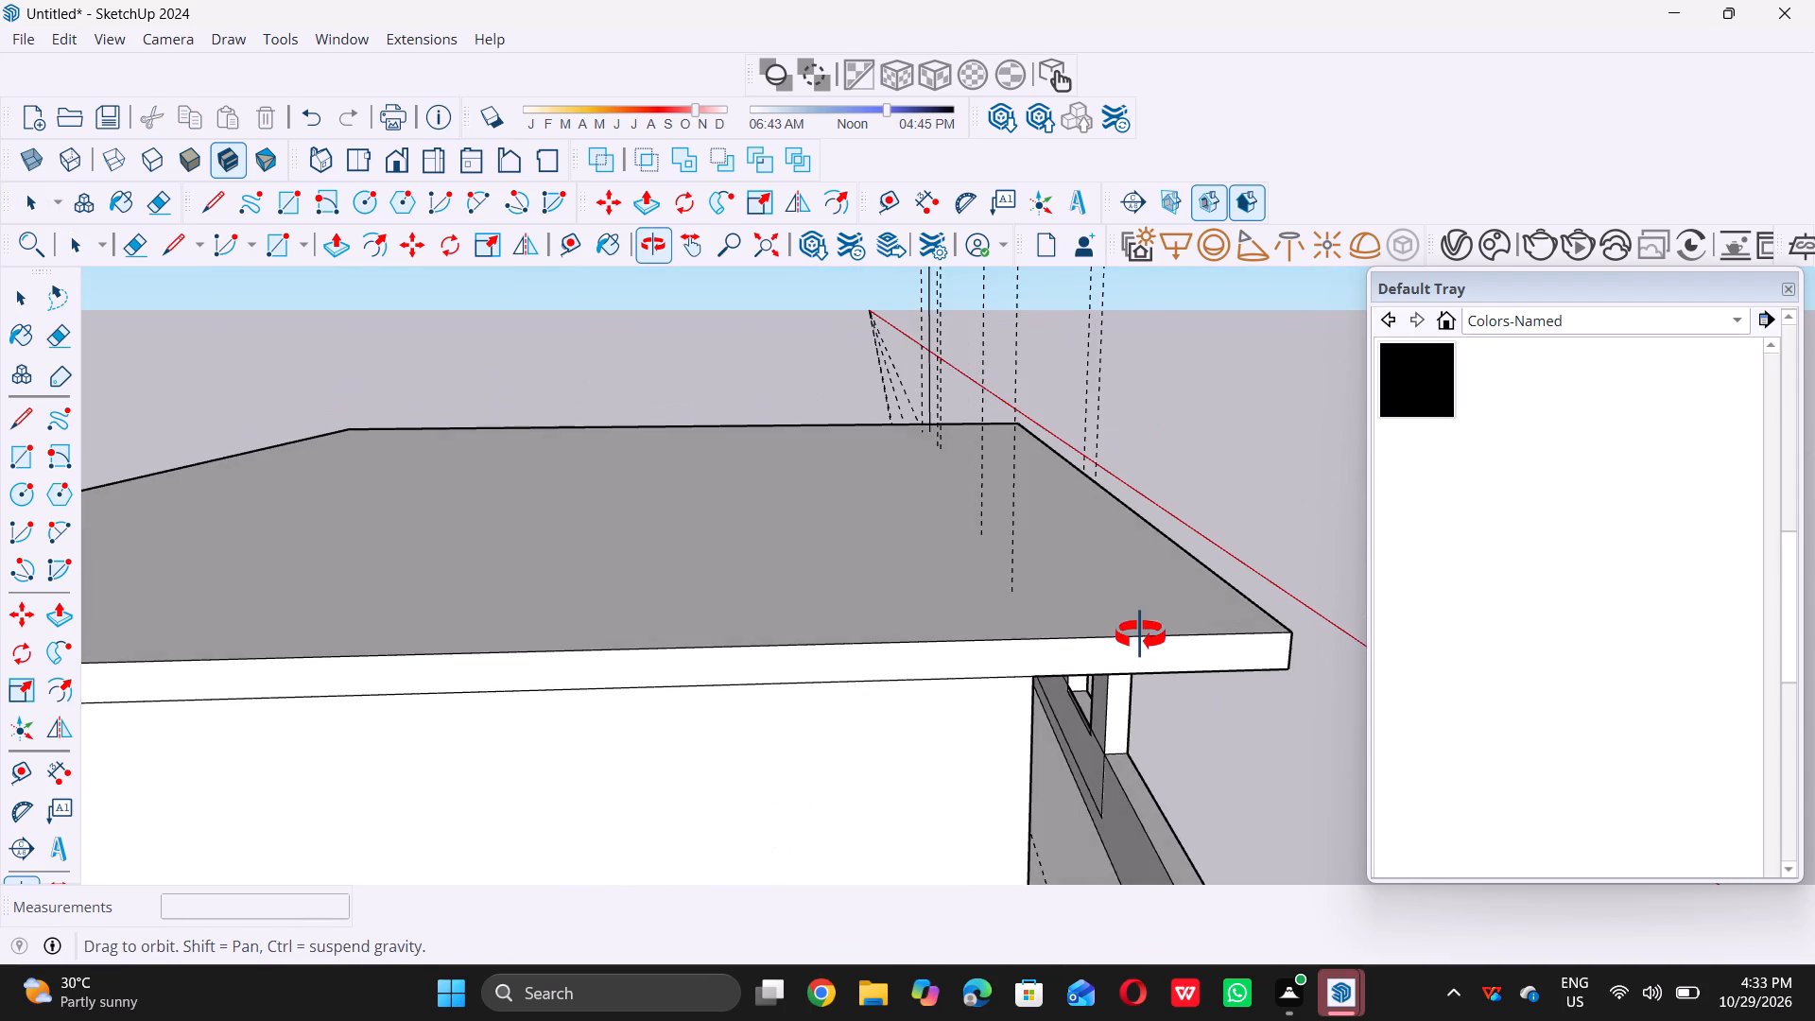
middle_click_drag(1140, 635, 810, 762)
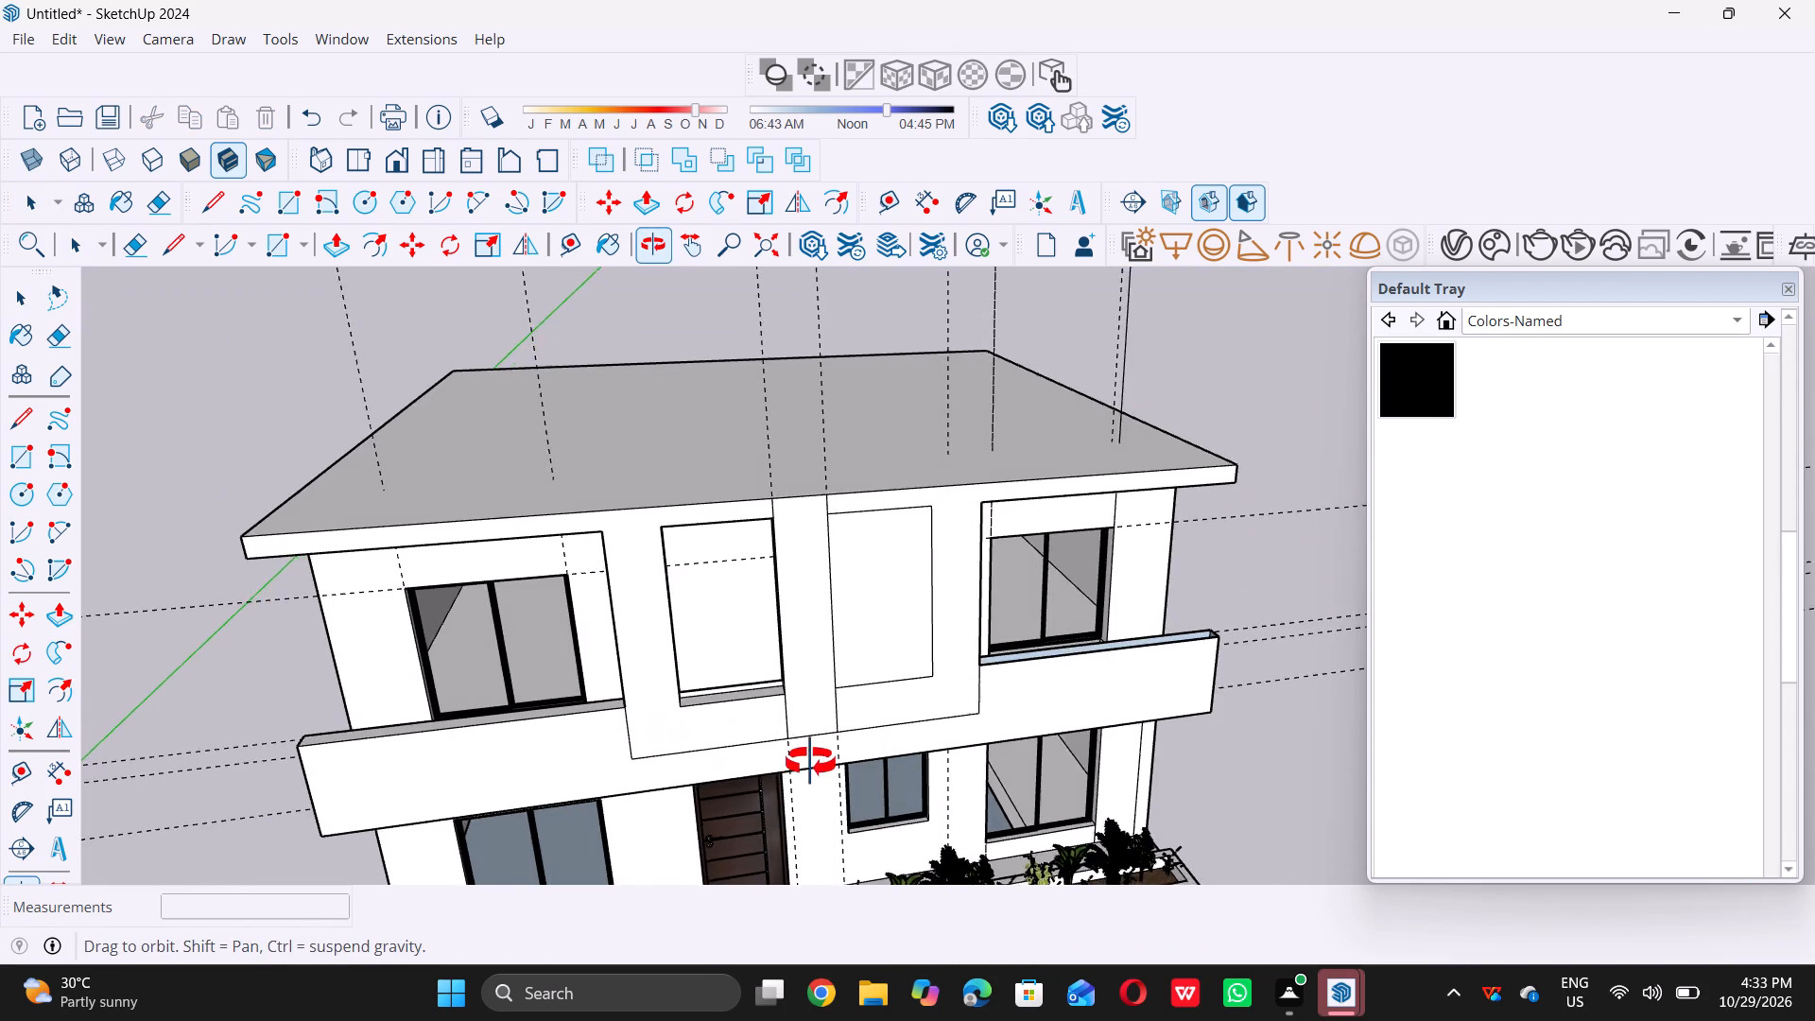
middle_click_drag(810, 762, 814, 764)
scroll(819, 765, "up", 15)
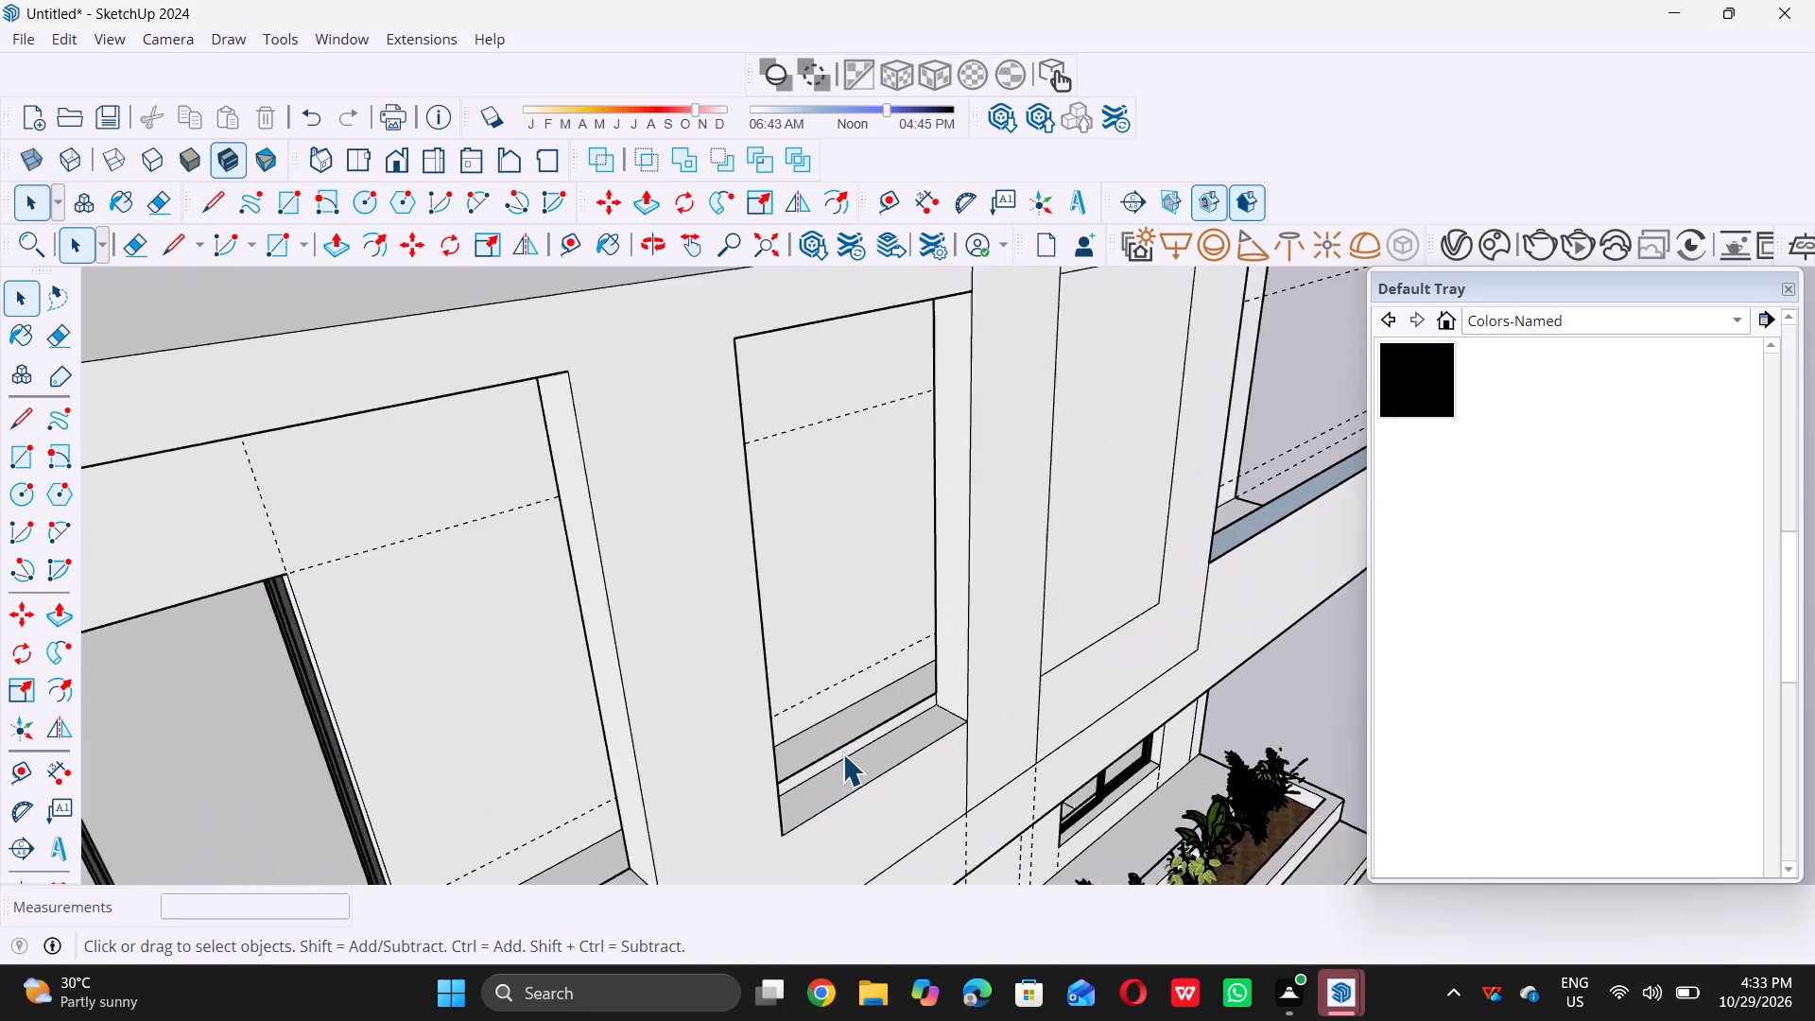
scroll(842, 753, "up", 5)
middle_click_drag(842, 753, 1143, 698)
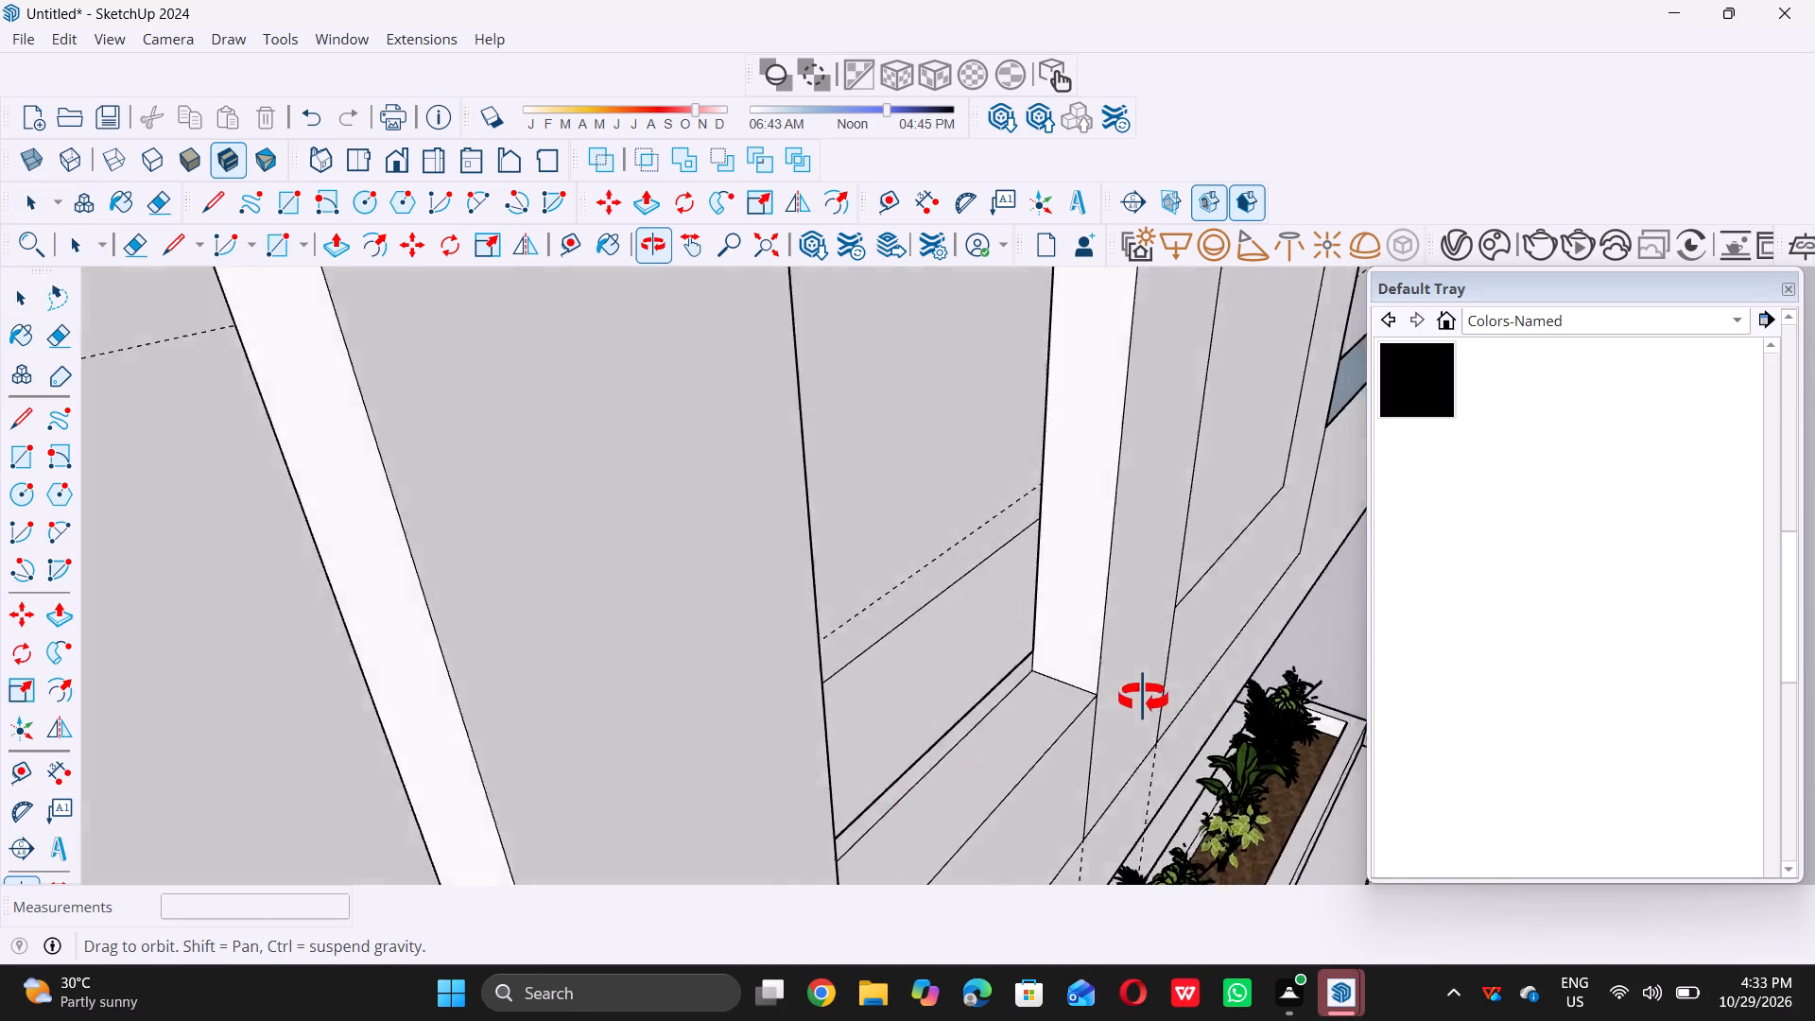
middle_click_drag(1143, 698, 779, 711)
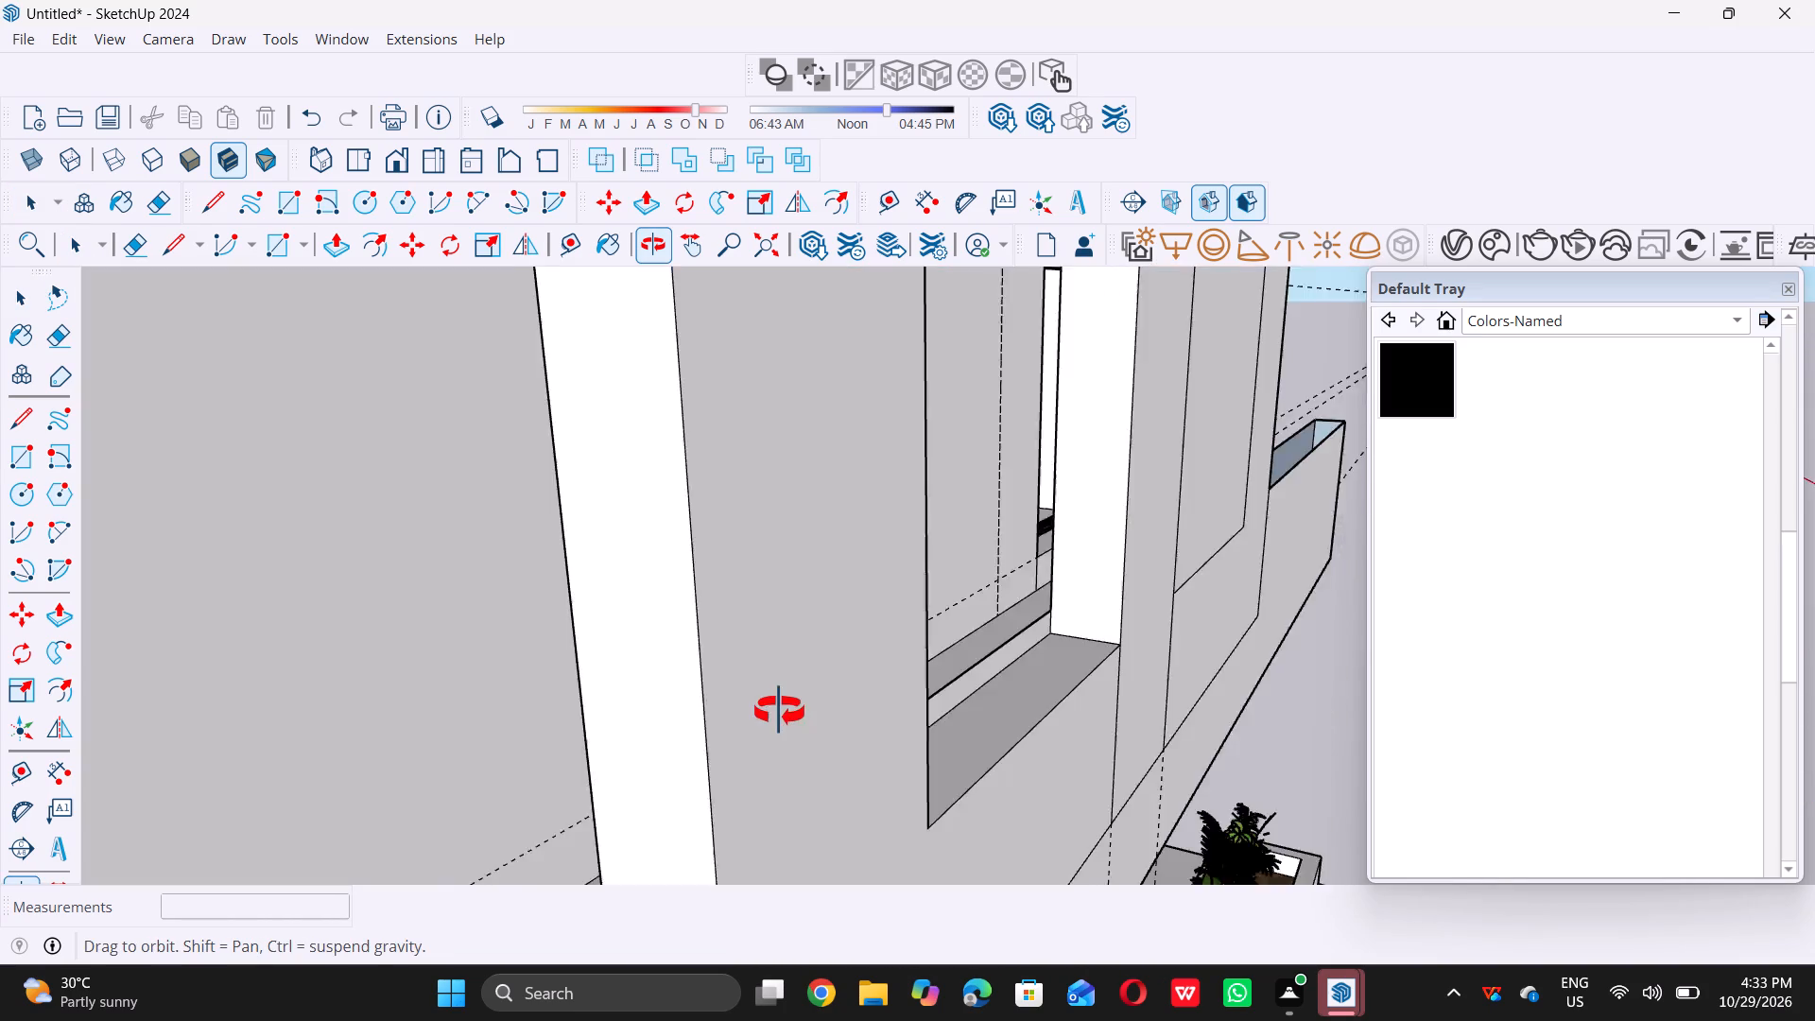
middle_click_drag(779, 711, 771, 712)
scroll(771, 712, "up", 1)
scroll(735, 717, "down", 15)
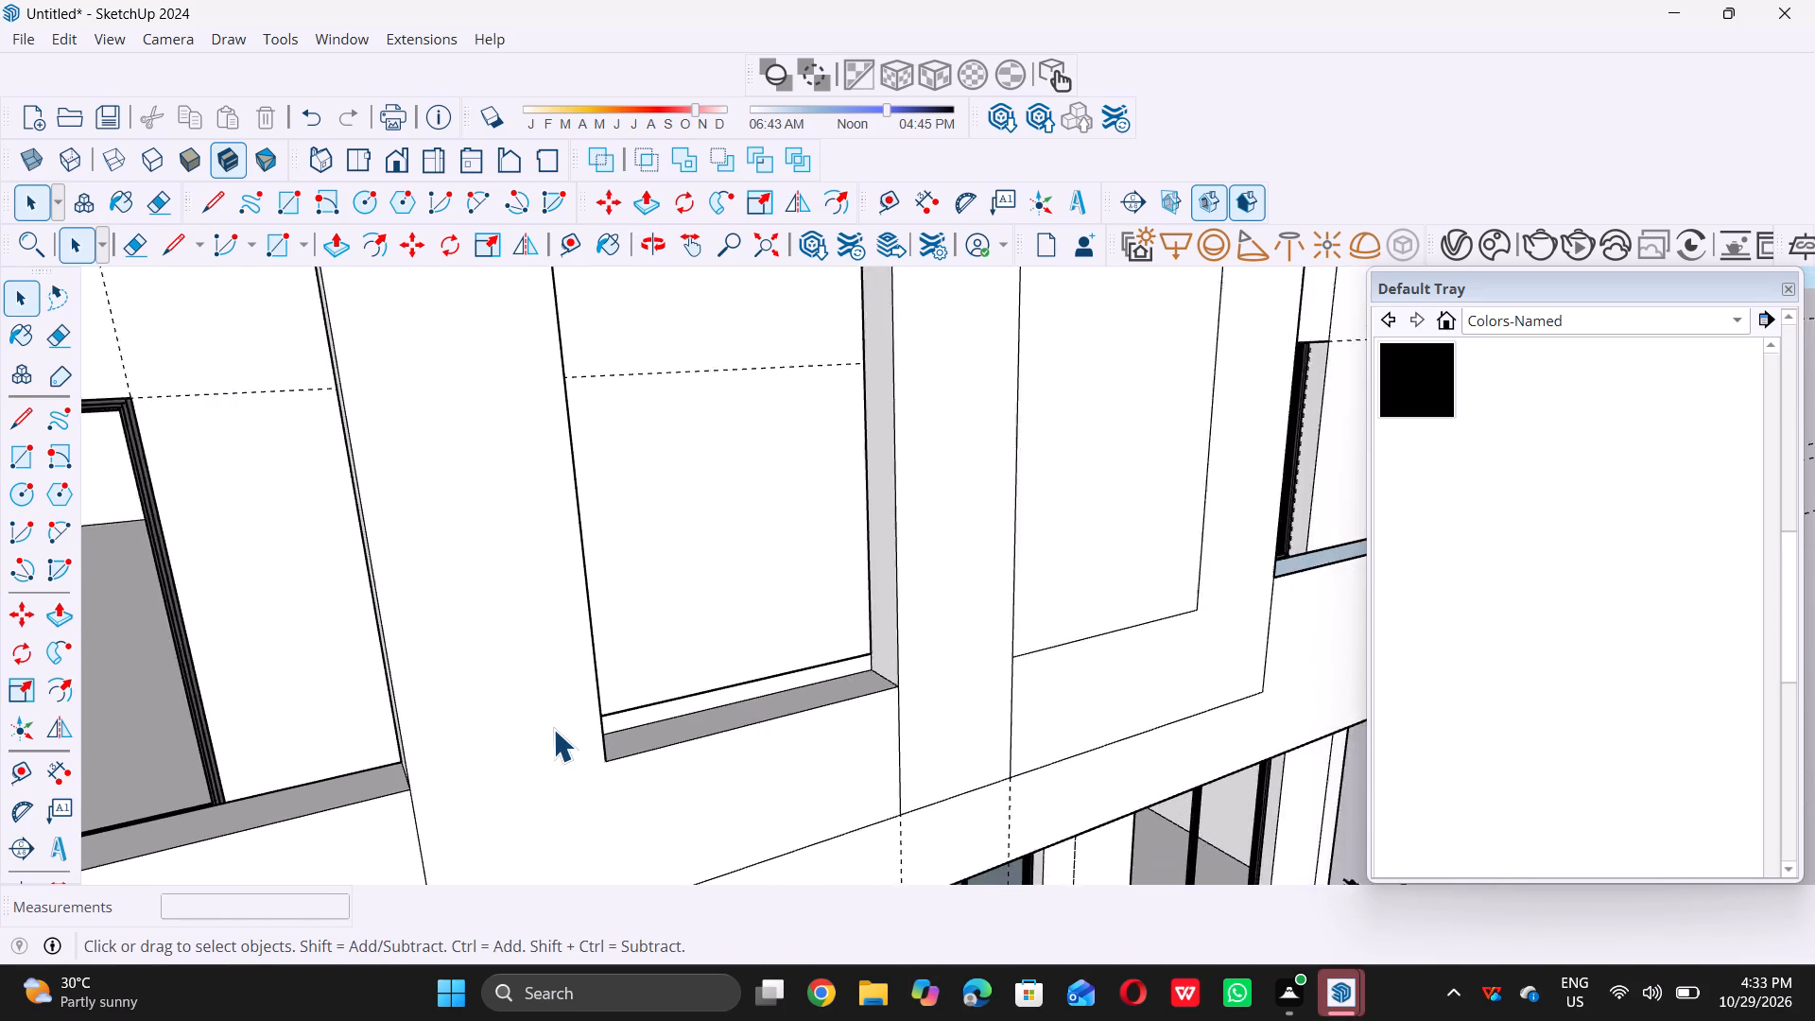
scroll(553, 729, "down", 6)
Draw a 9" line across the right parapet's open top where it meets the central panel, closing the missing top face.
middle_click_drag(1105, 631, 1020, 731)
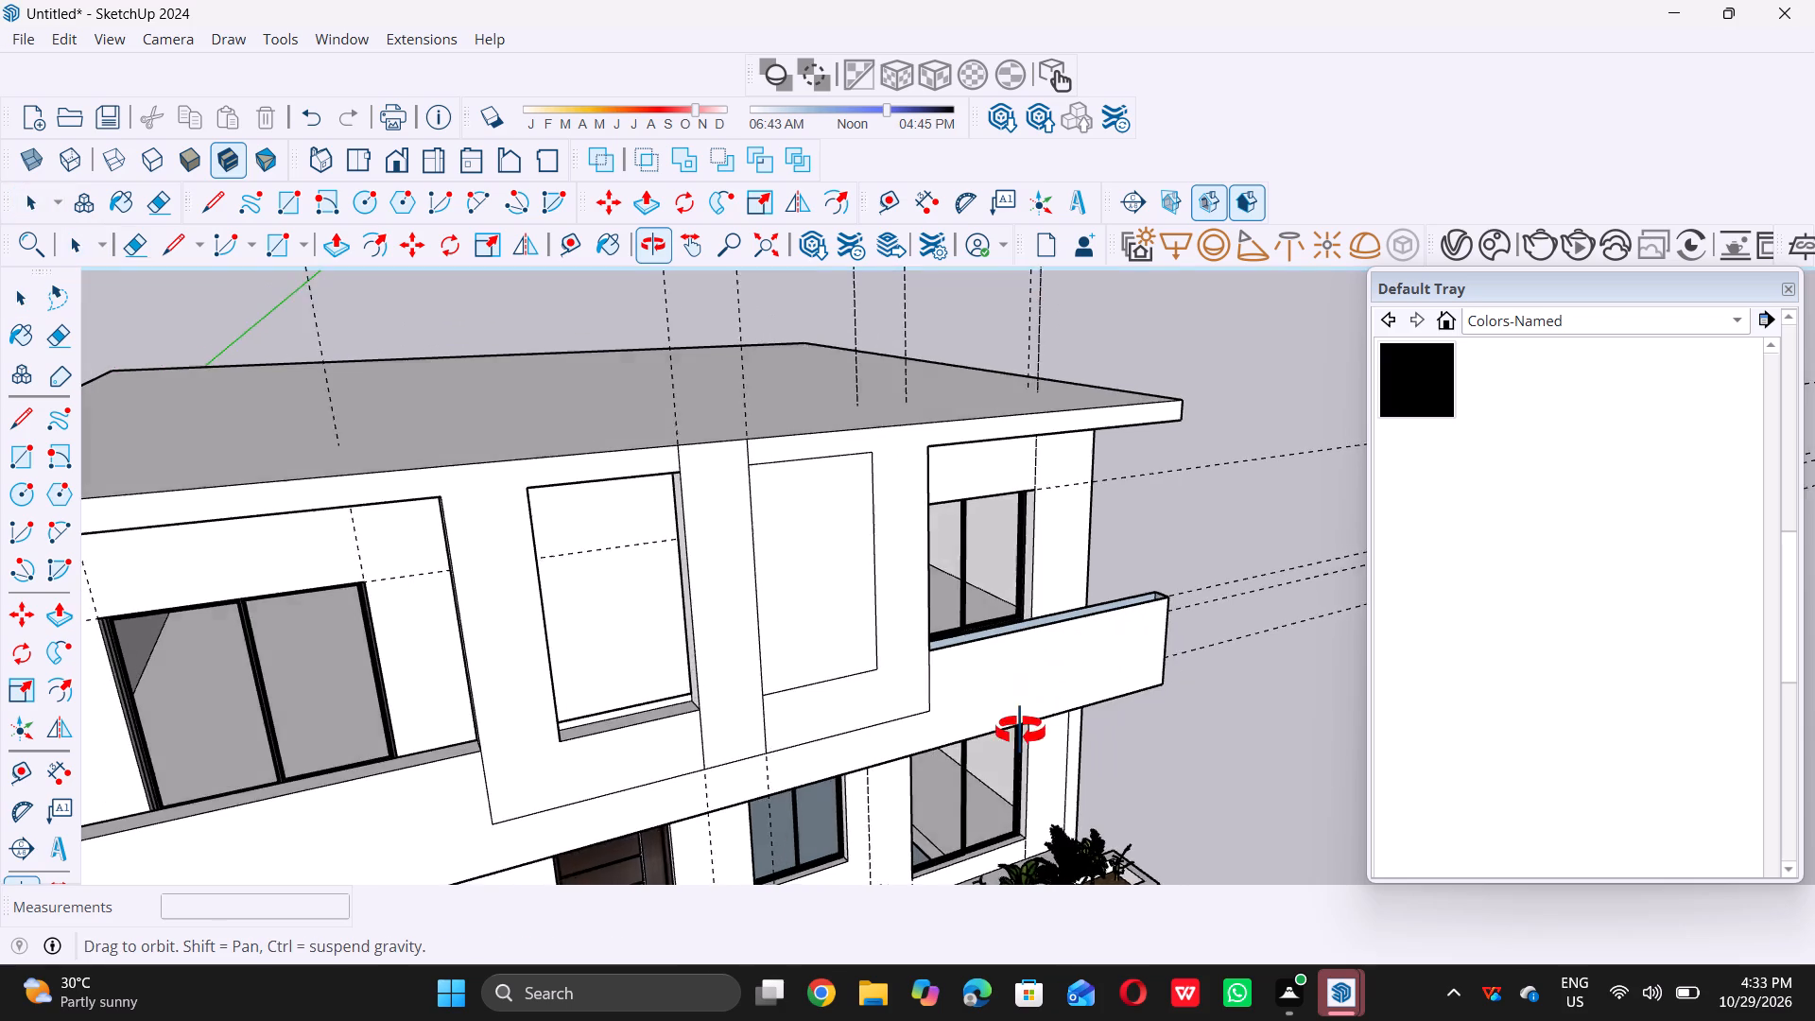
middle_click_drag(1020, 731, 1015, 768)
scroll(1126, 641, "up", 12)
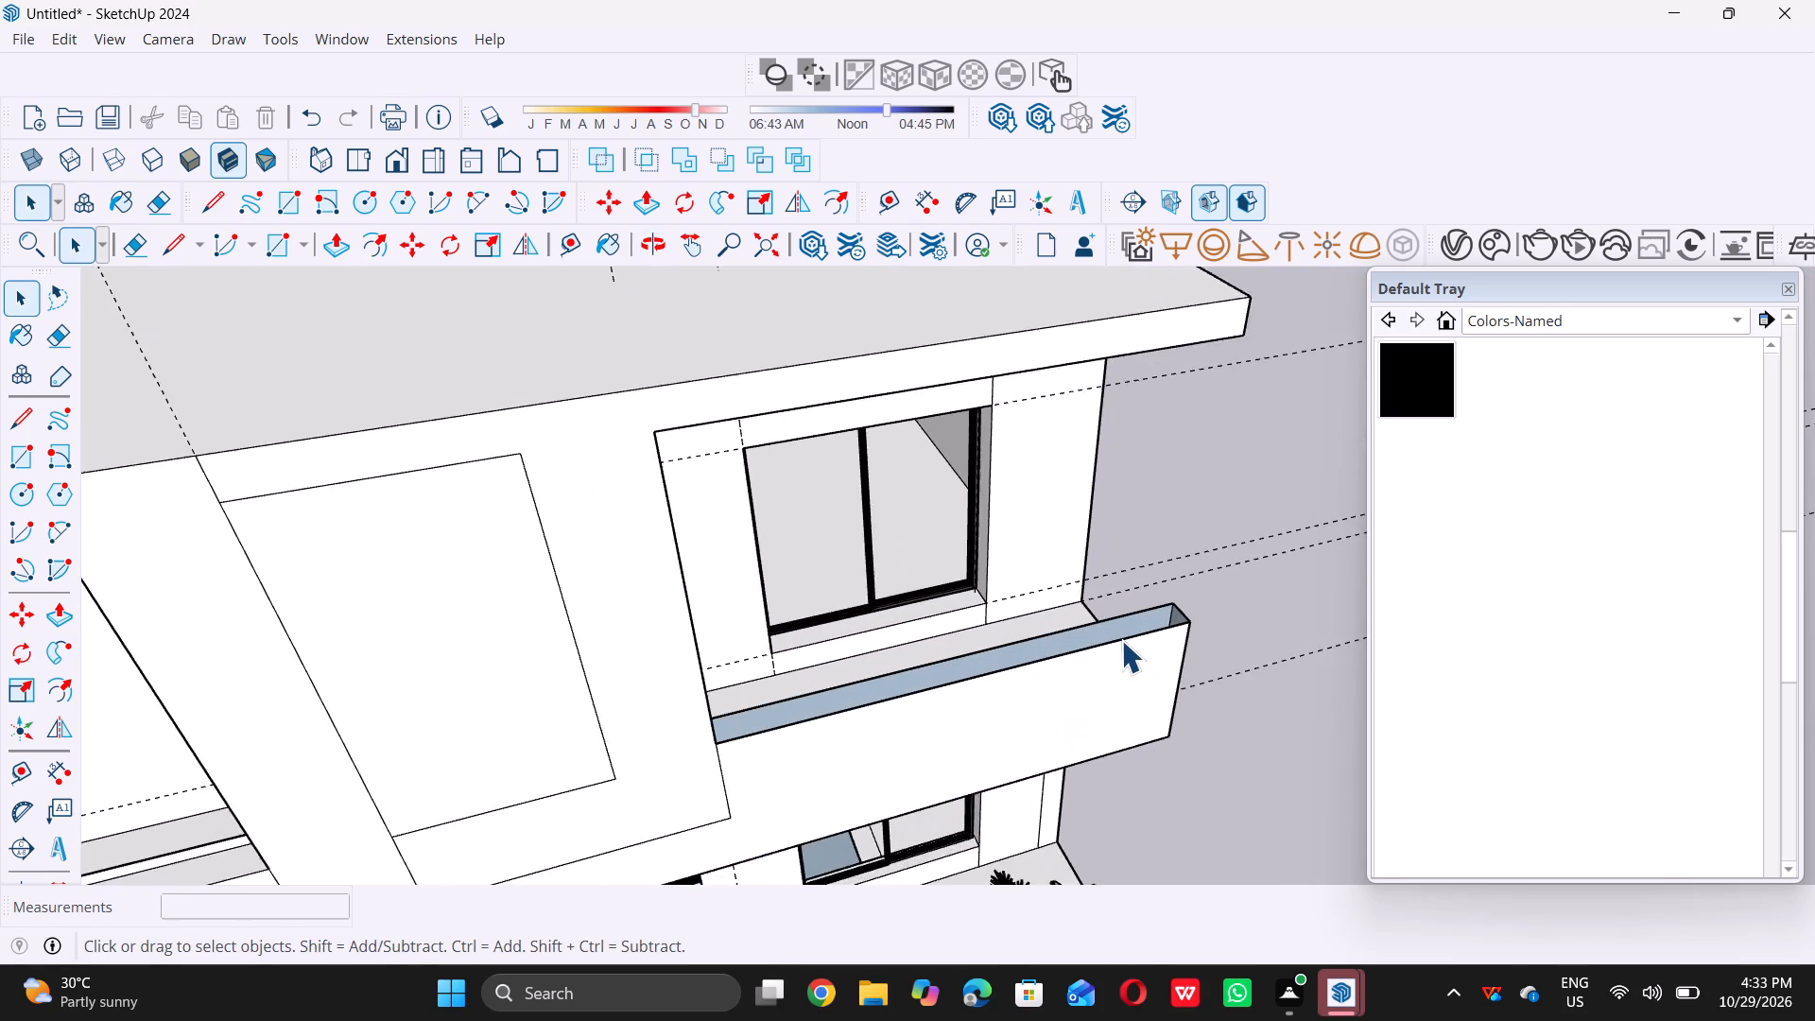
middle_click_drag(779, 726, 573, 733)
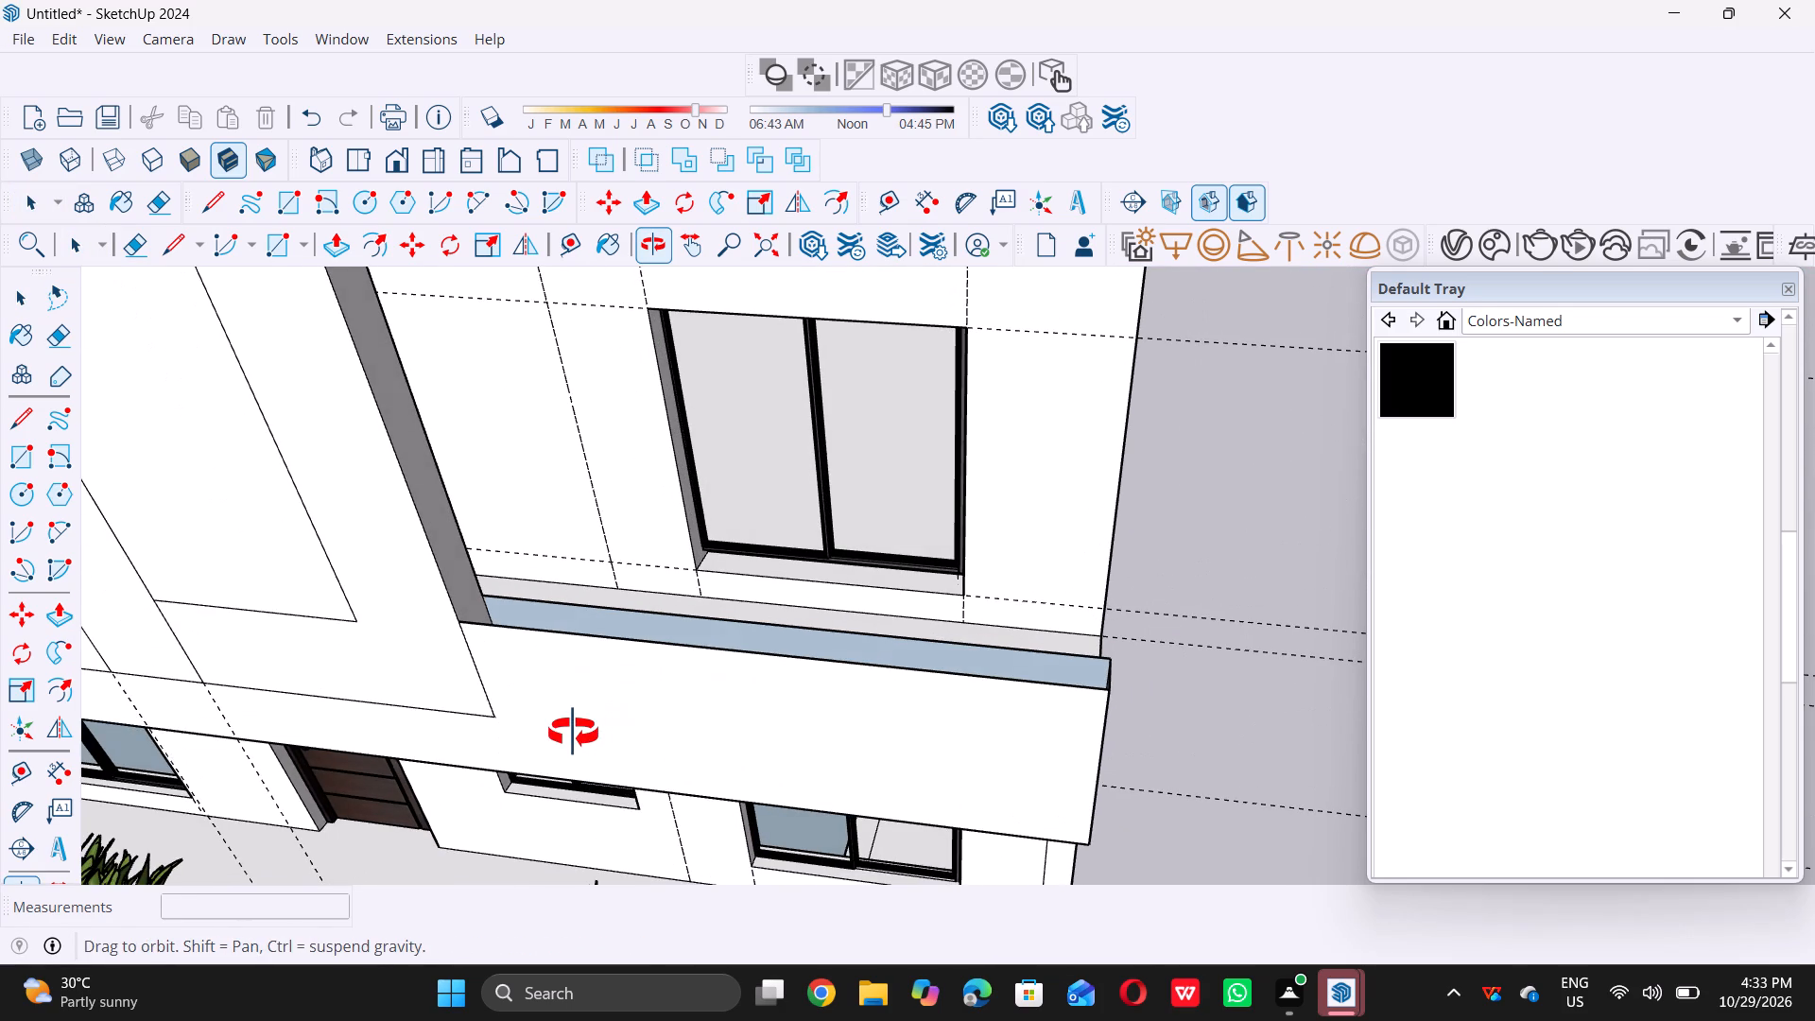
middle_click_drag(573, 733, 163, 776)
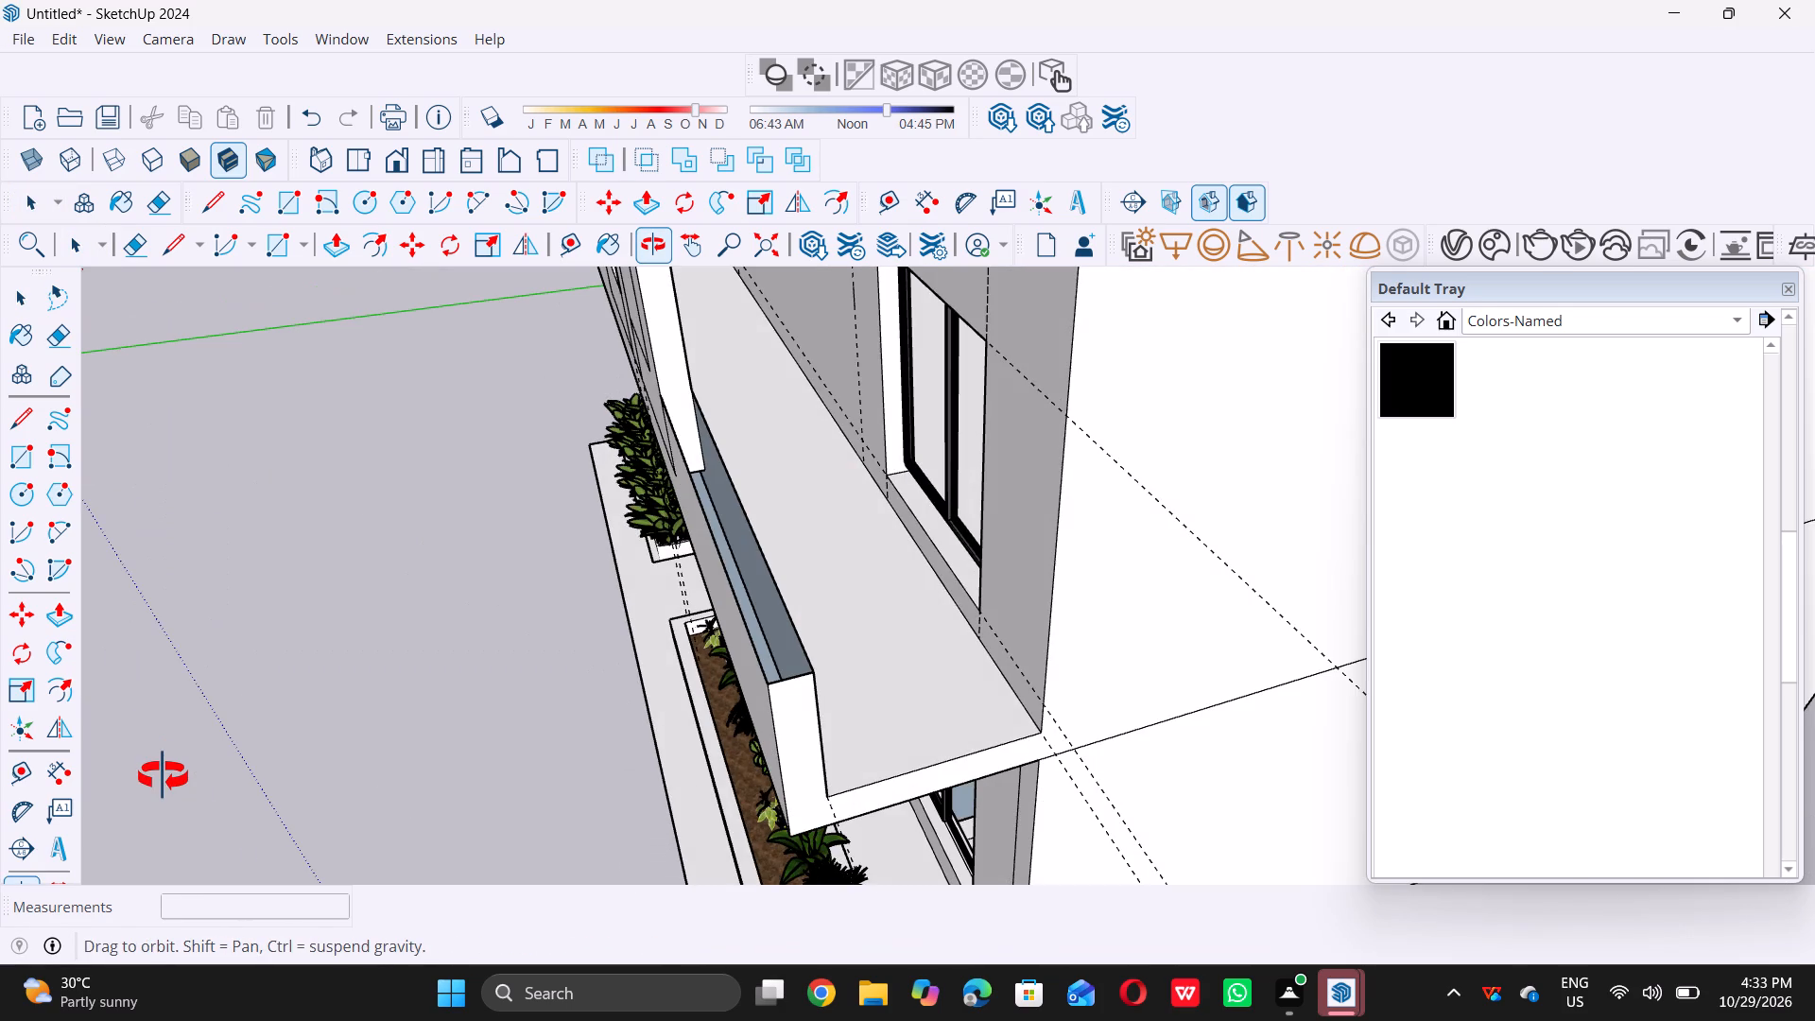
middle_click_drag(163, 776, 505, 750)
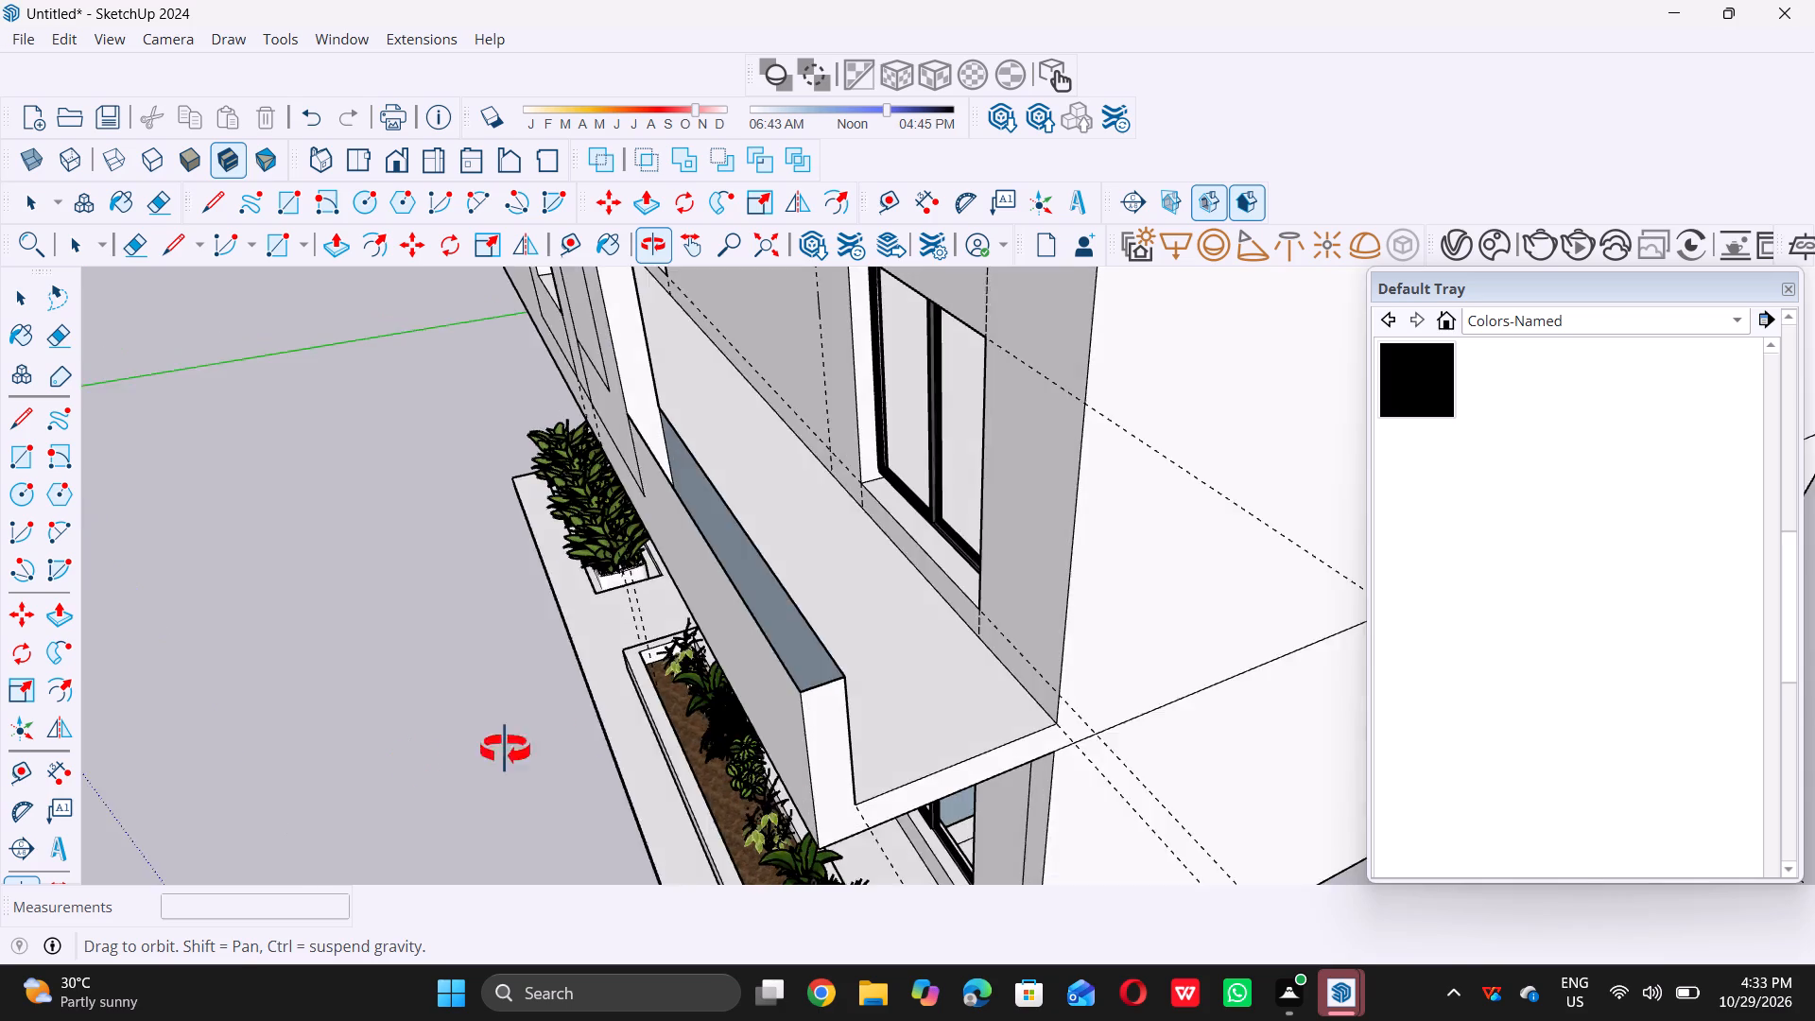
middle_click_drag(505, 750, 714, 710)
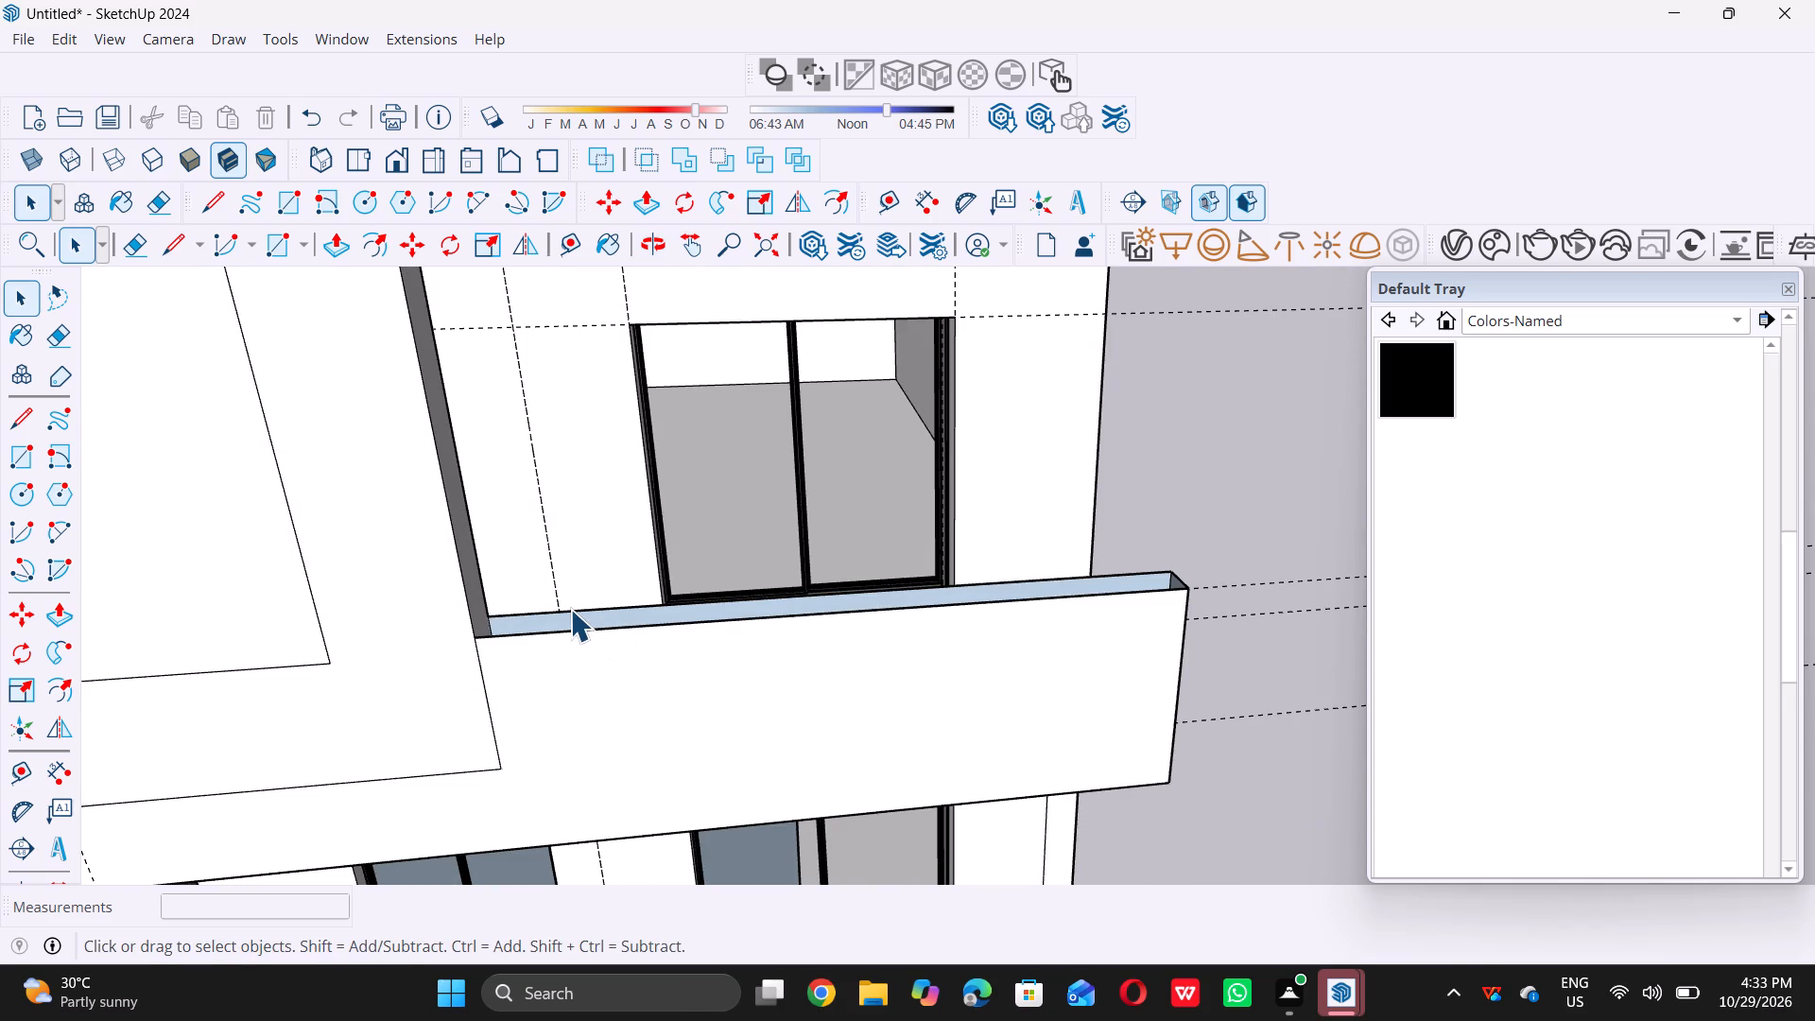
key("l")
scroll(491, 629, "up", 7)
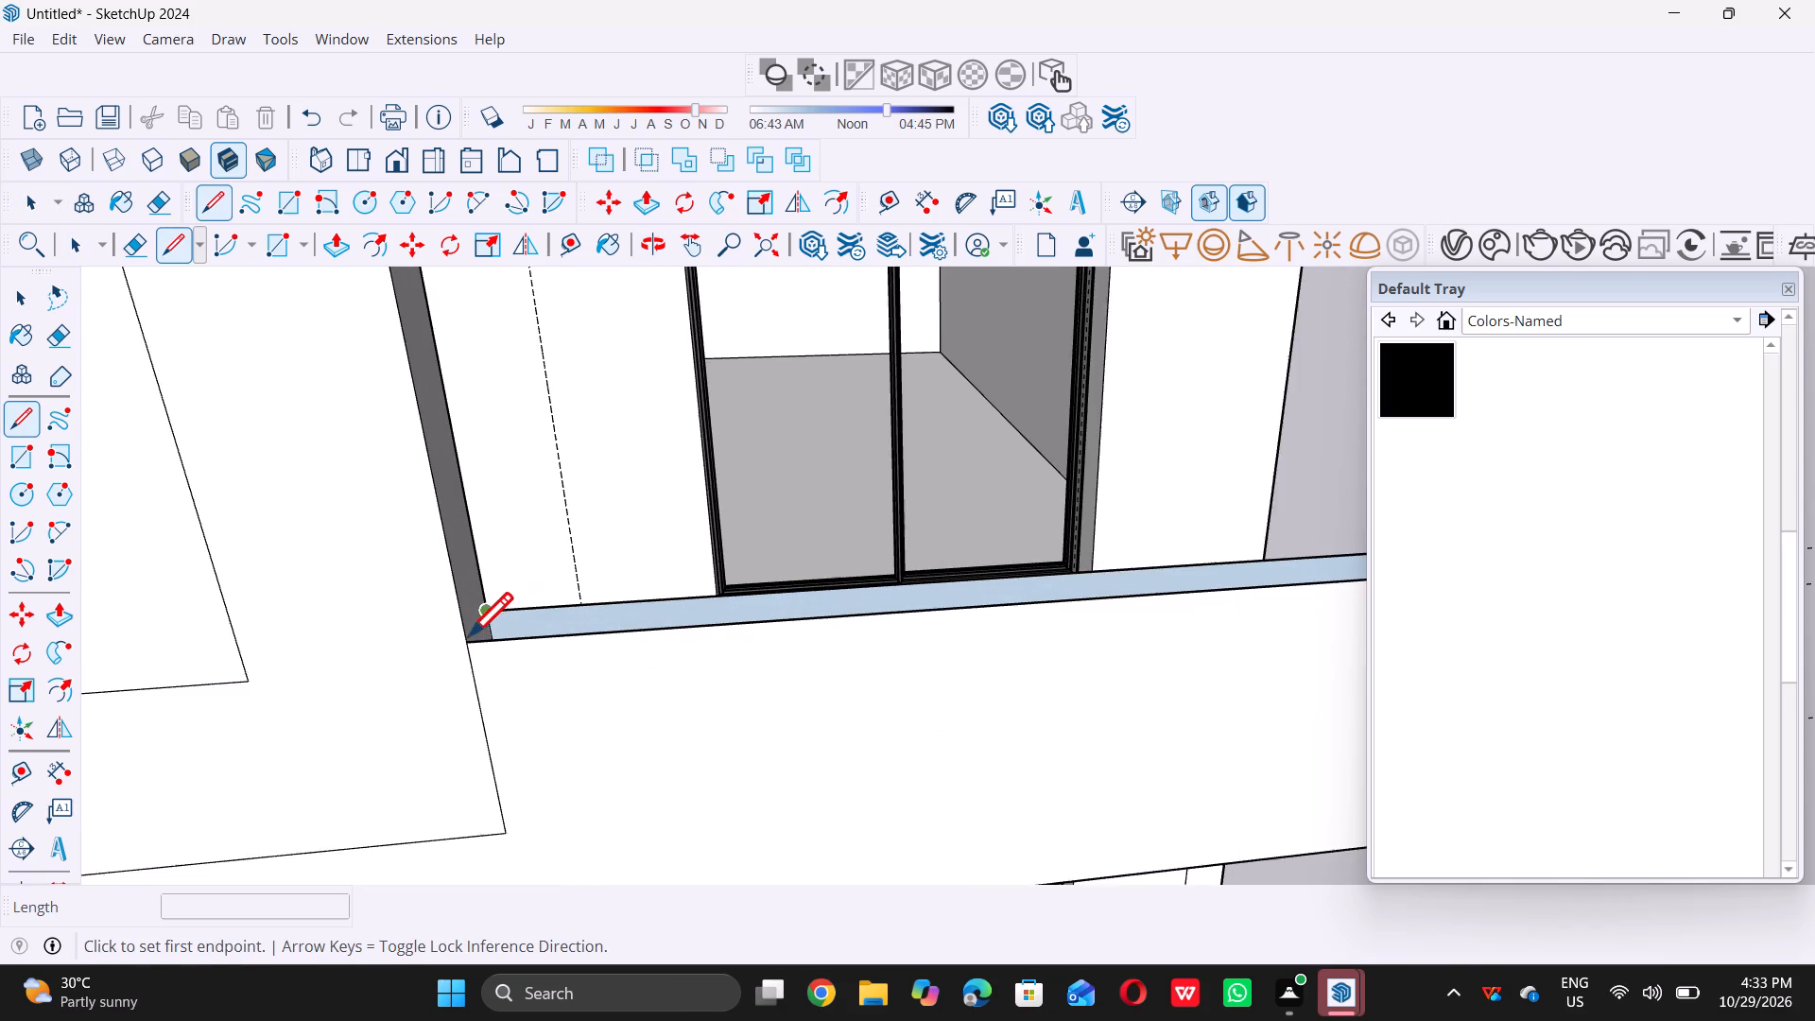
left_click(471, 645)
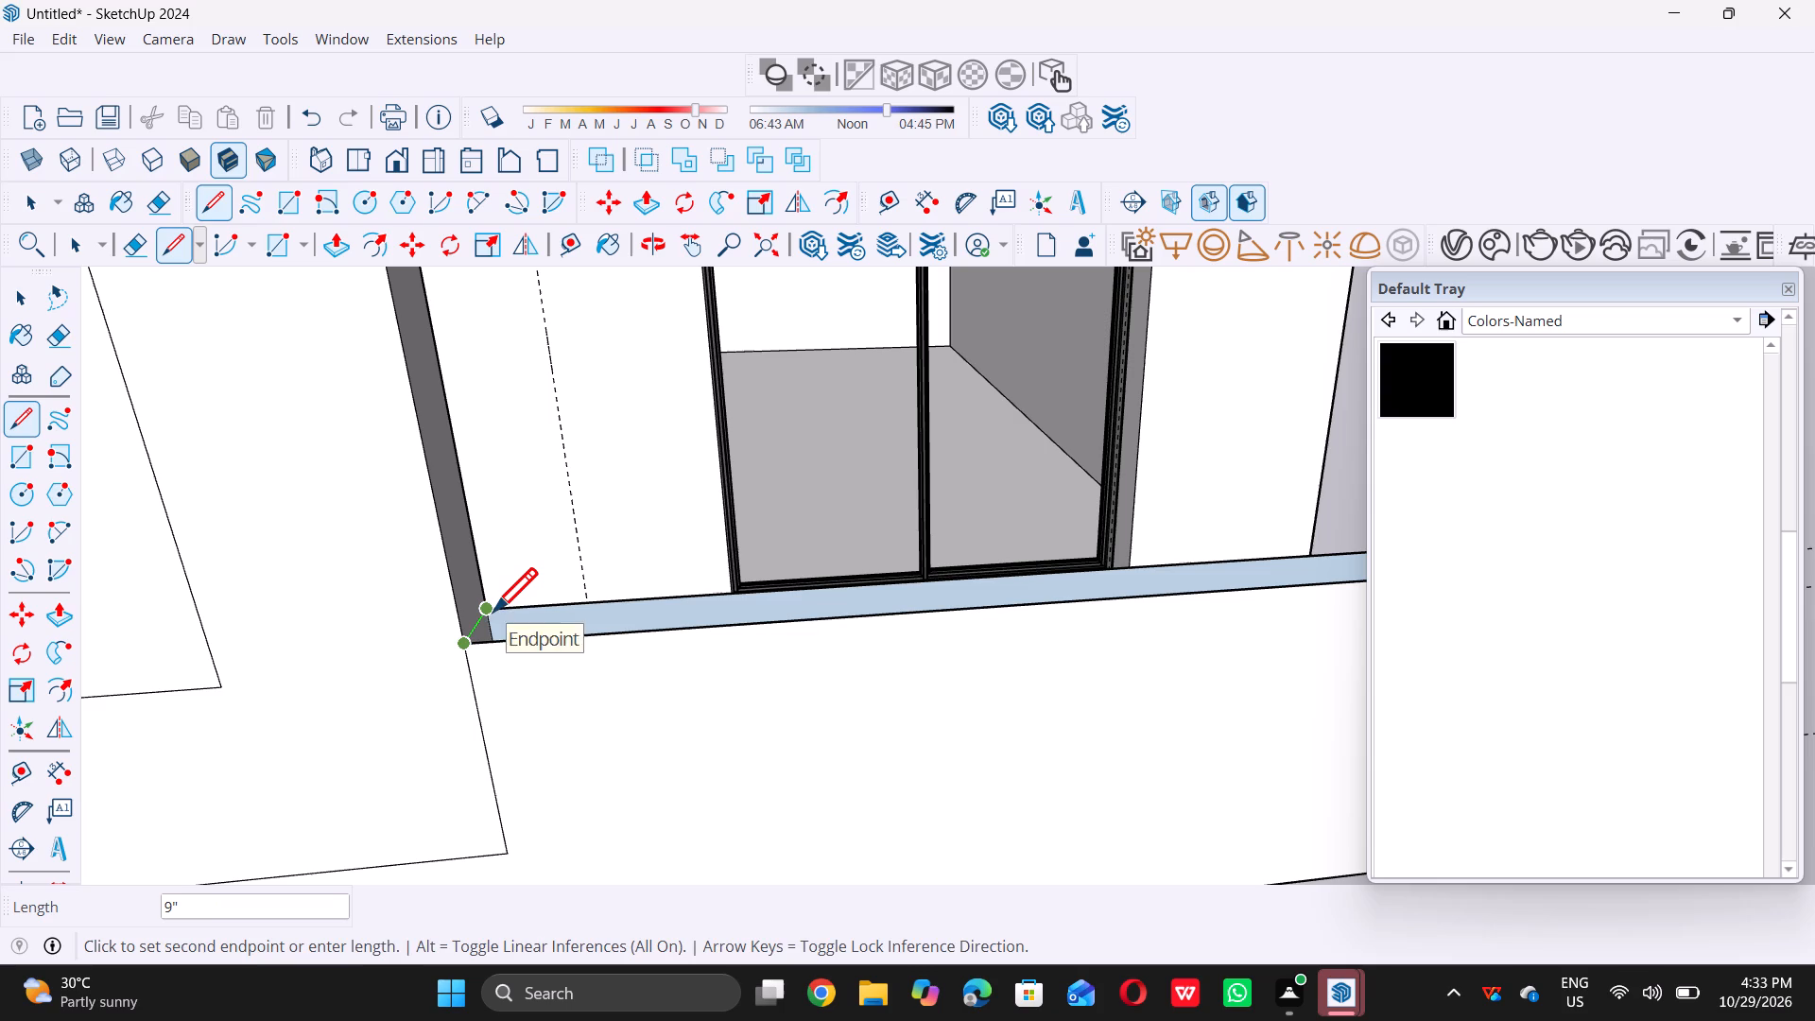
double_click(495, 605)
key("space")
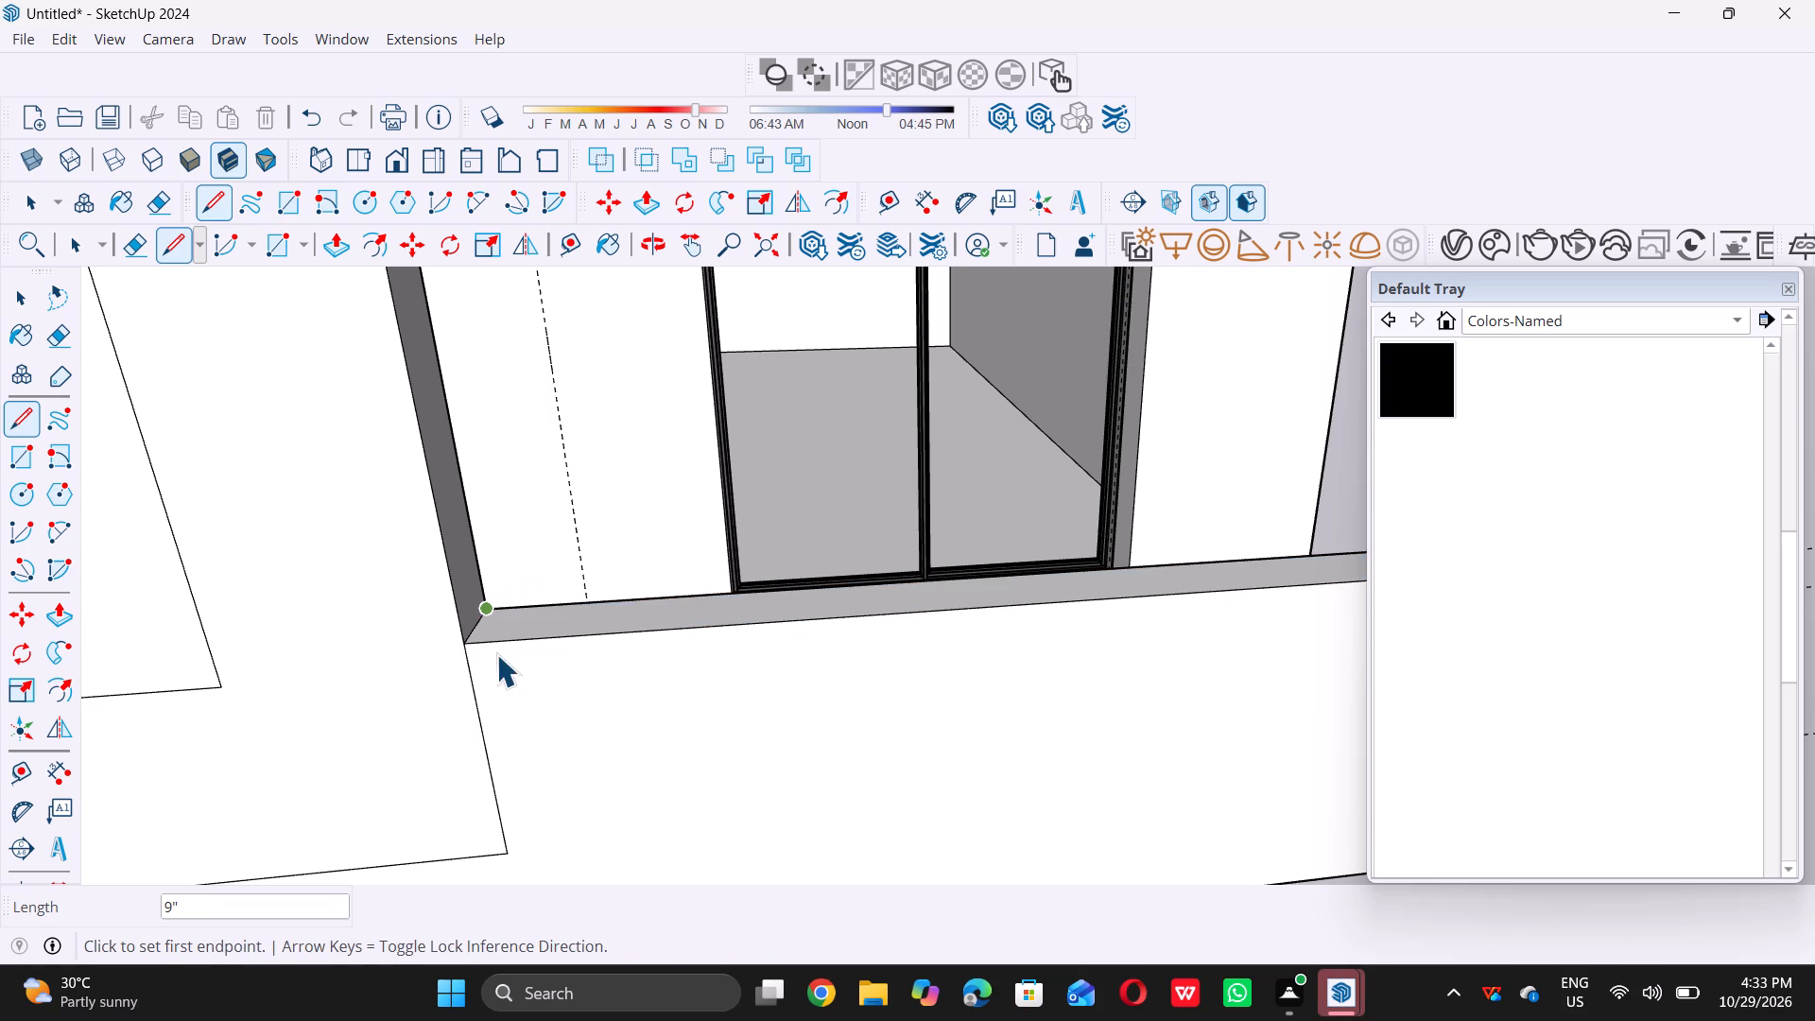
scroll(538, 717, "down", 20)
scroll(538, 717, "down", 10)
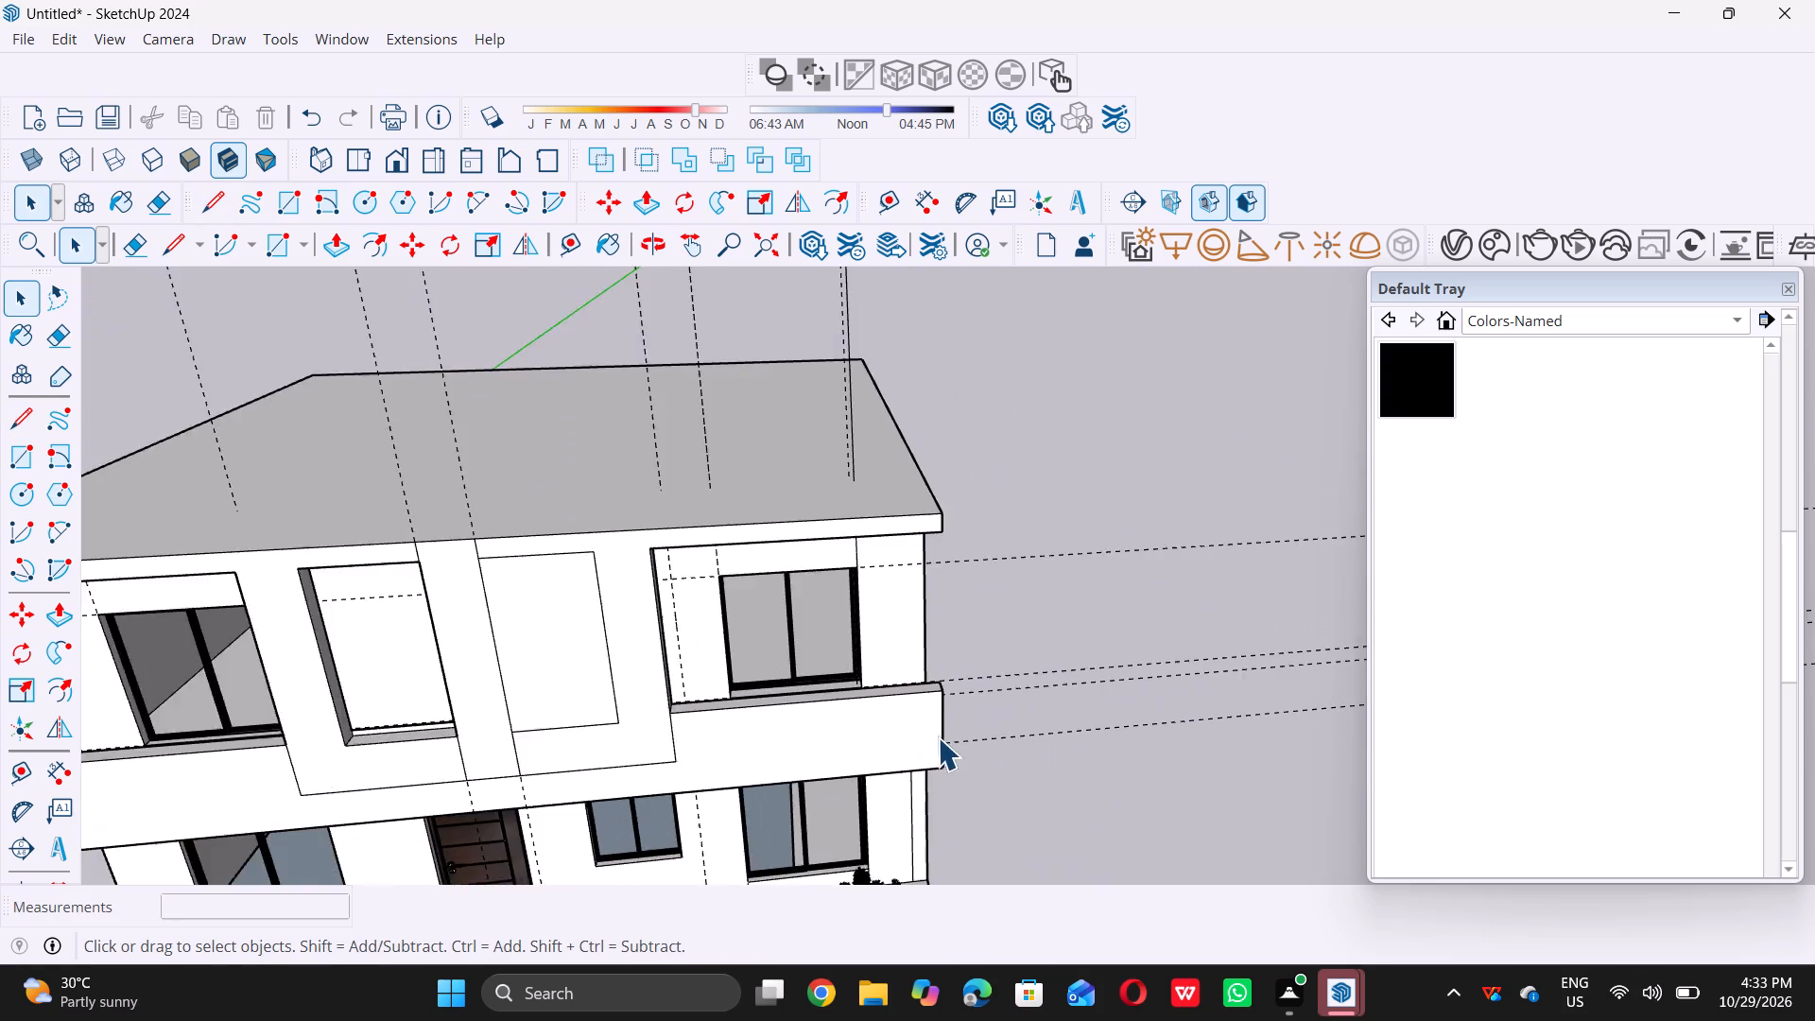
Push the right inner rectangle of the central panel 9" inward, to the back of the panel.
scroll(599, 757, "down", 1)
middle_click_drag(521, 711, 840, 698)
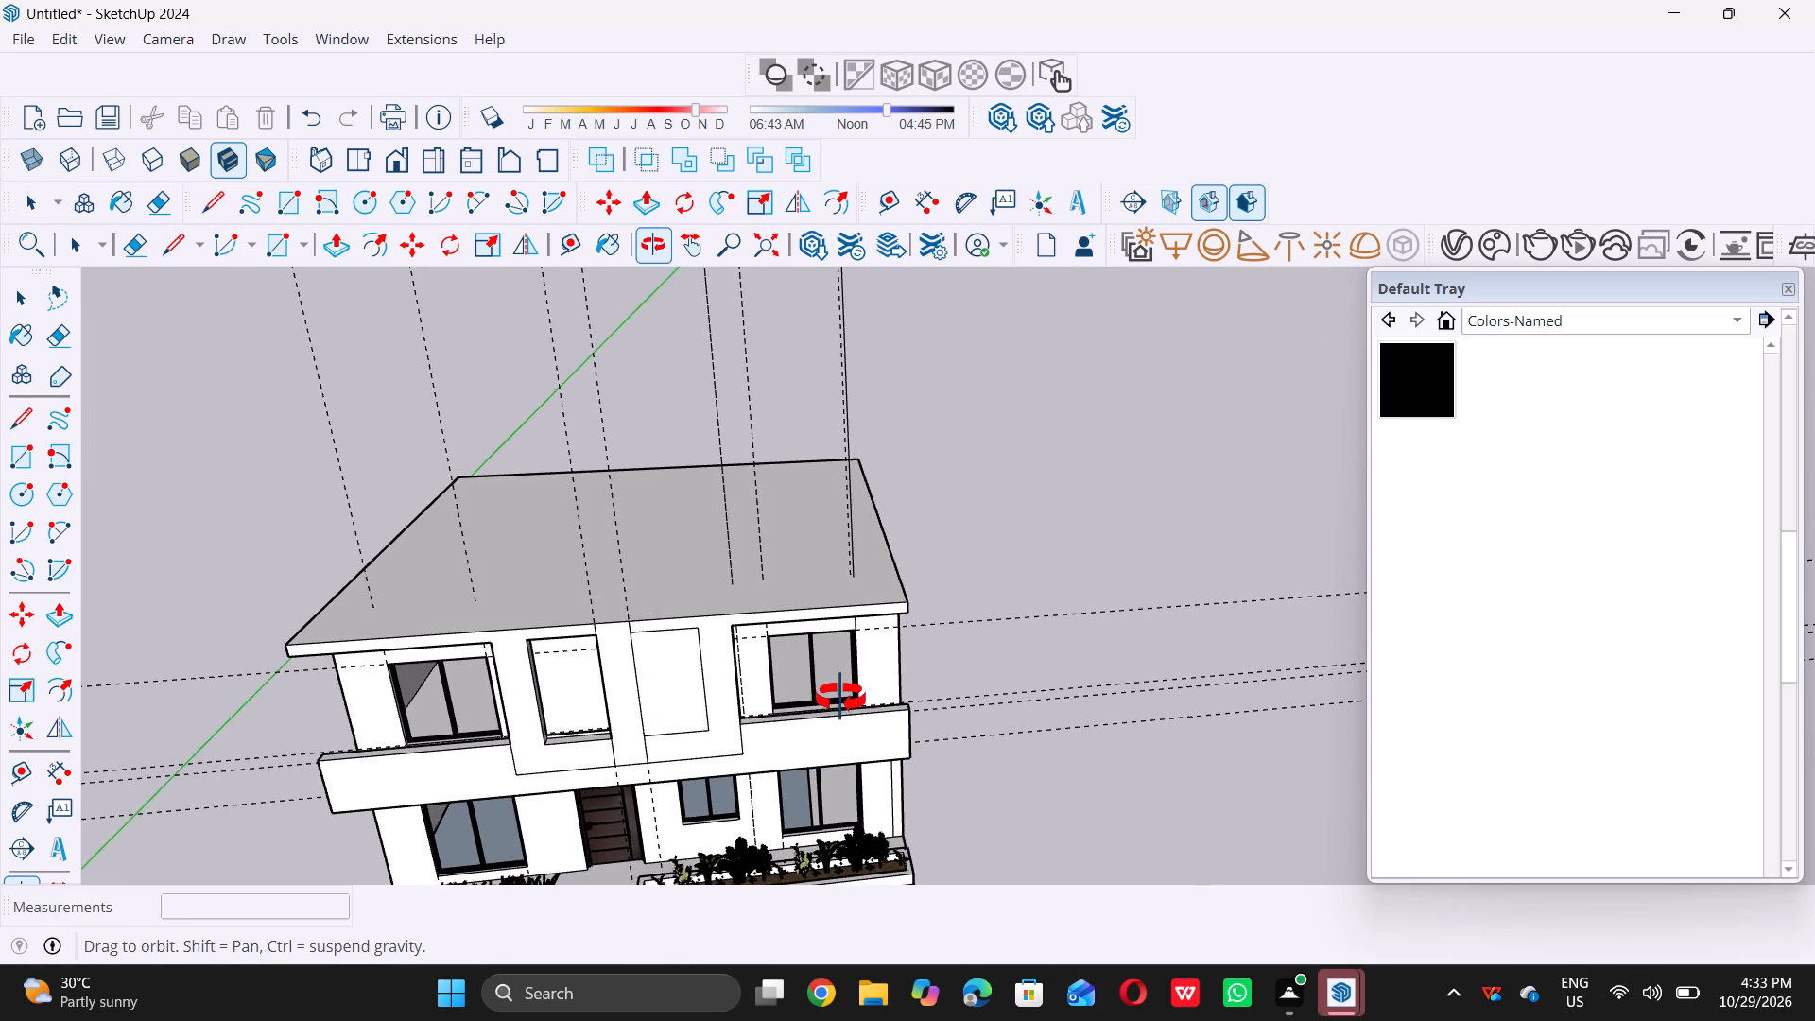
middle_click_drag(840, 698, 879, 713)
scroll(856, 767, "up", 6)
scroll(833, 760, "down", 5)
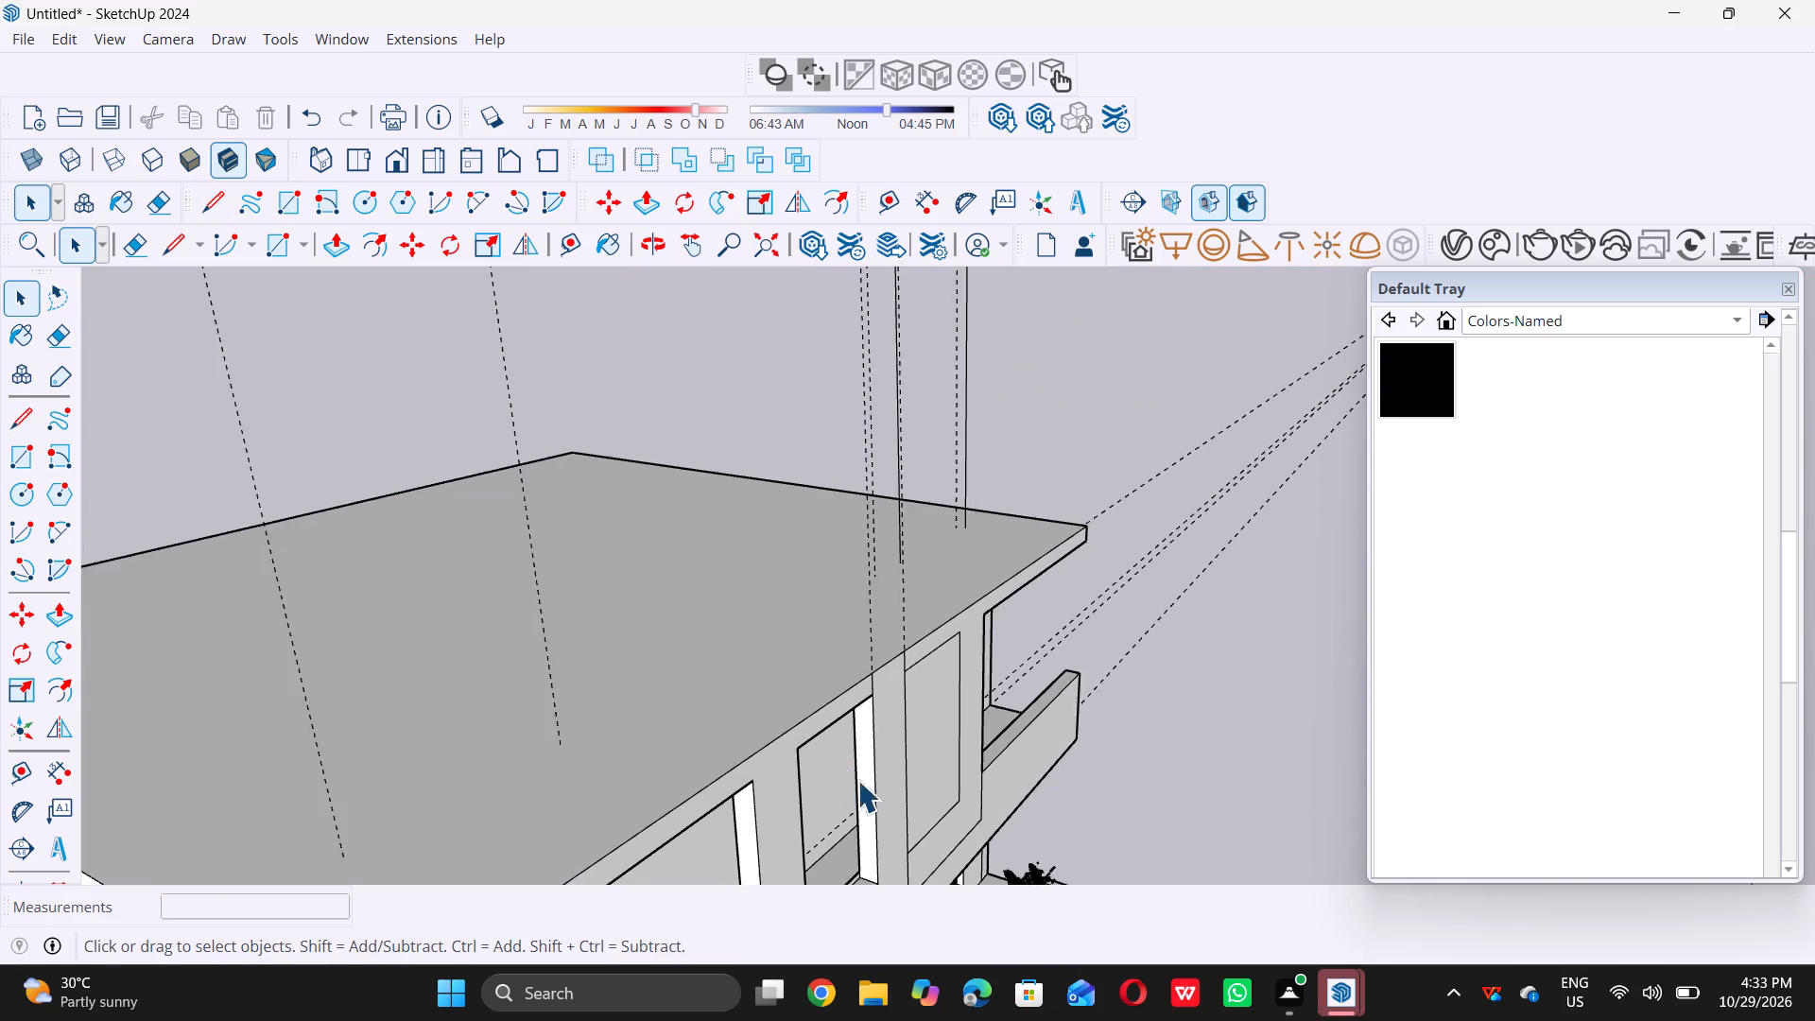
scroll(937, 789, "up", 5)
scroll(851, 769, "up", 6)
left_click(860, 760)
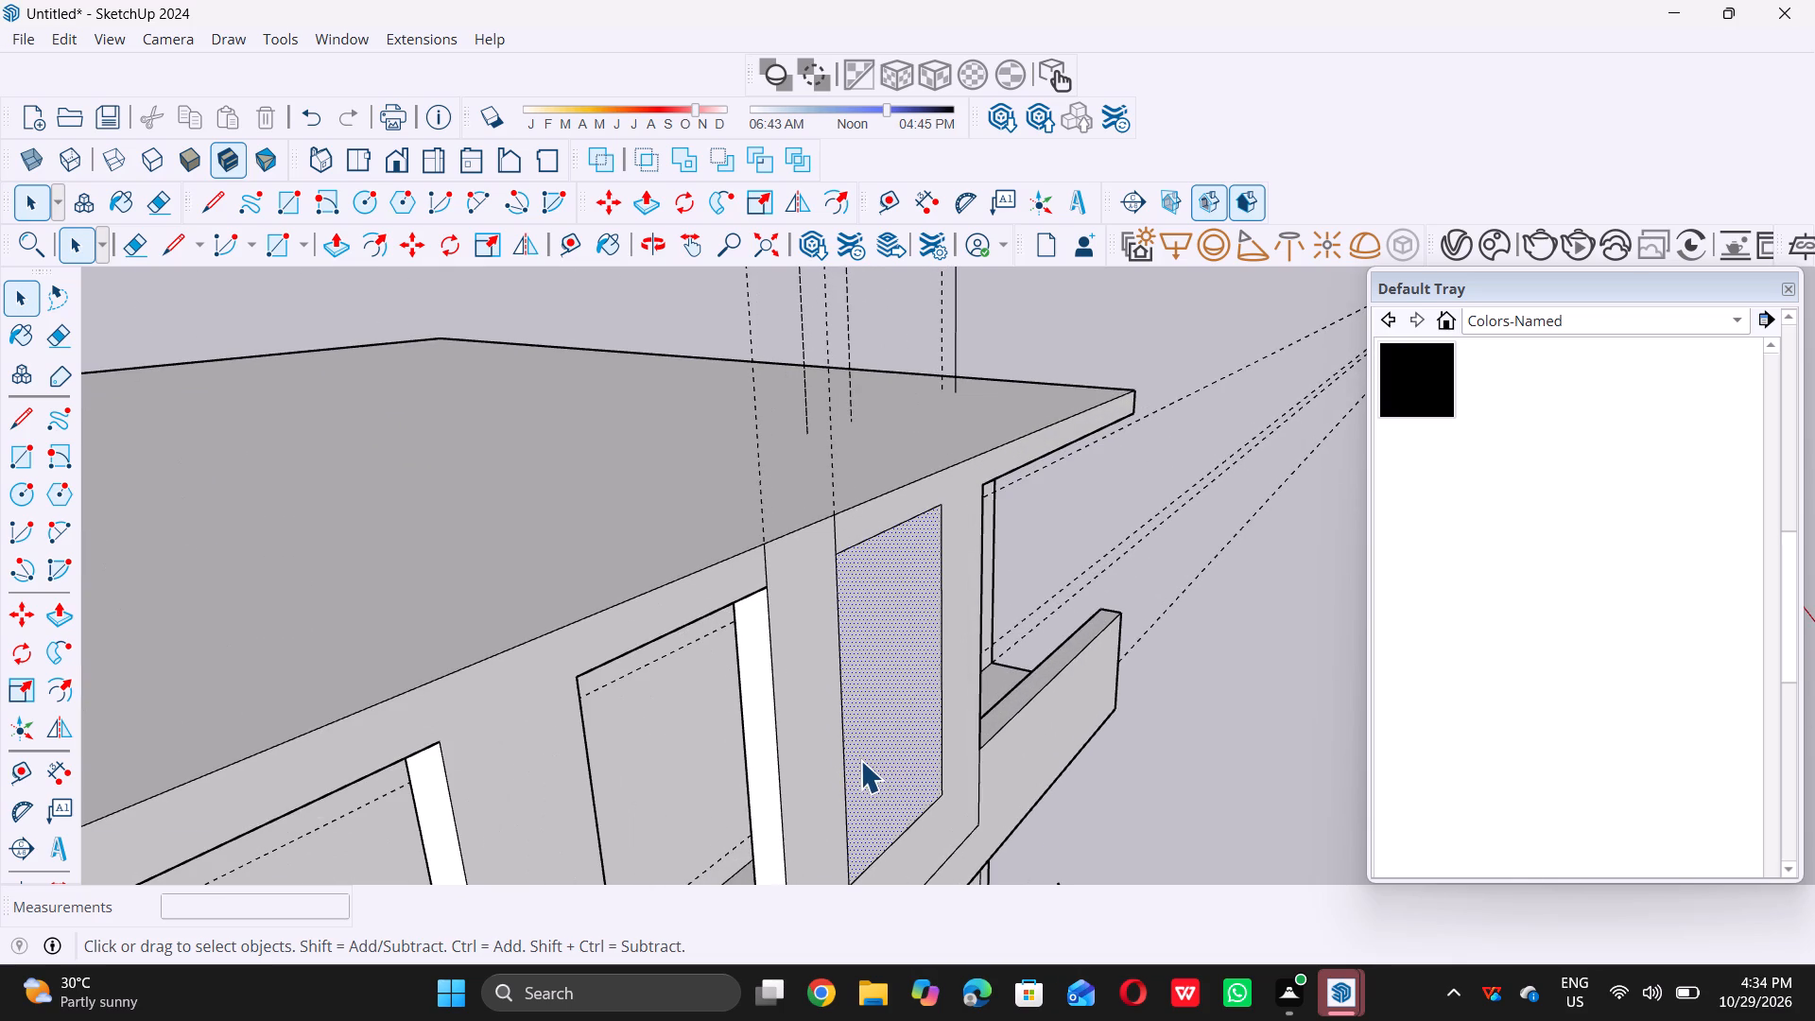
key("p")
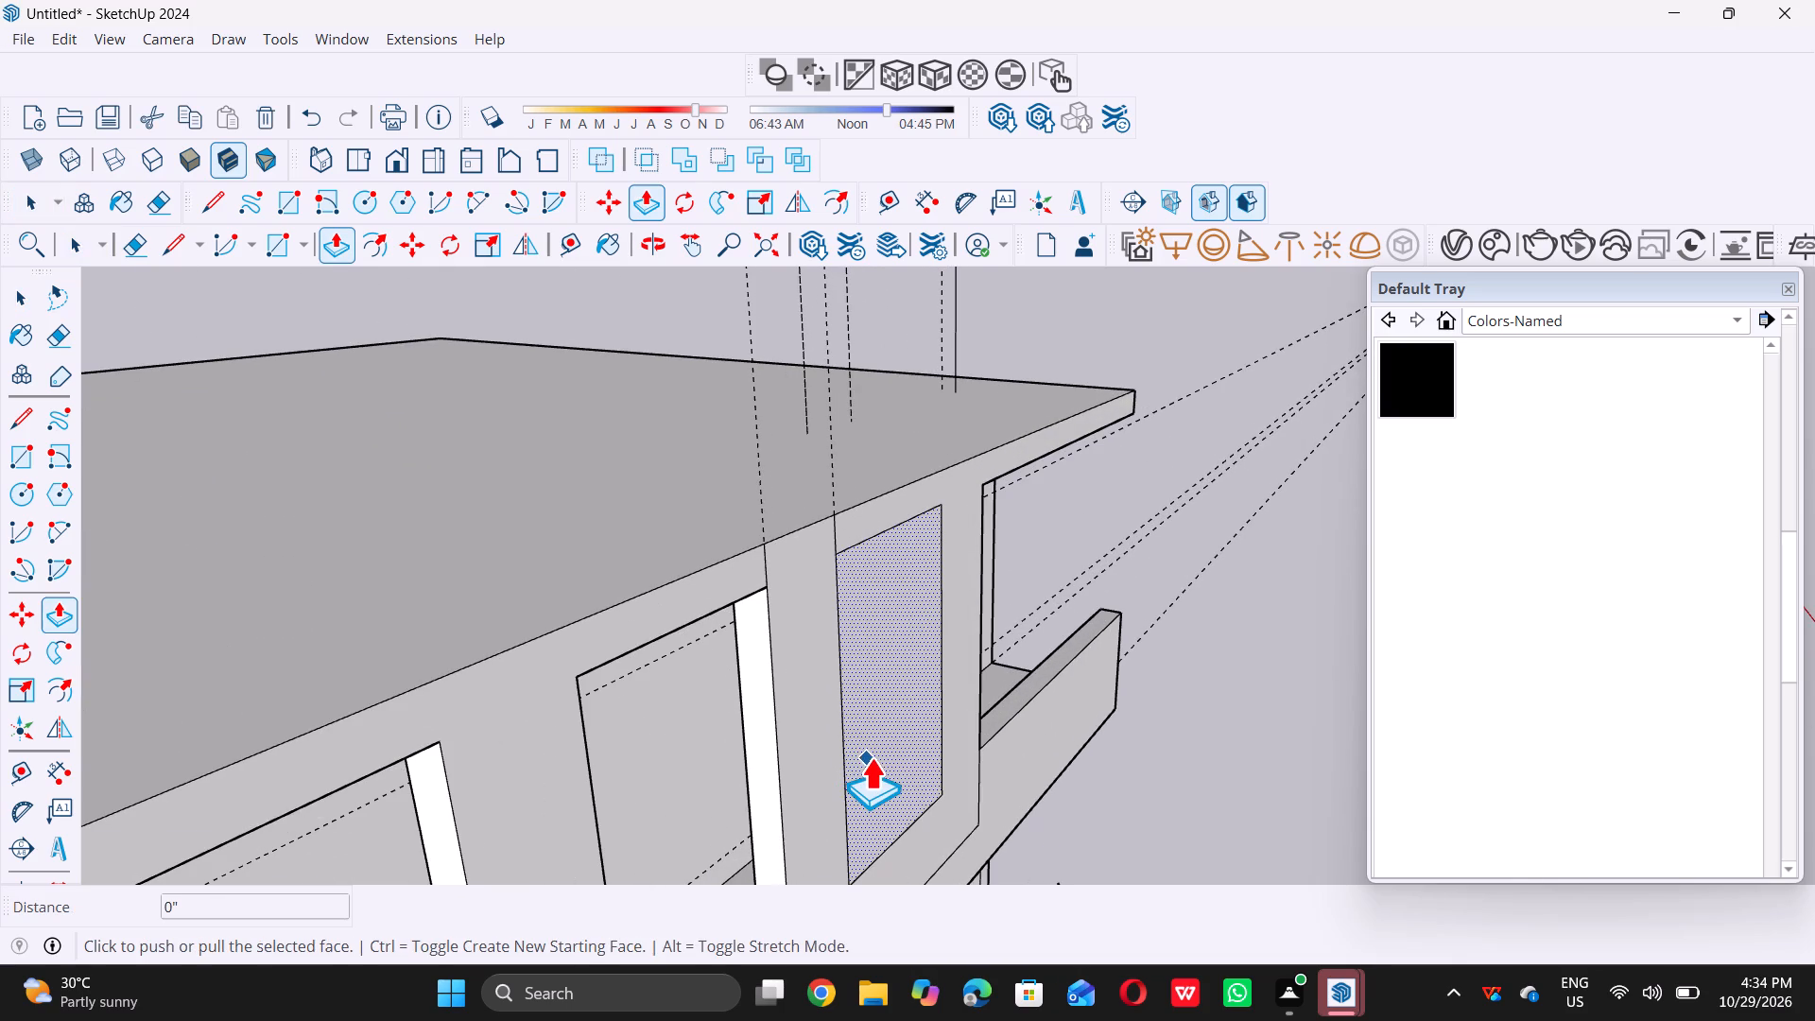
left_click(871, 755)
left_click(746, 753)
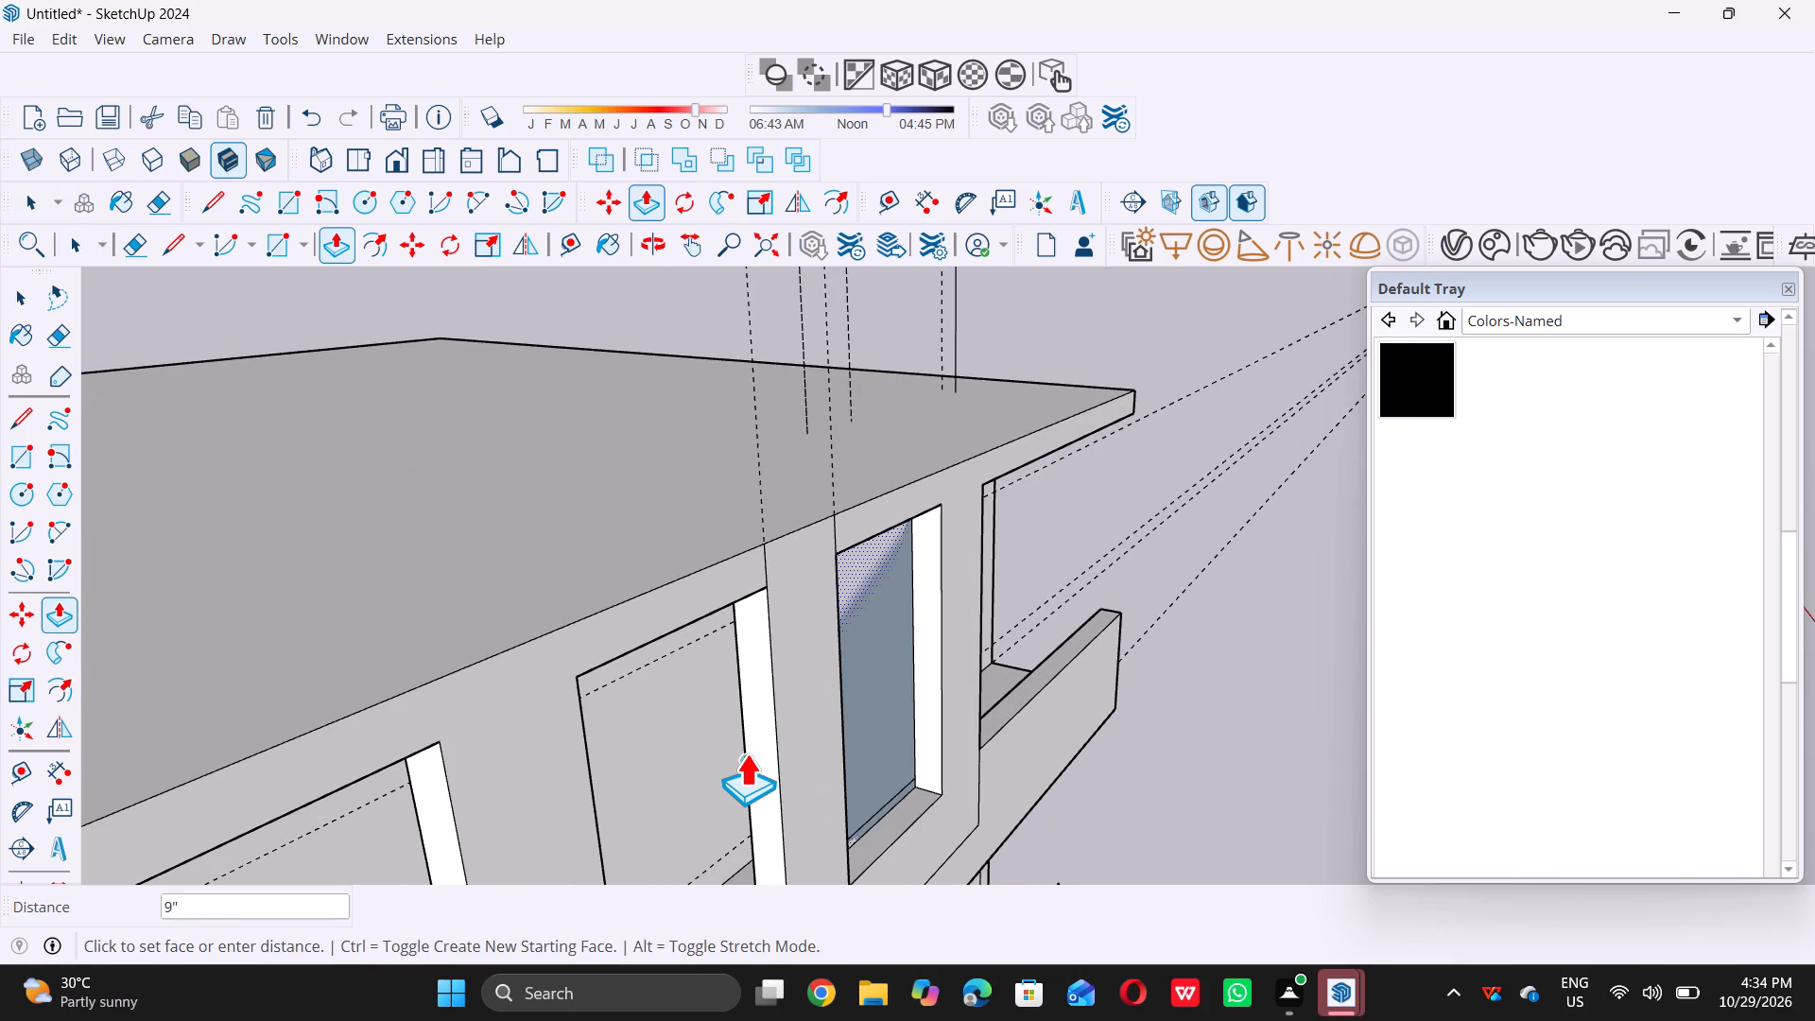
Delete the recessed face of the central panel's right rectangle with its edges to make a through opening.
key("space")
double_click(874, 736)
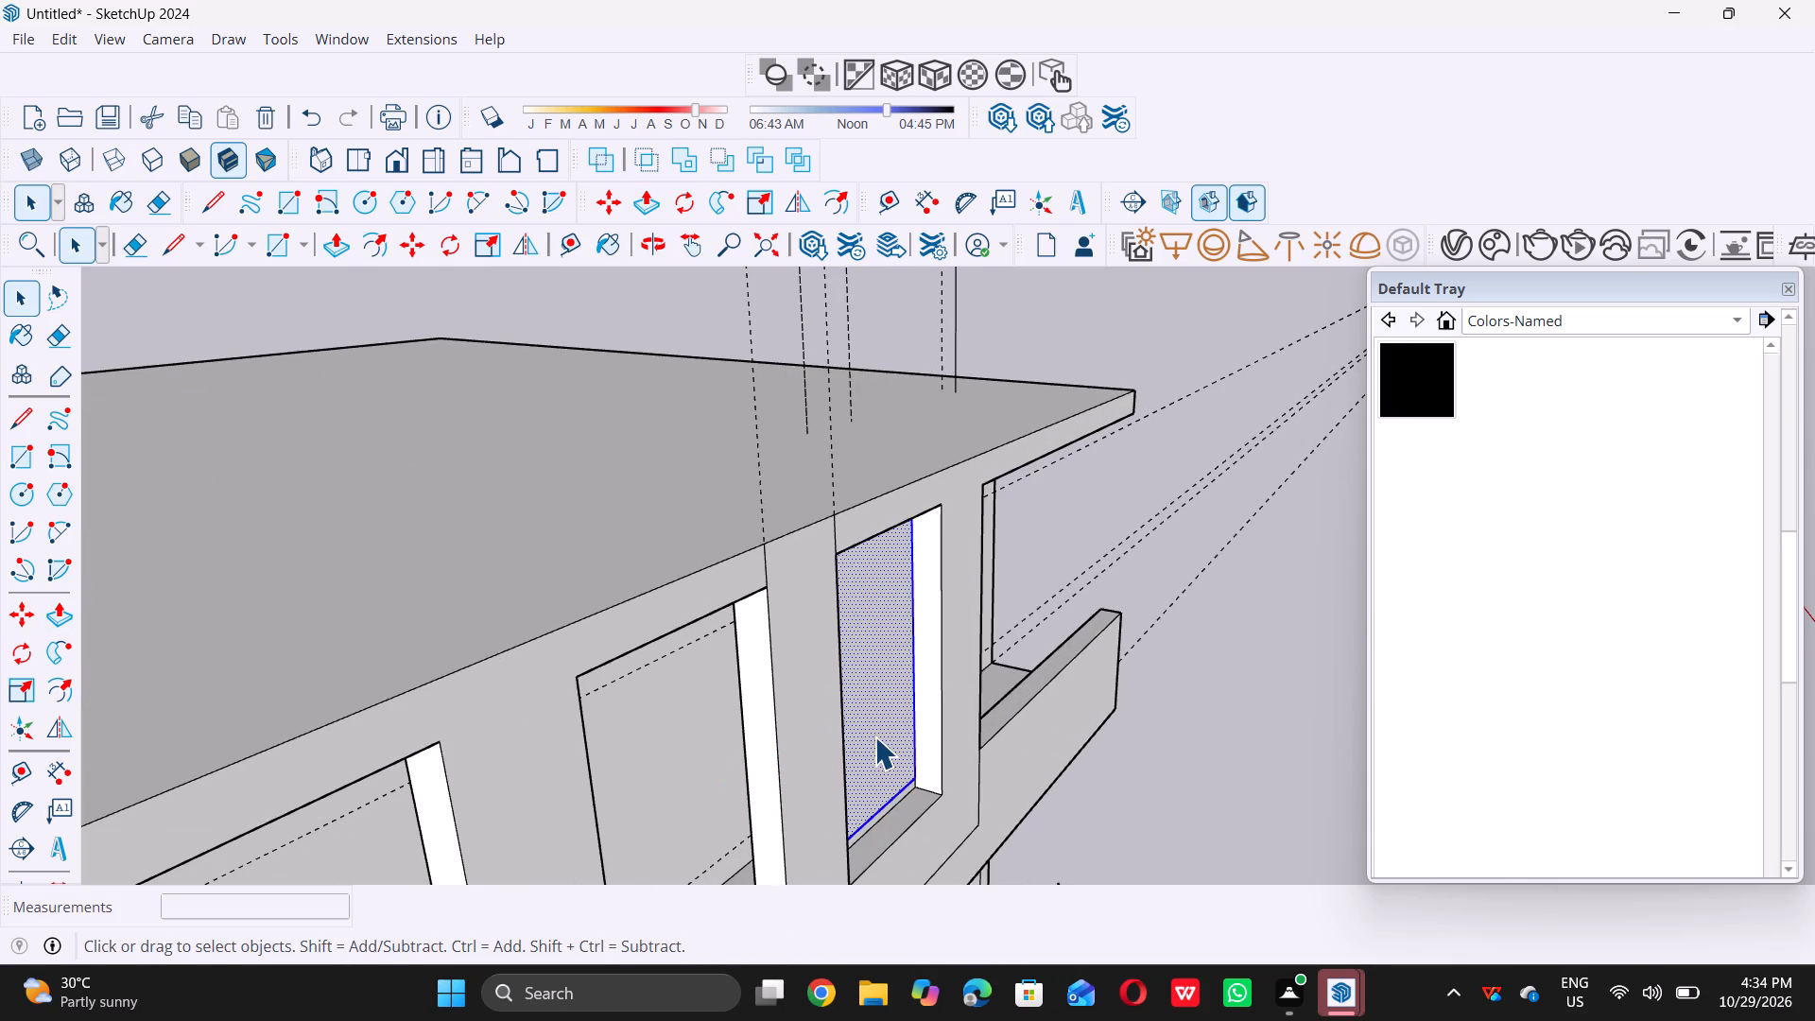
key("Delete")
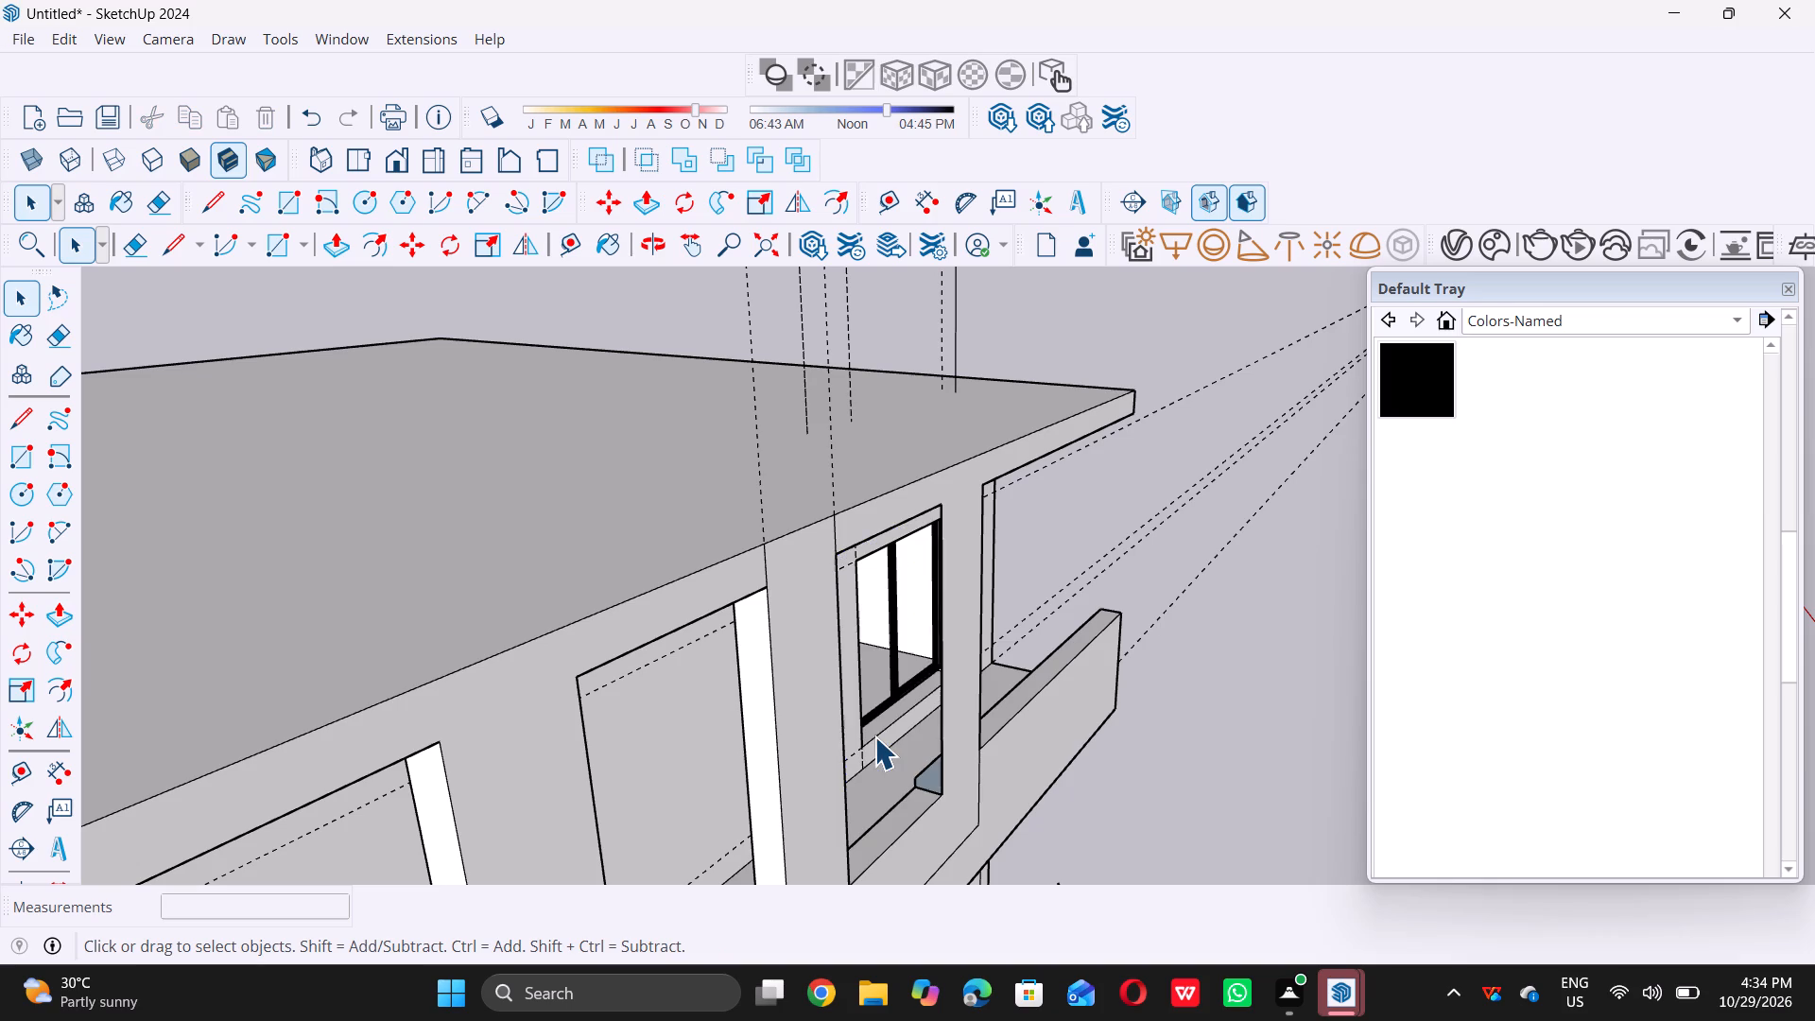
Delete the stray edge running along the sill behind the central panel's left opening.
scroll(874, 736, "down", 10)
middle_click_drag(834, 778, 834, 779)
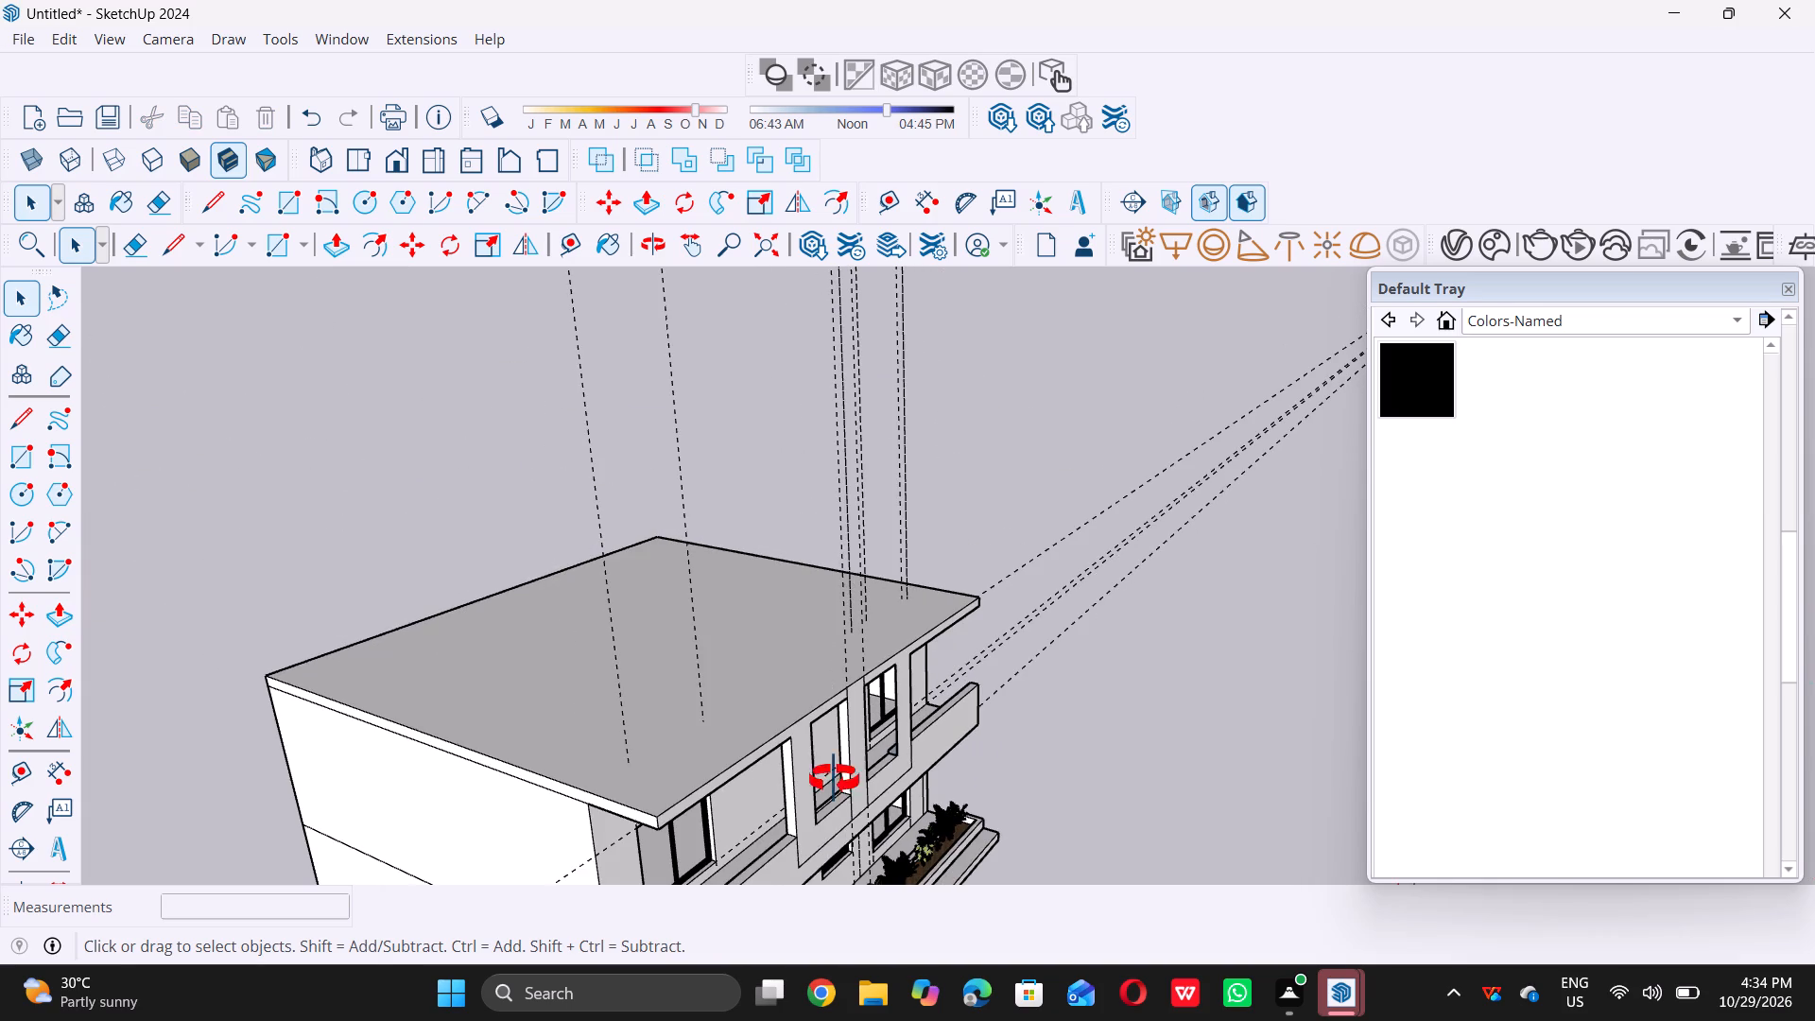
middle_click_drag(834, 779, 883, 770)
scroll(881, 794, "up", 12)
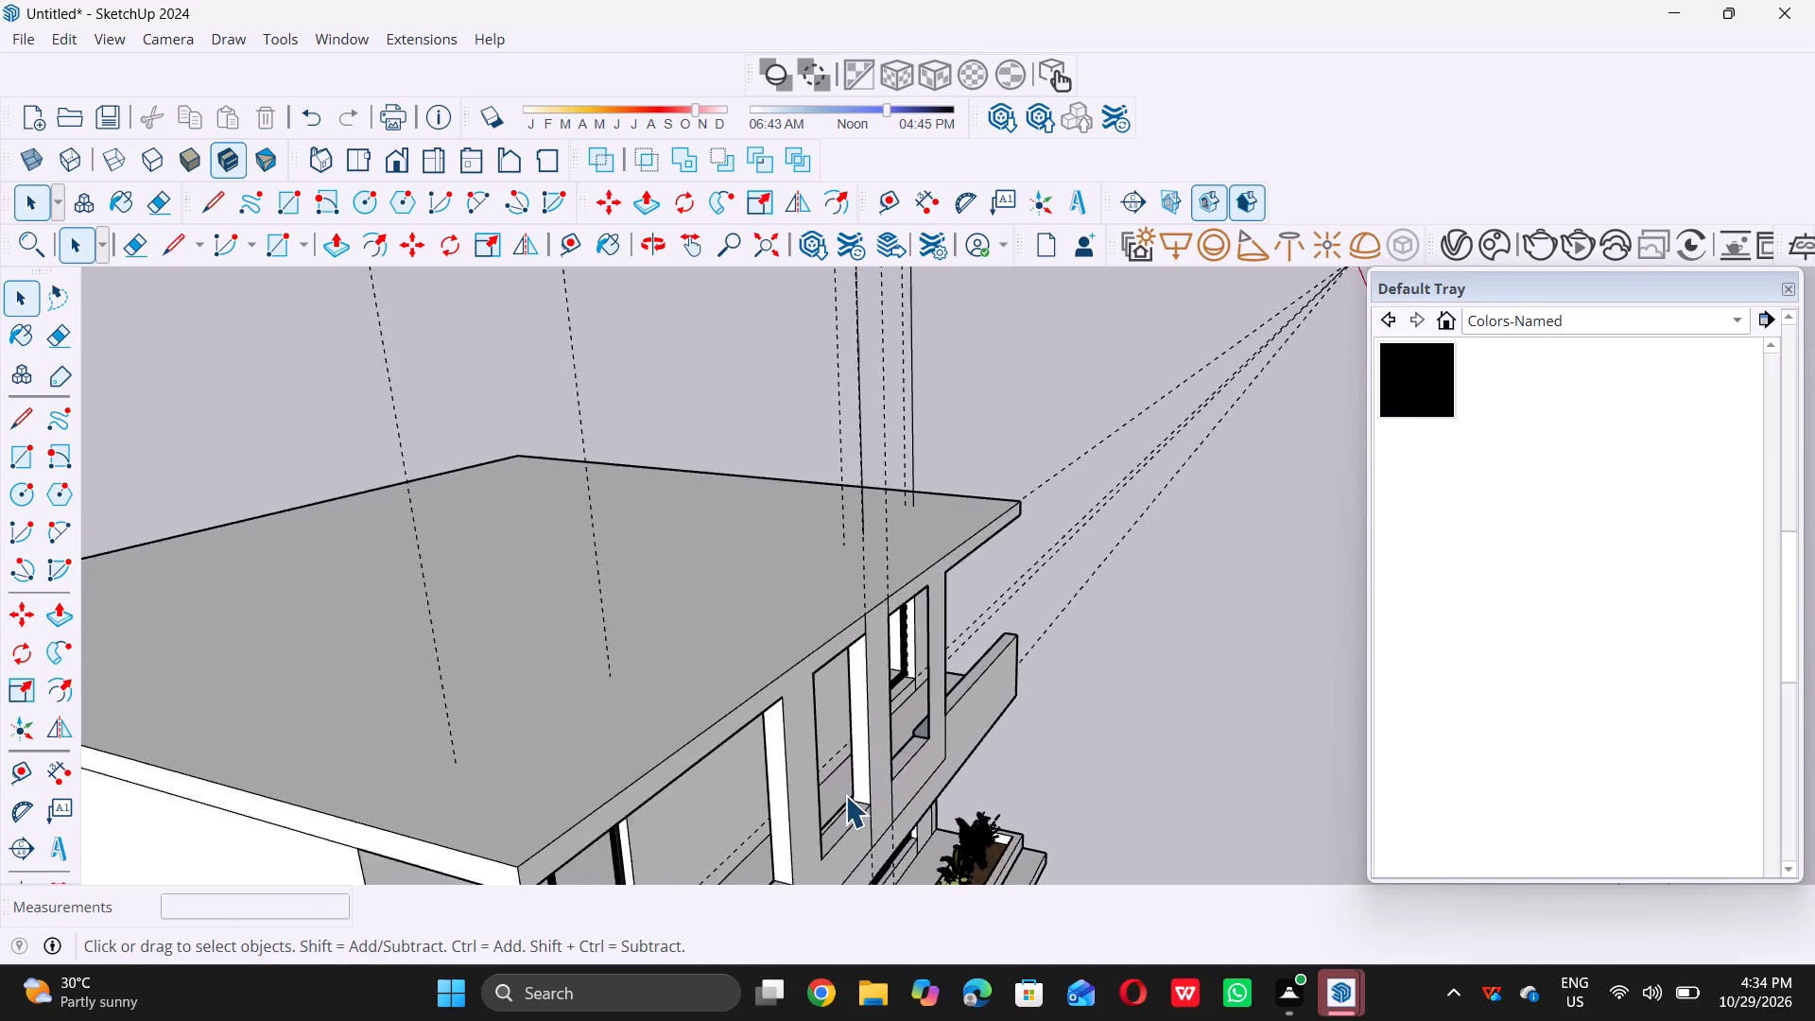
scroll(829, 802, "up", 1)
middle_click_drag(829, 802, 833, 758)
scroll(833, 756, "down", 5)
scroll(883, 729, "up", 1)
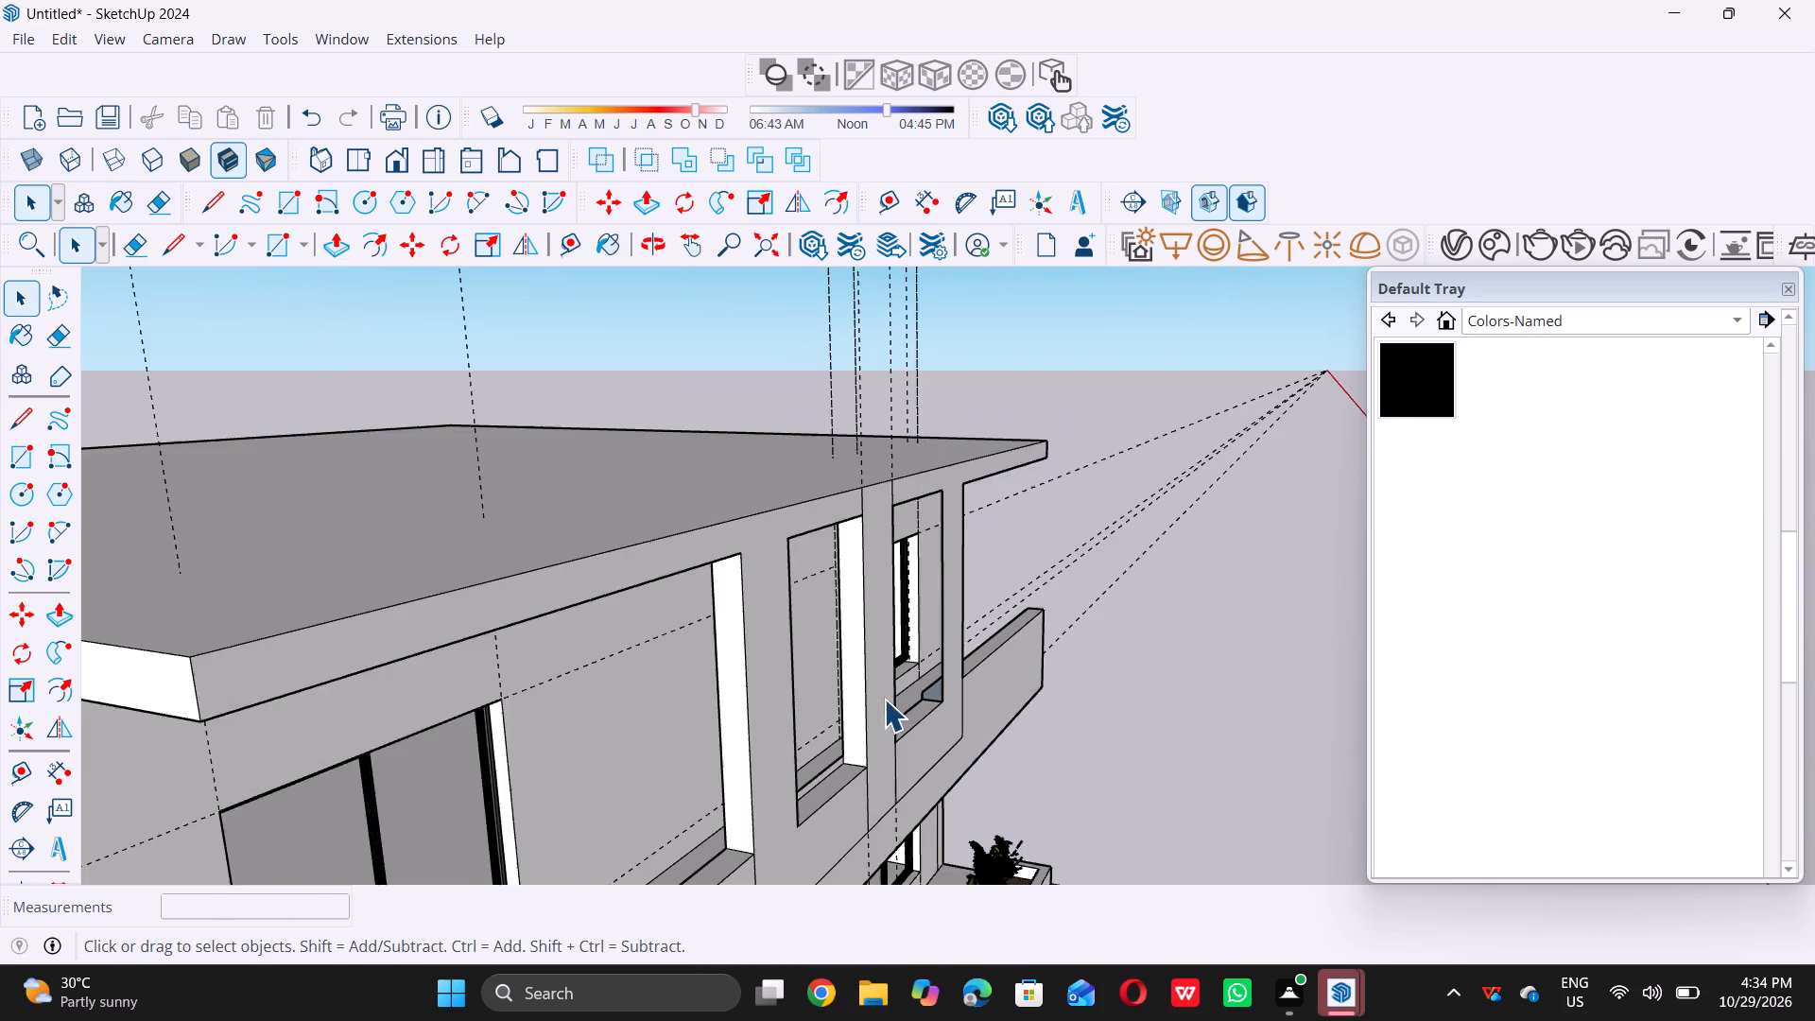
scroll(884, 699, "up", 5)
scroll(793, 779, "up", 11)
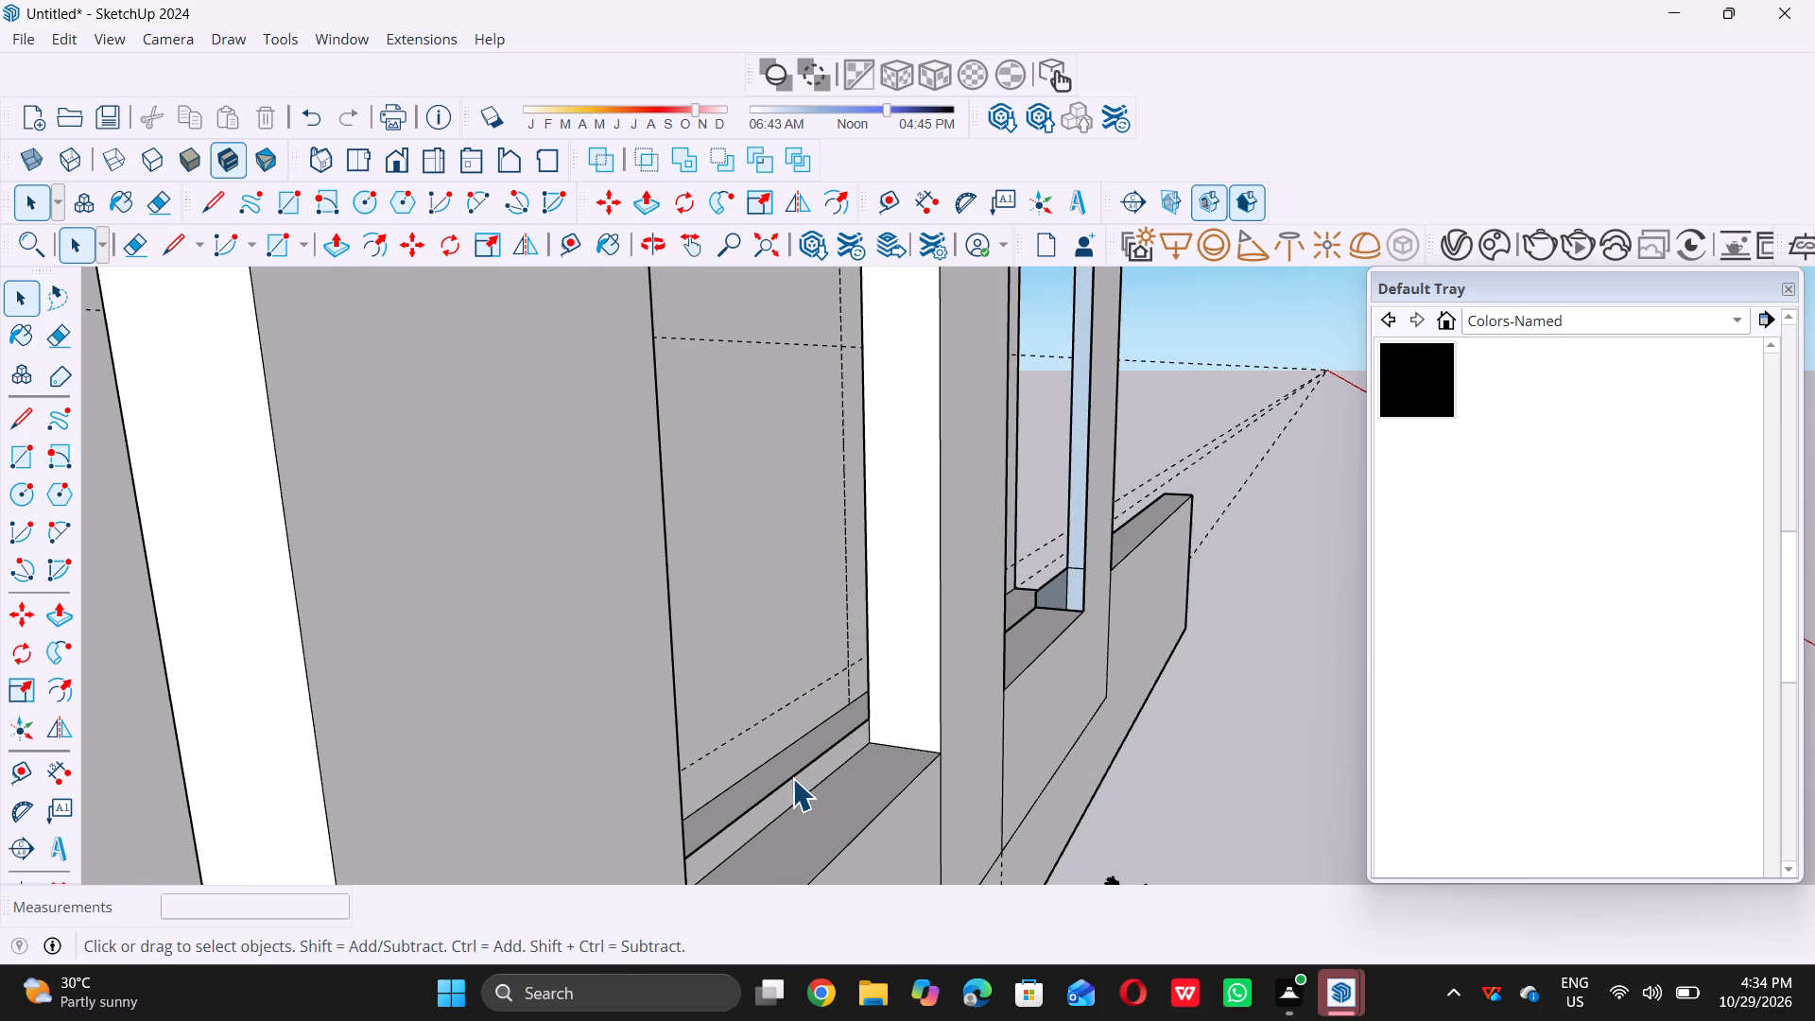
left_click(792, 778)
key("Delete")
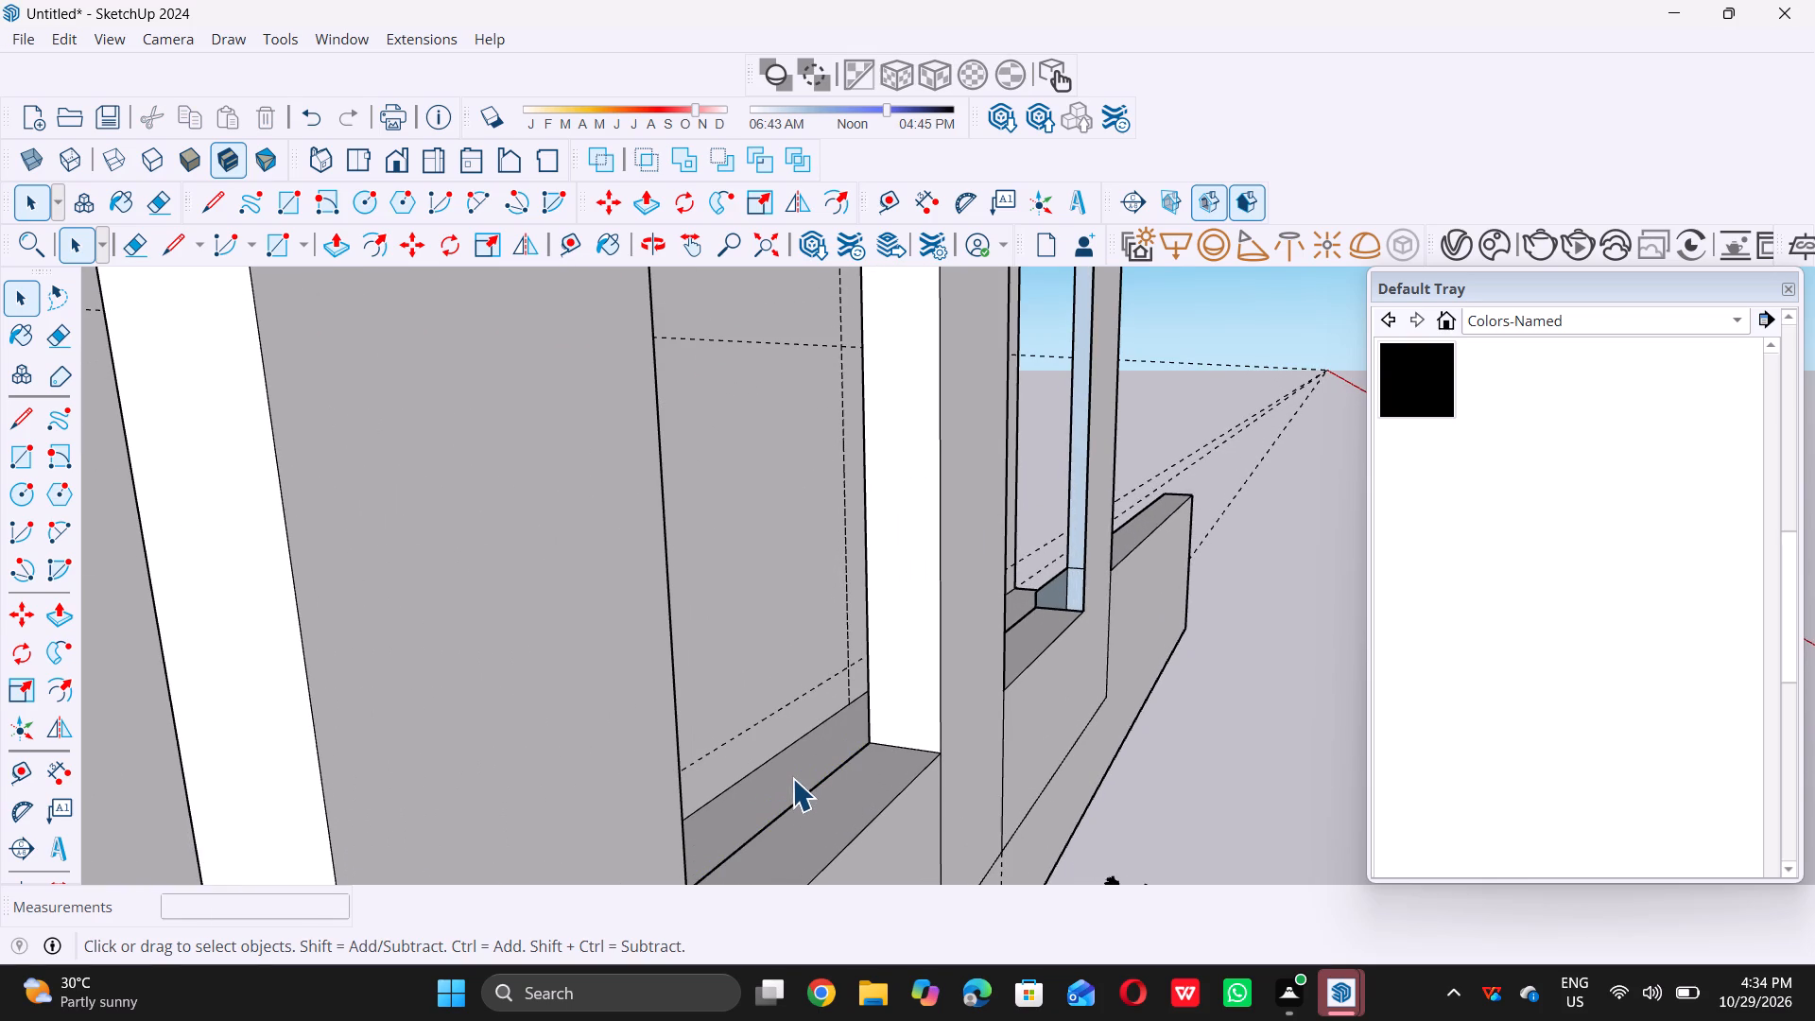
Examine both central panel openings, their side faces and the balcony behind them from several angles.
scroll(792, 778, "down", 15)
scroll(898, 675, "down", 5)
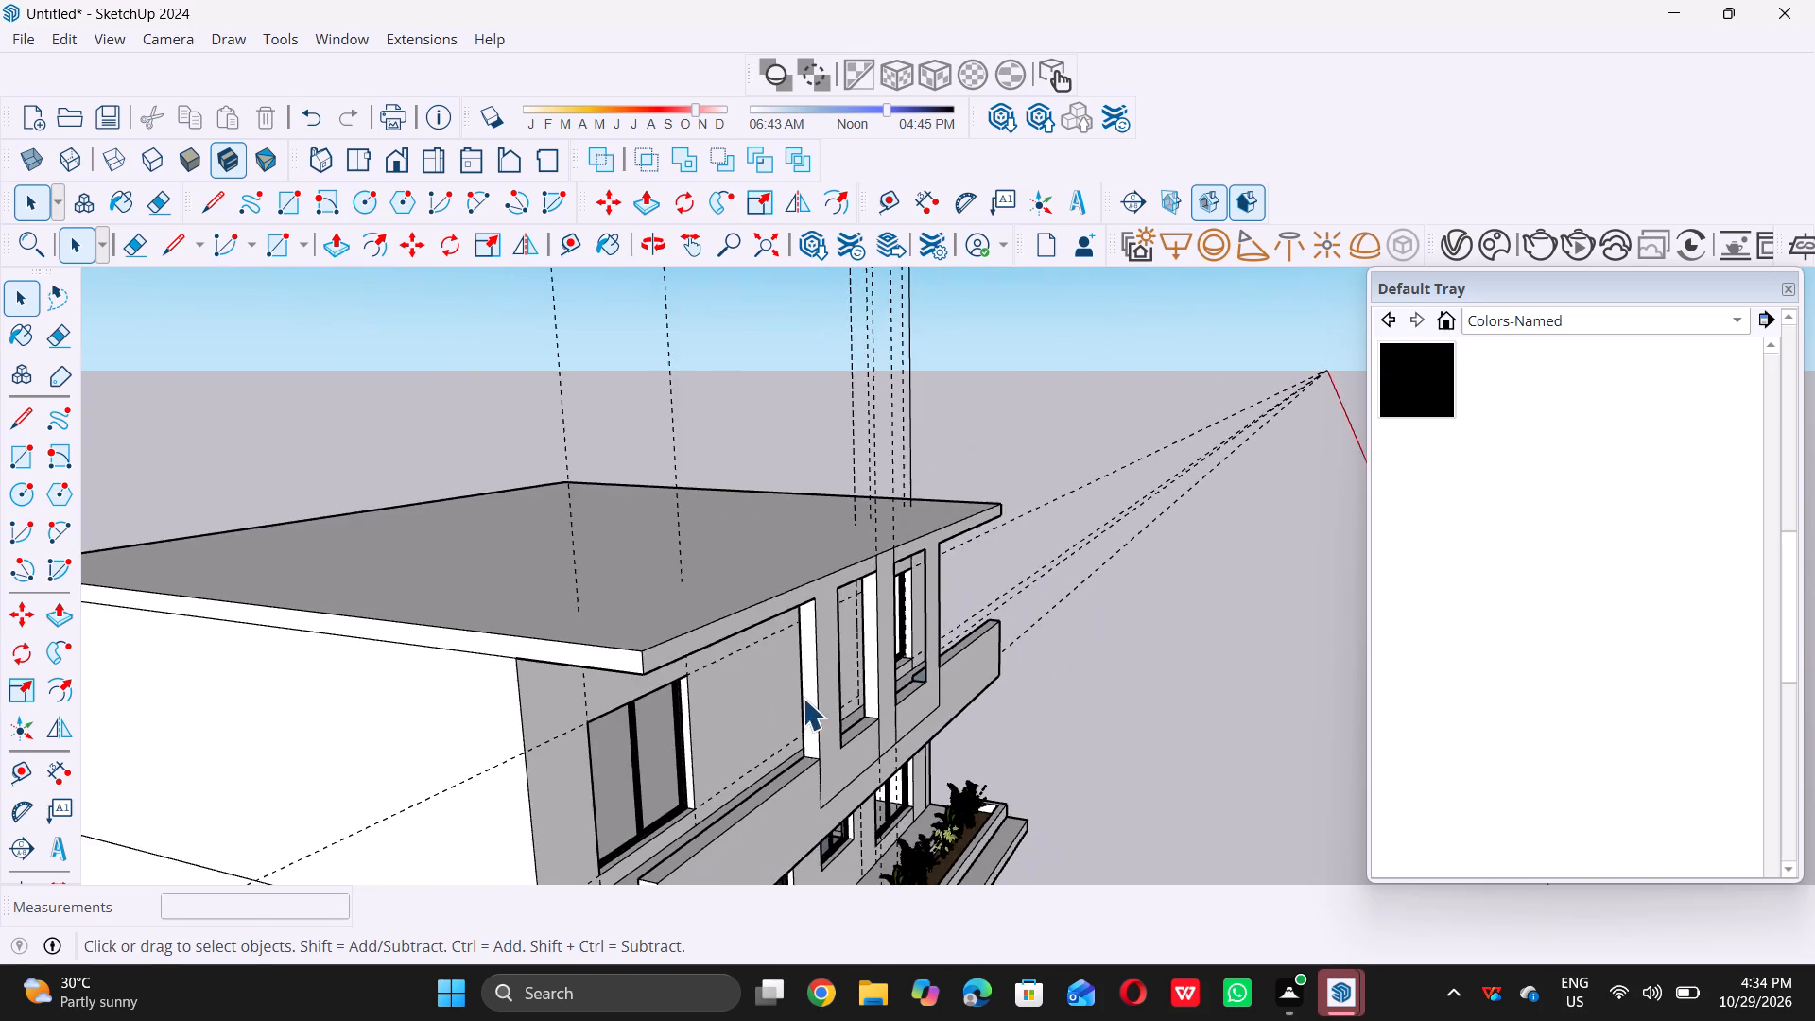
scroll(758, 720, "down", 1)
middle_click_drag(762, 728, 1133, 687)
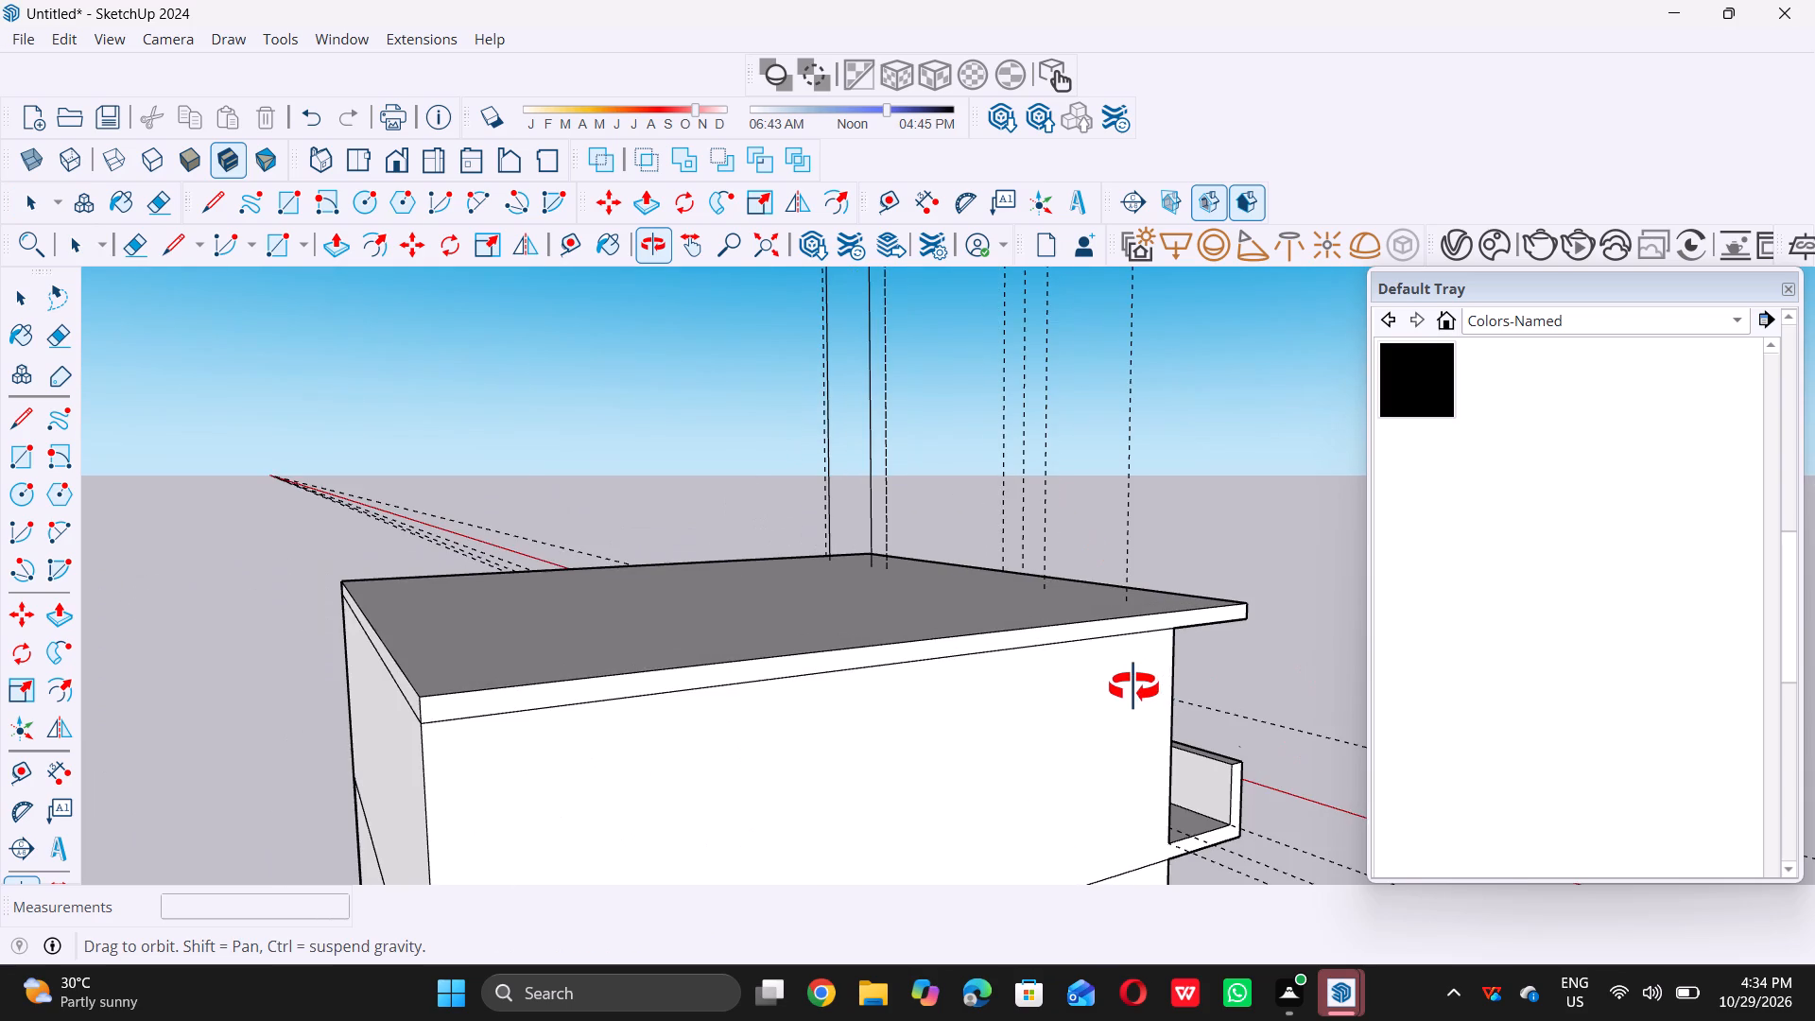
middle_click_drag(1133, 687, 887, 708)
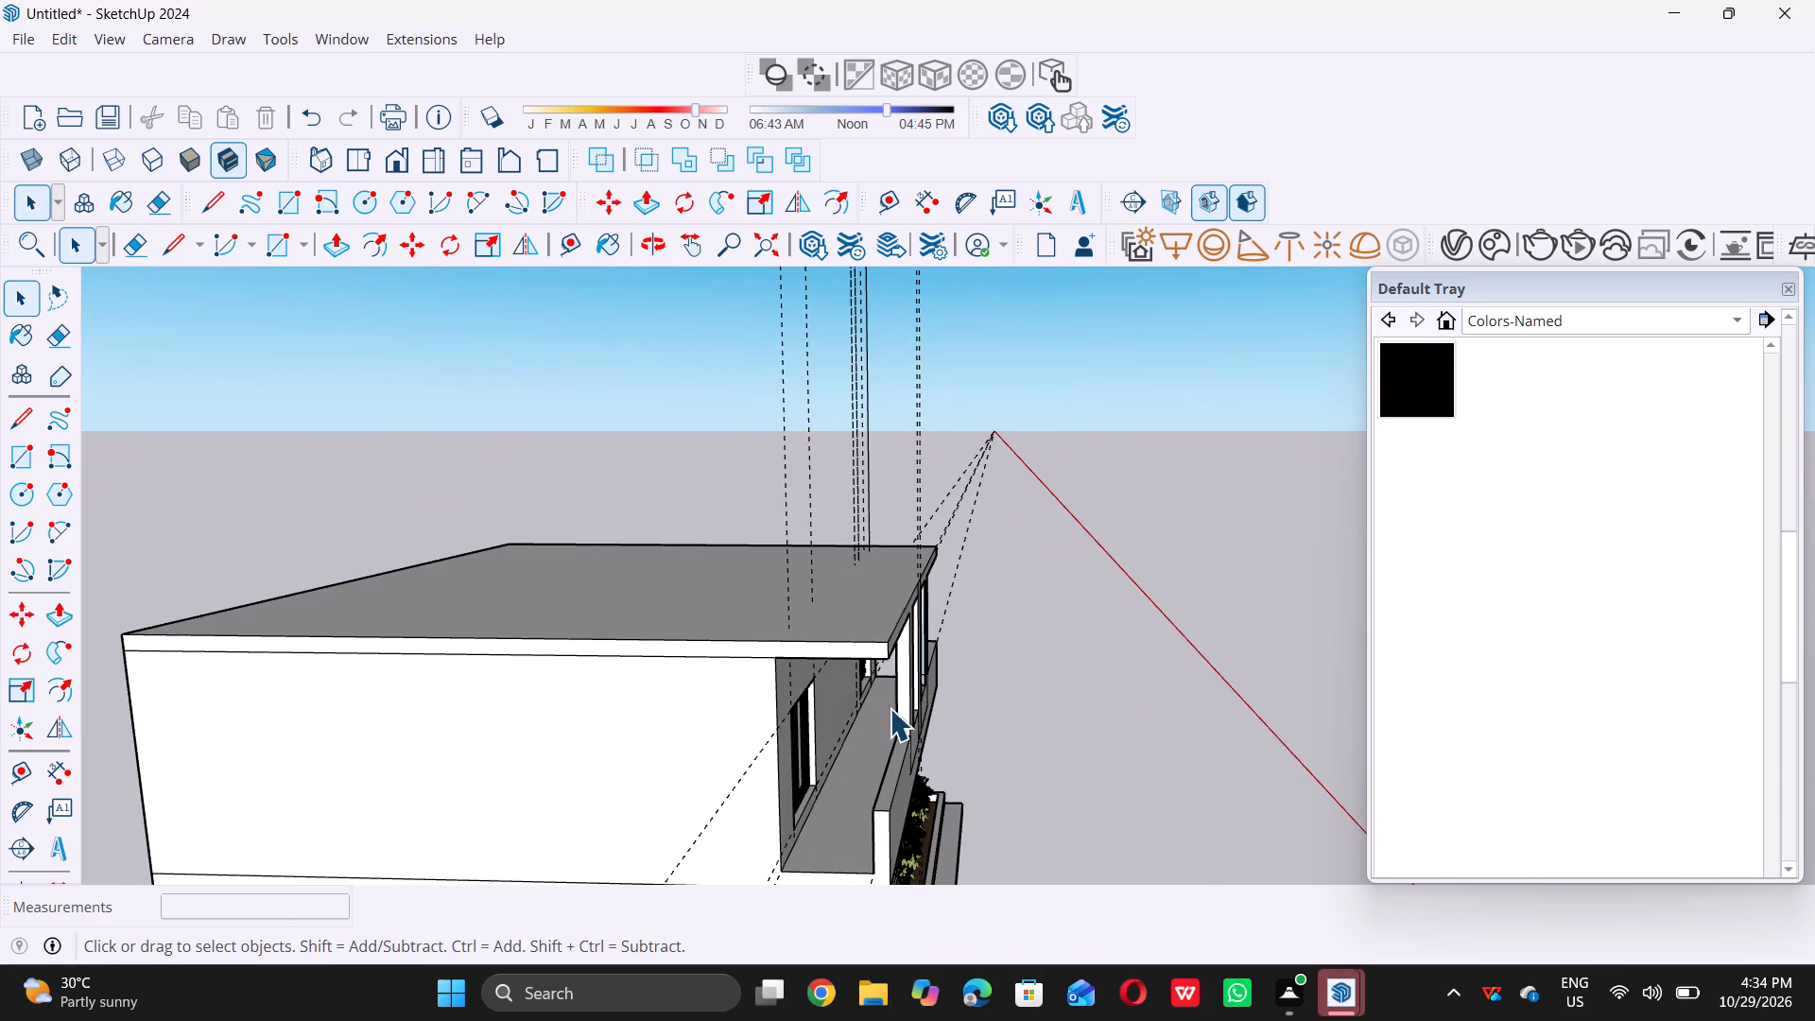
scroll(892, 705, "up", 1)
middle_click_drag(992, 671, 122, 719)
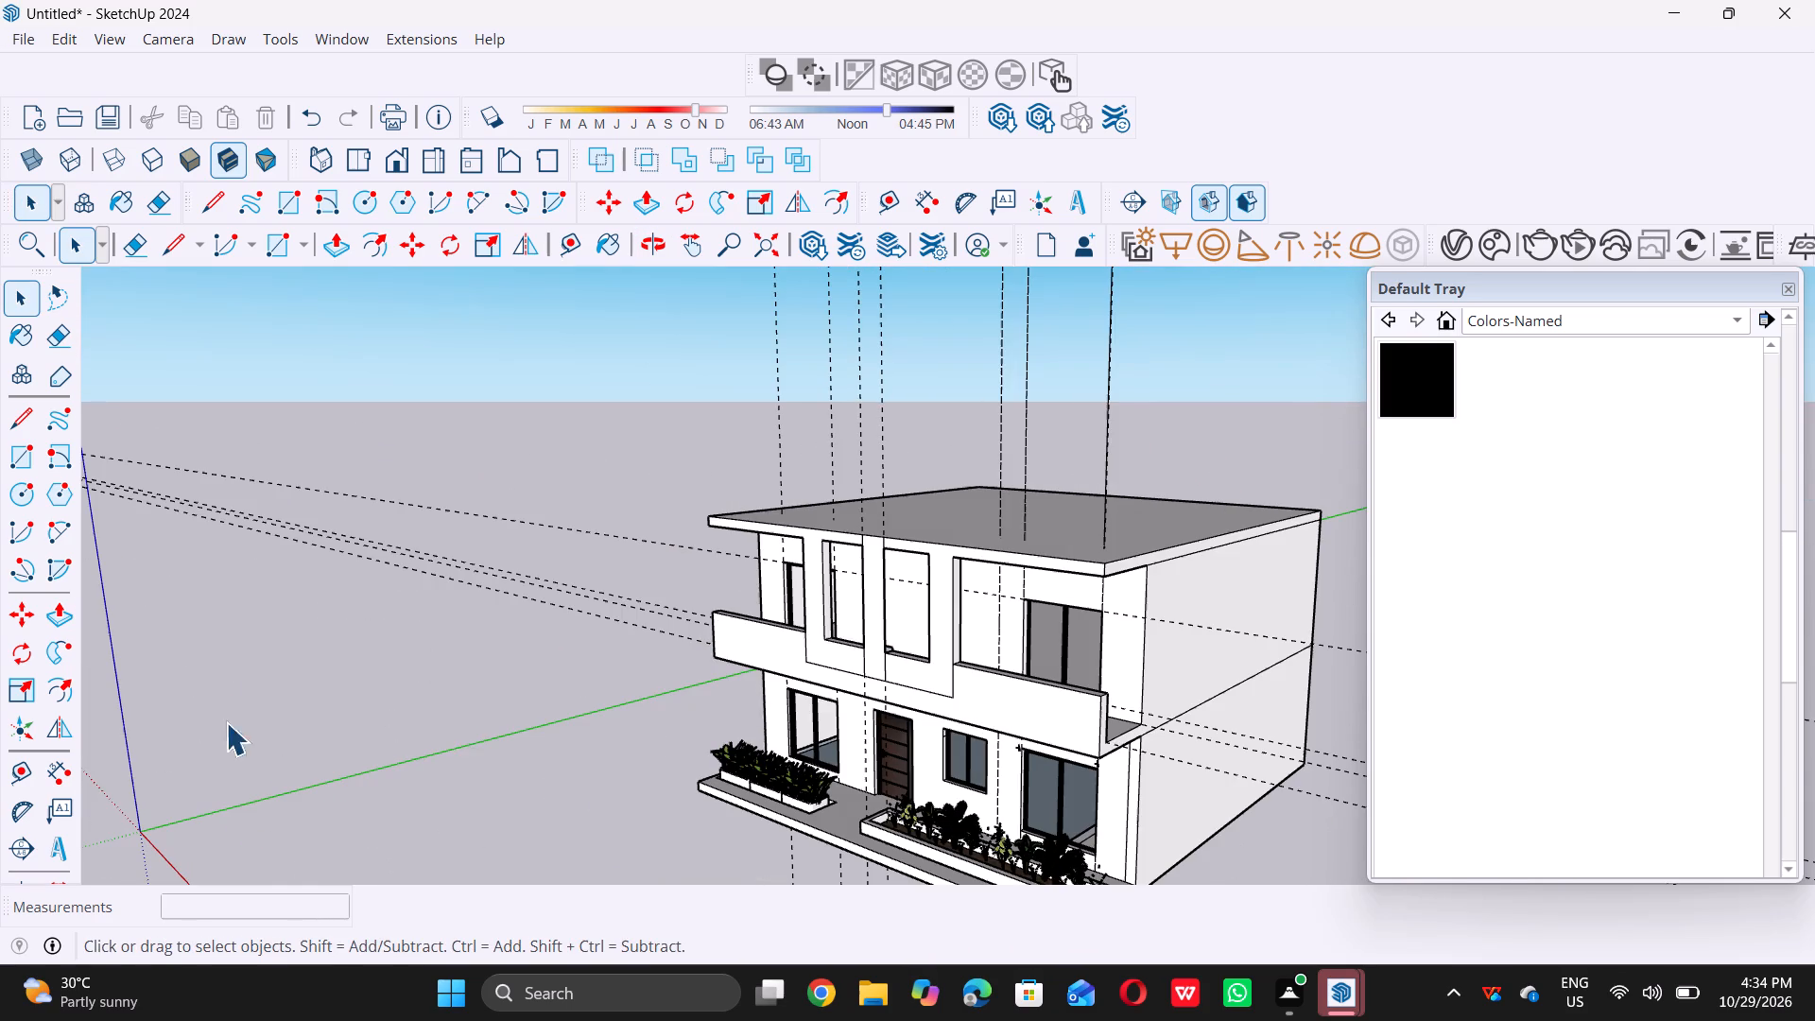
scroll(919, 627, "up", 16)
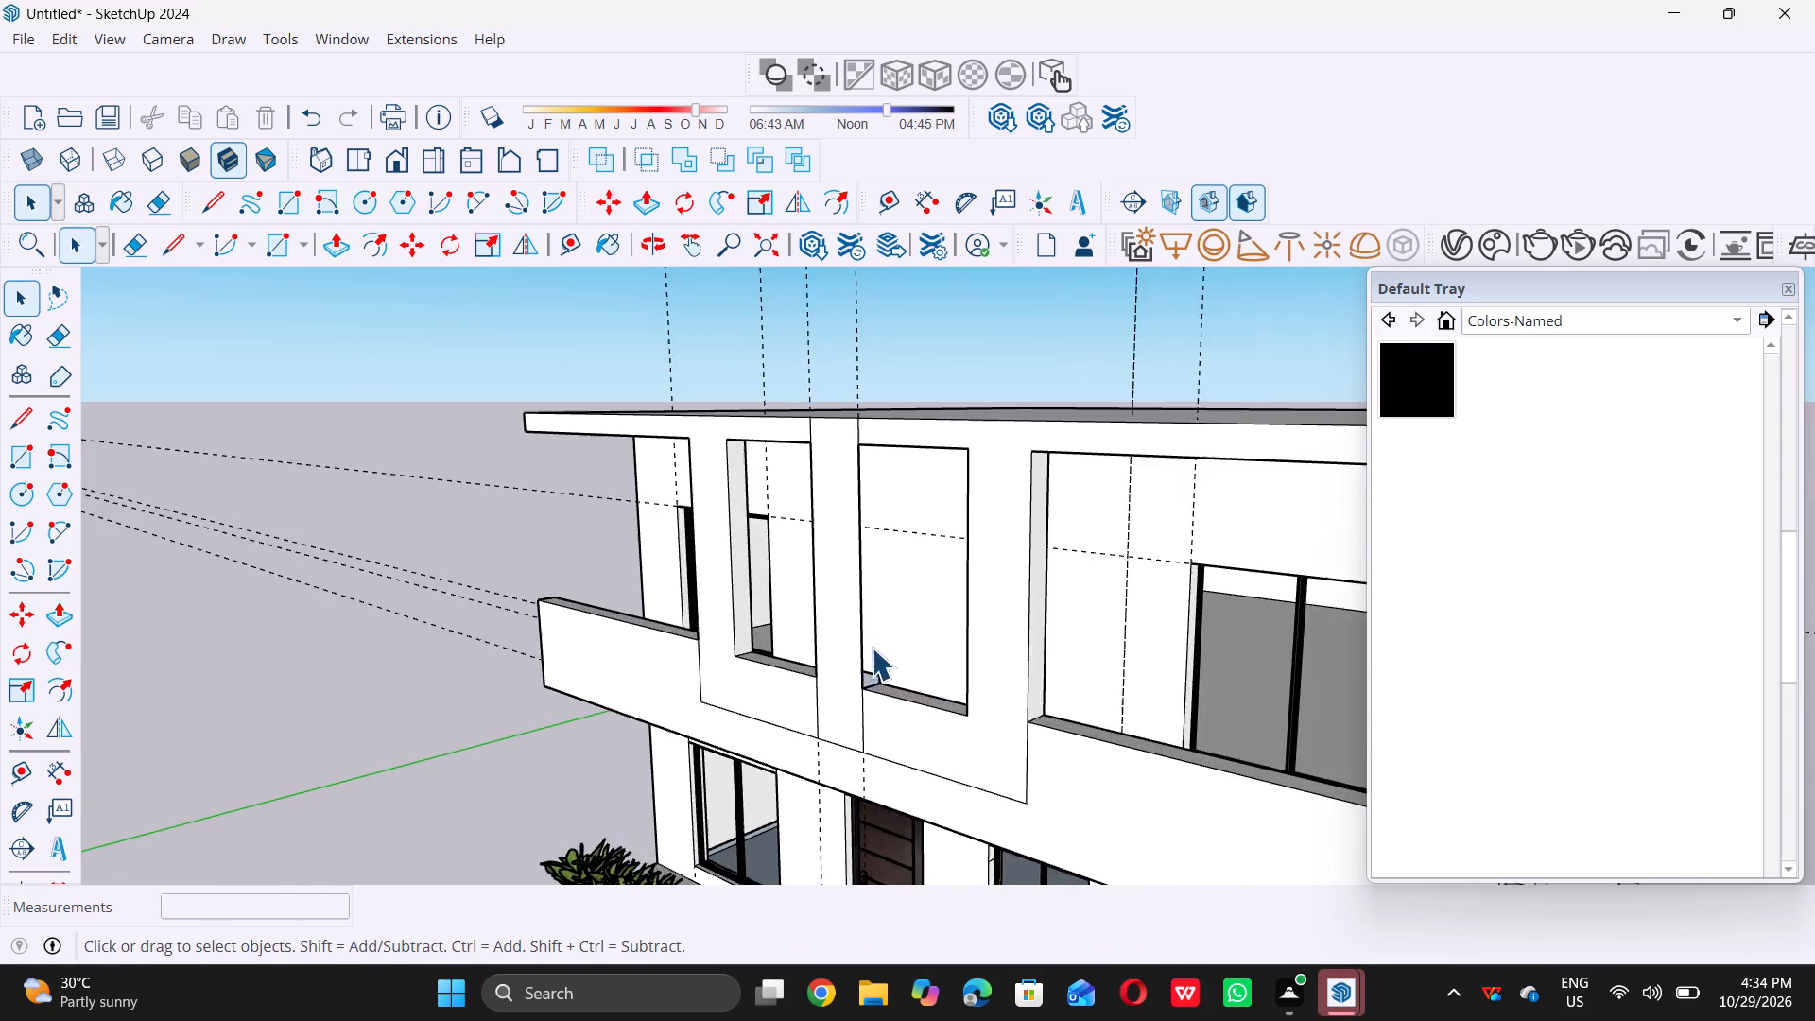
scroll(911, 697, "up", 6)
middle_click_drag(808, 729, 666, 767)
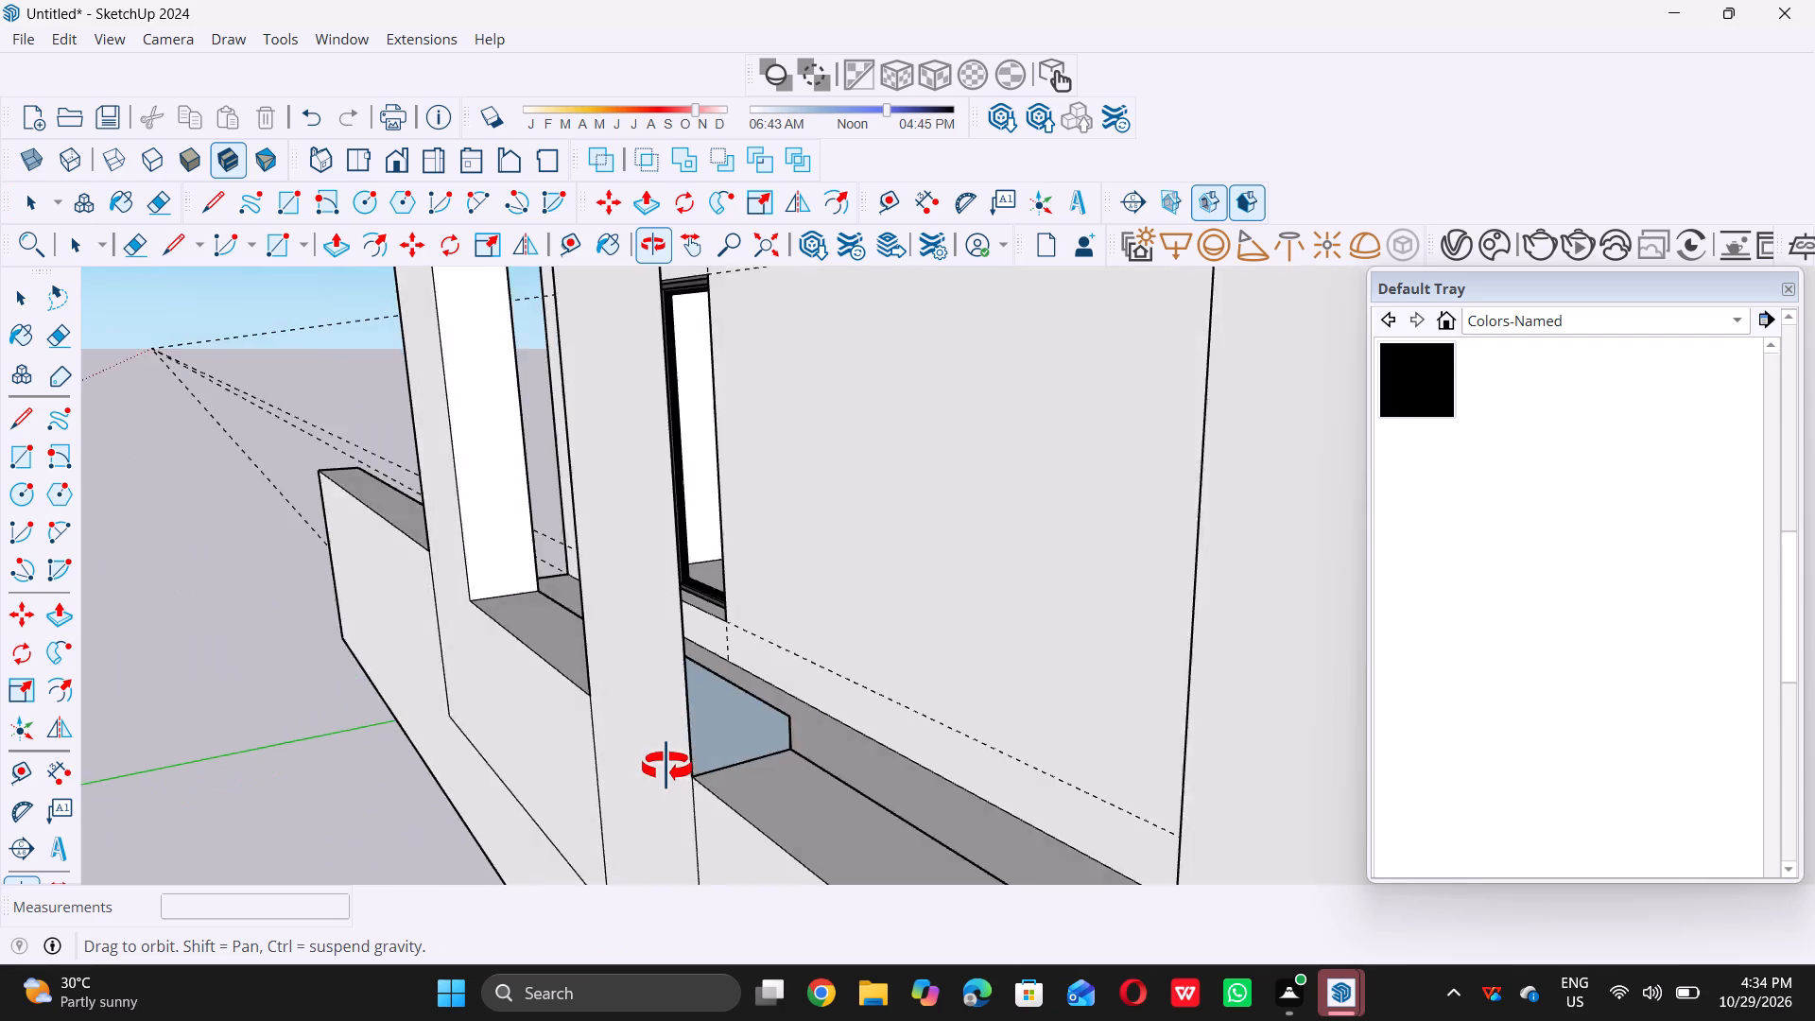
middle_click_drag(666, 767, 515, 803)
scroll(522, 823, "up", 1)
scroll(534, 862, "down", 6)
scroll(613, 843, "down", 16)
scroll(637, 835, "down", 20)
scroll(637, 835, "down", 13)
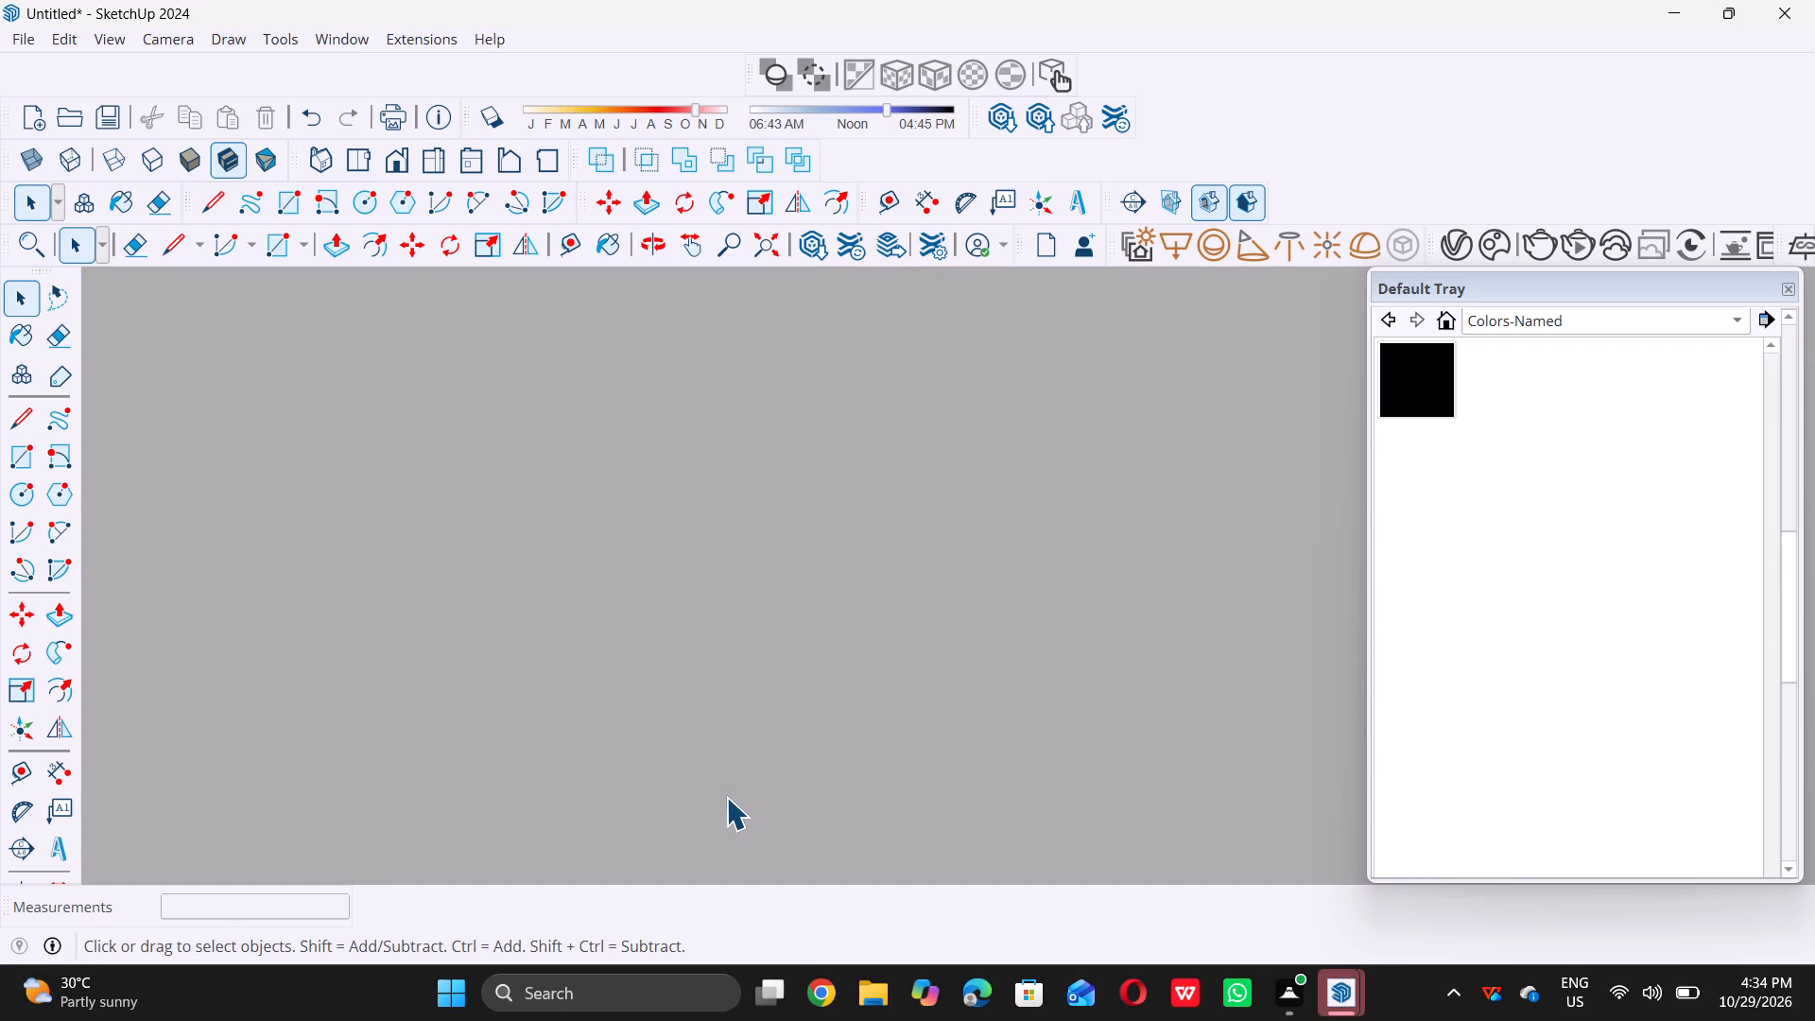
scroll(726, 797, "down", 20)
scroll(726, 797, "down", 13)
scroll(834, 741, "down", 20)
scroll(834, 741, "down", 13)
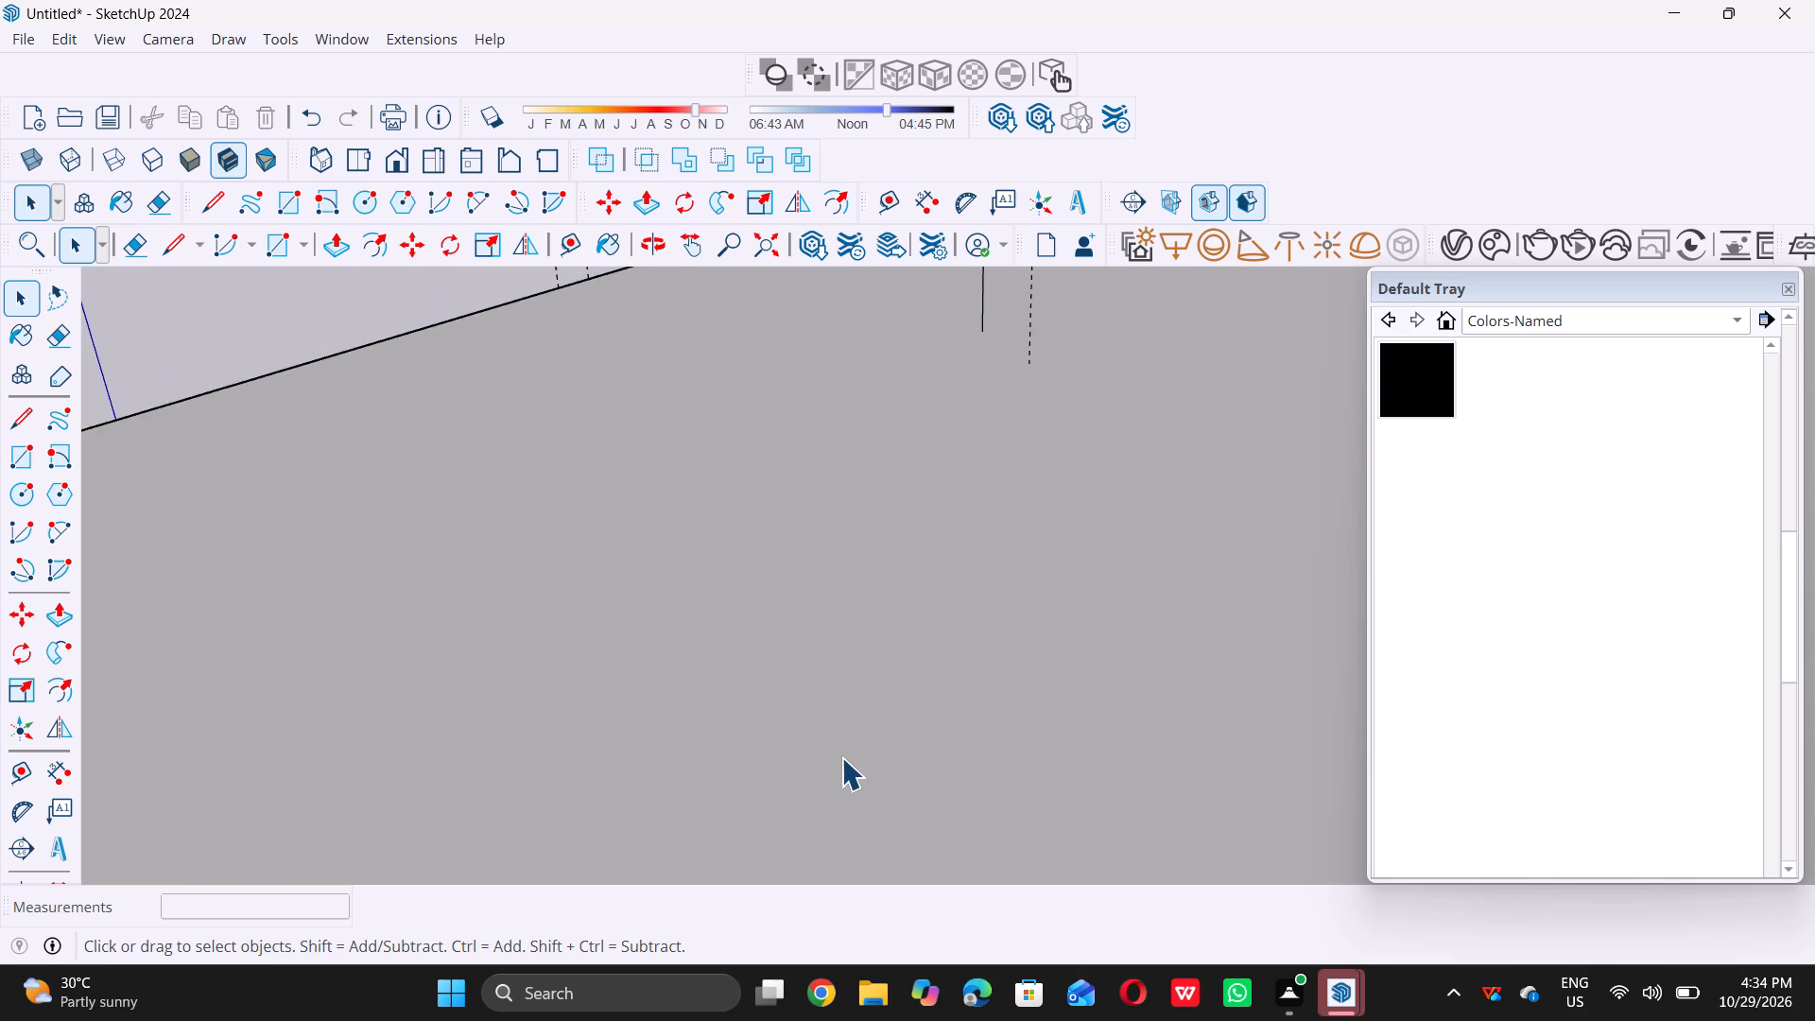
scroll(841, 757, "down", 20)
scroll(841, 757, "down", 12)
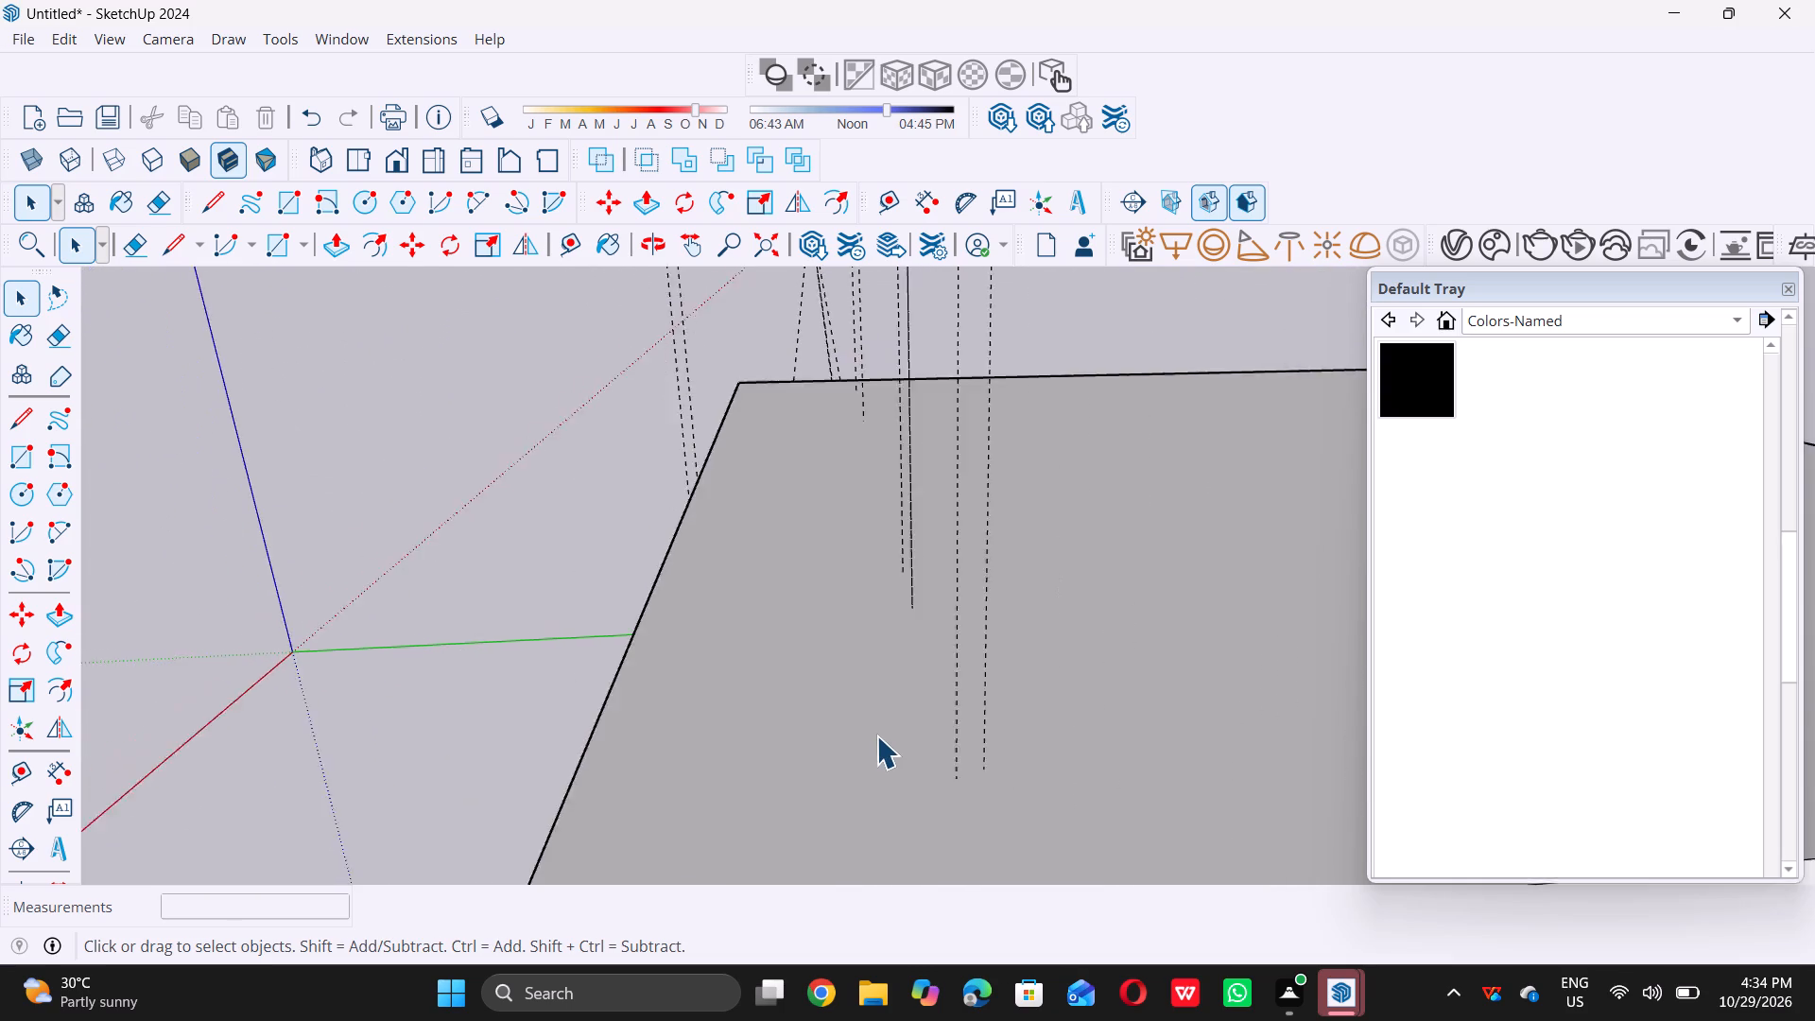
scroll(876, 735, "down", 16)
scroll(812, 793, "down", 1)
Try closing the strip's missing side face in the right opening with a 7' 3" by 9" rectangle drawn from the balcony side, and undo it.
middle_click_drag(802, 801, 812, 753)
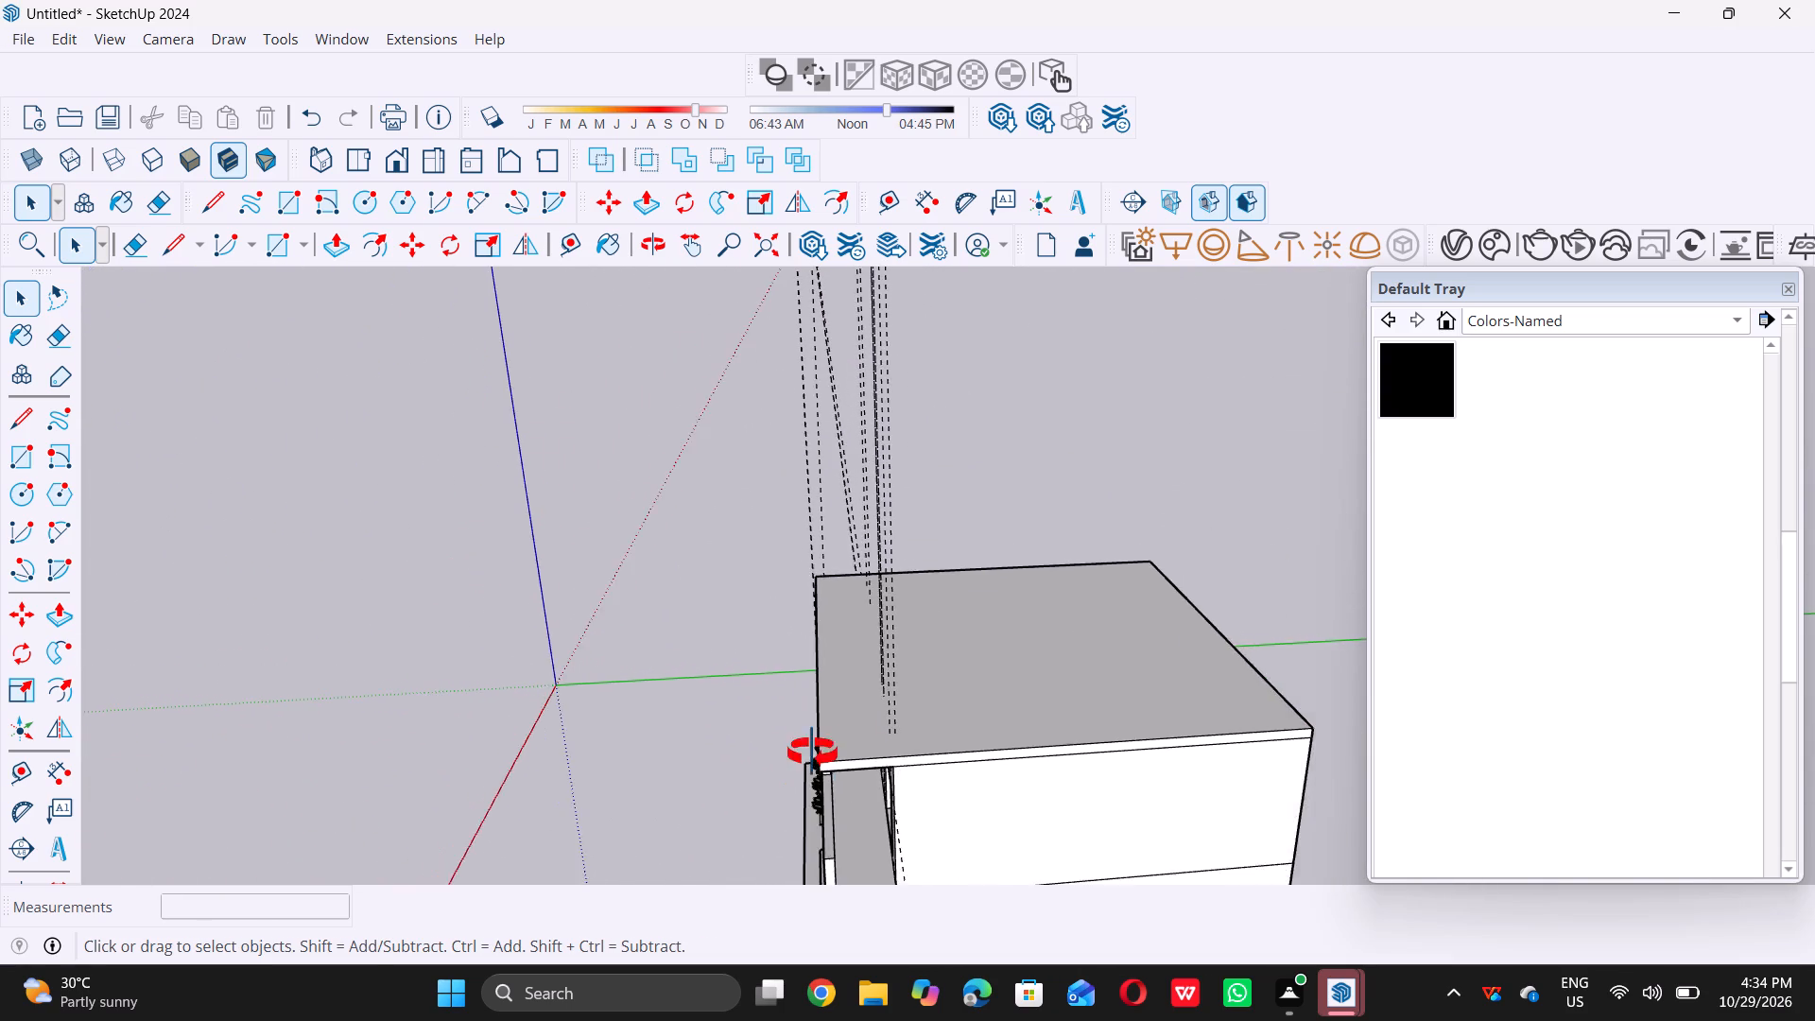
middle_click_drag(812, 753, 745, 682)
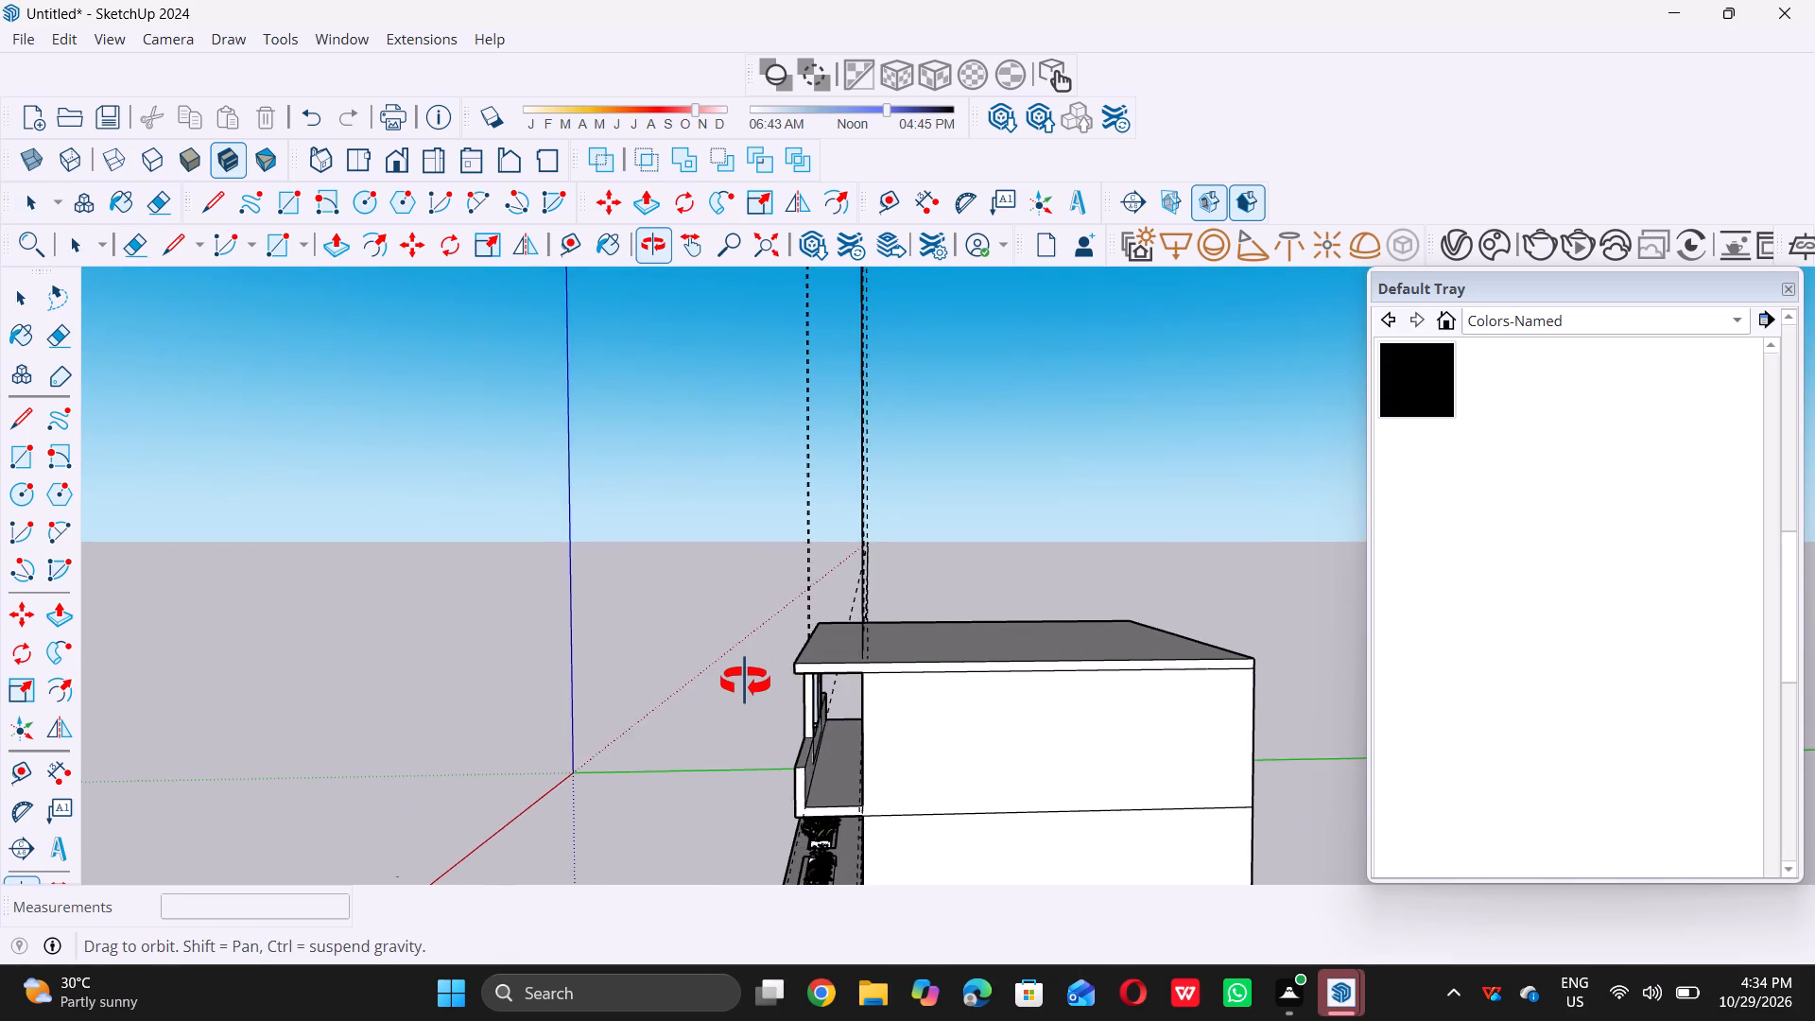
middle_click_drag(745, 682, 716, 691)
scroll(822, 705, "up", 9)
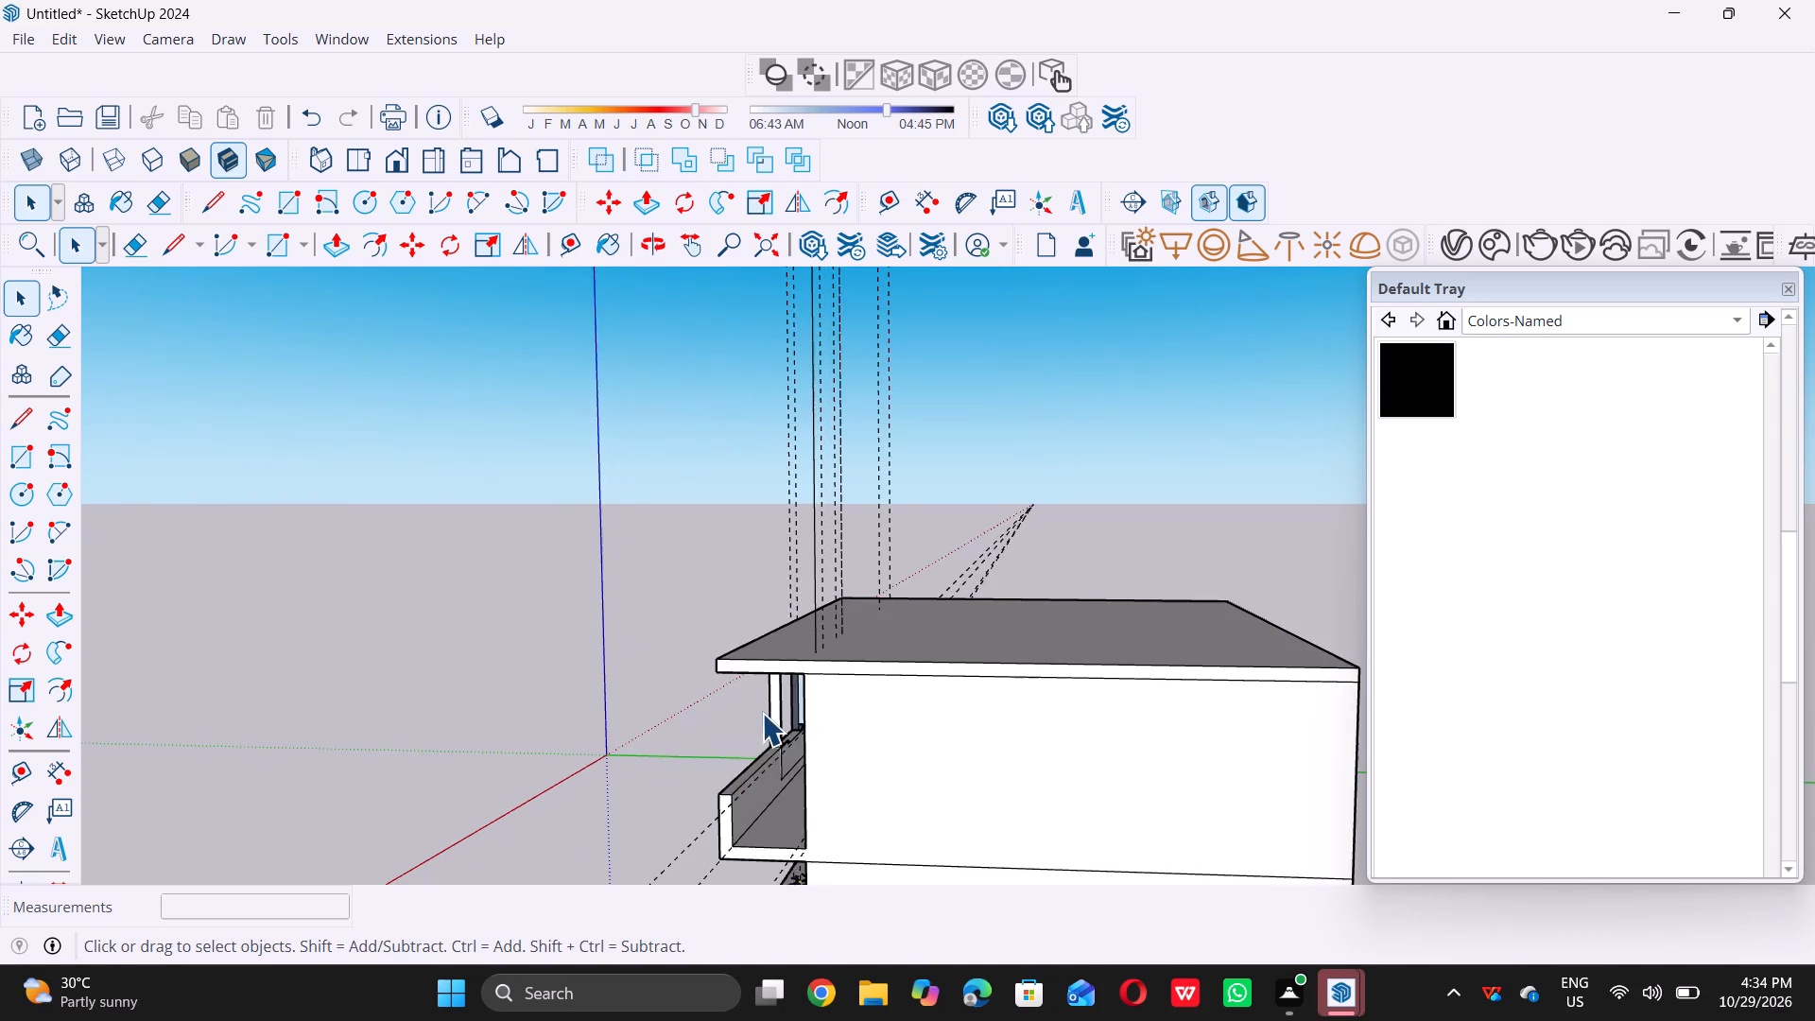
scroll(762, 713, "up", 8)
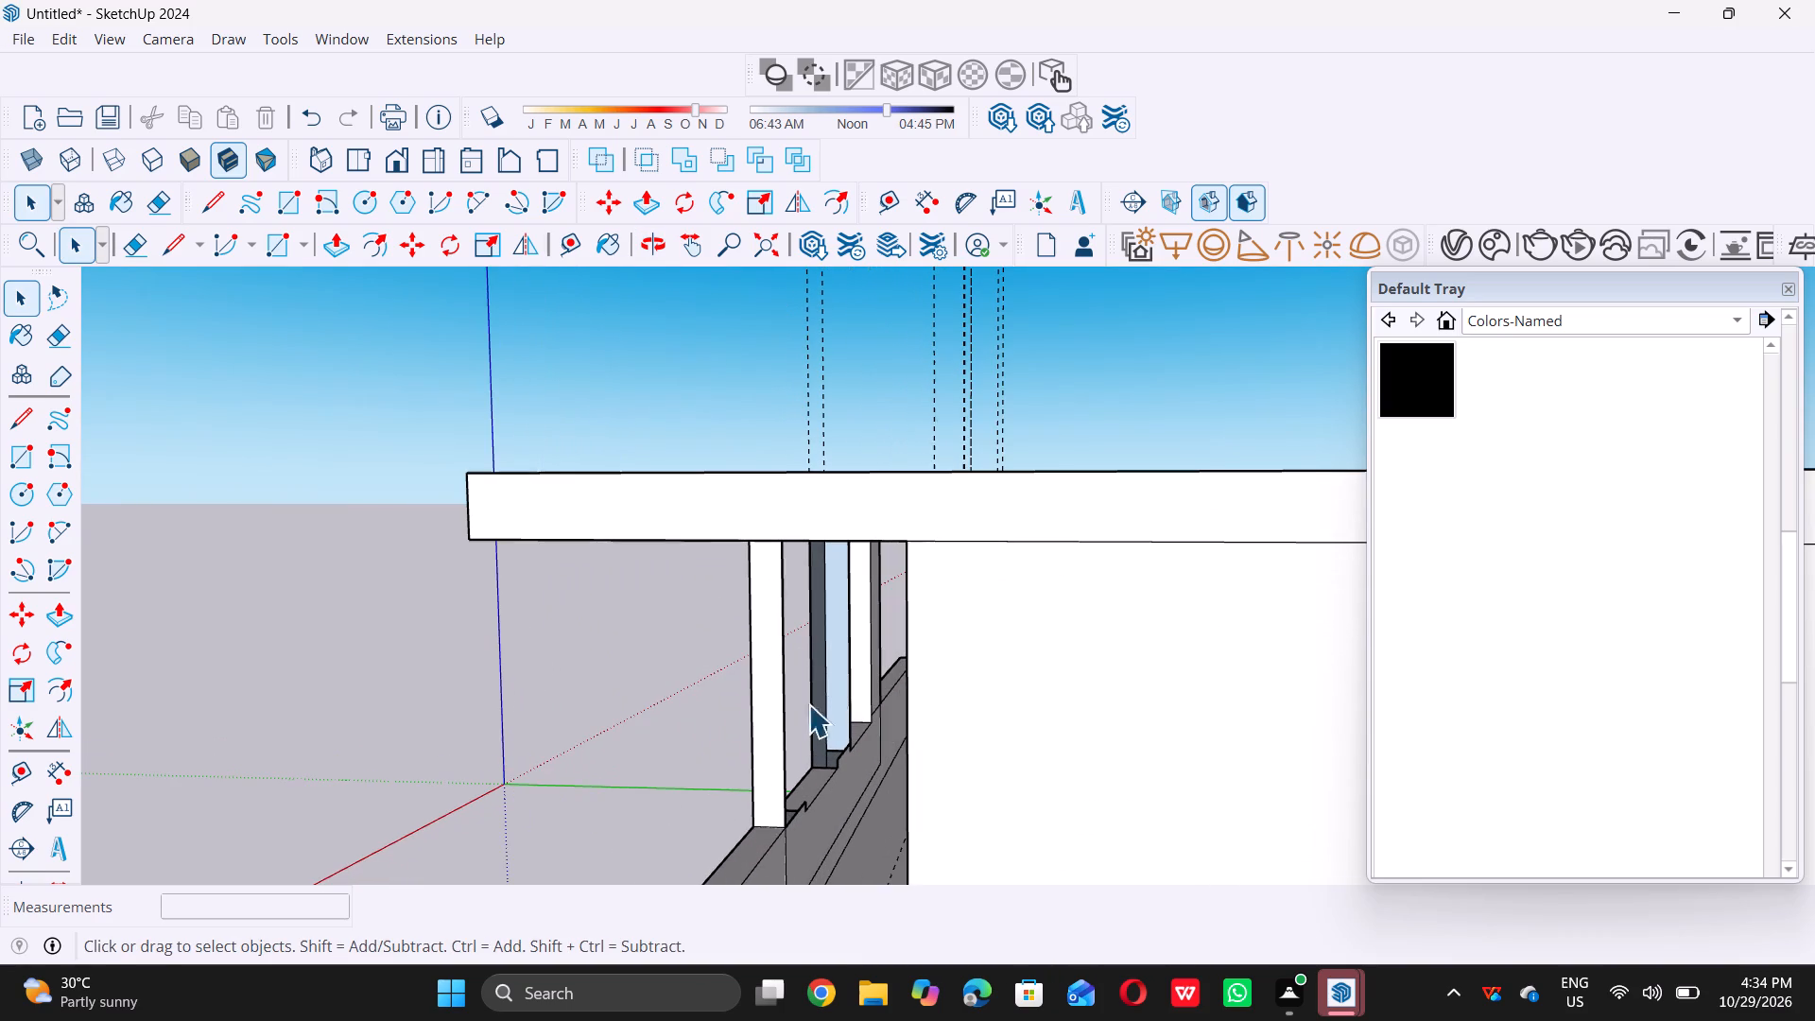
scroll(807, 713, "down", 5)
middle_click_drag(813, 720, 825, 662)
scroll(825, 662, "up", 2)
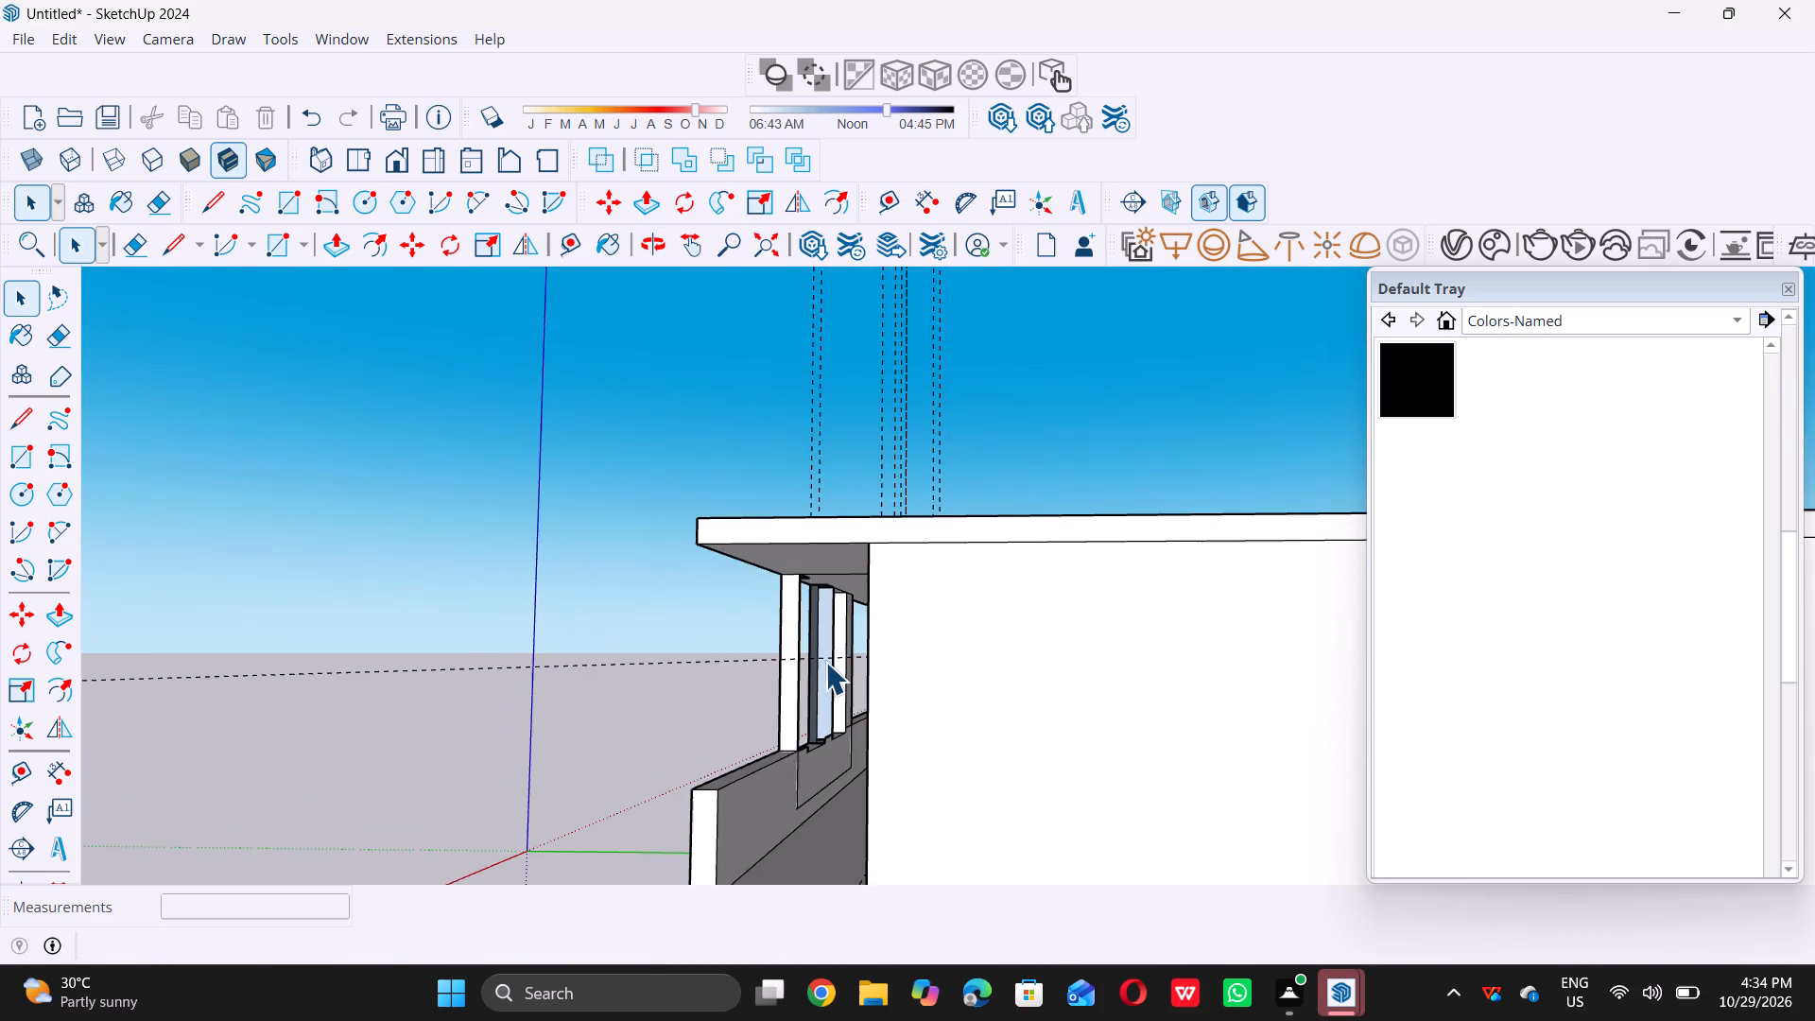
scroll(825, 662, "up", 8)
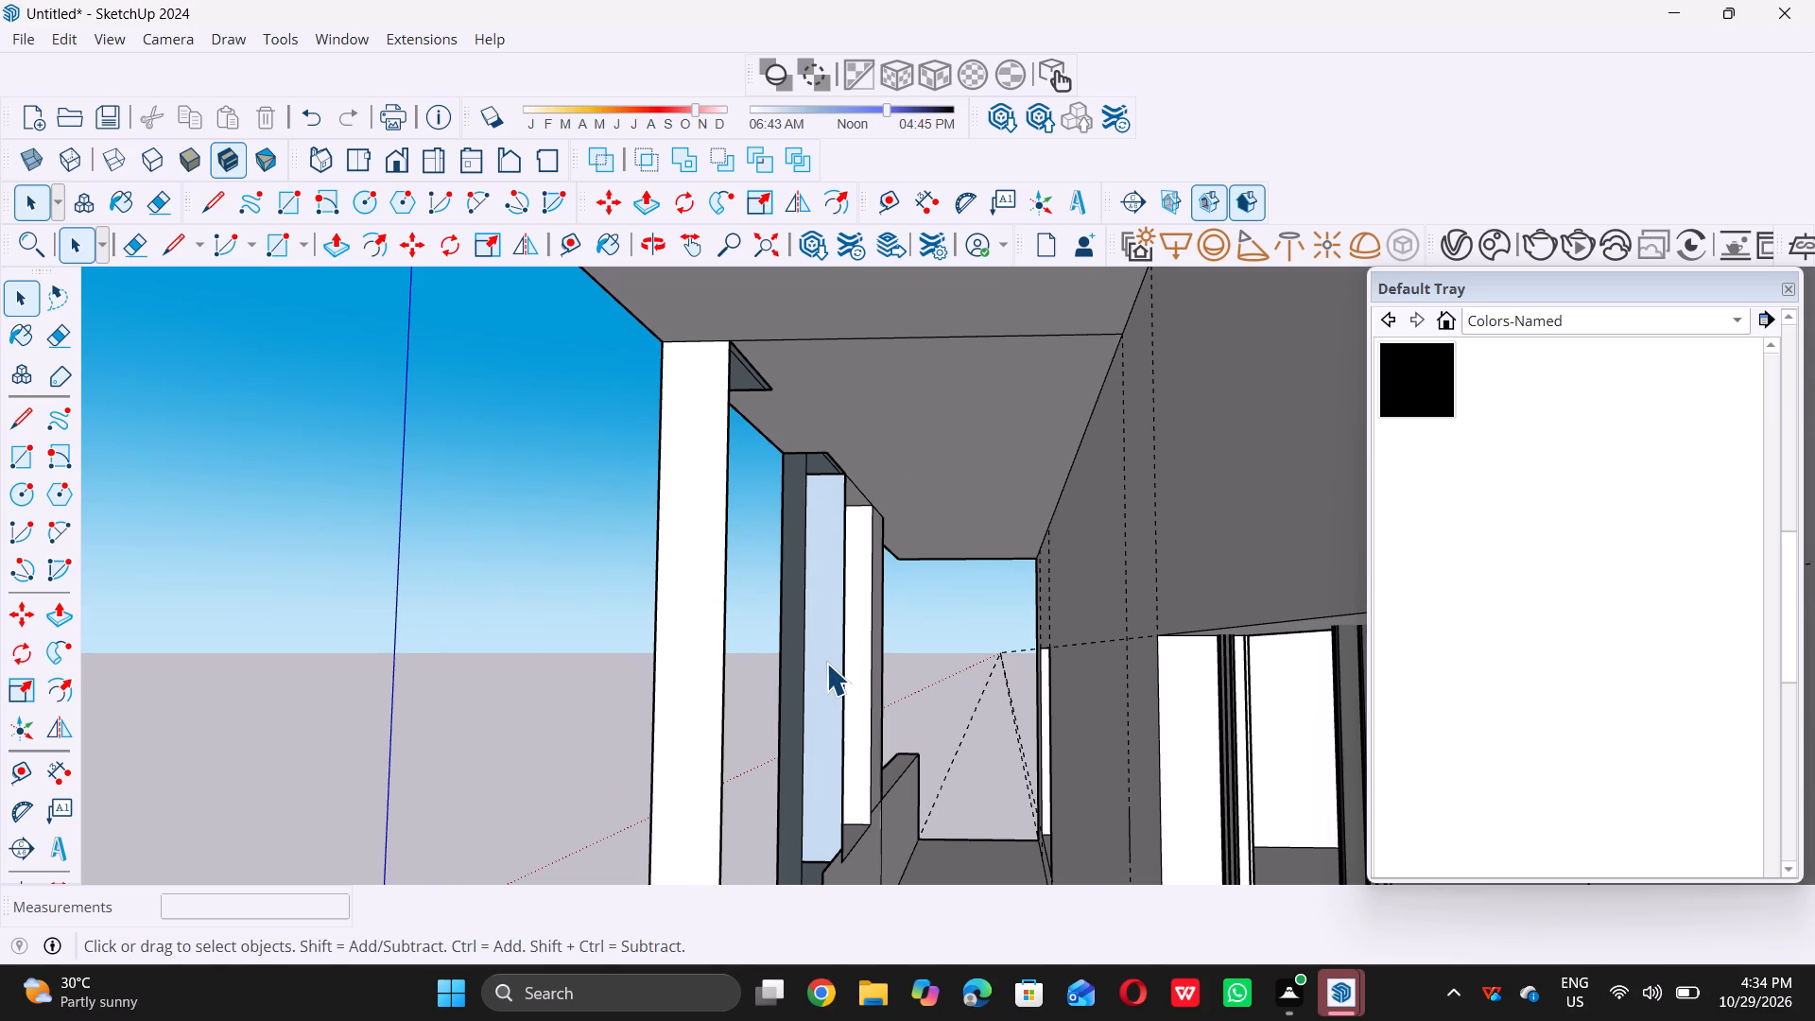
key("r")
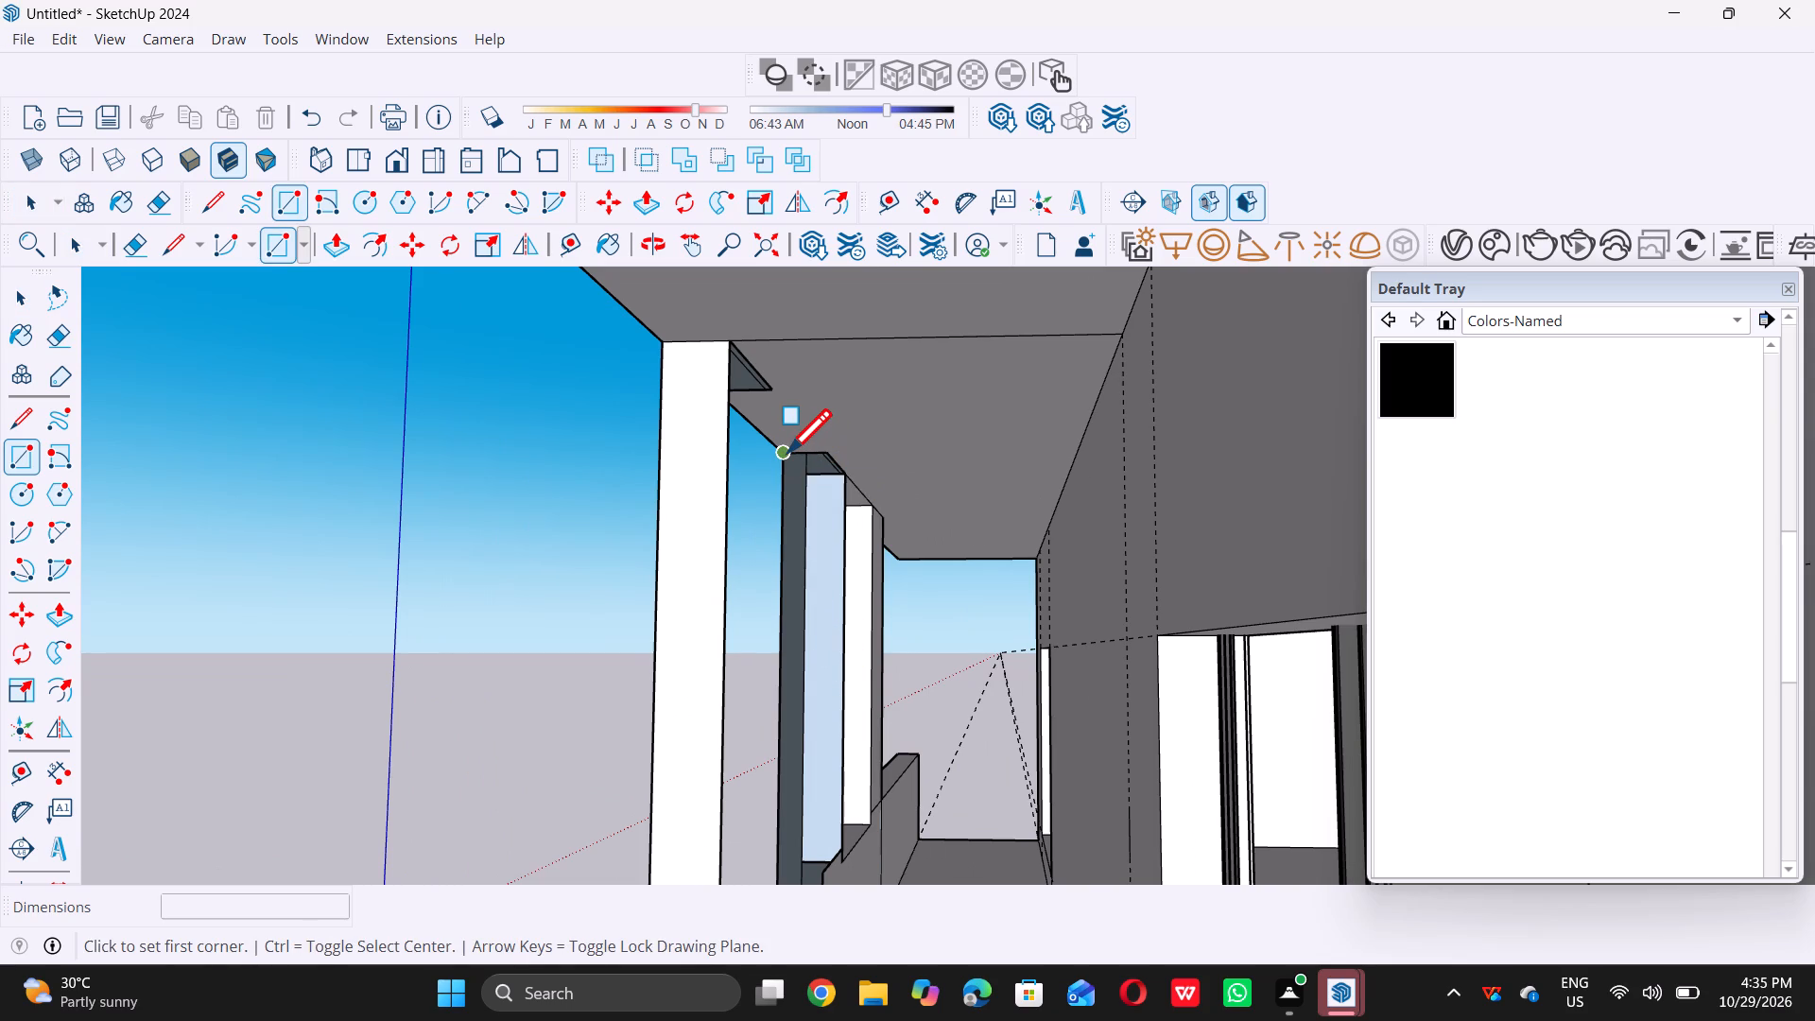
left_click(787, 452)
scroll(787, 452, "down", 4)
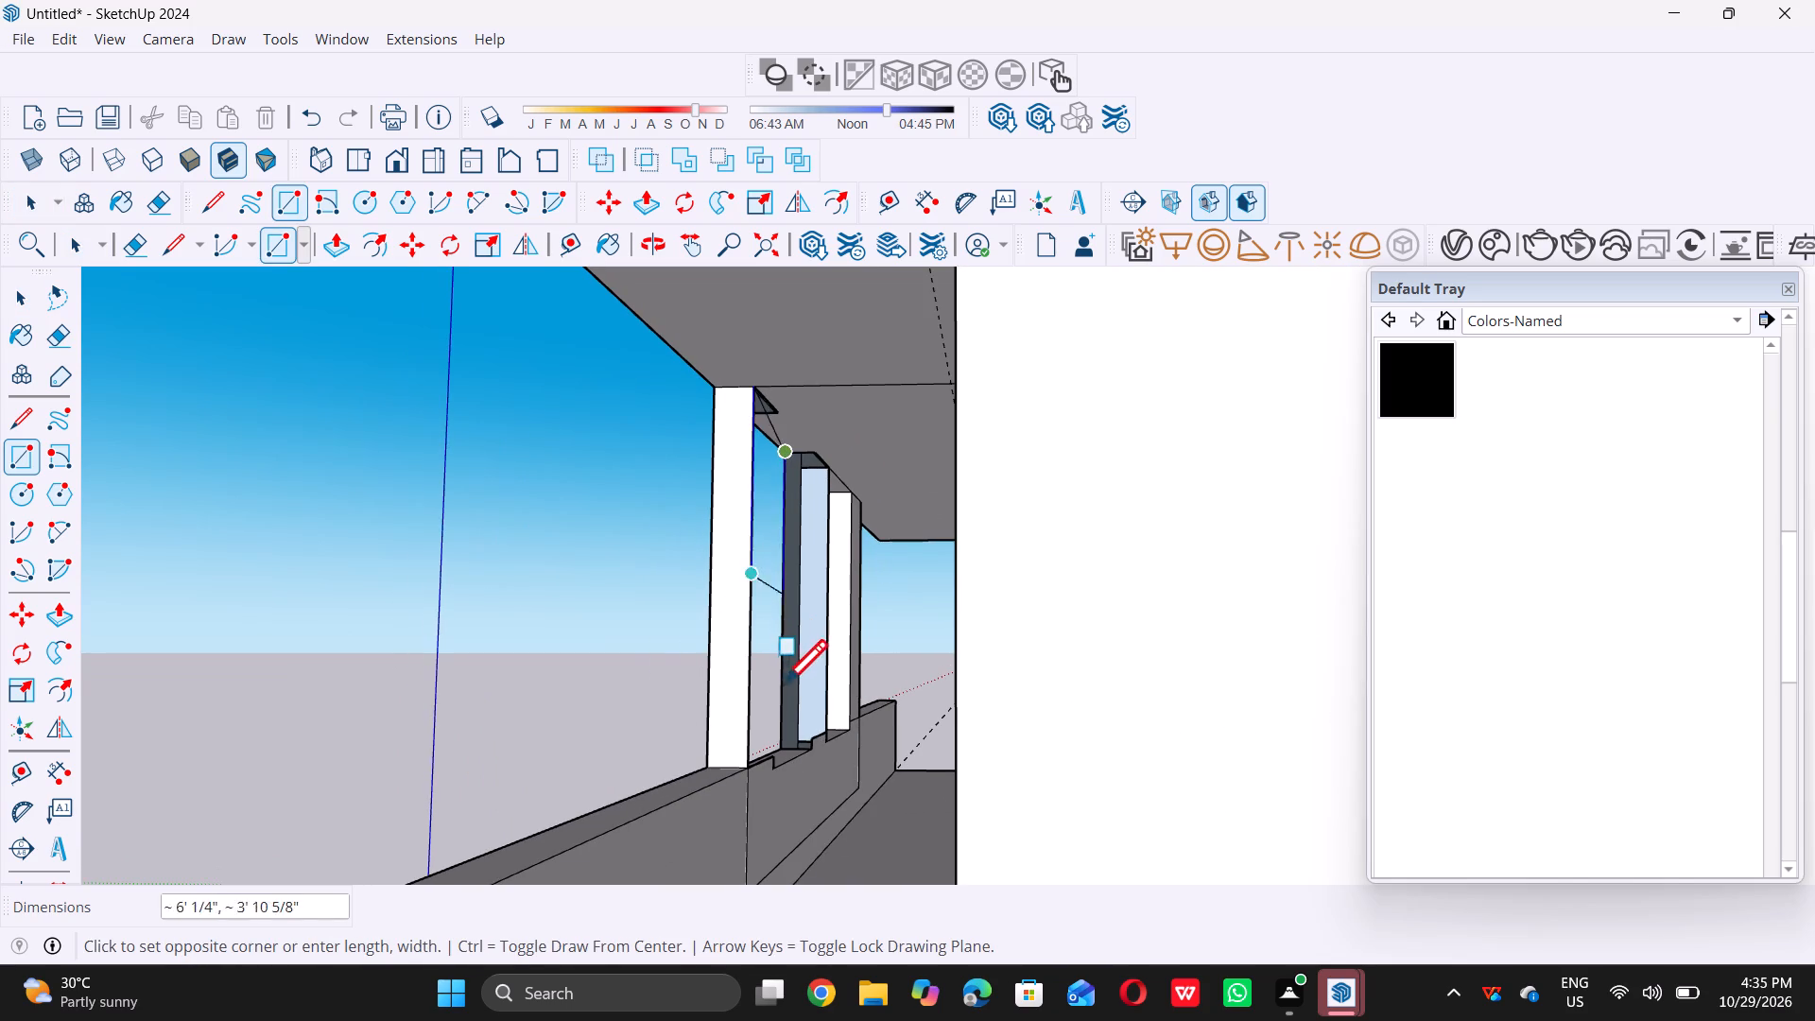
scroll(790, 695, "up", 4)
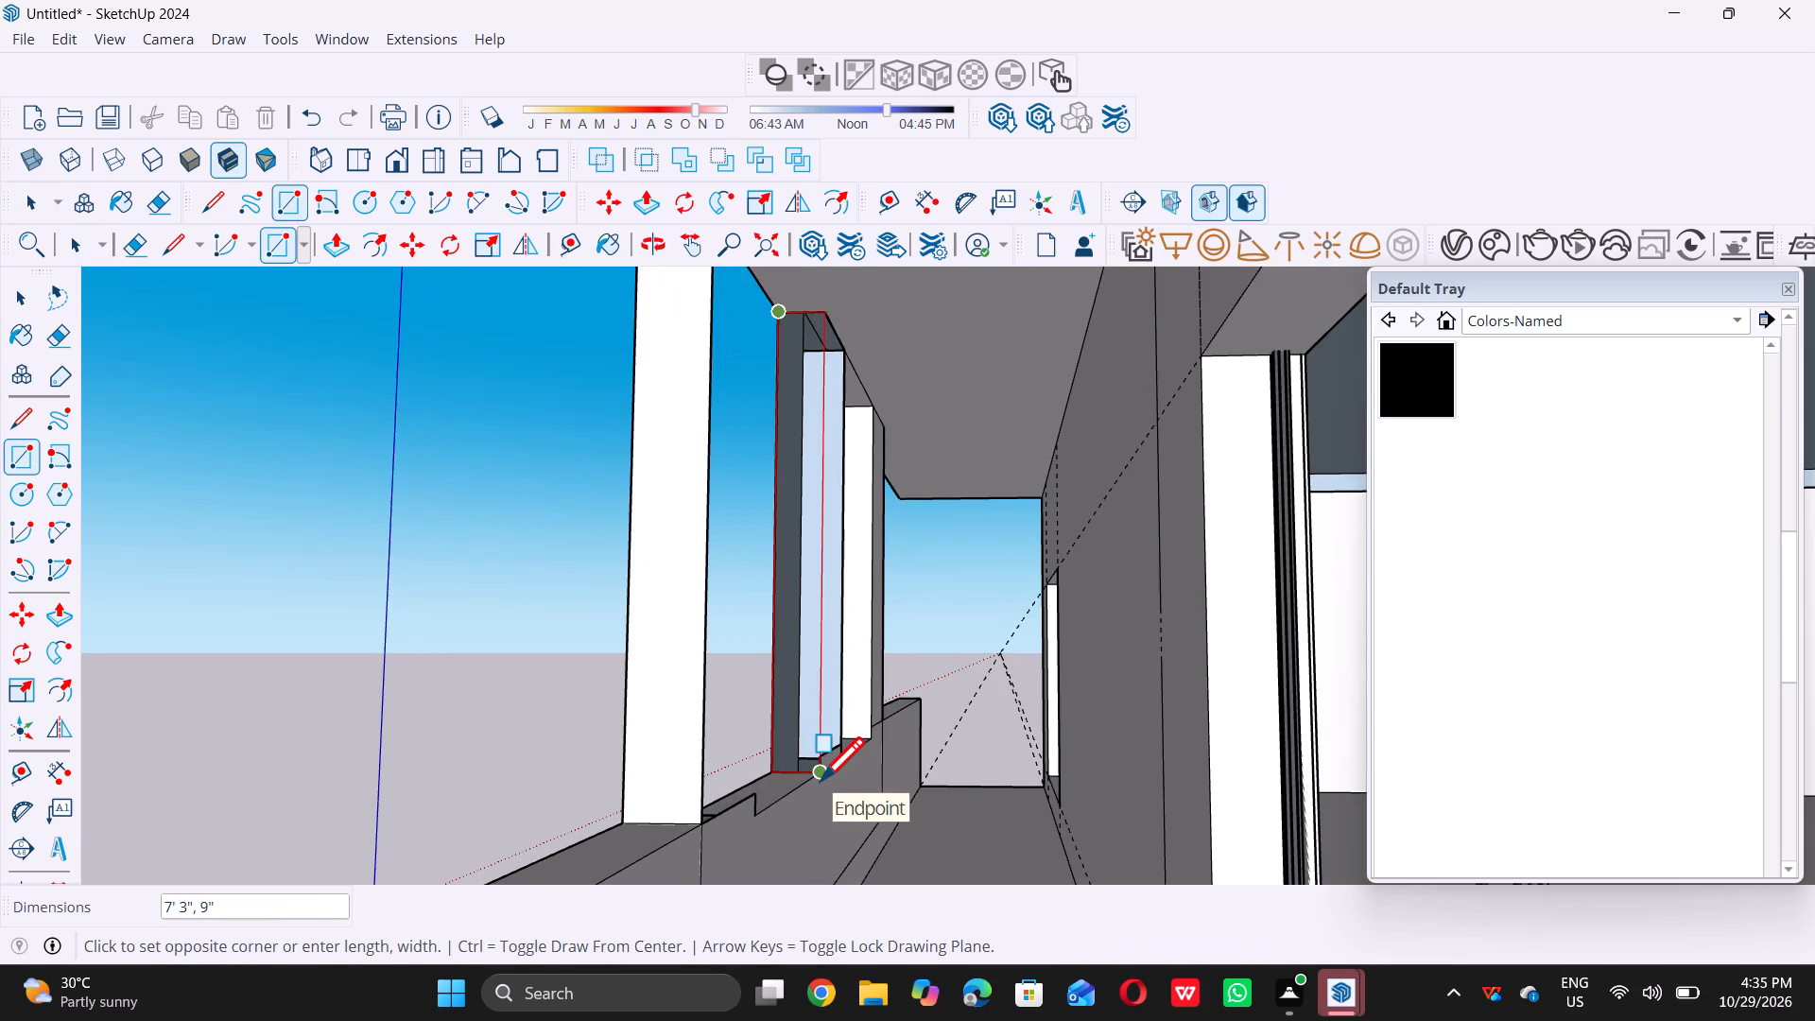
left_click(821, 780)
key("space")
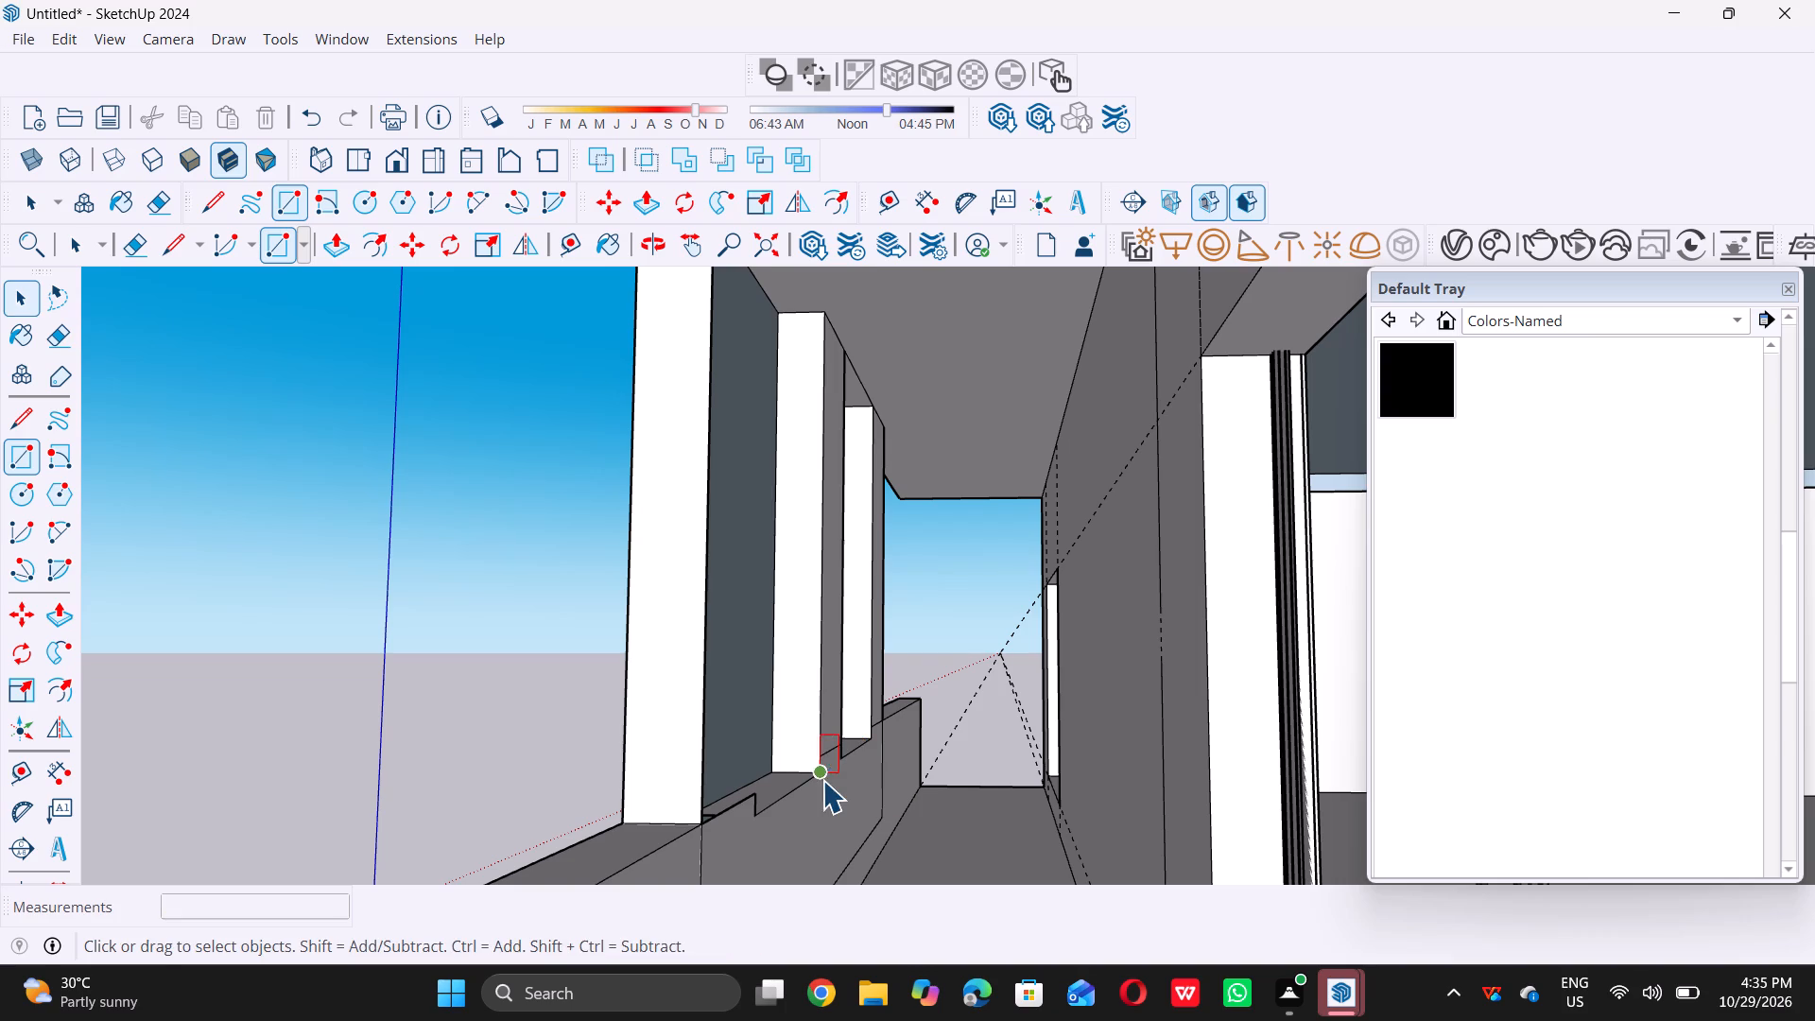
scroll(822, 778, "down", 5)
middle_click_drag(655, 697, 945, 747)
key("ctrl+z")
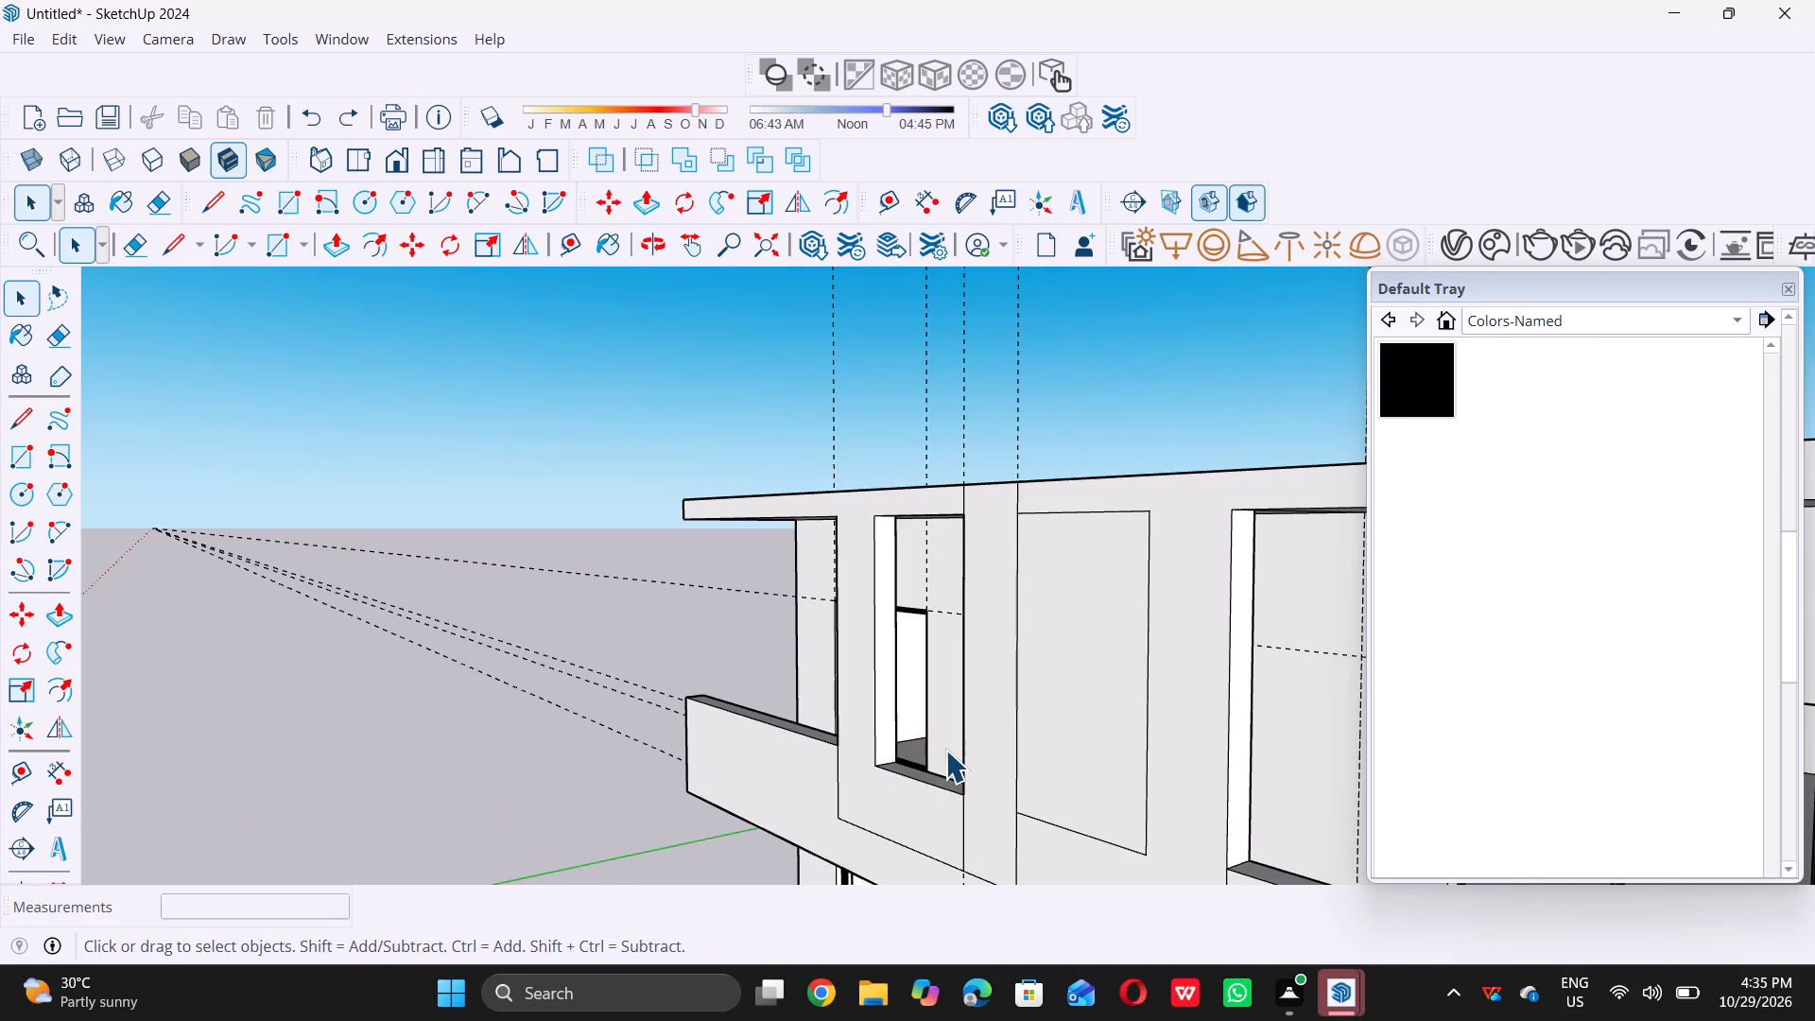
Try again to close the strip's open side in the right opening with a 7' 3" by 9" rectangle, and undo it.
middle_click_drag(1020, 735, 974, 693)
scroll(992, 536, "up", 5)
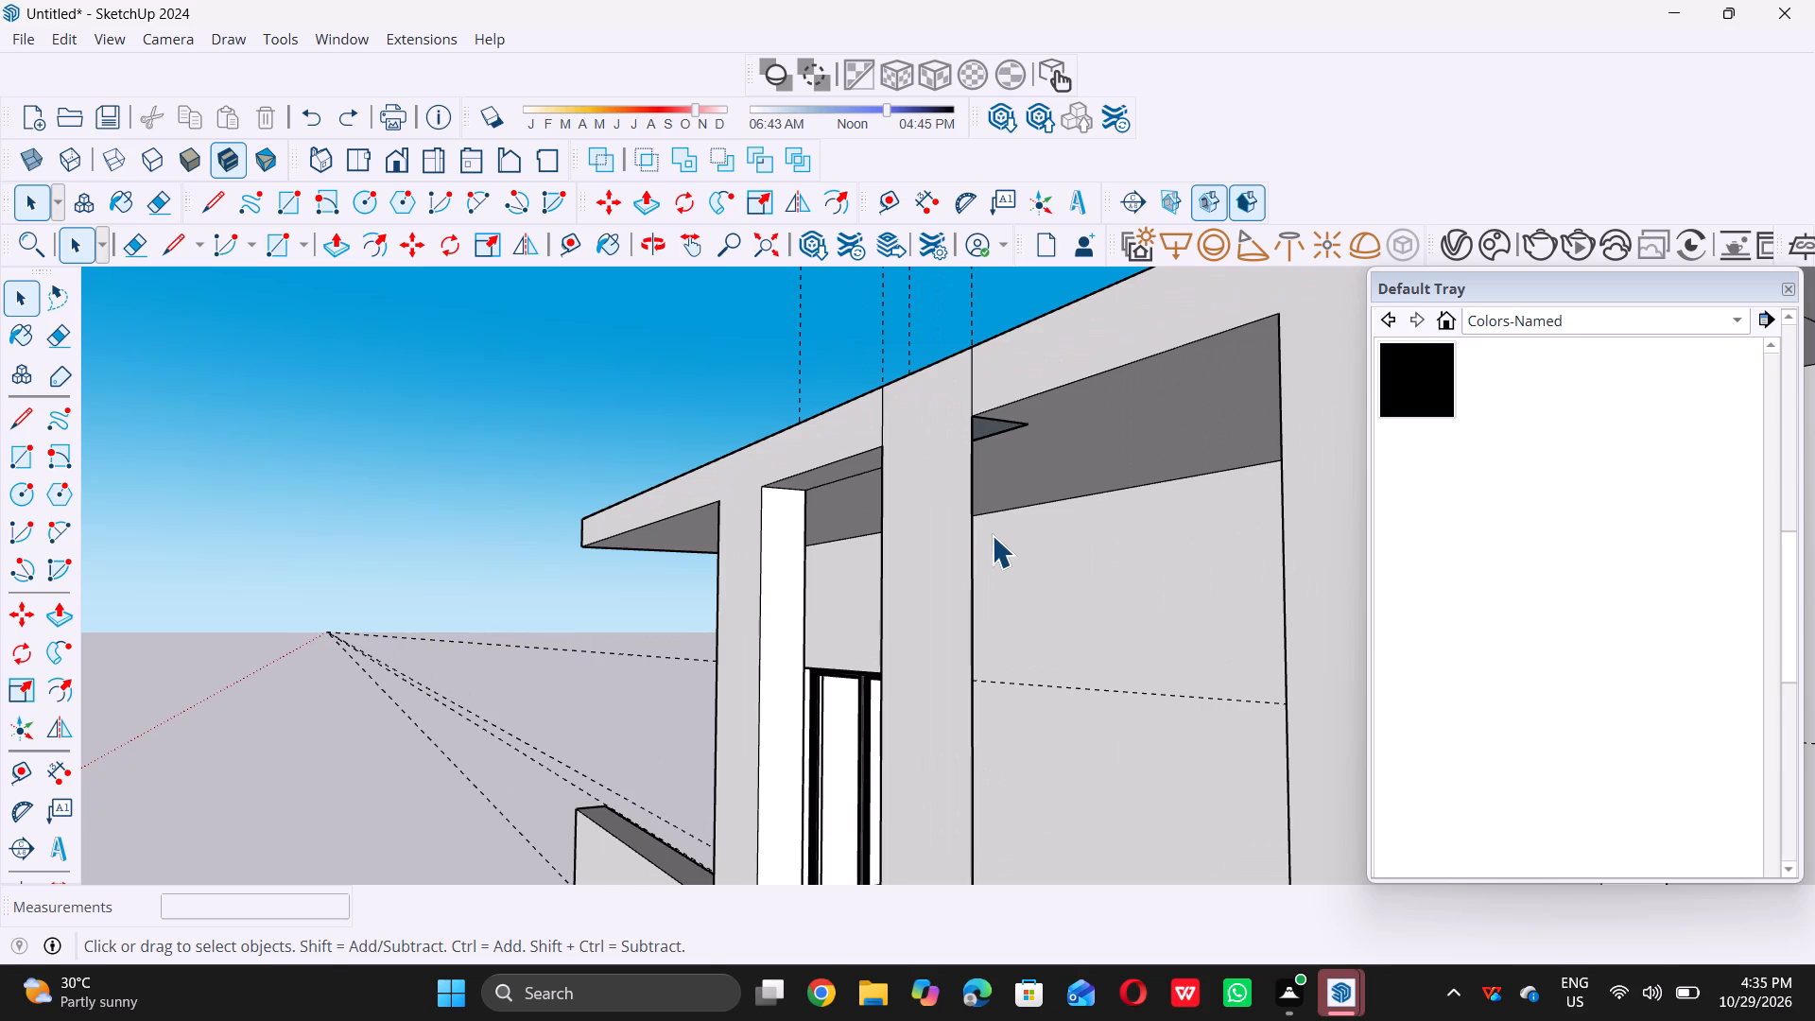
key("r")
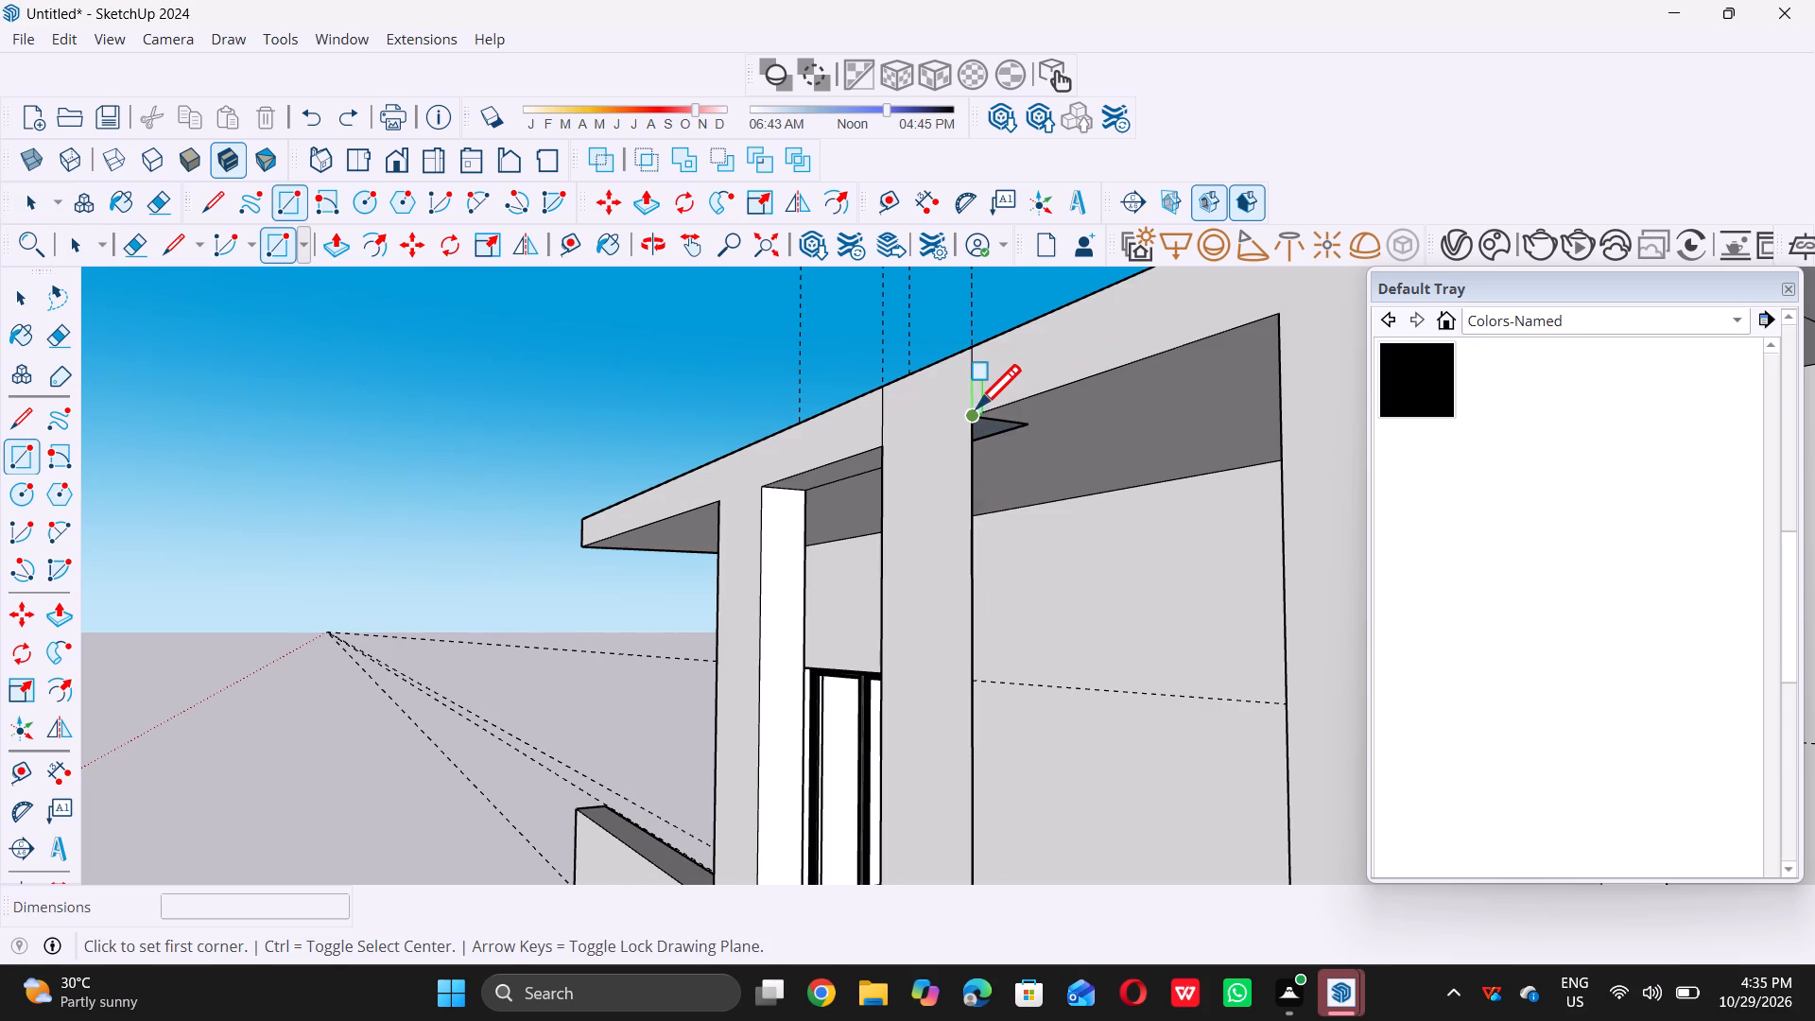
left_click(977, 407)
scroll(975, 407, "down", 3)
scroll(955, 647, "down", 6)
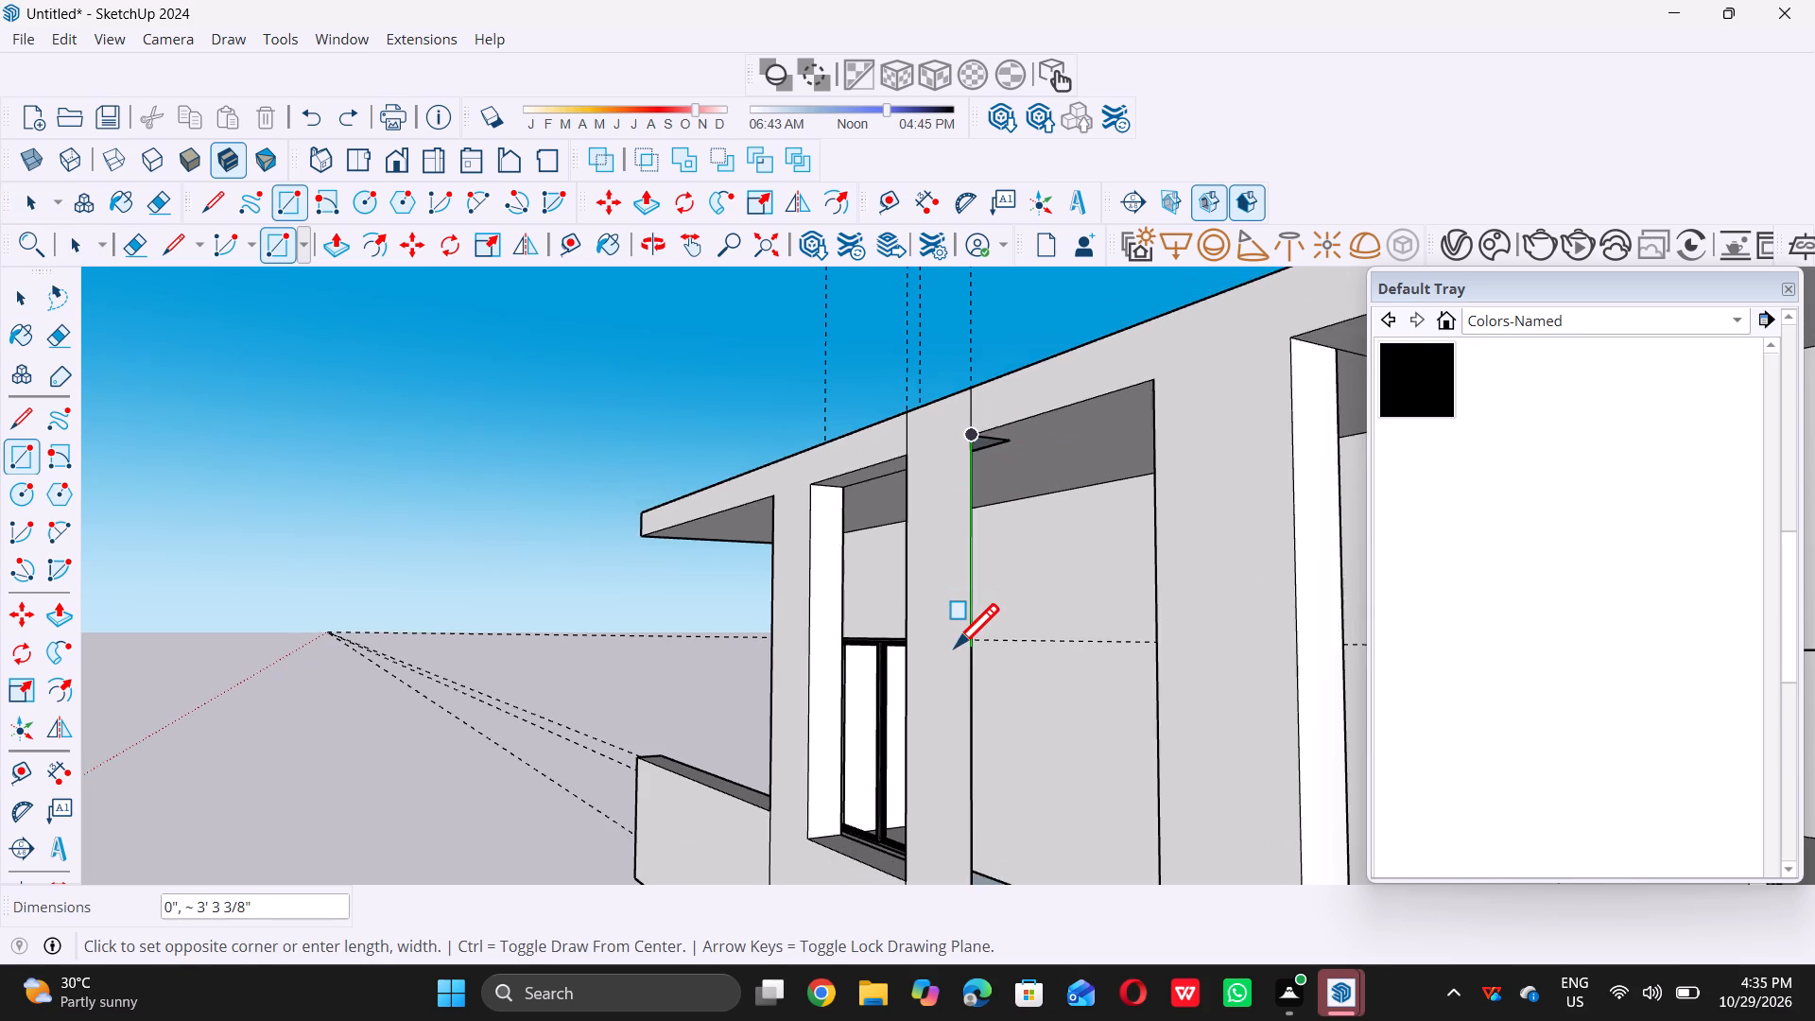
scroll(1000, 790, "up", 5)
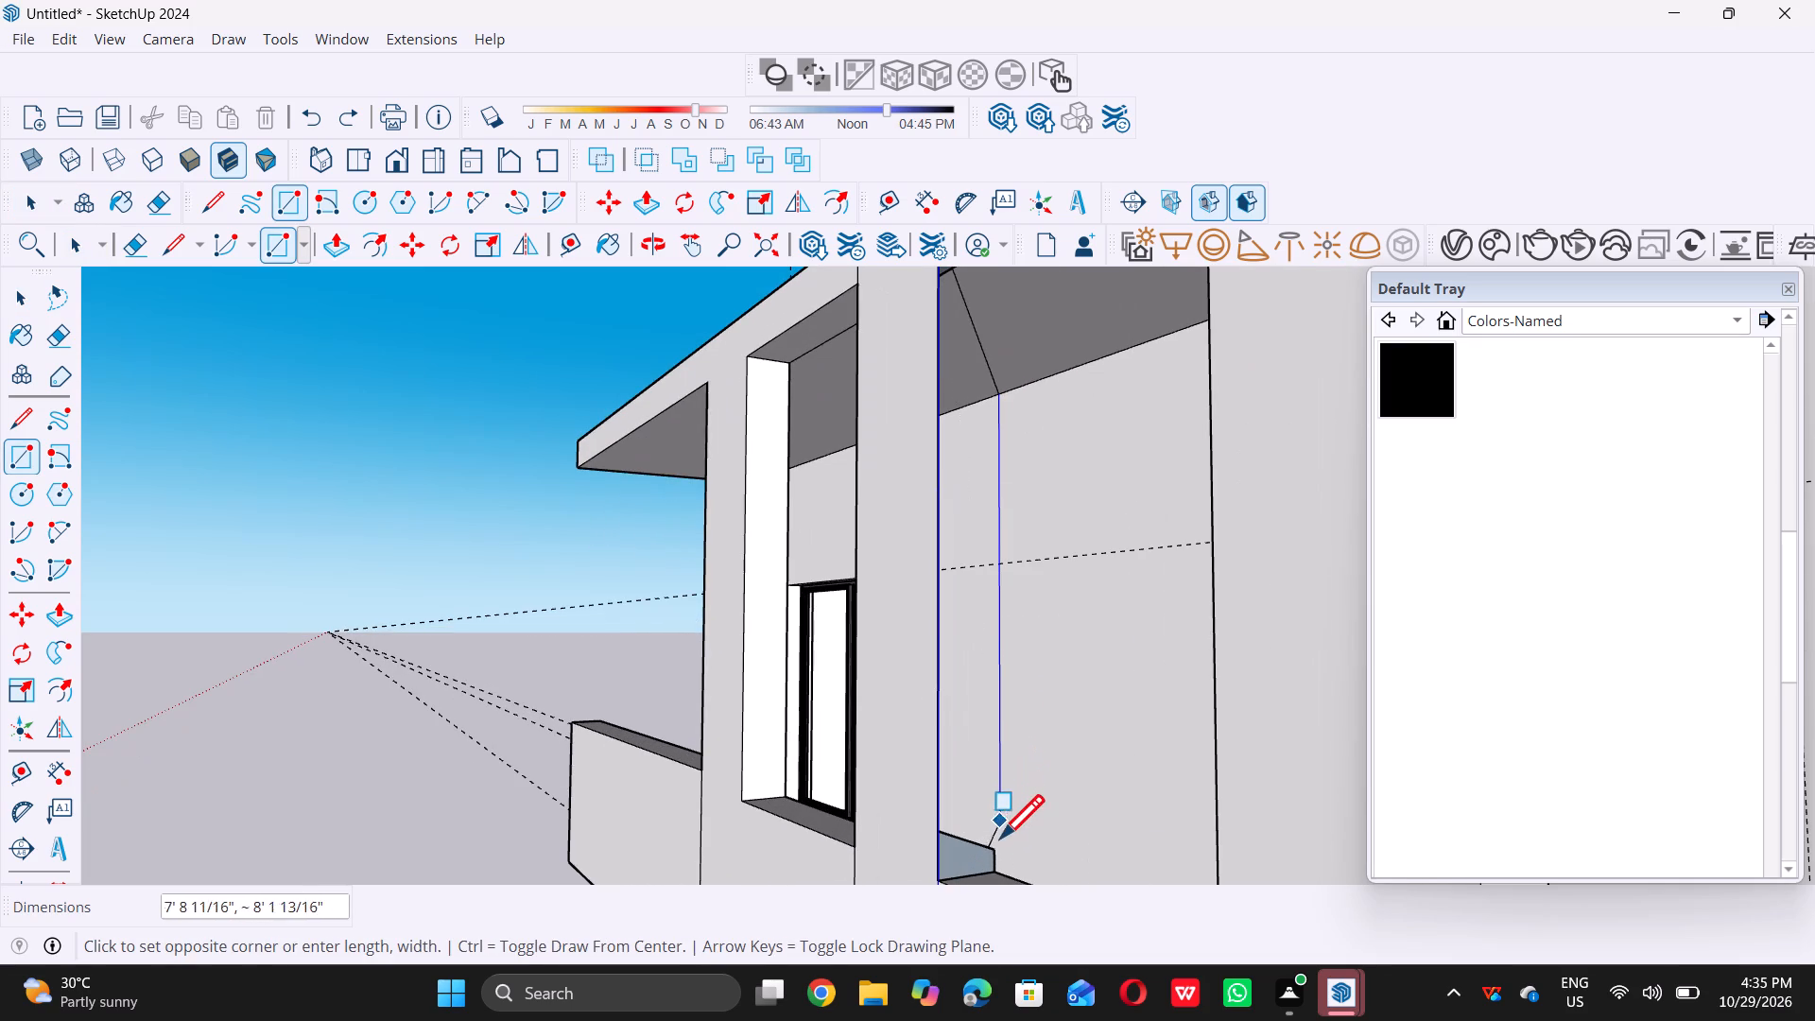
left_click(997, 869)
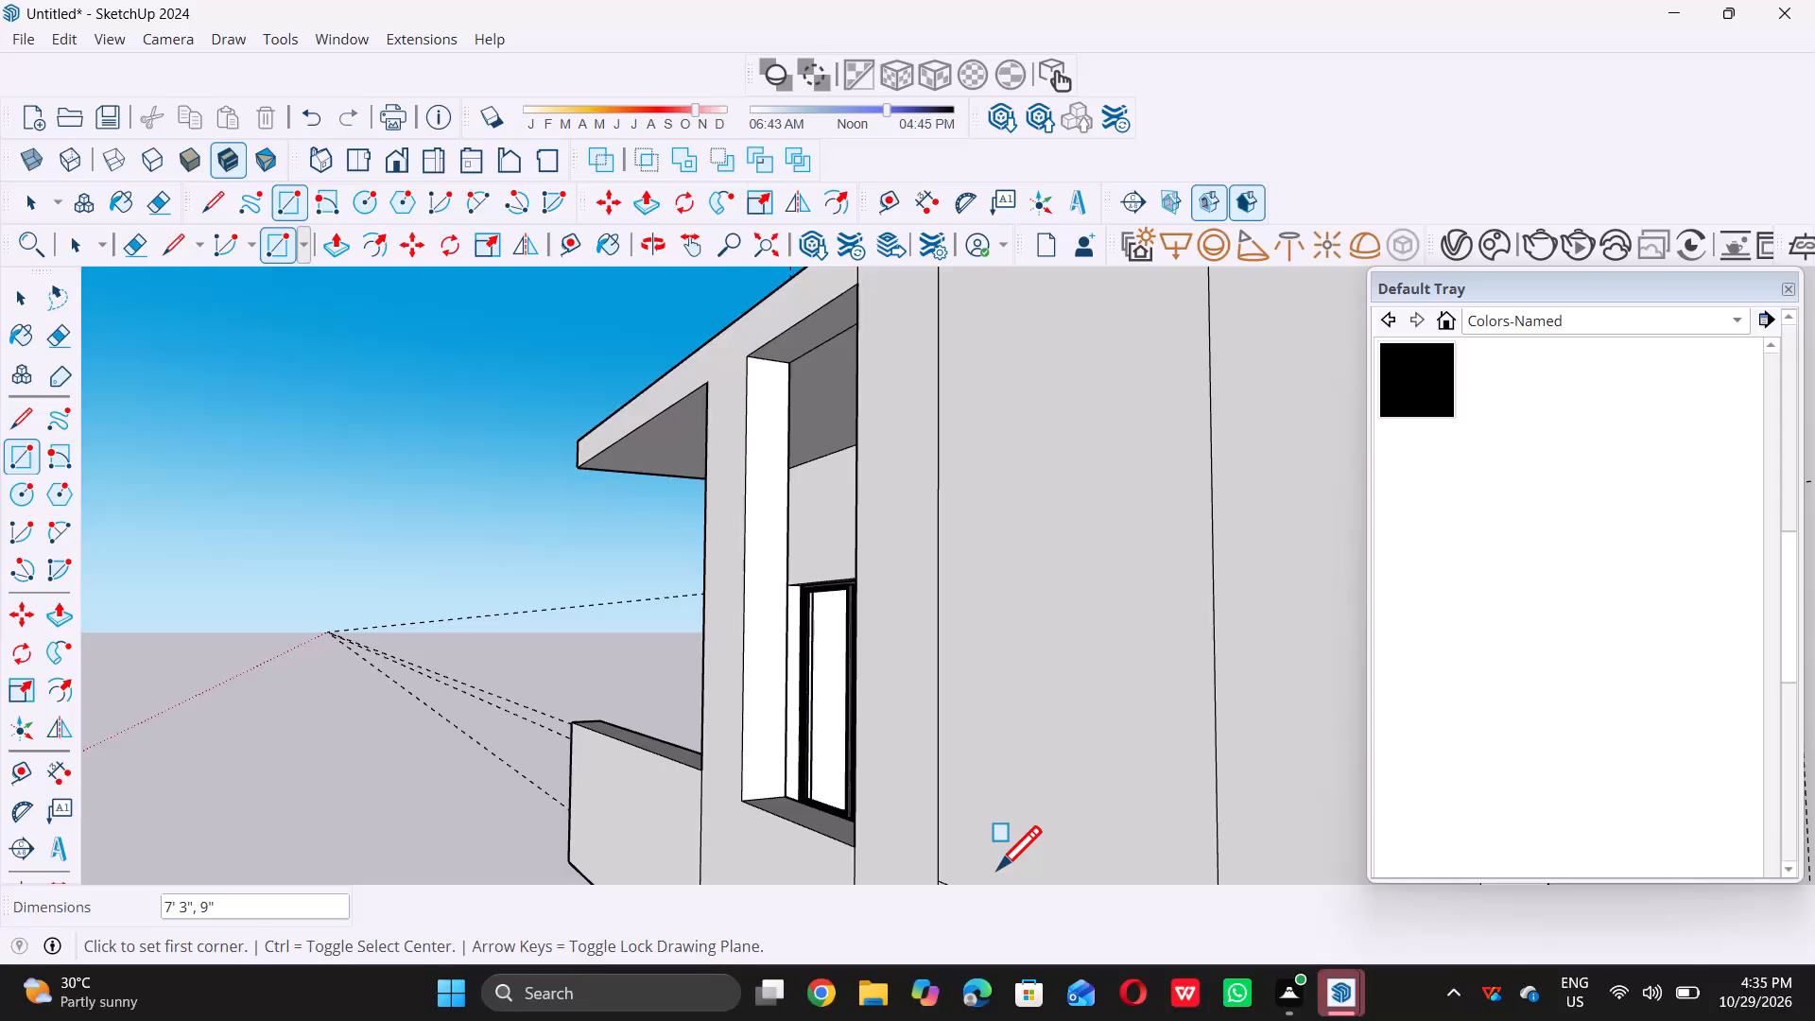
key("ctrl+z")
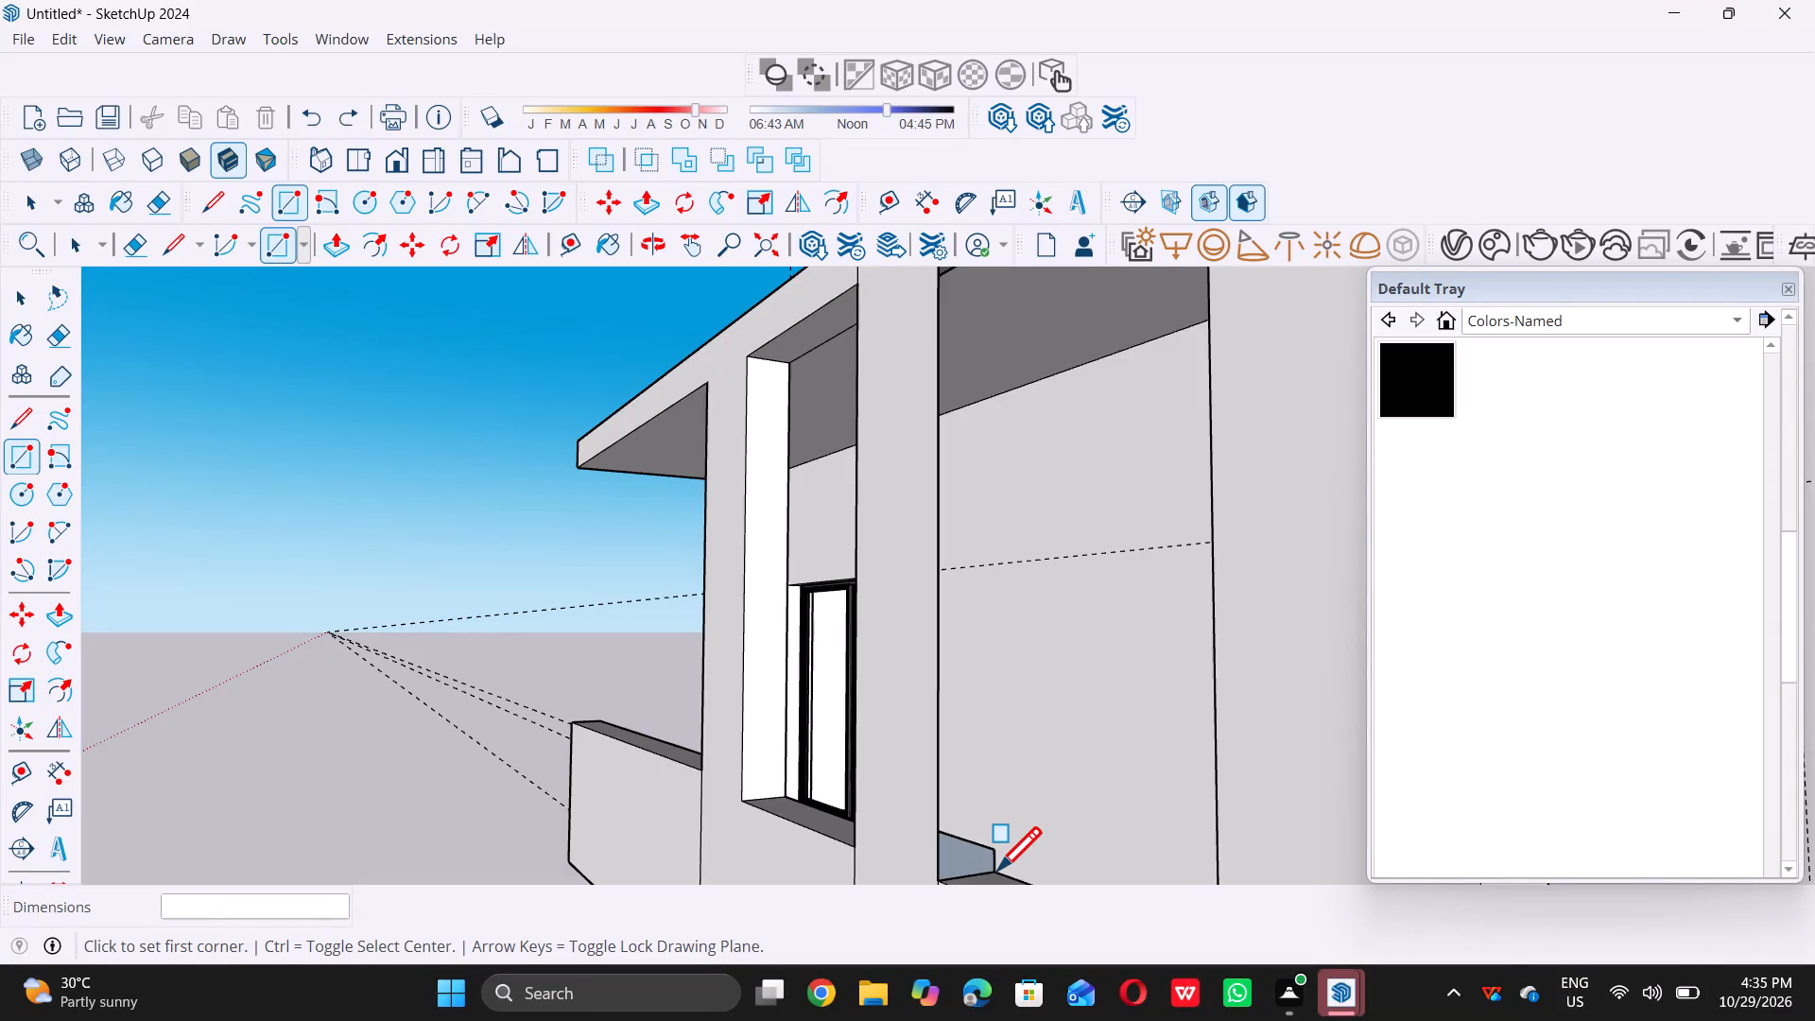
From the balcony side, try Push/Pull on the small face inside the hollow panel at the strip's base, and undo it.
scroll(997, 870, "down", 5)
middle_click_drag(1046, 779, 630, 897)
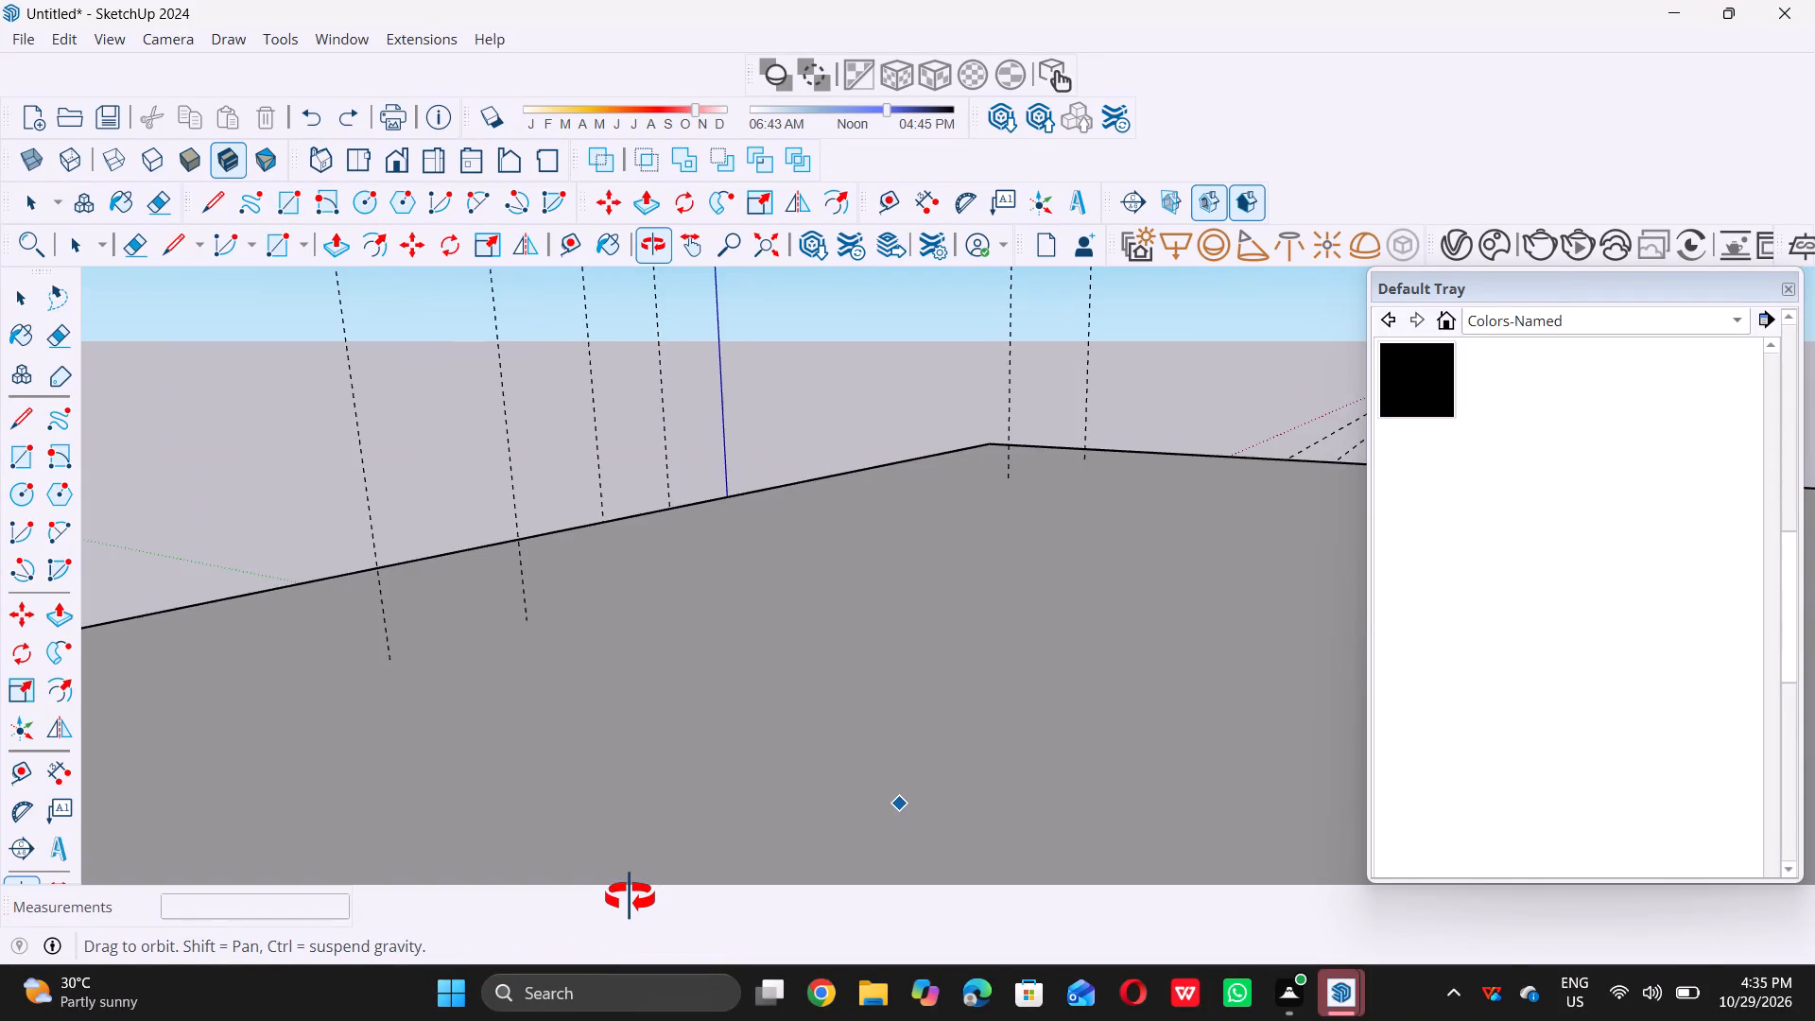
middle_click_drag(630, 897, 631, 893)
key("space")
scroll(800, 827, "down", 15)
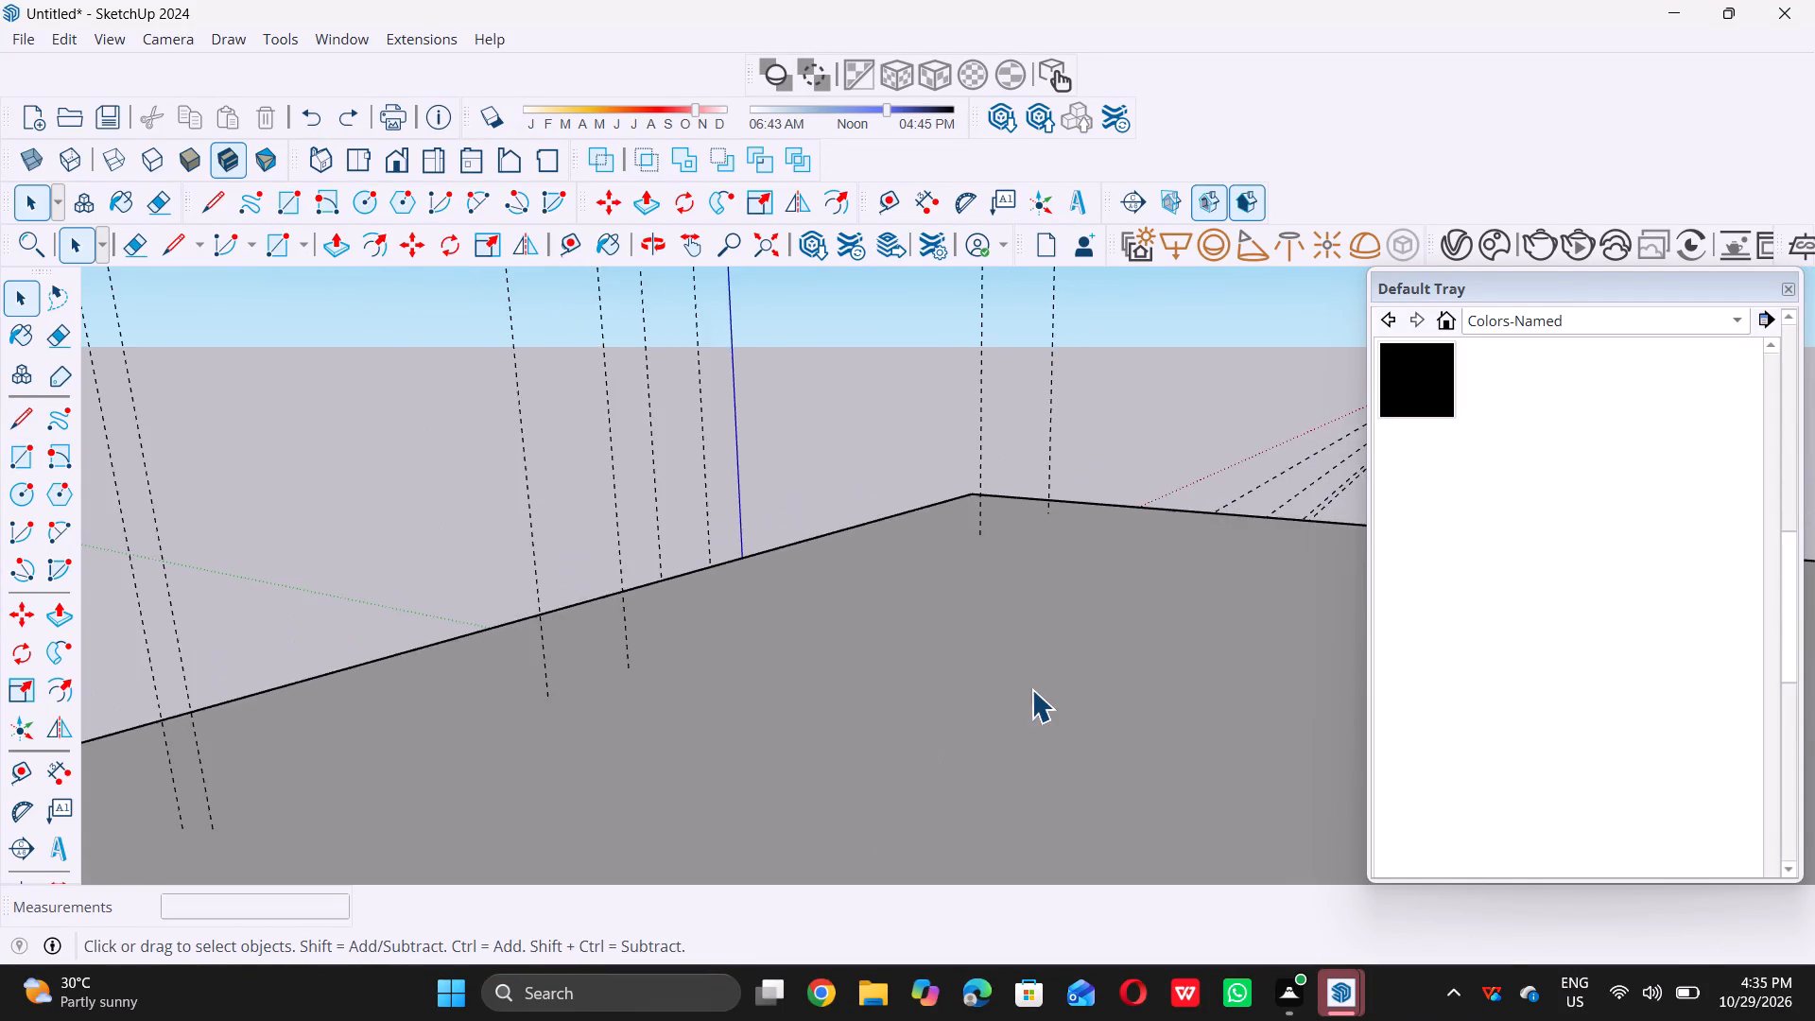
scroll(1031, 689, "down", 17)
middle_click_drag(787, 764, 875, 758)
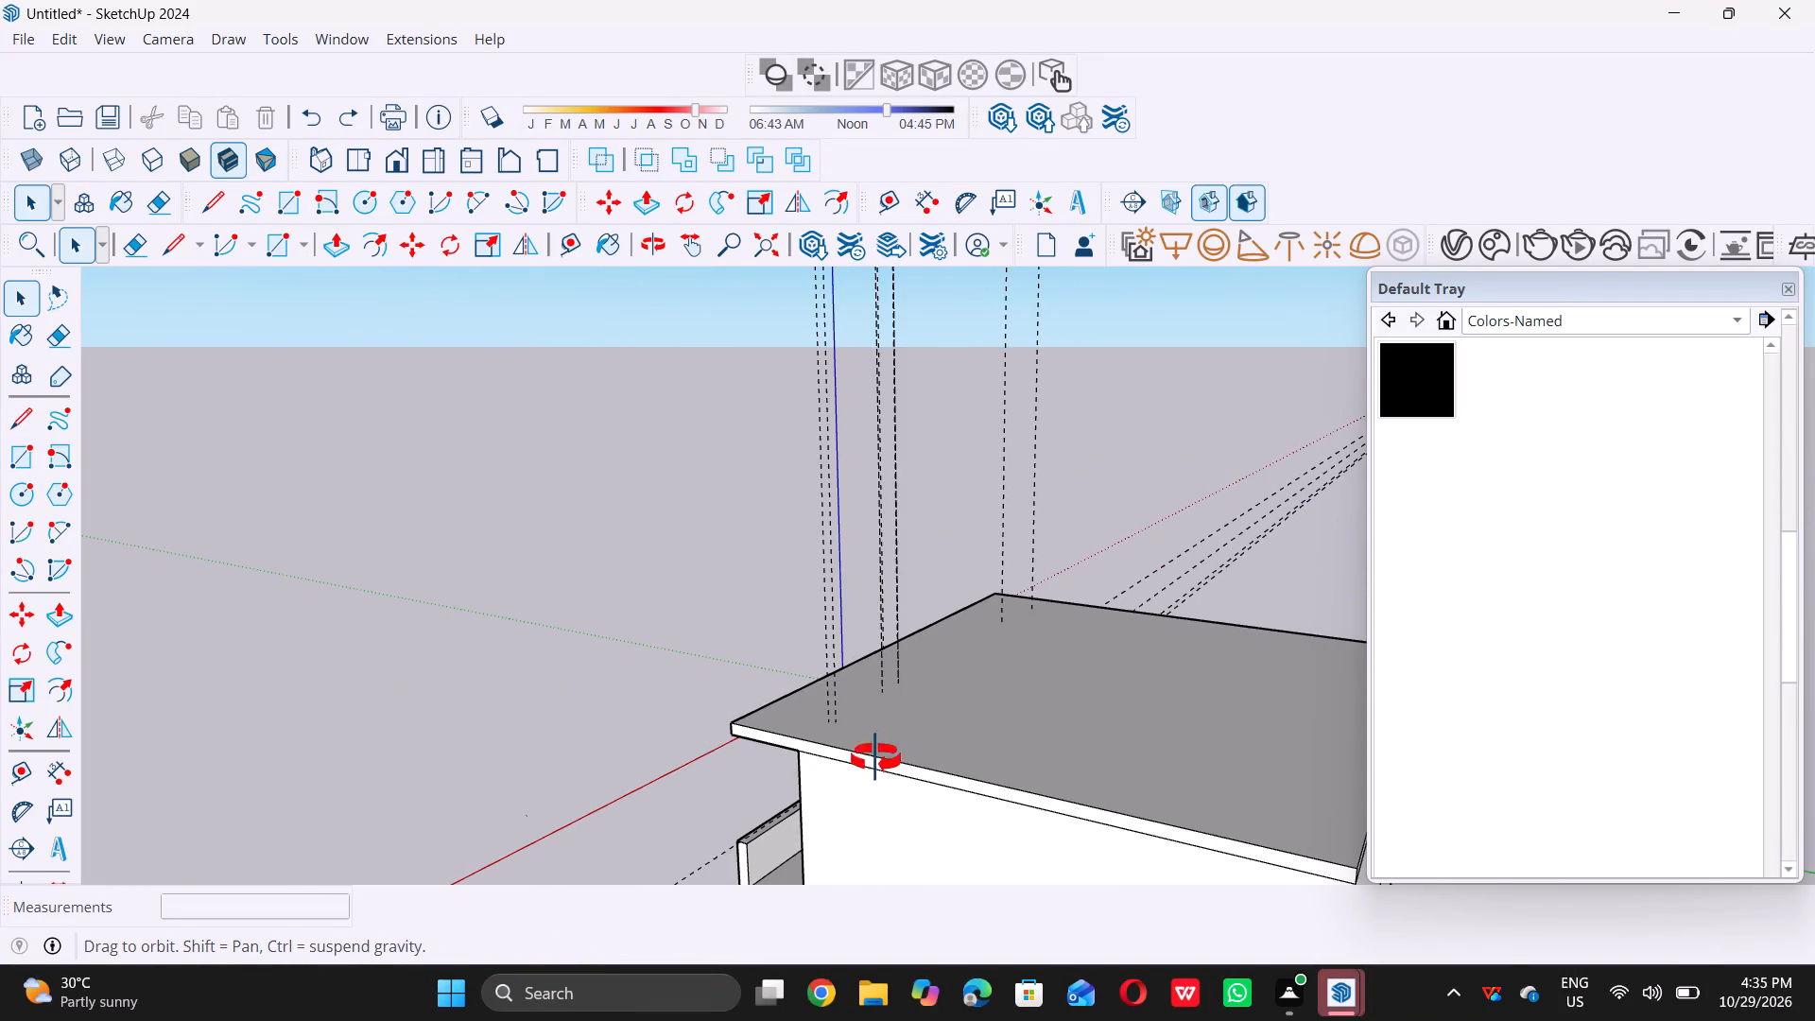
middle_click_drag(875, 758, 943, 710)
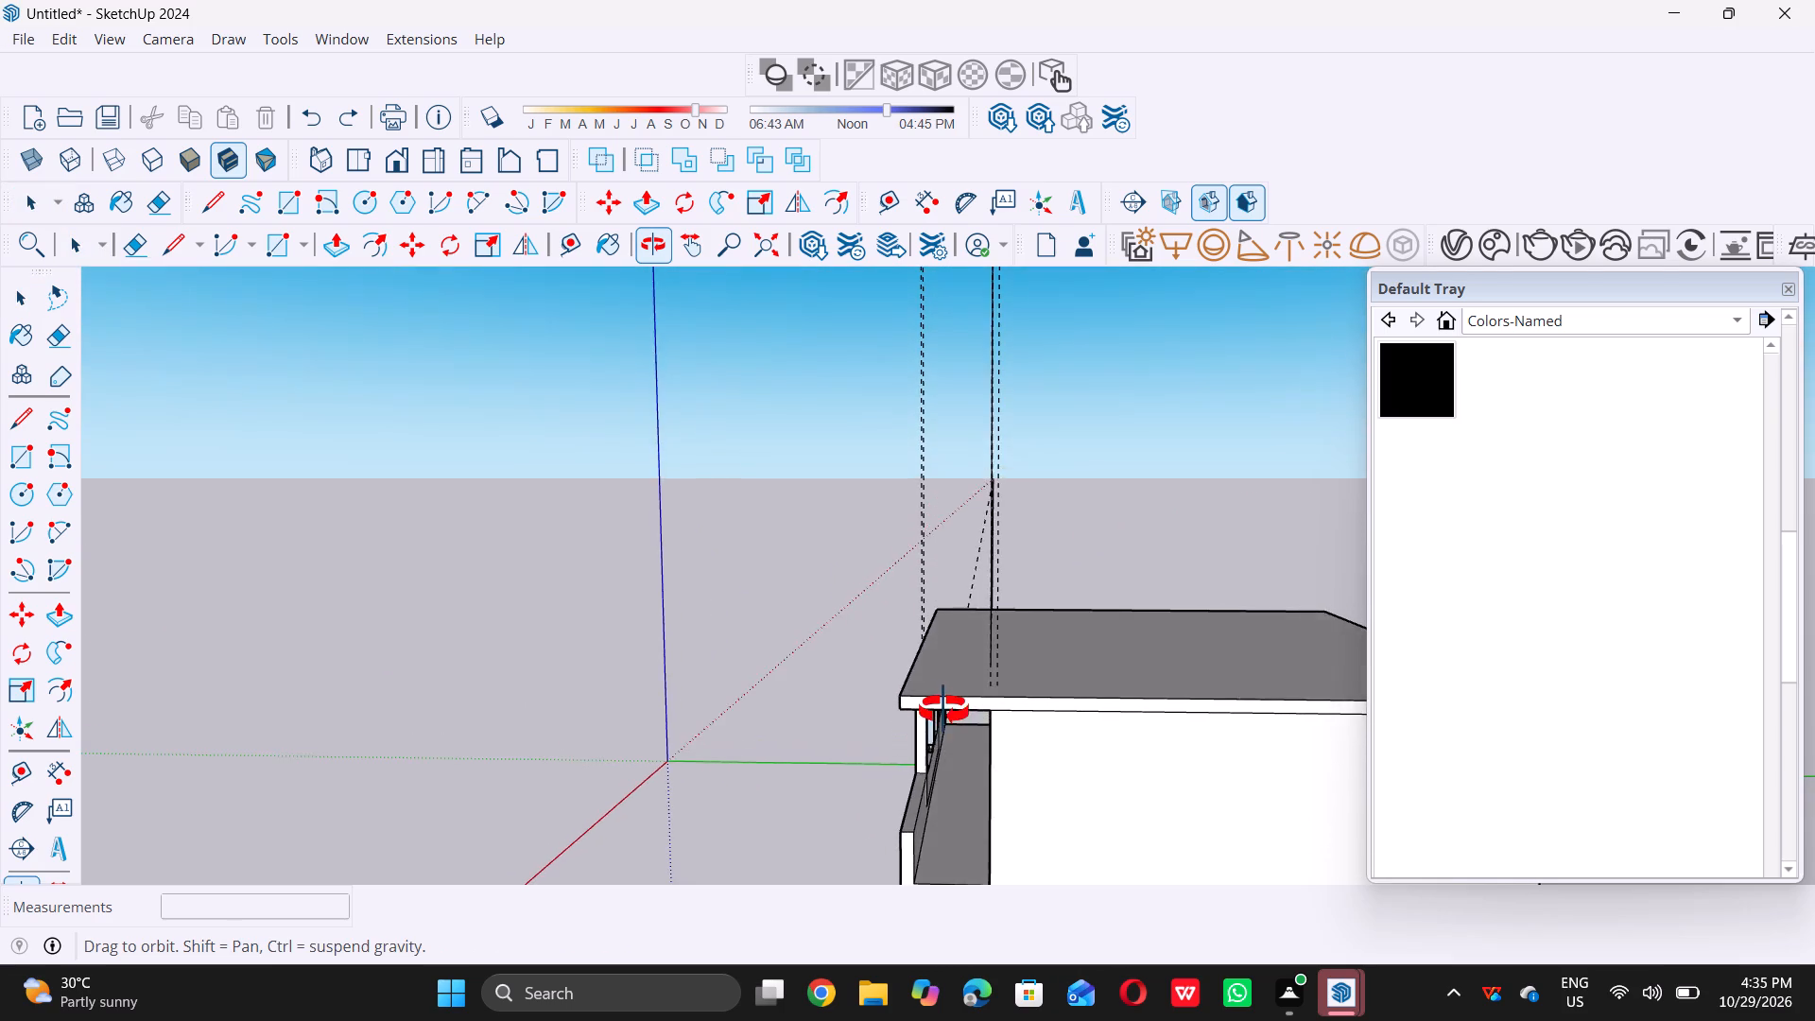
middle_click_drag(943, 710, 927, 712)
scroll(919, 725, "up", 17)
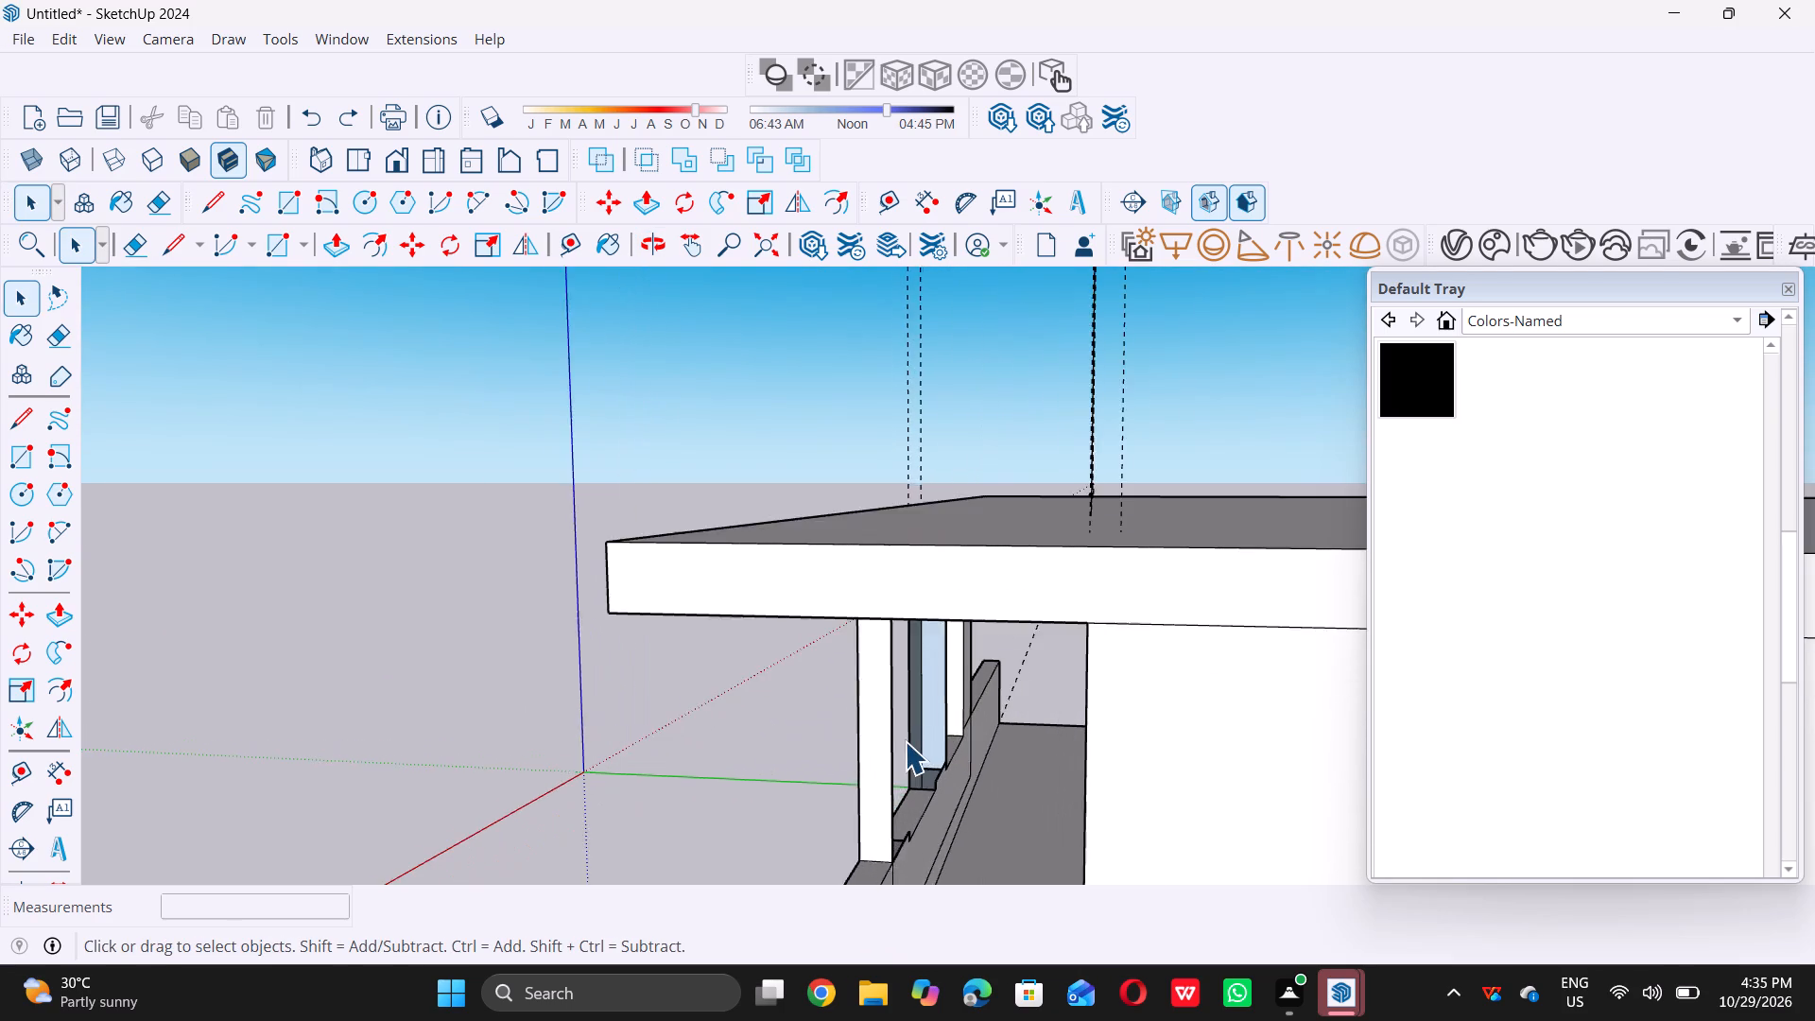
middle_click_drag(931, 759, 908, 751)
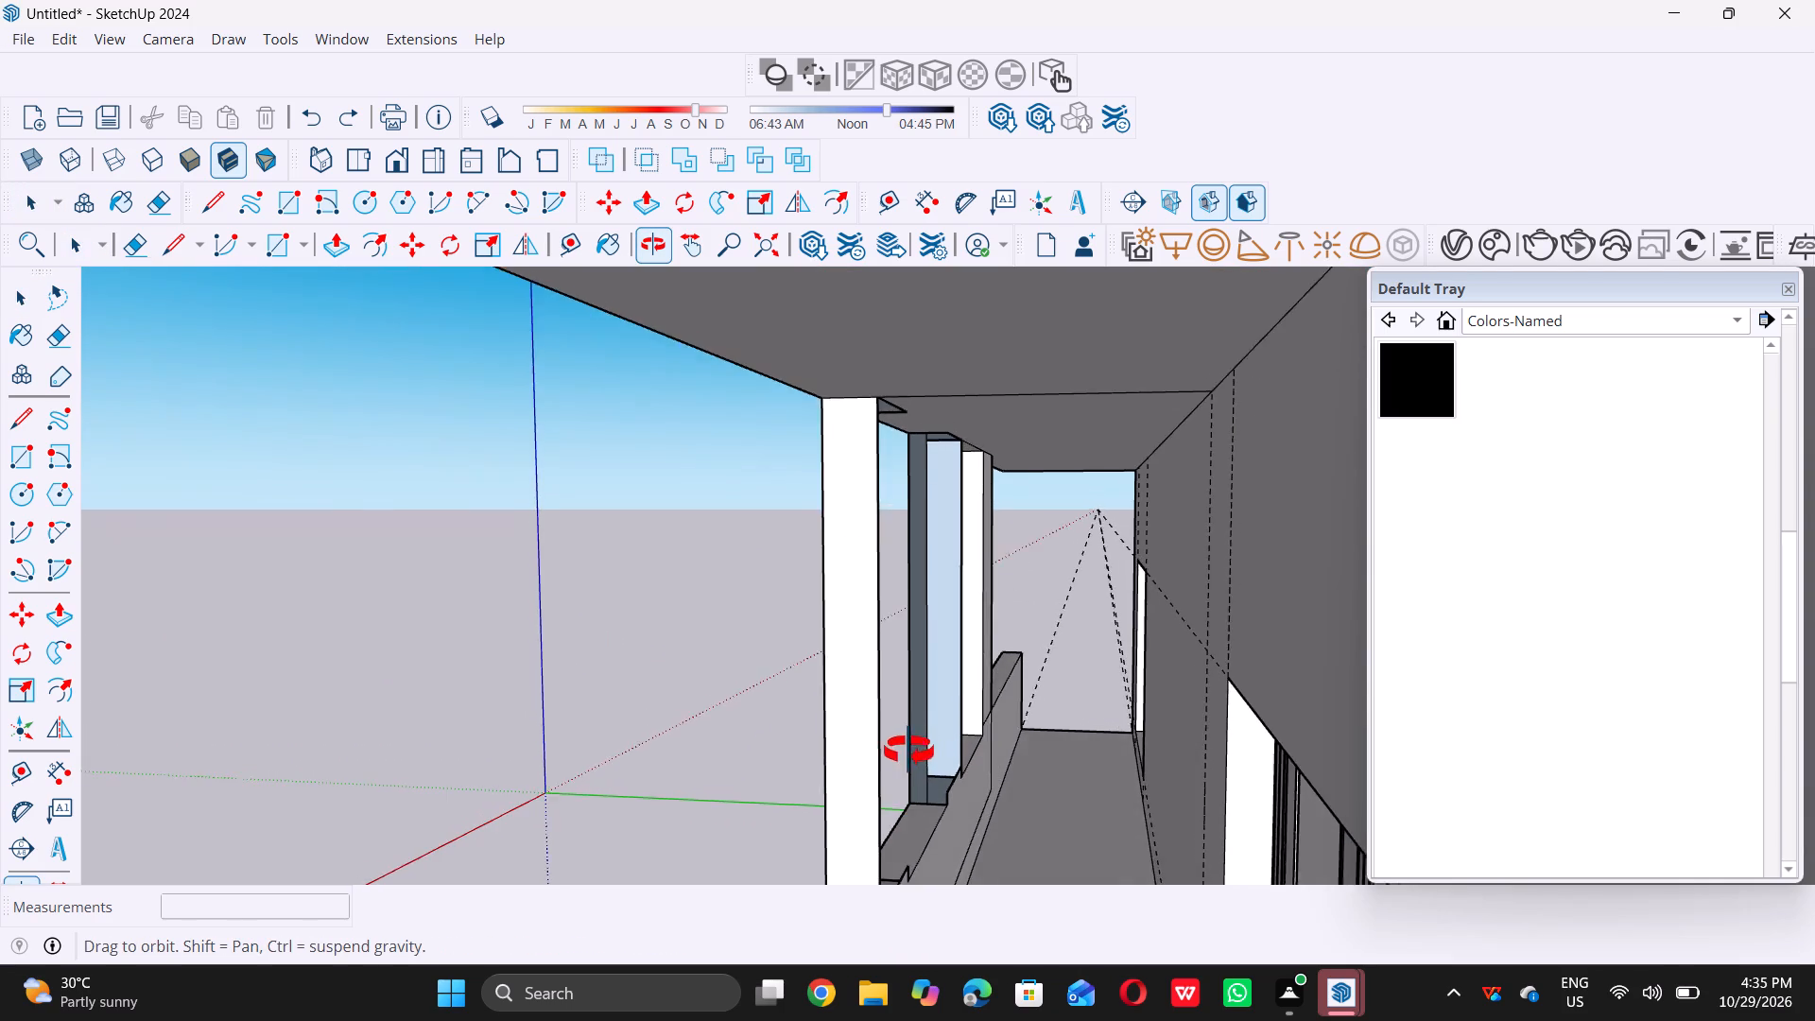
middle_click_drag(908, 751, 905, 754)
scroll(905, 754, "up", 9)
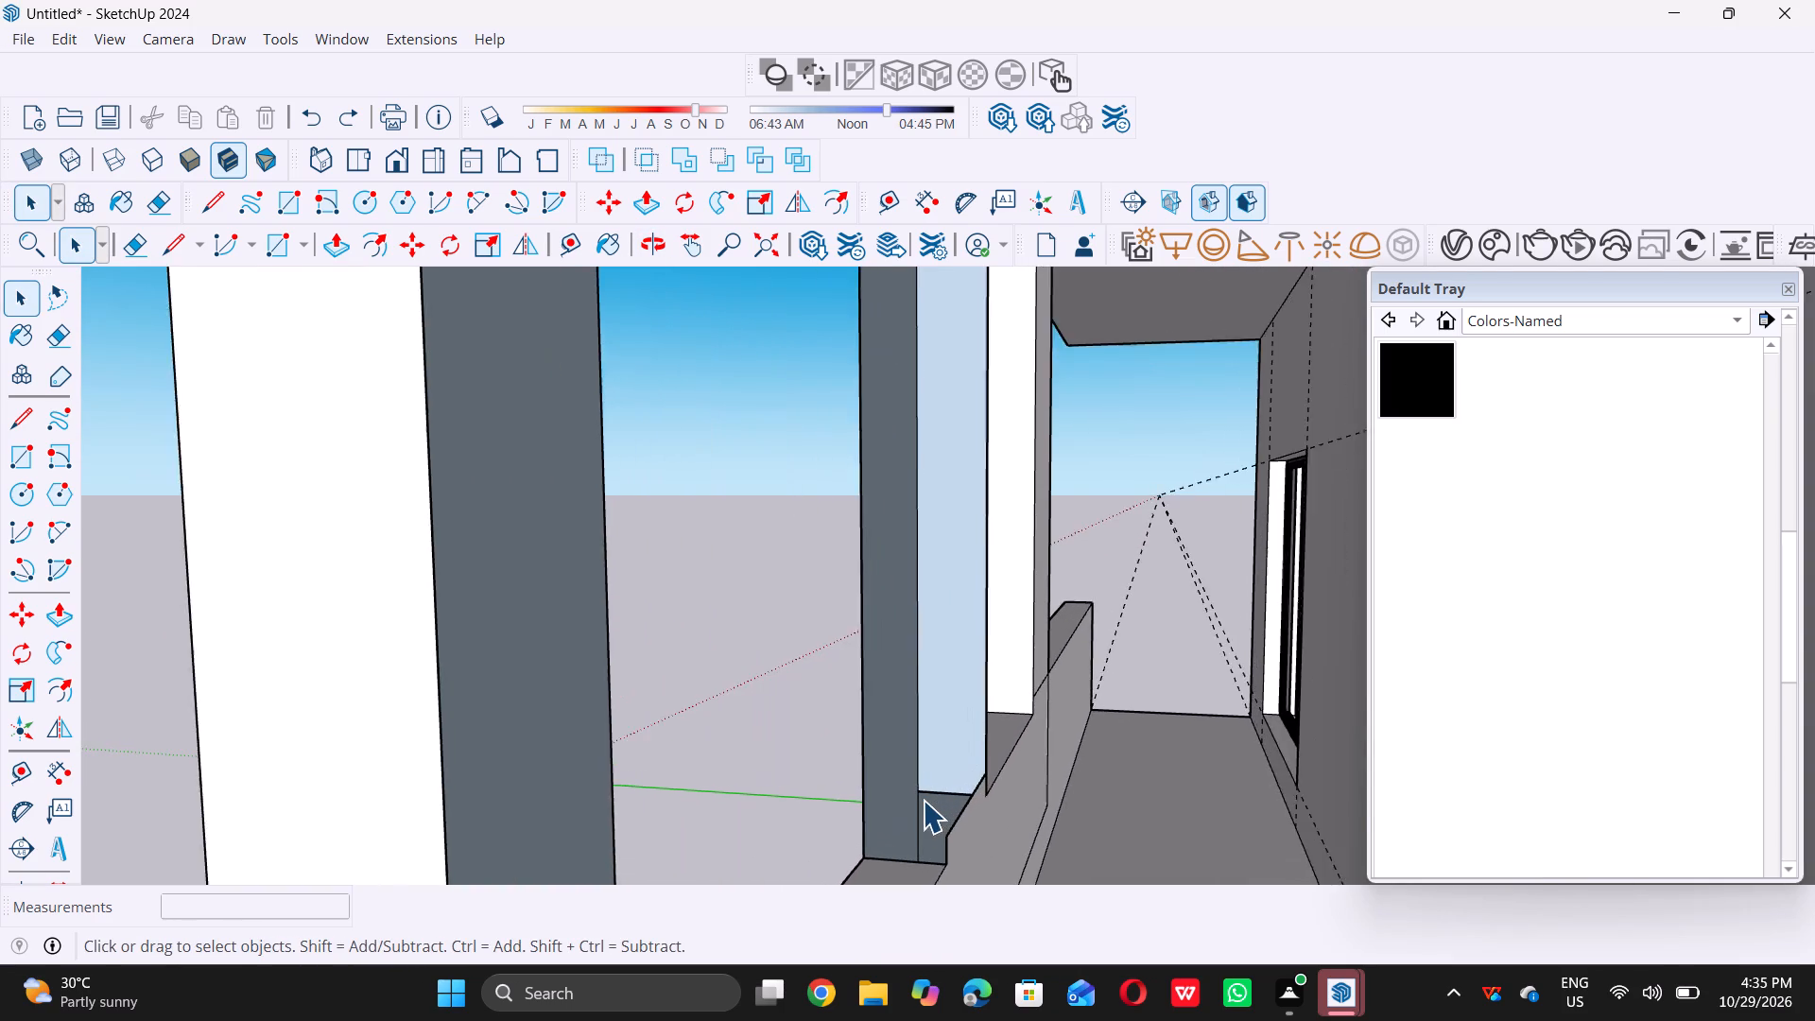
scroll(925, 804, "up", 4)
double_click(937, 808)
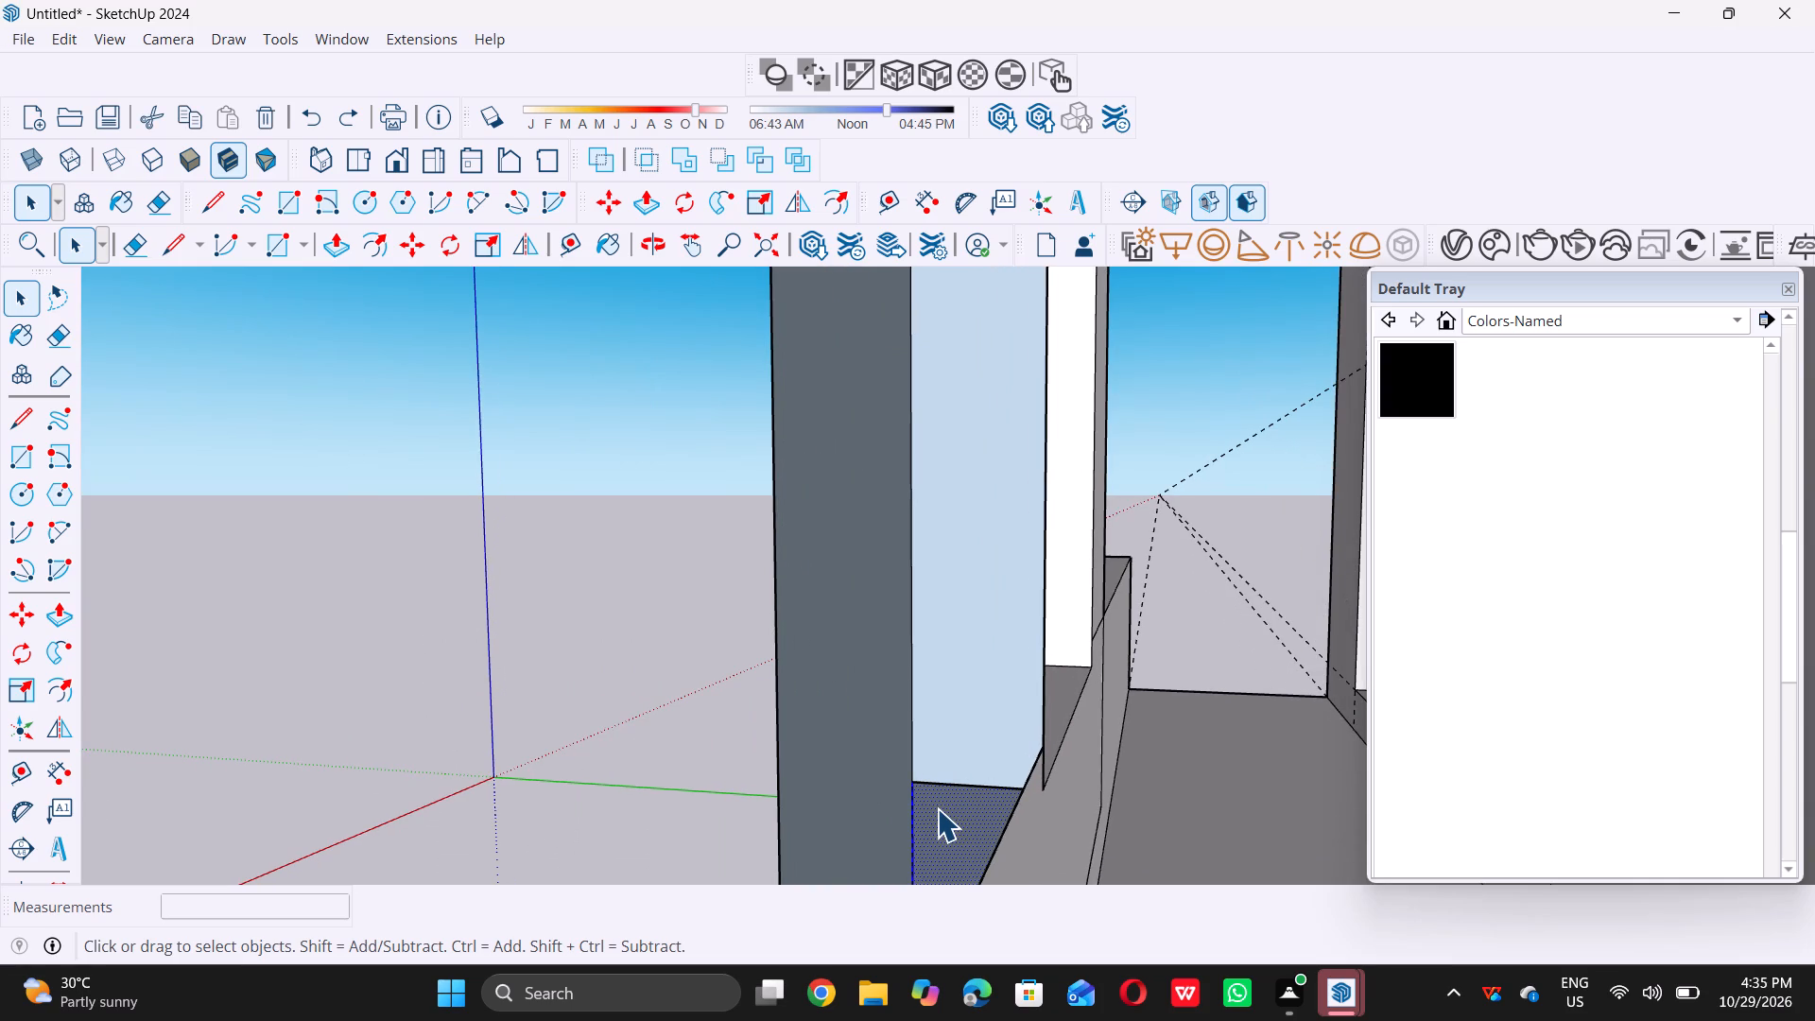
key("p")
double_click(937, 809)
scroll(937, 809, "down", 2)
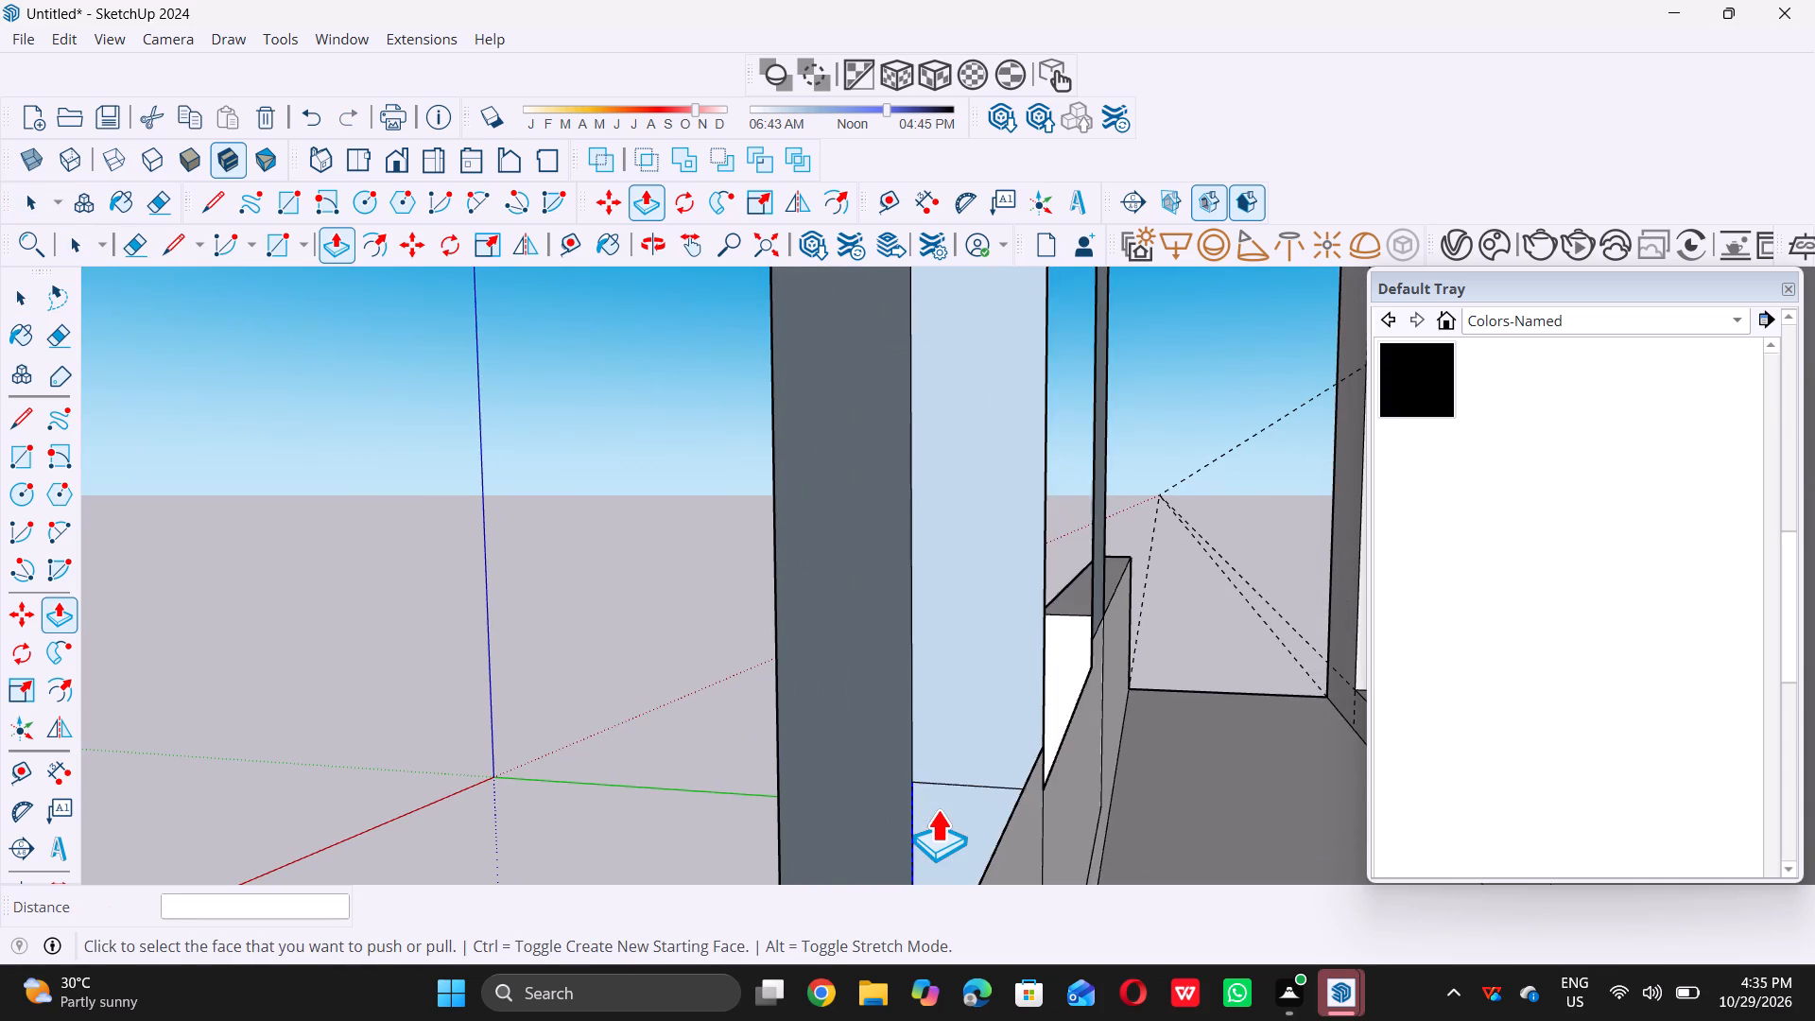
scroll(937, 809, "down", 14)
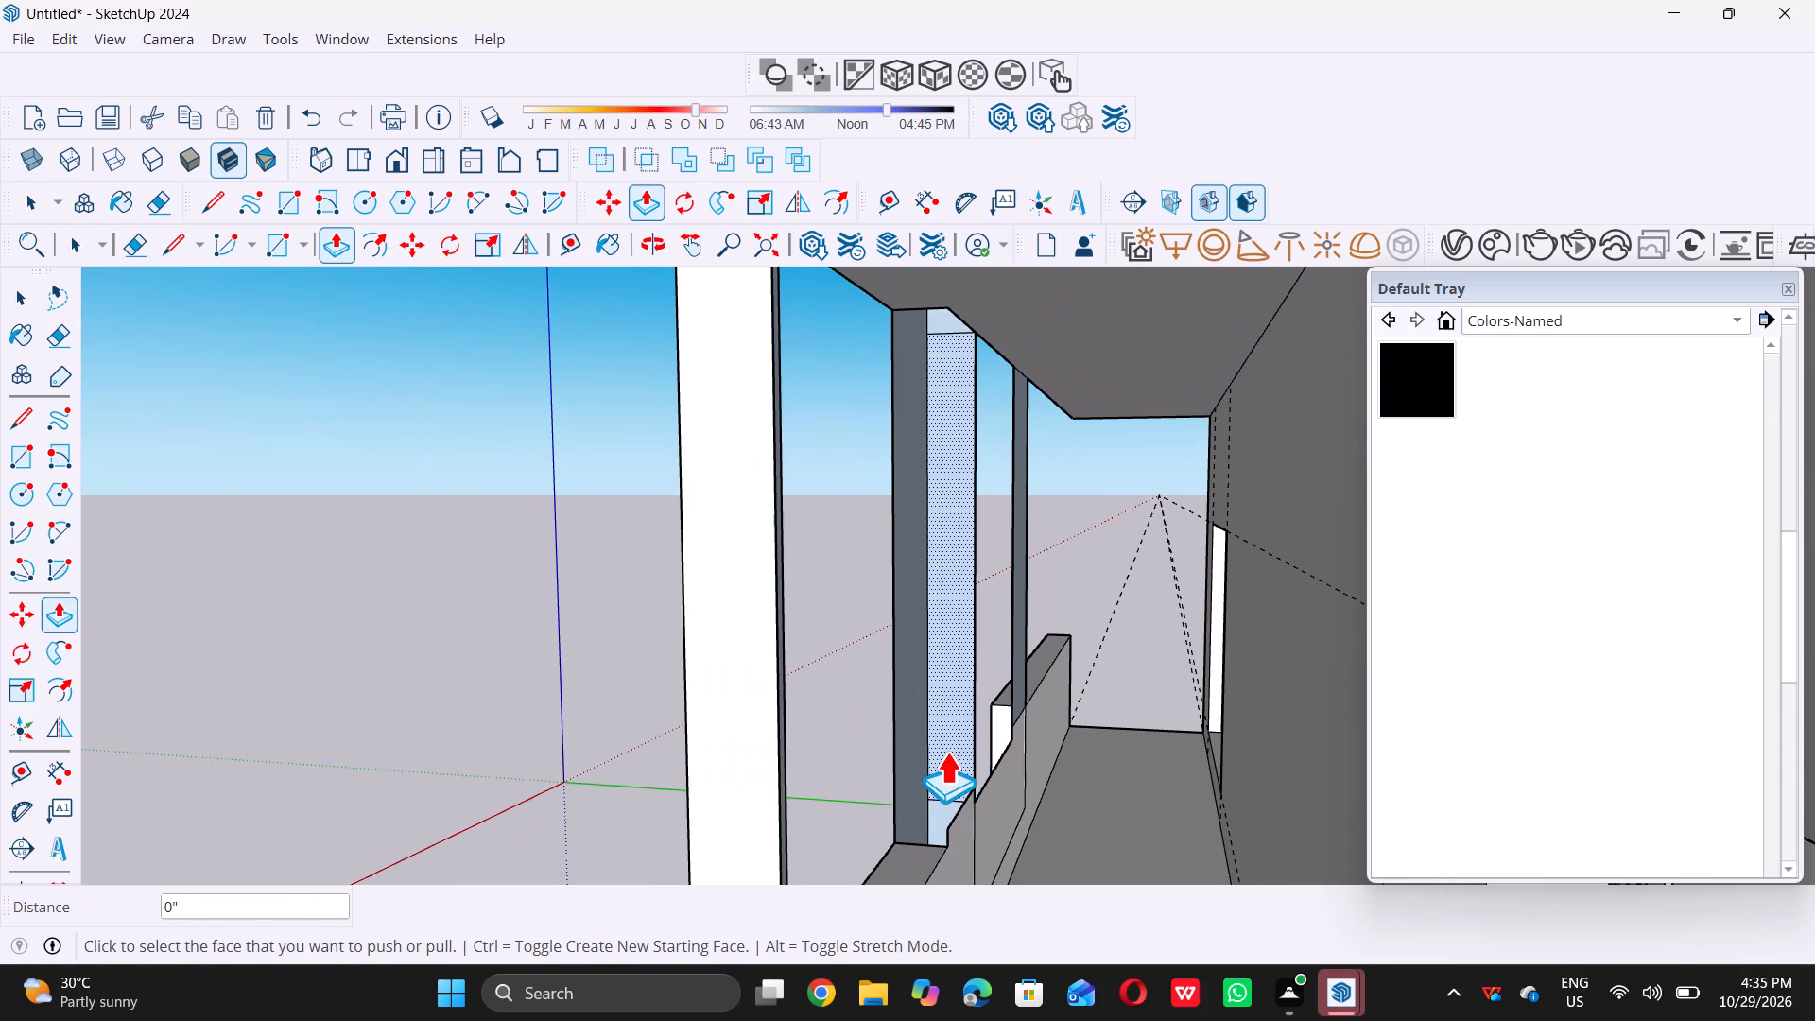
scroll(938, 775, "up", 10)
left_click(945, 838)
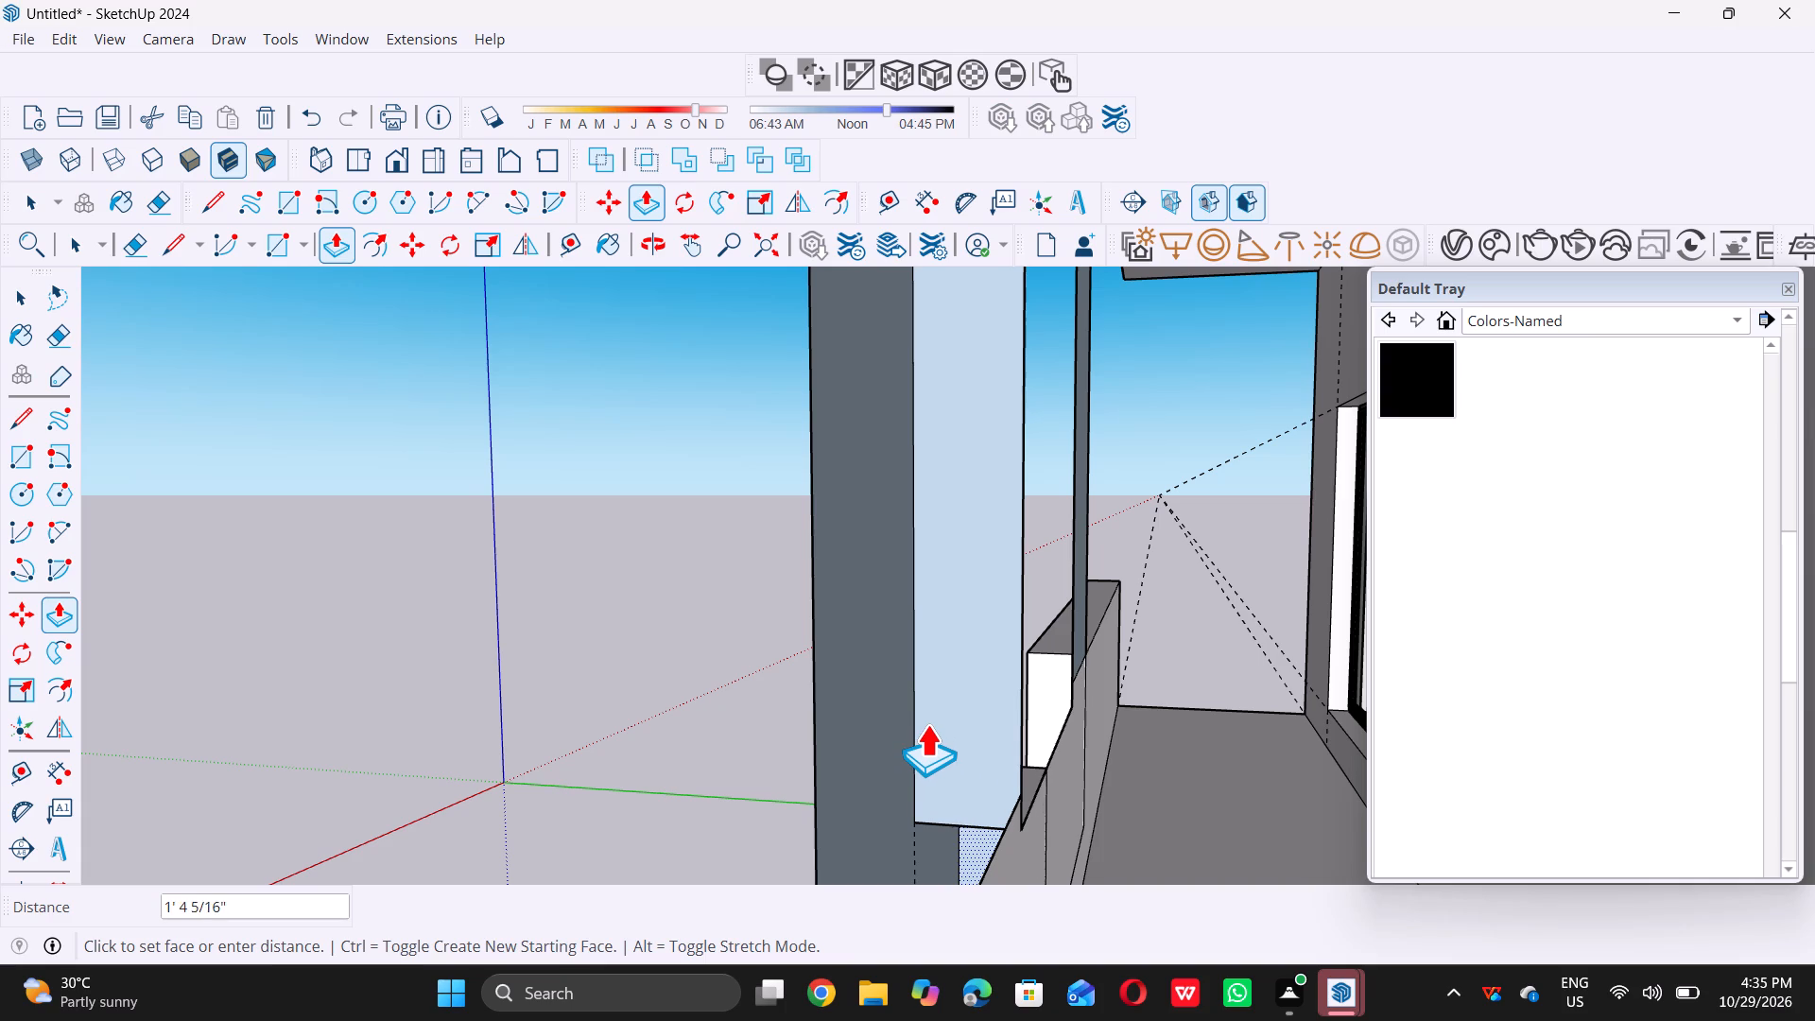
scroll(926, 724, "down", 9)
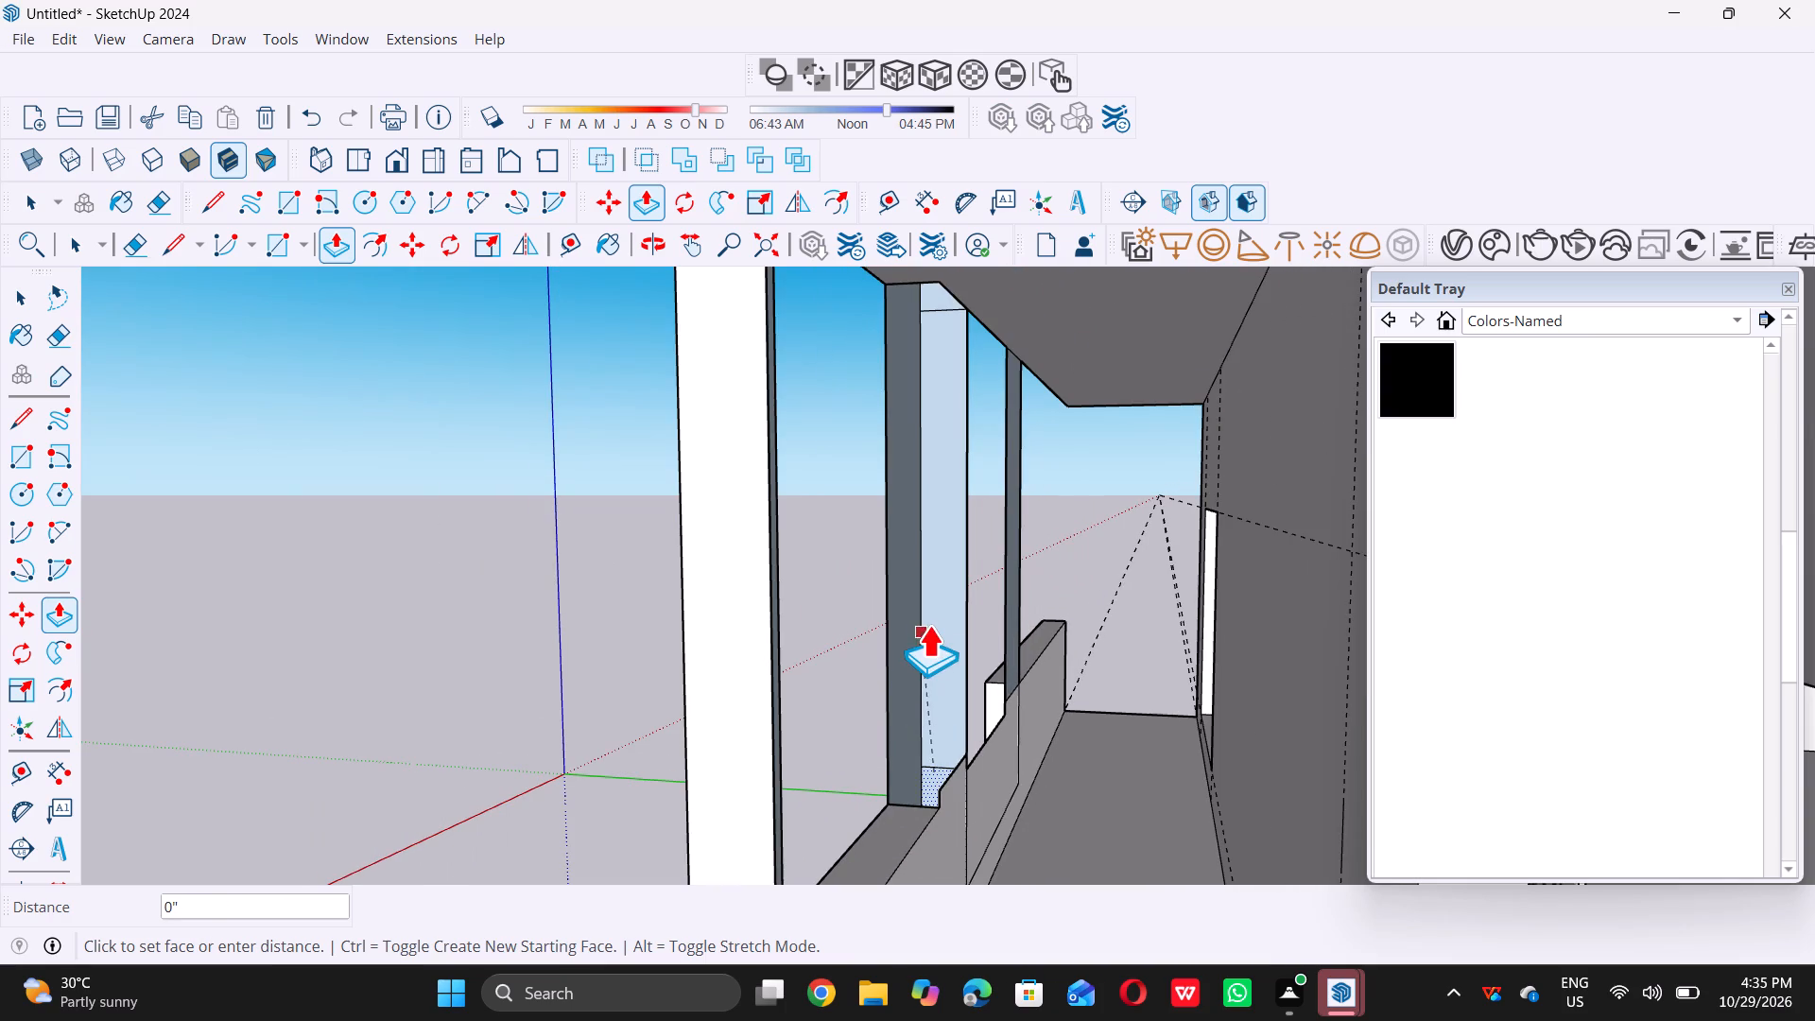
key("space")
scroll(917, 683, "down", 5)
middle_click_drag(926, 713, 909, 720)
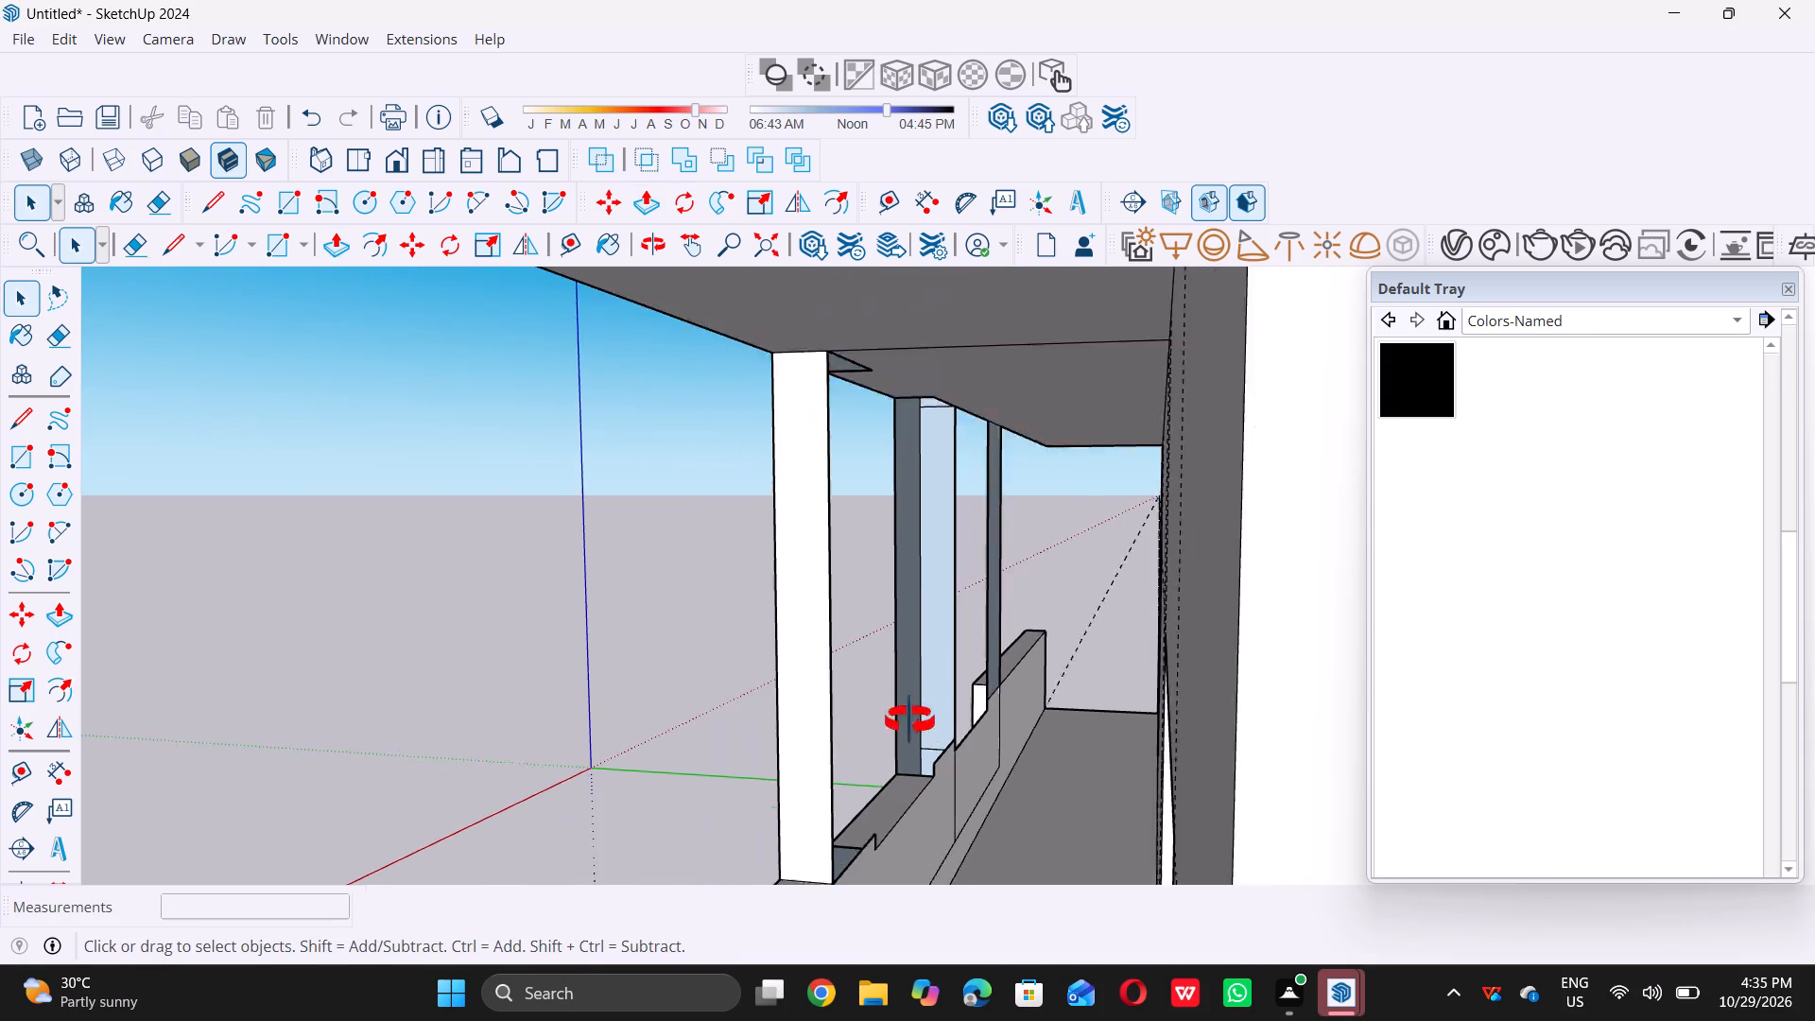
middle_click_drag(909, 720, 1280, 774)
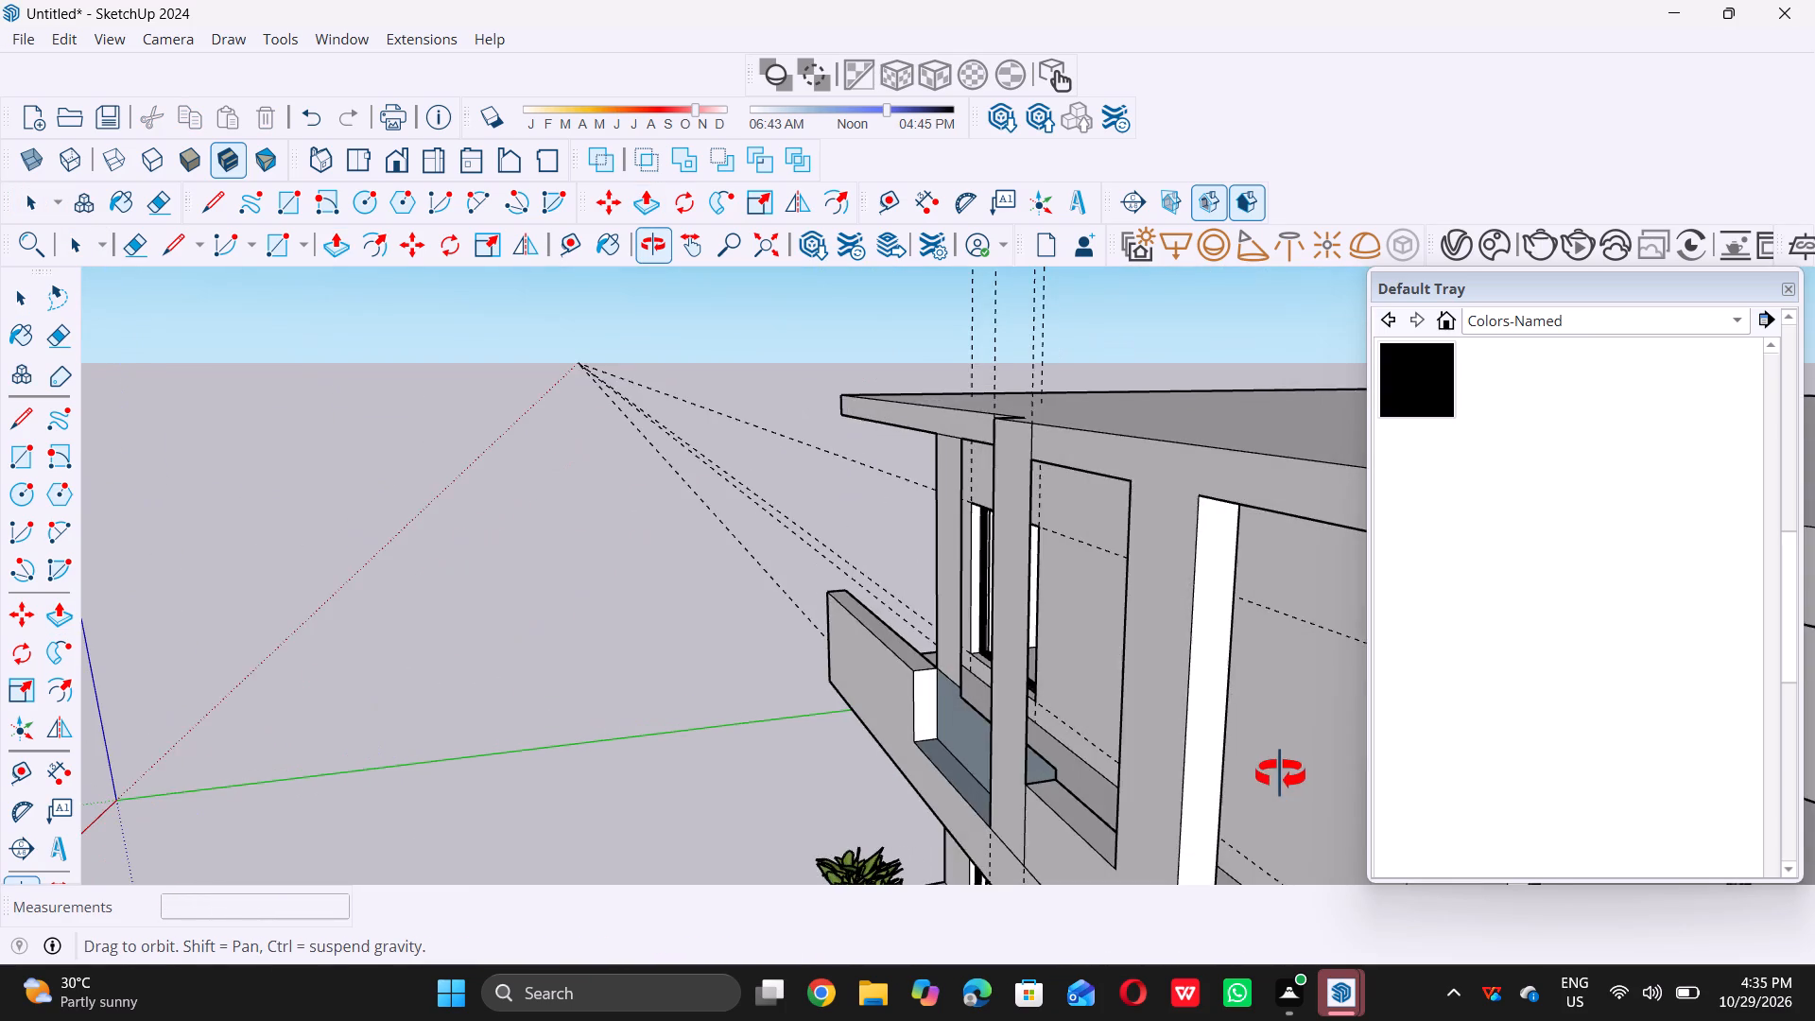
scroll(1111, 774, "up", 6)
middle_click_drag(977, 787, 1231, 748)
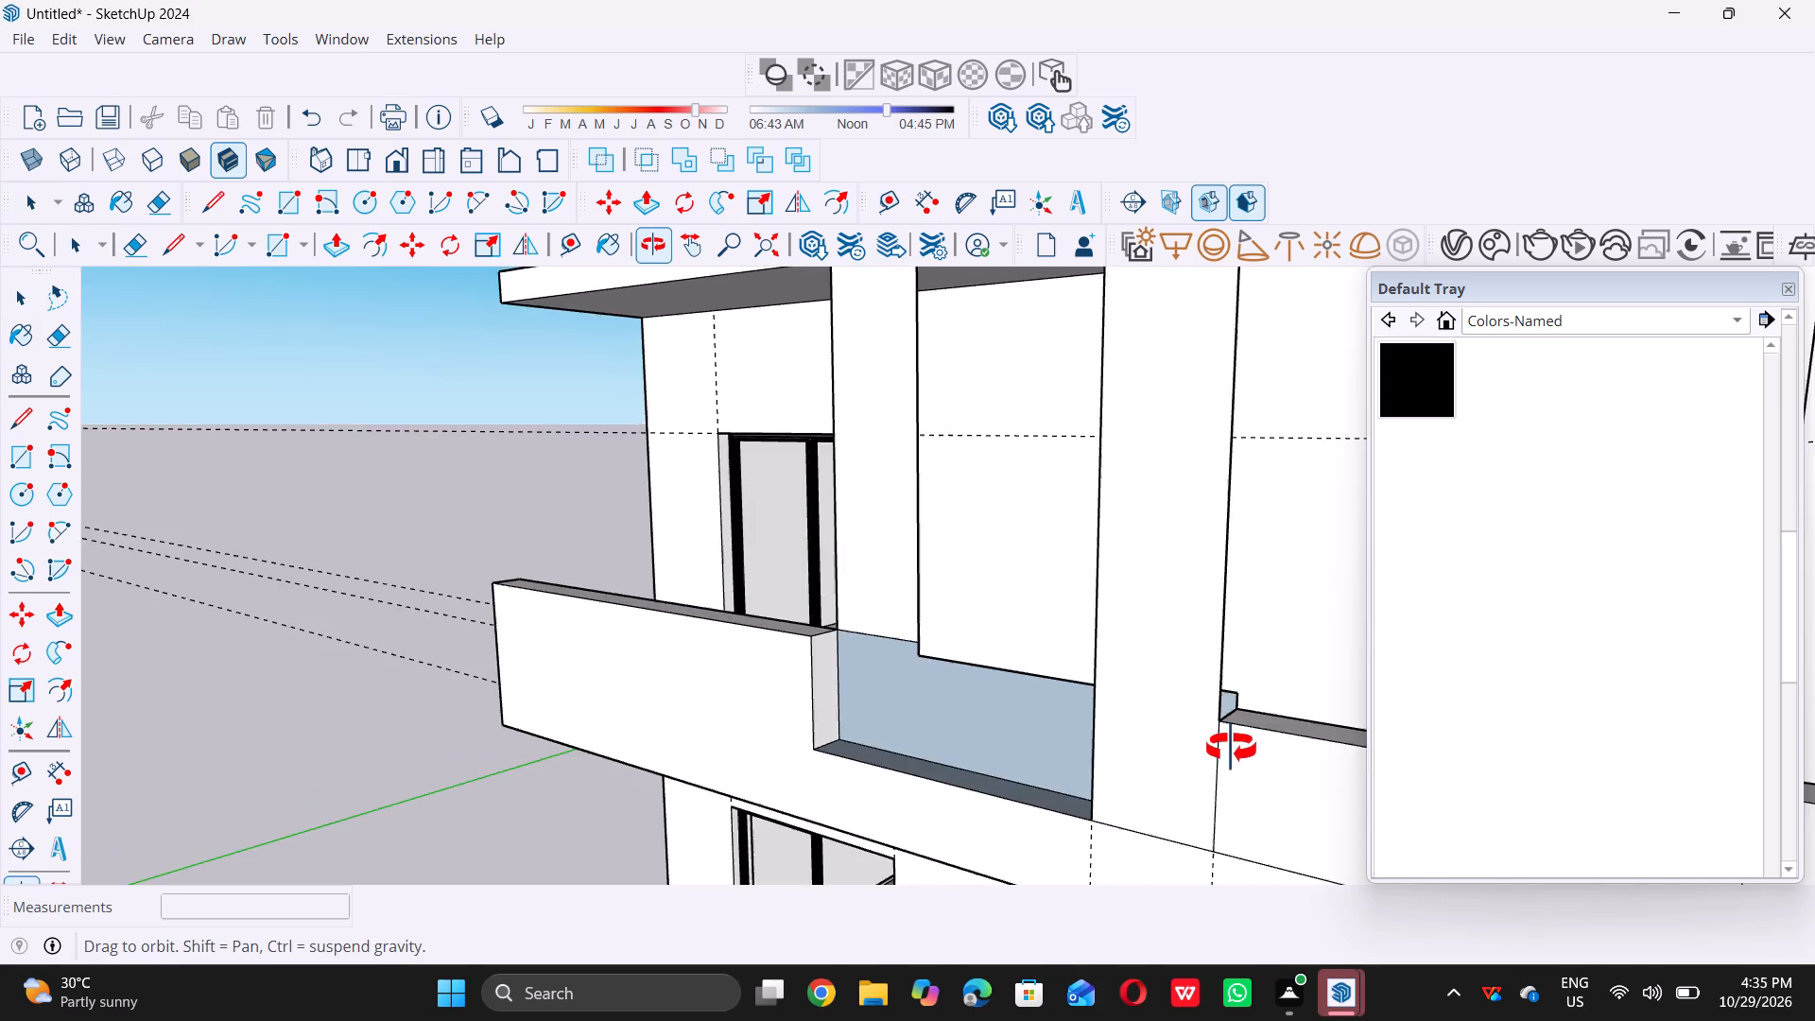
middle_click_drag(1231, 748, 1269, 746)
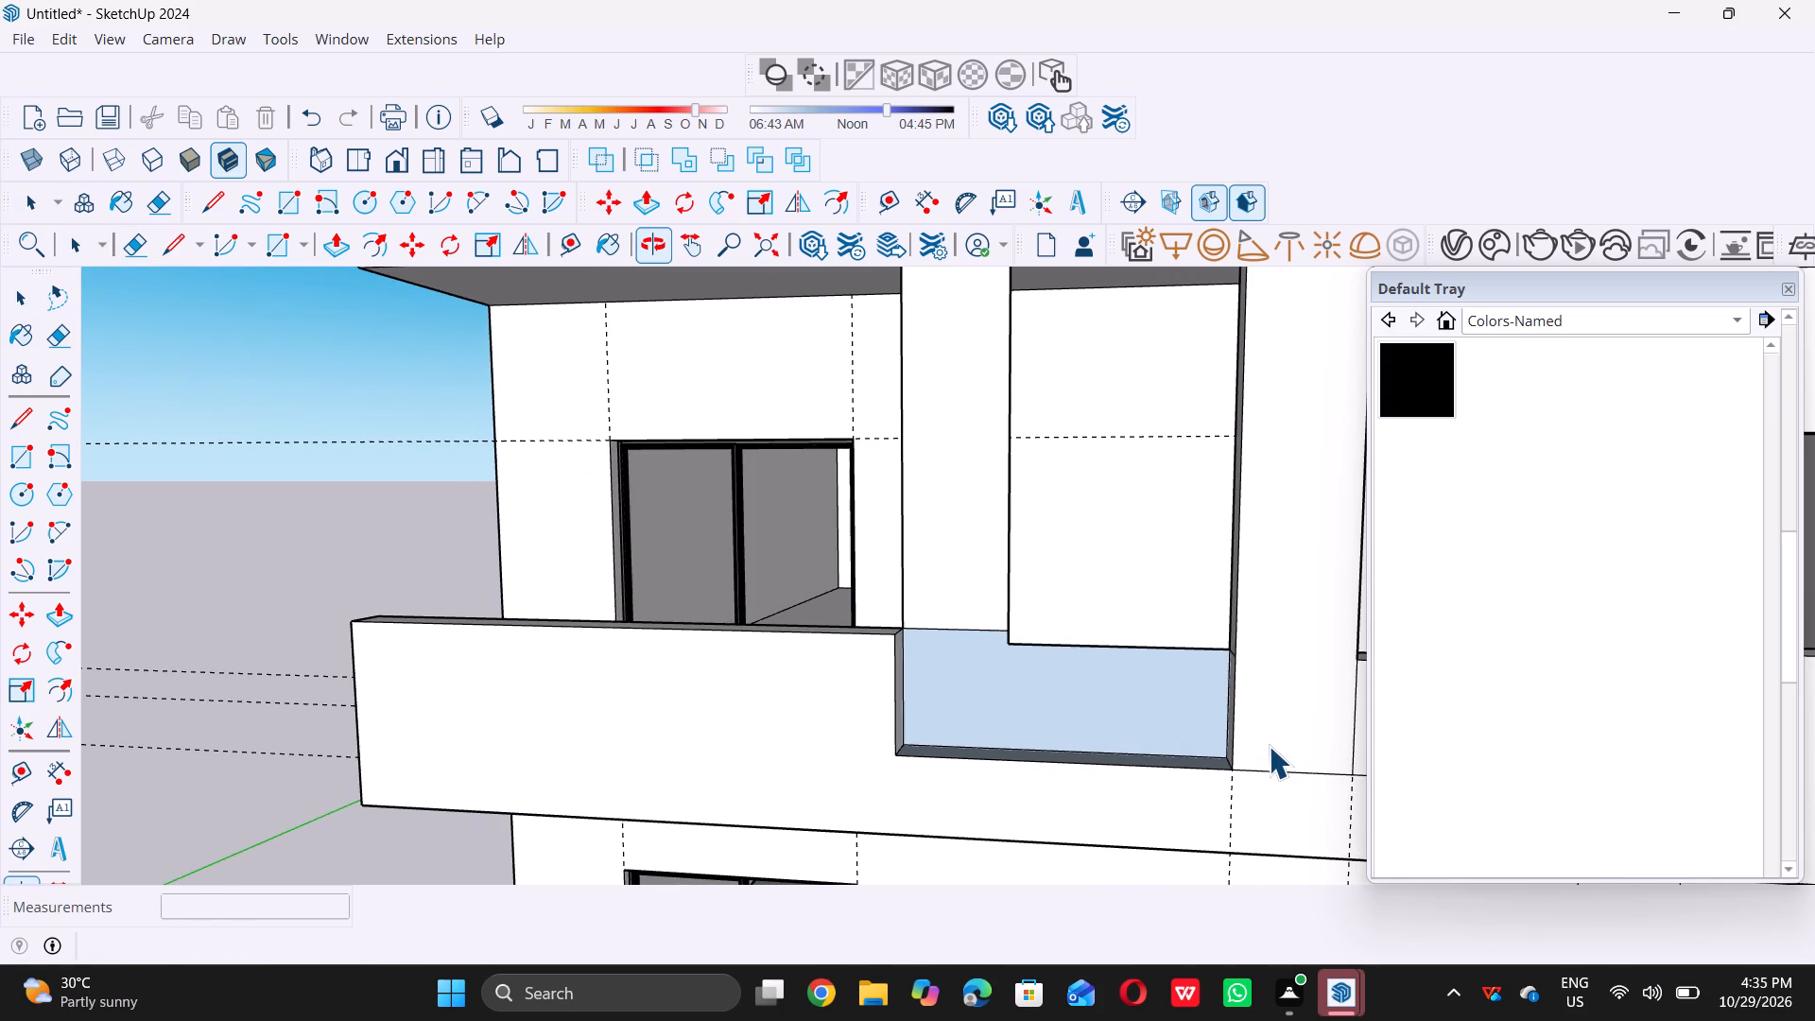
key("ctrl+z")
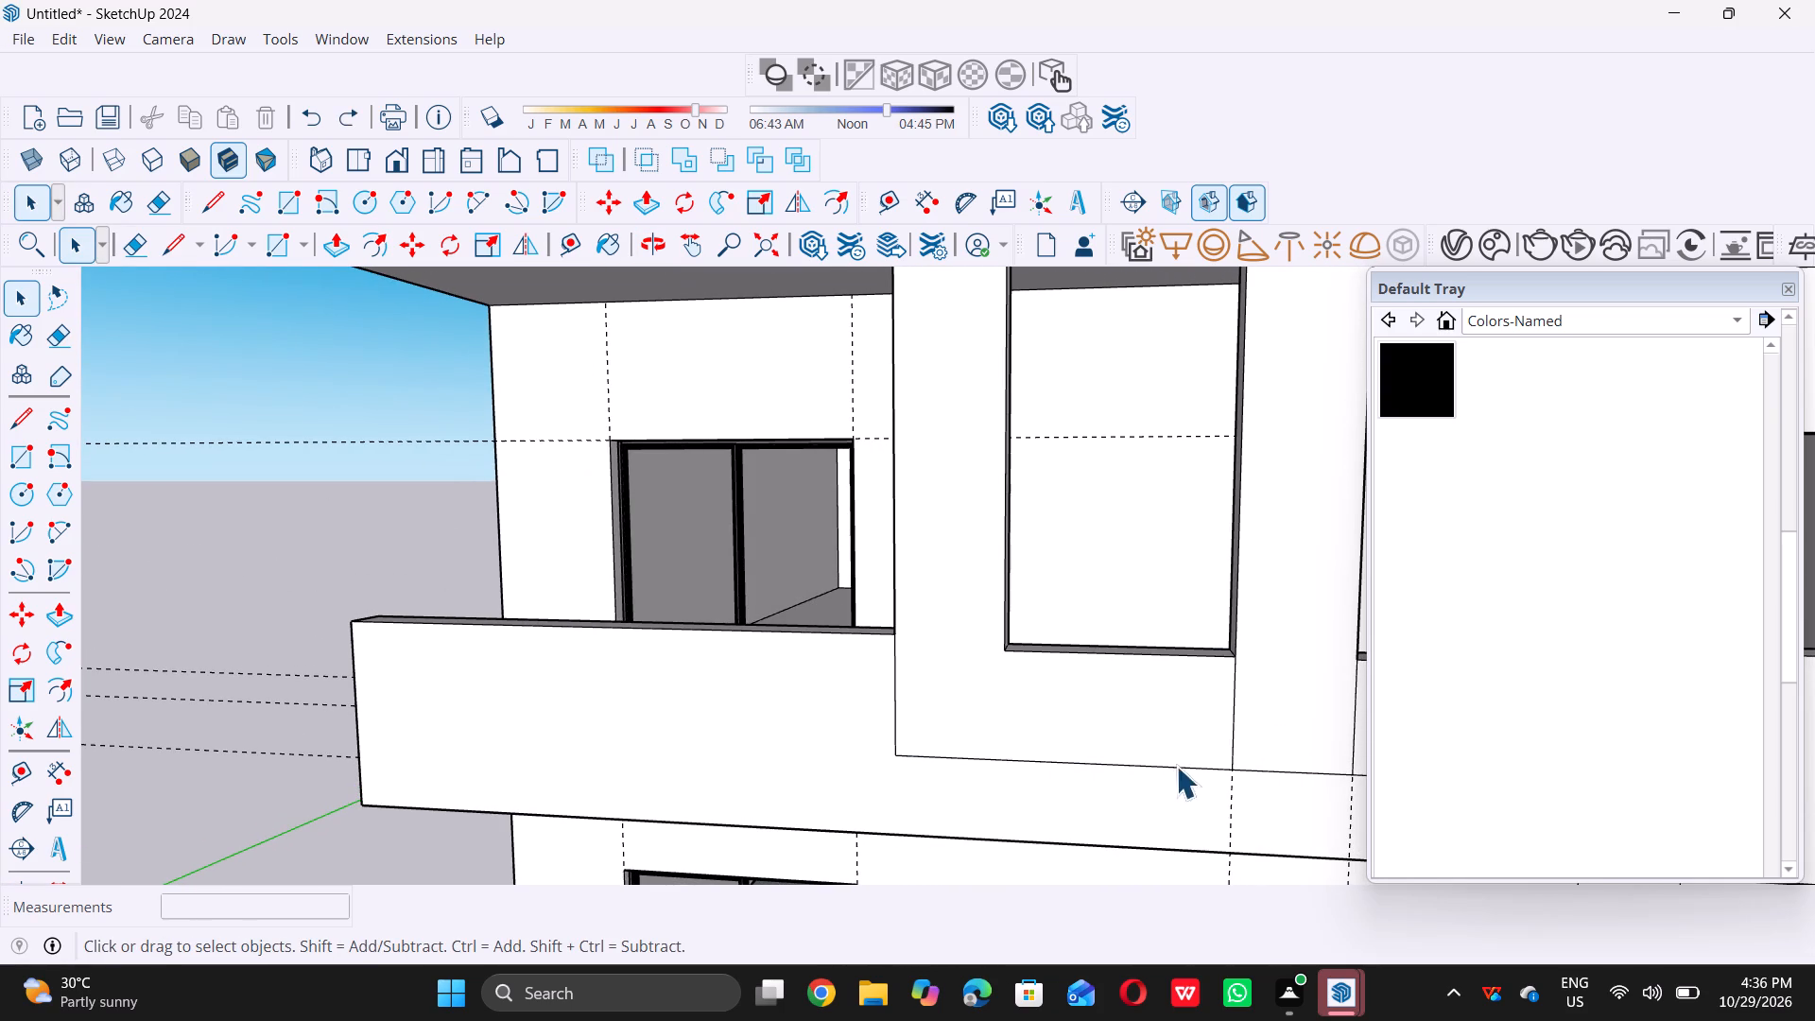
Examine the central panel's two openings, their sills and the strip from above and from the front.
scroll(990, 783, "down", 19)
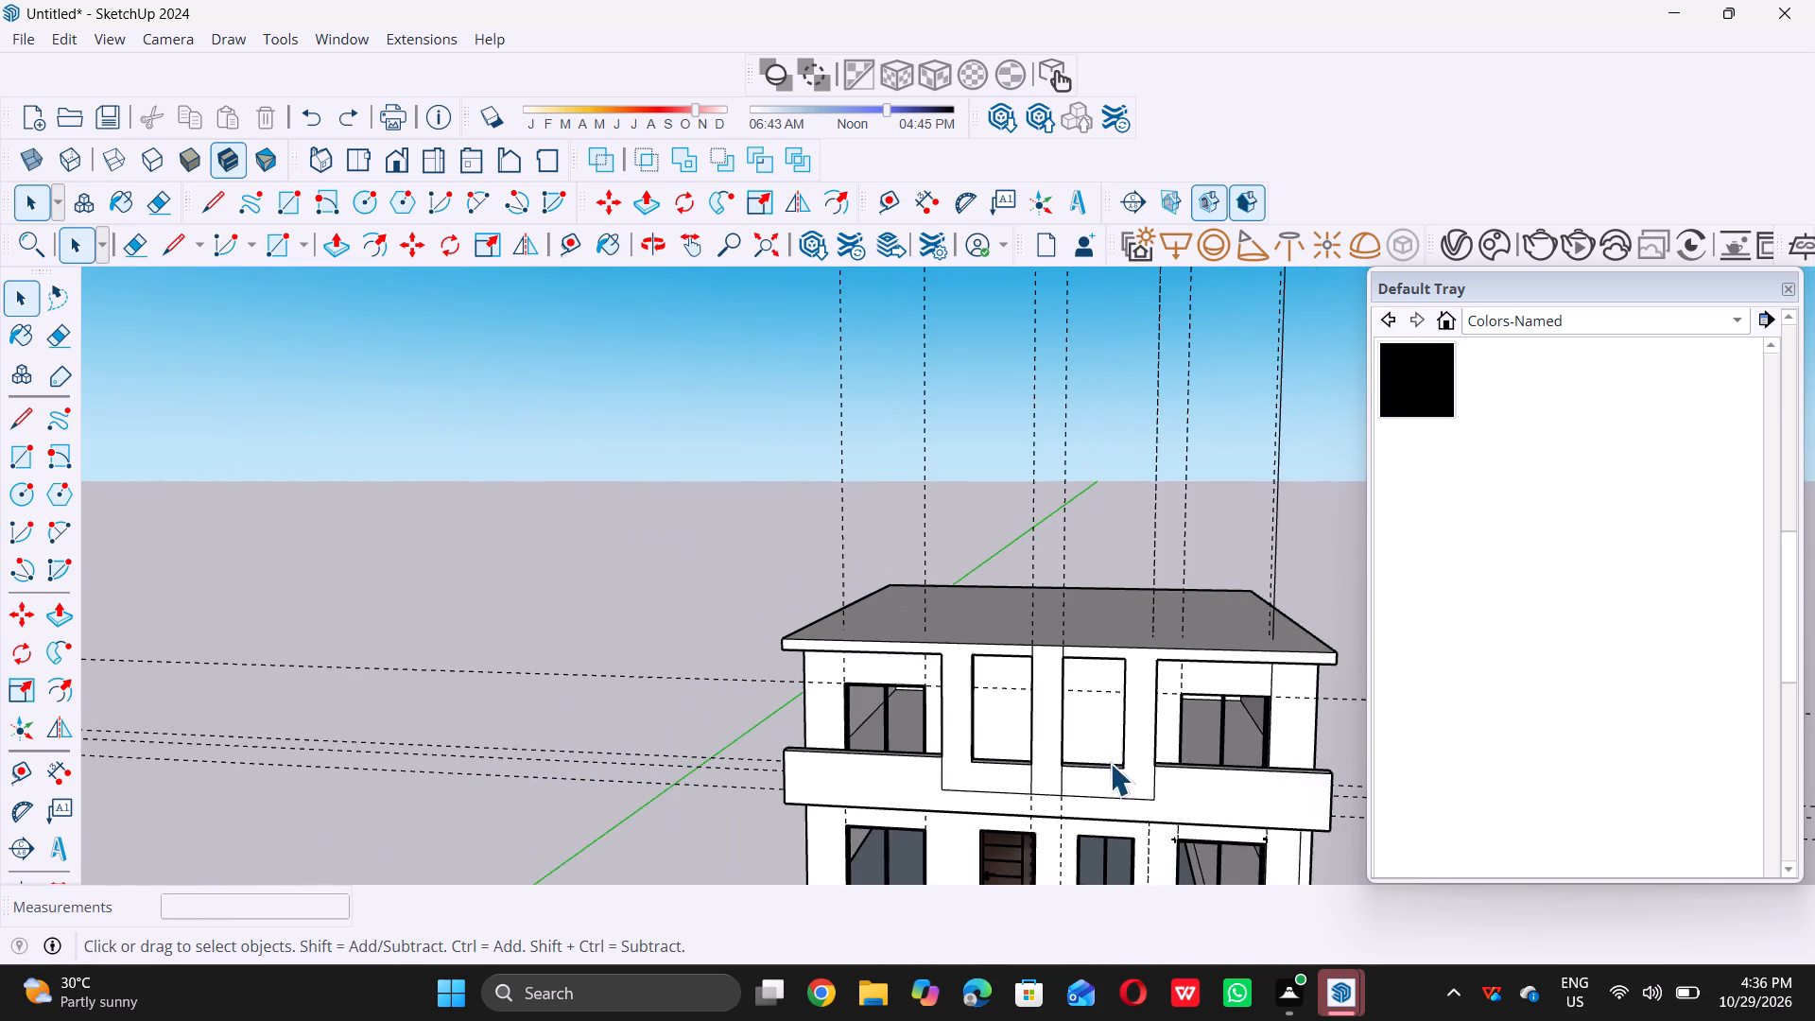
middle_click_drag(1046, 772, 788, 897)
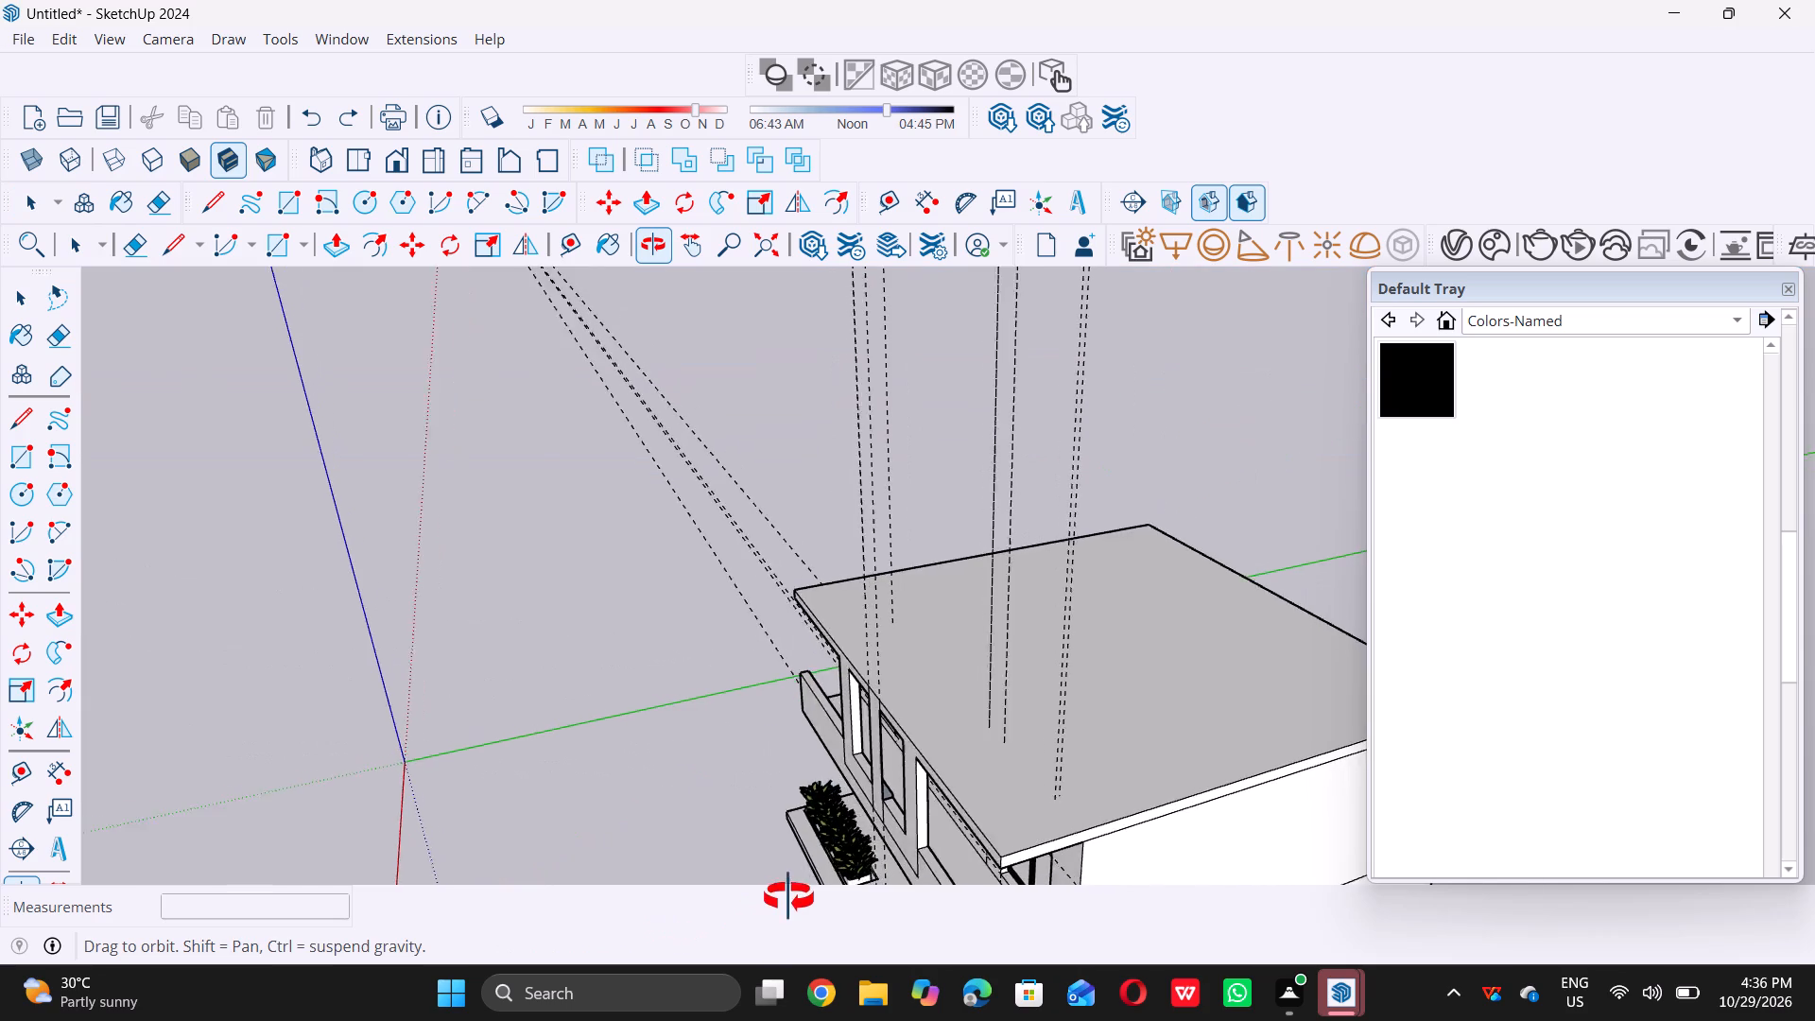
middle_click_drag(788, 897, 916, 857)
scroll(950, 772, "up", 1)
middle_click_drag(950, 772, 1194, 796)
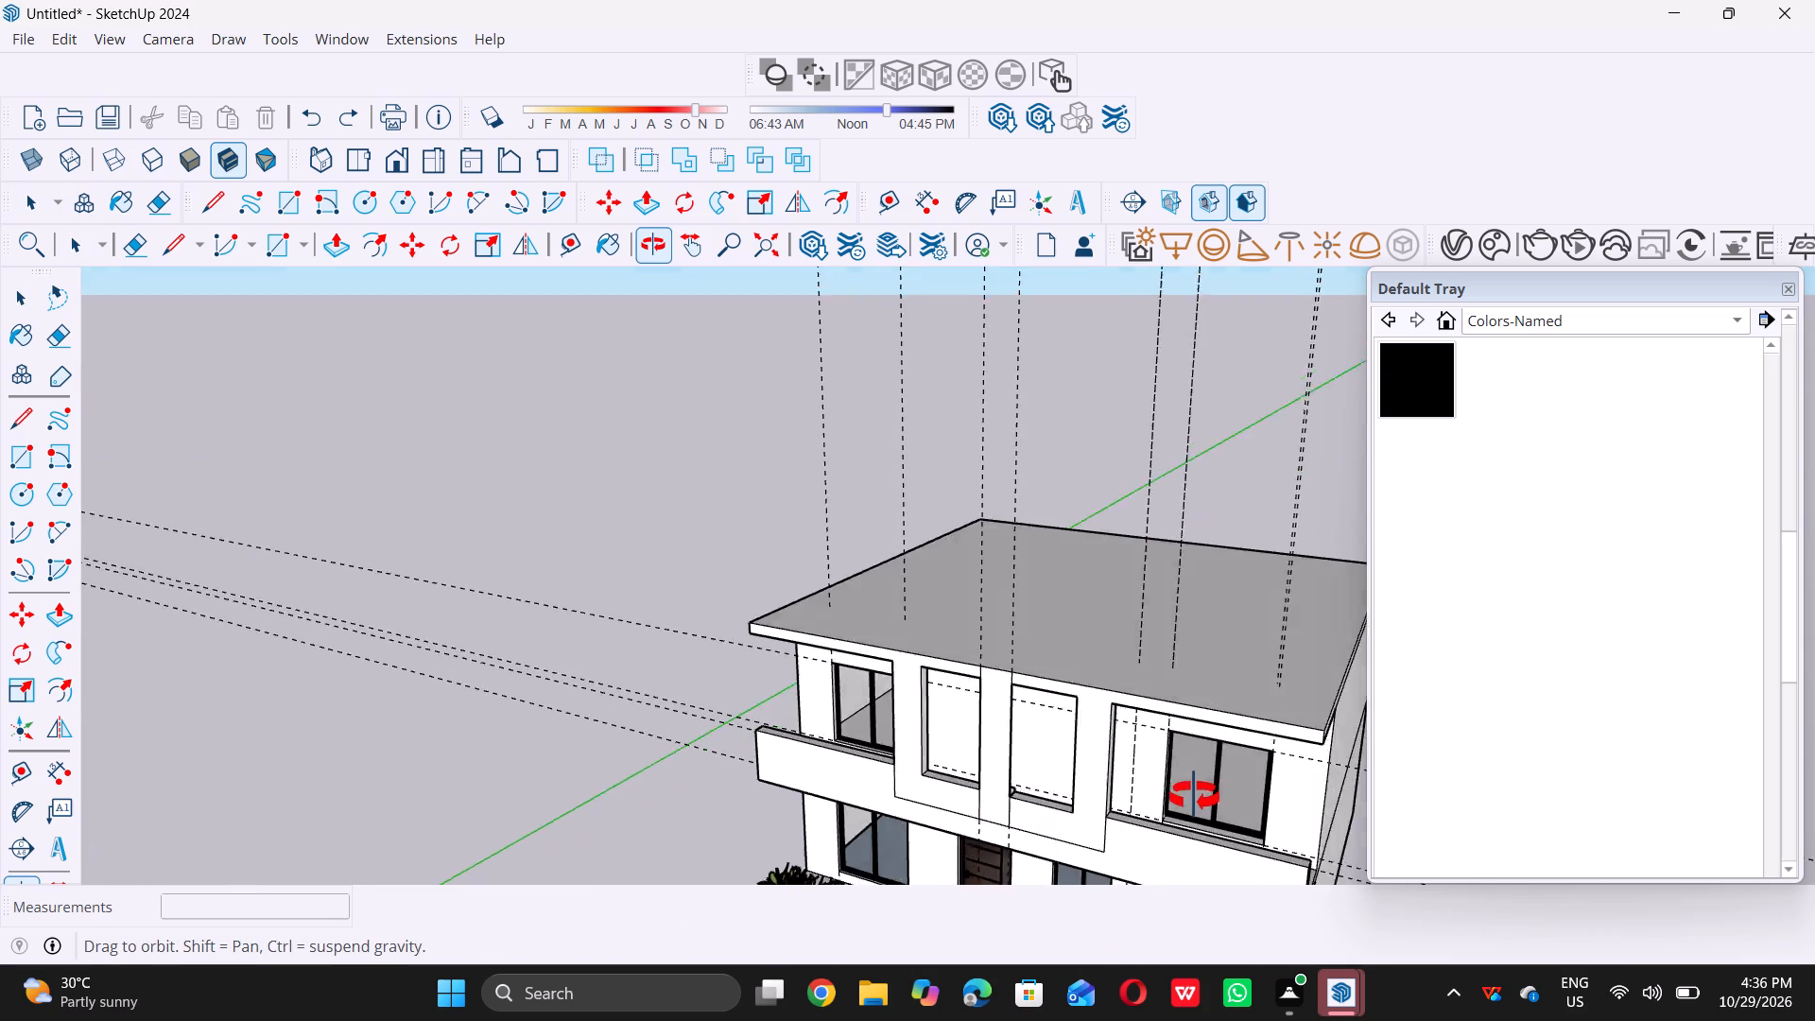
middle_click_drag(1194, 796, 1199, 802)
scroll(1042, 765, "up", 16)
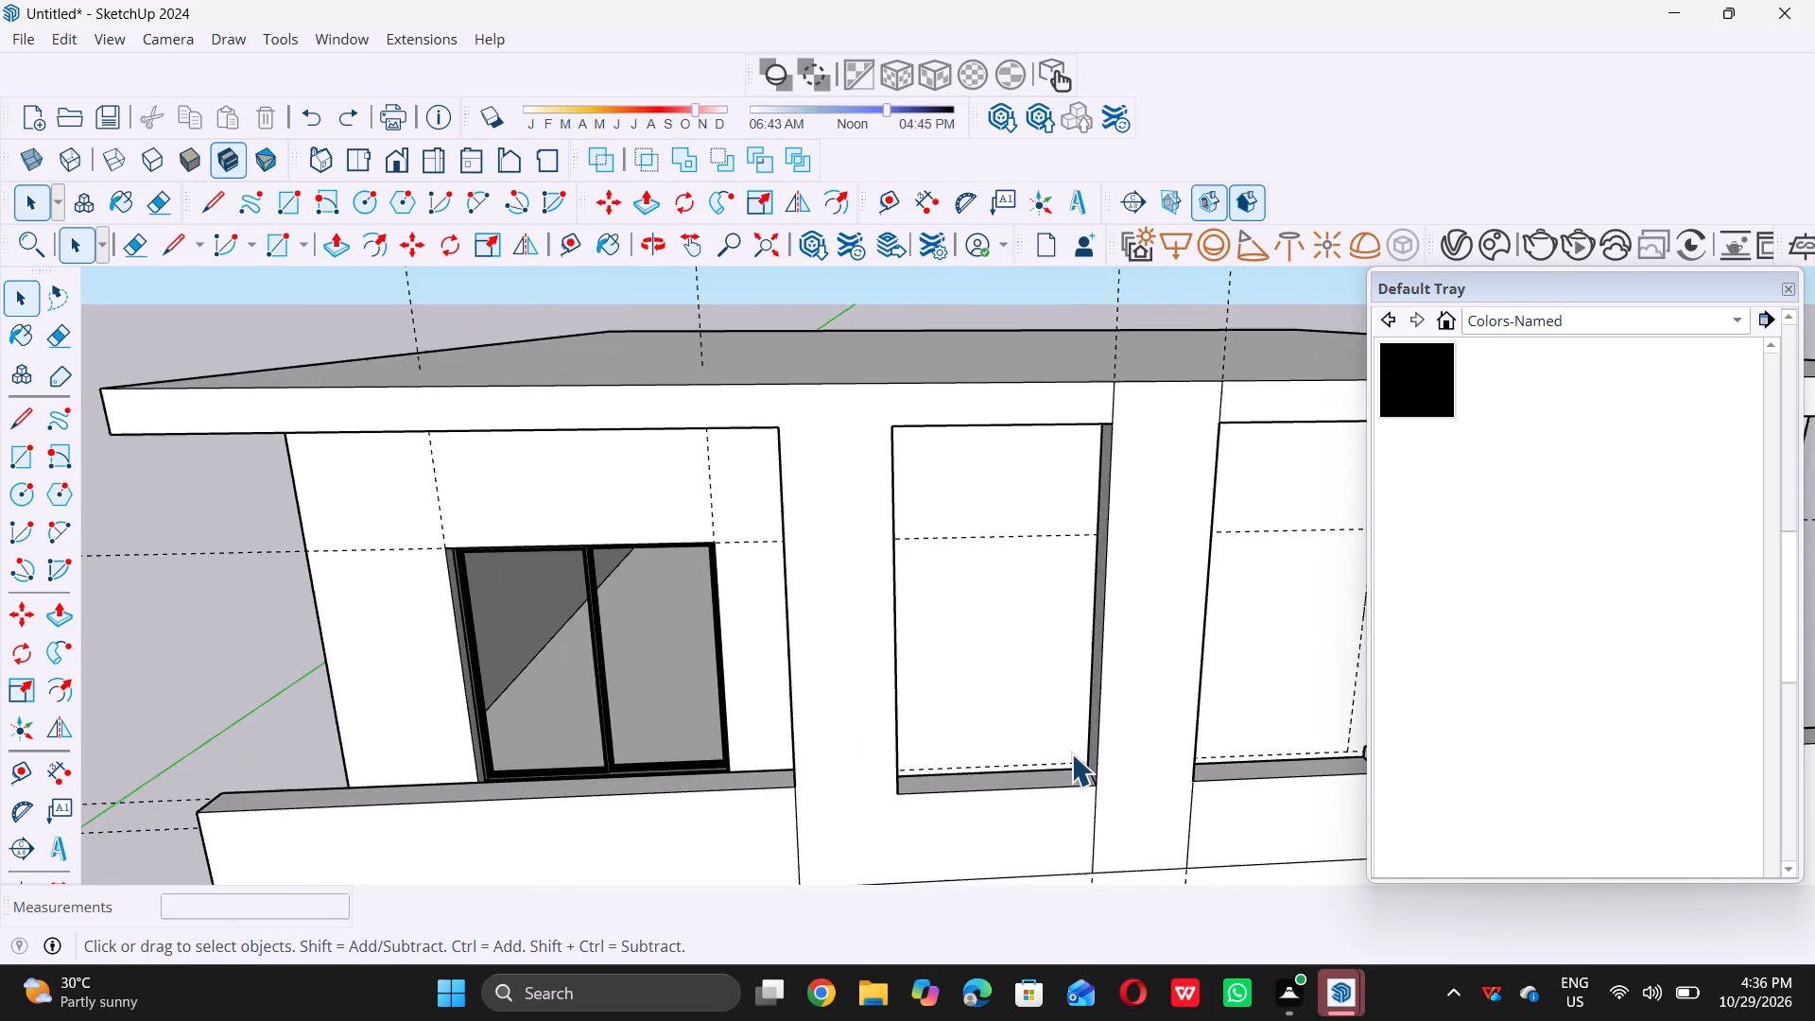
scroll(1071, 753, "up", 1)
scroll(1037, 778, "down", 17)
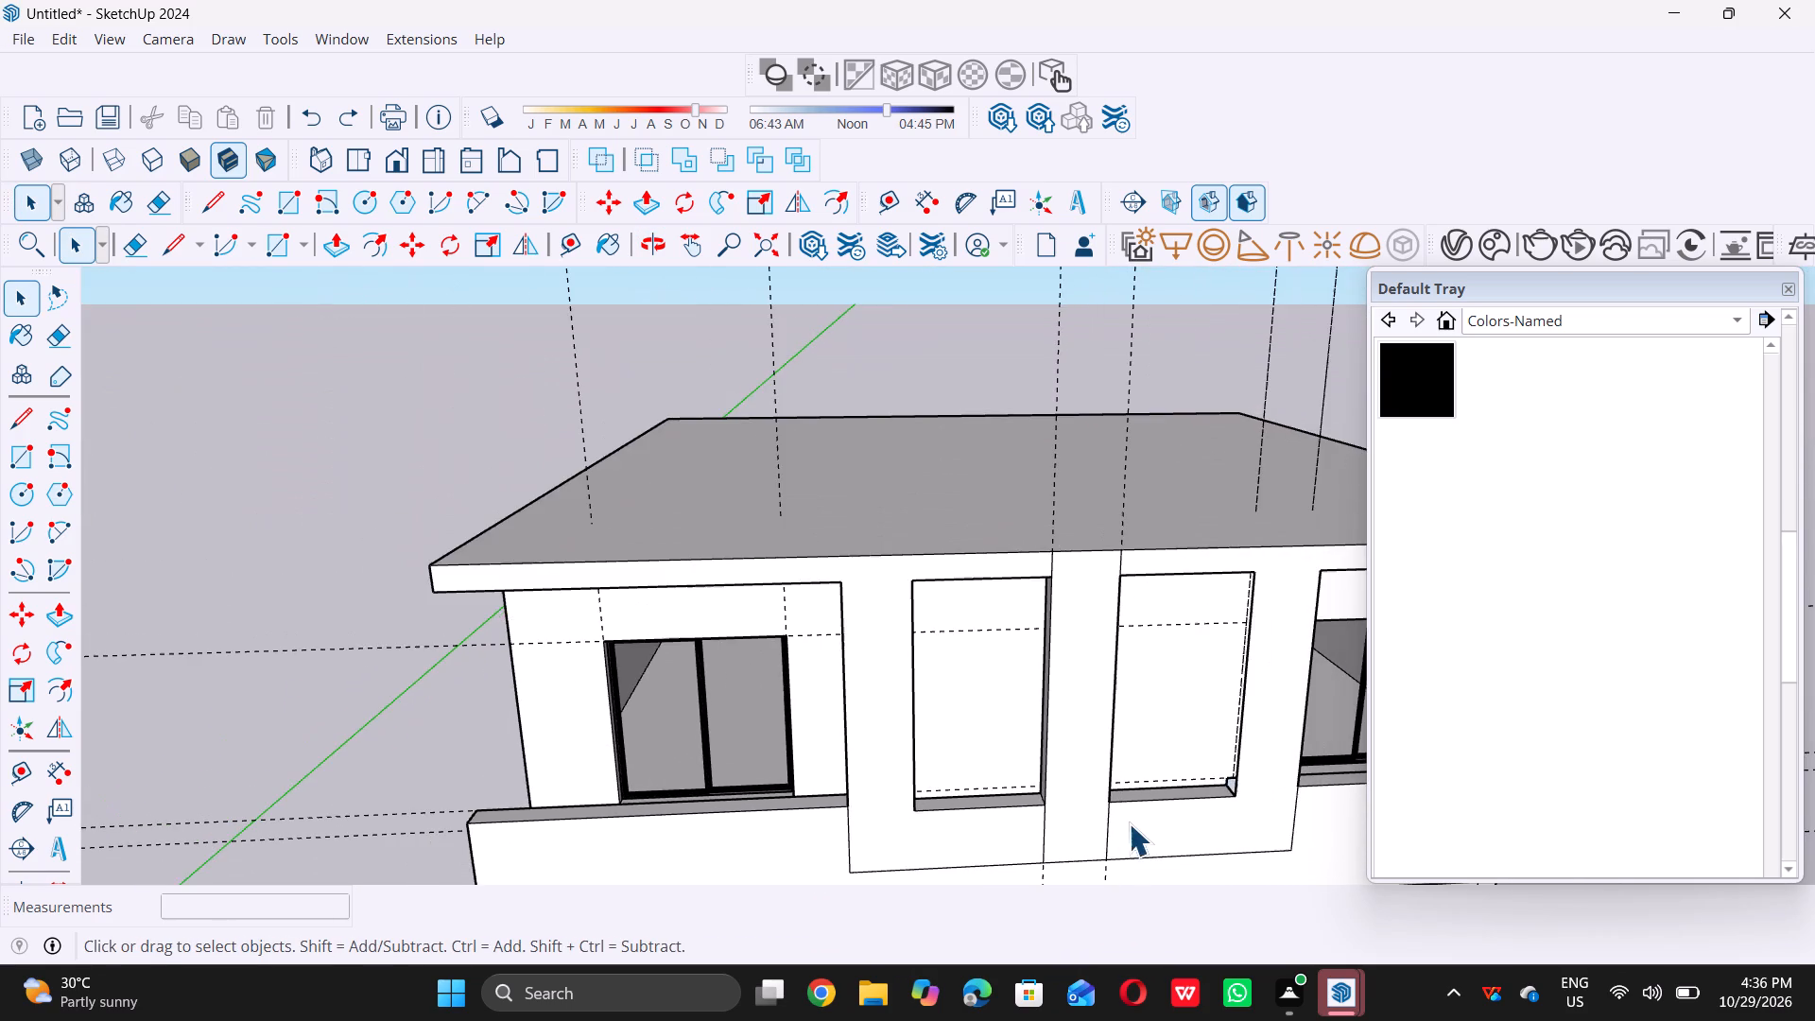
scroll(1129, 821, "down", 11)
Draw a 9" line across the strip's open side at the base of the right opening, closing the small gap above the sill.
middle_click_drag(1270, 812, 1096, 785)
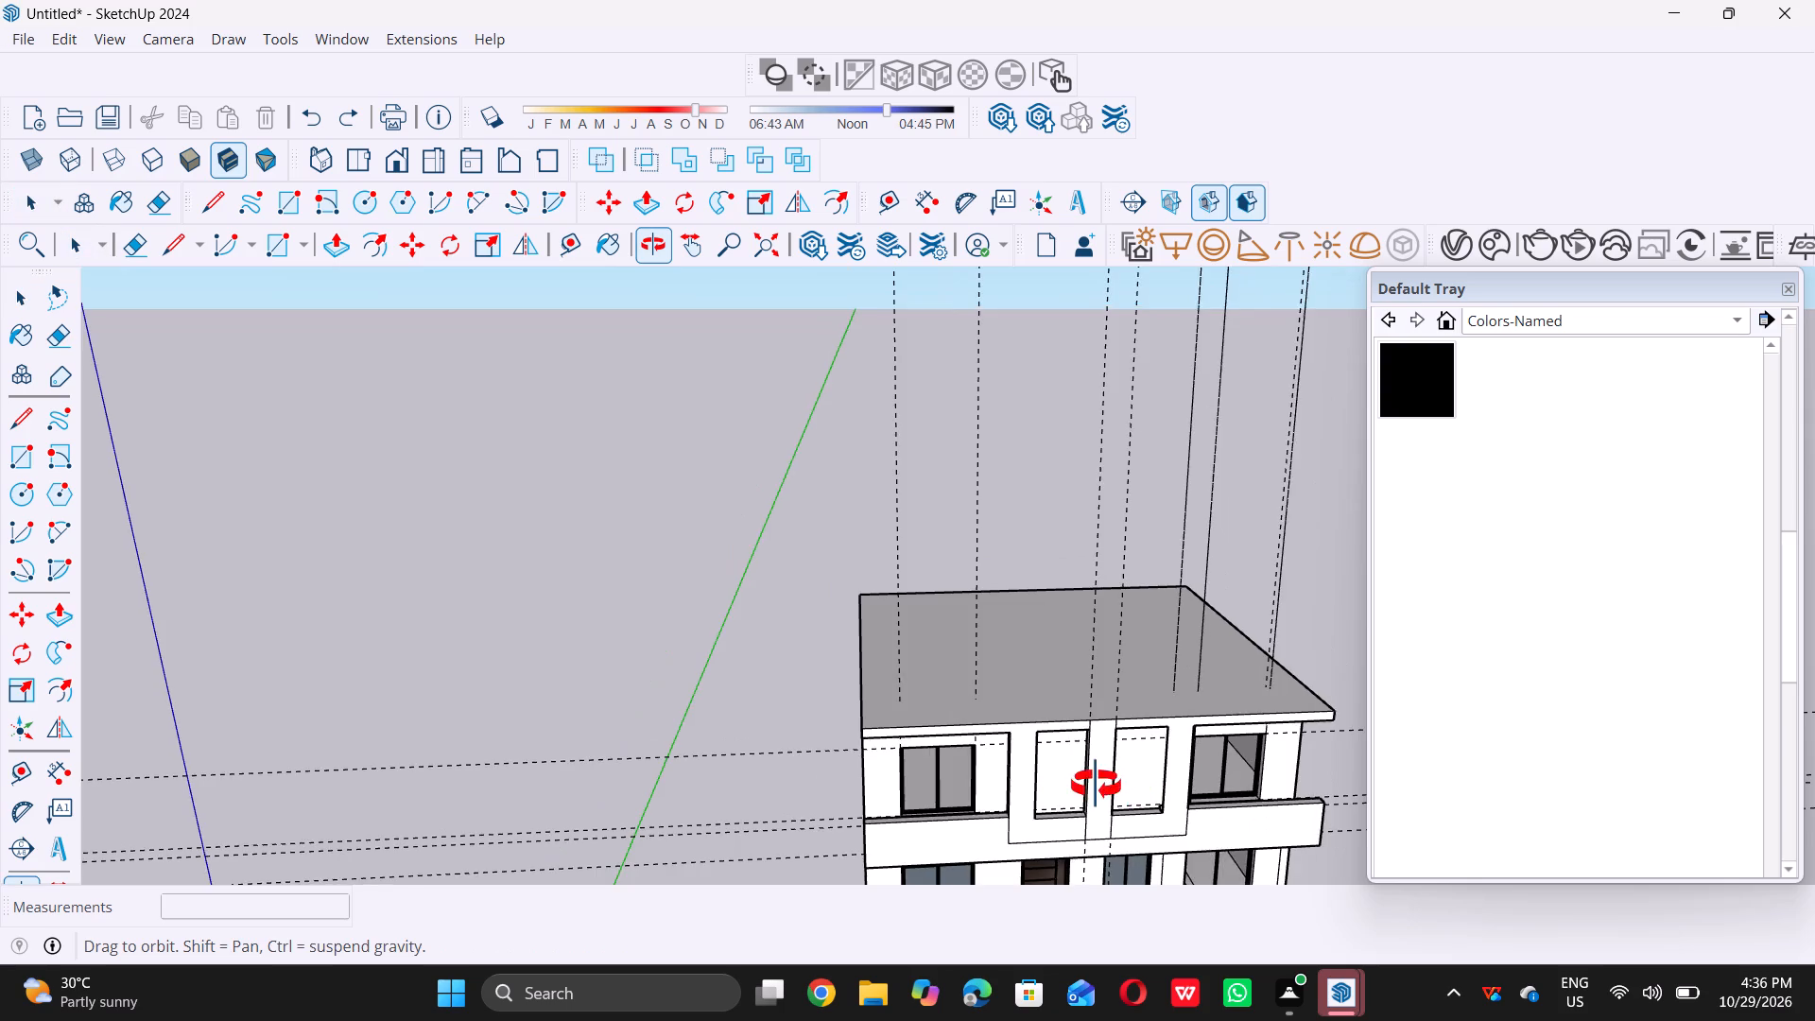
middle_click_drag(1096, 785, 815, 800)
scroll(848, 825, "up", 20)
scroll(848, 825, "up", 12)
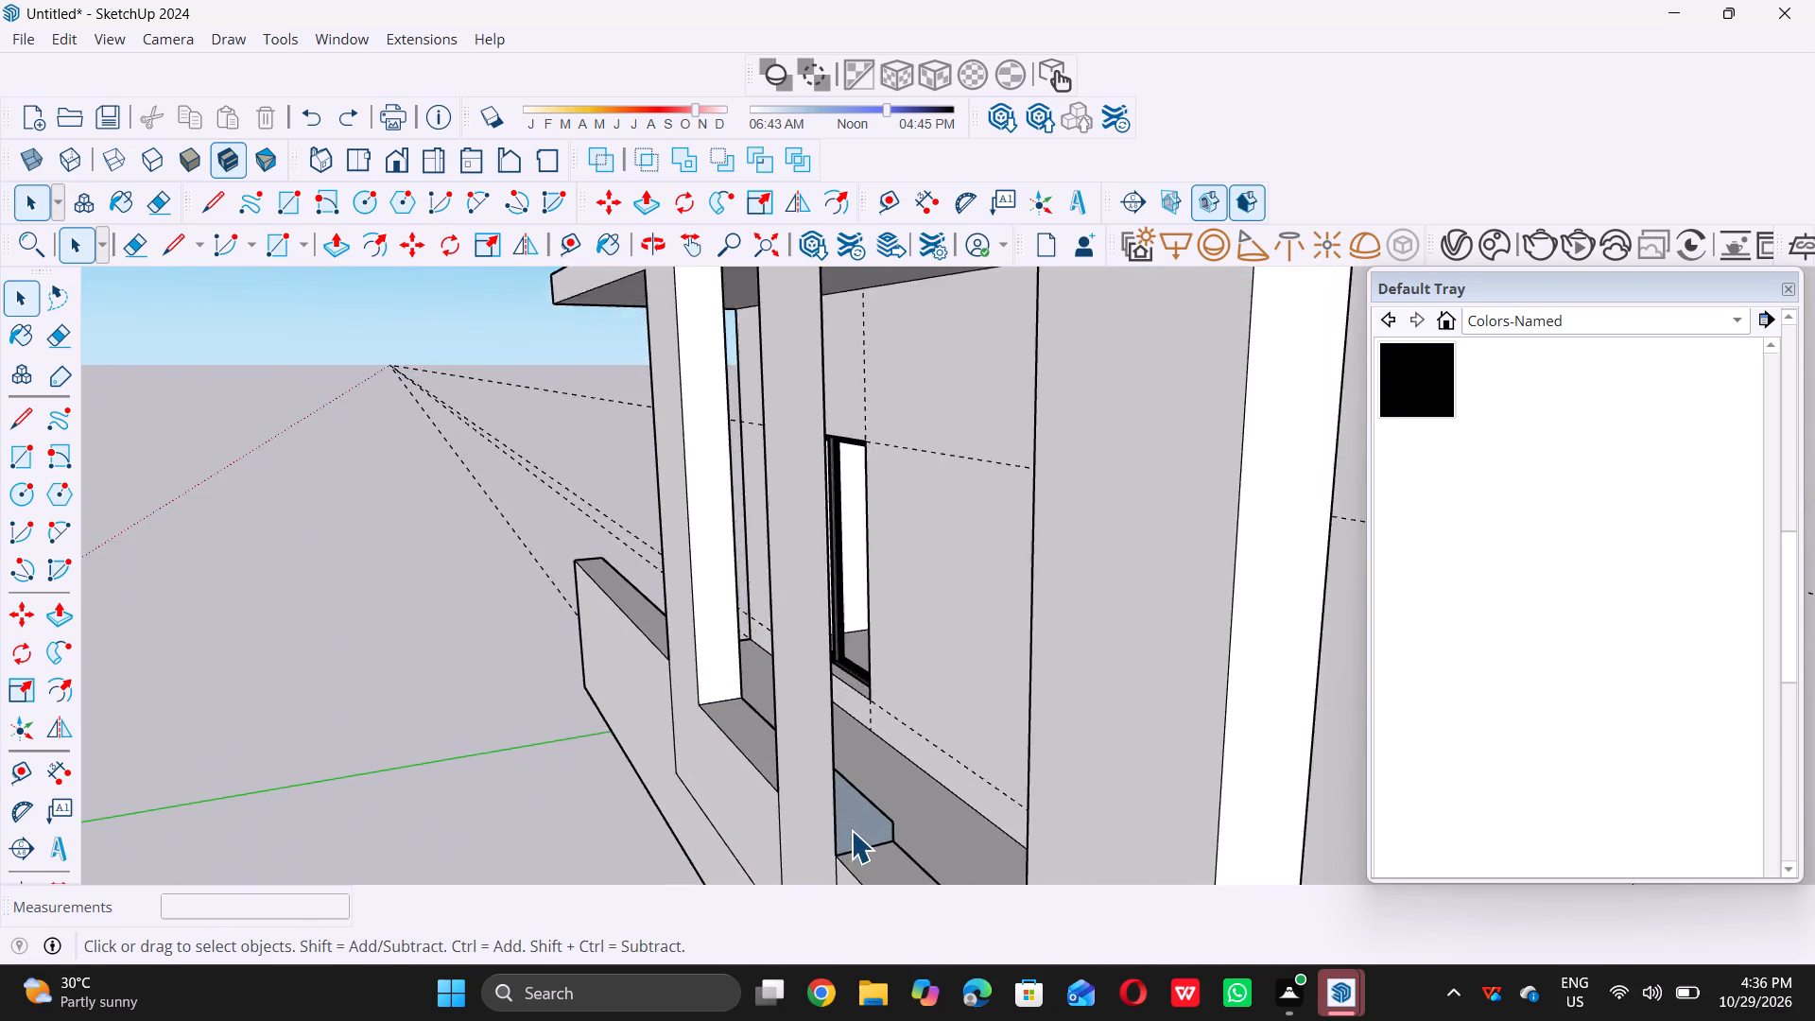
scroll(851, 830, "up", 6)
middle_click_drag(862, 866, 827, 806)
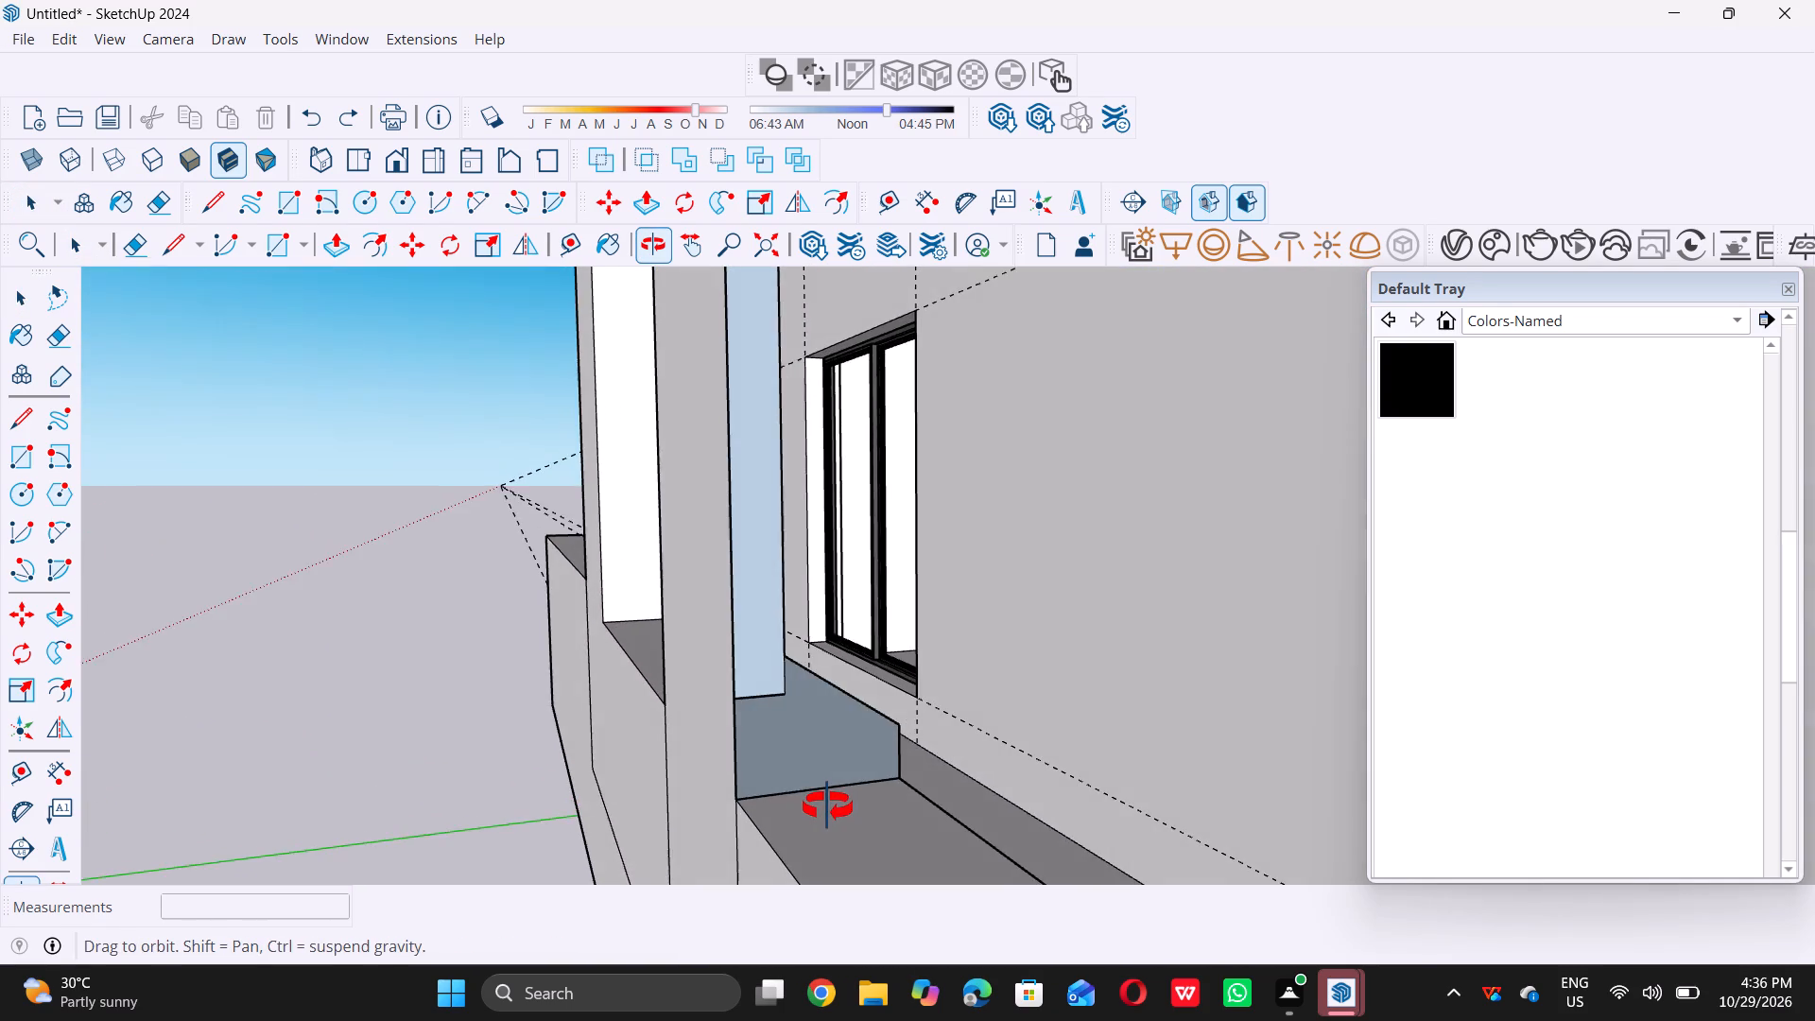
middle_click_drag(827, 806, 770, 834)
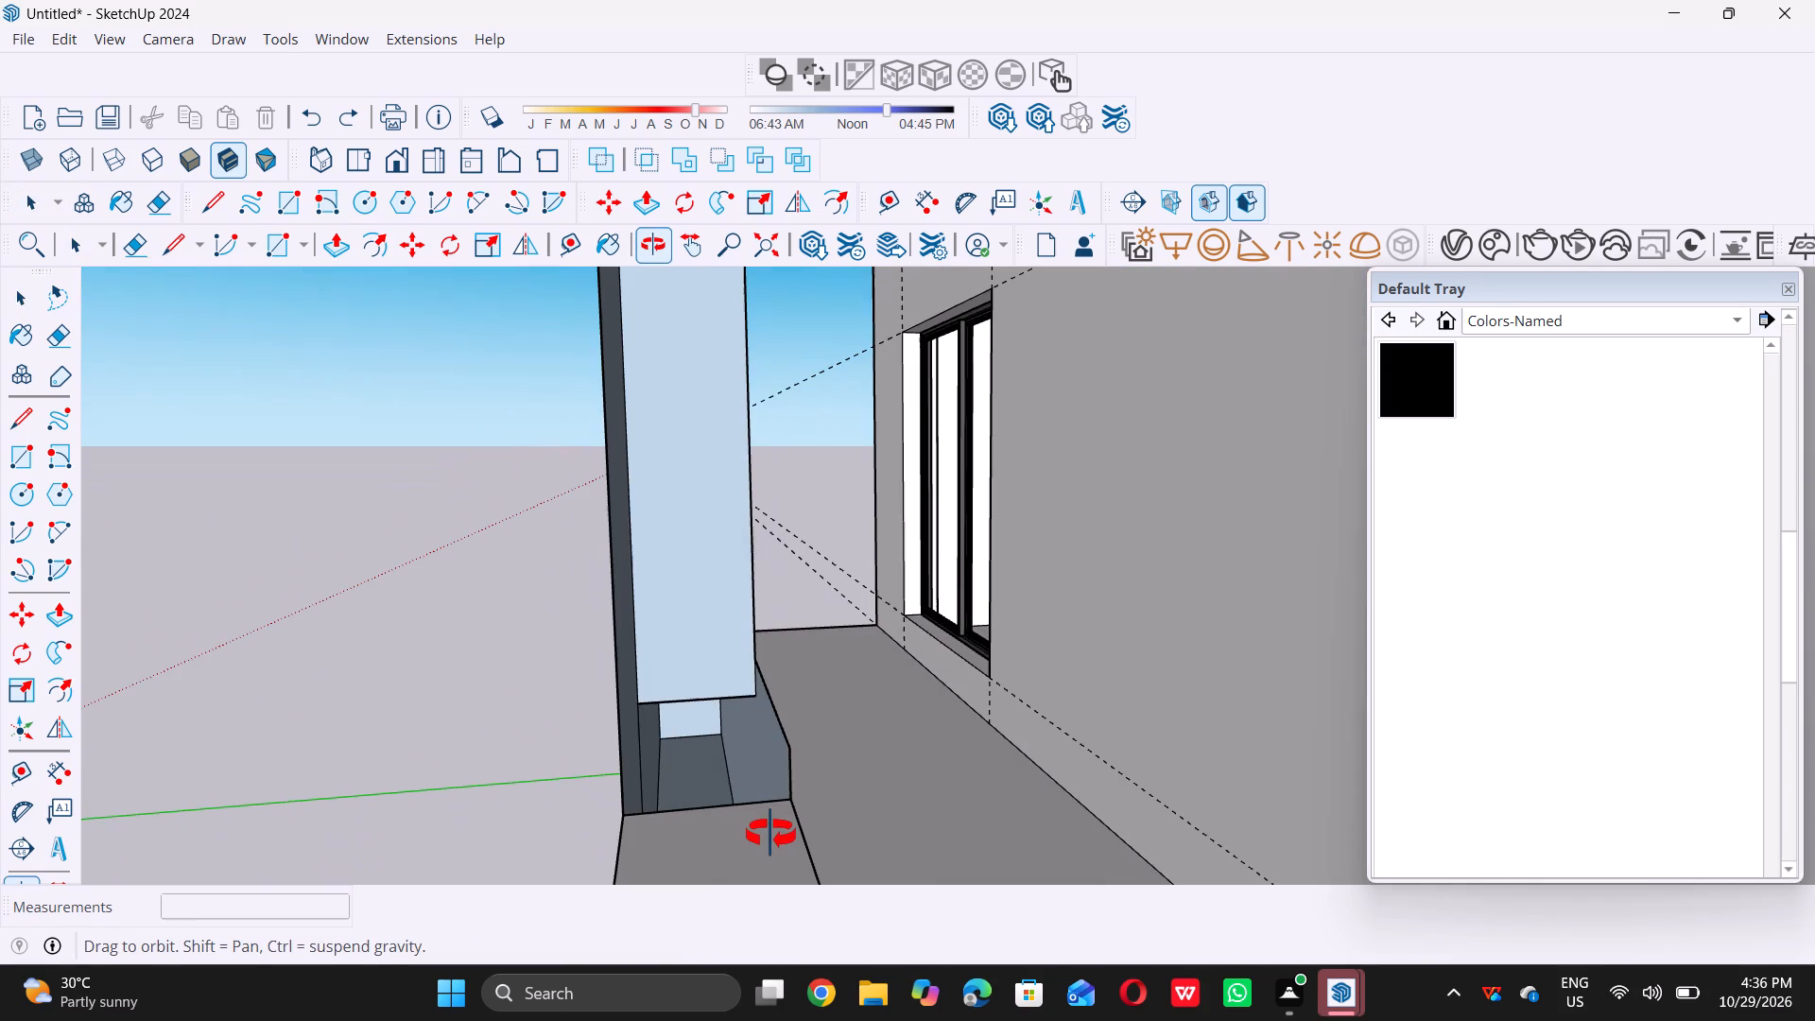
middle_click_drag(770, 834, 710, 852)
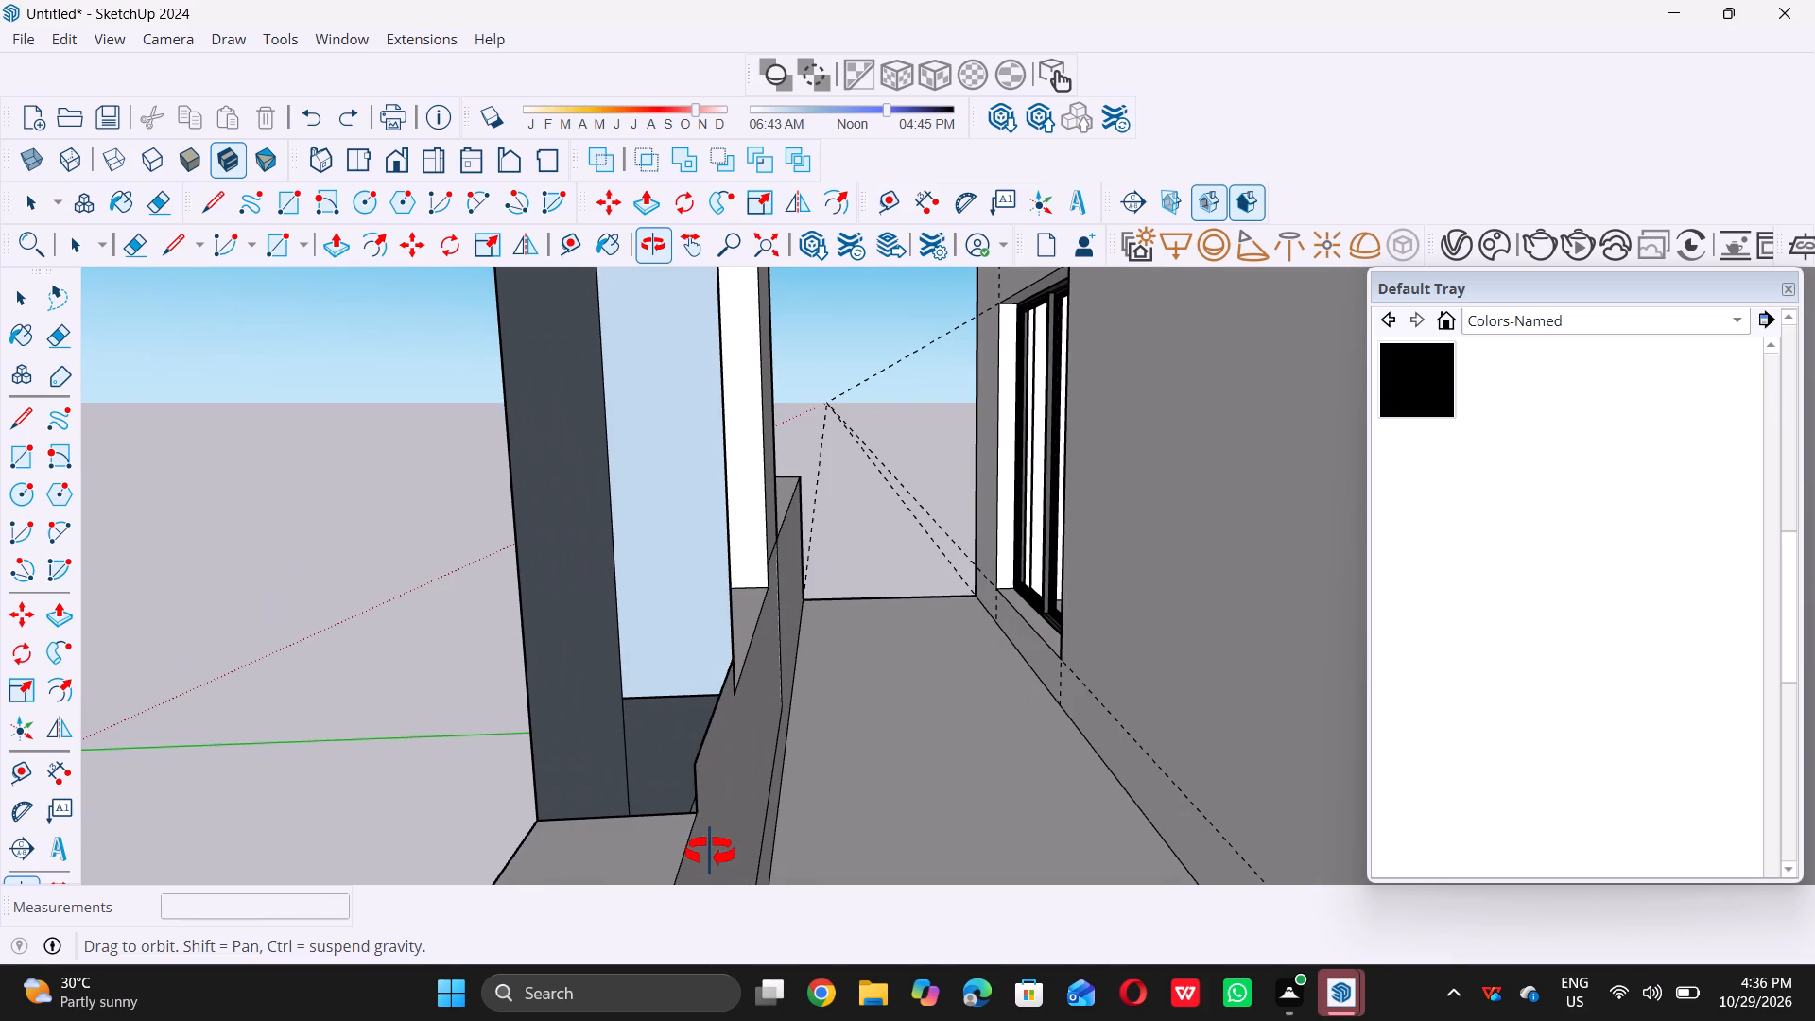
middle_click_drag(710, 852, 726, 844)
key("l")
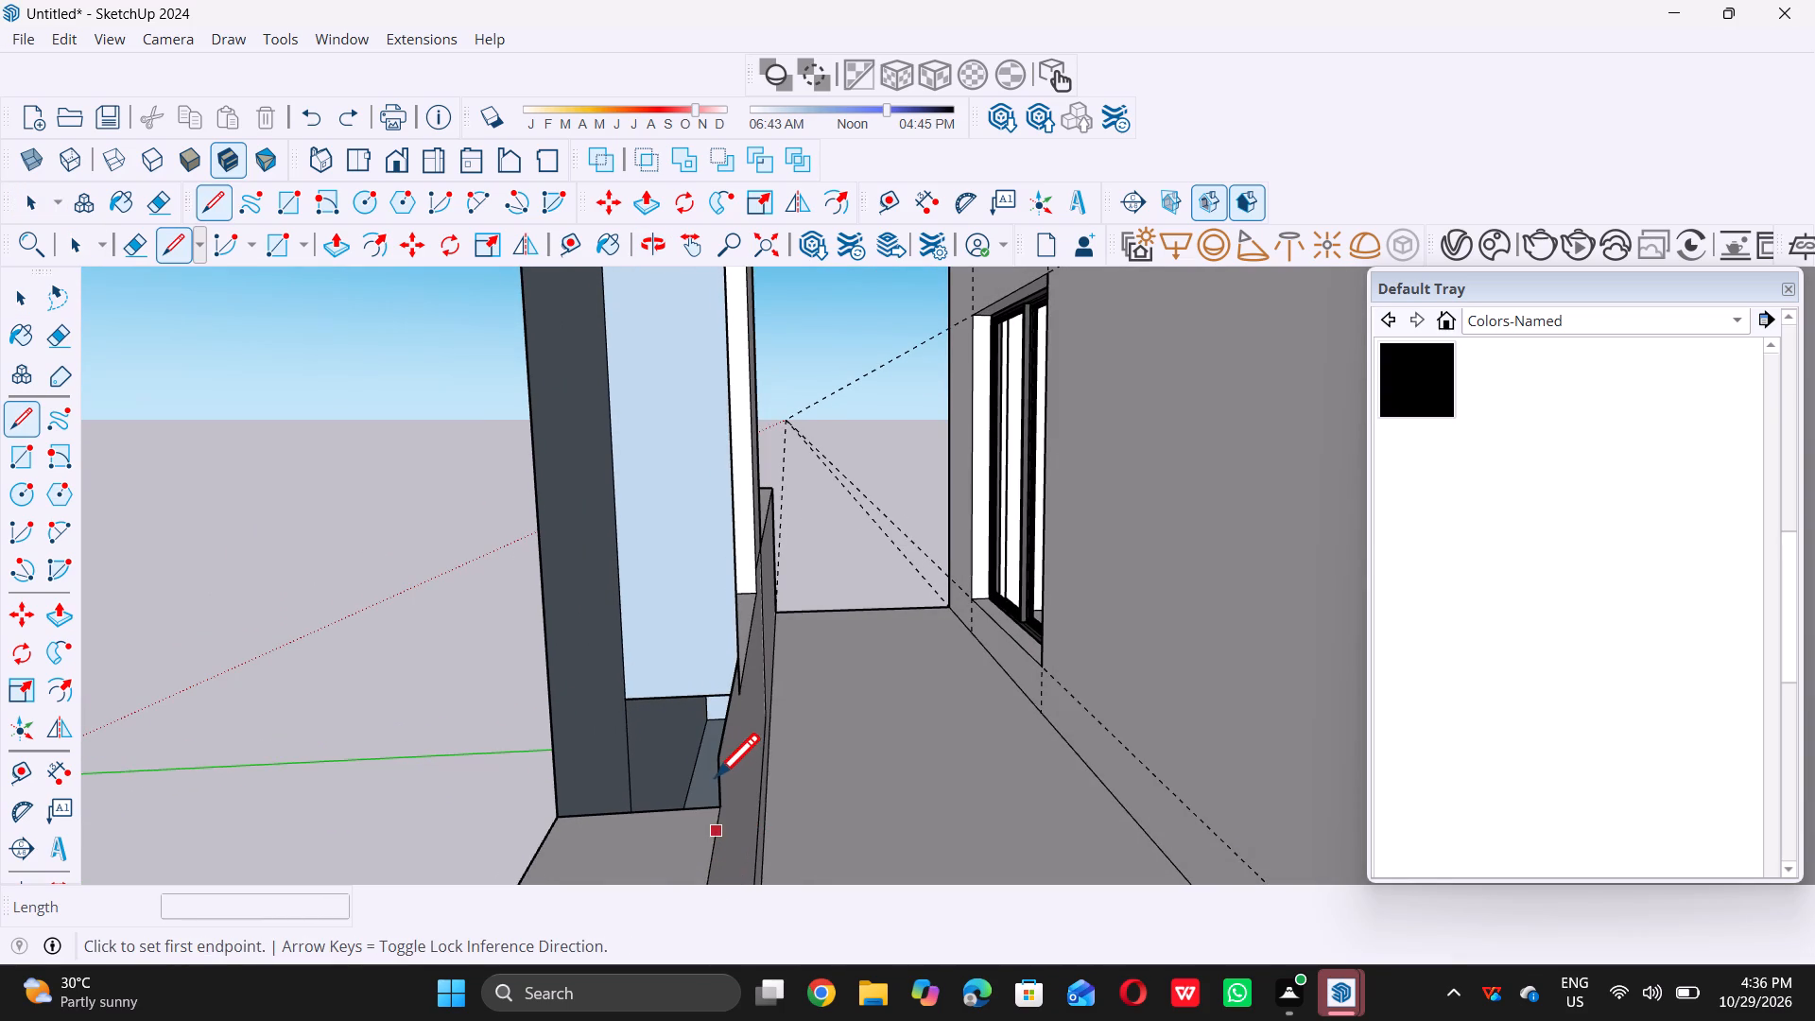
left_click(717, 767)
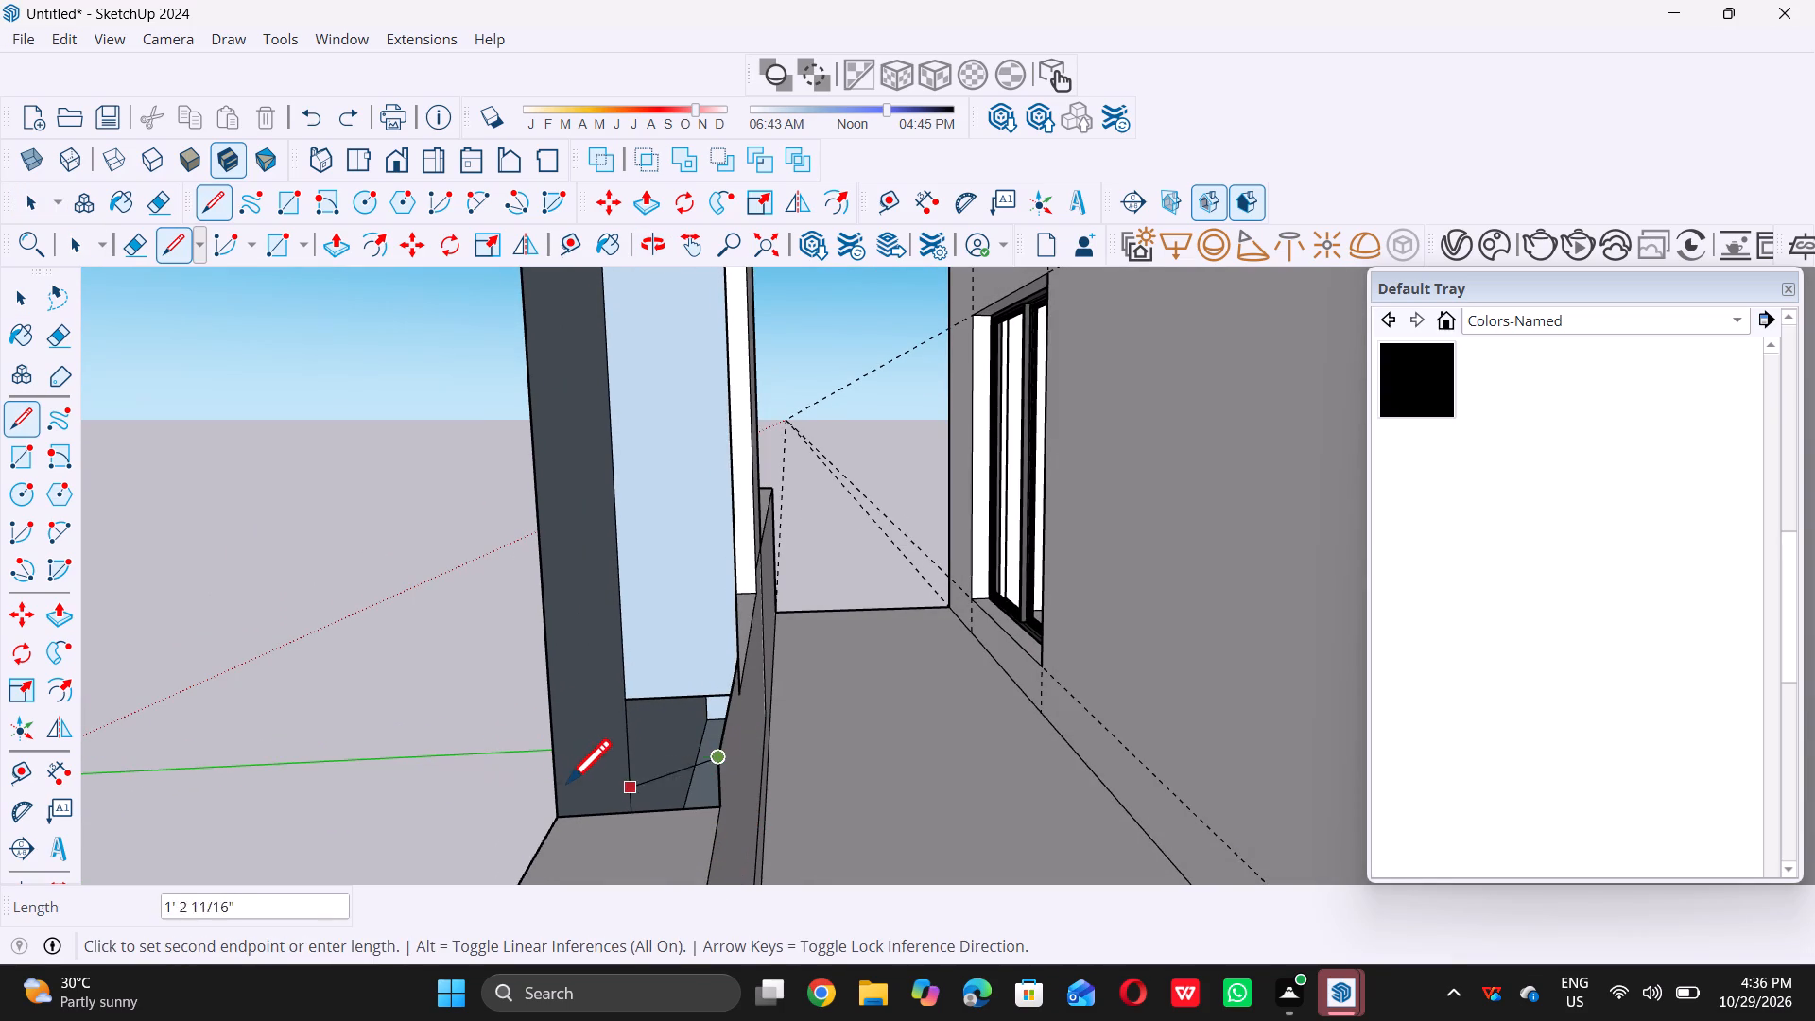
left_click(556, 776)
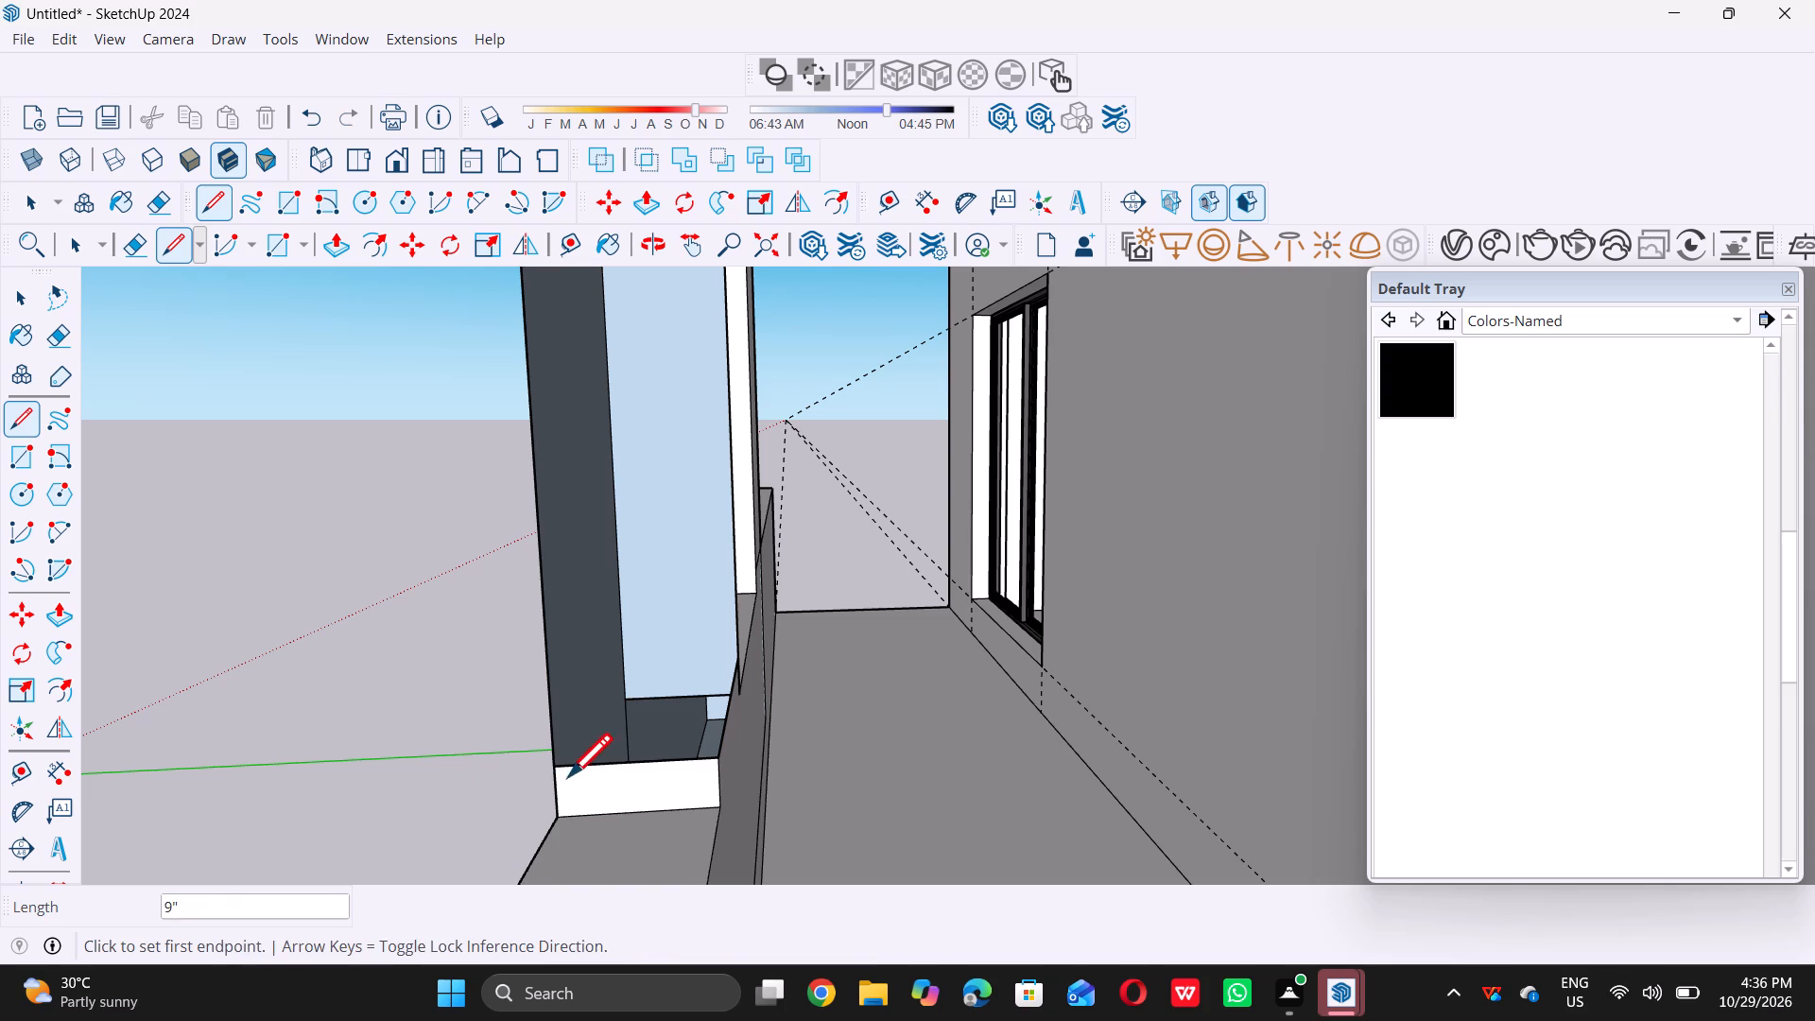
key("space")
Draw a 7' vertical line along the strip's balcony-side edge up to the roof soffit, closing its side in the right opening.
scroll(648, 859, "down", 10)
middle_click_drag(674, 824, 649, 788)
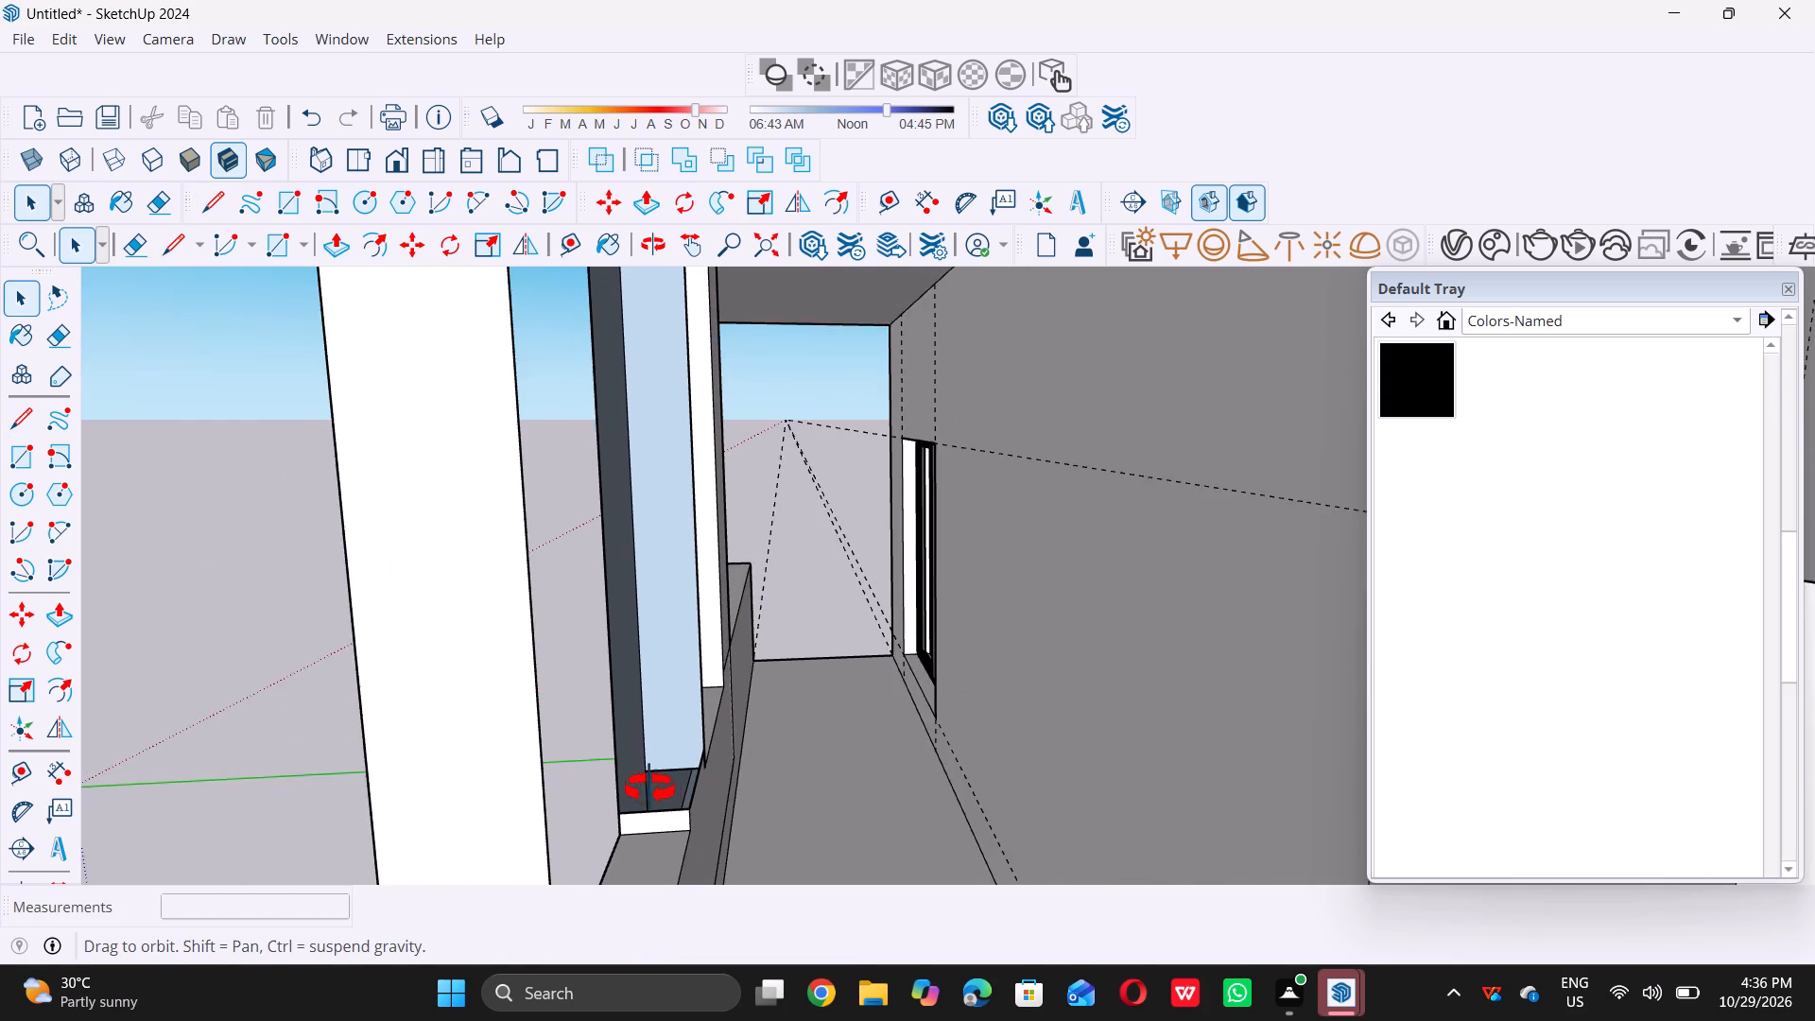
middle_click_drag(649, 788, 645, 770)
key("l")
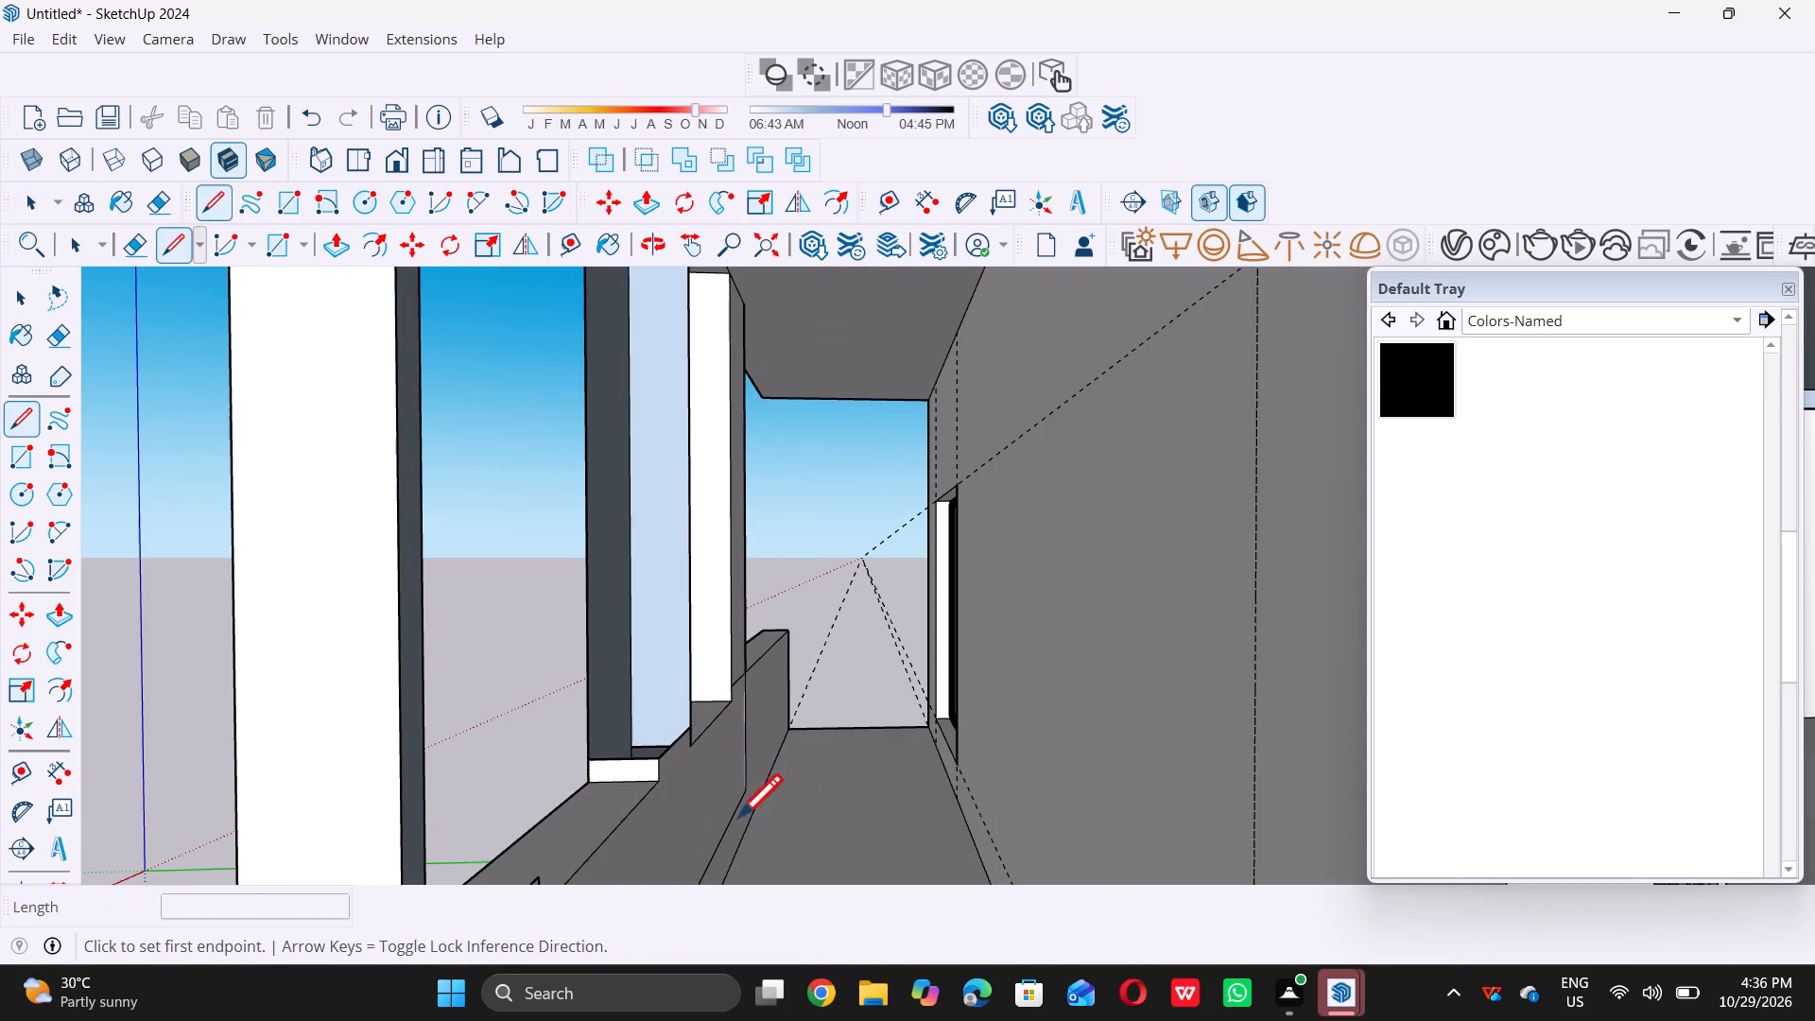
left_click(654, 761)
scroll(654, 761, "down", 10)
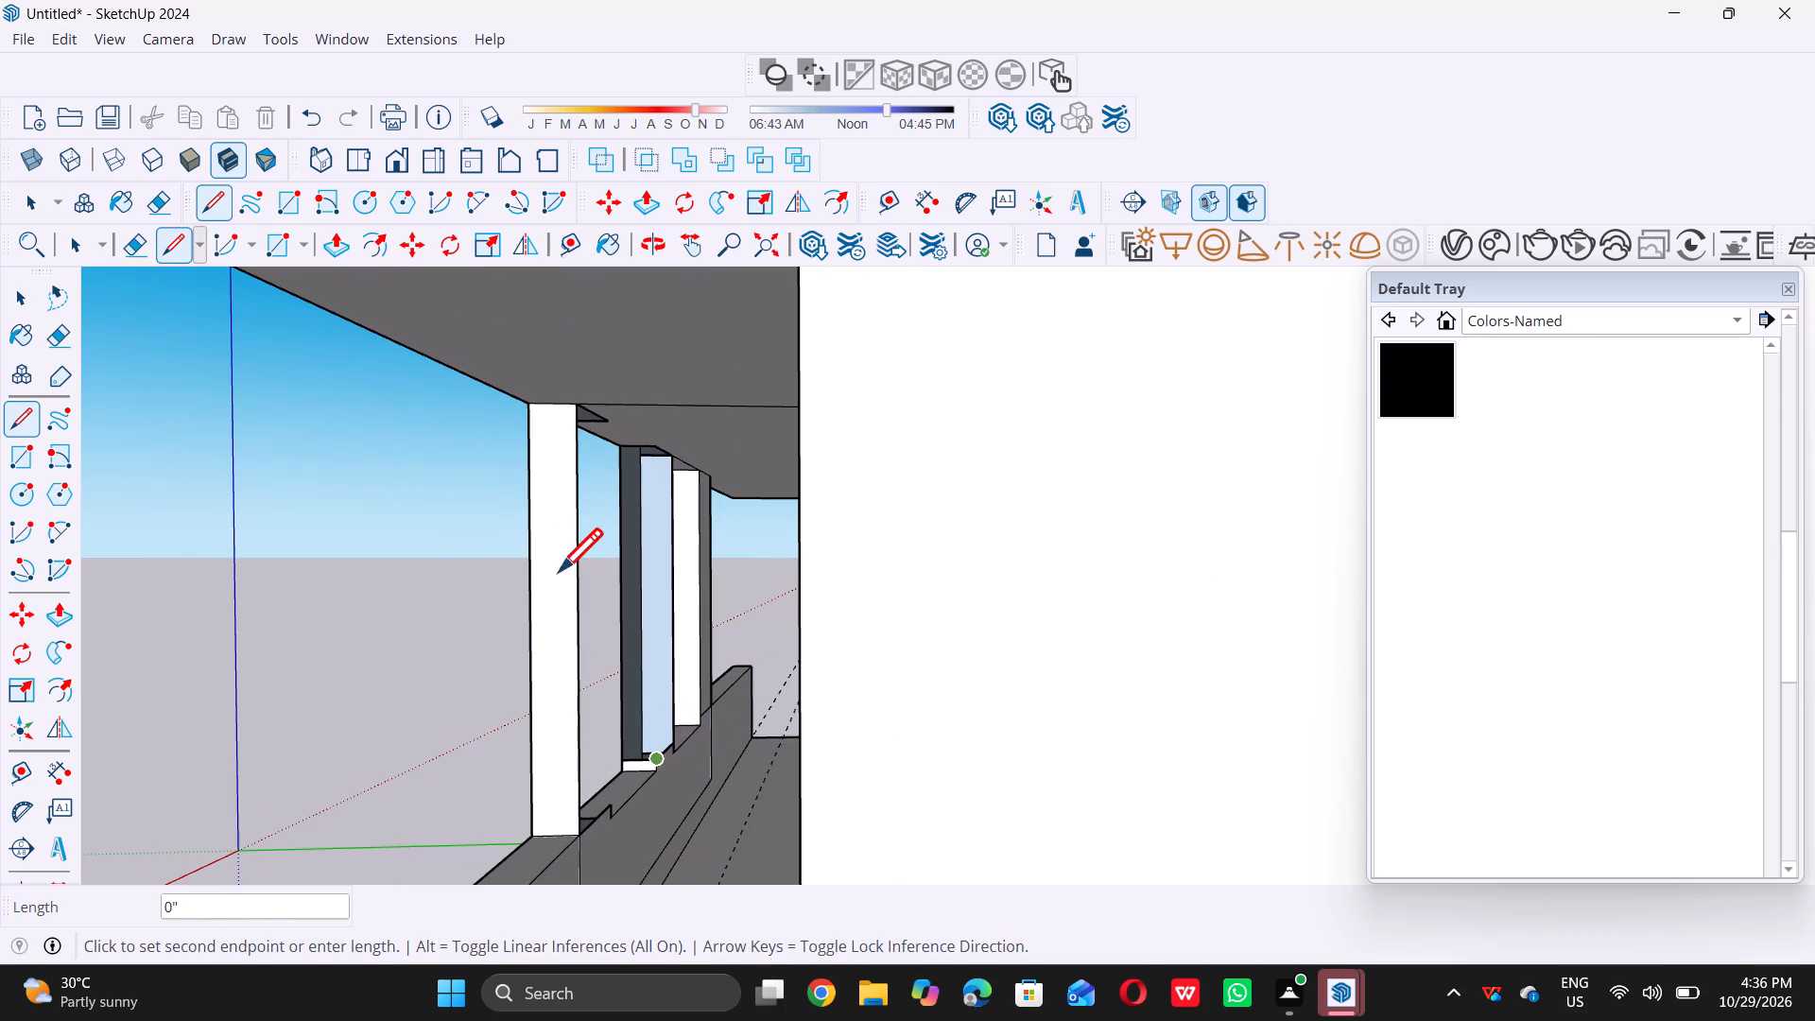
scroll(664, 441, "up", 4)
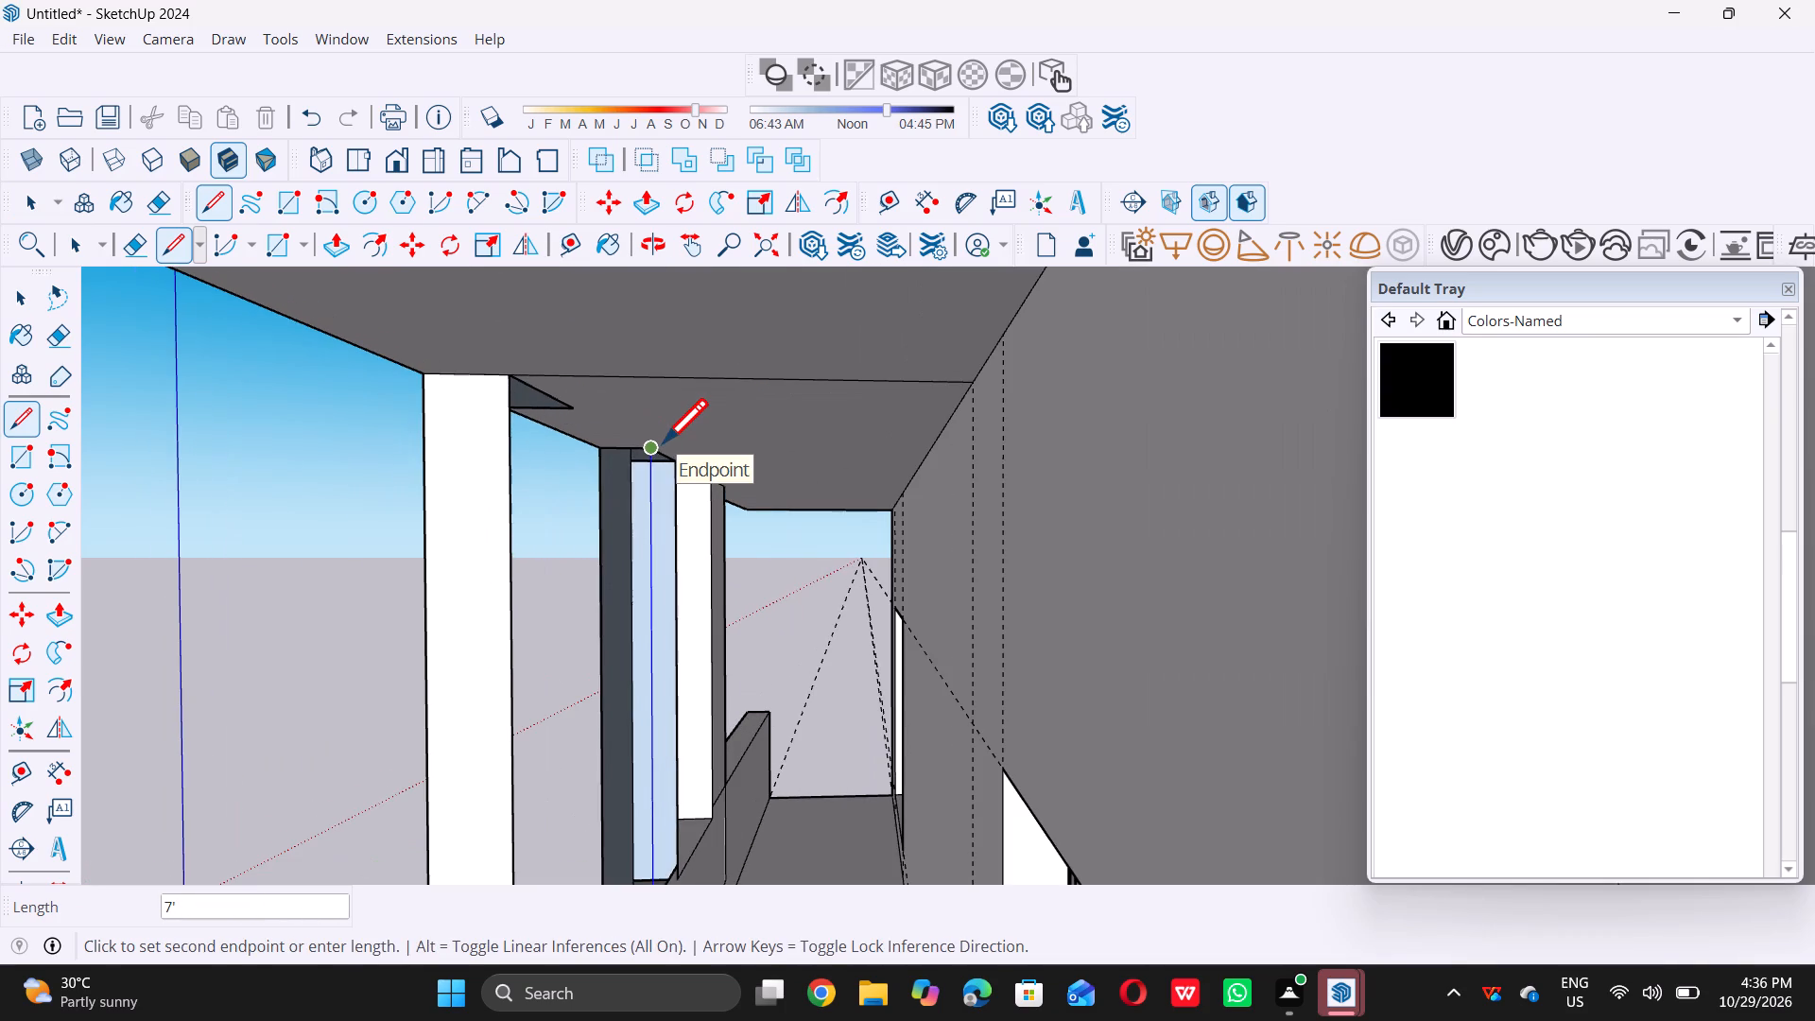
left_click(664, 440)
key("space")
Draw a 7' 3" vertical line along the balcony-side edge of the right opening's outer jamb, from sill to soffit, closing the jamb's inner side.
scroll(628, 592, "down", 2)
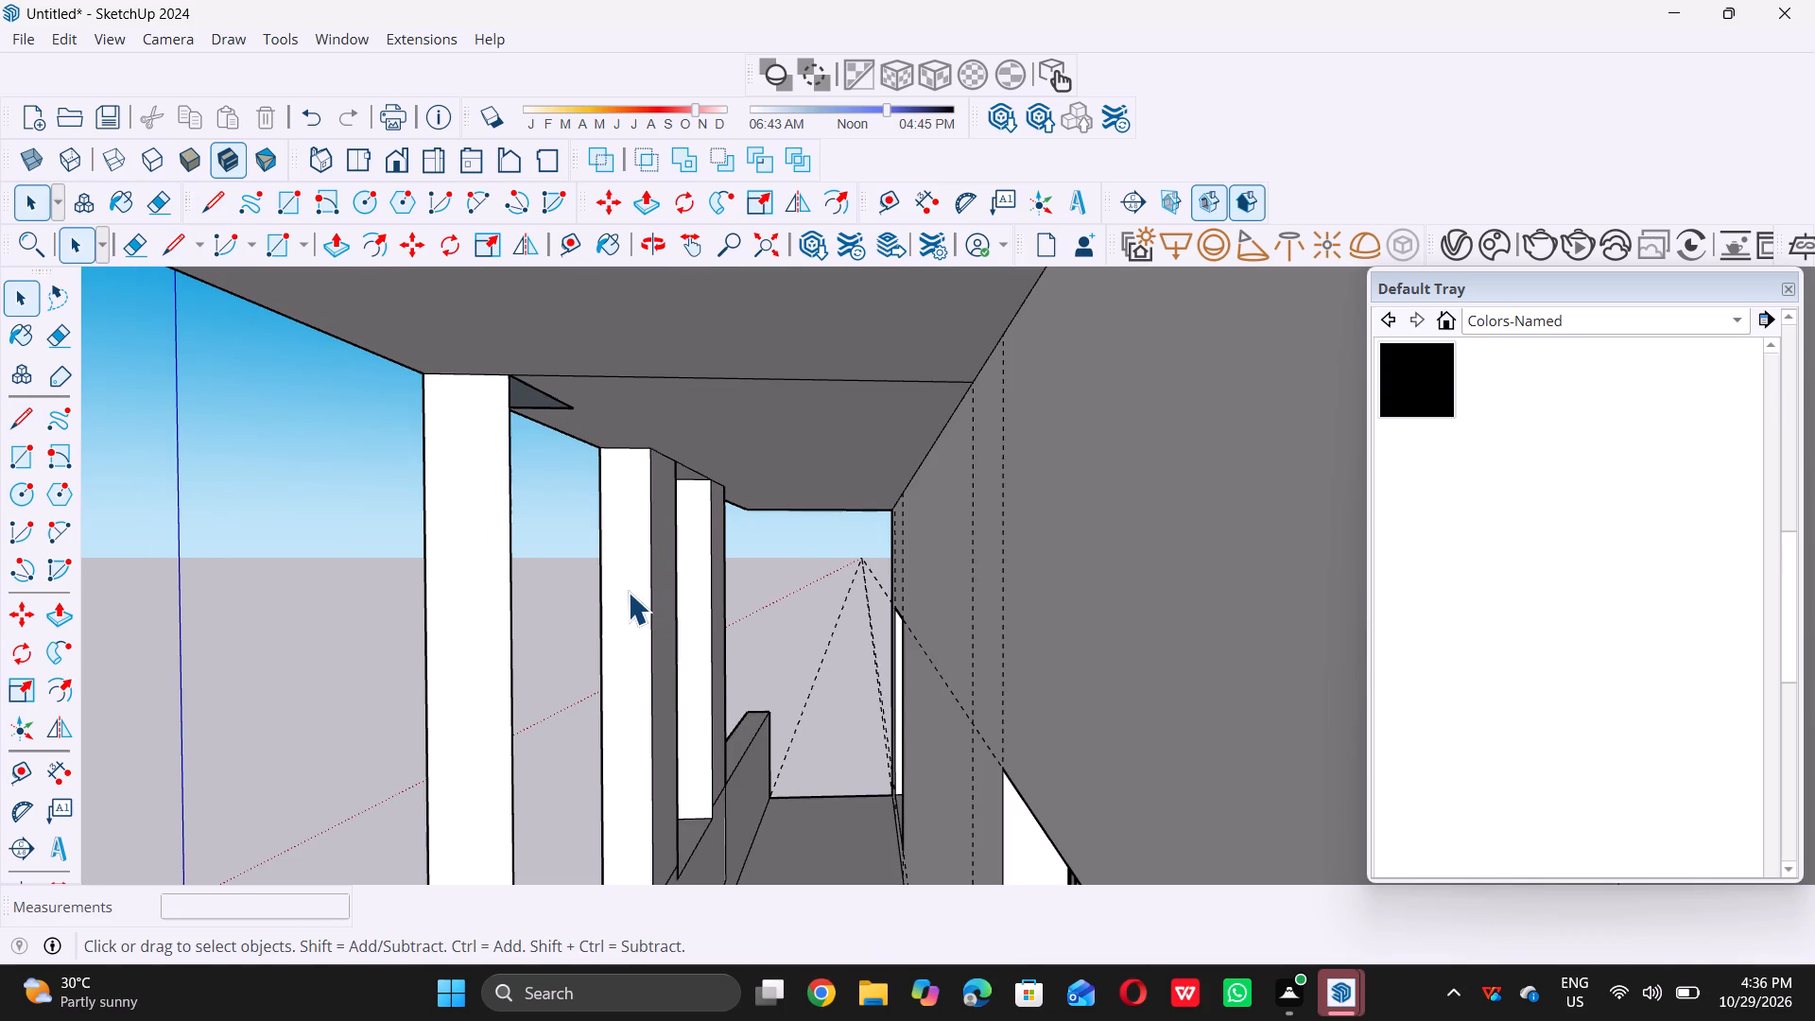
scroll(628, 592, "down", 9)
middle_click_drag(394, 683, 927, 689)
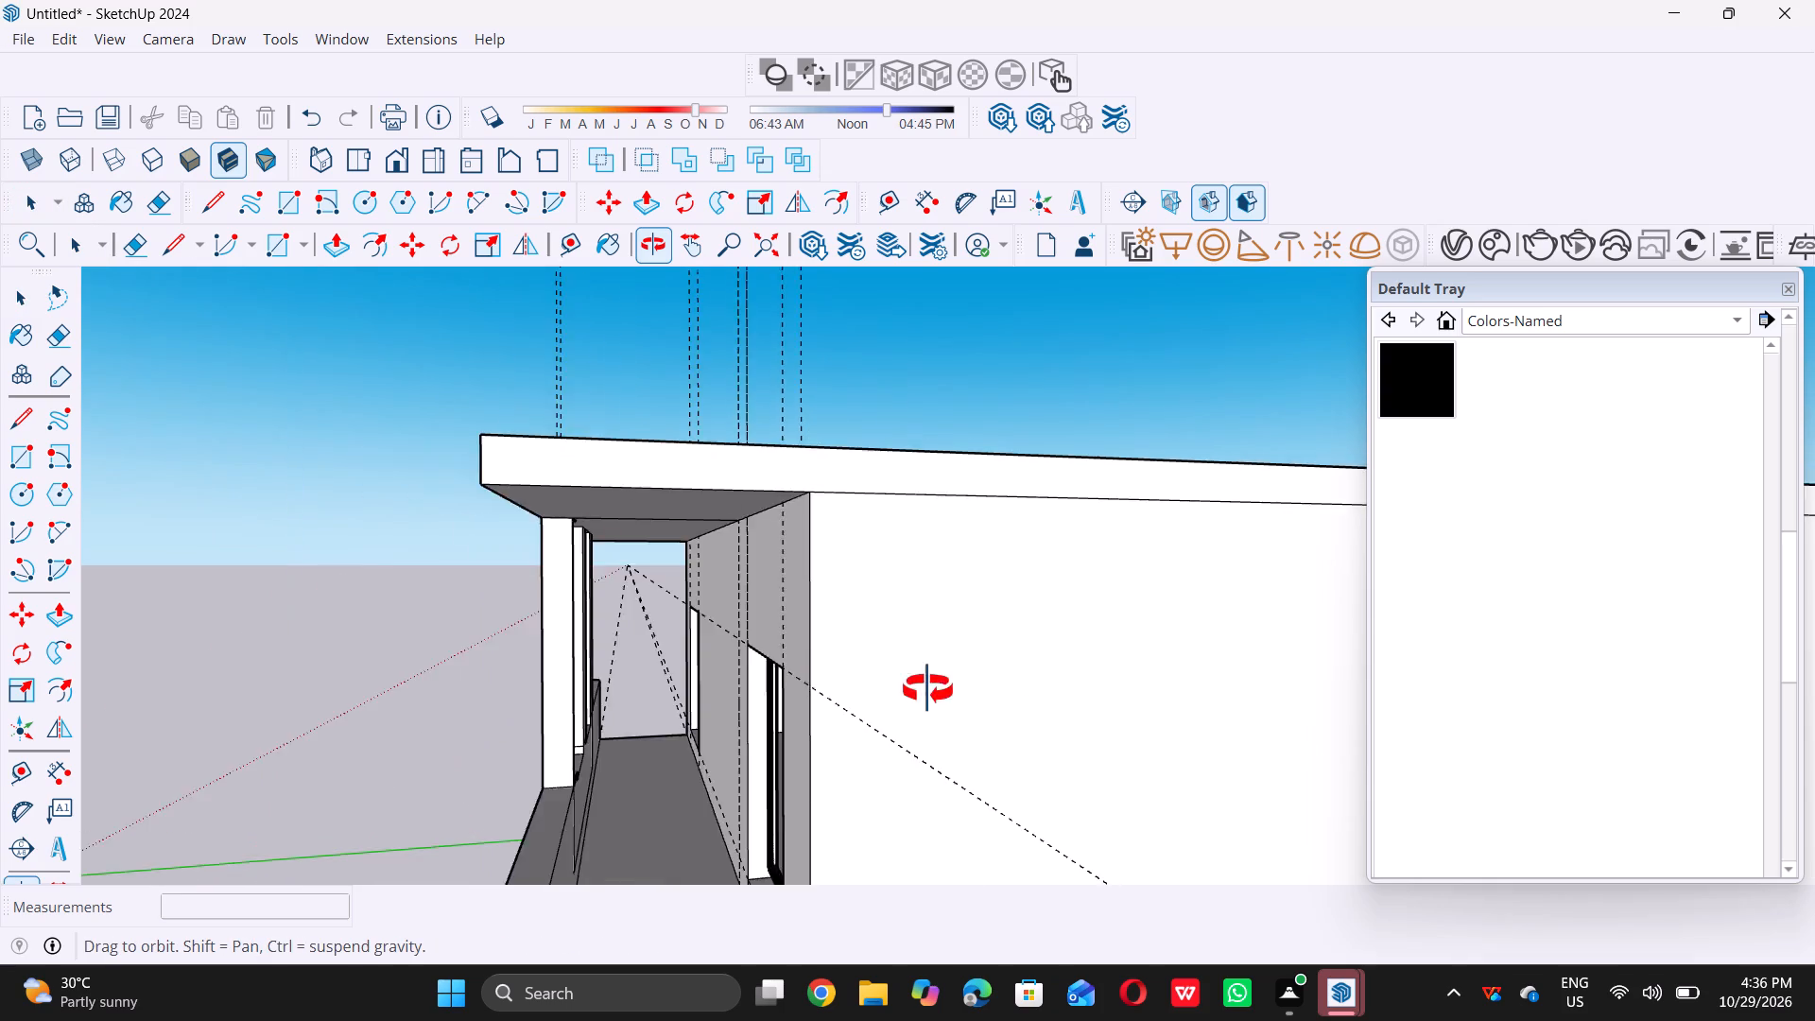
middle_click_drag(927, 689, 1175, 682)
scroll(1131, 686, "down", 13)
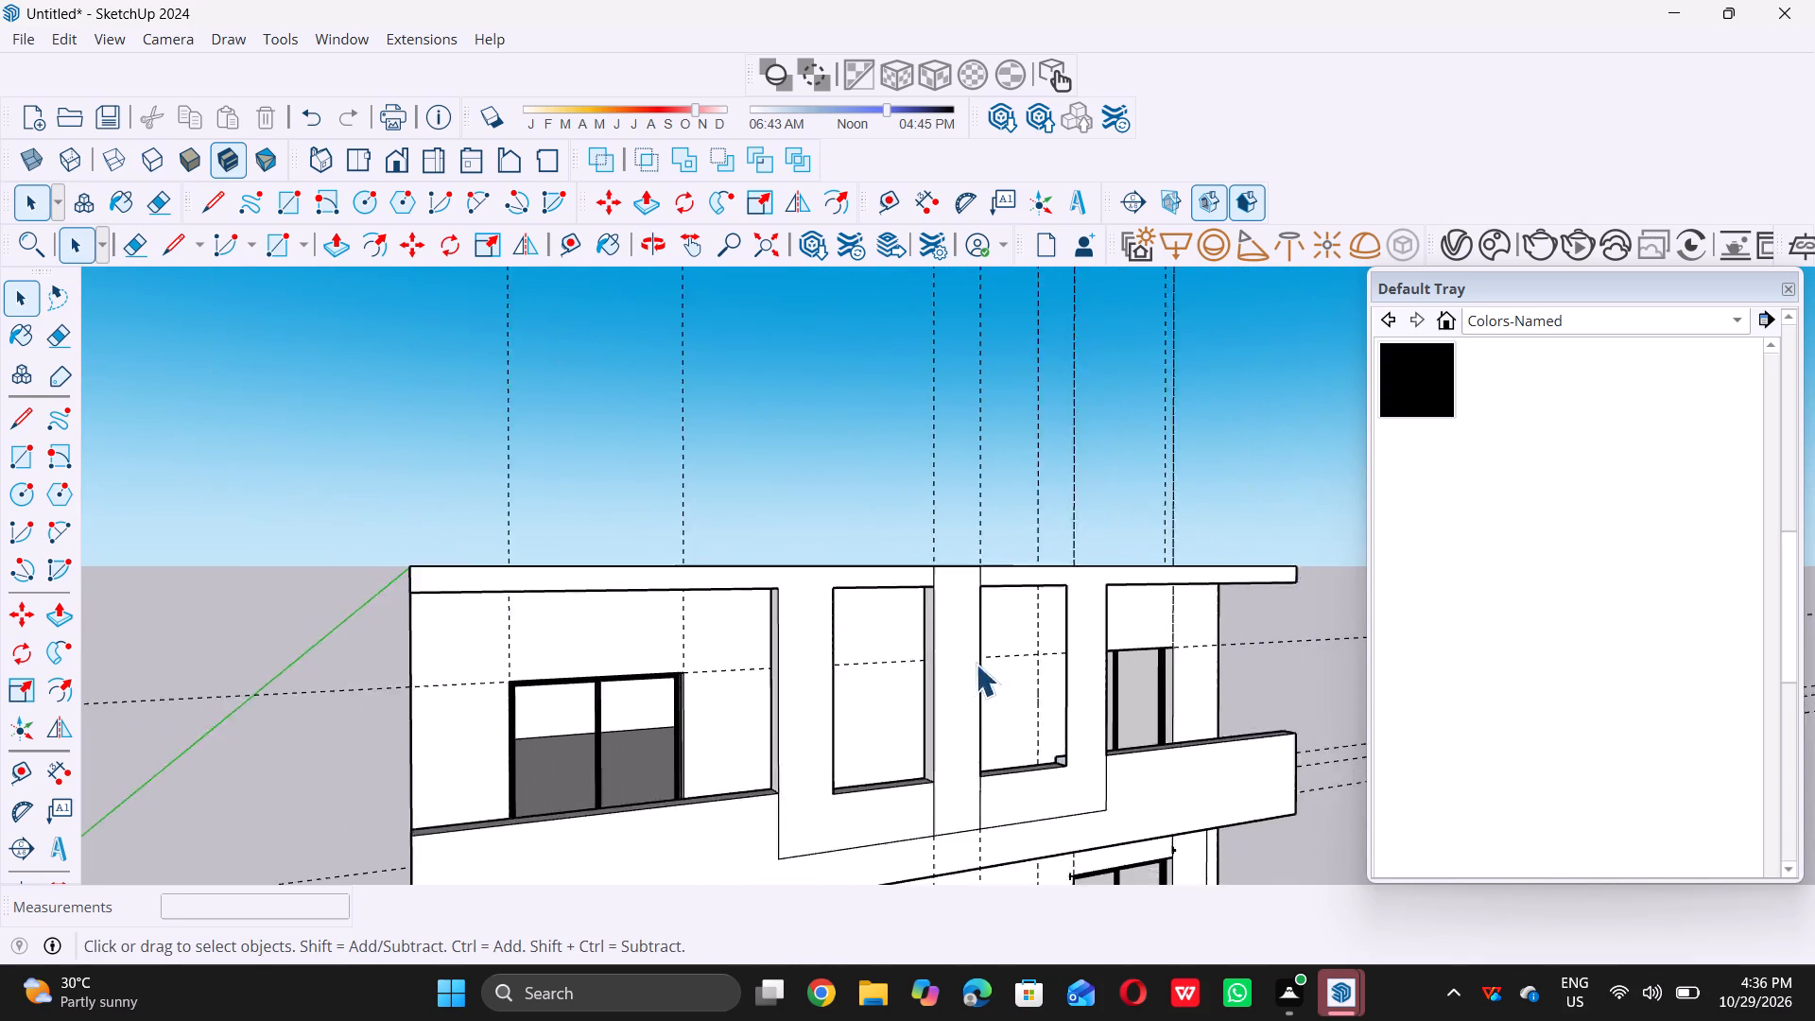
scroll(1138, 666, "down", 1)
middle_click_drag(965, 687, 1124, 804)
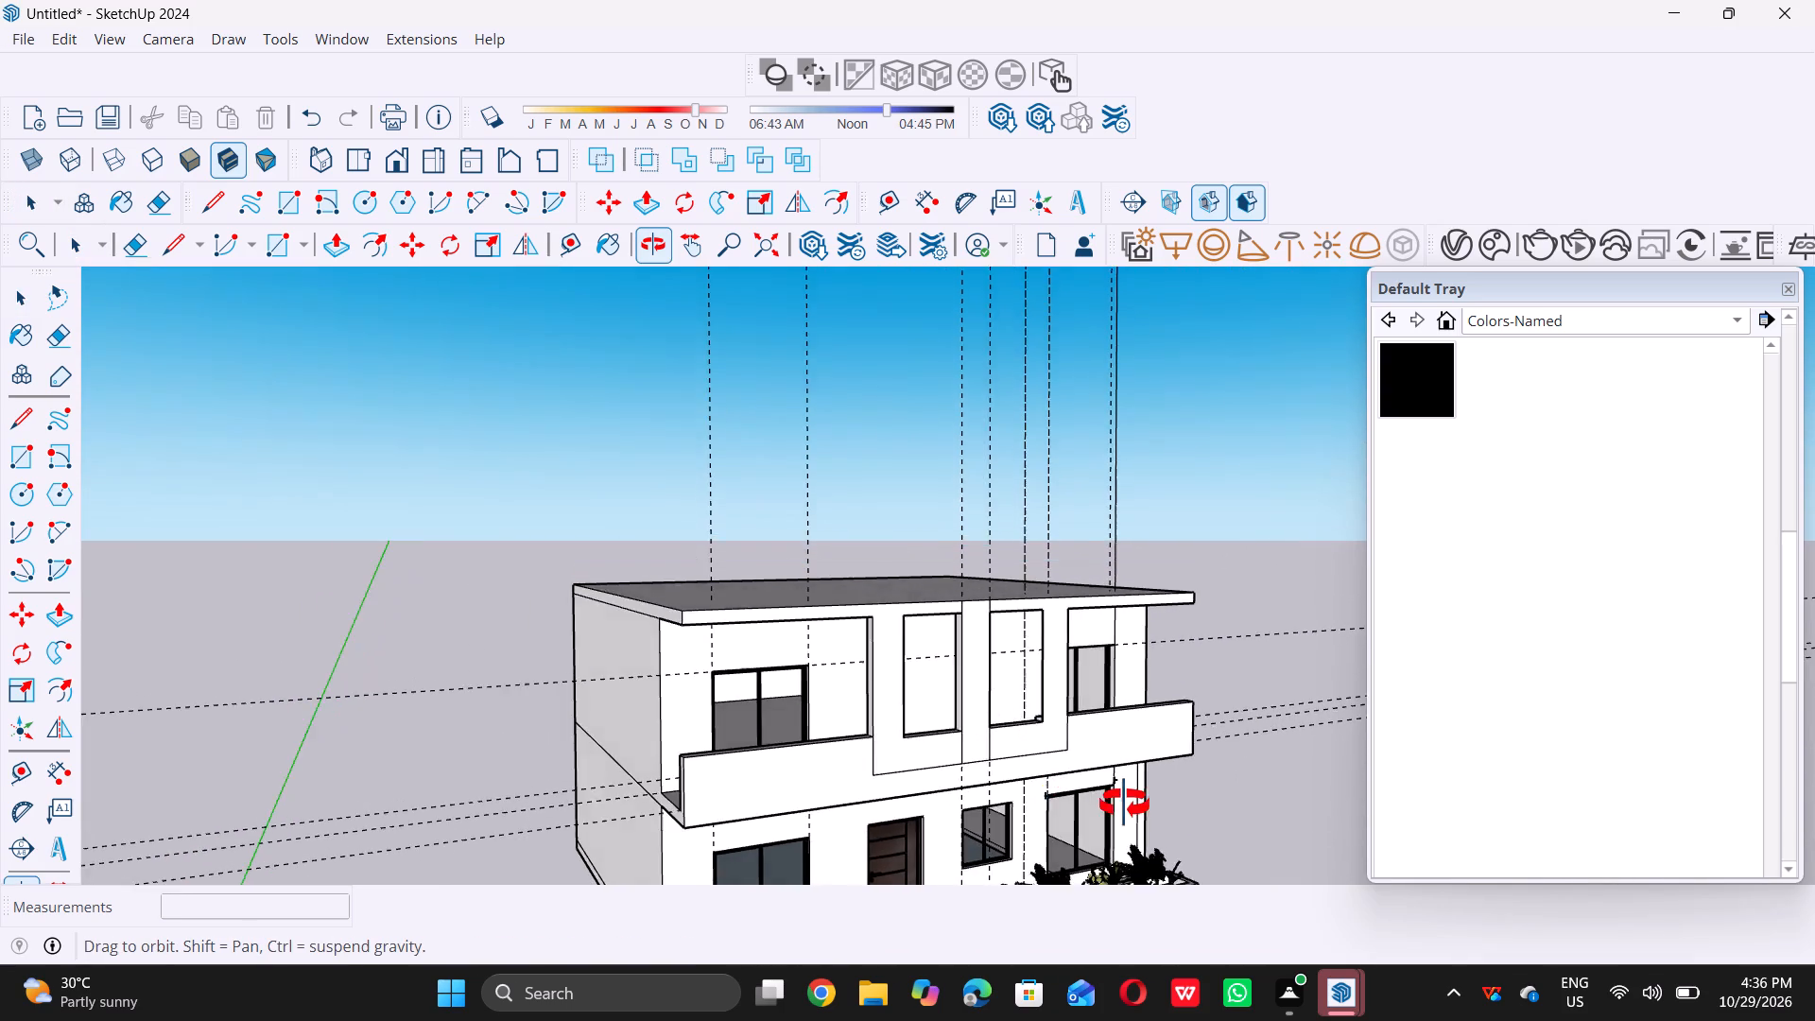
middle_click_drag(1124, 804, 1181, 798)
scroll(1111, 717, "up", 9)
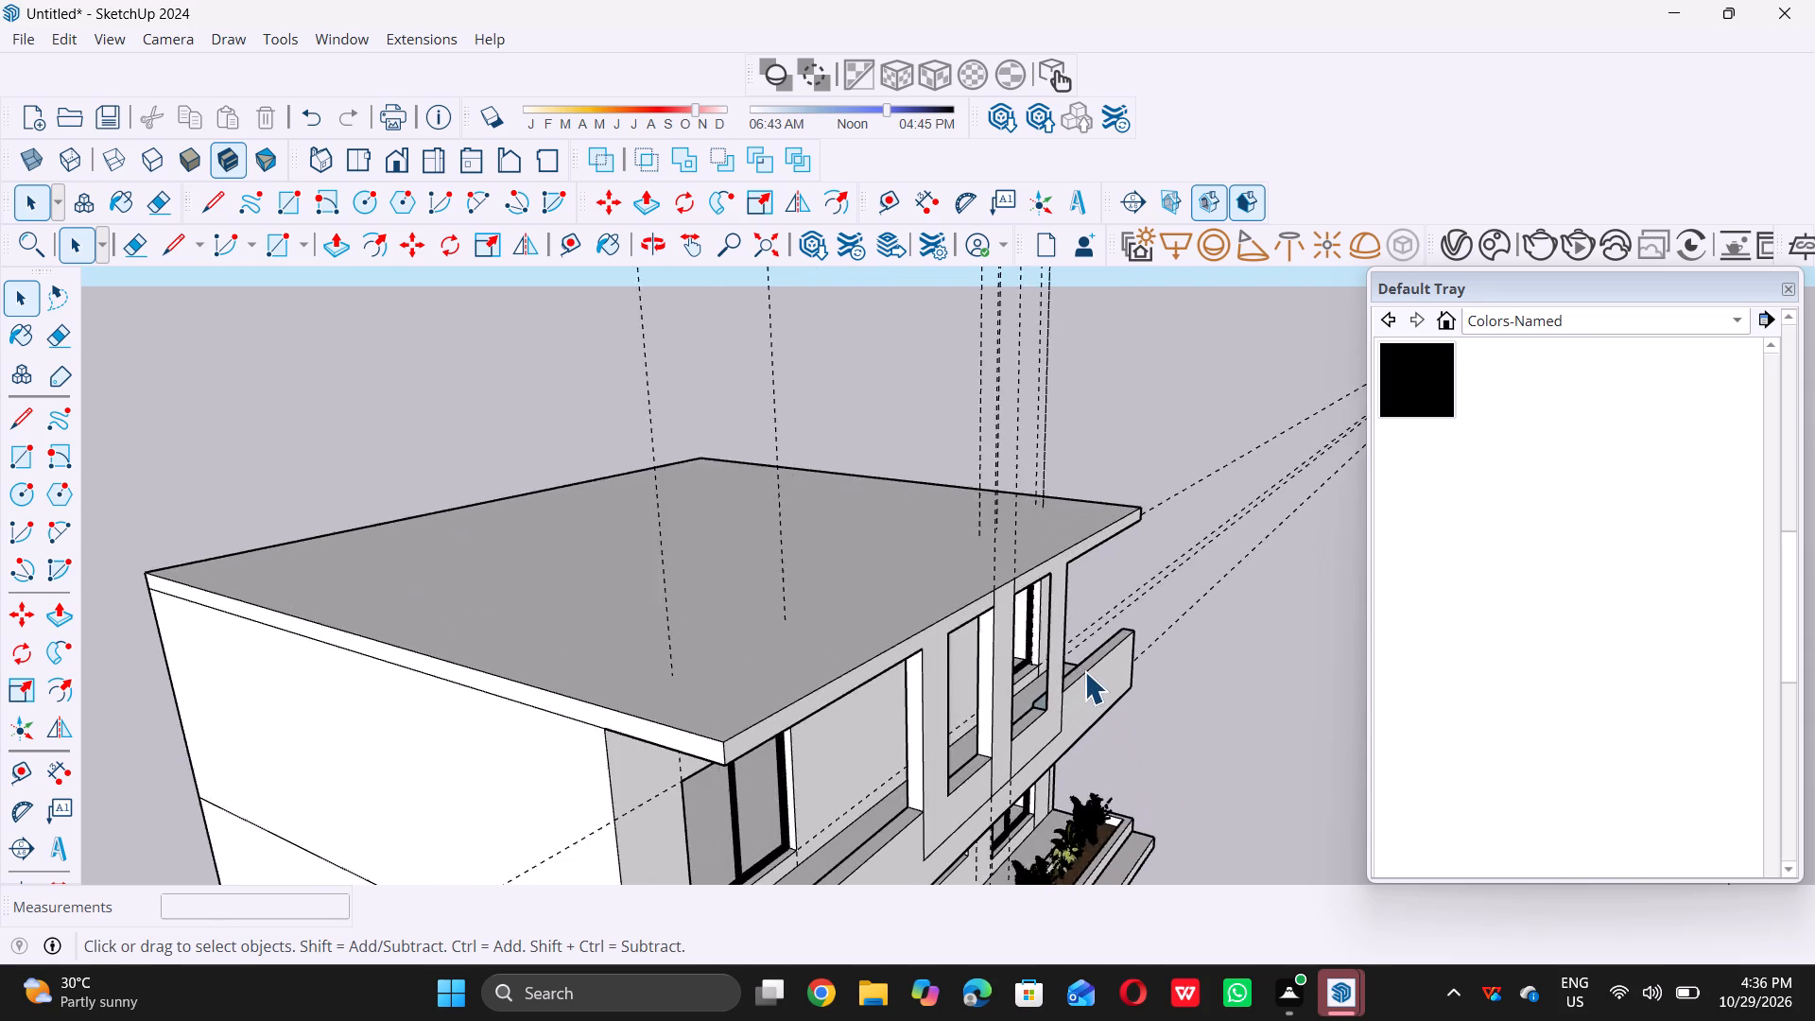
scroll(1084, 671, "up", 7)
scroll(927, 724, "up", 5)
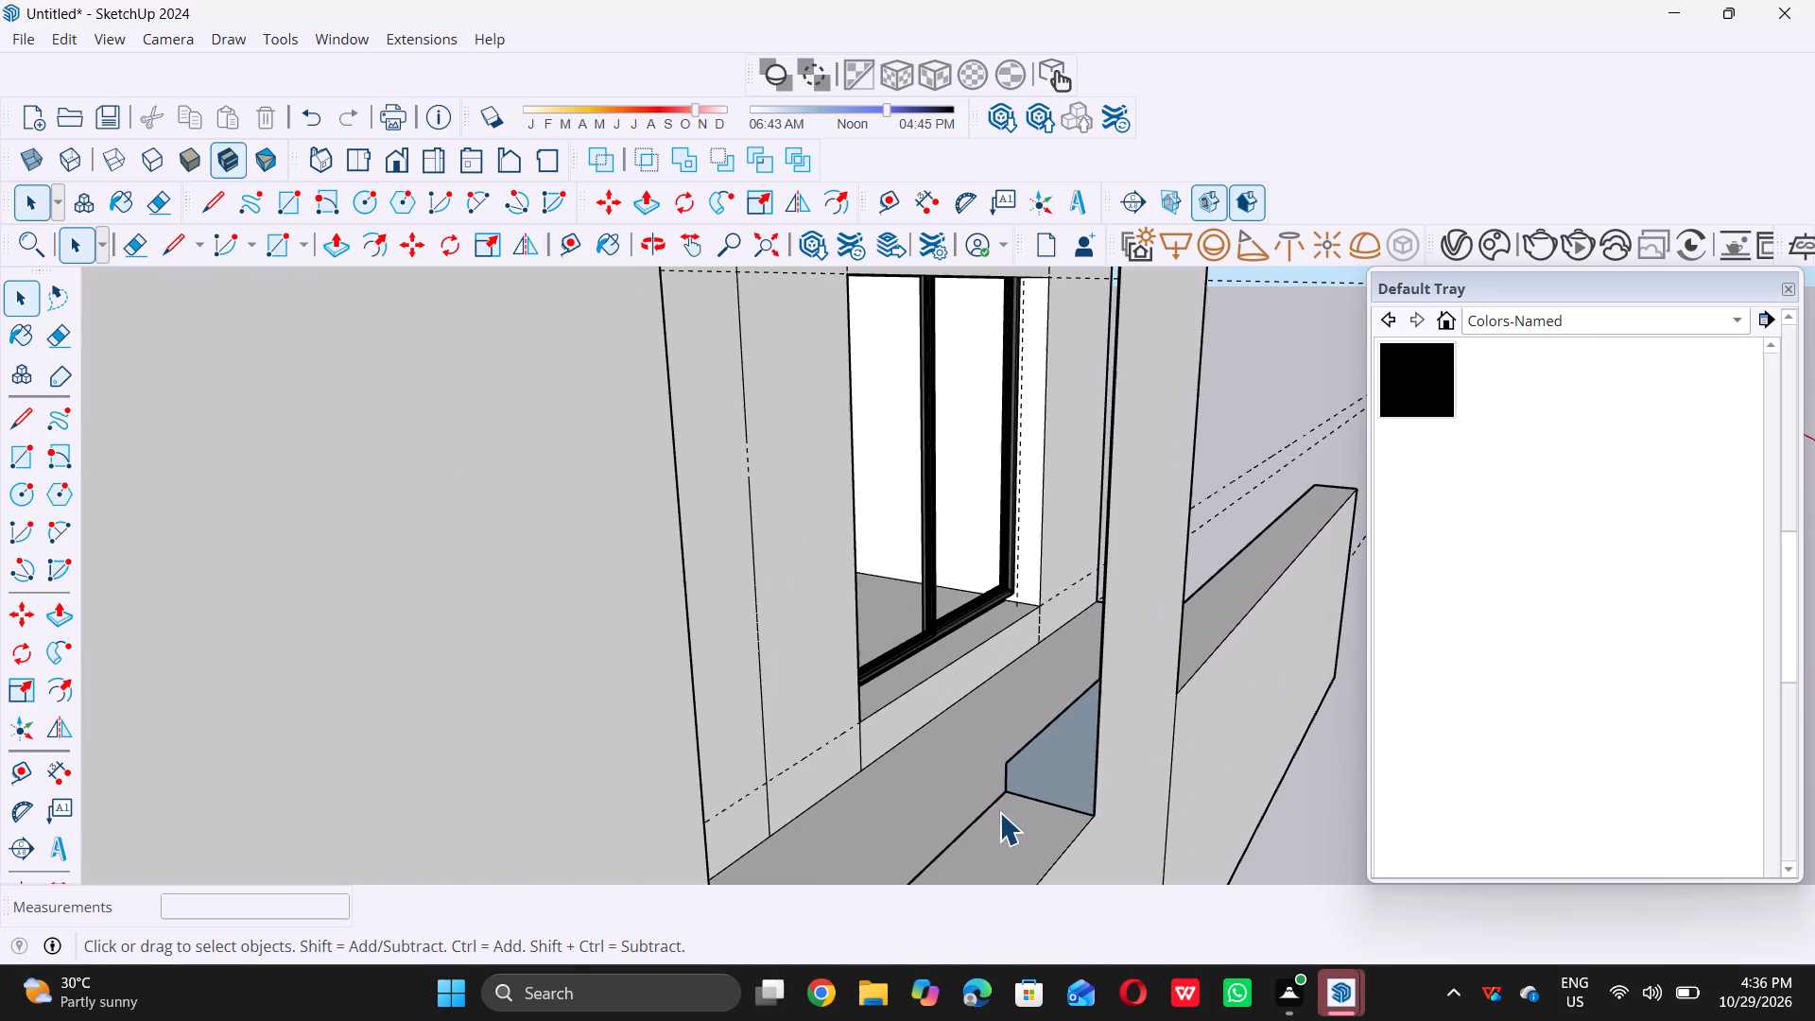
scroll(1001, 809, "up", 4)
key("l")
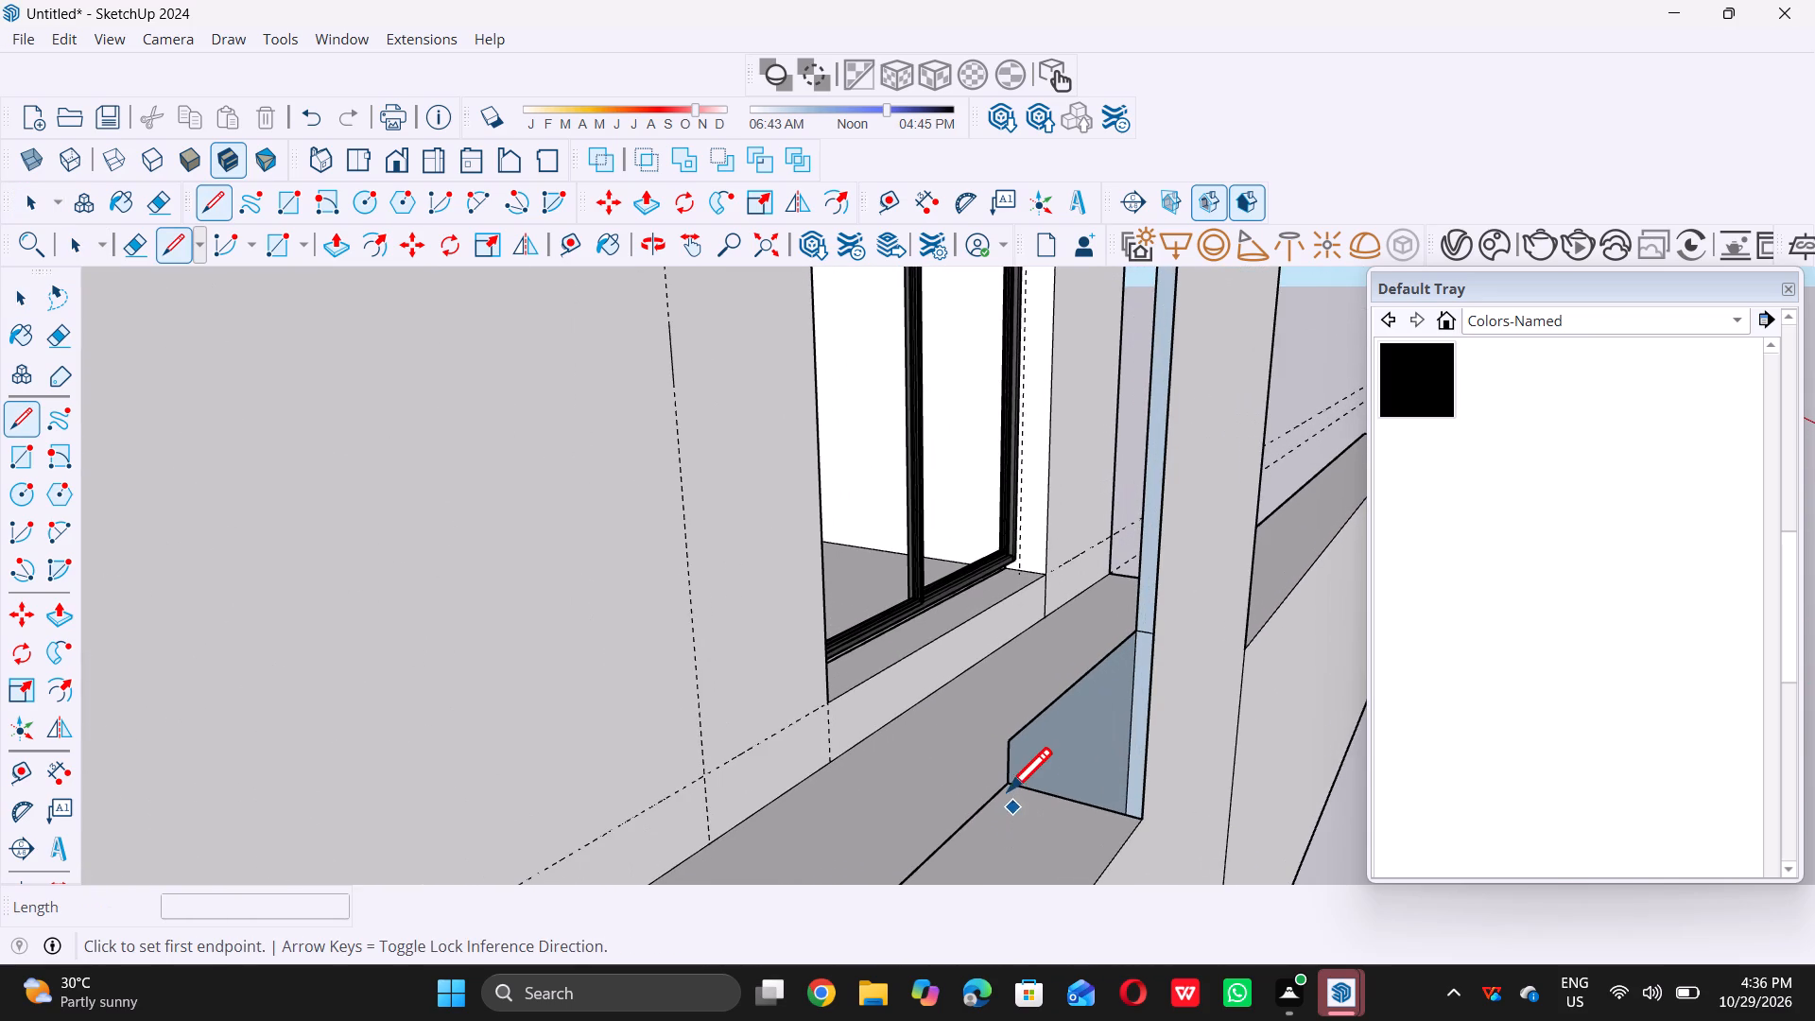
left_click(1012, 780)
scroll(1012, 780, "down", 13)
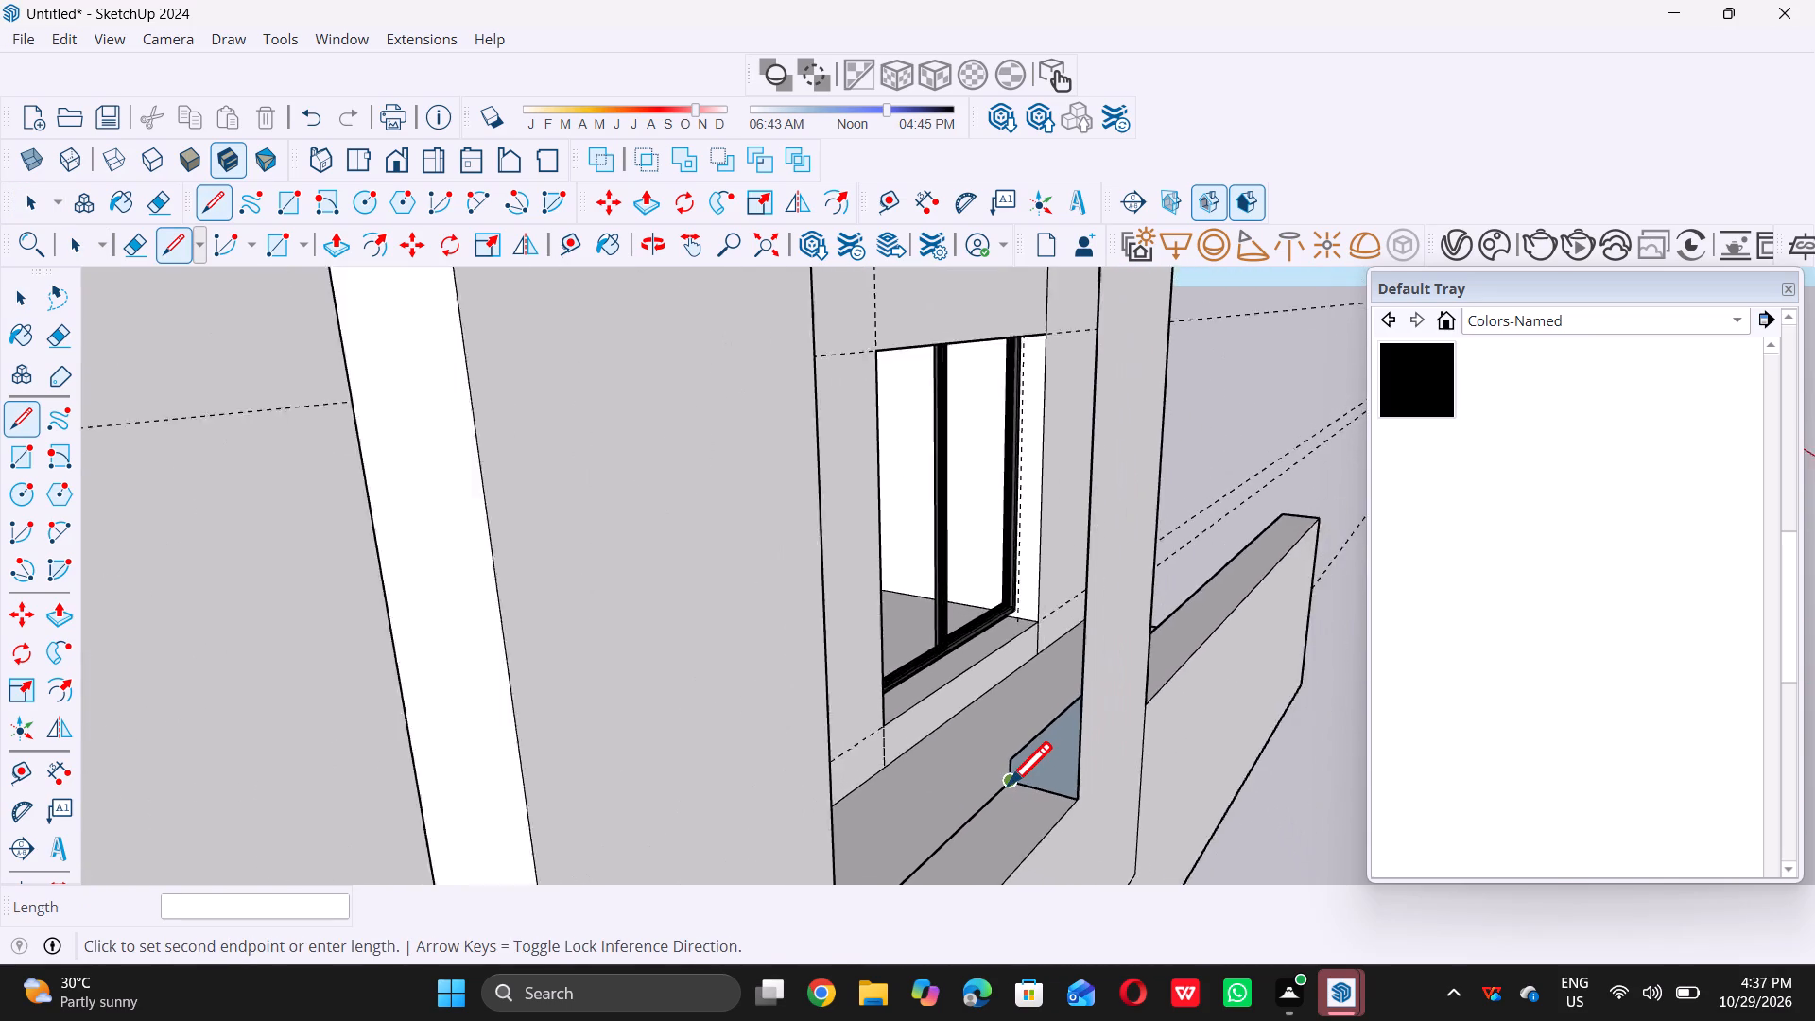
scroll(1008, 785, "down", 8)
scroll(1011, 459, "up", 4)
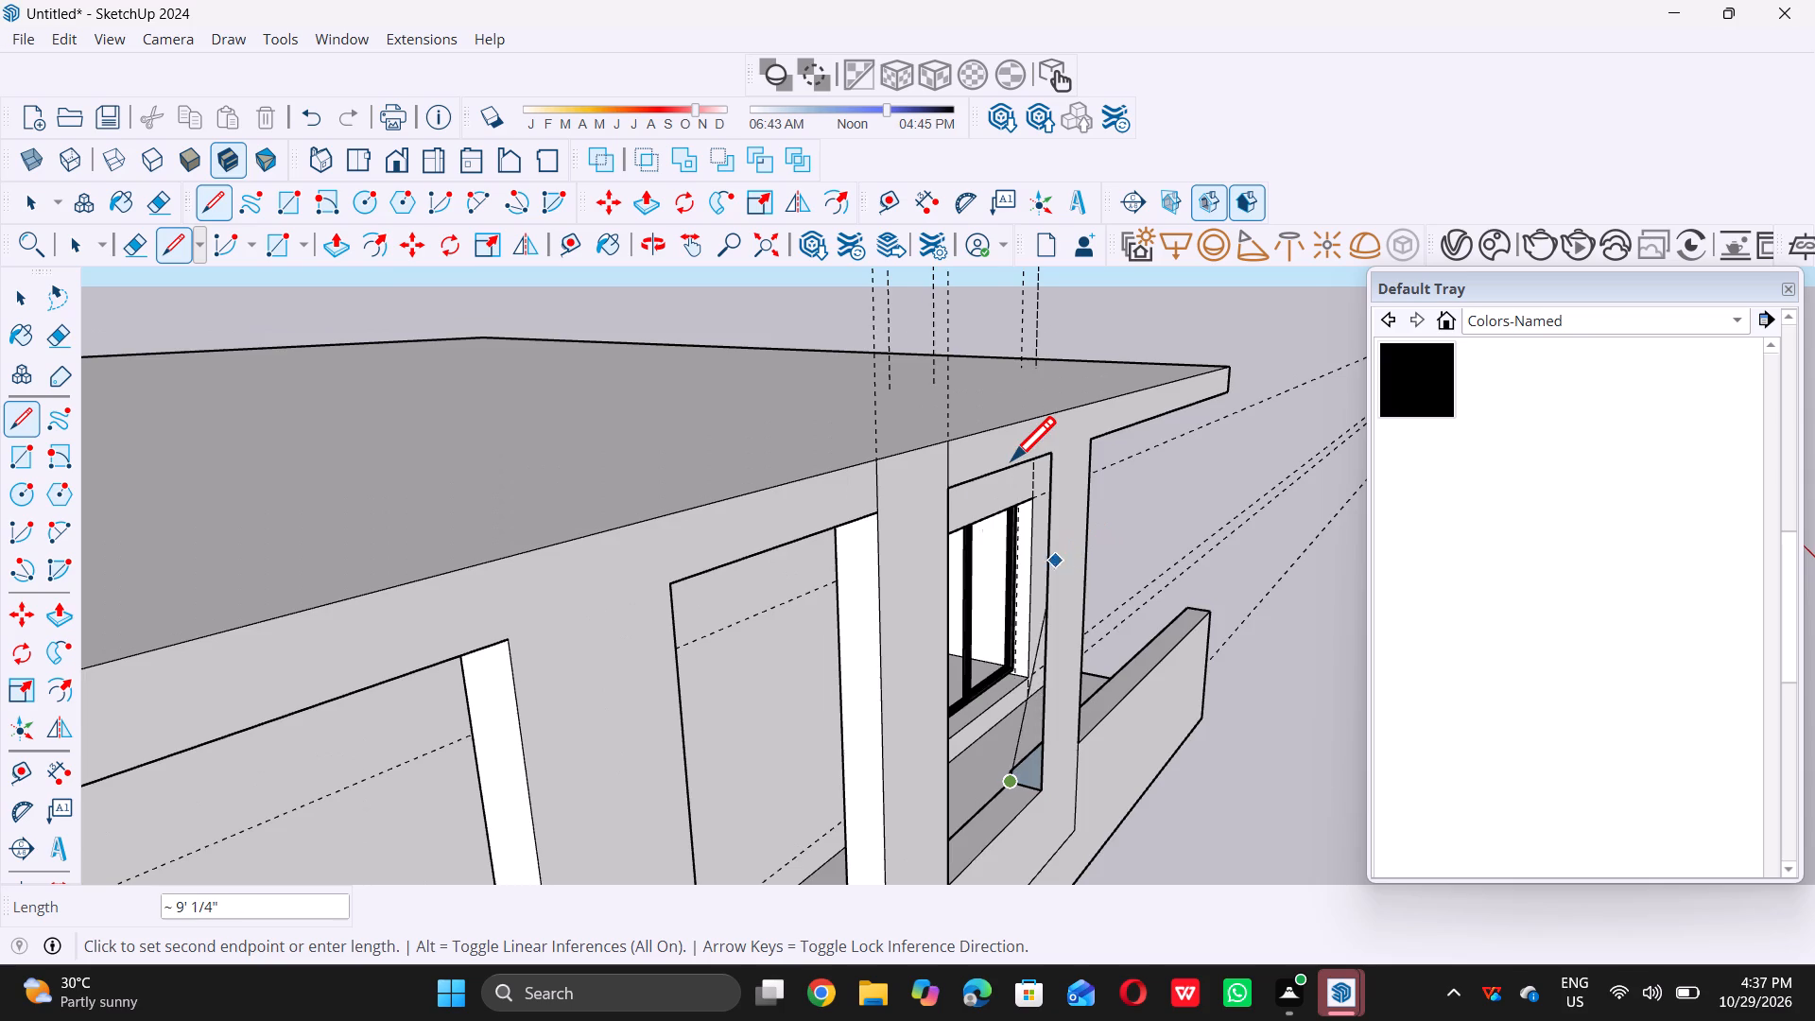
scroll(1019, 474, "up", 12)
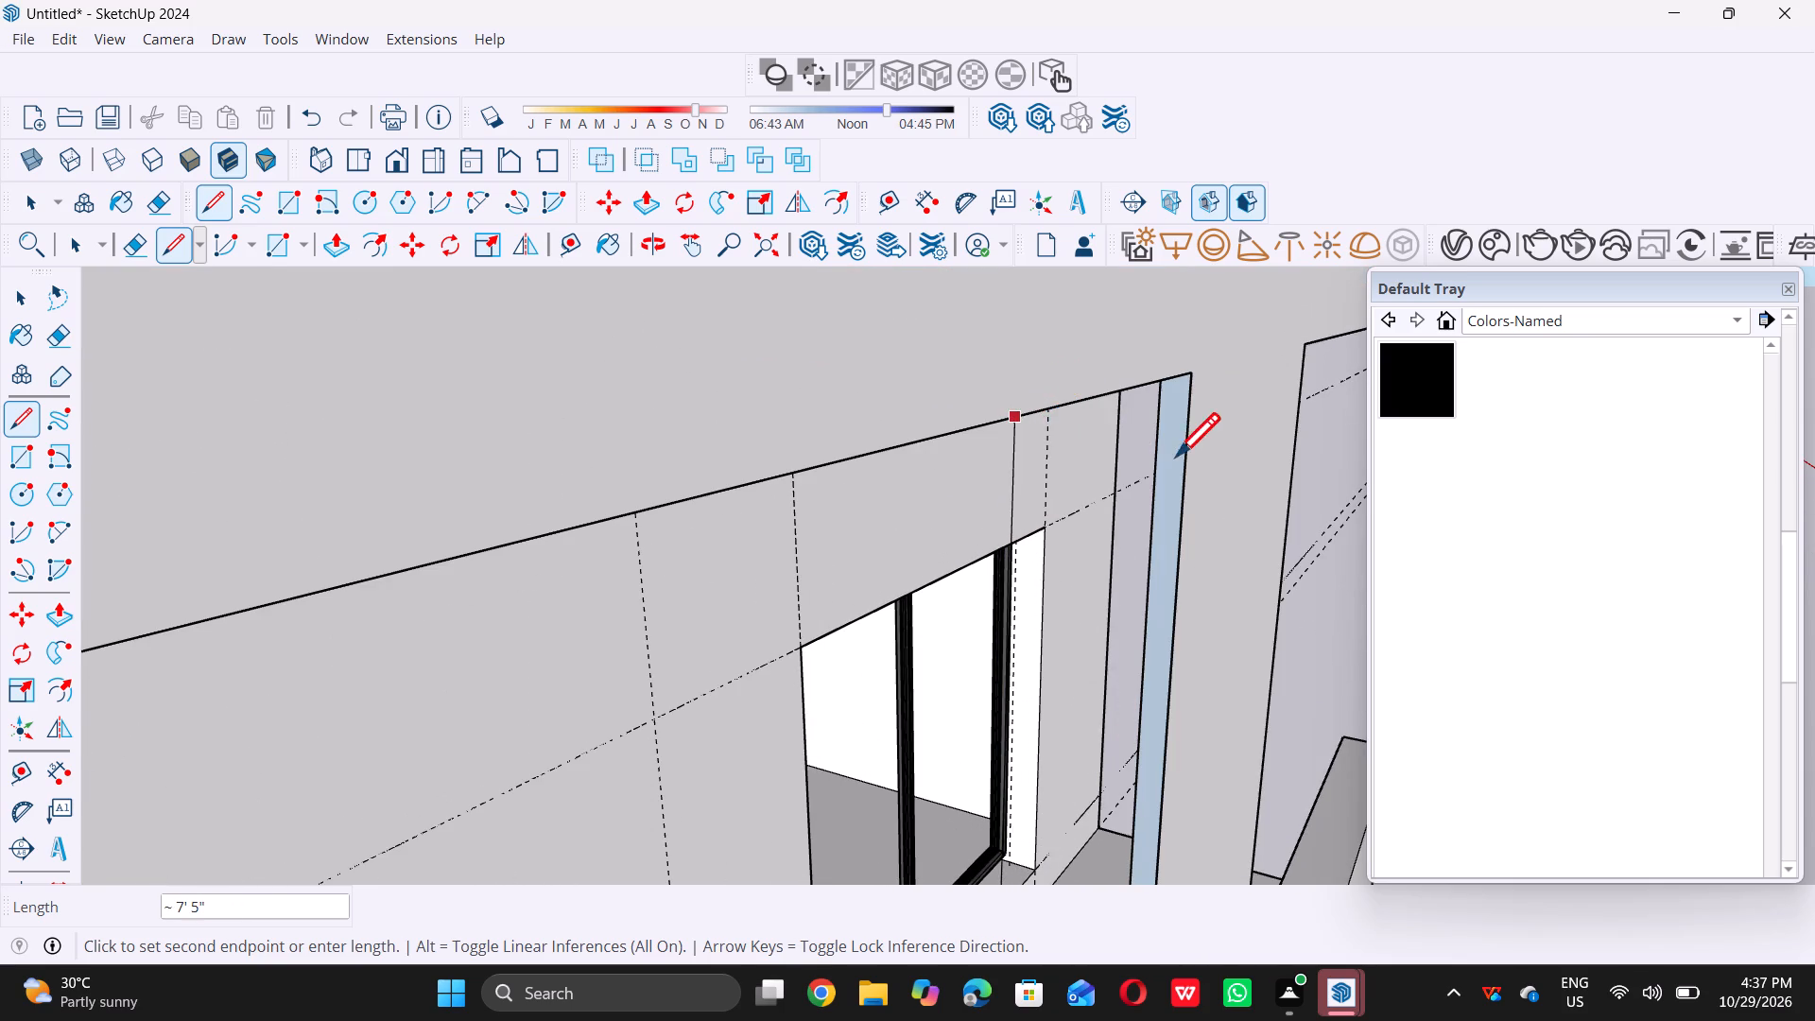
middle_click_drag(1180, 460, 307, 601)
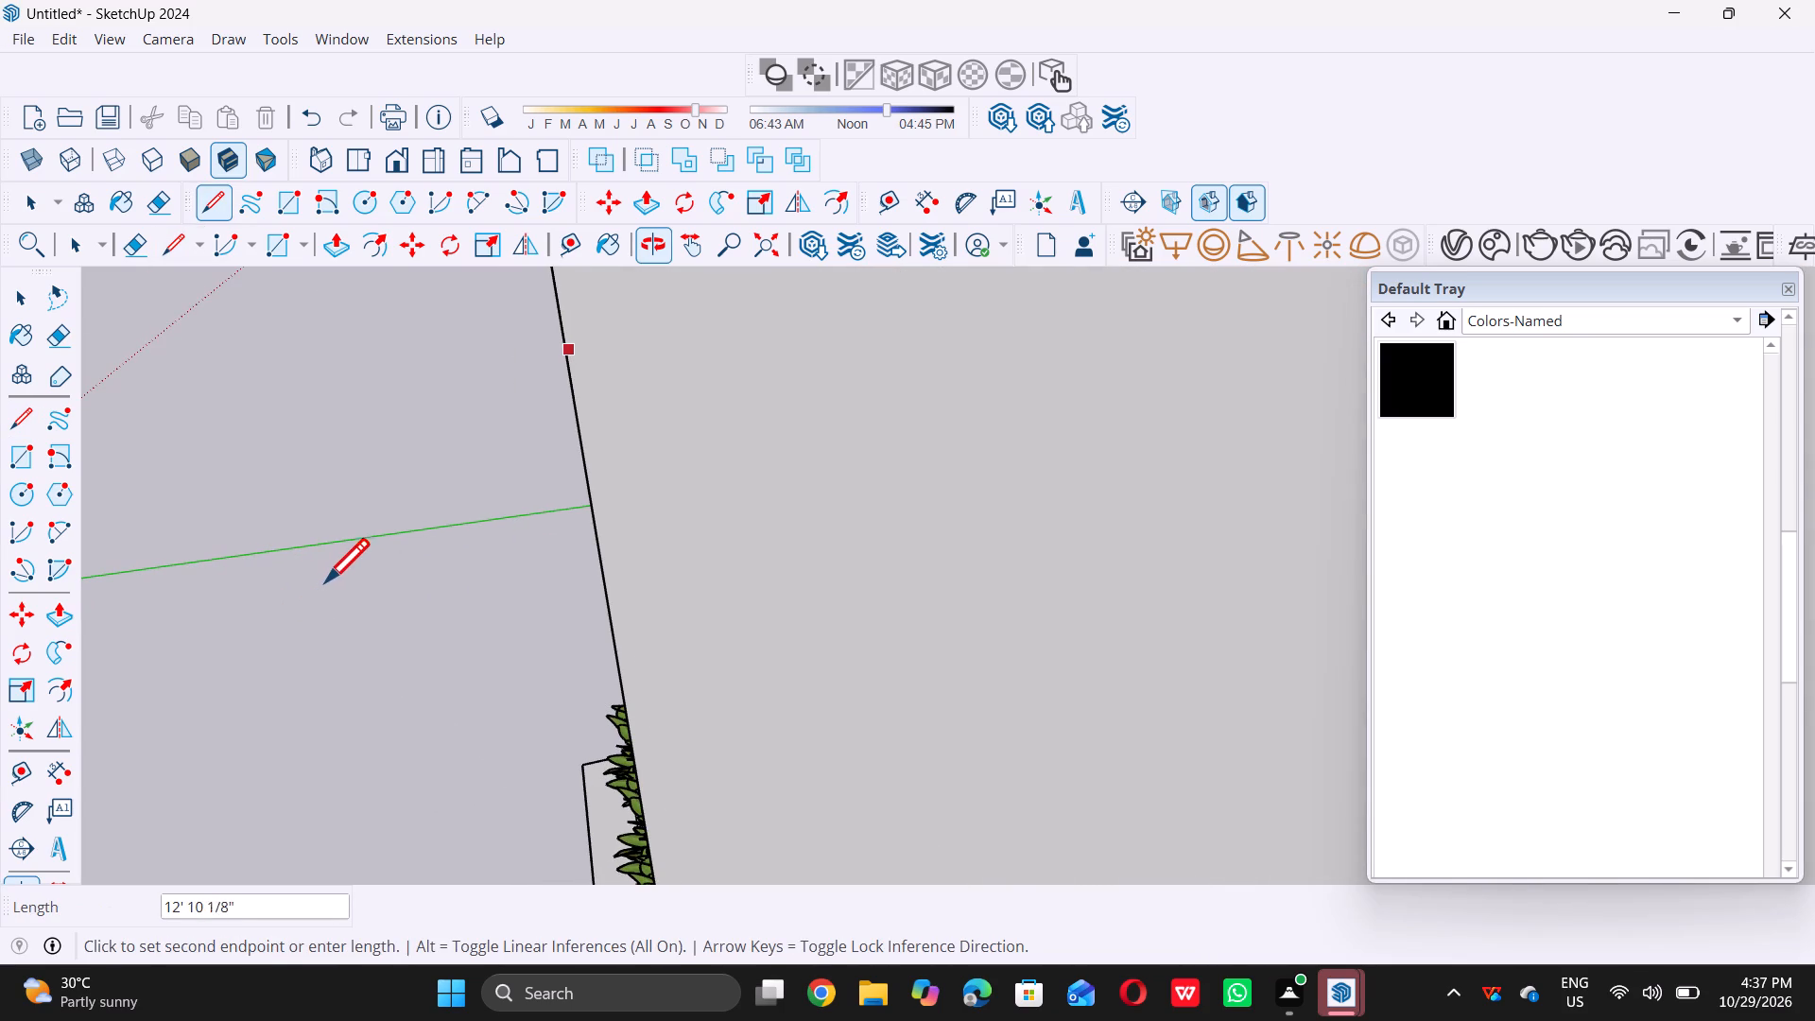
scroll(327, 580, "down", 20)
scroll(327, 580, "down", 12)
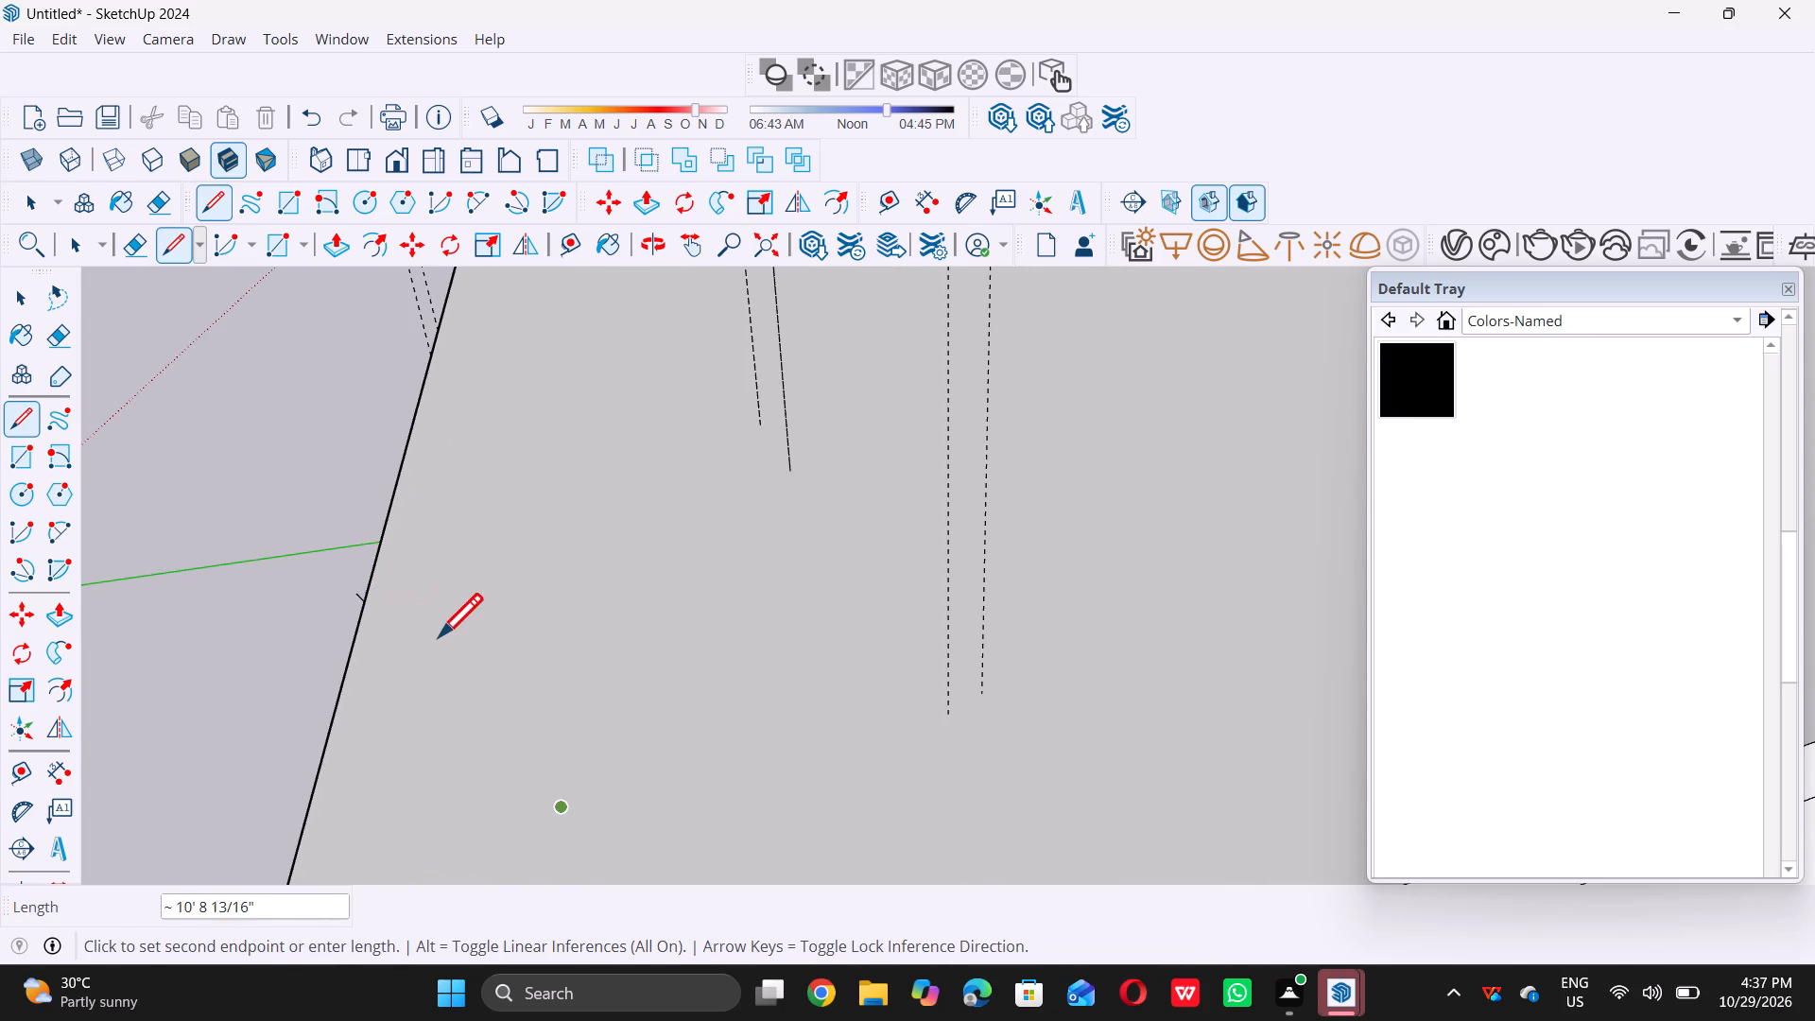
scroll(439, 636, "down", 20)
scroll(439, 636, "down", 7)
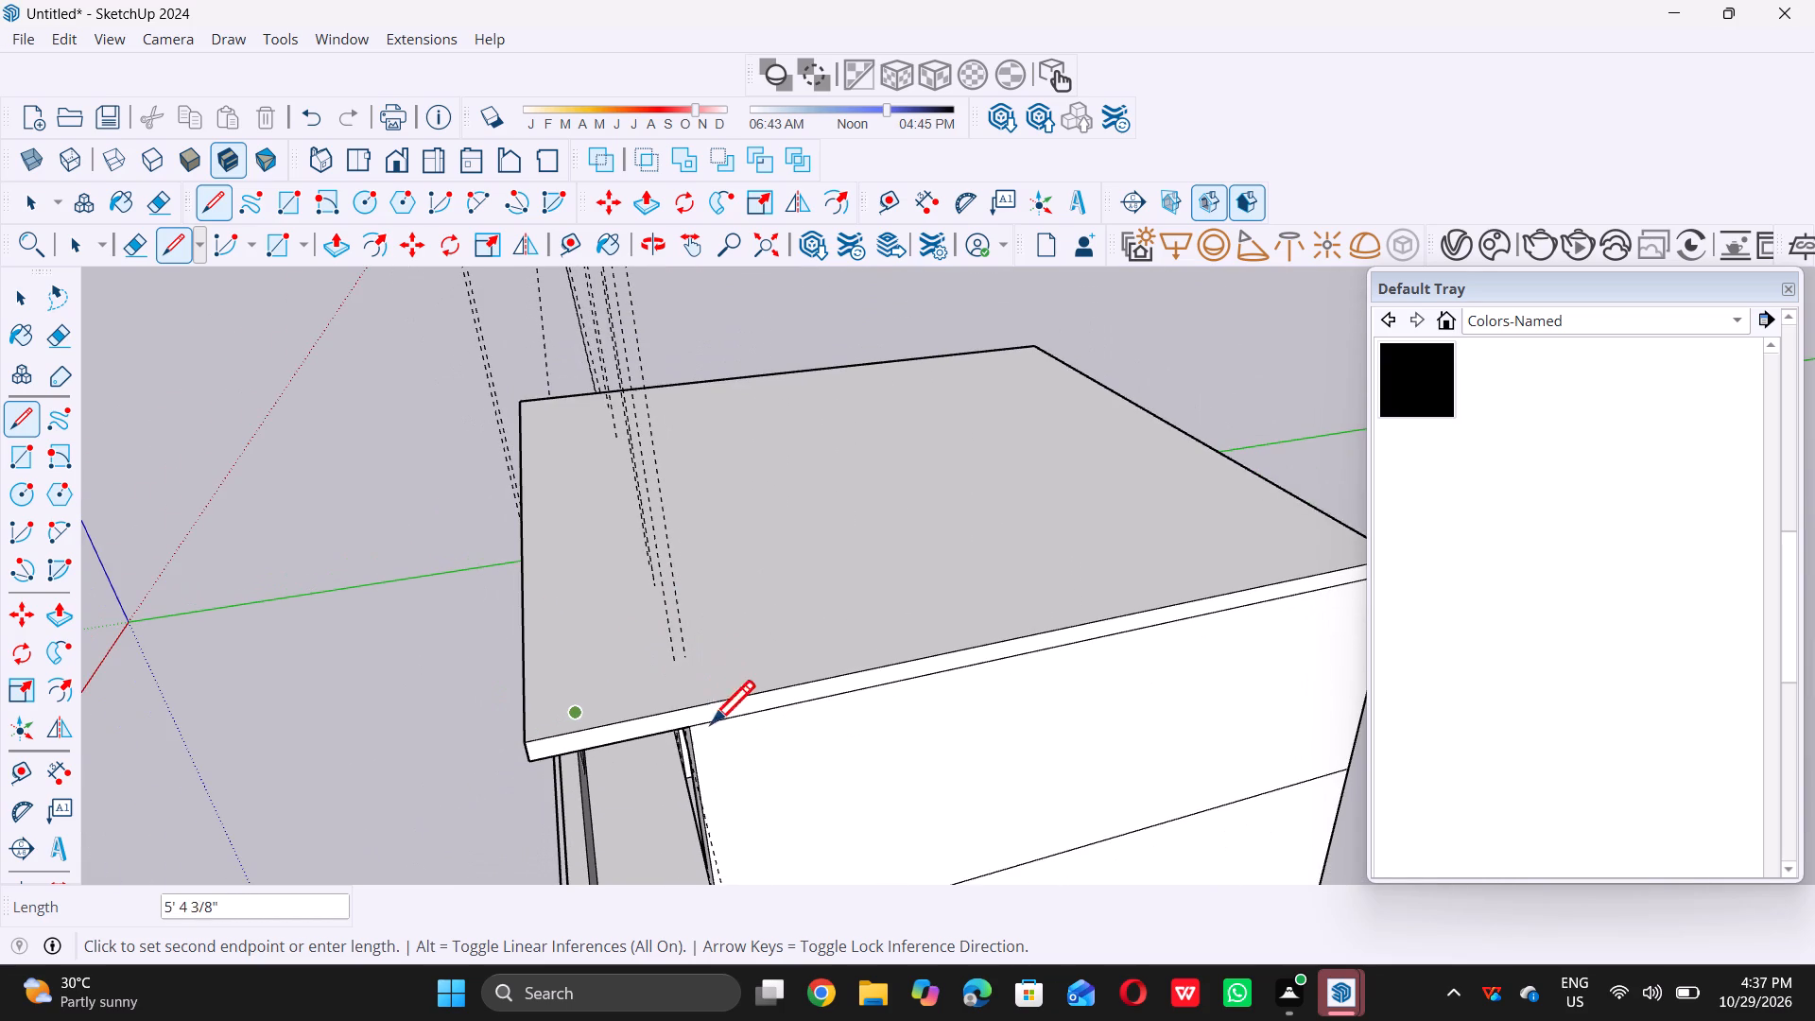
middle_click_drag(648, 738, 636, 538)
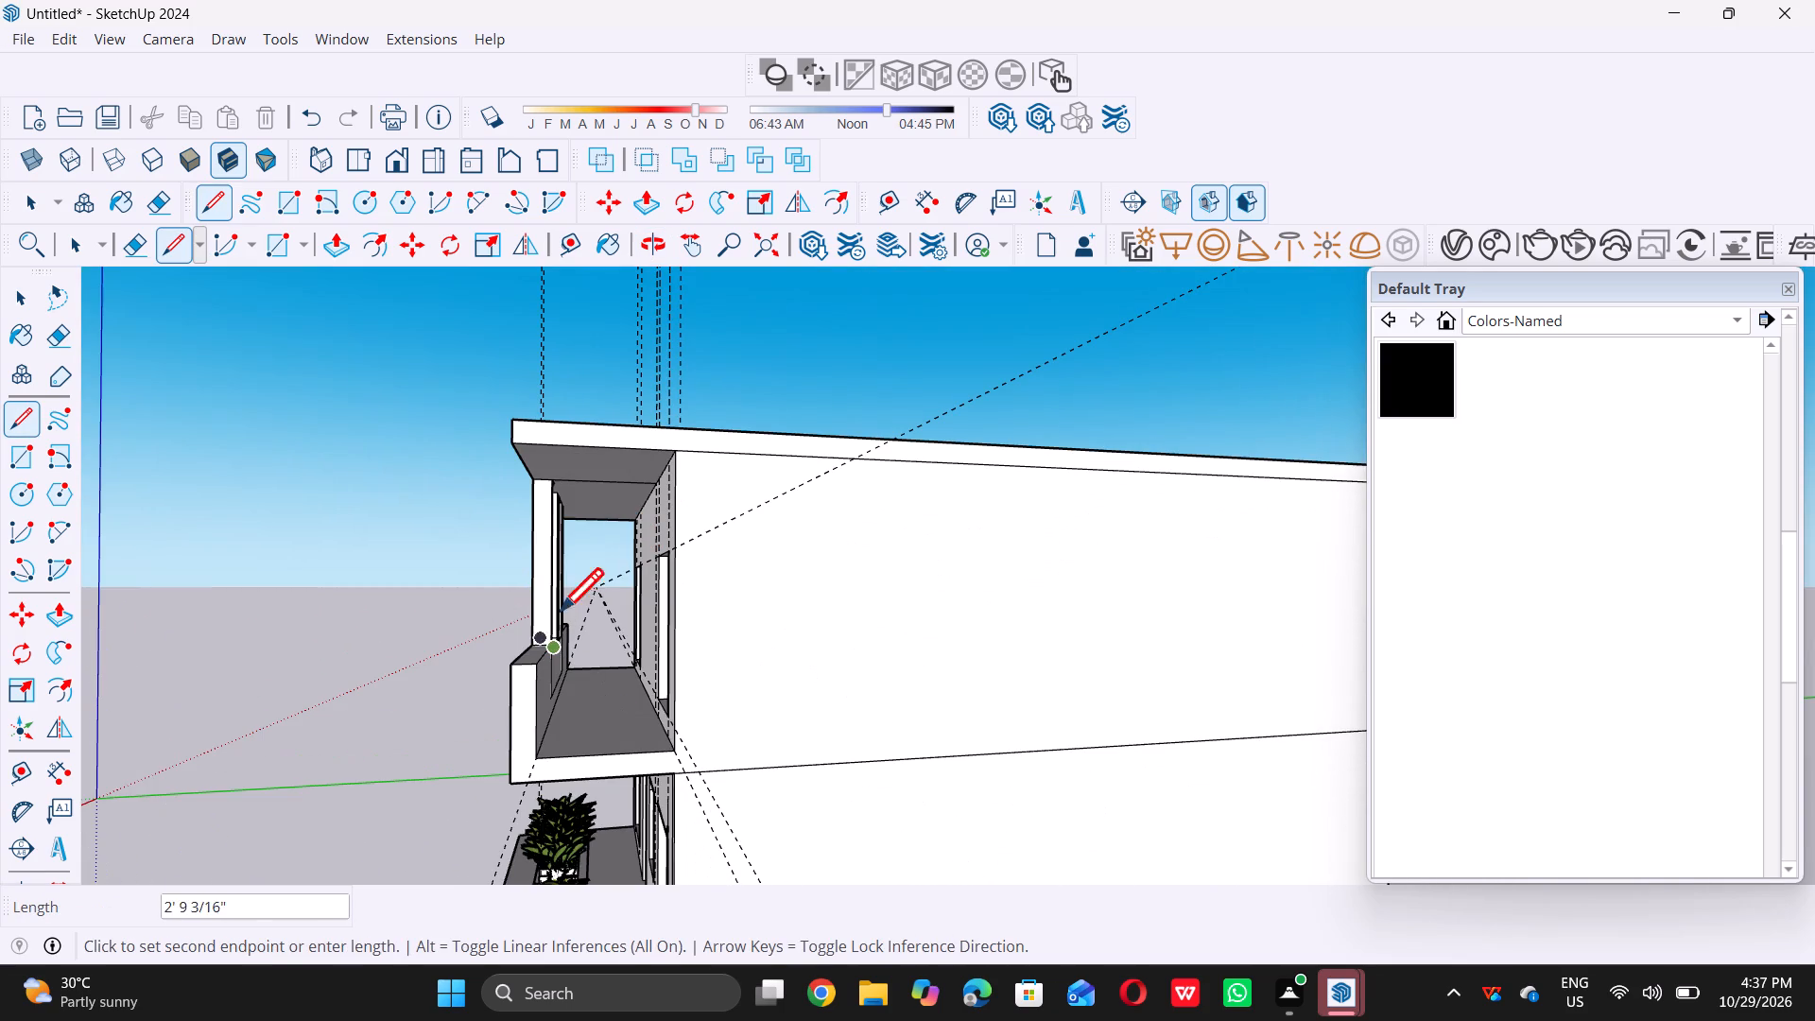
middle_click_drag(620, 546, 403, 566)
middle_click_drag(405, 568, 565, 589)
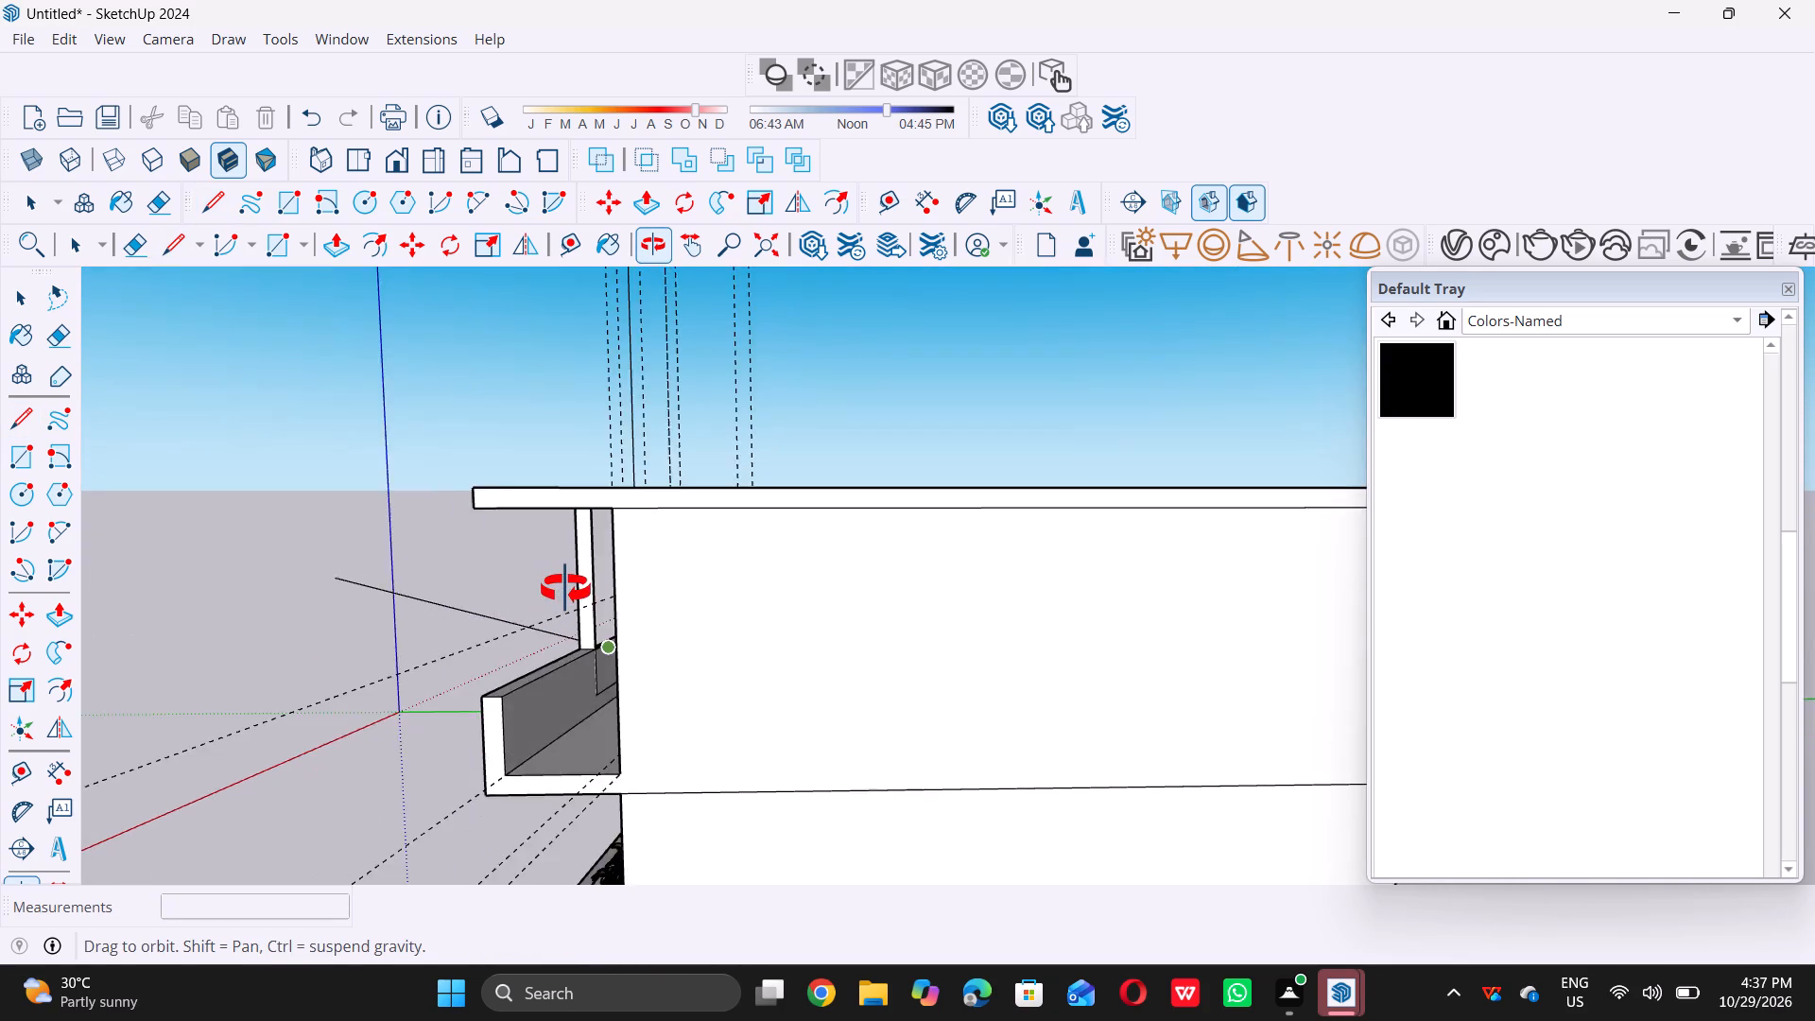
middle_click_drag(565, 589, 538, 579)
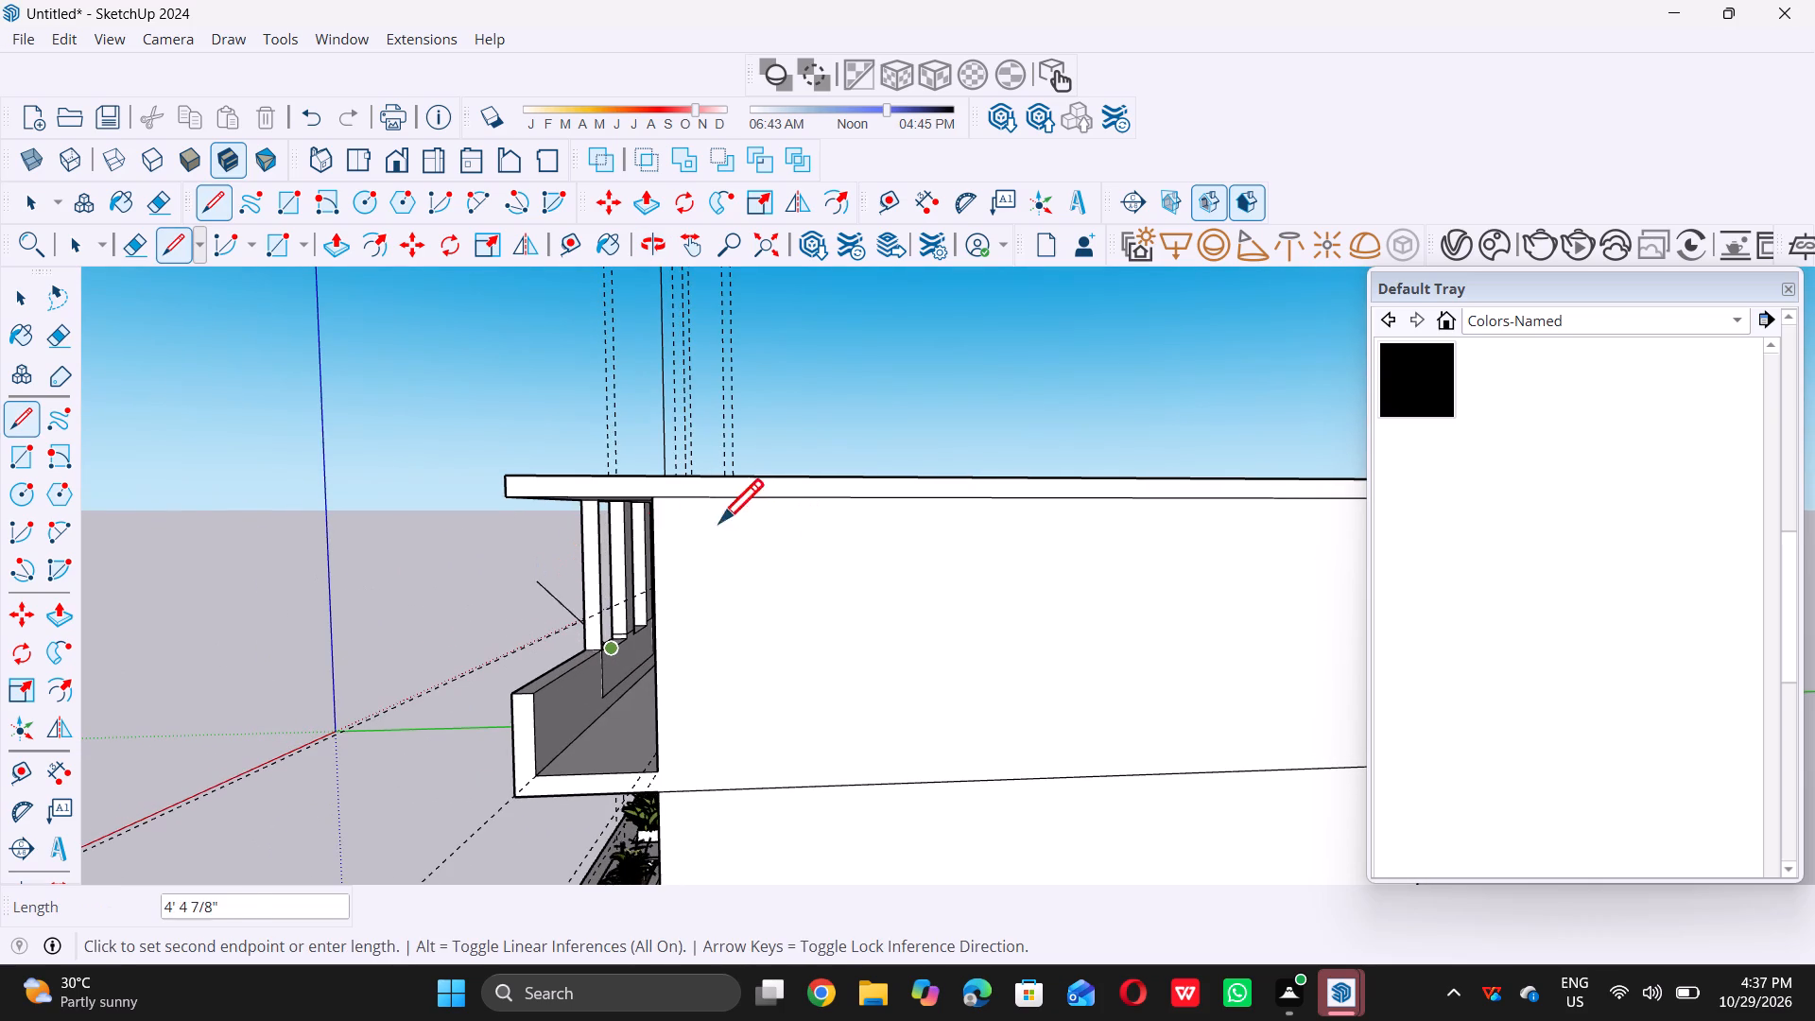
scroll(596, 536, "up", 15)
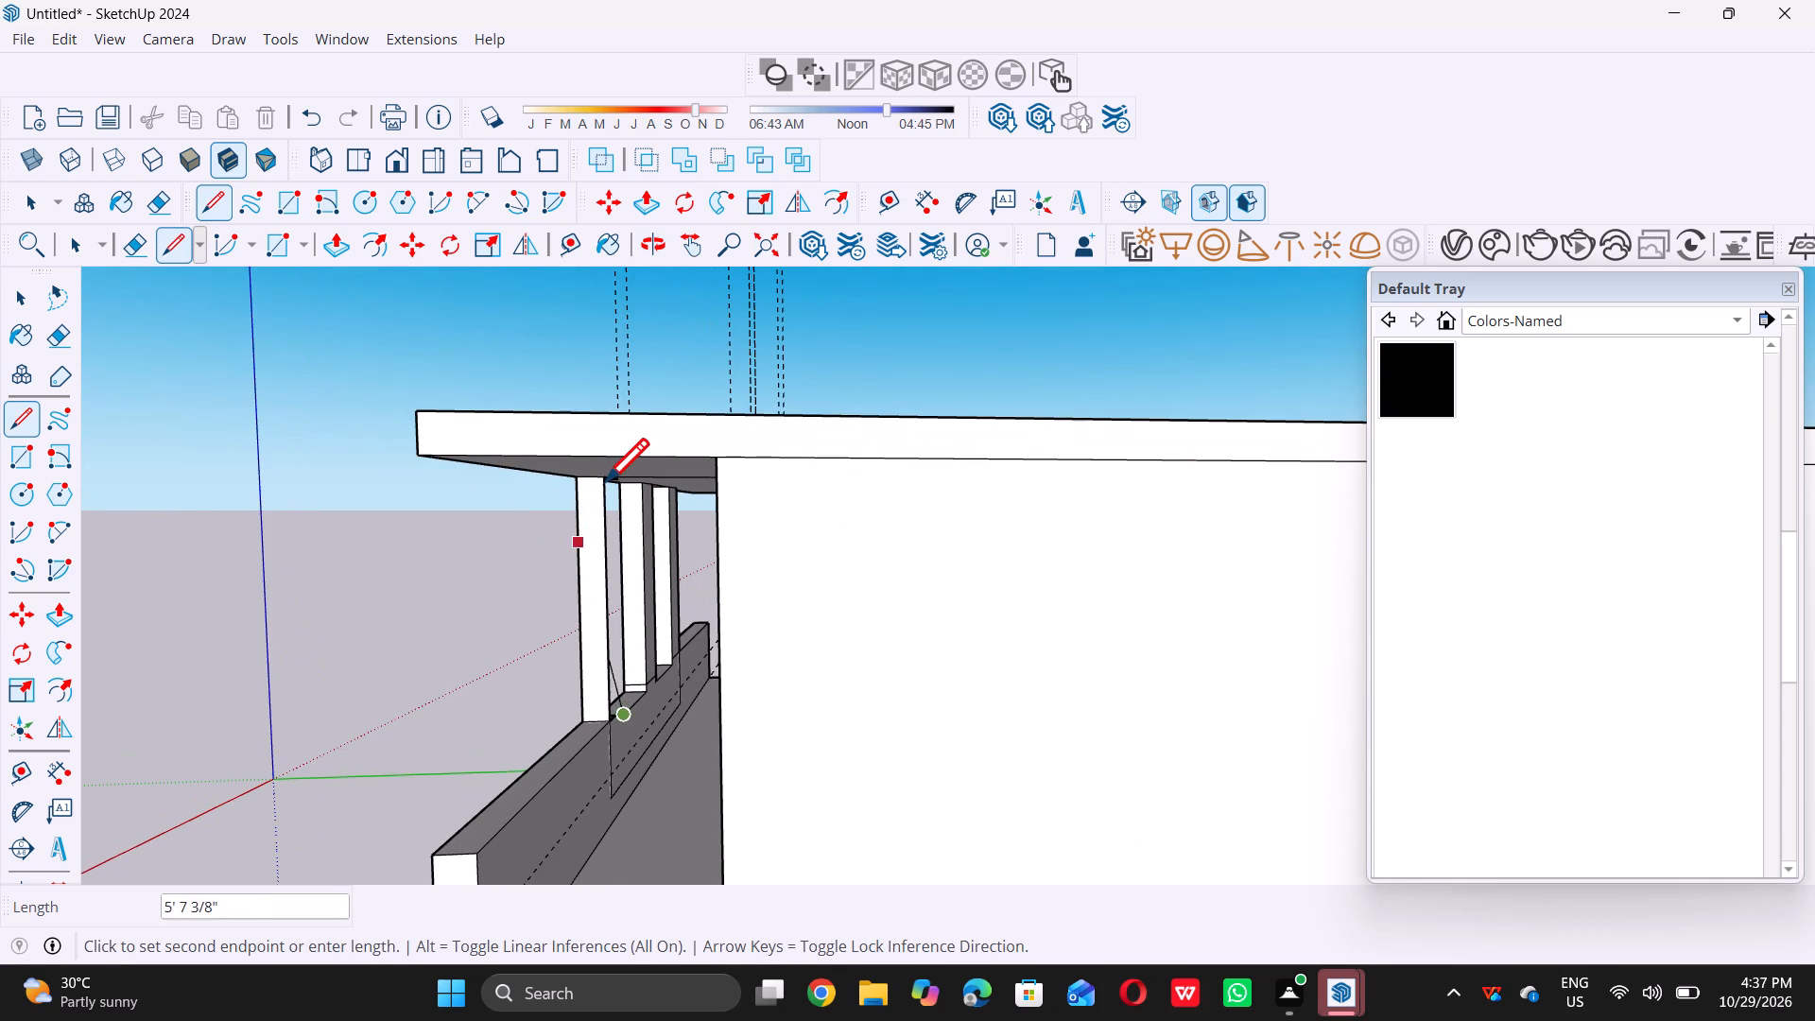
scroll(605, 481, "up", 11)
left_click(631, 475)
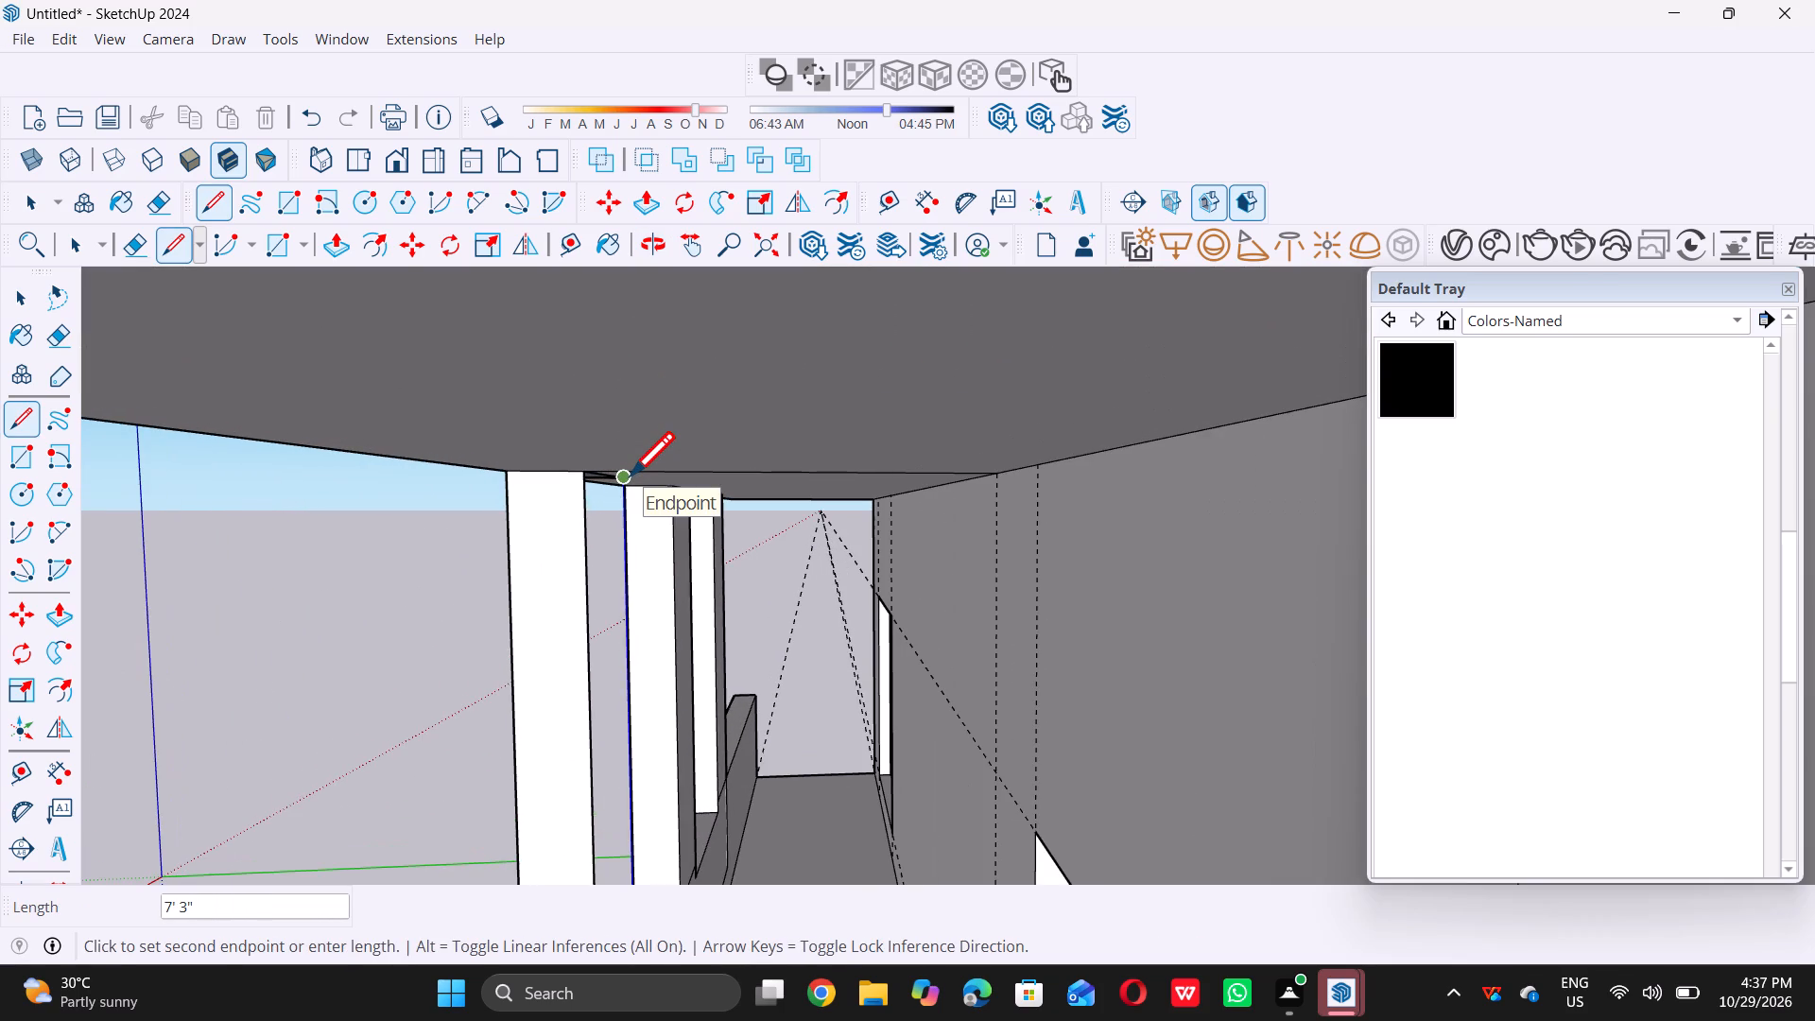
scroll(629, 476, "down", 8)
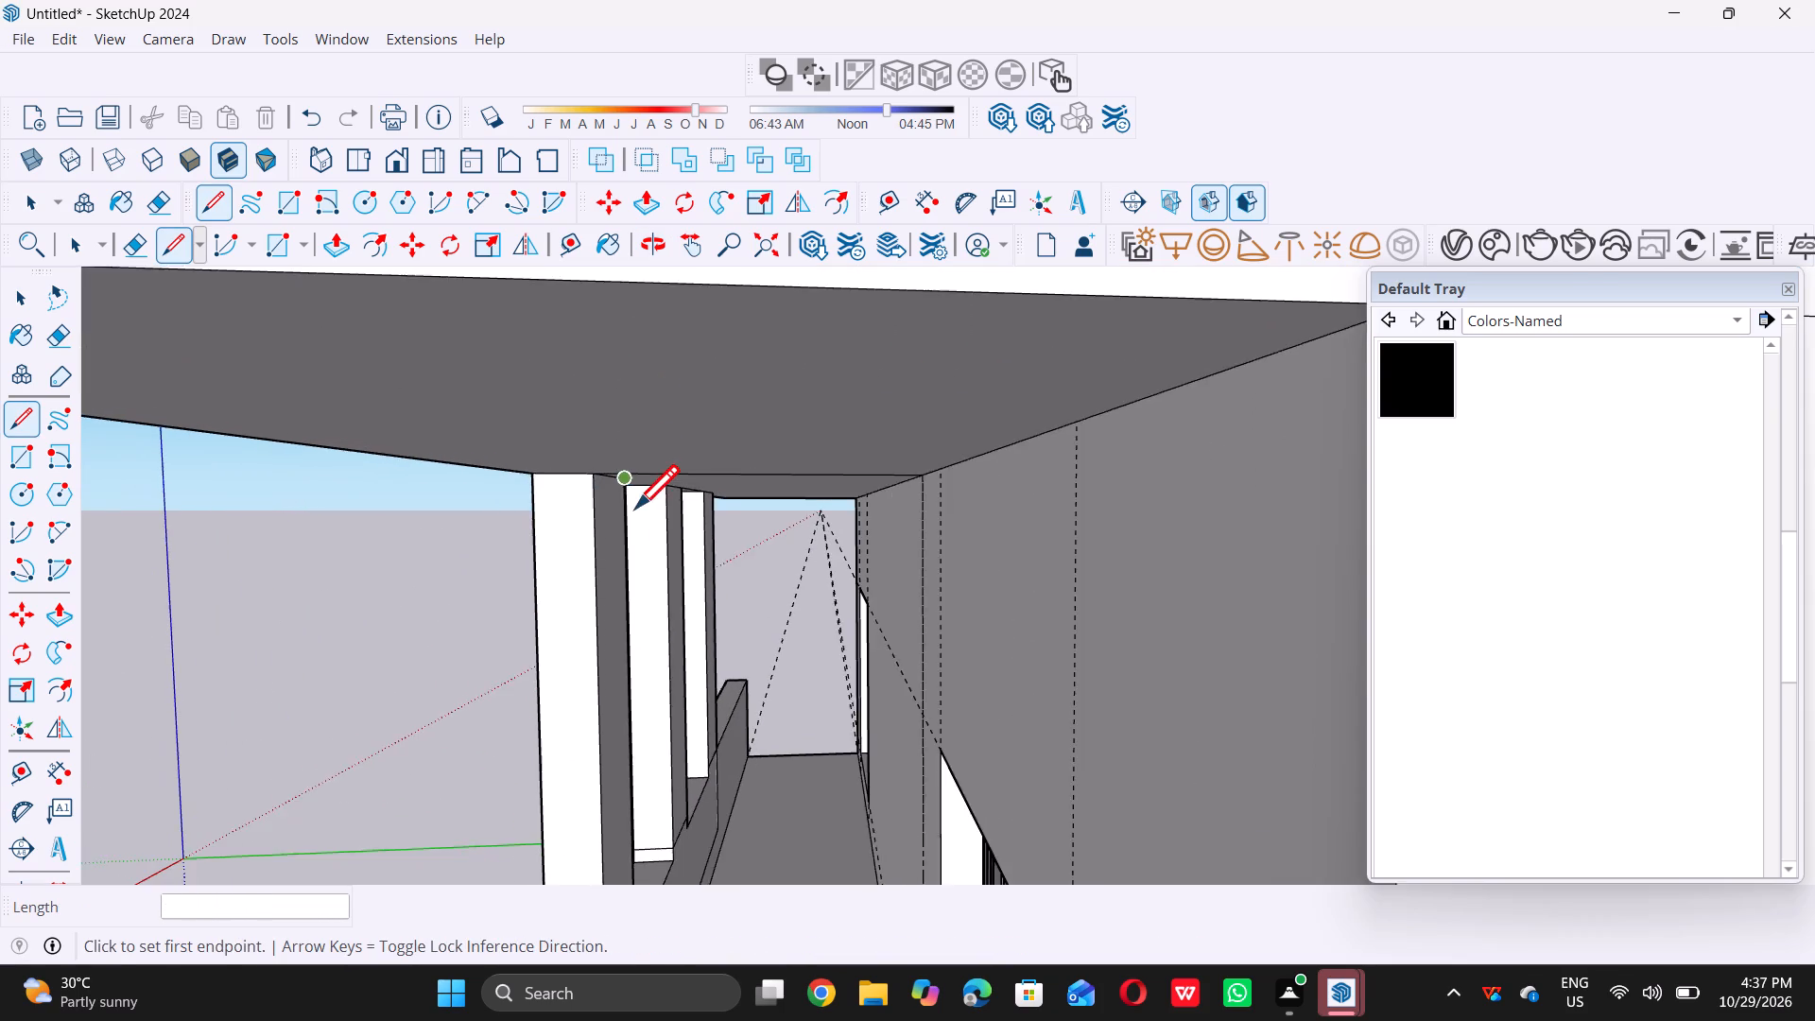
scroll(635, 508, "down", 3)
key("space")
Examine the central panel's two openings and their side faces from the front.
scroll(608, 530, "down", 5)
middle_click_drag(502, 595, 804, 561)
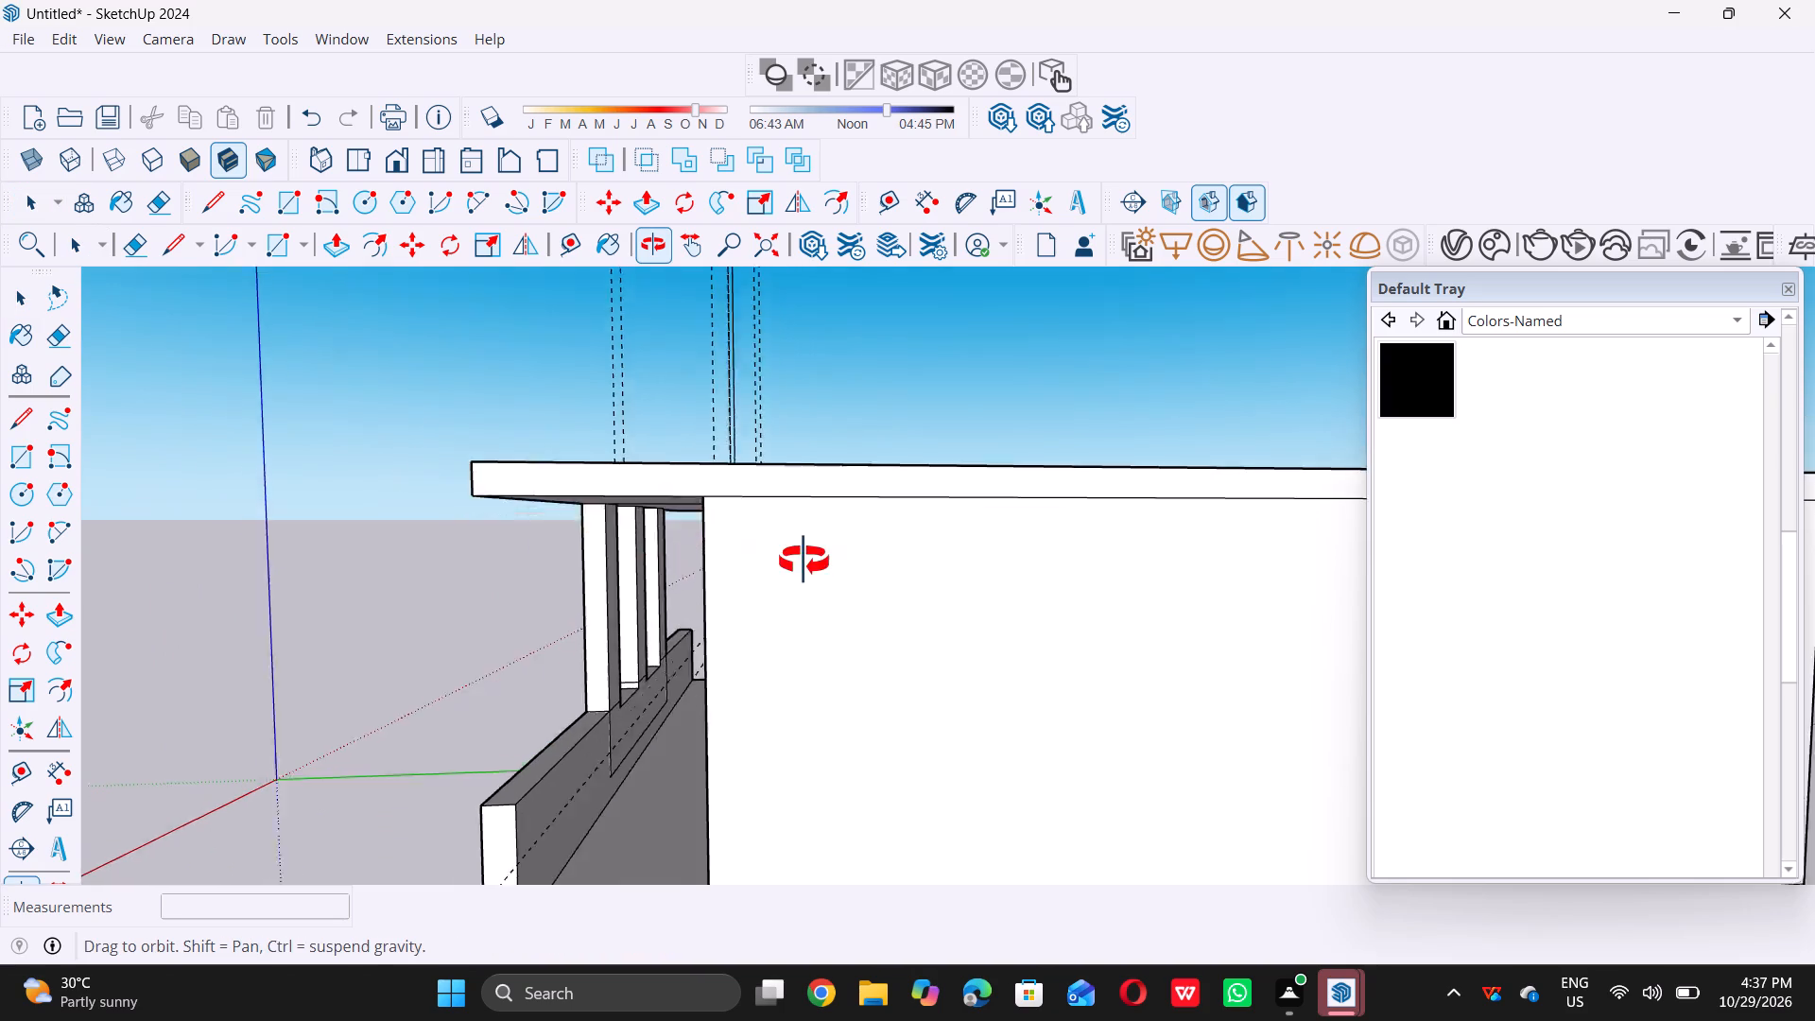
middle_click_drag(804, 561, 986, 699)
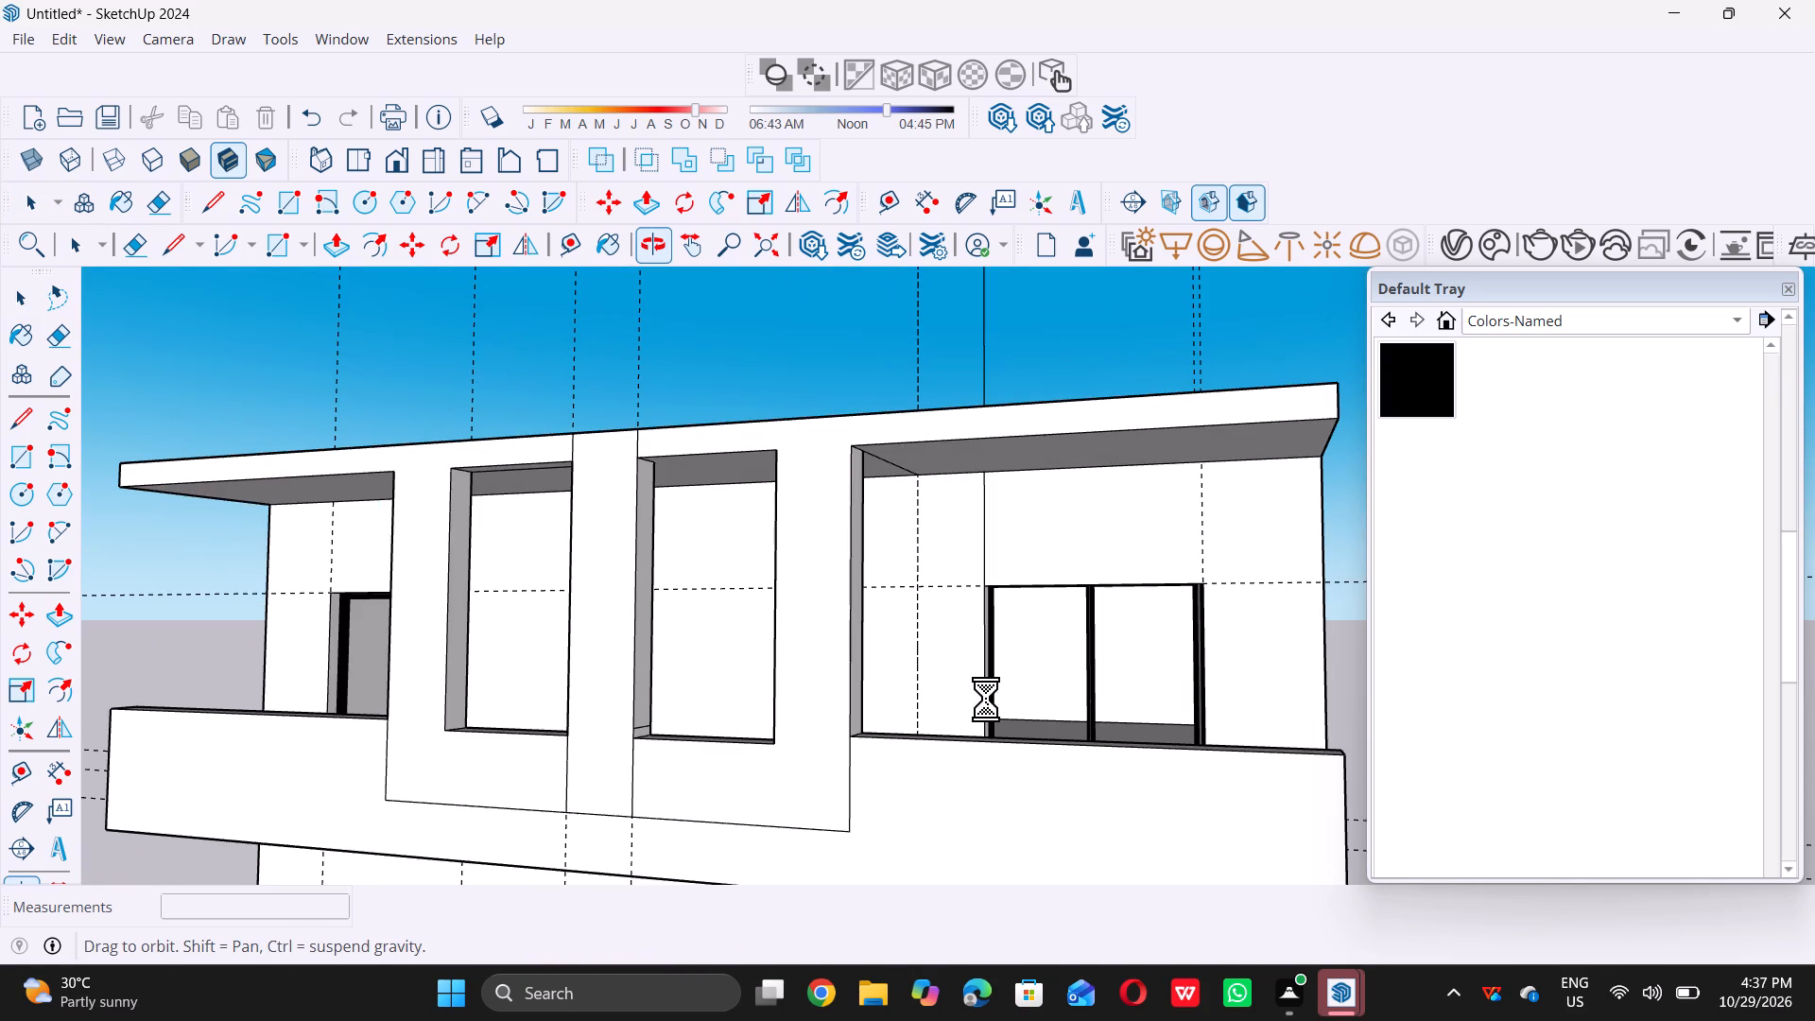
middle_click_drag(986, 699, 987, 702)
scroll(742, 645, "up", 6)
middle_click_drag(720, 634, 805, 750)
scroll(722, 580, "down", 2)
Examine the upper storey's central panel, its two openings and the roof from above and from the front.
scroll(722, 580, "down", 20)
scroll(722, 580, "down", 6)
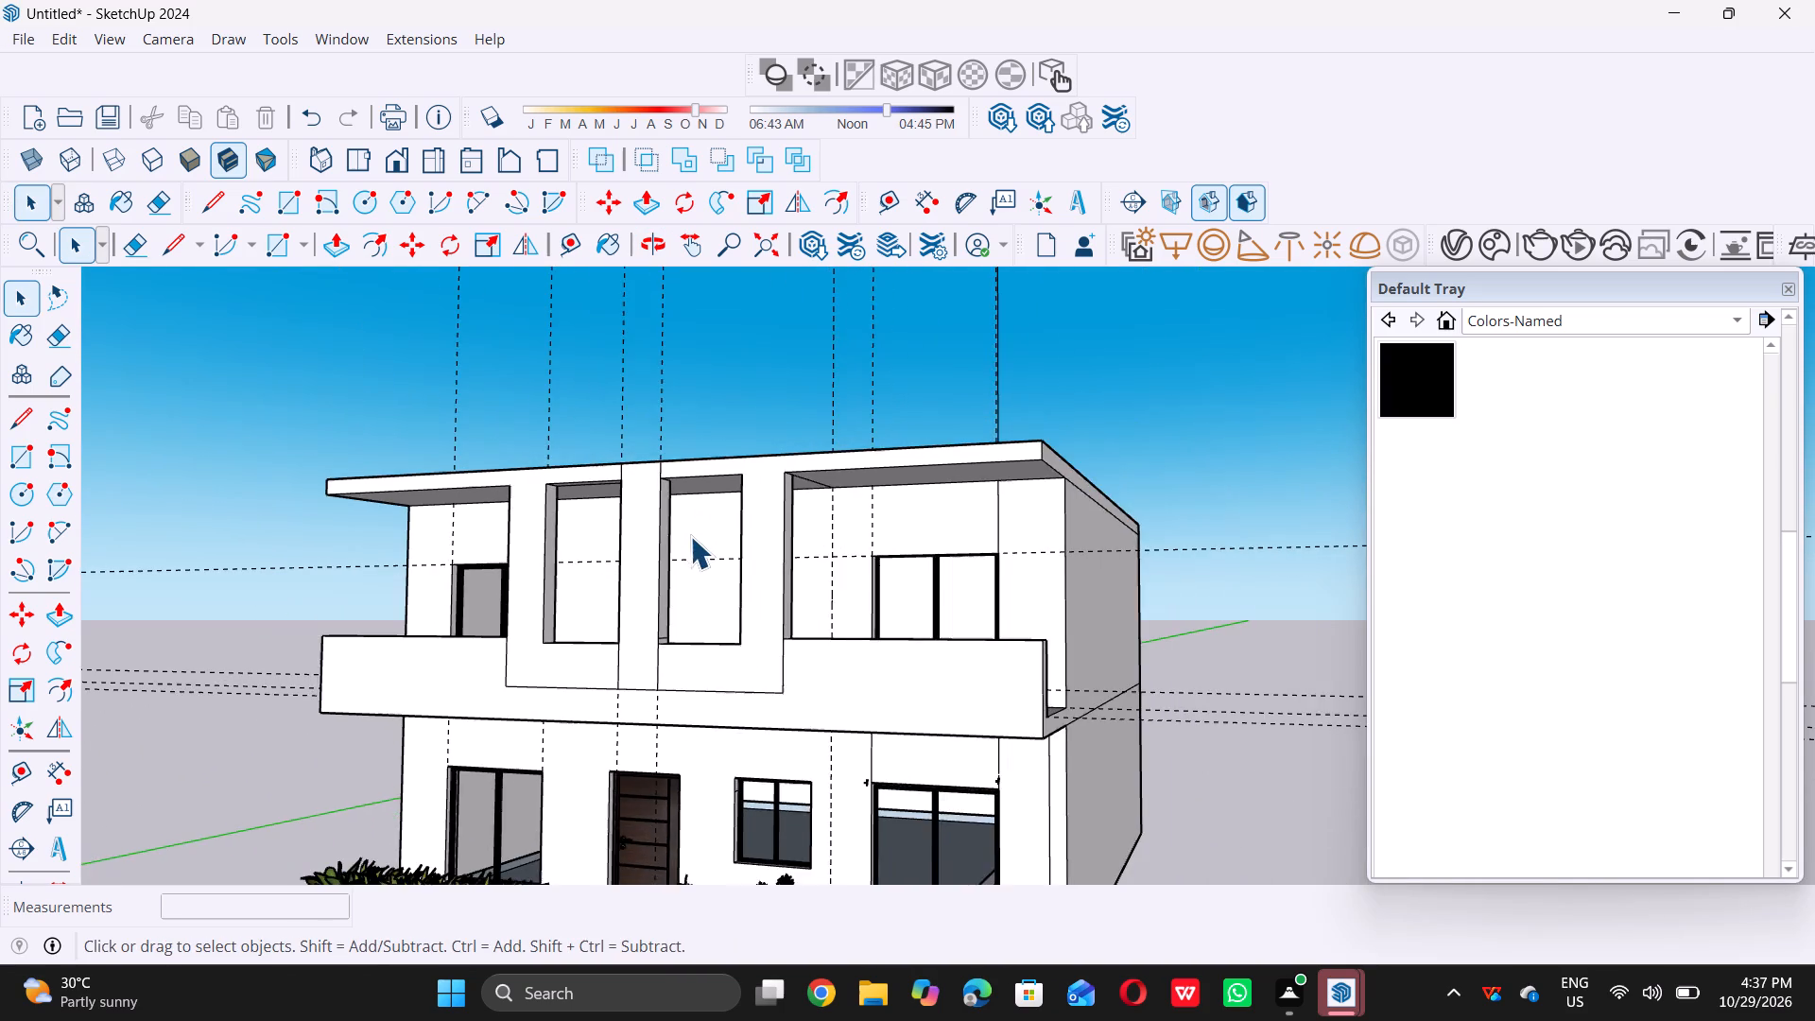
middle_click_drag(683, 536, 757, 671)
scroll(735, 608, "up", 5)
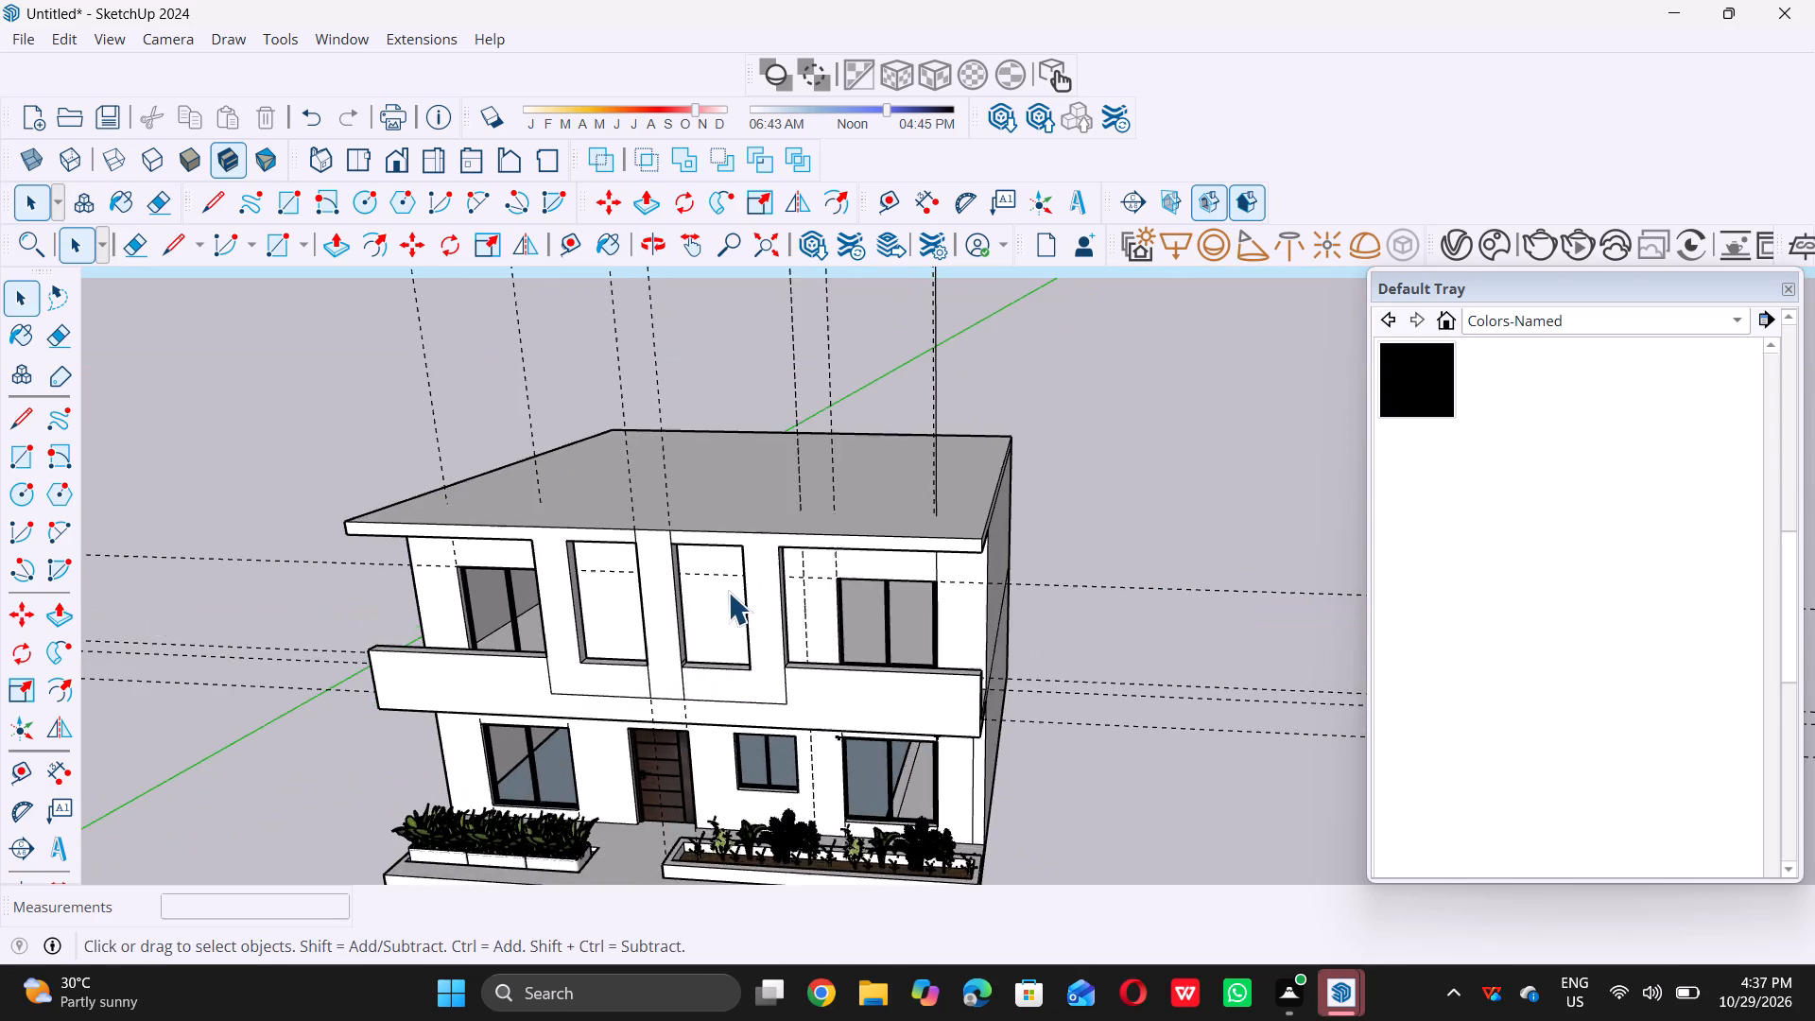
scroll(728, 592, "up", 19)
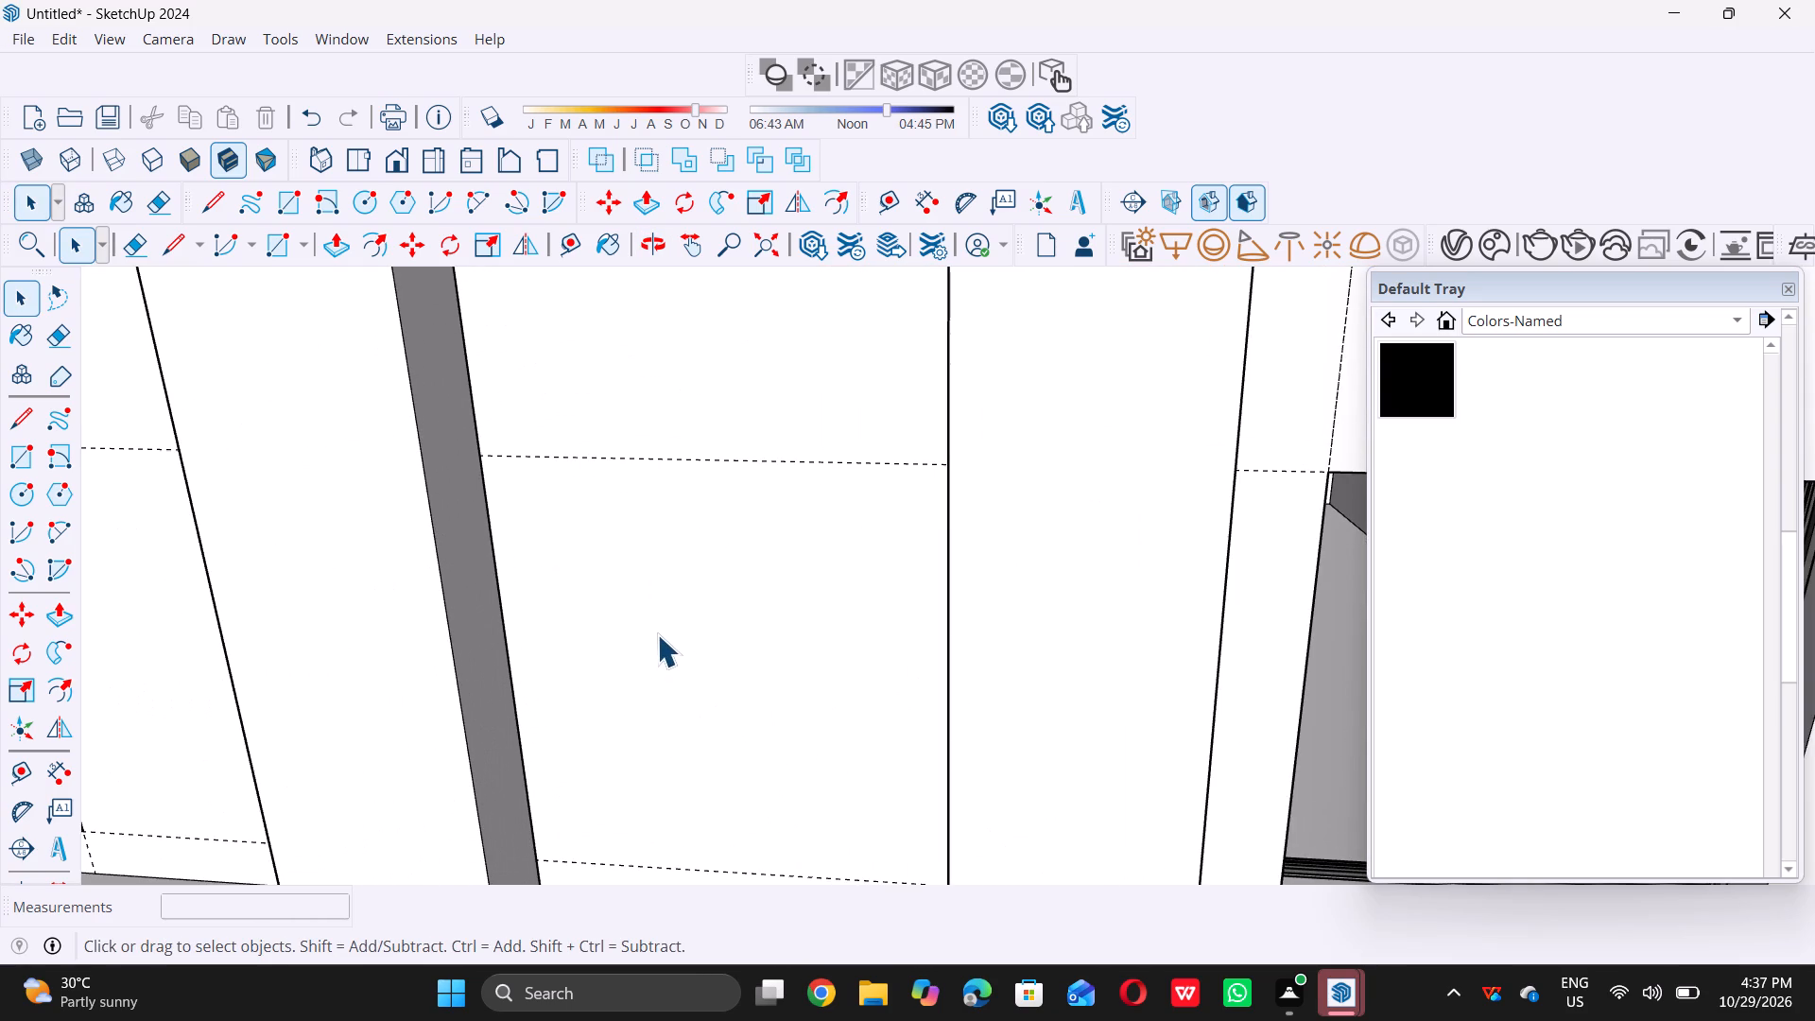
middle_click_drag(681, 555, 657, 793)
scroll(671, 793, "down", 1)
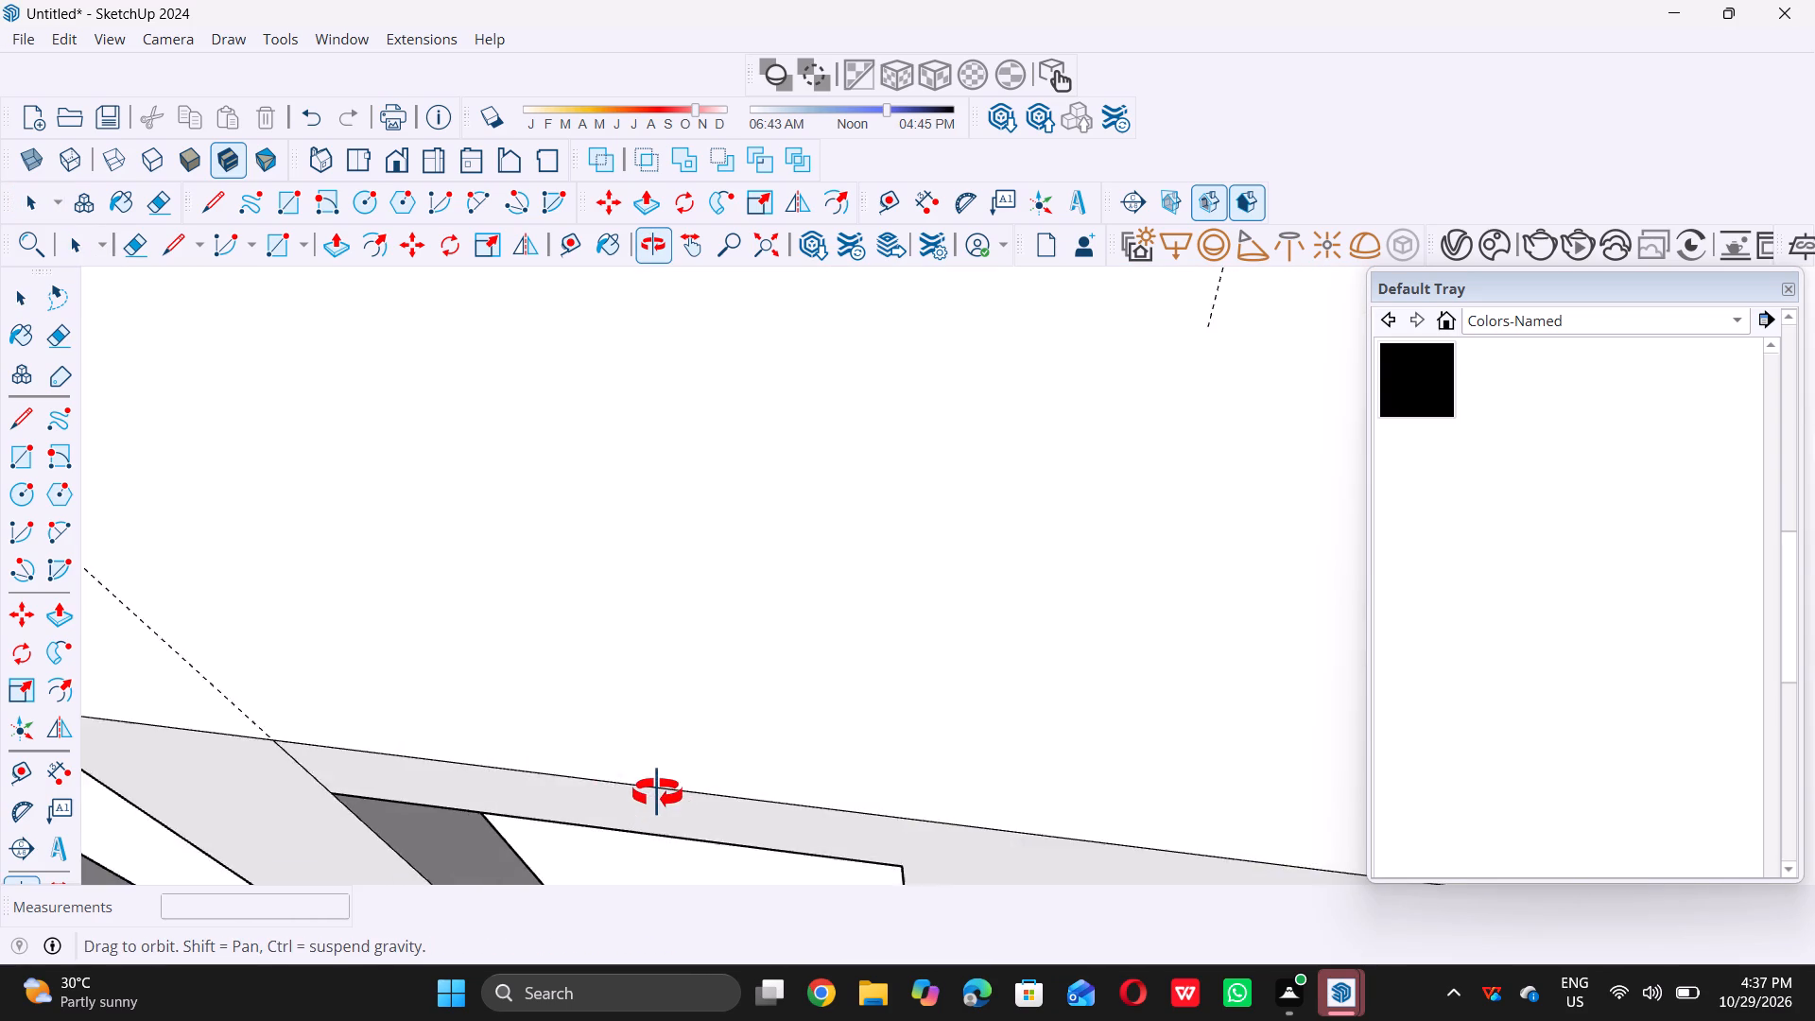
middle_click_drag(657, 793, 705, 502)
scroll(721, 498, "down", 13)
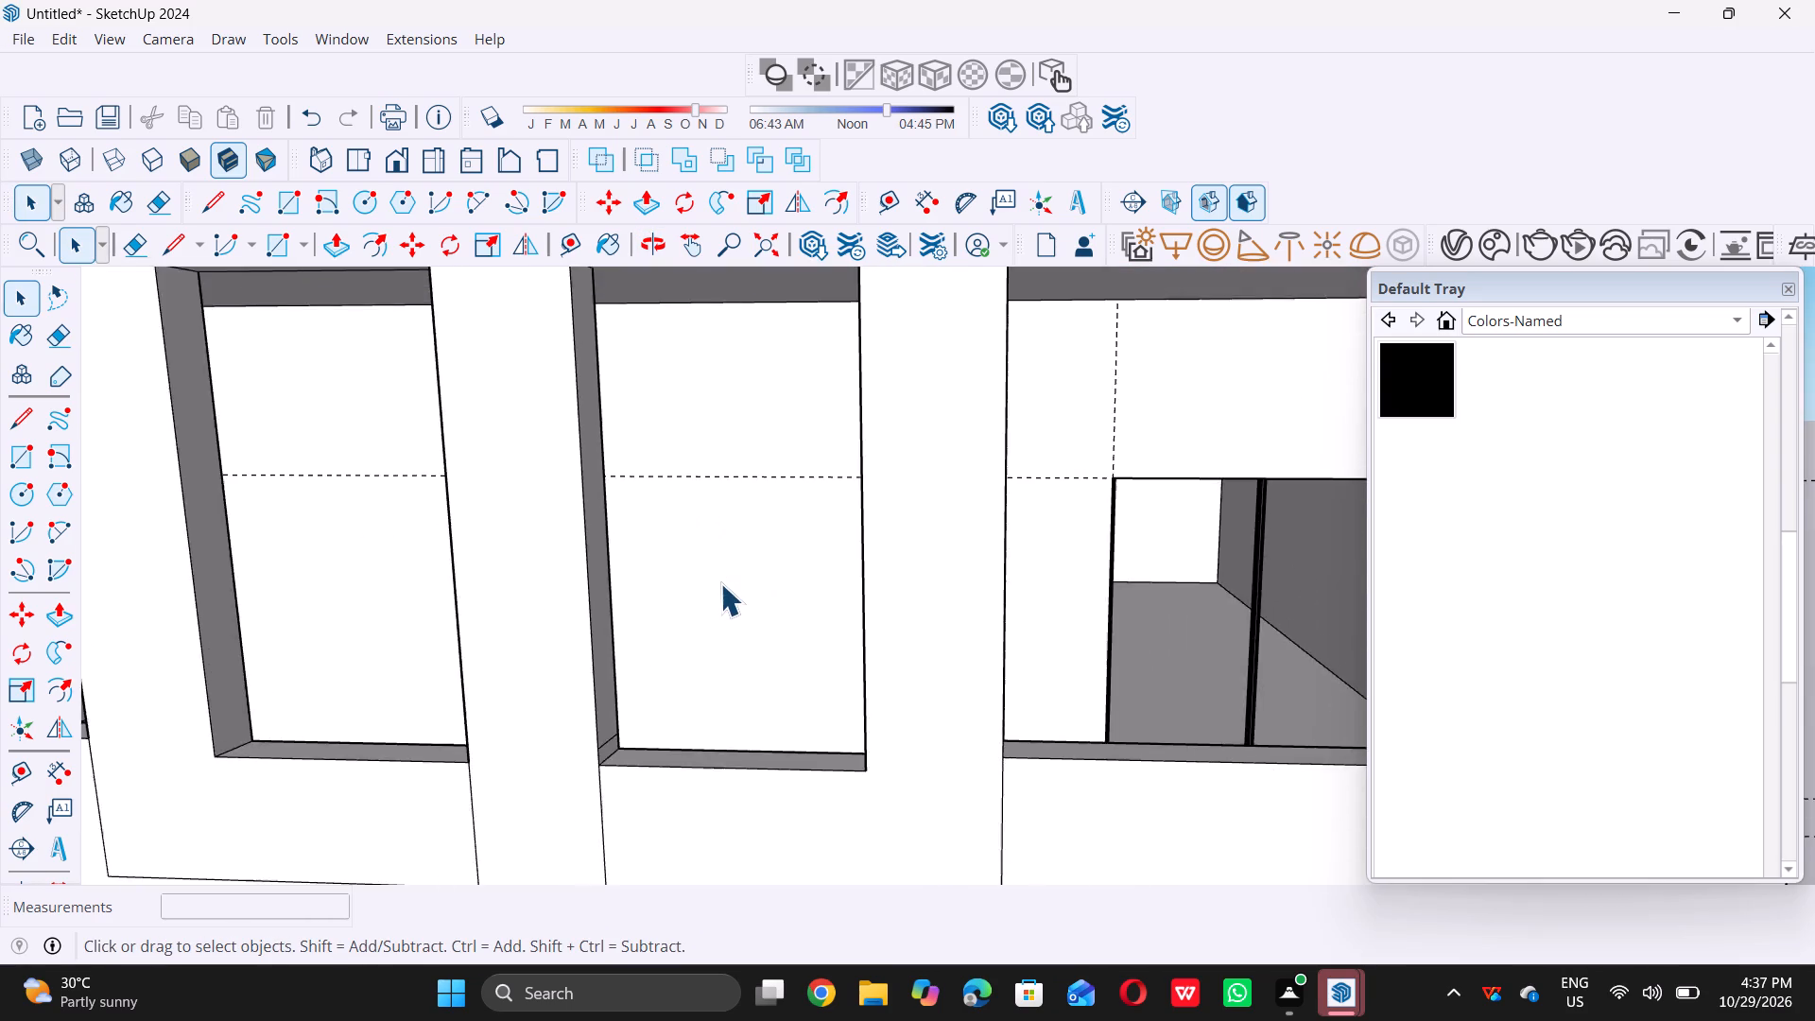
scroll(720, 583, "down", 11)
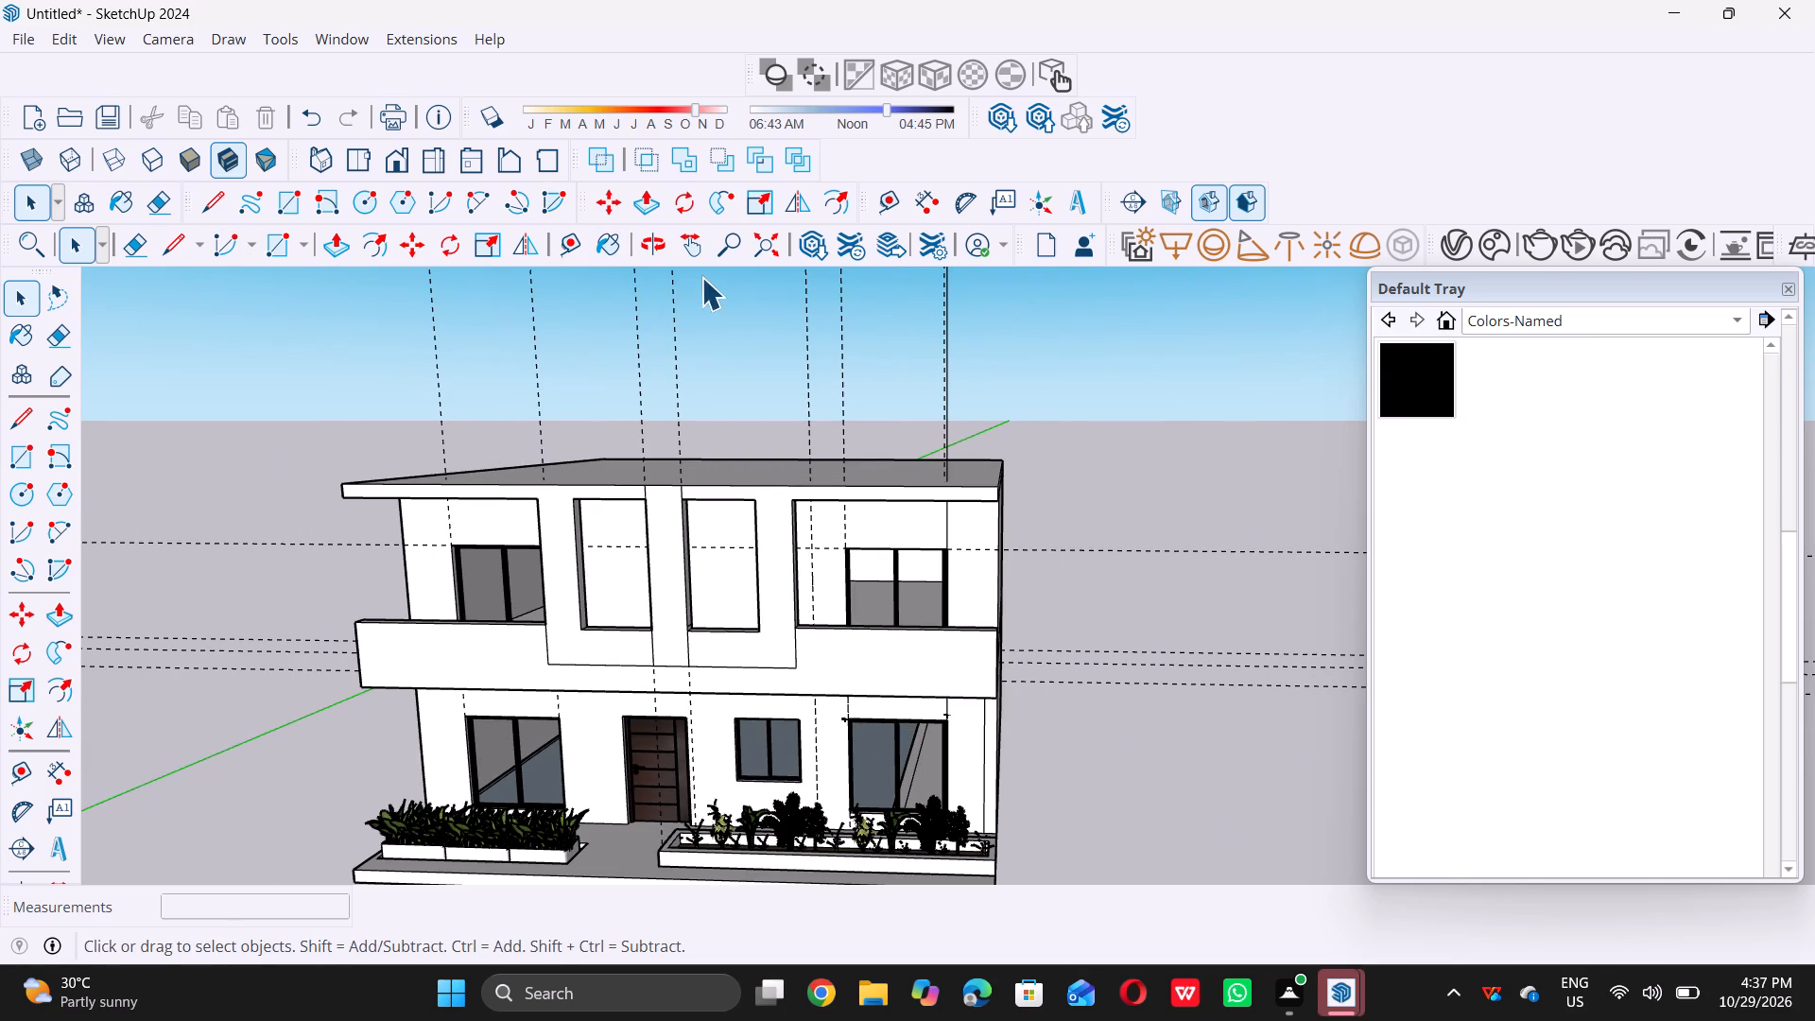
Search 3D Warehouse for "window".
left_click(810, 249)
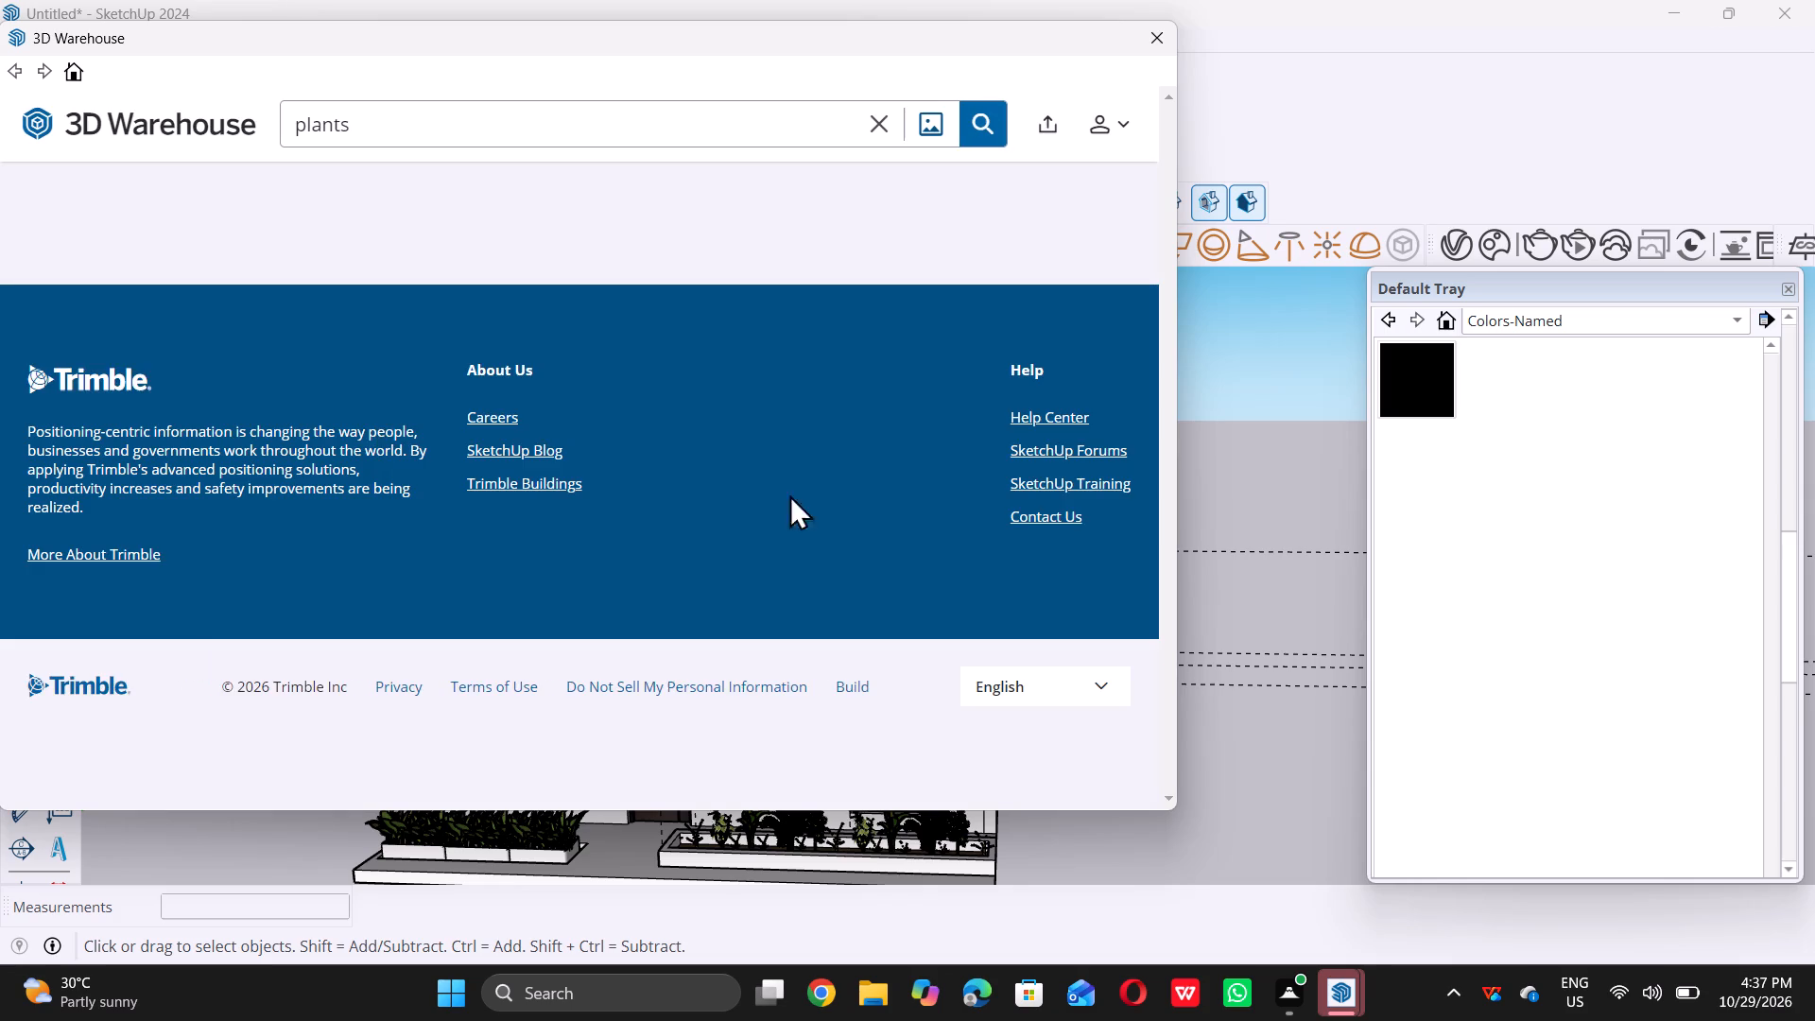
double_click(492, 130)
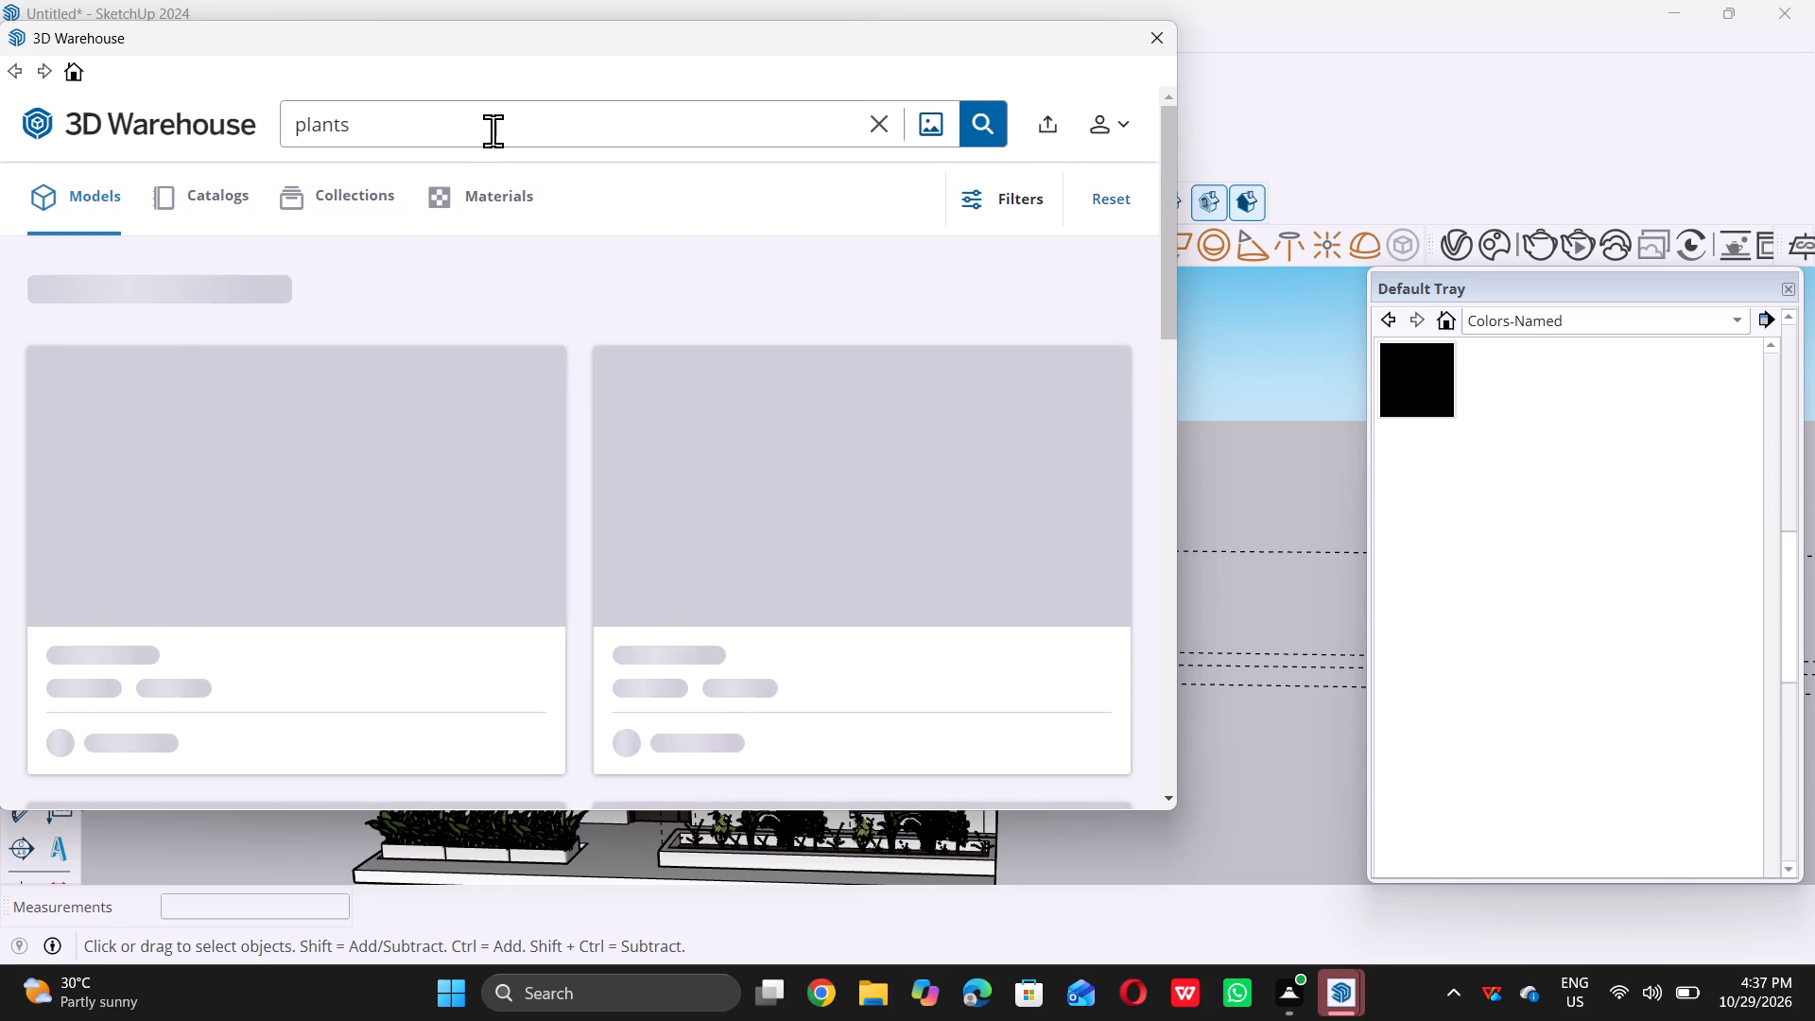
key("BackSpace")
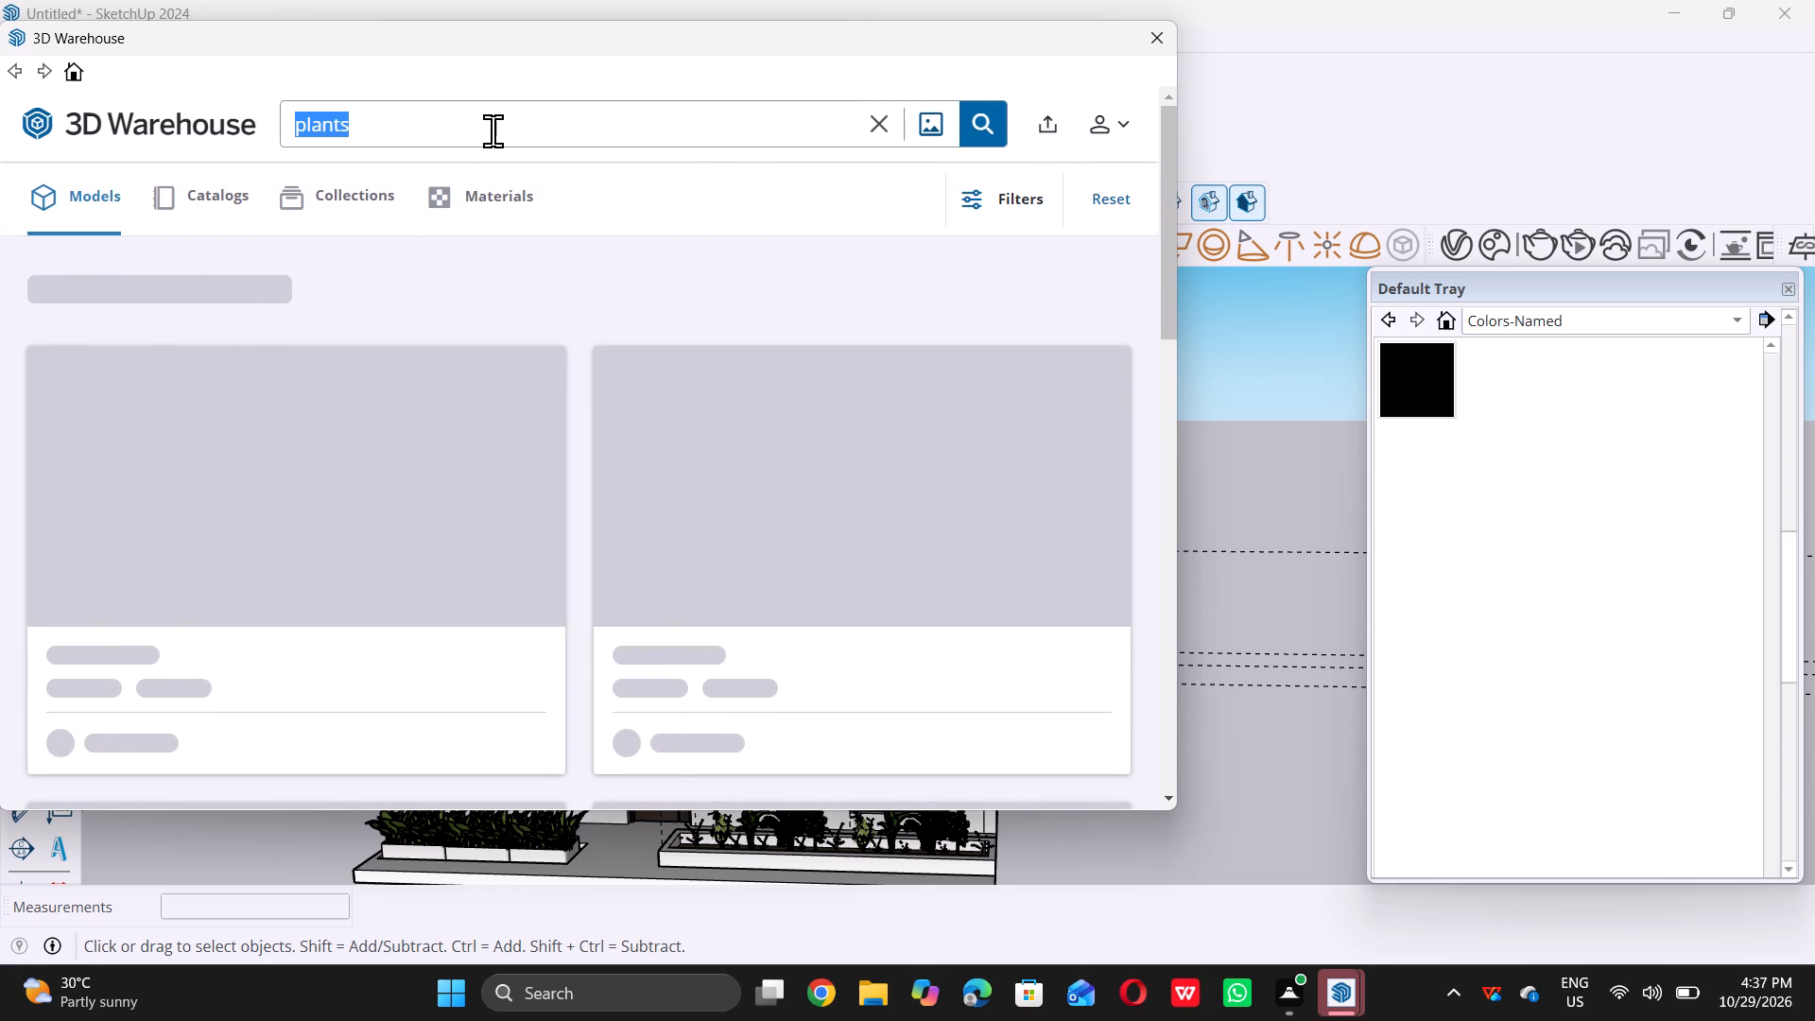
key("BackSpace")
key("BackSpace")
key("BackSpace")
key("BackSpace")
key("BackSpace")
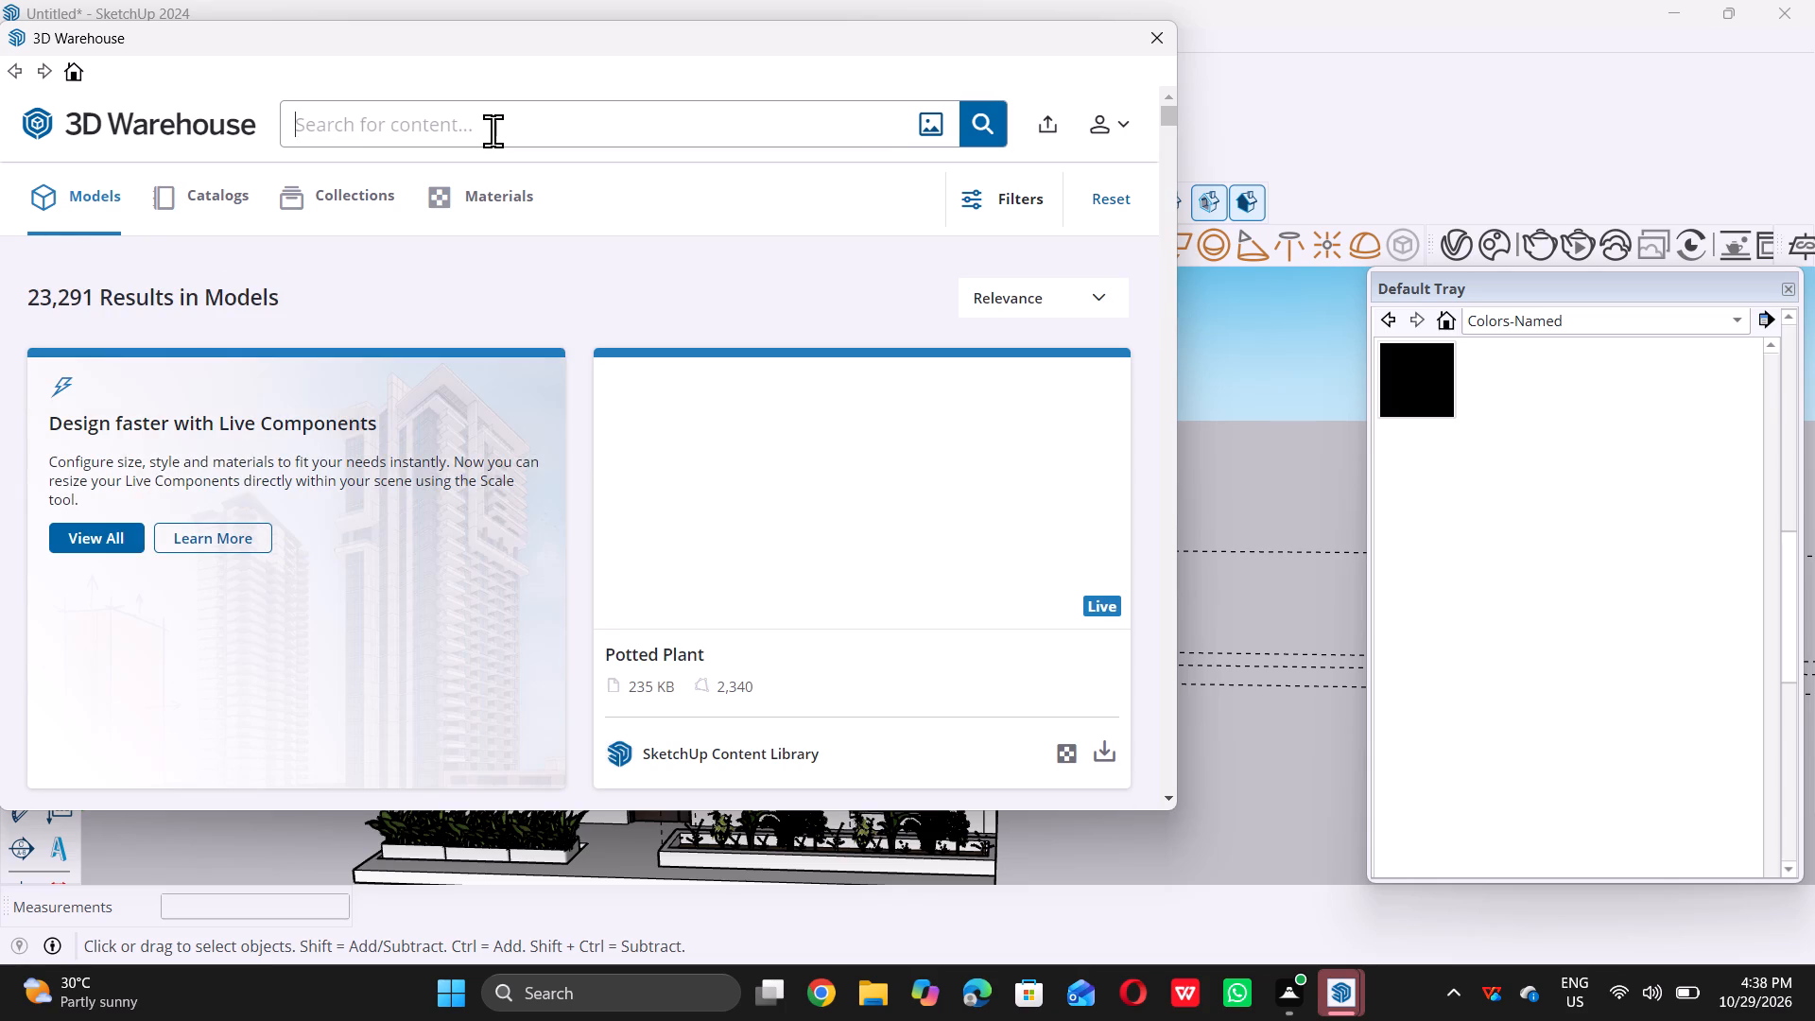
type("windoe")
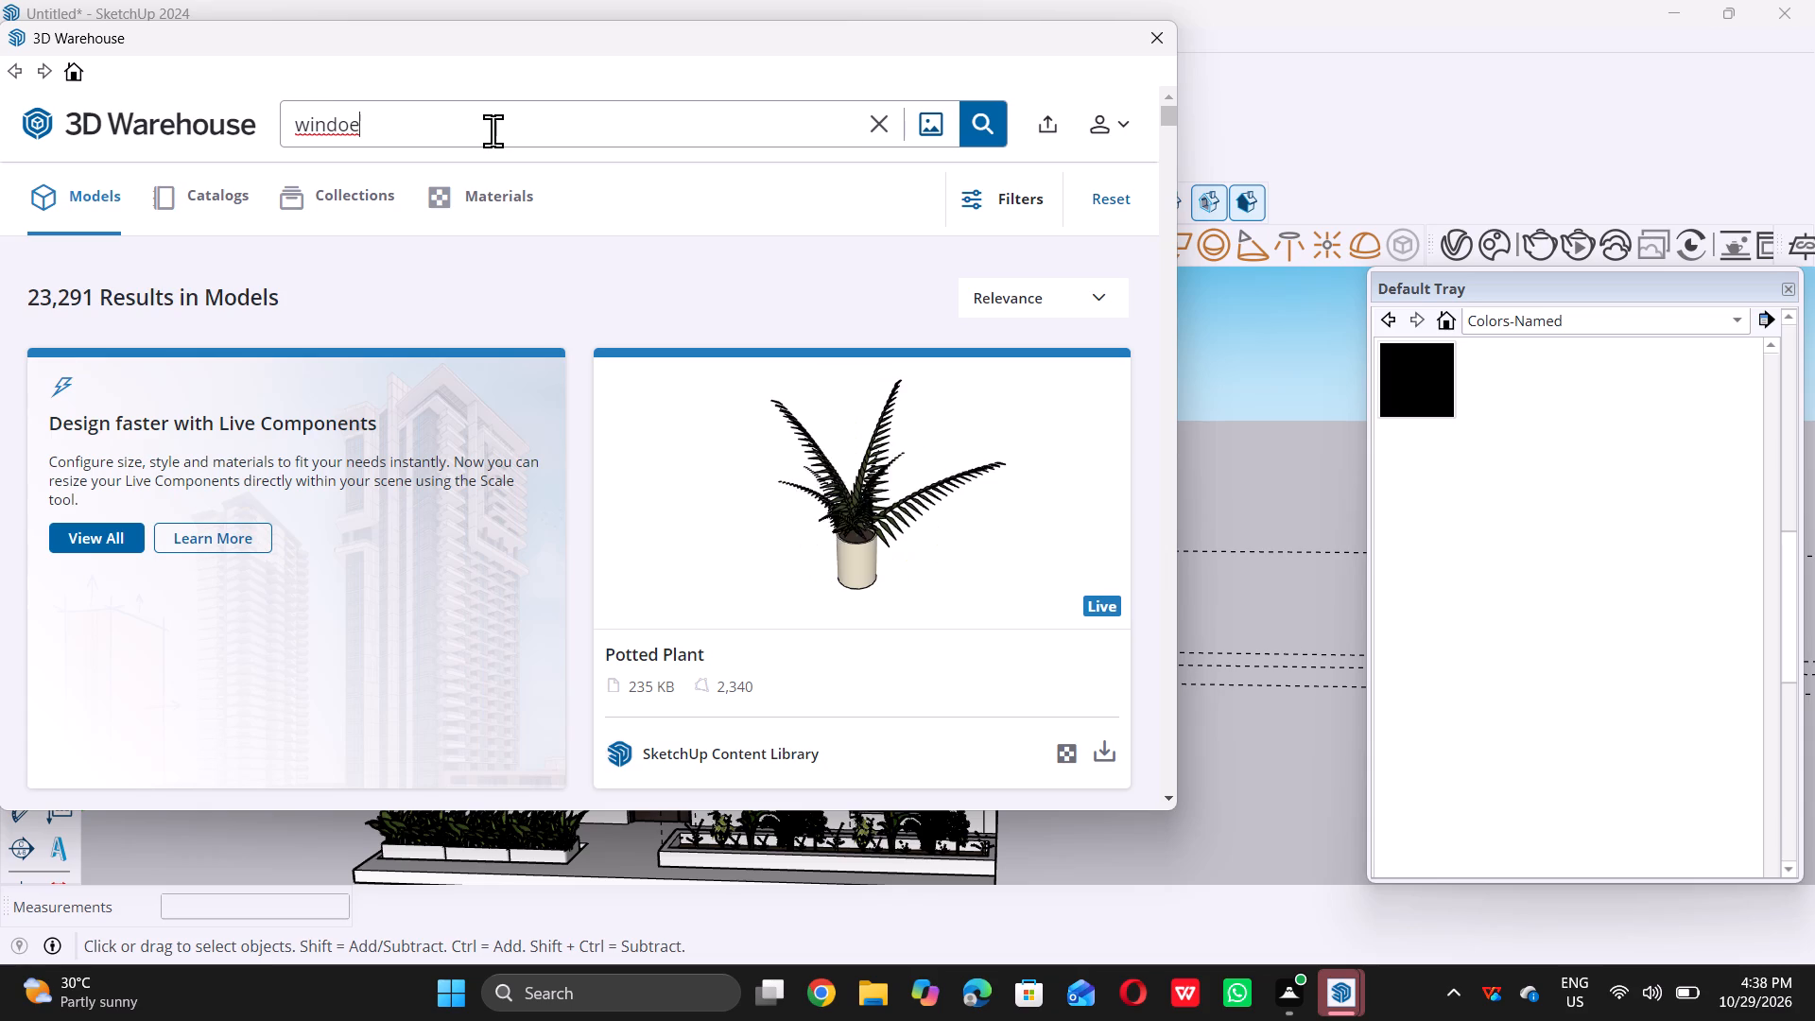
key("BackSpace")
key("w")
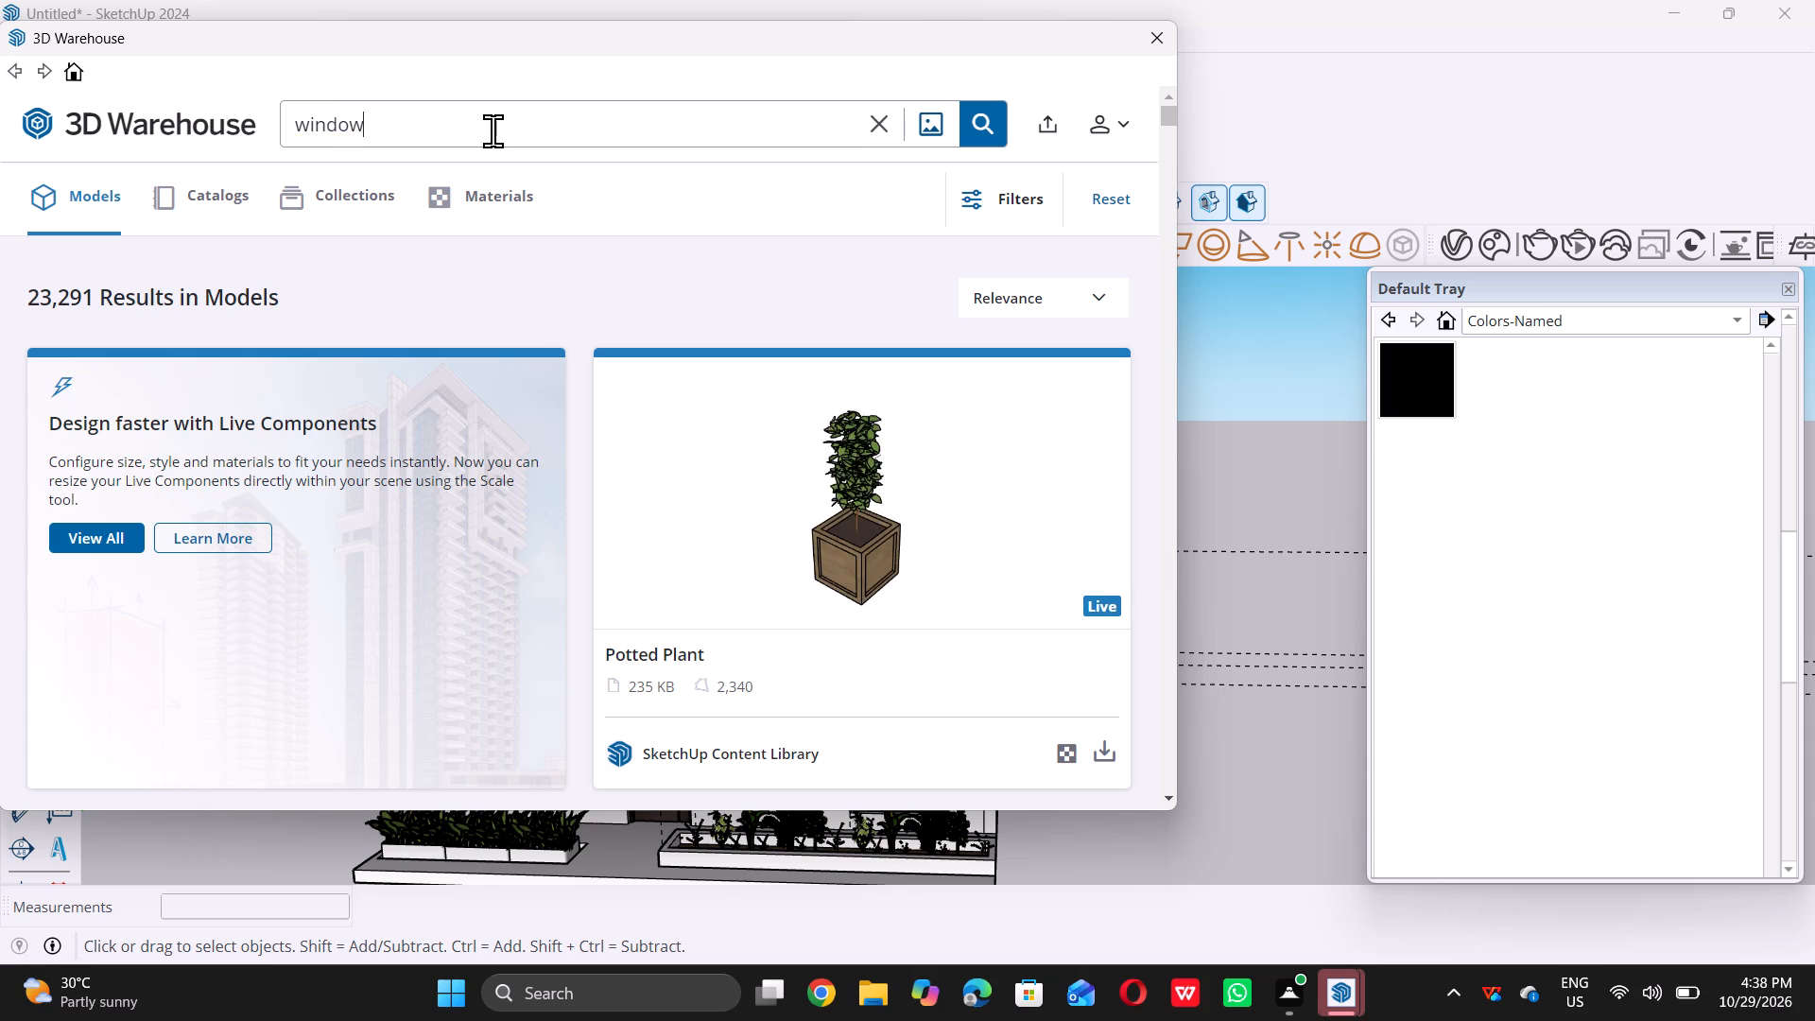
key("Return")
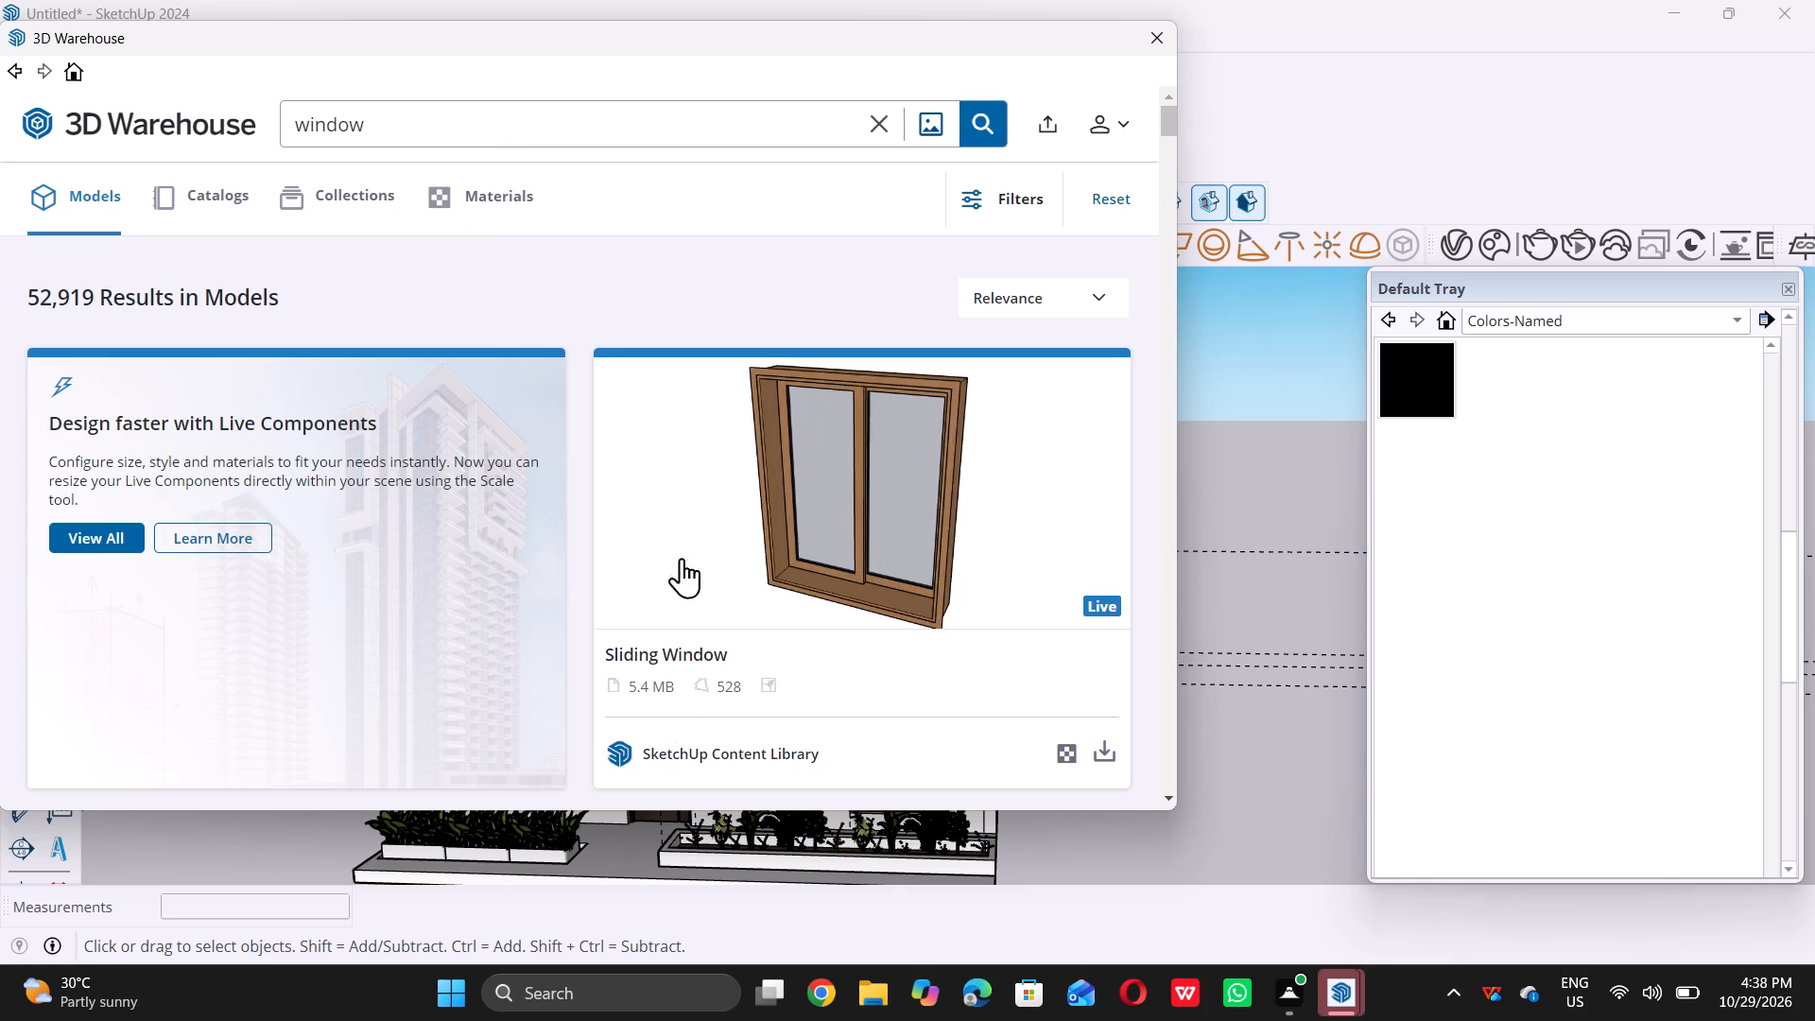
Look through the window models for a dark-framed window suited to the house's facade.
scroll(681, 499, "down", 7)
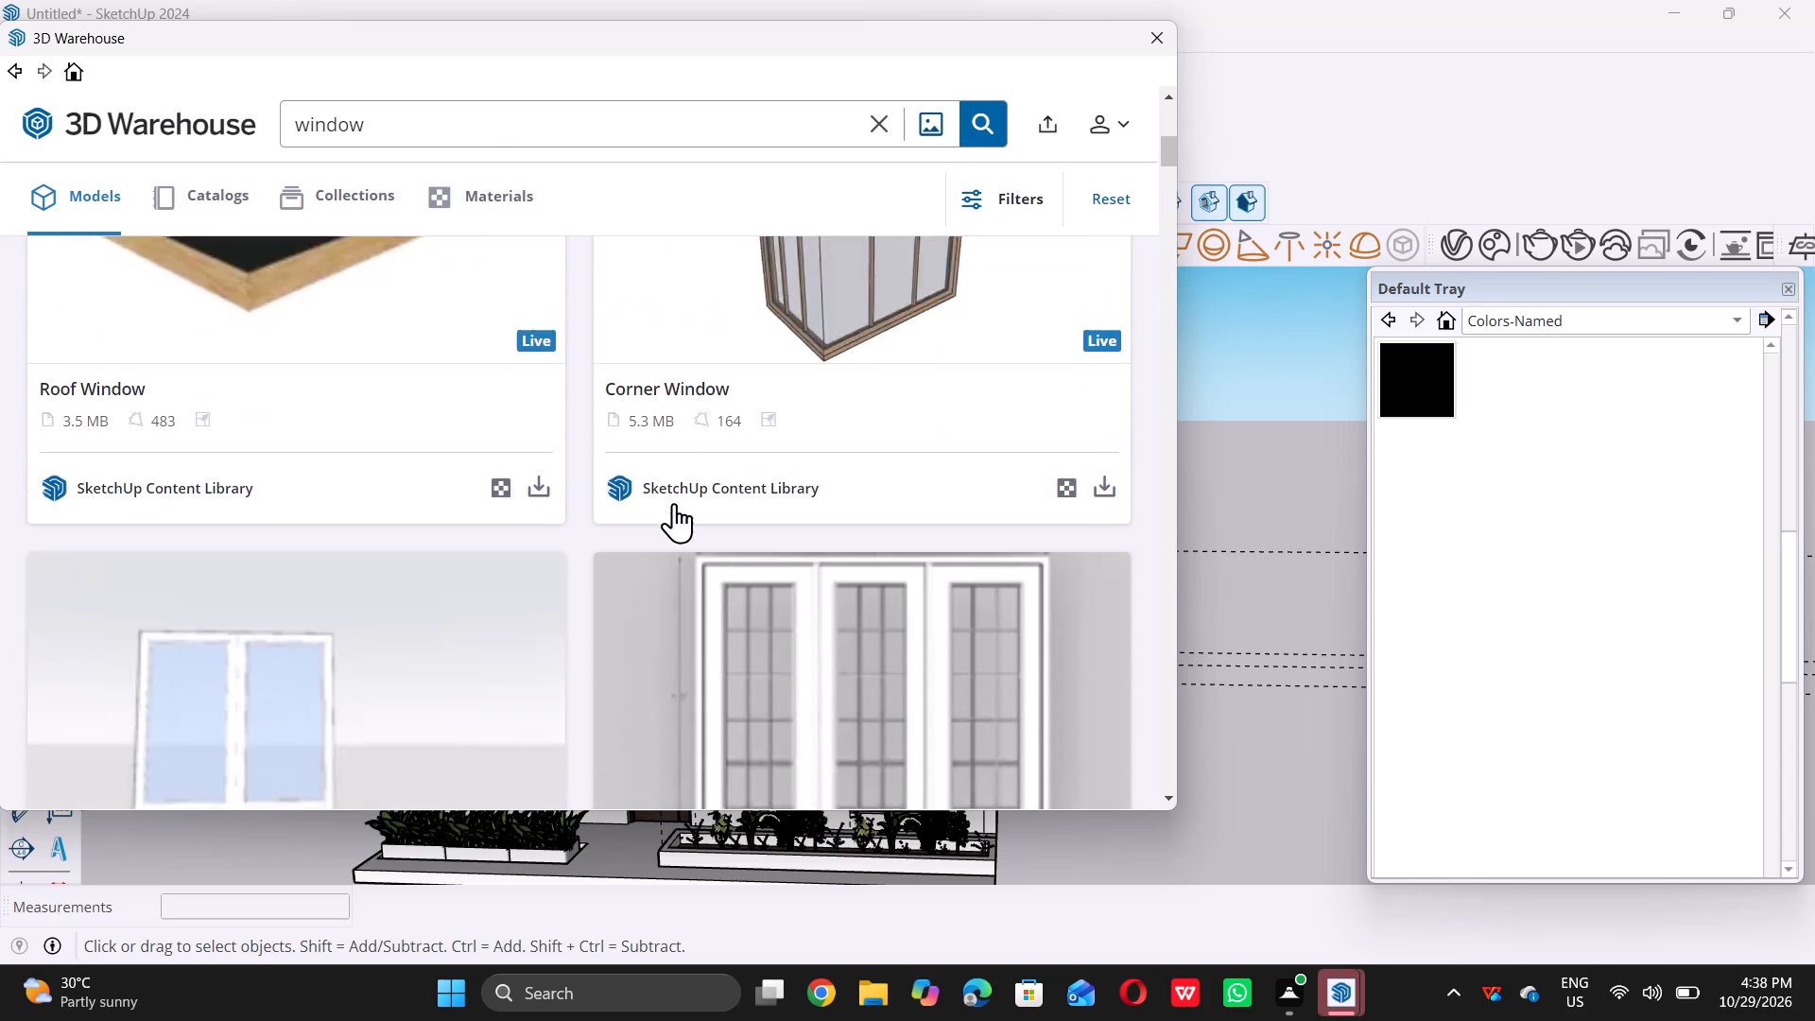
scroll(674, 503, "down", 10)
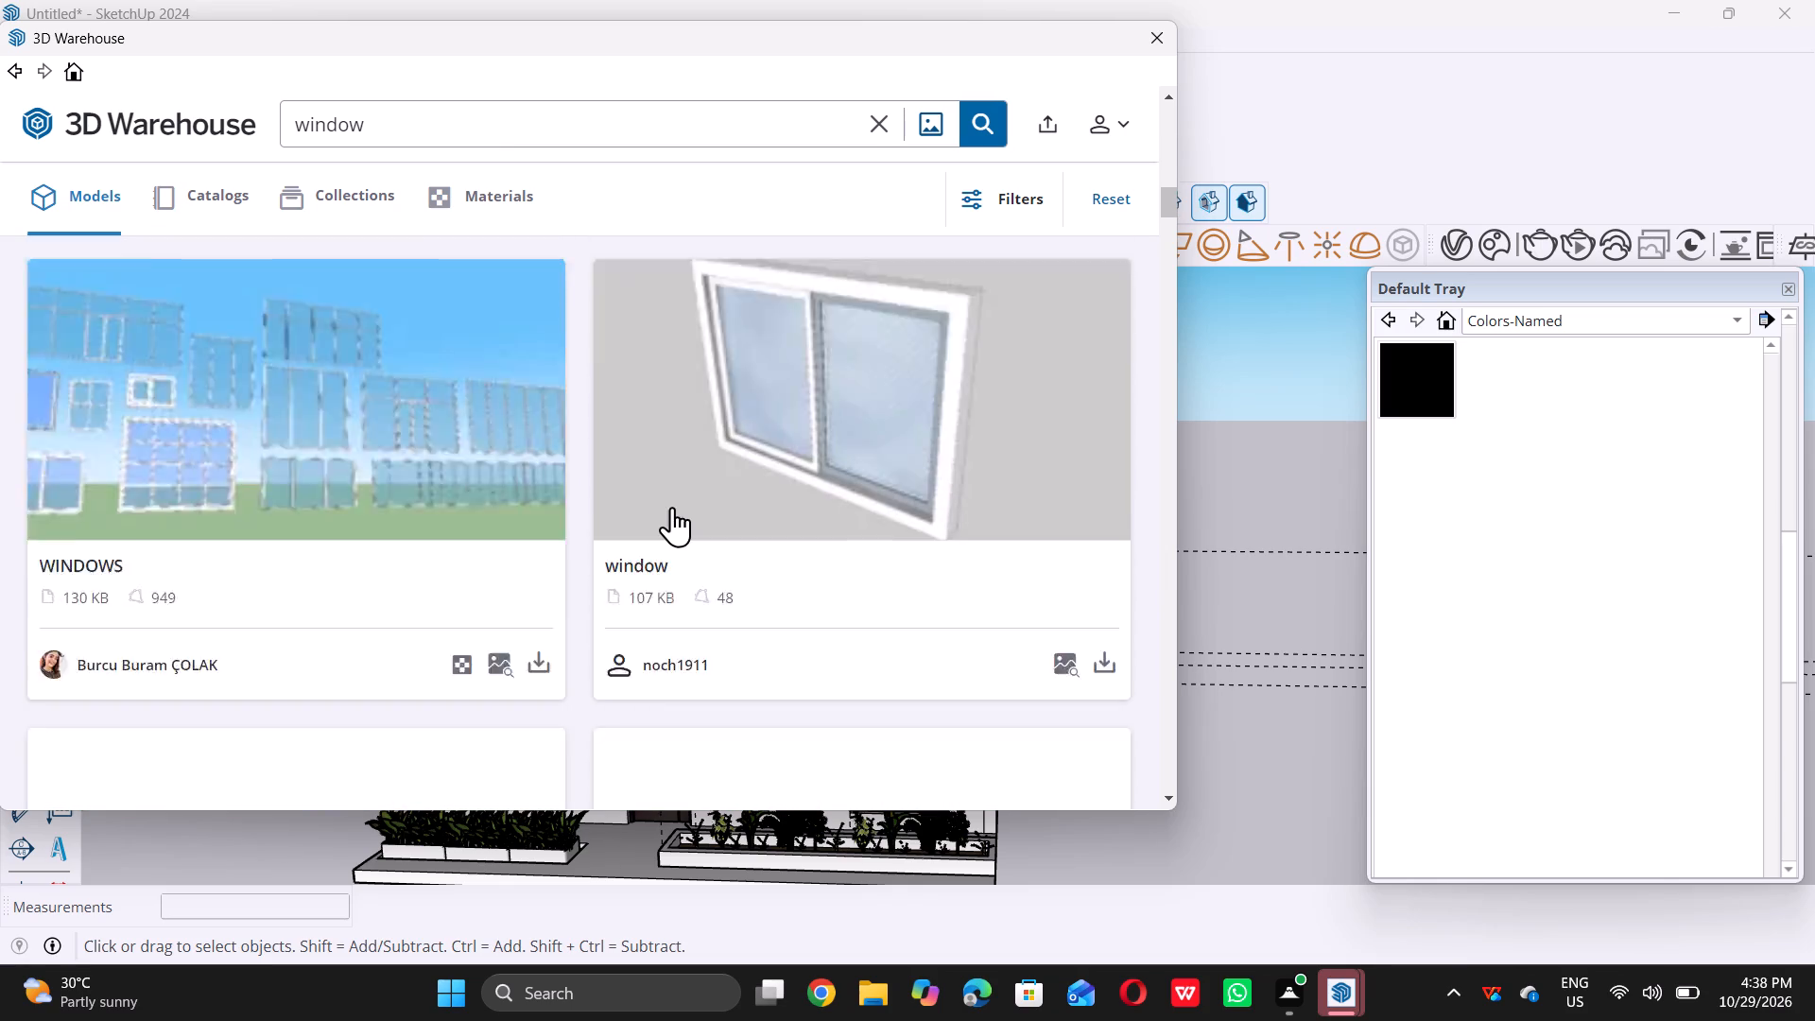
scroll(672, 507, "down", 10)
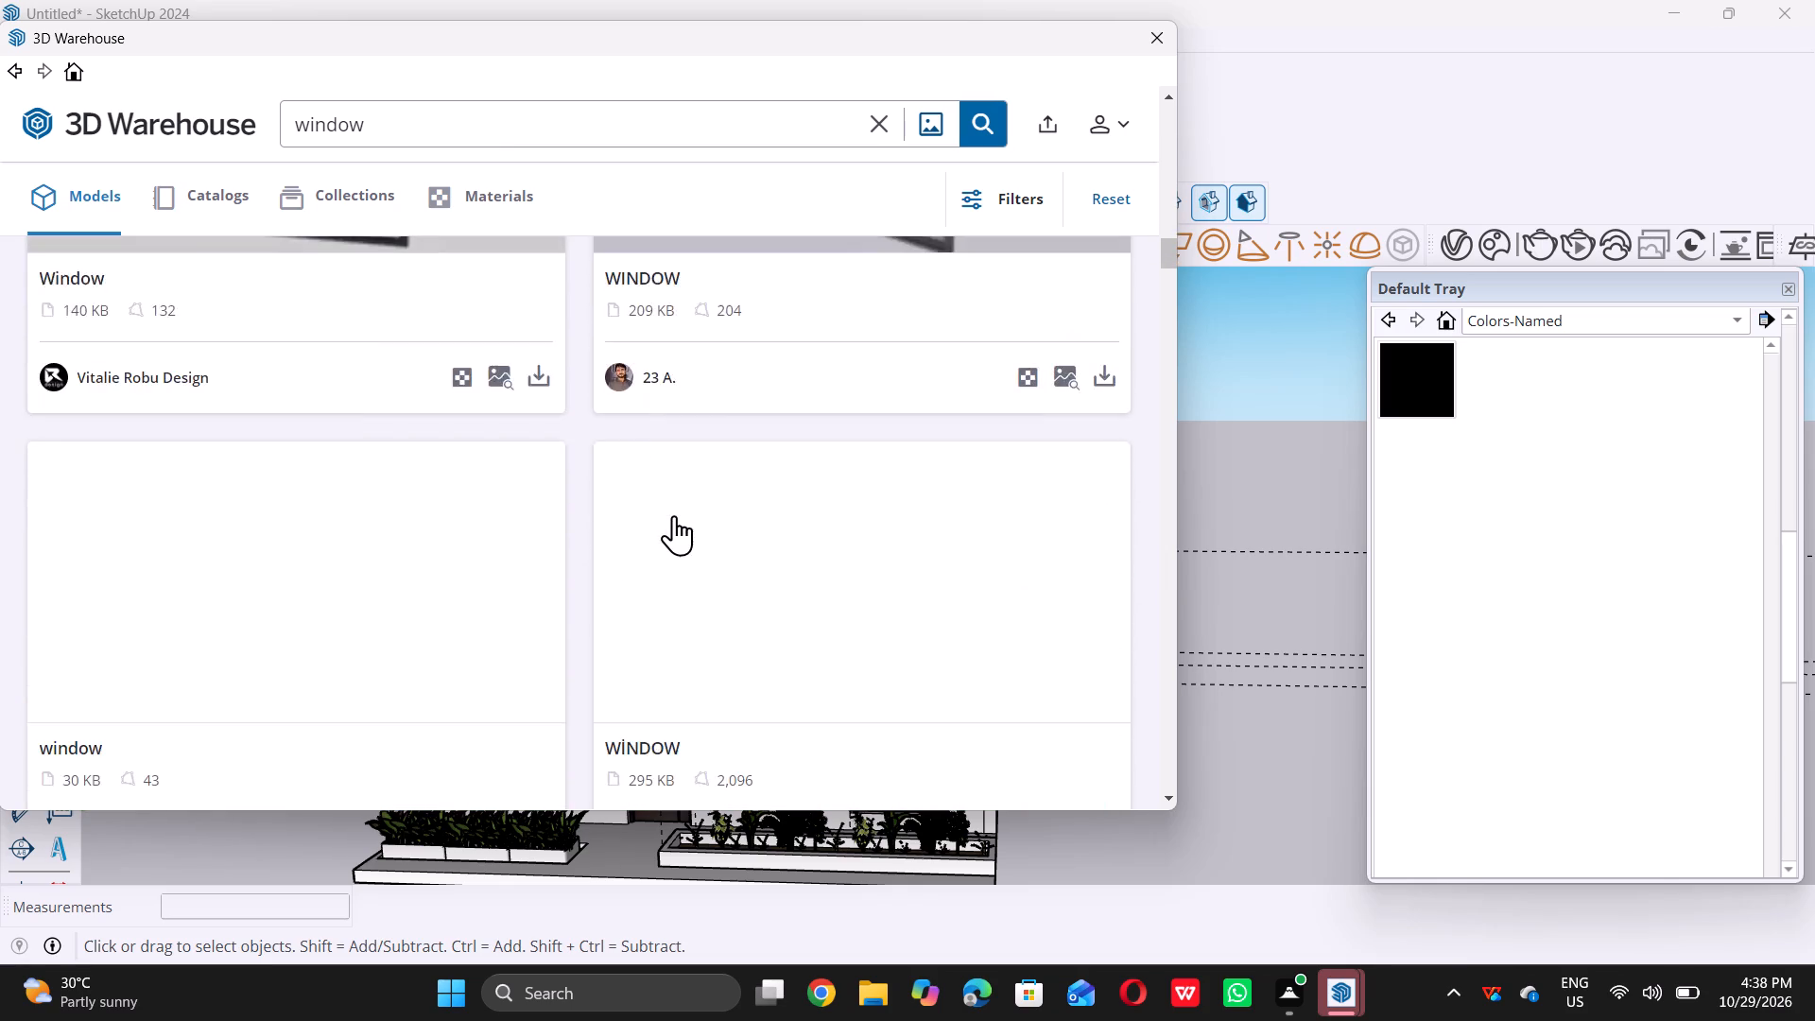
scroll(674, 515, "up", 6)
scroll(675, 515, "down", 5)
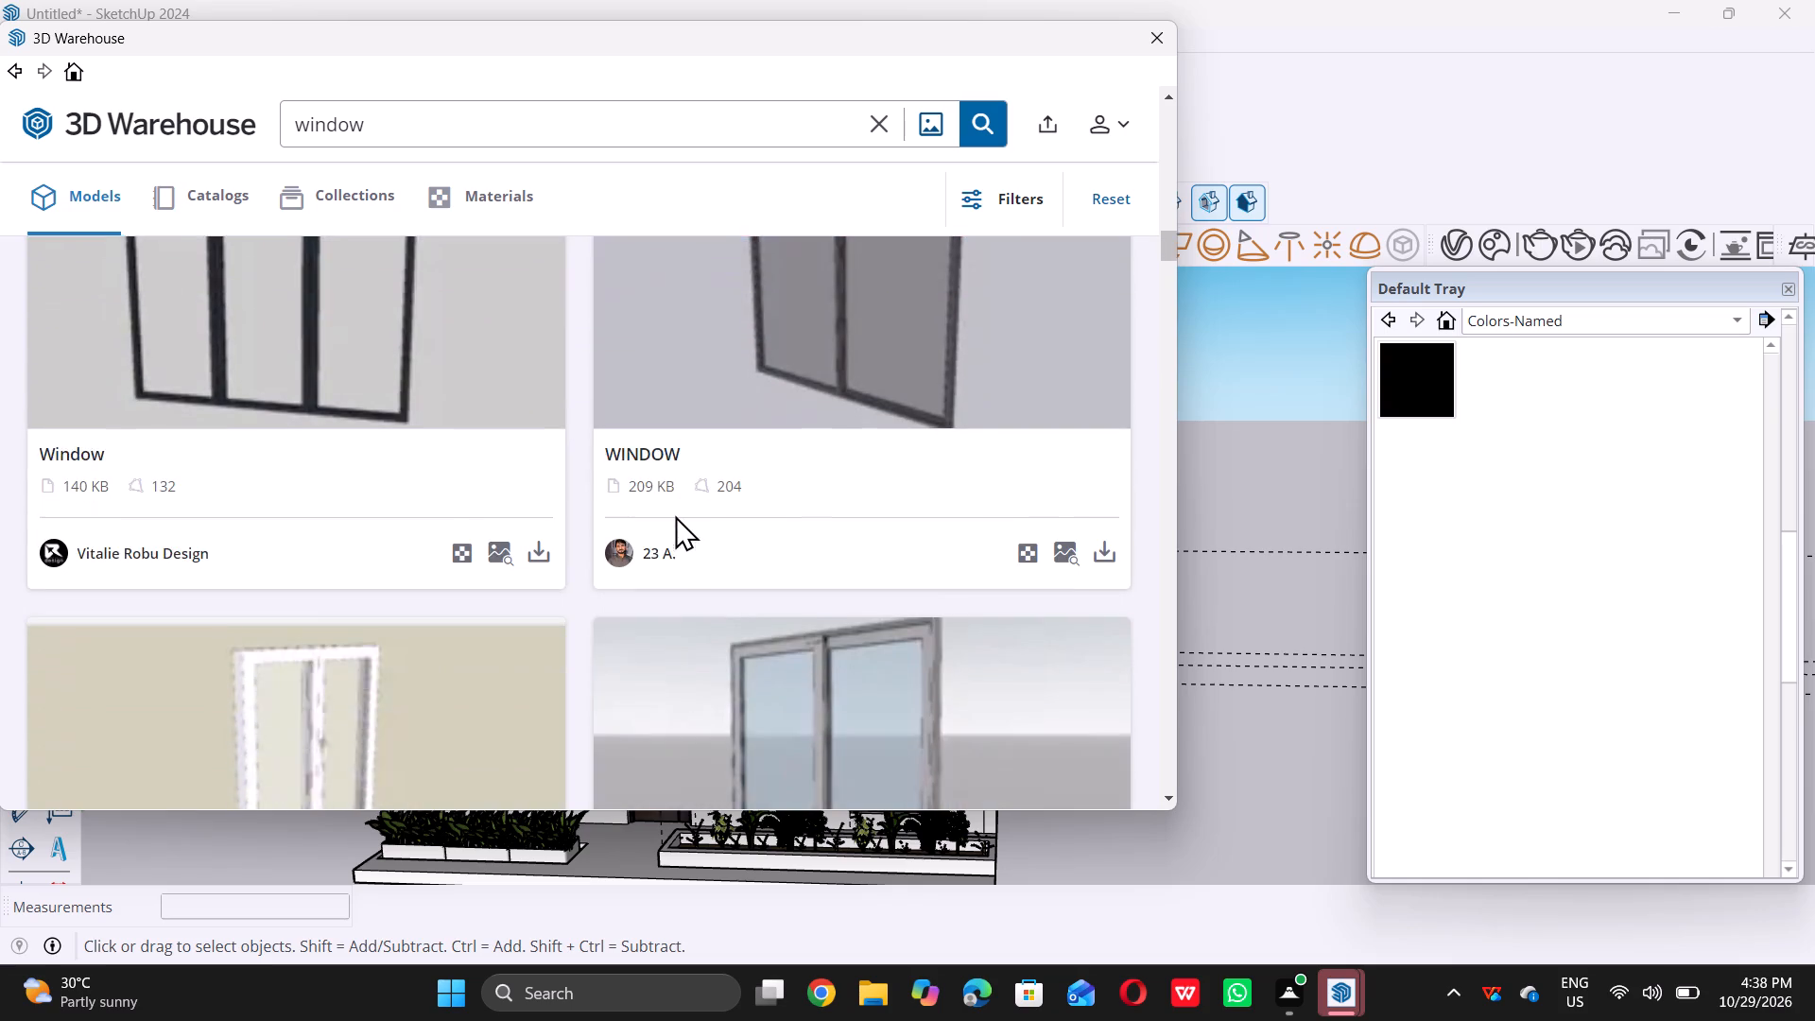
scroll(675, 515, "down", 11)
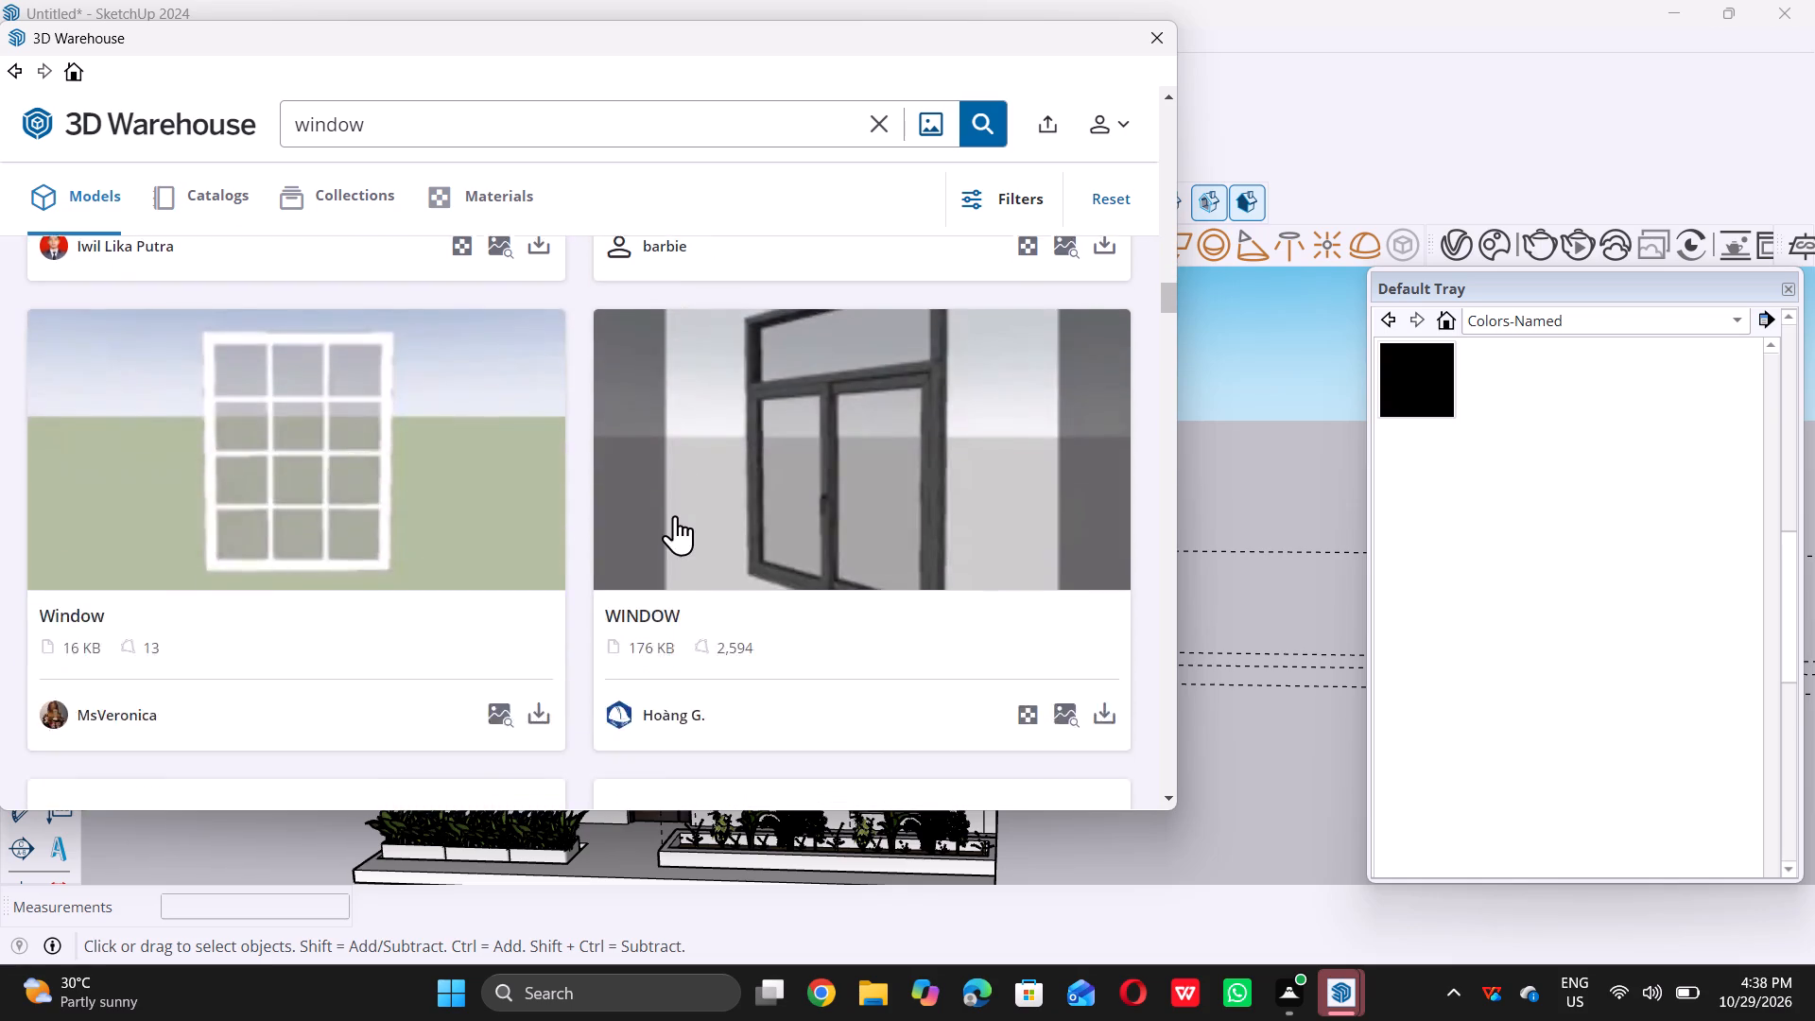
scroll(675, 515, "down", 2)
scroll(675, 515, "up", 4)
scroll(675, 515, "down", 4)
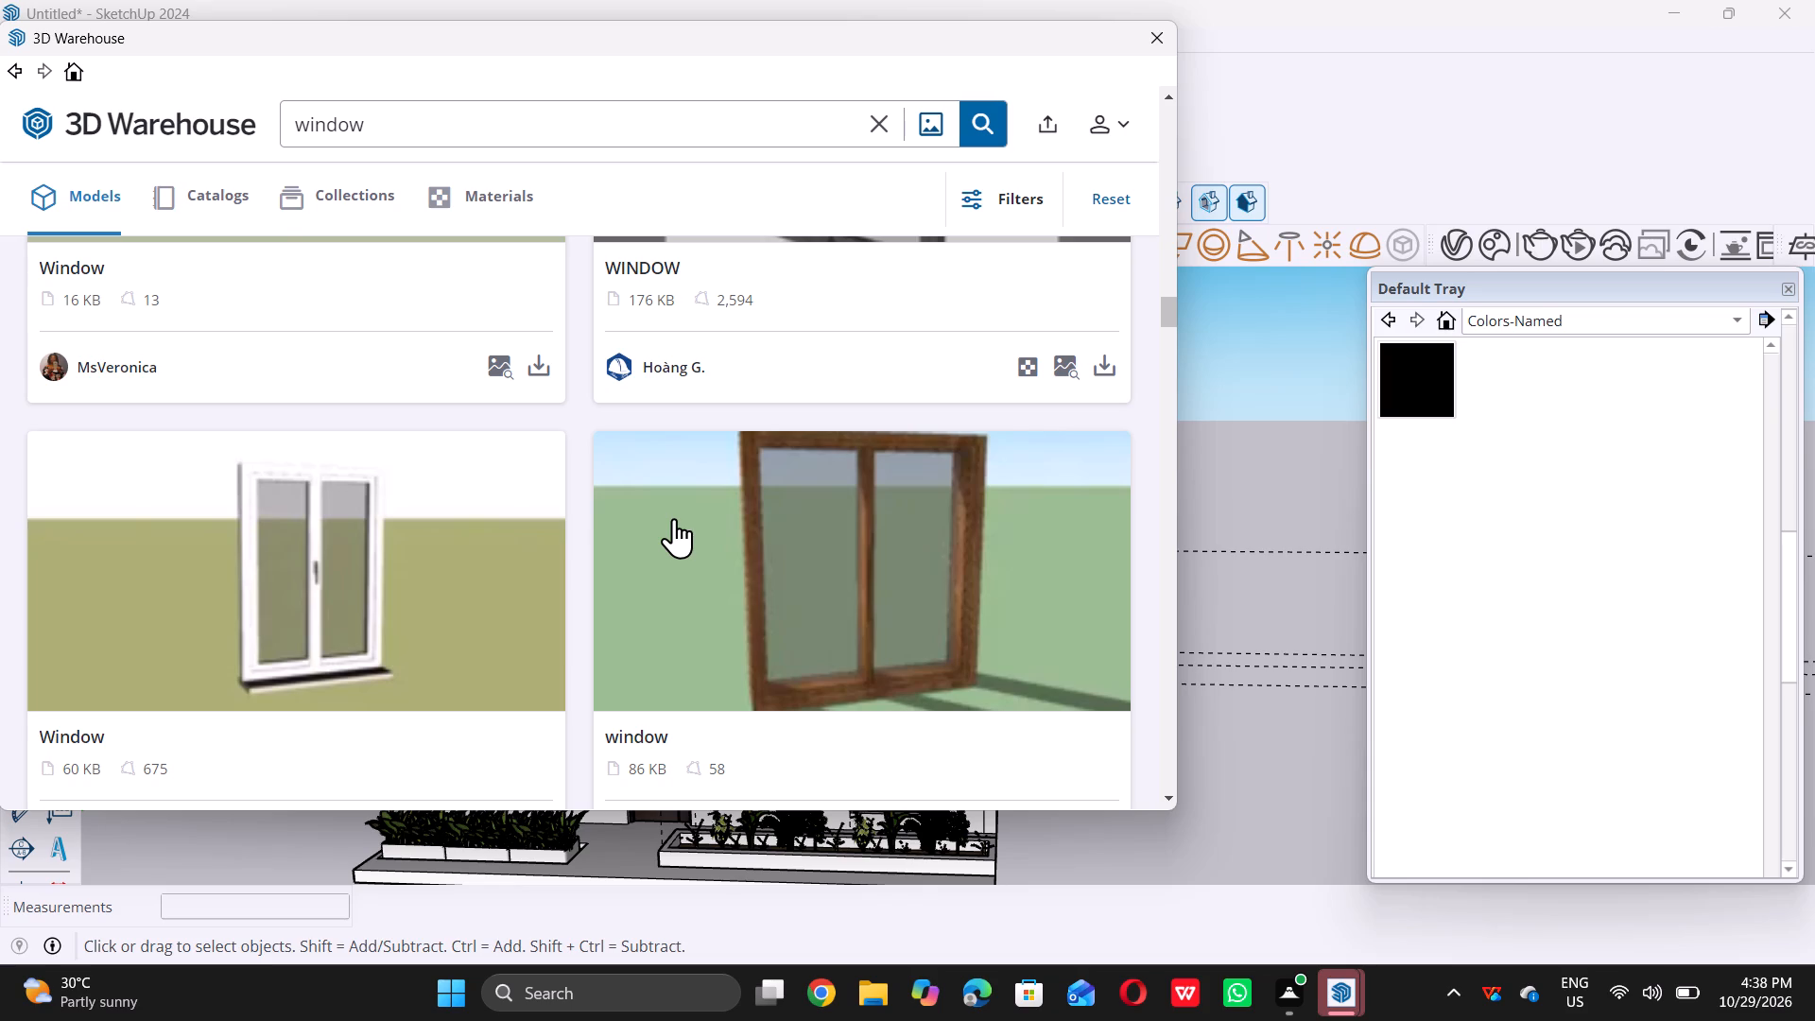
scroll(684, 551, "up", 5)
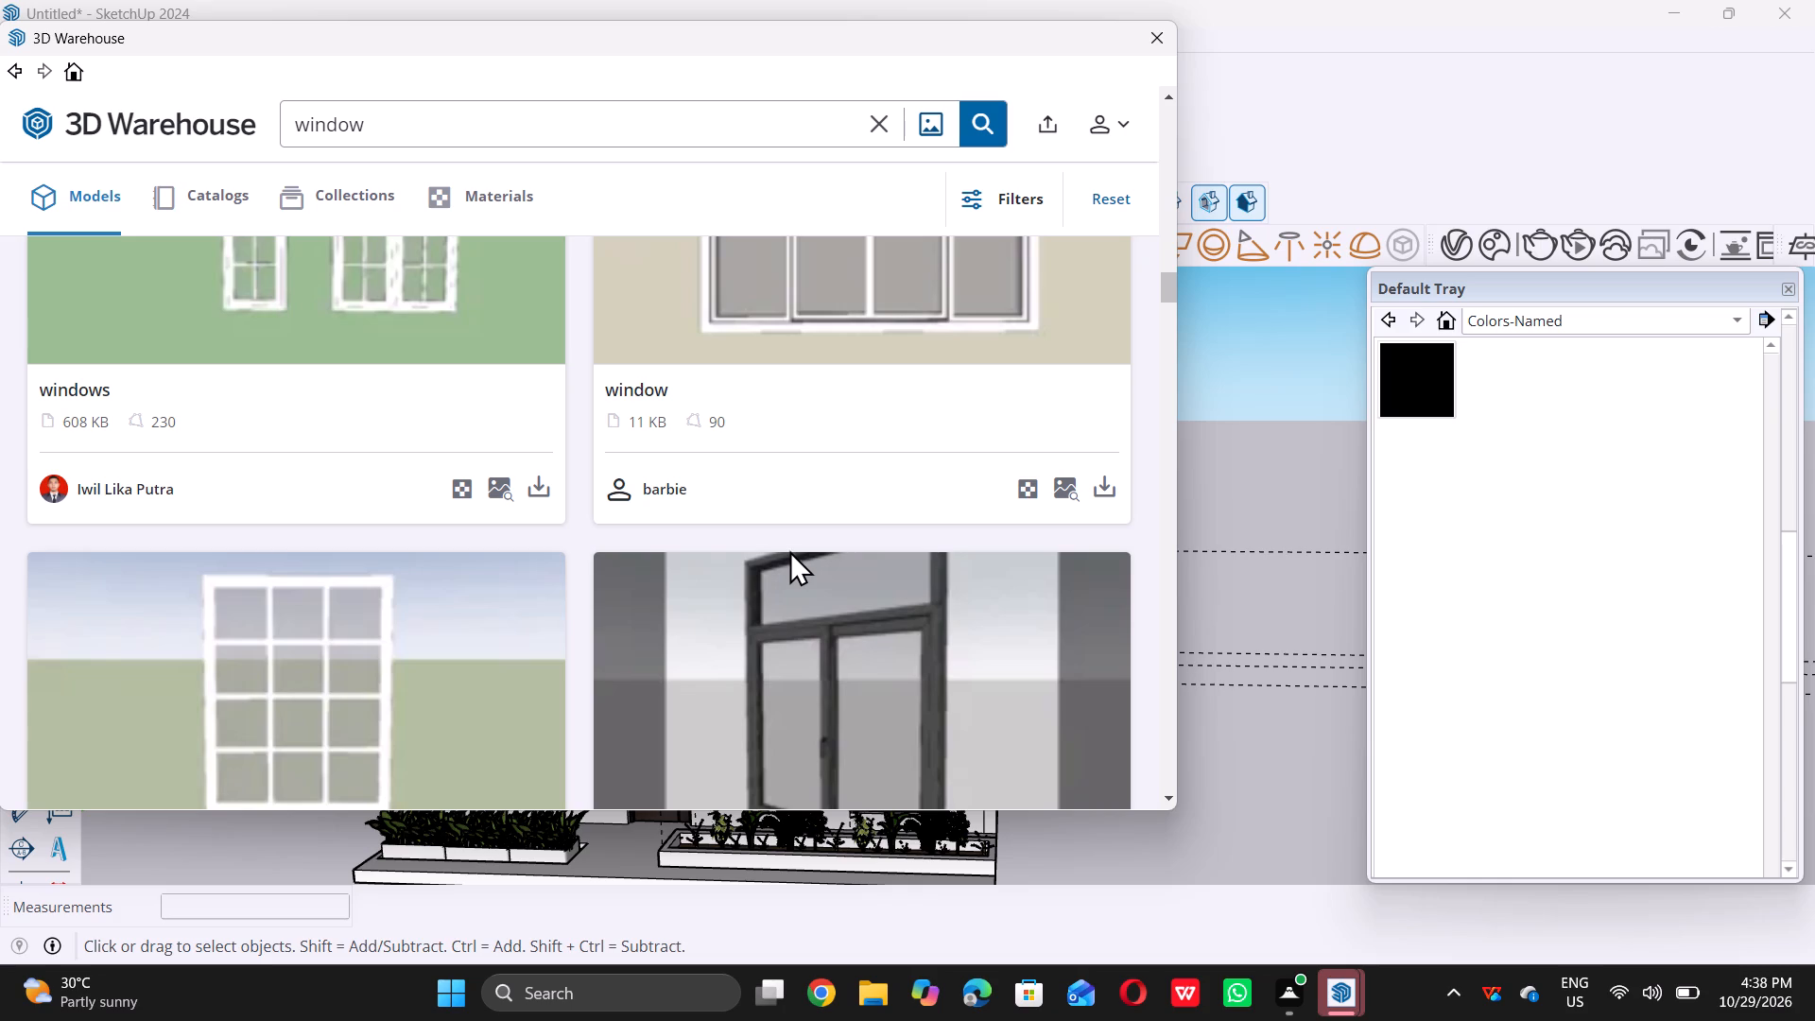
scroll(789, 550, "down", 2)
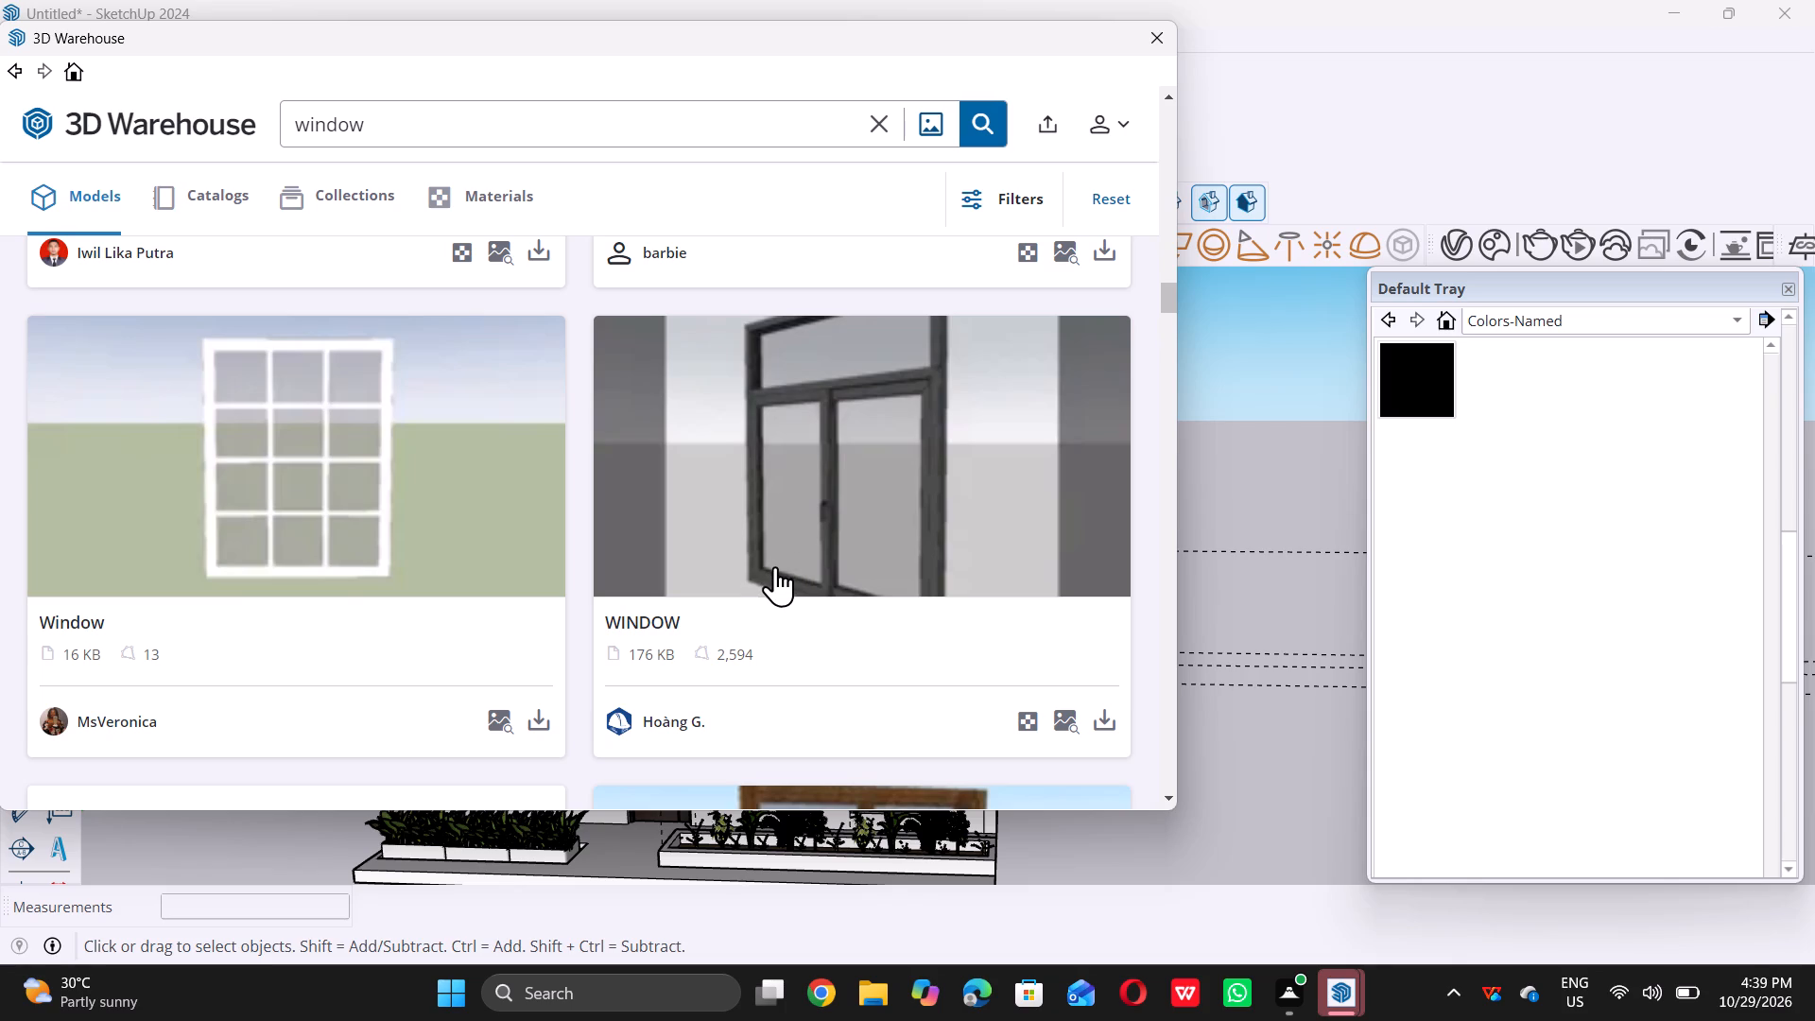
Load the 176 KB dark-framed double-casement WINDOW with a top pane directly into the model, placing it on open ground beside the house.
triple_click(1115, 717)
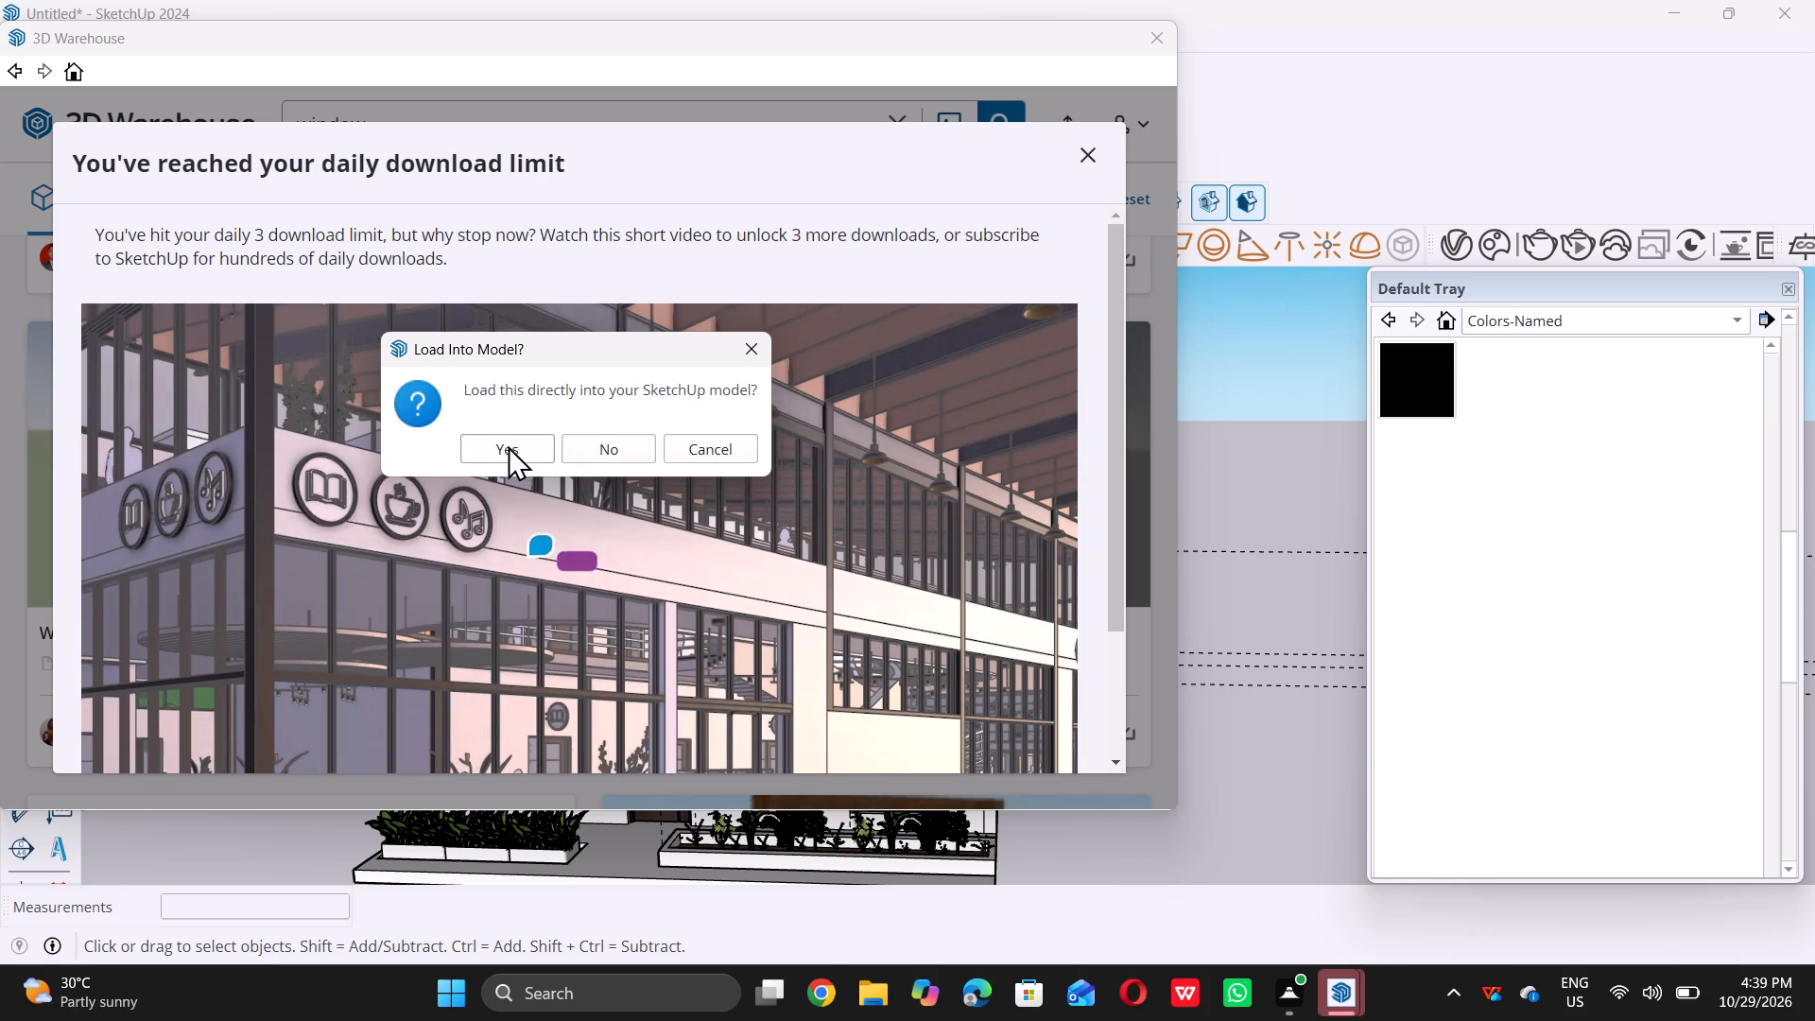
triple_click(508, 445)
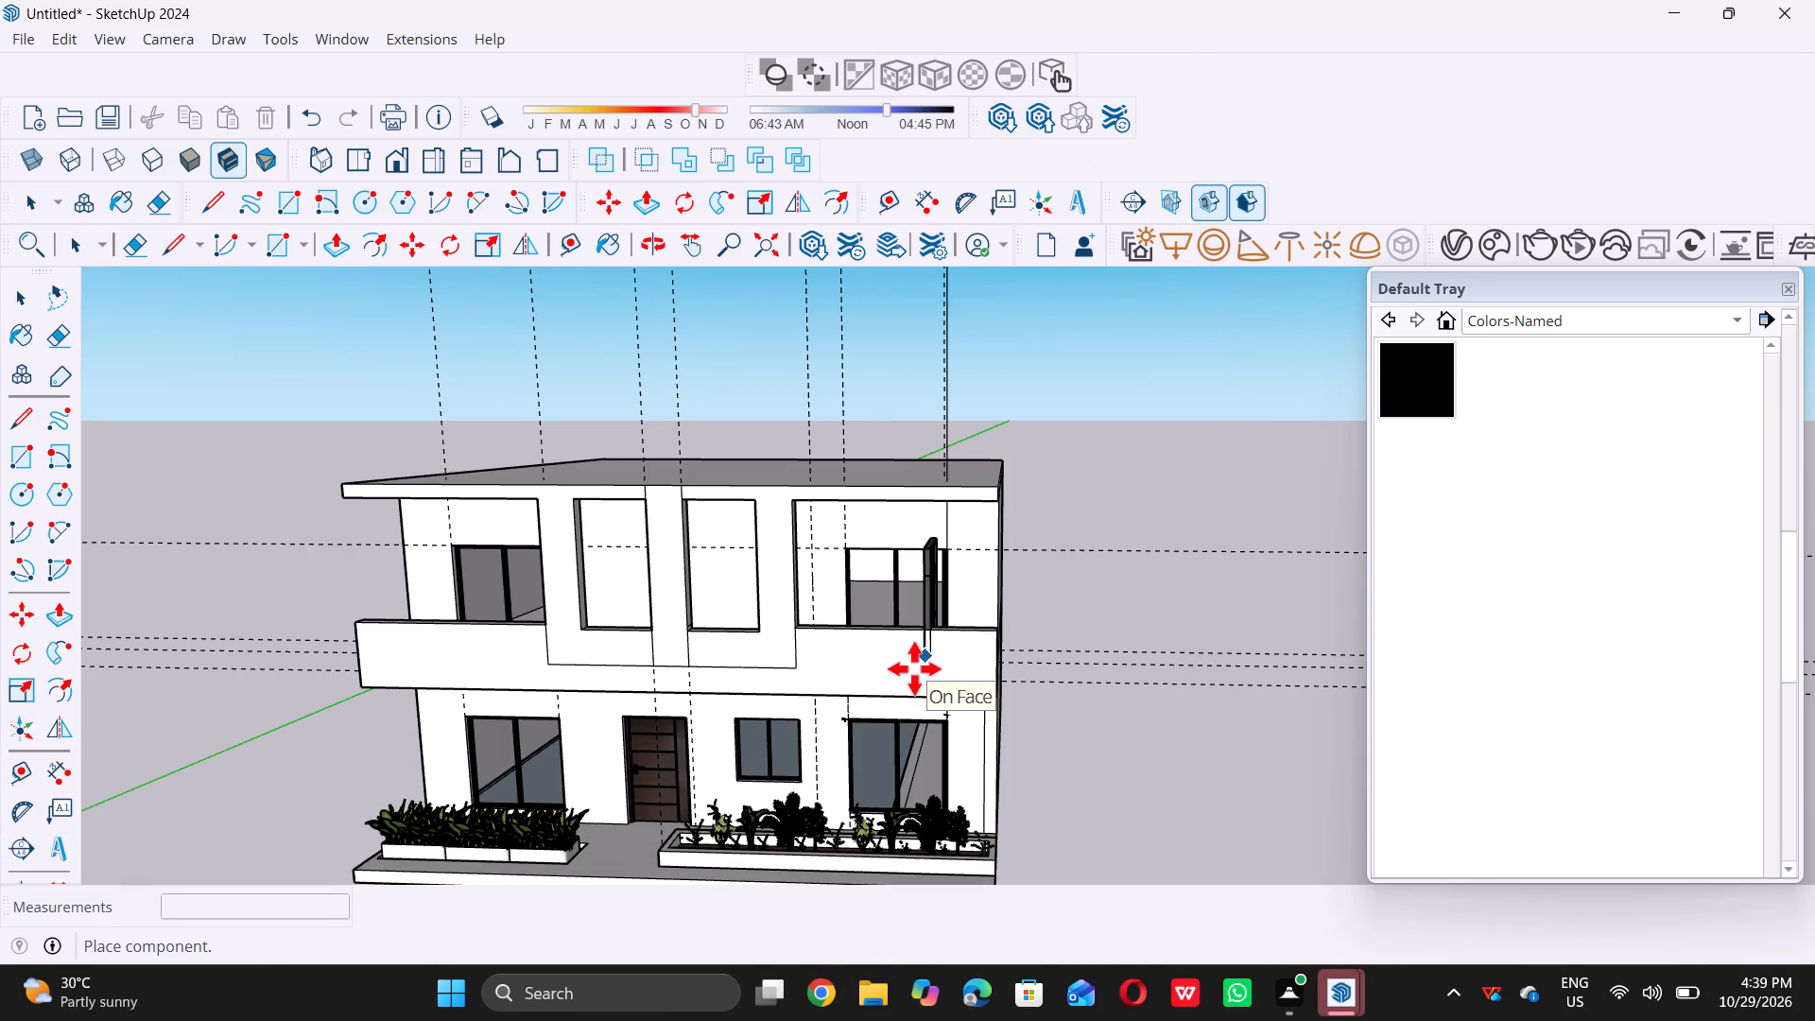
scroll(857, 693, "down", 15)
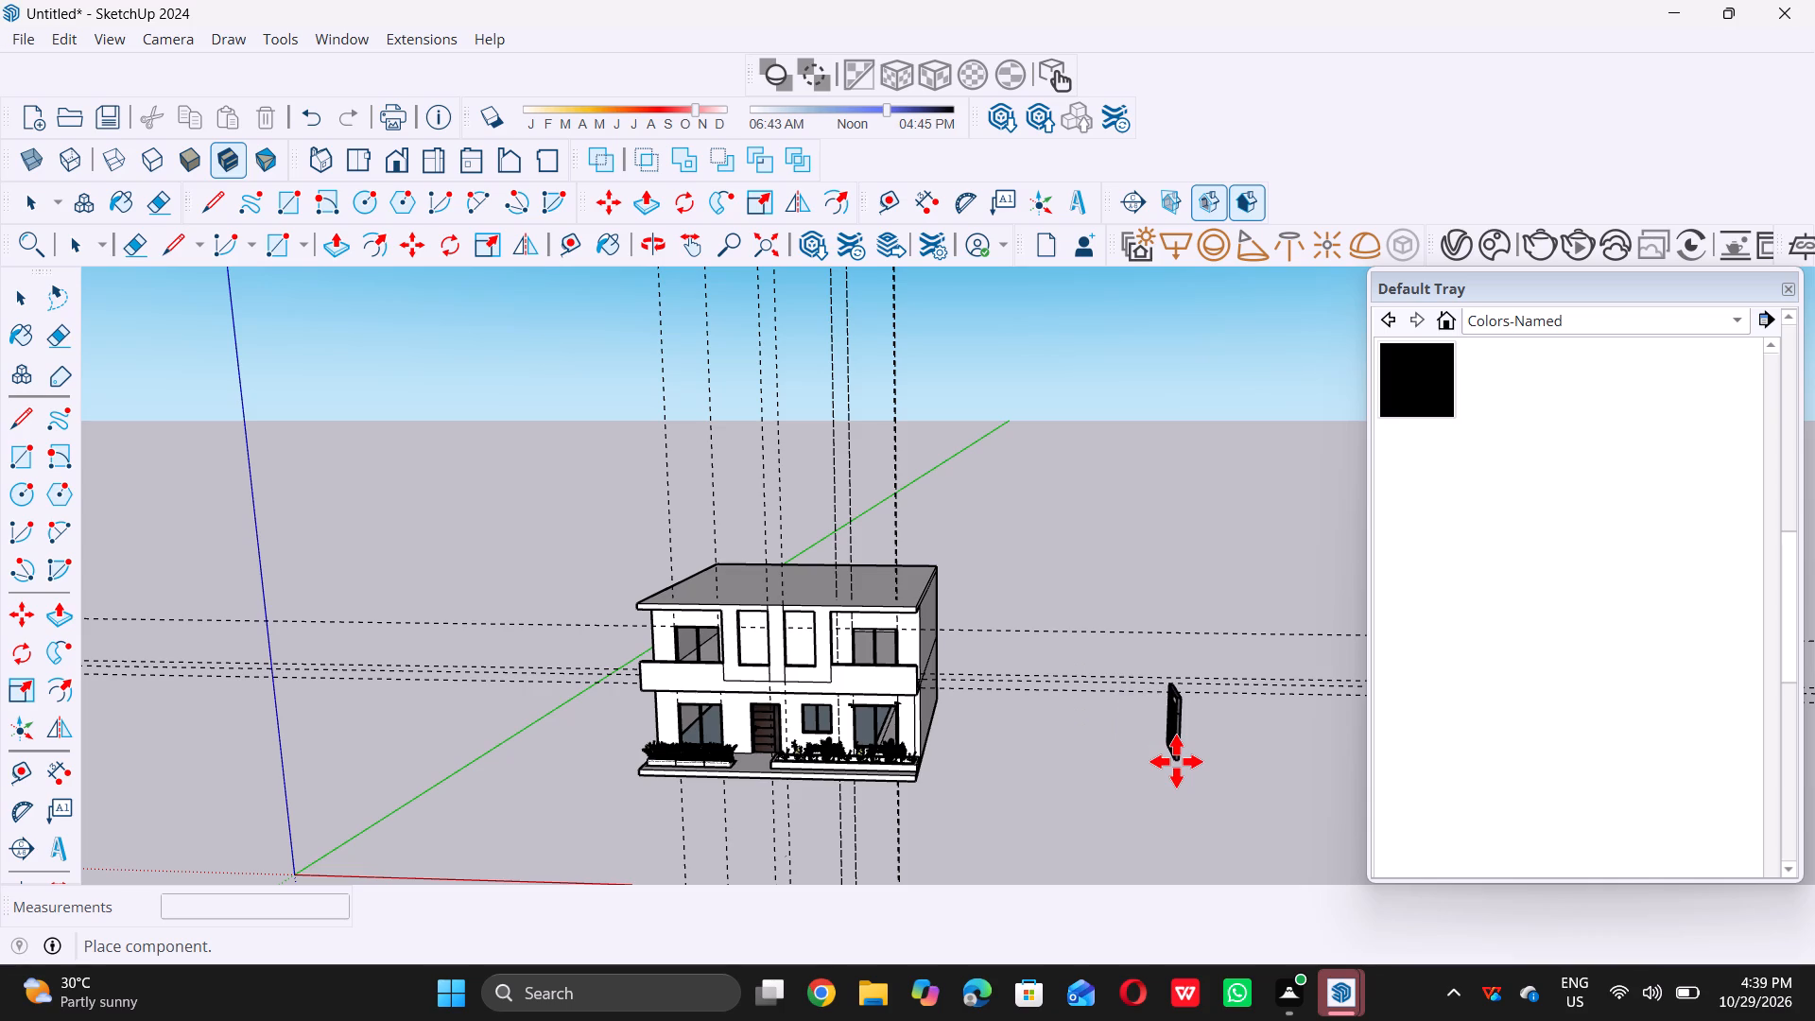
left_click(1176, 761)
key("space")
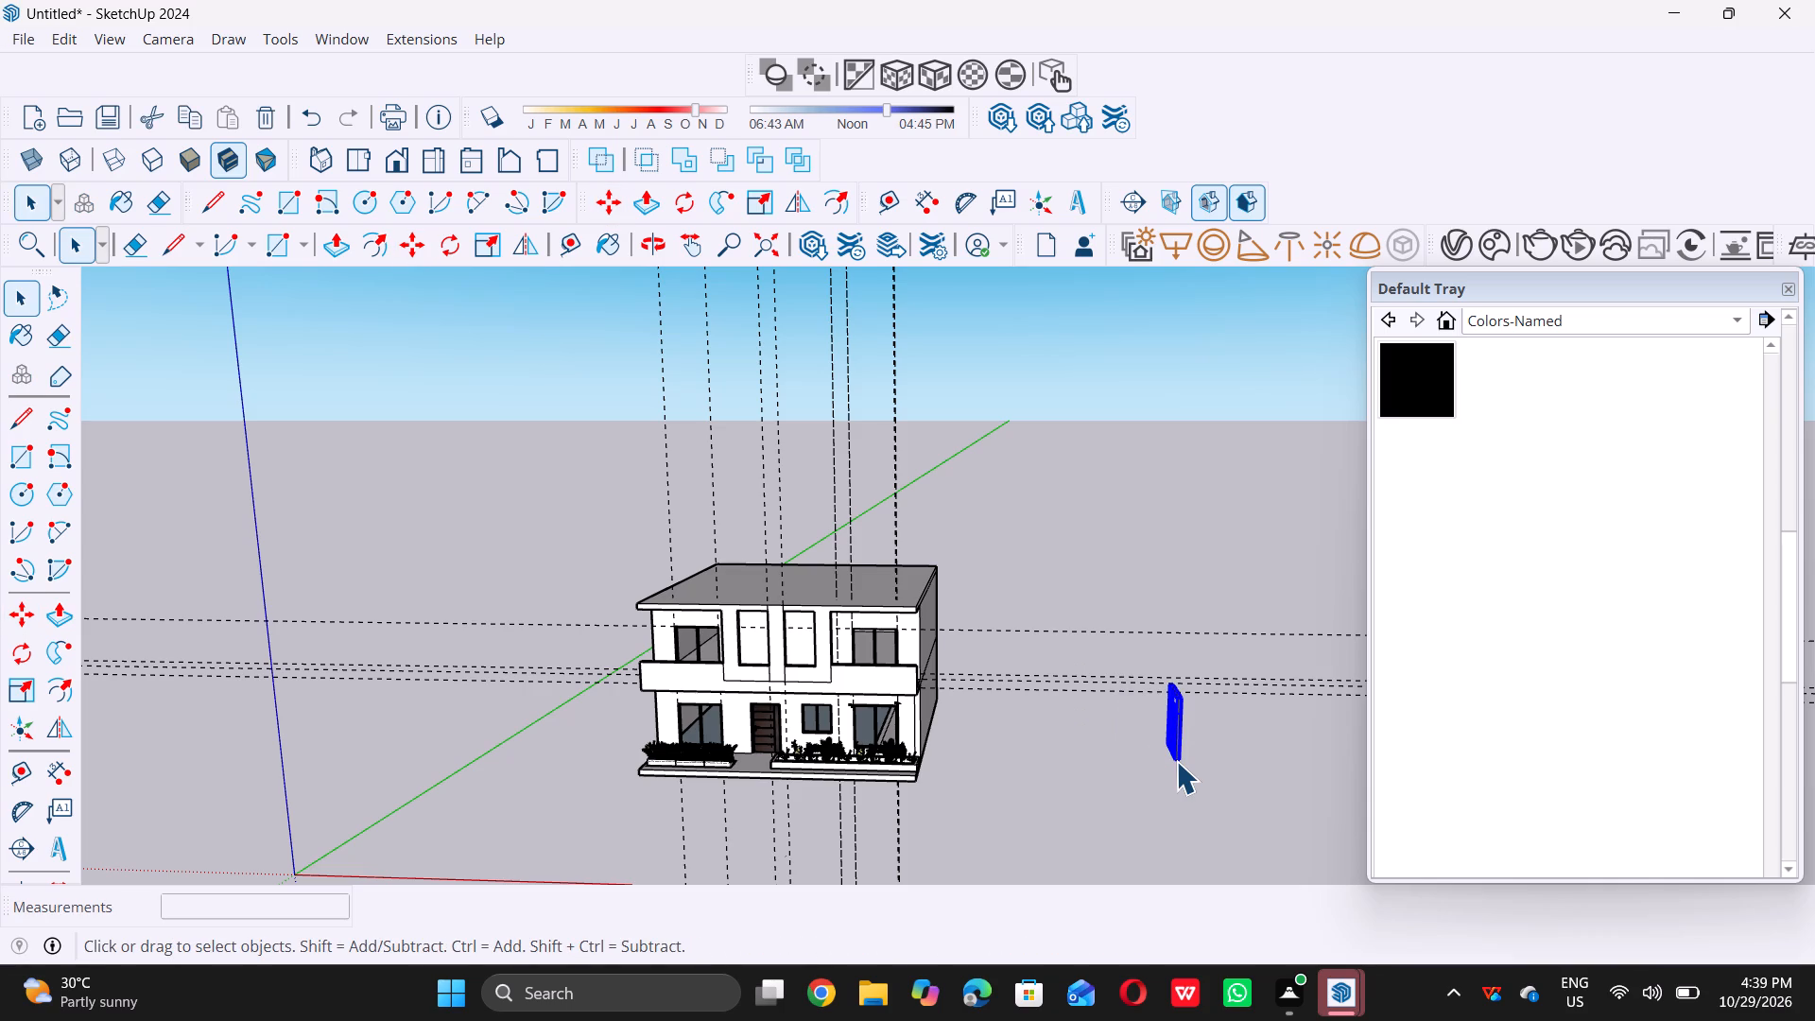
double_click(1098, 788)
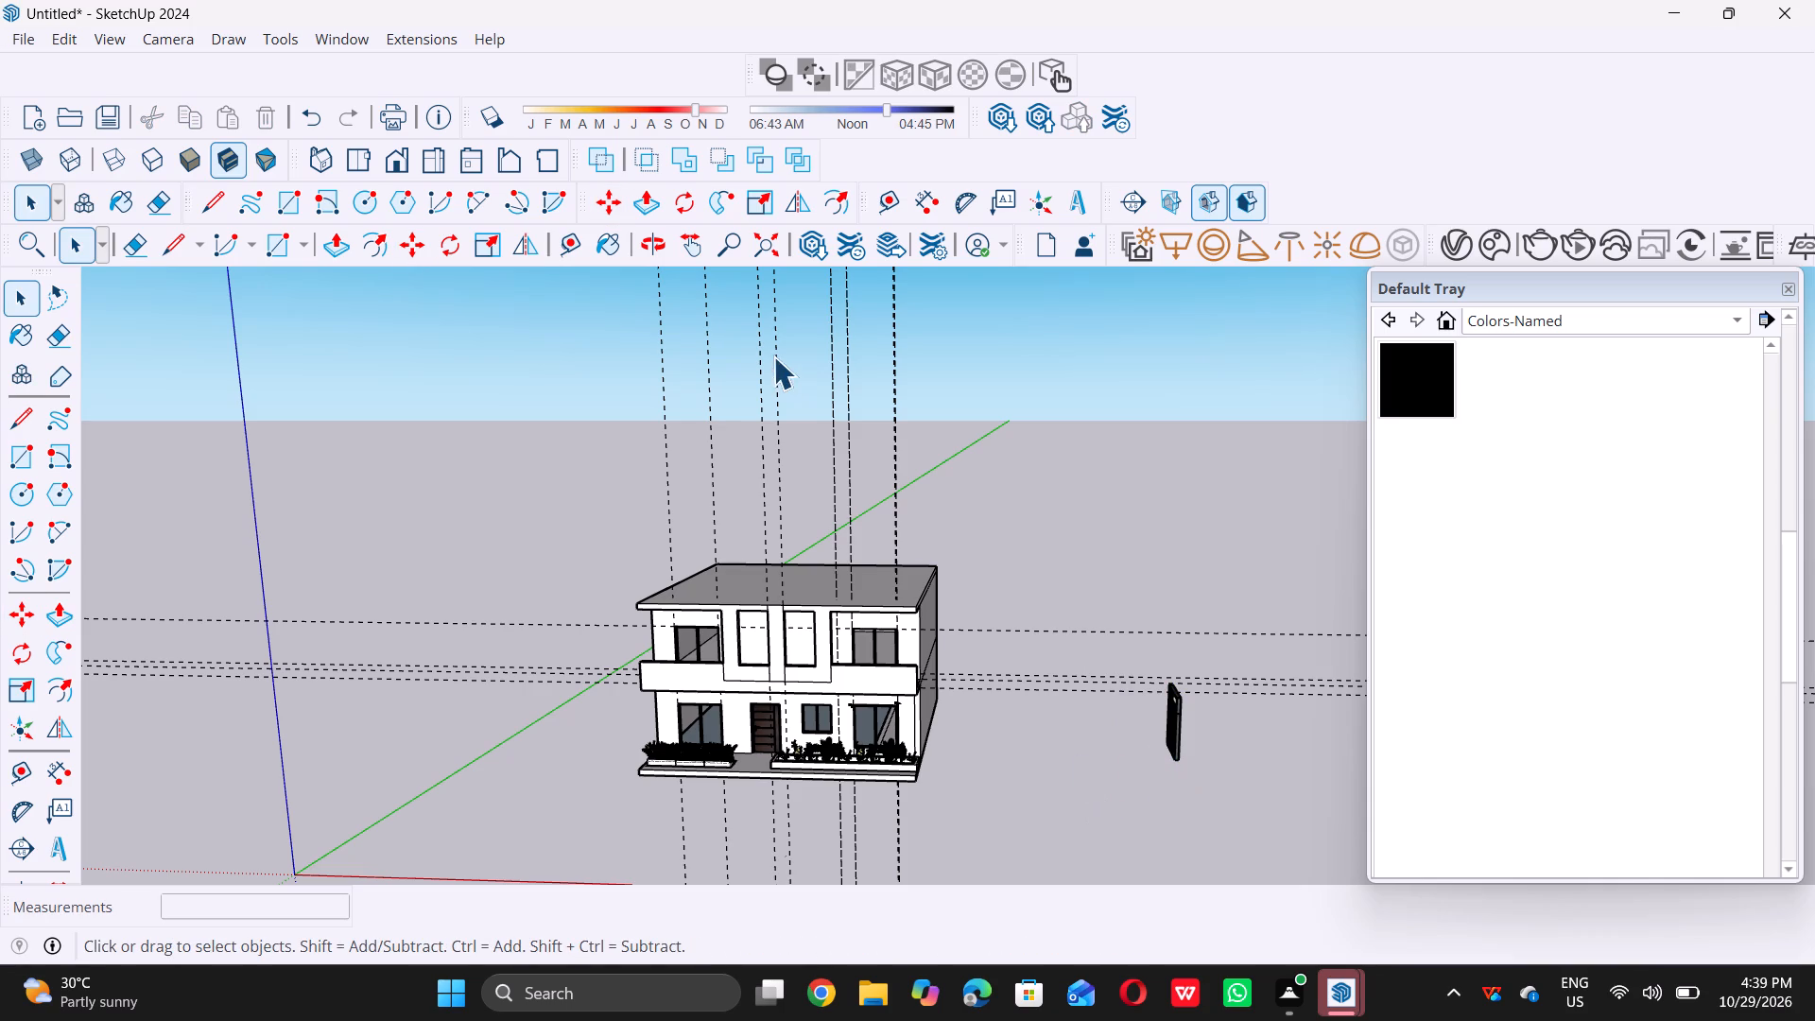
Reopen 3D Warehouse and search for "window" again.
triple_click(816, 255)
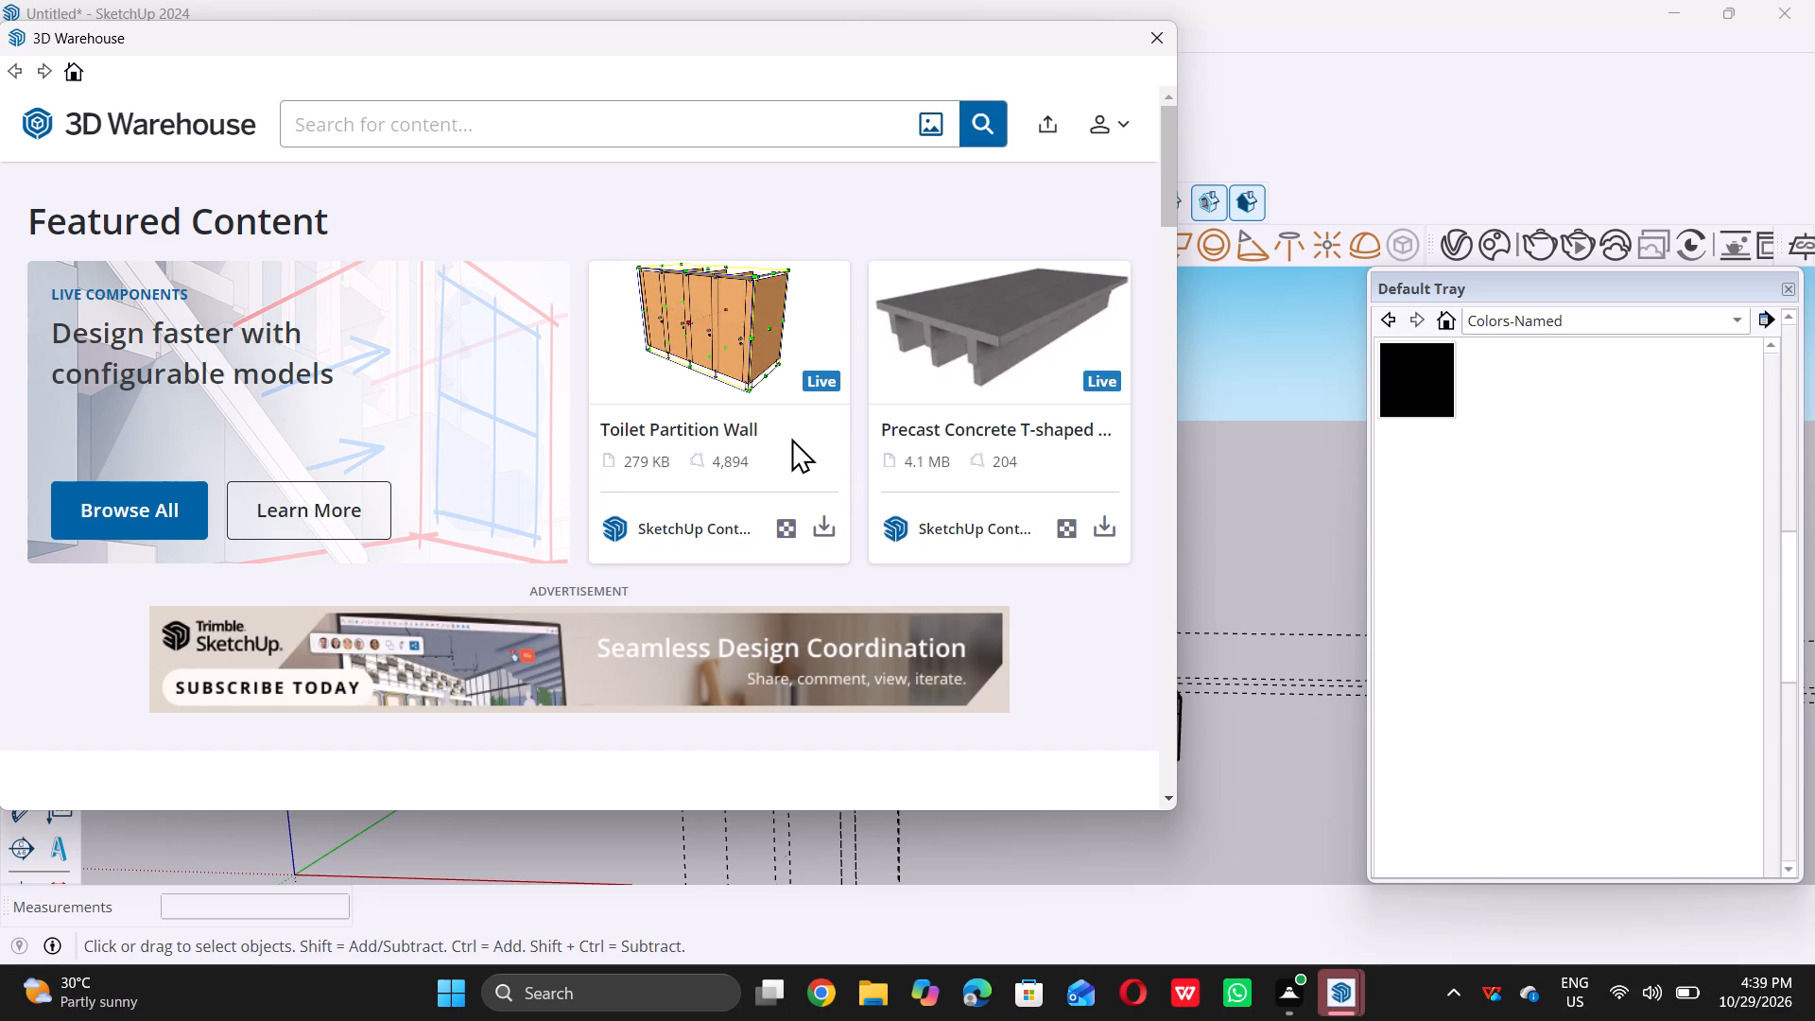
left_click(487, 126)
type("wi")
key("n")
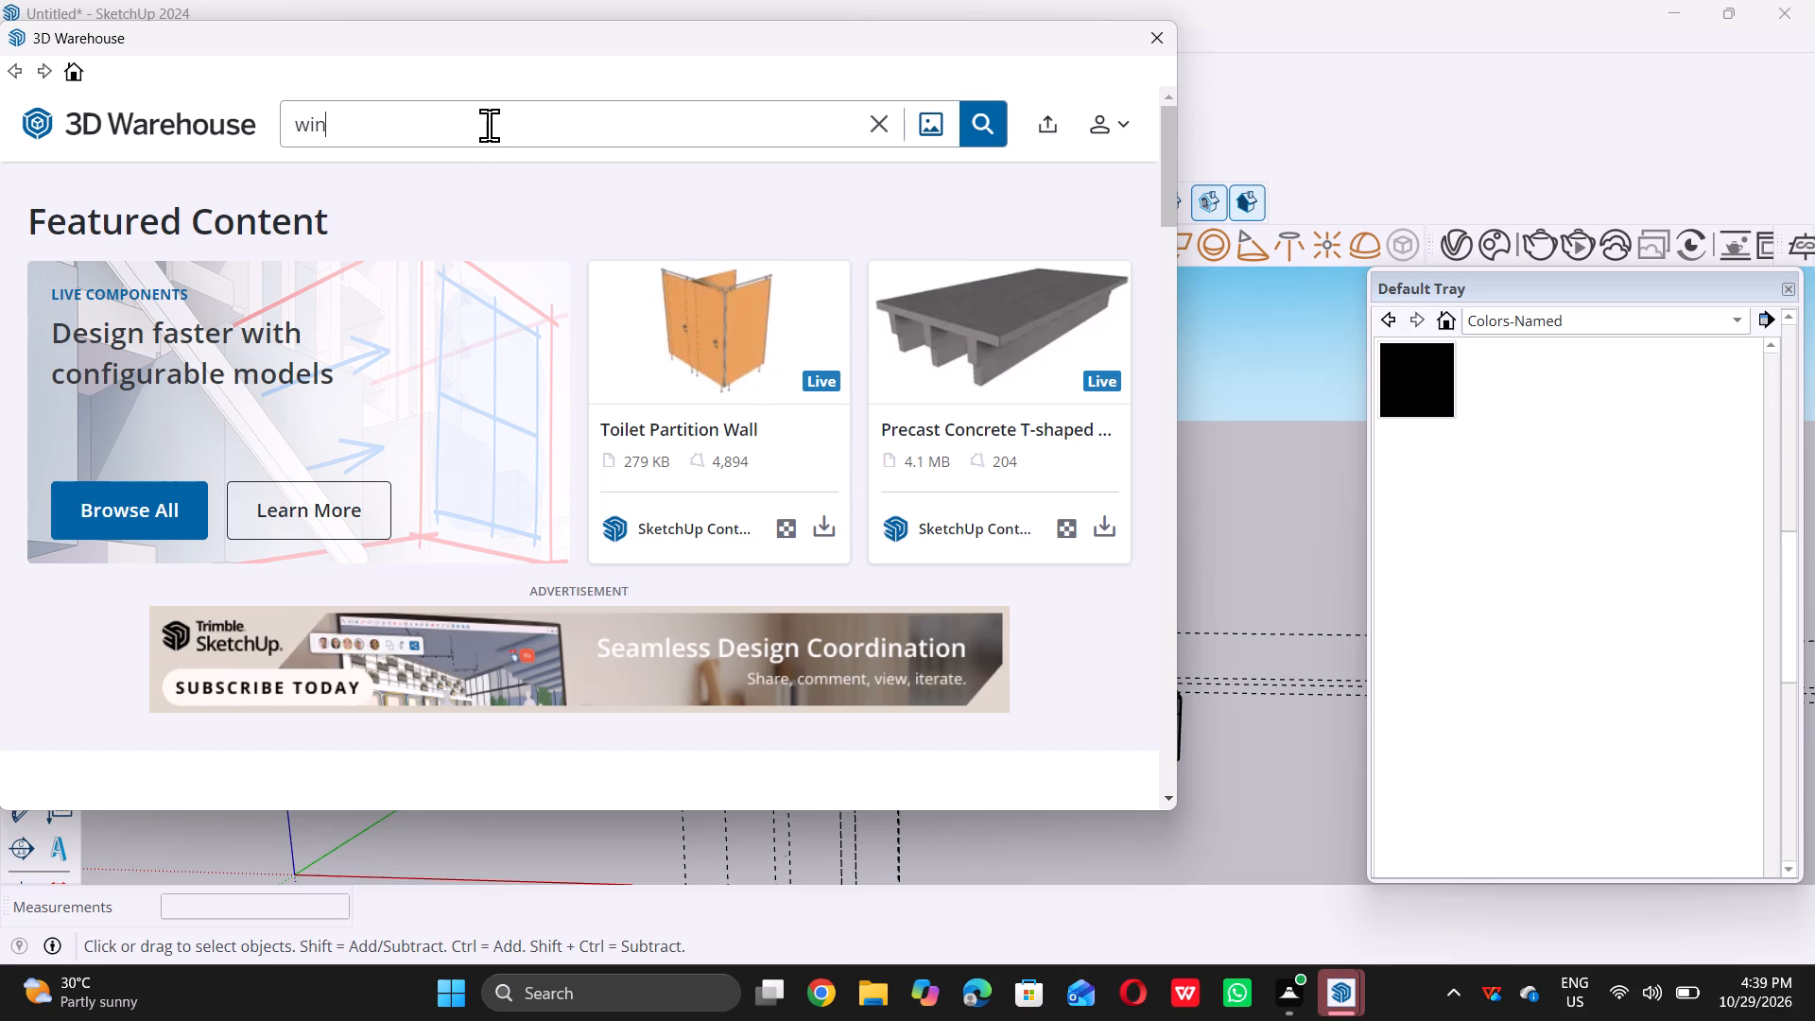
type("dow")
key("Return")
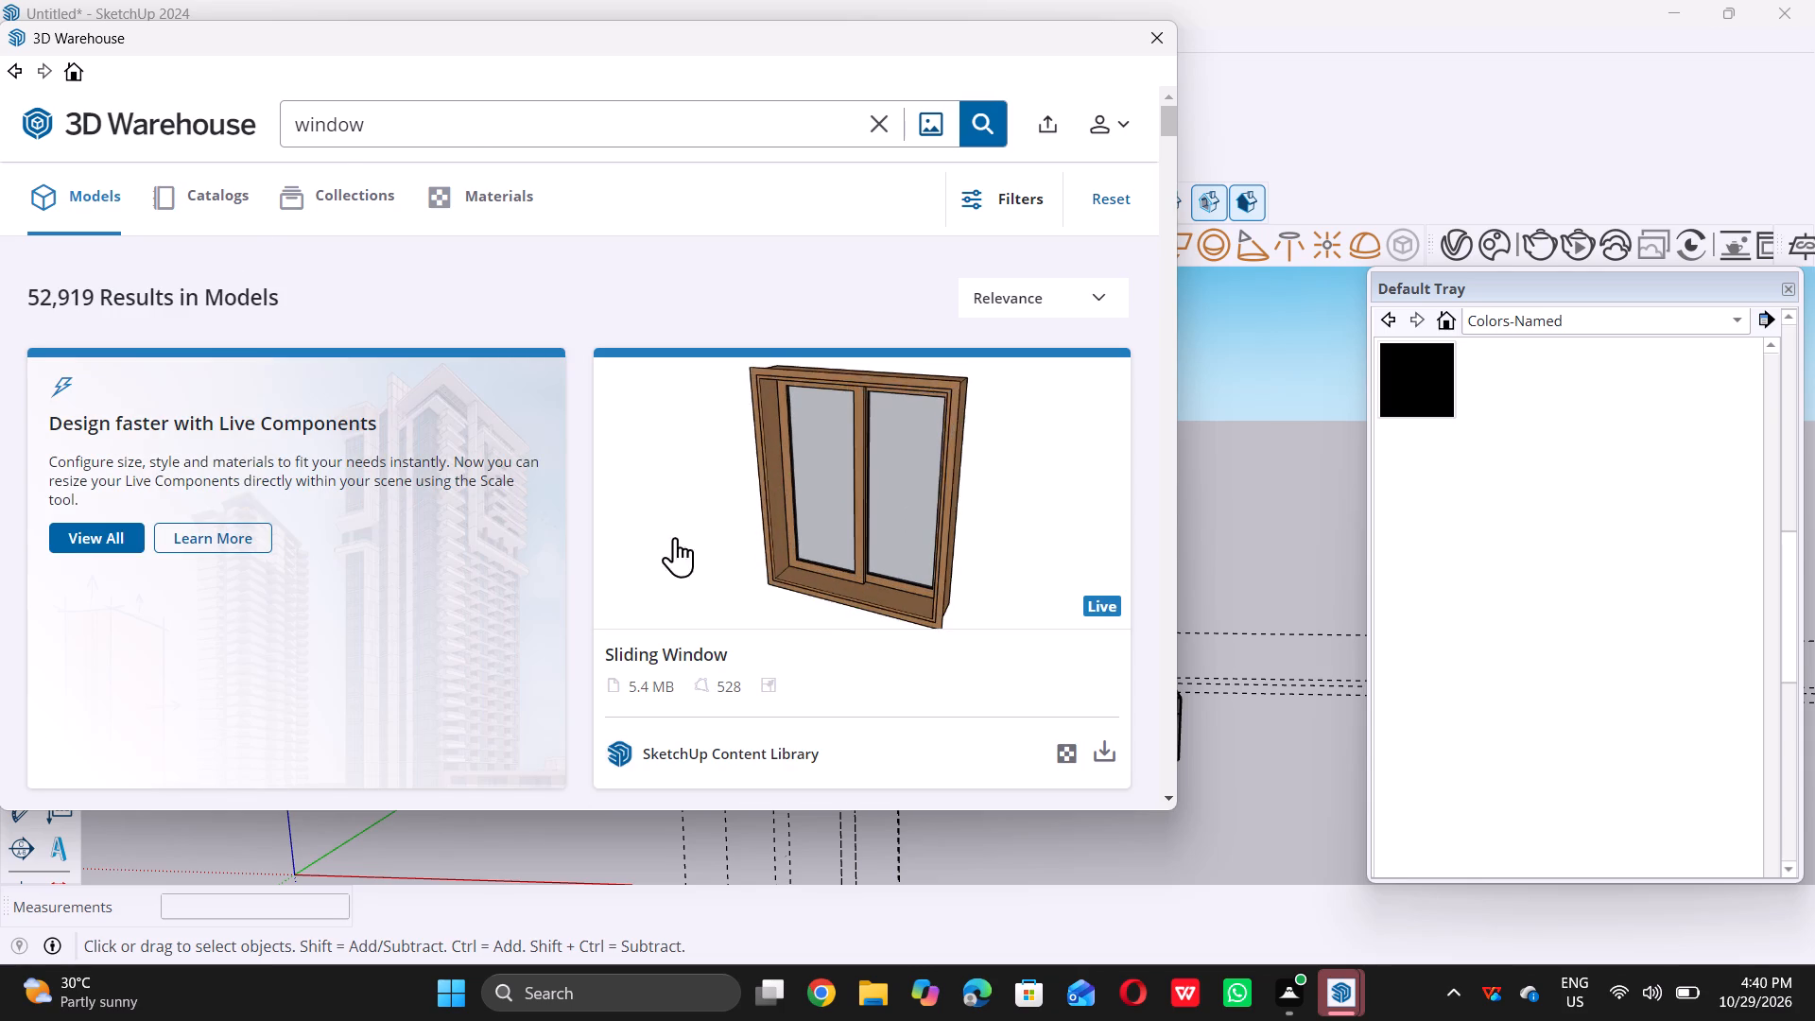
Look through the window models for a second dark-framed window to use on the house's facade.
scroll(814, 640, "down", 5)
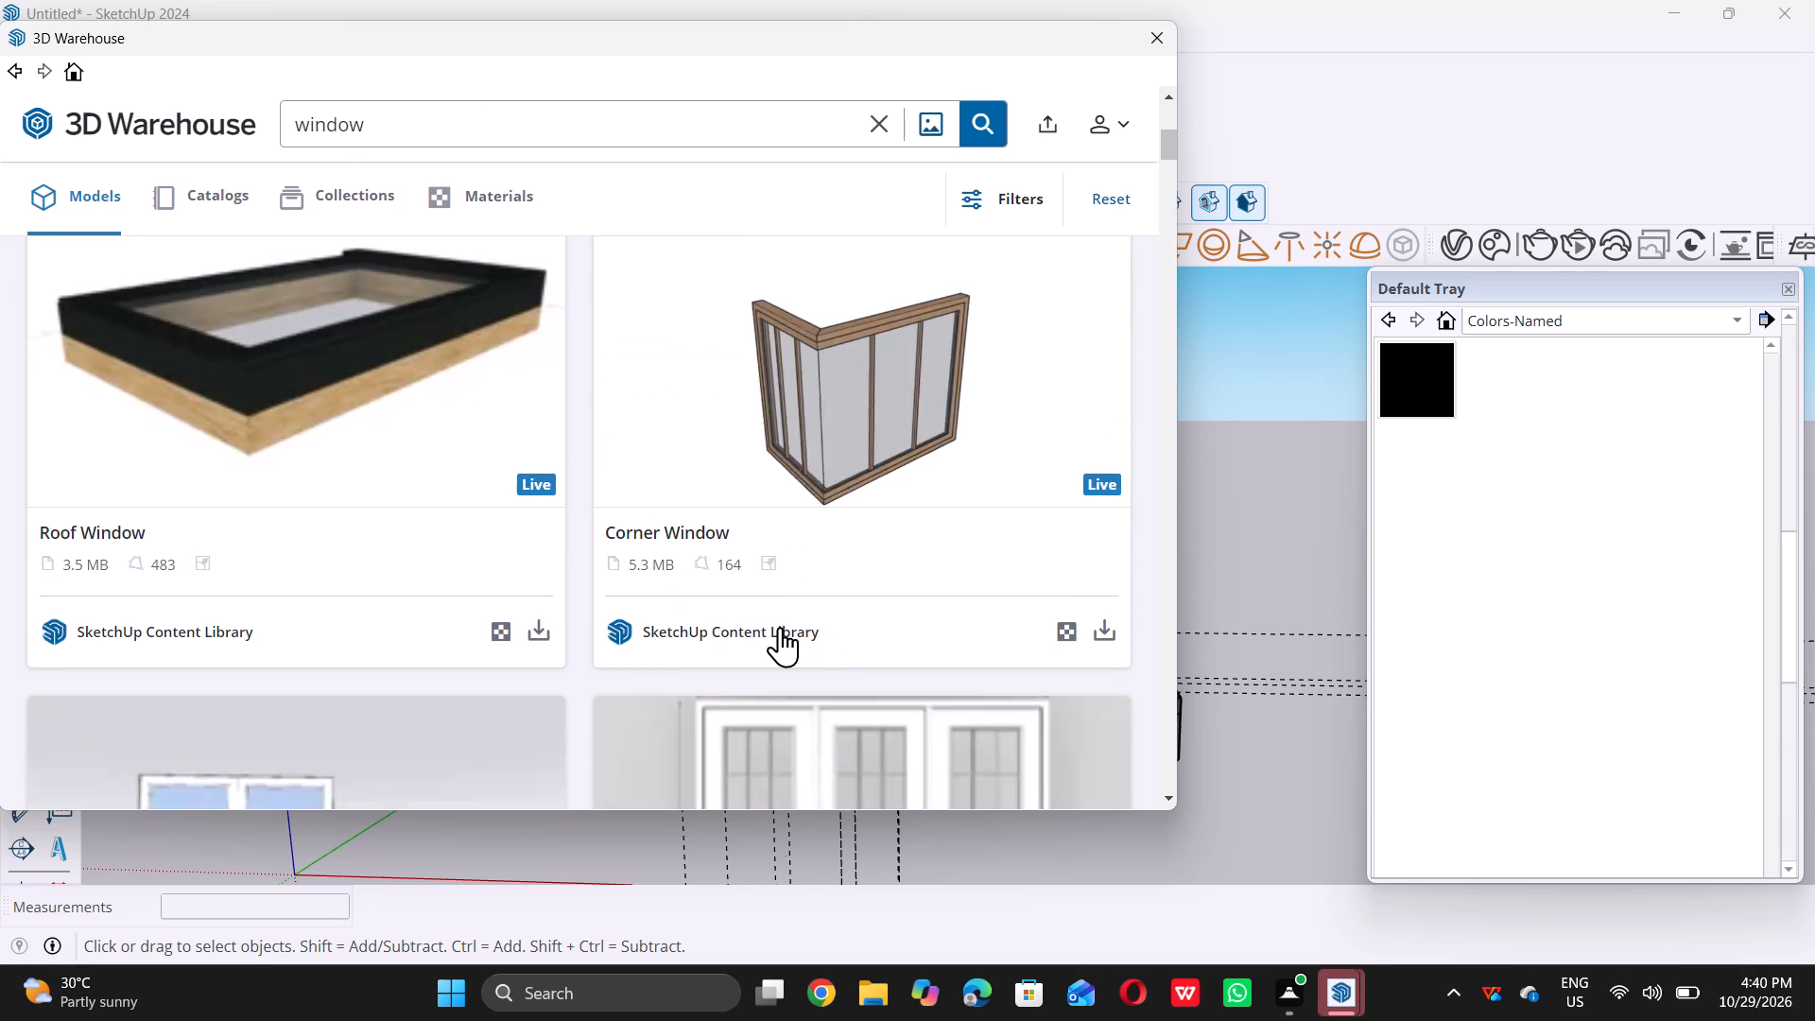
scroll(779, 618, "down", 13)
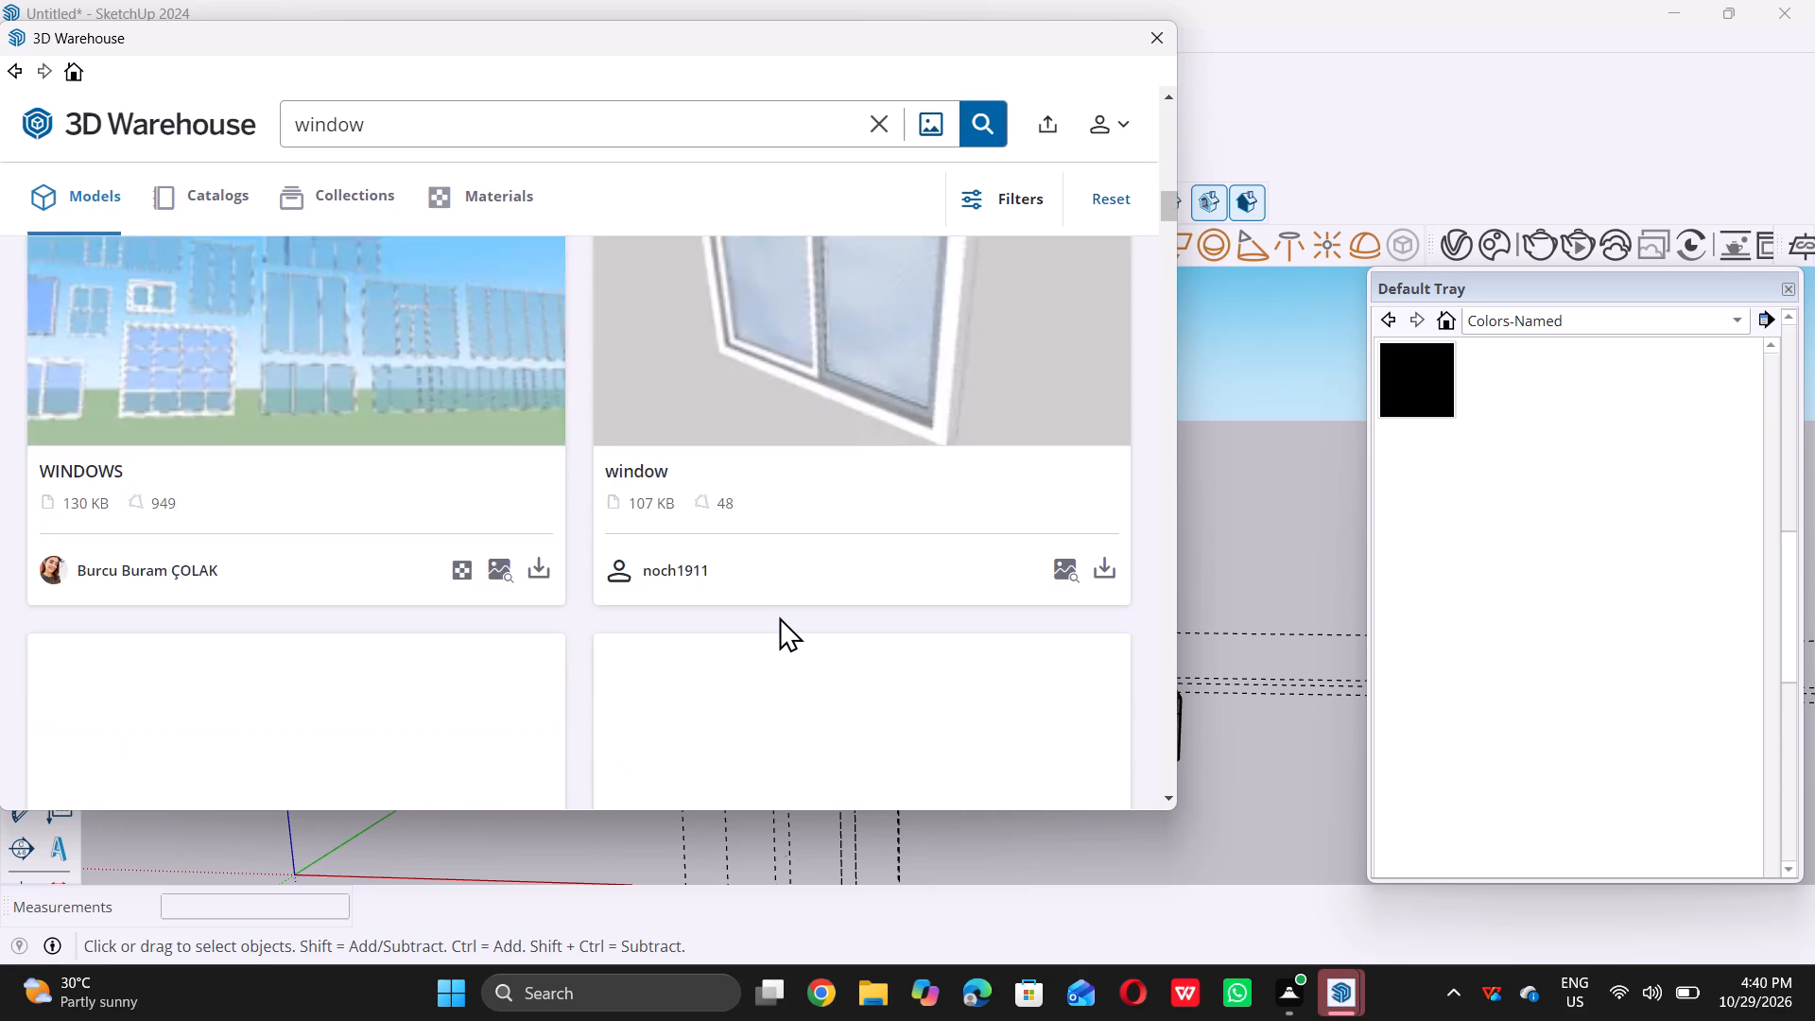
scroll(779, 616, "down", 12)
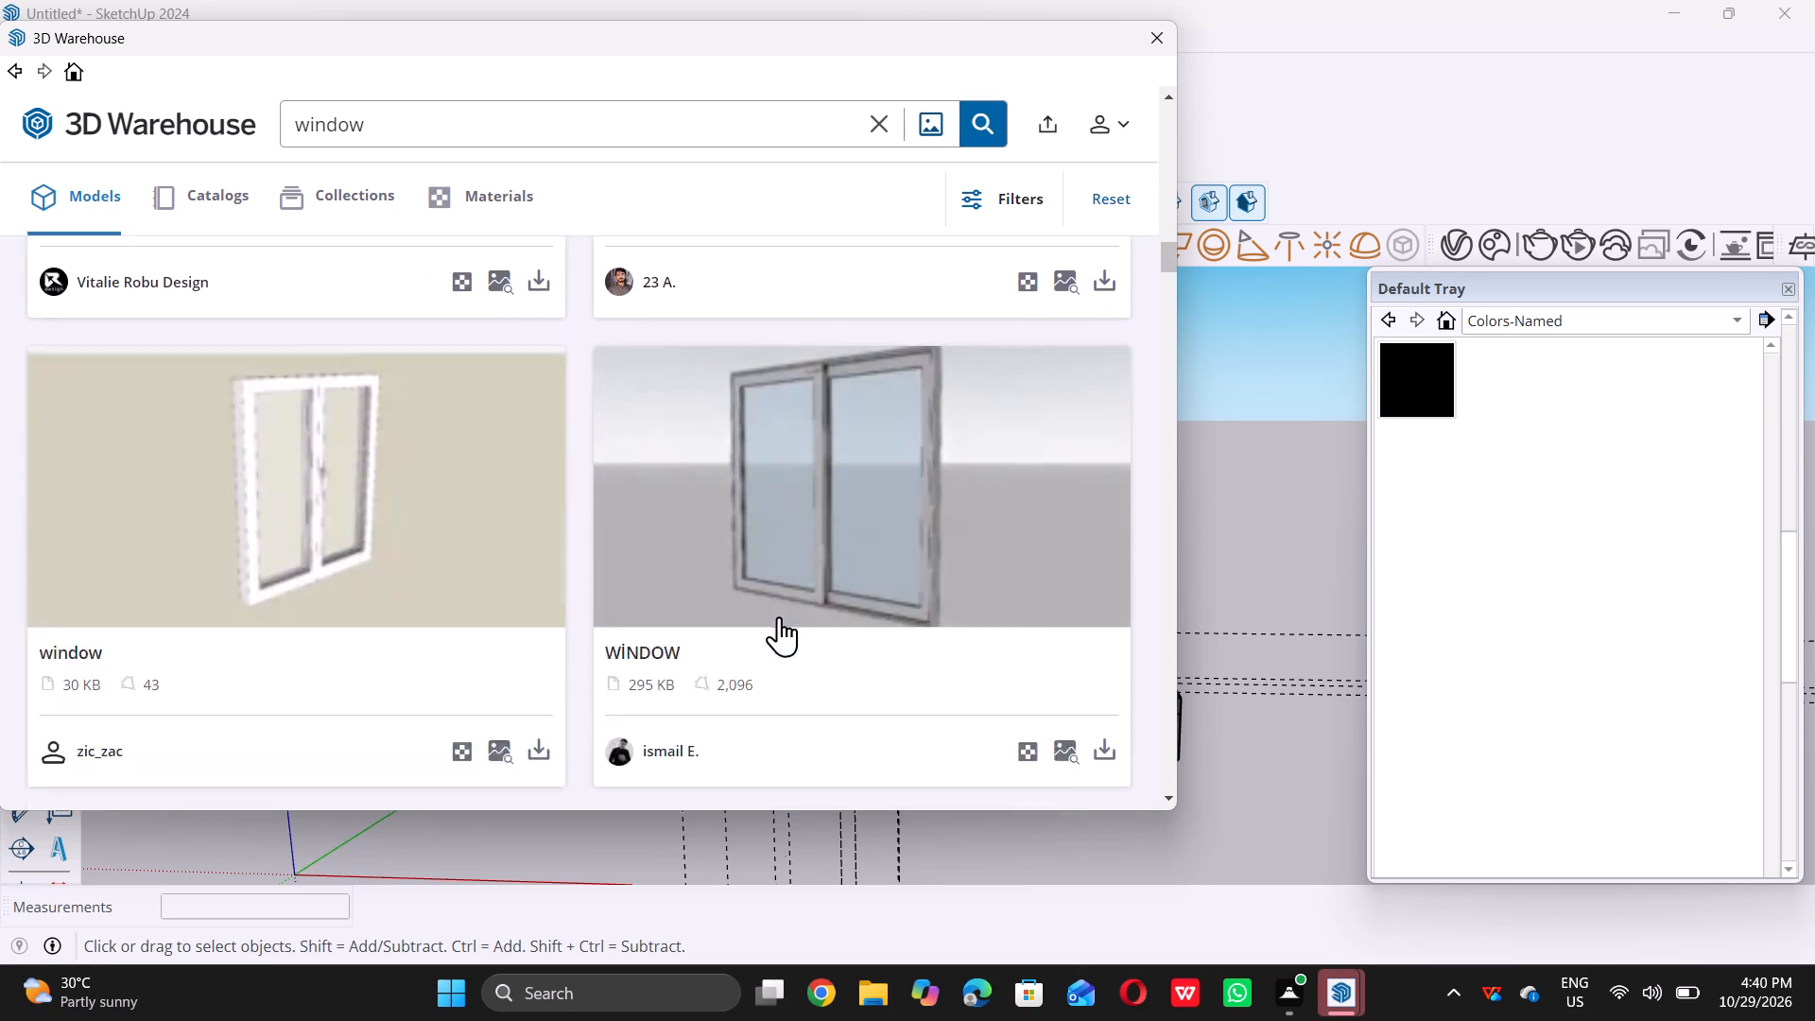
scroll(780, 617, "down", 10)
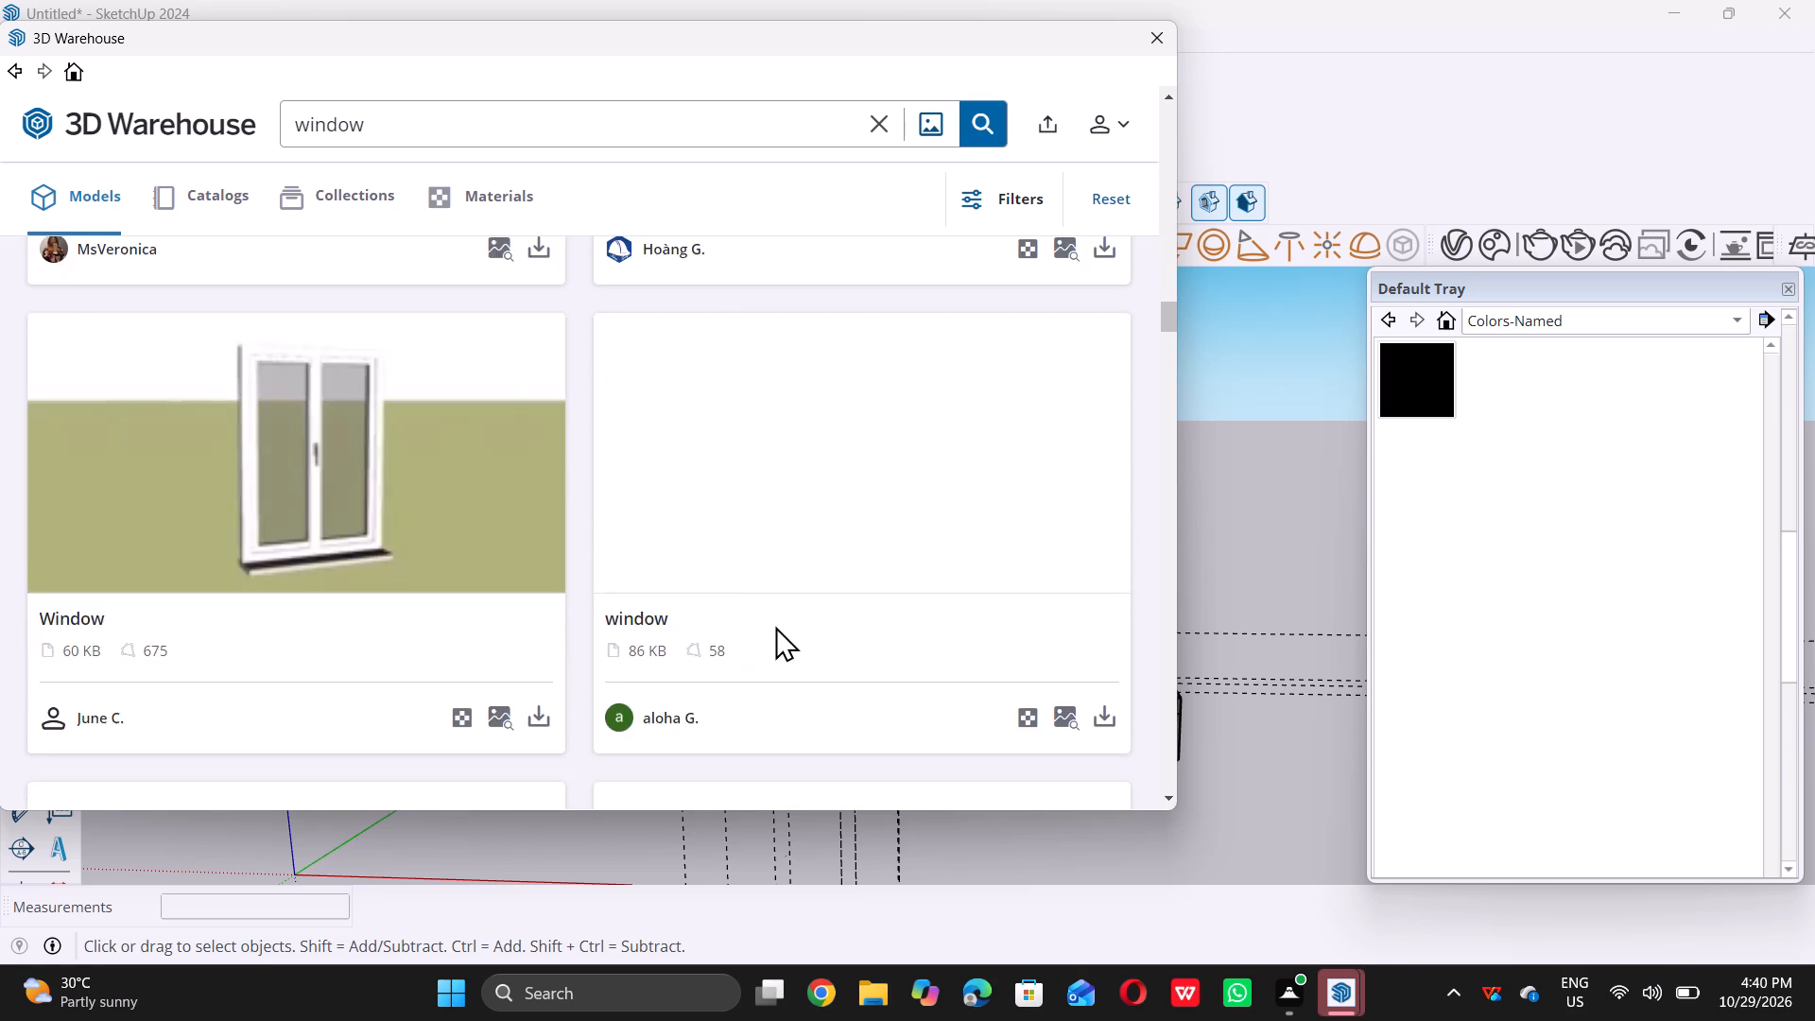
scroll(772, 628, "down", 4)
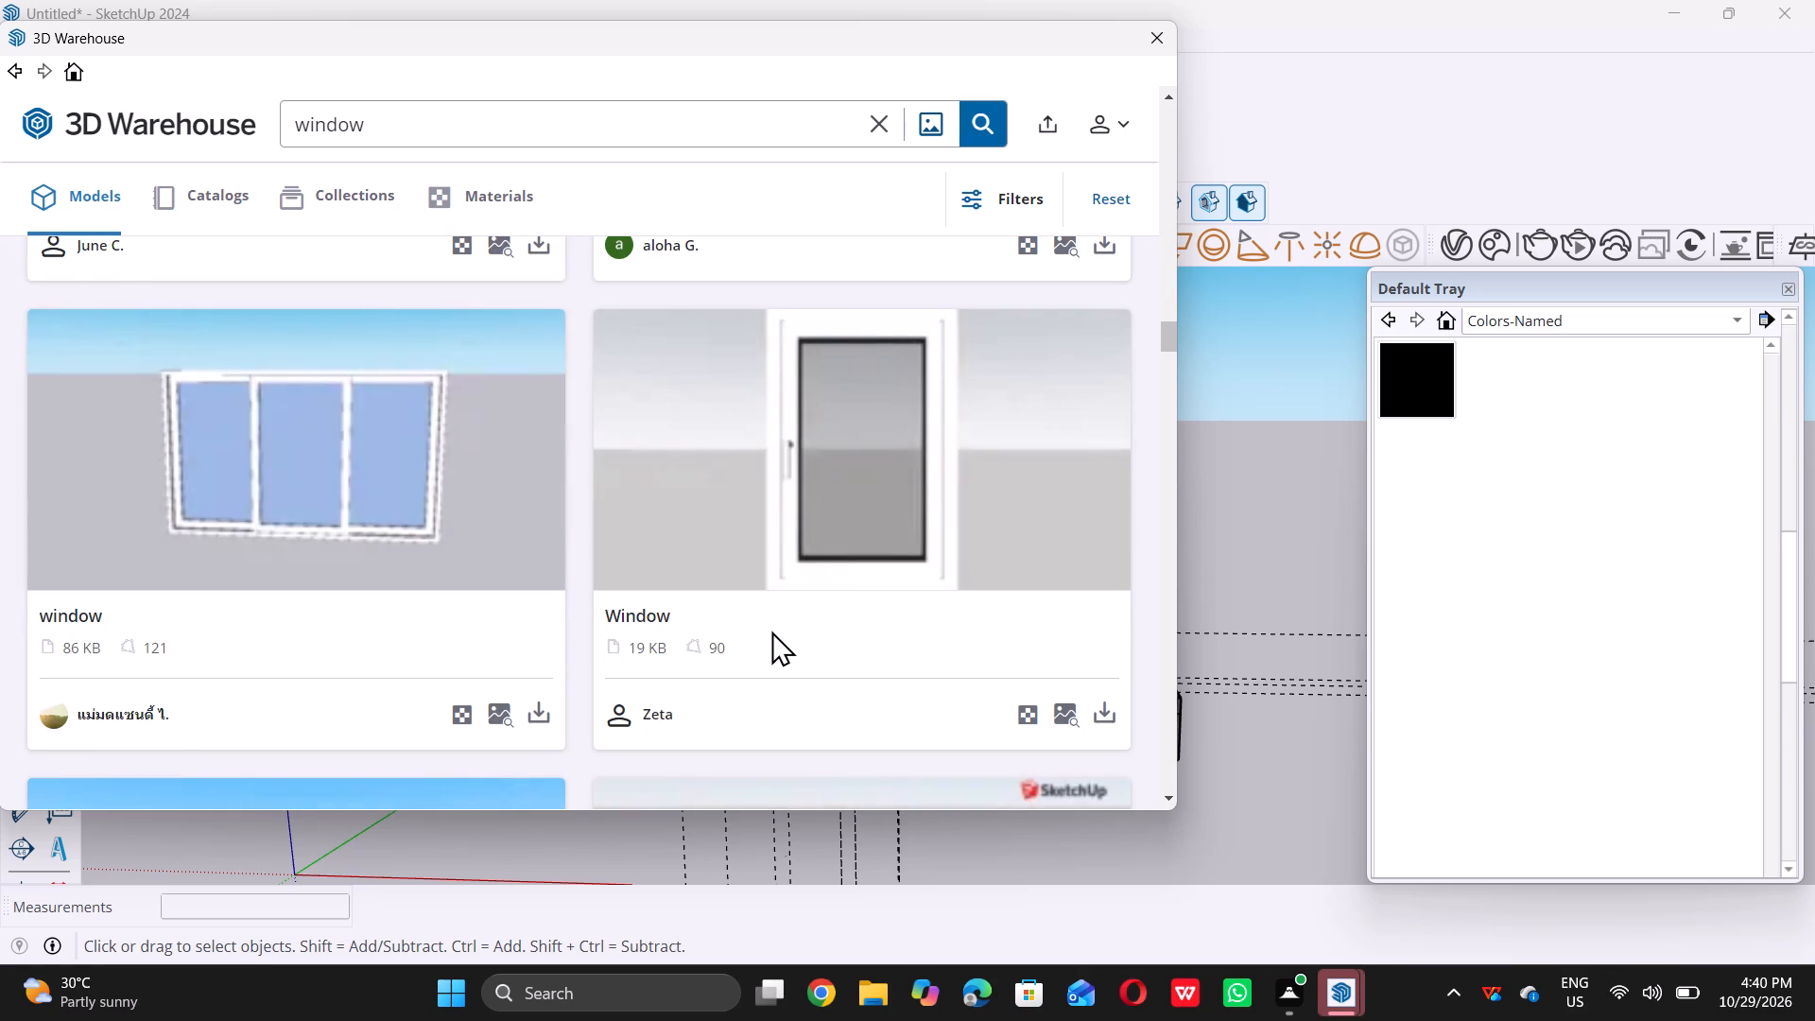
scroll(917, 580, "down", 5)
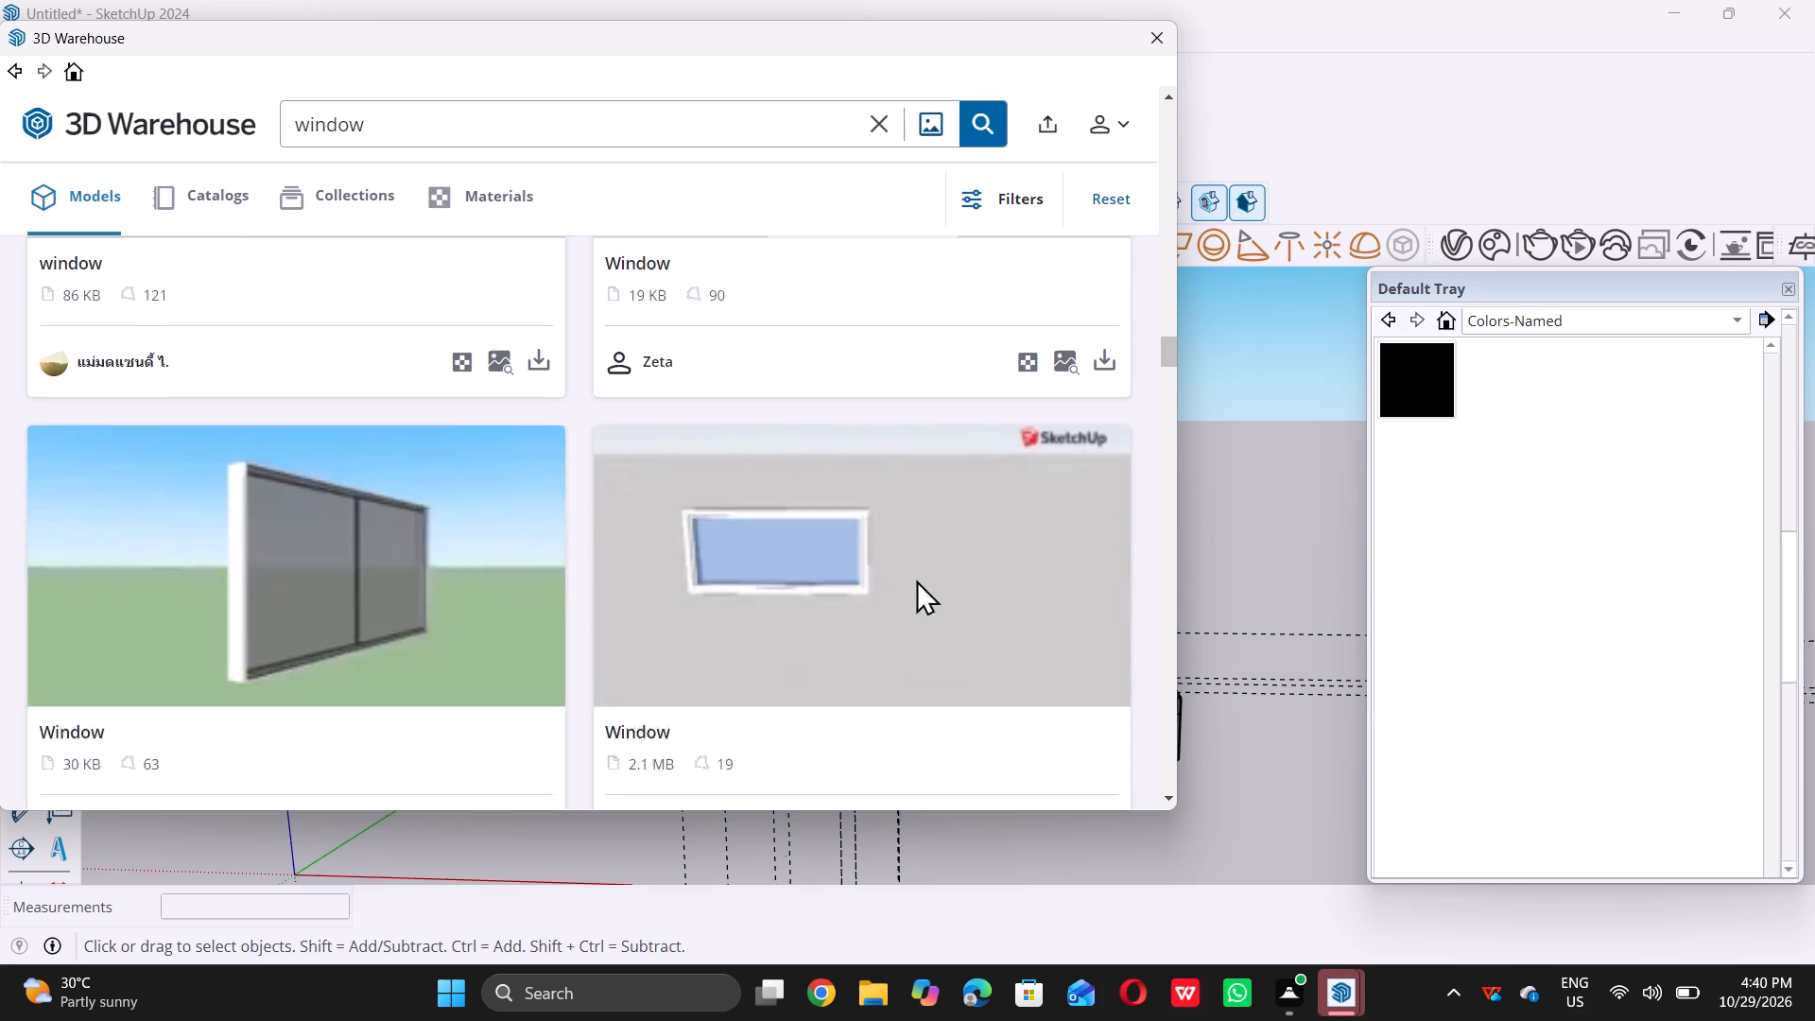
scroll(921, 596, "down", 9)
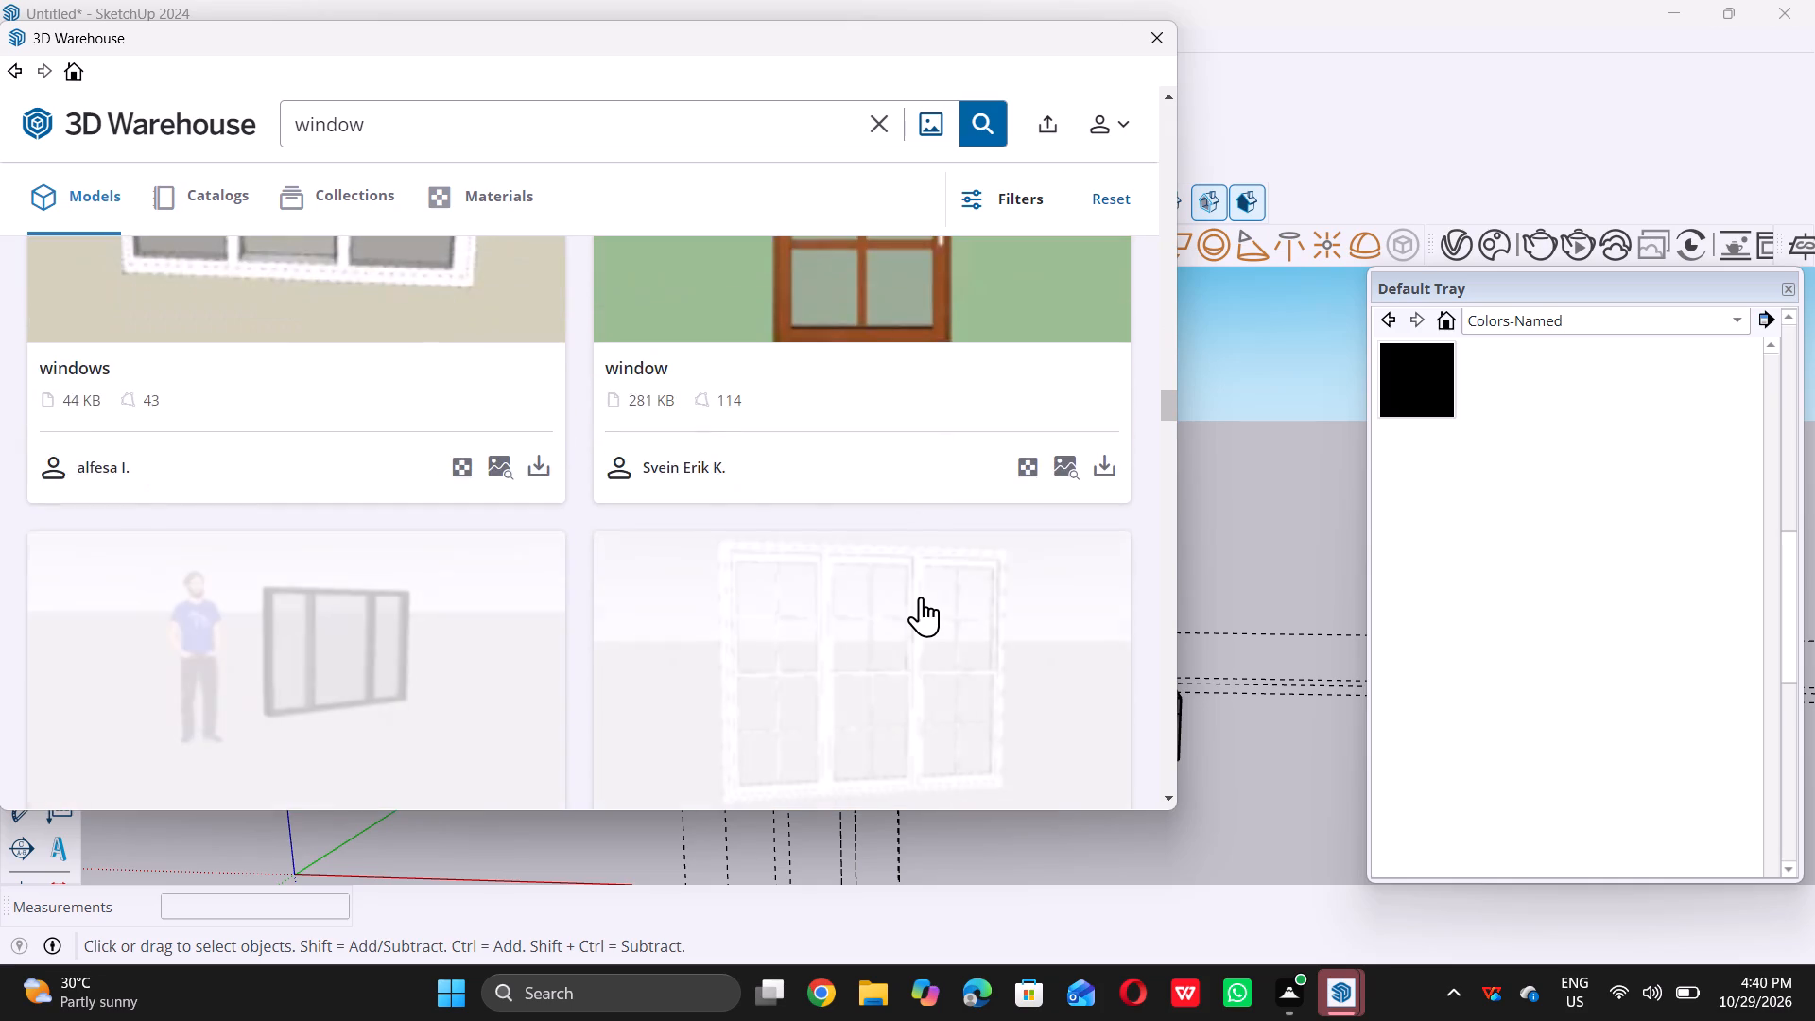
scroll(921, 597, "up", 3)
scroll(921, 597, "down", 13)
scroll(921, 597, "up", 3)
scroll(921, 597, "down", 2)
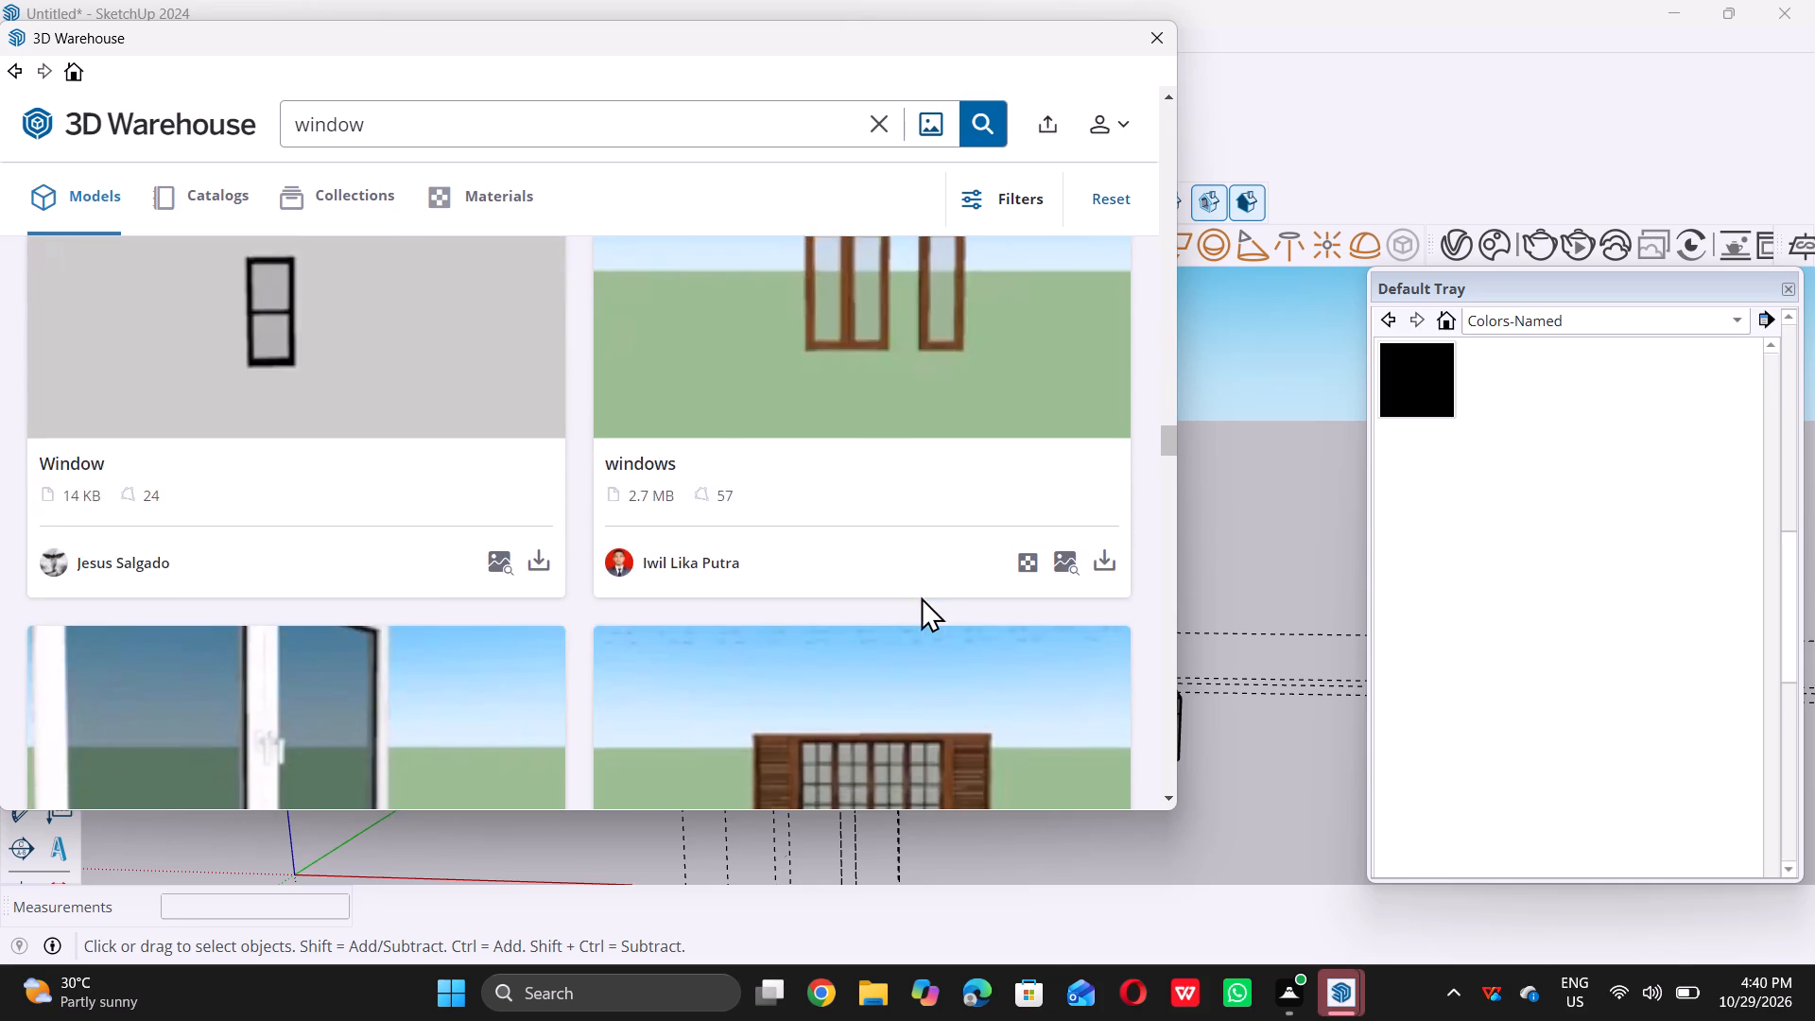
scroll(921, 597, "down", 13)
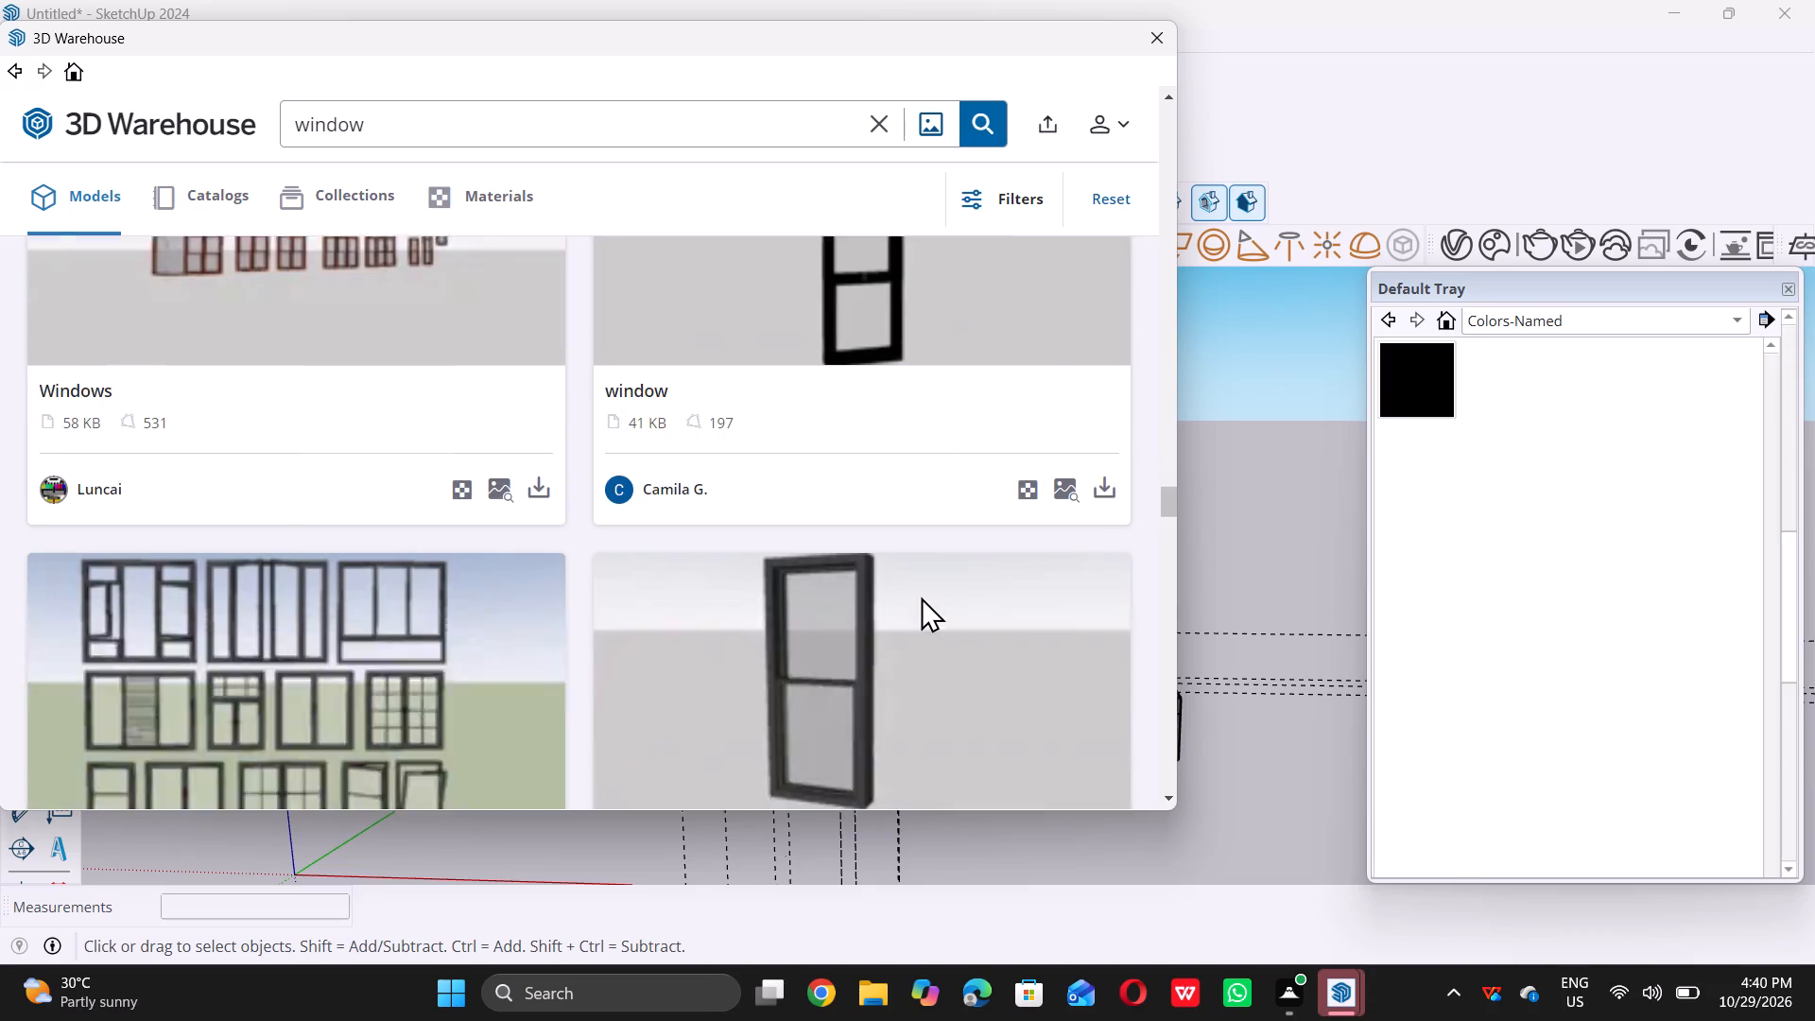
scroll(921, 597, "down", 1)
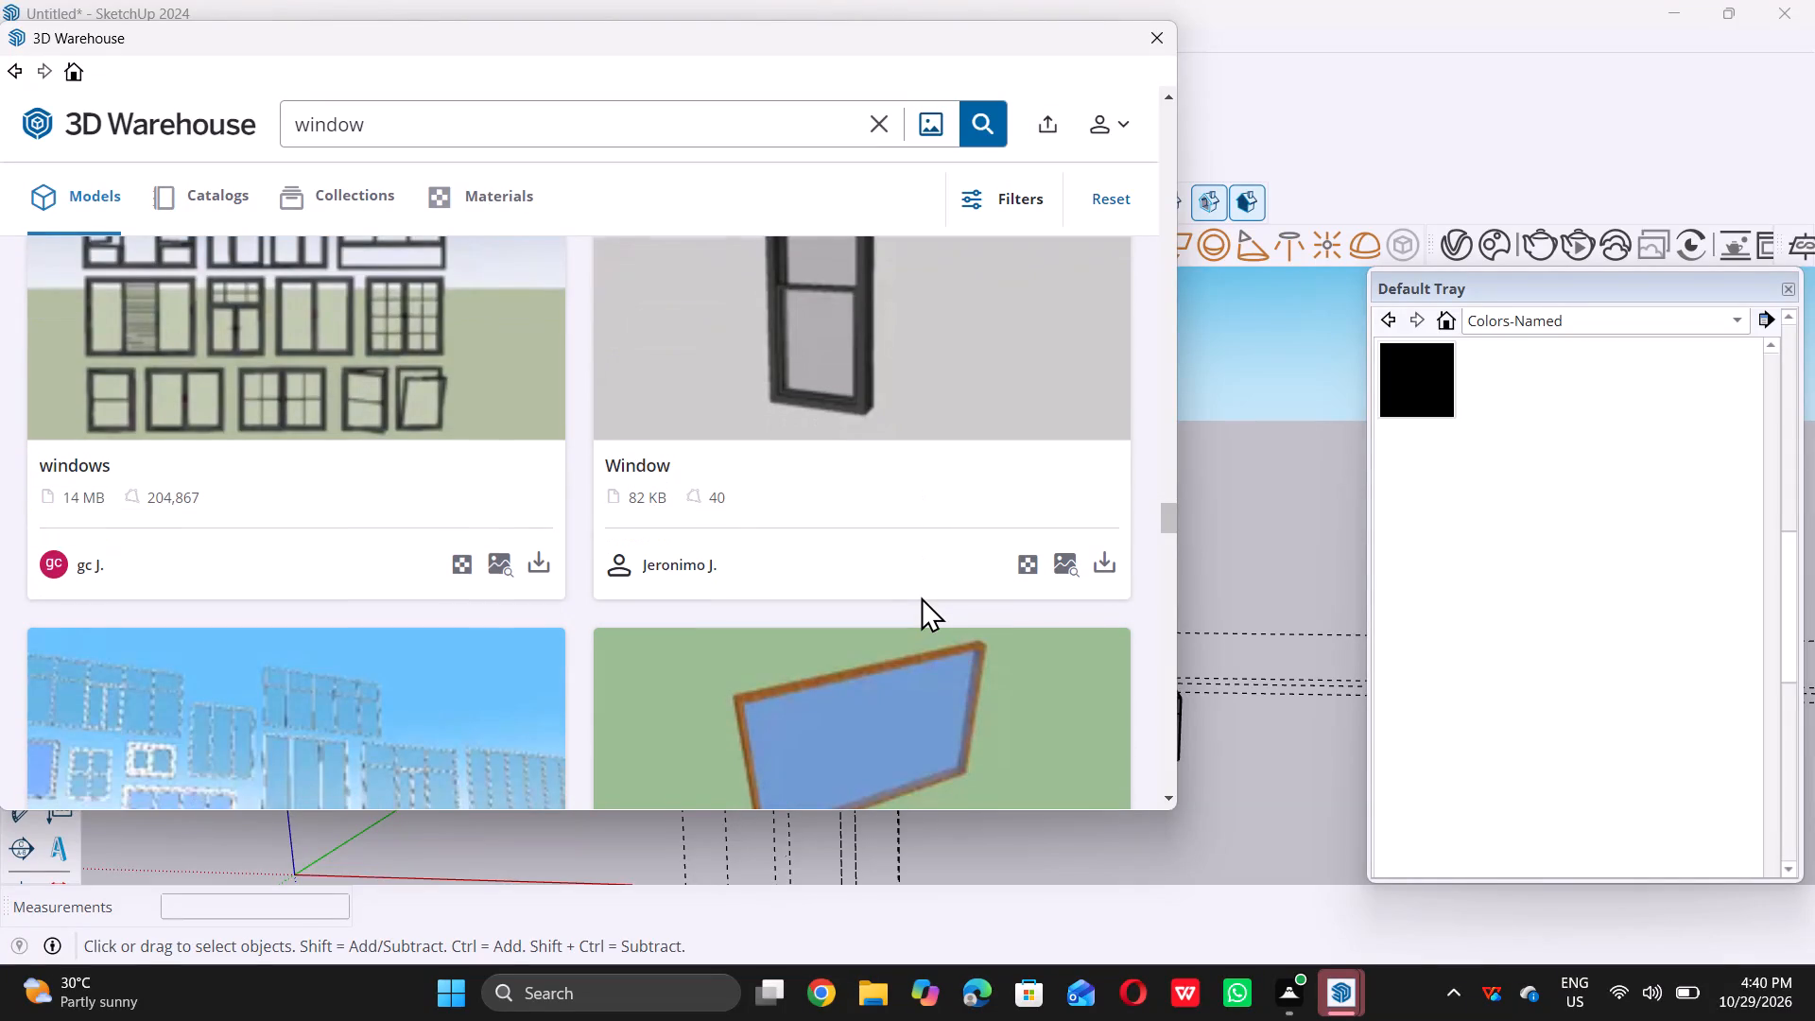
Load the 82 KB dark-framed Window with two stacked panes directly into the model, placing it on open ground beside the house.
scroll(921, 597, "up", 1)
left_click(1115, 680)
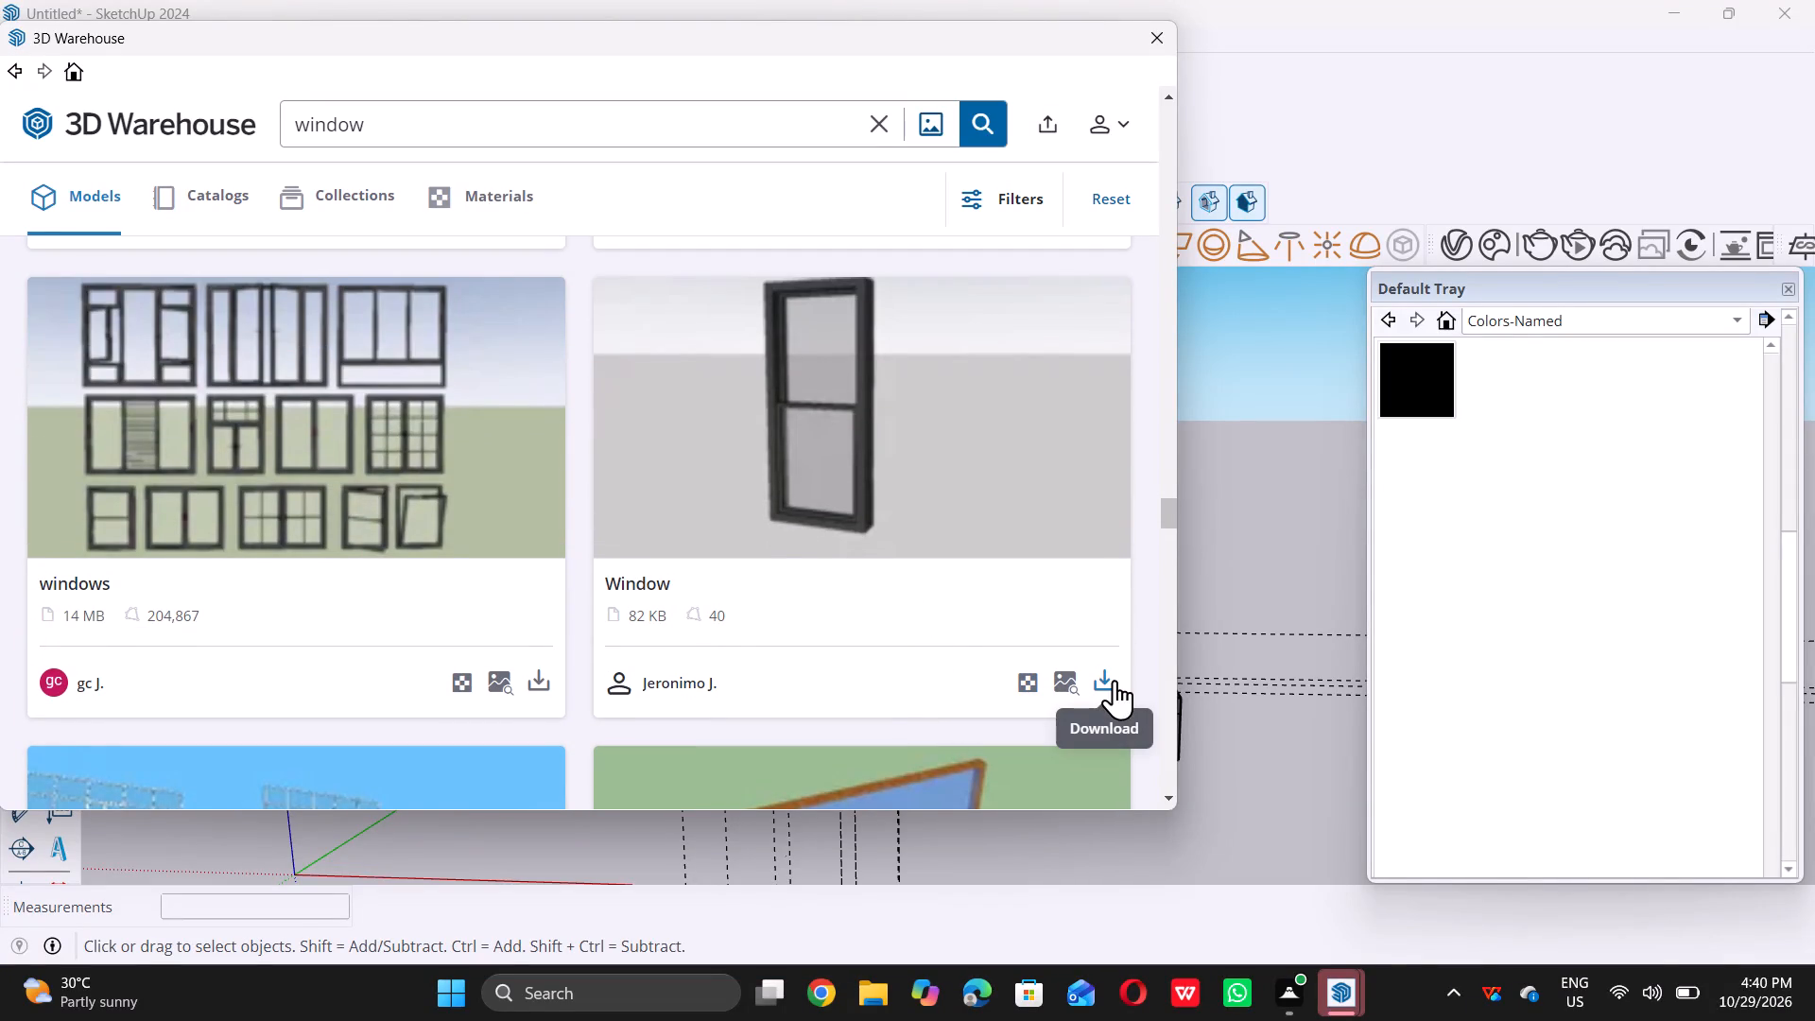
double_click(522, 445)
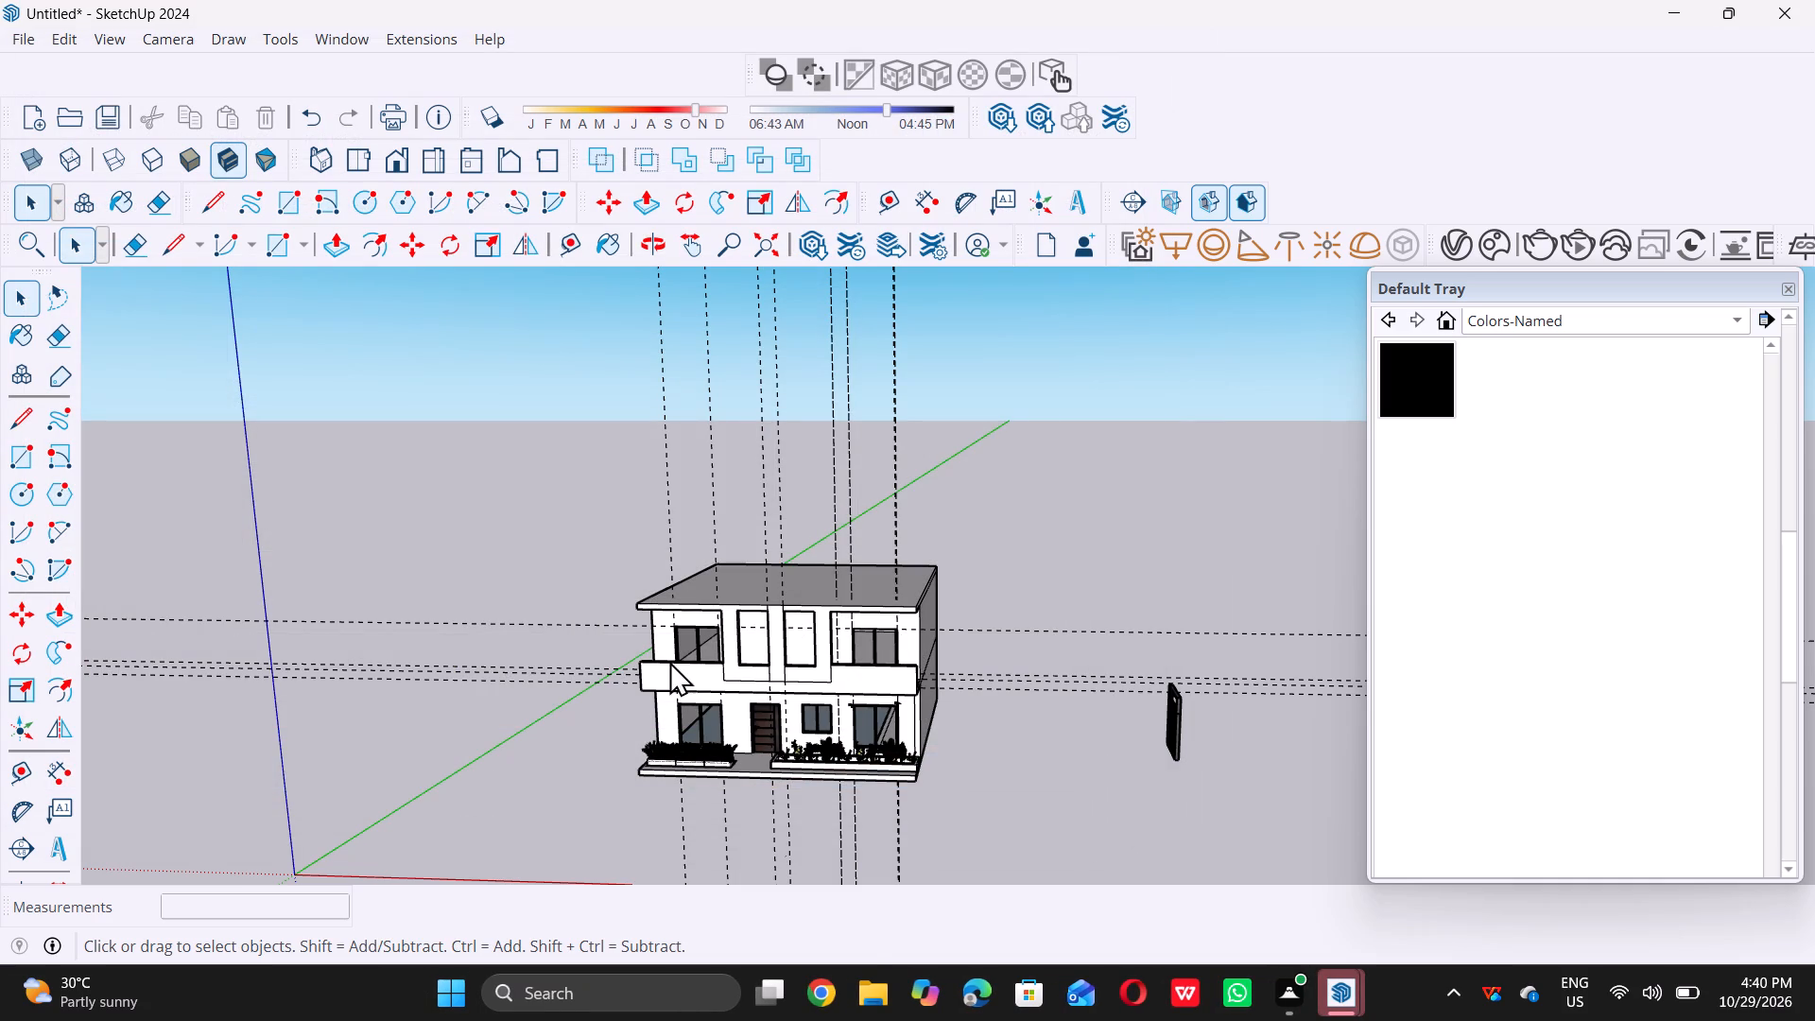
triple_click(458, 755)
double_click(458, 755)
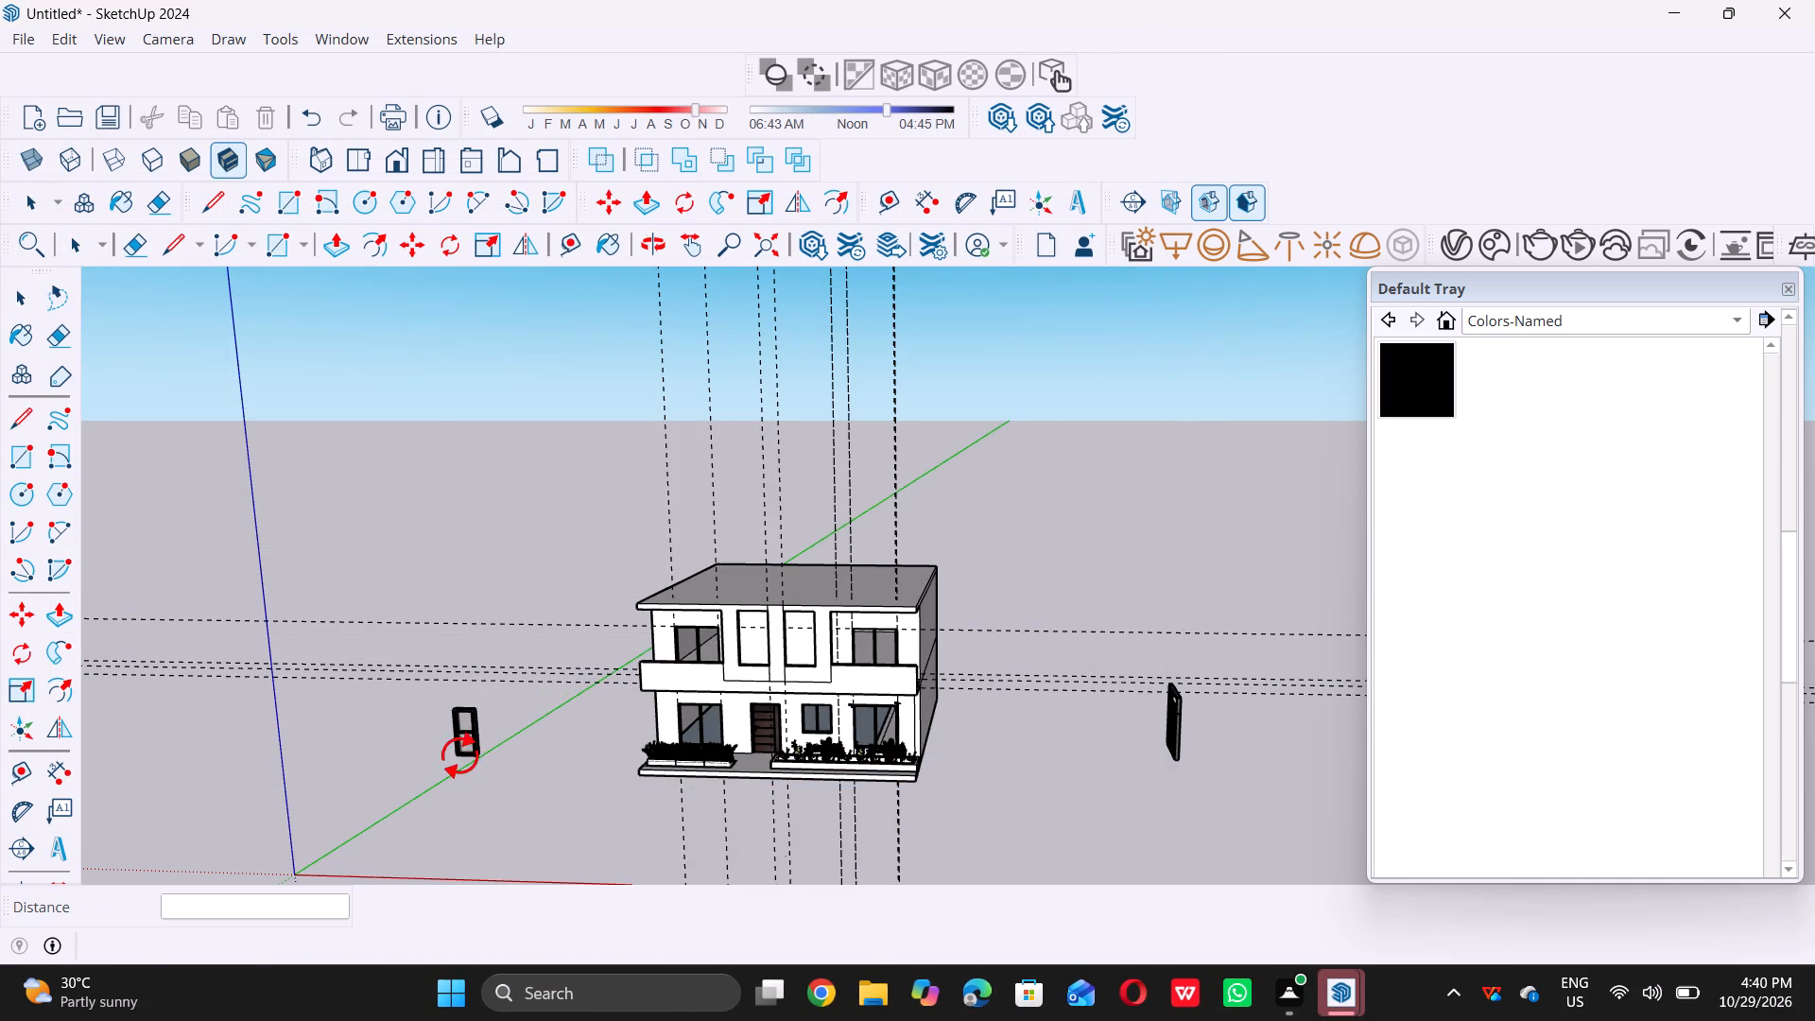
key("space")
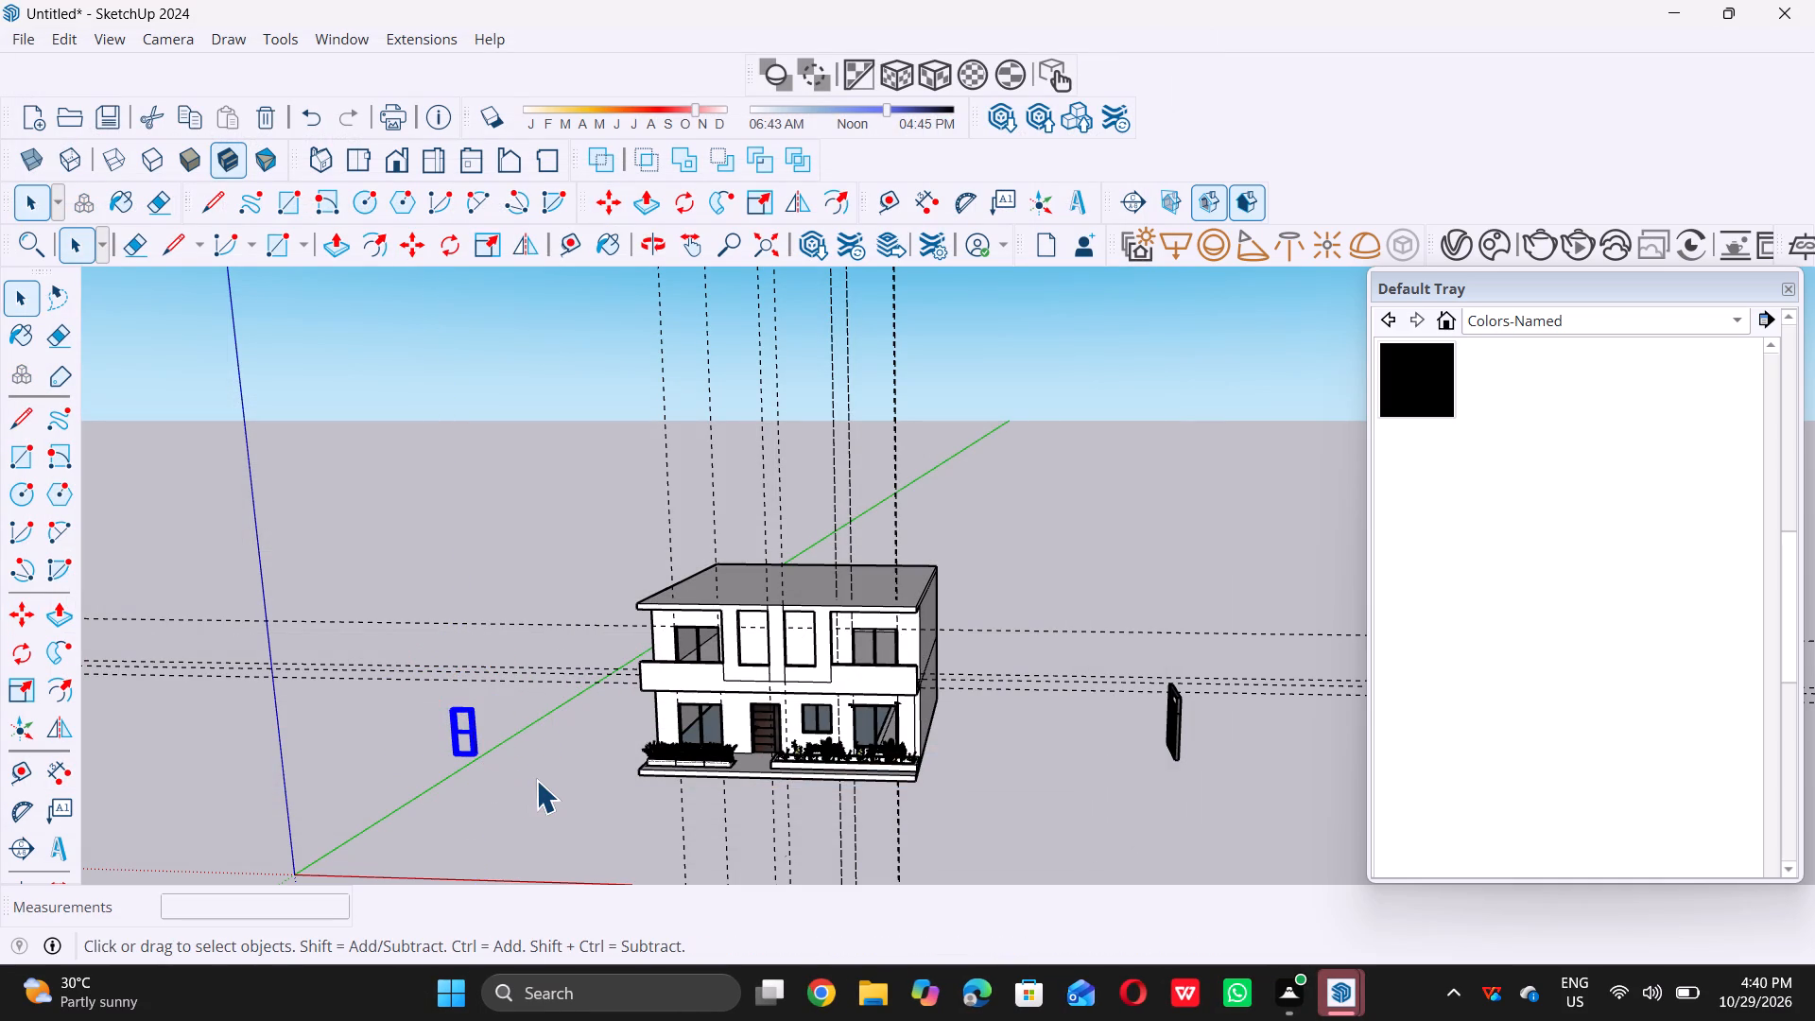
double_click(535, 780)
Rotate the double-casement window with the top pane about the vertical axis so it faces the same way as the house's front.
scroll(1058, 714, "down", 5)
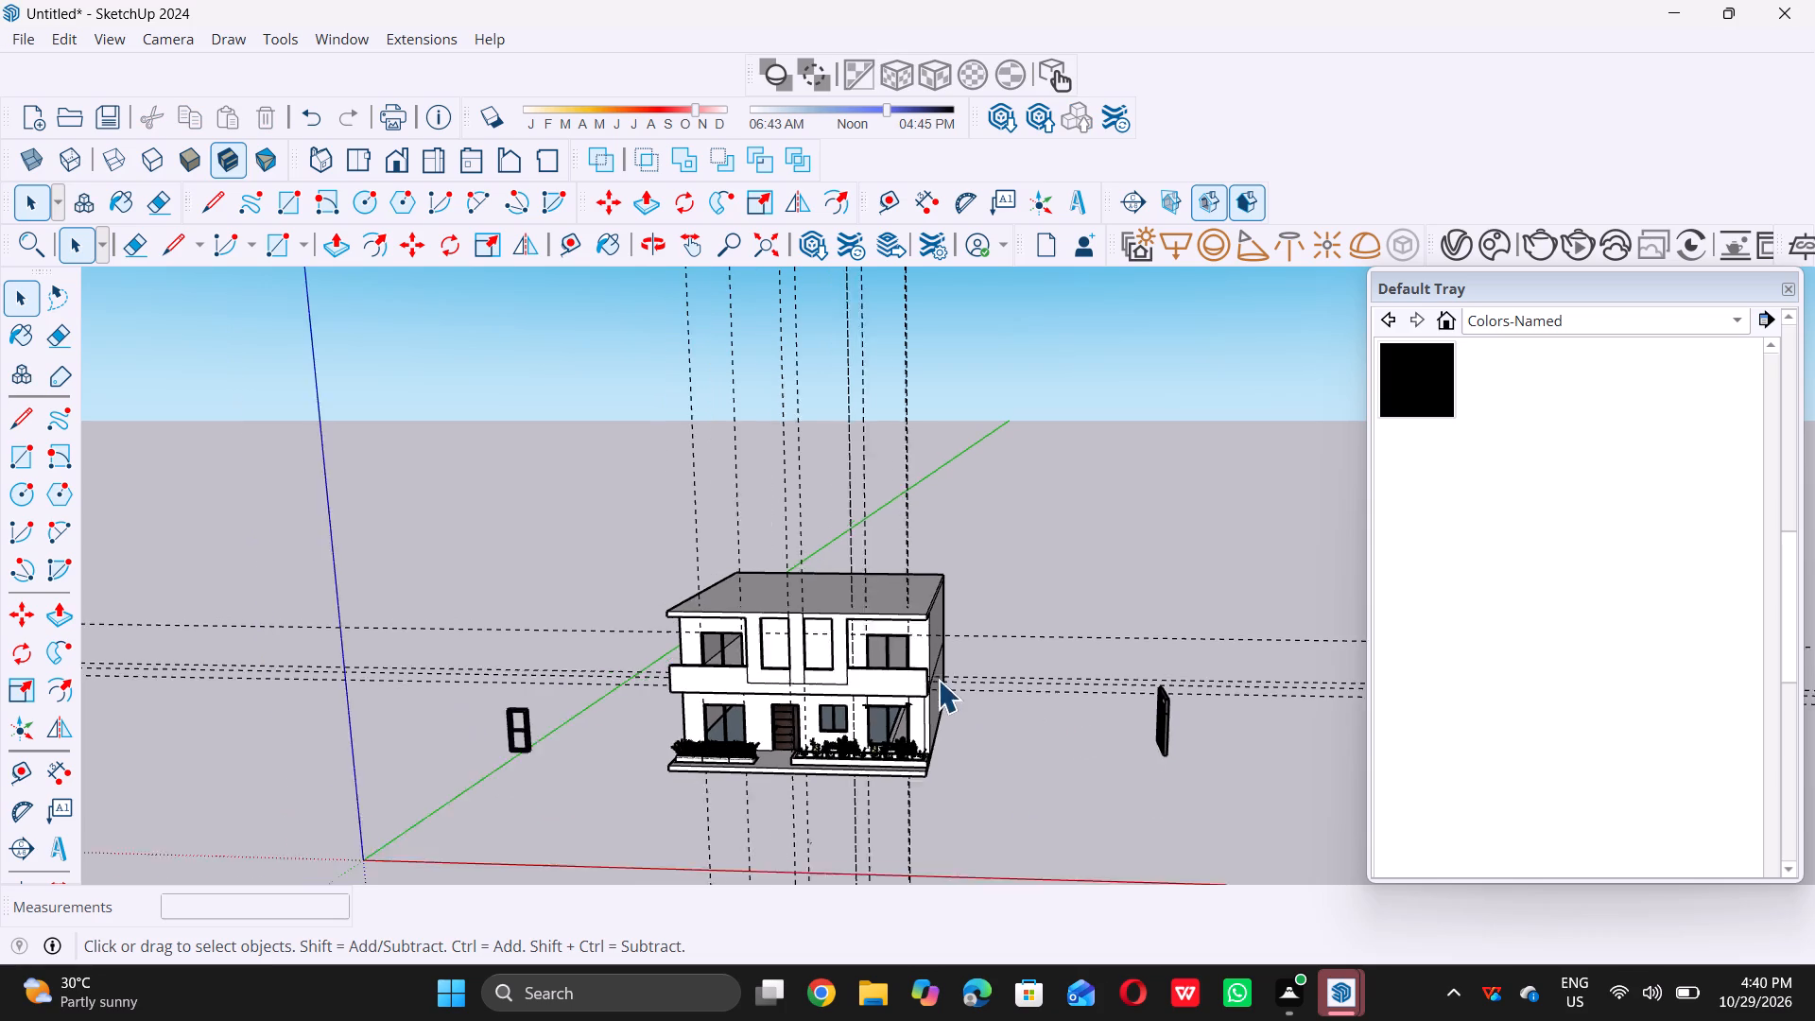
scroll(936, 674, "down", 5)
scroll(1090, 788, "up", 6)
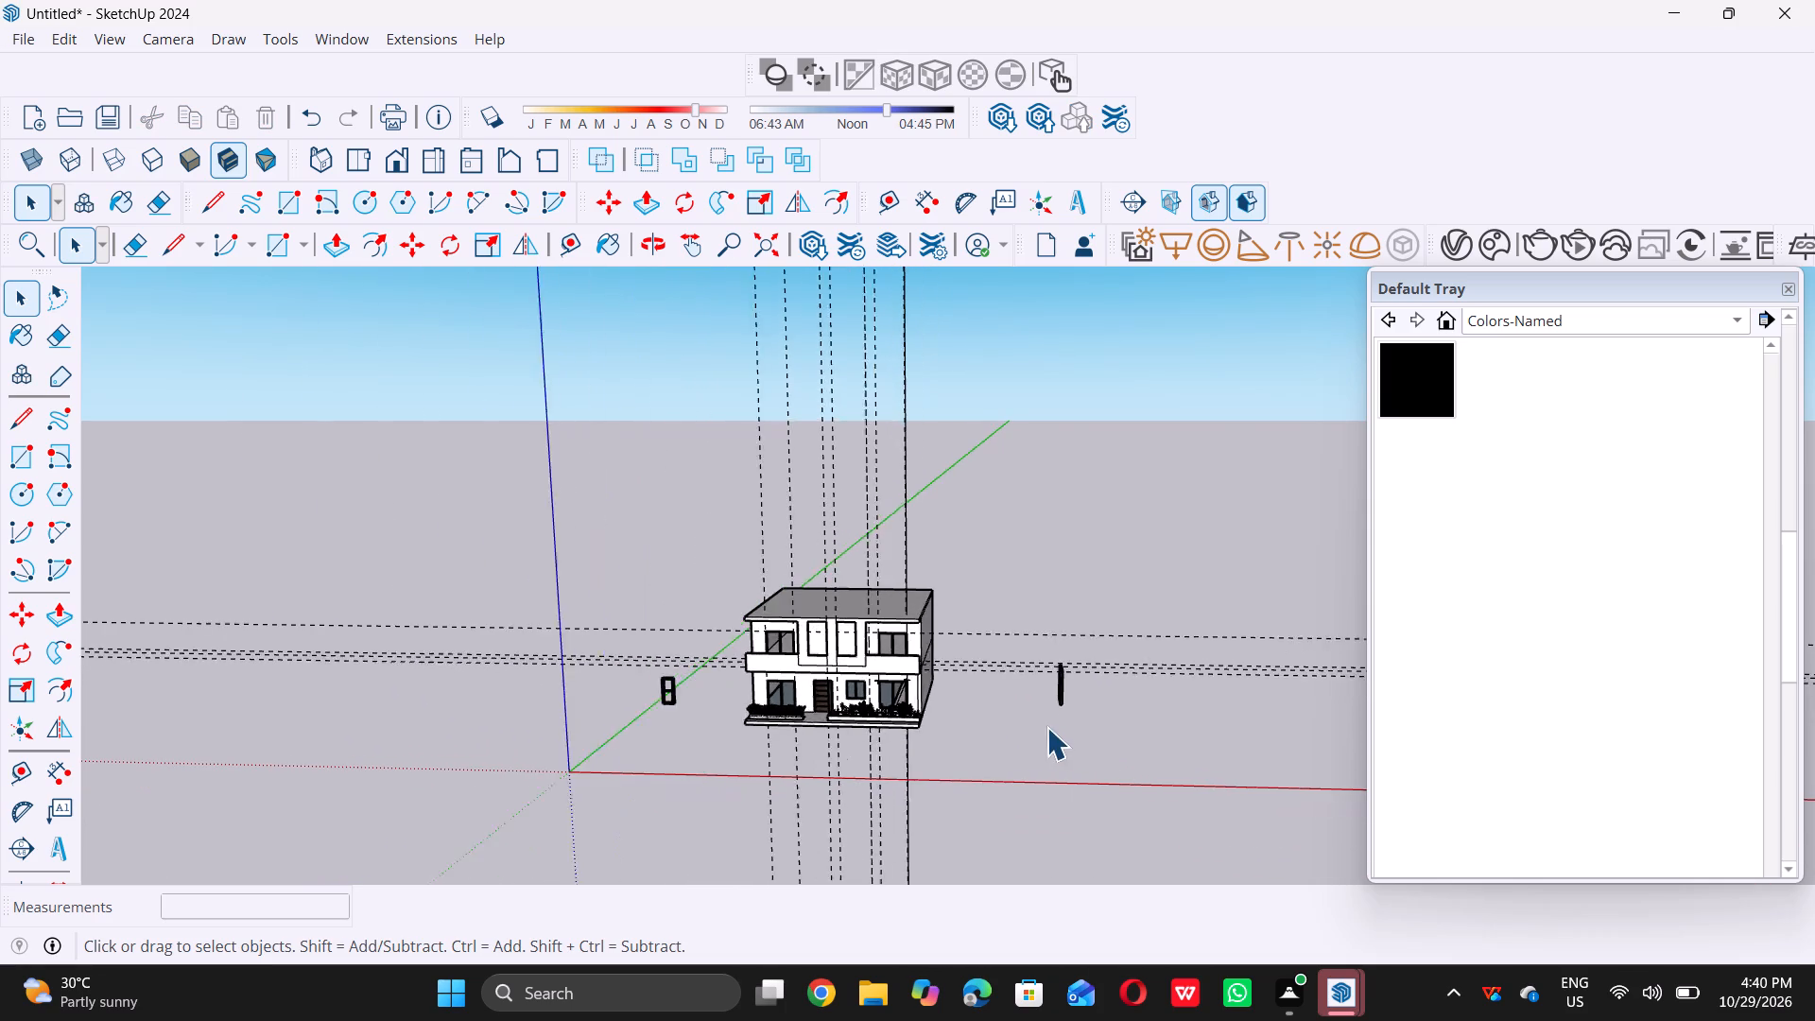
scroll(1046, 727, "up", 5)
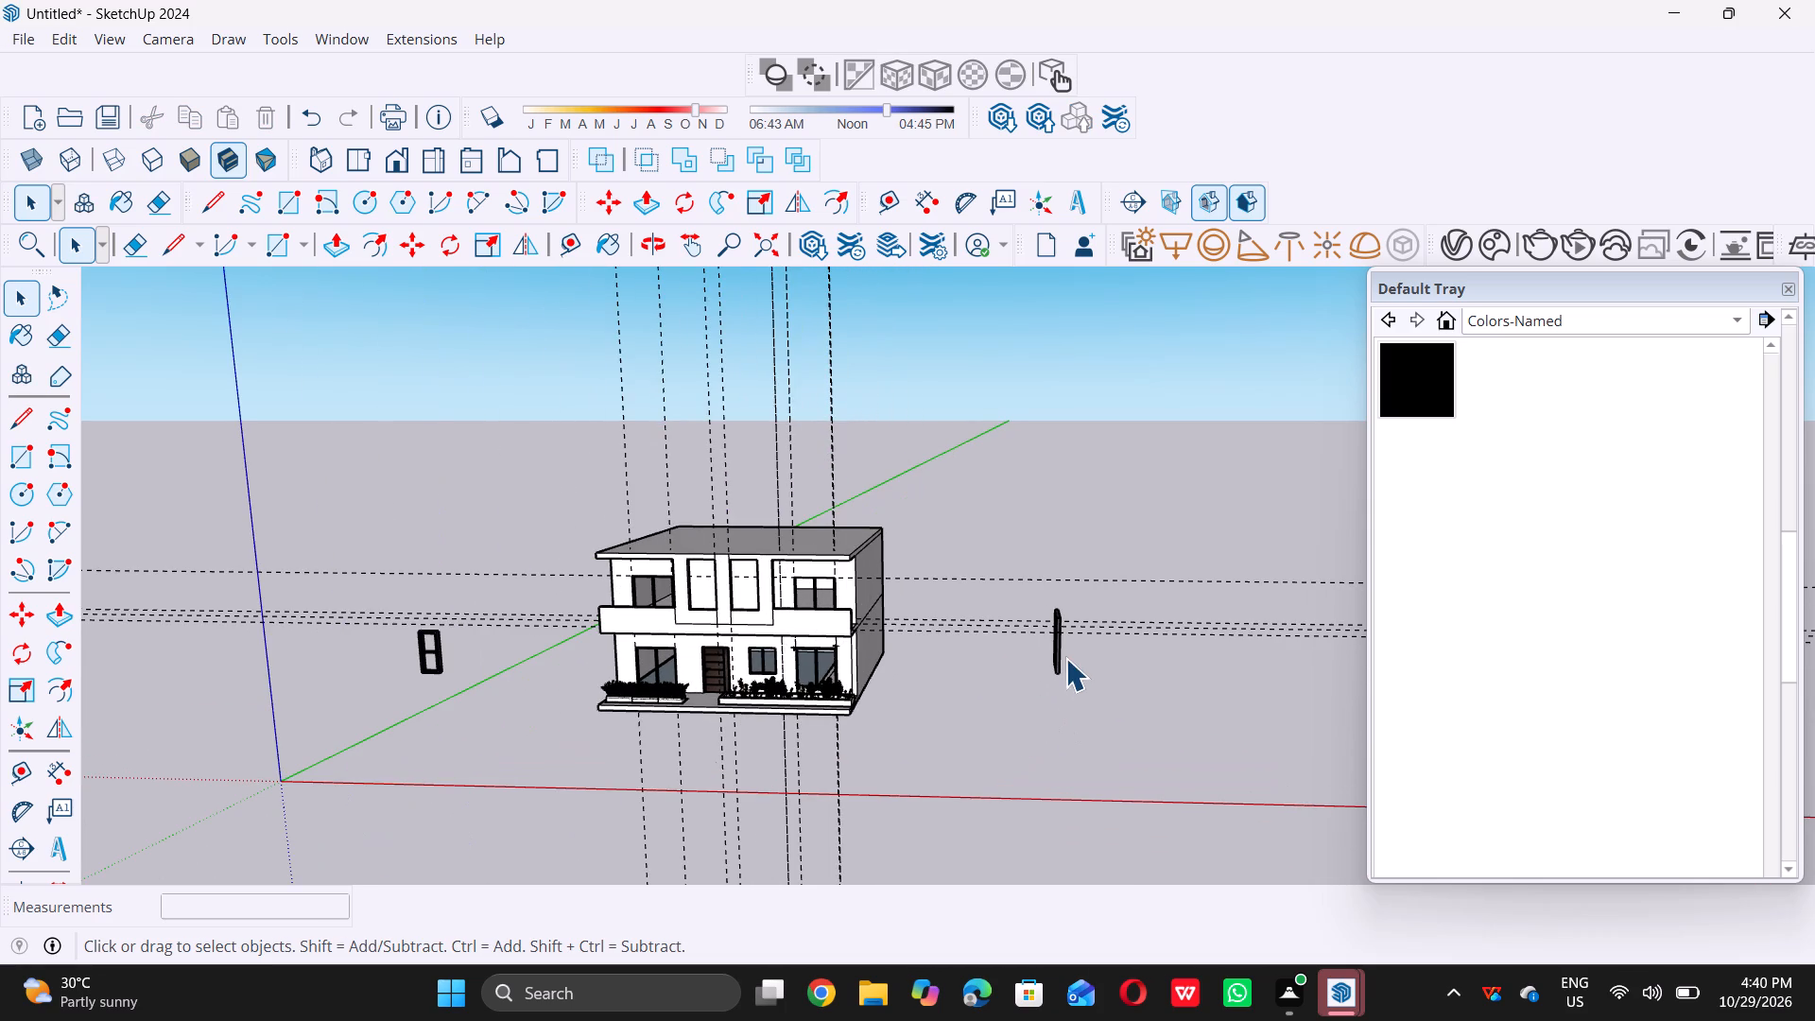
left_click(1058, 650)
scroll(1057, 651, "down", 11)
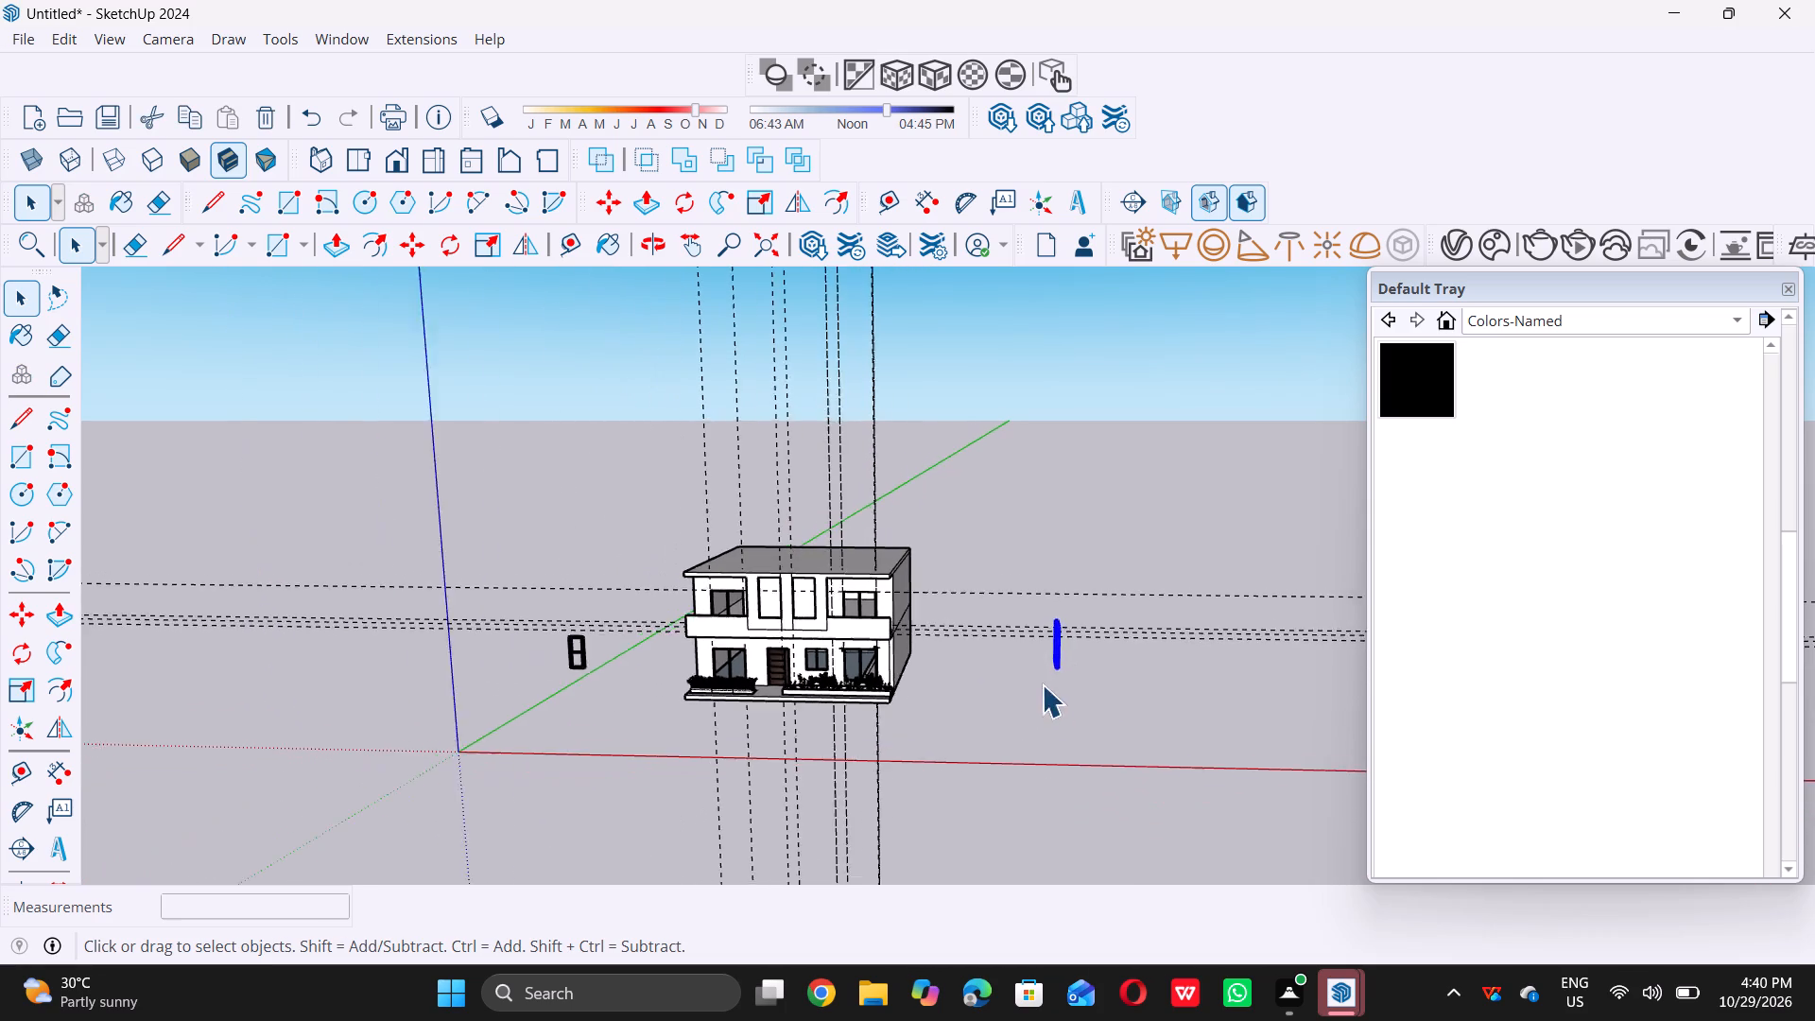
key("q")
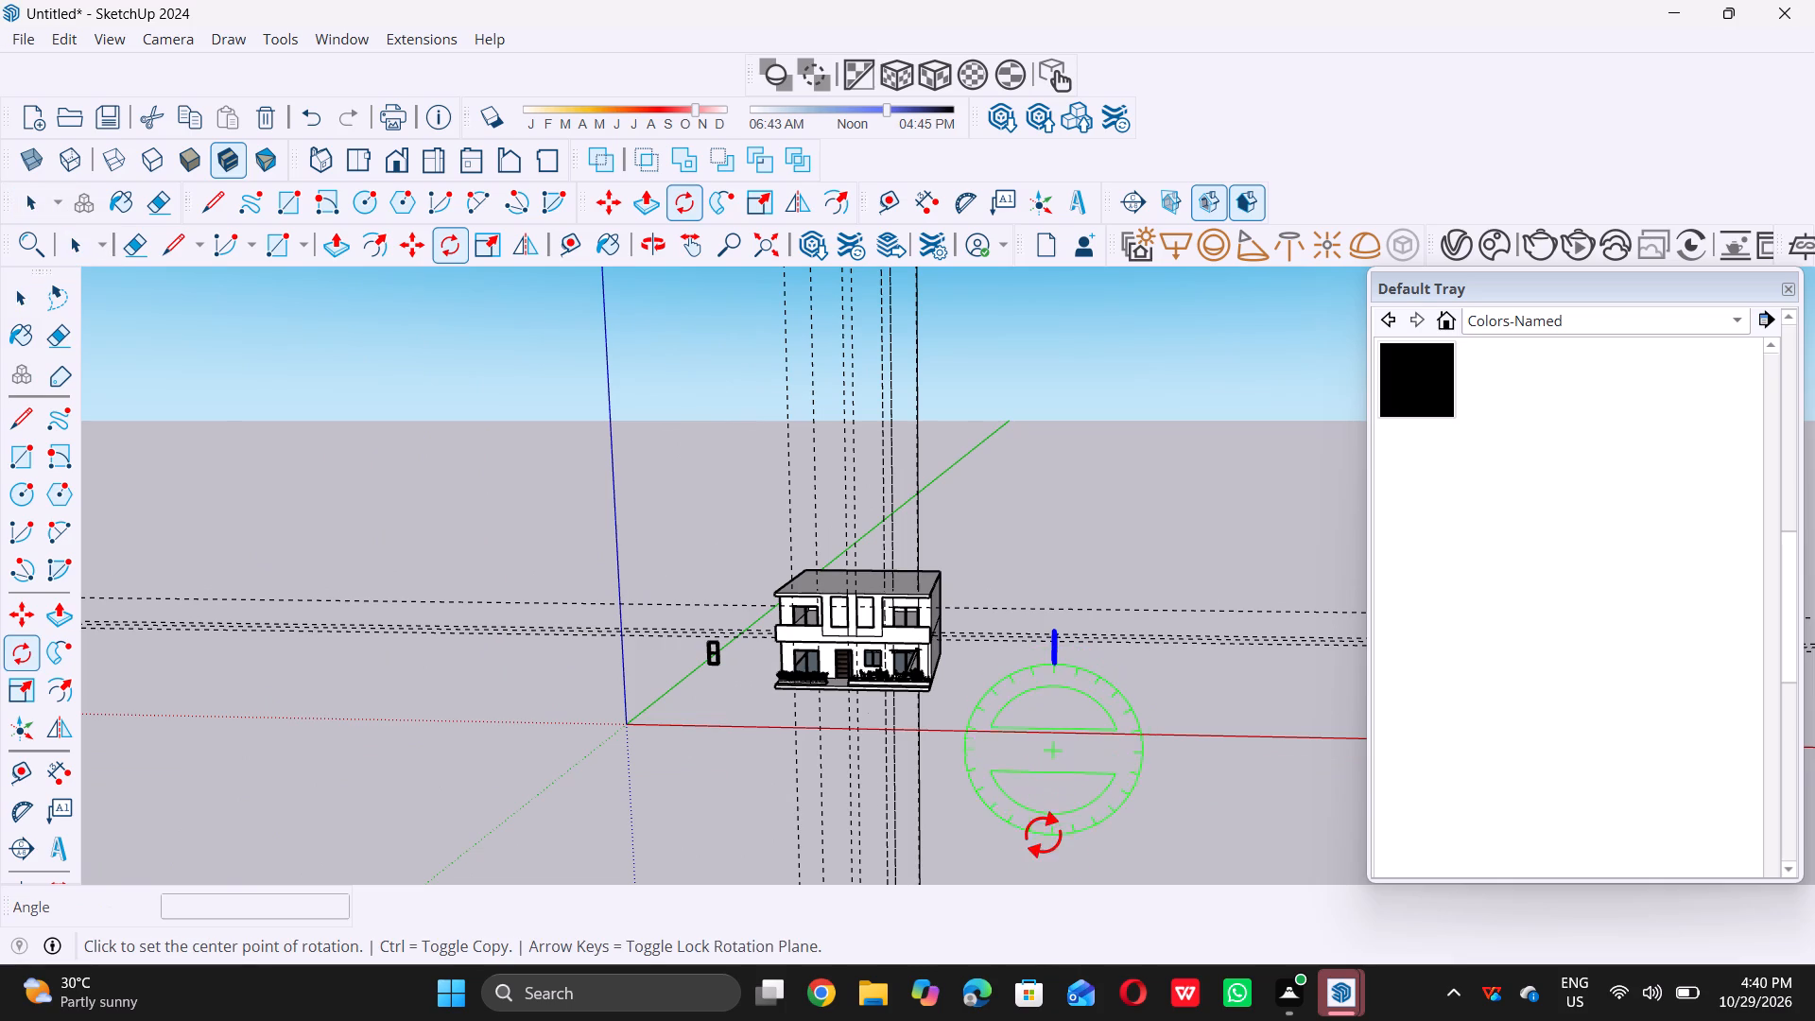
scroll(1046, 801, "down", 15)
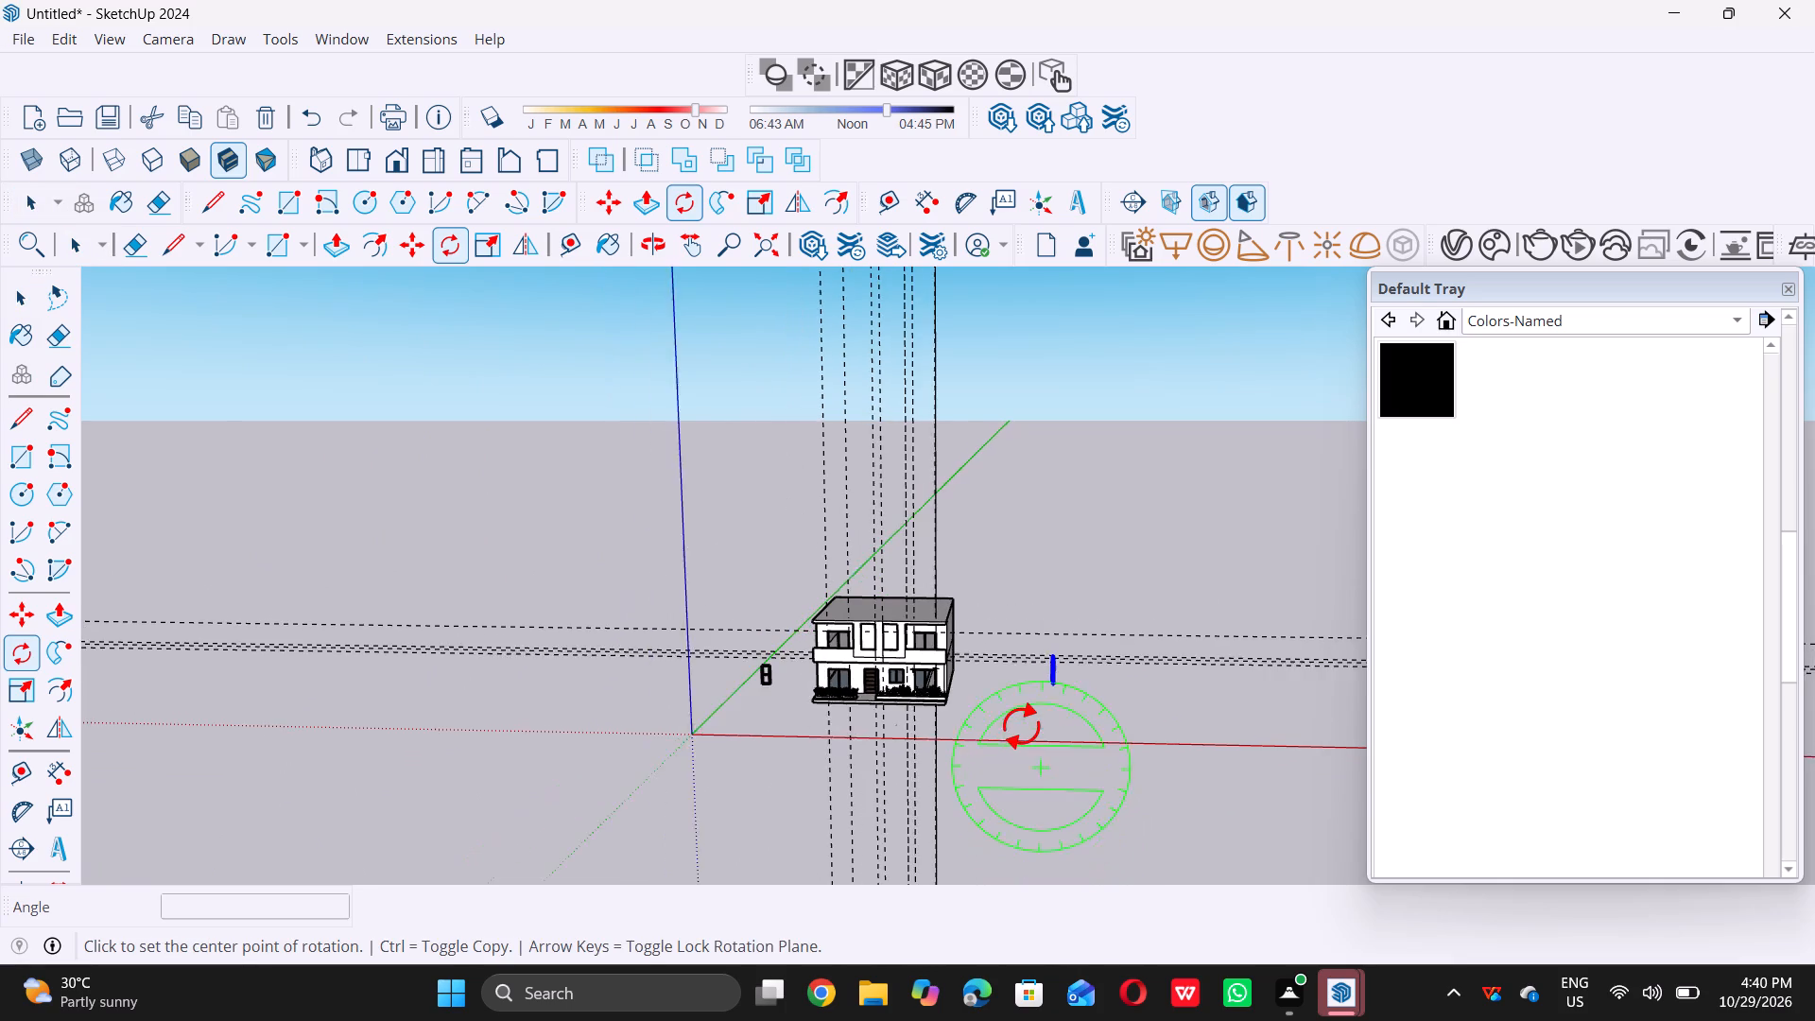
scroll(1021, 726, "down", 2)
scroll(1046, 758, "up", 7)
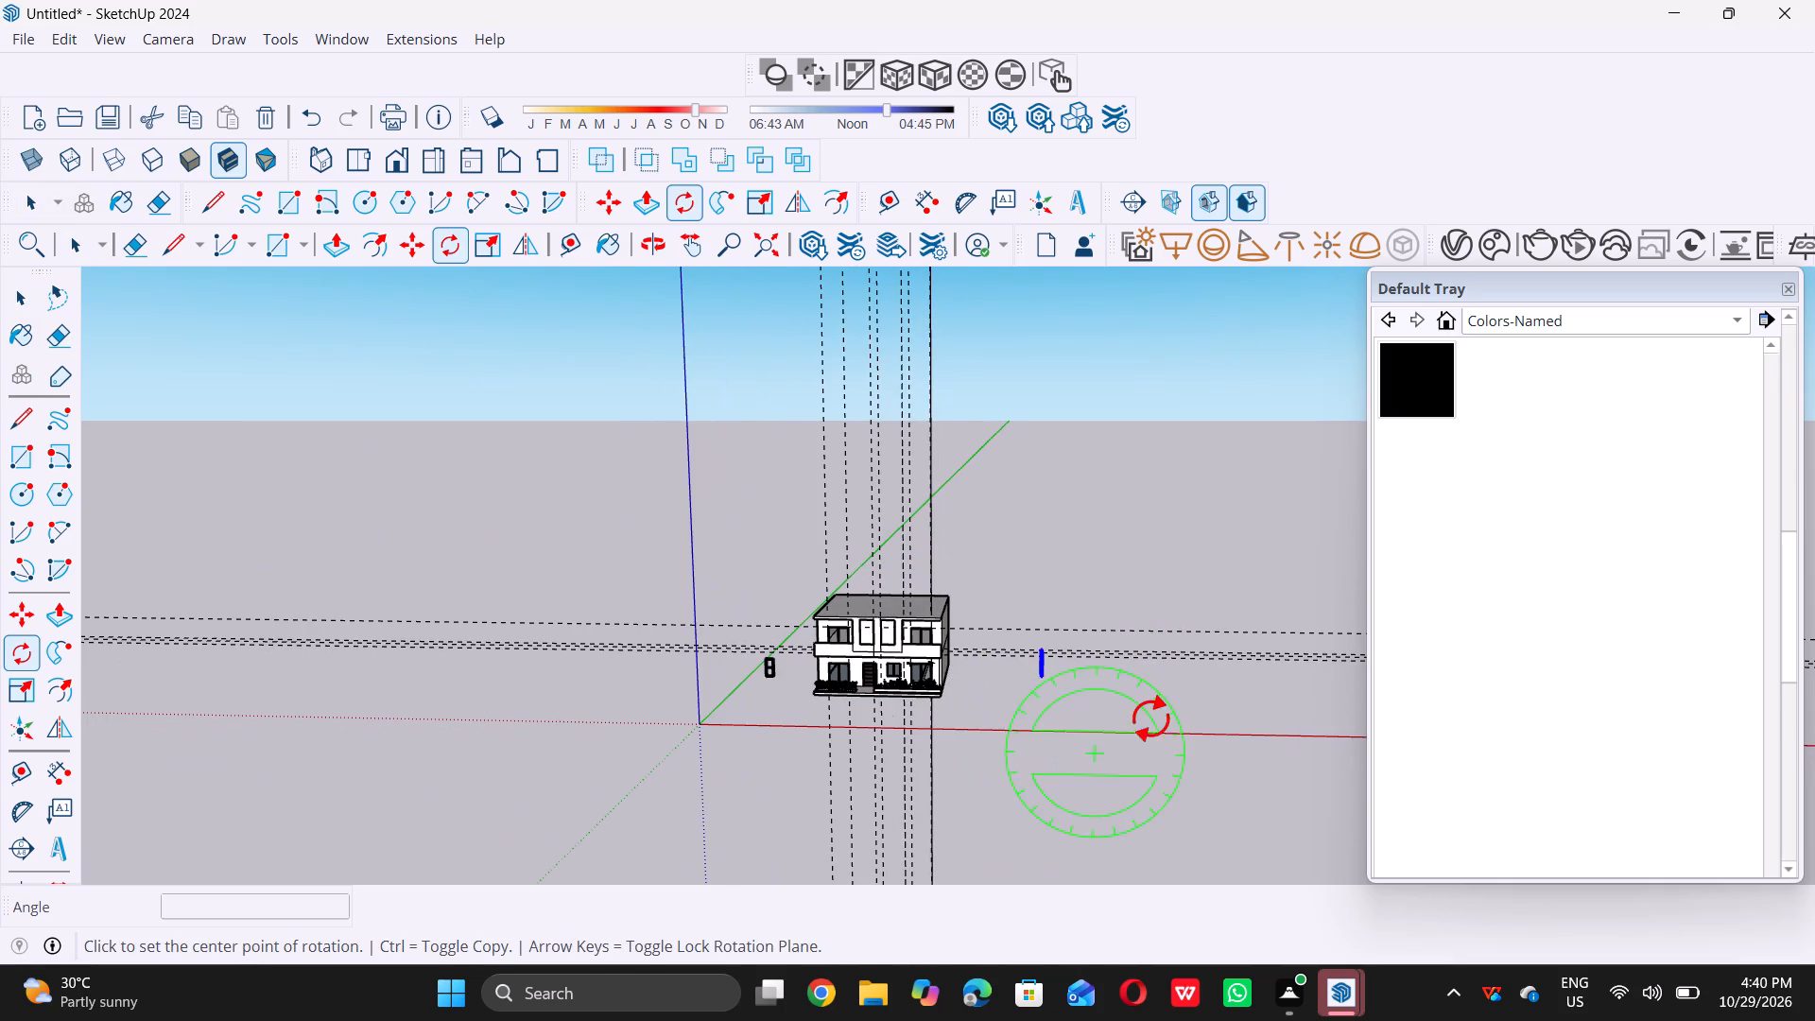
scroll(1089, 758, "down", 5)
scroll(1023, 763, "up", 11)
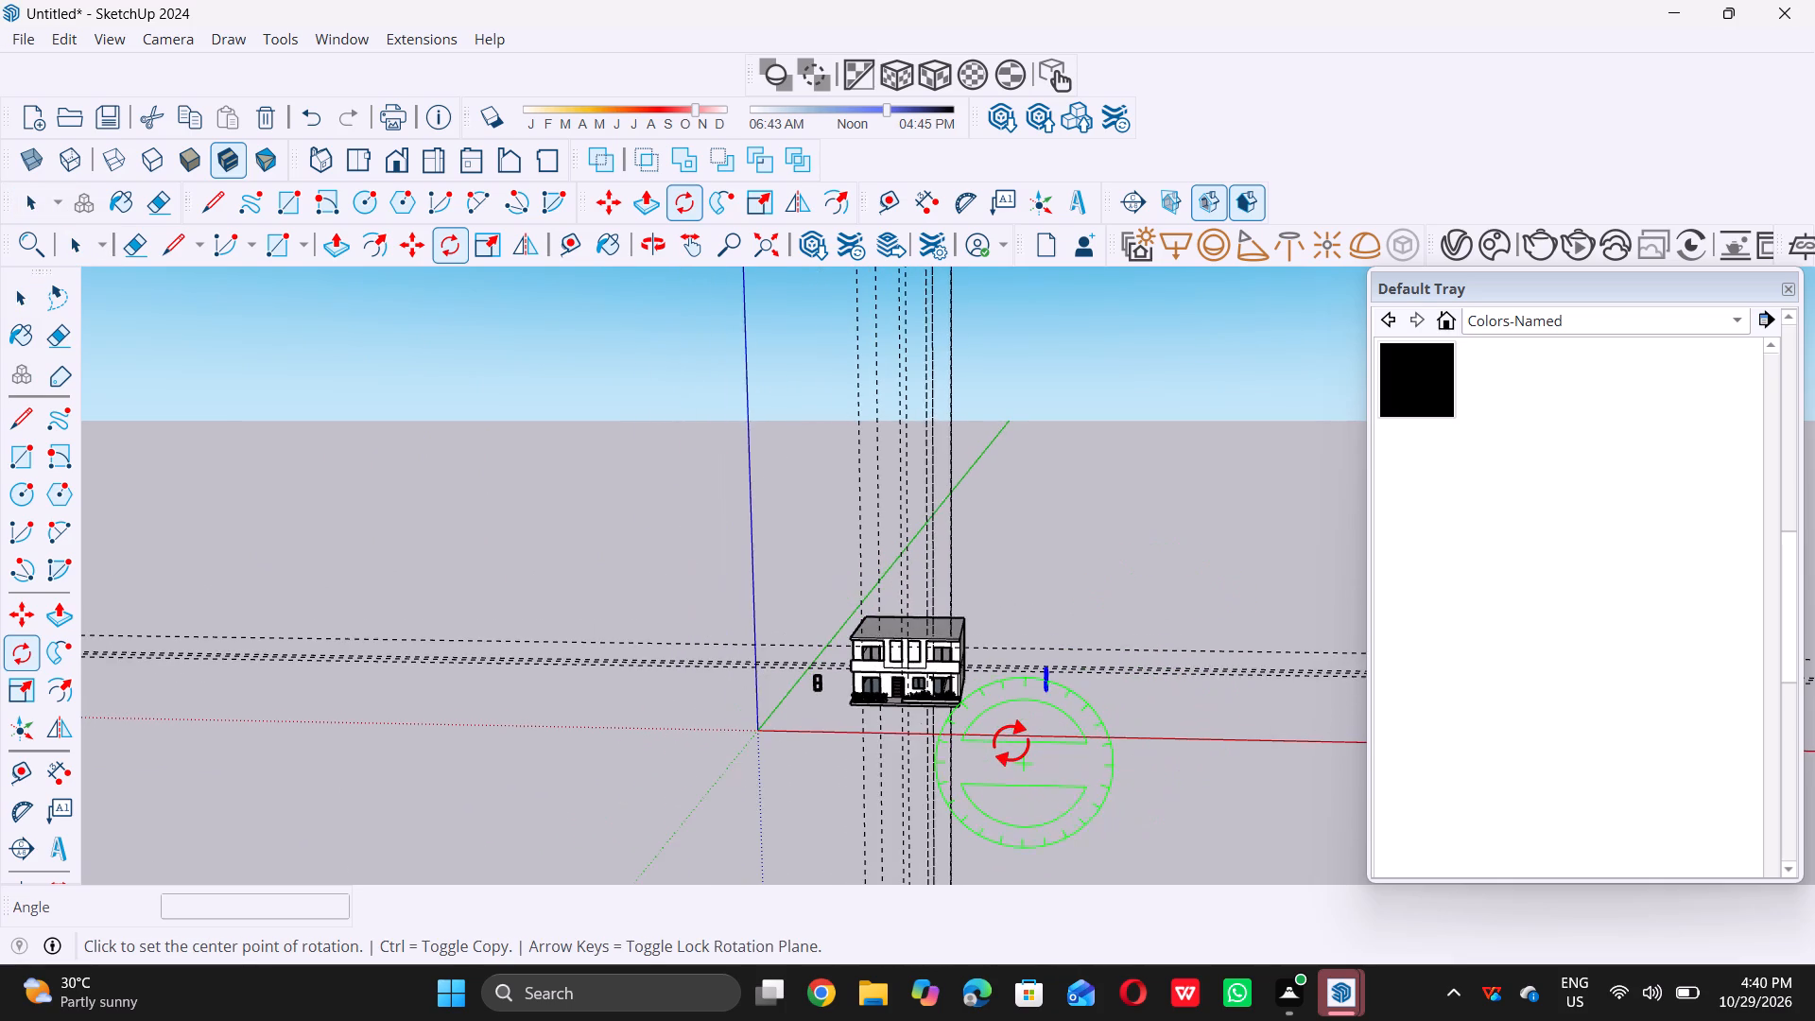
scroll(1011, 743, "up", 20)
scroll(1011, 743, "up", 1)
scroll(1081, 710, "up", 4)
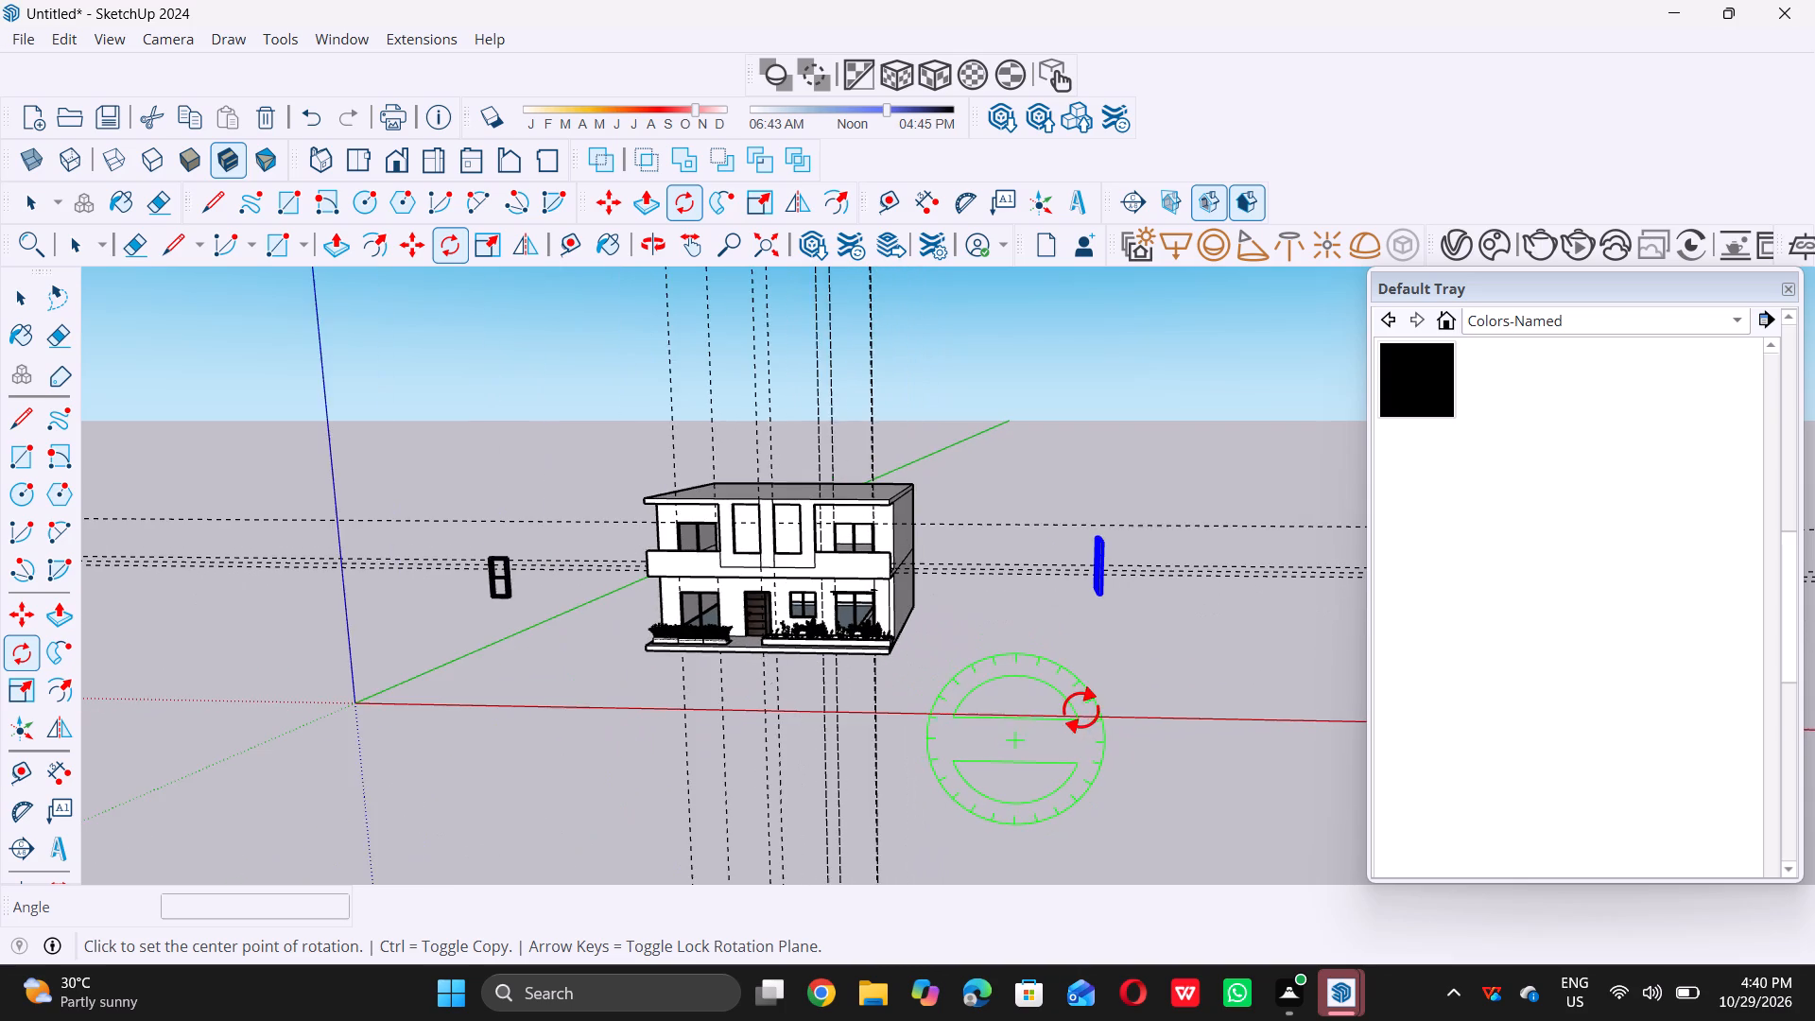
scroll(1080, 710, "up", 12)
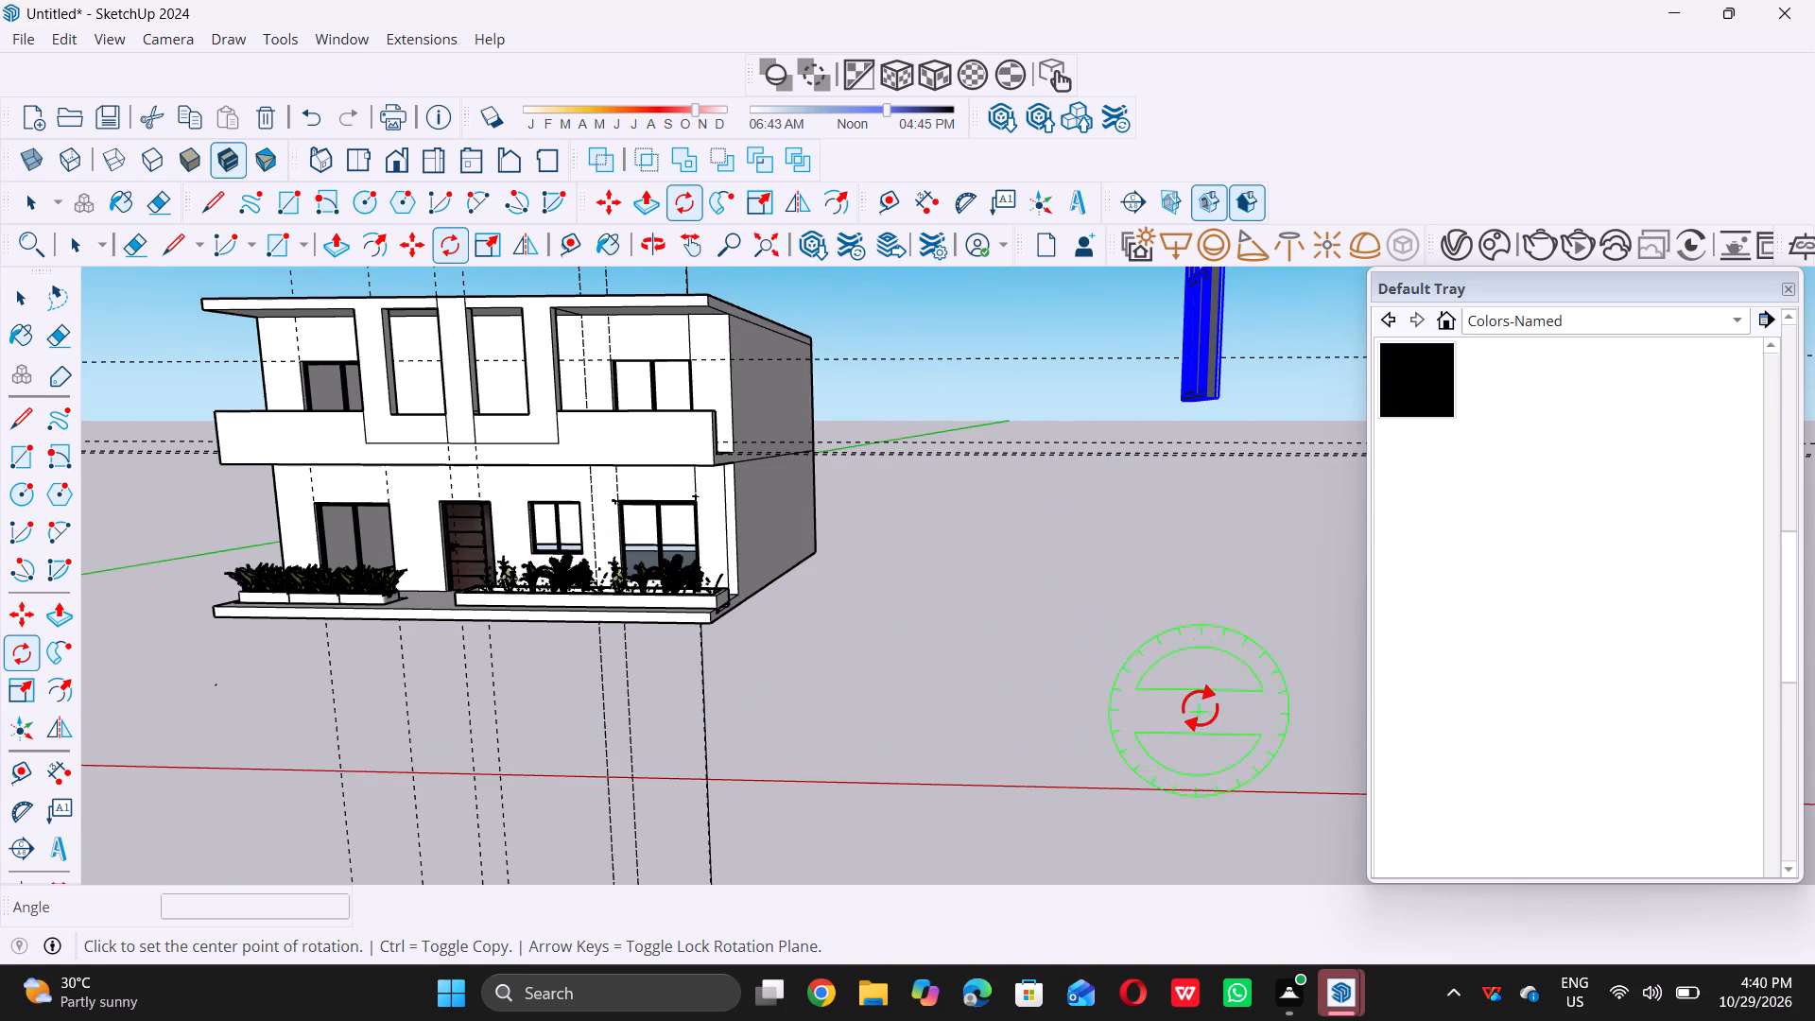
scroll(1079, 723, "down", 17)
scroll(998, 694, "down", 3)
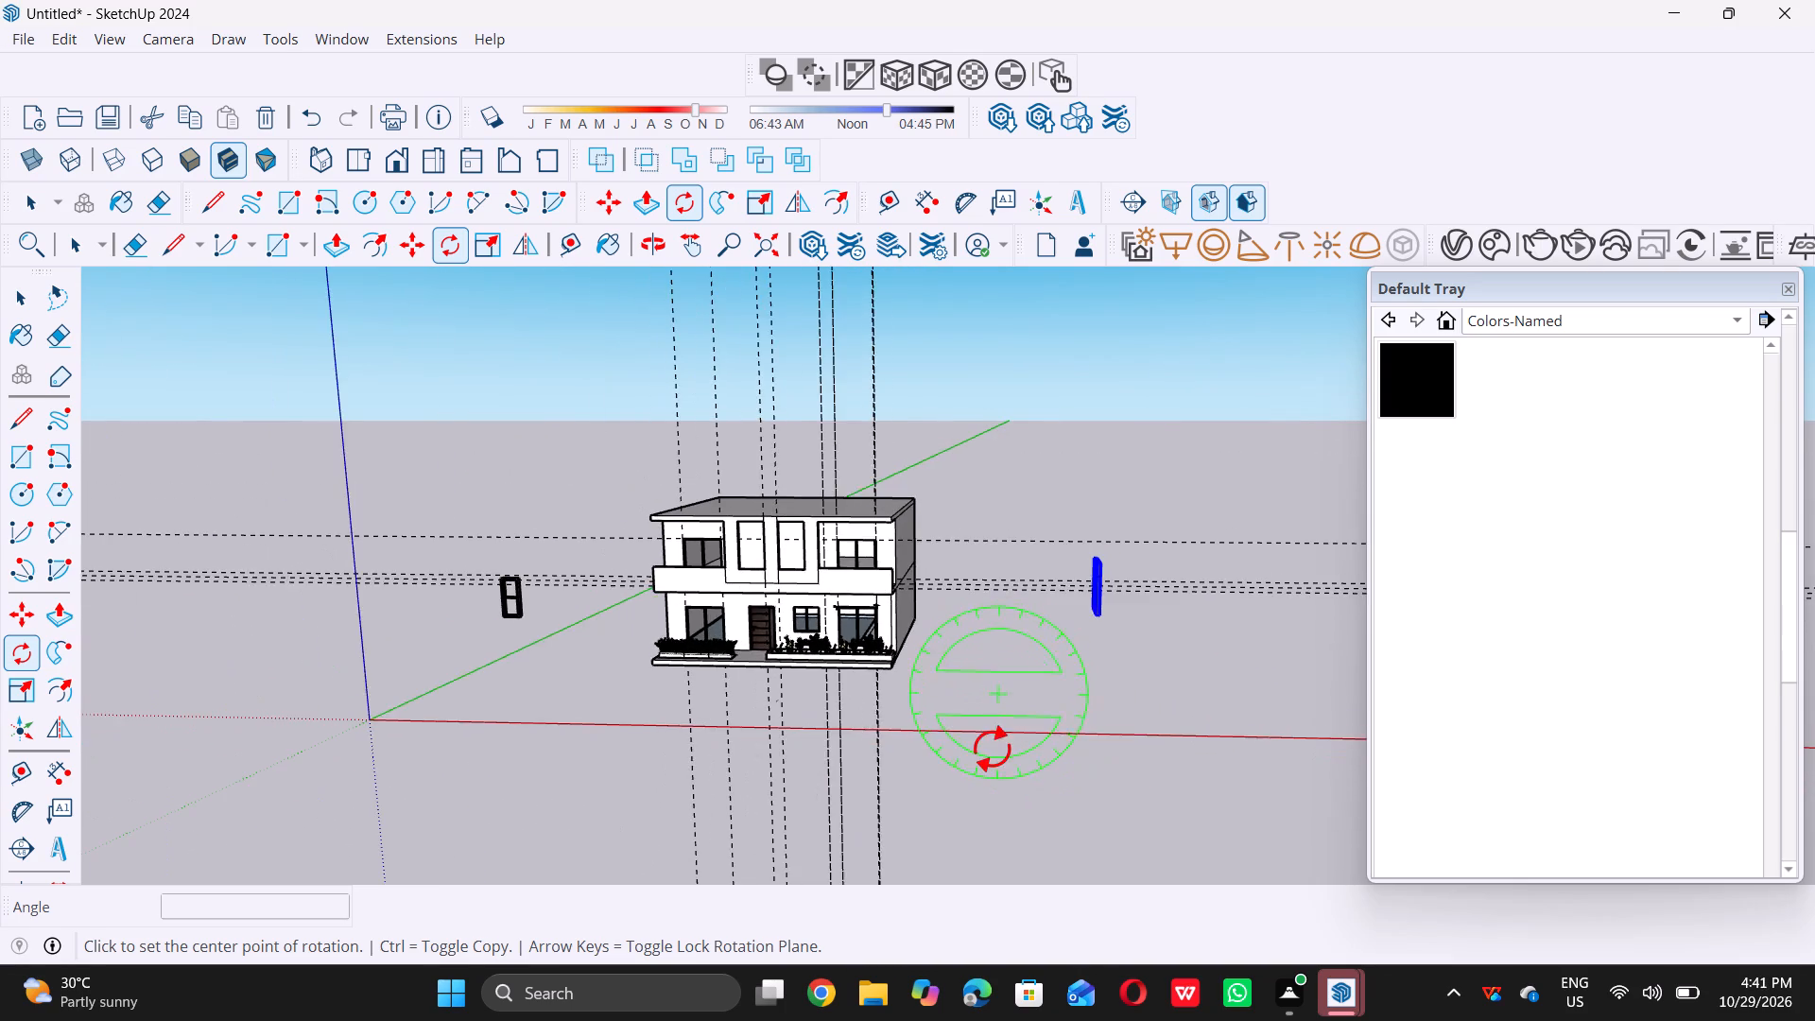
scroll(992, 749, "down", 2)
middle_click_drag(991, 749, 1198, 785)
scroll(1069, 739, "down", 13)
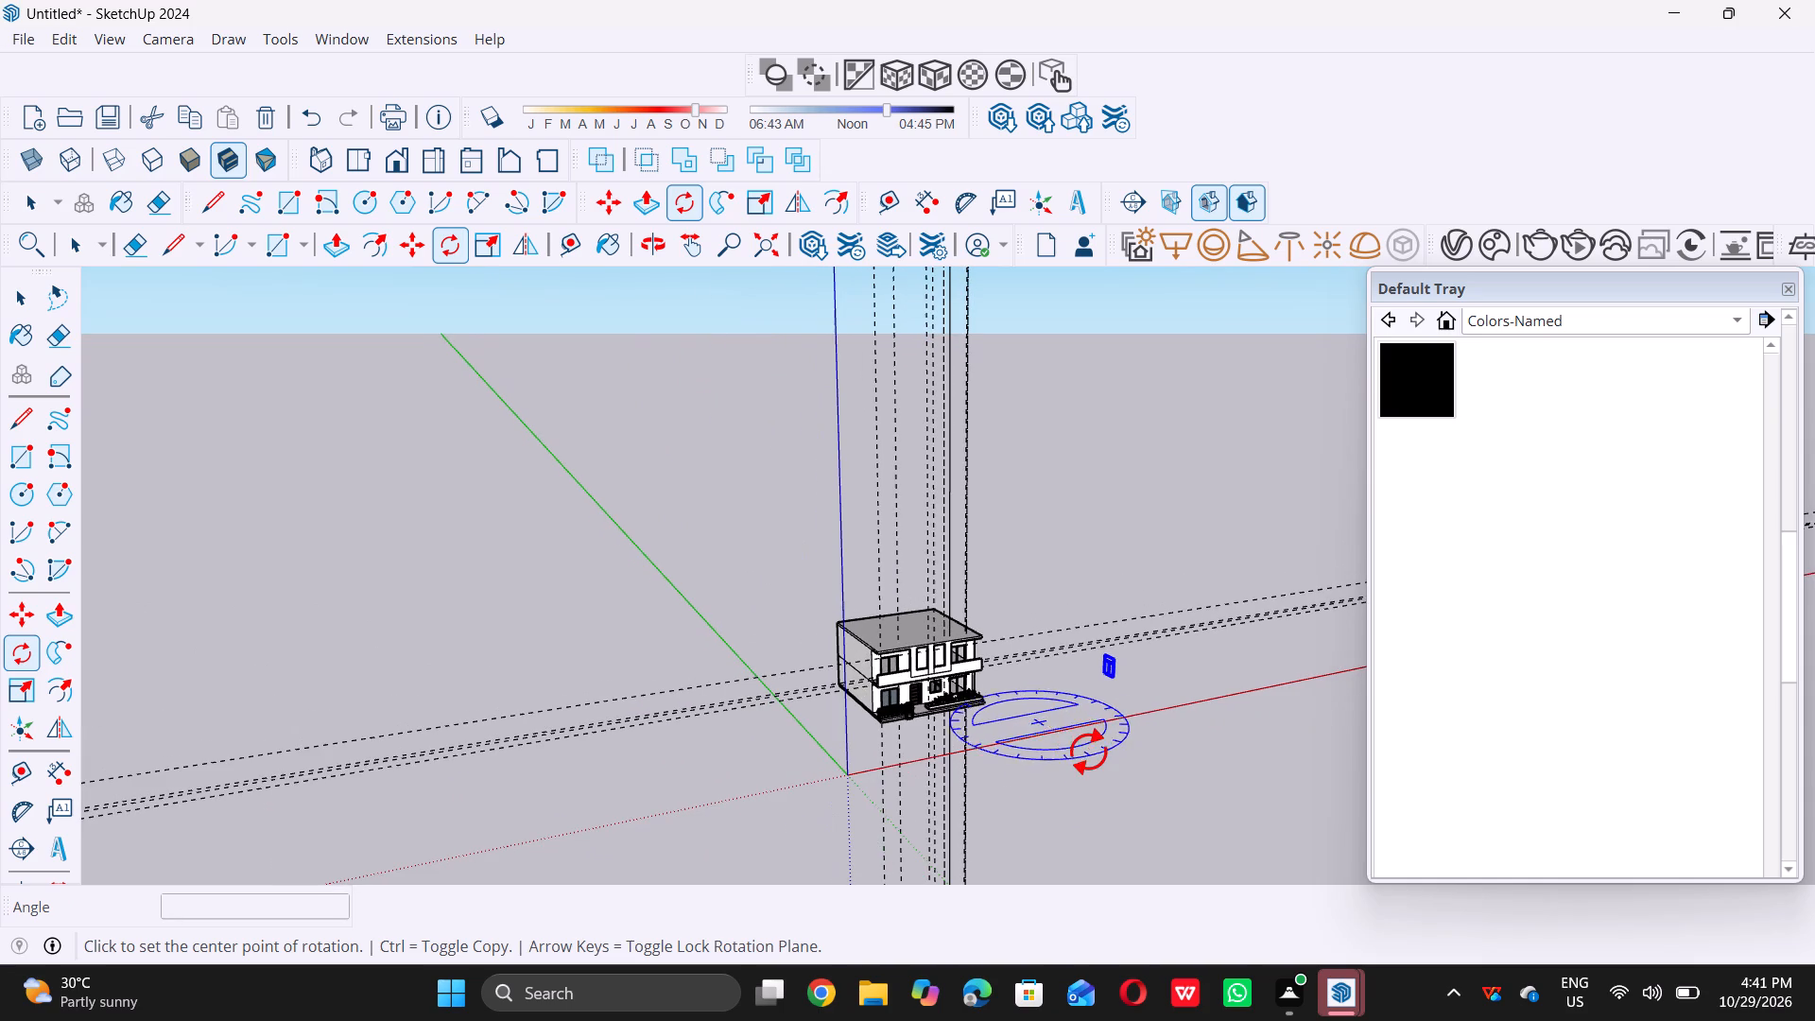
scroll(1090, 752, "up", 16)
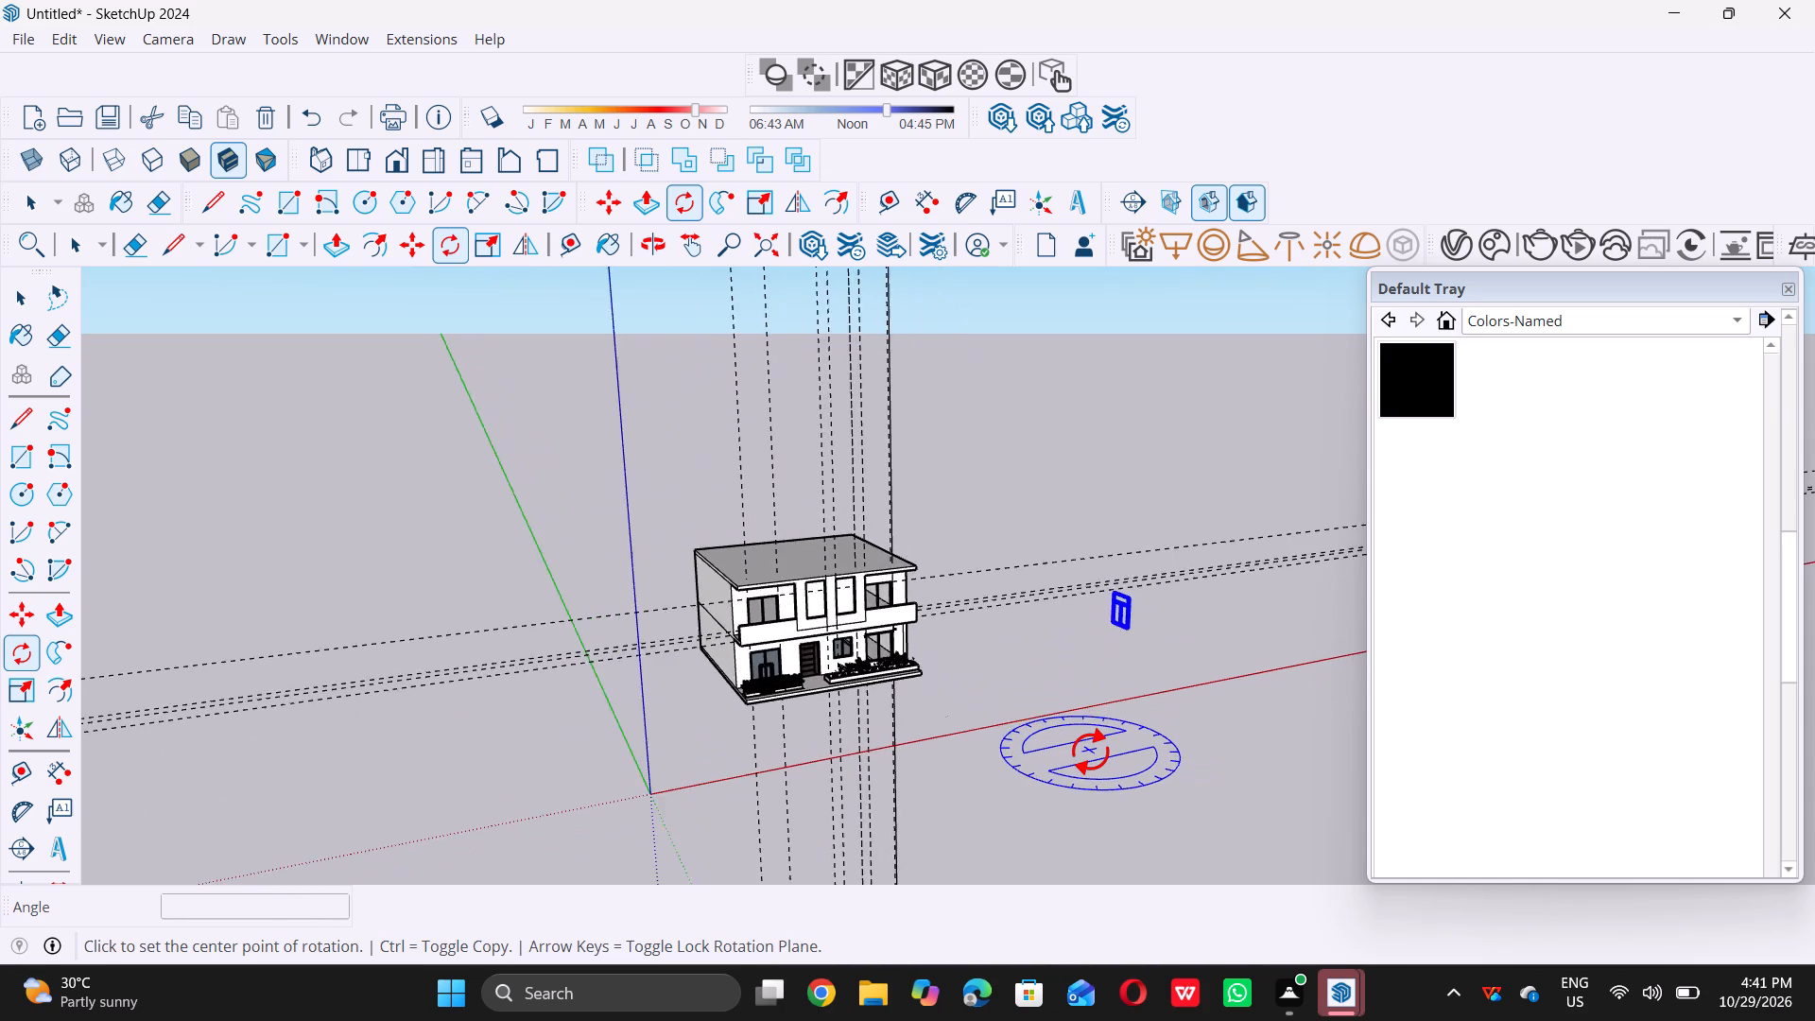
scroll(1090, 752, "up", 4)
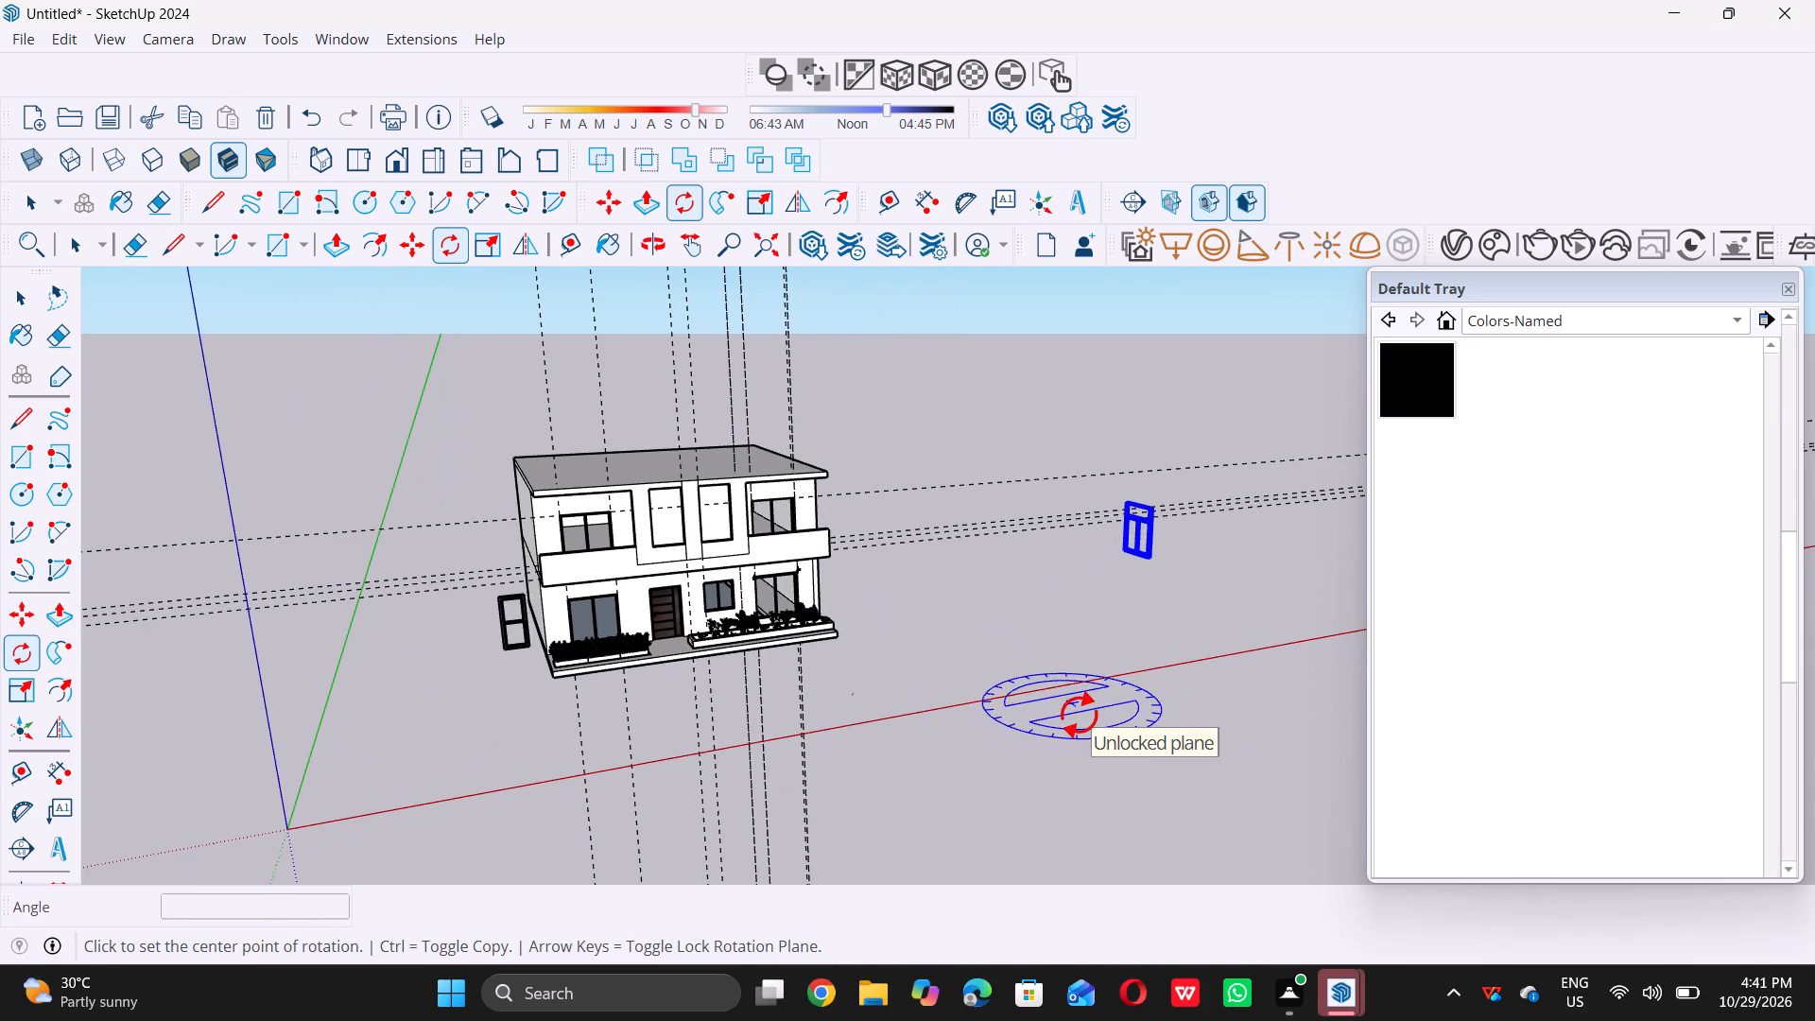
left_click(1079, 715)
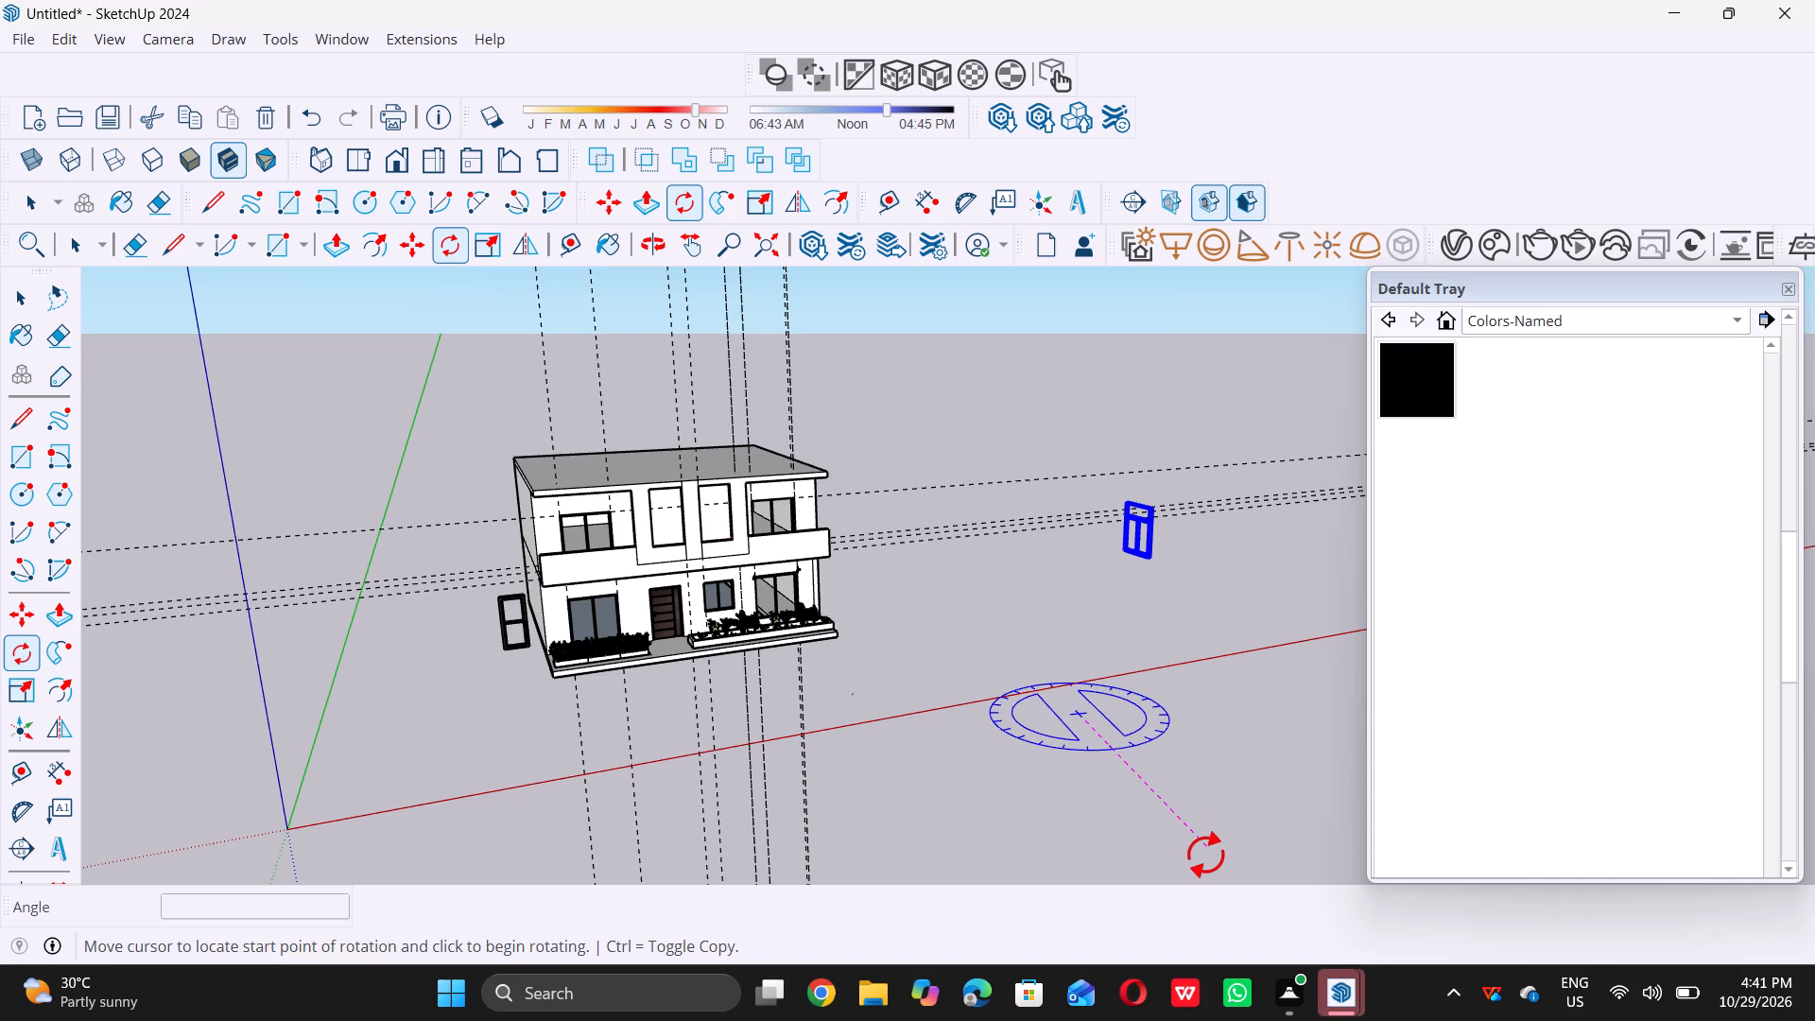
left_click(1270, 809)
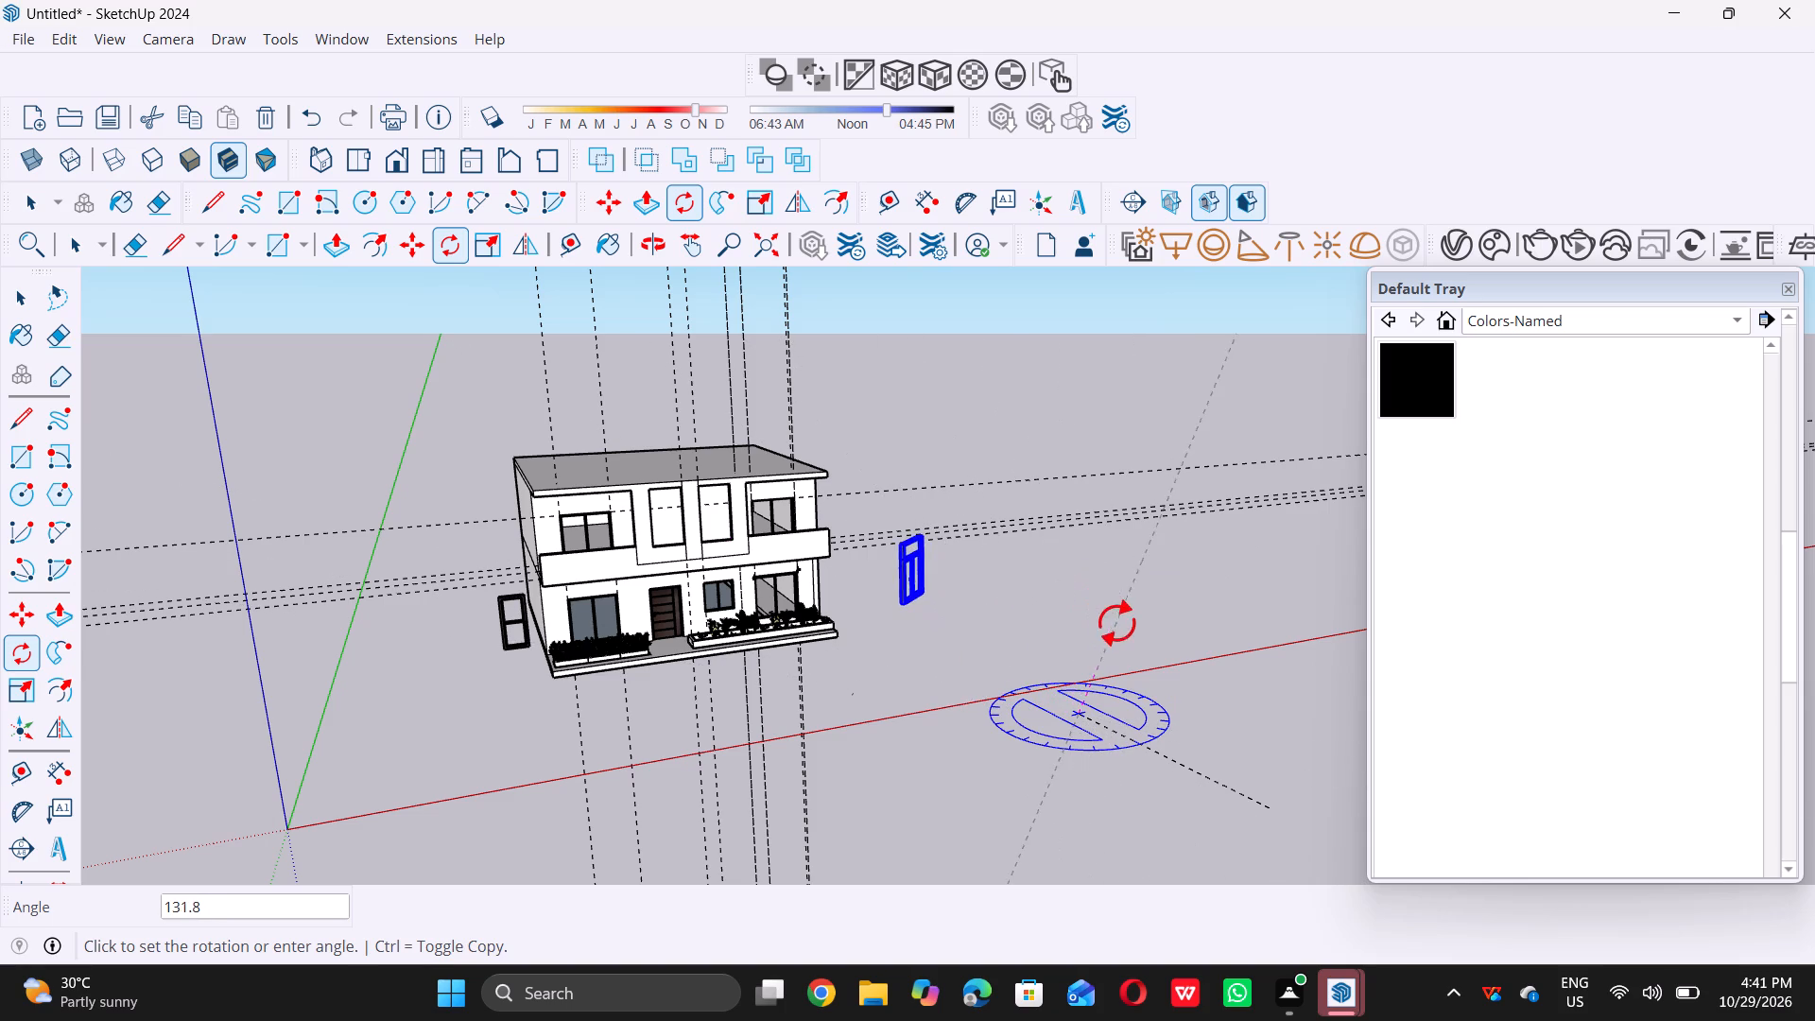
triple_click(1215, 690)
left_click(1215, 690)
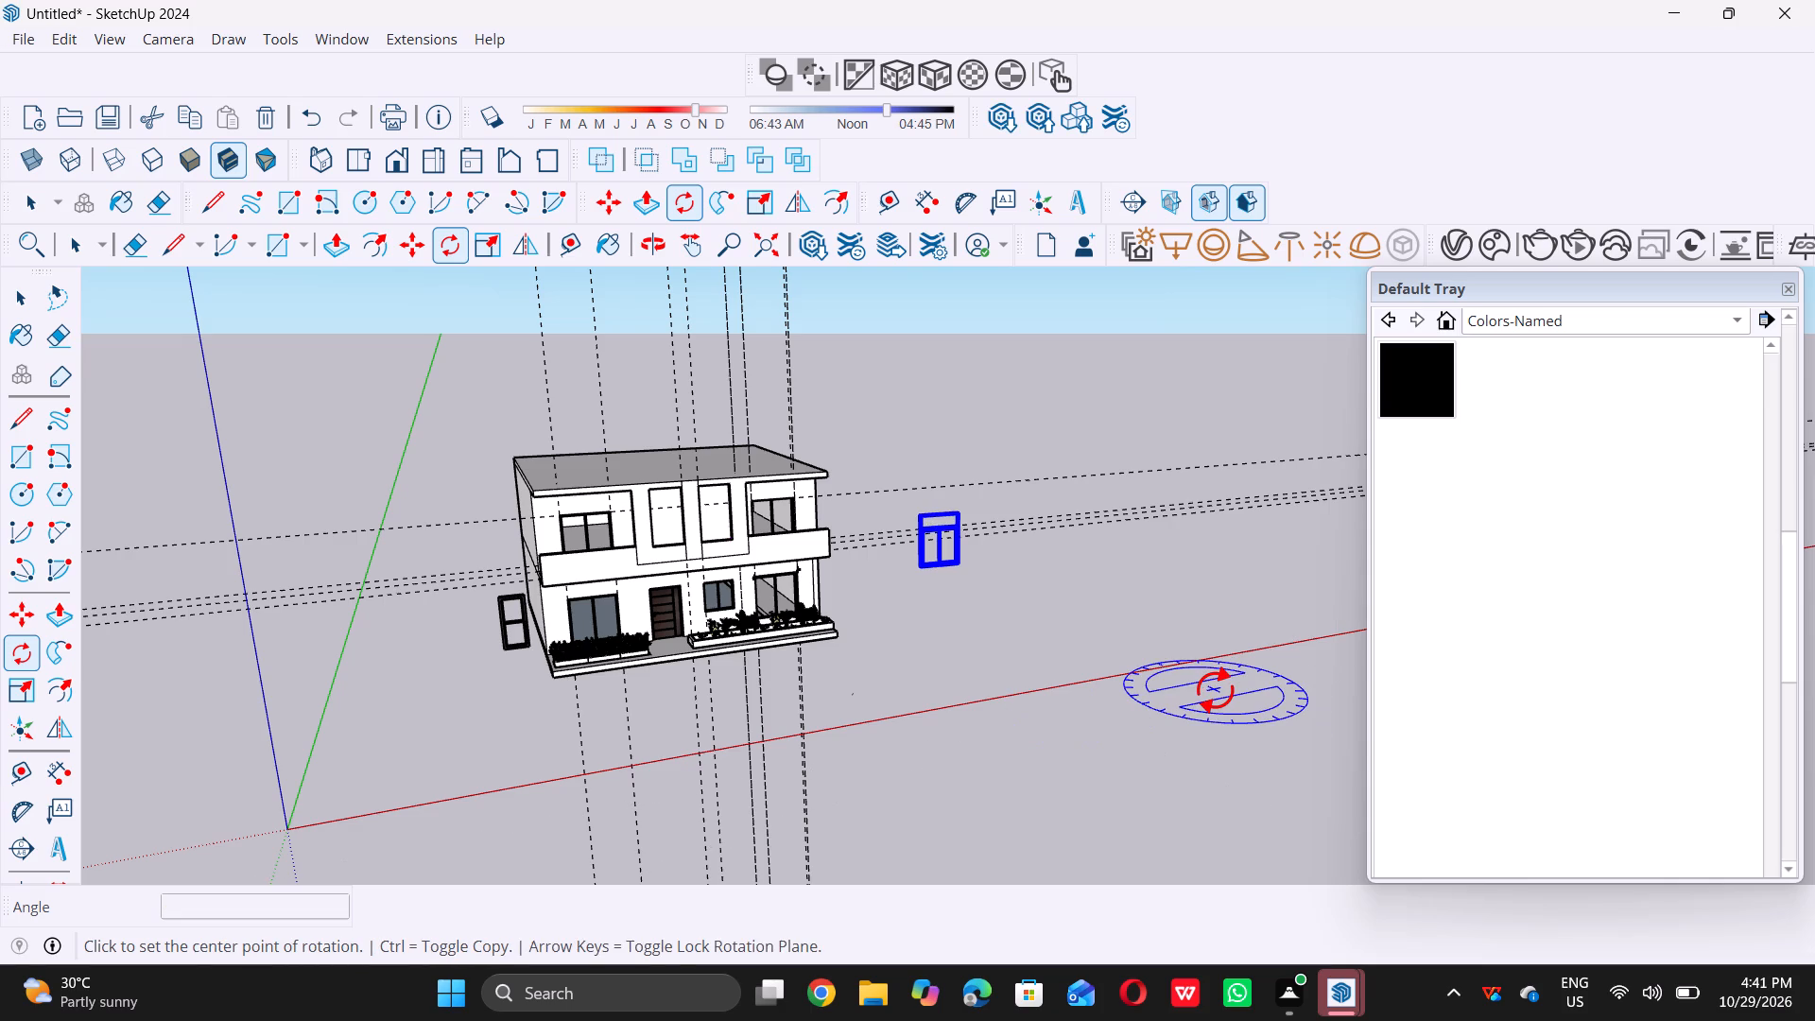
key("space")
left_click(980, 758)
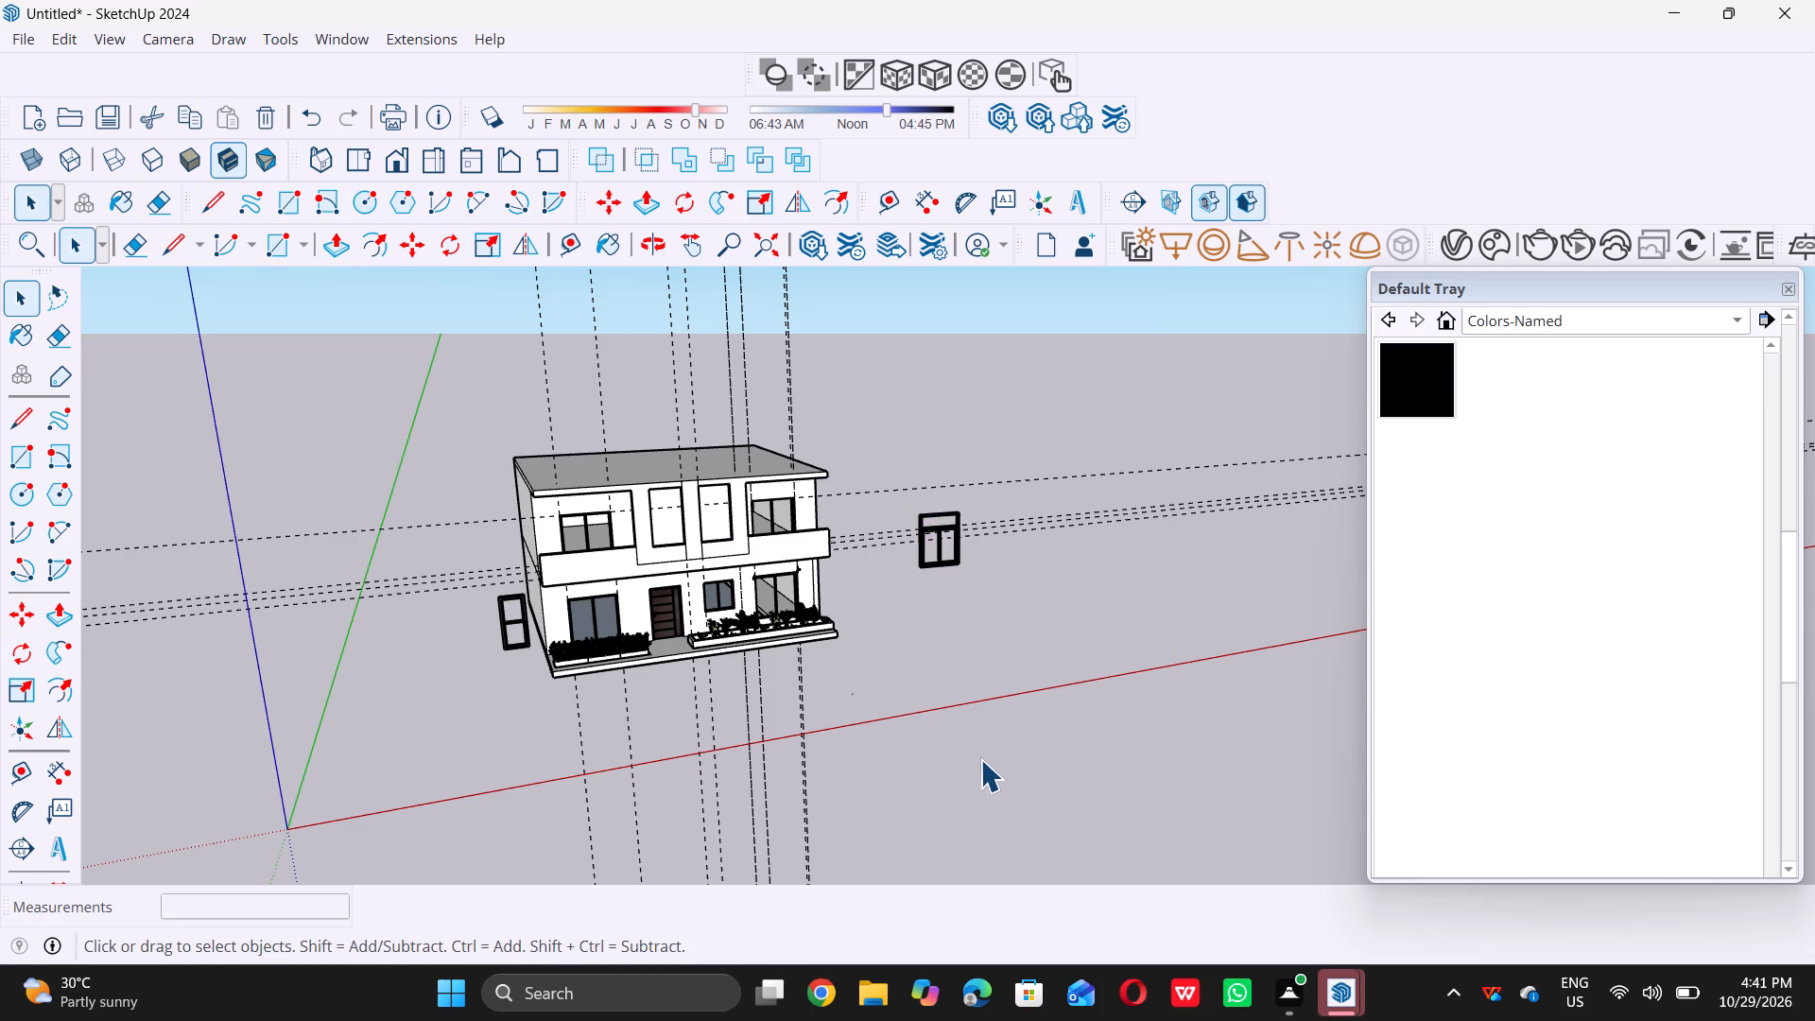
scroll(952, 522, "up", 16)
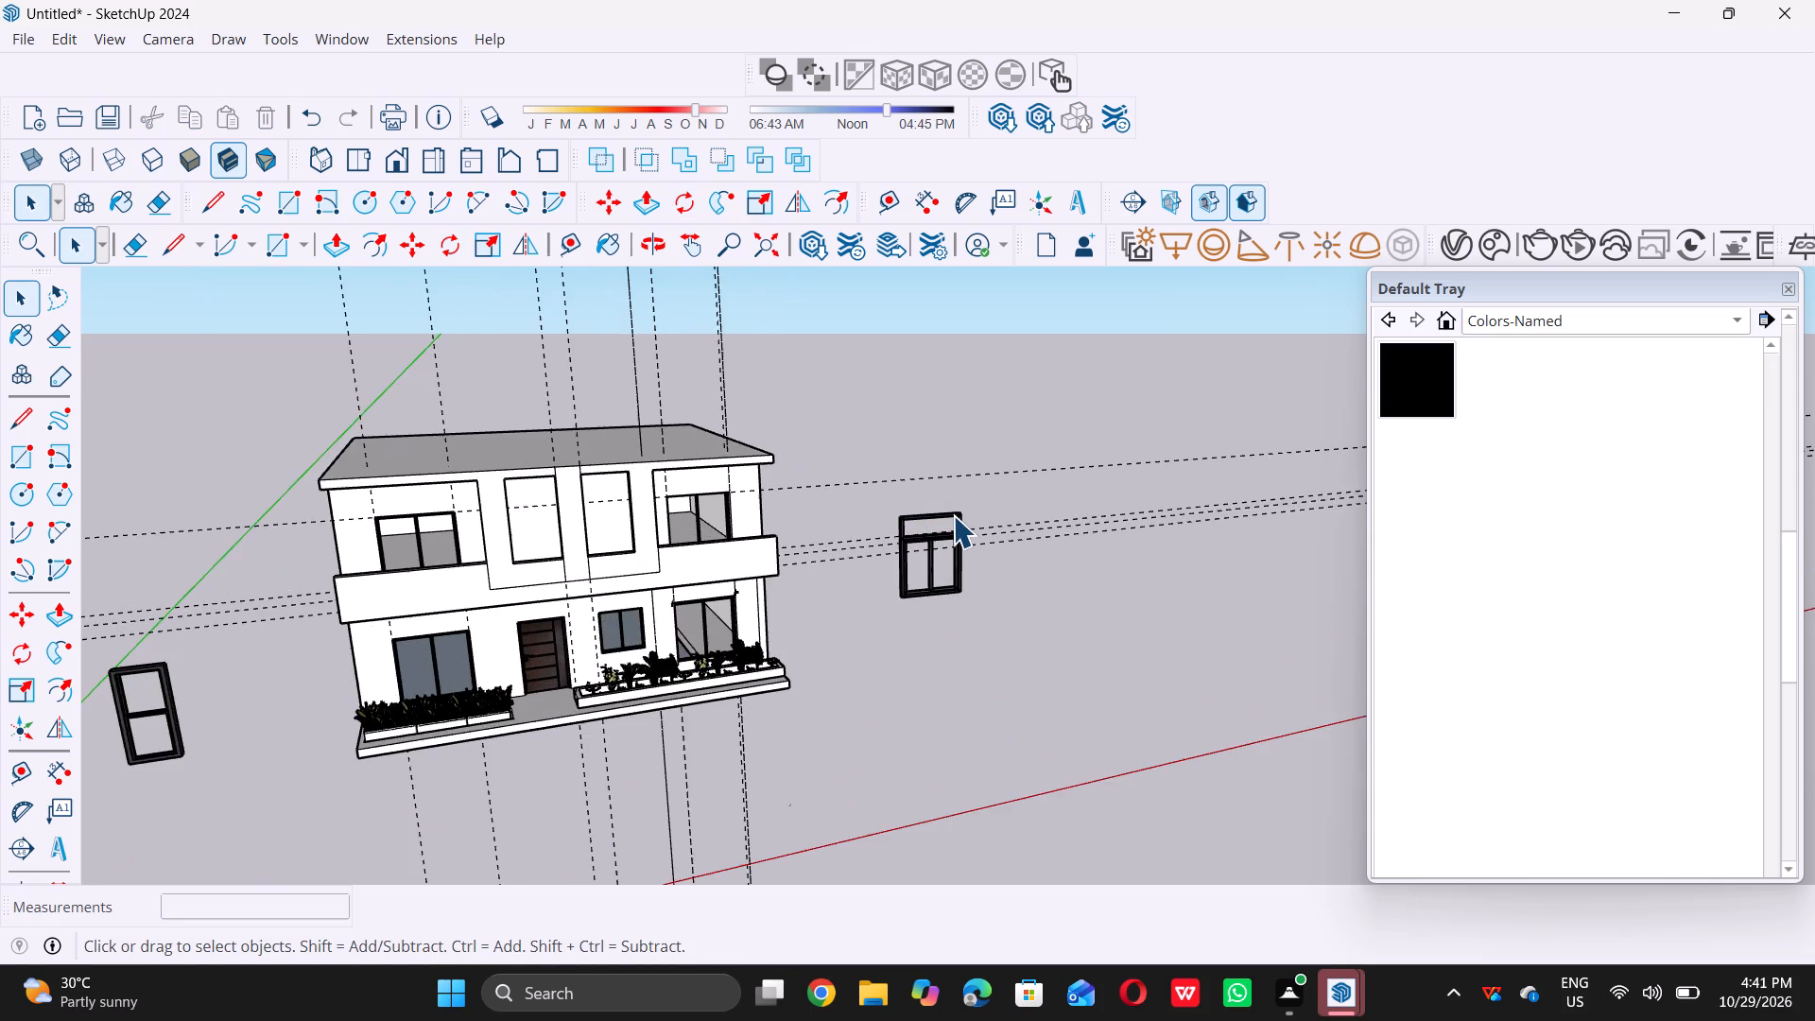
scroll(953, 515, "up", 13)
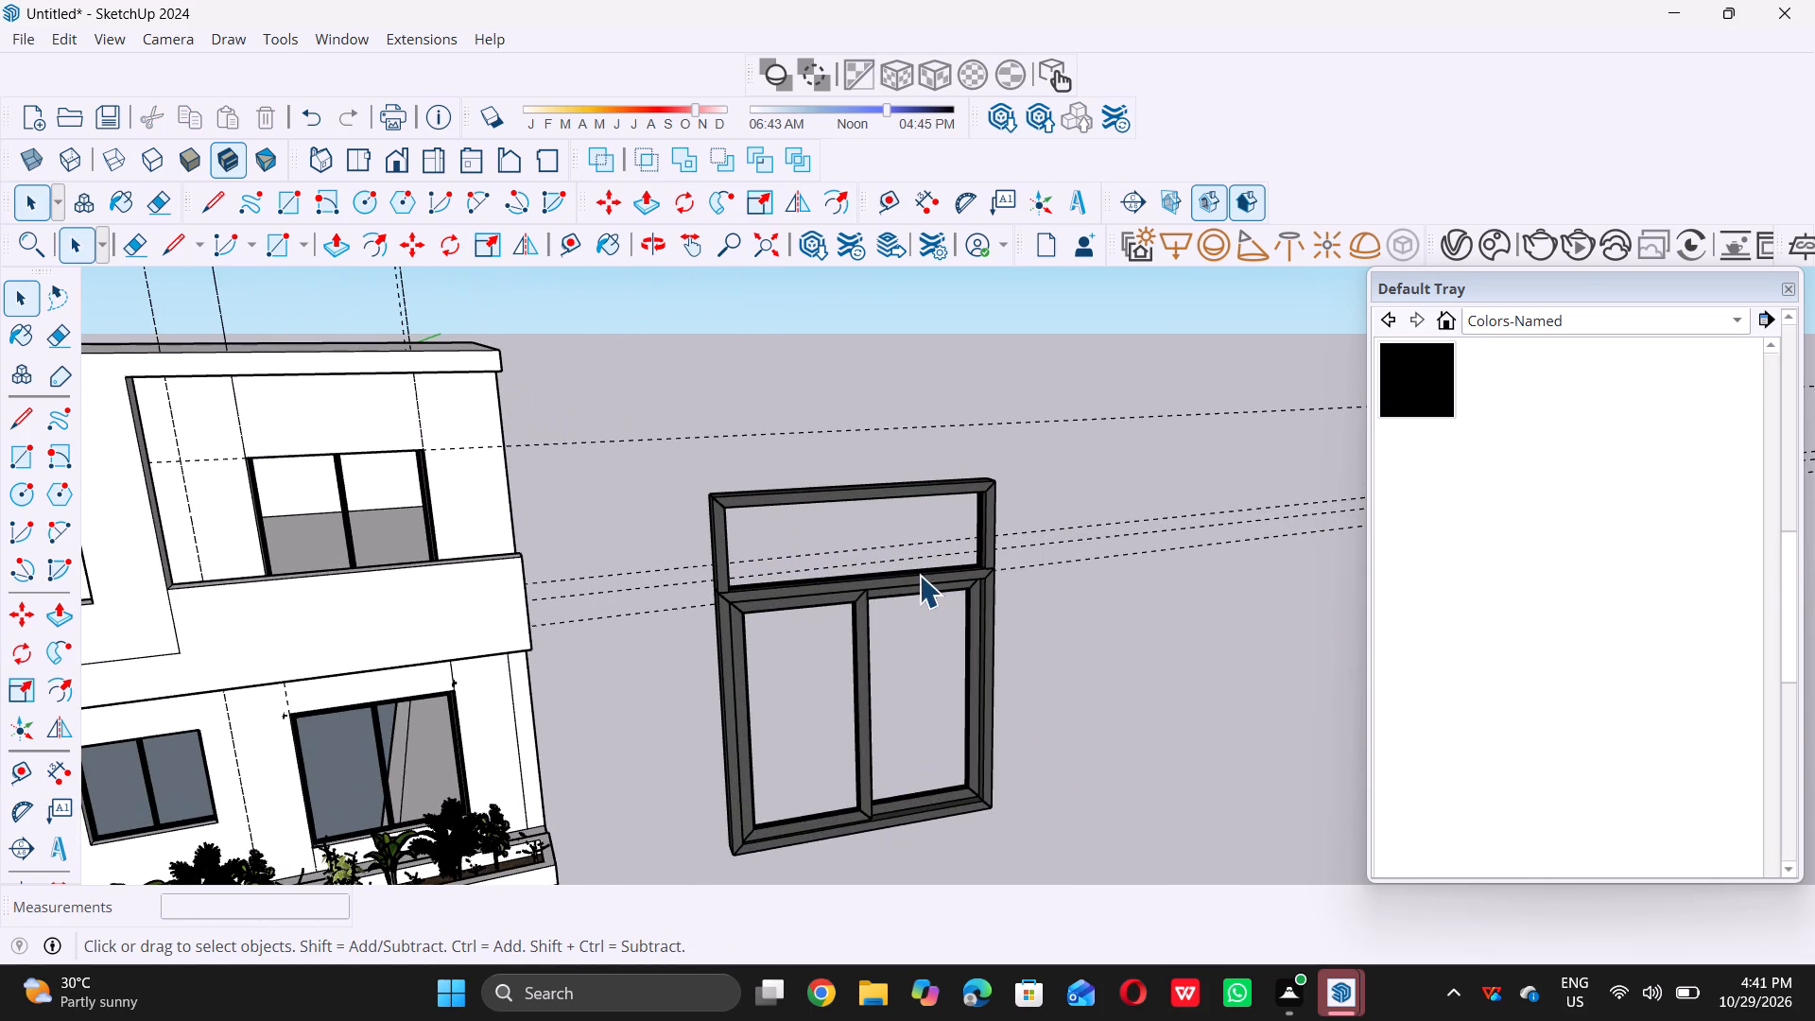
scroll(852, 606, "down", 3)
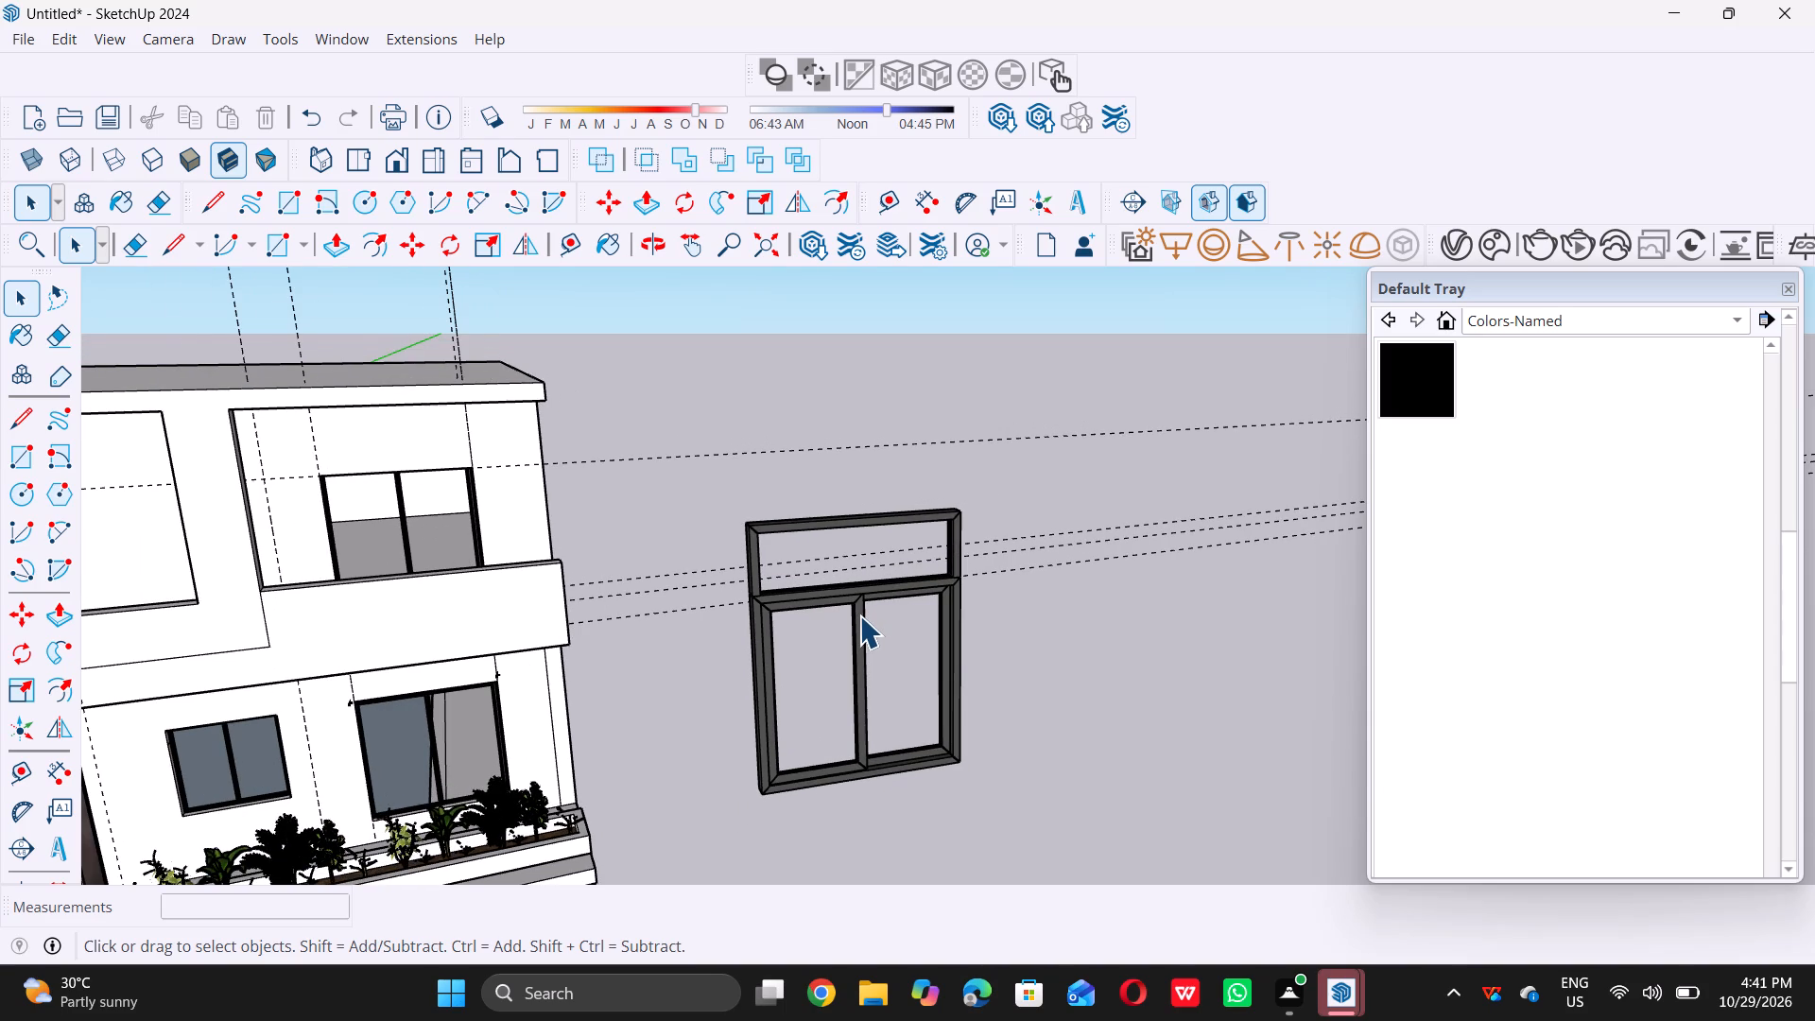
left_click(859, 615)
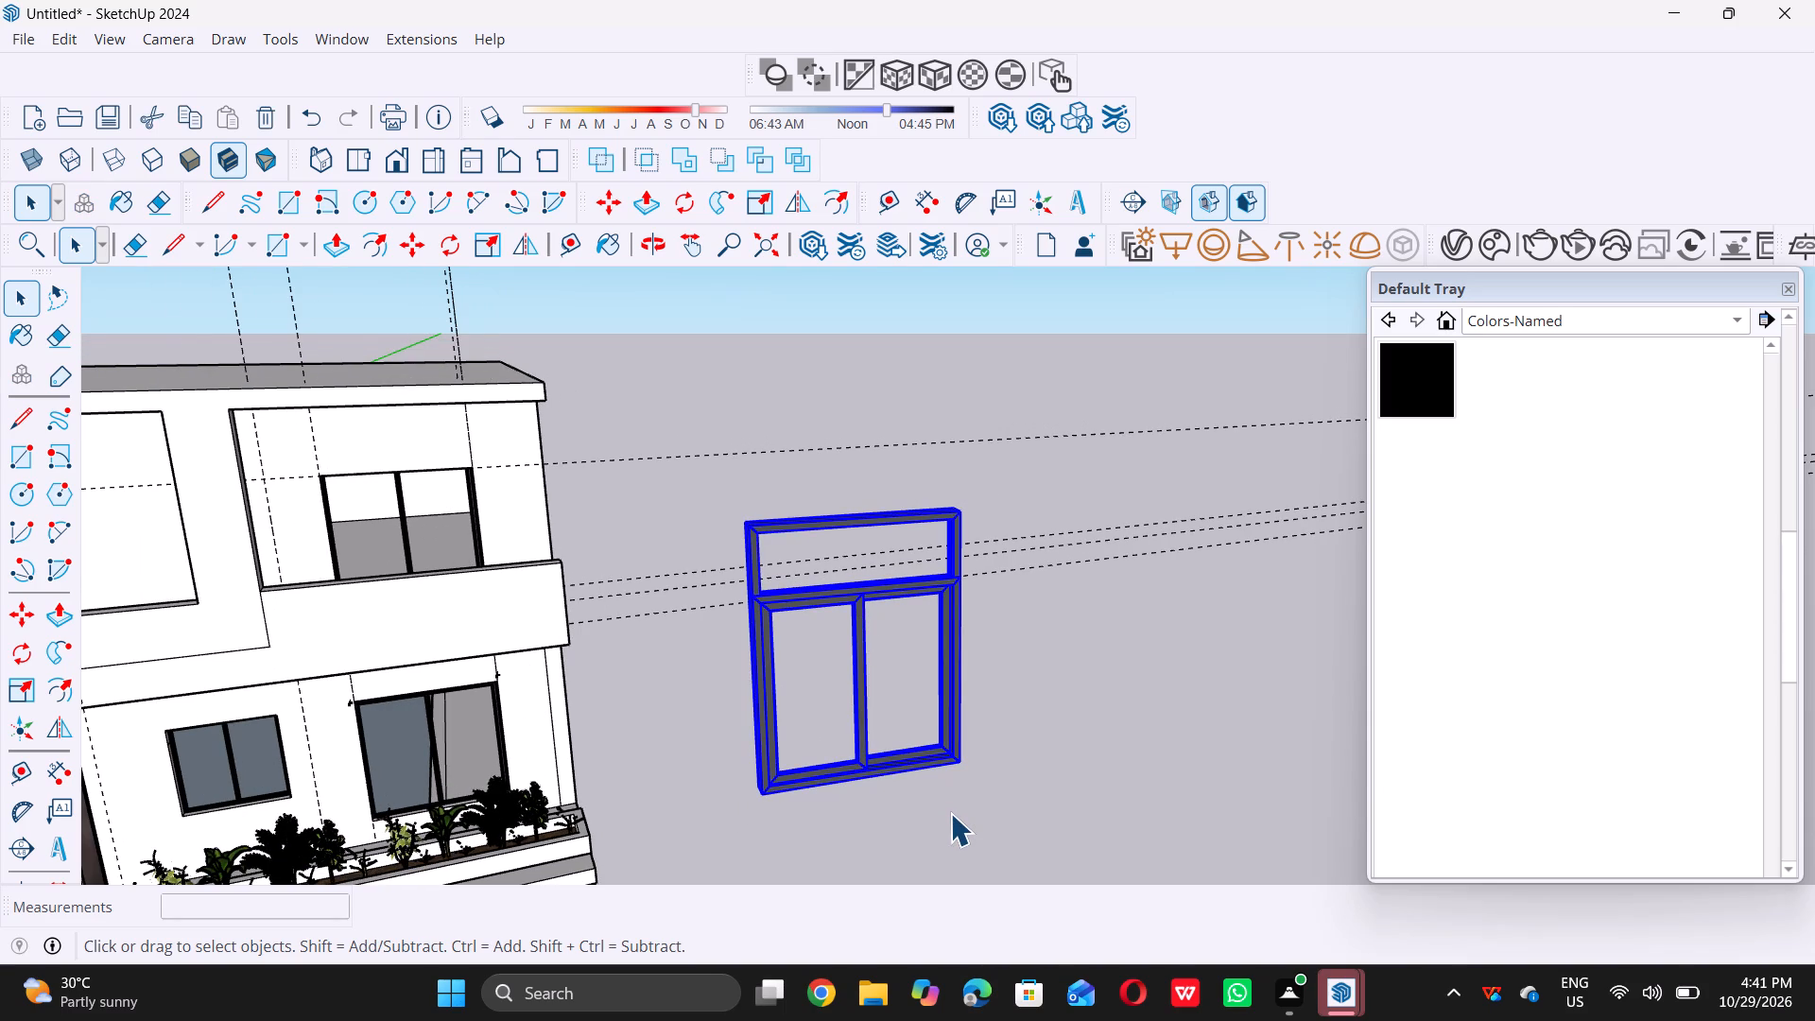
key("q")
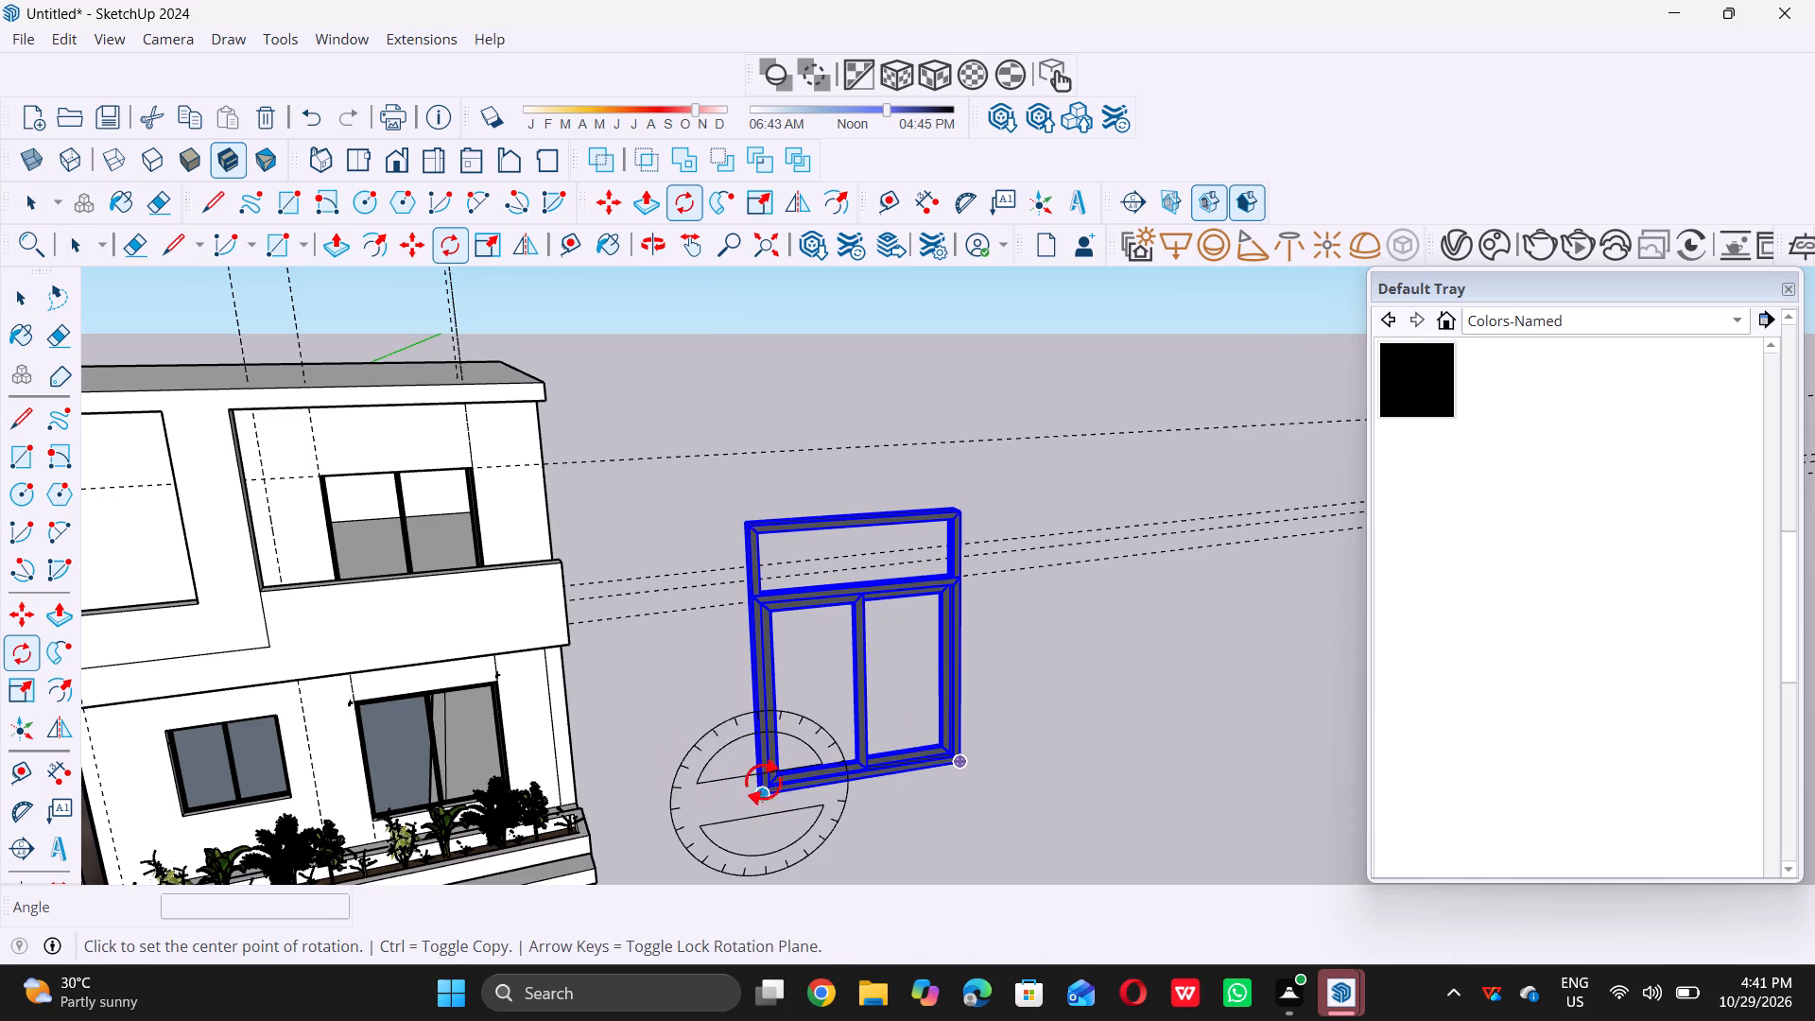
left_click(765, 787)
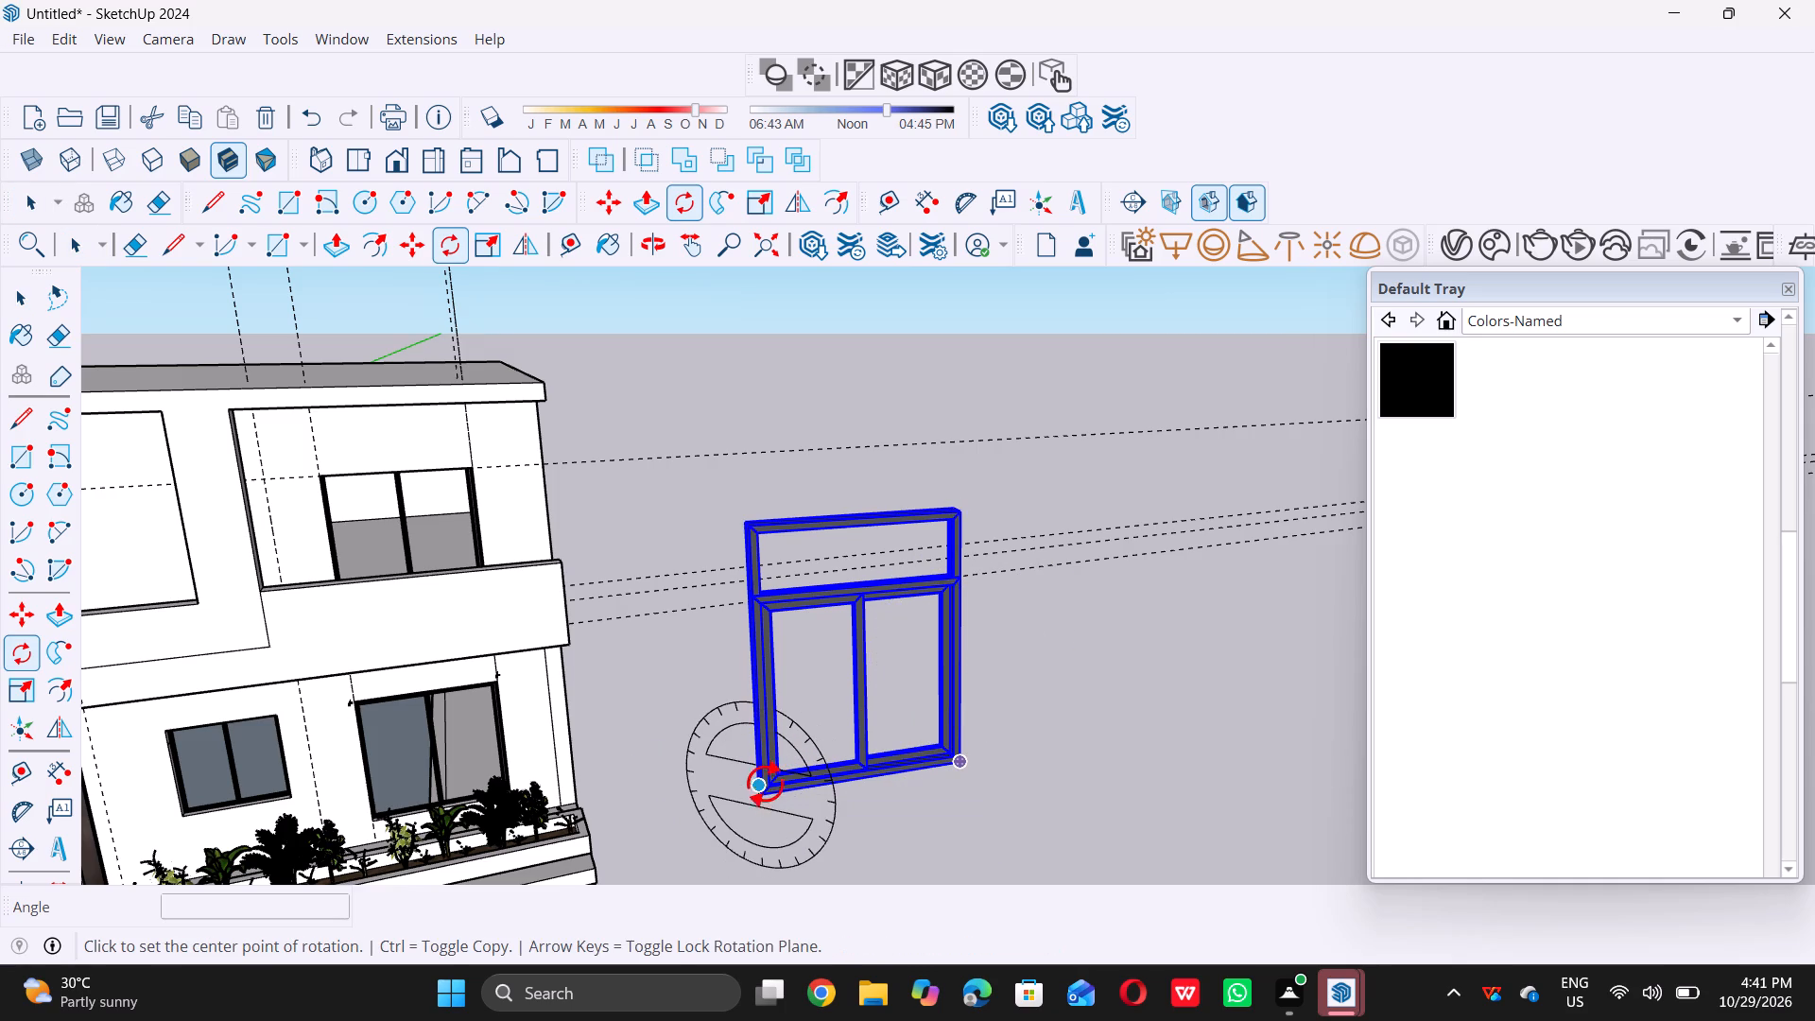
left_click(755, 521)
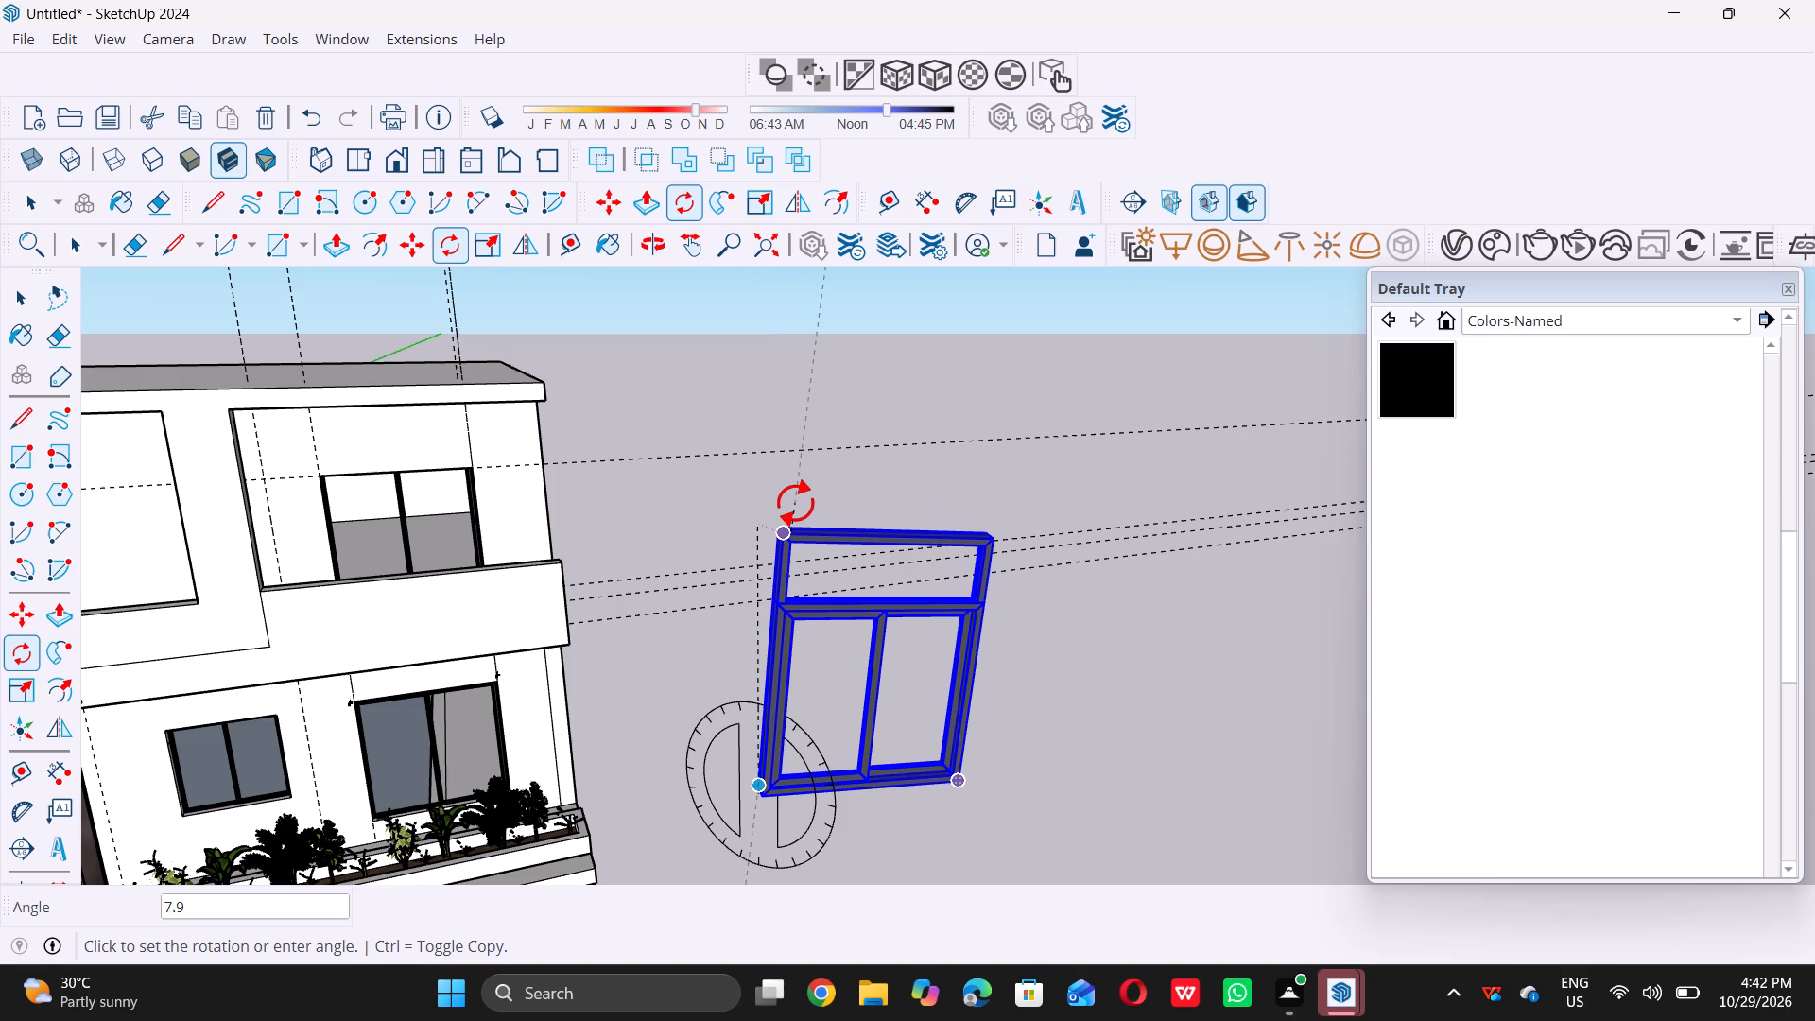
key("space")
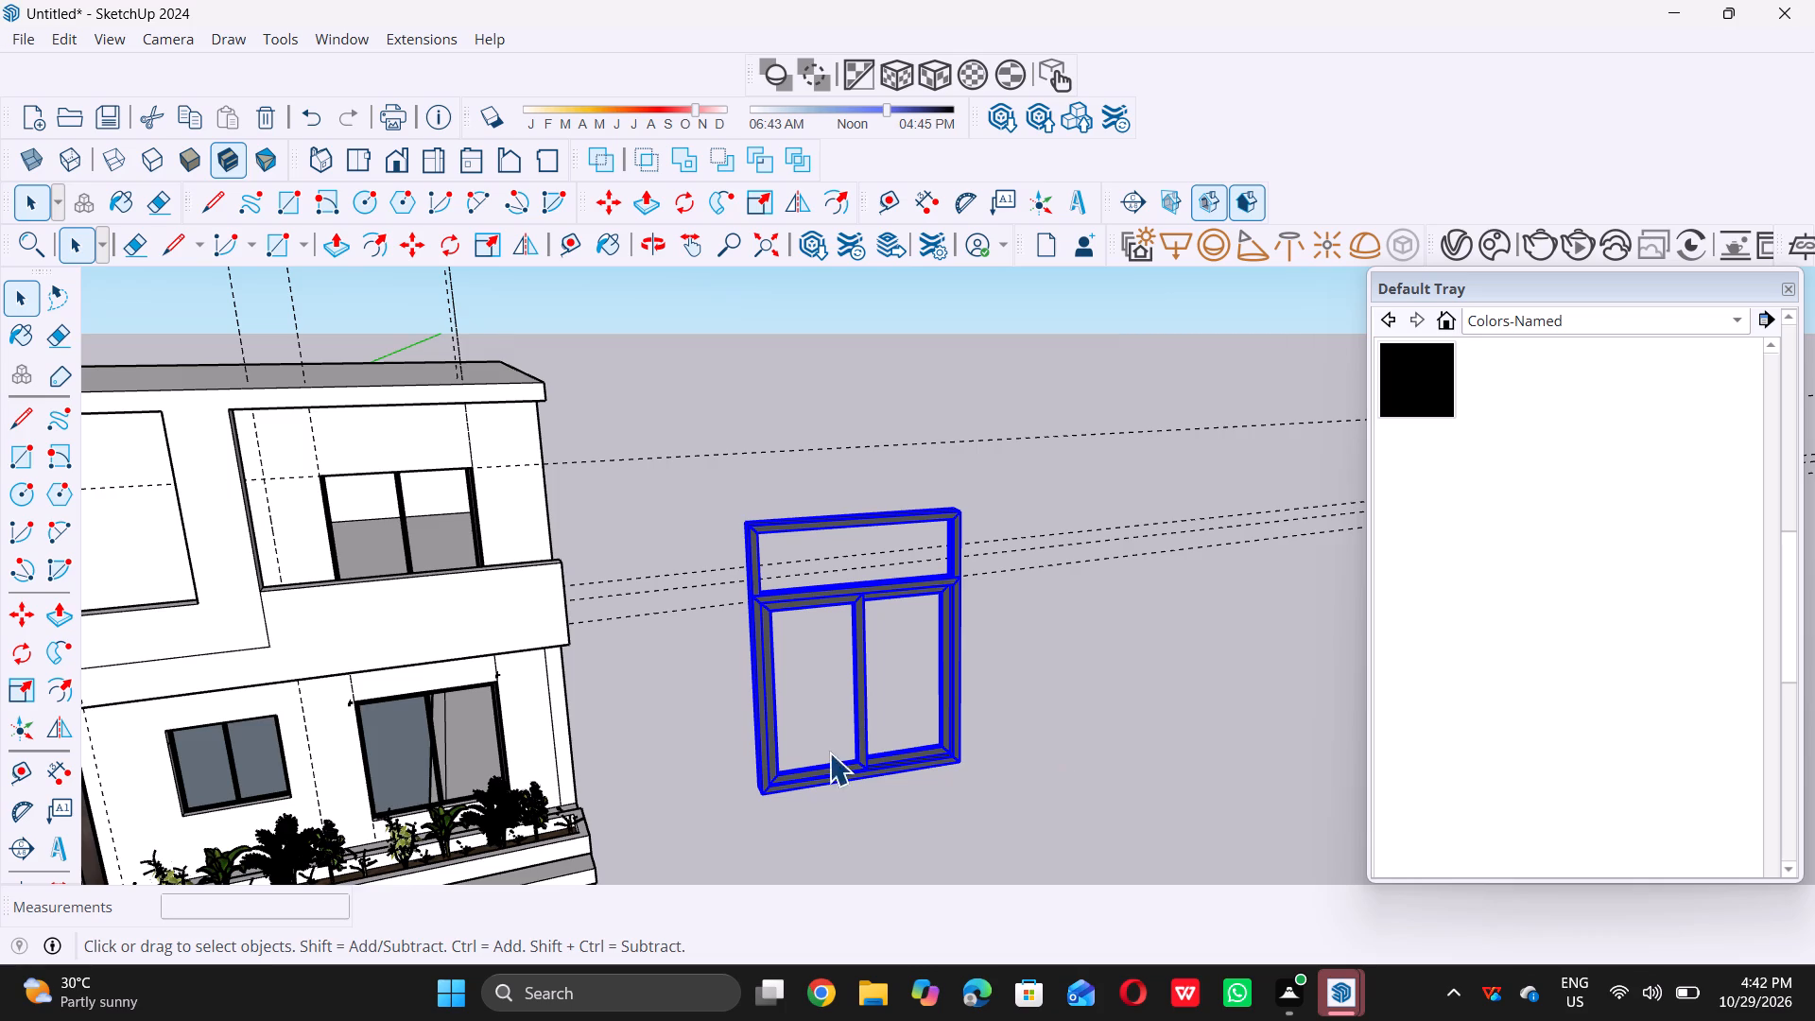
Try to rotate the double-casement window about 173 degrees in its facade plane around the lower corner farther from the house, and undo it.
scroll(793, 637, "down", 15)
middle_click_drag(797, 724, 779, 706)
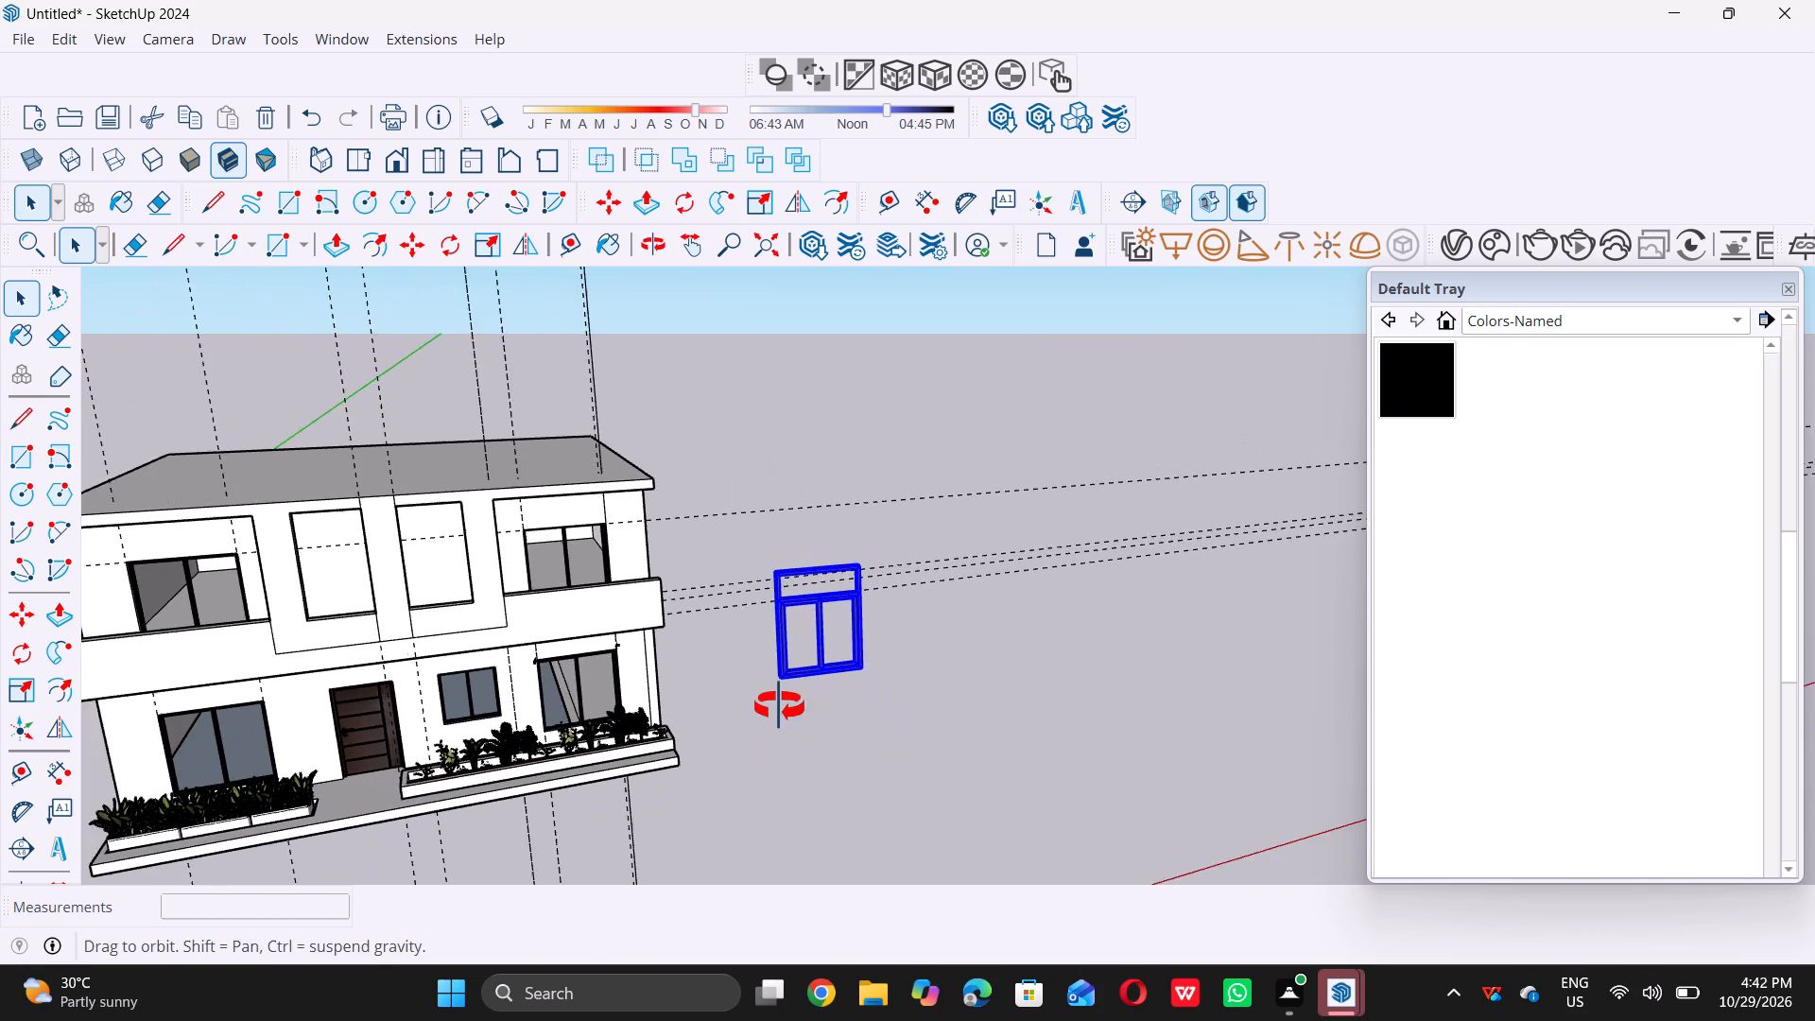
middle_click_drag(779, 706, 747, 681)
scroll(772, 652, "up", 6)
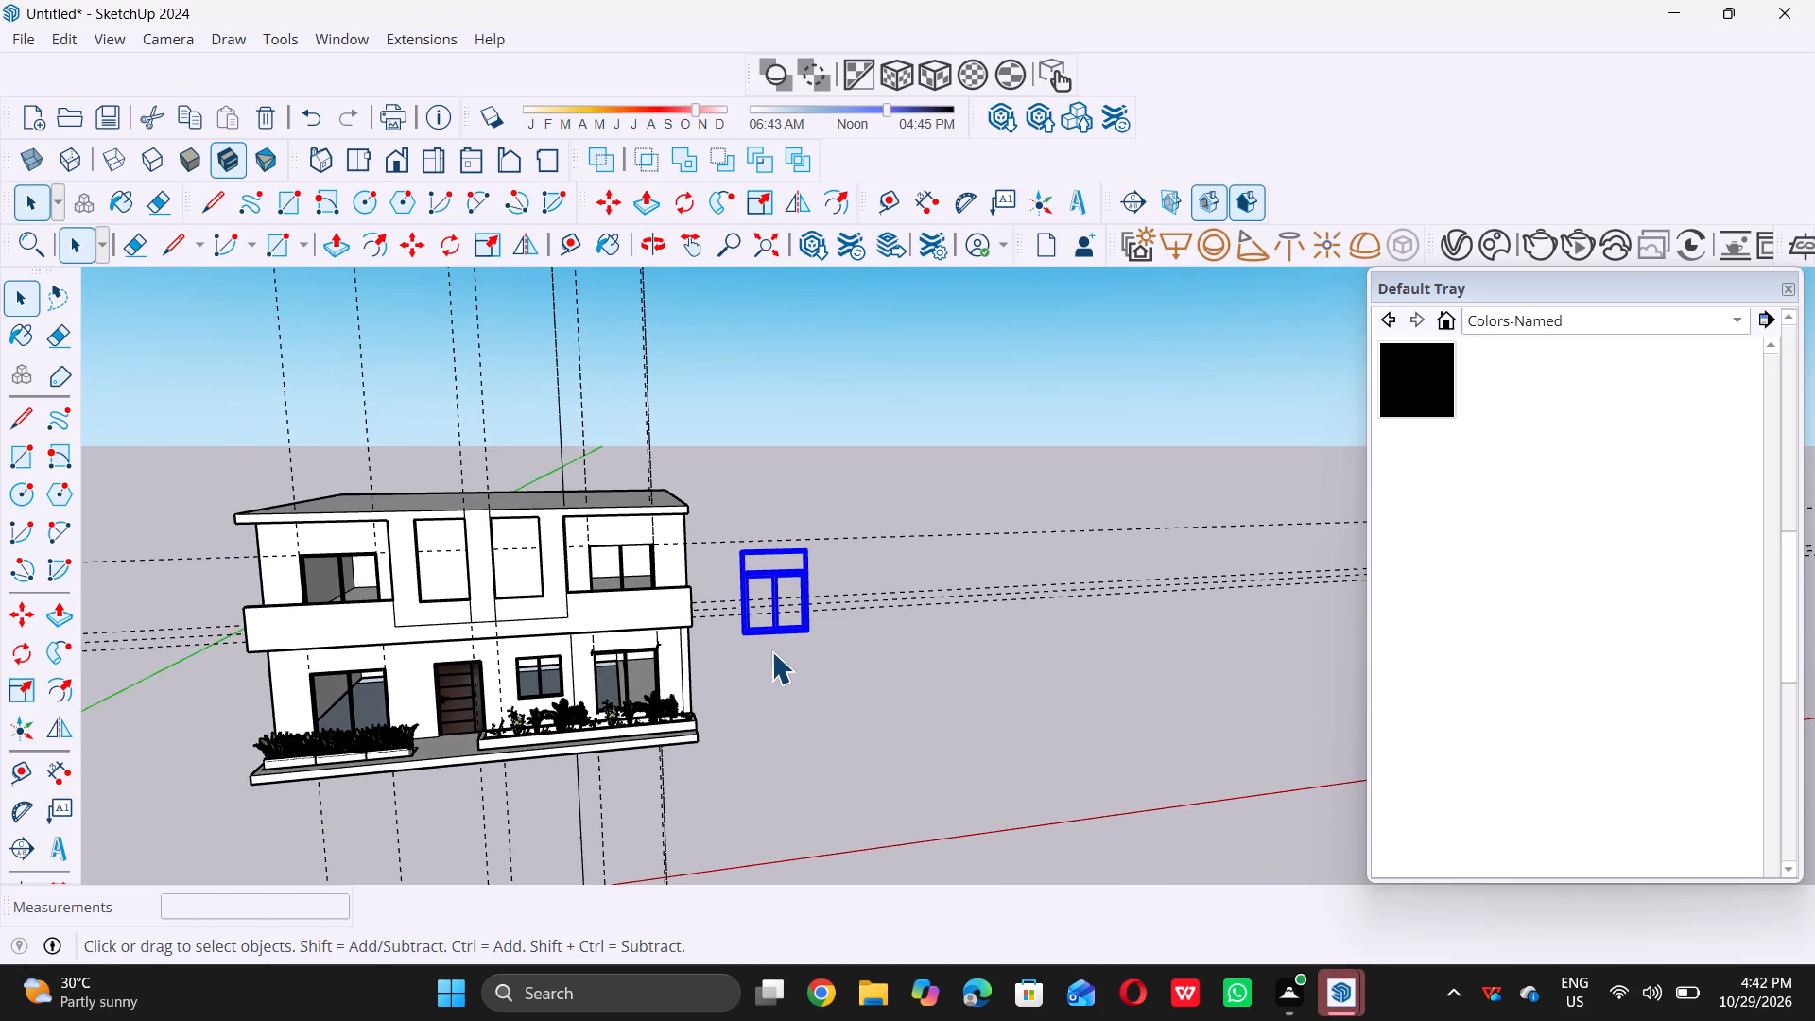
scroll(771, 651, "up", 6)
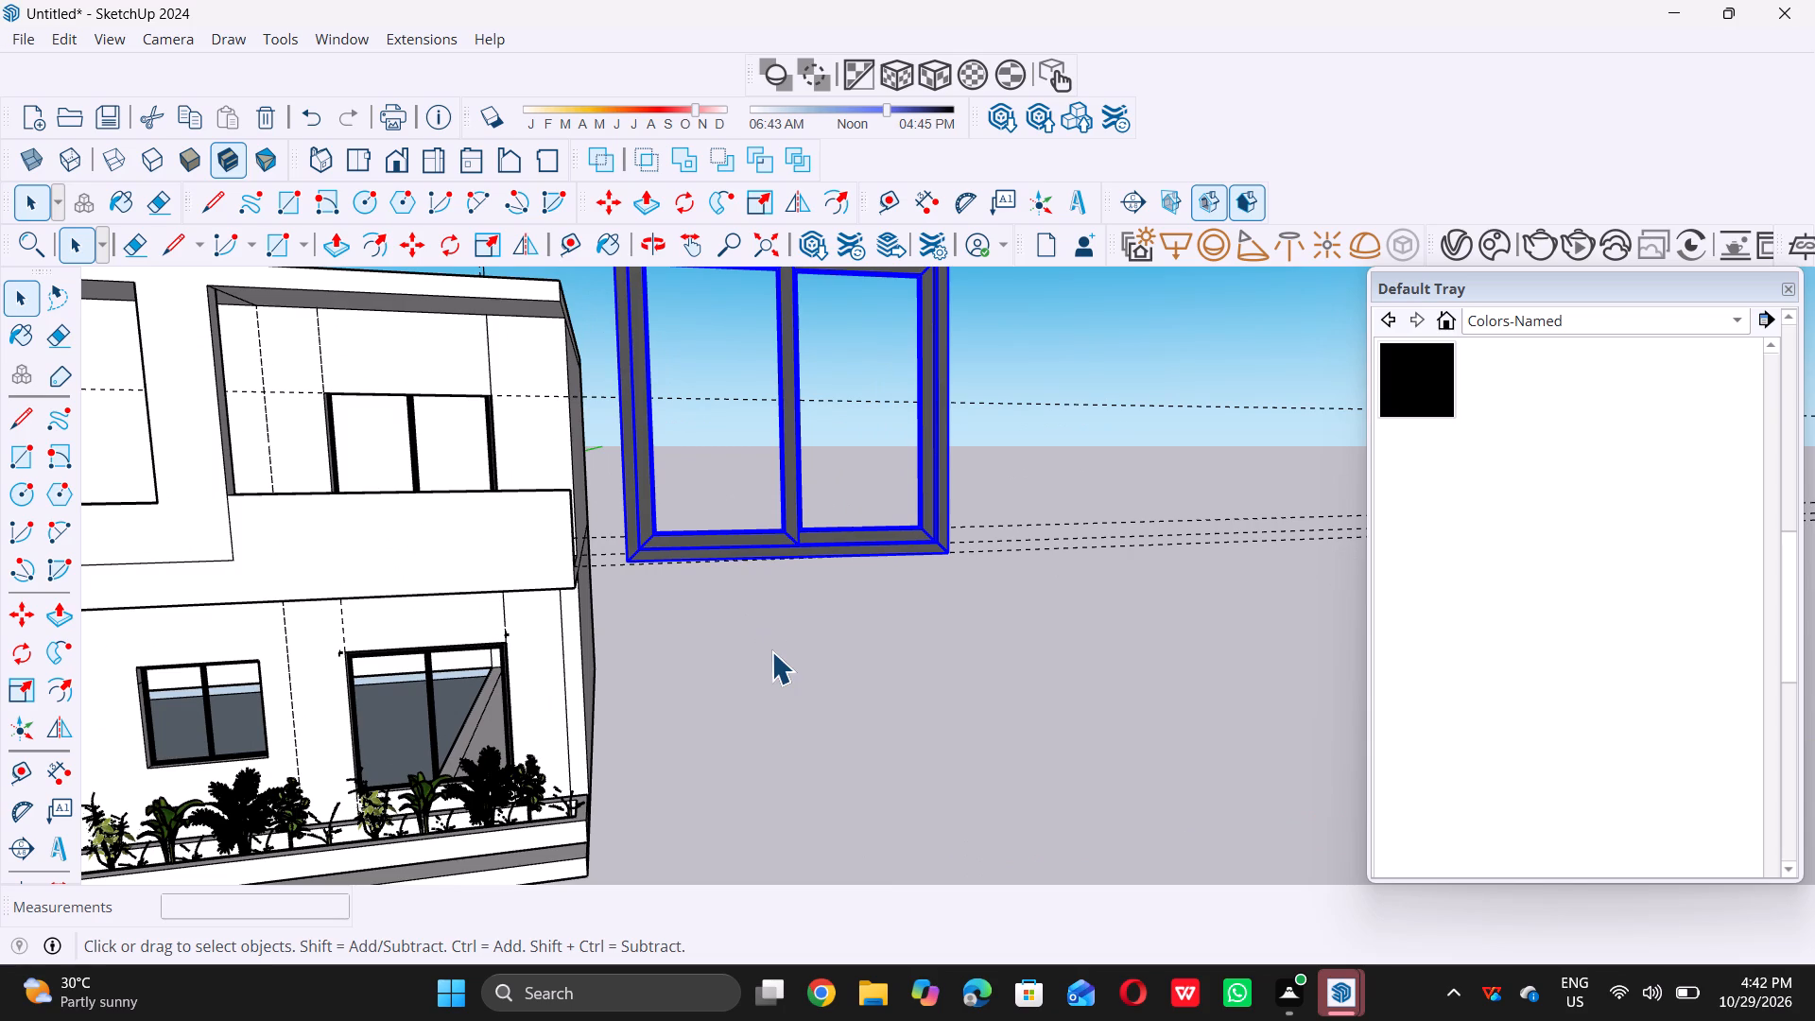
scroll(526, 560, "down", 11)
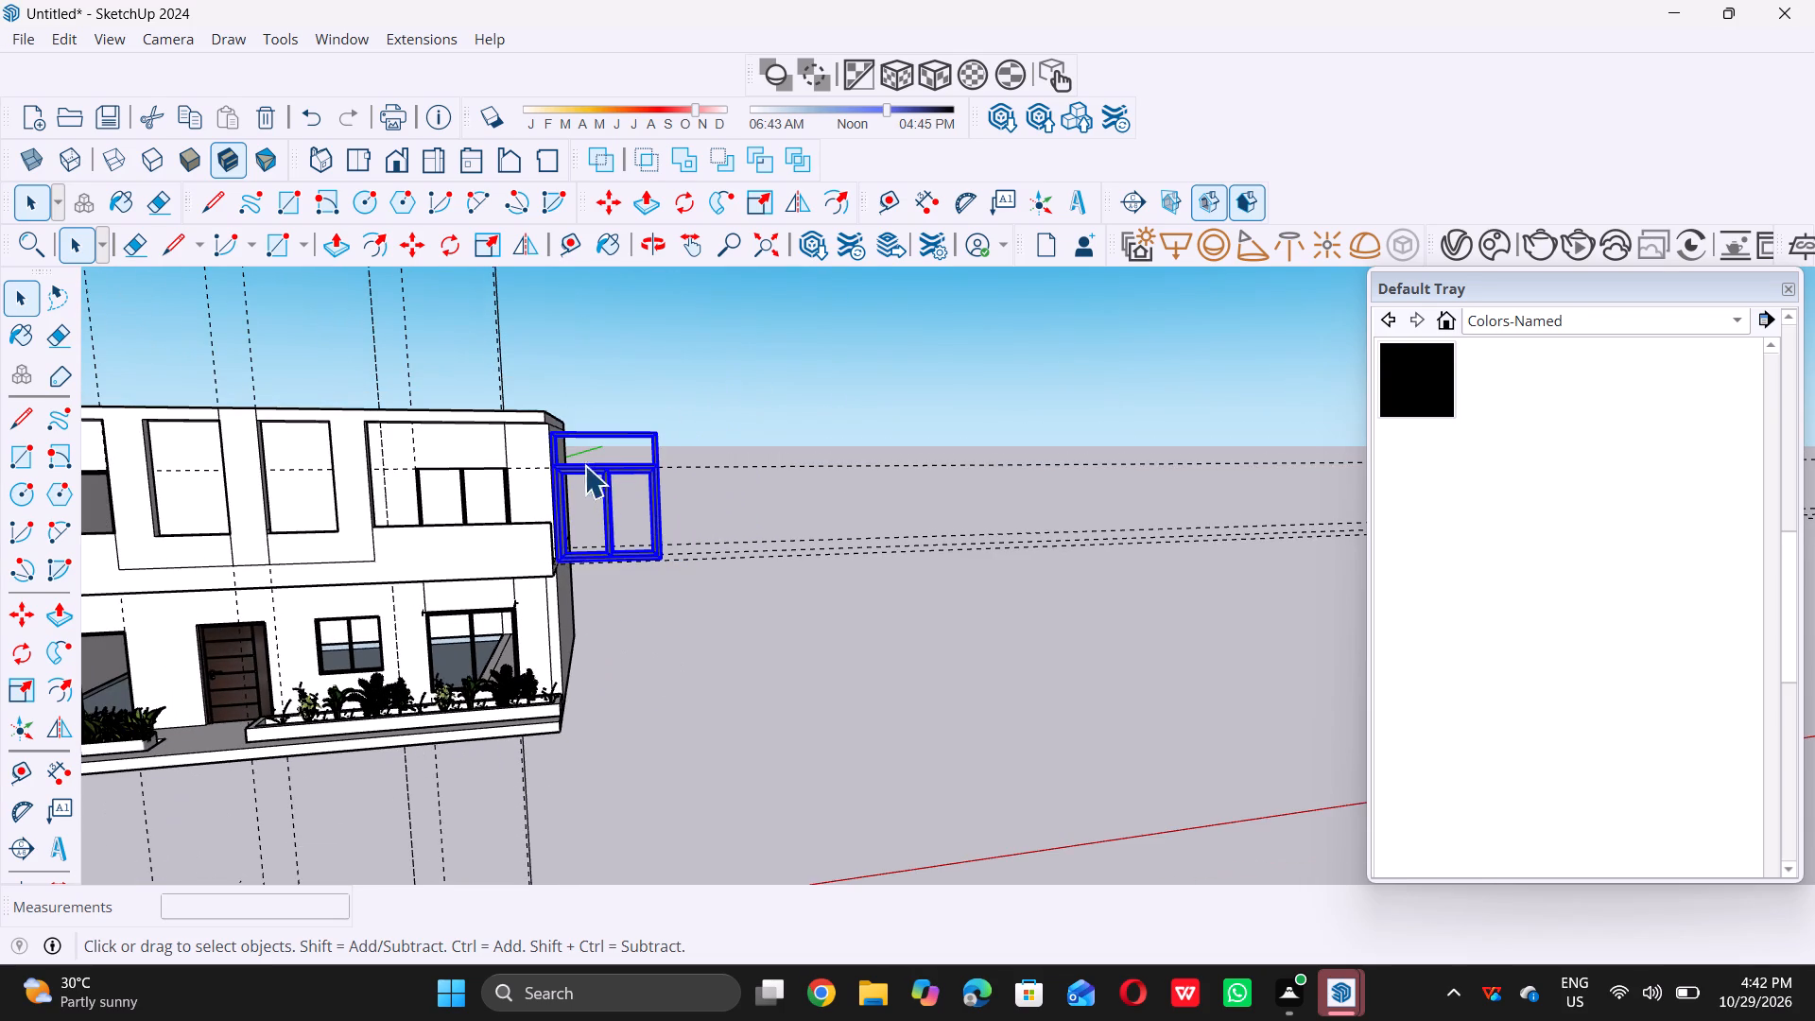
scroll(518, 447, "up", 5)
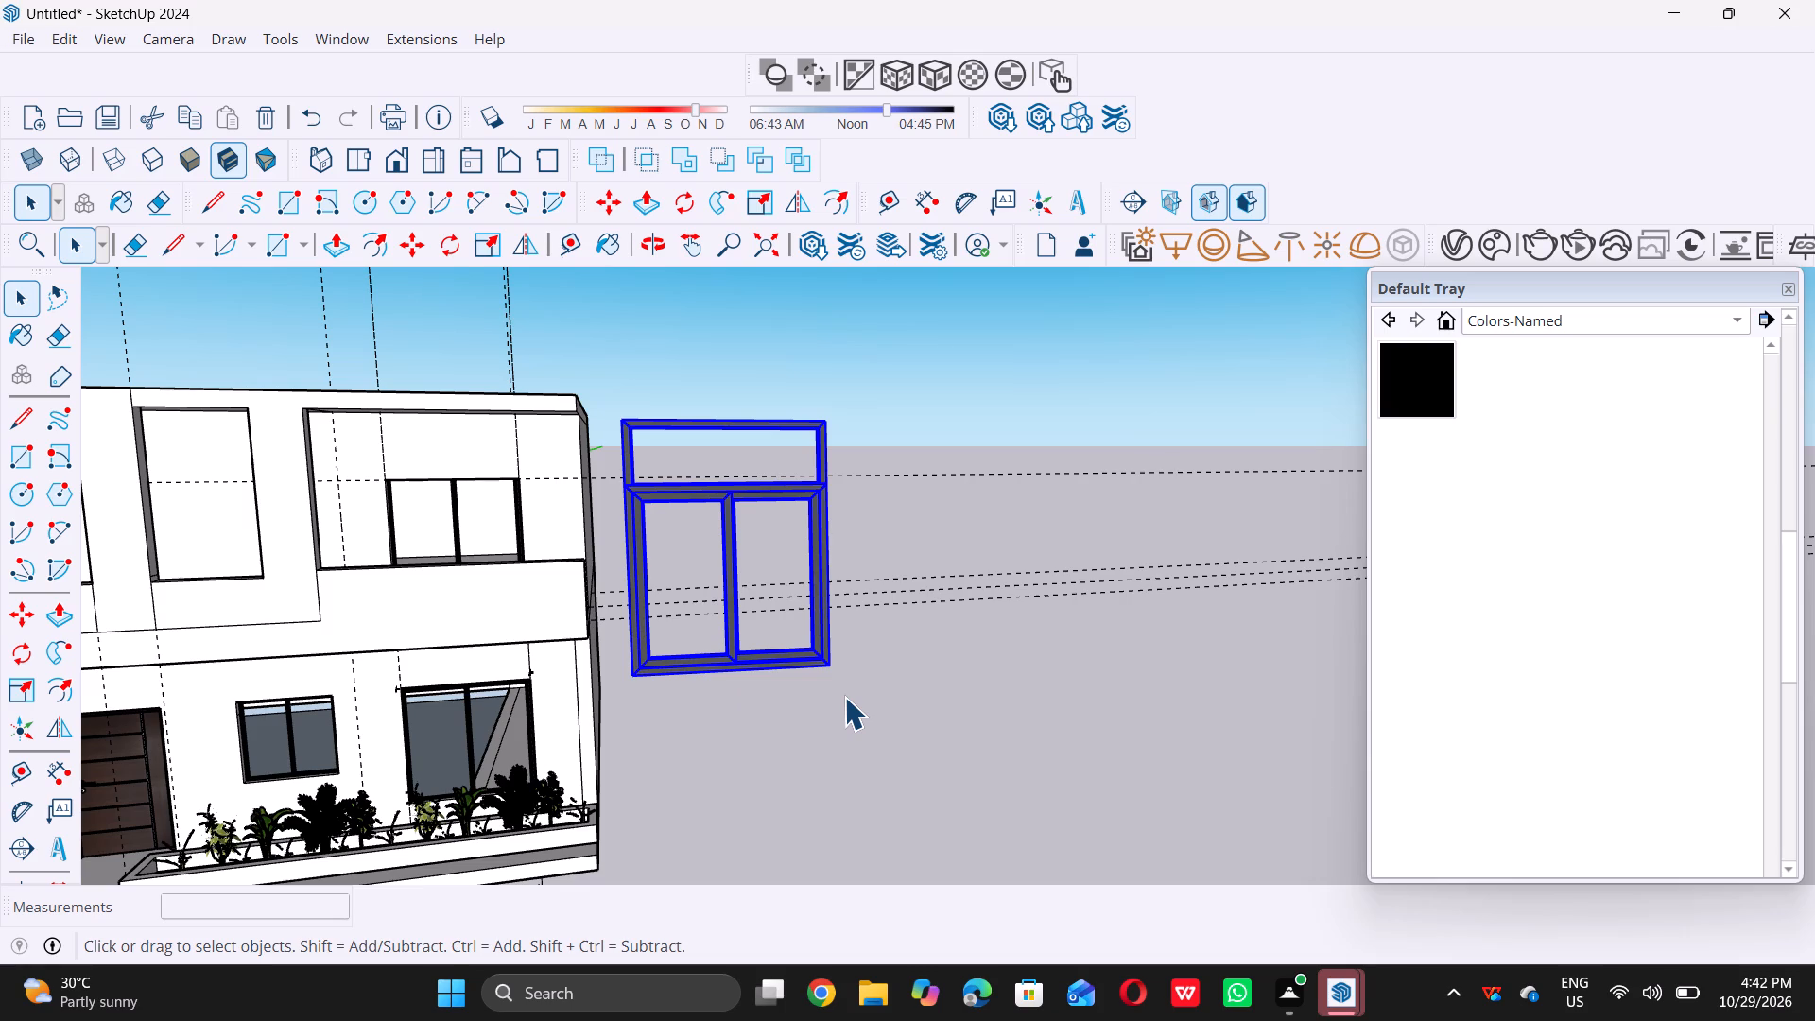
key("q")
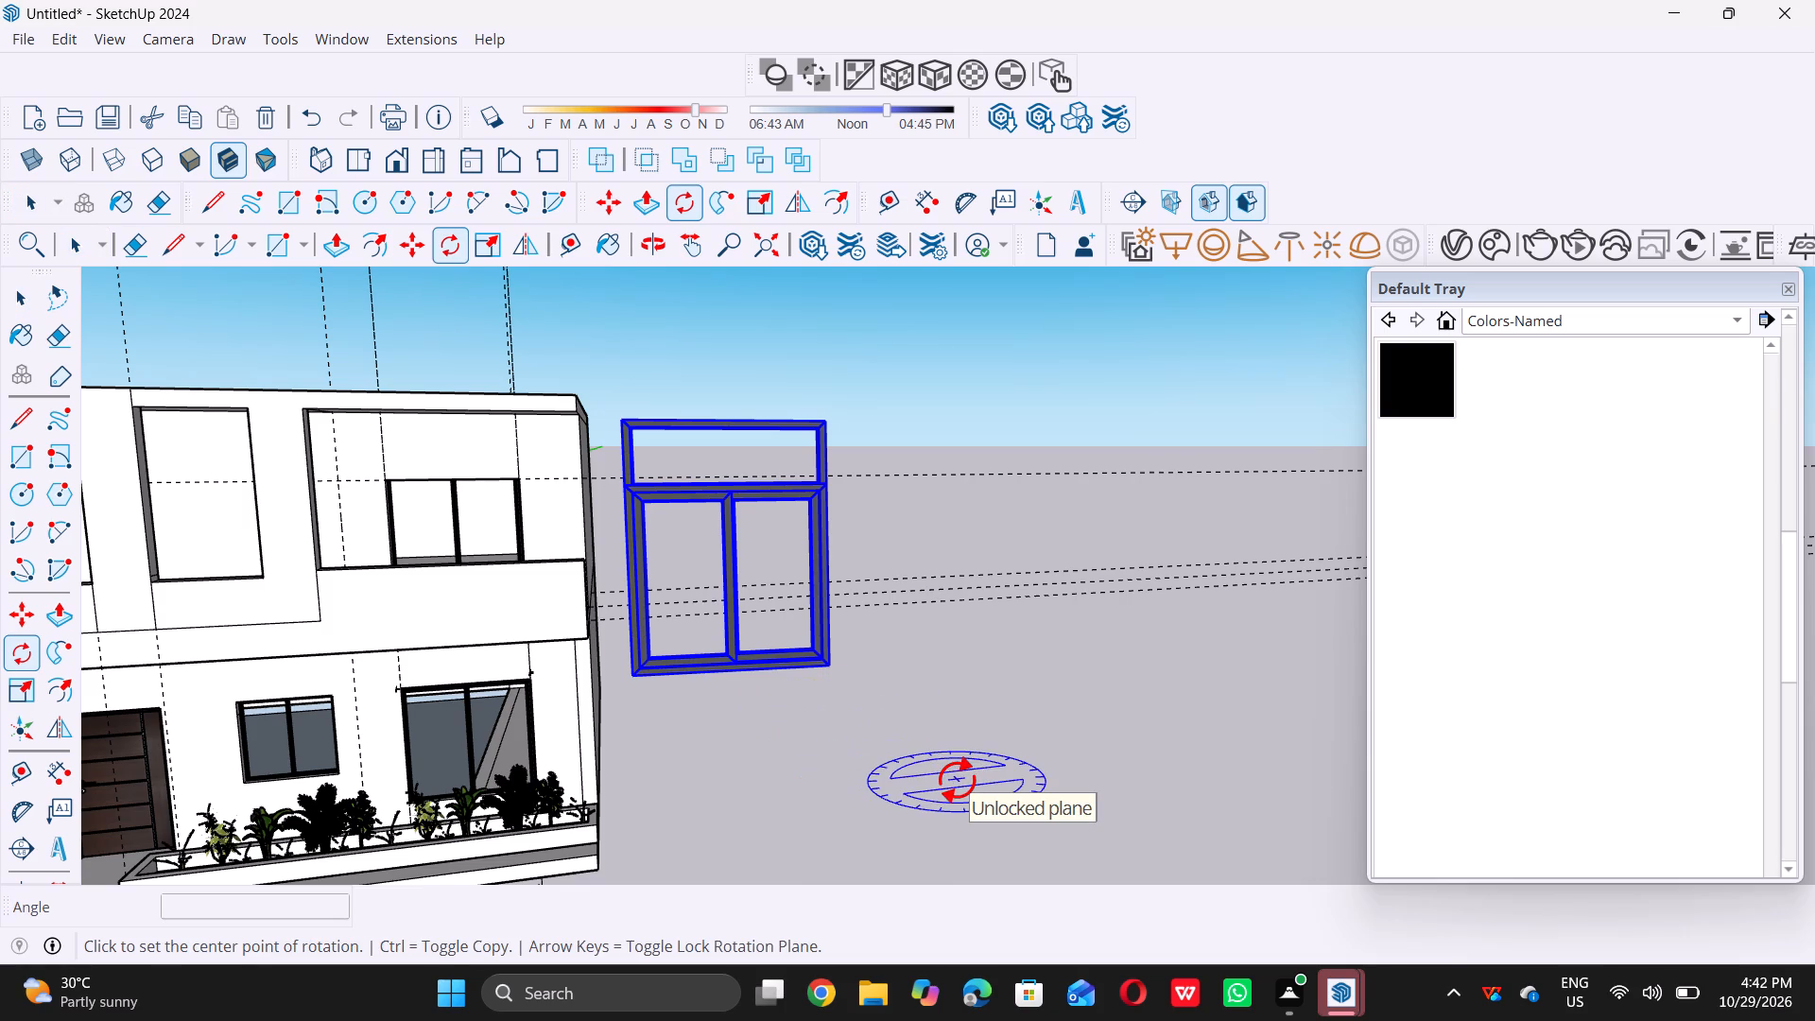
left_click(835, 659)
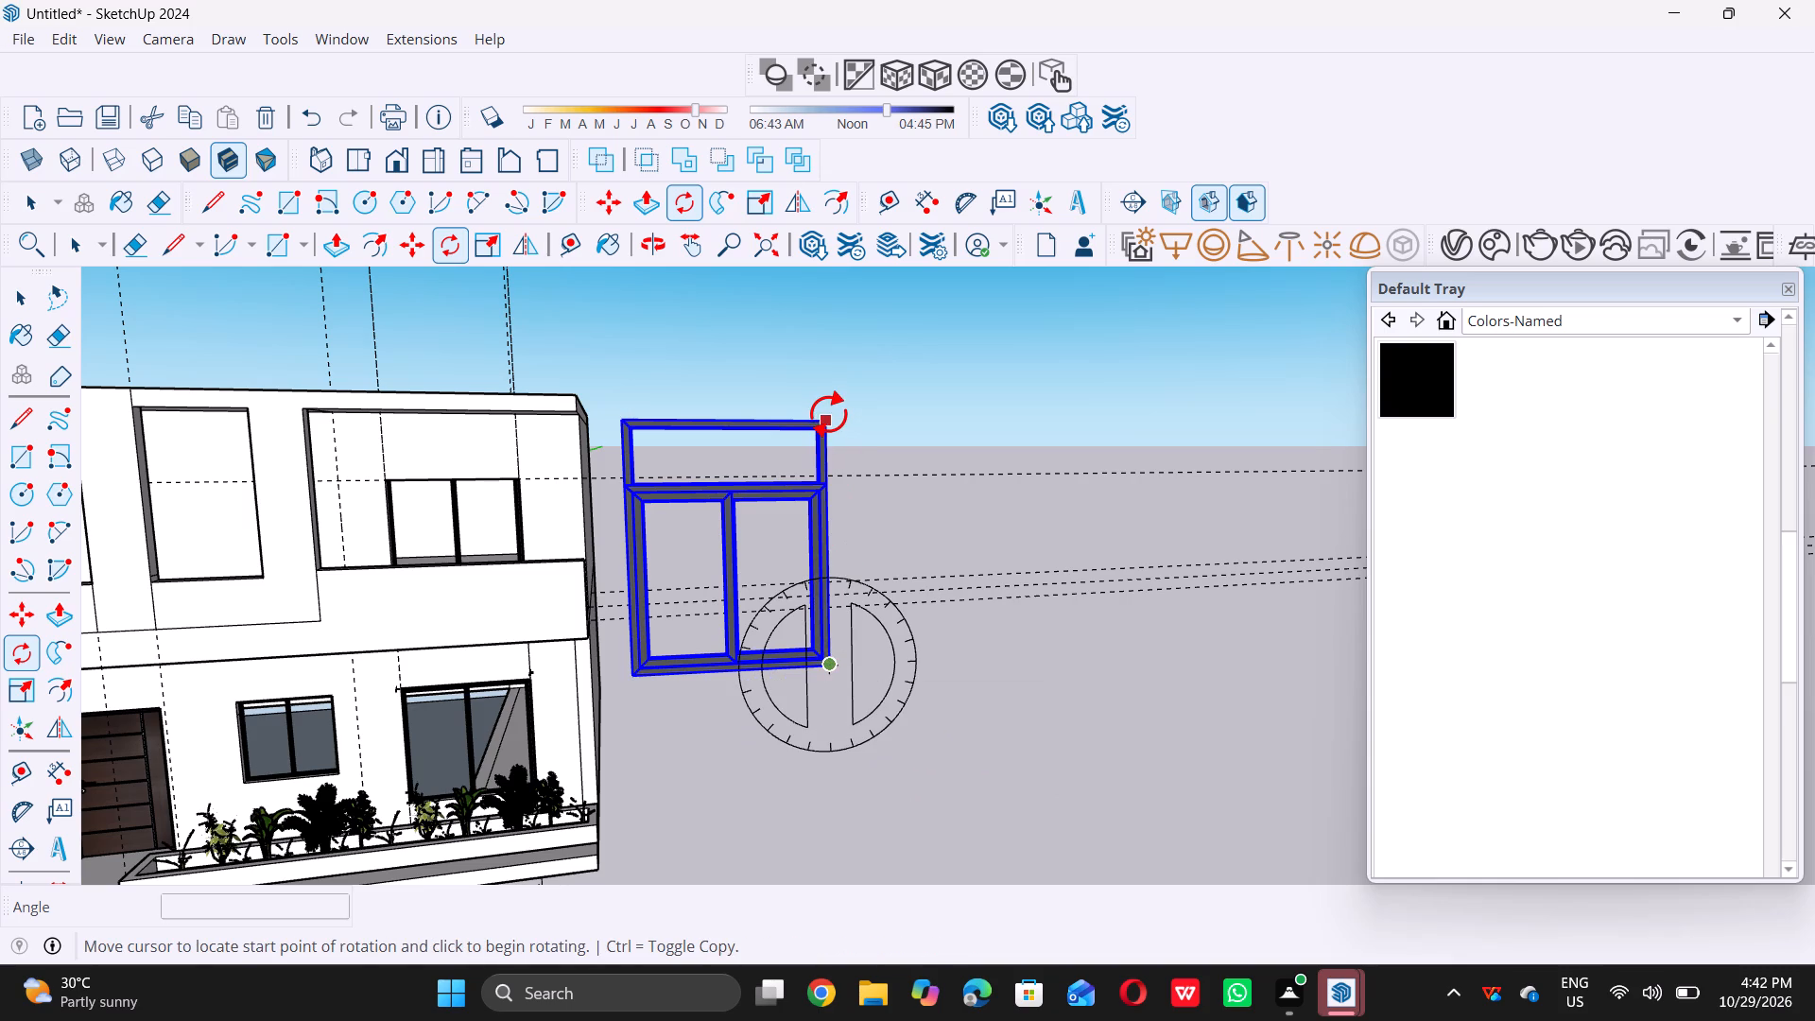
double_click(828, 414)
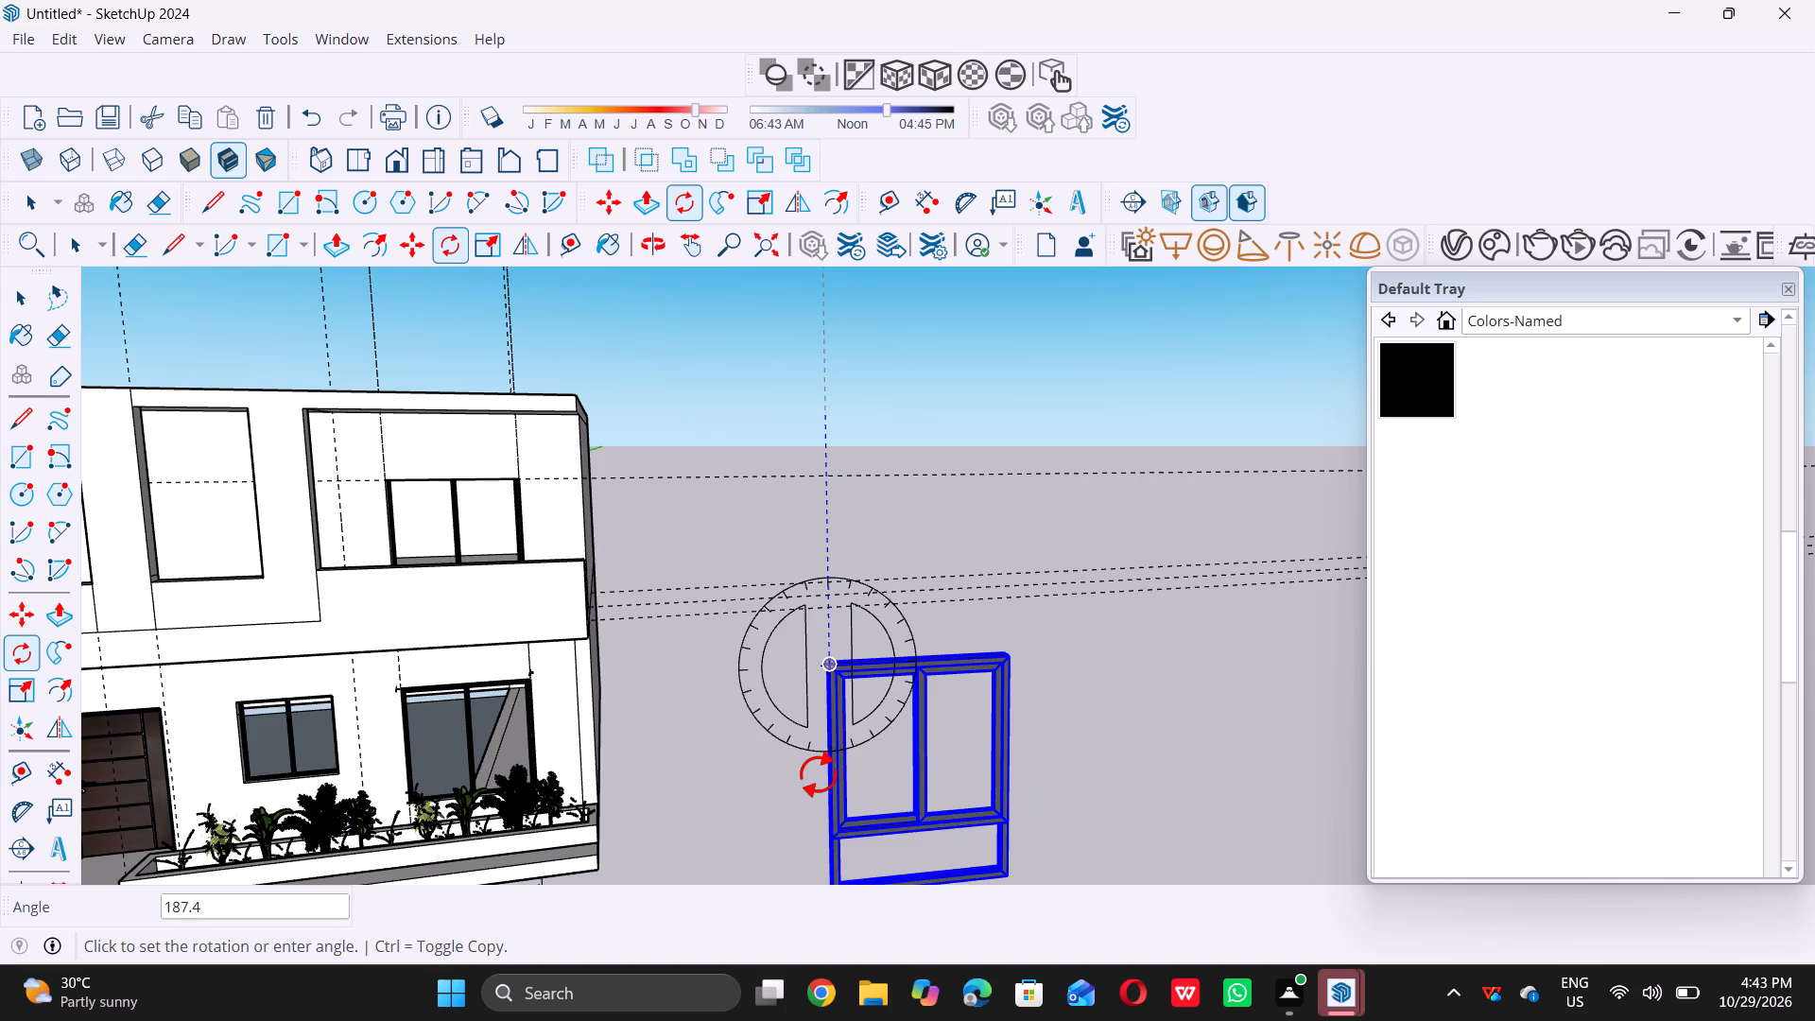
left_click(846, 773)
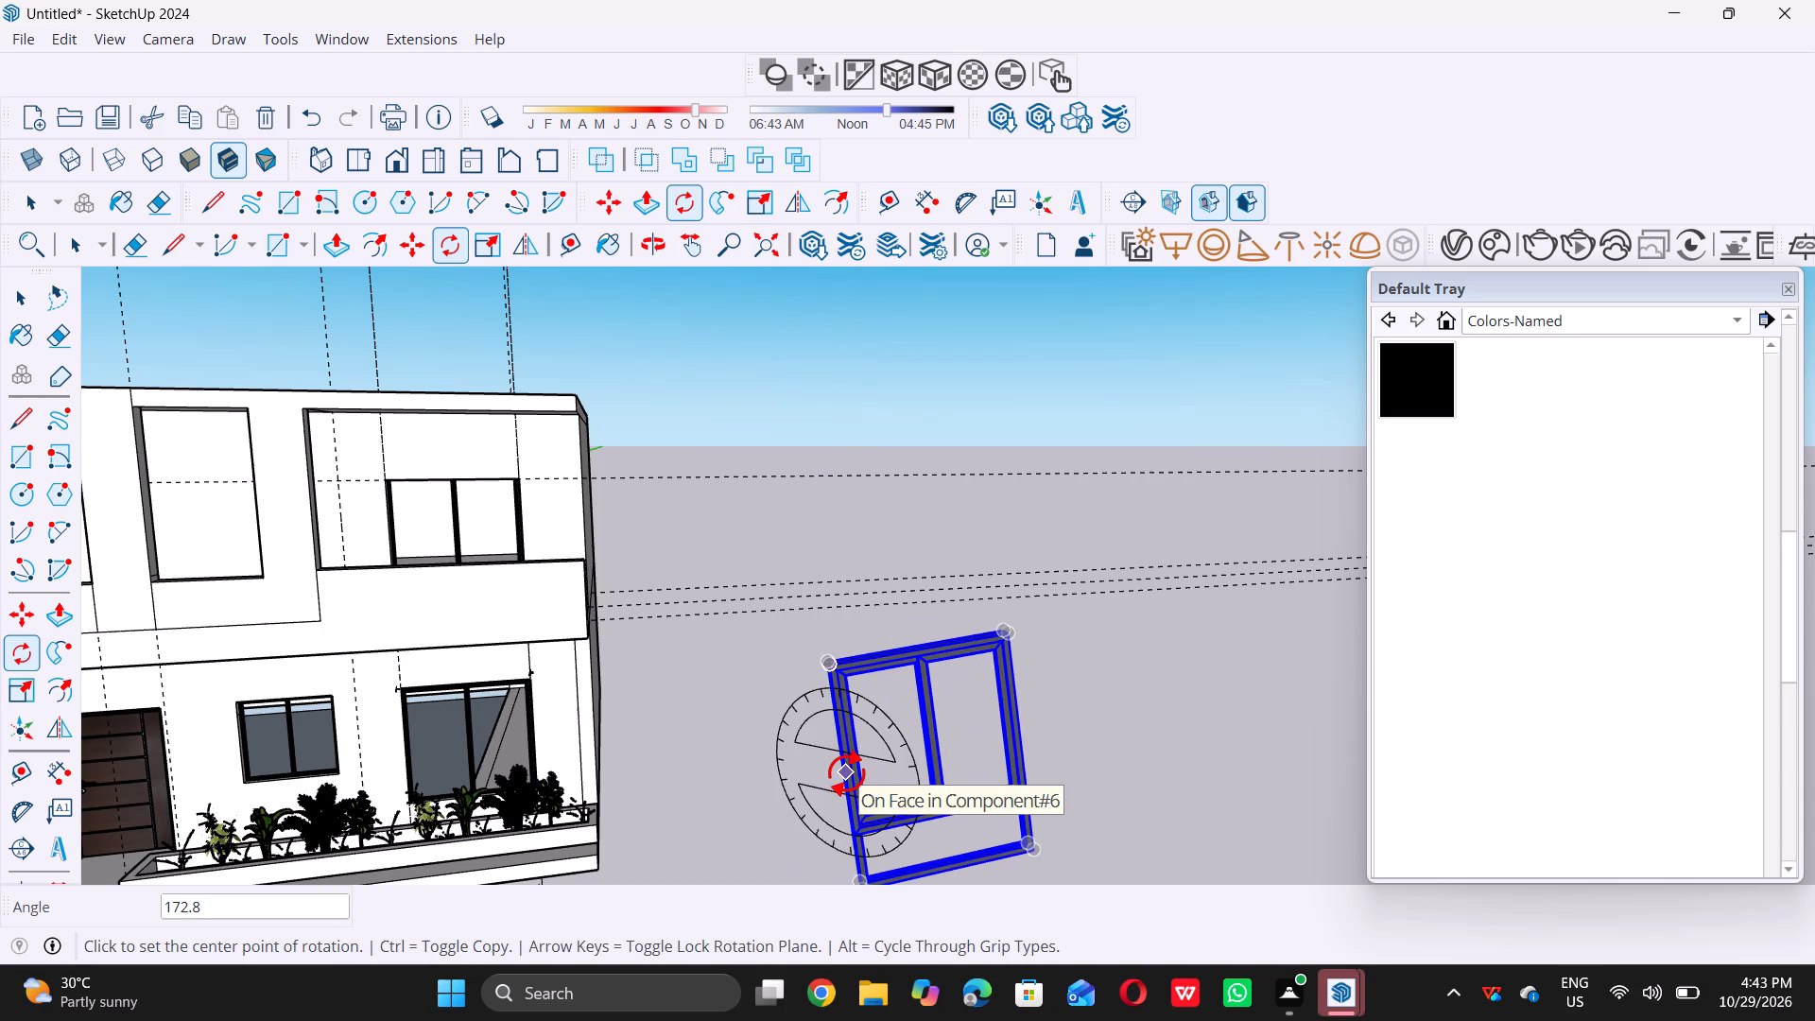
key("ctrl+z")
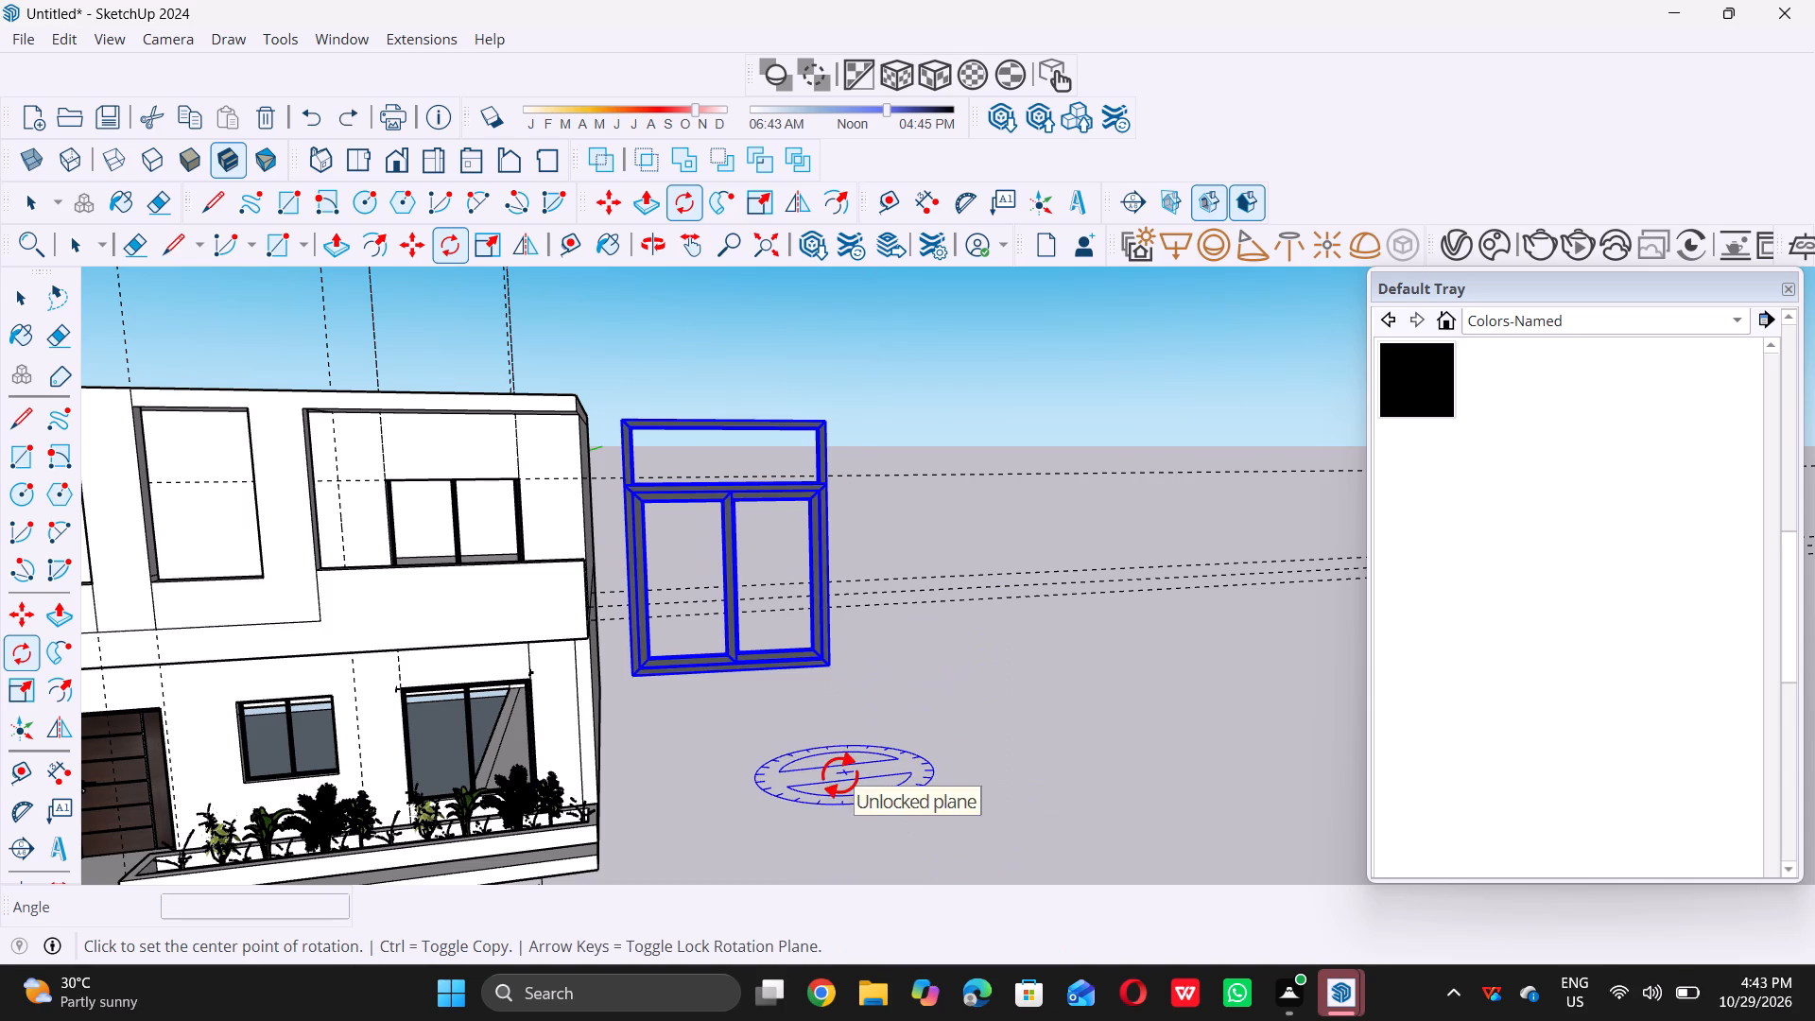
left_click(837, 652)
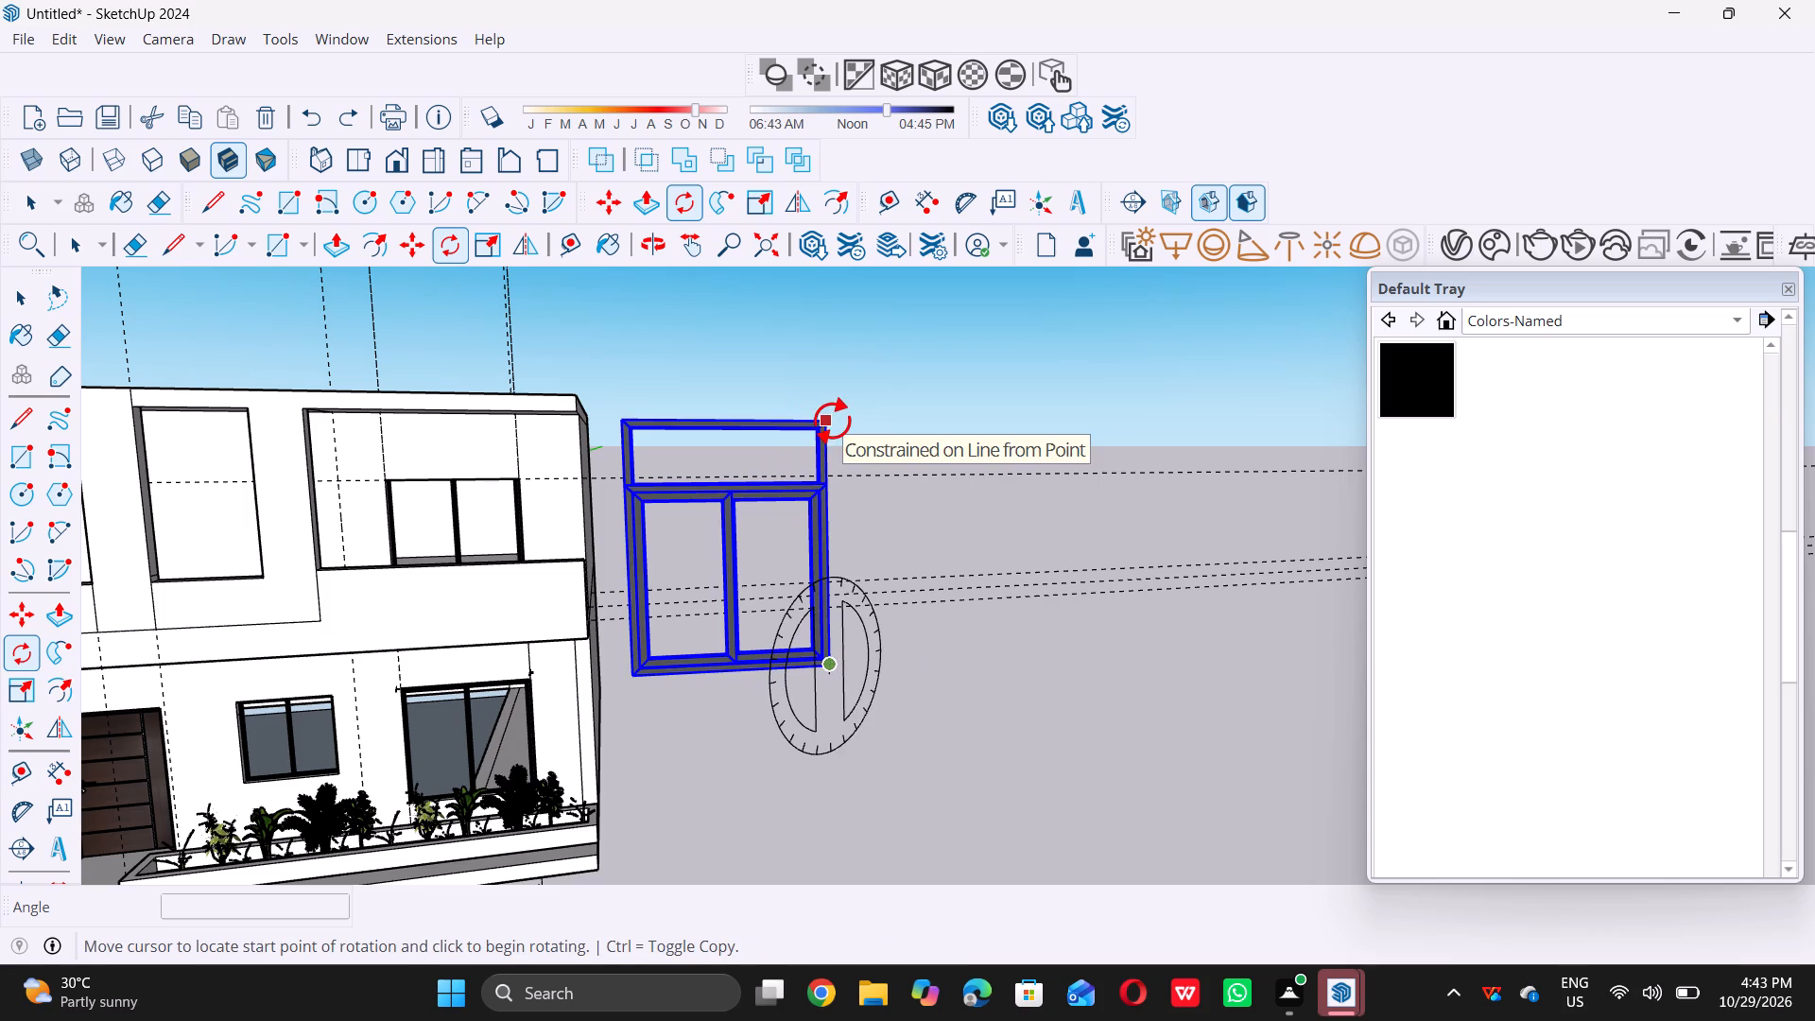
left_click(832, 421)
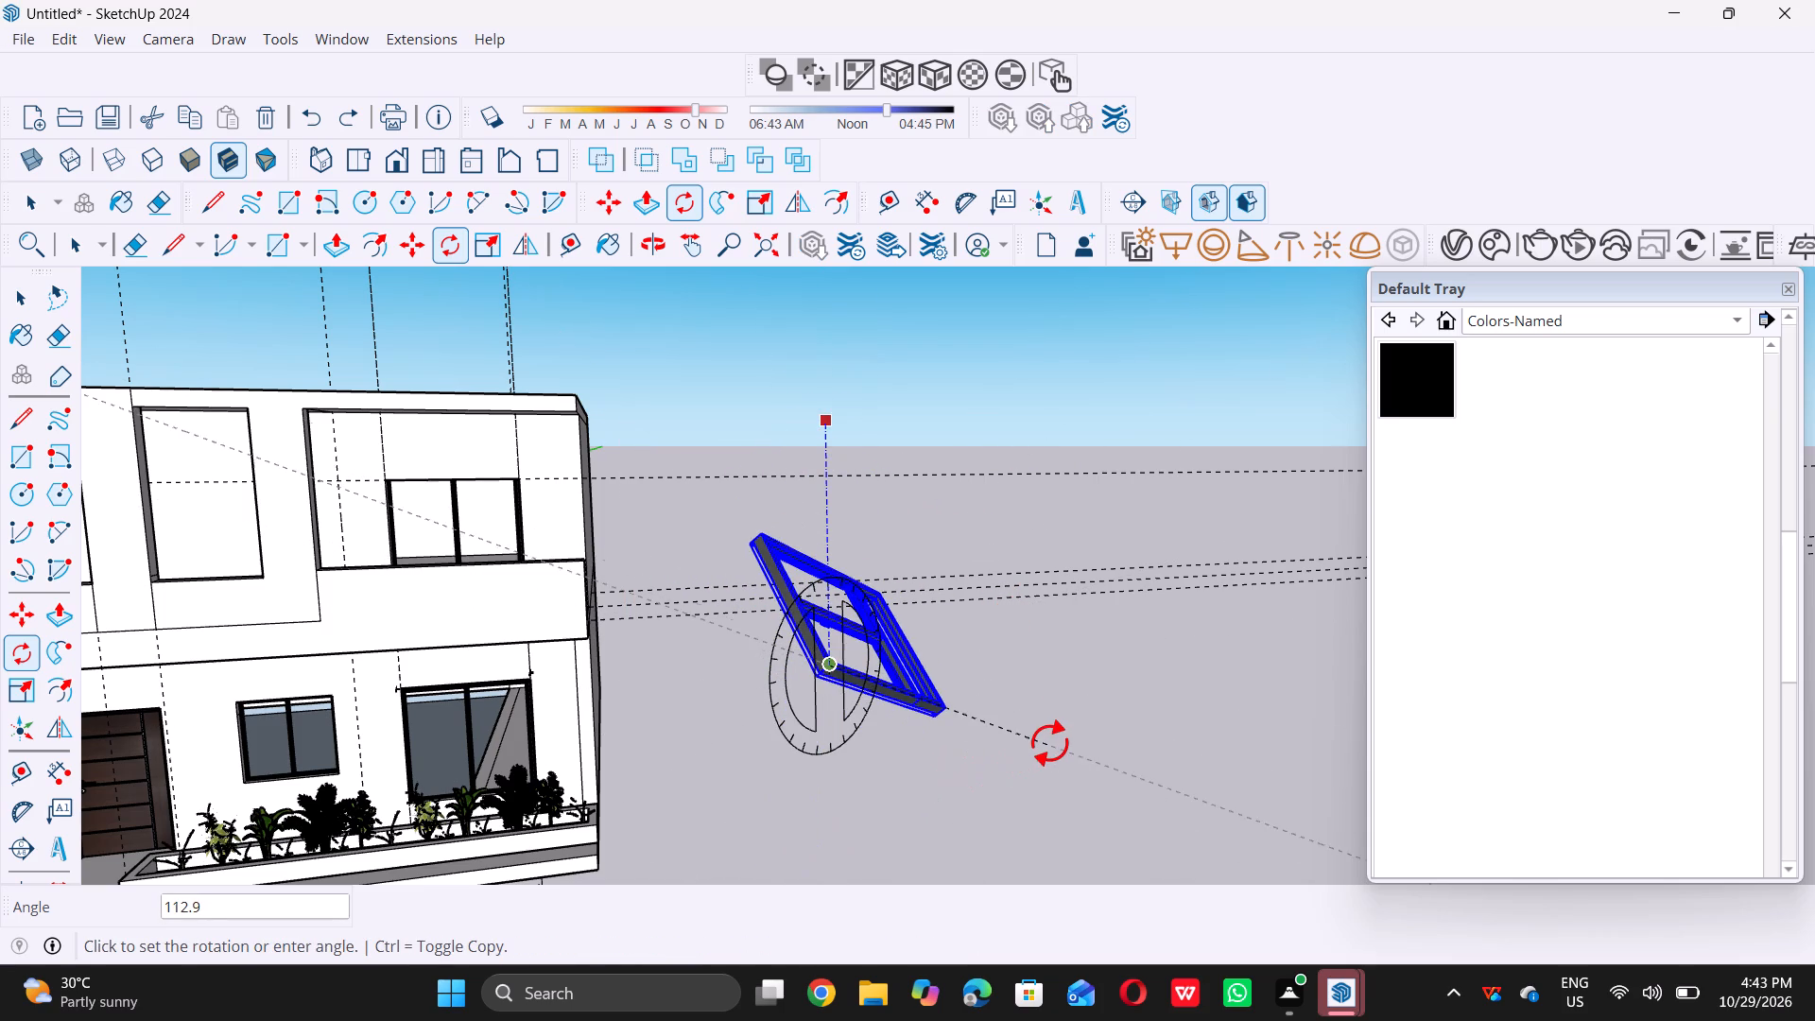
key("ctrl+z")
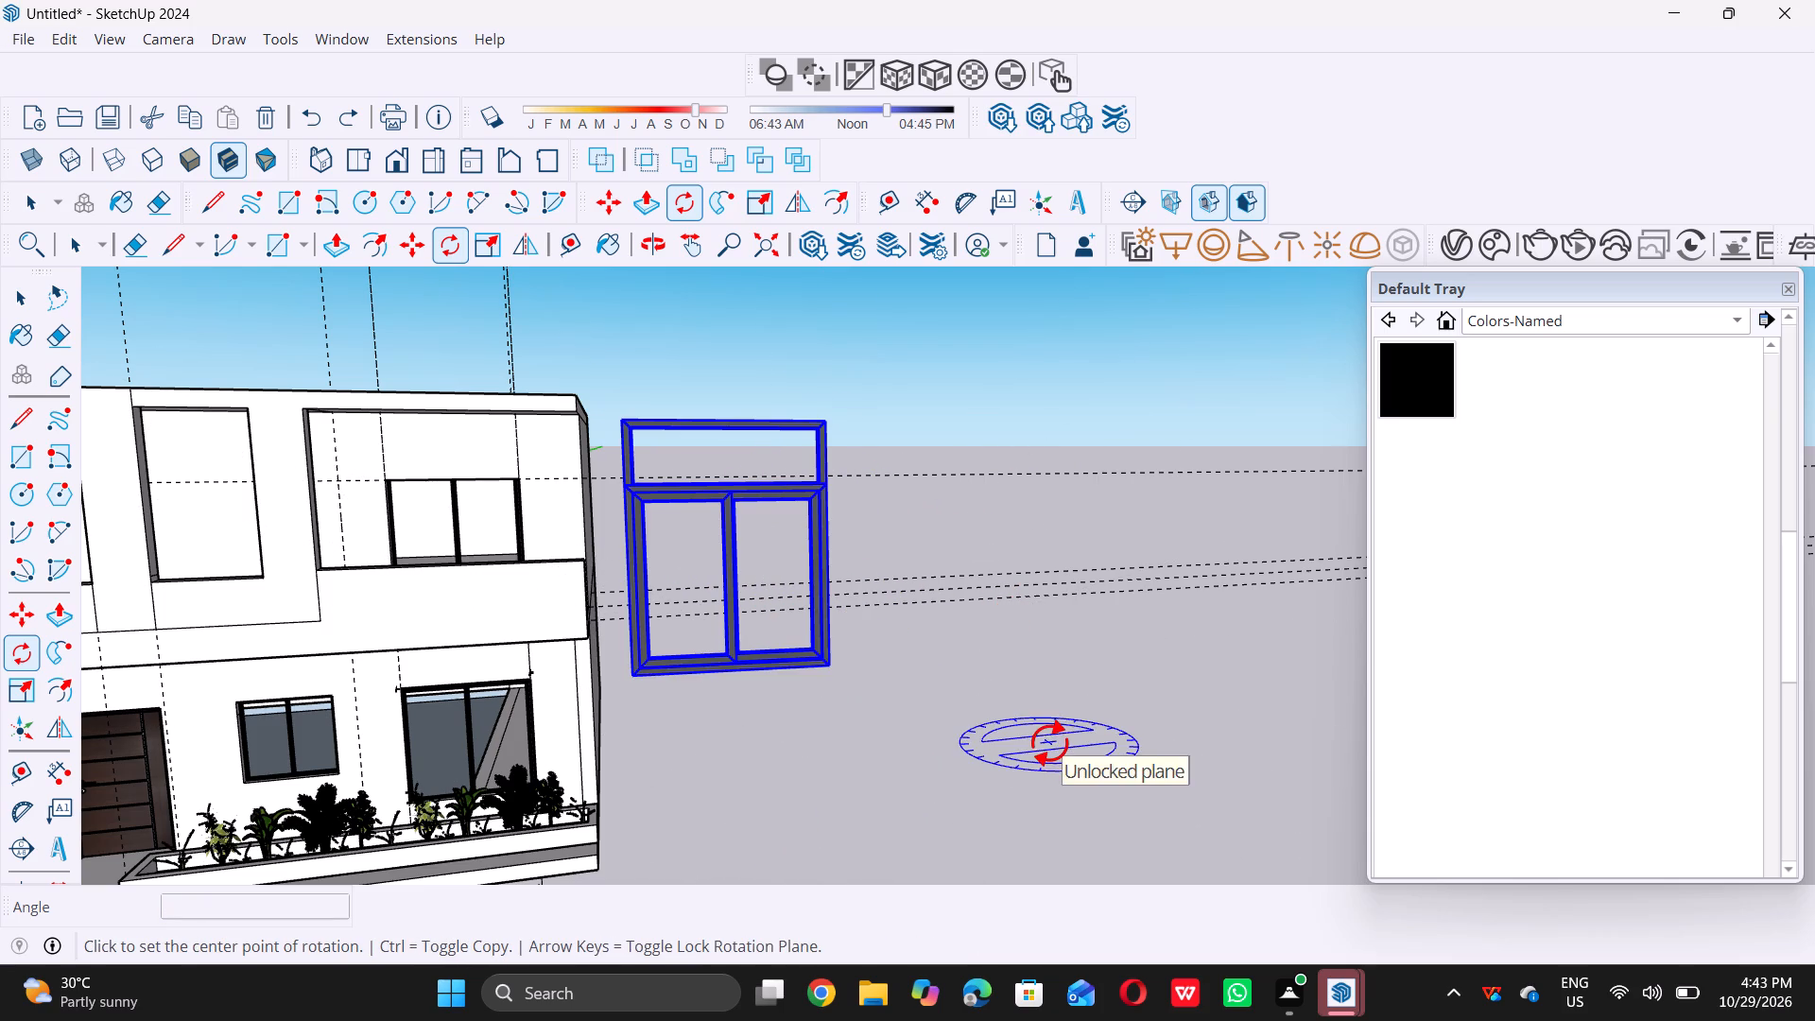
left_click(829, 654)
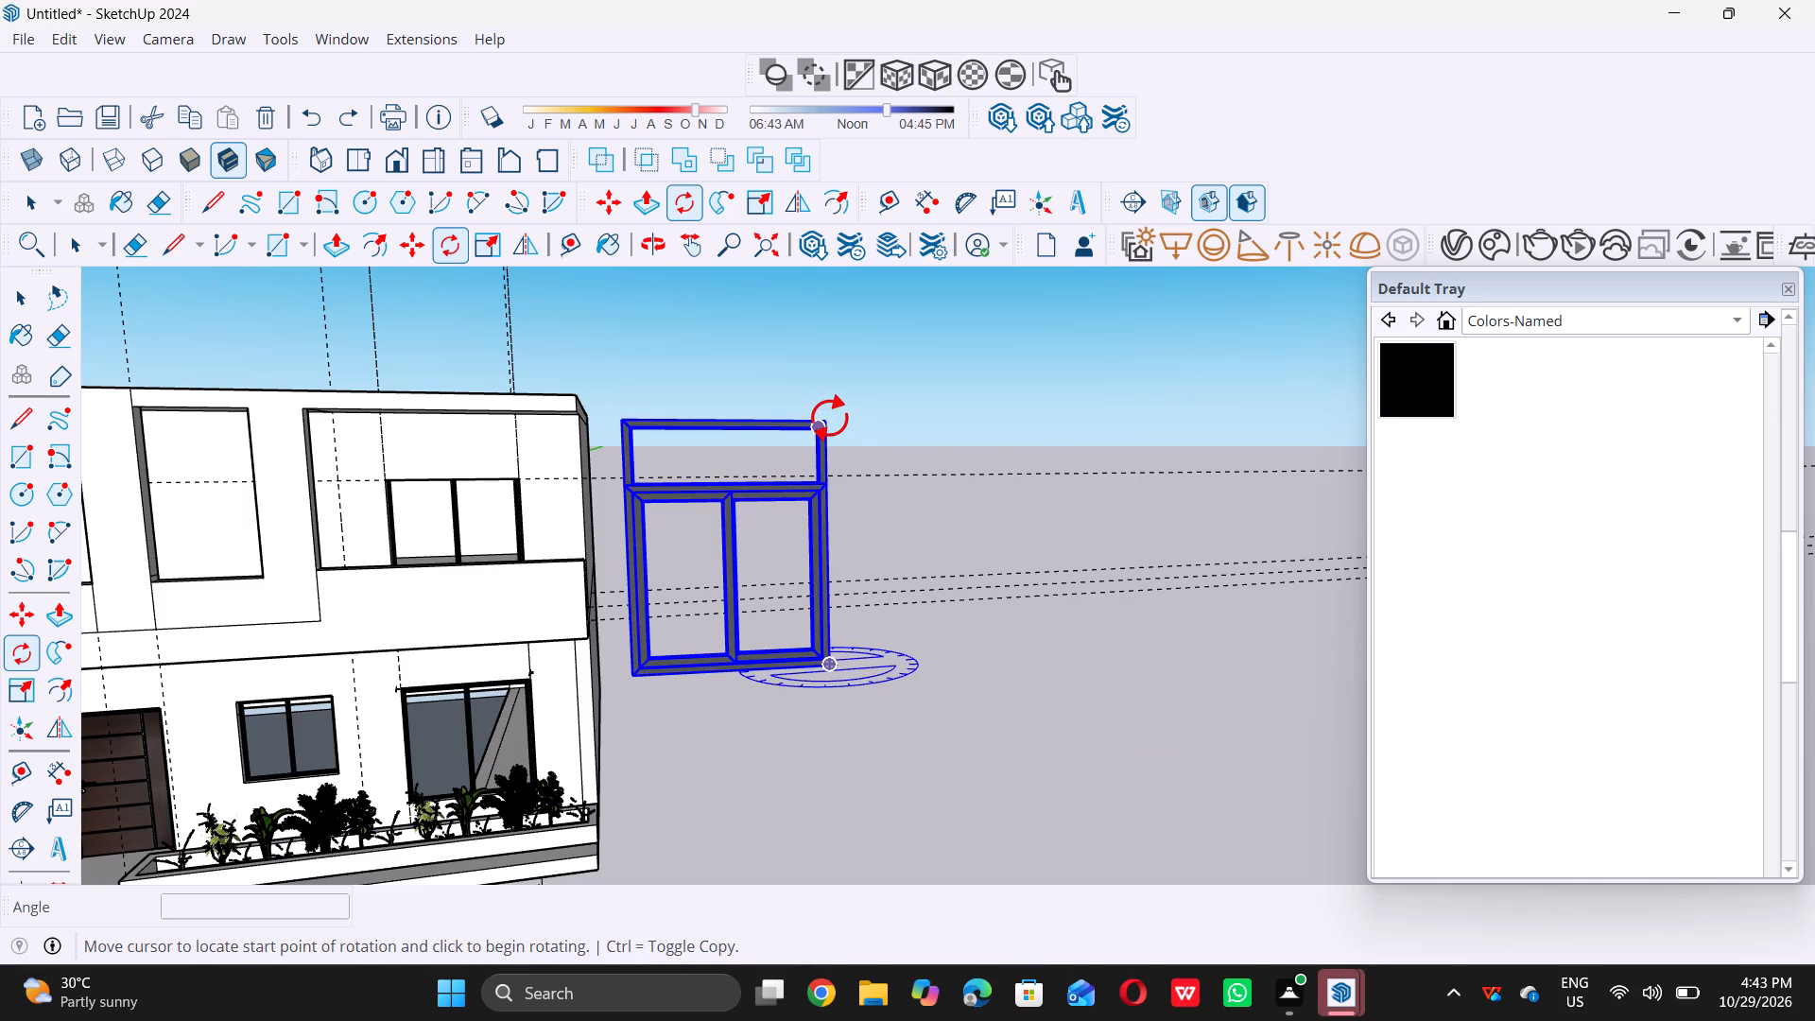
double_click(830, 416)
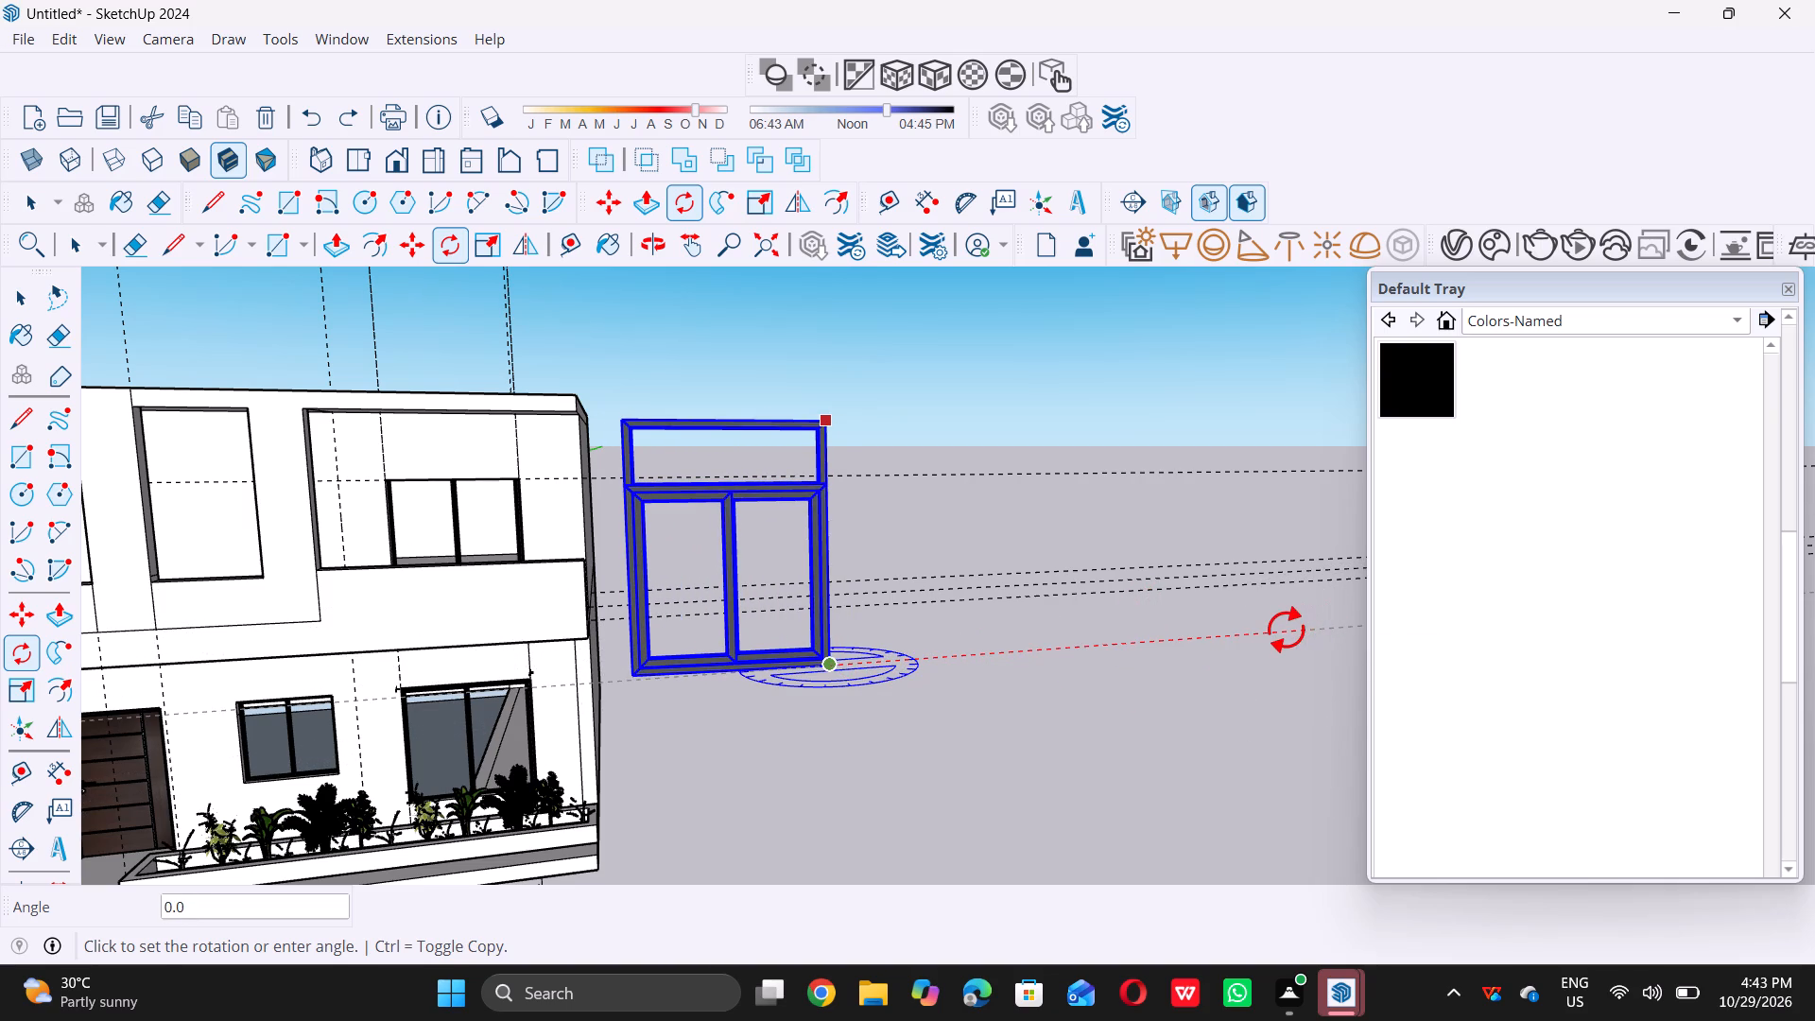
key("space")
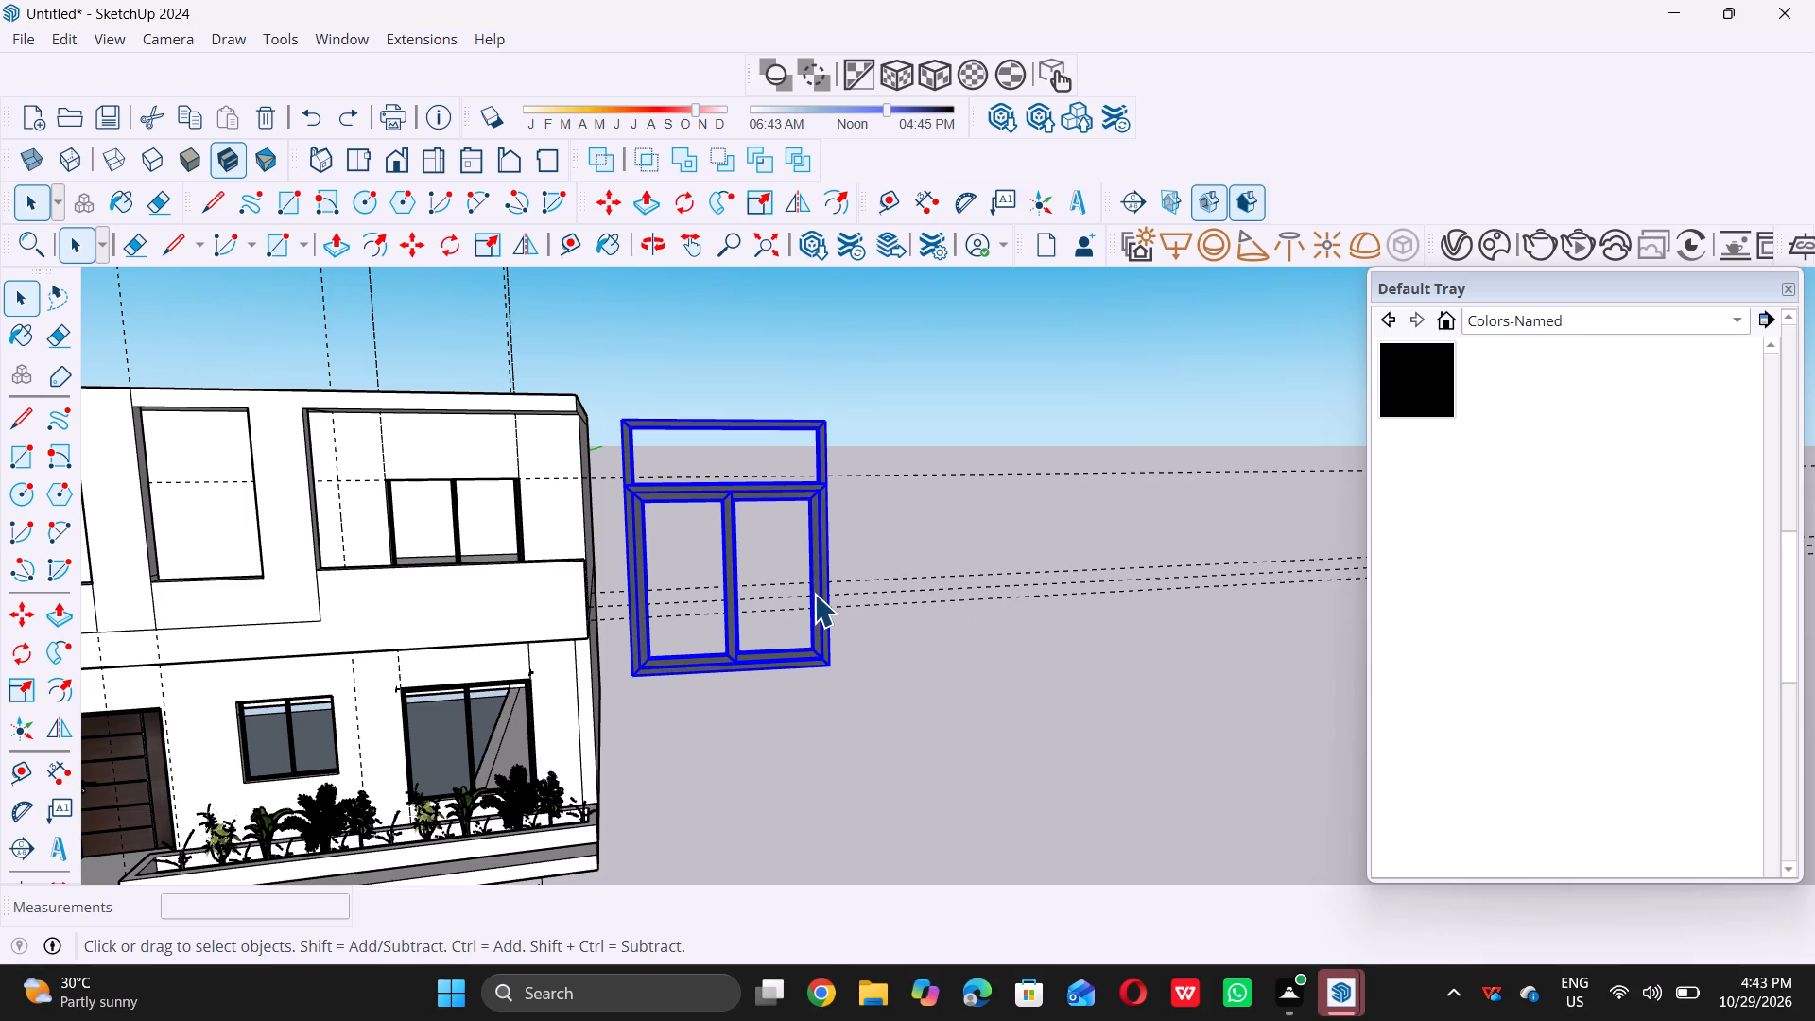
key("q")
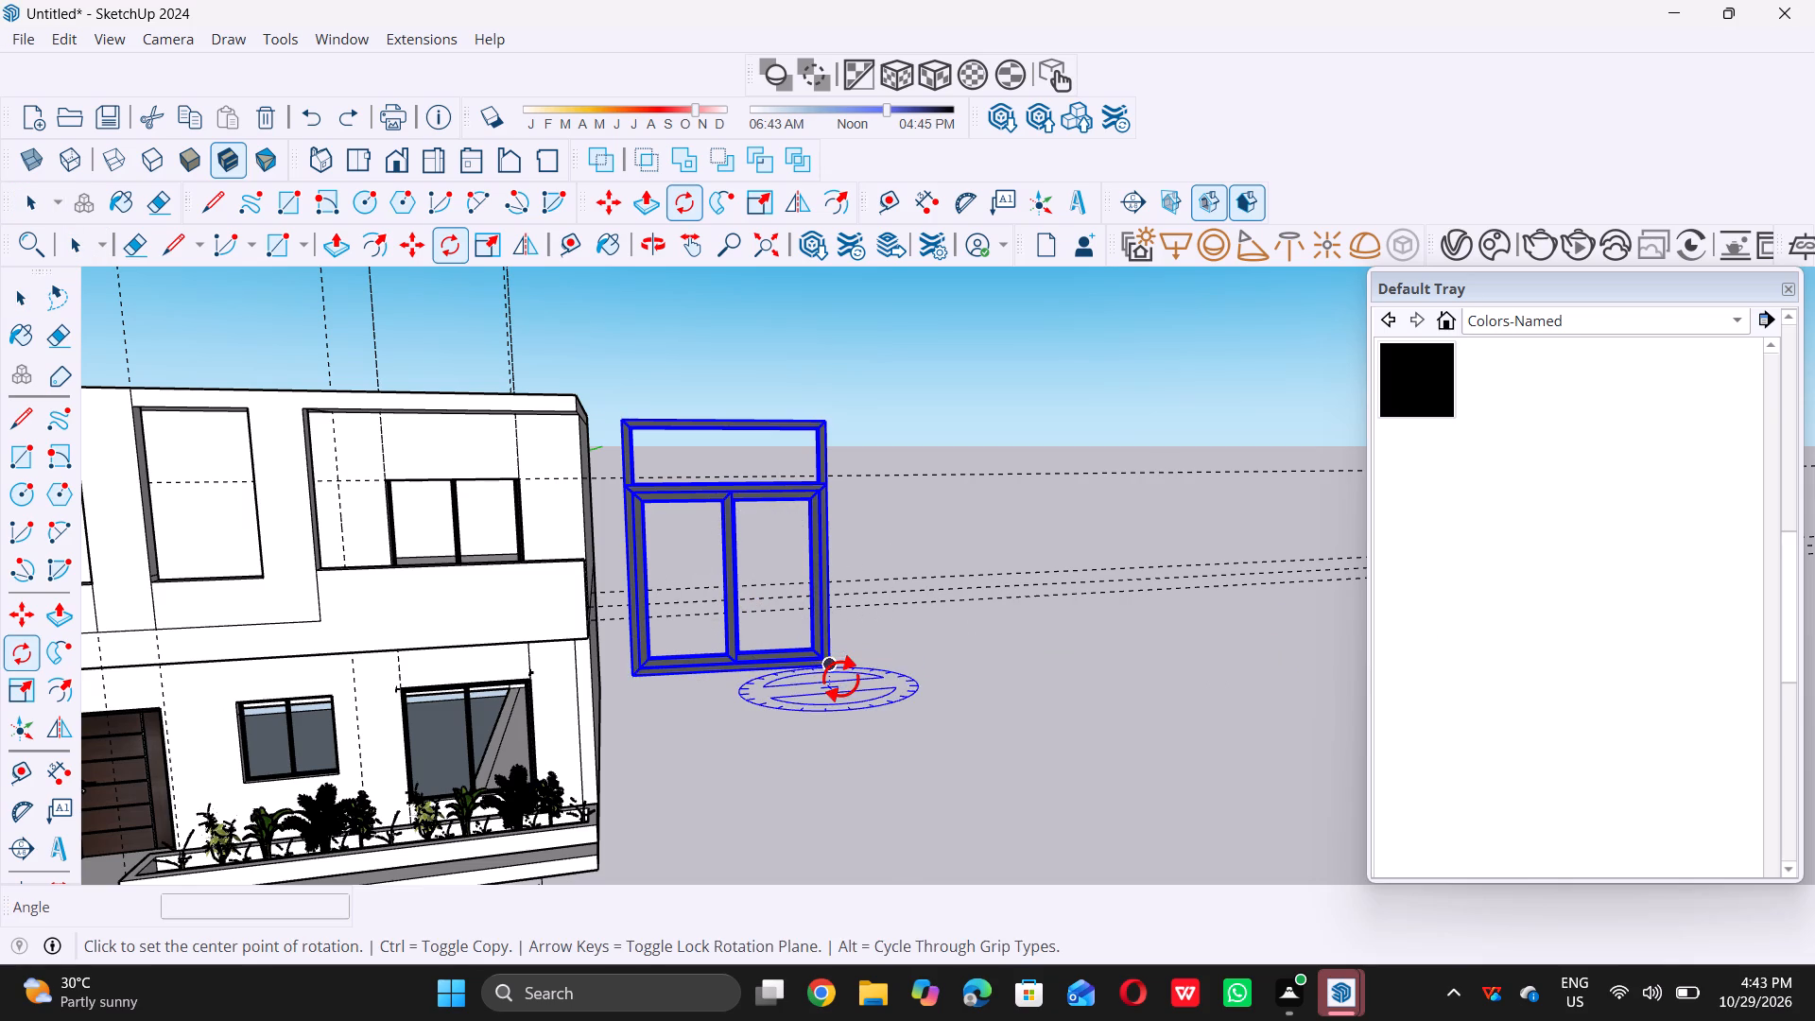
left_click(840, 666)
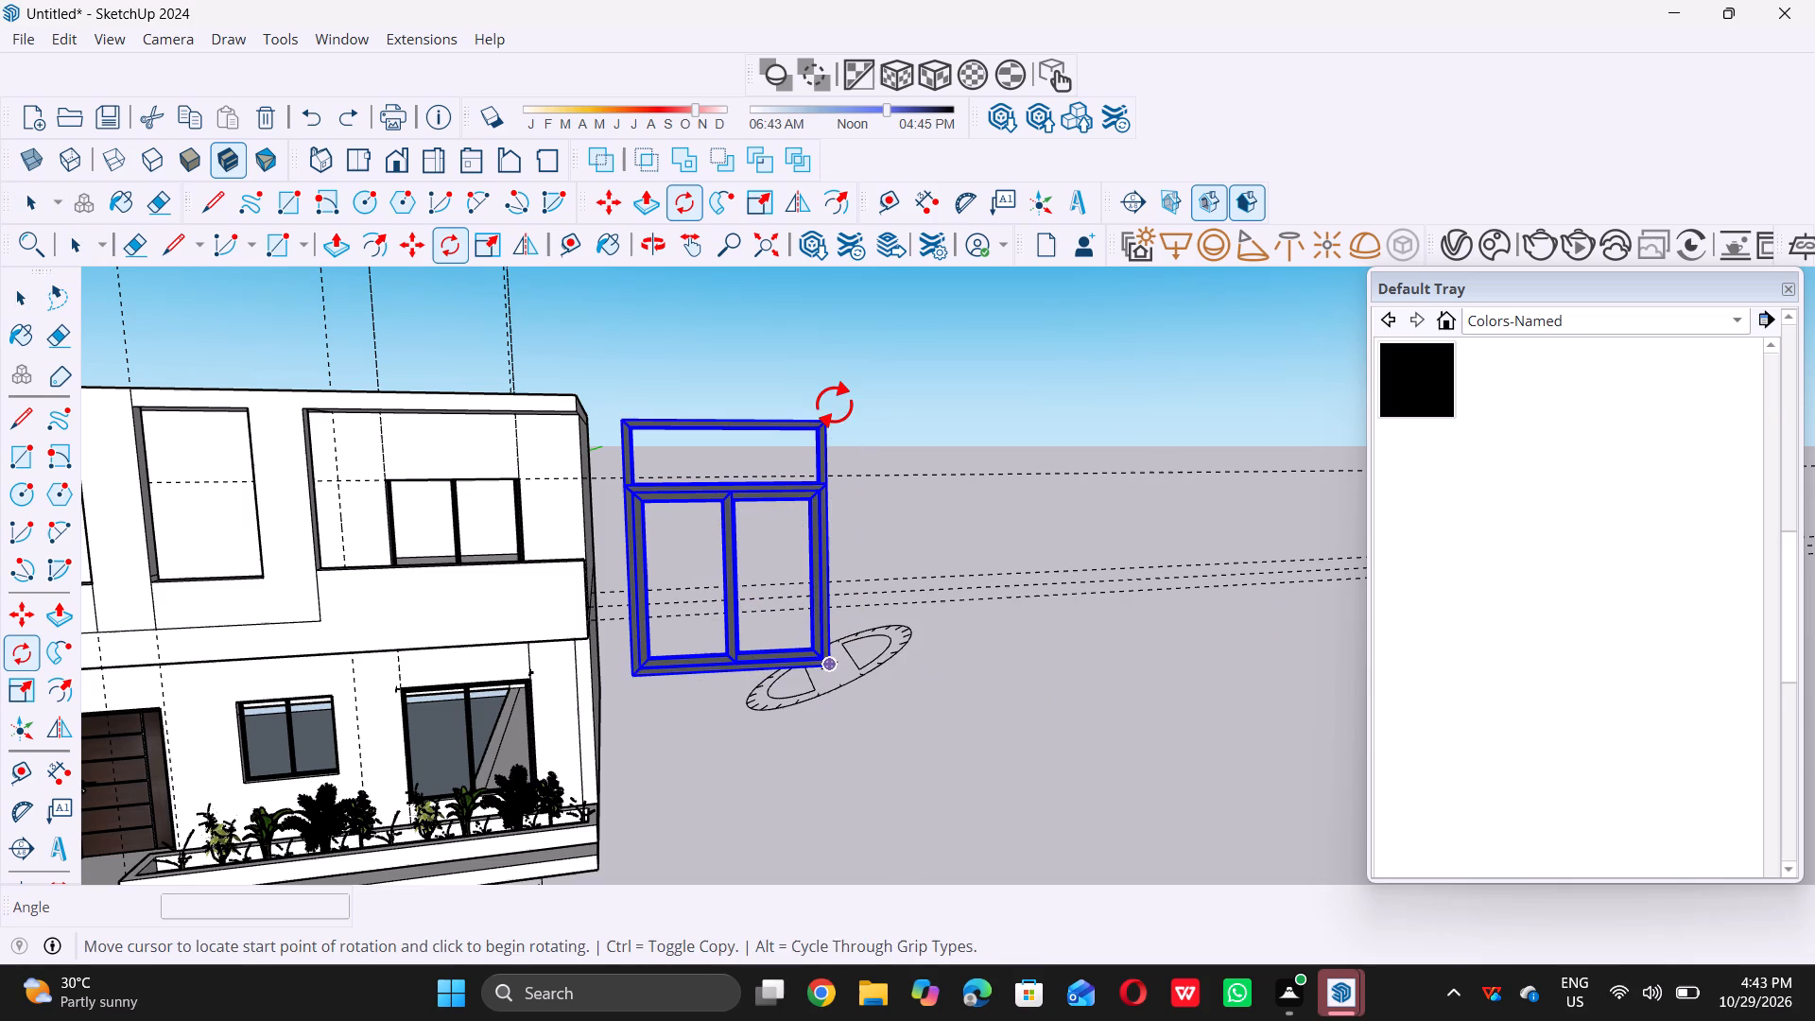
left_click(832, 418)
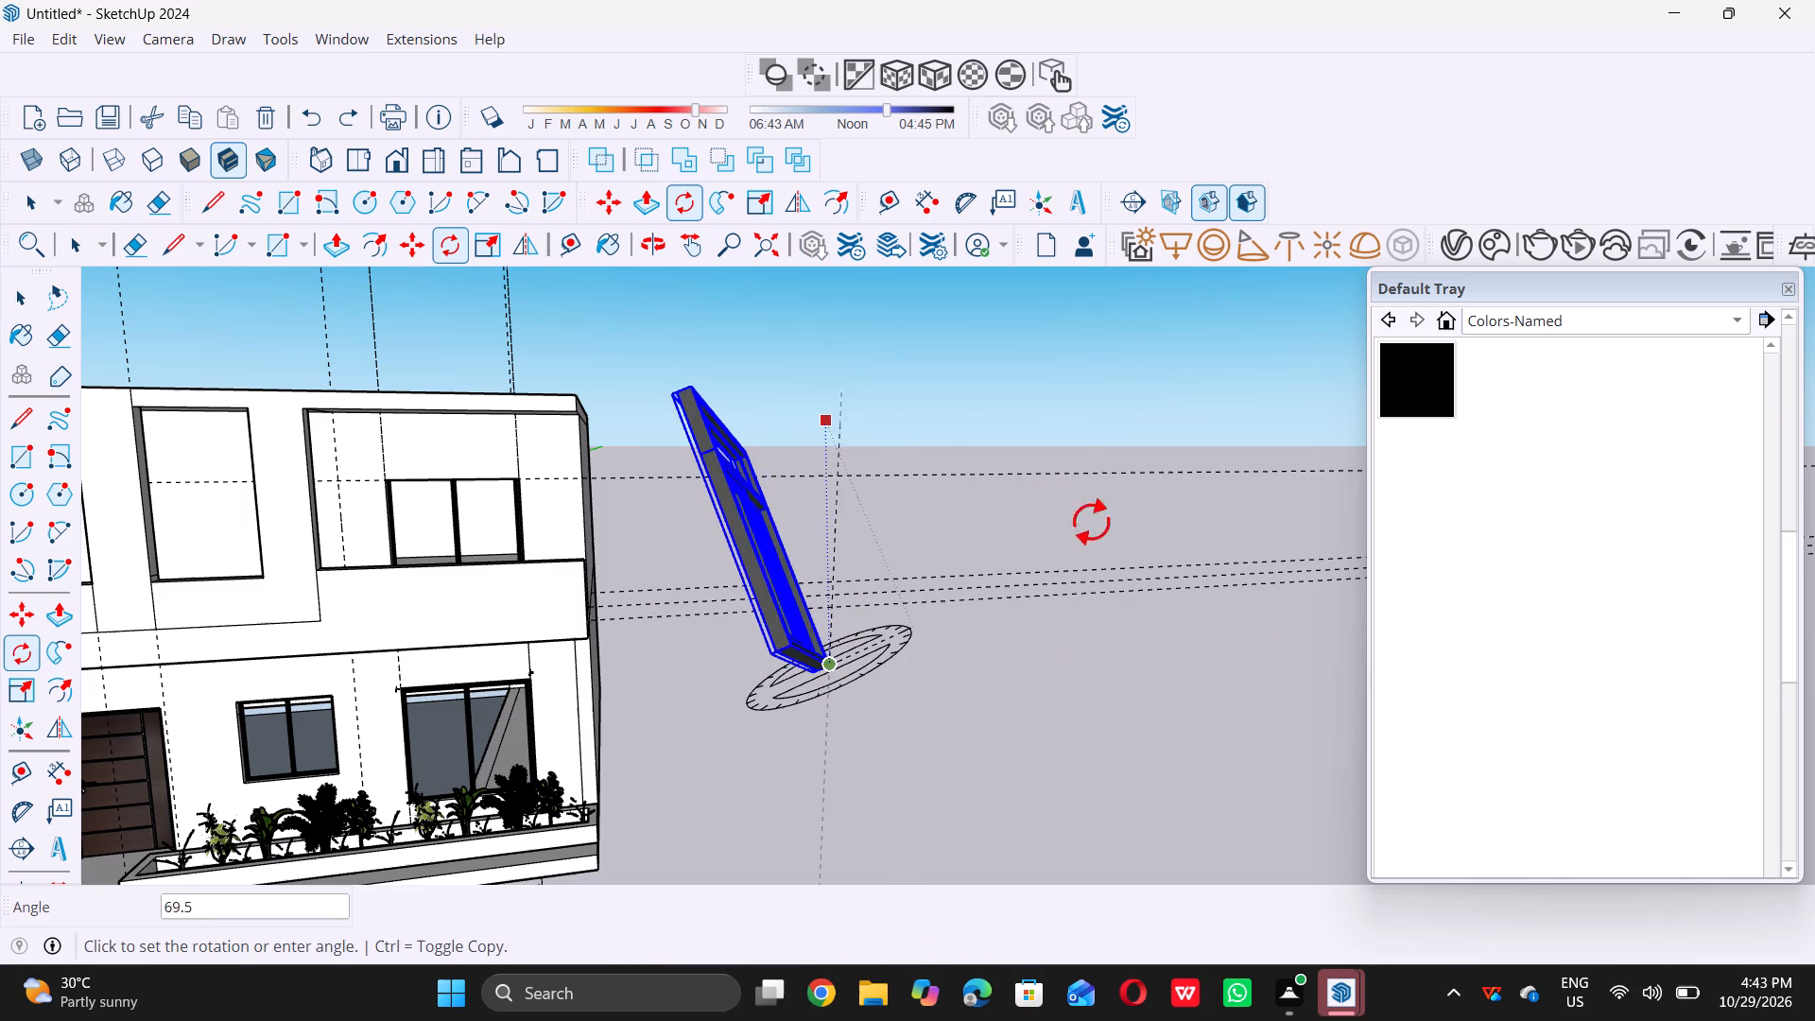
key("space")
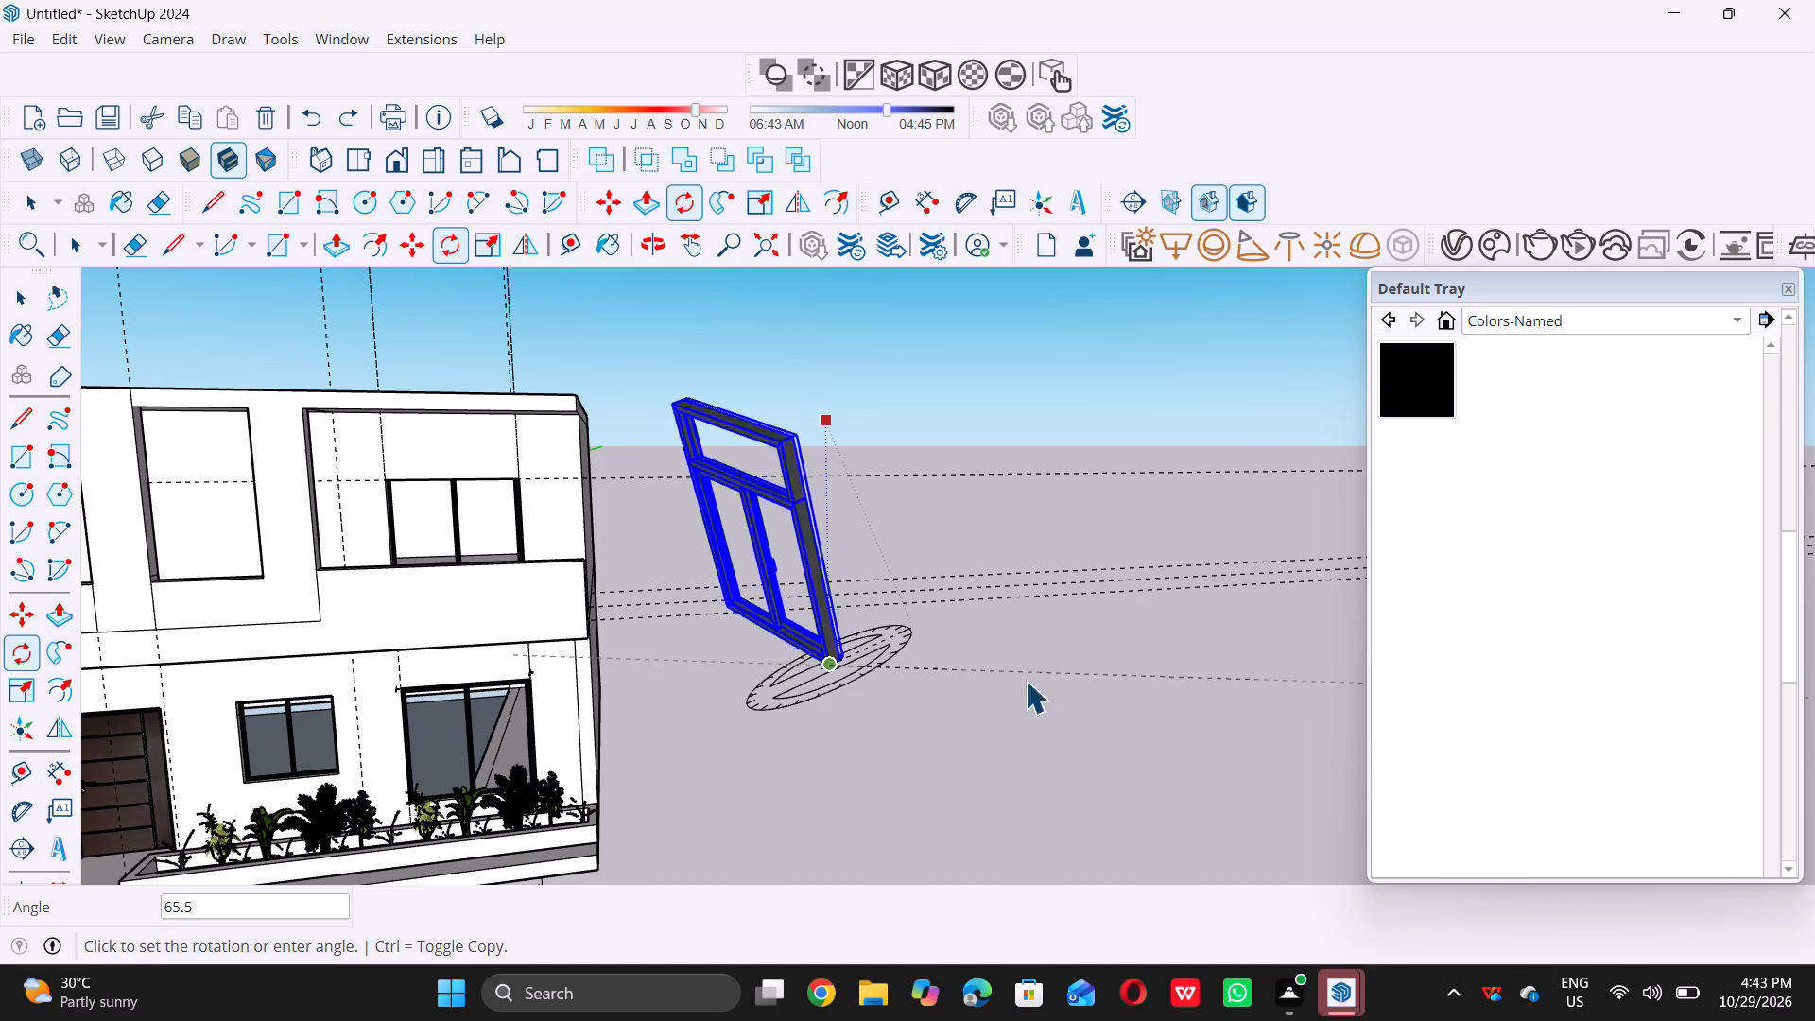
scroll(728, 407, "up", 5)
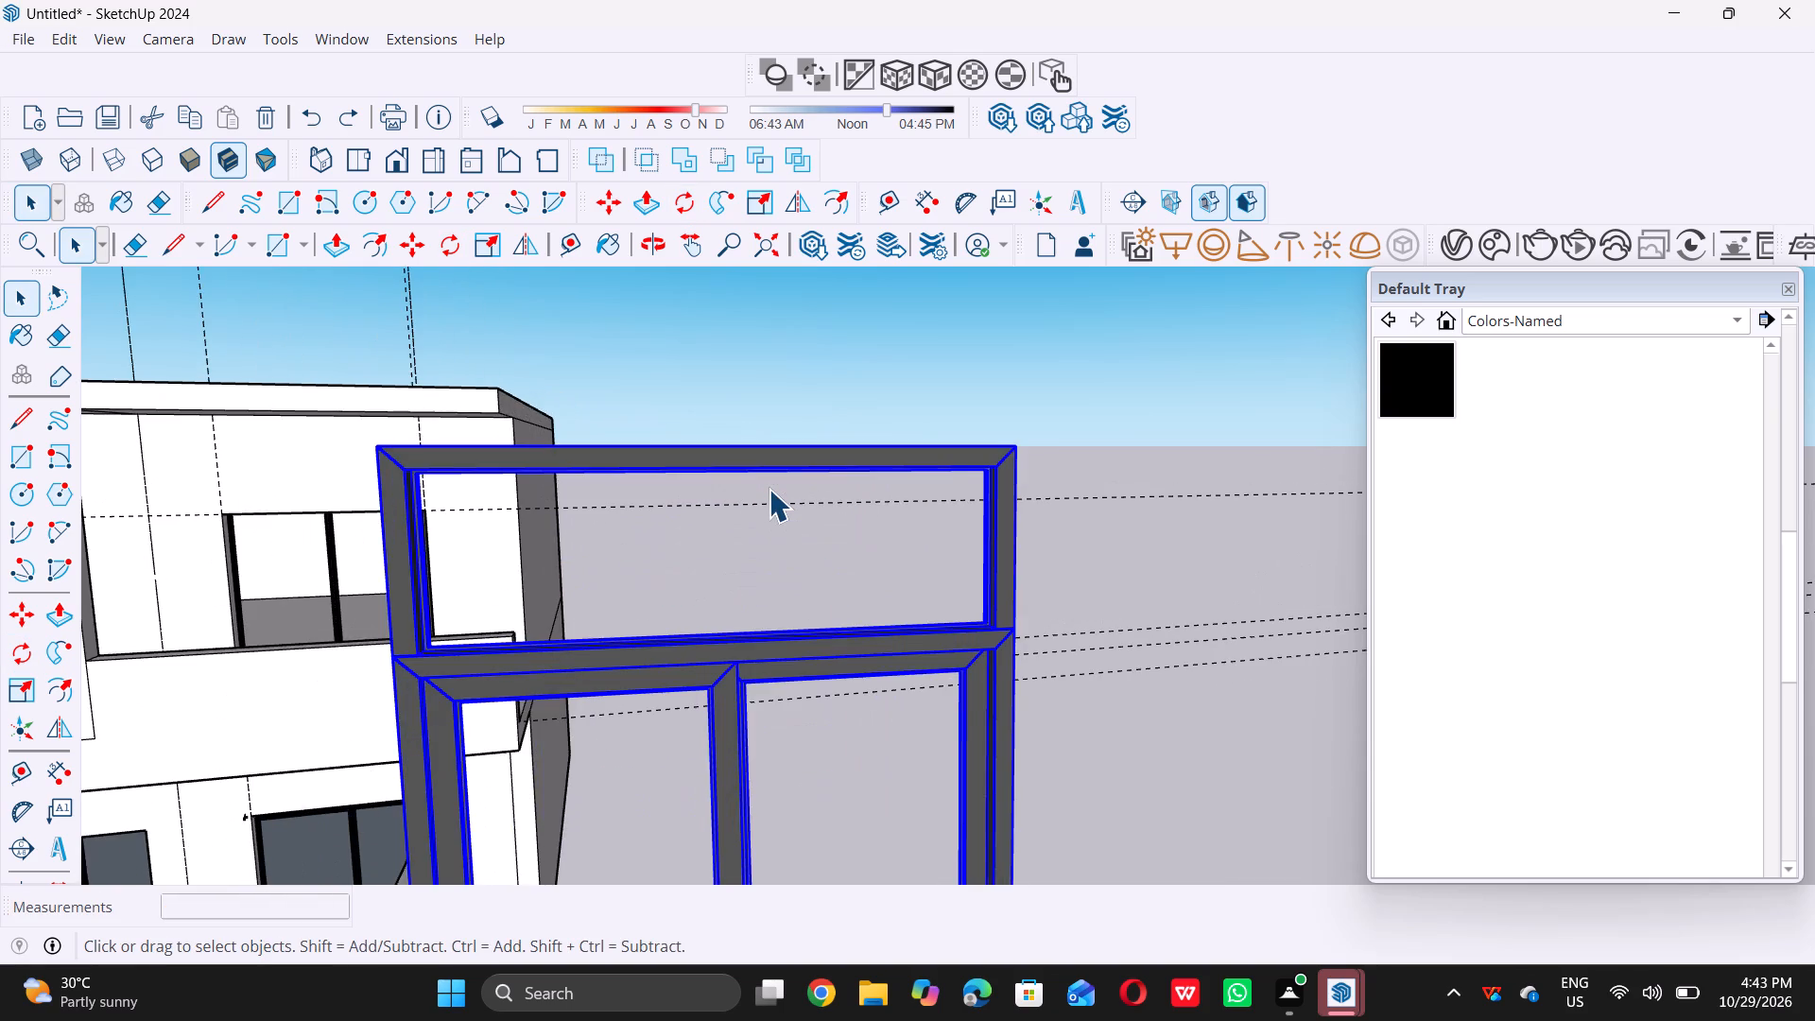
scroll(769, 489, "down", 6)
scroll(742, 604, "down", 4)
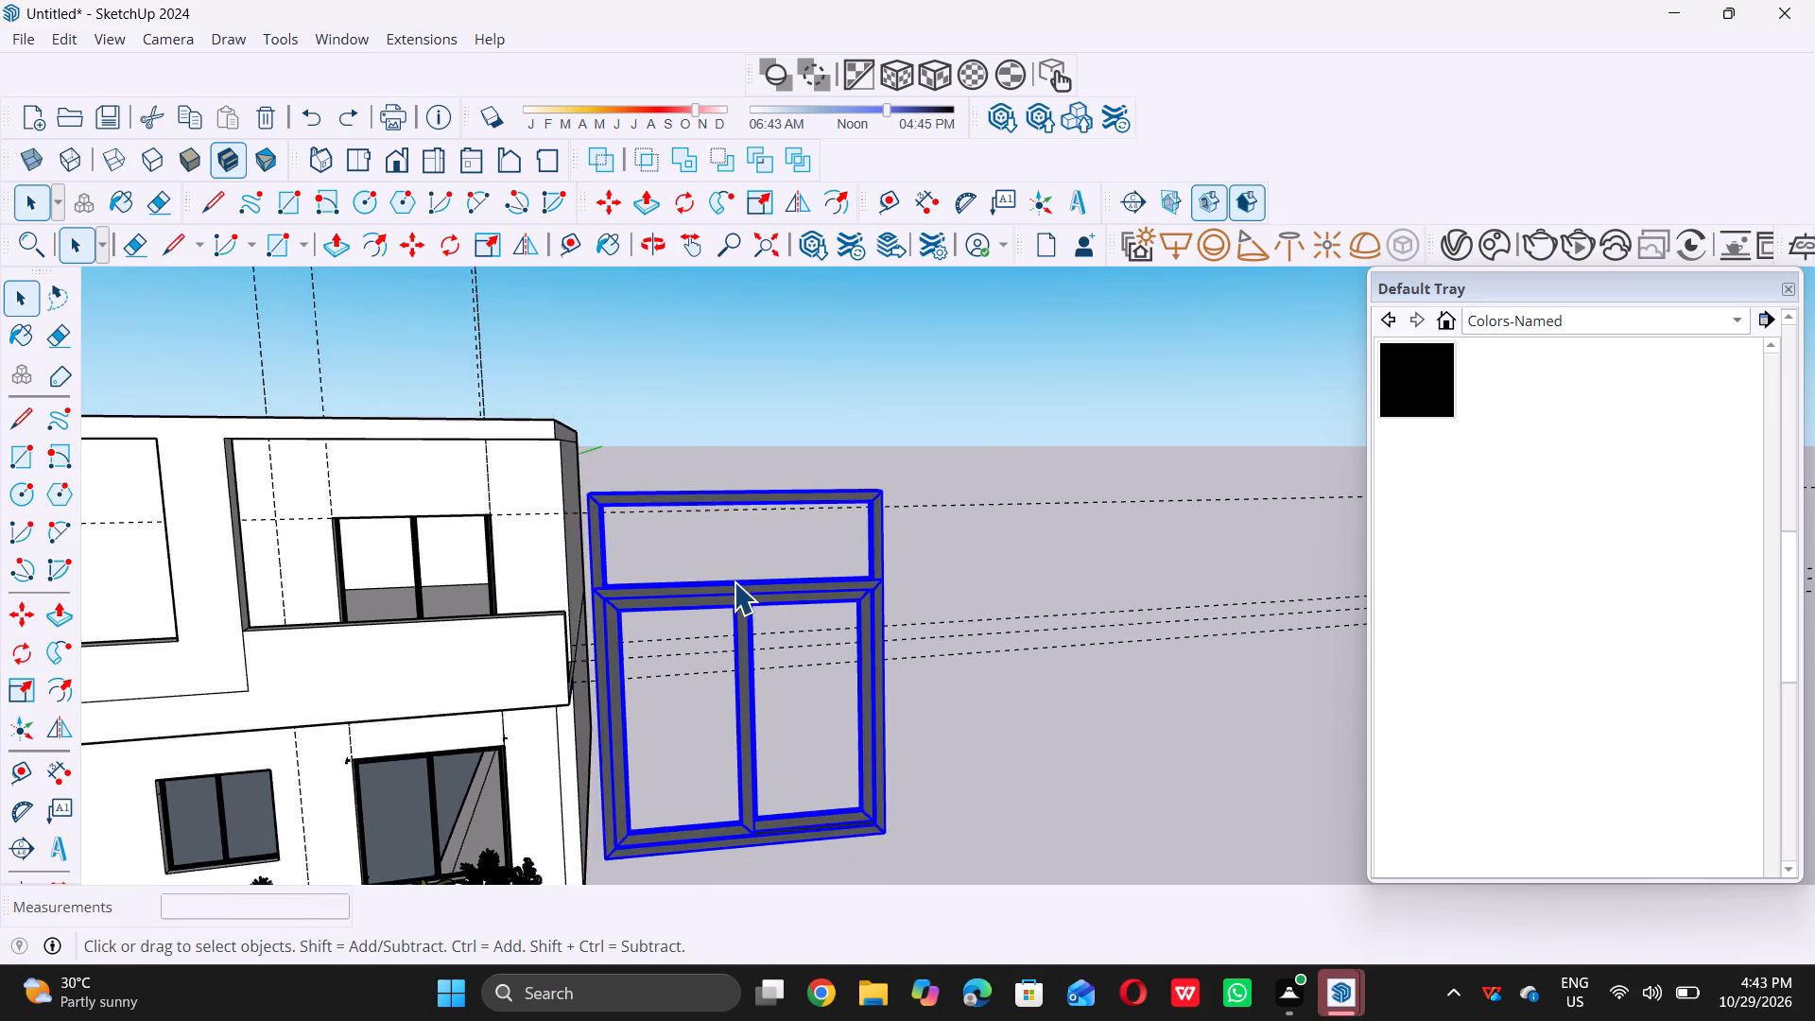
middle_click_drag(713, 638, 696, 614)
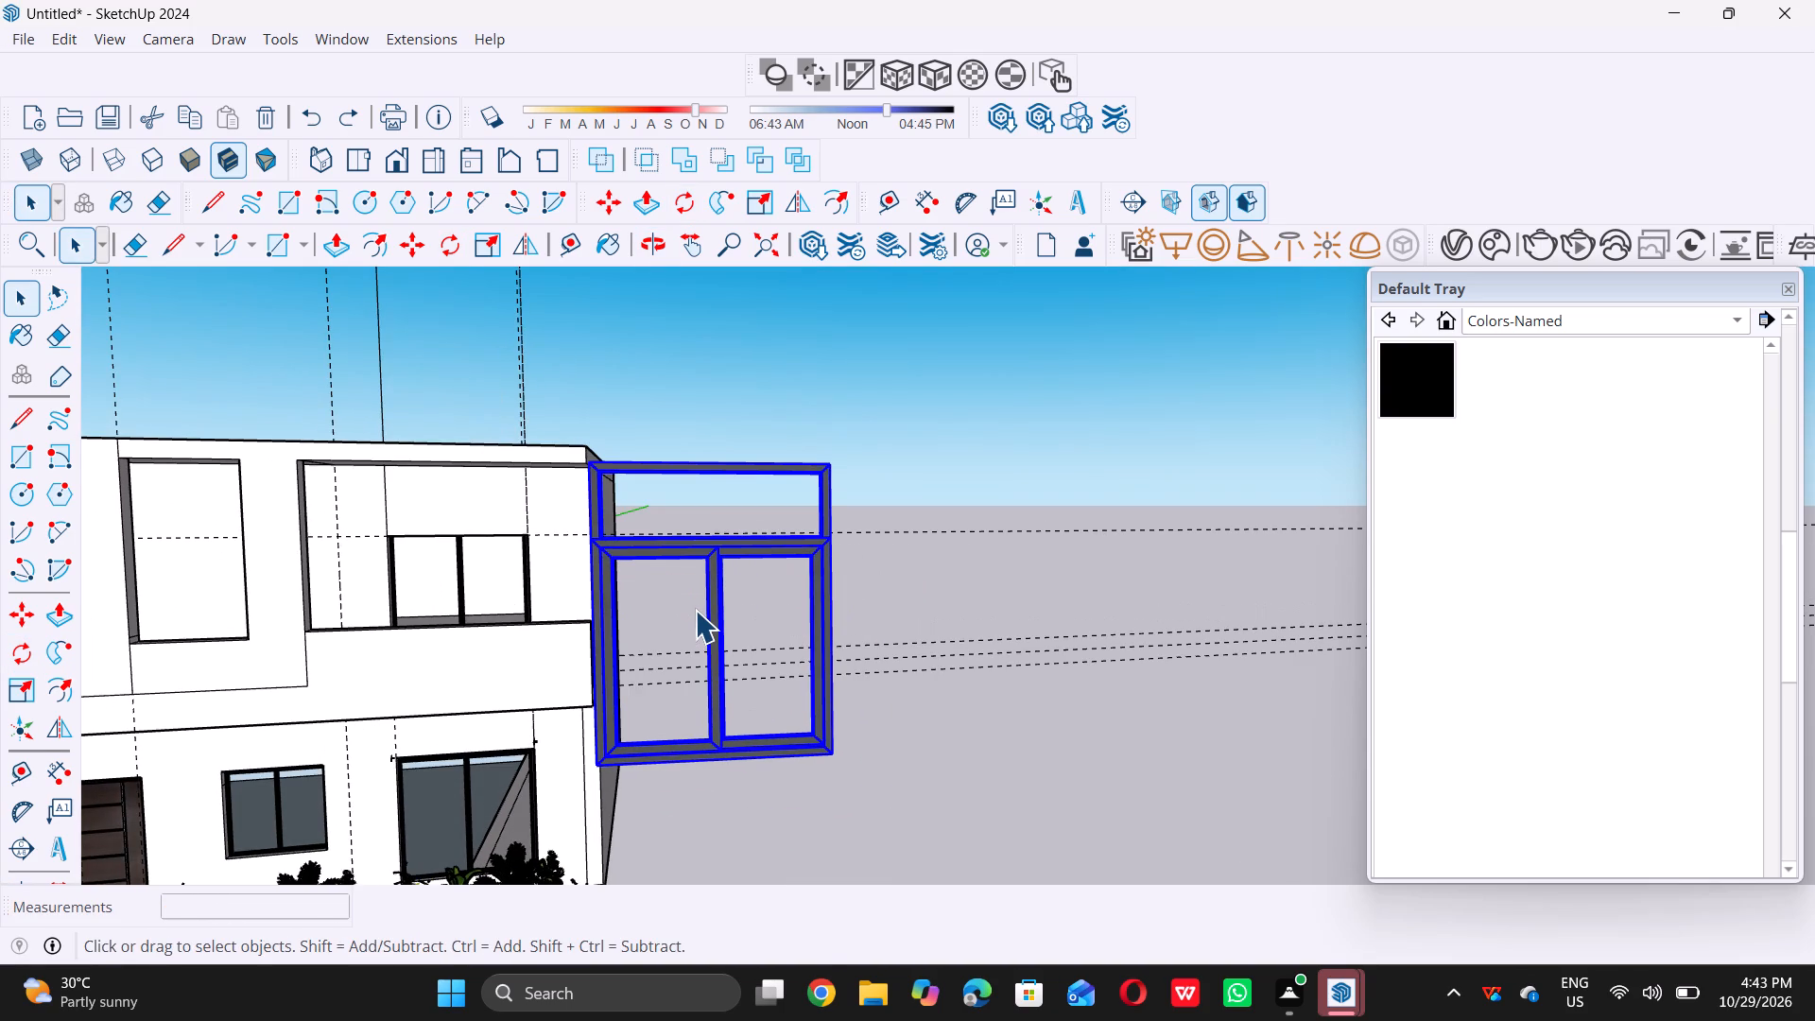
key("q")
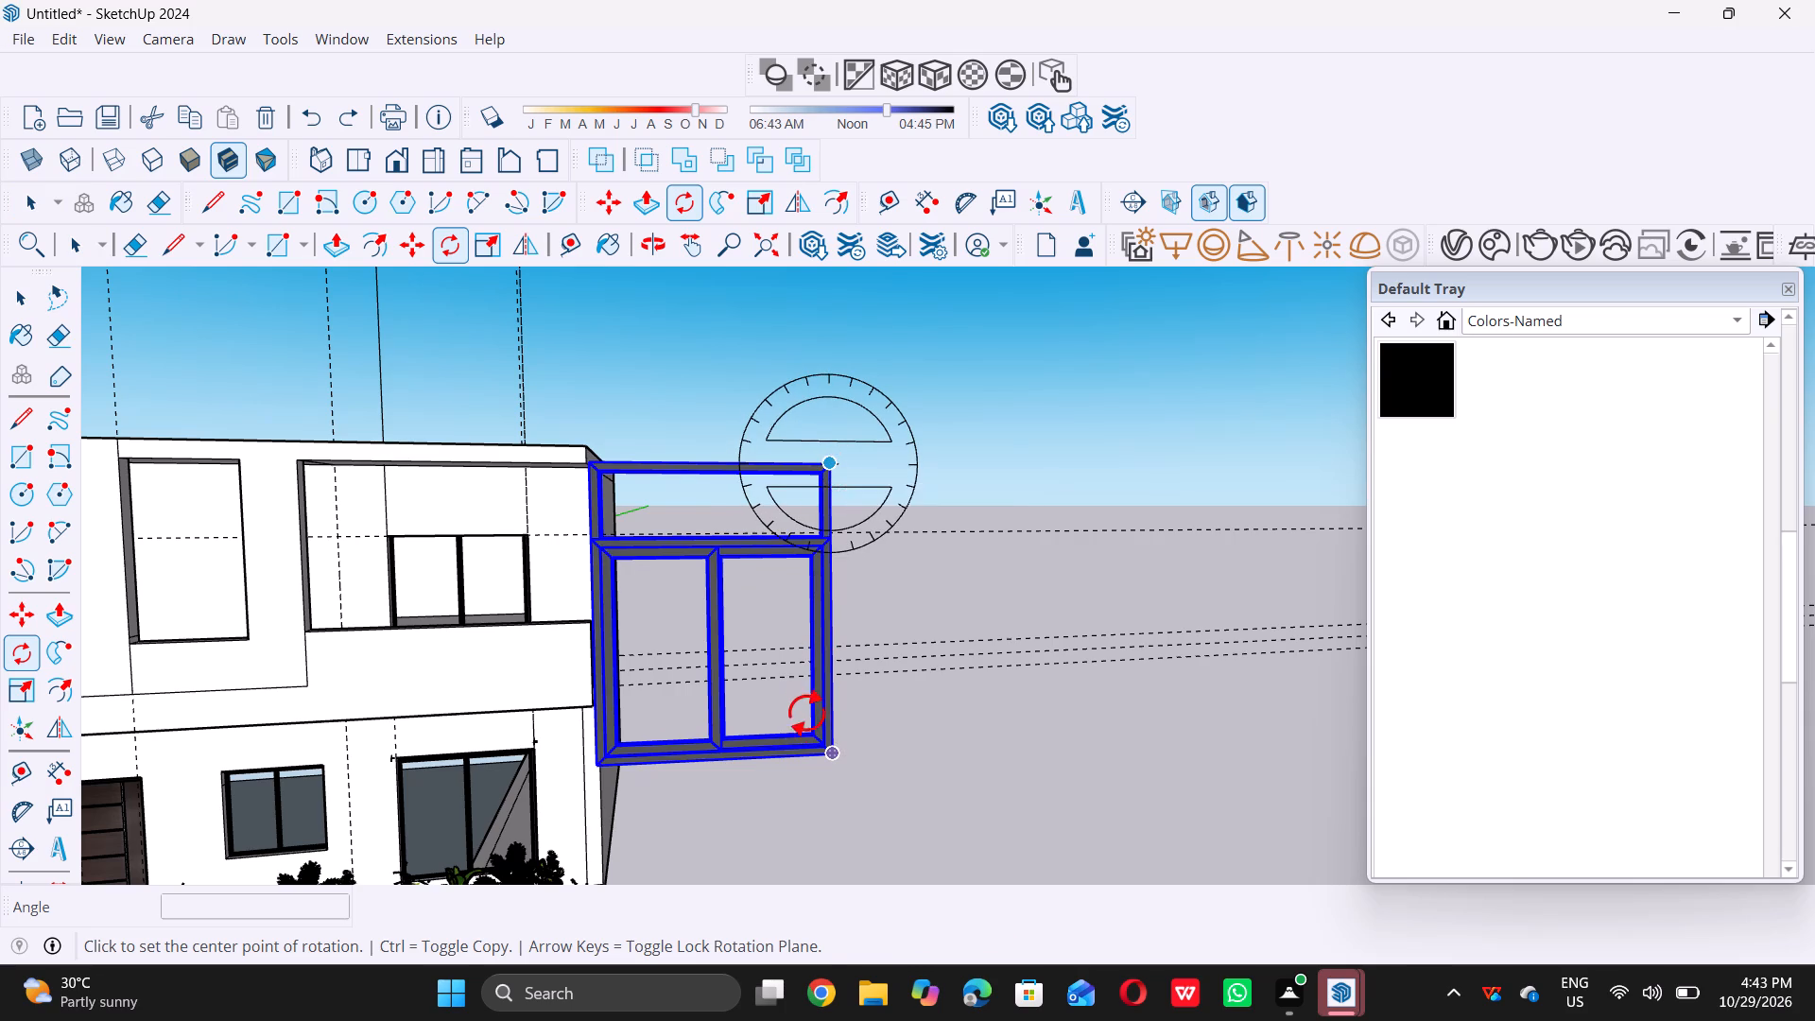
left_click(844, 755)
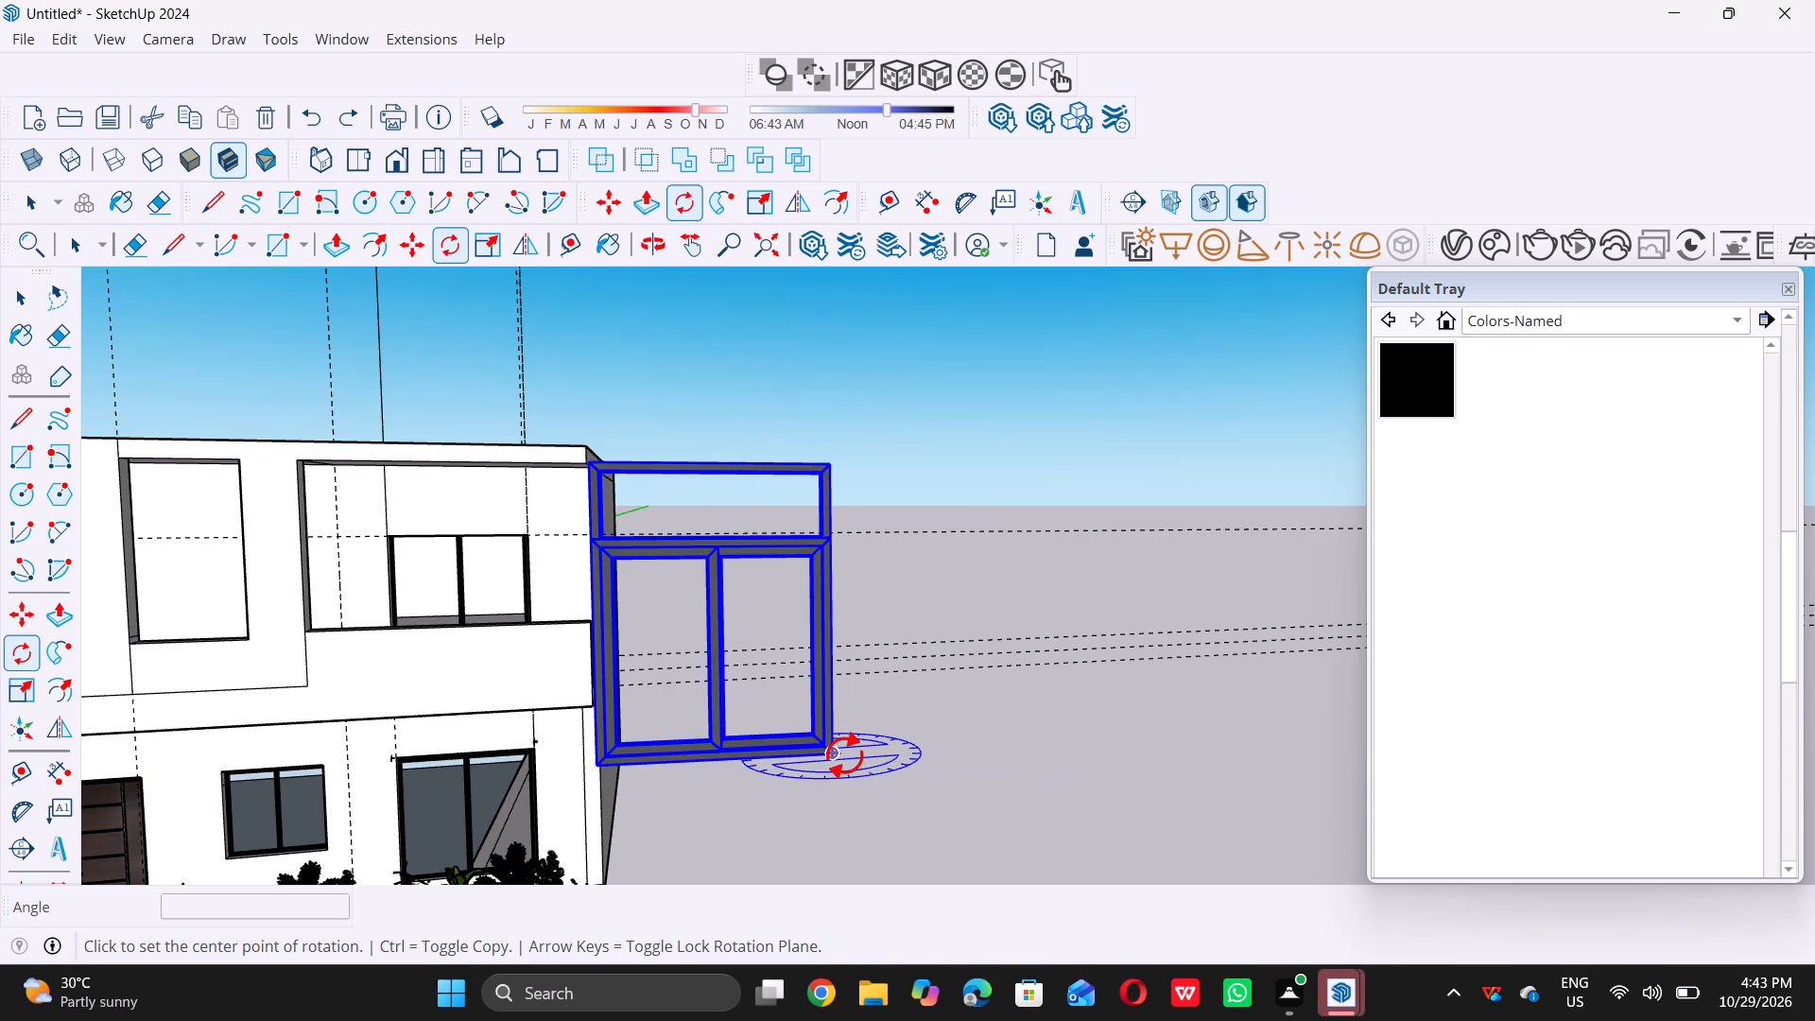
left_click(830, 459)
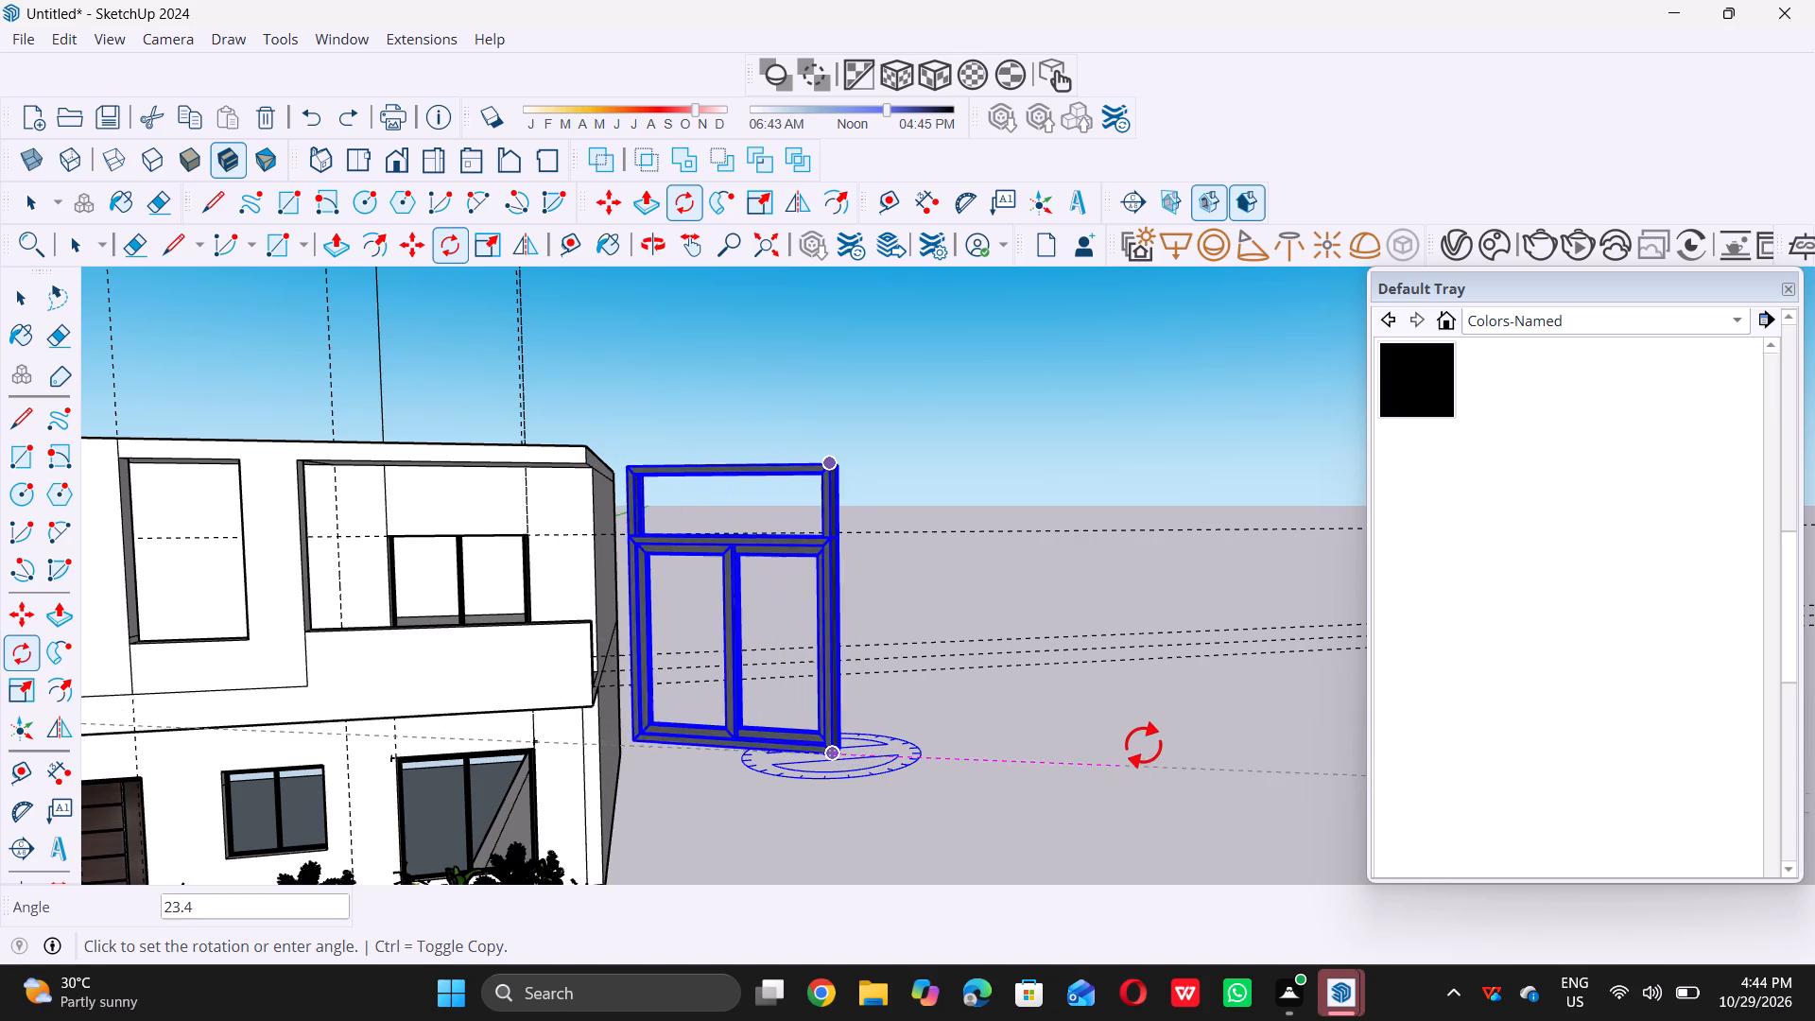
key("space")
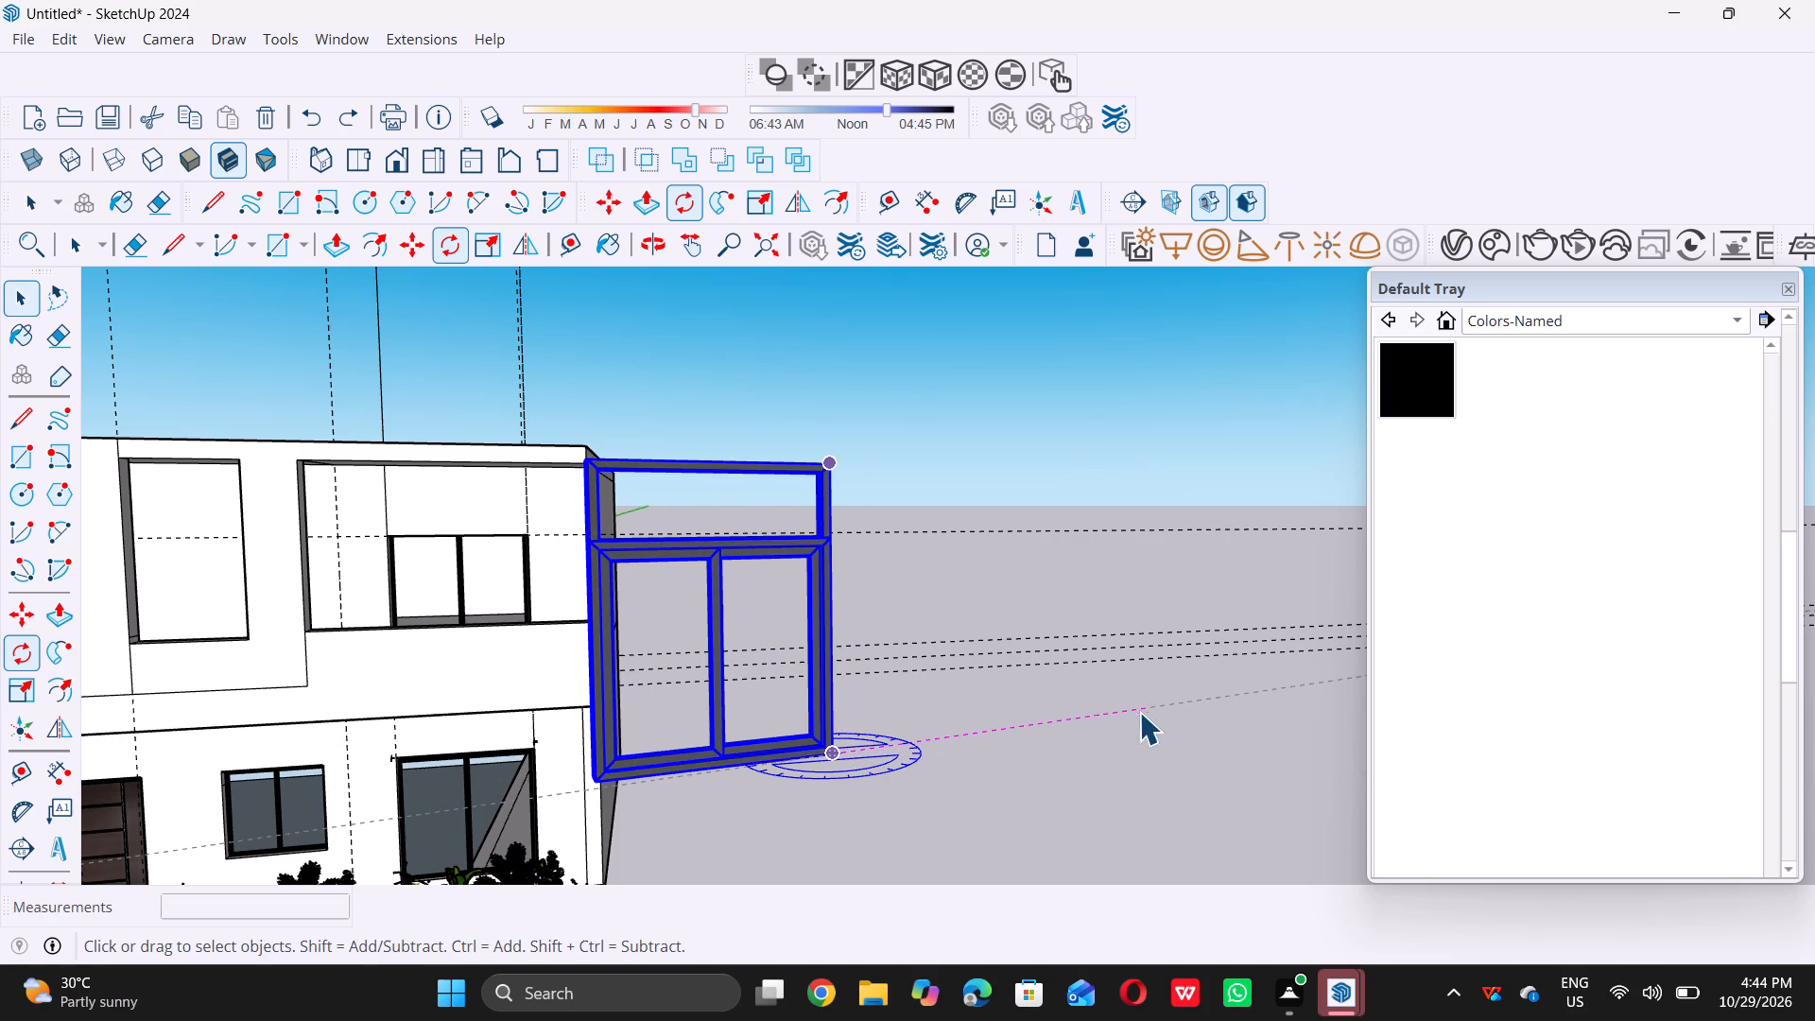
Rotate the double-casement window 180 degrees in its facade plane around its lower corner nearer the house.
scroll(626, 768, "up", 5)
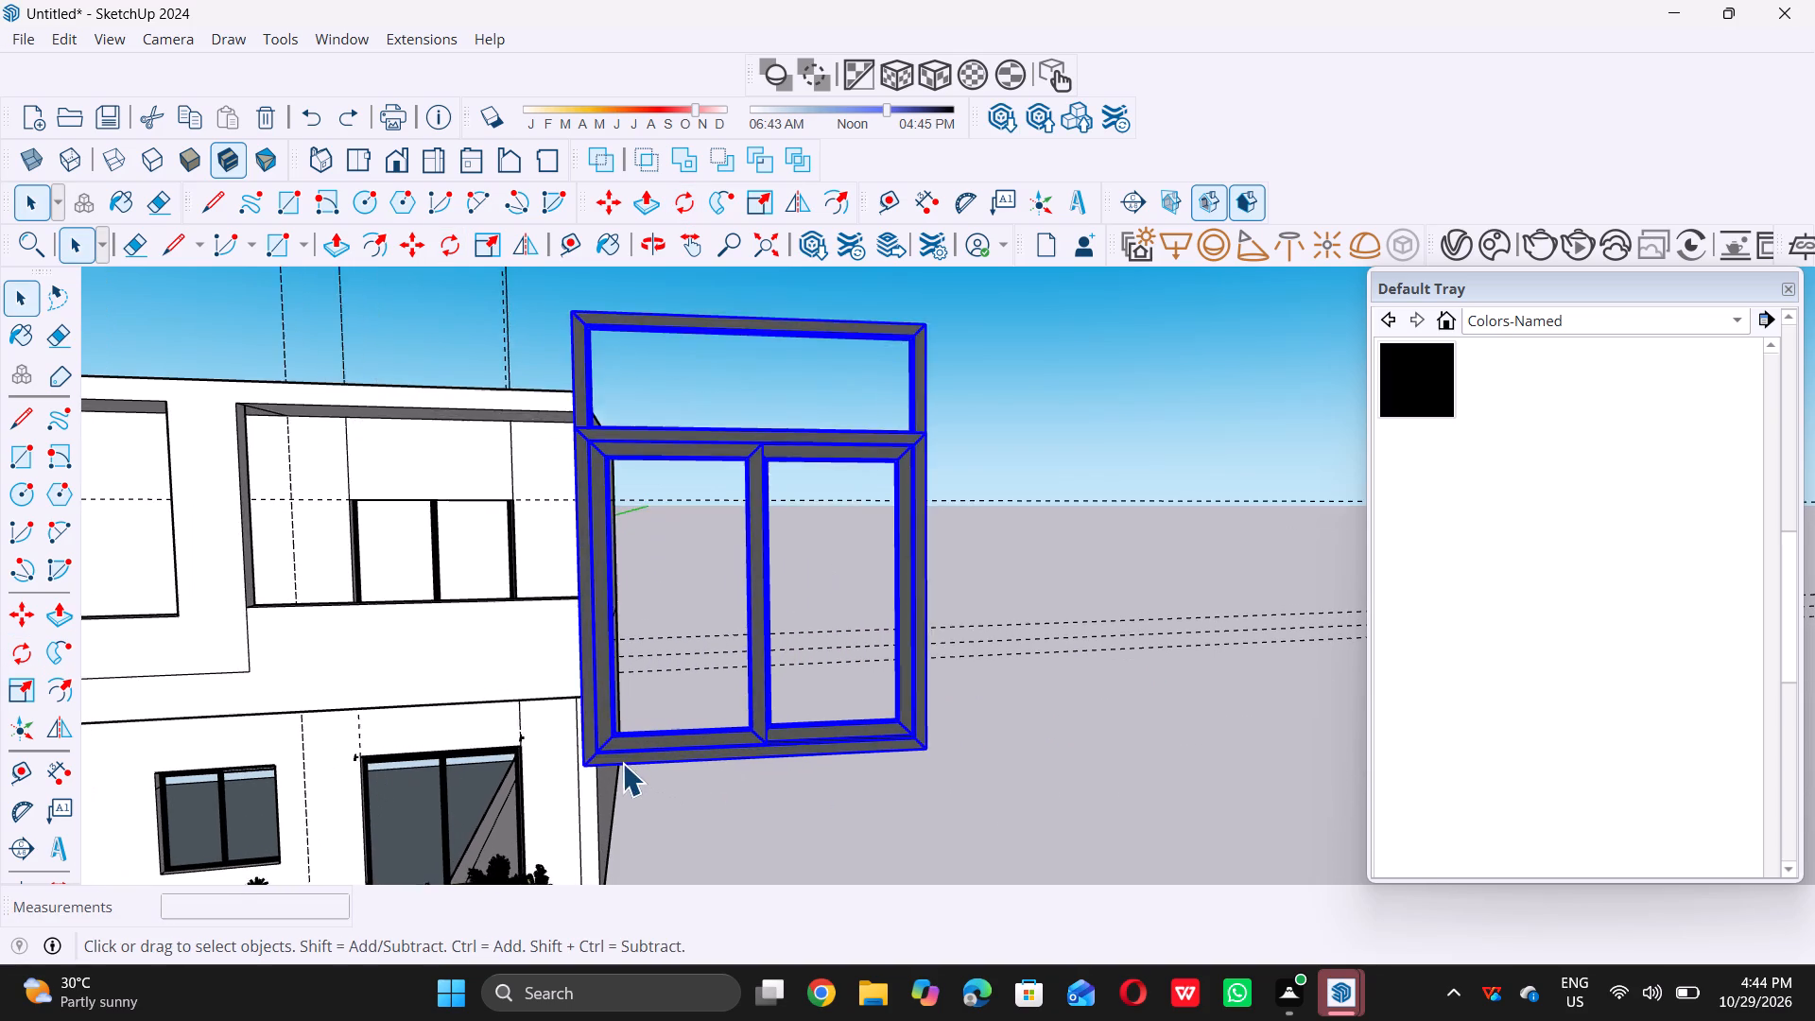
scroll(541, 761, "up", 4)
scroll(541, 762, "down", 4)
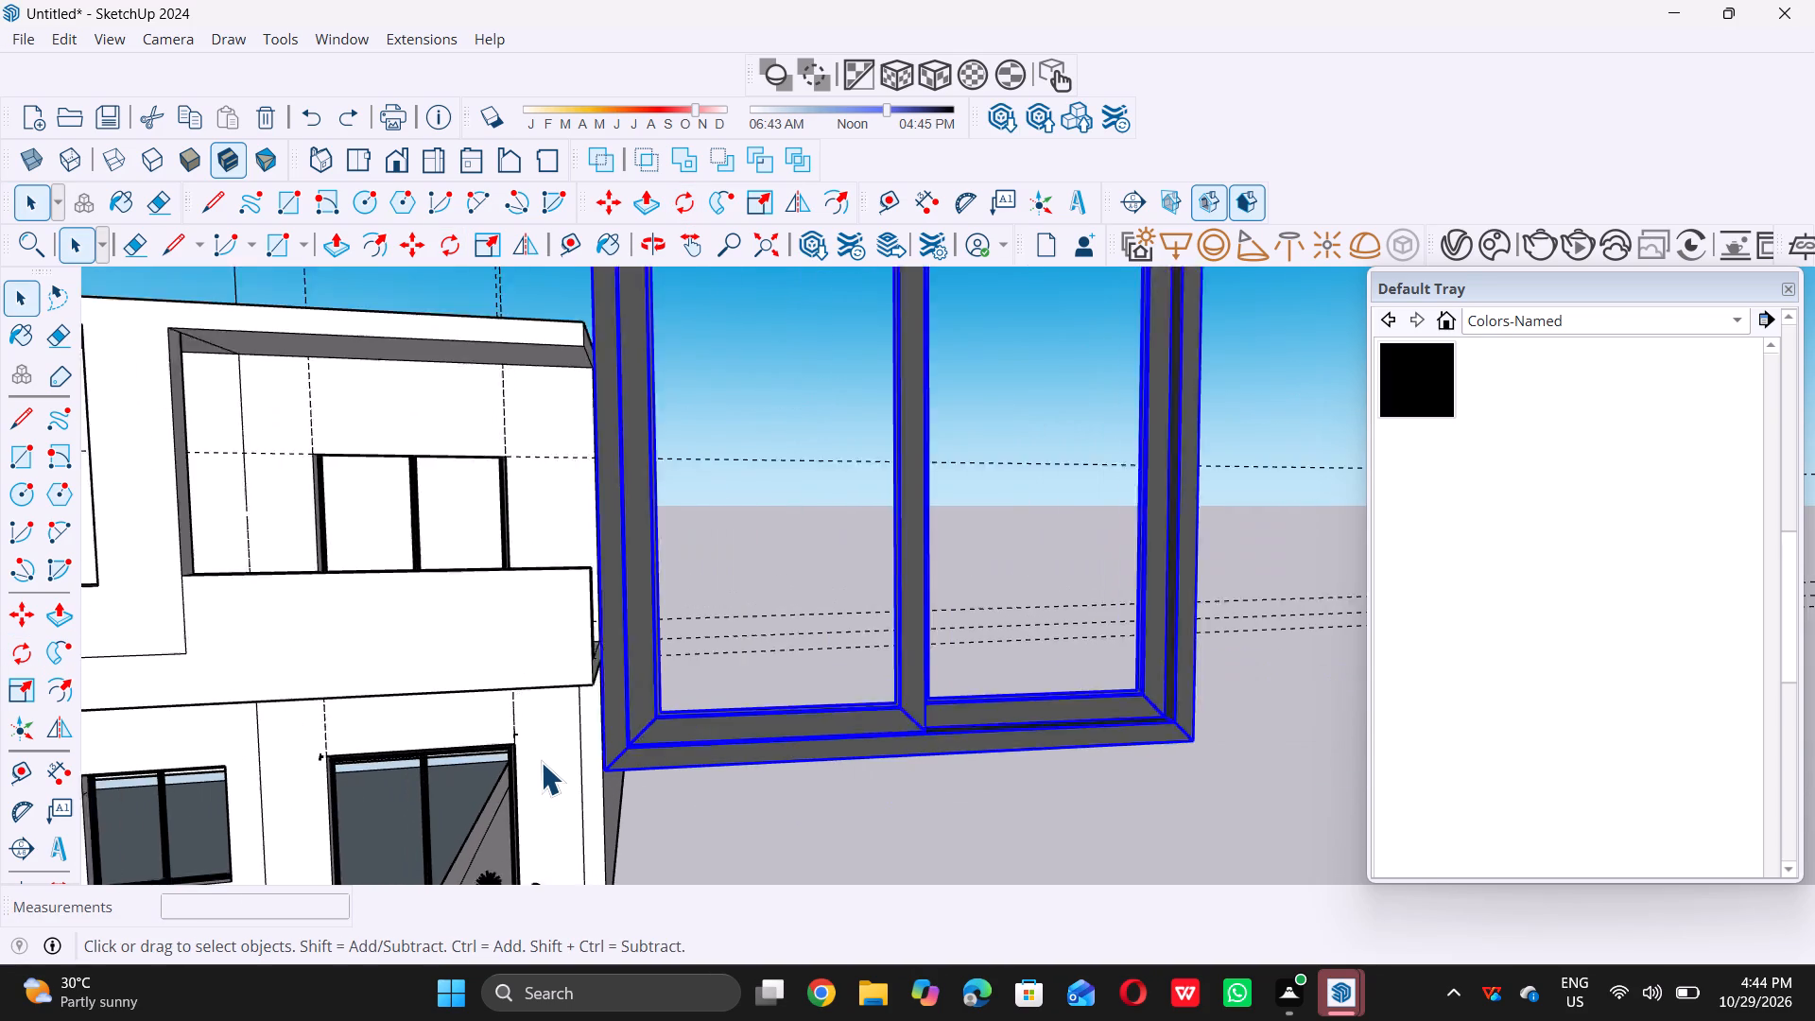
key("q")
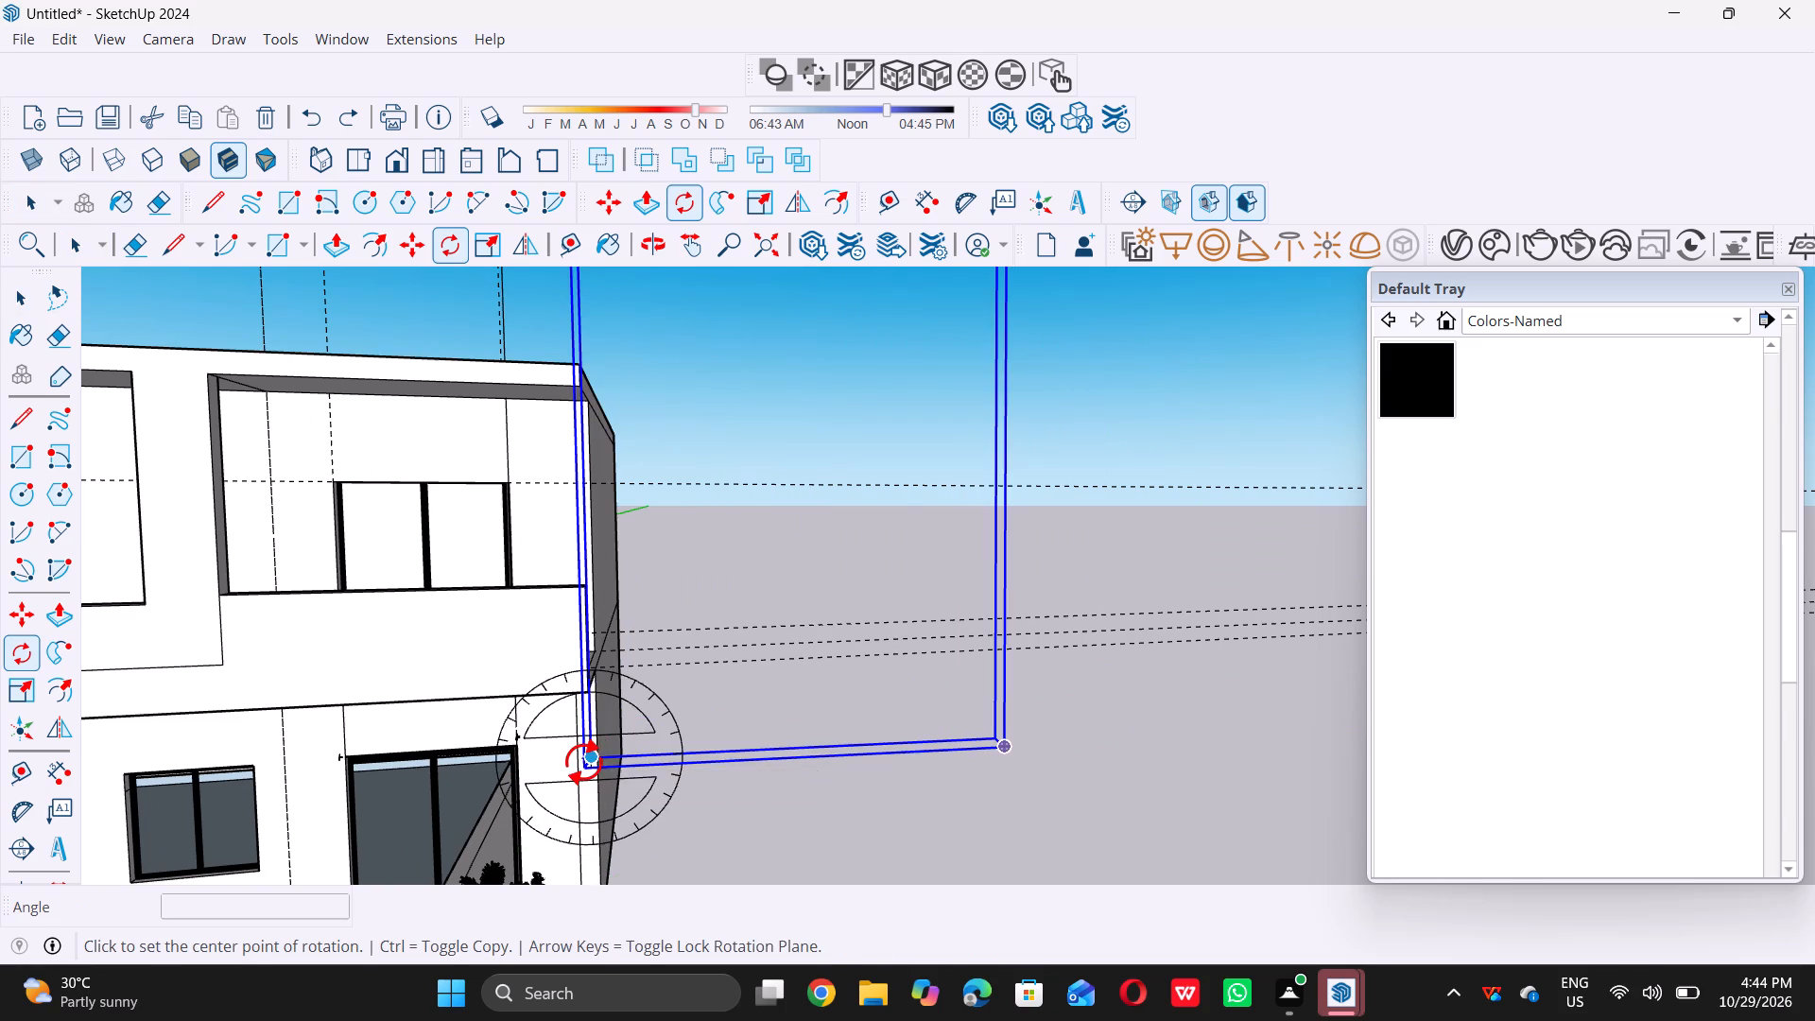
left_click(584, 762)
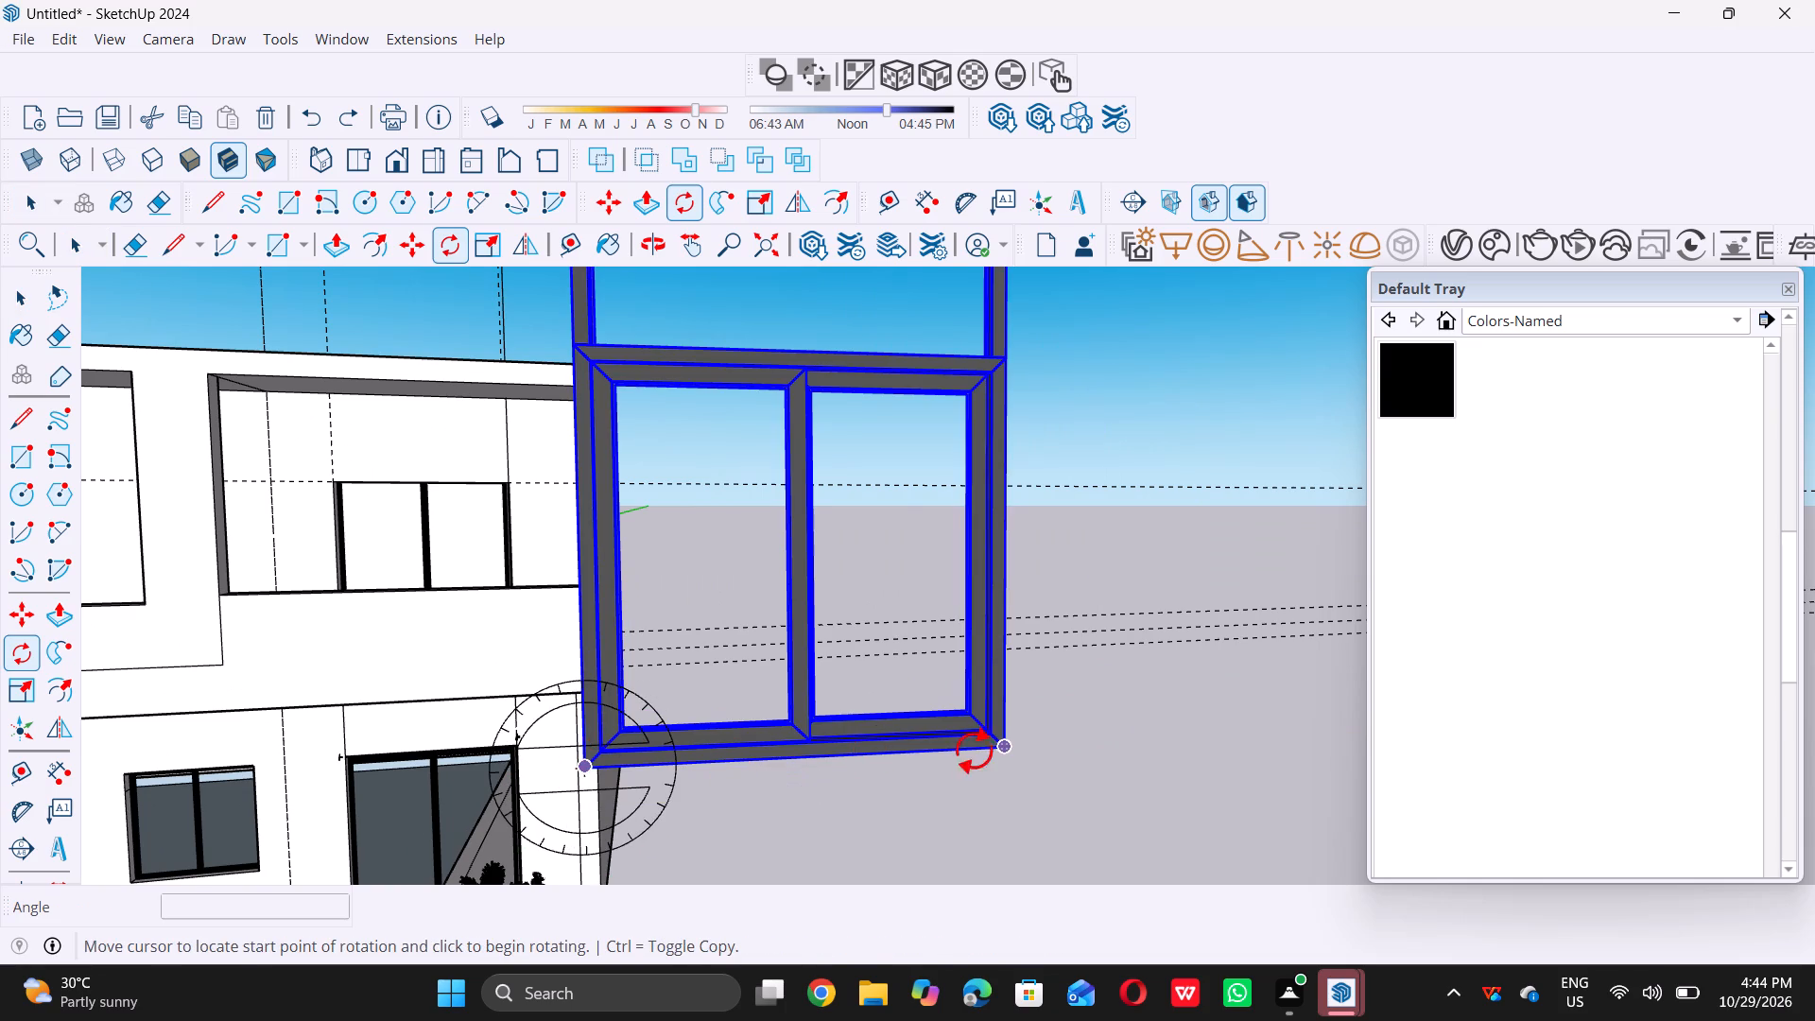
left_click(1011, 746)
scroll(1011, 746, "down", 3)
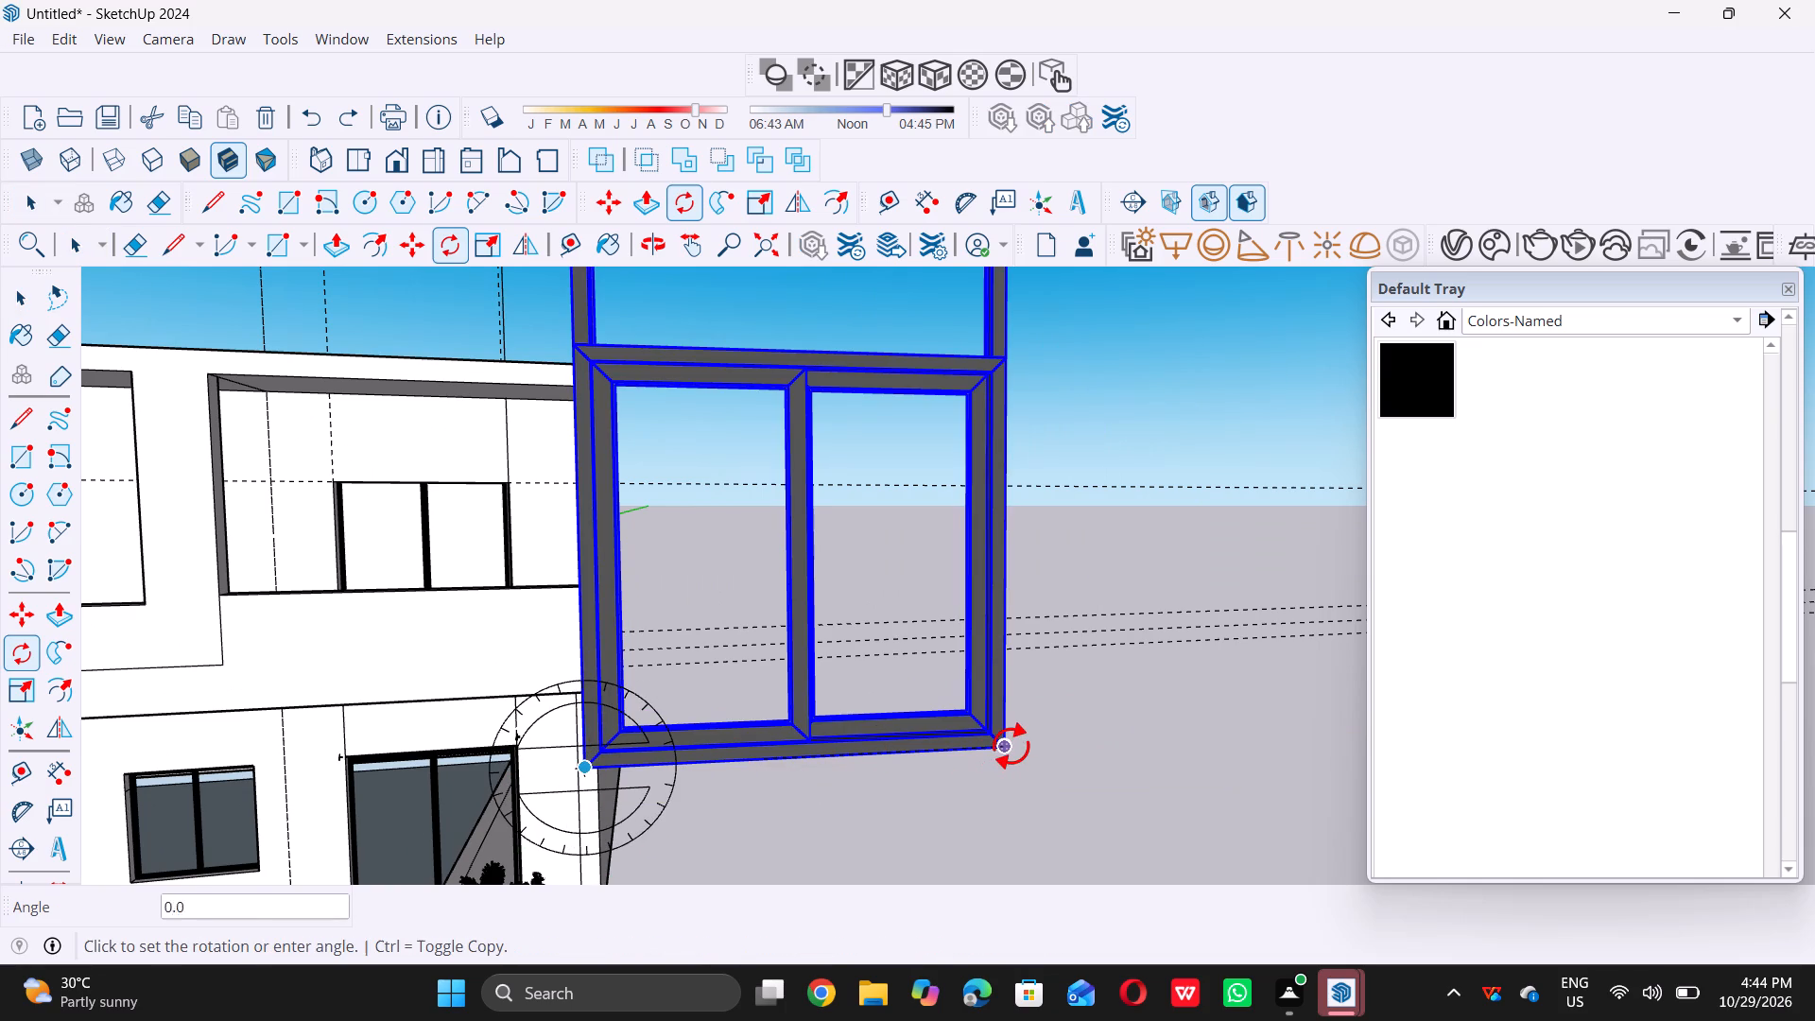
scroll(1011, 746, "down", 6)
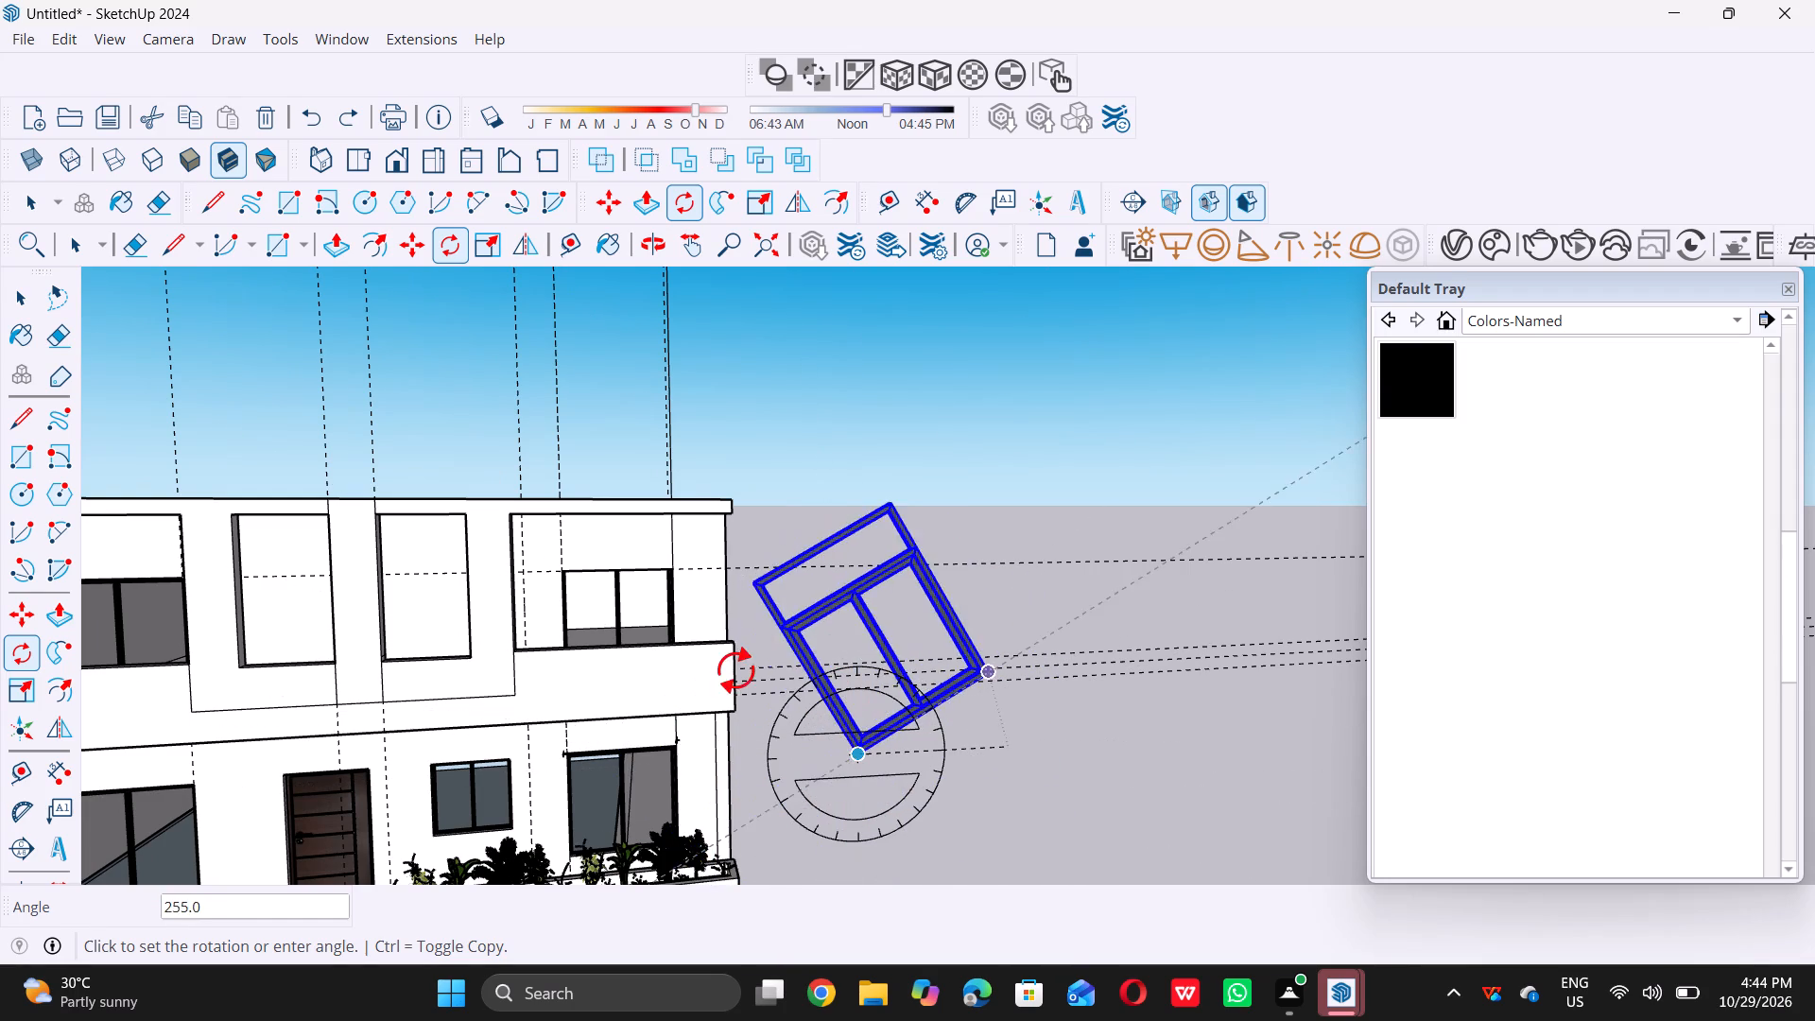
left_click(663, 767)
key("space")
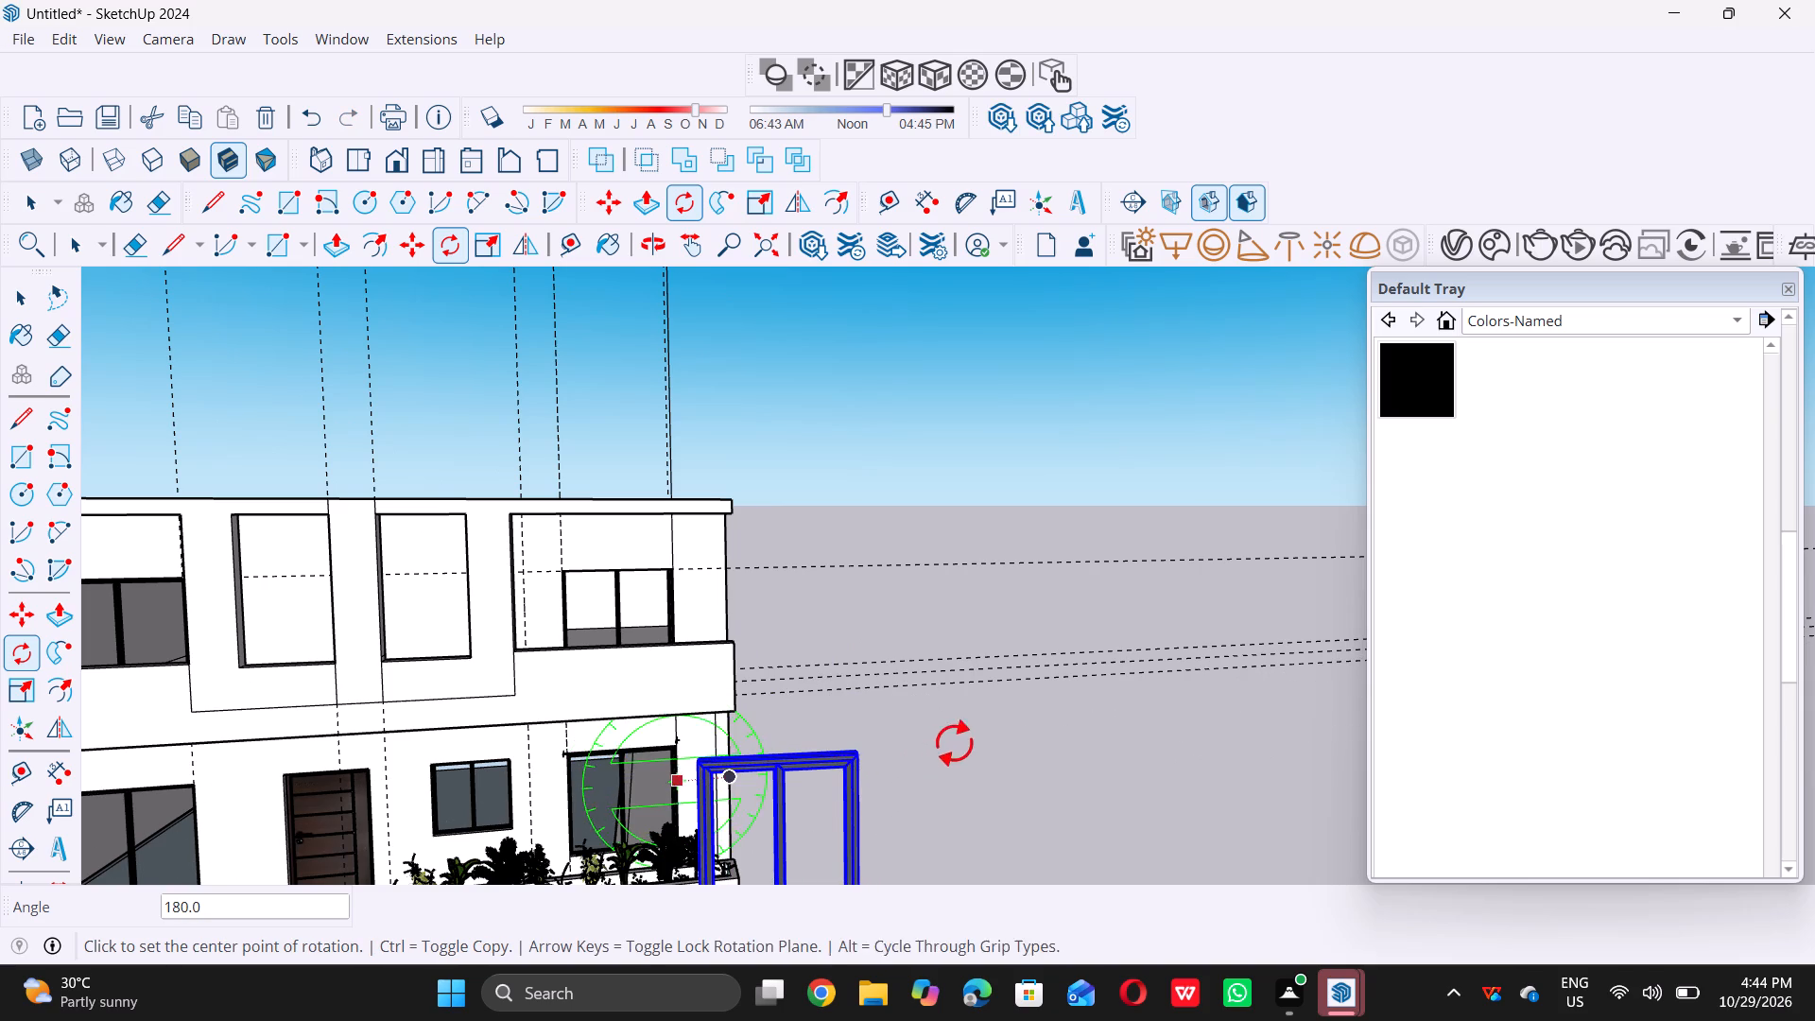
left_click(986, 722)
scroll(1011, 655, "down", 10)
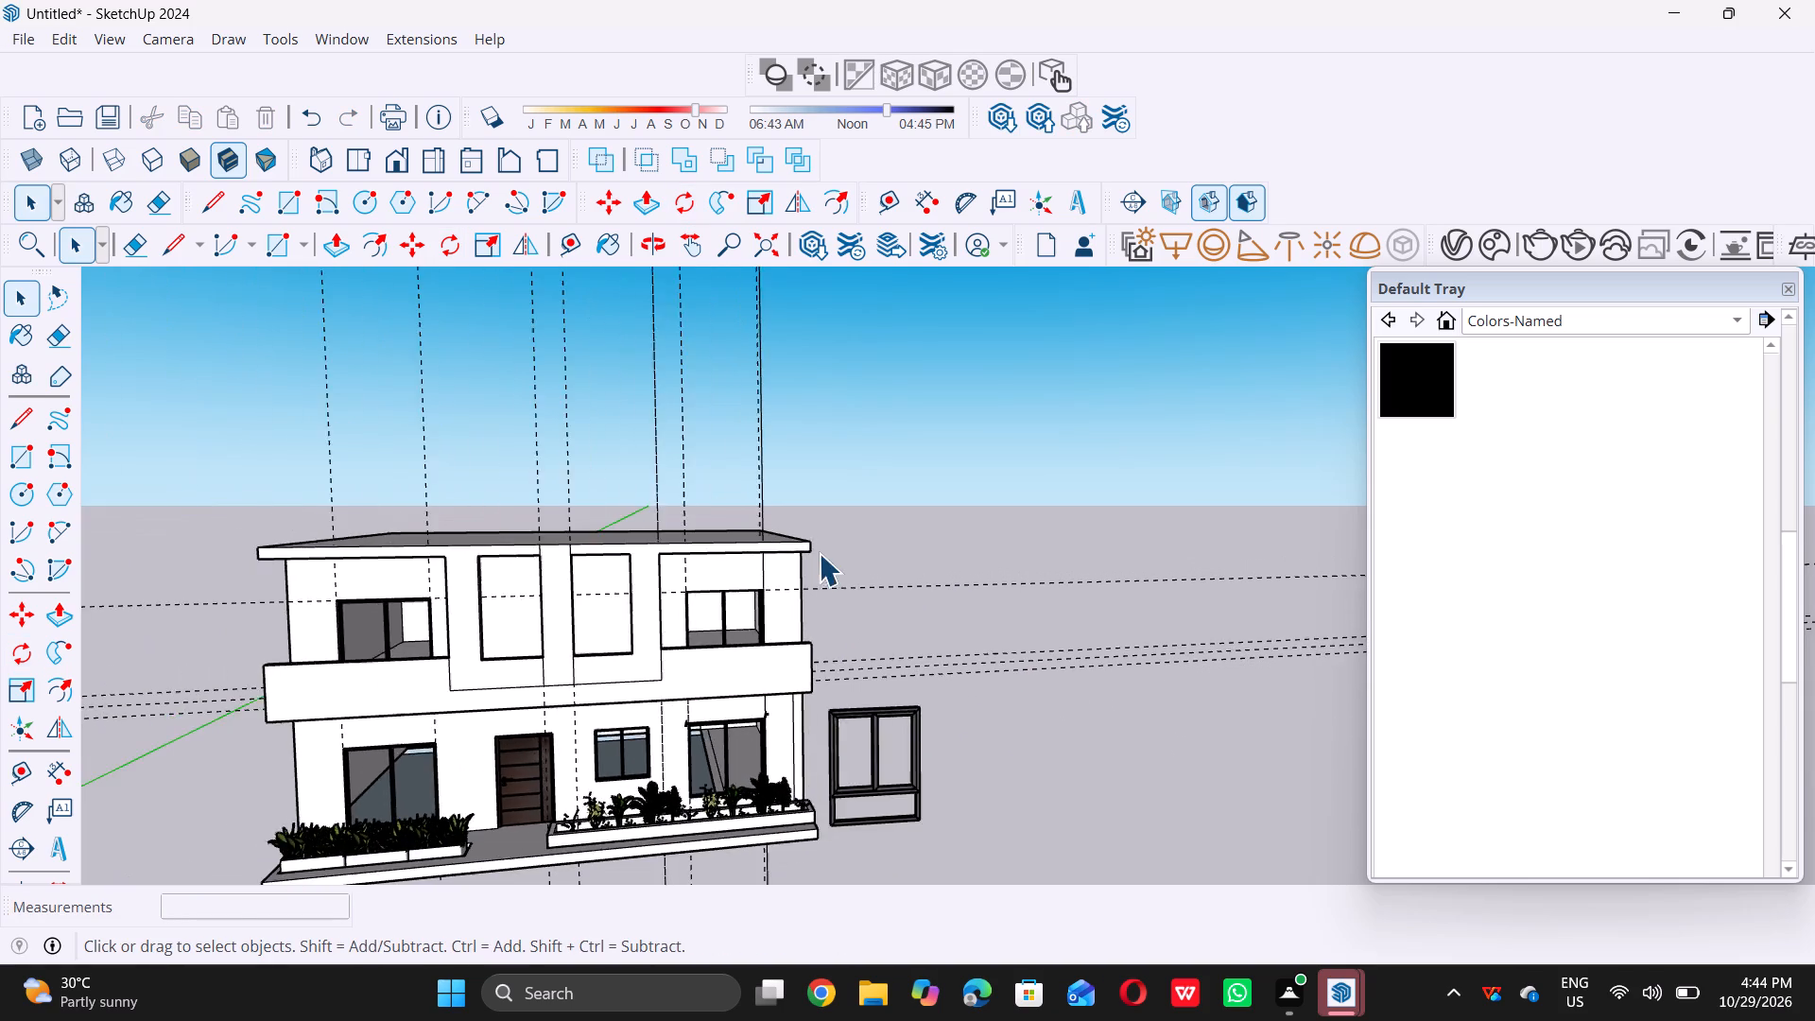
Move the window with two stacked panes by its lower-left front corner onto the sill of the upper central panel's left opening.
scroll(779, 723, "up", 5)
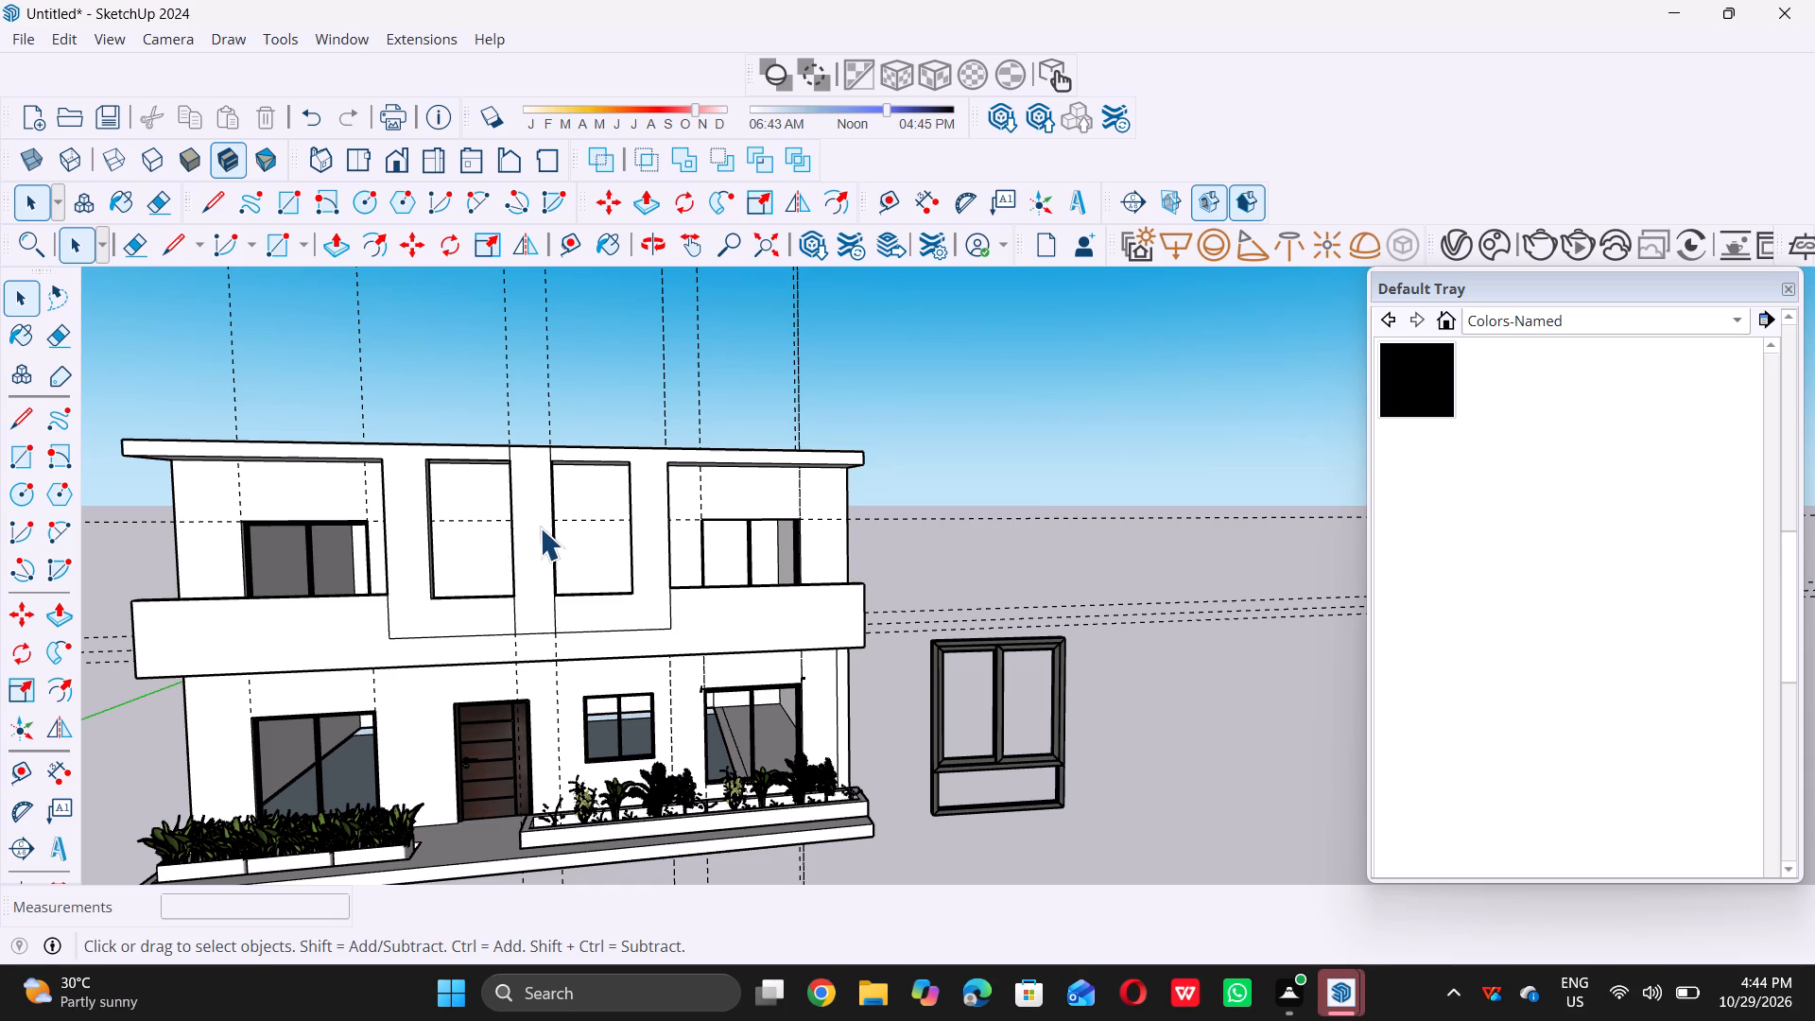
scroll(570, 535, "down", 13)
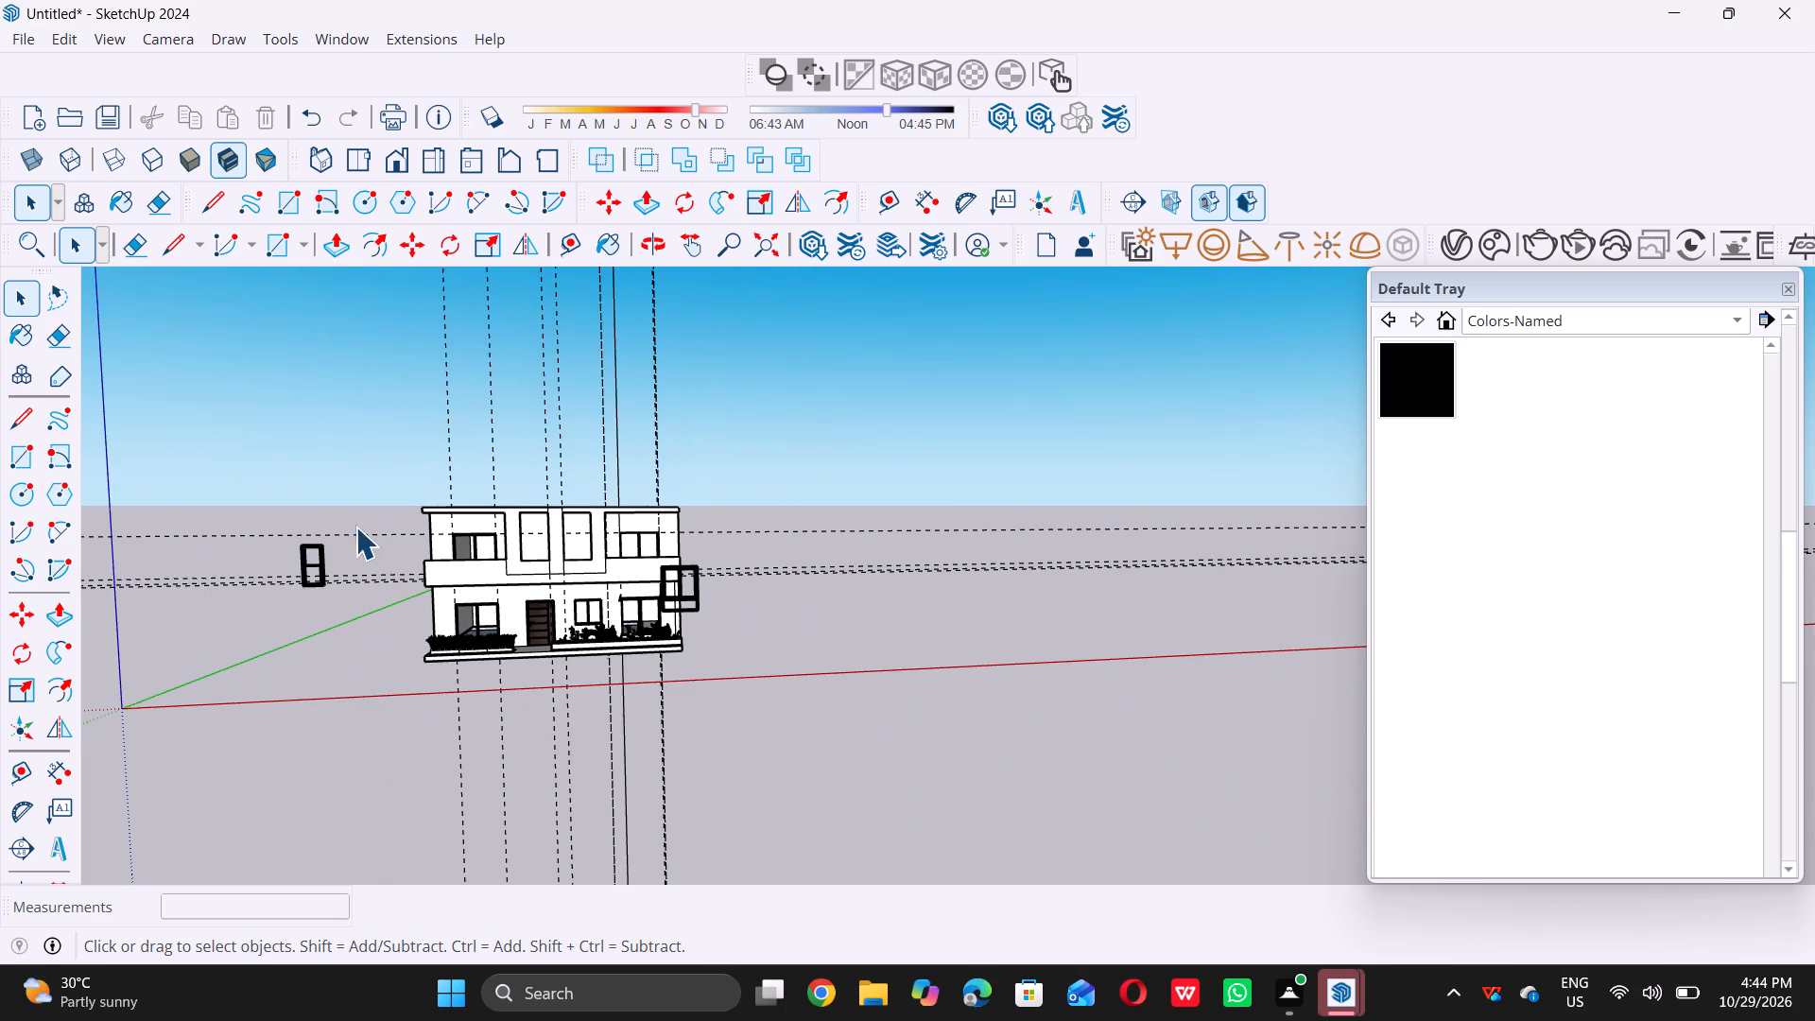
scroll(351, 539, "up", 13)
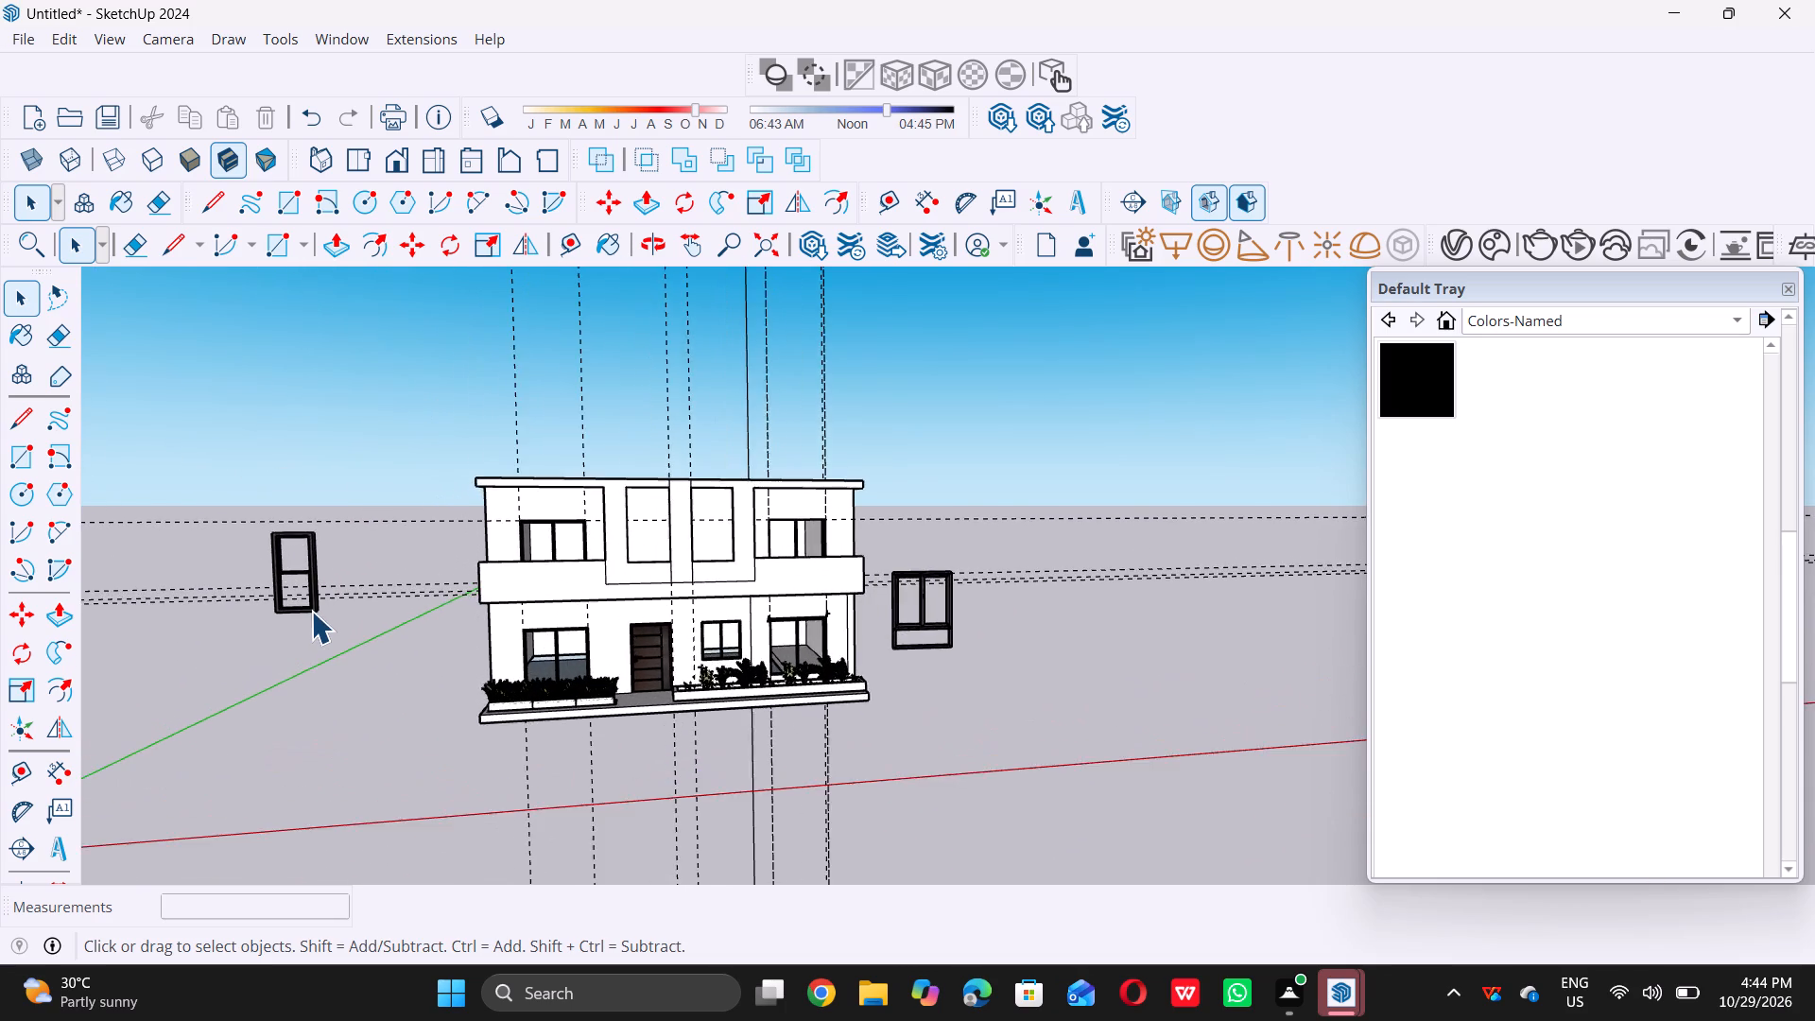
scroll(311, 613, "up", 12)
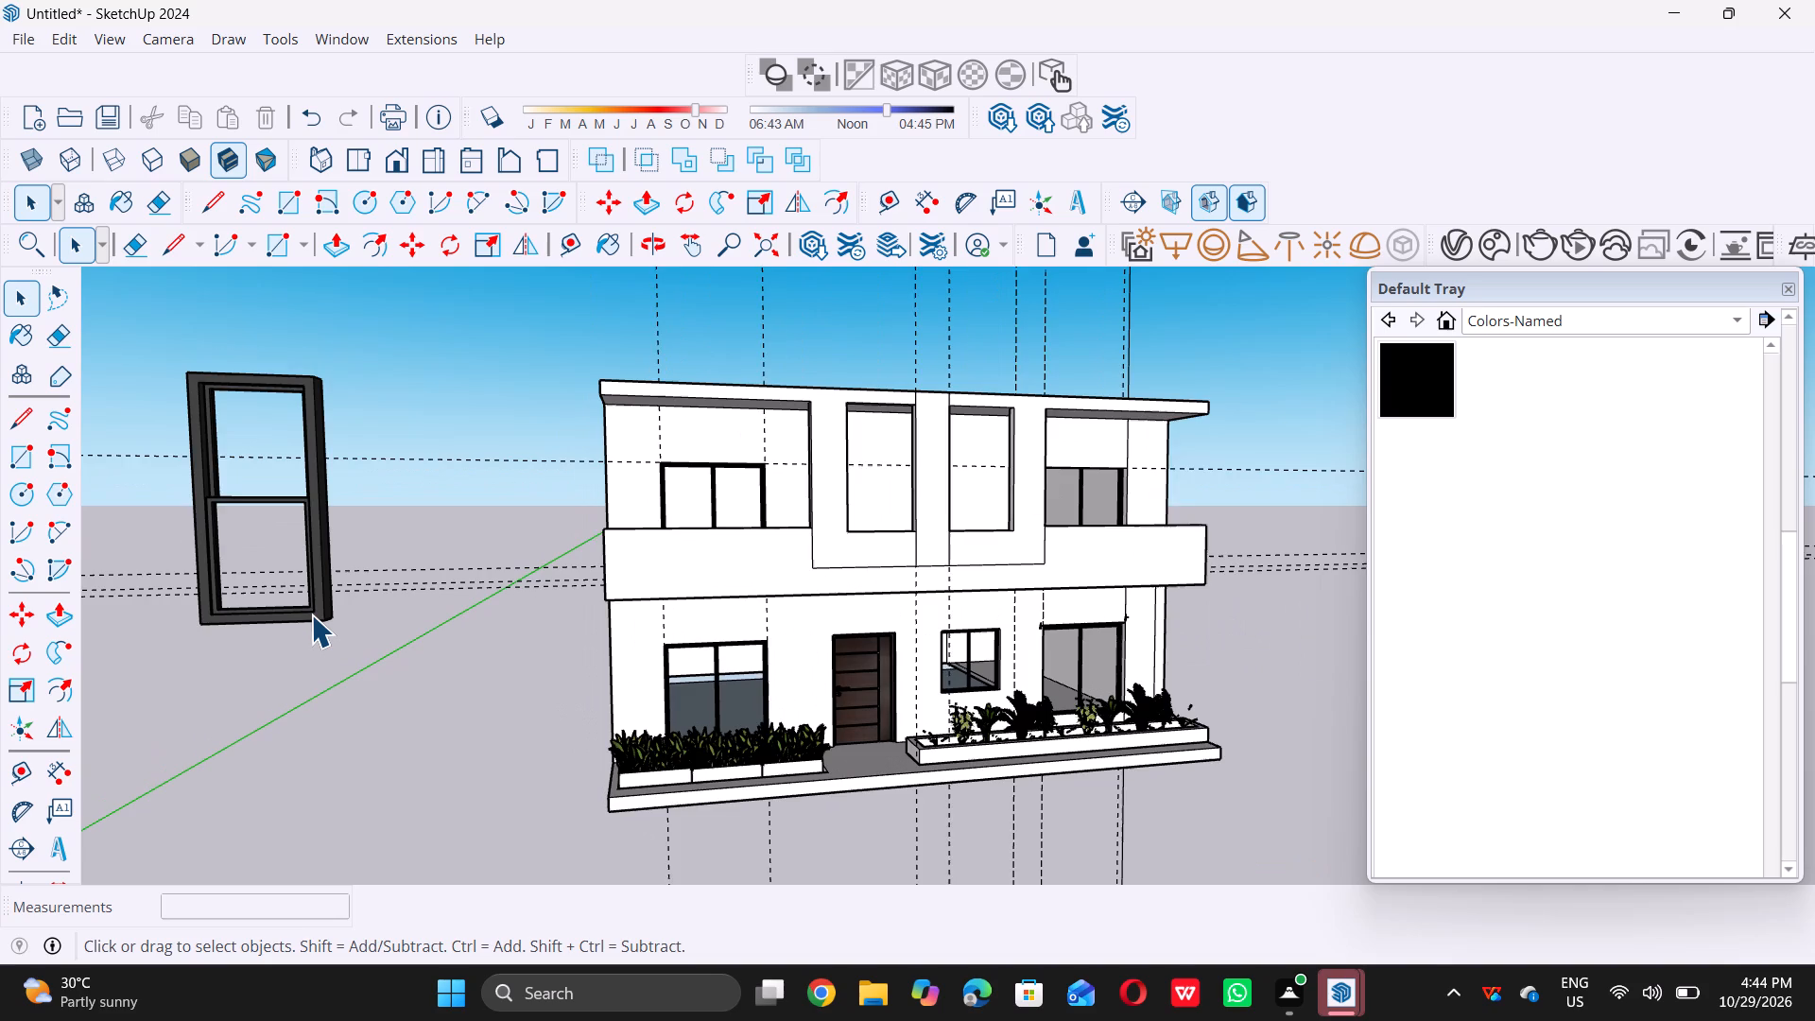
double_click(311, 614)
double_click(341, 718)
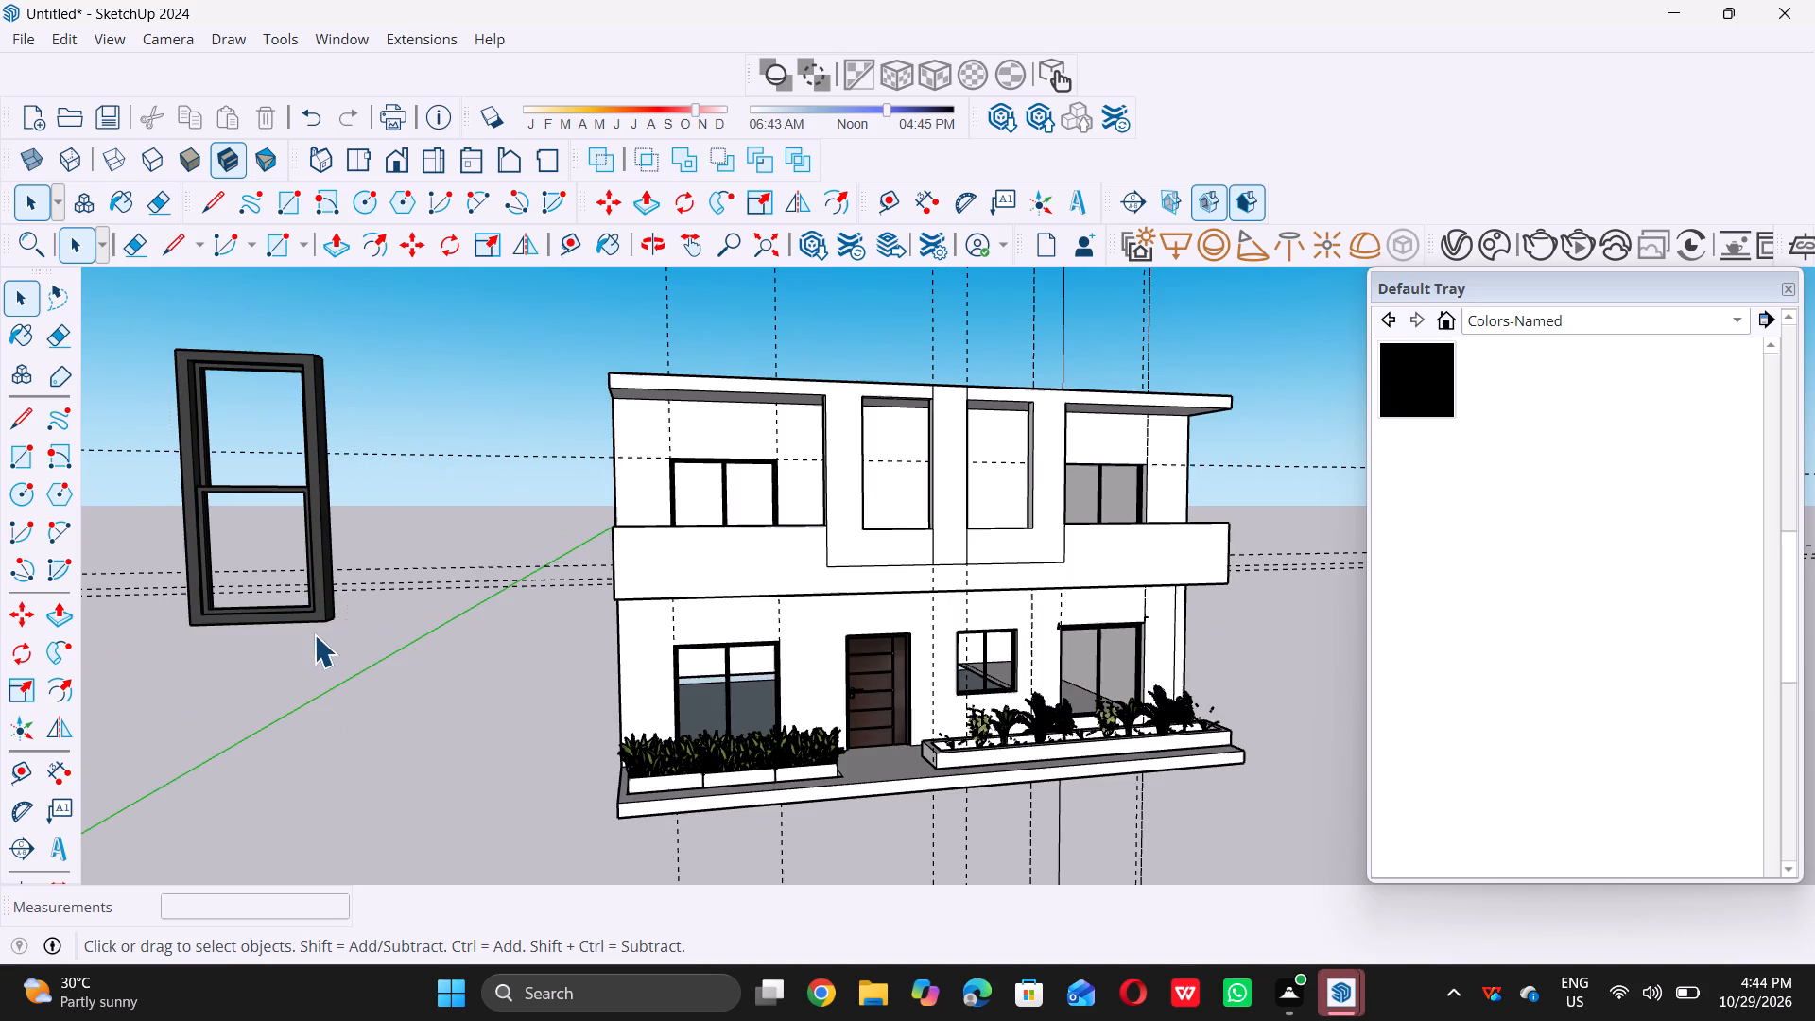
double_click(321, 618)
left_click(259, 747)
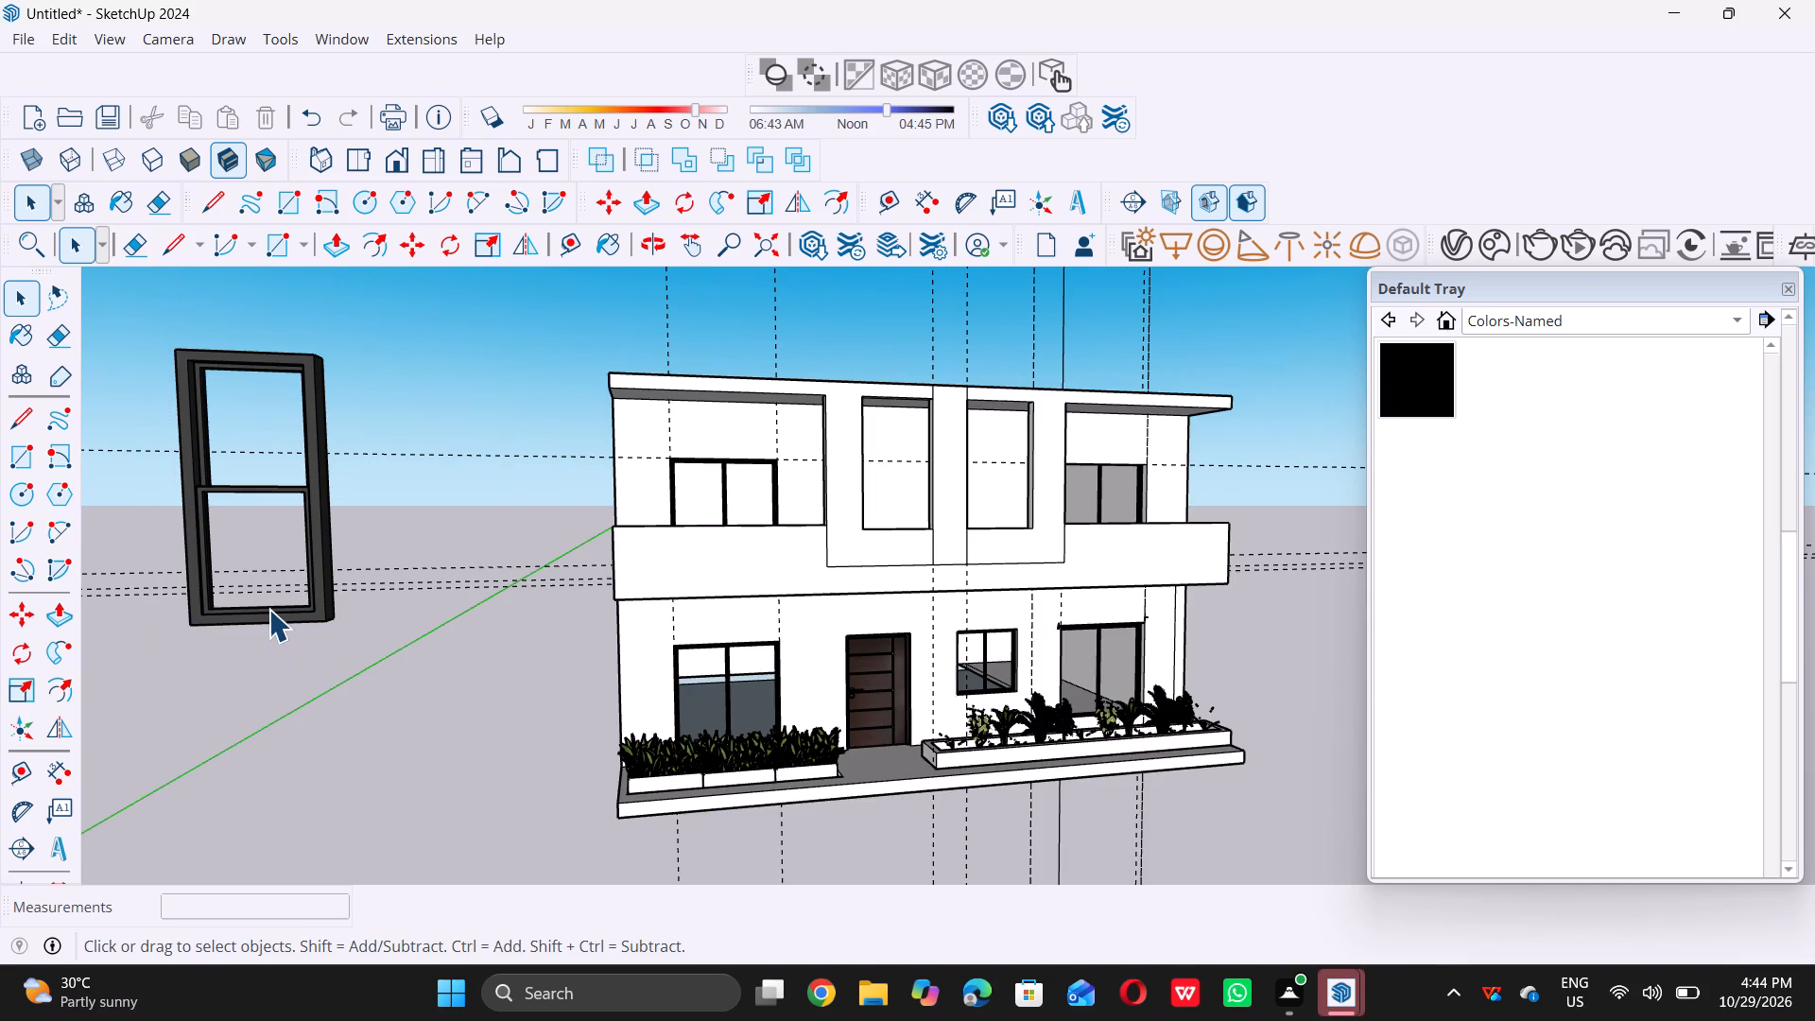
scroll(268, 607, "up", 4)
left_click(279, 617)
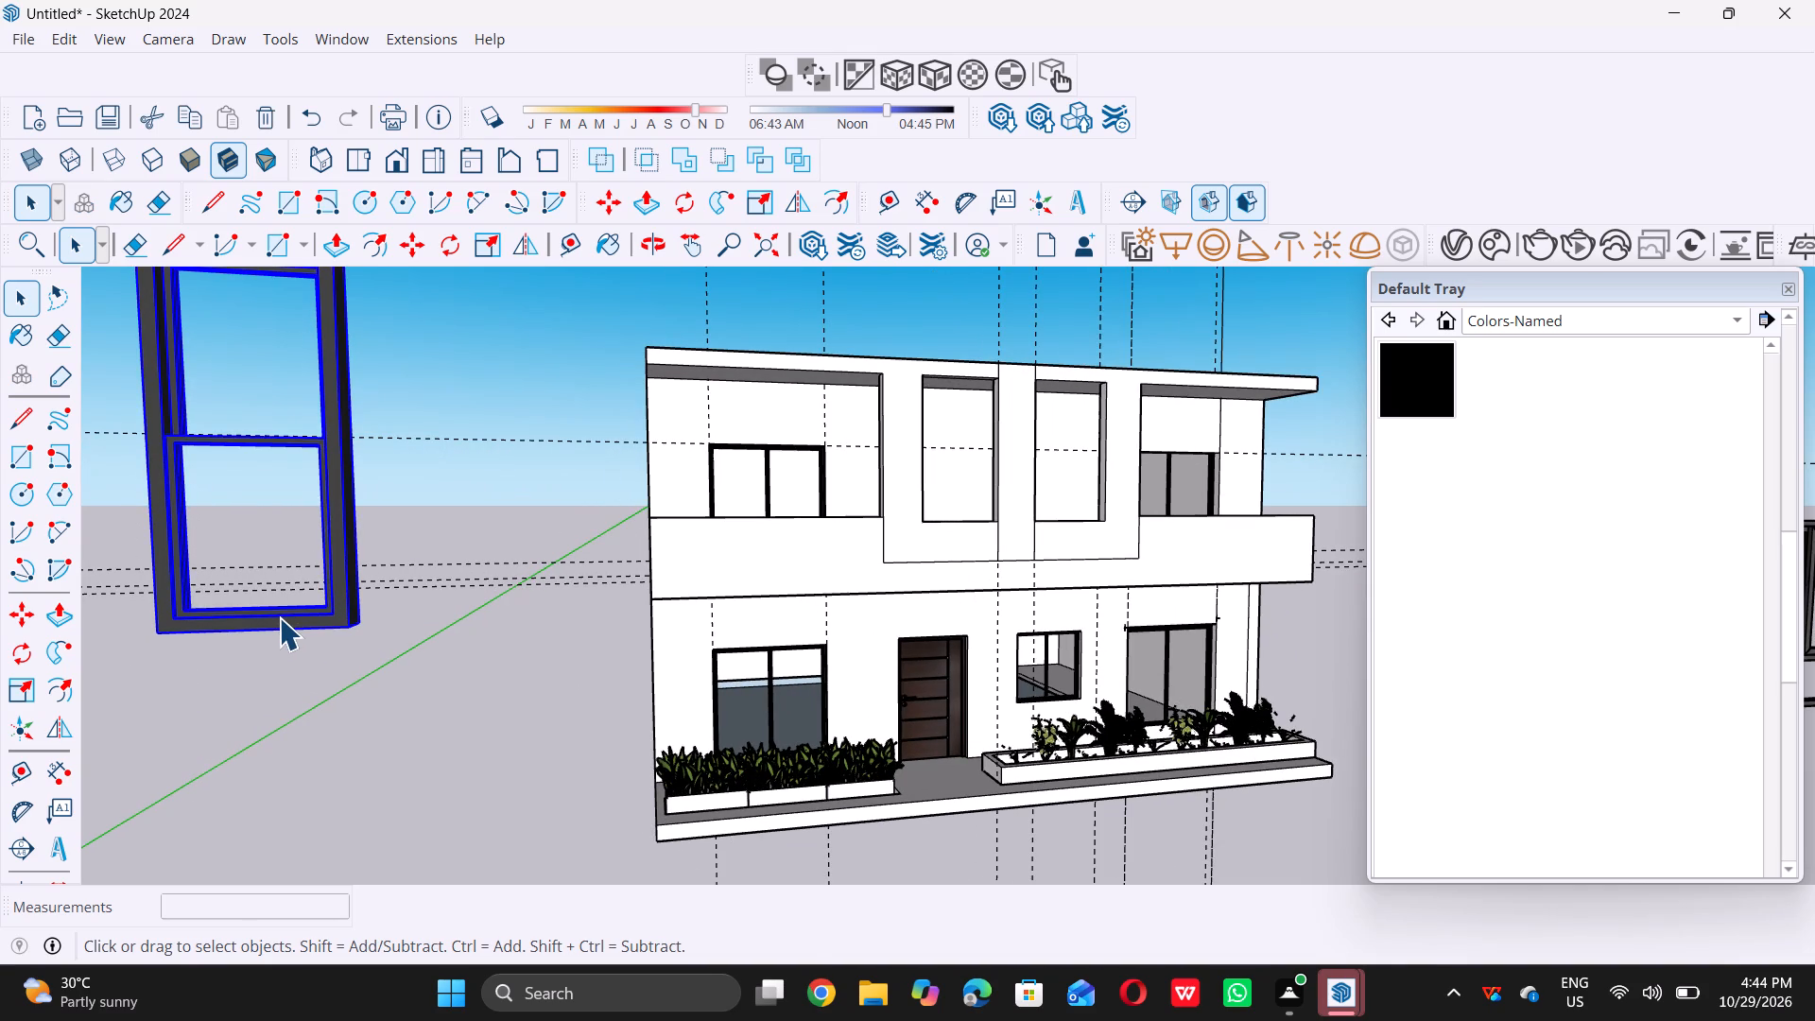
key("m")
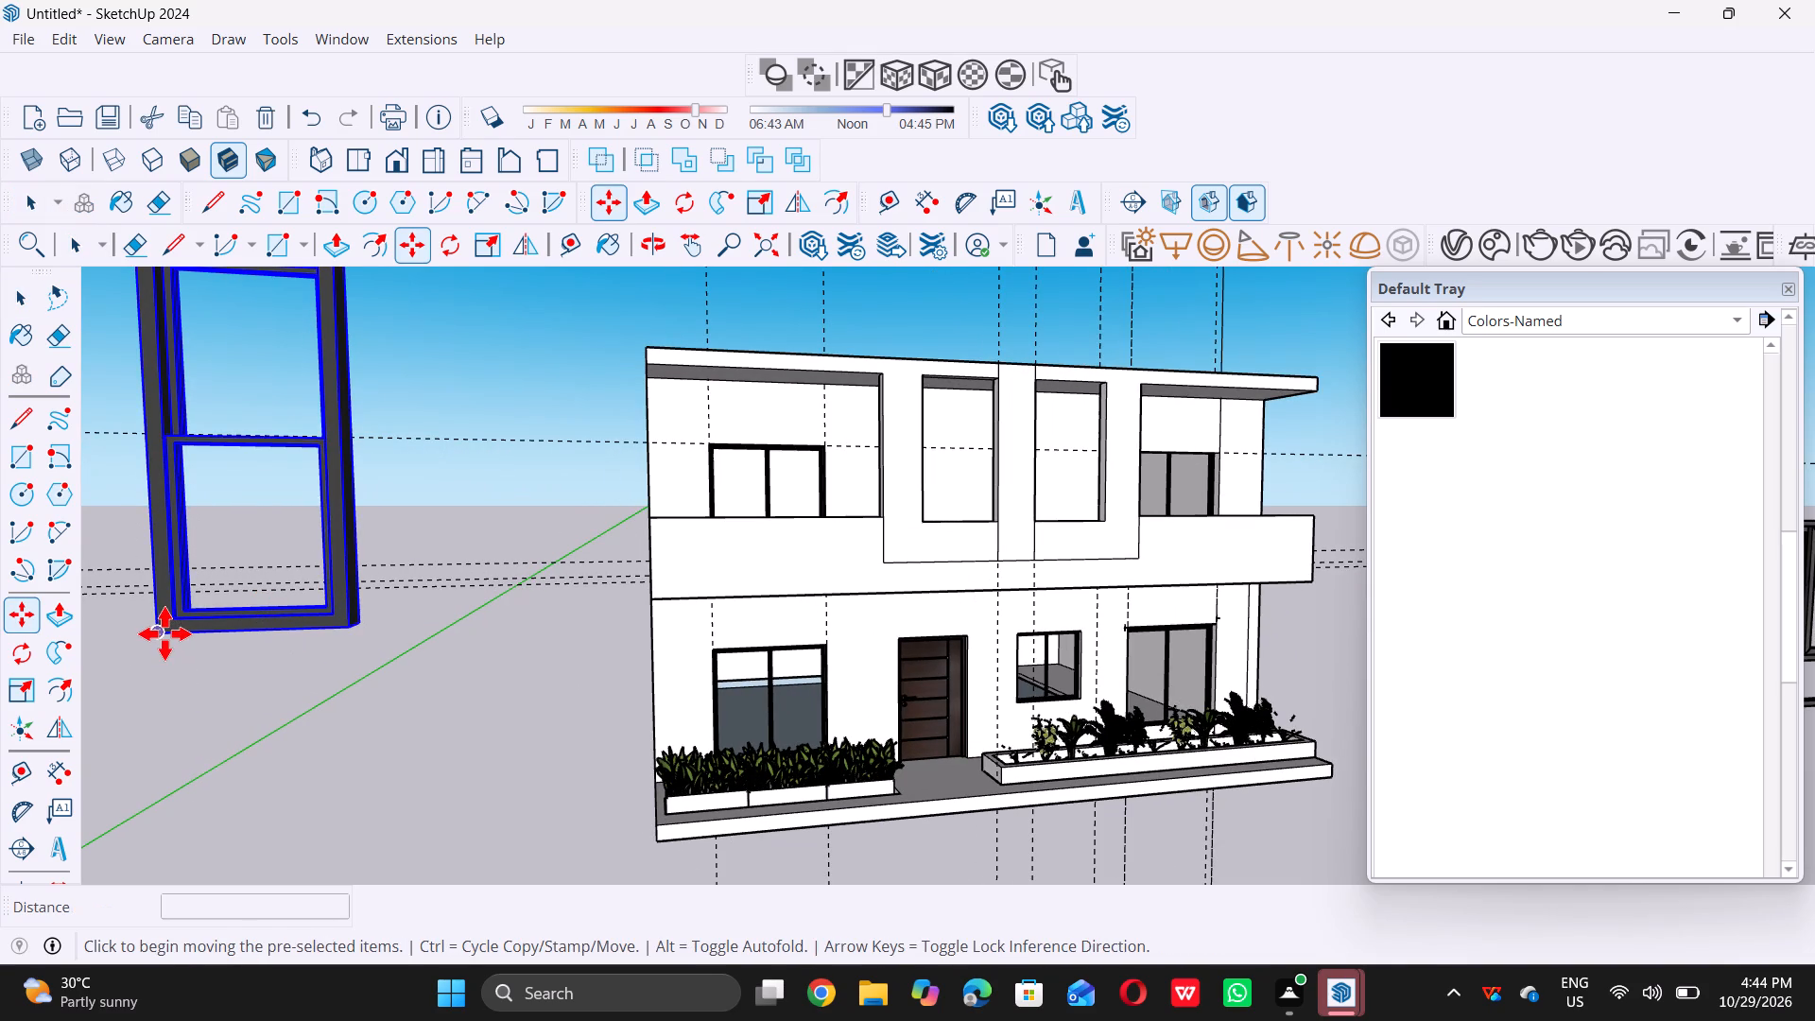
scroll(164, 632, "up", 14)
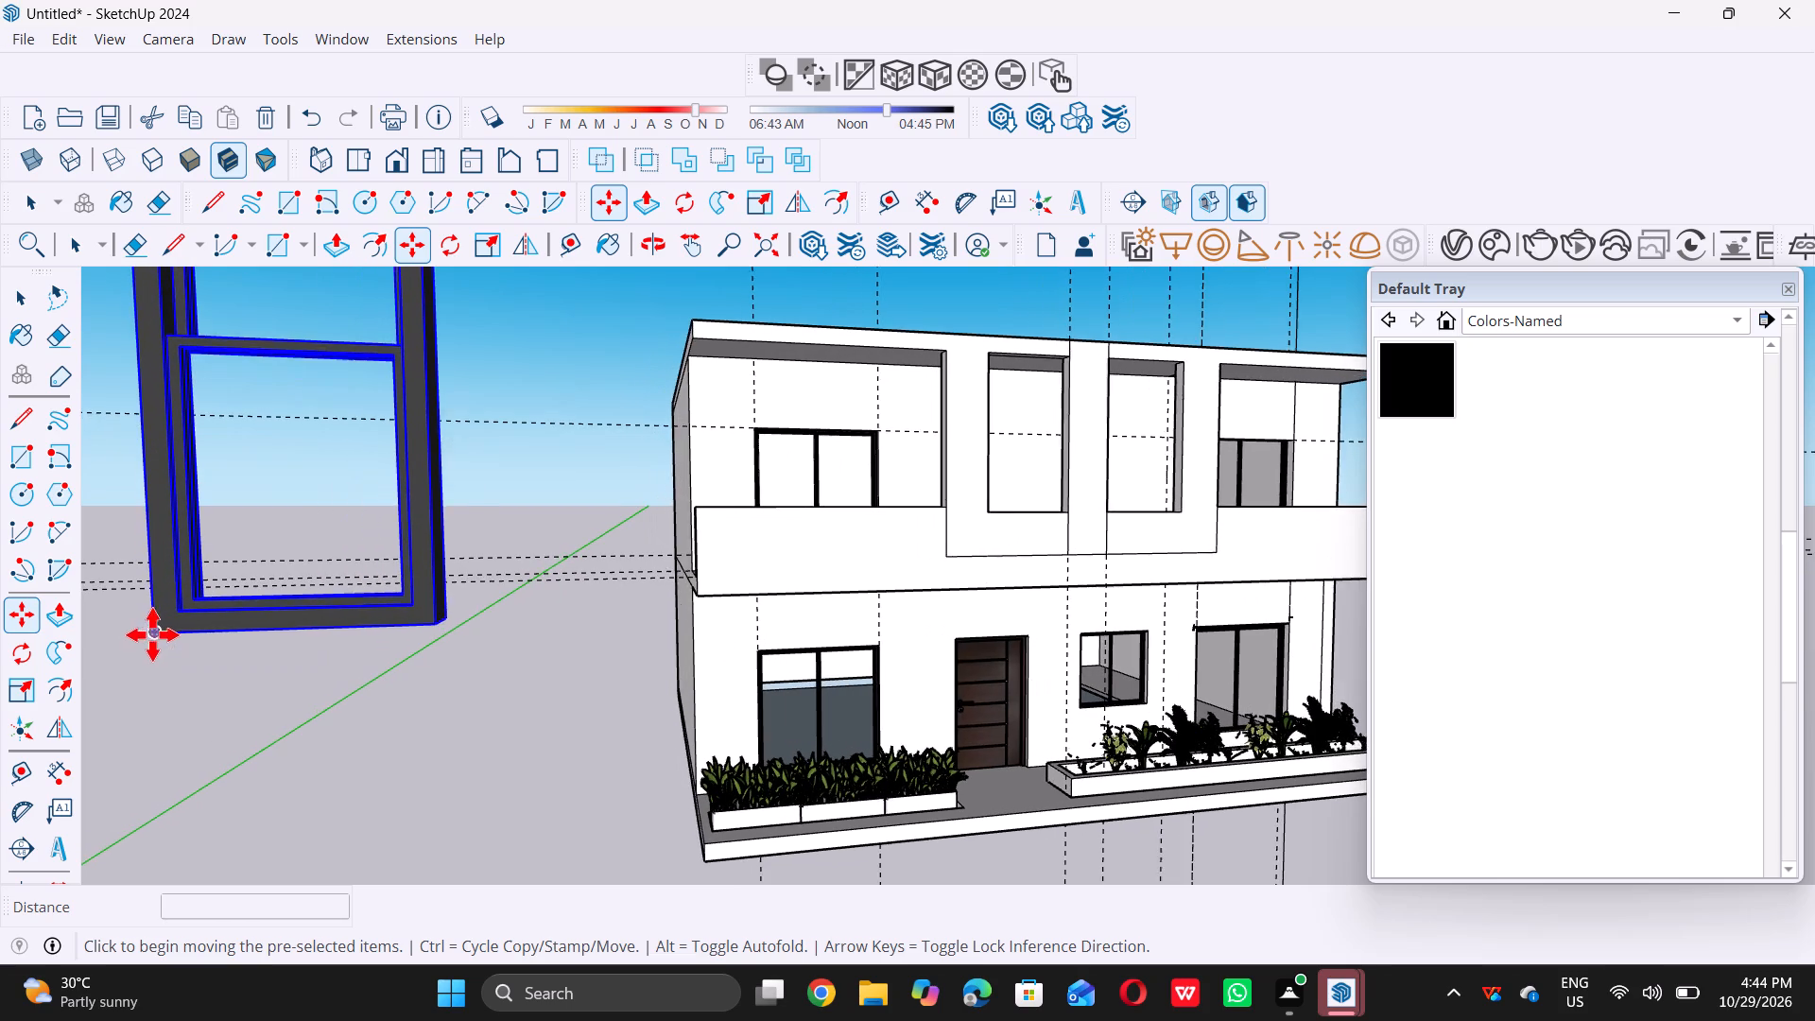
left_click(154, 630)
scroll(154, 630, "down", 6)
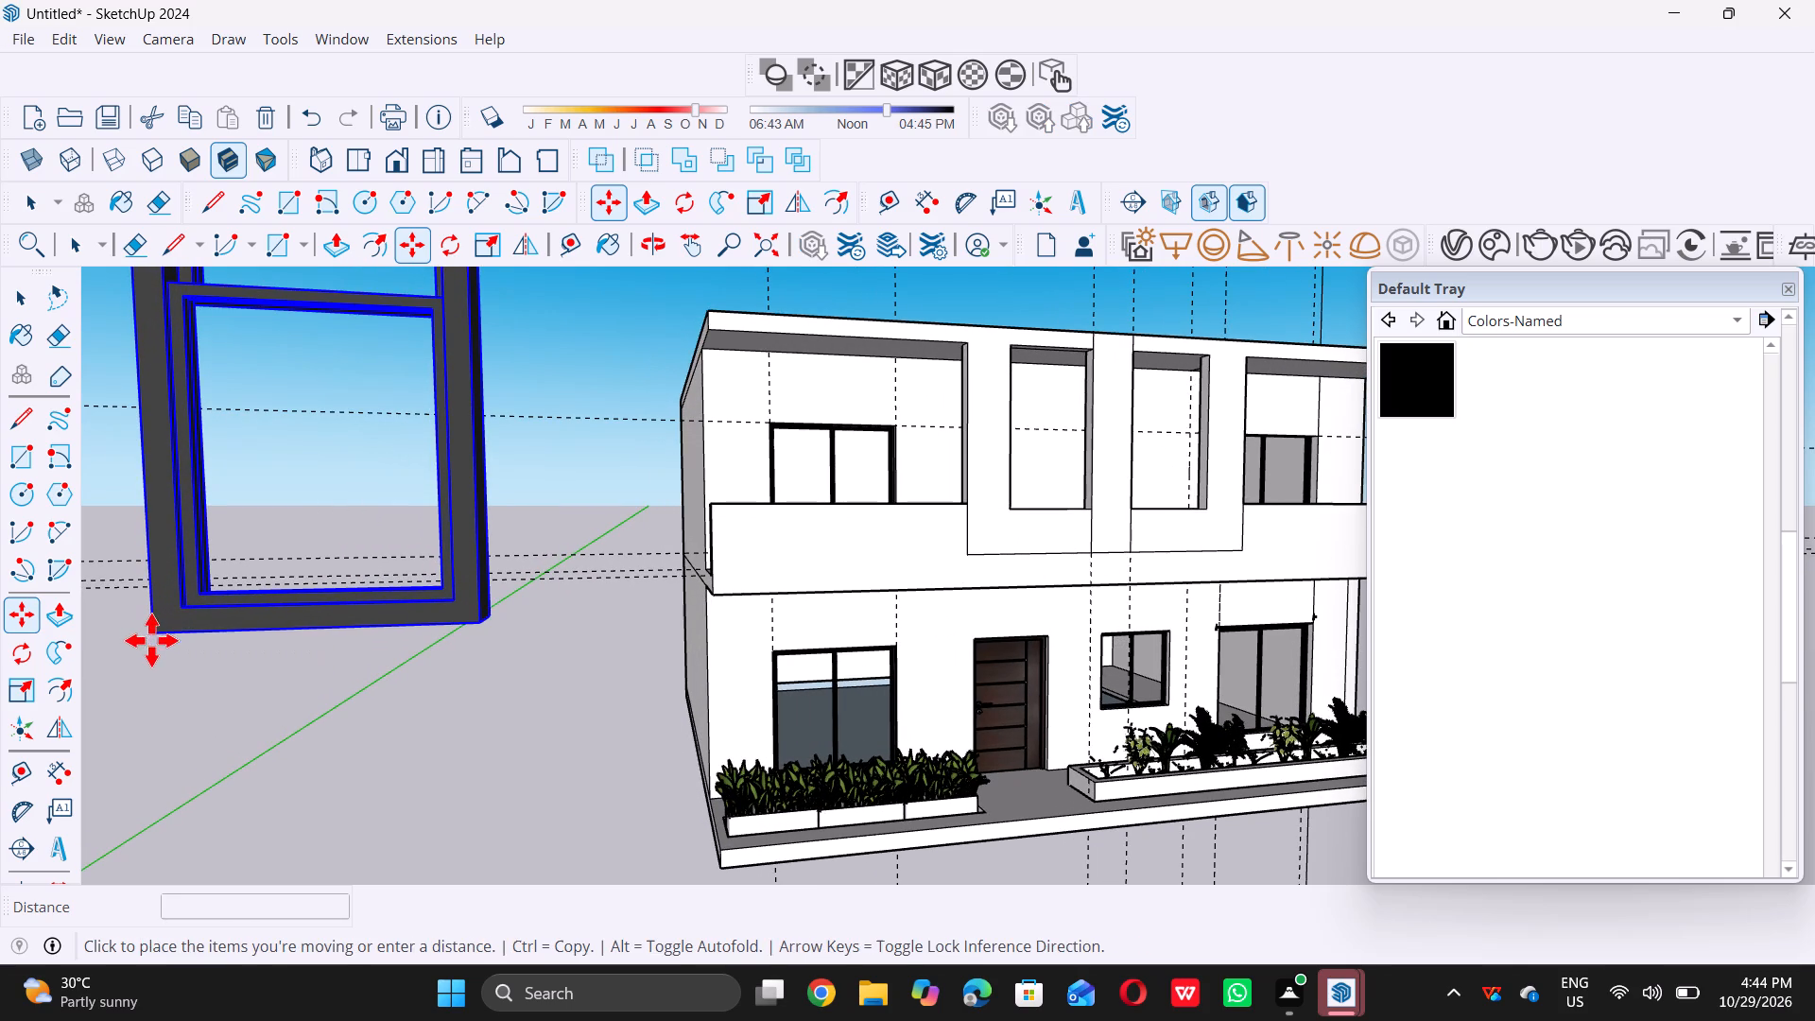
scroll(151, 640, "down", 11)
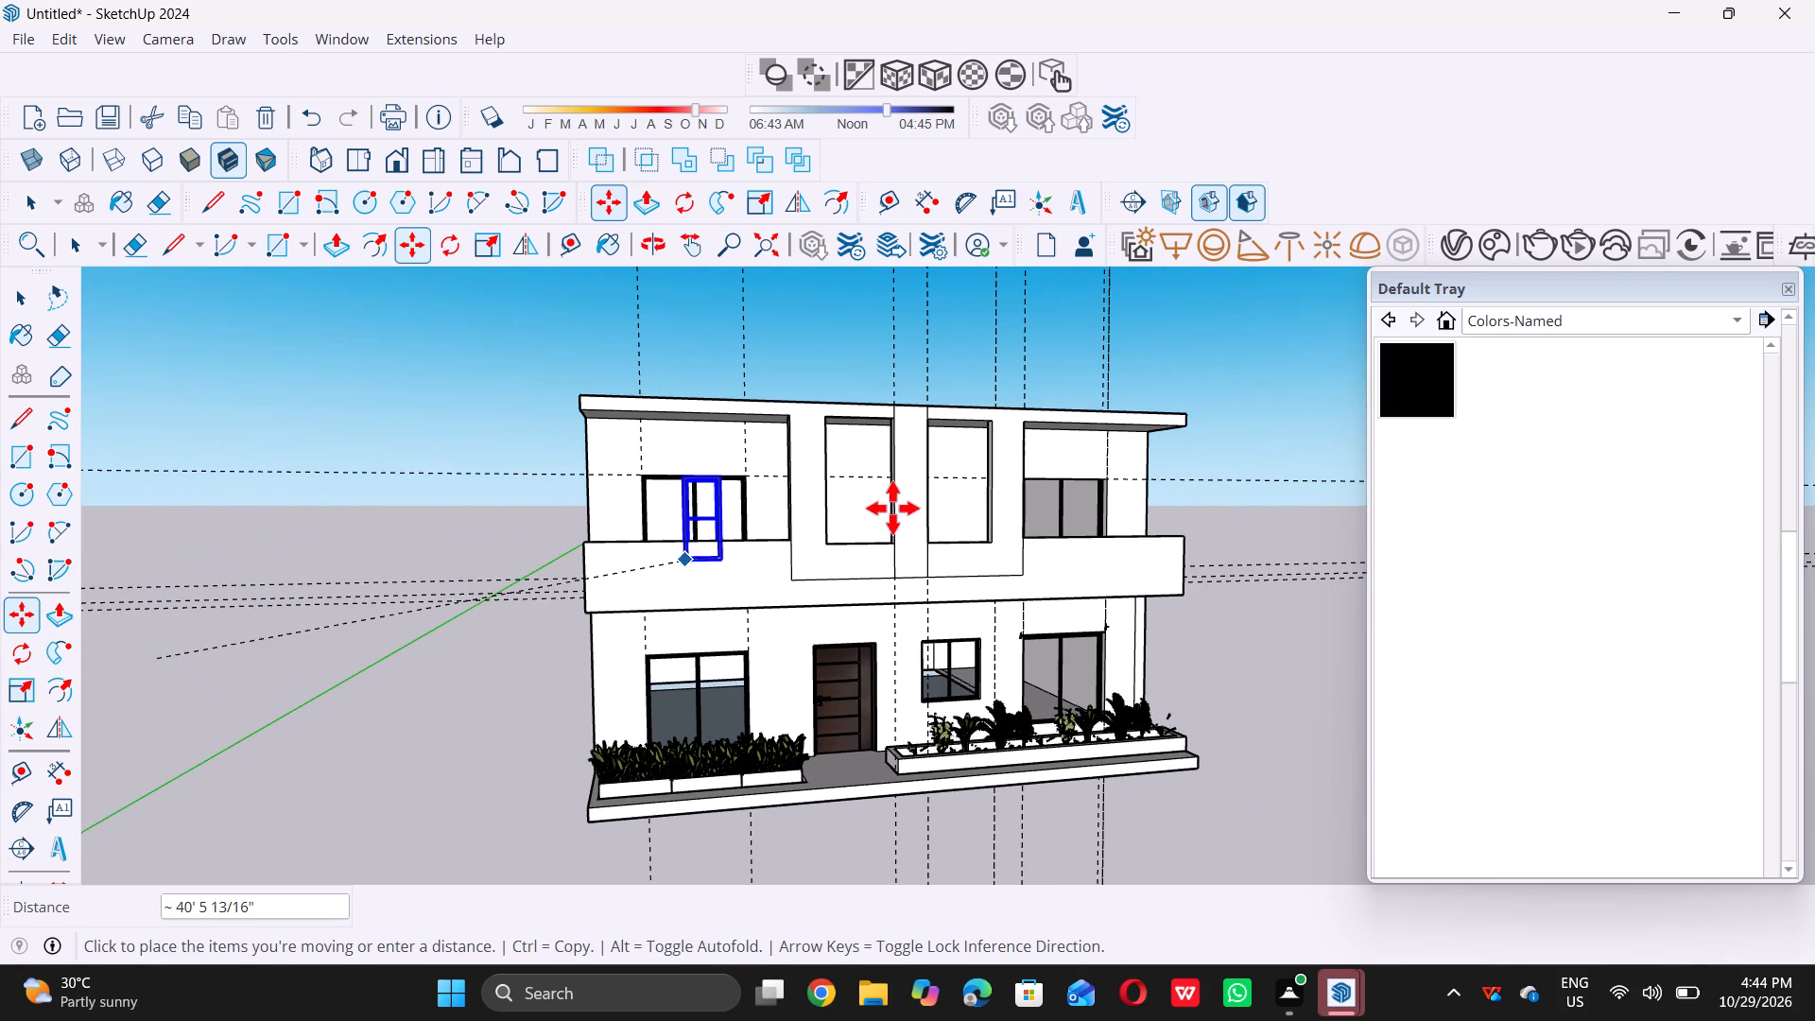
scroll(873, 519, "up", 19)
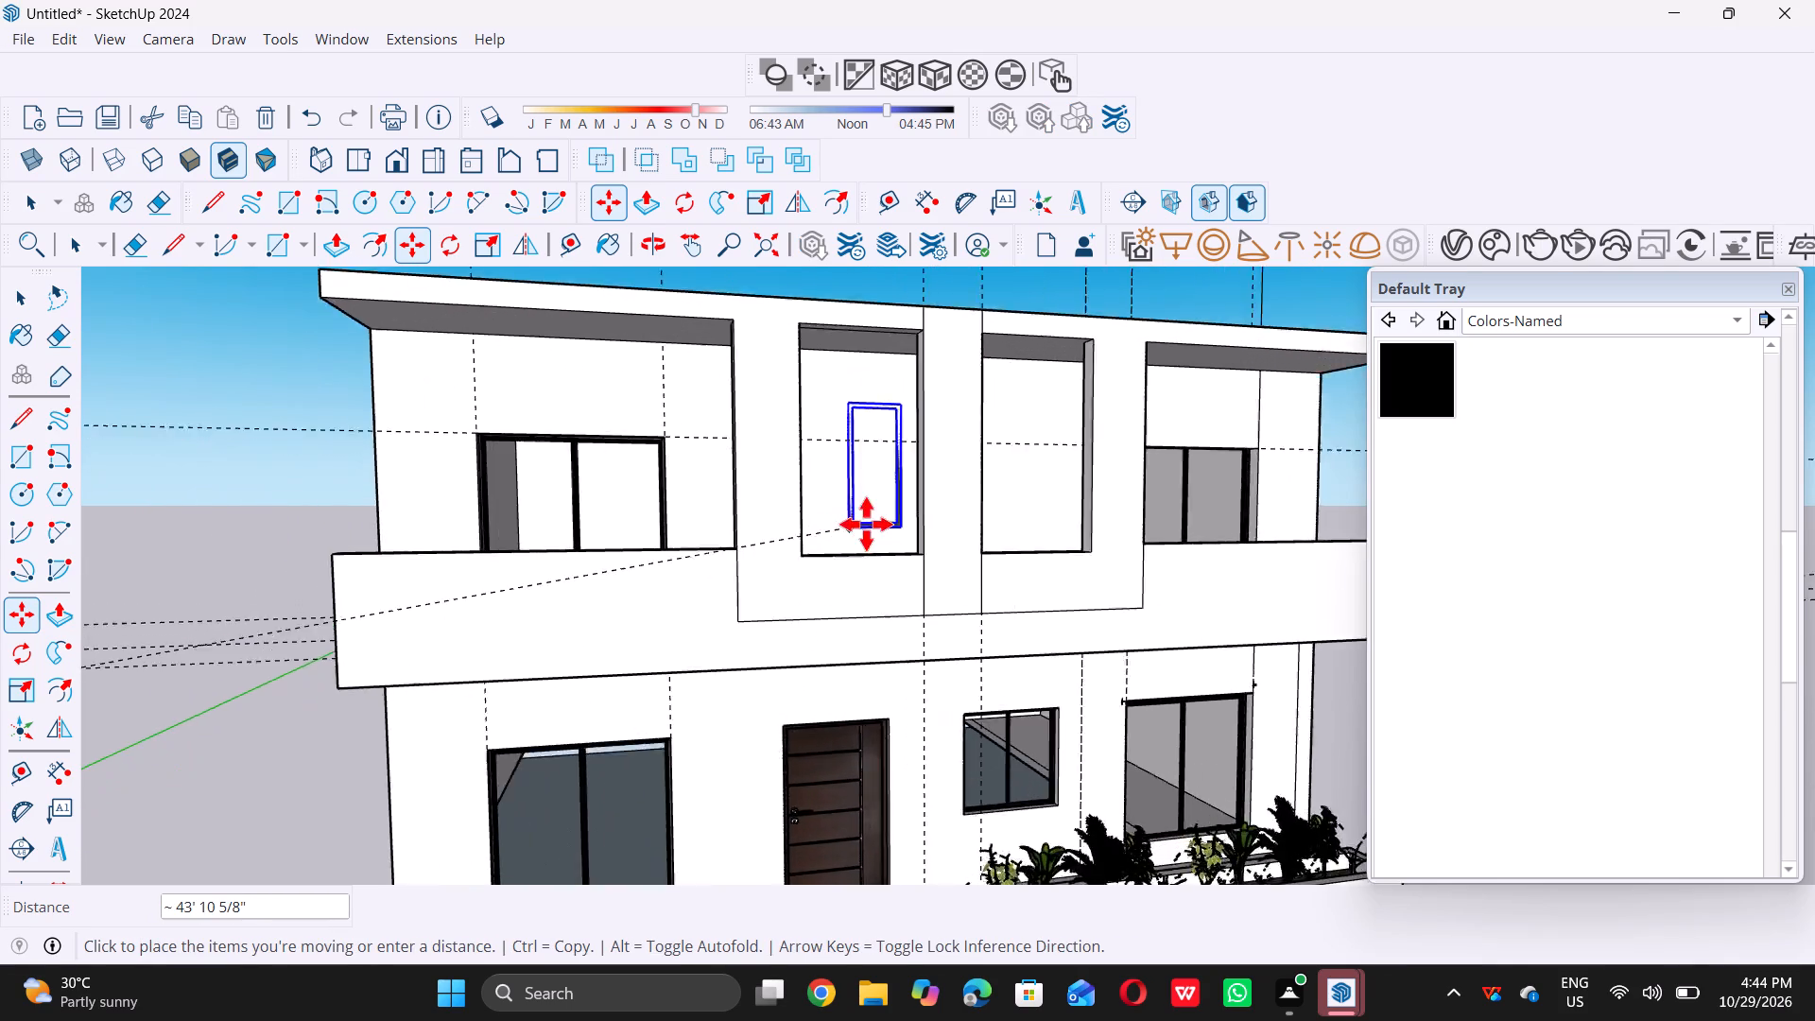
middle_click_drag(866, 521, 676, 634)
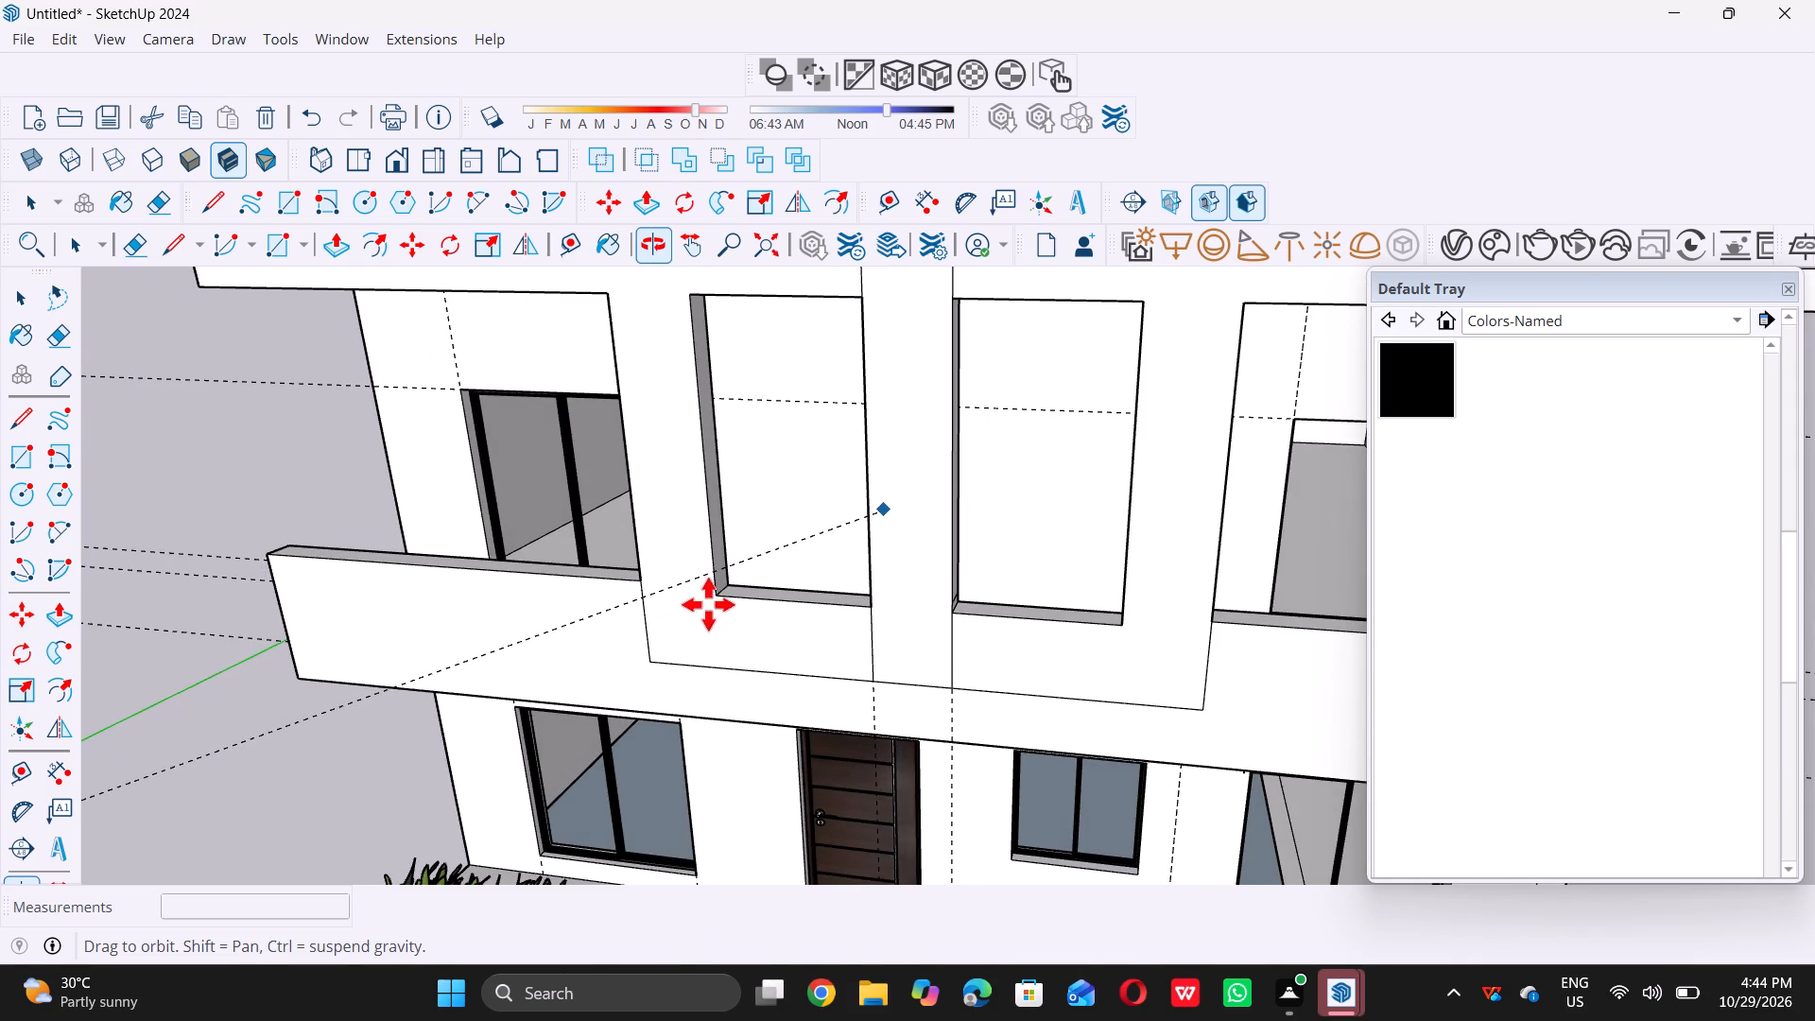
scroll(711, 598, "up", 19)
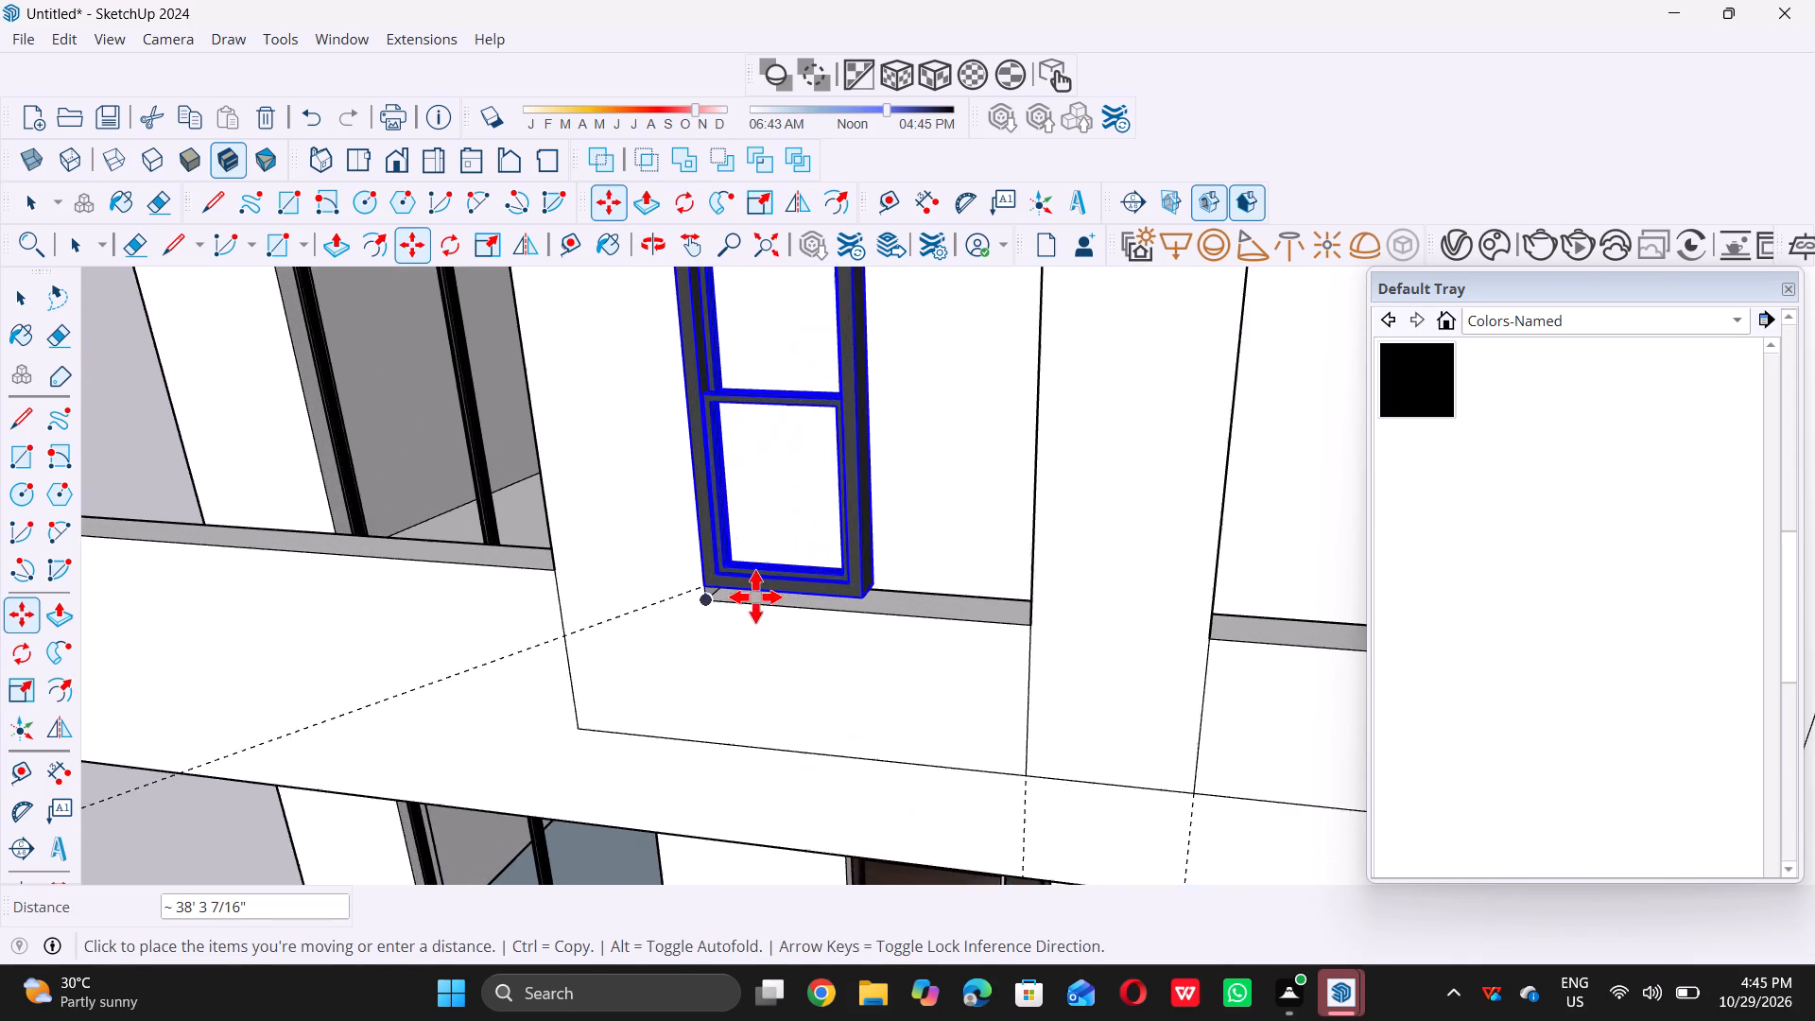
scroll(757, 597, "up", 2)
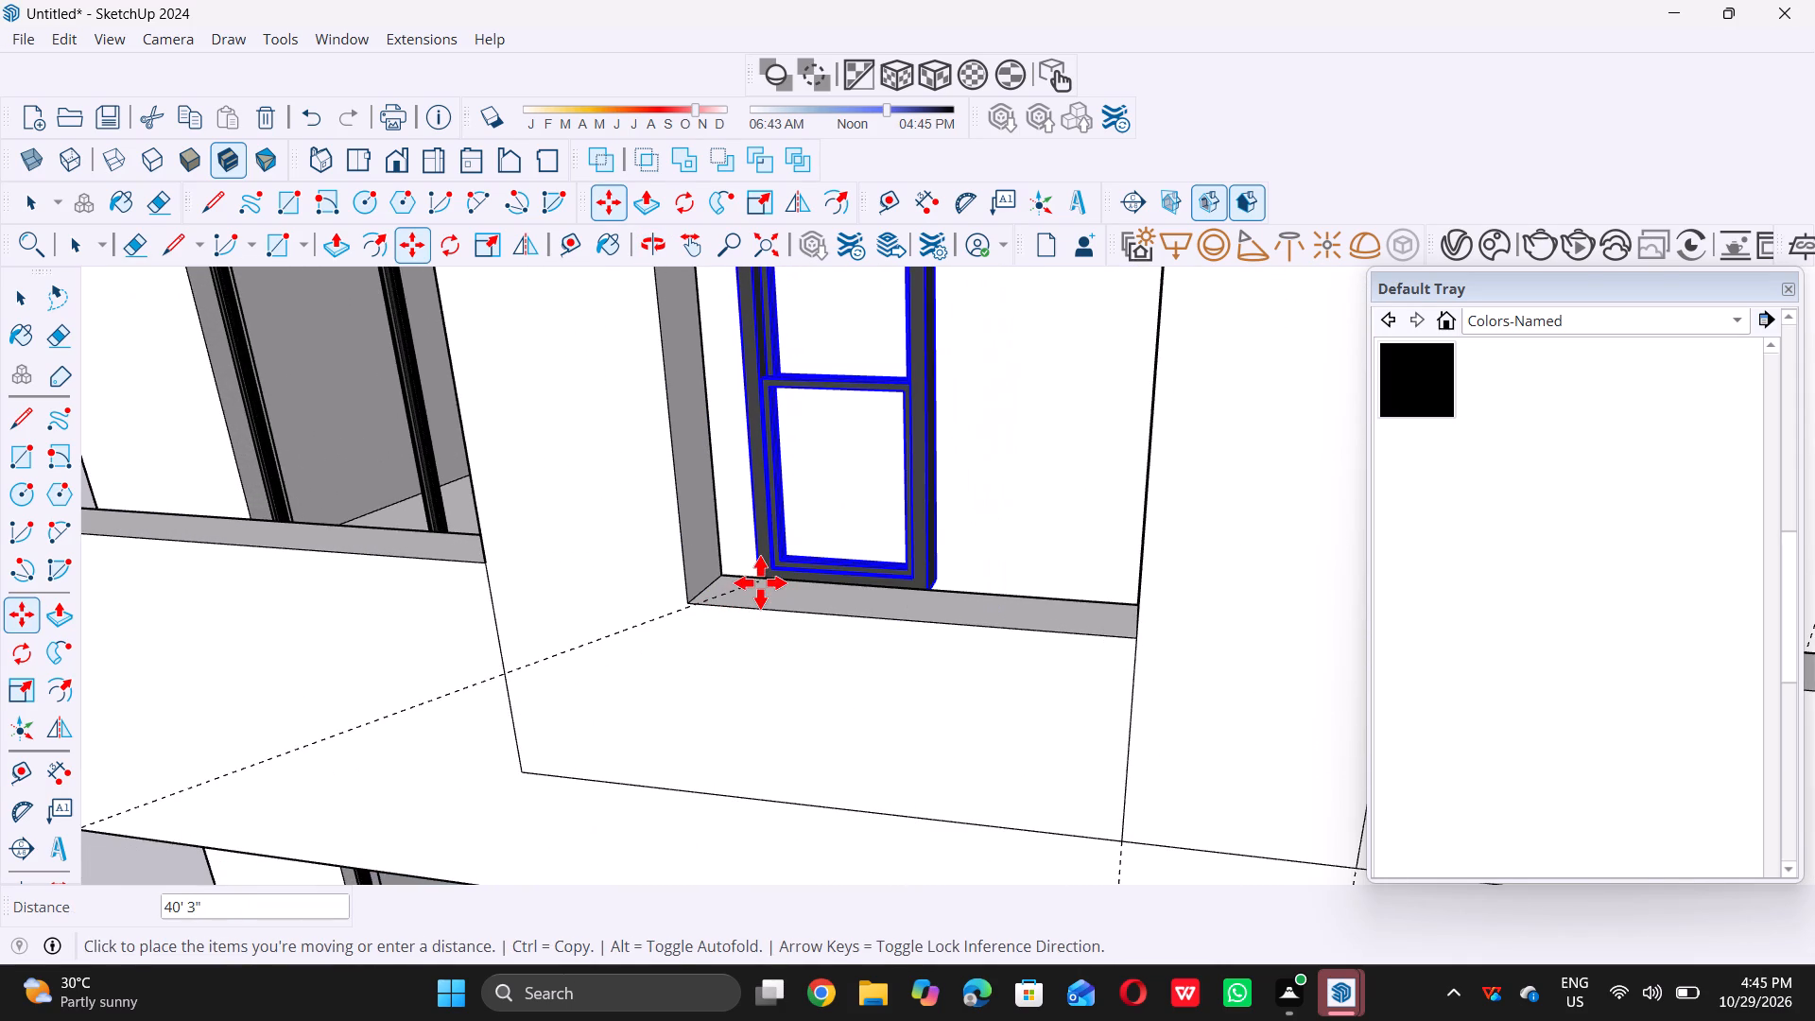
double_click(765, 592)
Shift the stacked-pane window about 9 11/16" so its lower-left corner meets the opening's lower-left inner edge, set back from the facade.
scroll(659, 597, "up", 3)
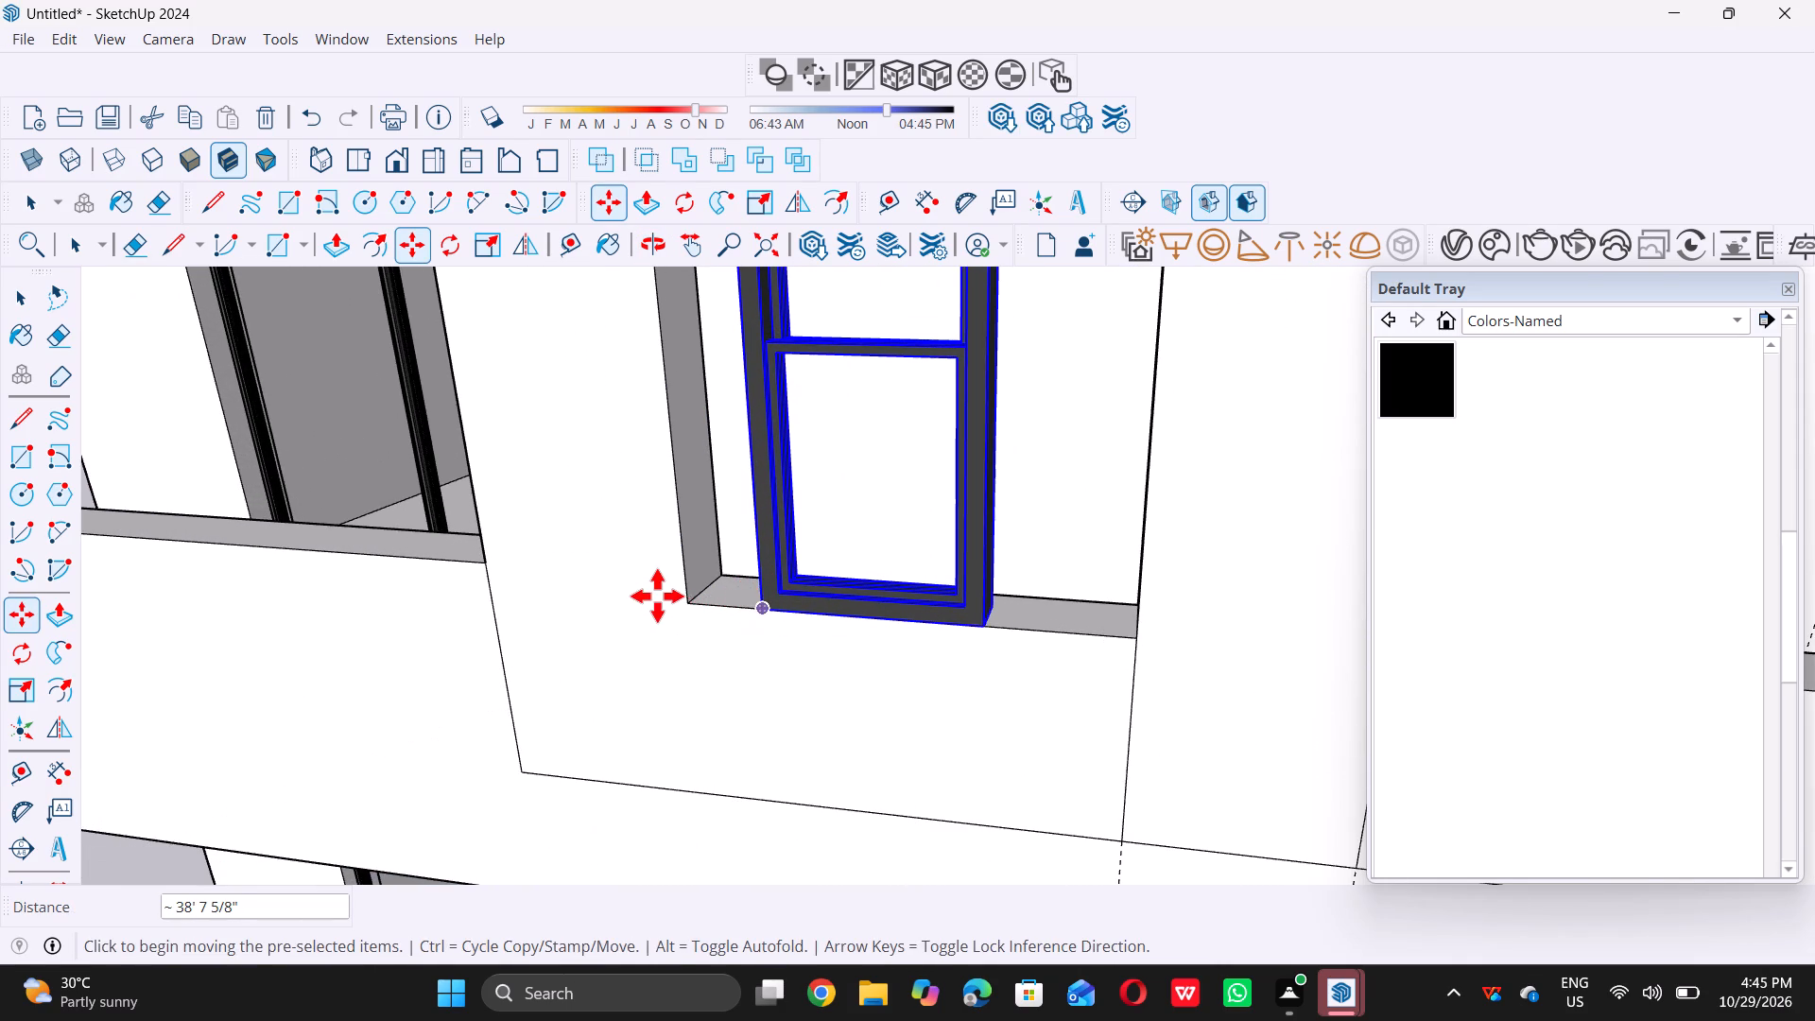
scroll(657, 596, "up", 8)
scroll(833, 598, "up", 5)
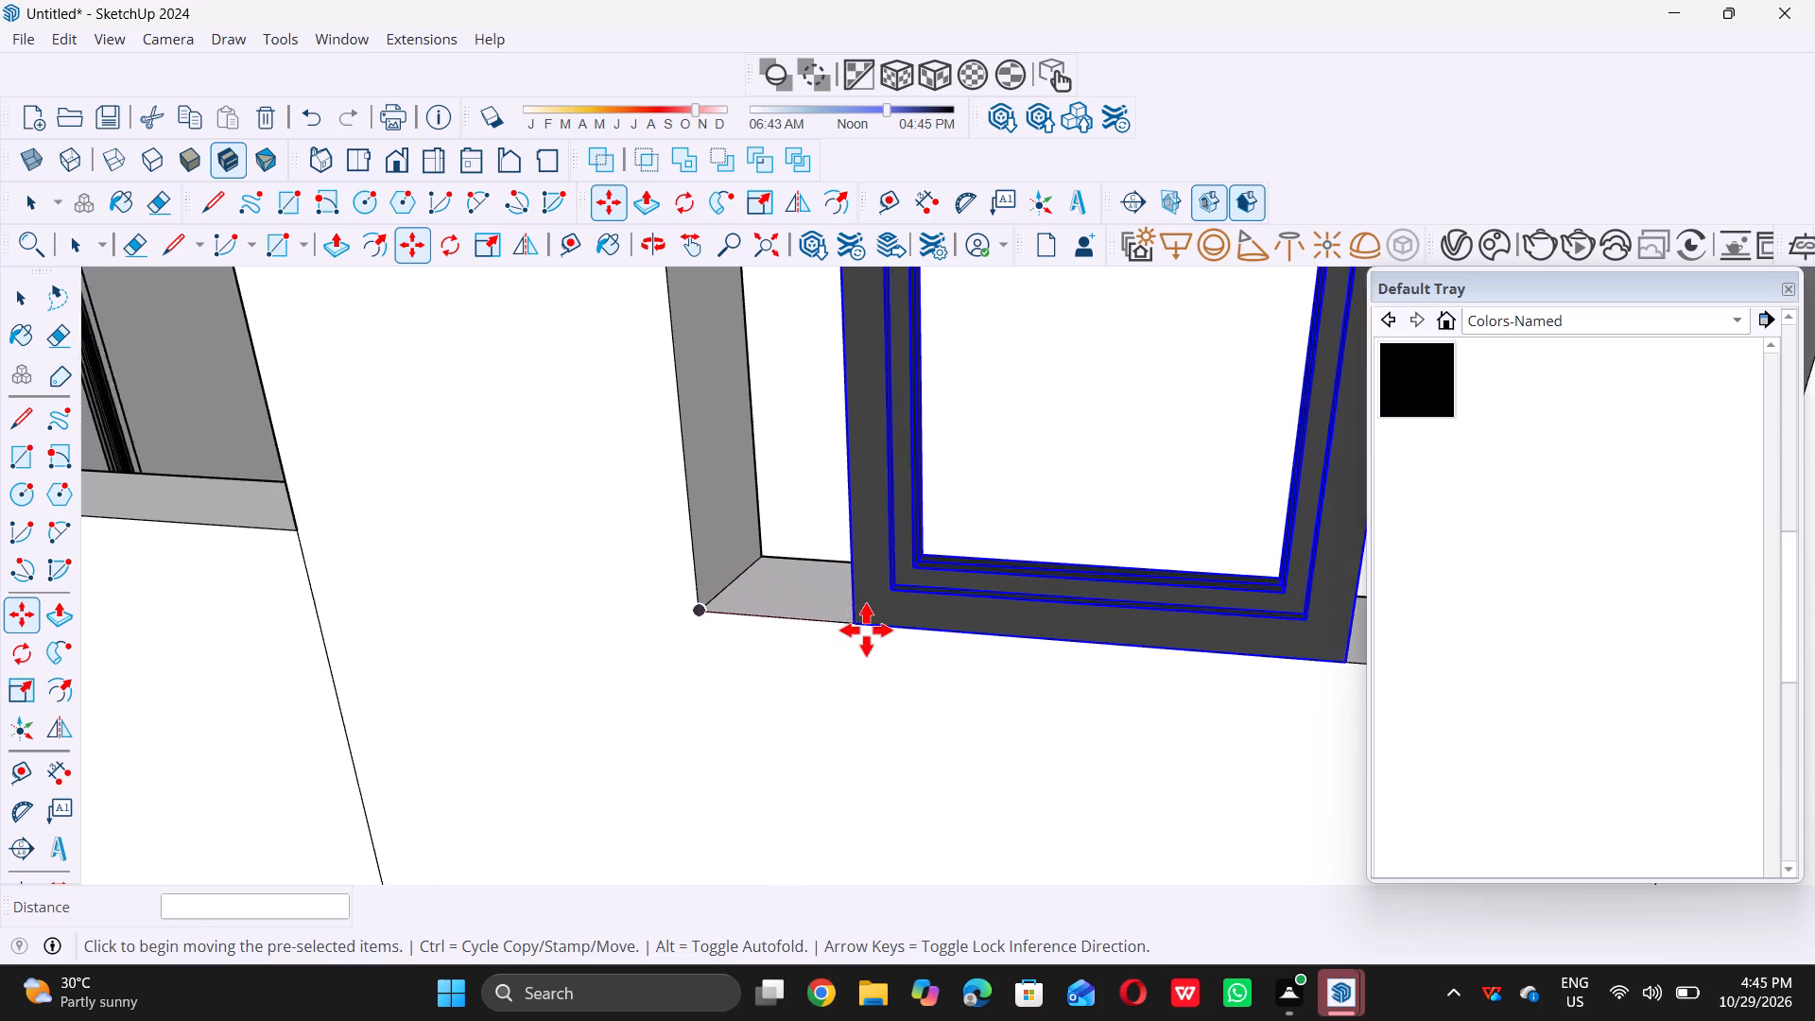
scroll(853, 625, "up", 5)
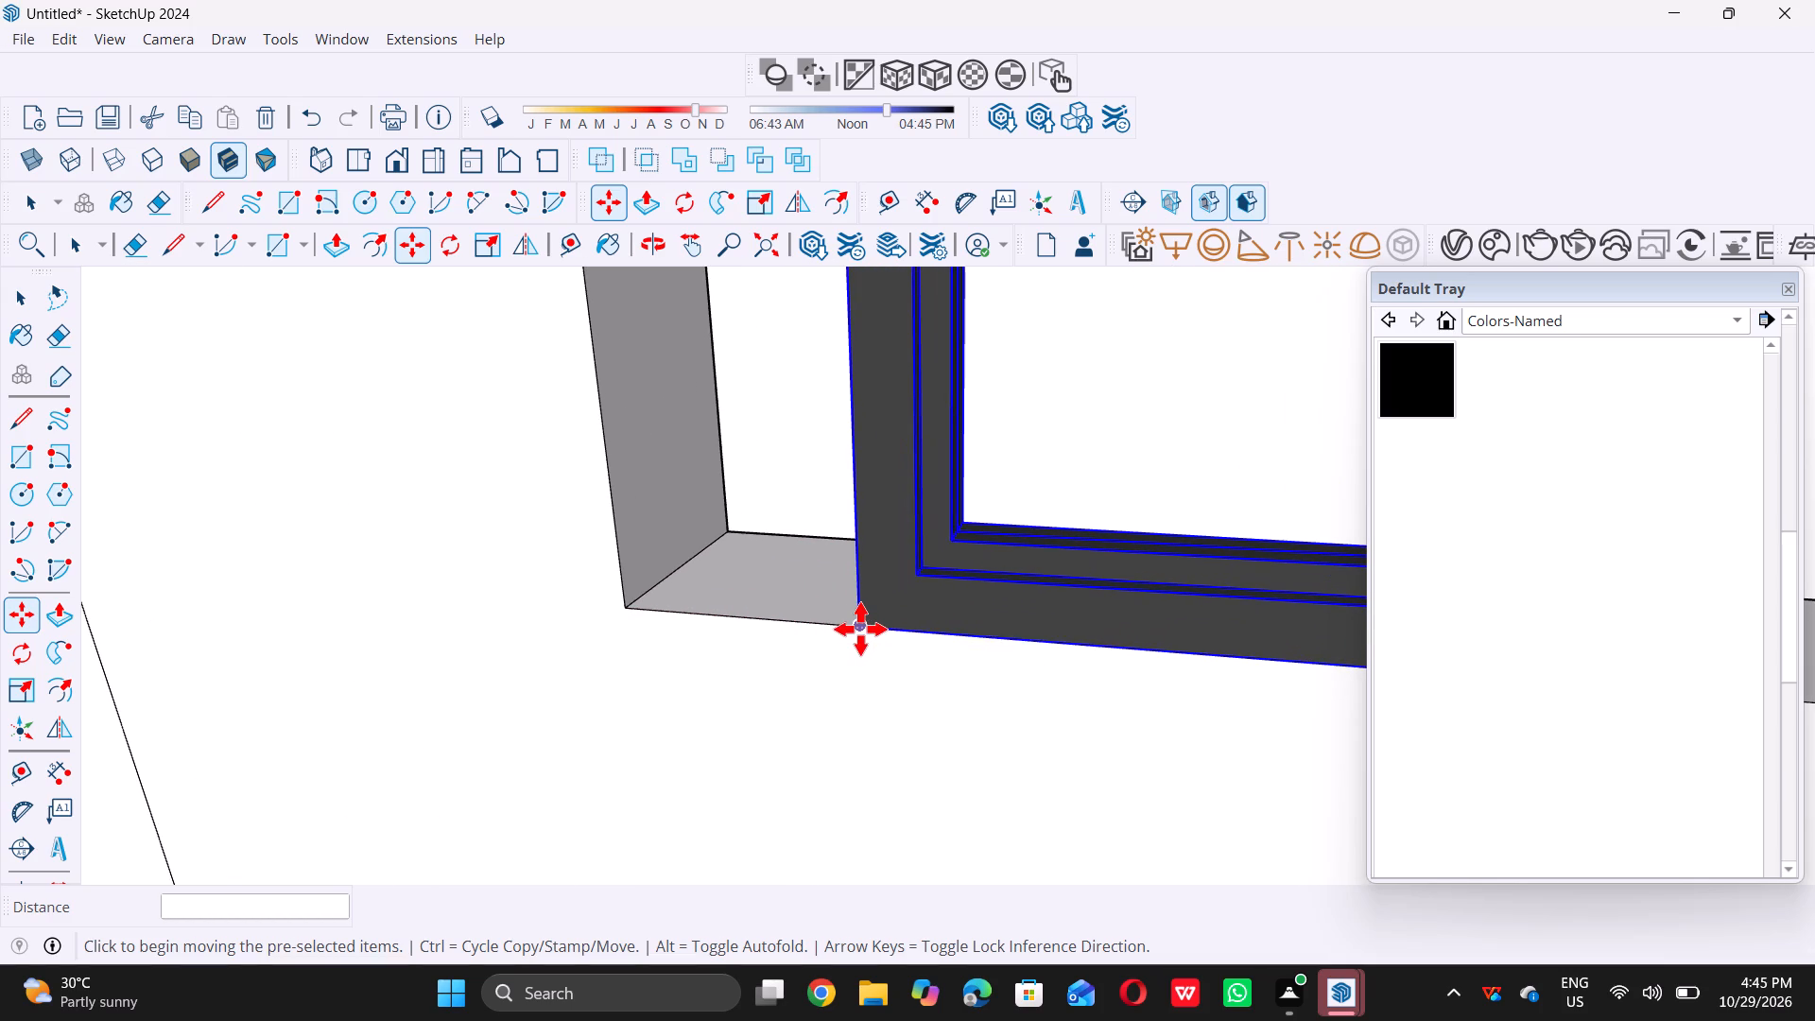
double_click(858, 629)
scroll(696, 580, "up", 5)
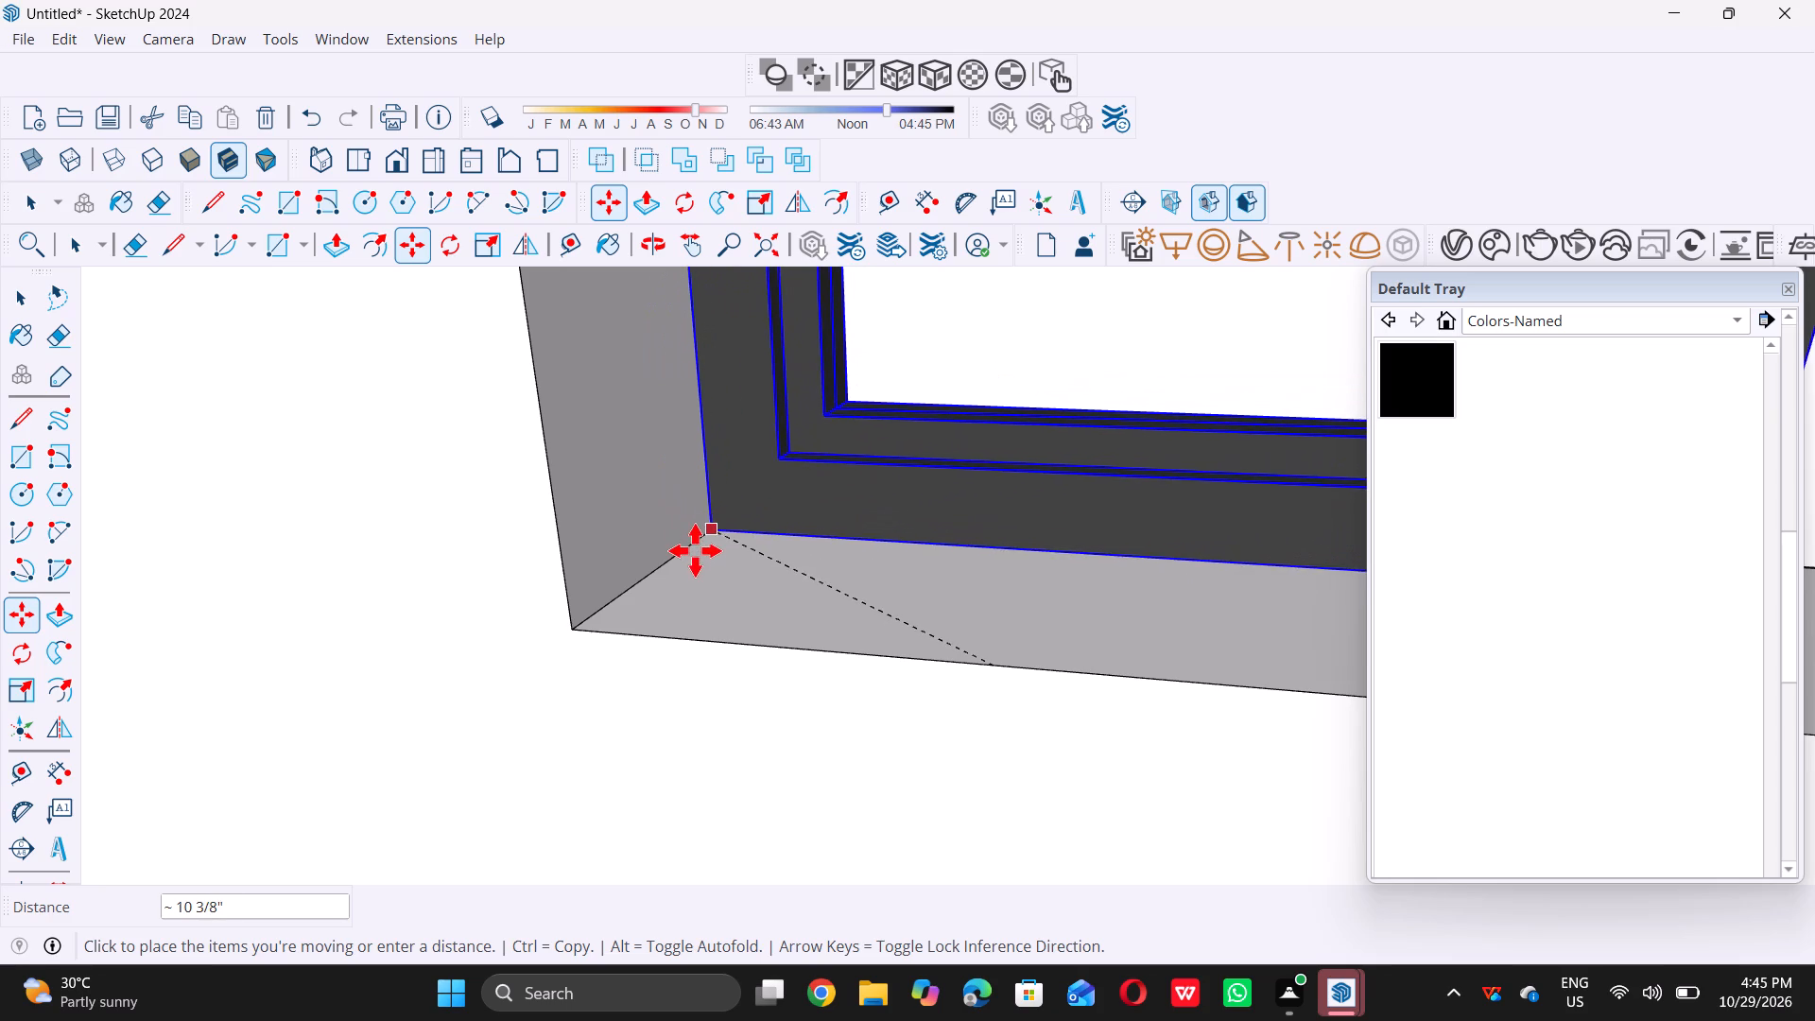
left_click(671, 563)
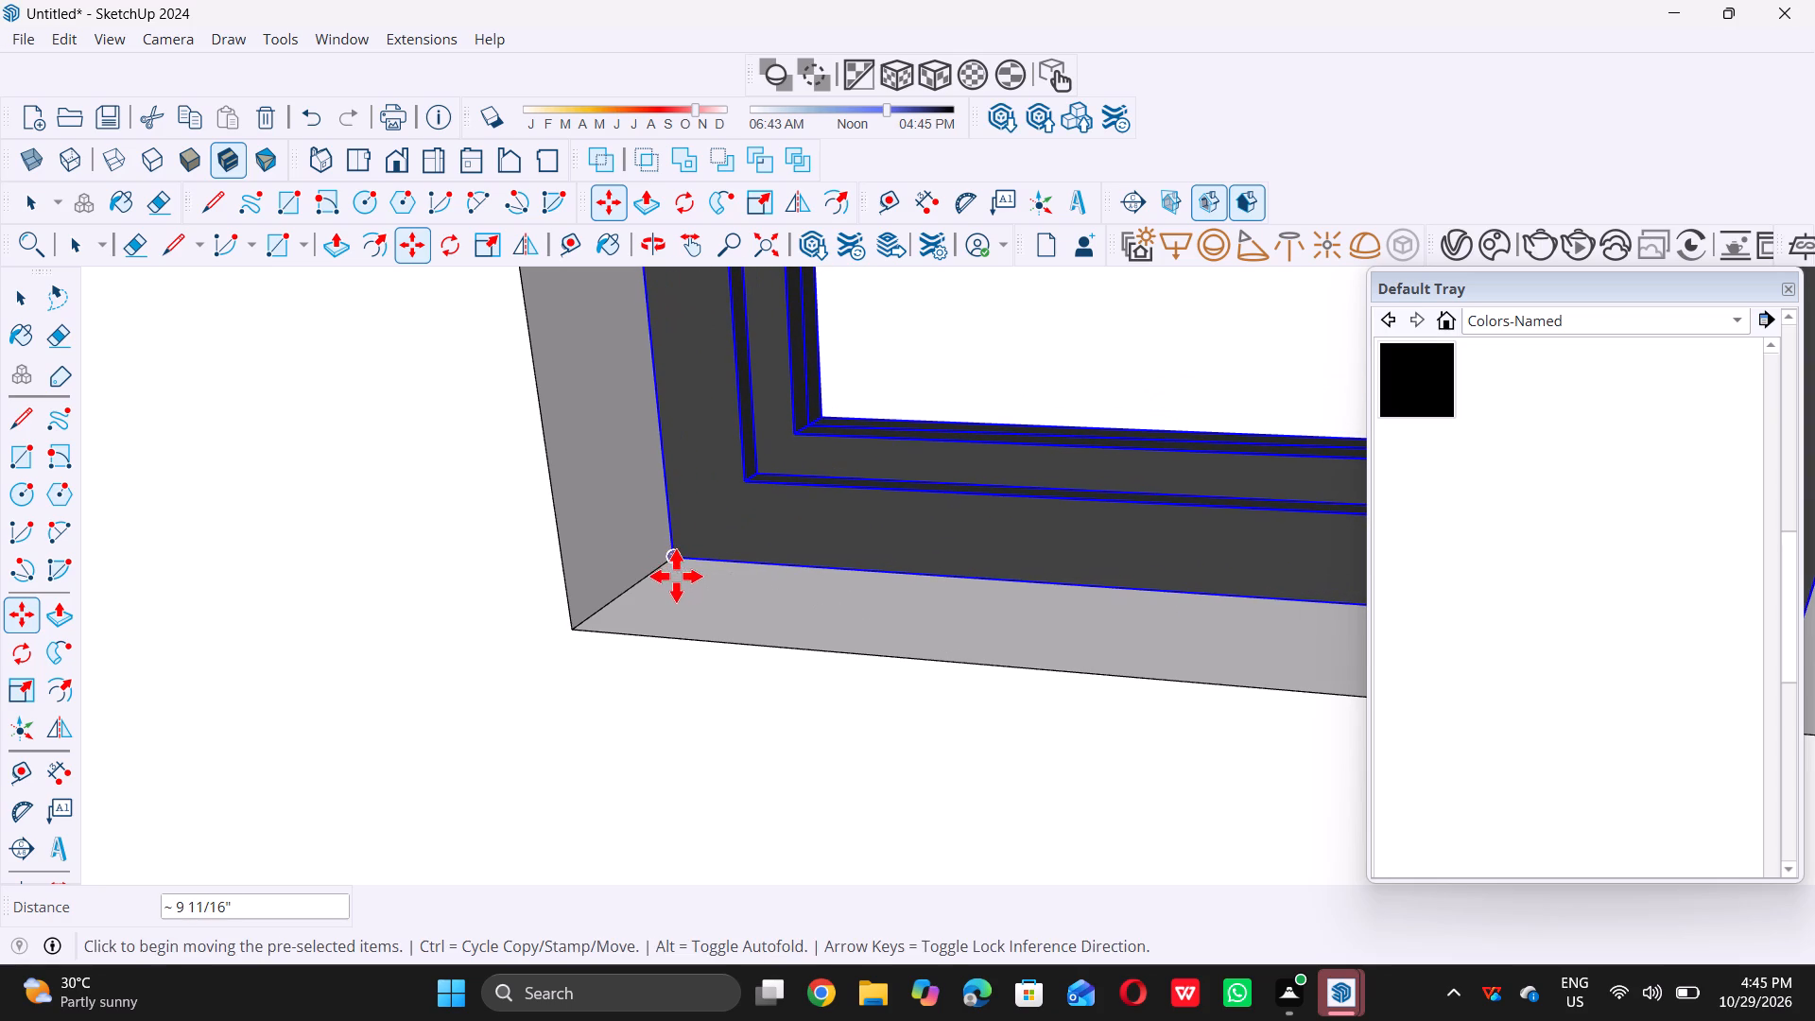
key("space")
scroll(688, 596, "down", 18)
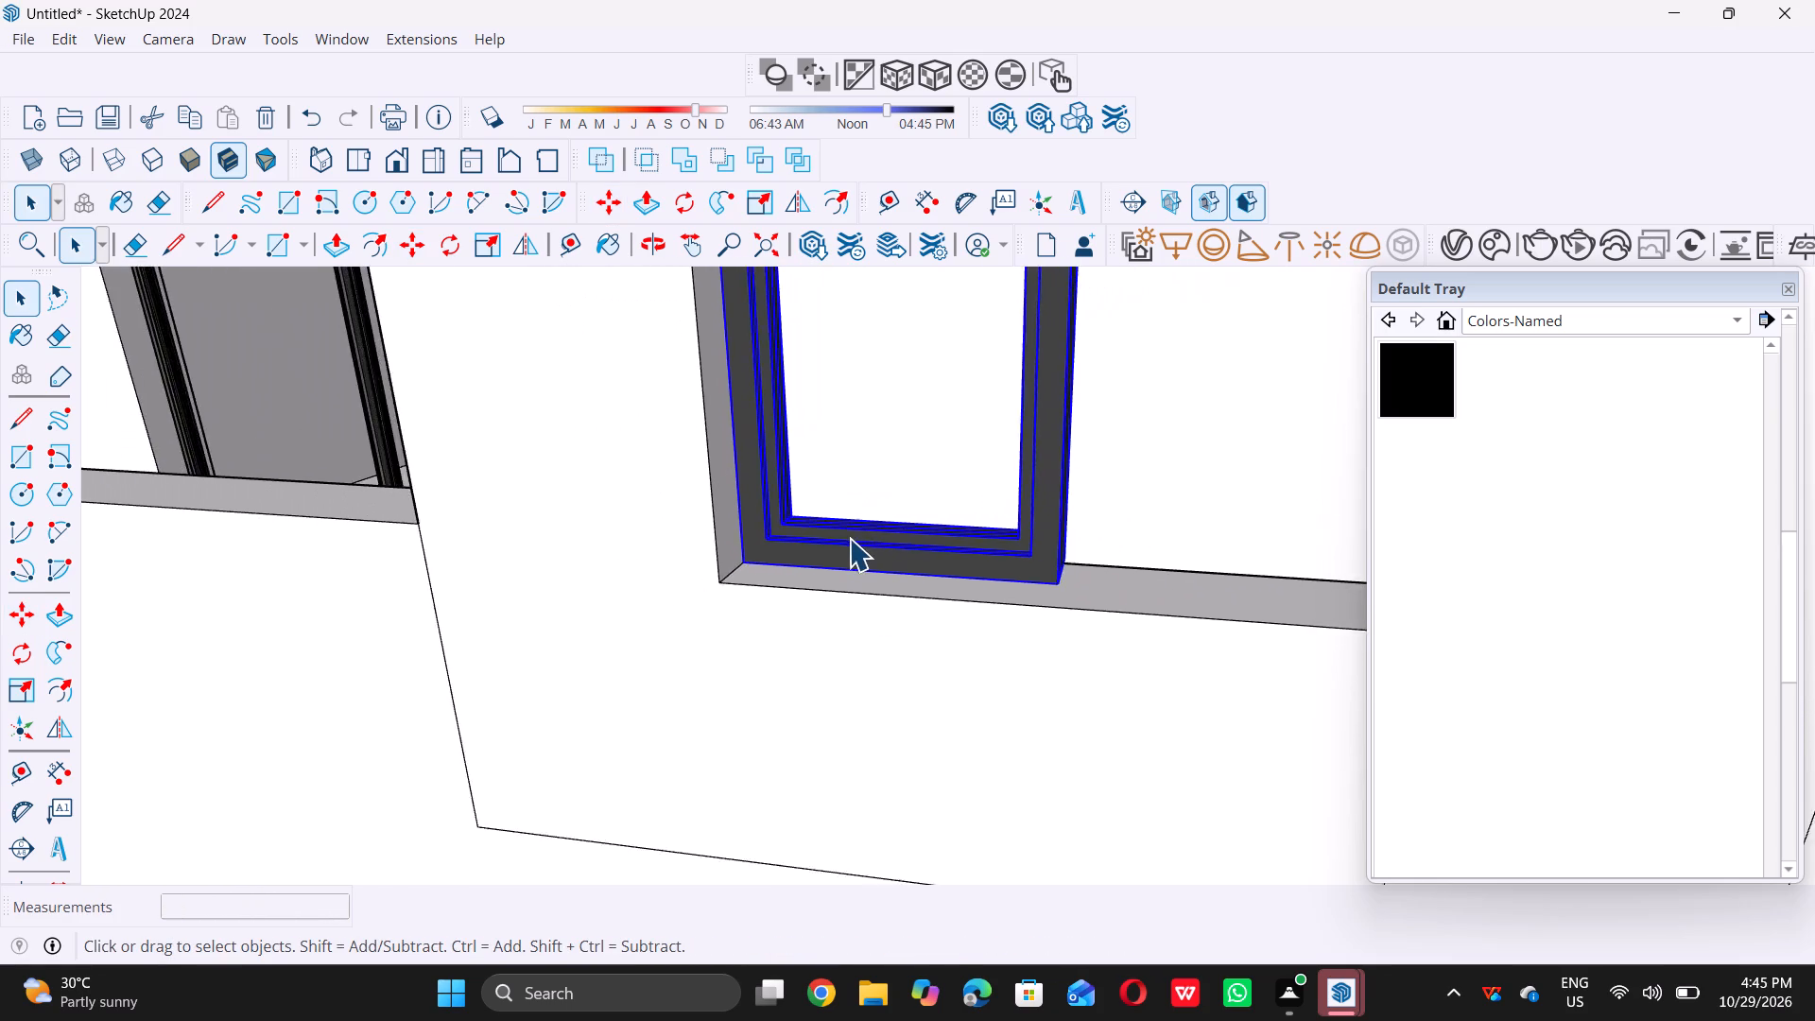
scroll(849, 538, "down", 18)
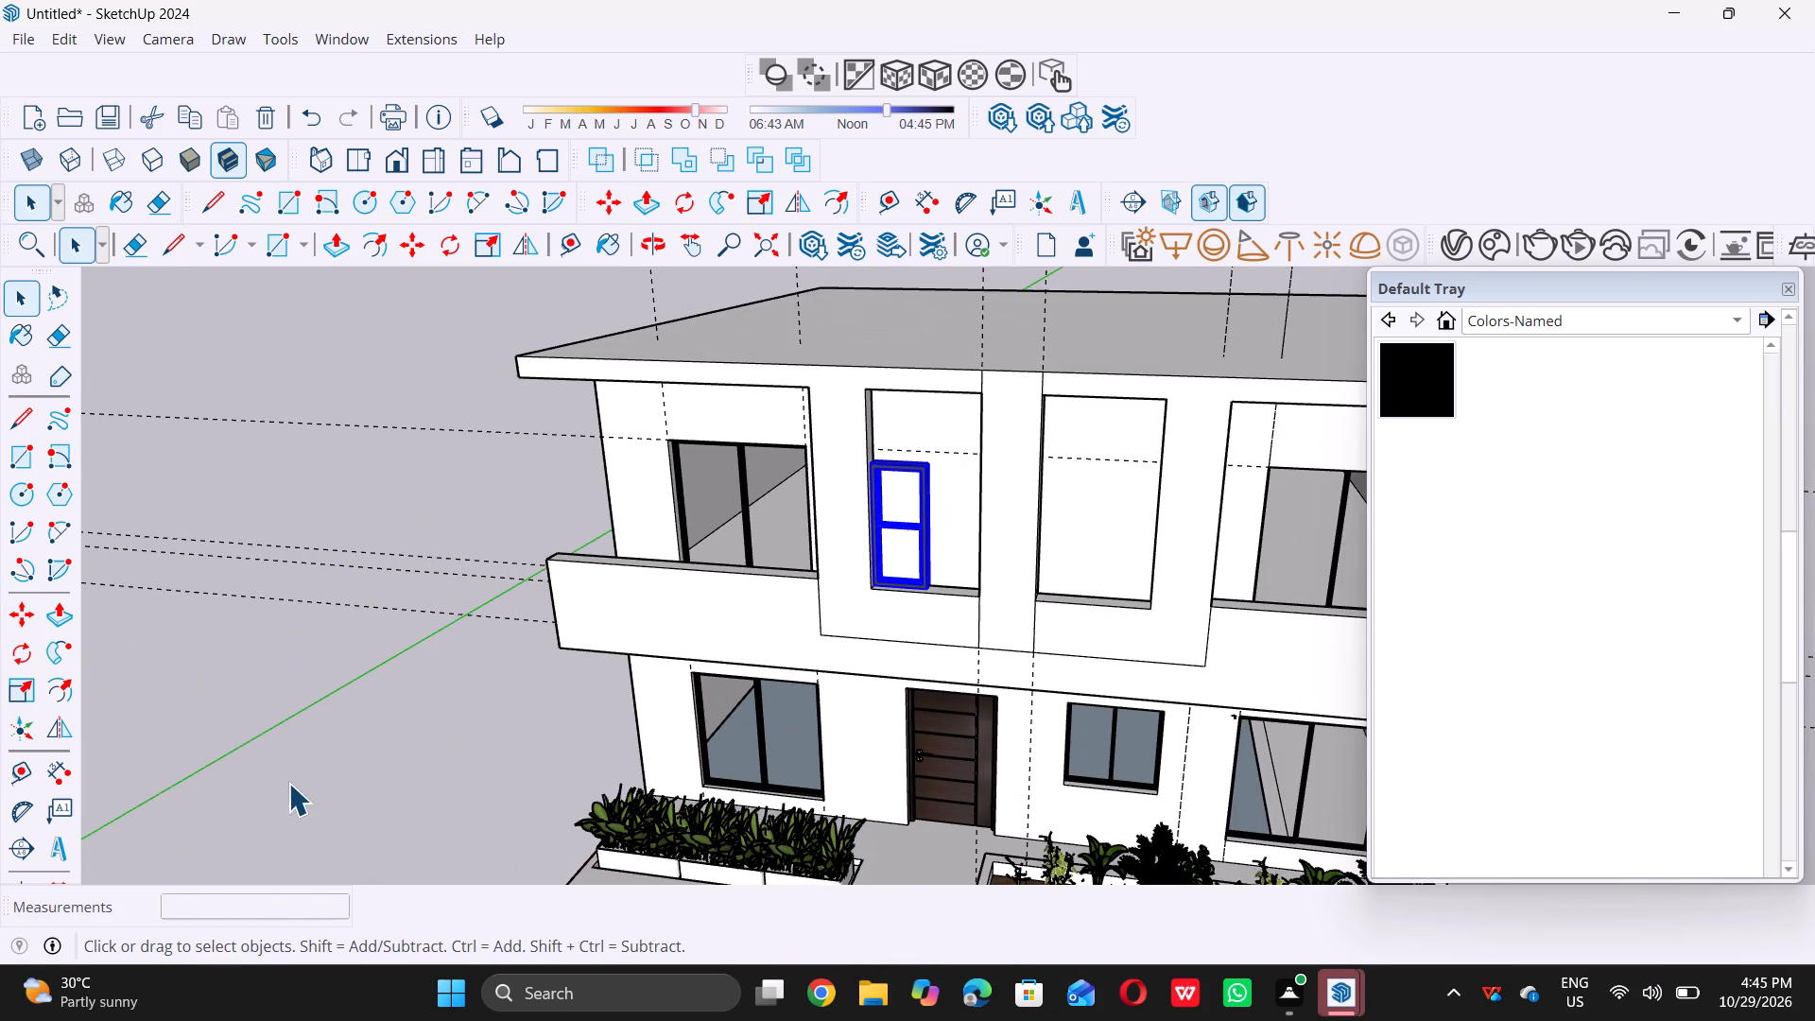
left_click(287, 783)
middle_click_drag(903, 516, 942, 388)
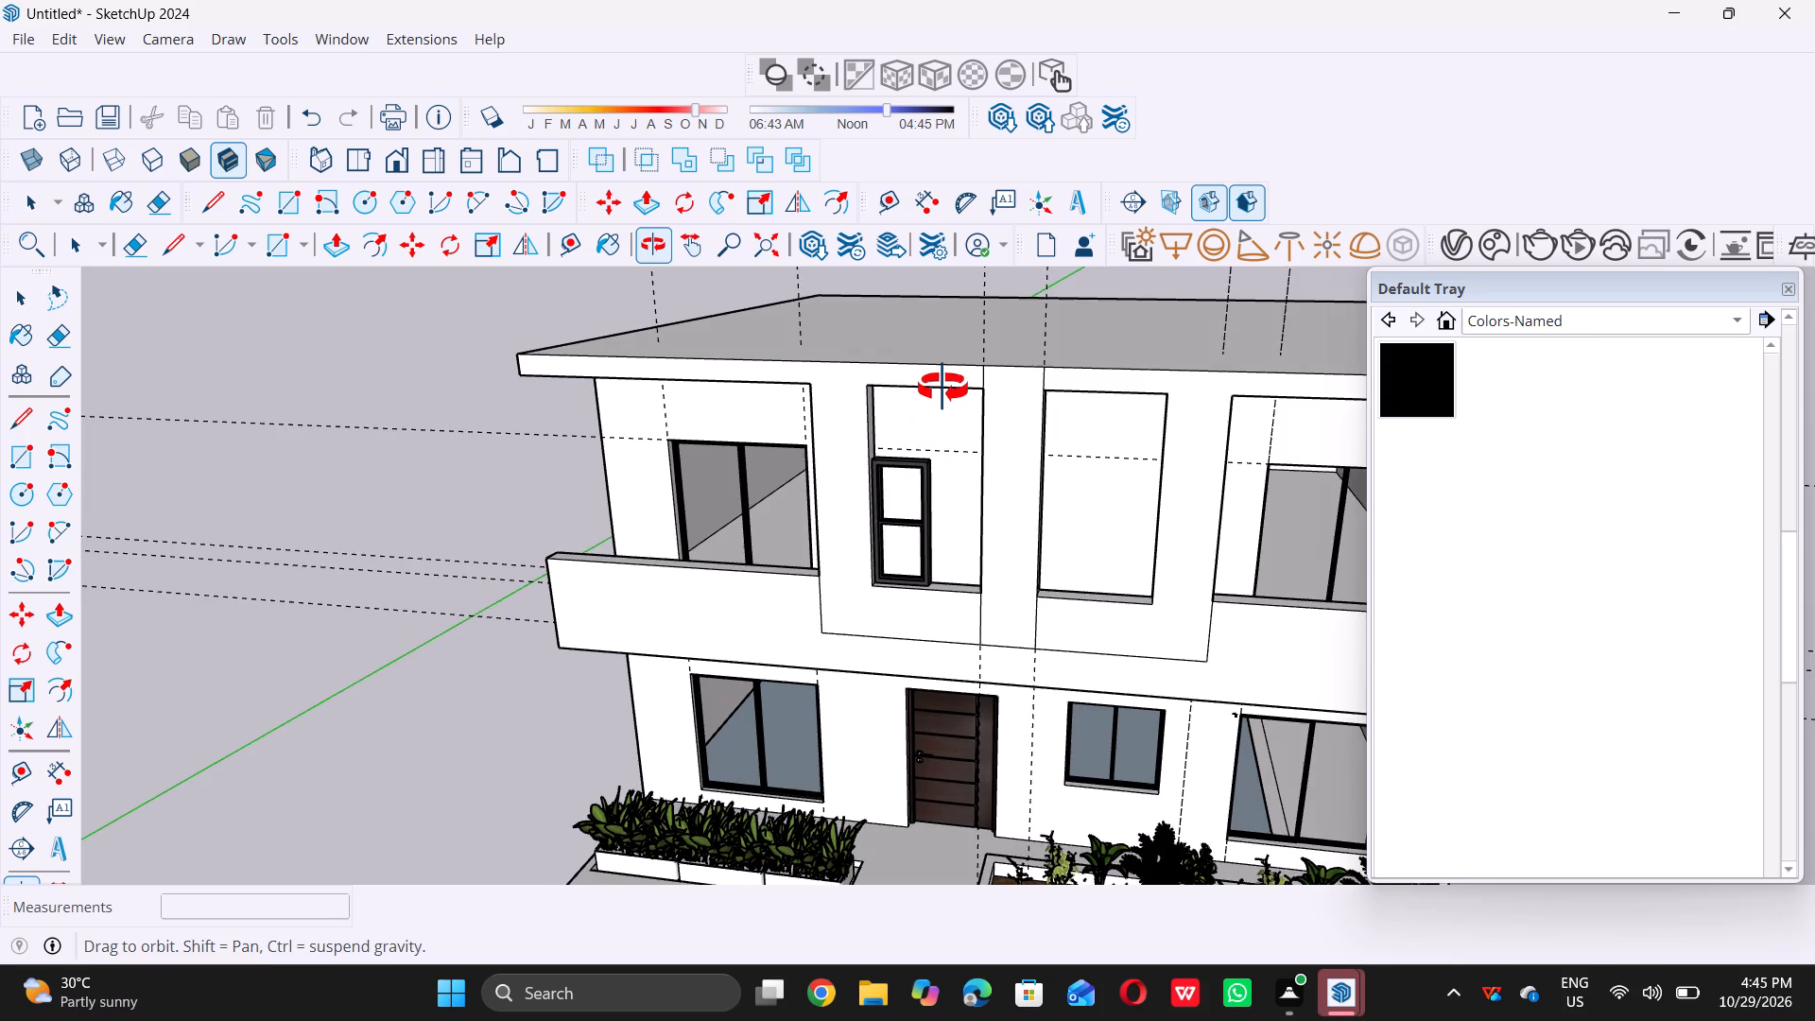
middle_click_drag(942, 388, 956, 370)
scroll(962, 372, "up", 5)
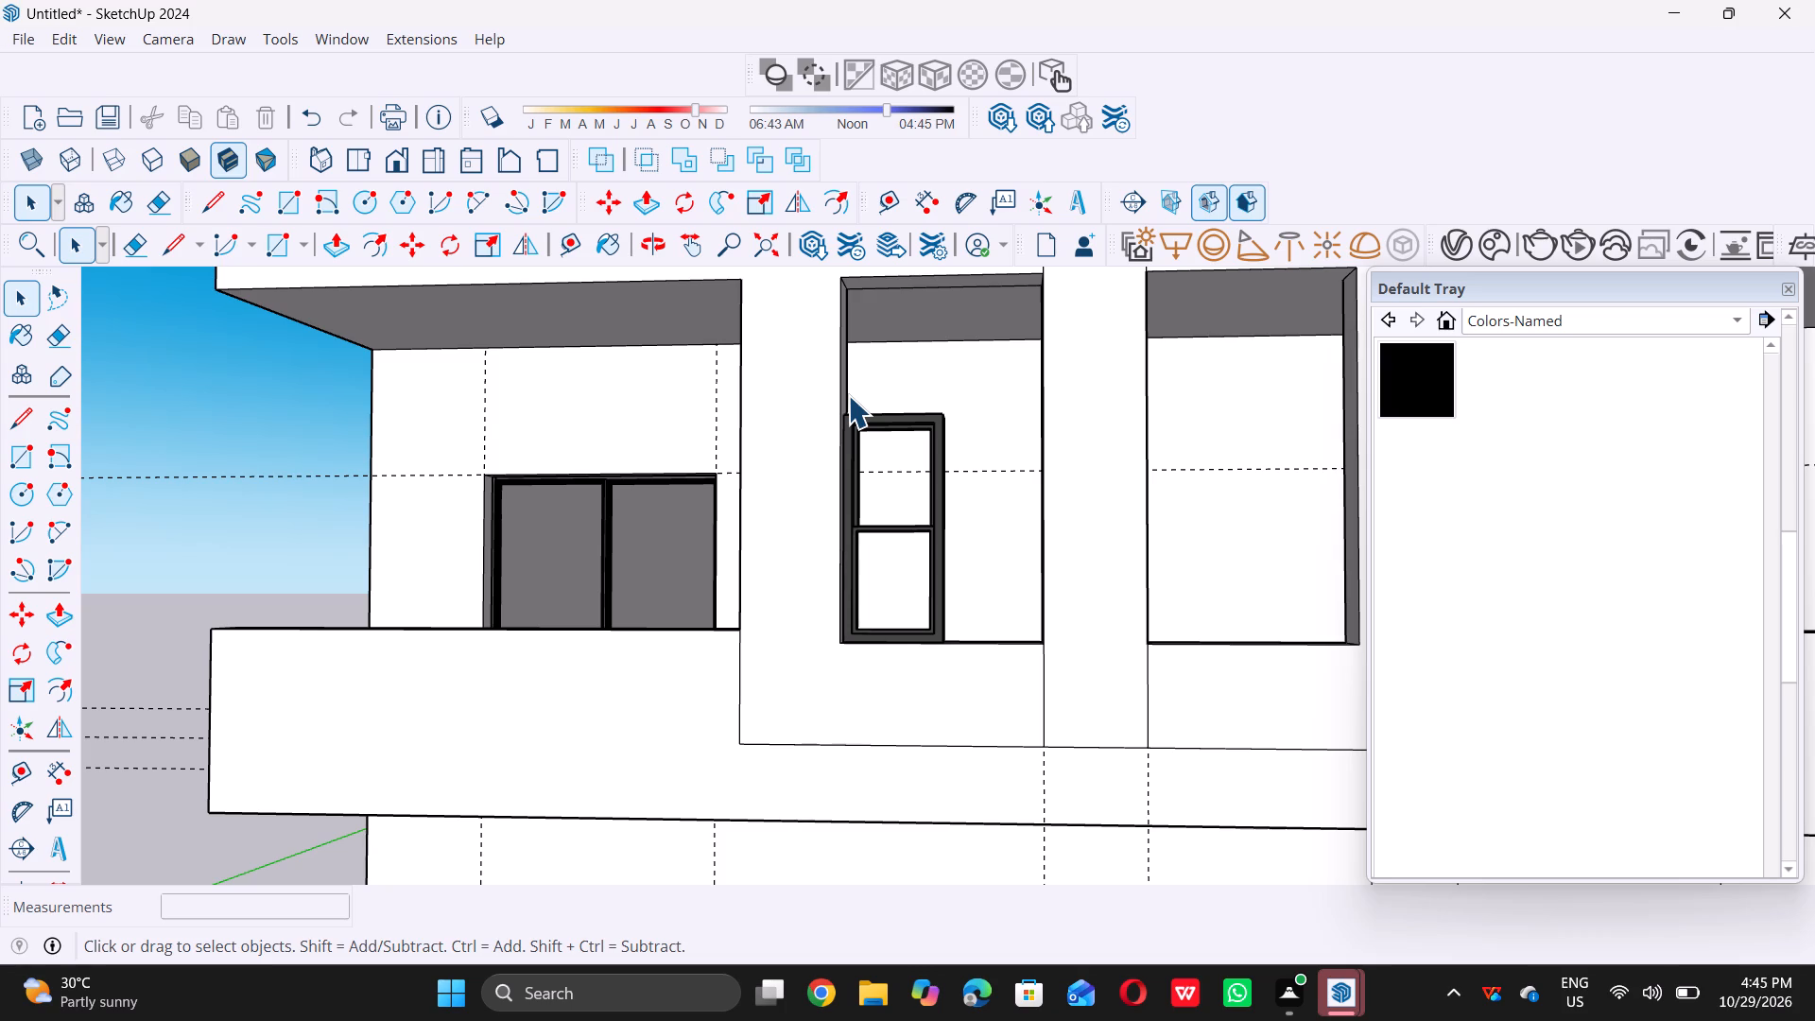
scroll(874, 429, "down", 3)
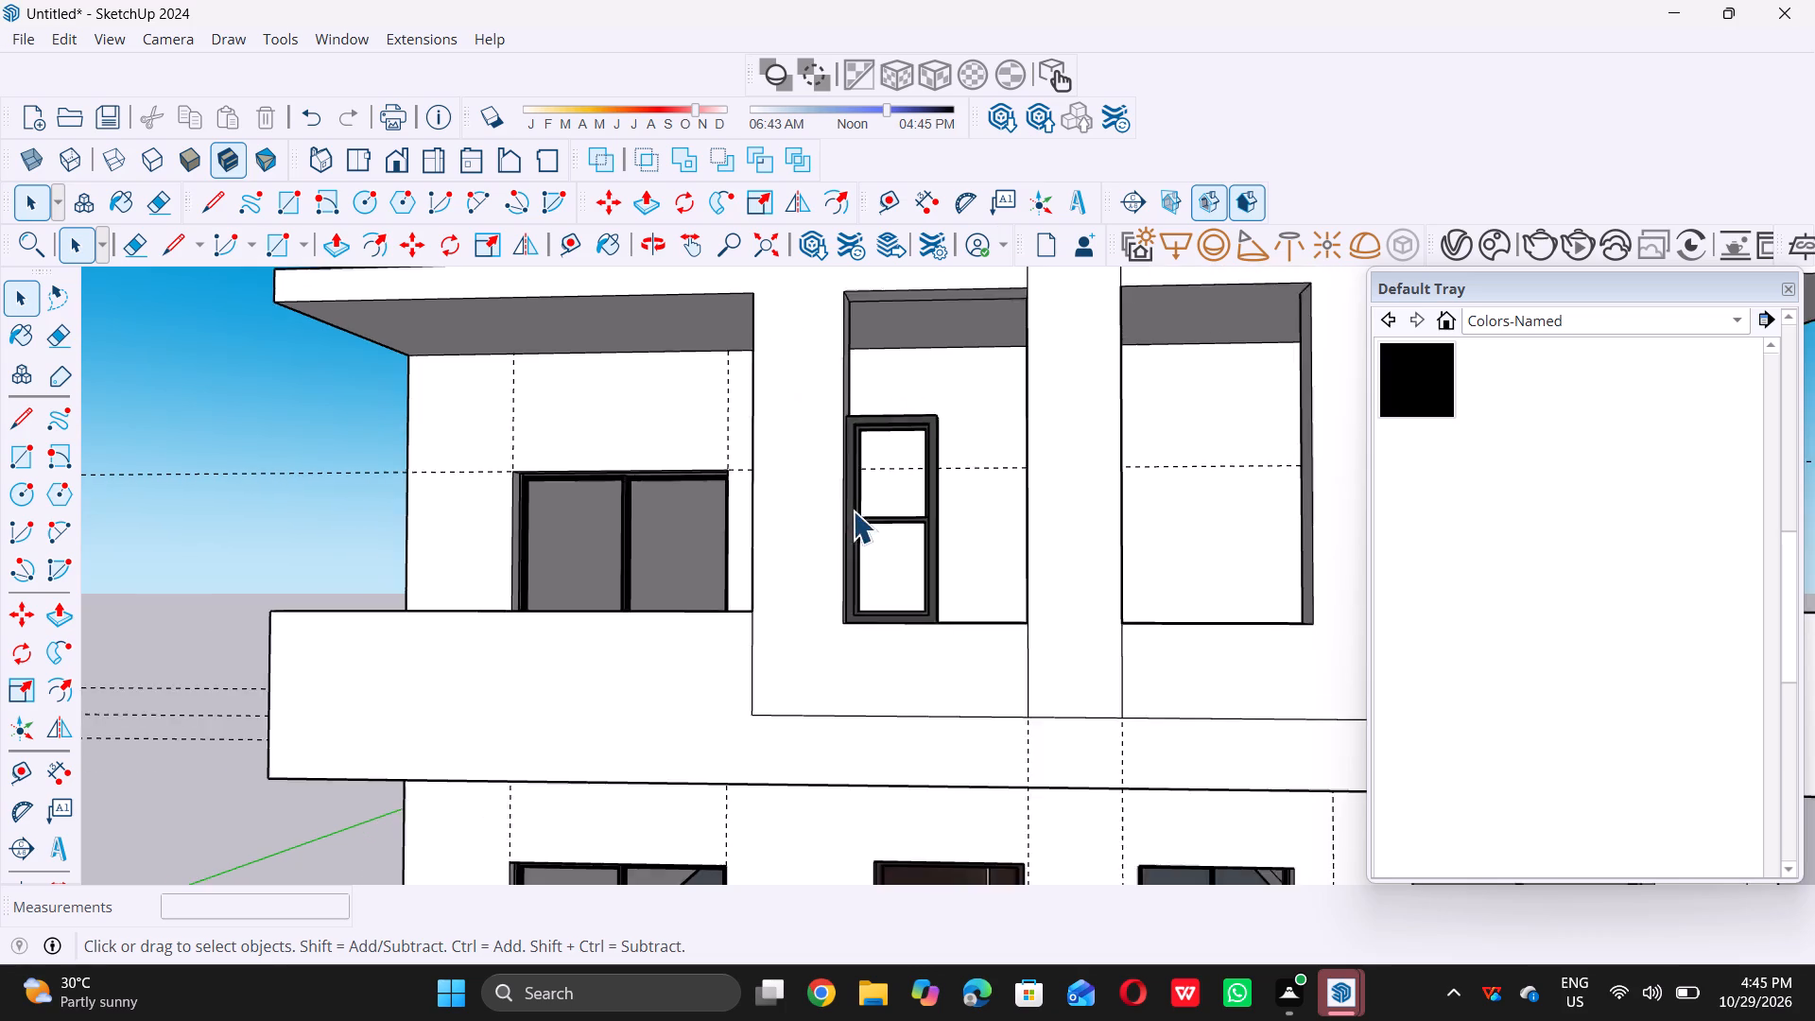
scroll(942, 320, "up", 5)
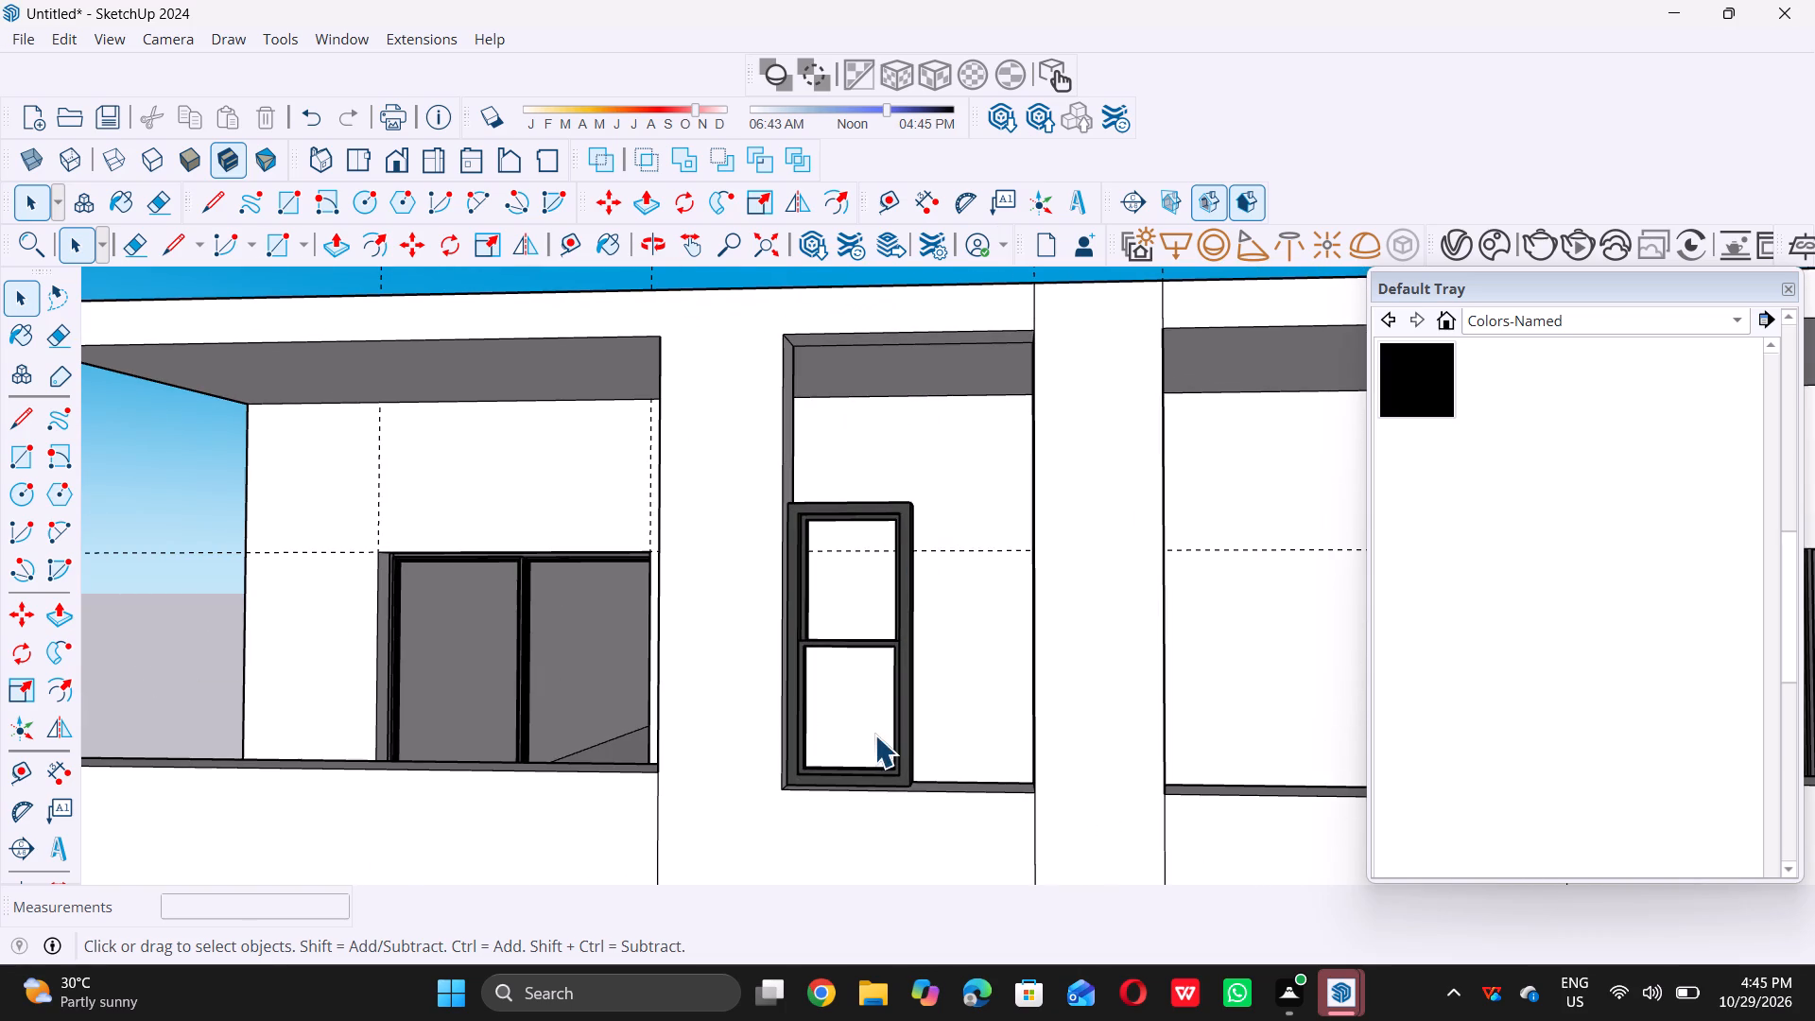
Scale the stacked-pane window uniformly by about 1.57 from its upper-right corner so it reaches the opening's top.
left_click(902, 721)
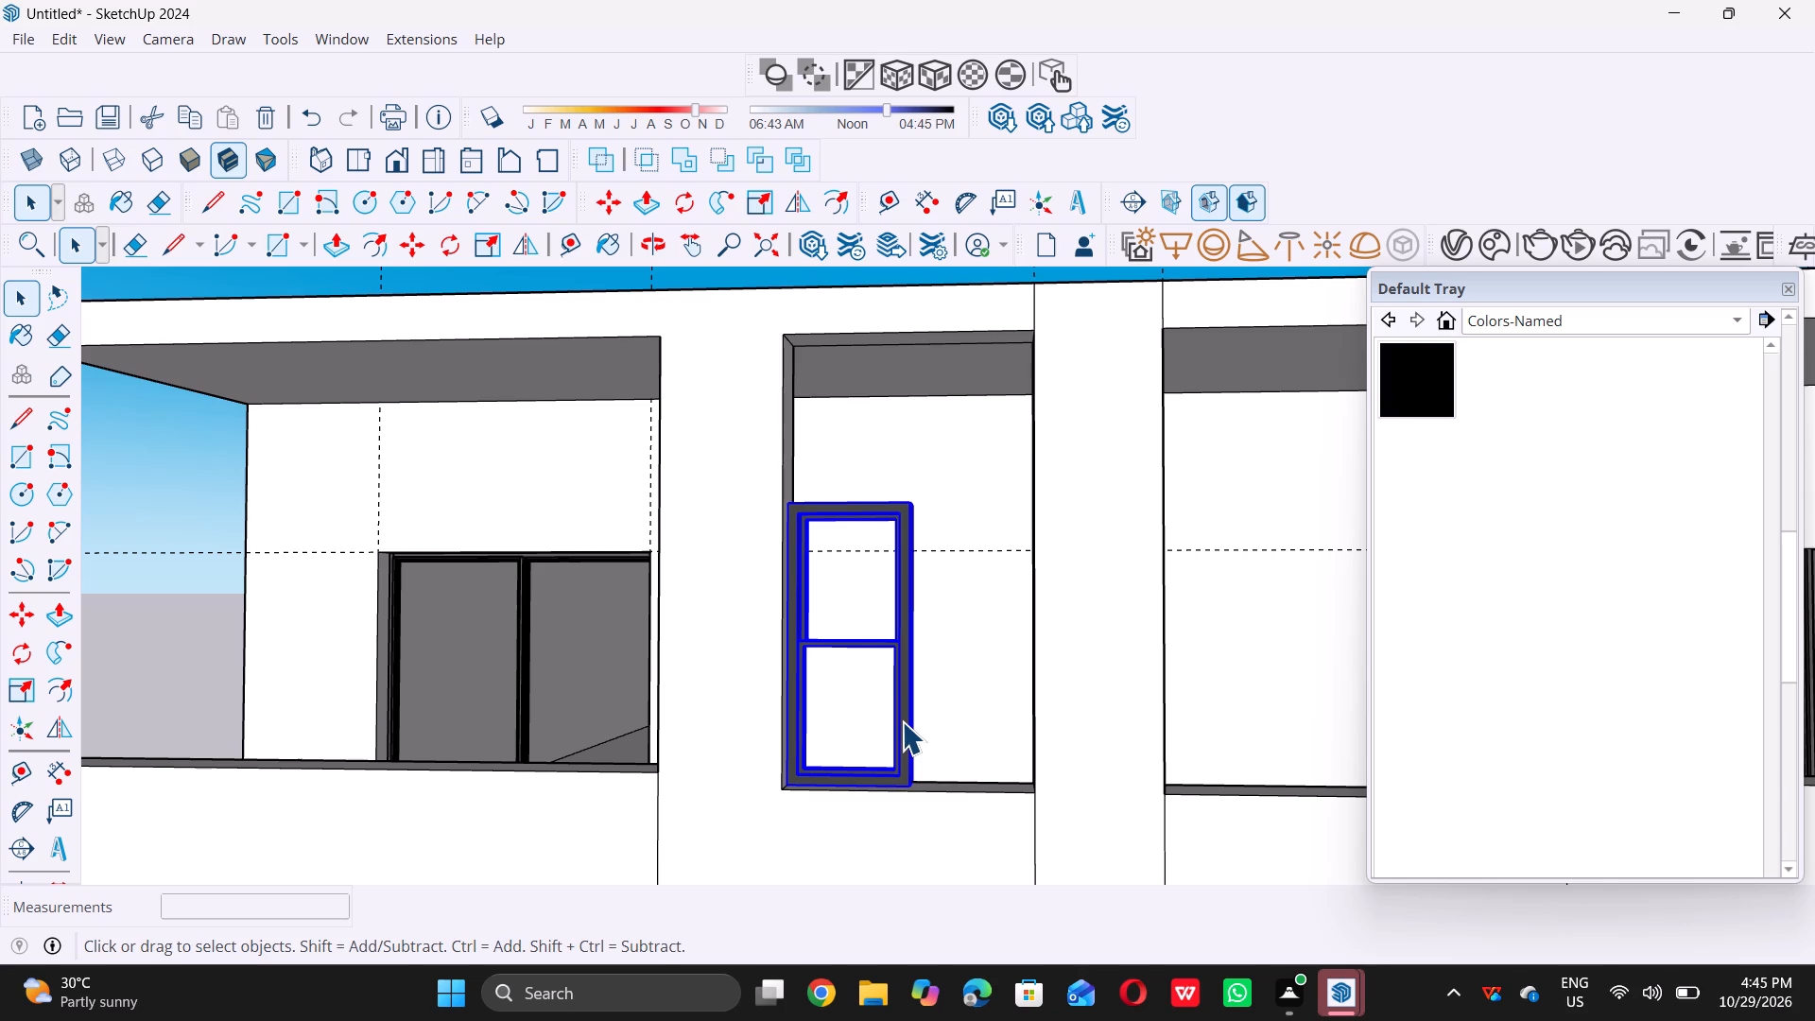
key("s")
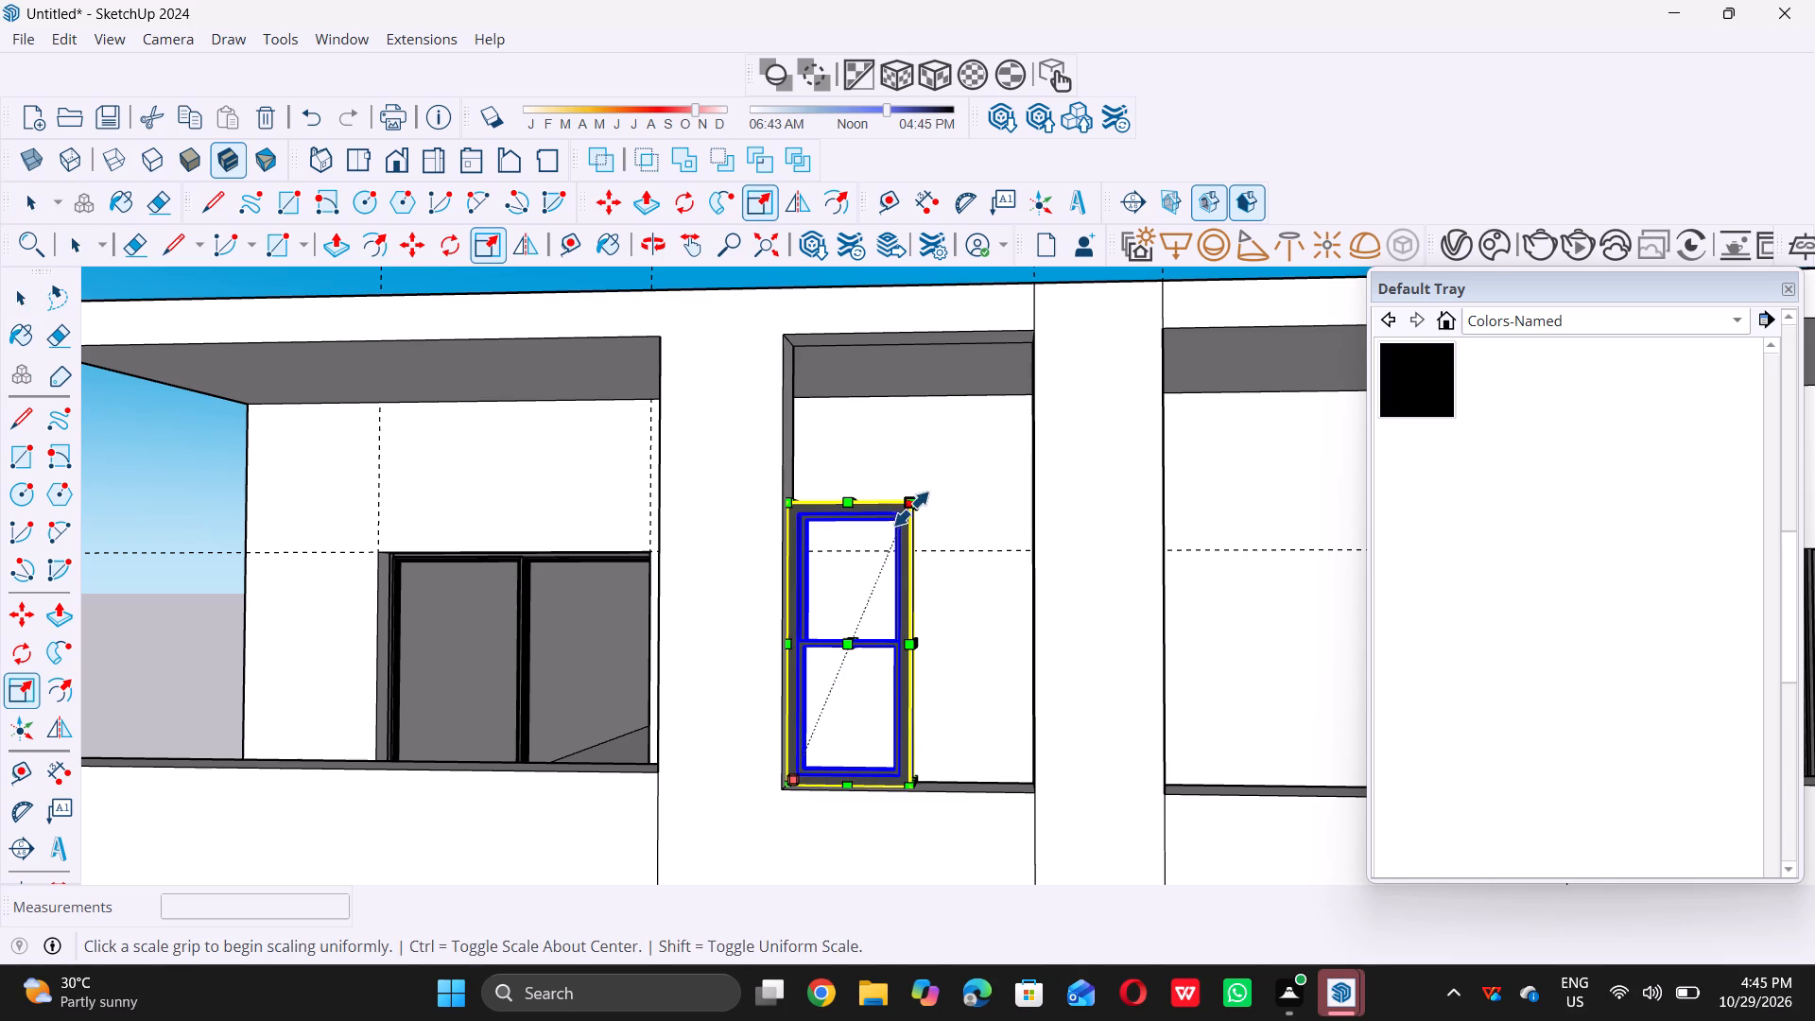
double_click(912, 507)
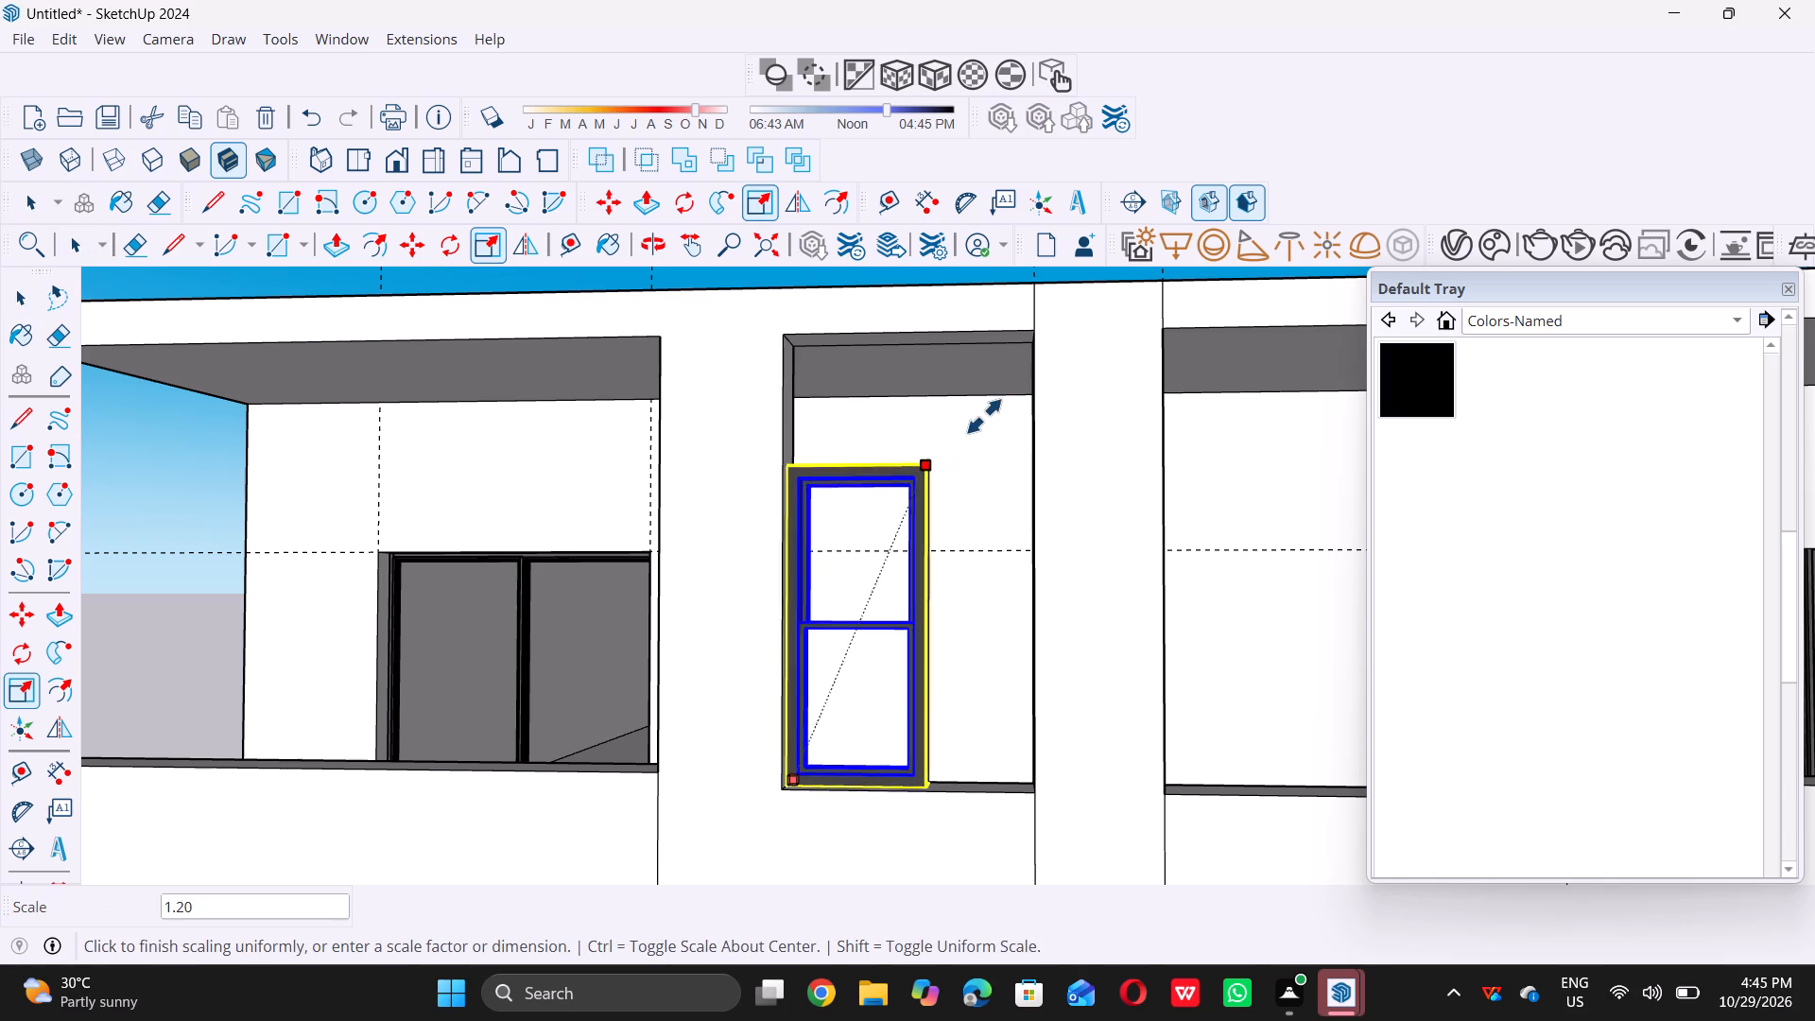
left_click(884, 293)
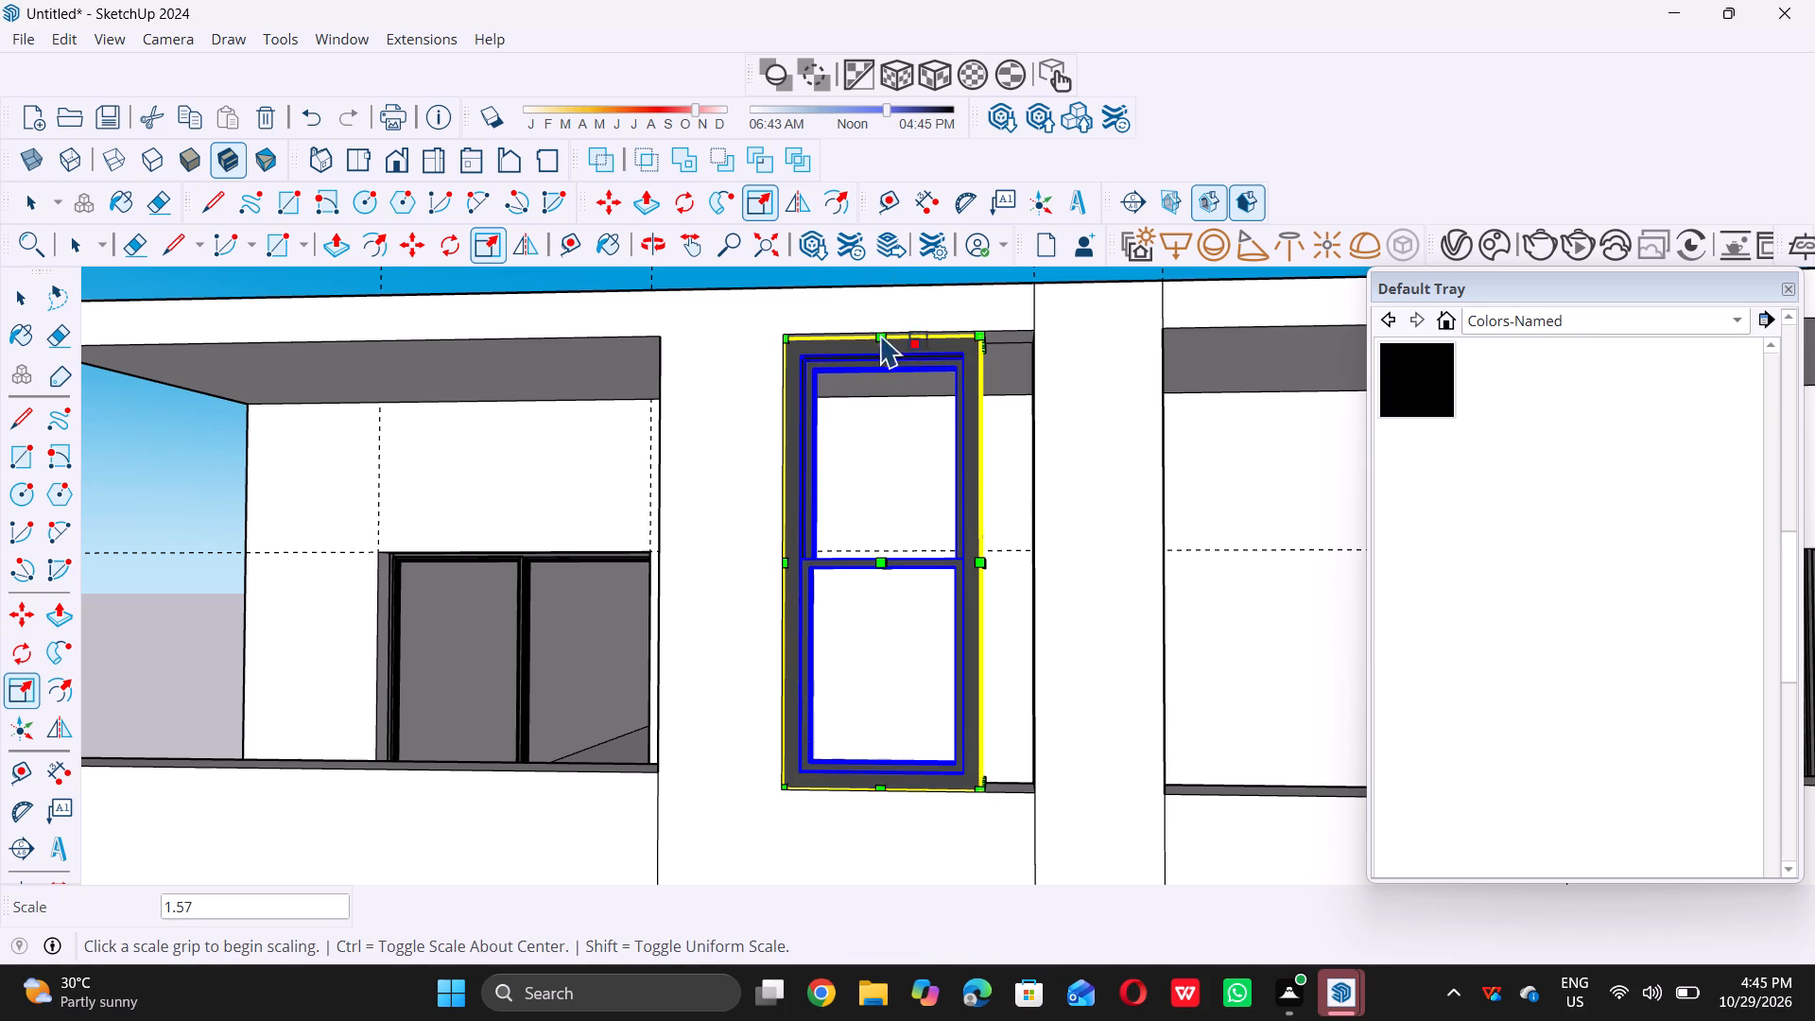
Stretch the stacked-pane window's width by about 1.32 along the red axis to the opening's right edge.
middle_click_drag(930, 360, 835, 517)
scroll(959, 576, "up", 2)
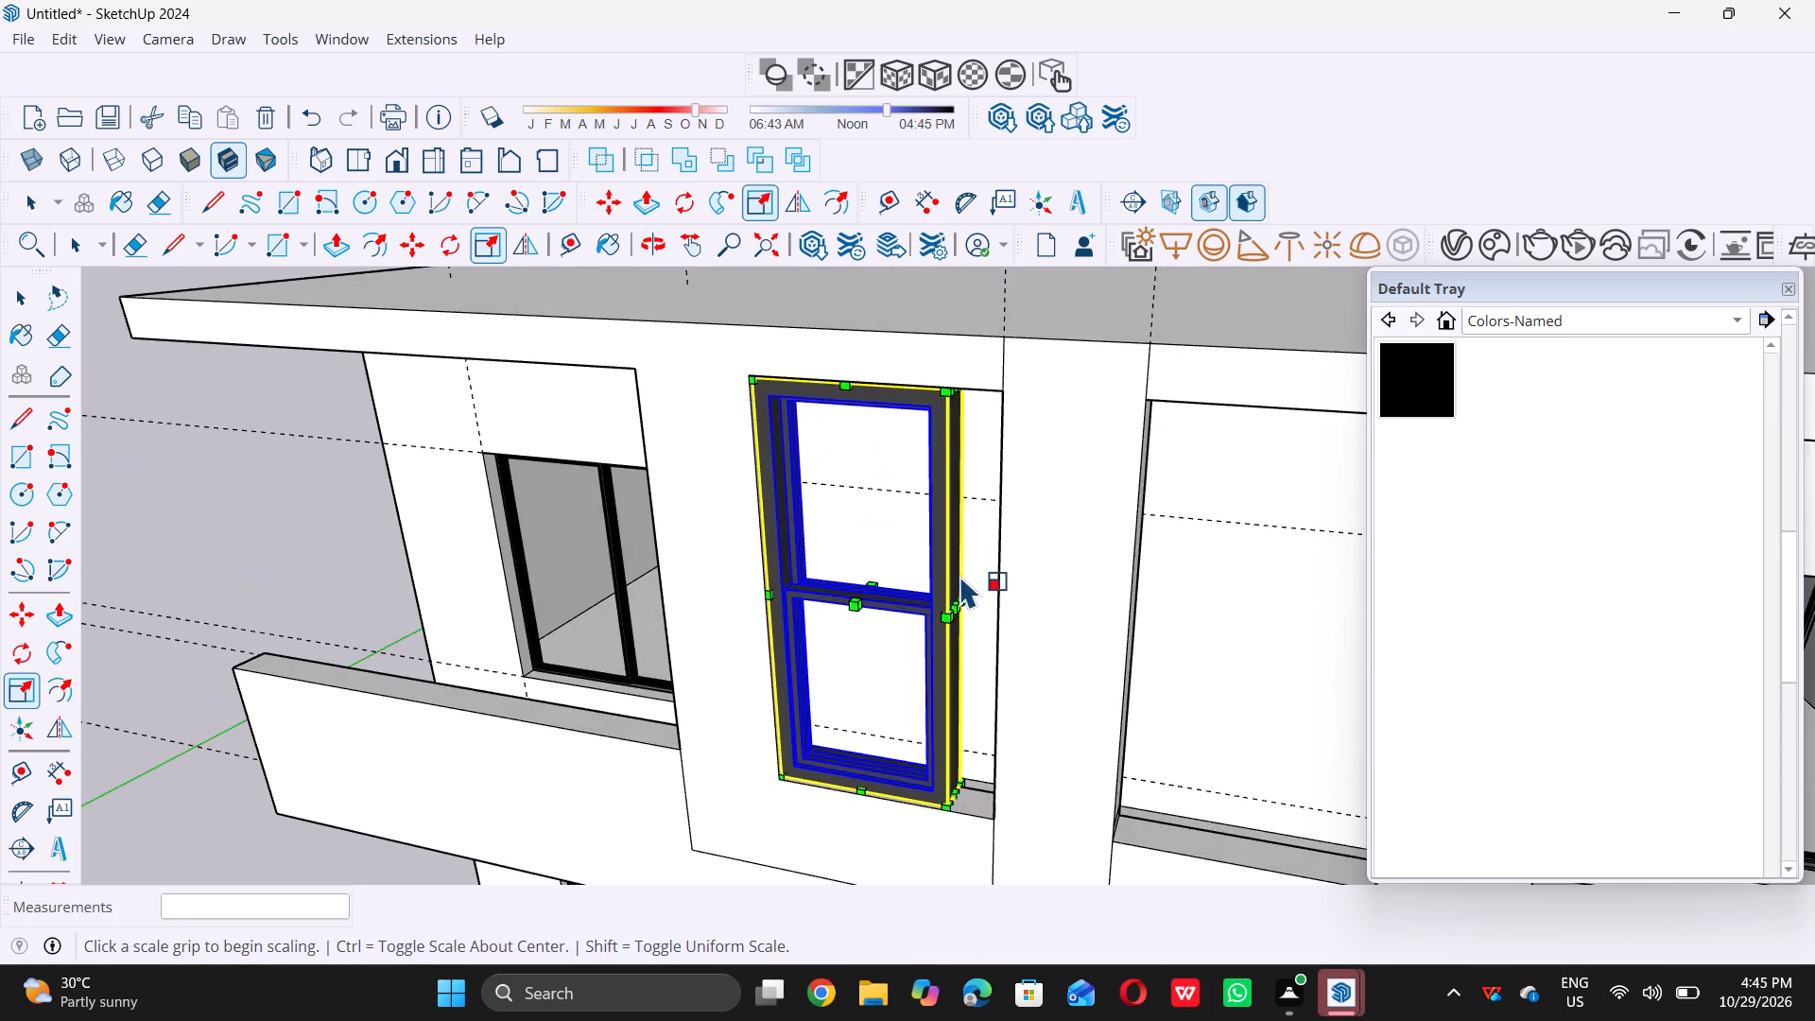
scroll(960, 575, "up", 6)
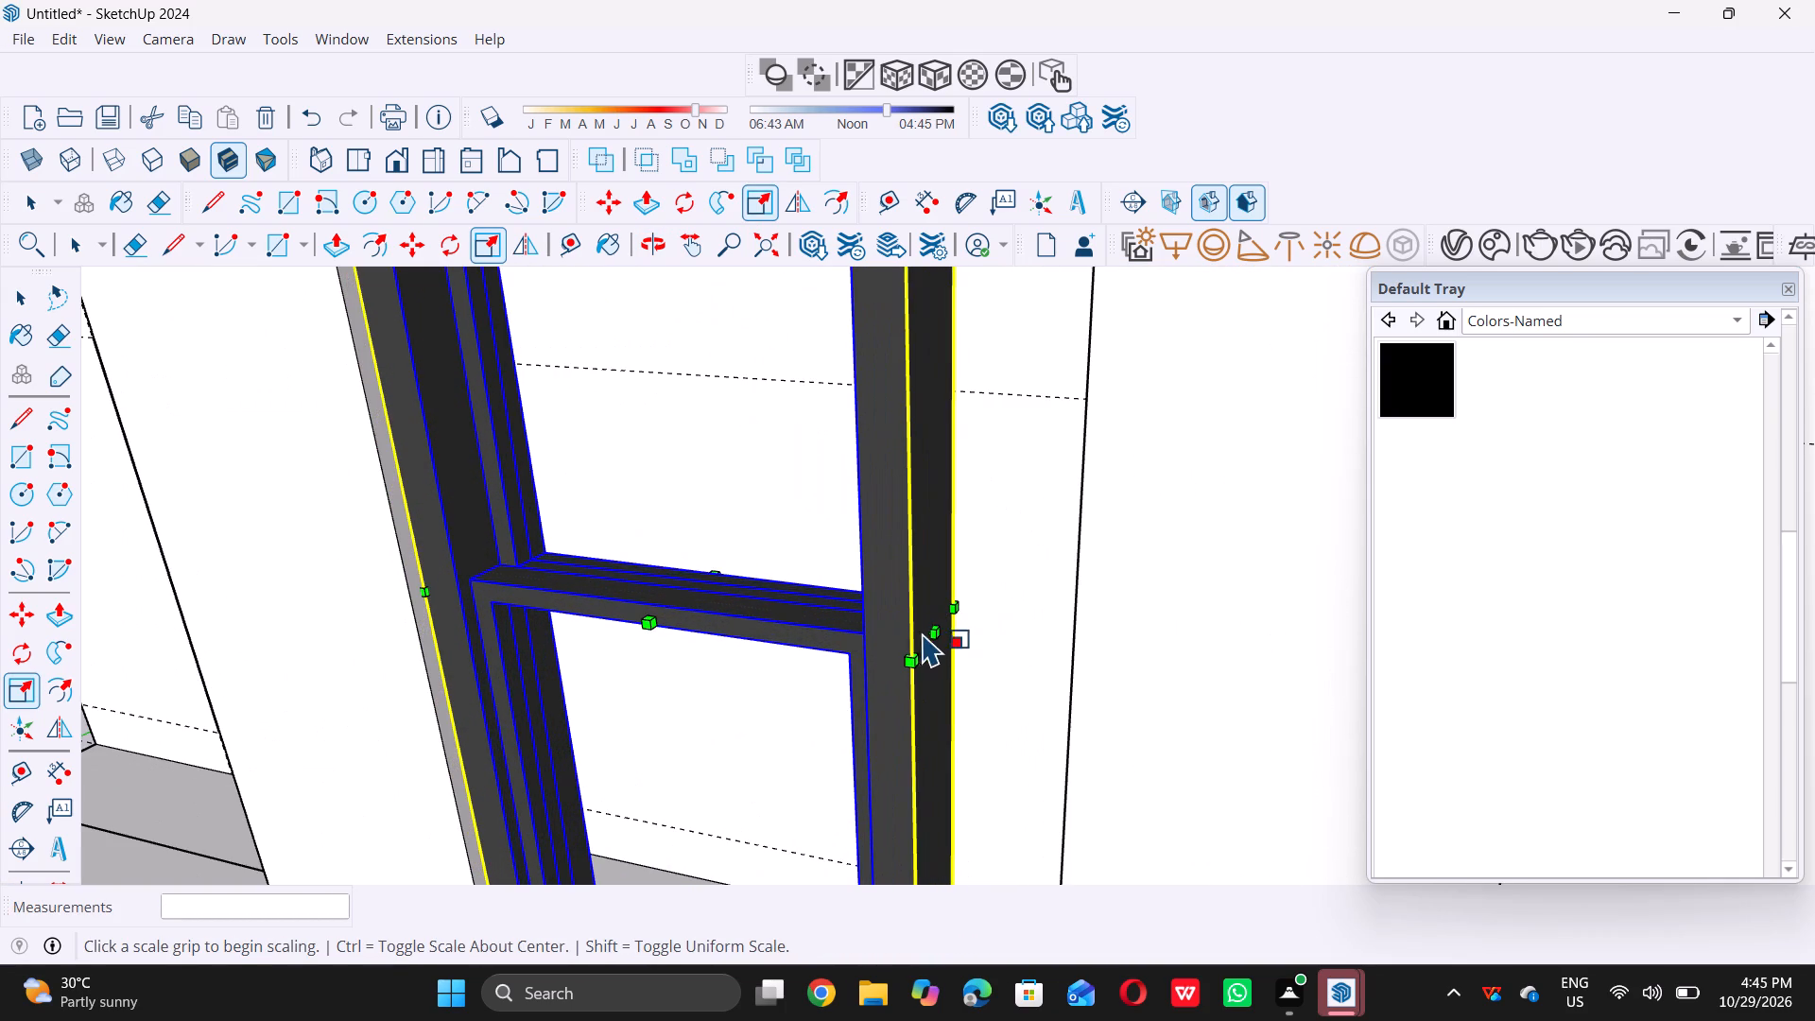
left_click(938, 631)
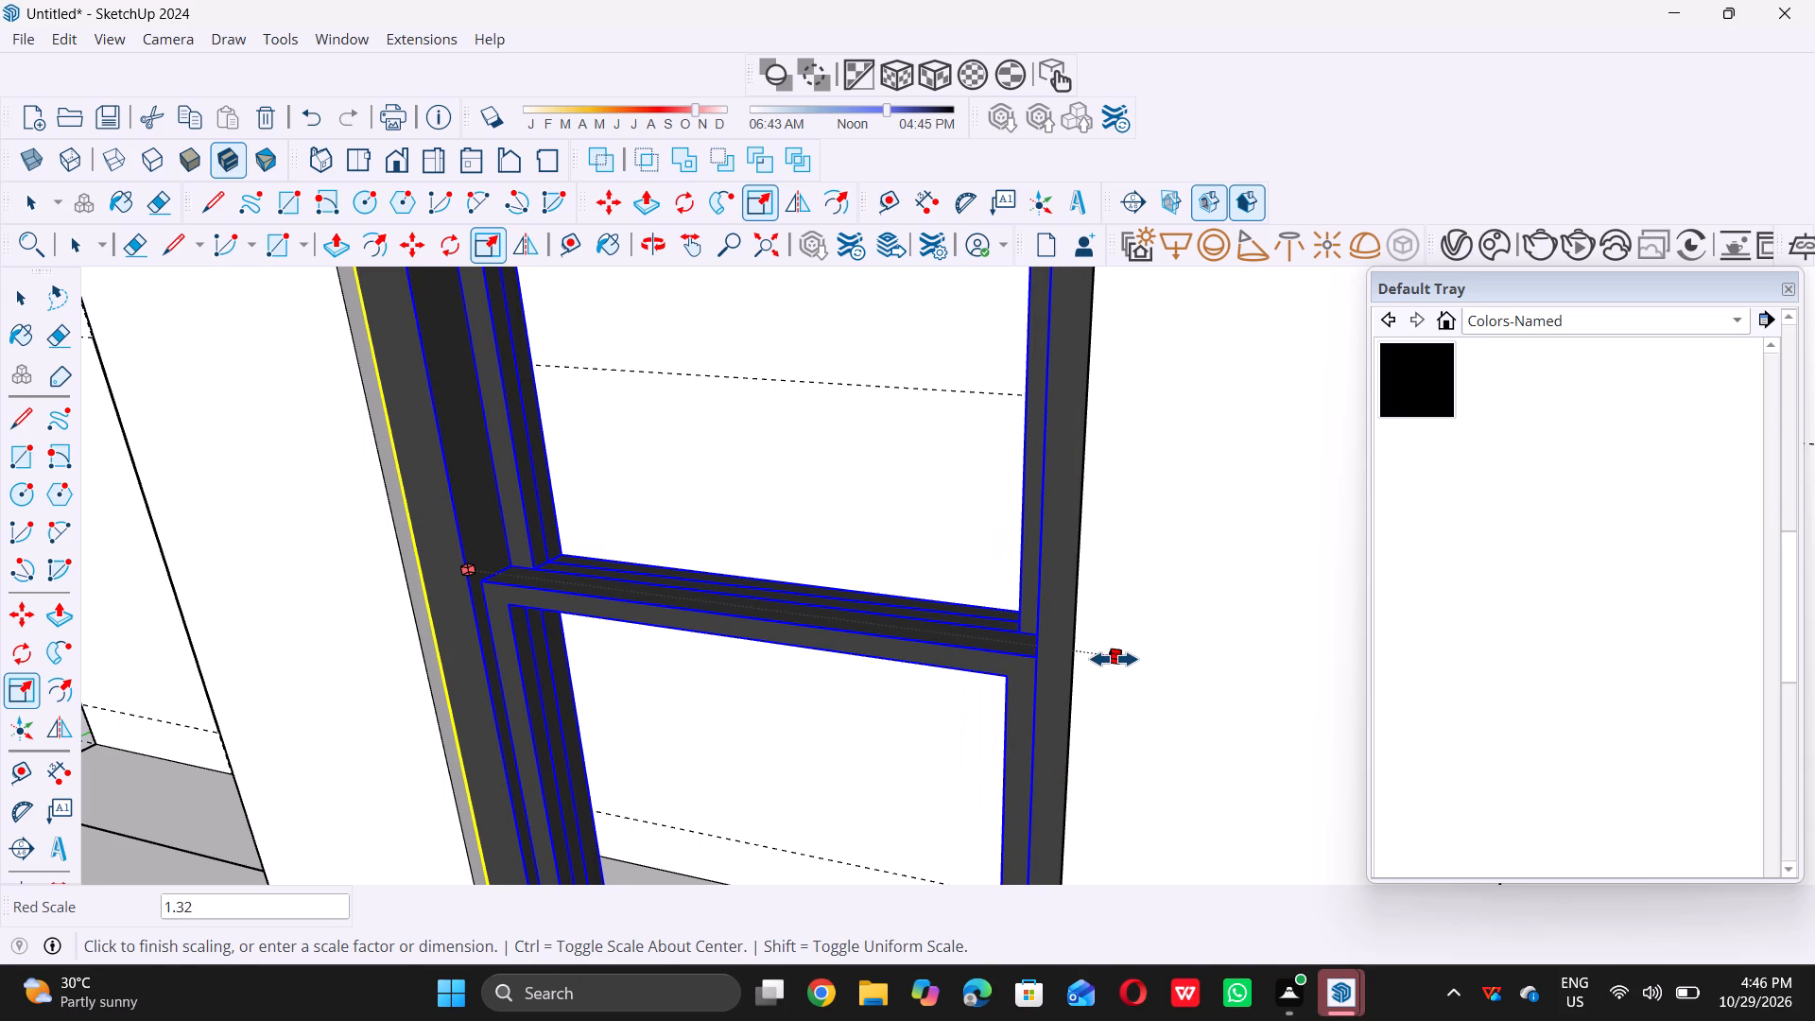
double_click(1114, 659)
key("space")
Examine how the stacked-pane window fits the upper central panel's left opening from several angles.
scroll(1136, 666, "down", 10)
middle_click_drag(1040, 694, 1046, 693)
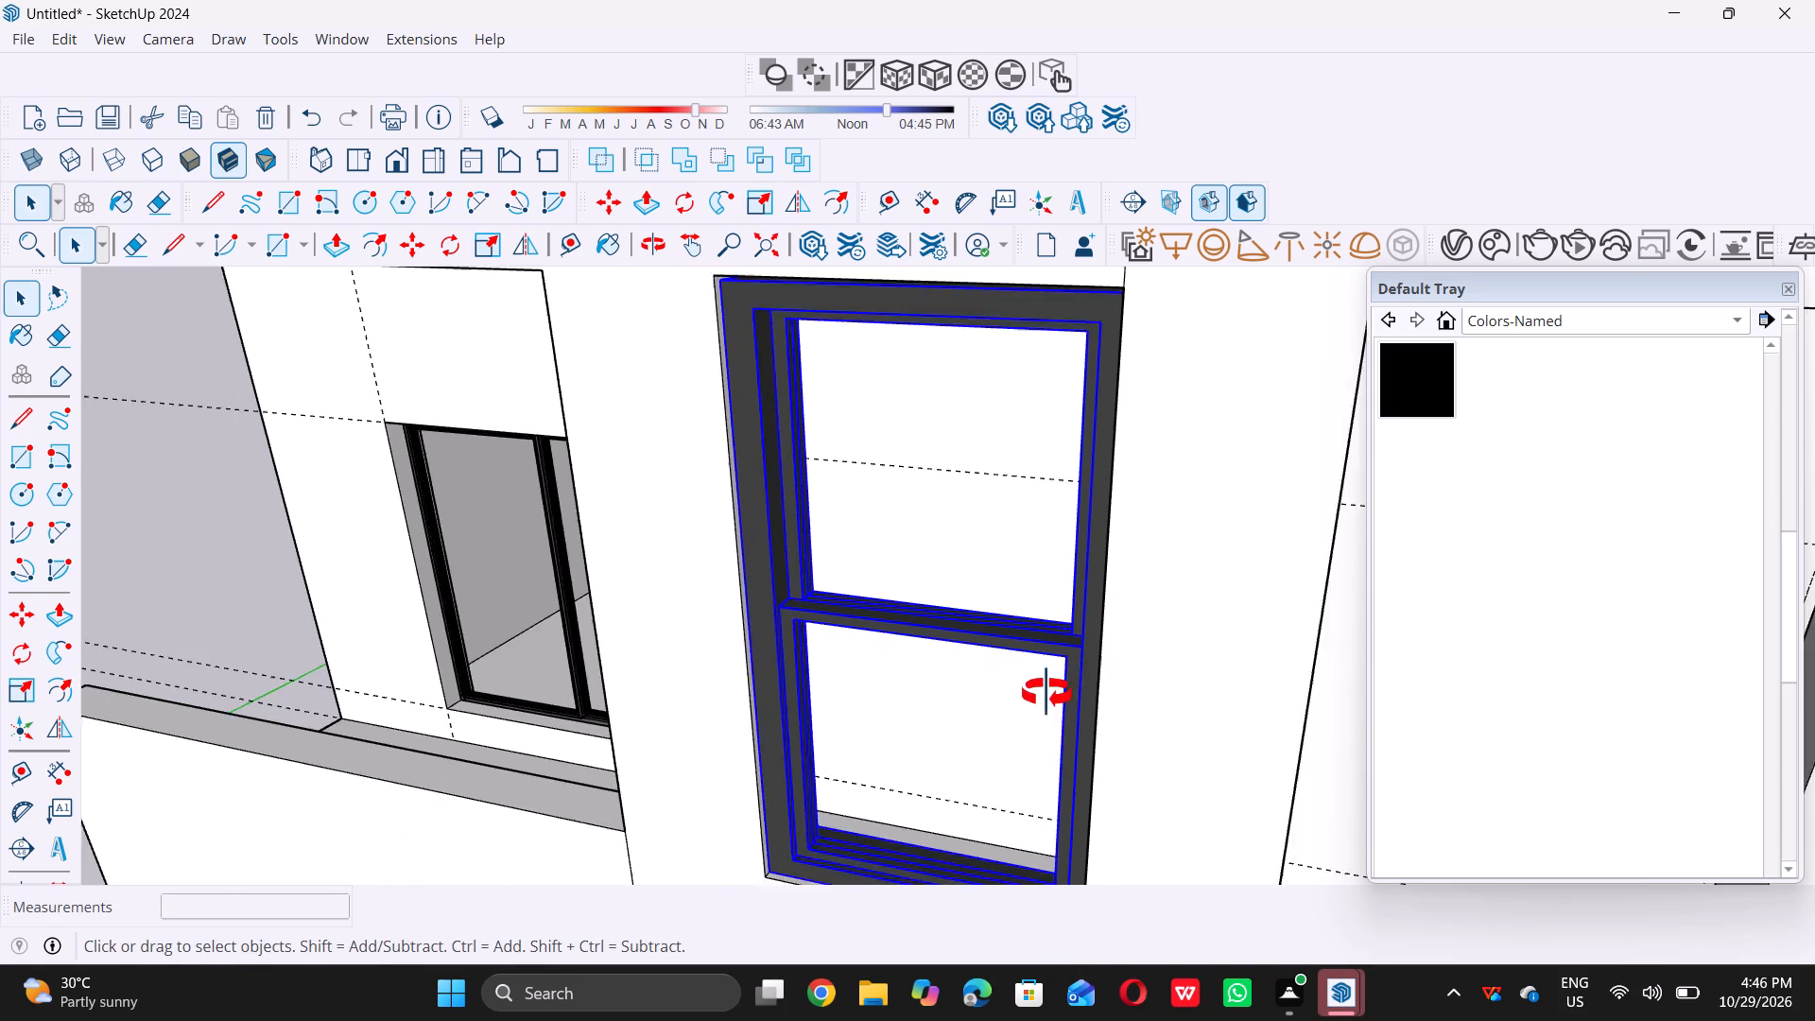
middle_click_drag(1046, 693, 1072, 694)
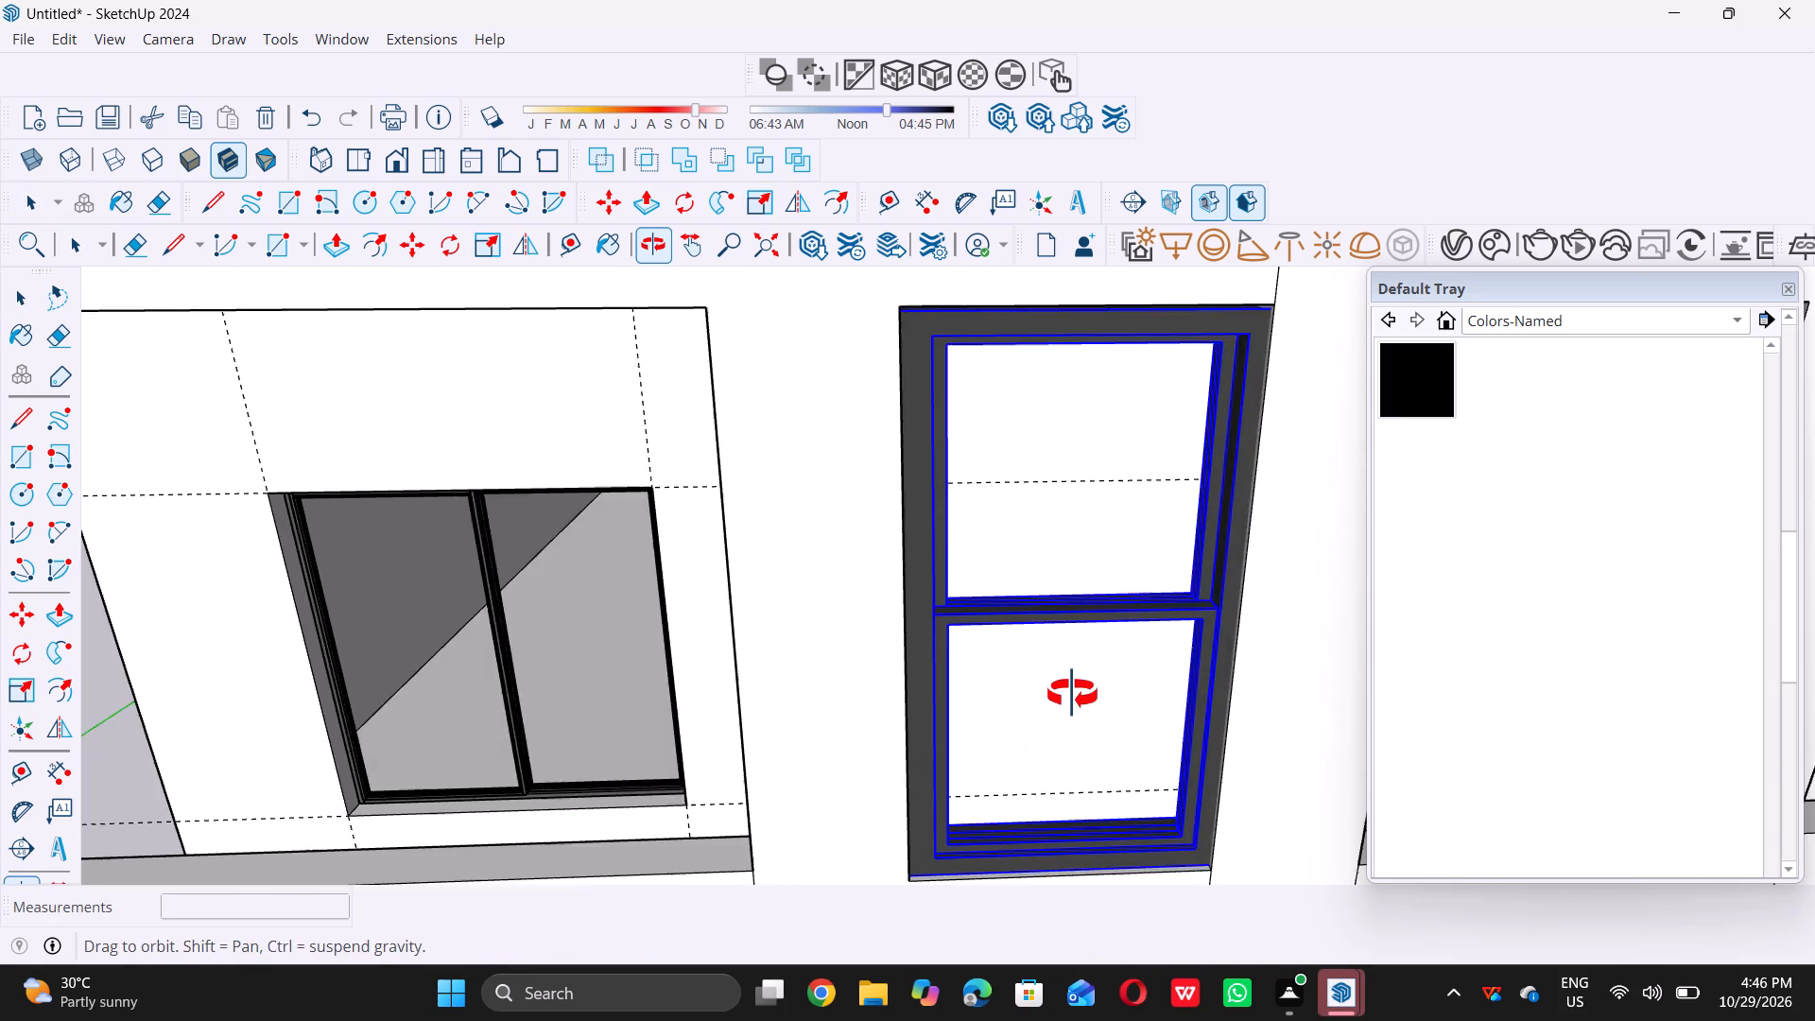
middle_click_drag(1072, 694, 1069, 694)
scroll(1053, 713, "down", 9)
middle_click_drag(1024, 475, 1033, 453)
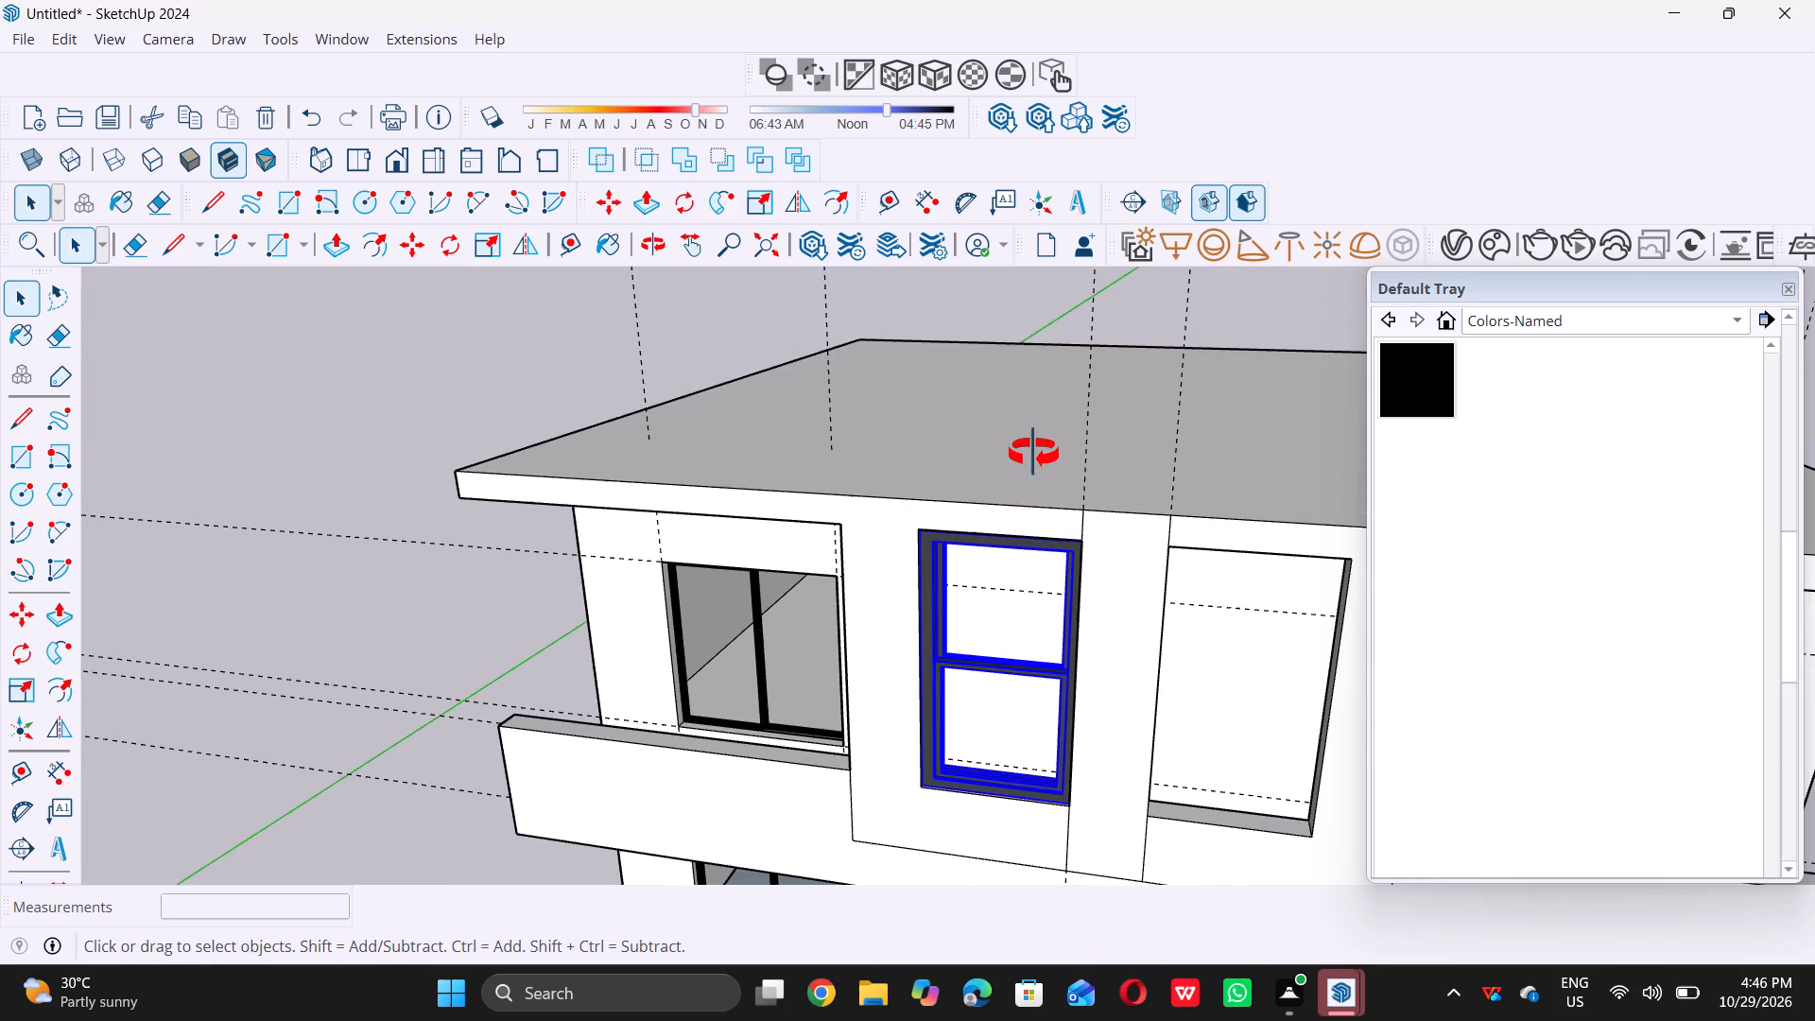
middle_click_drag(1033, 453, 1081, 357)
scroll(1020, 512, "up", 12)
middle_click_drag(1043, 457, 1025, 521)
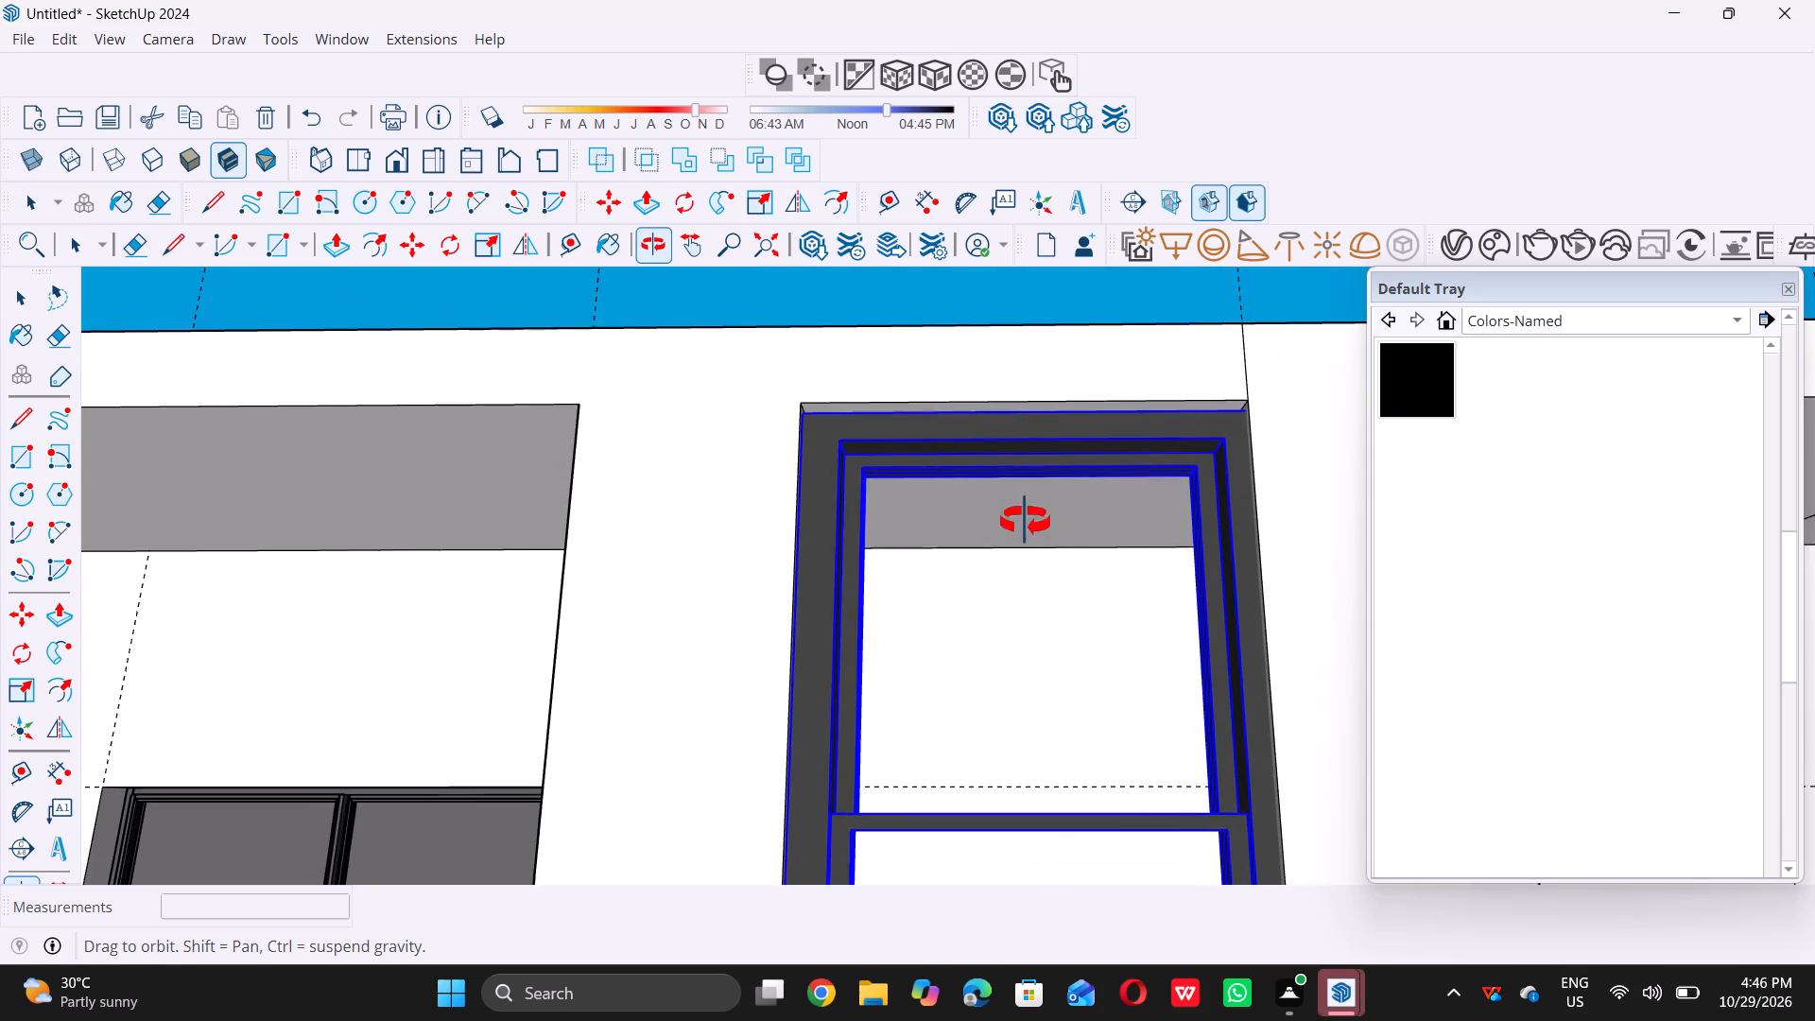
middle_click_drag(1025, 521, 1025, 527)
middle_click(1025, 527)
scroll(1025, 528, "down", 20)
scroll(1025, 528, "down", 10)
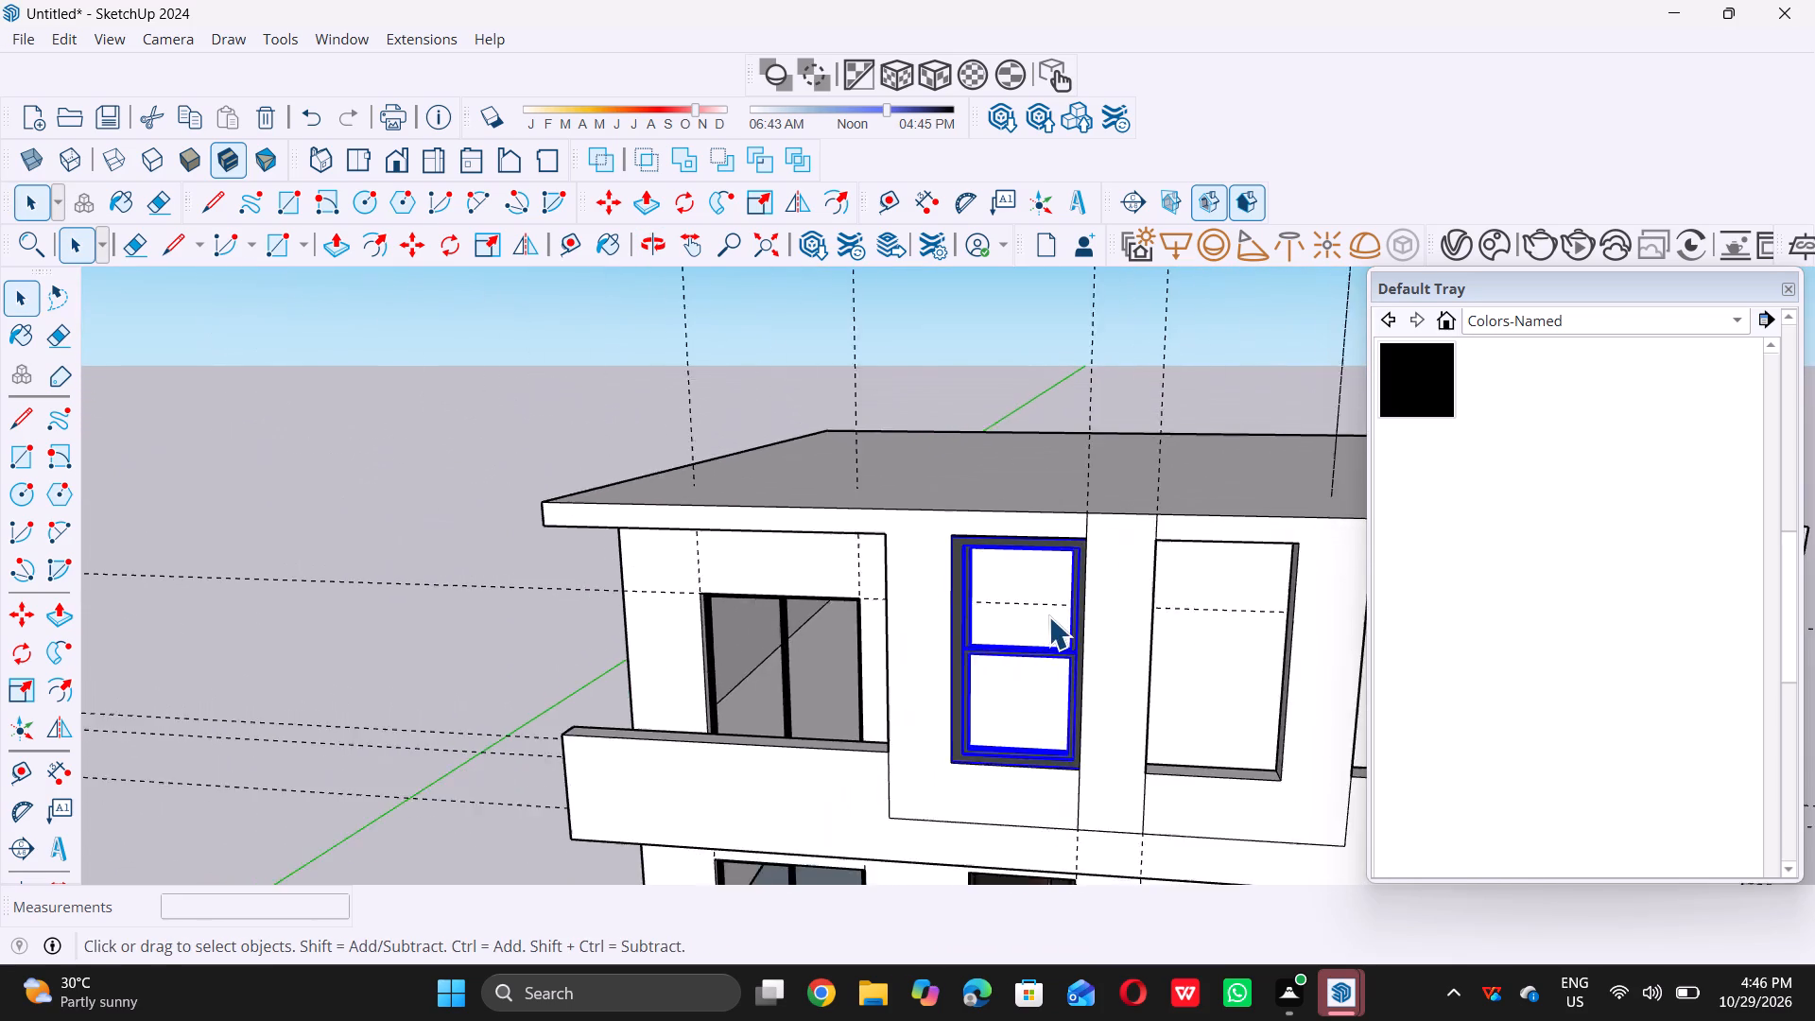
scroll(1048, 616, "down", 3)
double_click(385, 795)
left_click(385, 795)
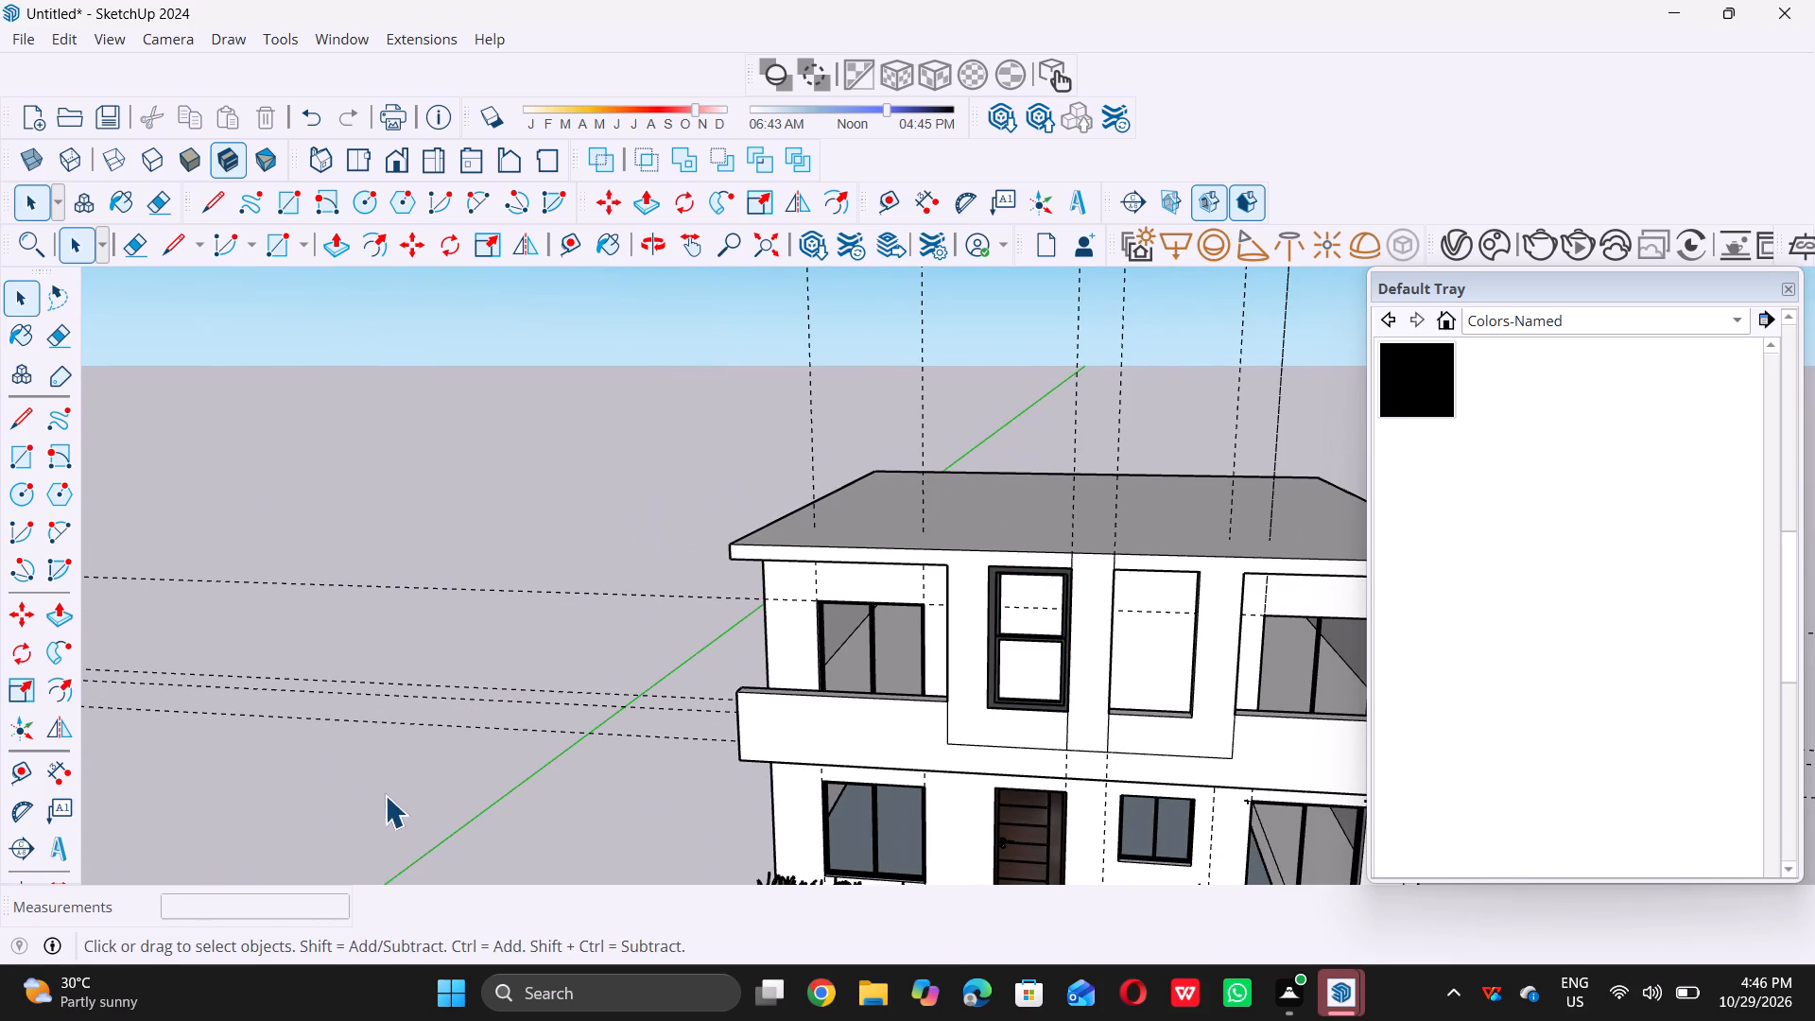
middle_click_drag(994, 622, 904, 744)
scroll(1066, 709, "up", 6)
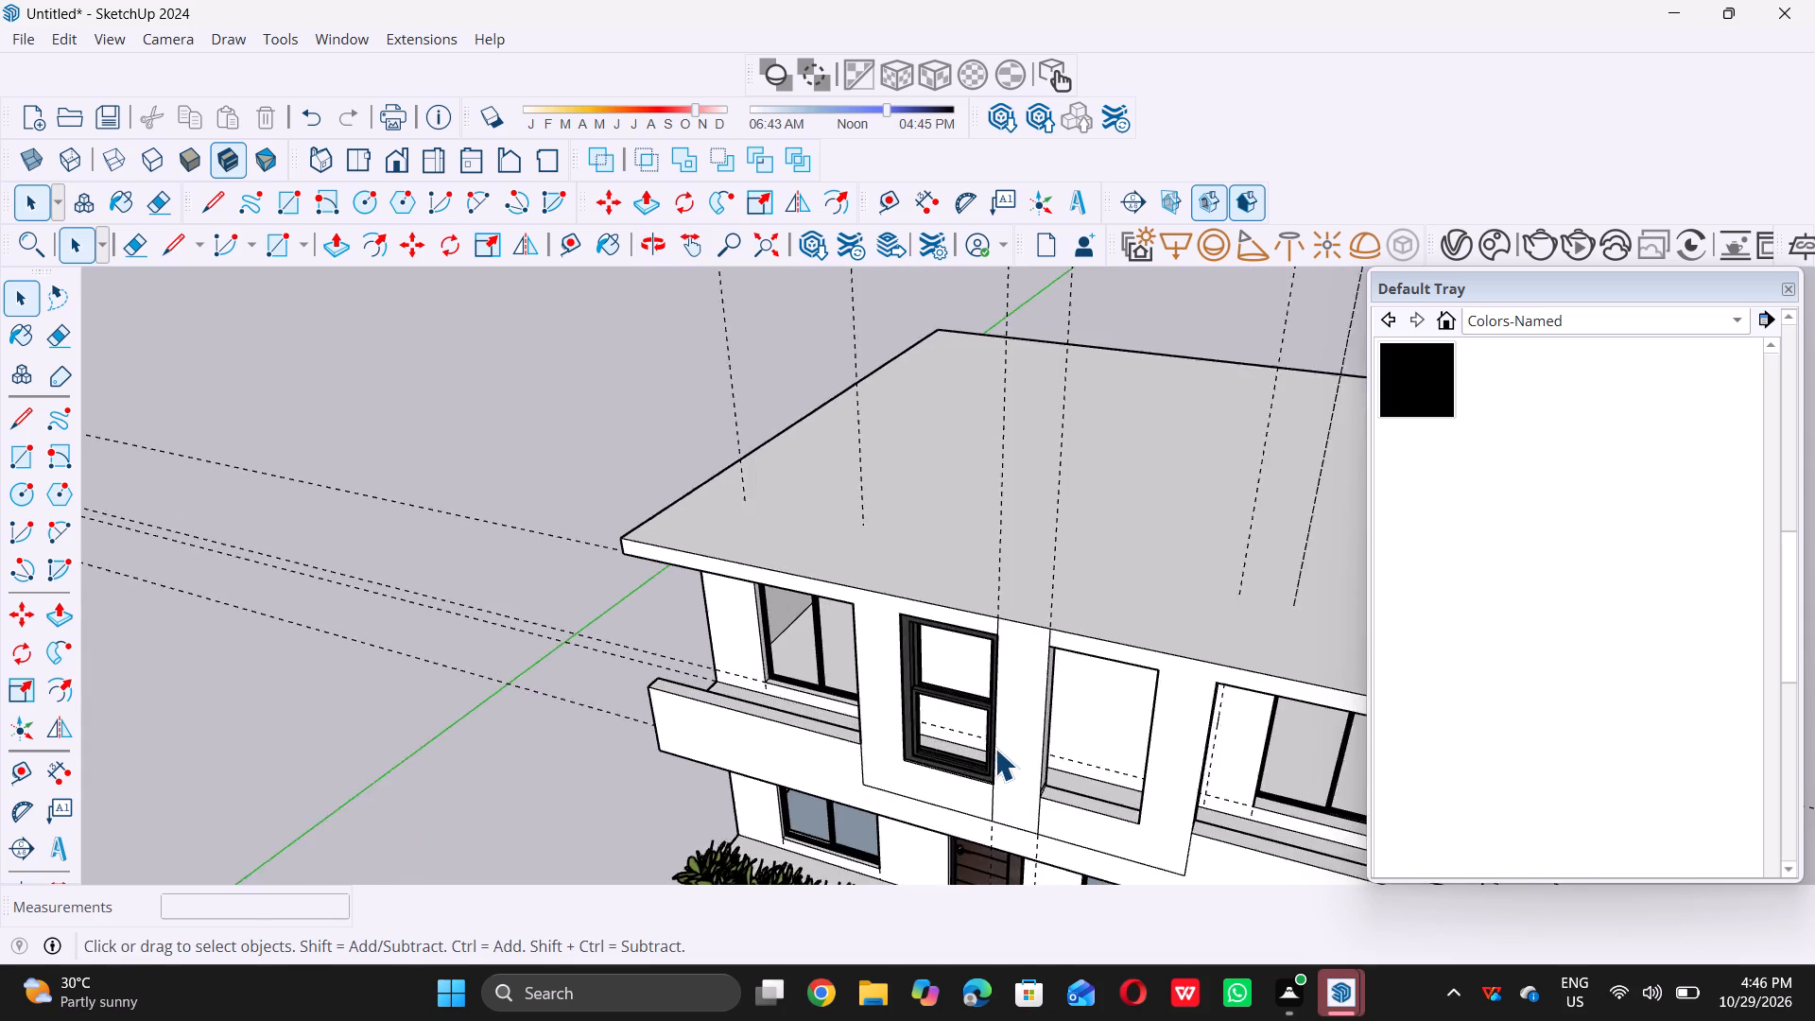
scroll(994, 748, "up", 6)
scroll(948, 727, "down", 14)
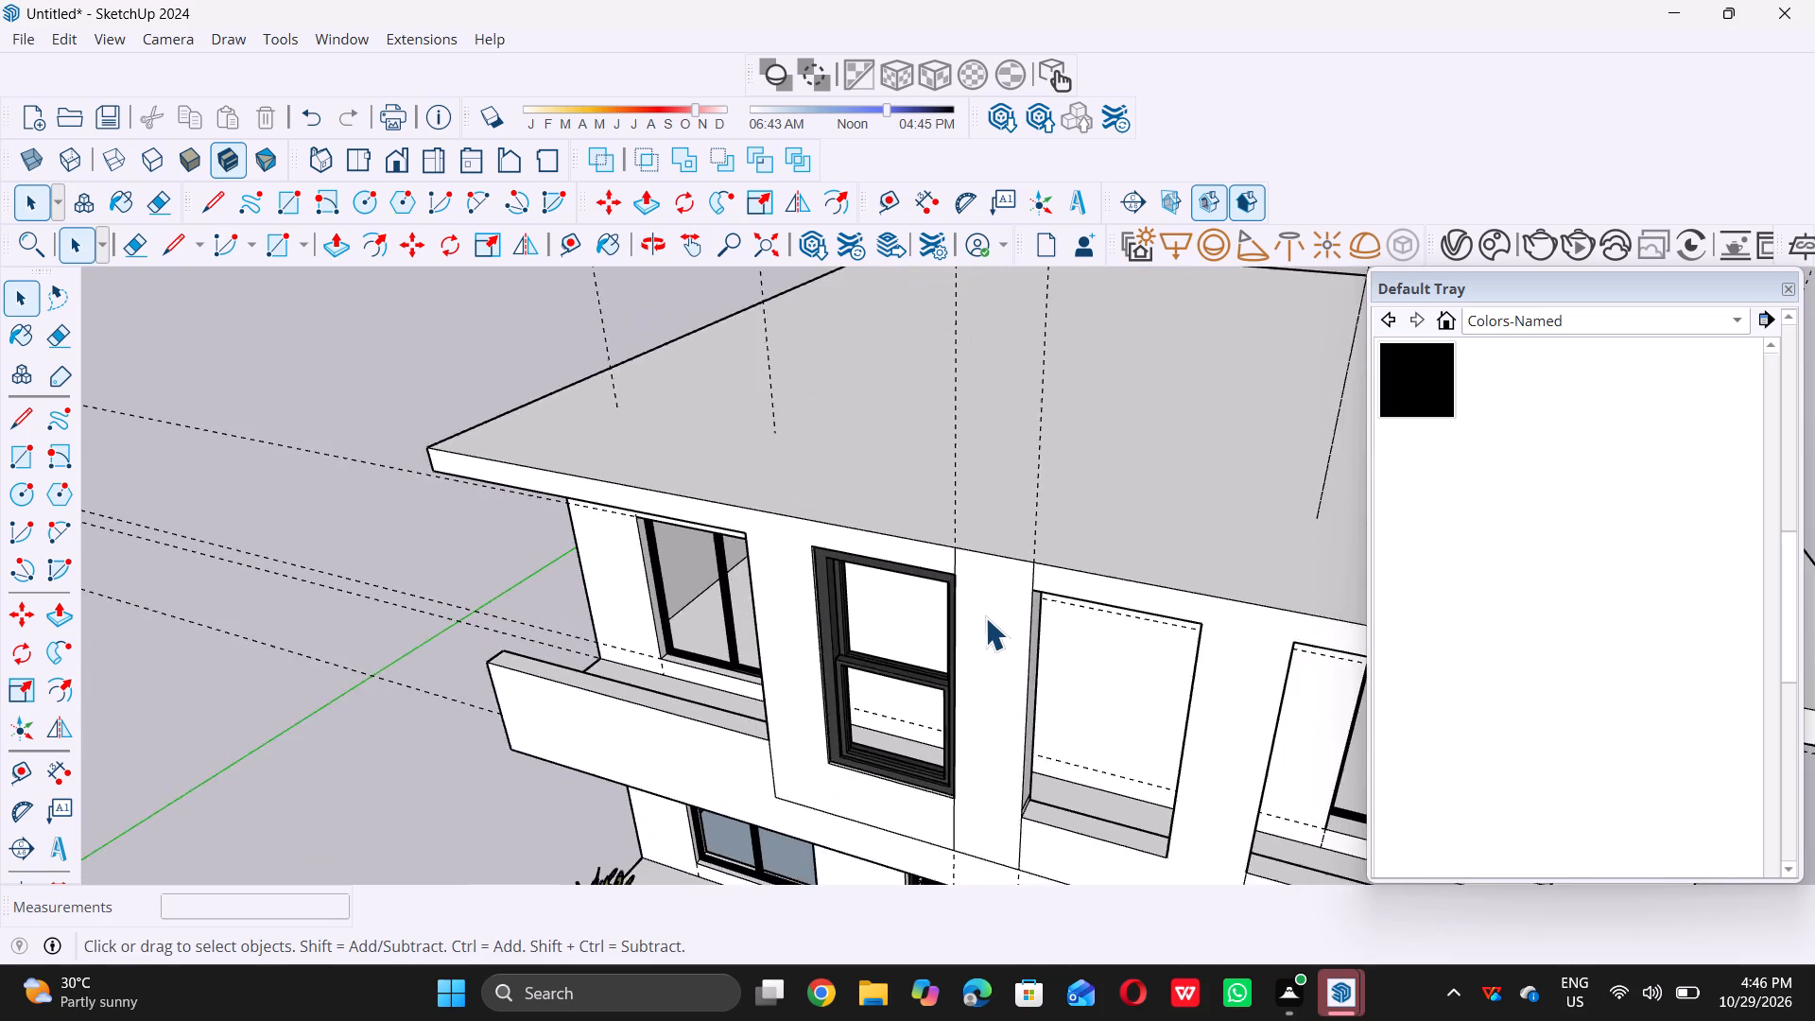
Scale the double-casement window beside the house uniformly down to about a third of its size.
scroll(985, 617, "down", 11)
scroll(994, 609, "down", 18)
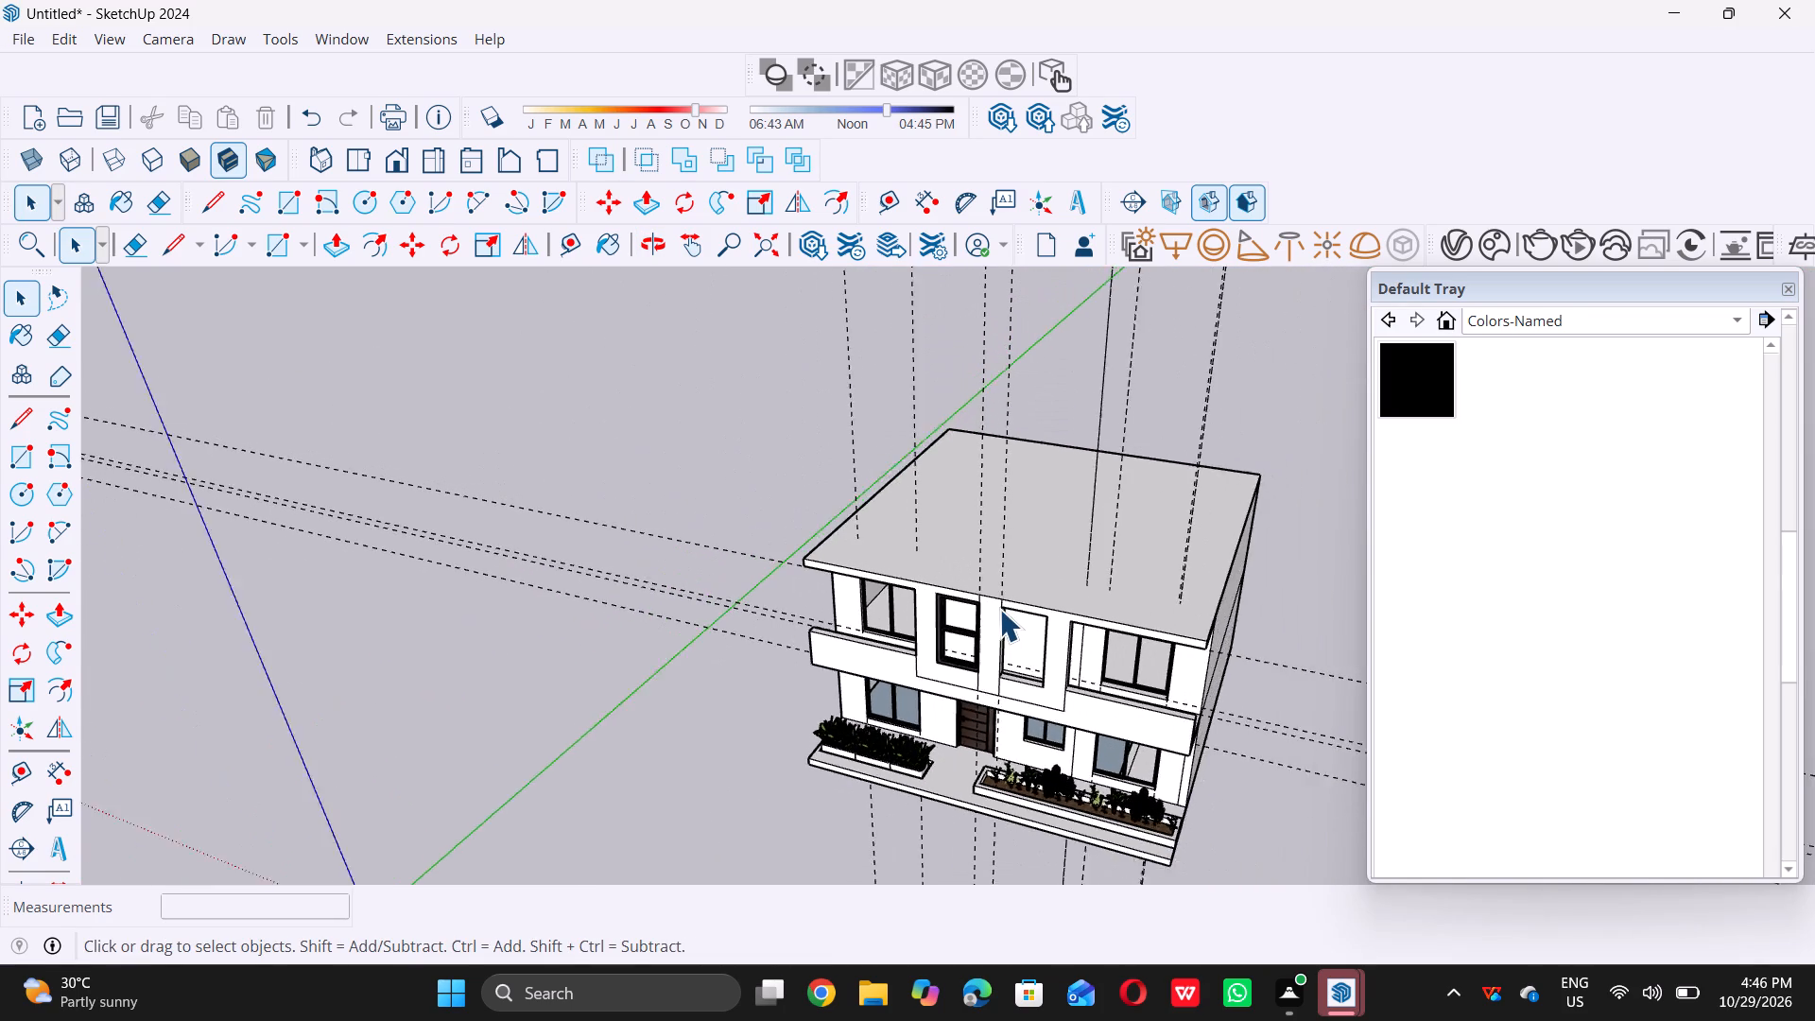
scroll(999, 609, "down", 6)
scroll(1077, 821, "up", 8)
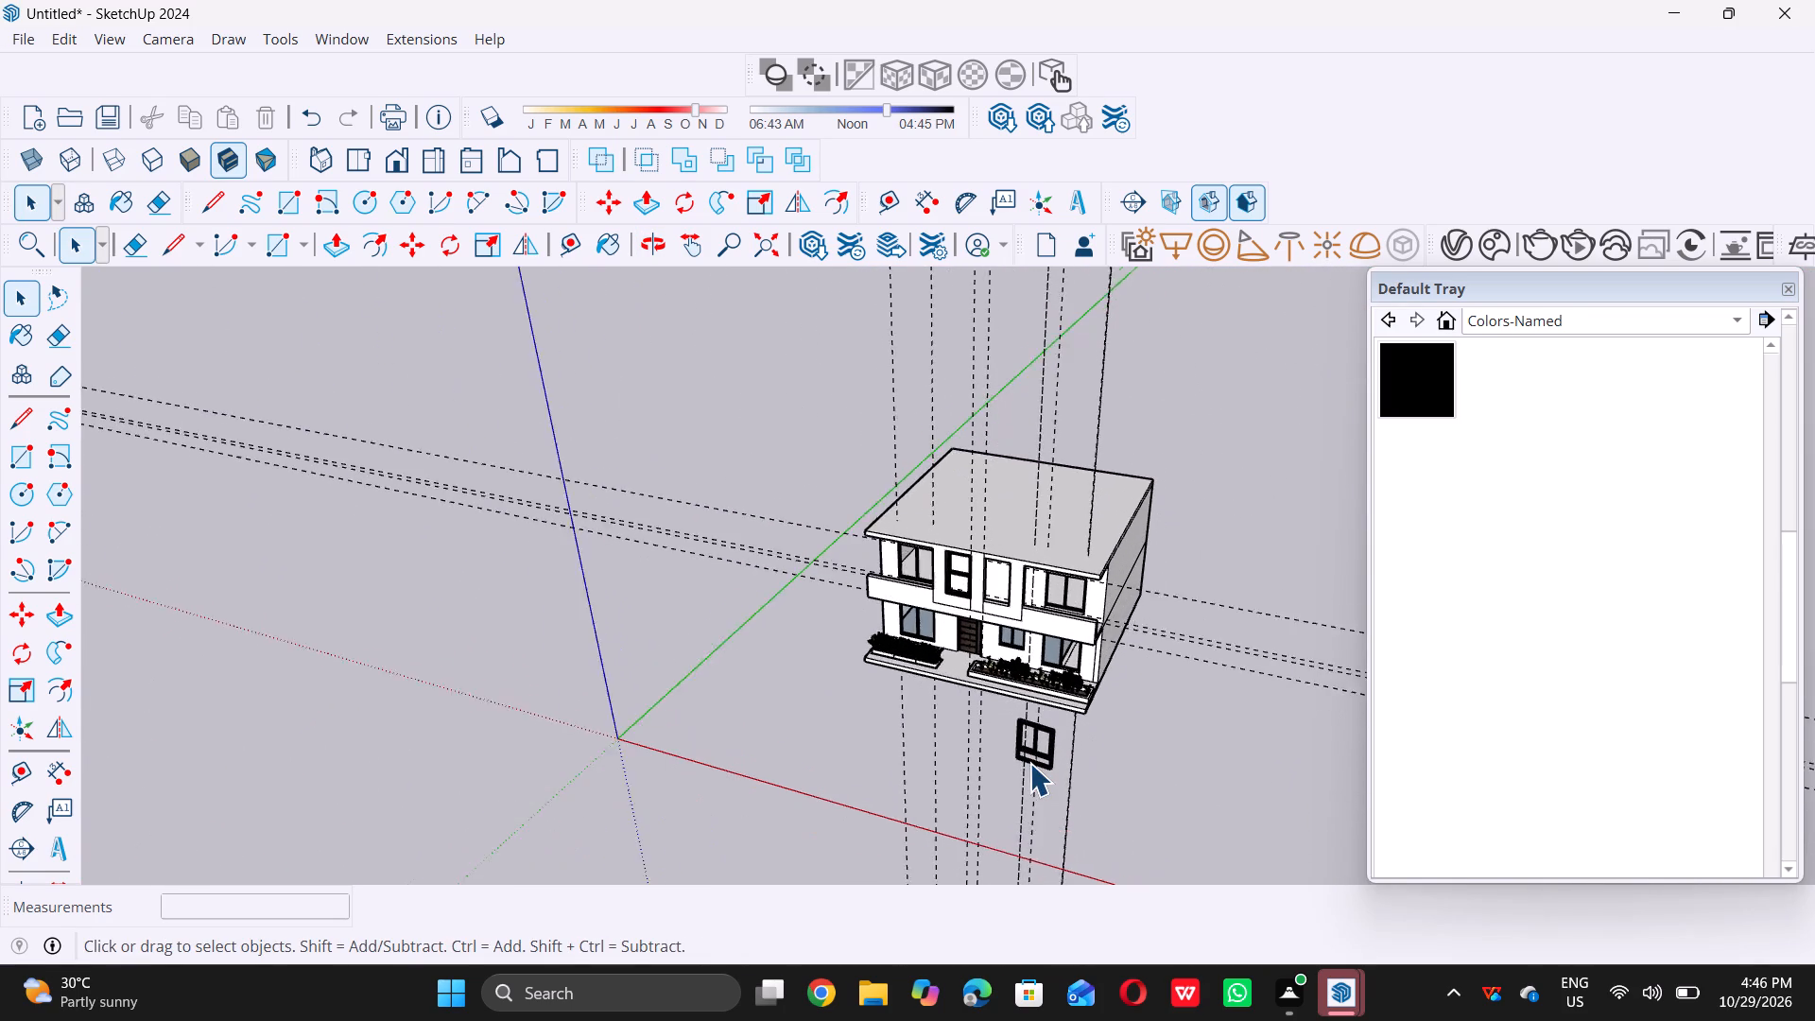
scroll(1029, 763, "up", 14)
middle_click_drag(1034, 766, 1140, 658)
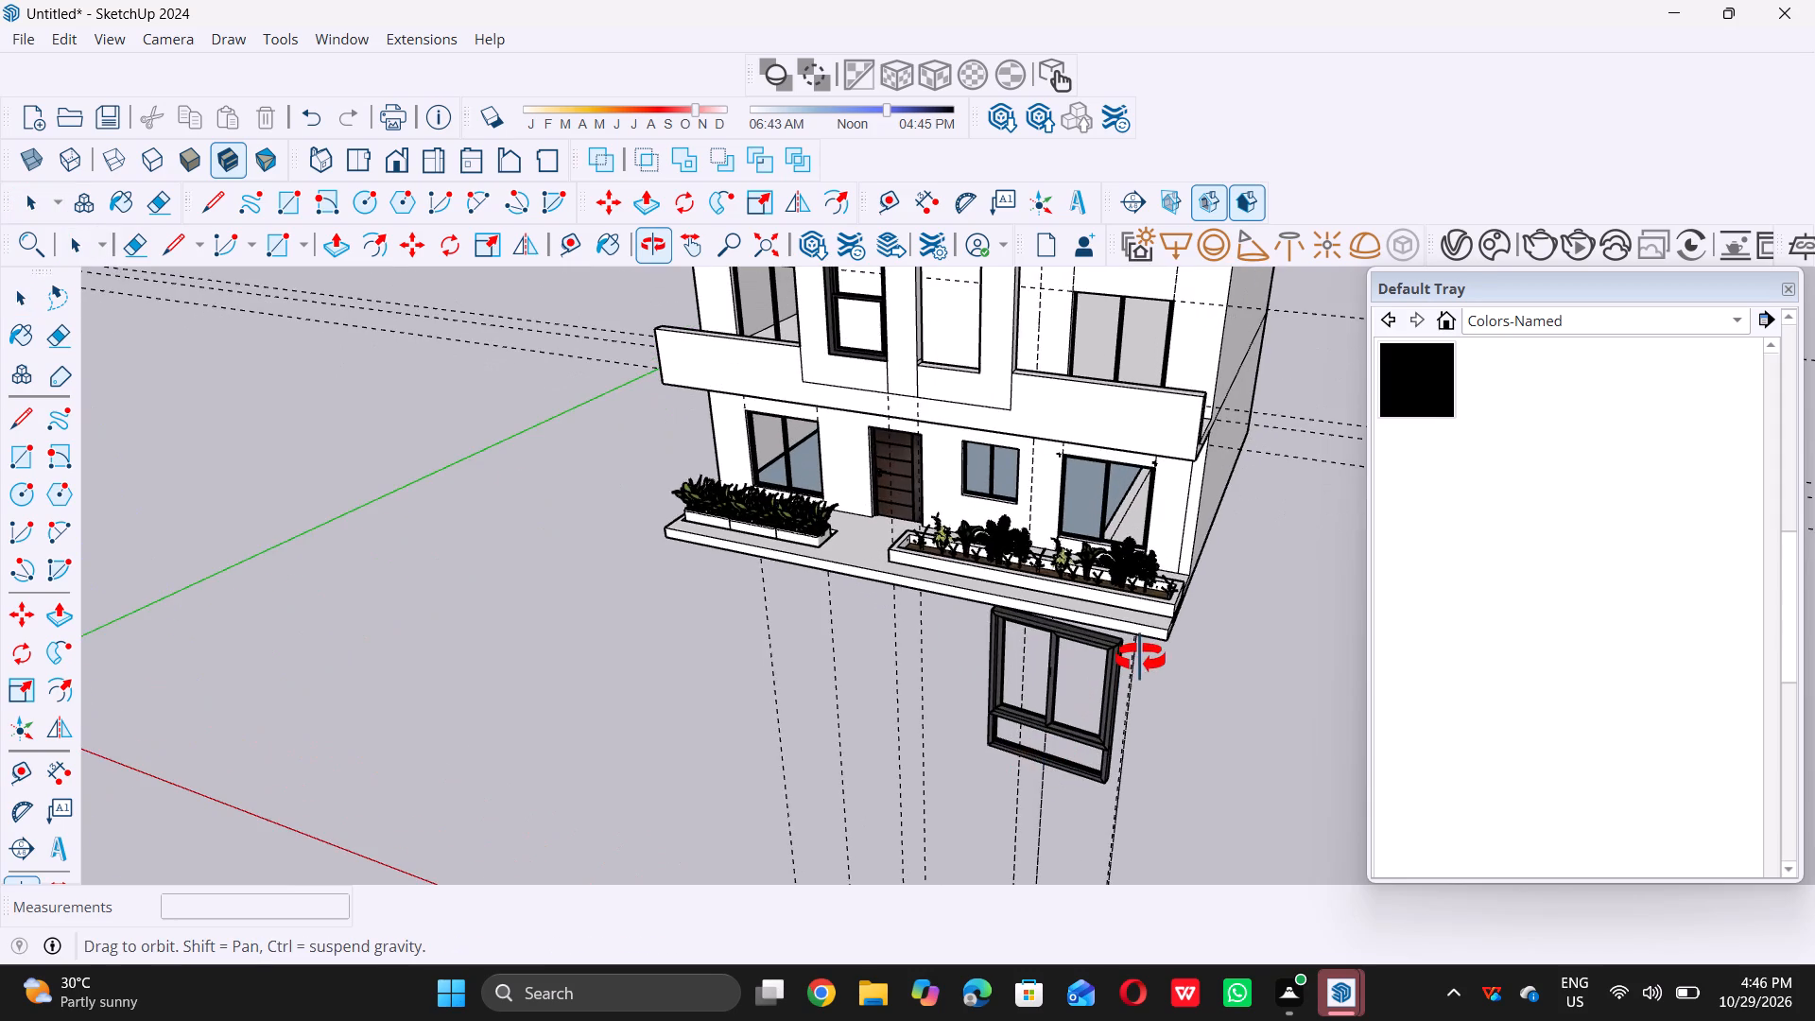
middle_click_drag(1140, 658, 1151, 639)
scroll(1151, 639, "up", 1)
scroll(1034, 703, "down", 5)
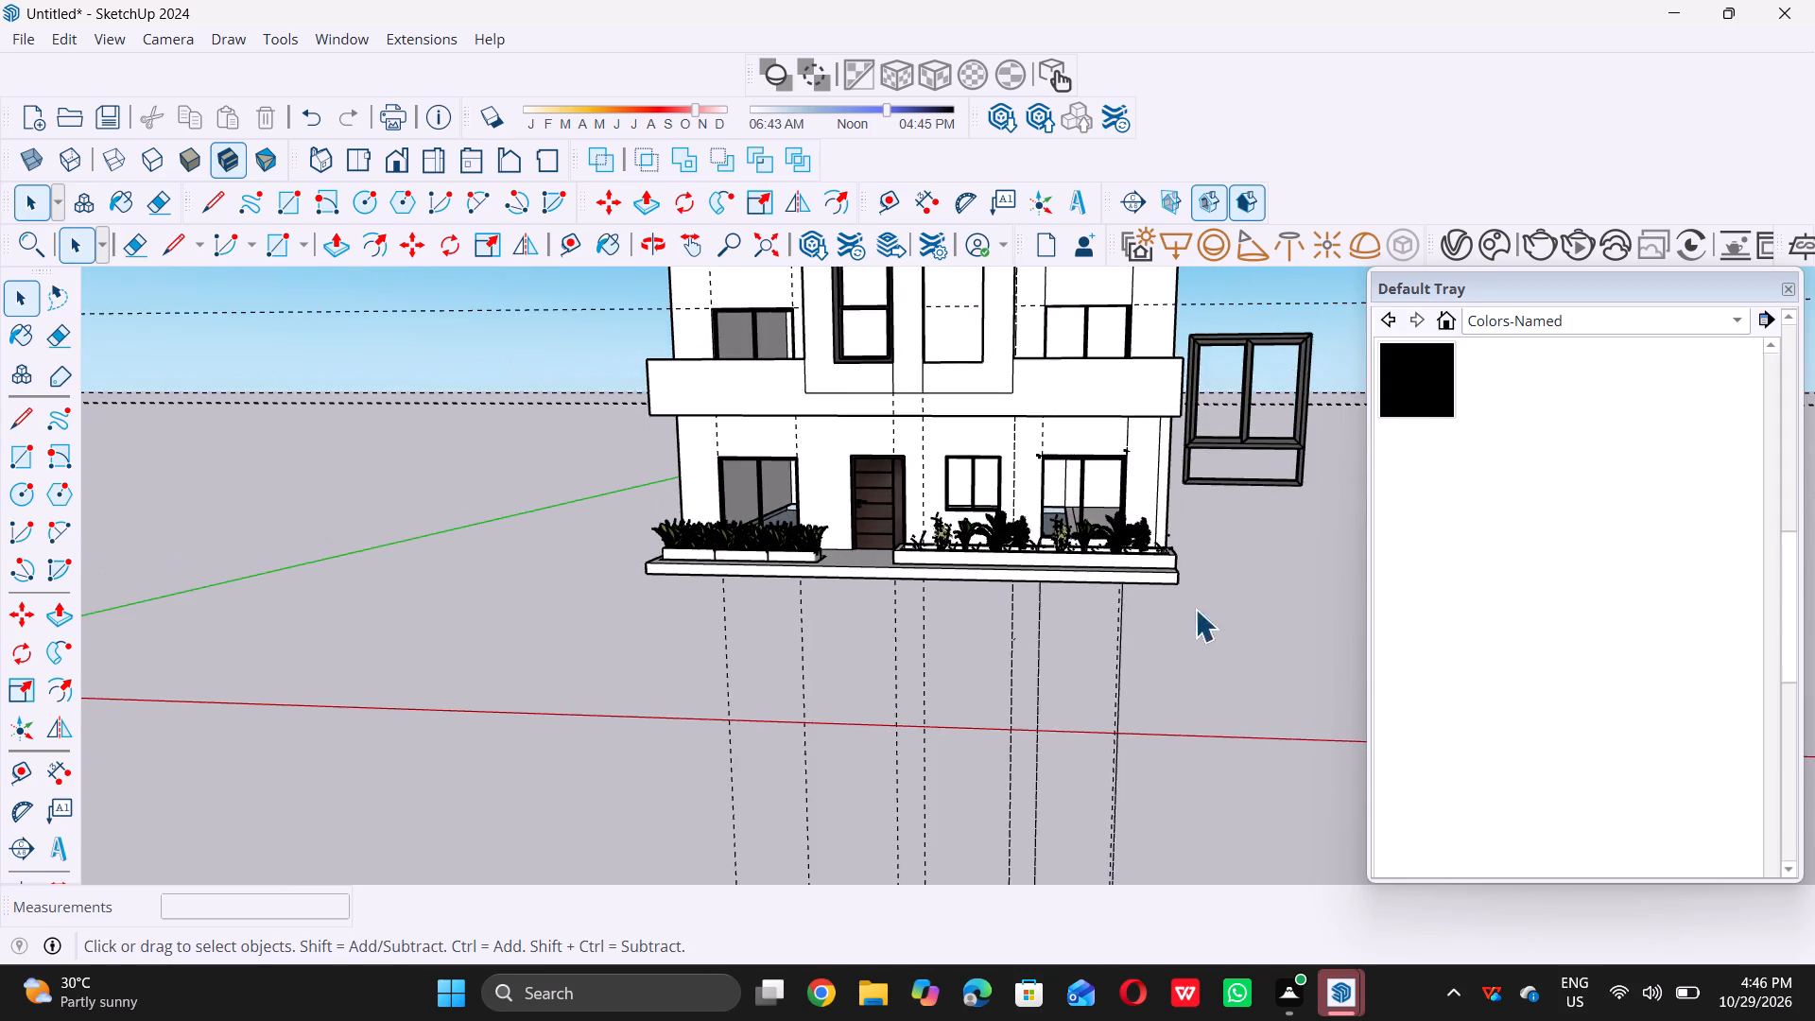
scroll(1180, 519, "up", 9)
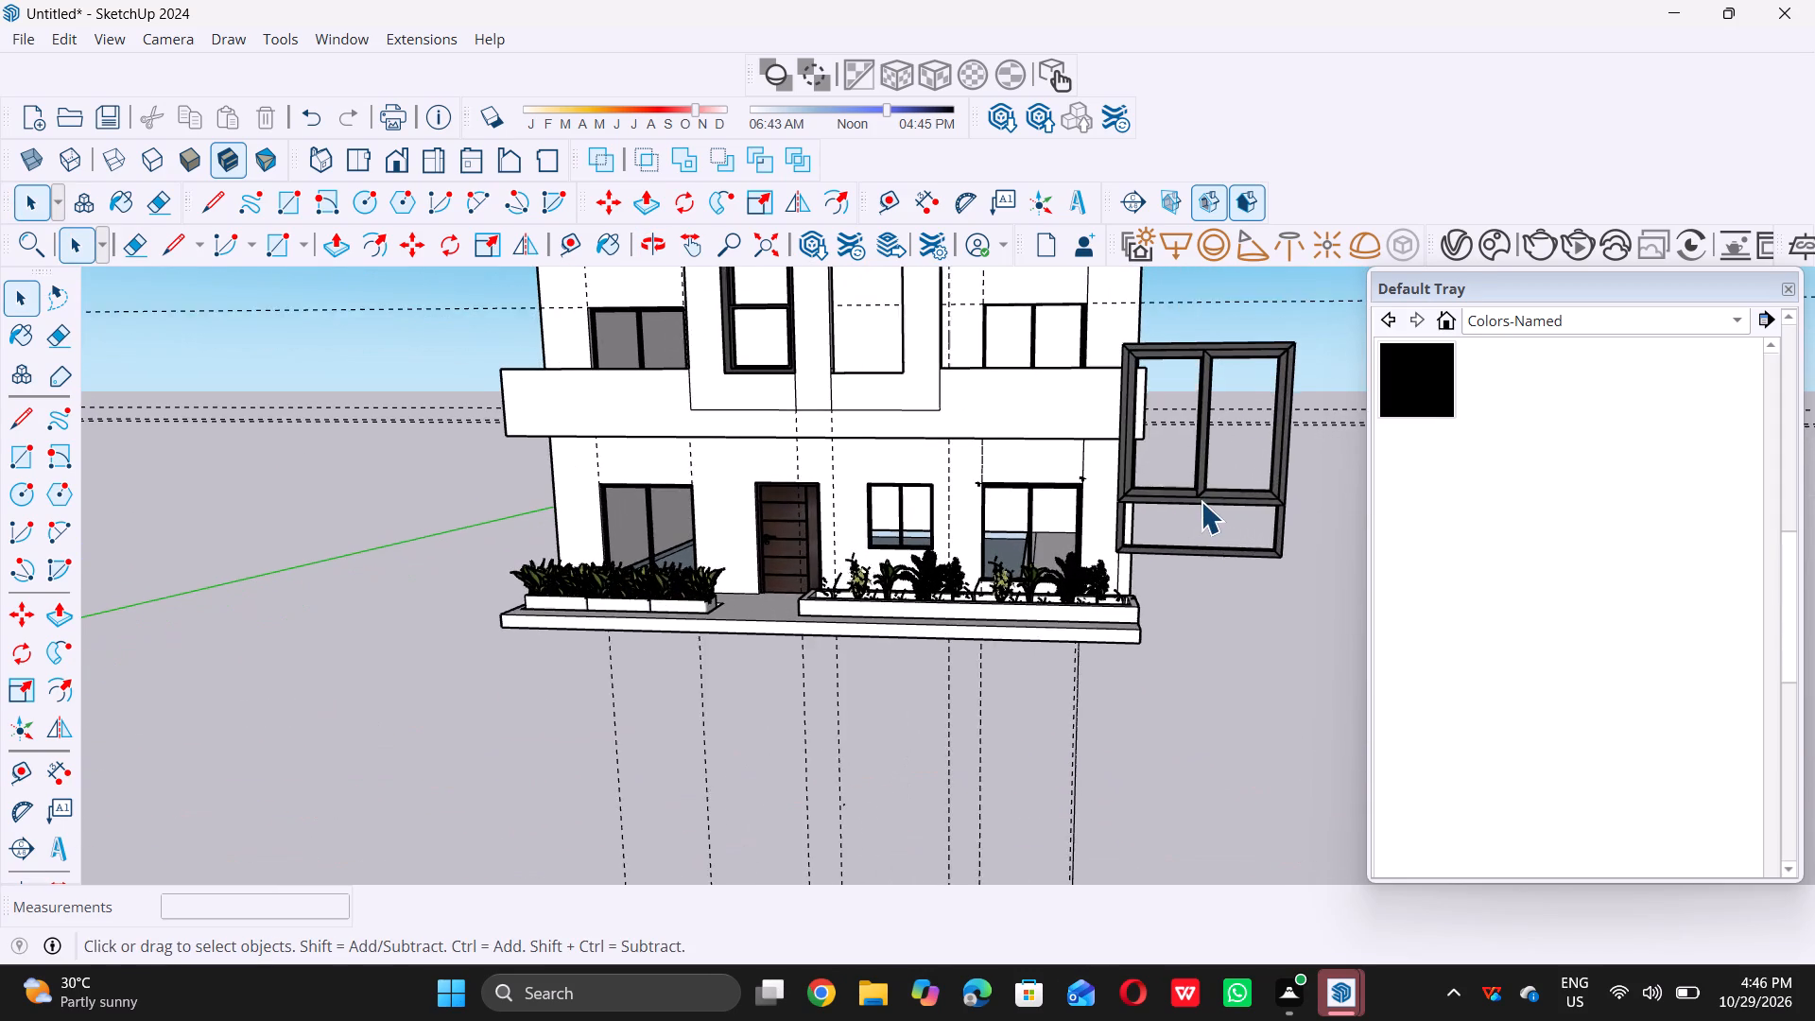
left_click(1201, 500)
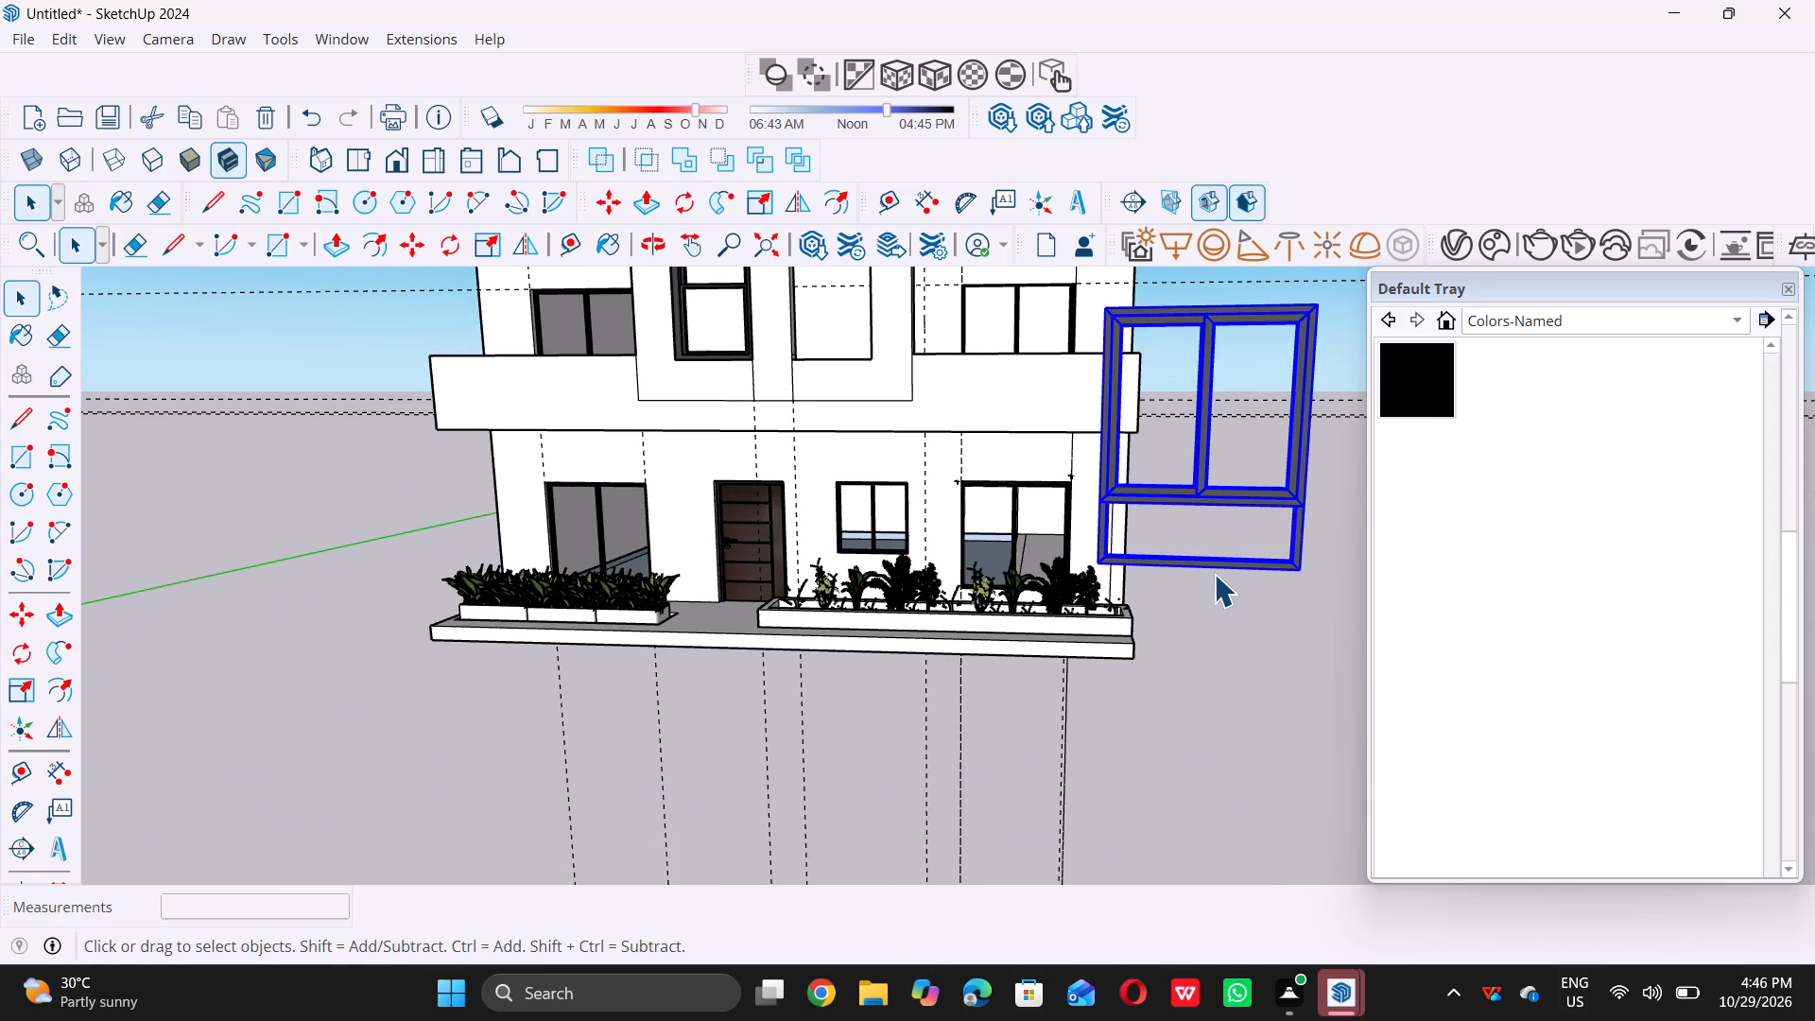
key("s")
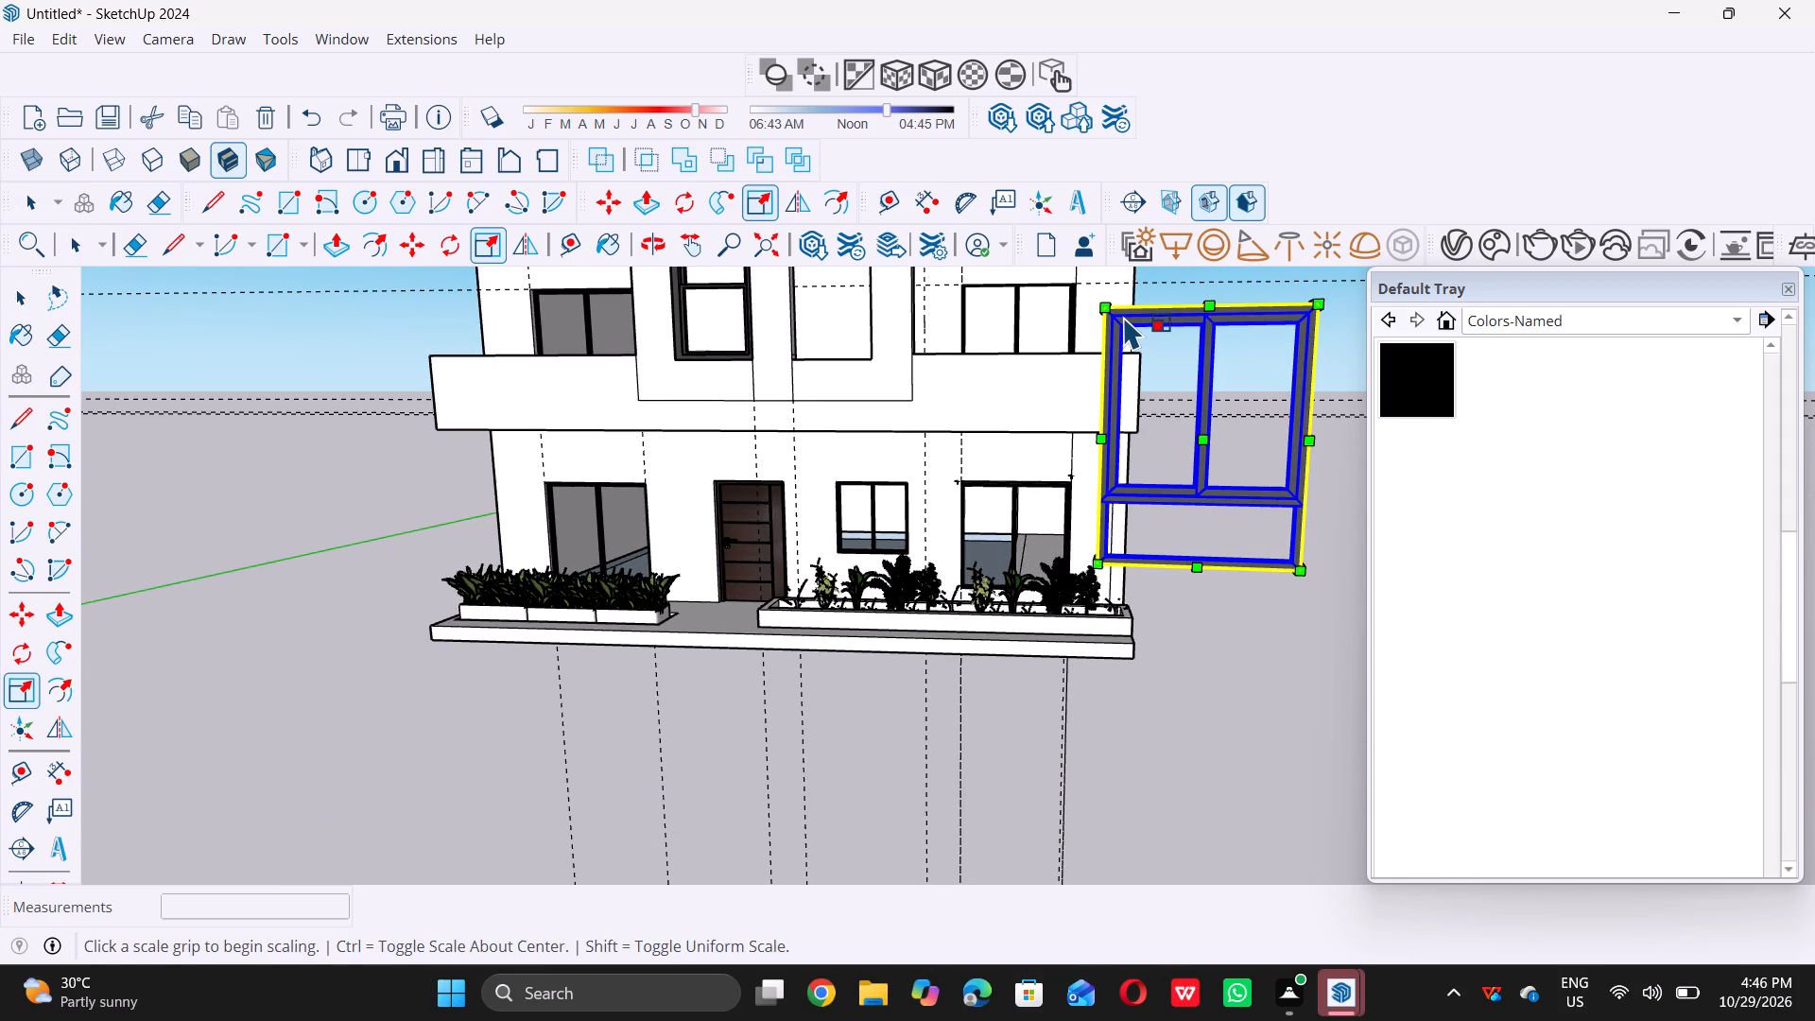
left_click(1113, 307)
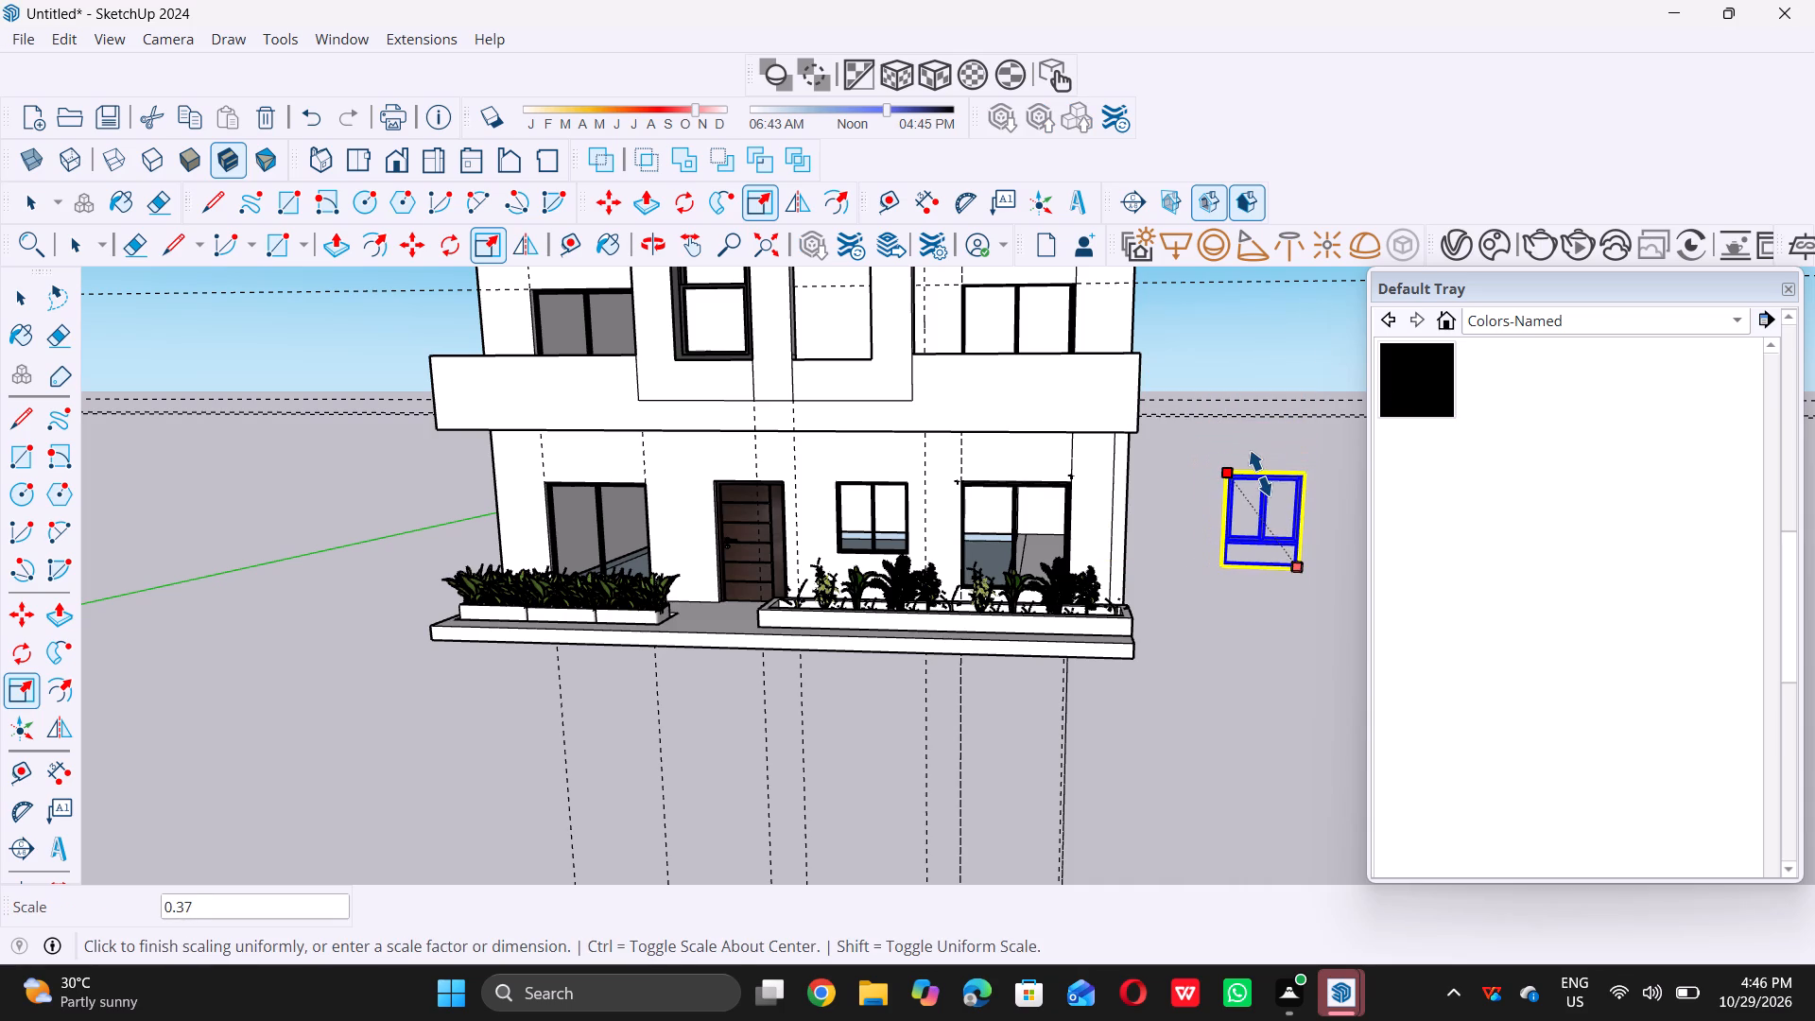
left_click(1260, 474)
key("space")
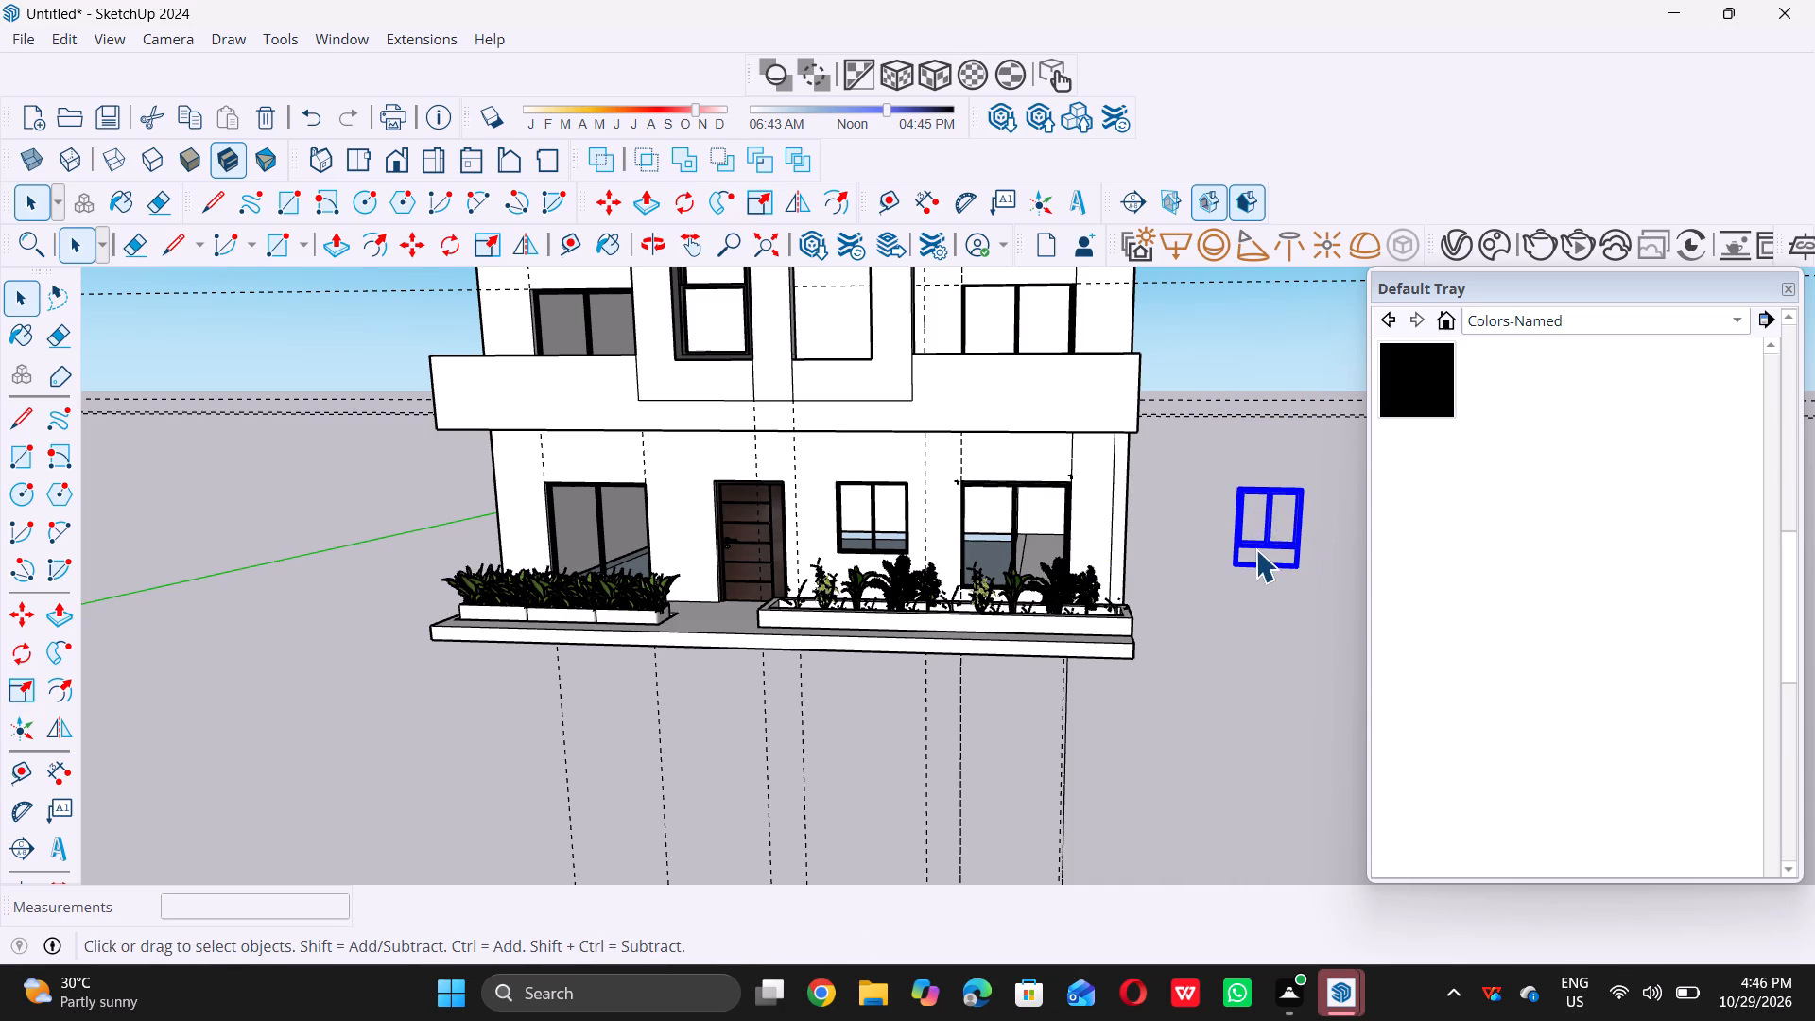
Move the double-casement window by its lower-left corner about 31' 1 11/16" onto the lower-left corner of the upper central panel's right opening.
key("m")
scroll(1251, 568, "up", 1)
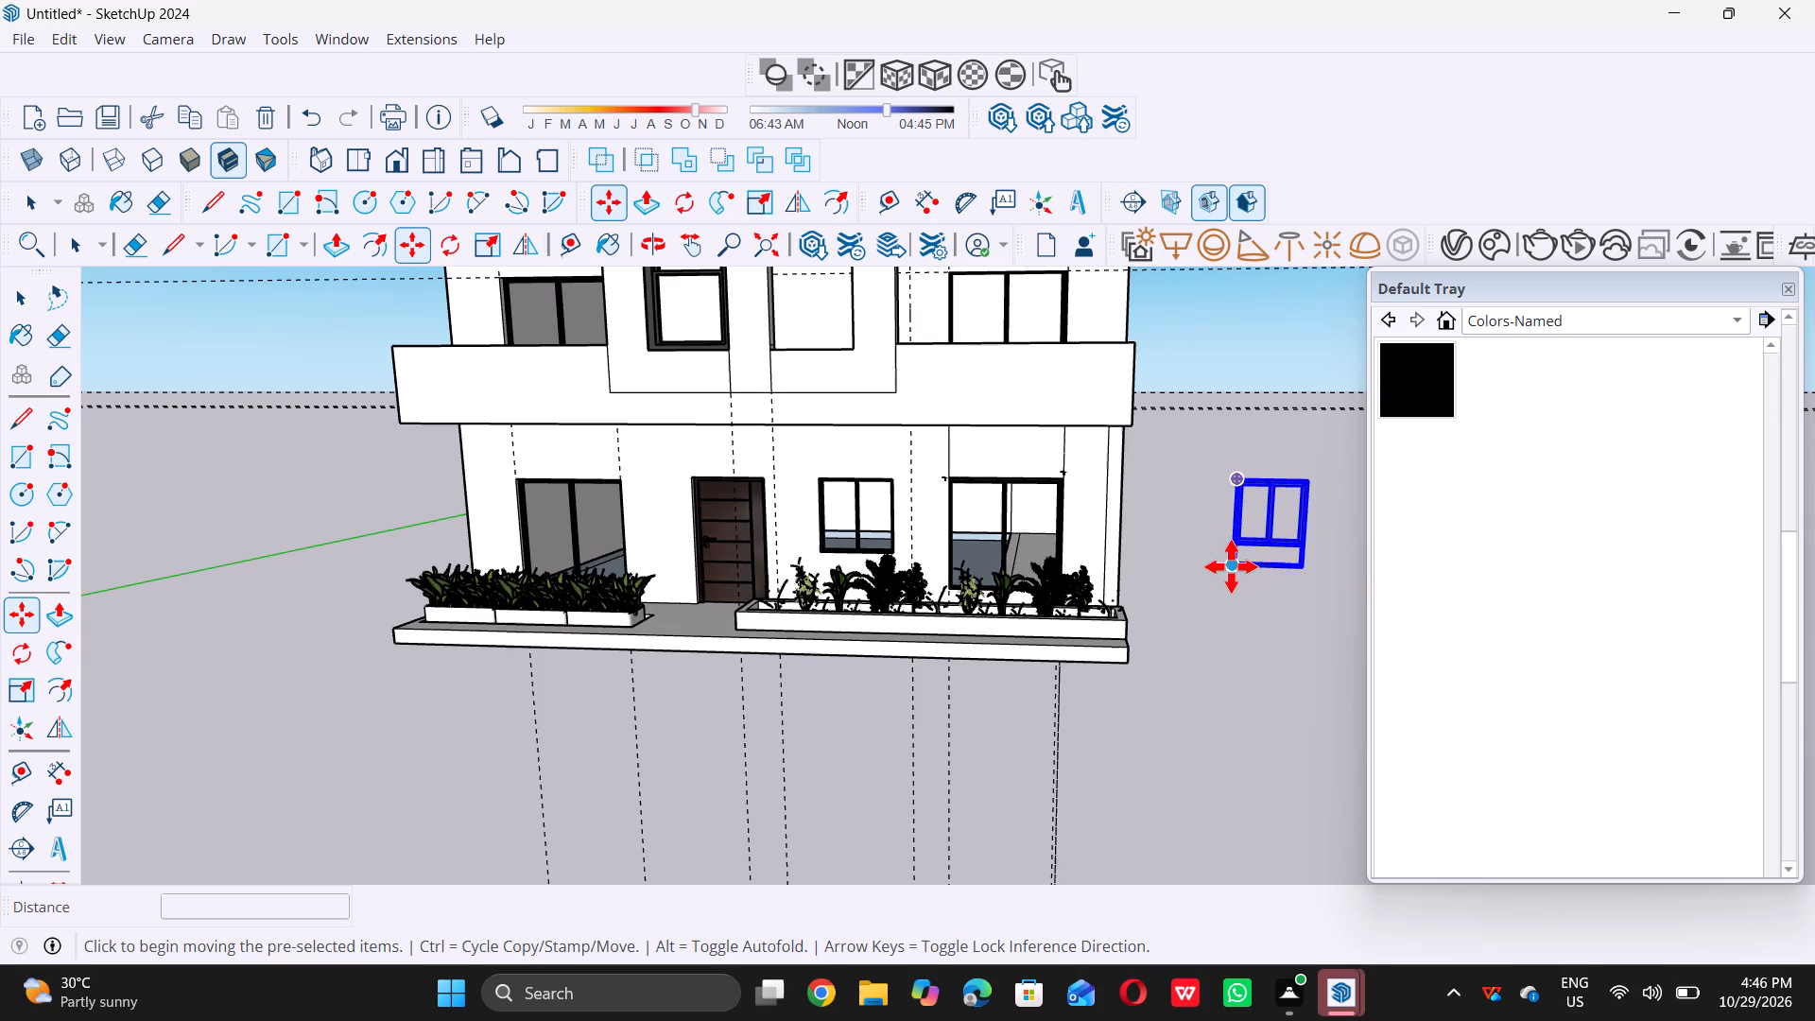
left_click(1230, 565)
scroll(1230, 565, "down", 13)
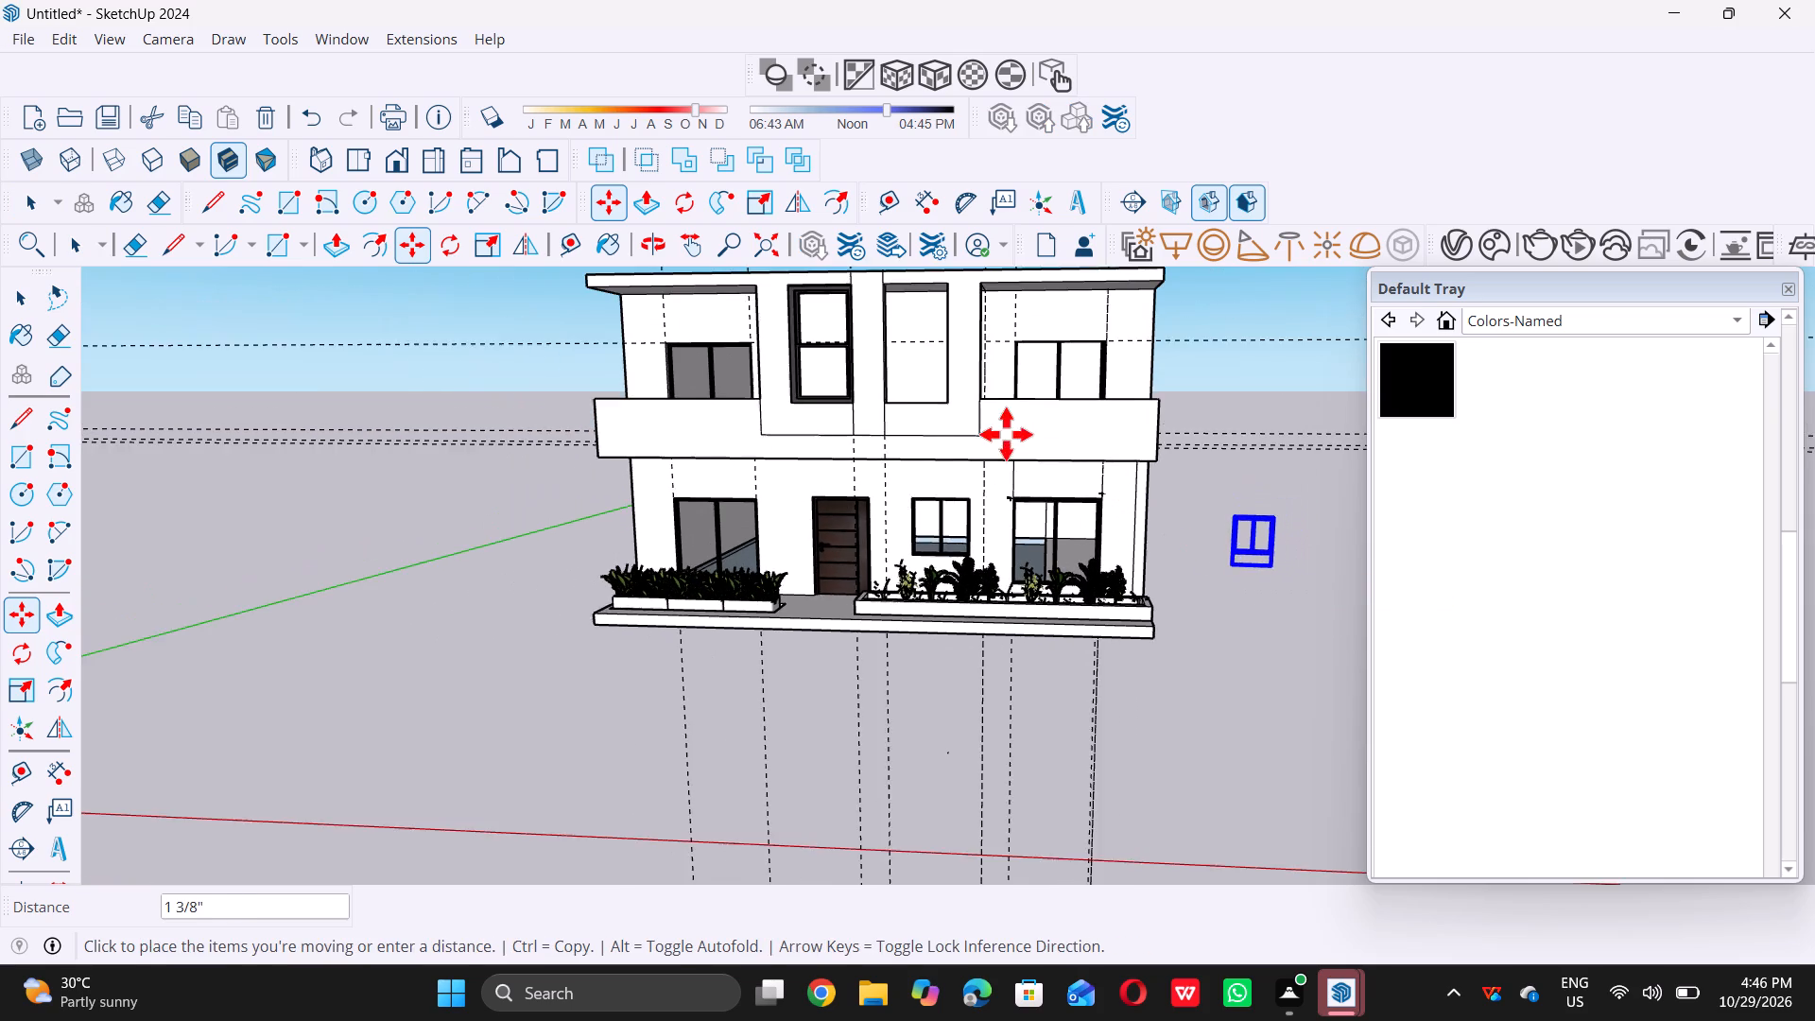
scroll(903, 404, "up", 8)
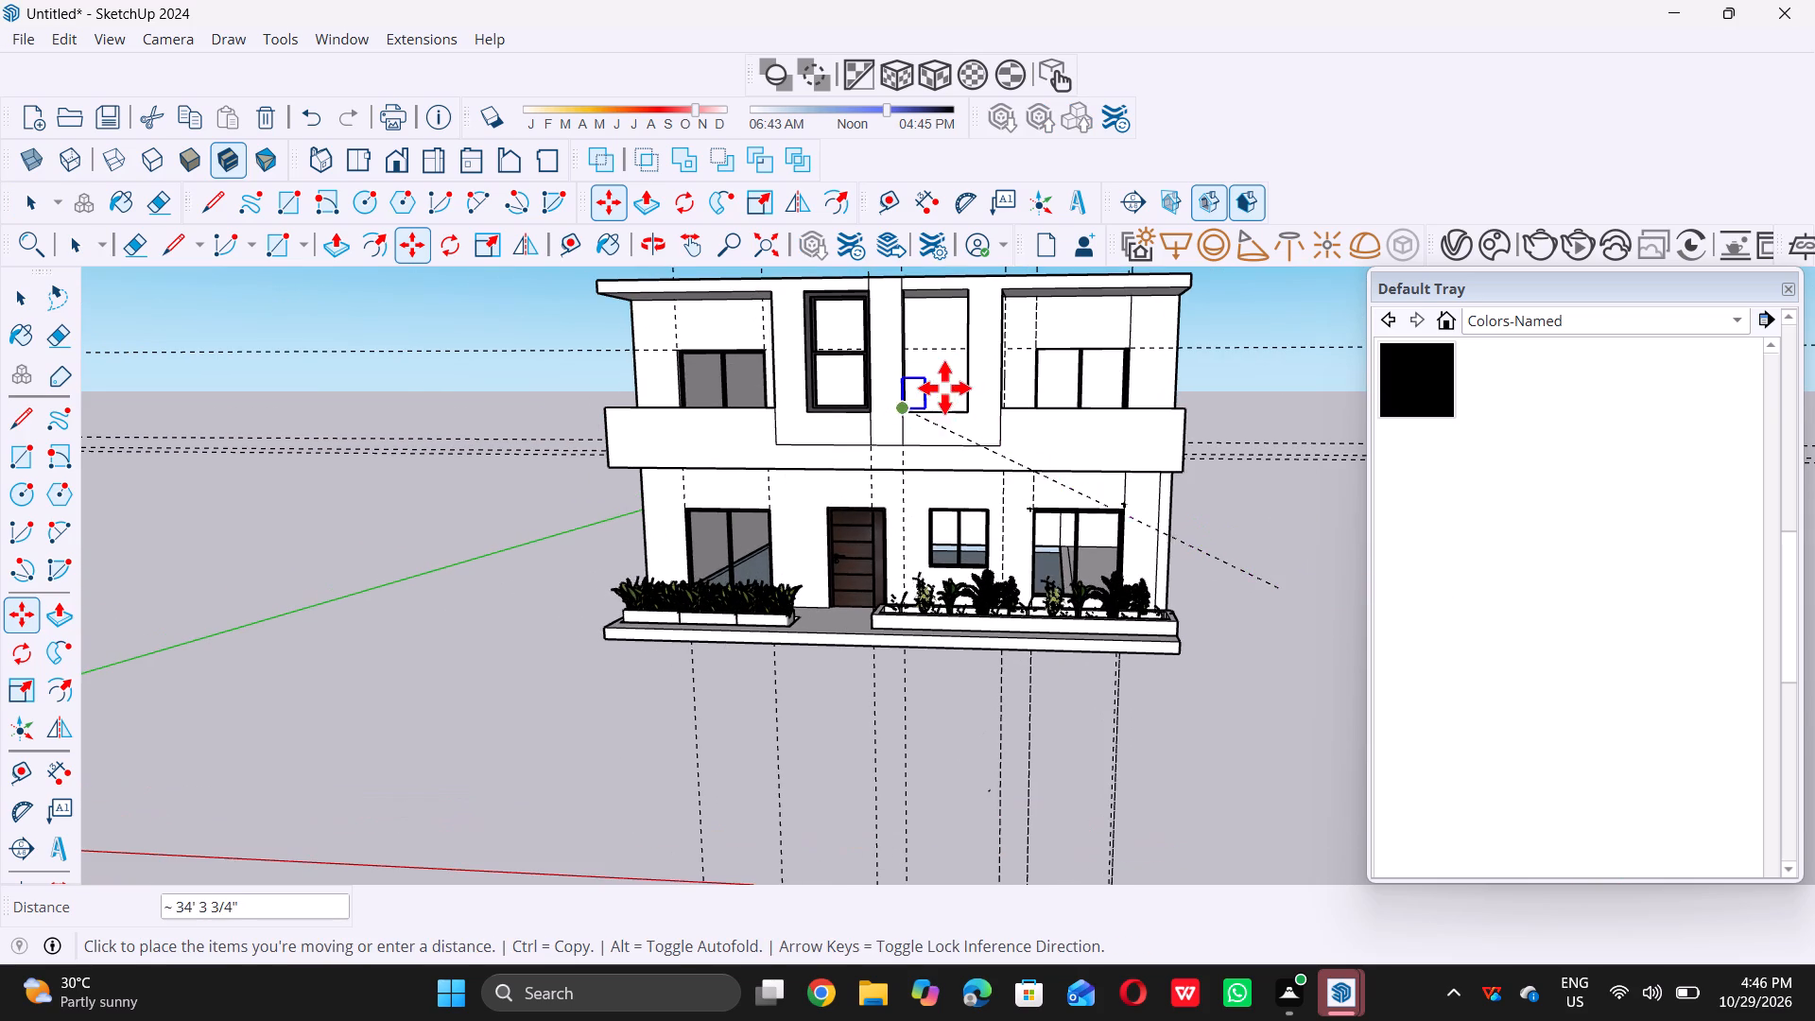
scroll(944, 388, "up", 17)
scroll(902, 404, "up", 10)
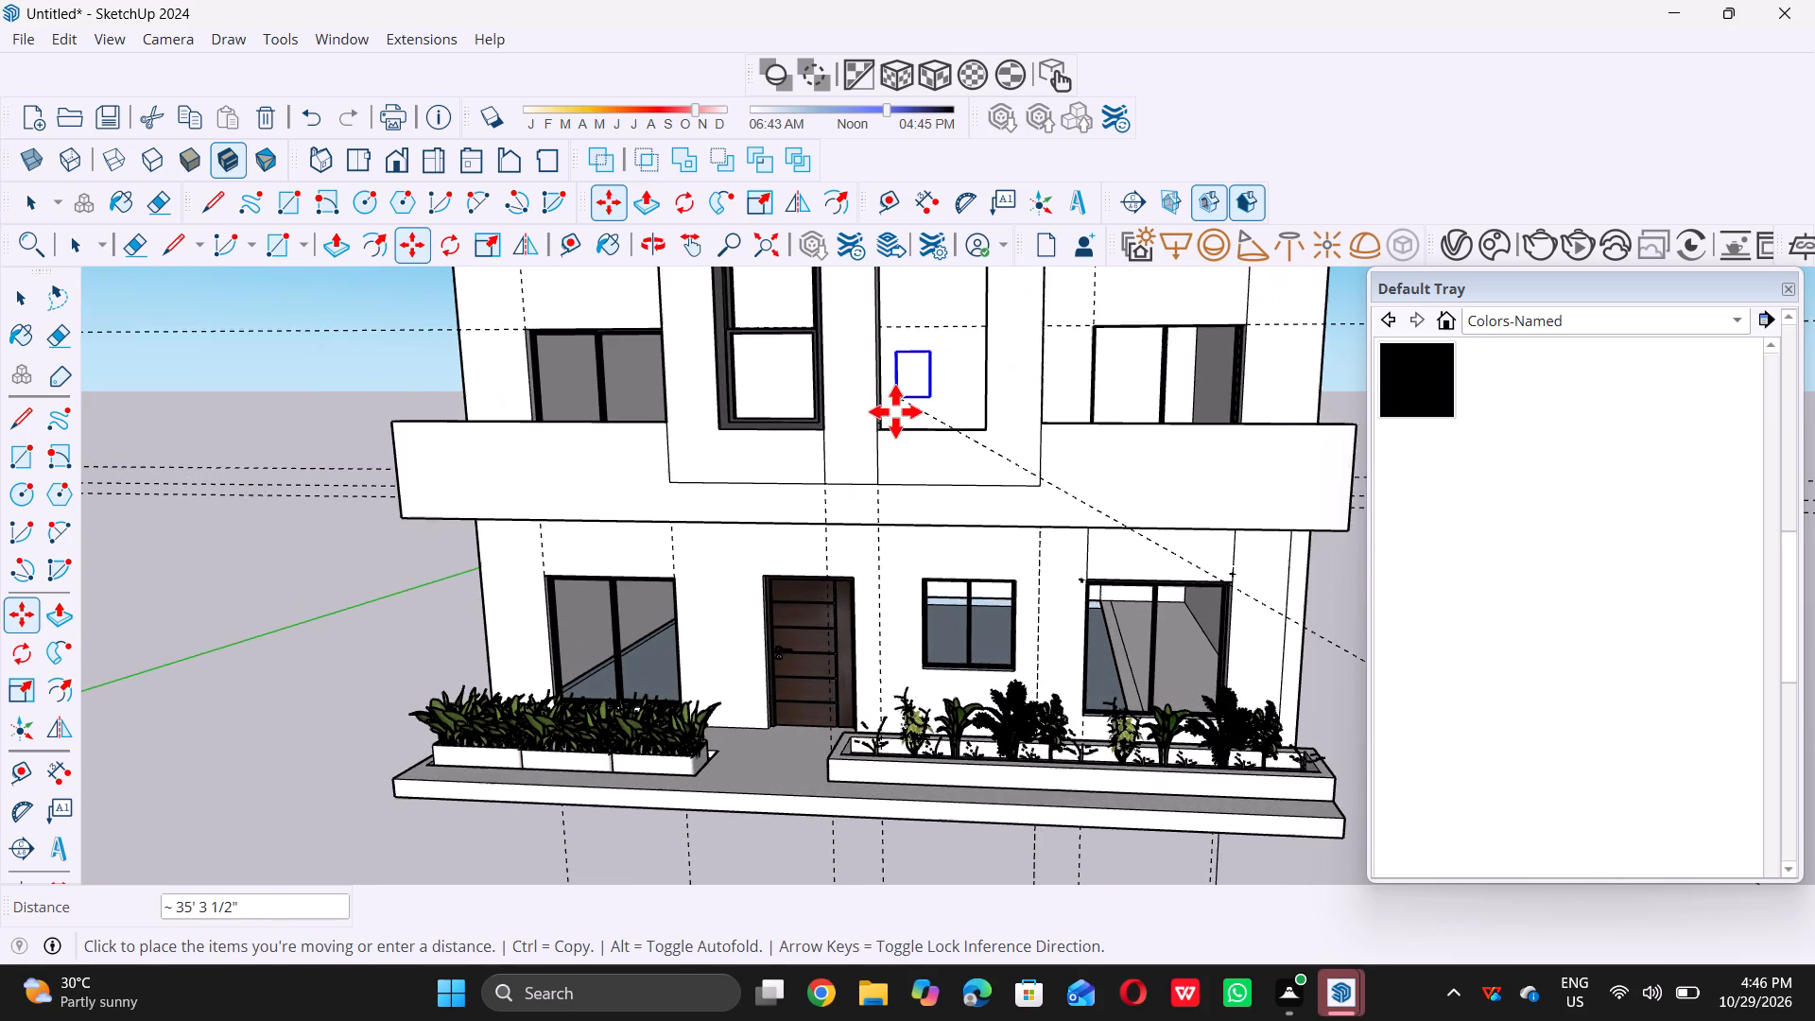
scroll(895, 411, "up", 5)
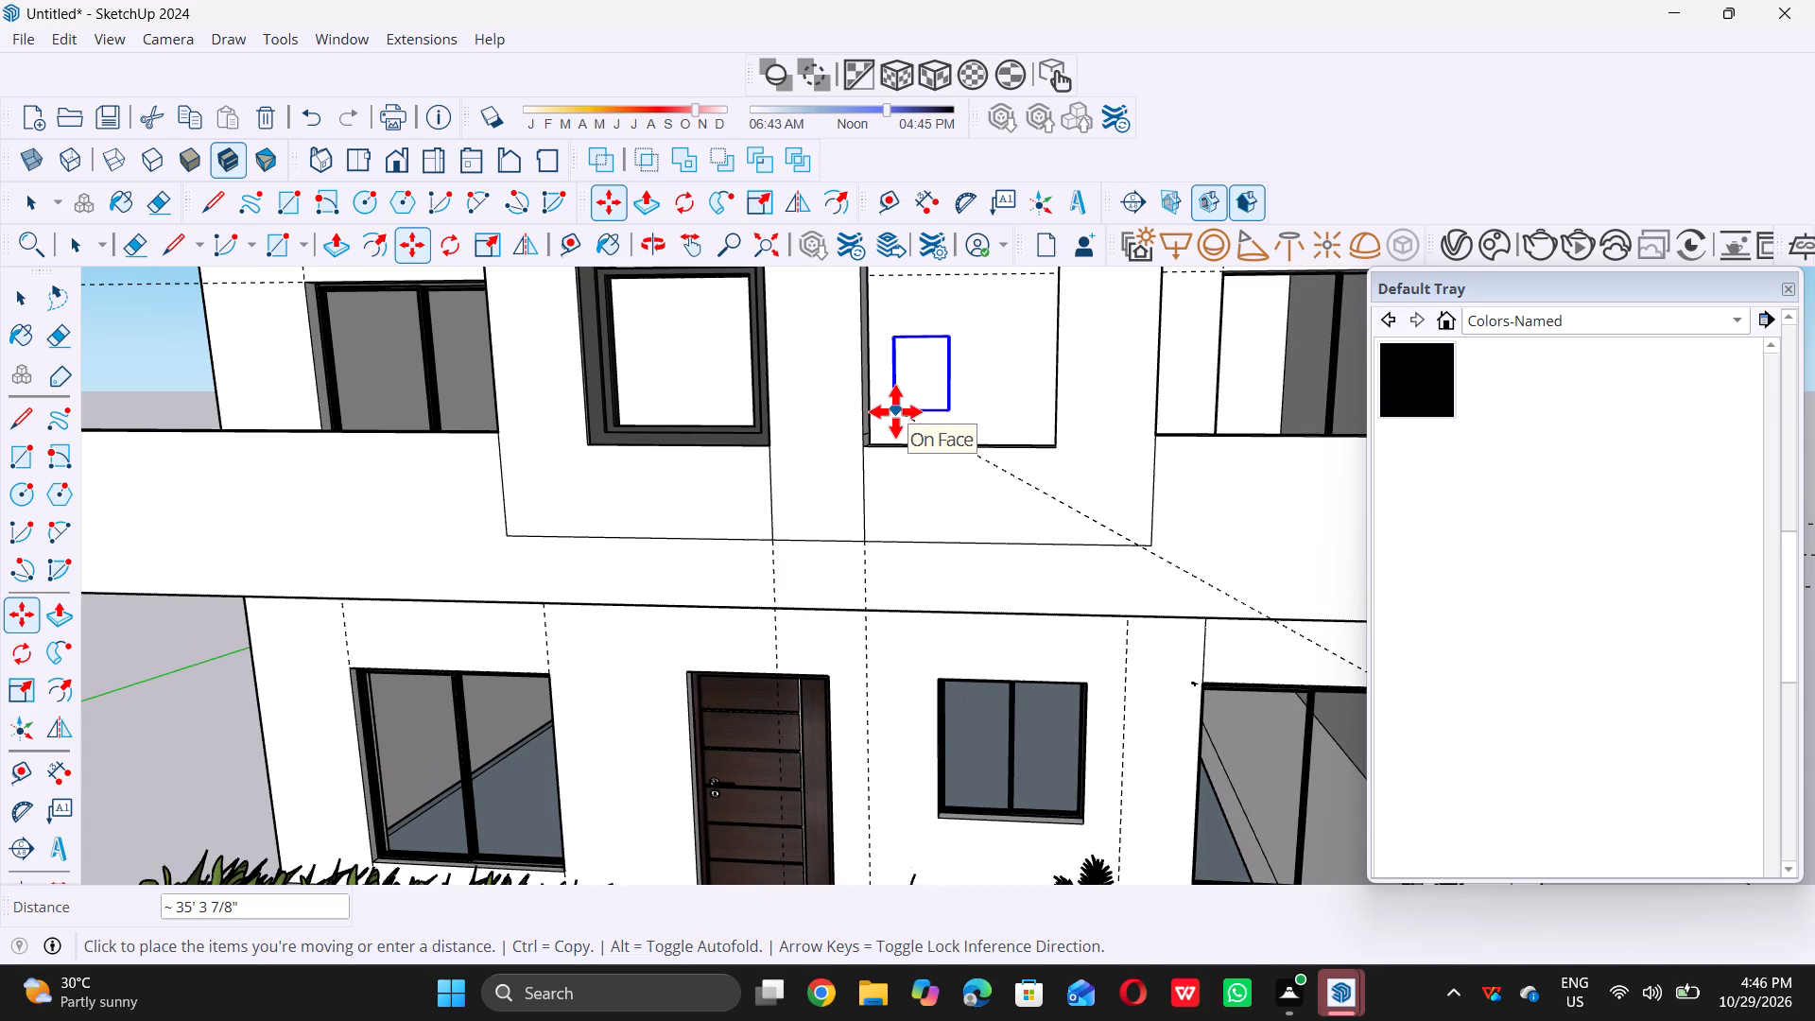
scroll(895, 411, "up", 5)
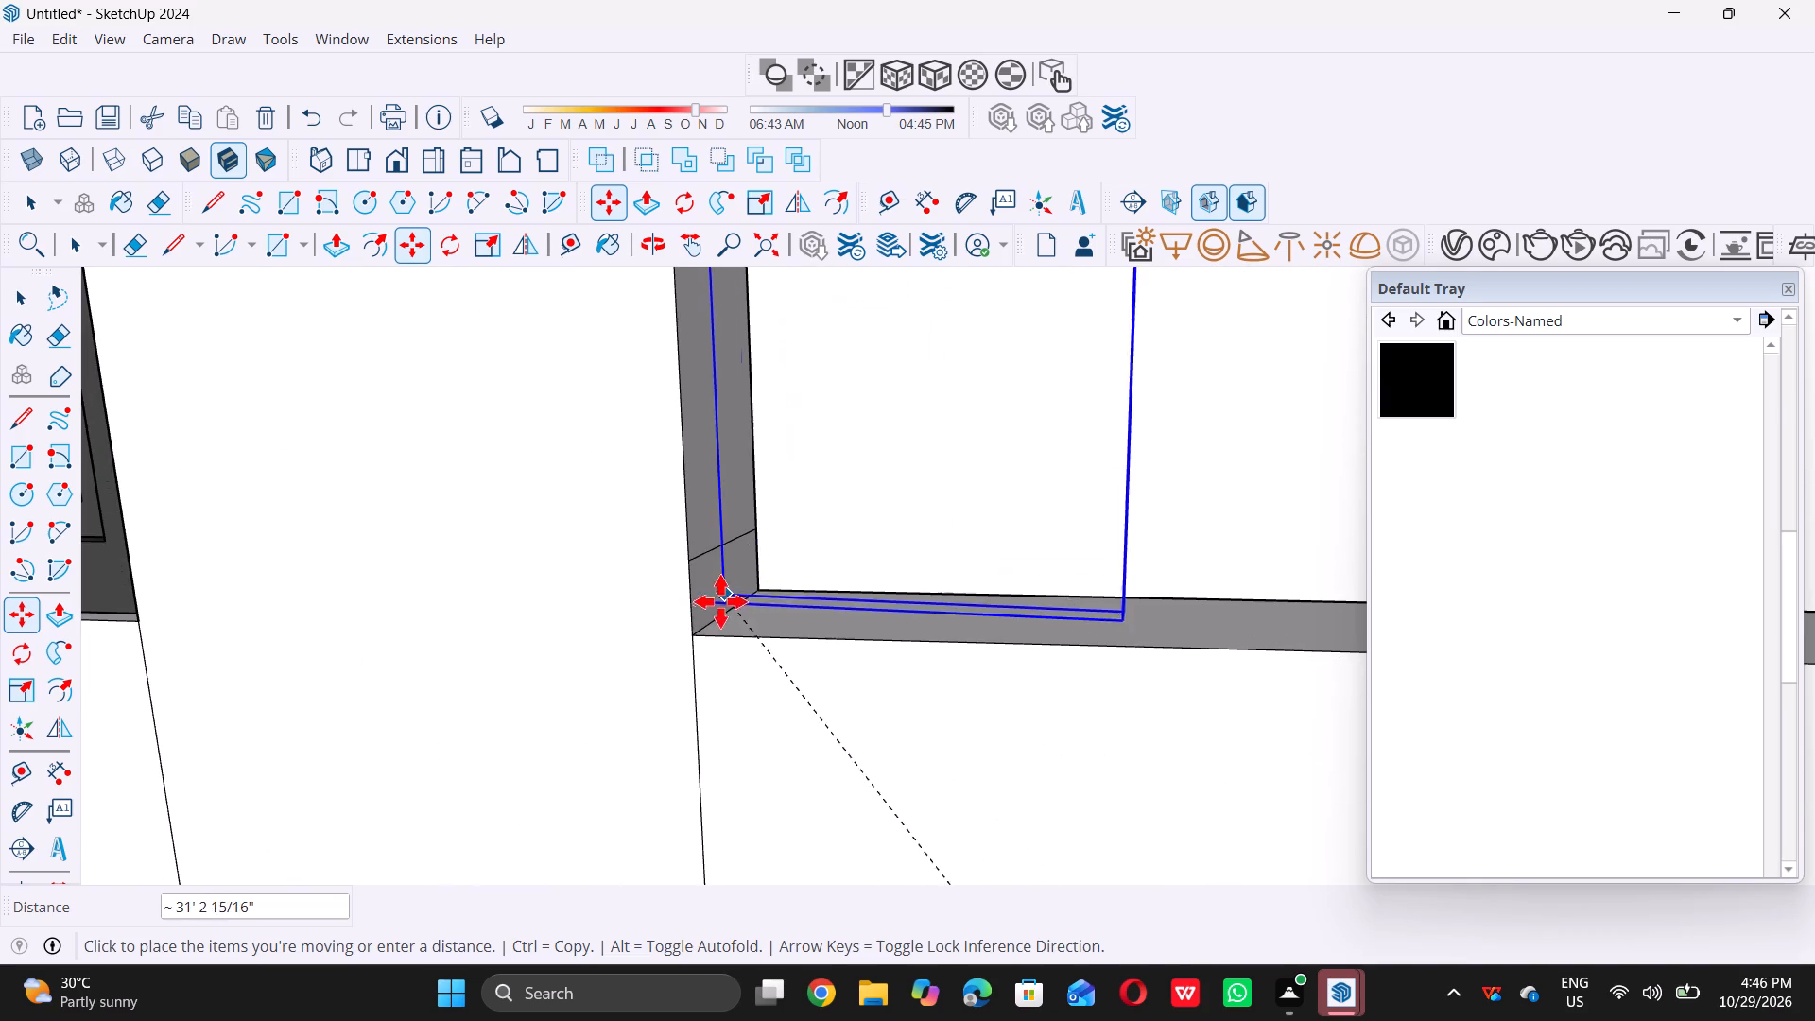
scroll(713, 614, "up", 4)
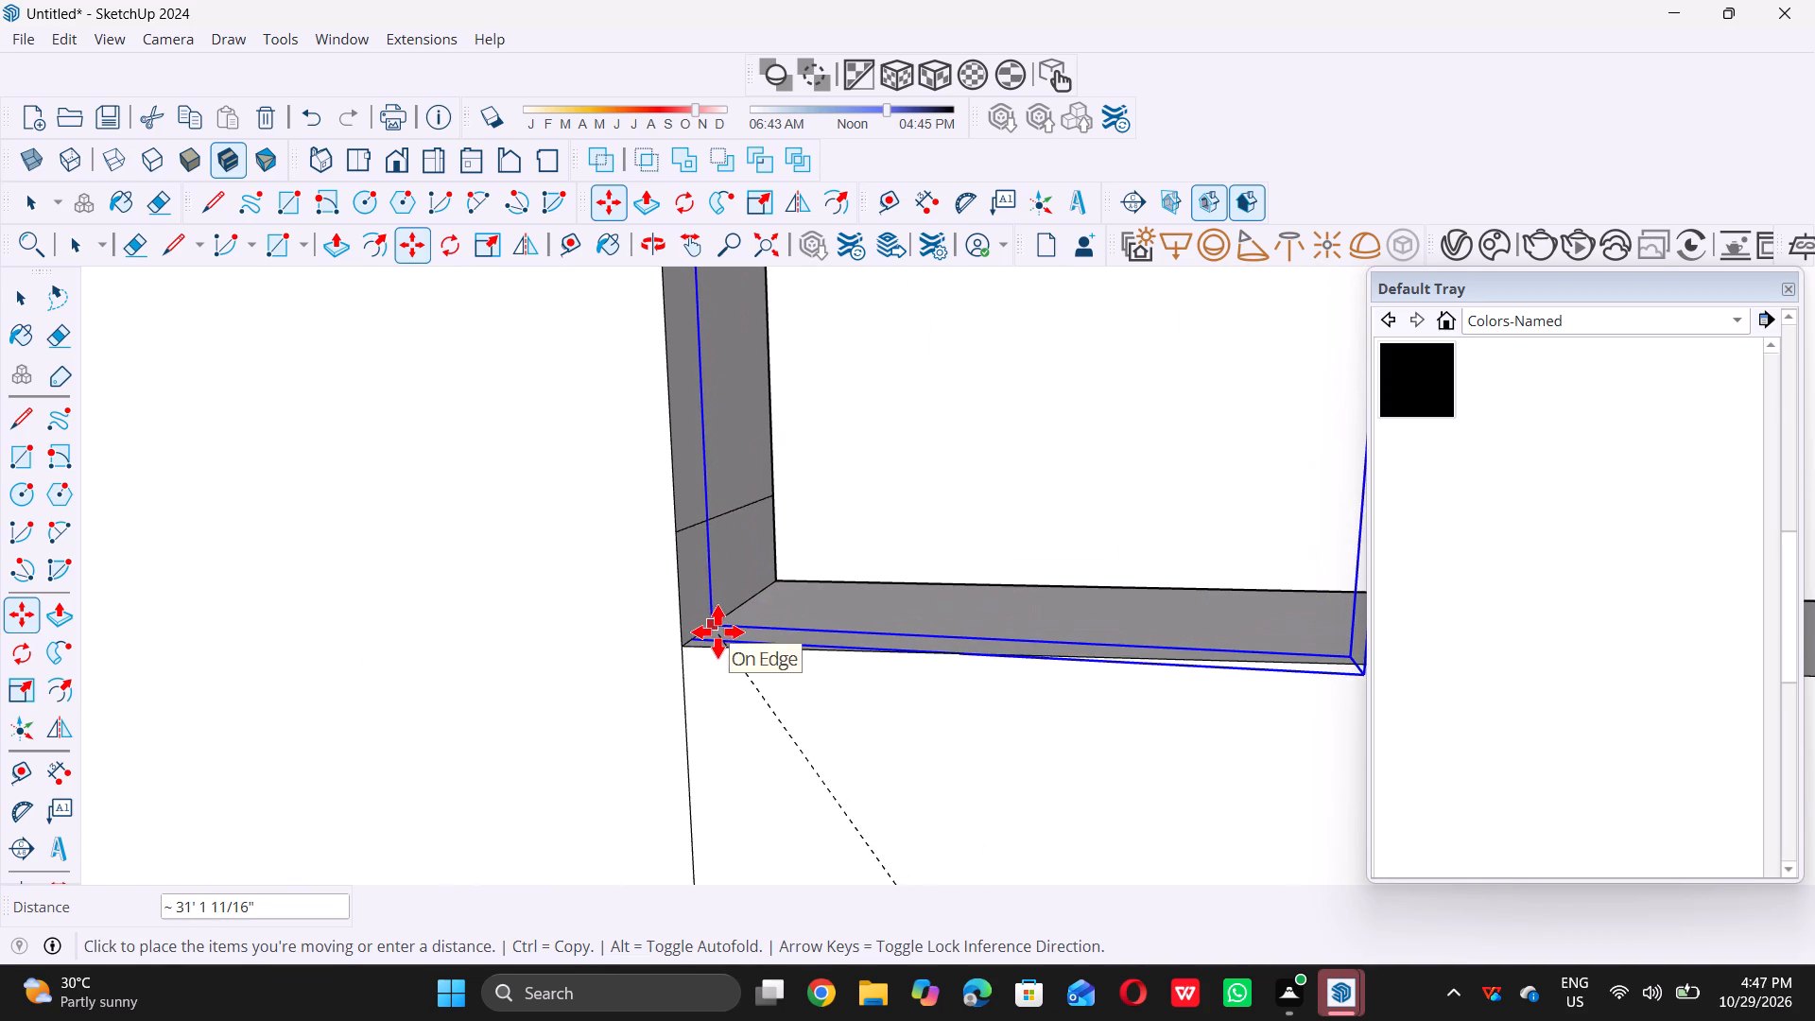
left_click(717, 632)
key("space")
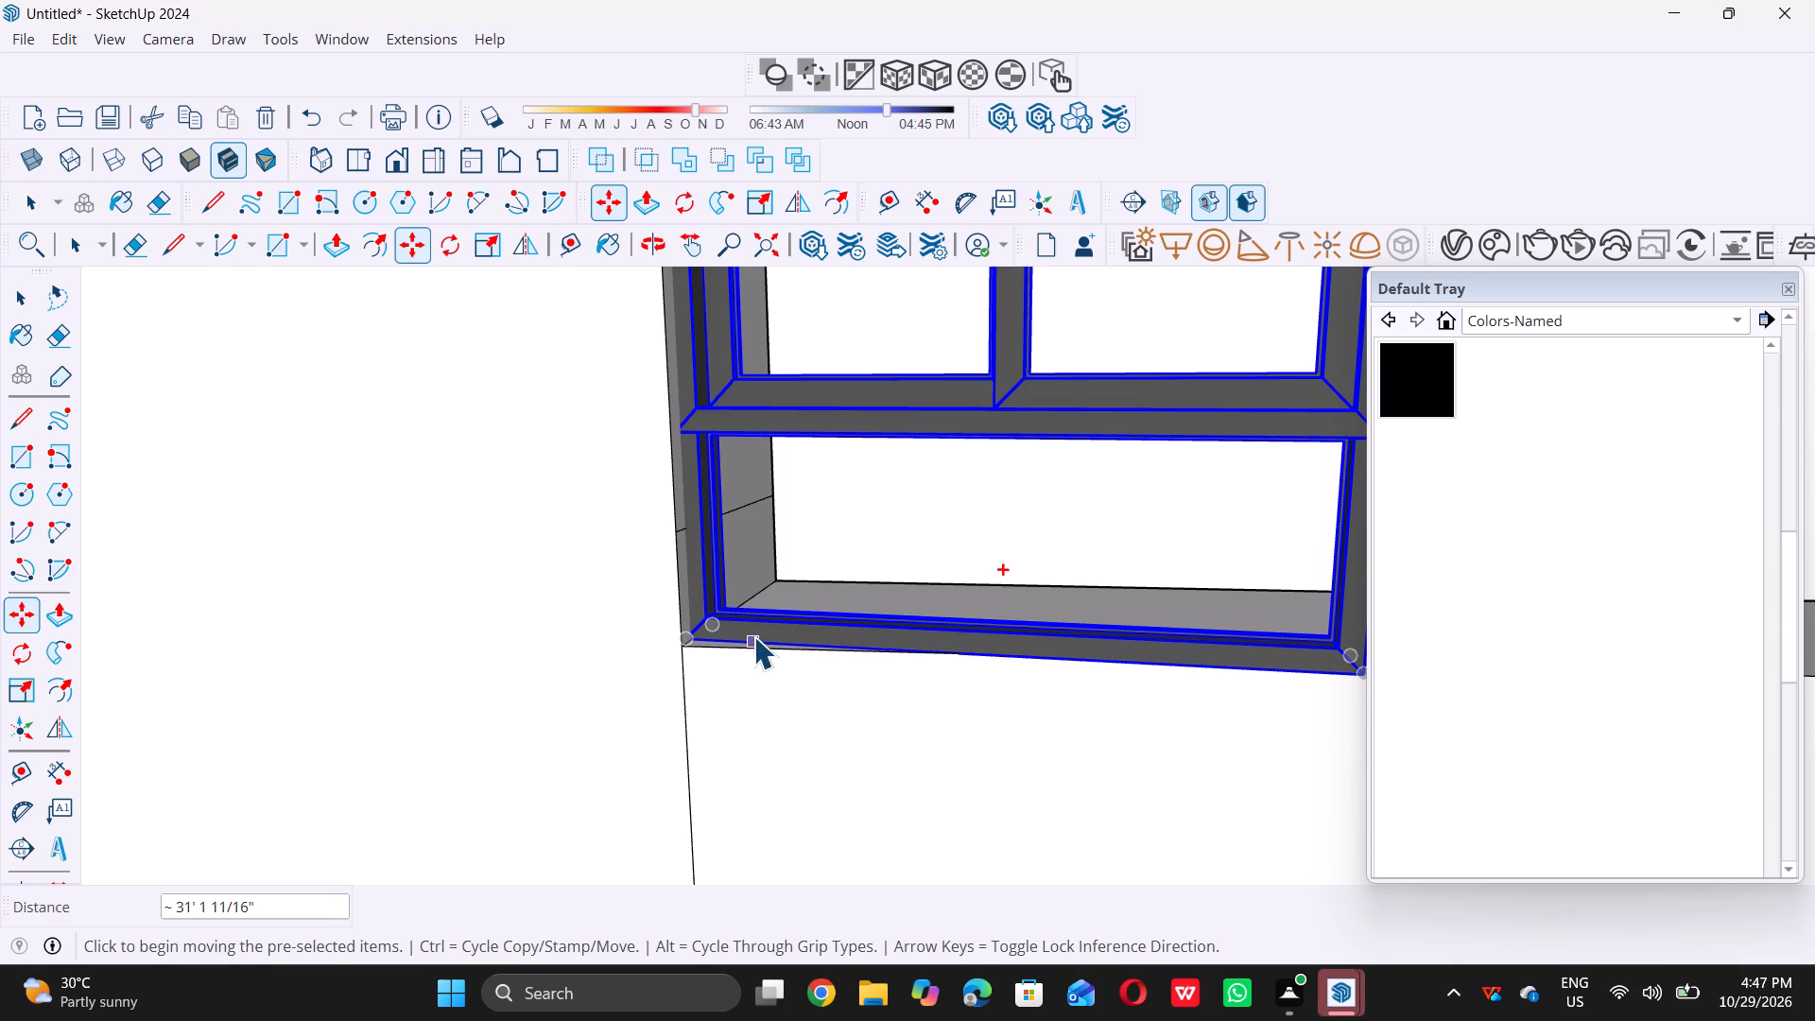
Shift the double-casement window about 3 3/4" inward so its lower-left front corner sits on the opening's lower-left inner edge, set back from the facade.
scroll(718, 638, "up", 6)
key("m")
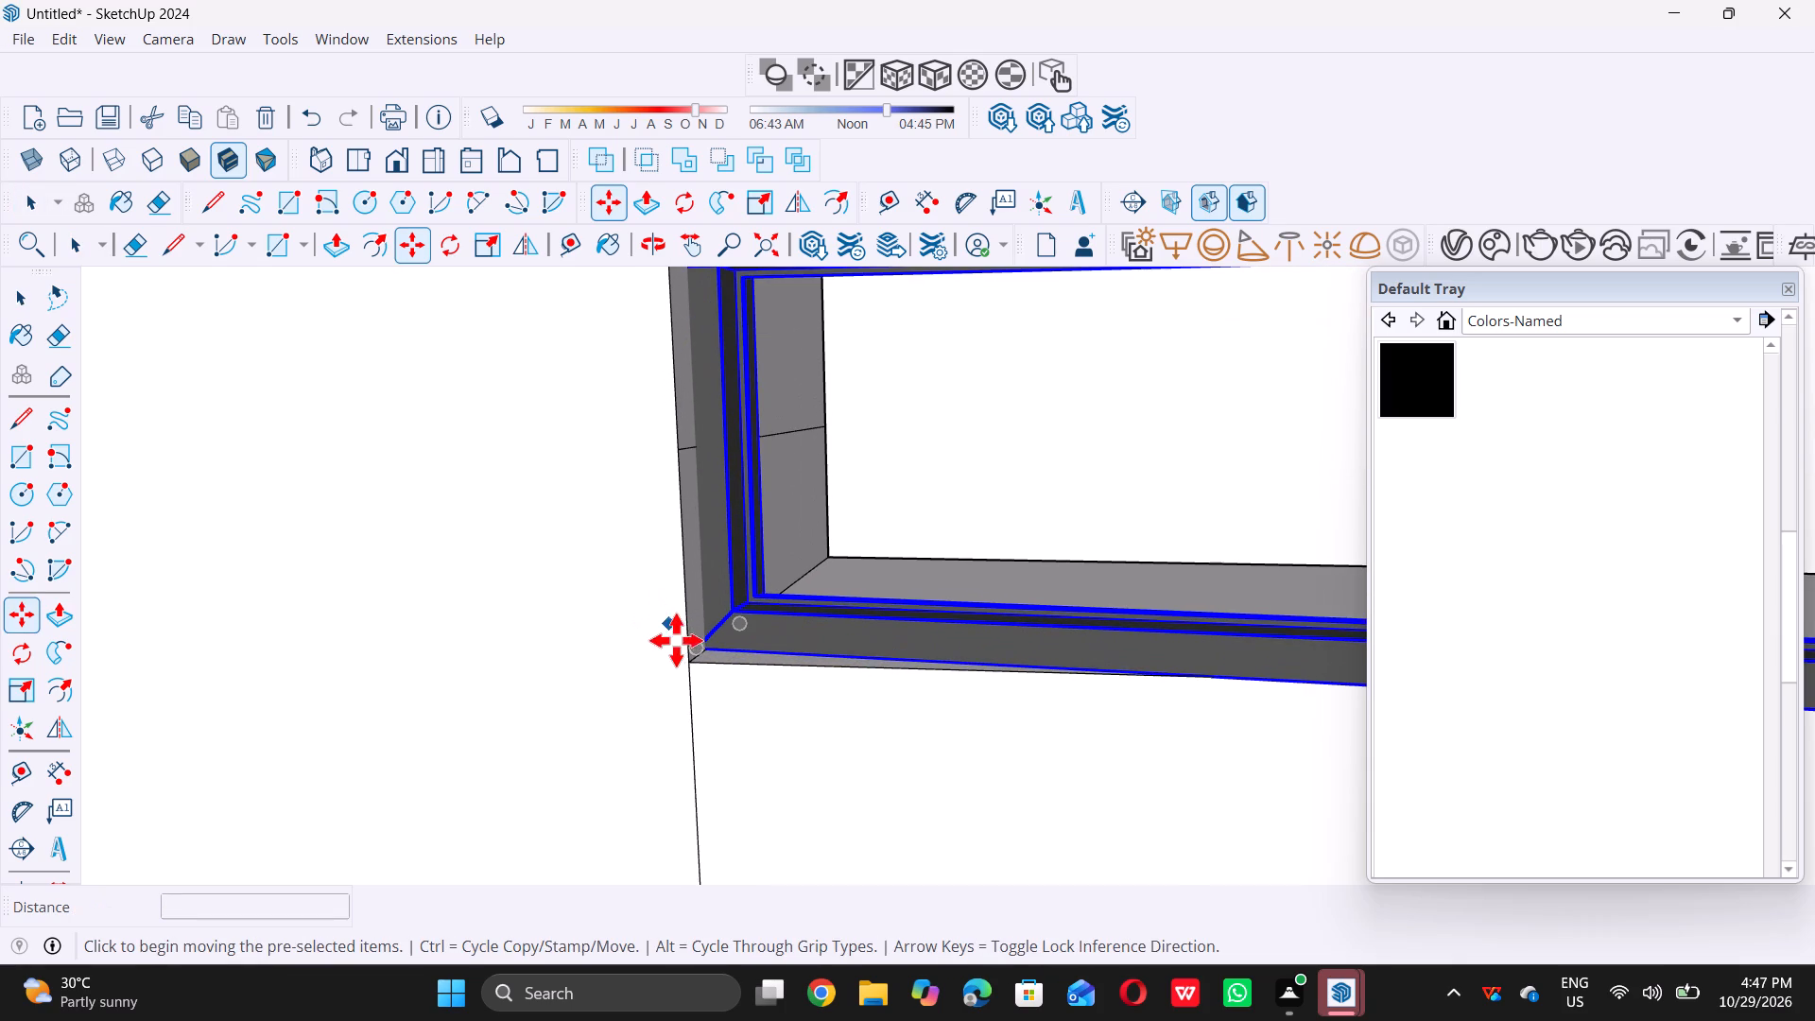
left_click(702, 652)
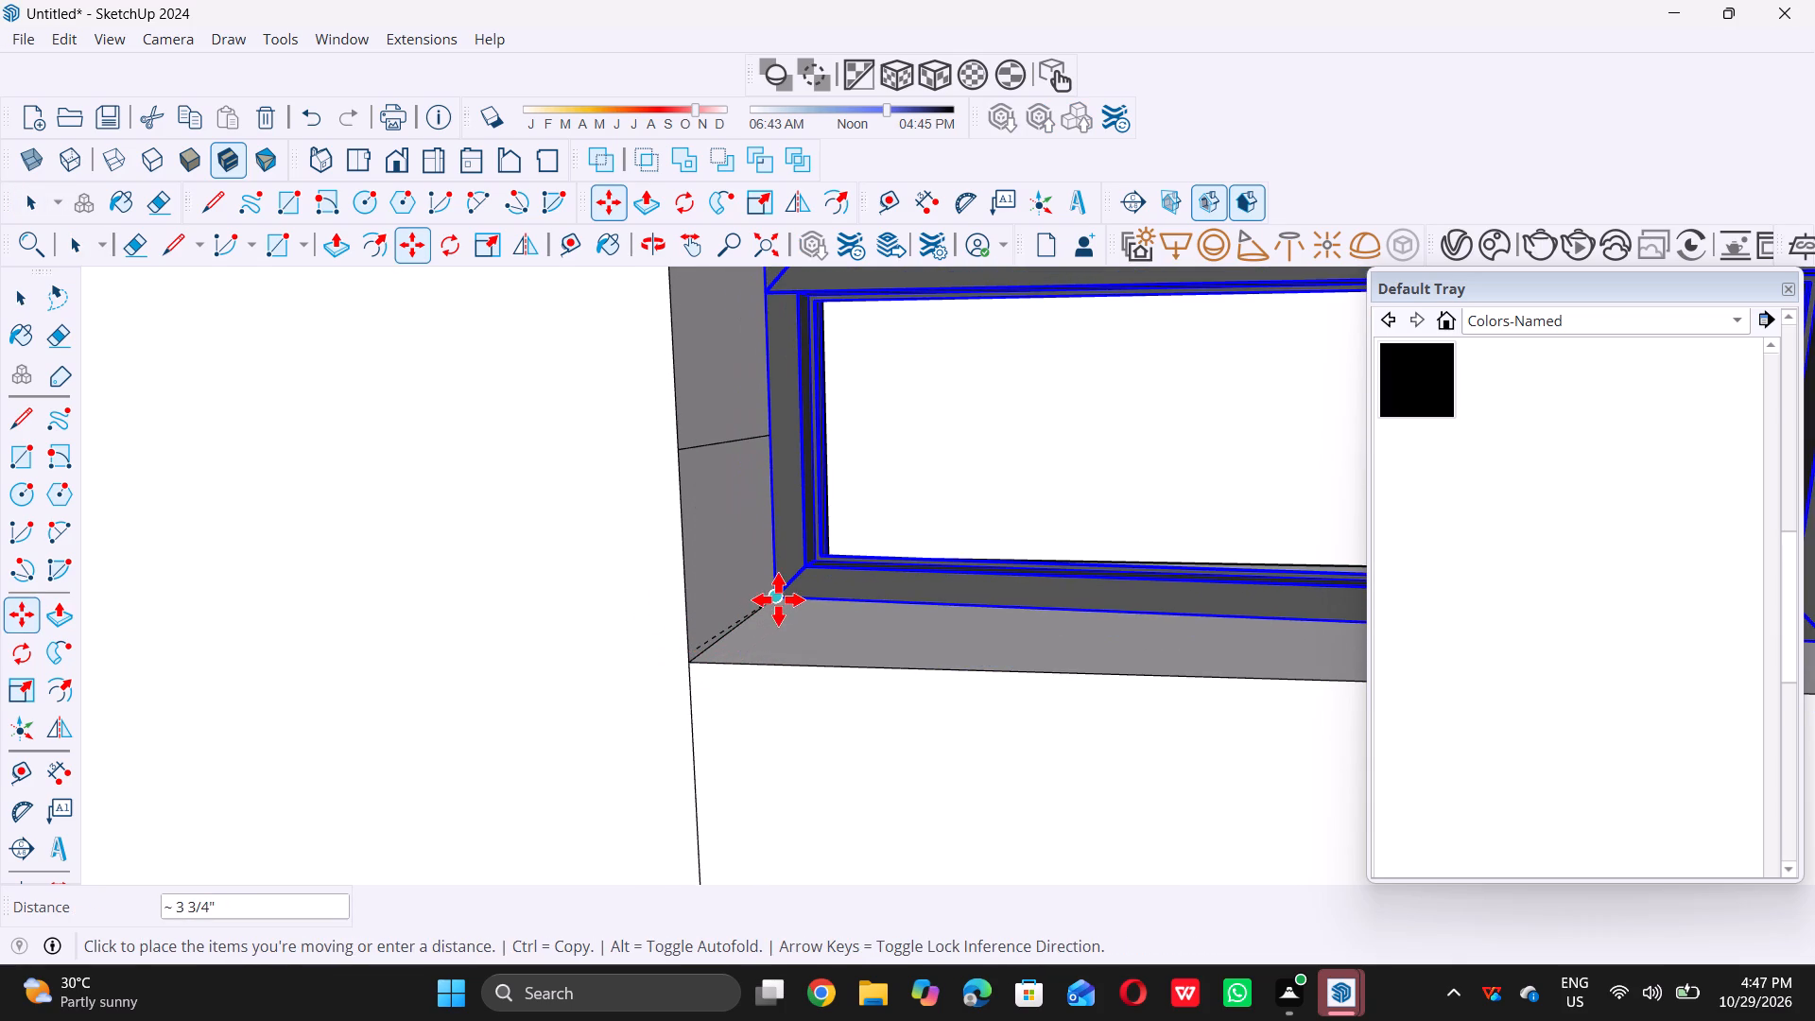
double_click(778, 599)
key("space")
scroll(769, 612, "down", 14)
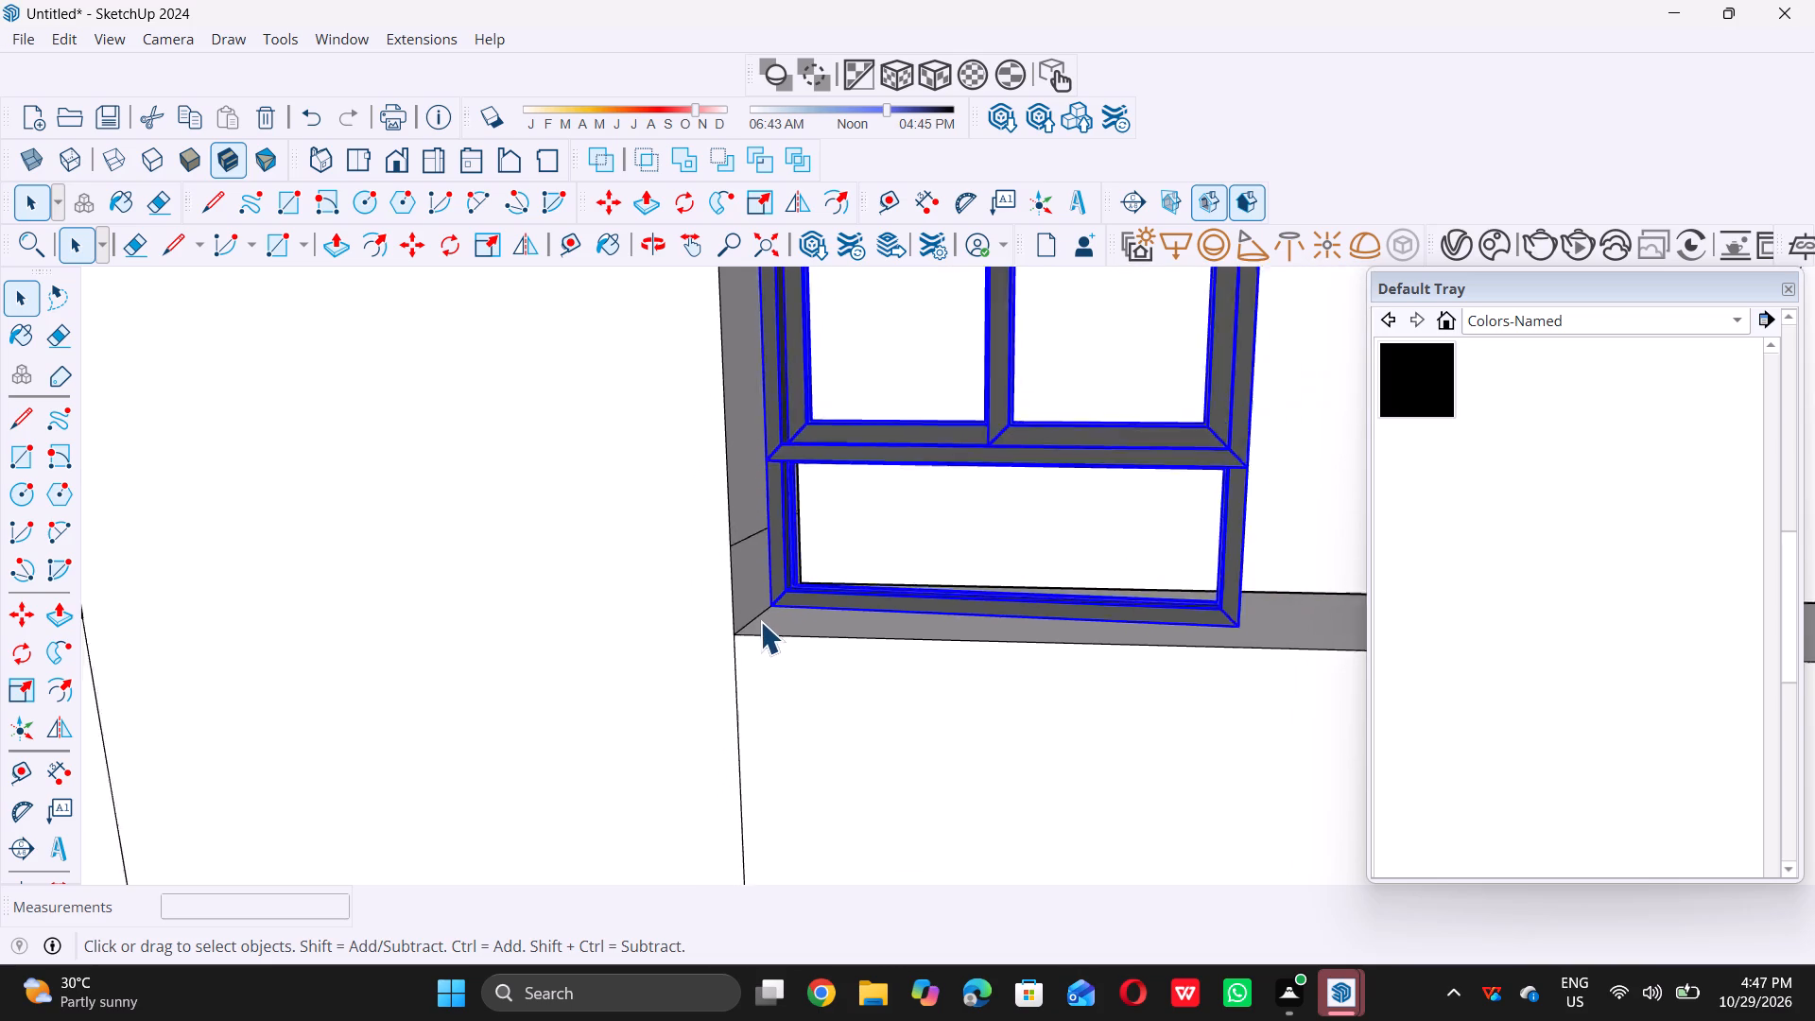
Scale the double-casement window up uniformly by about 2.77 from its lower-left corner to span the upper central panel's right opening.
scroll(760, 621, "down", 6)
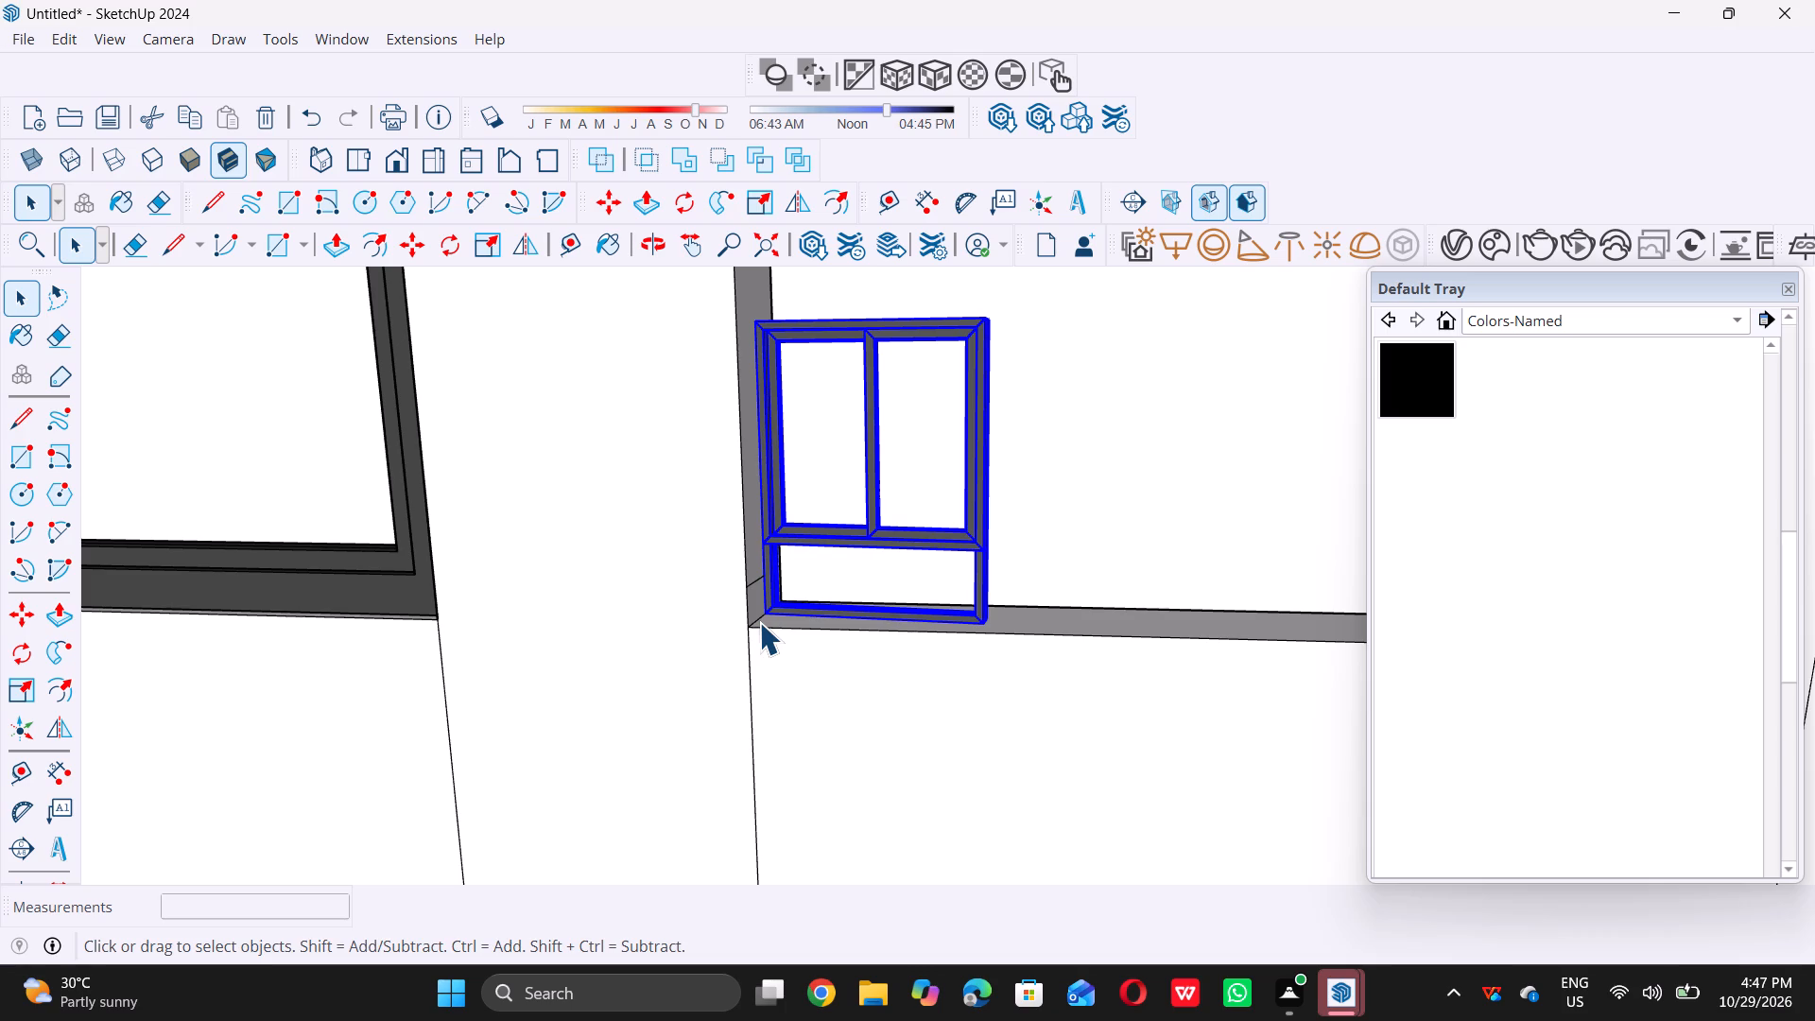
scroll(872, 768, "down", 6)
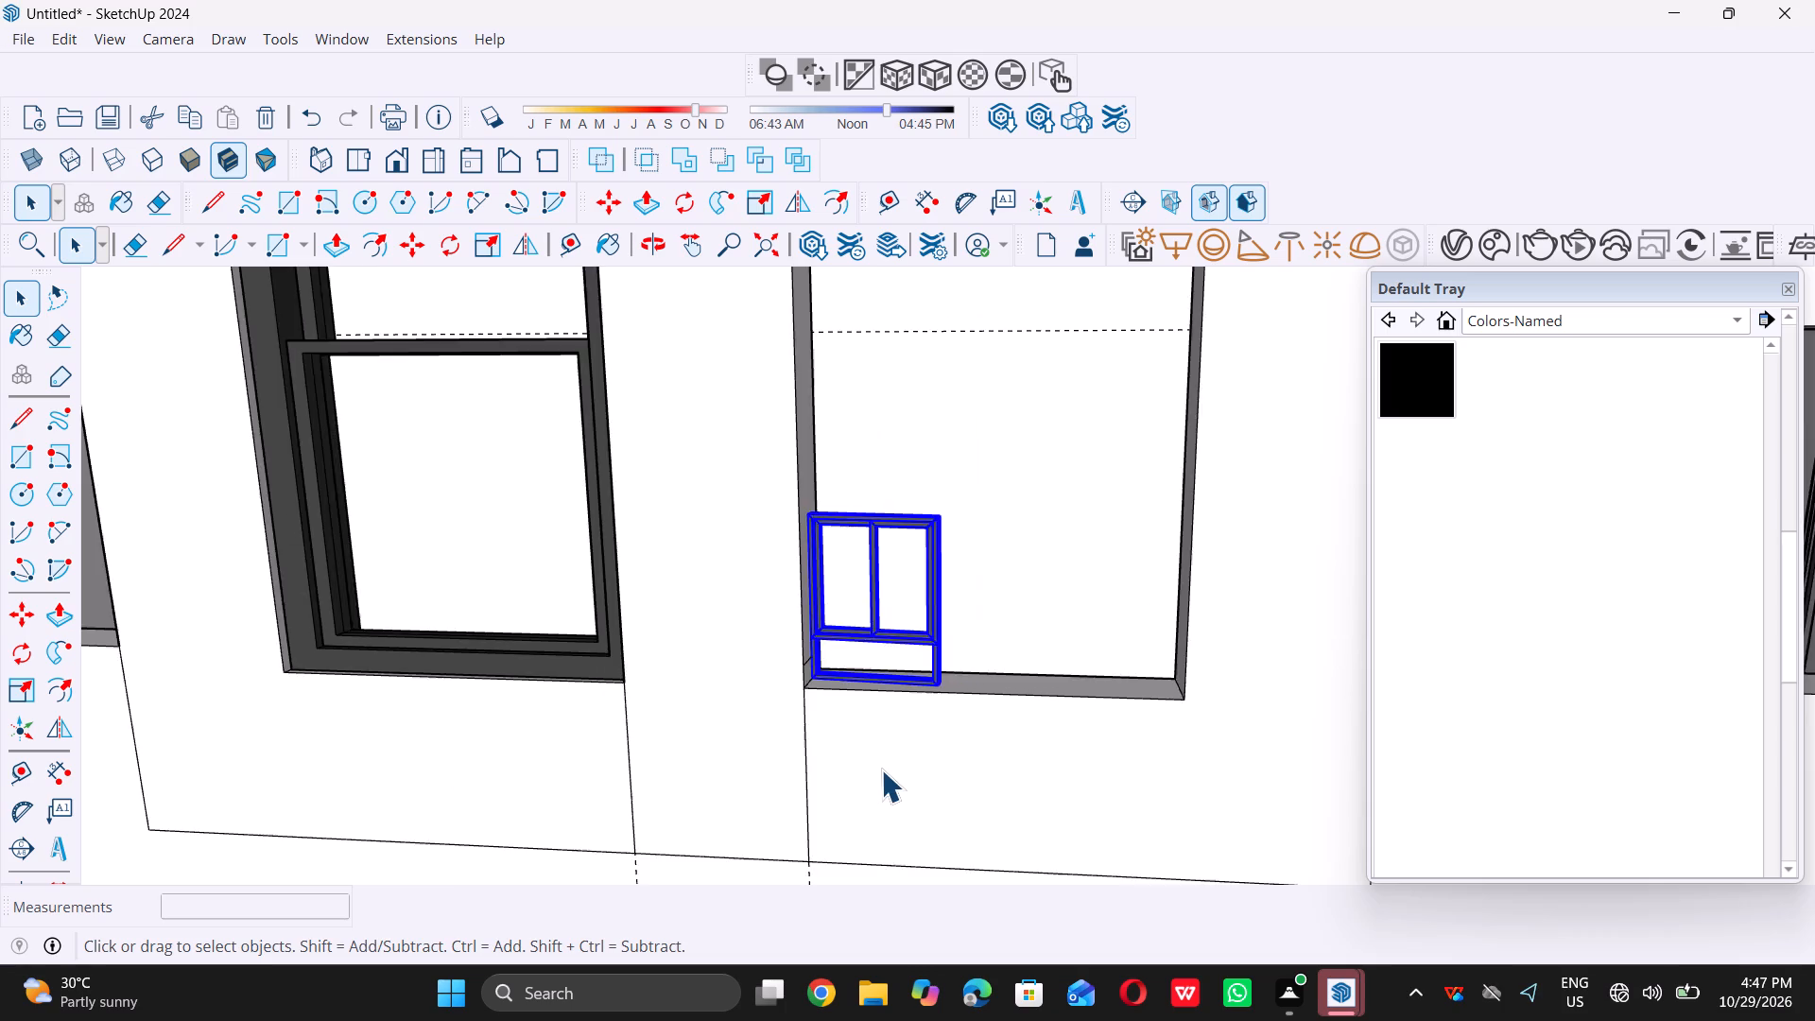
scroll(881, 770, "down", 8)
middle_click_drag(865, 751, 880, 689)
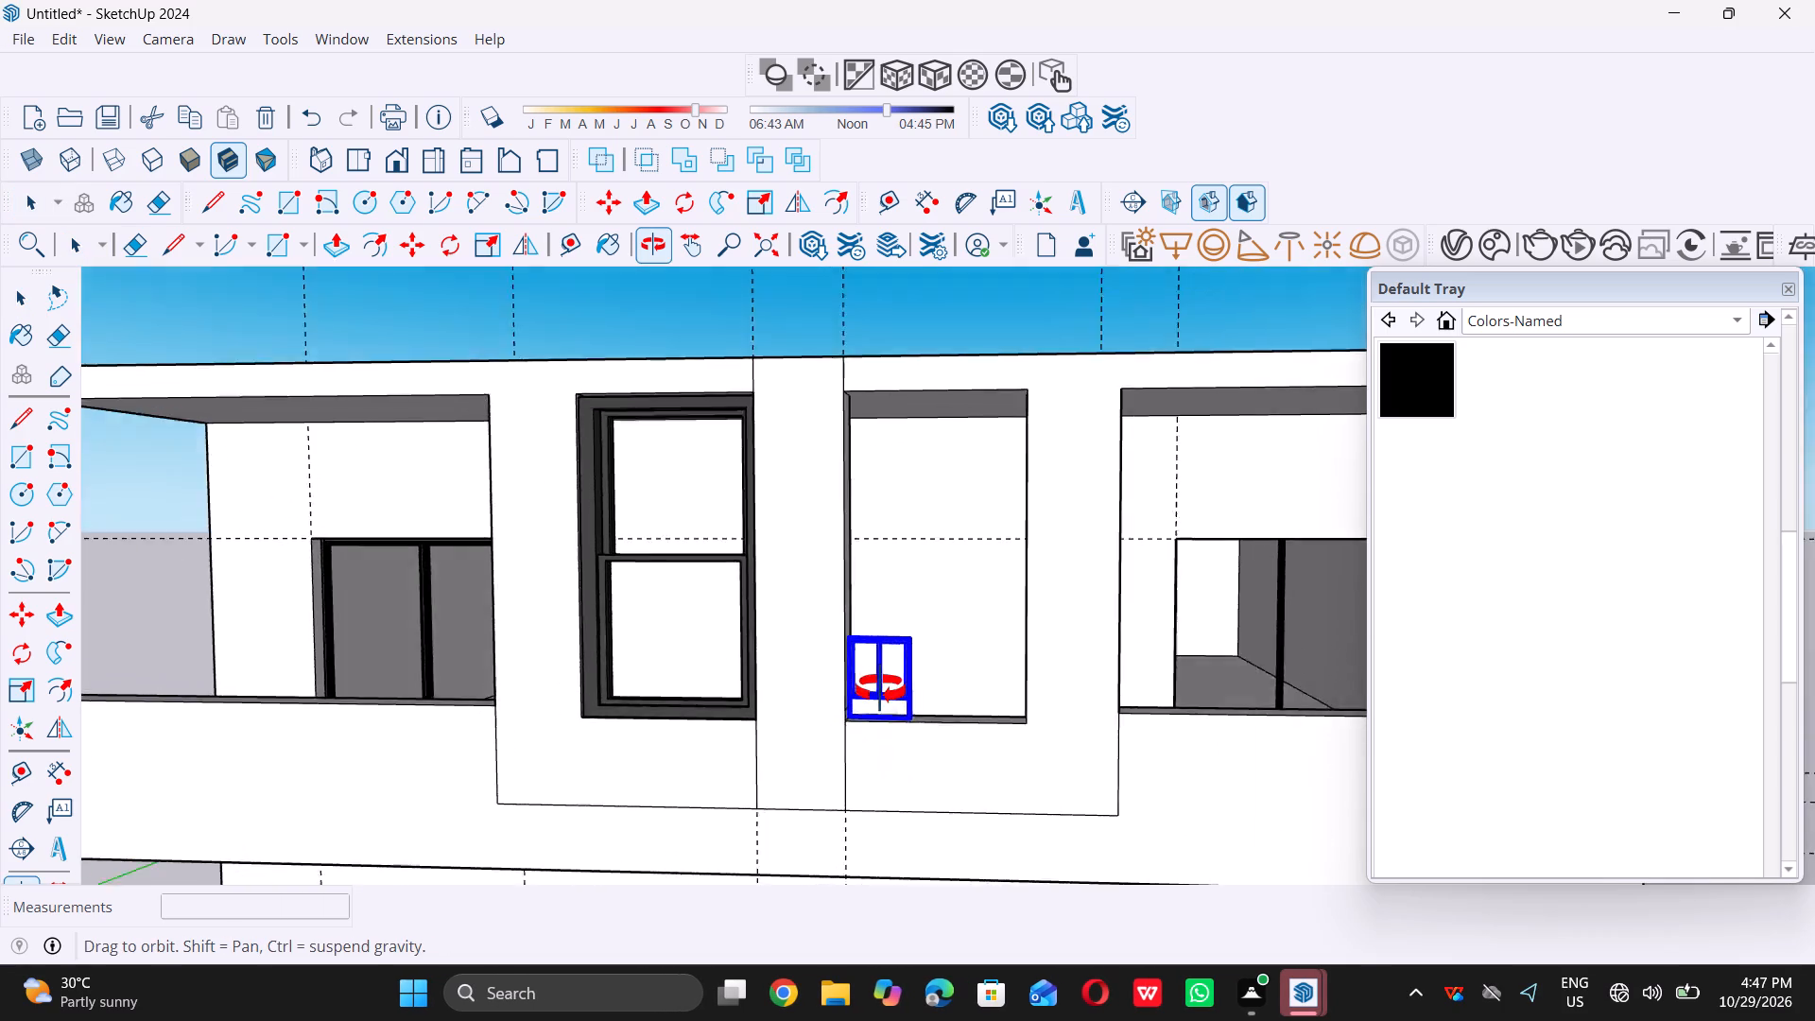
middle_click_drag(880, 689, 880, 687)
scroll(880, 687, "up", 2)
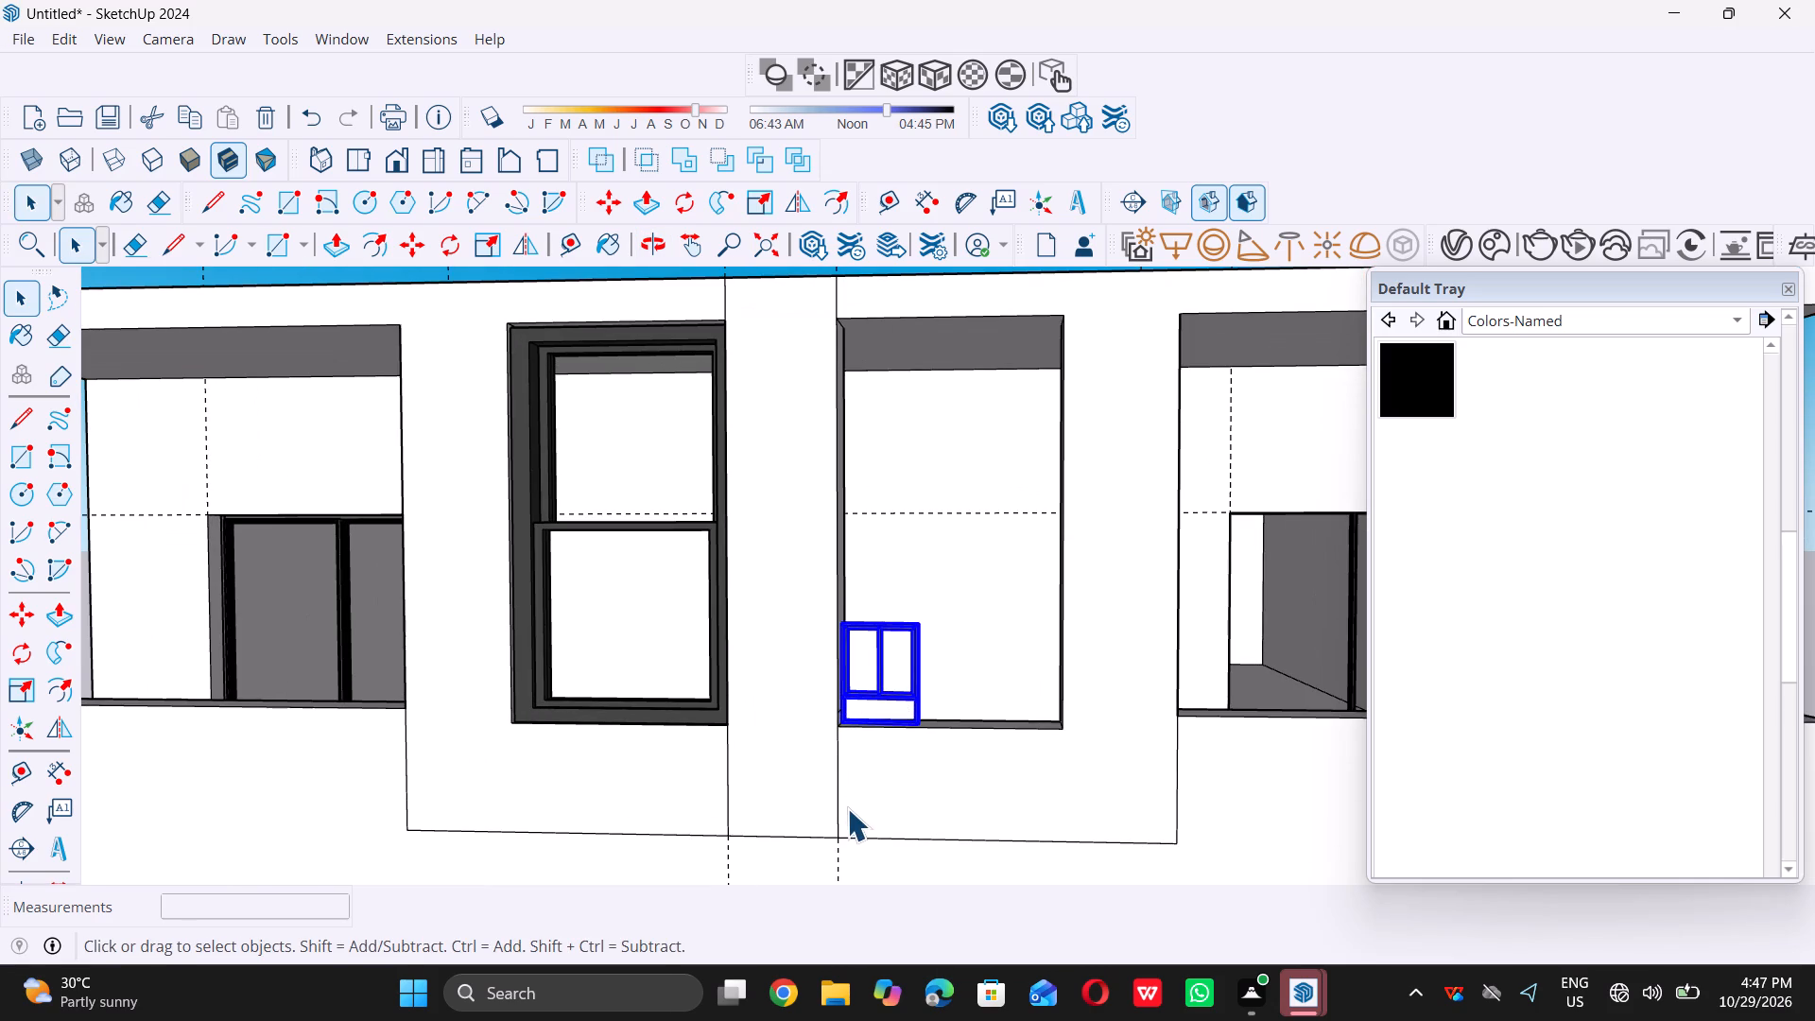
key("s")
left_click(923, 624)
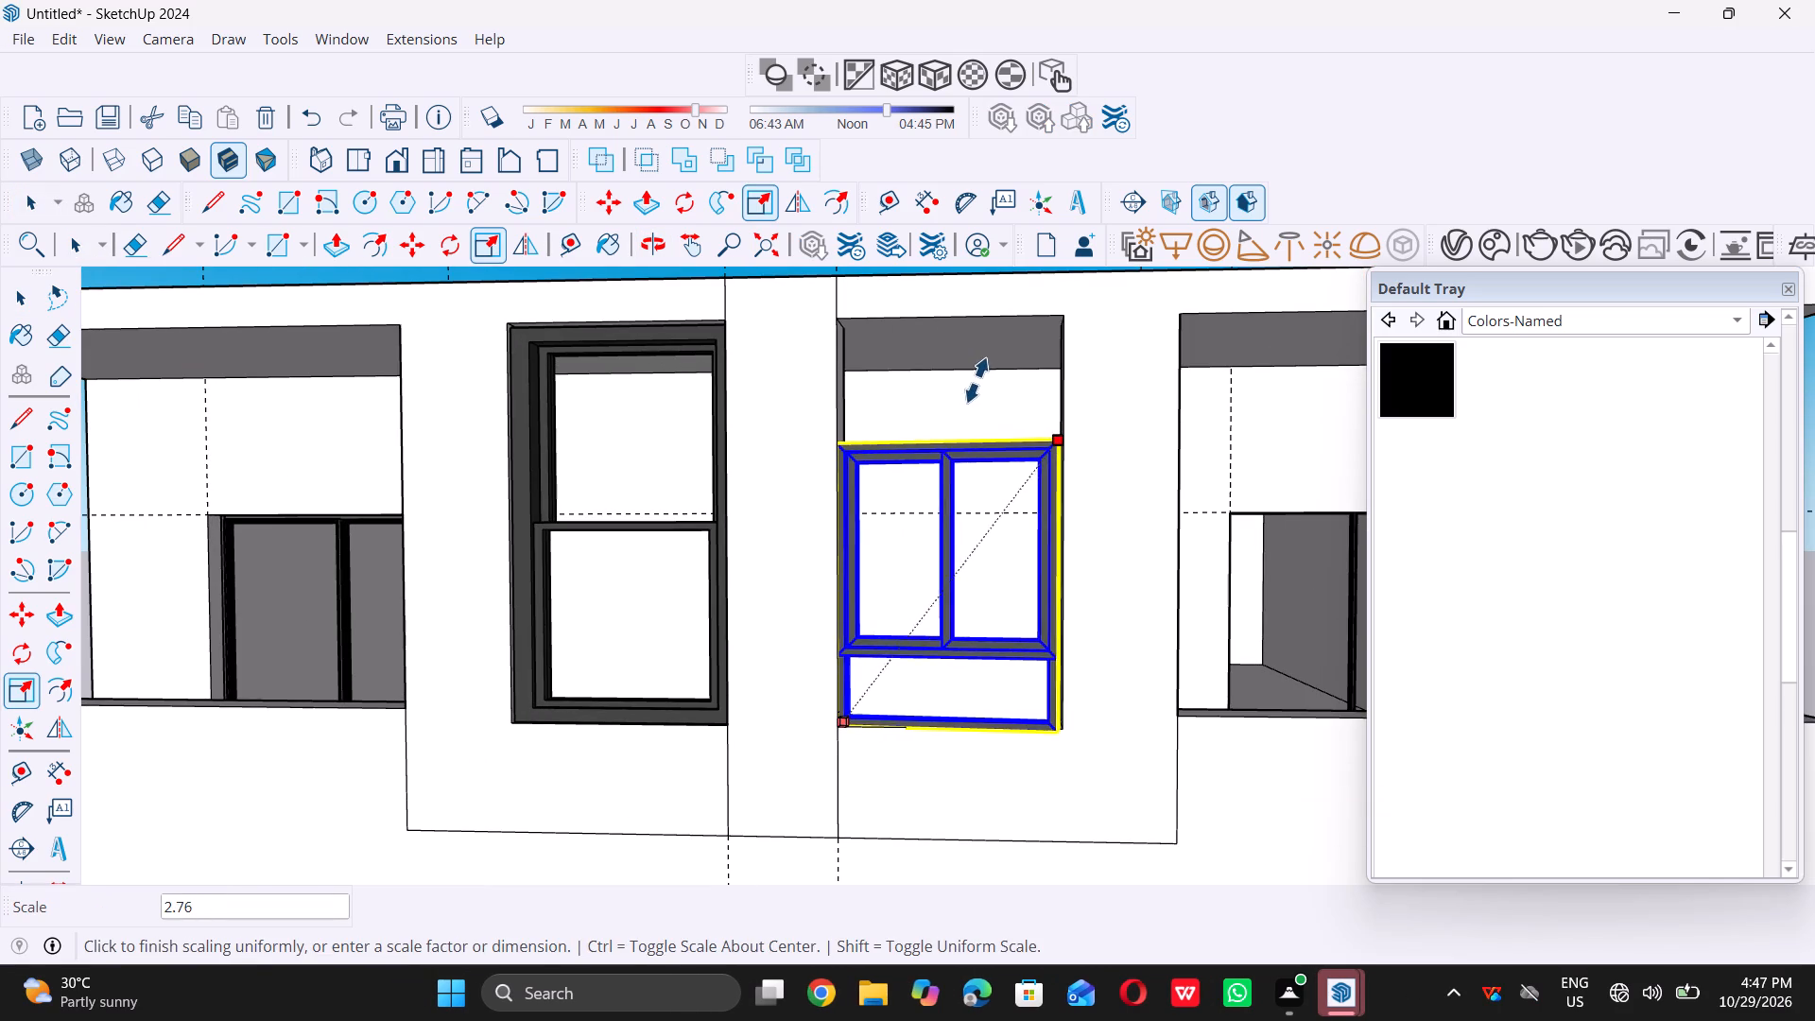
left_click(1097, 467)
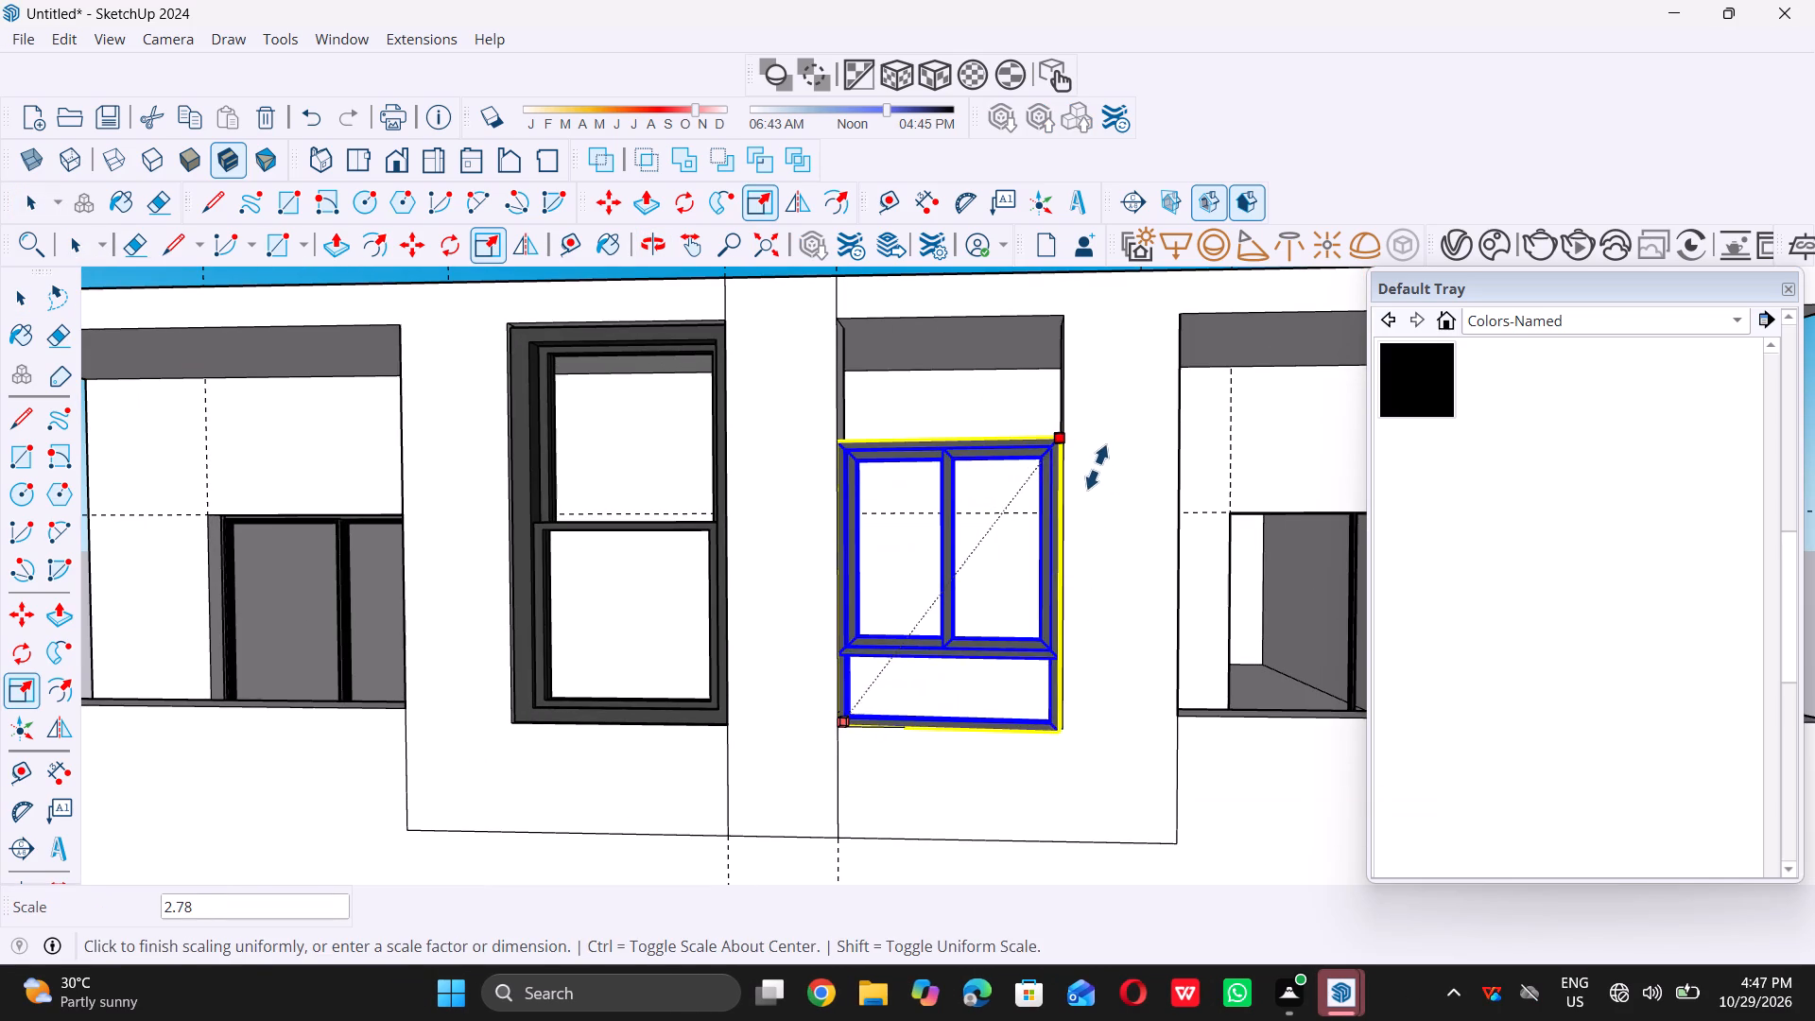
Stretch the double-casement window's width by about 1.02 to meet the opening's right inner edge.
scroll(1119, 573, "up", 1)
middle_click_drag(1119, 571, 964, 613)
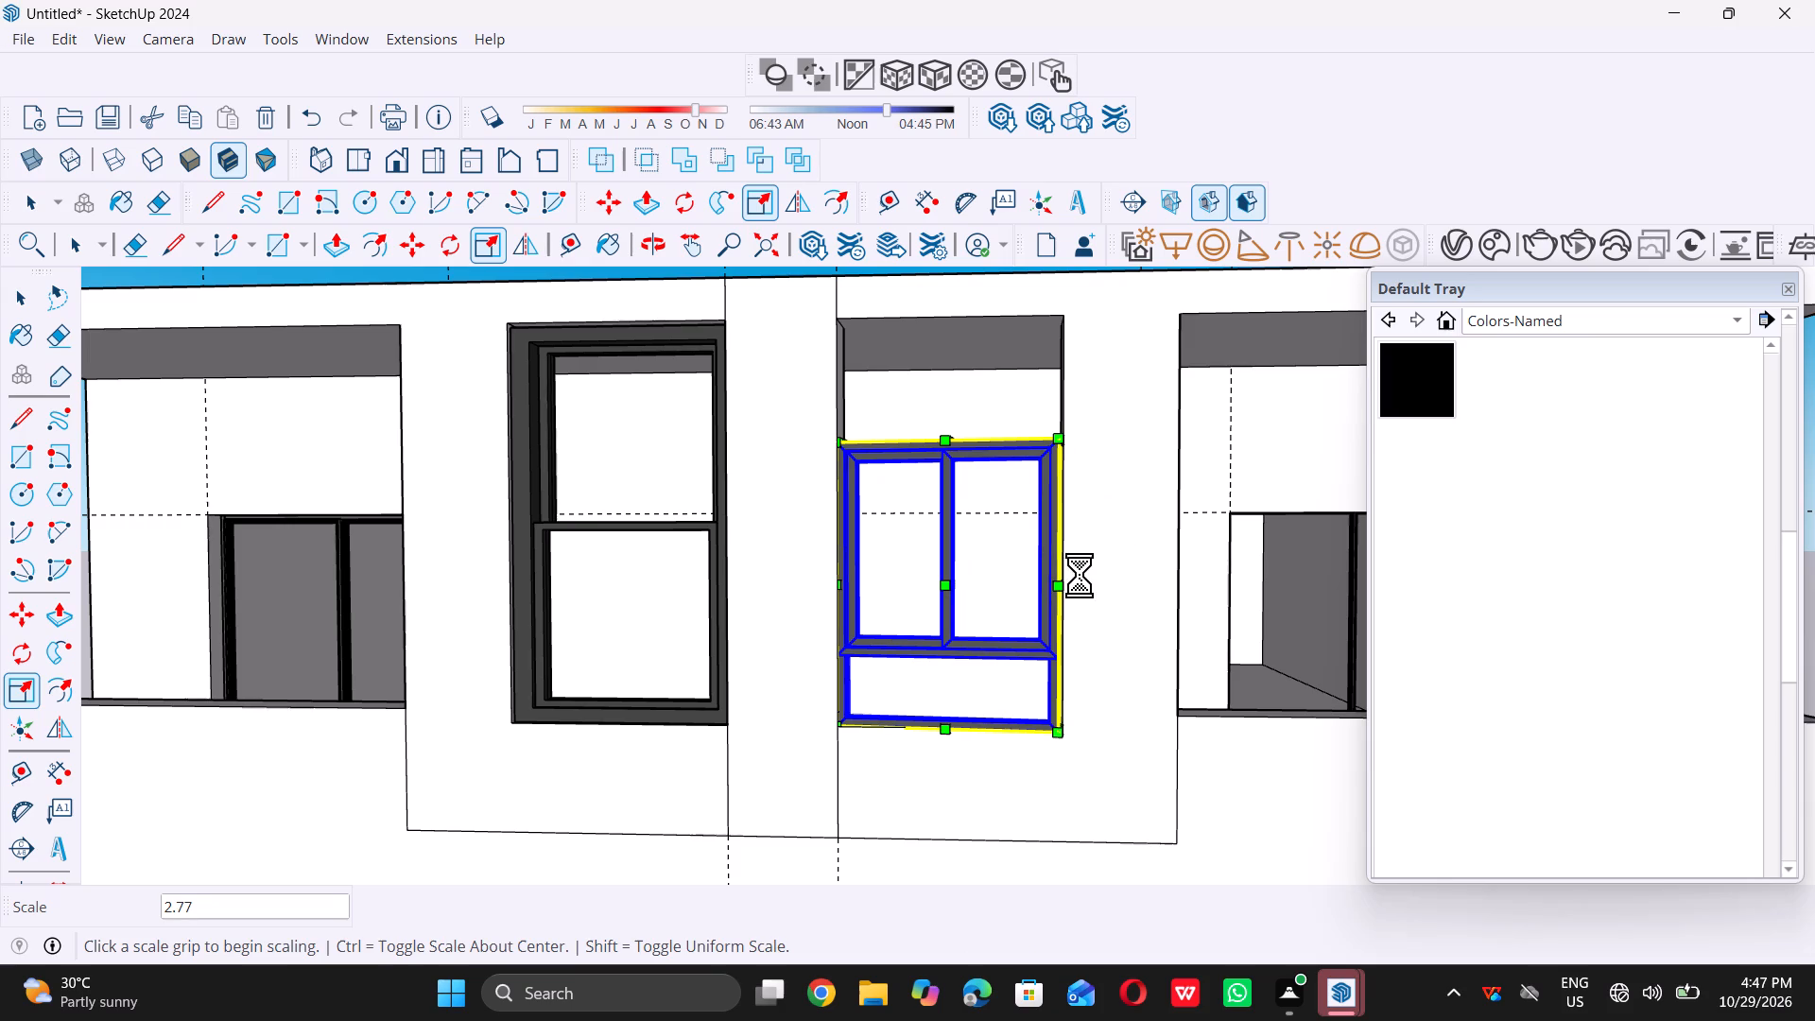
scroll(1084, 566, "up", 9)
scroll(1081, 611, "up", 12)
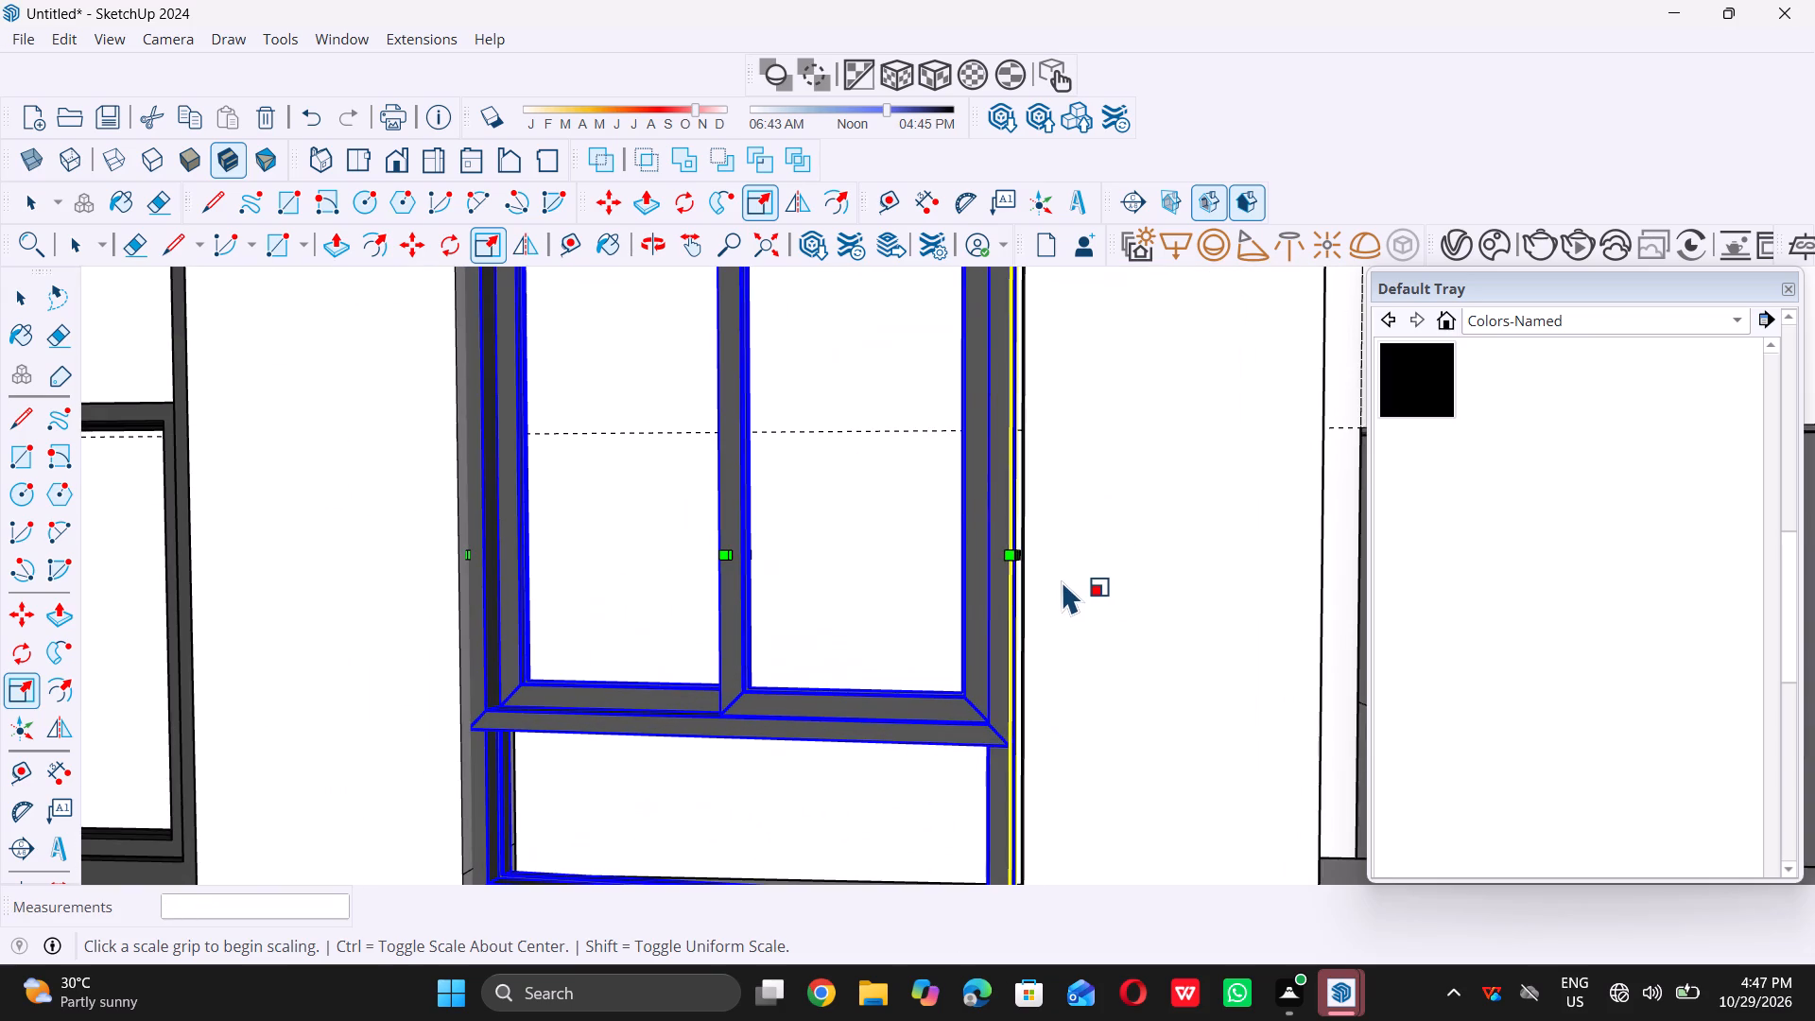
scroll(1016, 543, "up", 8)
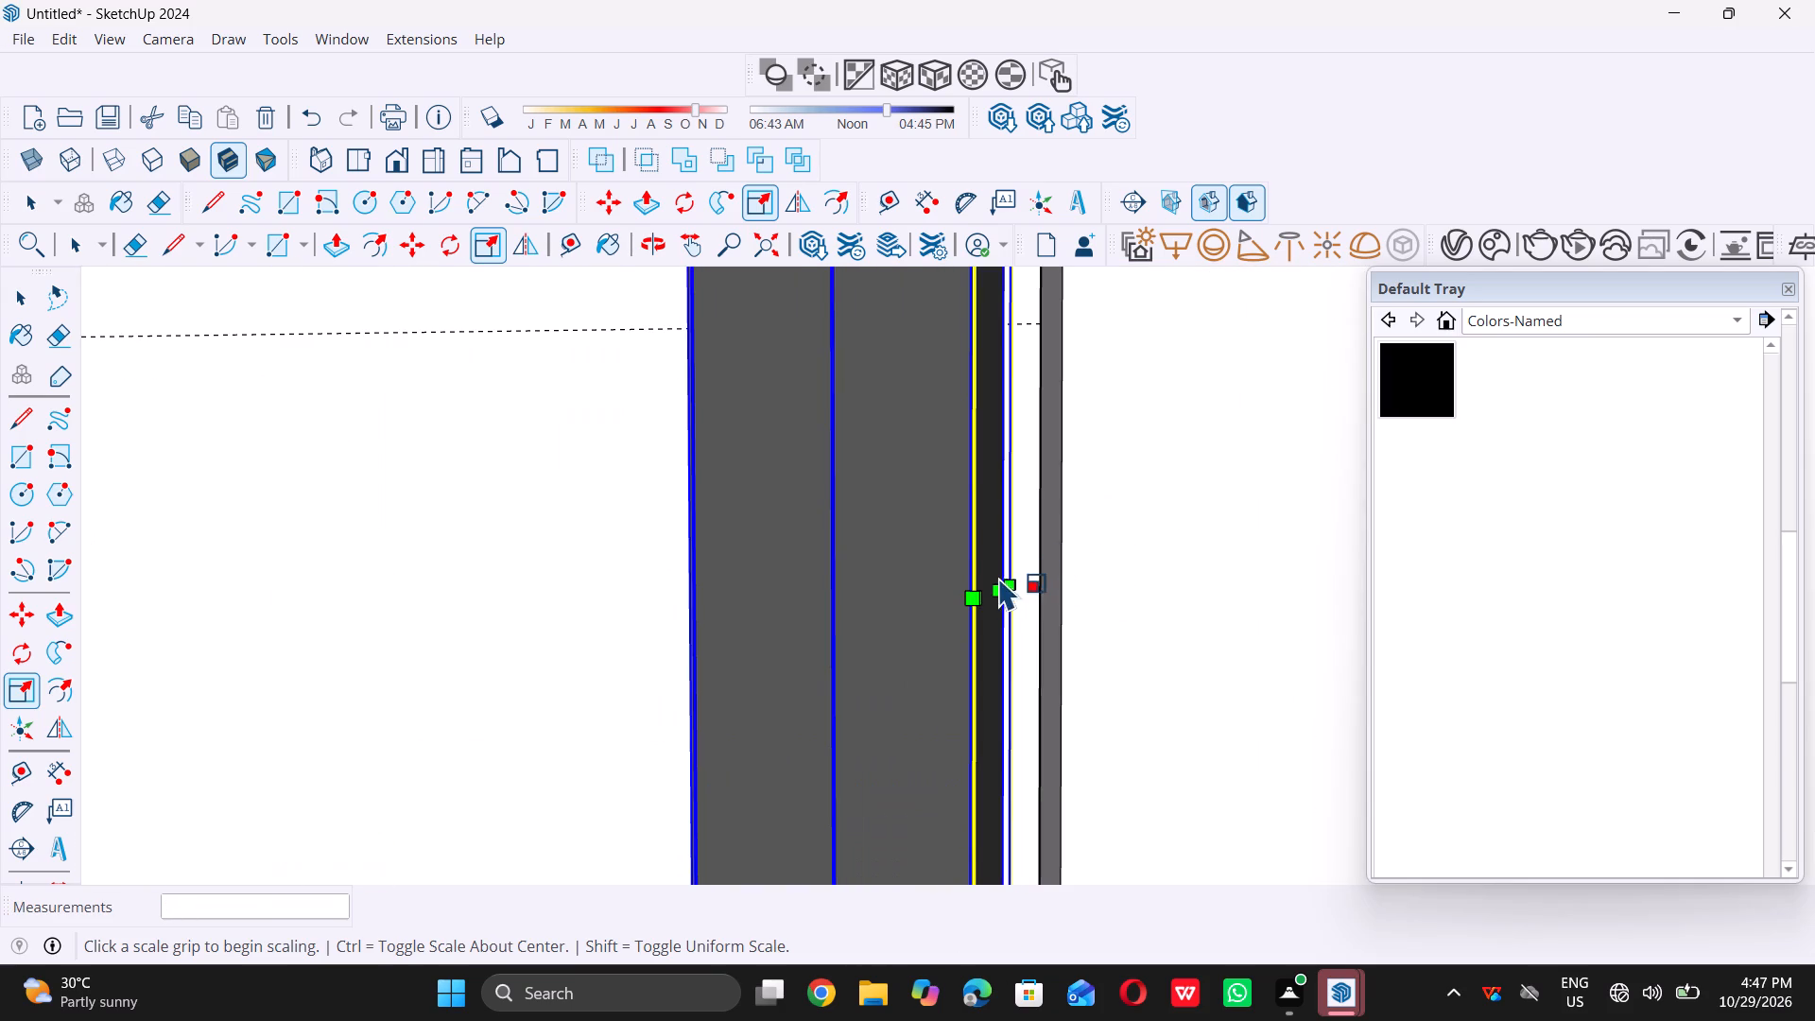
left_click(999, 587)
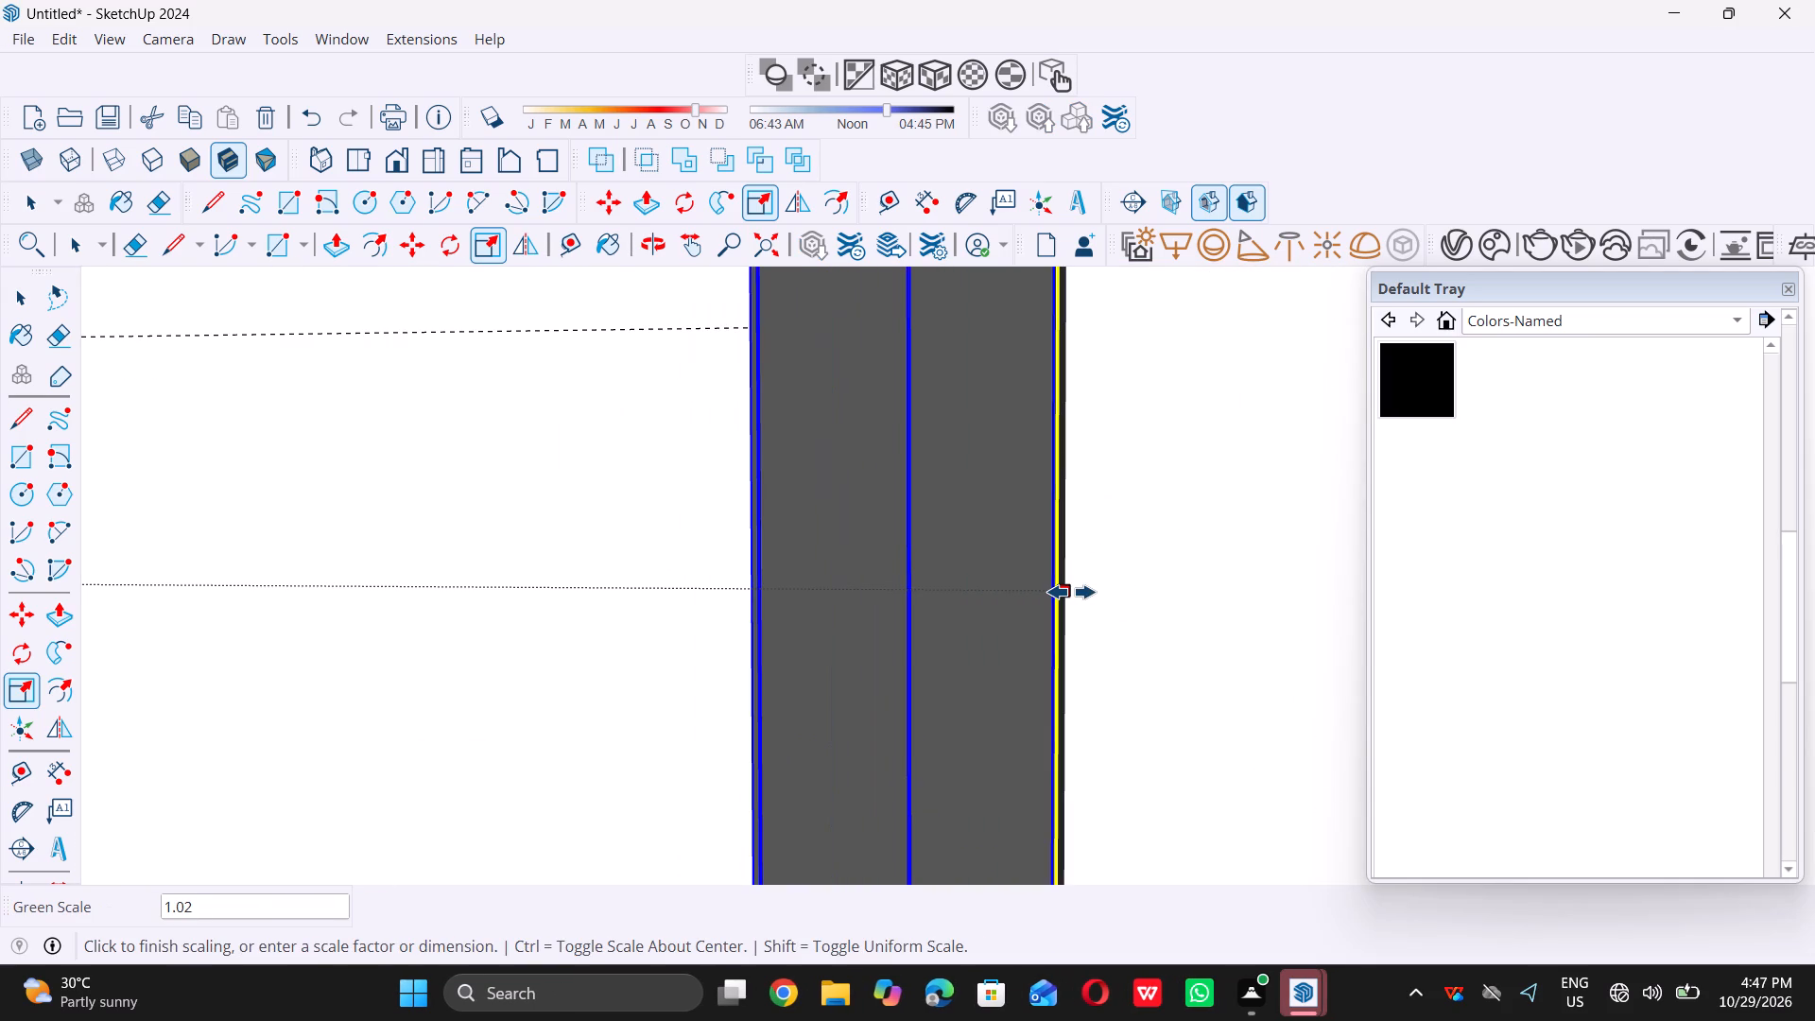
left_click(1072, 592)
key("space")
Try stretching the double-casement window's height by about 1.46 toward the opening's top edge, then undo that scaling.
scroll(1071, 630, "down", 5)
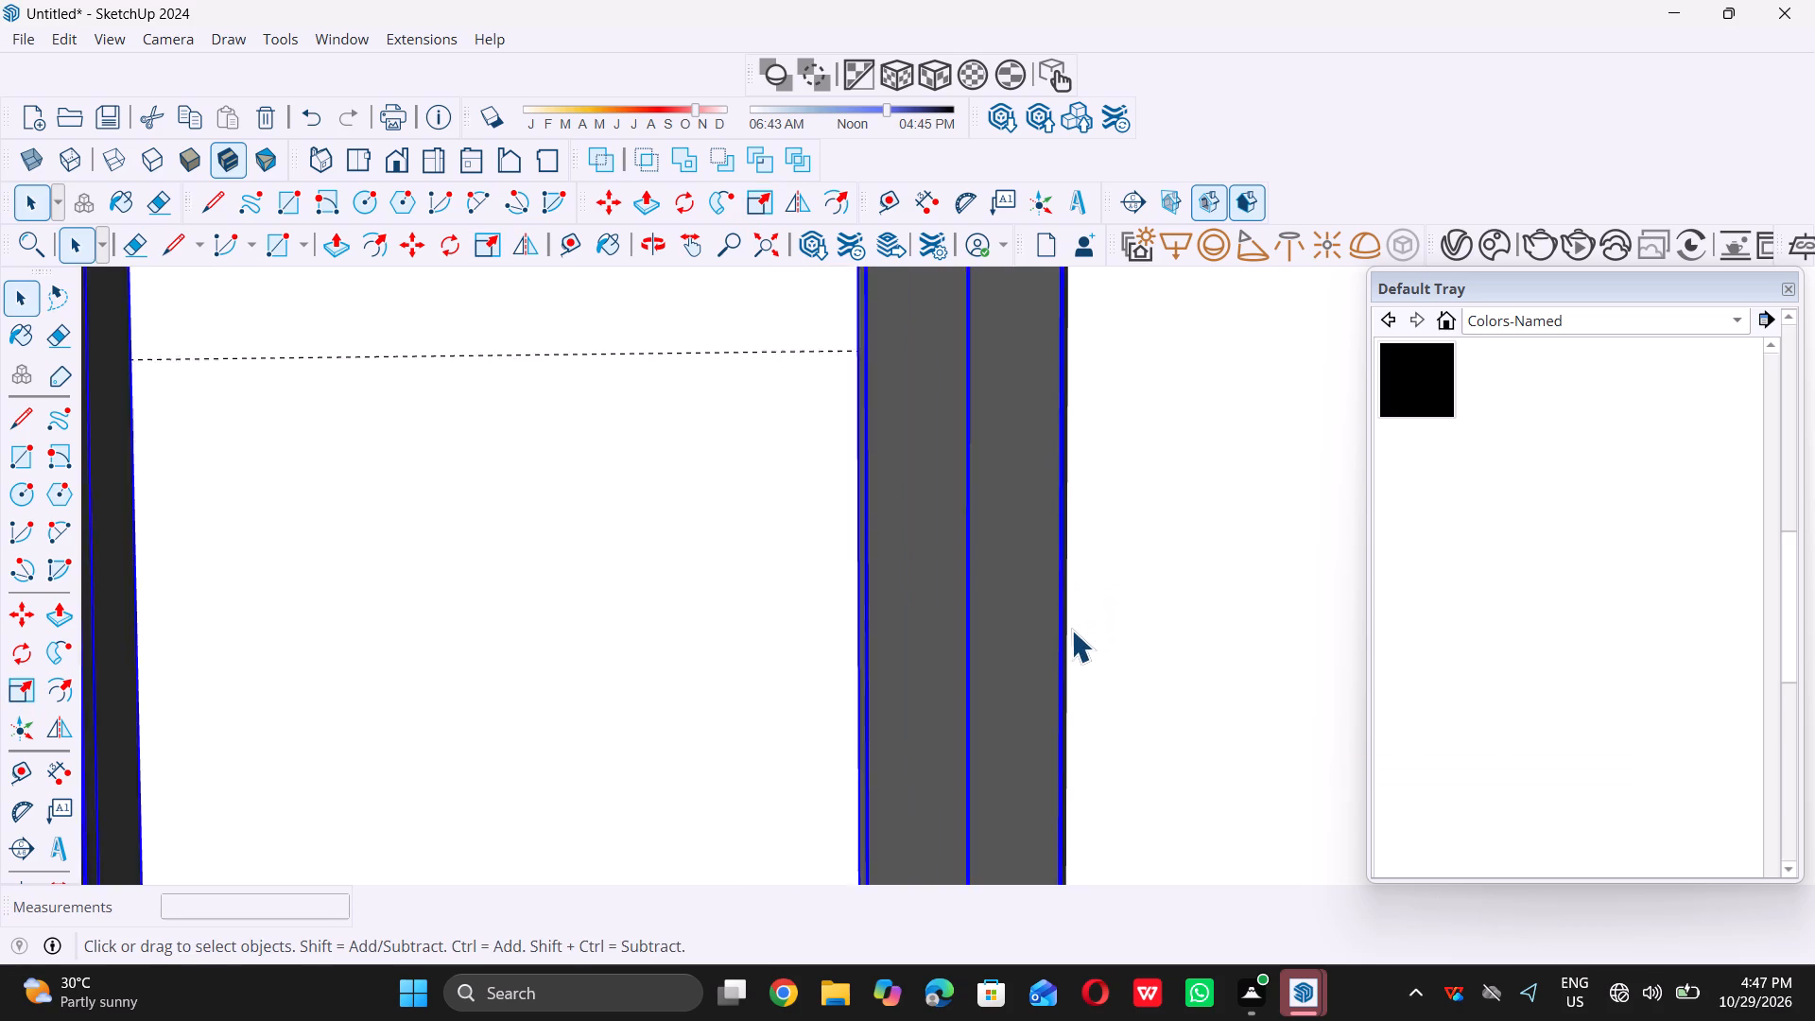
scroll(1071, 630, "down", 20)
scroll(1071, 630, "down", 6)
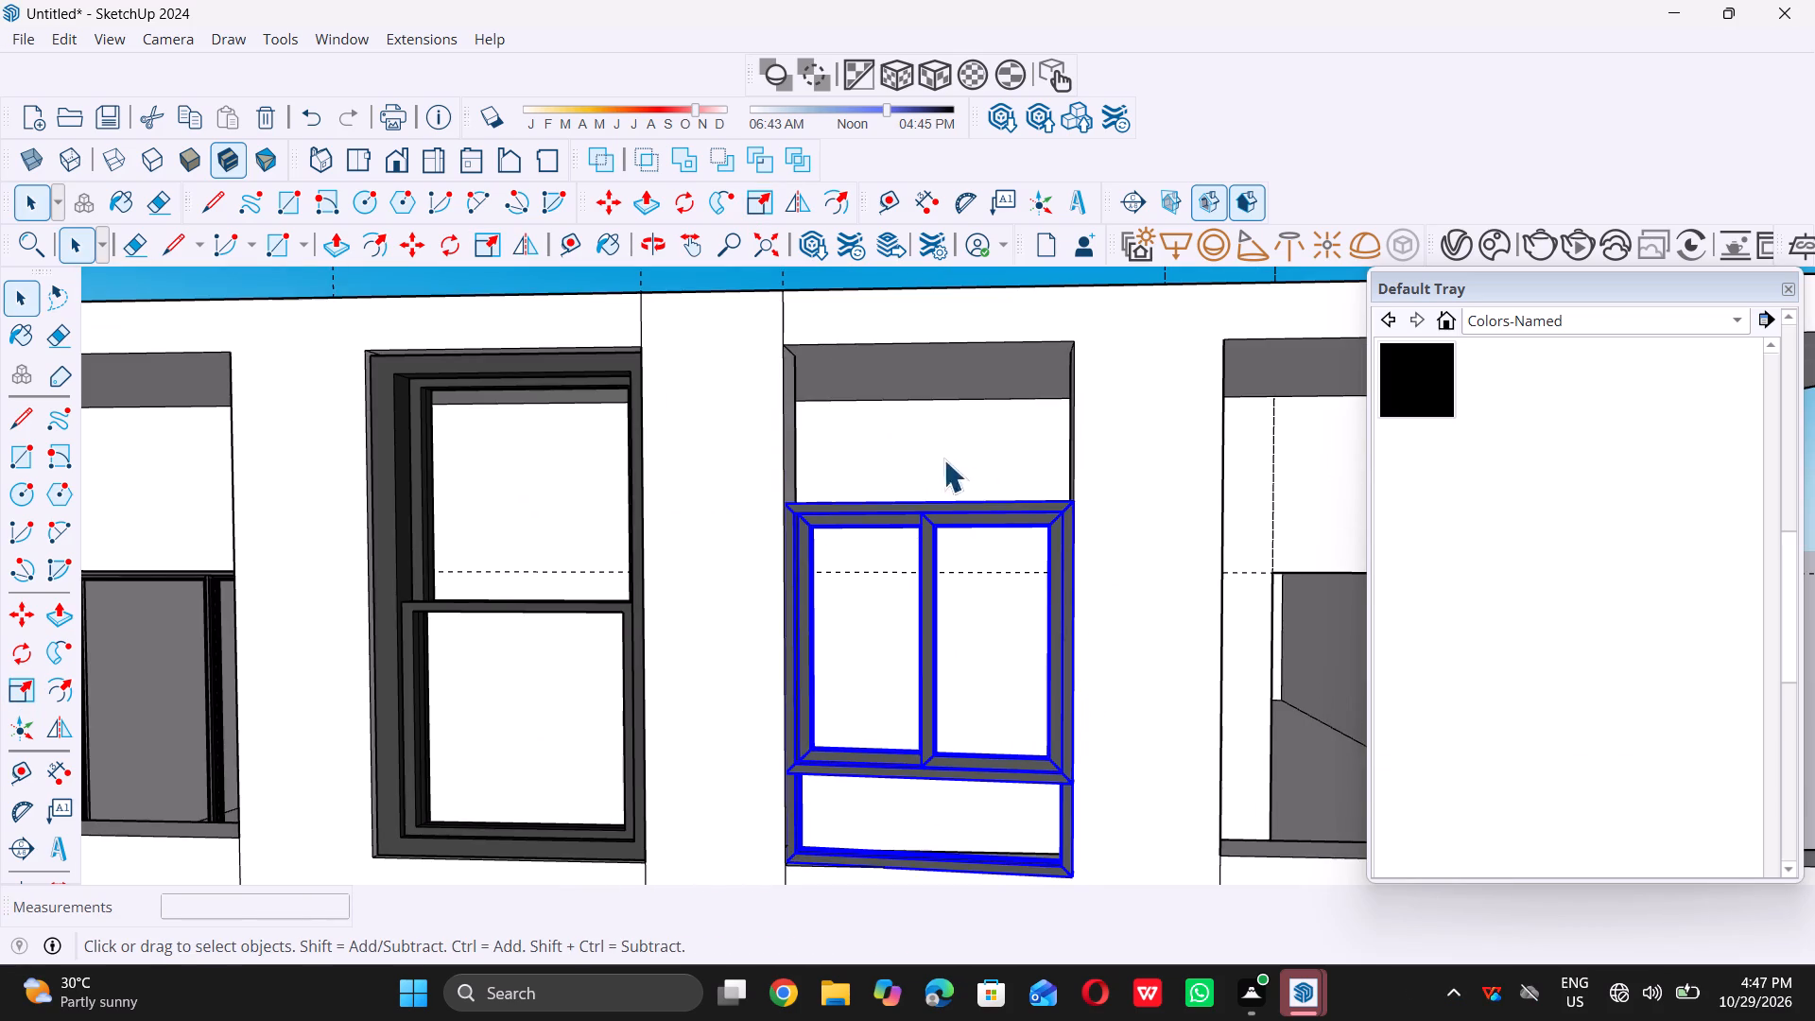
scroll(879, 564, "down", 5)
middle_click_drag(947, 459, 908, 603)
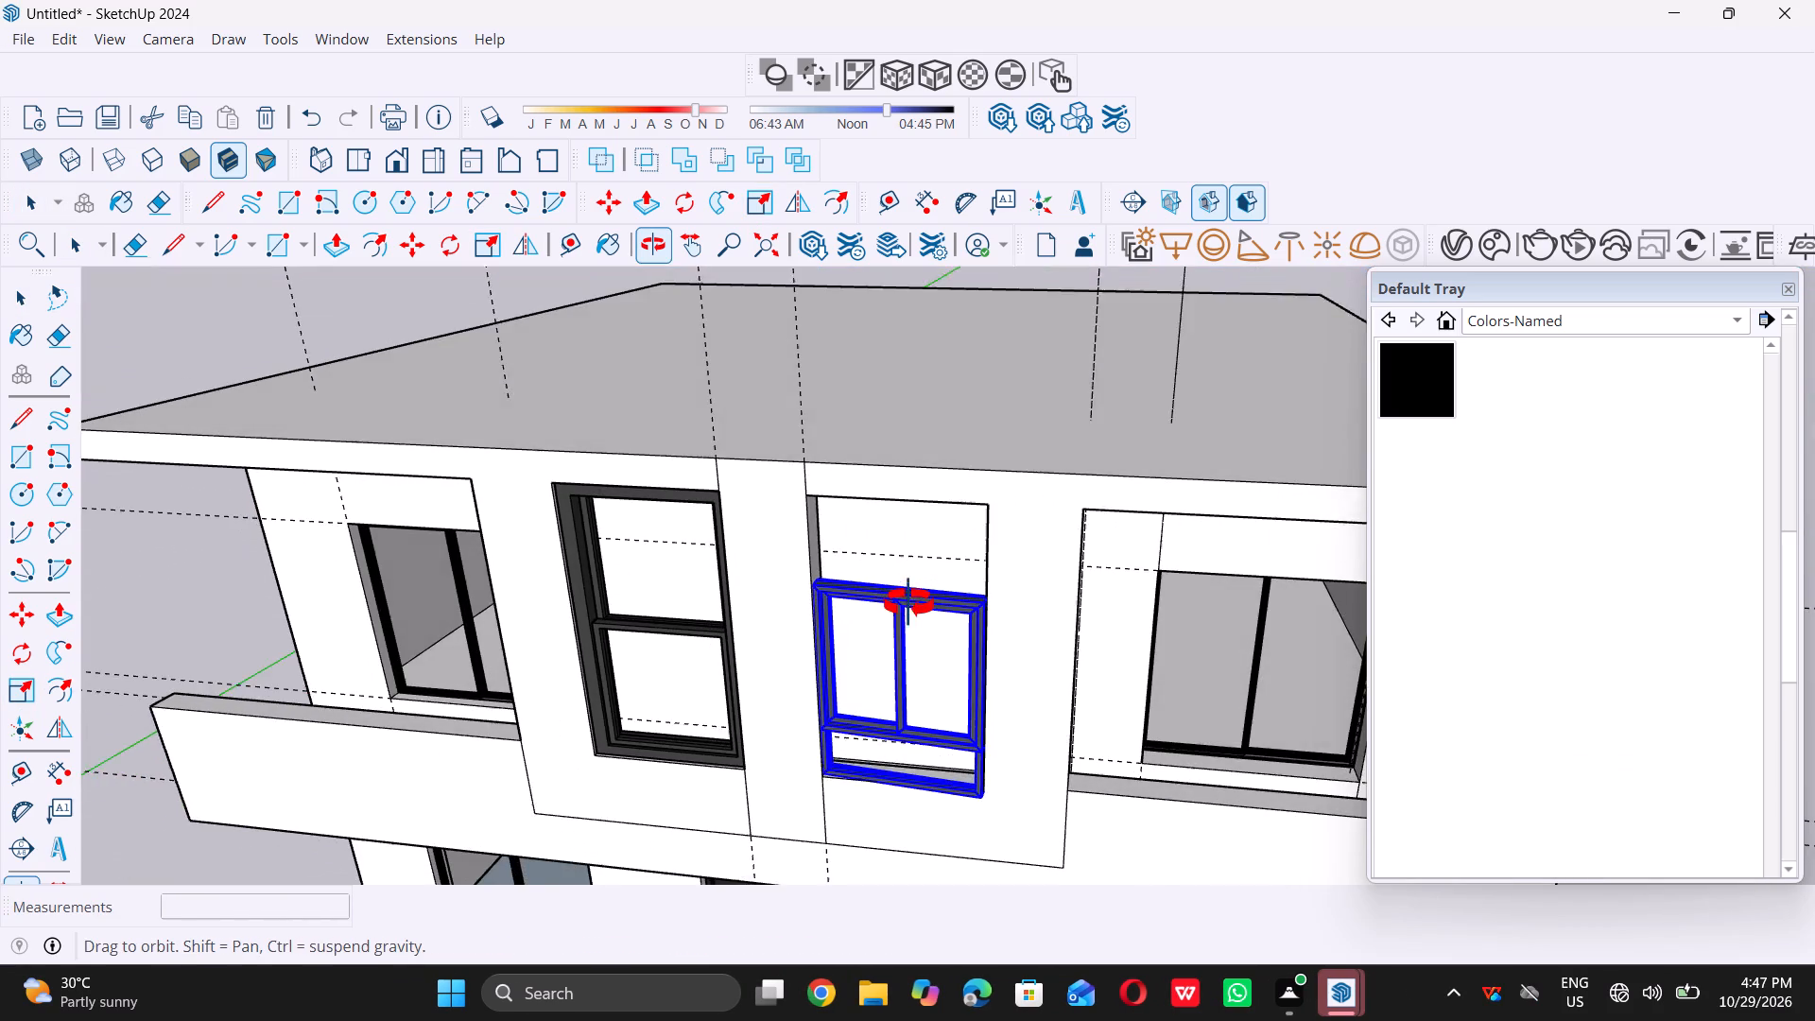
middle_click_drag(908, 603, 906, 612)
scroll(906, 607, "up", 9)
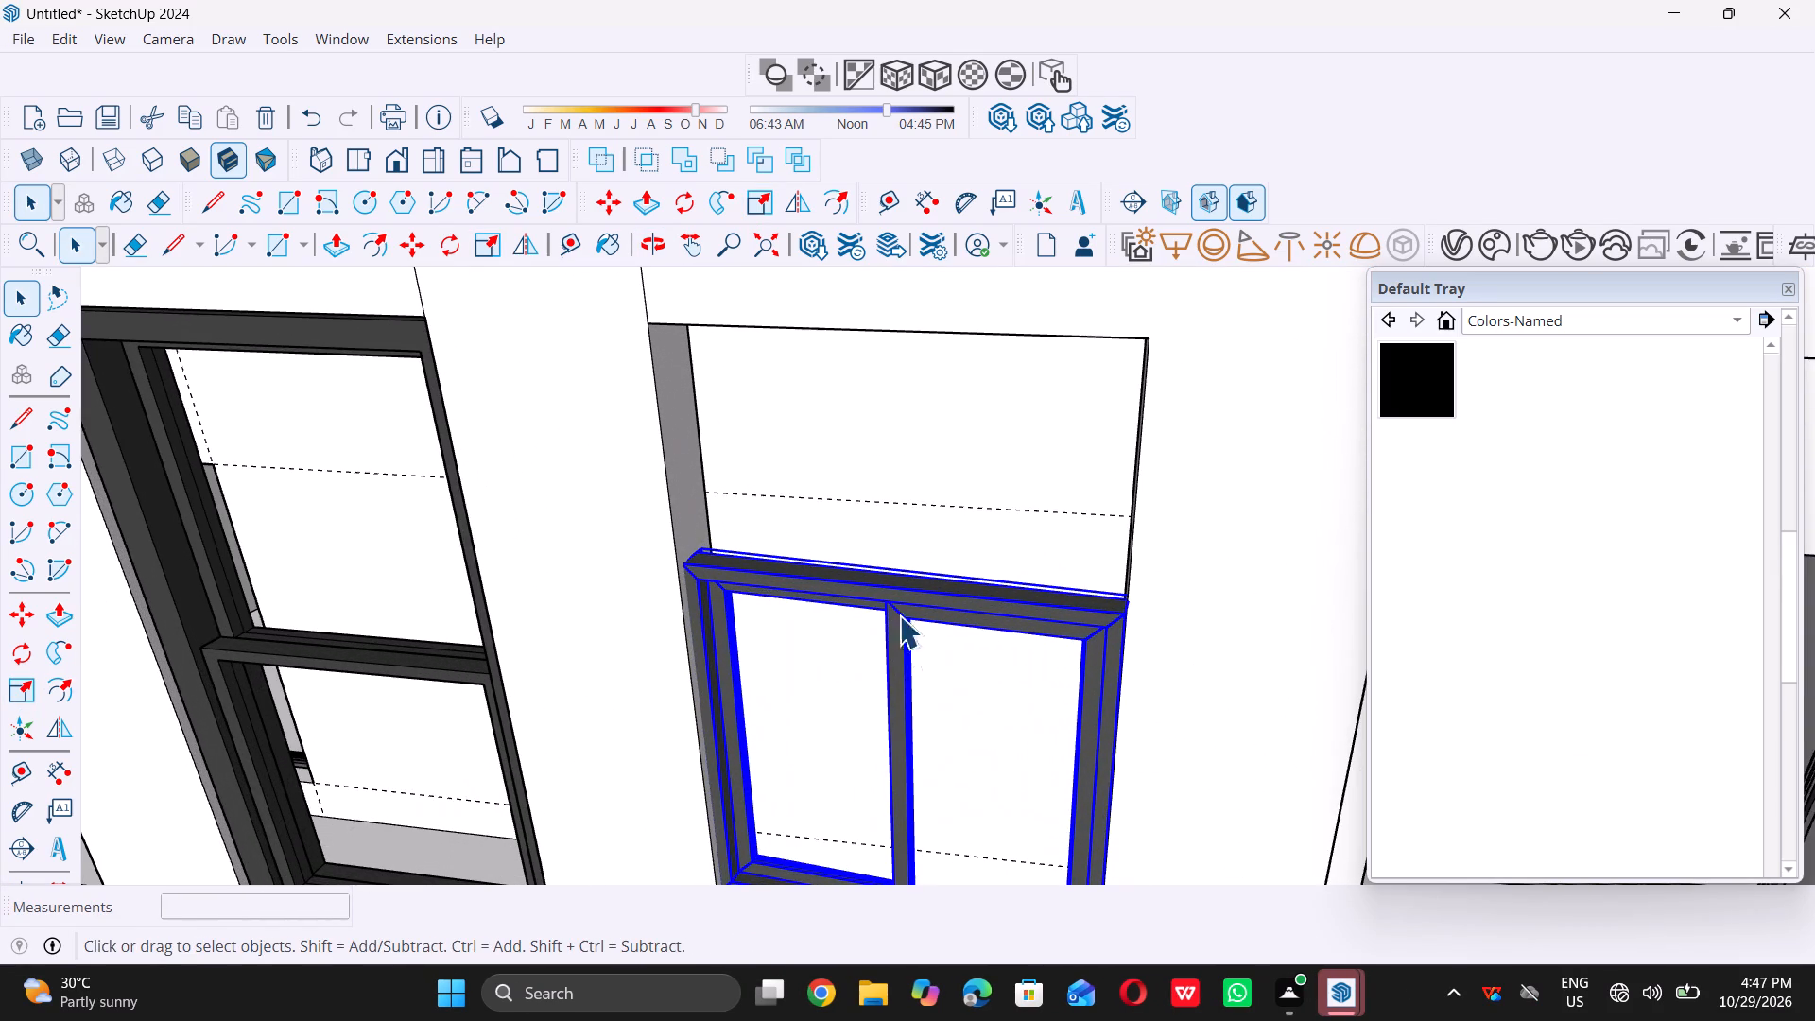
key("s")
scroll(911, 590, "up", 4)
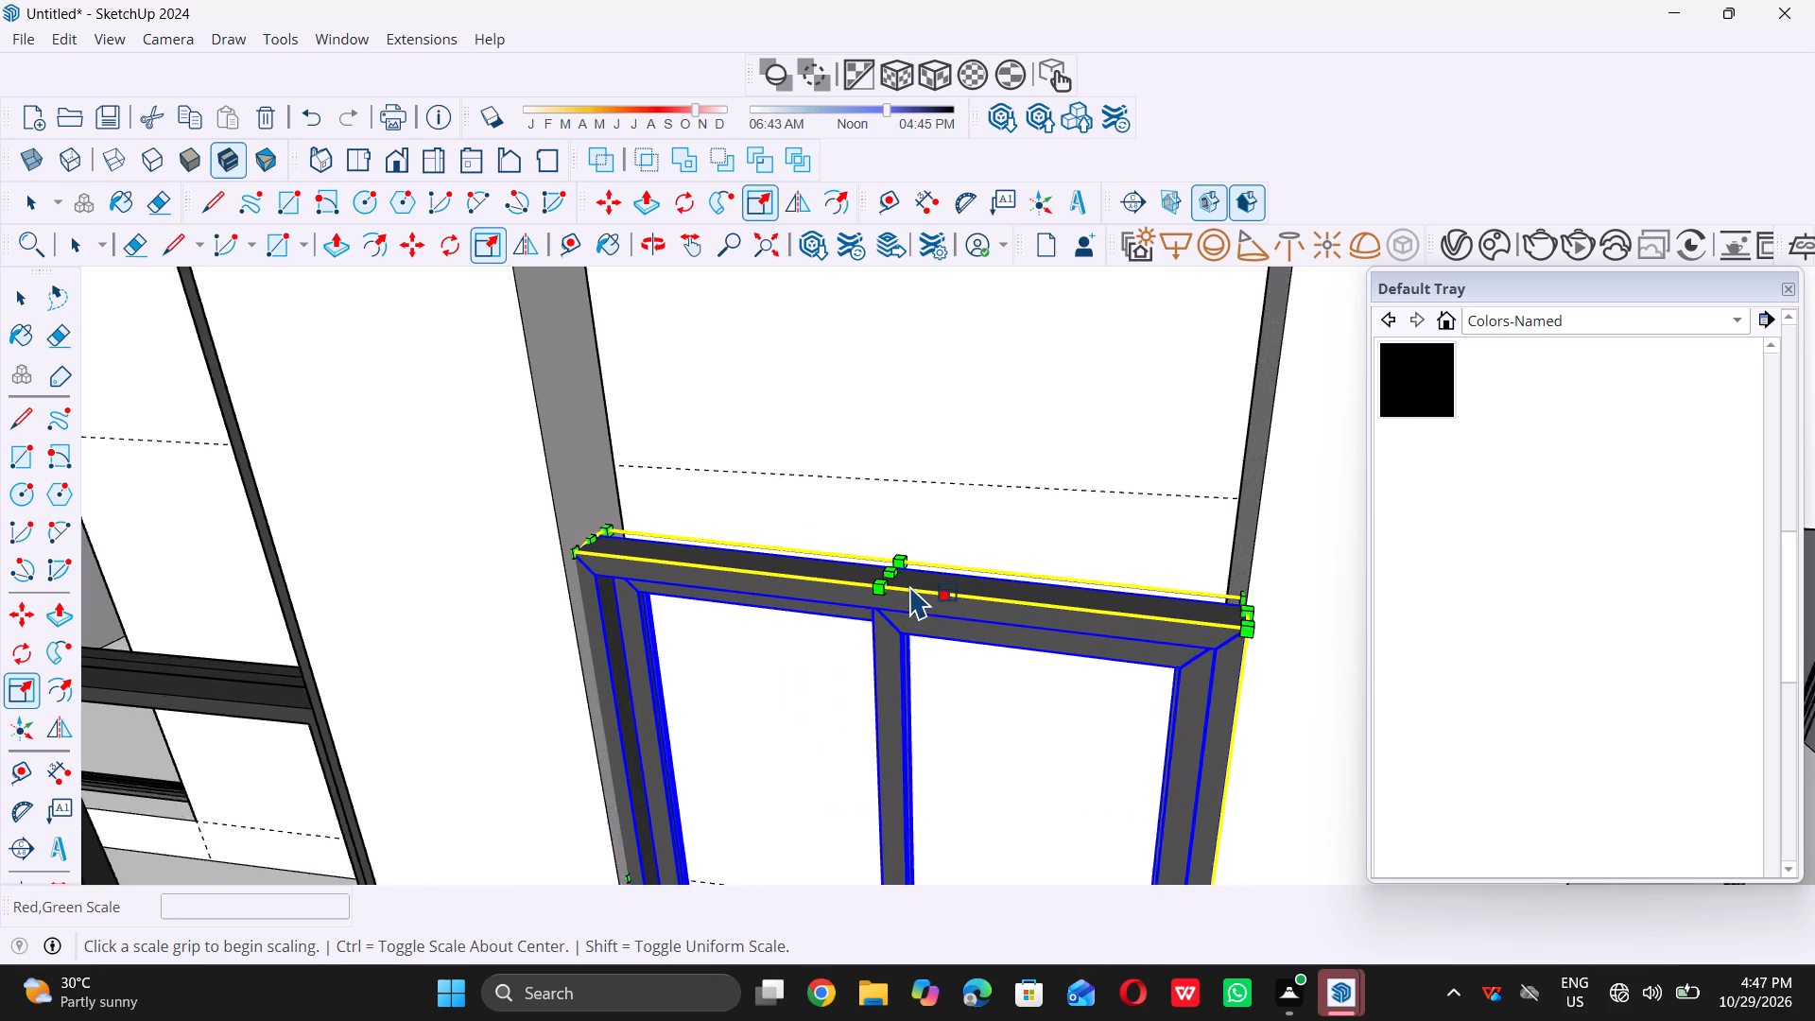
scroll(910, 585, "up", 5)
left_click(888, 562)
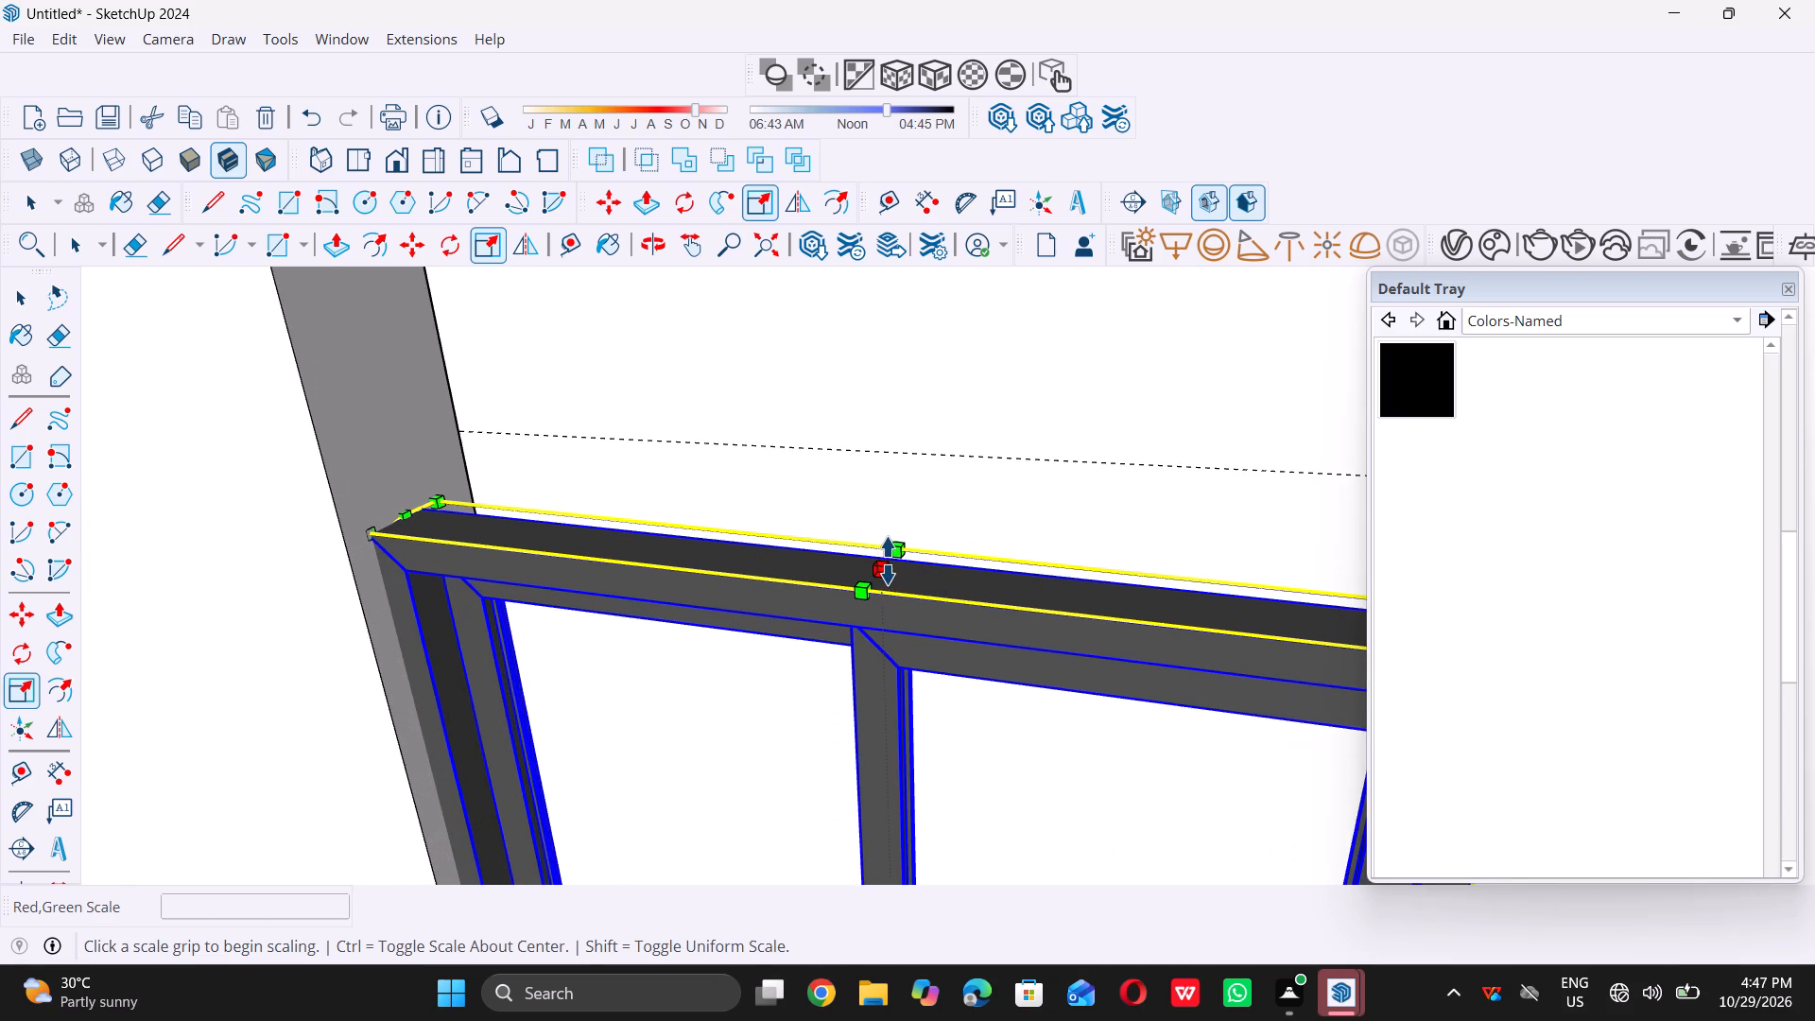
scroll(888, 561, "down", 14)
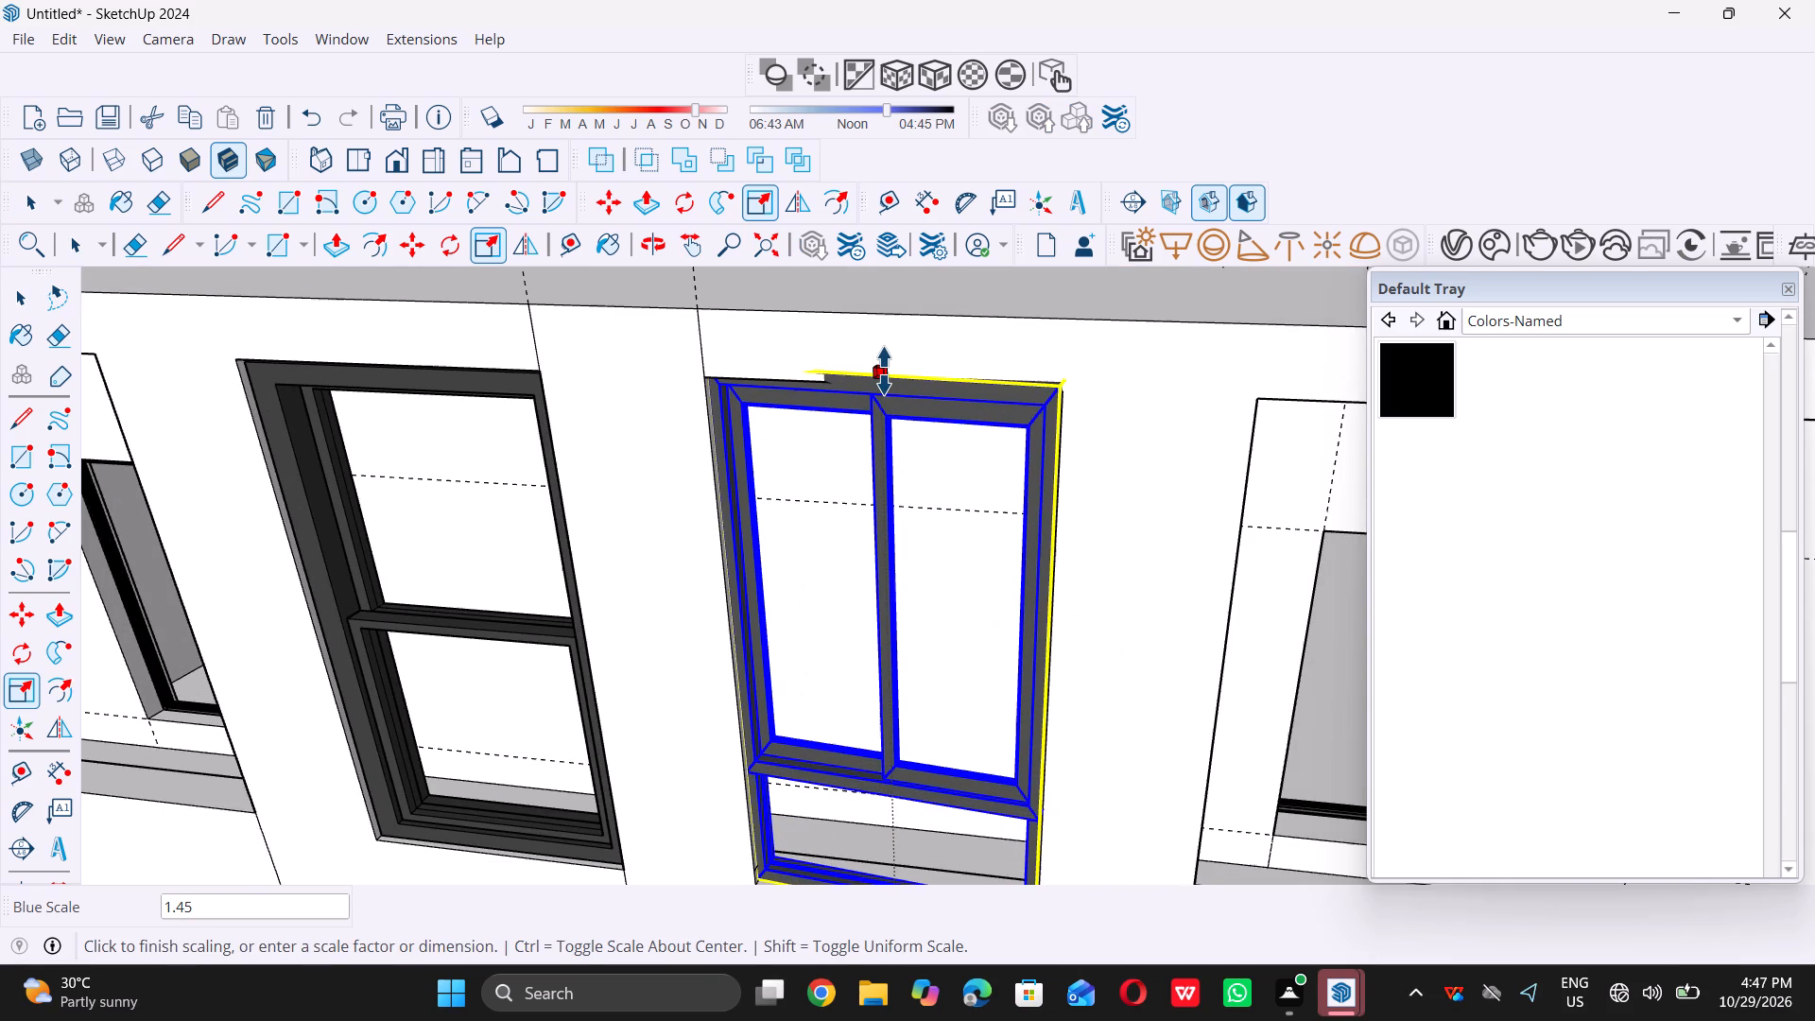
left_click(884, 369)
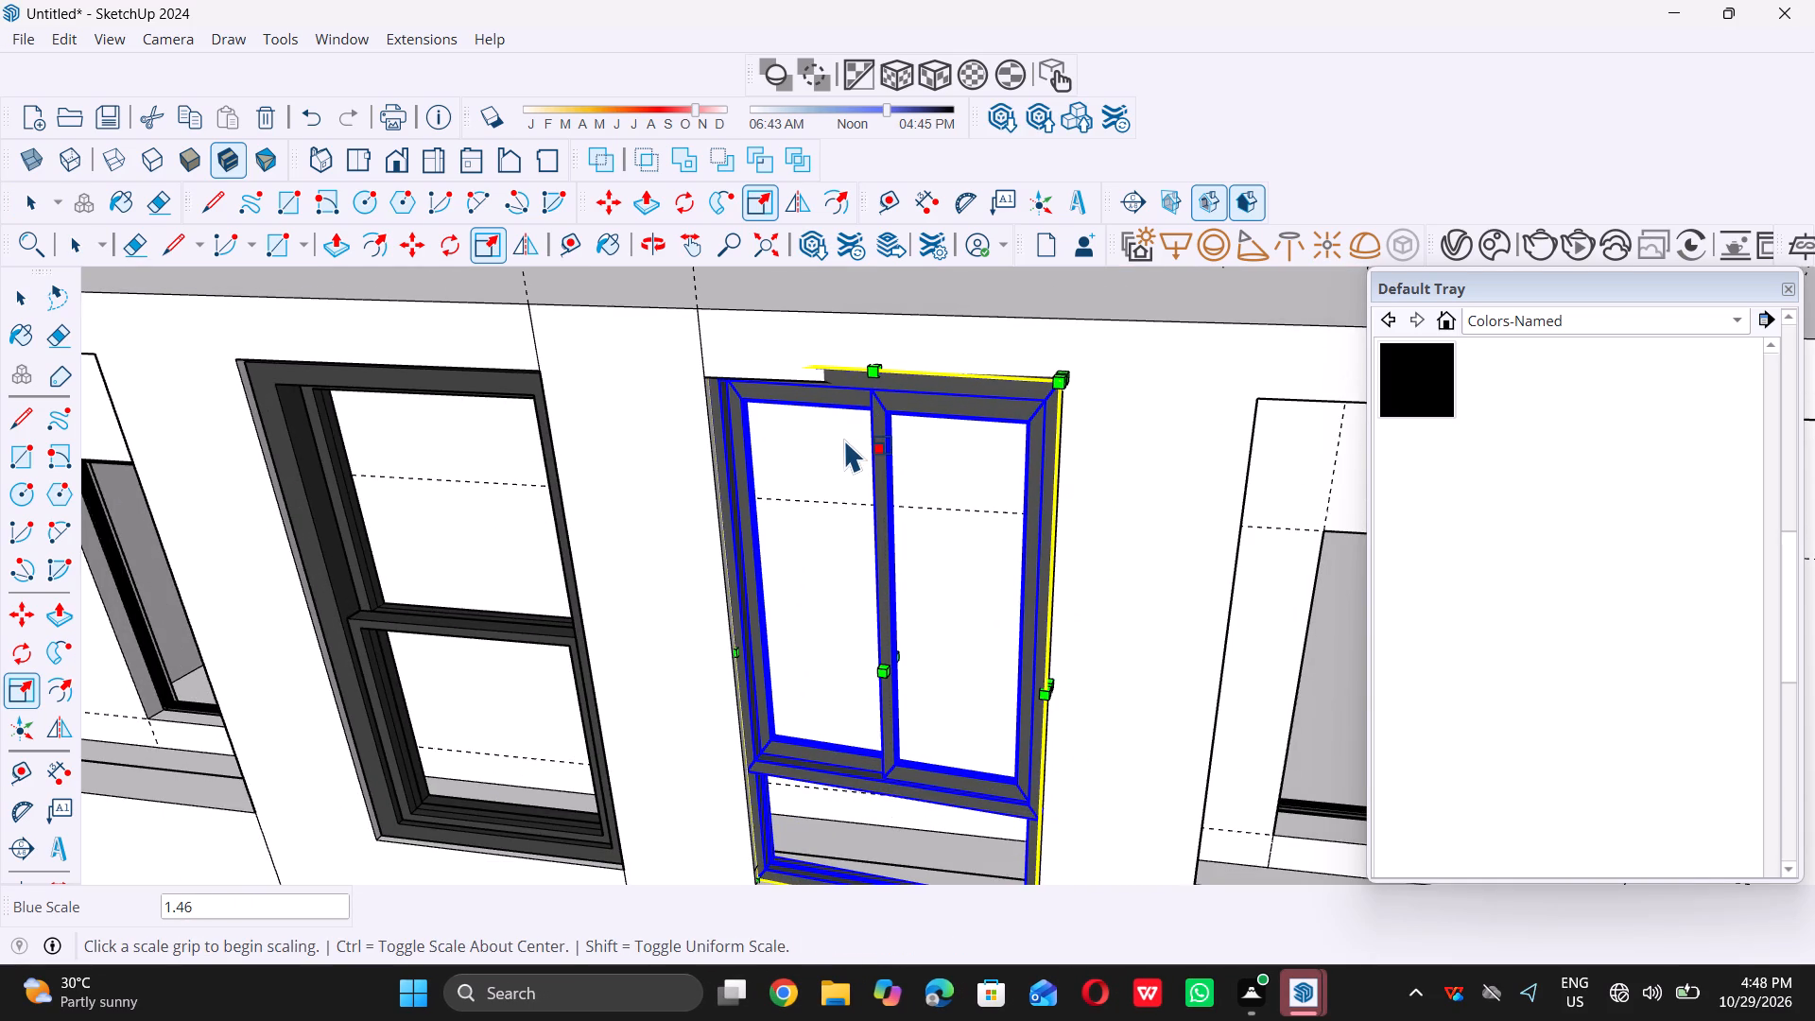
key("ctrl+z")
Stretch the double-casement window's height up to the opening's top edge, with a final depth and height scaling of about 0.84 and 1.01.
scroll(882, 562, "up", 7)
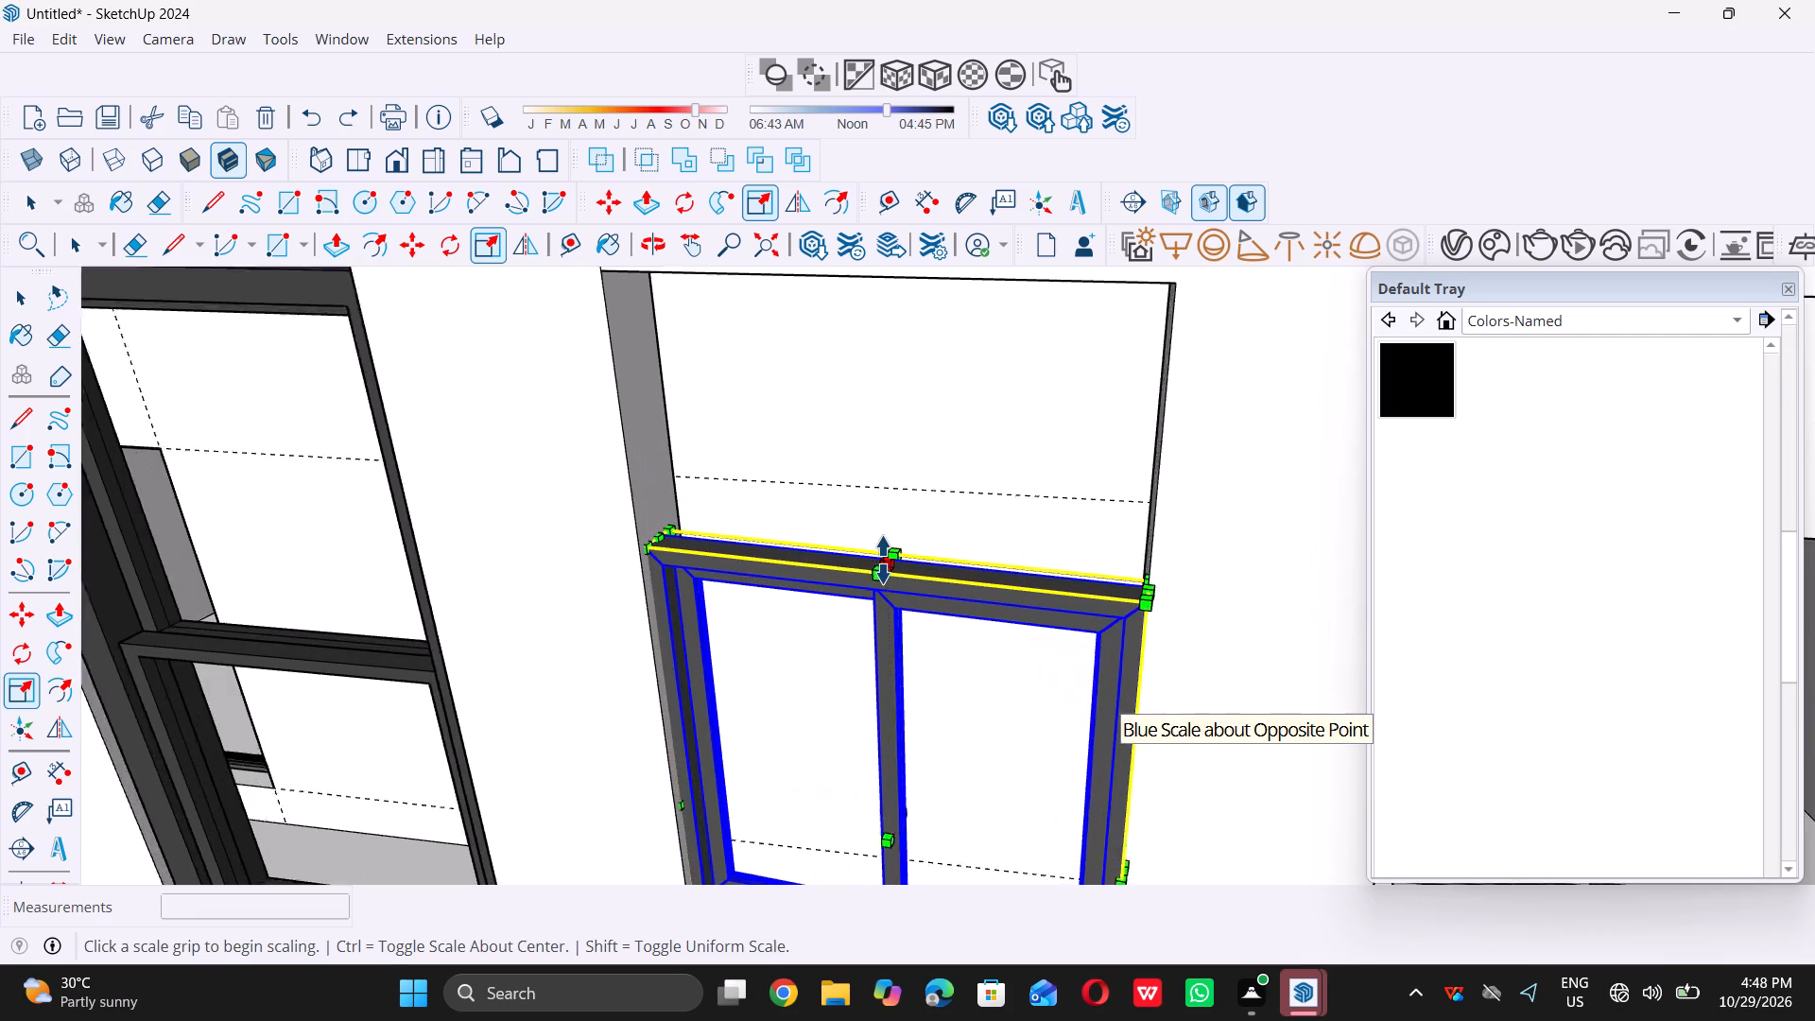
left_click(895, 562)
scroll(895, 562, "down", 9)
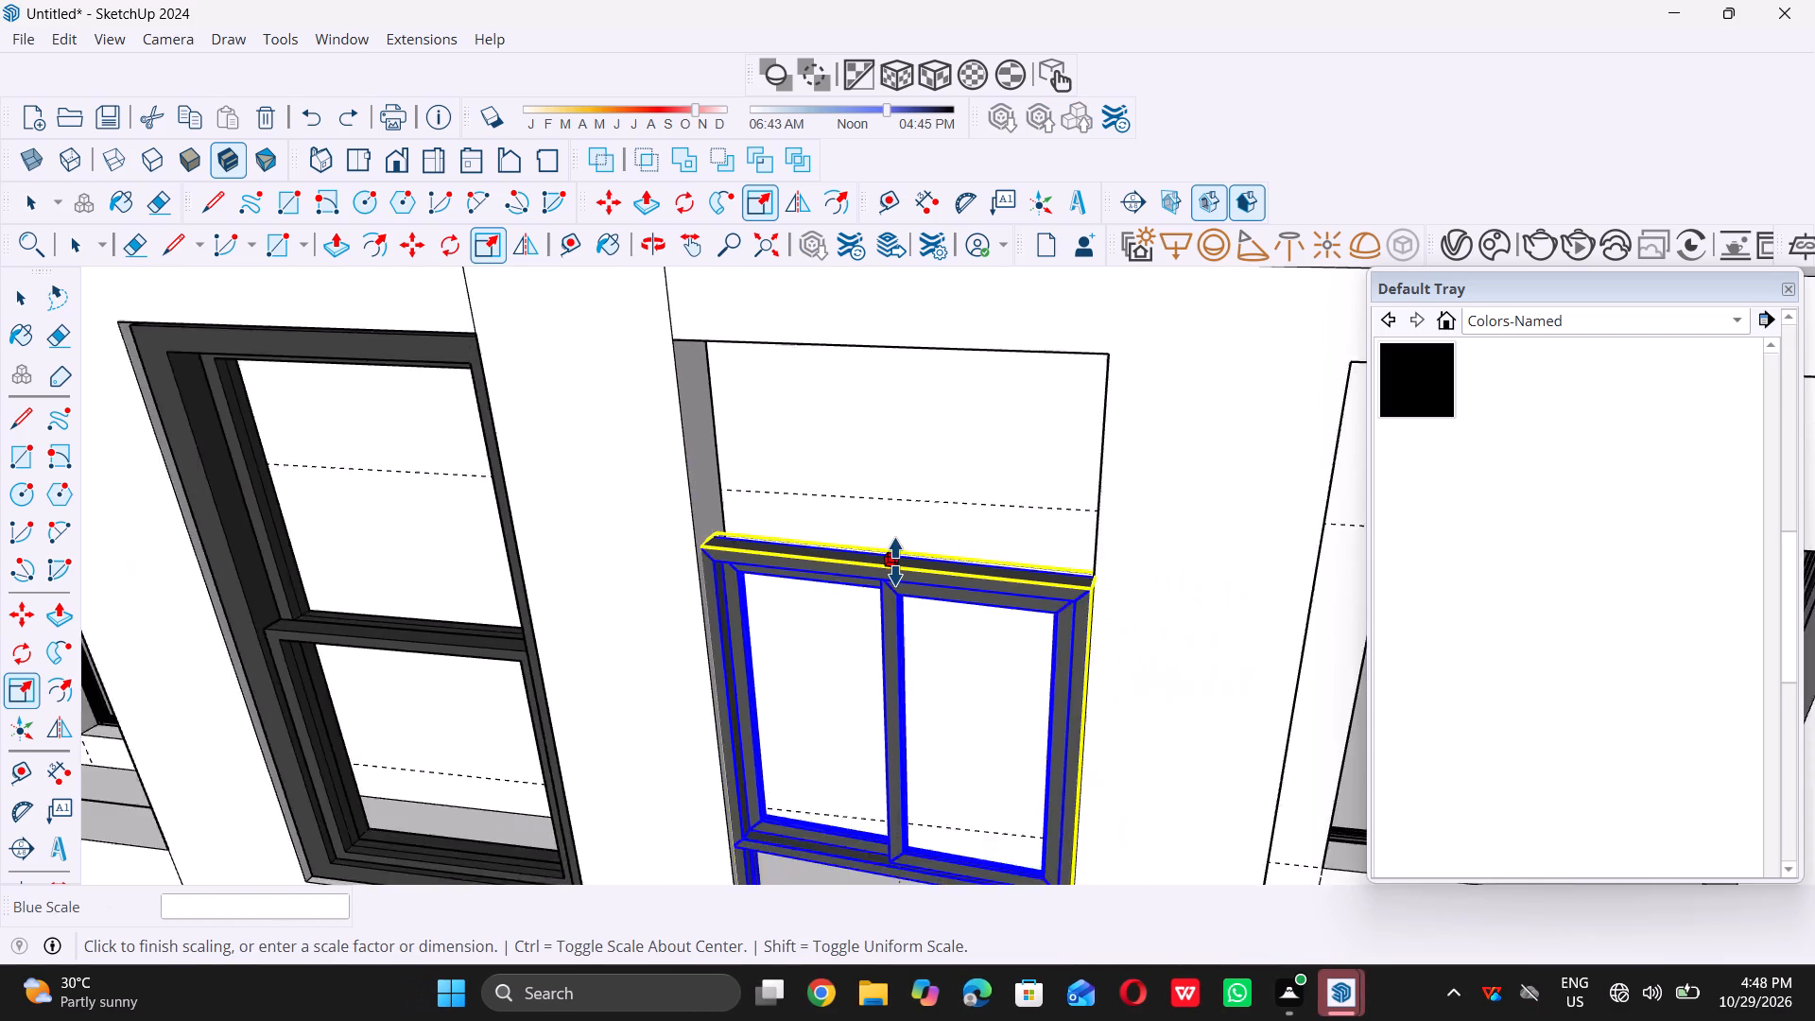
scroll(895, 562, "down", 3)
triple_click(889, 438)
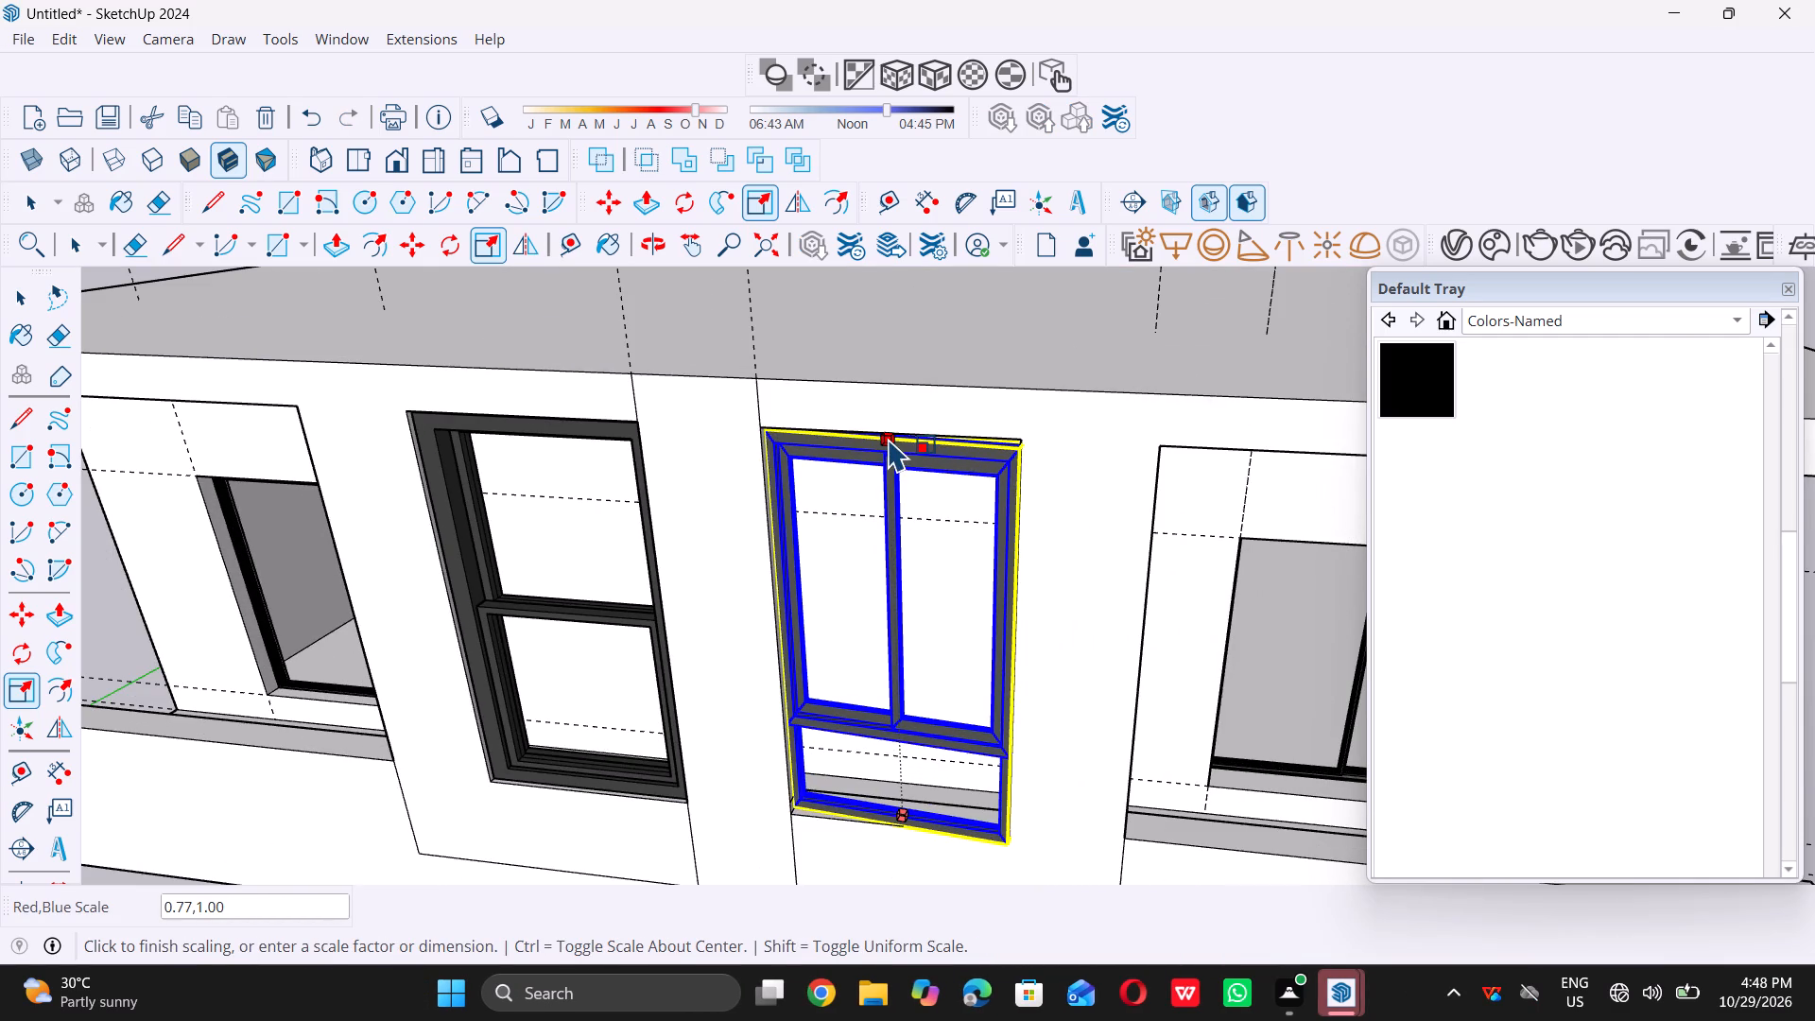
scroll(889, 438, "up", 9)
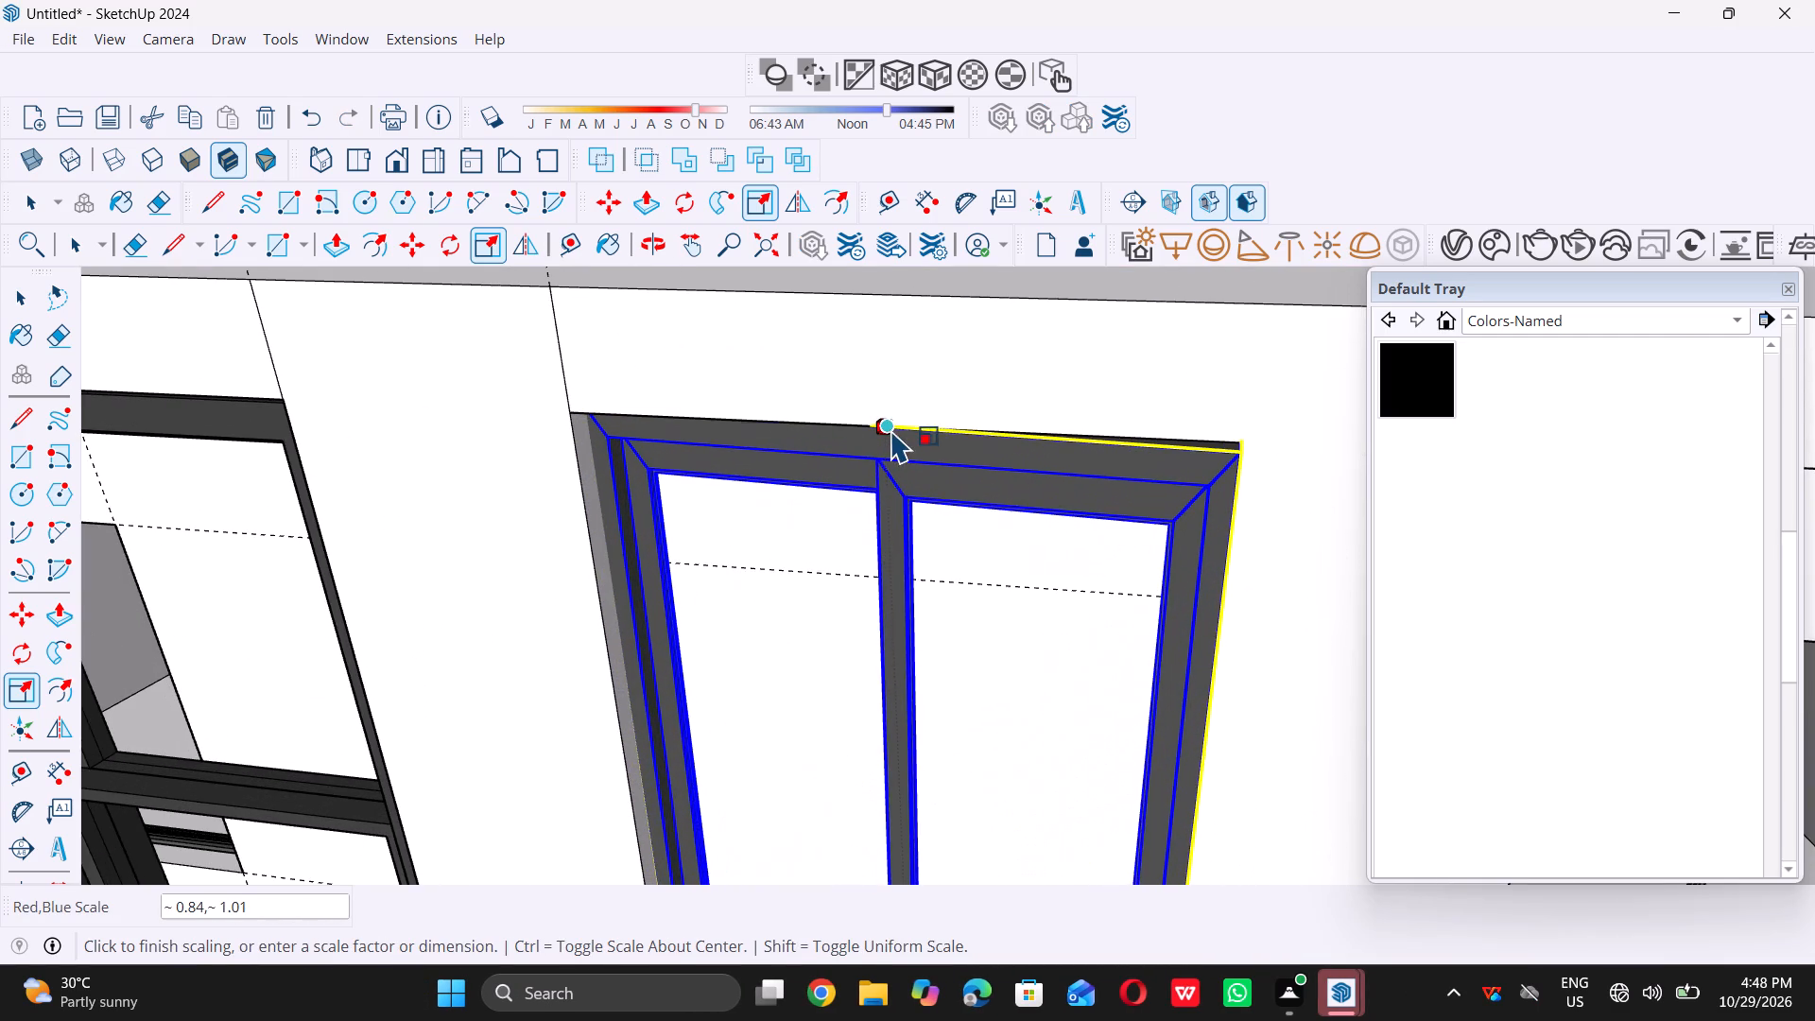
double_click(891, 423)
key("space")
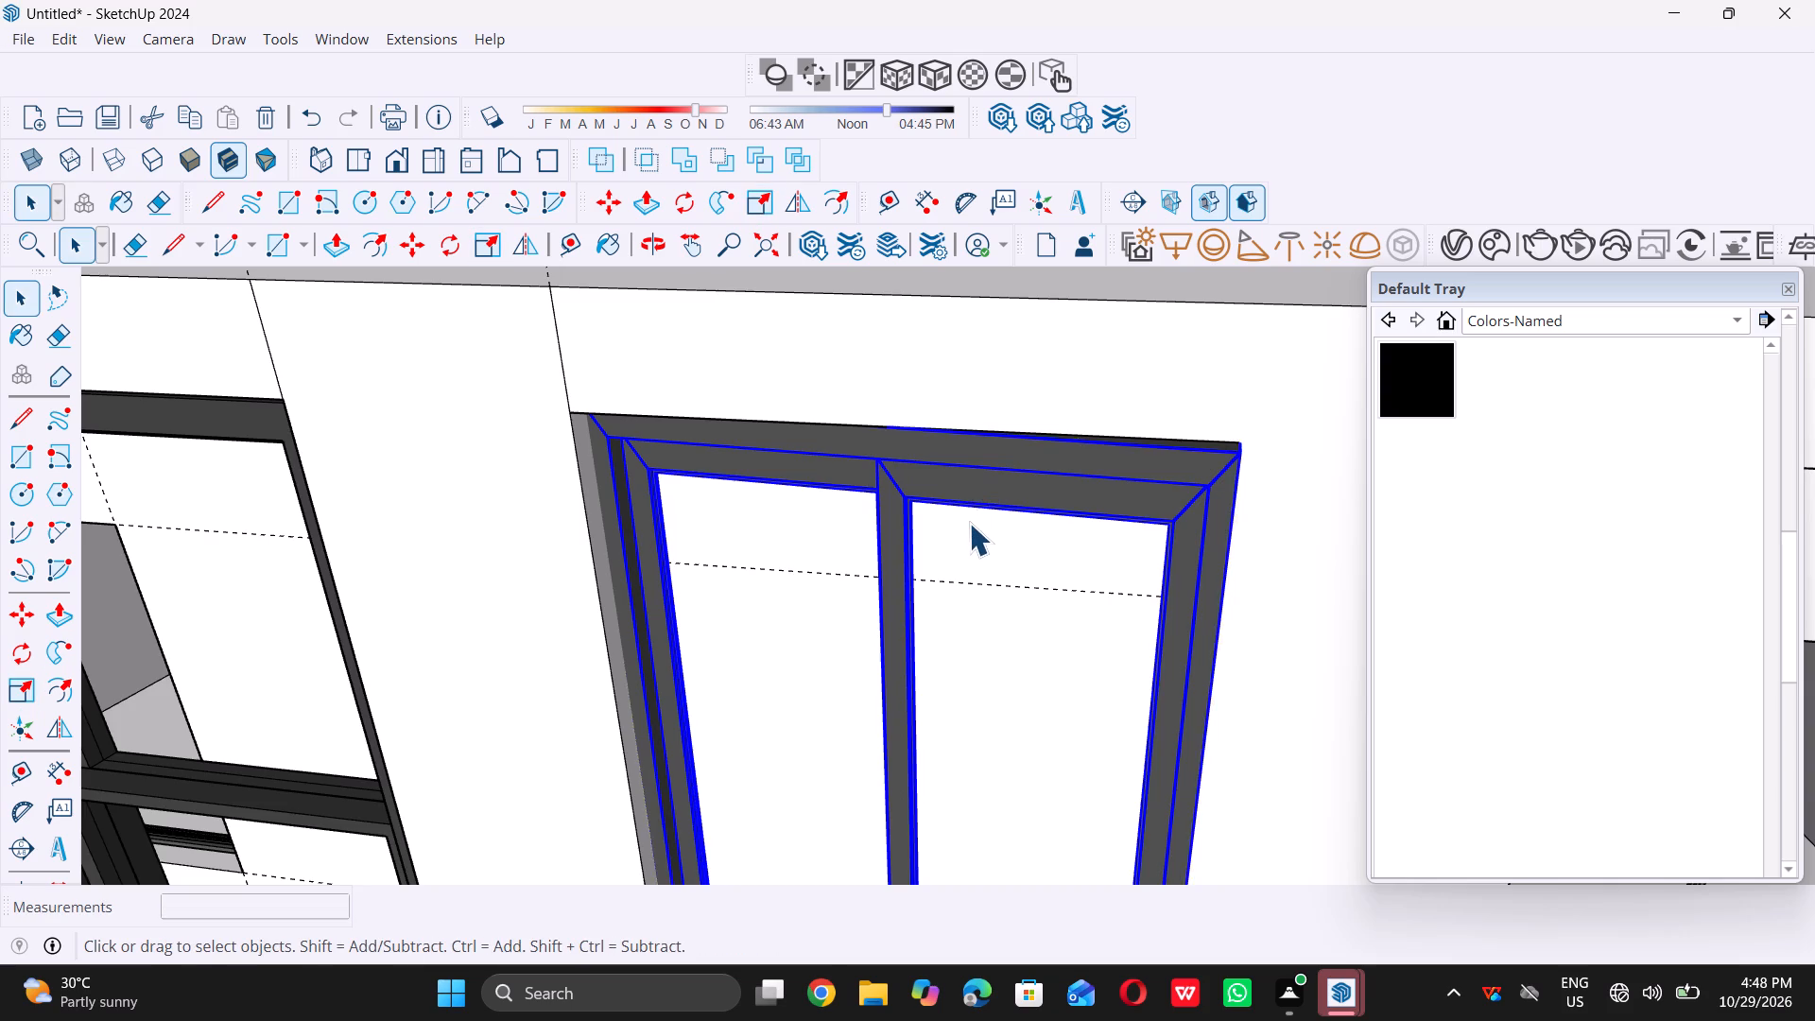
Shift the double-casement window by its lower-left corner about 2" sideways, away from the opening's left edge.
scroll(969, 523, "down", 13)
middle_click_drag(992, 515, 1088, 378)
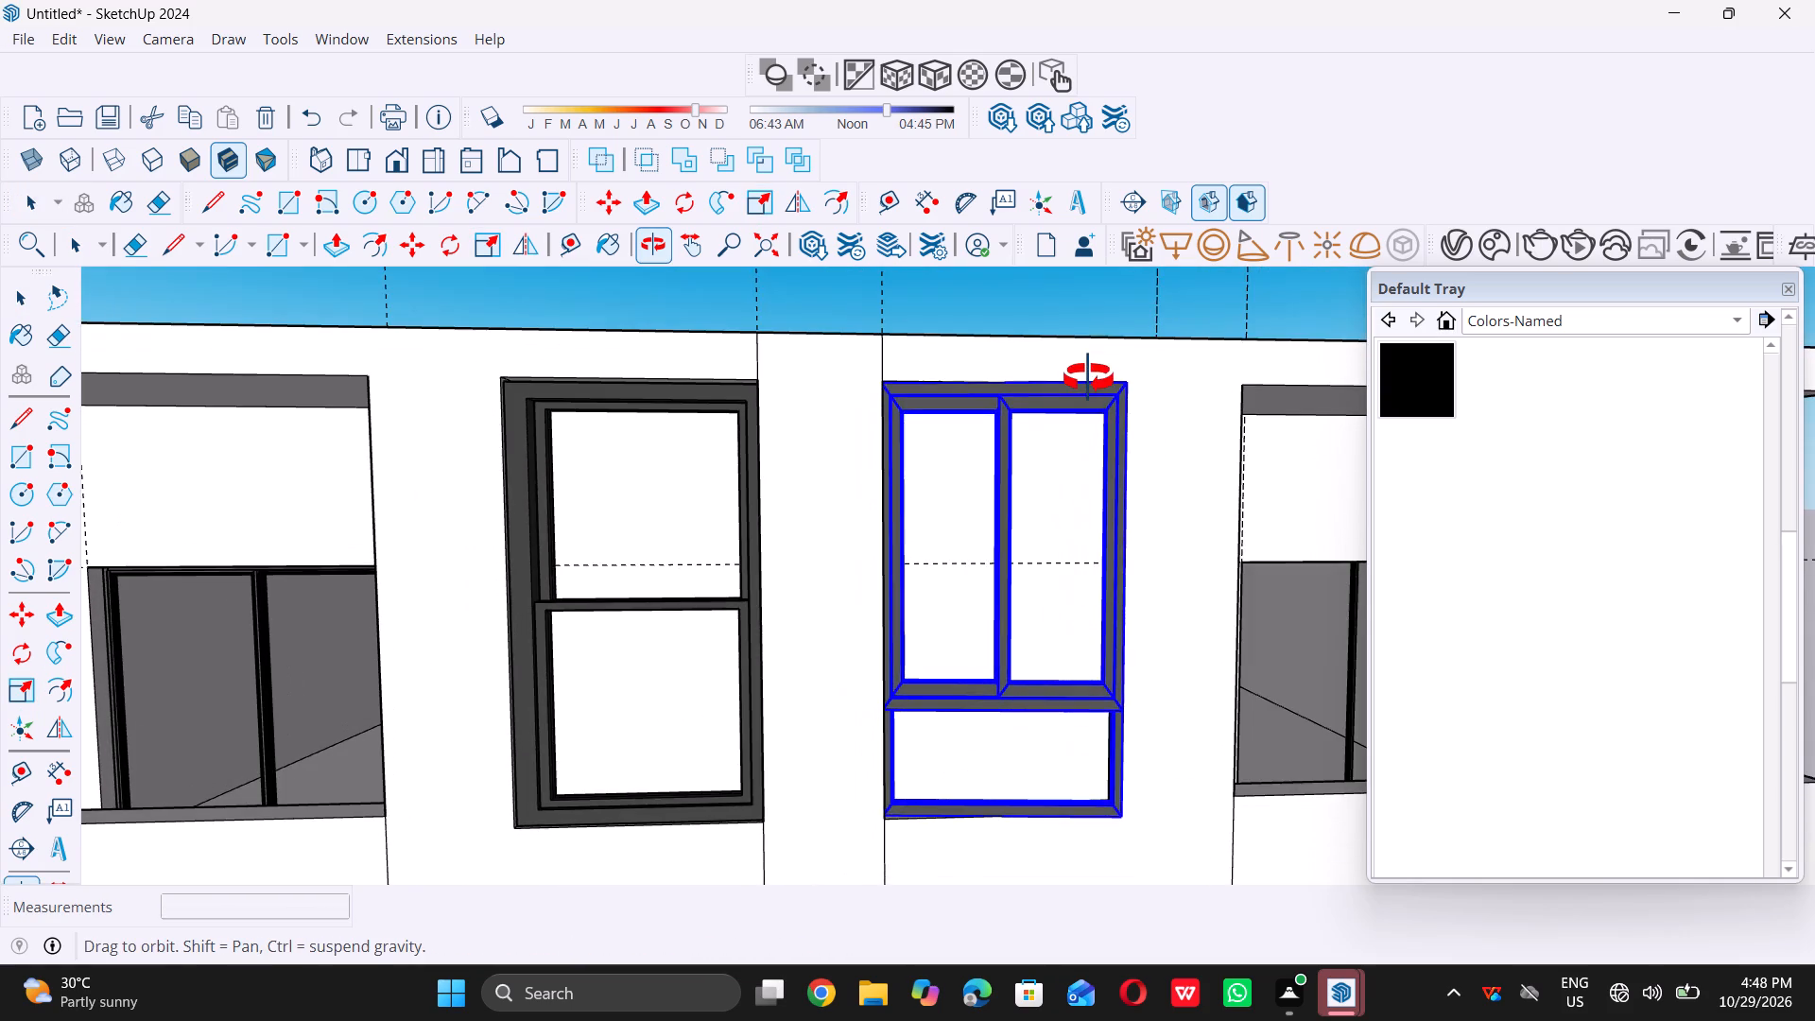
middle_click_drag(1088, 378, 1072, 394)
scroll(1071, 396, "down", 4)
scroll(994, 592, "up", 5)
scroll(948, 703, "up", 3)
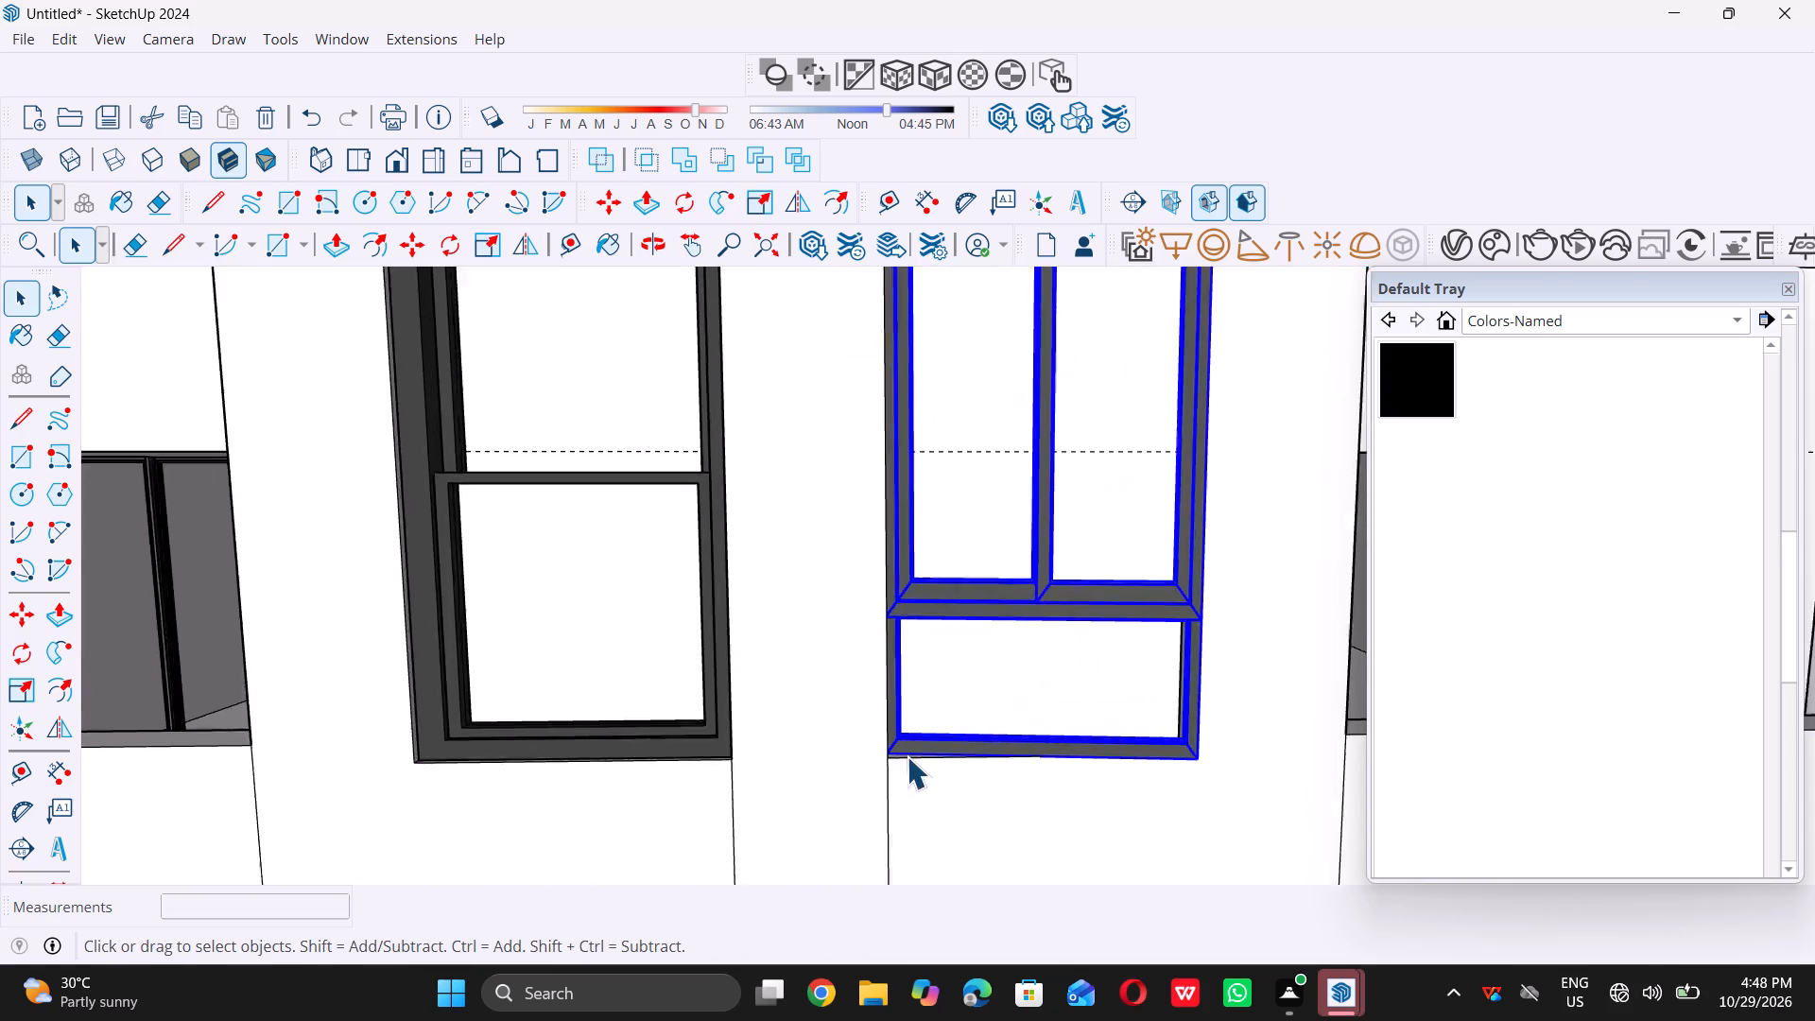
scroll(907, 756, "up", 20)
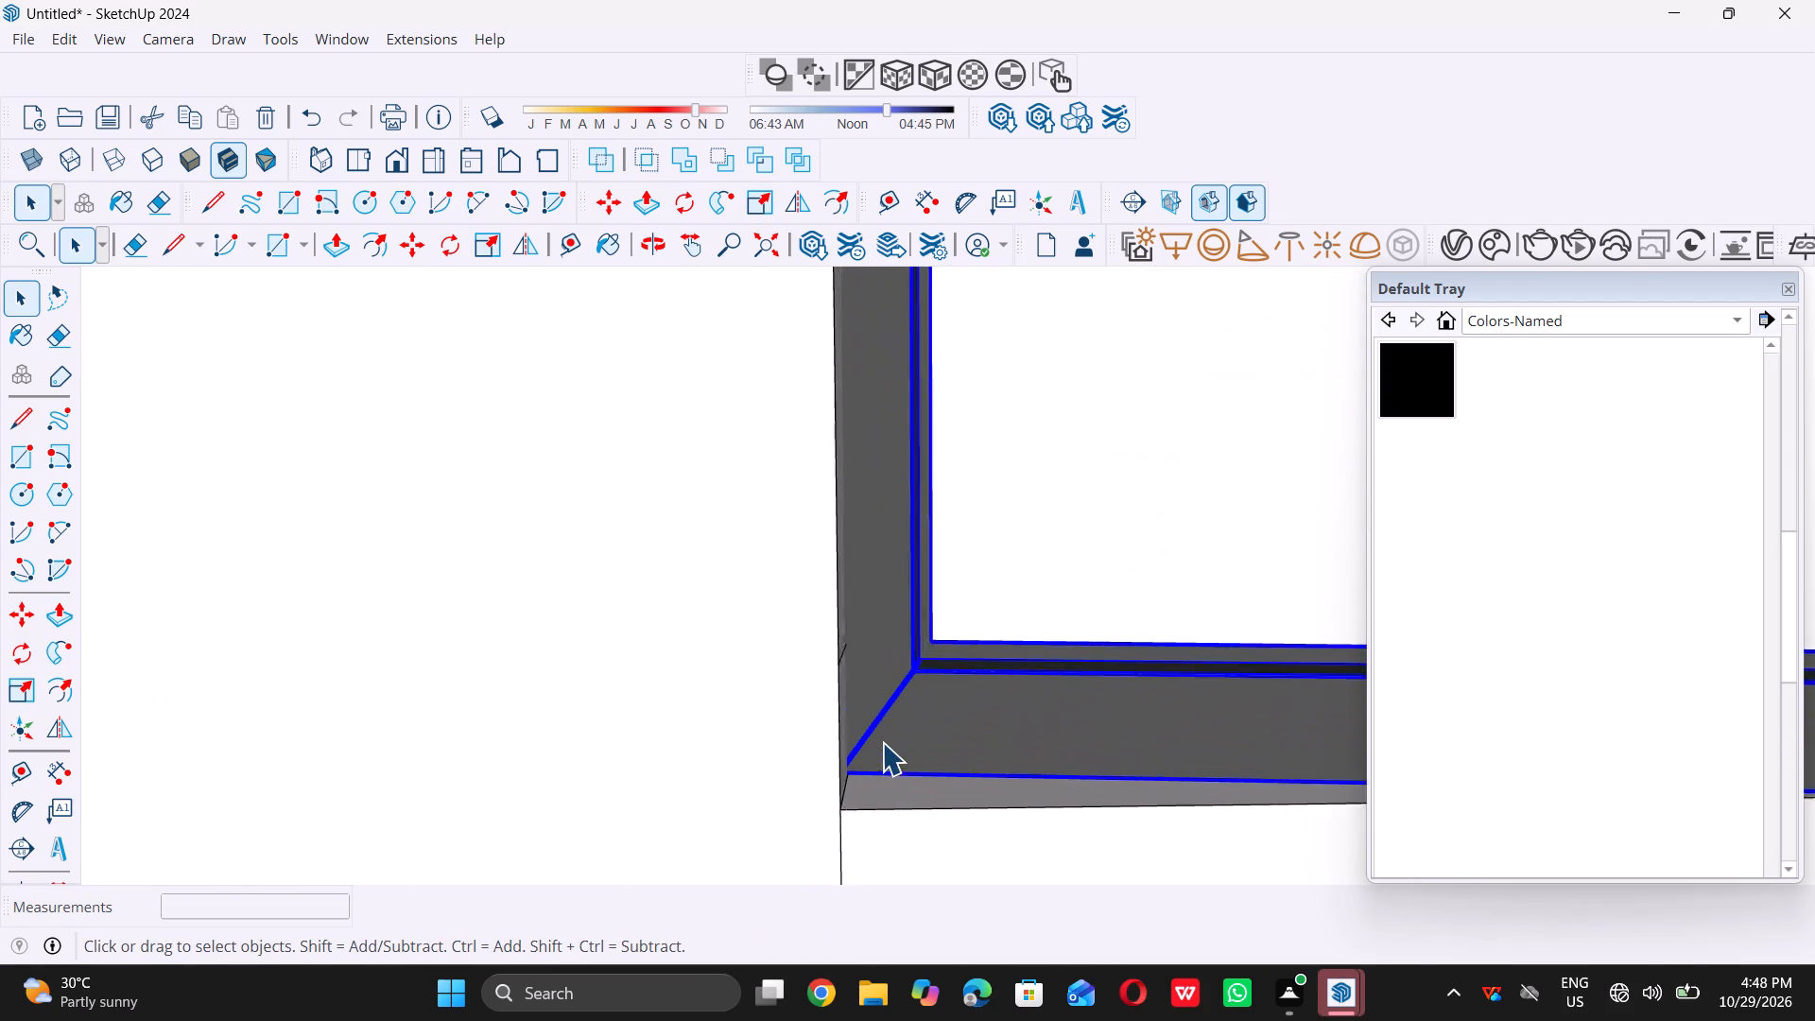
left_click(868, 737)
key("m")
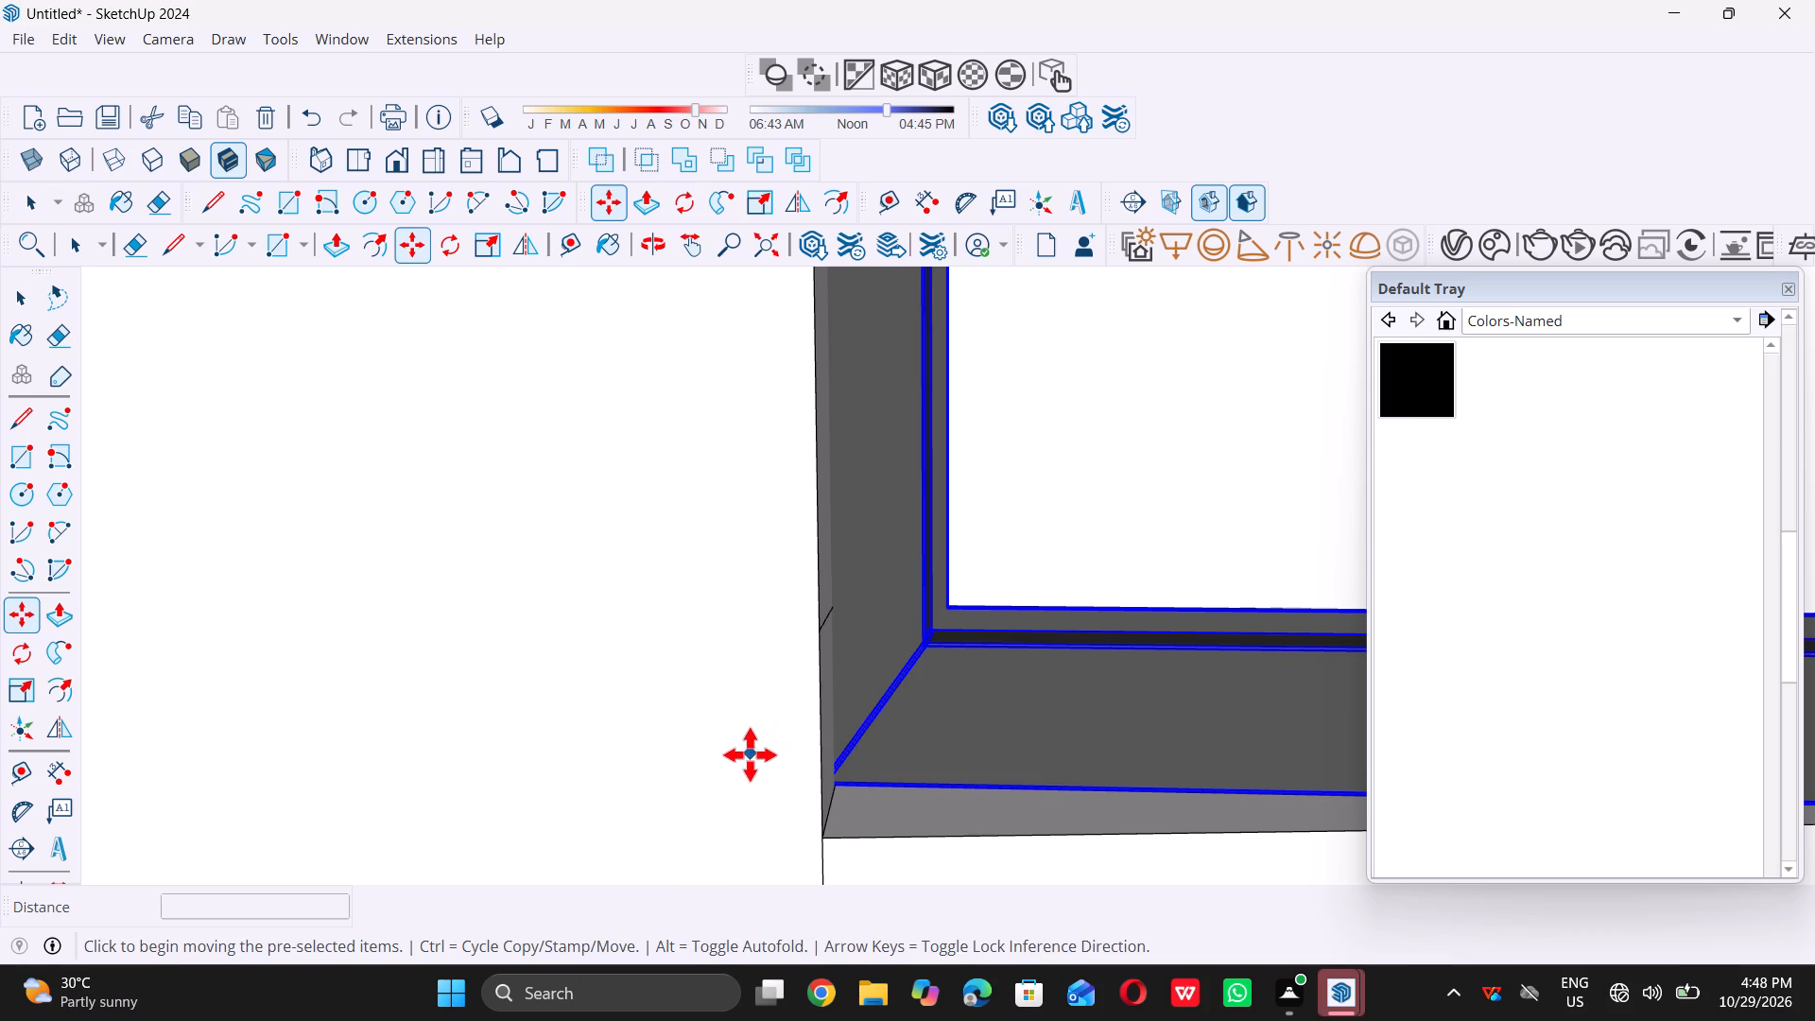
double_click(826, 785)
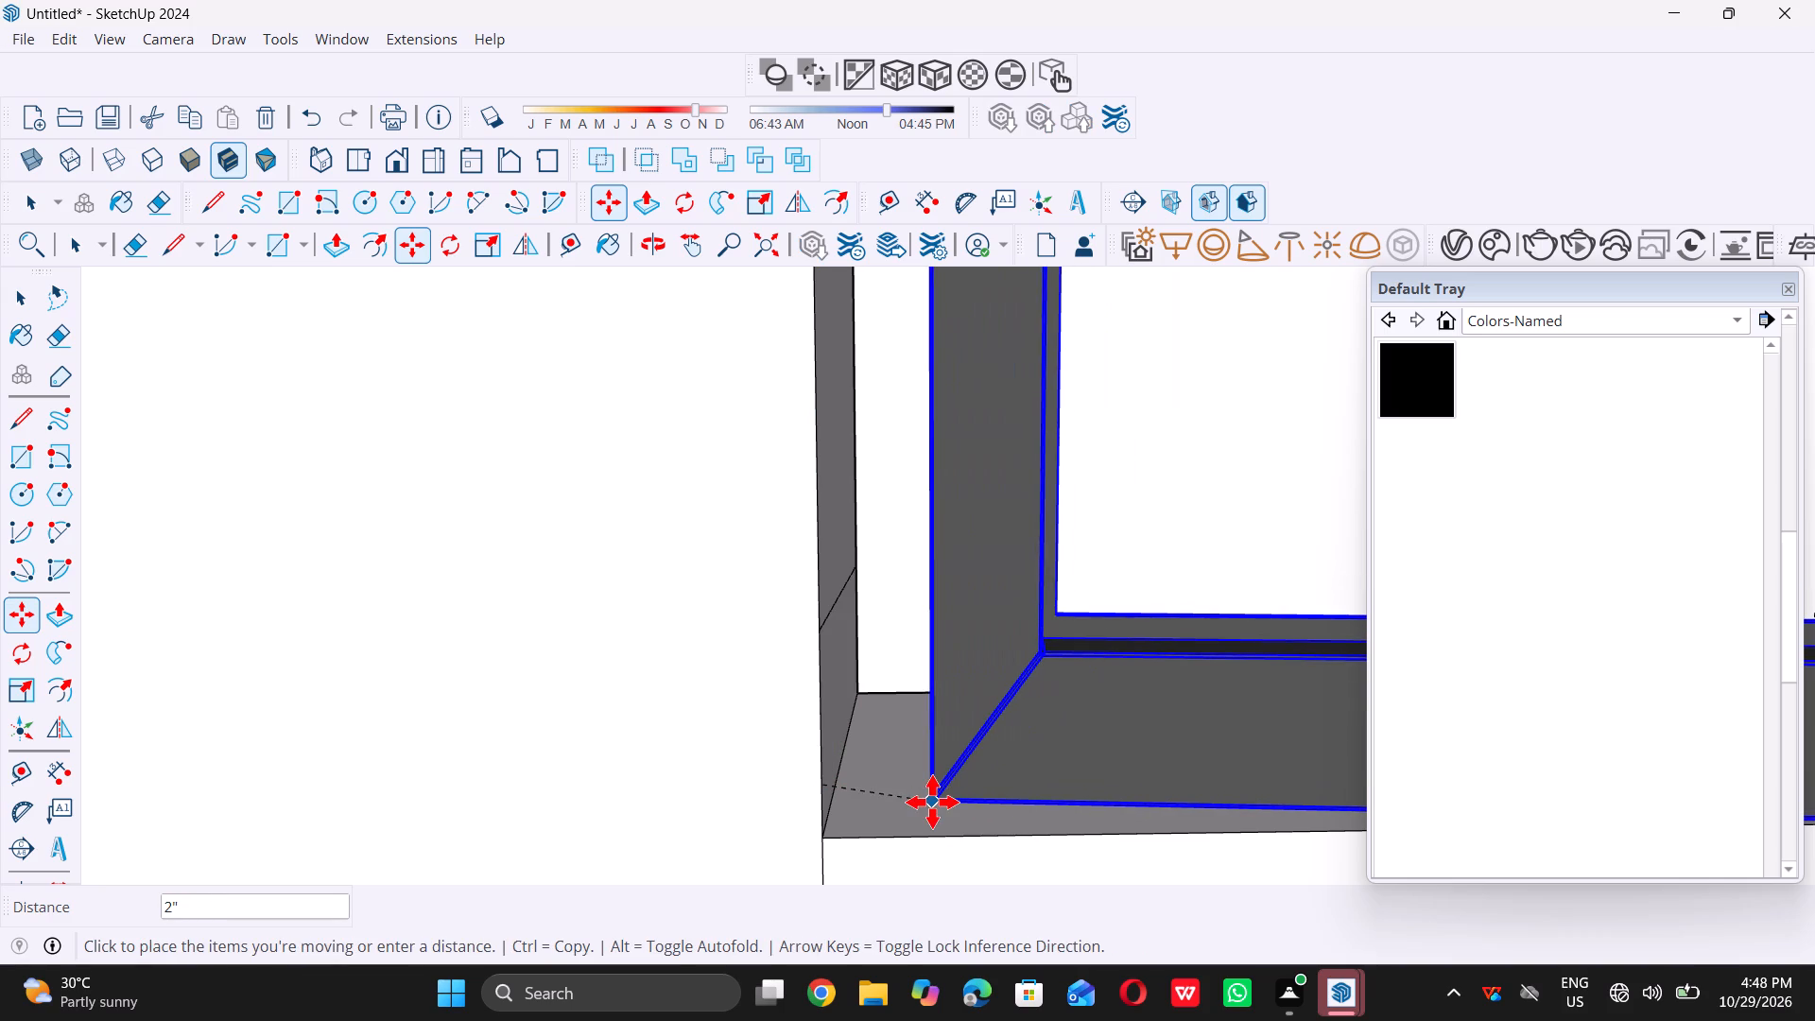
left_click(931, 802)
Move the double-casement window by its lower-left corner onto the opening's lower-left front corner, ending with a shift of about 1 7/16".
scroll(955, 794, "up", 4)
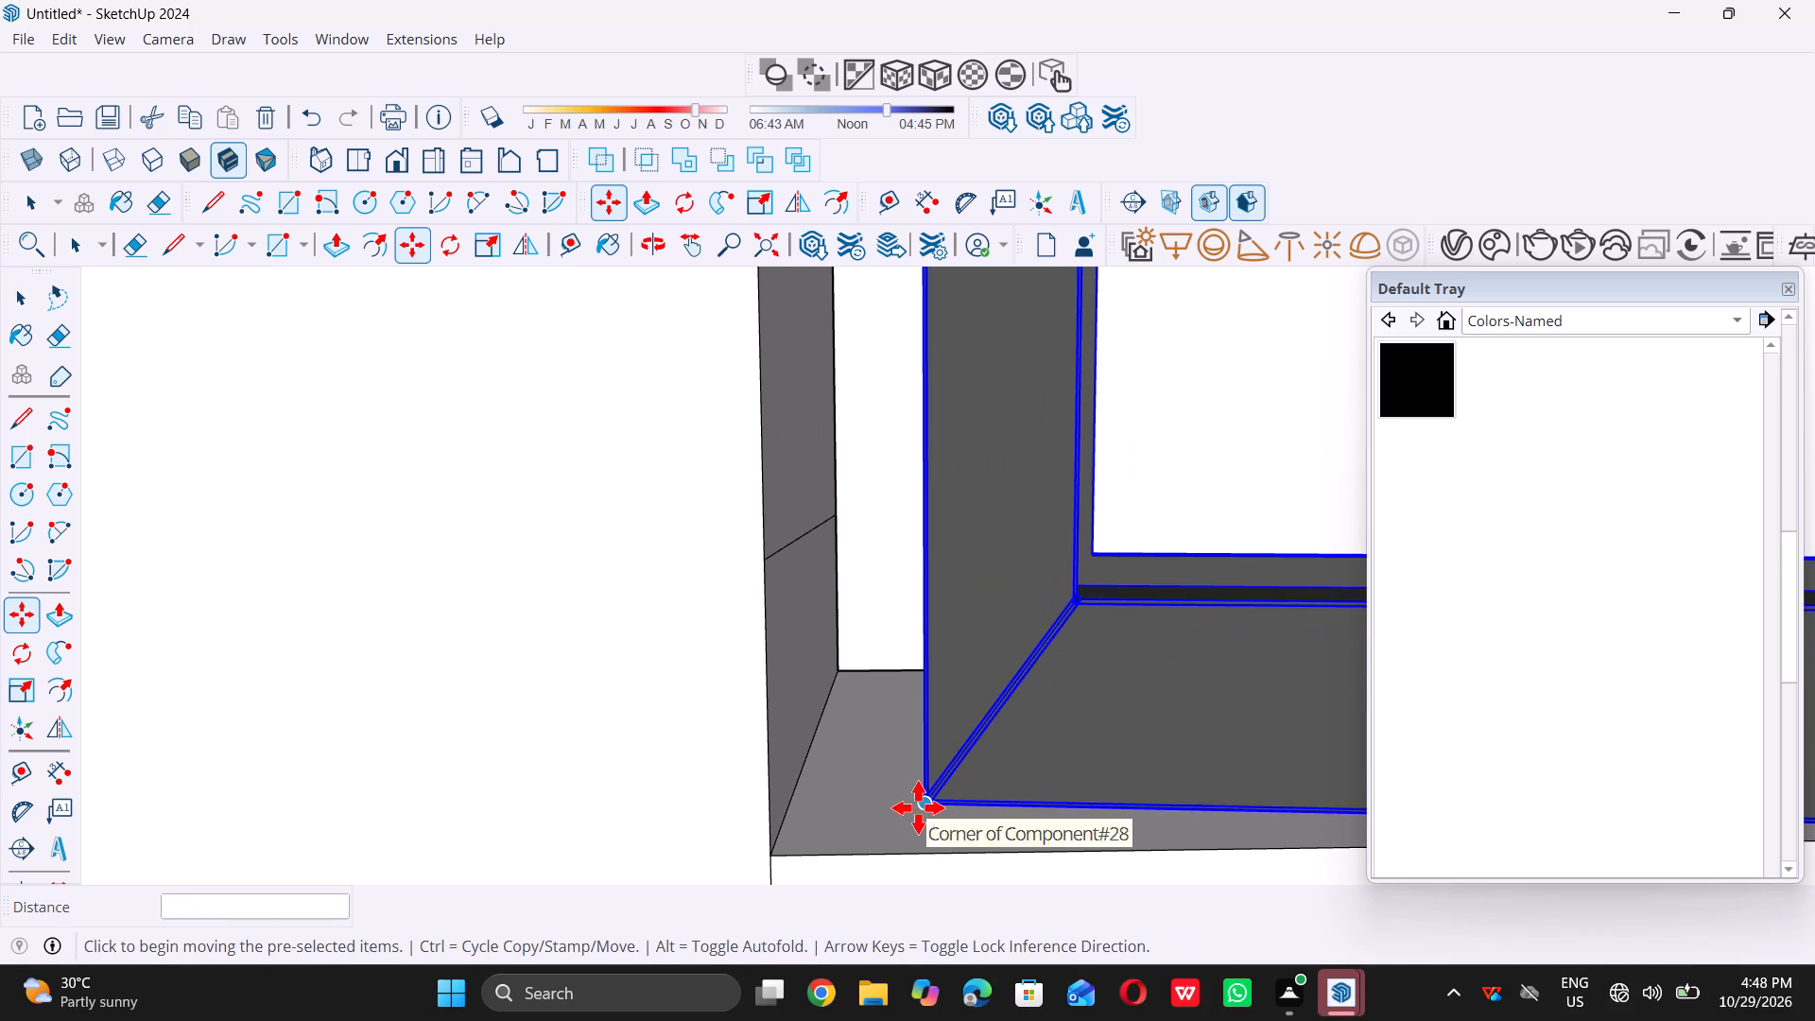
left_click(925, 807)
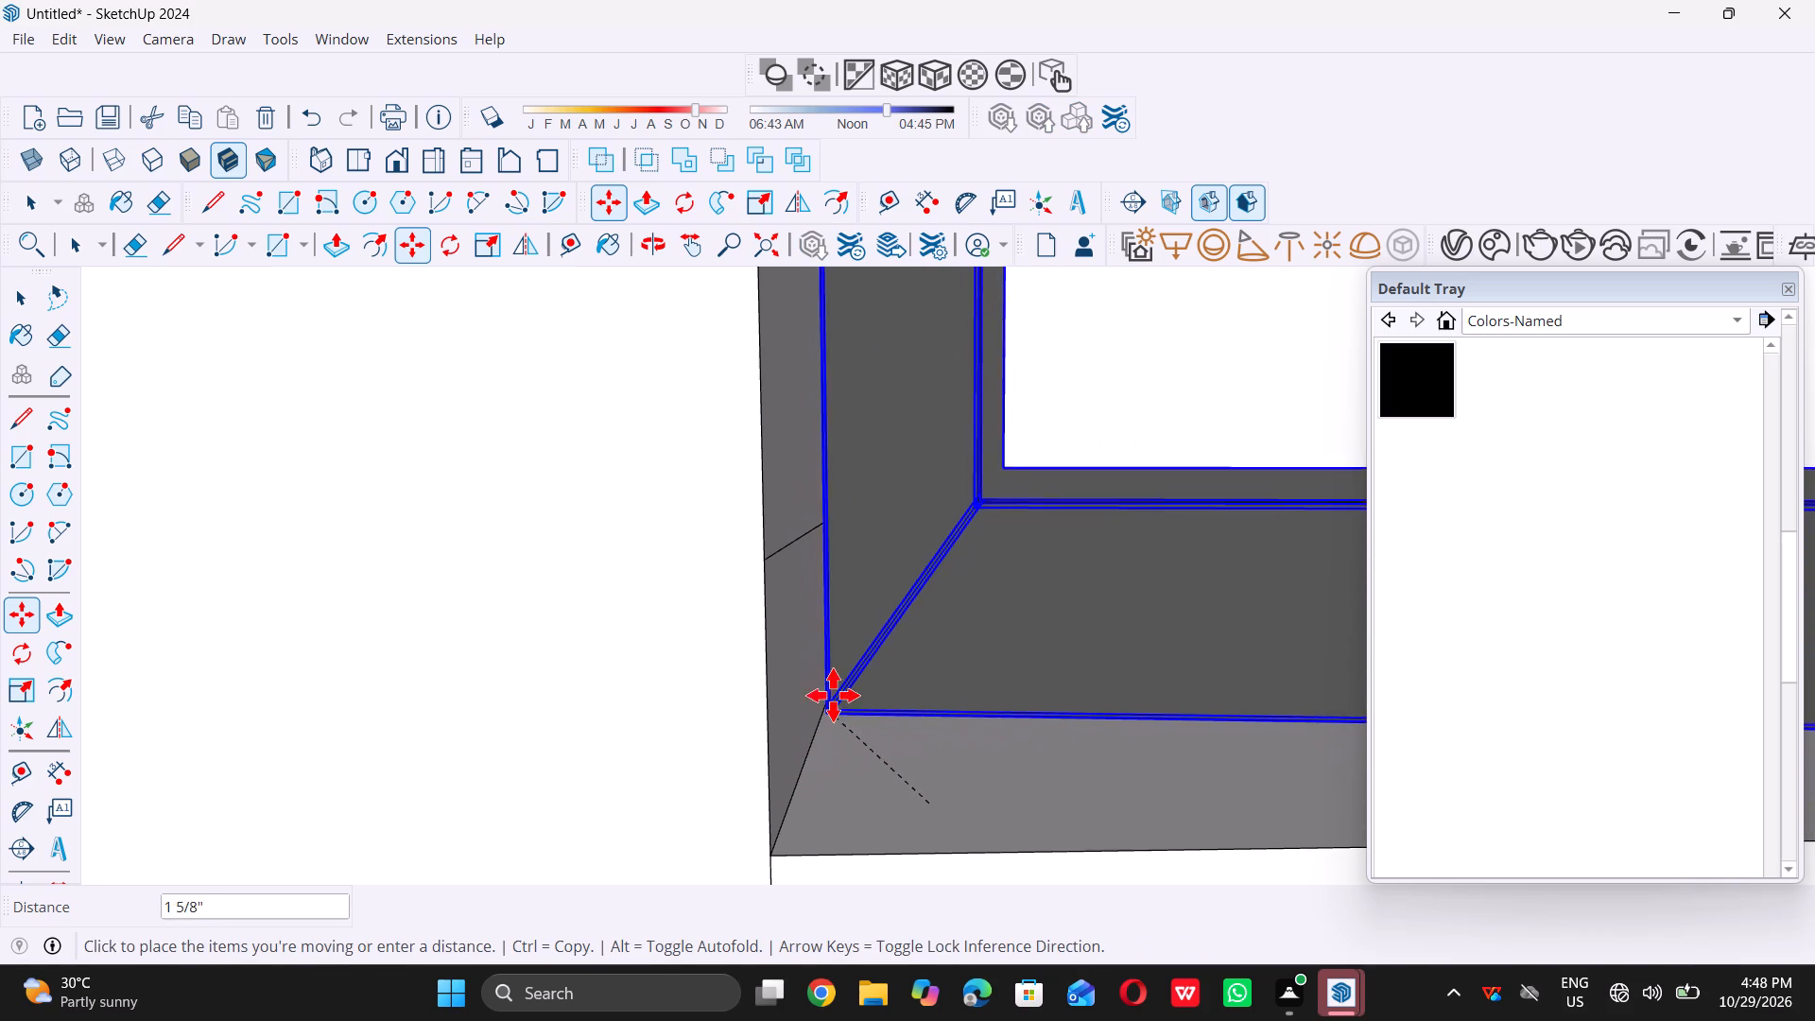
double_click(777, 854)
scroll(777, 854, "down", 9)
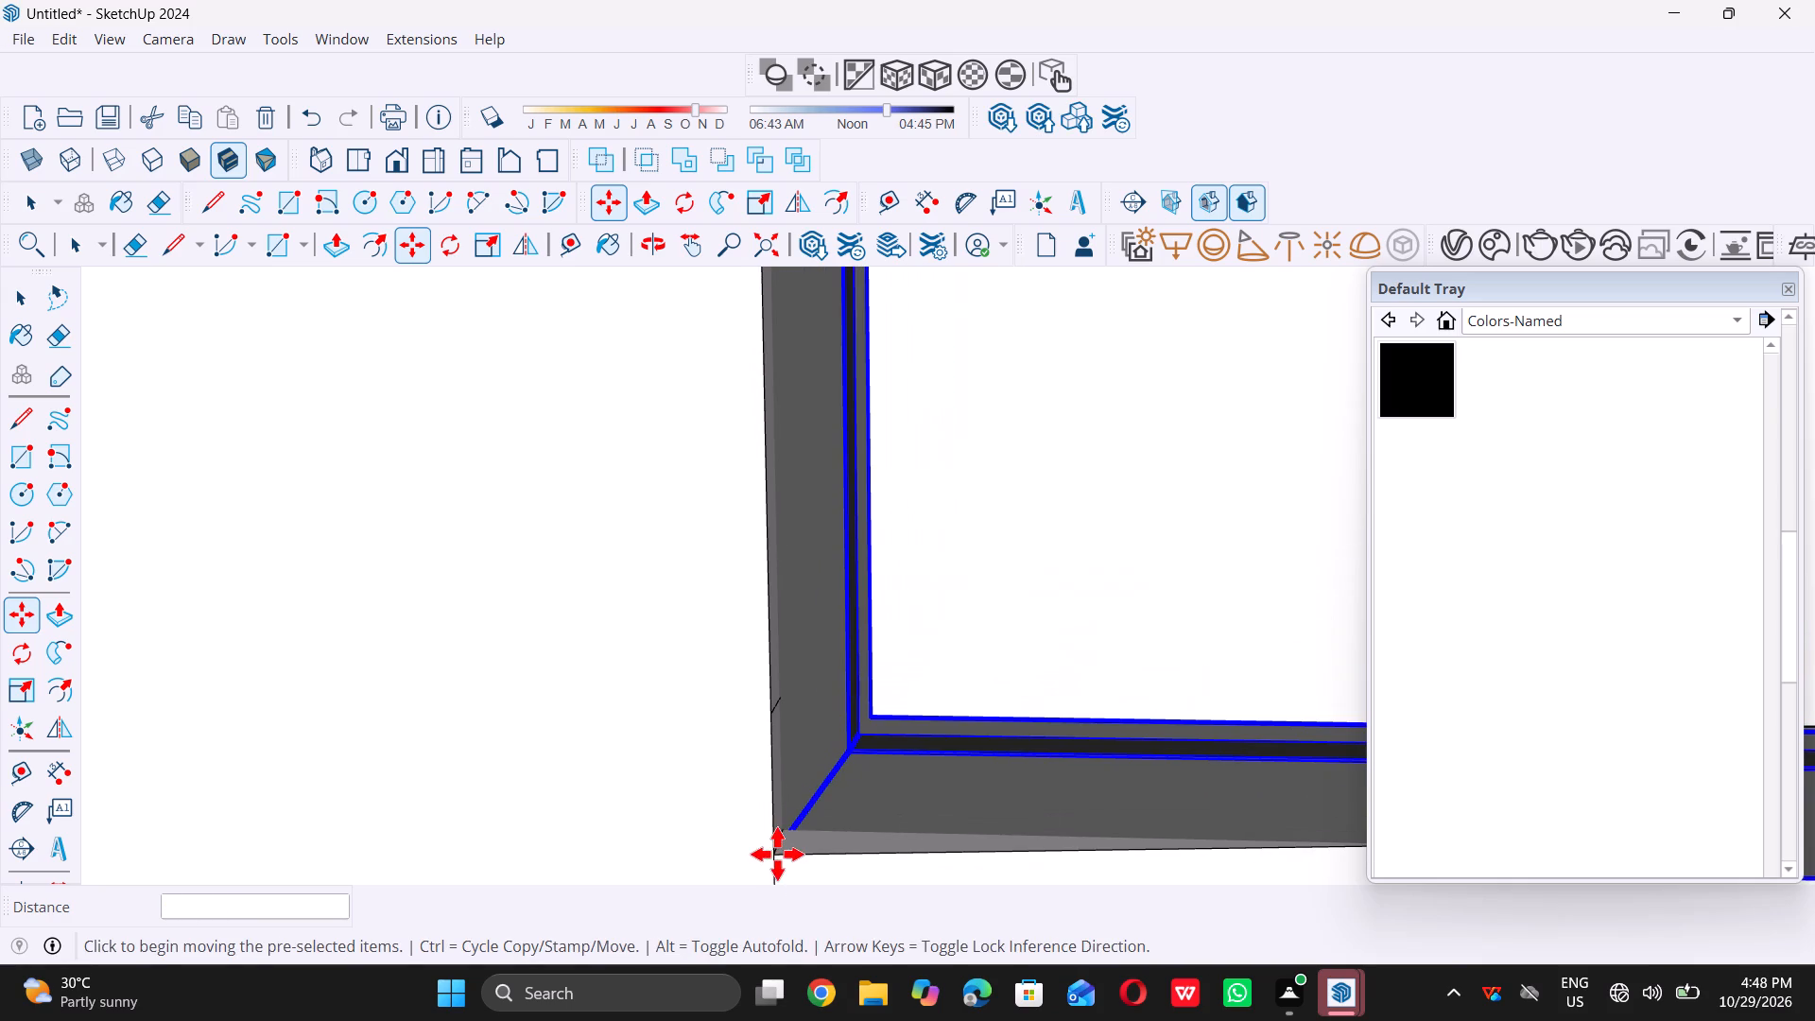
scroll(816, 832, "up", 10)
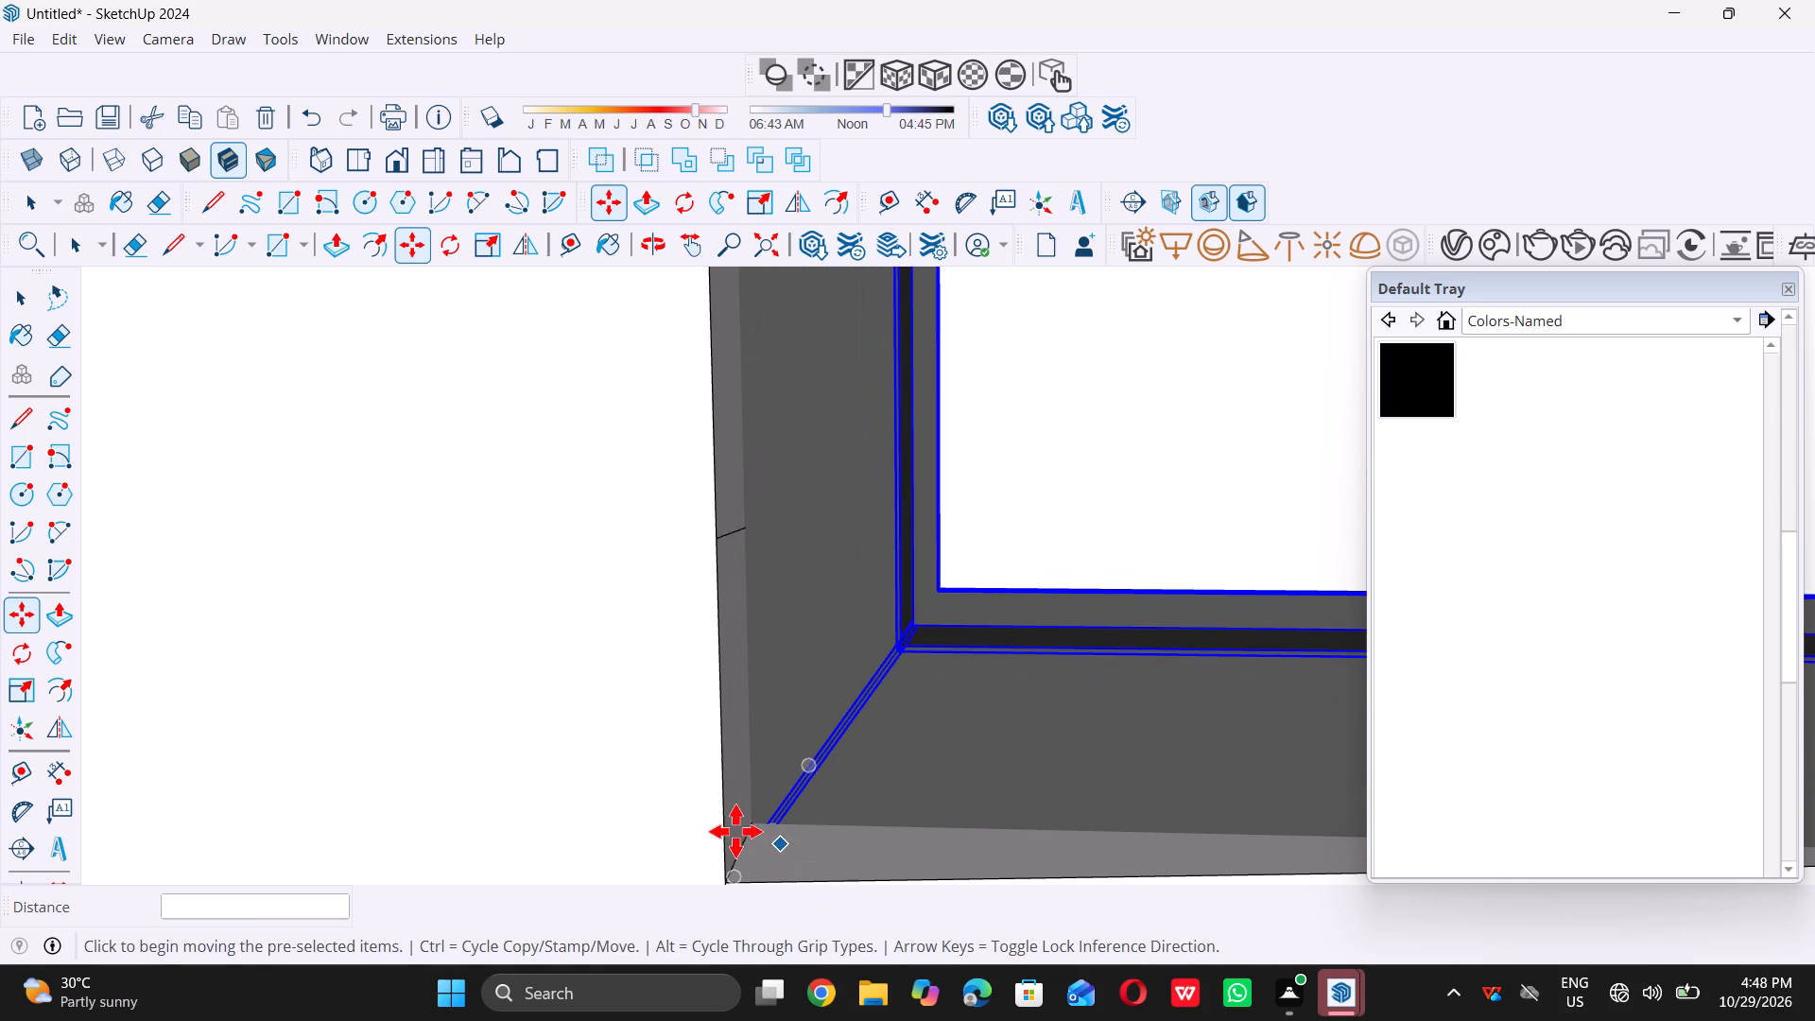
left_click(750, 819)
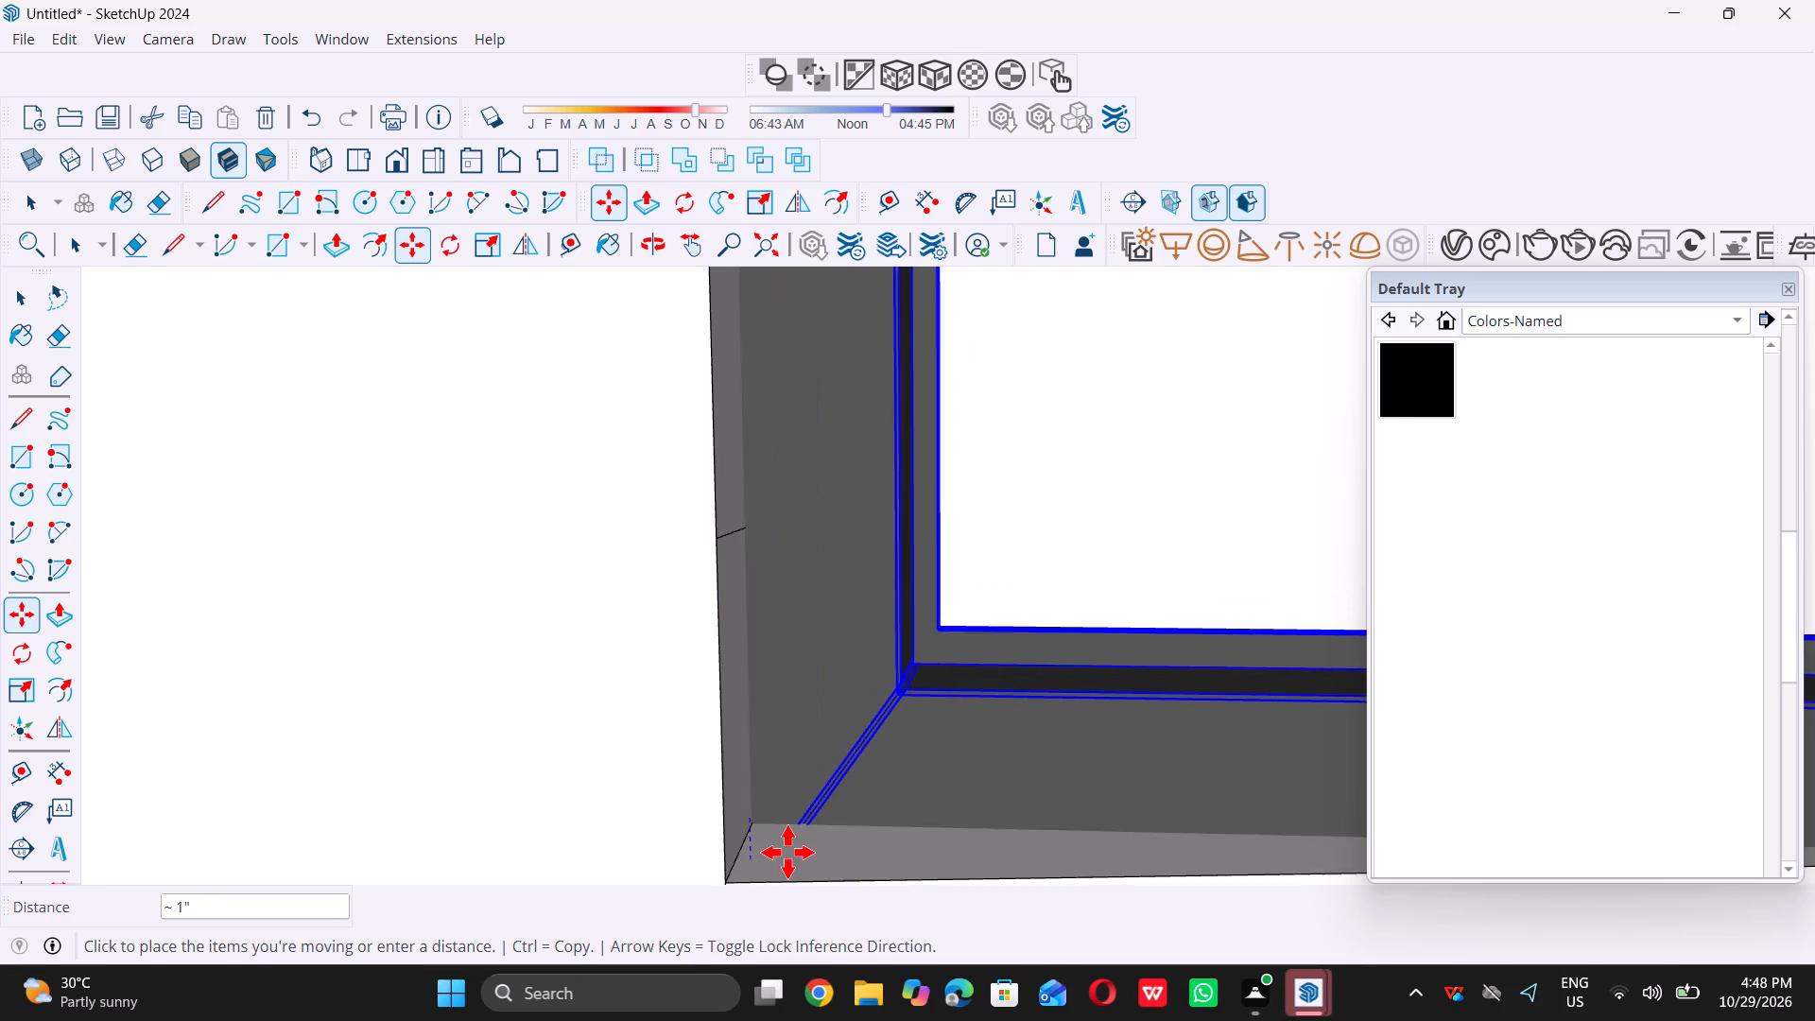
double_click(732, 877)
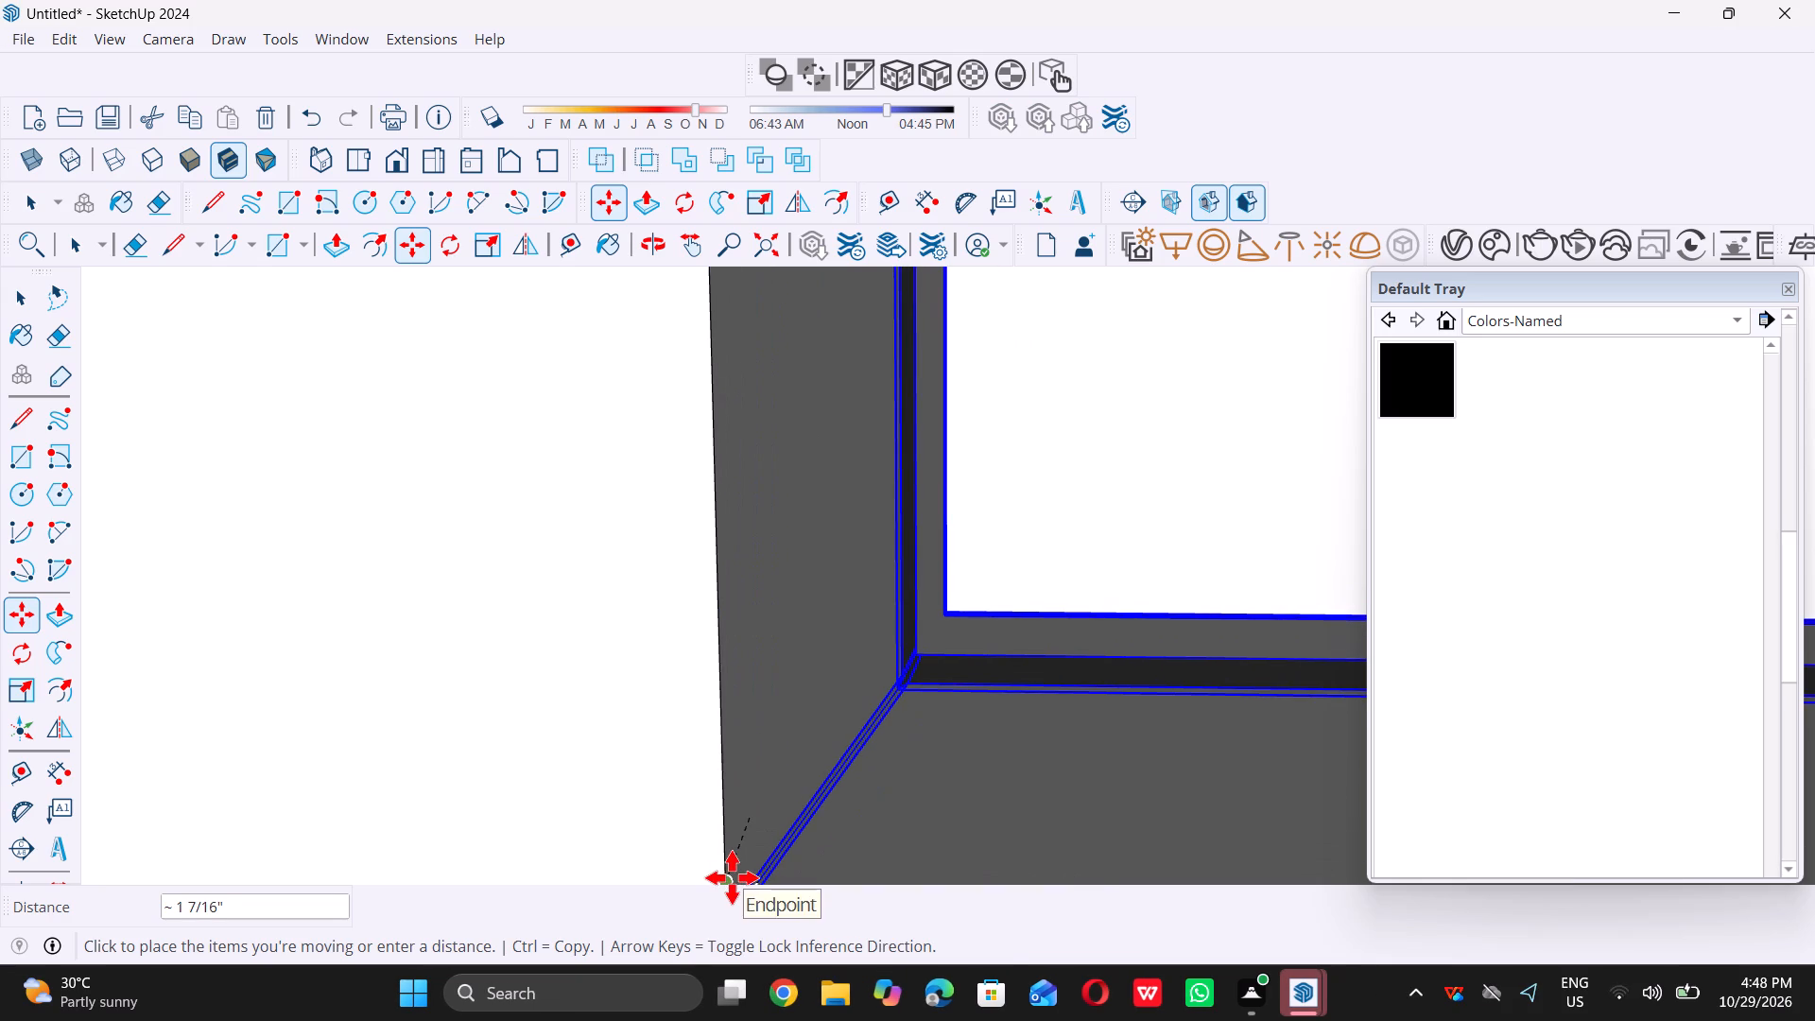
scroll(723, 879, "down", 20)
scroll(723, 879, "down", 8)
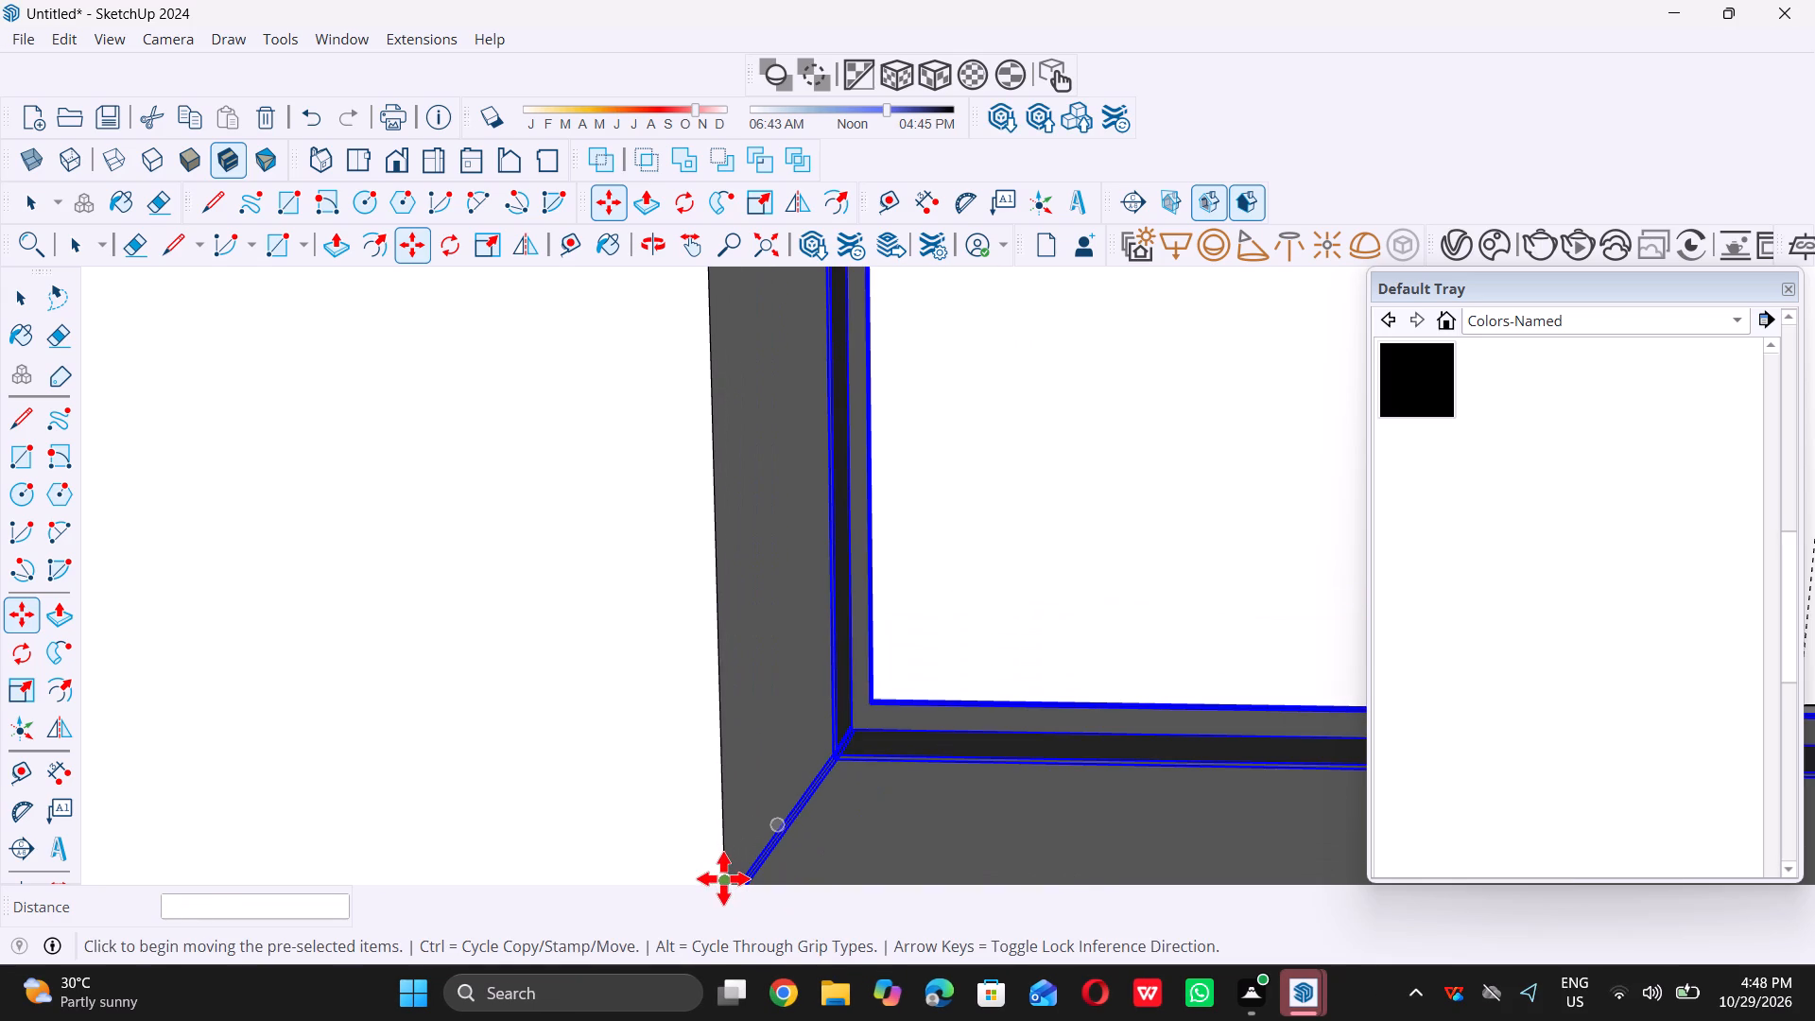
Check the double-casement window's fit in the central panel's right opening from the front, from an angle and at its lower-left corner.
scroll(721, 882, "up", 2)
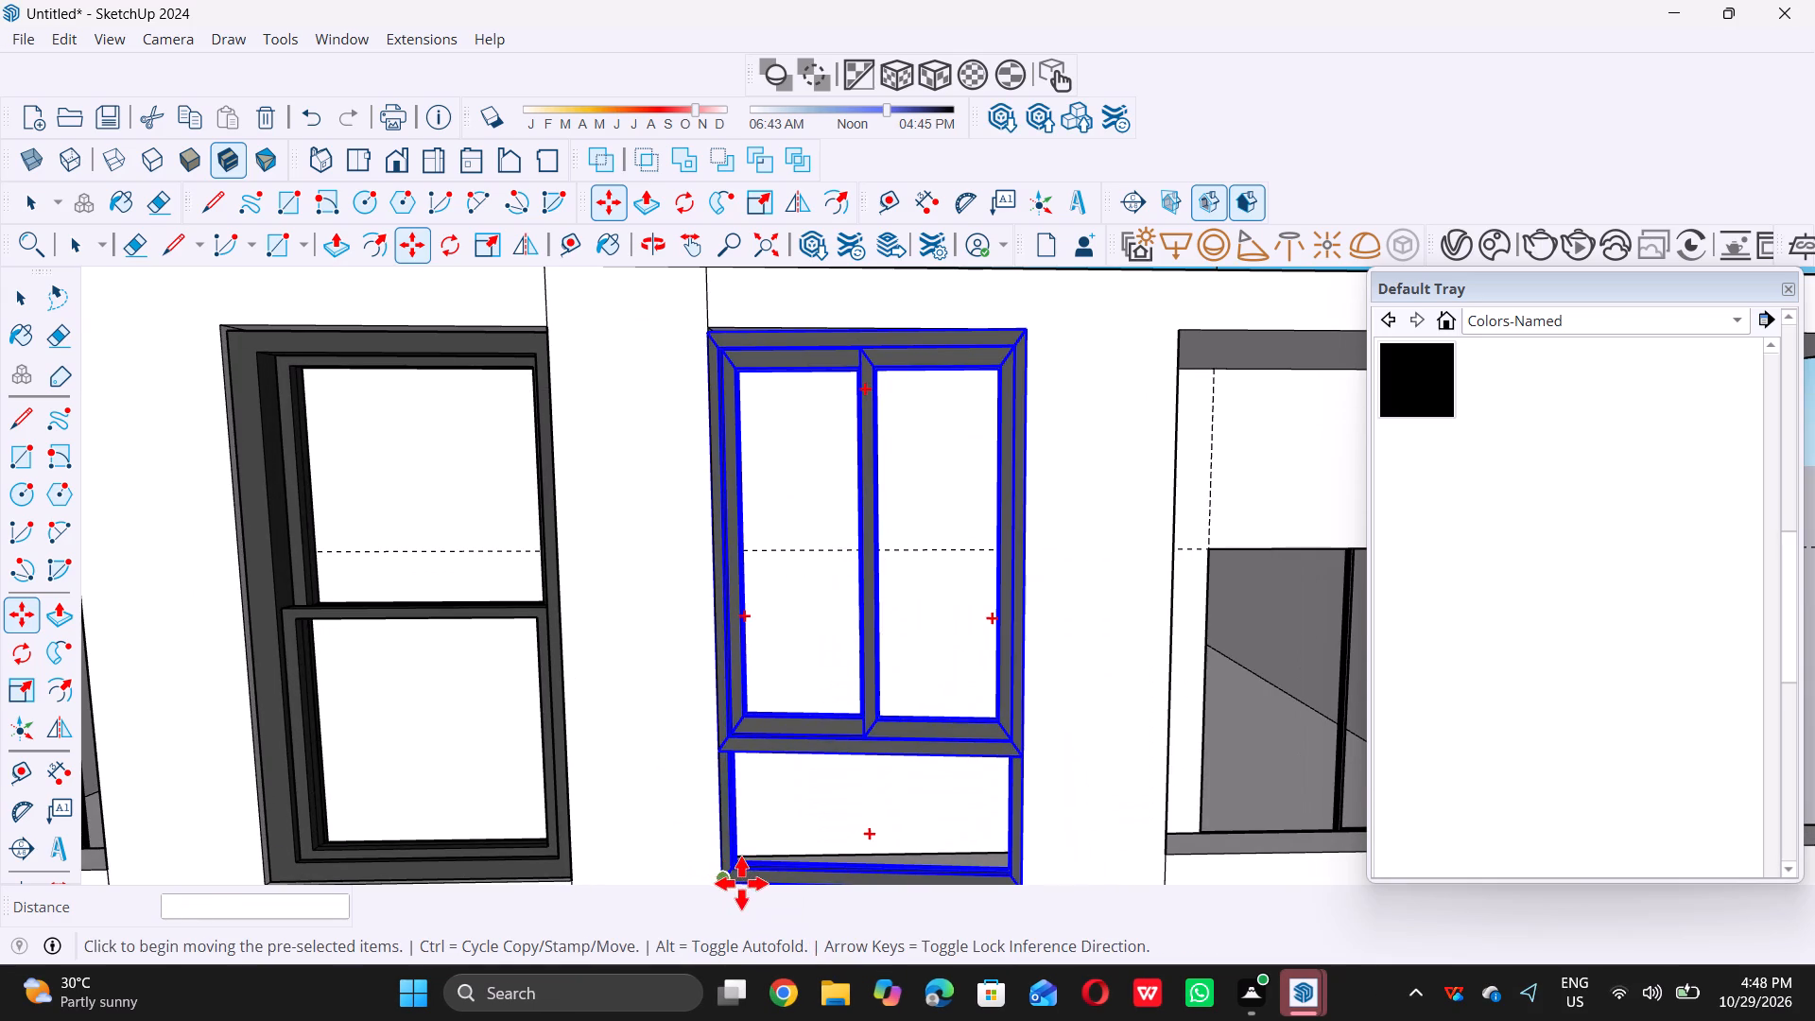
key("space")
middle_click_drag(908, 775, 856, 819)
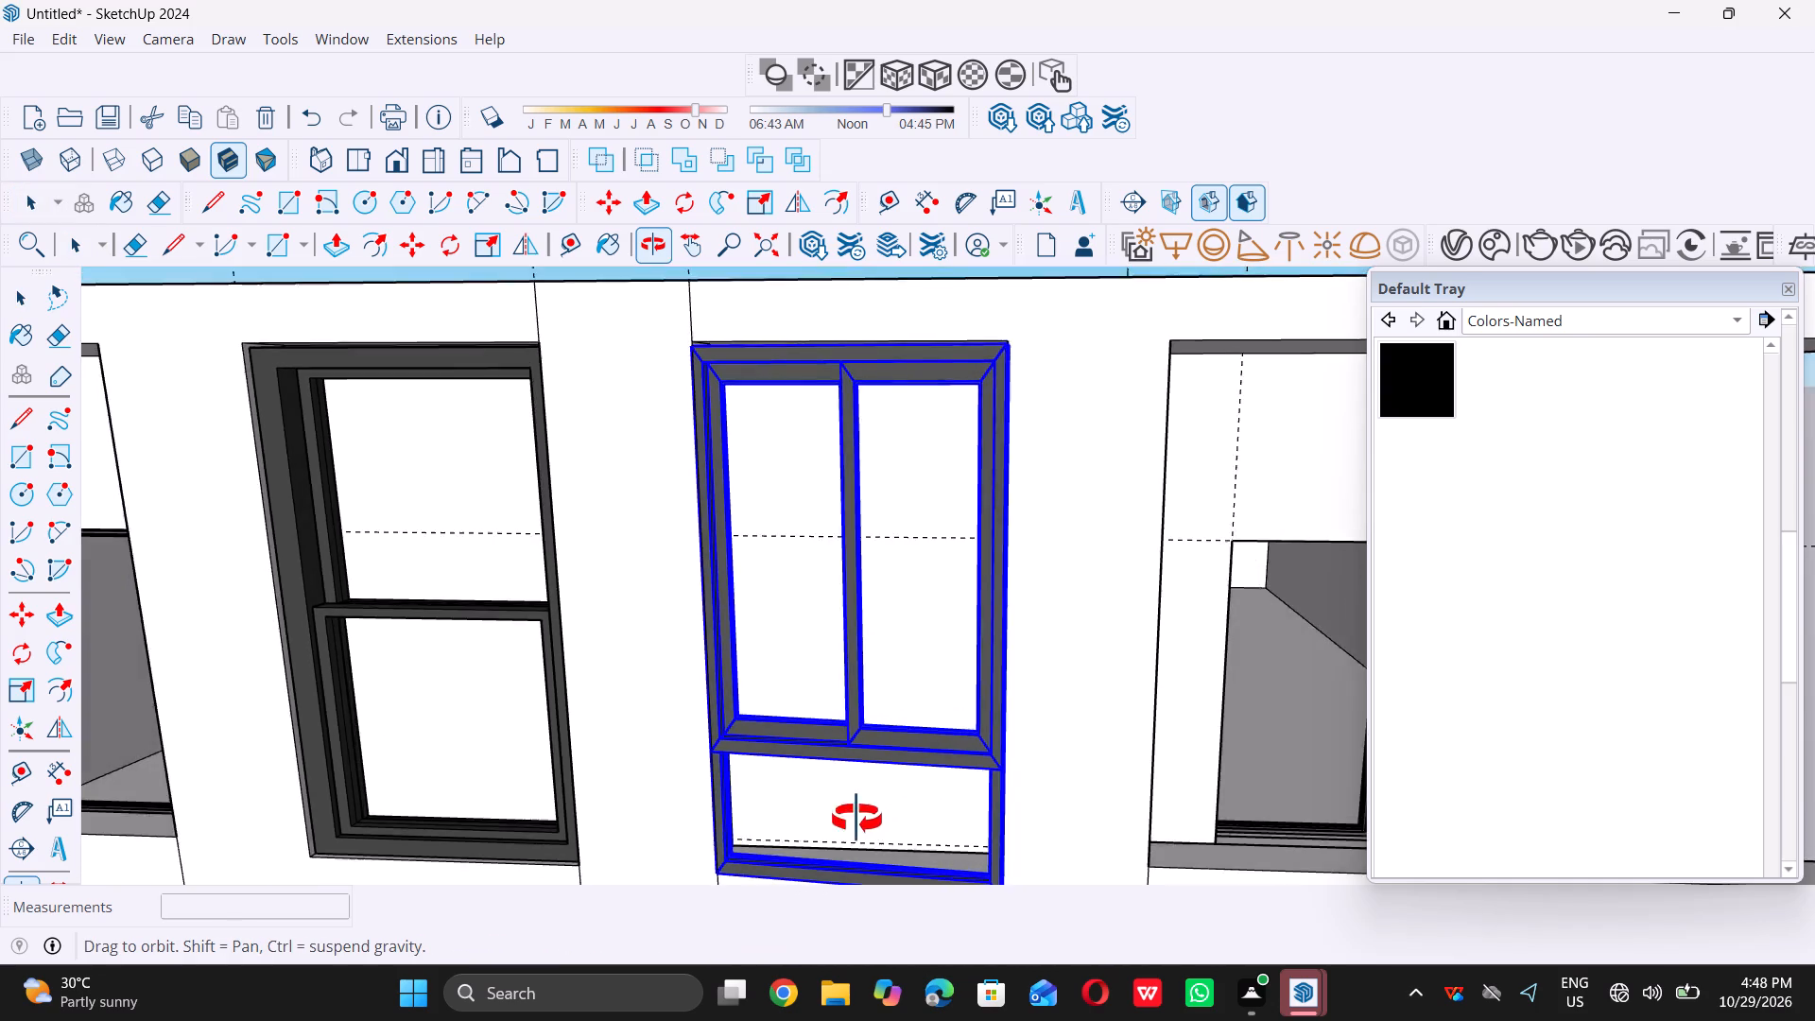
middle_click_drag(856, 819, 576, 1011)
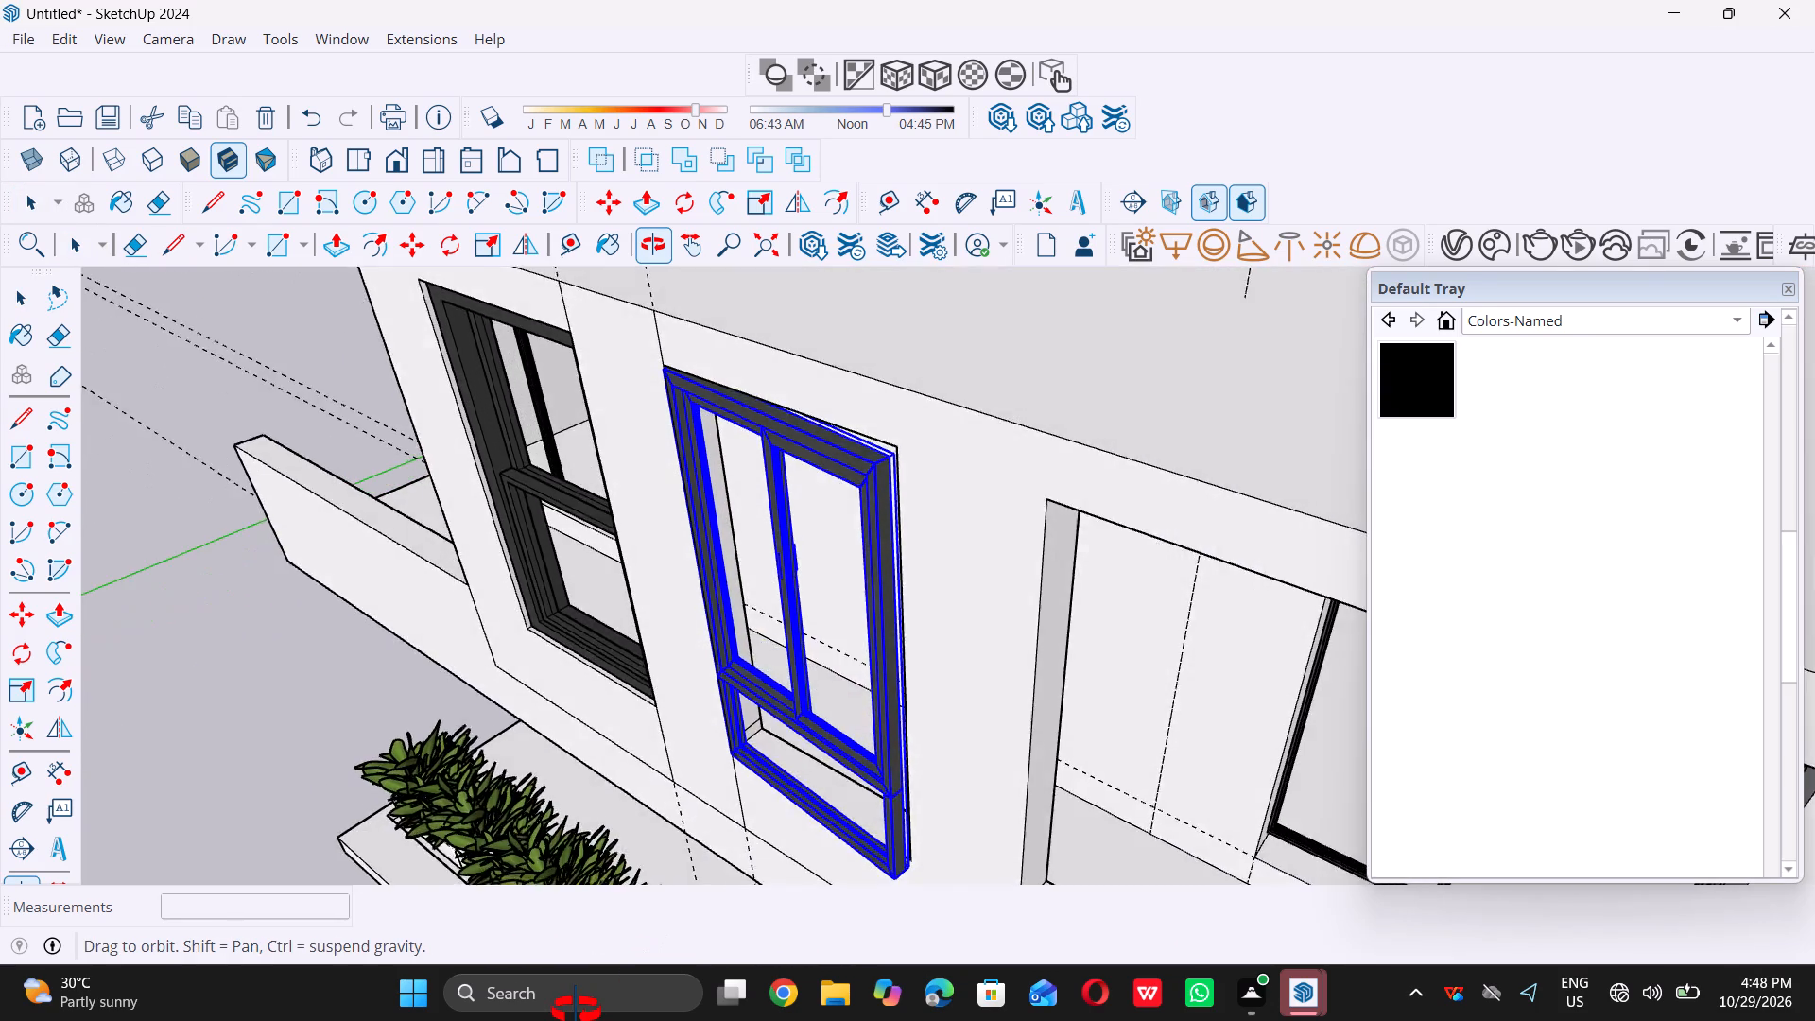
middle_click_drag(576, 1011, 927, 835)
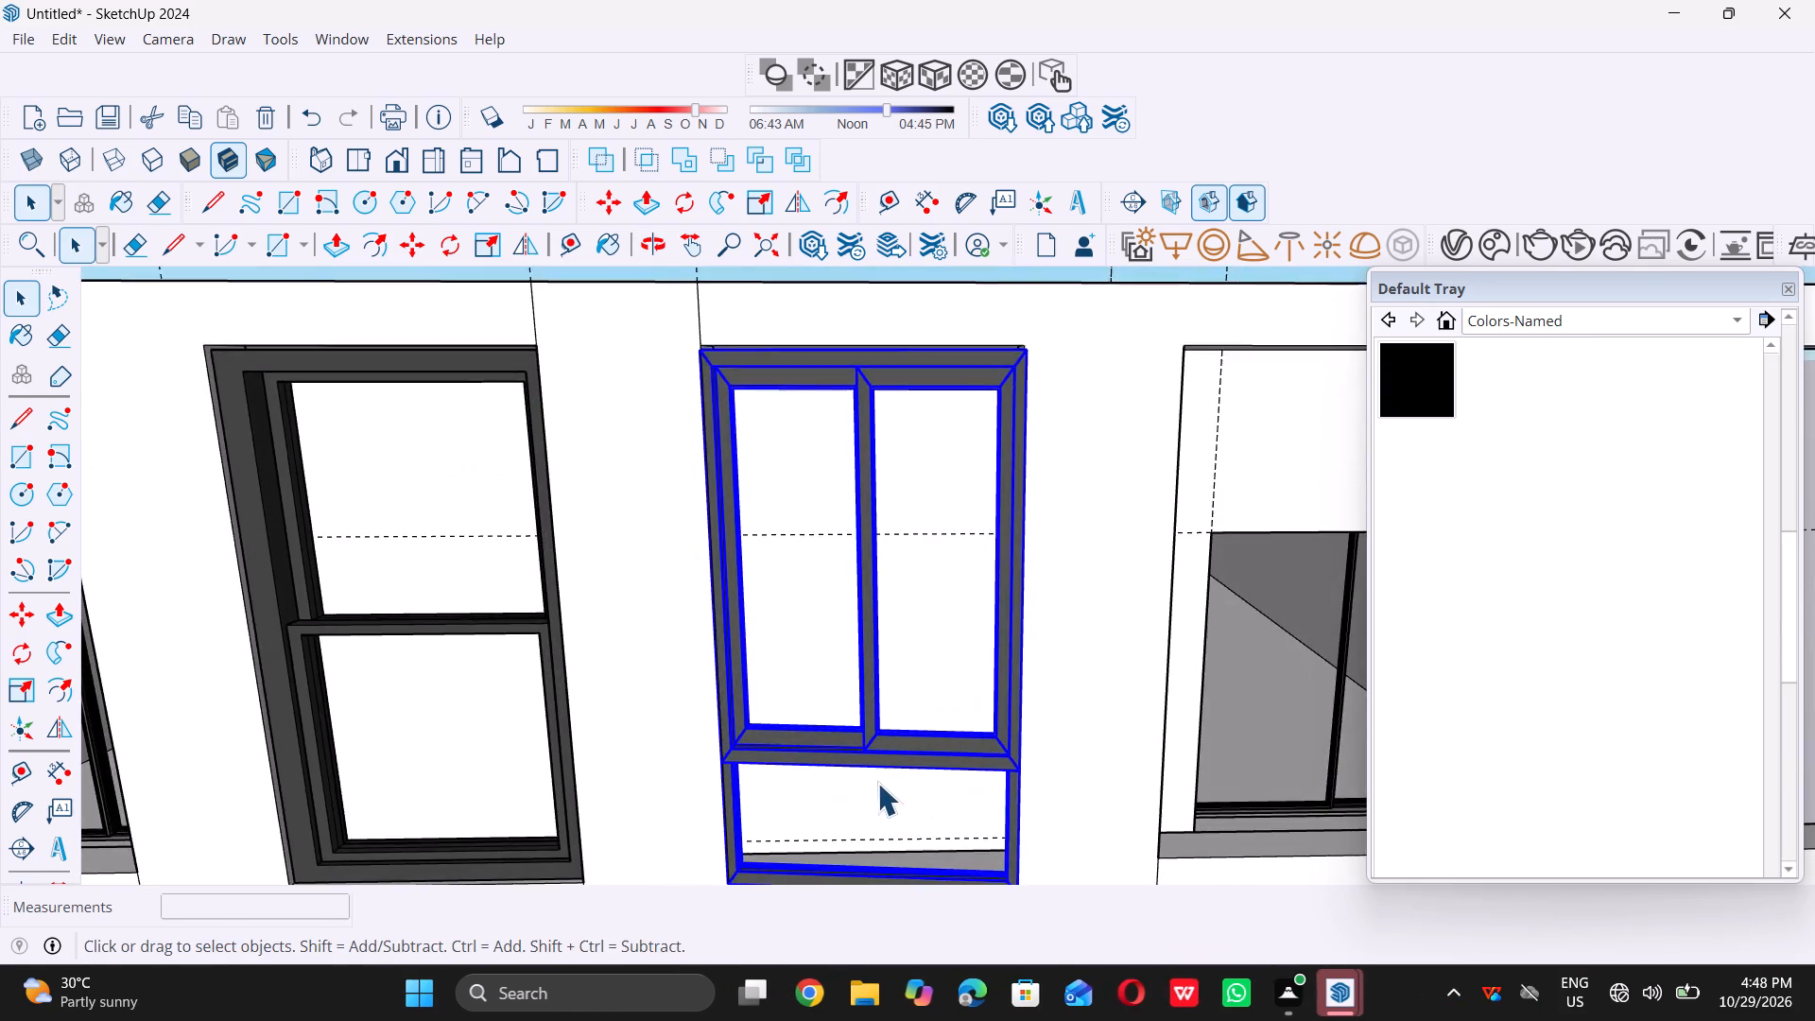
scroll(872, 772, "down", 3)
scroll(769, 836, "up", 9)
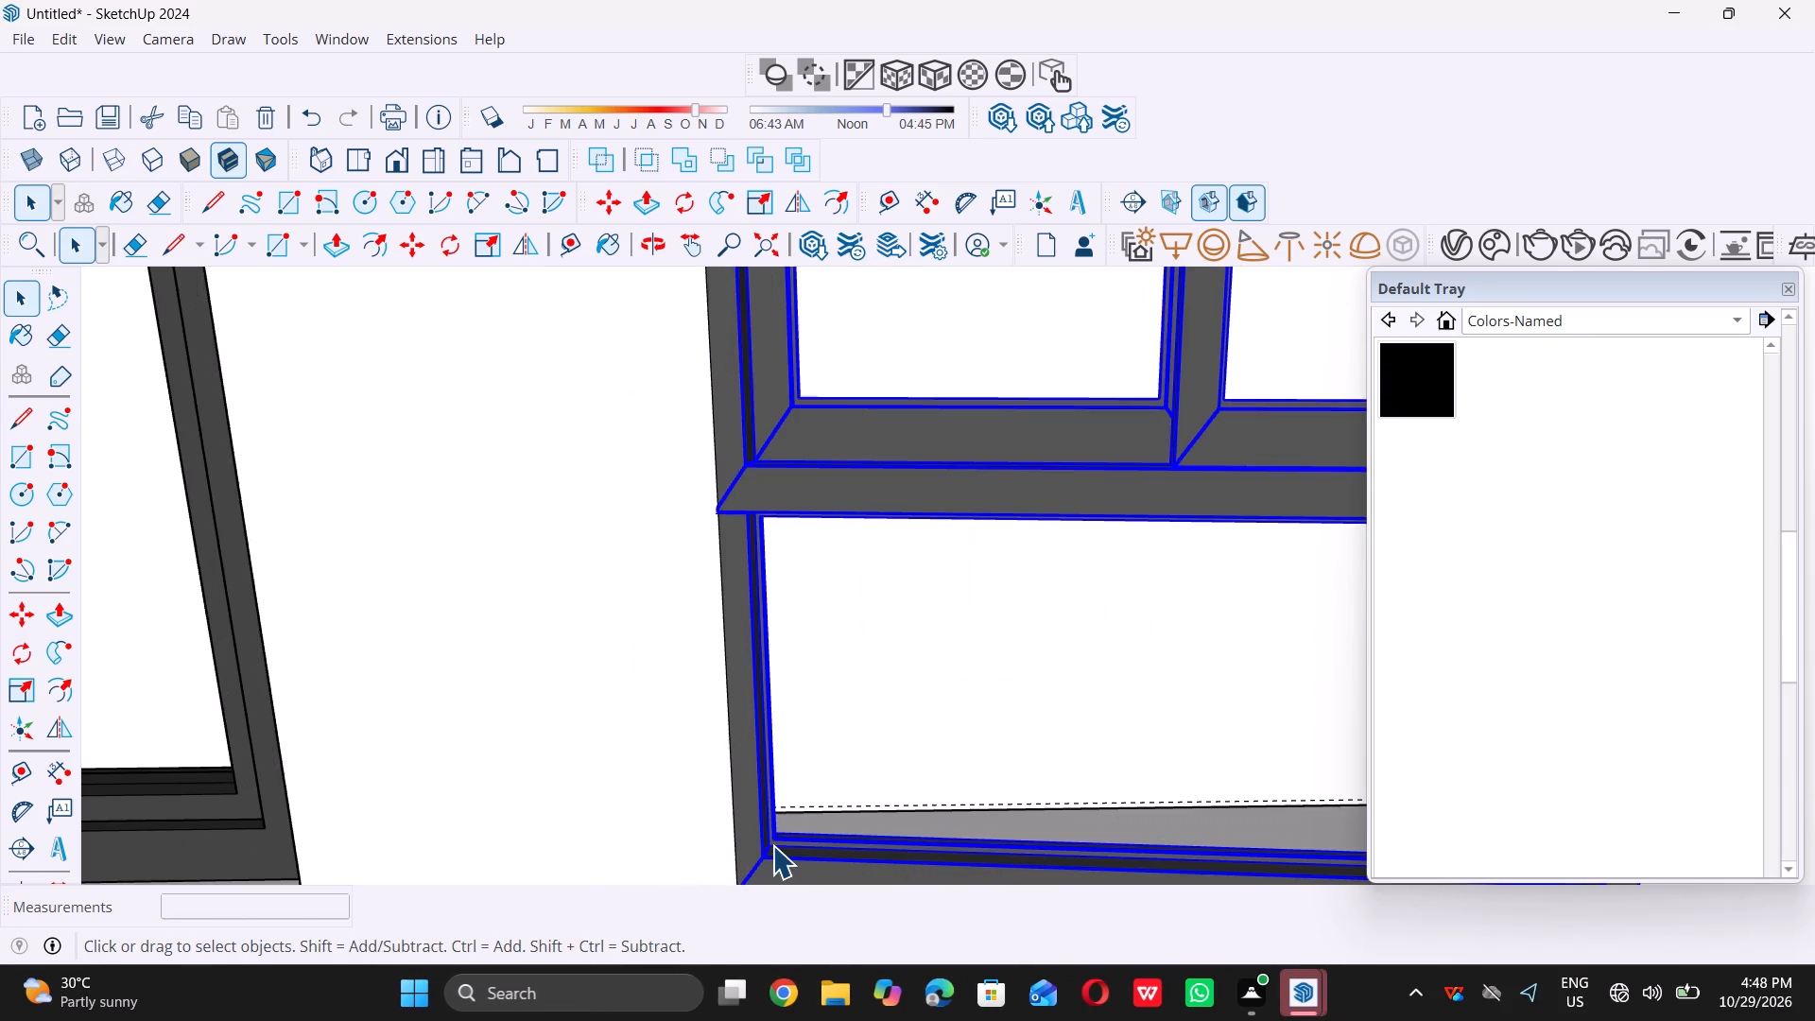
scroll(770, 842, "down", 20)
scroll(770, 842, "down", 10)
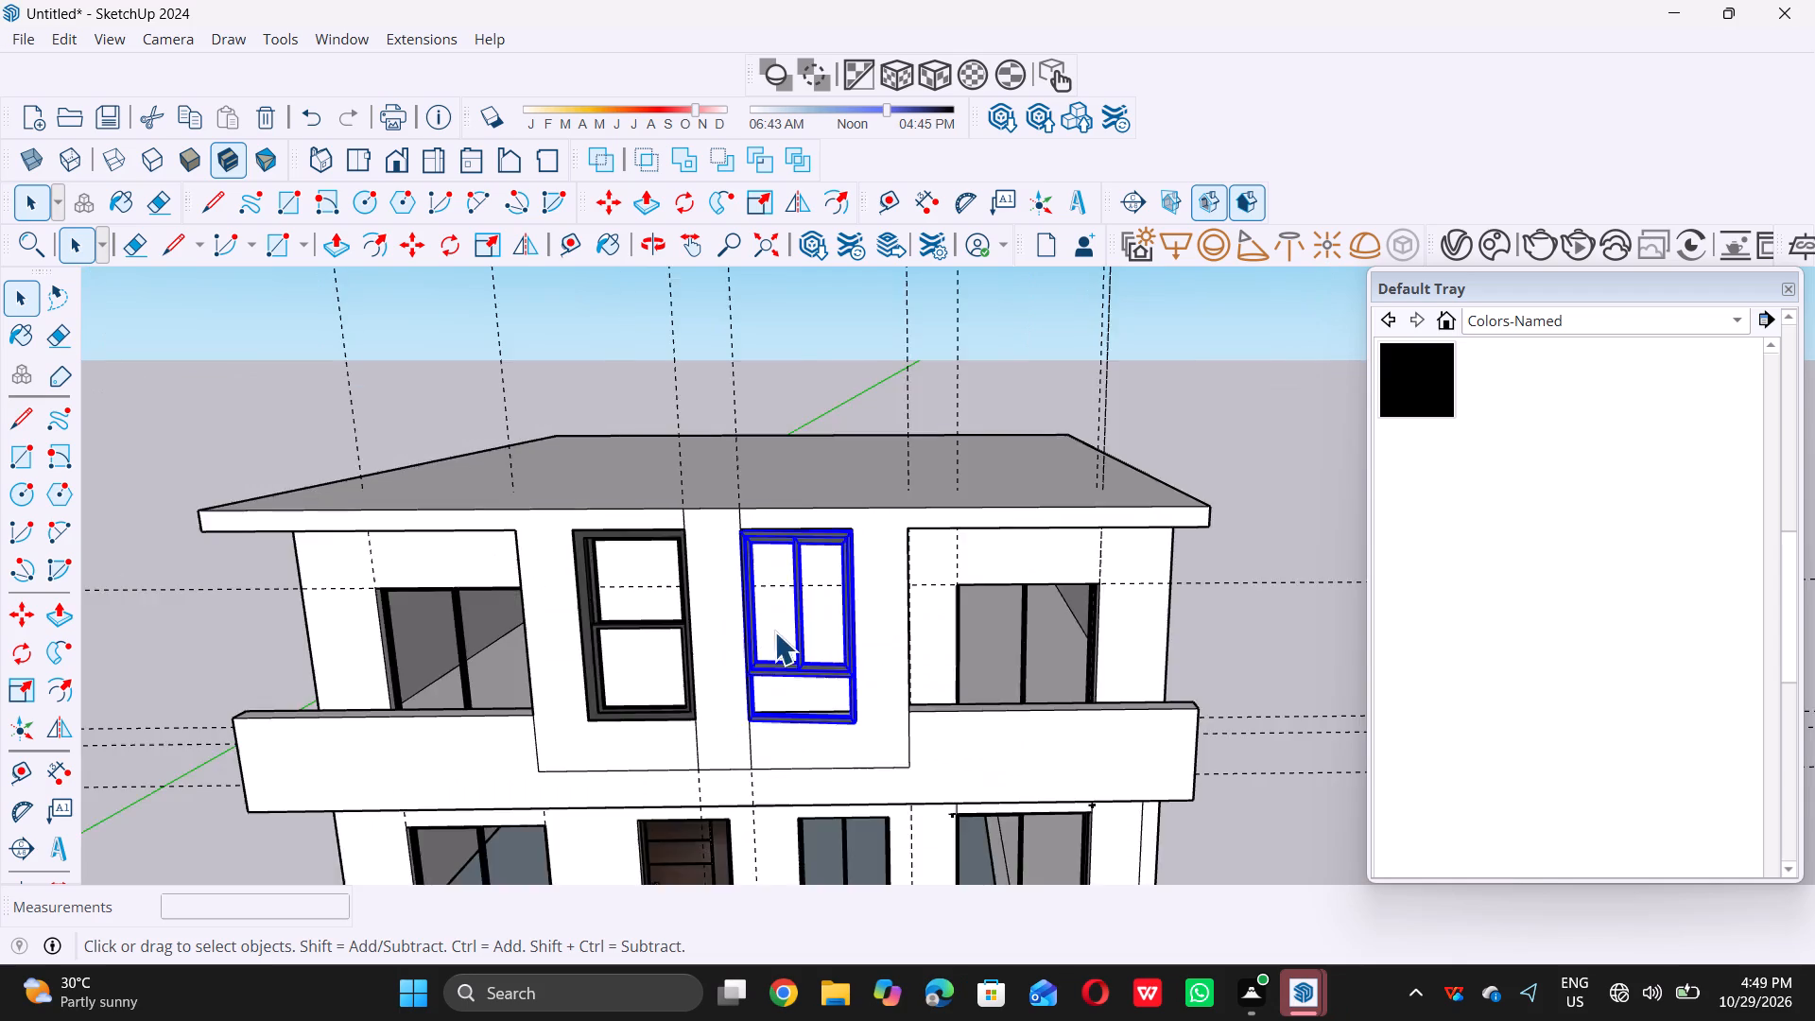
Draw a straight reference line parallel to the red axis on the open ground beside the house's front.
scroll(774, 632, "down", 14)
scroll(814, 636, "up", 1)
middle_click_drag(815, 634, 794, 731)
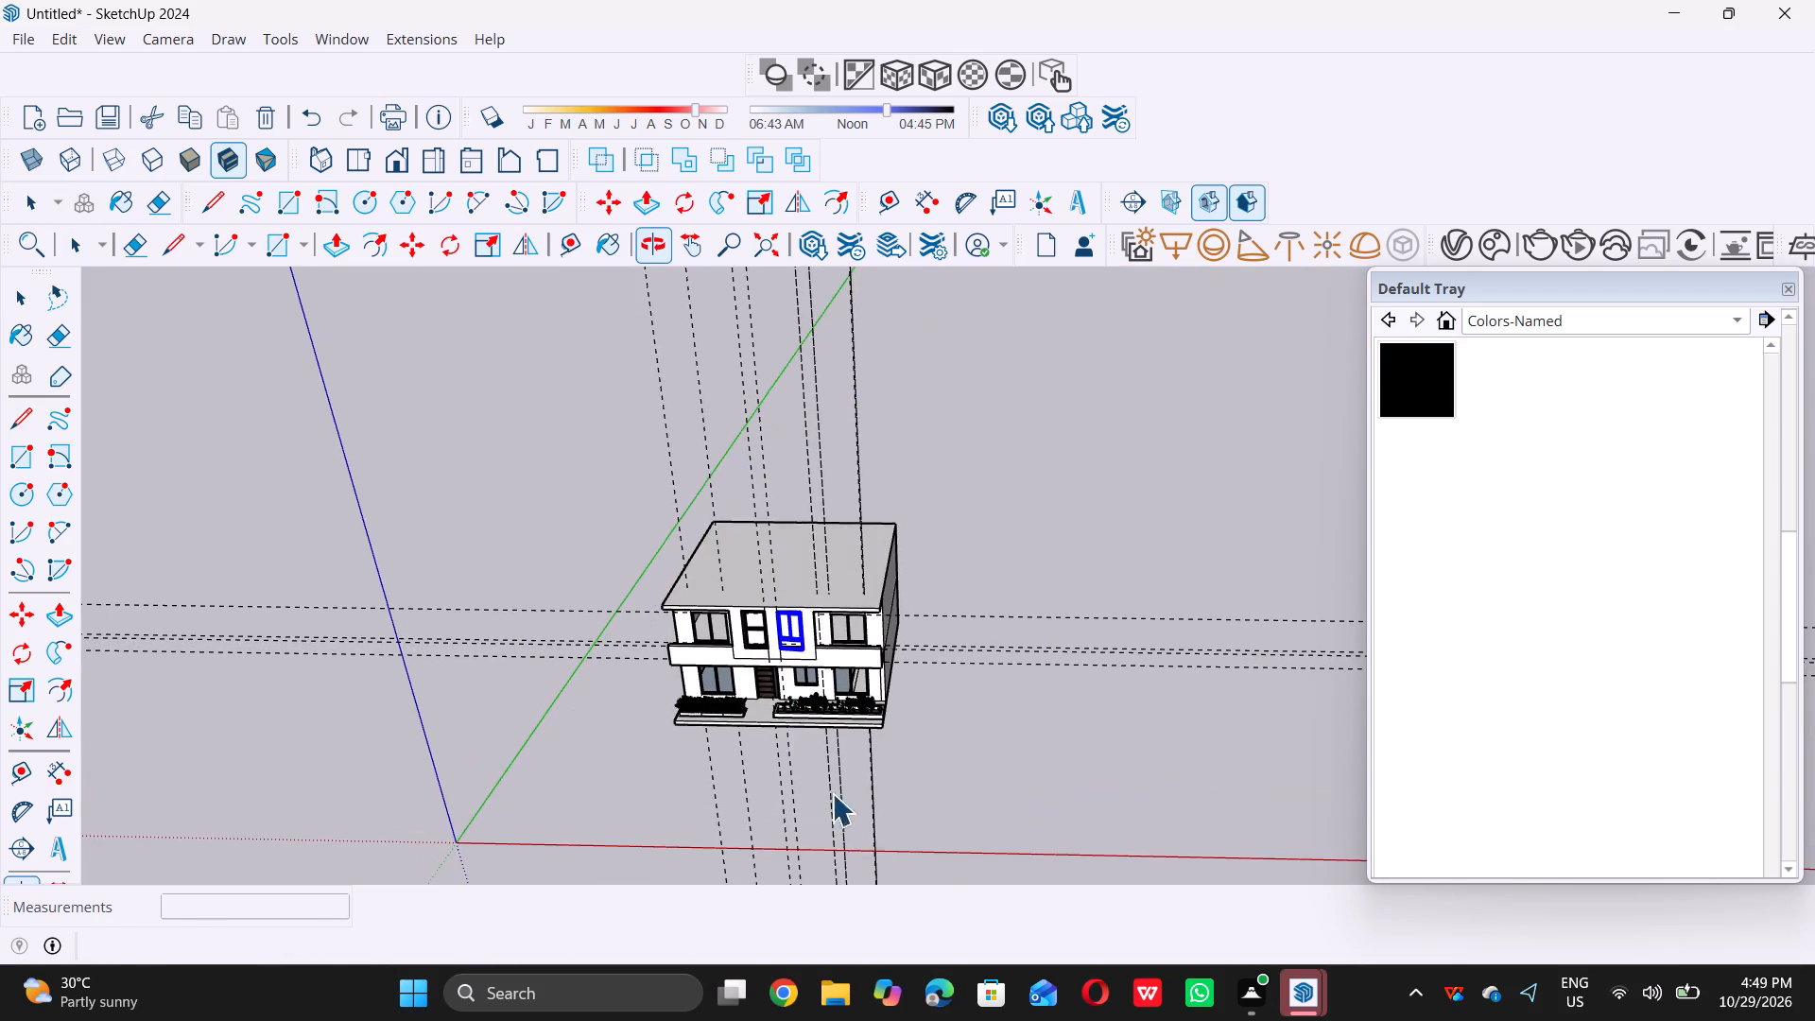
scroll(897, 826, "up", 12)
scroll(931, 756, "up", 9)
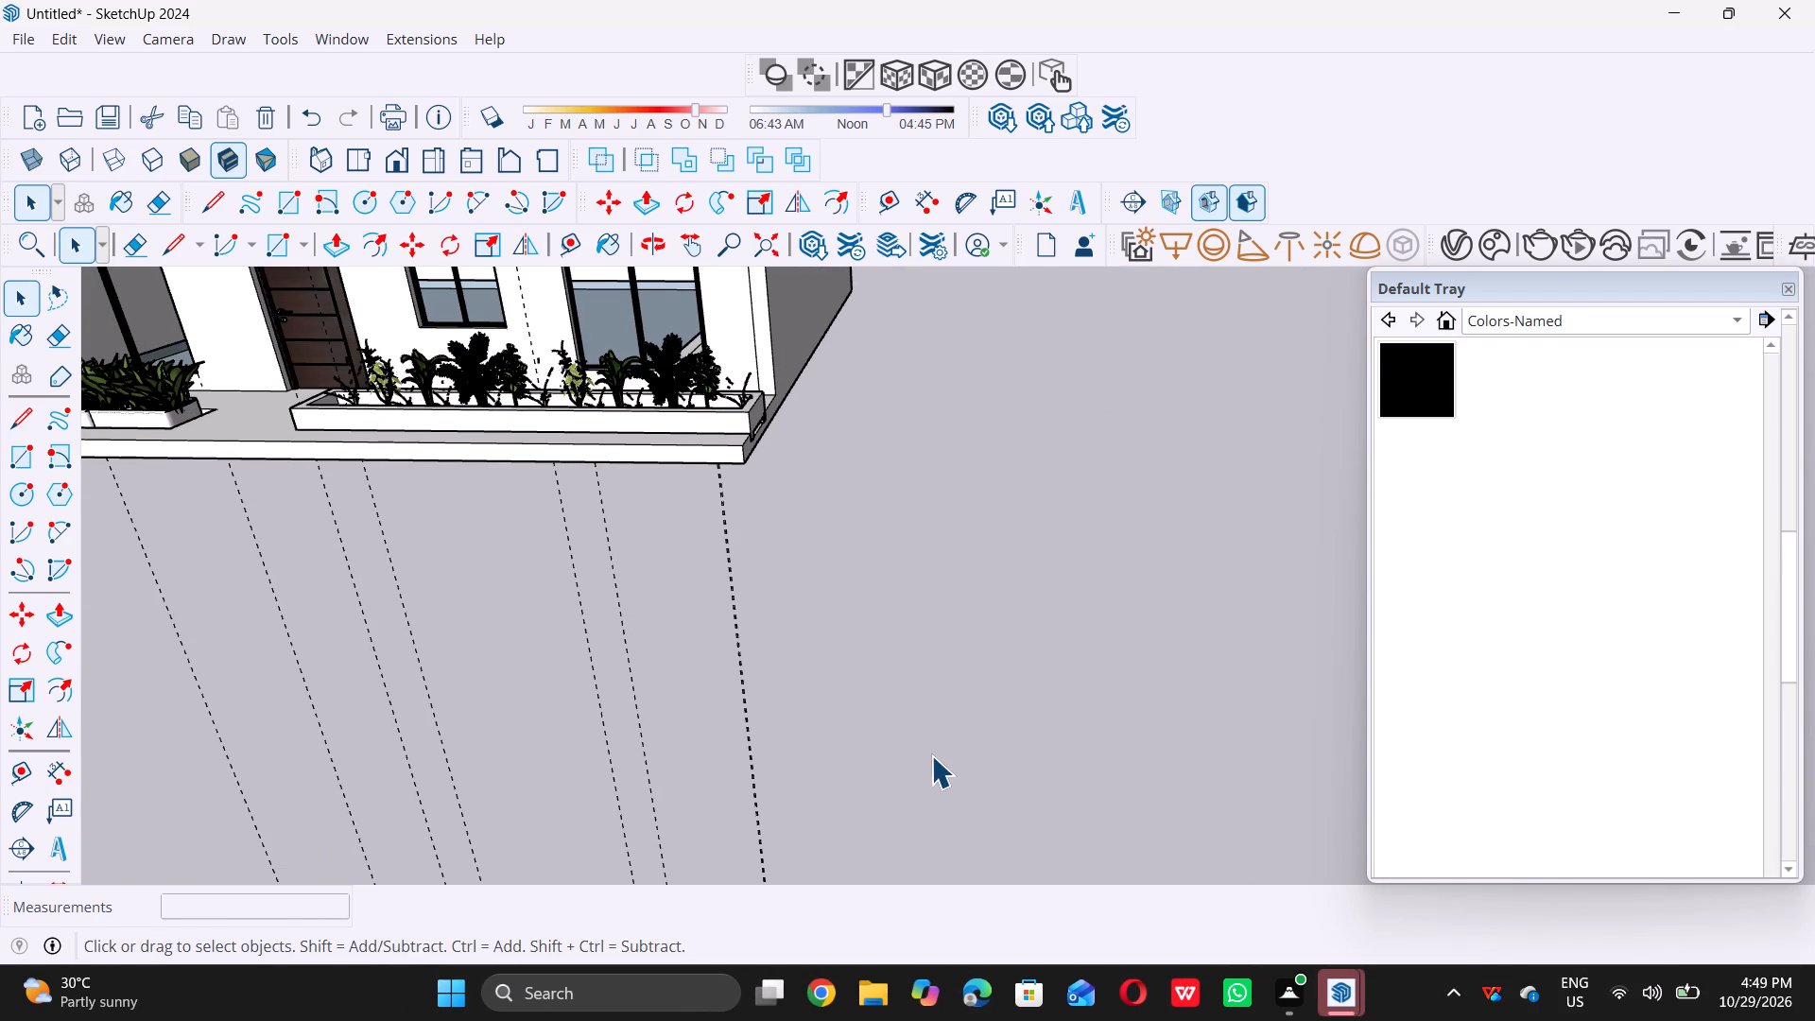
key("l")
left_click(970, 637)
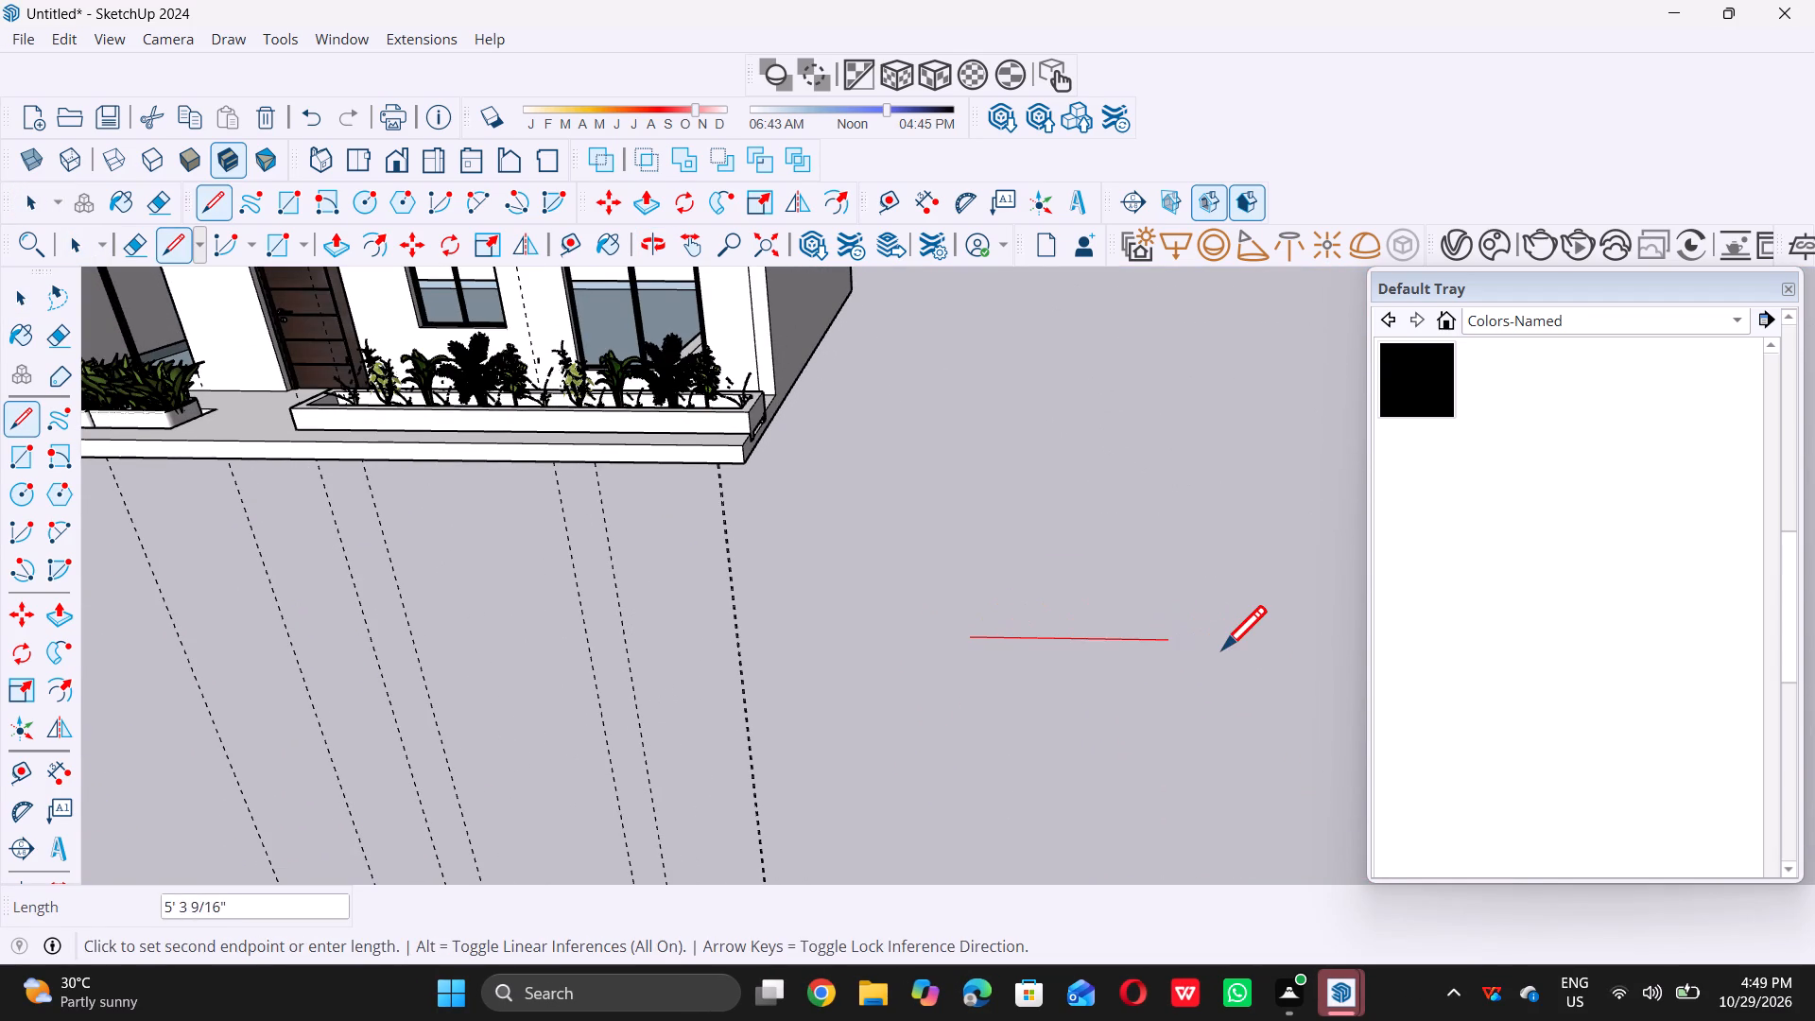
left_click(1319, 649)
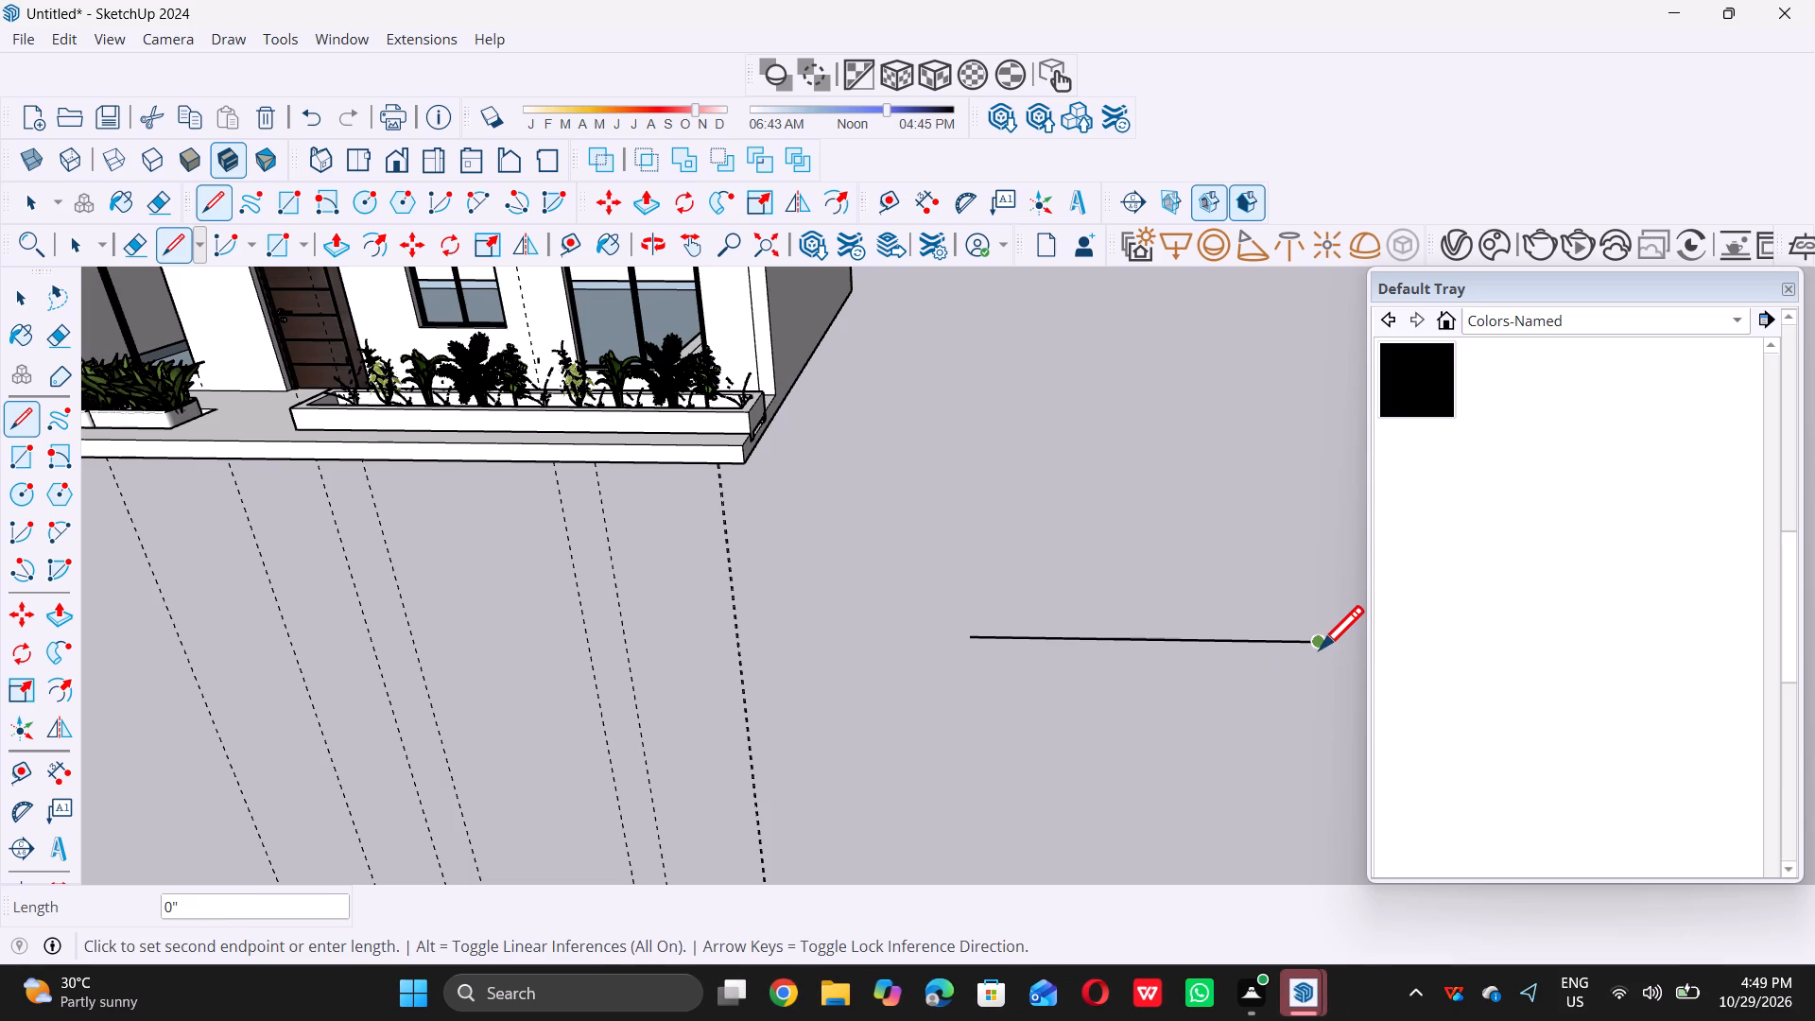
key("space")
Move the double-casement window by its lower-left corner out of its opening to the open area beside the house, near the reference line.
scroll(1149, 733, "down", 10)
scroll(810, 696, "down", 1)
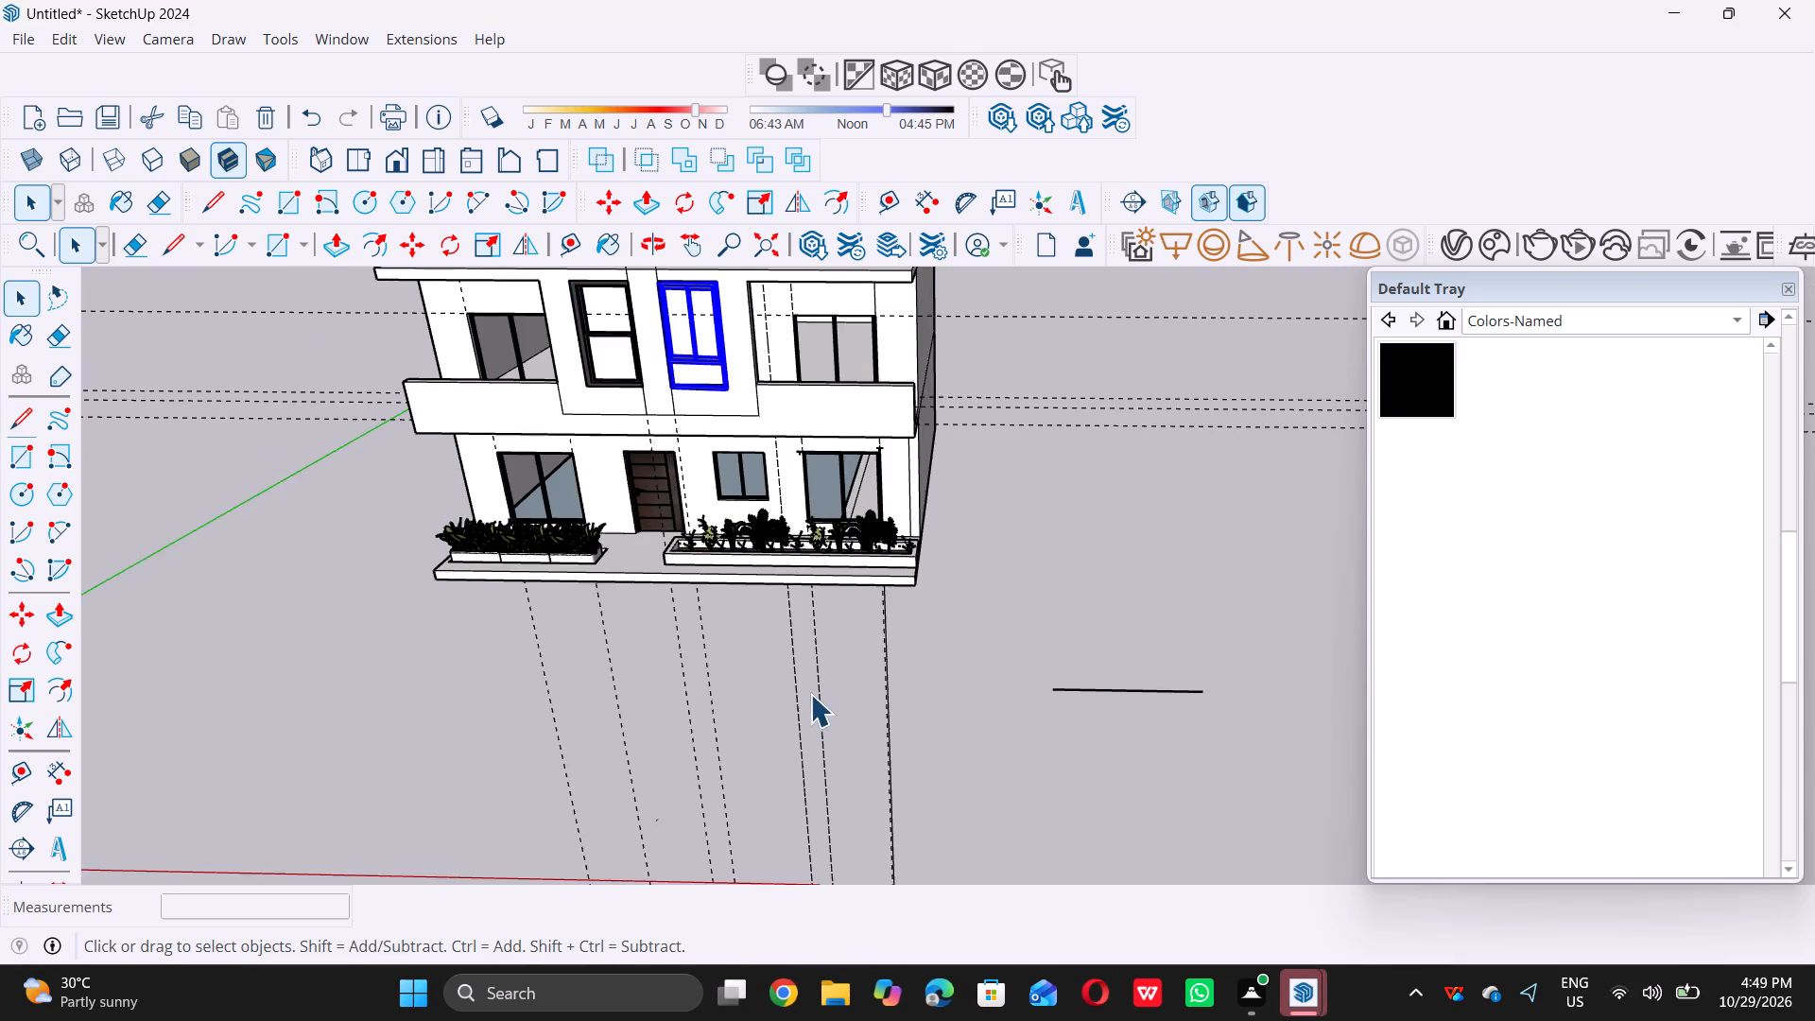
key("m")
scroll(692, 405, "up", 19)
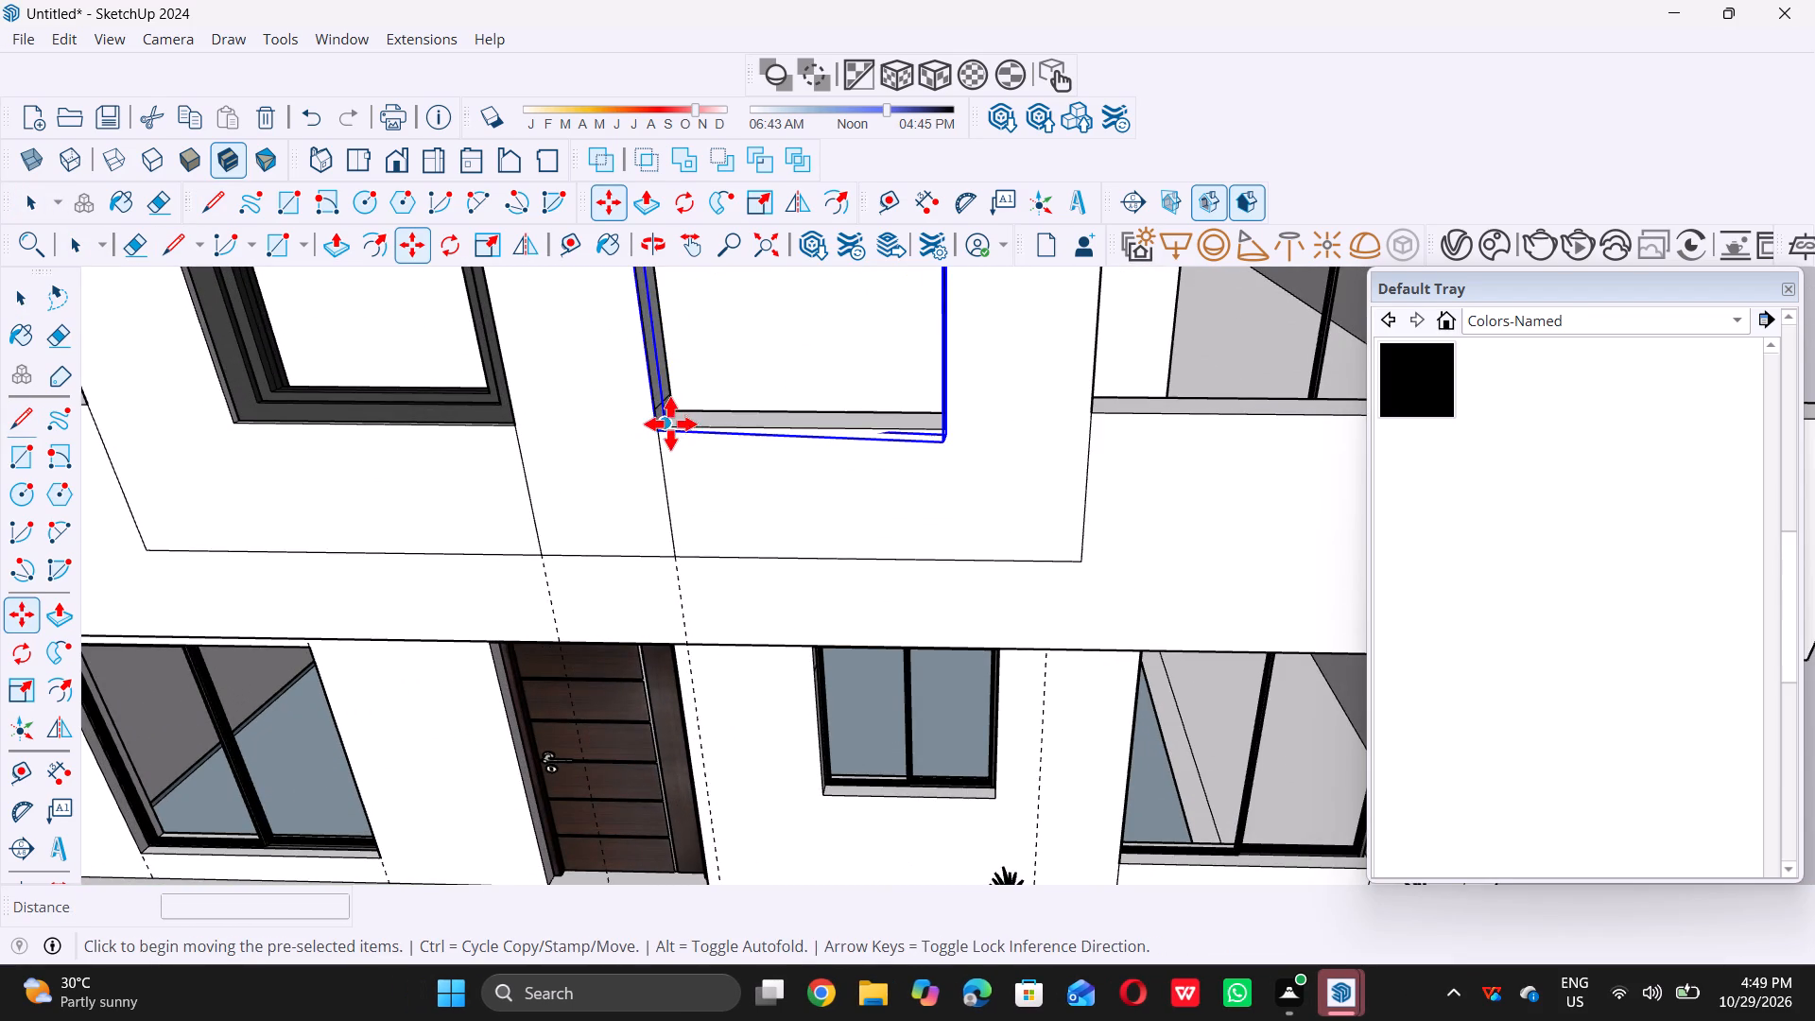
left_click(650, 425)
scroll(650, 425, "down", 7)
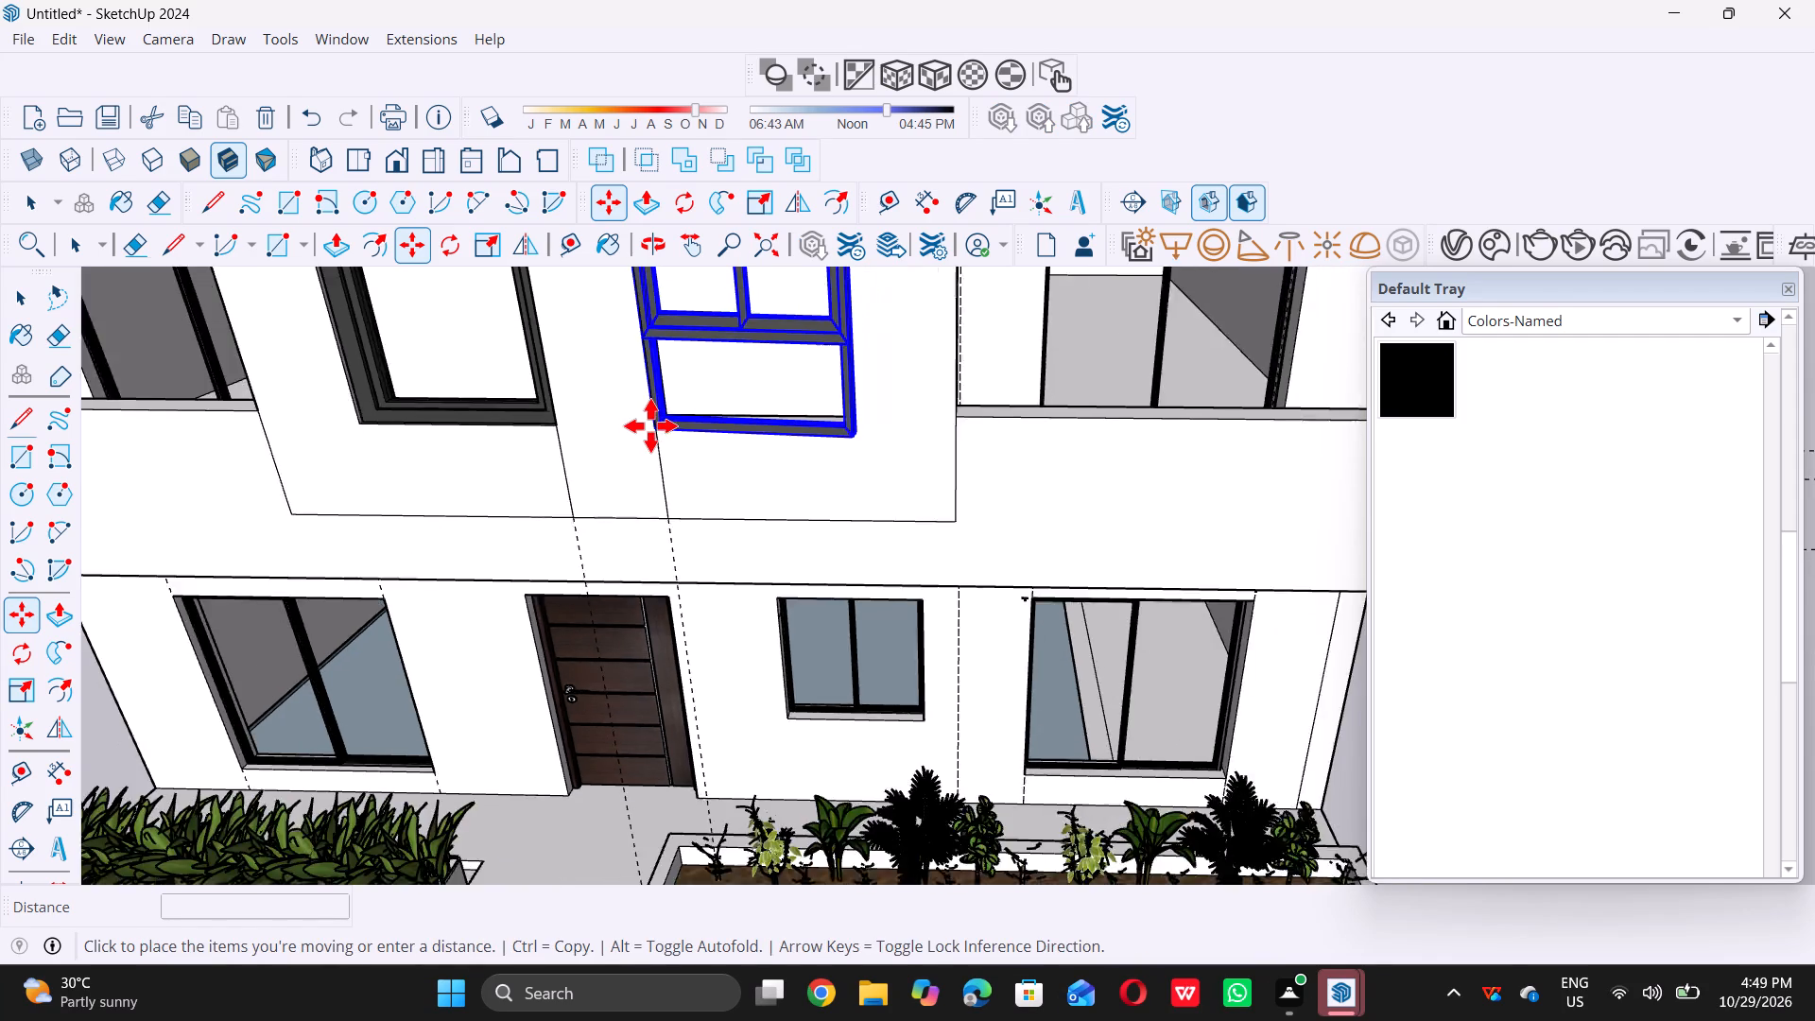
scroll(650, 425, "down", 11)
scroll(1084, 777, "up", 3)
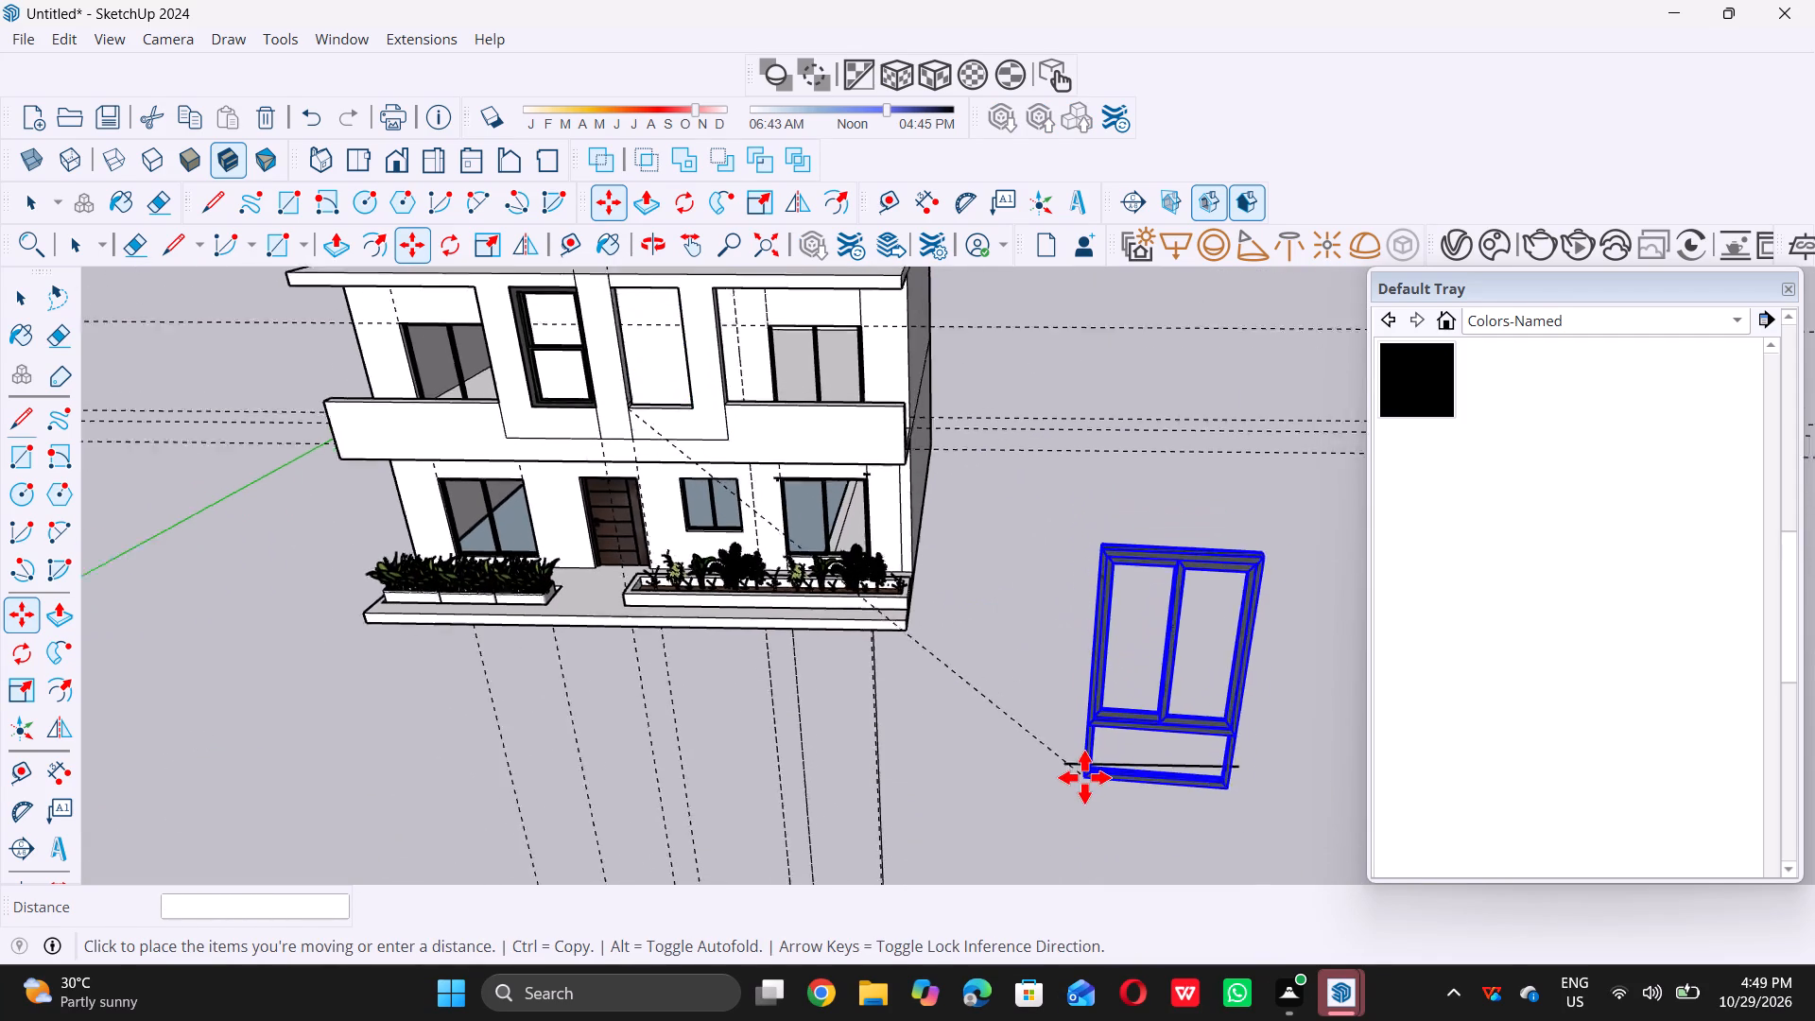
scroll(1084, 777, "up", 15)
scroll(1057, 763, "up", 10)
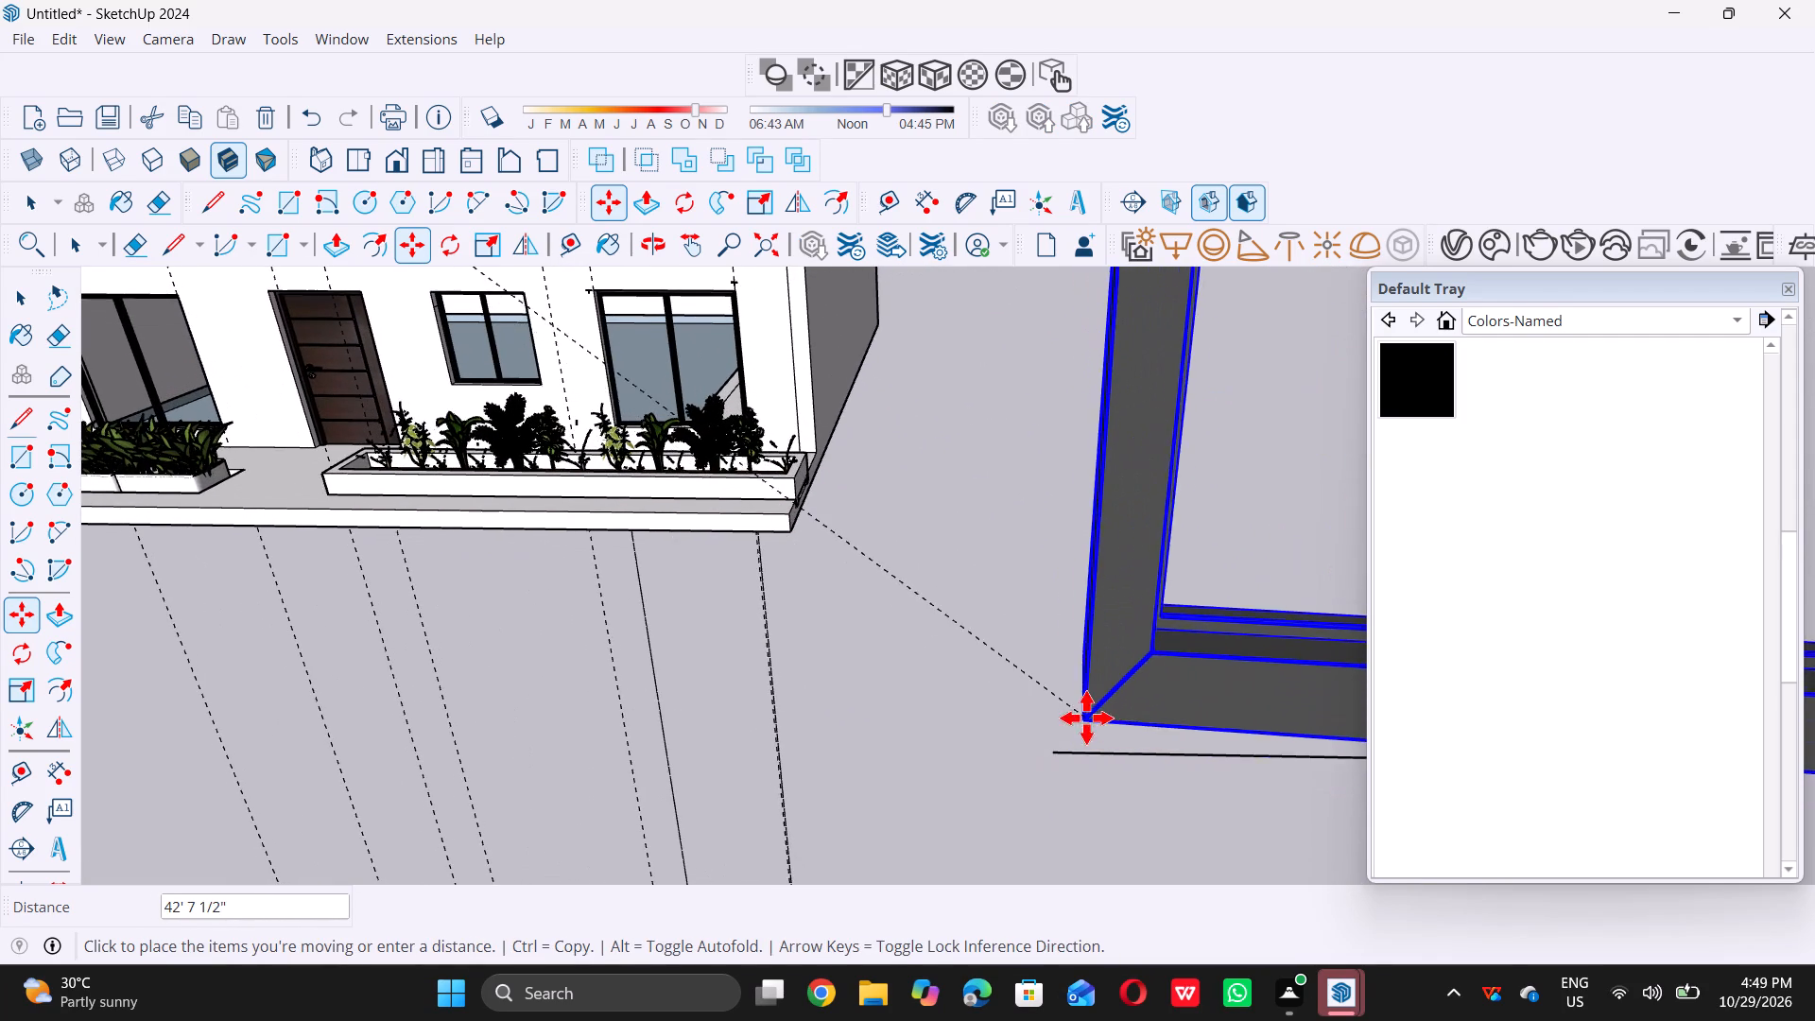
scroll(1086, 718, "up", 2)
left_click(1066, 720)
Move the double-casement window by its lower-left corner about 10' down toward the reference line's near end.
middle_click_drag(1063, 780, 1063, 726)
scroll(1048, 743, "down", 9)
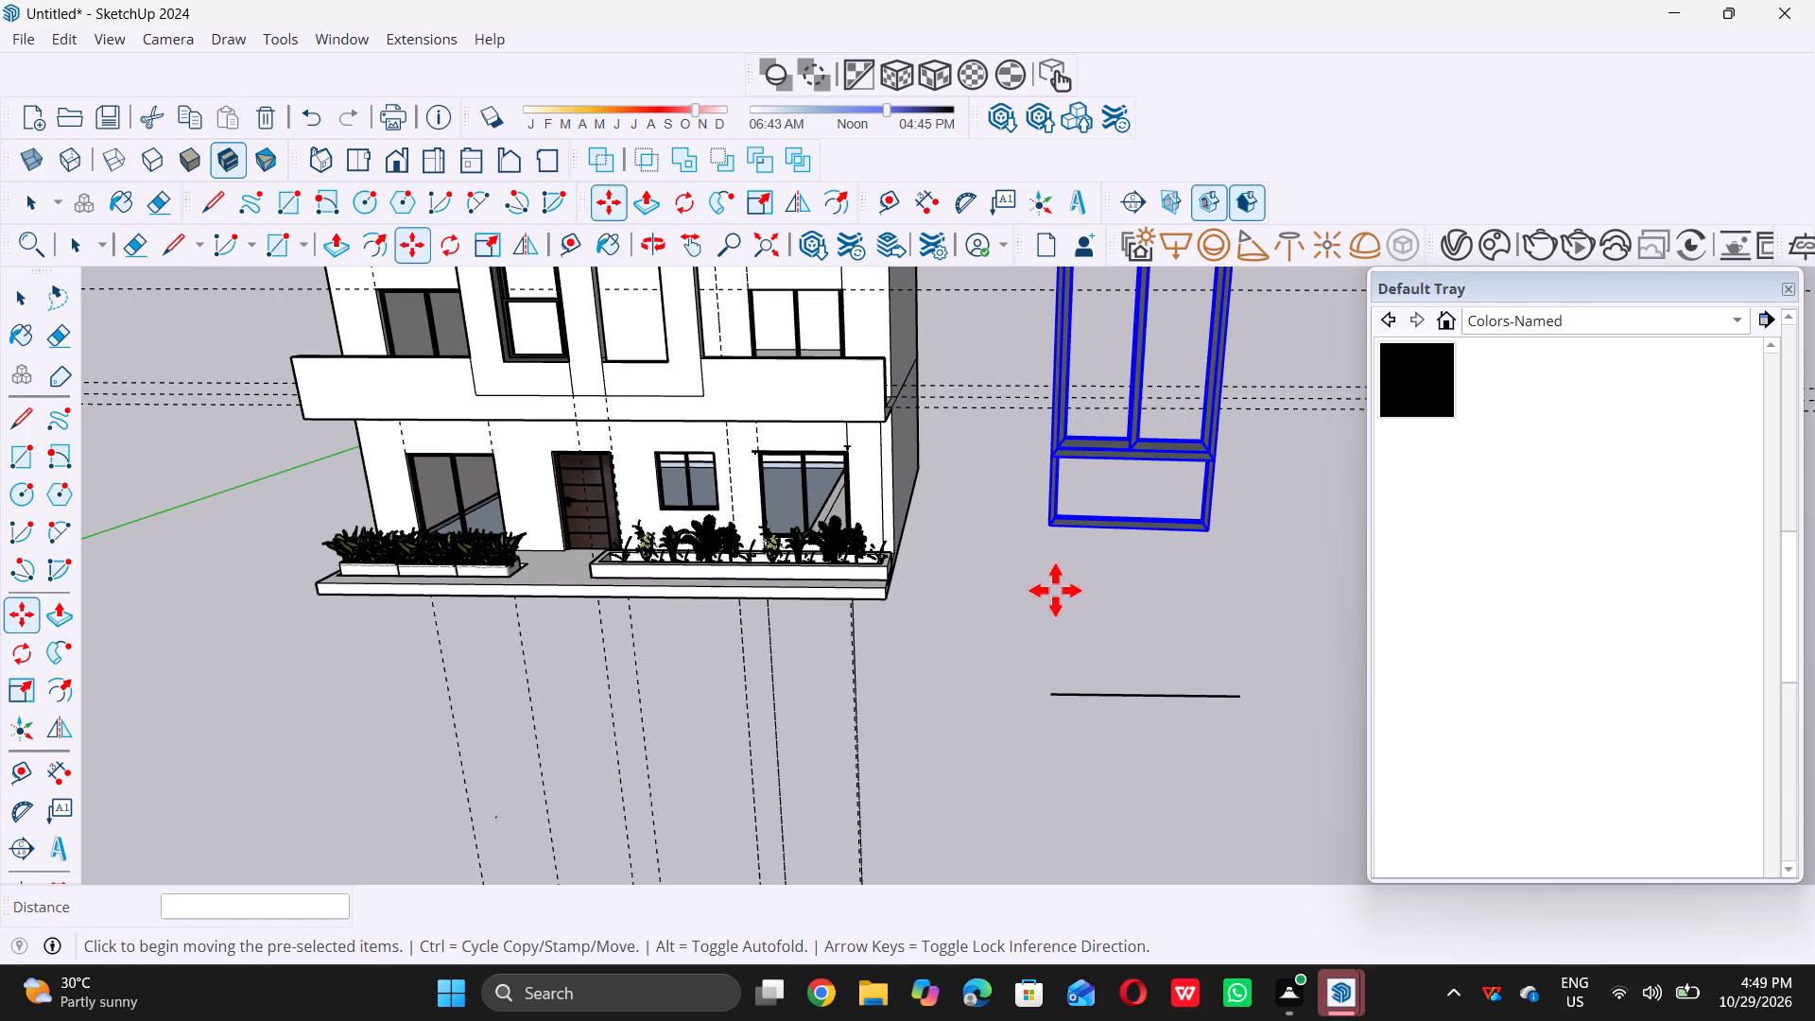
left_click(1048, 527)
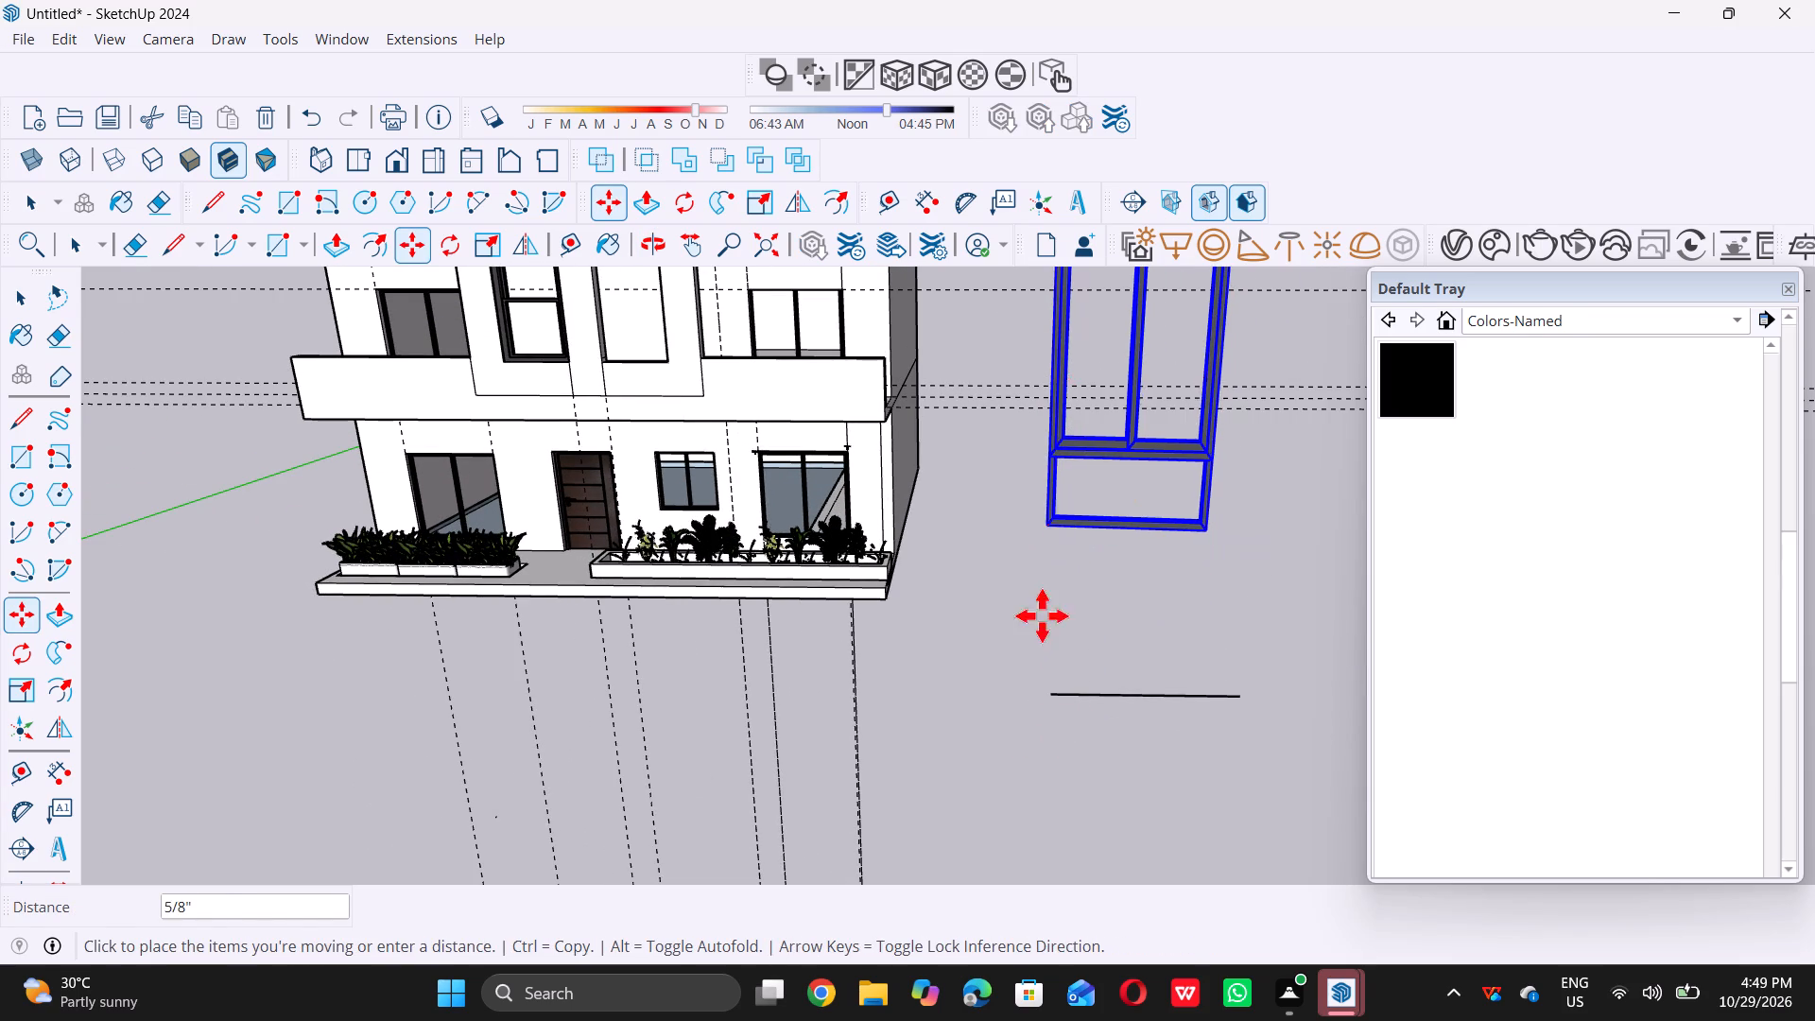
scroll(1063, 711, "up", 20)
scroll(1063, 711, "up", 5)
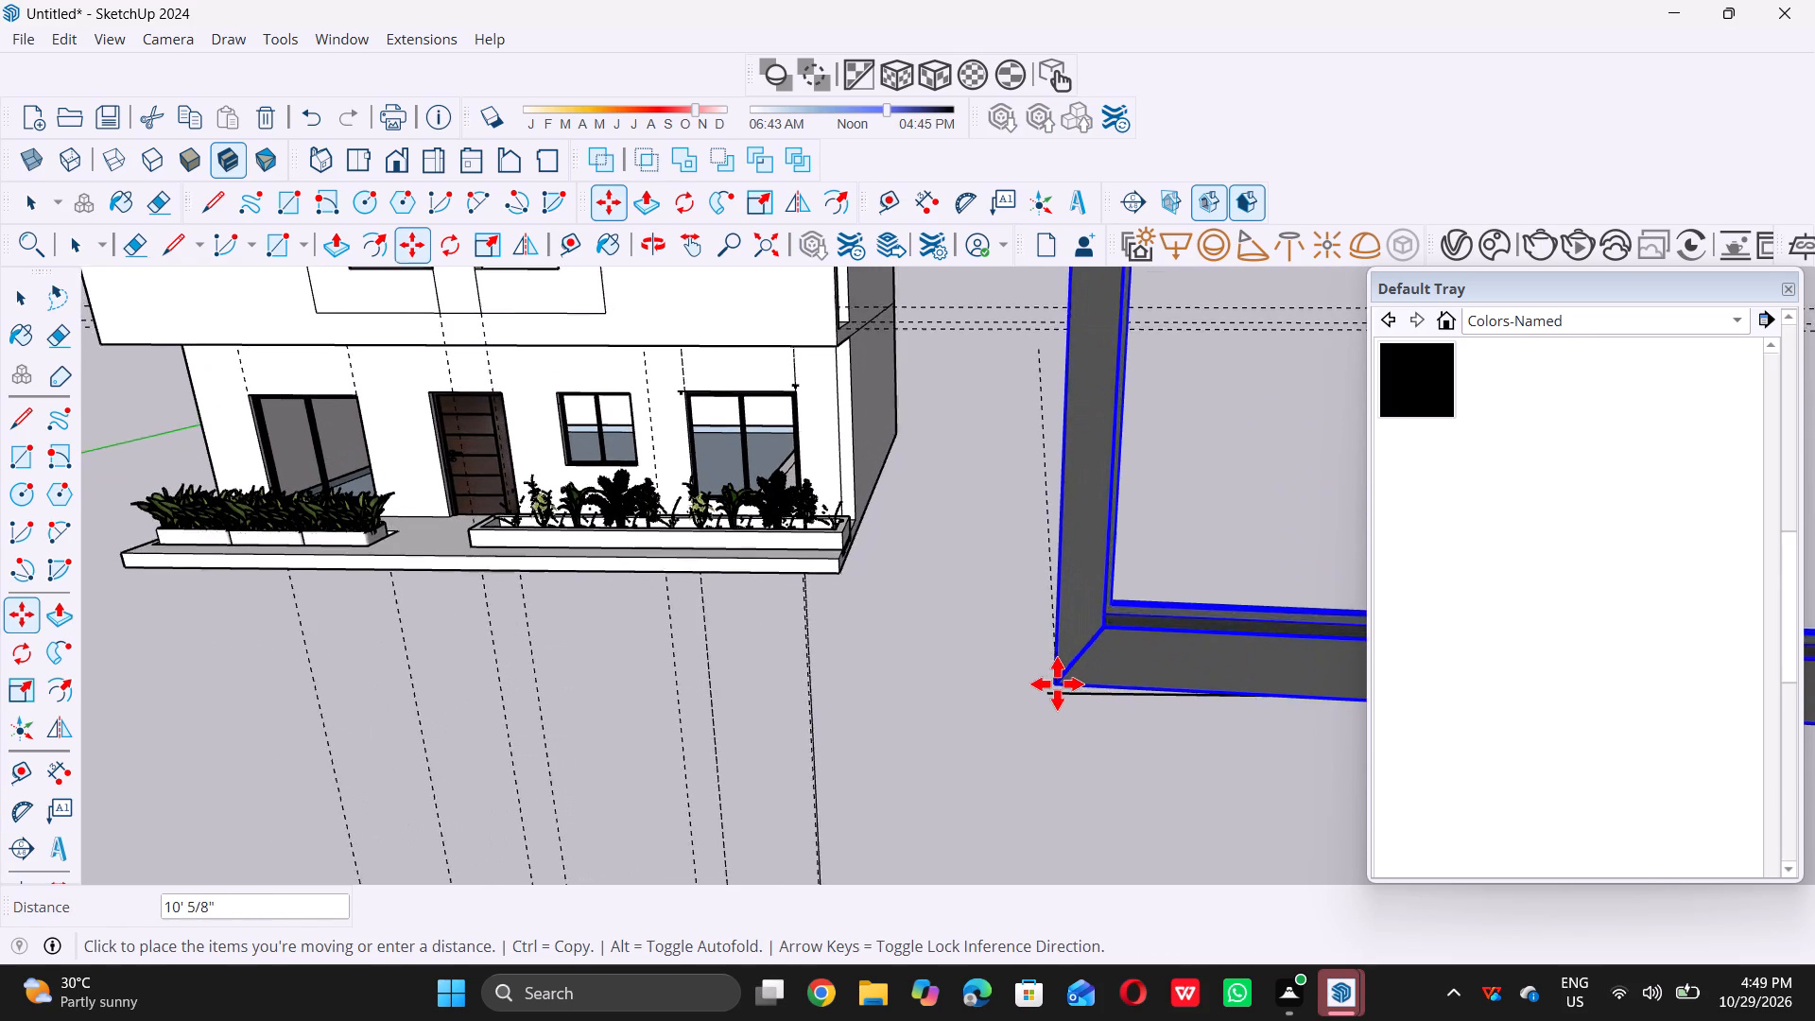
scroll(1057, 684, "up", 17)
scroll(1055, 675, "up", 5)
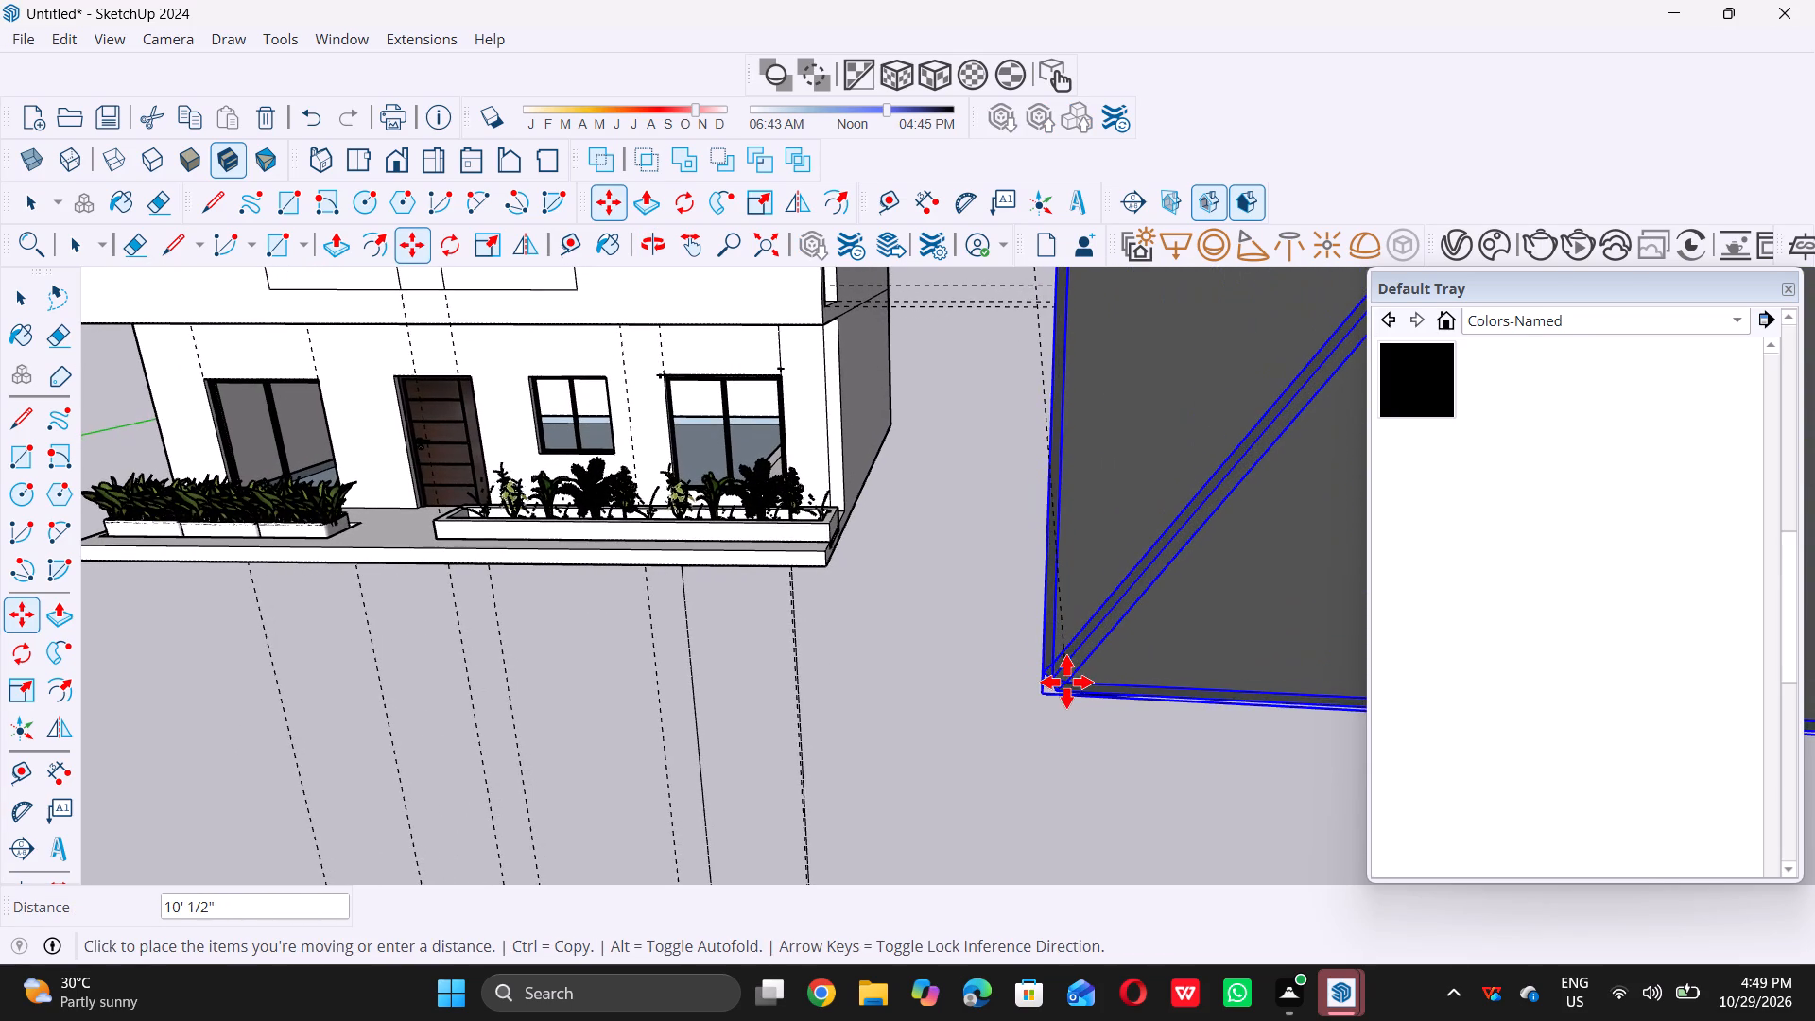
scroll(1065, 685, "up", 11)
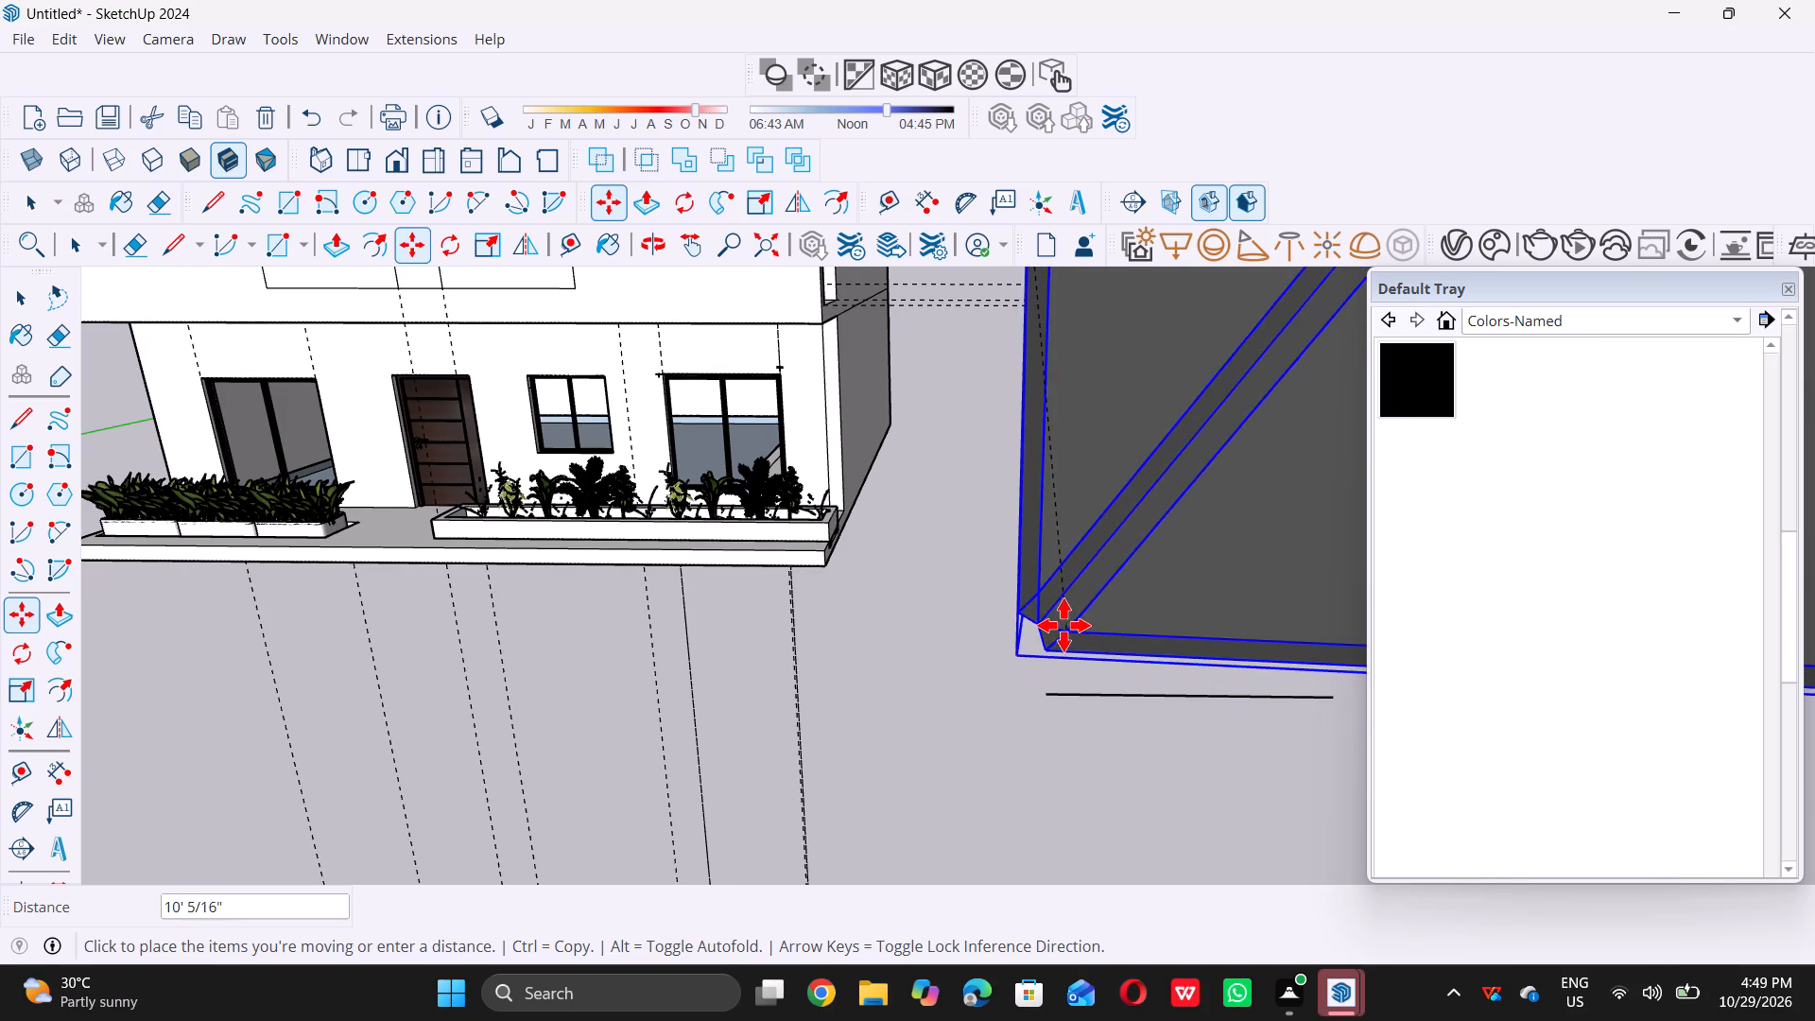
left_click(1063, 625)
Try to place the double-casement window's lower-left corner on the reference line's endpoint with another short move.
scroll(1026, 646, "down", 11)
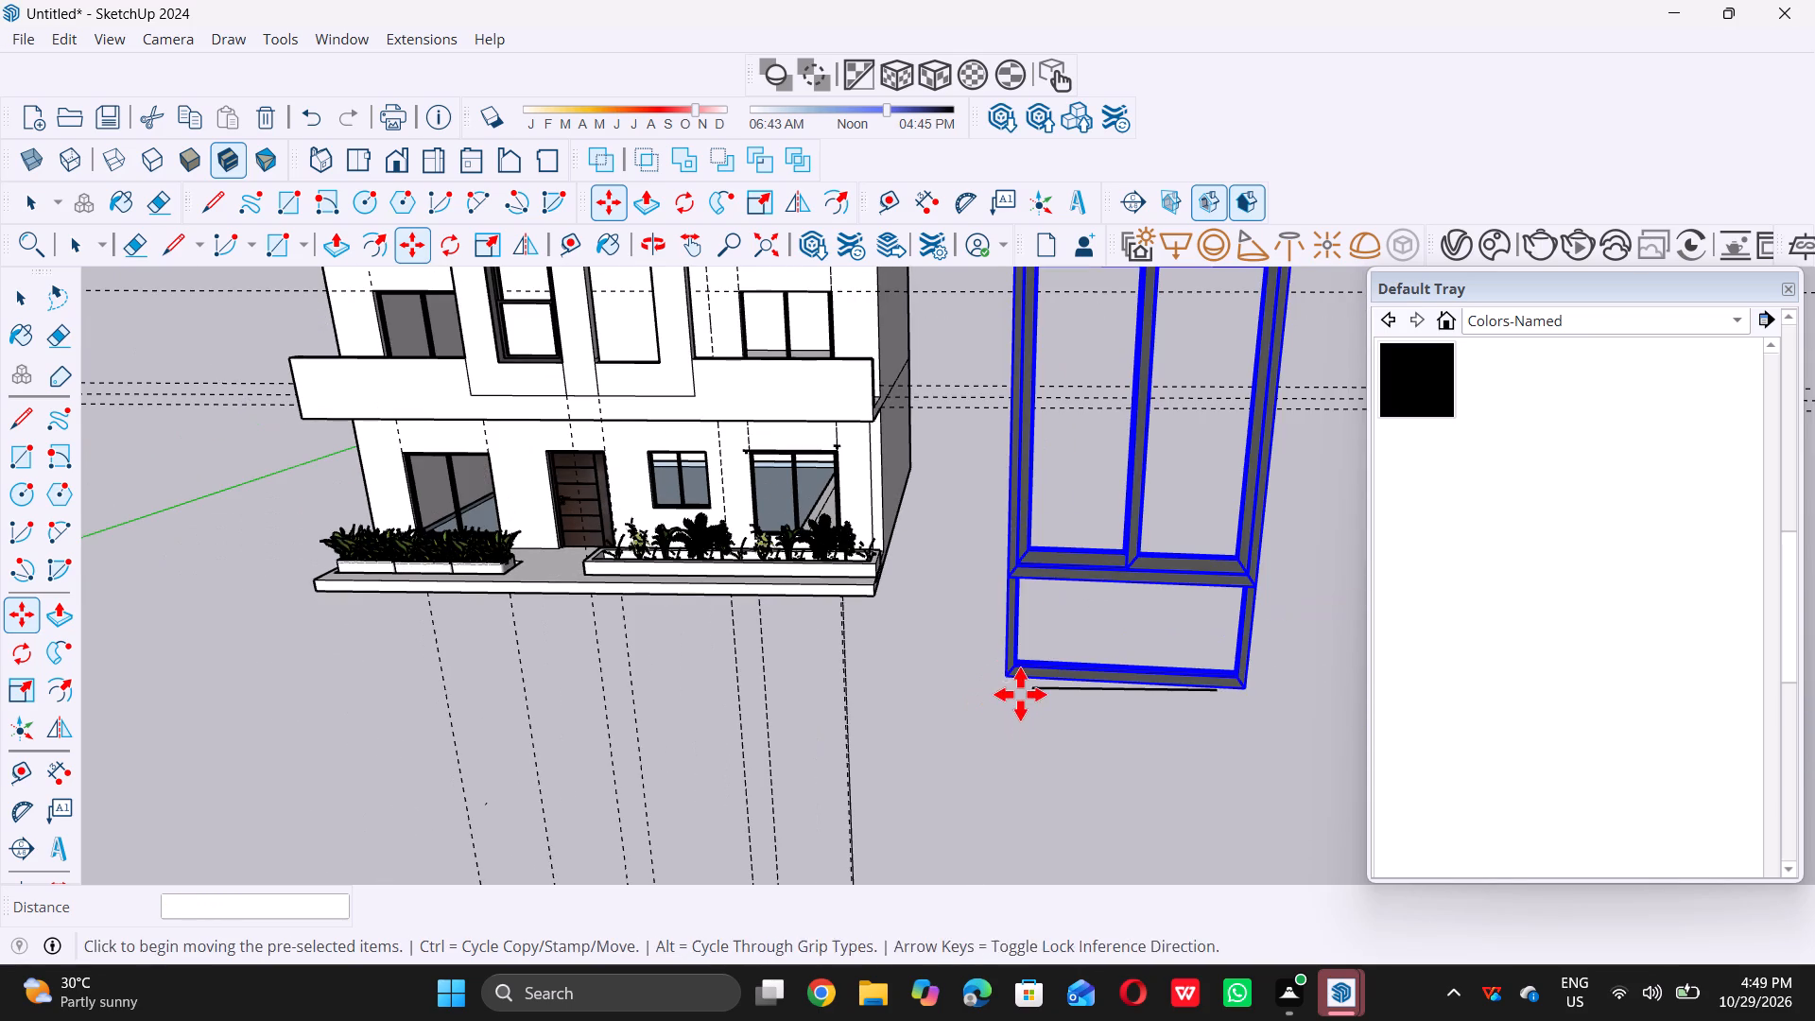
left_click(1005, 675)
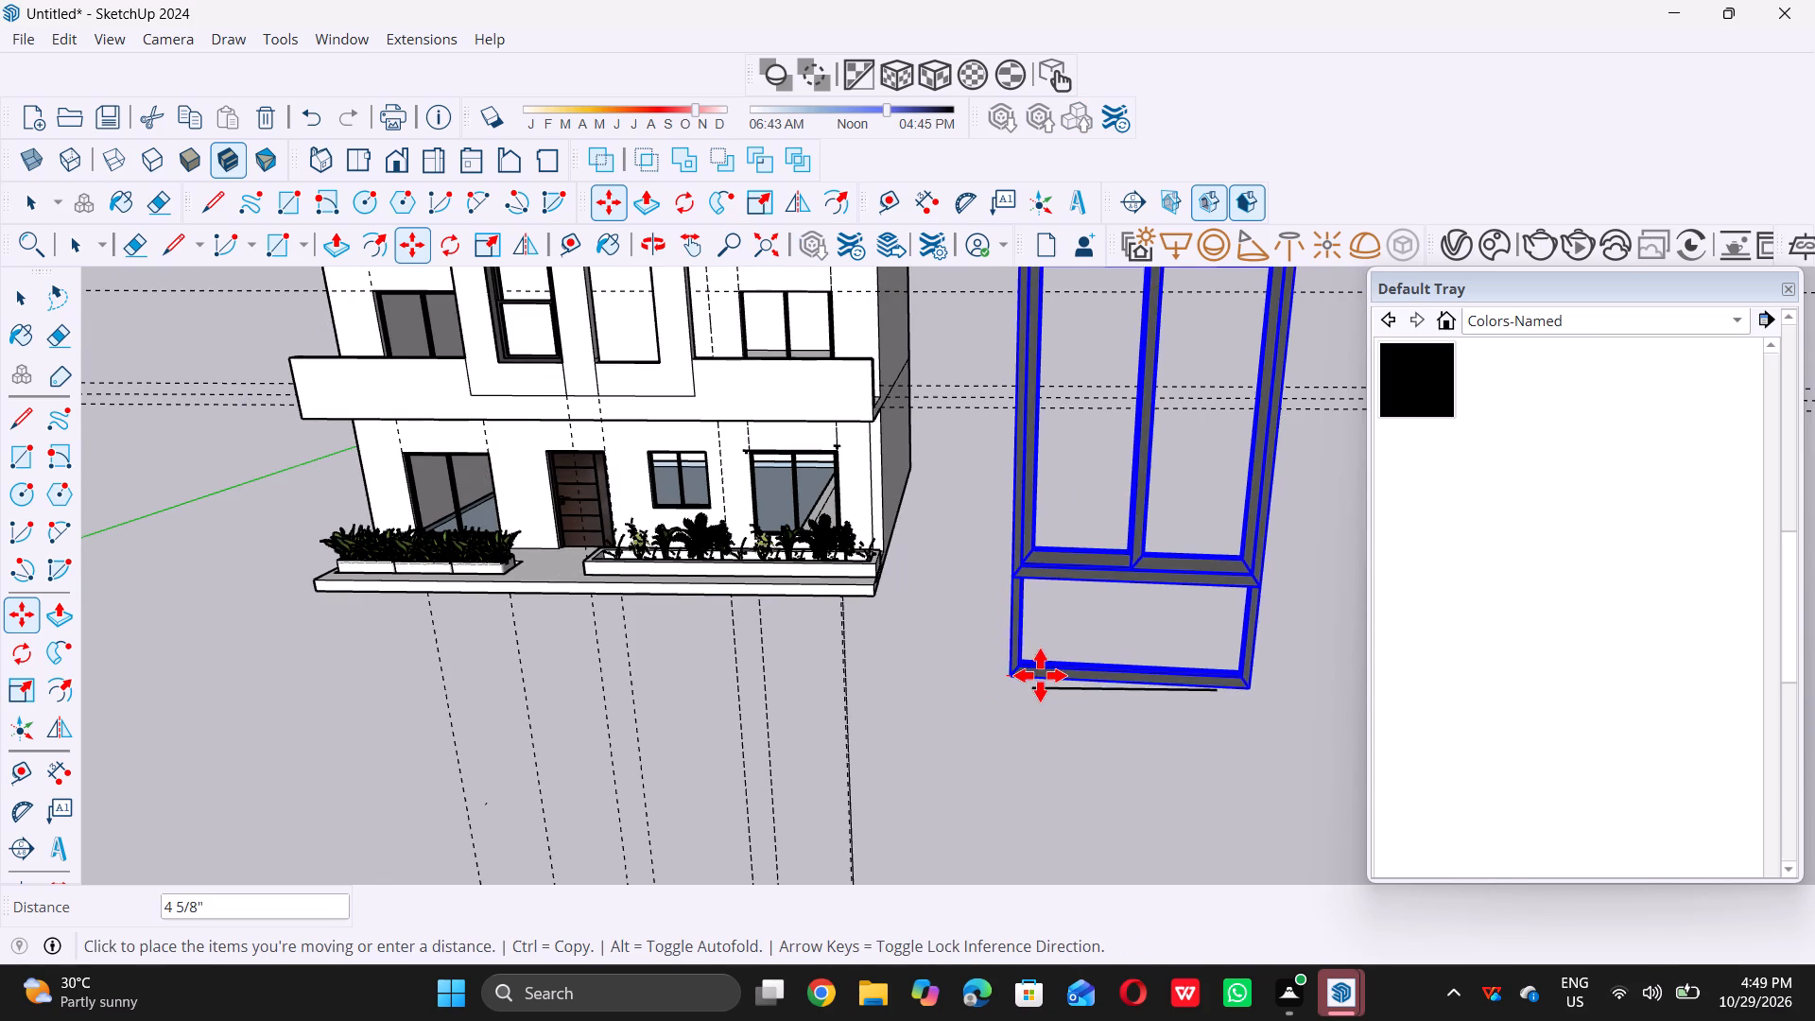
scroll(1040, 675, "up", 16)
scroll(1063, 681, "up", 9)
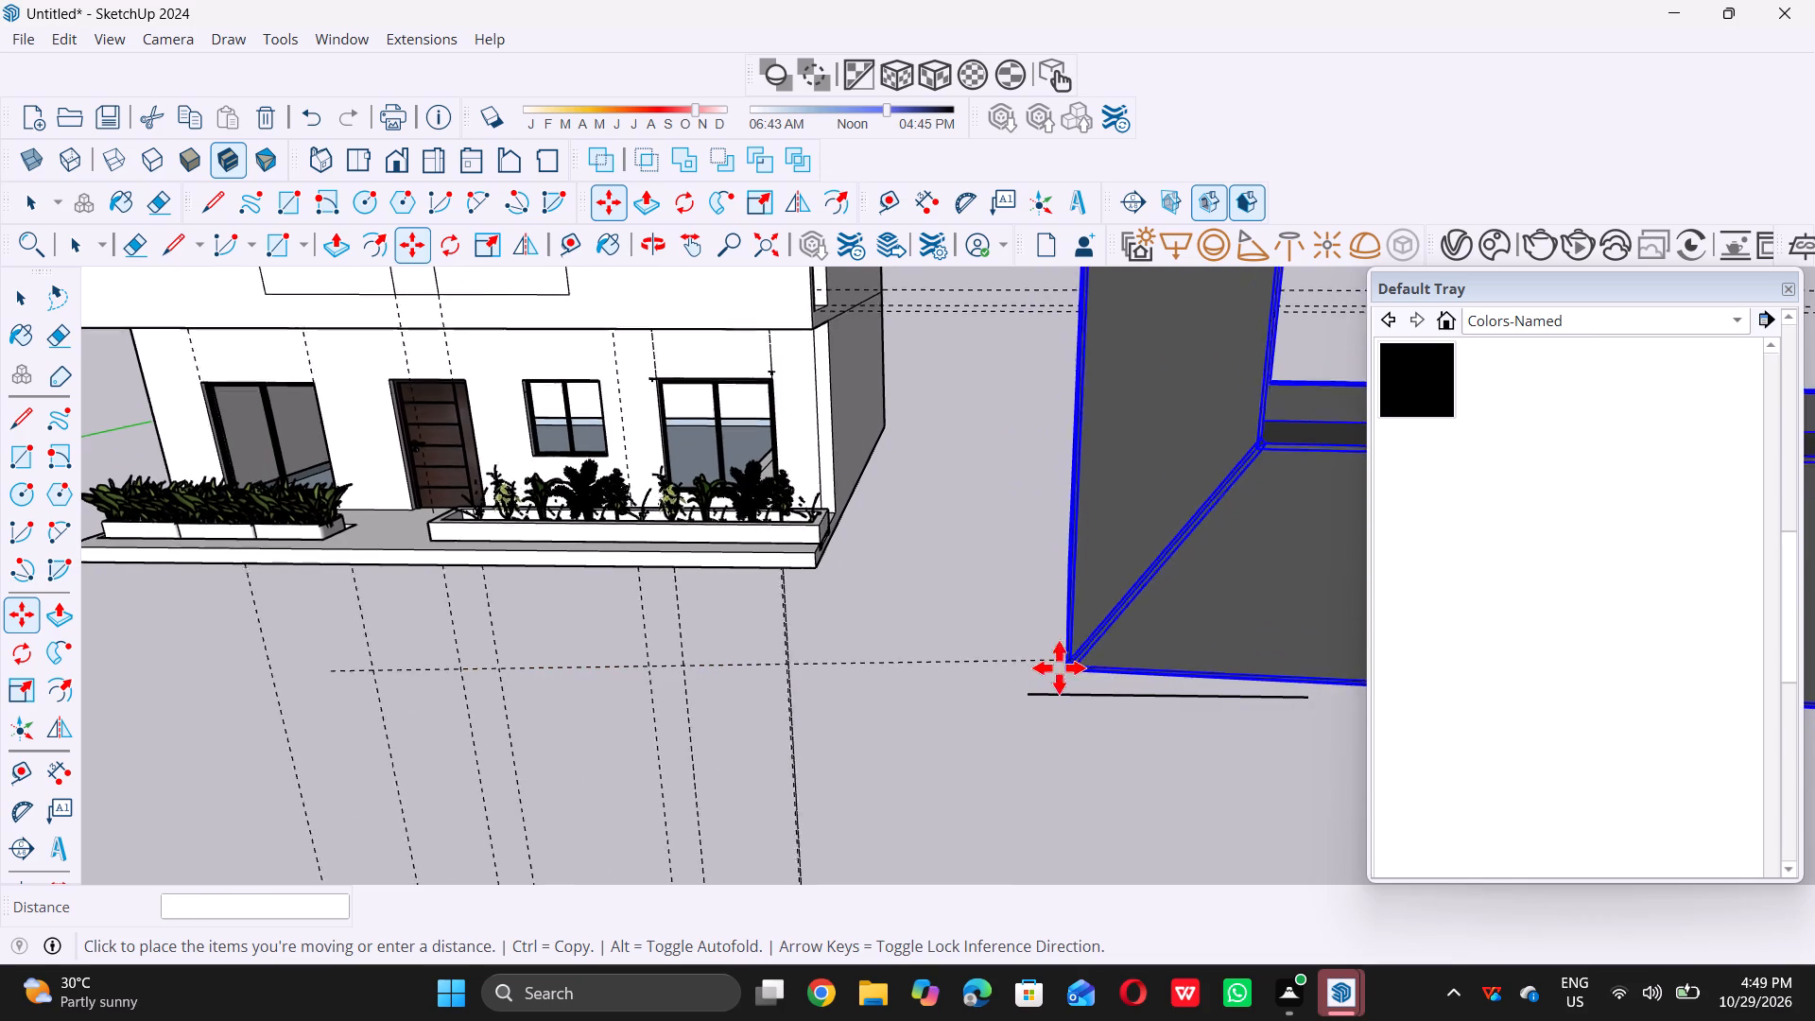
scroll(1059, 667, "up", 20)
scroll(1059, 667, "up", 10)
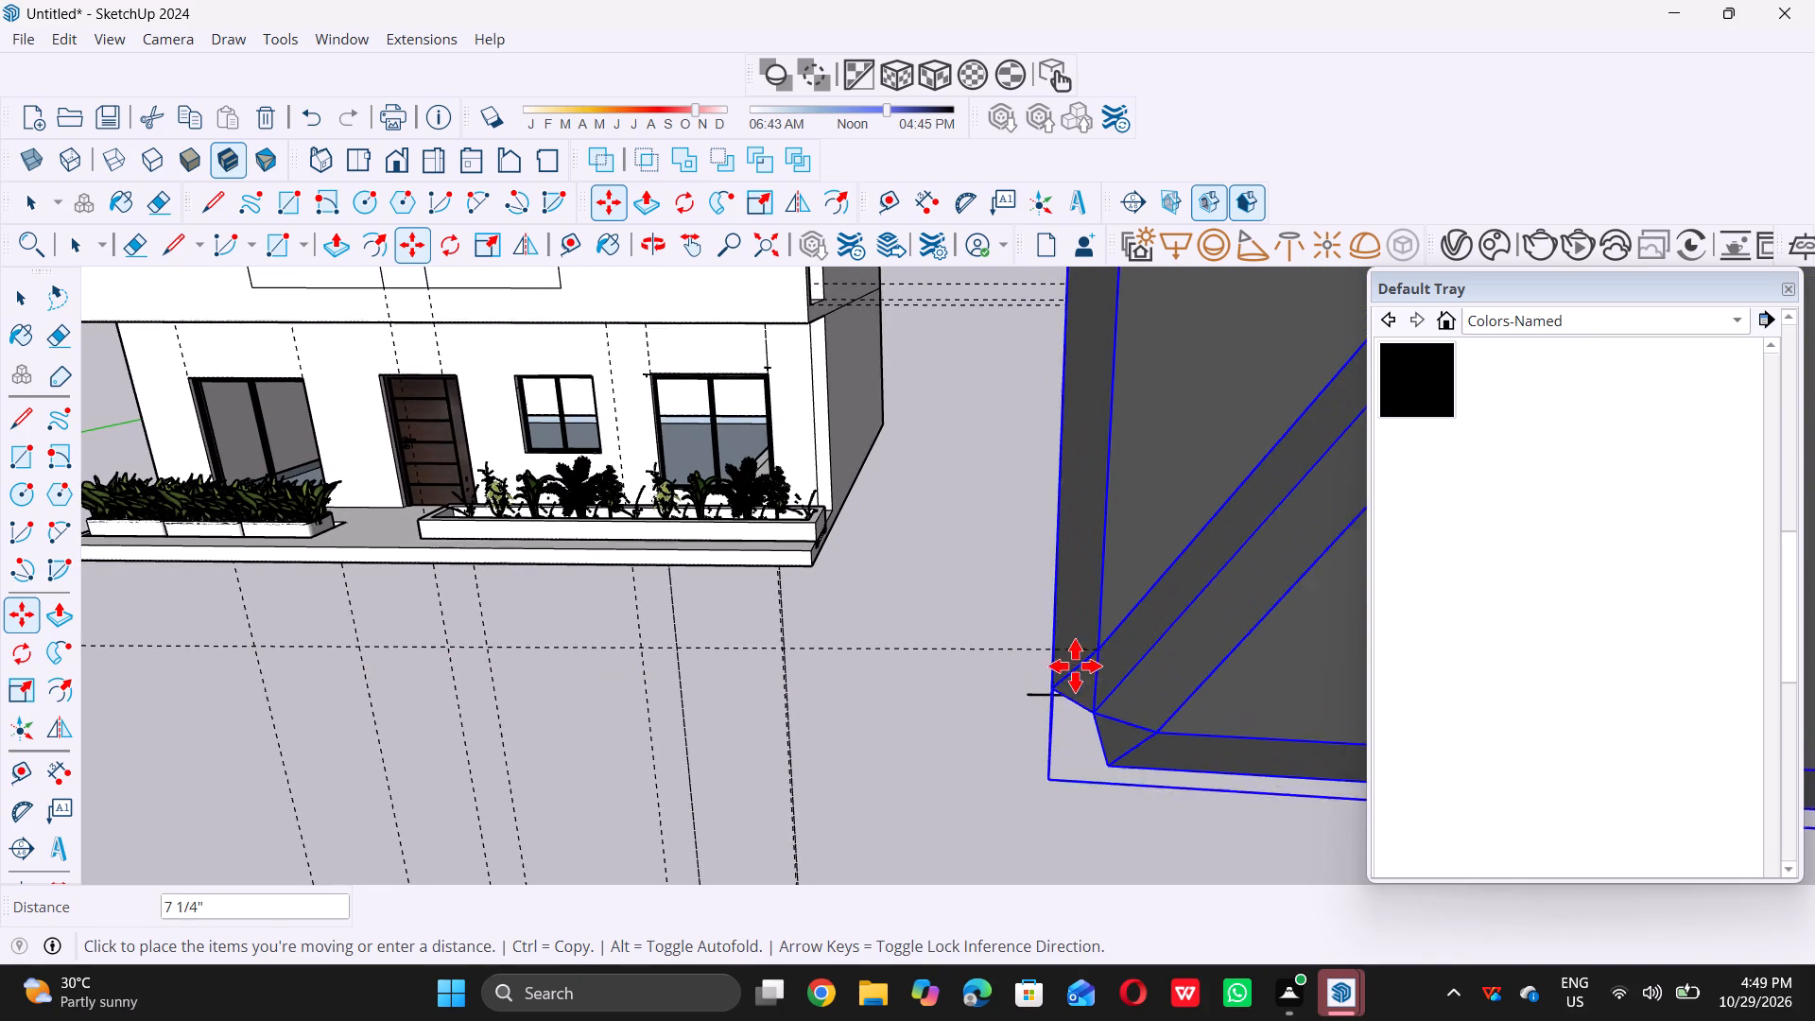
scroll(1055, 686, "up", 6)
scroll(1085, 643, "down", 20)
scroll(1085, 643, "down", 2)
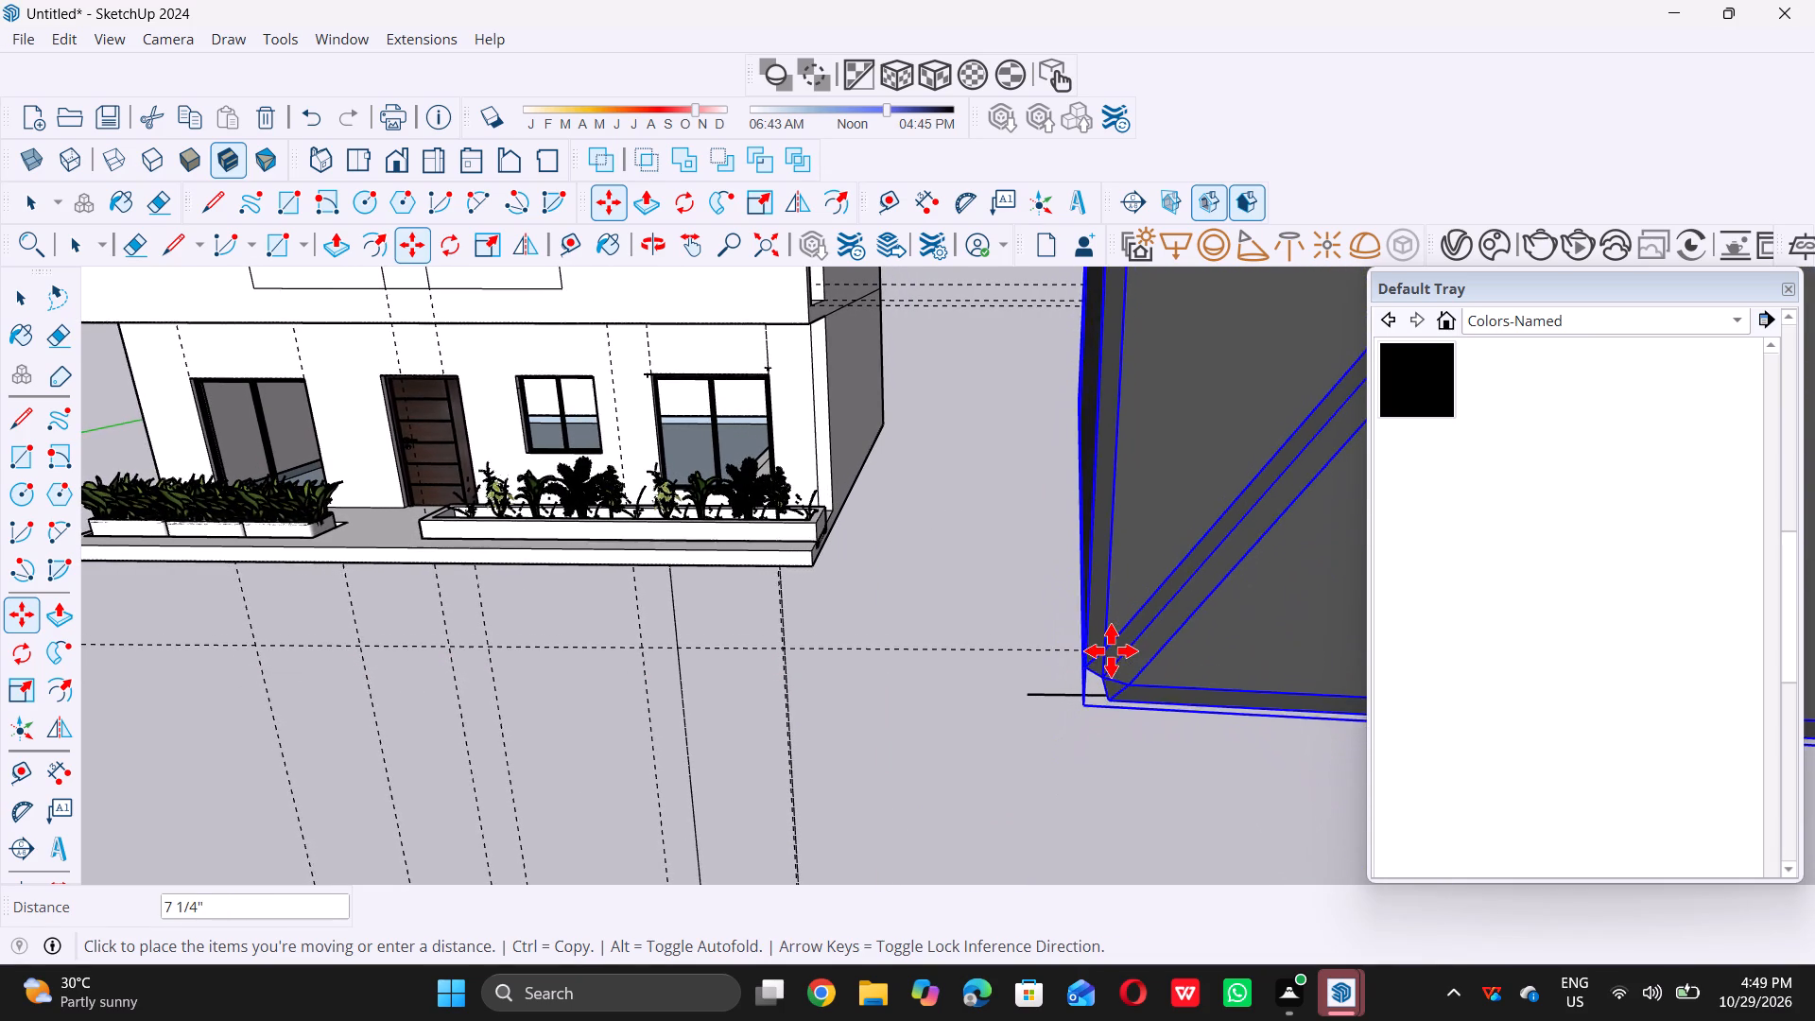
scroll(1111, 650, "down", 20)
scroll(1111, 650, "down", 13)
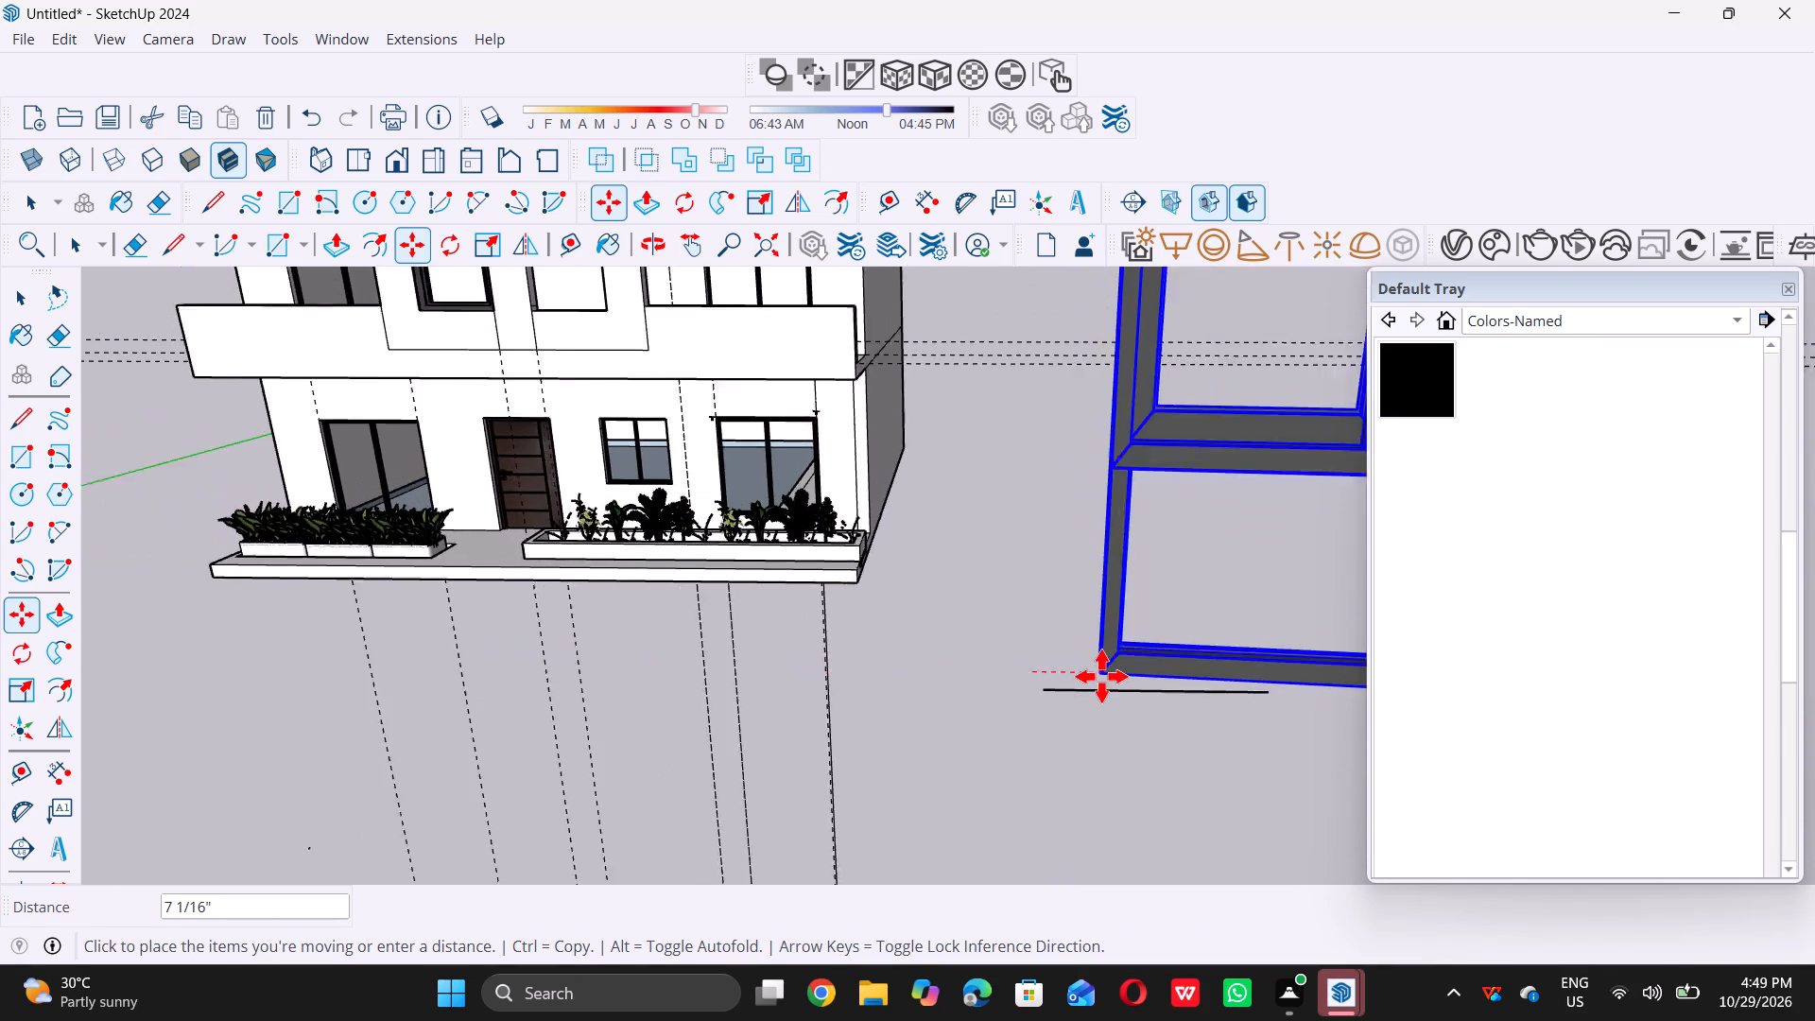
scroll(1101, 676, "down", 10)
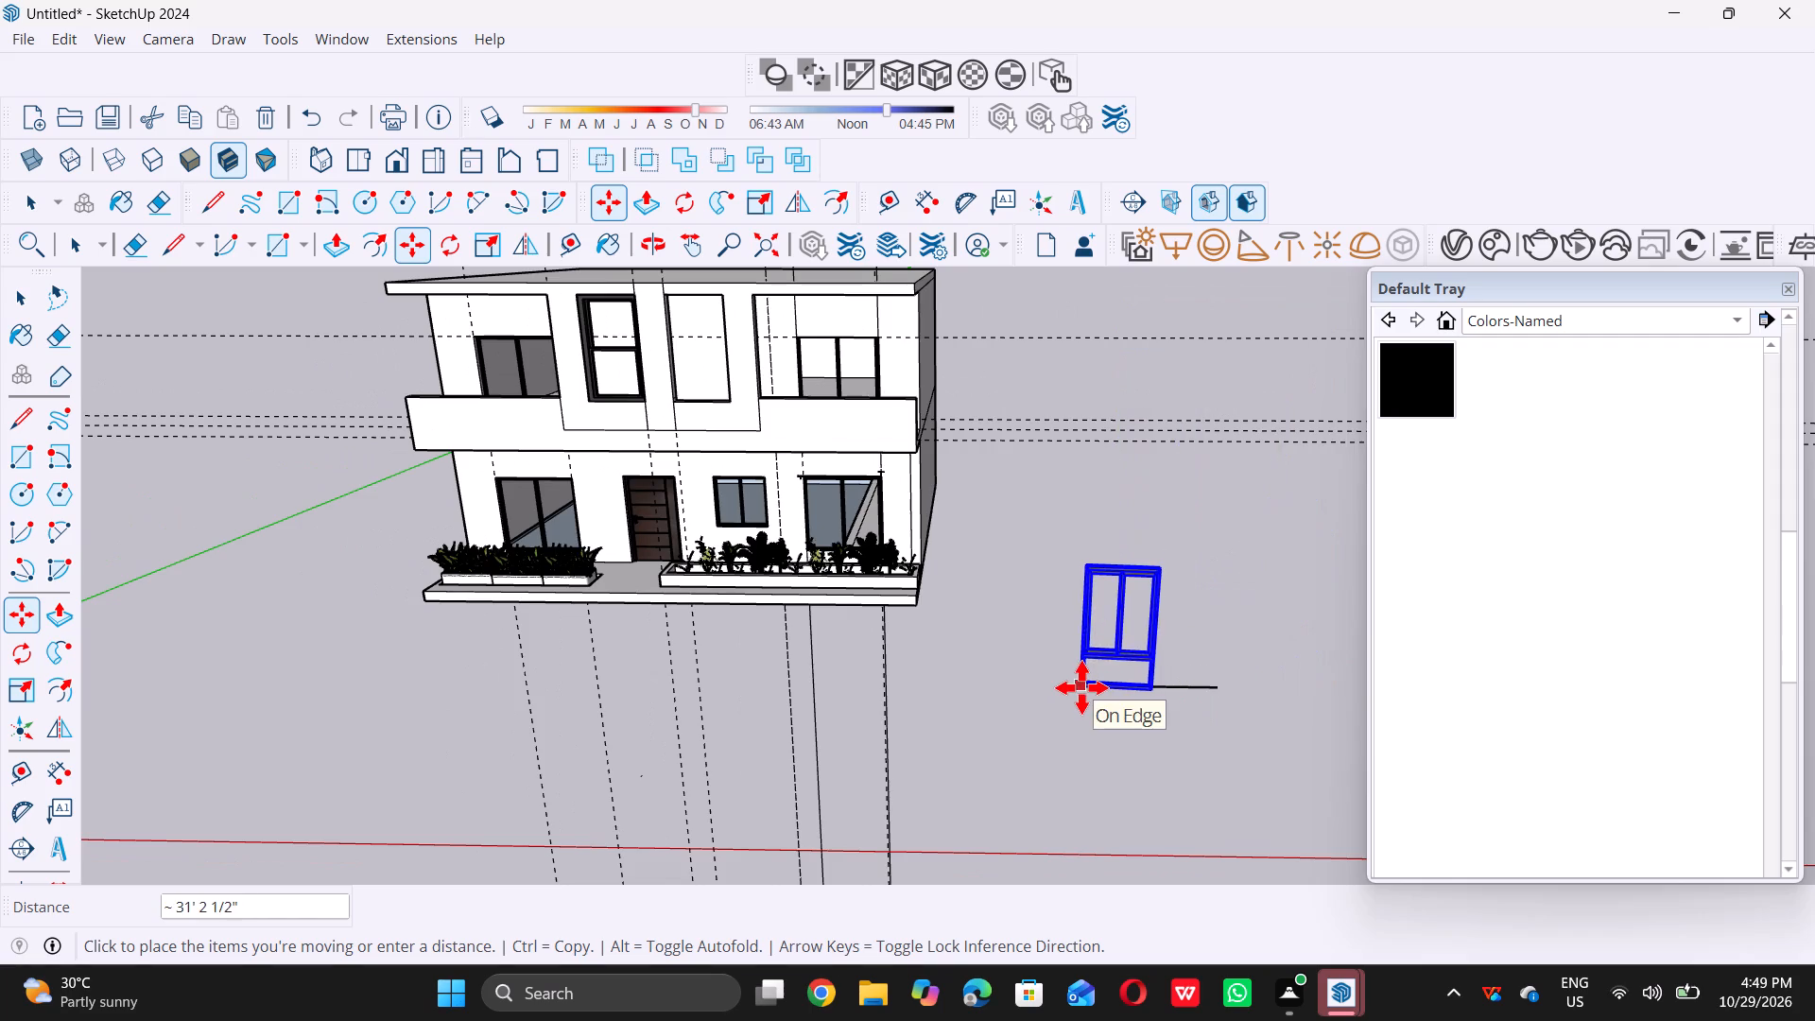
scroll(1081, 687, "up", 11)
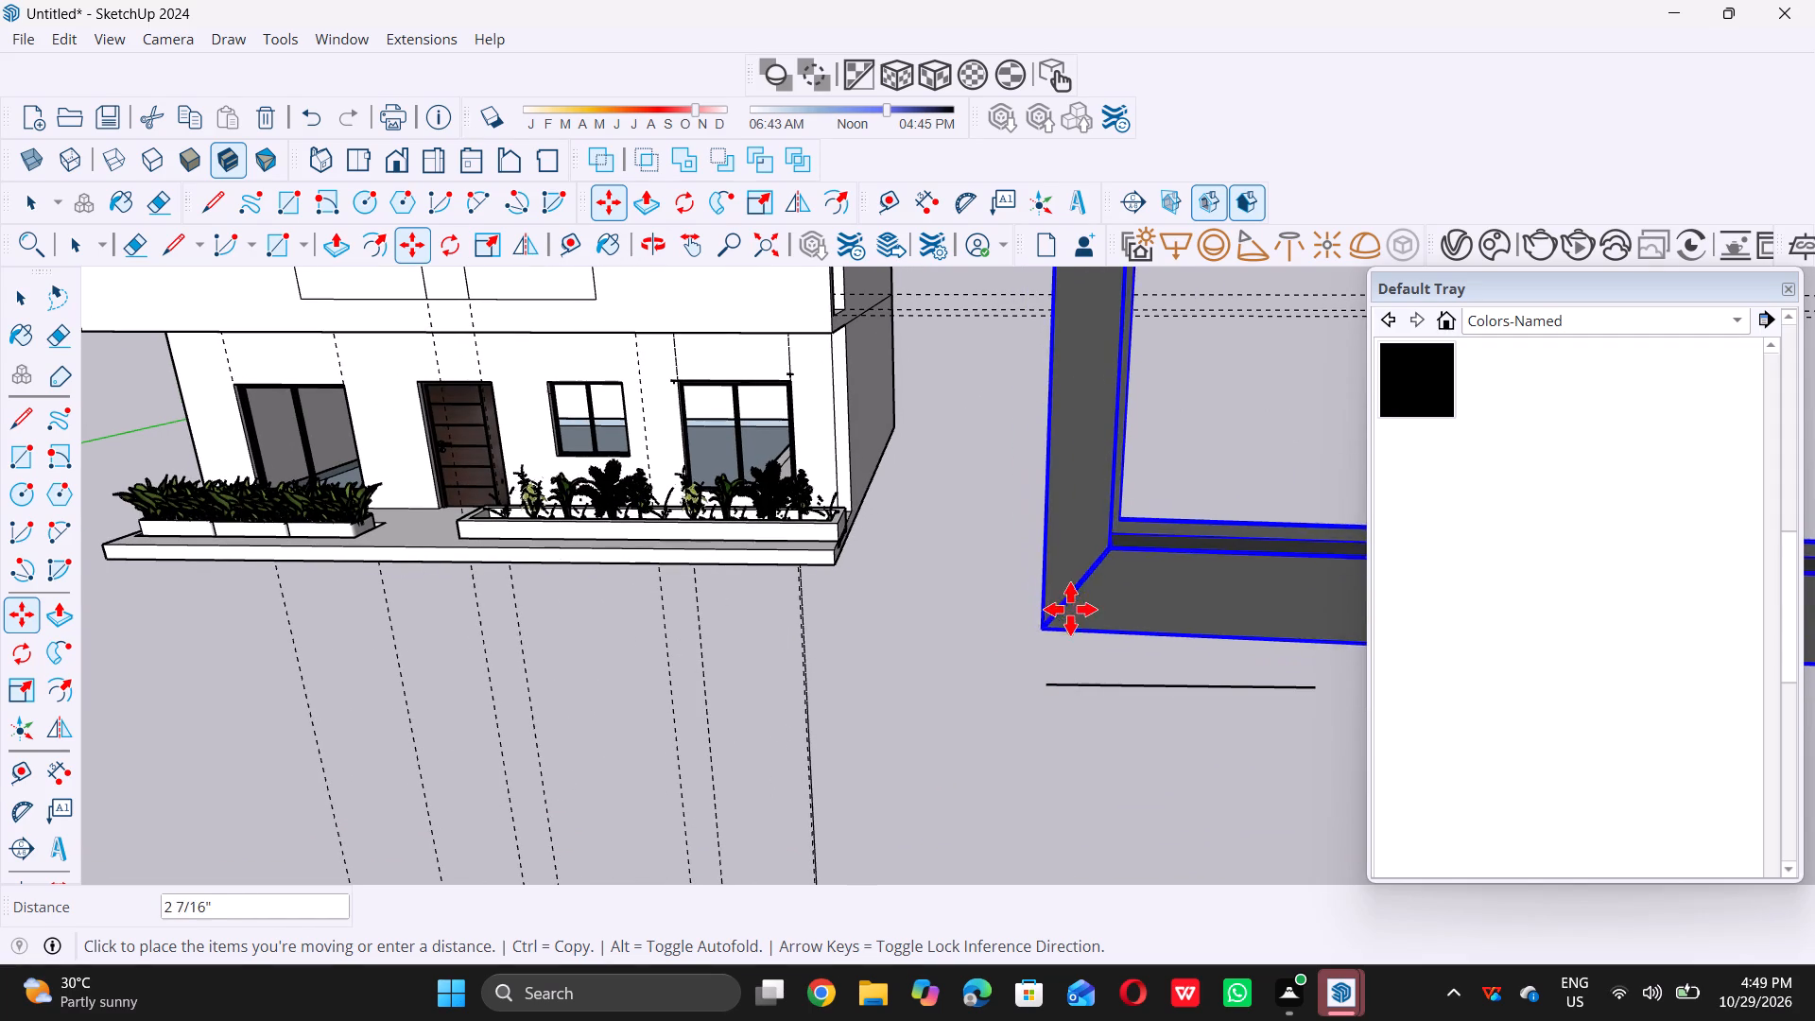
double_click(1089, 585)
Examine the detached window's position relative to the reference line and the house from several angles.
scroll(1077, 688, "up", 6)
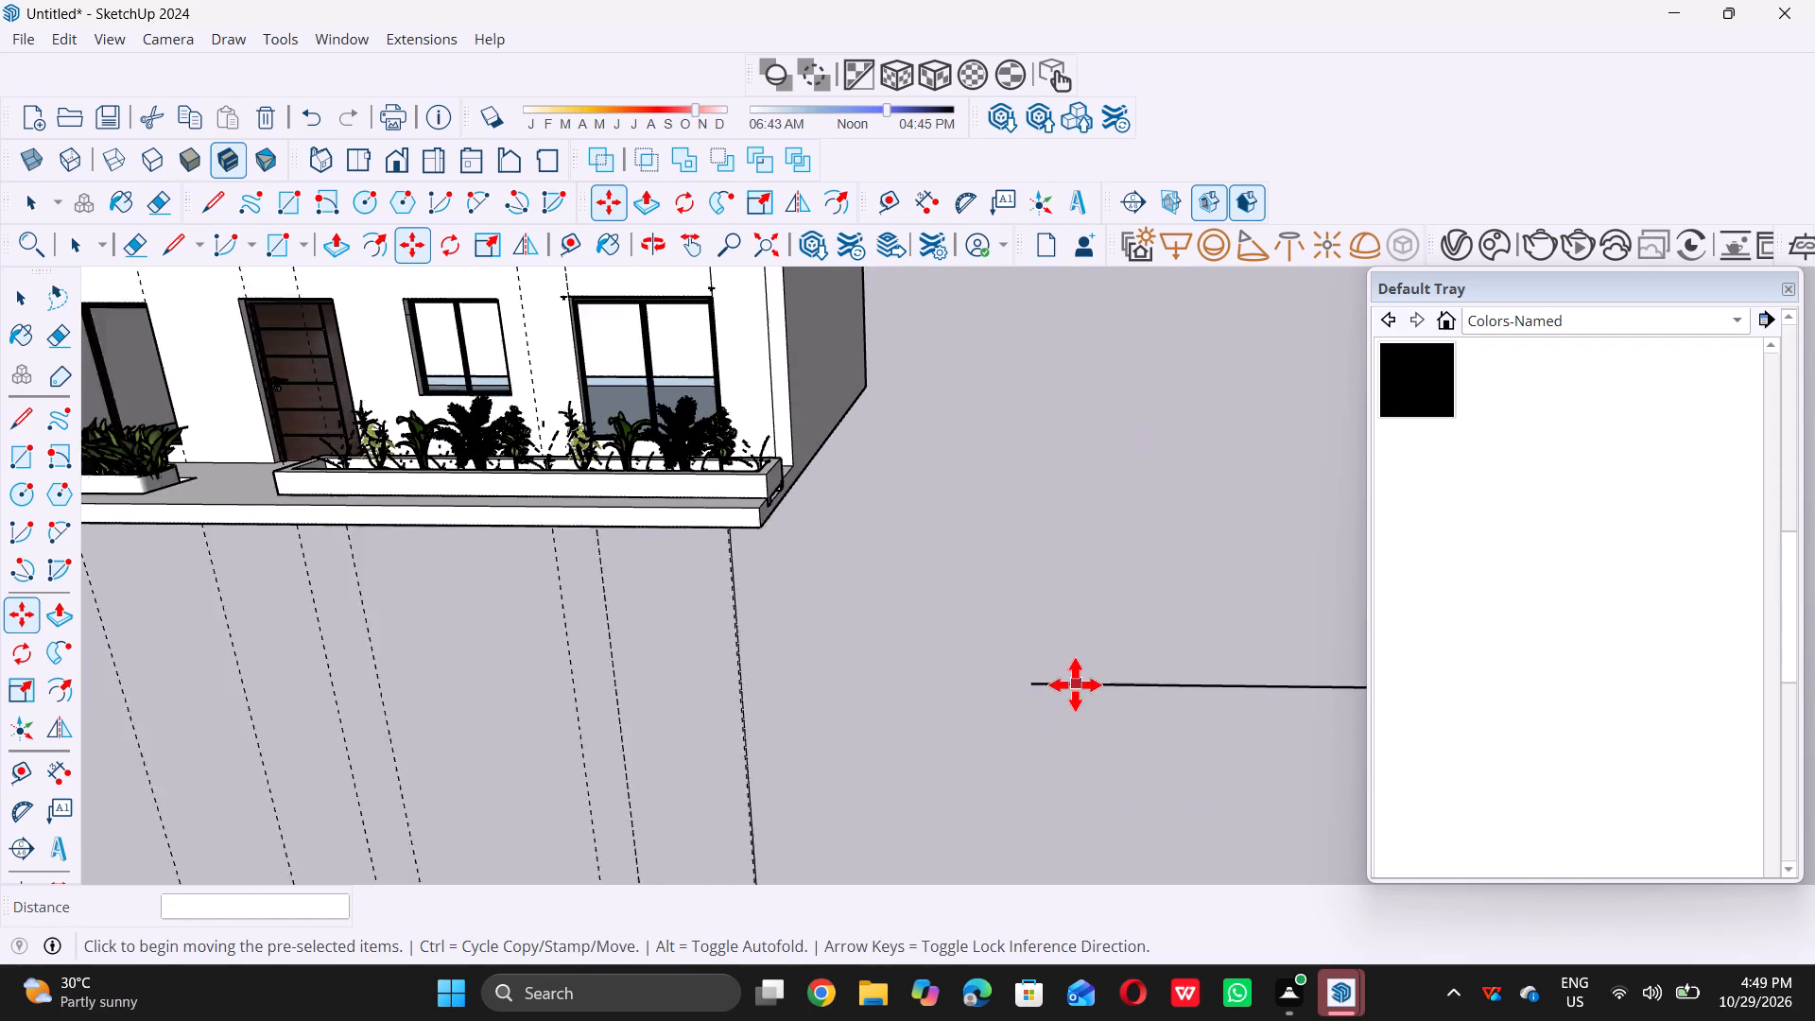
scroll(1039, 703, "down", 18)
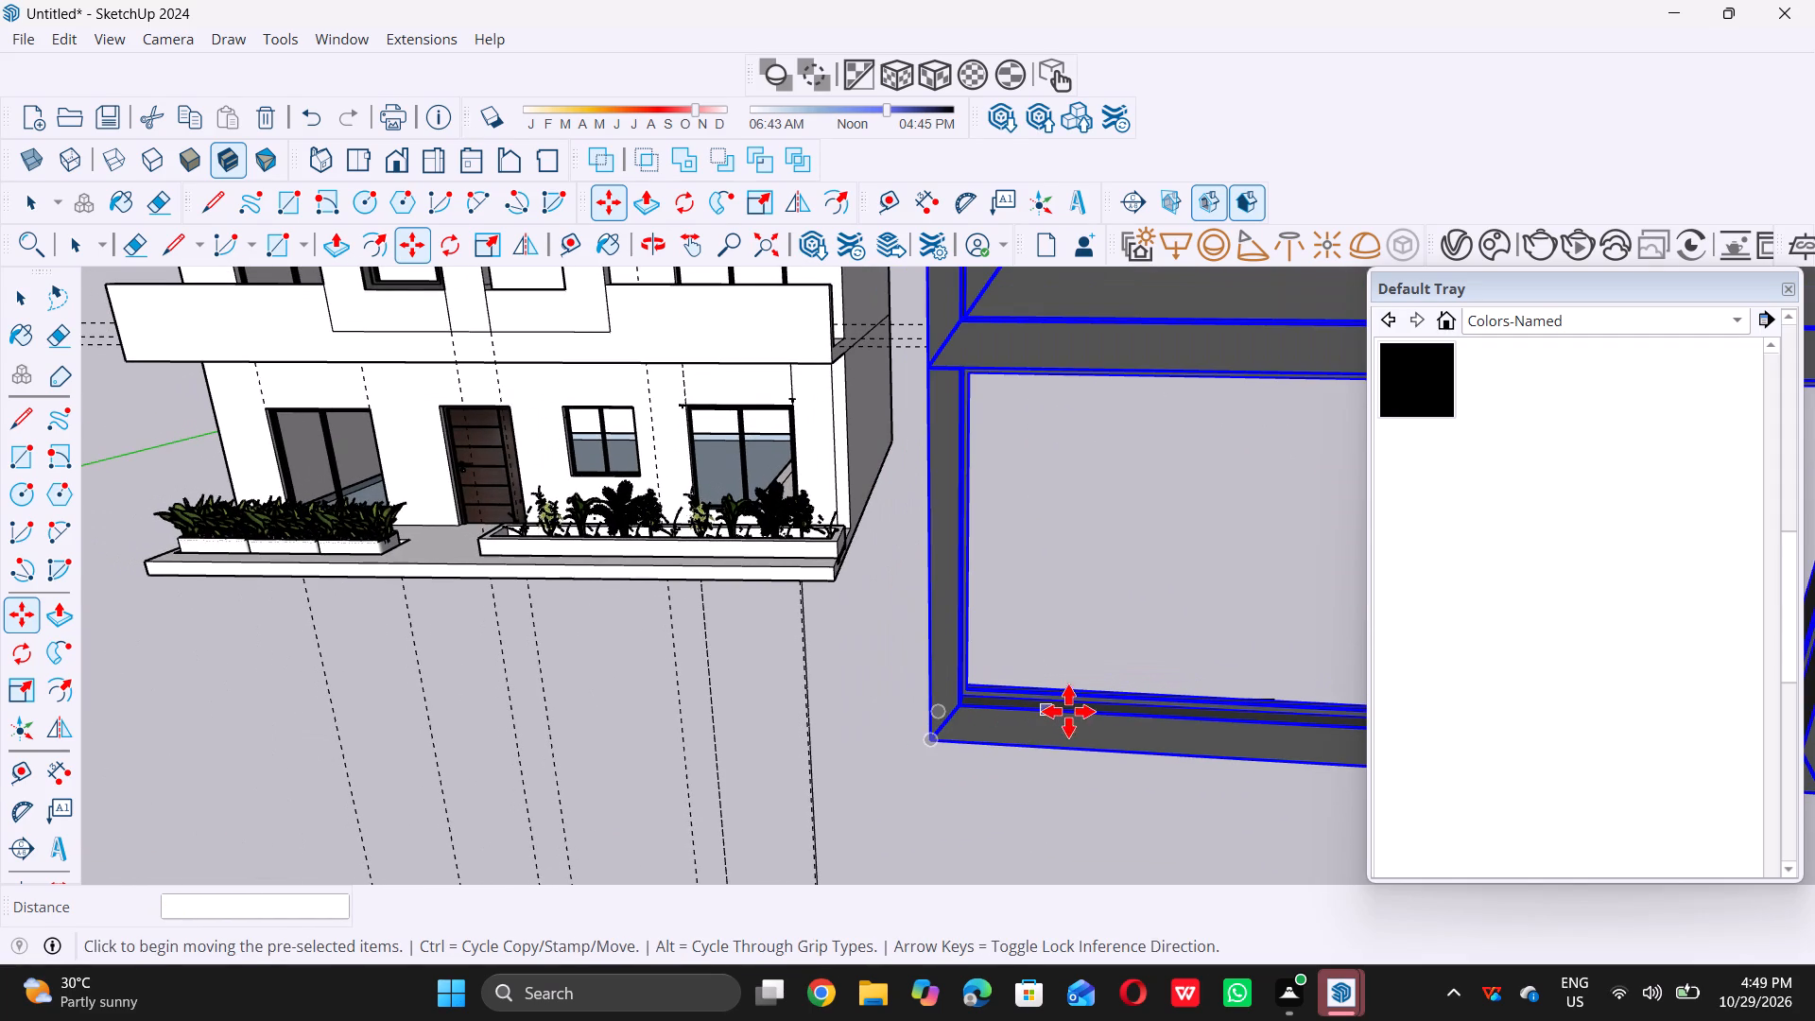
key("space")
scroll(1071, 715, "down", 14)
middle_click_drag(954, 812, 994, 780)
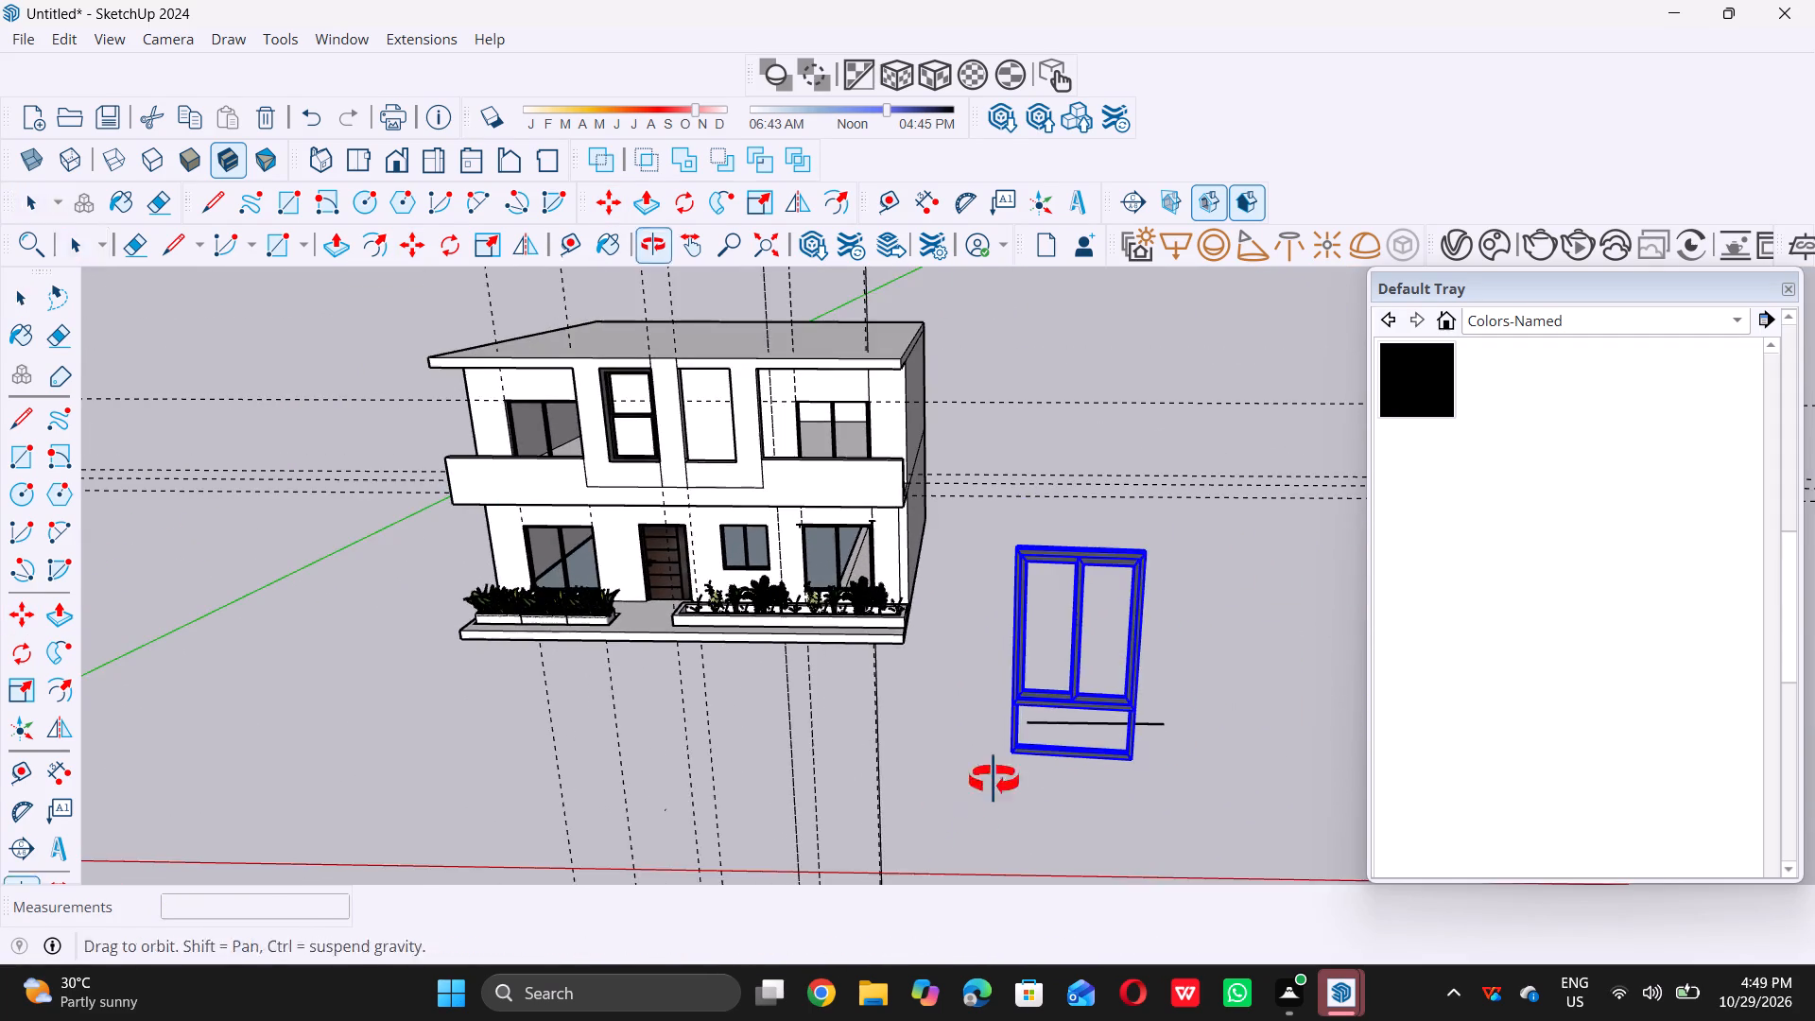
middle_click_drag(994, 780, 1047, 739)
scroll(1000, 755, "down", 15)
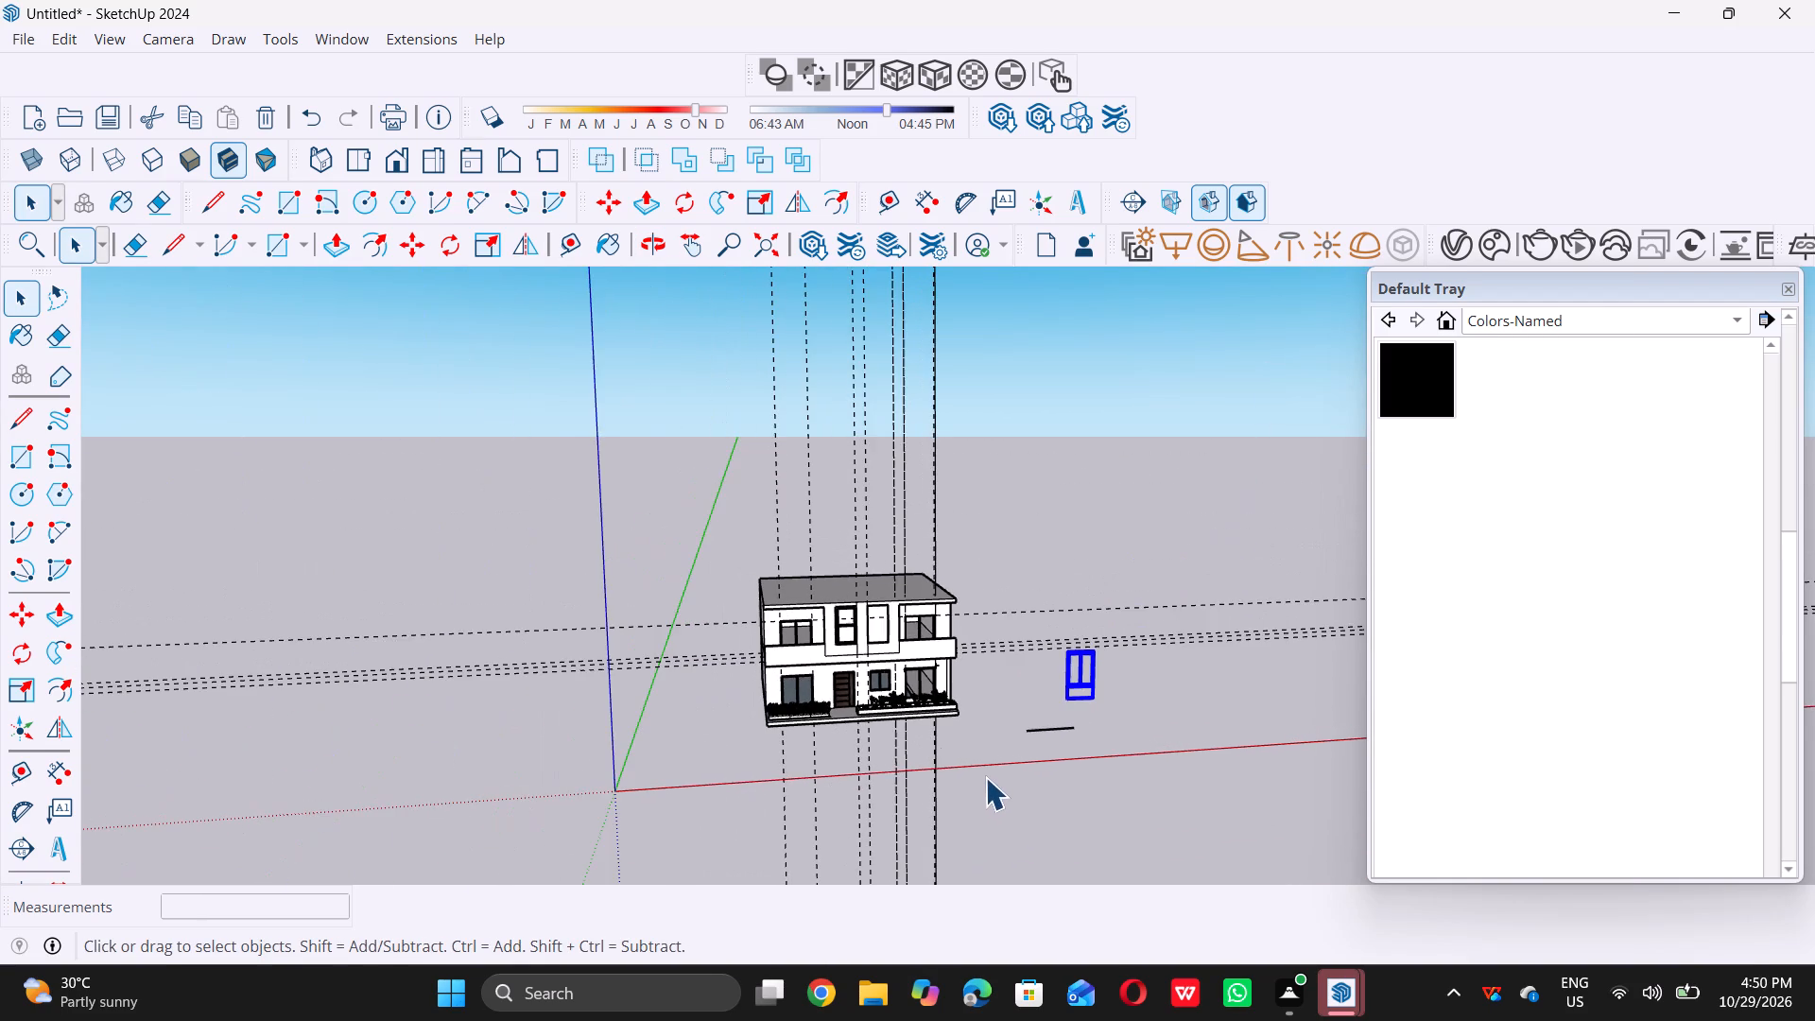
middle_click_drag(989, 780, 1107, 755)
scroll(1100, 757, "down", 9)
middle_click_drag(1080, 773, 1141, 727)
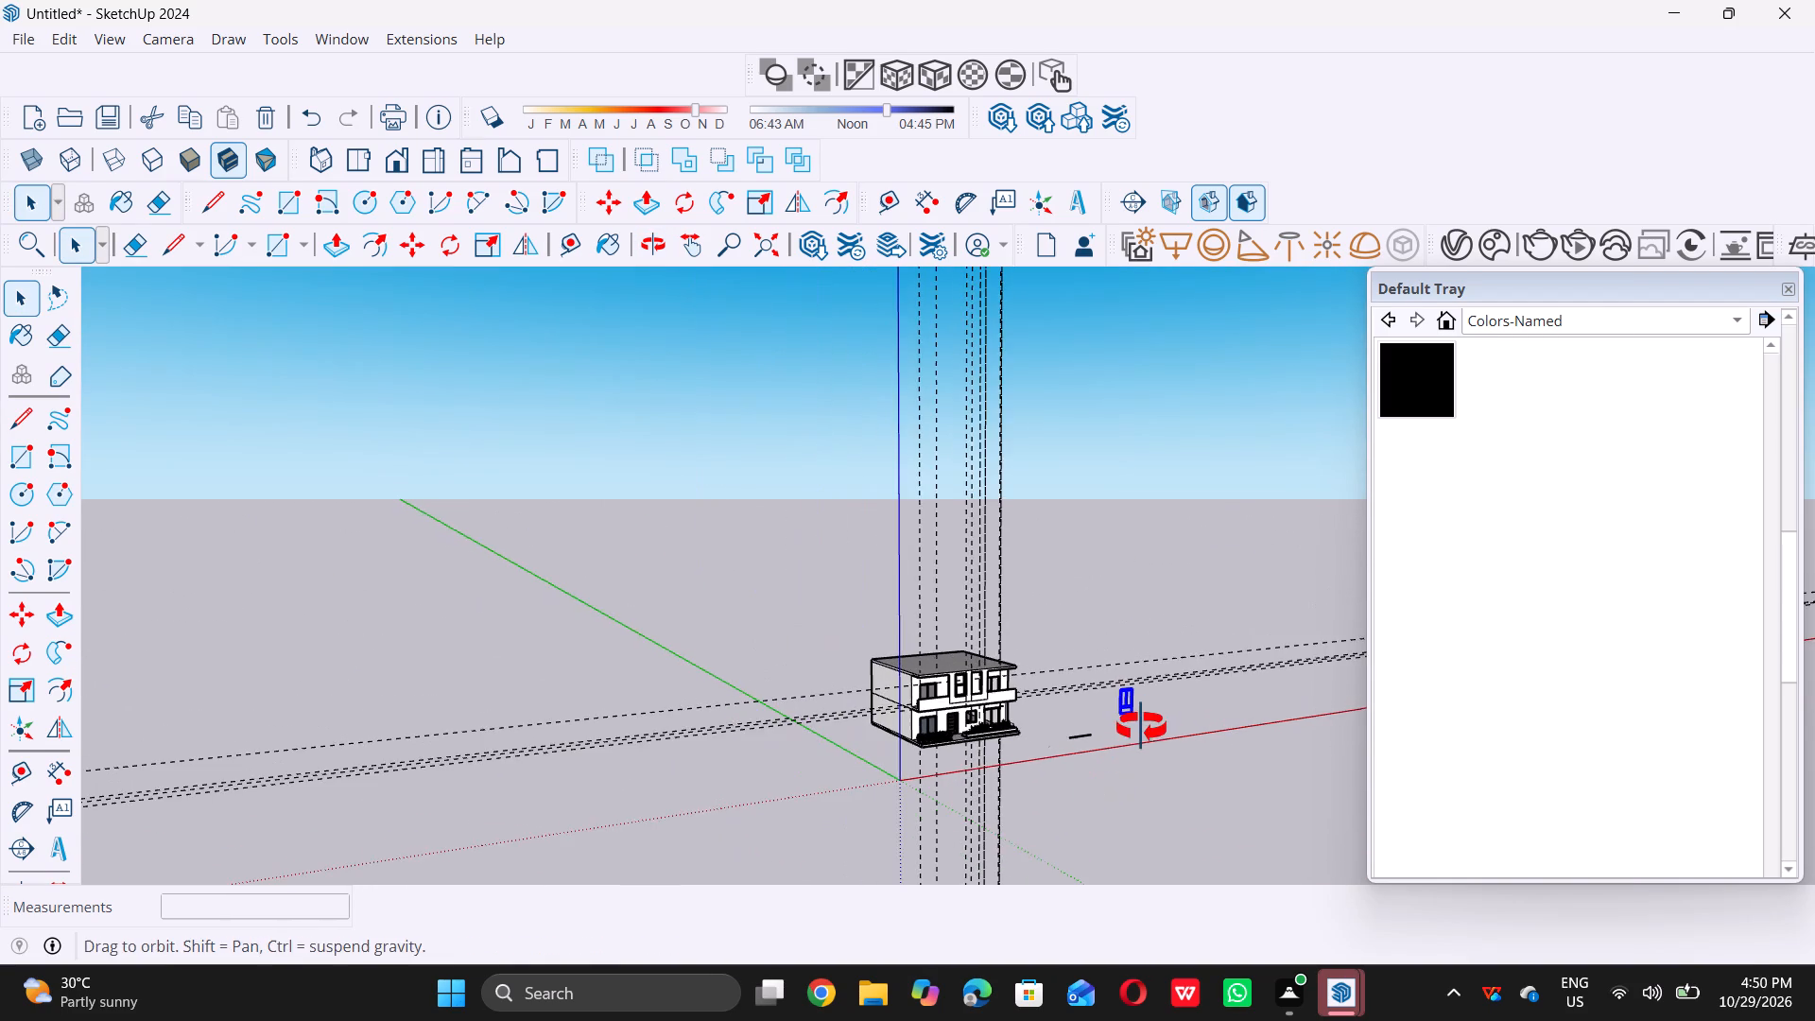
middle_click_drag(1141, 727, 1154, 708)
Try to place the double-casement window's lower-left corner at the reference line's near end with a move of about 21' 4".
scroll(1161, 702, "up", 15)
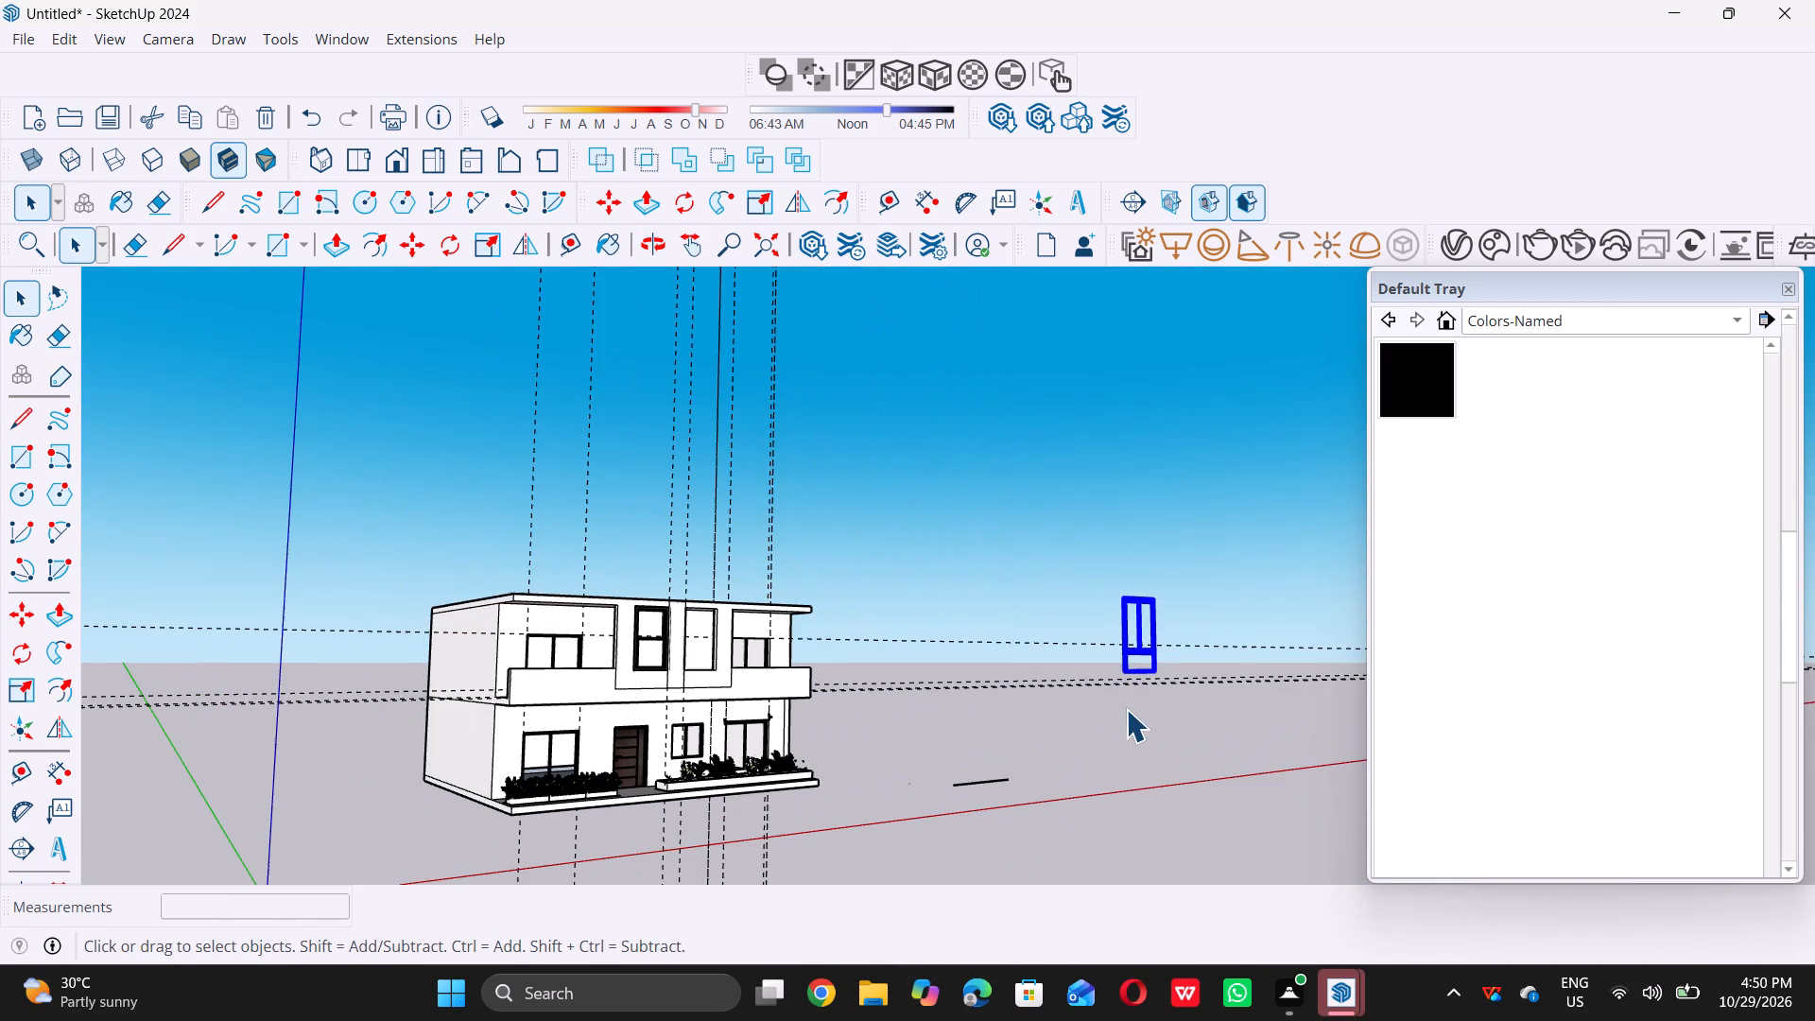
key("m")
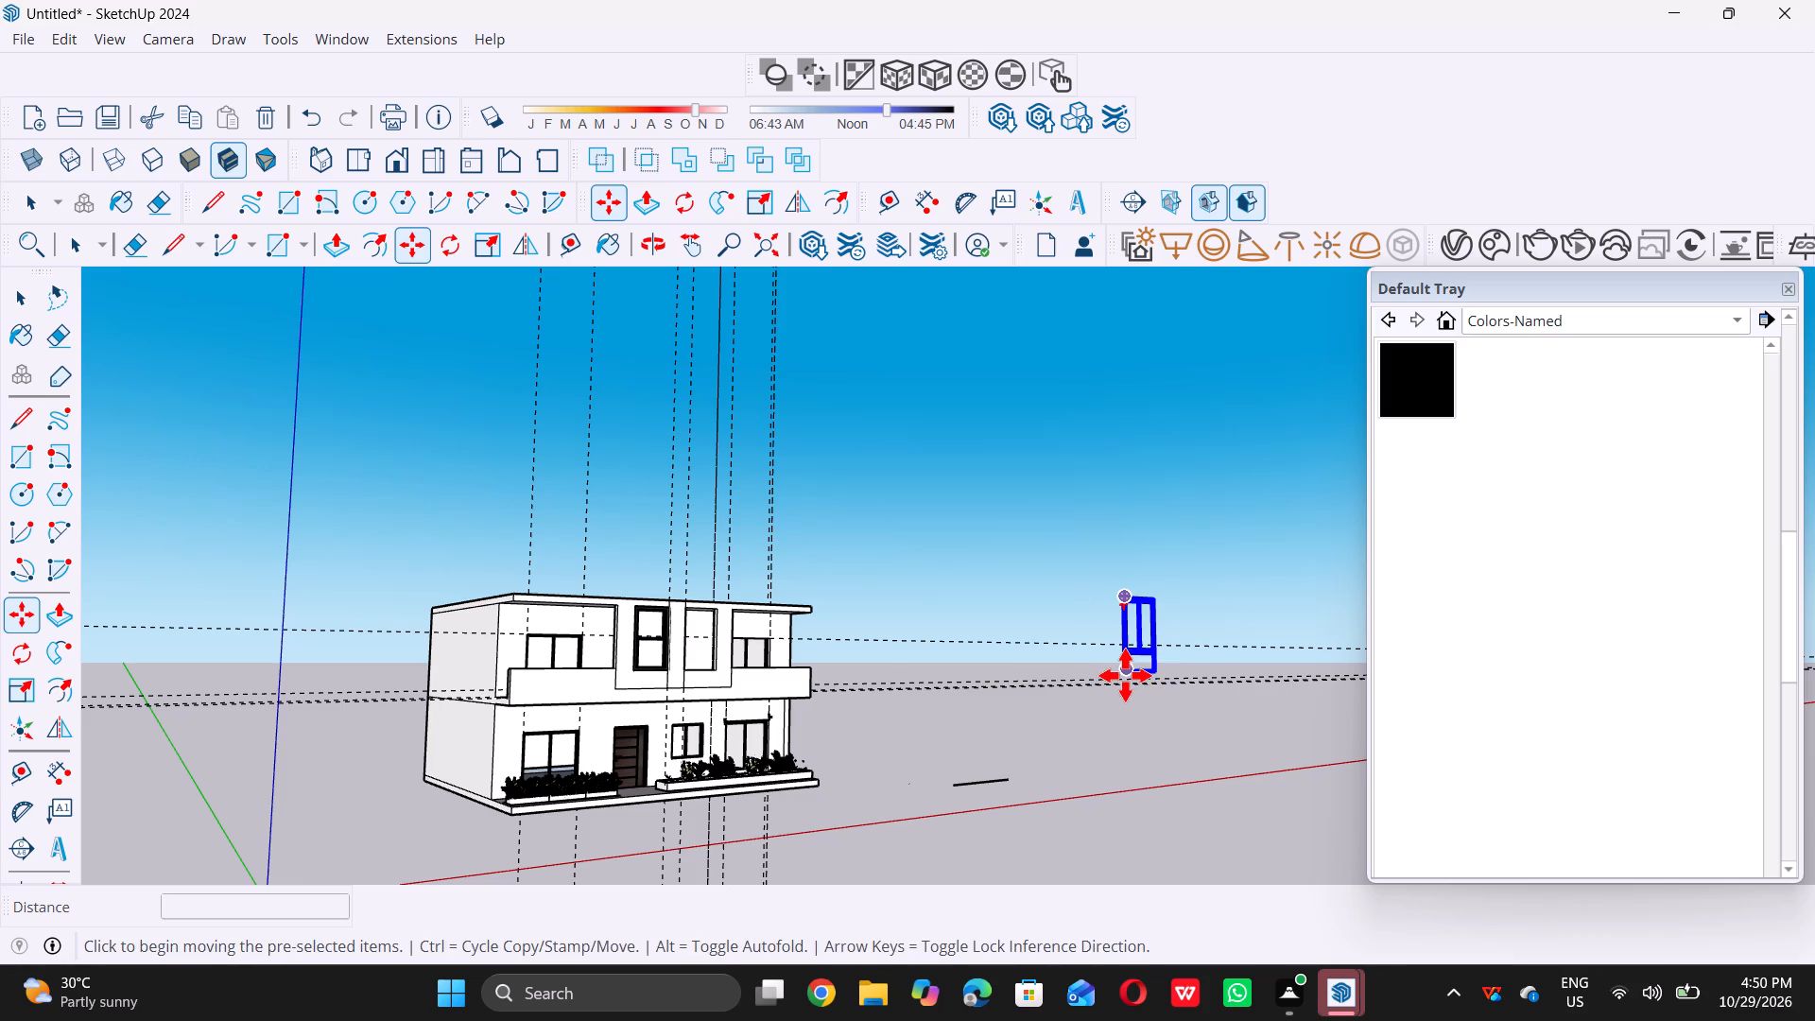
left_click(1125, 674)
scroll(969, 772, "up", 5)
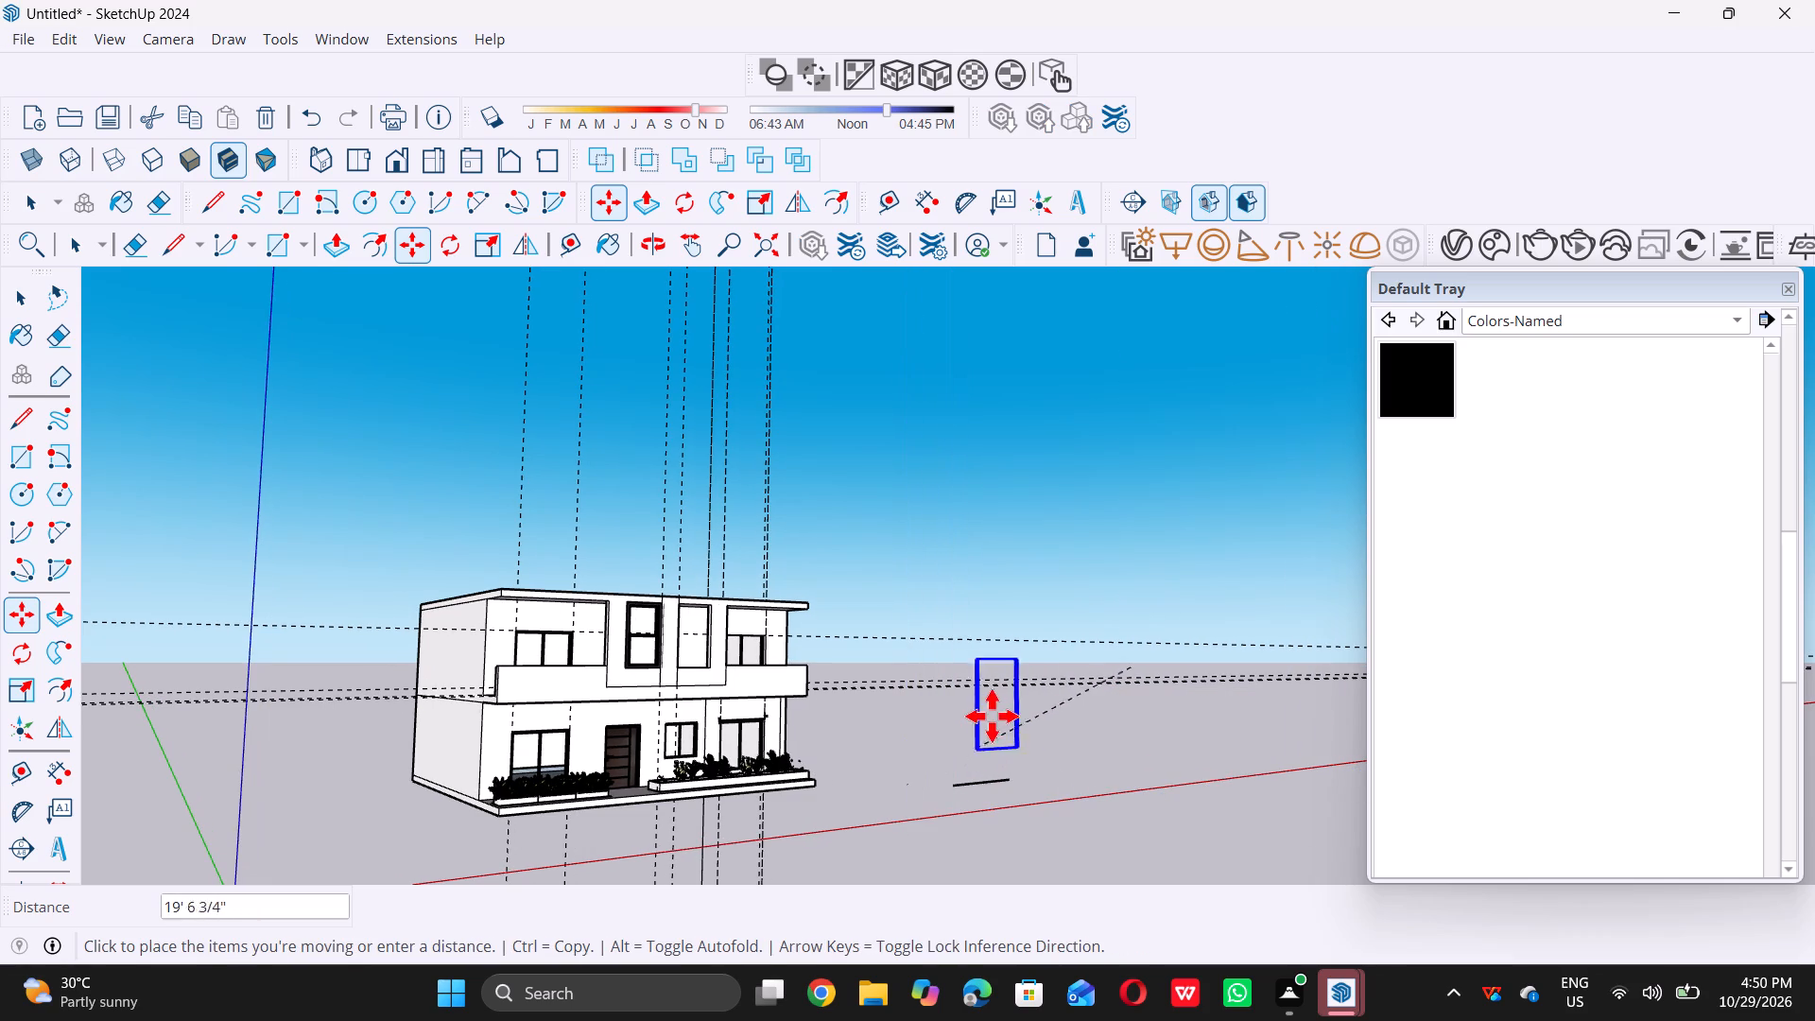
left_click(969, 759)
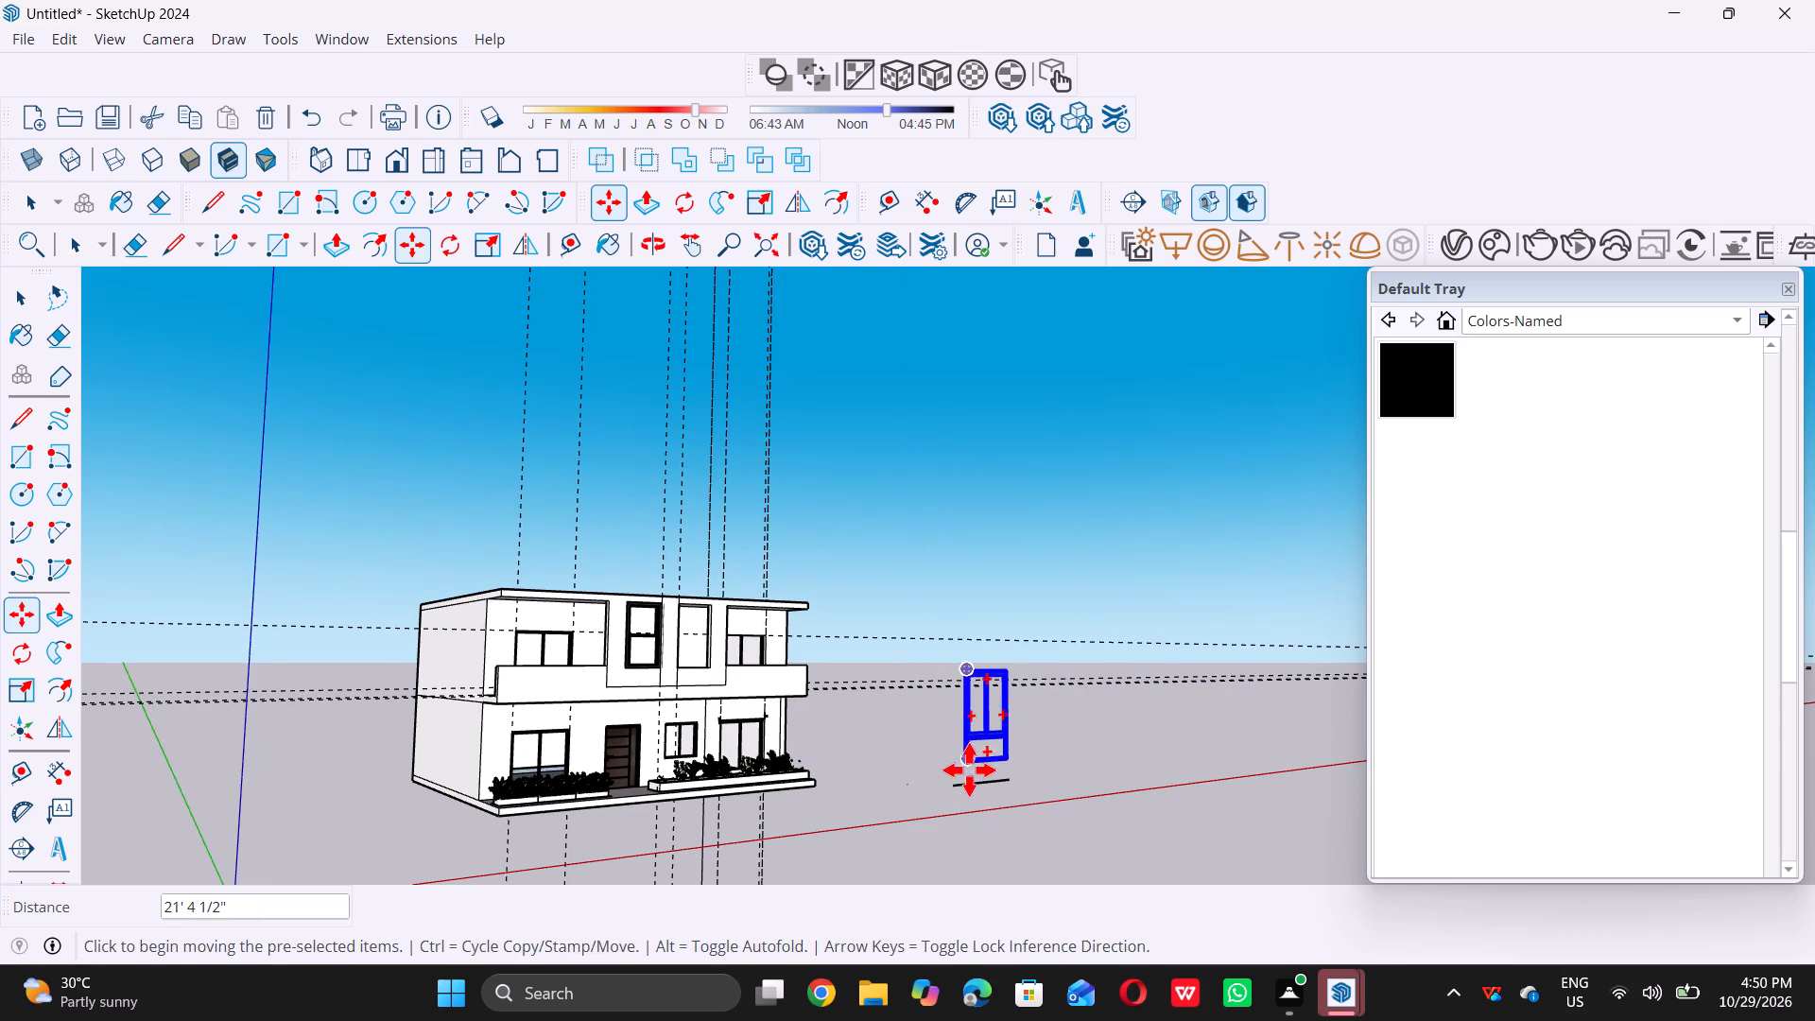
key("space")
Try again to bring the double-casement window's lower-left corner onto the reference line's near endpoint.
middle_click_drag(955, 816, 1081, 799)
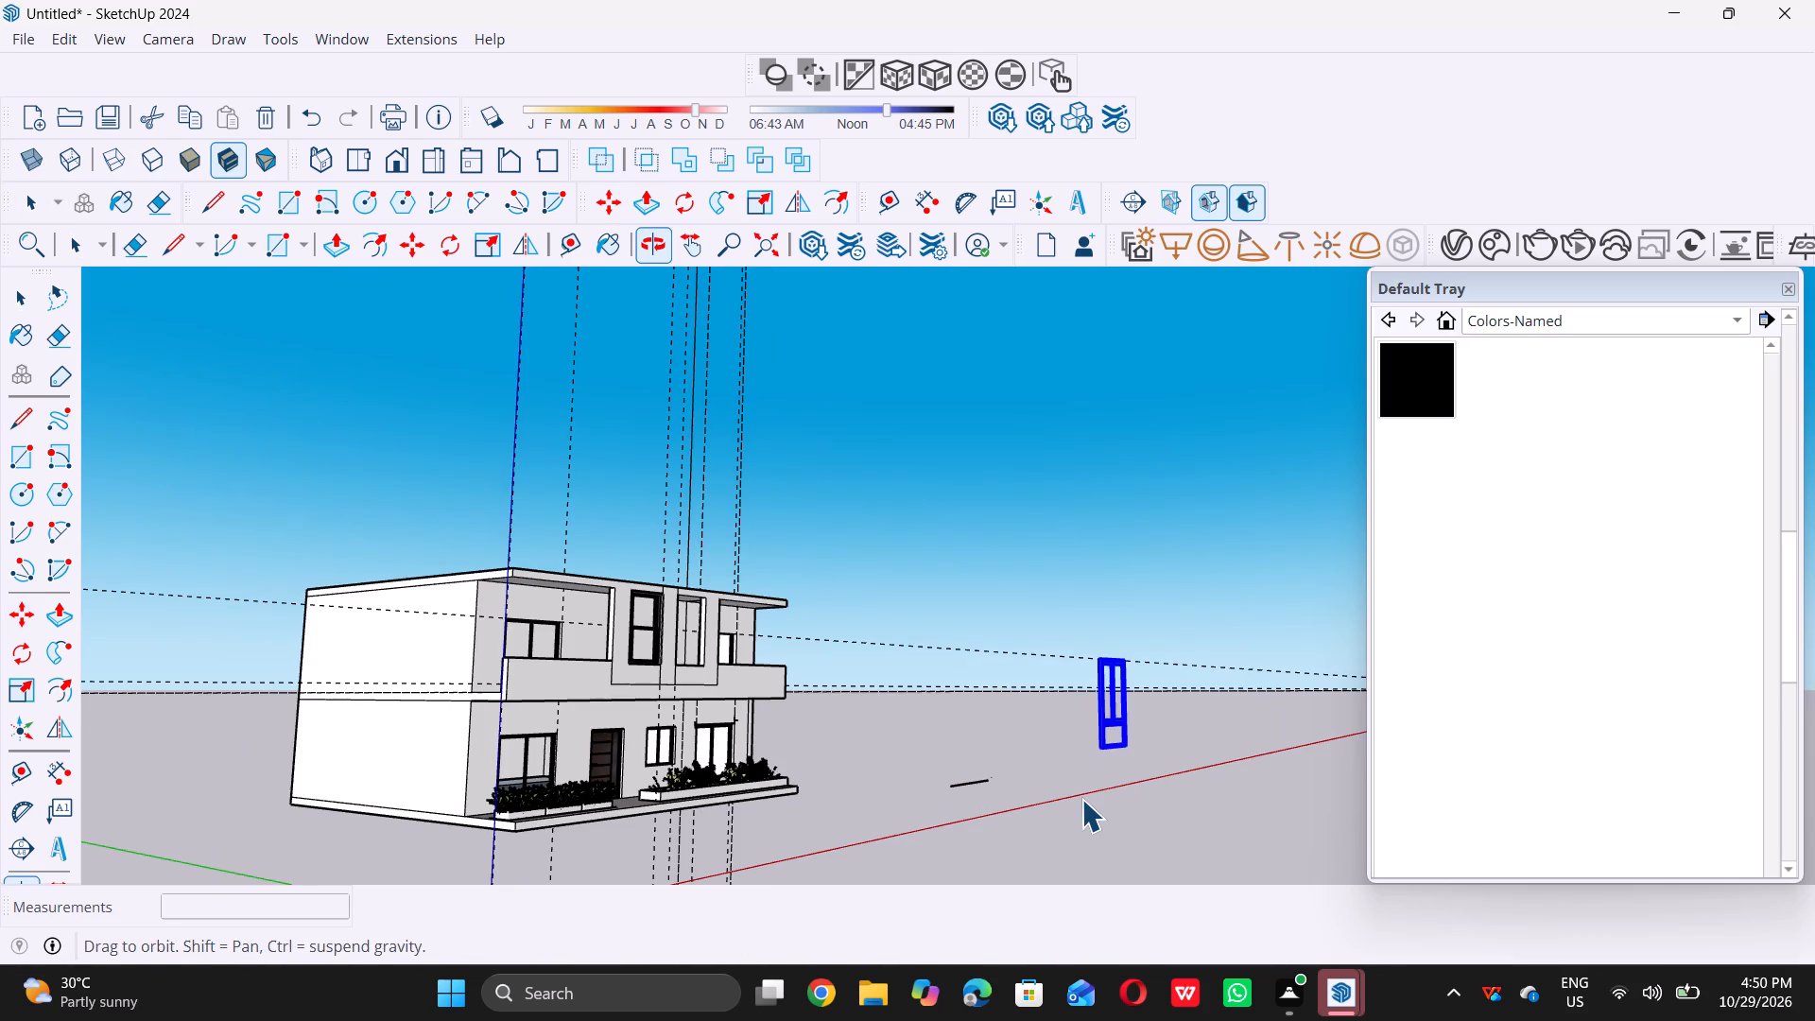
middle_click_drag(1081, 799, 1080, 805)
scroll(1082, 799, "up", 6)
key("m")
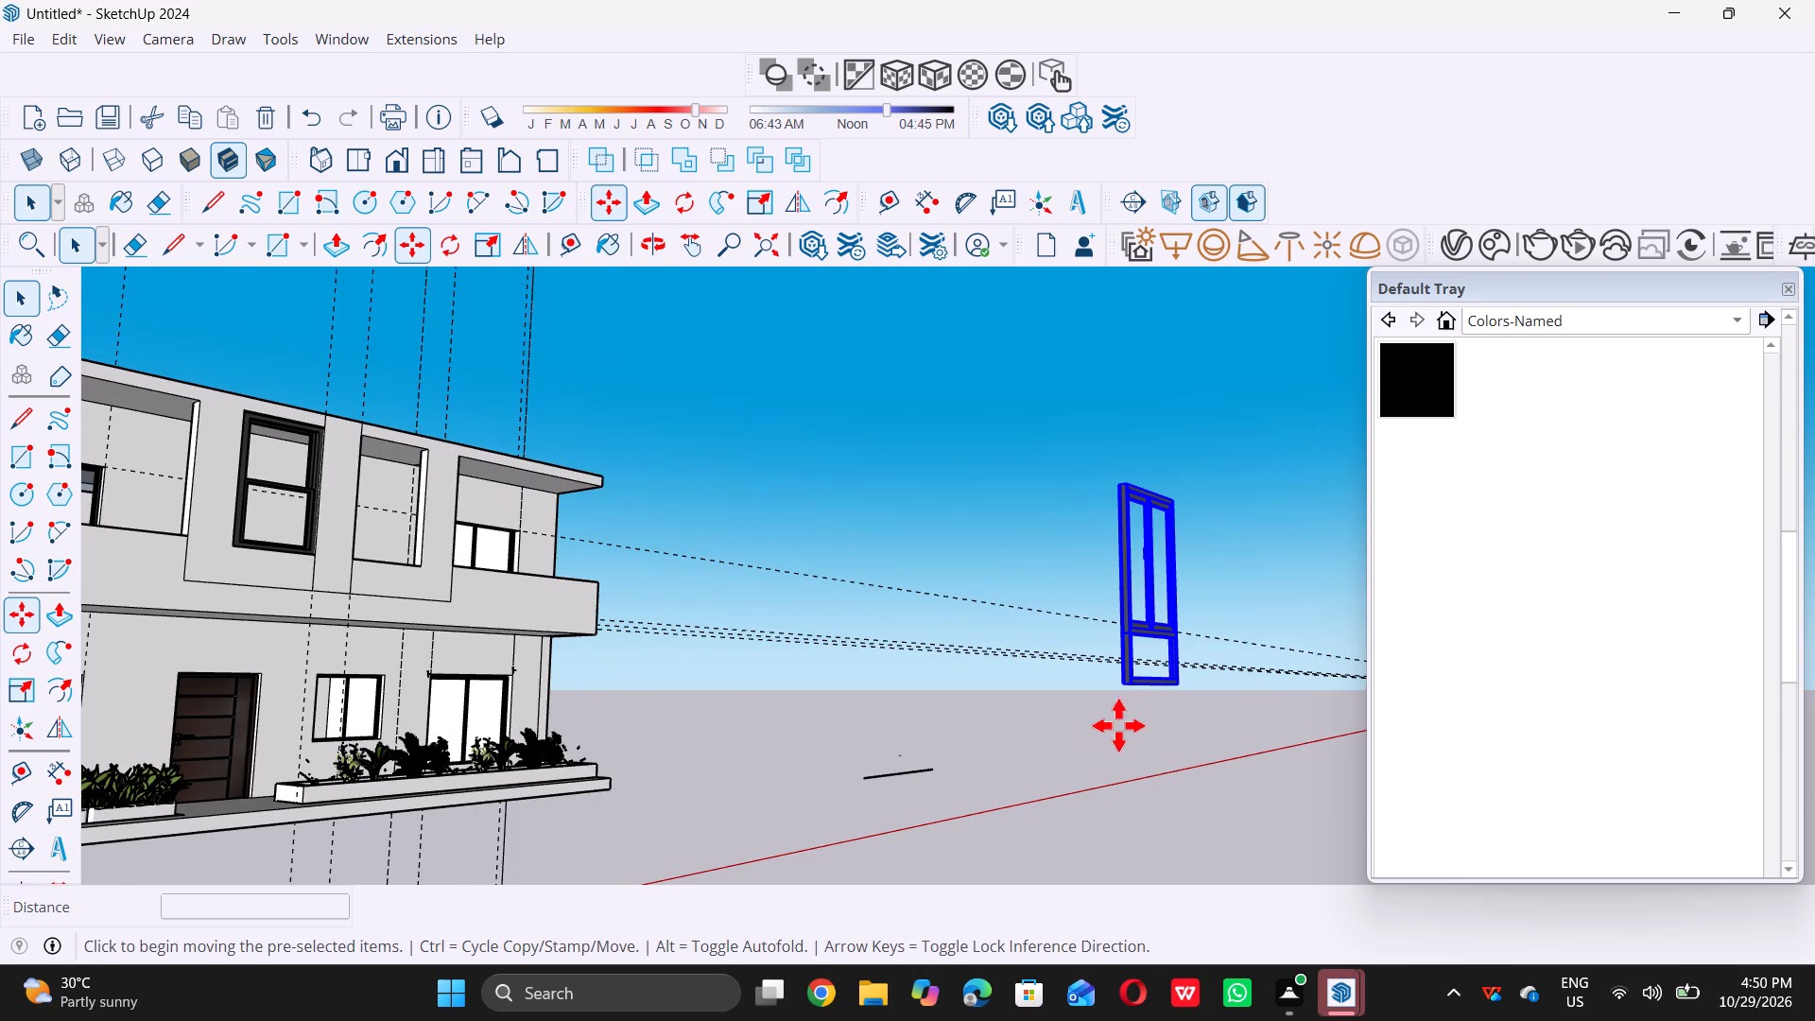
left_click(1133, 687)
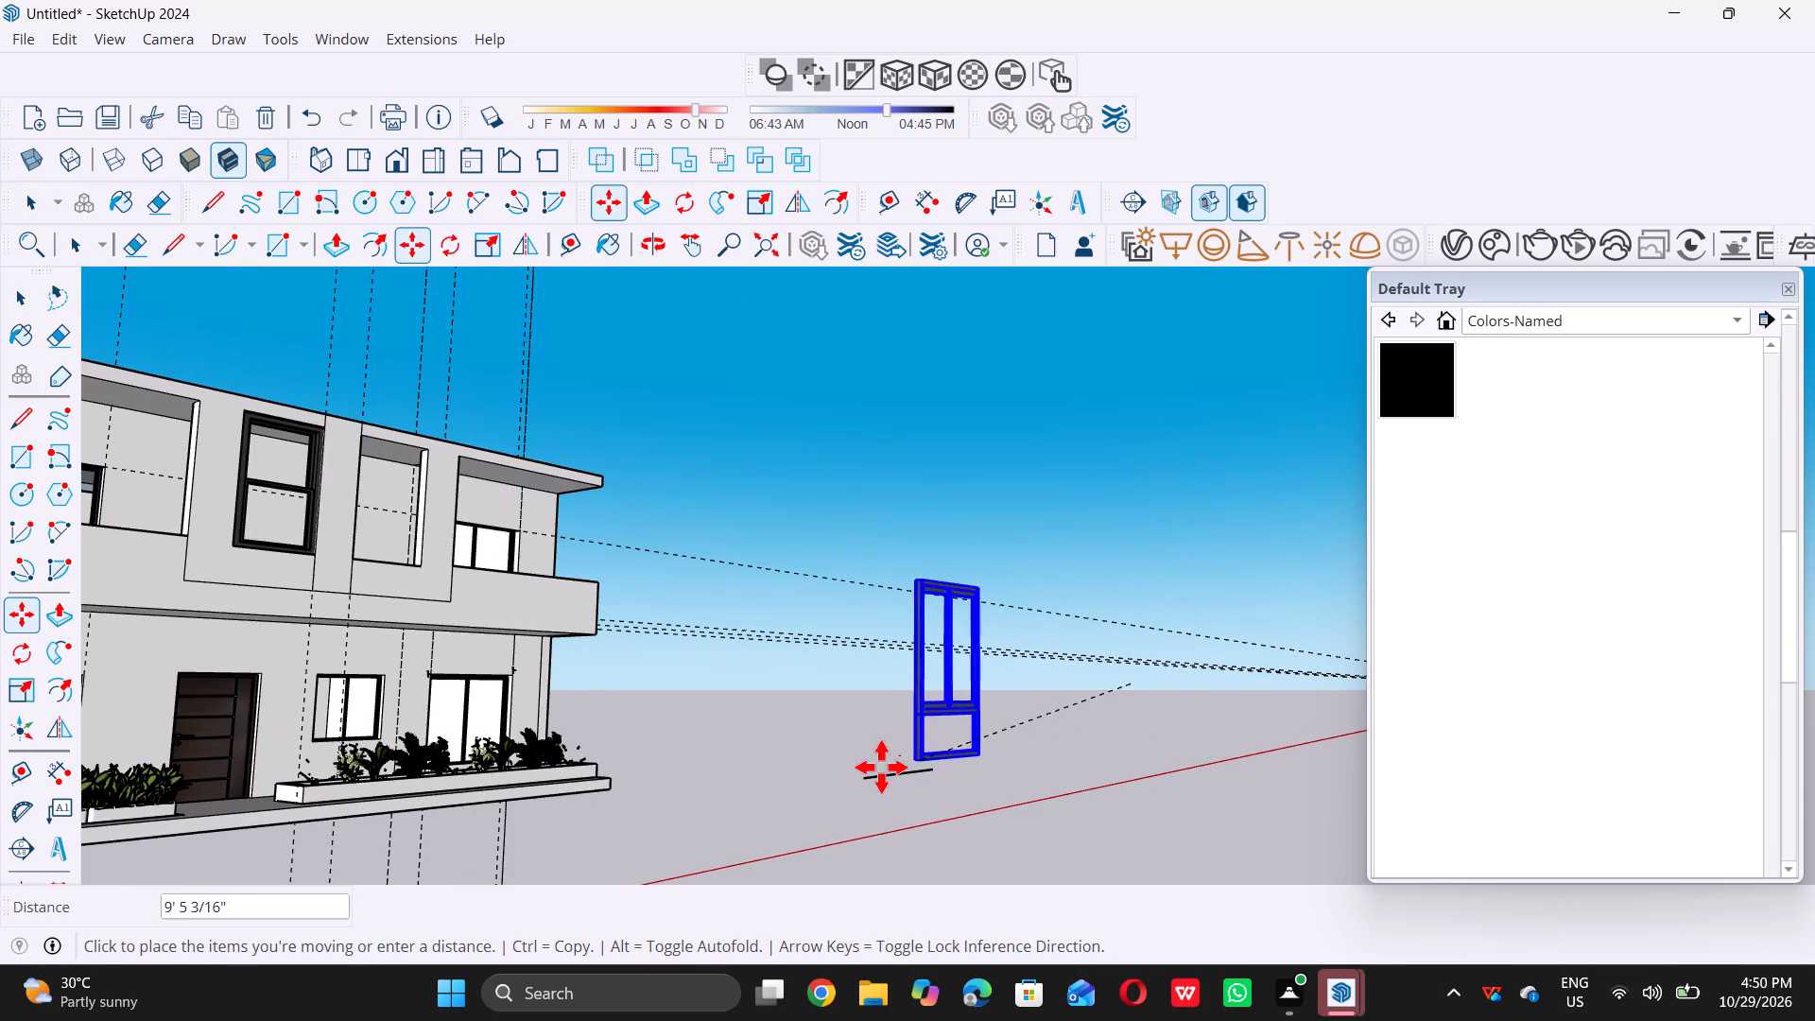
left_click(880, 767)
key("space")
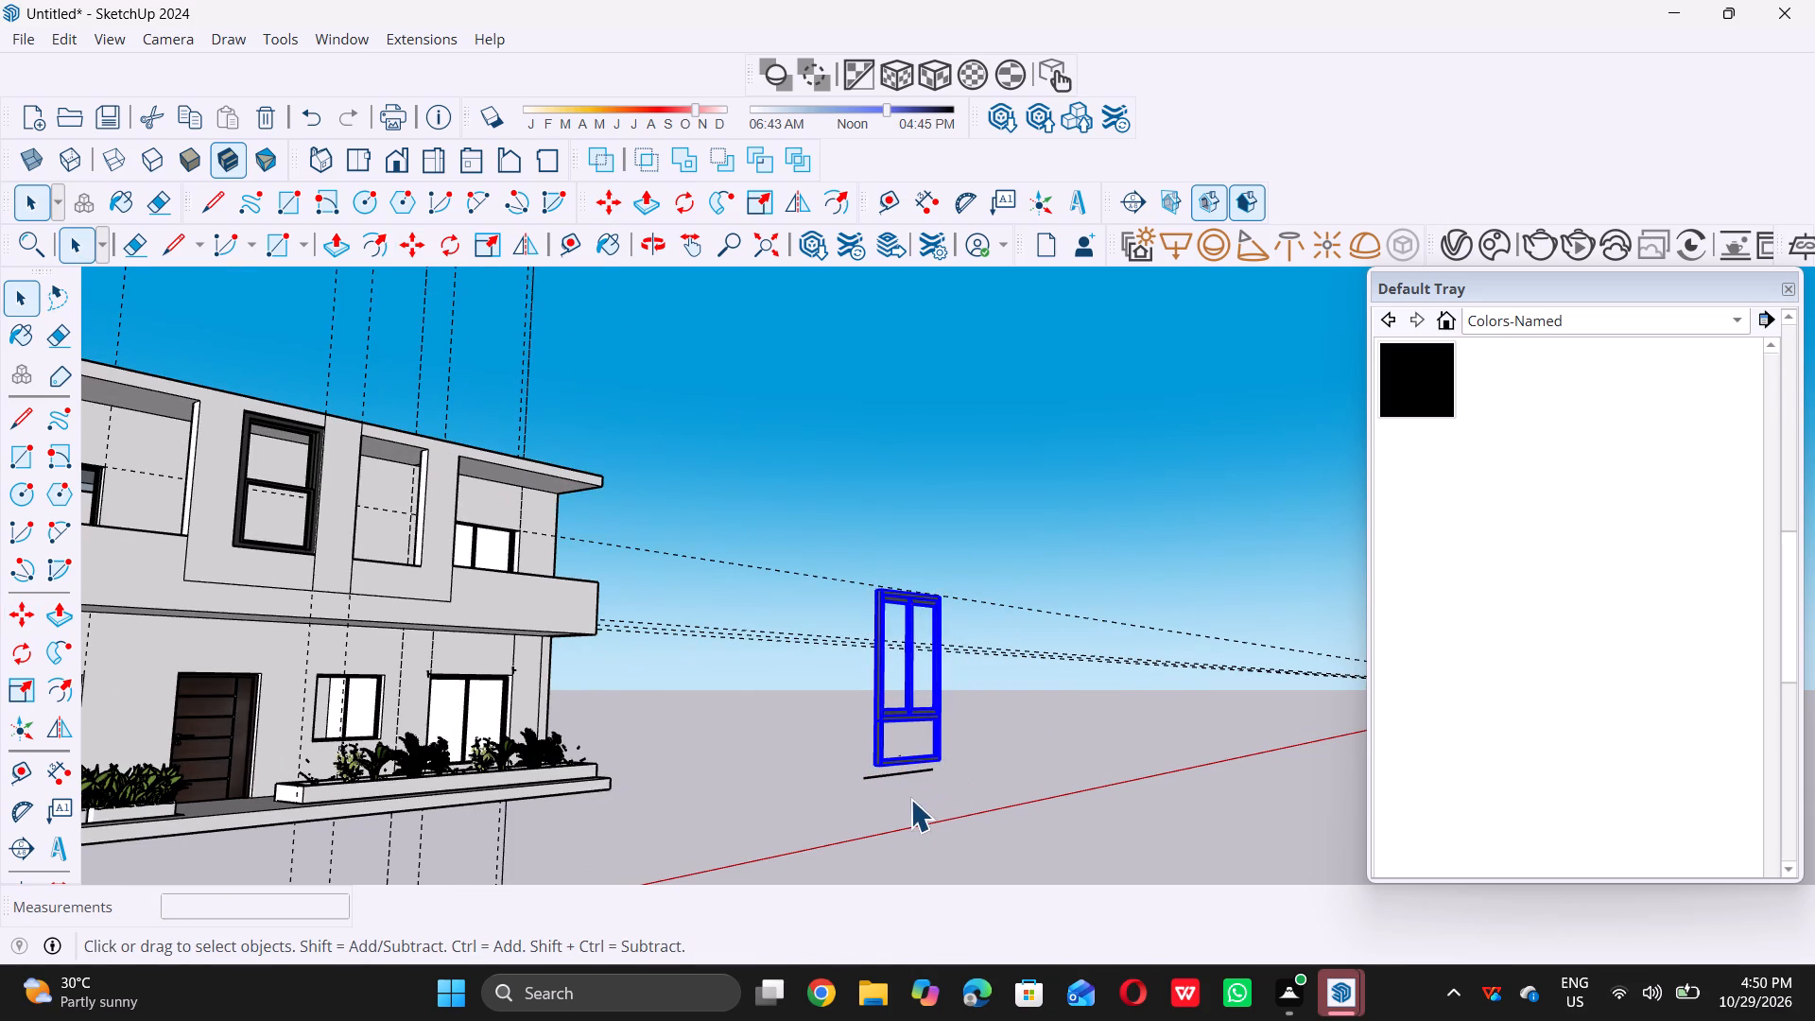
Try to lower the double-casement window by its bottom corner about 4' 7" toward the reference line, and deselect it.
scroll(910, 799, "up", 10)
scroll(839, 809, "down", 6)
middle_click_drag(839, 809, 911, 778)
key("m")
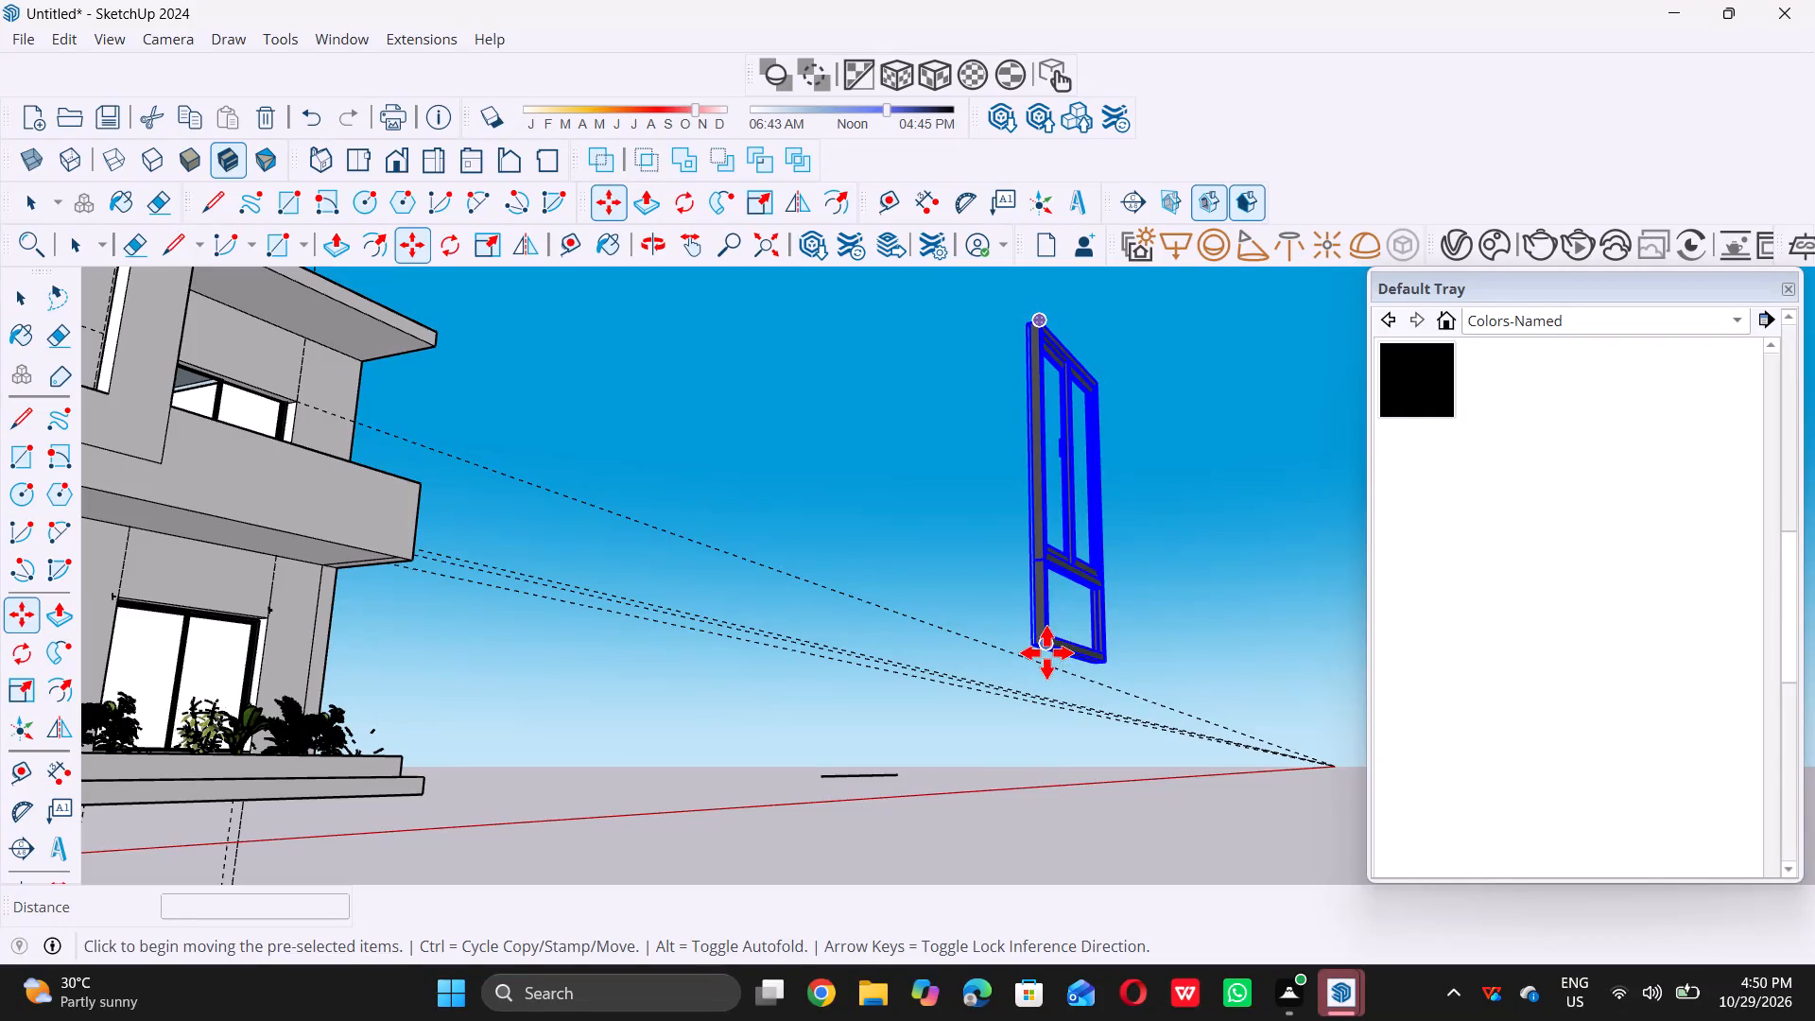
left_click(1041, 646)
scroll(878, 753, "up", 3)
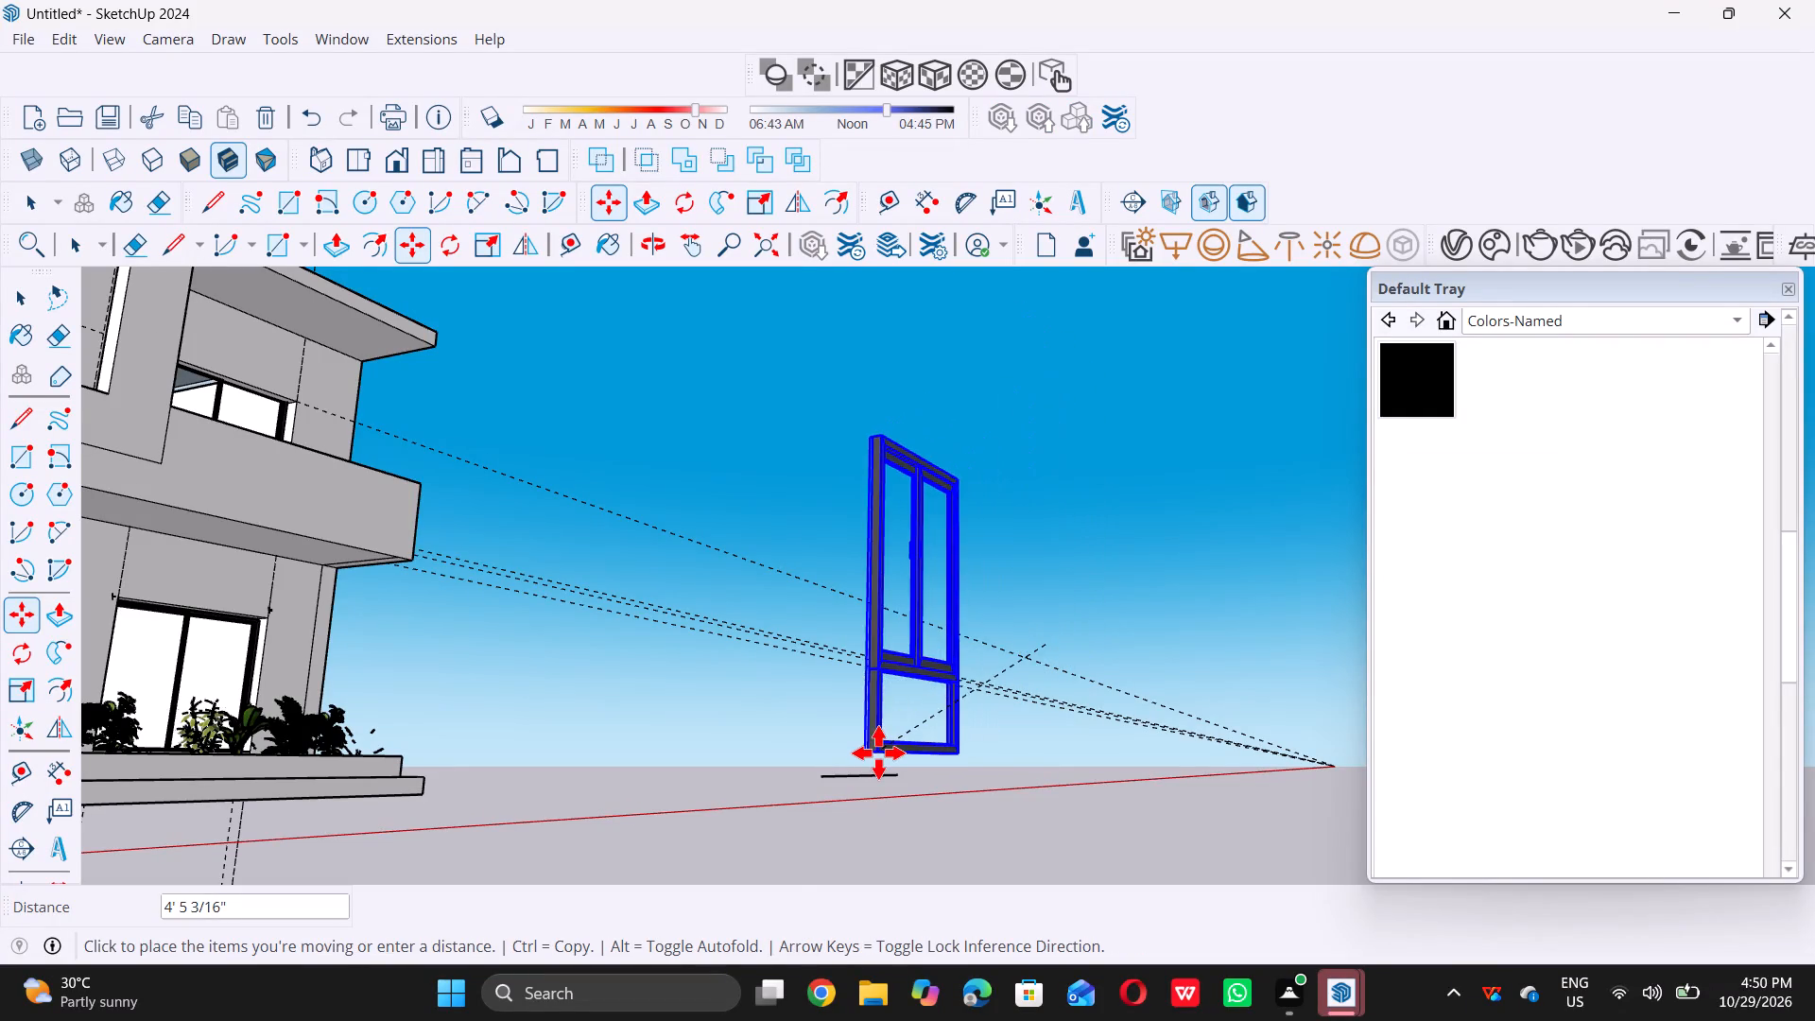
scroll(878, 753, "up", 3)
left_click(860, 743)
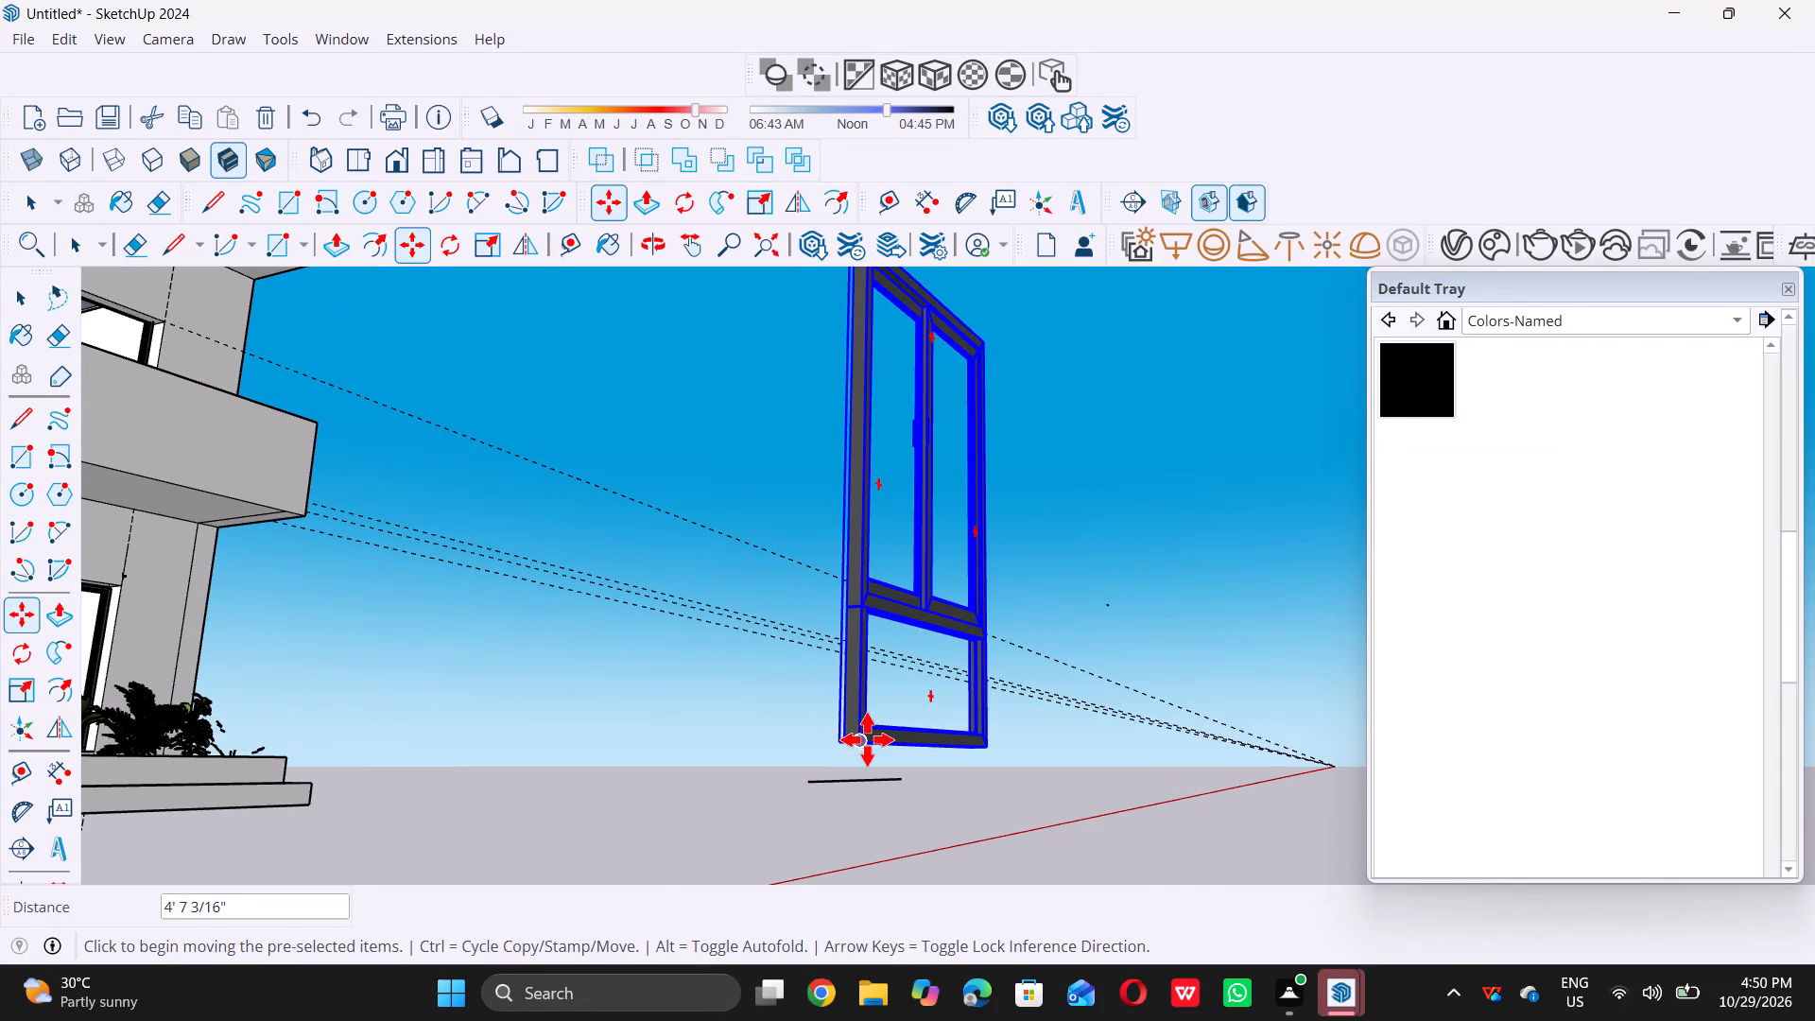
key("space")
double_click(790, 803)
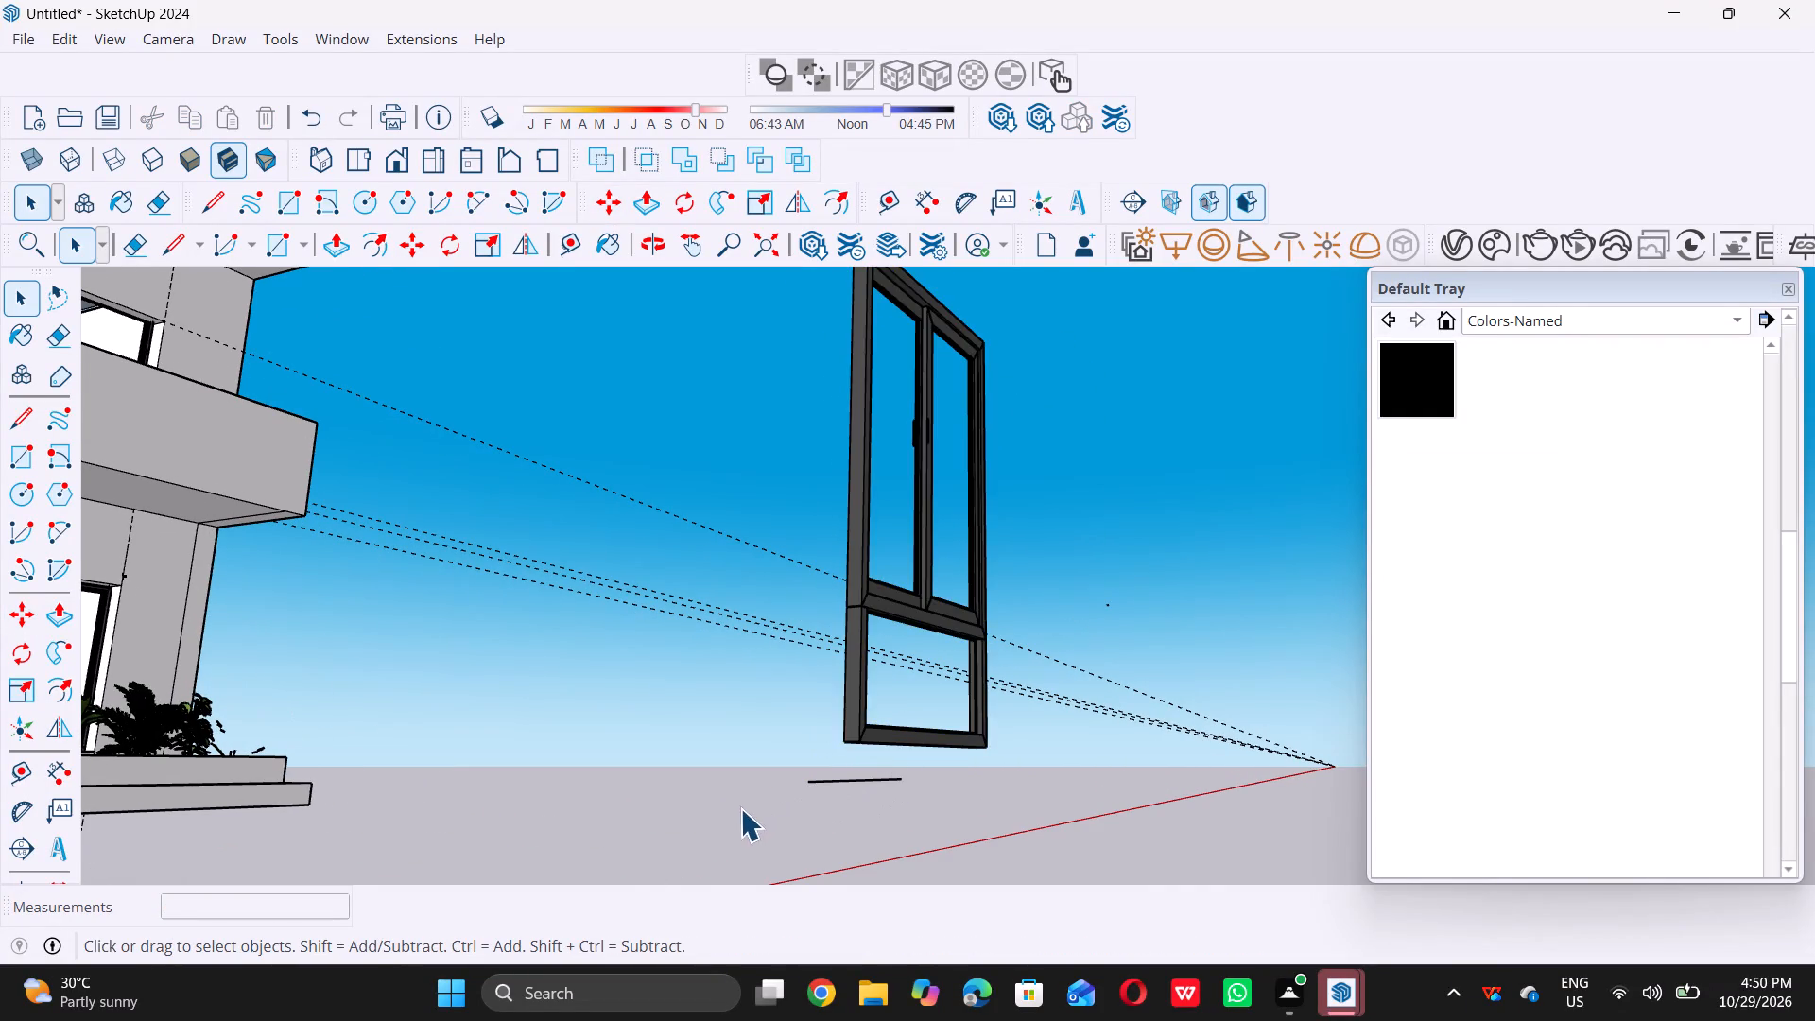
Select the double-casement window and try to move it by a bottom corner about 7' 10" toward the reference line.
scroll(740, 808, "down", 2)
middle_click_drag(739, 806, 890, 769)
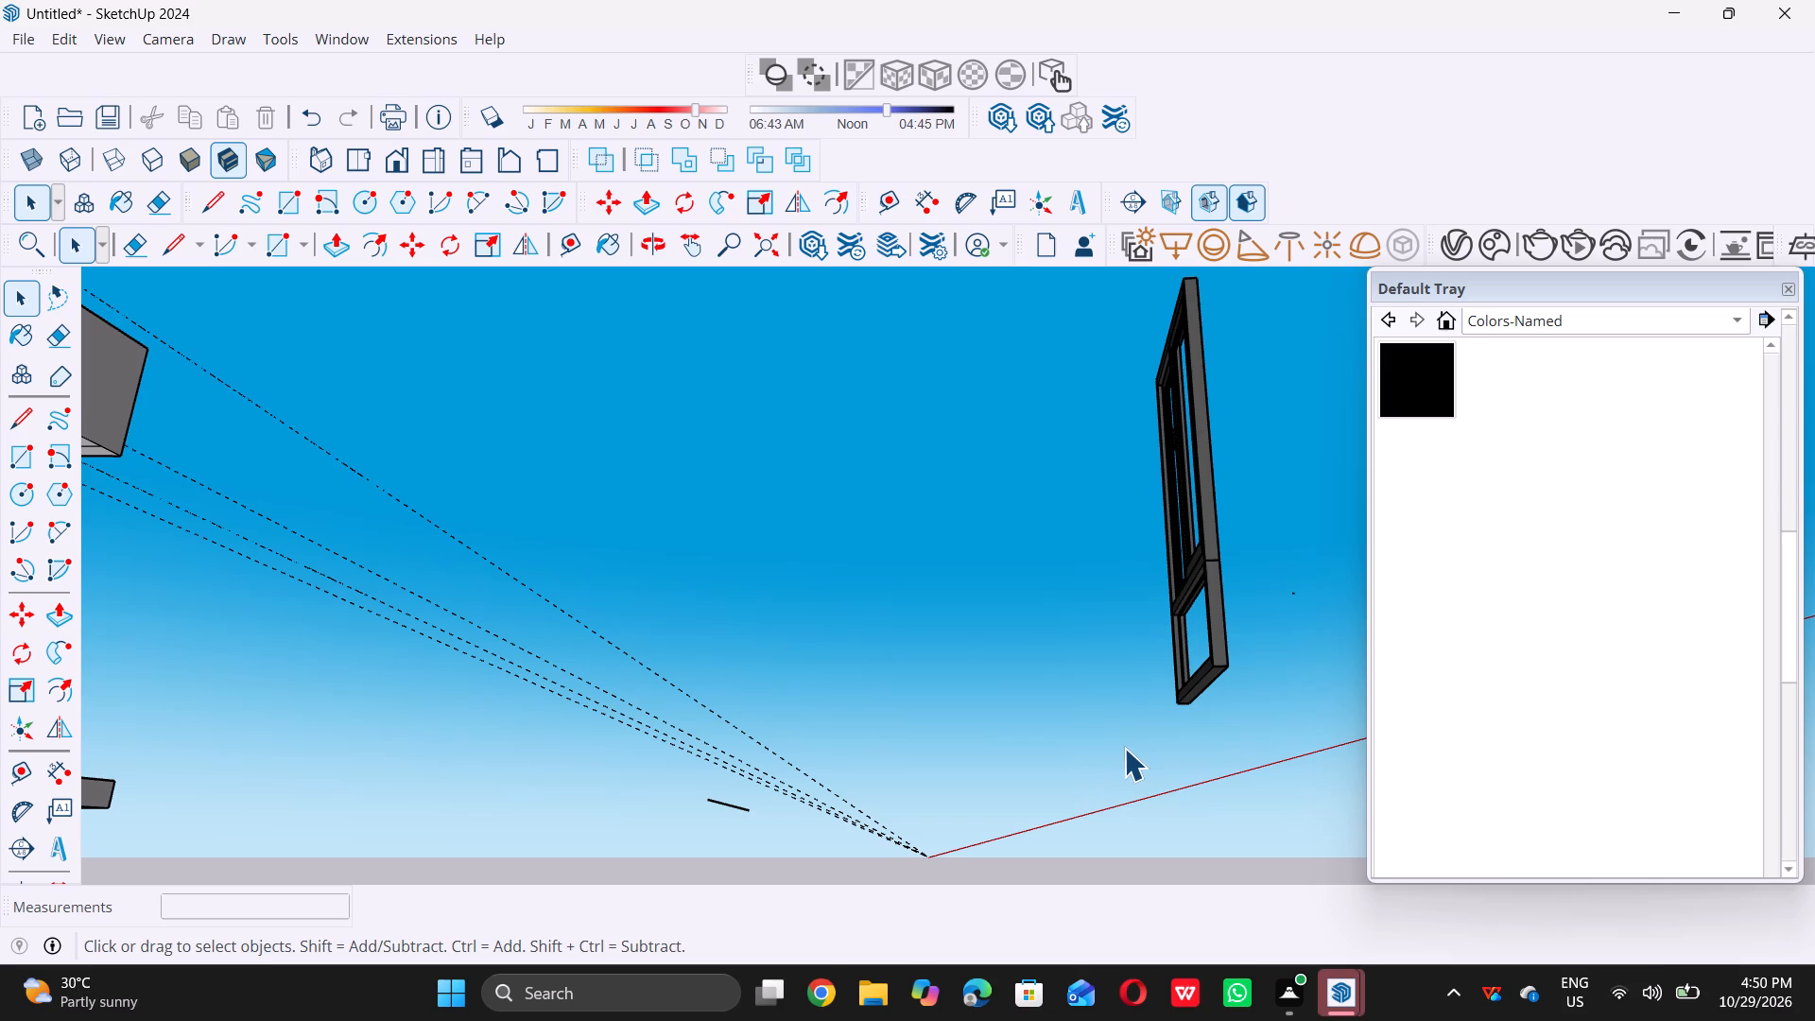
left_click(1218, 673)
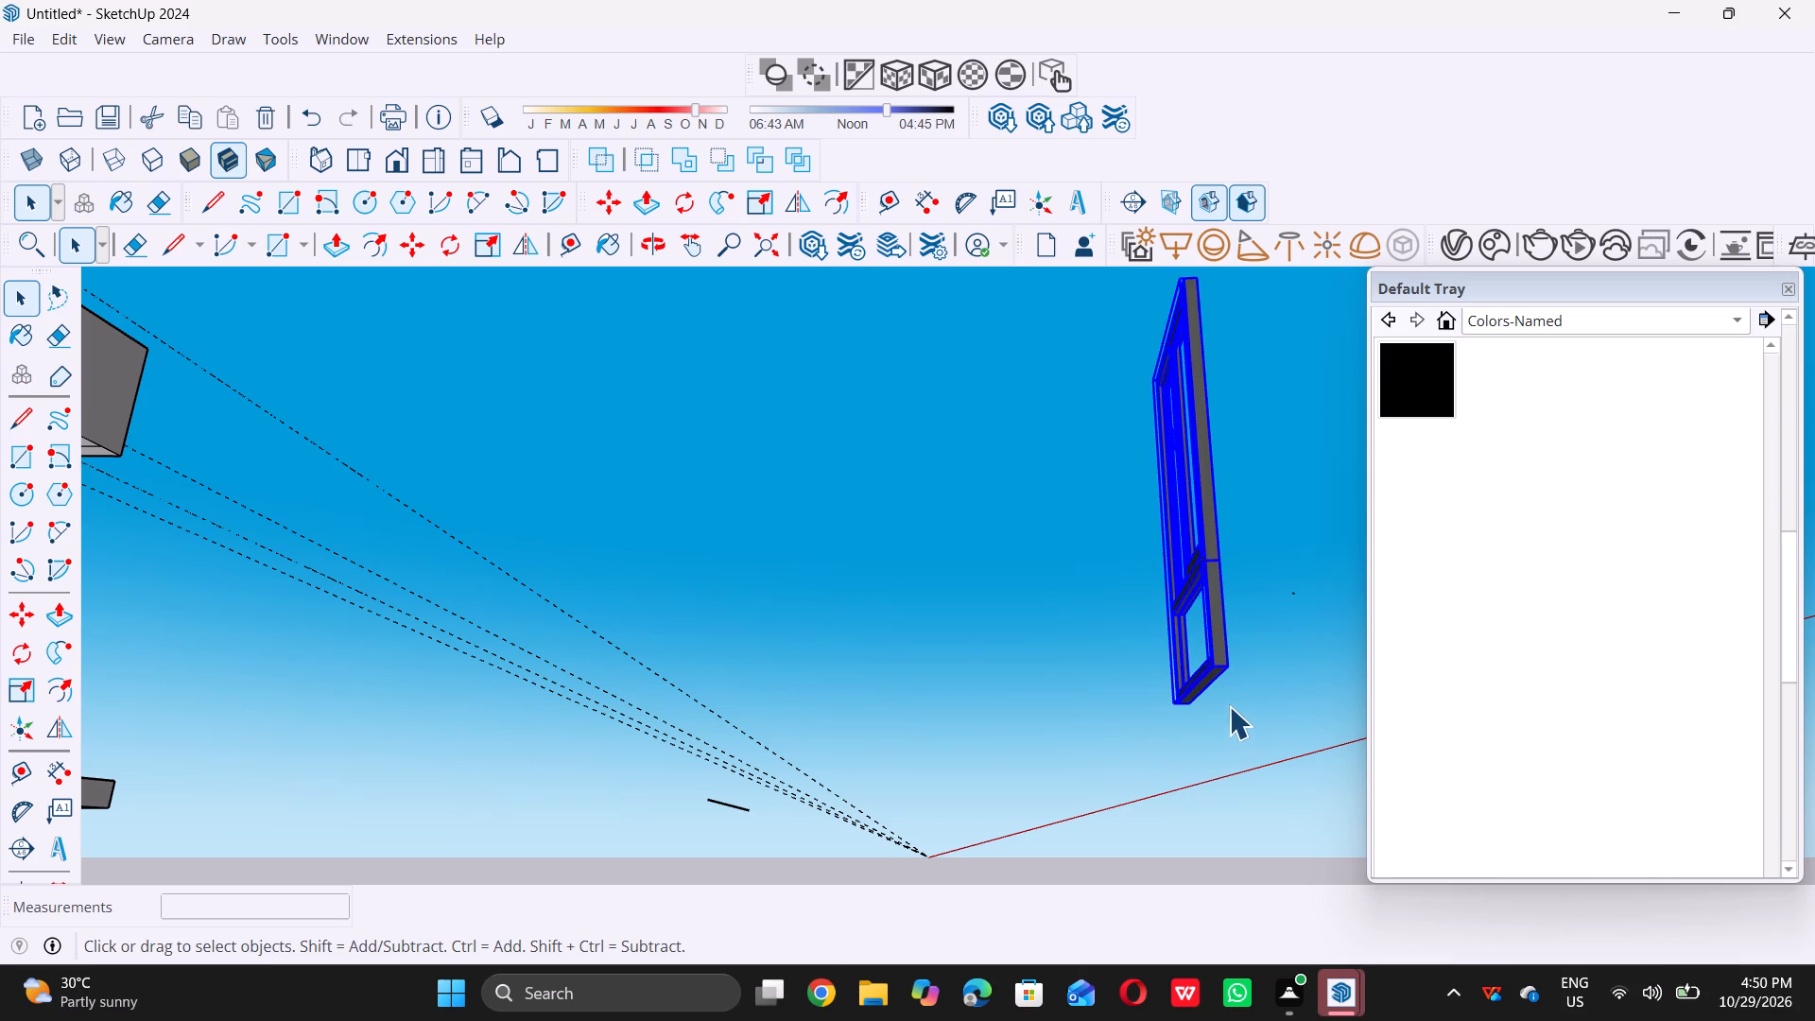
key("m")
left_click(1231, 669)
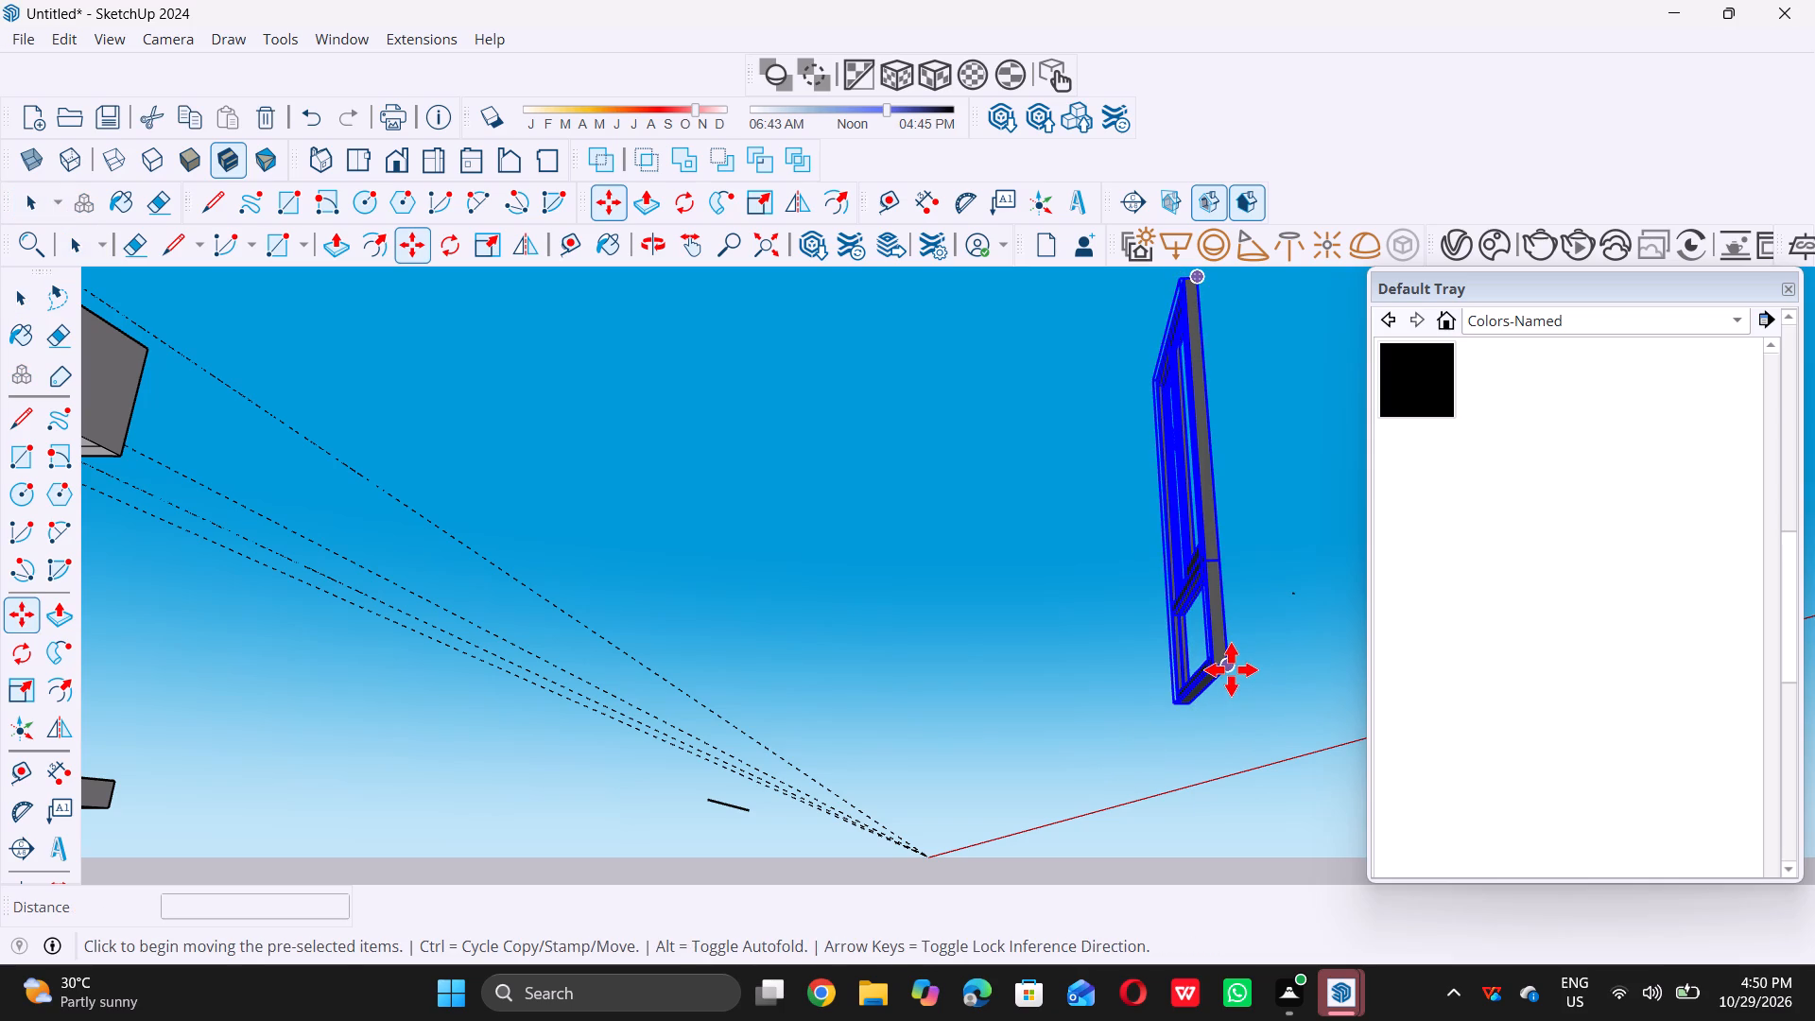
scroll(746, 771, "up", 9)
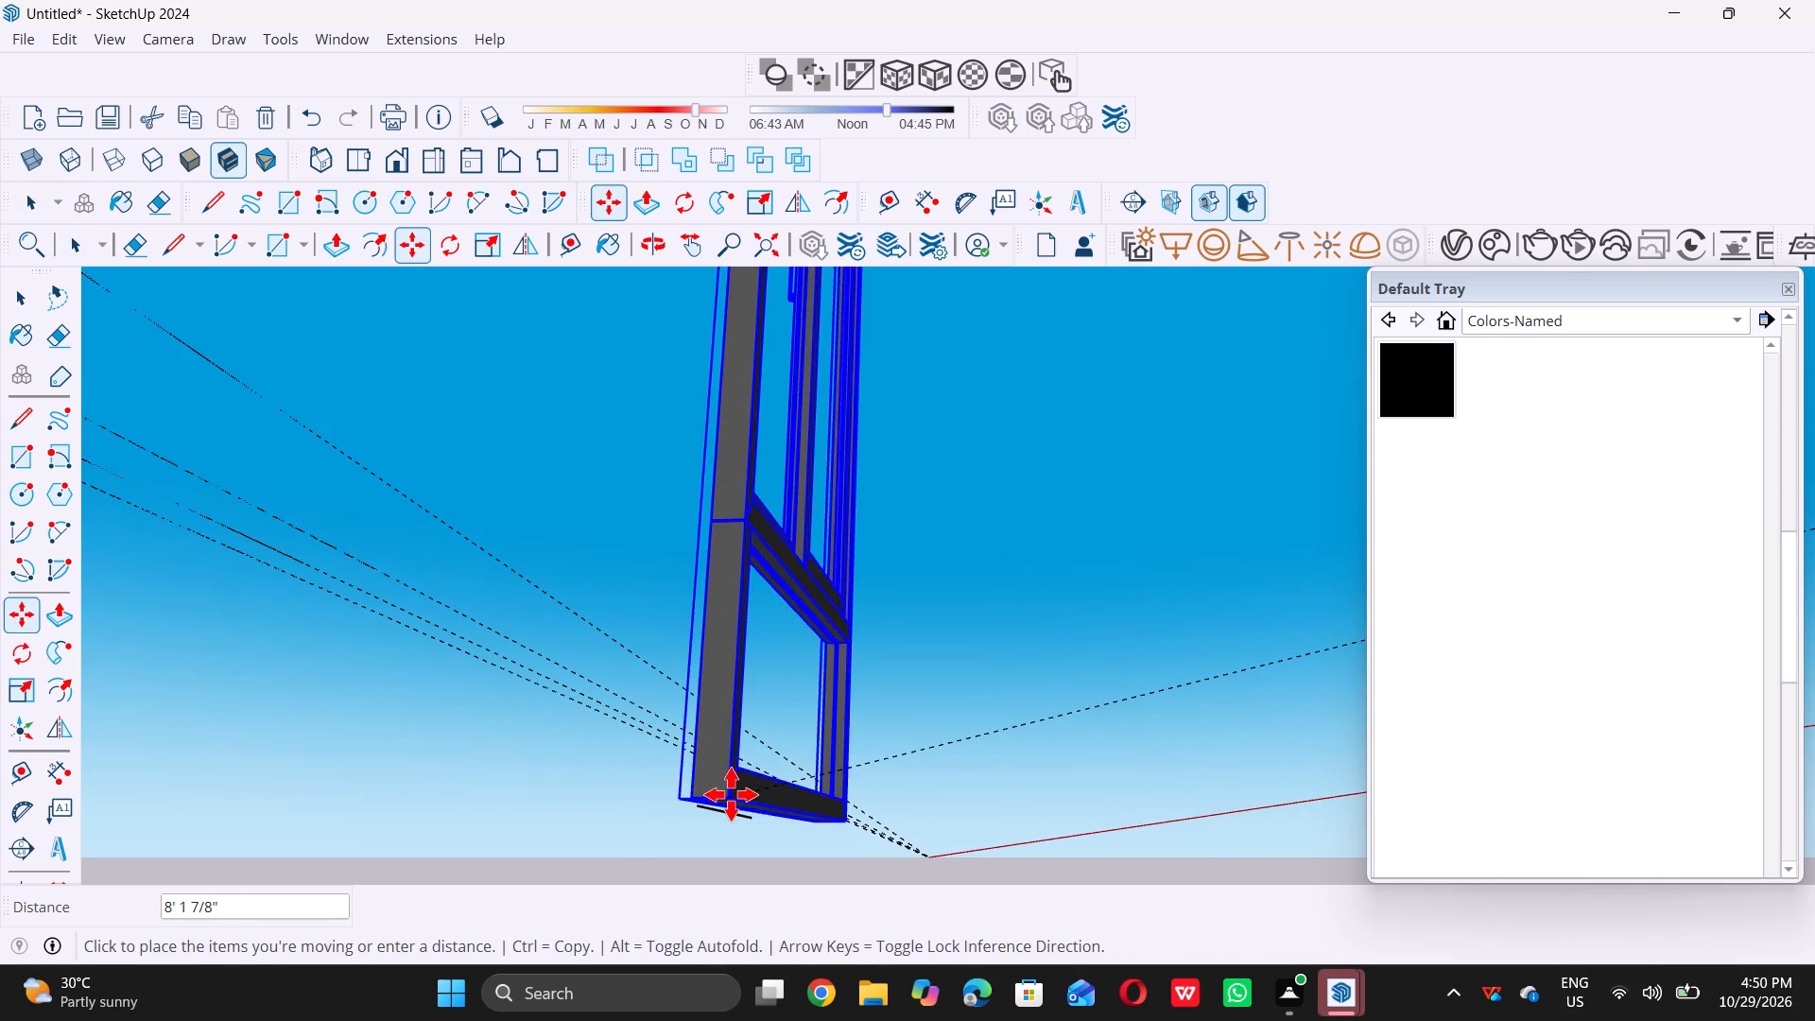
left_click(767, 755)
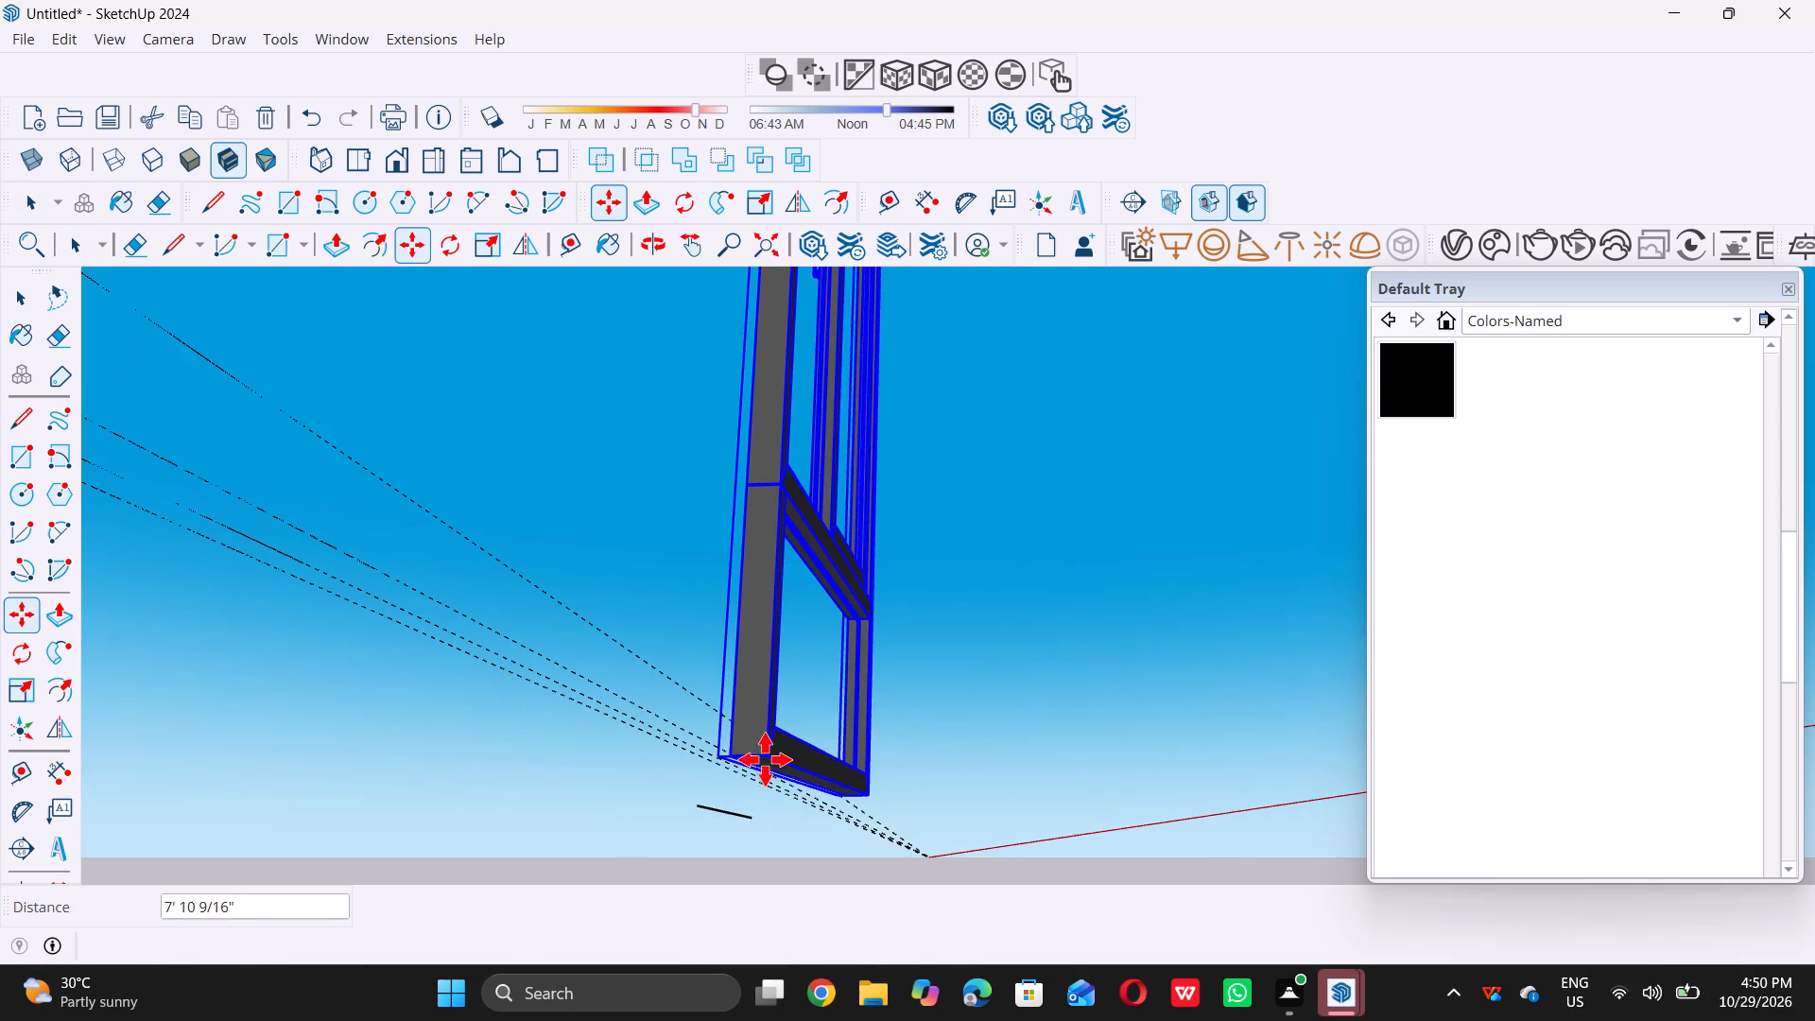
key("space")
Move the double-casement window by its bottom corner about 30' to the ground beside the reference line's near end.
middle_click_drag(536, 767, 585, 831)
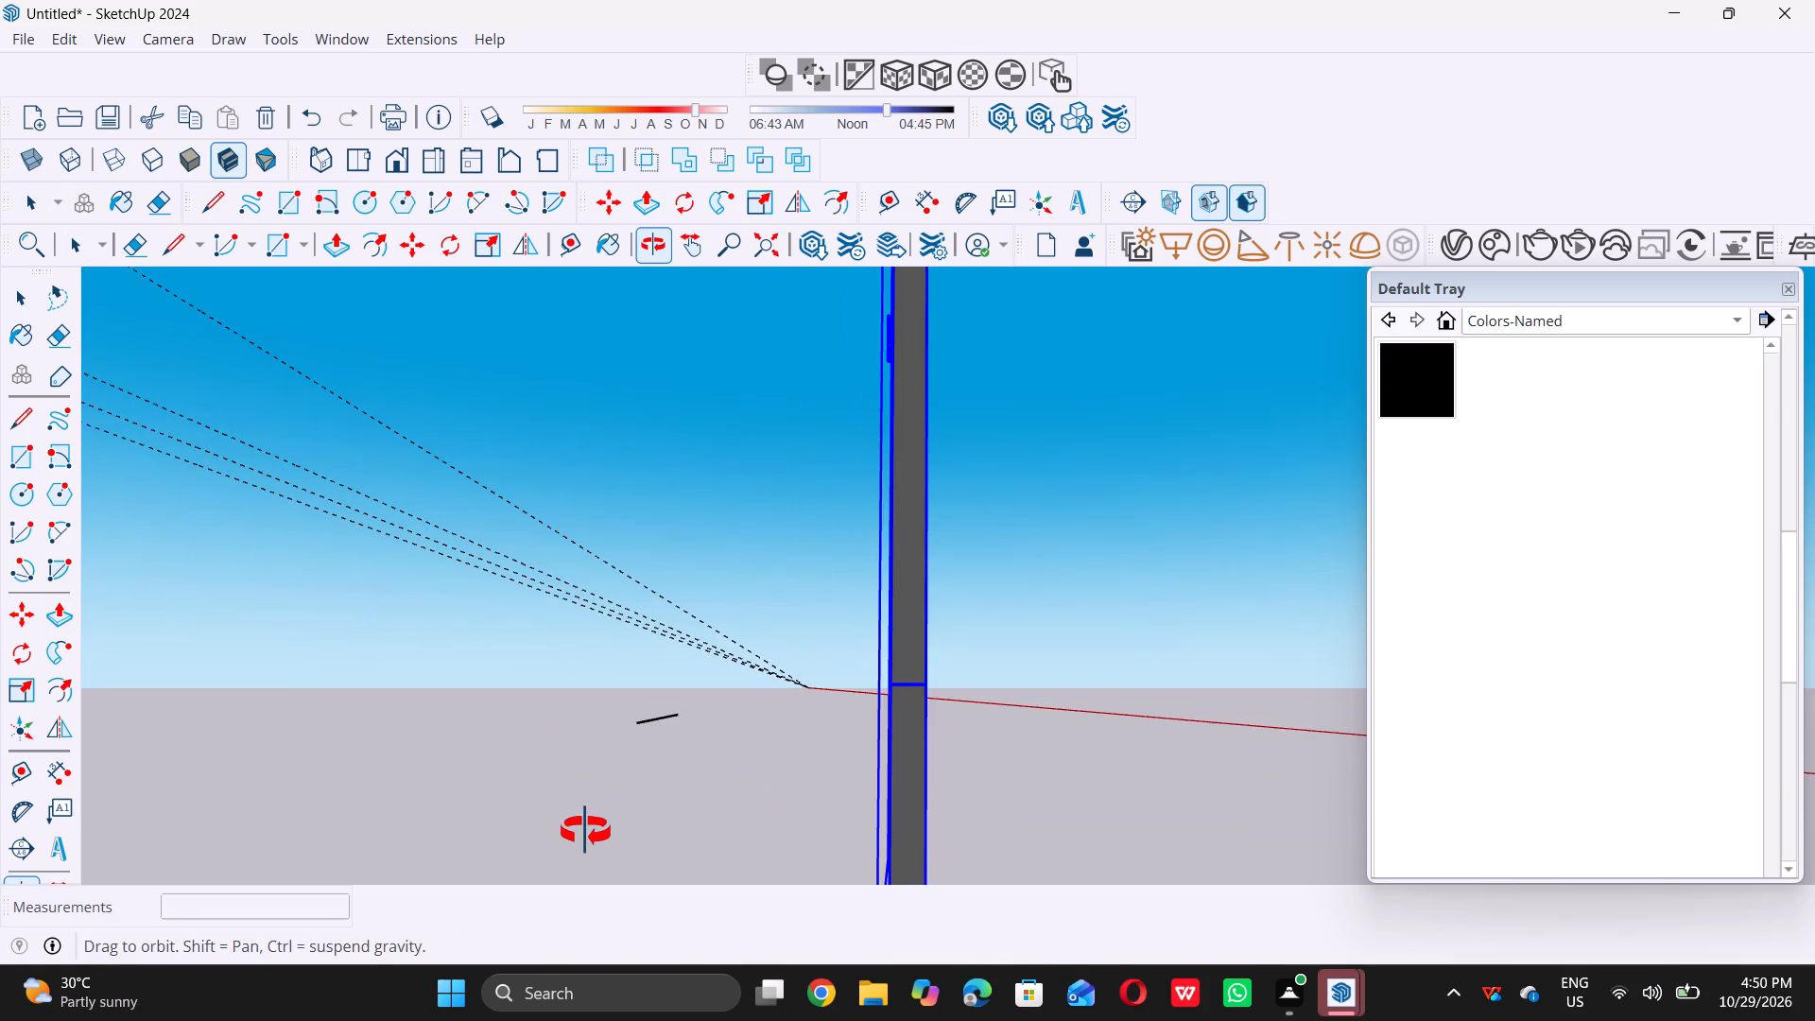
middle_click_drag(585, 831, 586, 832)
scroll(586, 832, "down", 12)
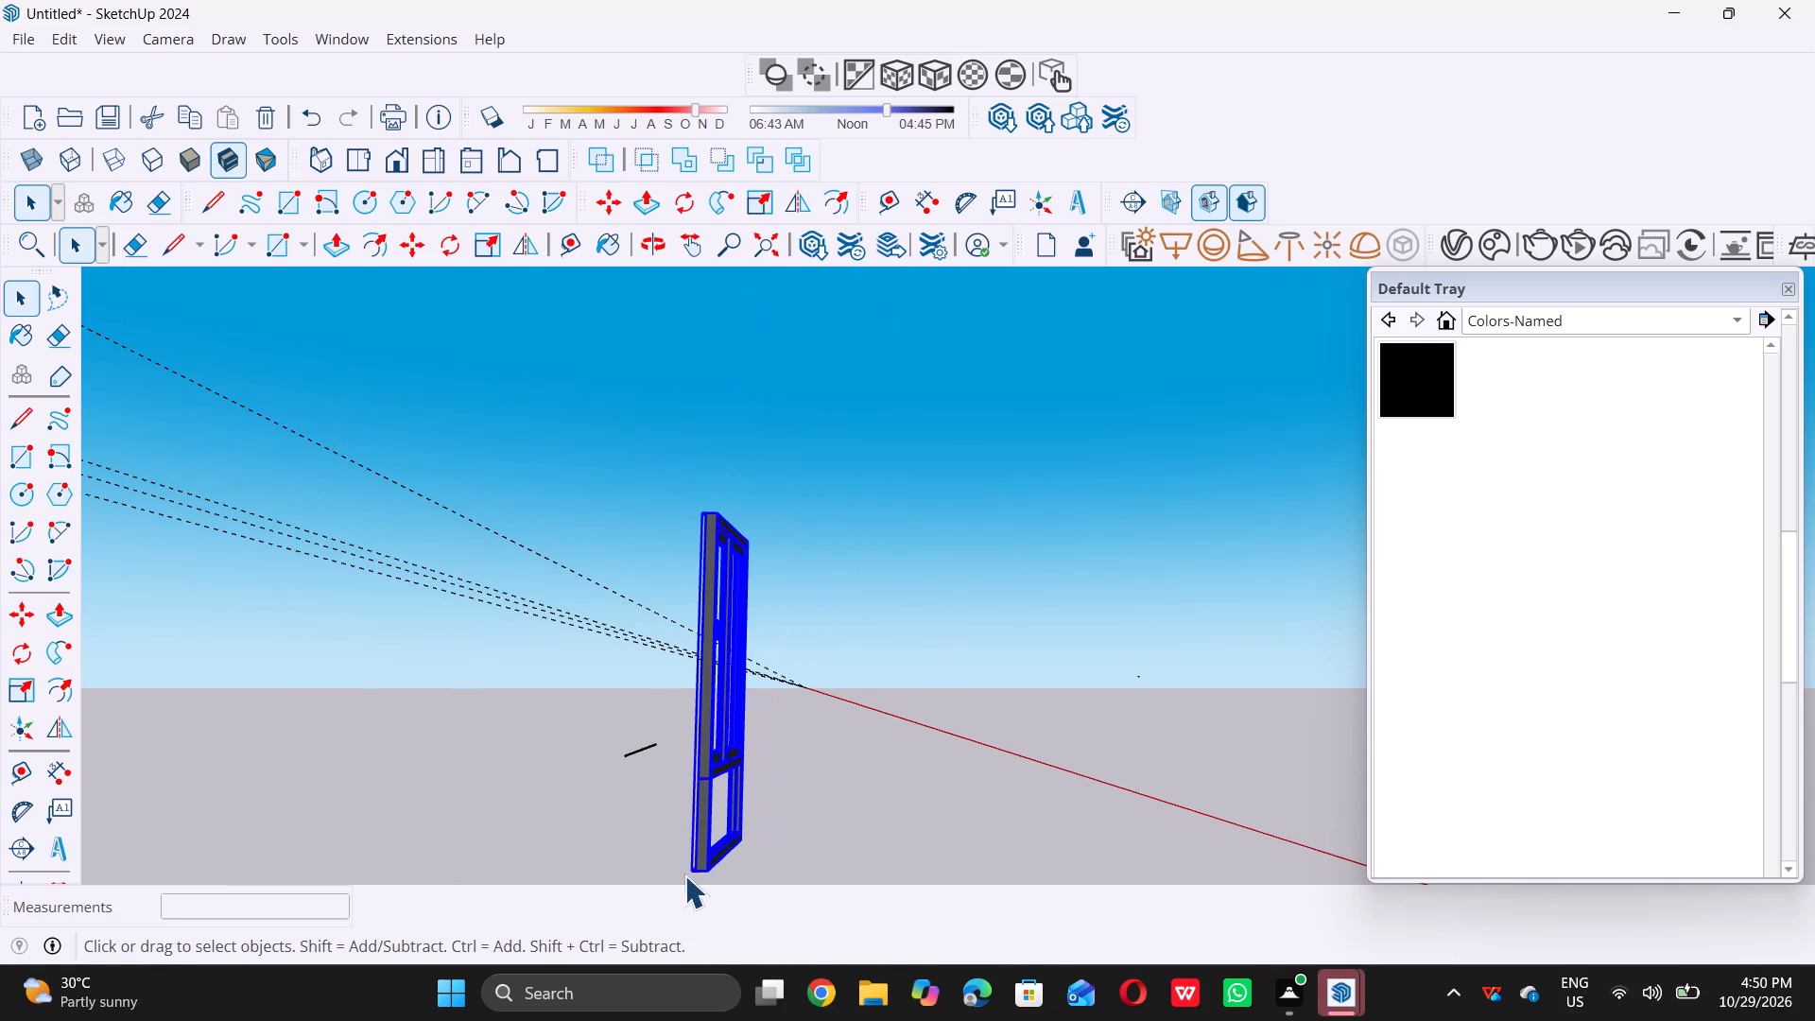
key("m")
left_click(701, 872)
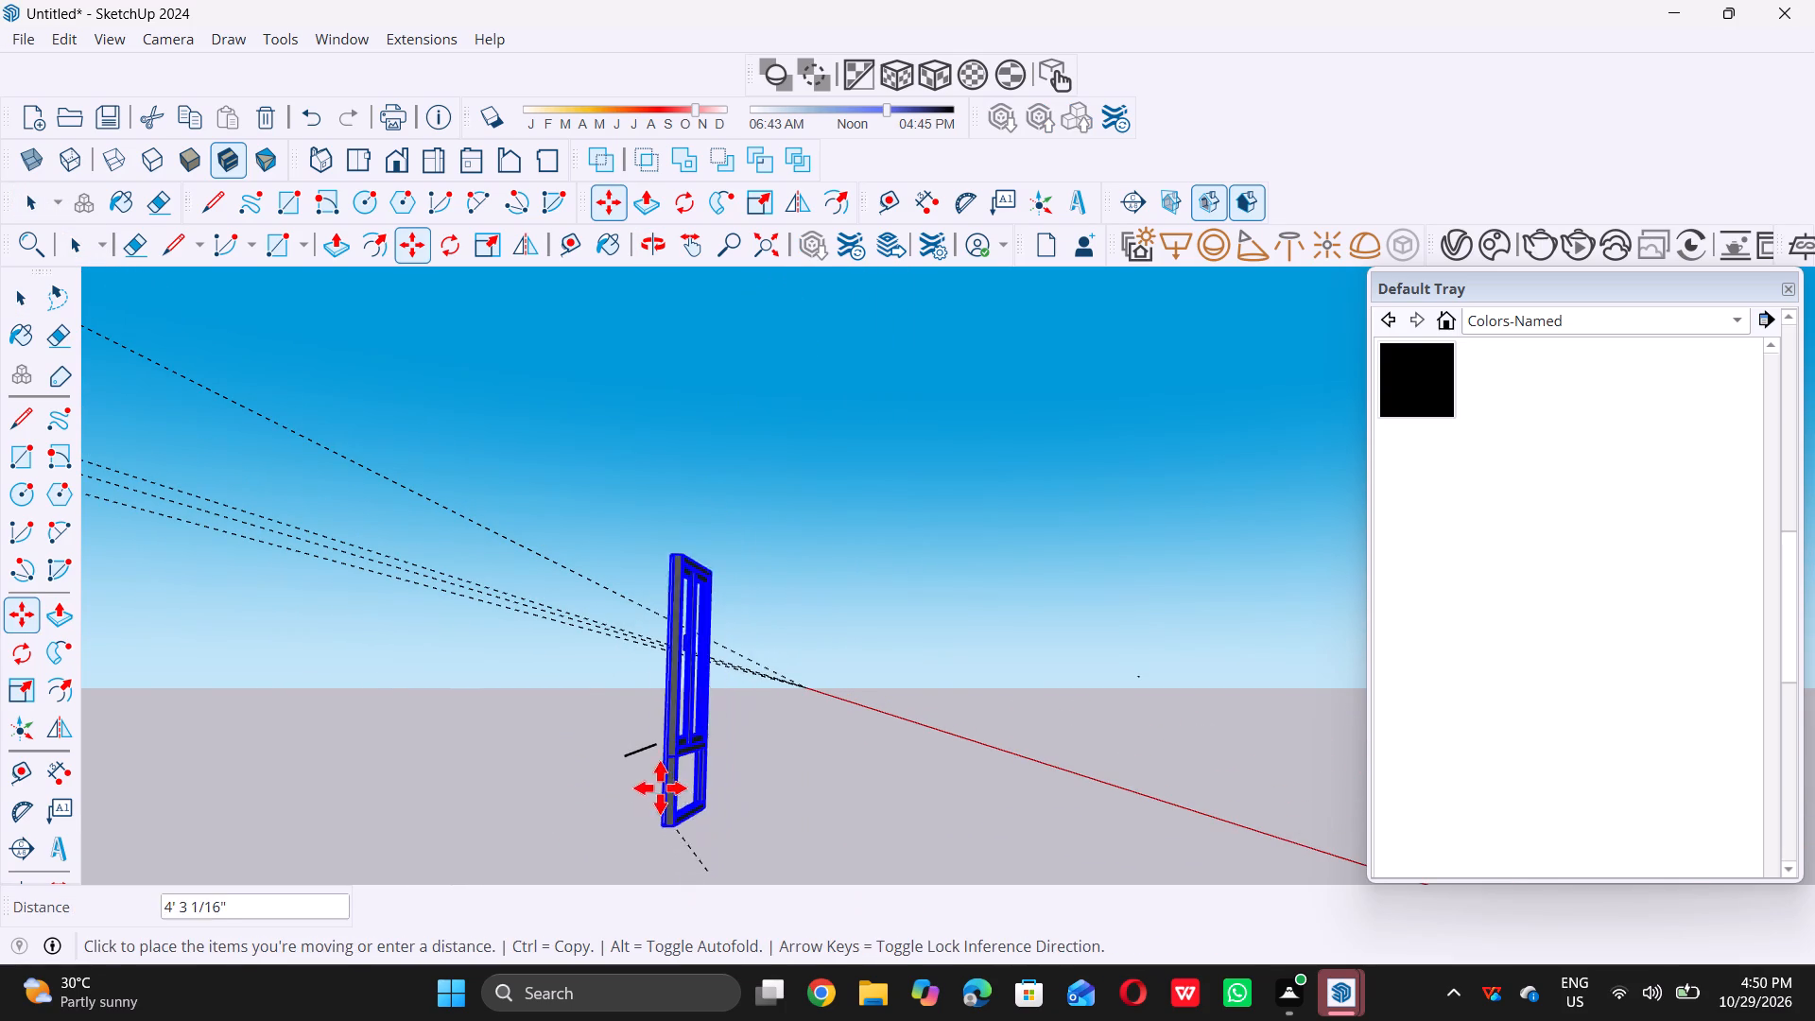
scroll(646, 755, "up", 13)
scroll(646, 753, "down", 8)
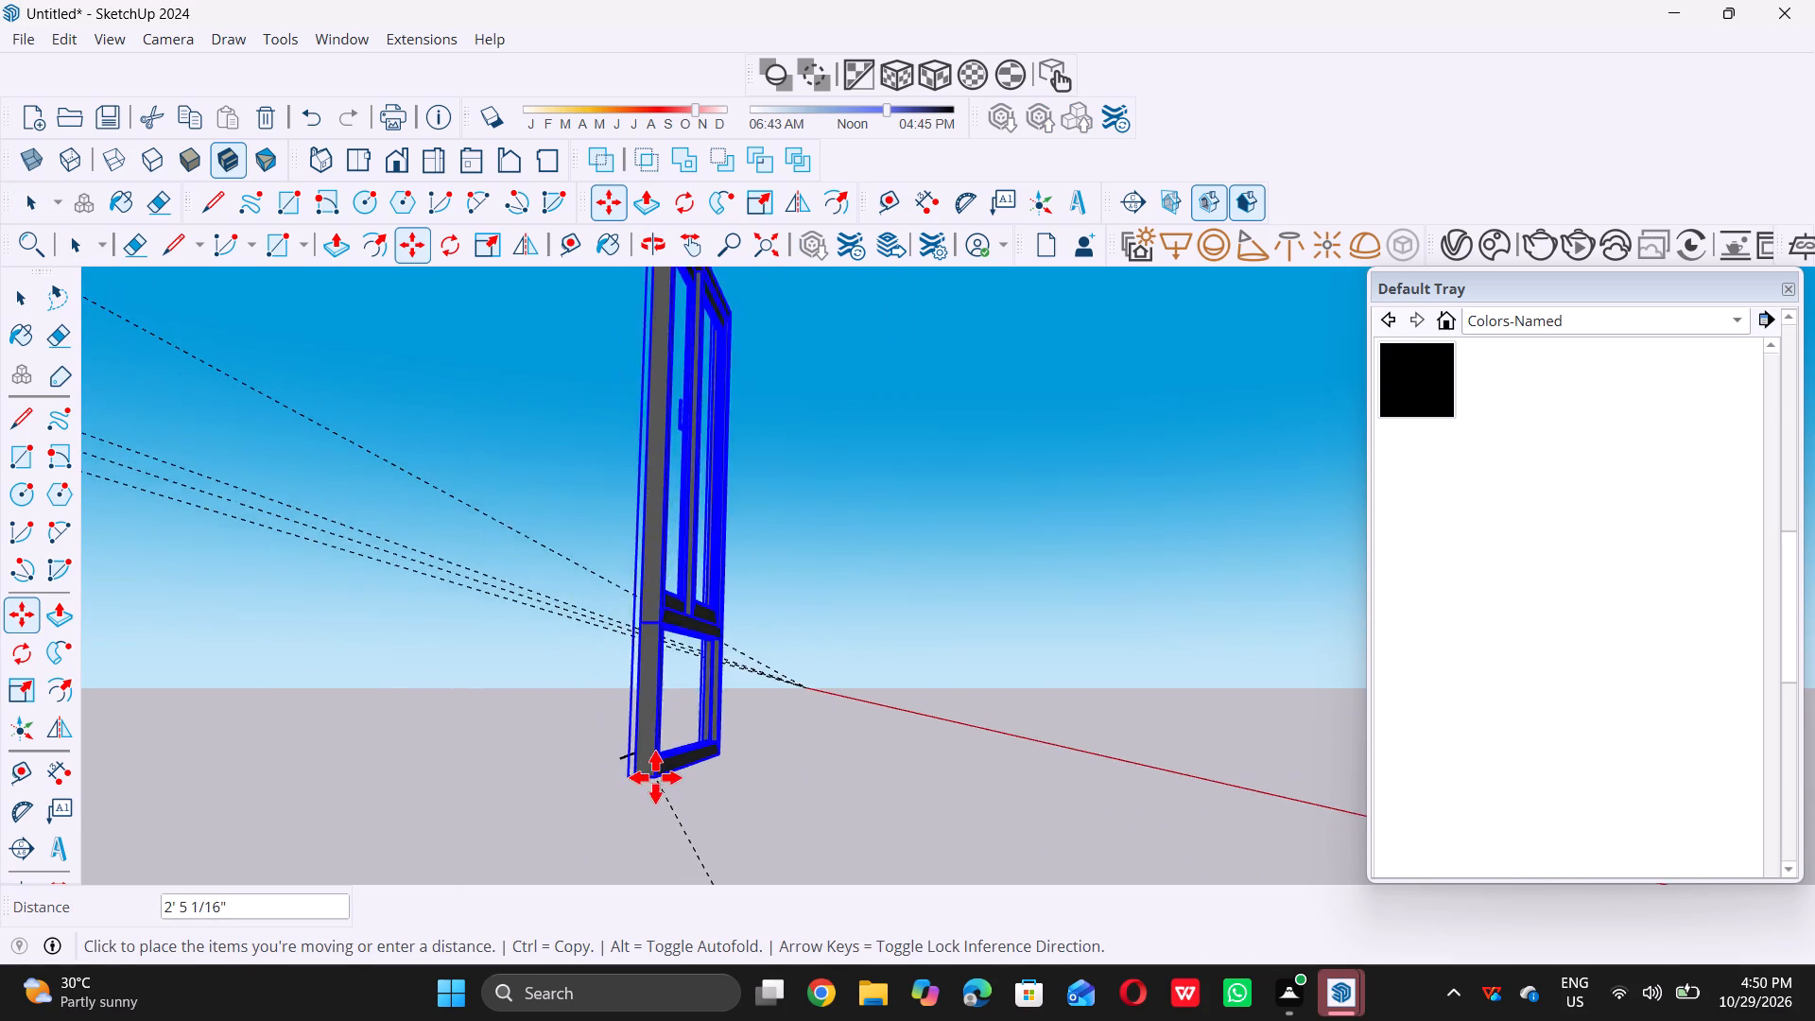
scroll(655, 777, "down", 8)
middle_click_drag(680, 804, 363, 852)
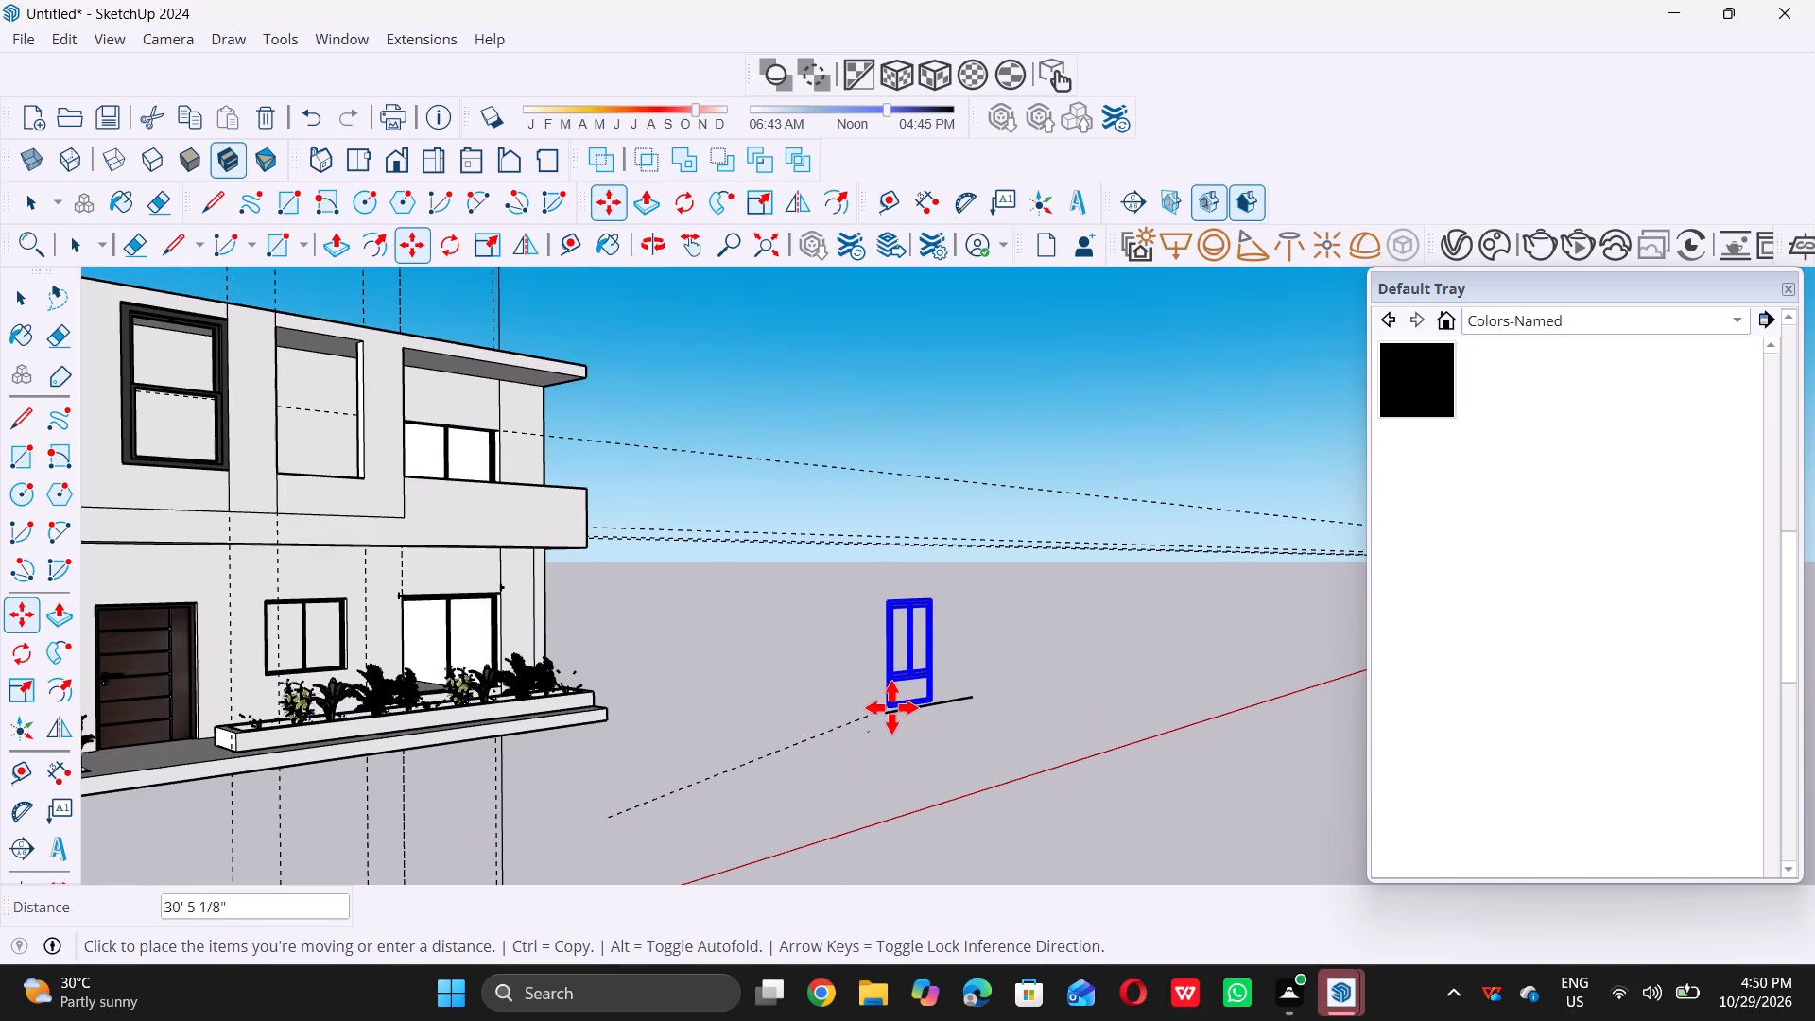
left_click(891, 707)
key("space")
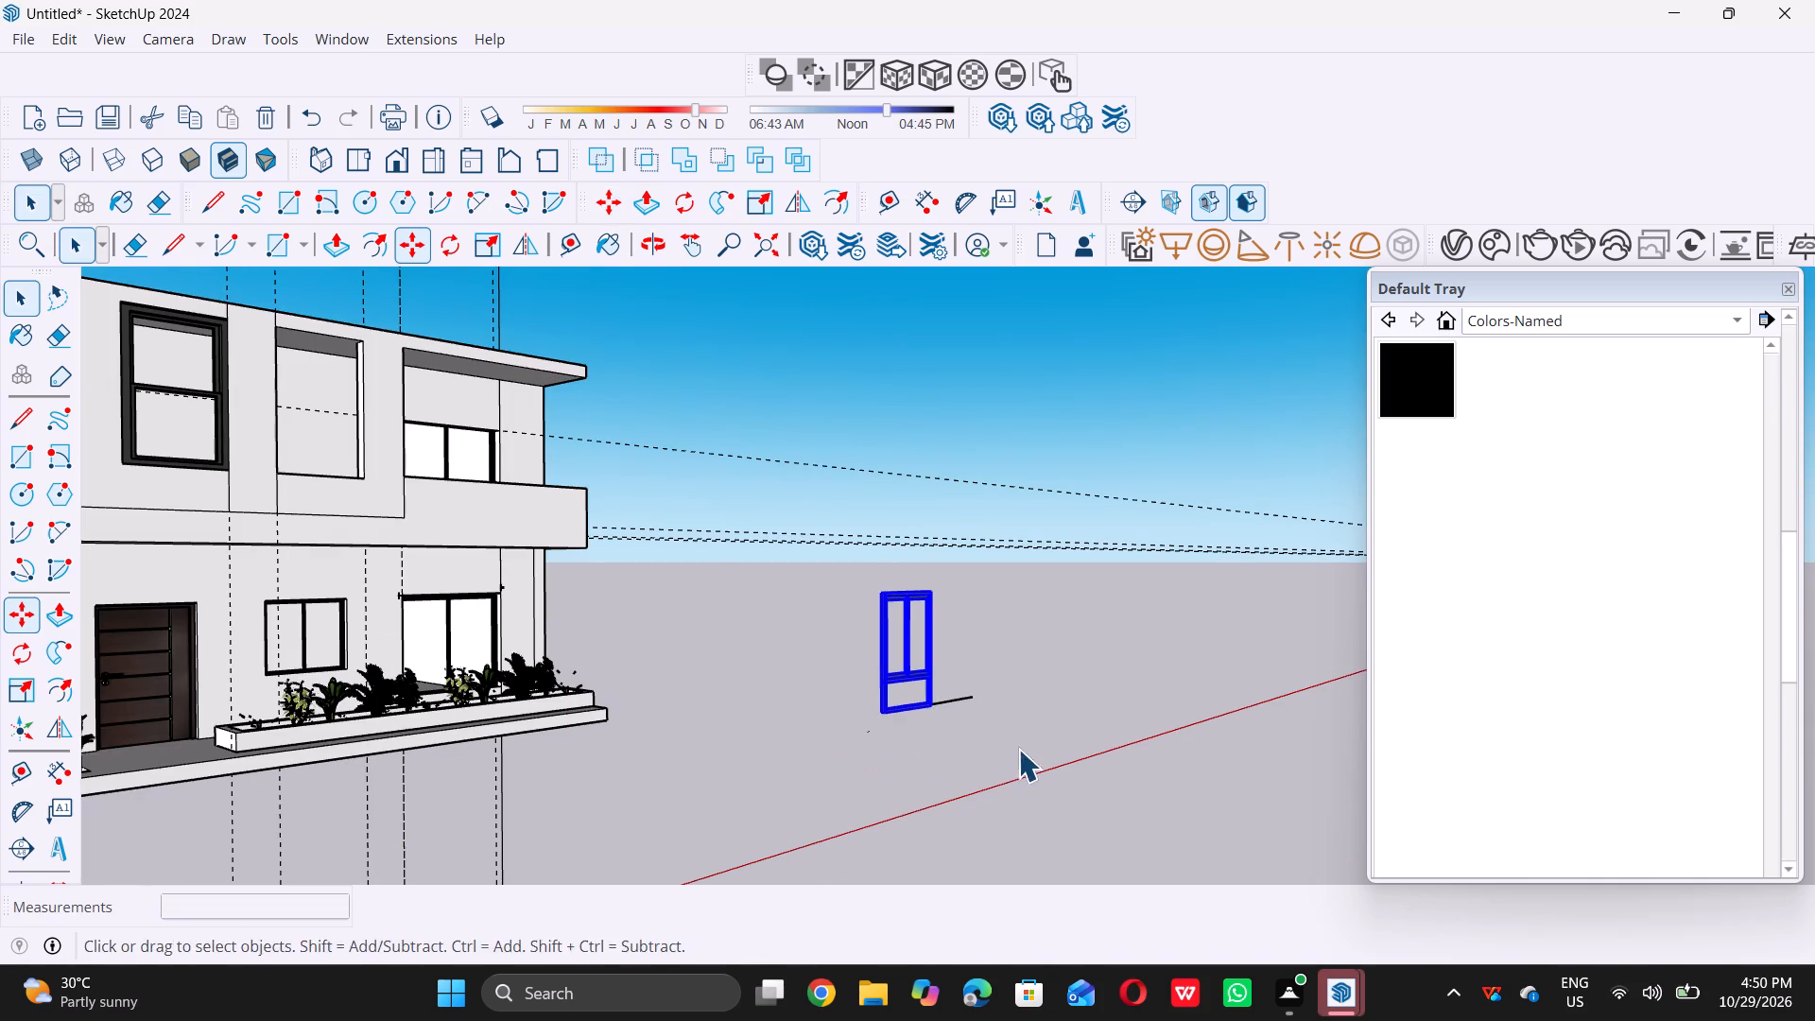
Move the double-casement window's lower-left front corner precisely onto the reference line's near endpoint.
middle_click_drag(1018, 747, 657, 825)
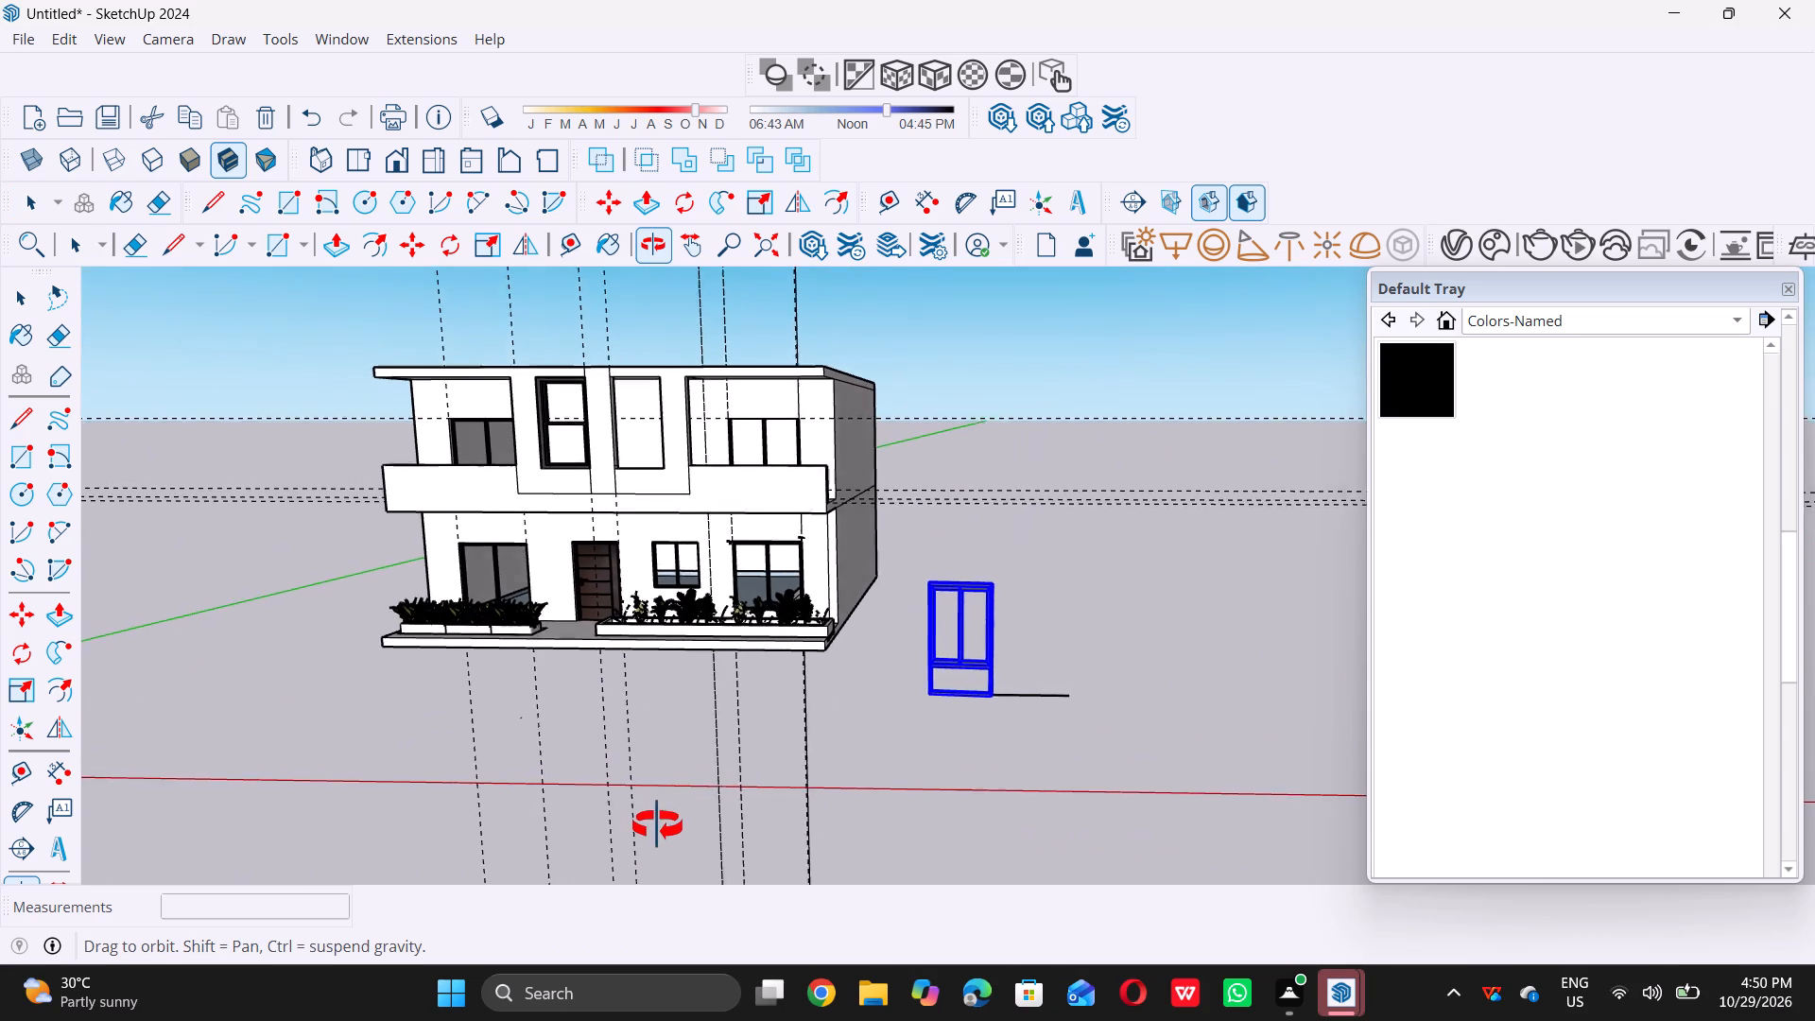
middle_click_drag(657, 825, 657, 824)
scroll(1023, 722, "up", 15)
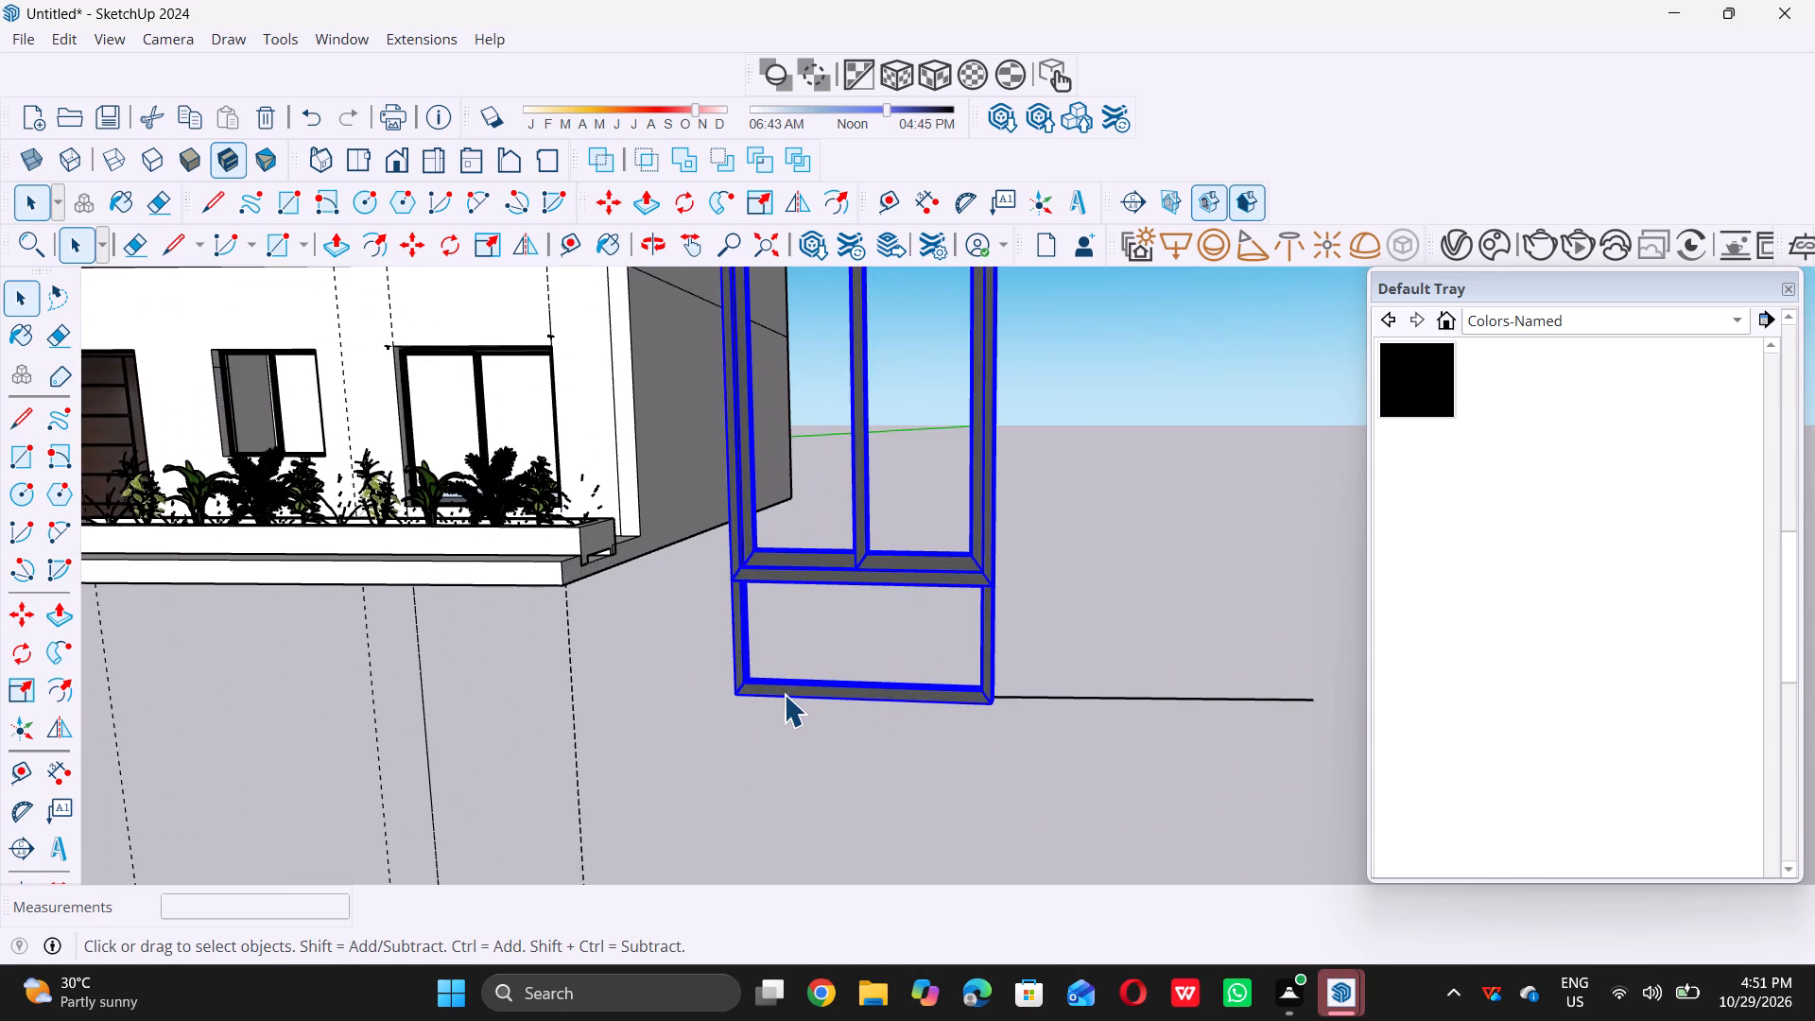
scroll(784, 694, "up", 9)
key("m")
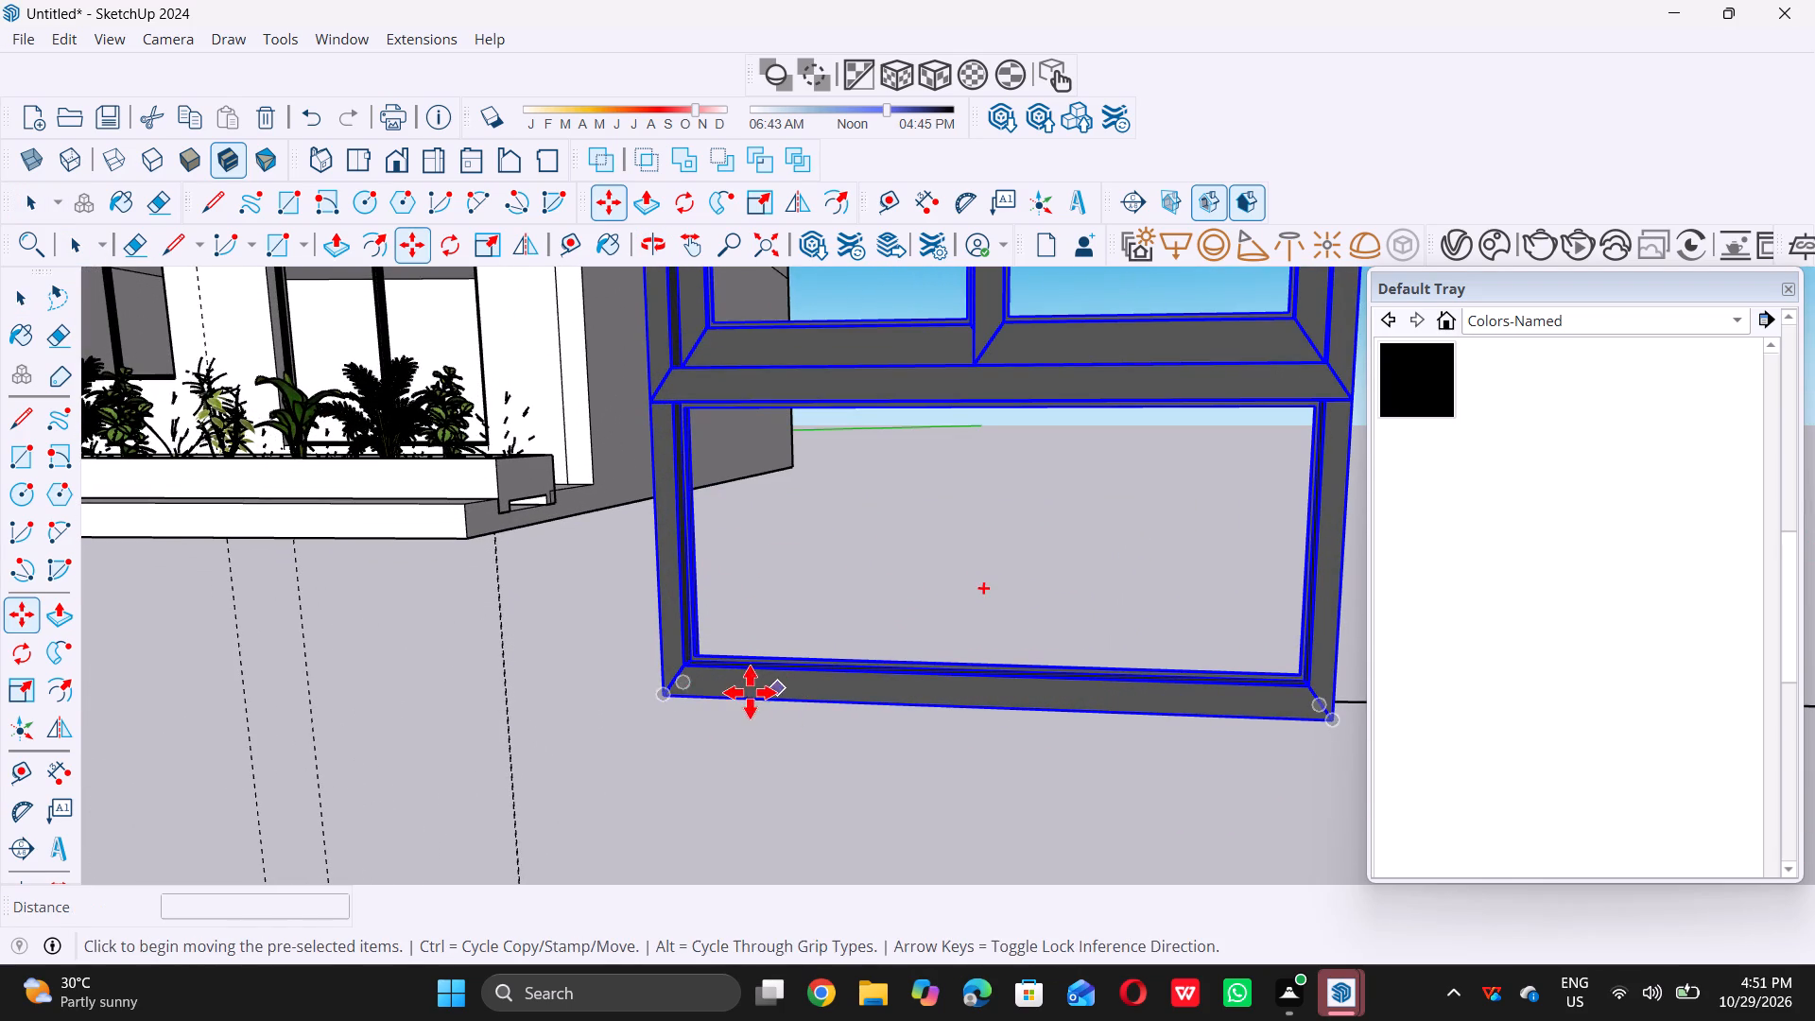
left_click(662, 695)
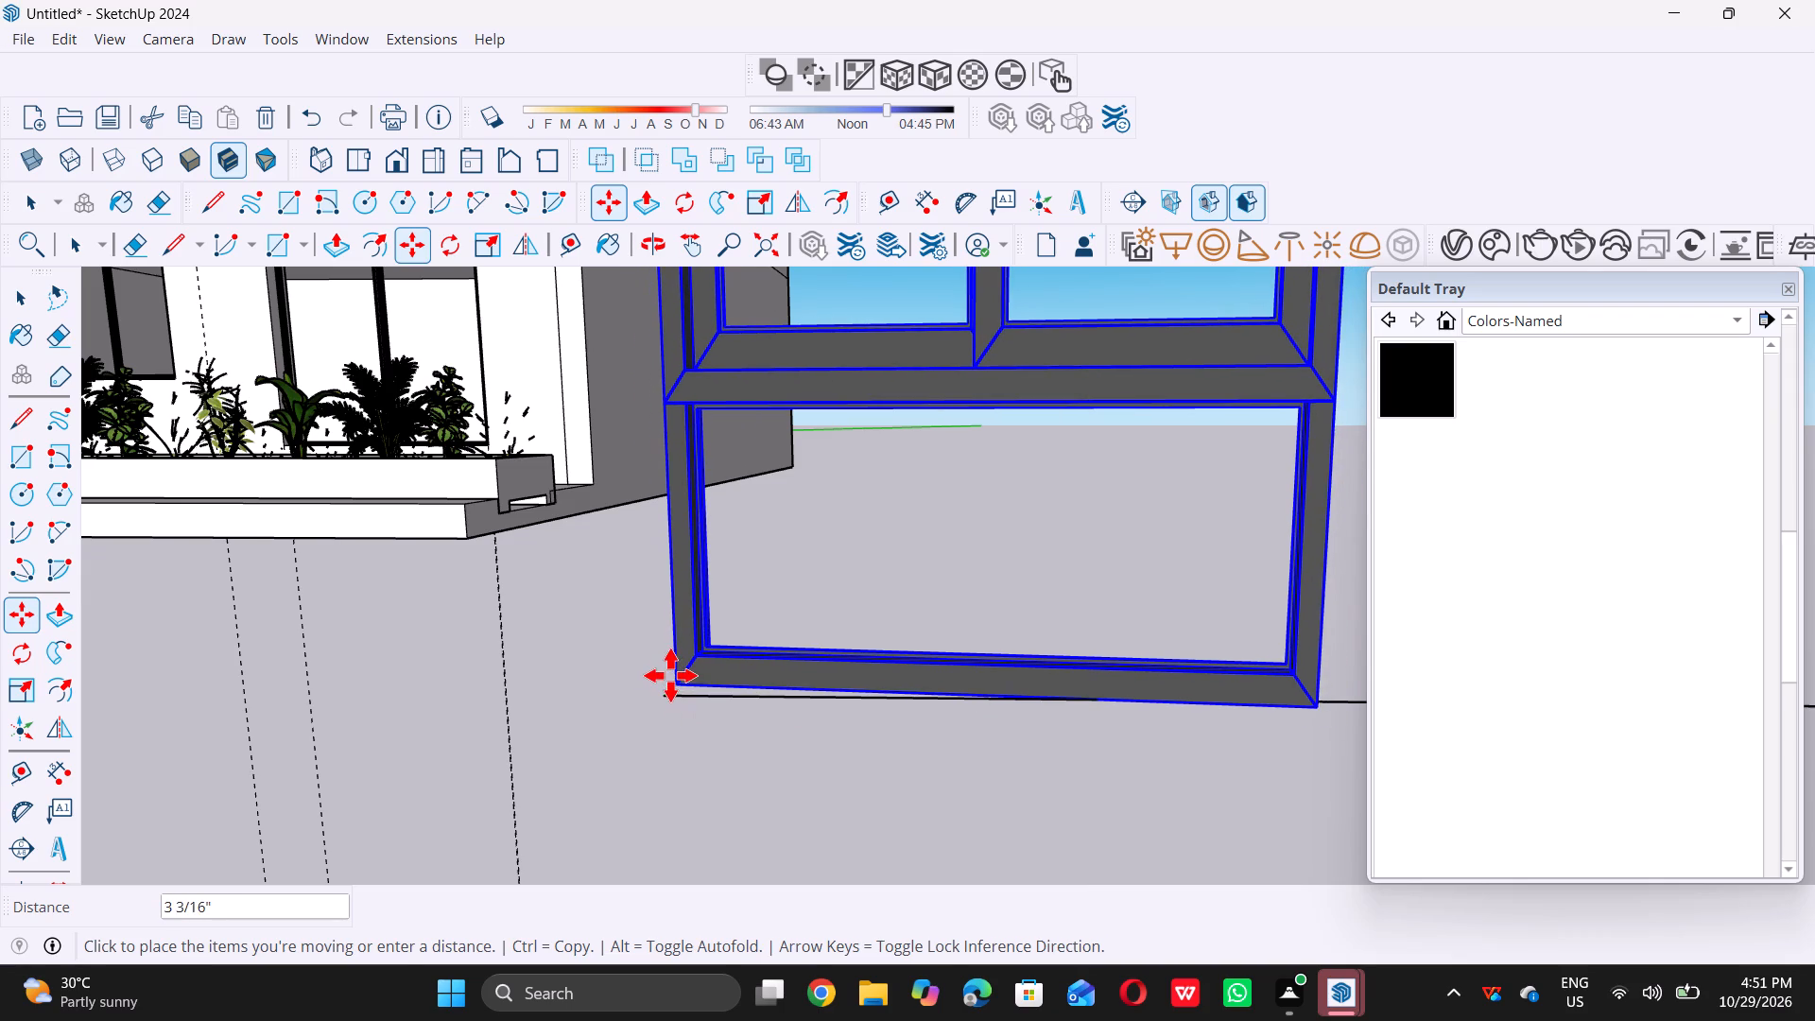
left_click(670, 675)
scroll(668, 707, "up", 13)
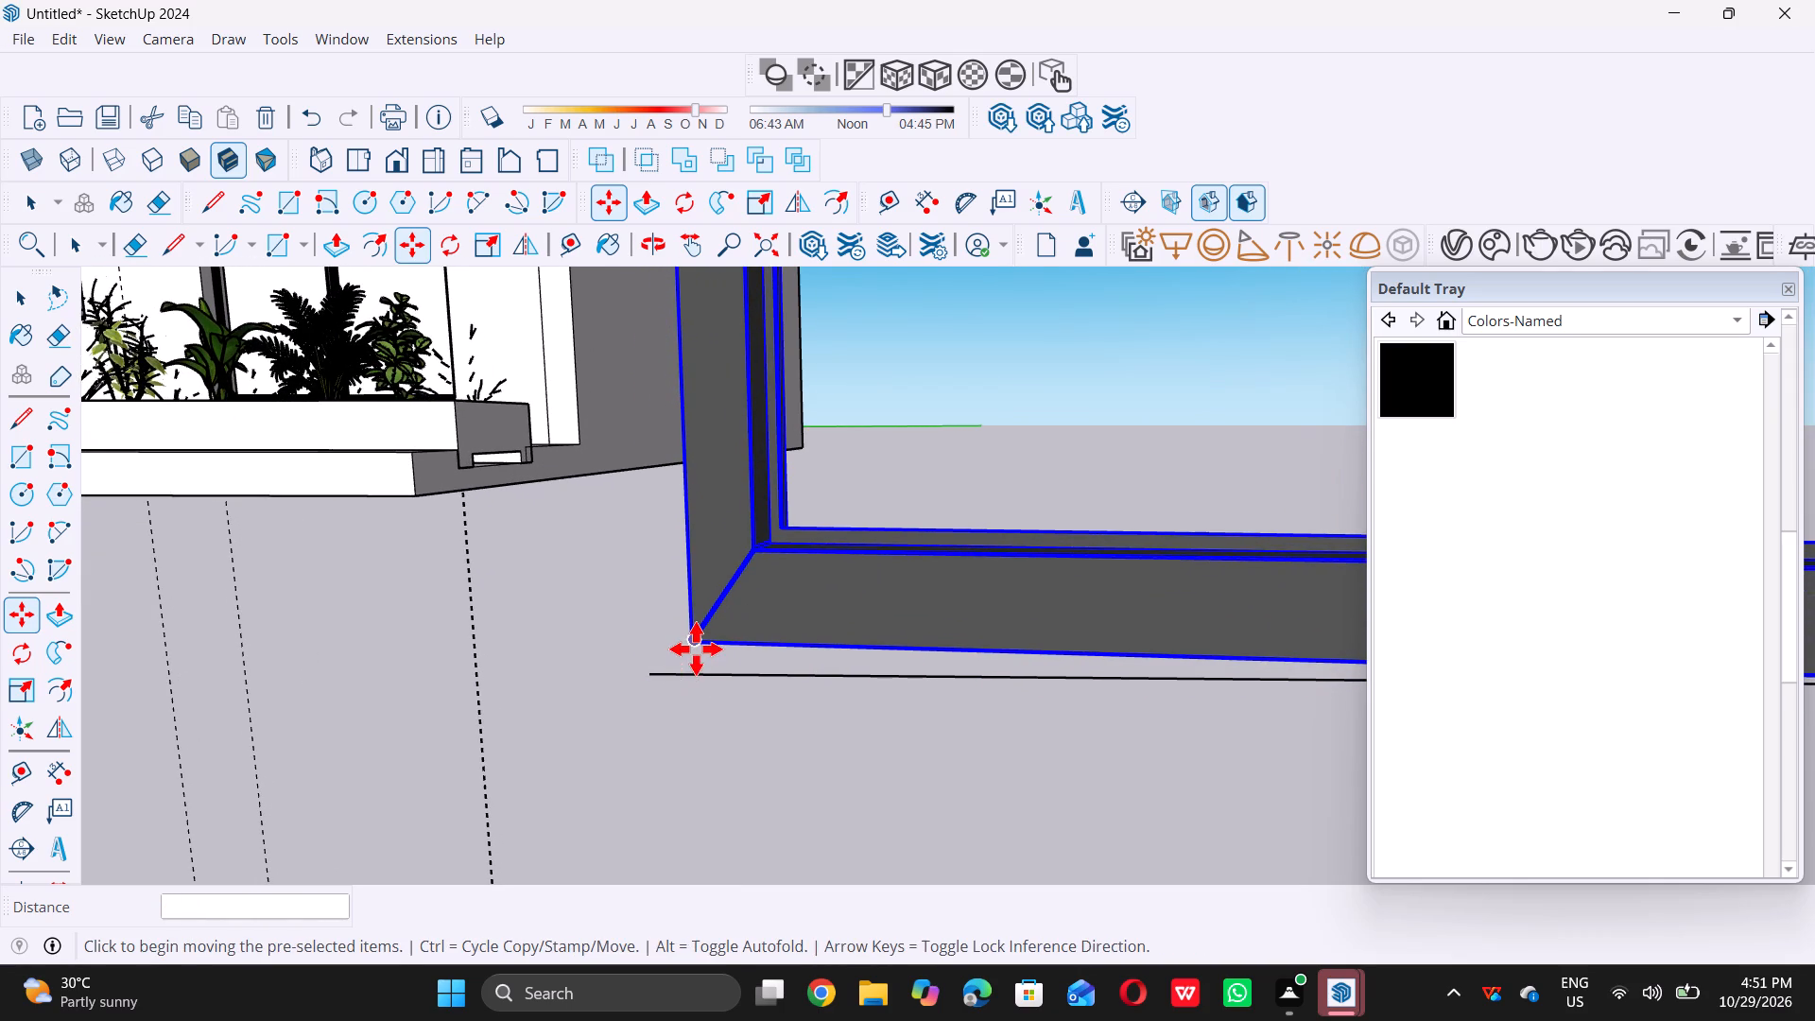
double_click(693, 642)
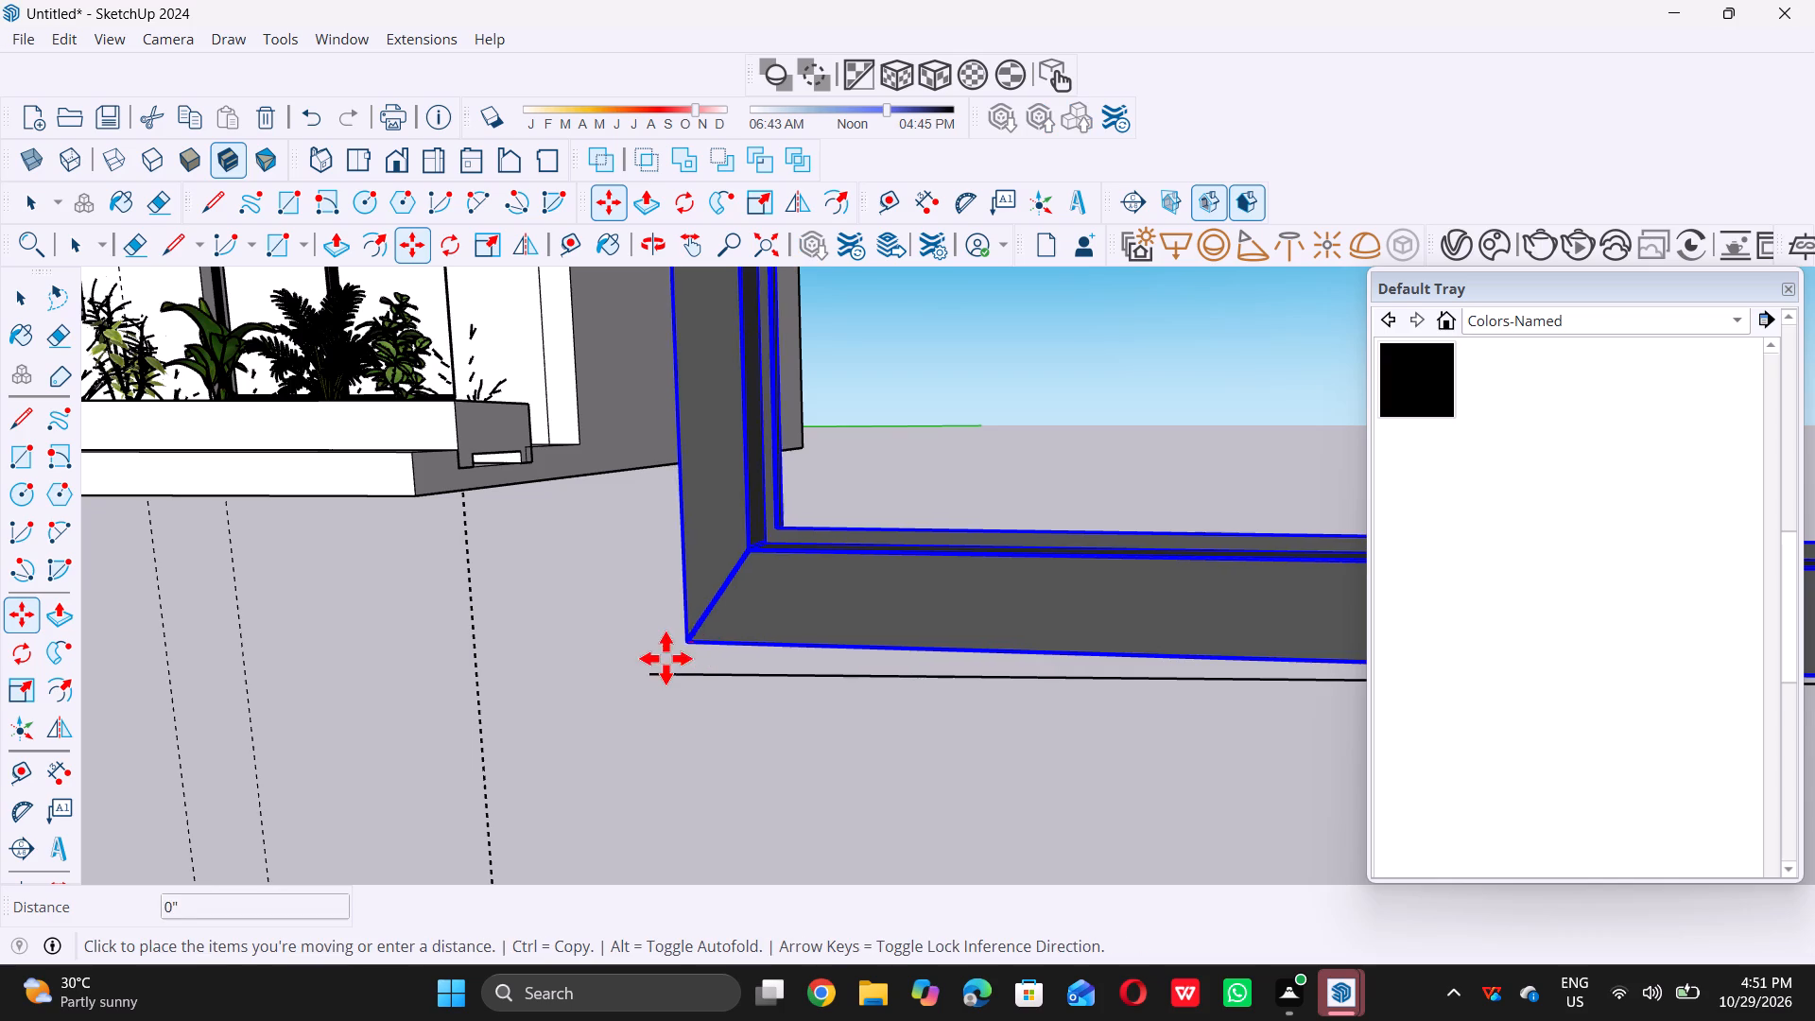
double_click(649, 668)
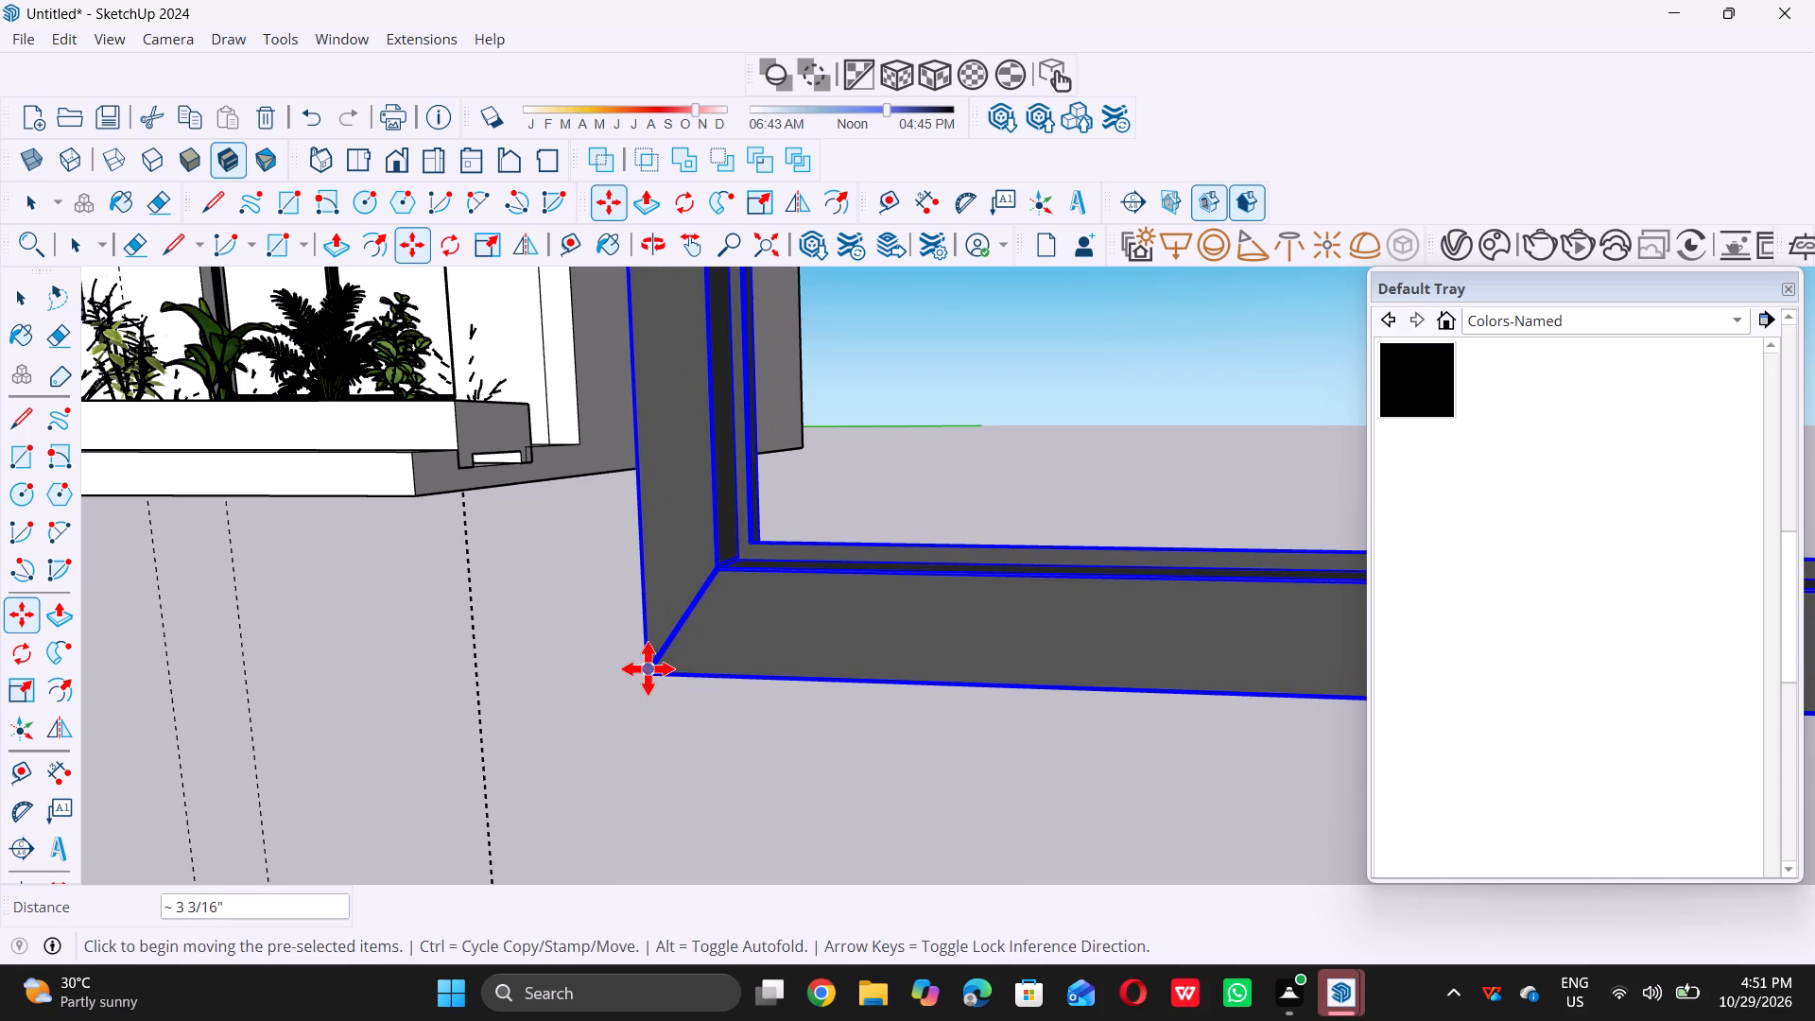
key("space")
Rotate the double-casement window about 0.7° around its lower-left front corner, bringing its bottom edge toward the ground reference line.
scroll(733, 794, "down", 16)
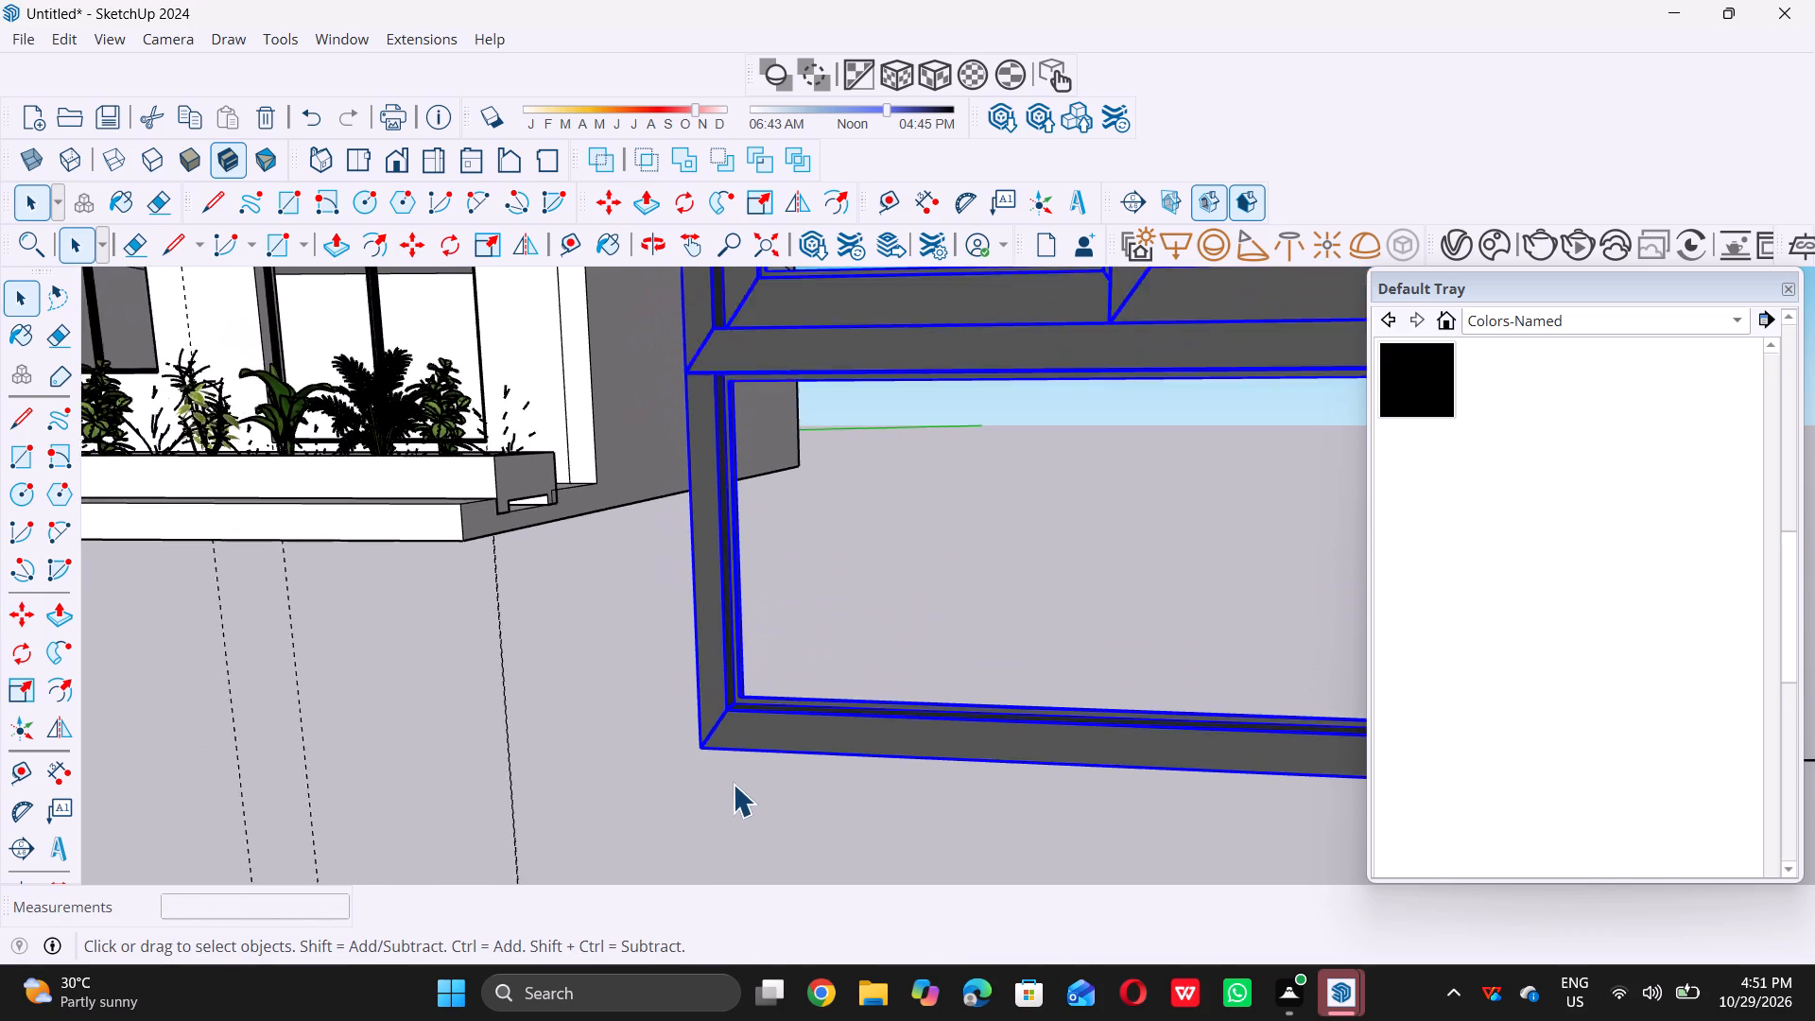
scroll(733, 784, "down", 10)
scroll(814, 810, "up", 6)
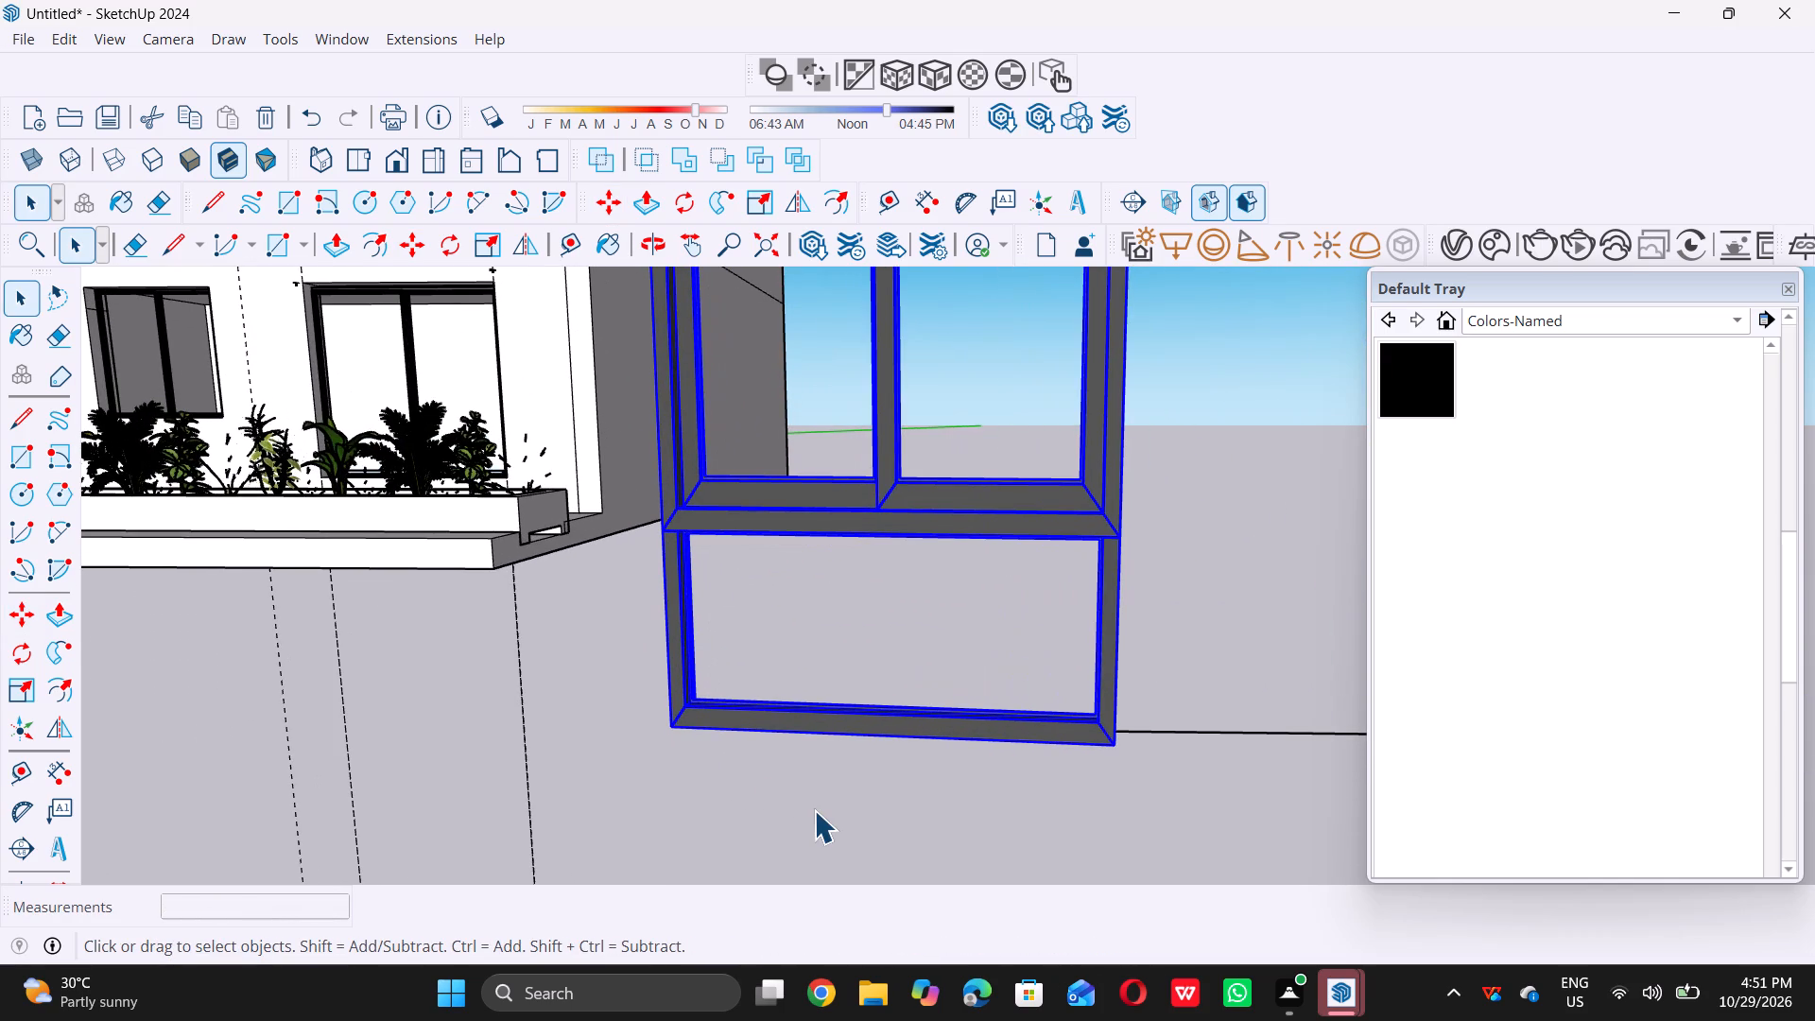
key("q")
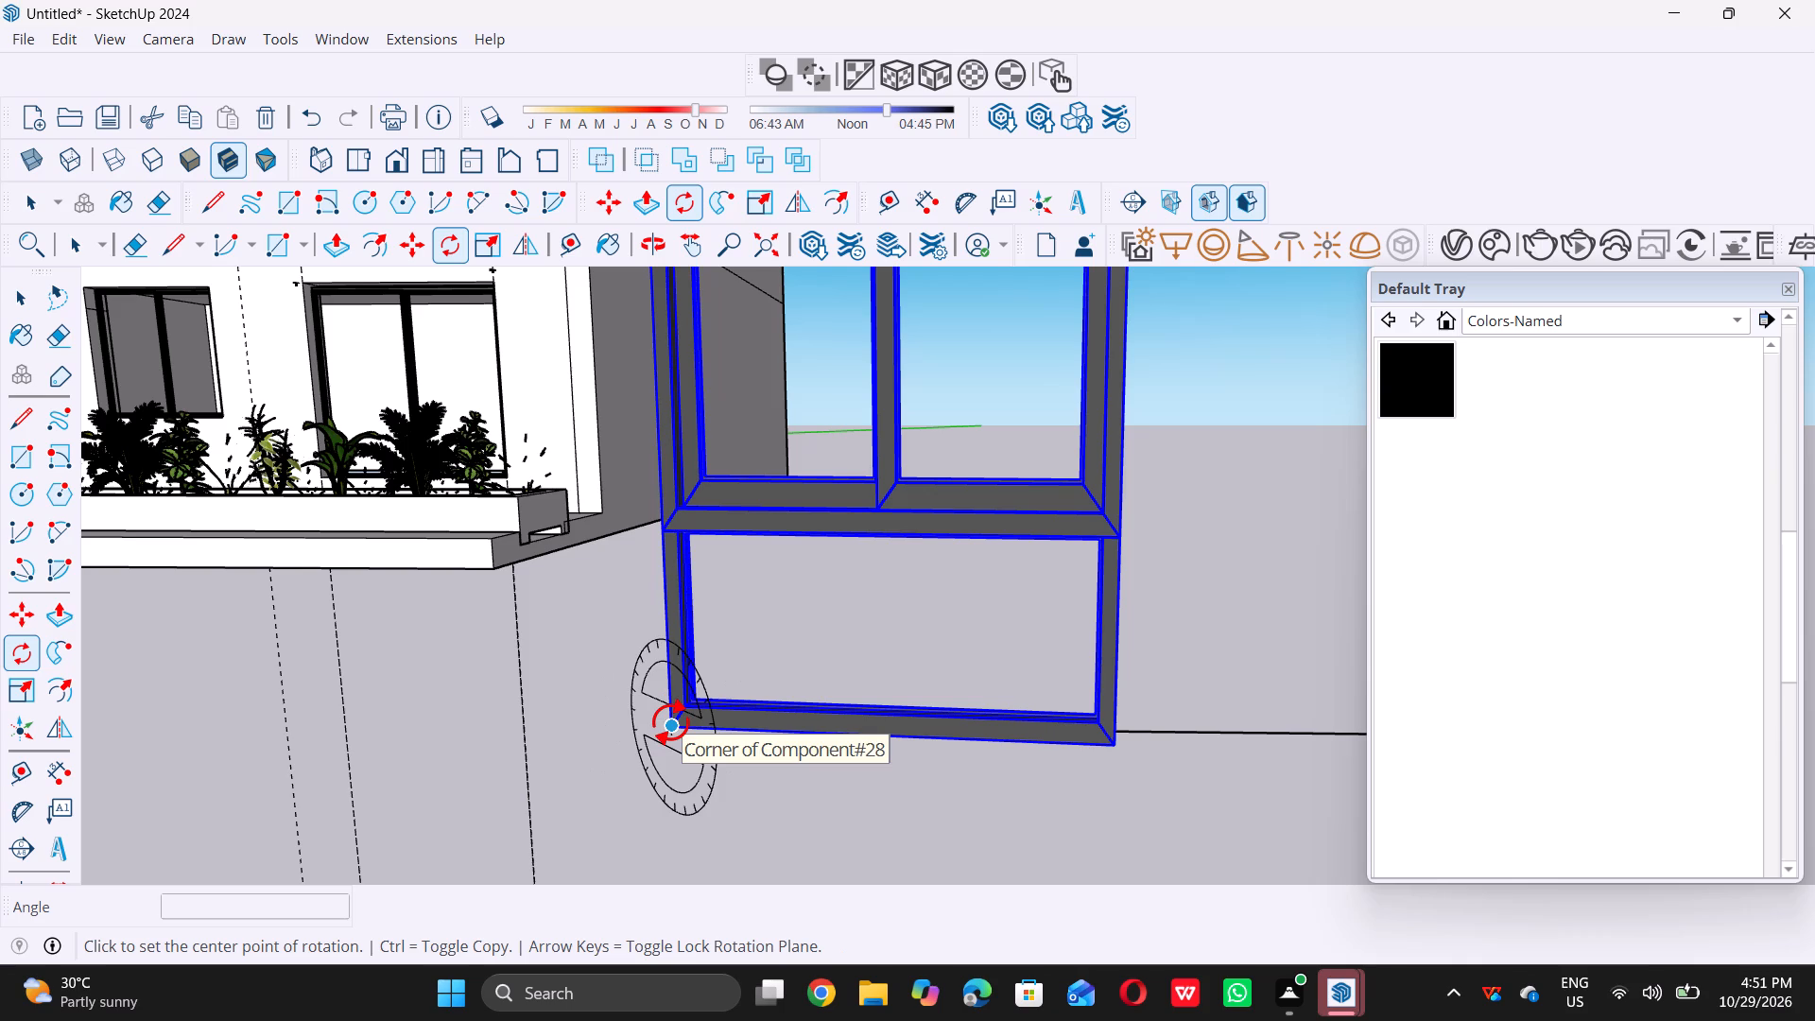
left_click(675, 732)
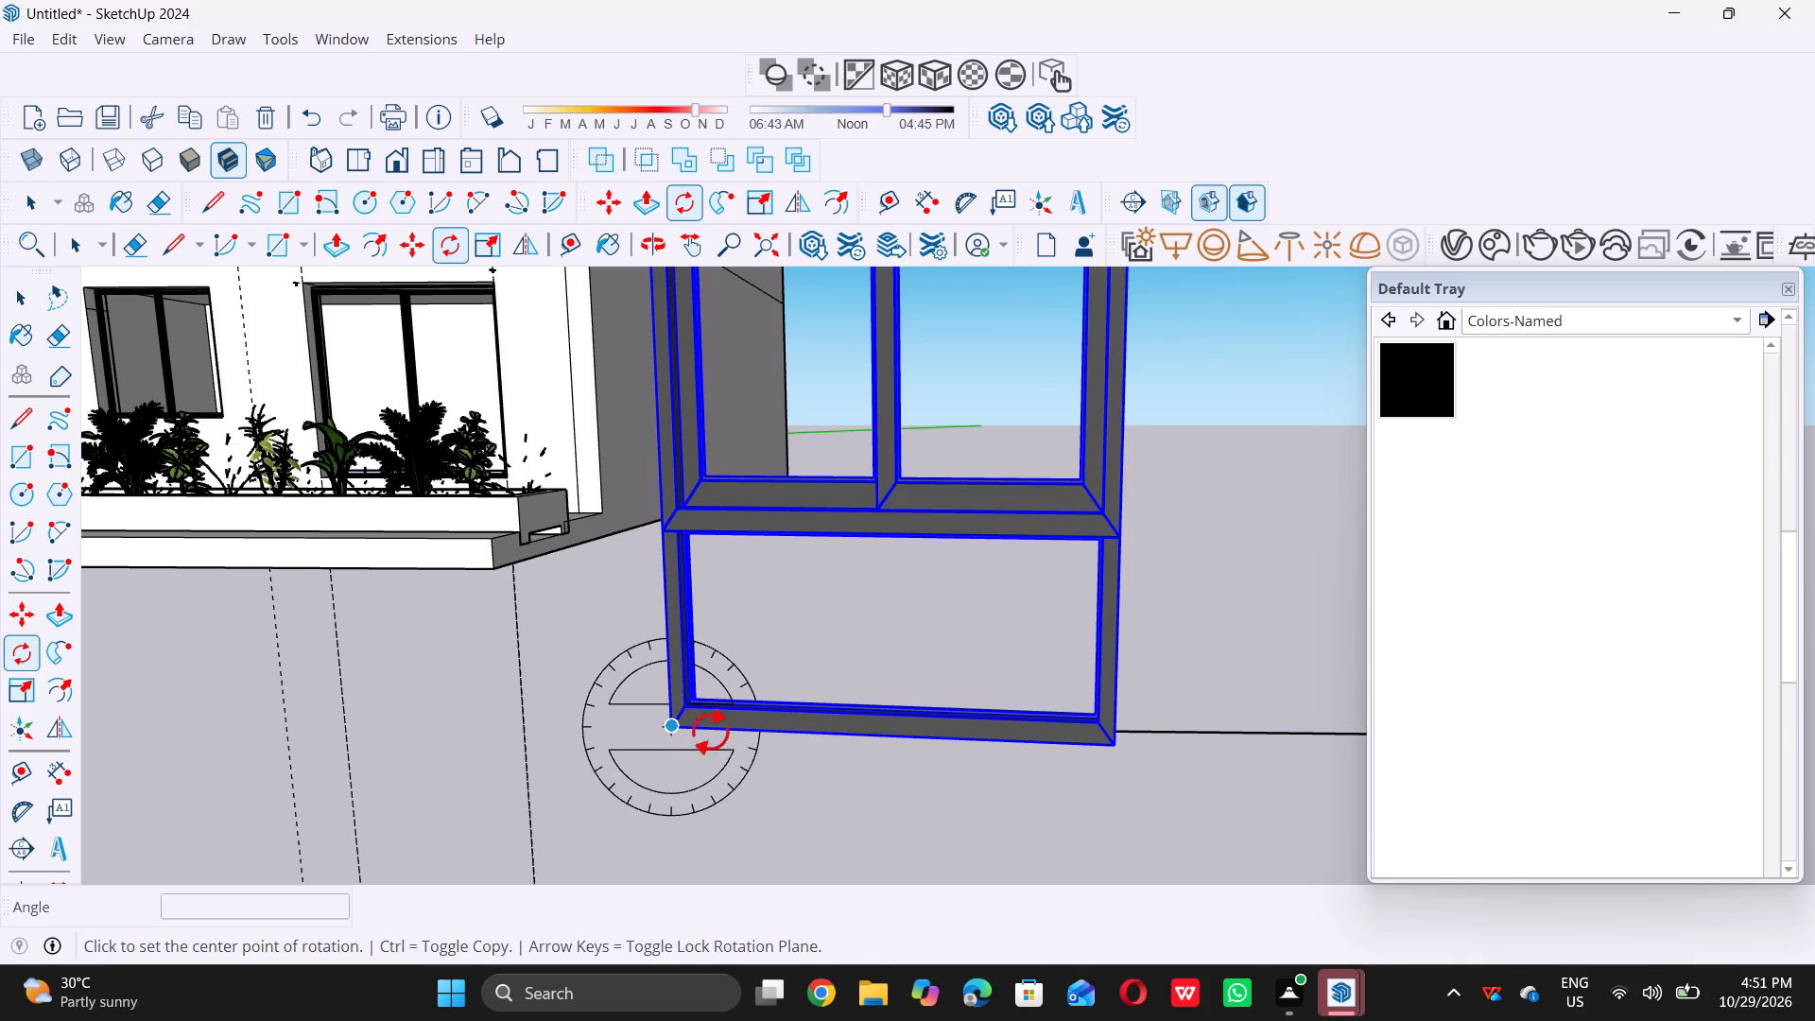
left_click(1117, 742)
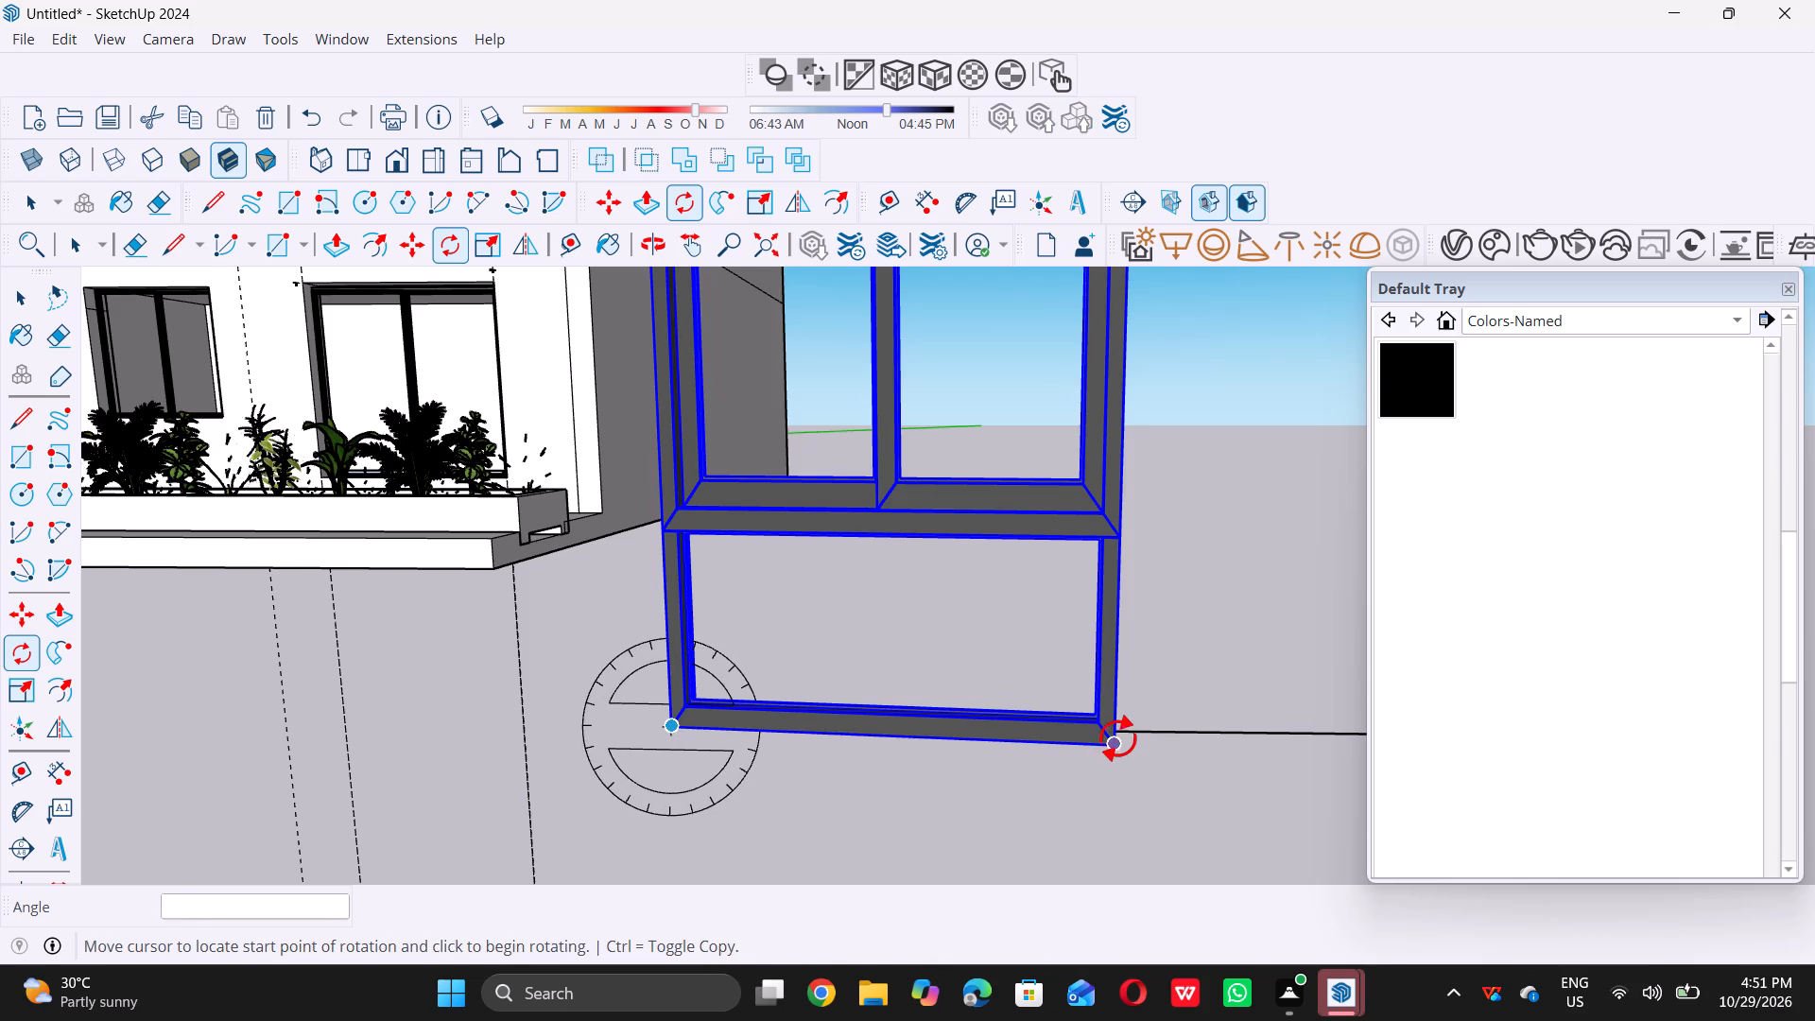
scroll(1140, 735, "up", 5)
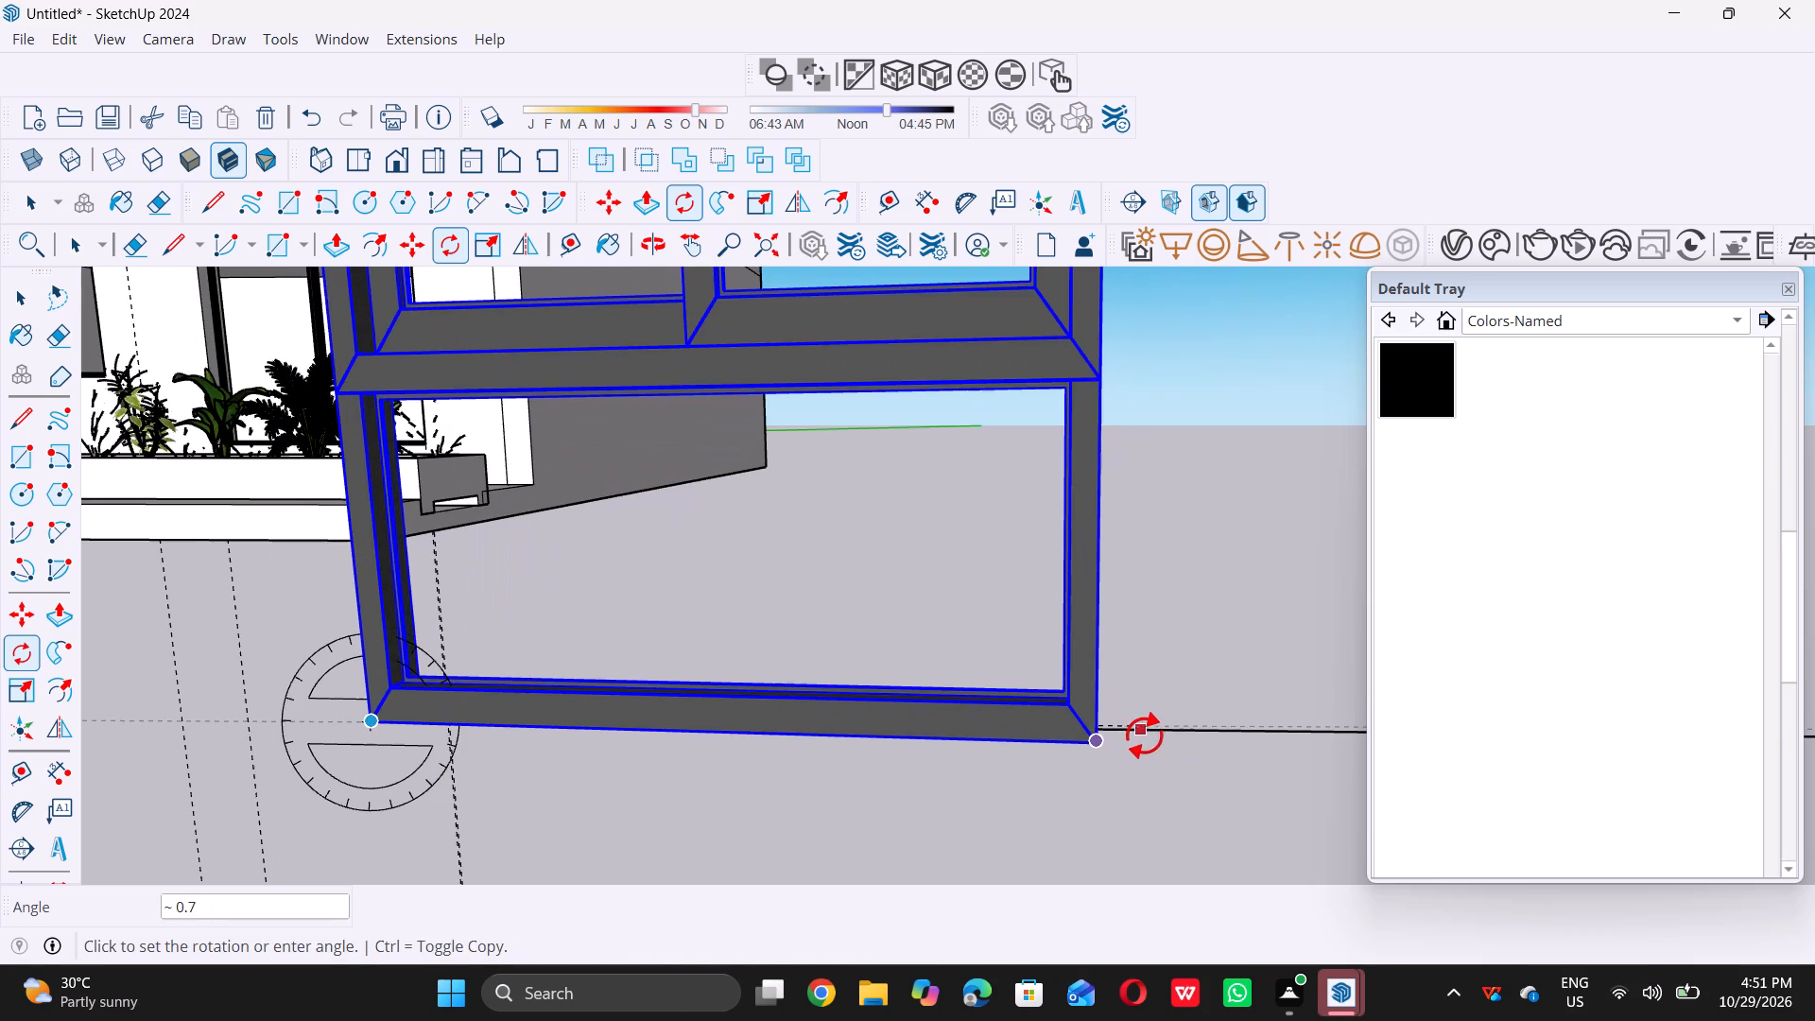
double_click(1205, 725)
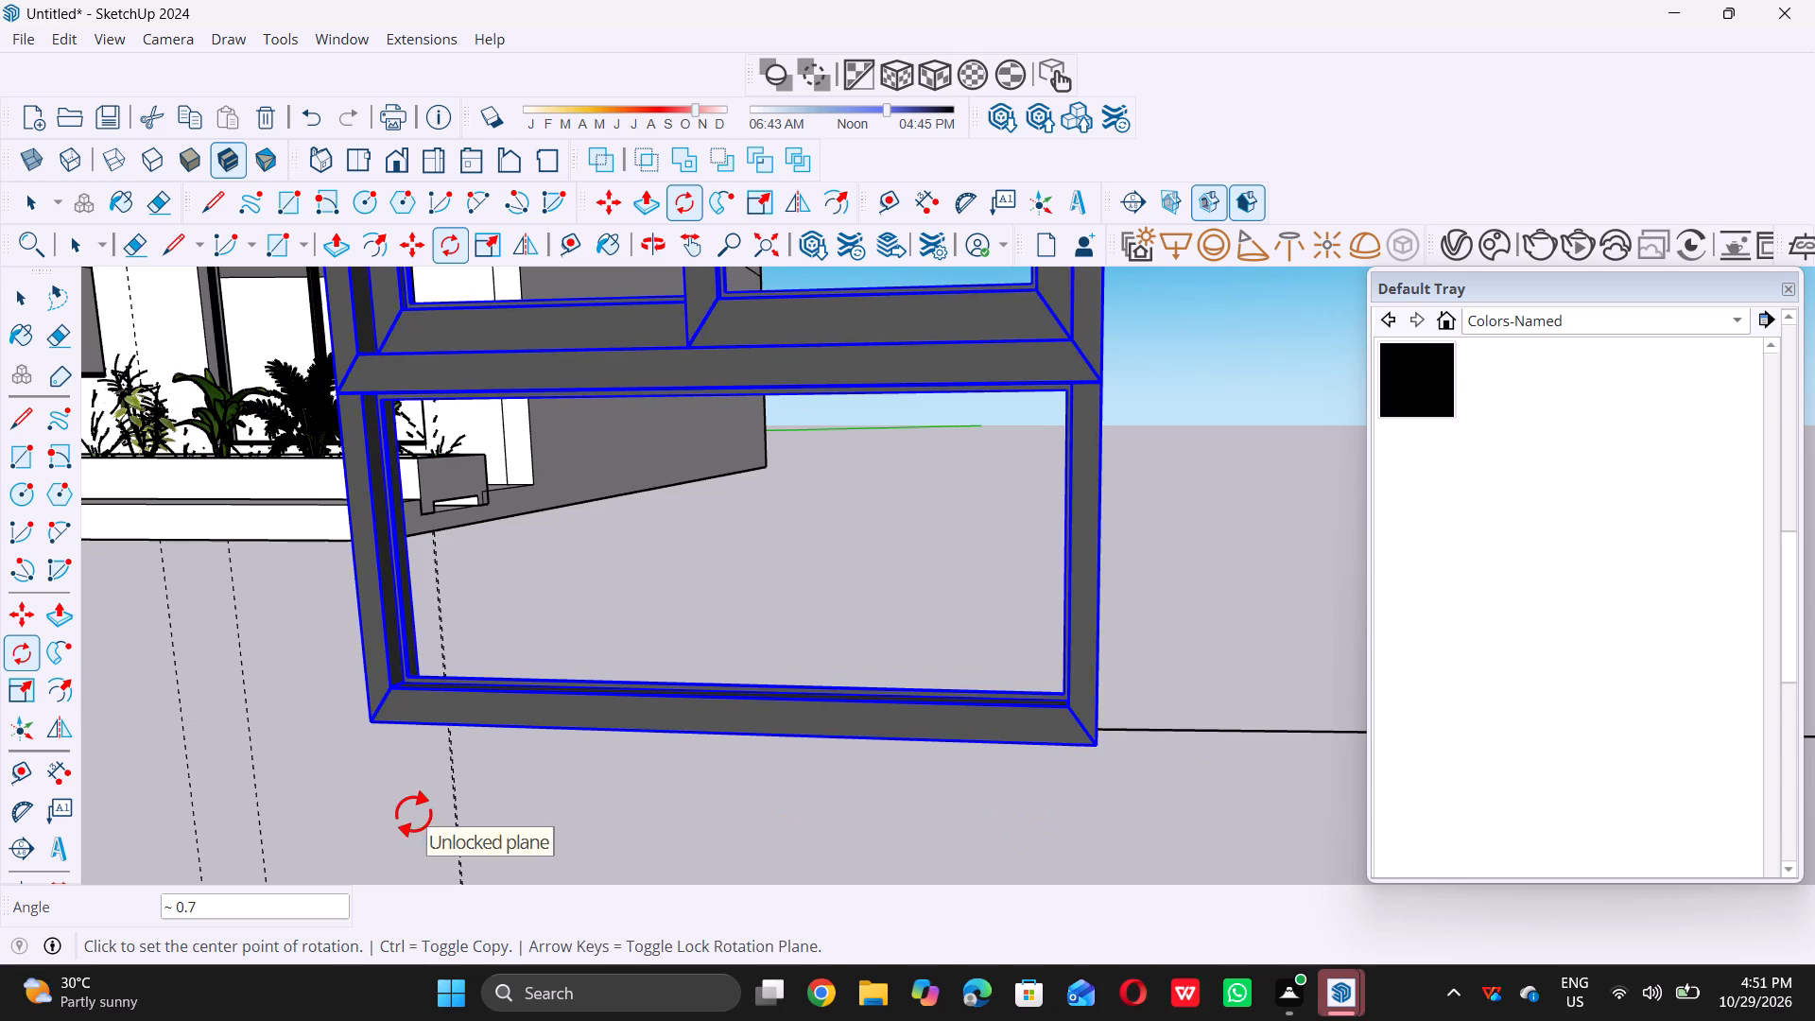
Rotate the double-casement window horizontally about 5.5° around its lower-left front corner to follow the ground reference line.
scroll(346, 781, "up", 4)
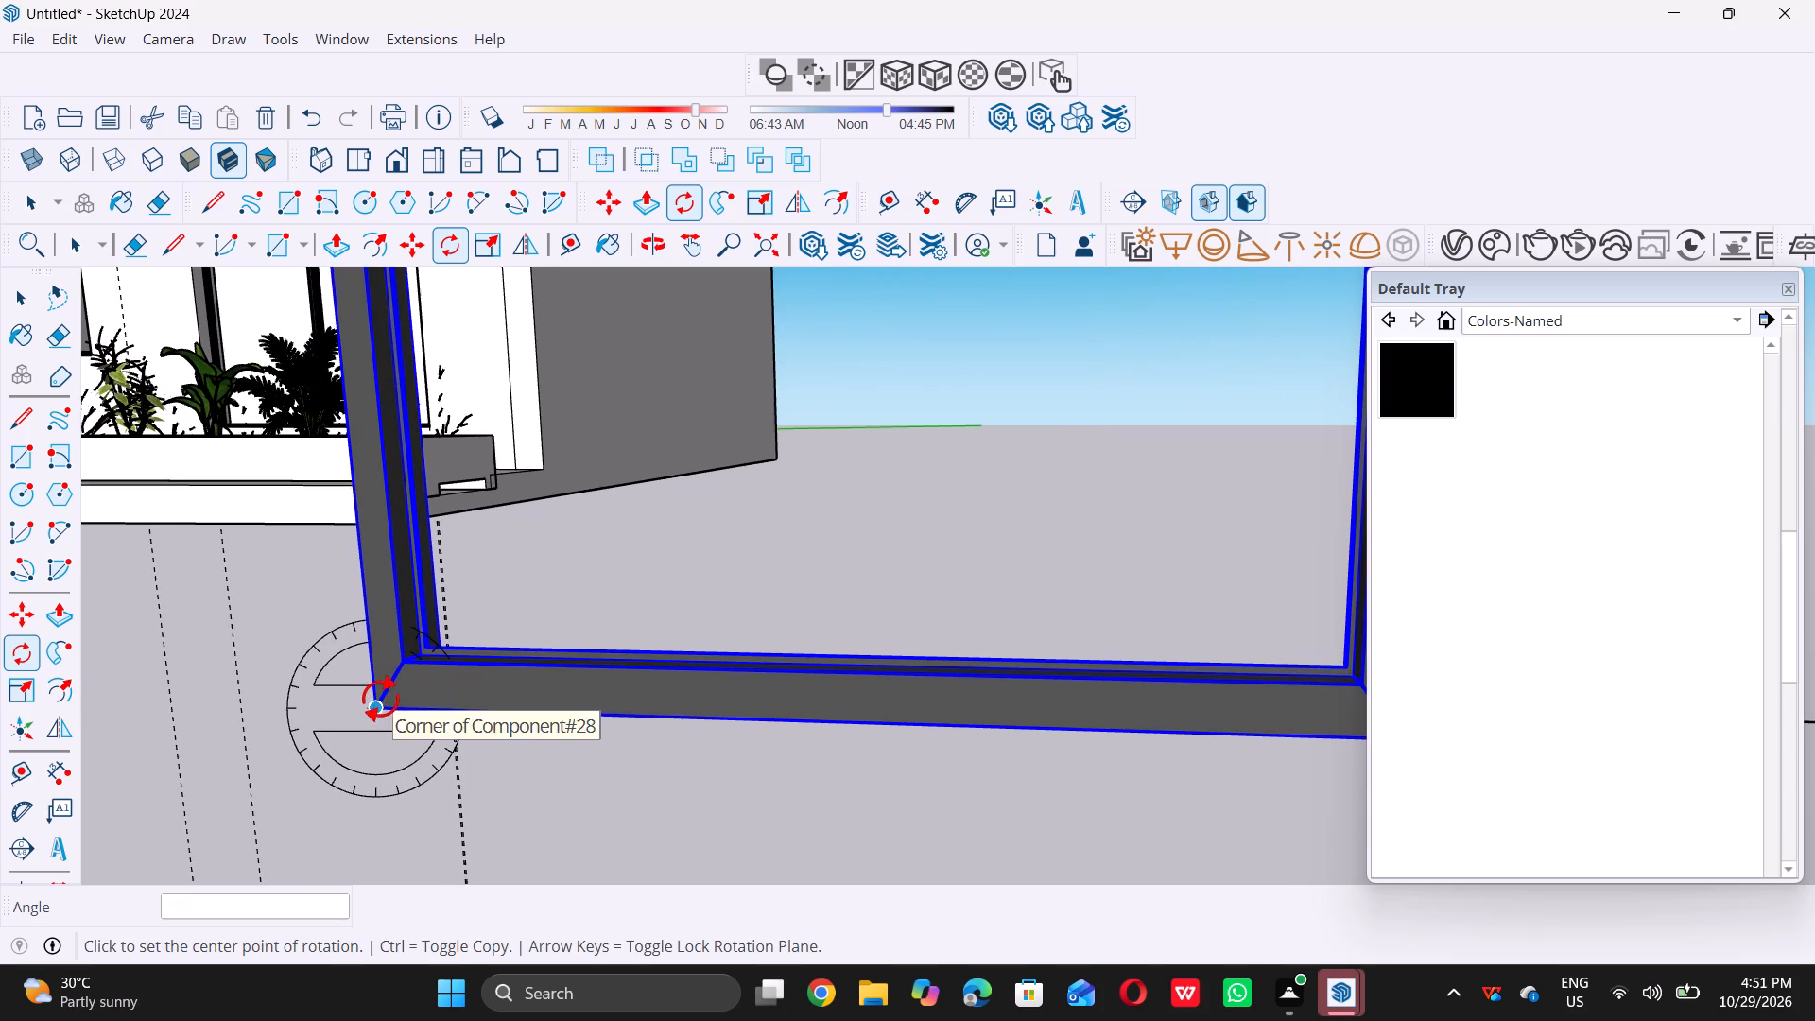
scroll(407, 786, "down", 15)
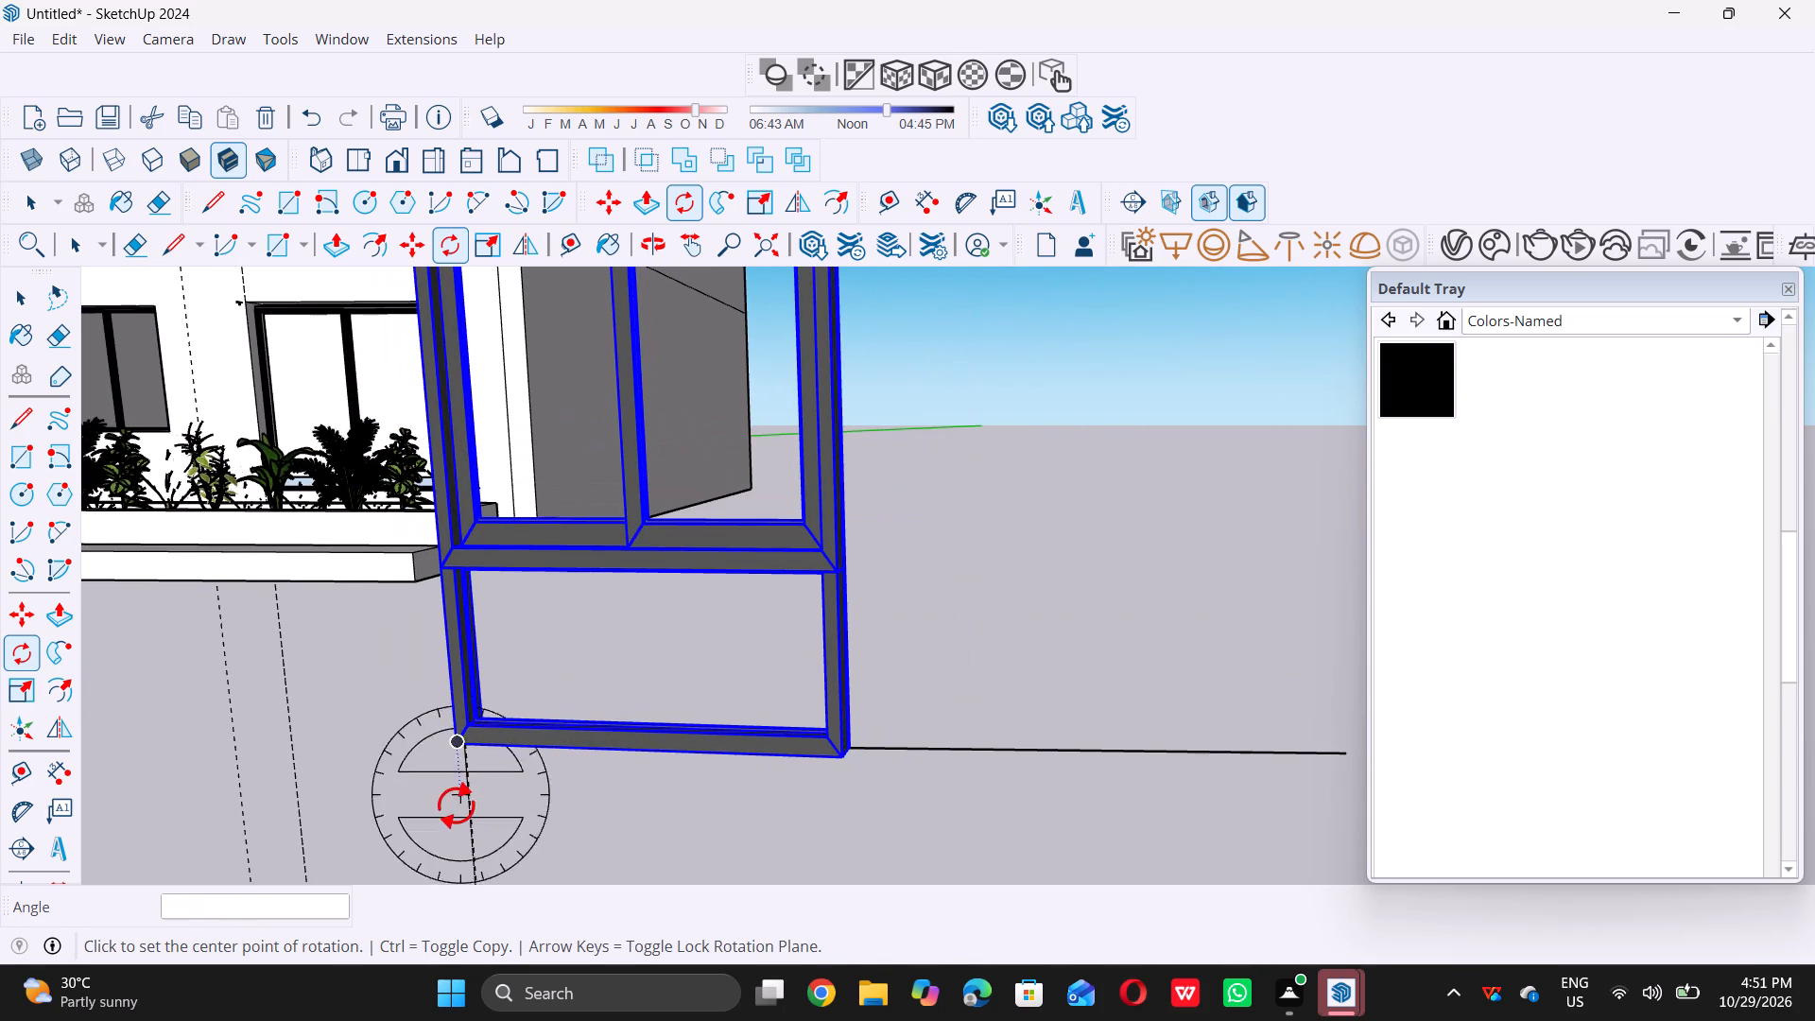
scroll(469, 742, "down", 16)
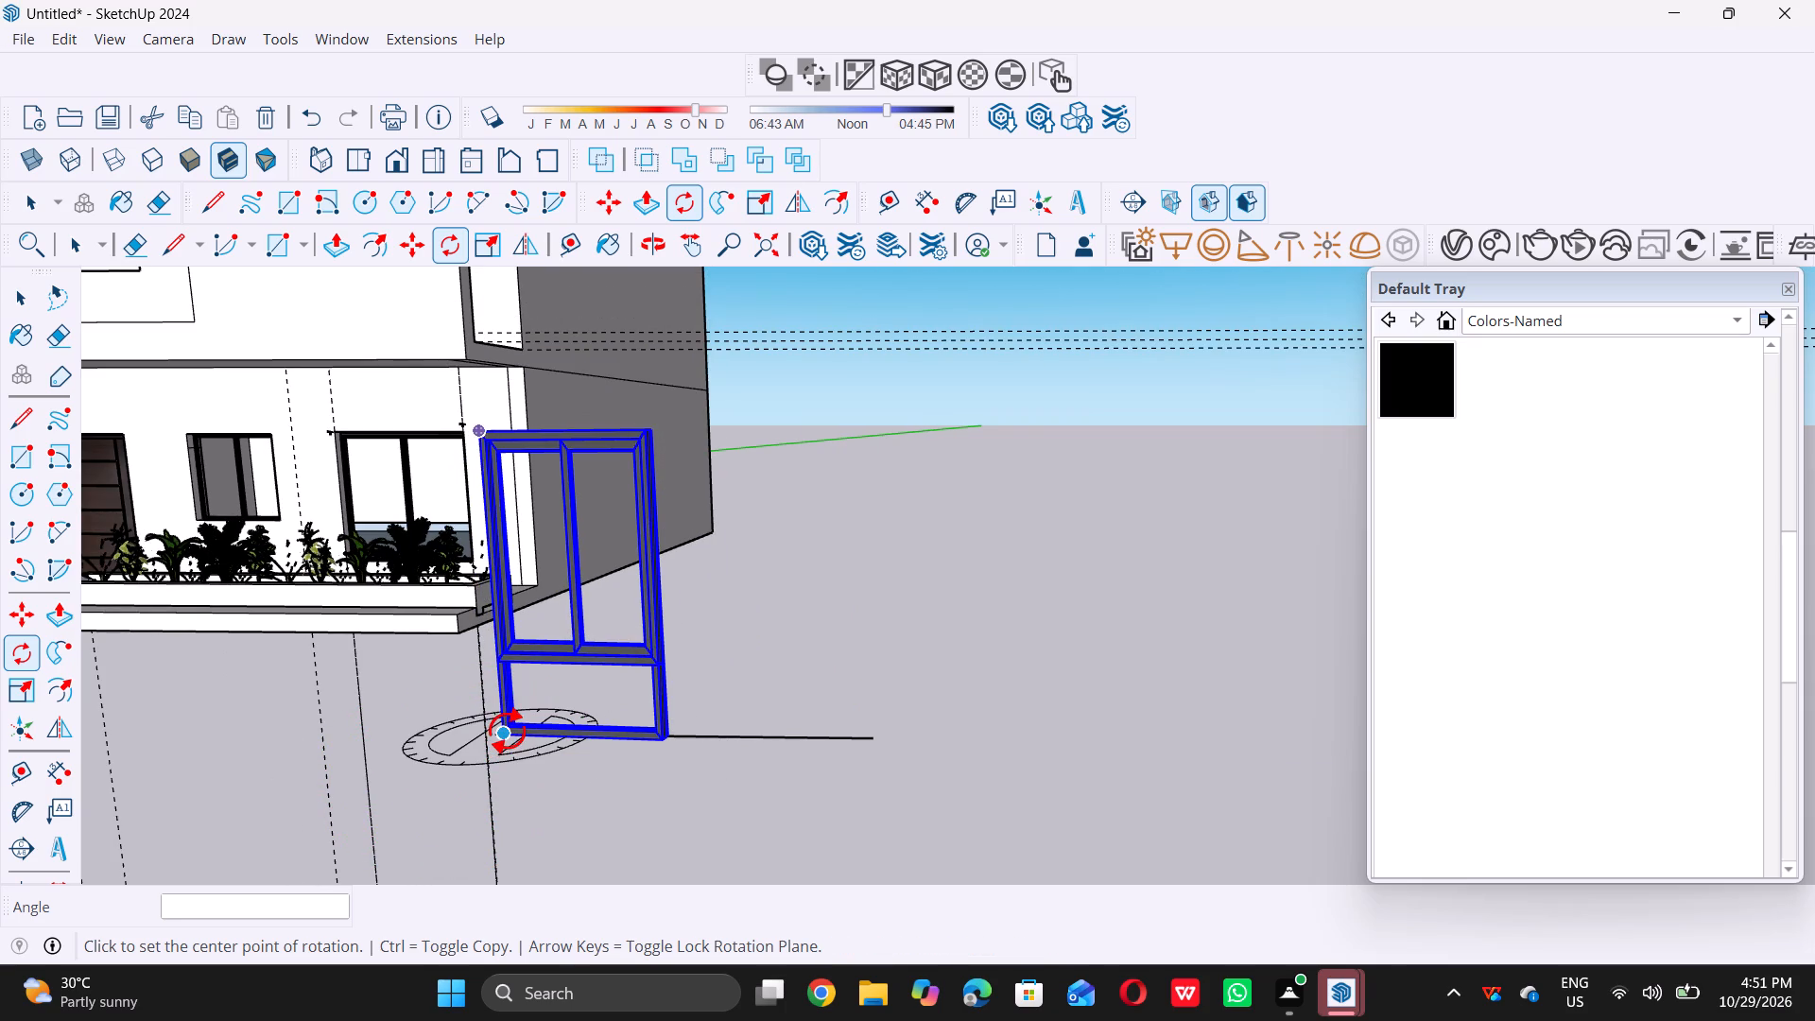
left_click(496, 737)
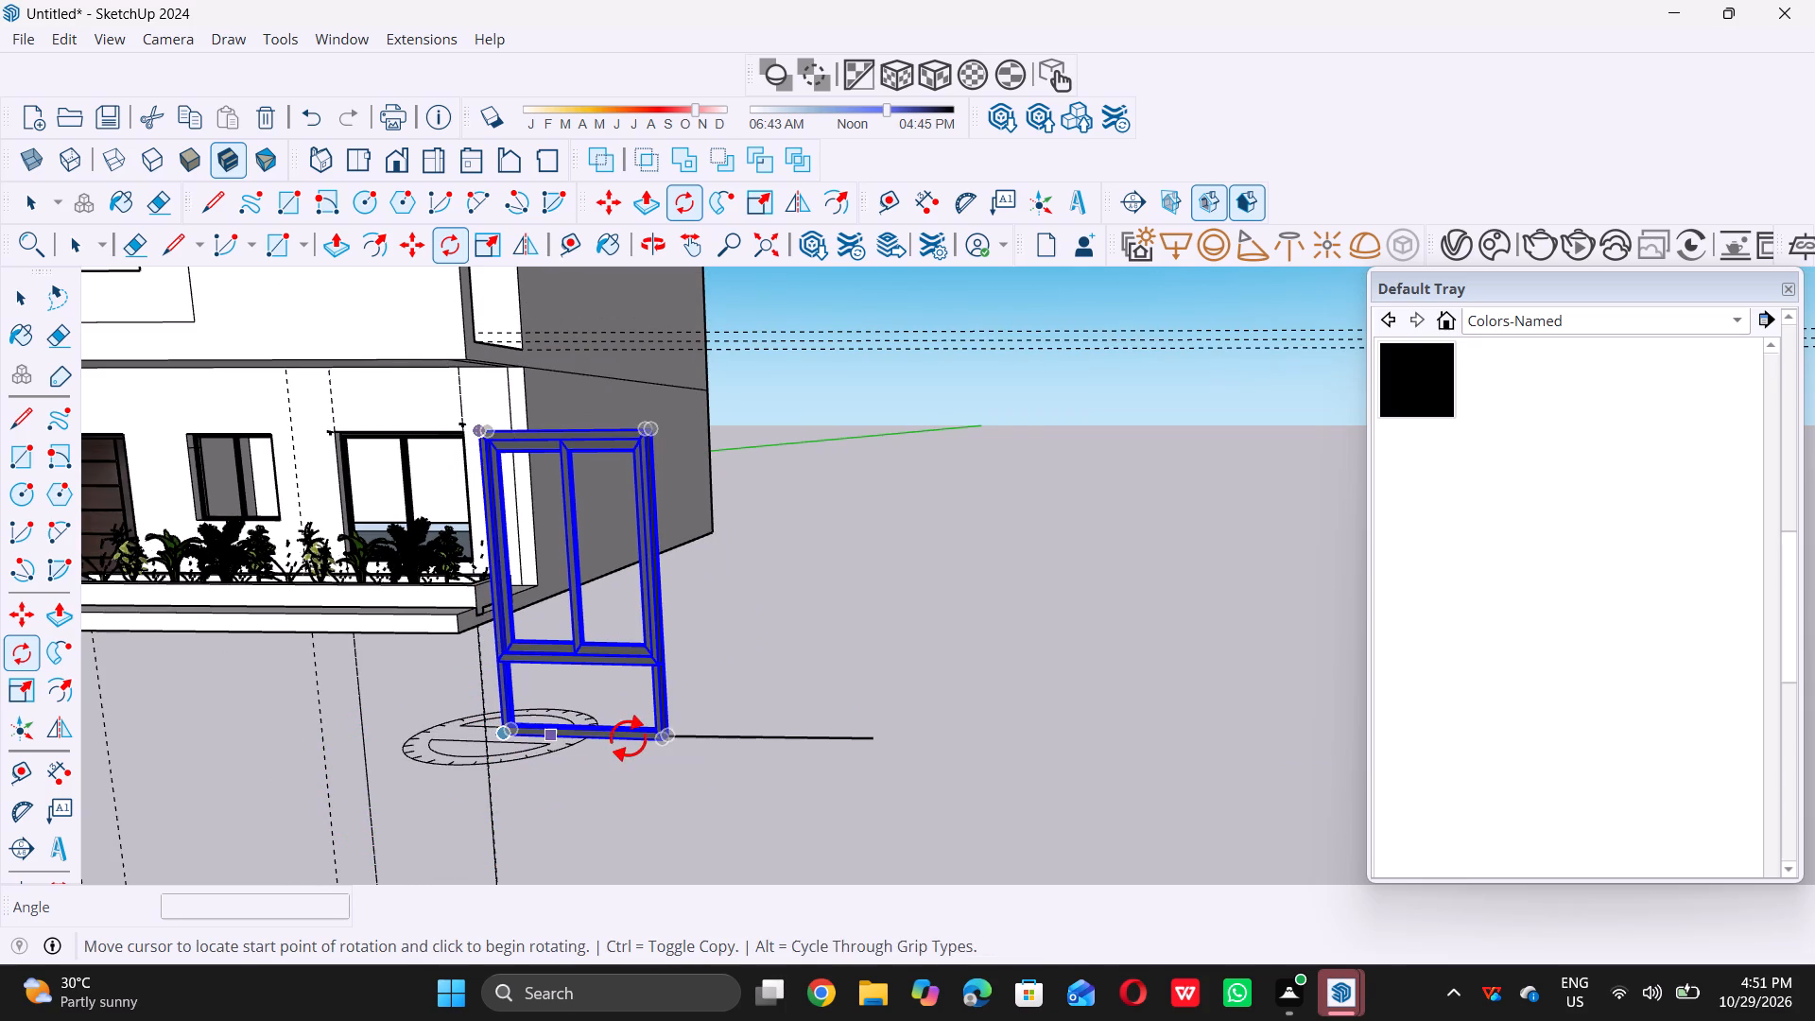
double_click(669, 742)
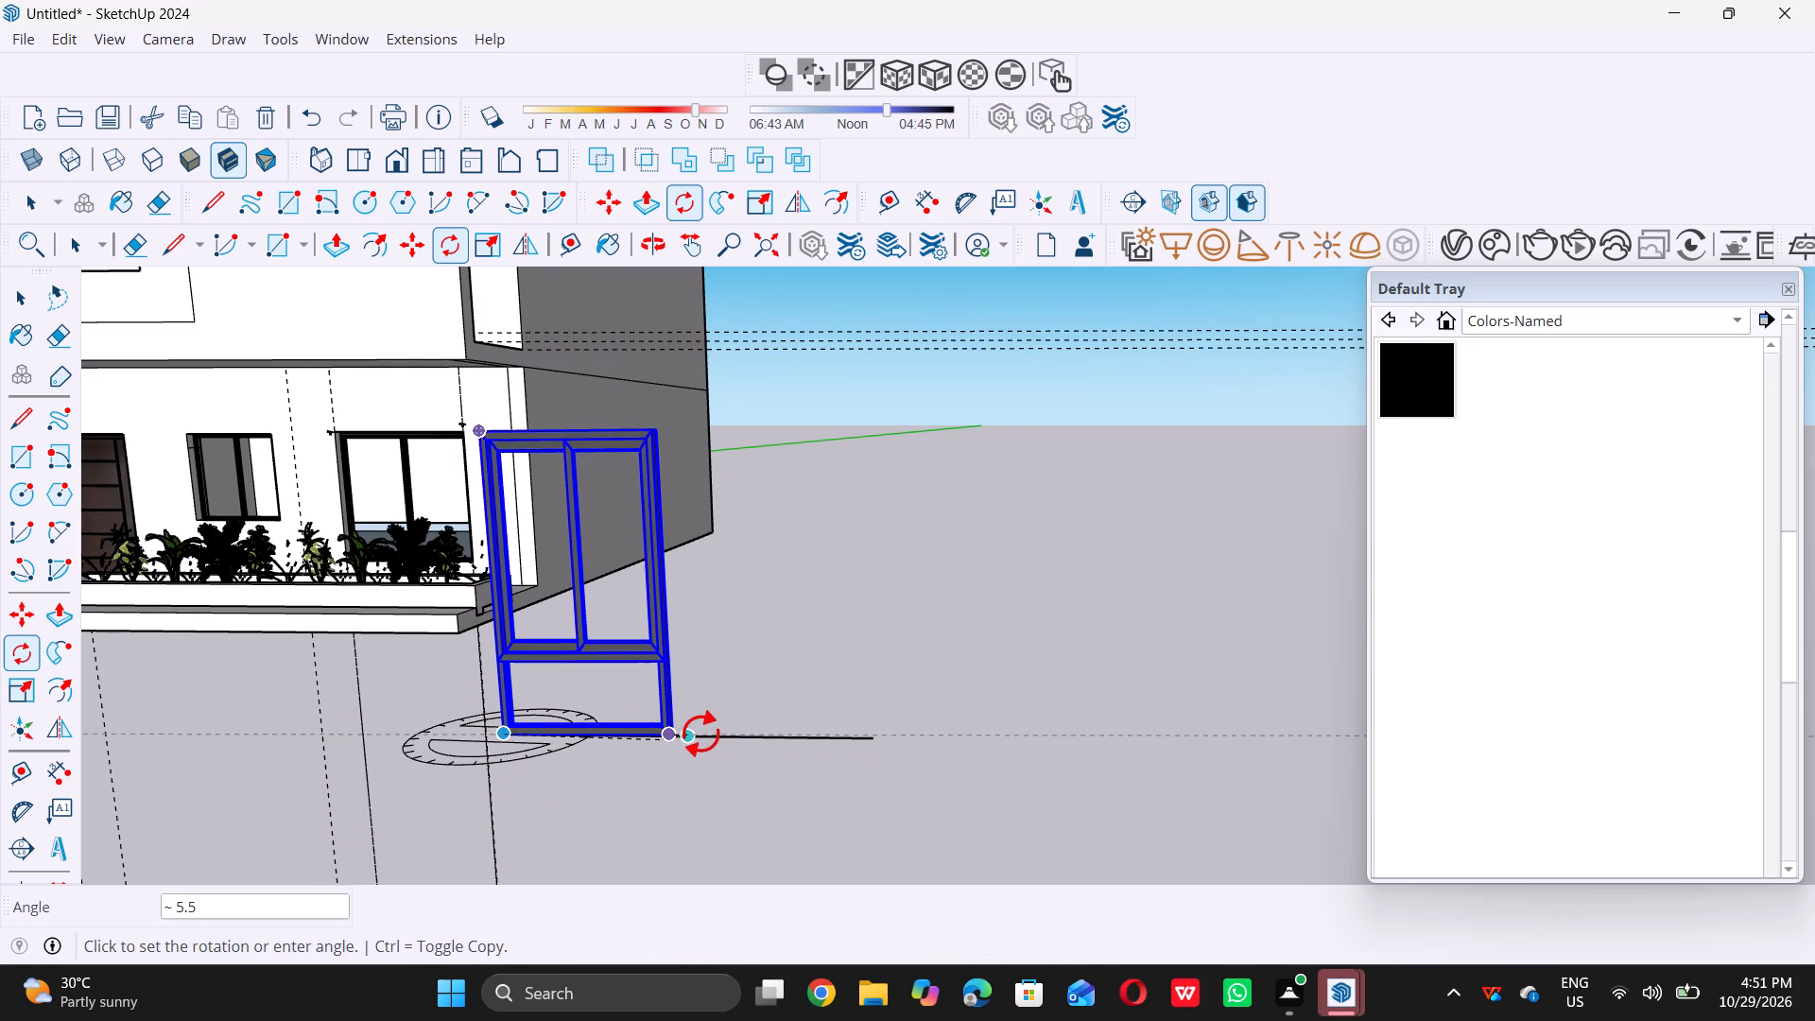
scroll(699, 734, "up", 12)
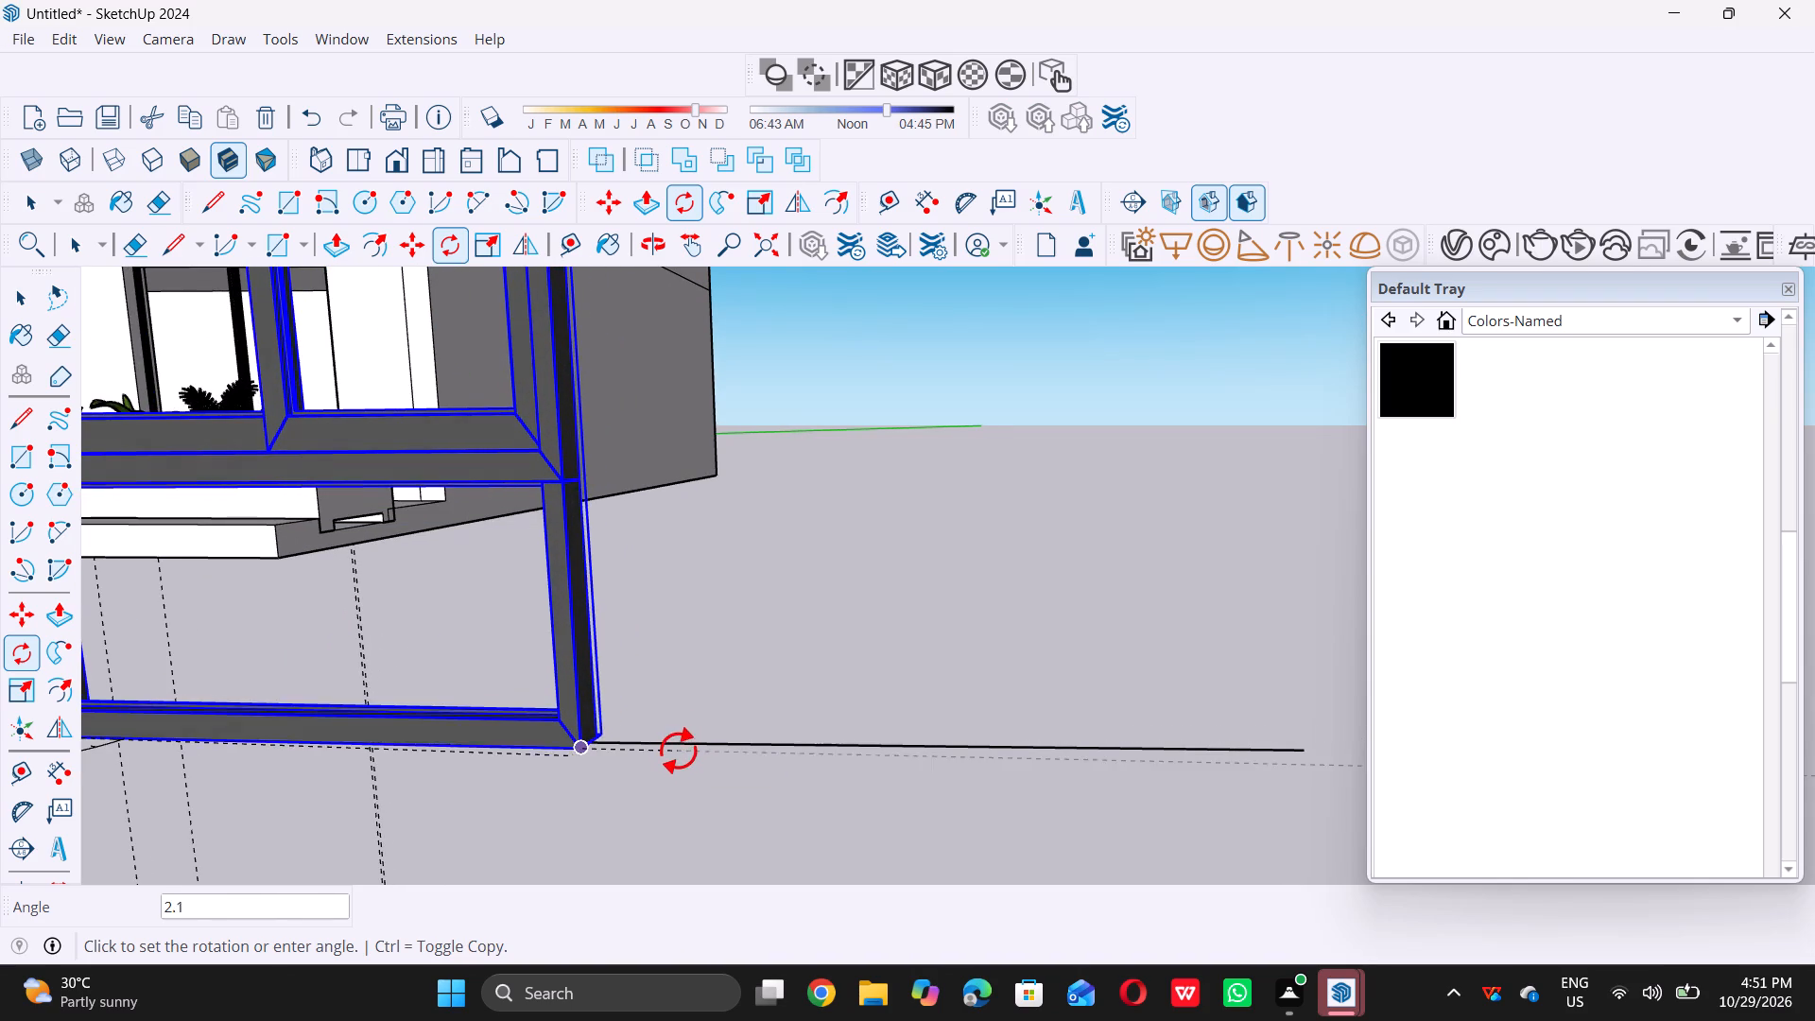
left_click(1043, 746)
Examine how the window's bottom edge and corners sit against the reference line from several angles, and deselect the window.
scroll(563, 730, "up", 11)
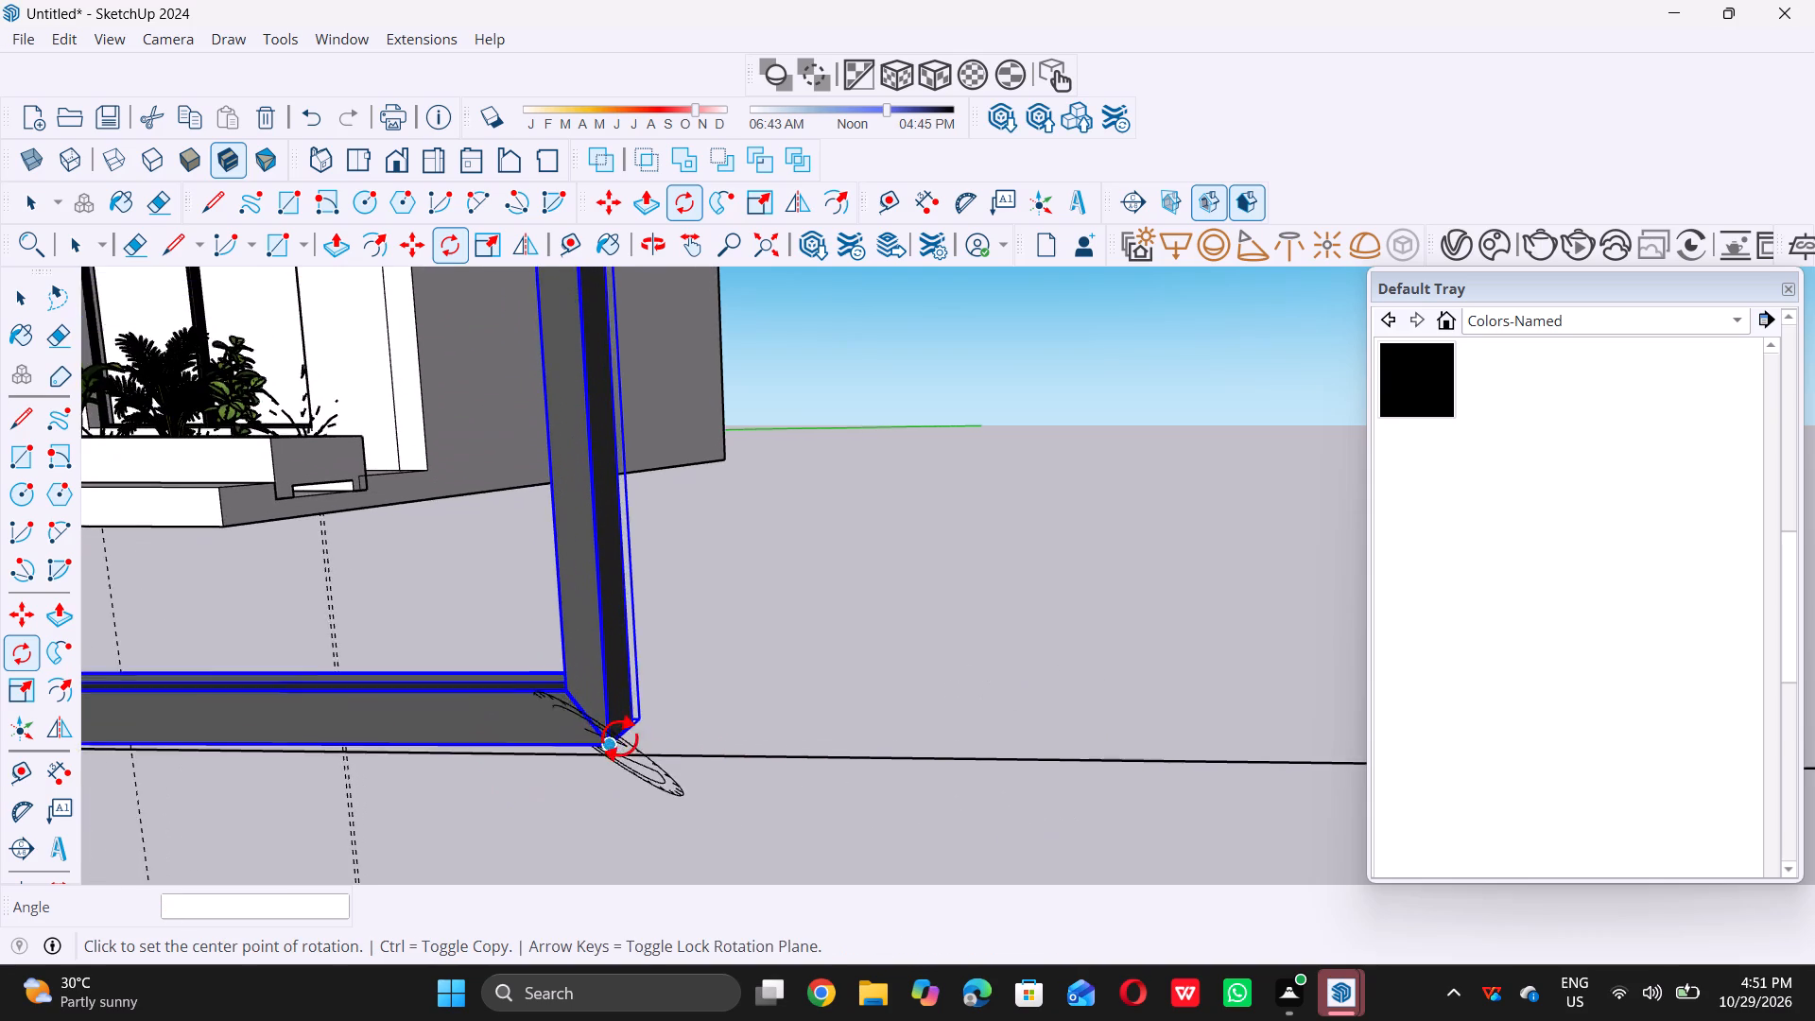
scroll(619, 738, "up", 3)
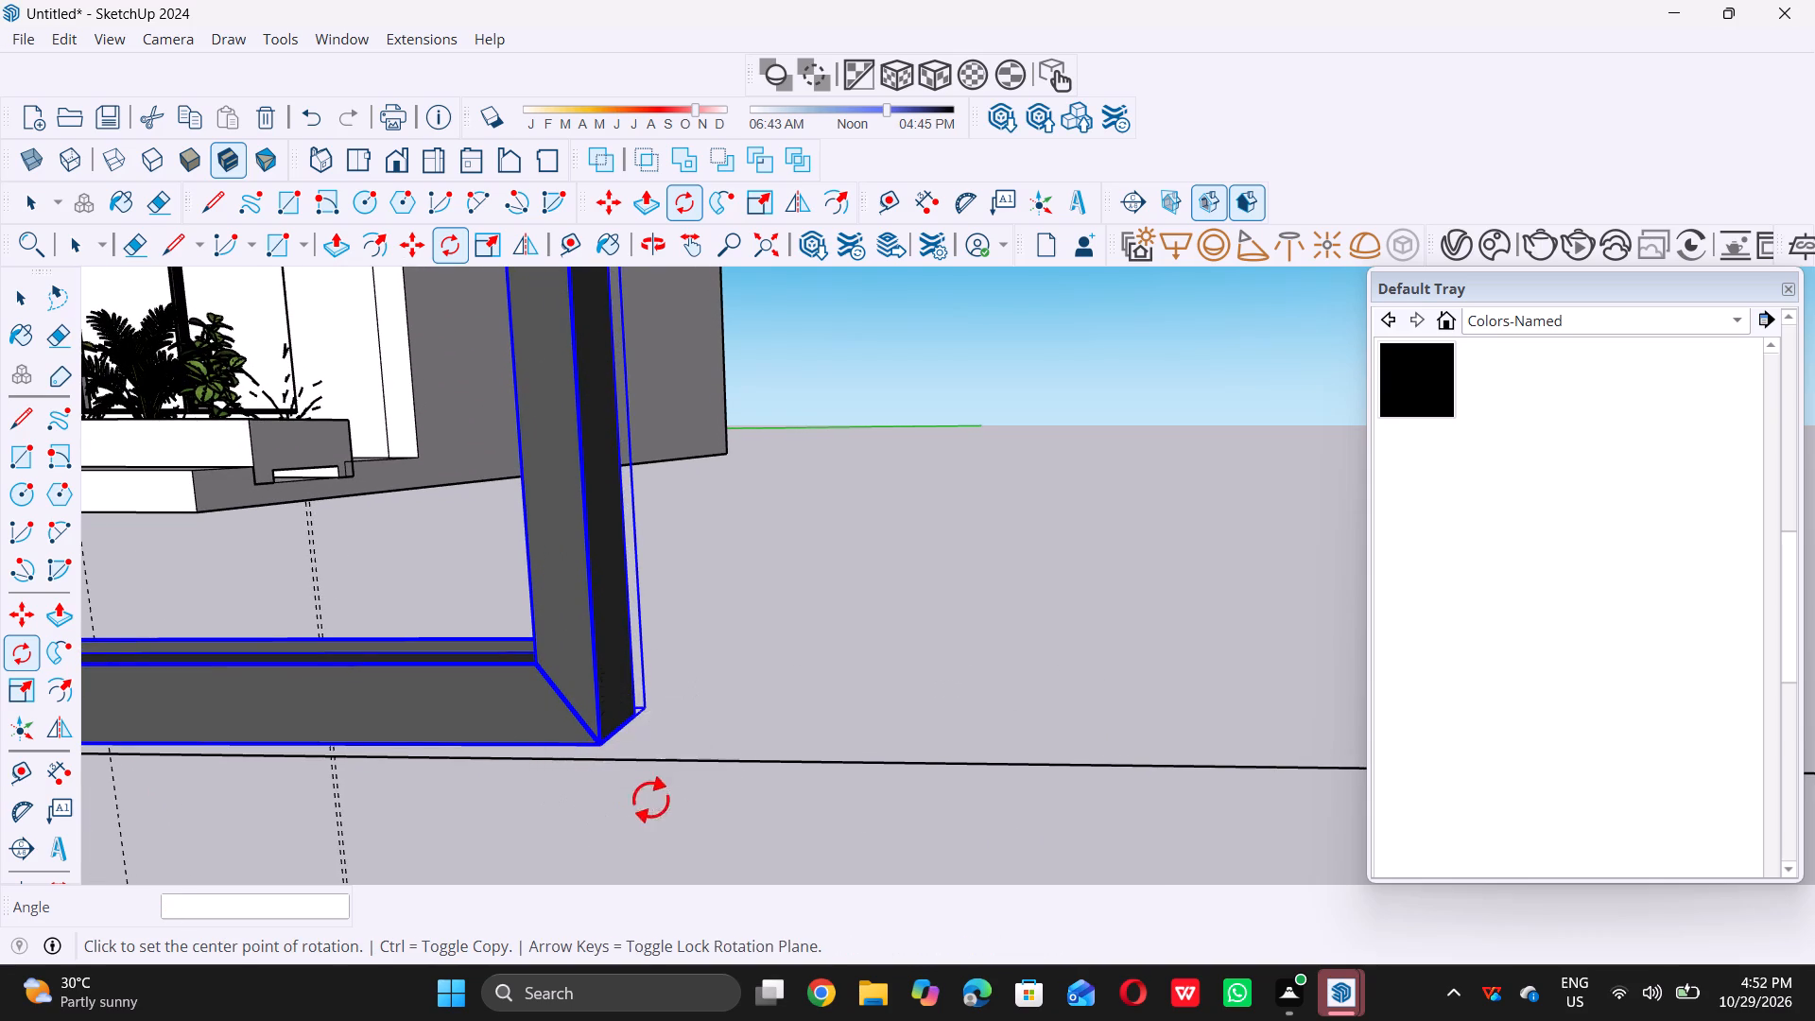
middle_click_drag(643, 787, 657, 756)
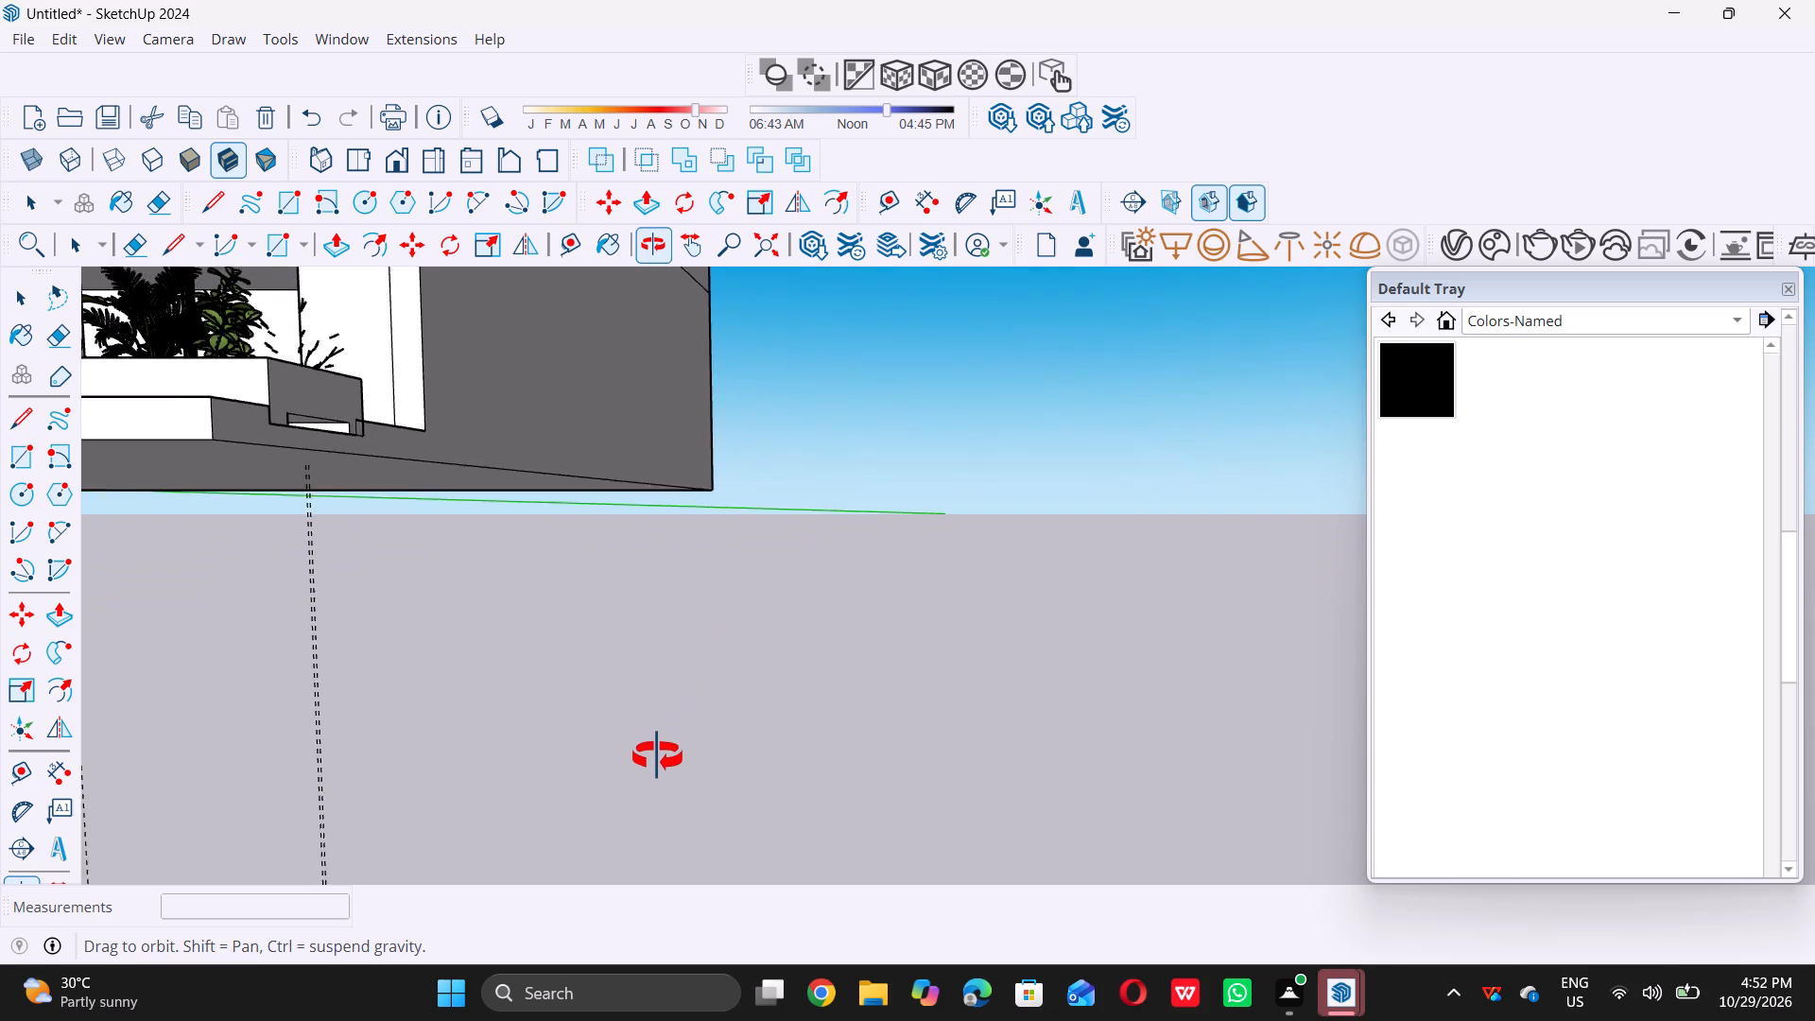
middle_click_drag(657, 756, 648, 805)
scroll(658, 804, "down", 13)
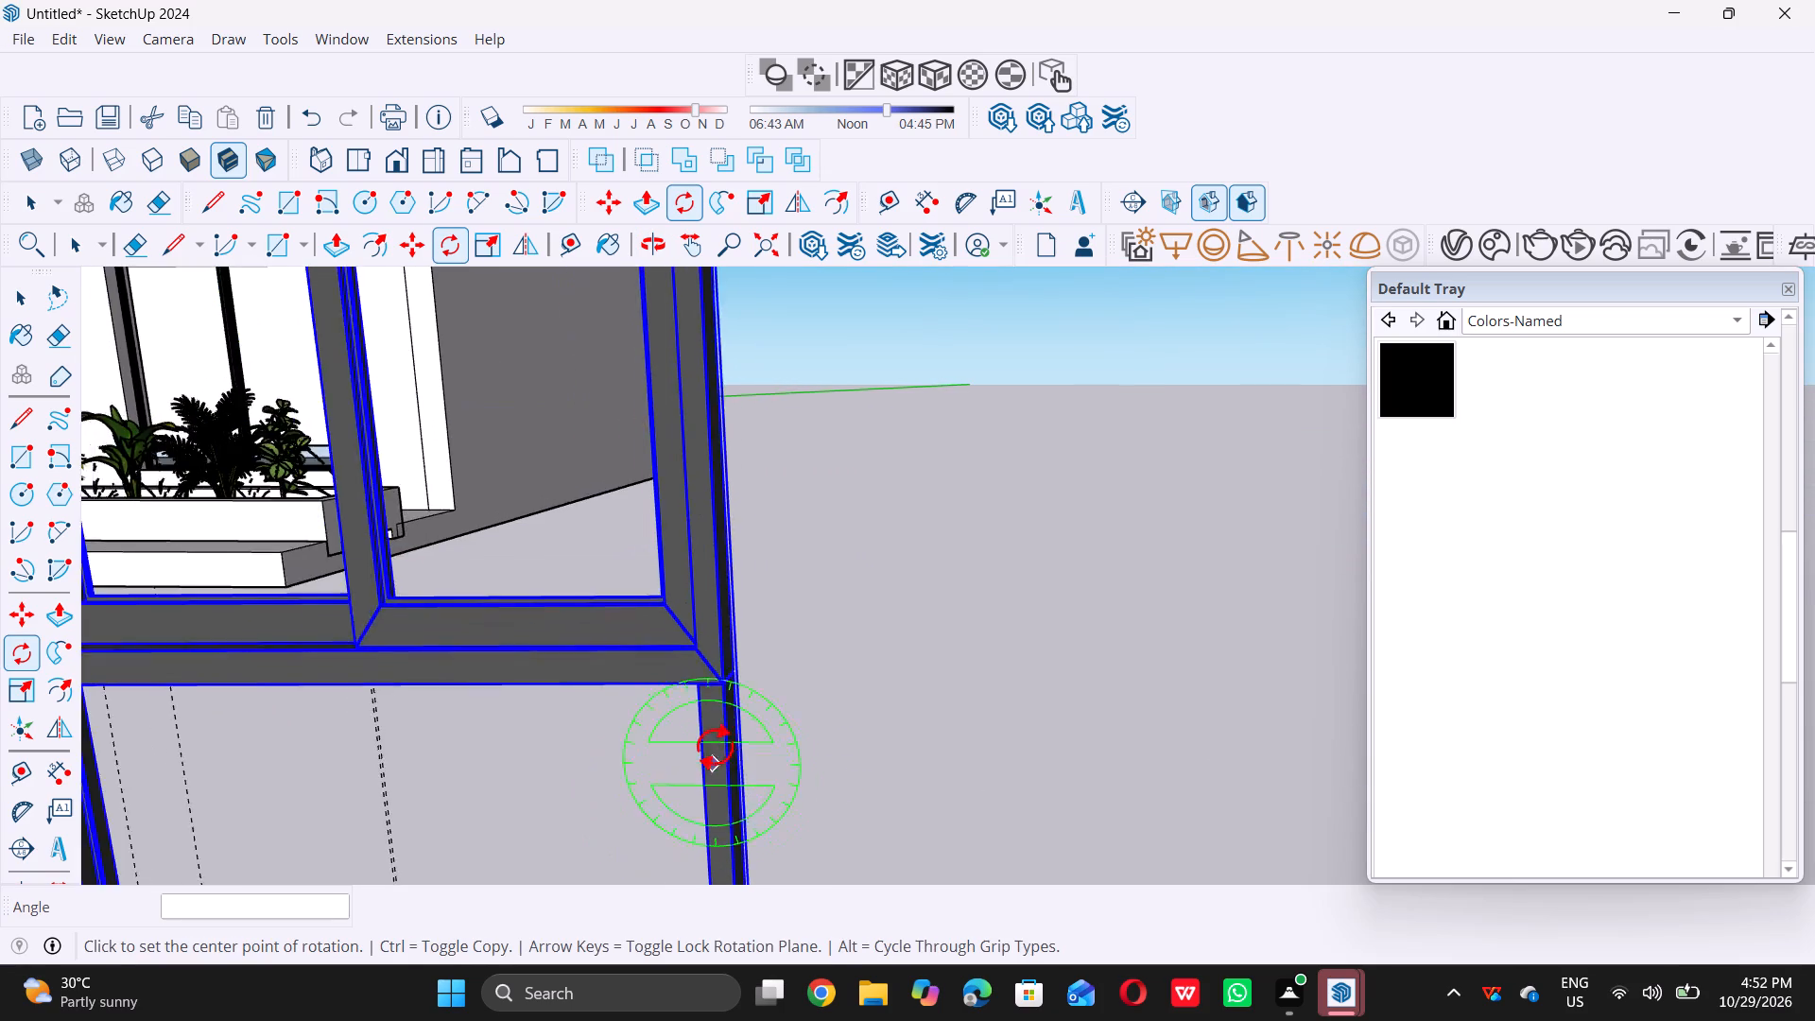
scroll(715, 747, "down", 12)
middle_click_drag(672, 840, 682, 742)
scroll(878, 704, "up", 1)
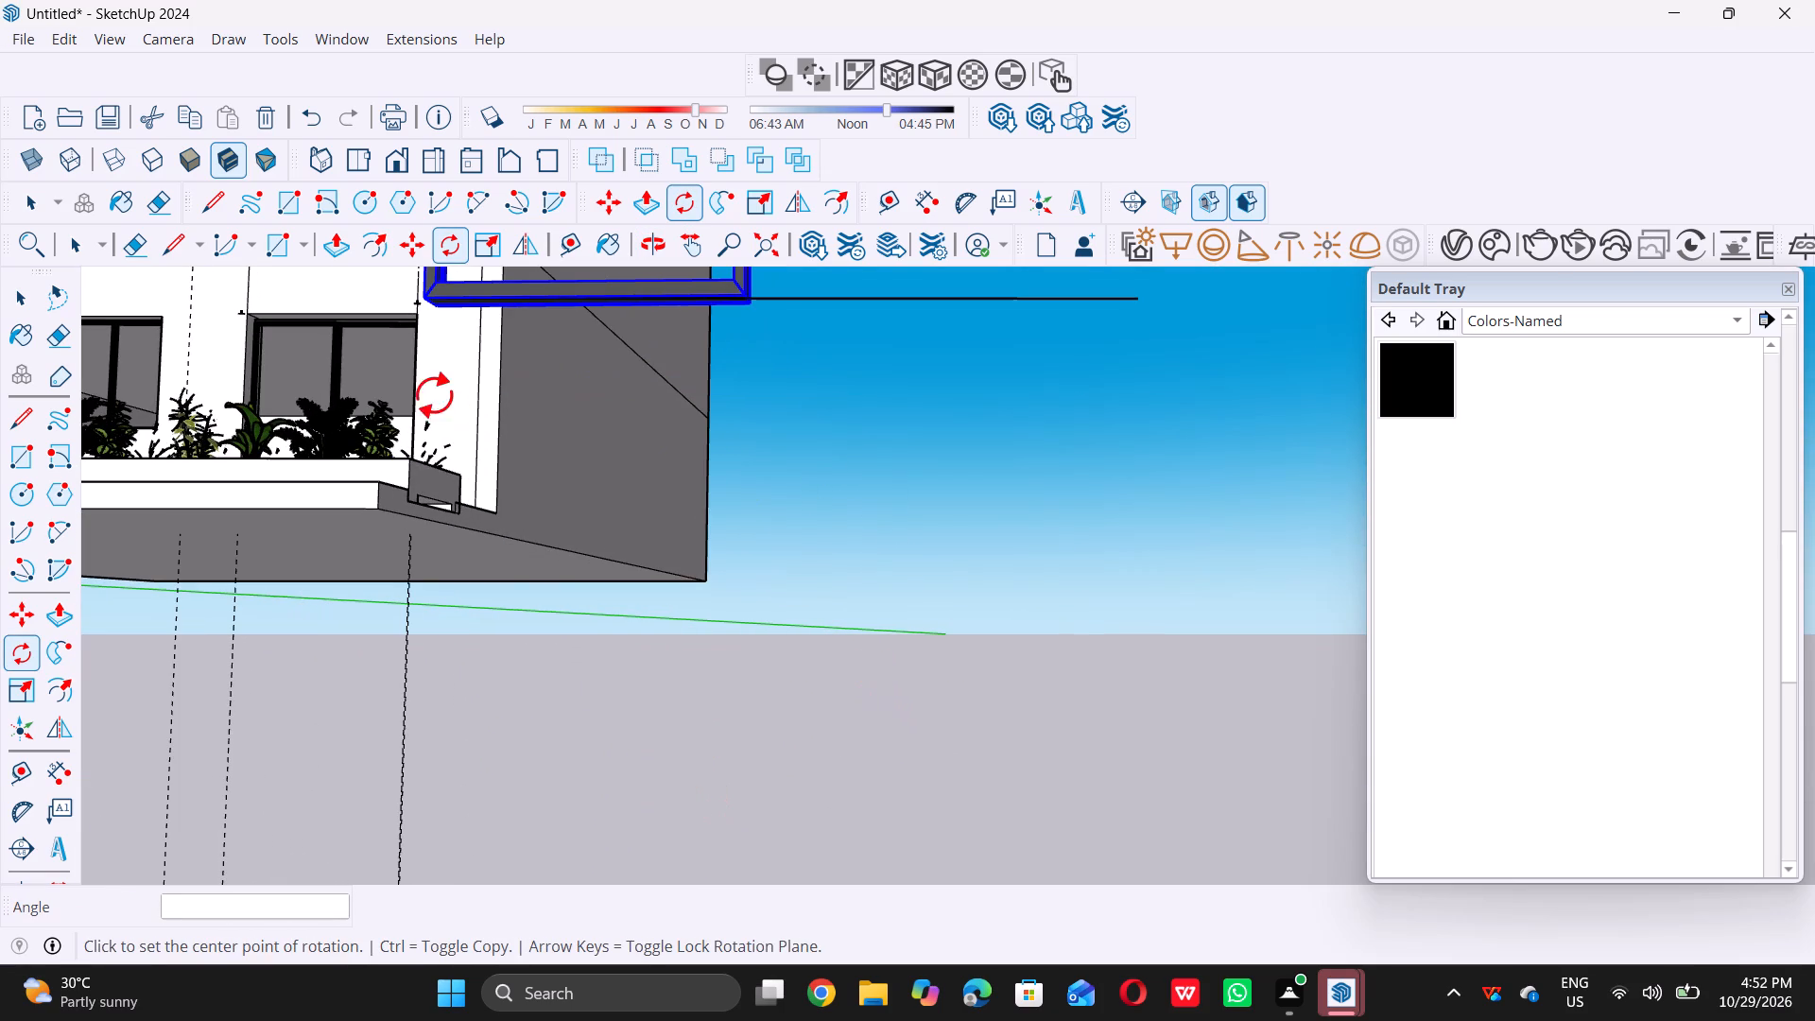
scroll(637, 599, "down", 5)
scroll(651, 467, "up", 4)
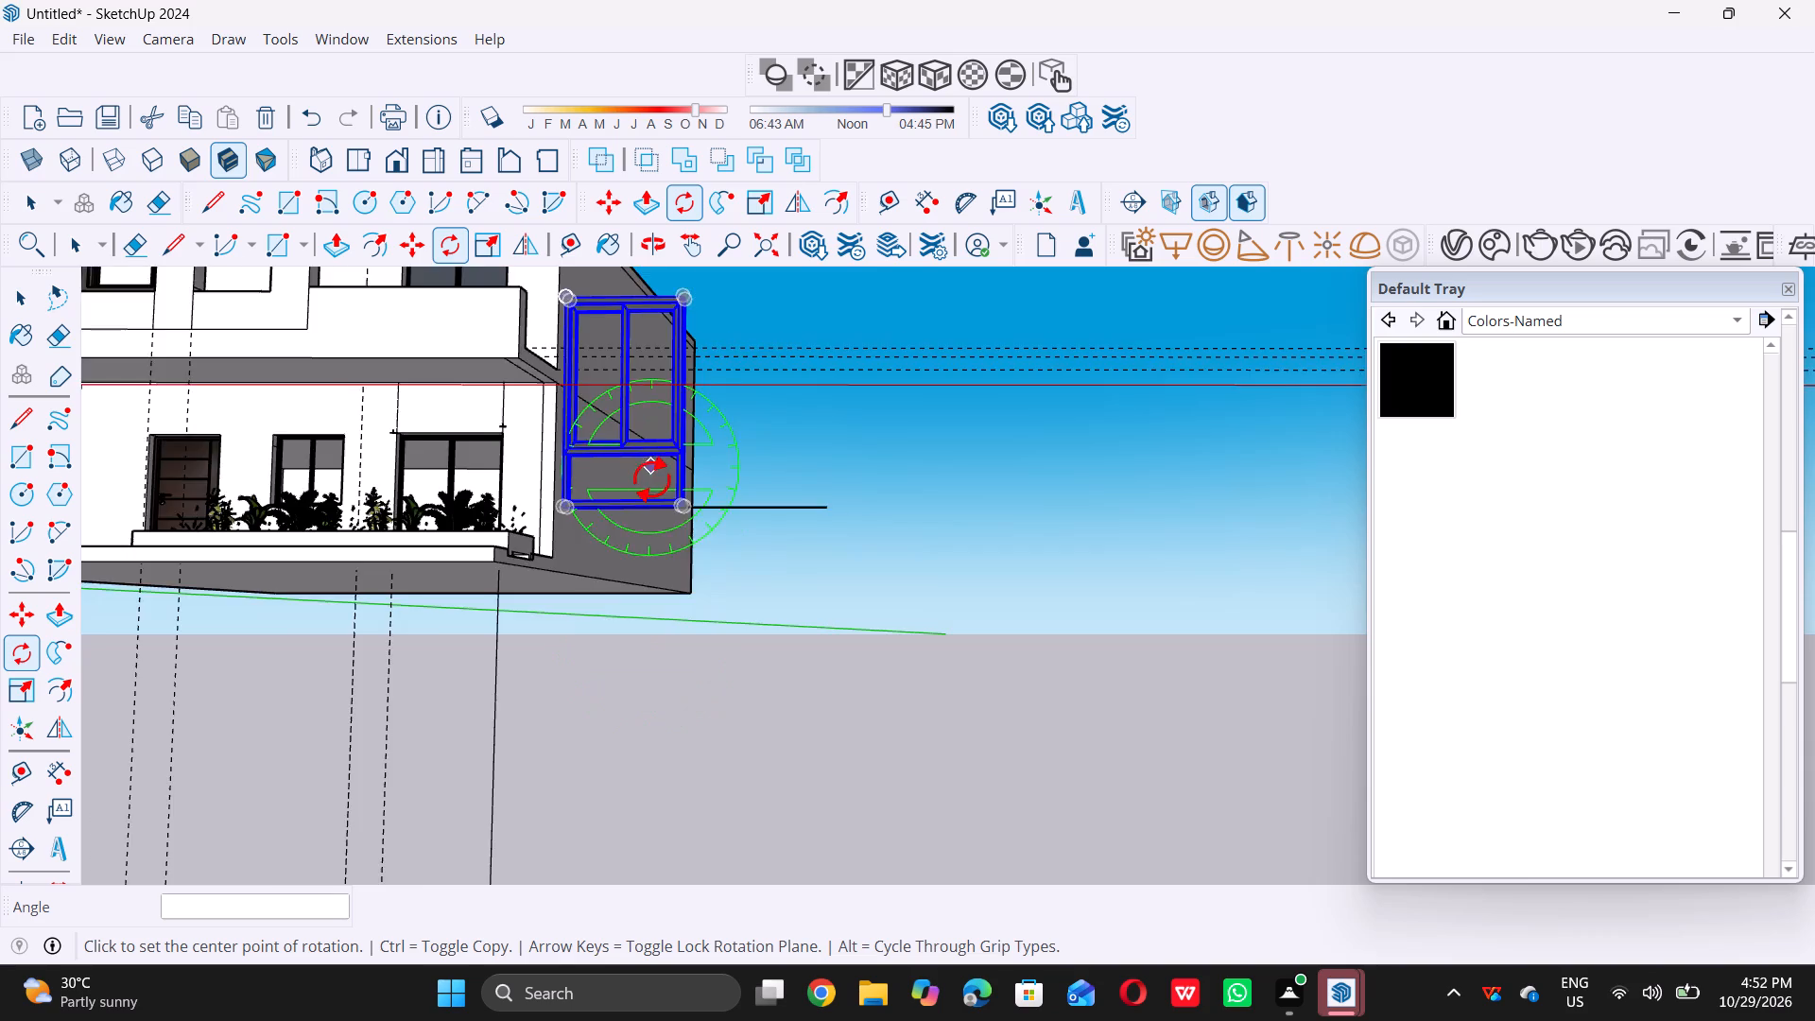
scroll(651, 479, "up", 7)
scroll(738, 555, "up", 11)
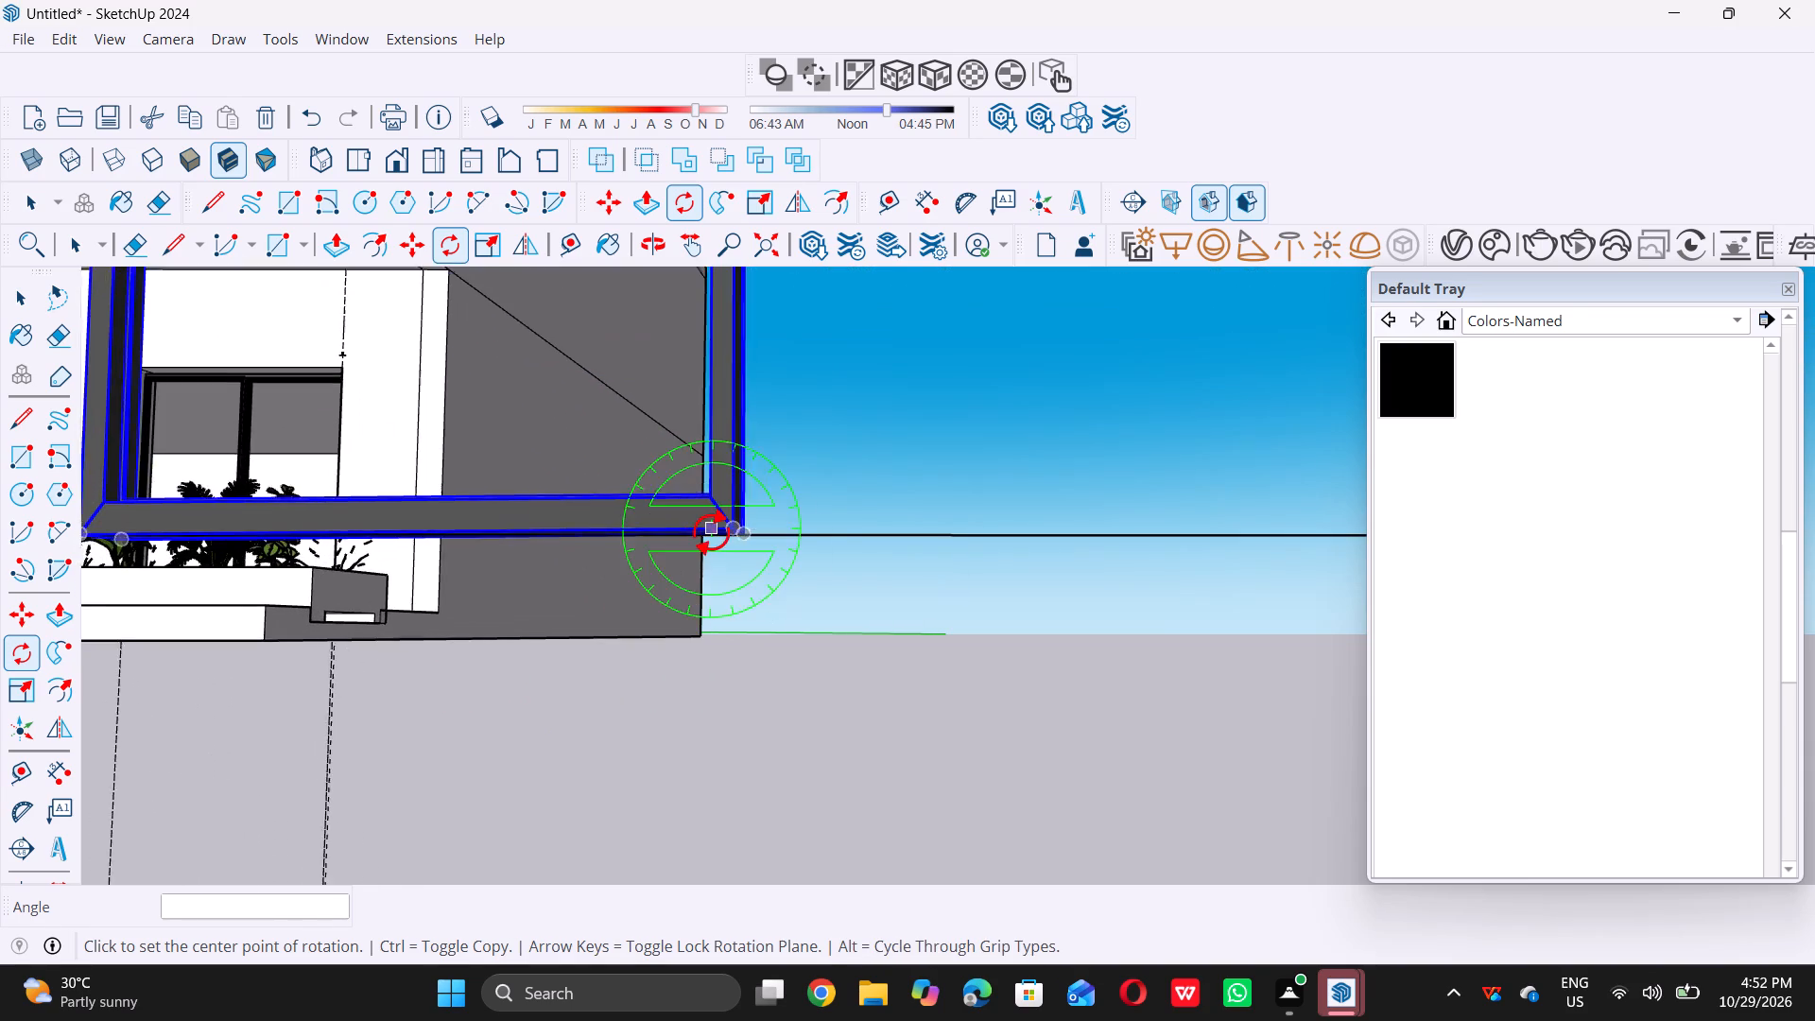
scroll(715, 532, "up", 6)
middle_click_drag(743, 554, 730, 574)
scroll(741, 521, "up", 1)
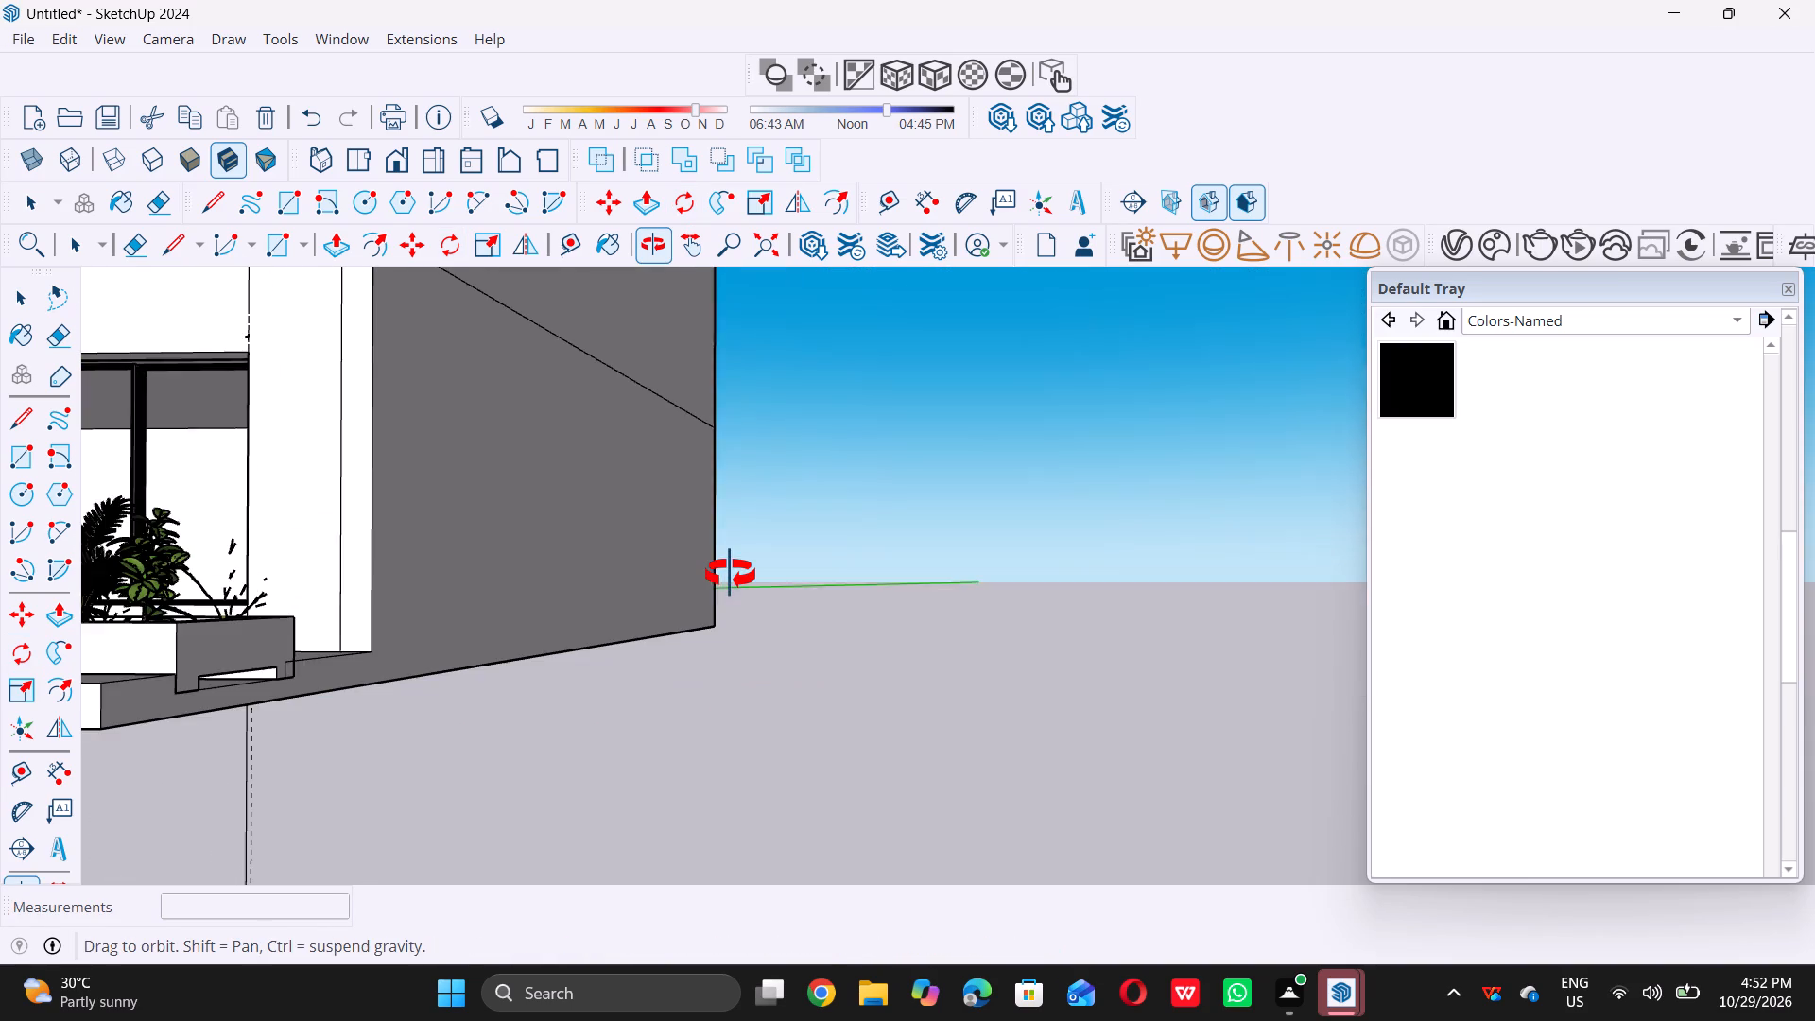
middle_click_drag(730, 574, 725, 660)
middle_click(725, 661)
scroll(723, 667, "down", 4)
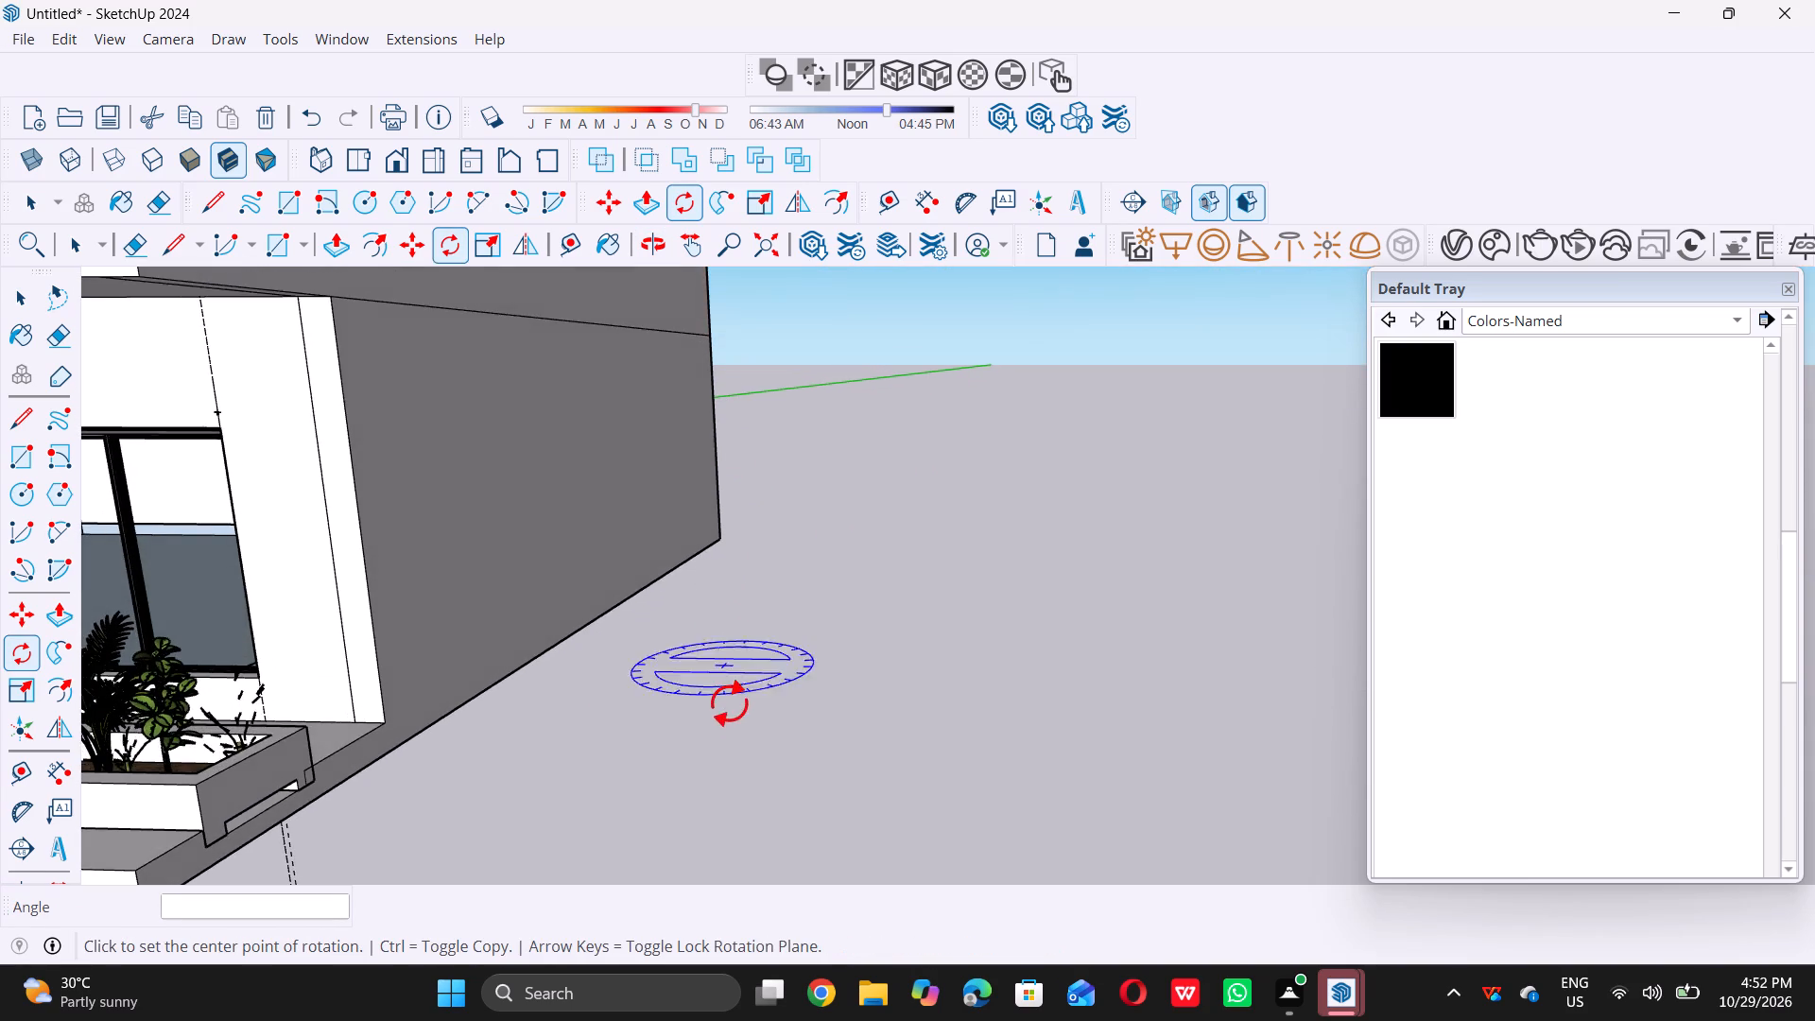
scroll(729, 703, "down", 14)
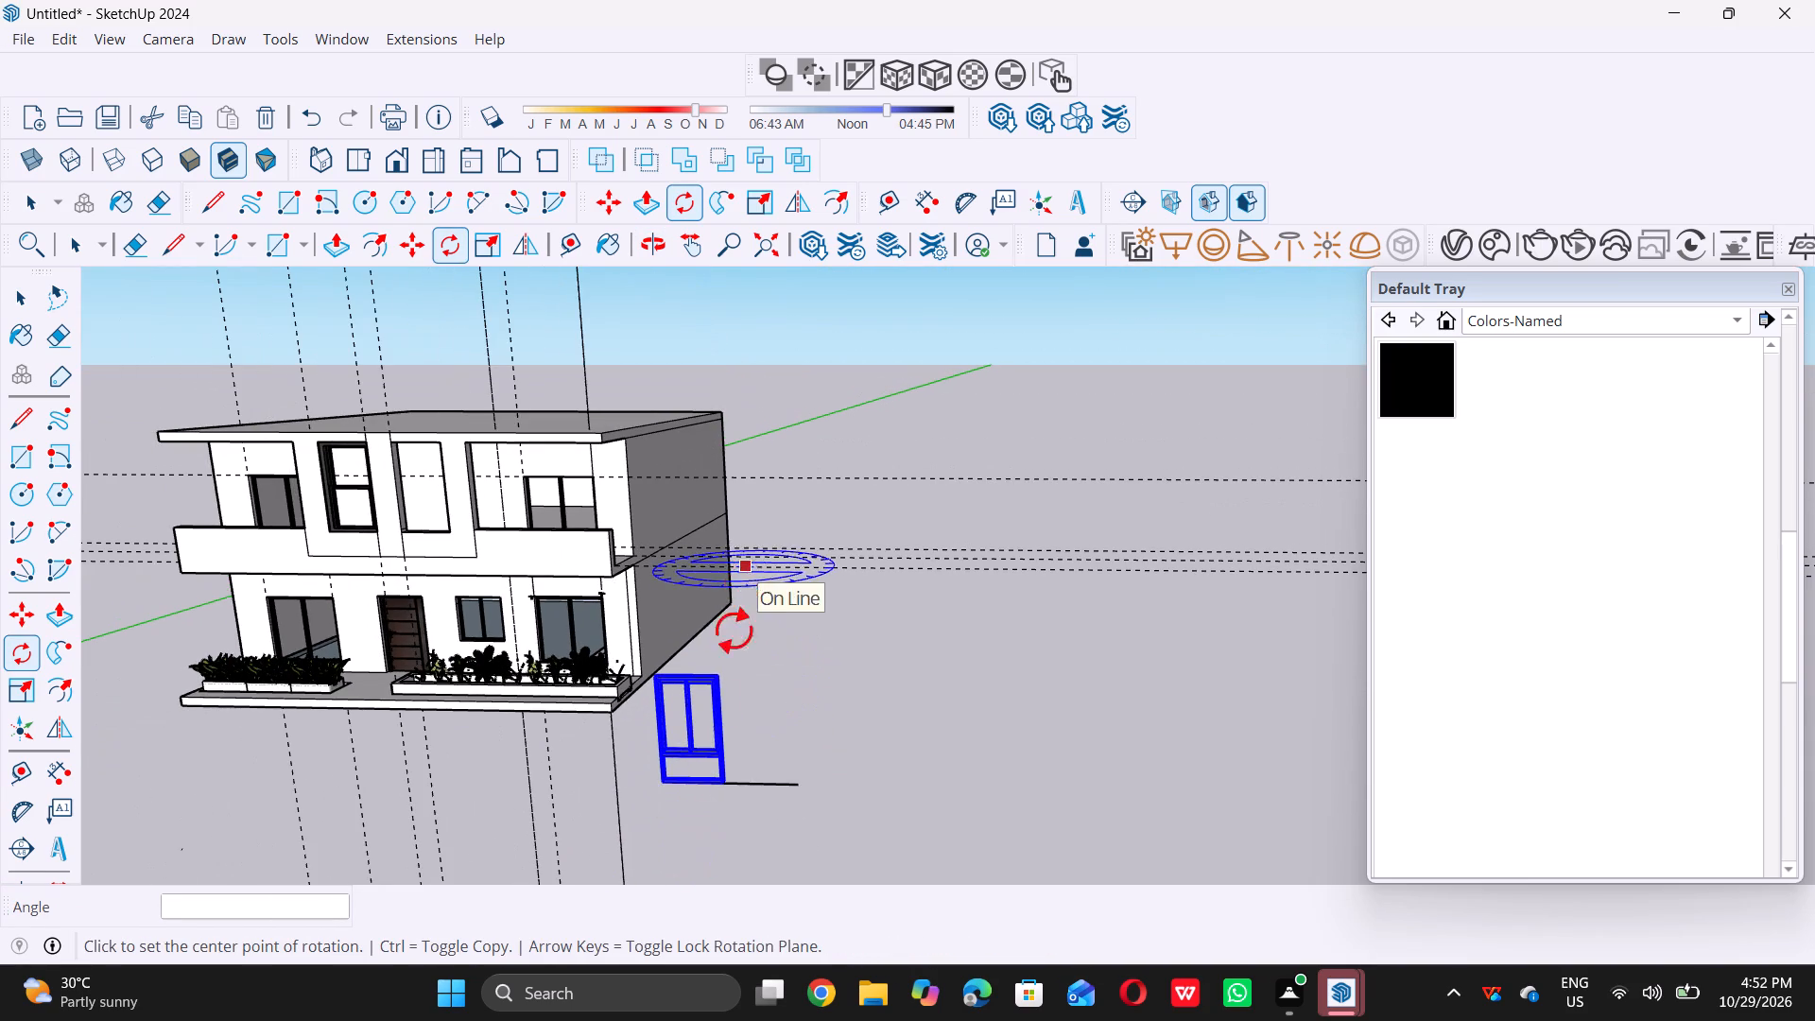
middle_click_drag(703, 805, 711, 691)
scroll(711, 691, "up", 3)
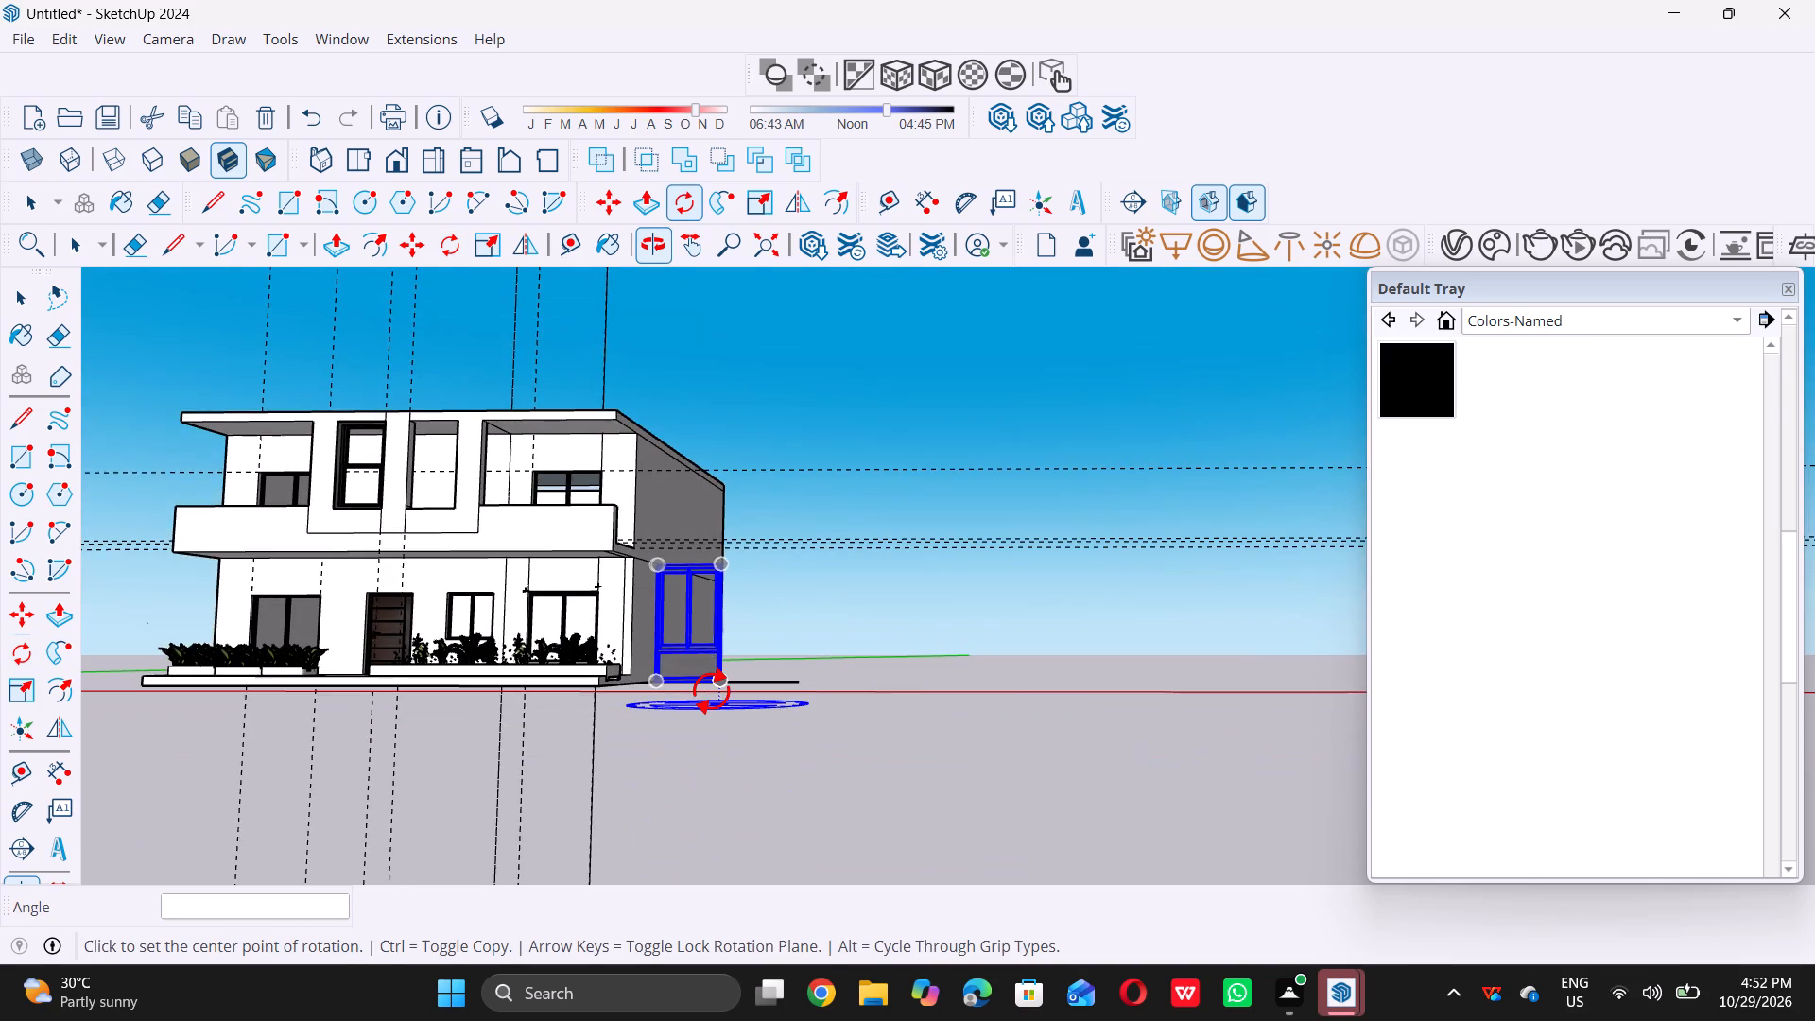
scroll(711, 691, "up", 20)
scroll(711, 691, "up", 8)
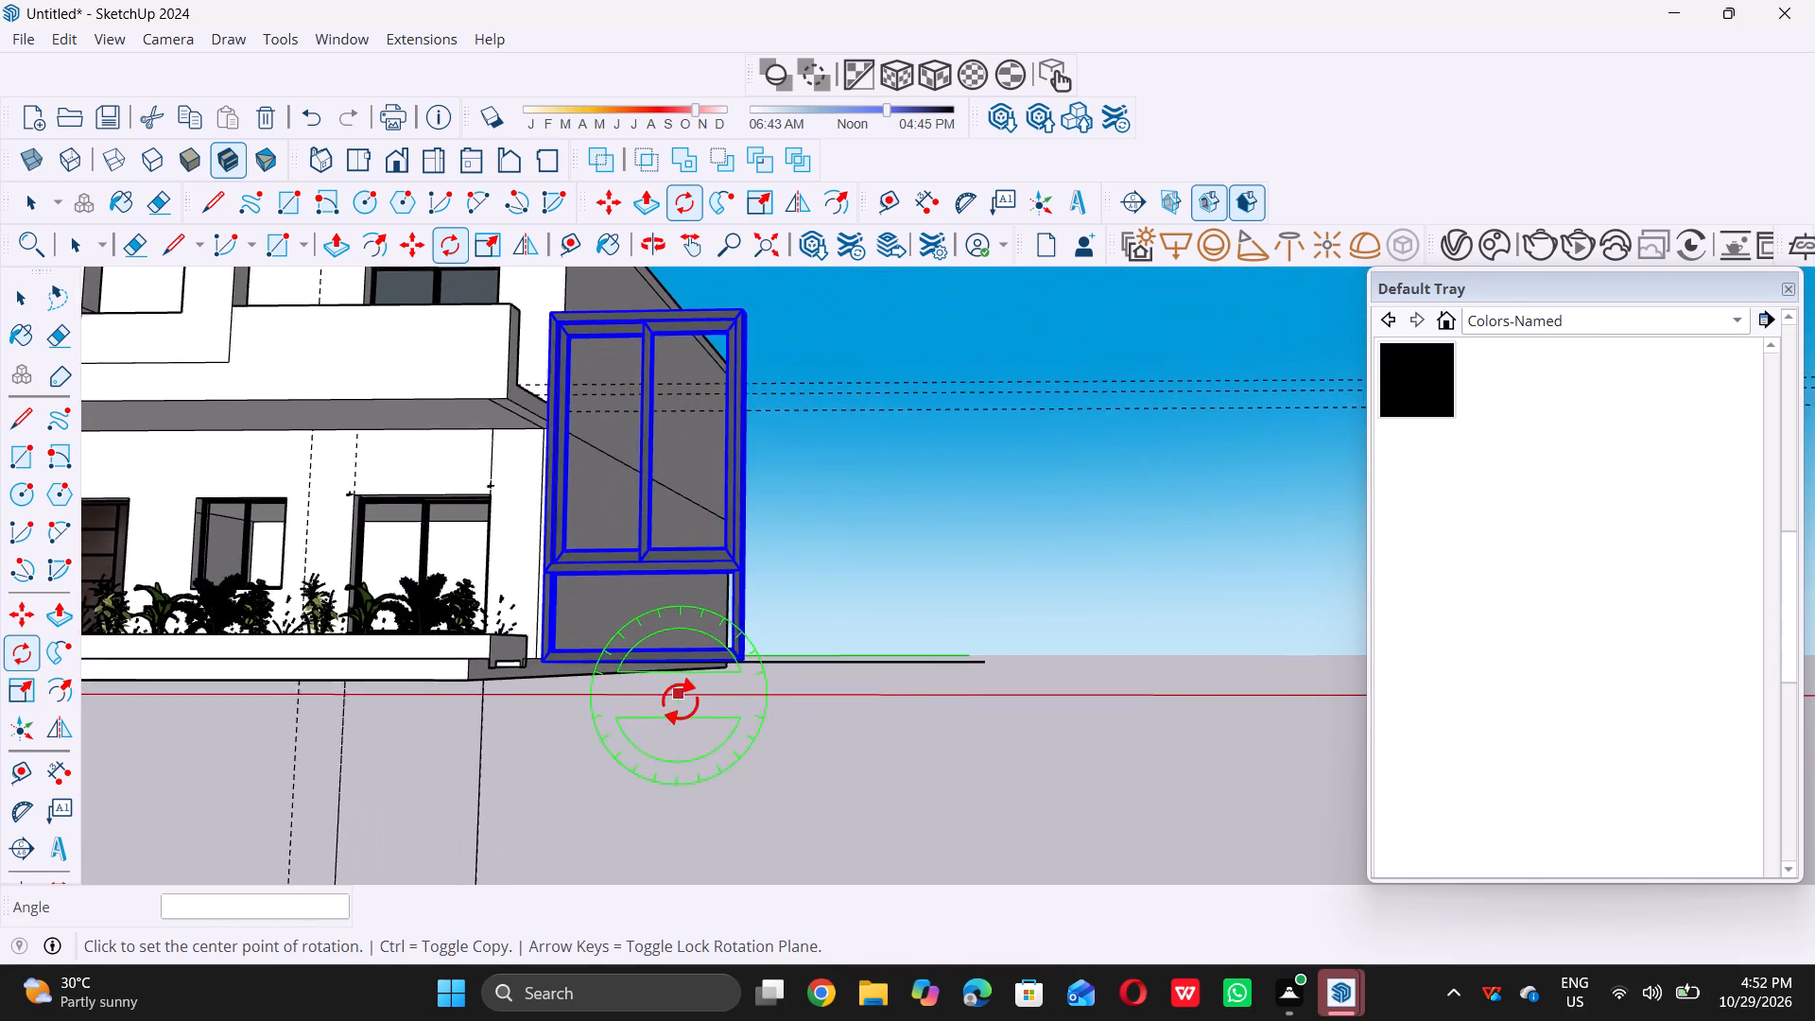
middle_click_drag(680, 701, 682, 656)
scroll(652, 509, "up", 6)
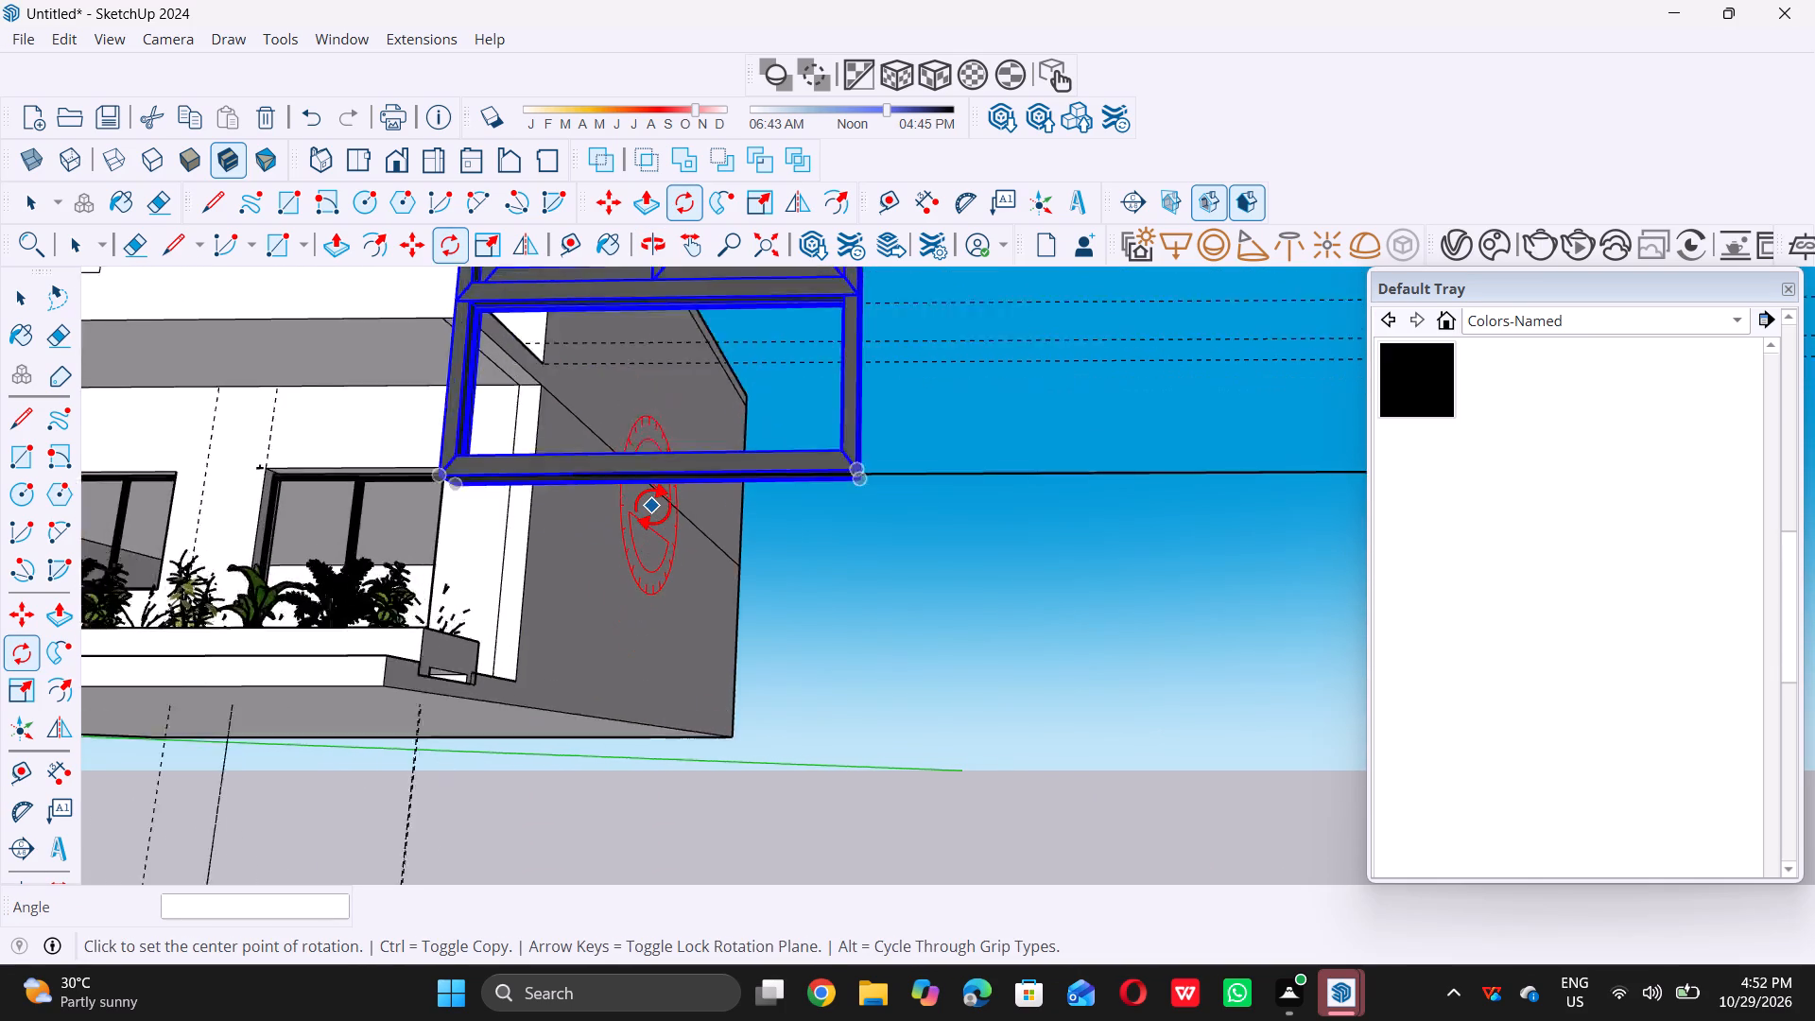
scroll(652, 507, "up", 3)
scroll(652, 507, "down", 5)
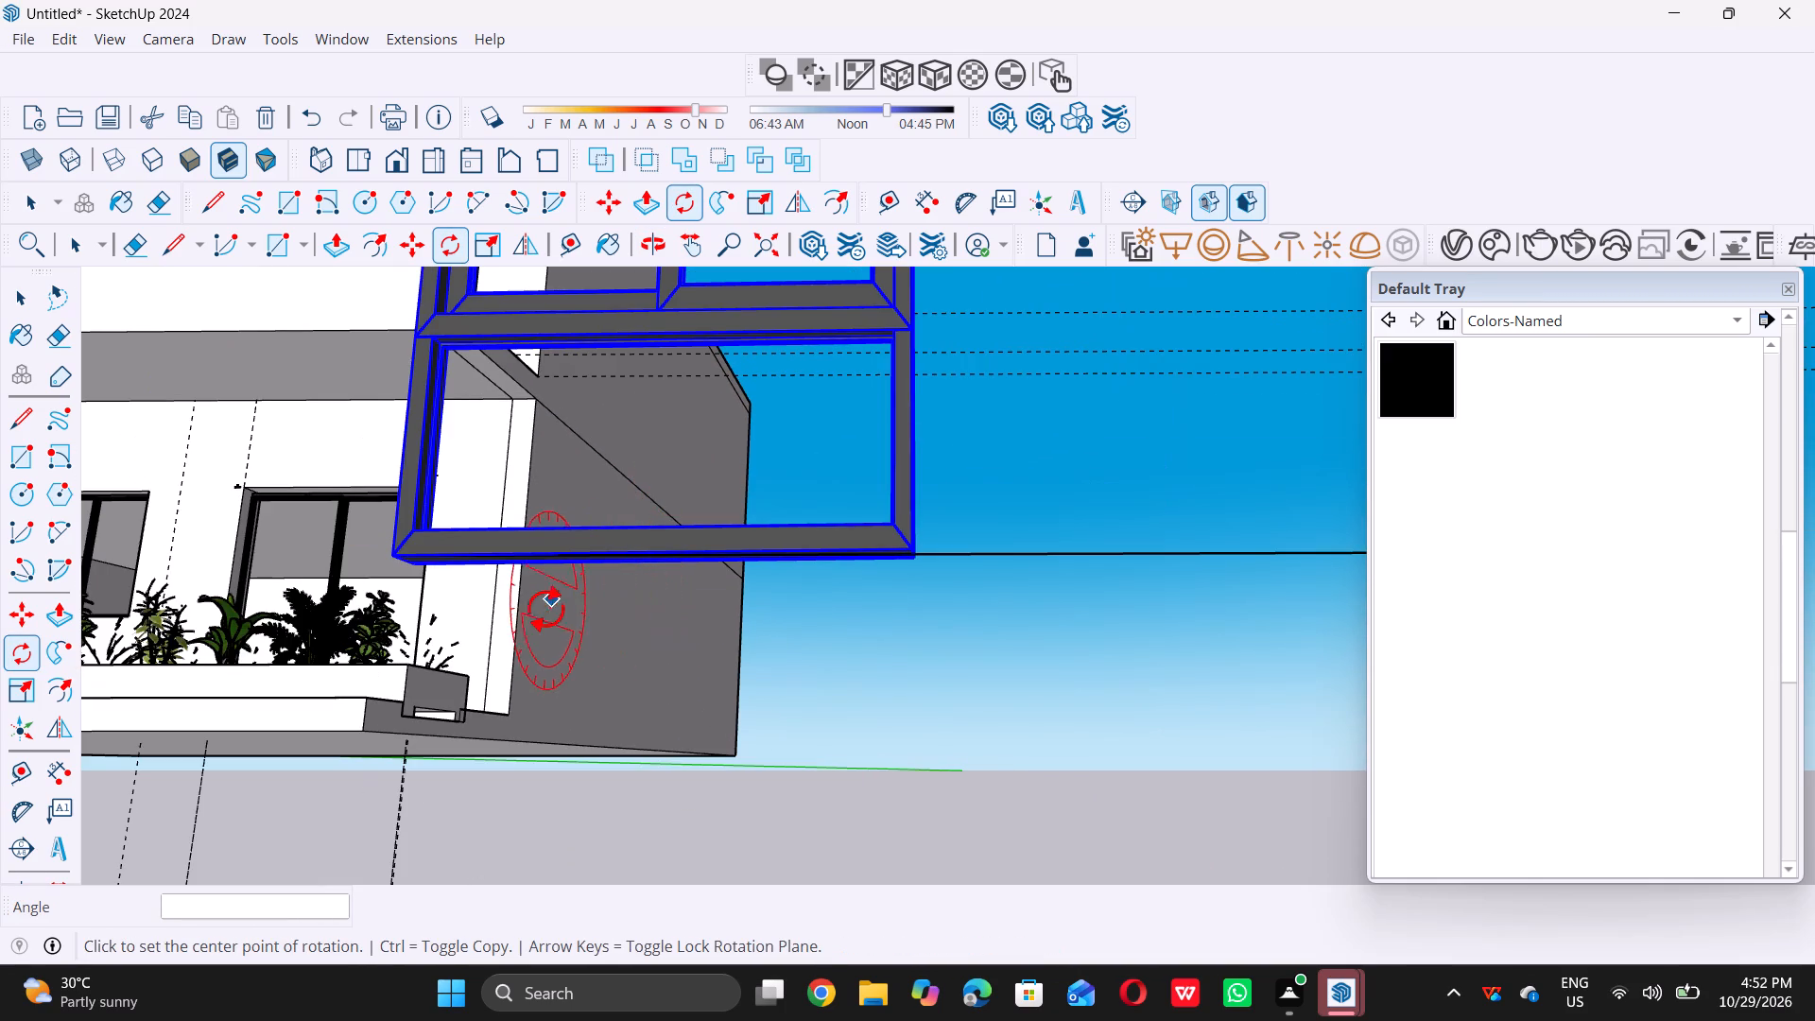
key("space")
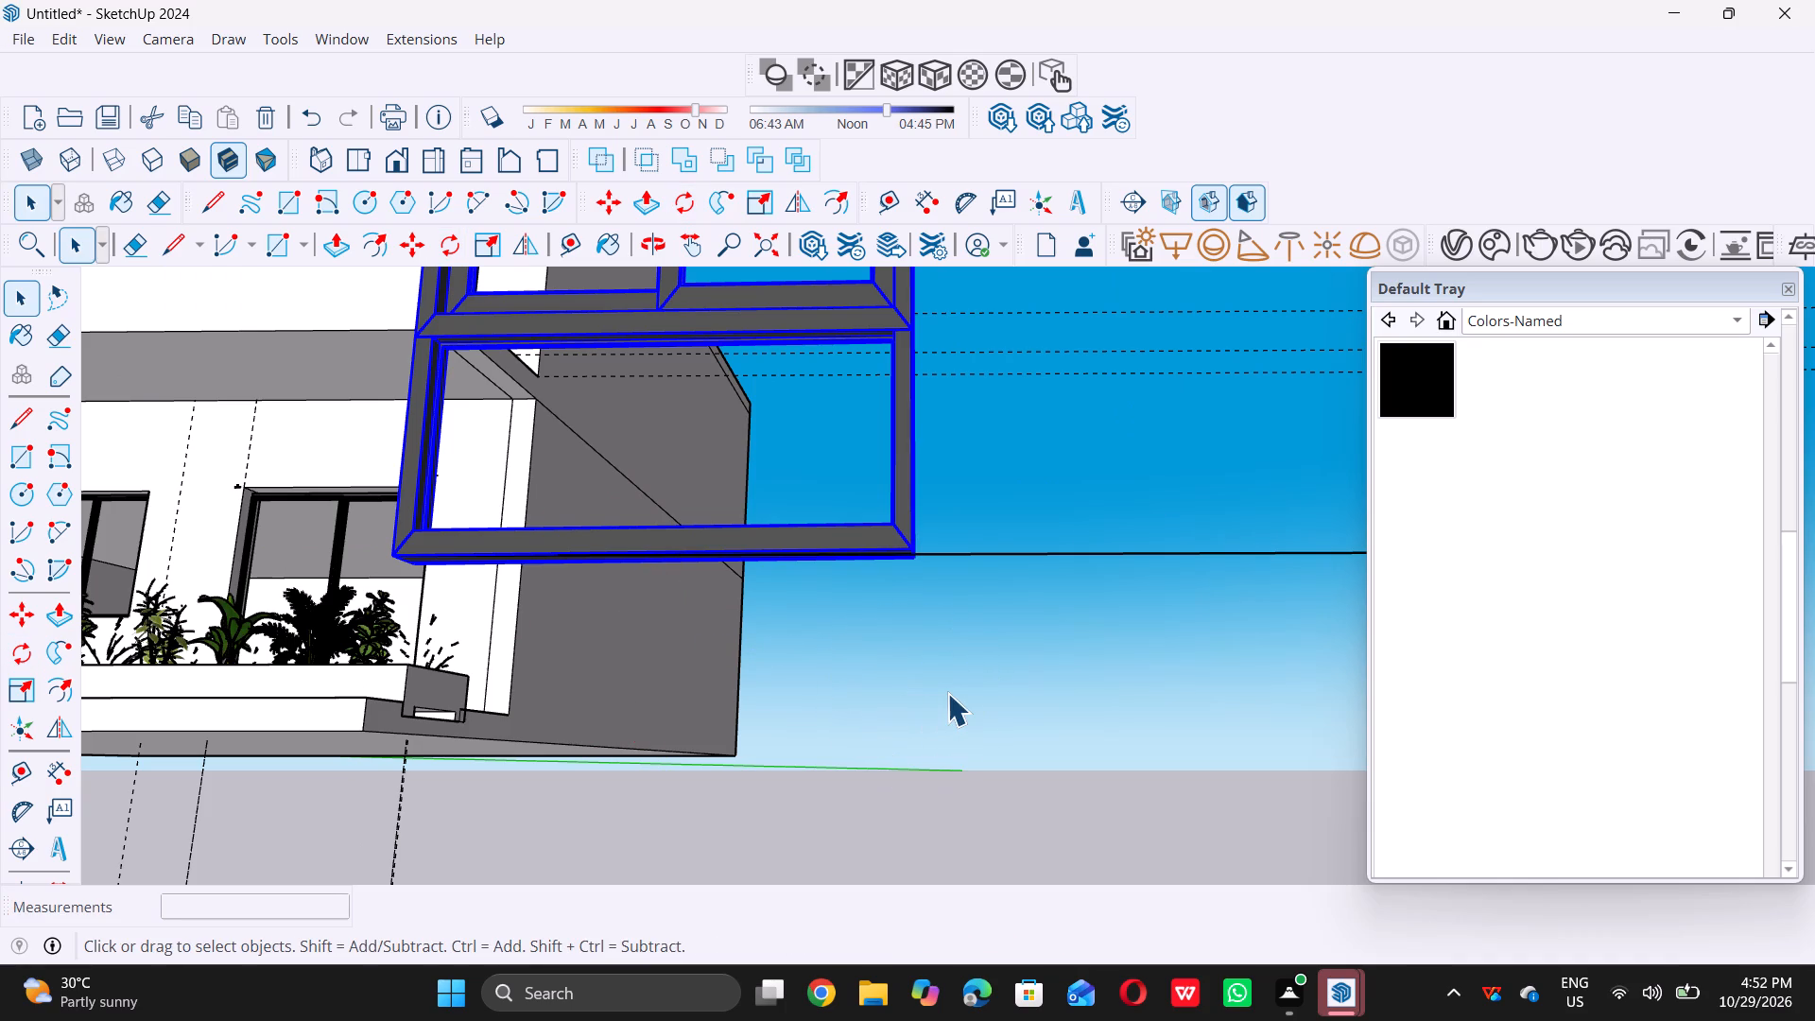
triple_click(947, 693)
left_click(947, 693)
Examine how the double-casement window's bottom edge lines up with the ground reference line, from far and near.
scroll(947, 654, "down", 10)
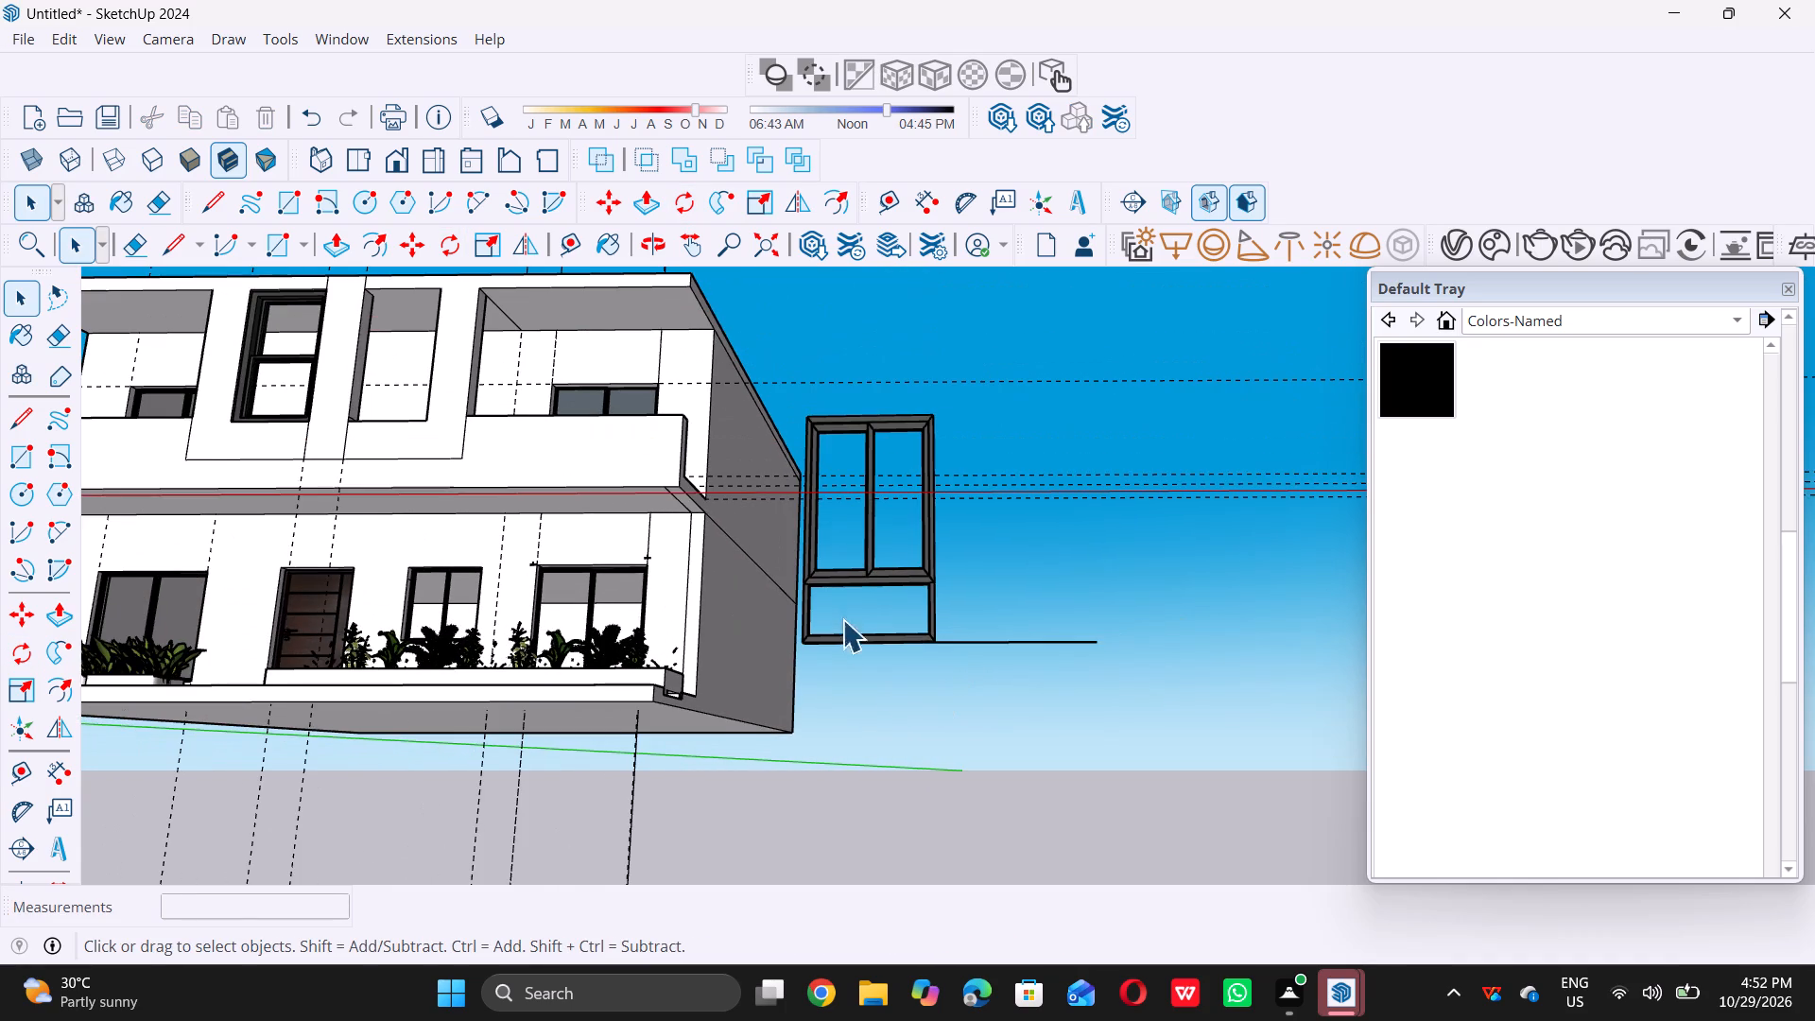
scroll(831, 578, "up", 5)
middle_click_drag(886, 678, 845, 756)
scroll(864, 790, "up", 12)
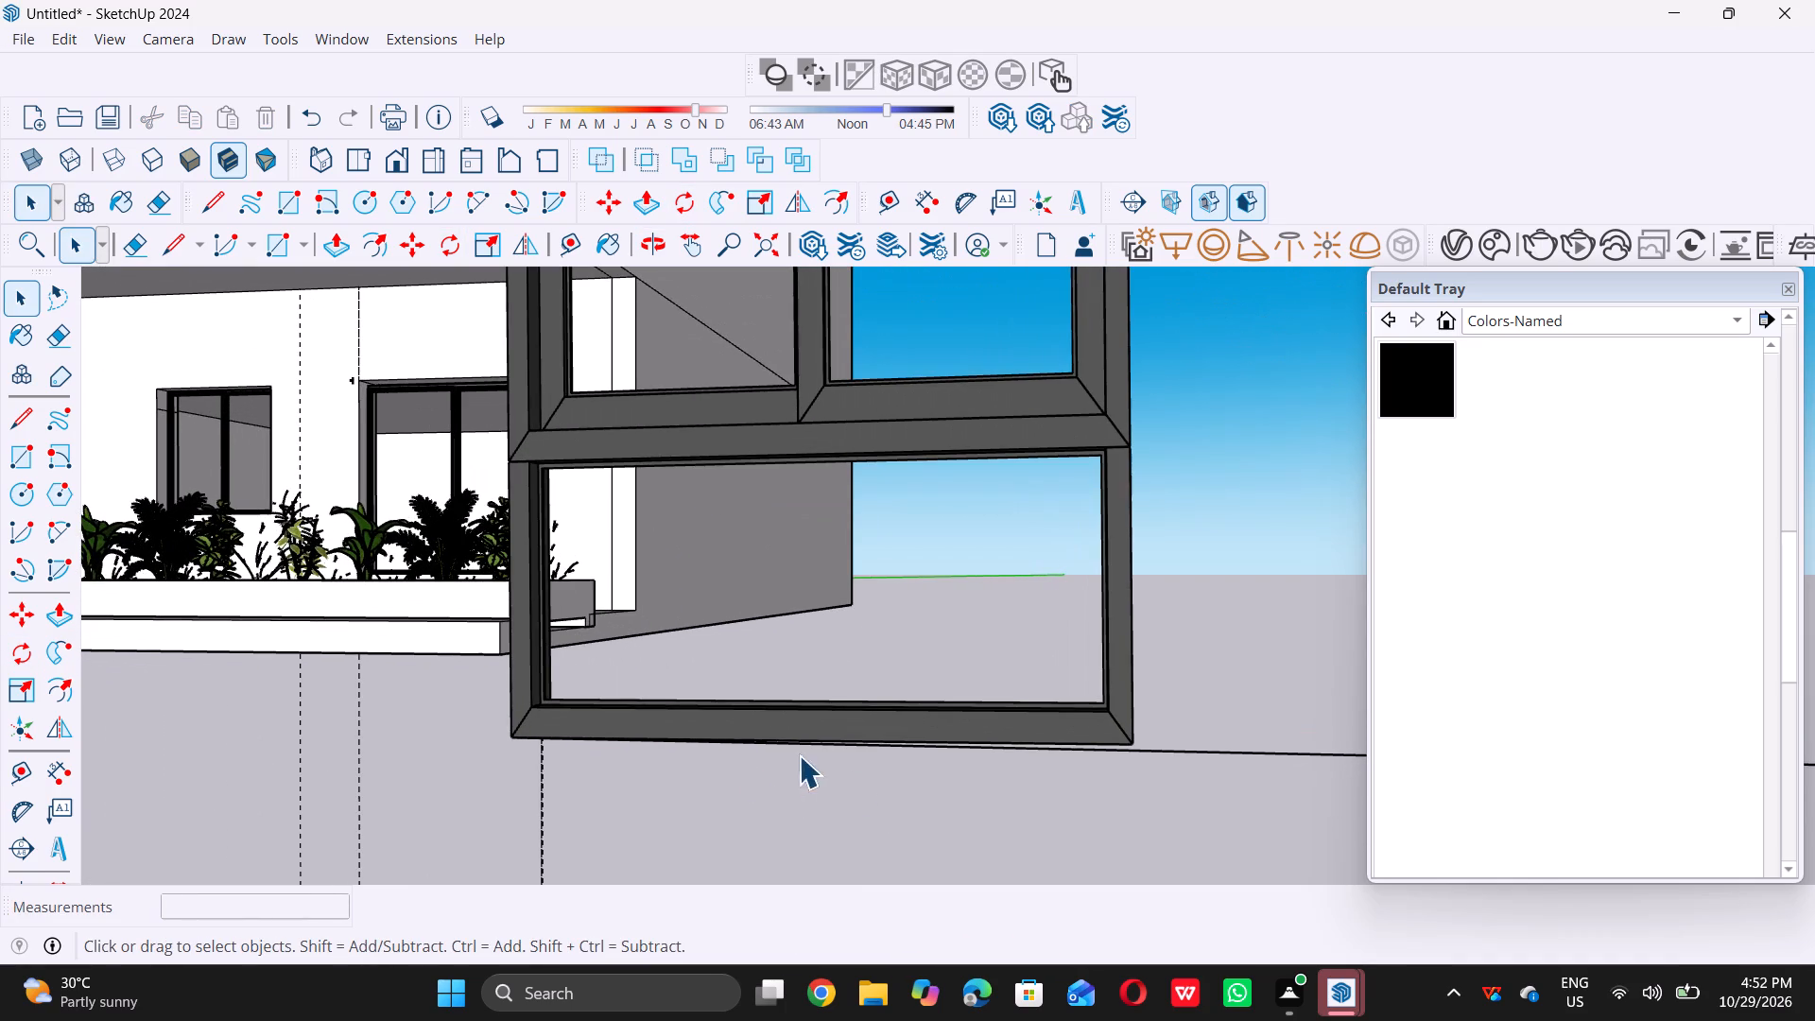
scroll(721, 774, "up", 3)
scroll(615, 789, "down", 4)
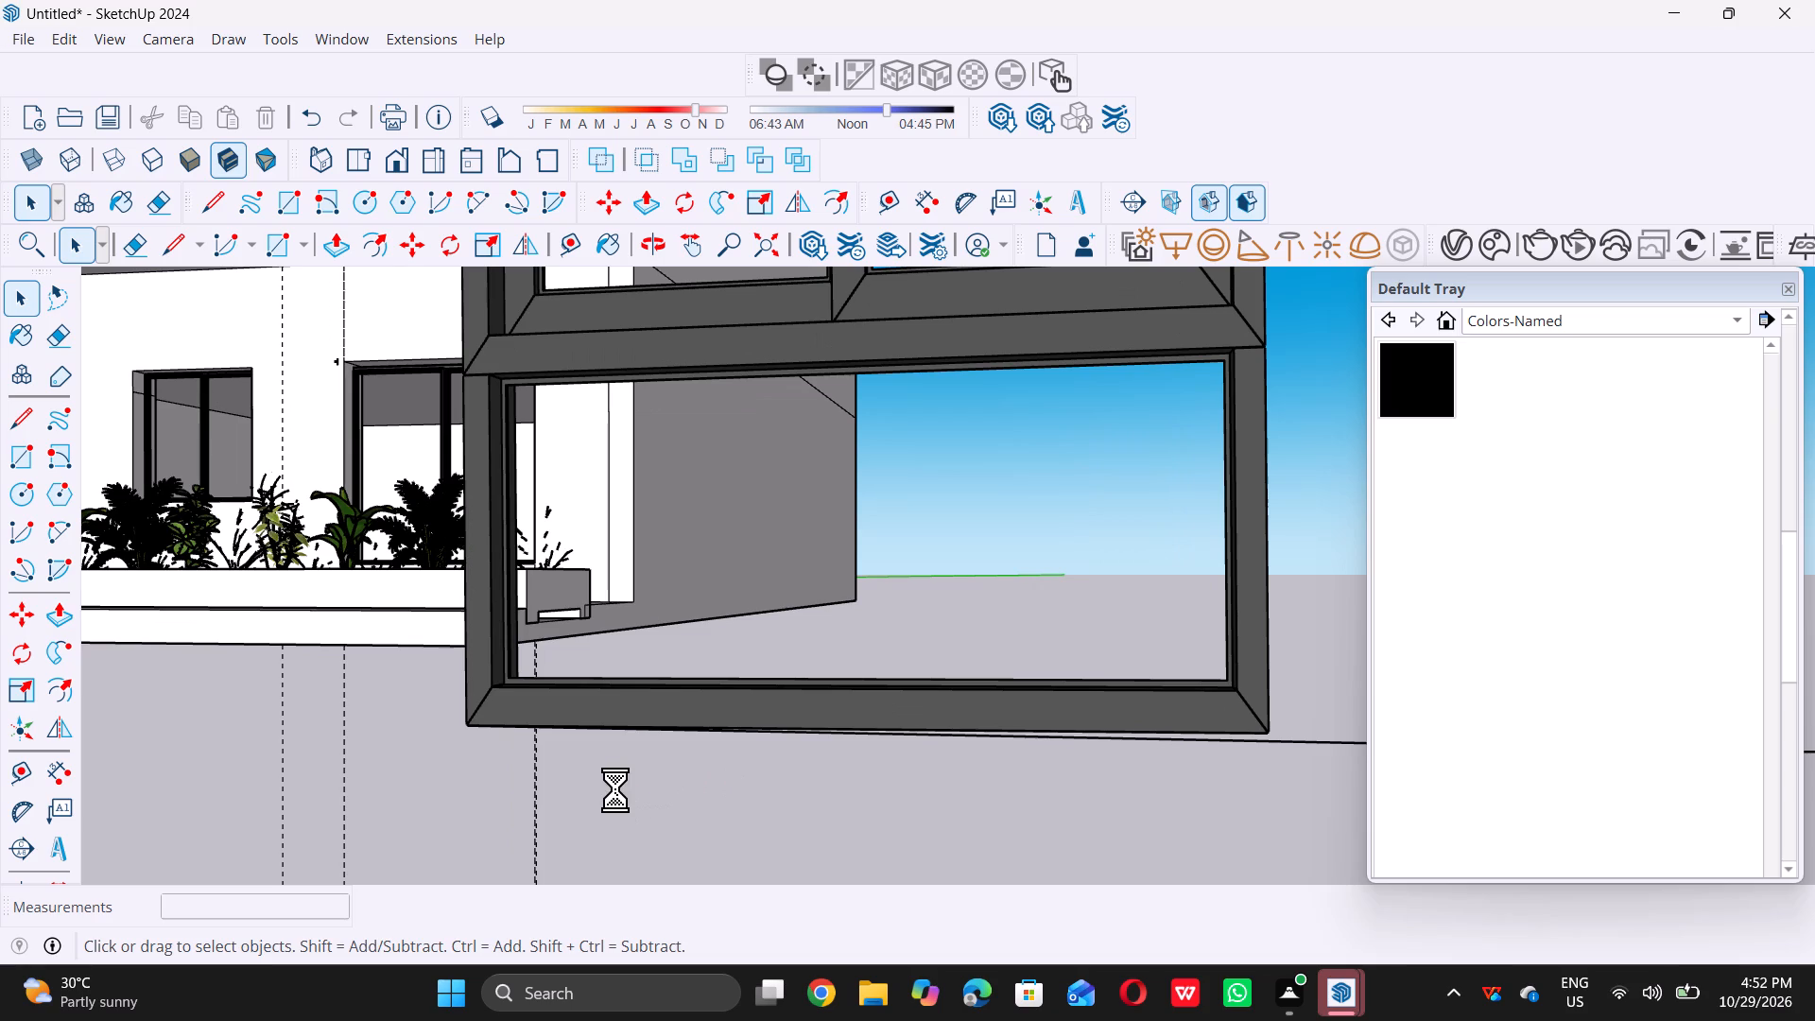
scroll(615, 789, "down", 1)
scroll(778, 812, "down", 6)
scroll(615, 830, "down", 10)
scroll(714, 775, "down", 10)
scroll(725, 768, "up", 5)
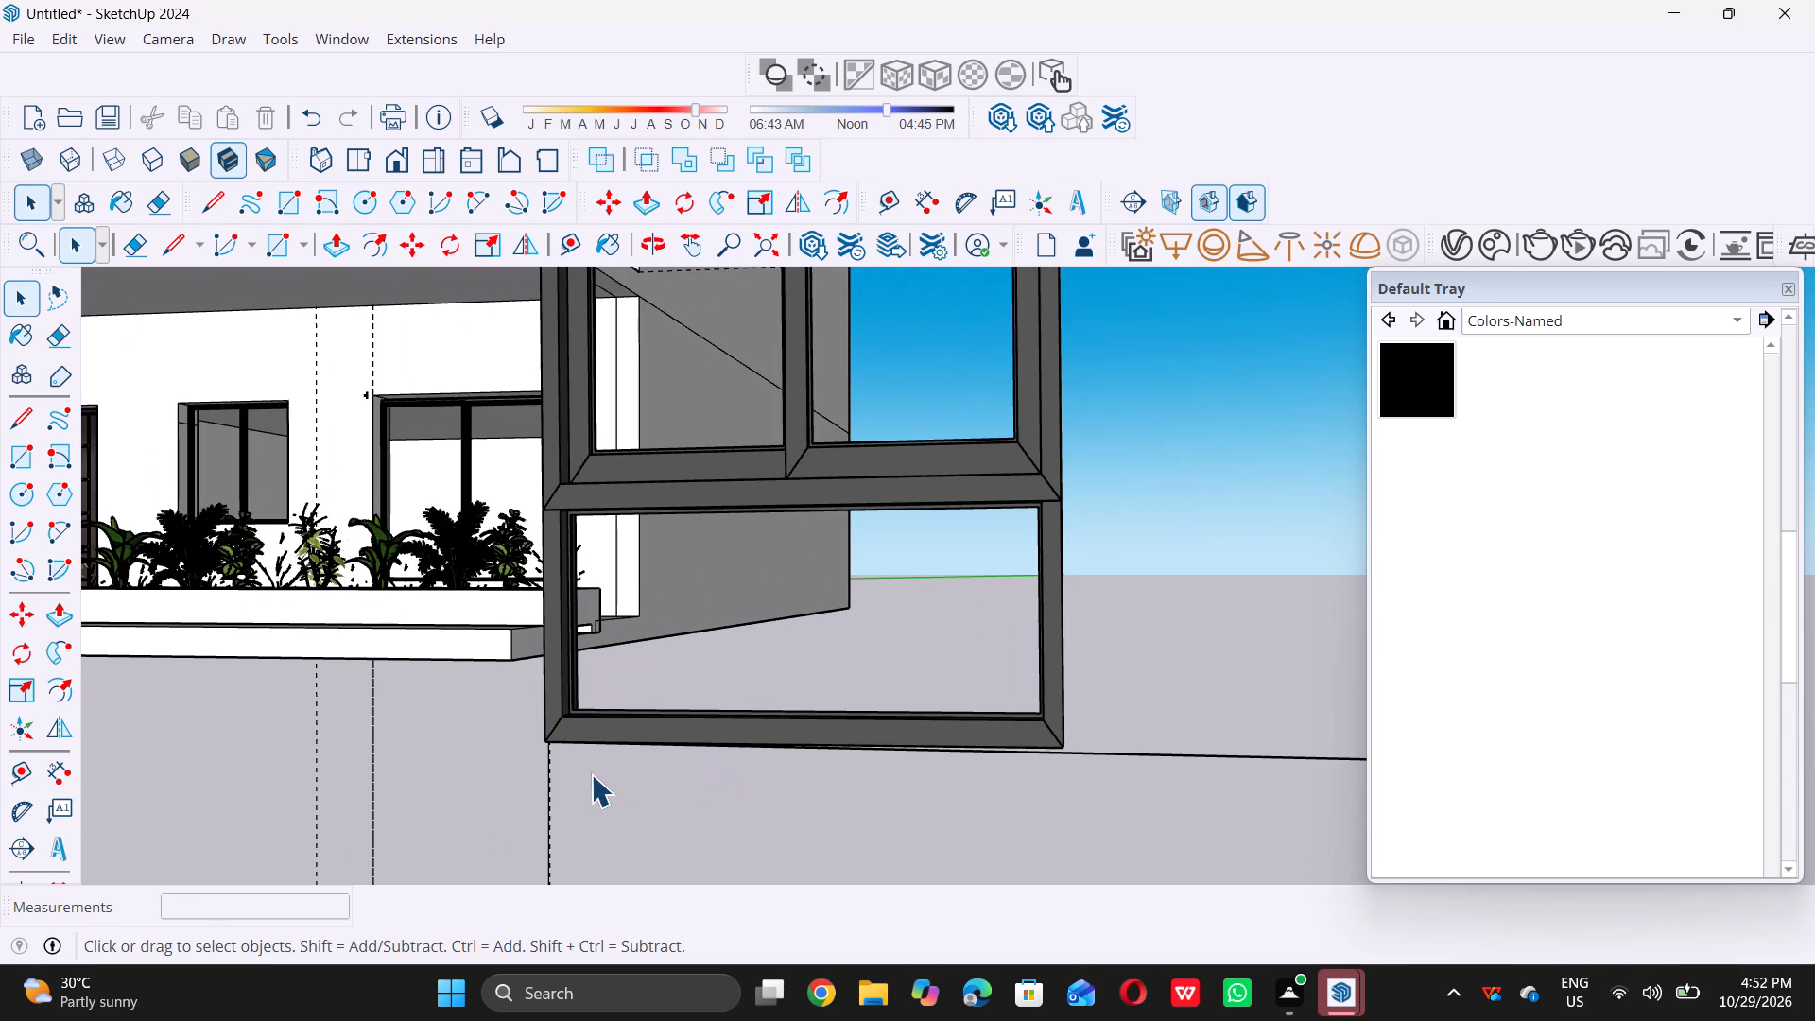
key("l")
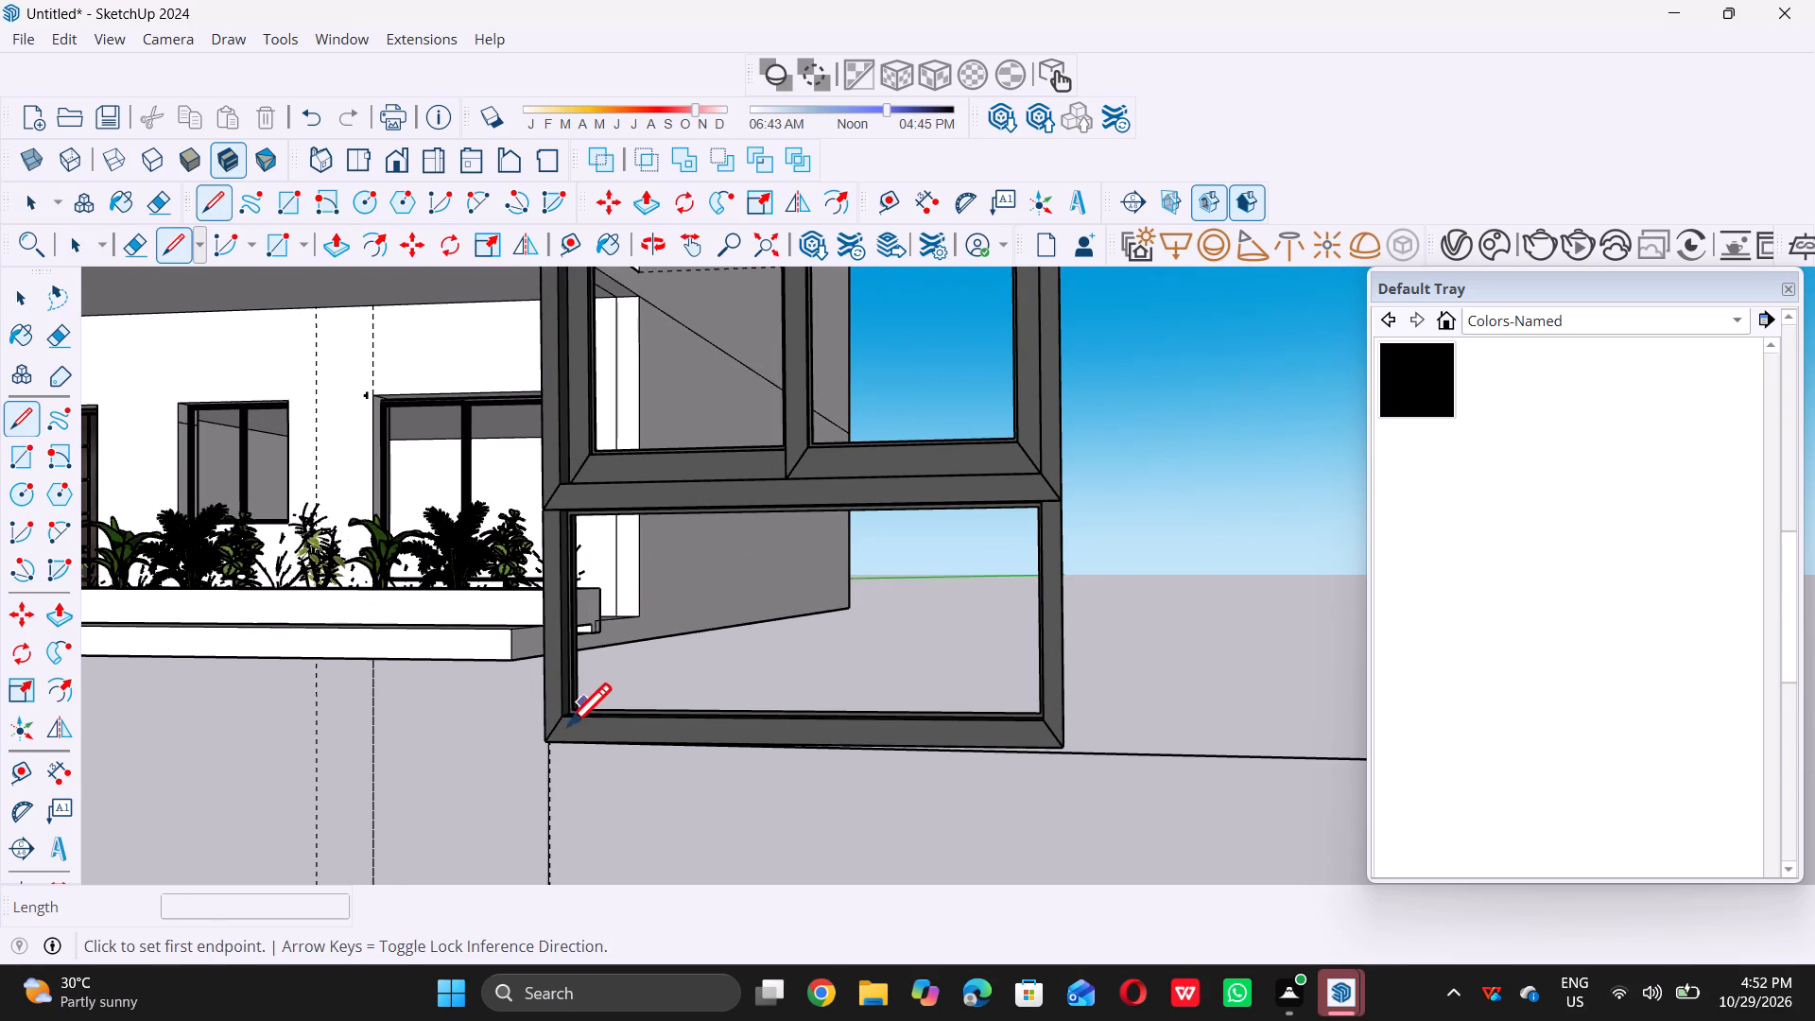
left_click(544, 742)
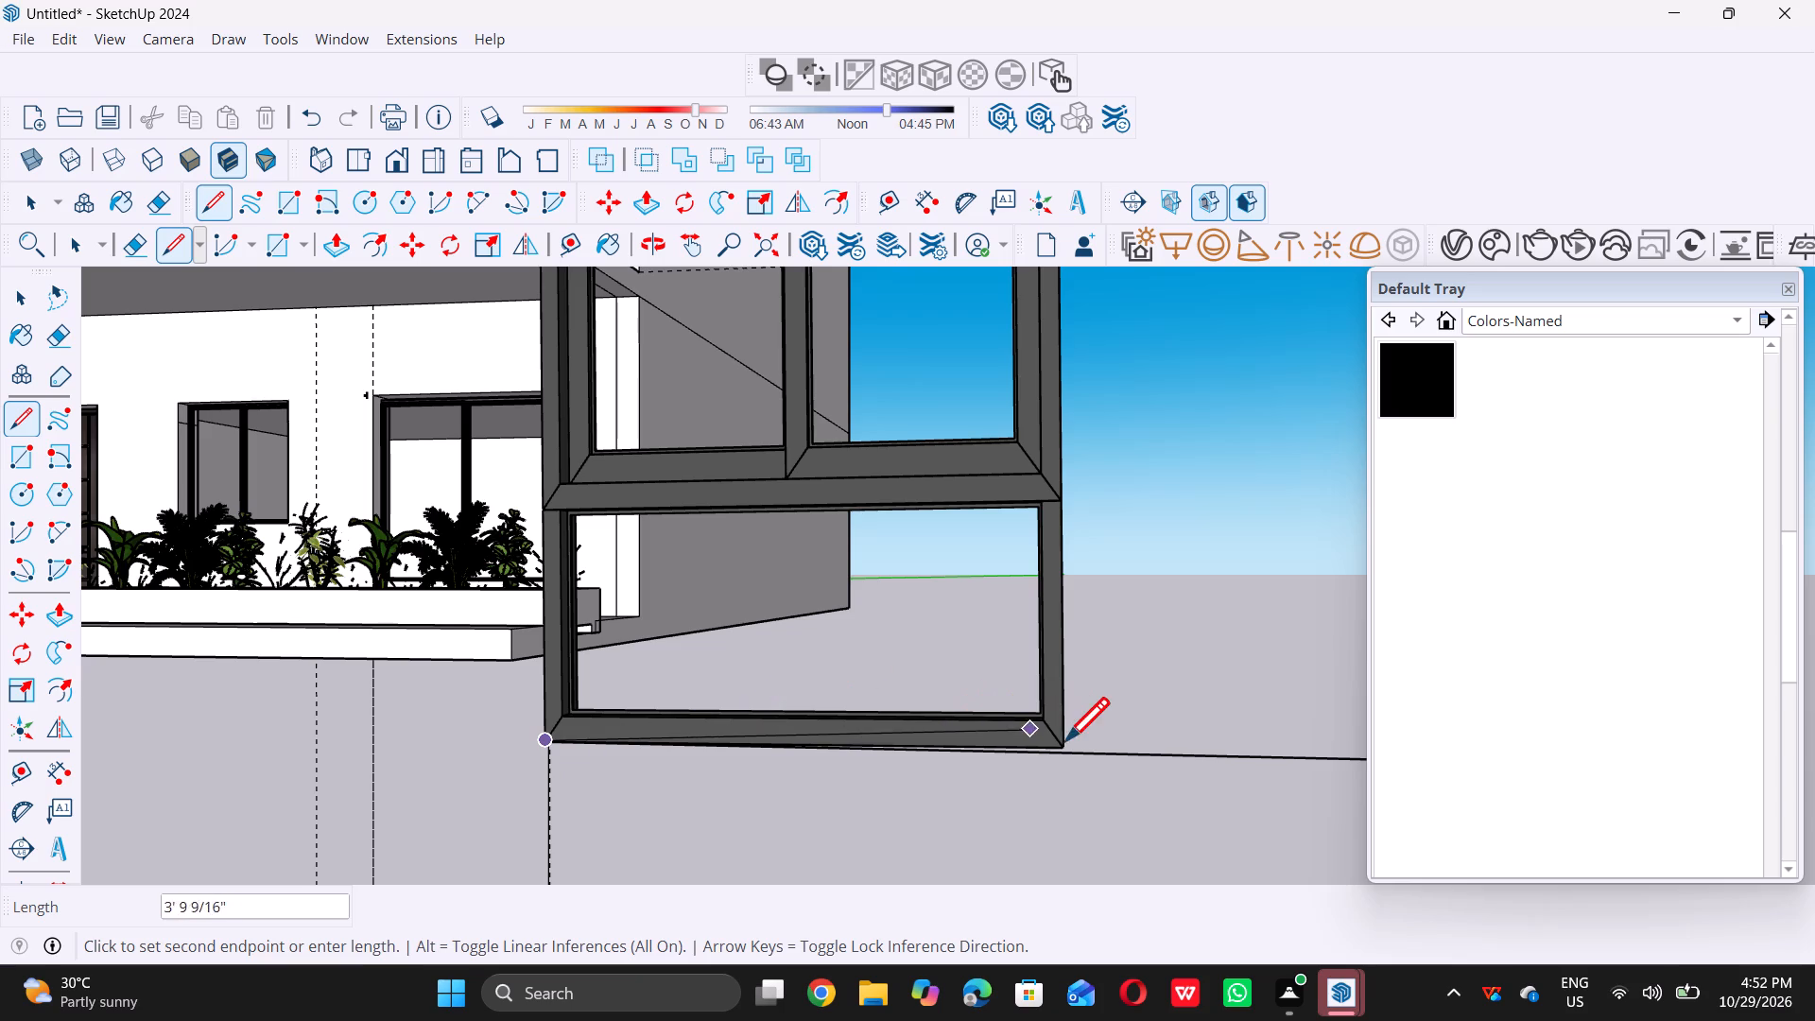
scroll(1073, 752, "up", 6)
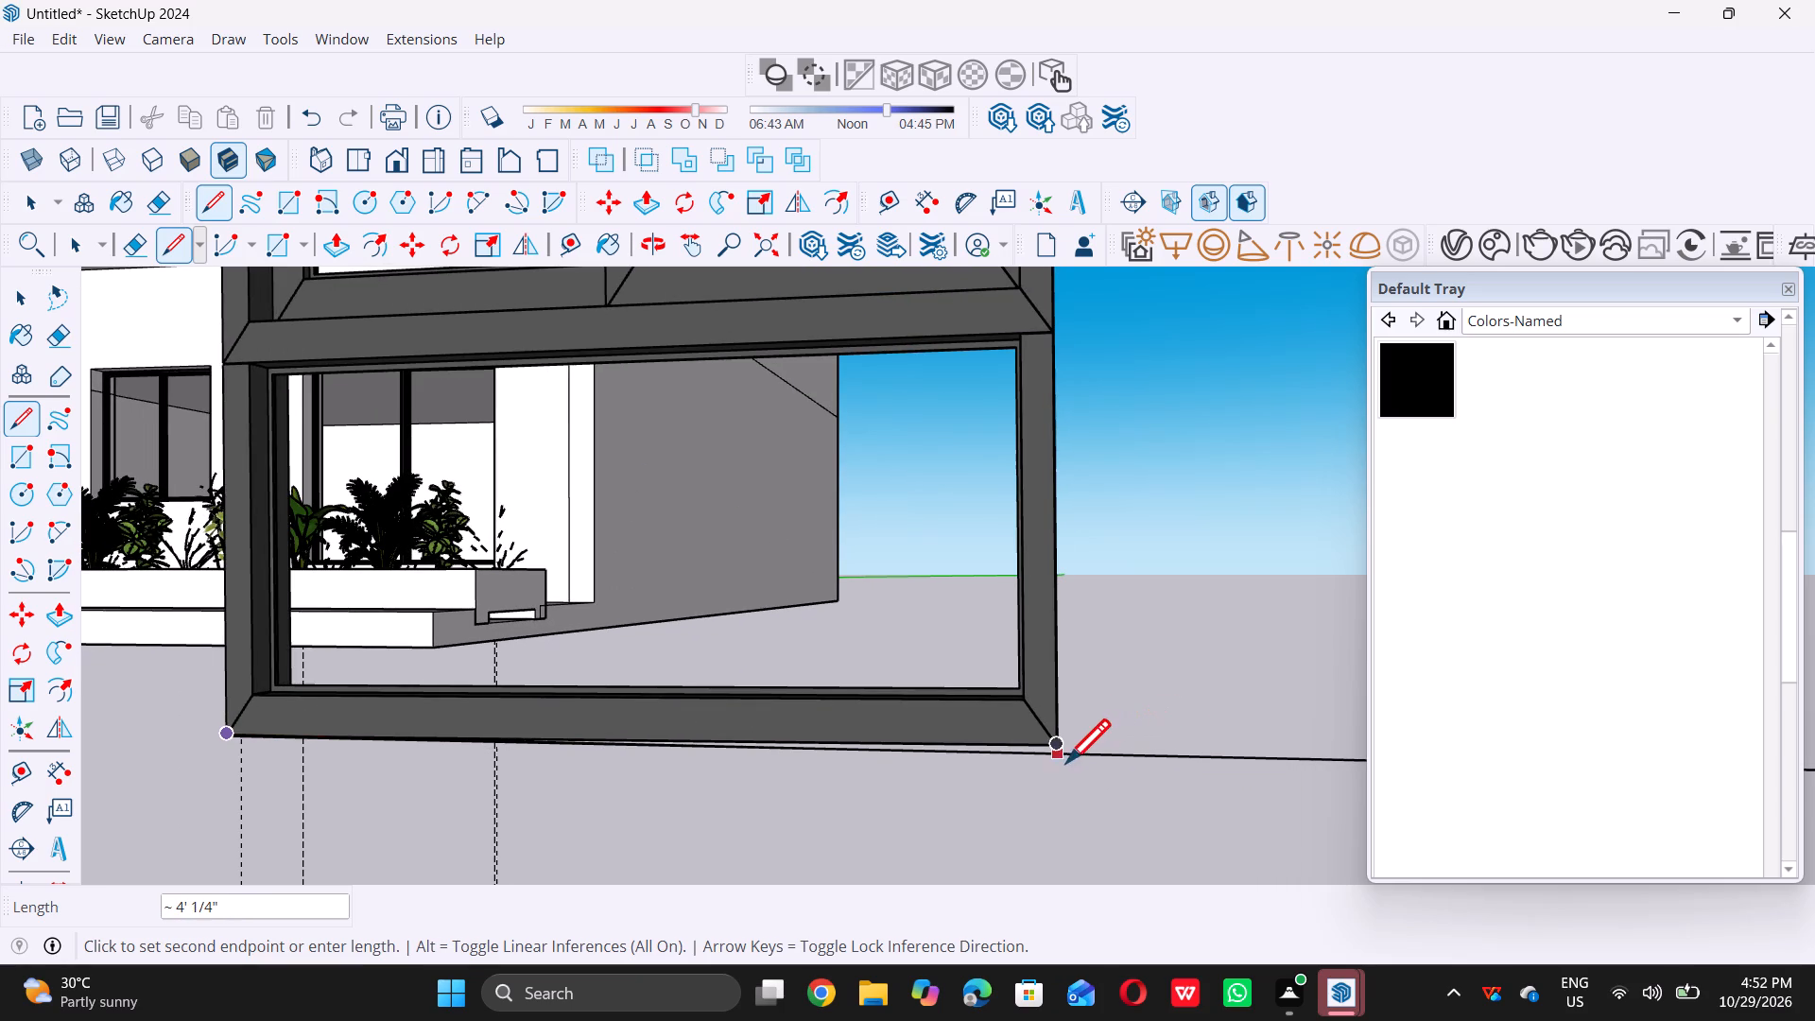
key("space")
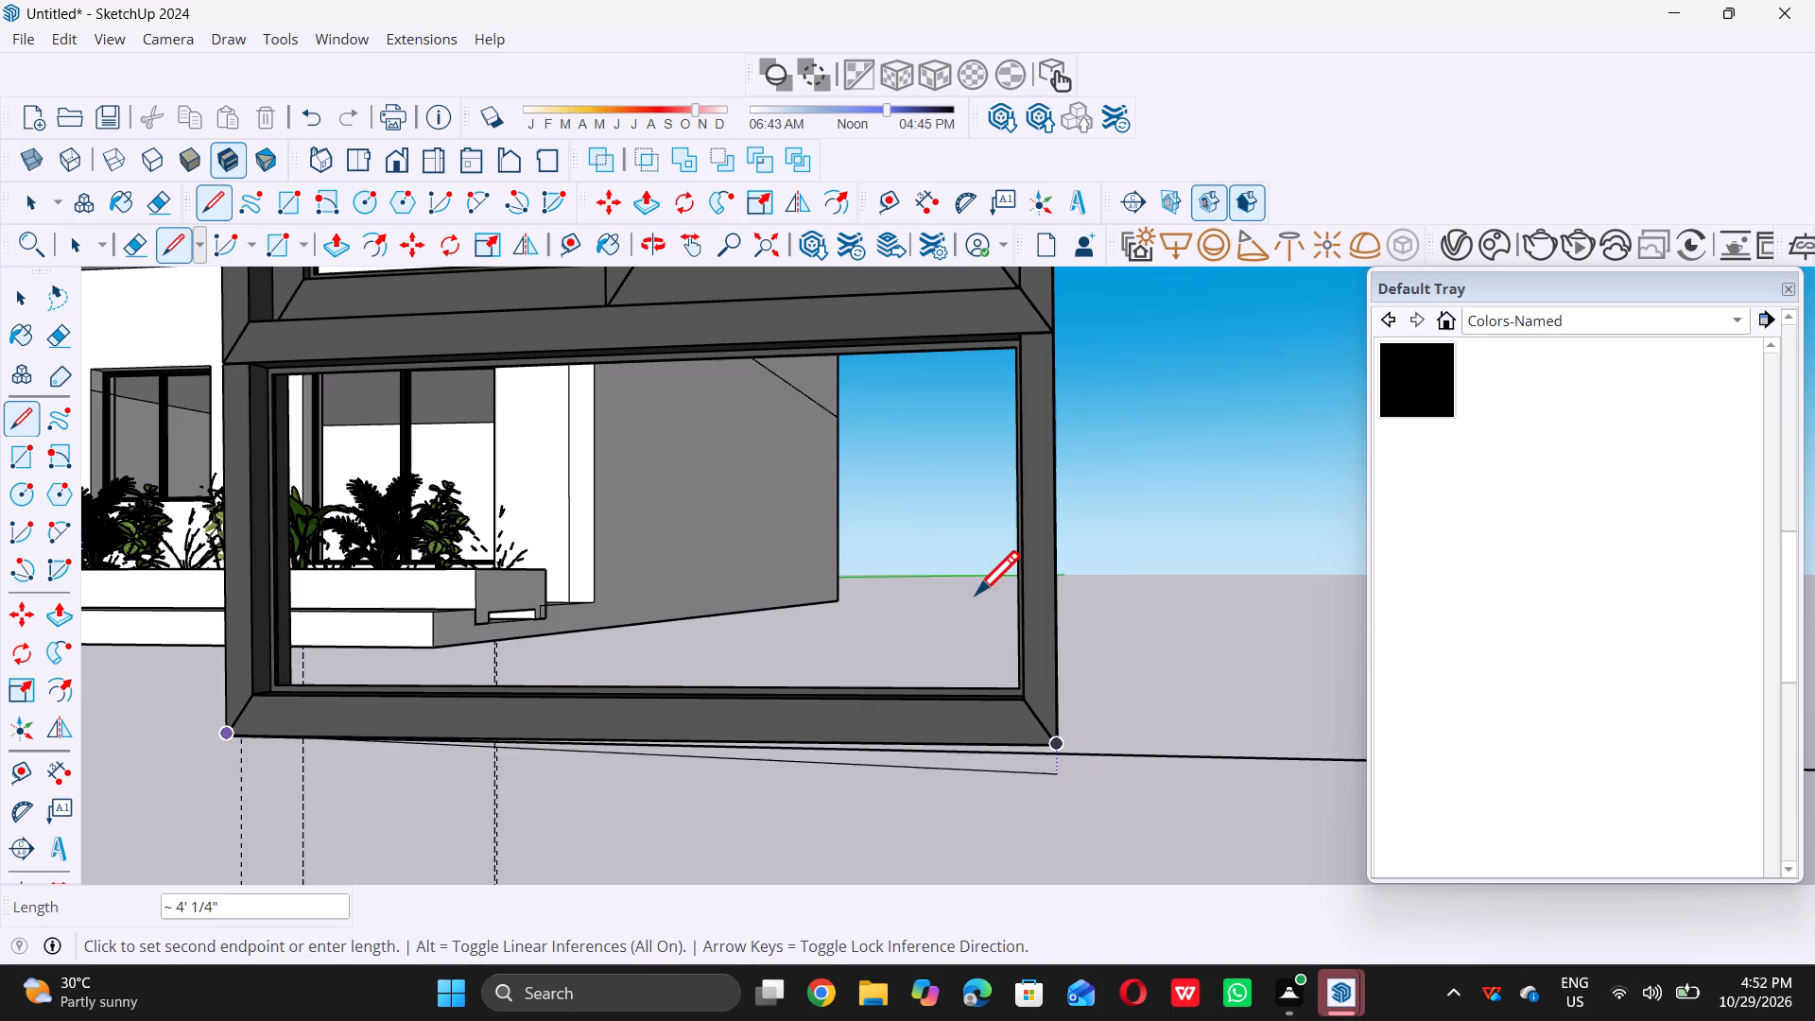
Rotate the double-casement window slightly around its lower-left front corner so its bottom edge lies along the ground reference line.
scroll(821, 449, "down", 3)
middle_click_drag(720, 490, 734, 629)
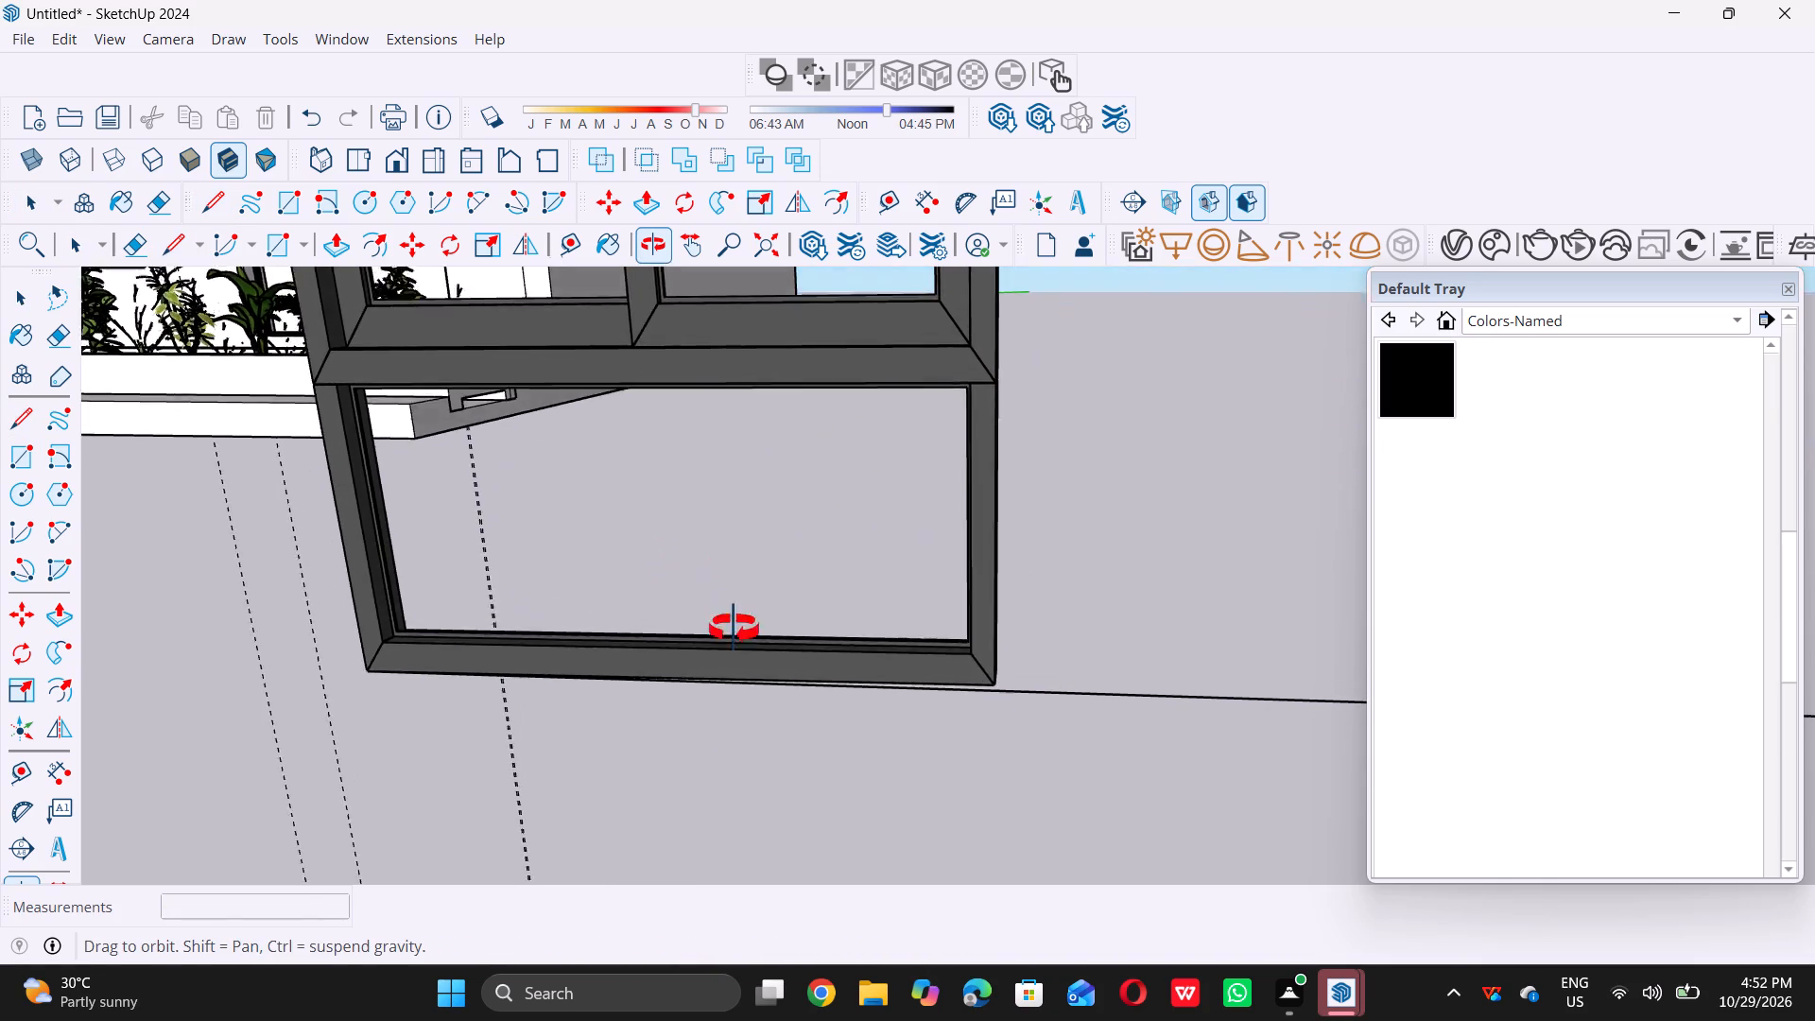
middle_click_drag(734, 629, 728, 699)
scroll(731, 690, "down", 1)
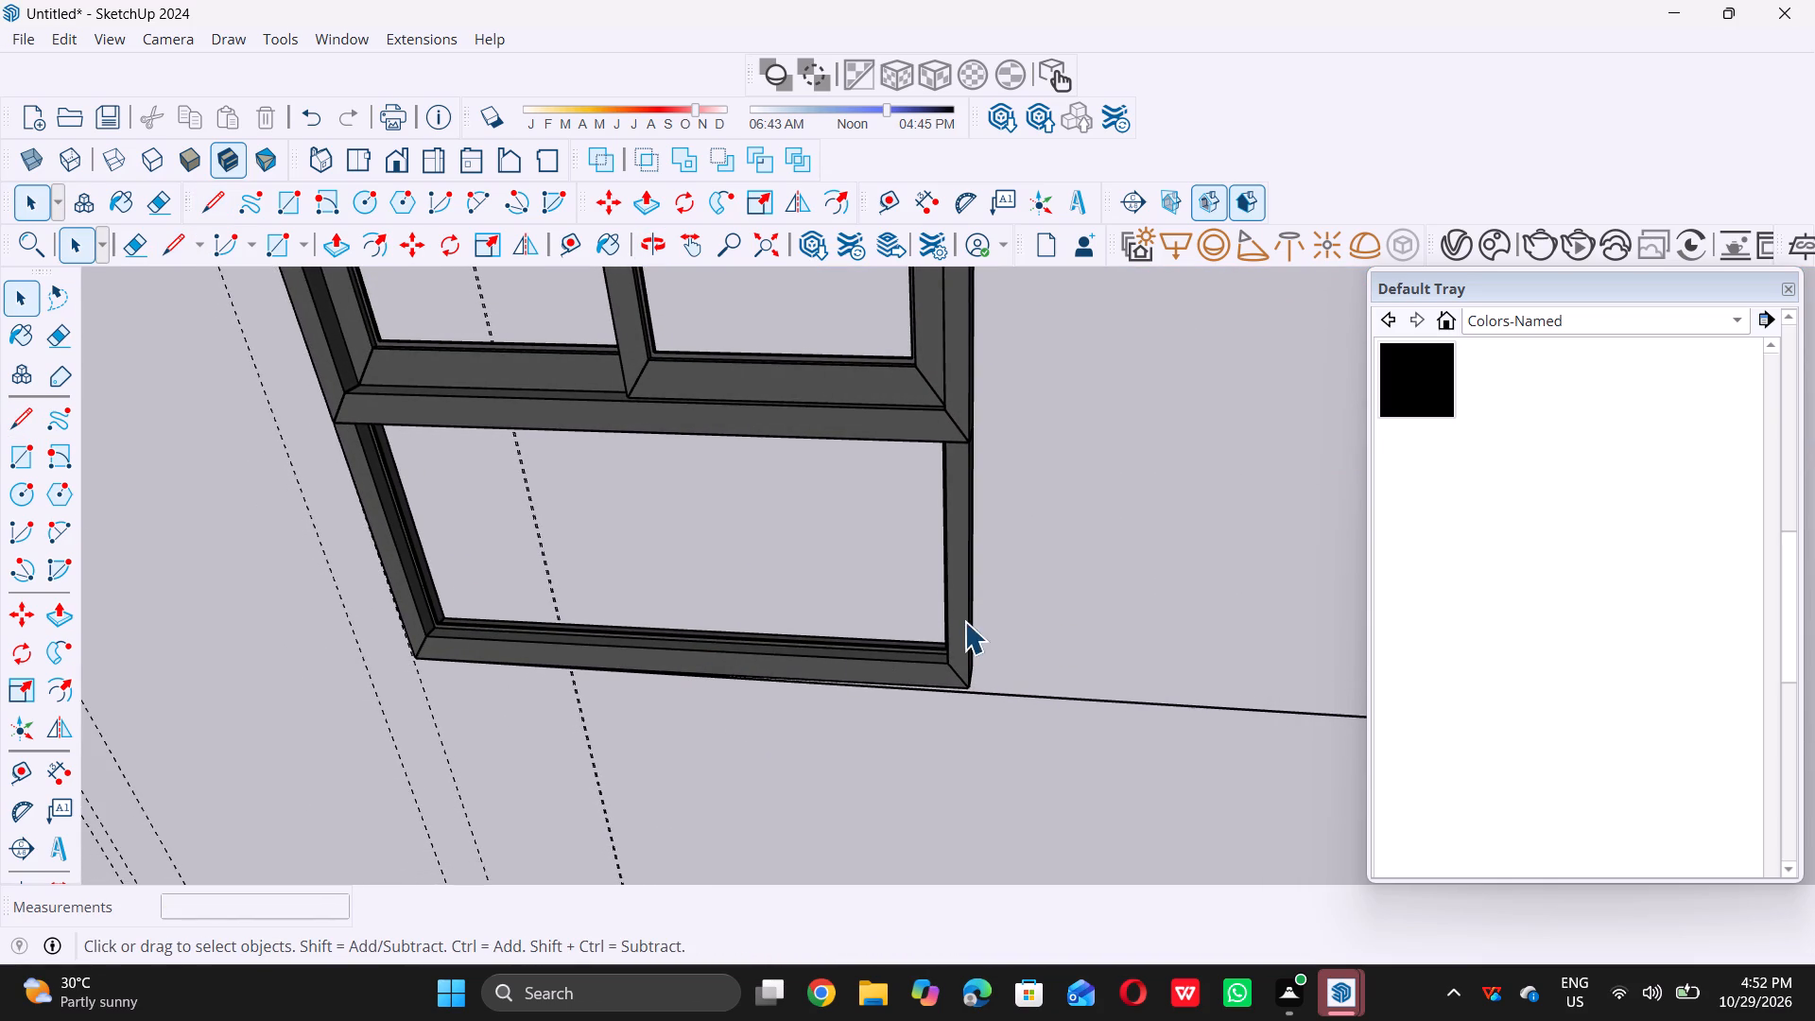
scroll(908, 676, "up", 4)
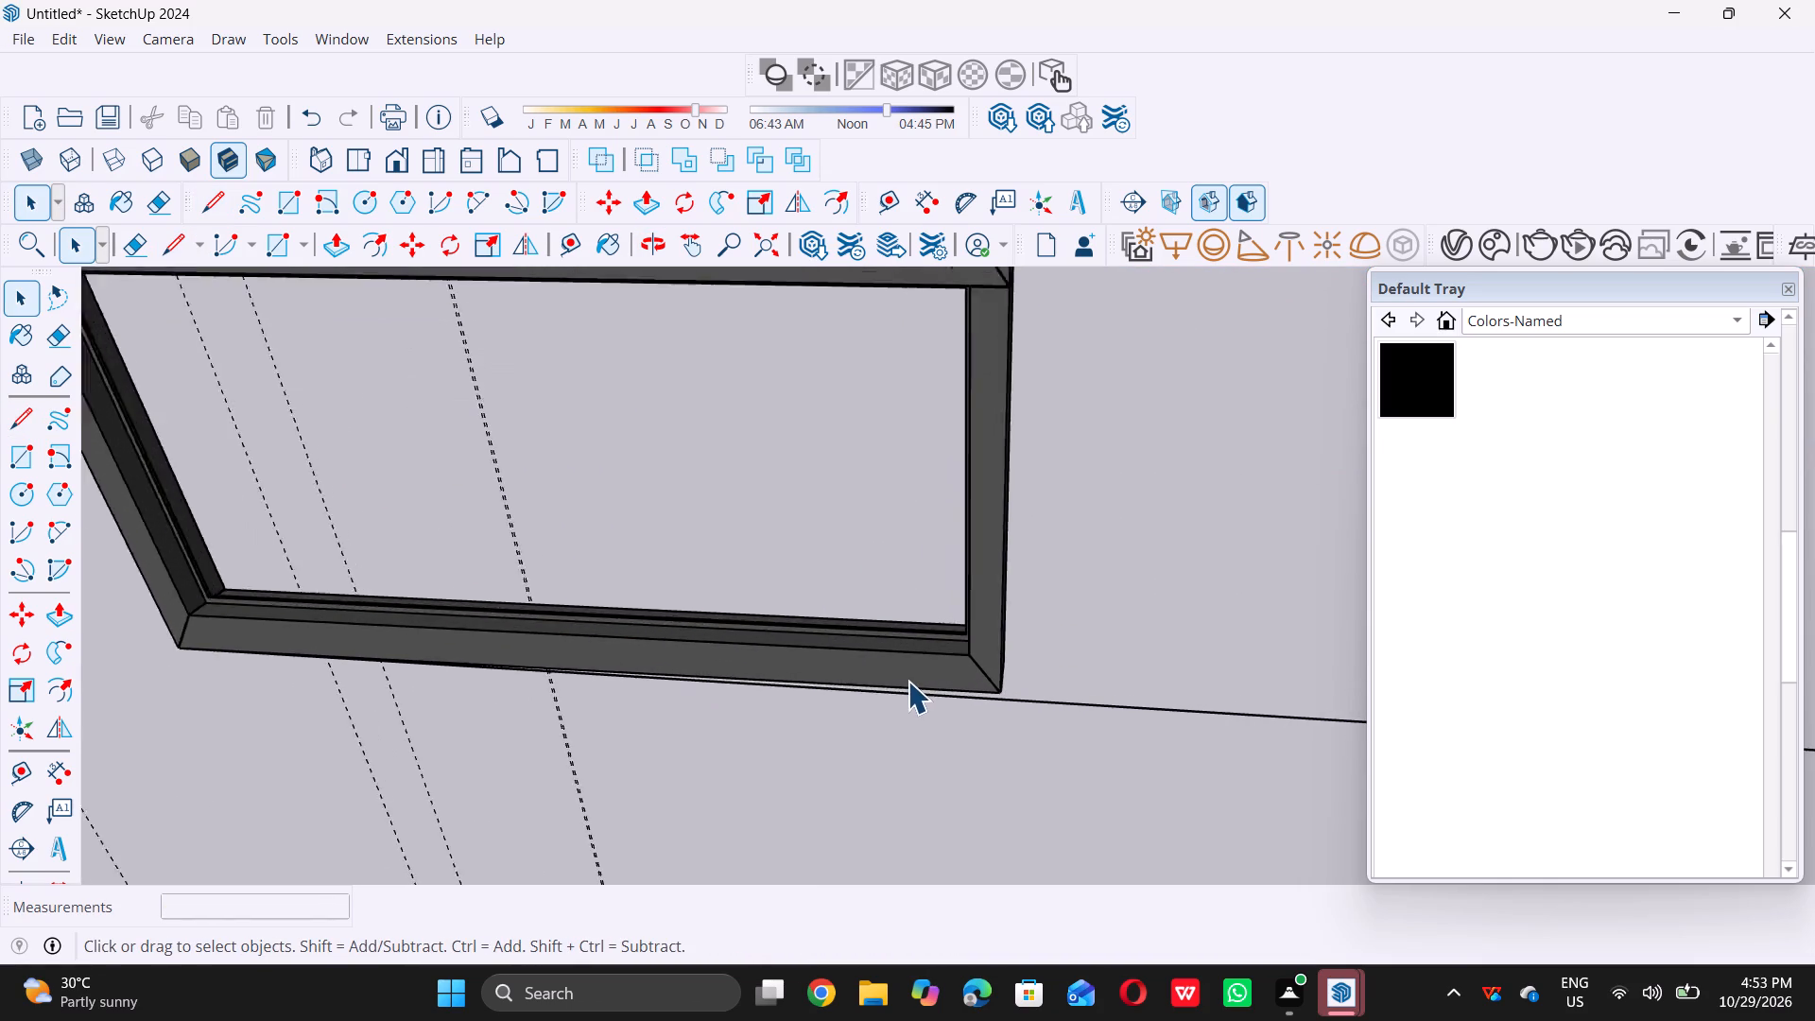
scroll(907, 681, "up", 2)
scroll(920, 691, "down", 4)
left_click(521, 661)
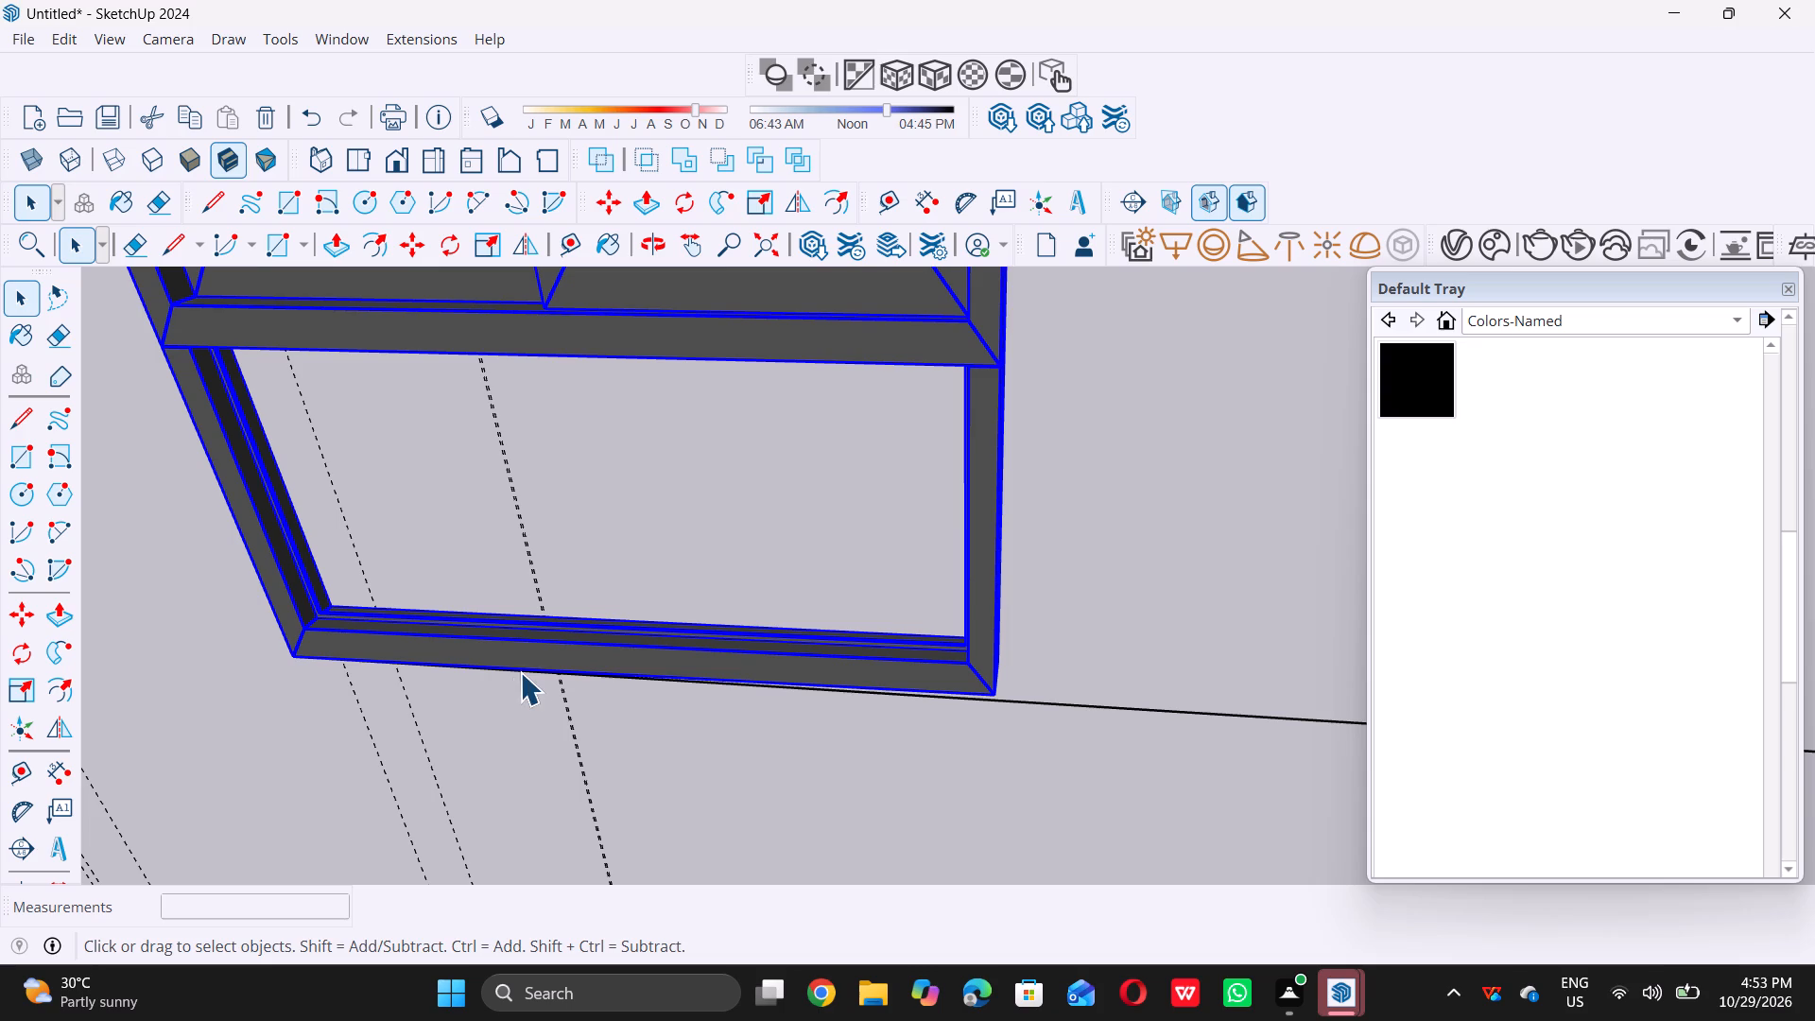
key("q")
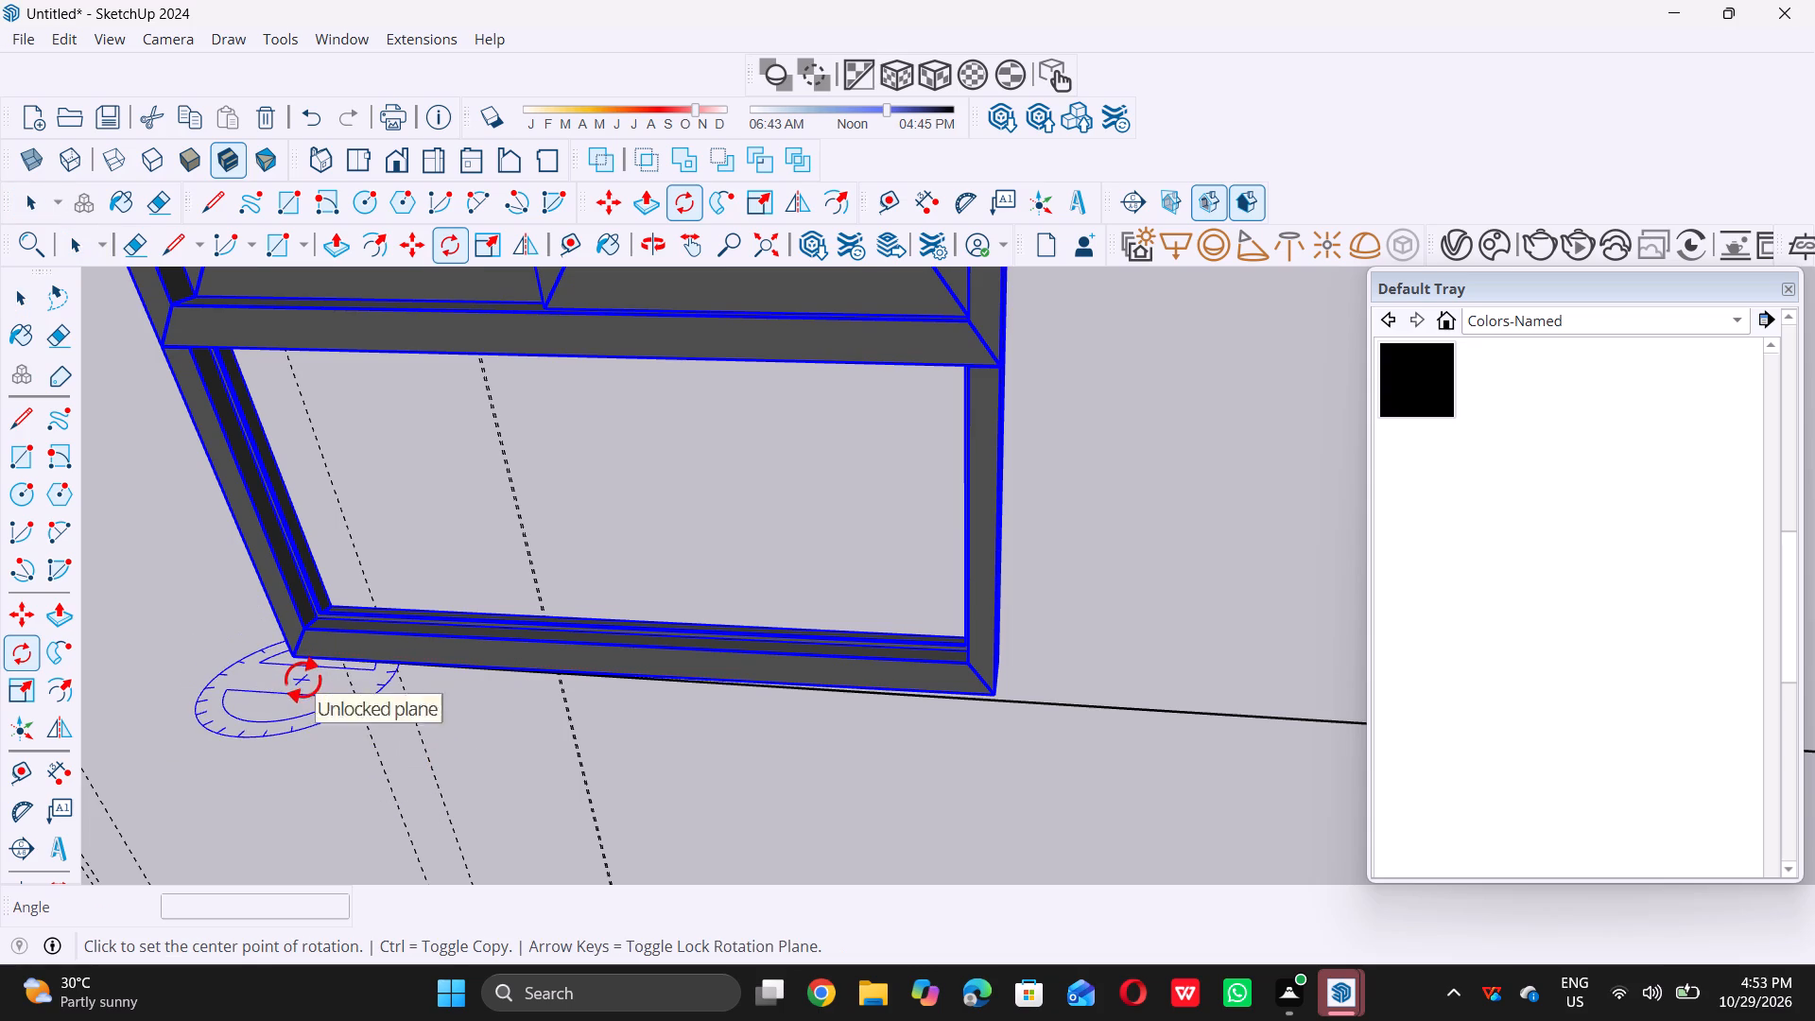
left_click(296, 665)
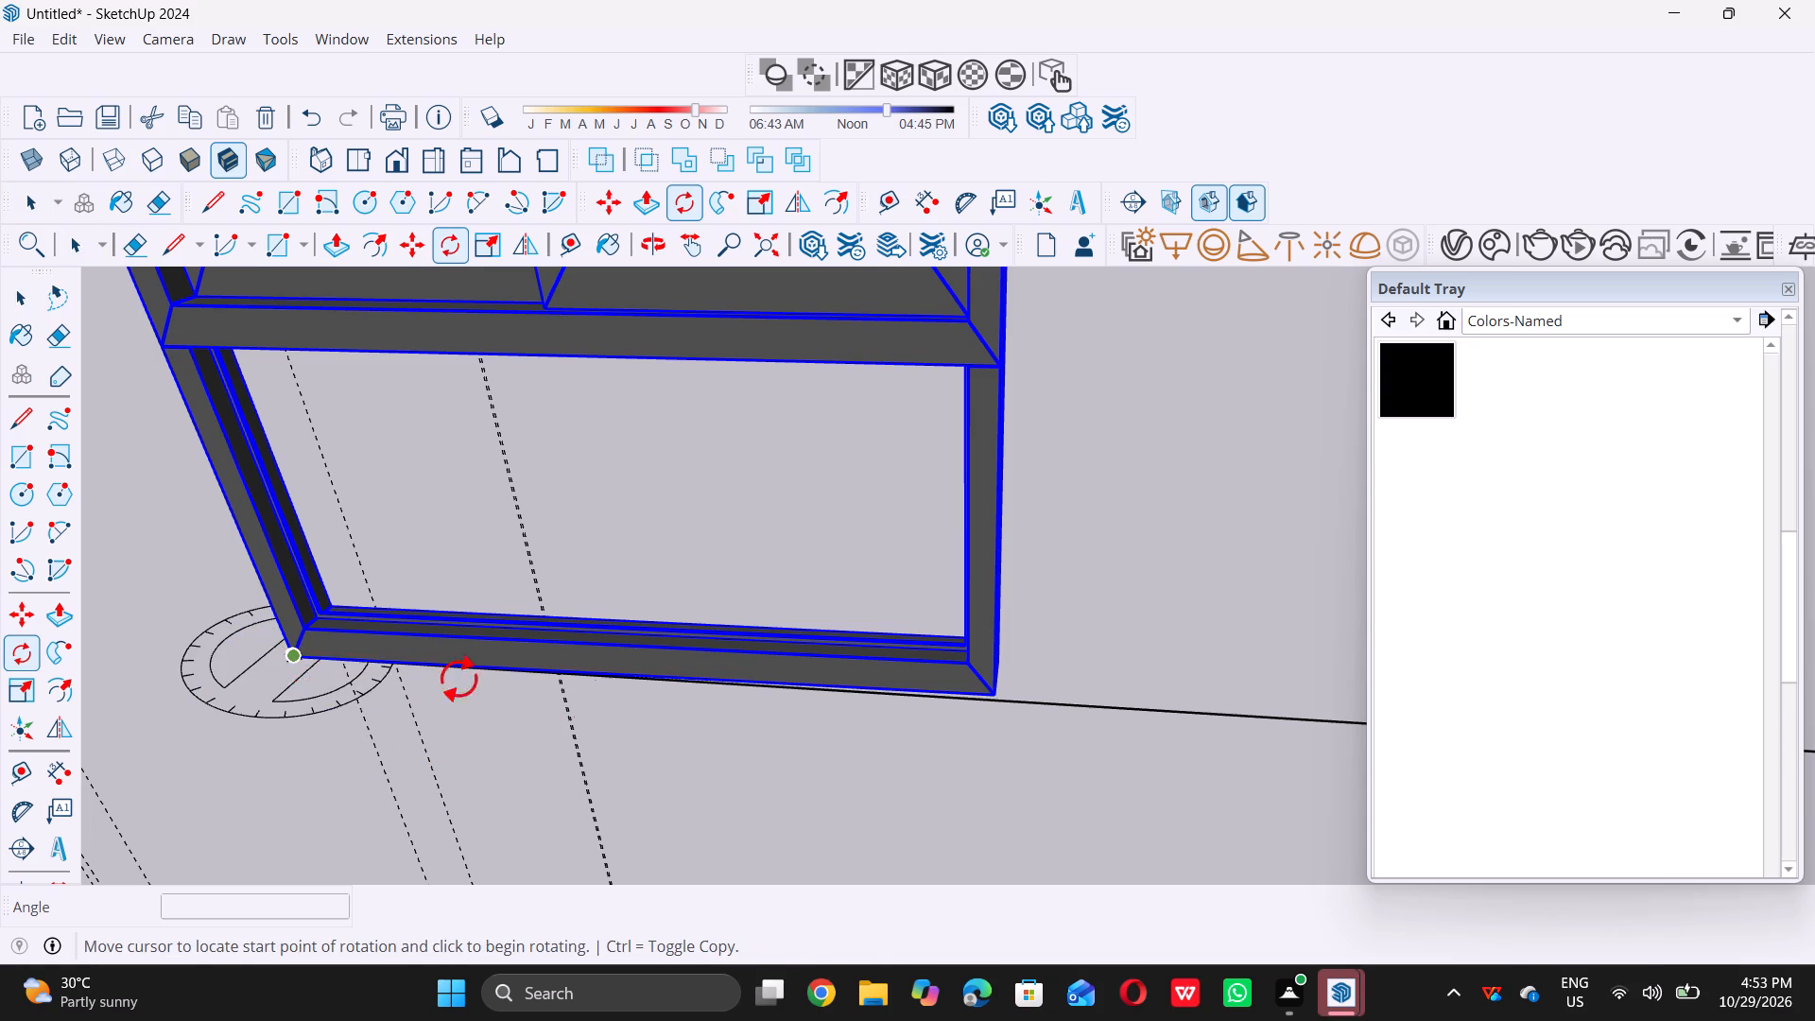
double_click(1007, 694)
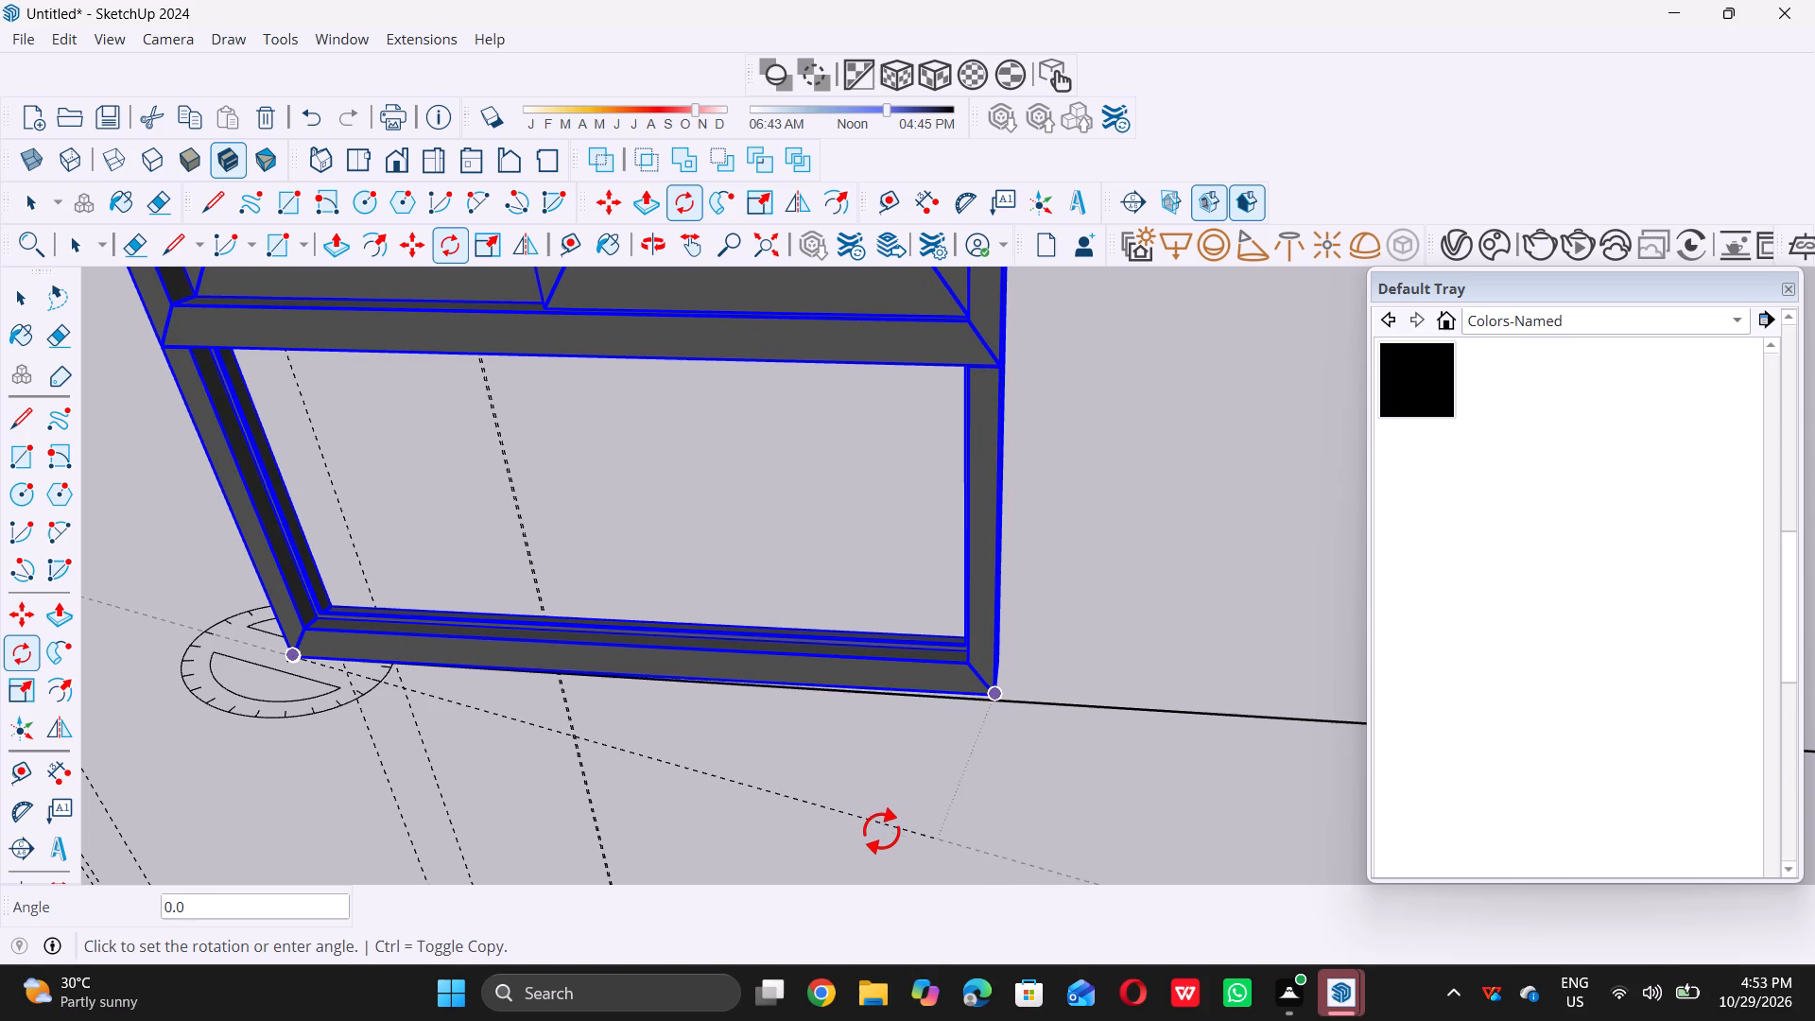
left_click(880, 832)
key("space")
triple_click(999, 807)
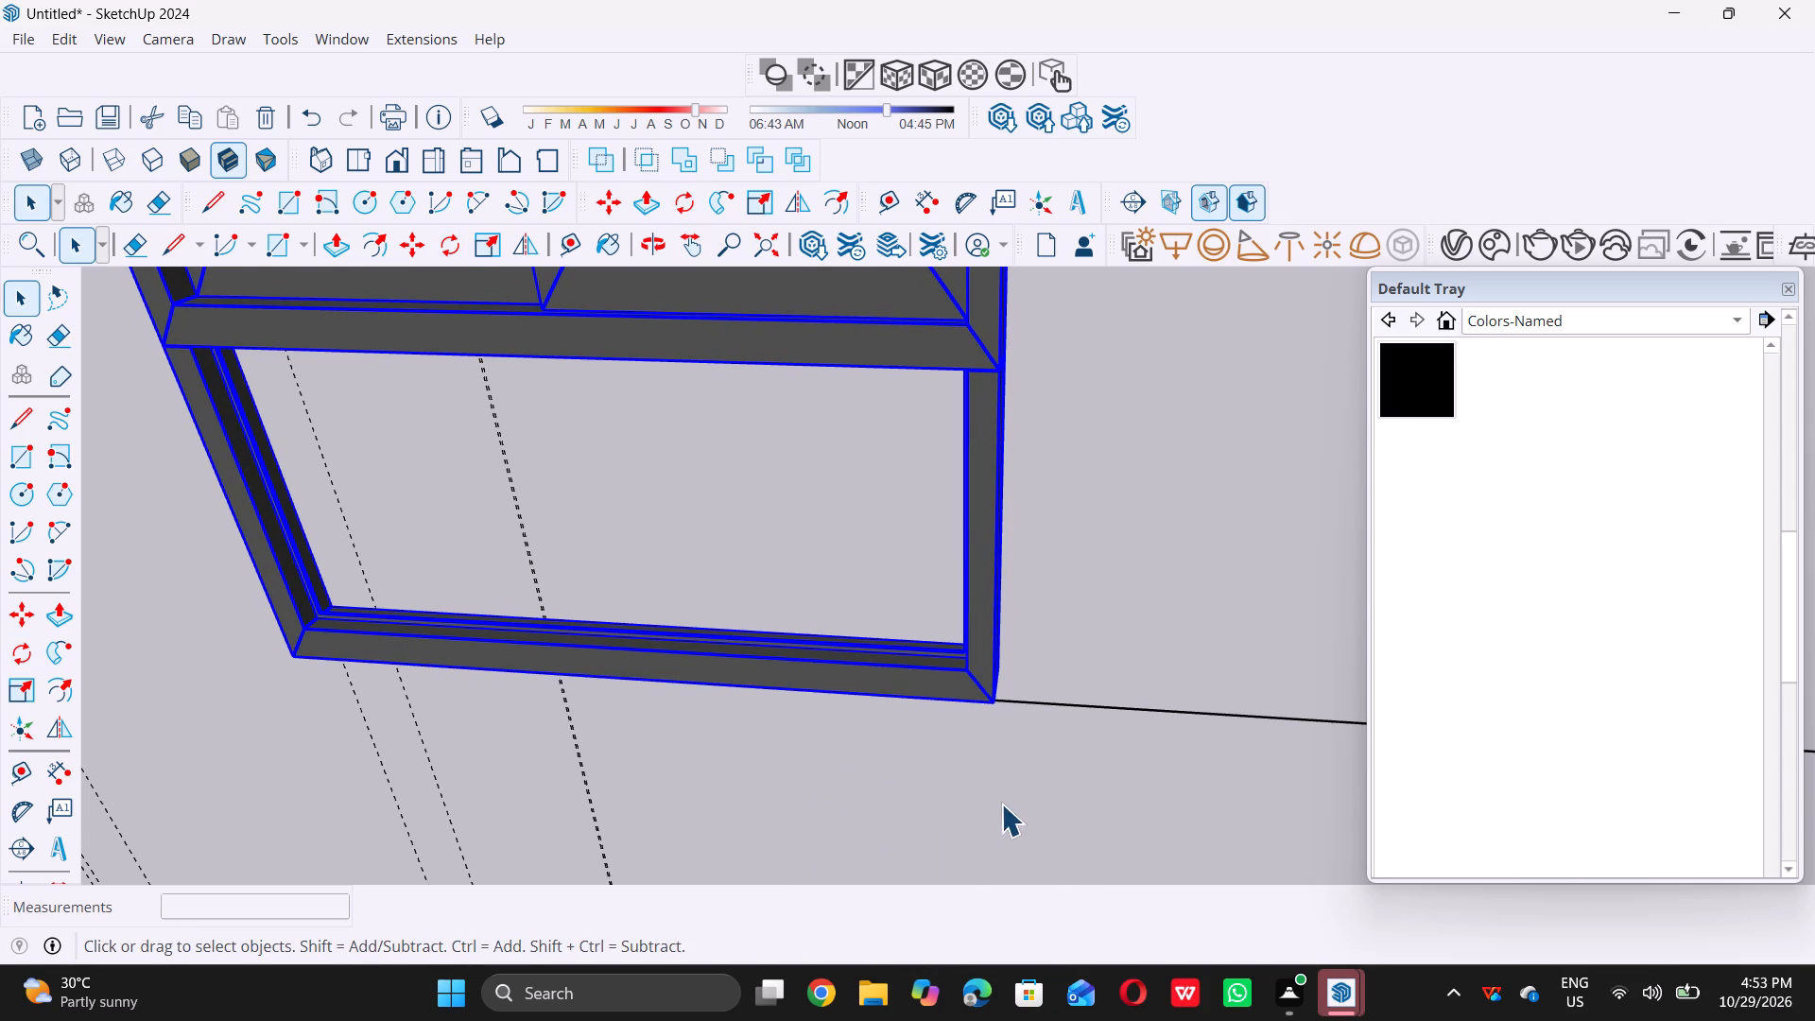
Move the double-casement window by its lower-left front corner about 34' 6 11/16" into the empty upper-storey opening beside the already fitted window.
middle_click_drag(709, 752, 749, 587)
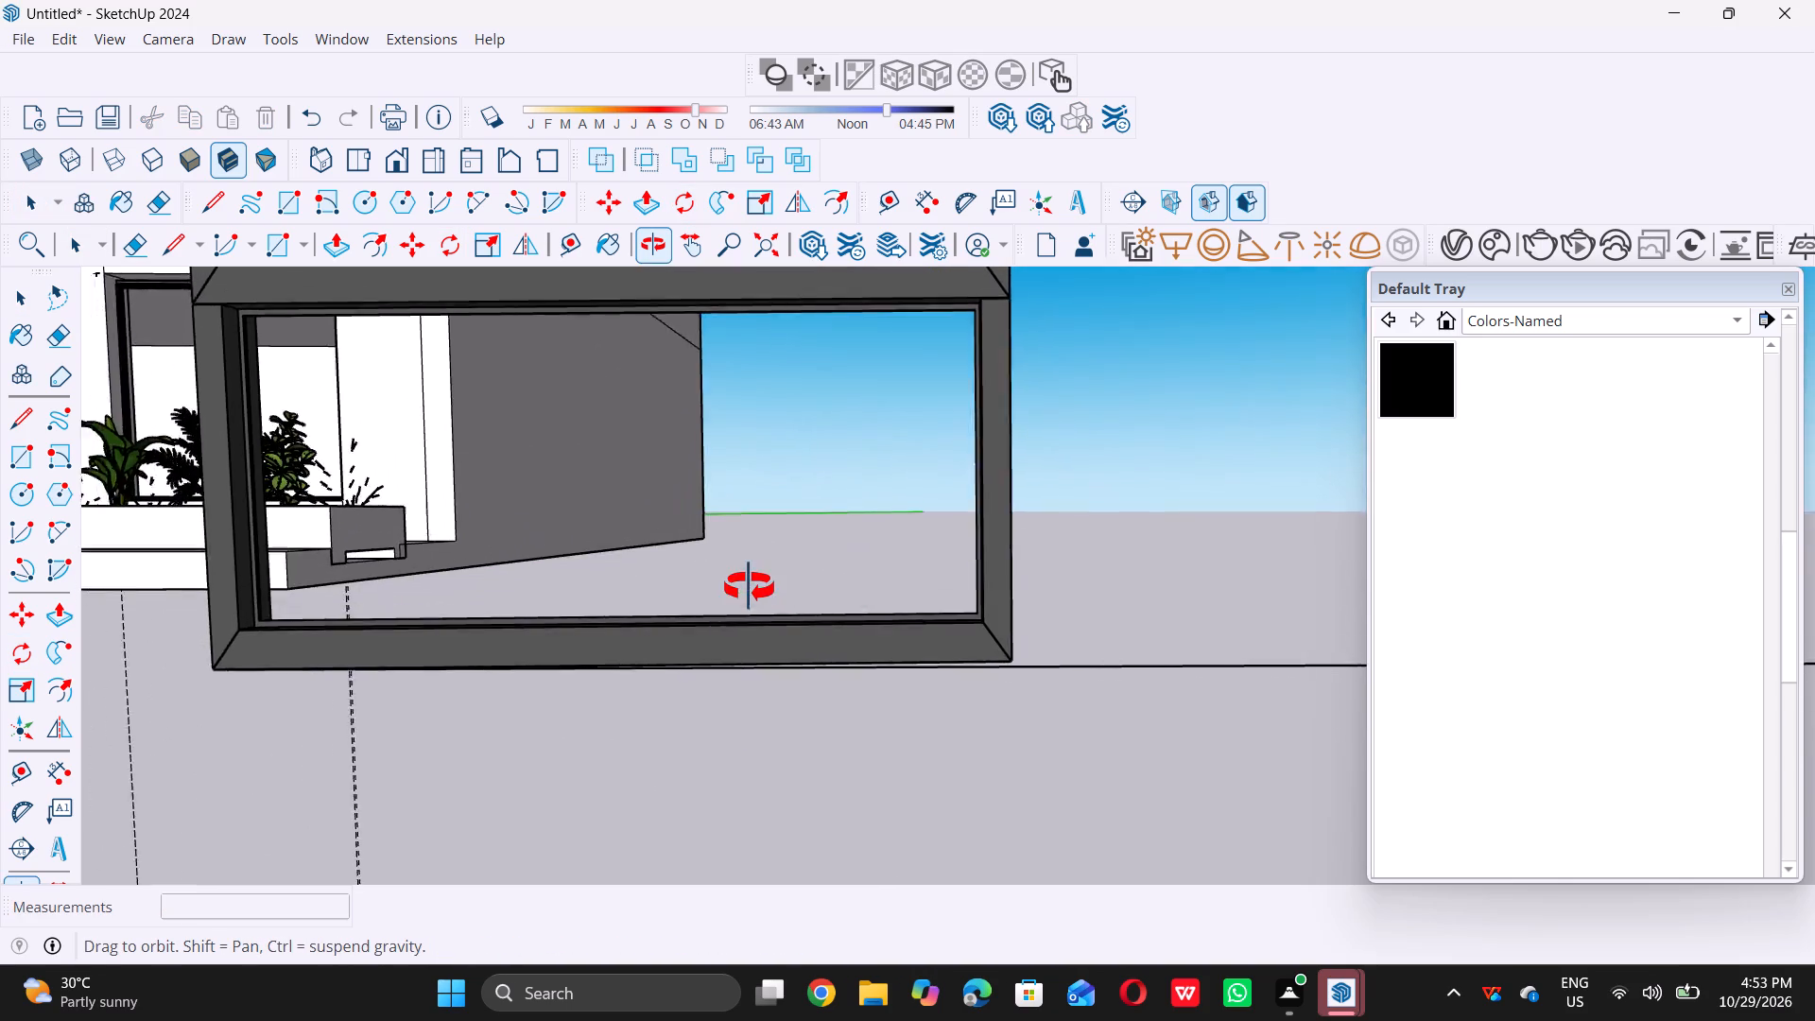
middle_click_drag(749, 587, 864, 387)
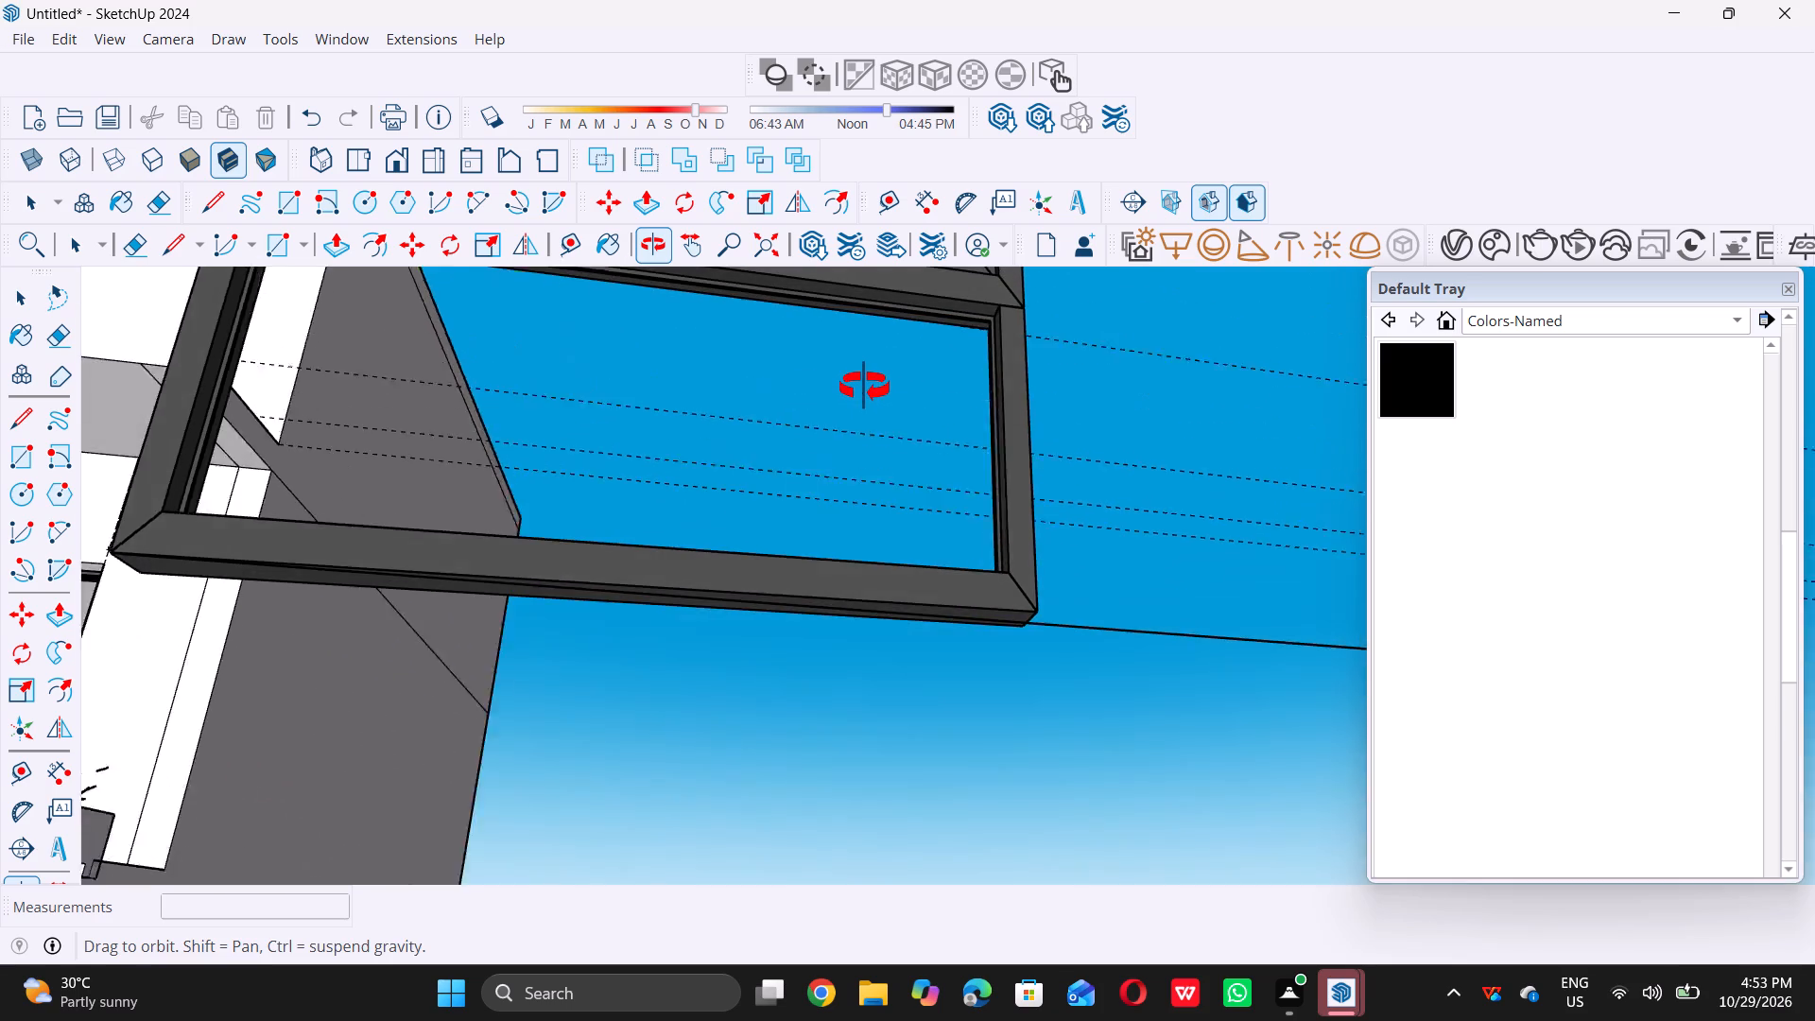
middle_click_drag(864, 387, 726, 627)
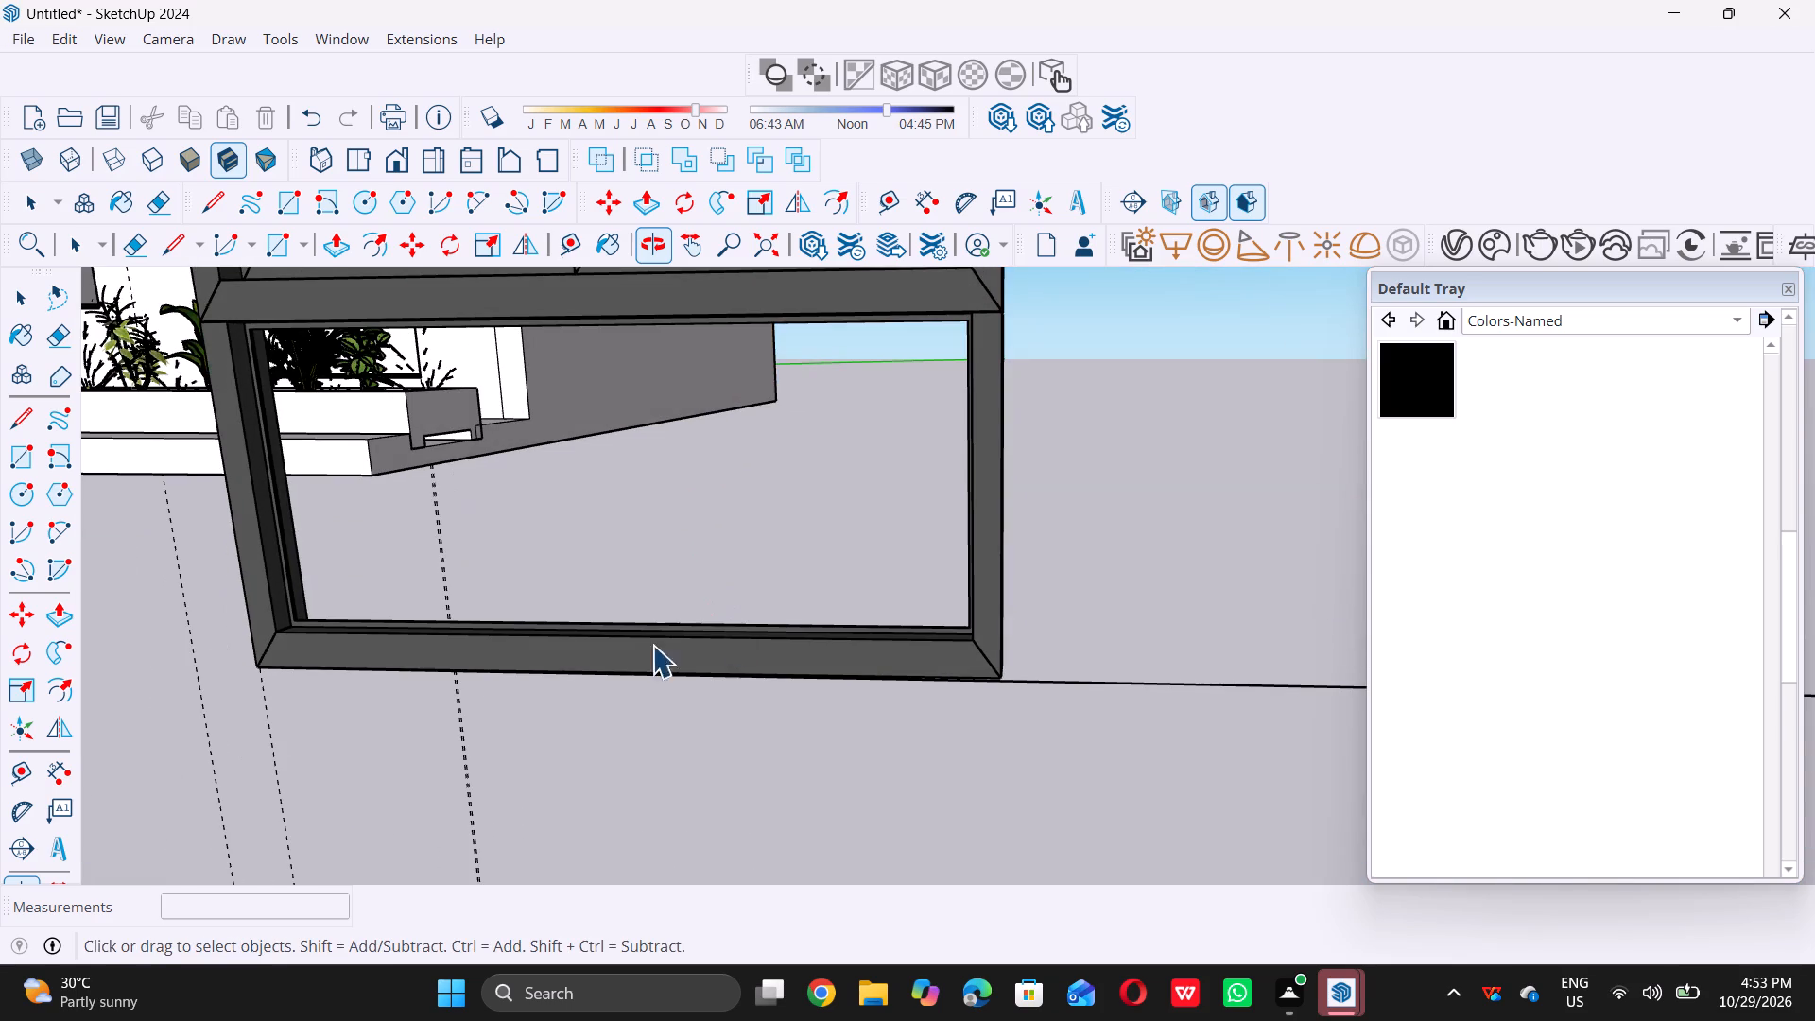
left_click(328, 639)
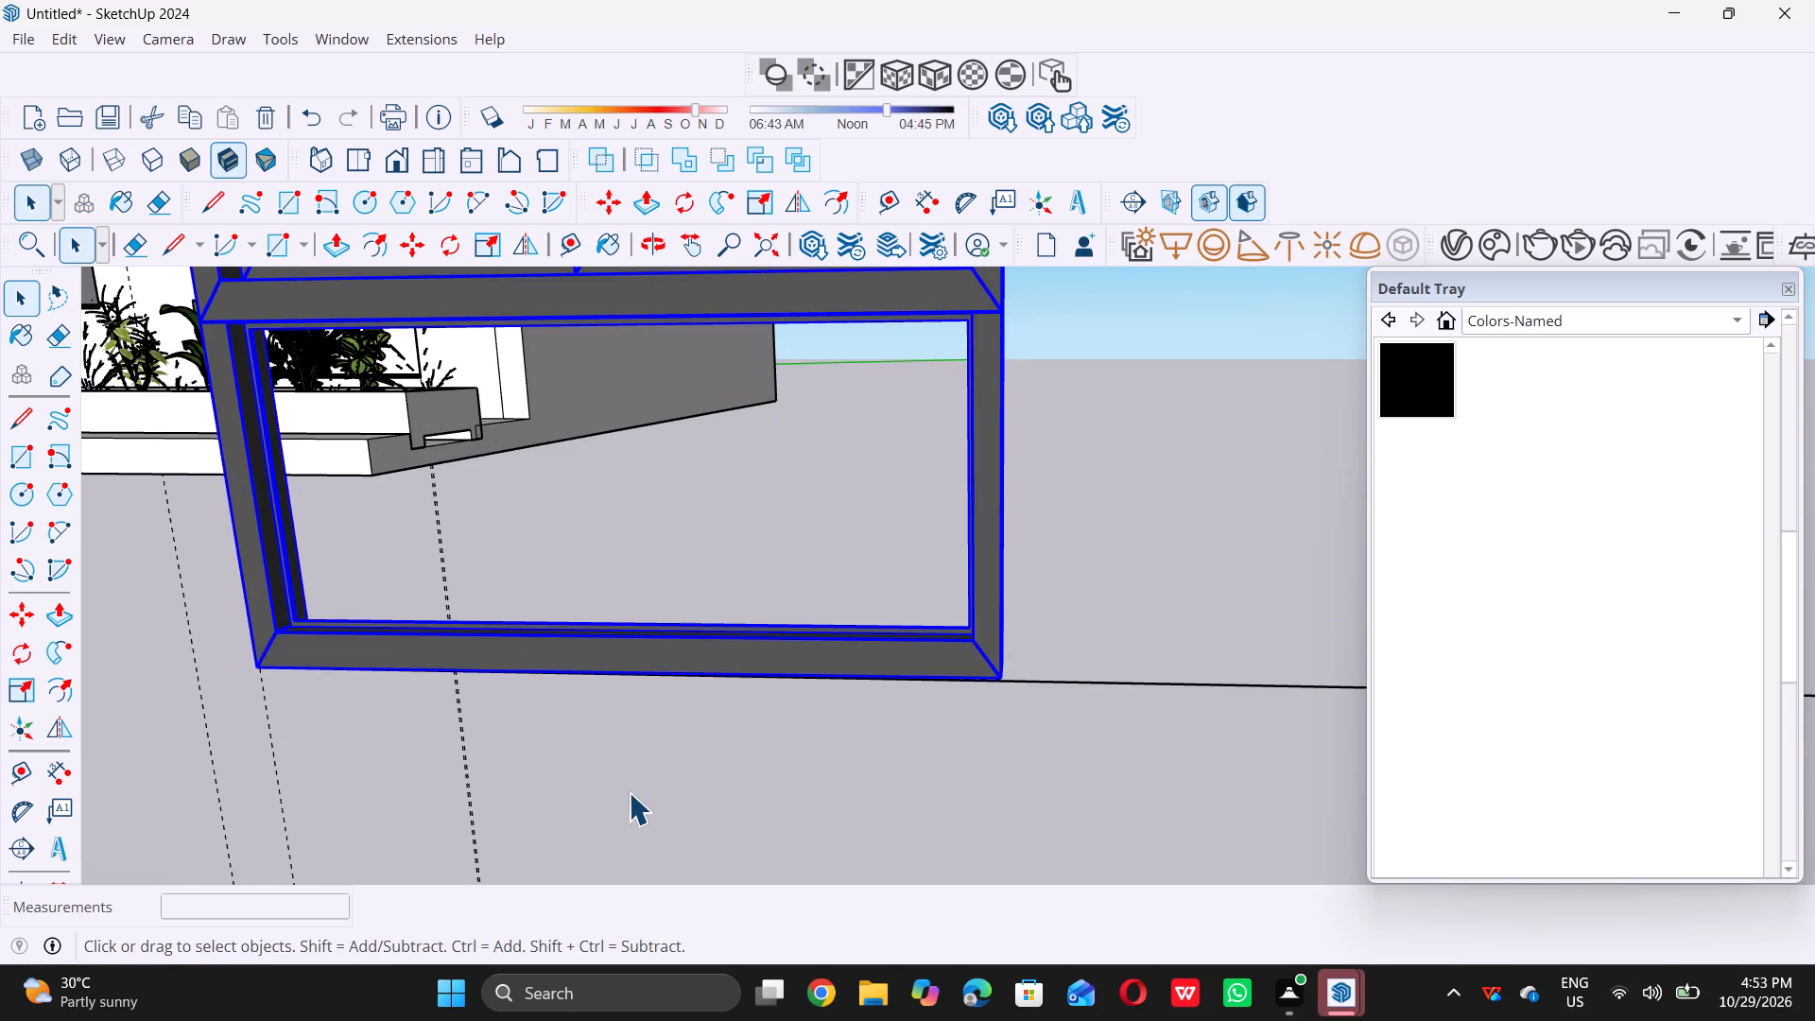
key("m")
left_click(254, 665)
scroll(254, 675, "down", 2)
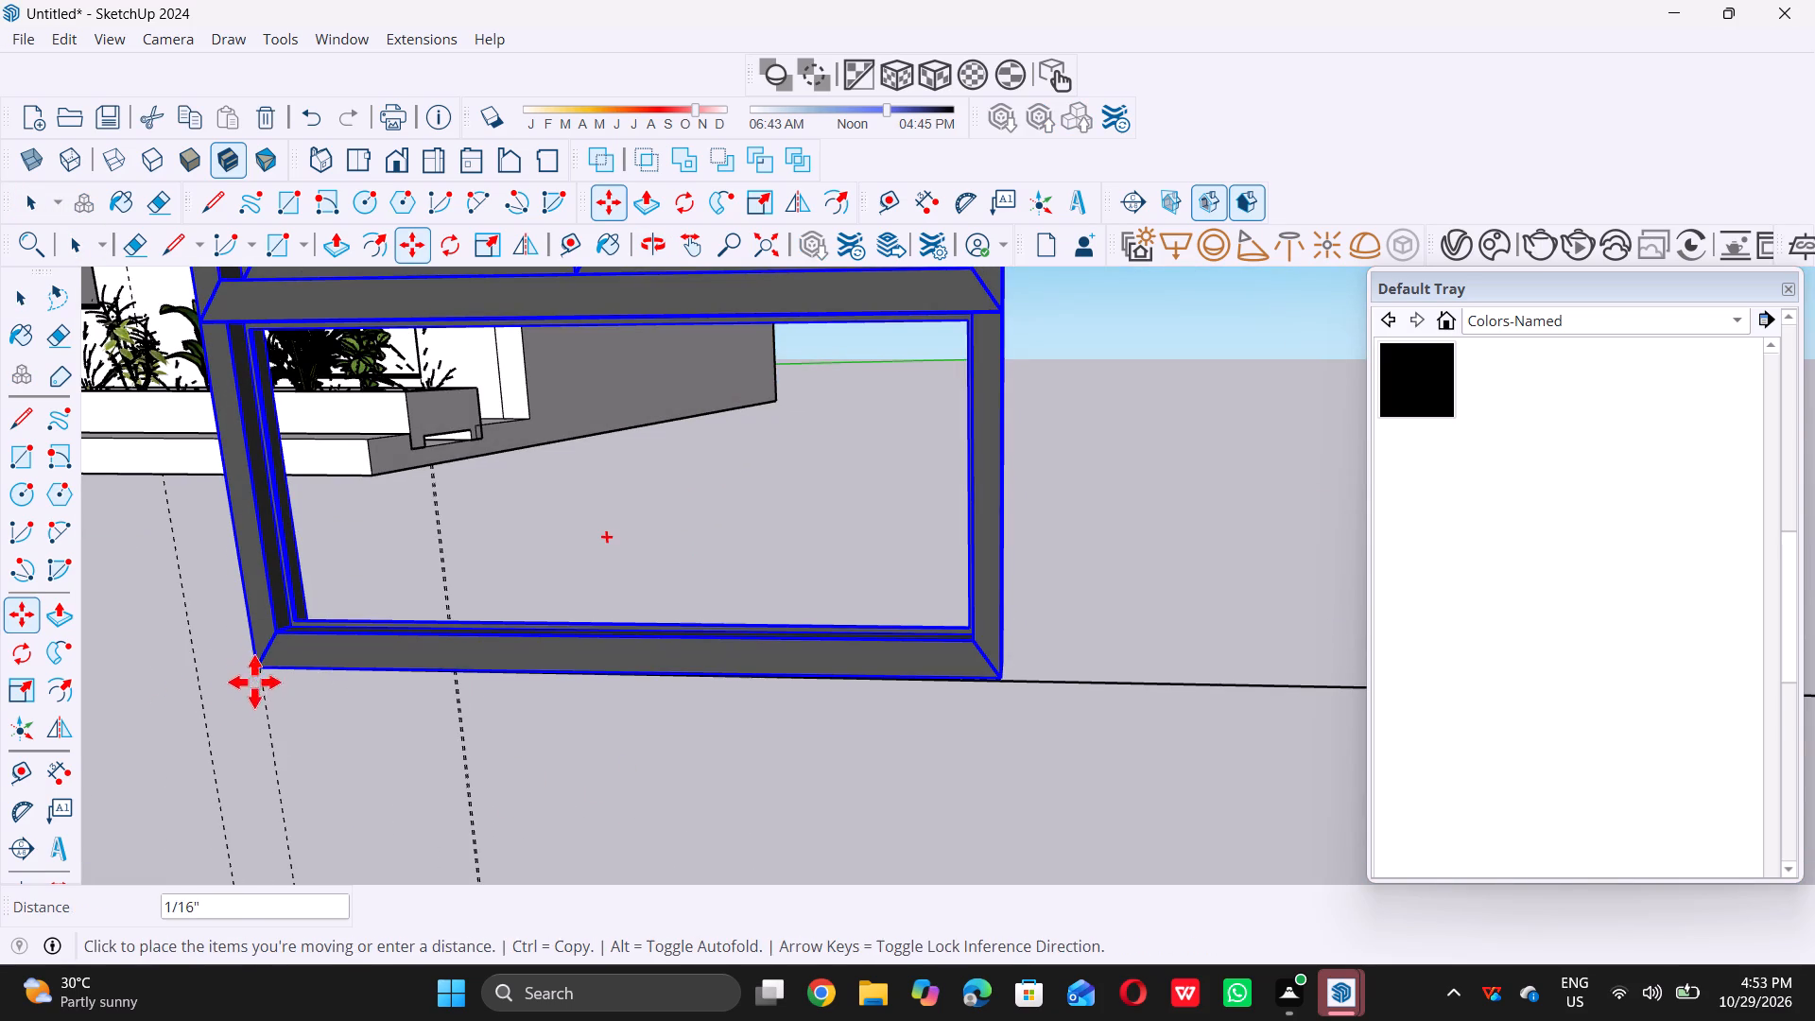
scroll(254, 682, "down", 20)
scroll(254, 682, "down", 9)
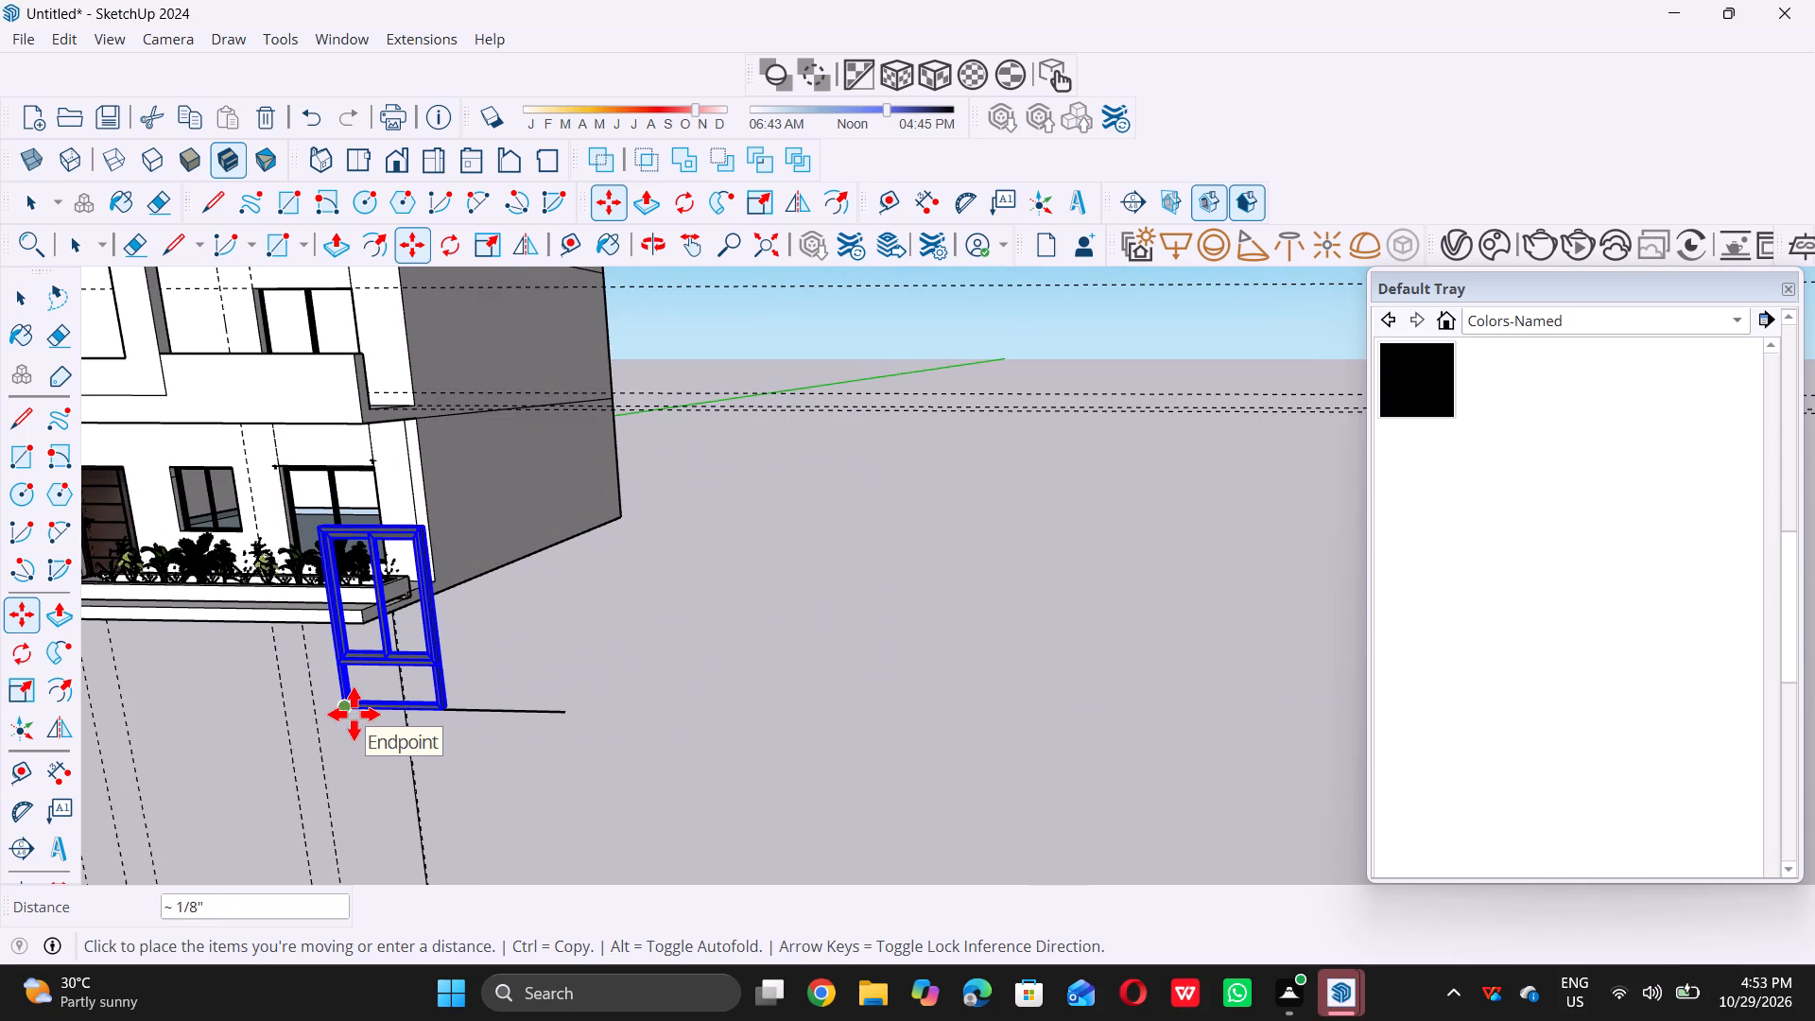
scroll(354, 714, "down", 10)
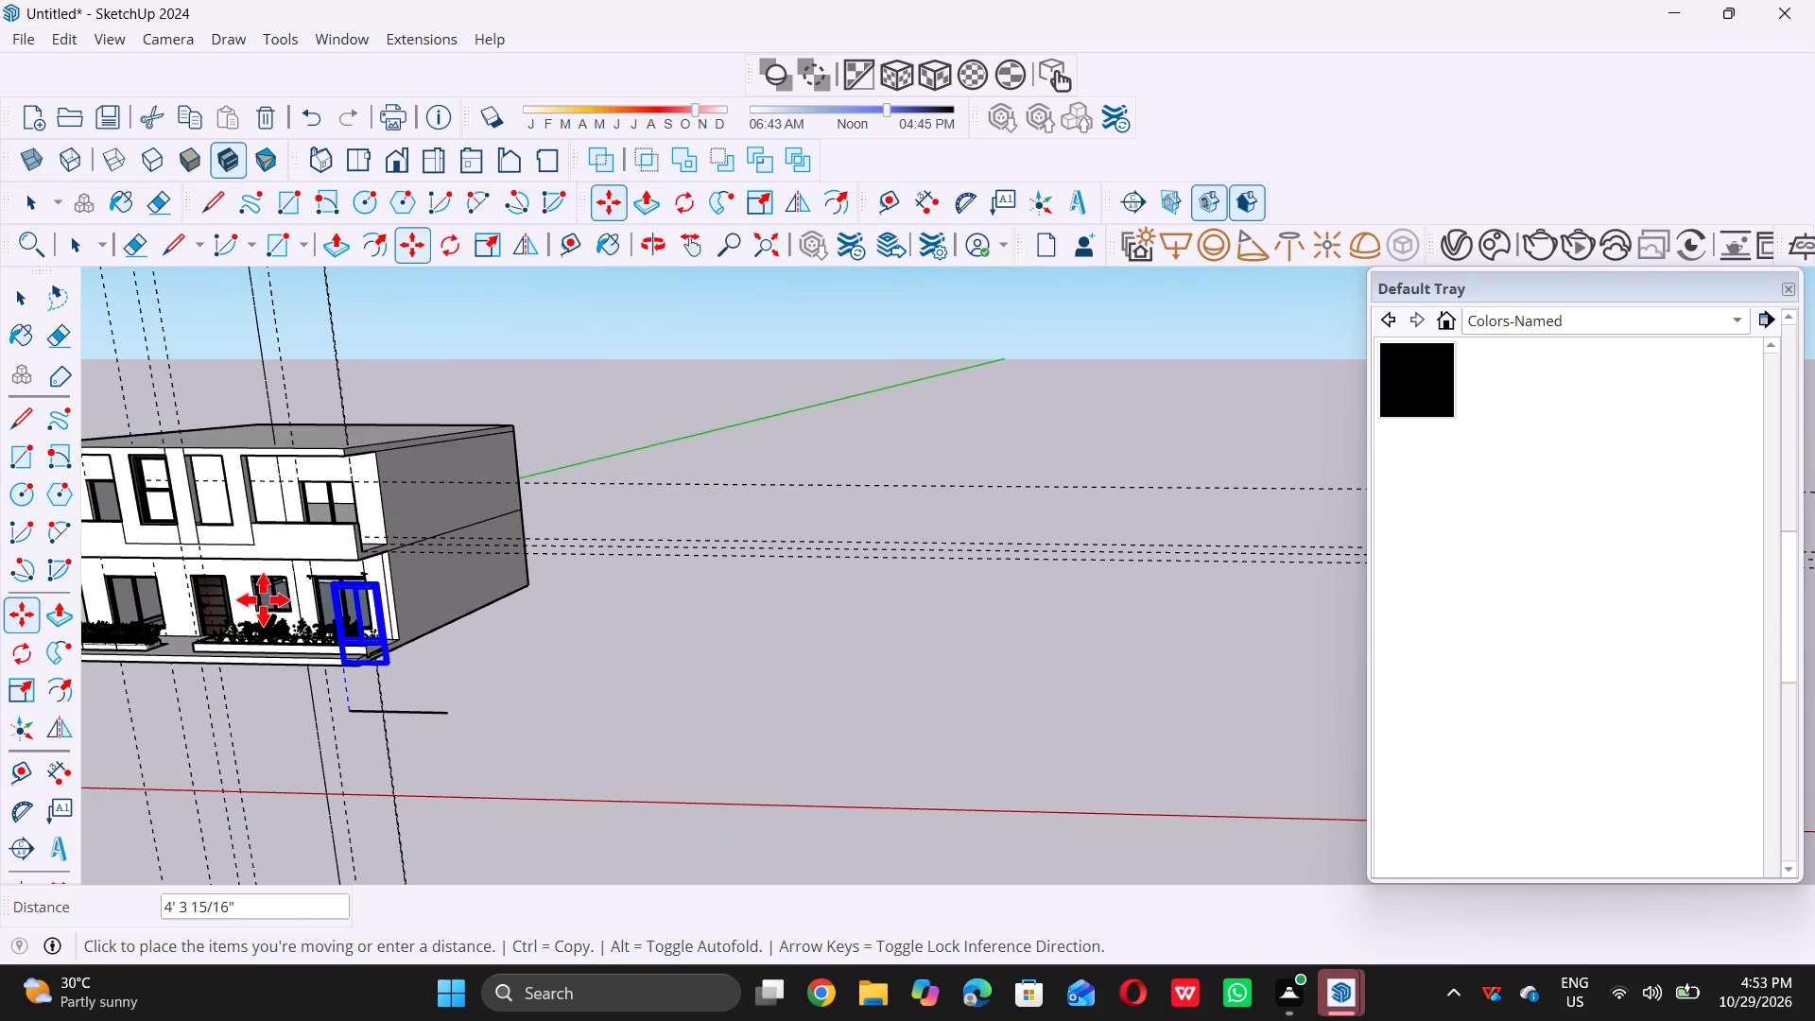
scroll(238, 537, "up", 10)
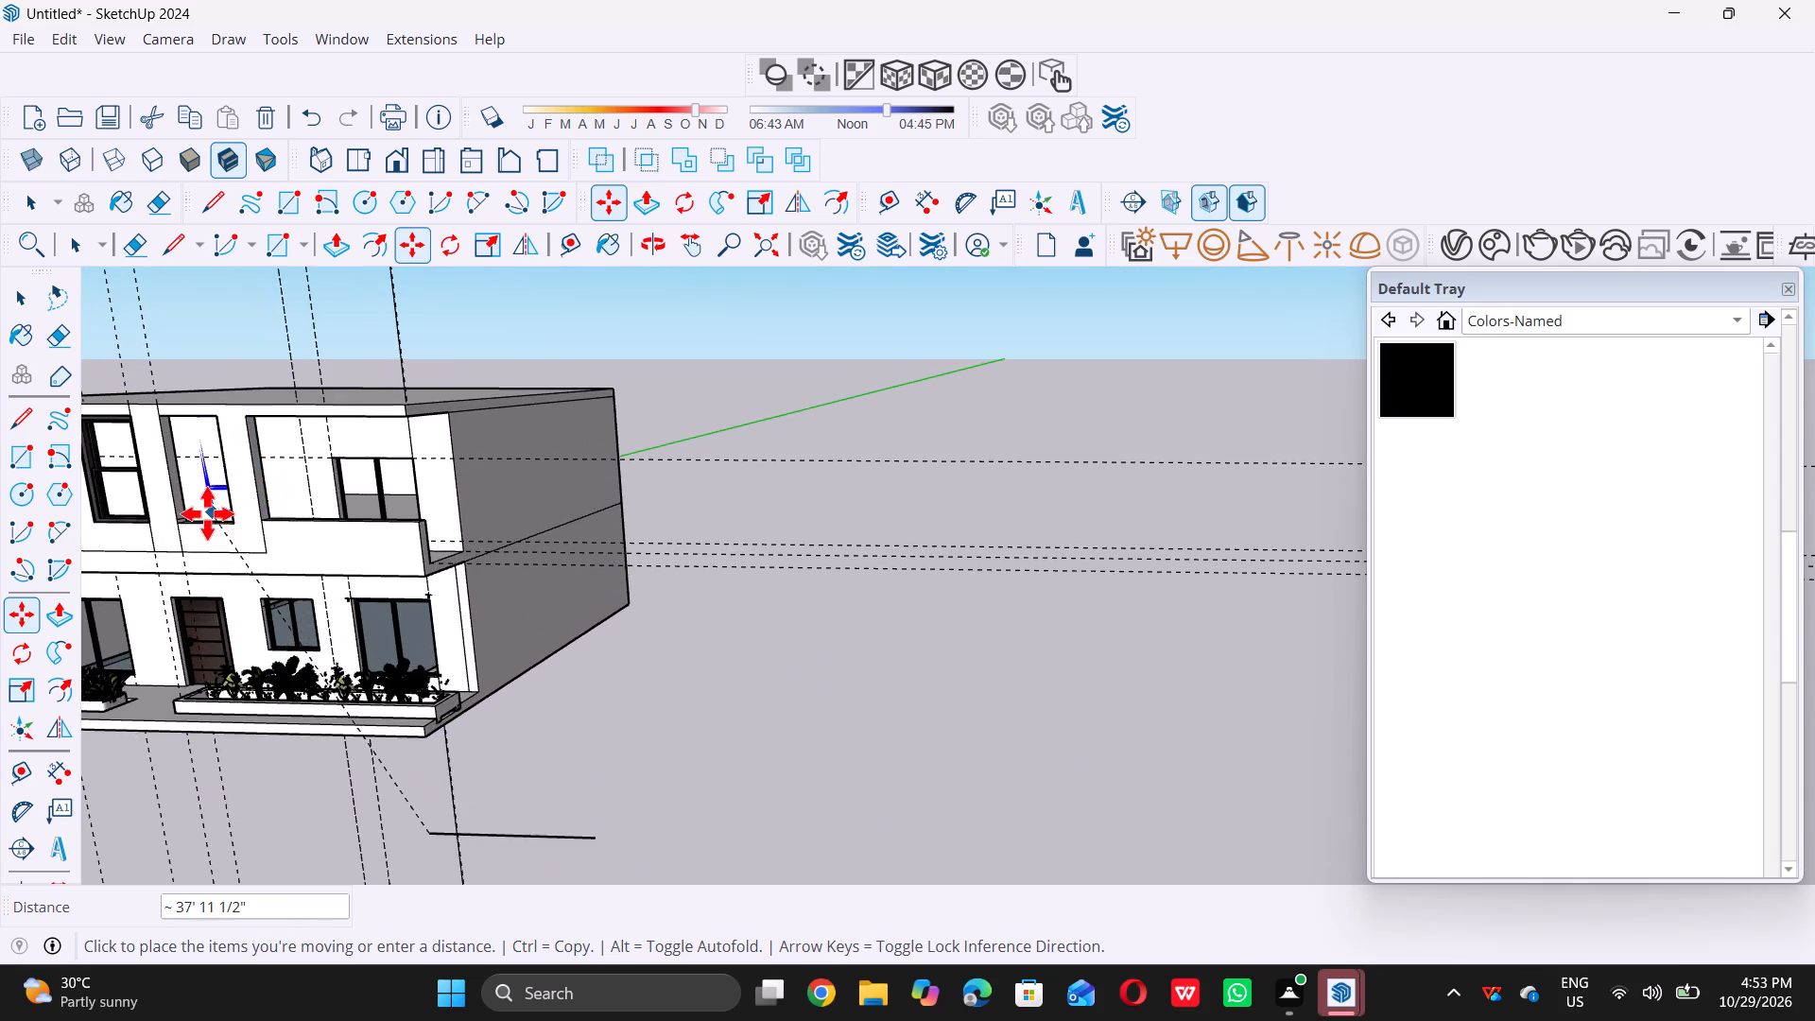
scroll(174, 527, "up", 11)
scroll(170, 515, "up", 11)
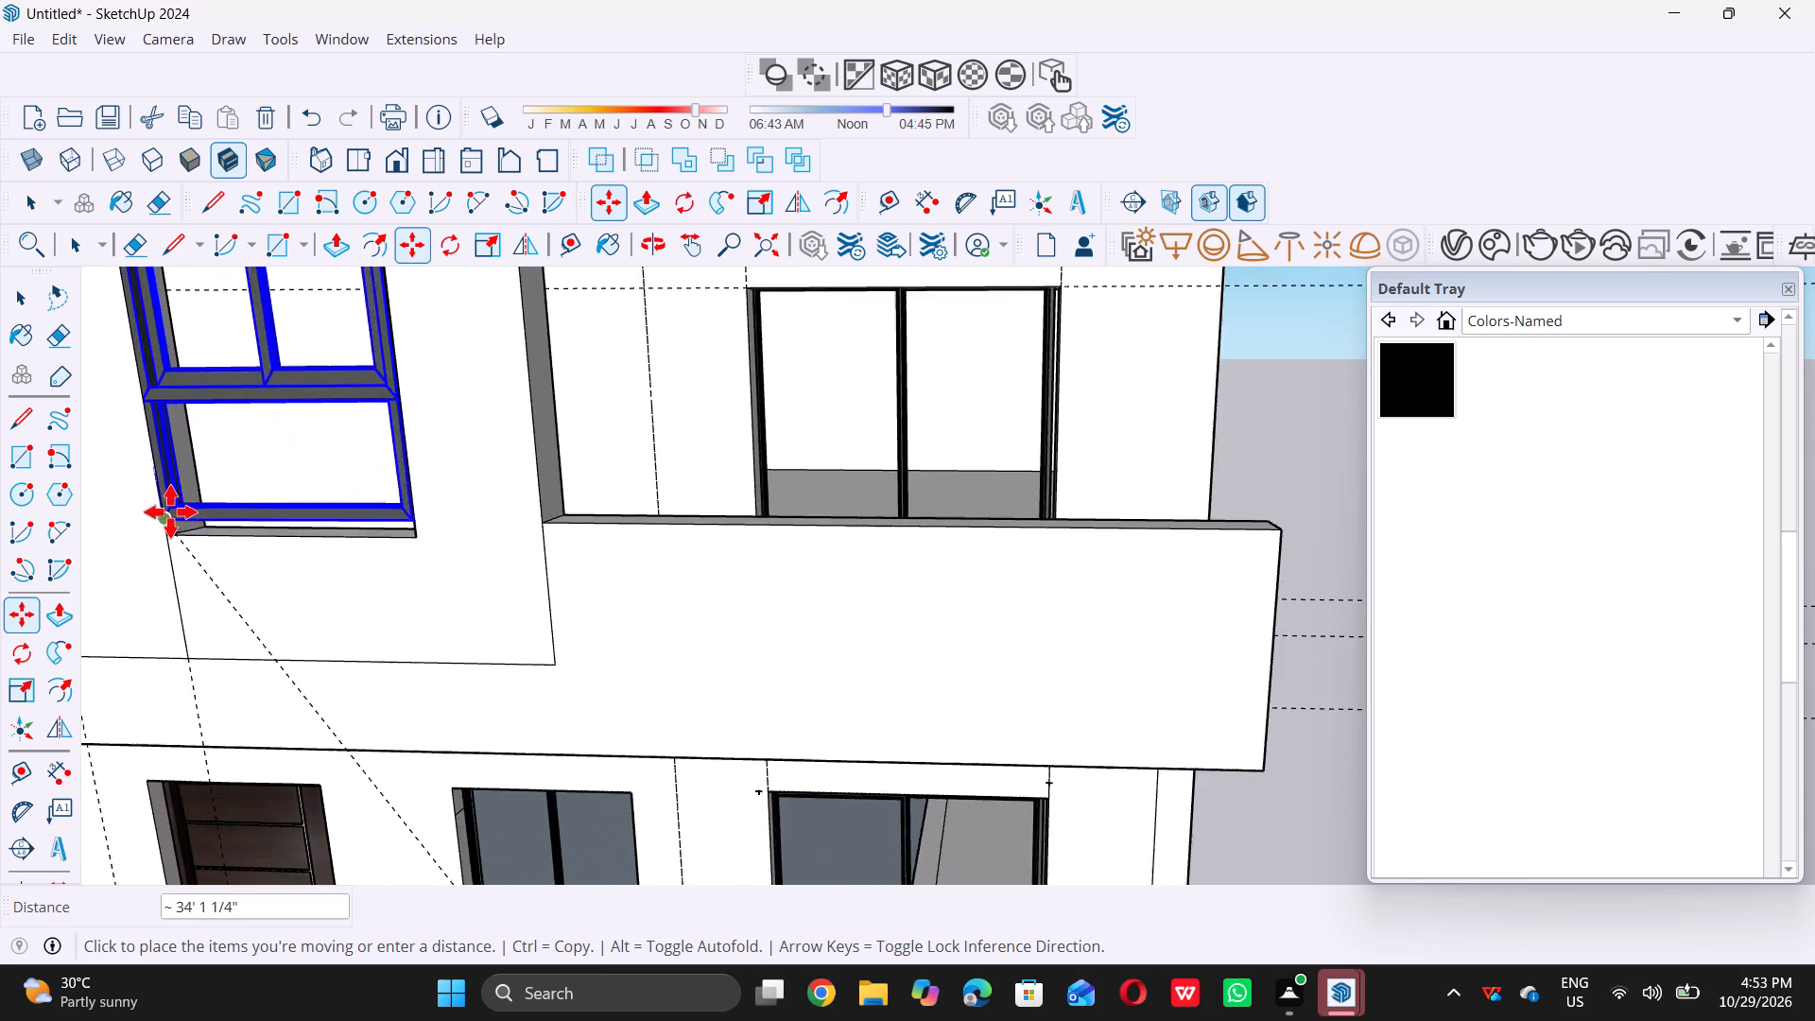
scroll(181, 525, "up", 11)
scroll(198, 528, "down", 4)
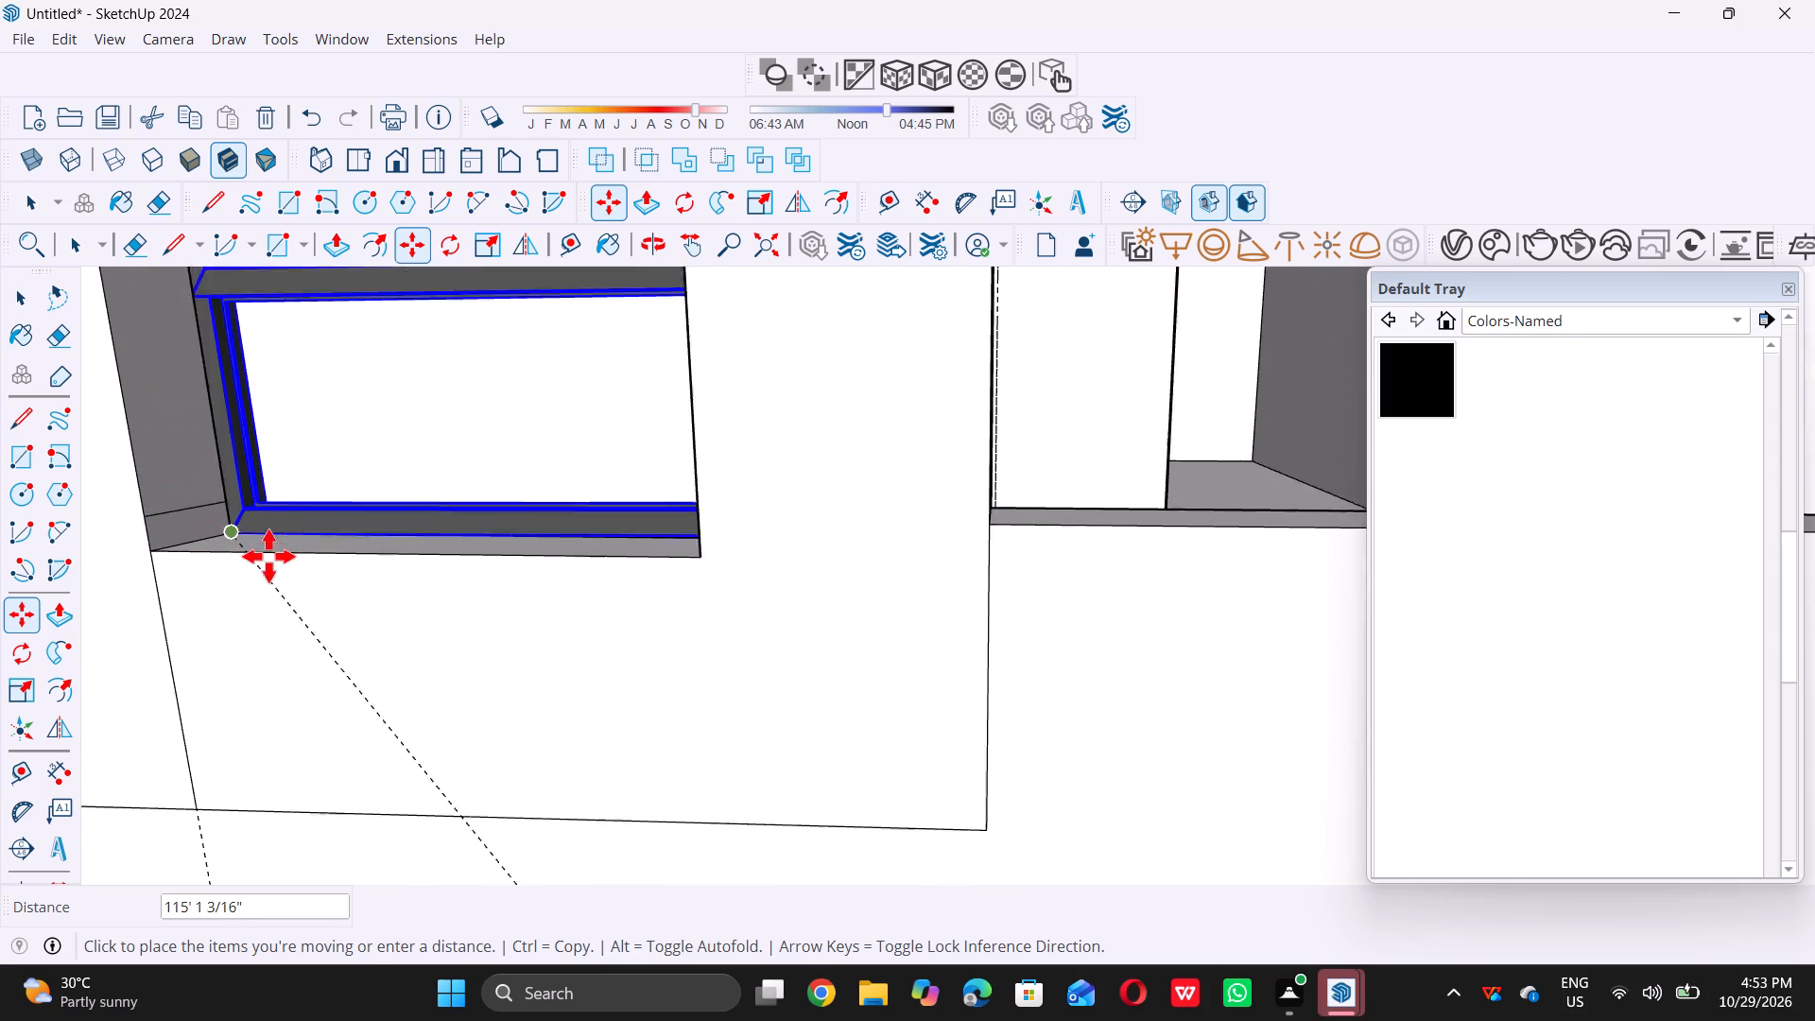
scroll(268, 556, "down", 2)
middle_click_drag(329, 567, 450, 560)
scroll(450, 560, "down", 10)
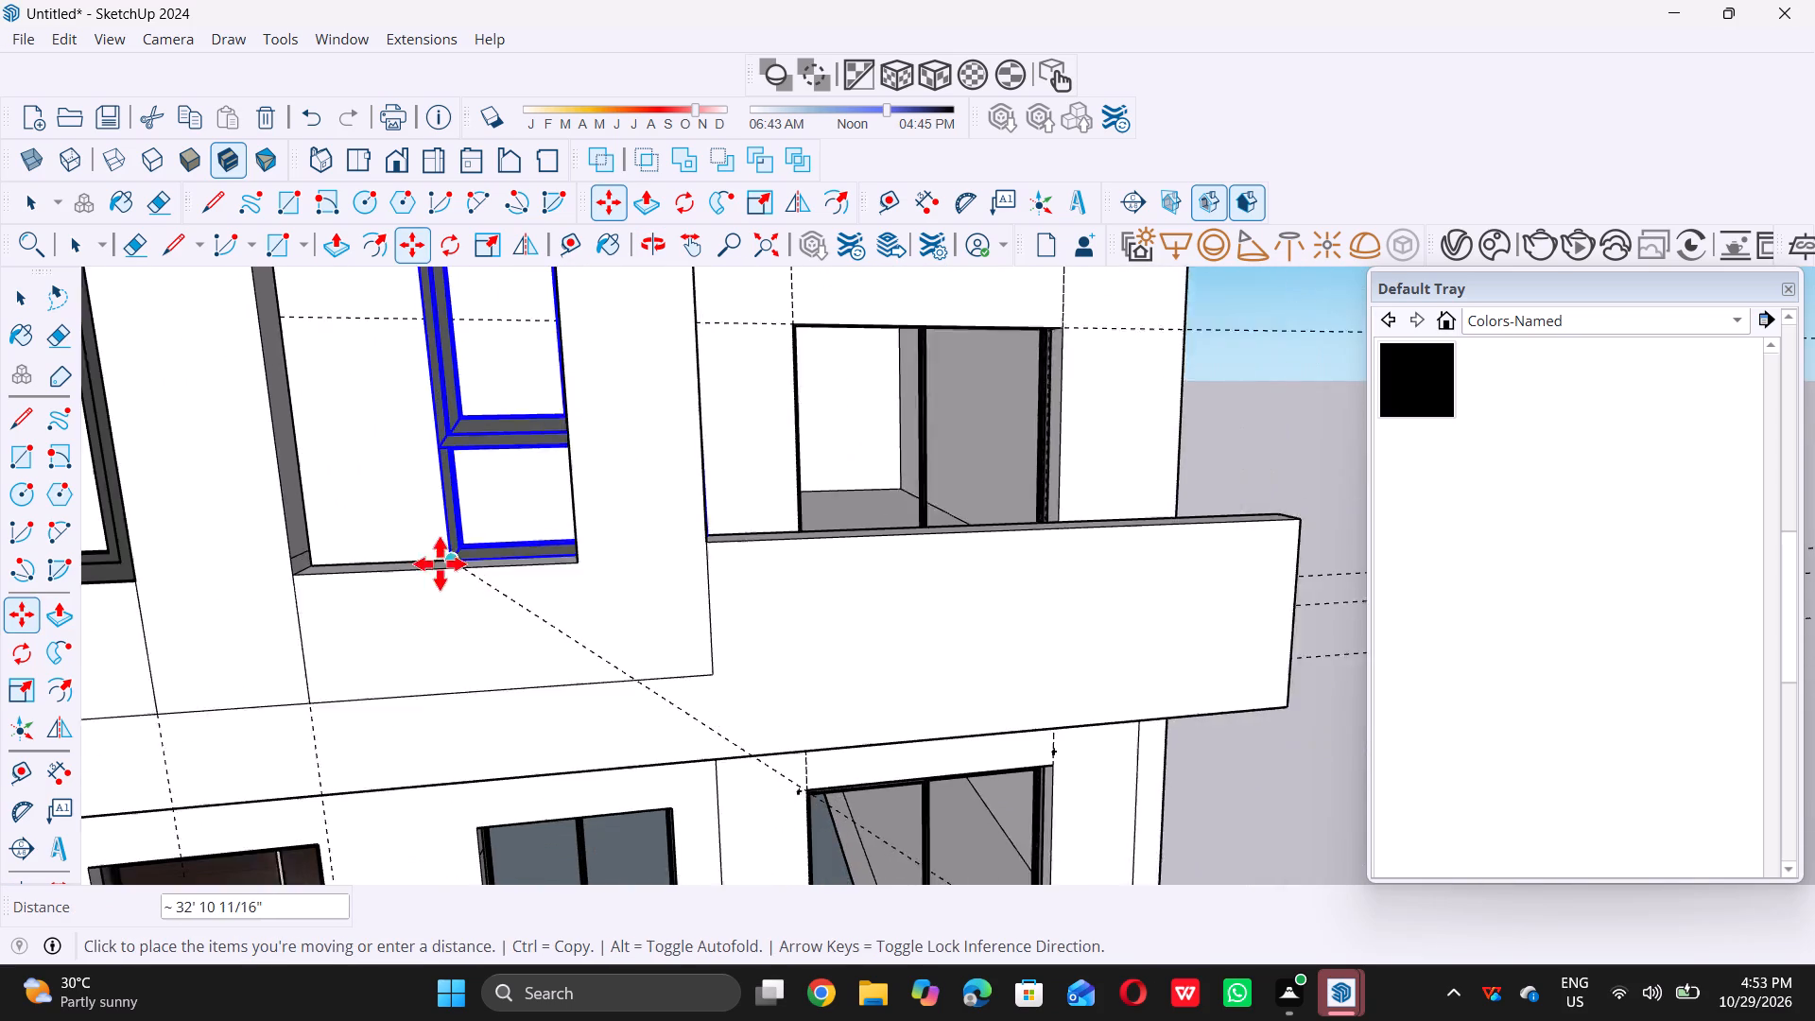
scroll(329, 543, "up", 5)
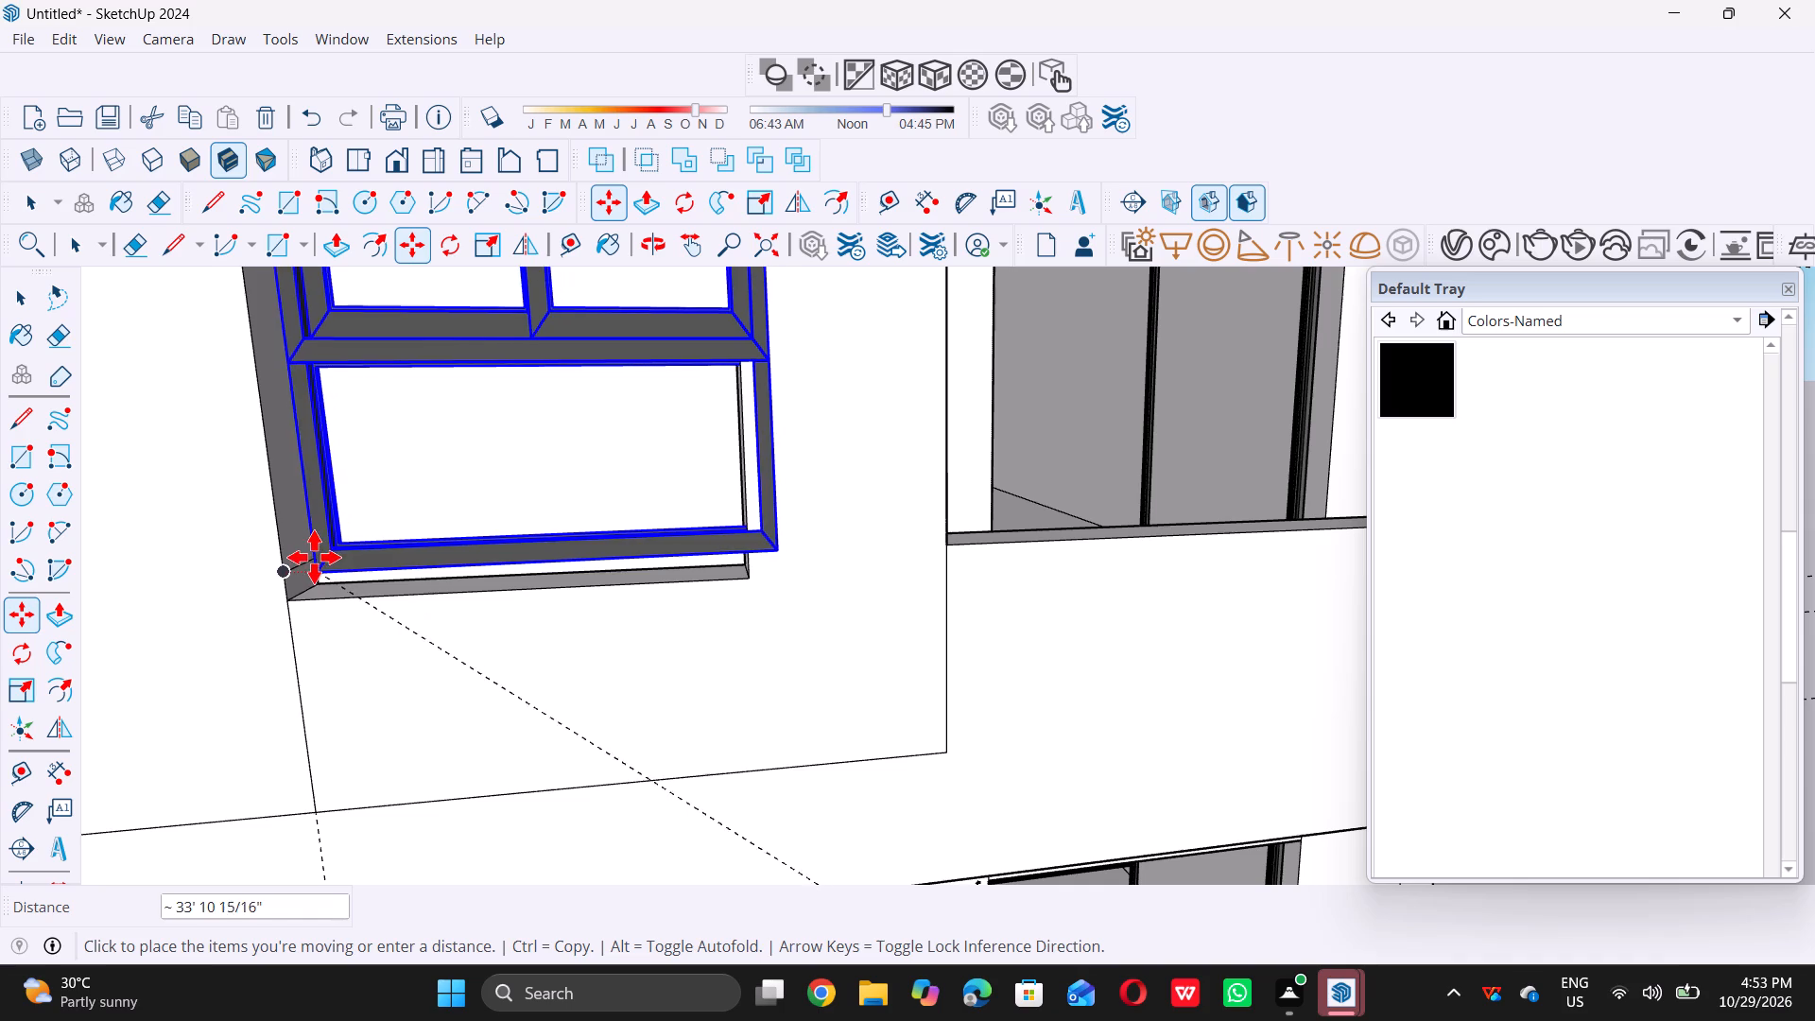
double_click(327, 565)
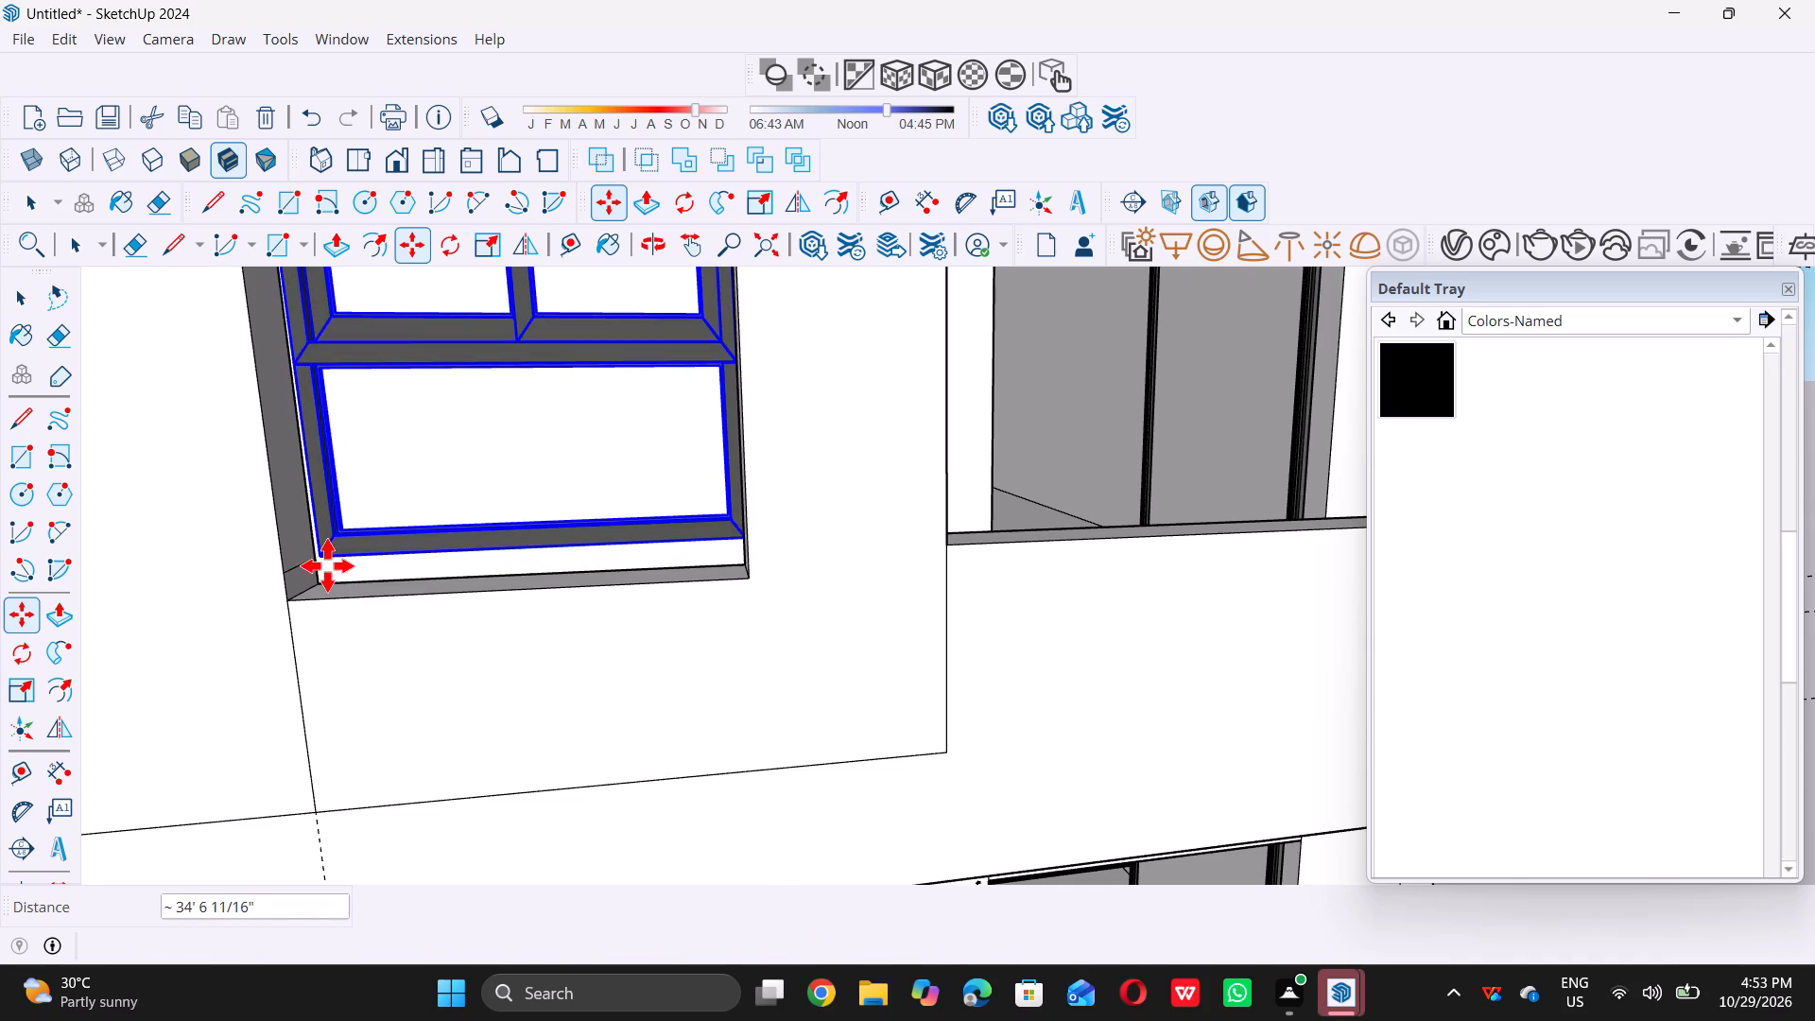
Move the double-casement window about 5 7/16" so its lower-left front corner meets the lower-left corner of the upper-storey opening.
scroll(421, 618, "up", 1)
scroll(434, 632, "down", 5)
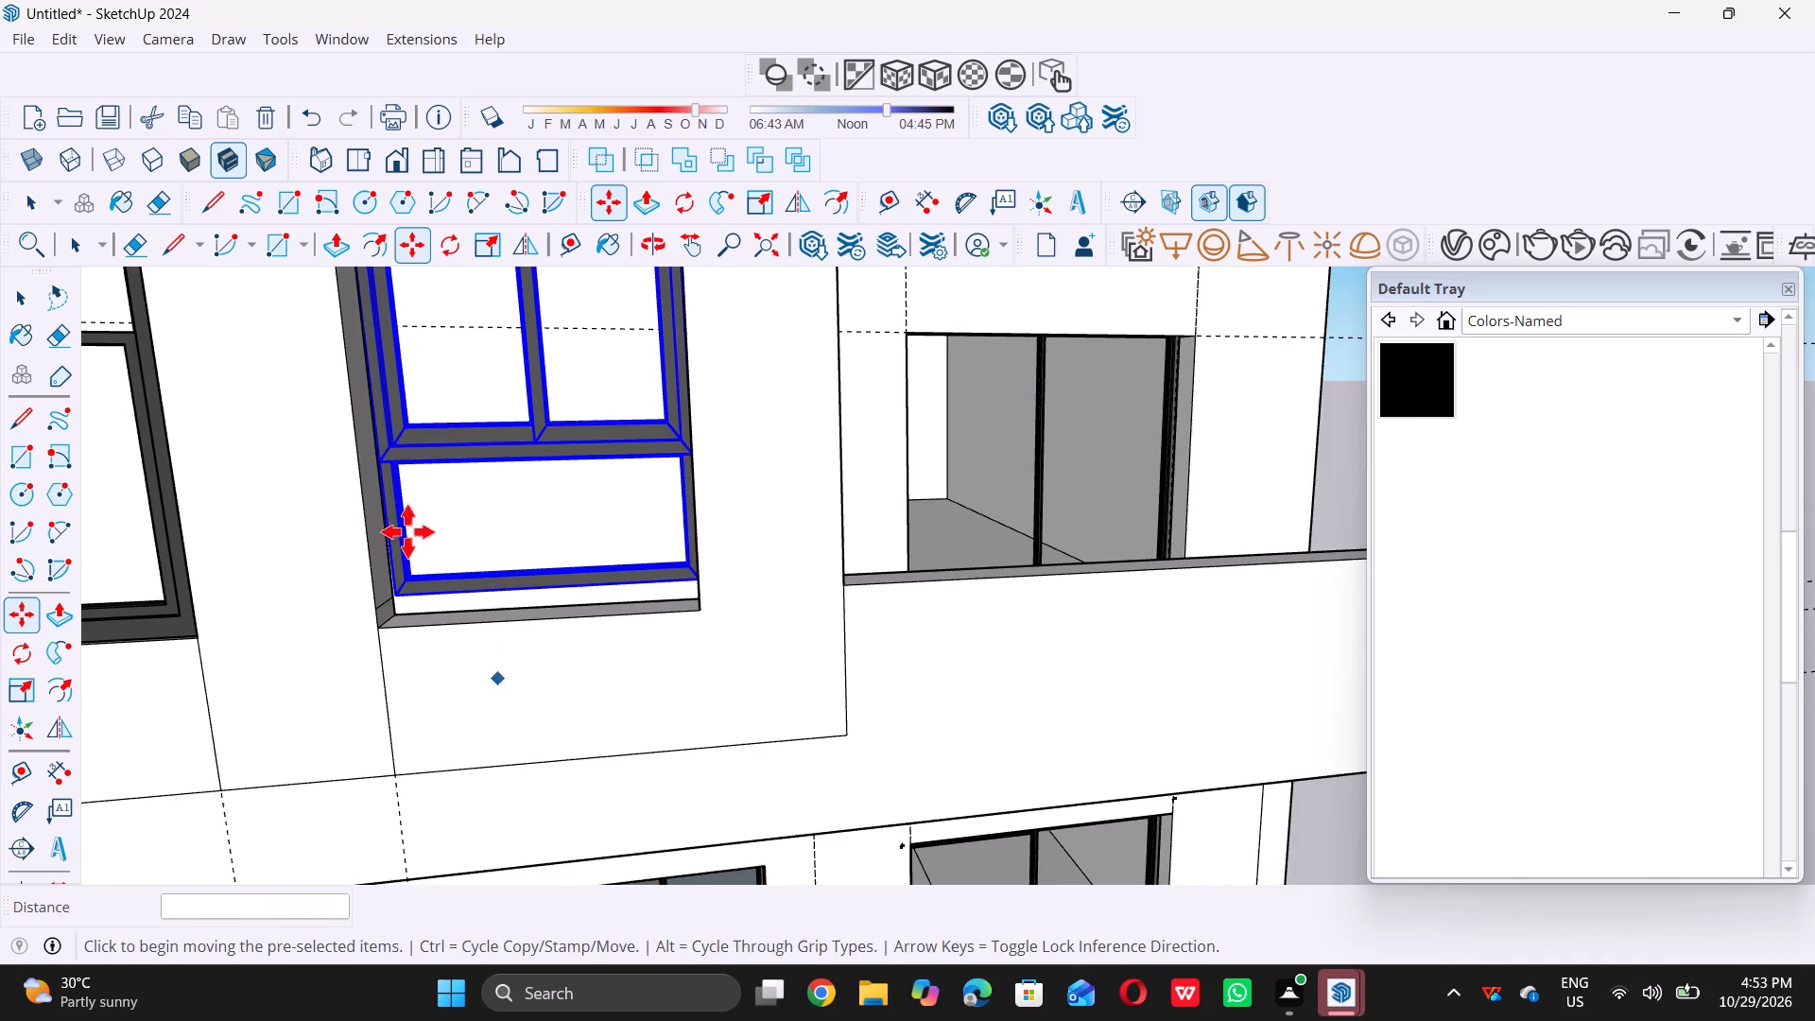
scroll(493, 652, "down", 6)
middle_click_drag(510, 694, 493, 635)
scroll(428, 629, "up", 6)
scroll(522, 668, "up", 8)
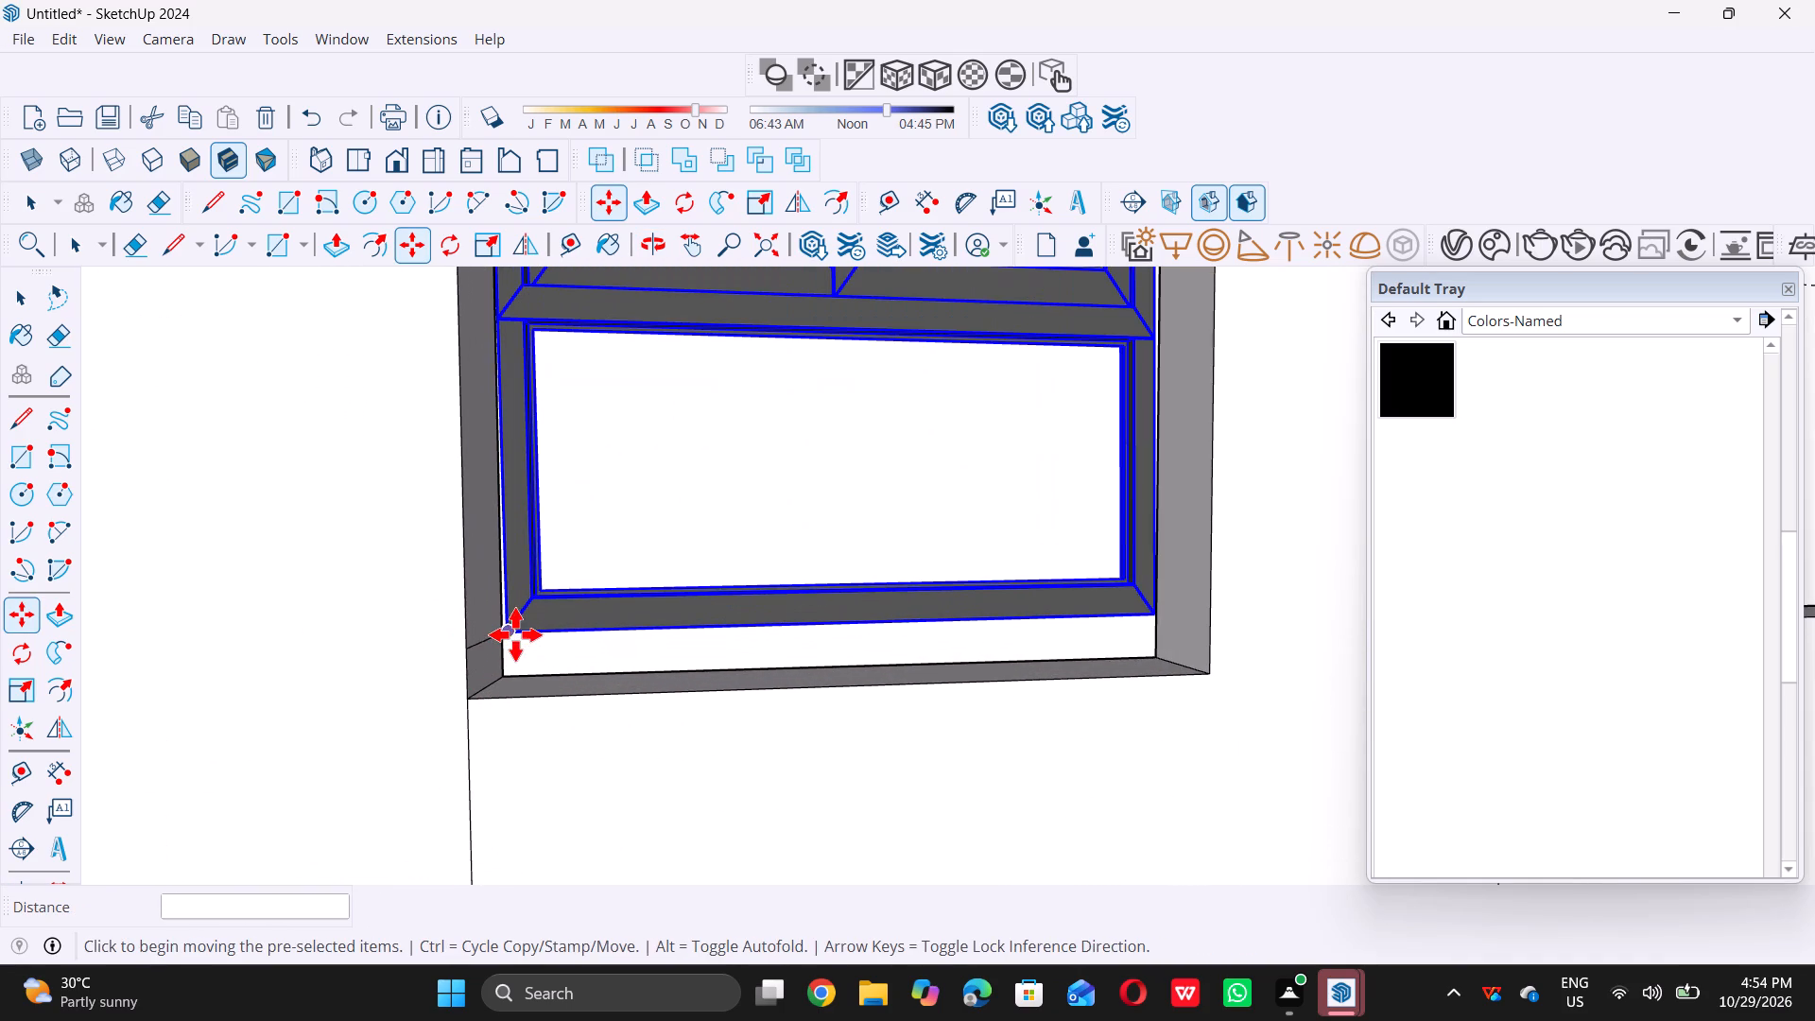
double_click(497, 634)
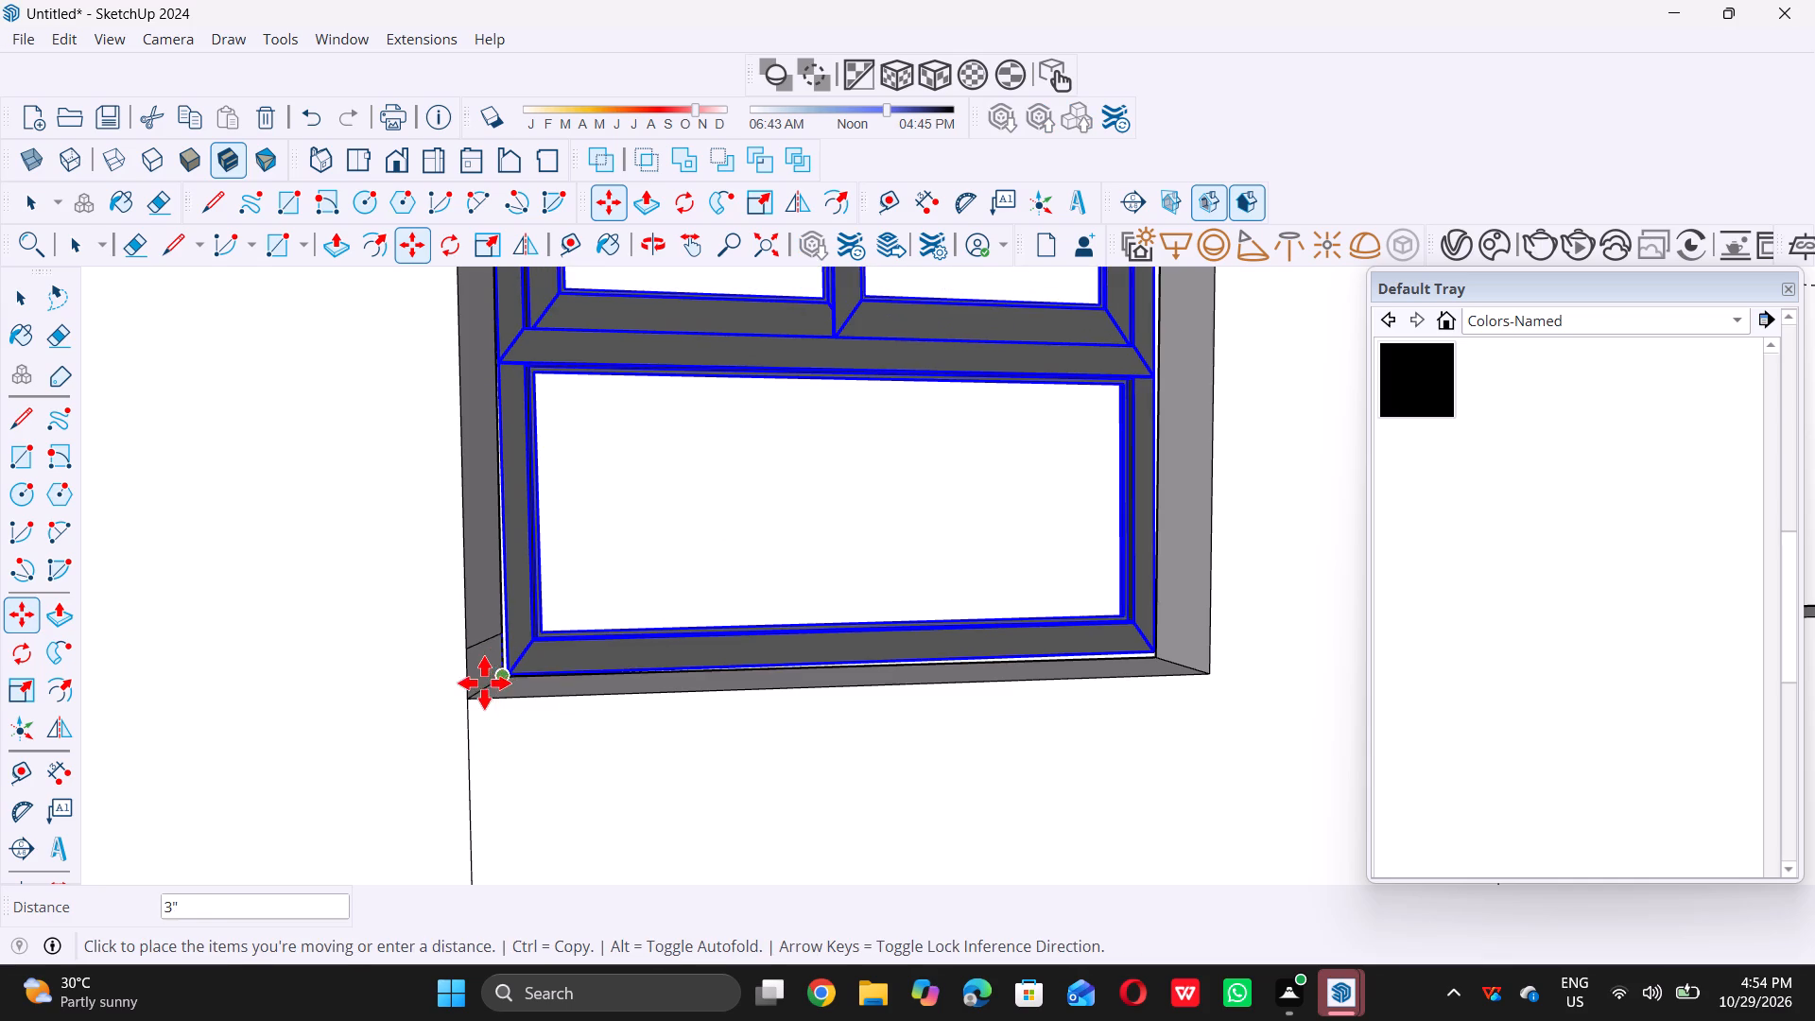
scroll(476, 683, "up", 5)
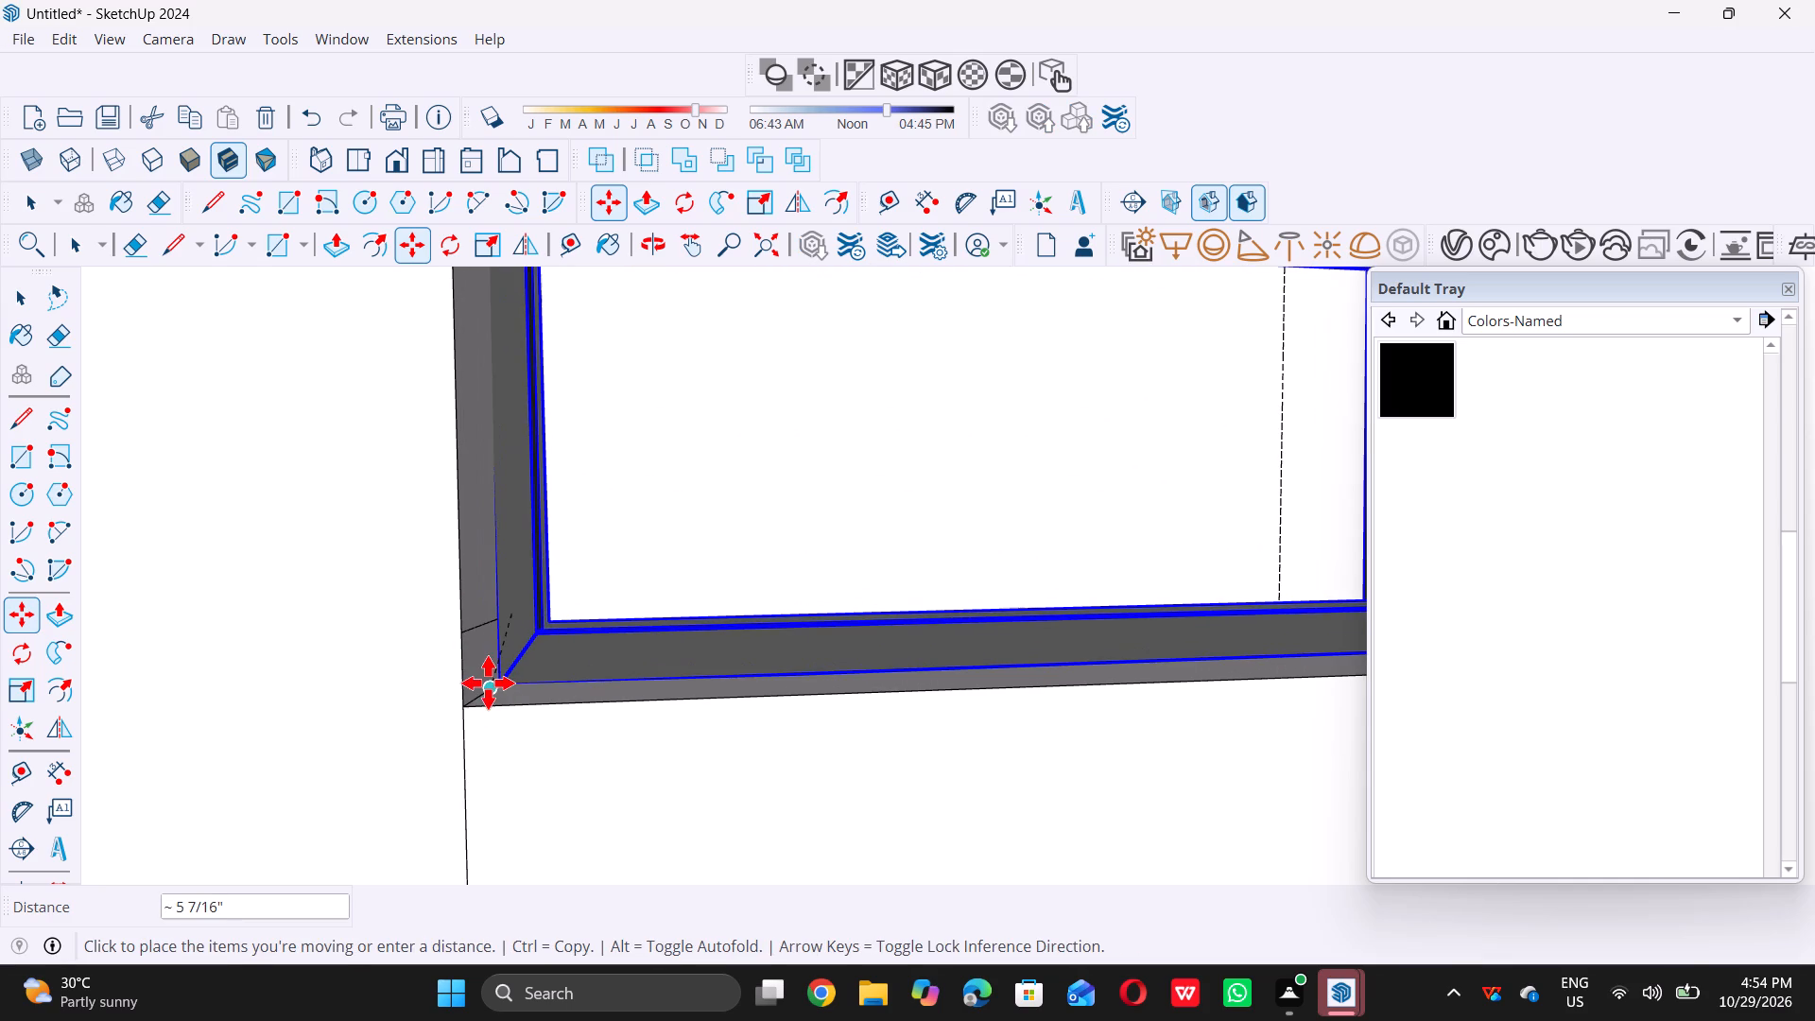
left_click(488, 683)
key("space")
scroll(493, 713, "down", 6)
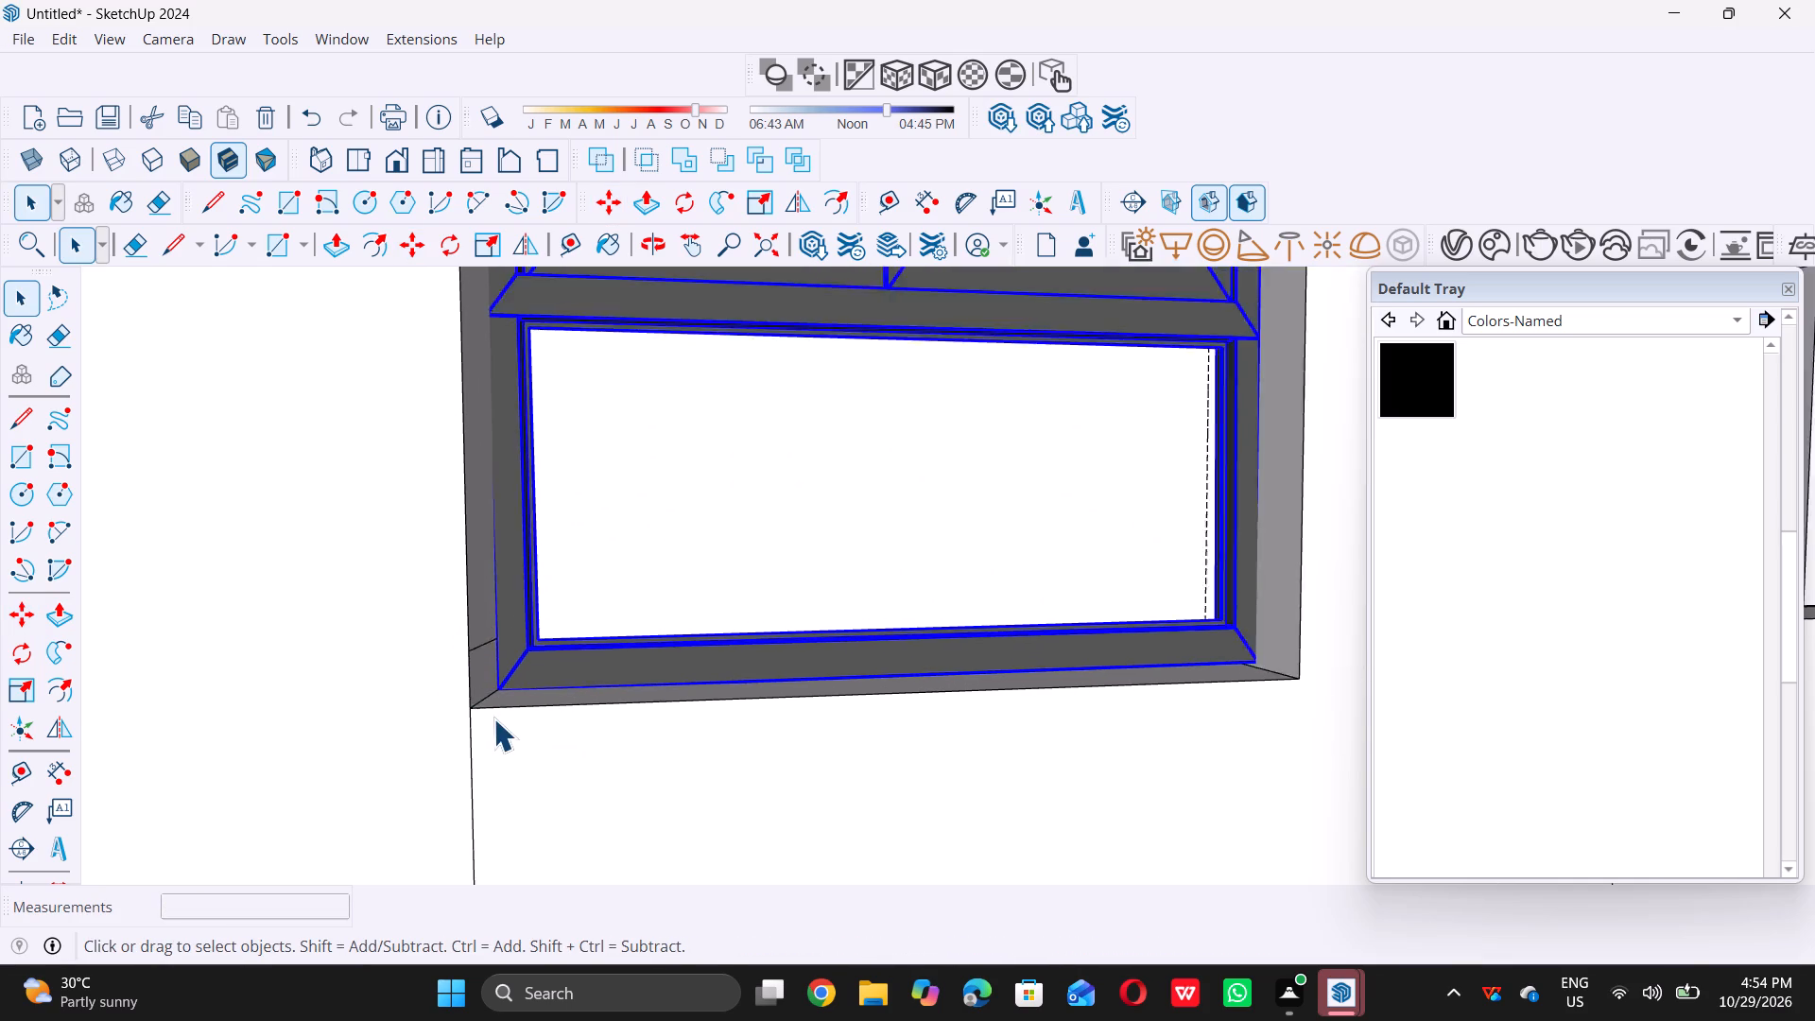
Deselect the double-casement window and examine both fitted windows and the upper-storey facade from the front, above and the side.
scroll(493, 718, "down", 16)
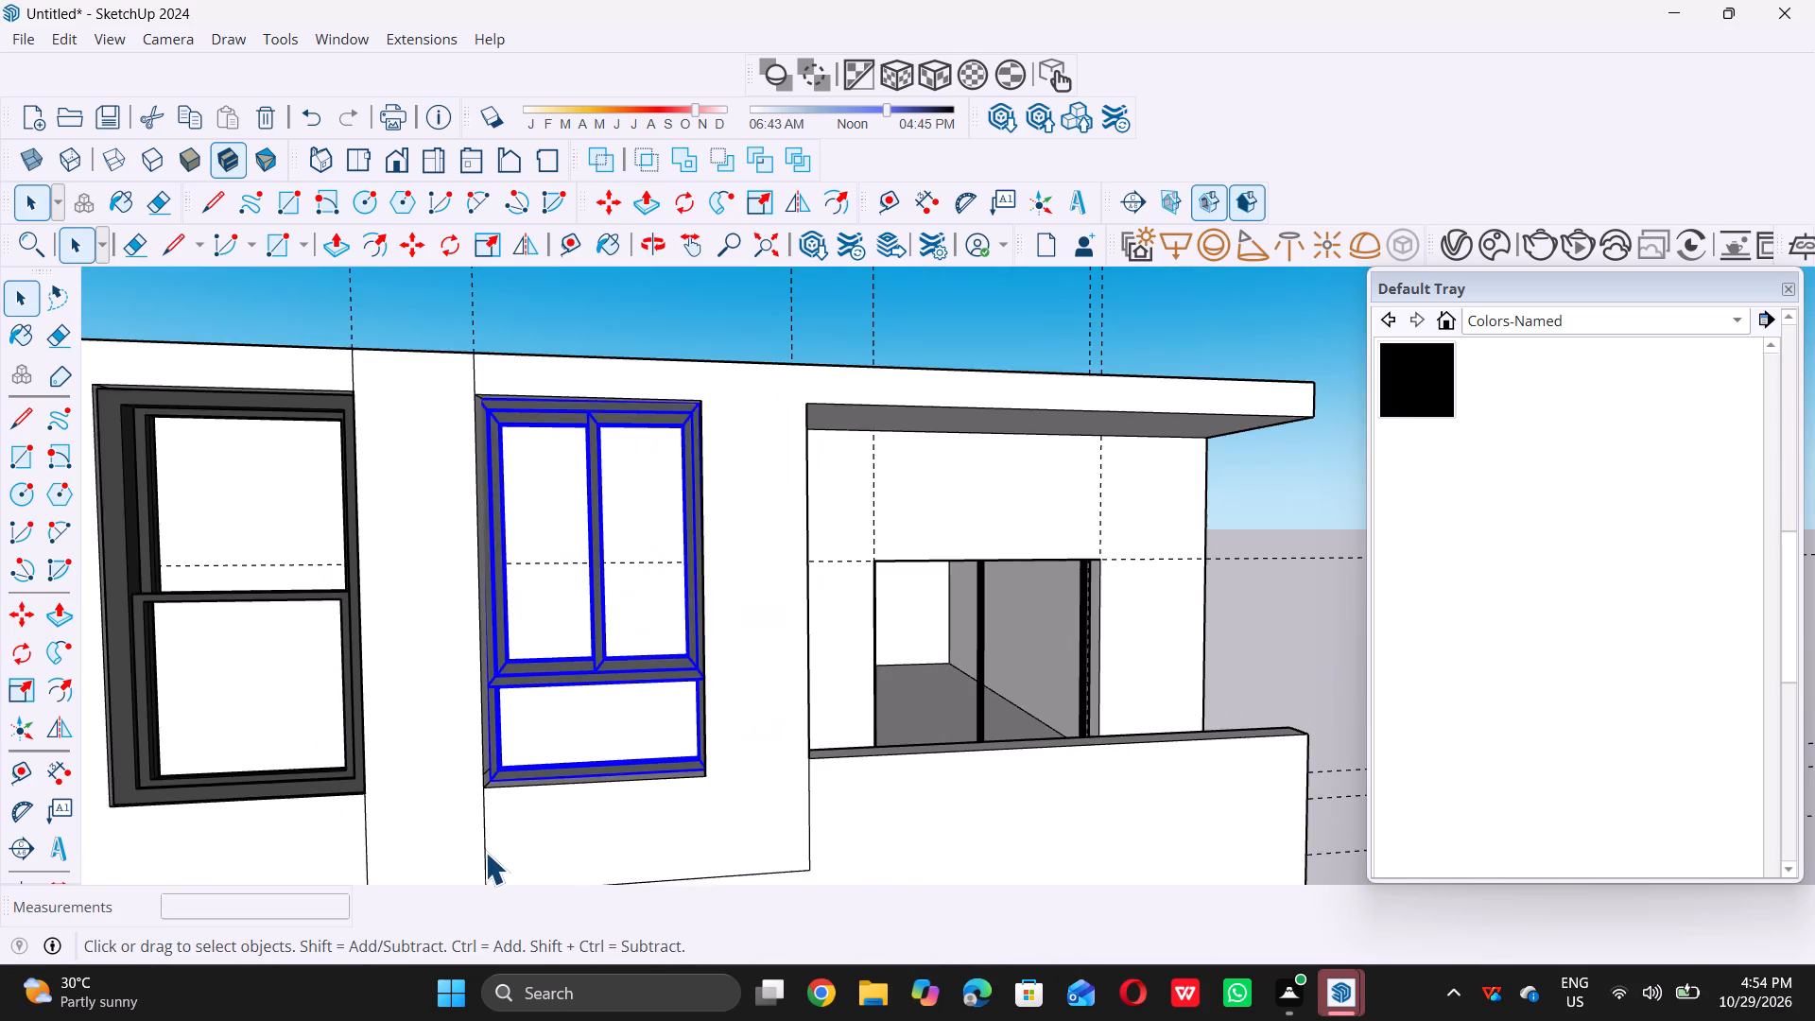
scroll(485, 852, "down", 11)
left_click(1023, 593)
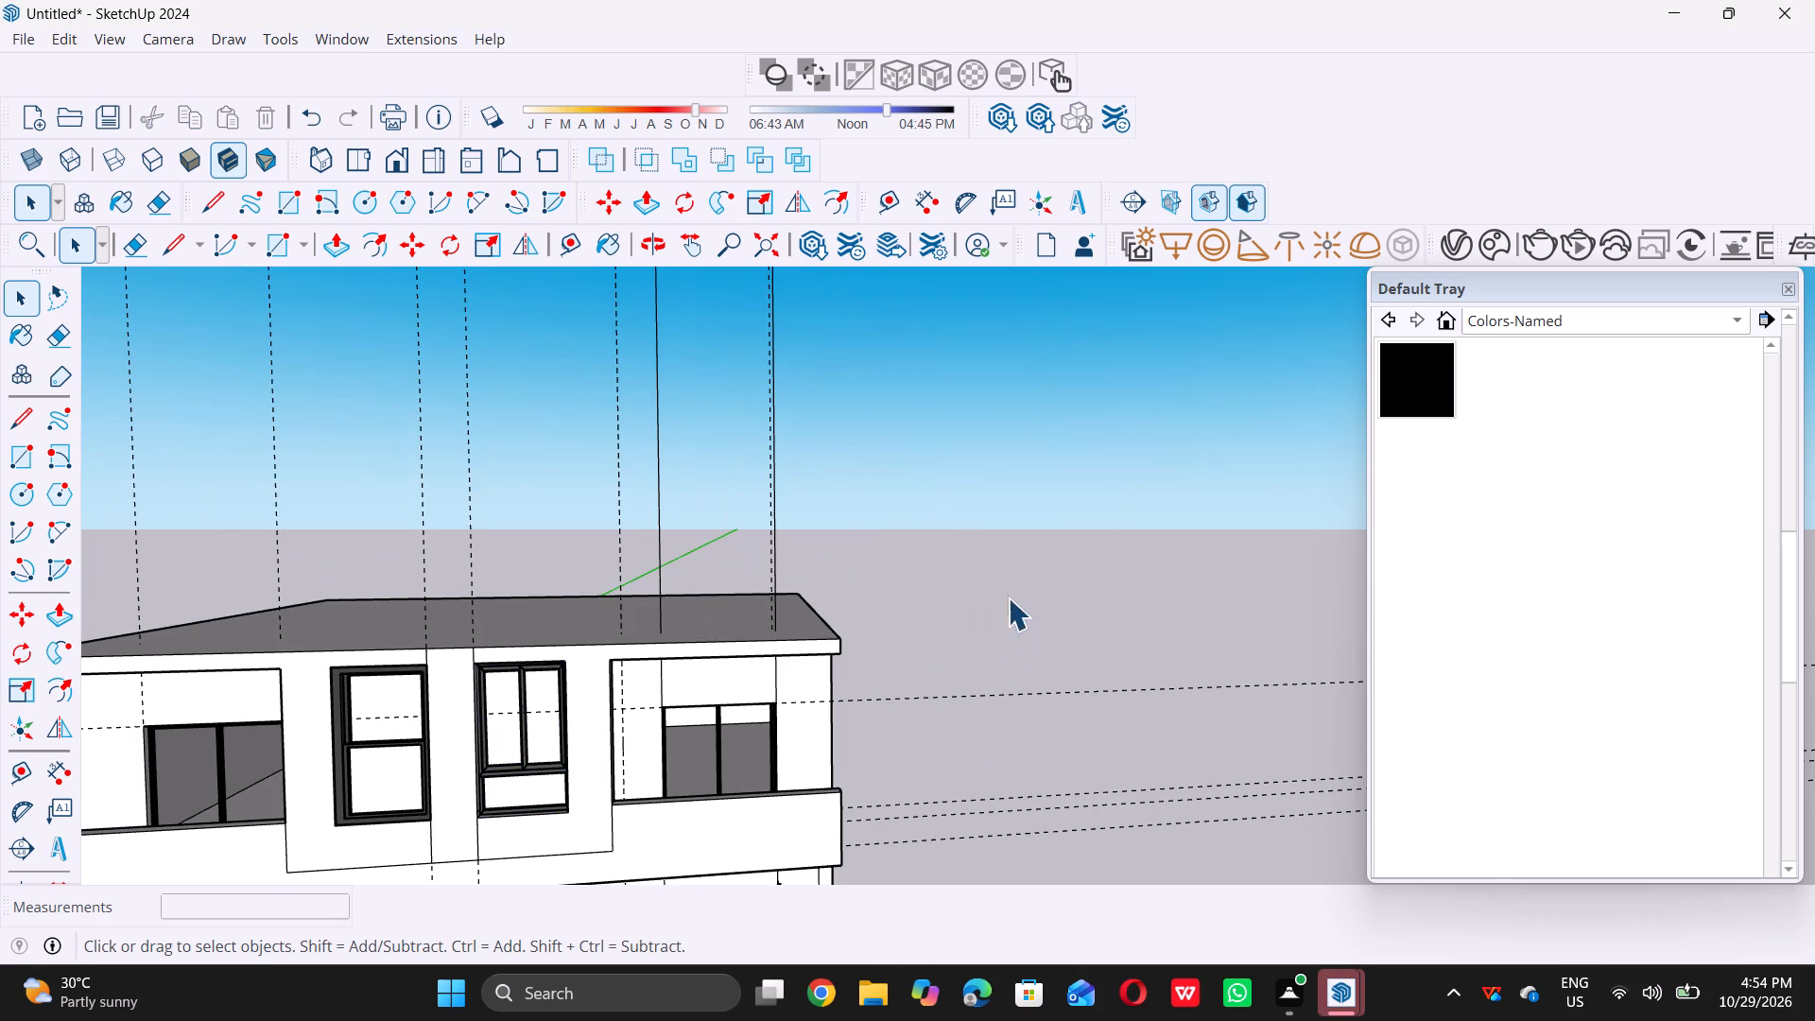
middle_click_drag(491, 623, 423, 712)
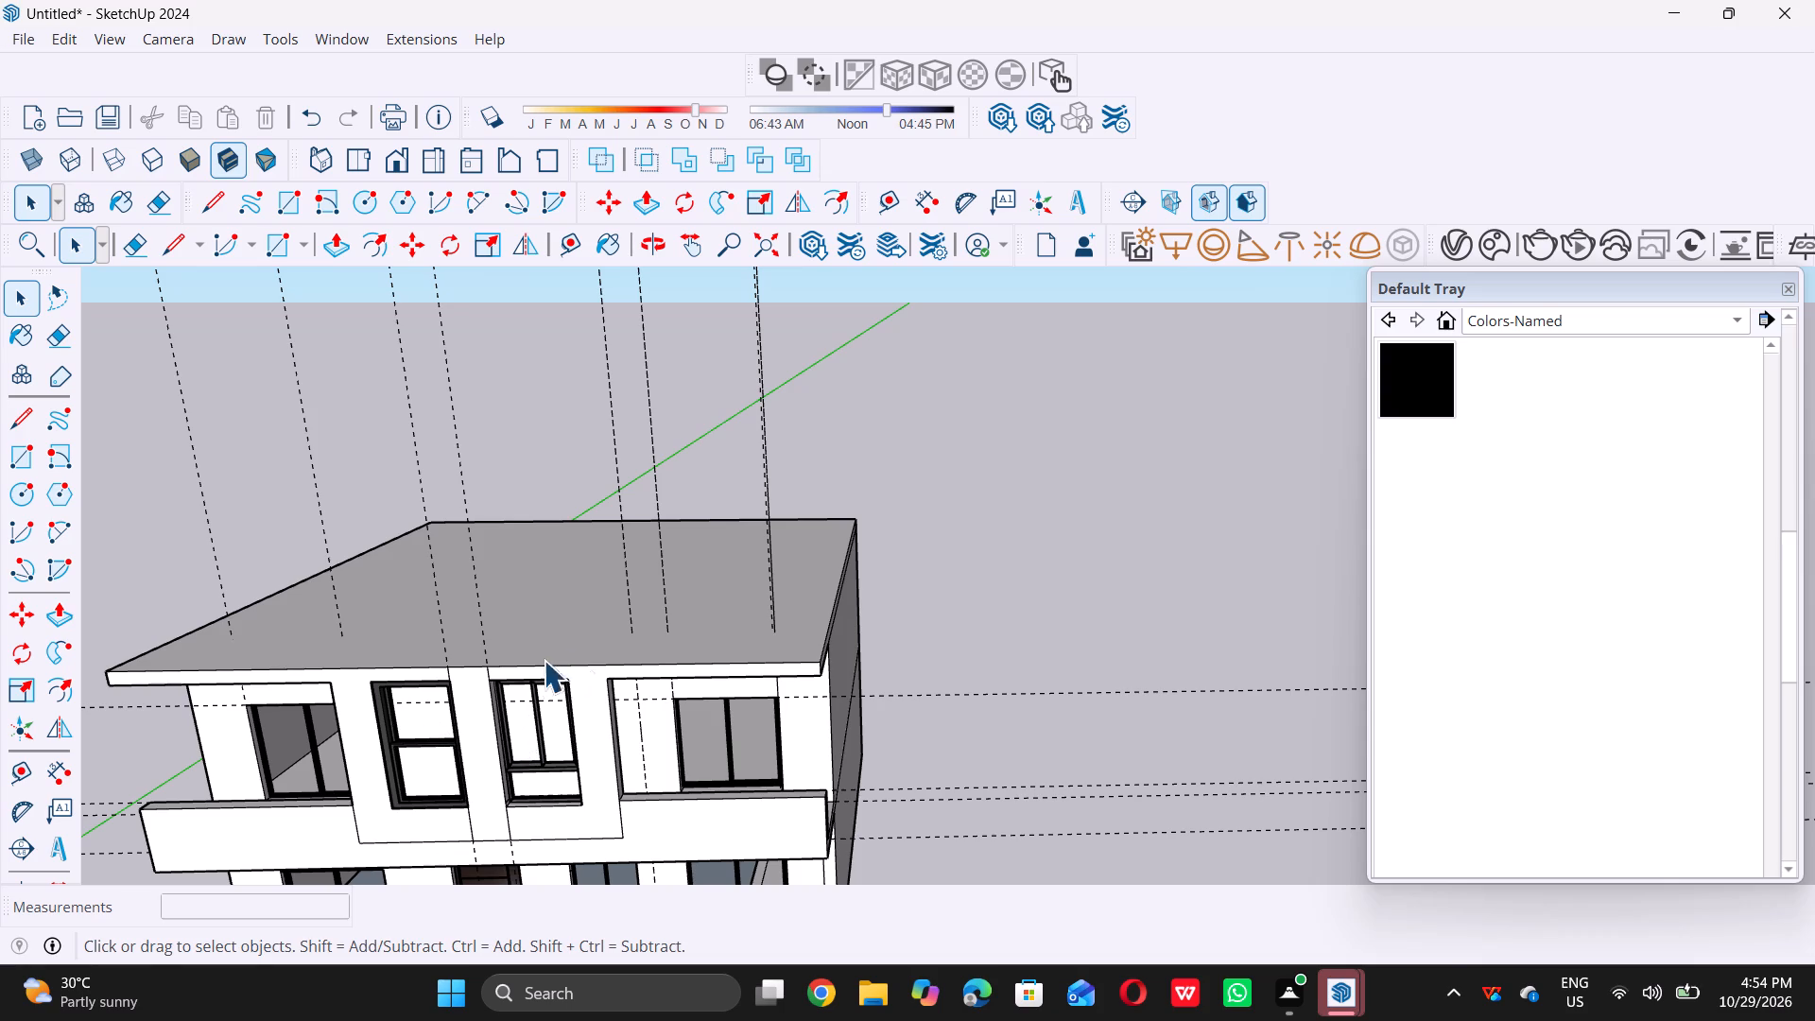
scroll(621, 639, "down", 5)
middle_click(118, 863)
middle_click_drag(370, 752, 397, 714)
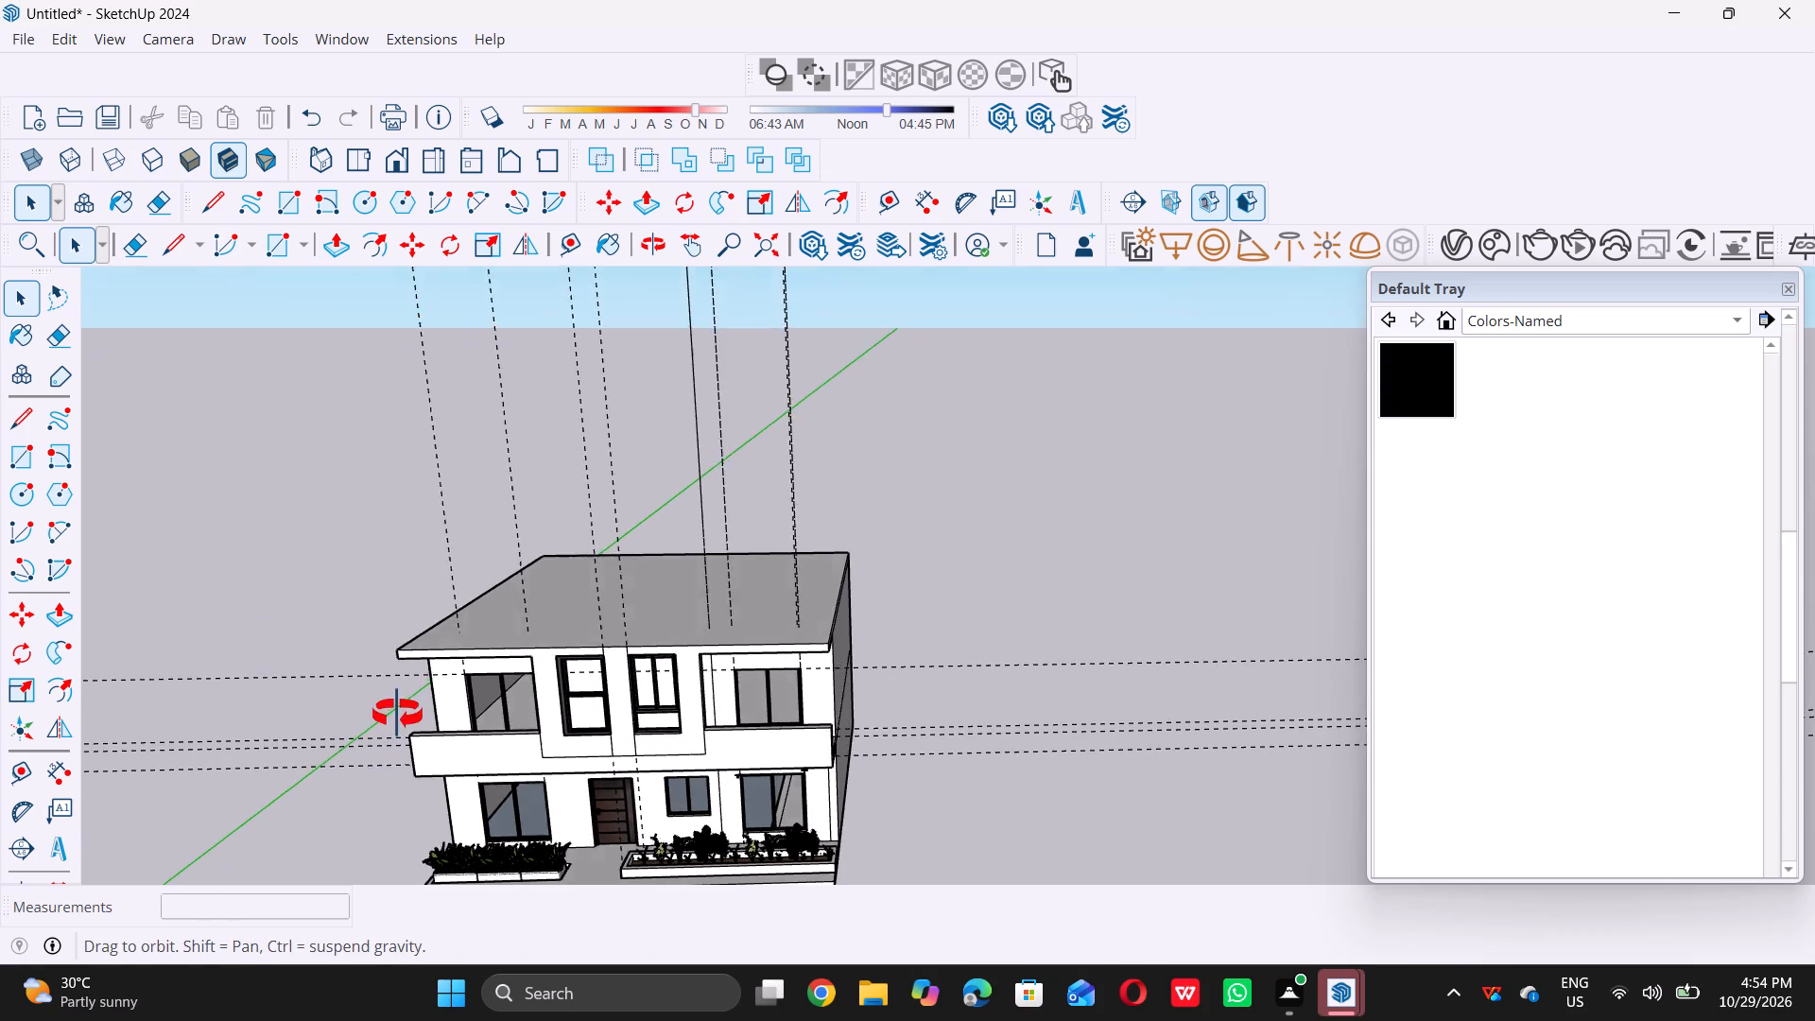
middle_click_drag(397, 714, 446, 655)
scroll(446, 655, "up", 1)
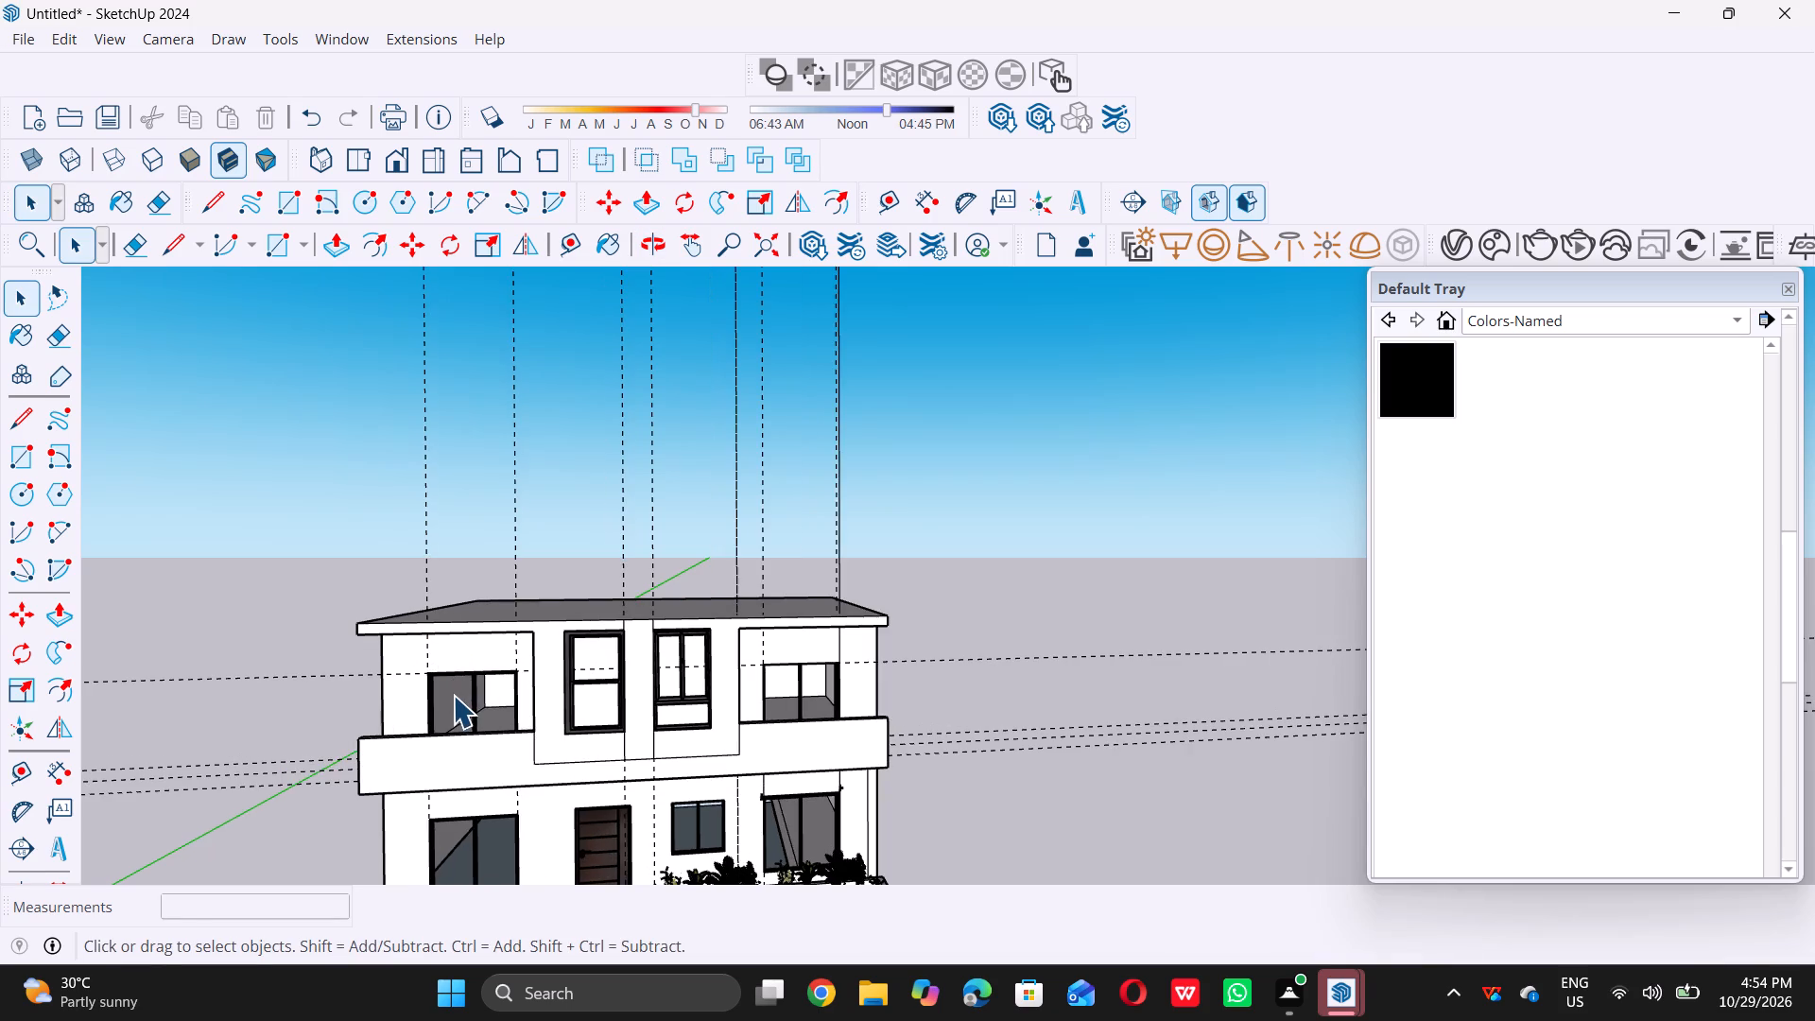
scroll(453, 695, "up", 6)
scroll(467, 708, "down", 1)
middle_click_drag(467, 708, 441, 702)
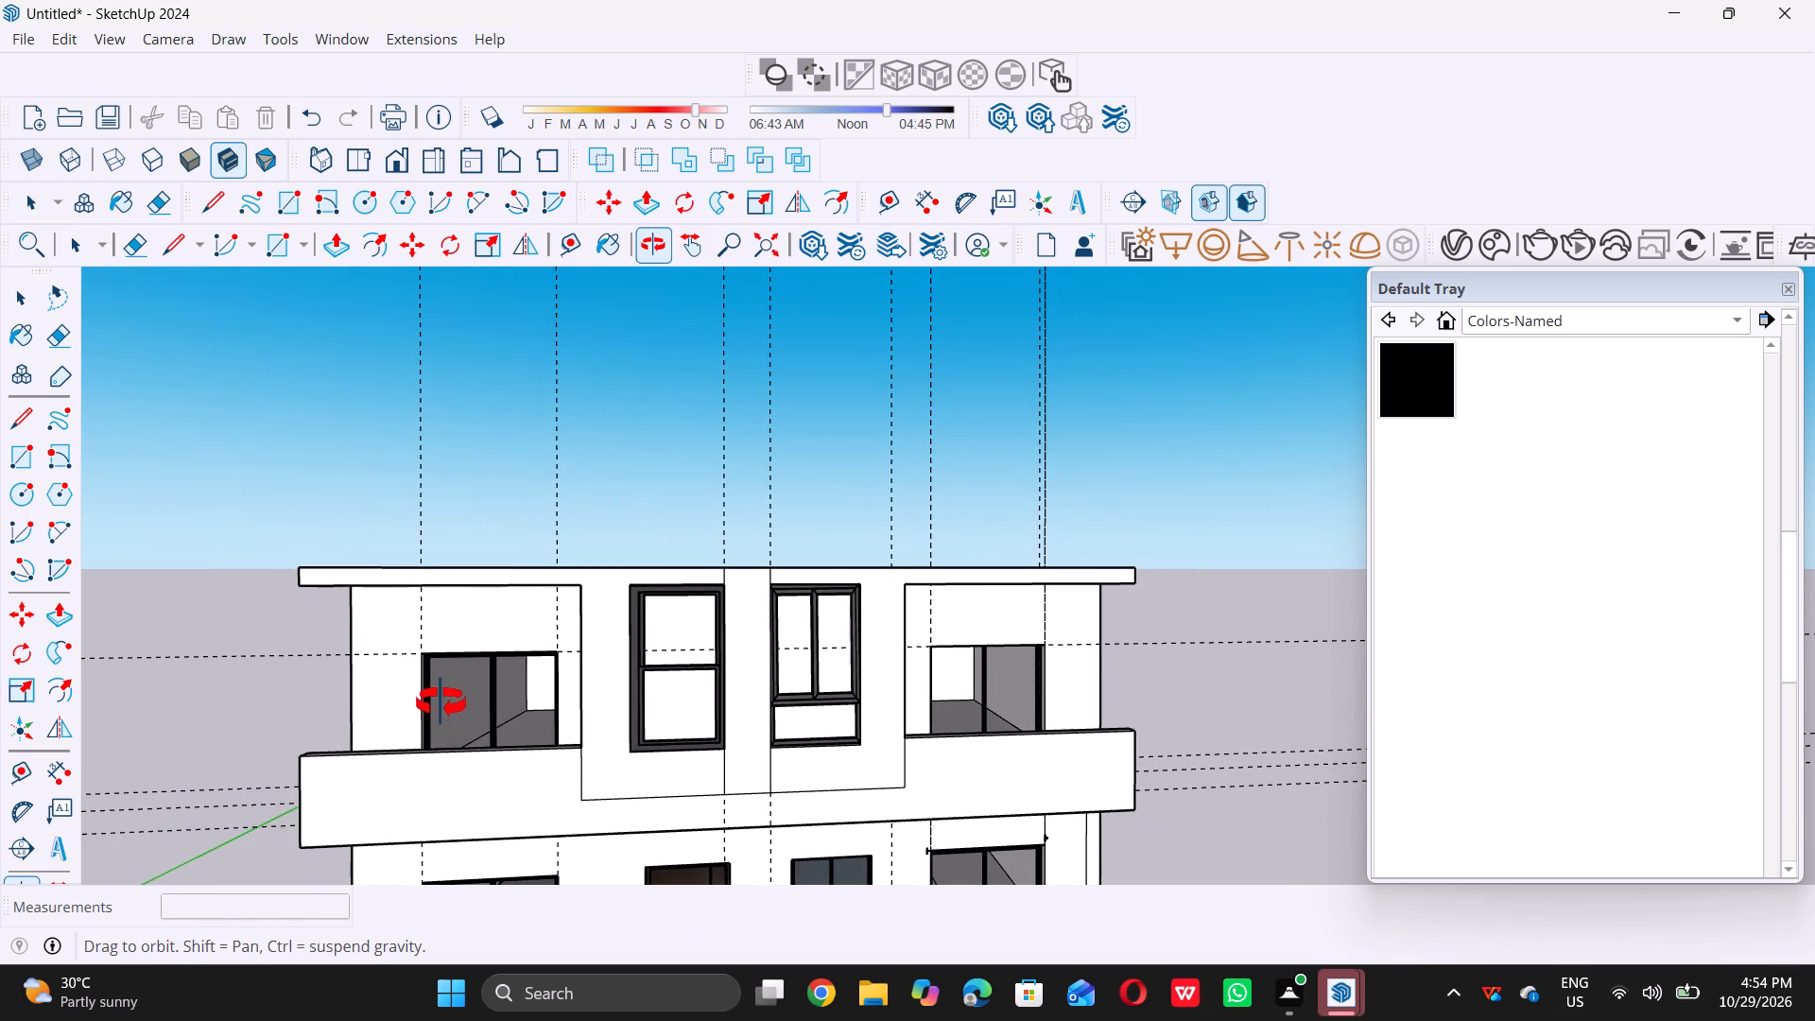
middle_click_drag(441, 702, 433, 693)
scroll(493, 853, "up", 3)
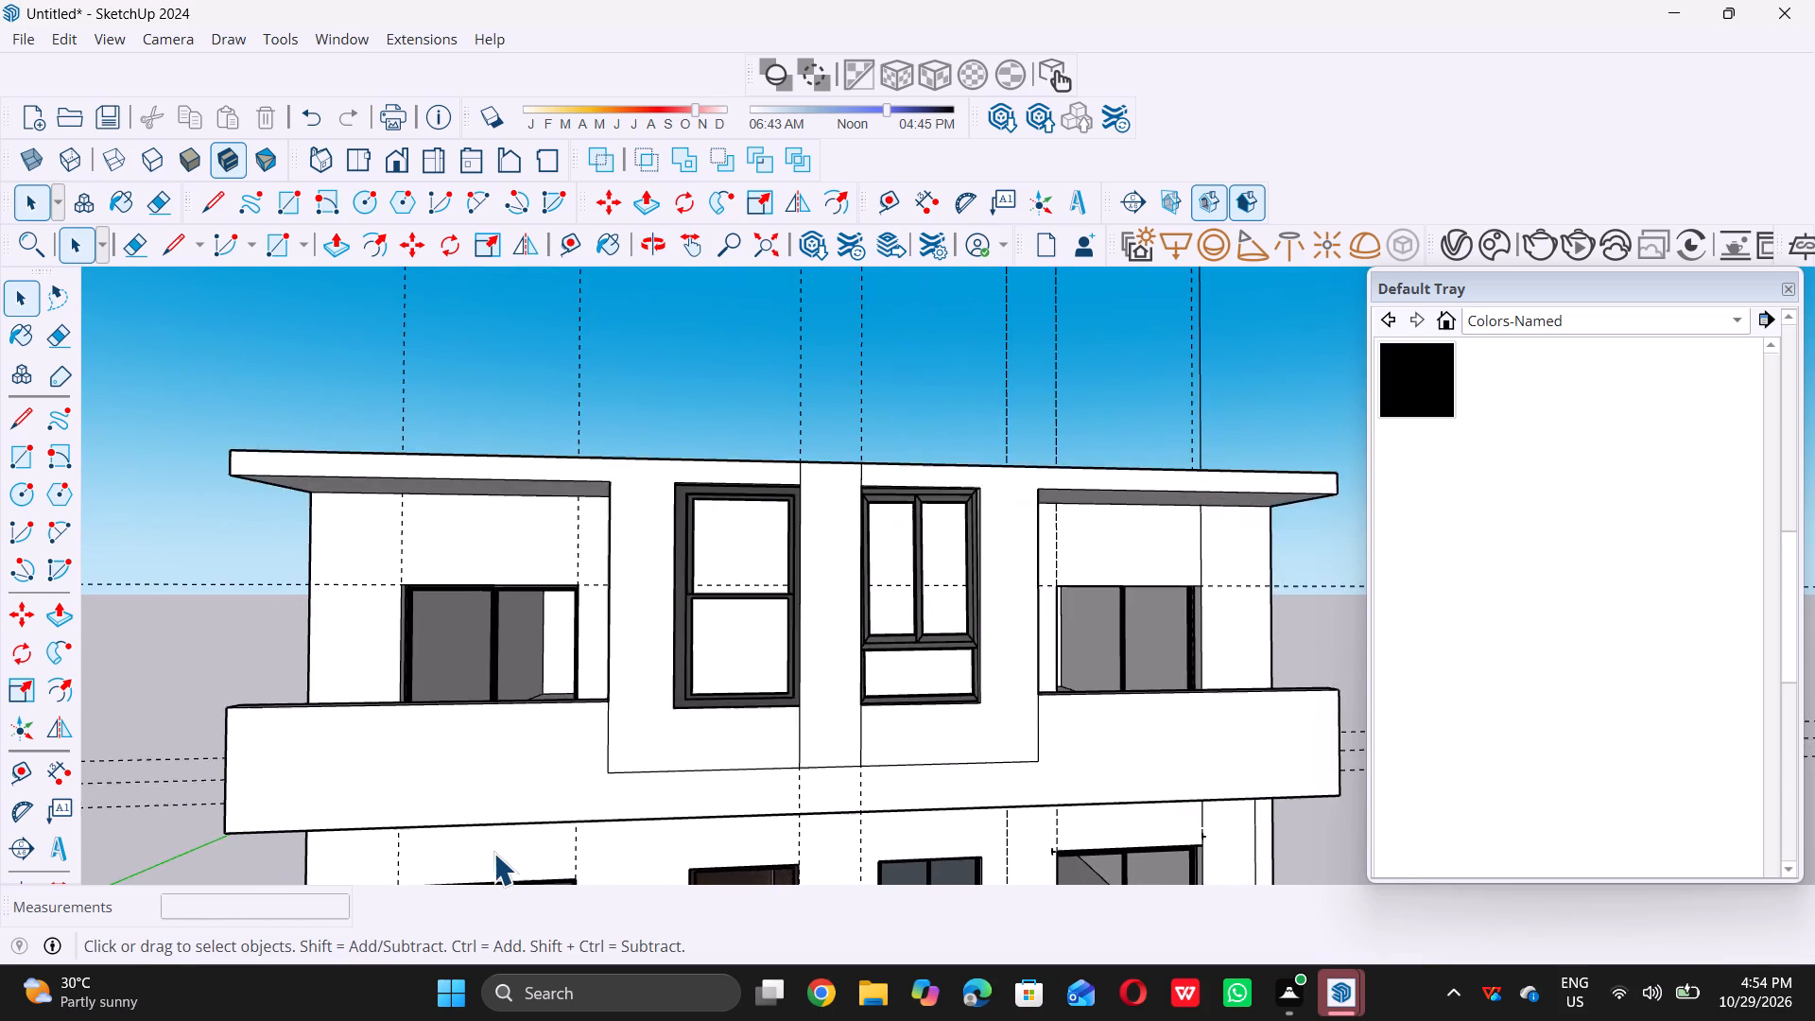
scroll(493, 853, "up", 2)
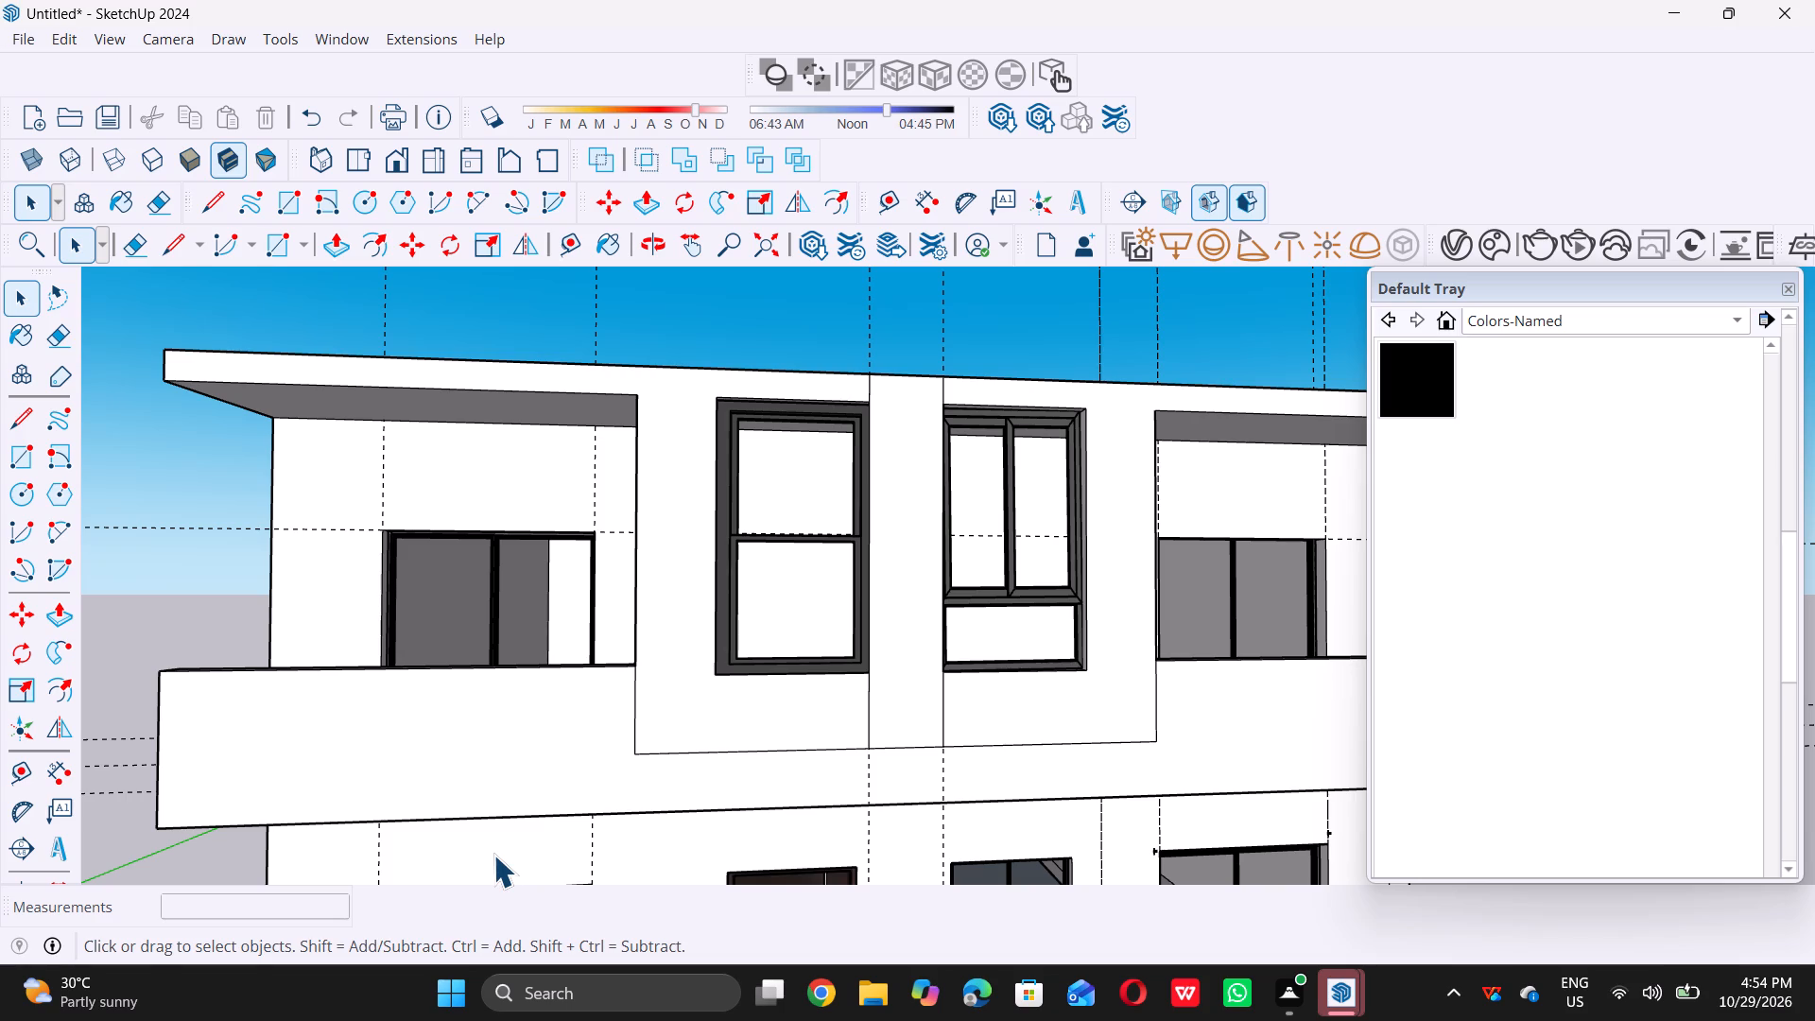
scroll(628, 719, "down", 4)
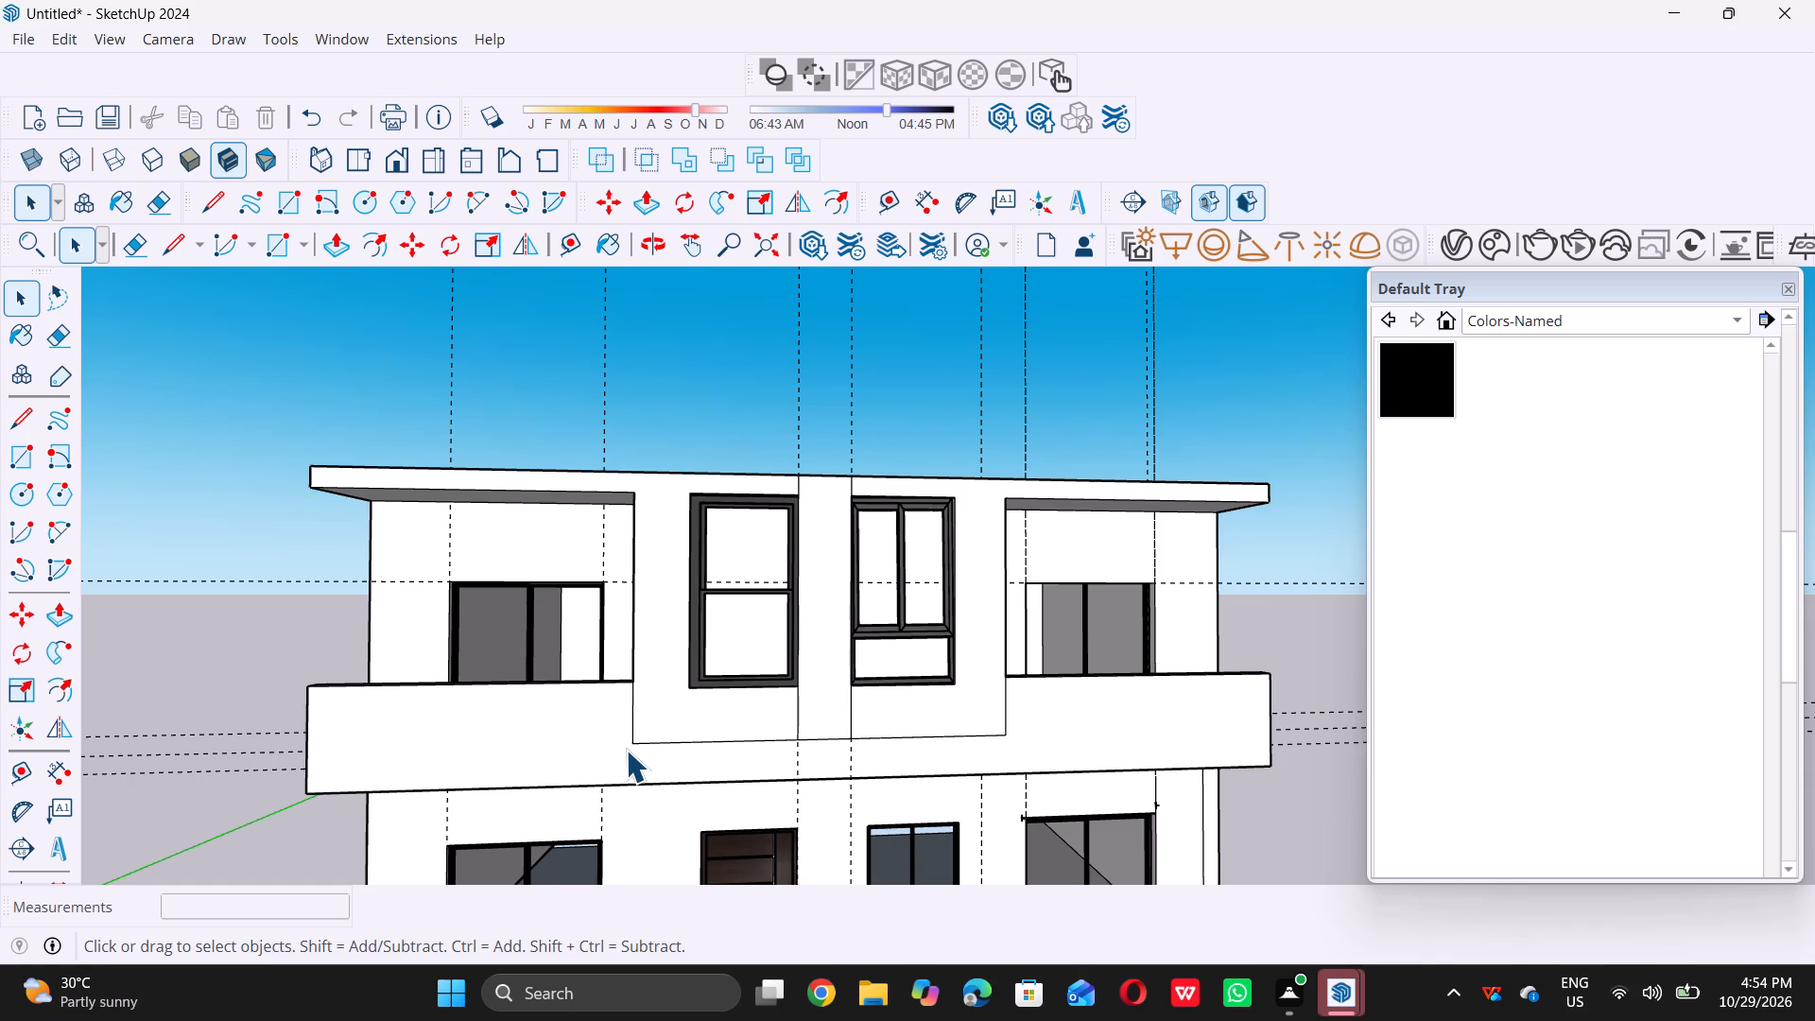
scroll(743, 769, "up", 3)
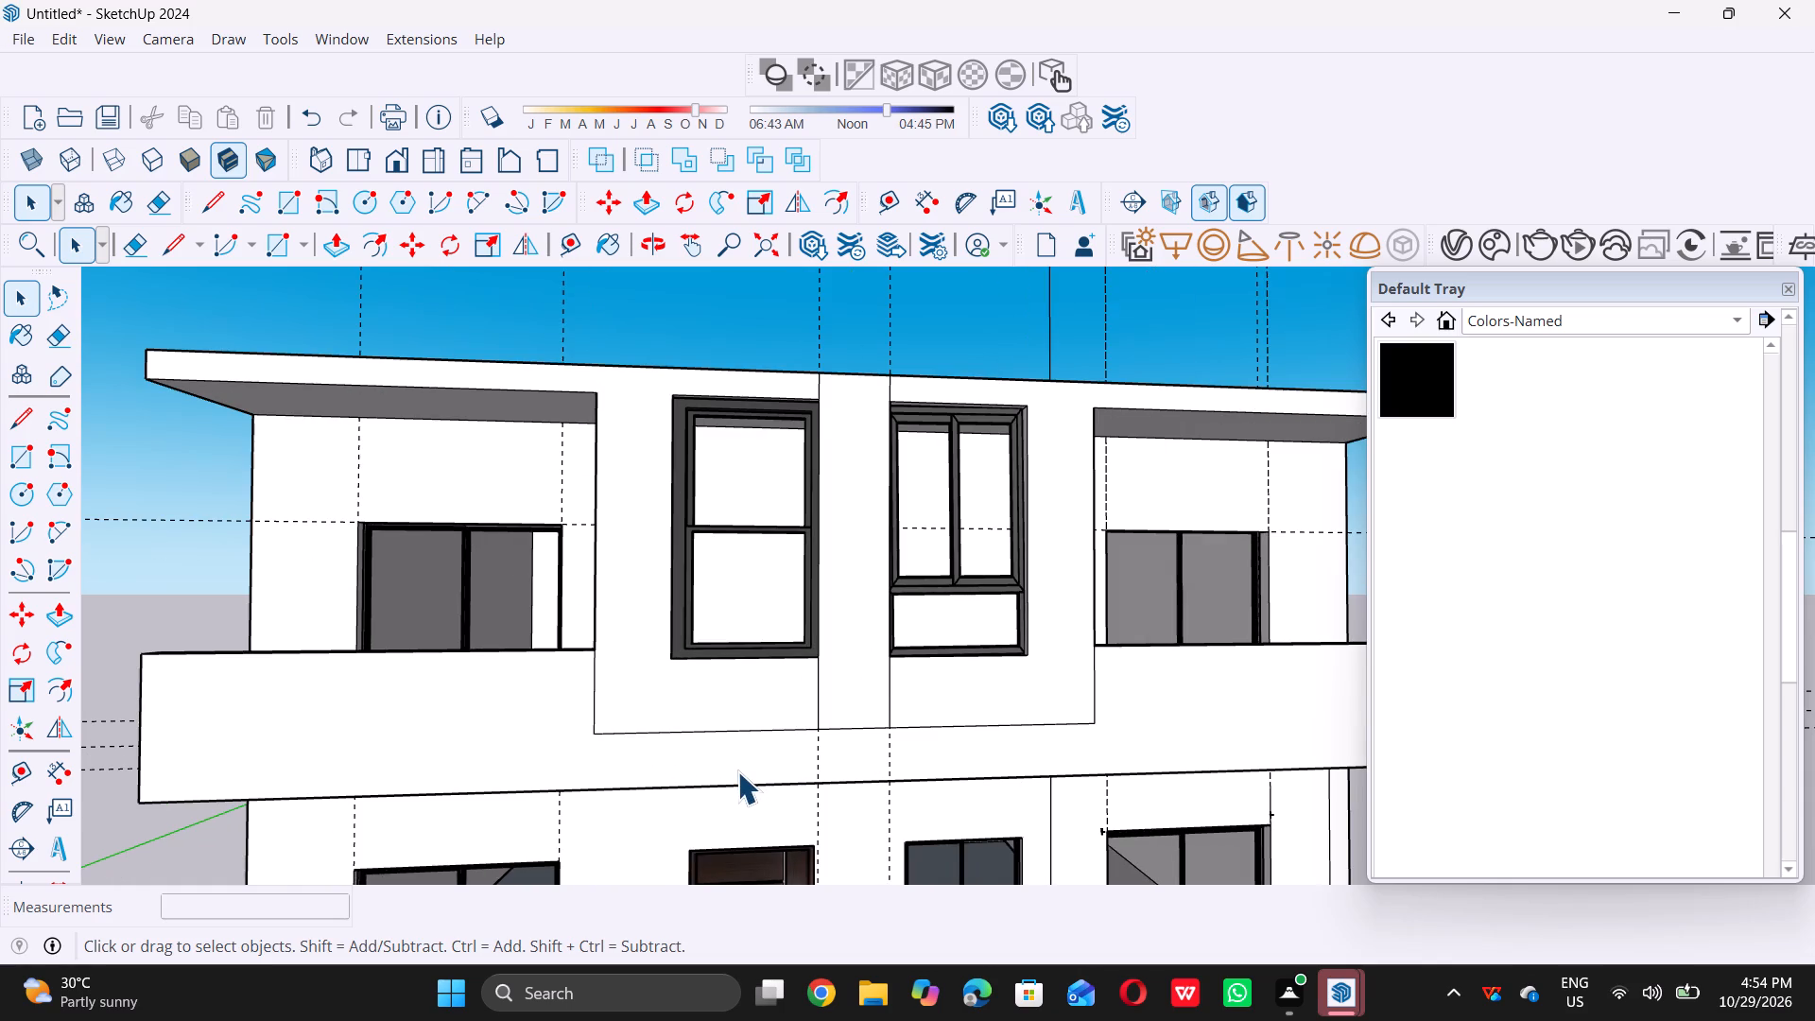
scroll(737, 771, "up", 2)
middle_click_drag(732, 770, 677, 779)
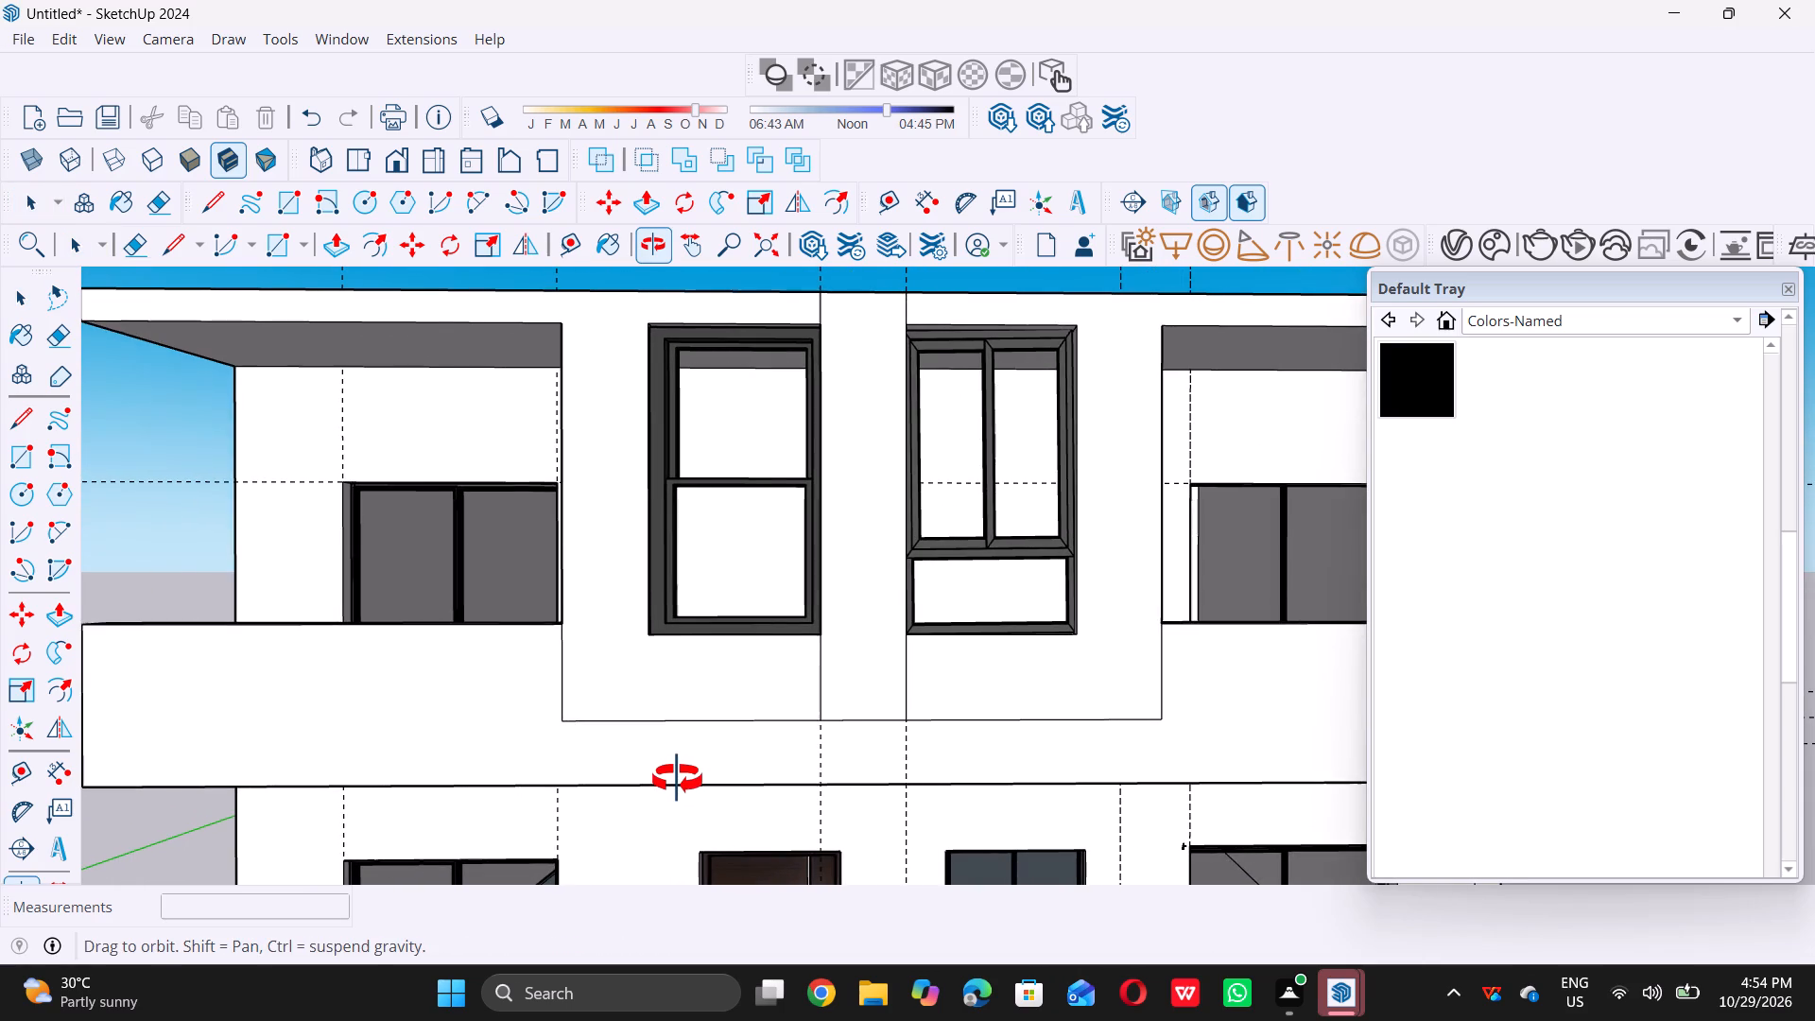
middle_click_drag(677, 779, 687, 782)
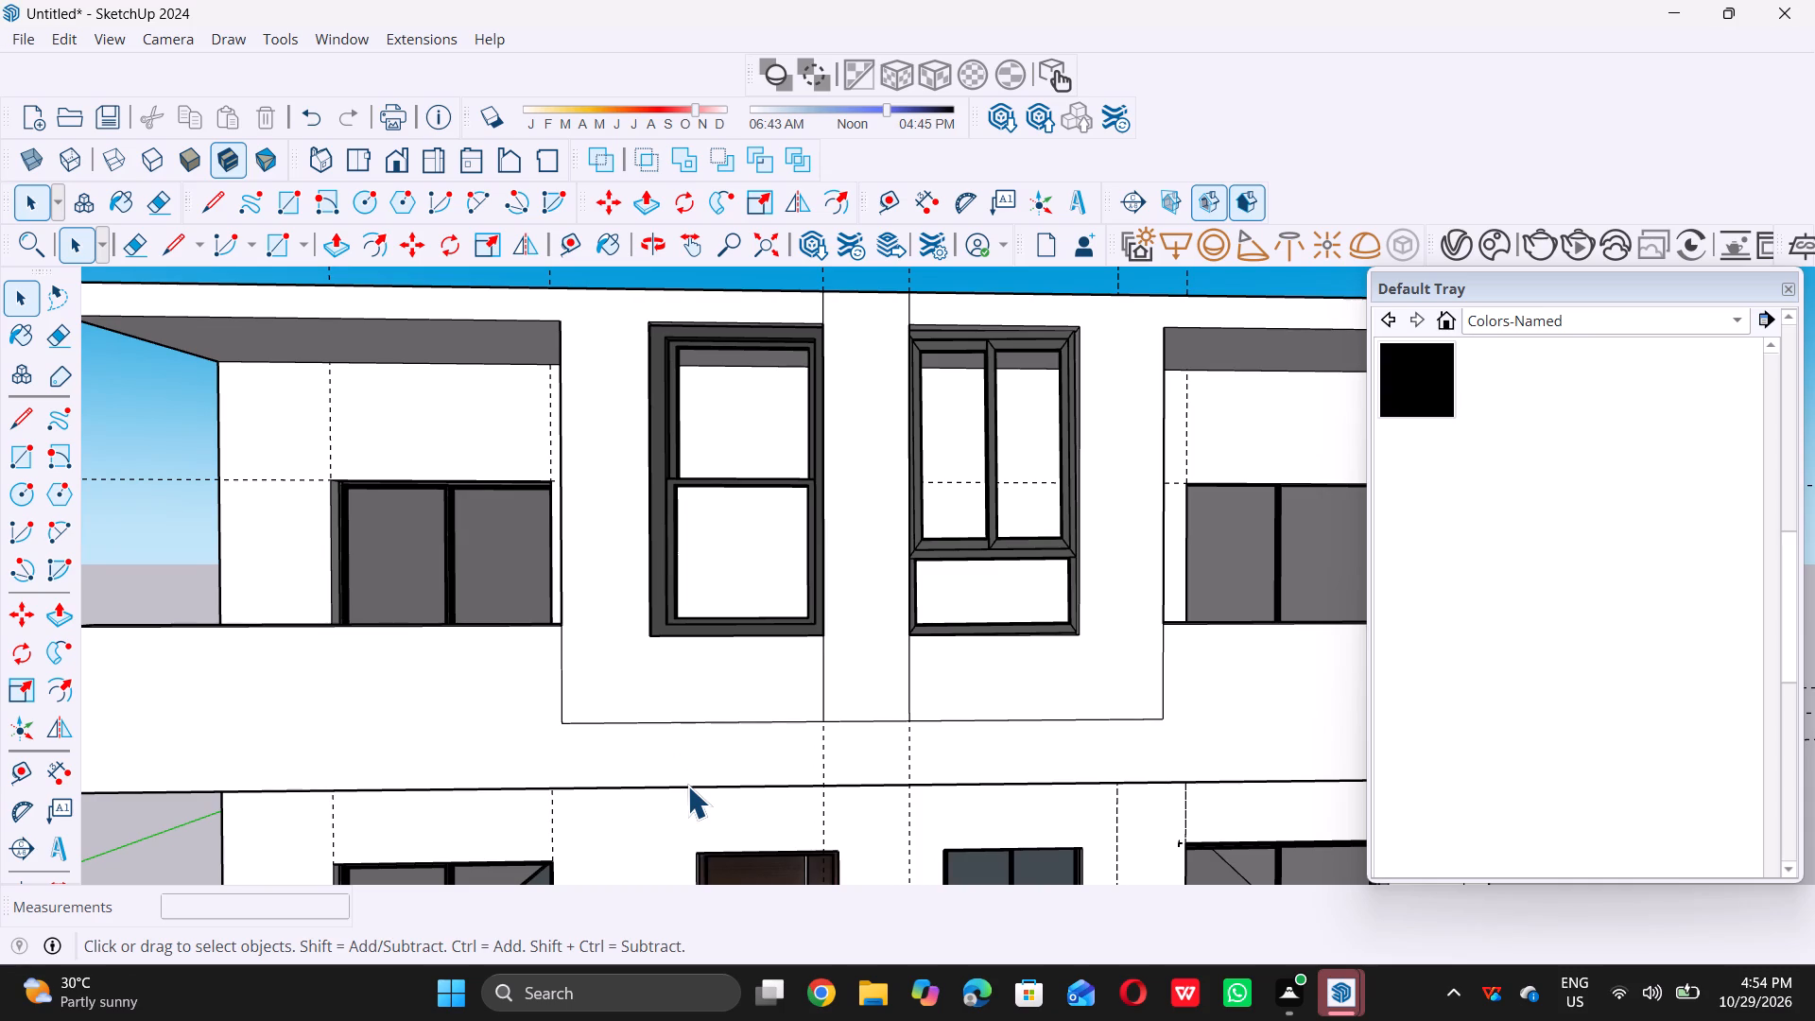
scroll(677, 794, "down", 3)
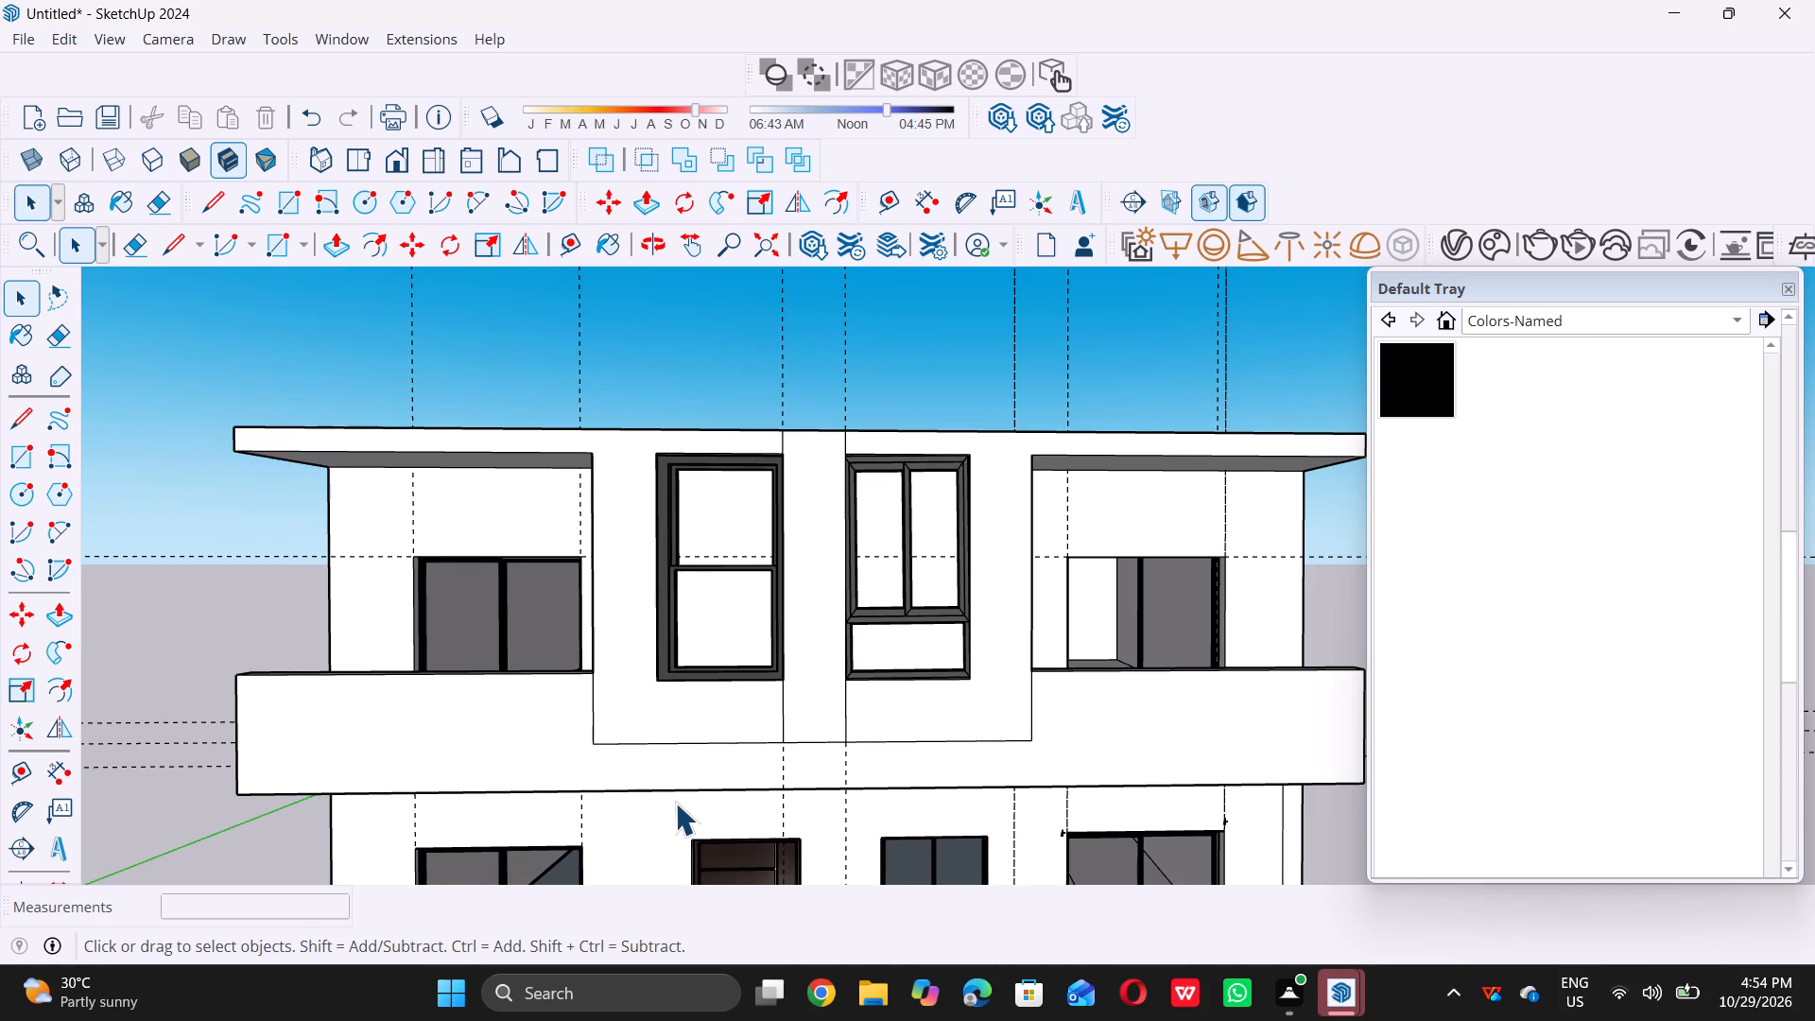
middle_click_drag(612, 795, 689, 725)
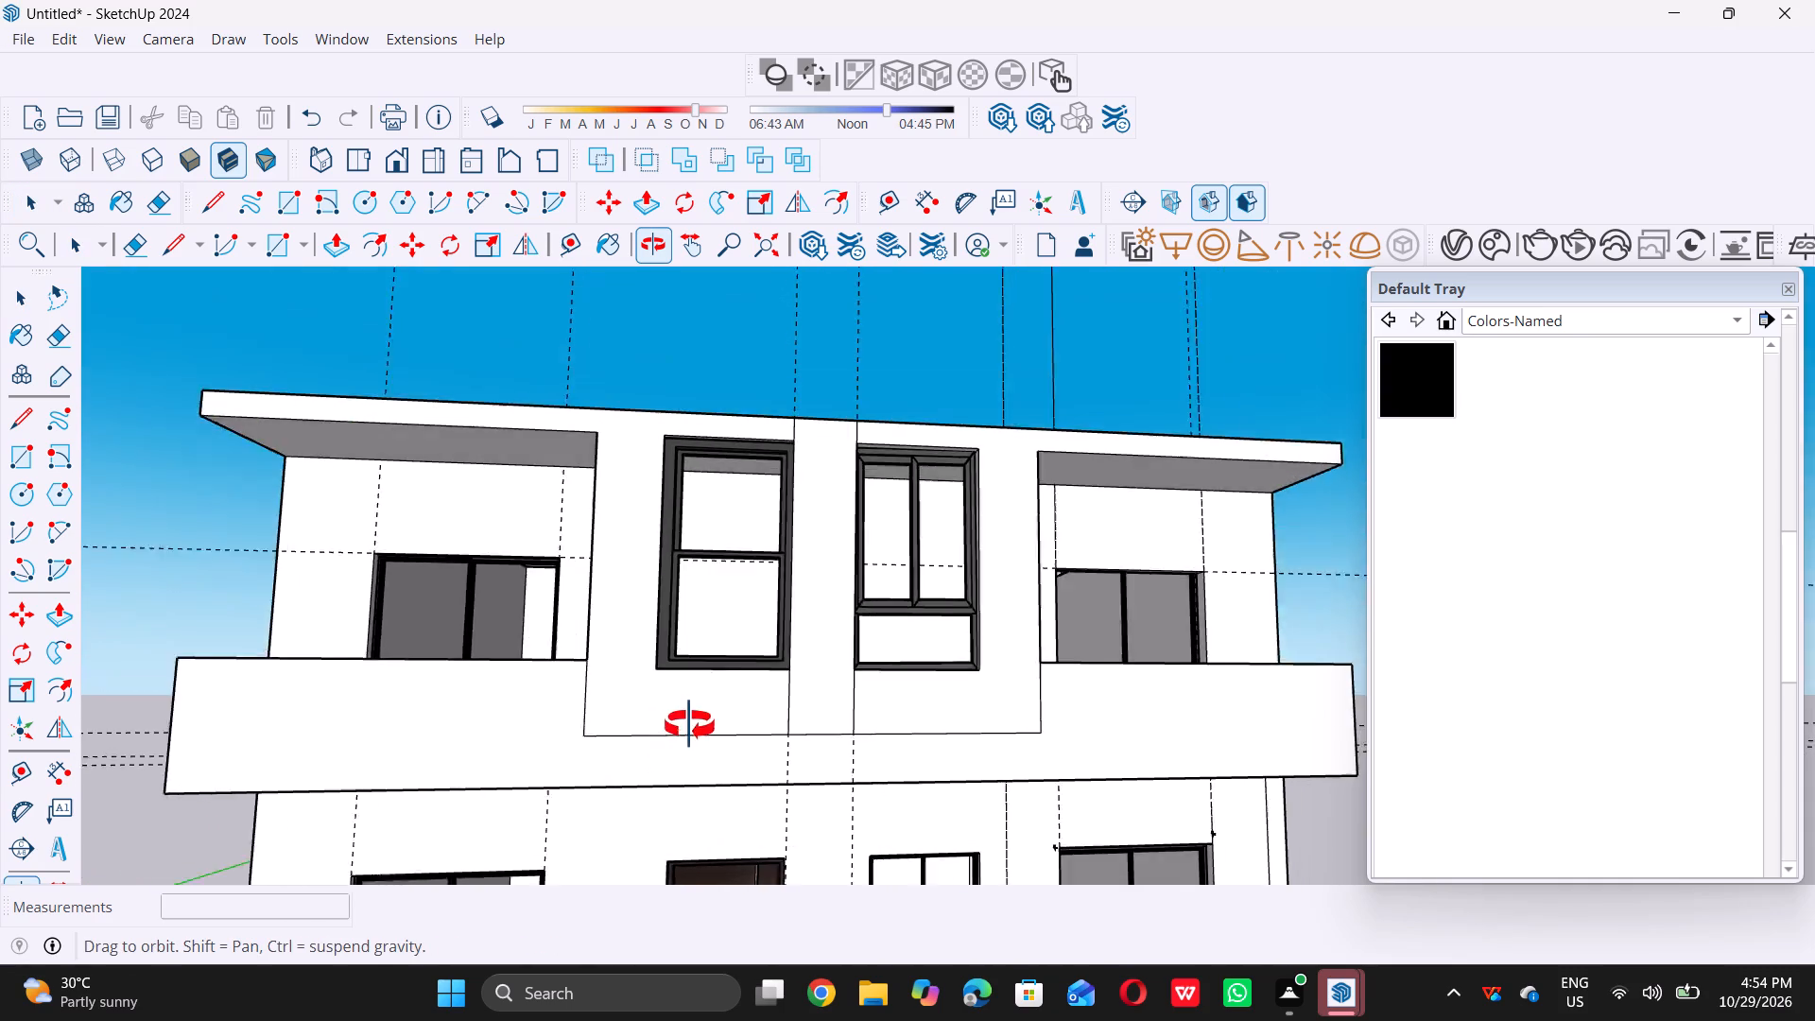
middle_click_drag(689, 725, 1000, 731)
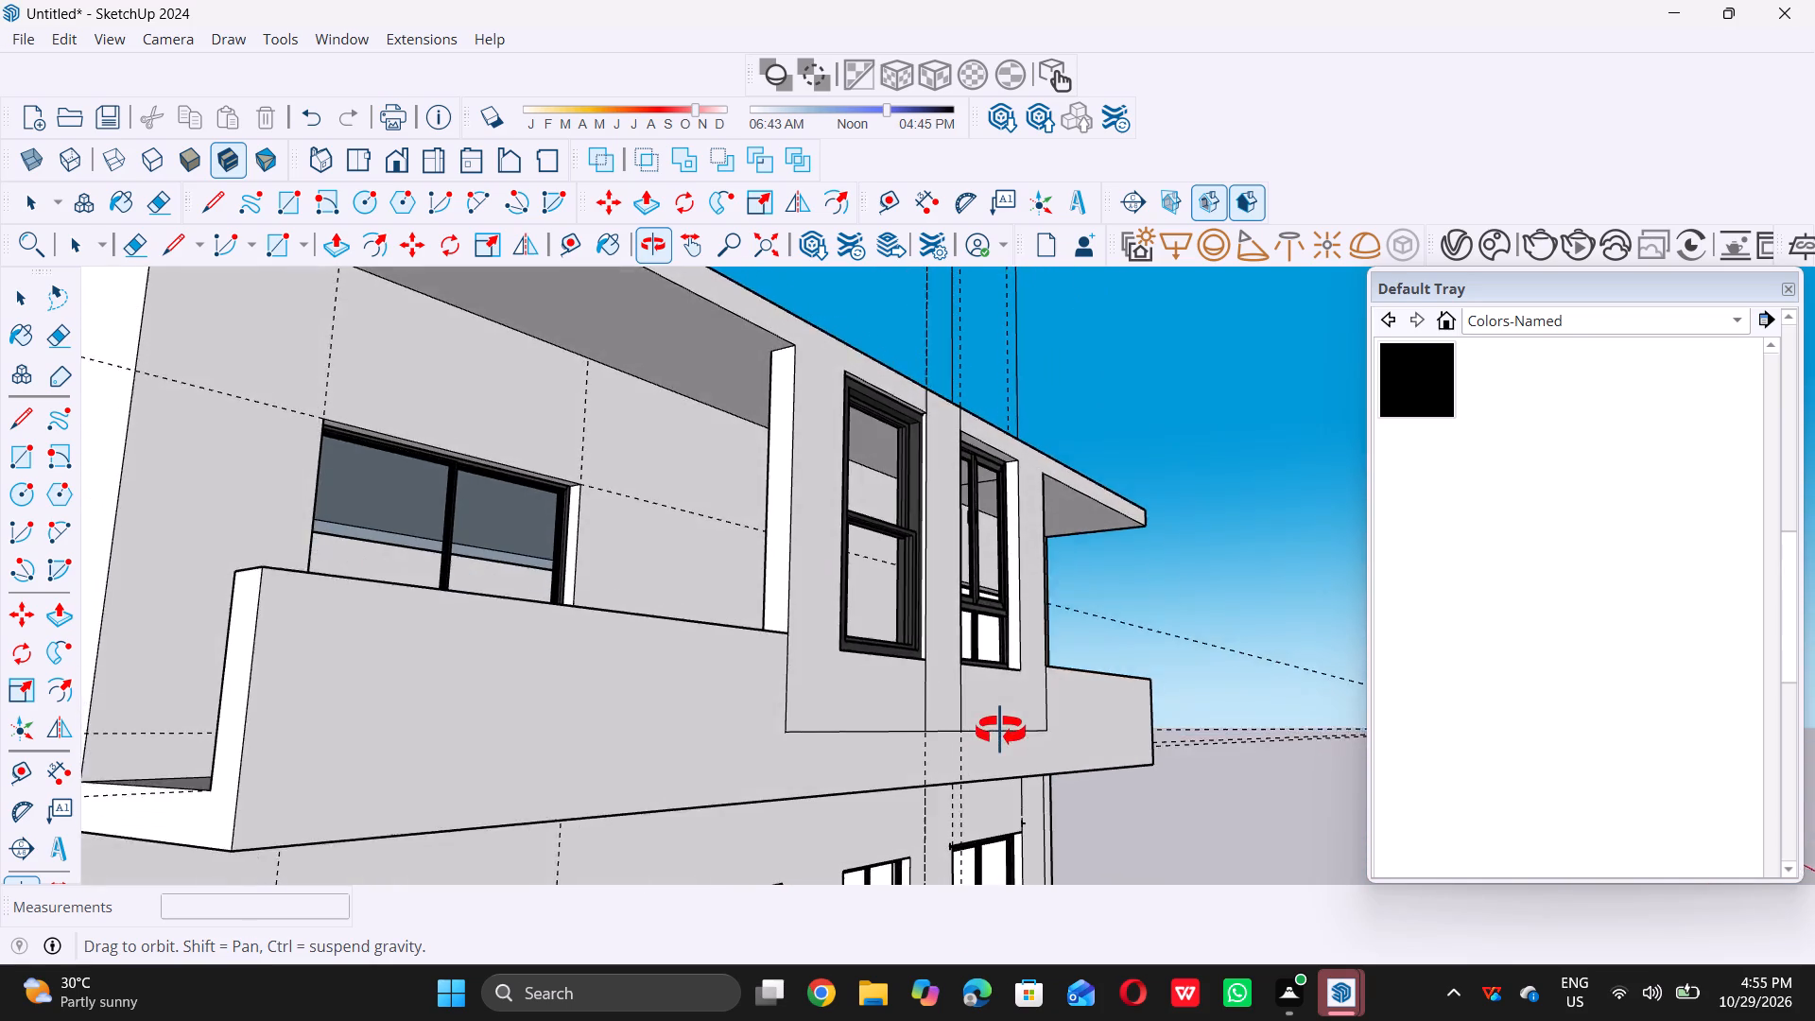
middle_click_drag(1000, 731, 953, 758)
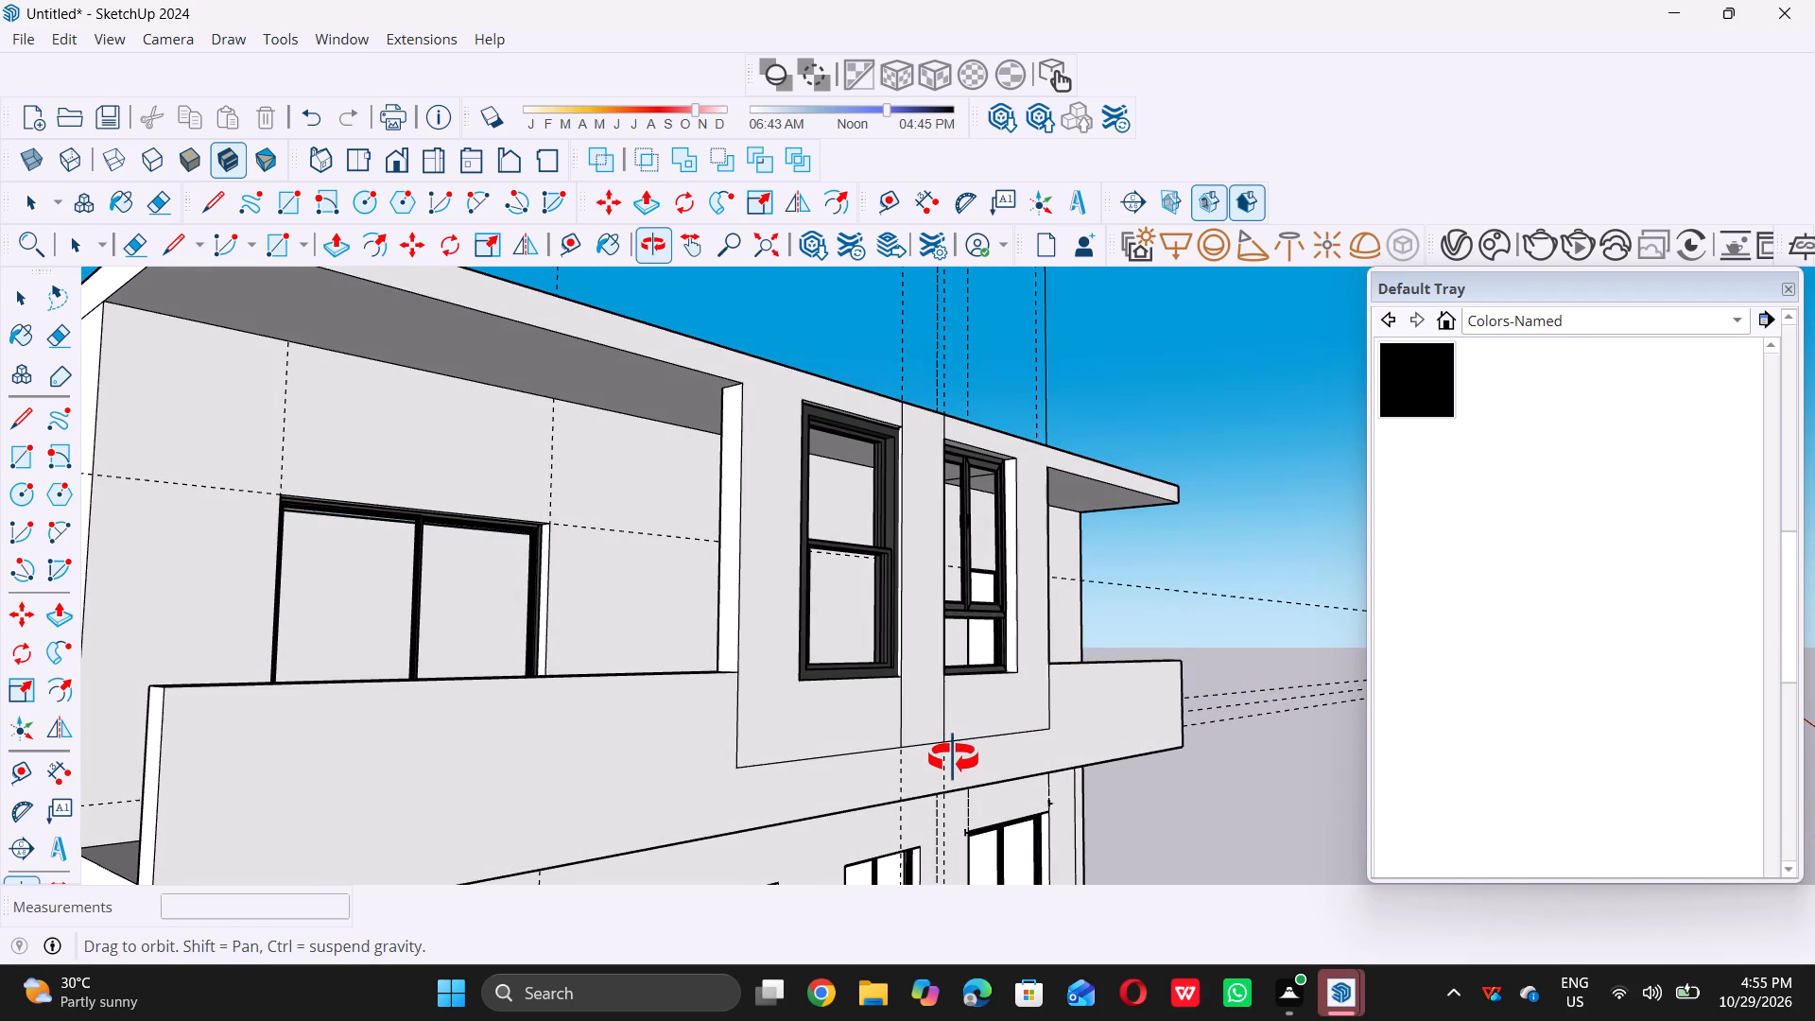
middle_click_drag(953, 758, 953, 759)
Draw 1' 6" vertical lines from both lower corners of the projecting window panel down to the balcony parapet's bottom edge.
scroll(863, 699, "down", 4)
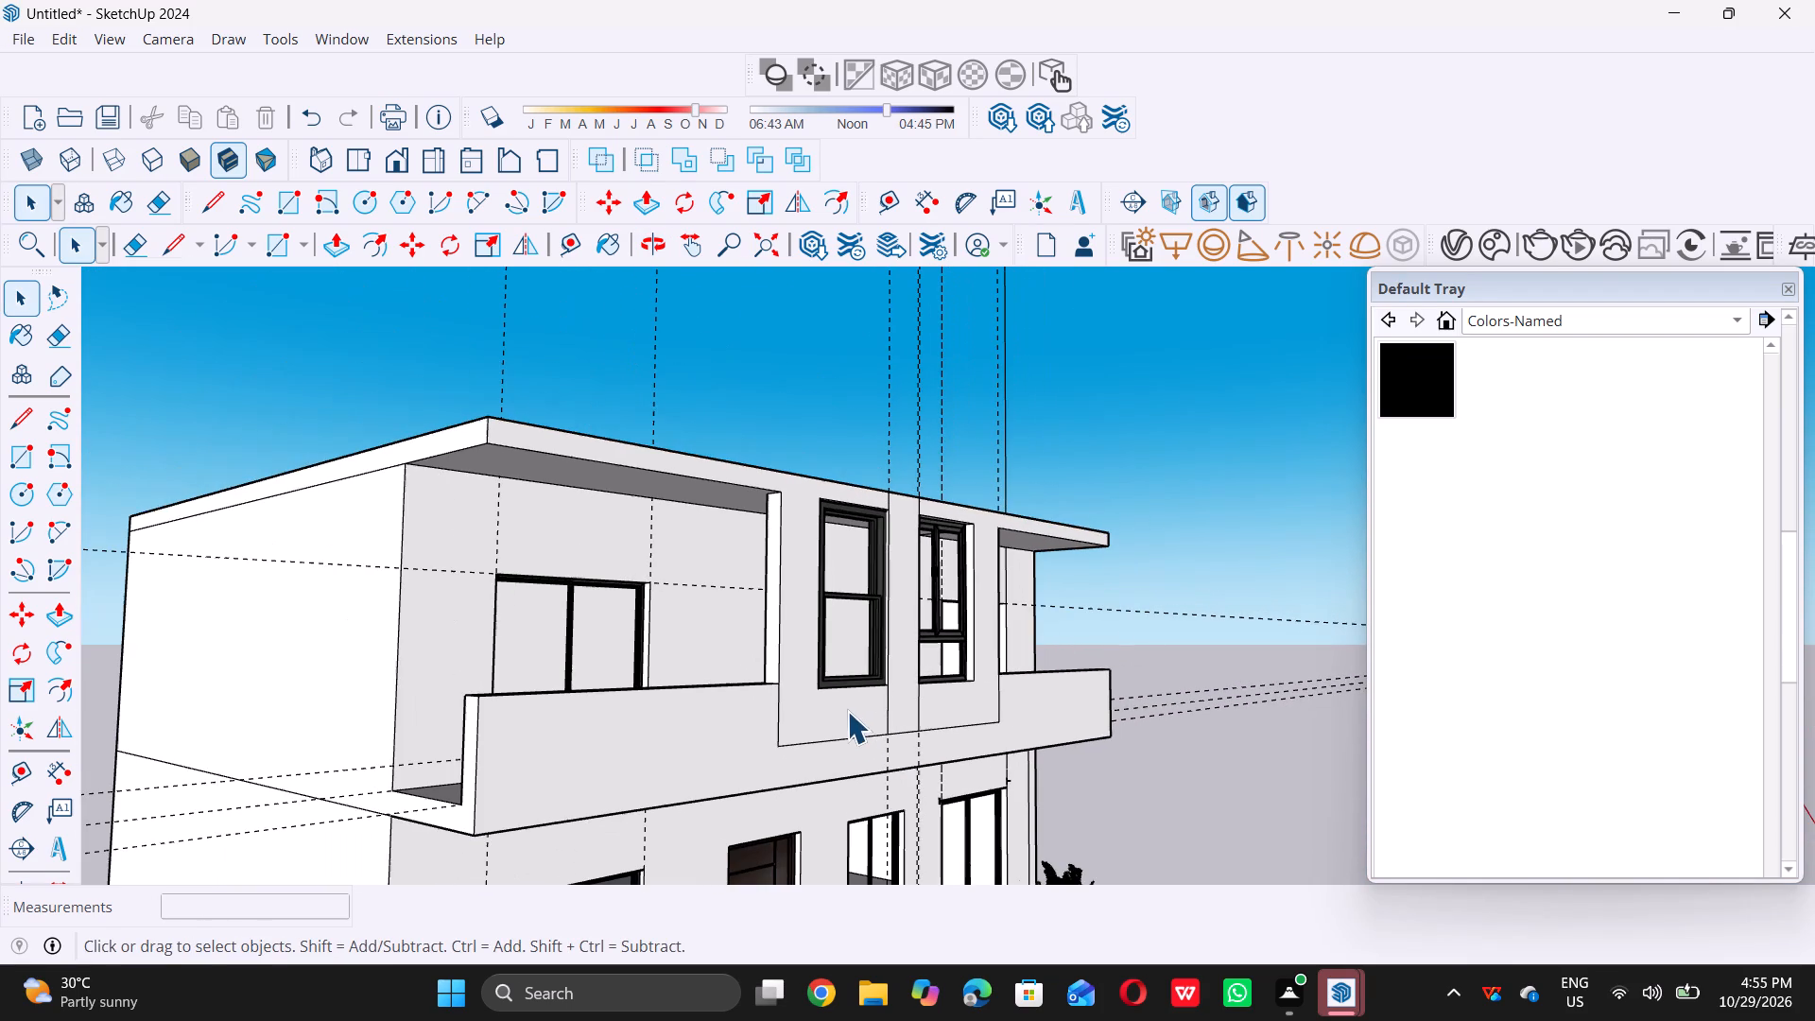
scroll(757, 819, "up", 5)
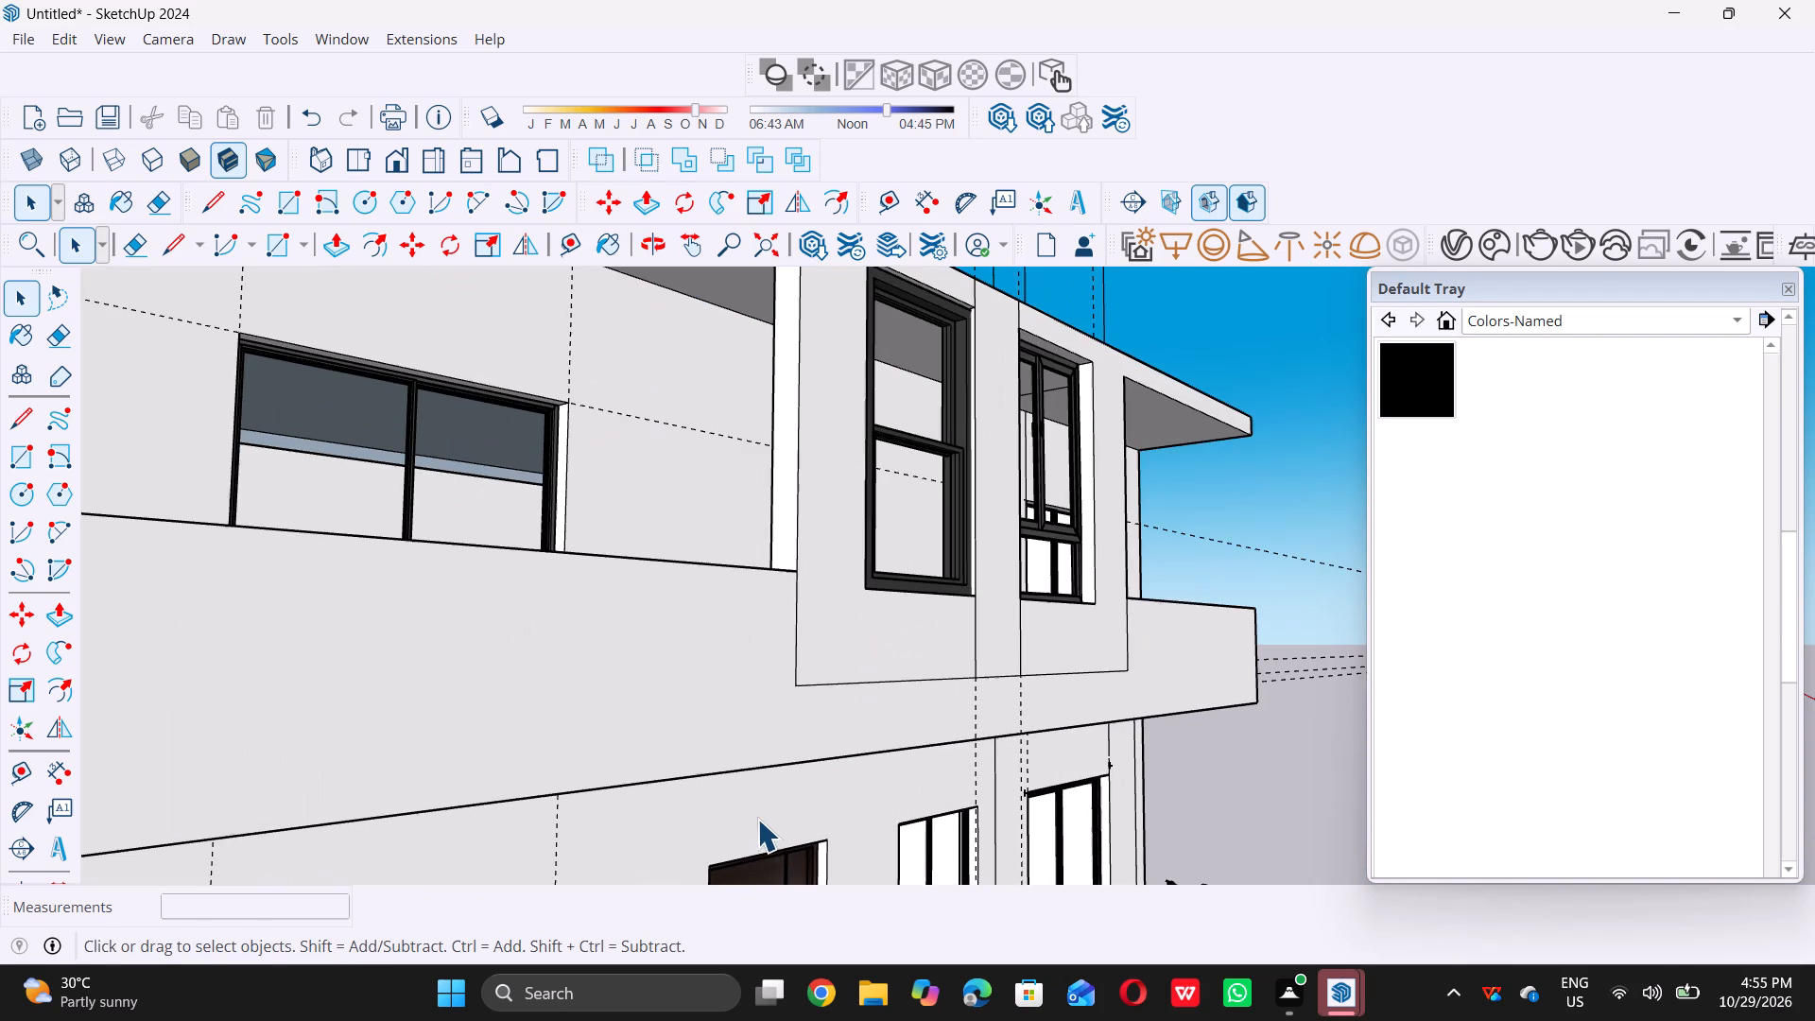
key("l")
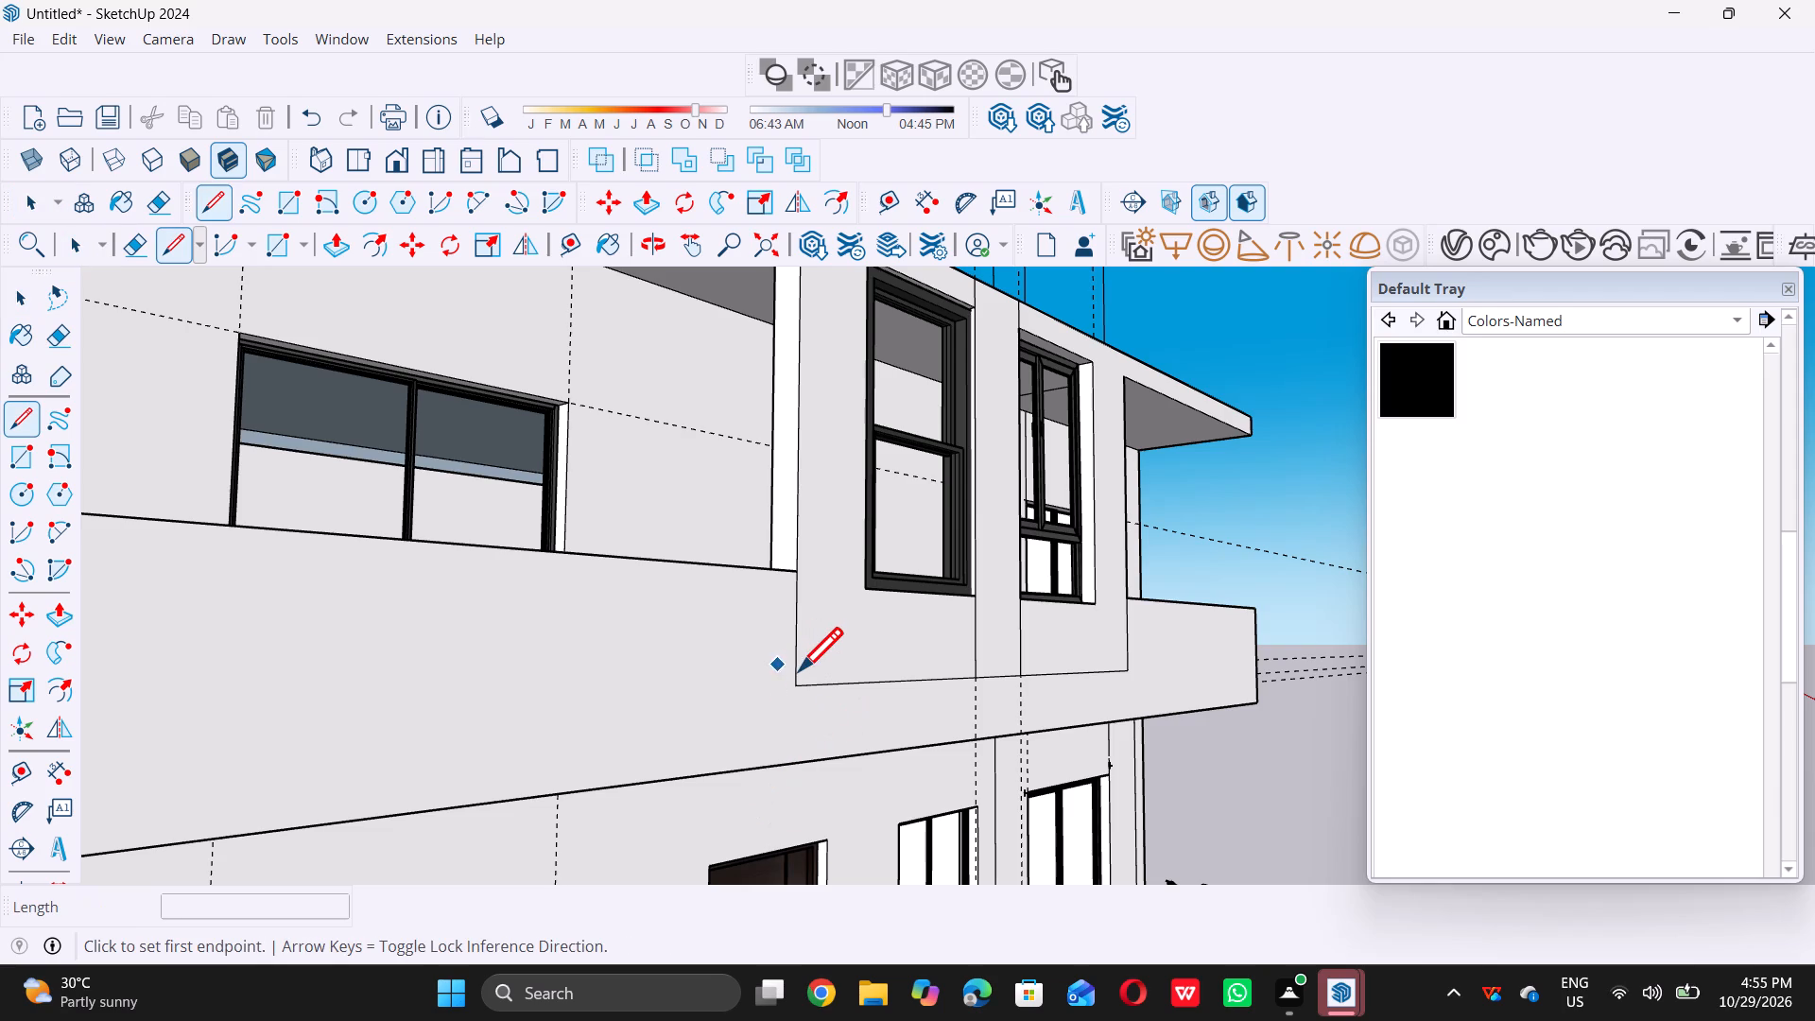
double_click(797, 684)
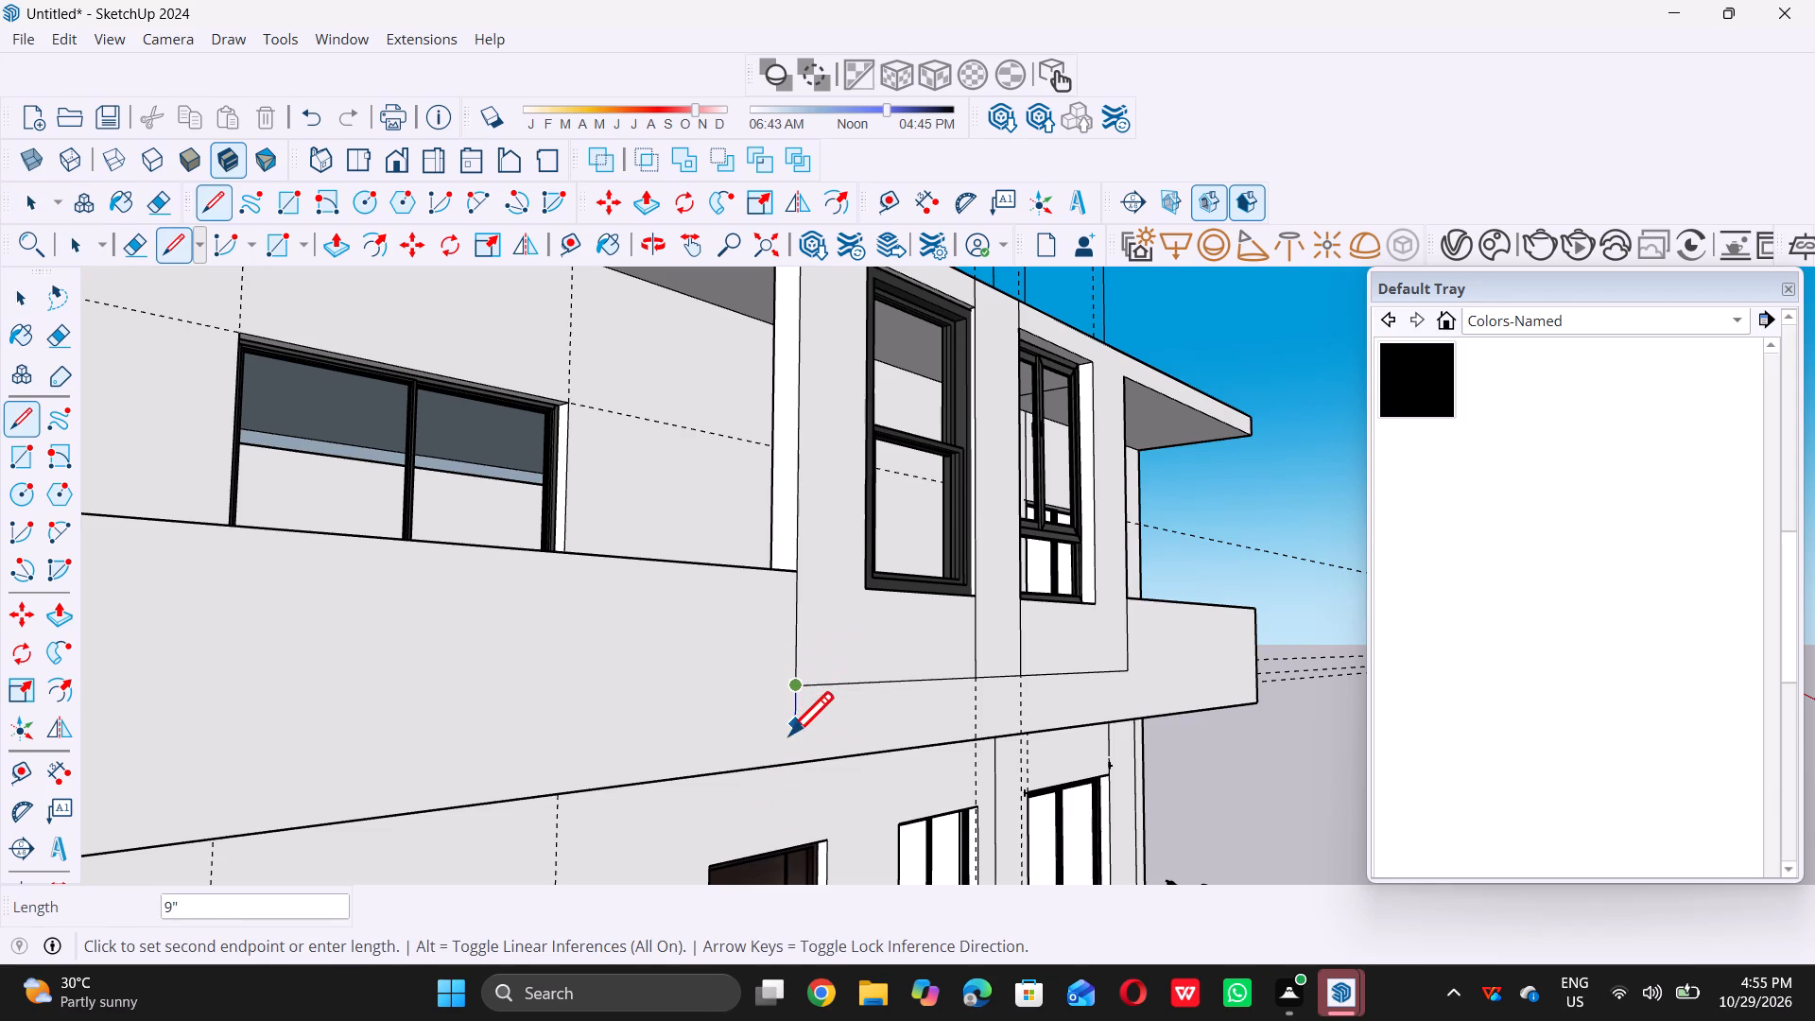
left_click(786, 764)
scroll(734, 764, "down", 1)
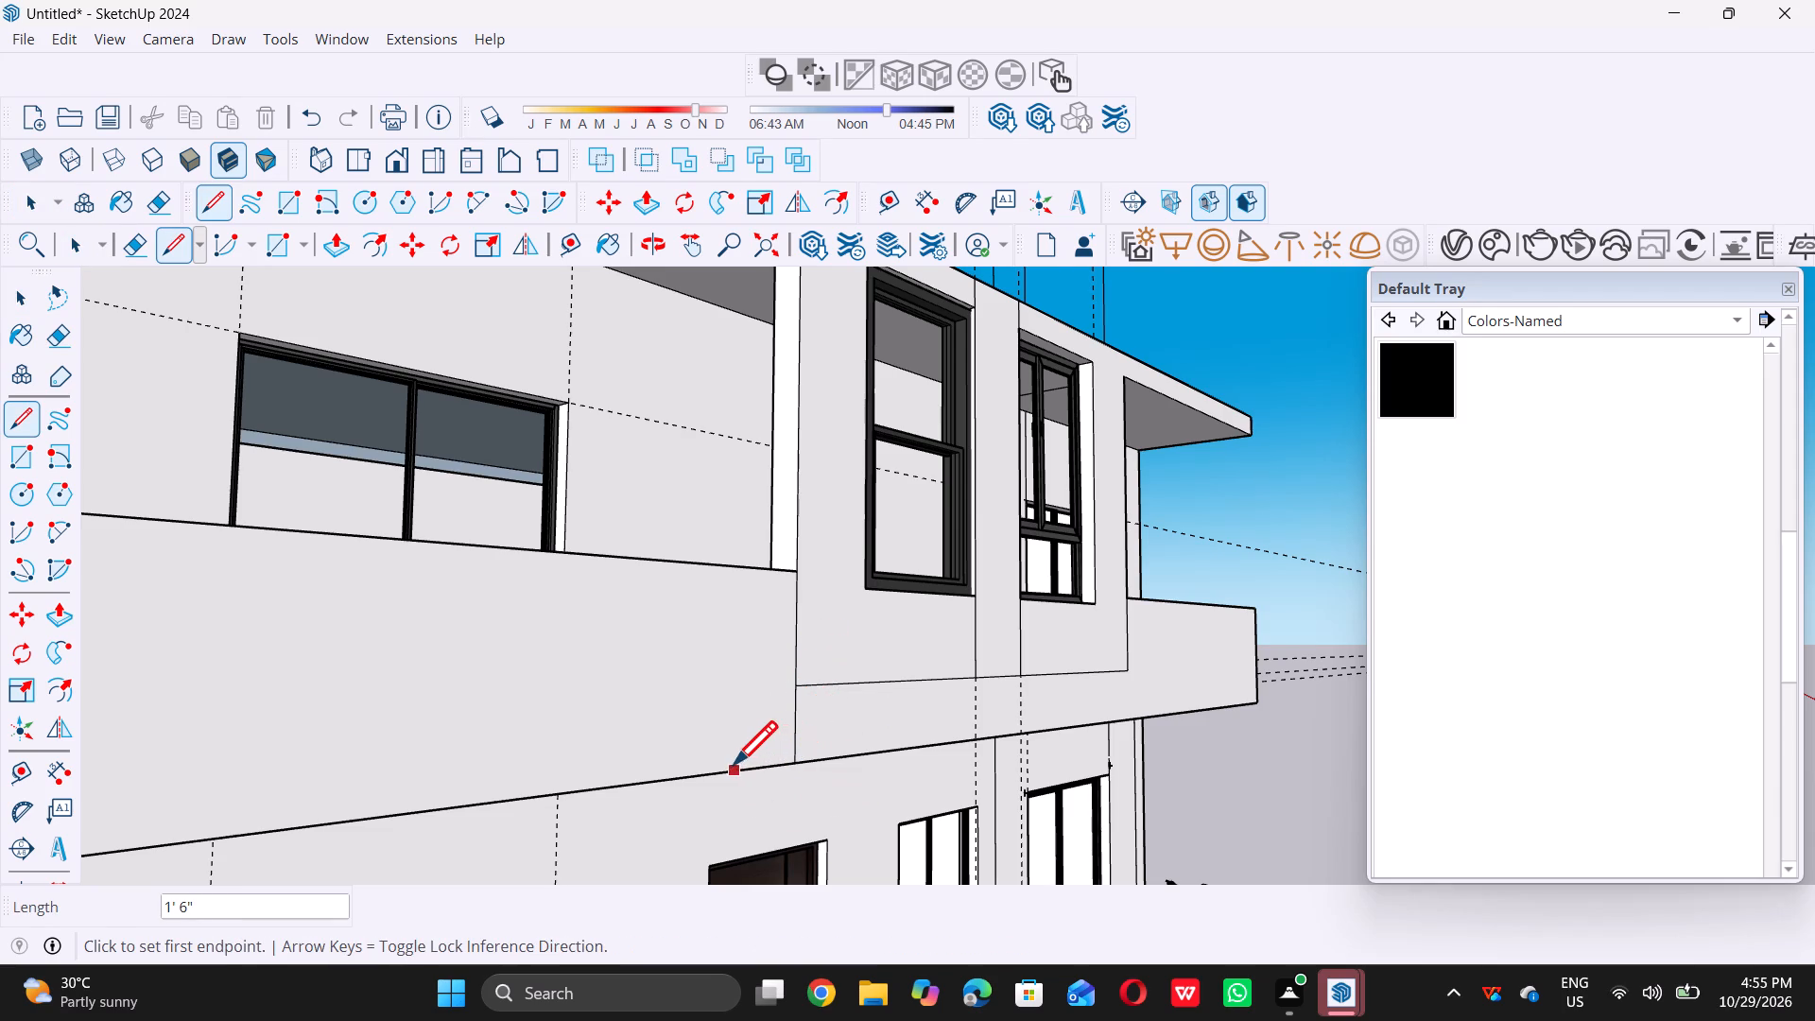
scroll(734, 764, "down", 8)
scroll(973, 718, "up", 8)
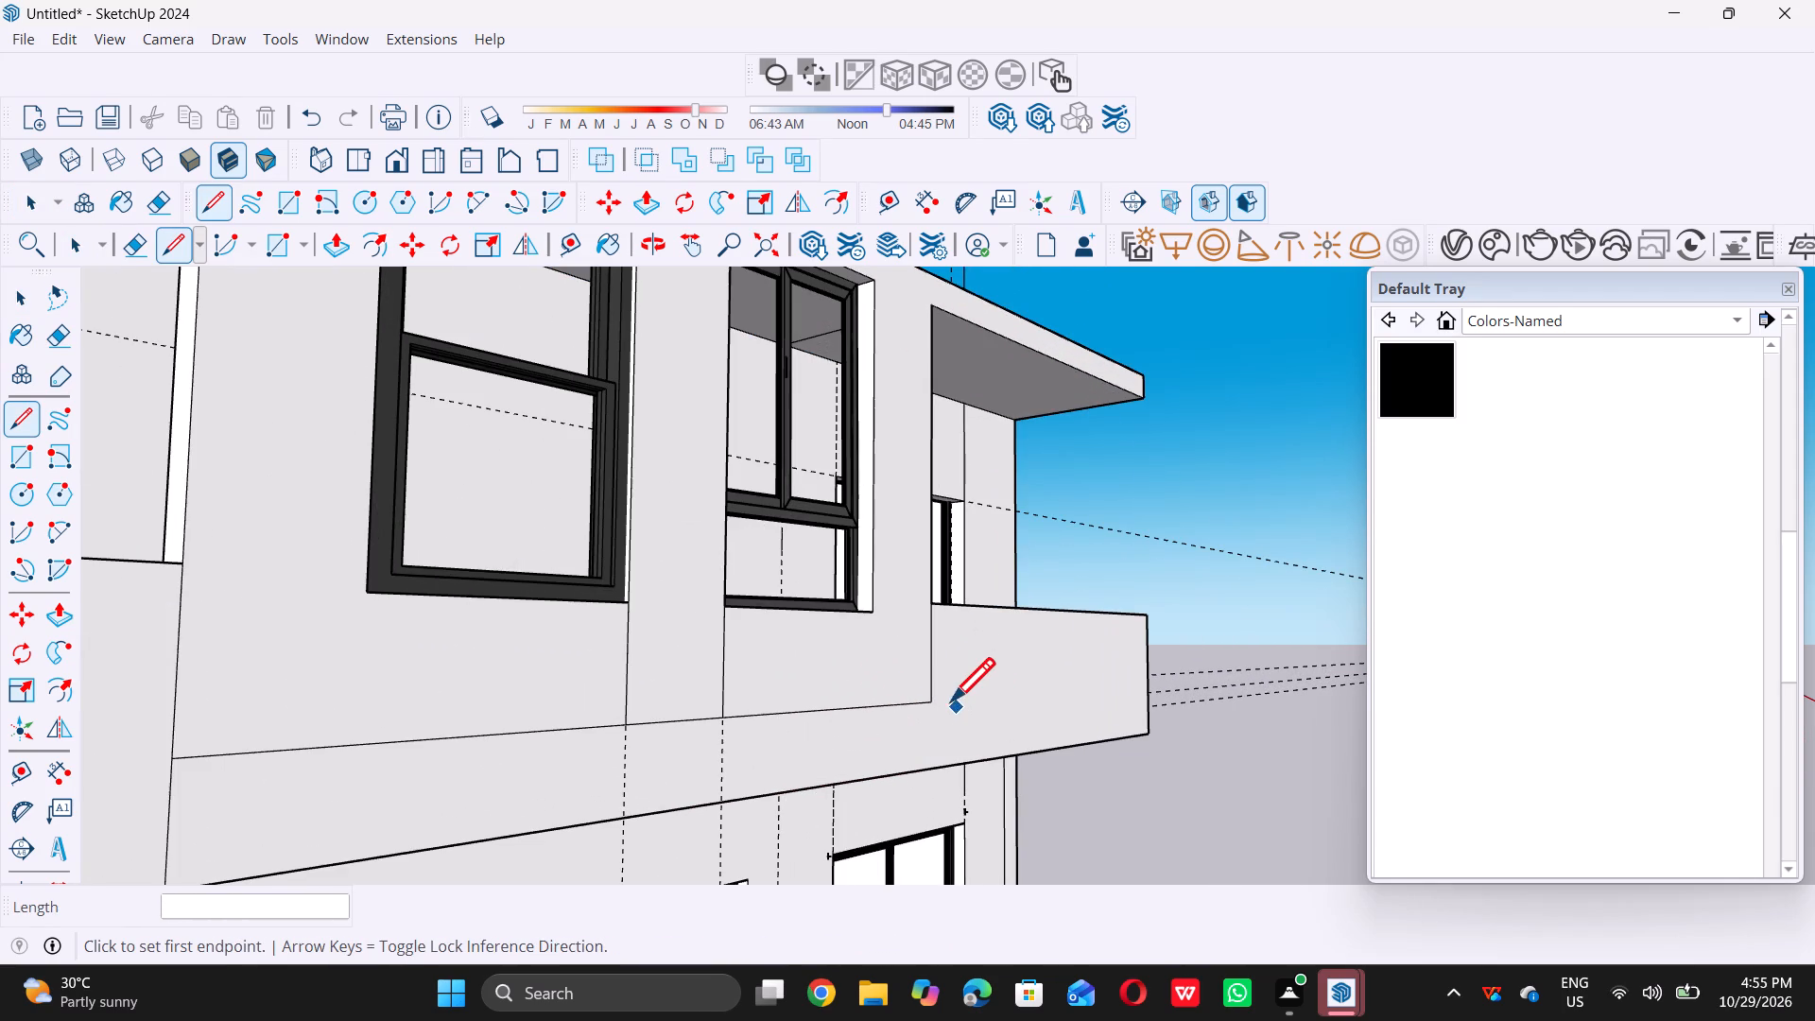
left_click(931, 699)
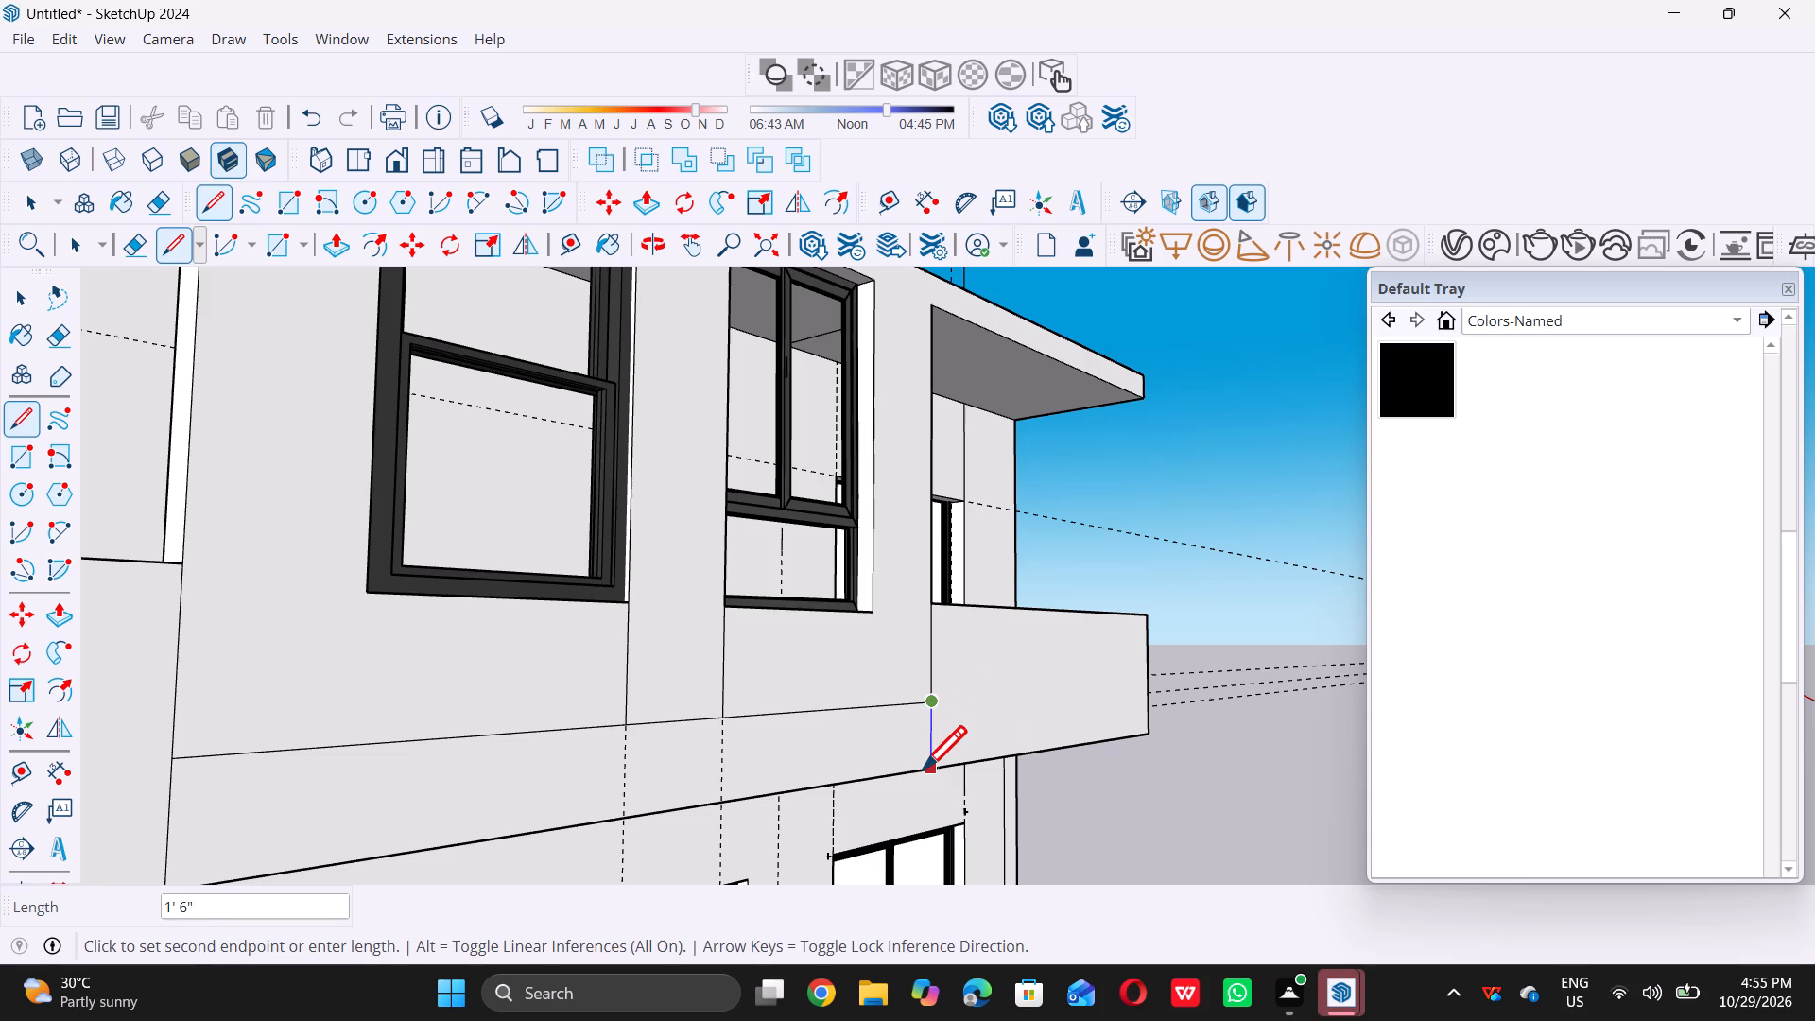
left_click(925, 769)
Extend both edges of the narrow strip between the windows with 1' 6" vertical lines down to the parapet's bottom edge.
scroll(916, 756, "down", 3)
scroll(726, 769, "up", 3)
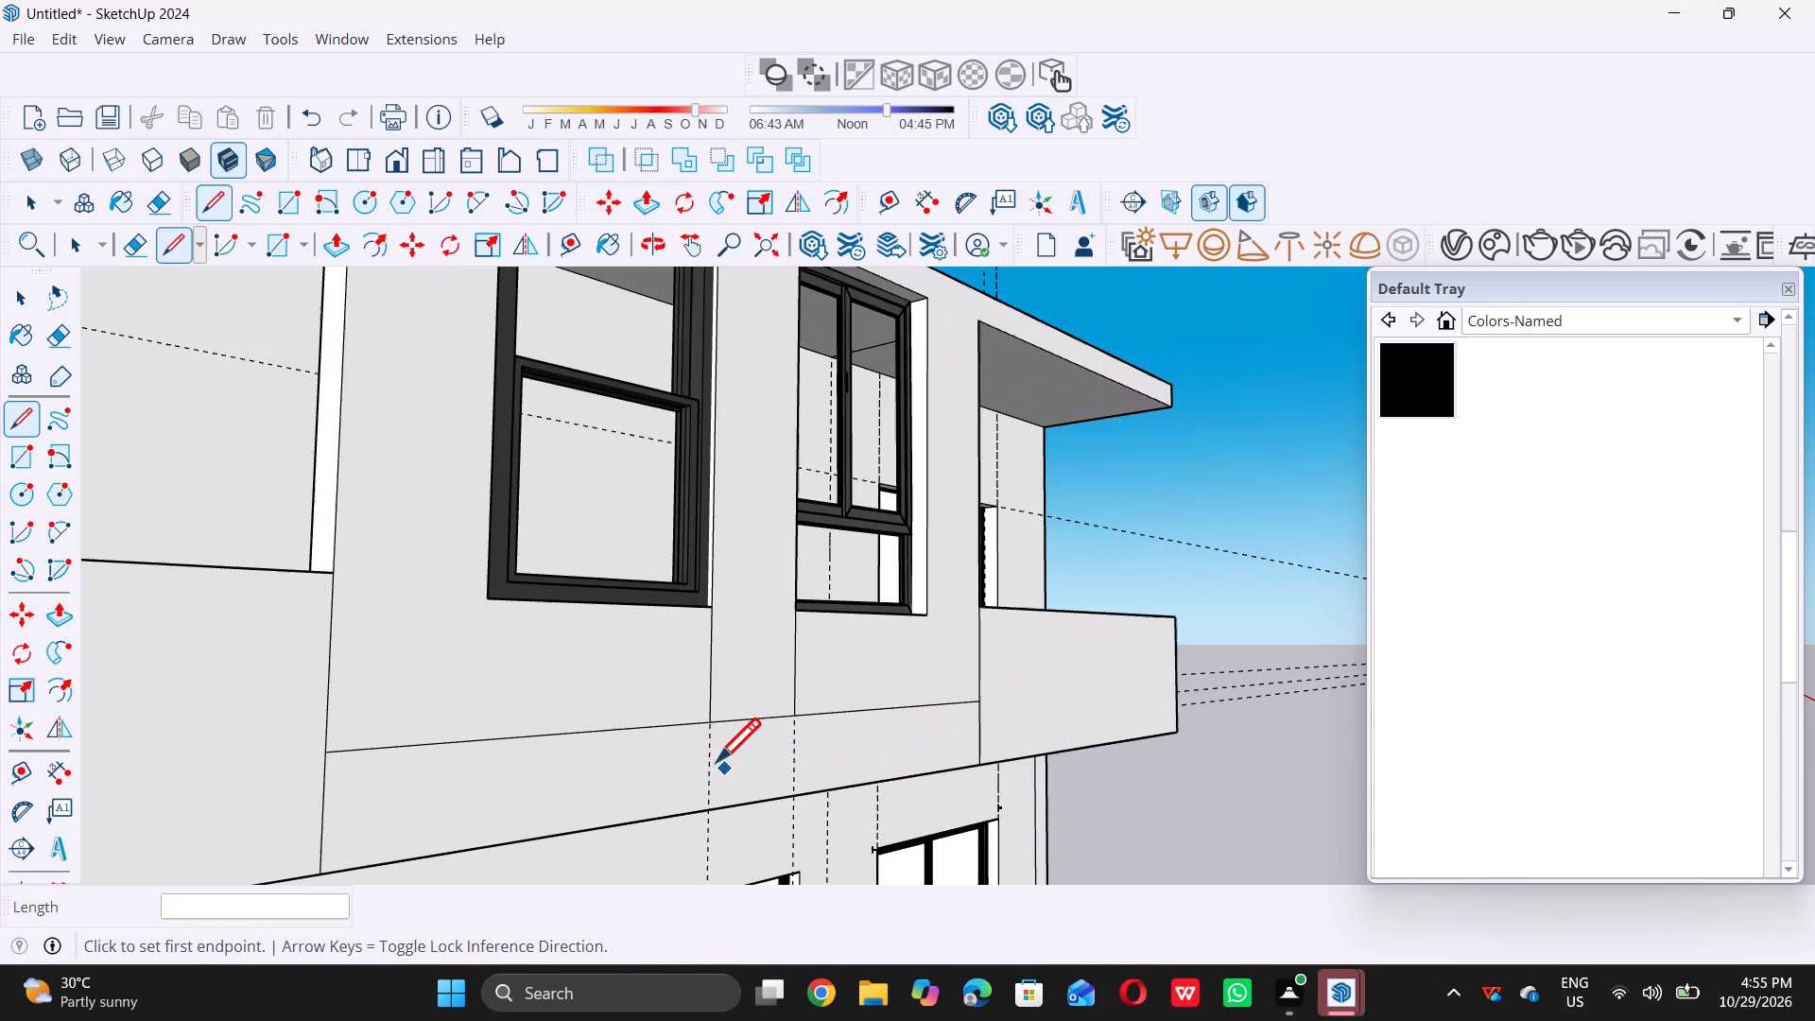
left_click(715, 727)
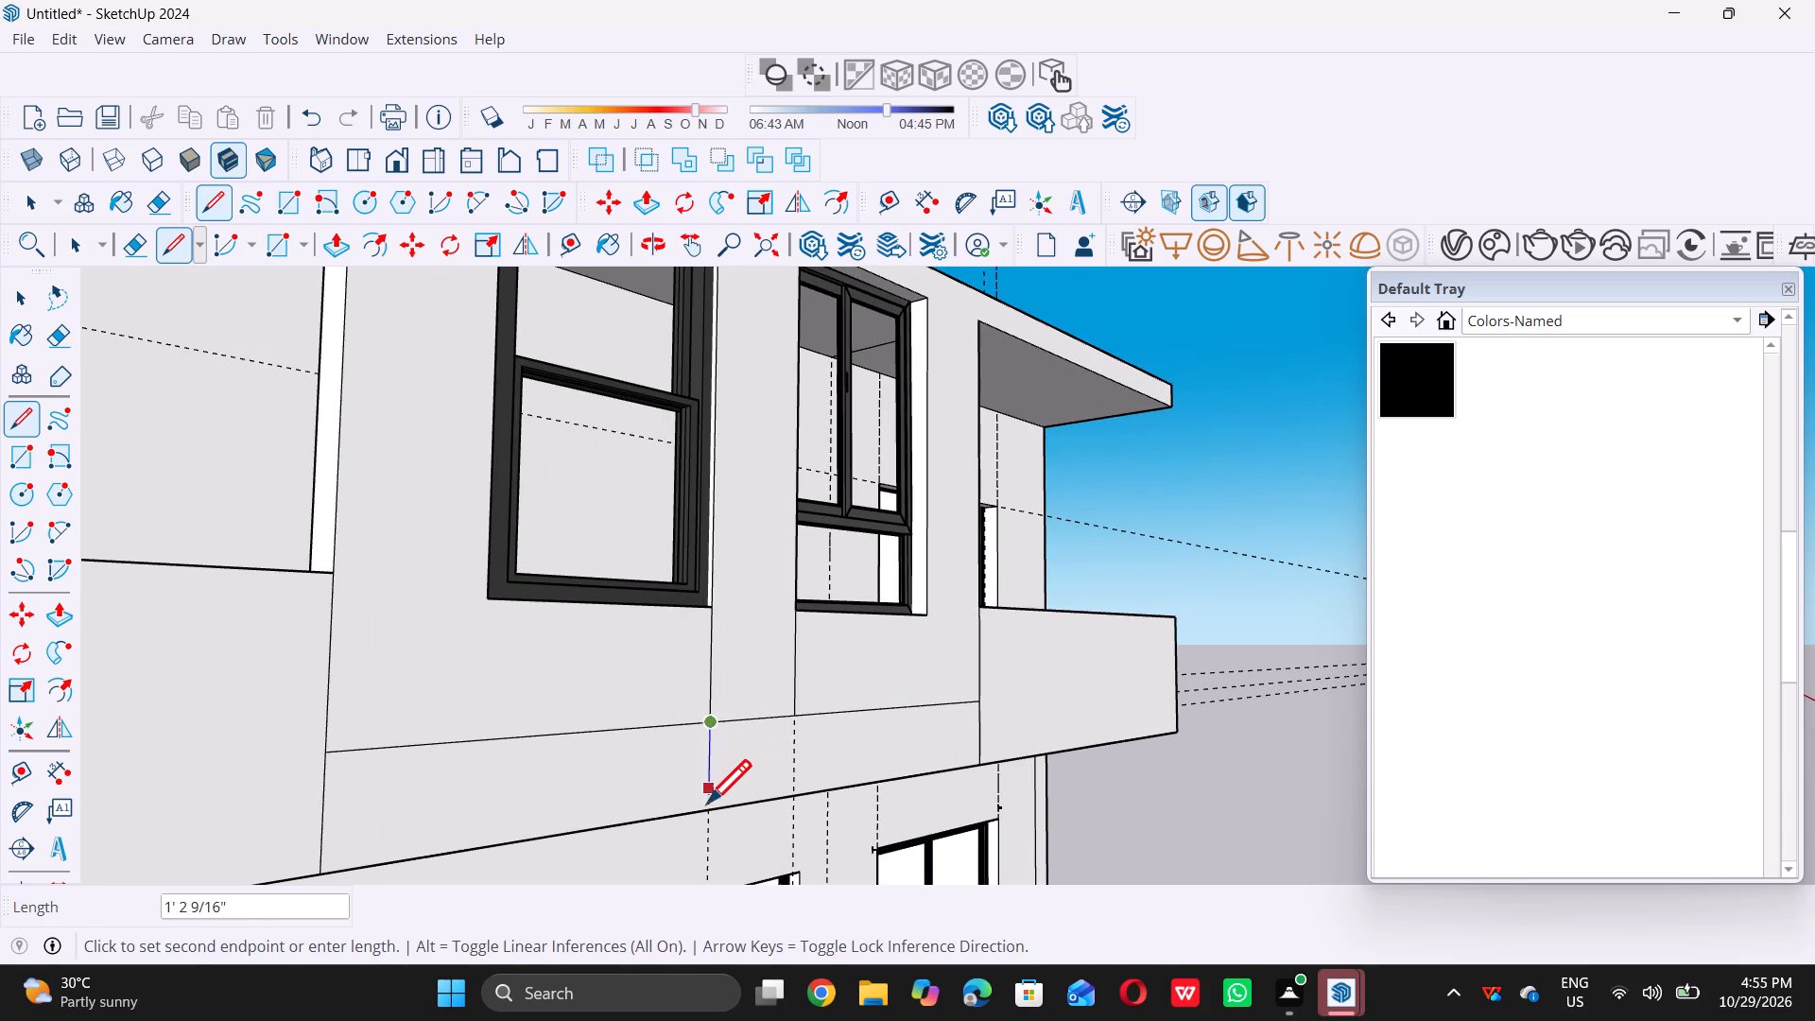
left_click(707, 808)
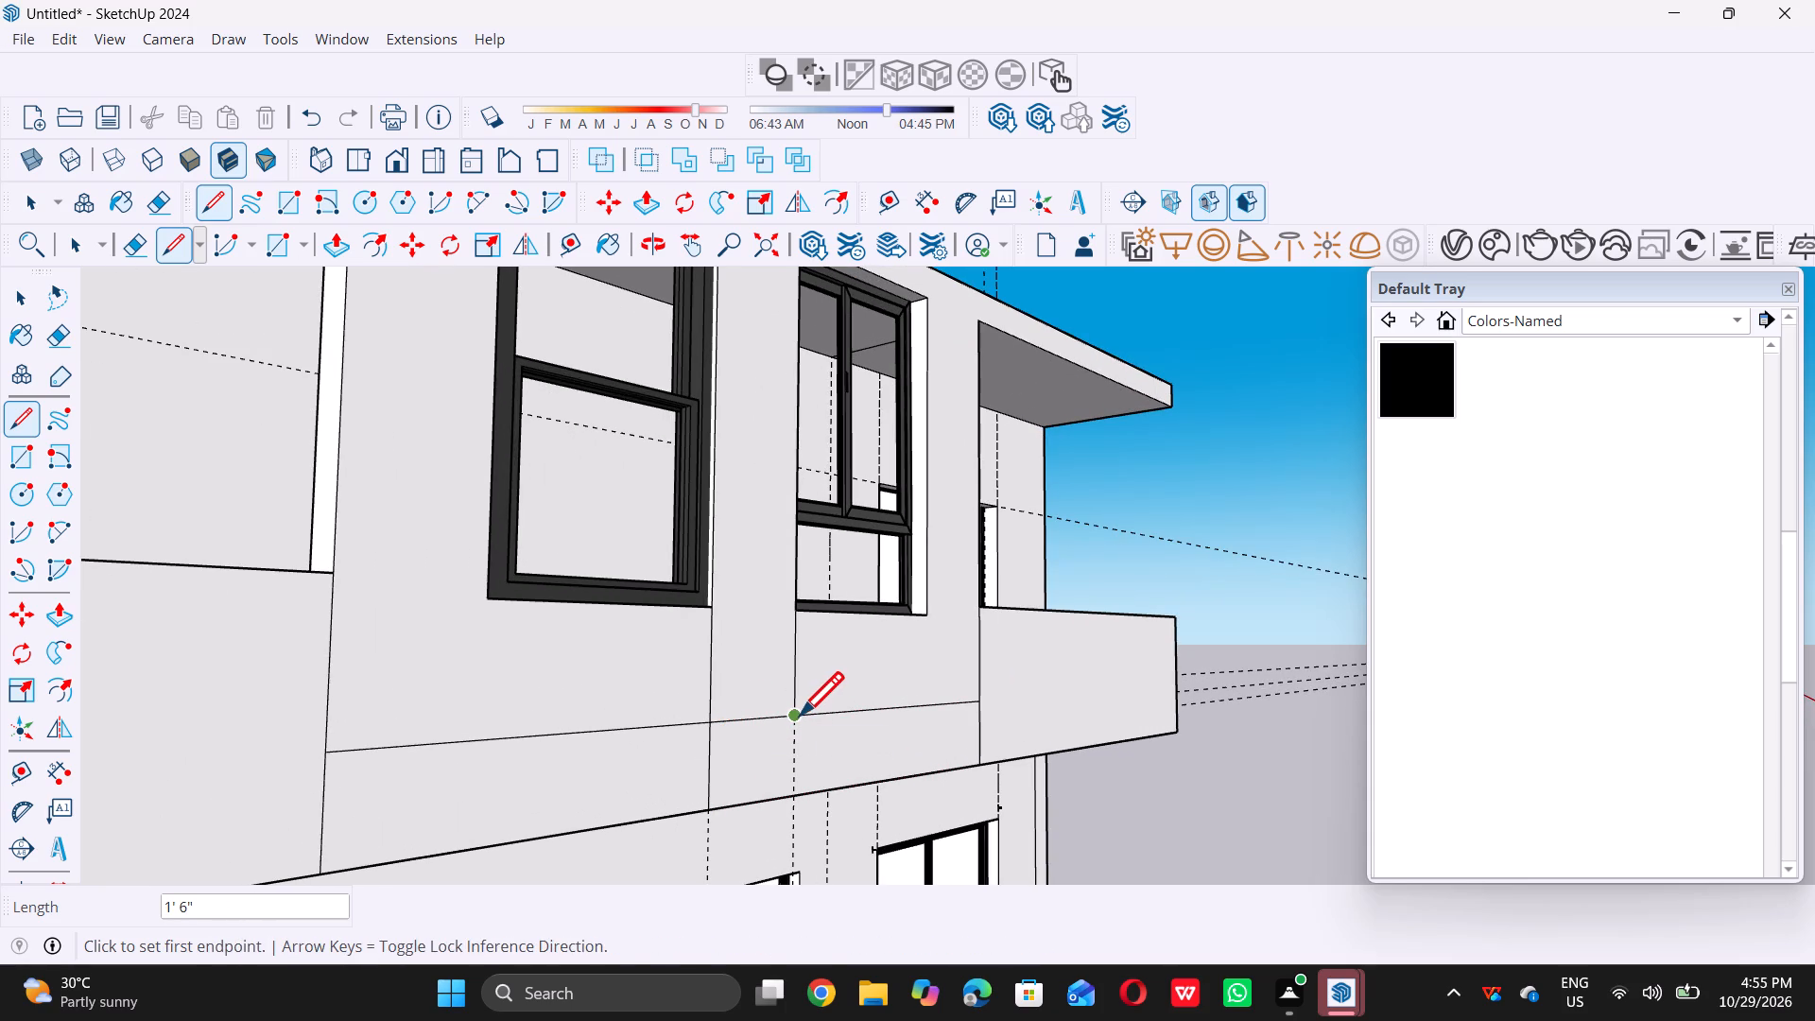
left_click(800, 715)
double_click(798, 791)
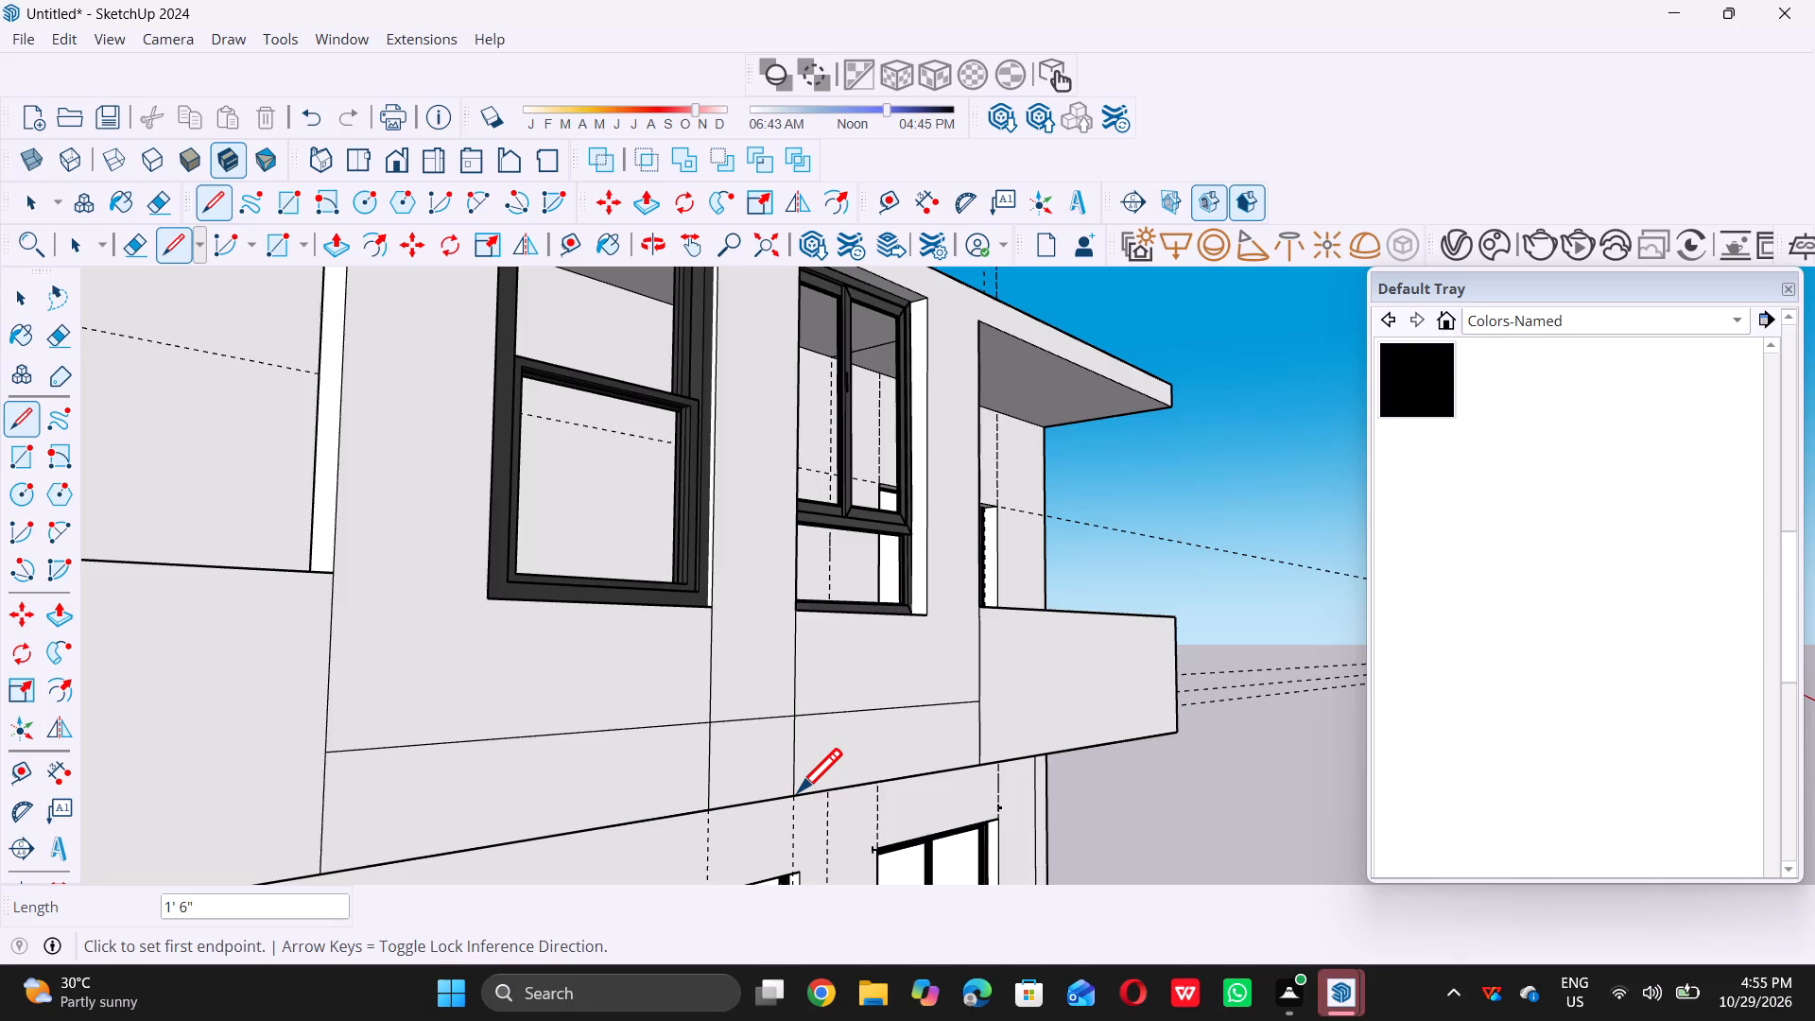
key("space")
Erase the horizontal line segments beneath the two windows, on either side of the narrow central strip.
key("e")
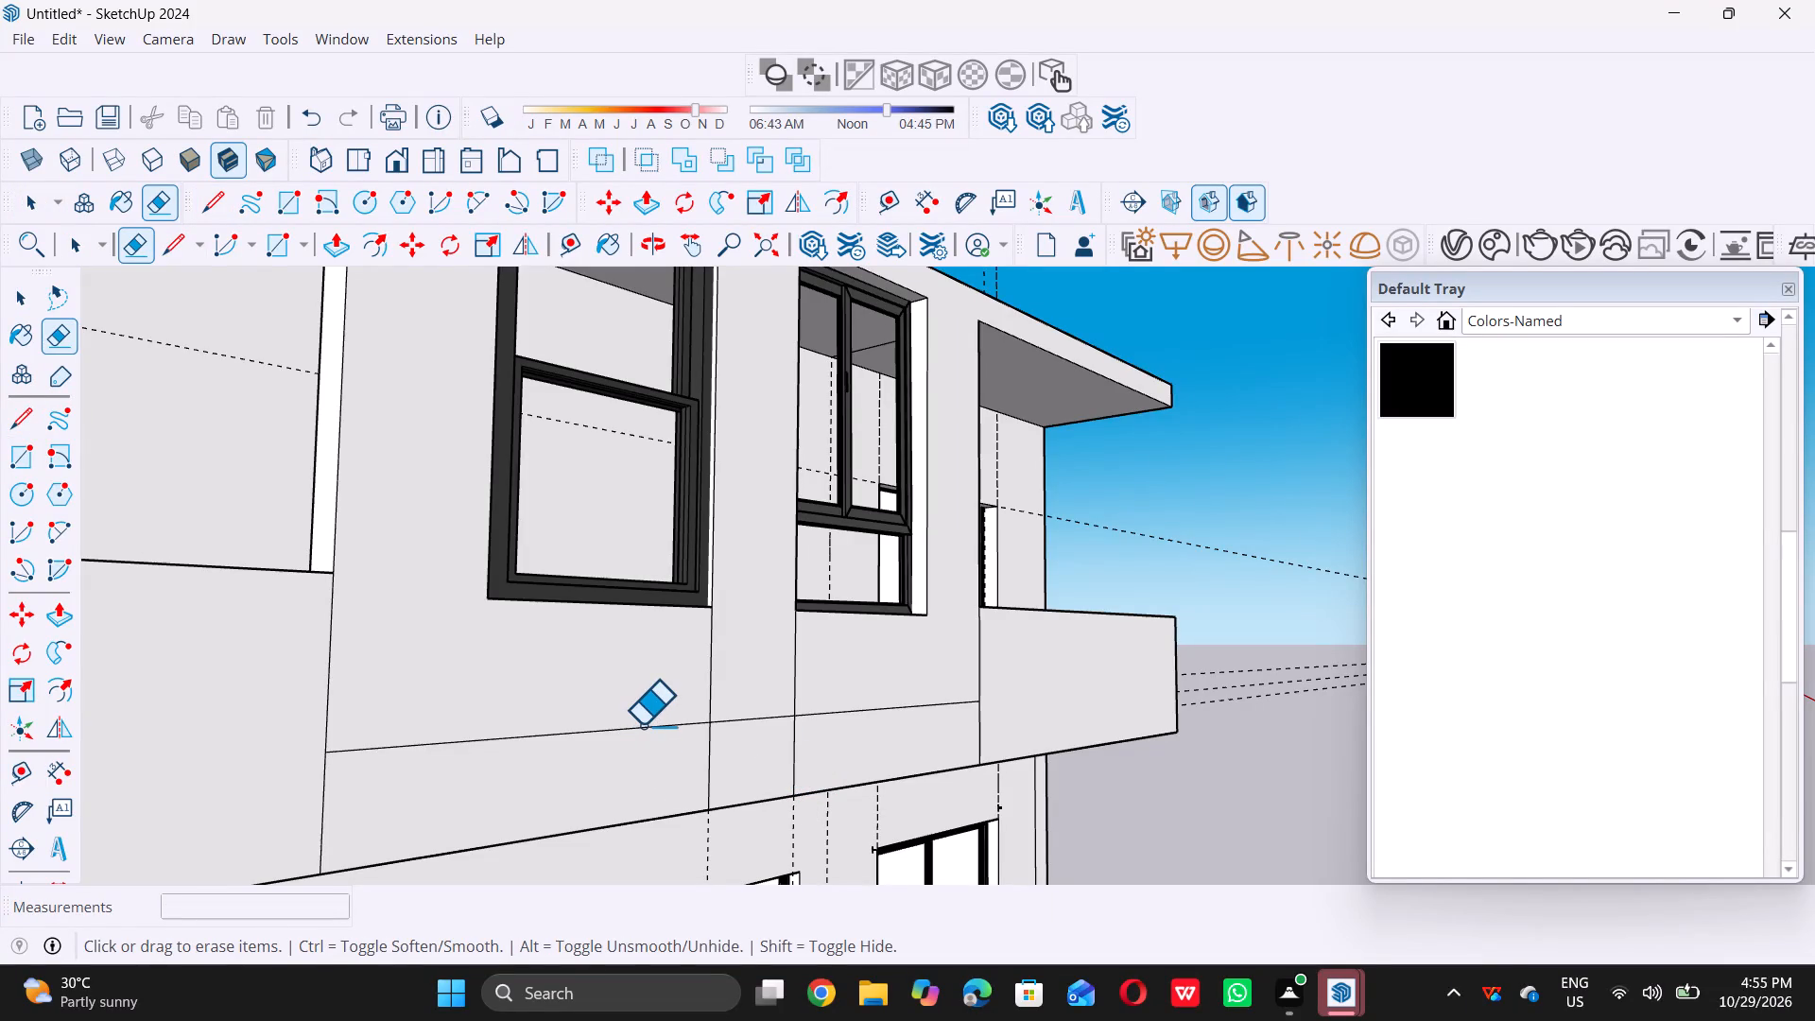
left_click(641, 727)
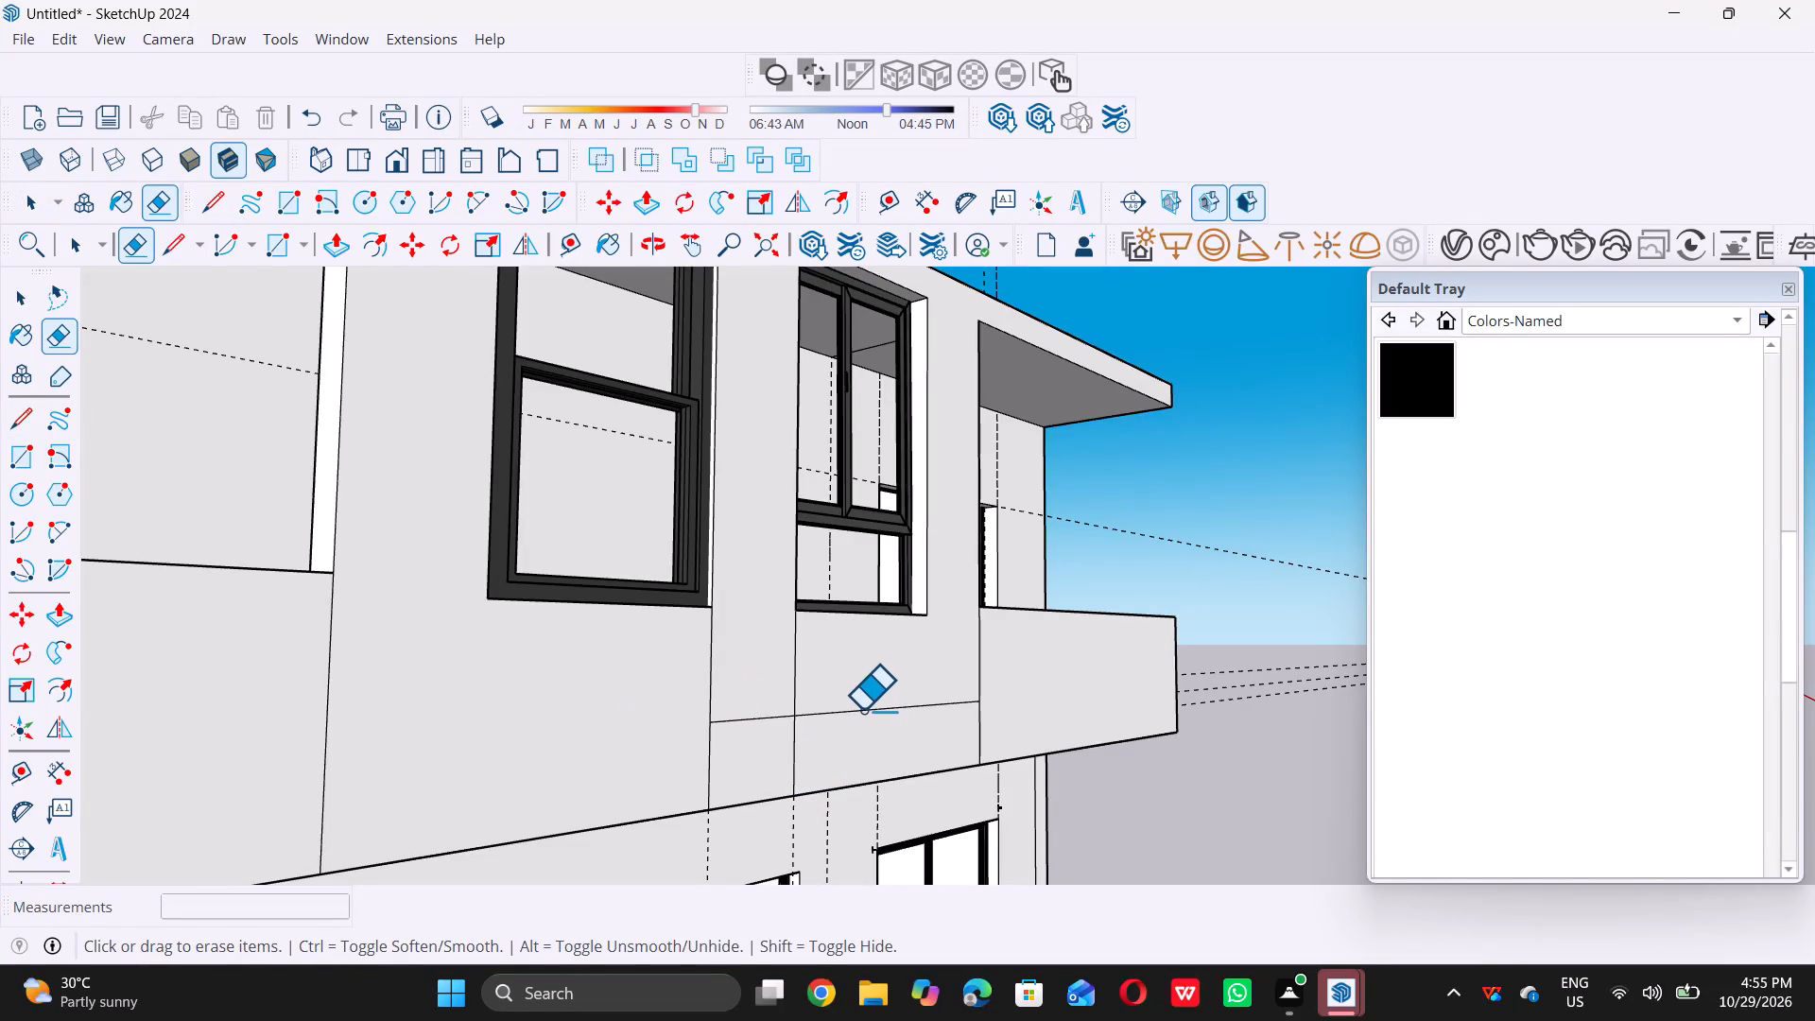
triple_click(863, 711)
key("space")
scroll(848, 720, "down", 5)
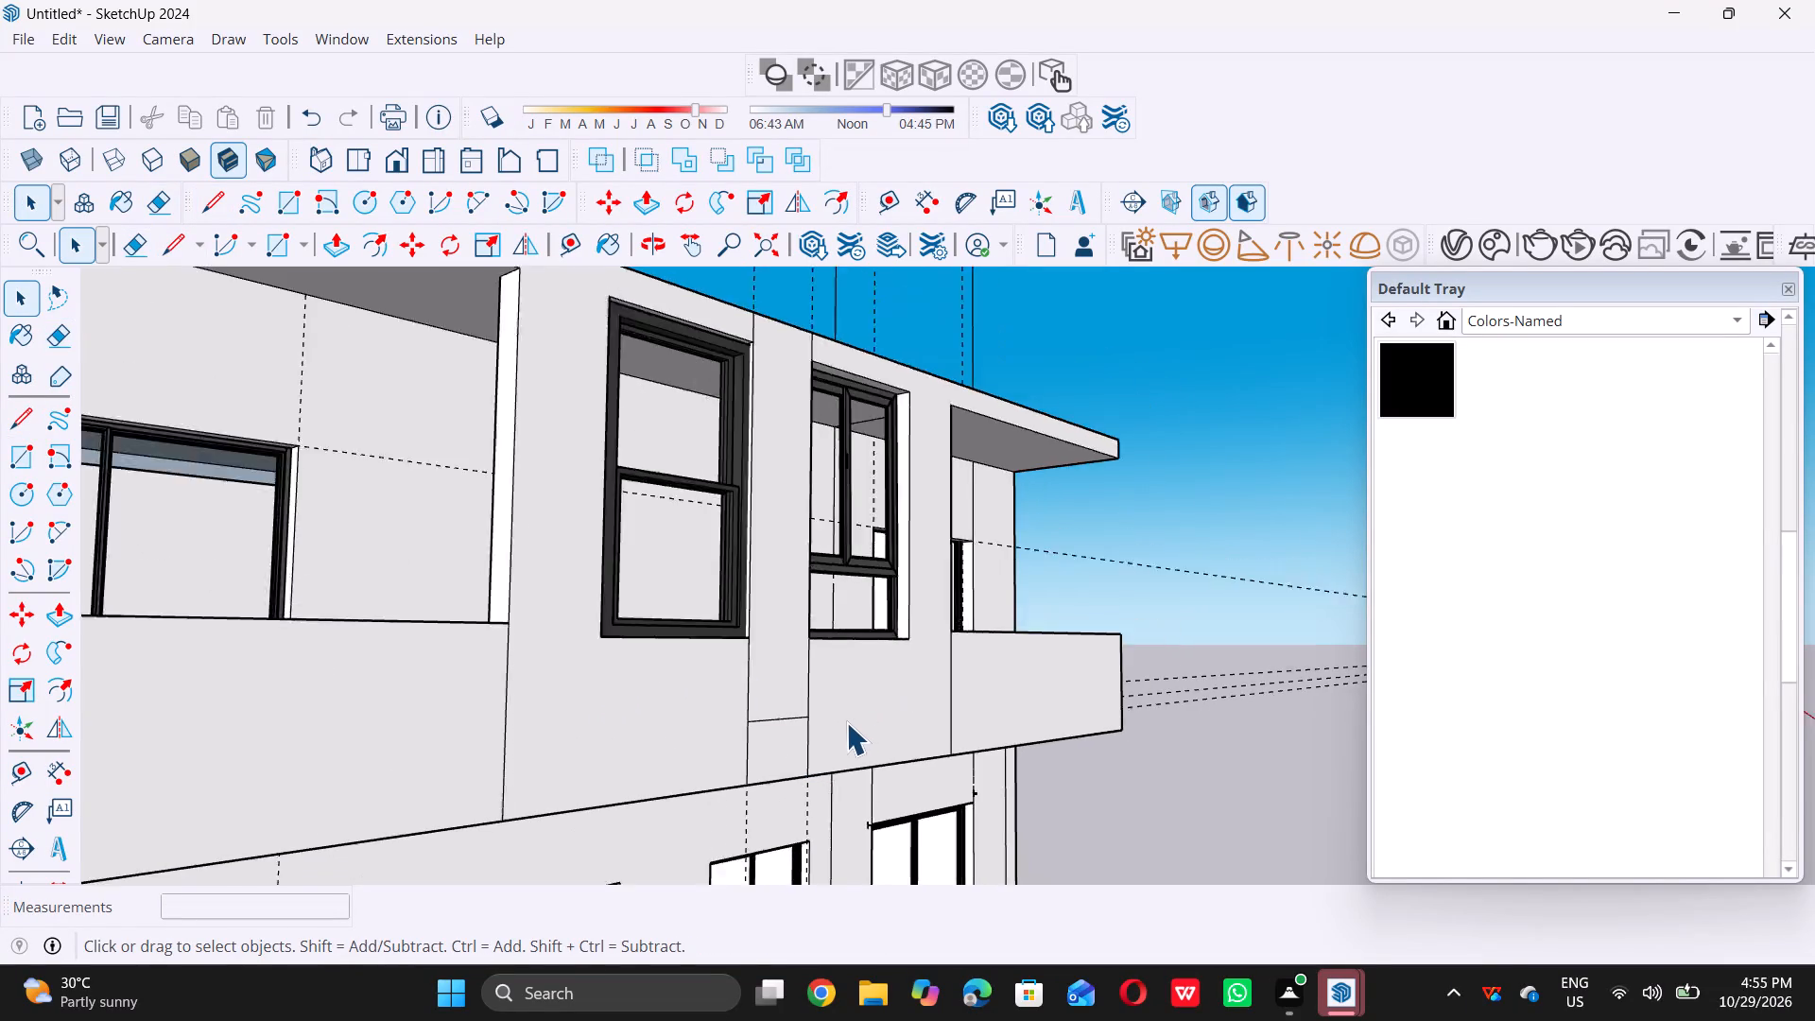